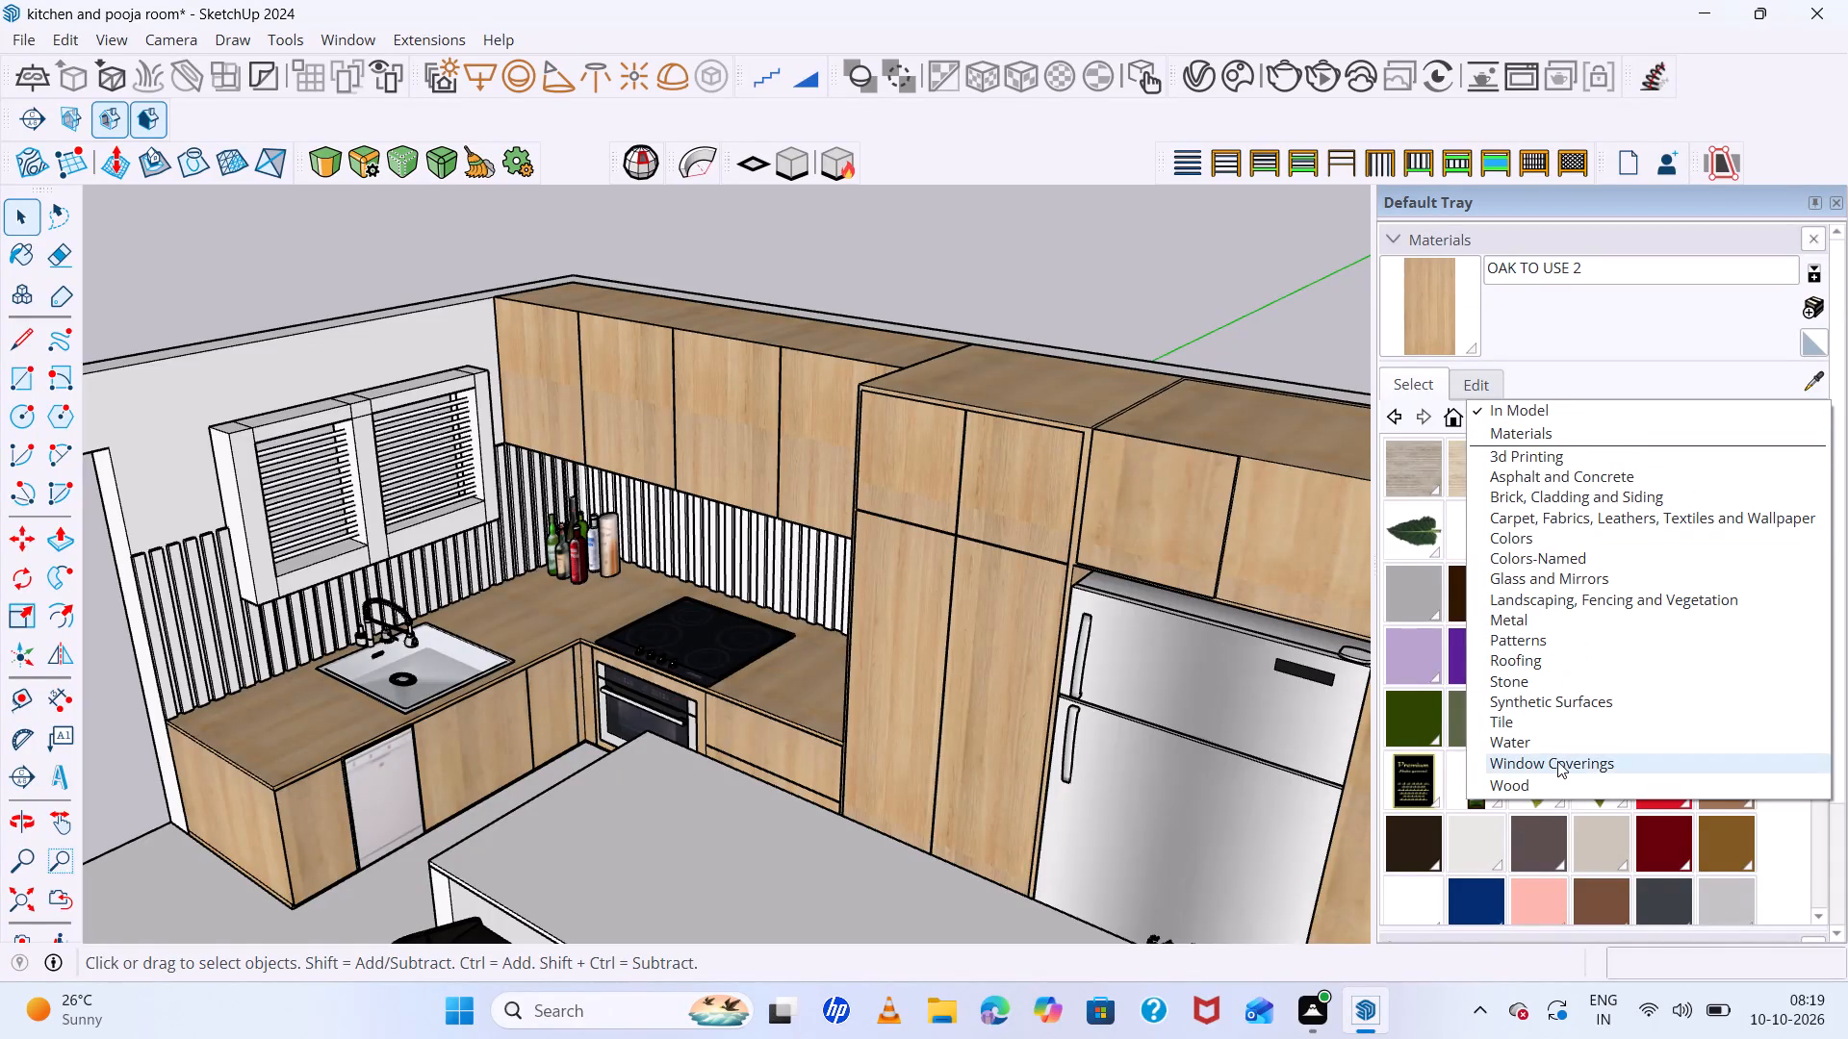
Paint the fronts of the wall slats beside the window, up to its near corner, with Wood Plywood Knots from the Wood collection.
click(1552, 784)
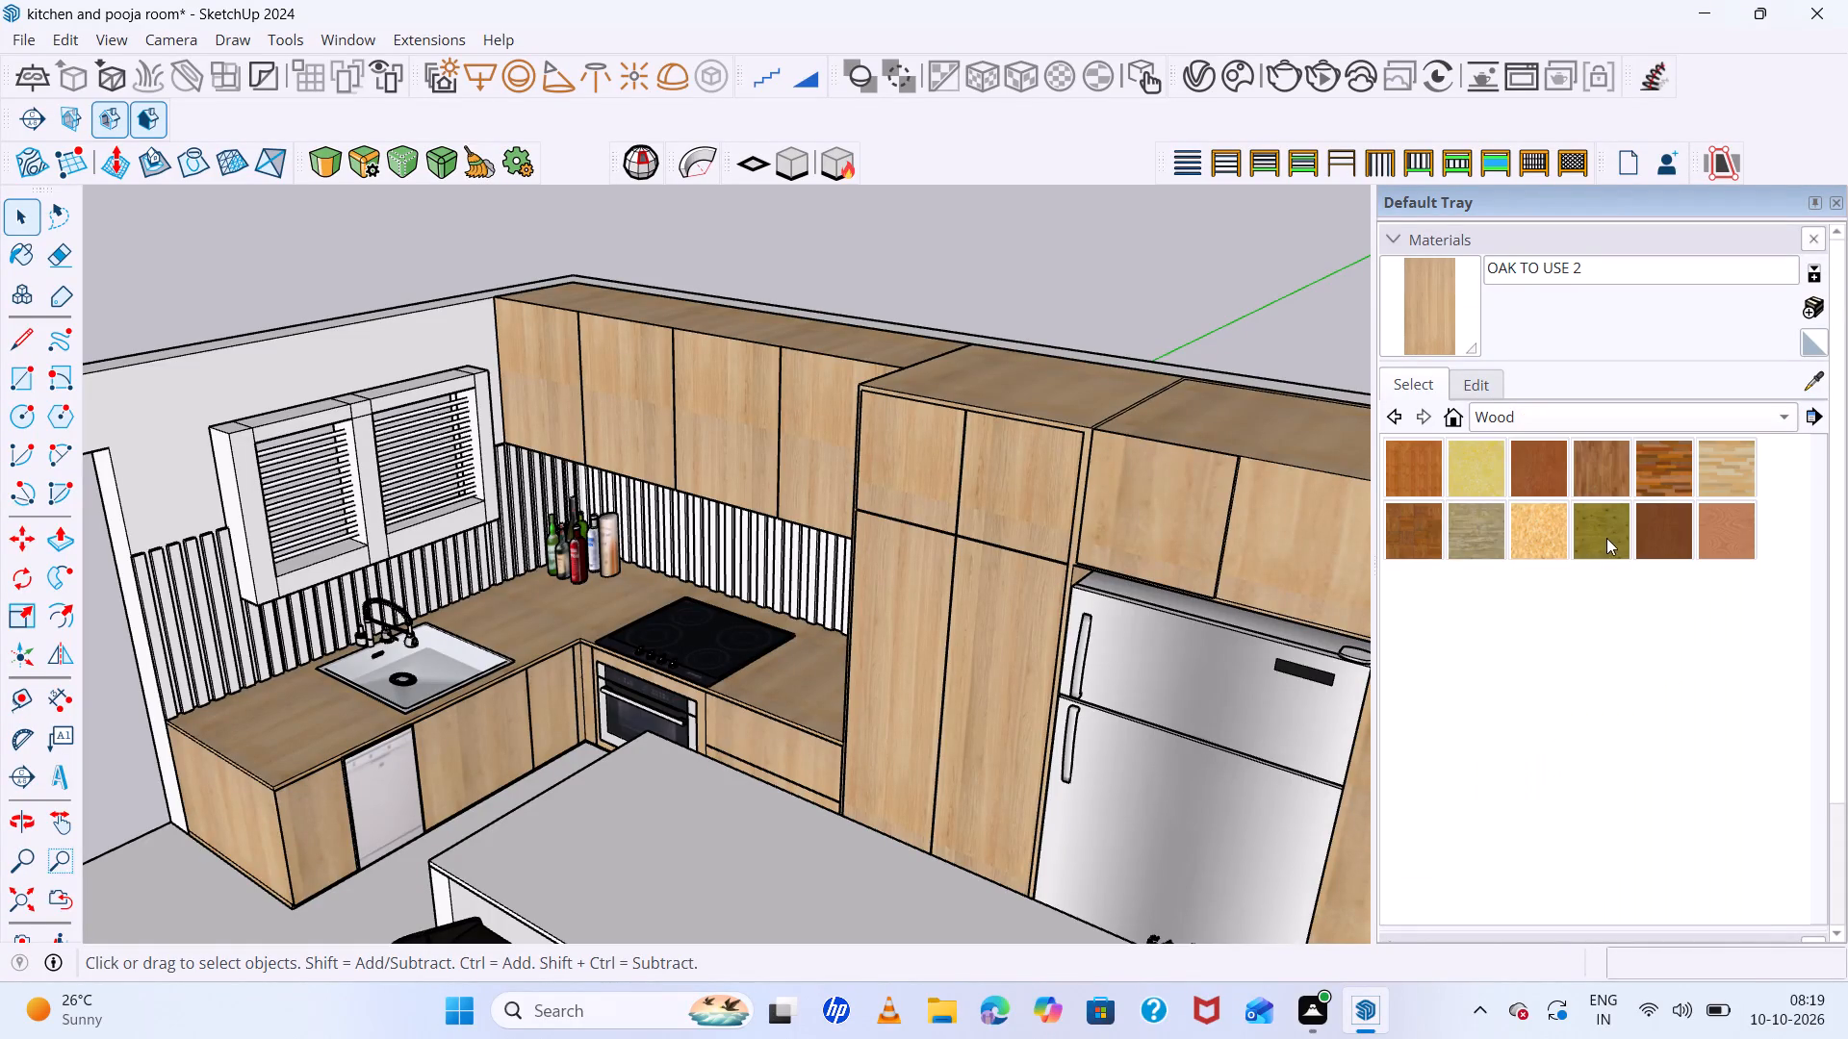
click(1607, 537)
scroll(192, 566, up, 13)
click(202, 564)
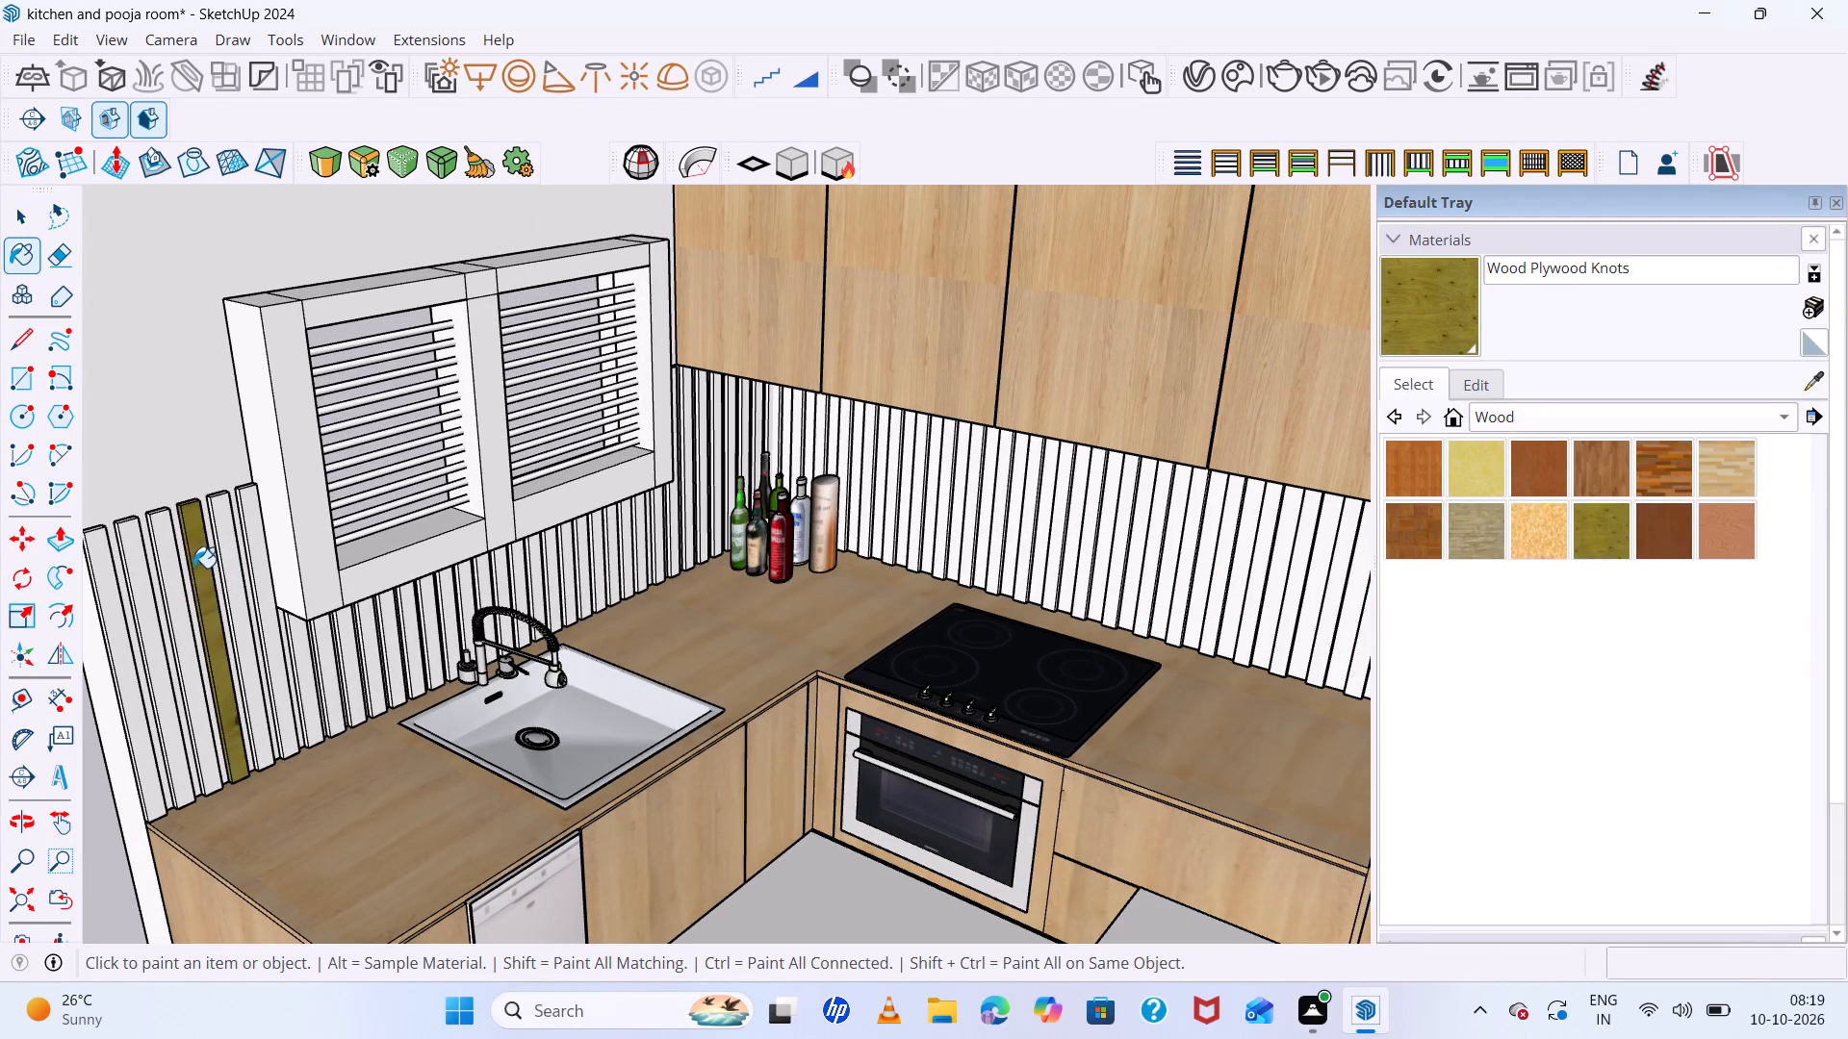
click(174, 575)
click(147, 606)
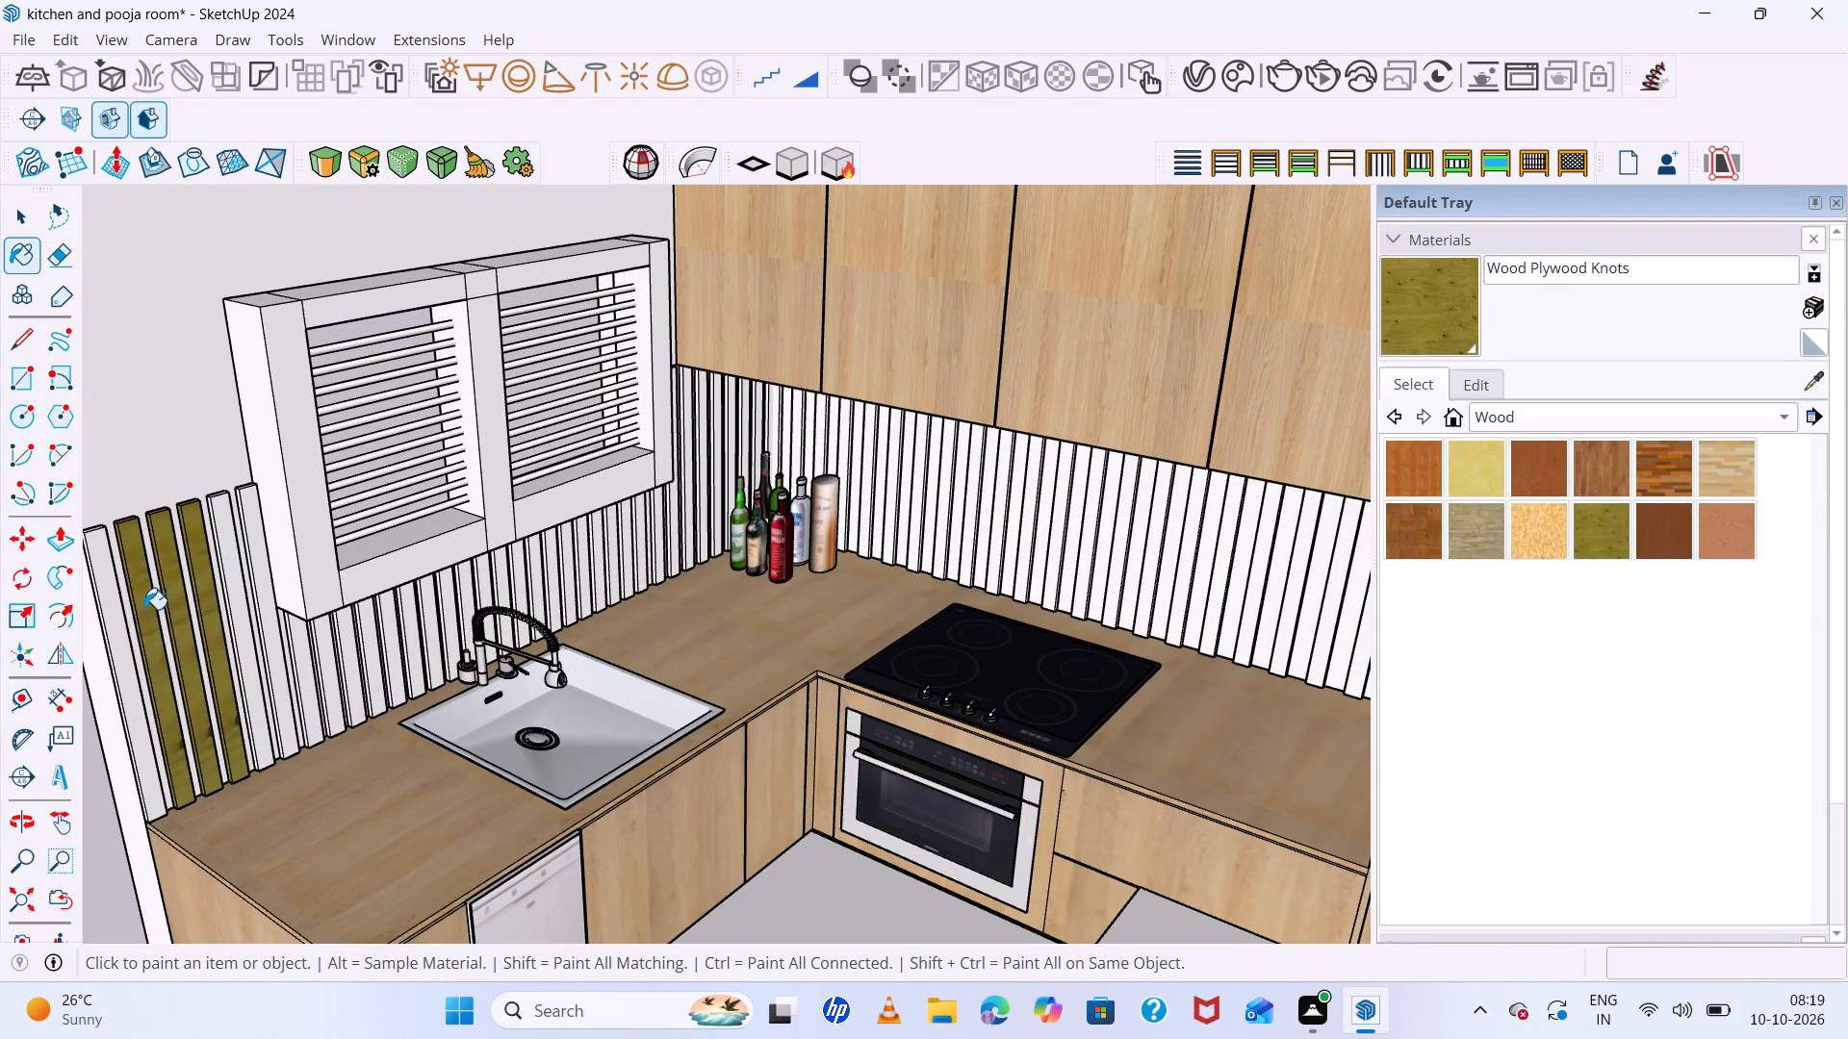
click(114, 628)
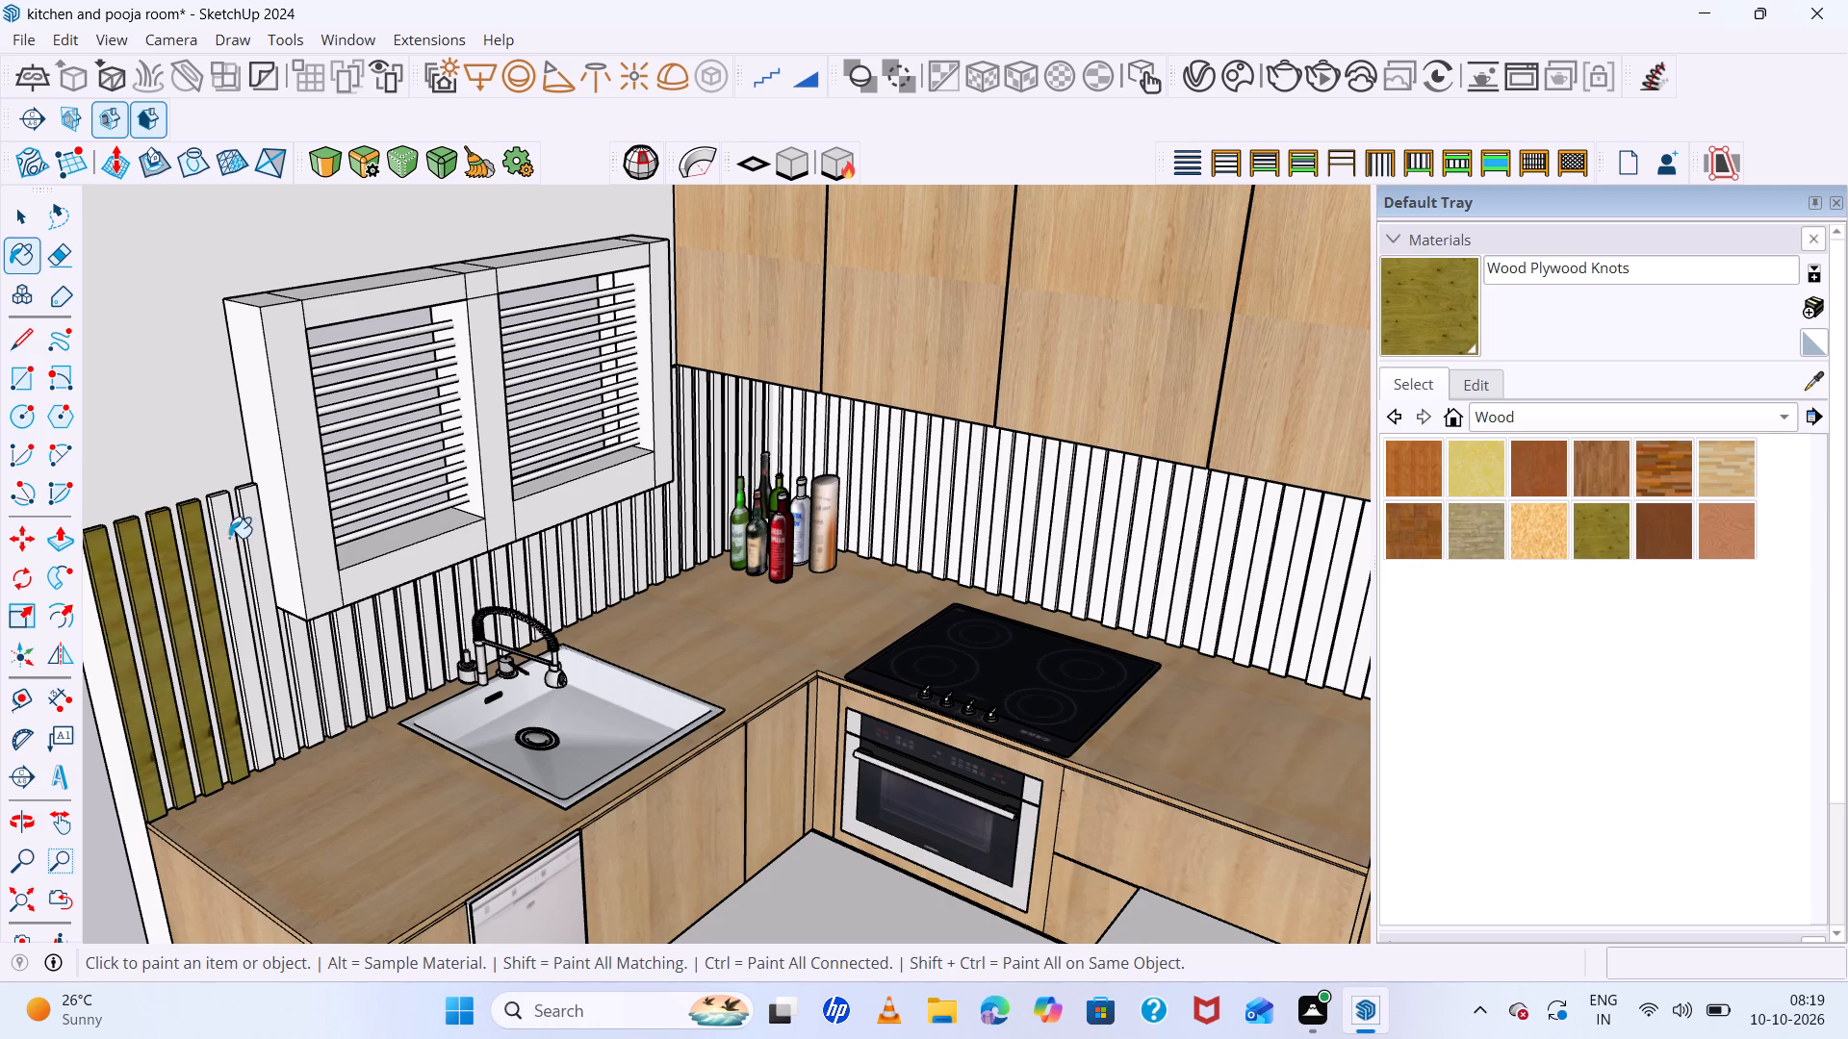
click(221, 539)
click(248, 522)
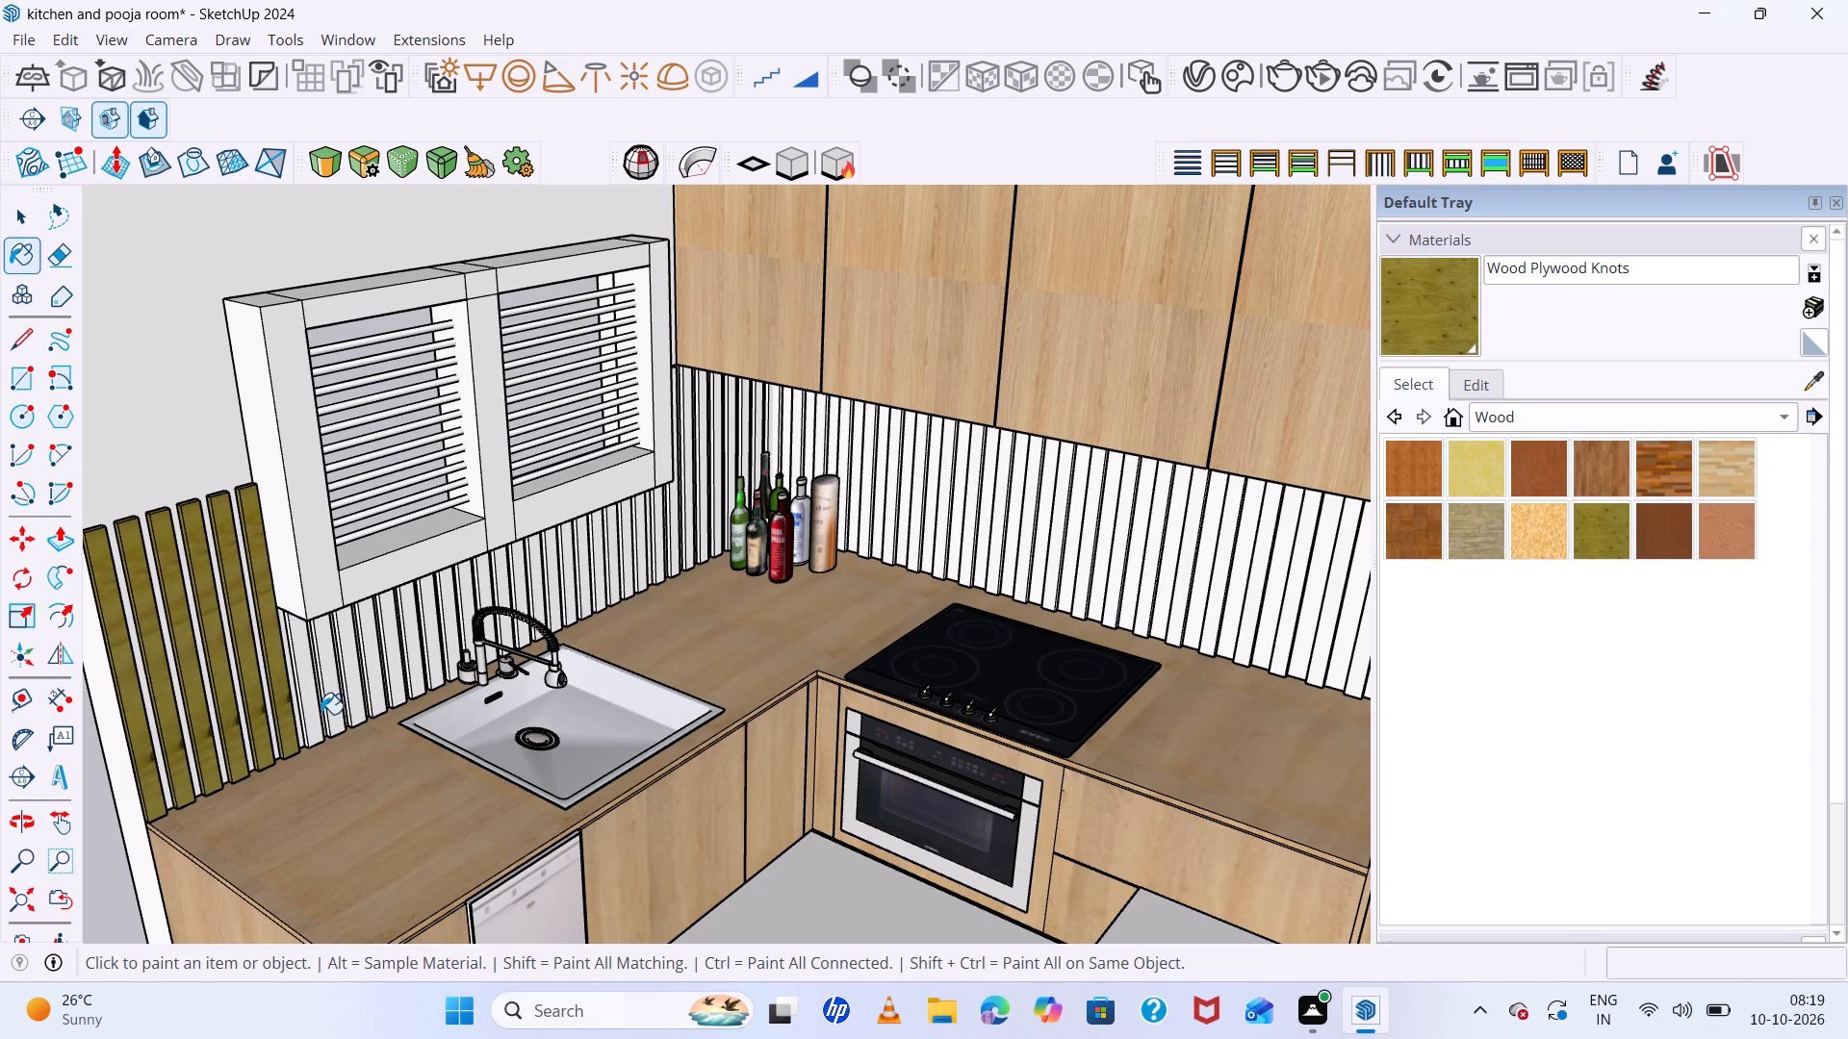
click(305, 700)
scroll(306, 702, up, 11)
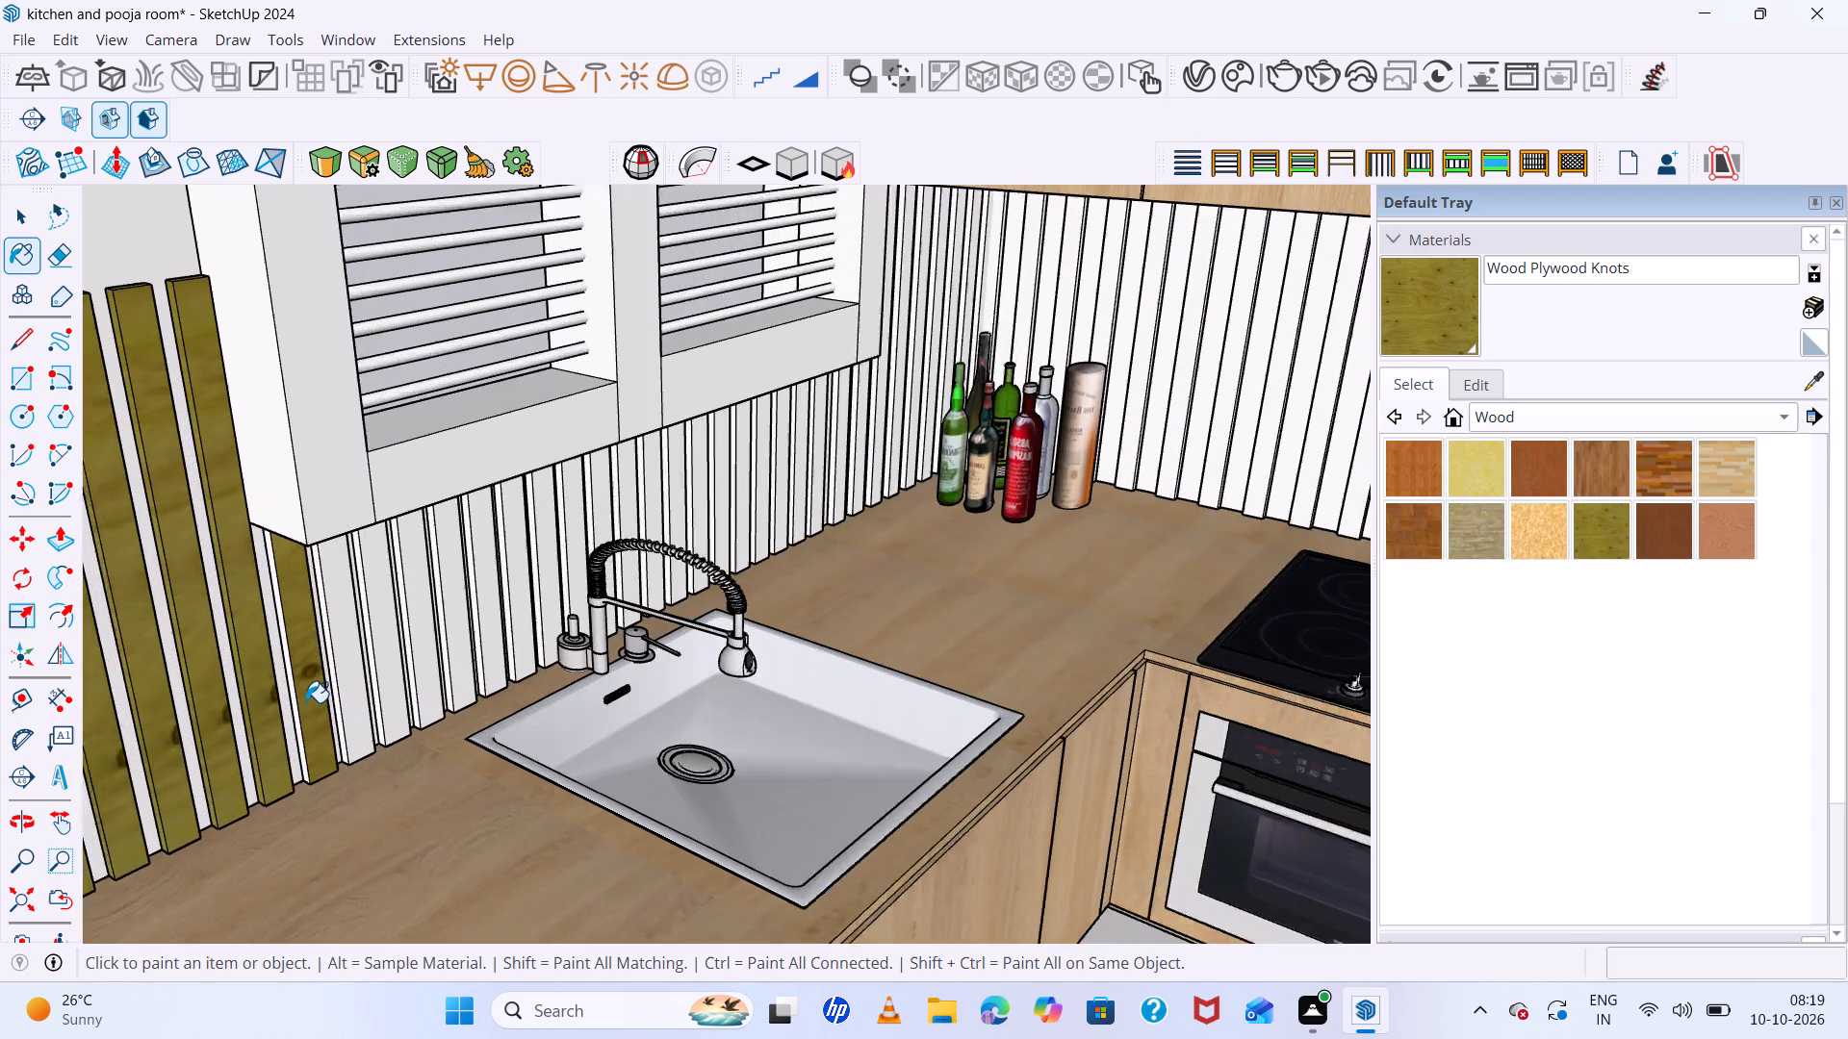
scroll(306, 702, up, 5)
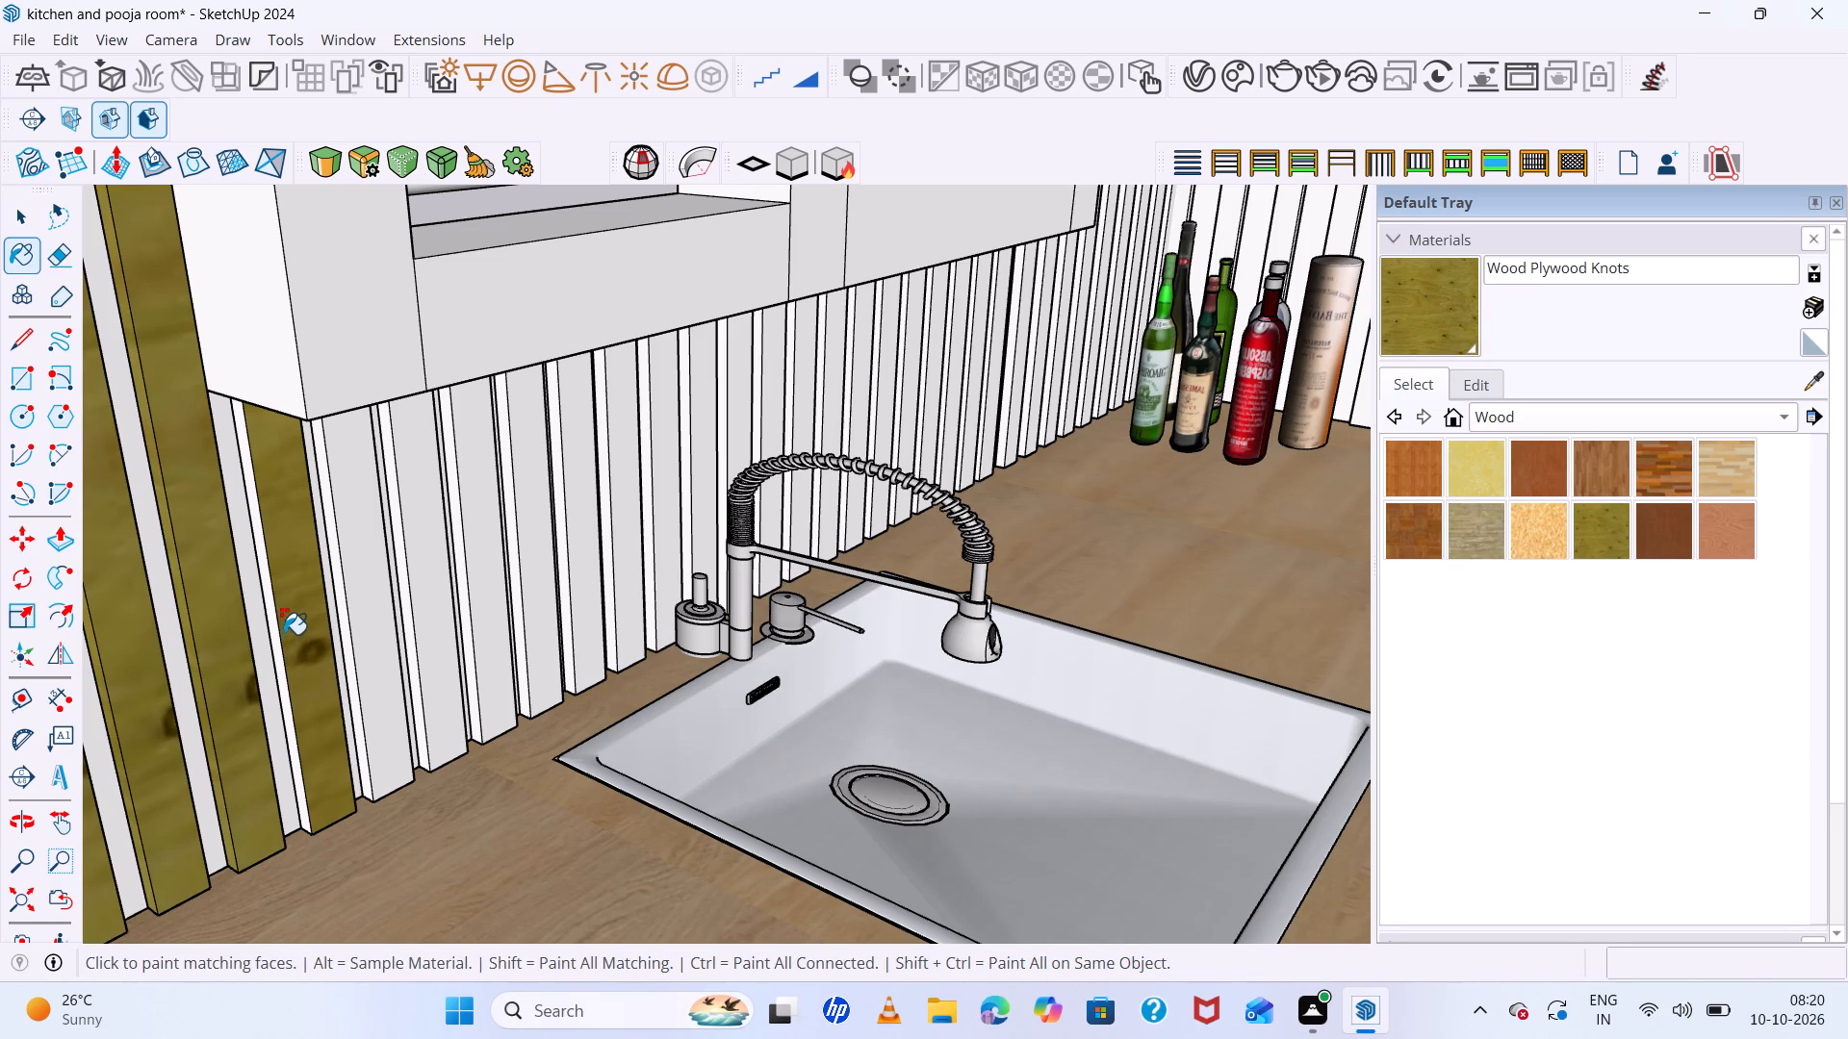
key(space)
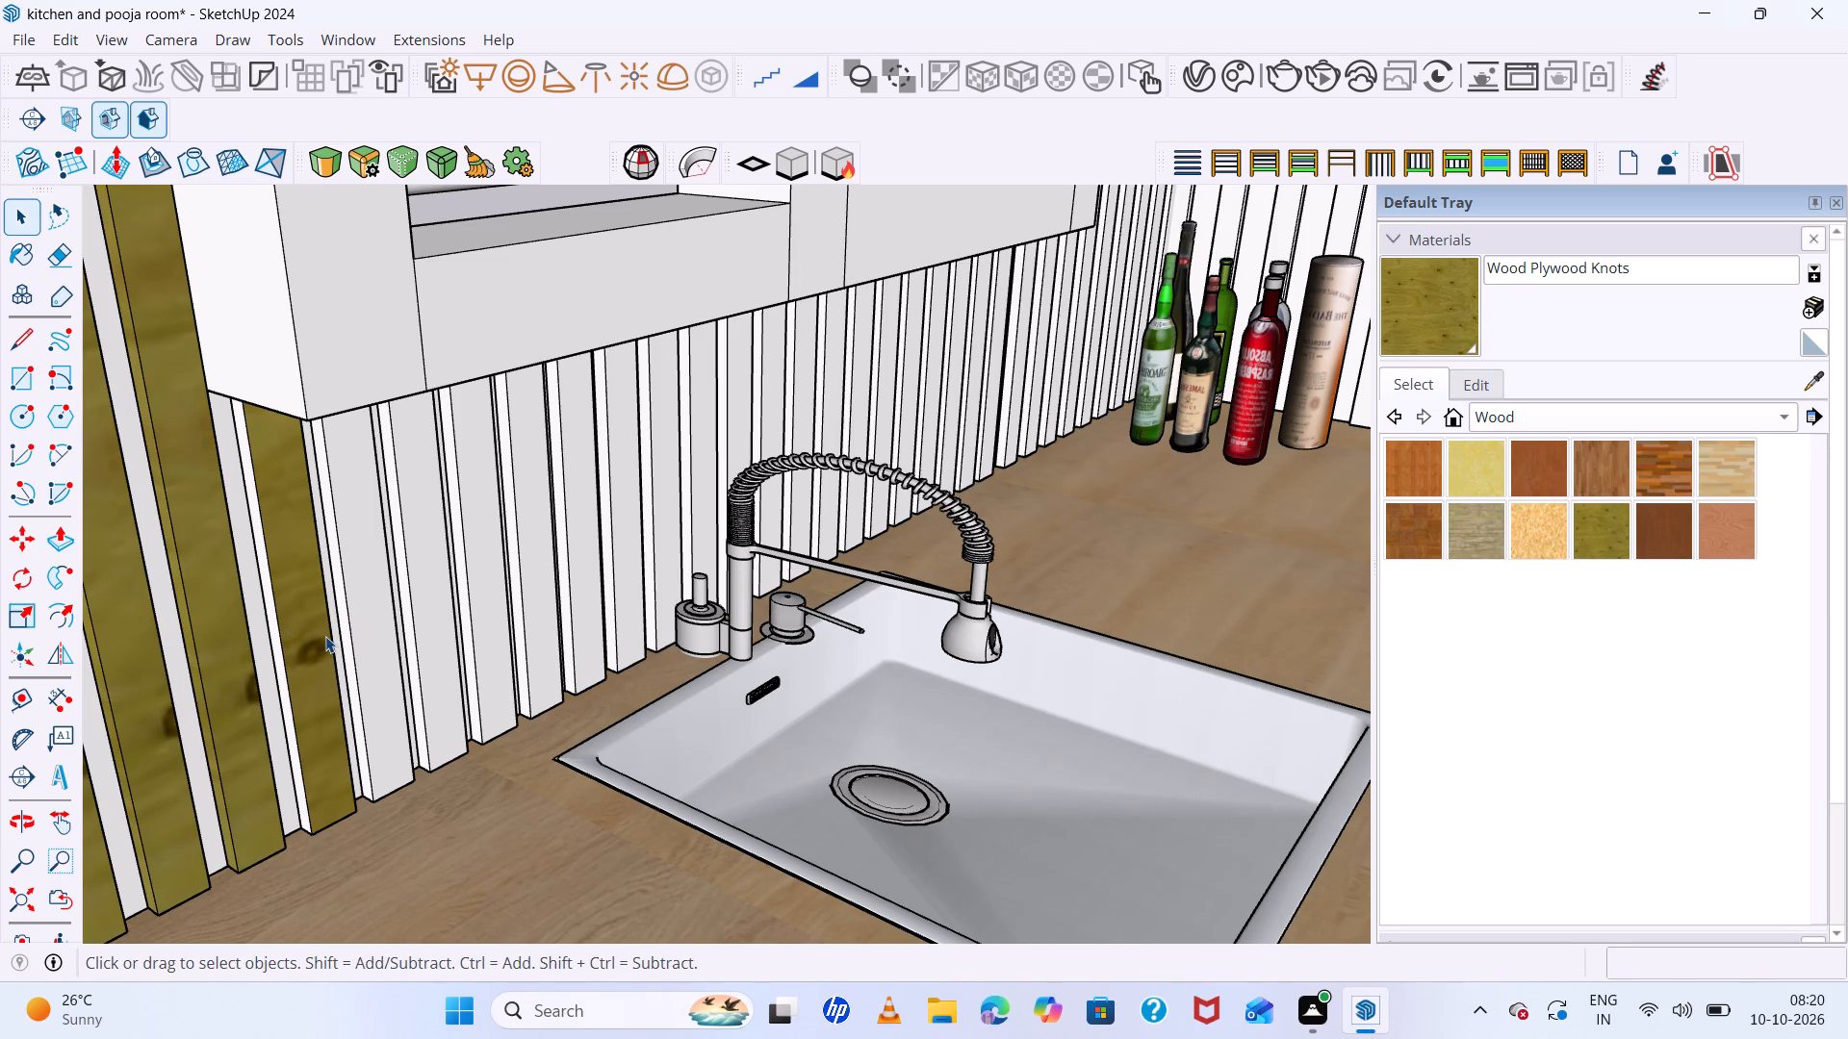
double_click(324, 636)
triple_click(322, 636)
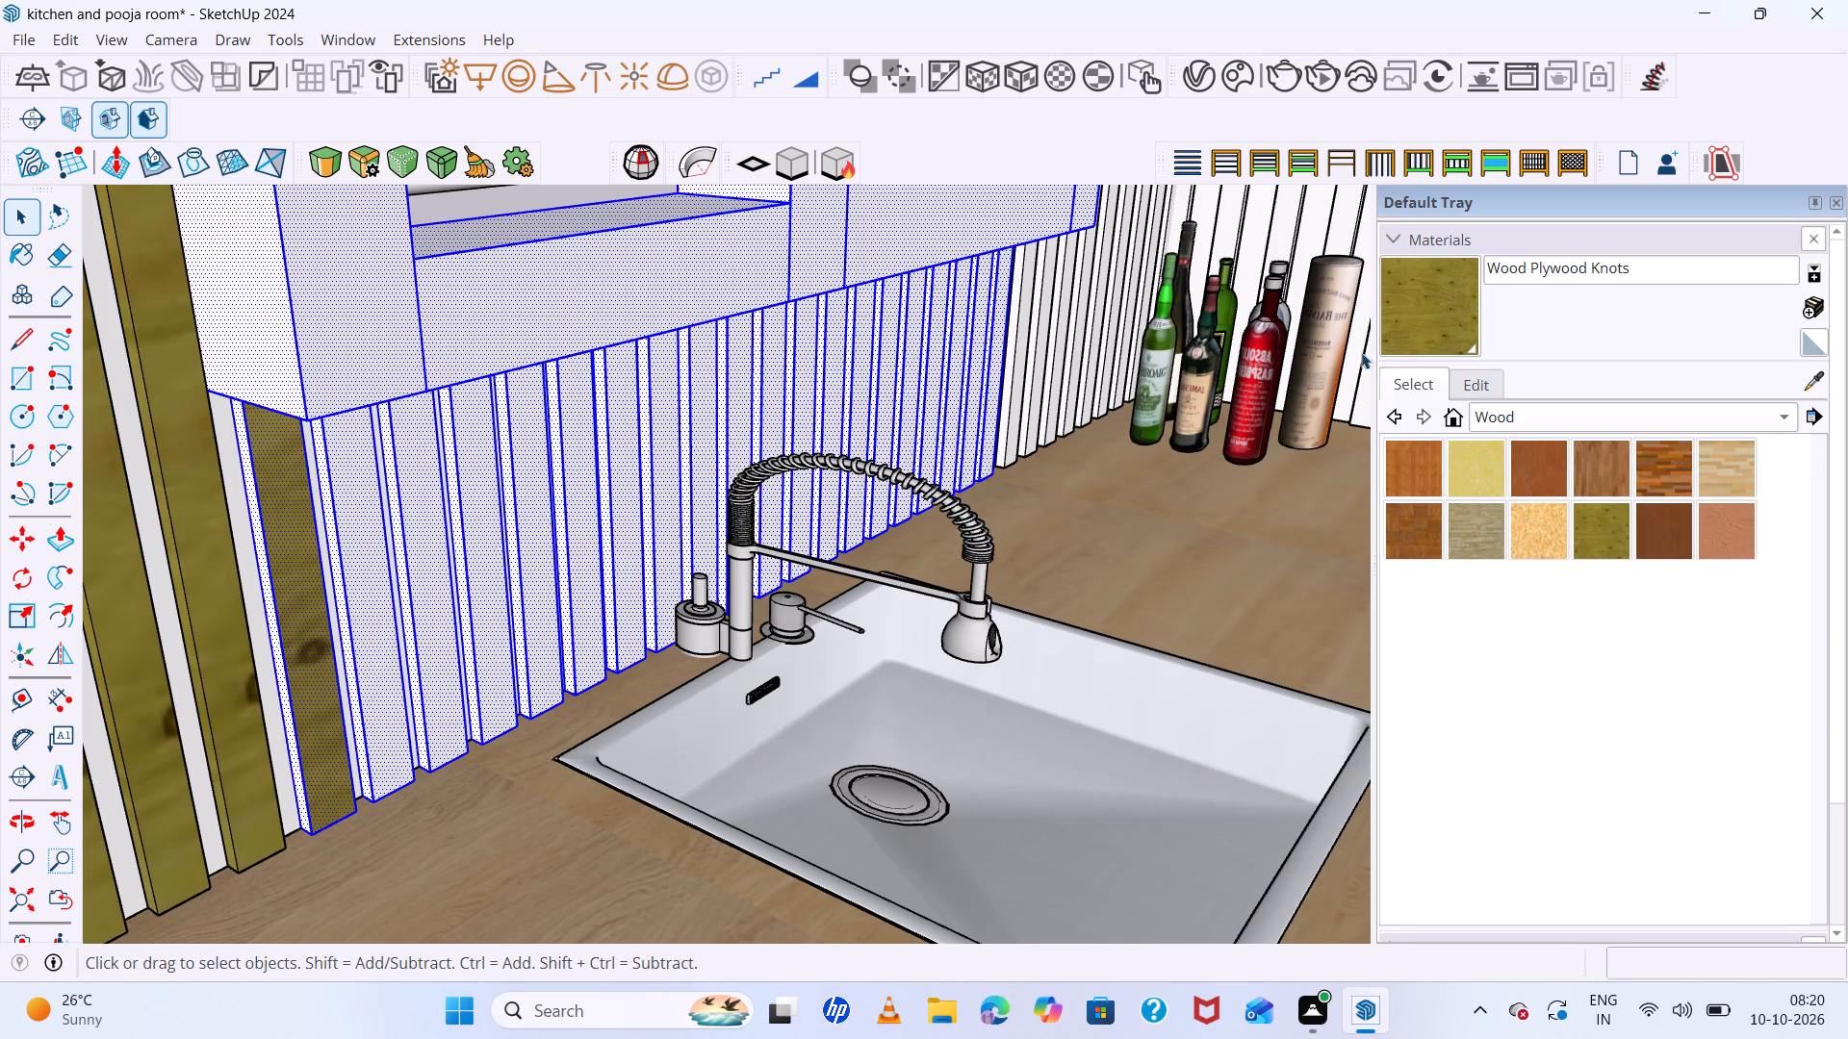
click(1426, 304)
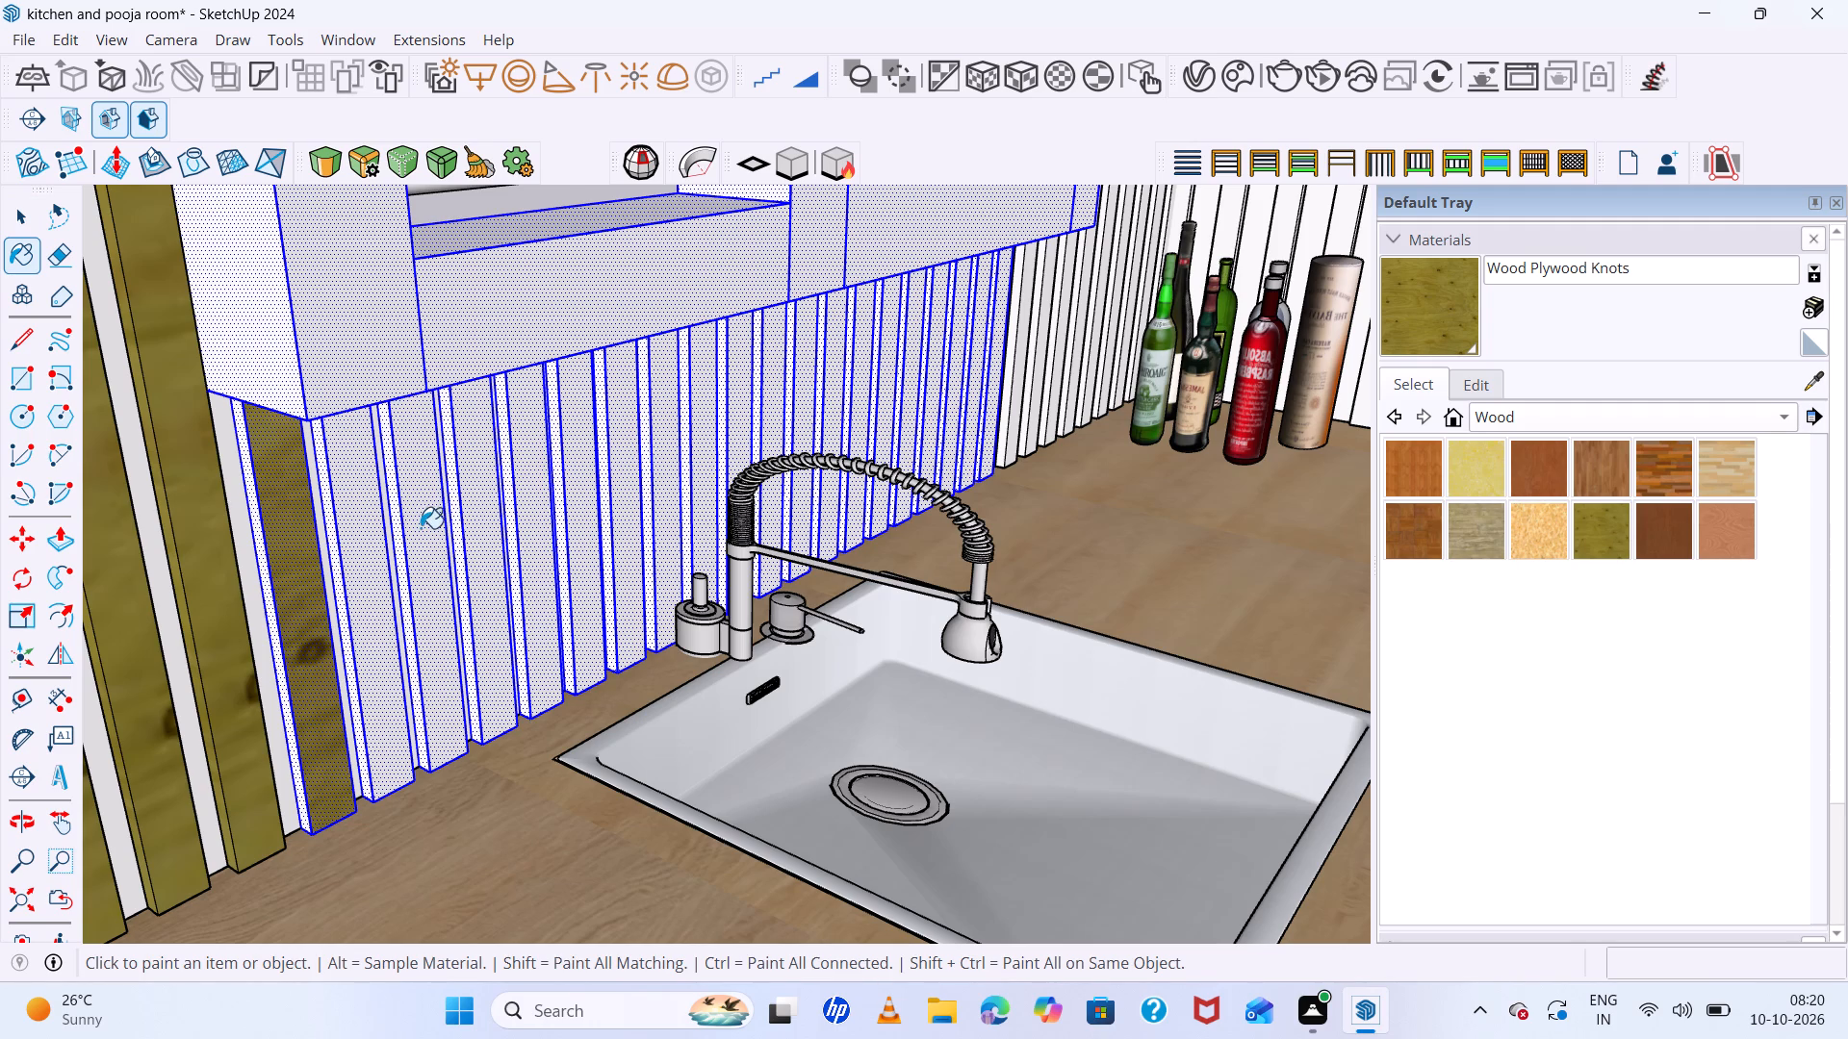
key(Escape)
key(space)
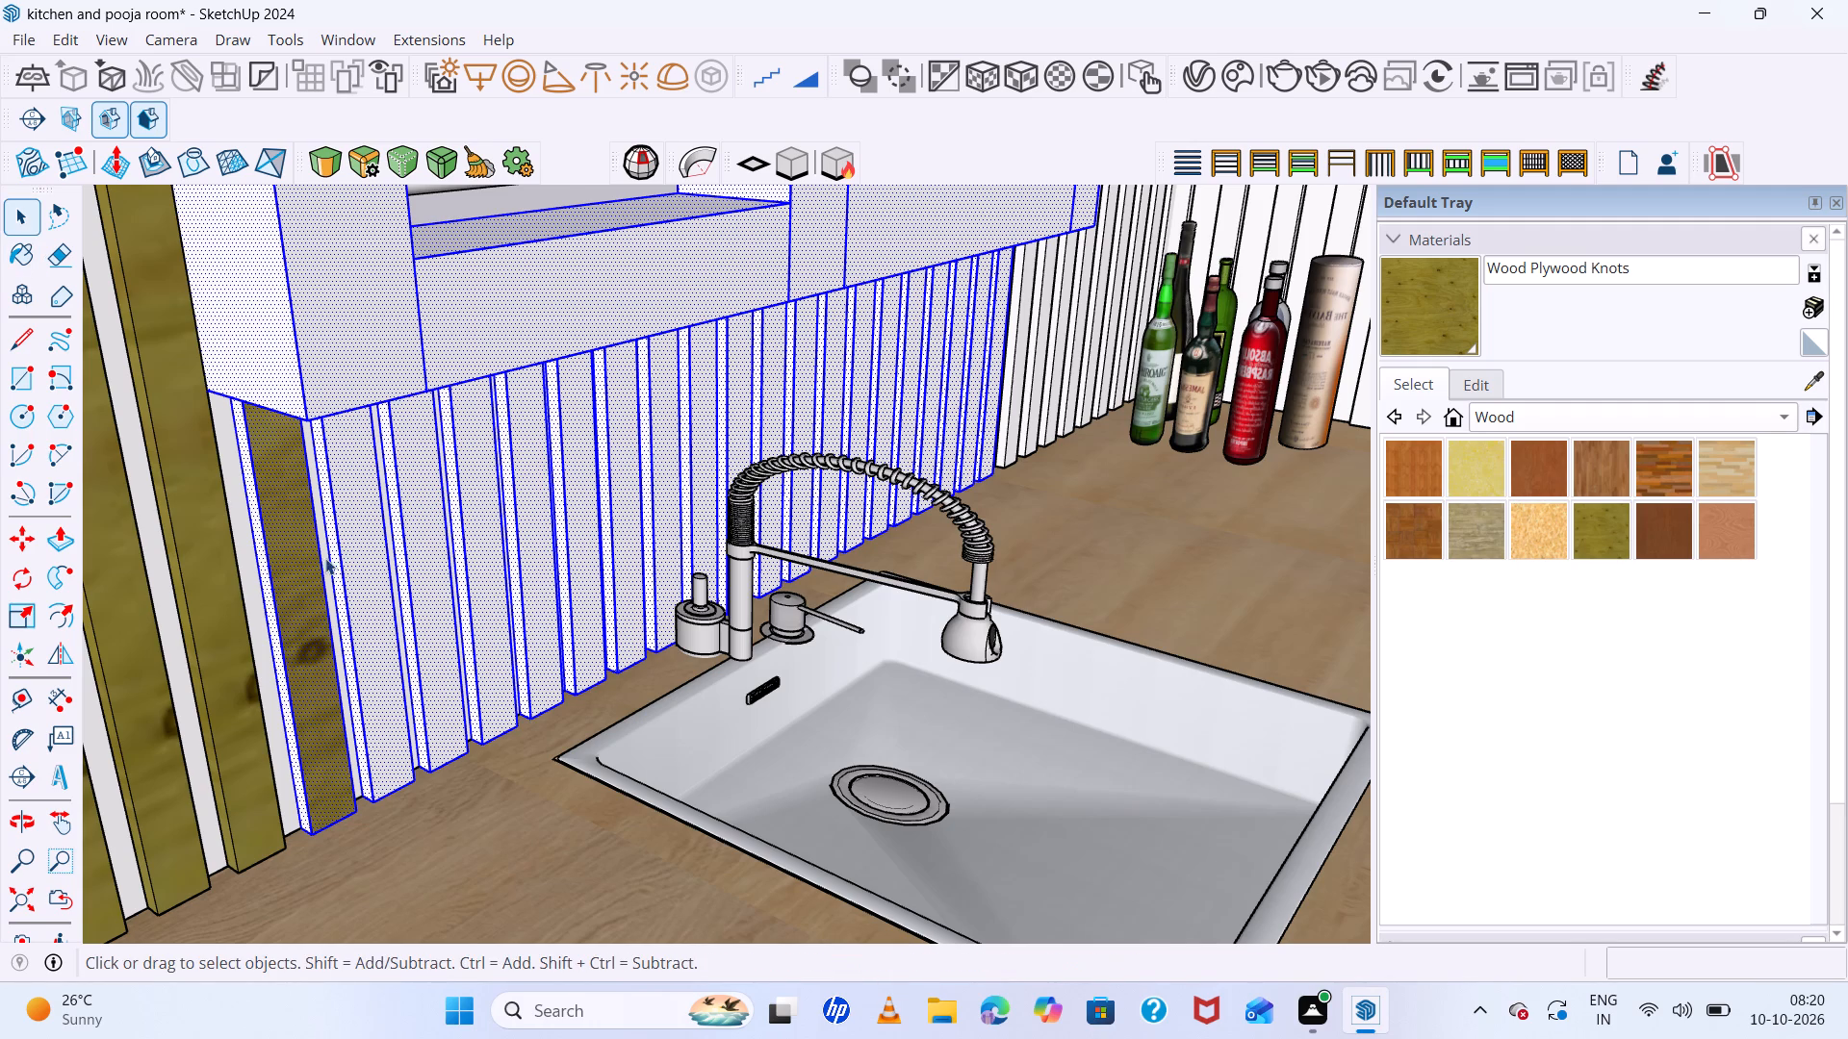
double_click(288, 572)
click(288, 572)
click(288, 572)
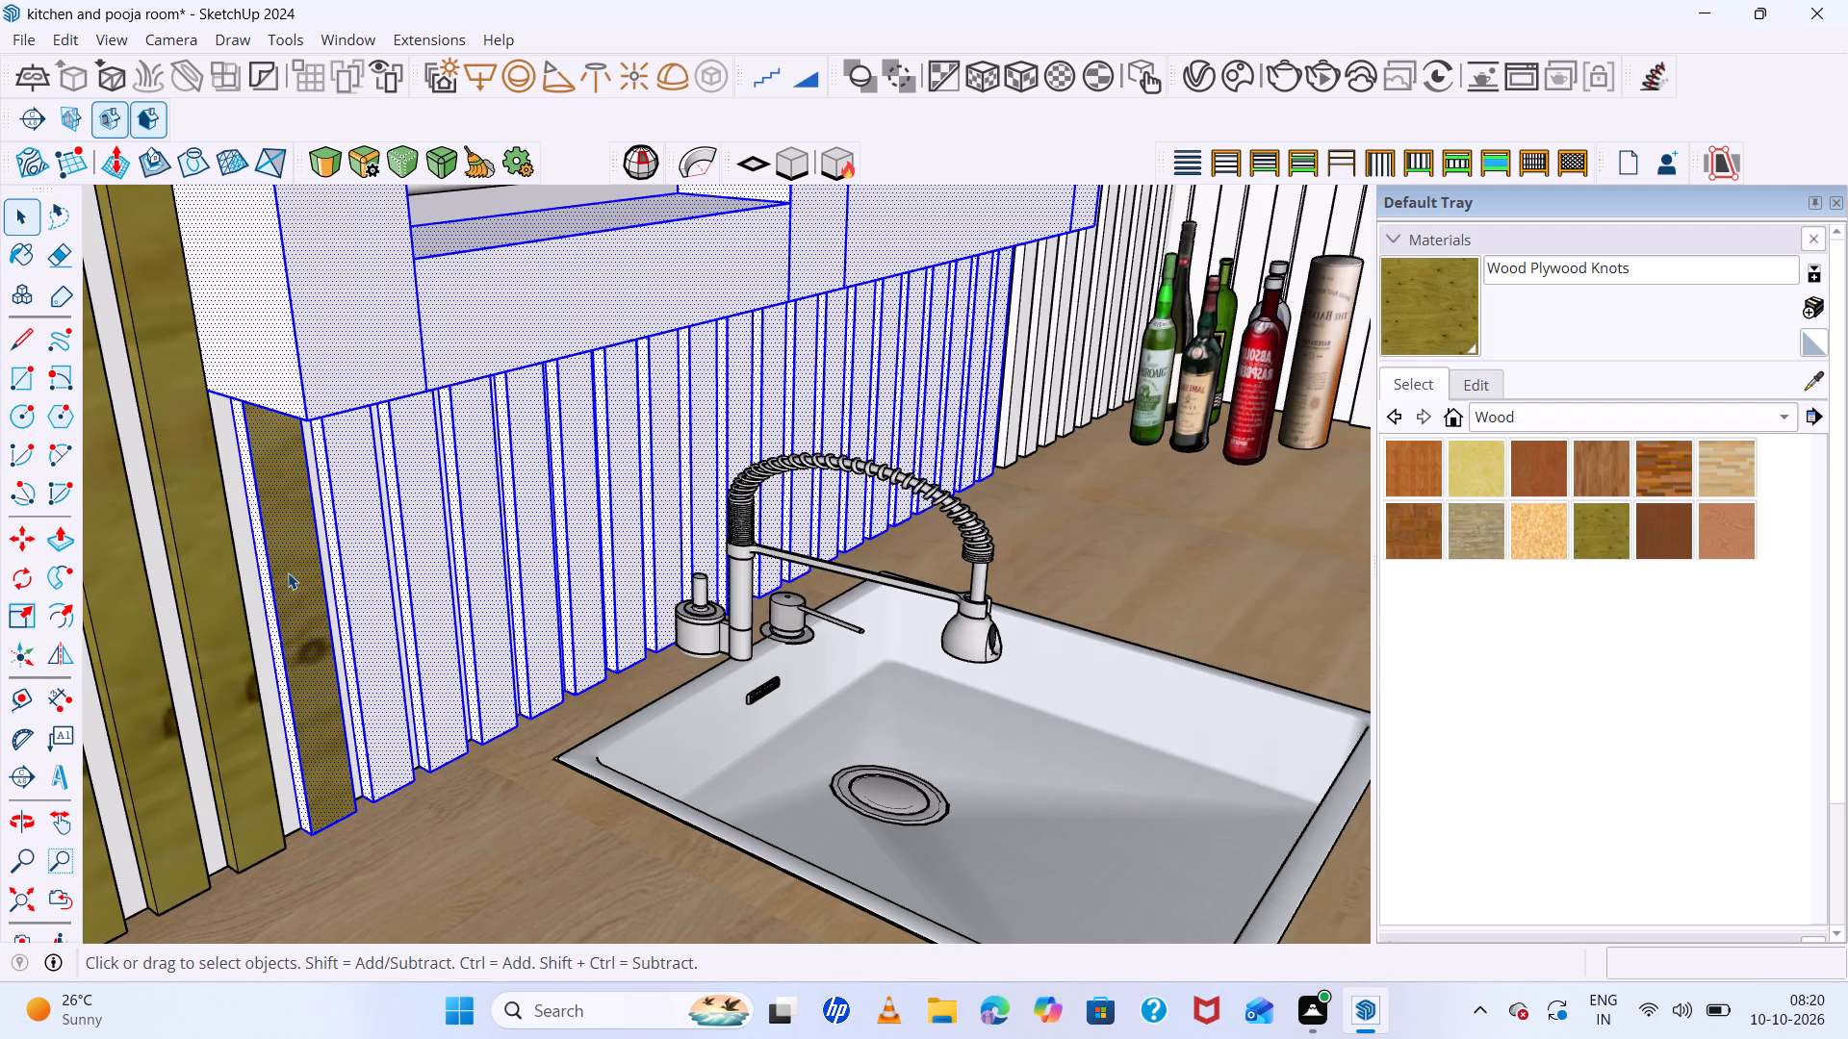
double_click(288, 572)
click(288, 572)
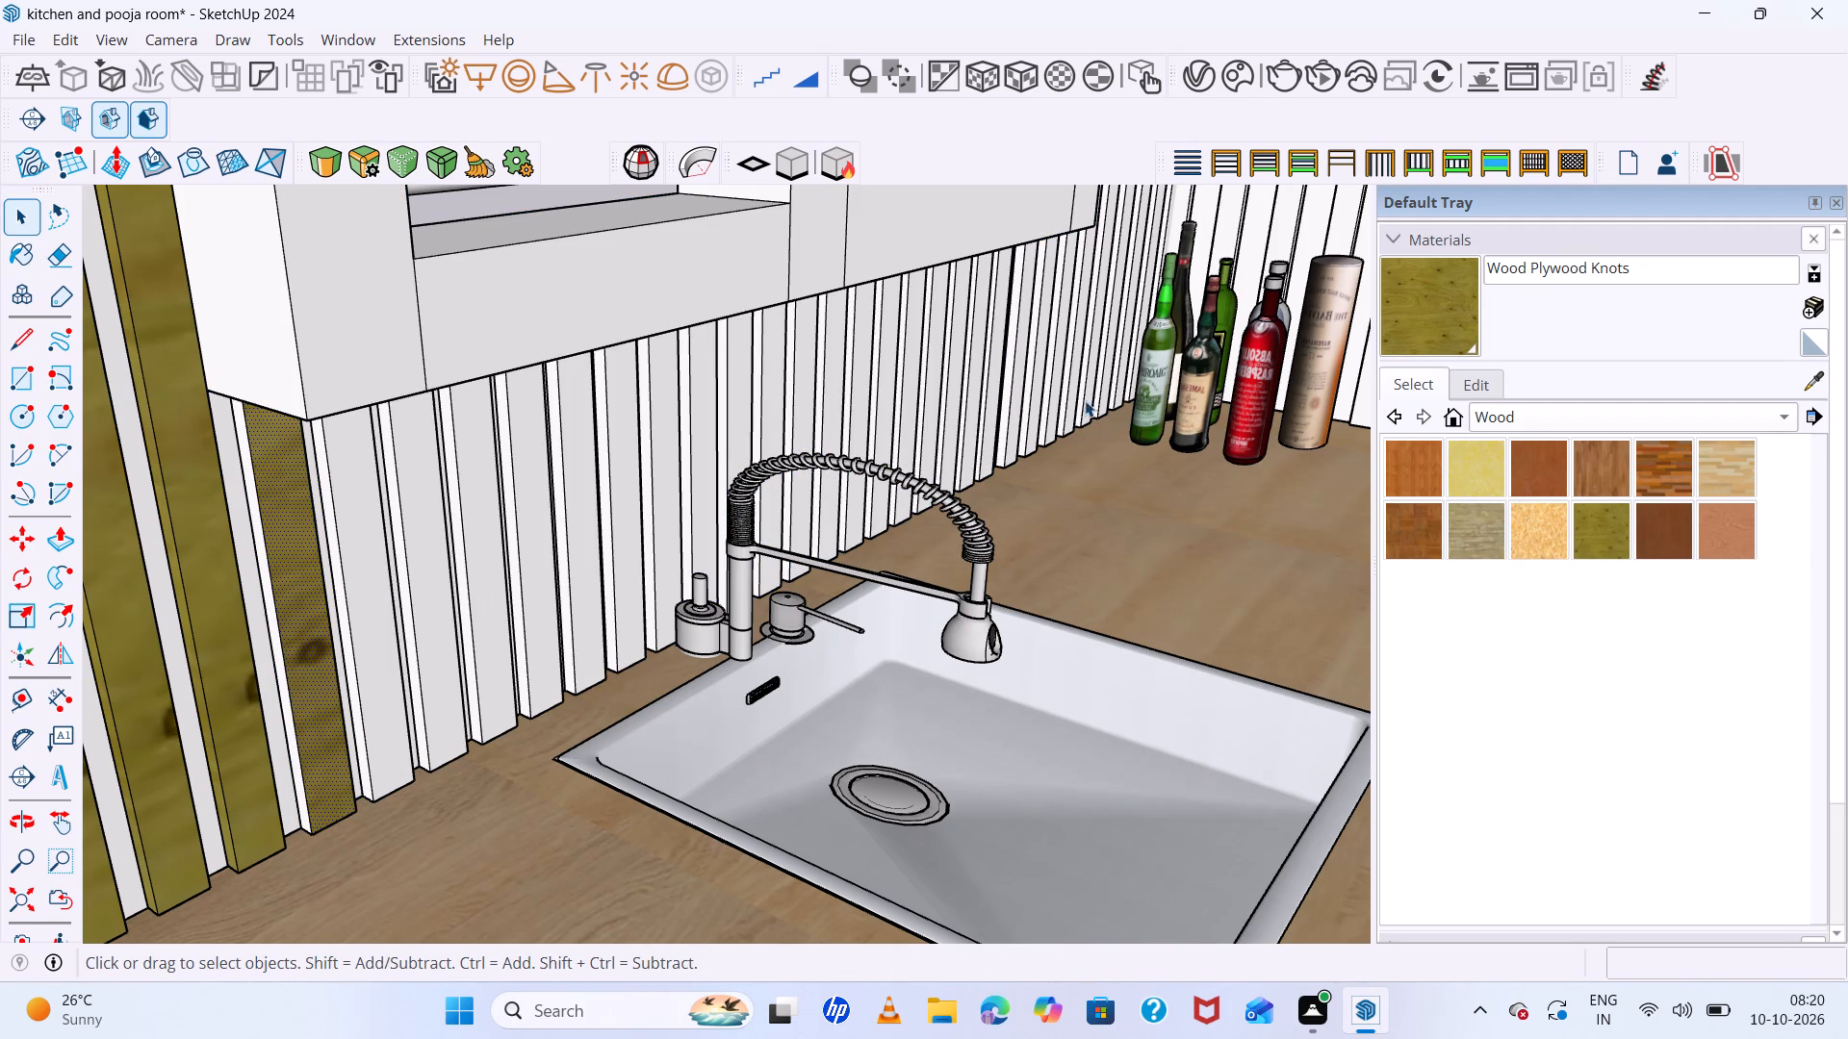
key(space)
Paint the fronts of the slats under the window, from its near corner up to the faucet, with Wood Plywood Knots.
click(1447, 316)
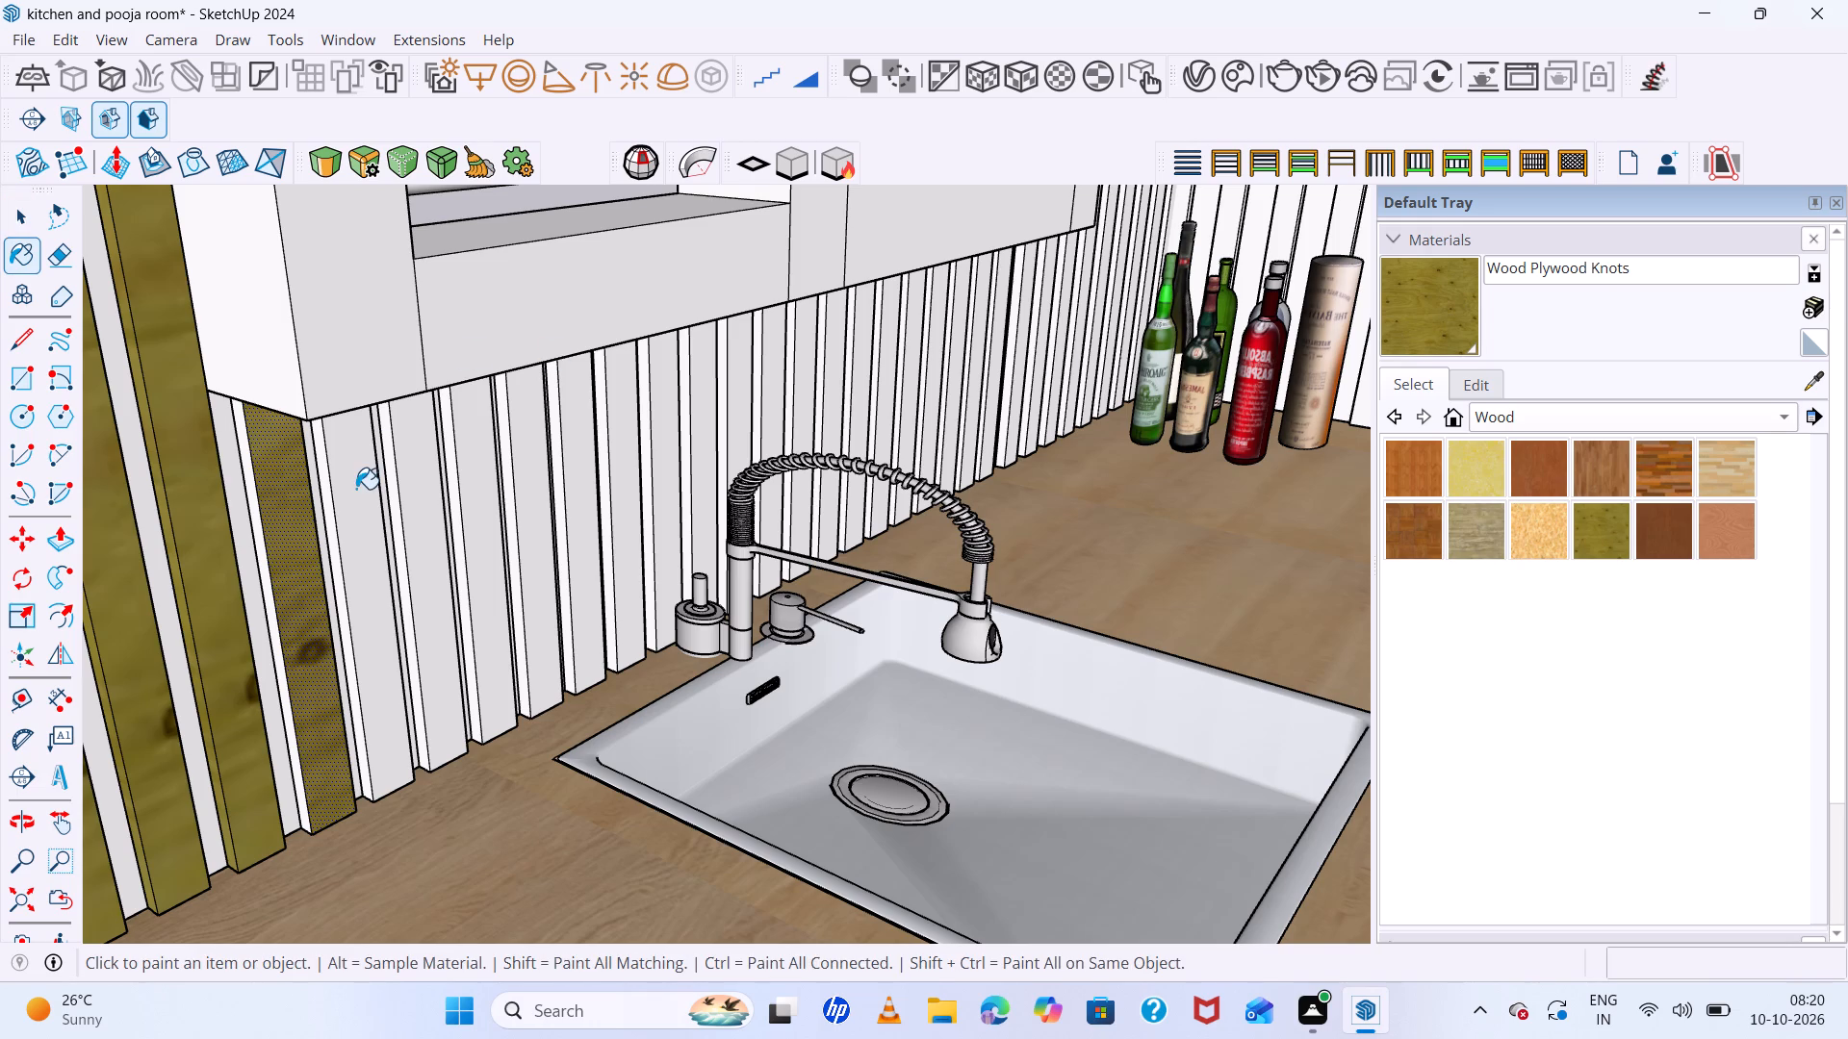
click(356, 489)
click(417, 469)
click(478, 466)
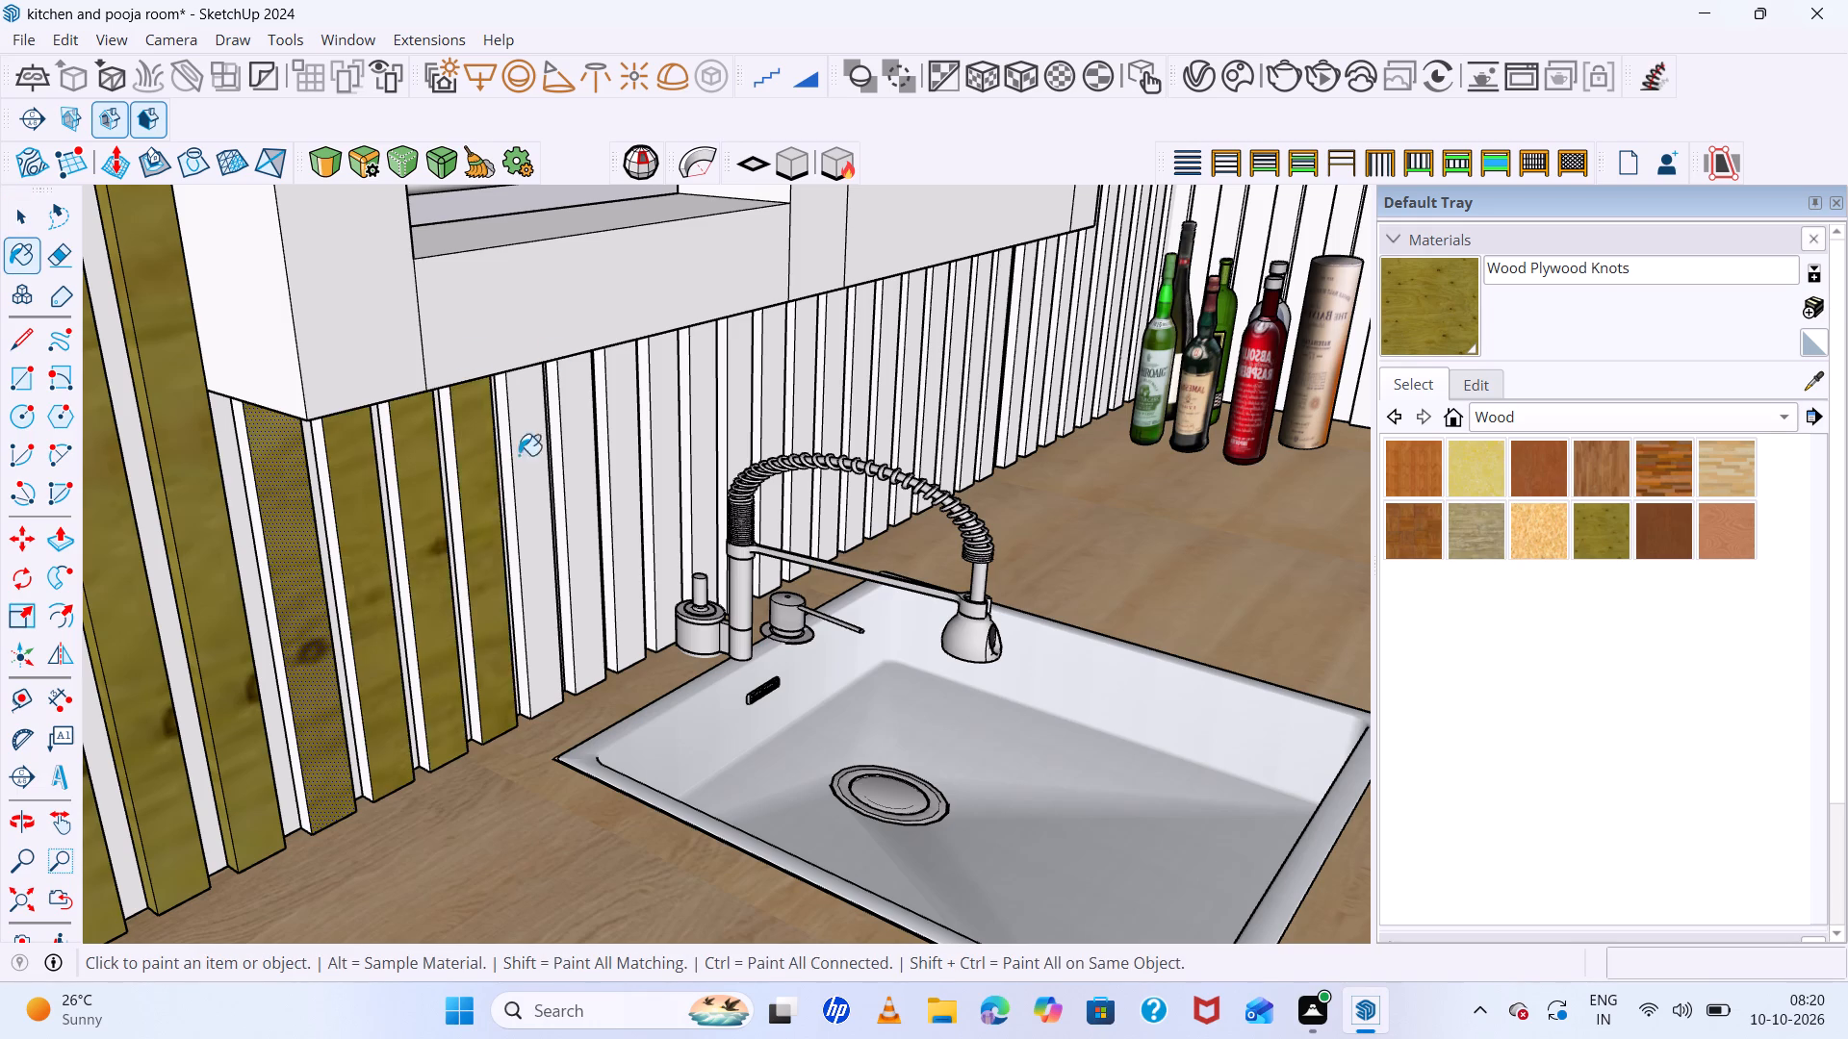
click(536, 449)
click(585, 433)
click(626, 416)
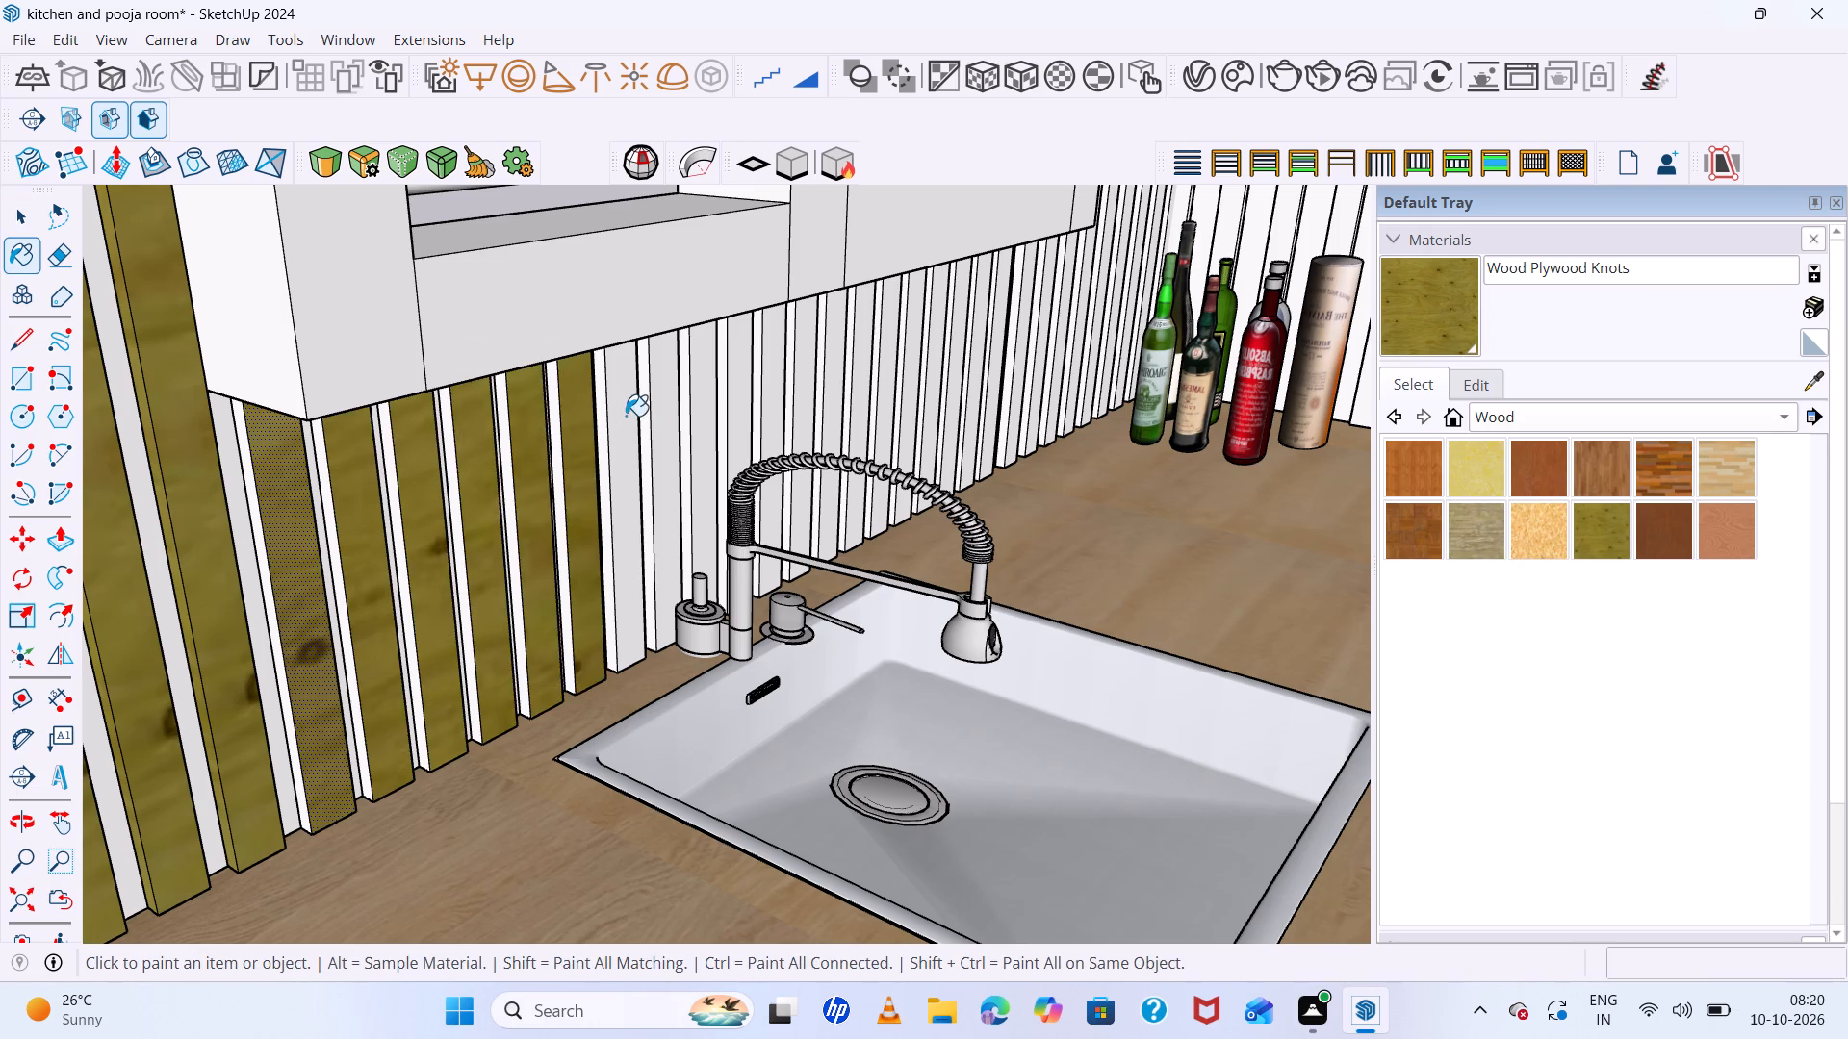
click(661, 407)
click(712, 393)
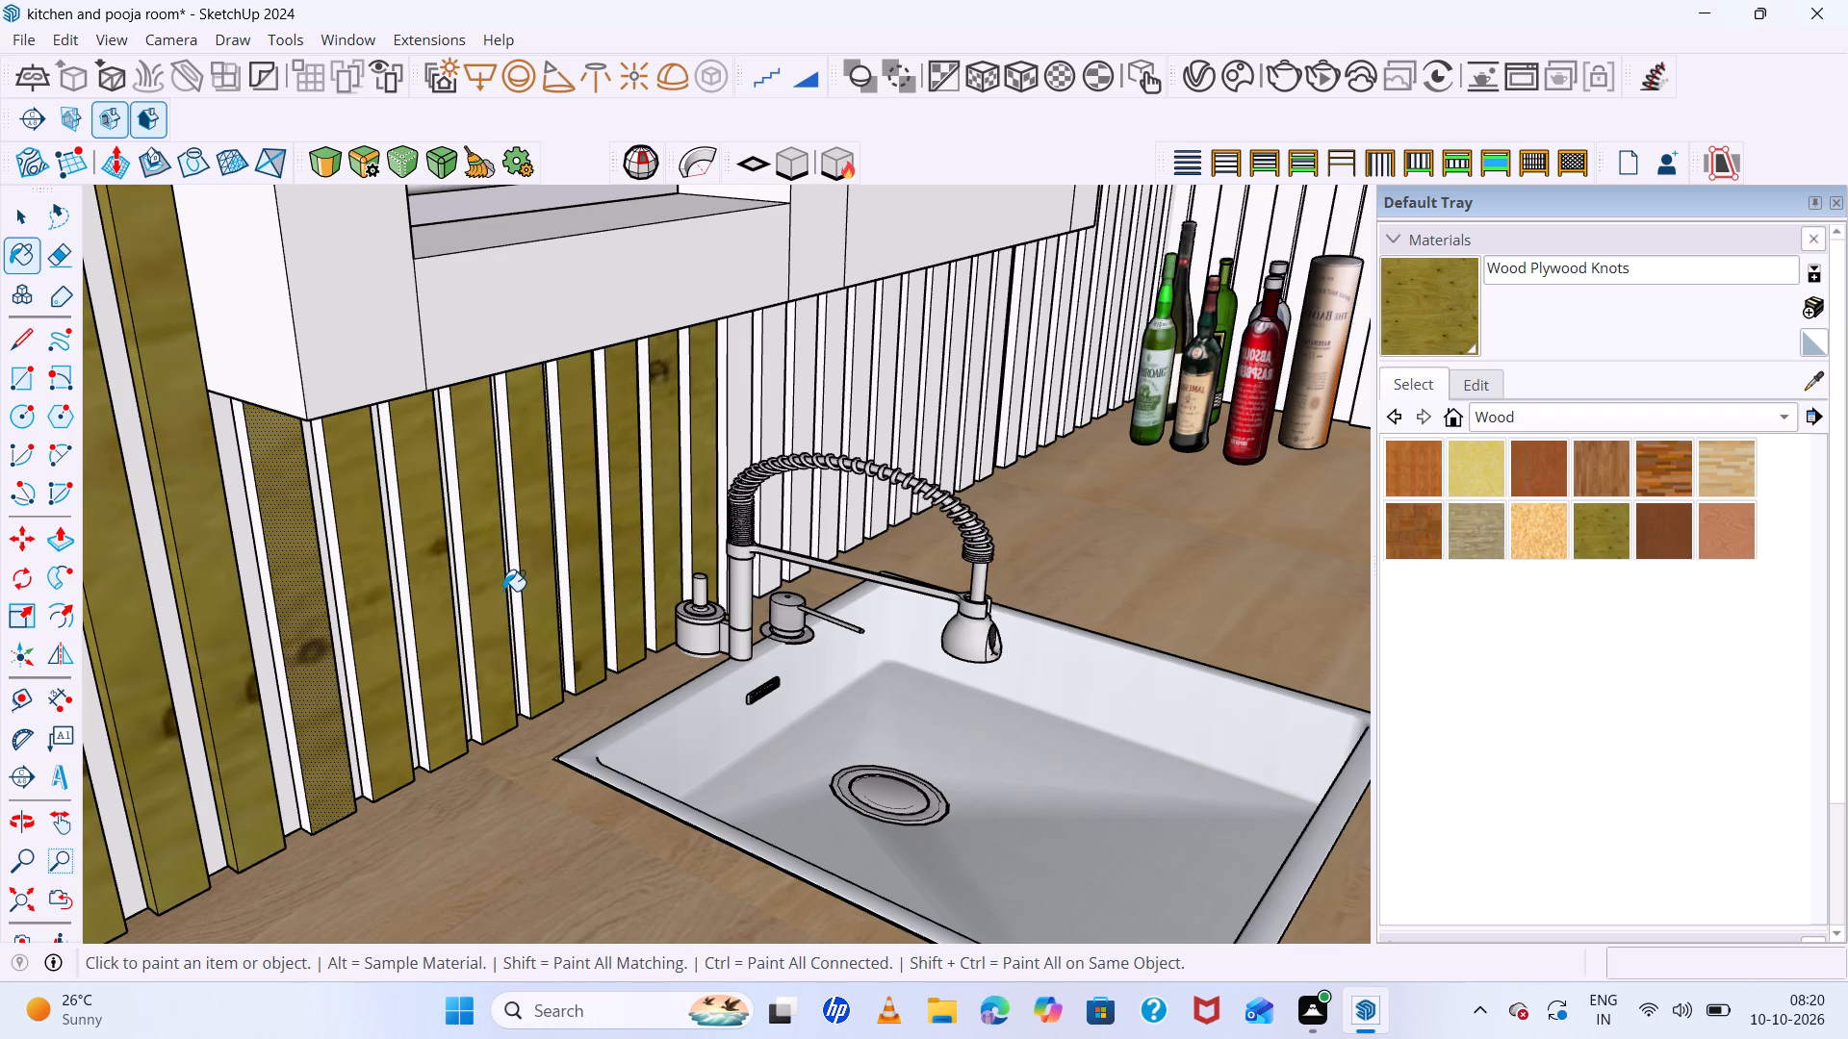
Continue the Wood Plywood Knots finish on the slat fronts from the faucet toward the bottles, past the window's middle.
click(732, 370)
click(773, 367)
click(813, 367)
click(828, 364)
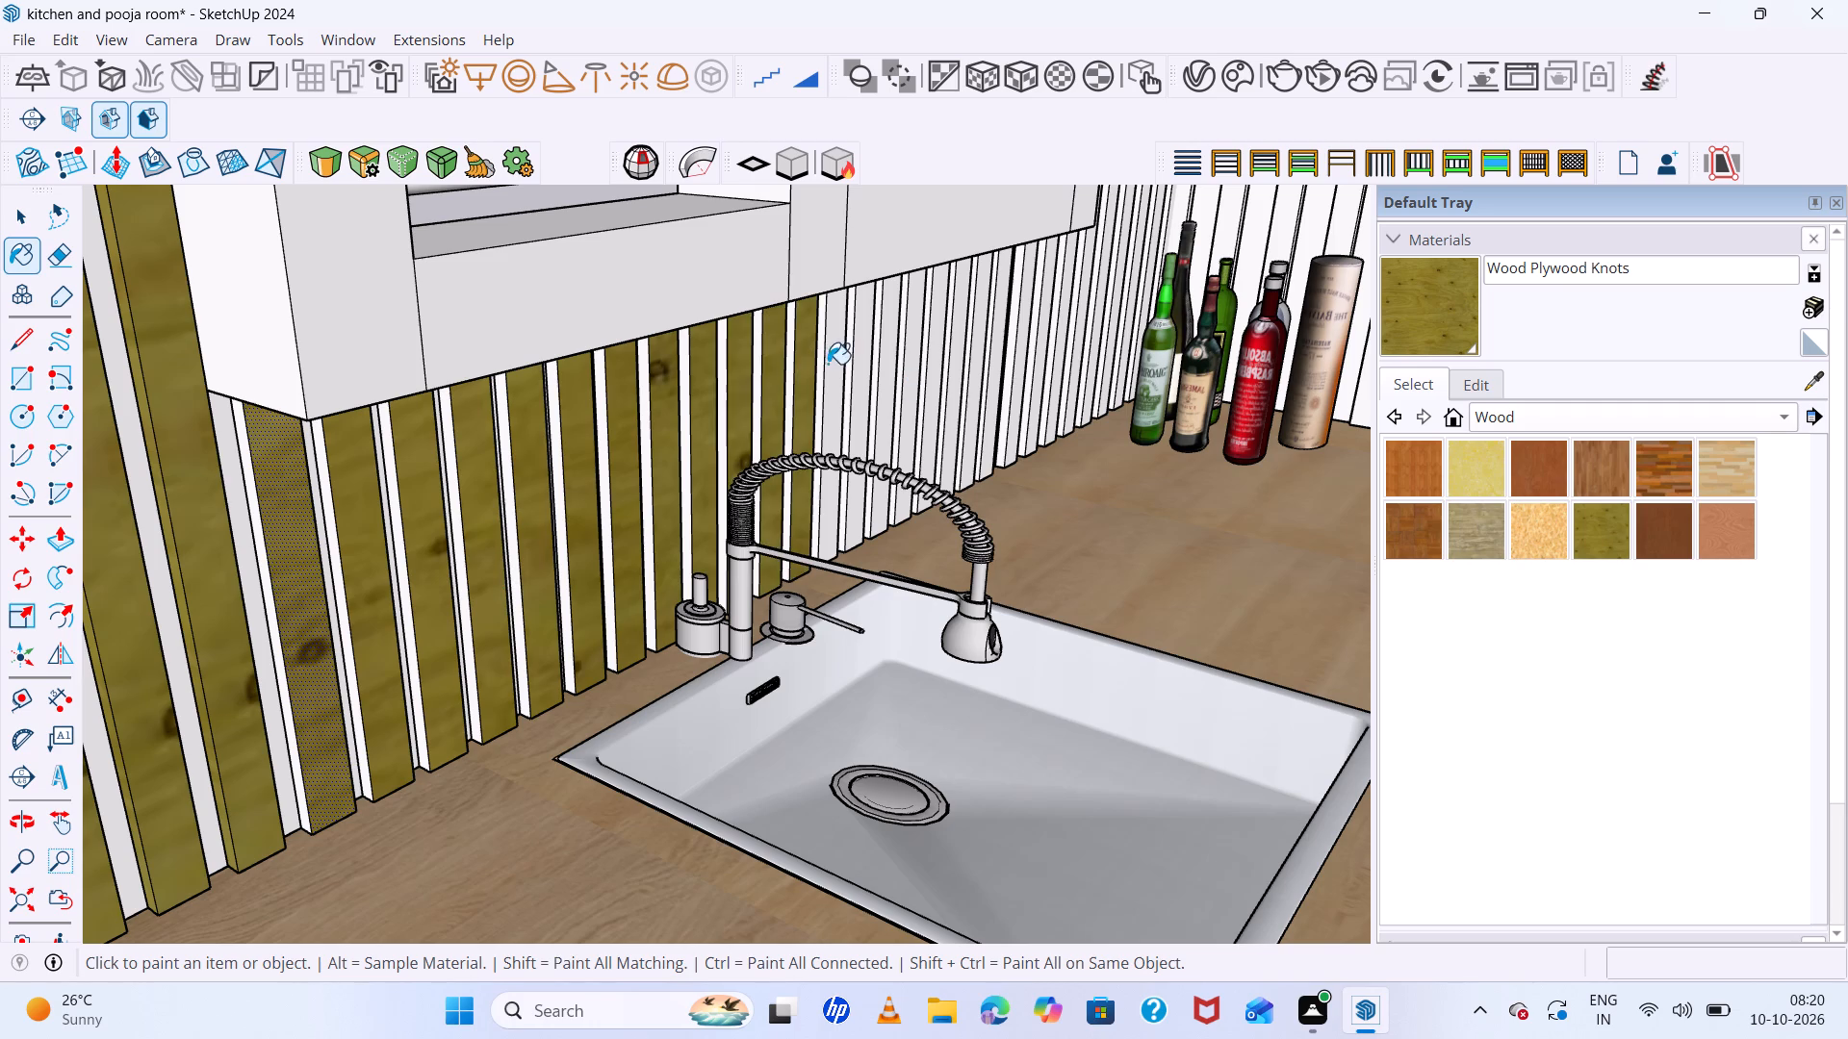
click(870, 363)
click(886, 344)
click(919, 341)
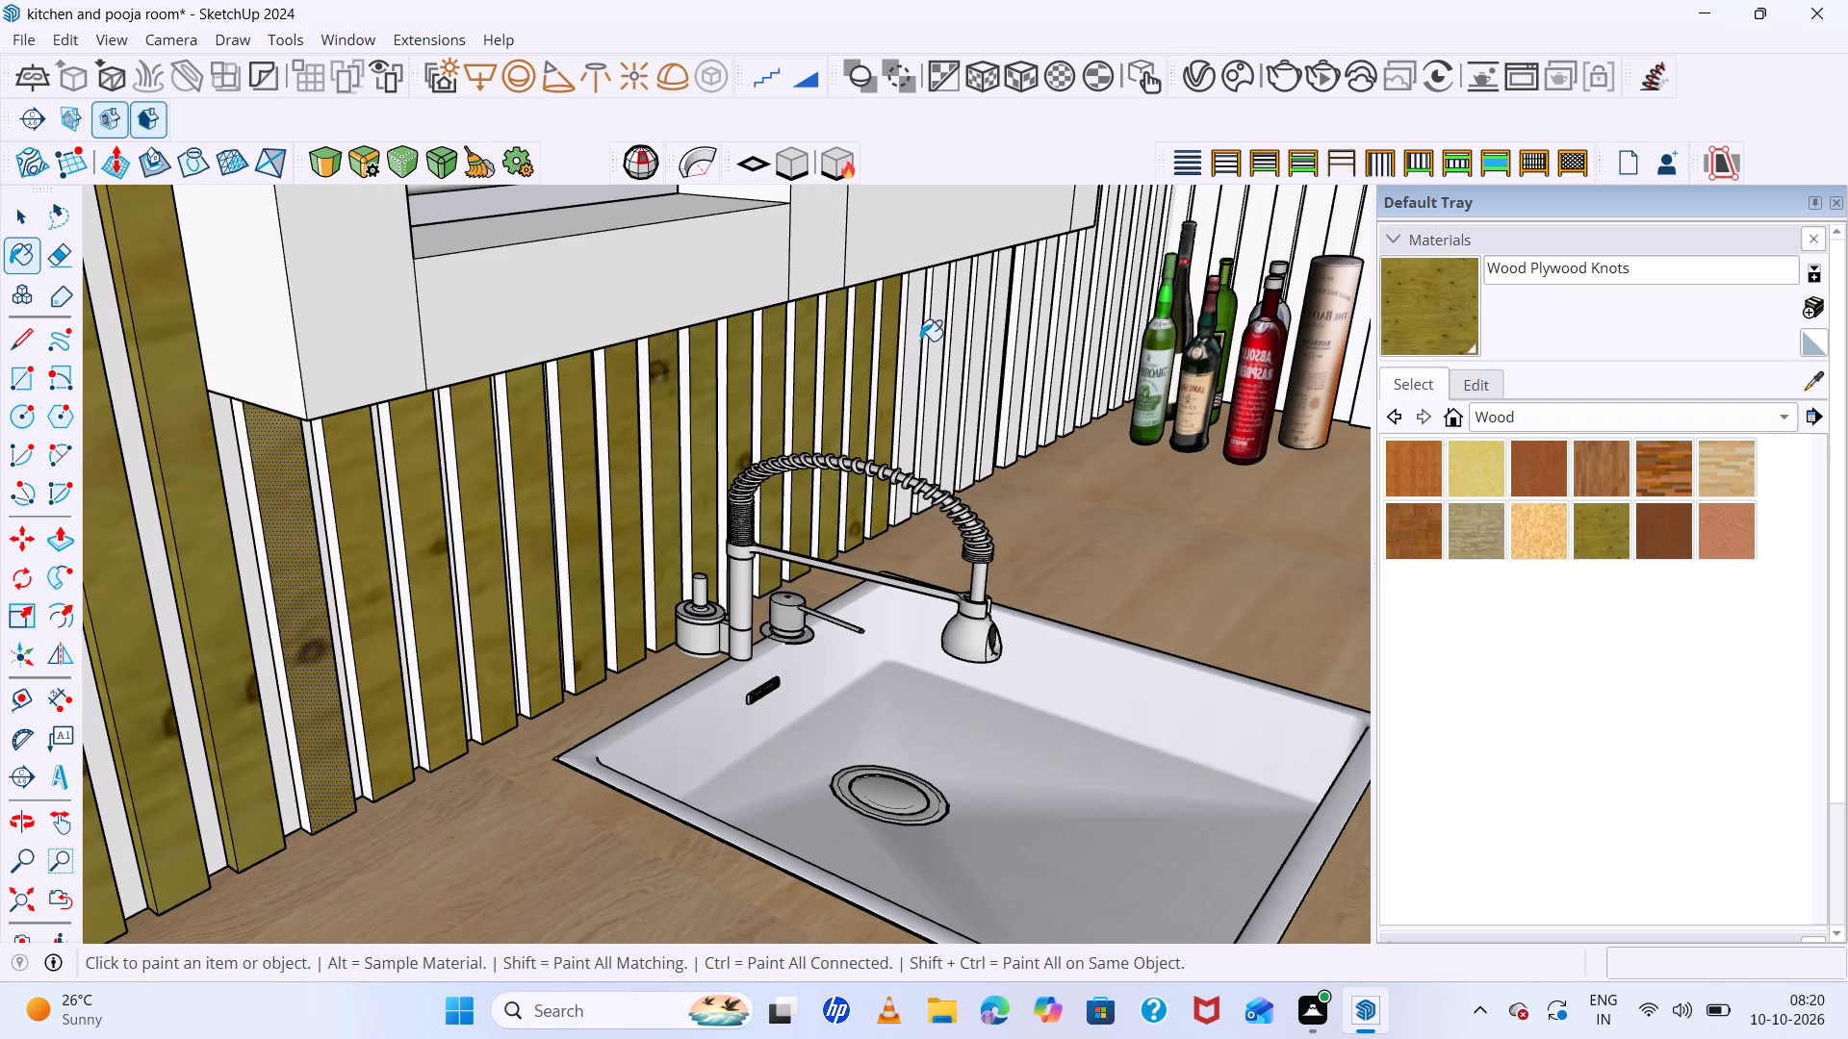
click(940, 328)
click(962, 322)
click(986, 312)
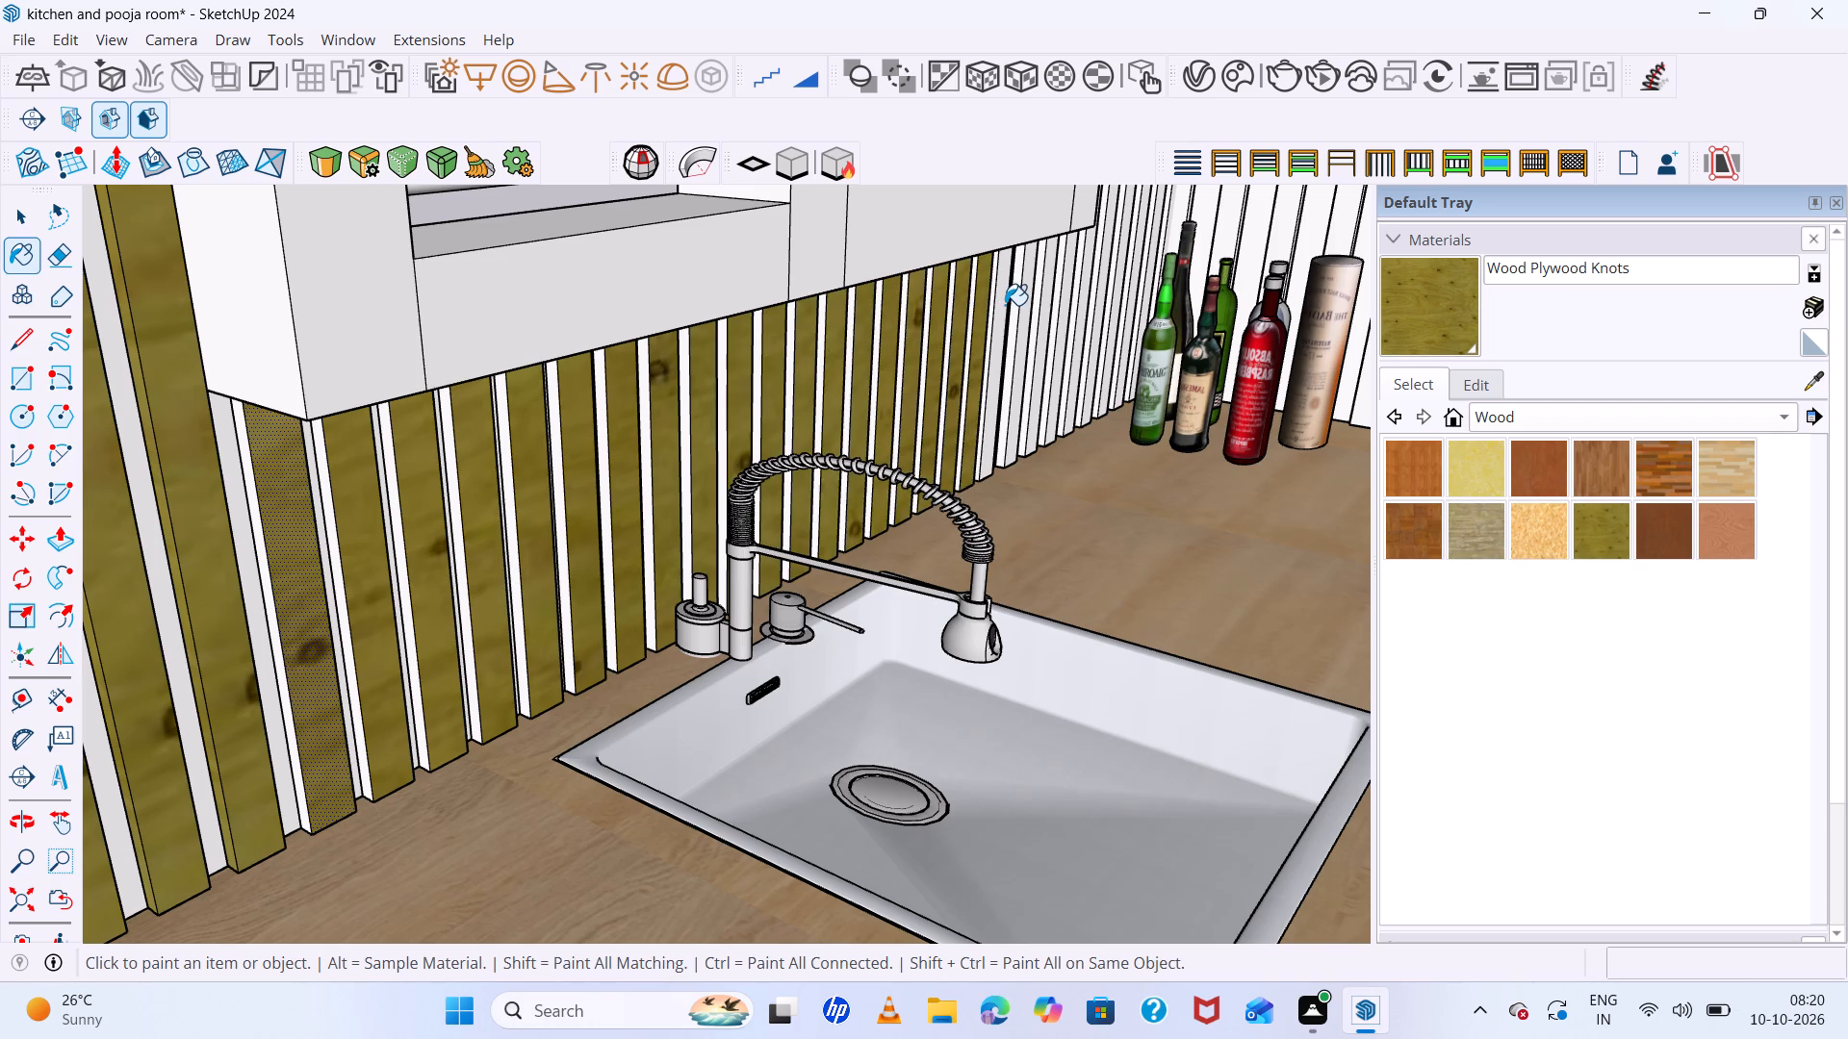
click(1005, 305)
Paint the exposed side faces of the slats from the window's near corner to the soap dispenser with Wood Plywood Knots.
scroll(592, 368, down, 8)
scroll(418, 471, up, 13)
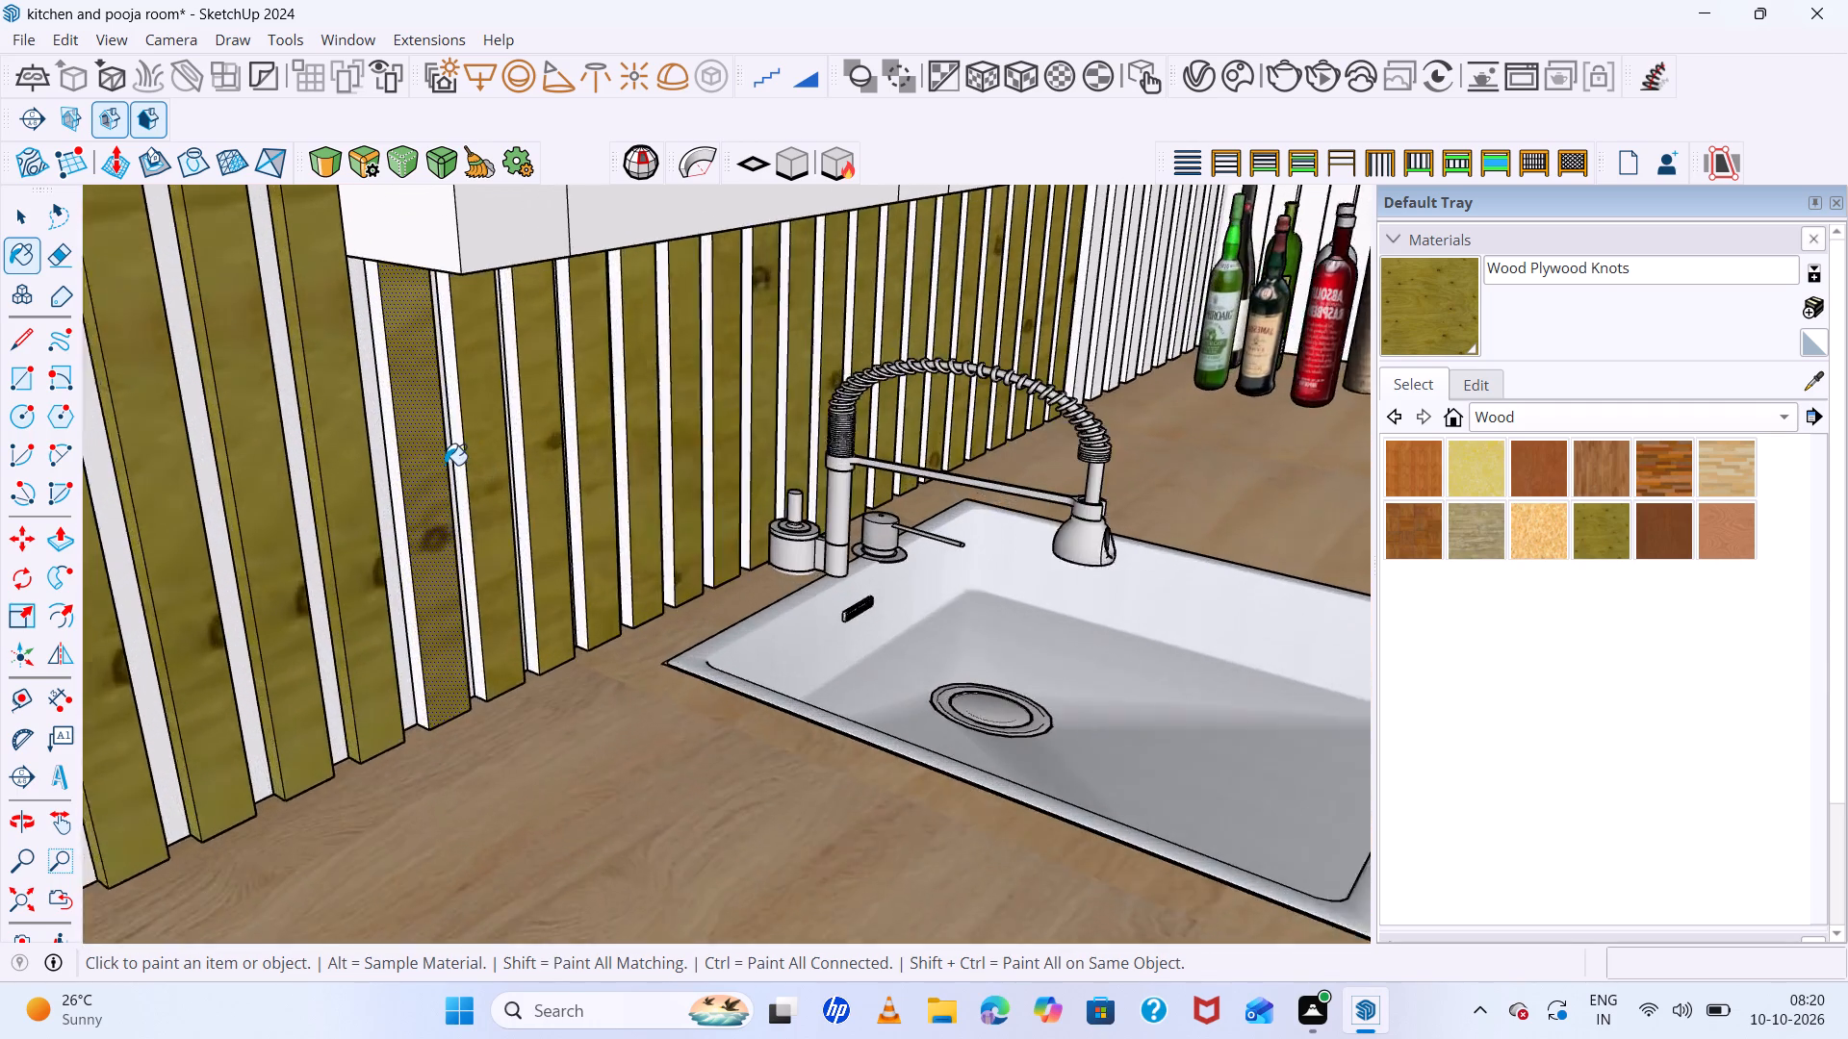
scroll(445, 465, up, 9)
click(326, 461)
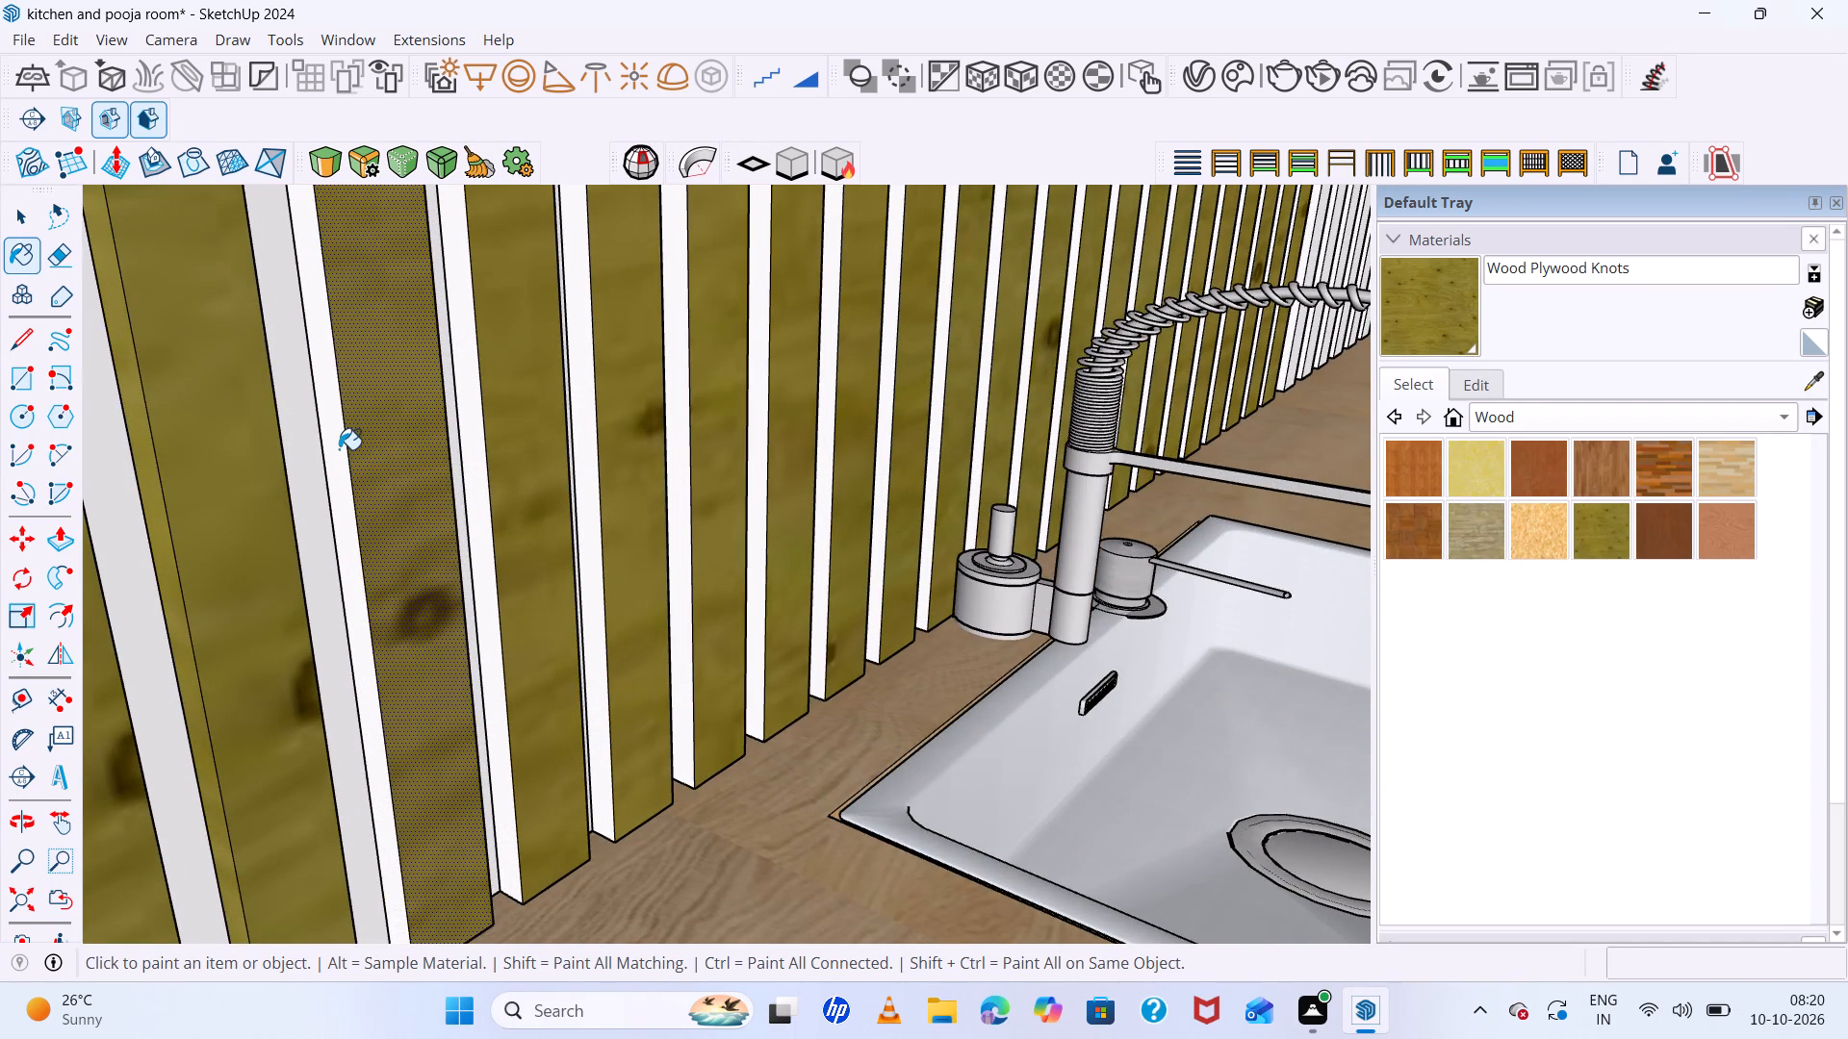
click(339, 449)
click(475, 409)
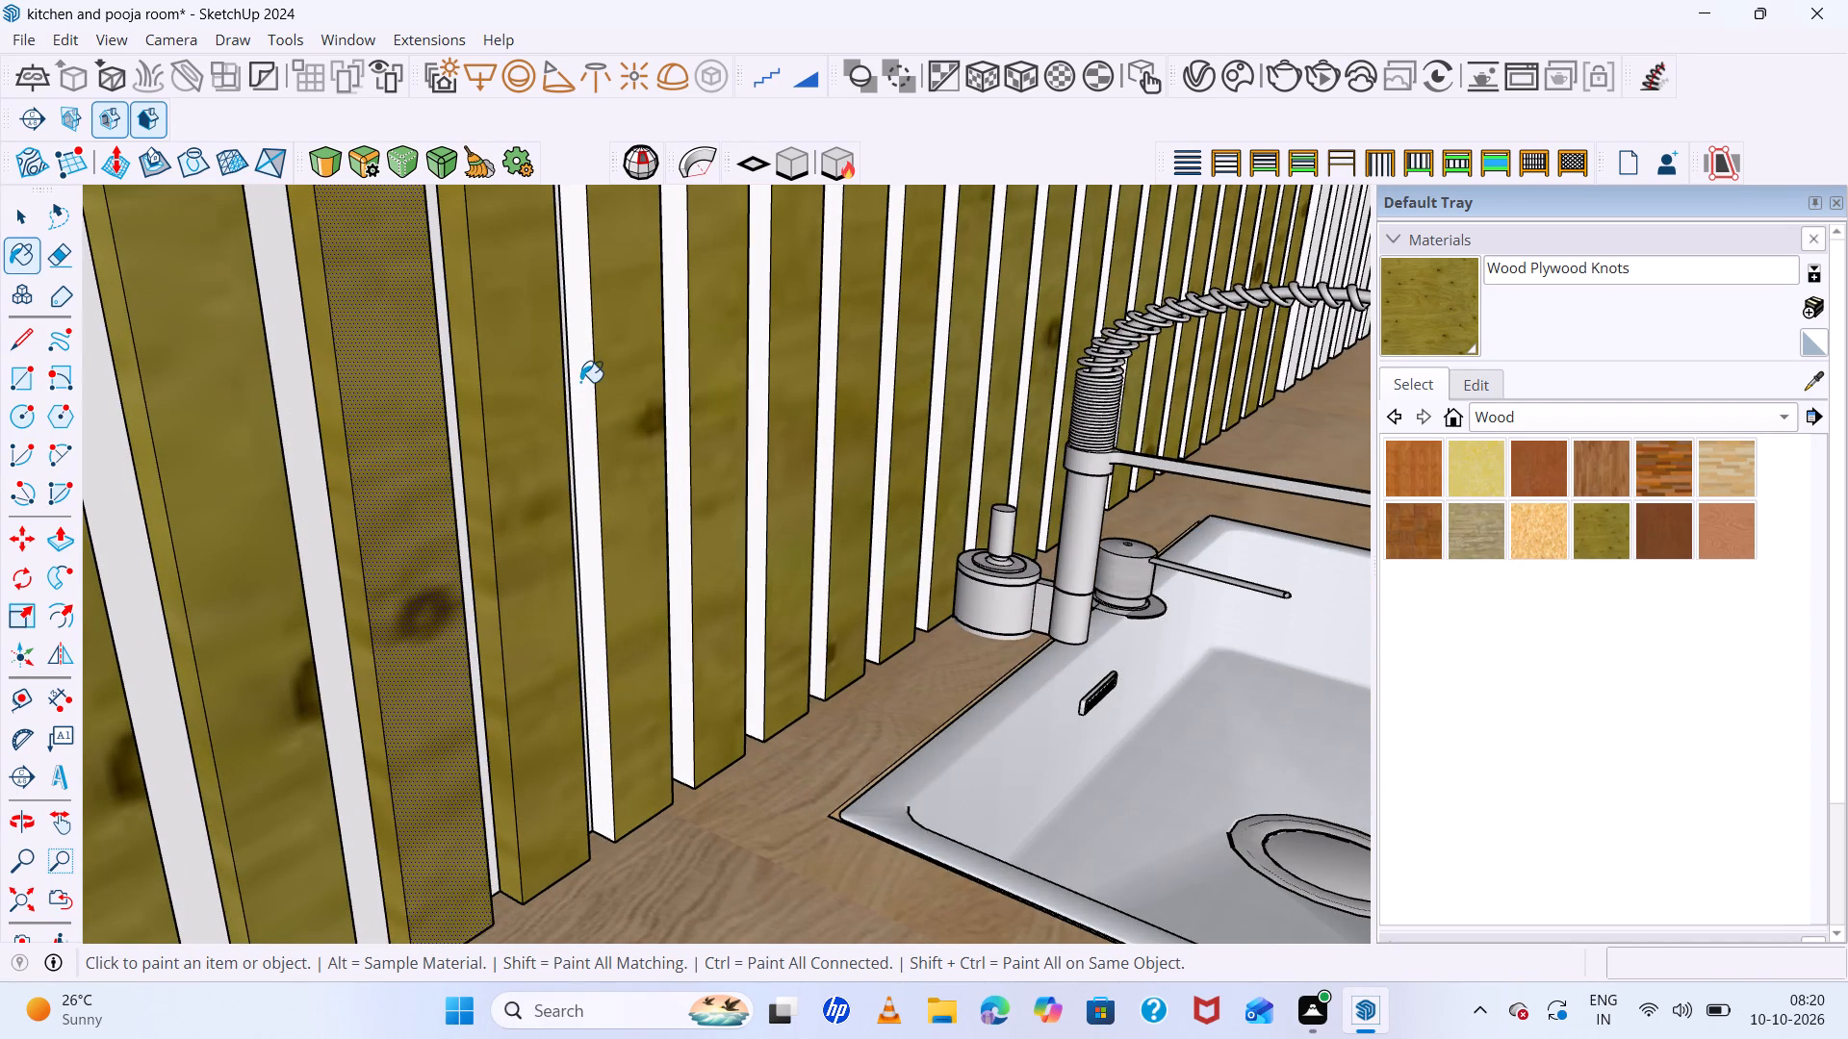
click(581, 382)
click(675, 351)
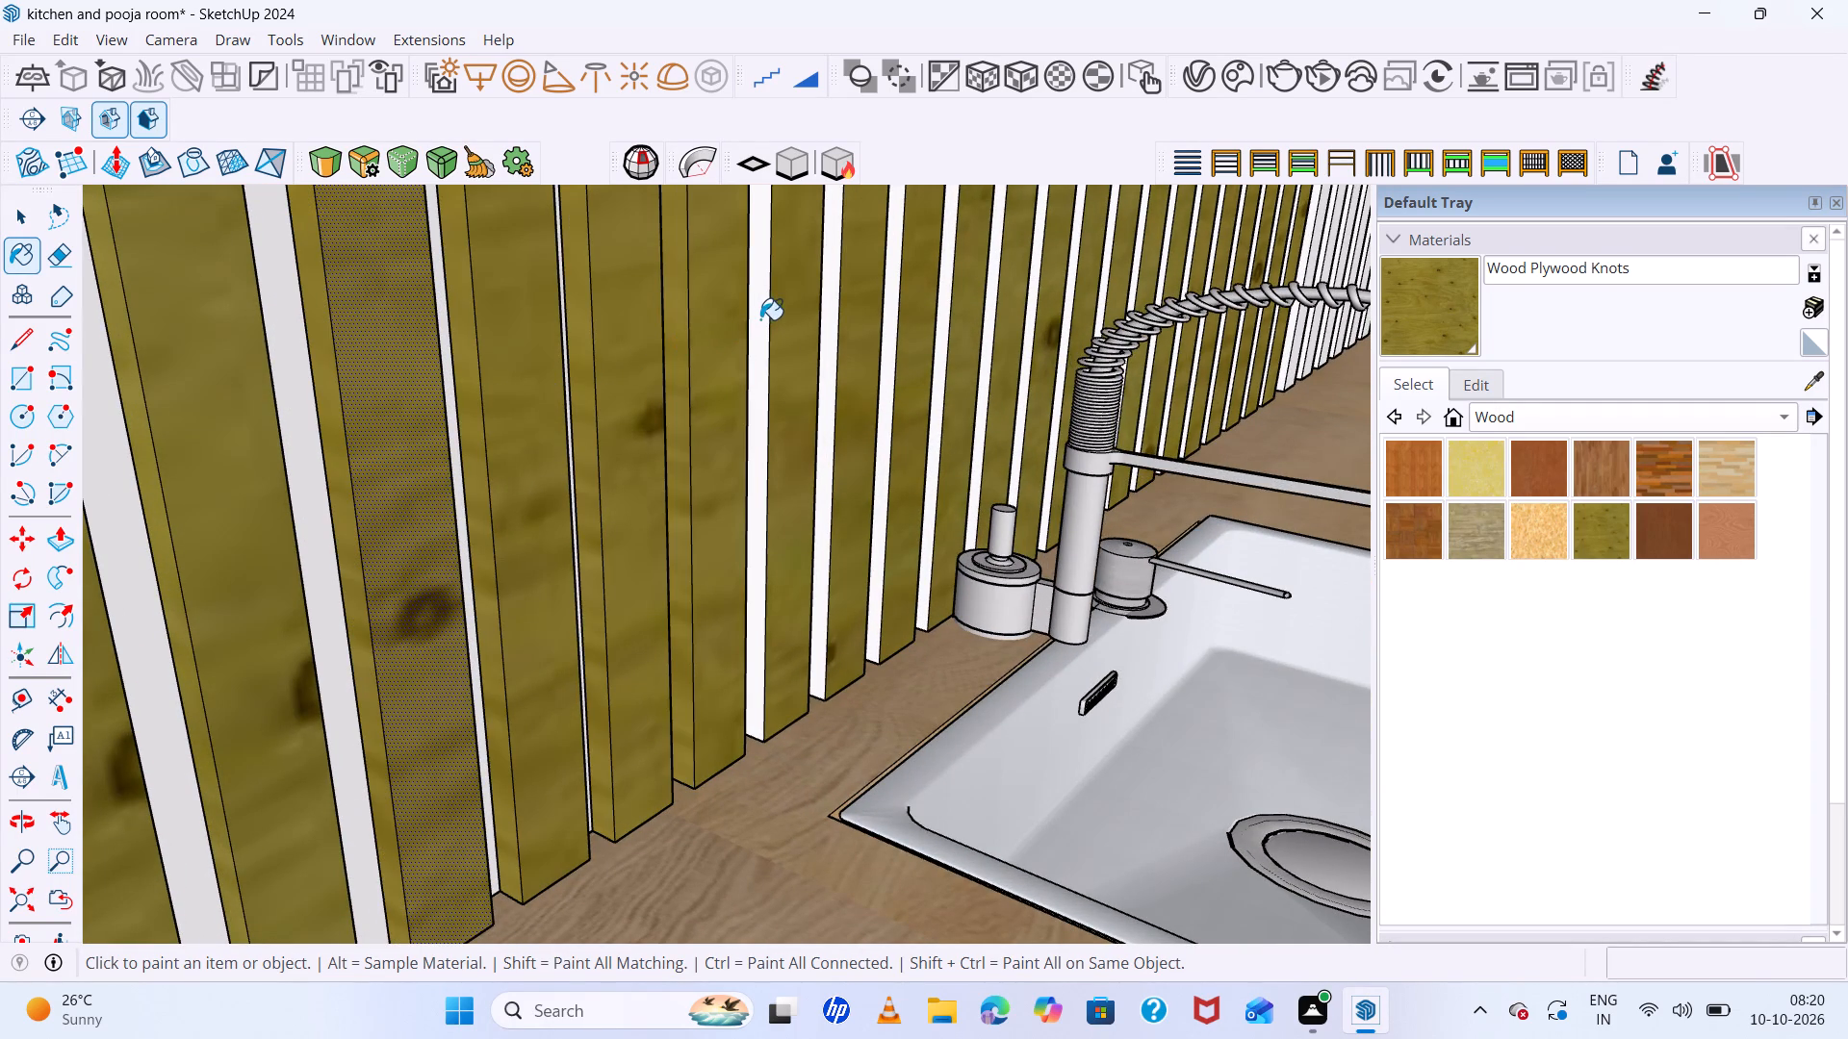
click(760, 319)
click(833, 305)
scroll(684, 348, down, 3)
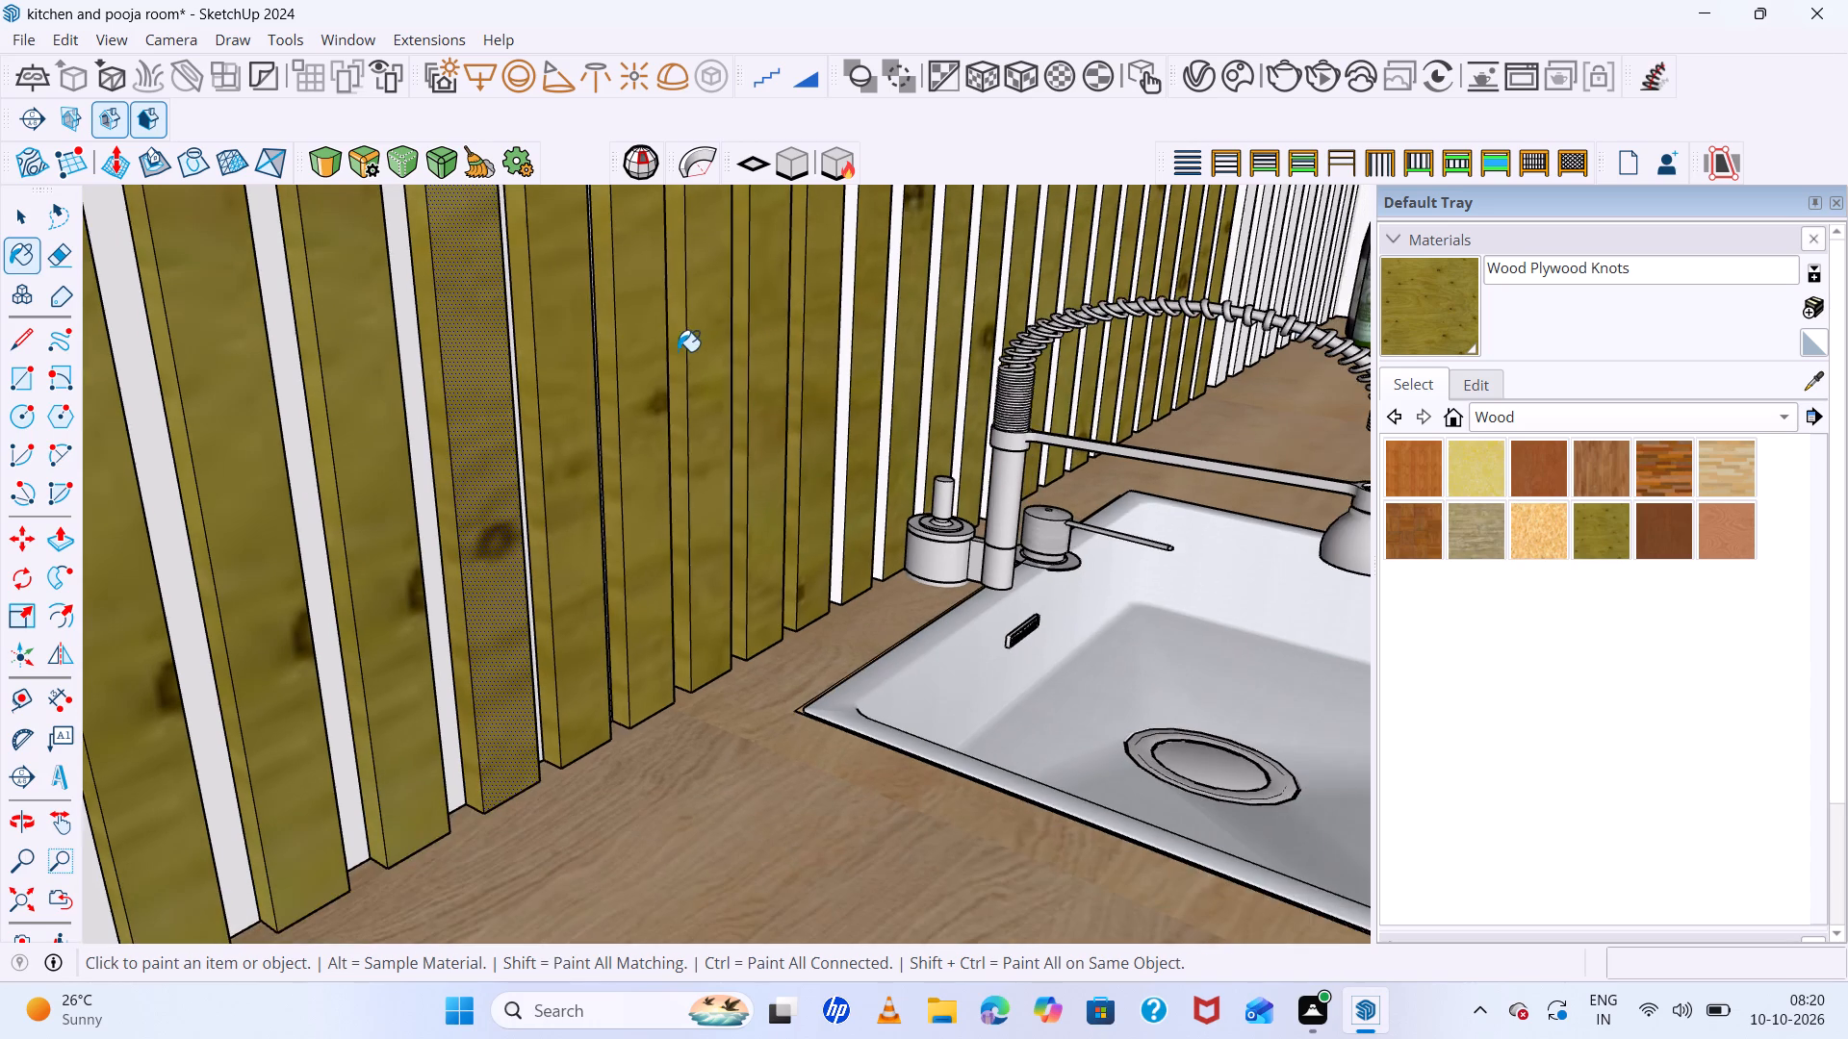
scroll(853, 300, up, 5)
click(847, 291)
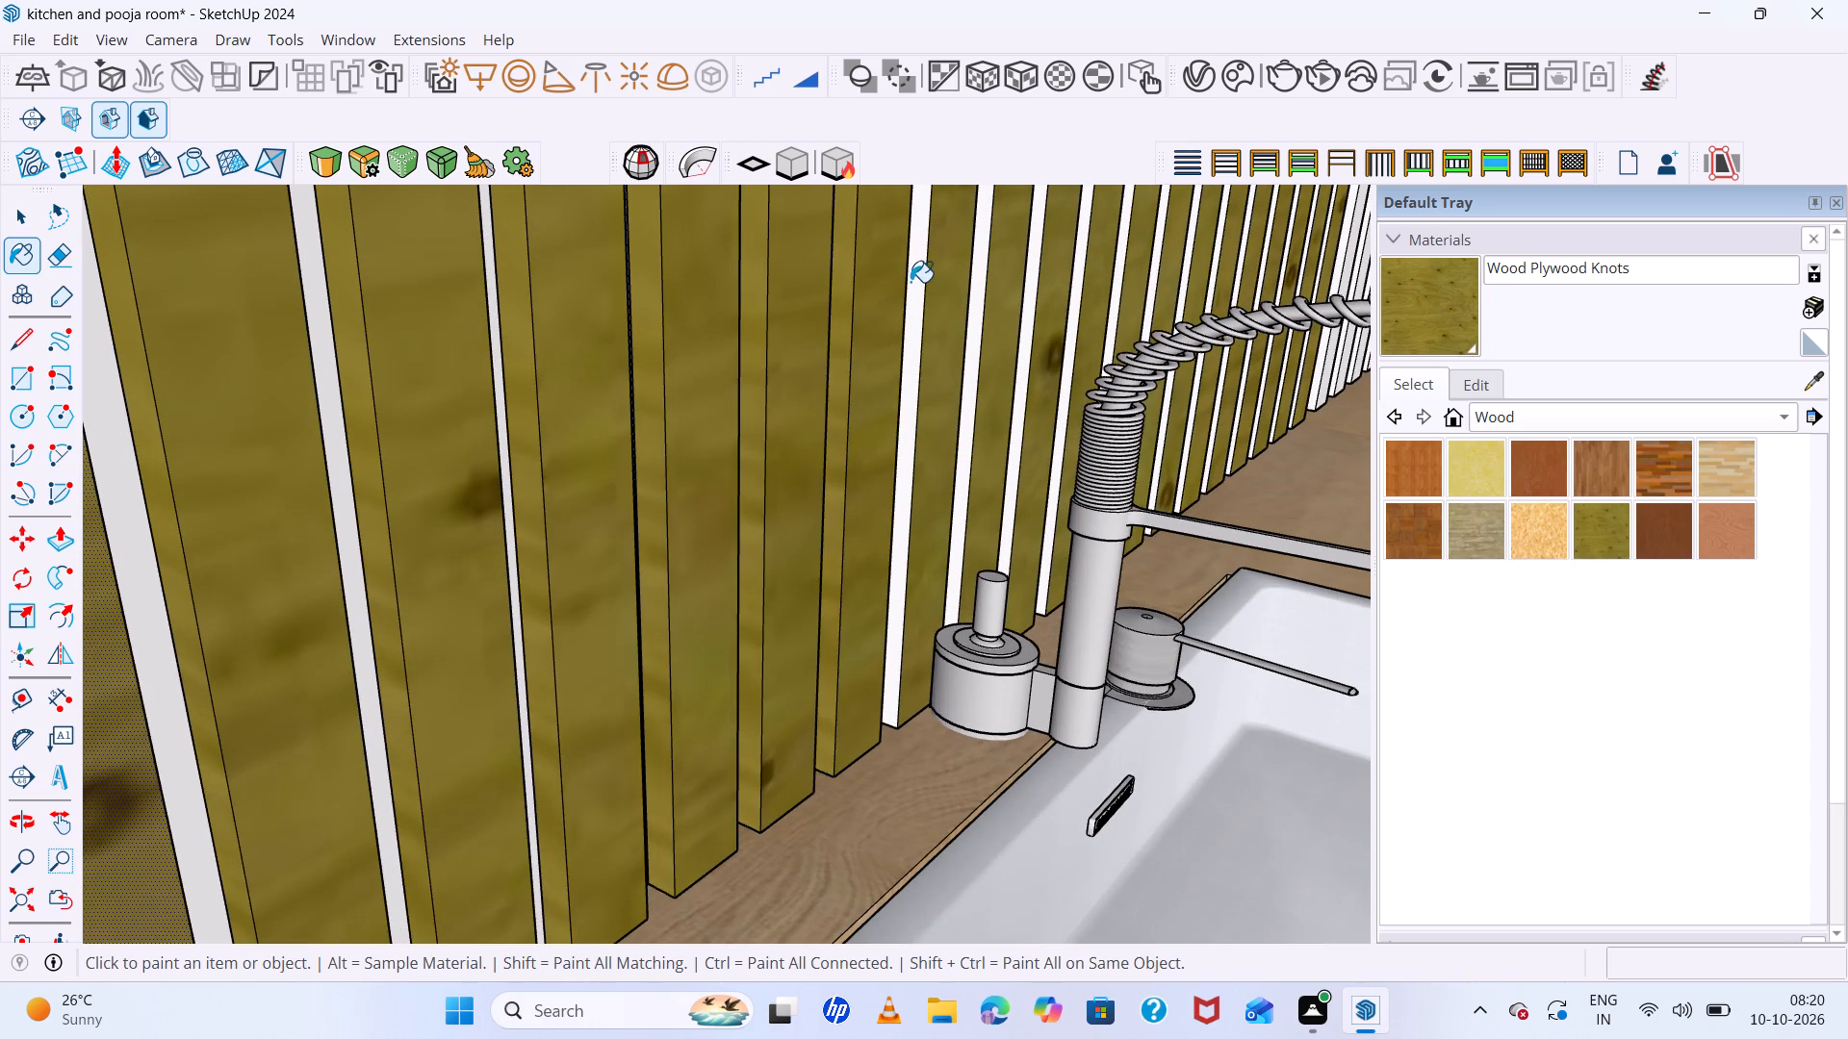
click(920, 279)
click(982, 258)
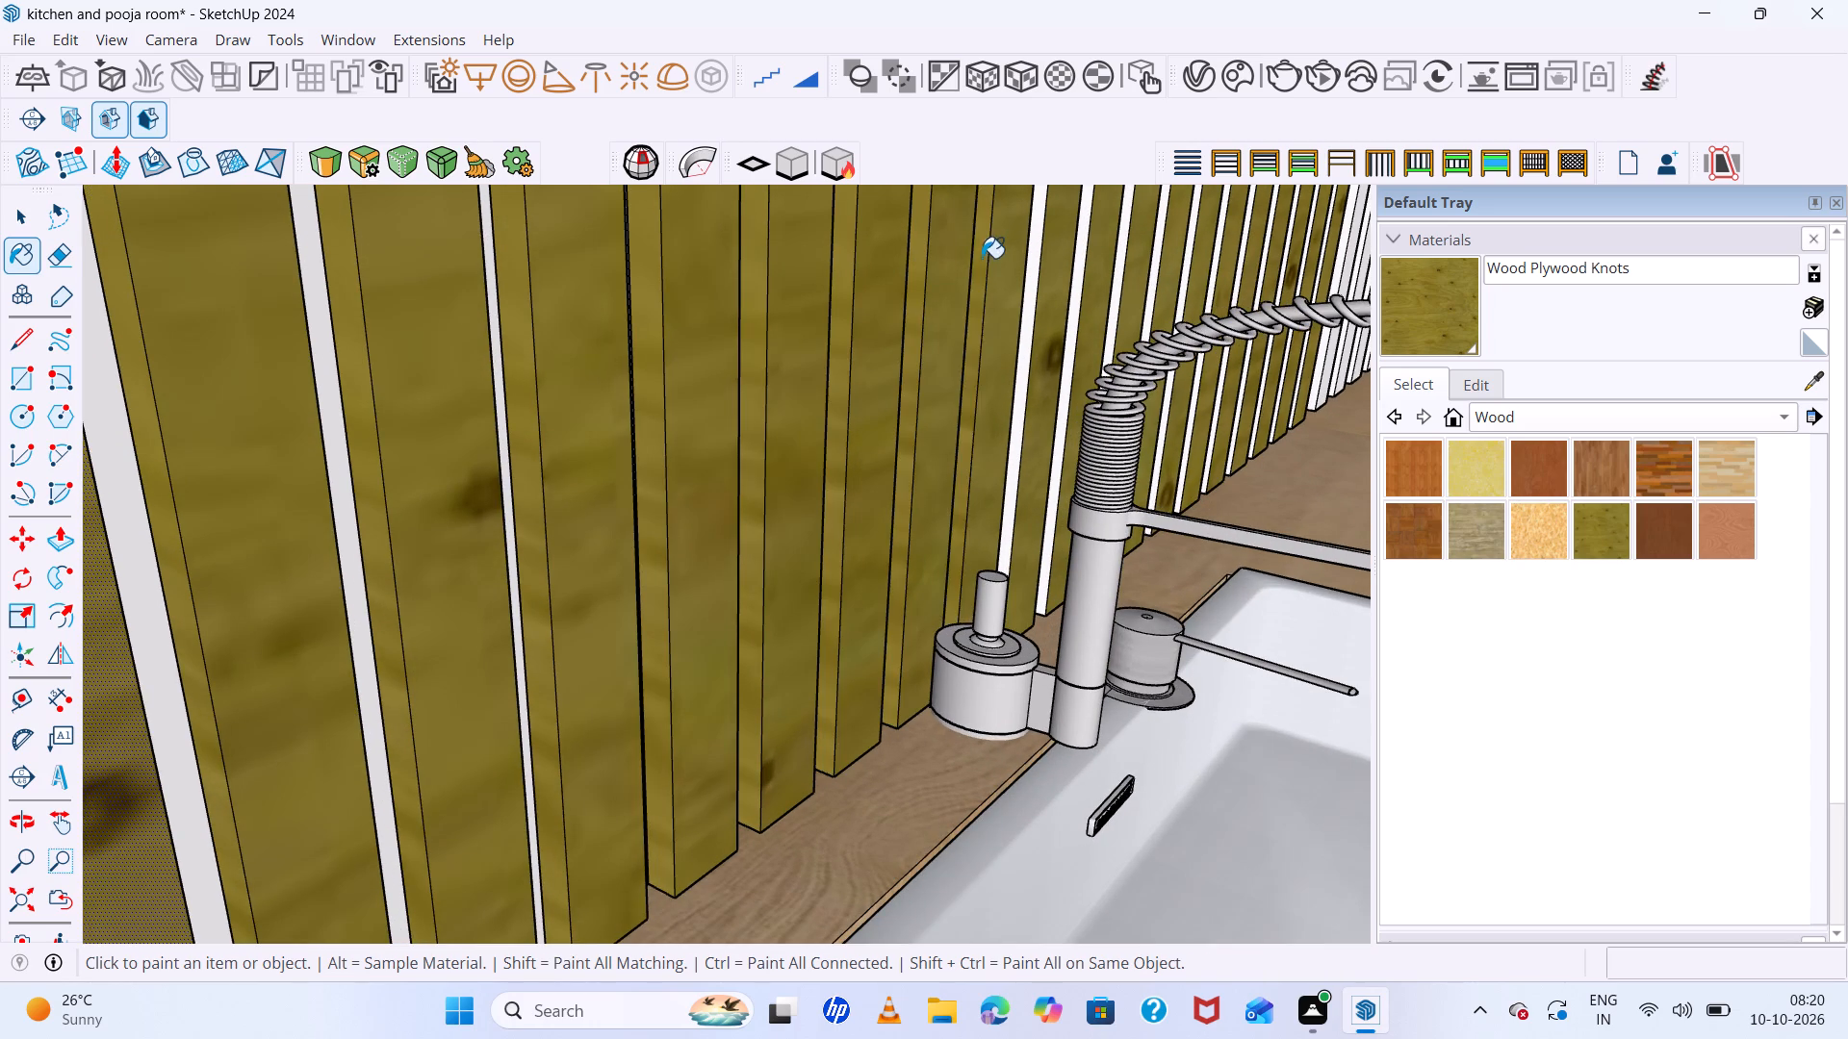
Paint the side faces of the next four slats behind the faucet with Wood Plywood Knots.
scroll(719, 376, down, 7)
scroll(282, 504, down, 4)
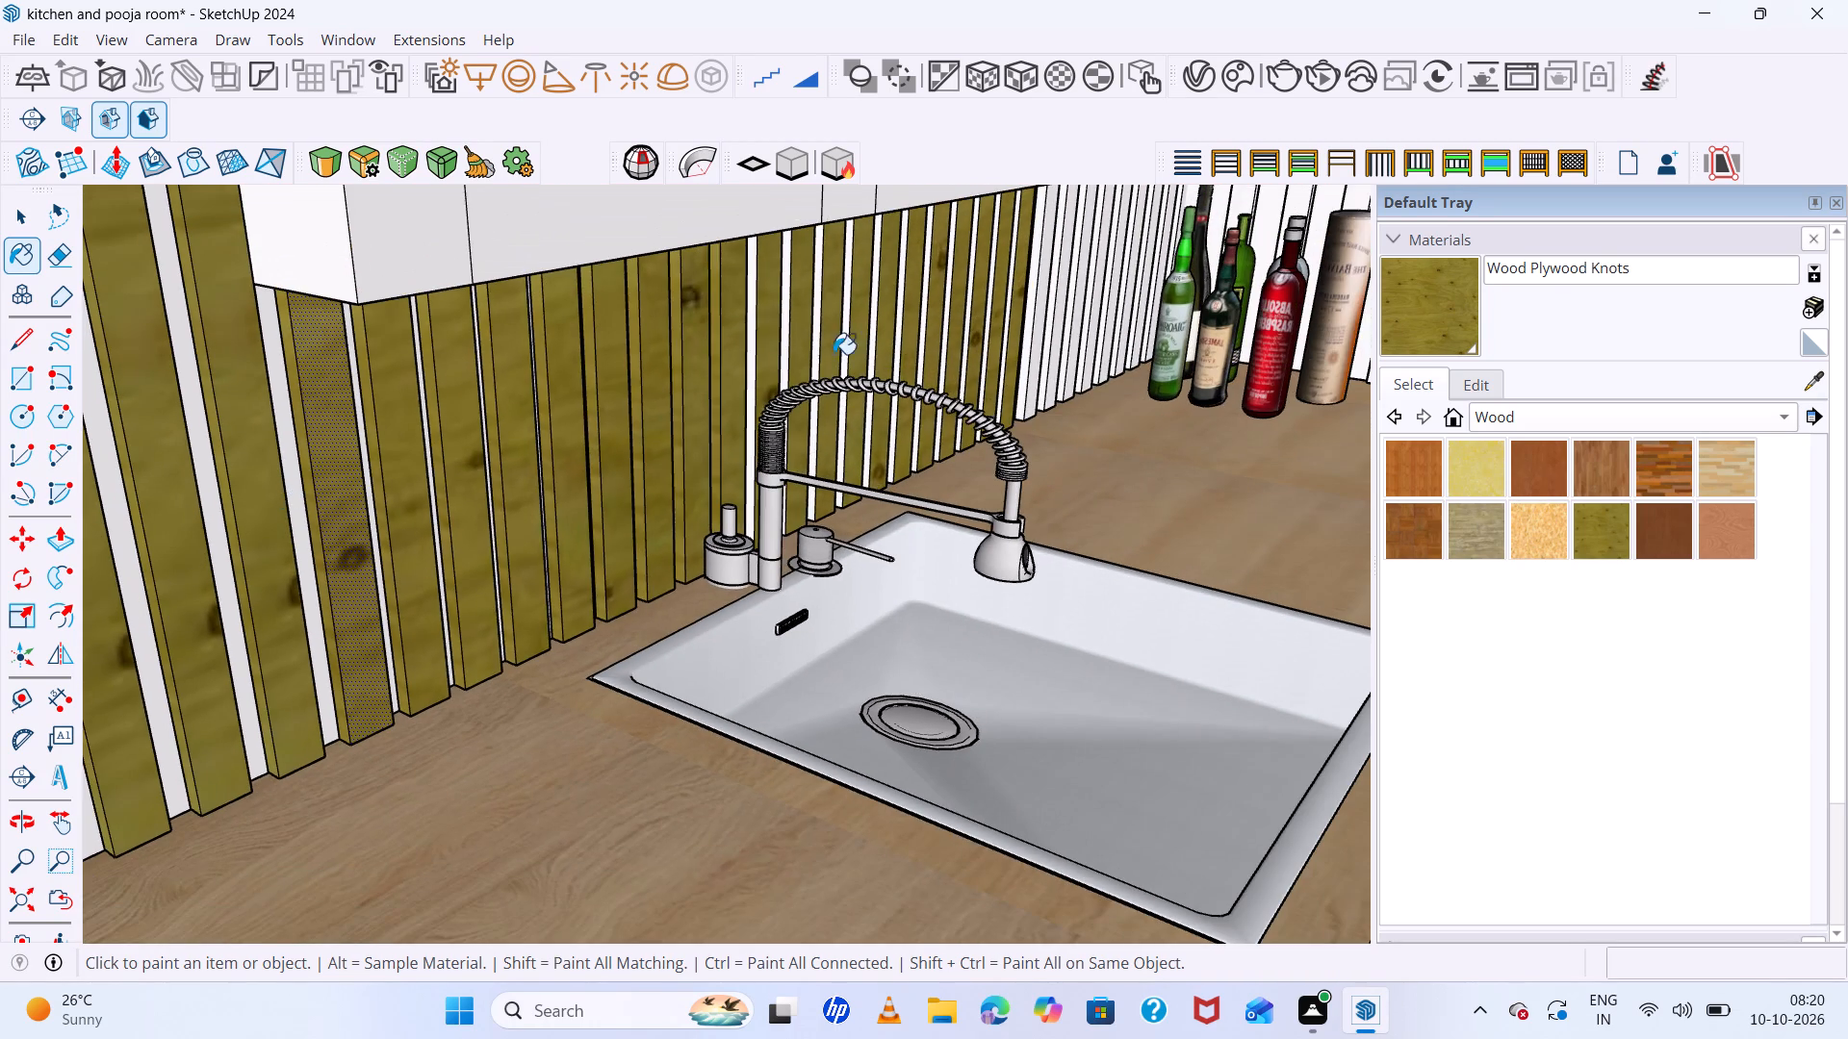
scroll(830, 290, up, 13)
scroll(509, 410, up, 4)
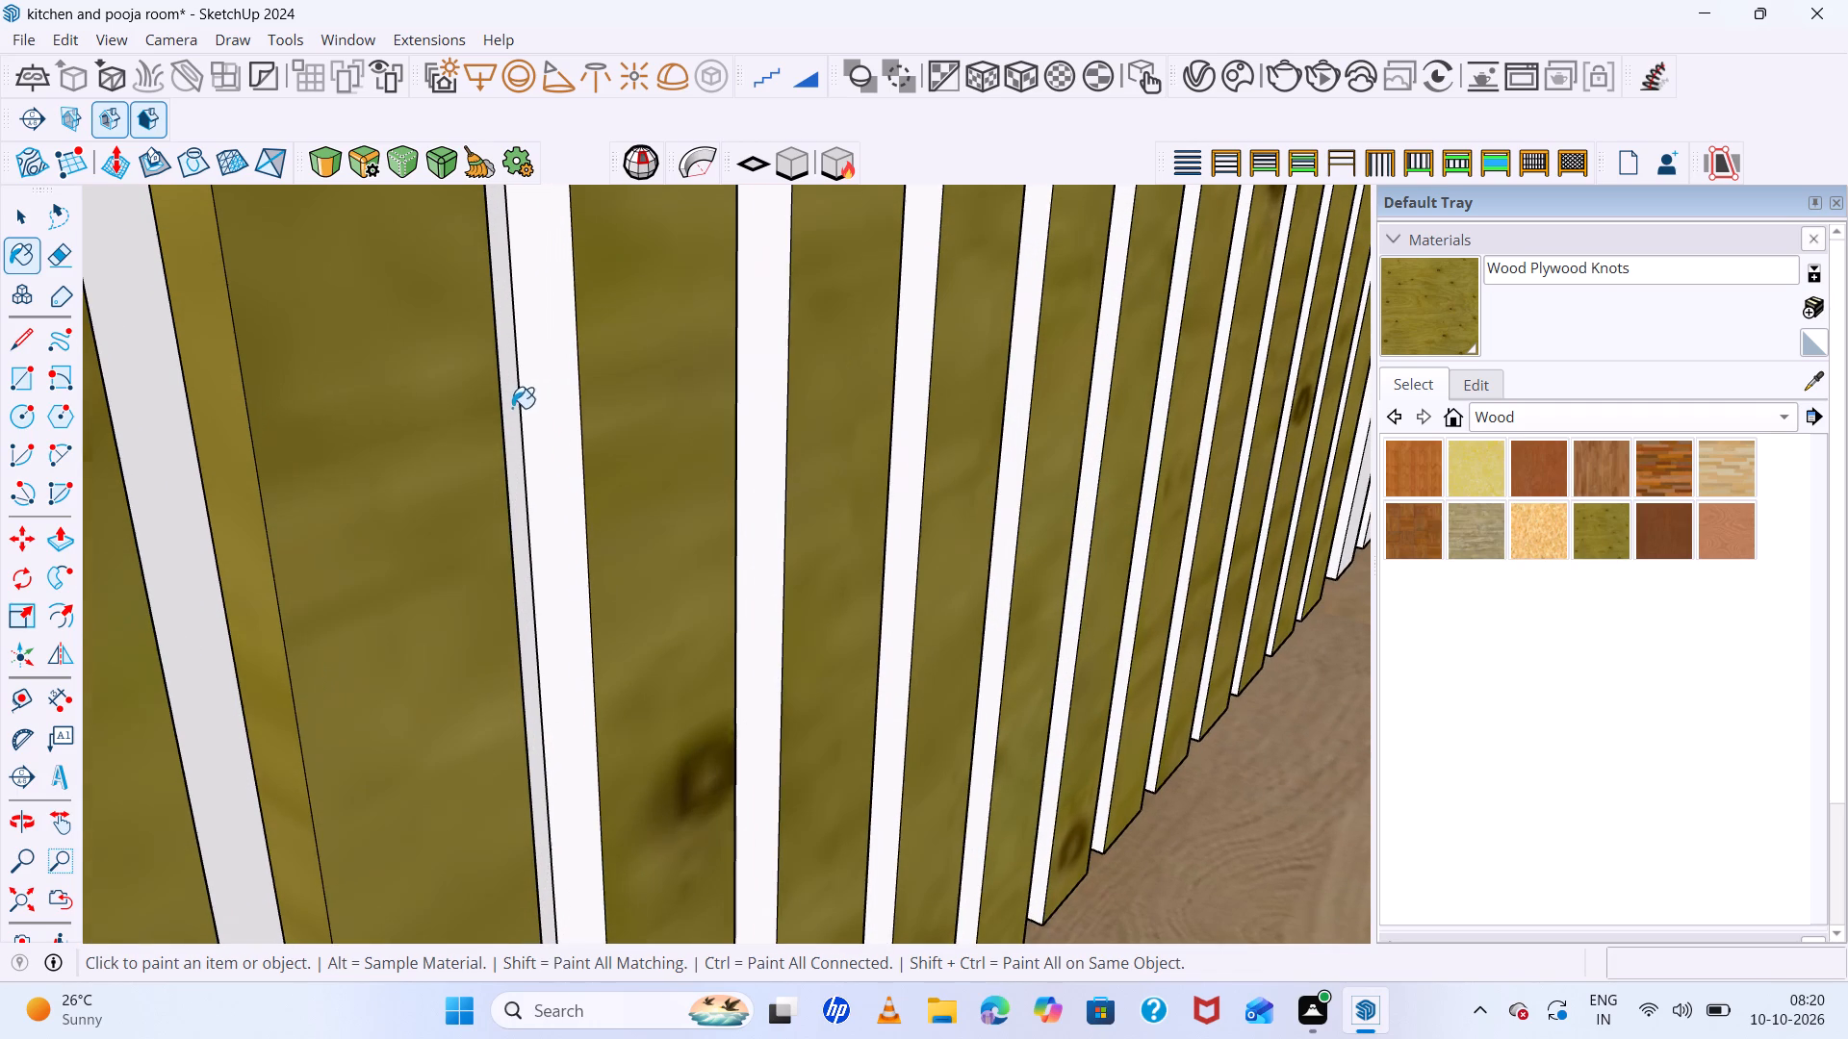
click(561, 401)
click(767, 360)
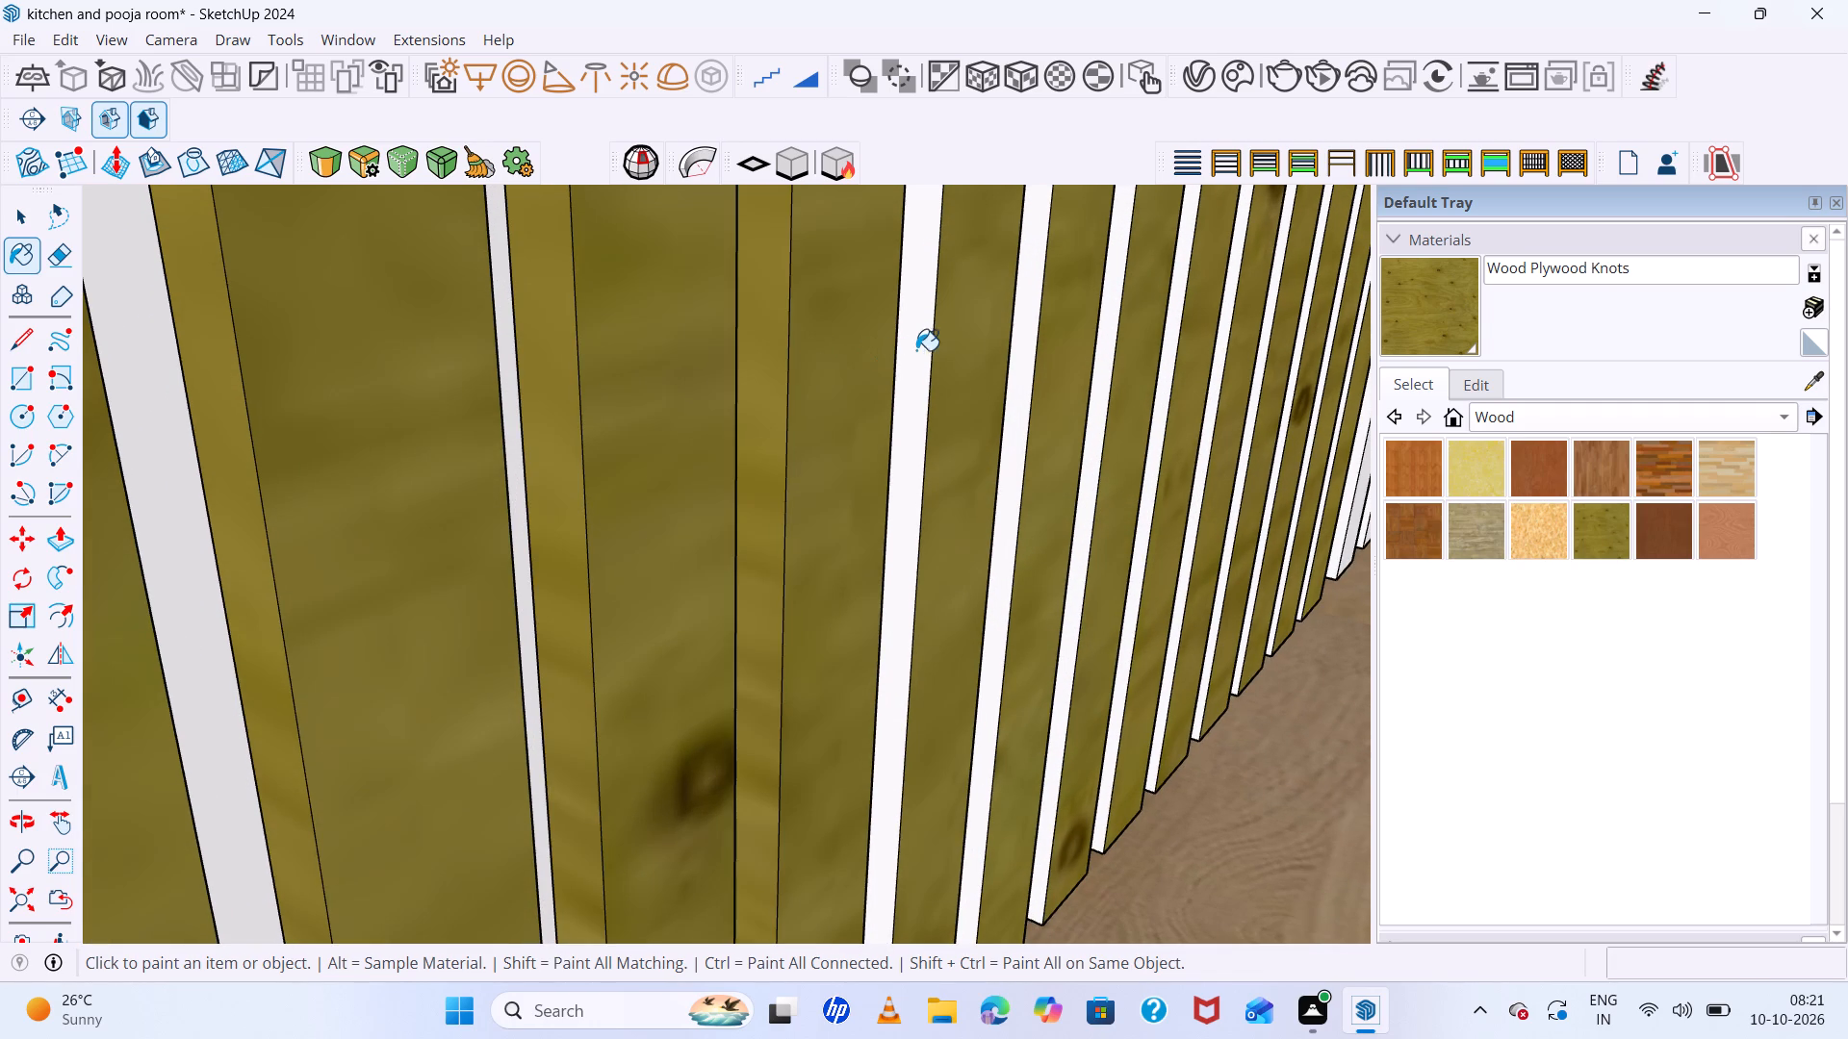
click(924, 349)
click(1035, 322)
Paint the exposed side faces of the next seven slats under the window, from the faucet toward the bottles, with Wood Plywood Knots.
scroll(686, 406, down, 4)
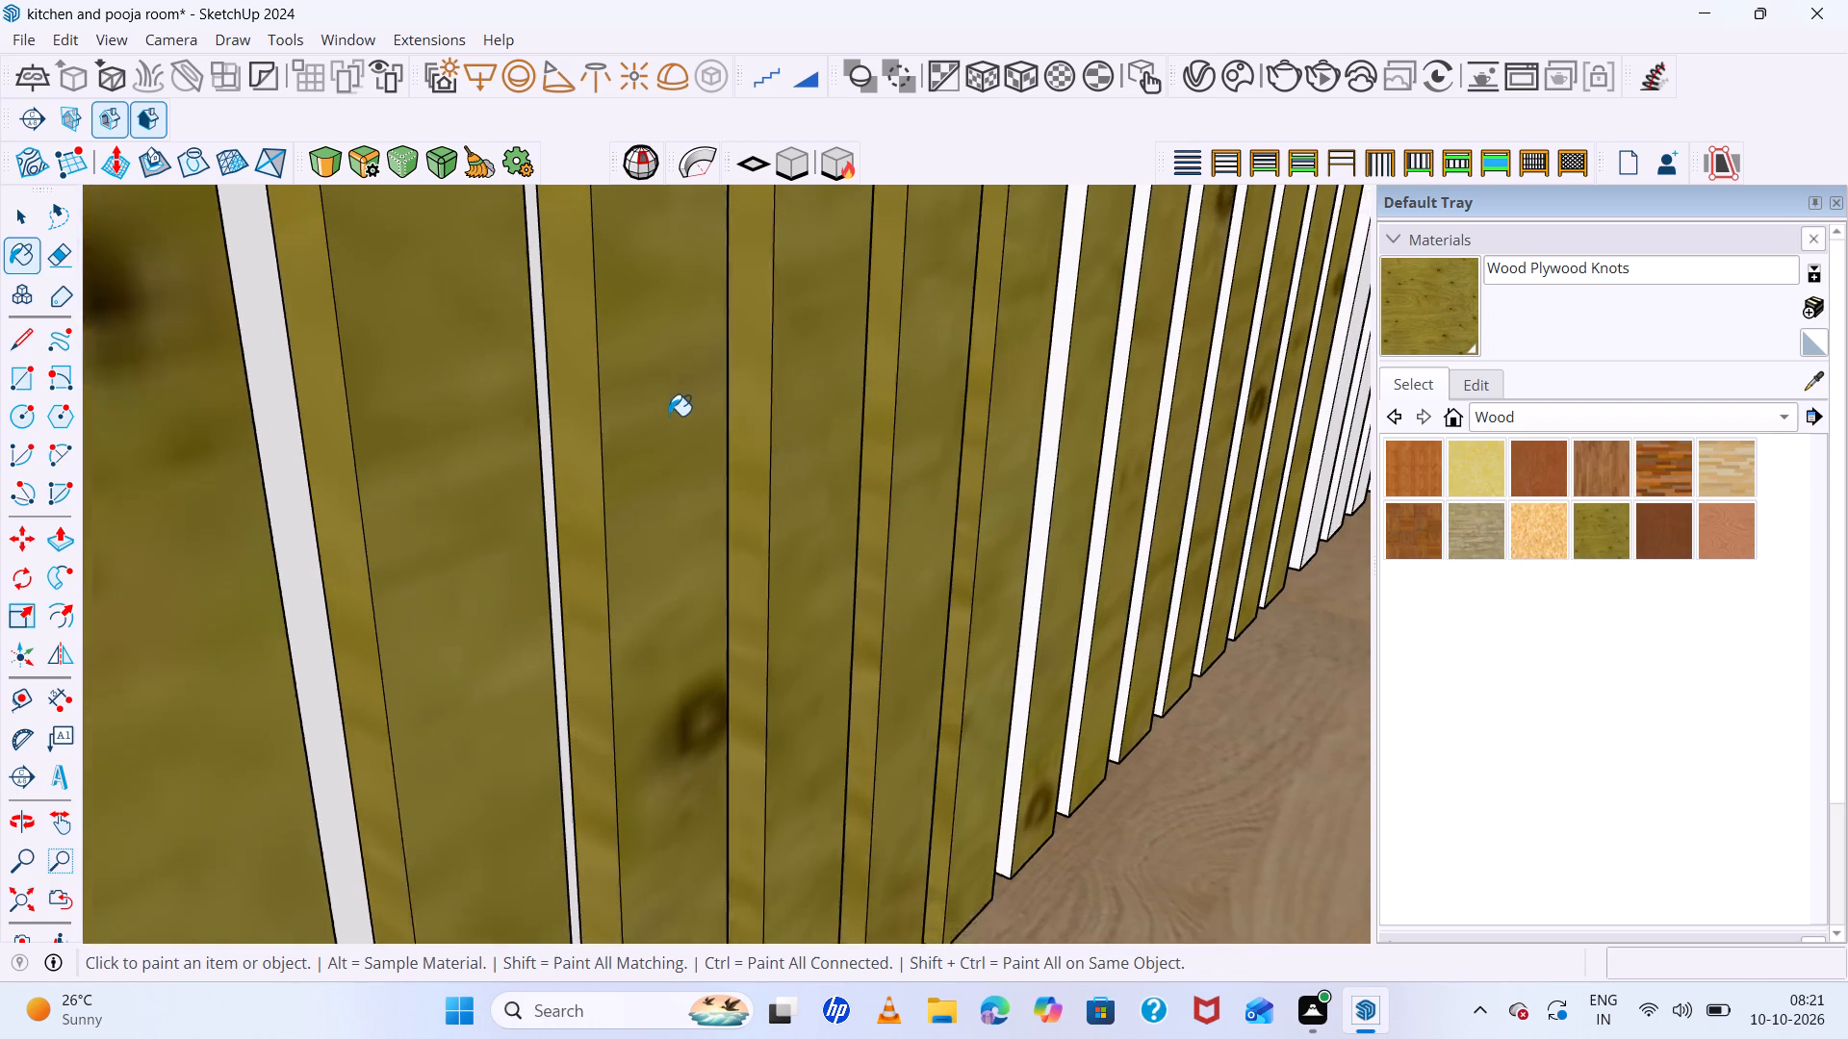
scroll(669, 416, down, 3)
scroll(1030, 324, up, 7)
scroll(953, 332, up, 5)
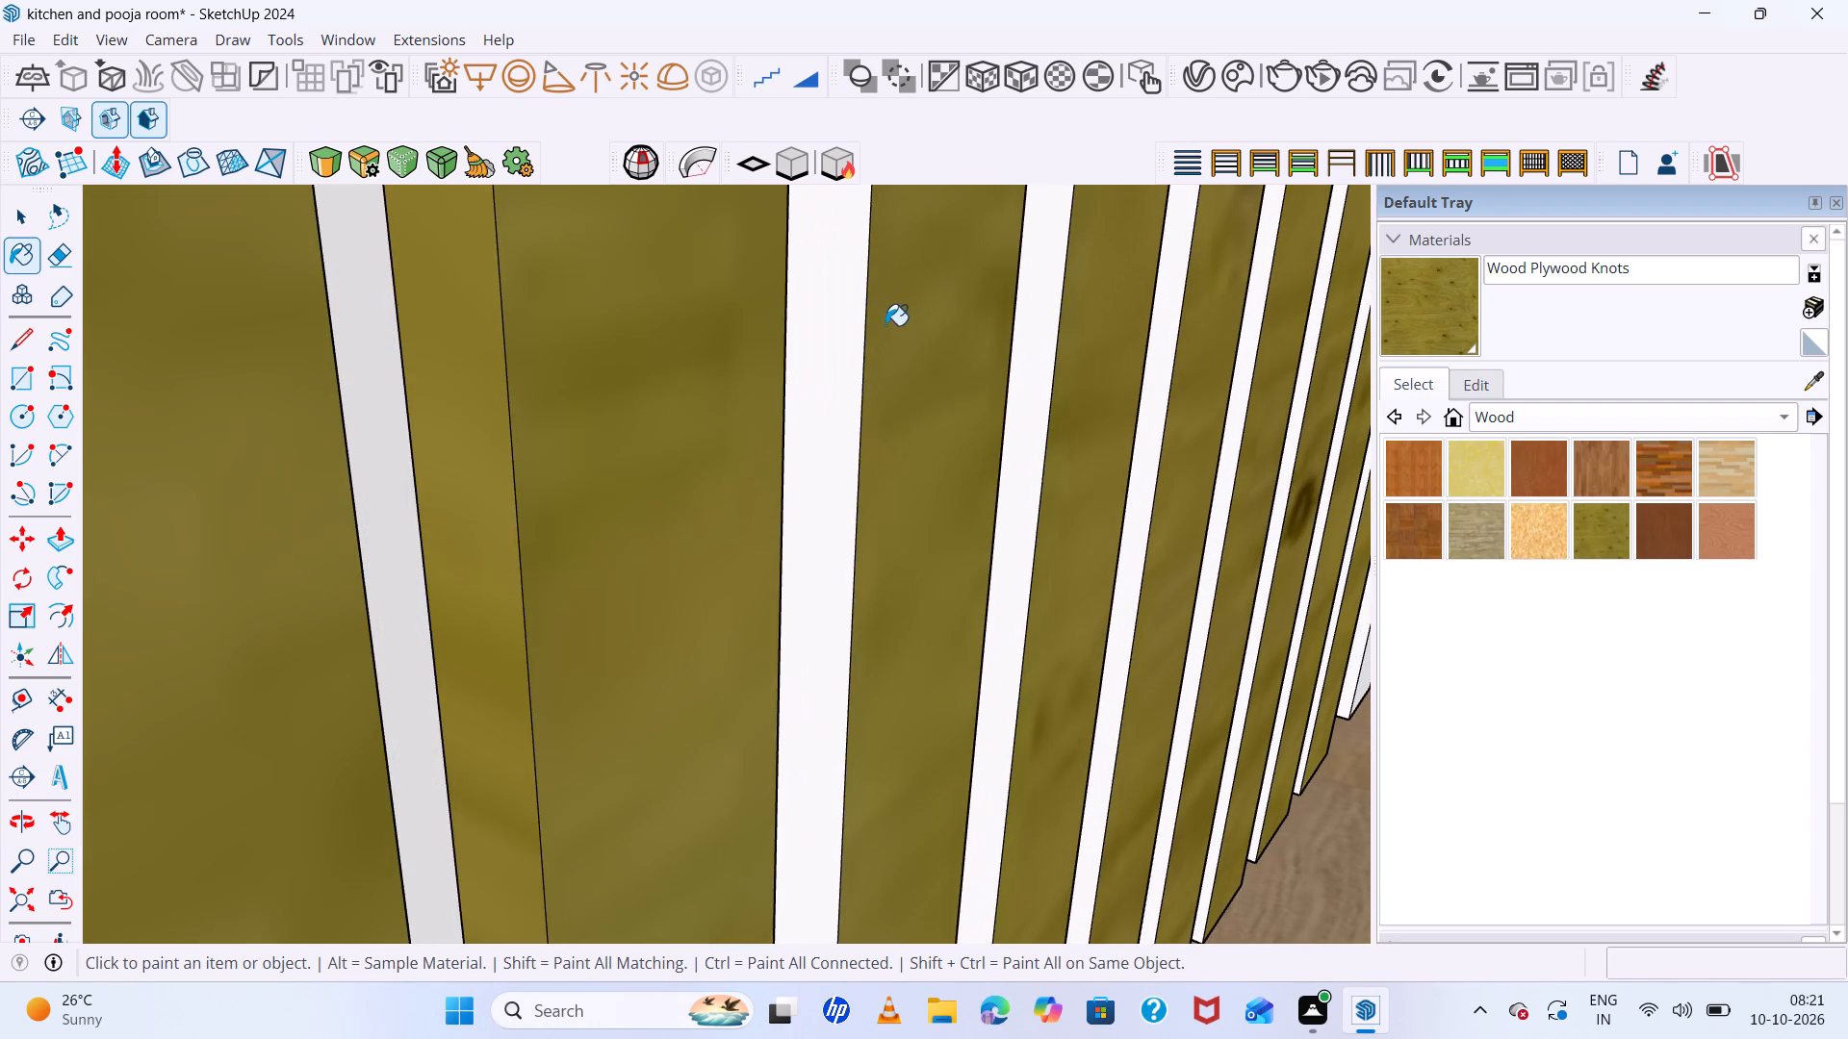
click(830, 325)
click(1034, 297)
scroll(559, 403, down, 4)
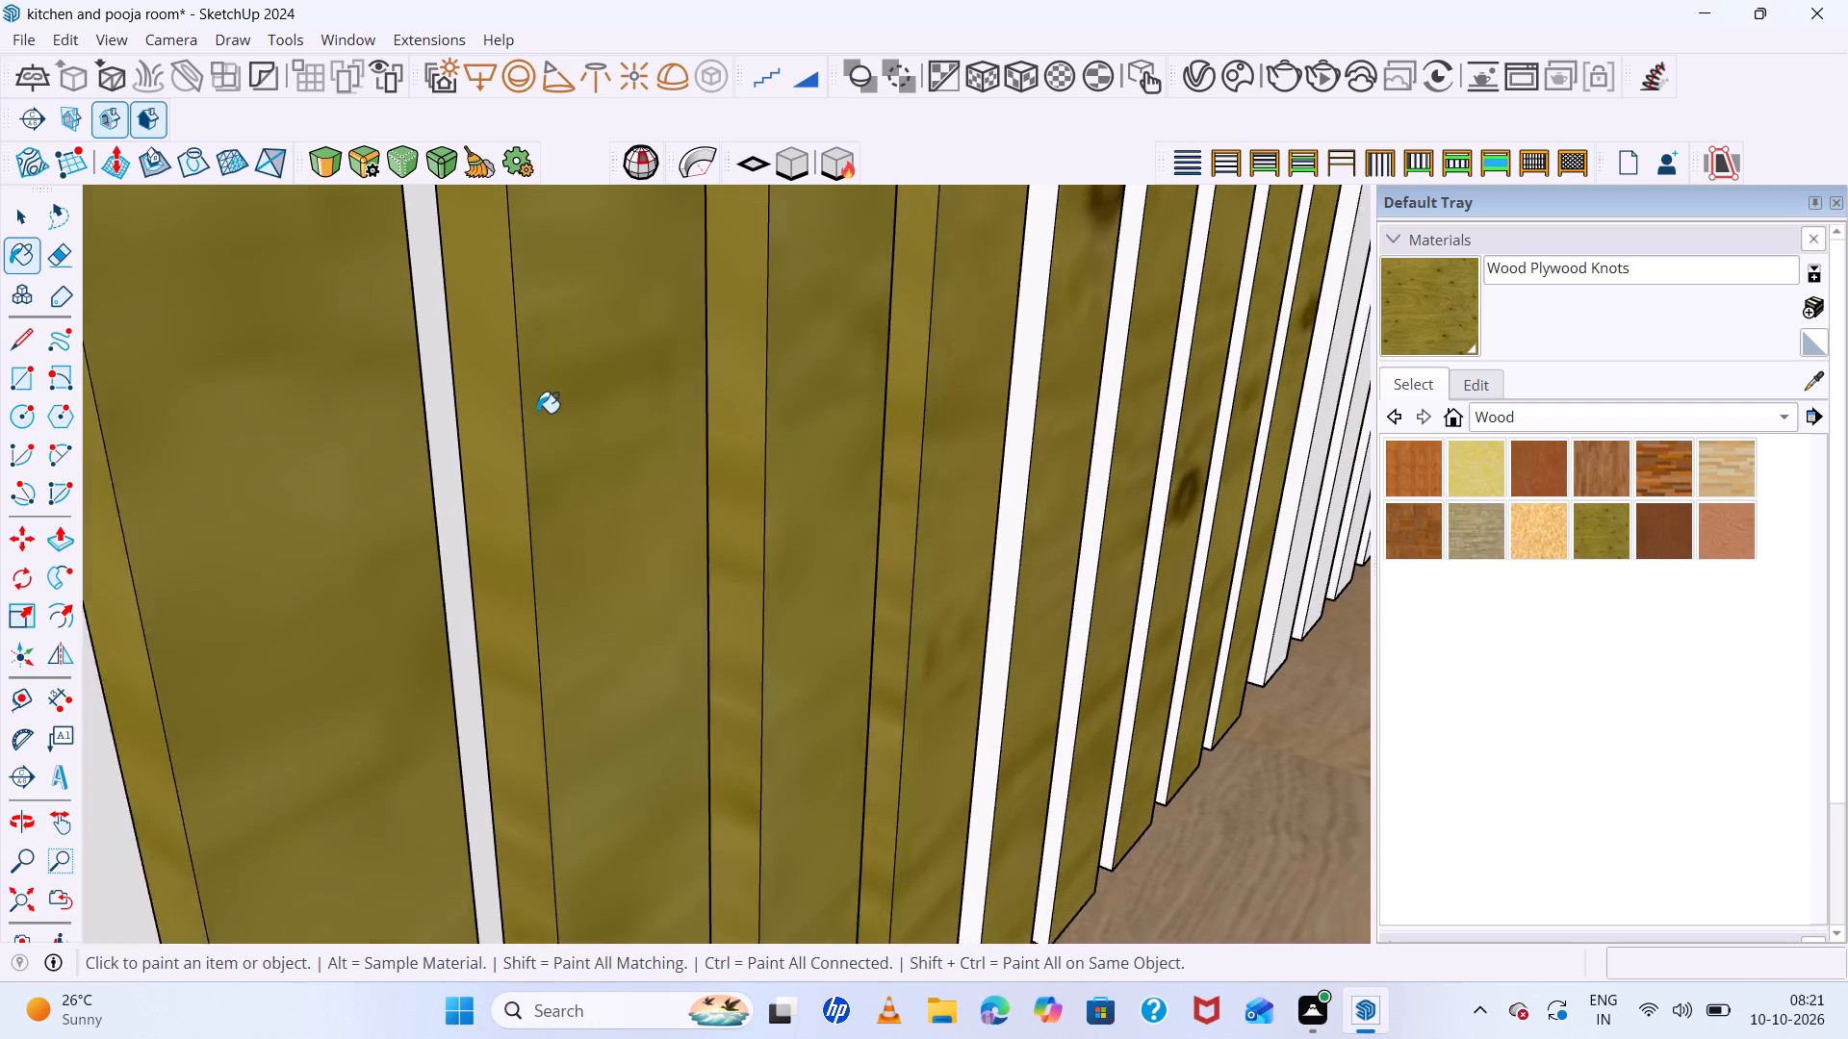
scroll(537, 413, down, 3)
scroll(1011, 279, up, 7)
click(966, 279)
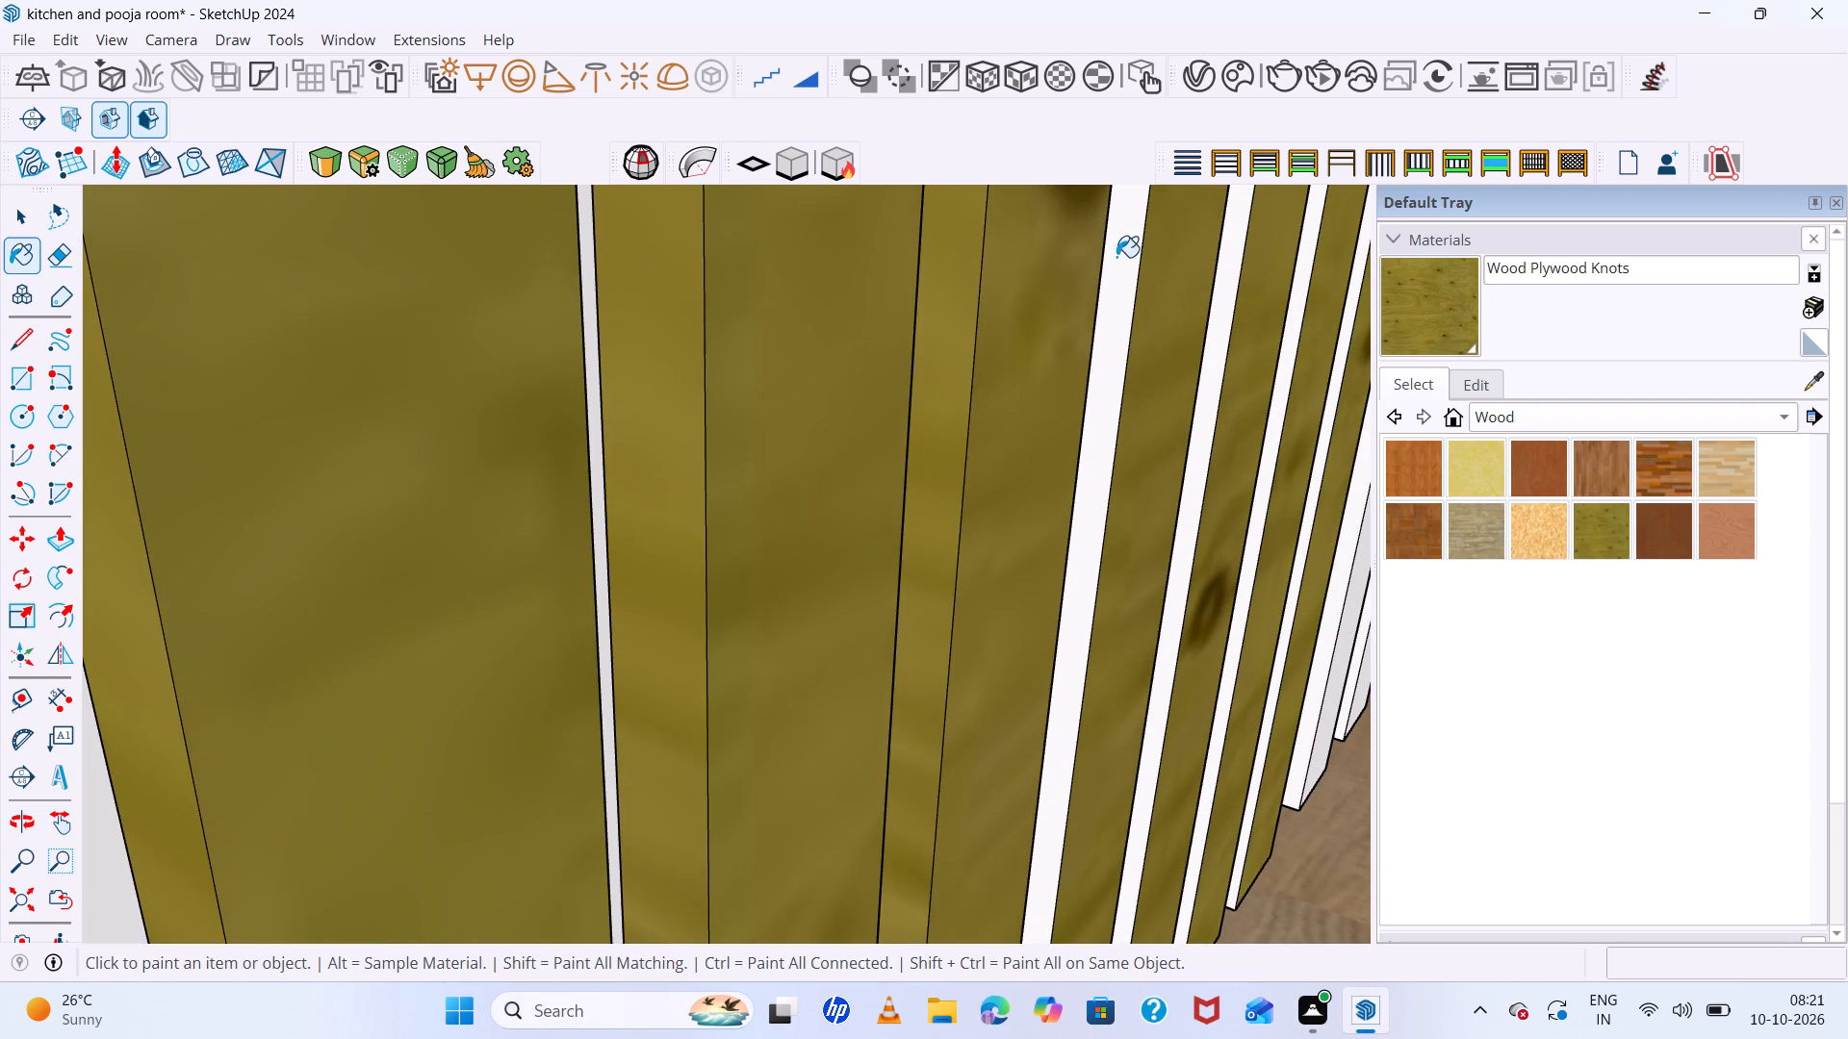
click(1116, 257)
scroll(391, 545, down, 8)
scroll(1066, 312, up, 7)
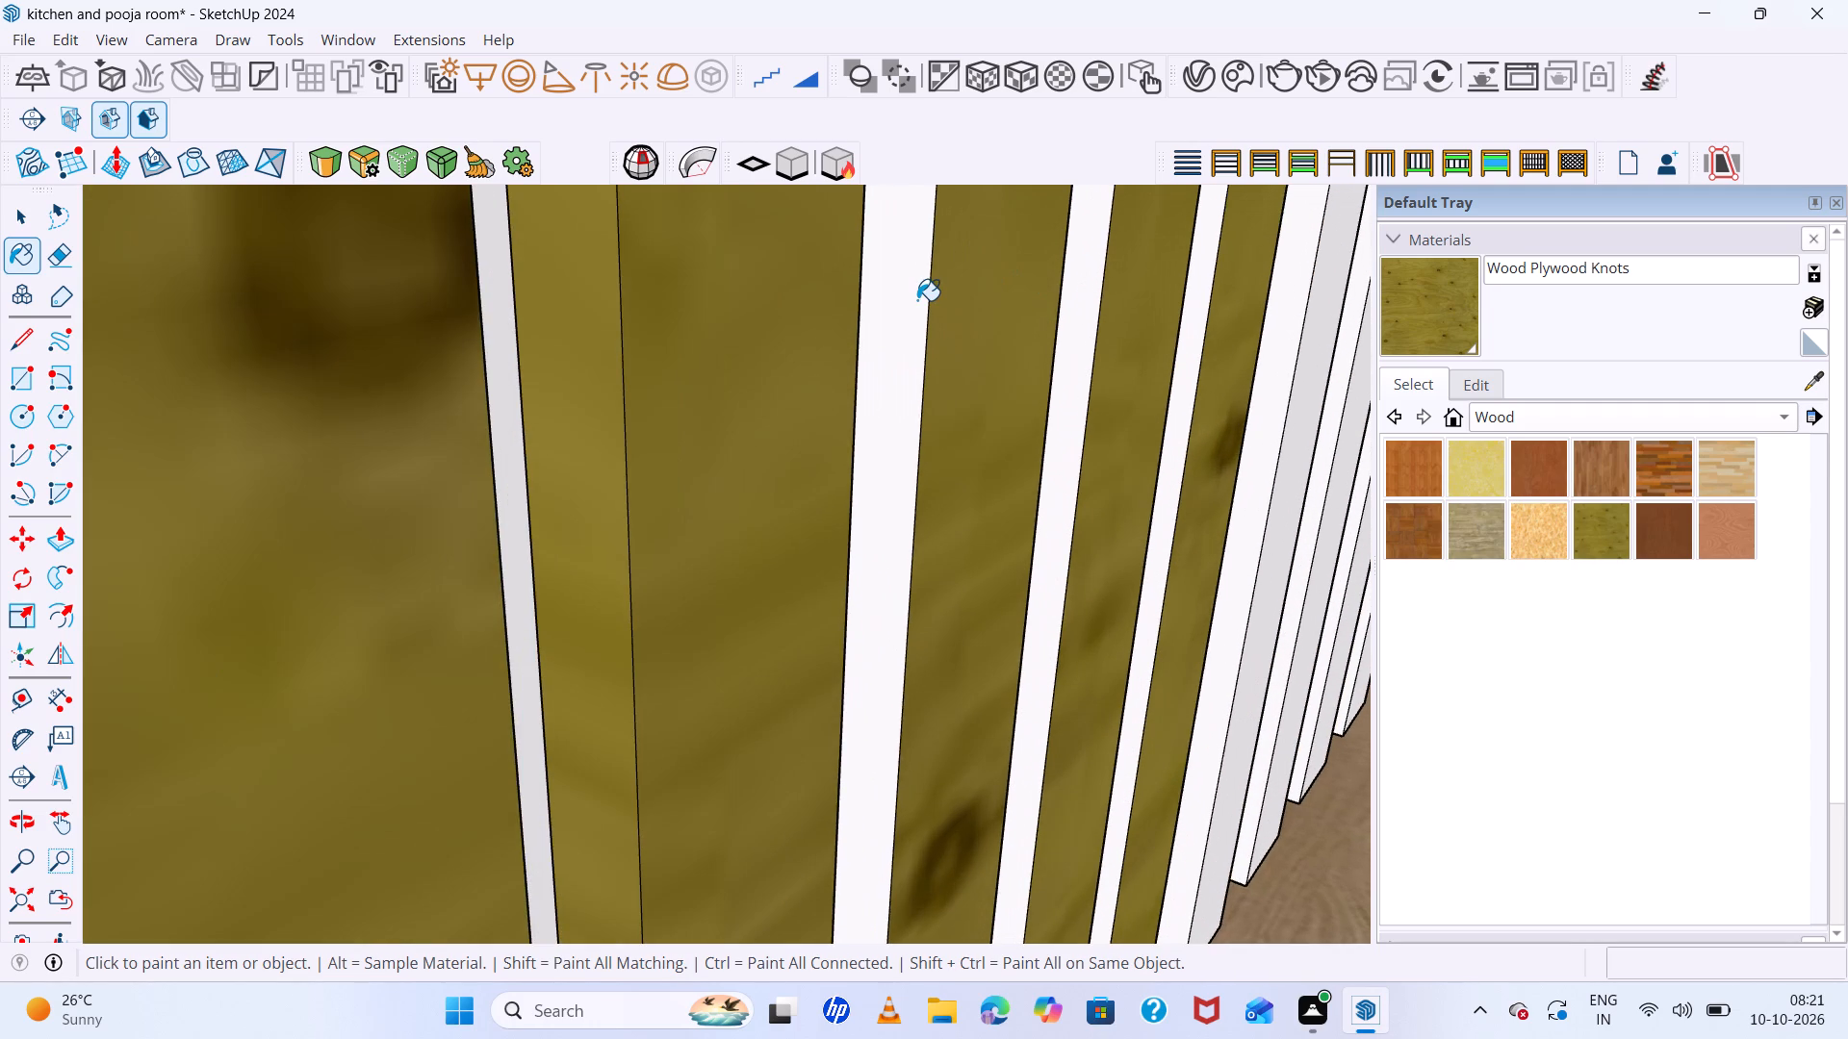
click(917, 300)
click(1092, 297)
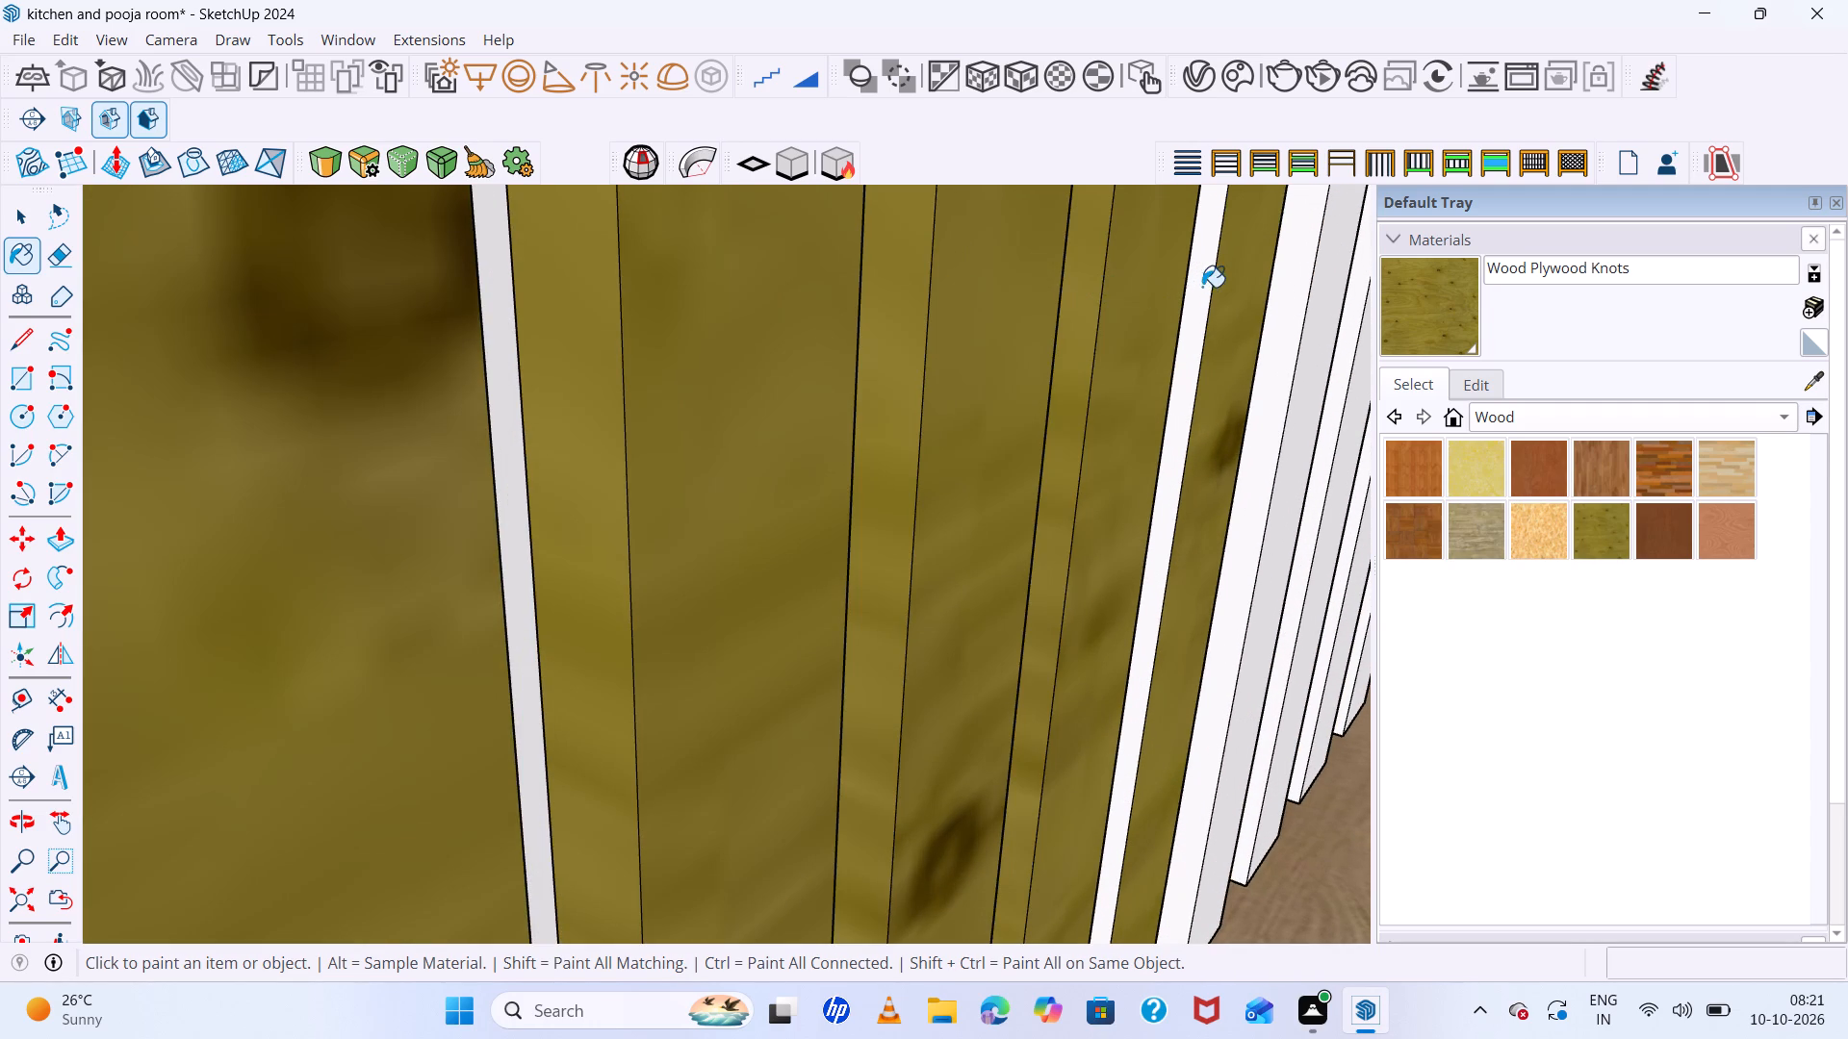
click(1202, 287)
Paint the unpainted slat fronts between the window's far end and the corner behind the bottles with Wood Plywood Knots.
scroll(745, 463, down, 7)
scroll(220, 633, down, 15)
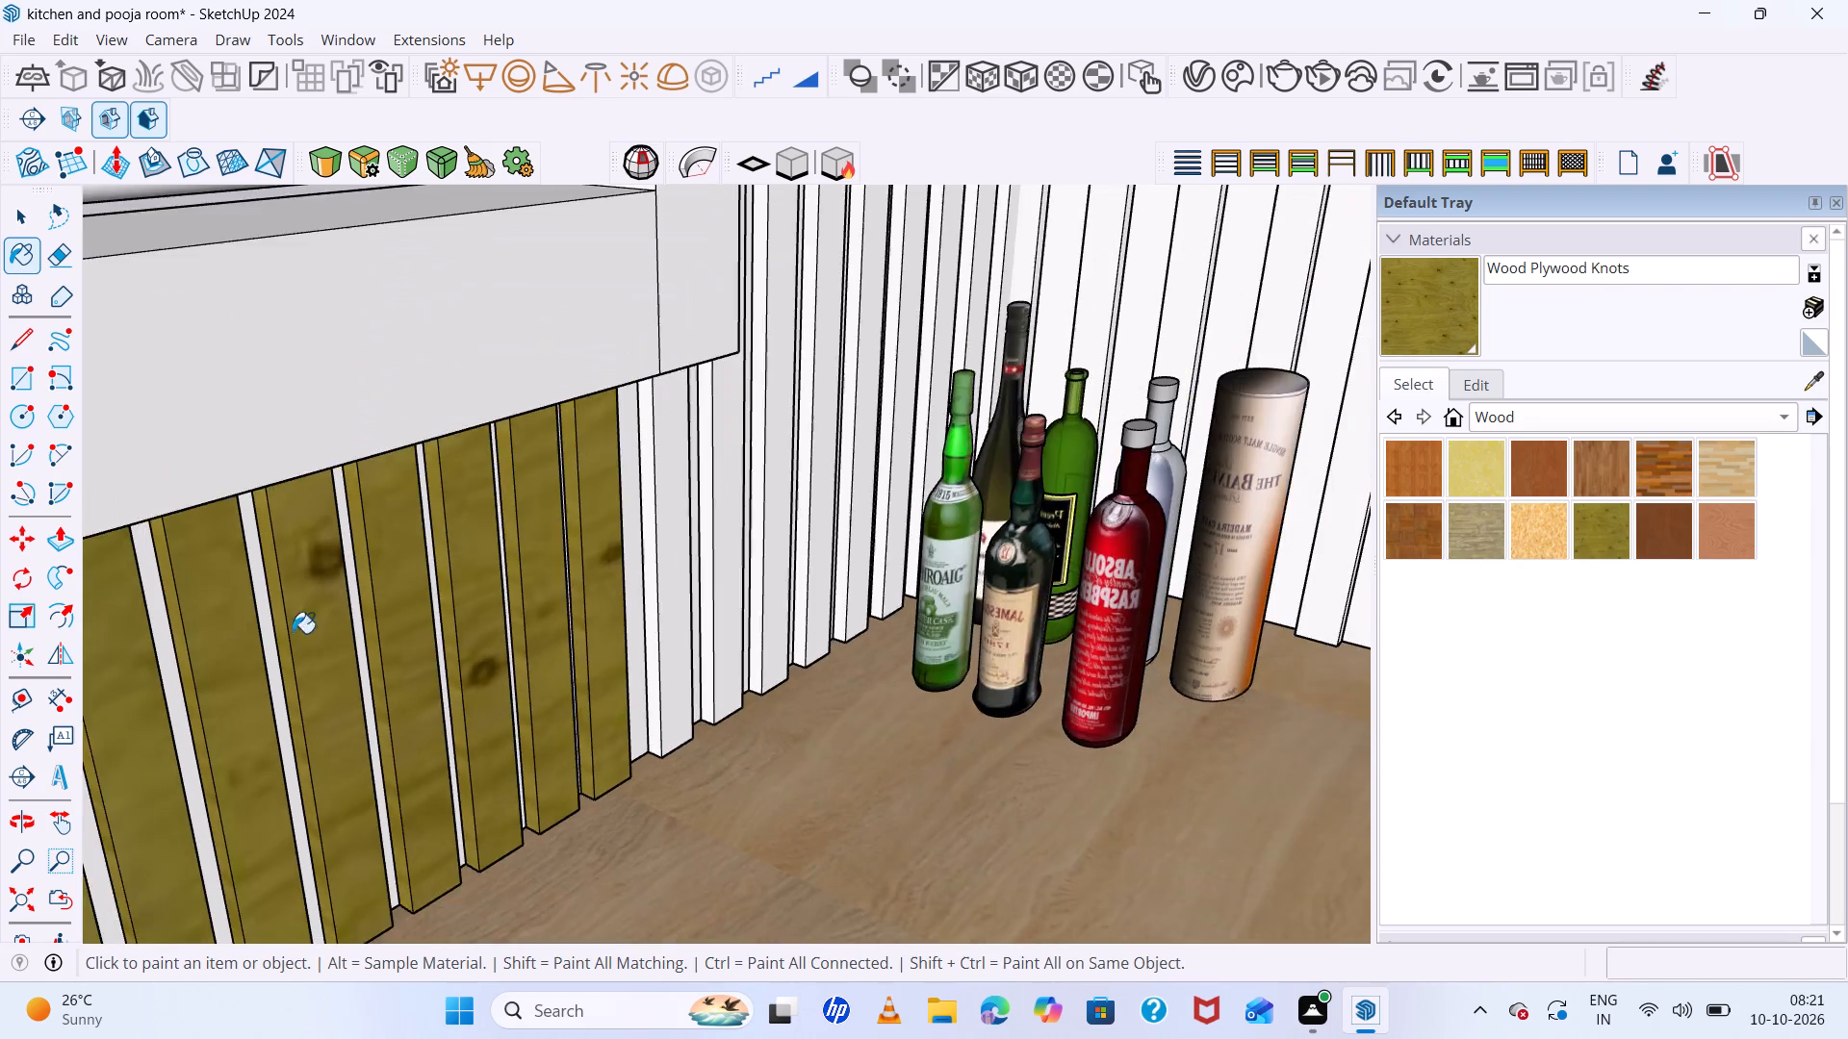
scroll(332, 636, down, 13)
scroll(745, 455, up, 7)
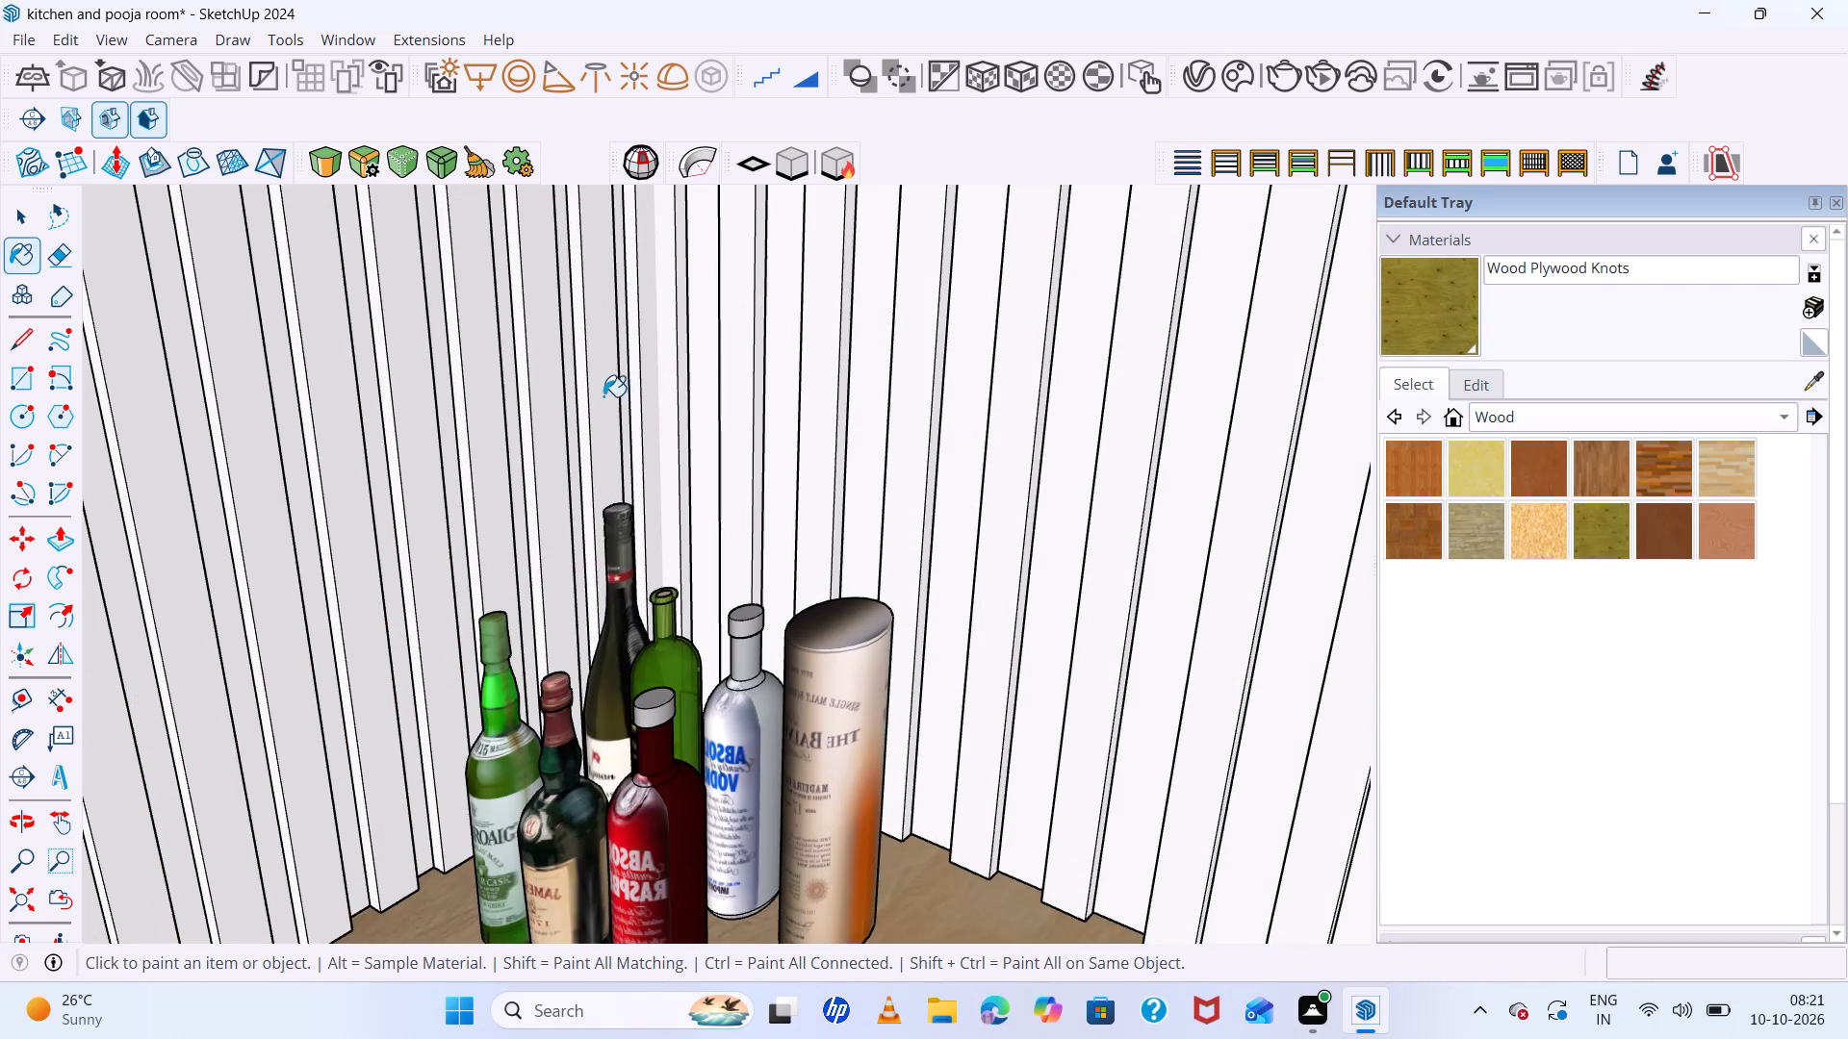
click(603, 396)
click(560, 397)
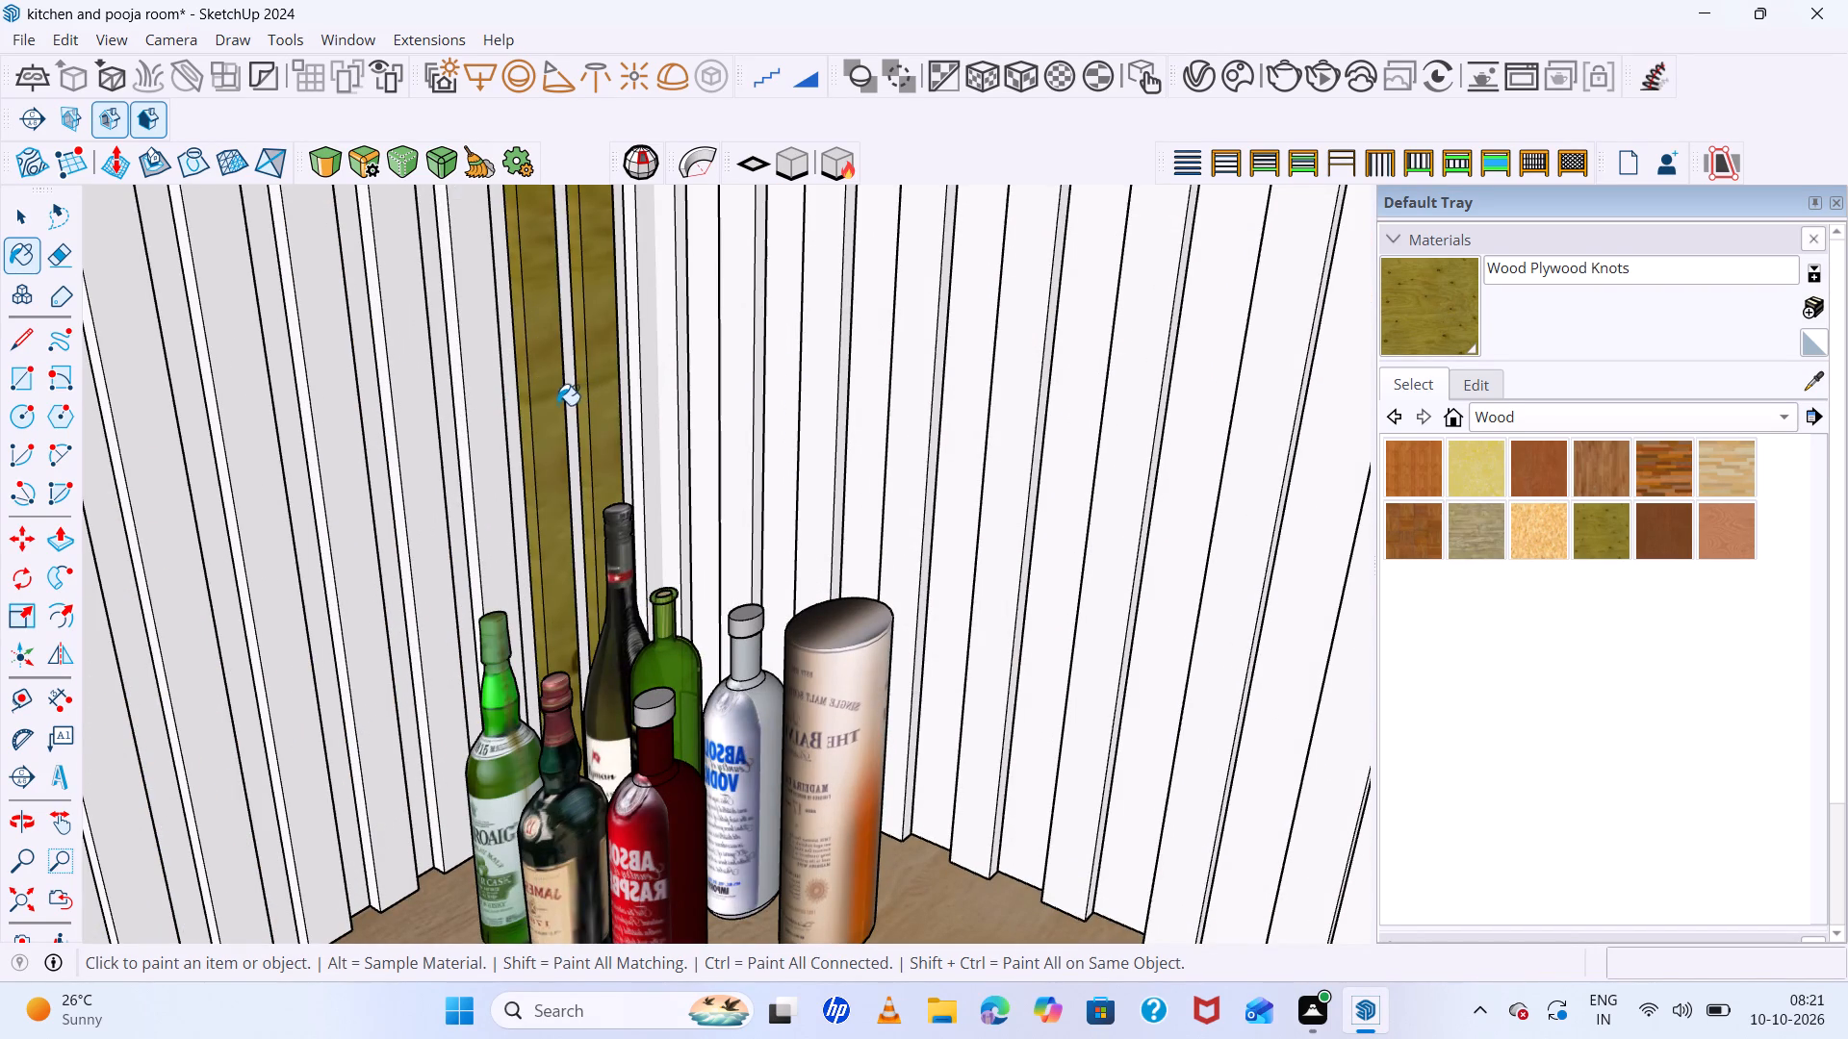
click(495, 398)
click(425, 408)
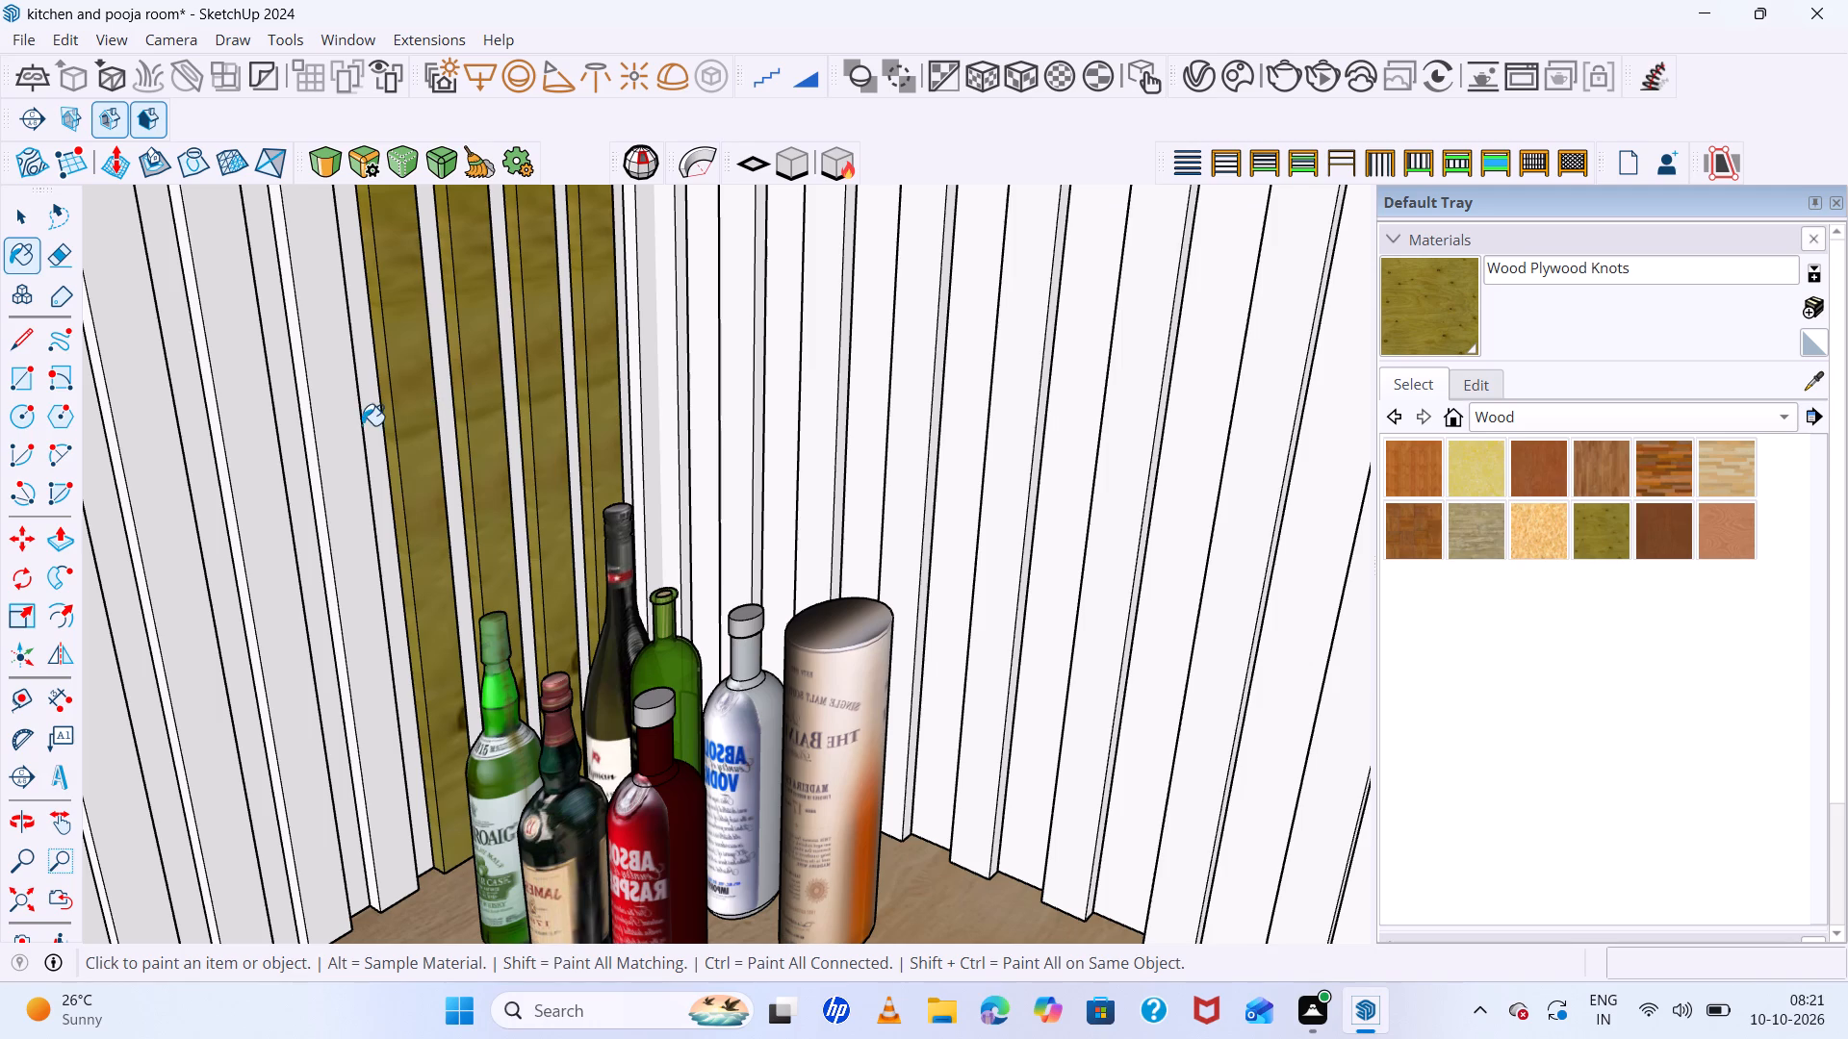
click(355, 427)
click(261, 443)
click(180, 489)
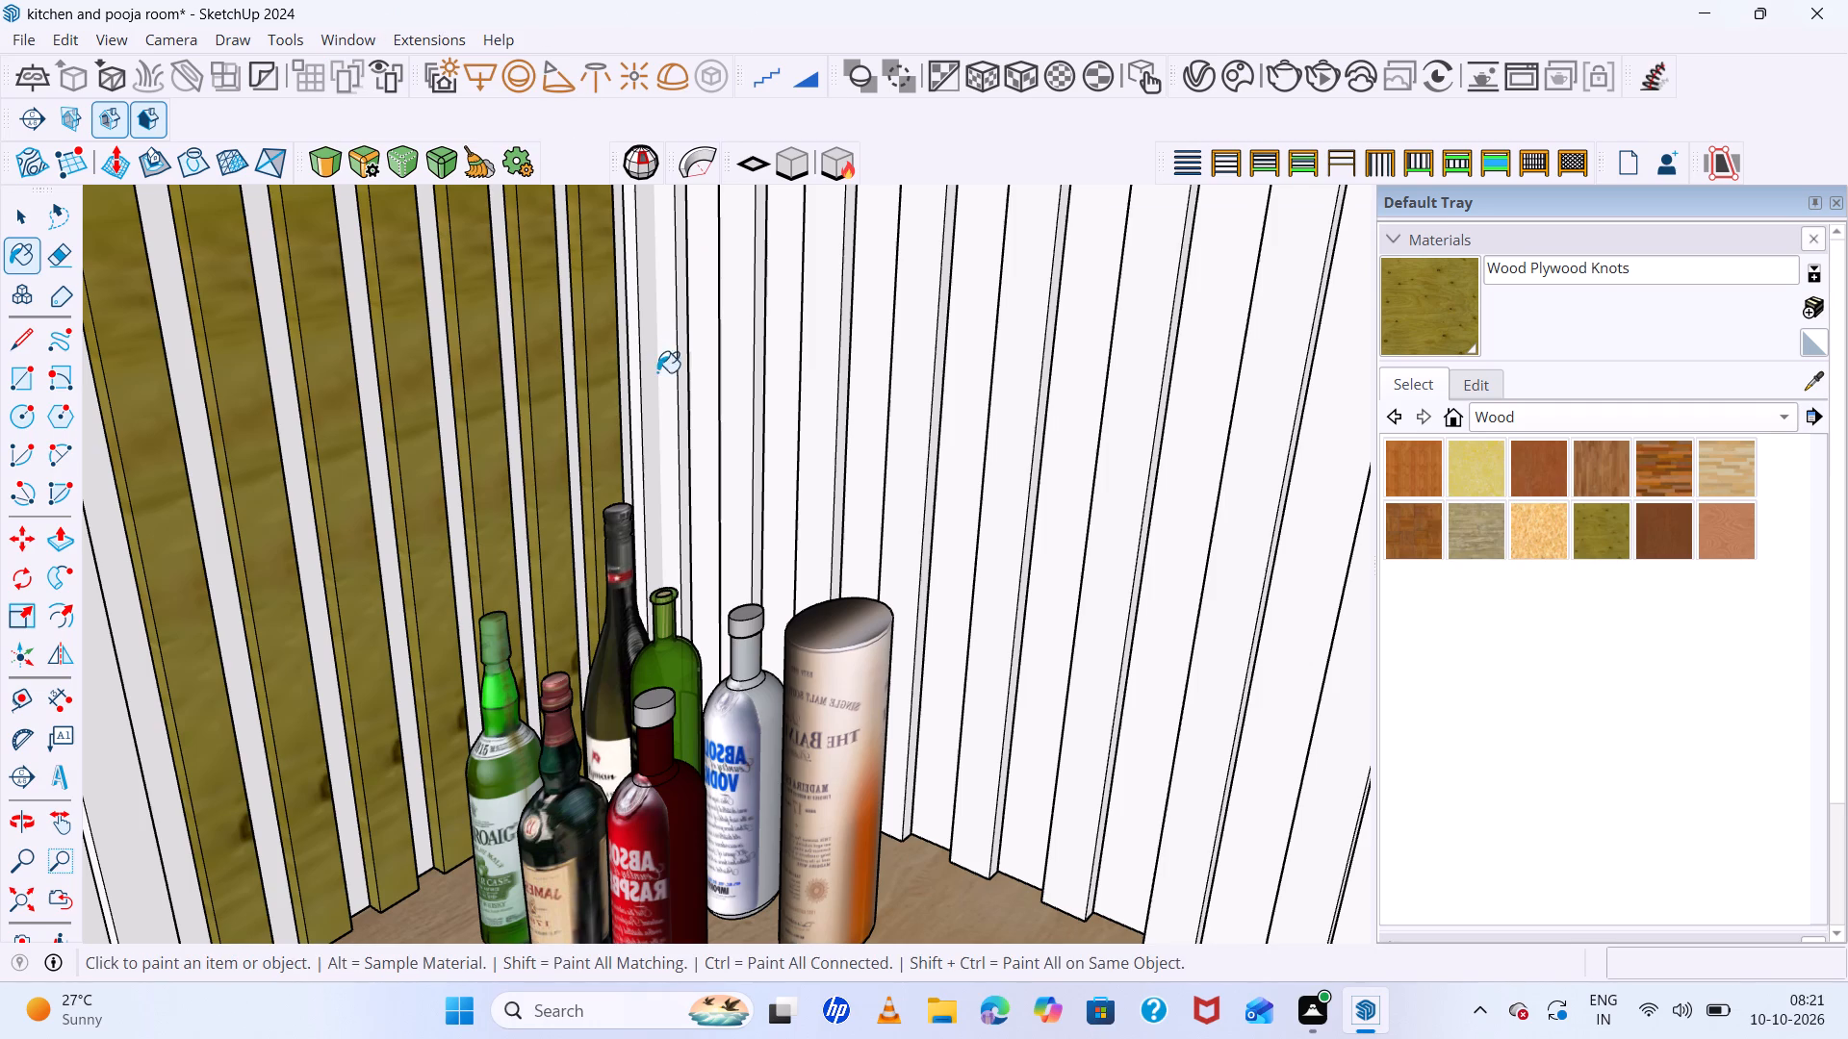
scroll(688, 596, down, 10)
scroll(470, 700, up, 12)
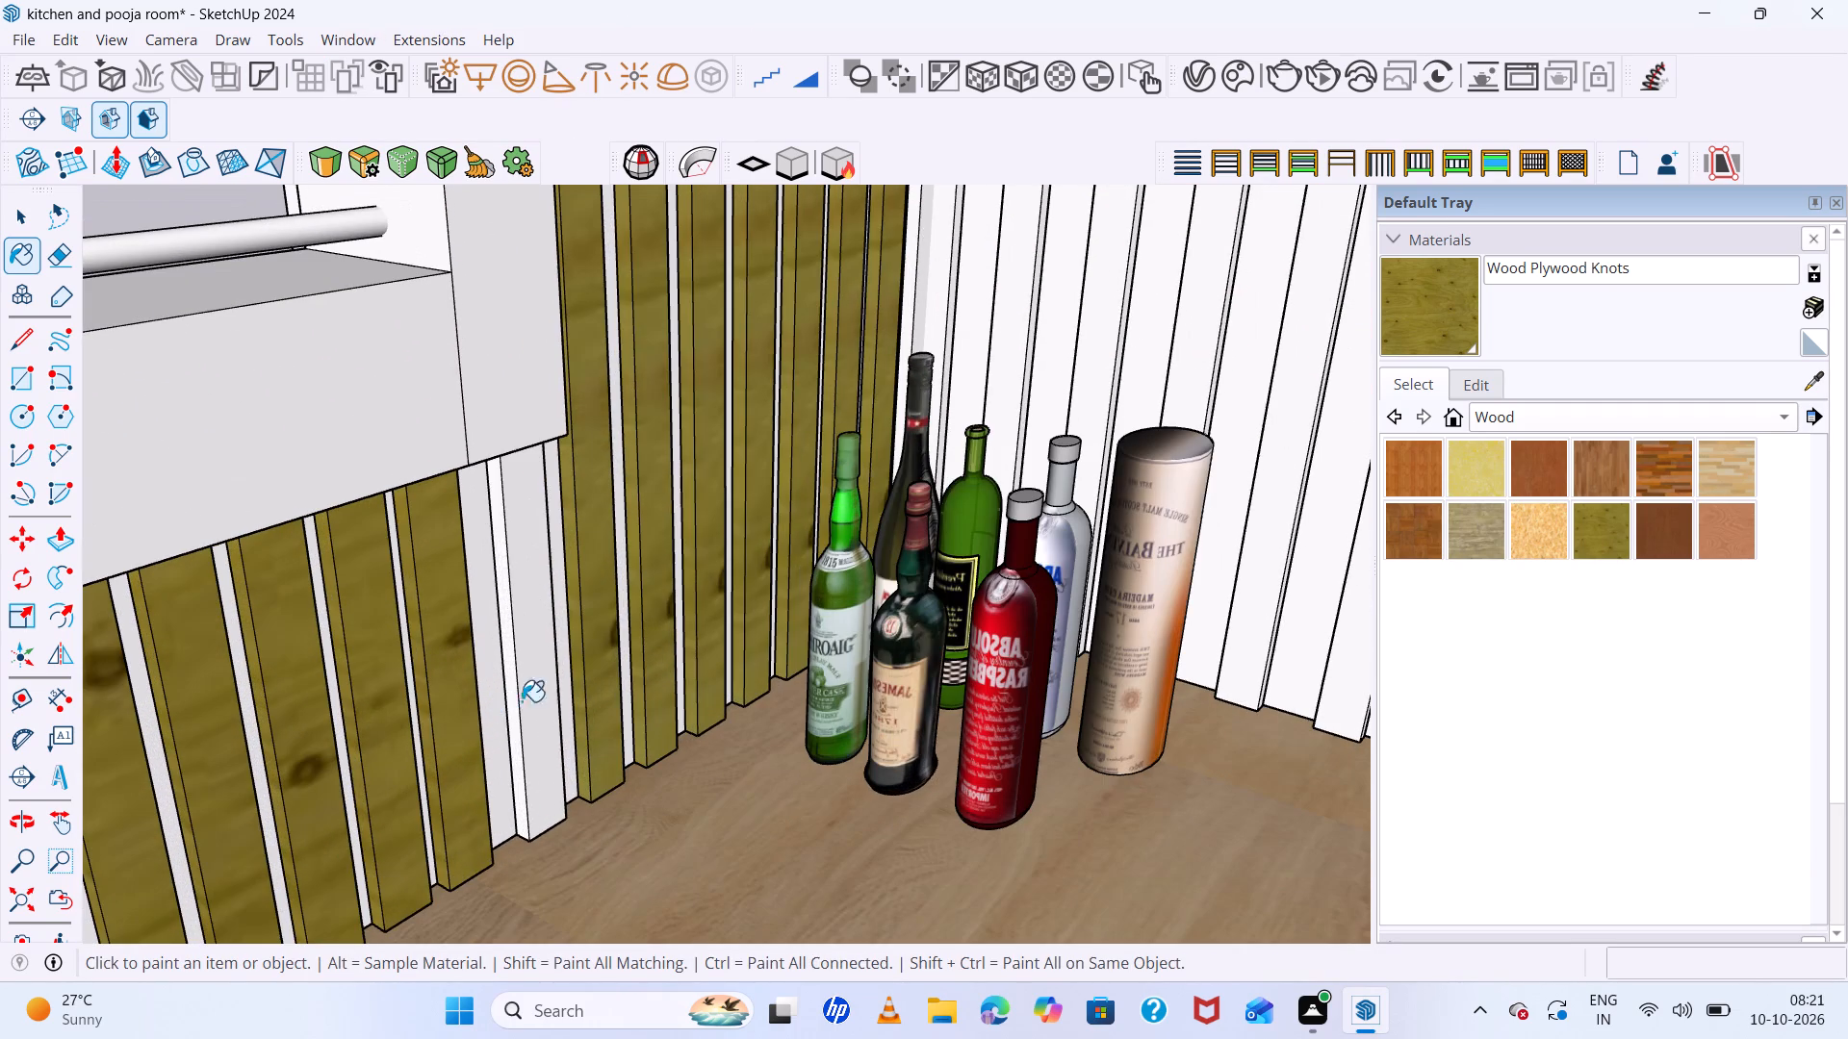
click(538, 686)
Paint the slat fronts on the hob wall, from the tall cabinet to the hob's near edge, with Wood Plywood Knots.
scroll(488, 633, down, 6)
scroll(936, 627, down, 7)
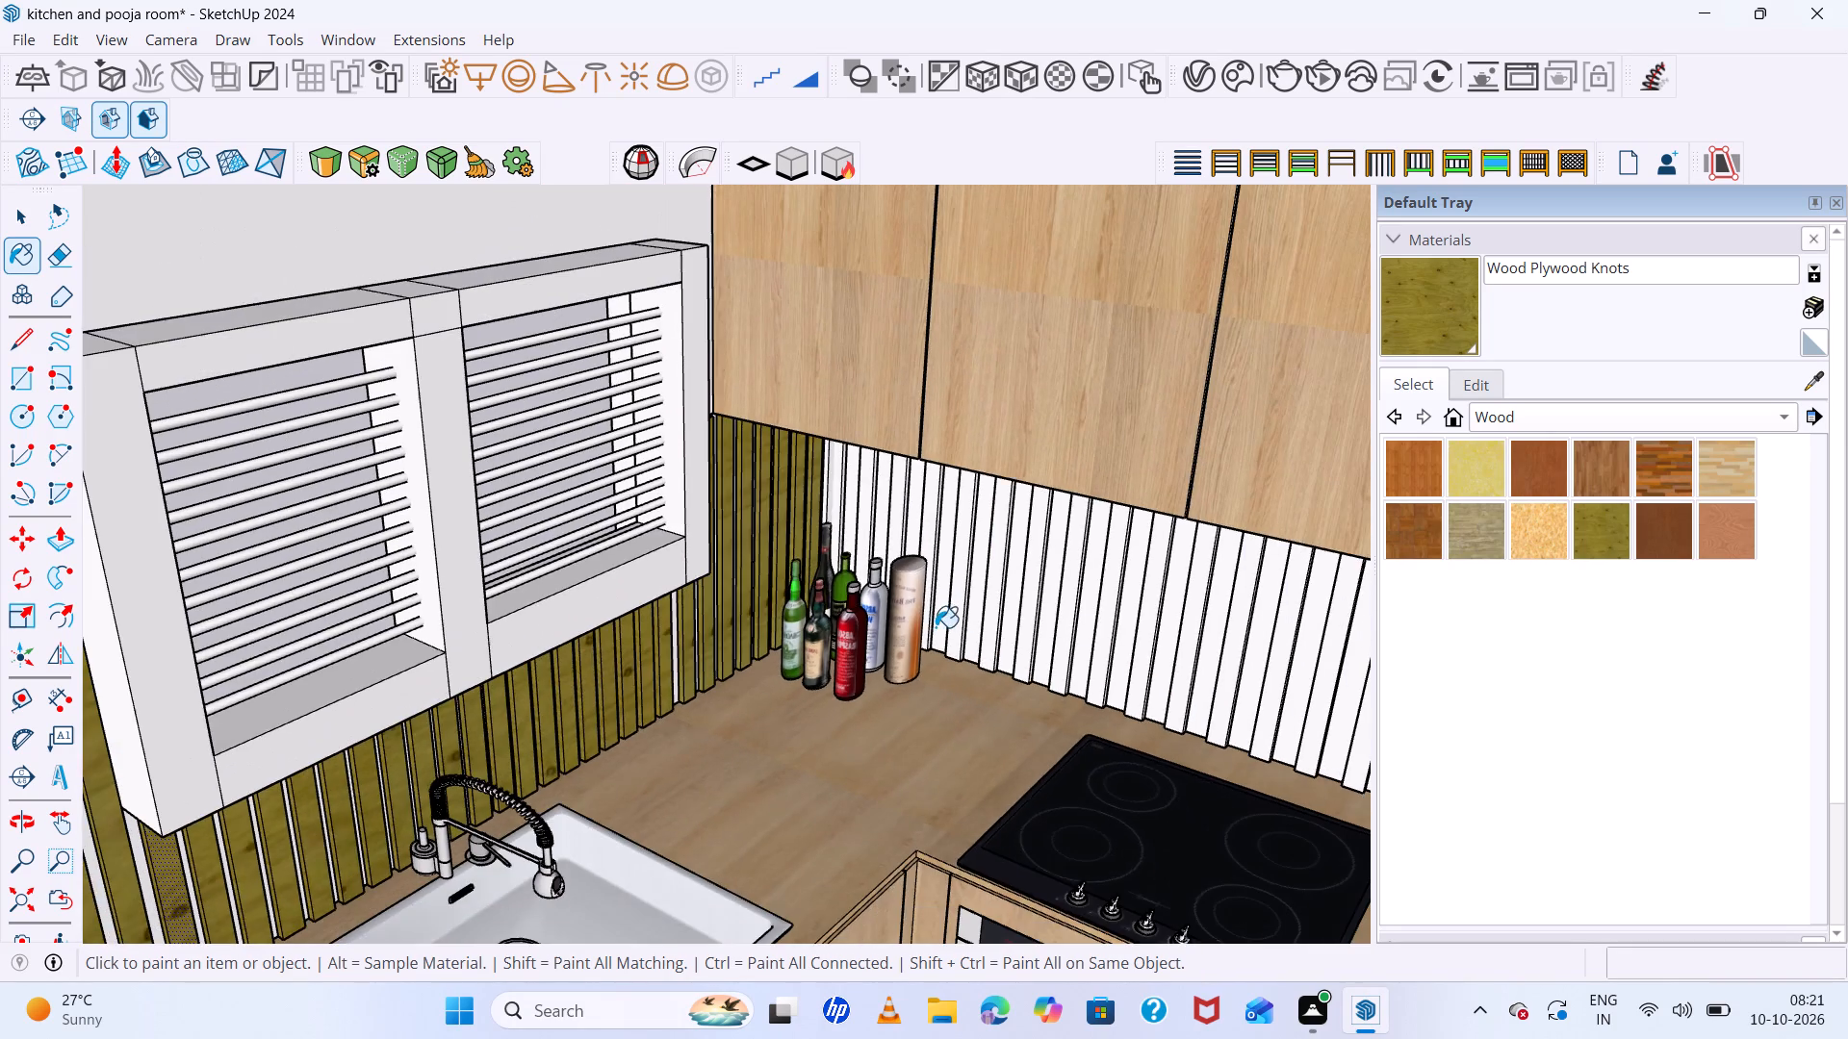
scroll(1086, 616, down, 6)
scroll(1337, 687, up, 6)
scroll(950, 609, down, 8)
scroll(849, 565, down, 4)
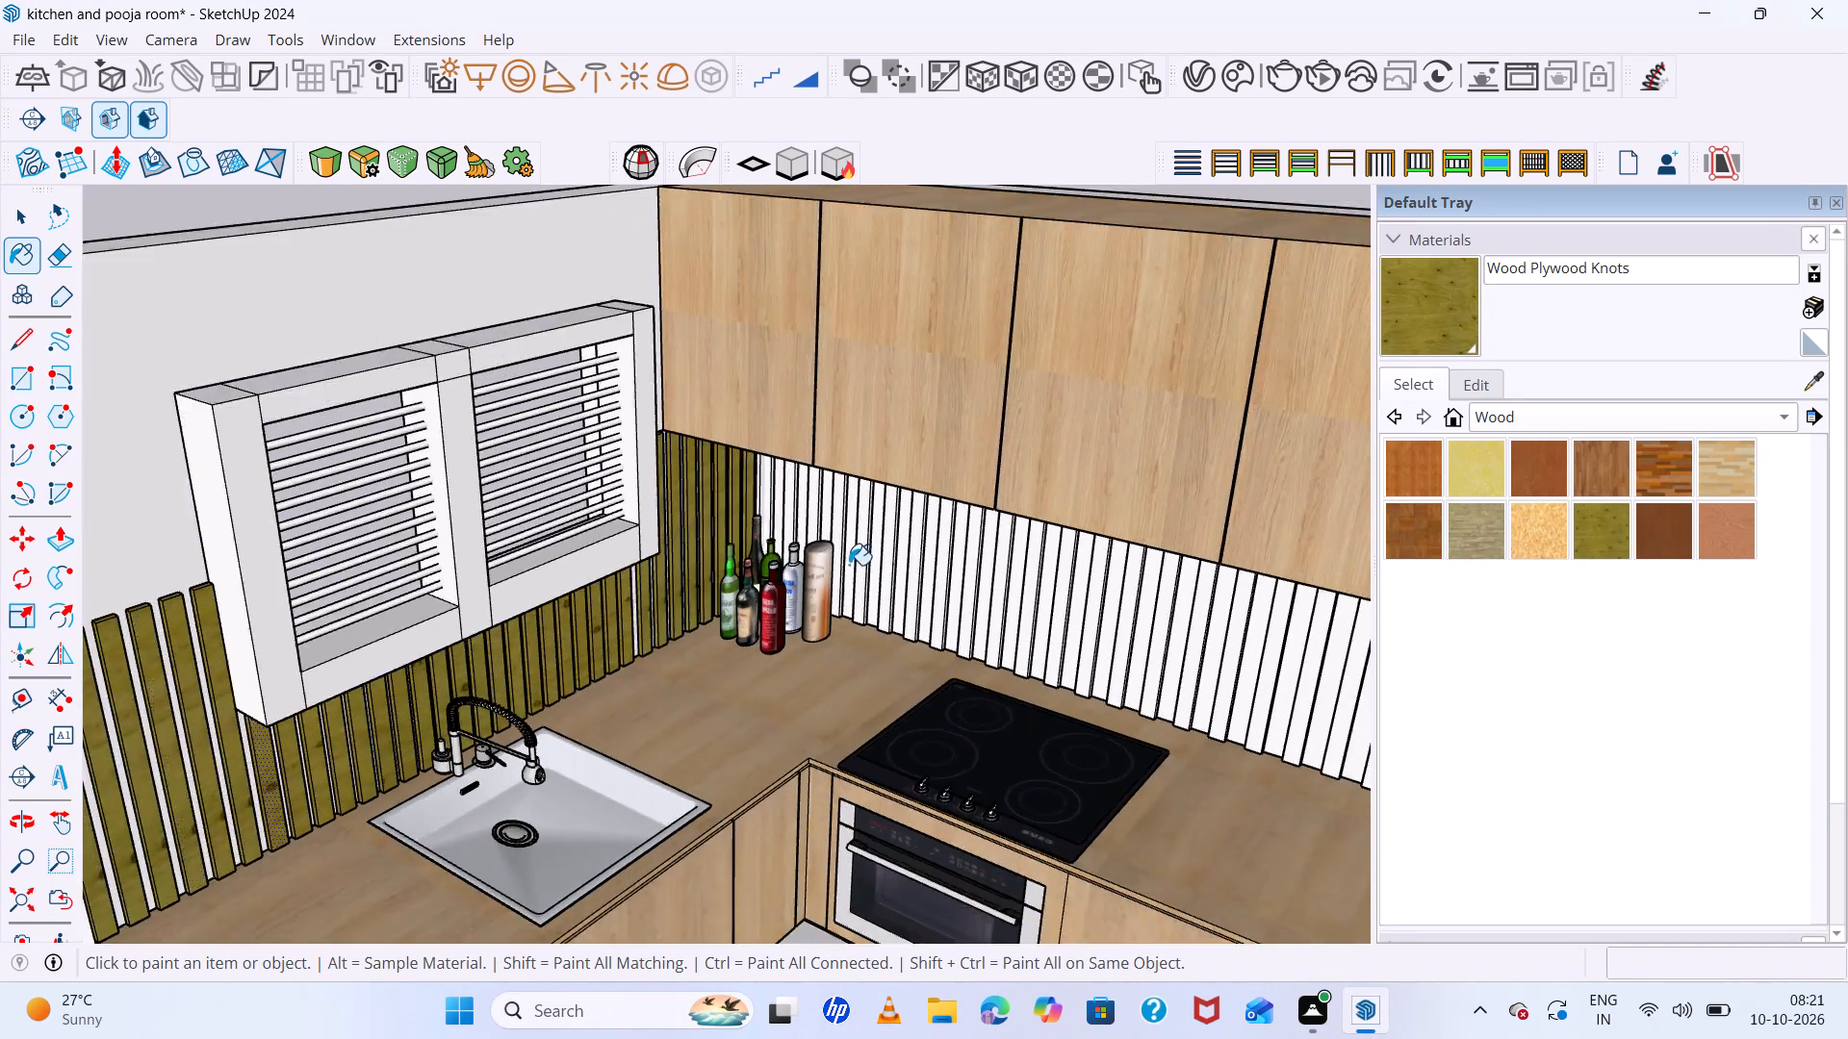
scroll(849, 565, down, 3)
scroll(1161, 662, up, 10)
middle_drag(1097, 644, 1243, 680)
click(1350, 648)
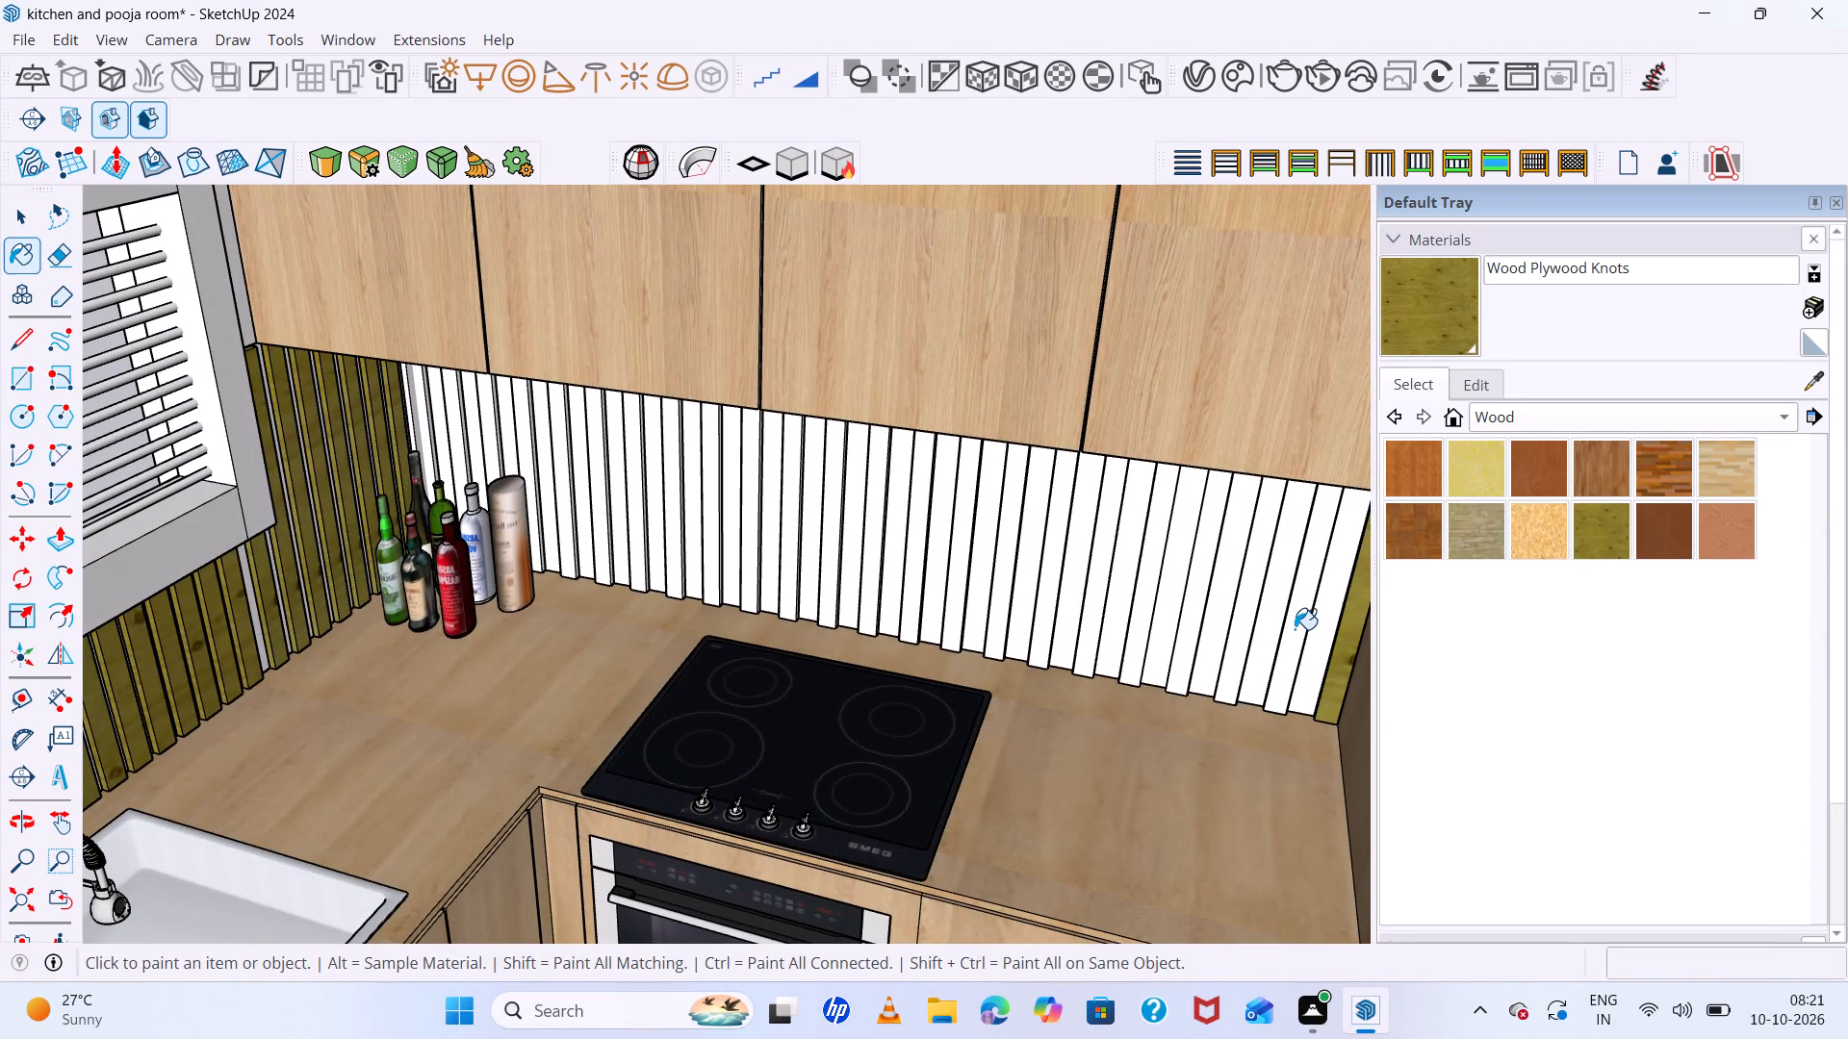
click(1295, 629)
click(1235, 617)
click(1189, 606)
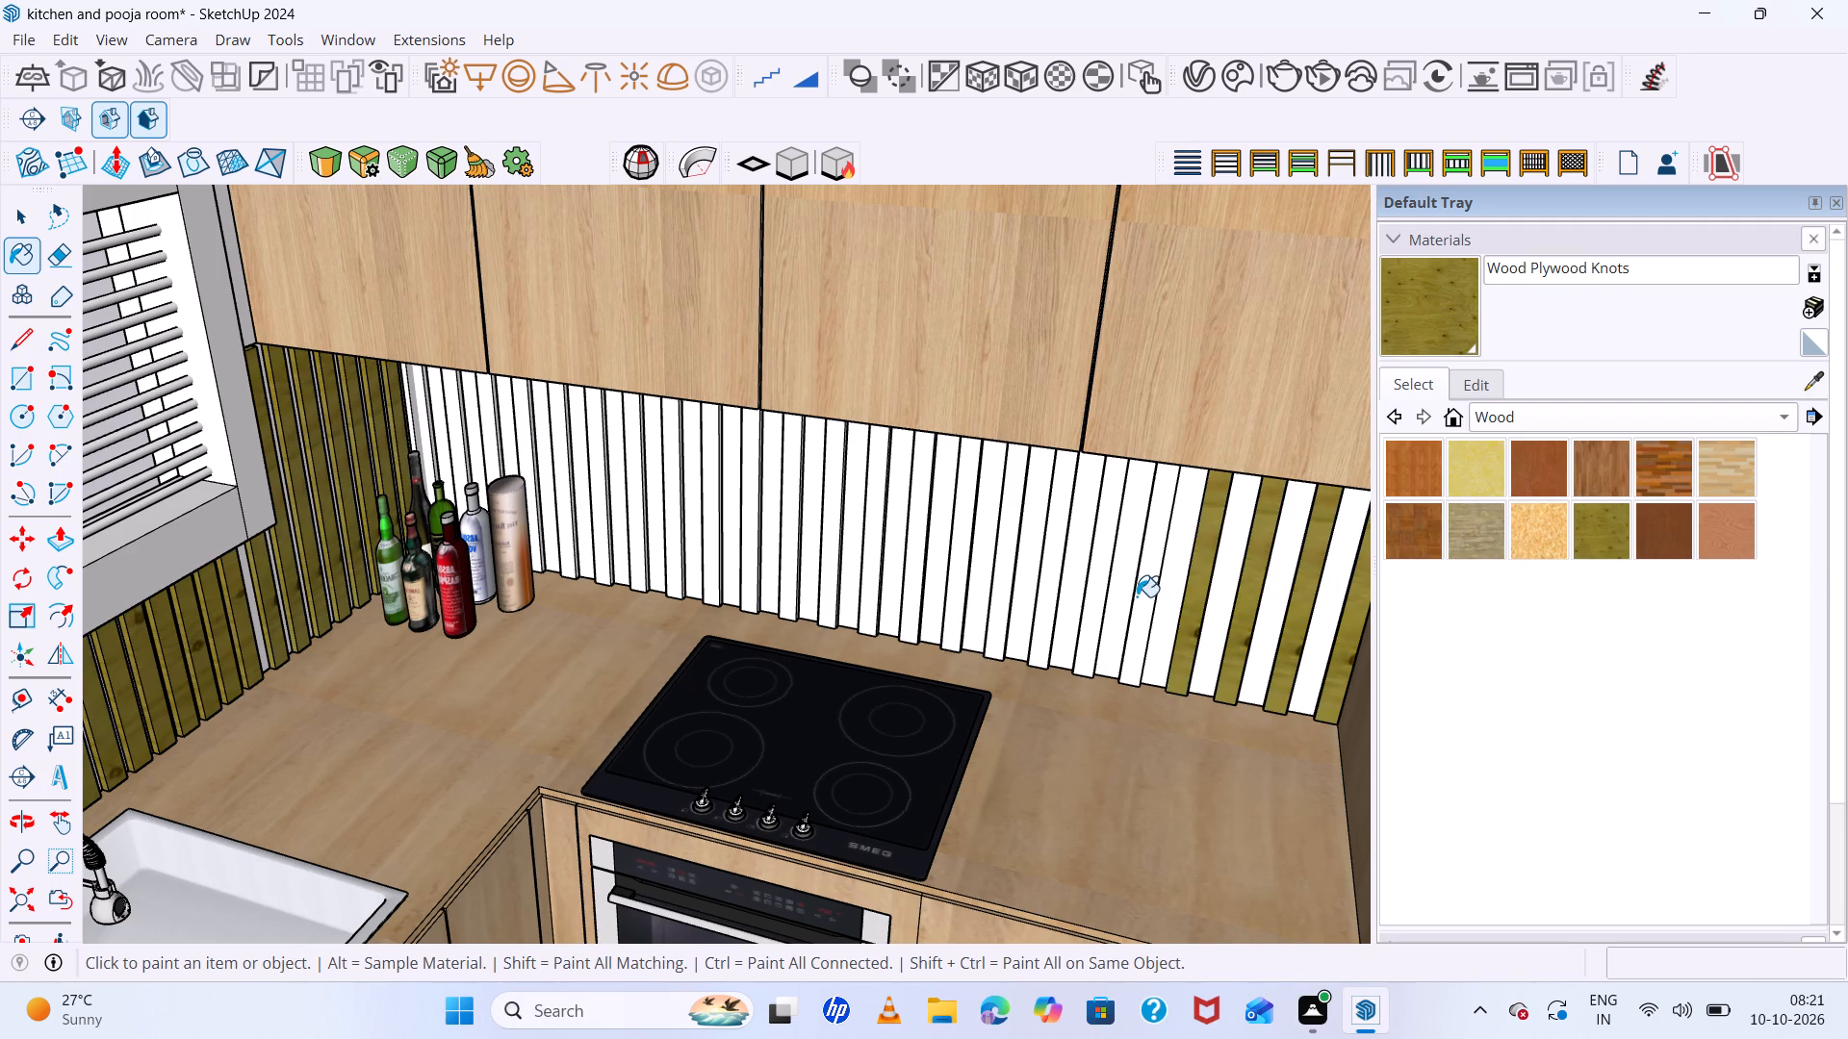
click(1137, 596)
click(1091, 581)
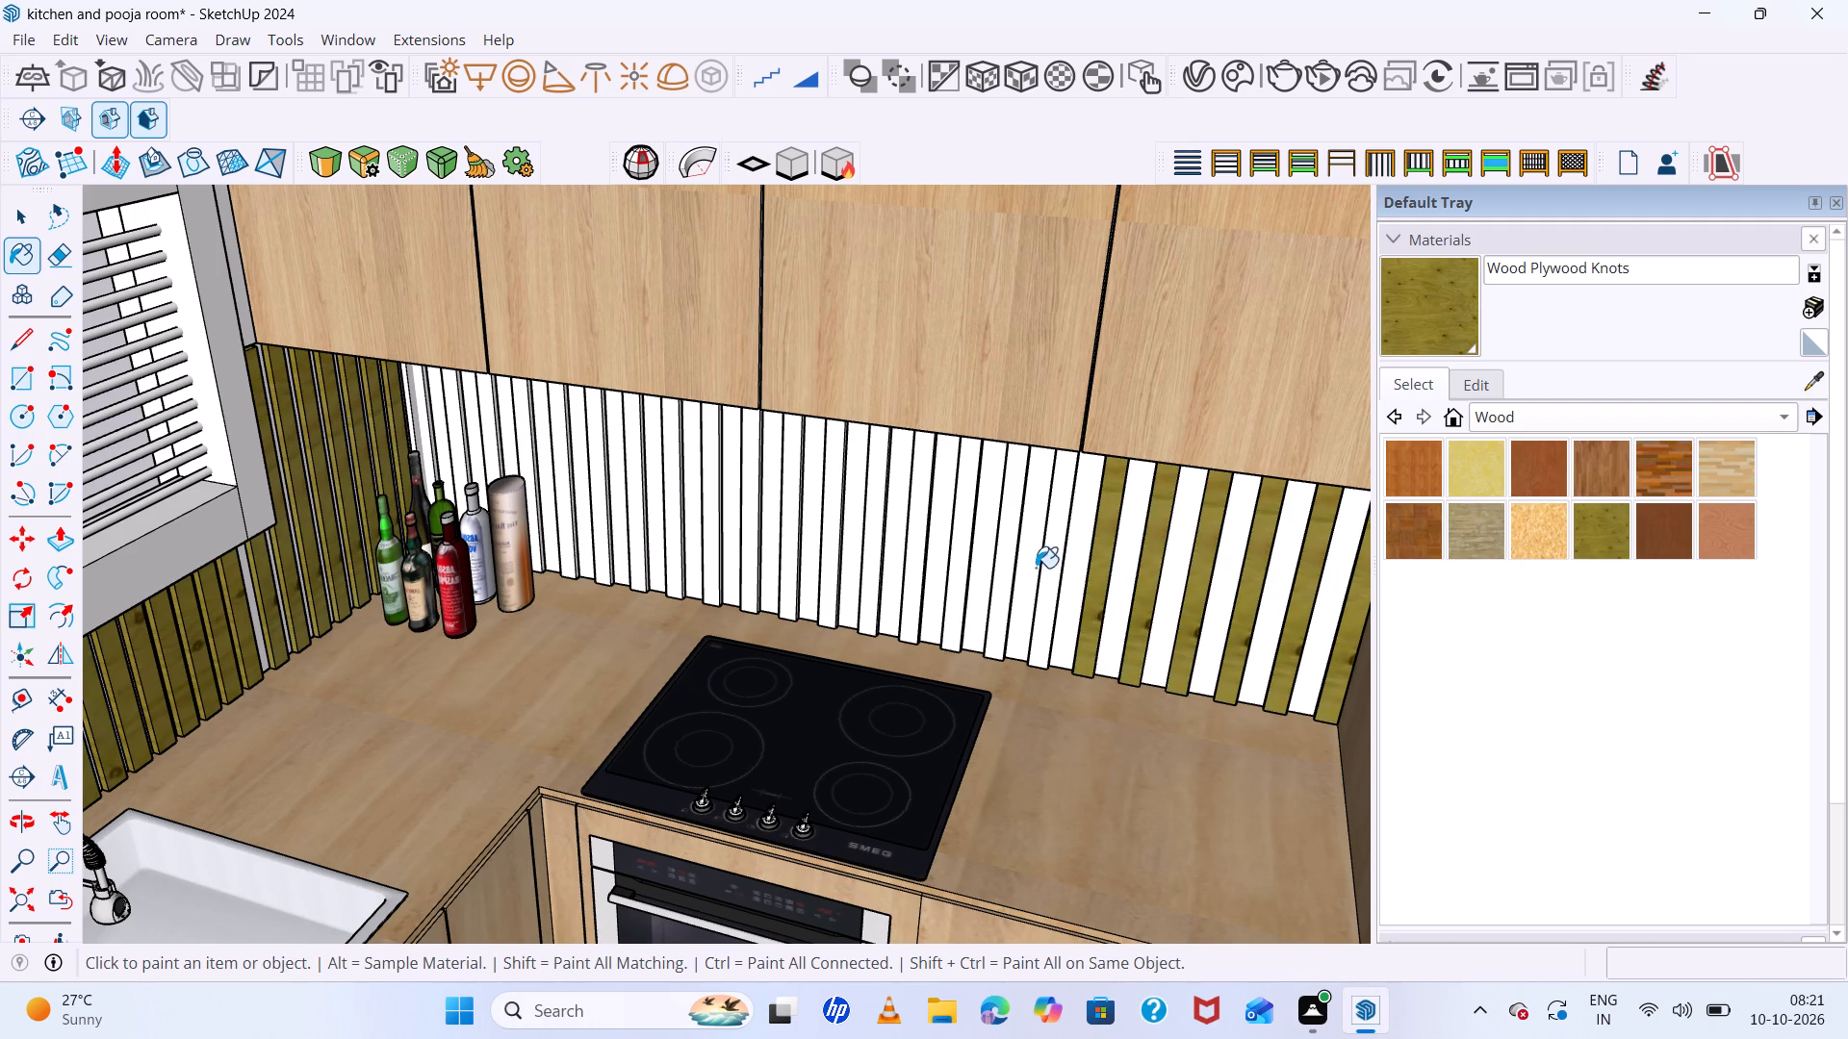
click(1041, 568)
click(1009, 540)
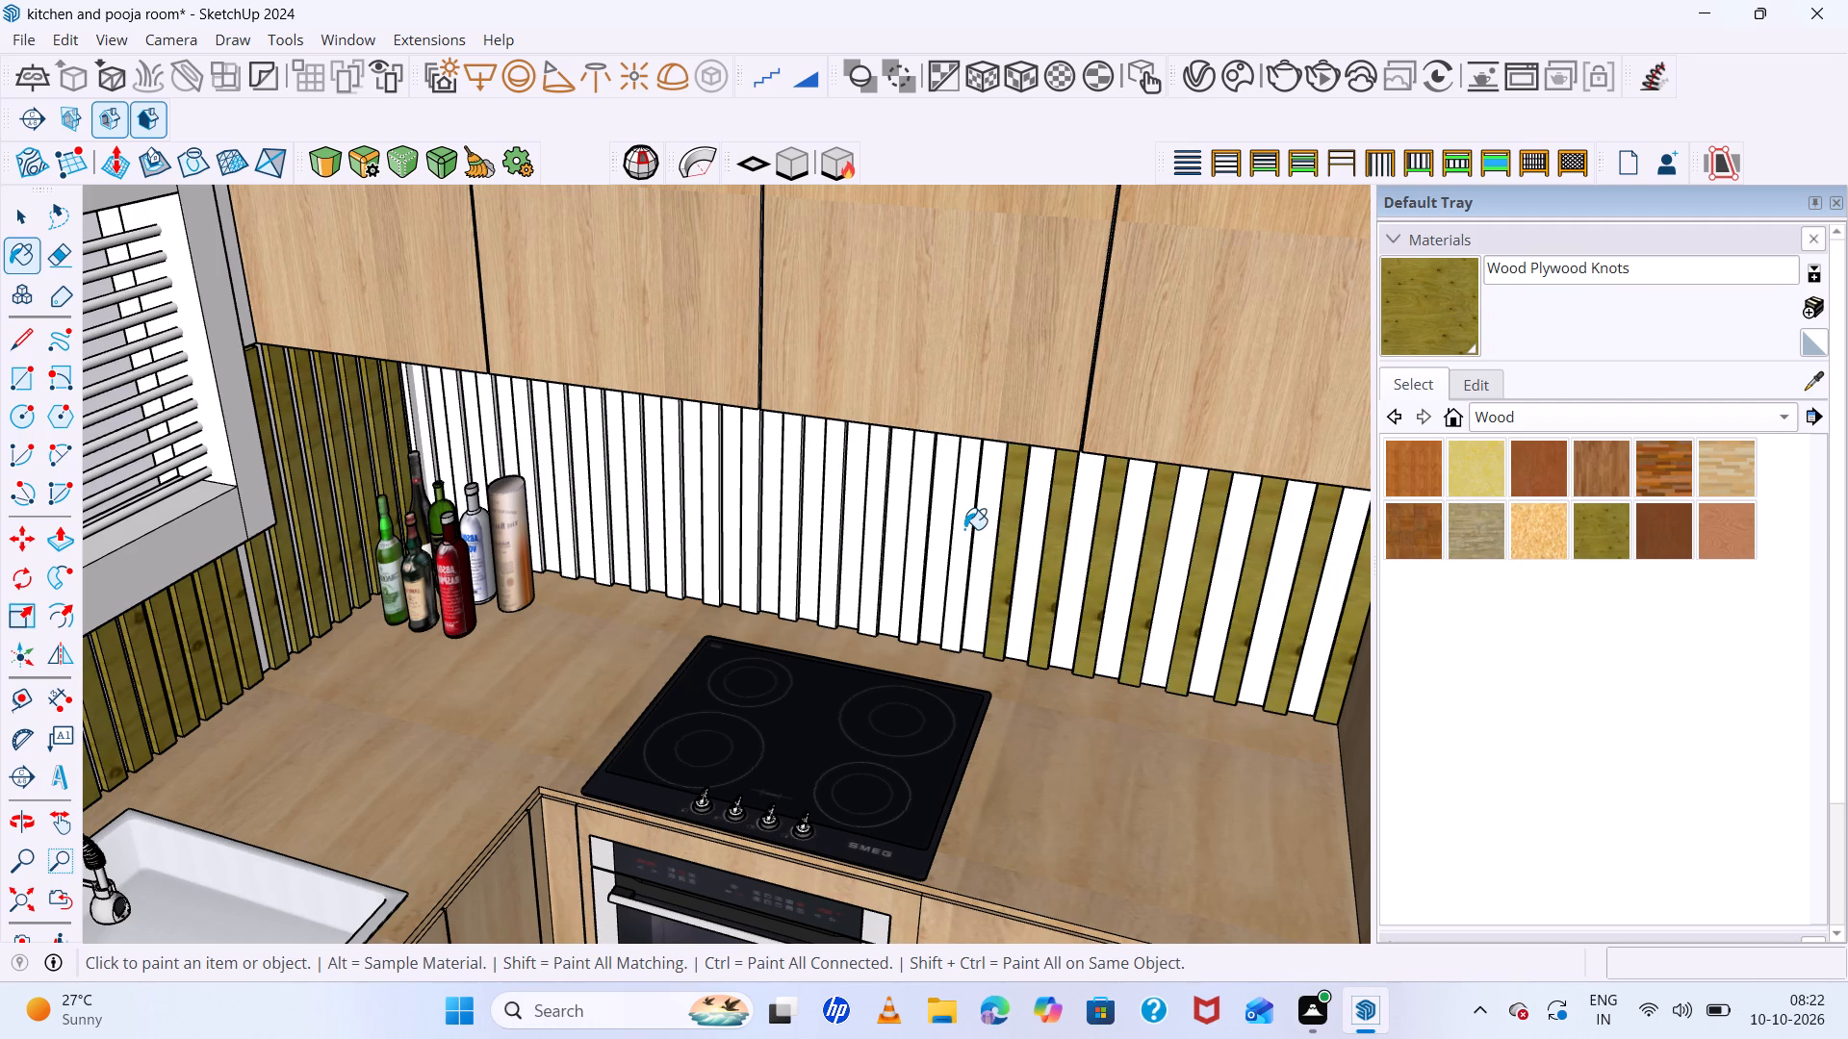
Continue the Wood Plywood Knots finish on the slat fronts behind the hob.
click(964, 529)
click(908, 528)
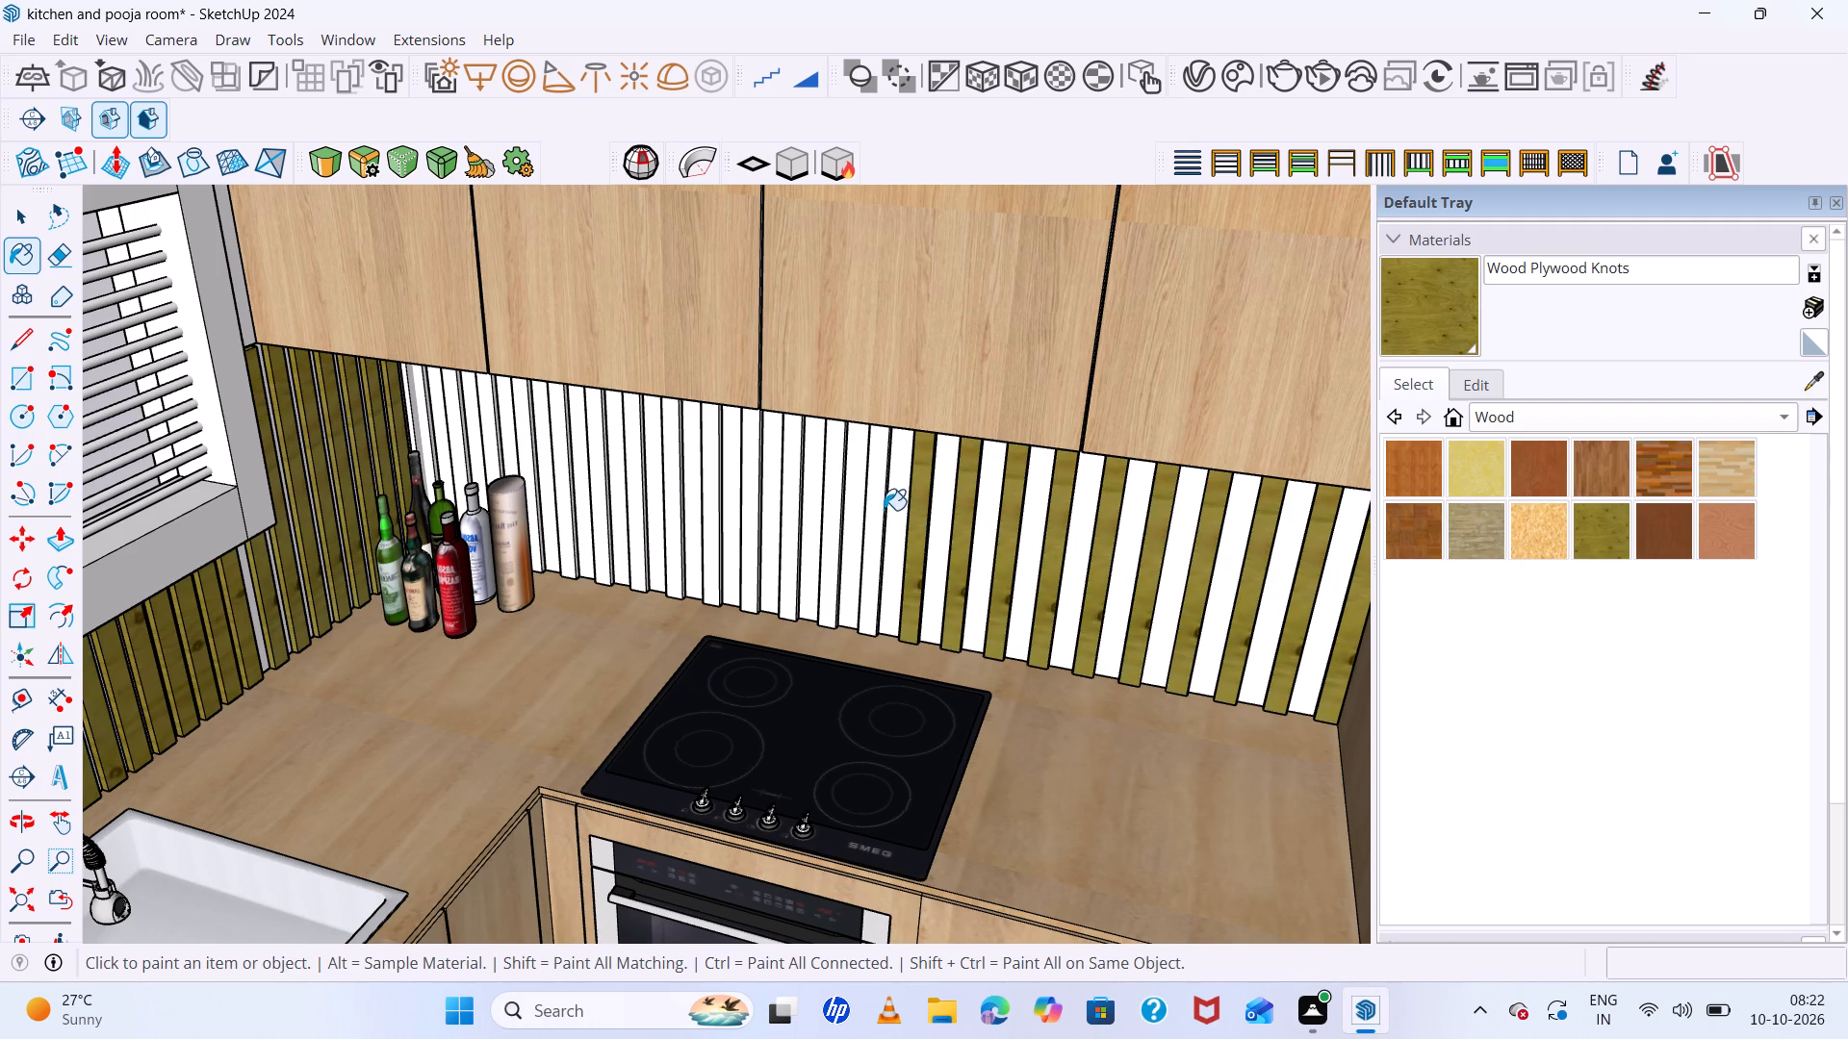
click(880, 506)
click(846, 501)
click(799, 494)
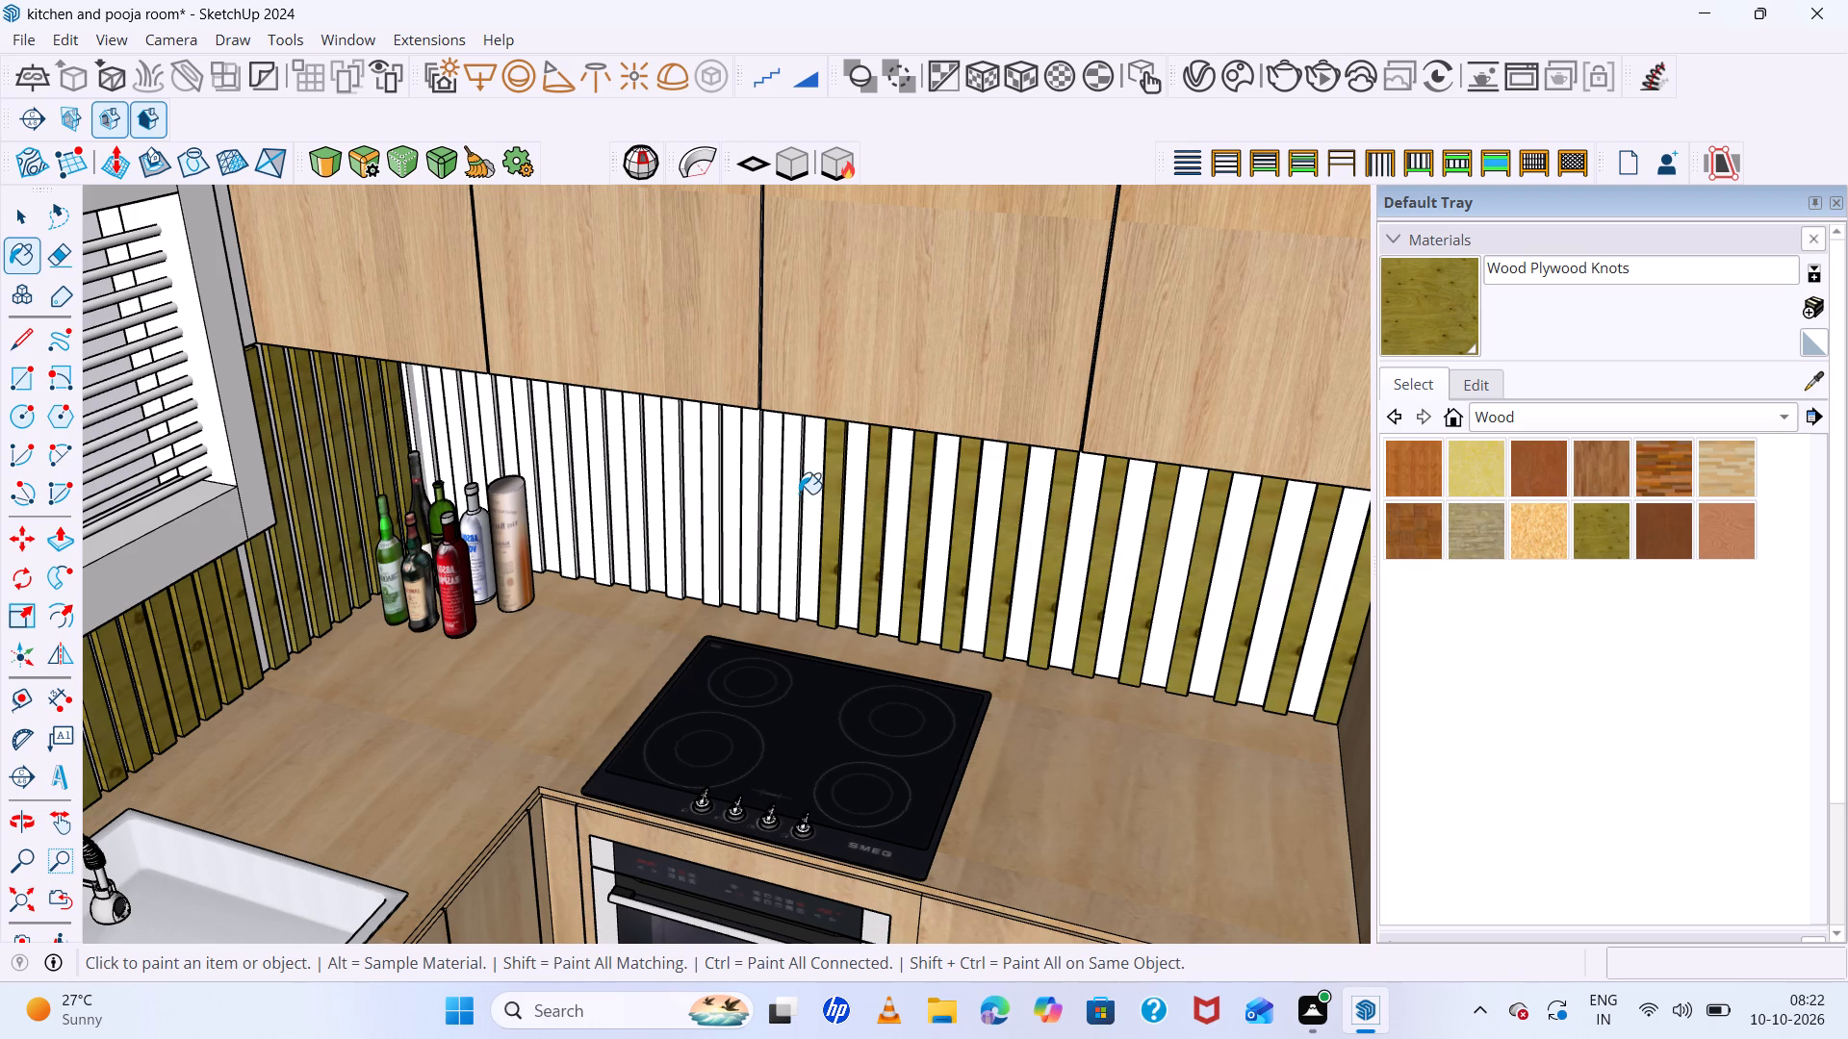
click(758, 485)
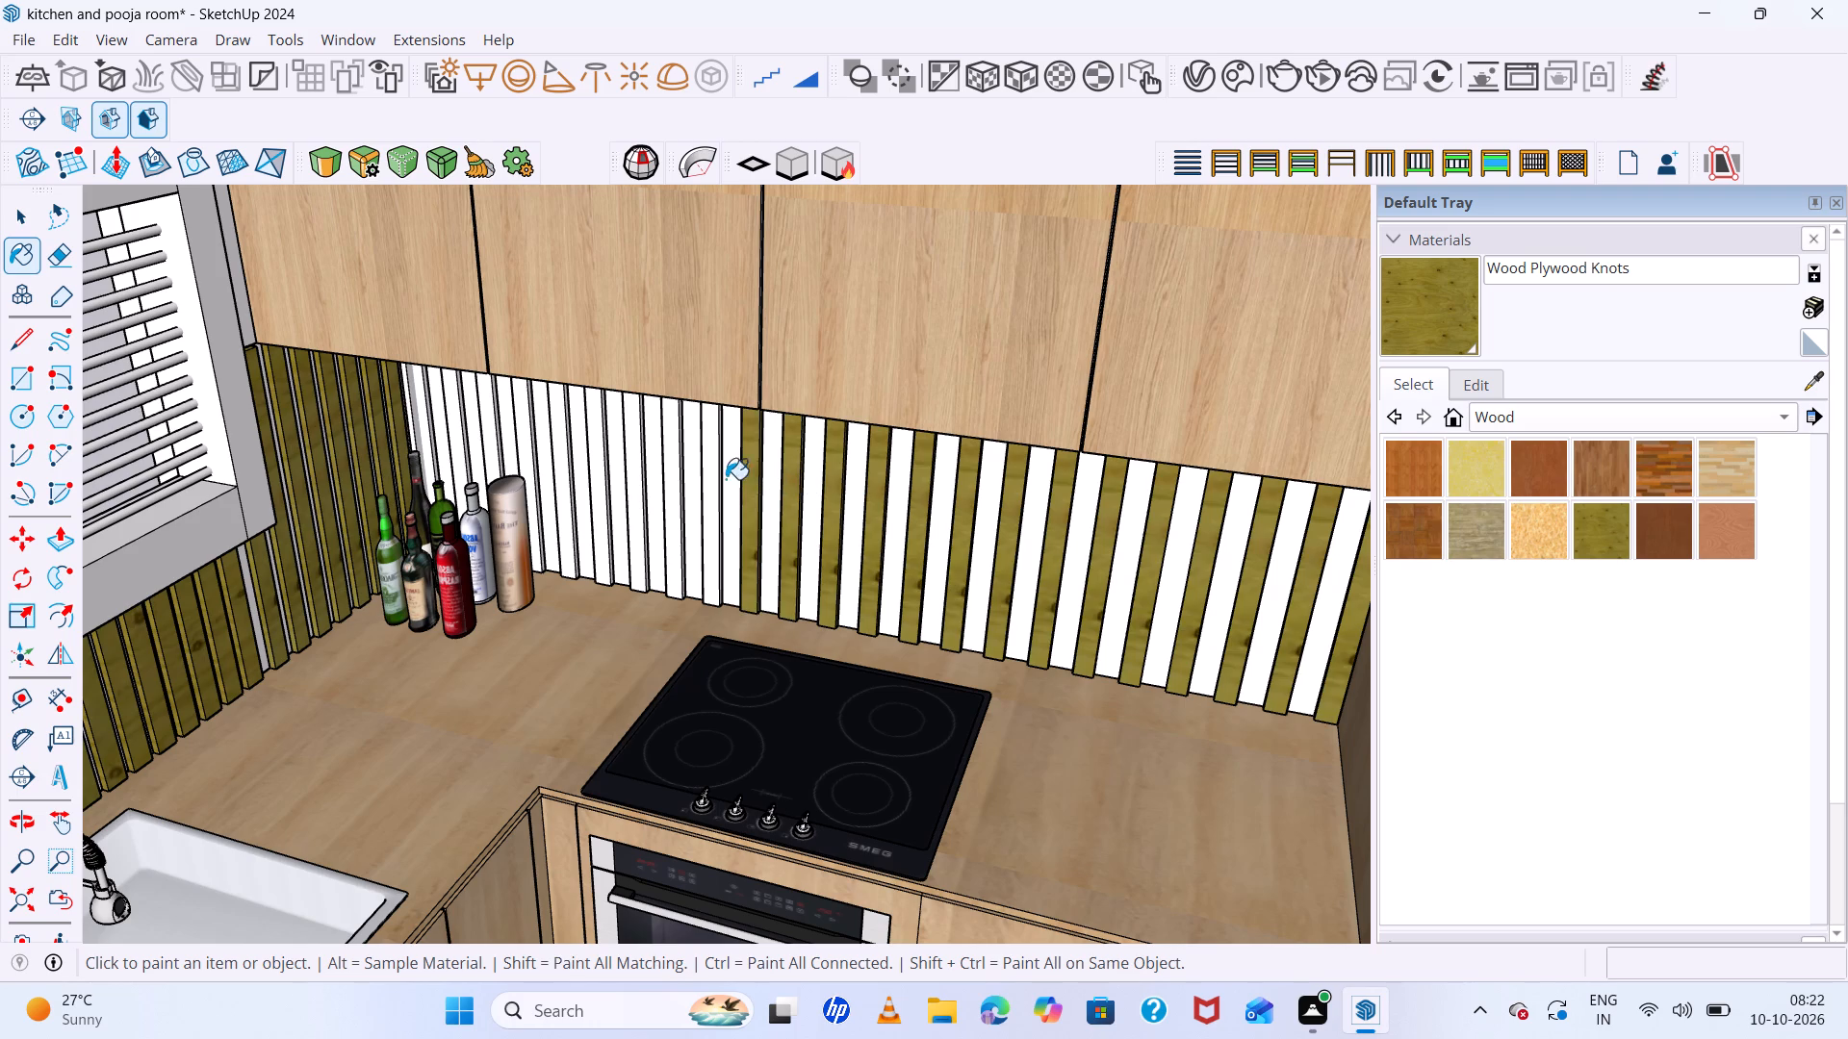
scroll(716, 478, up, 5)
click(713, 478)
click(649, 479)
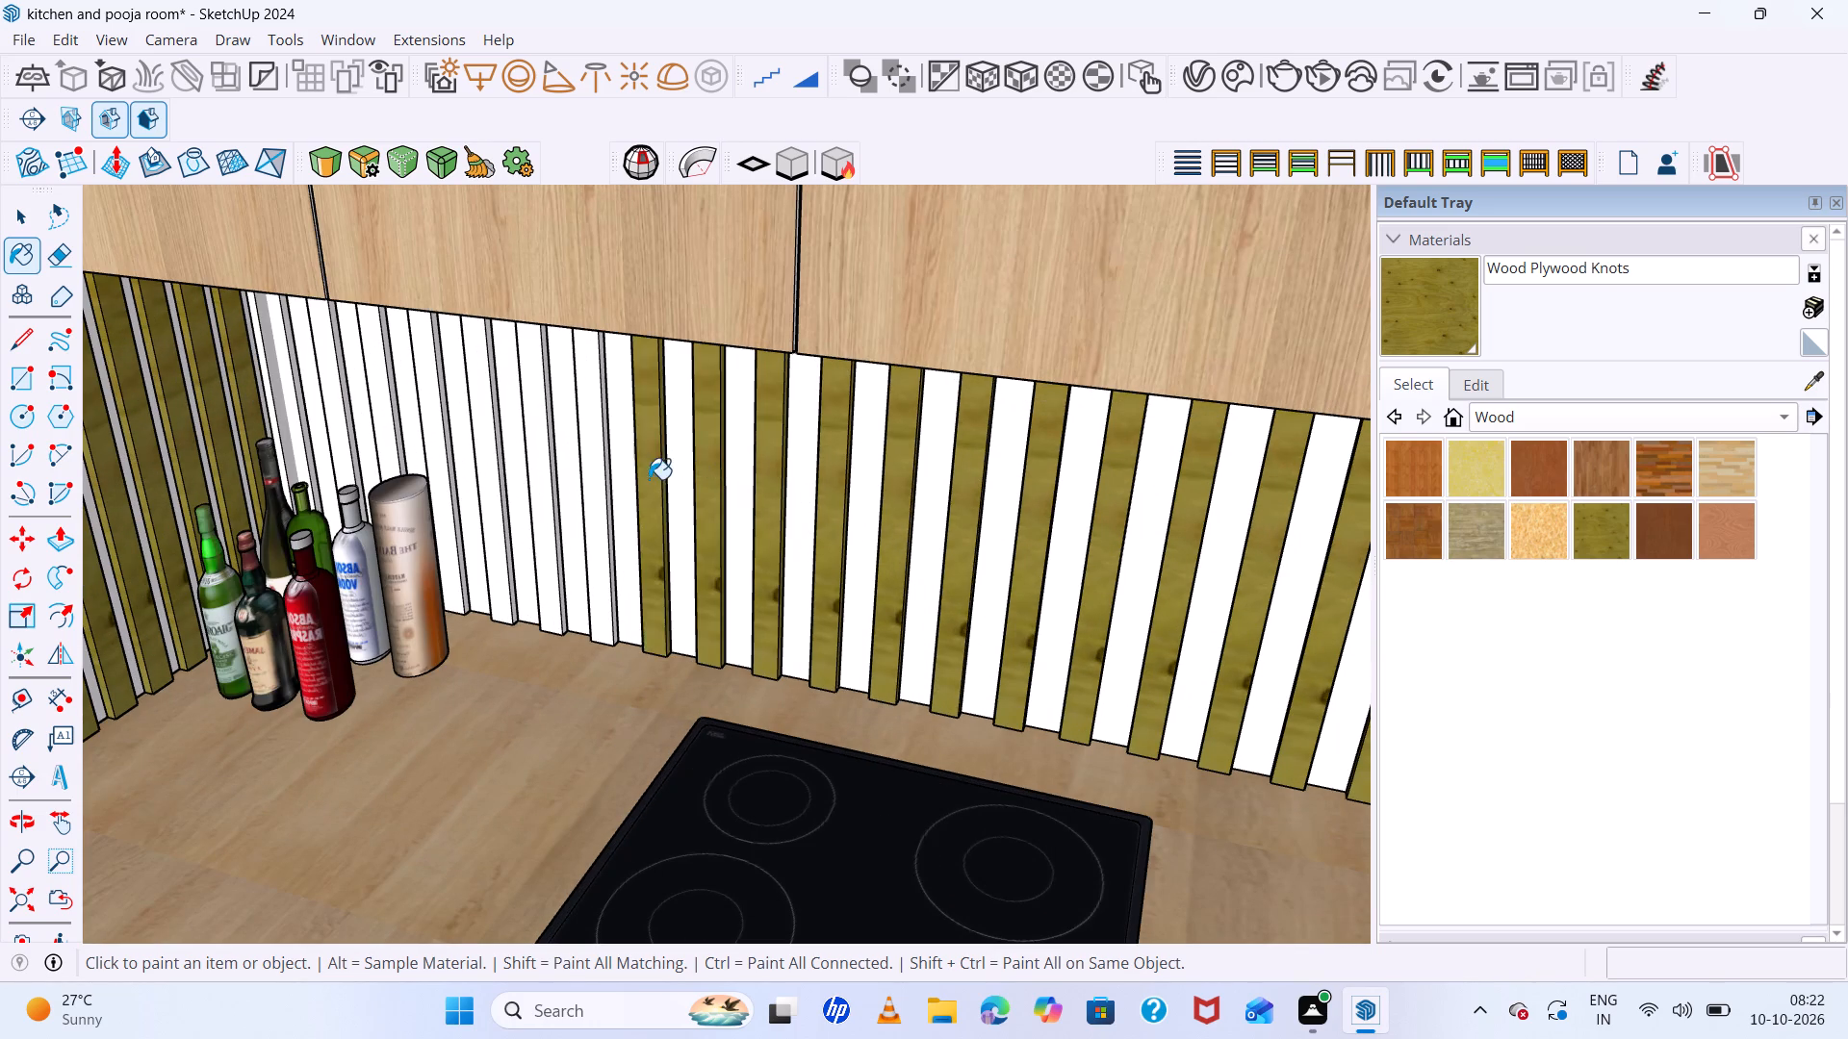
Paint the remaining hob-wall slats, from the hob to the corner behind the bottles, with Wood Plywood Knots.
click(600, 457)
click(553, 457)
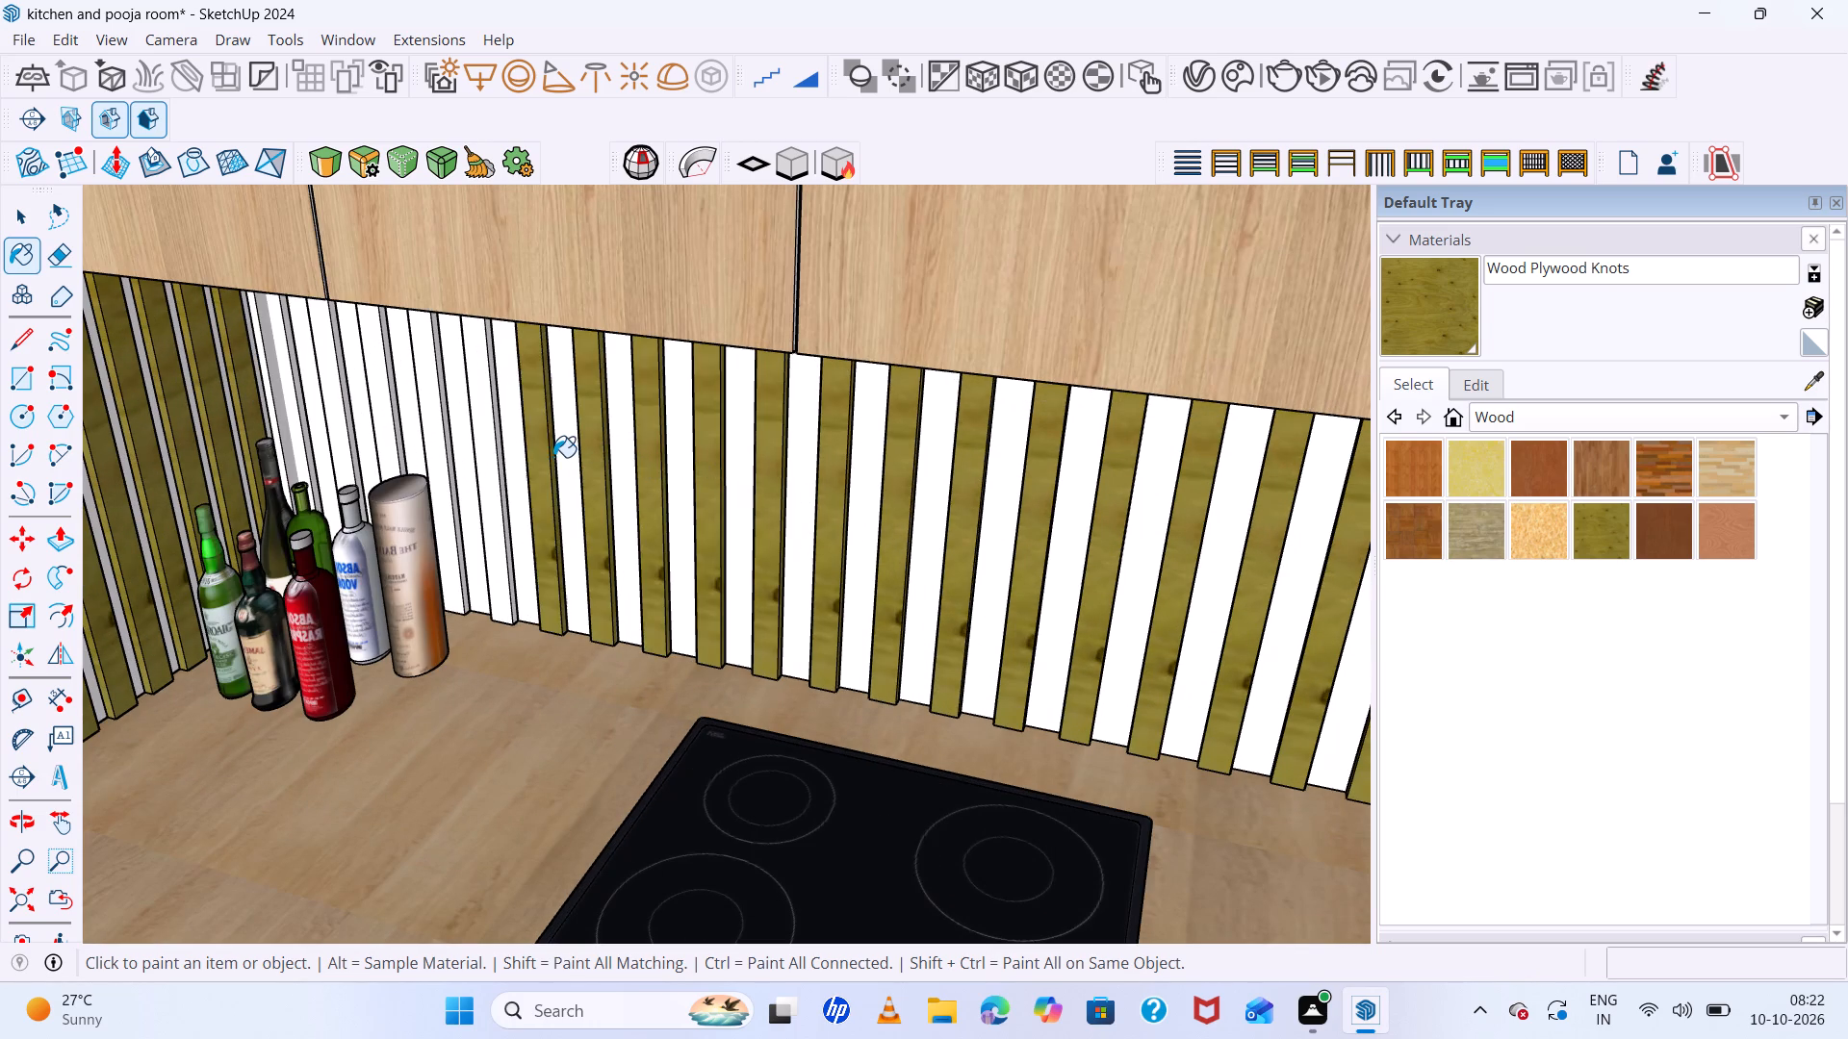
click(479, 442)
click(438, 418)
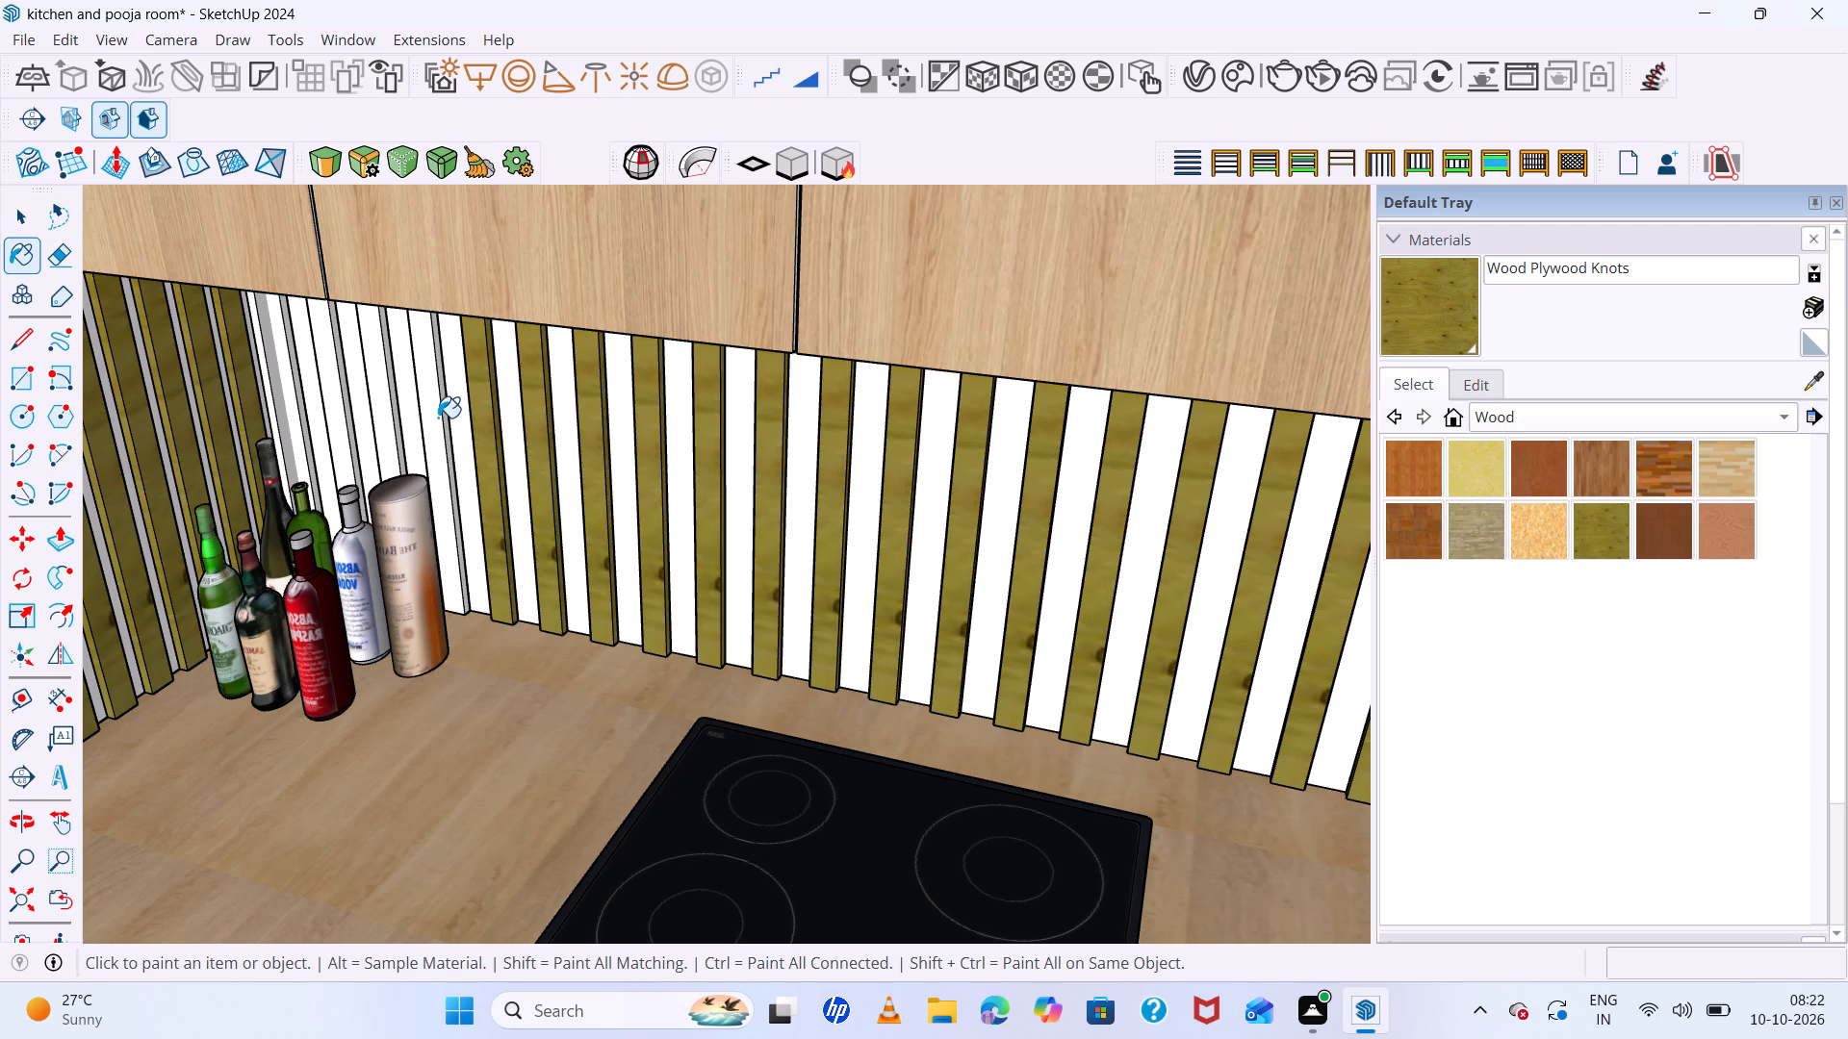
click(378, 414)
click(333, 398)
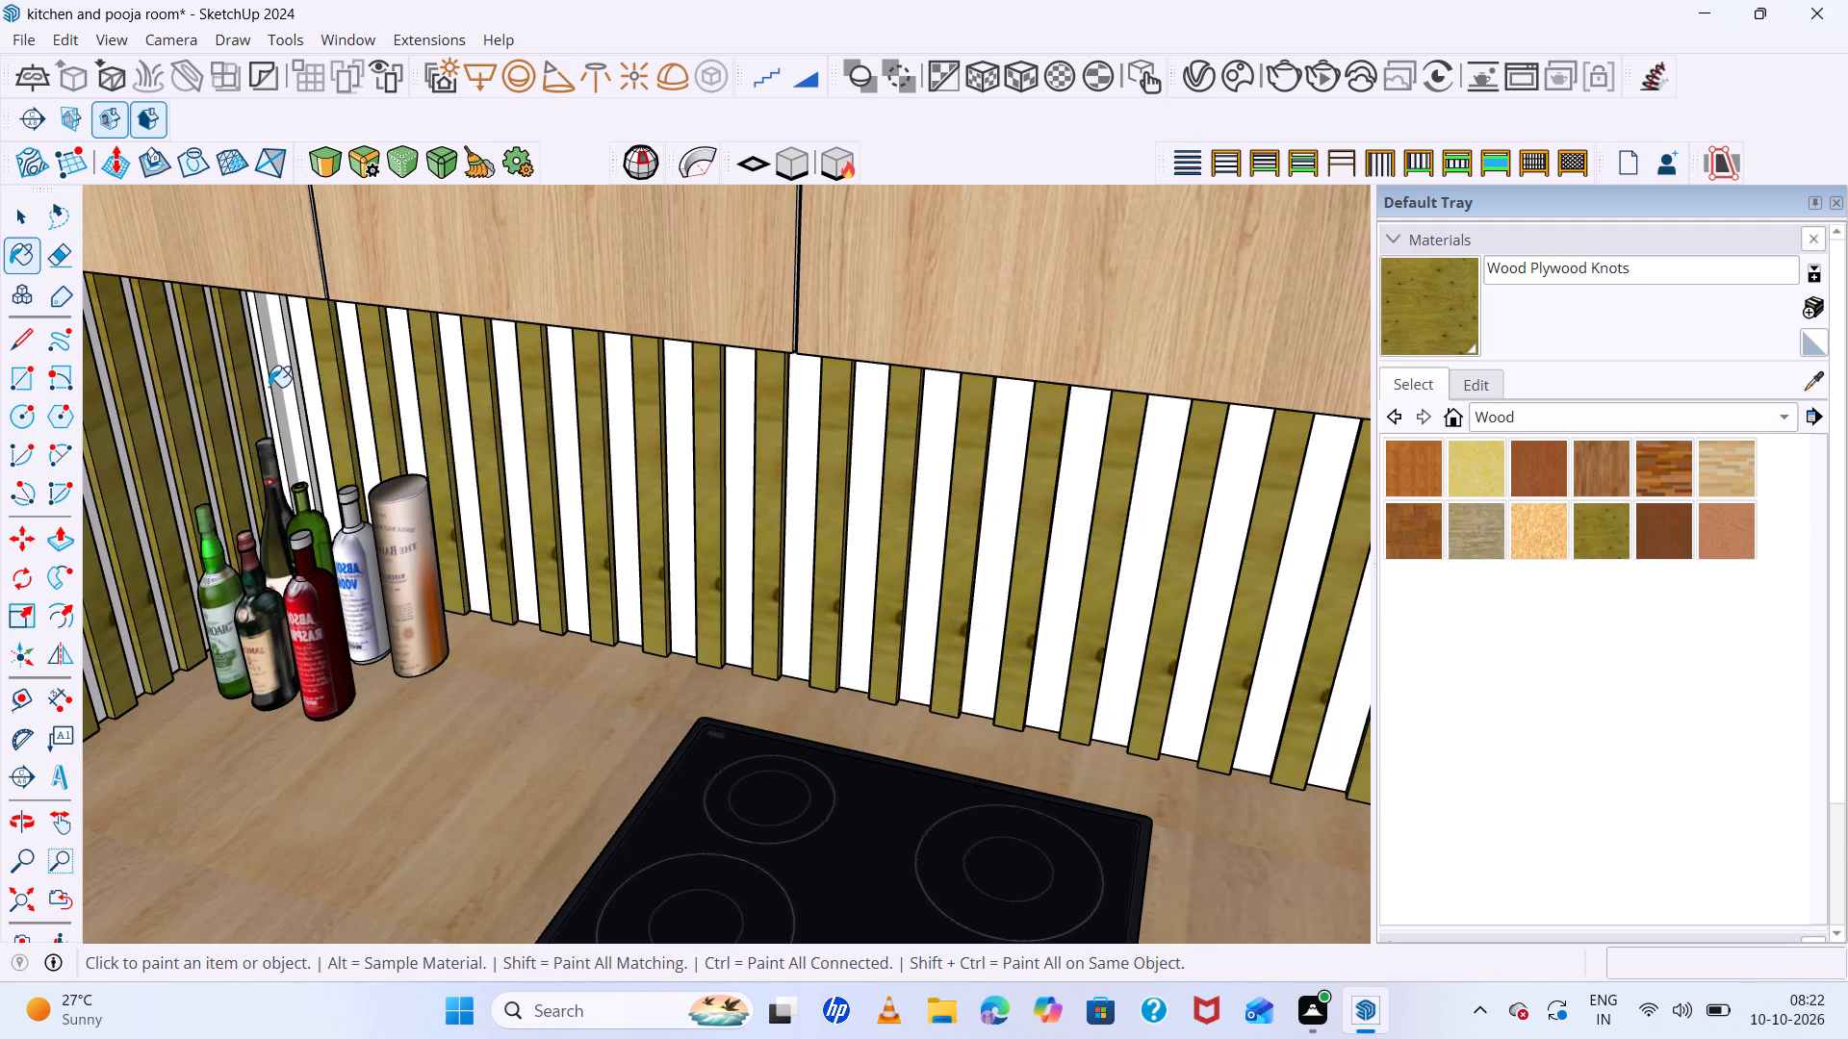
click(269, 387)
click(286, 387)
Examine the painted slat backsplash close up and the whole kitchen from several angles.
scroll(287, 387, down, 6)
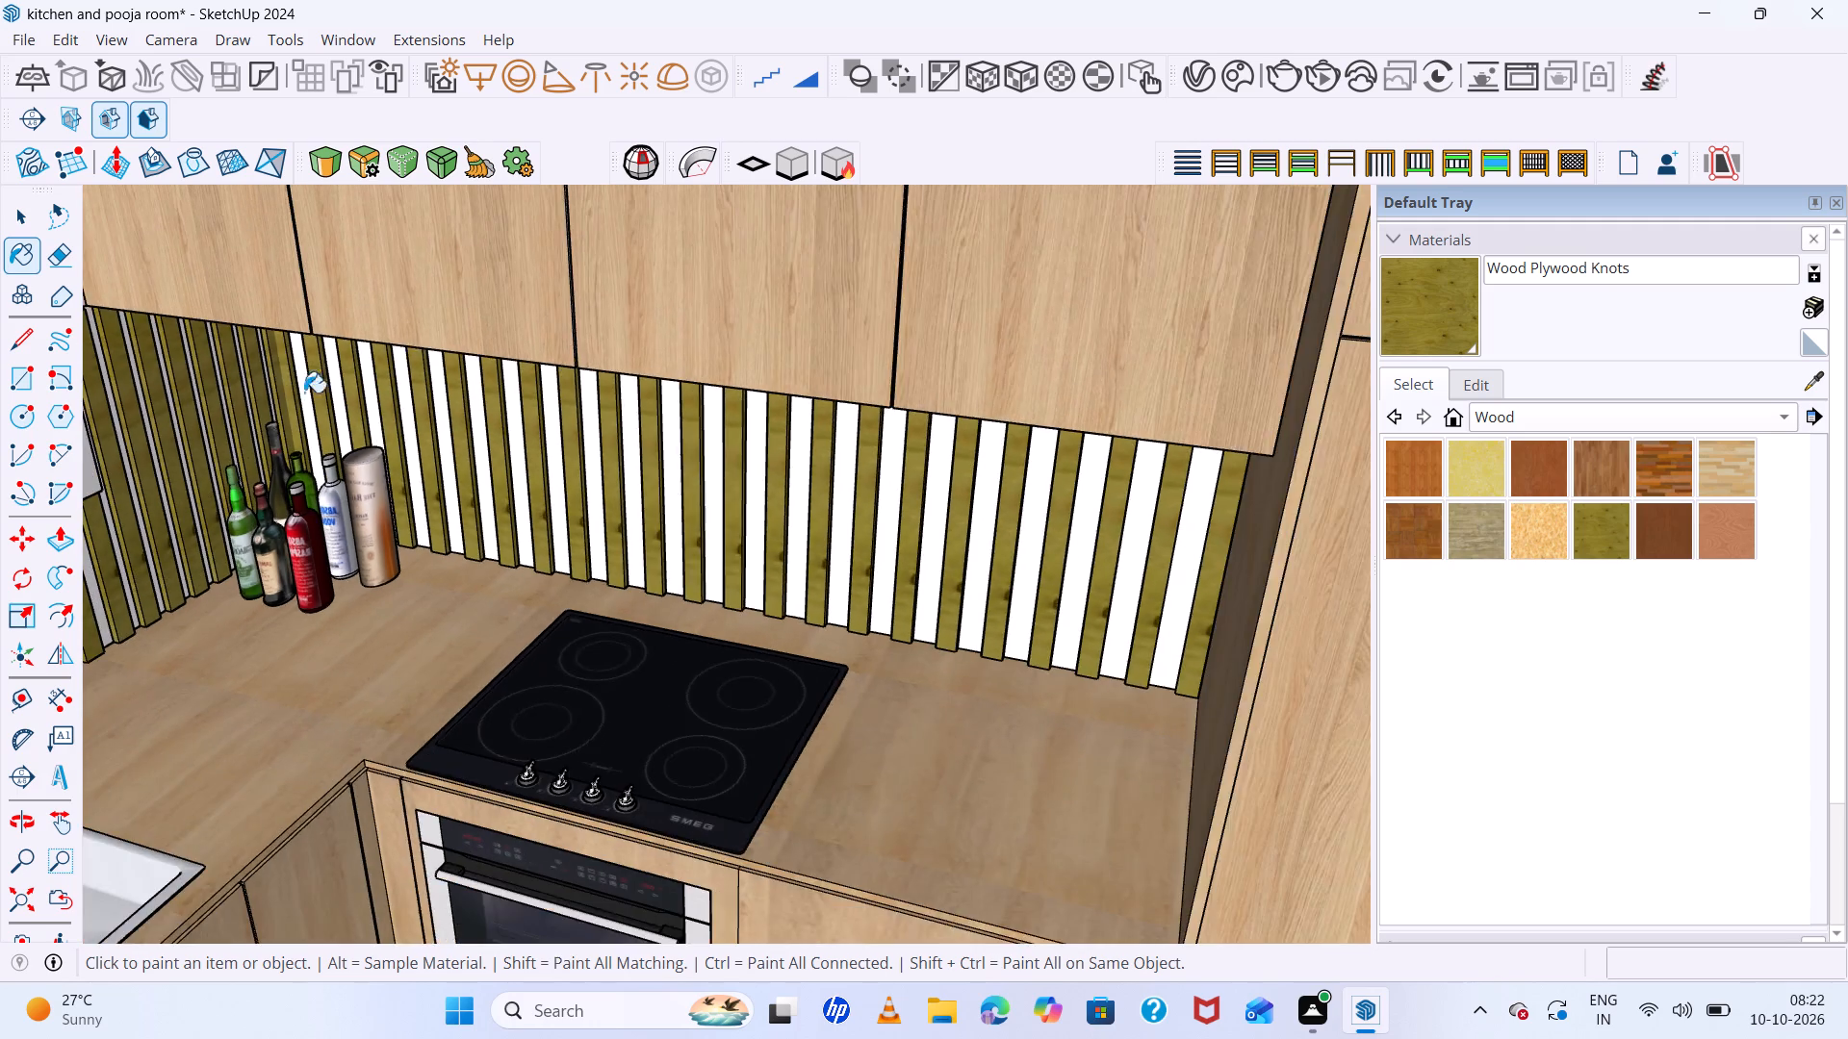
scroll(397, 483, down, 7)
middle_drag(423, 514, 262, 408)
middle_drag(262, 408, 210, 427)
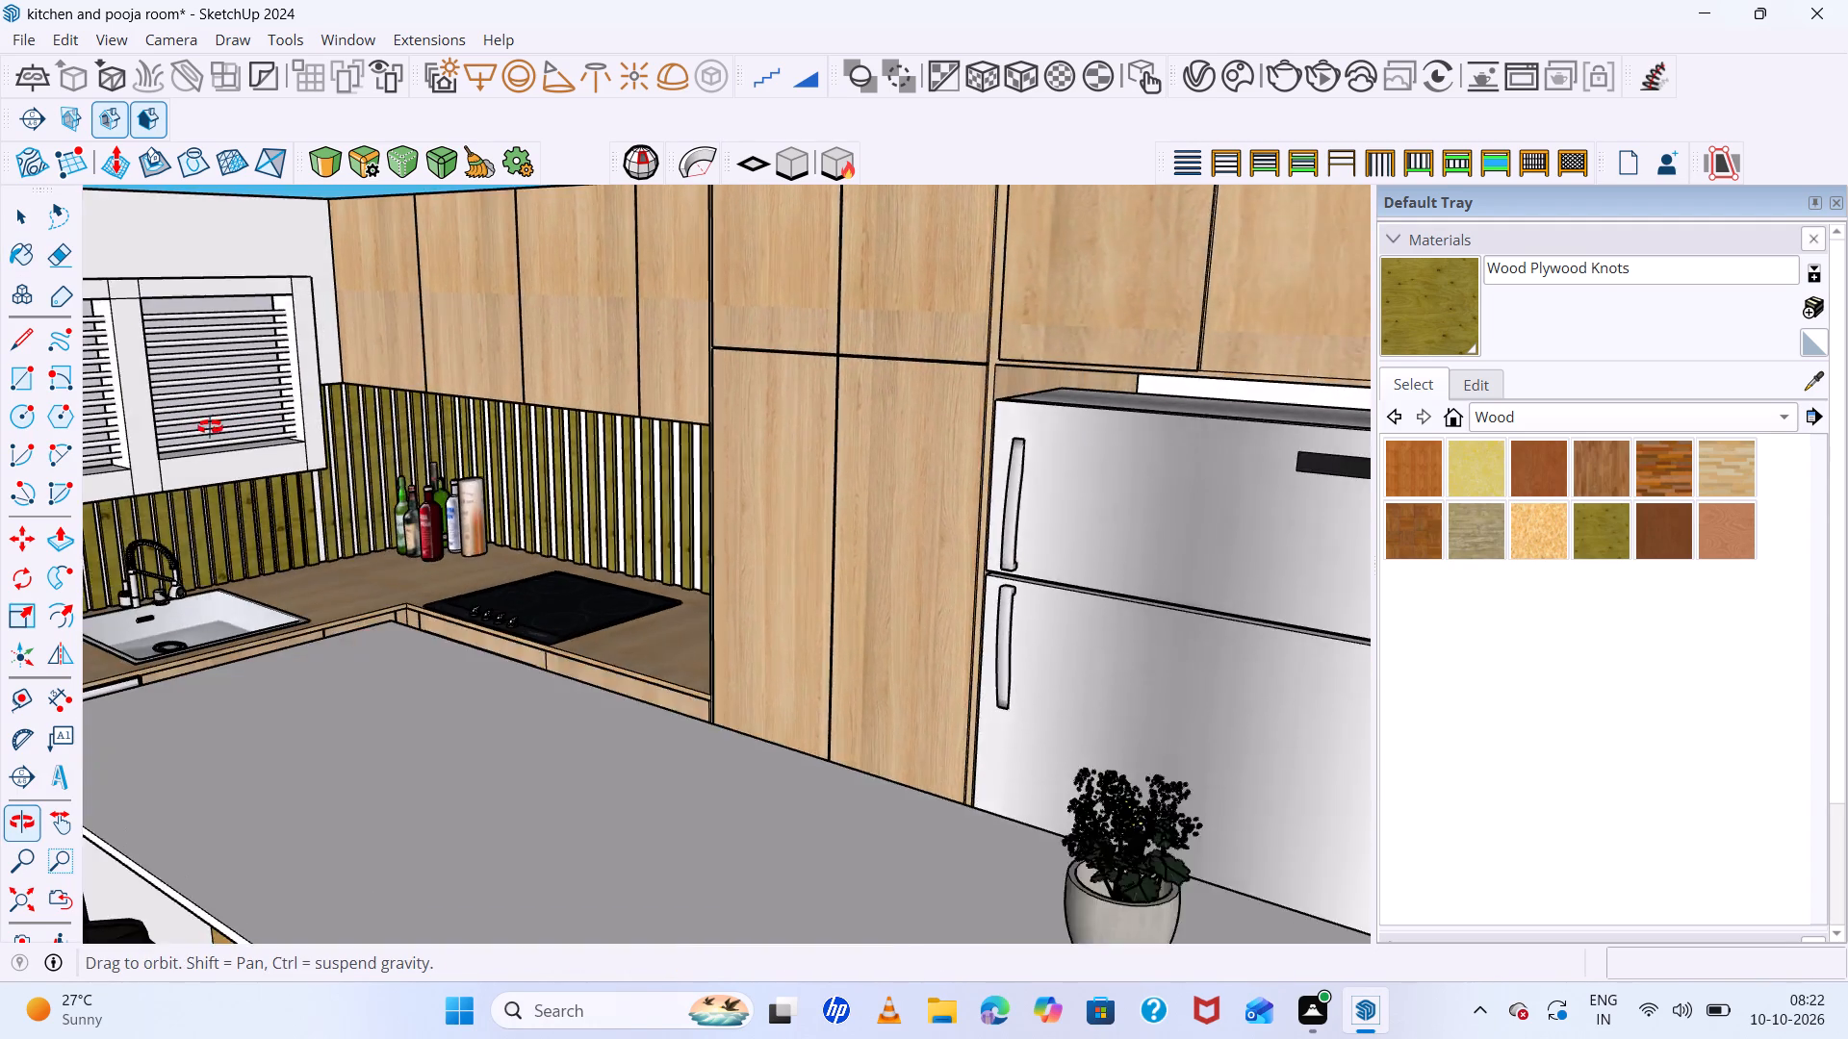
middle_drag(210, 427, 176, 439)
scroll(413, 517, up, 14)
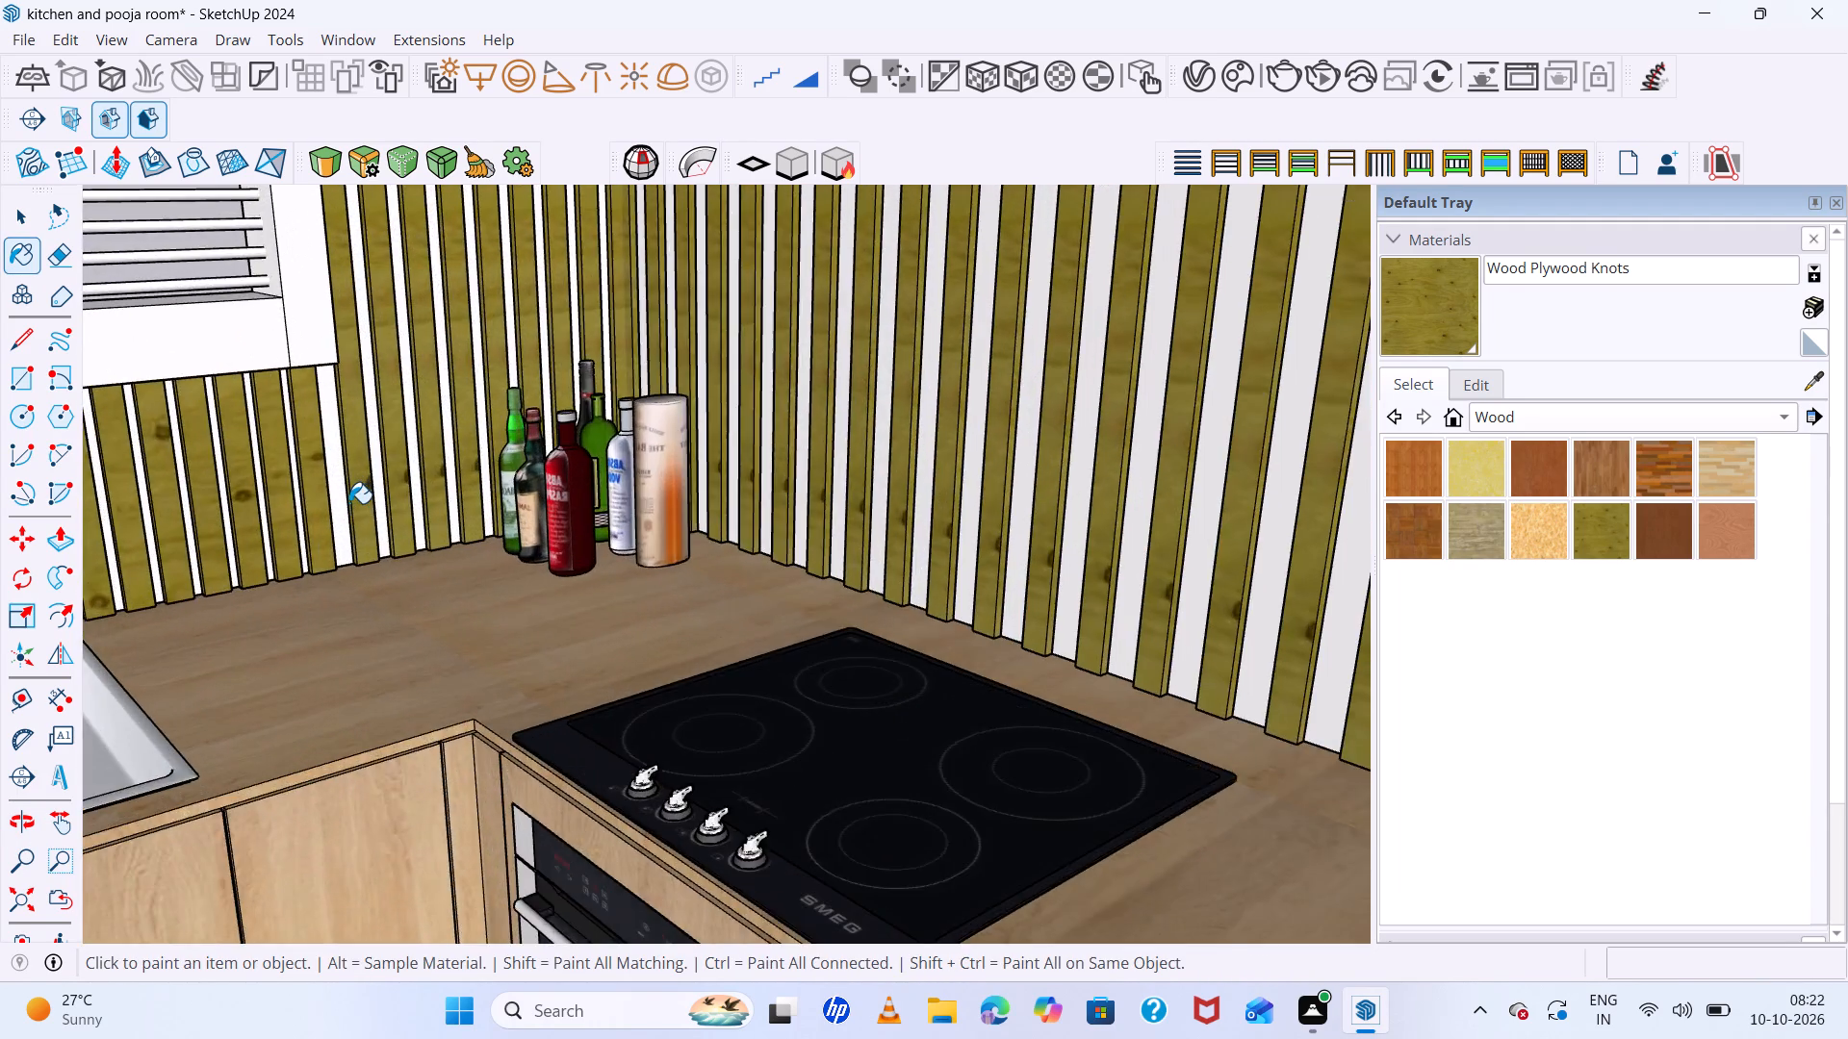
scroll(349, 503, up, 5)
scroll(349, 499, down, 16)
scroll(527, 506, down, 19)
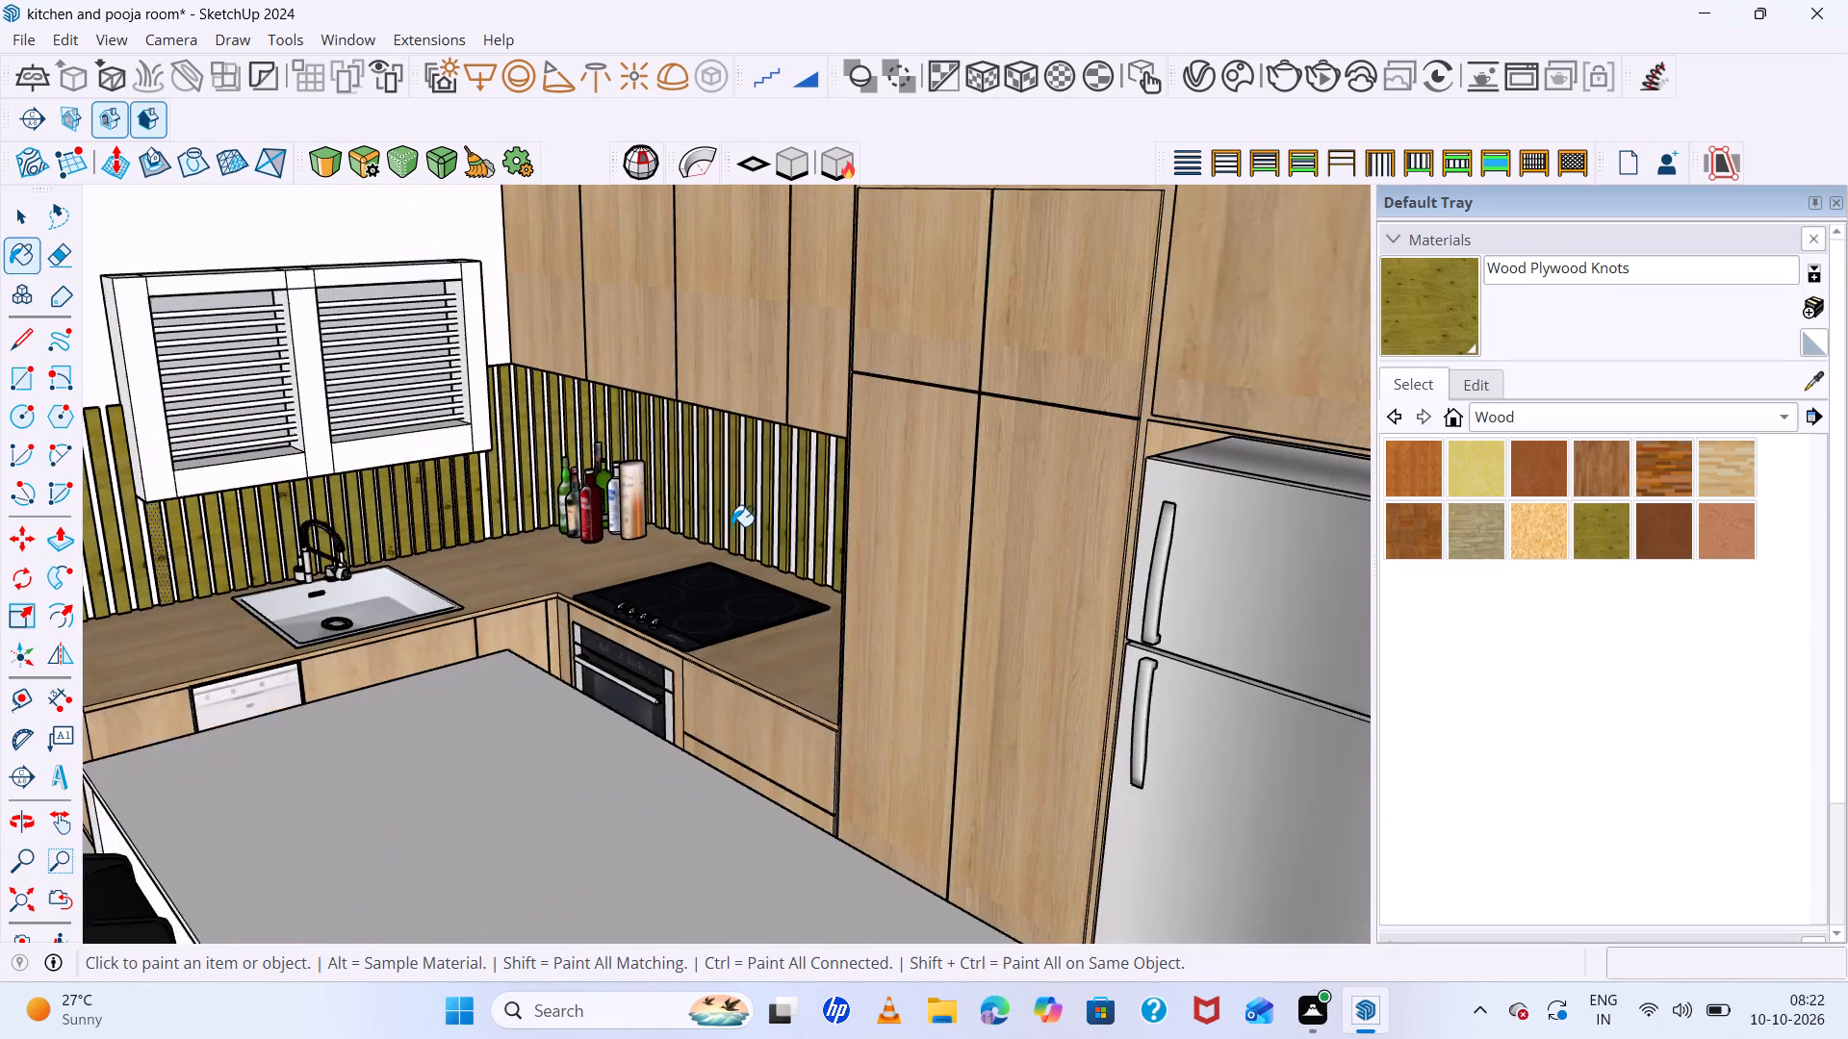
scroll(731, 526, down, 9)
middle_drag(770, 703, 992, 752)
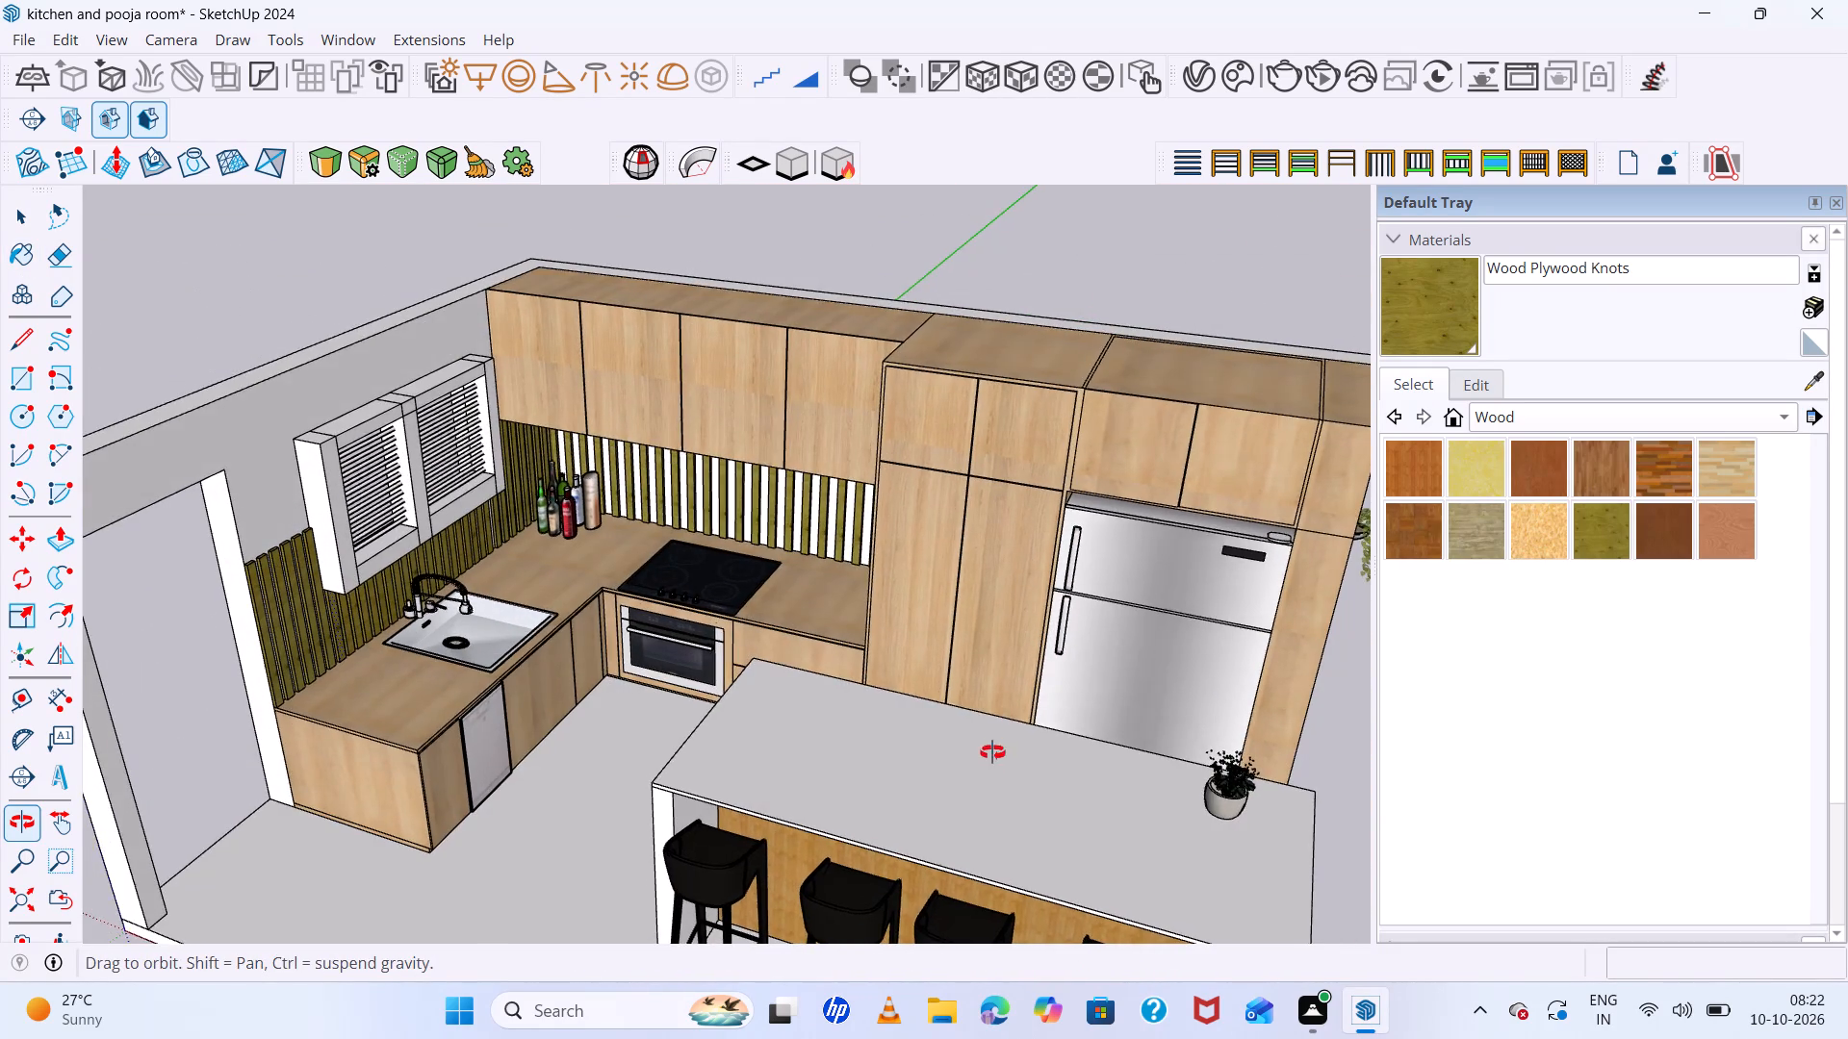
middle_drag(992, 752, 882, 684)
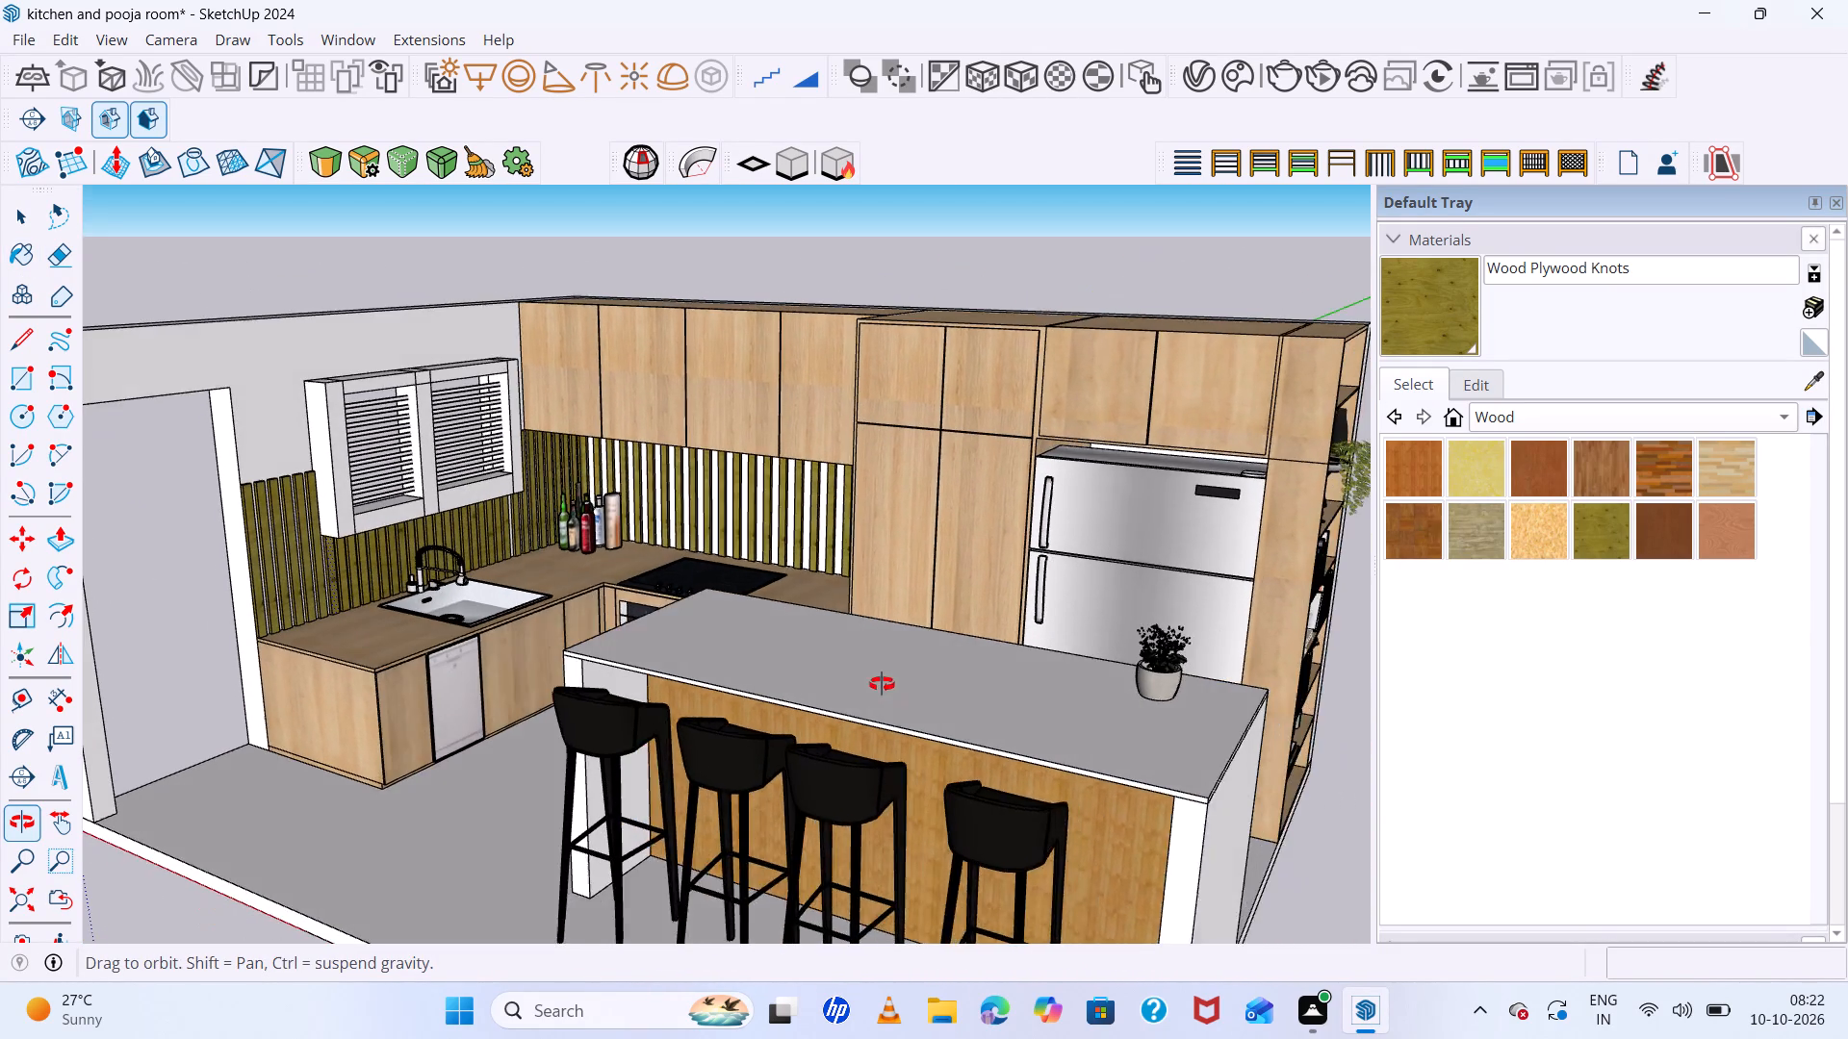
middle_drag(882, 684, 865, 682)
middle_click(856, 681)
middle_drag(853, 681, 838, 679)
middle_drag(837, 679, 823, 678)
middle_click(823, 678)
middle_drag(820, 678, 675, 678)
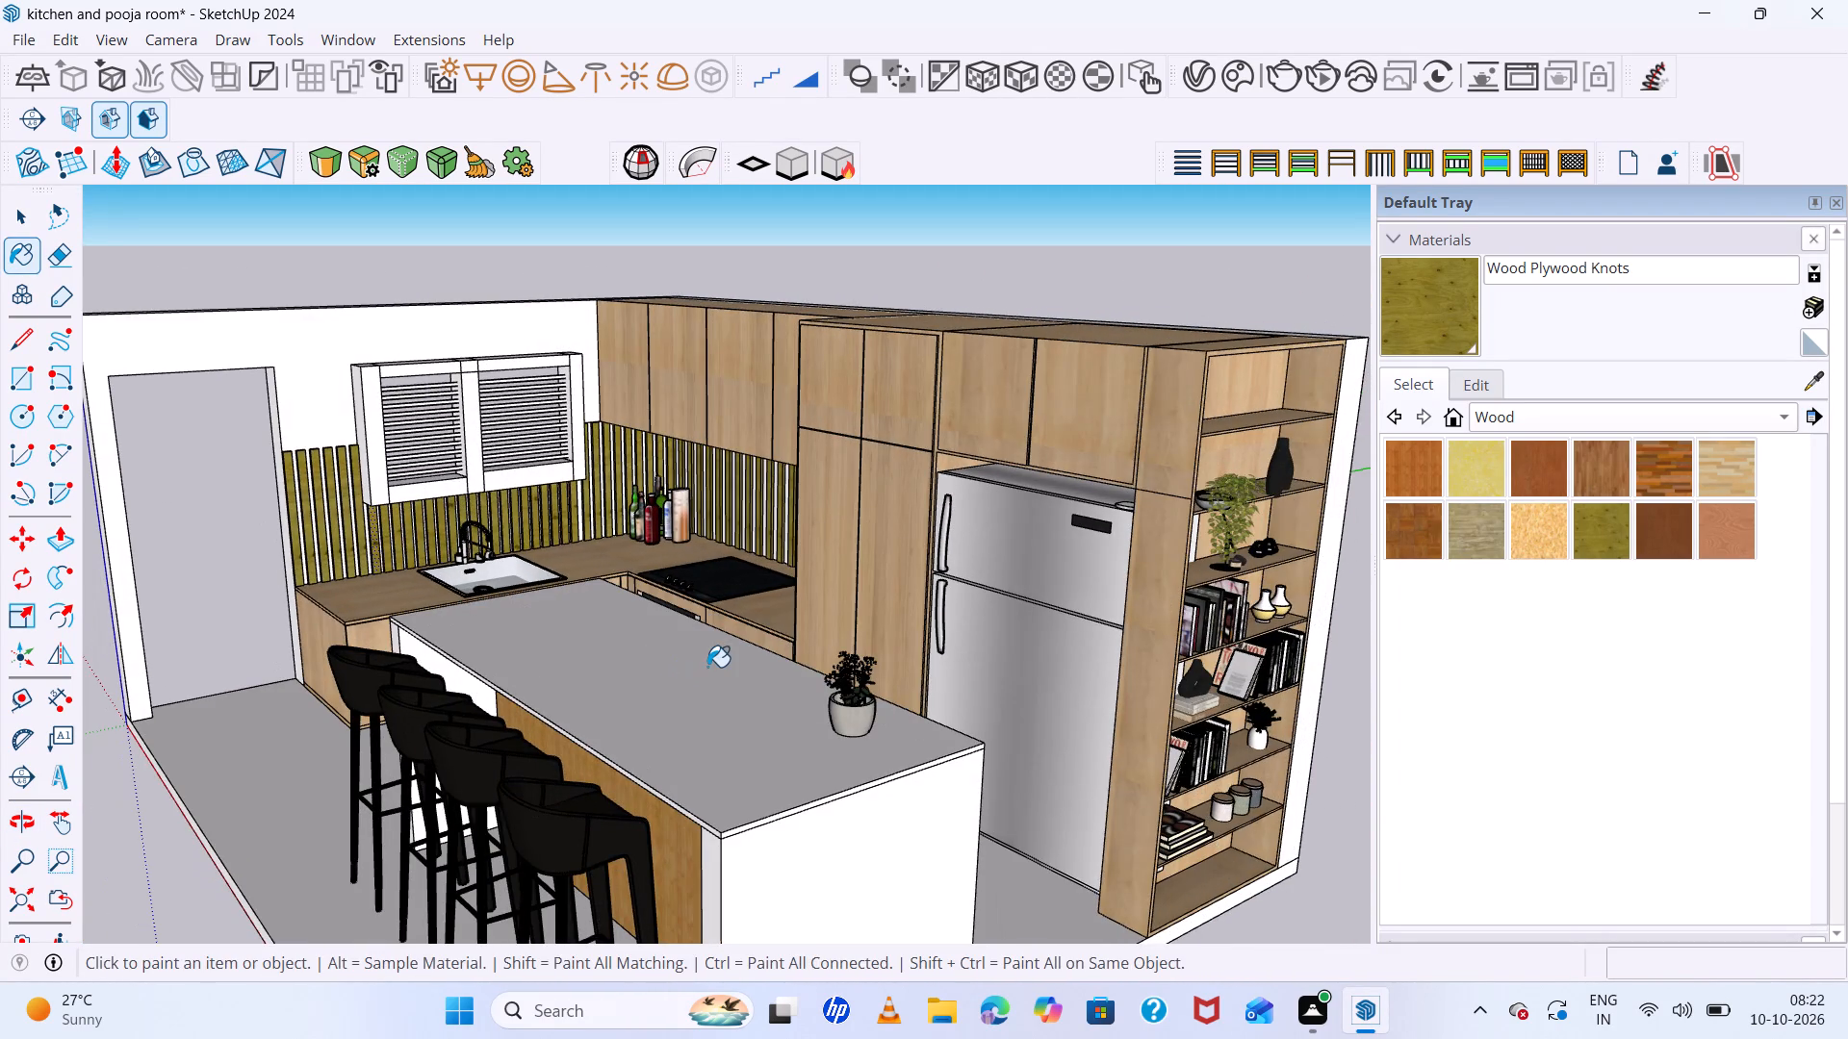
scroll(707, 667, down, 13)
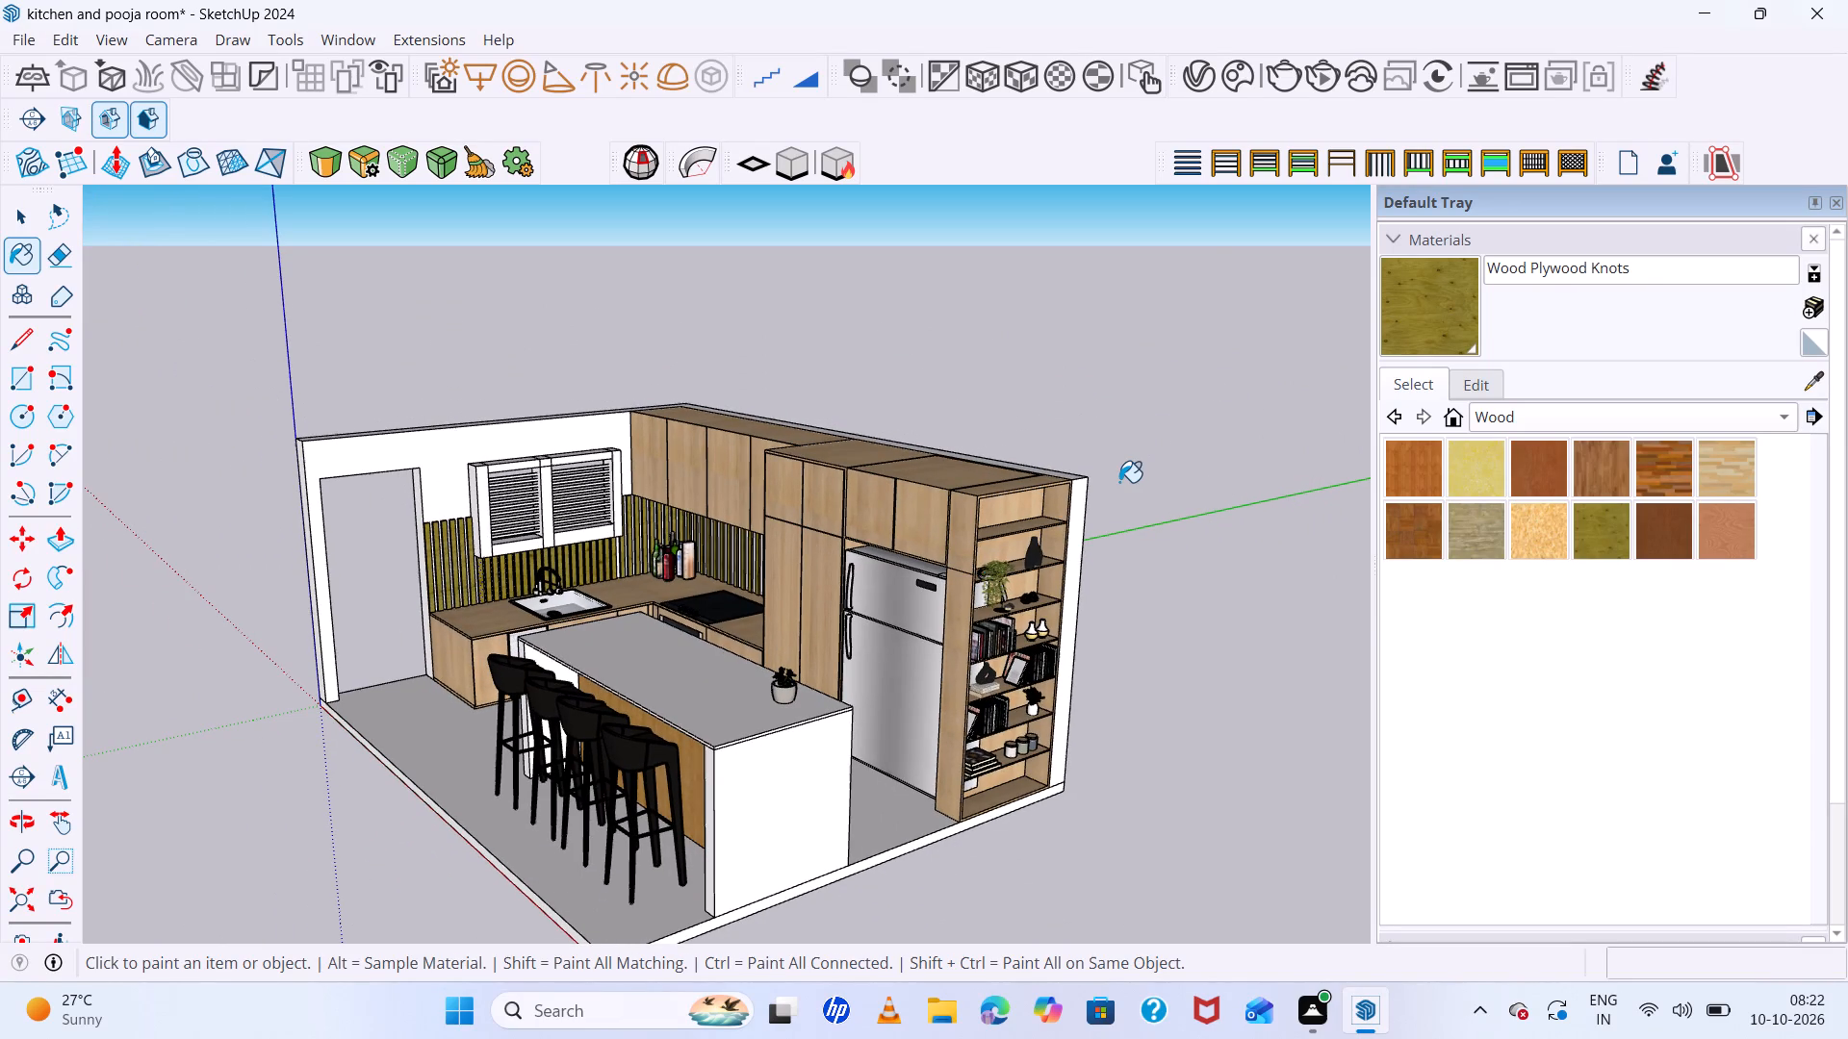
key(space)
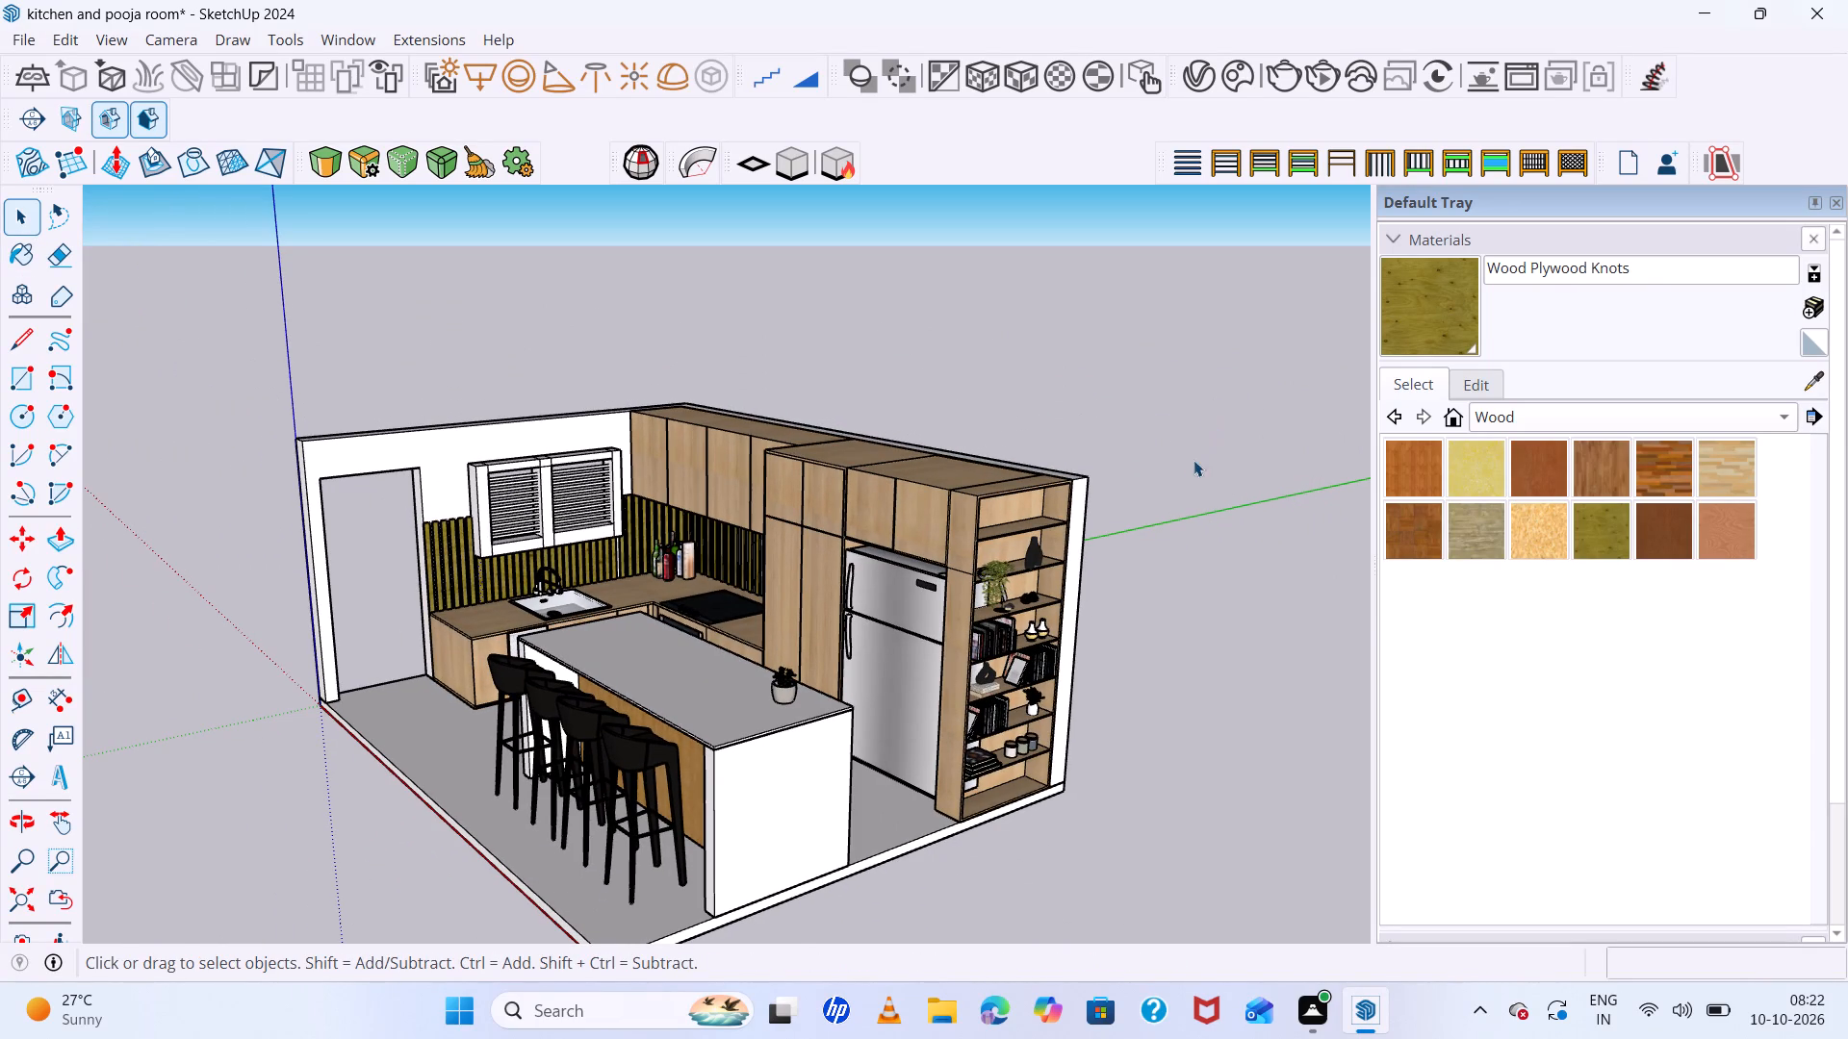
middle_drag(1153, 512, 1245, 543)
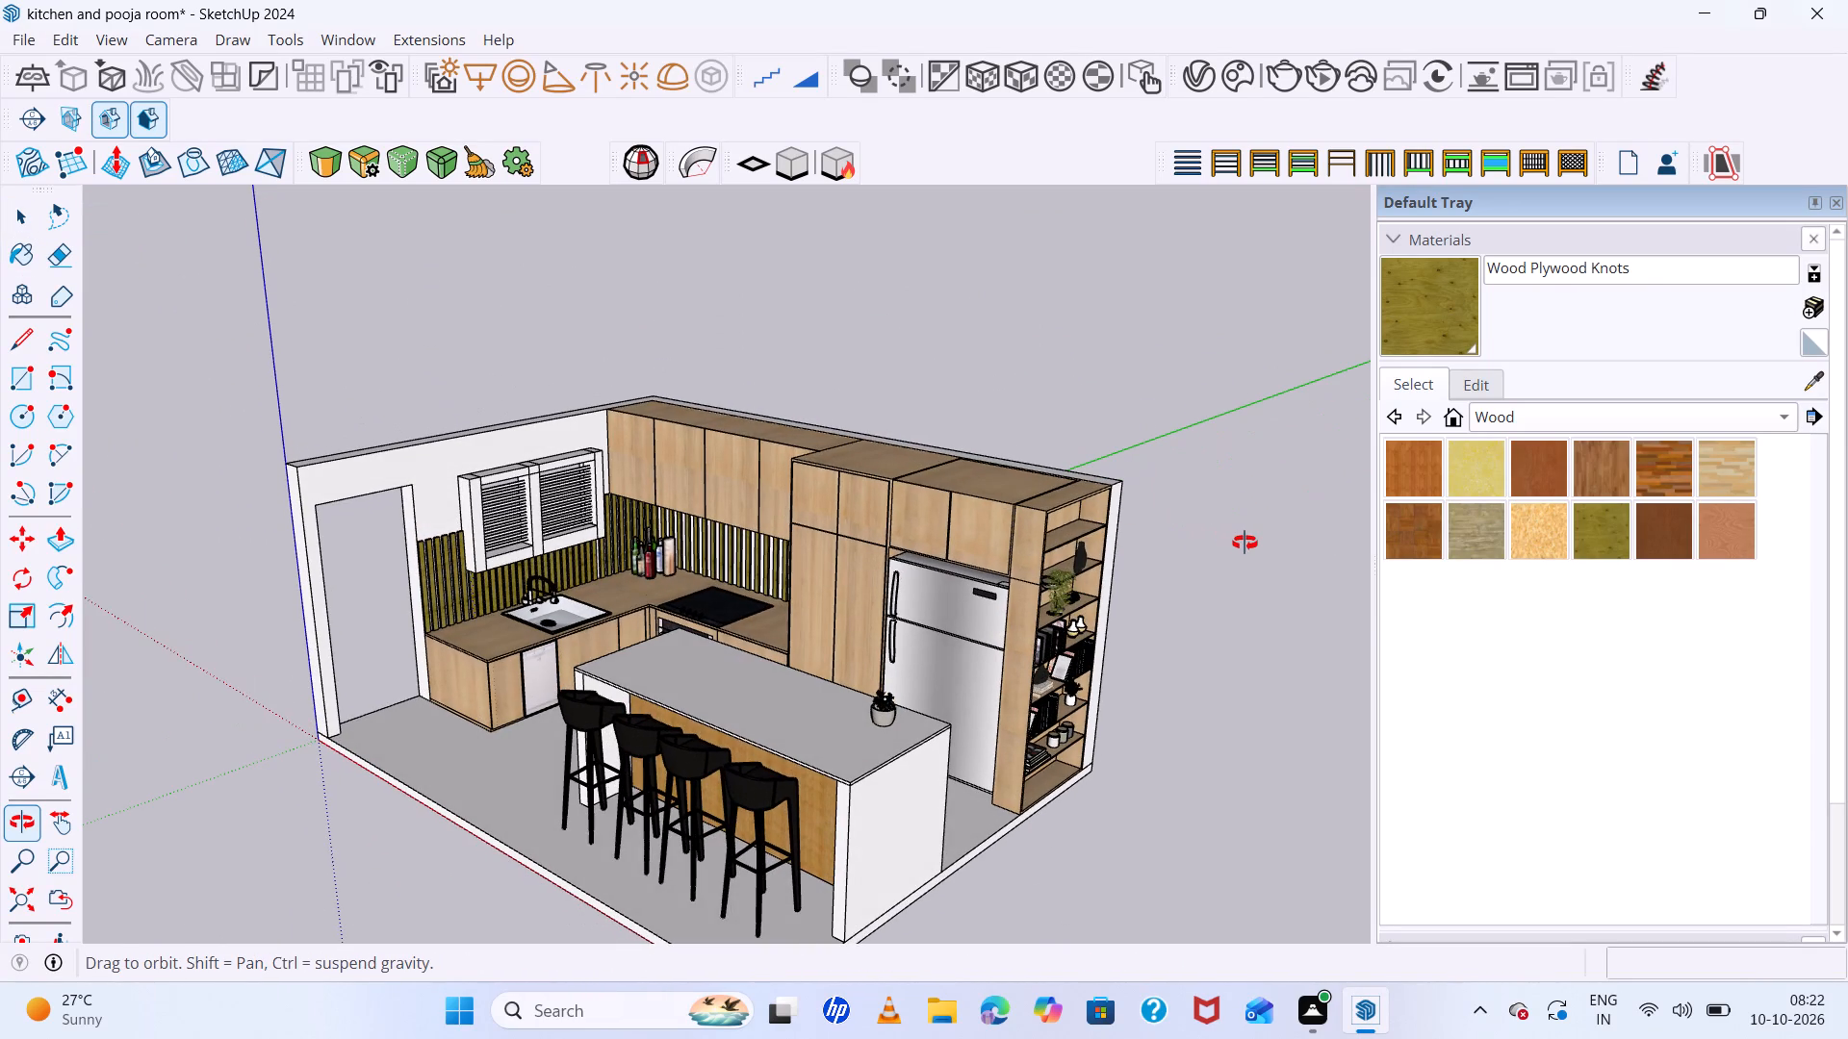
middle_drag(1245, 543, 1245, 519)
middle_click(1245, 519)
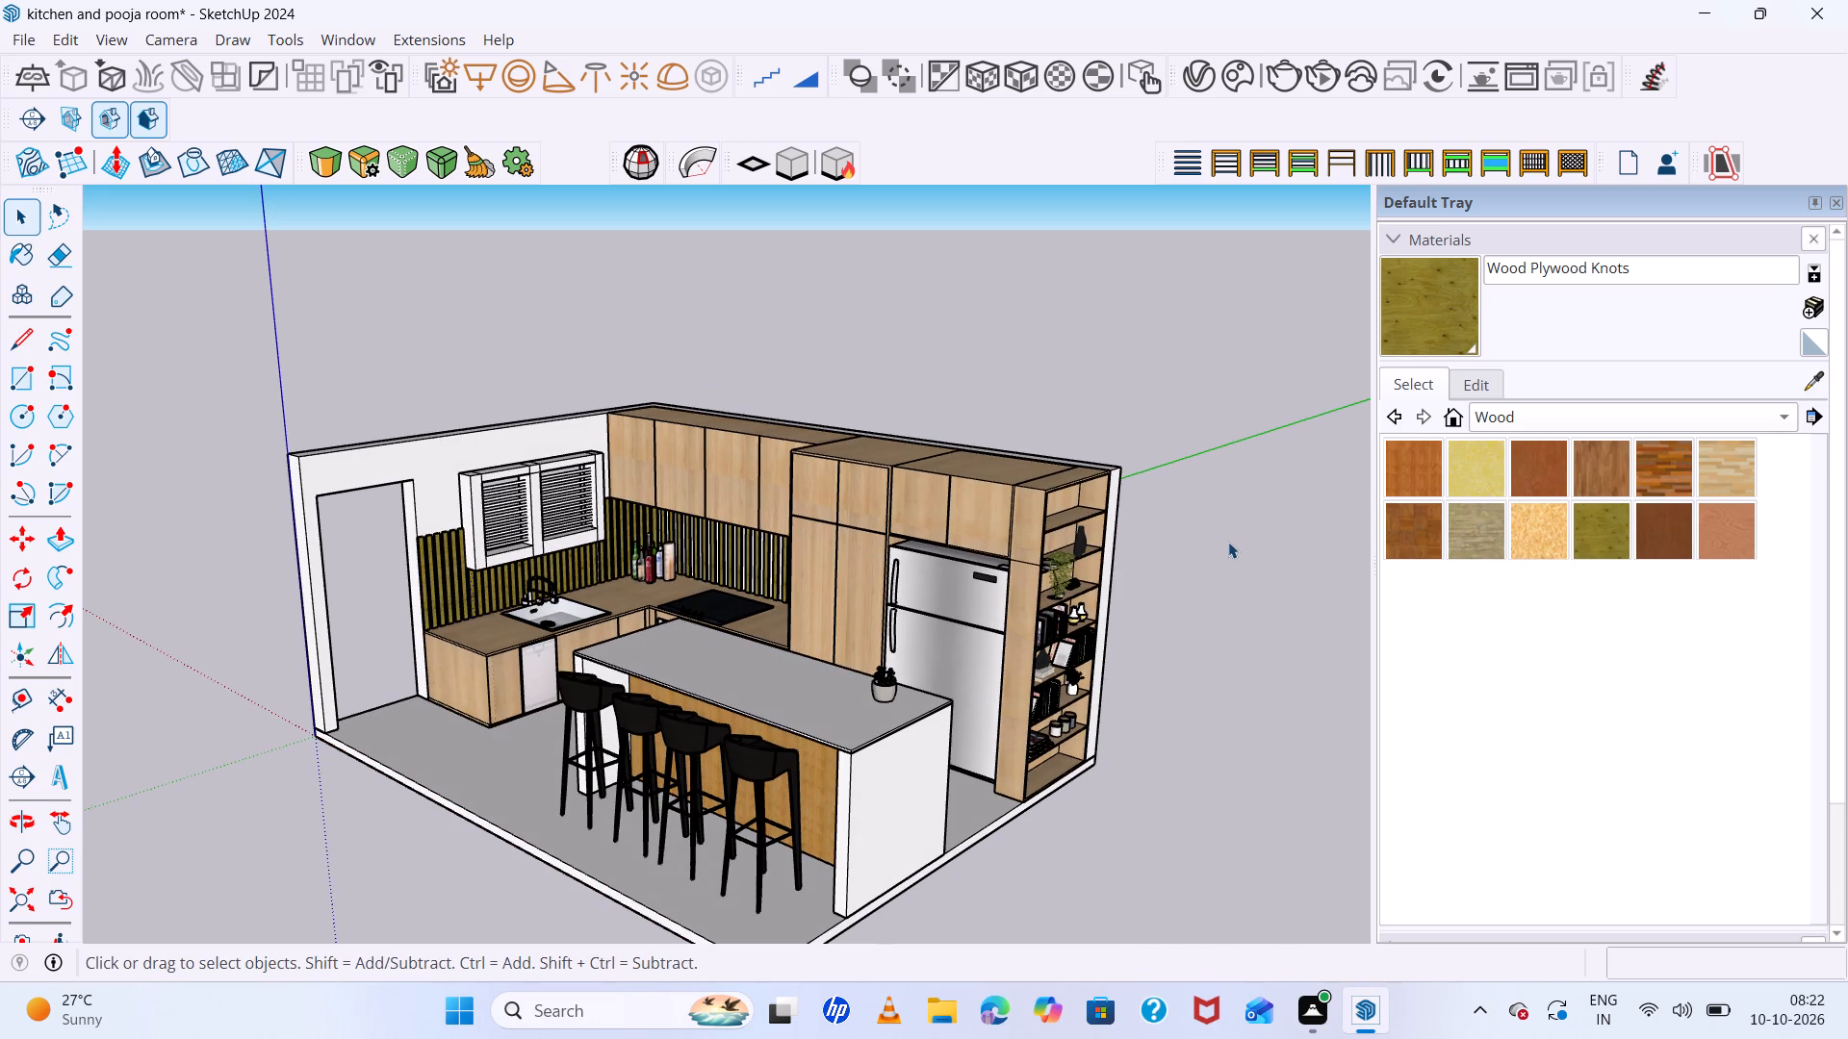
Save the kitchen model.
key(ctrl+s)
key(ctrl+s)
key(ctrl+s)
key(ctrl+s)
key(ctrl+s)
key(ctrl+s)
key(ctrl+s)
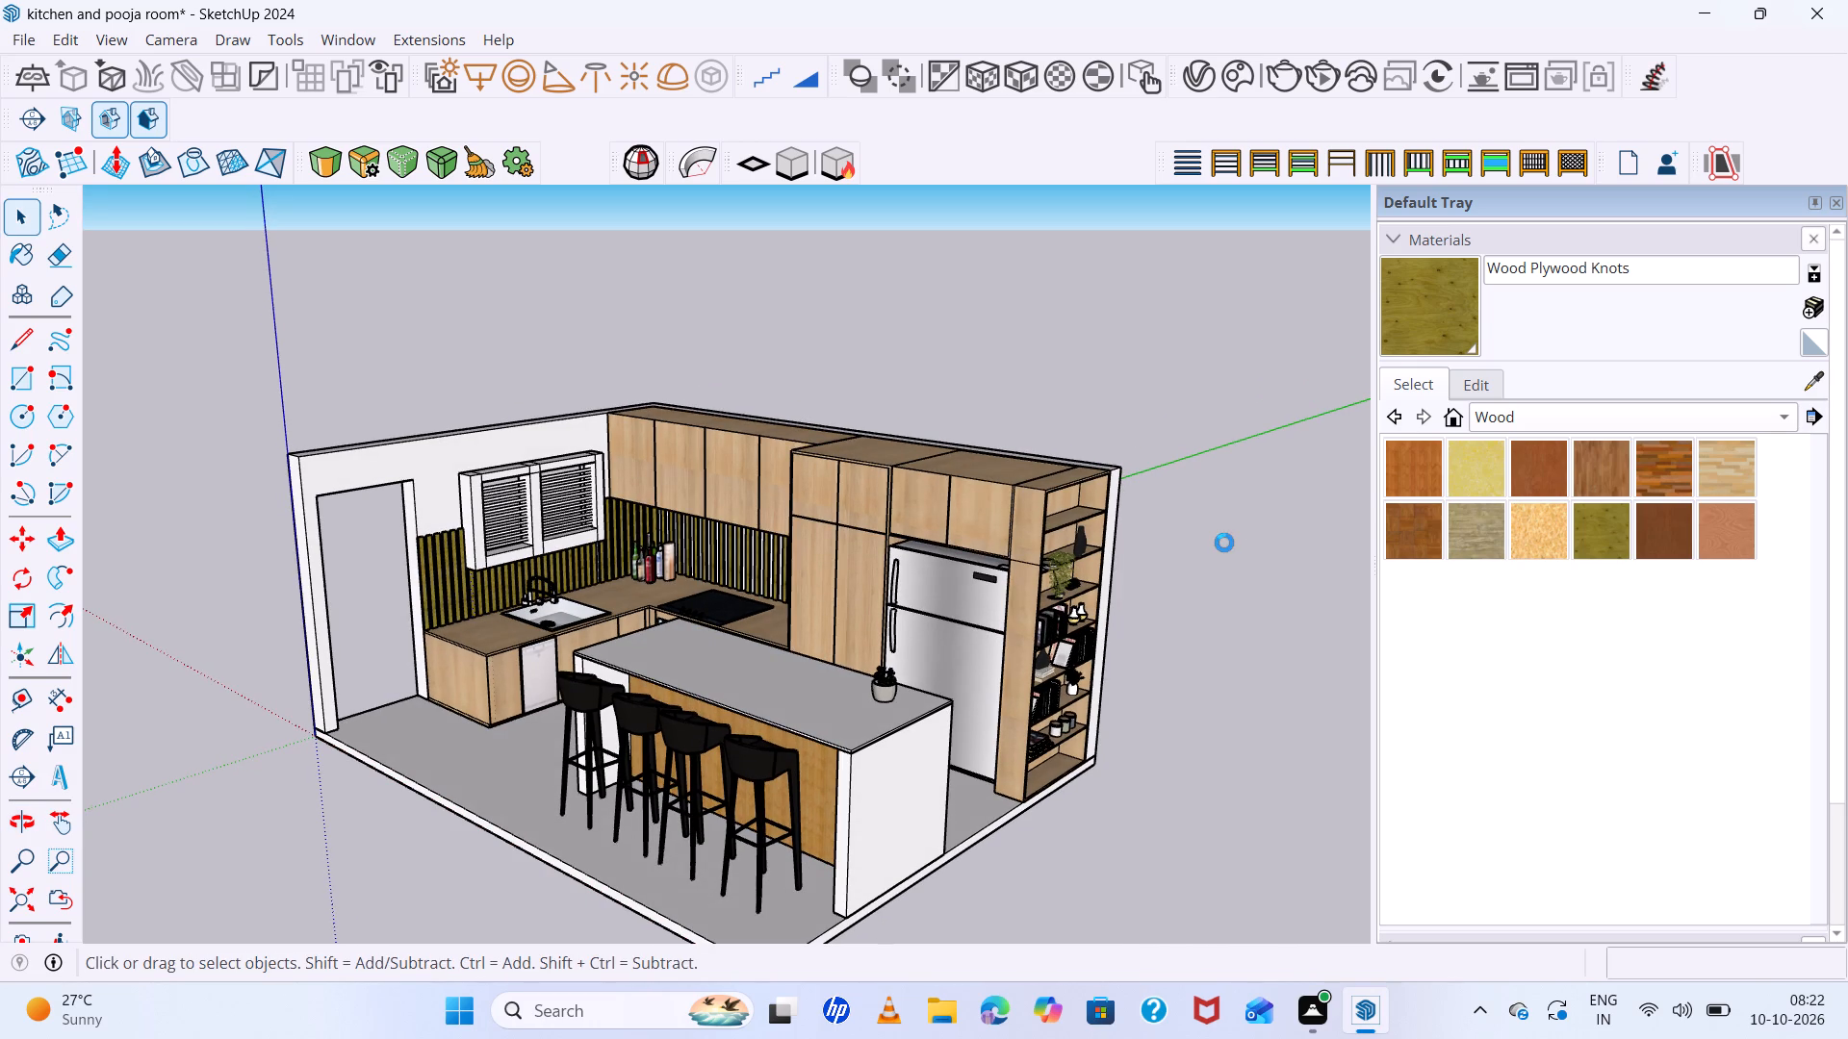
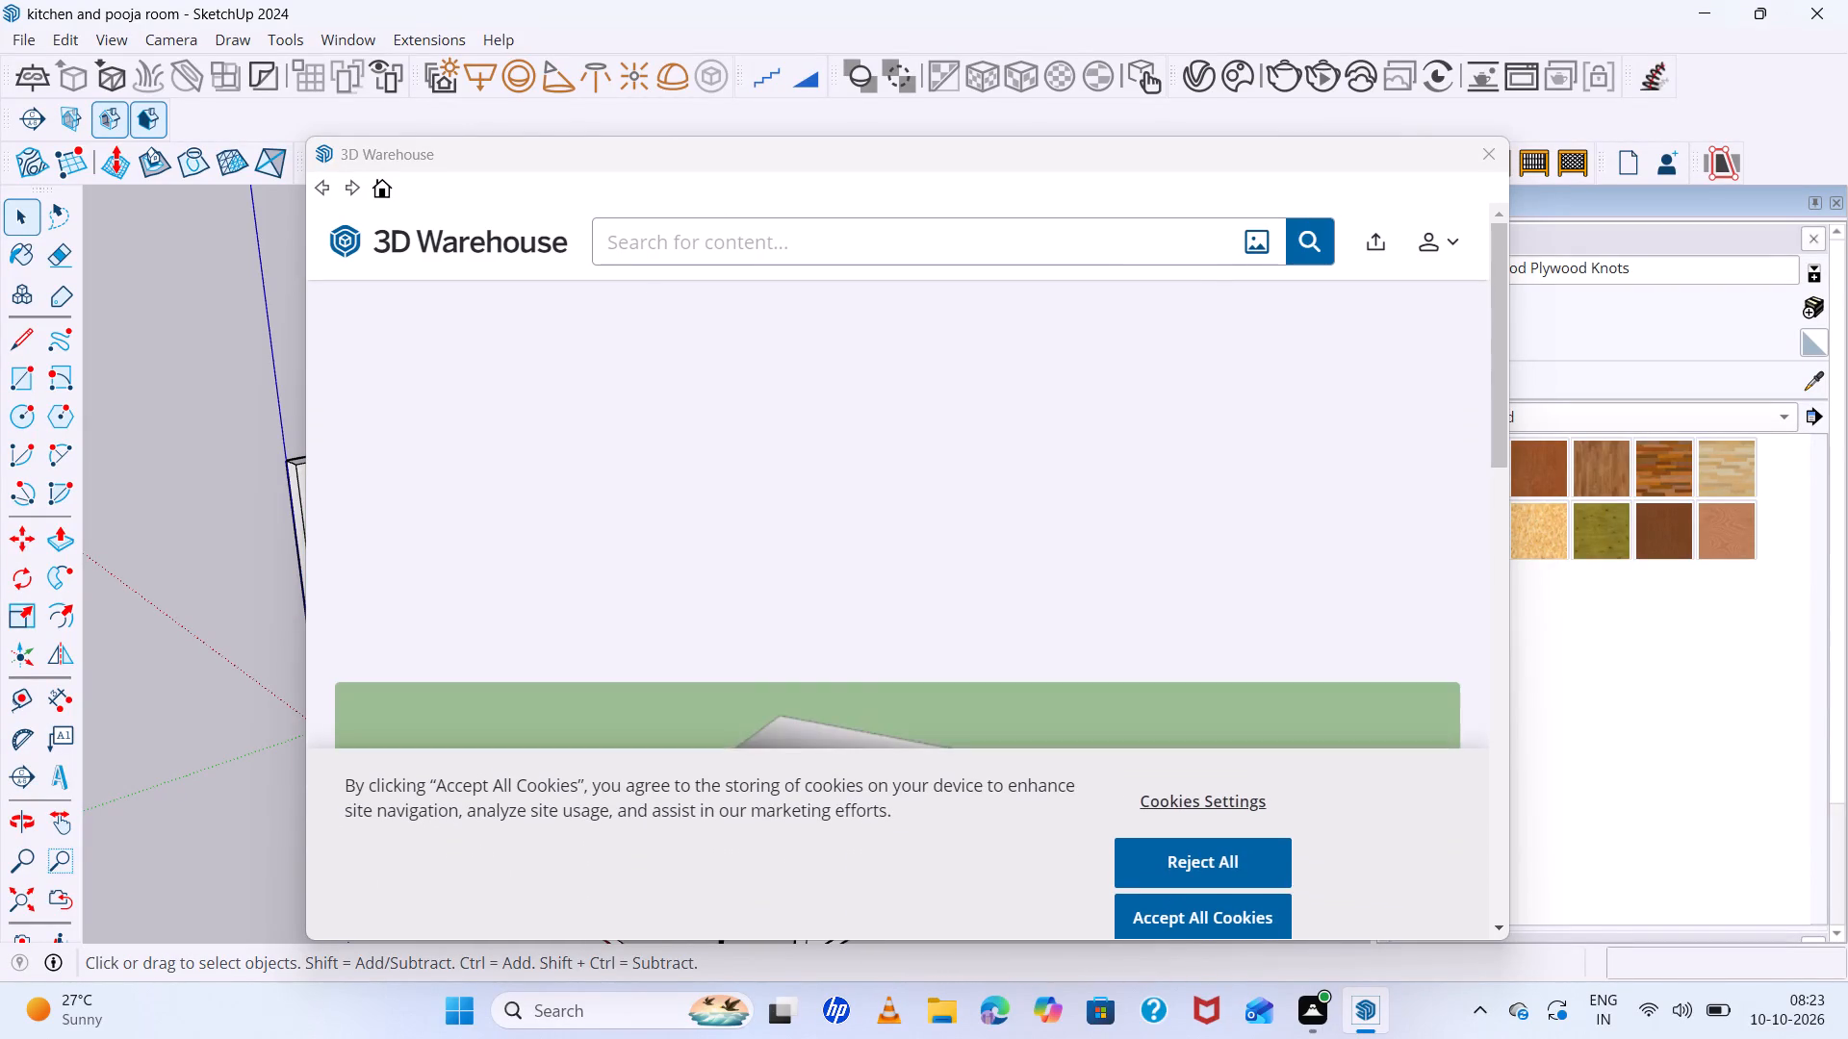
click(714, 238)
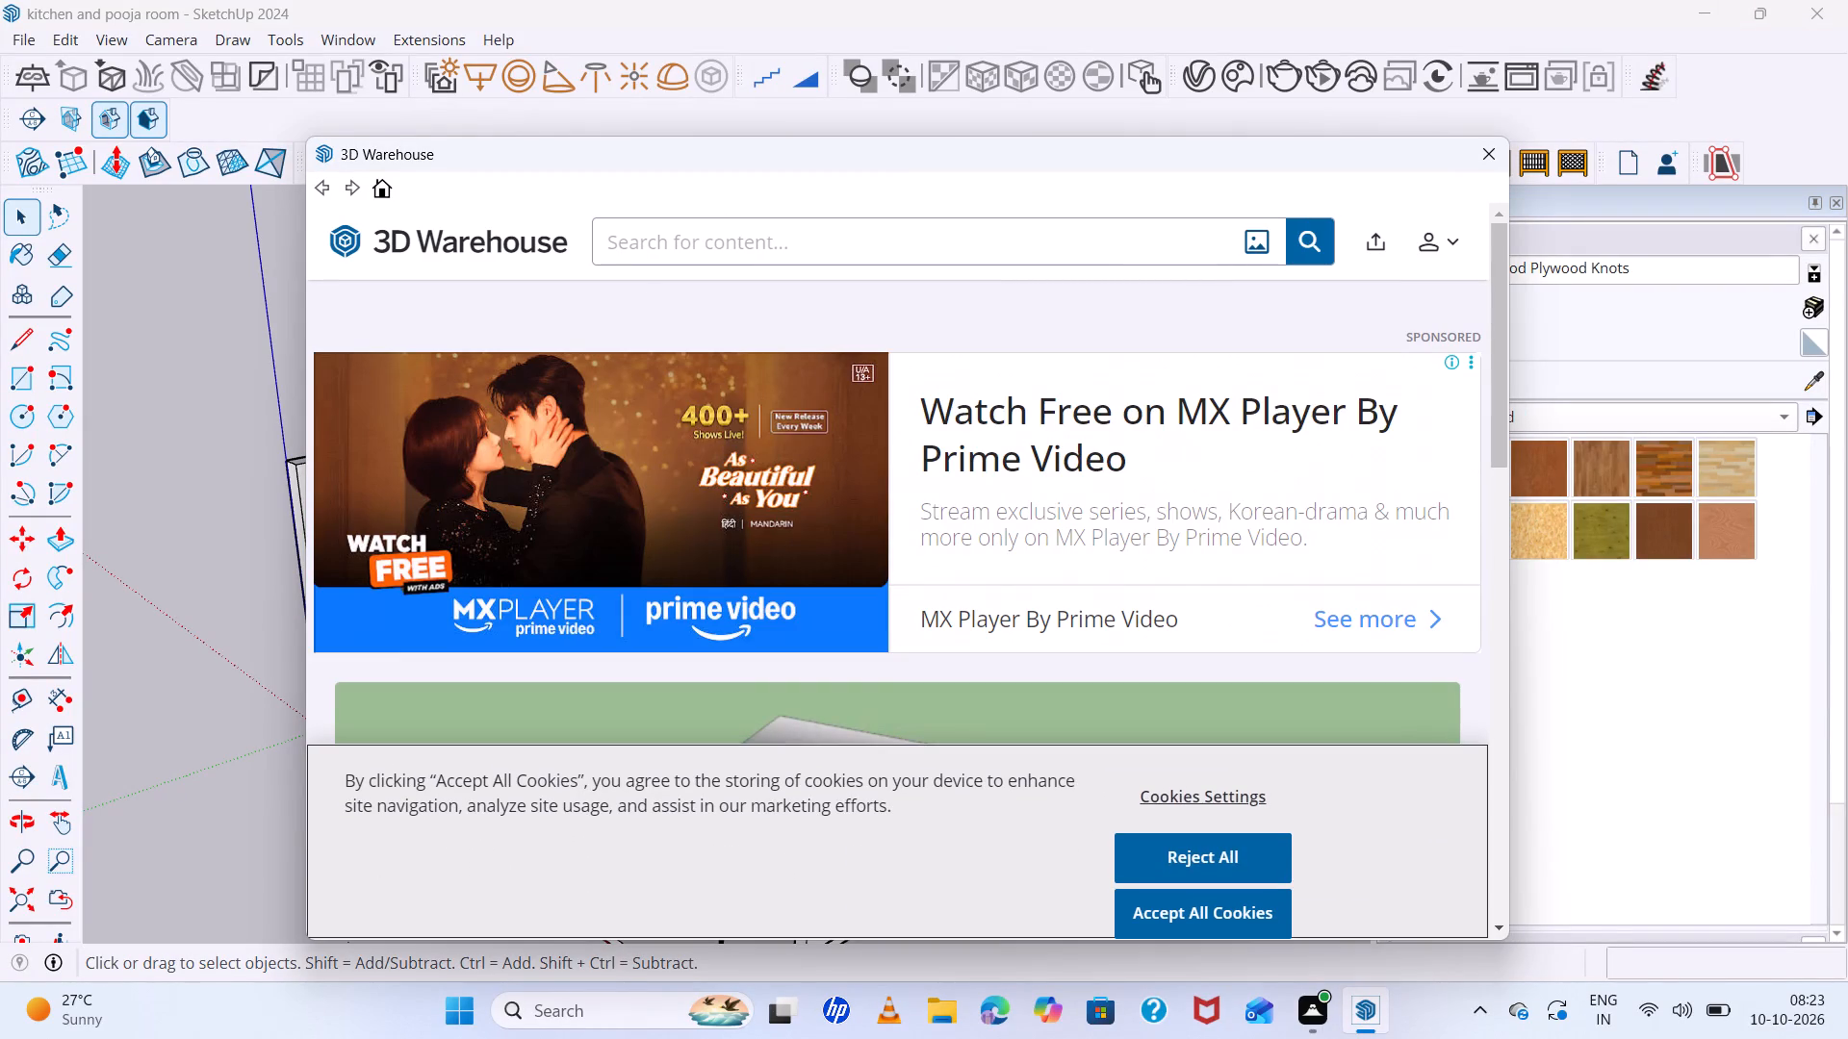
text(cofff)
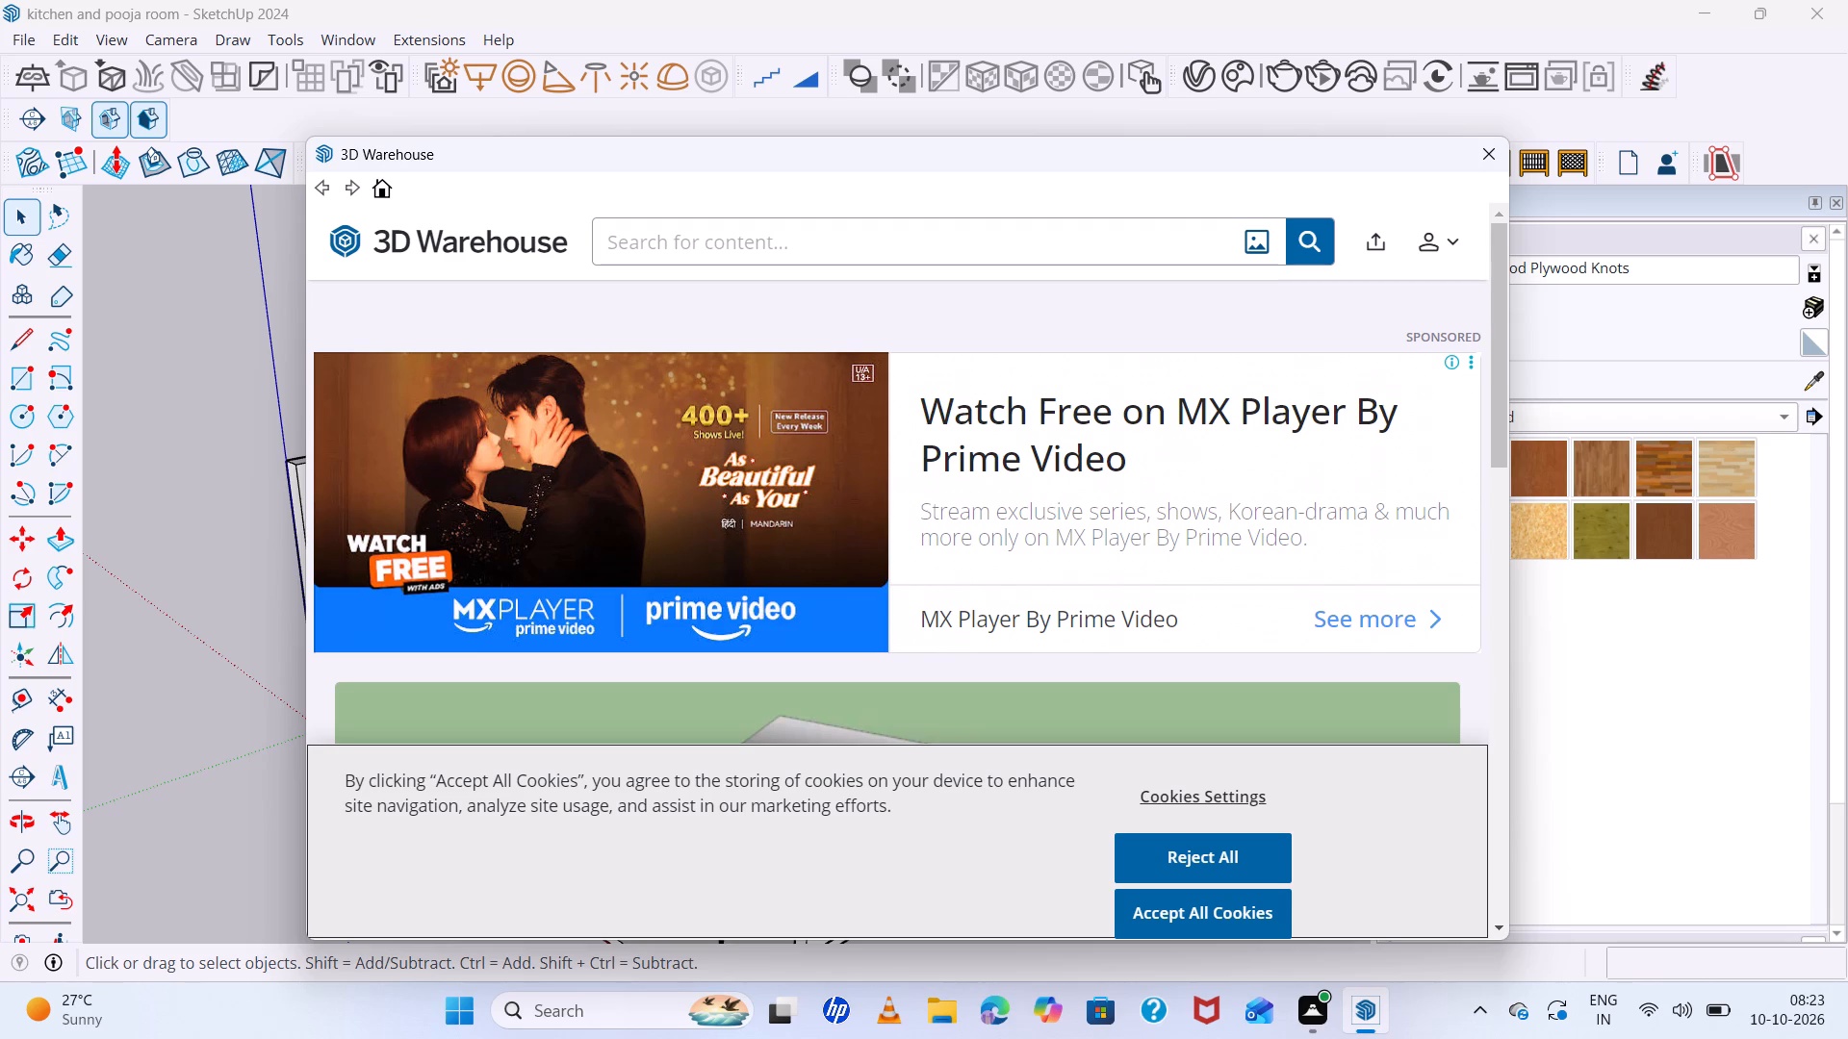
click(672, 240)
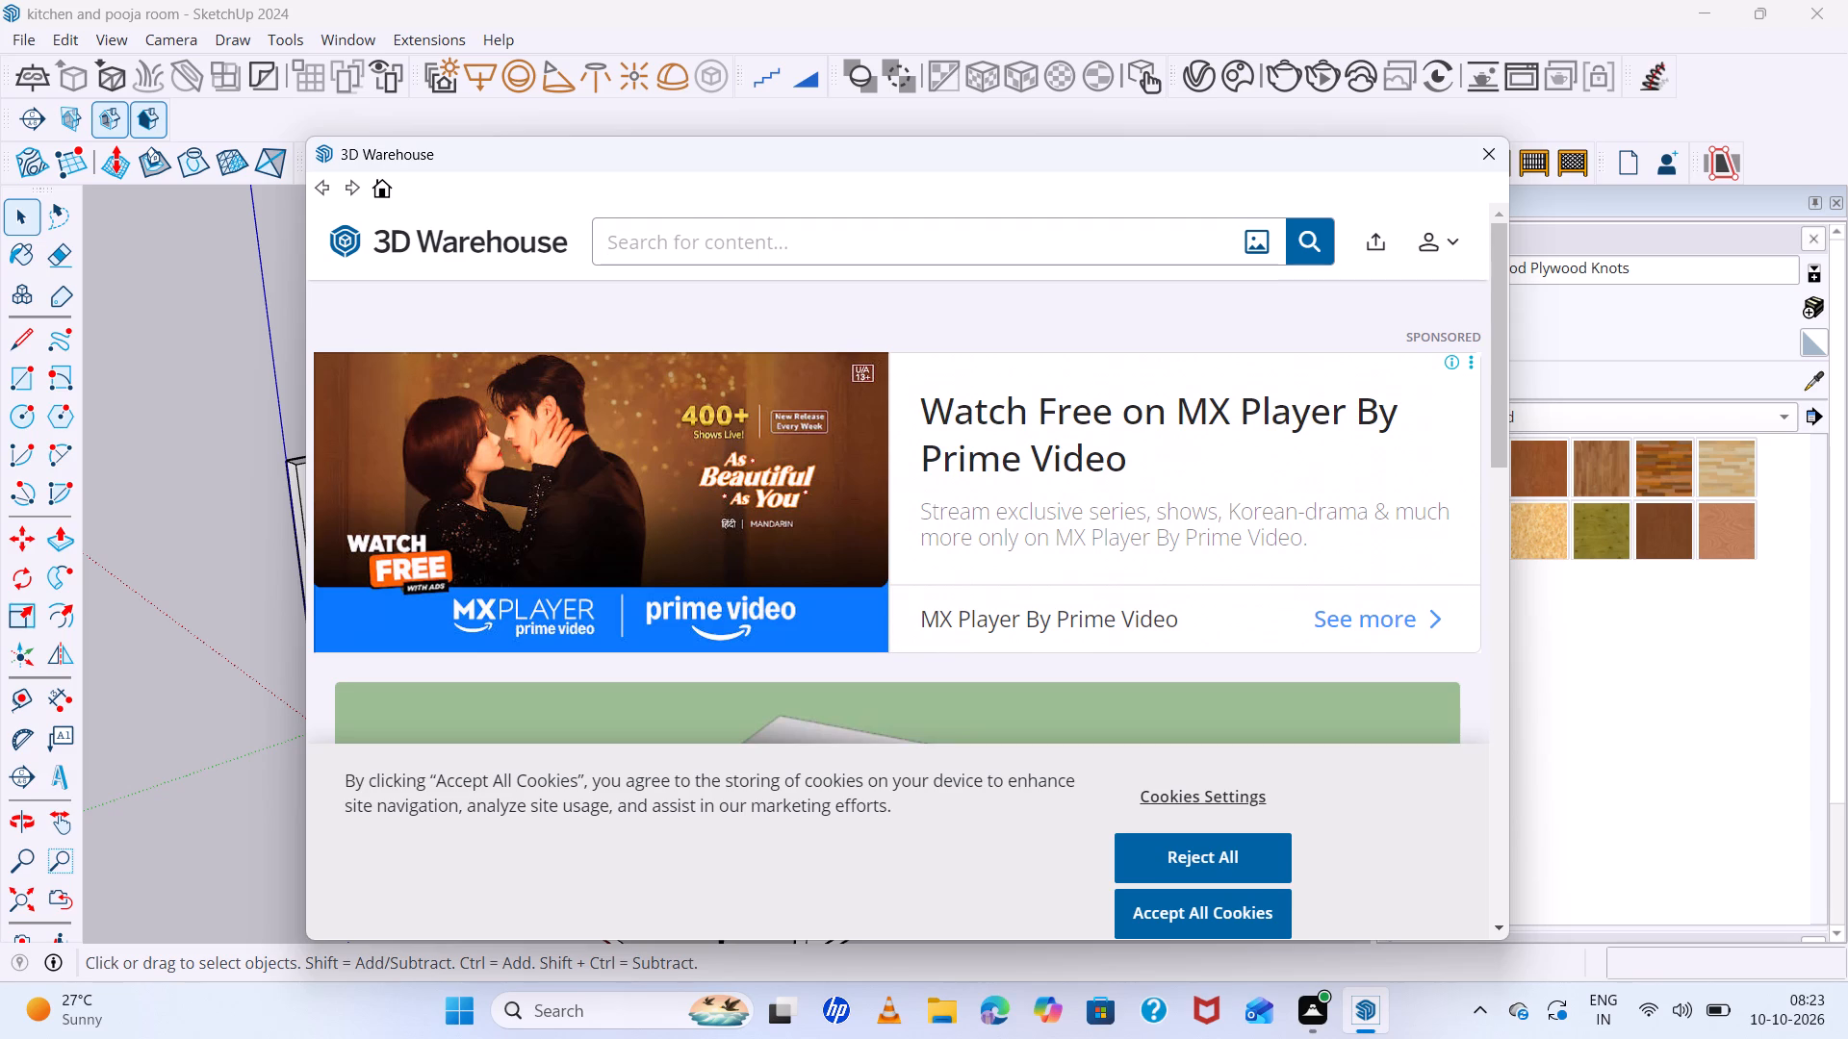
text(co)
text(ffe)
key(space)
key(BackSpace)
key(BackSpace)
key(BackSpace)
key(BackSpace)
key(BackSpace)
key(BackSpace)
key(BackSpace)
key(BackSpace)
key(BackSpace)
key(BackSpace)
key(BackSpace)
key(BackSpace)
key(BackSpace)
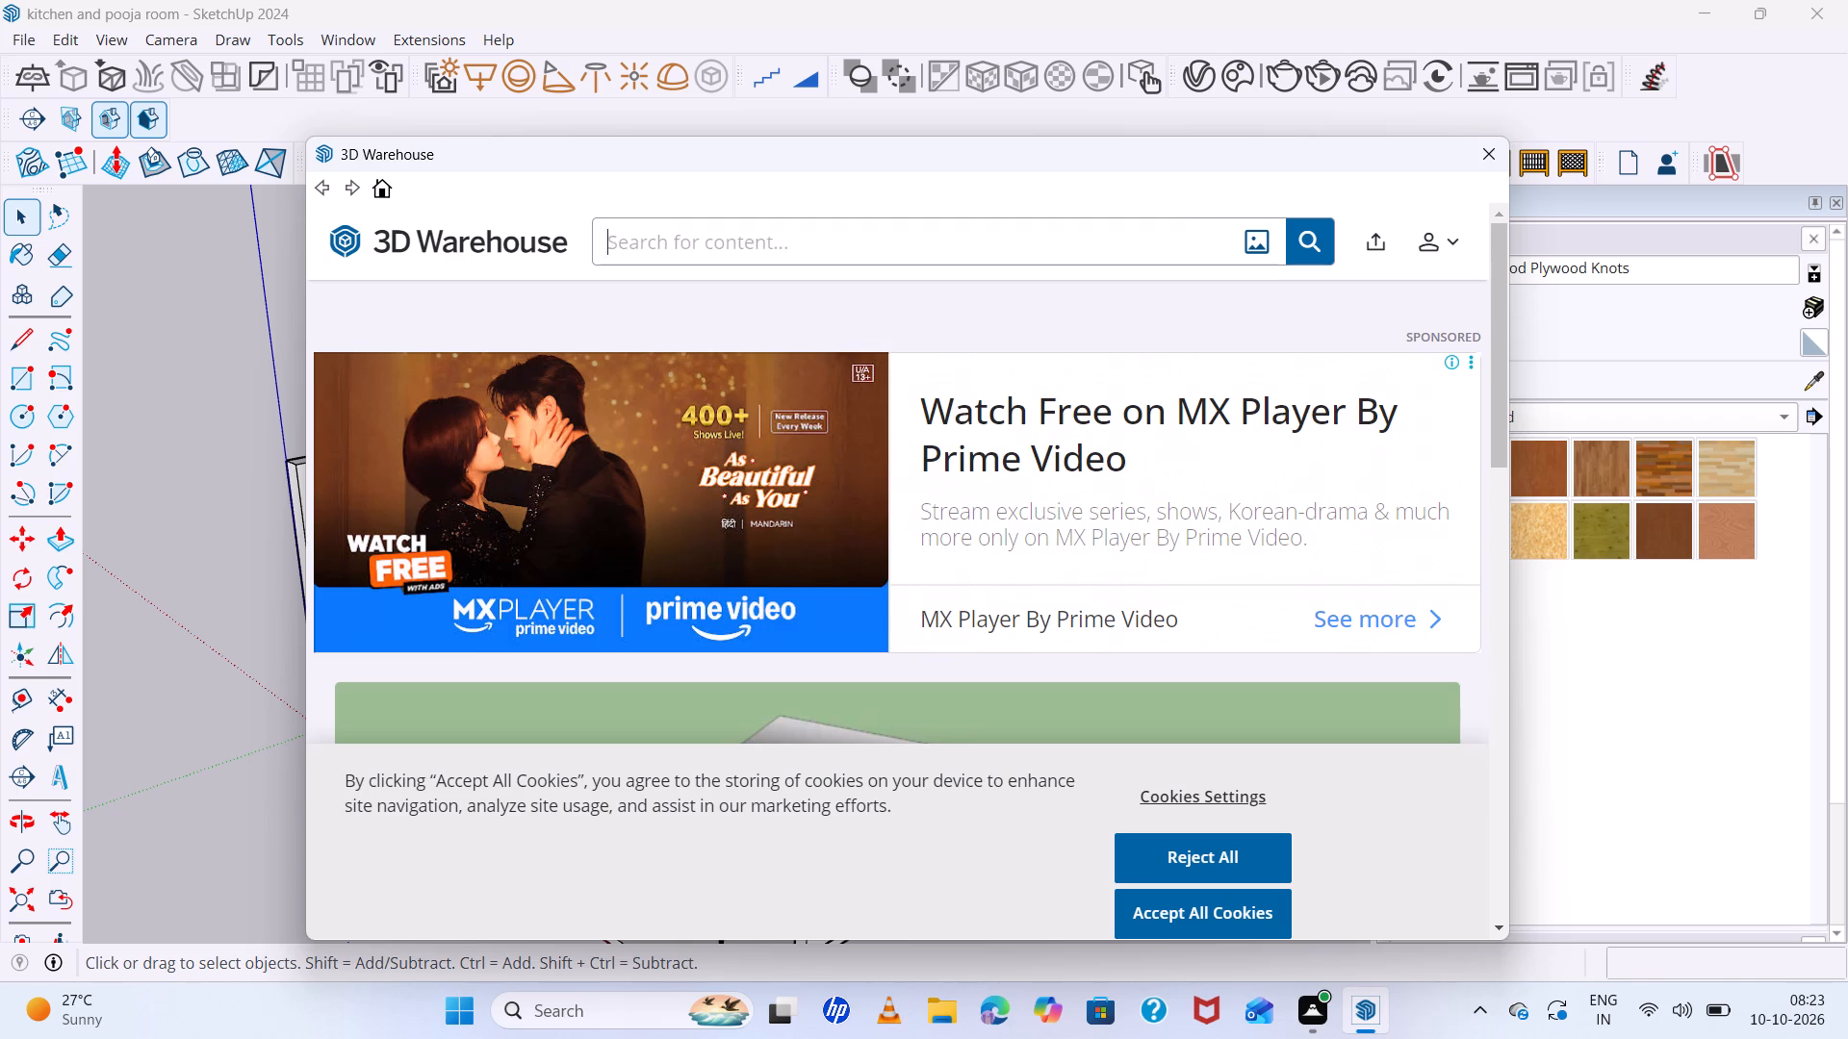
Search 3D Warehouse for "tea cups".
text(tea)
key(space)
text(cups)
key(Return)
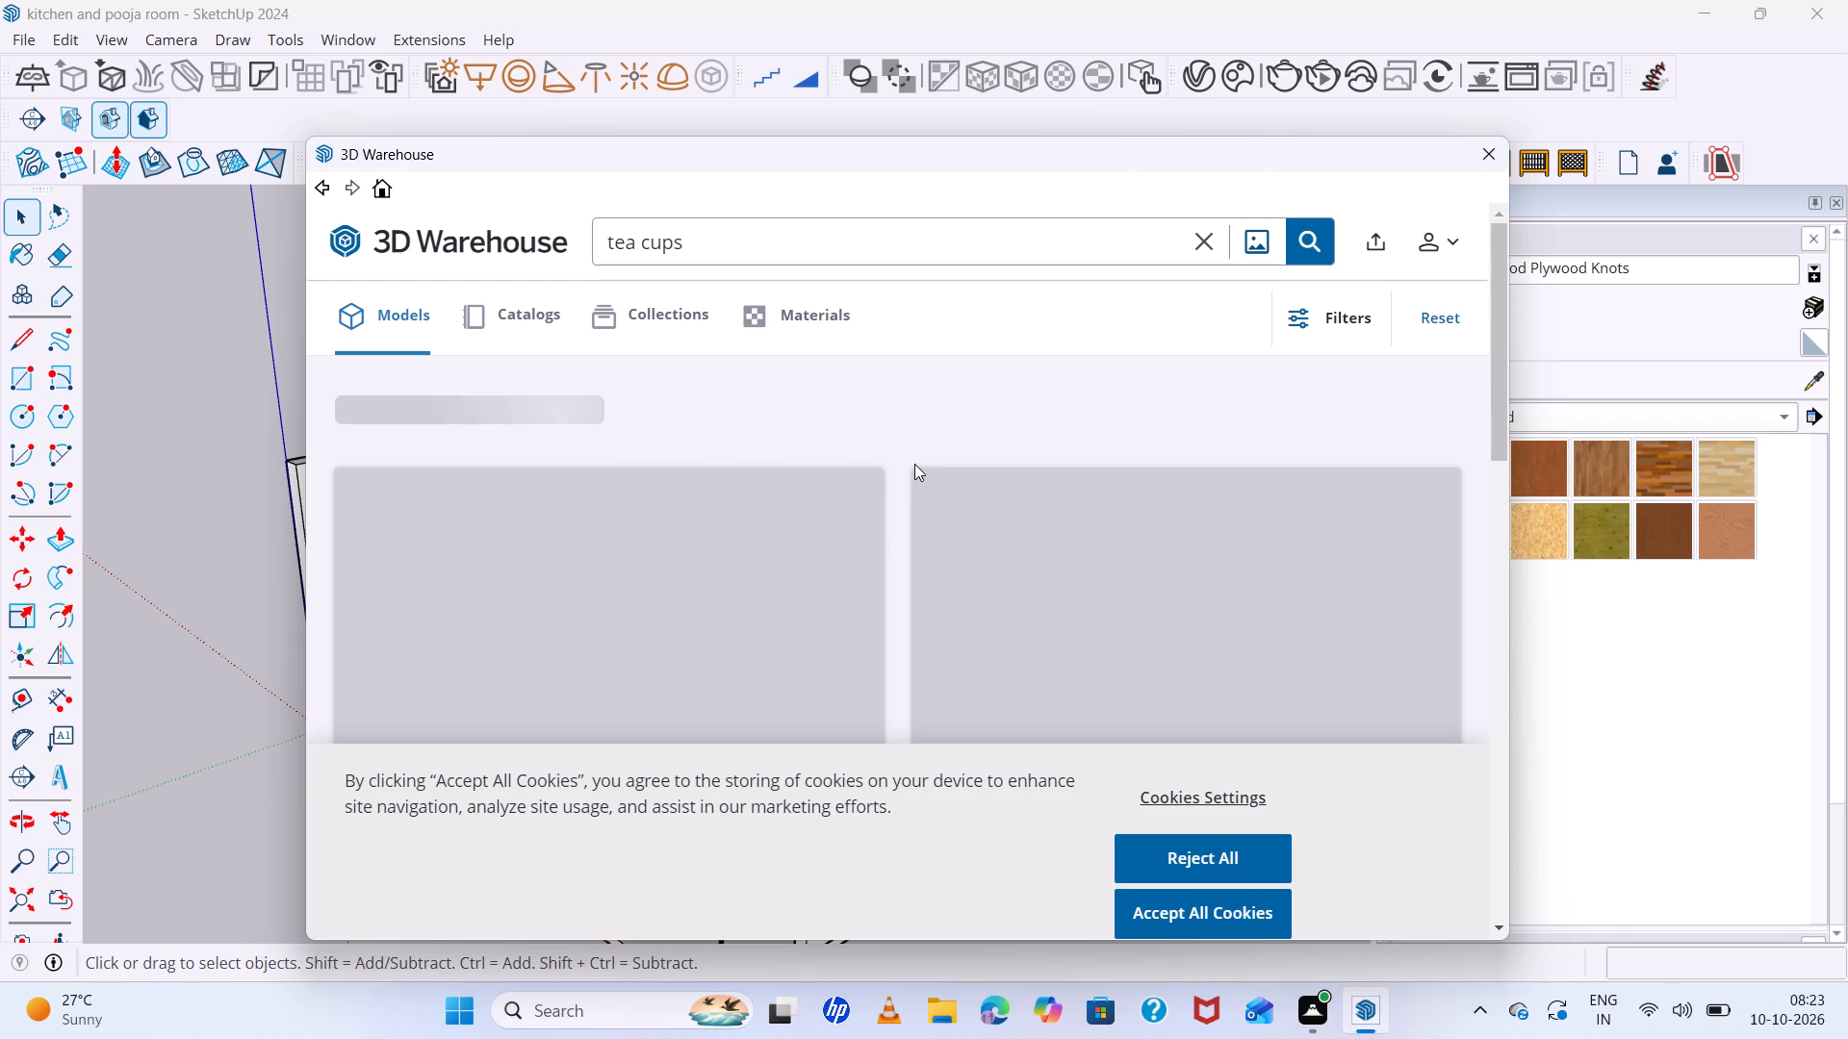
Browse the tea cup models in the search results for one that suits the kitchen.
scroll(915, 463, down, 1)
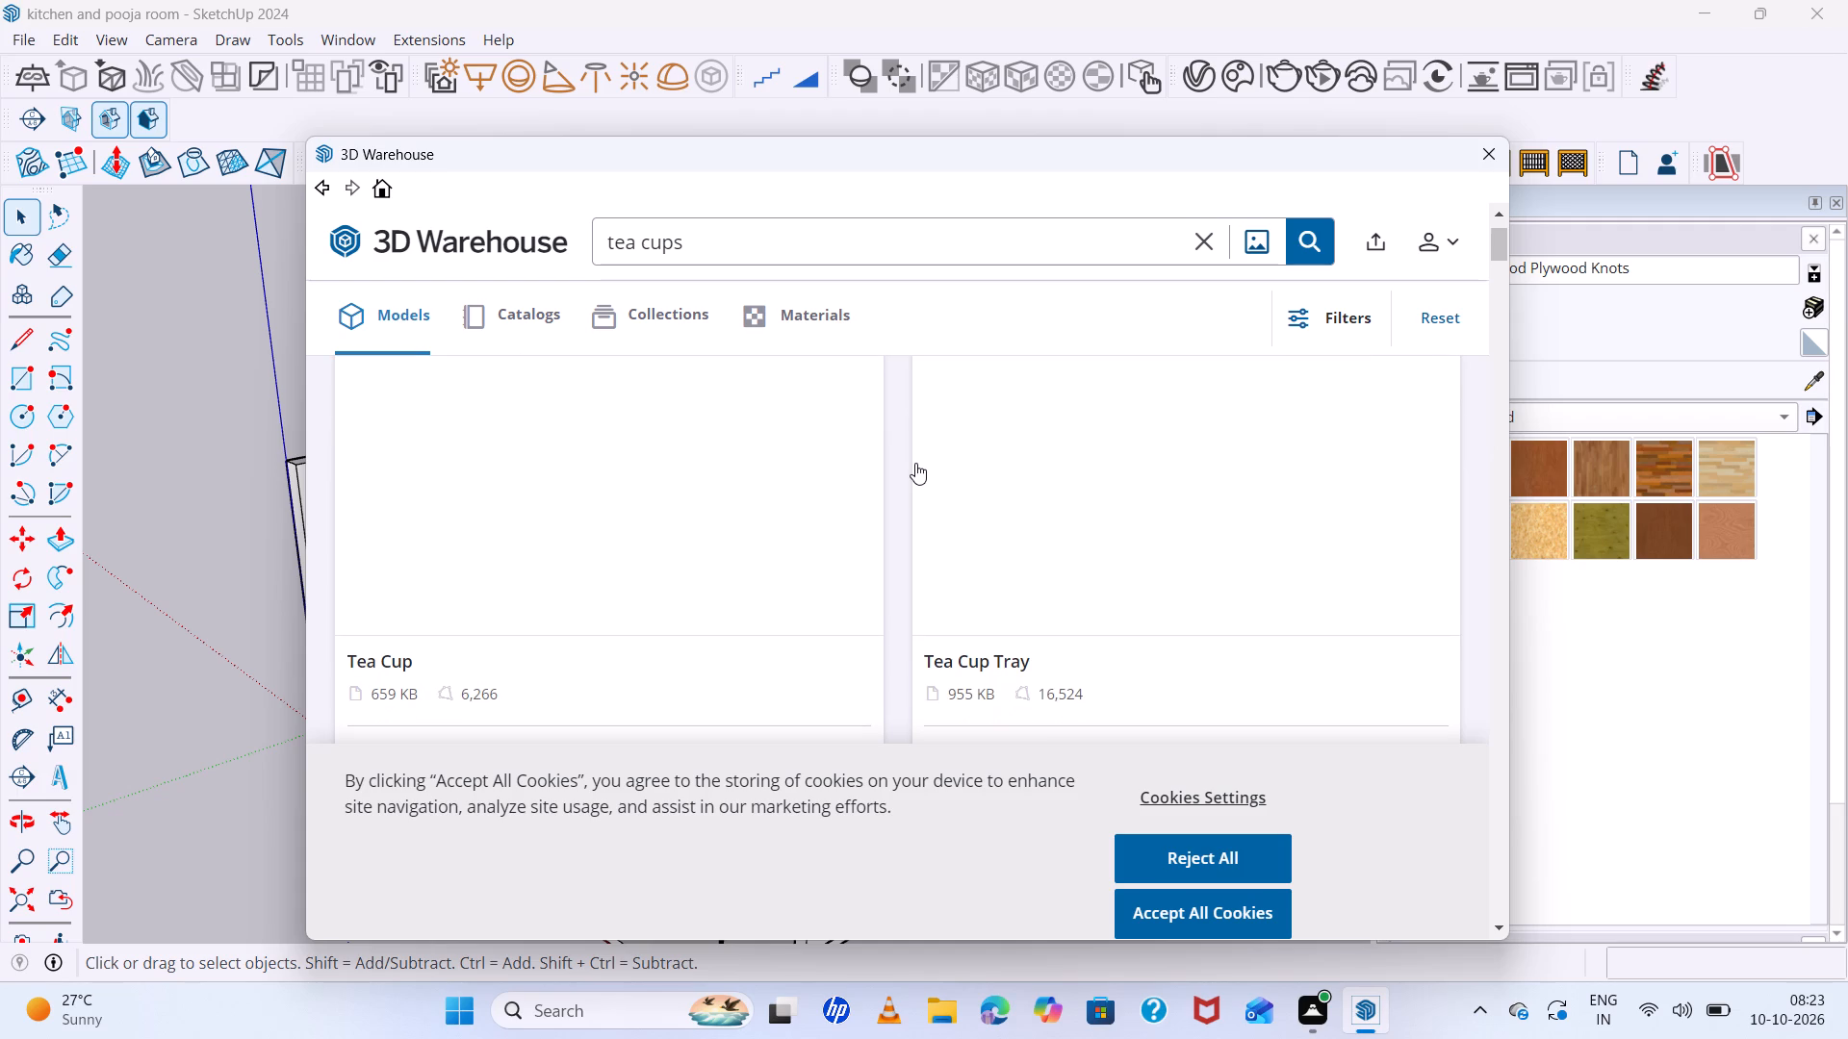
scroll(915, 463, down, 2)
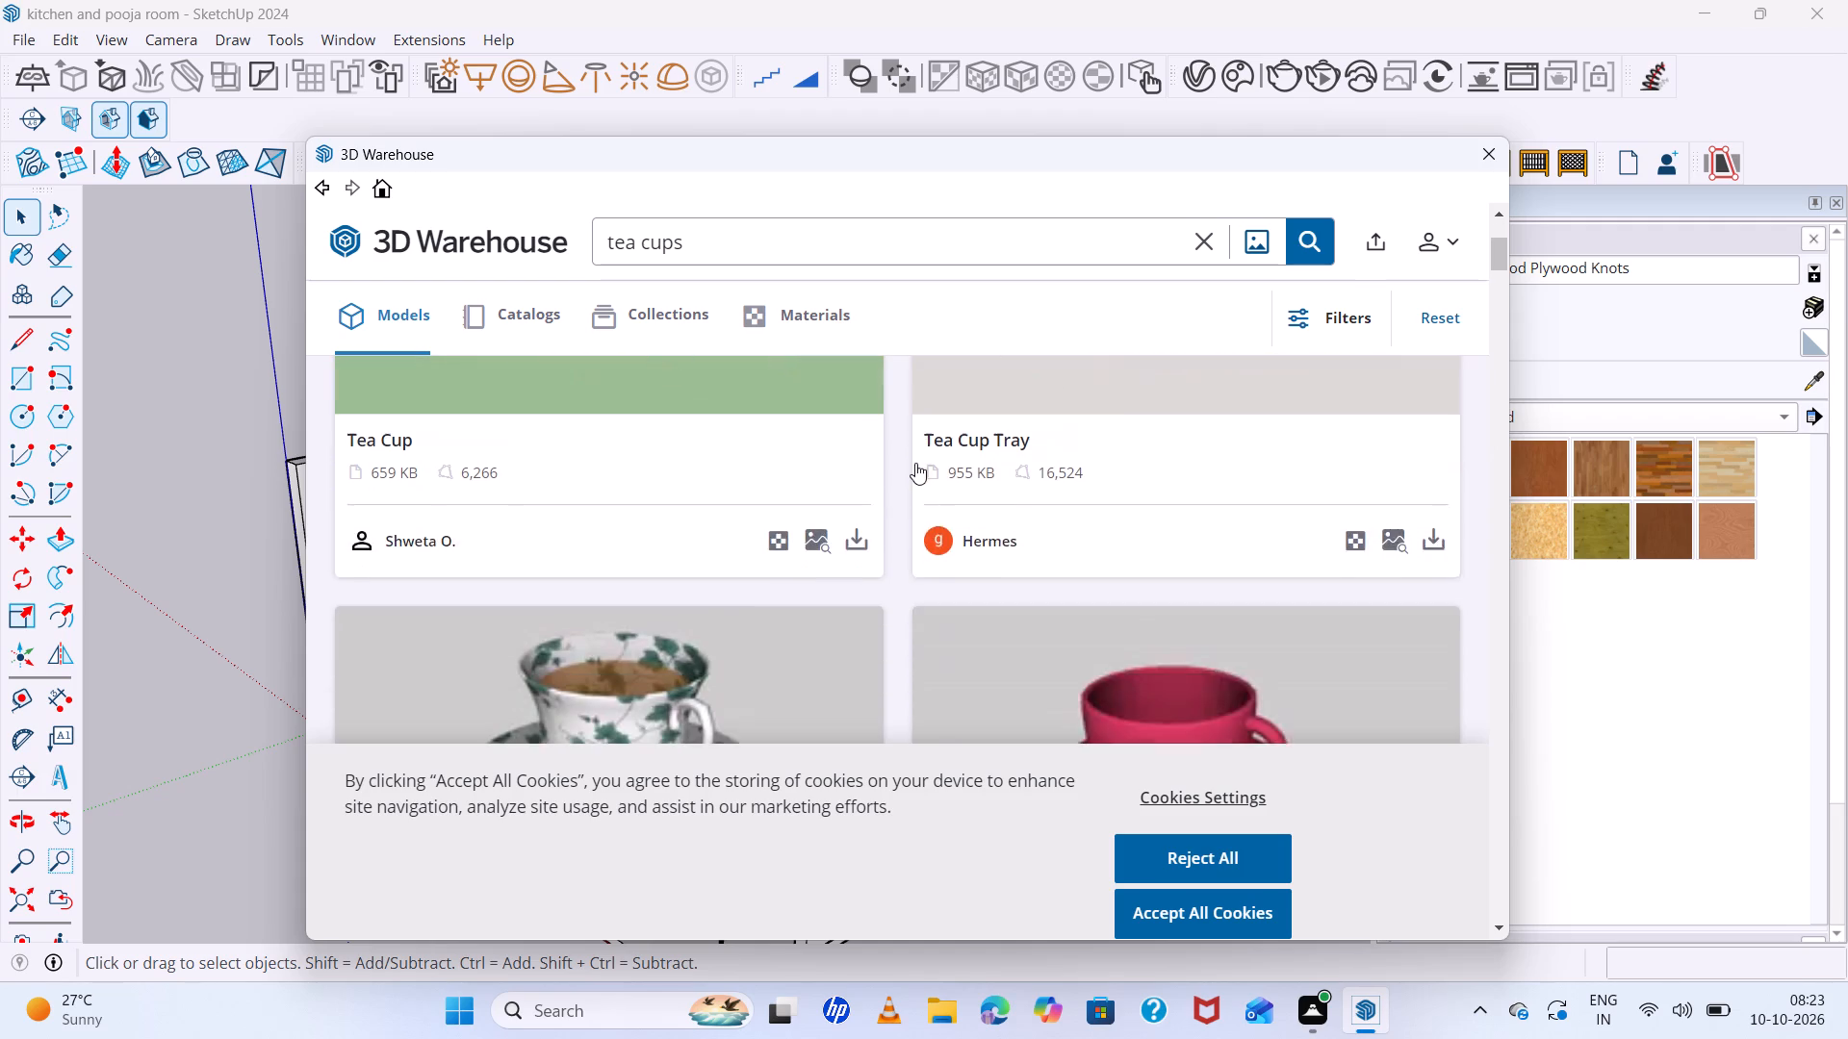
scroll(915, 463, down, 10)
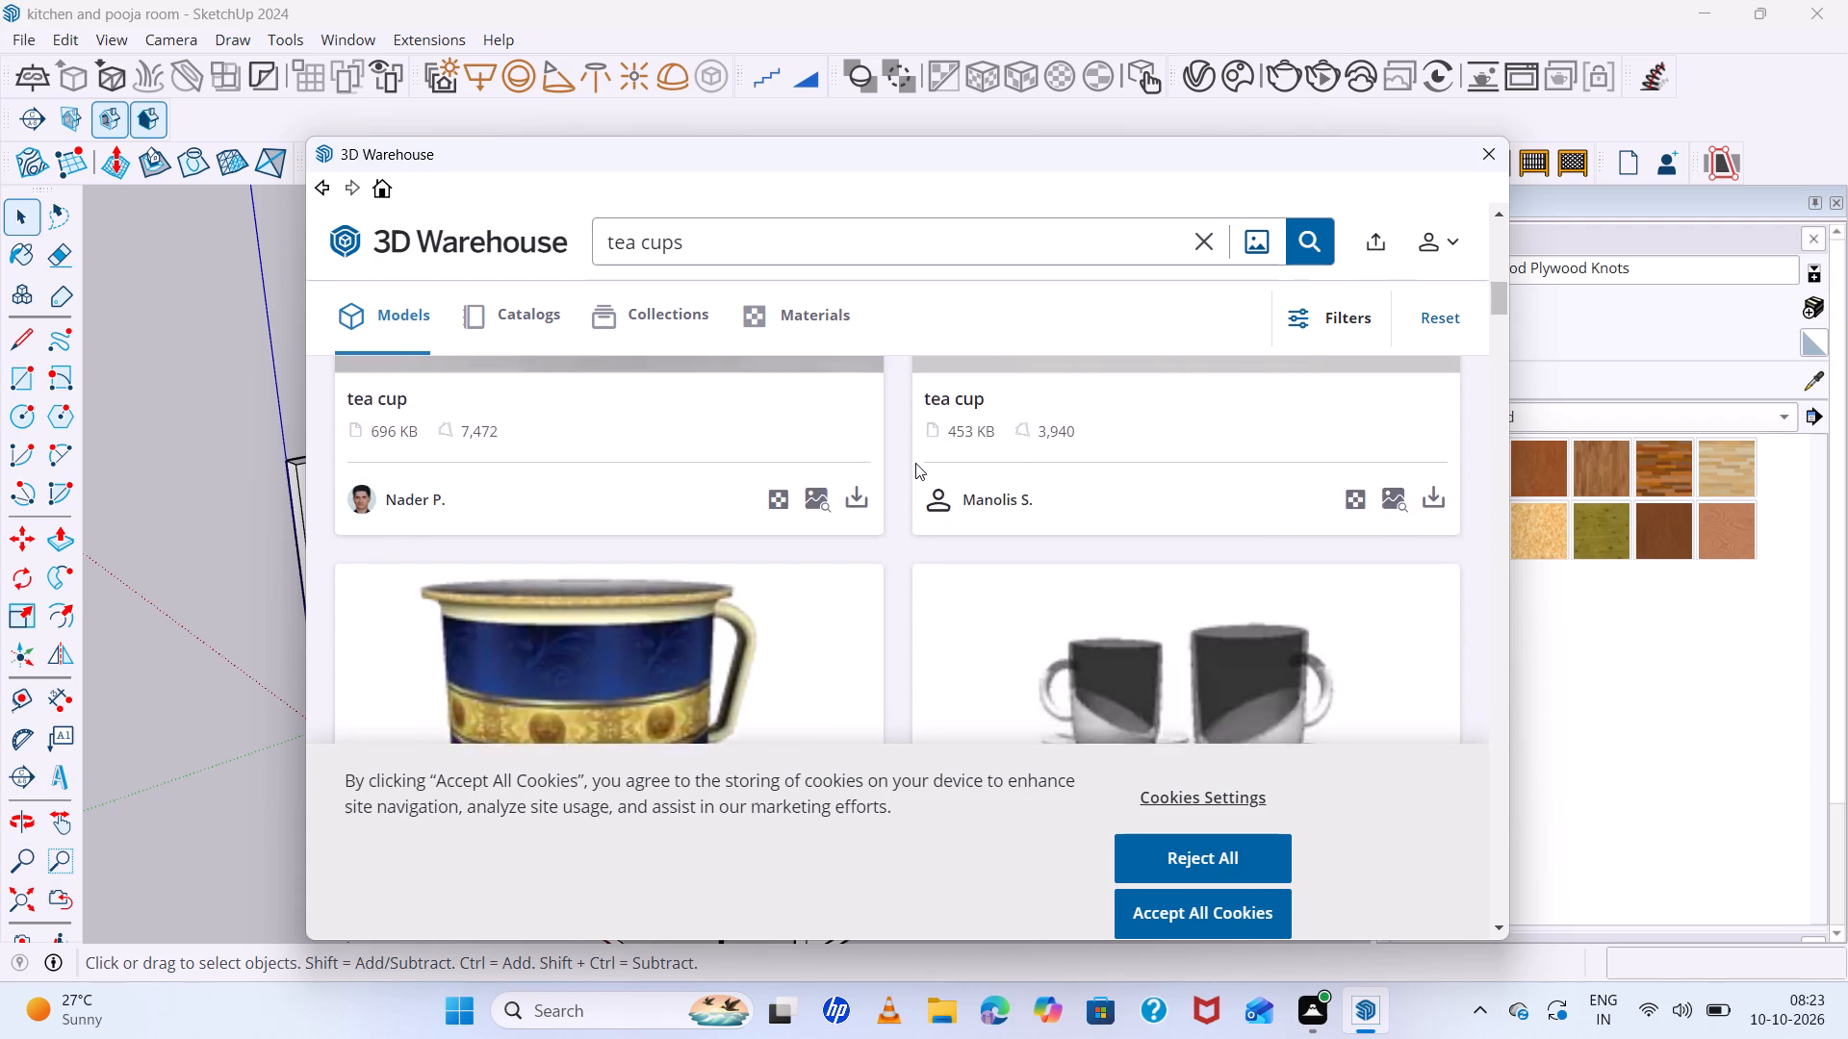
scroll(915, 463, down, 15)
scroll(915, 466, up, 4)
scroll(915, 466, down, 5)
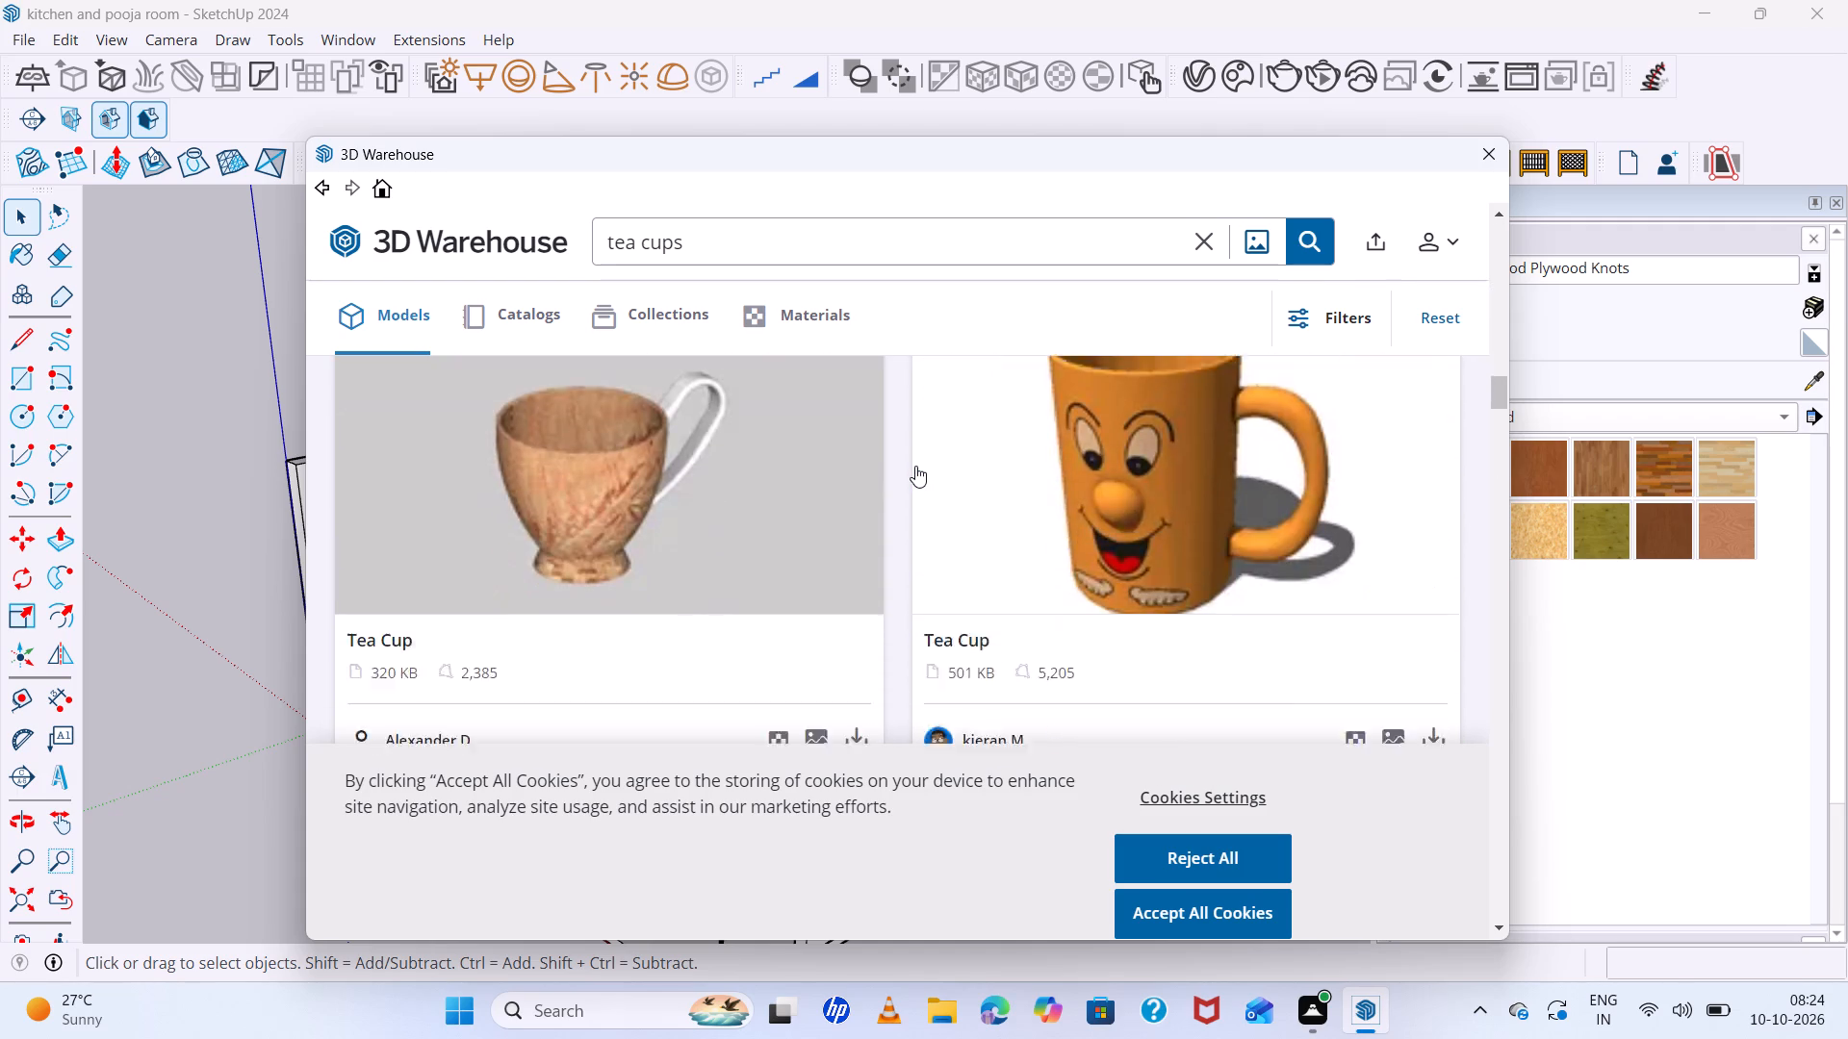
scroll(915, 466, down, 17)
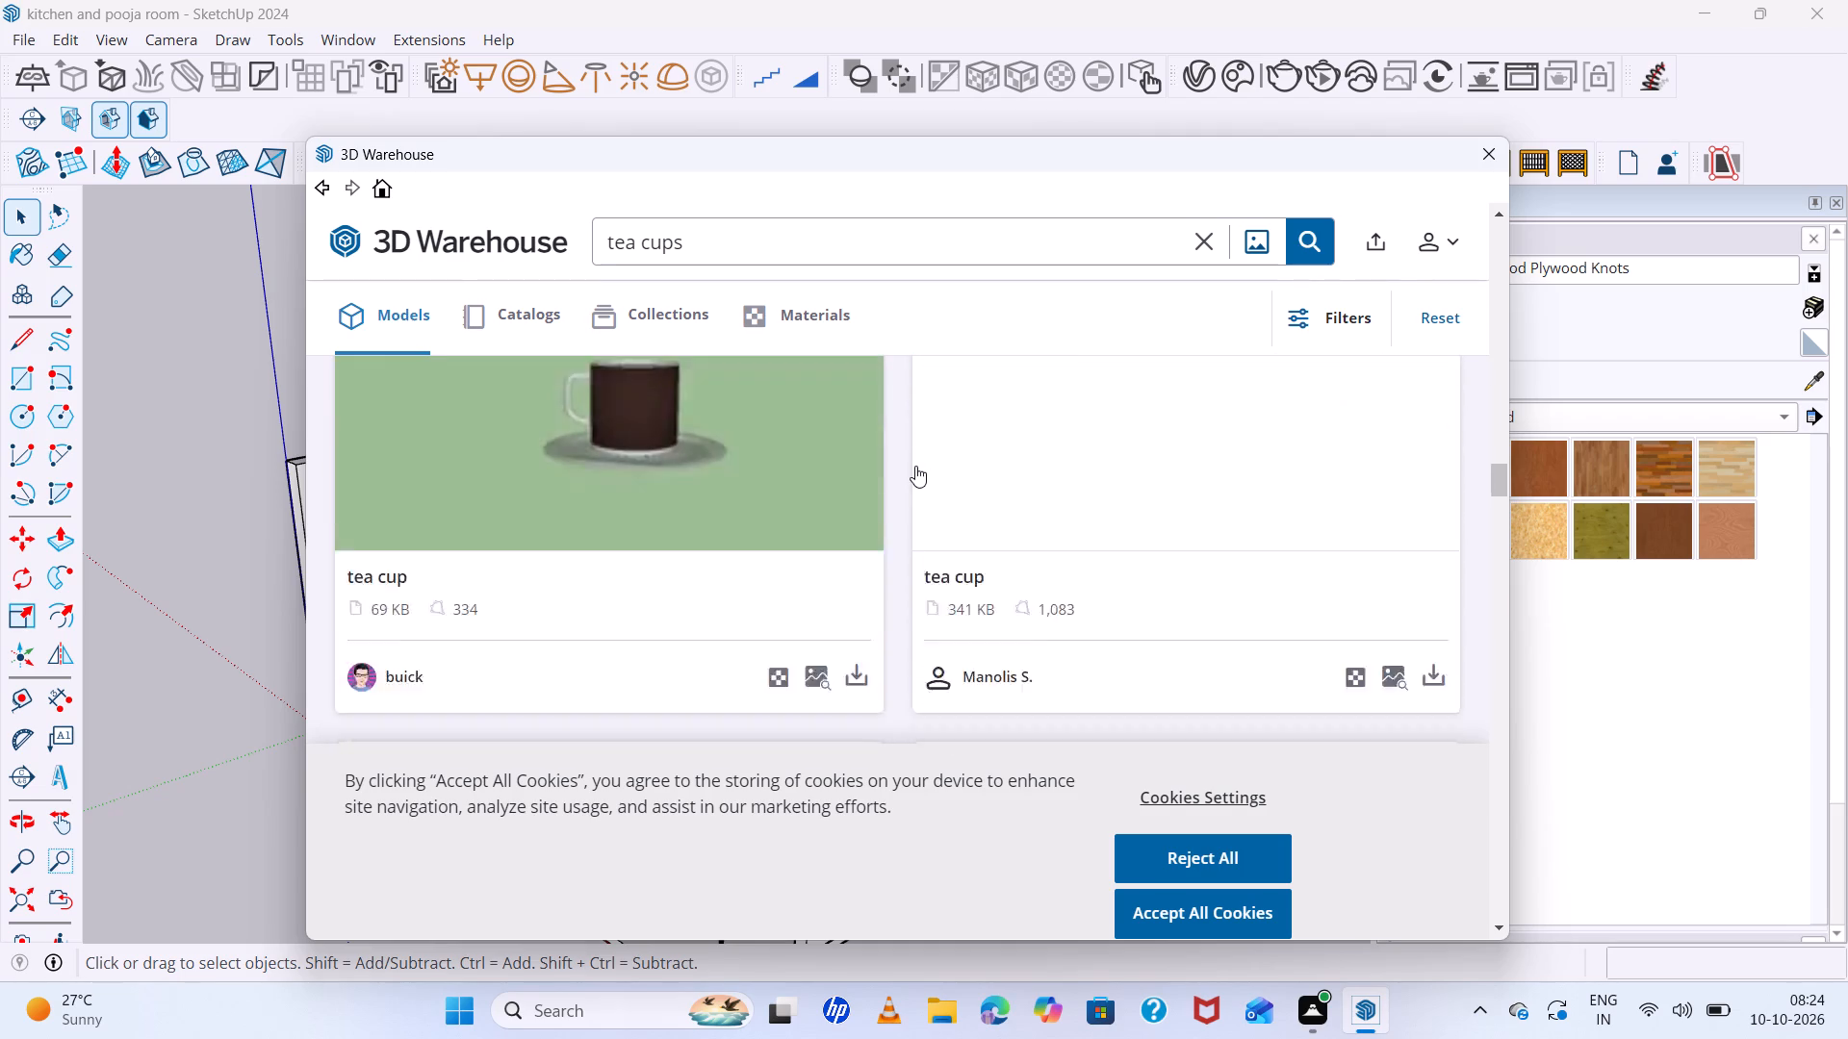
scroll(915, 464, down, 16)
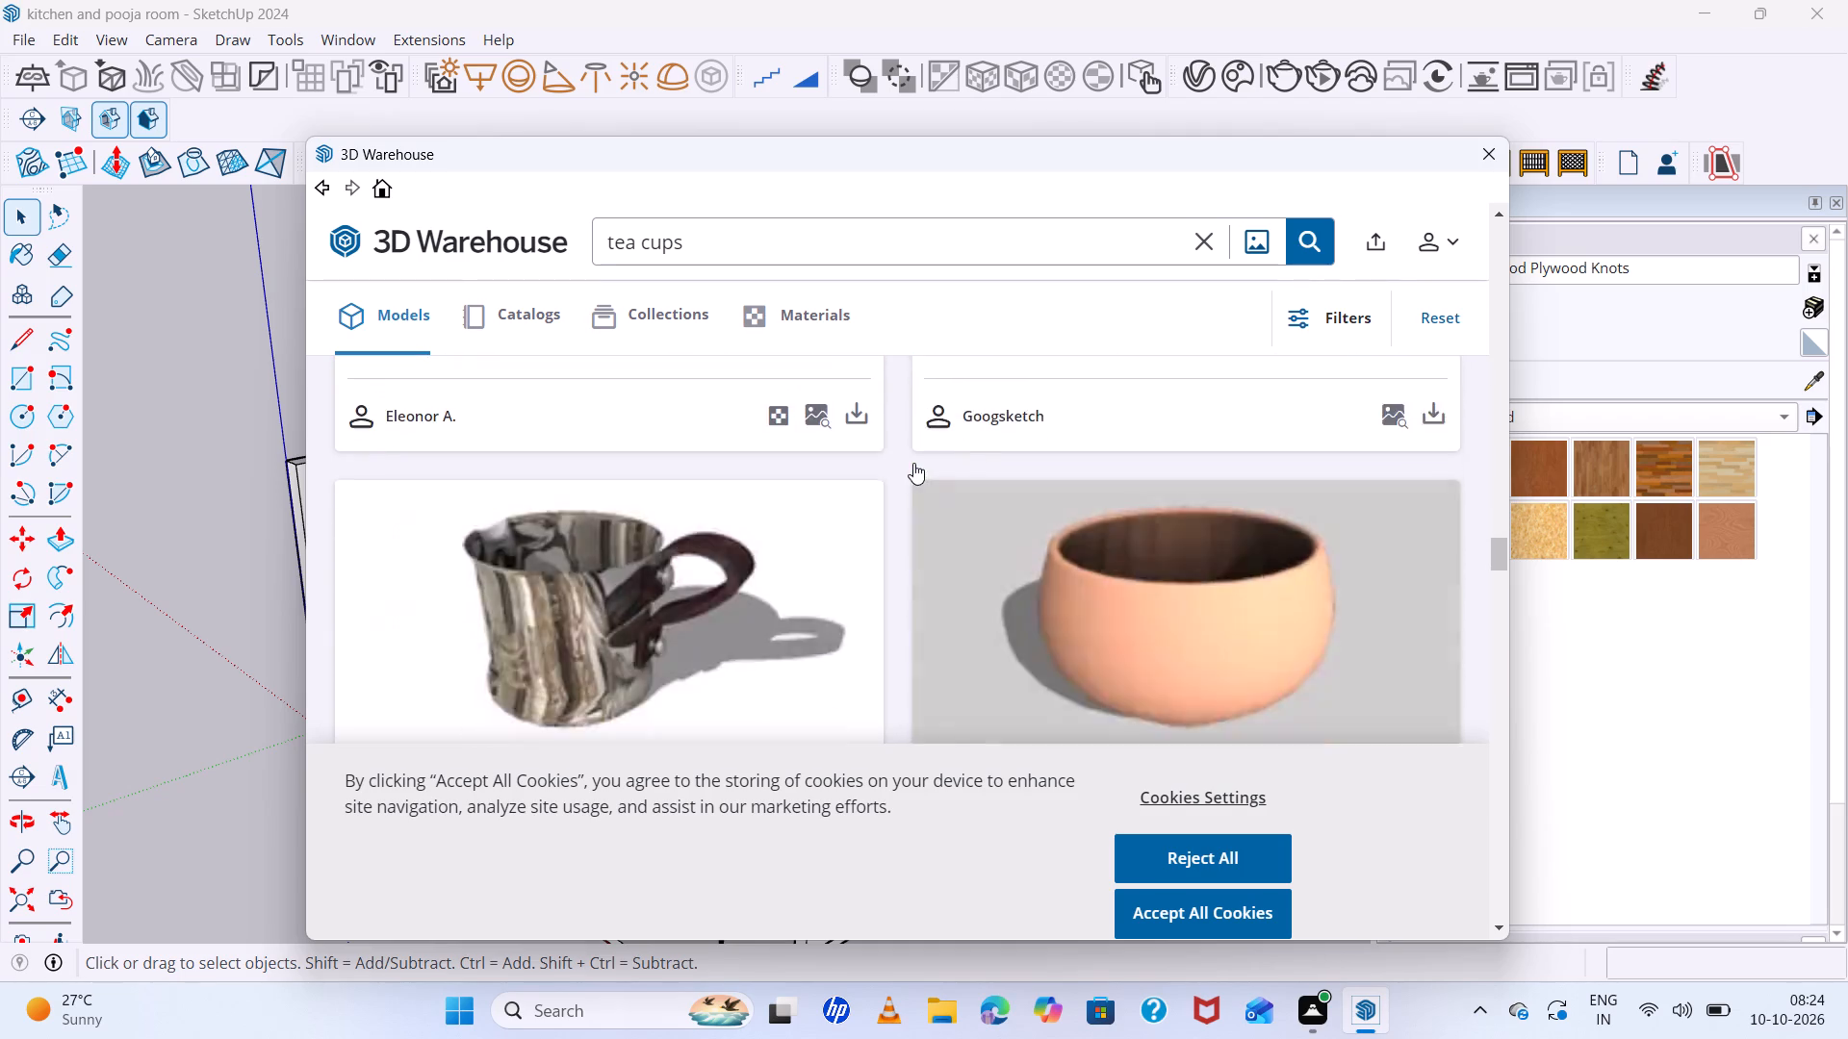
scroll(913, 463, down, 9)
scroll(913, 463, up, 10)
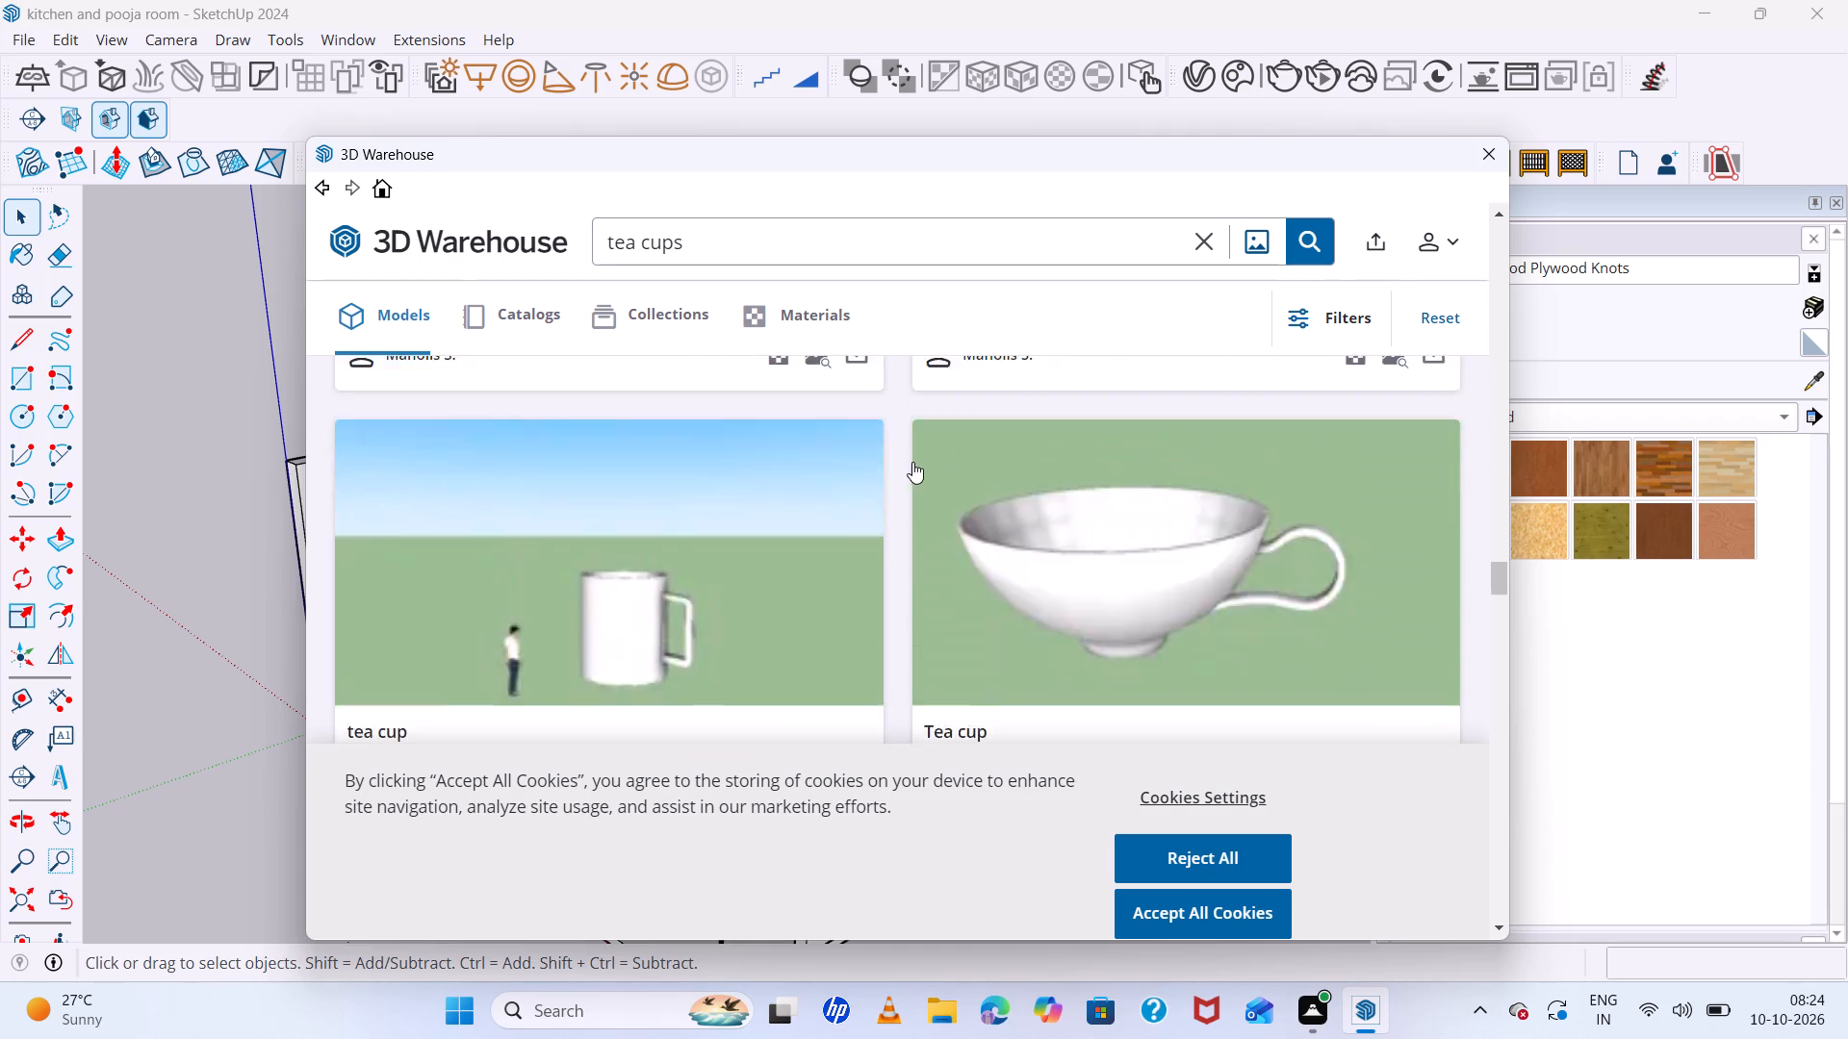
scroll(912, 462, up, 17)
scroll(910, 451, up, 12)
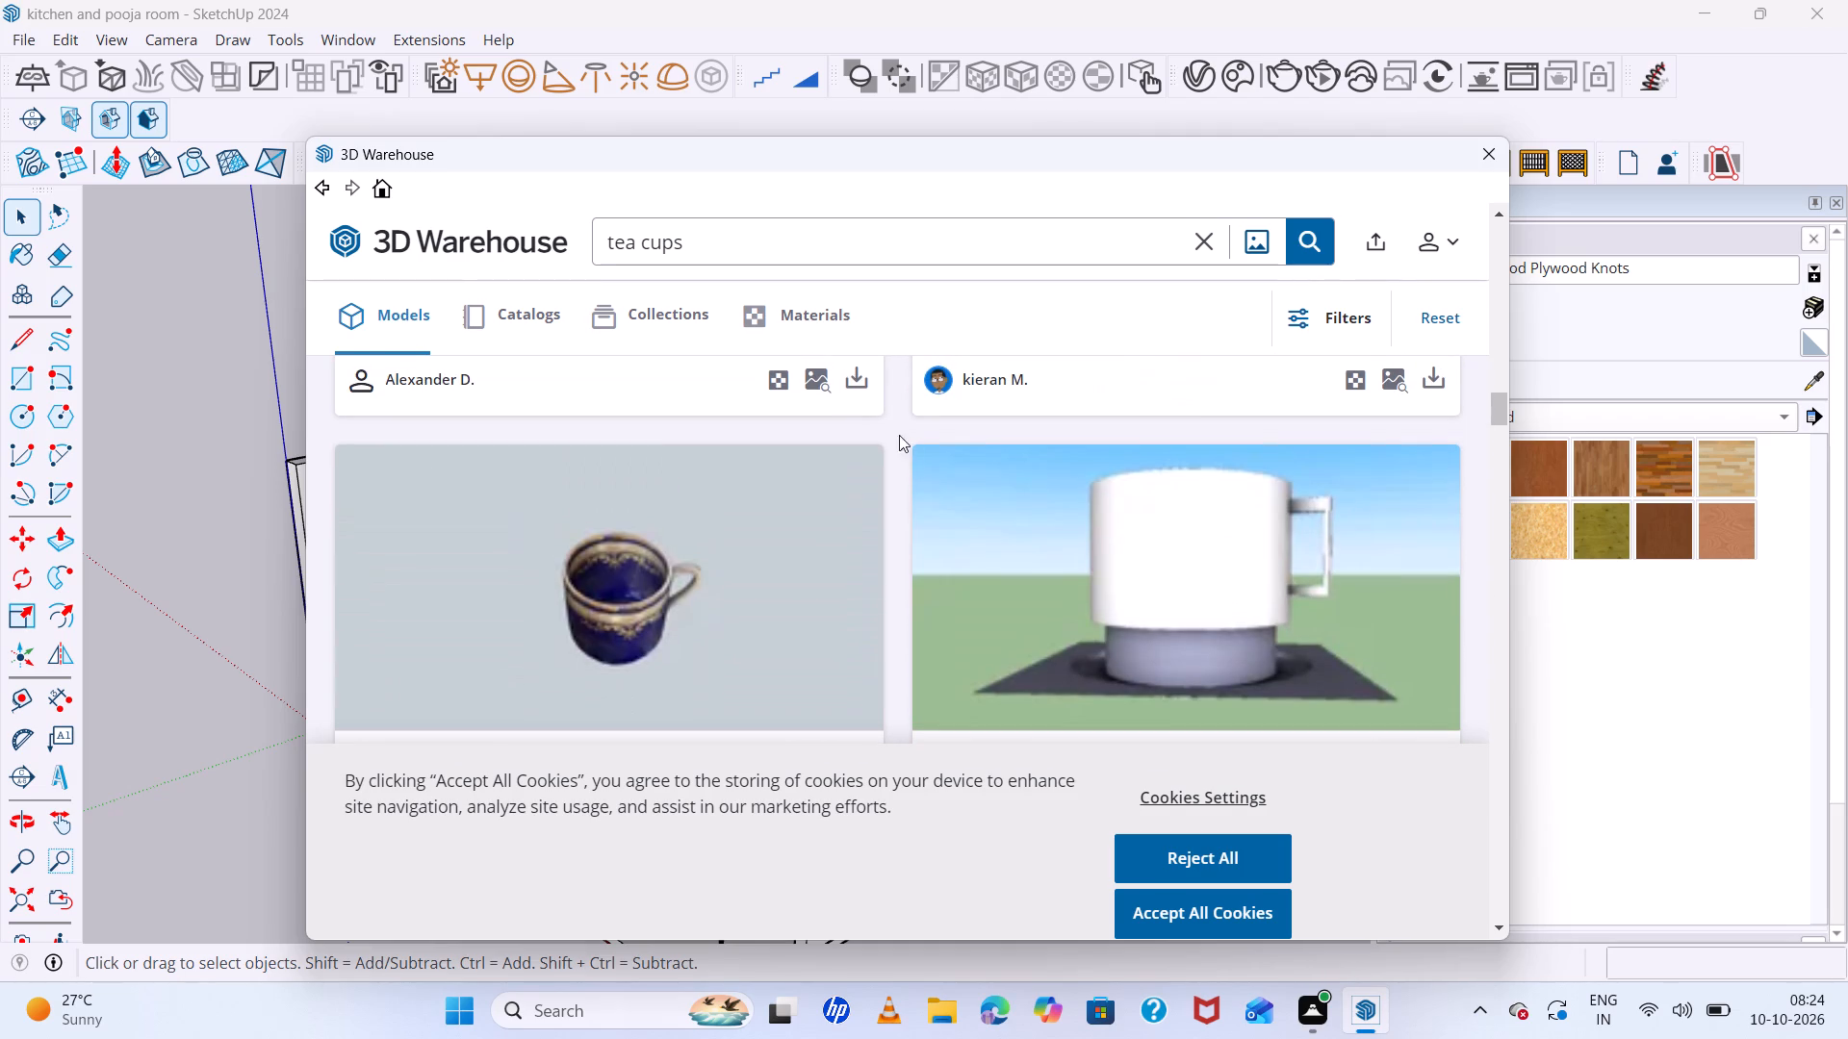
Refine the 3D Warehouse search to "tea cups set".
click(749, 253)
key(space)
text(st)
key(Return)
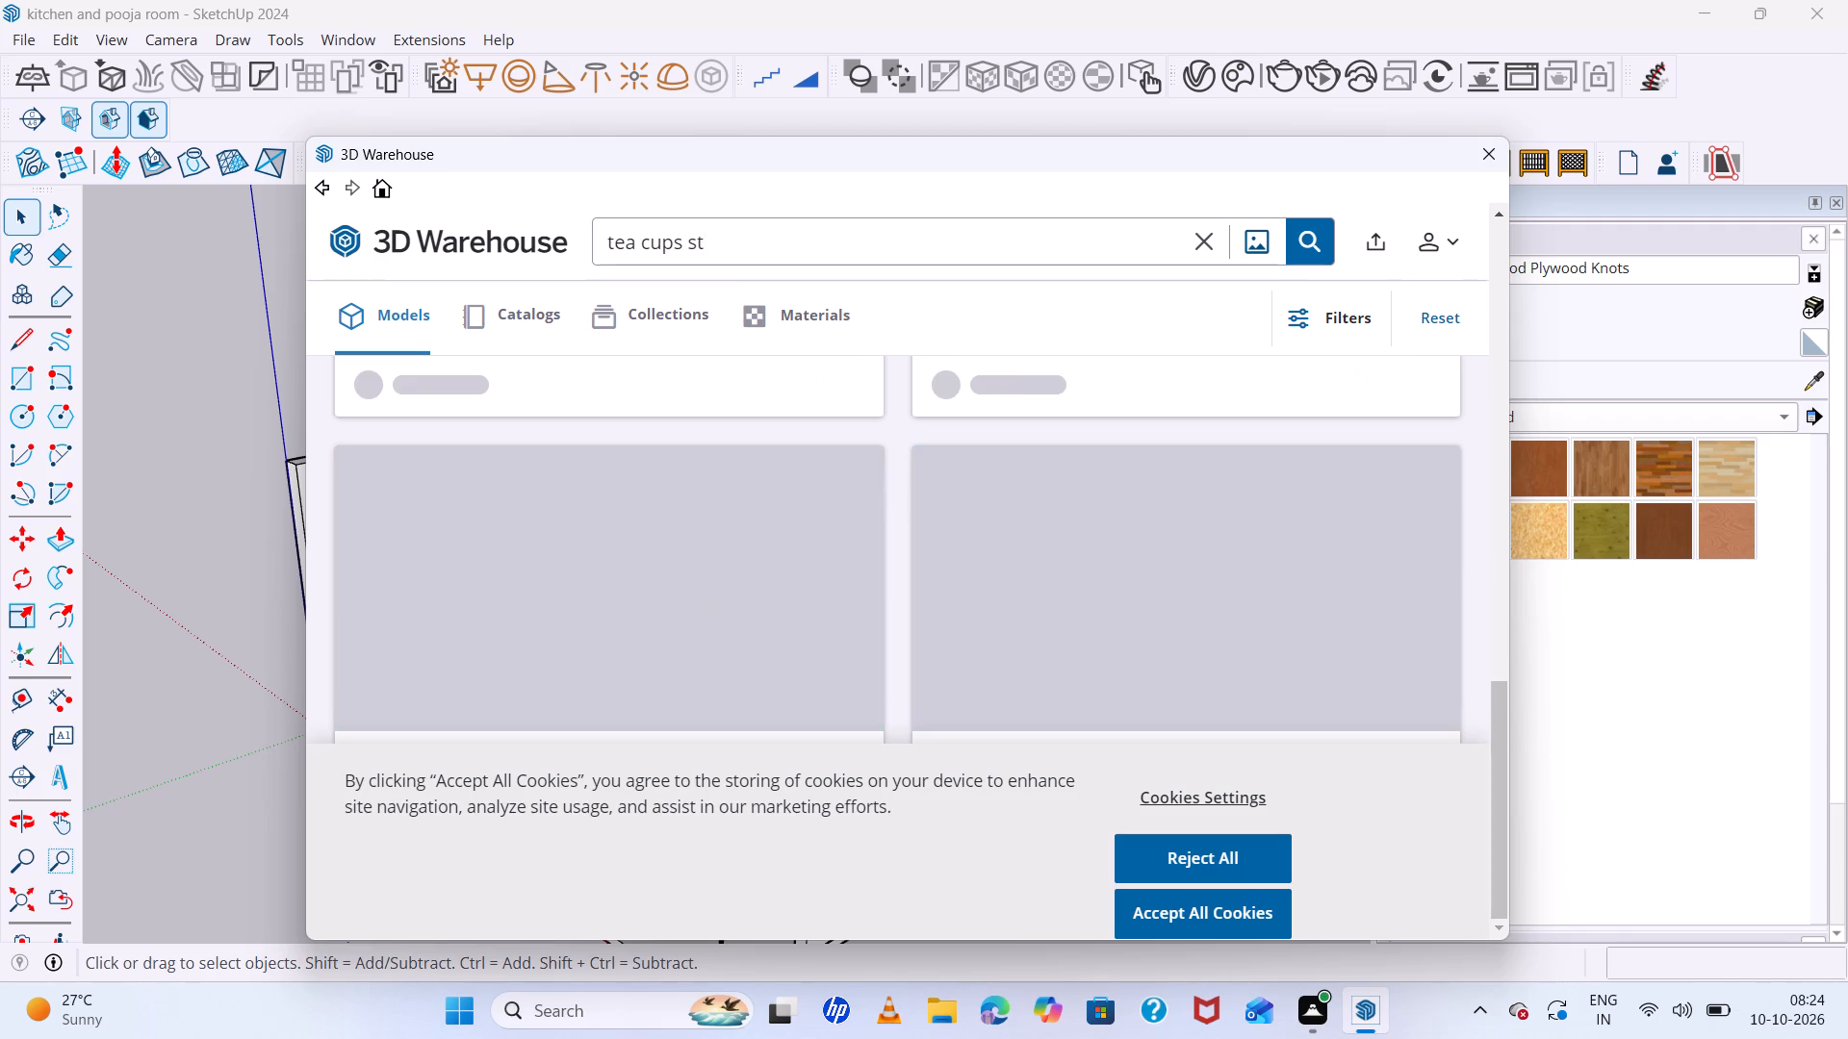
key(BackSpace)
key(BackSpace)
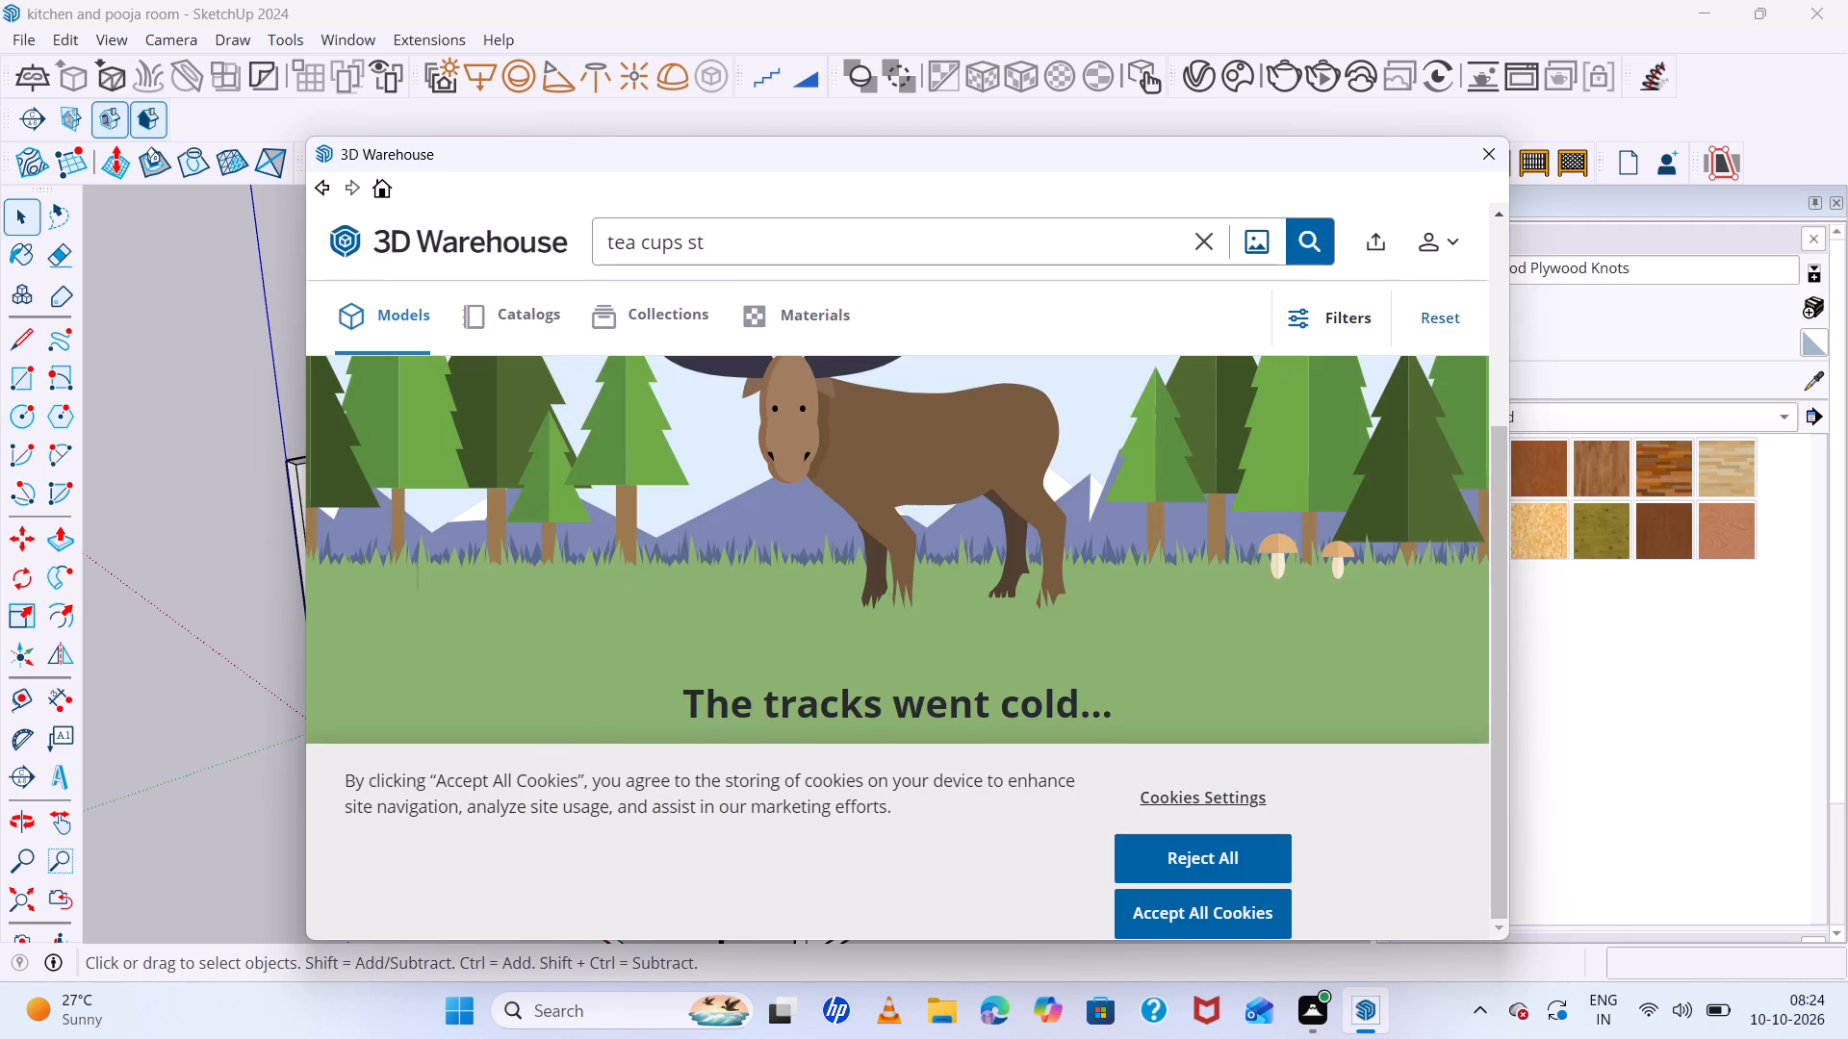
click(785, 252)
key(BackSpace)
key(s)
key(t)
key(Return)
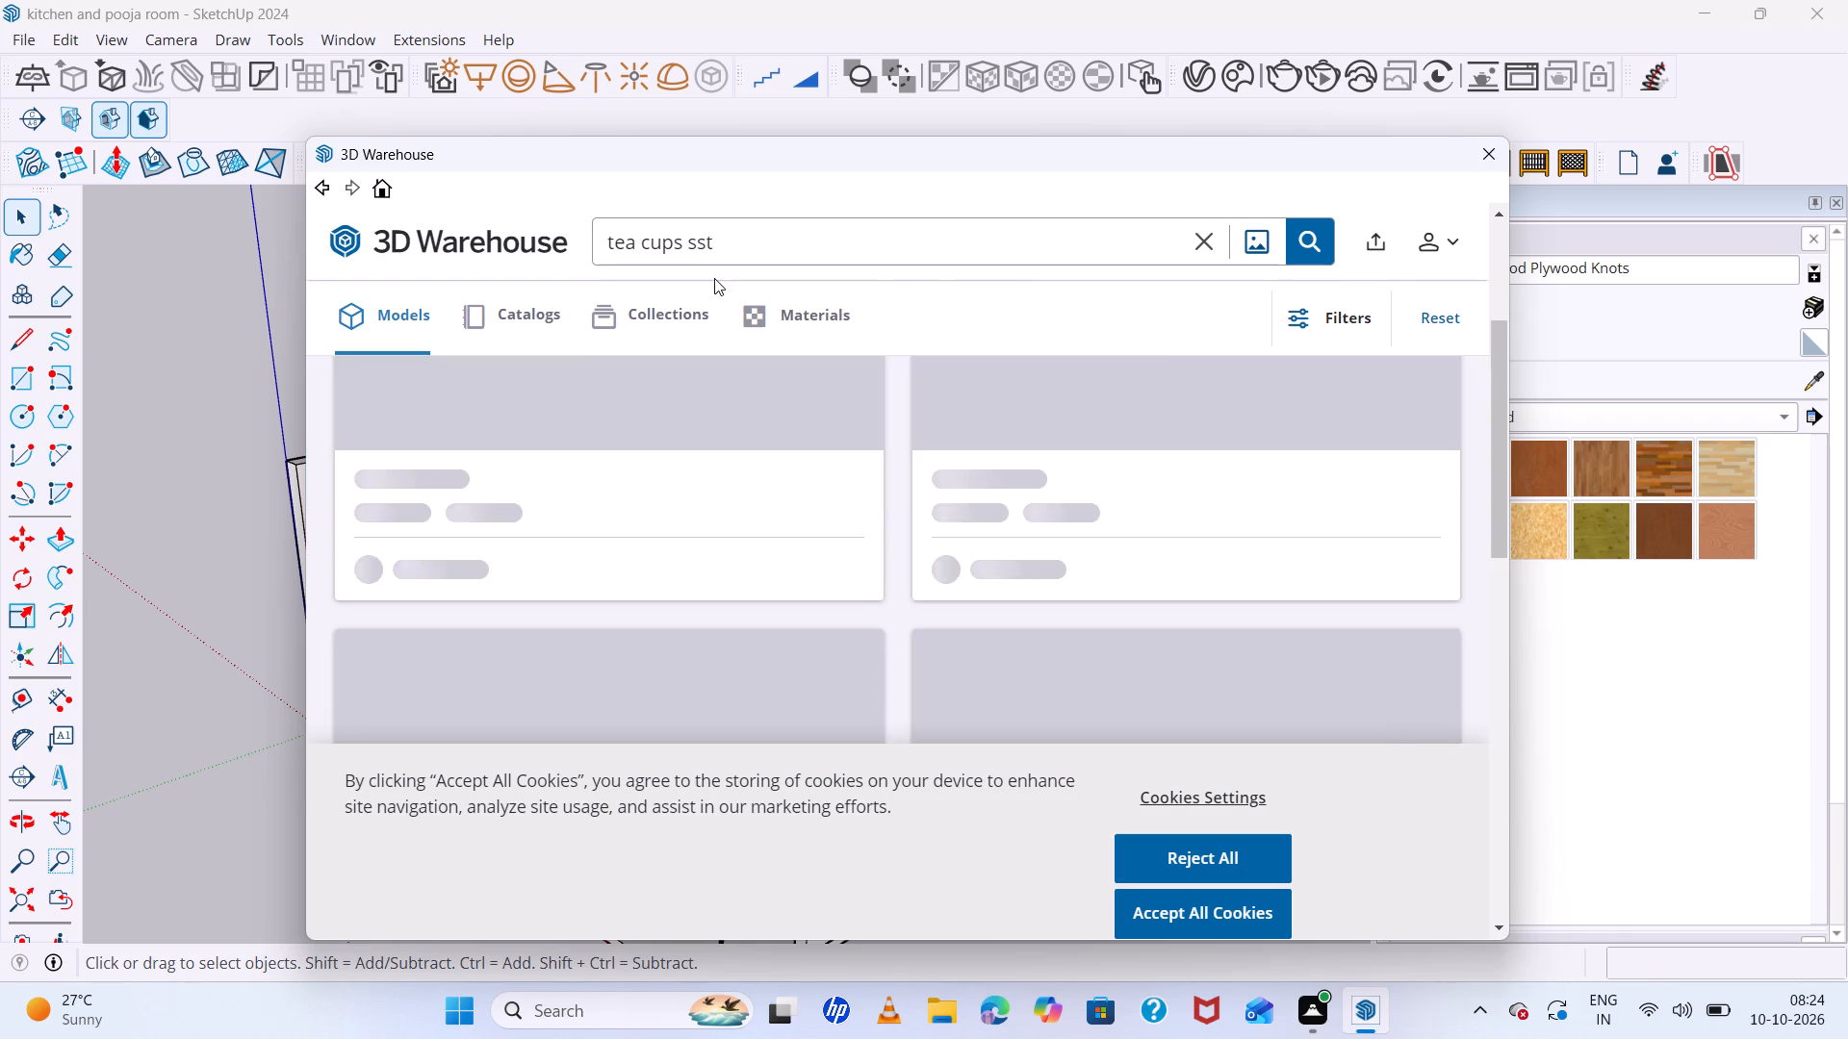
click(736, 235)
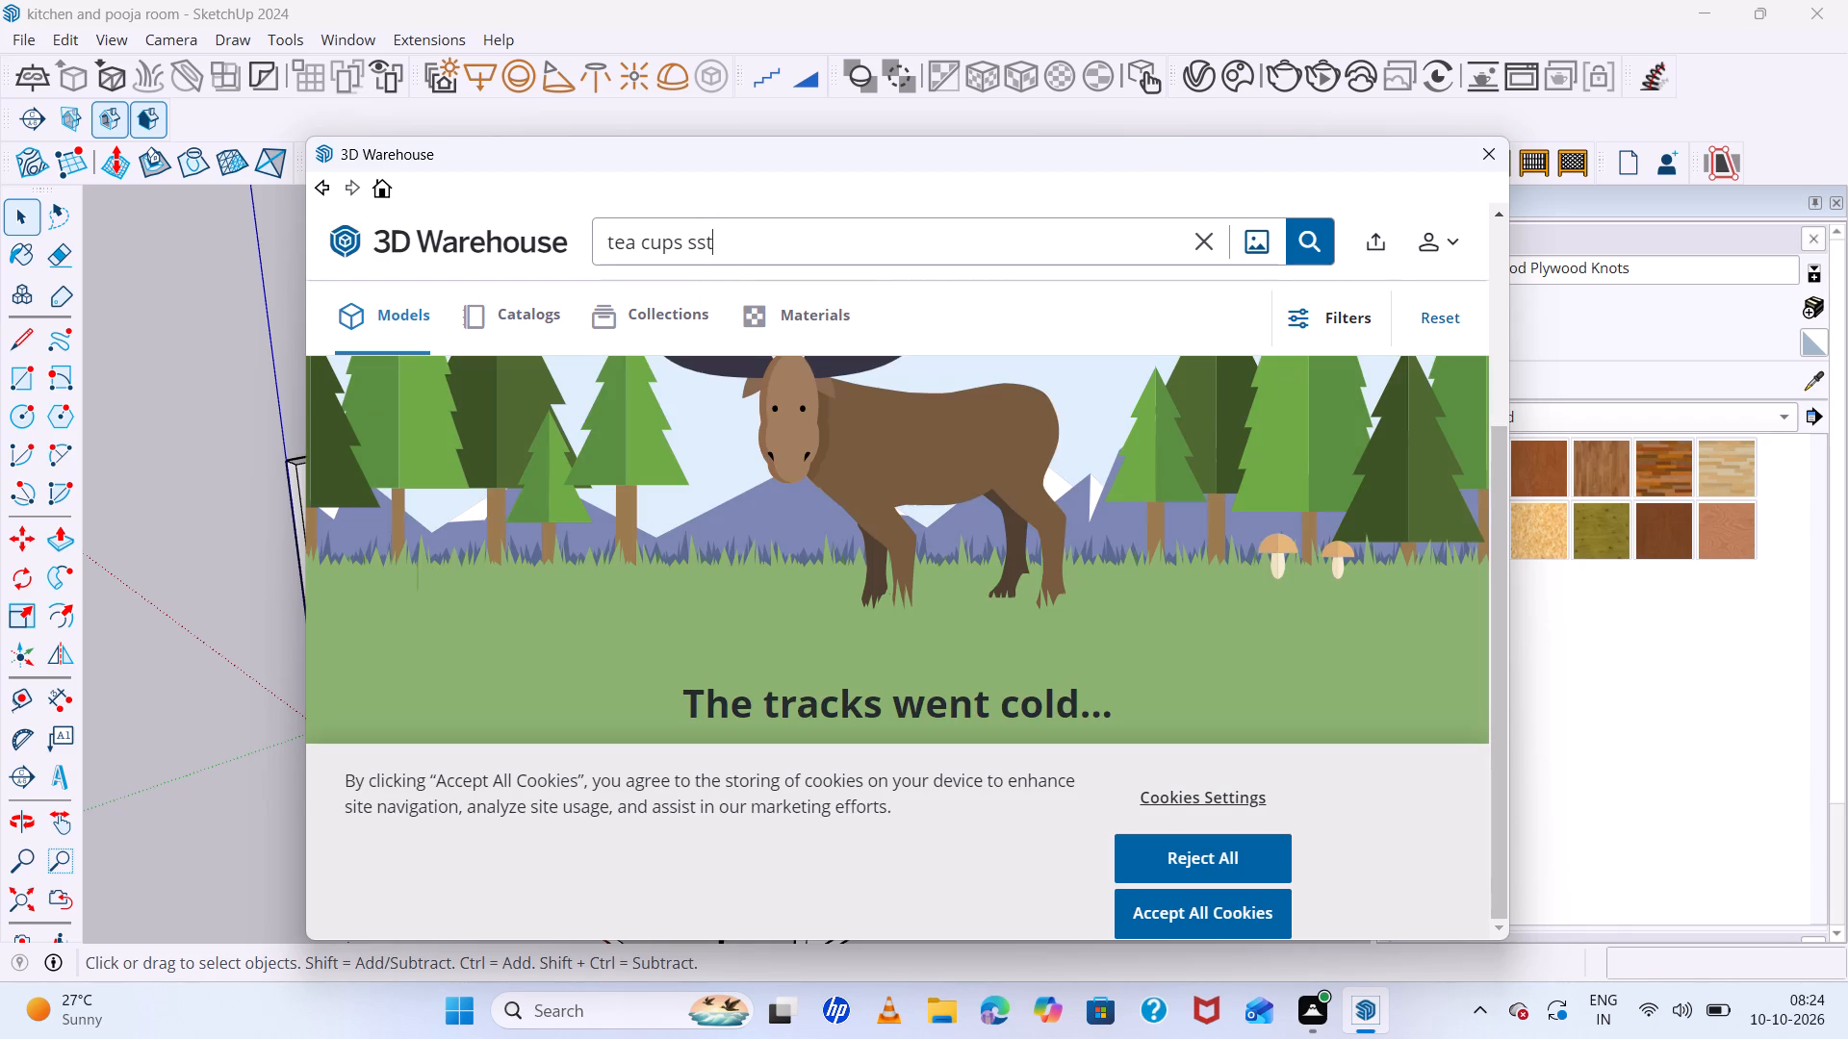
key(BackSpace)
key(BackSpace)
text(et)
key(Return)
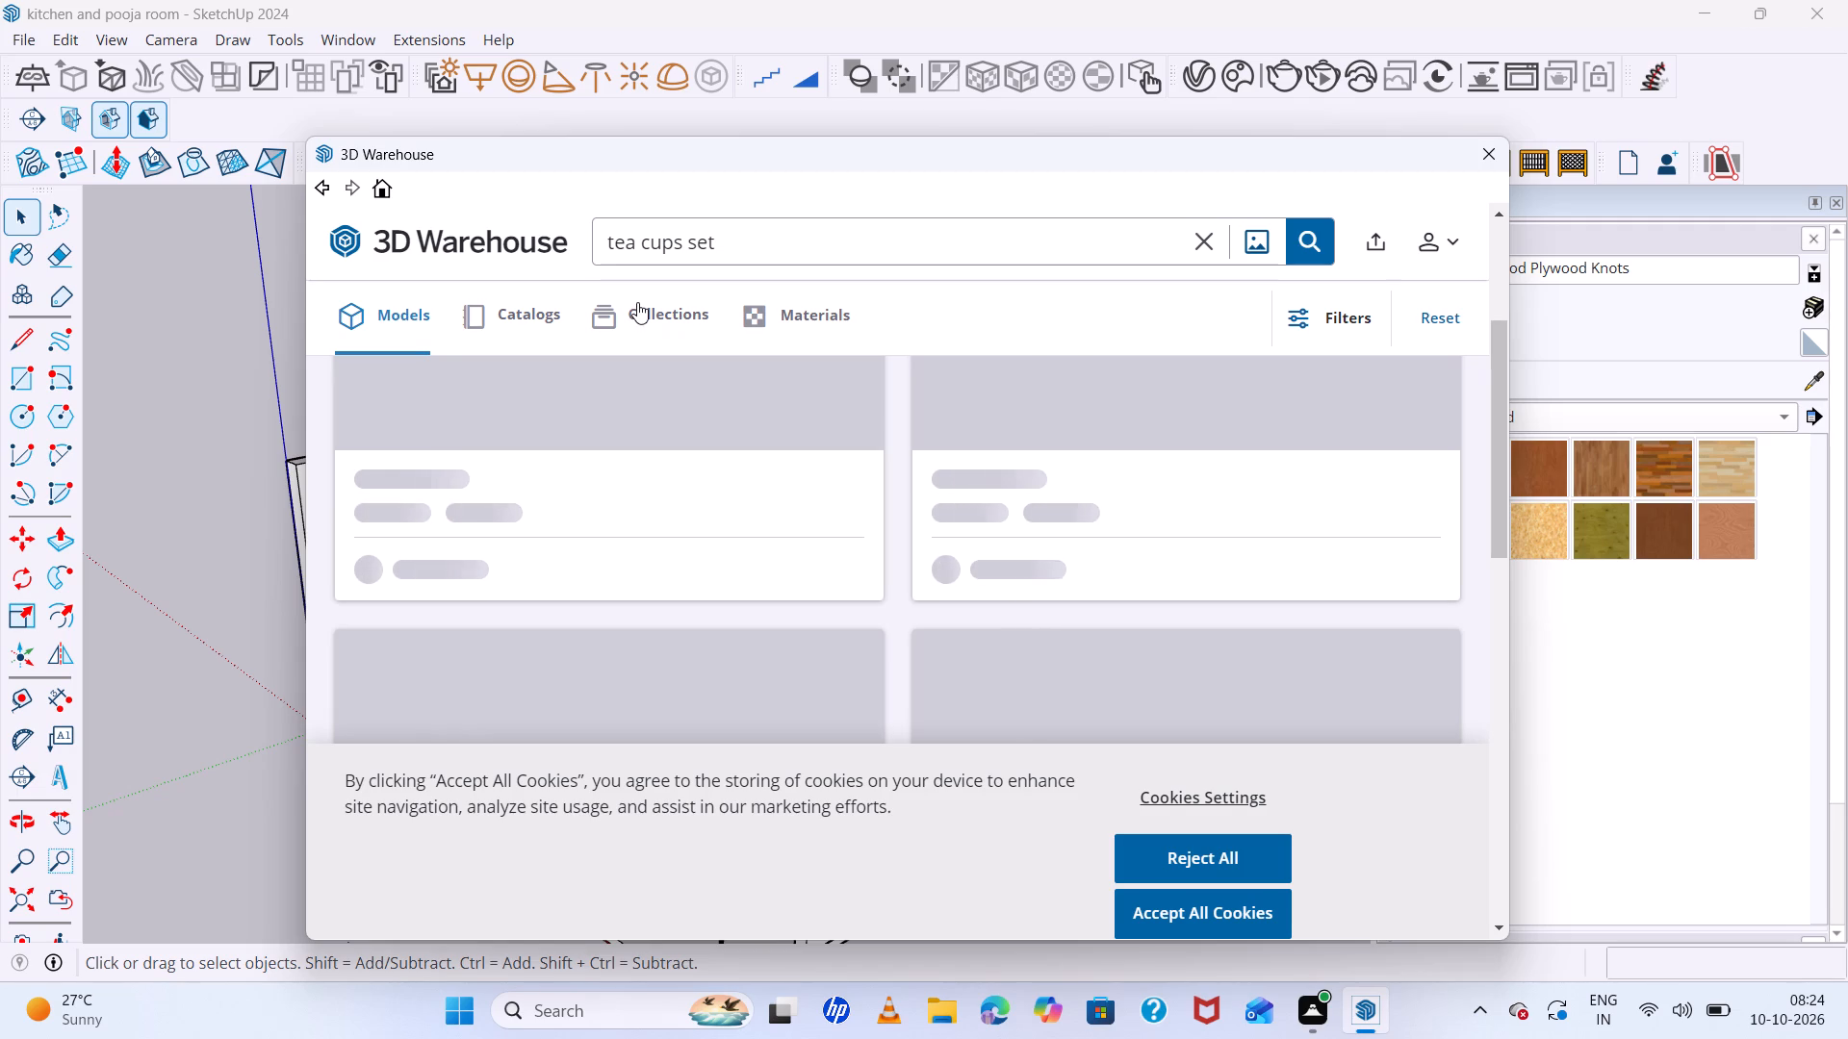
Browse the tea set models in the search results for a suitable crockery set.
scroll(632, 495, down, 5)
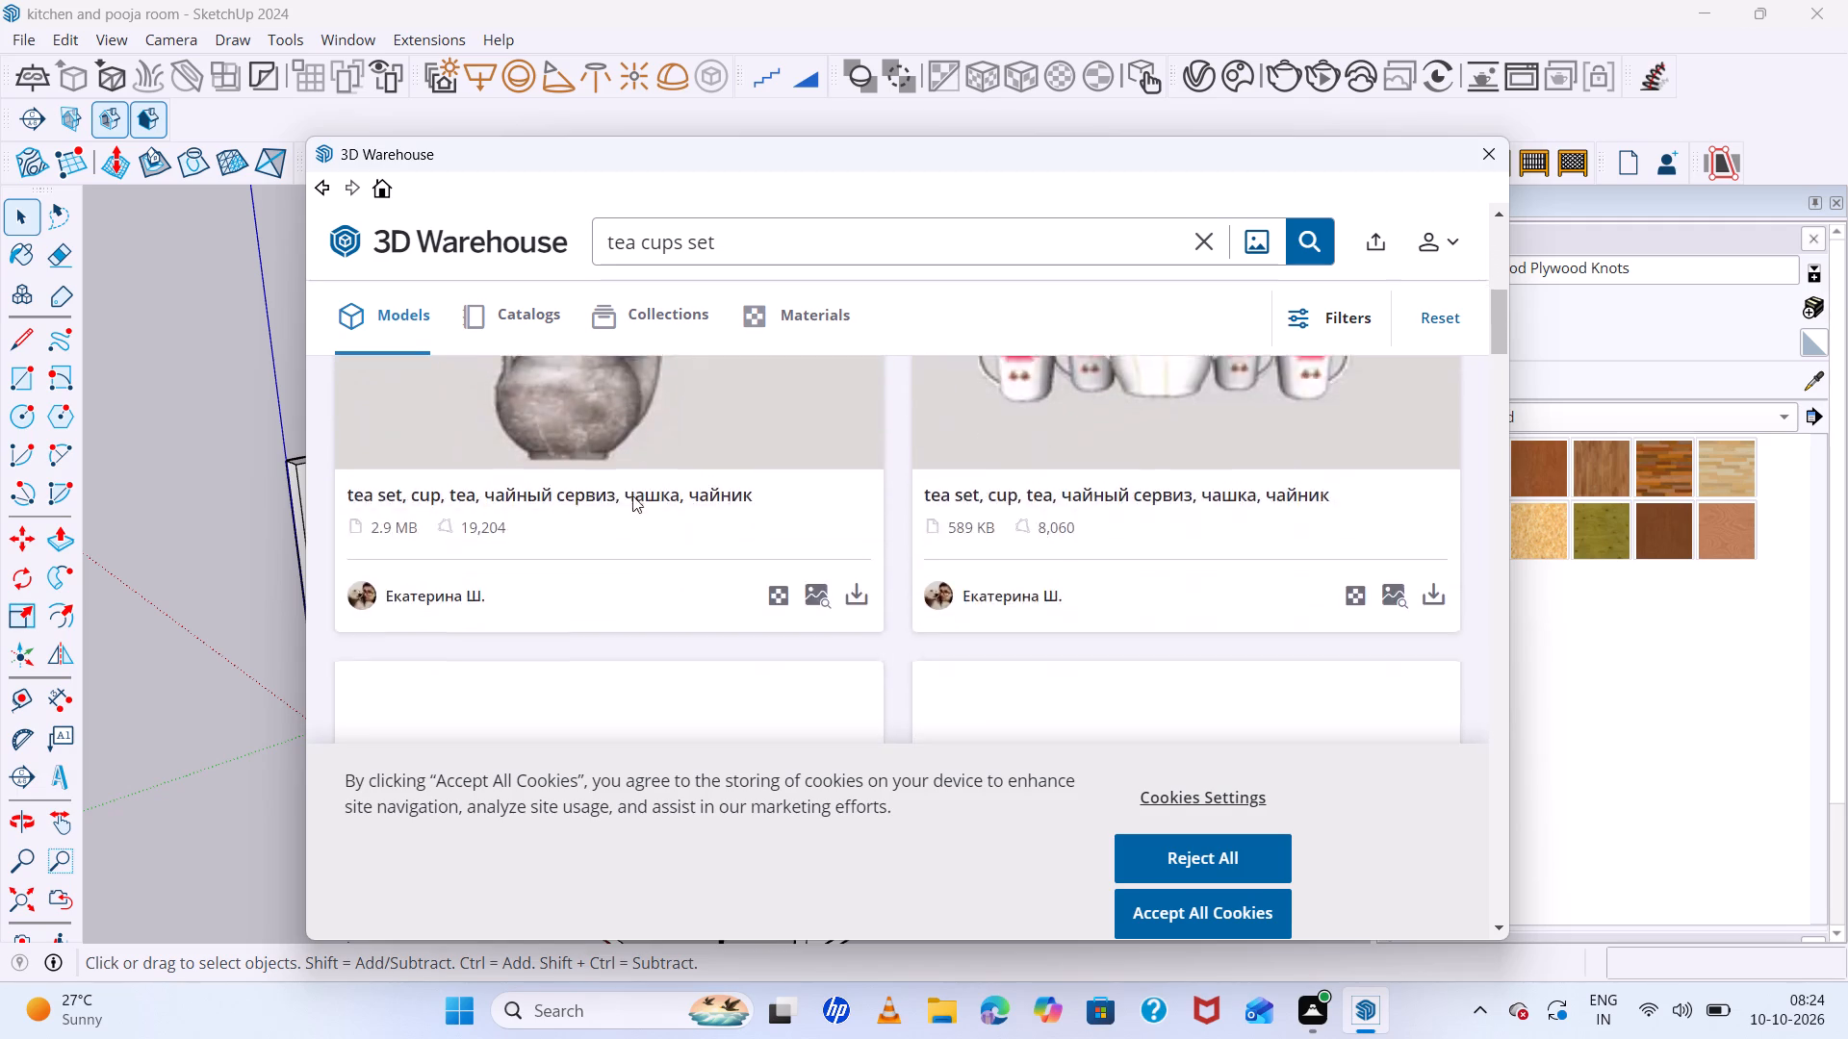
scroll(632, 495, down, 2)
scroll(652, 511, up, 14)
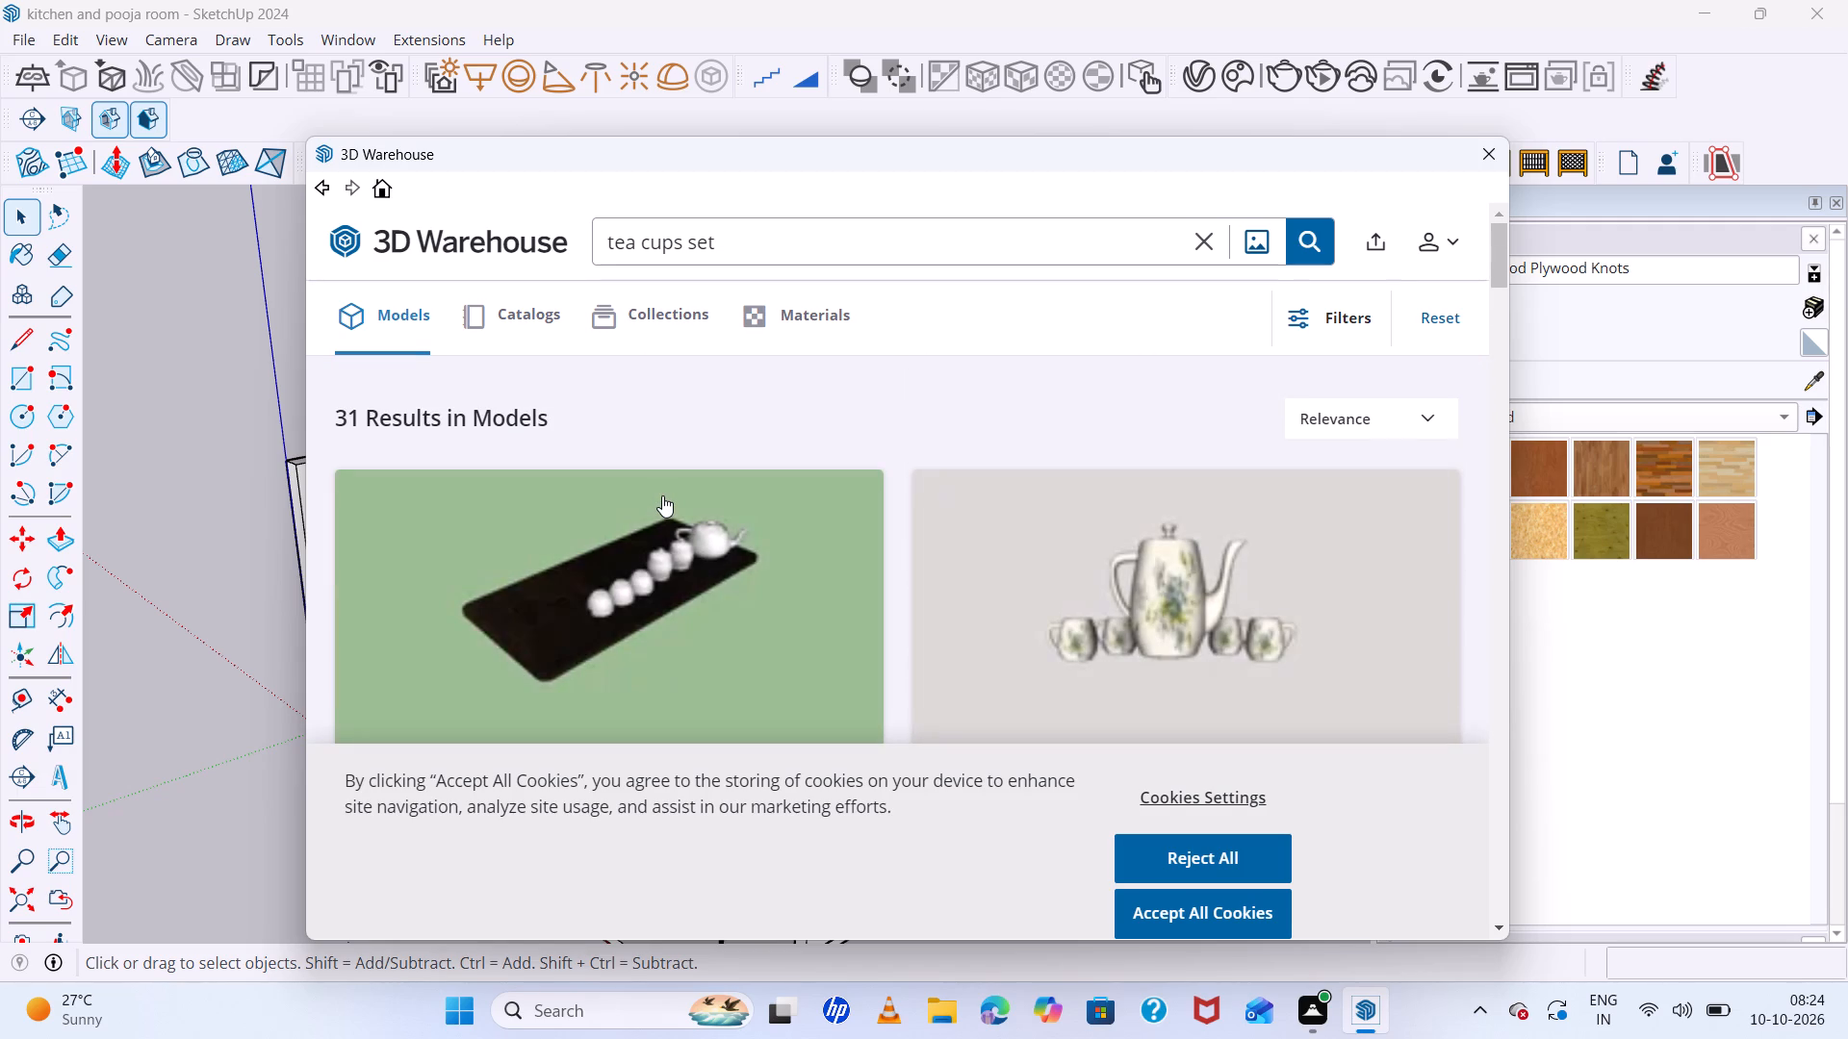
scroll(662, 495, down, 14)
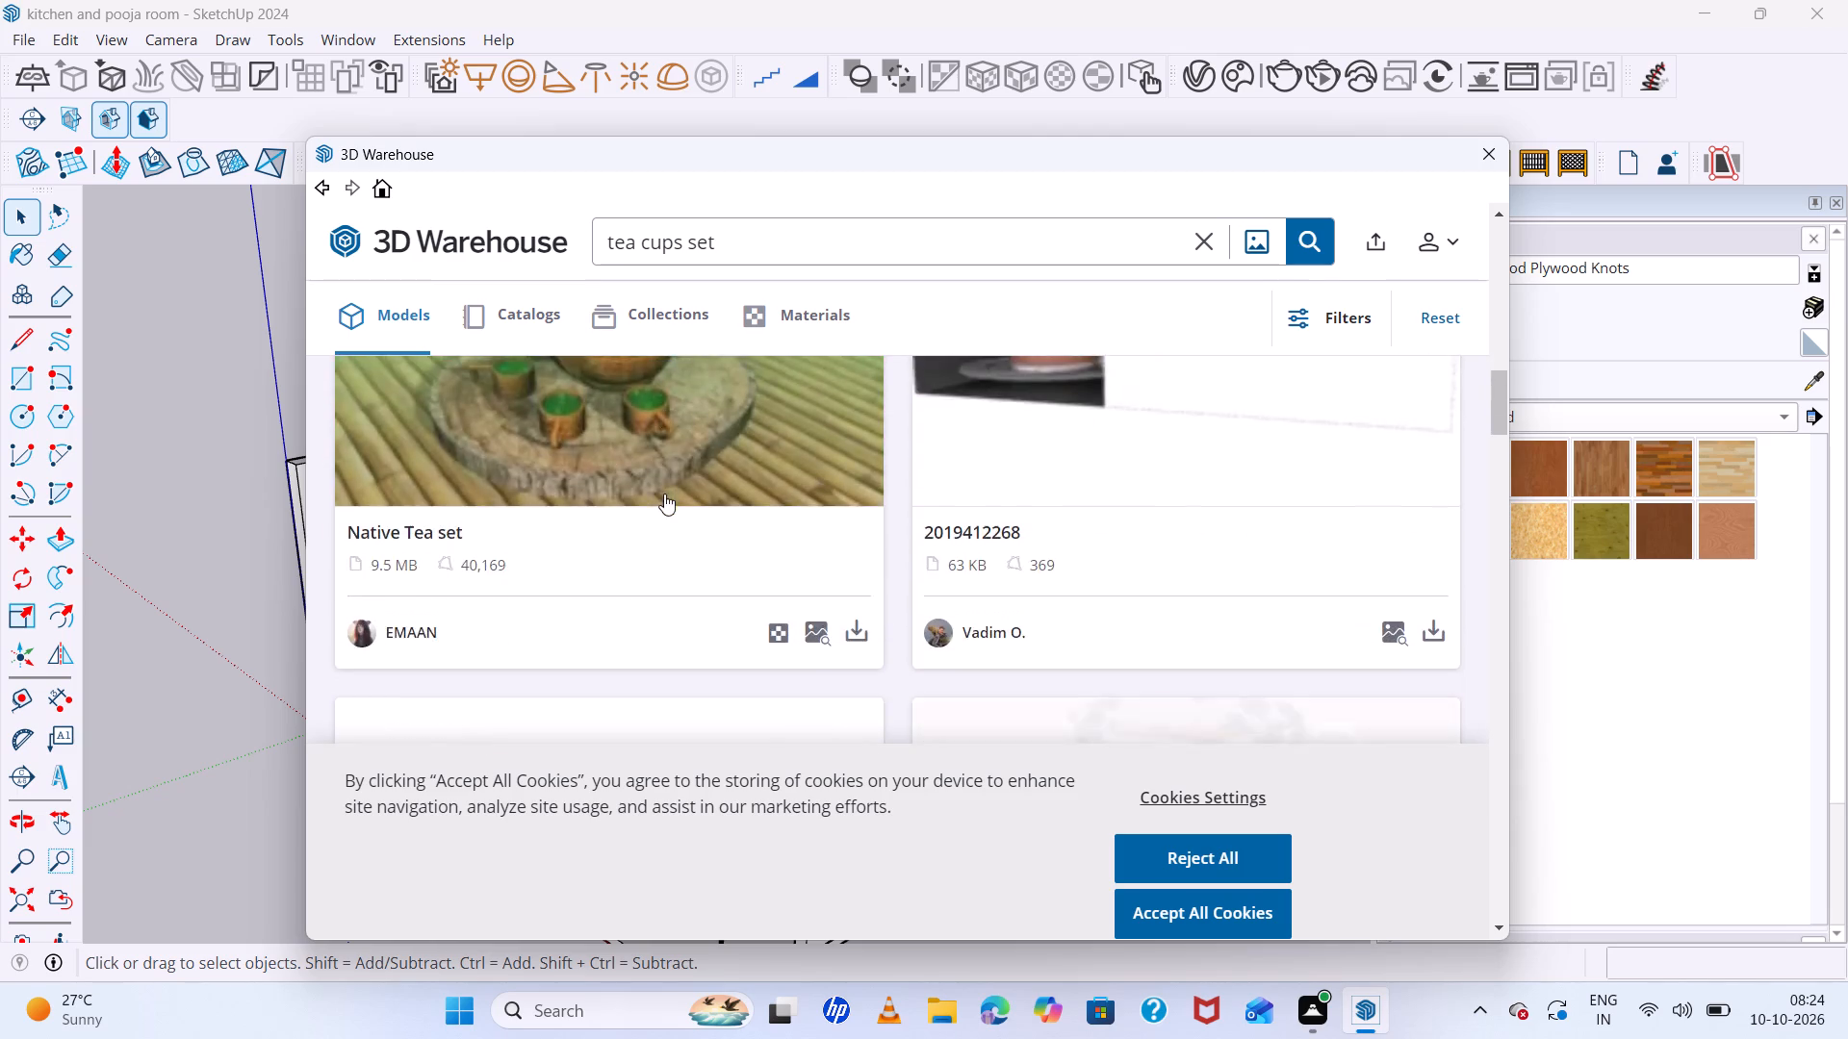
scroll(664, 494, down, 8)
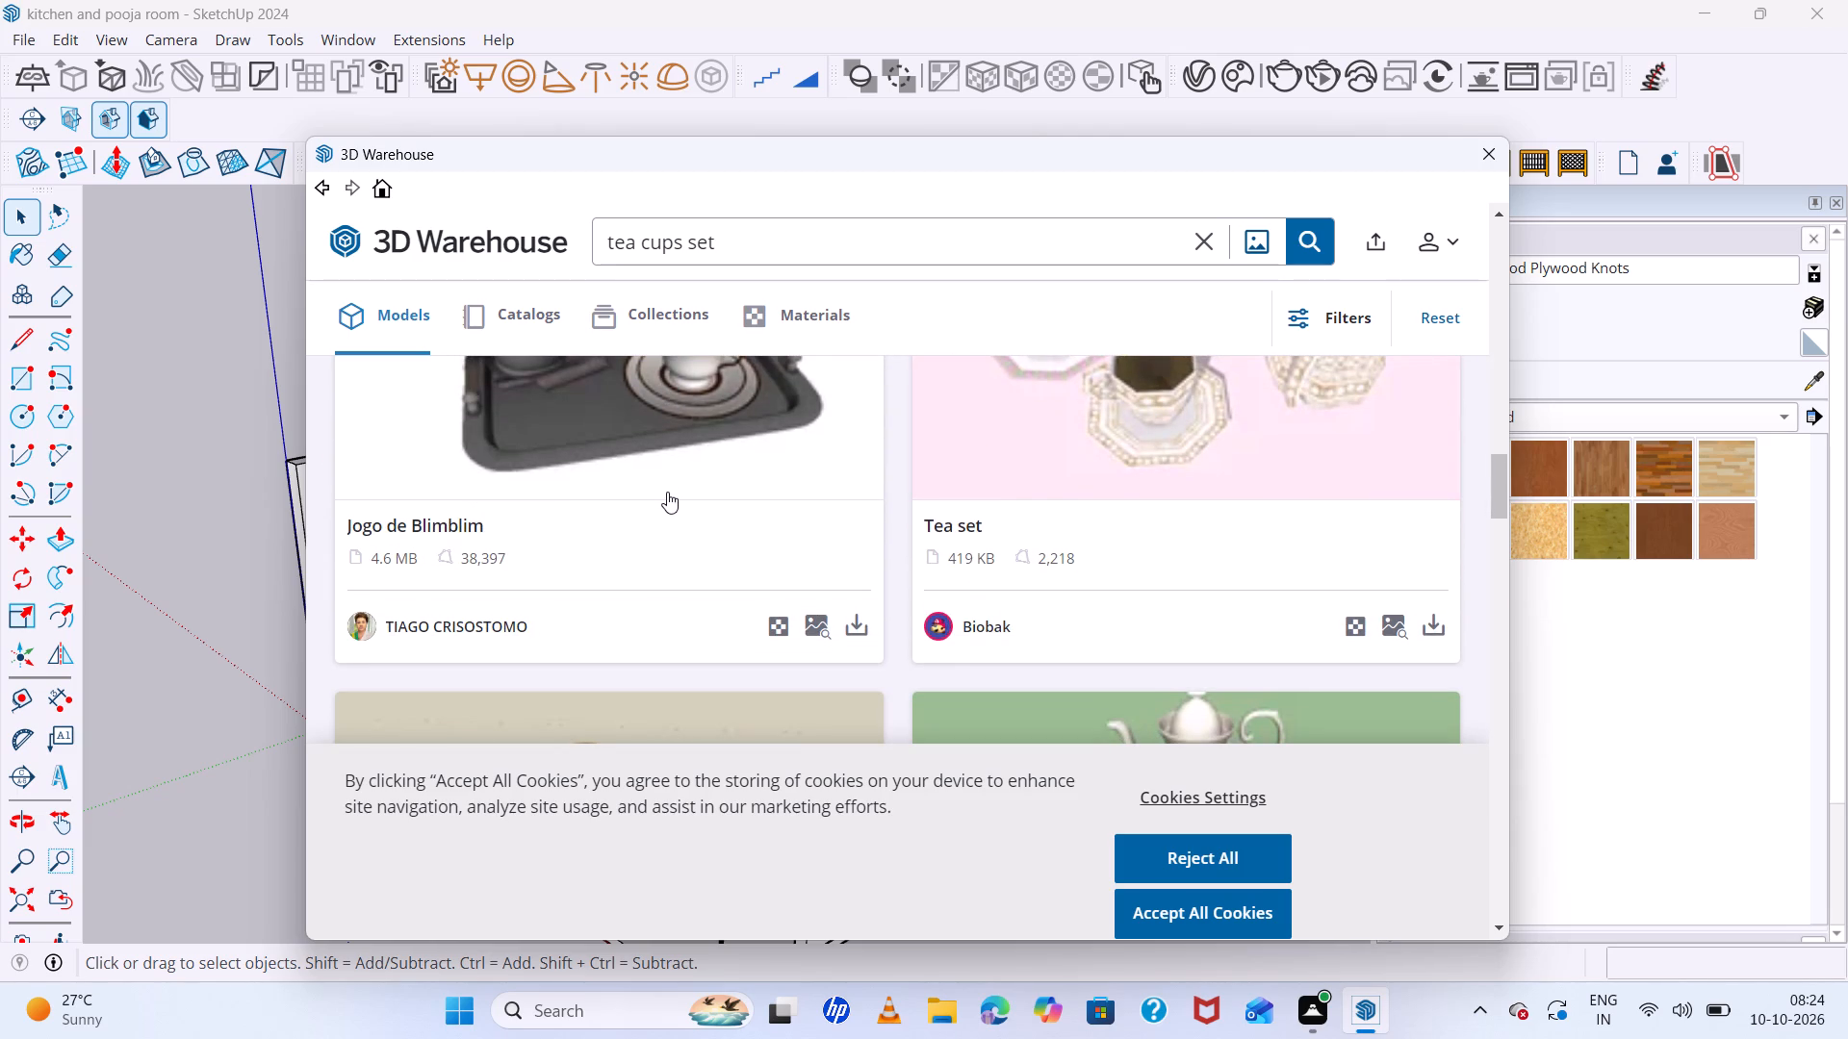
scroll(667, 492, down, 6)
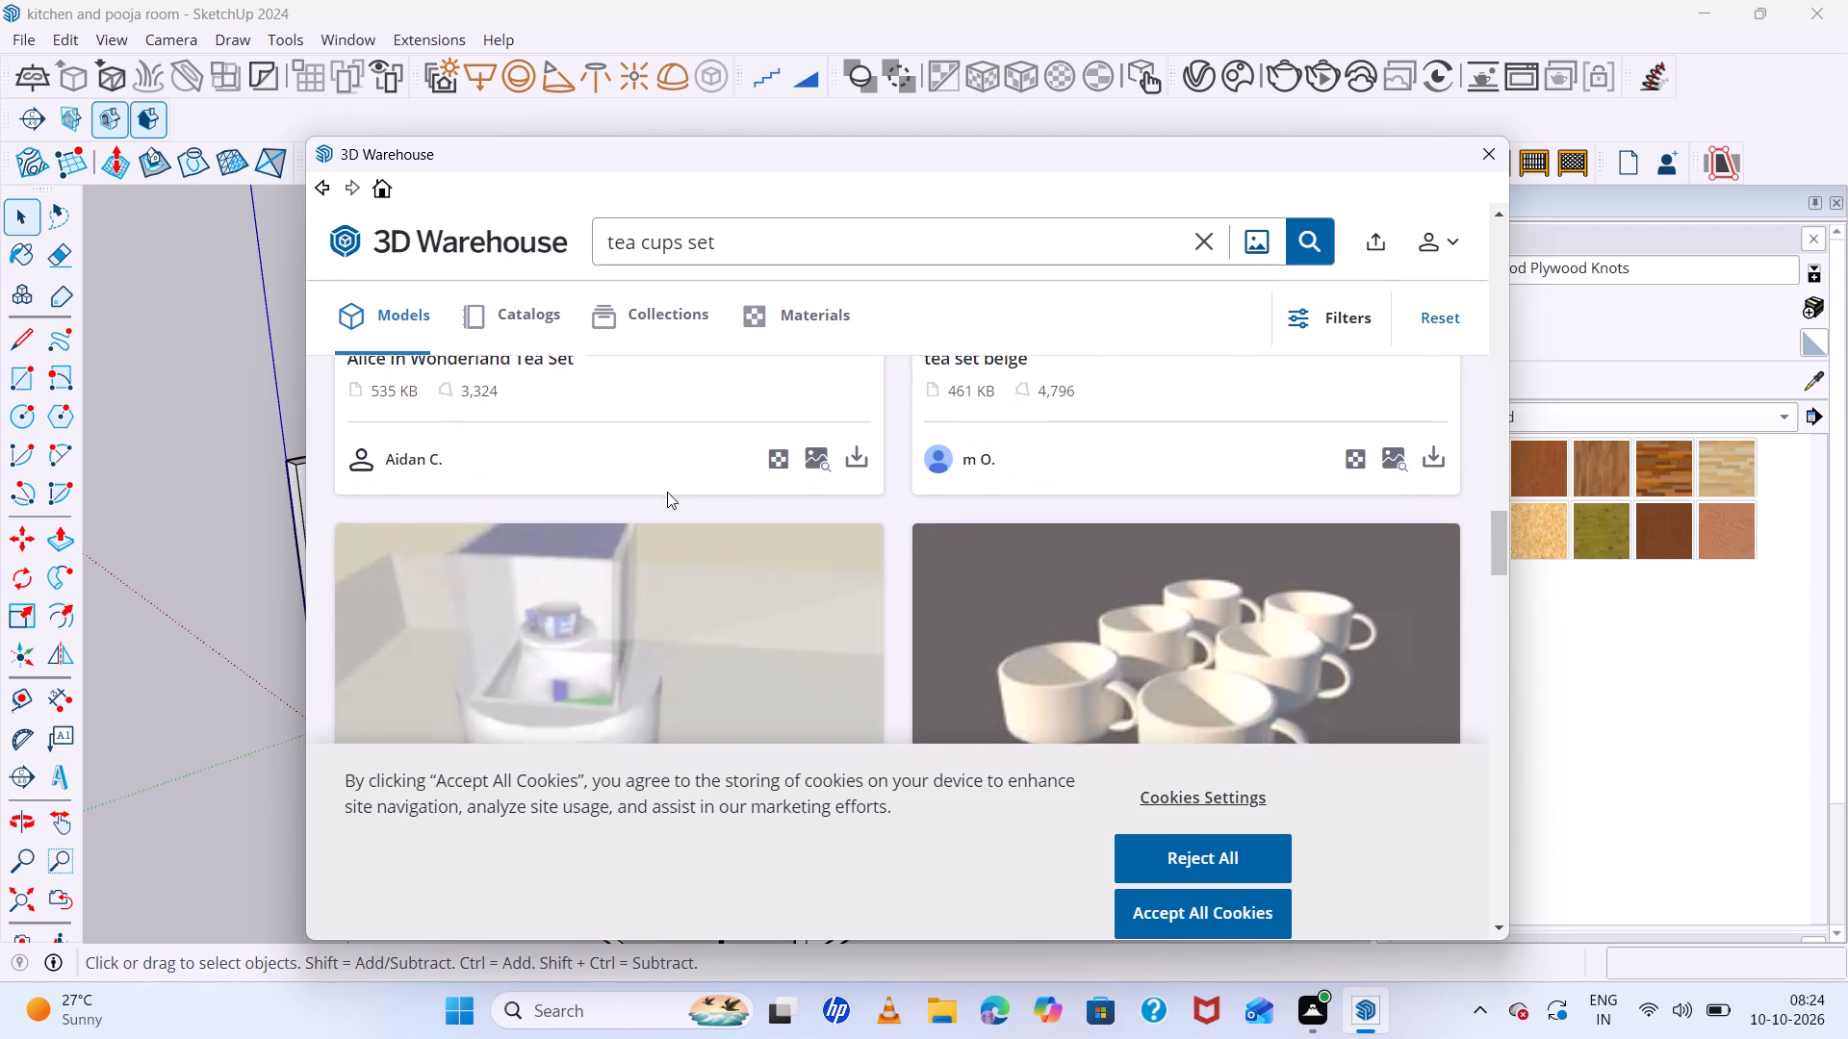
scroll(667, 492, down, 9)
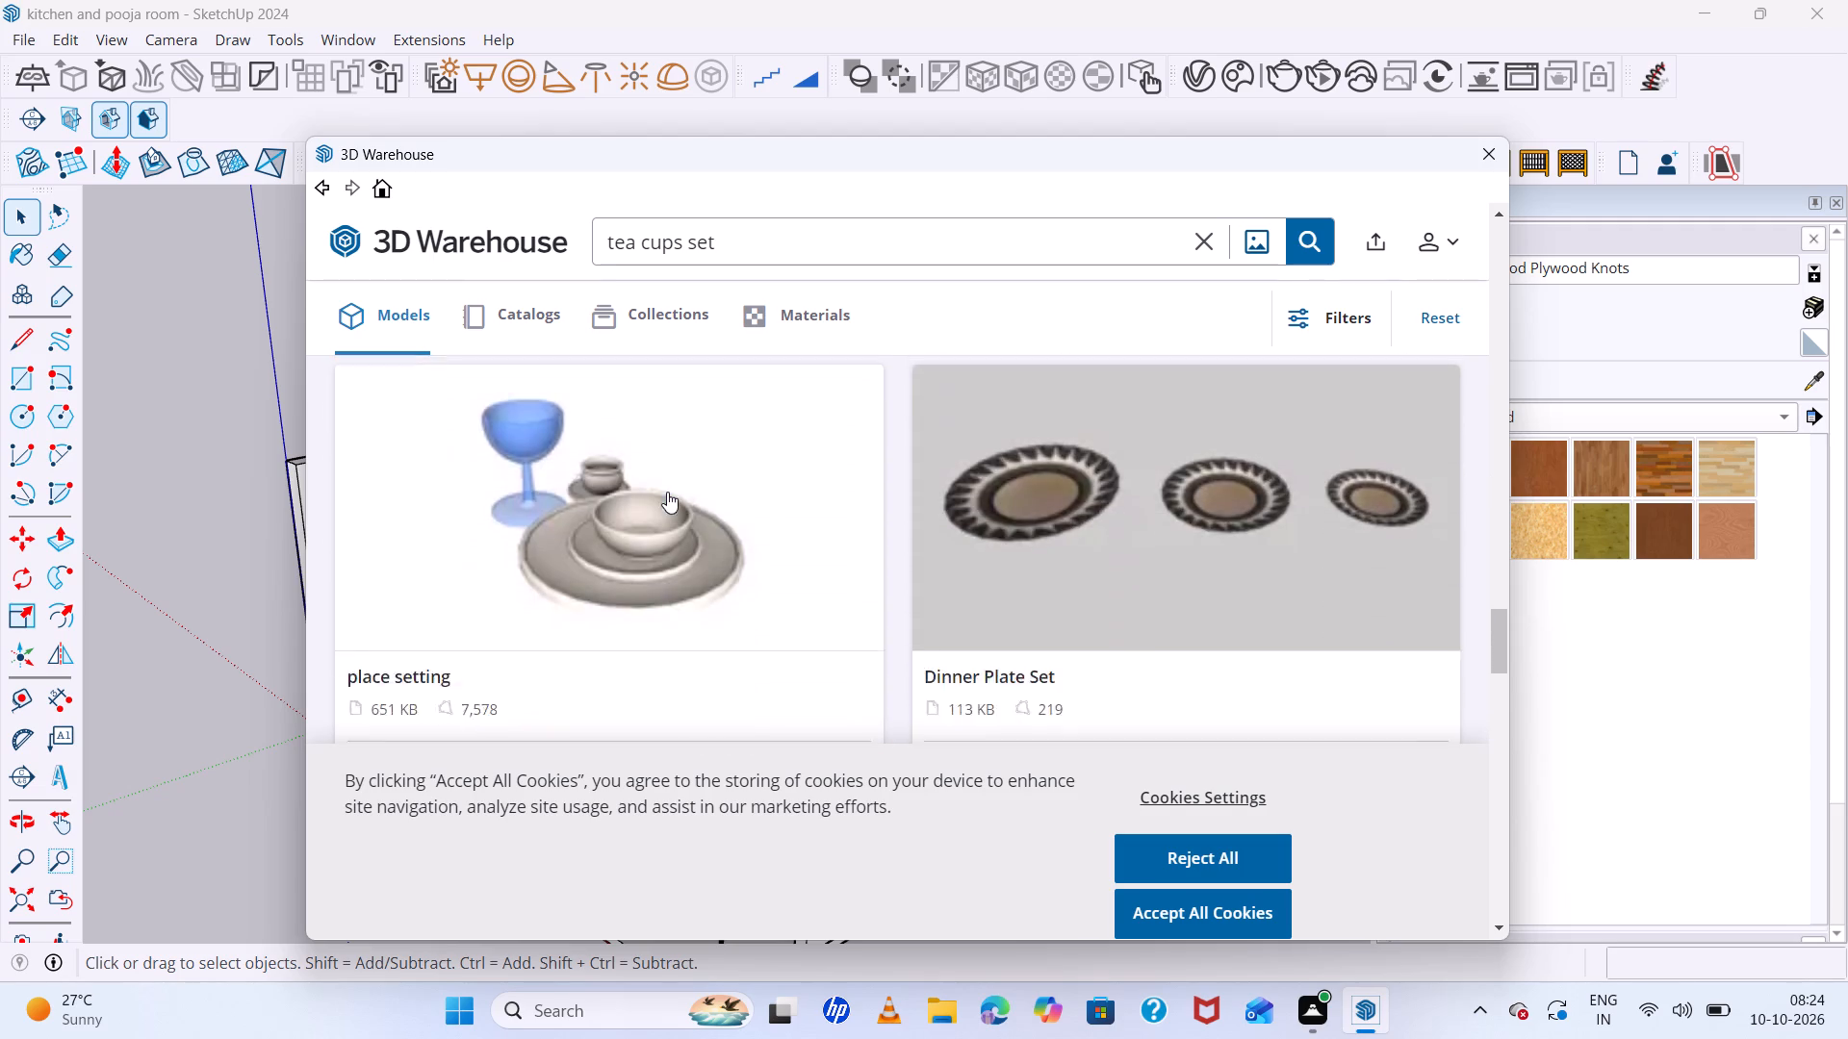
scroll(667, 492, down, 2)
scroll(667, 492, up, 6)
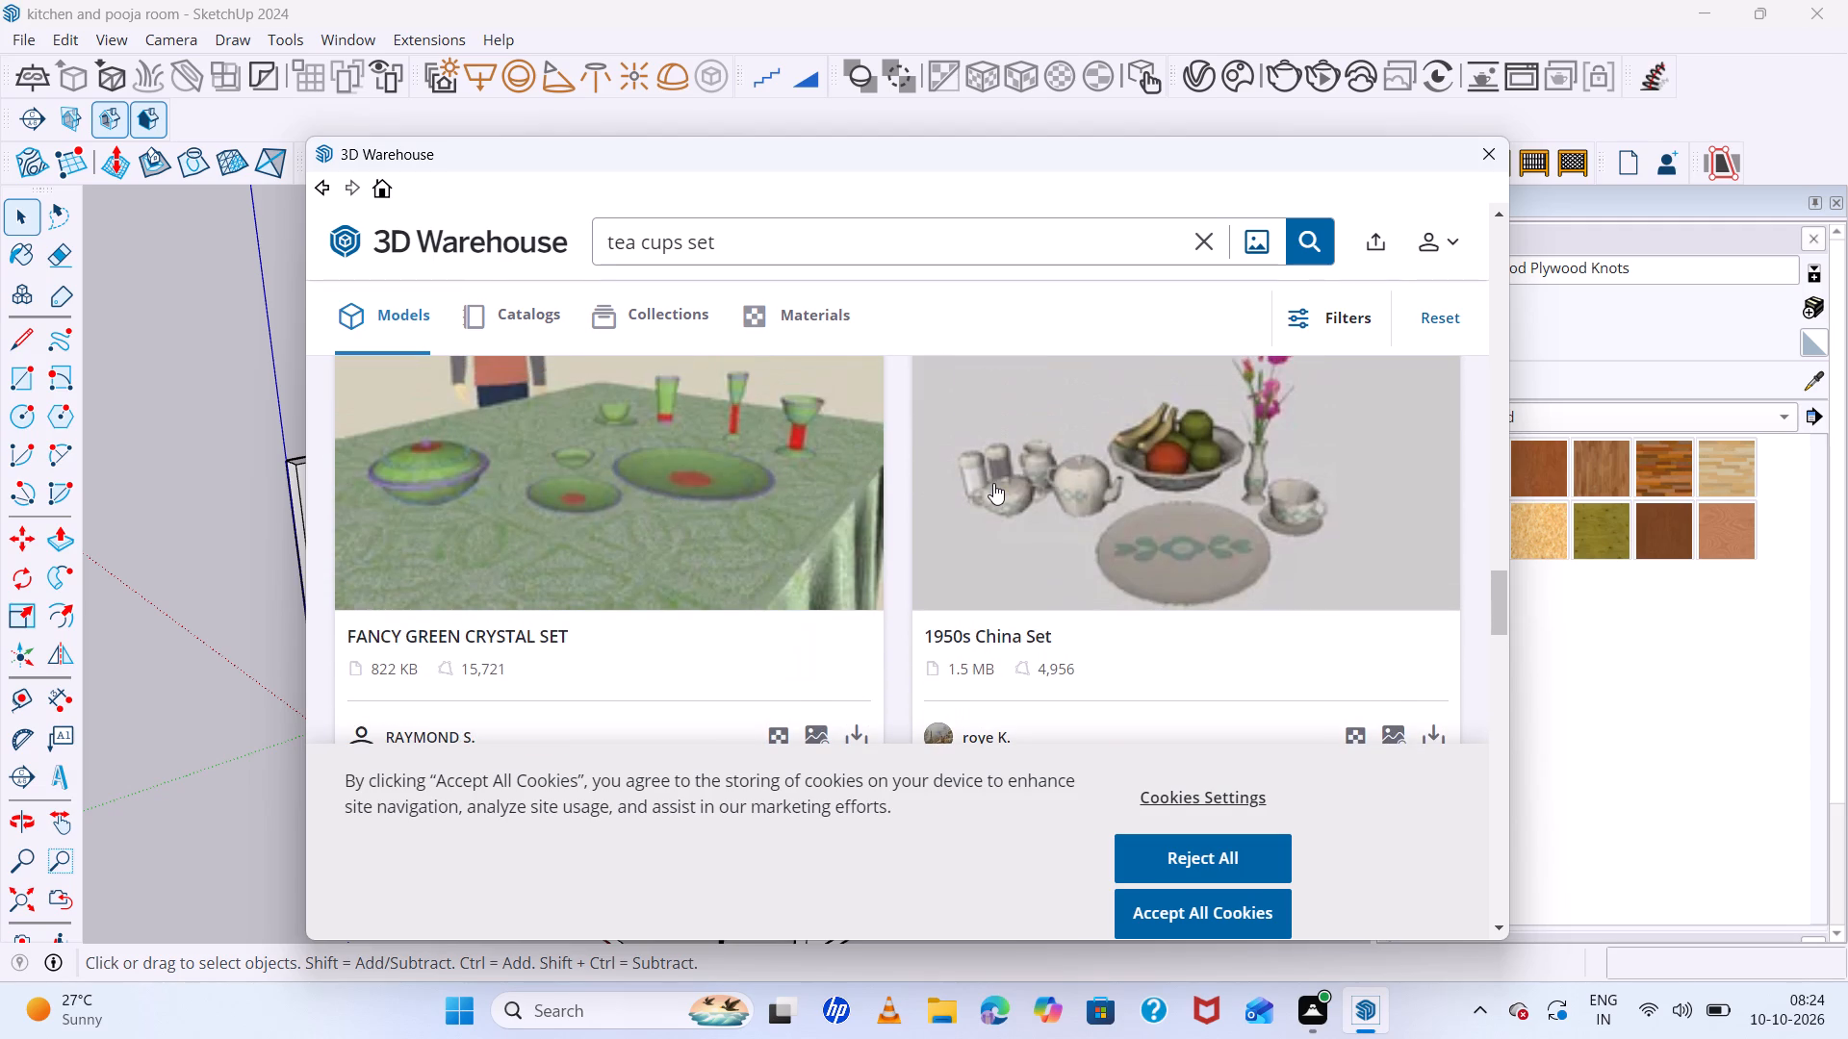
Open the 1950s China Set model and download it directly into the kitchen model.
click(993, 483)
scroll(916, 508, down, 4)
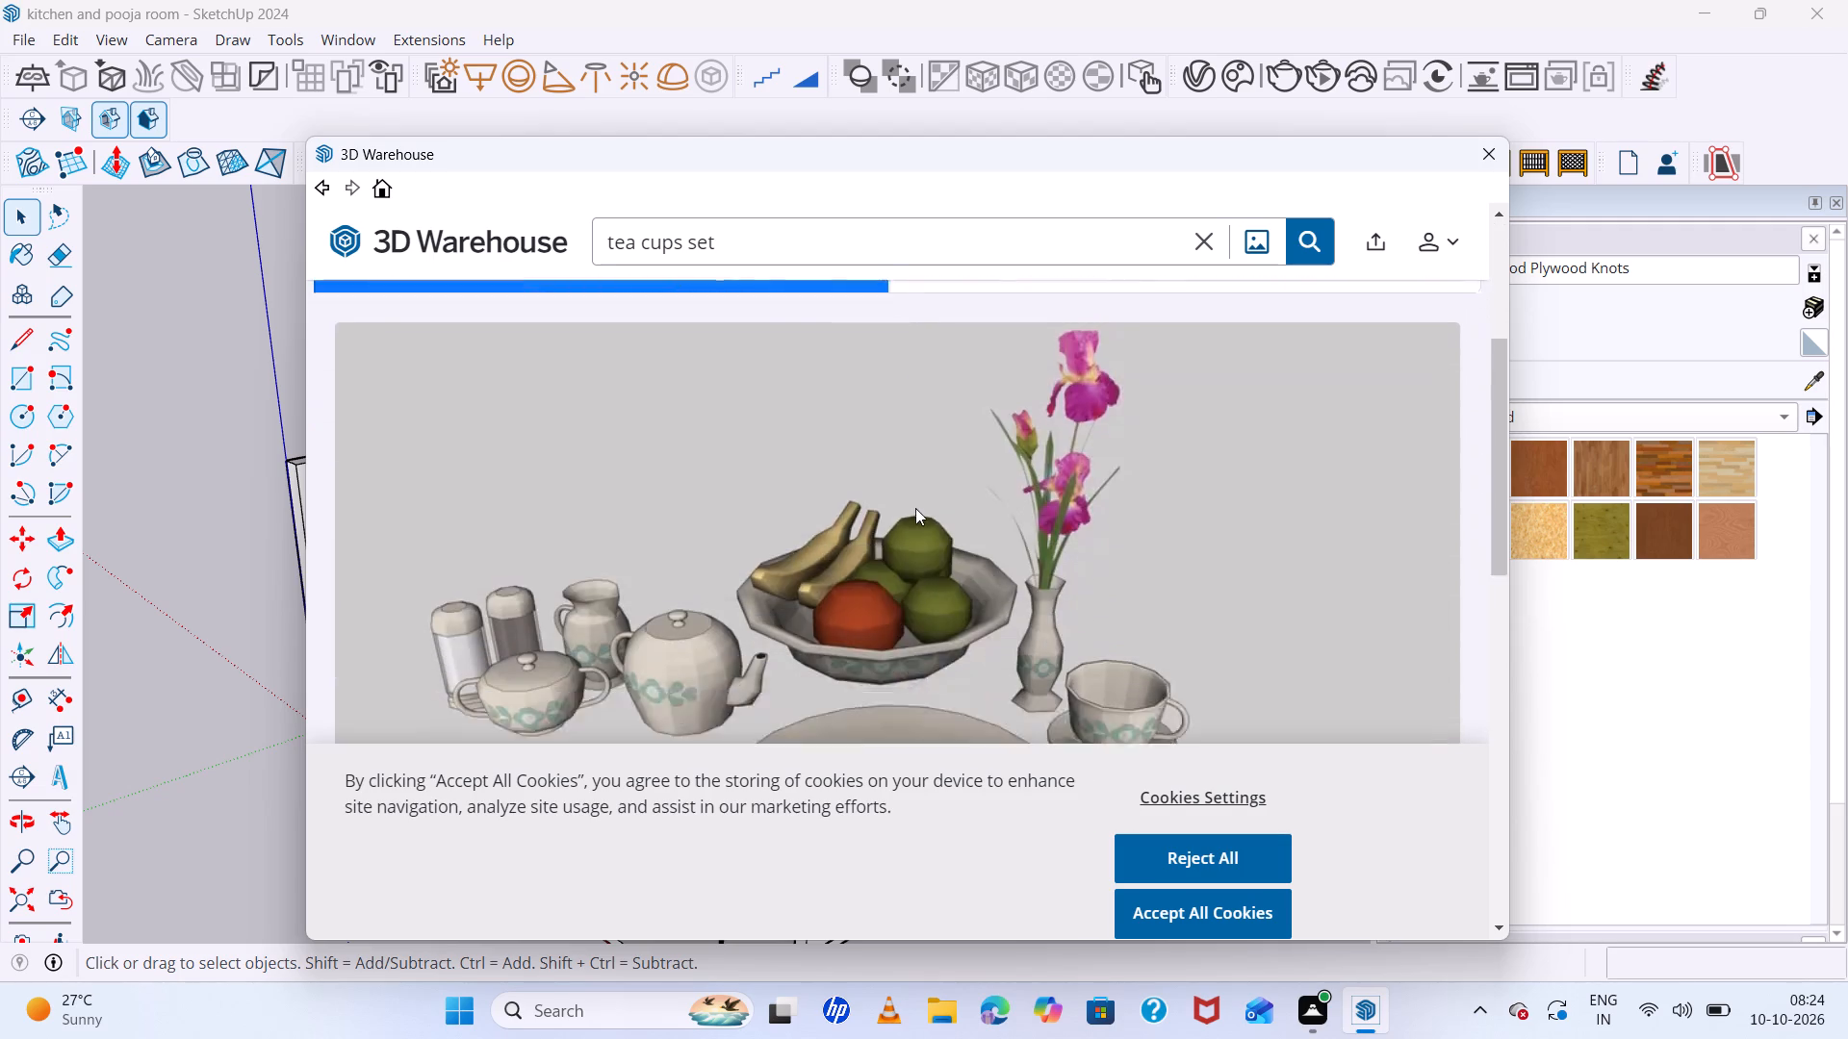
scroll(915, 508, down, 8)
scroll(1002, 477, up, 3)
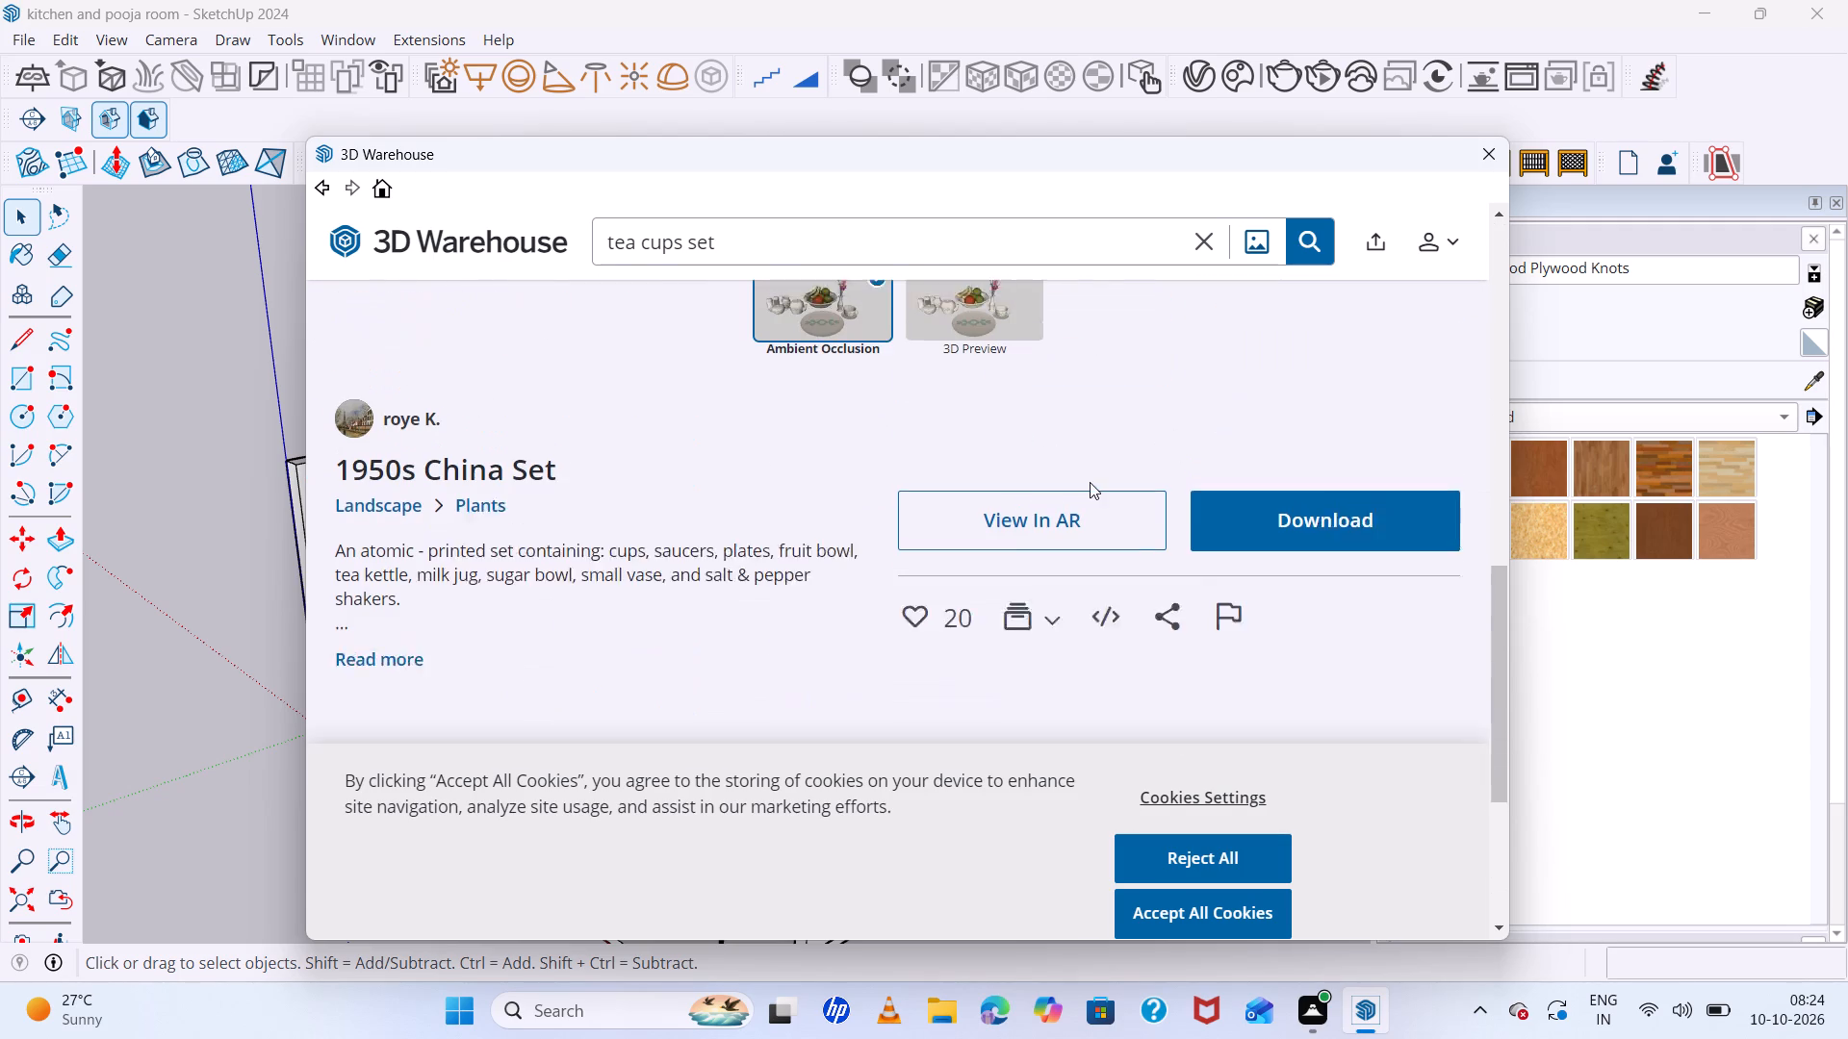
click(1228, 537)
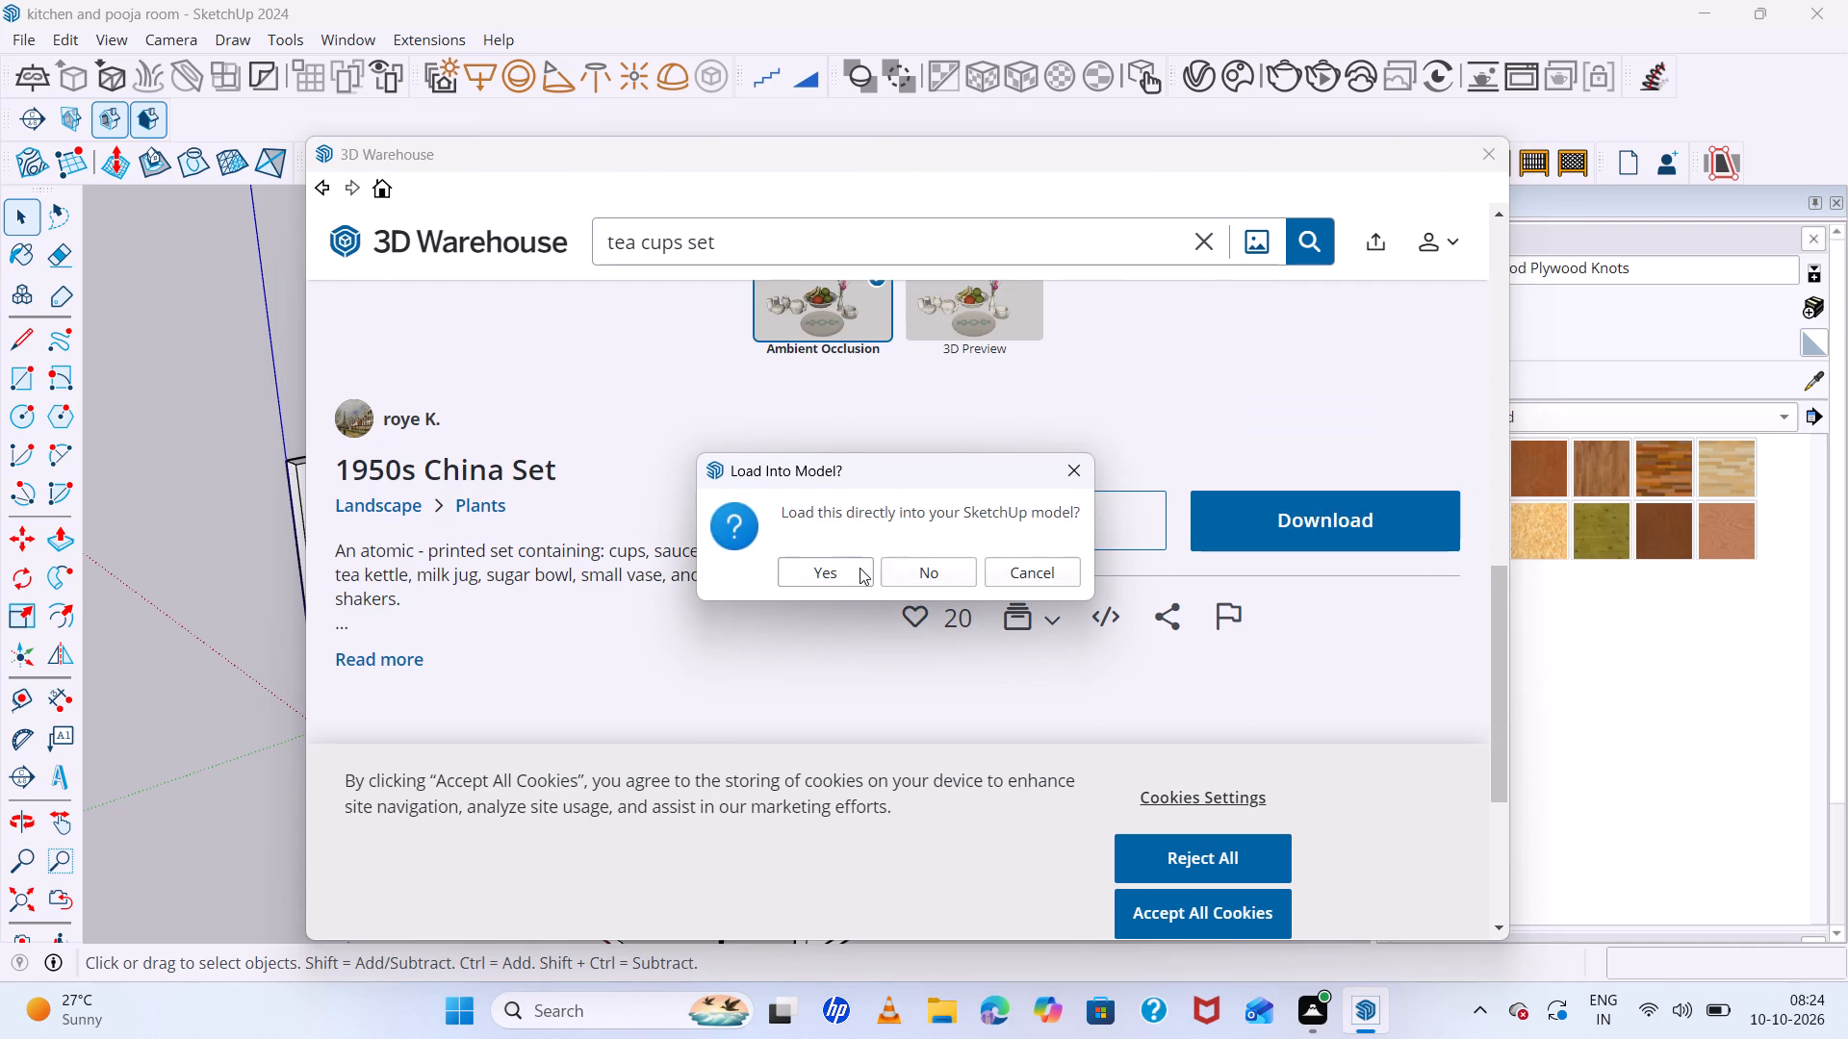
click(856, 570)
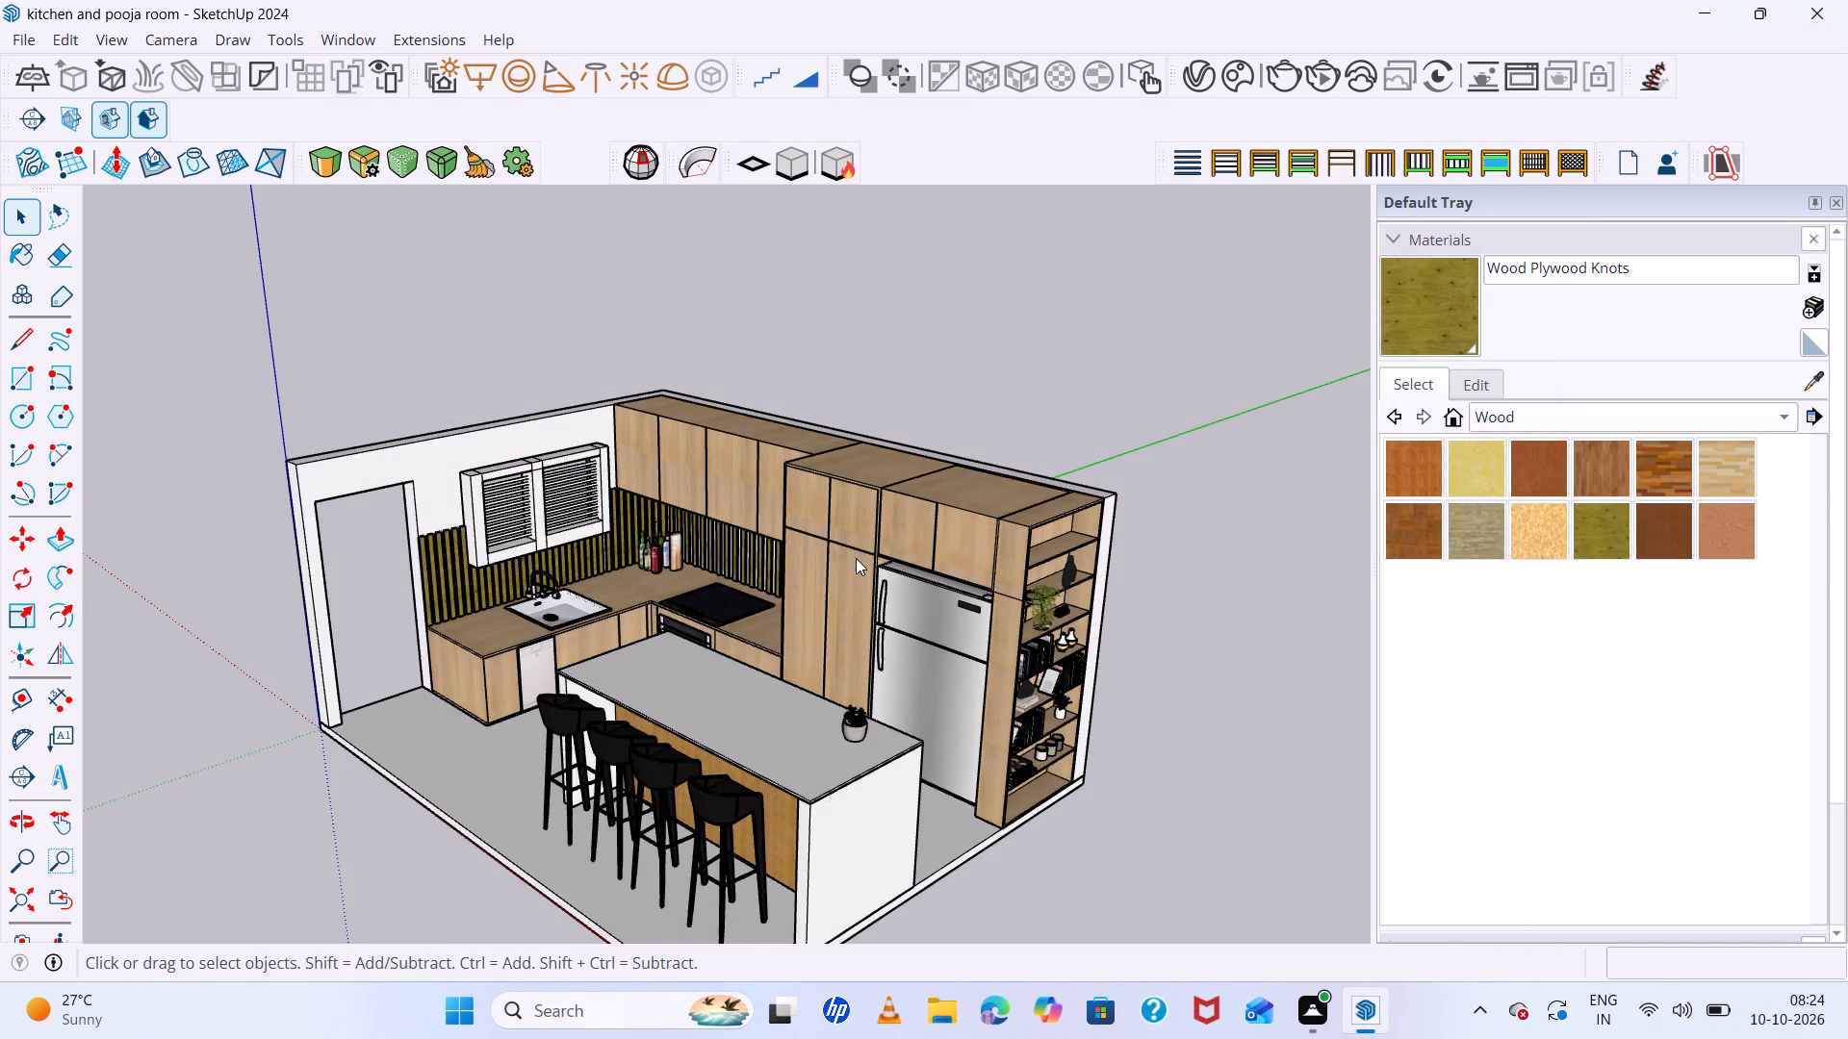
Place the downloaded 1950s China Set on the kitchen island countertop.
click(1134, 560)
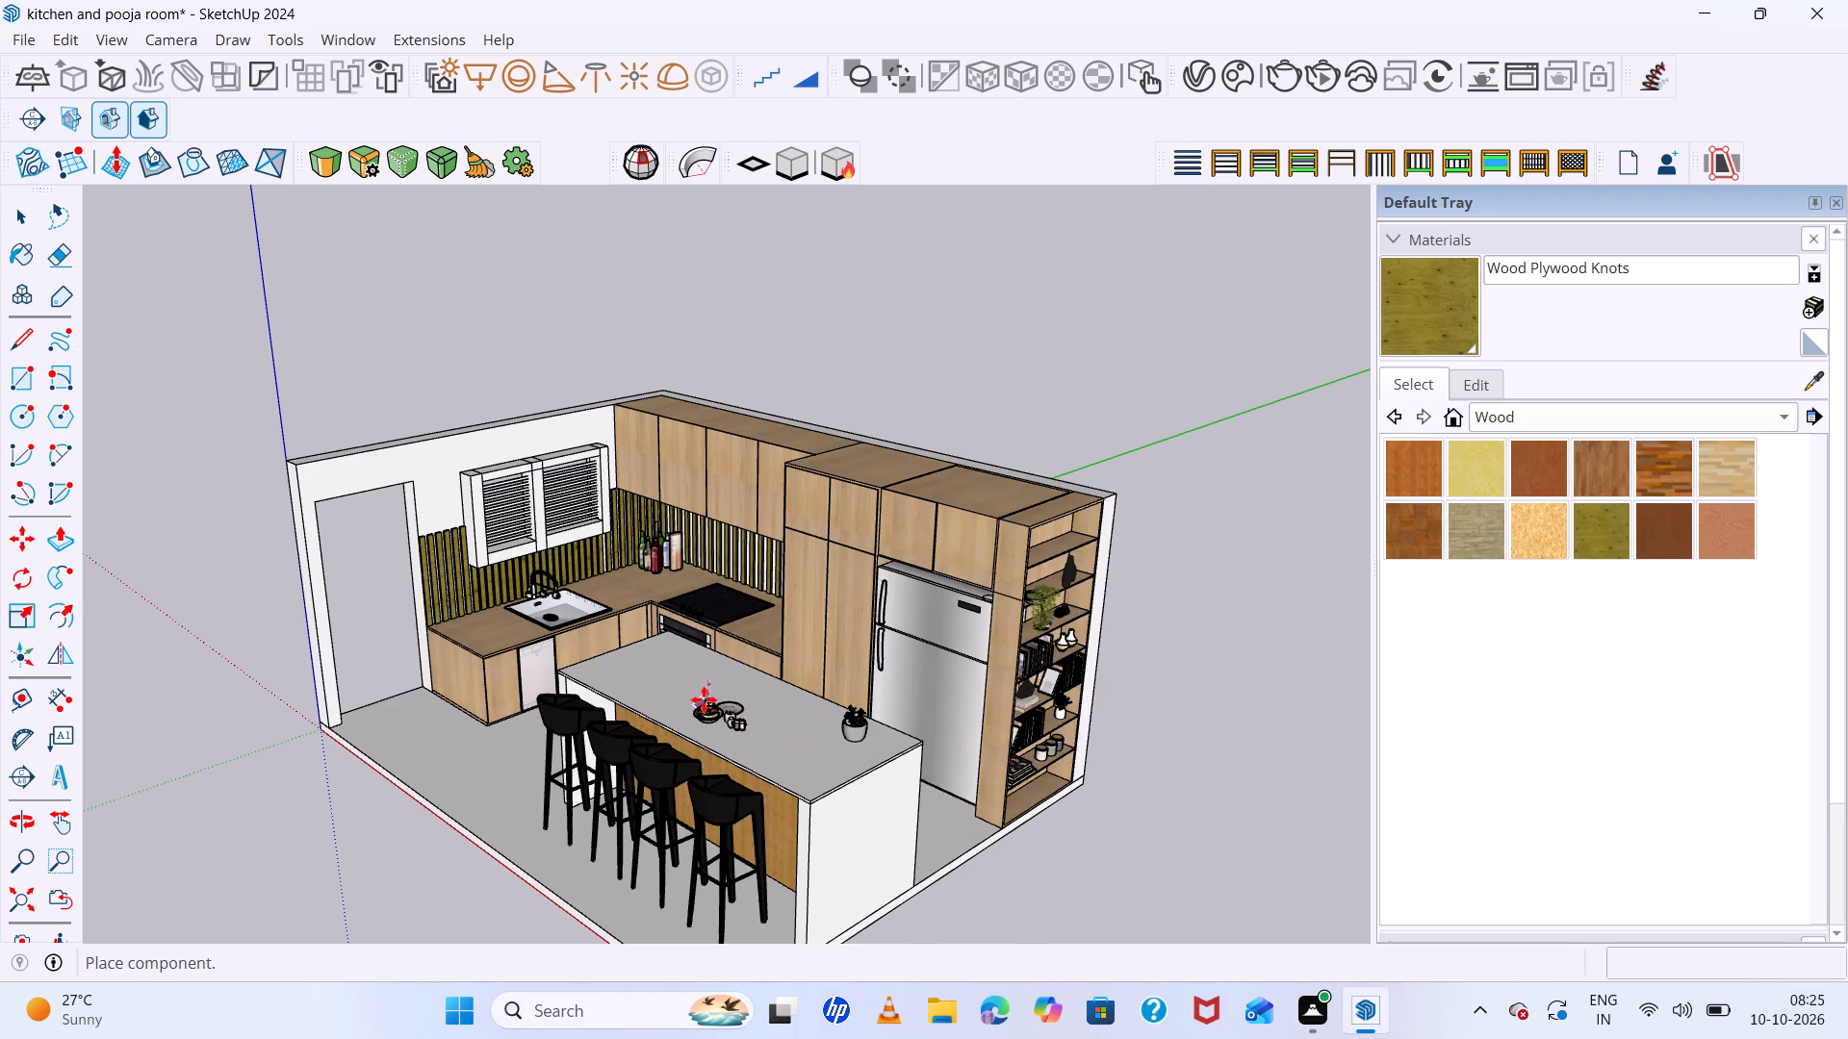
click(704, 696)
Enlarge the china set on the island, scaling it about 1.64 along the red axis and 1.38 along the green axis.
scroll(744, 725, up, 12)
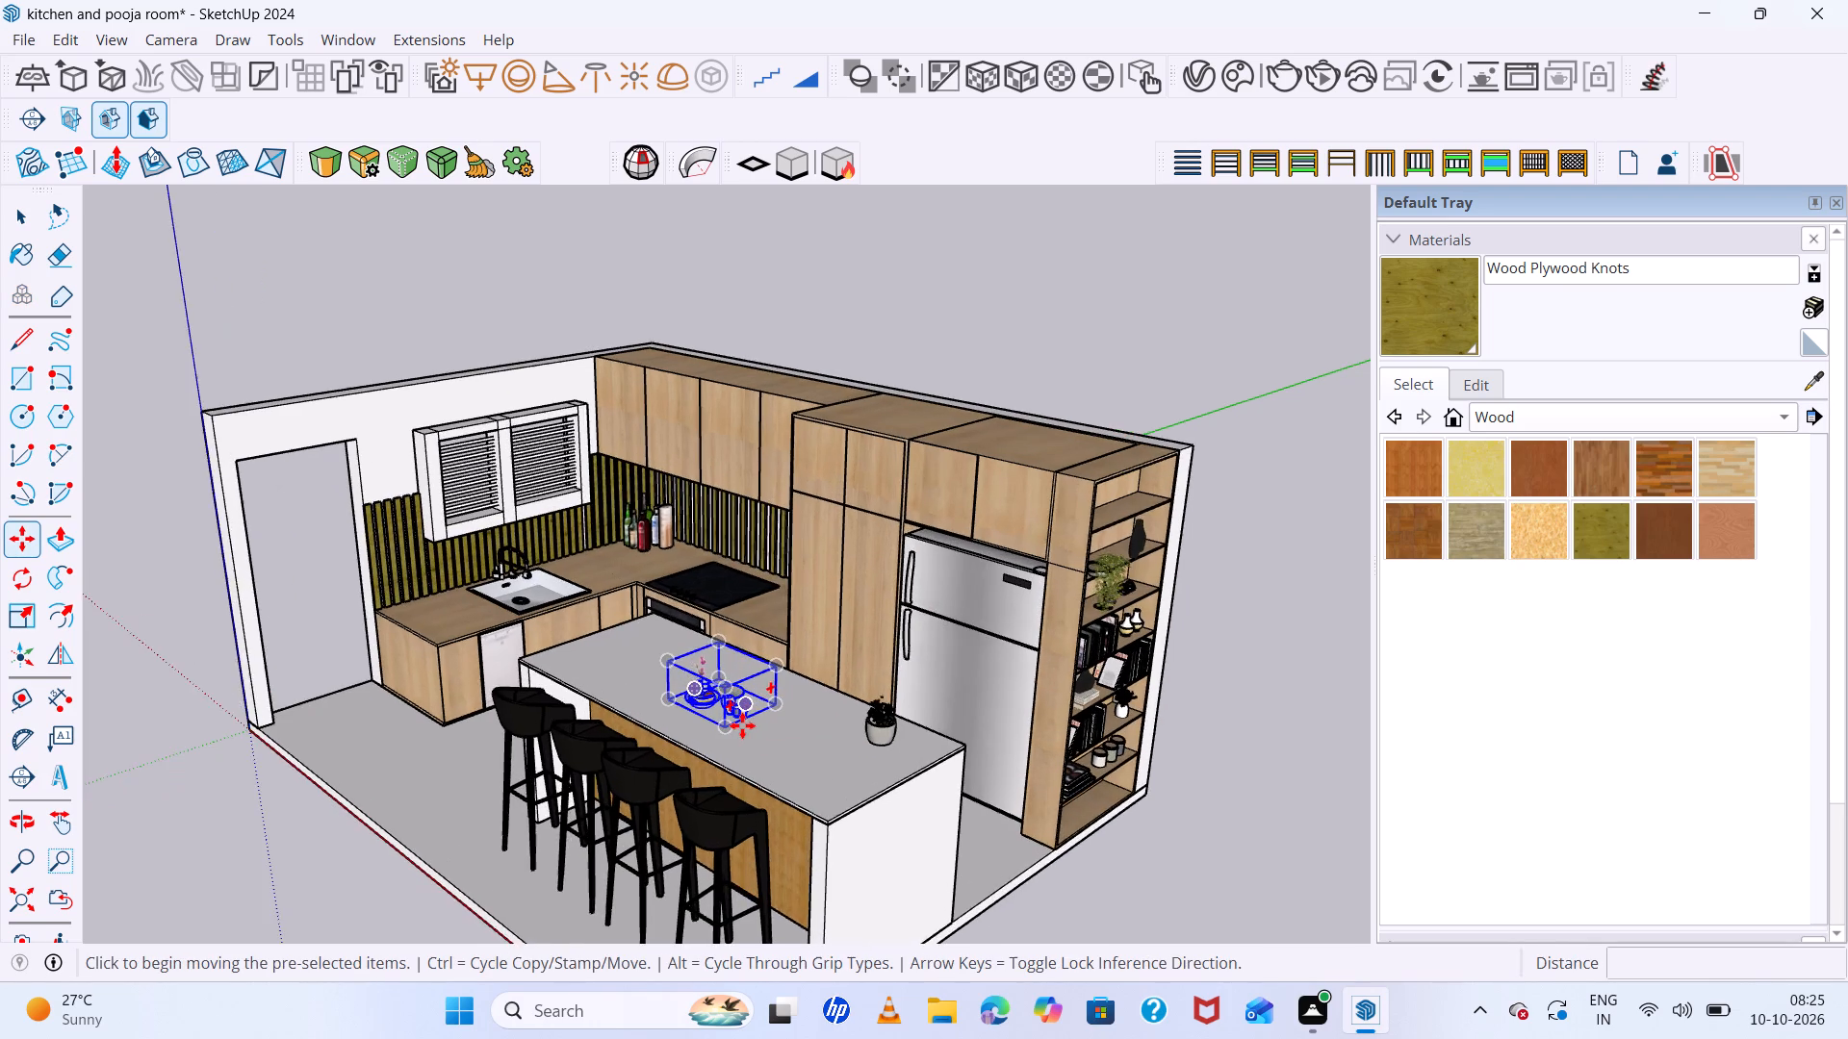
scroll(742, 725, up, 20)
scroll(742, 725, up, 15)
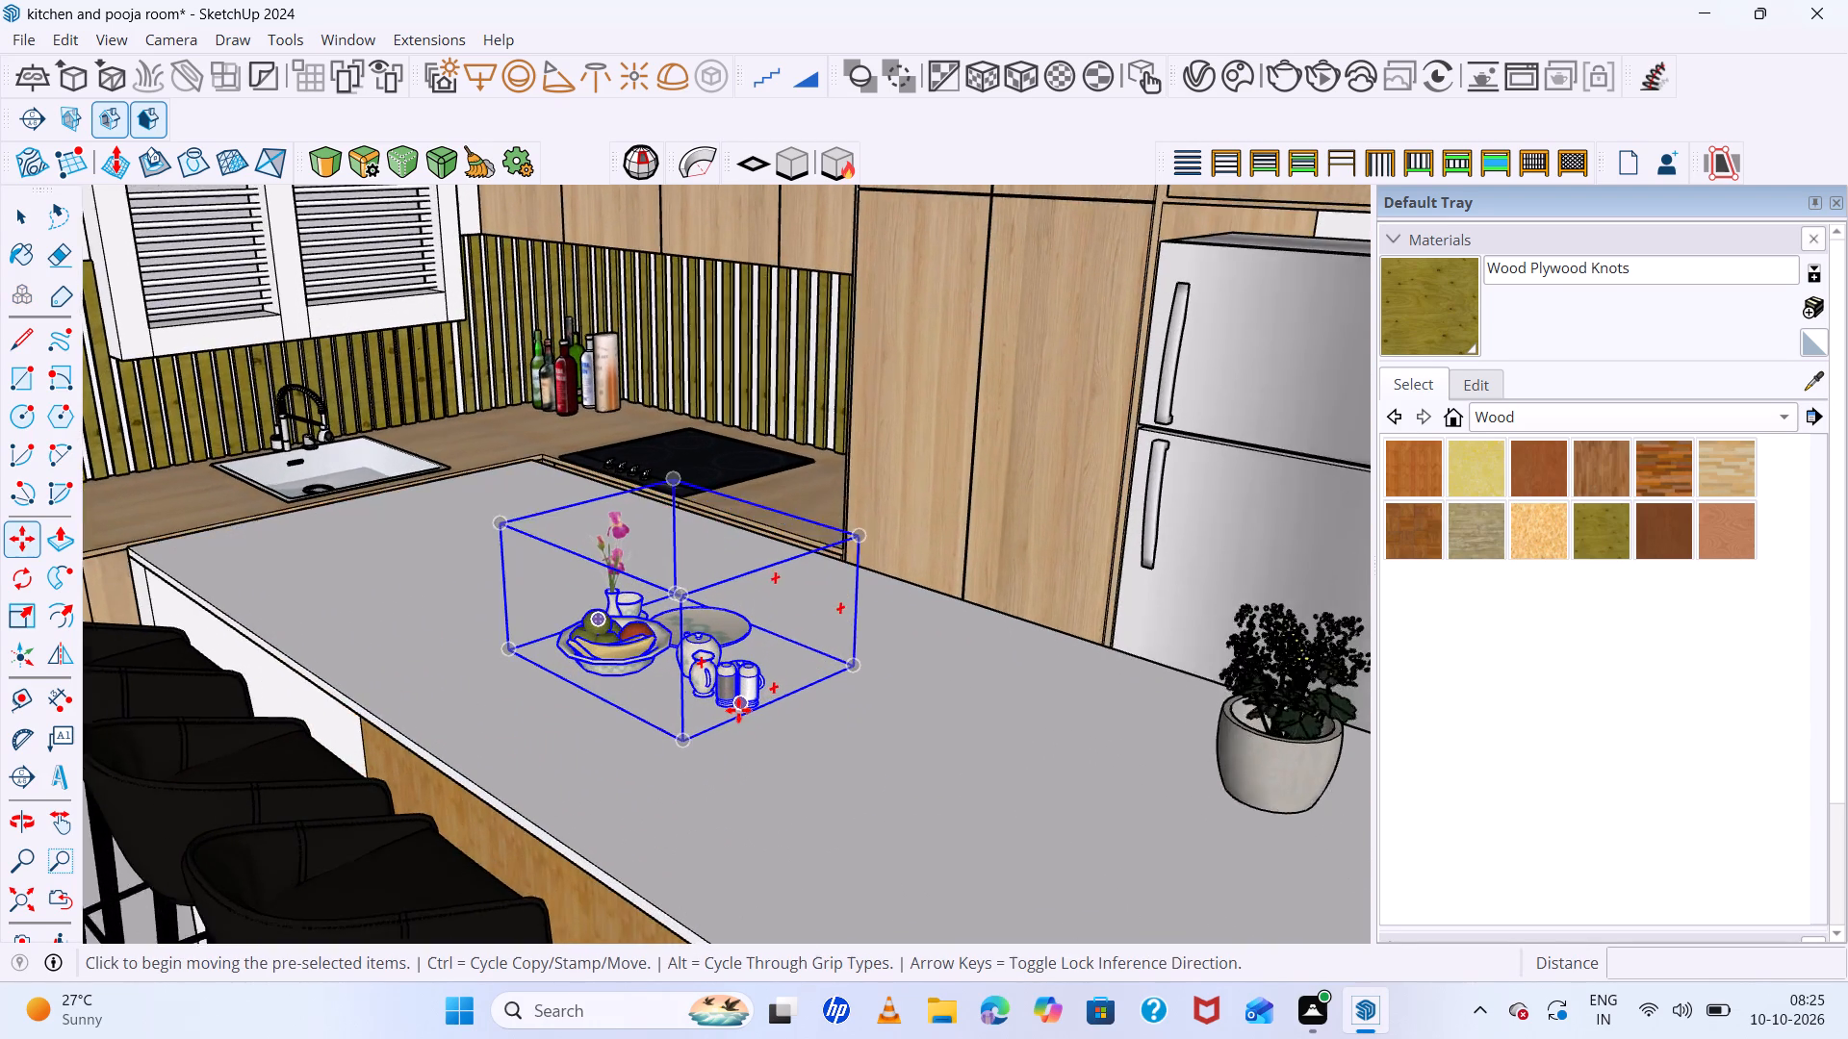
scroll(738, 708, up, 6)
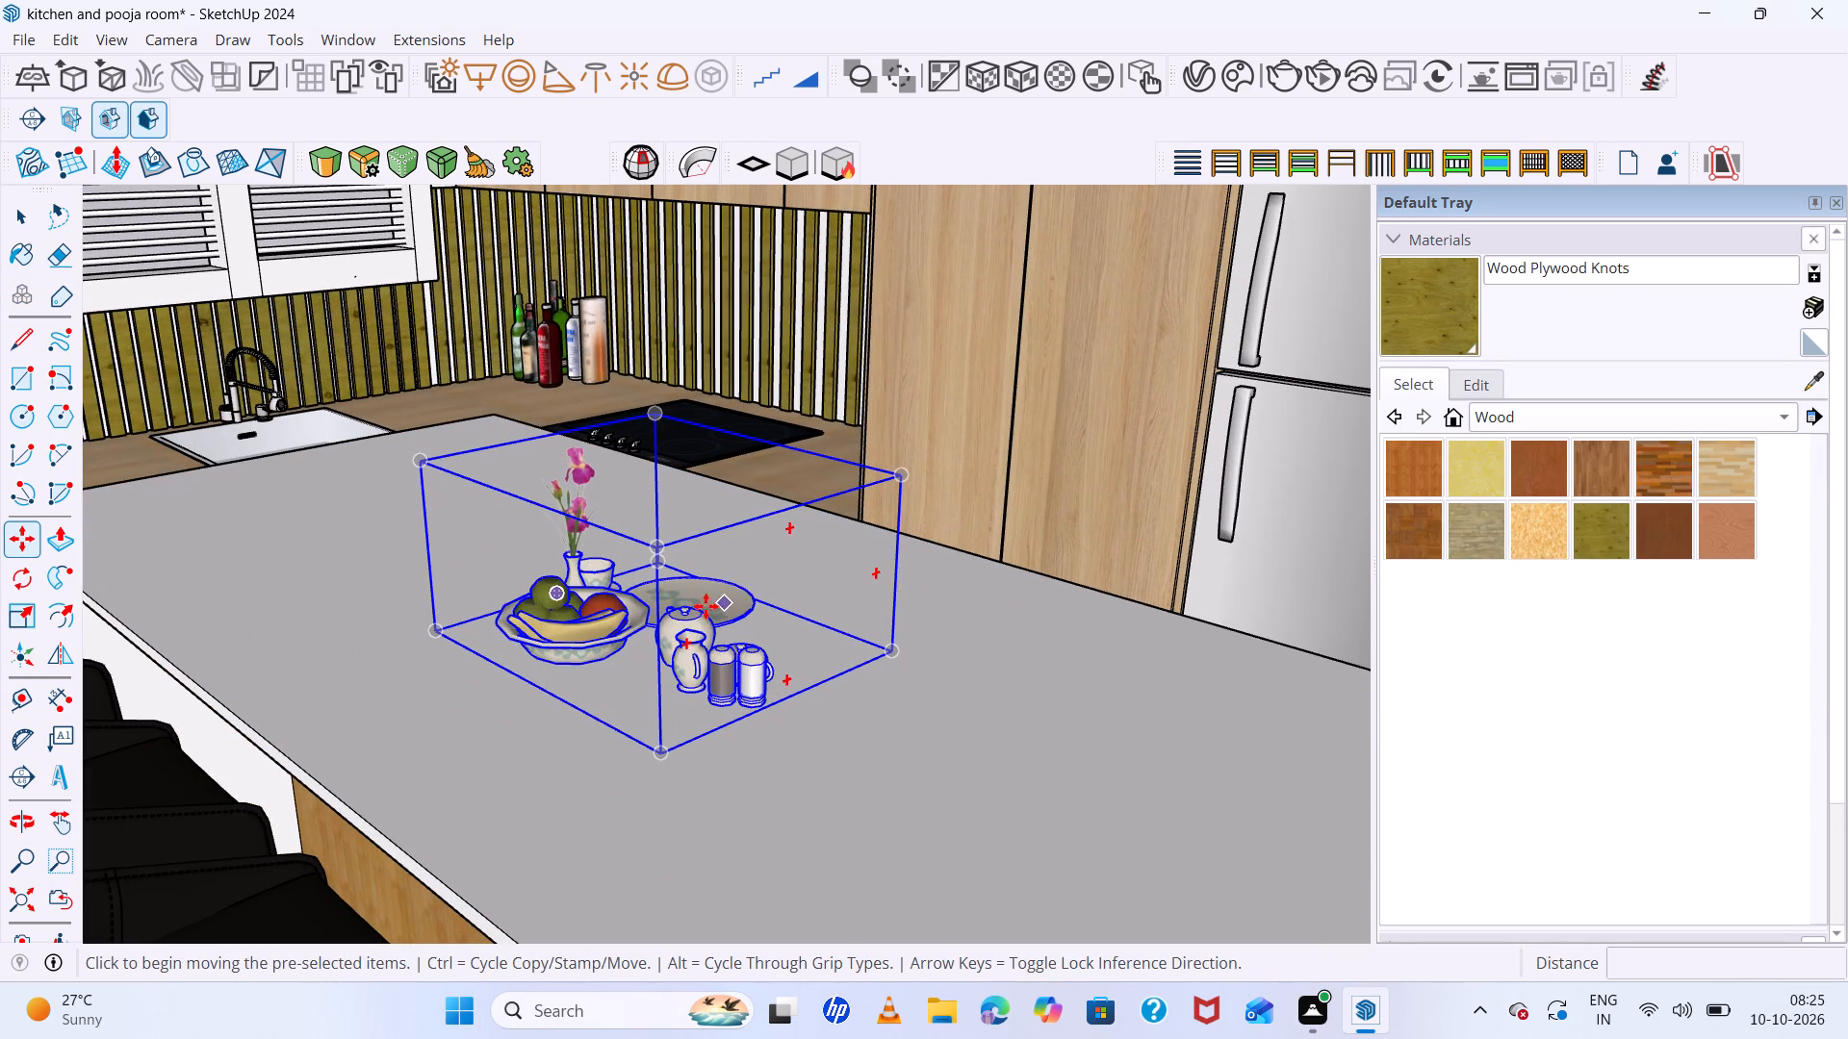
key(s)
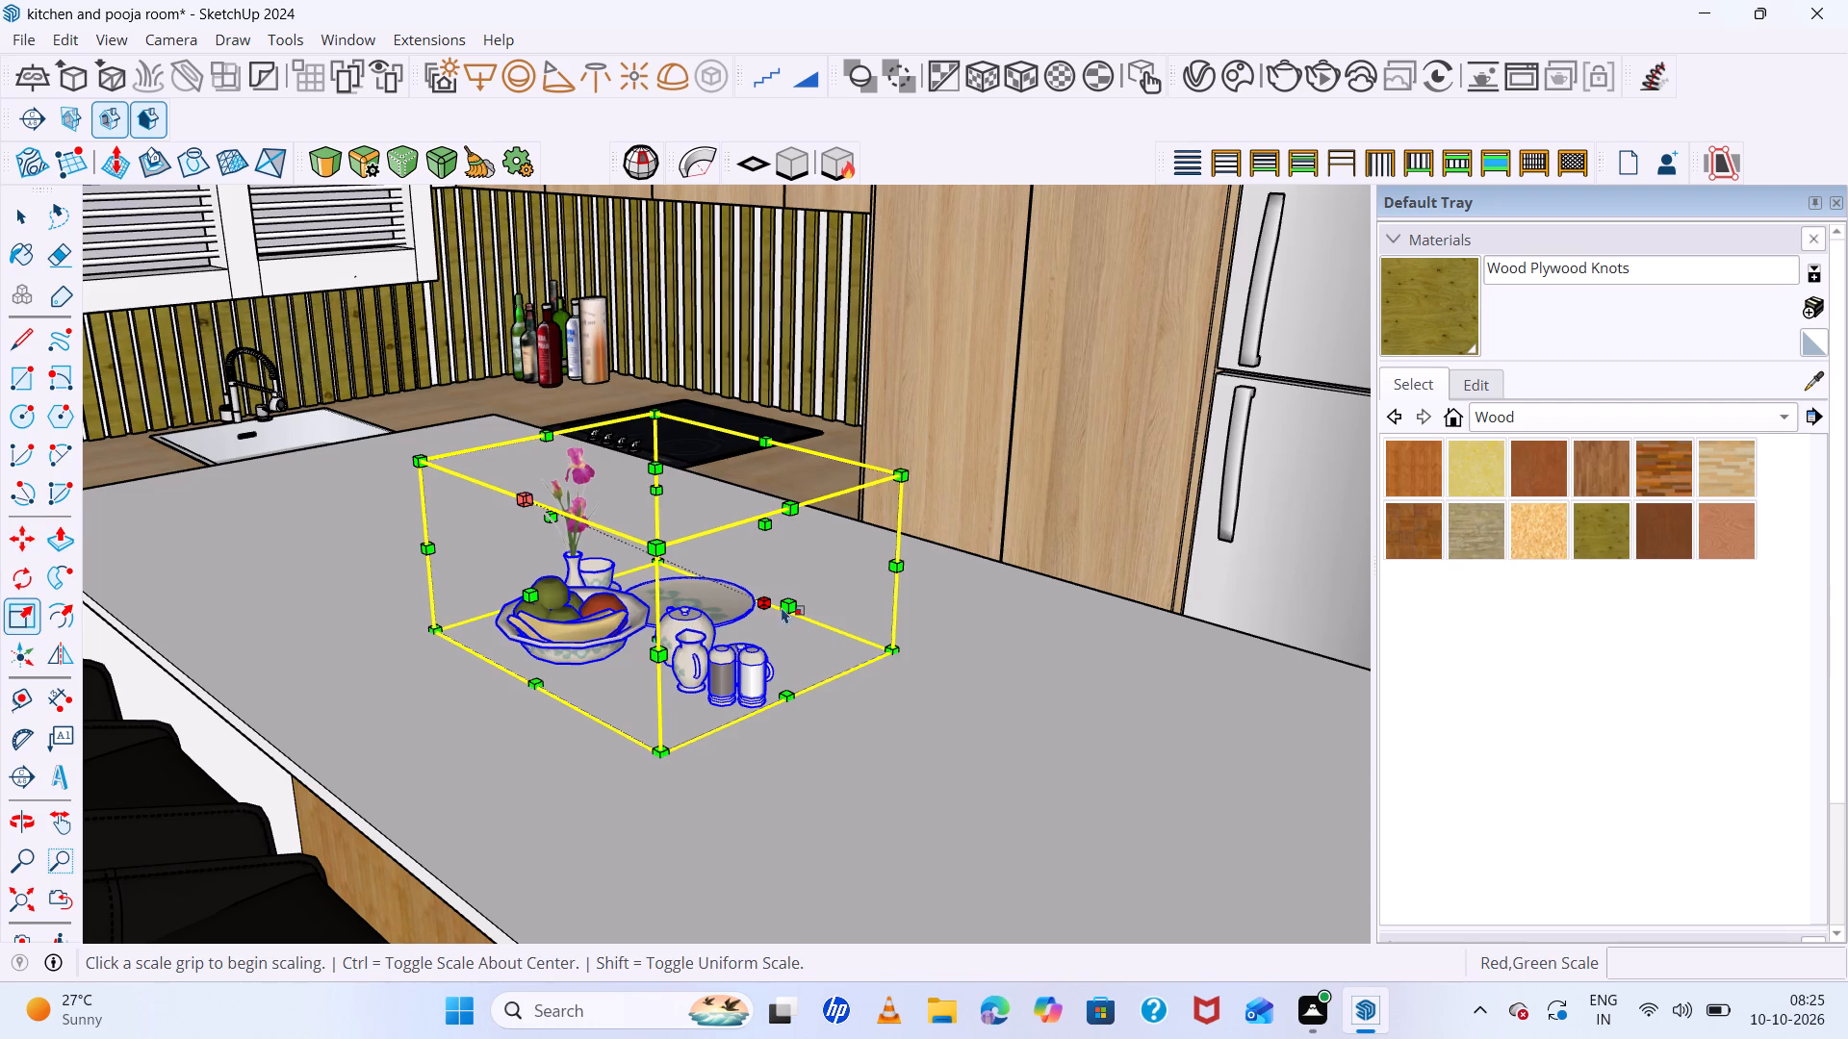
click(785, 600)
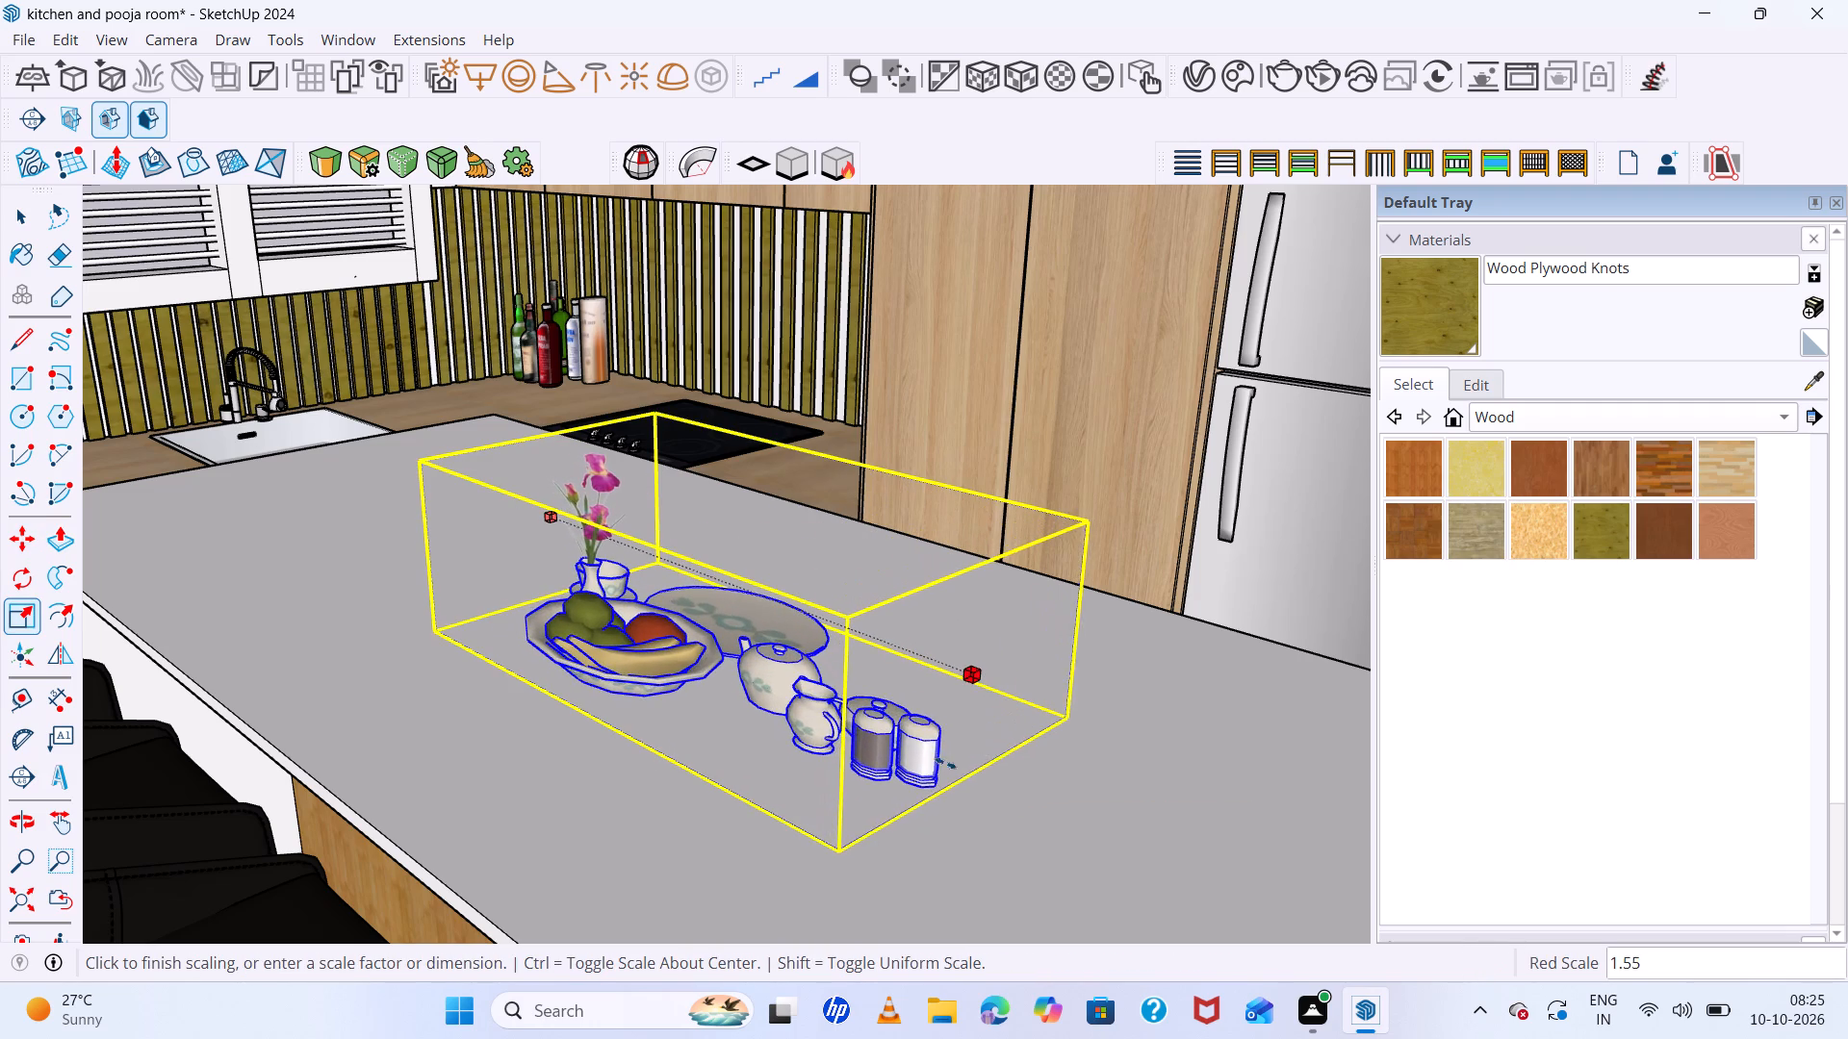
click(964, 785)
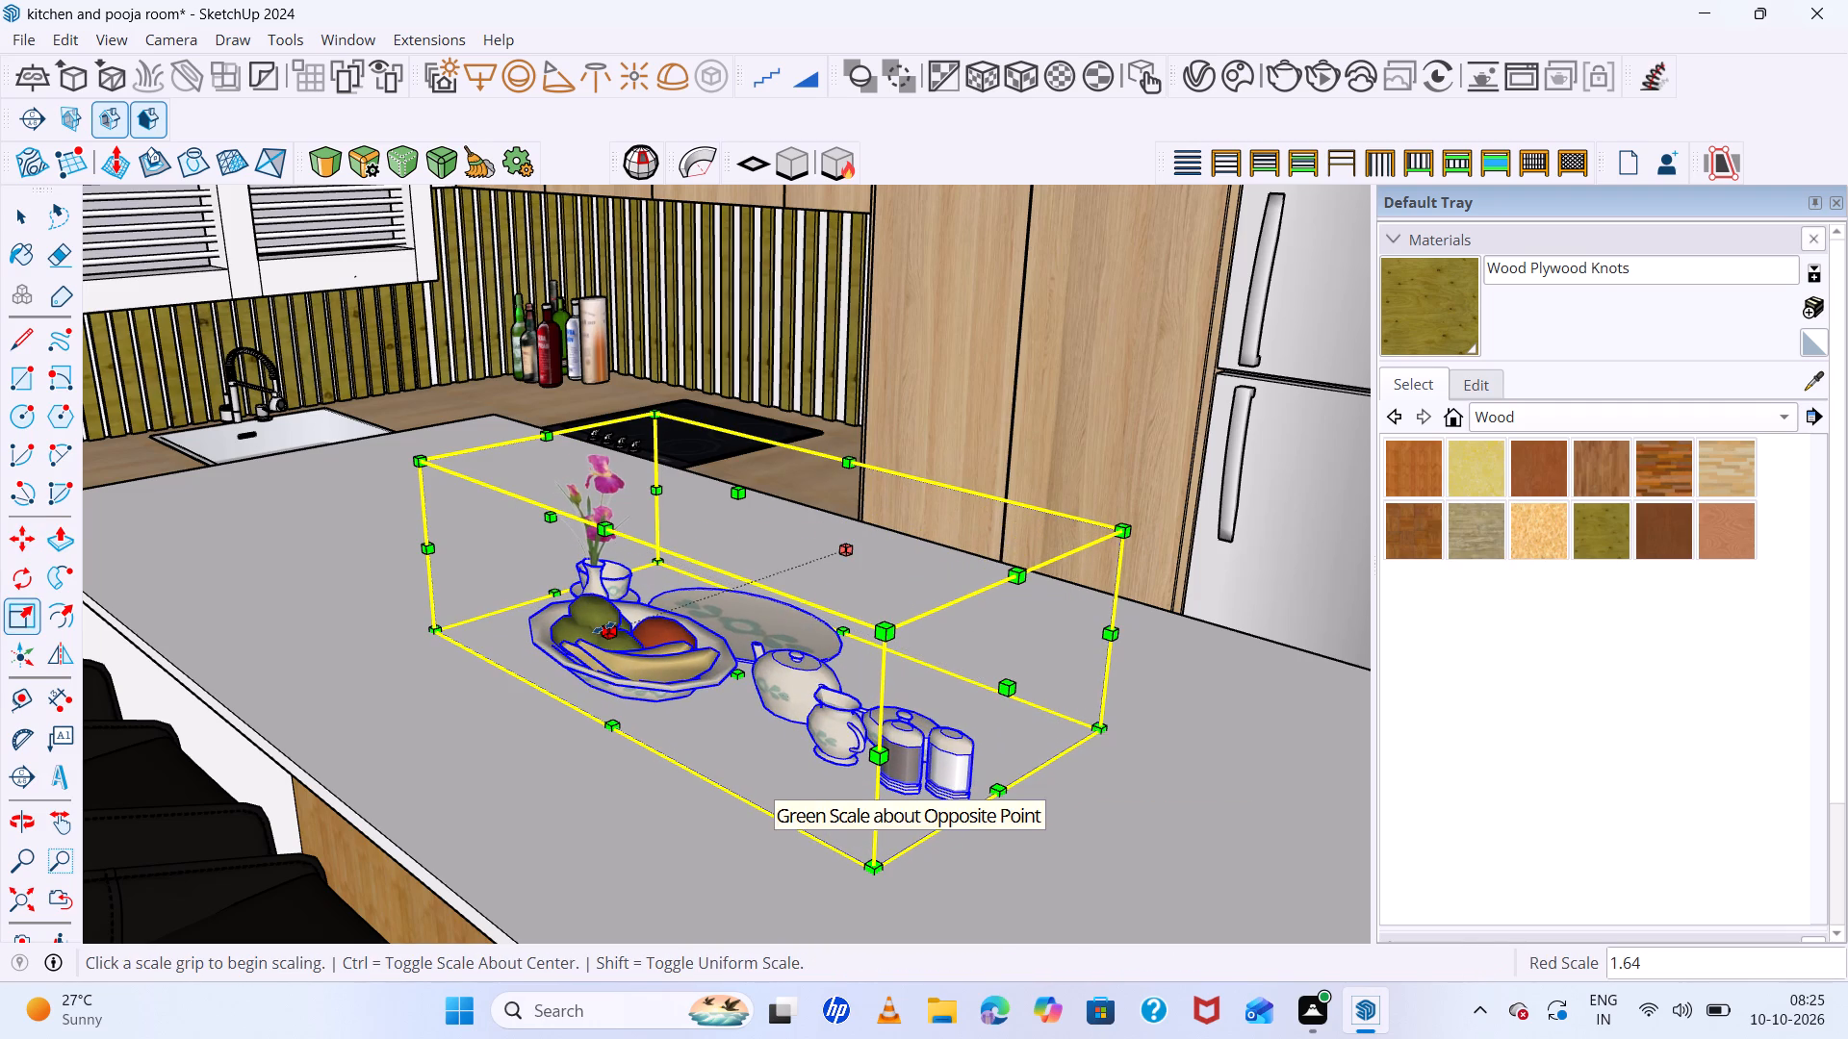
click(605, 630)
click(500, 683)
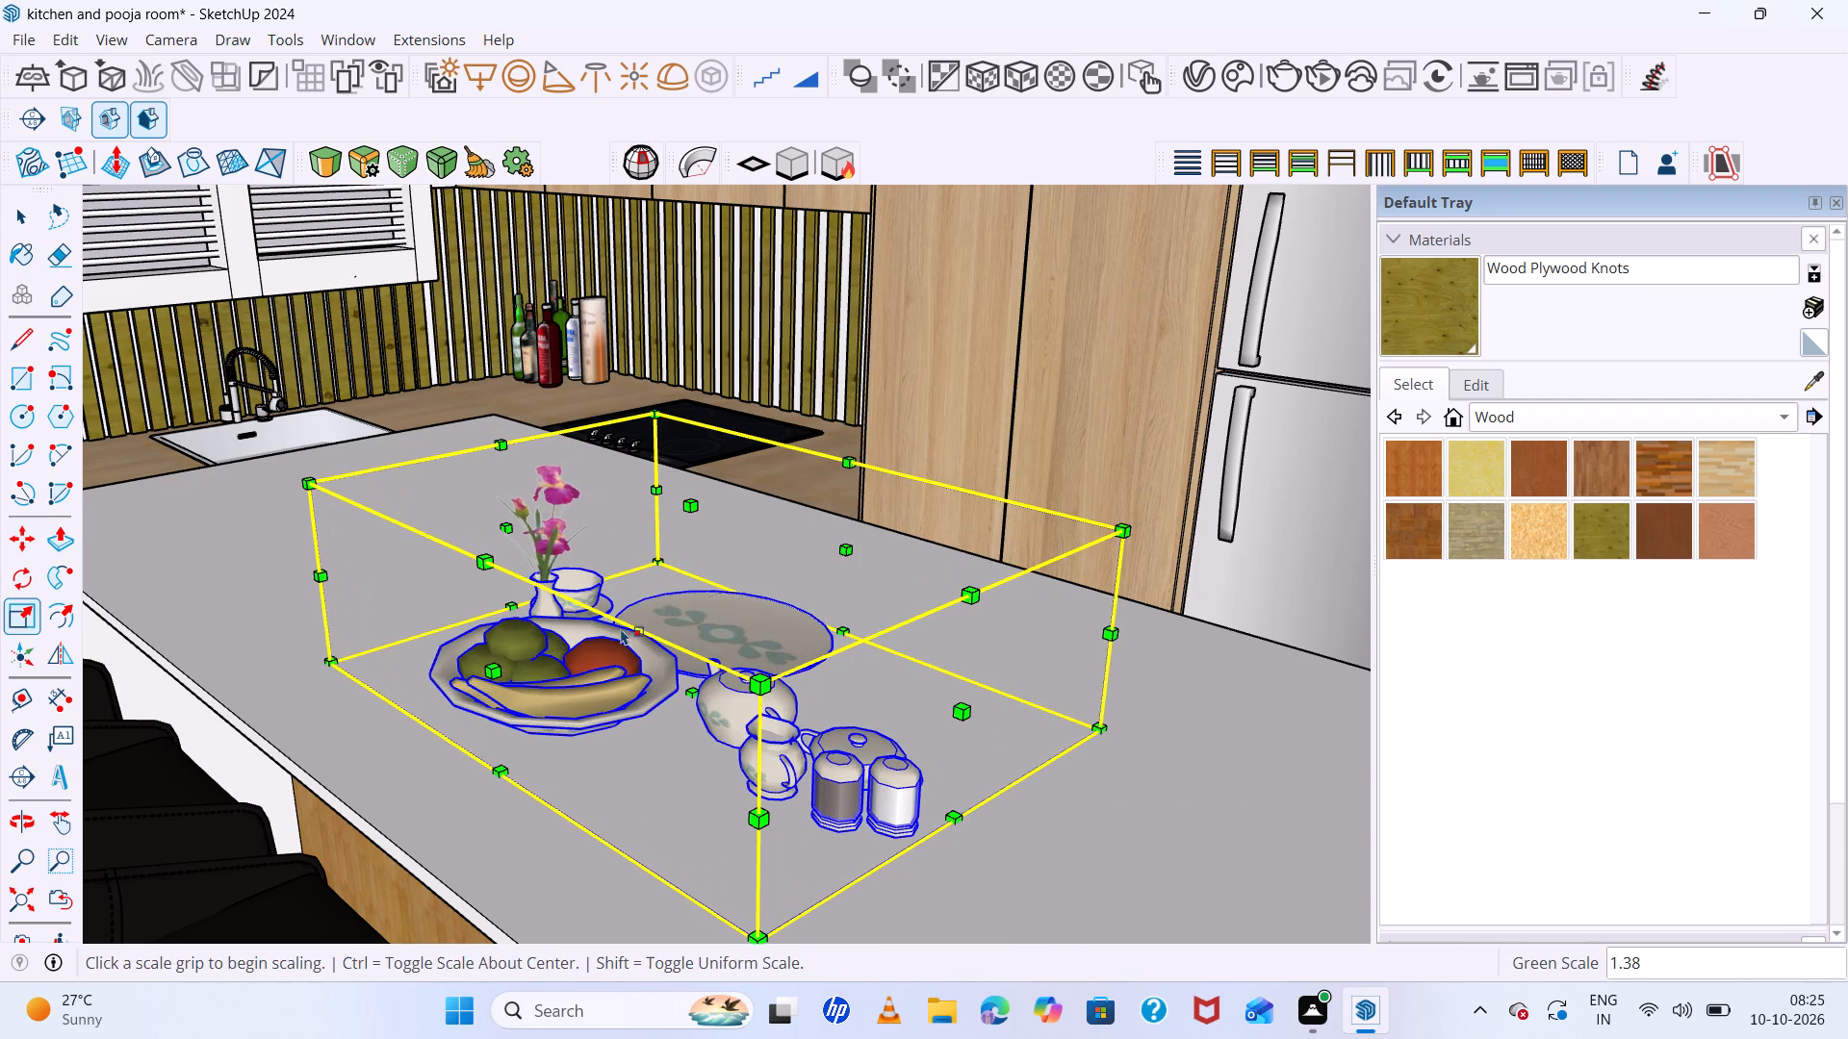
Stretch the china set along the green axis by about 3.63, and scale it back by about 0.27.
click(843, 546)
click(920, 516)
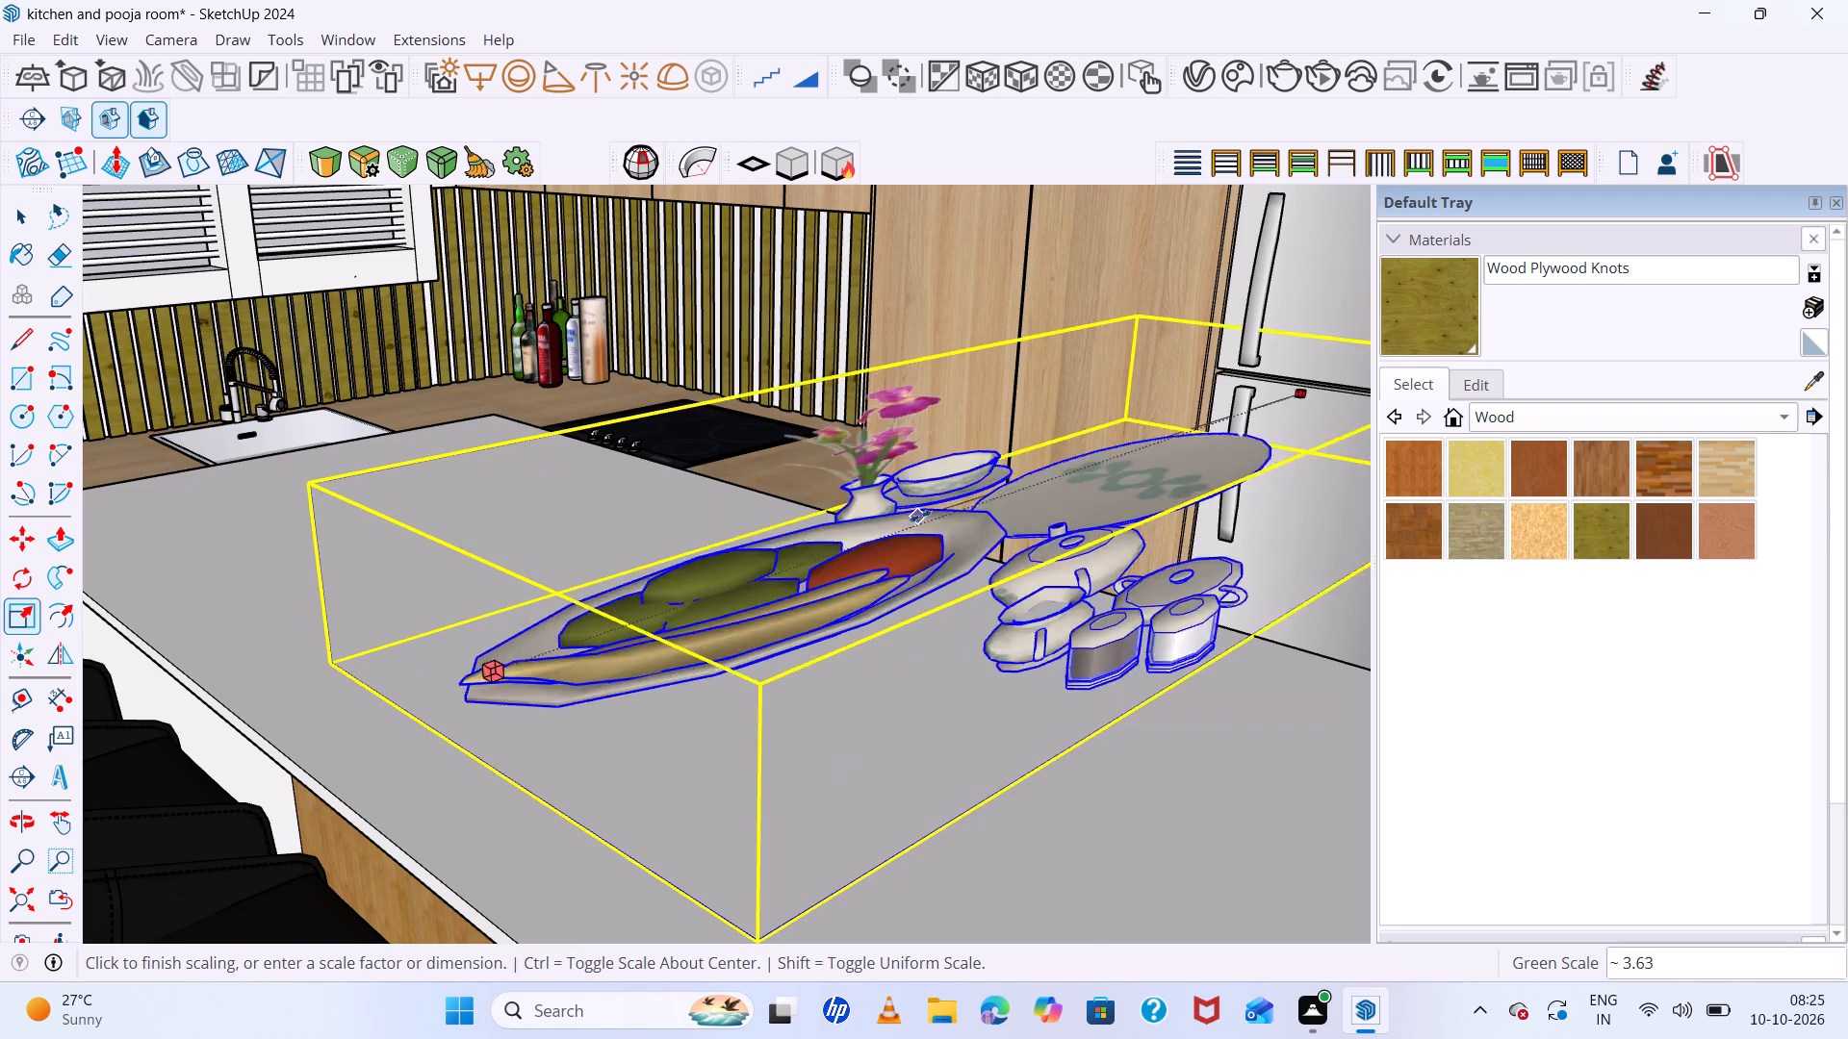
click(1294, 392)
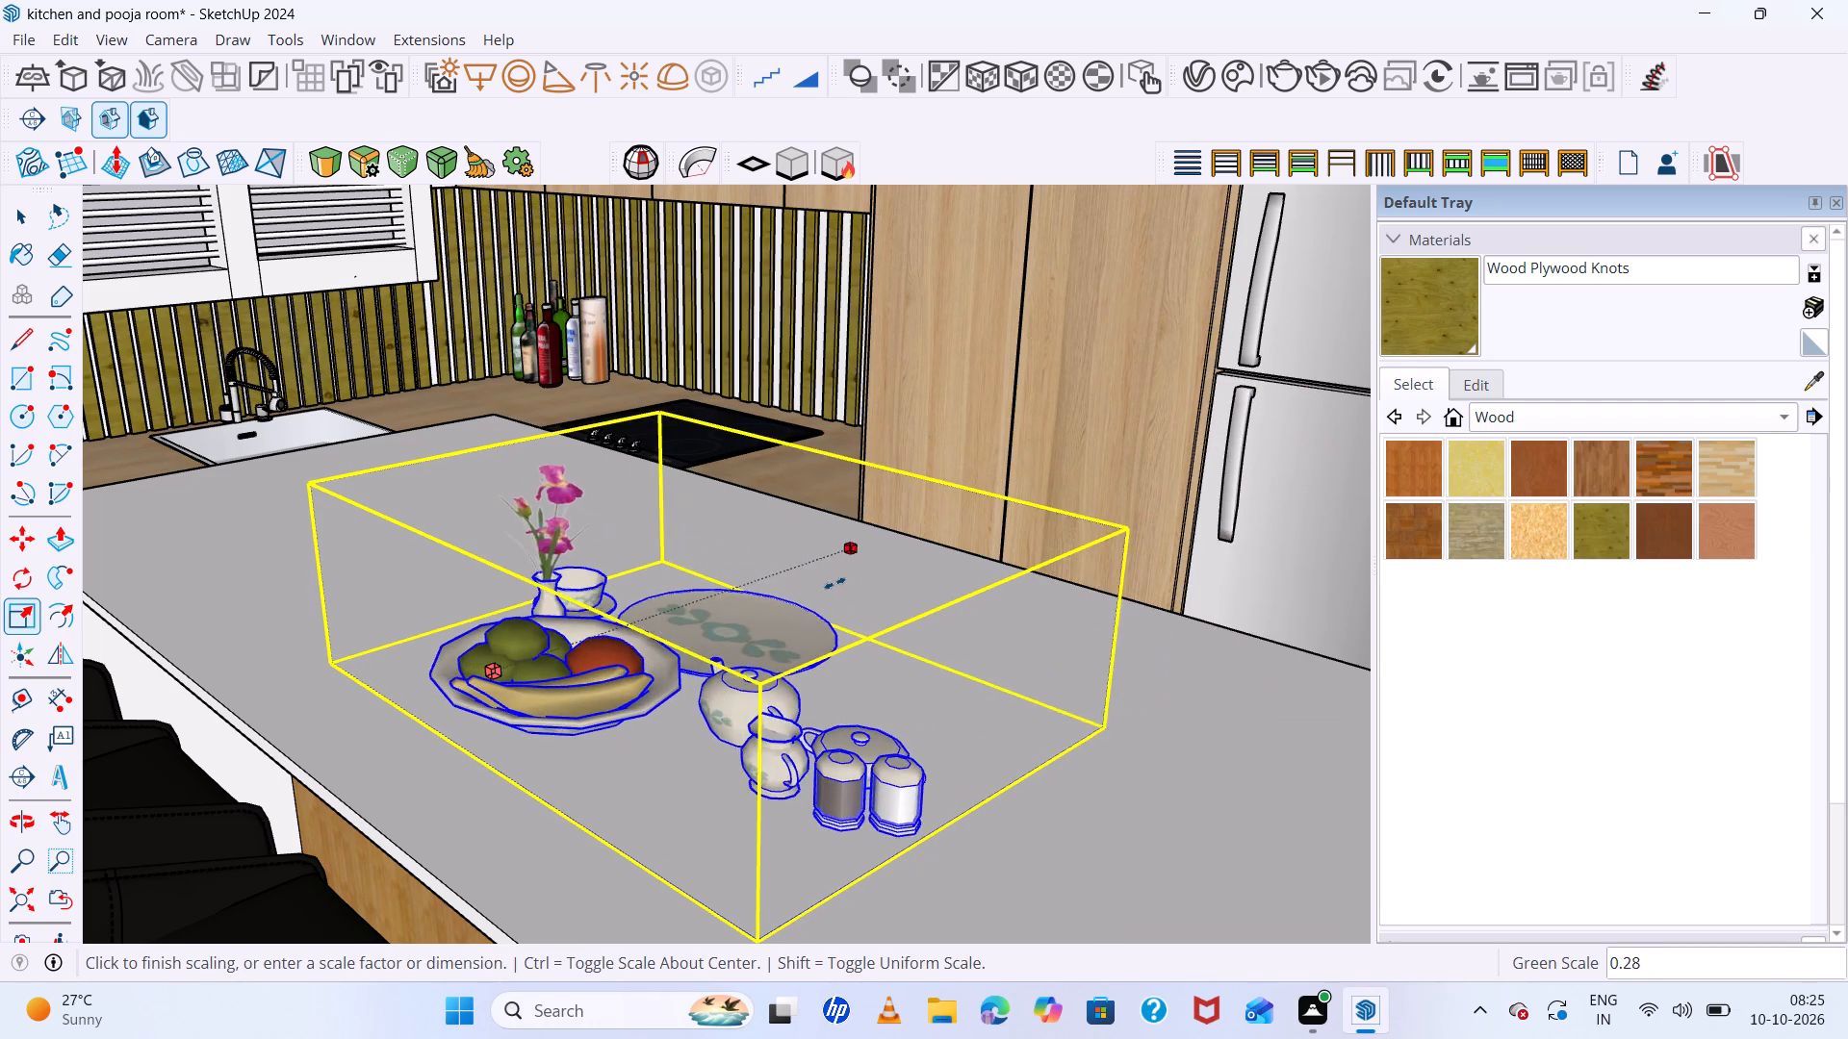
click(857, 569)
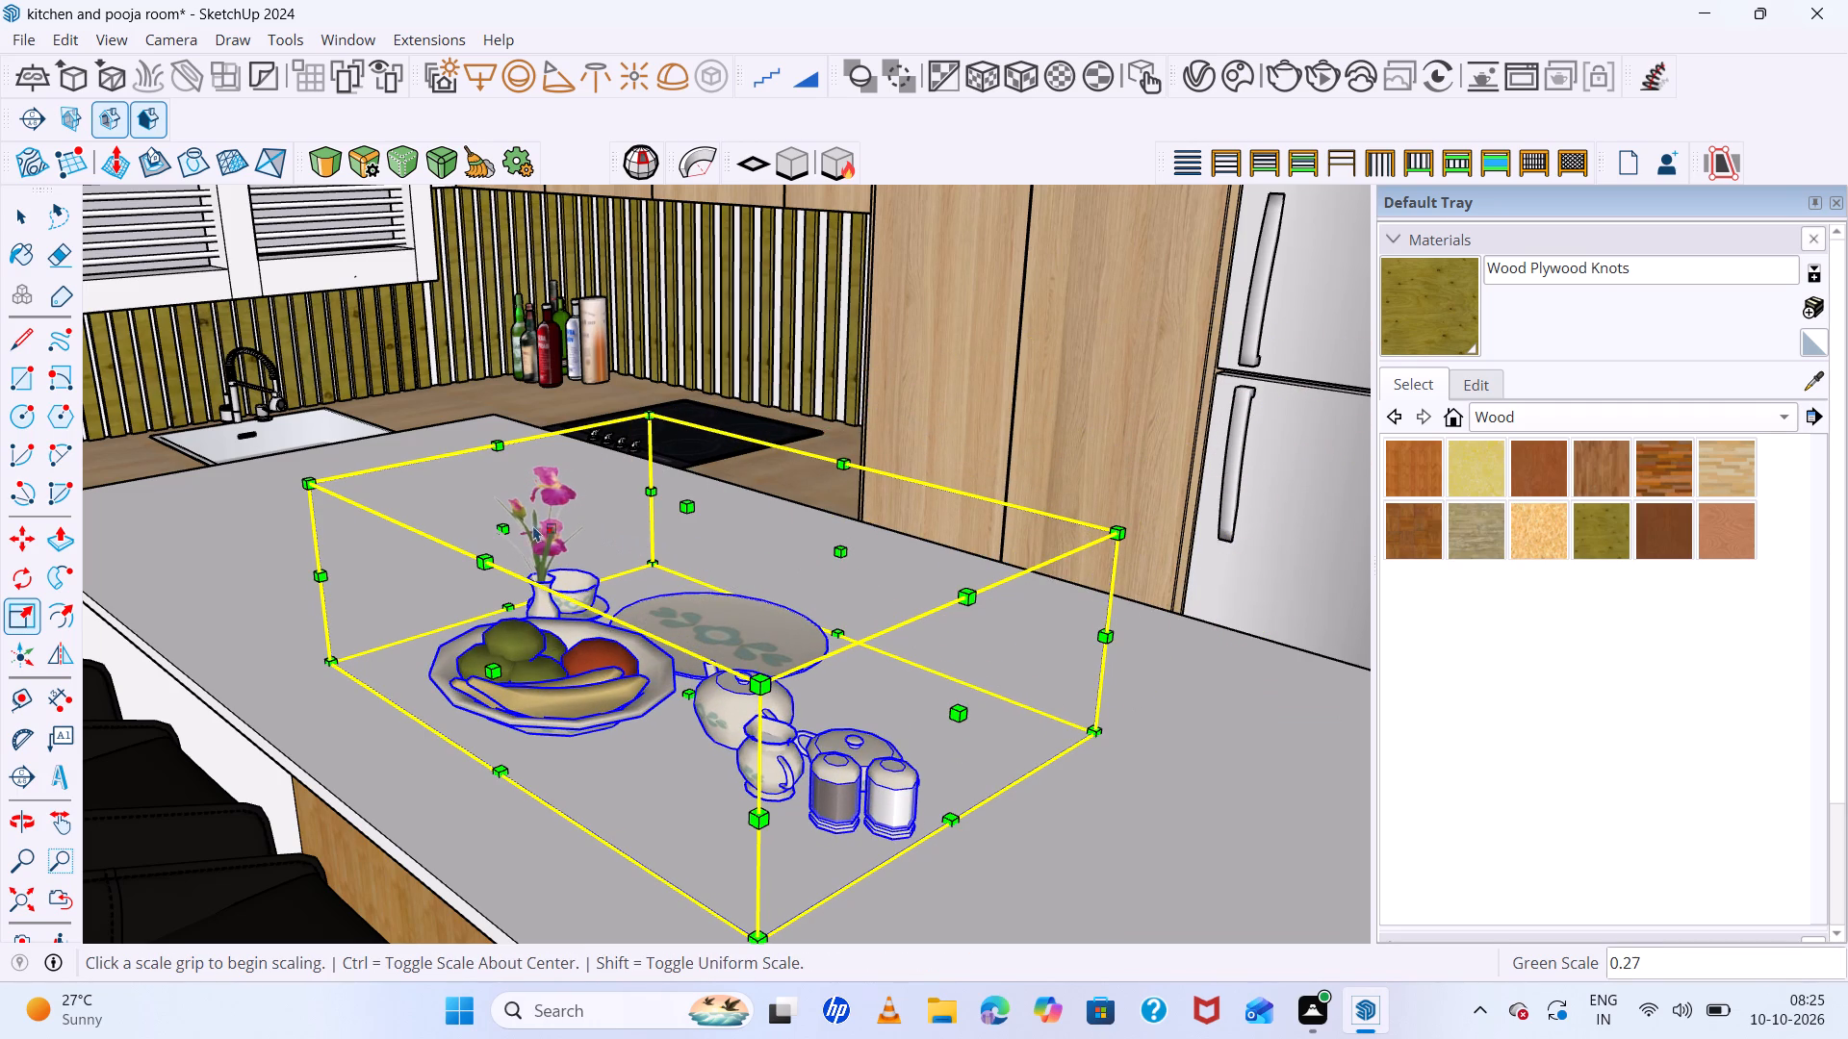
Widen the china set slightly along the red axis, by a factor of about 1.1.
click(501, 528)
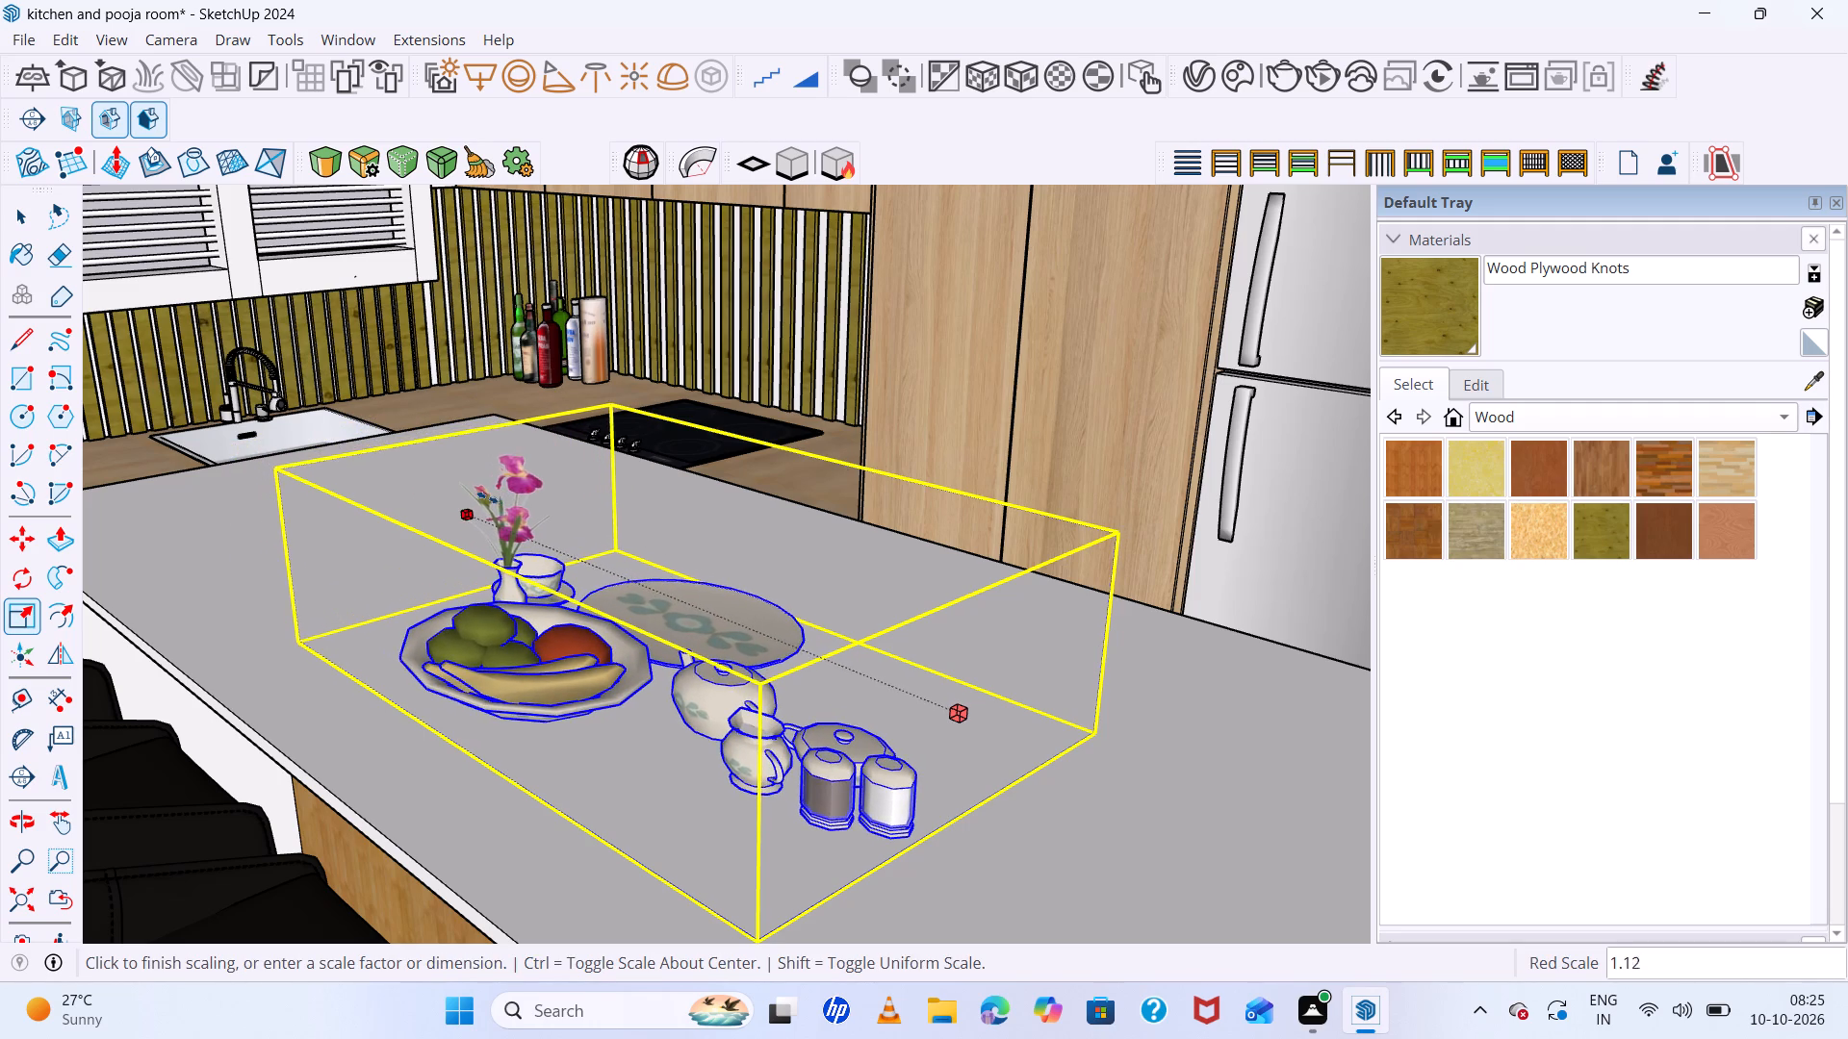
click(487, 497)
key(space)
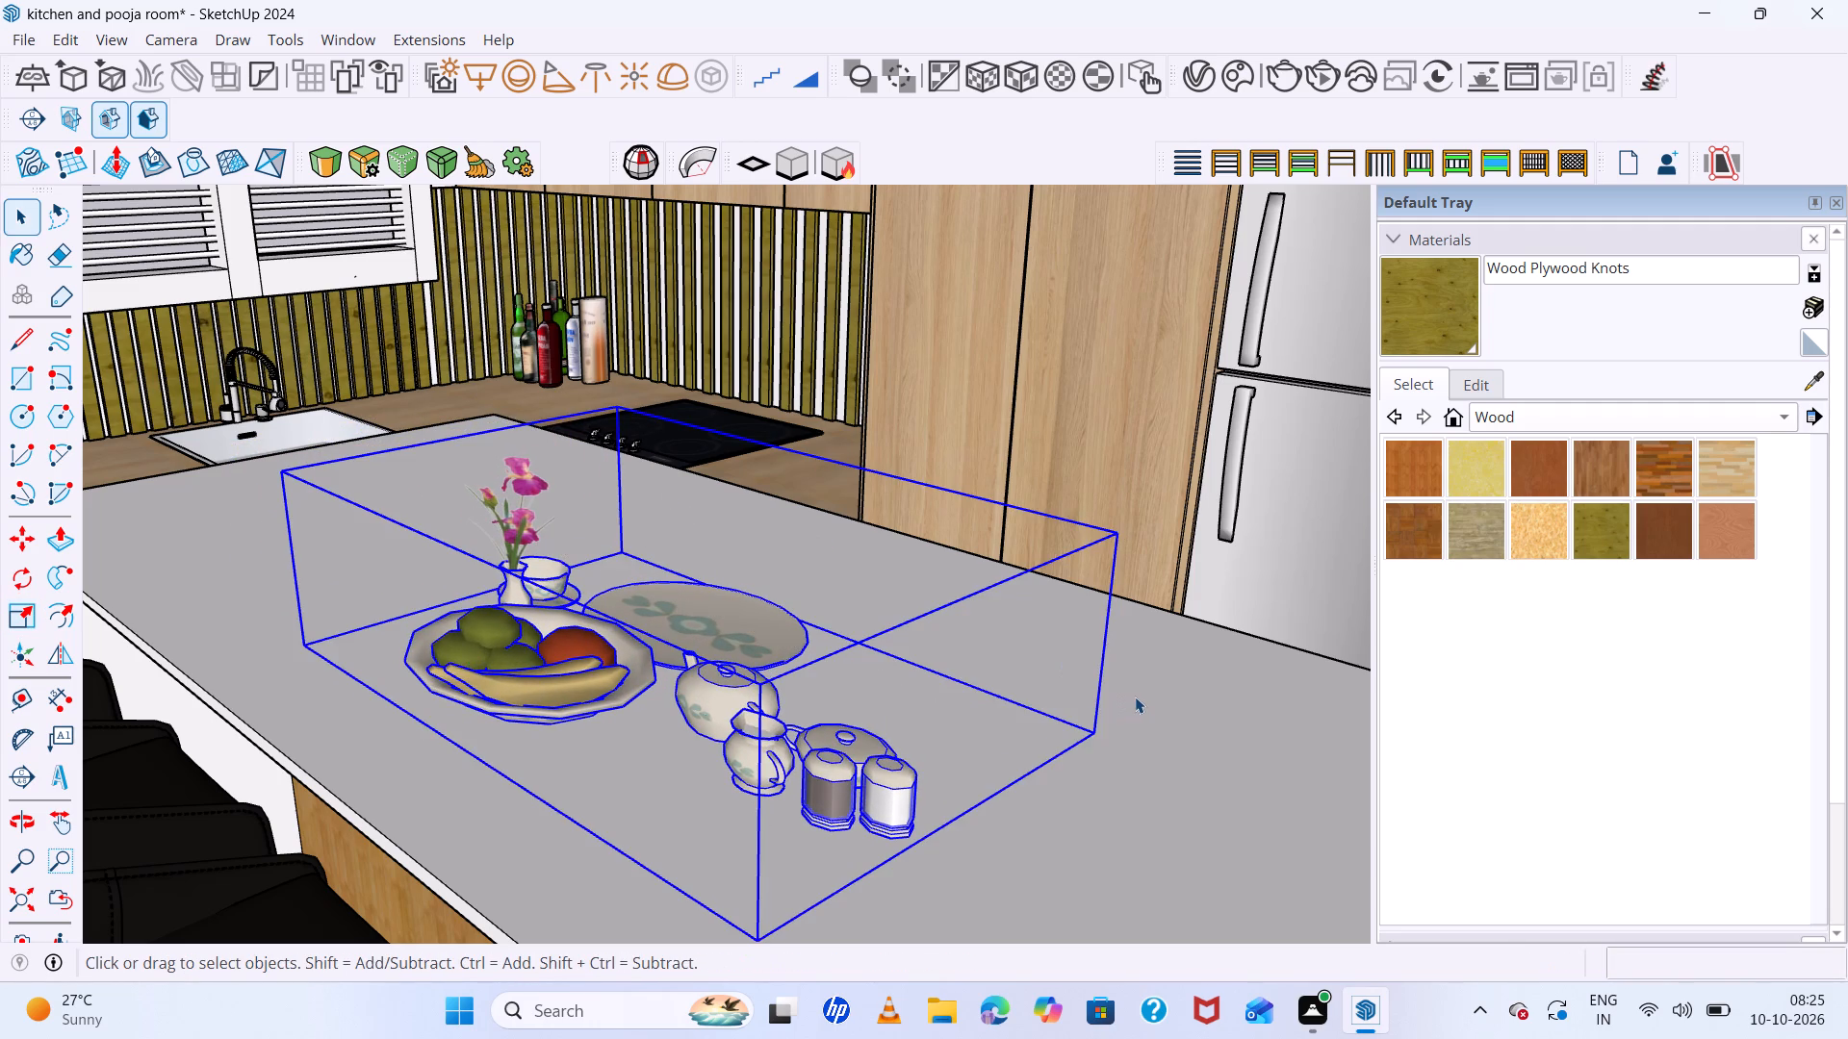
click(1135, 697)
Save the kitchen model with the china set on the island.
scroll(600, 450, down, 15)
scroll(595, 418, down, 8)
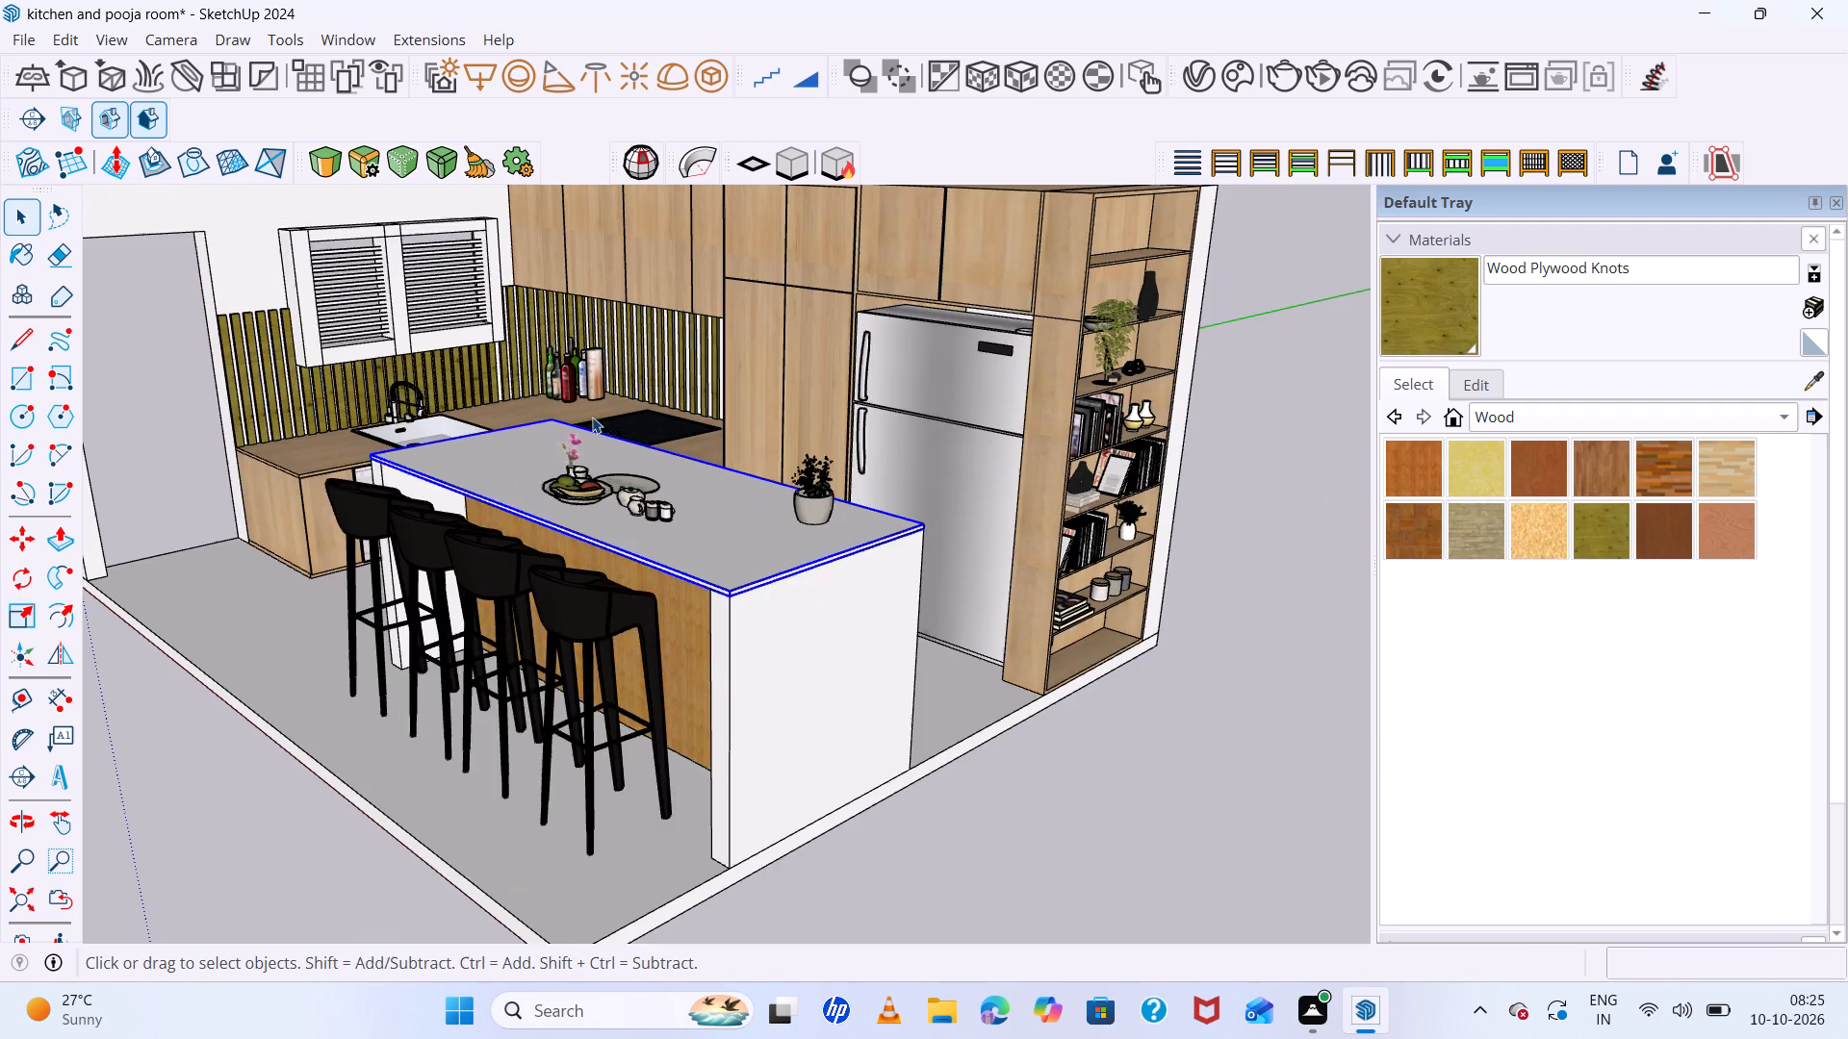
scroll(591, 418, down, 6)
middle_drag(890, 838, 906, 777)
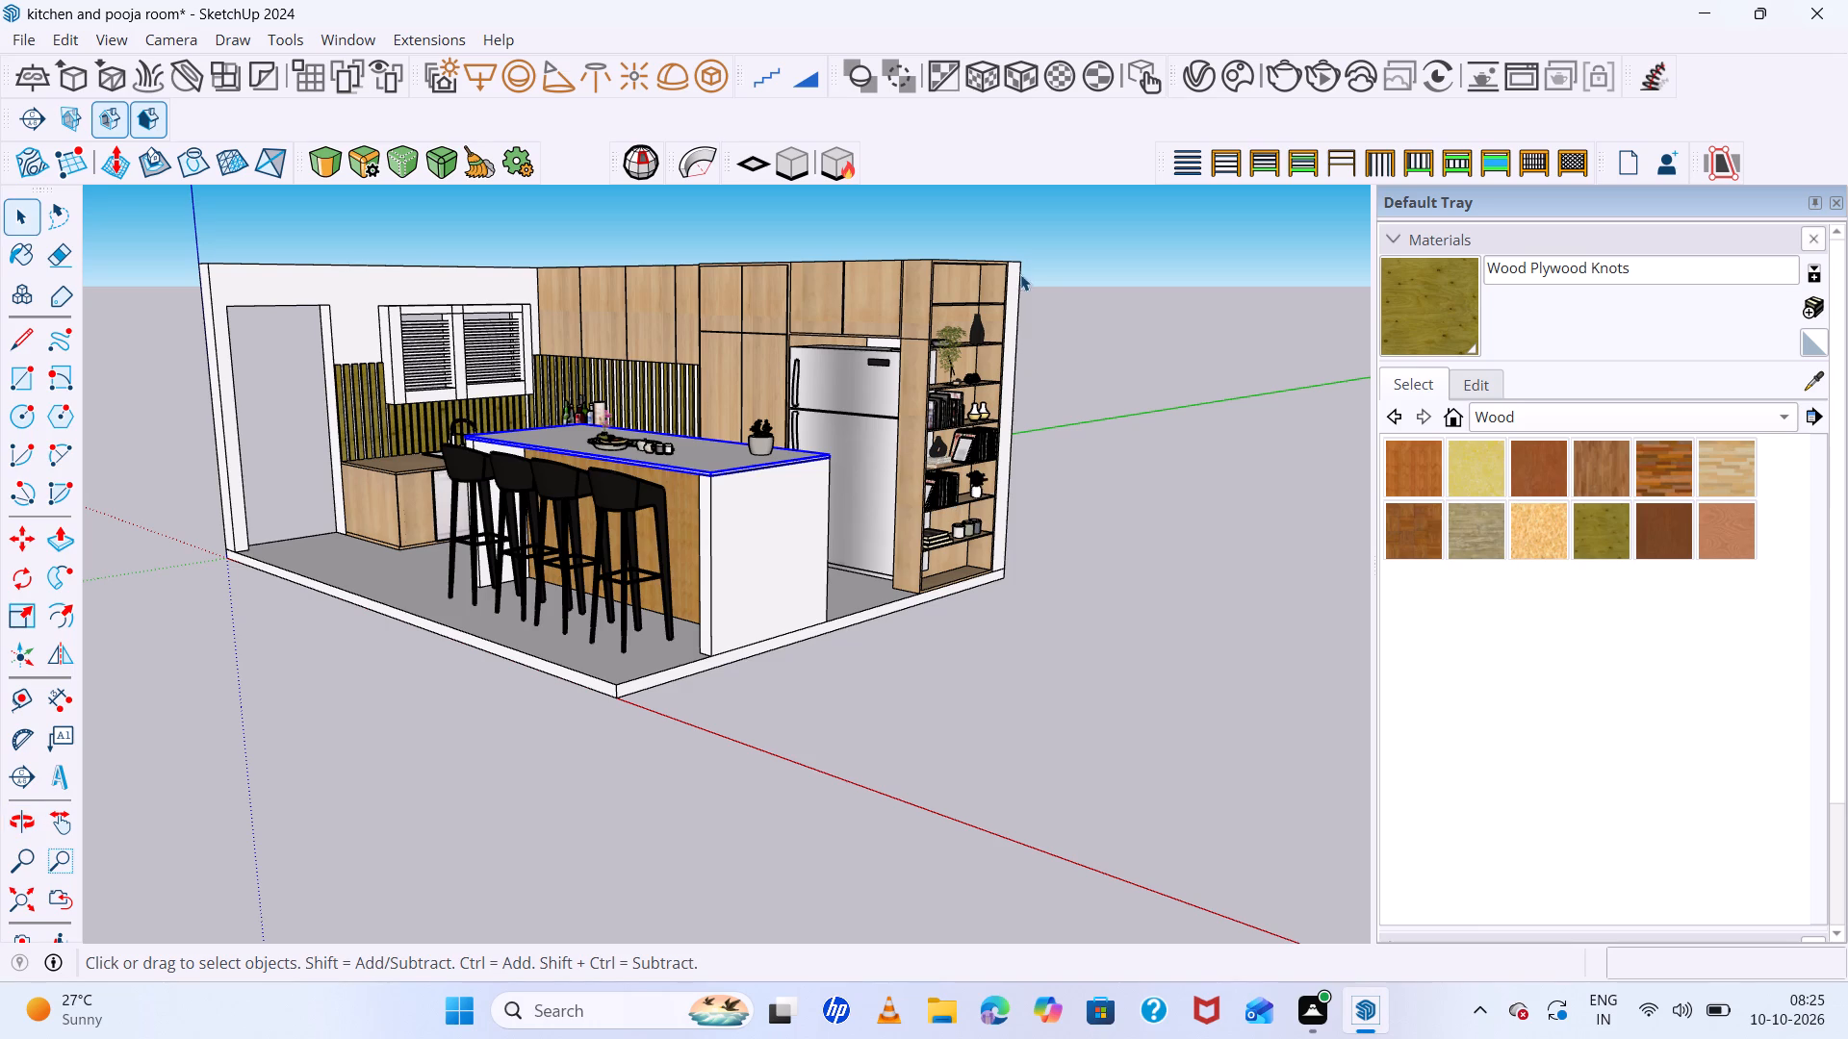
key(space)
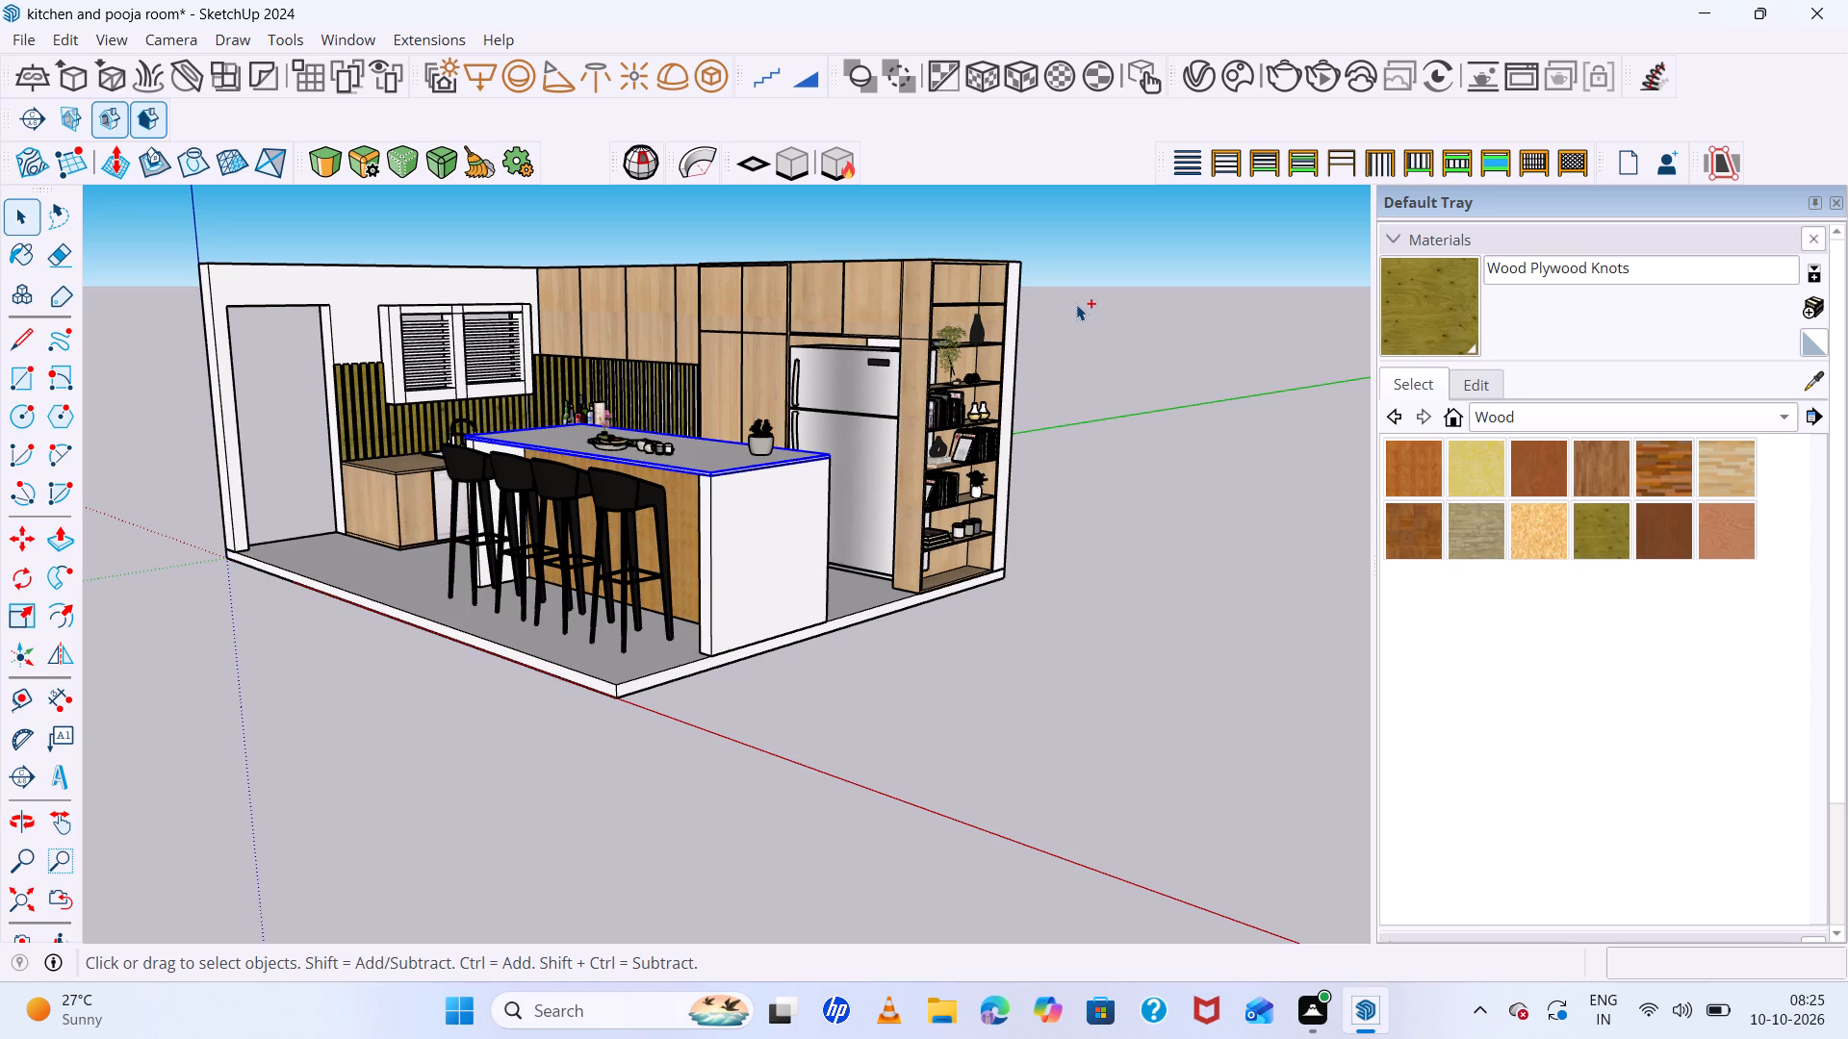
key(ctrl+s)
key(ctrl+s)
Examine the decorated kitchen from several angles, checking the island tableware, cabinets and shelving.
scroll(1067, 319, down, 3)
middle_drag(1077, 358, 1034, 393)
middle_drag(1036, 388, 992, 428)
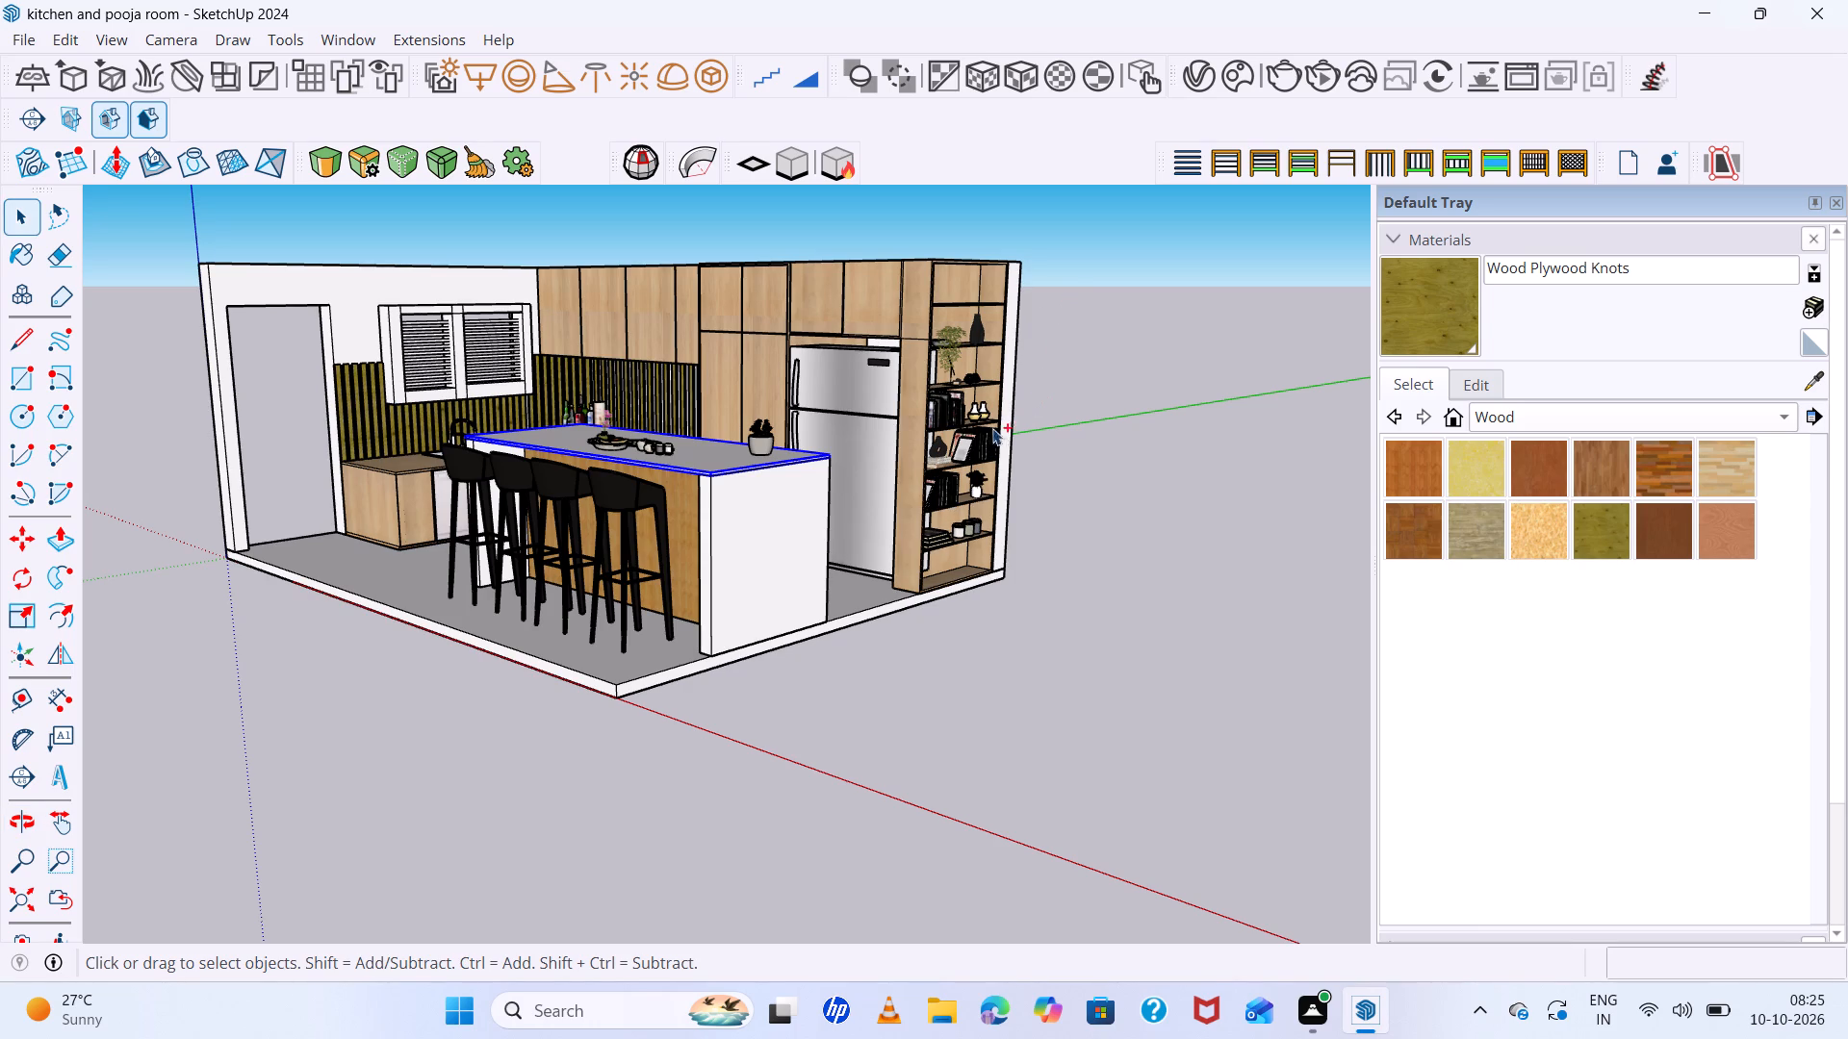
middle_drag(992, 428, 925, 493)
scroll(912, 410, down, 6)
scroll(987, 373, up, 6)
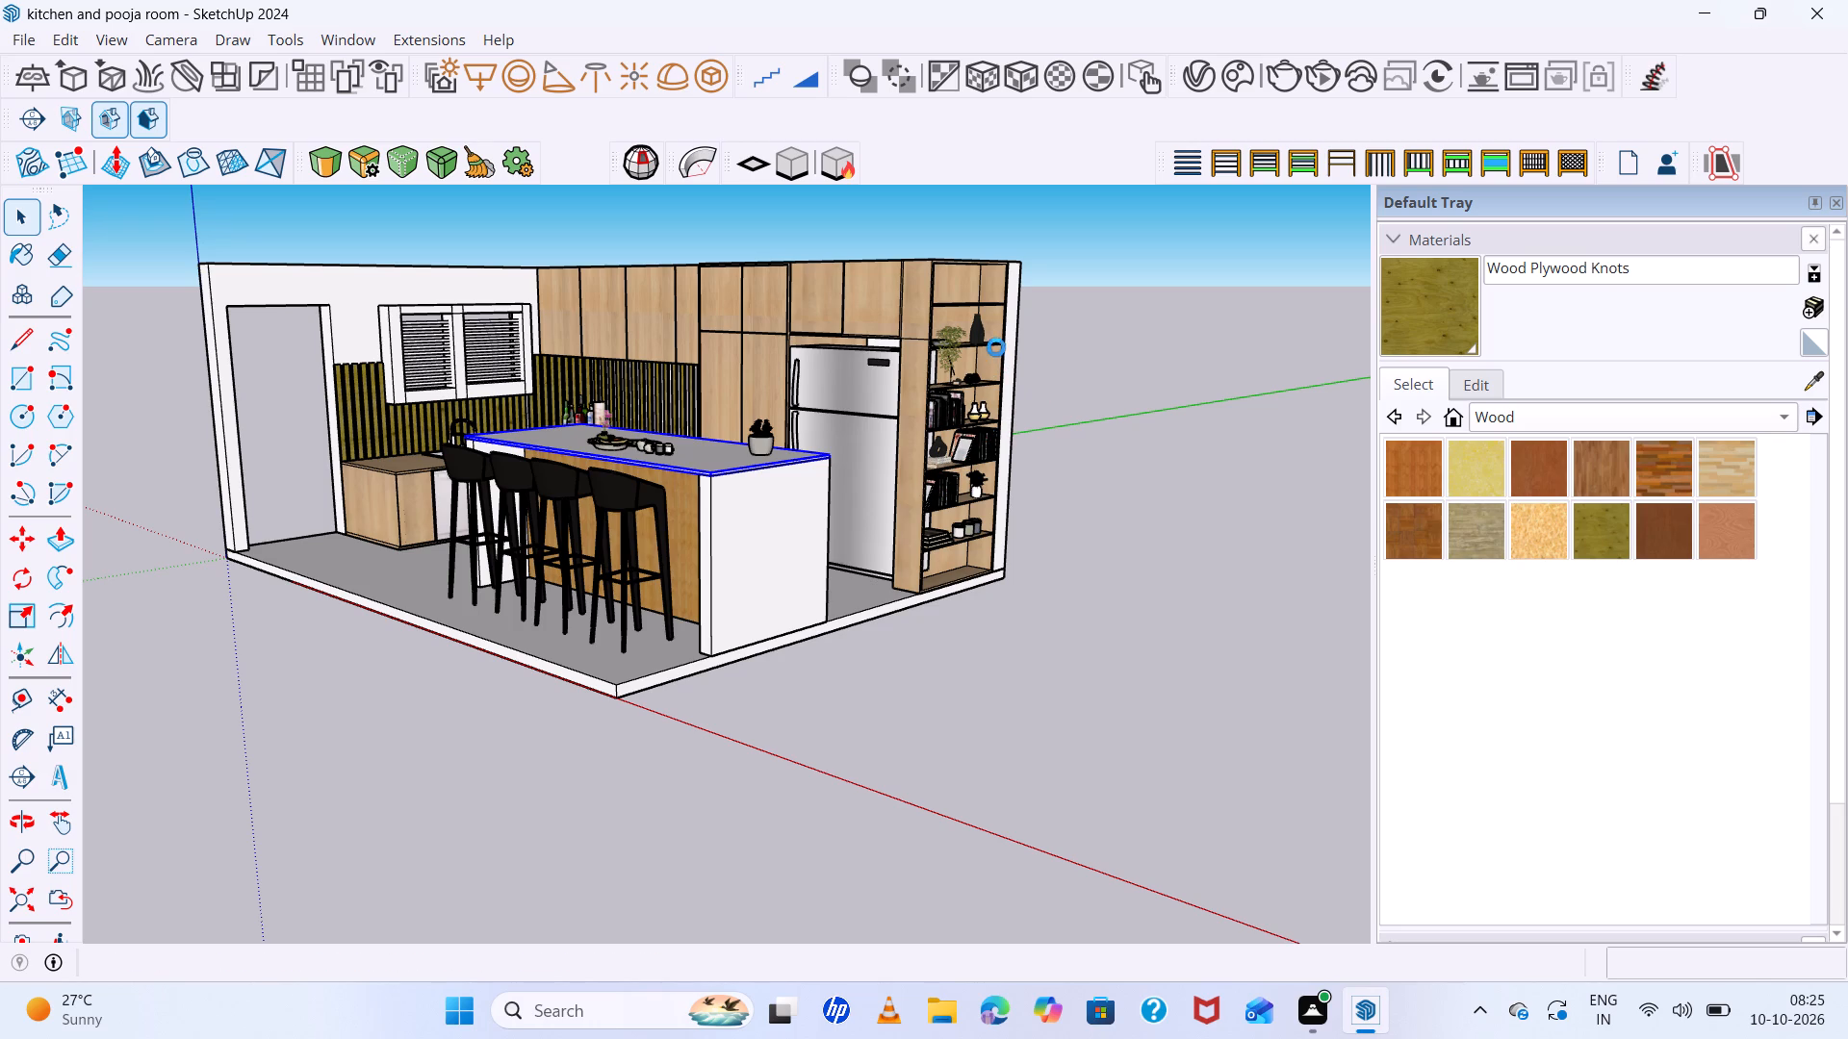
scroll(996, 338, down, 1)
middle_drag(995, 327, 922, 394)
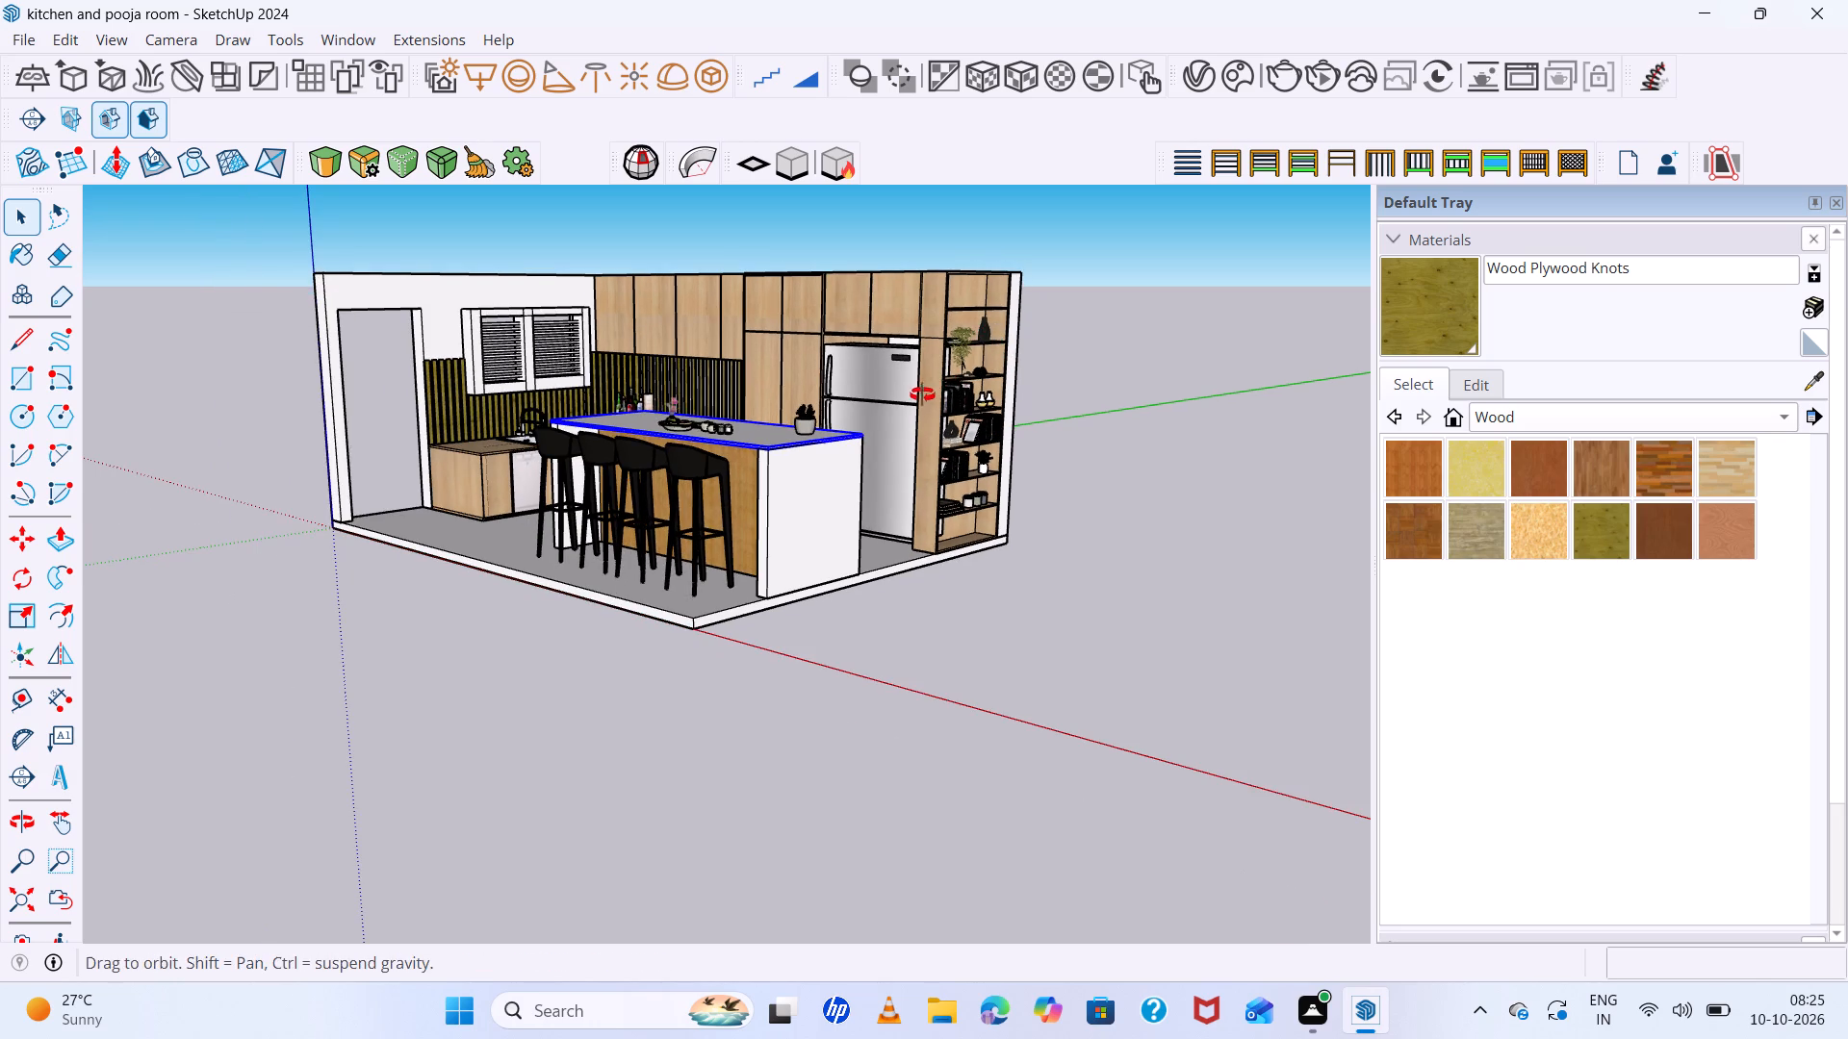
middle_drag(922, 394, 921, 396)
scroll(979, 318, up, 5)
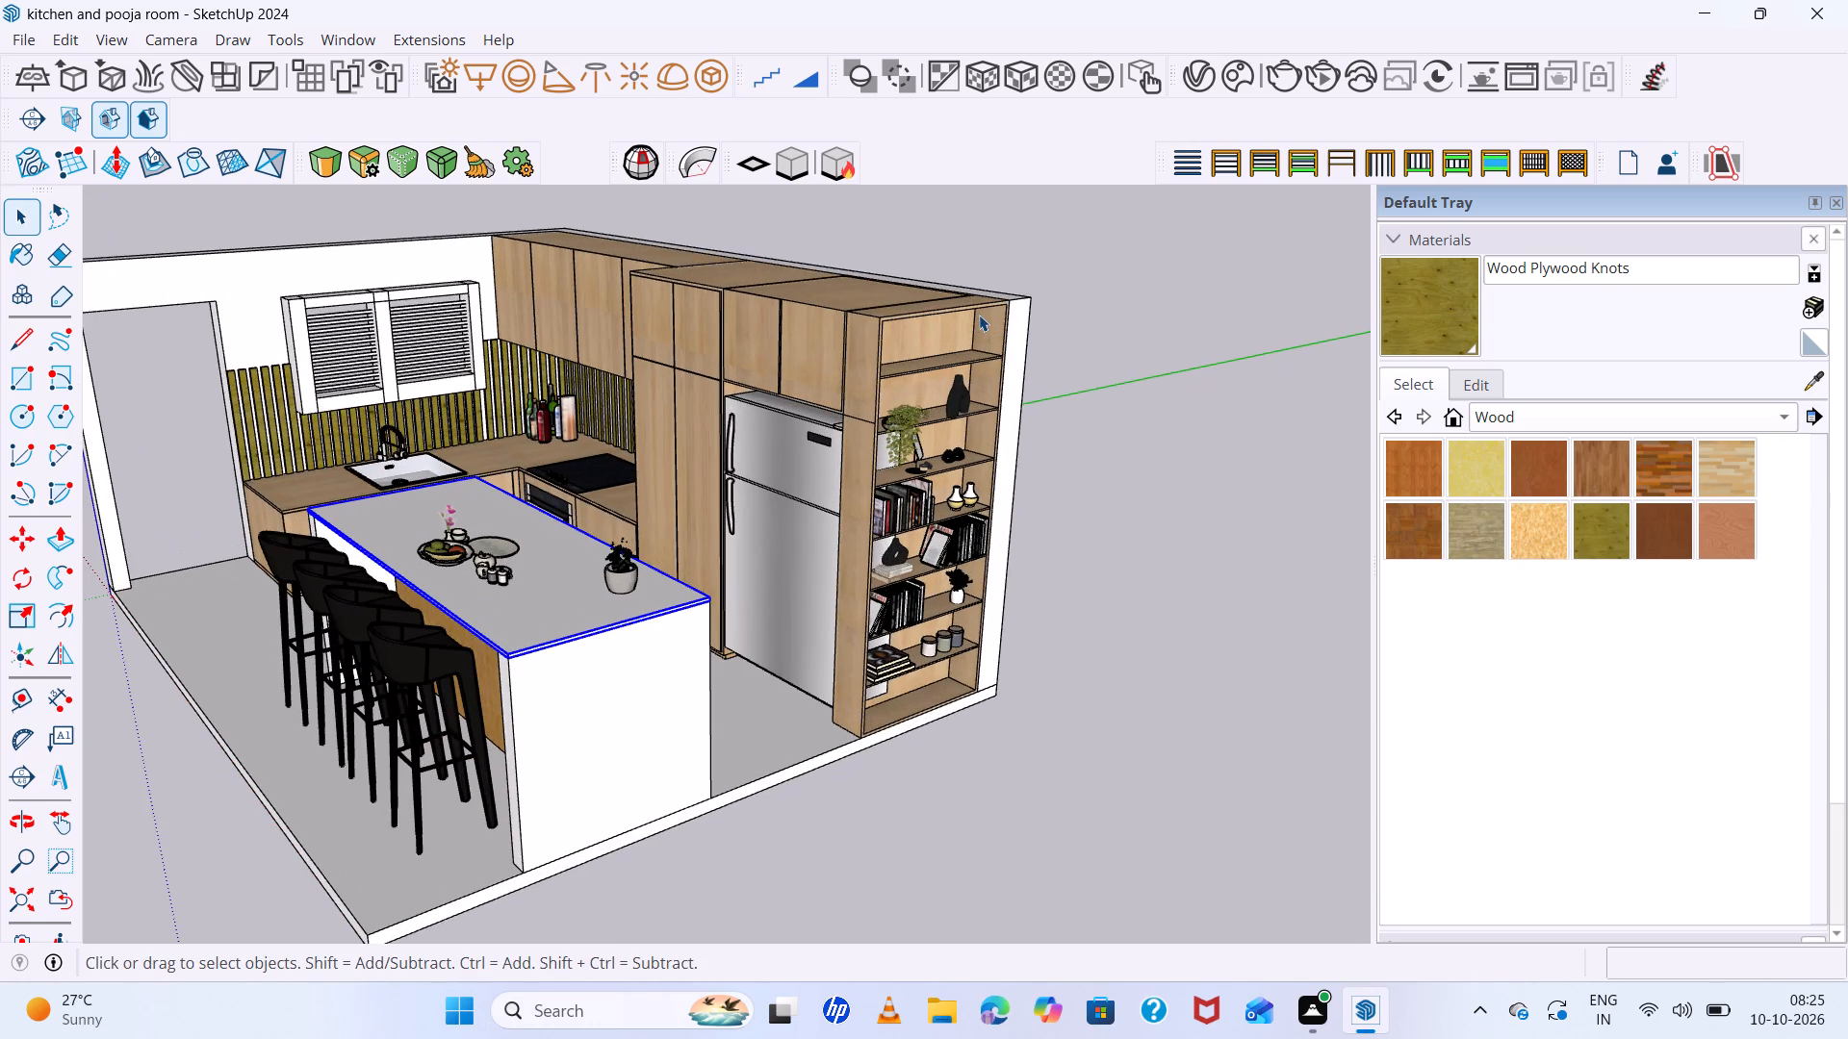
scroll(979, 315, down, 2)
scroll(967, 259, up, 1)
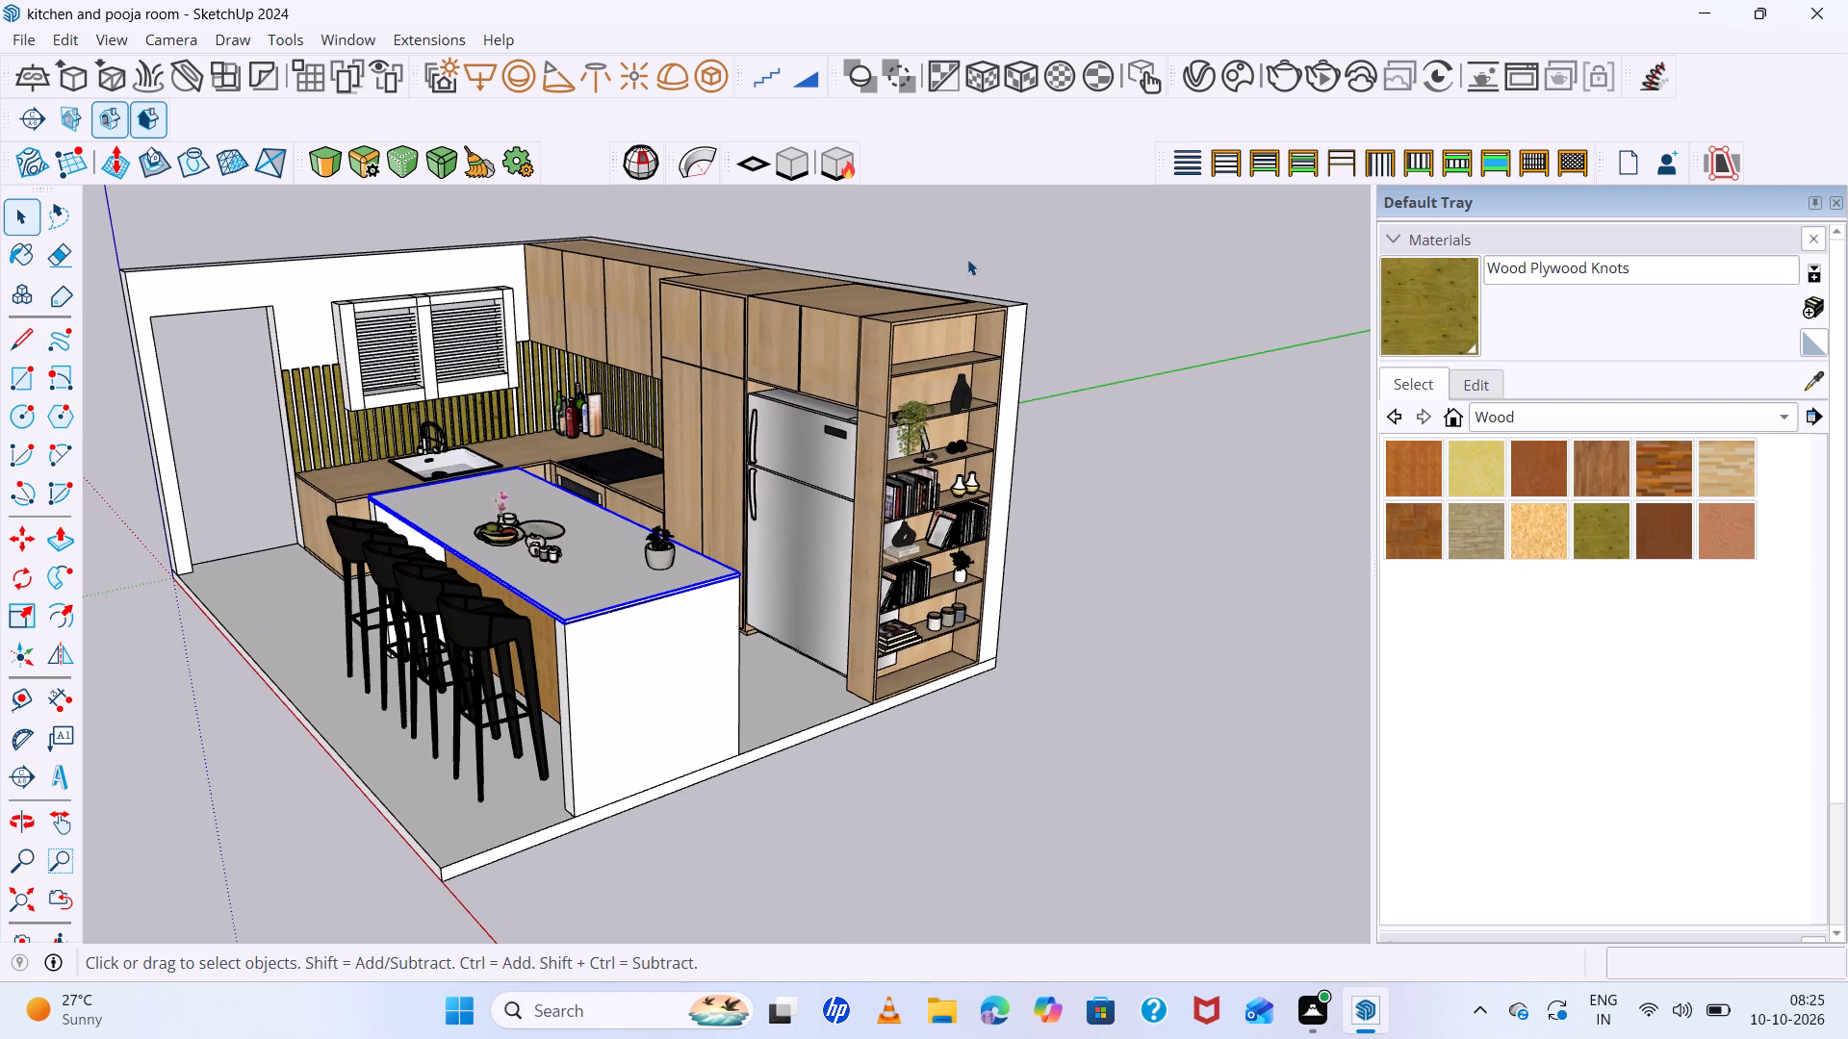
scroll(967, 259, up, 1)
middle_drag(967, 259, 1027, 261)
scroll(1027, 261, down, 1)
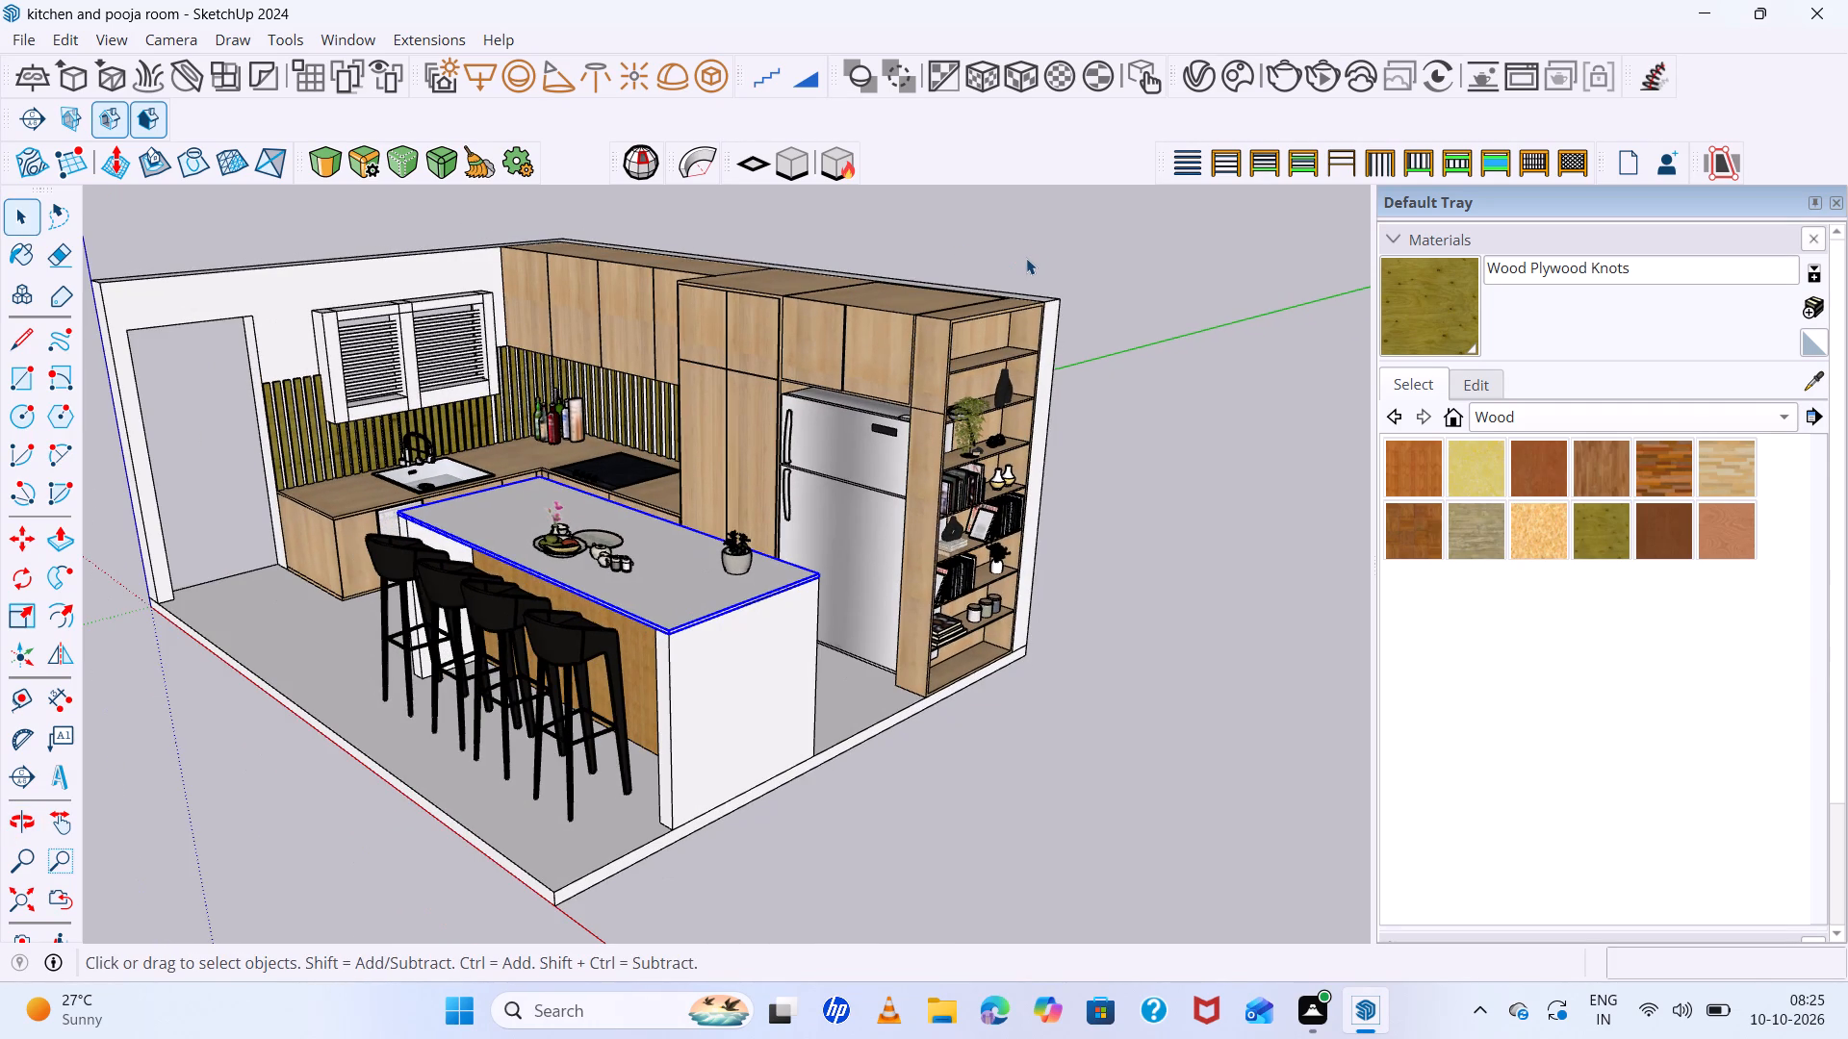
middle_click(1026, 258)
scroll(257, 228, down, 3)
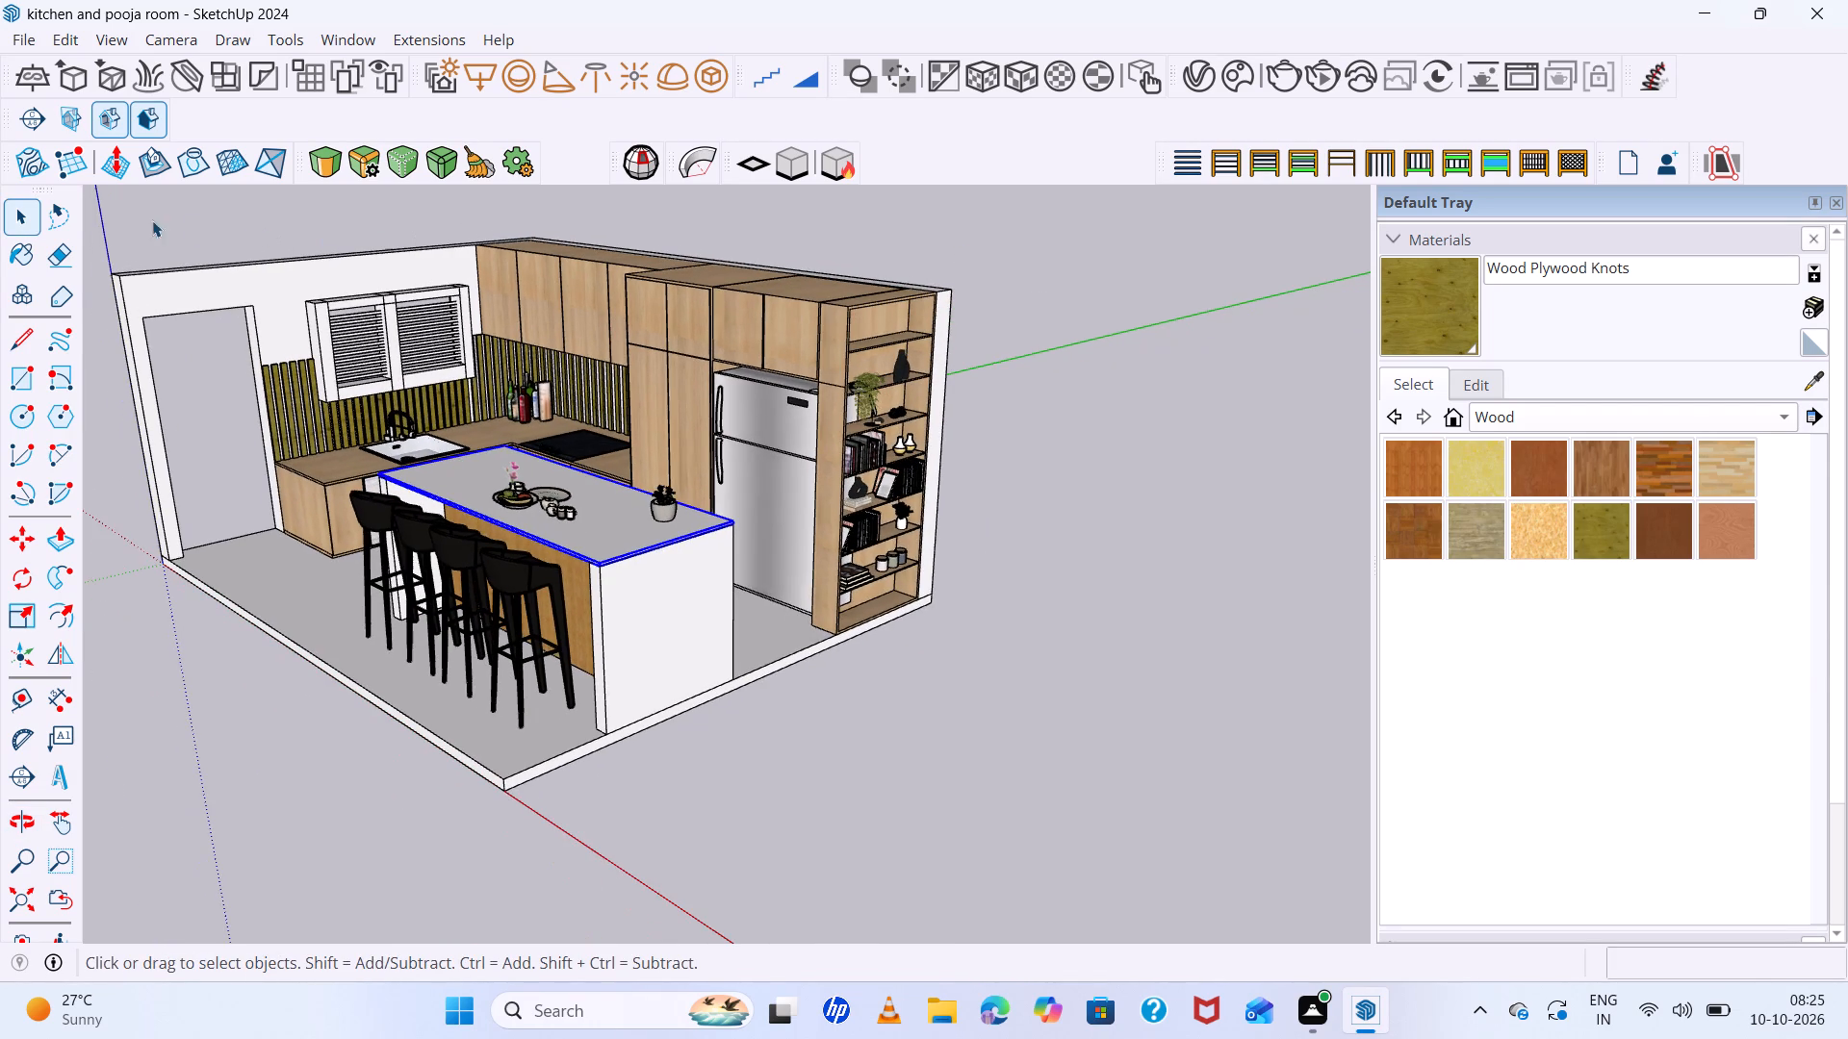
scroll(126, 222, up, 3)
scroll(126, 222, down, 3)
scroll(783, 376, down, 2)
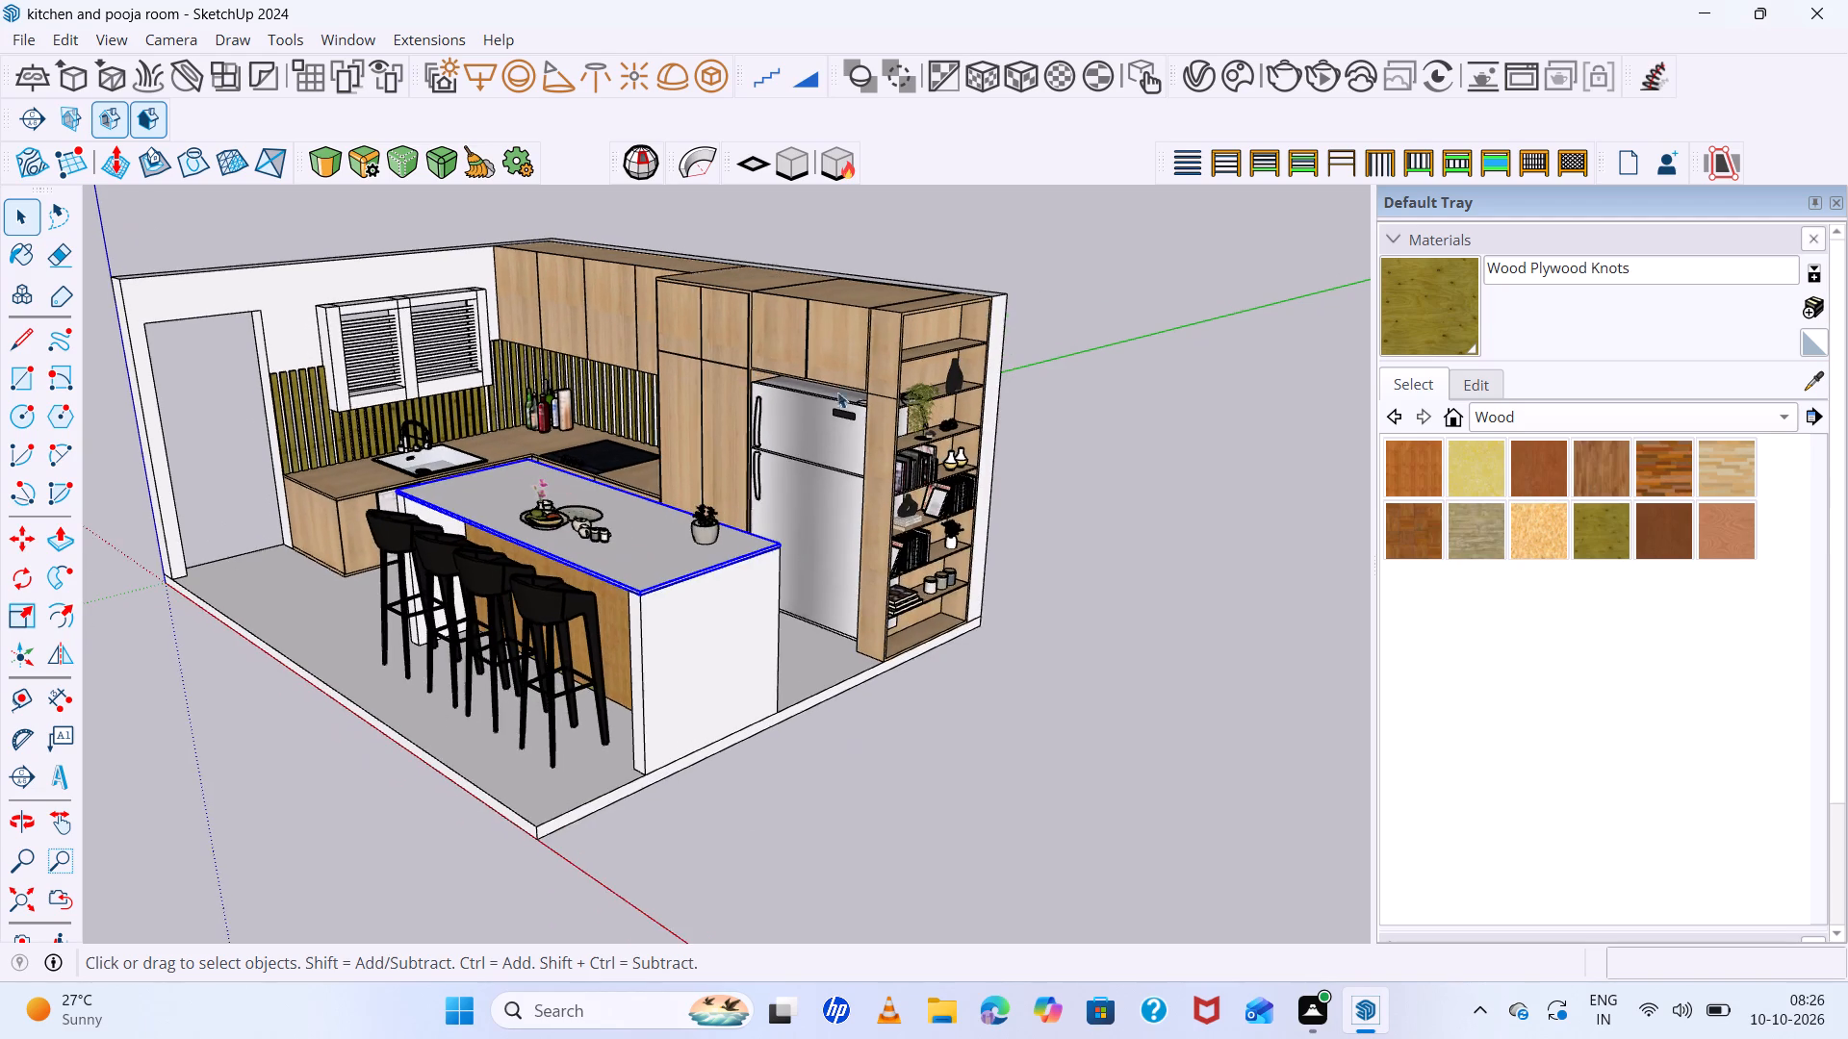
scroll(837, 392, down, 3)
scroll(192, 199, up, 3)
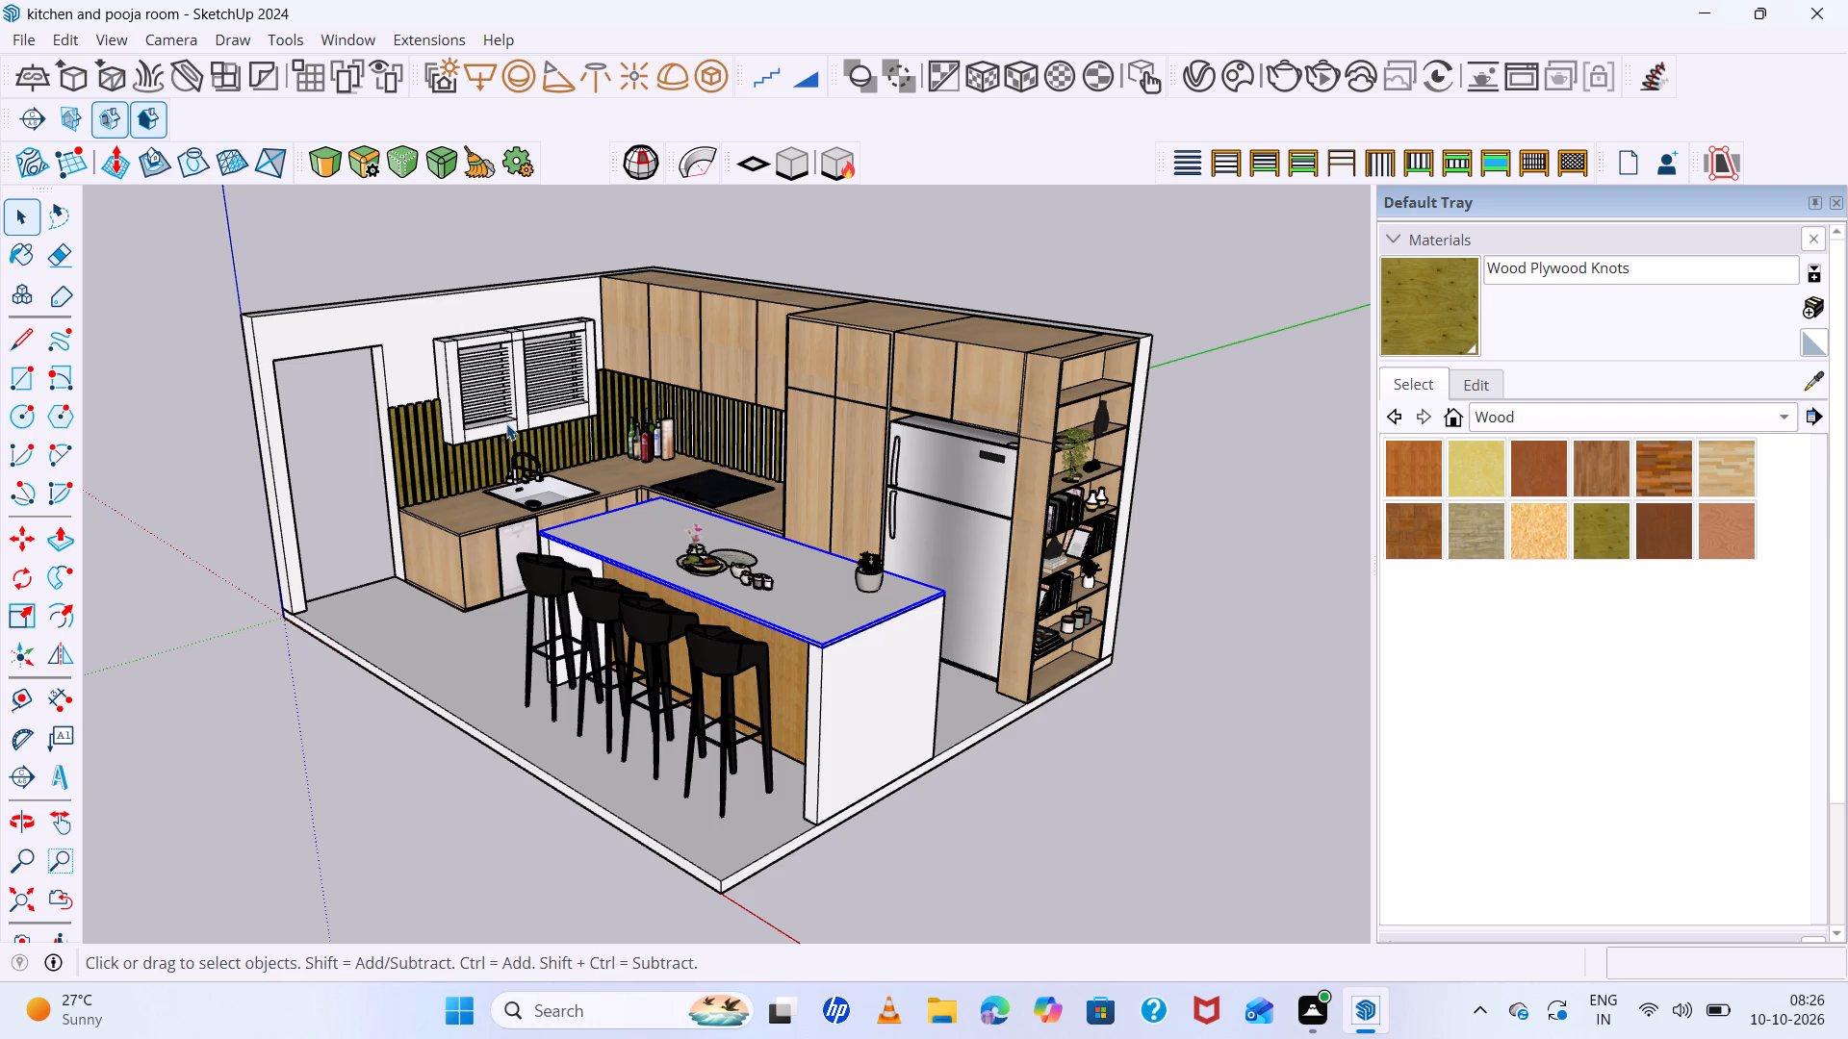
Save the kitchen model again and clear the island countertop selection.
key(ctrl+s)
scroll(733, 558, down, 1)
key(space)
click(1007, 739)
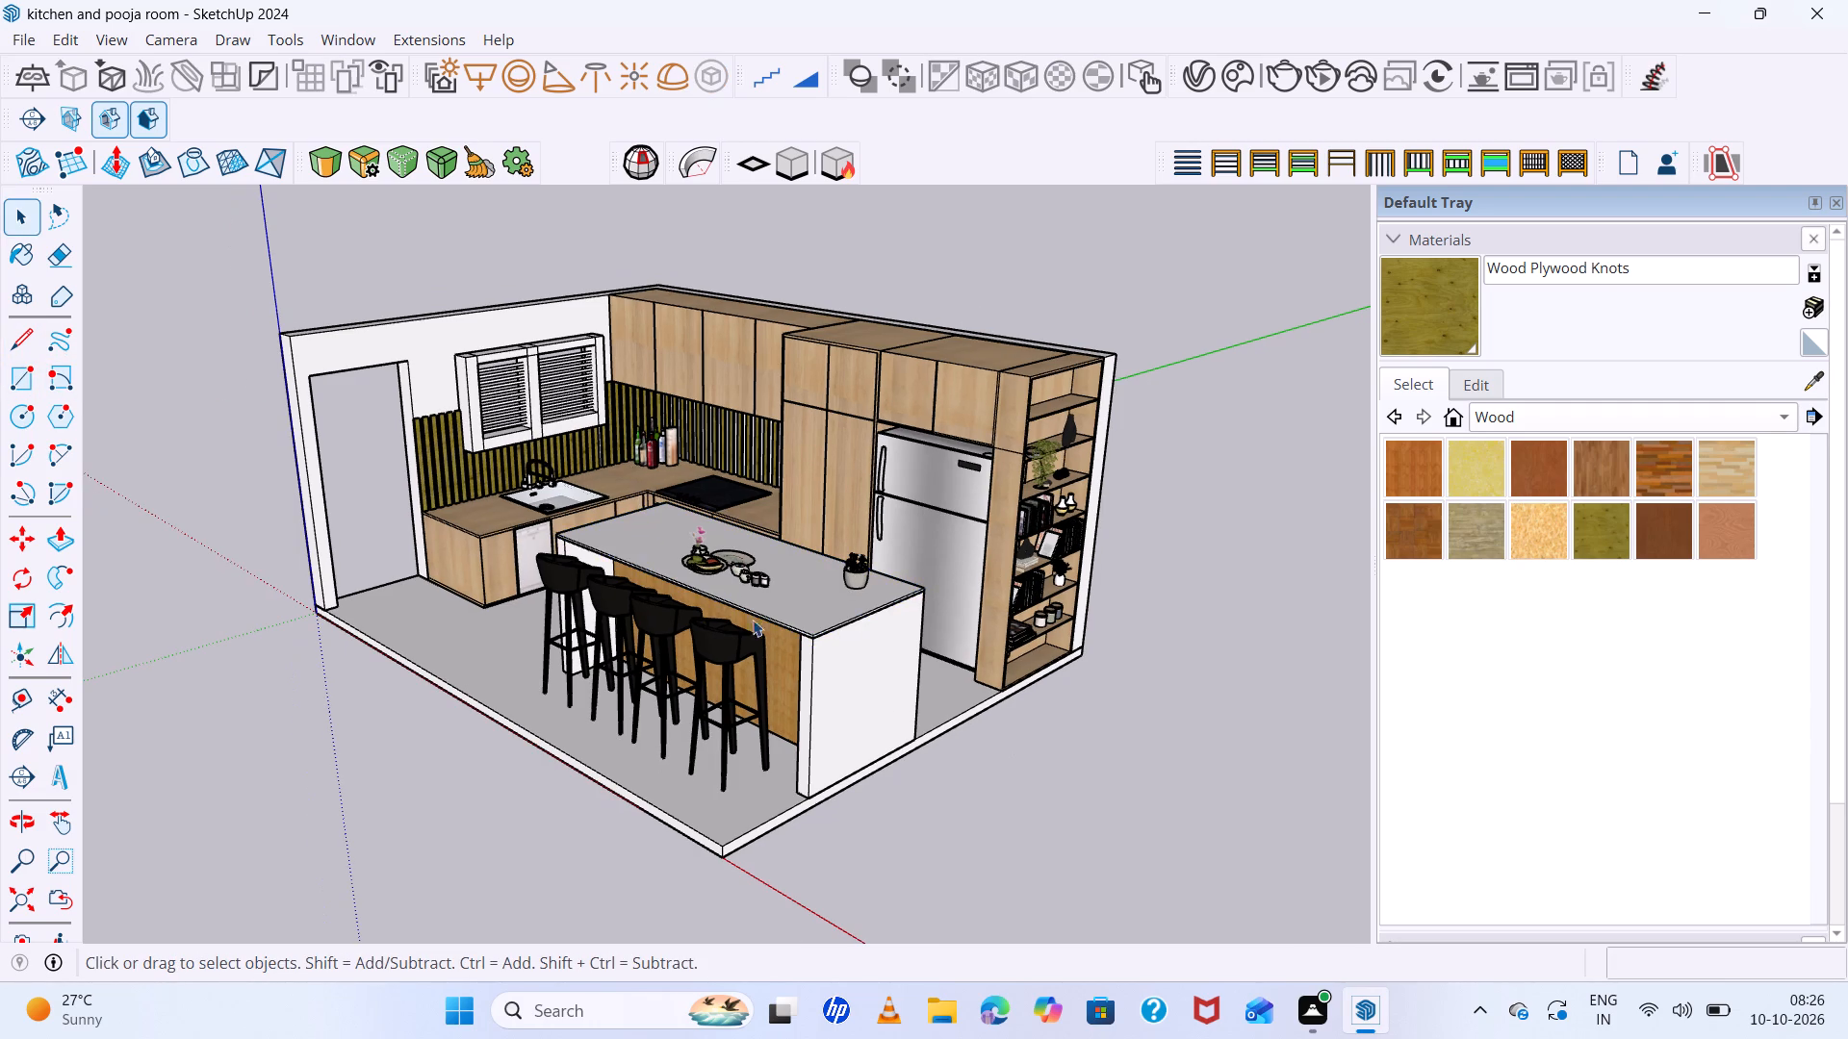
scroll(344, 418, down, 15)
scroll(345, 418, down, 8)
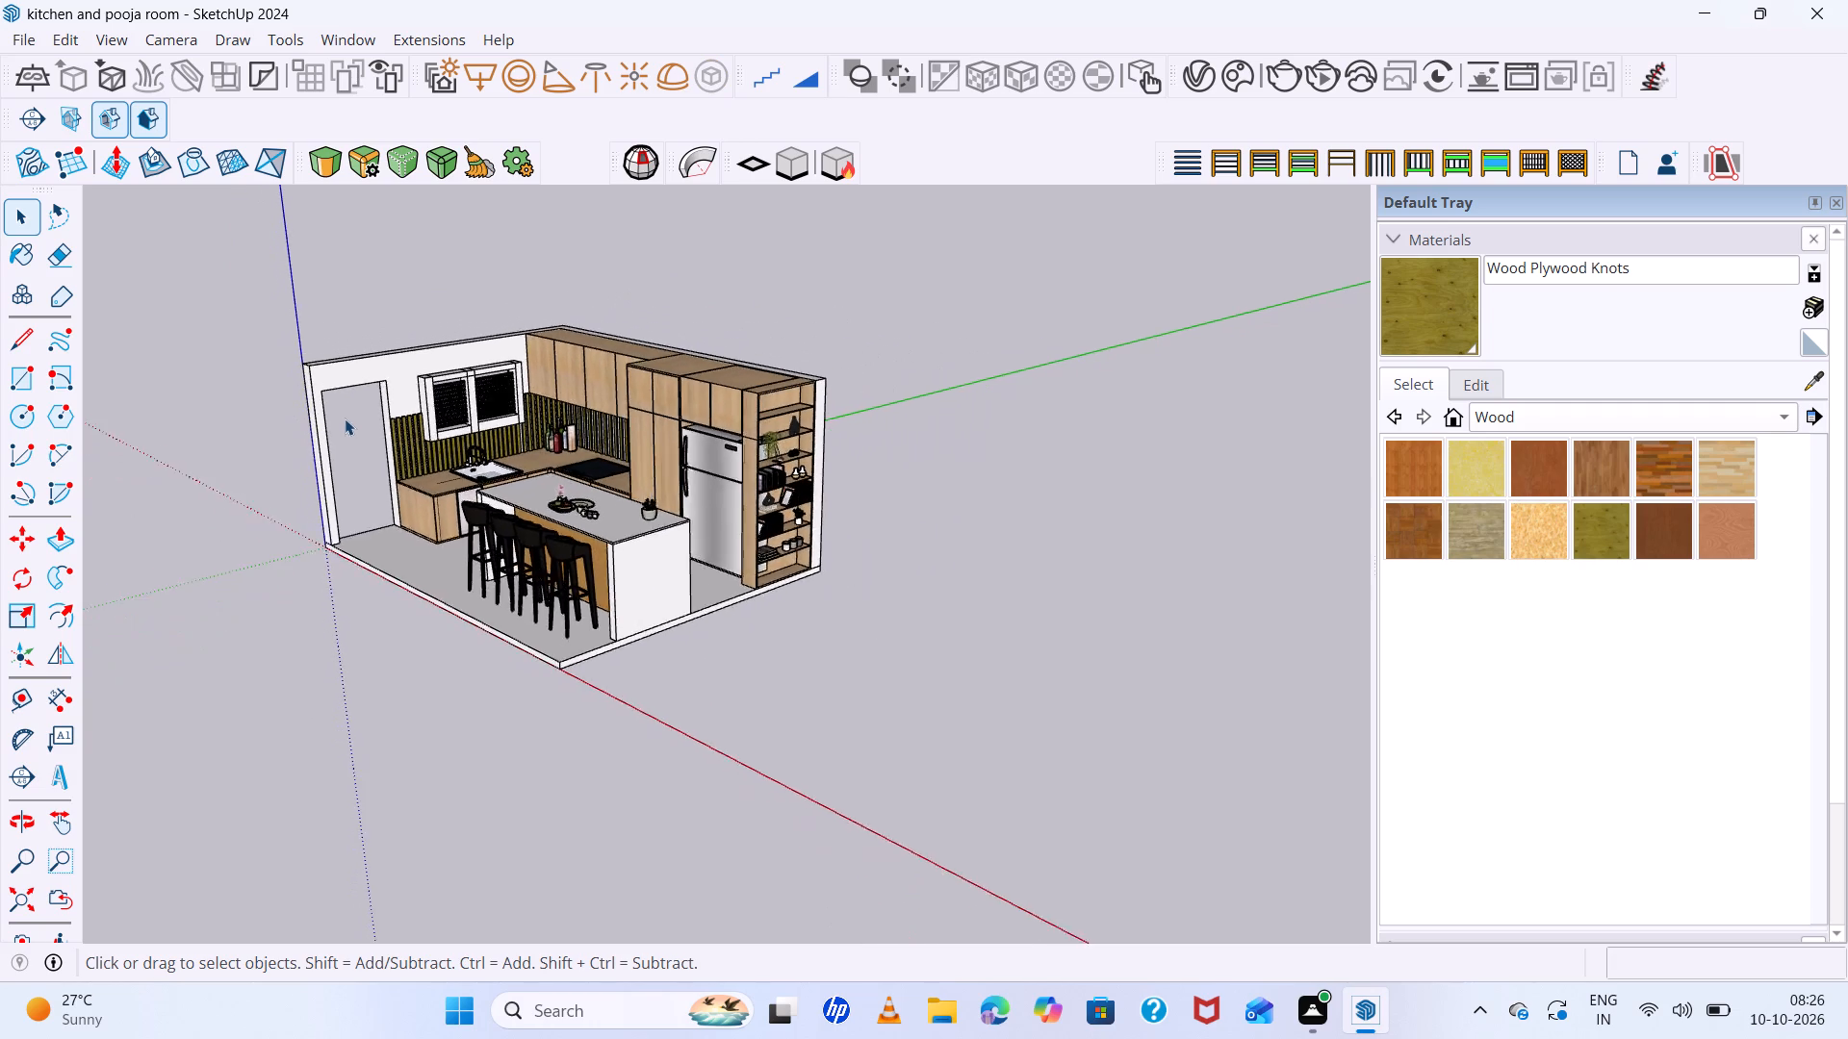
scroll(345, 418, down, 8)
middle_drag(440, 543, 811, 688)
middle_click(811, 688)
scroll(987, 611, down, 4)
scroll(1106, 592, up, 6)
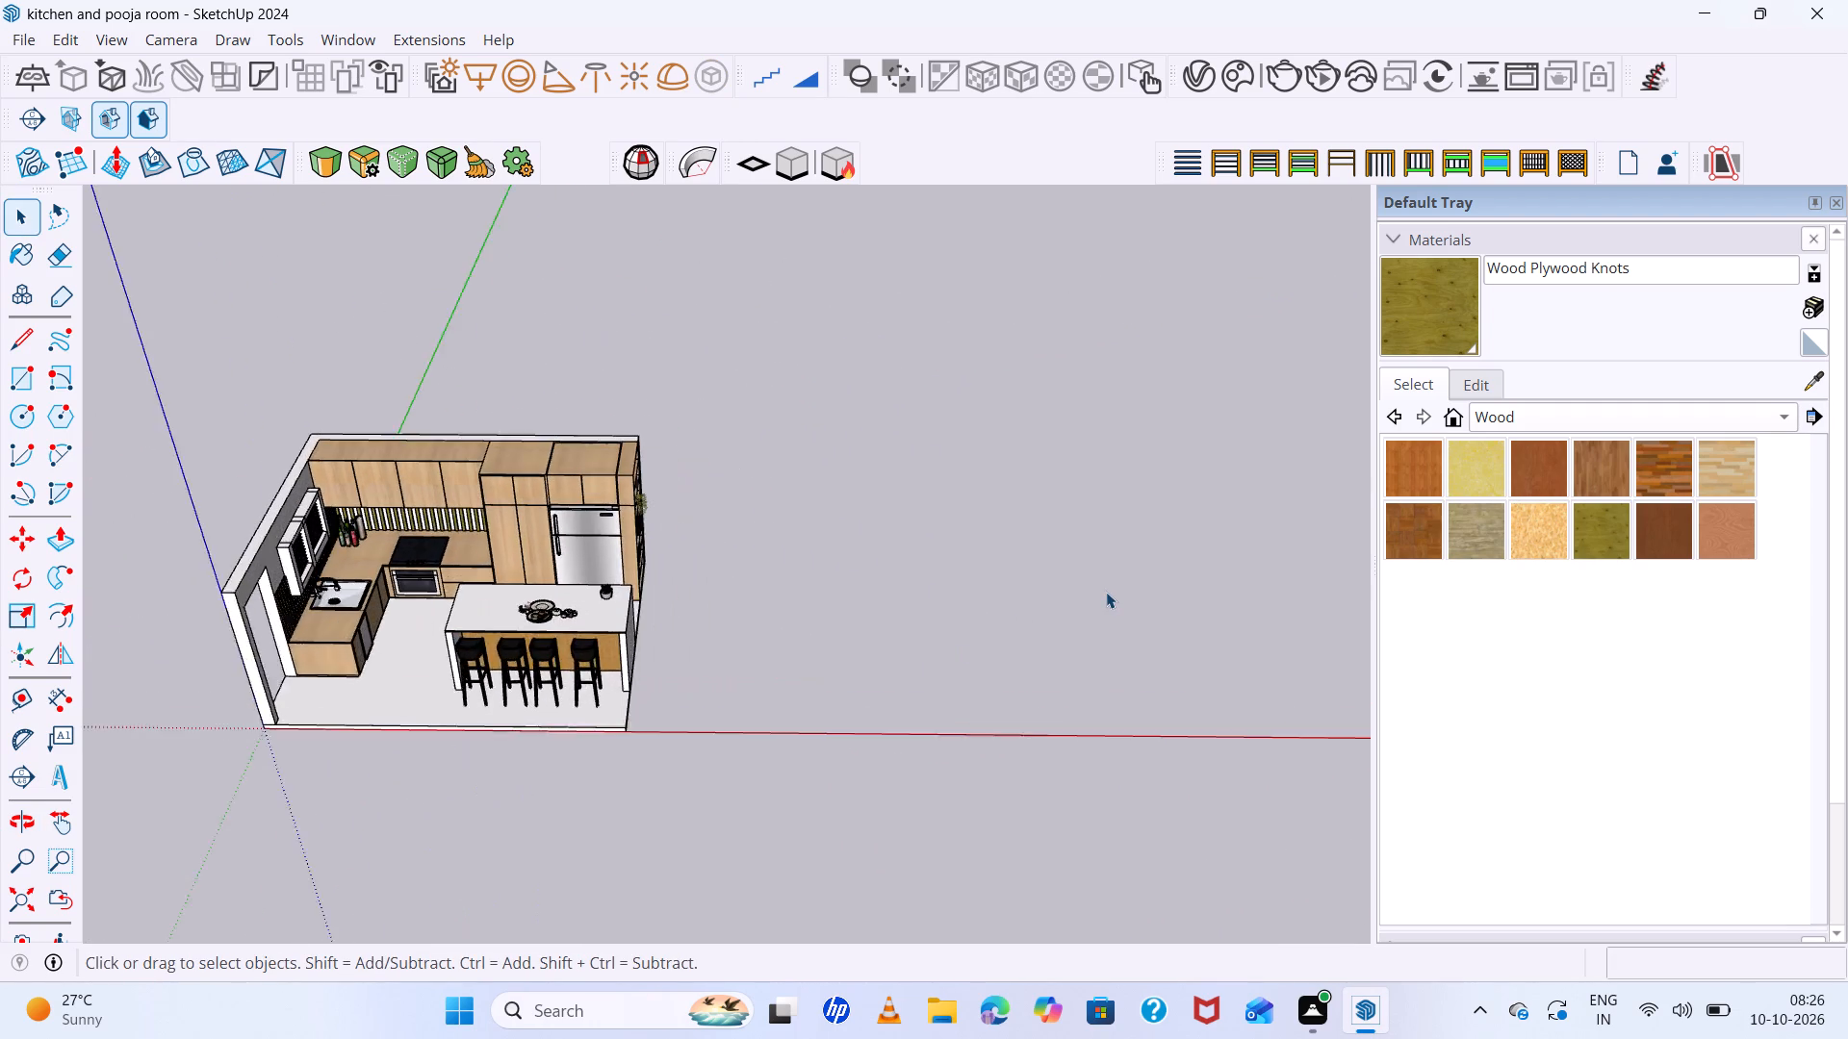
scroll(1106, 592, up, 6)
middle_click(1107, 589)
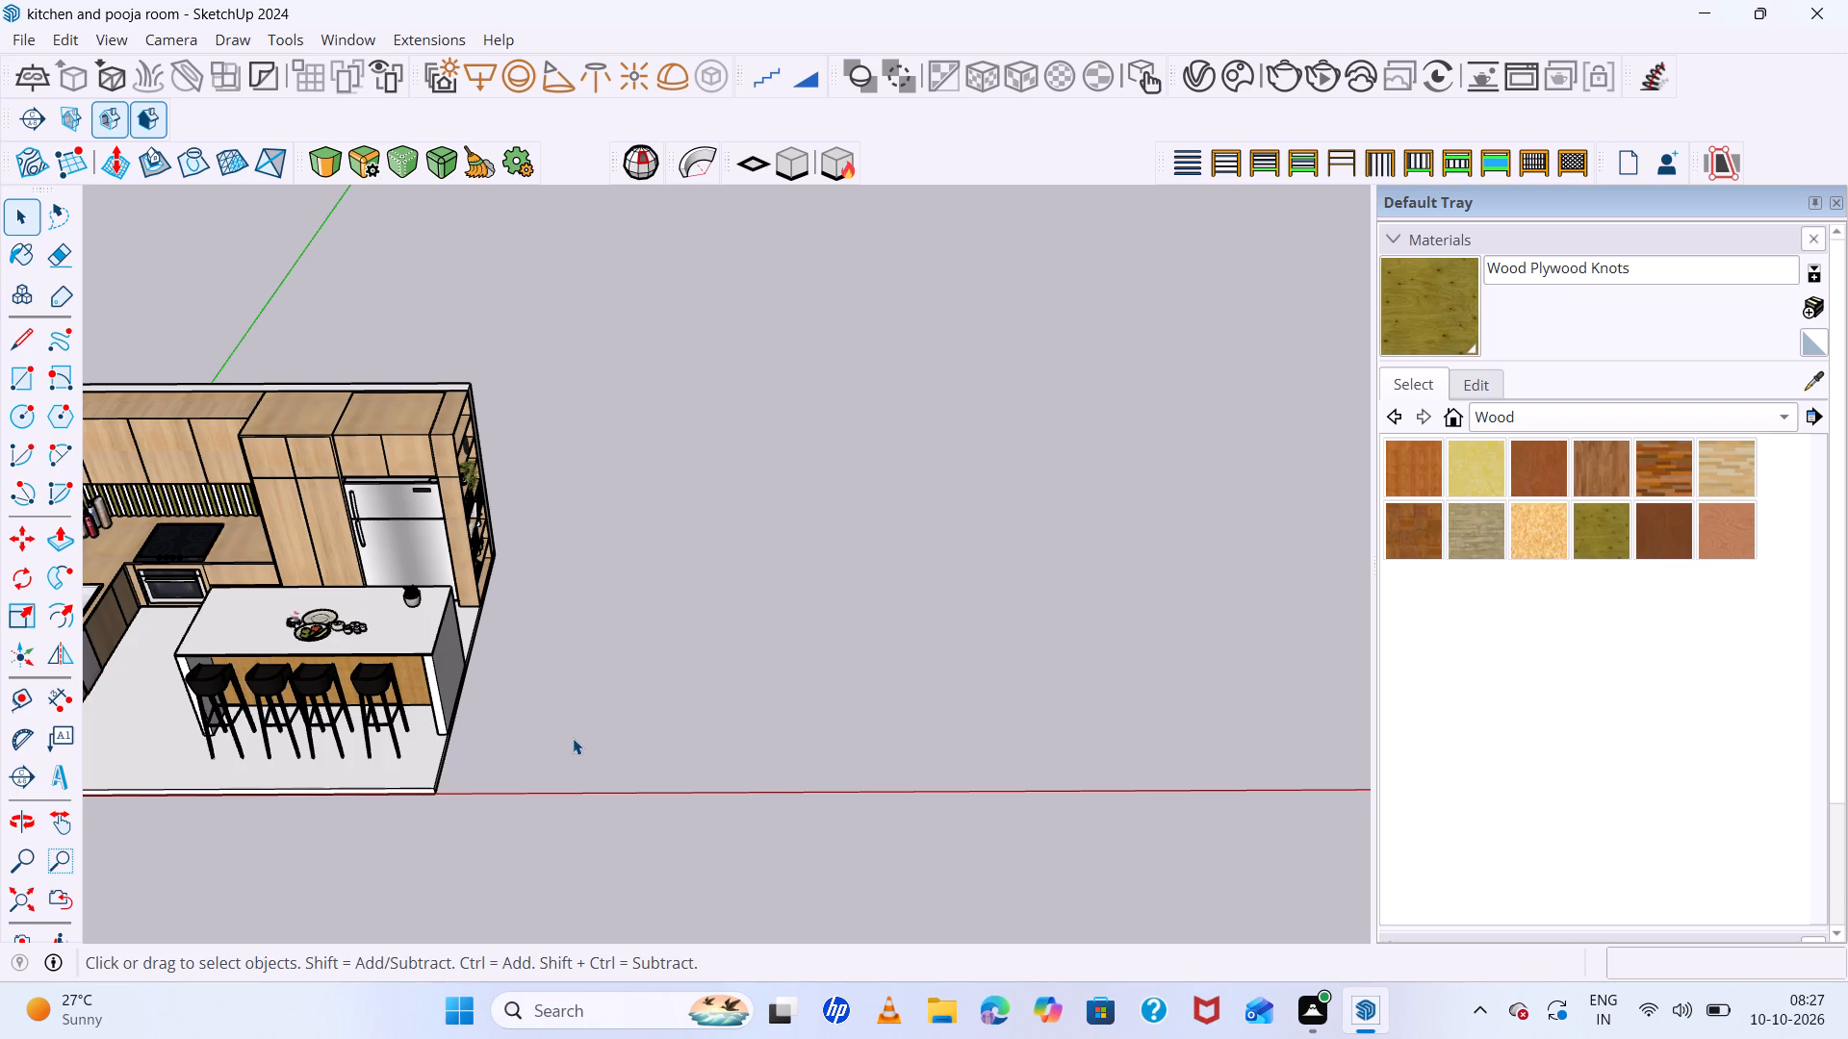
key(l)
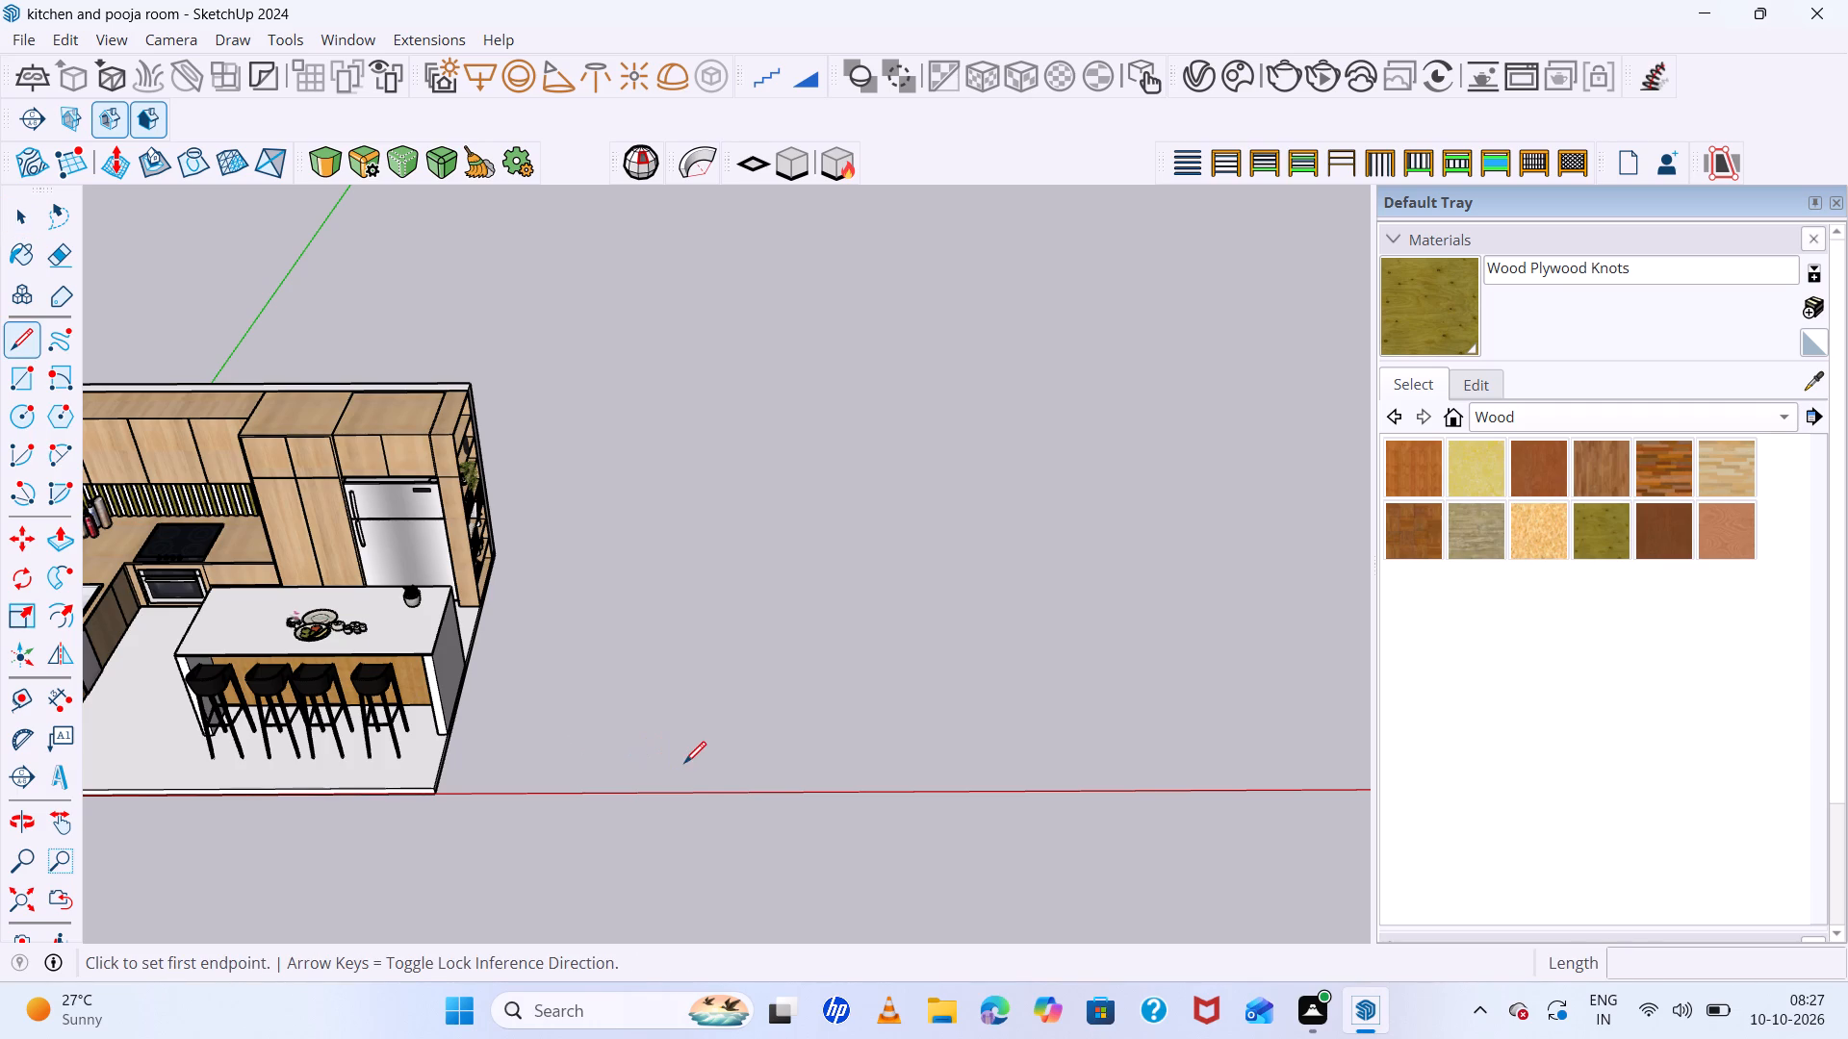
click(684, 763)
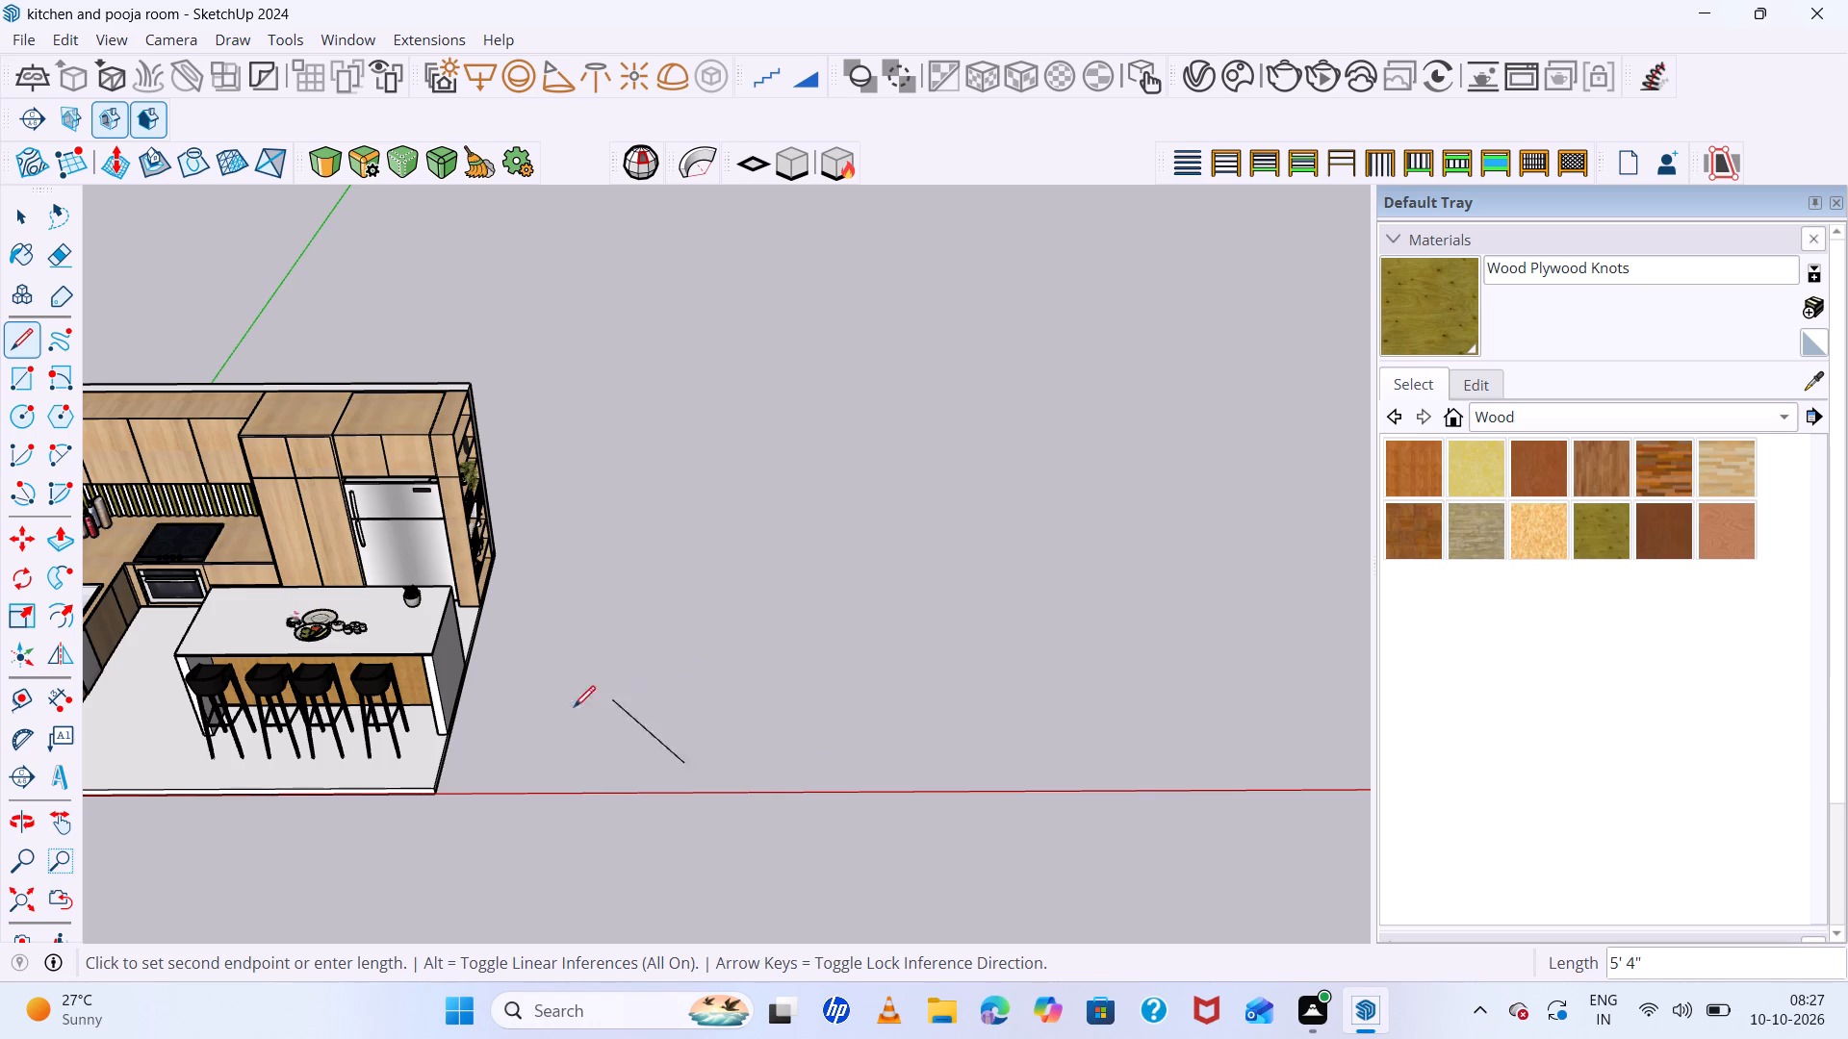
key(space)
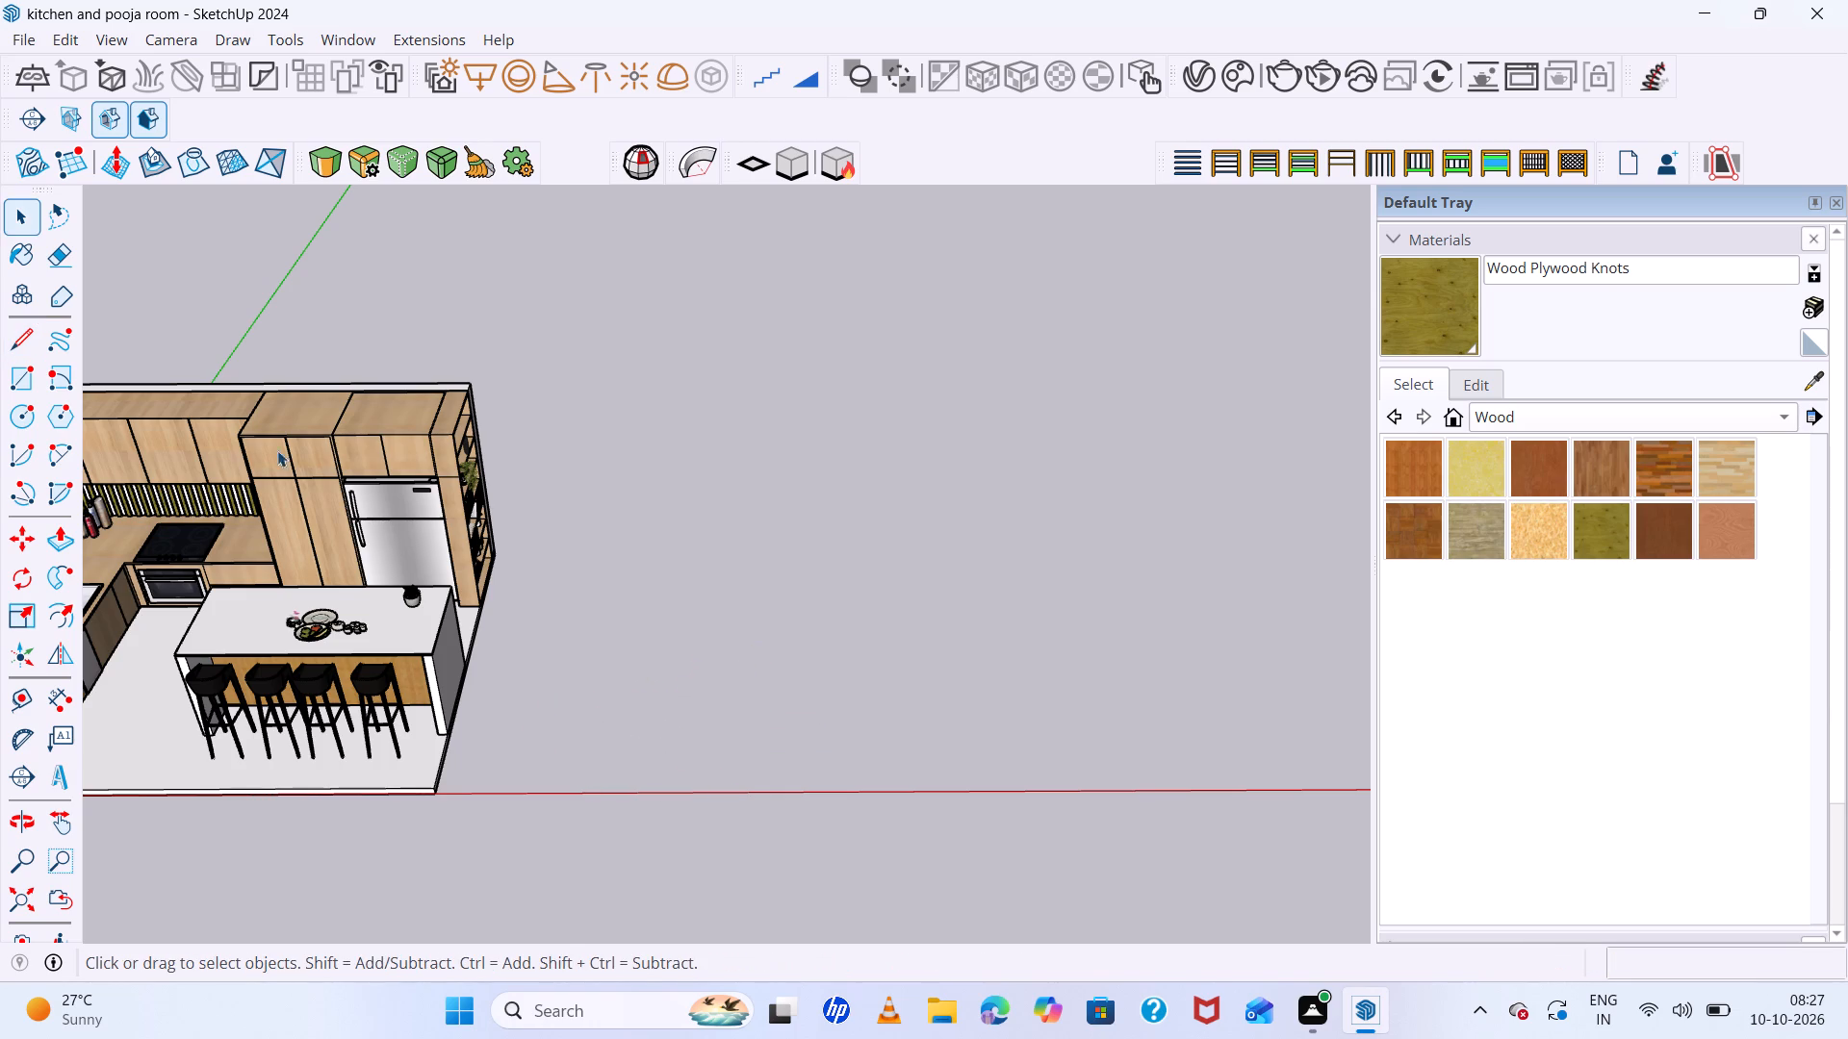
Set the model's units to decimal format, with length in millimetres, area in square millimetres and volume in cubic millimetres.
click(353, 40)
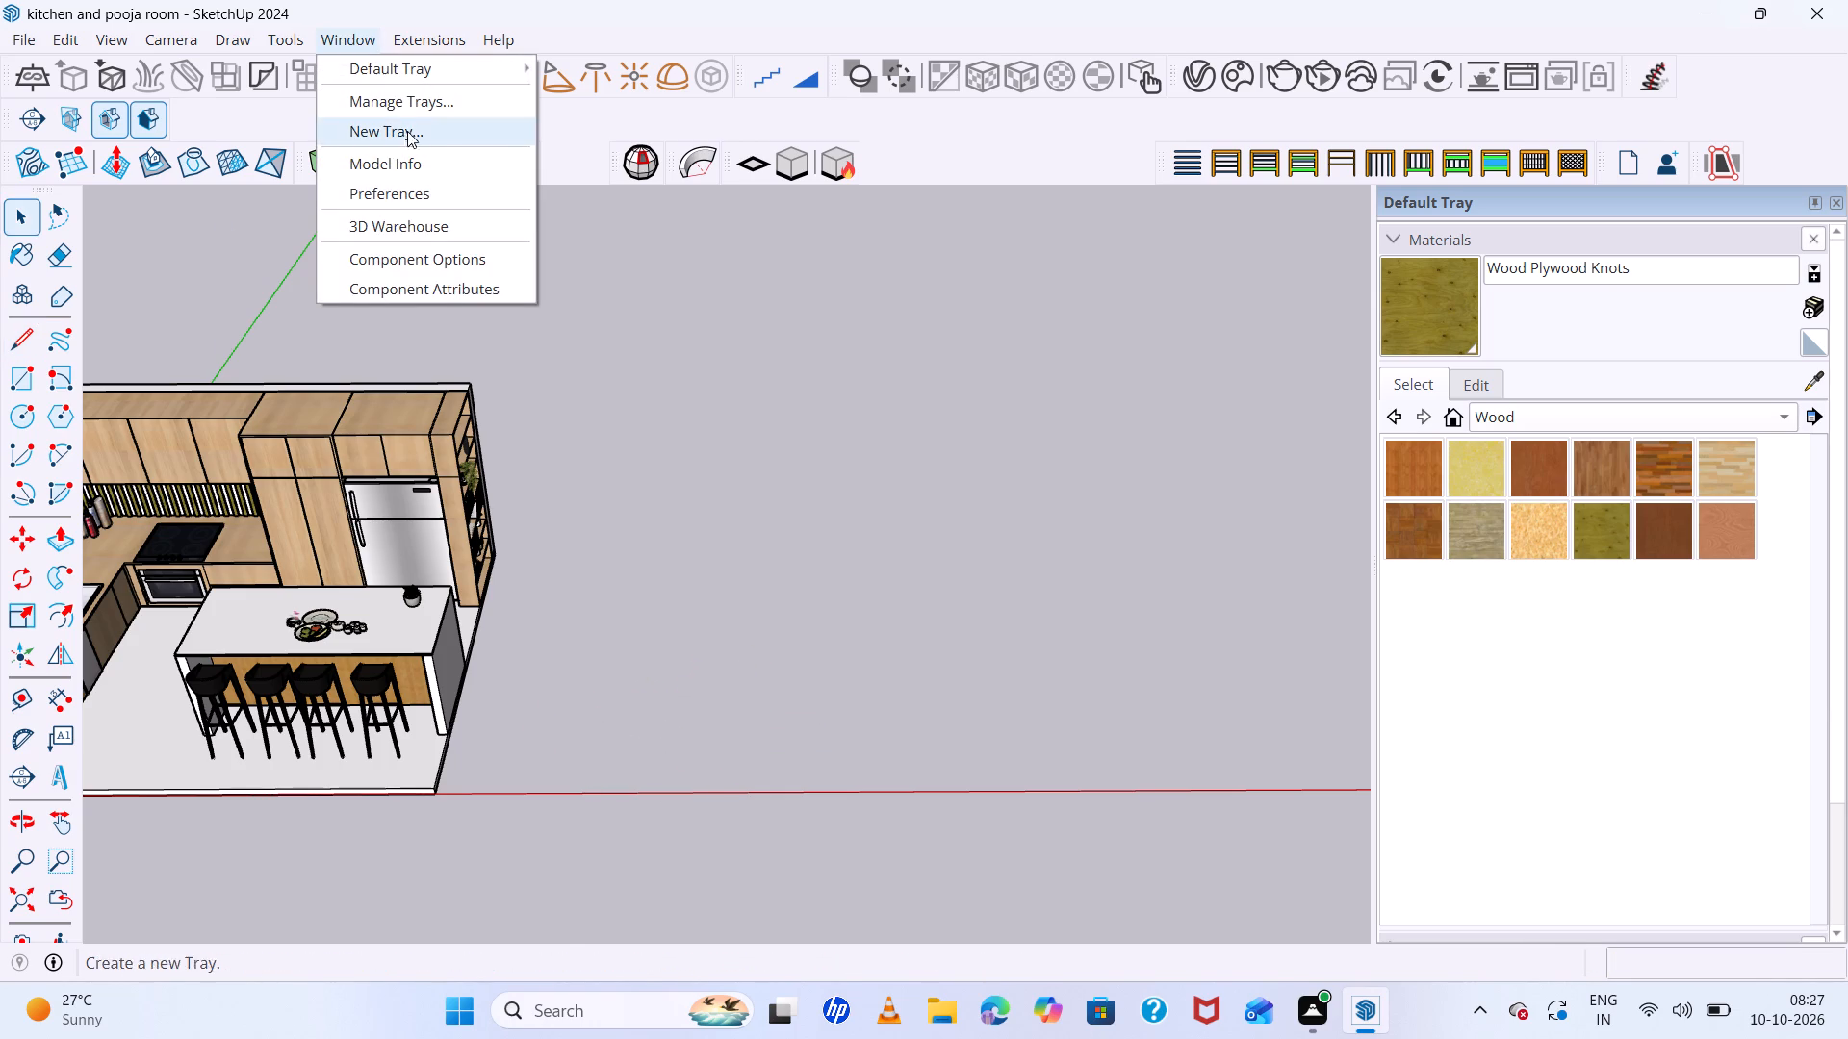
click(409, 165)
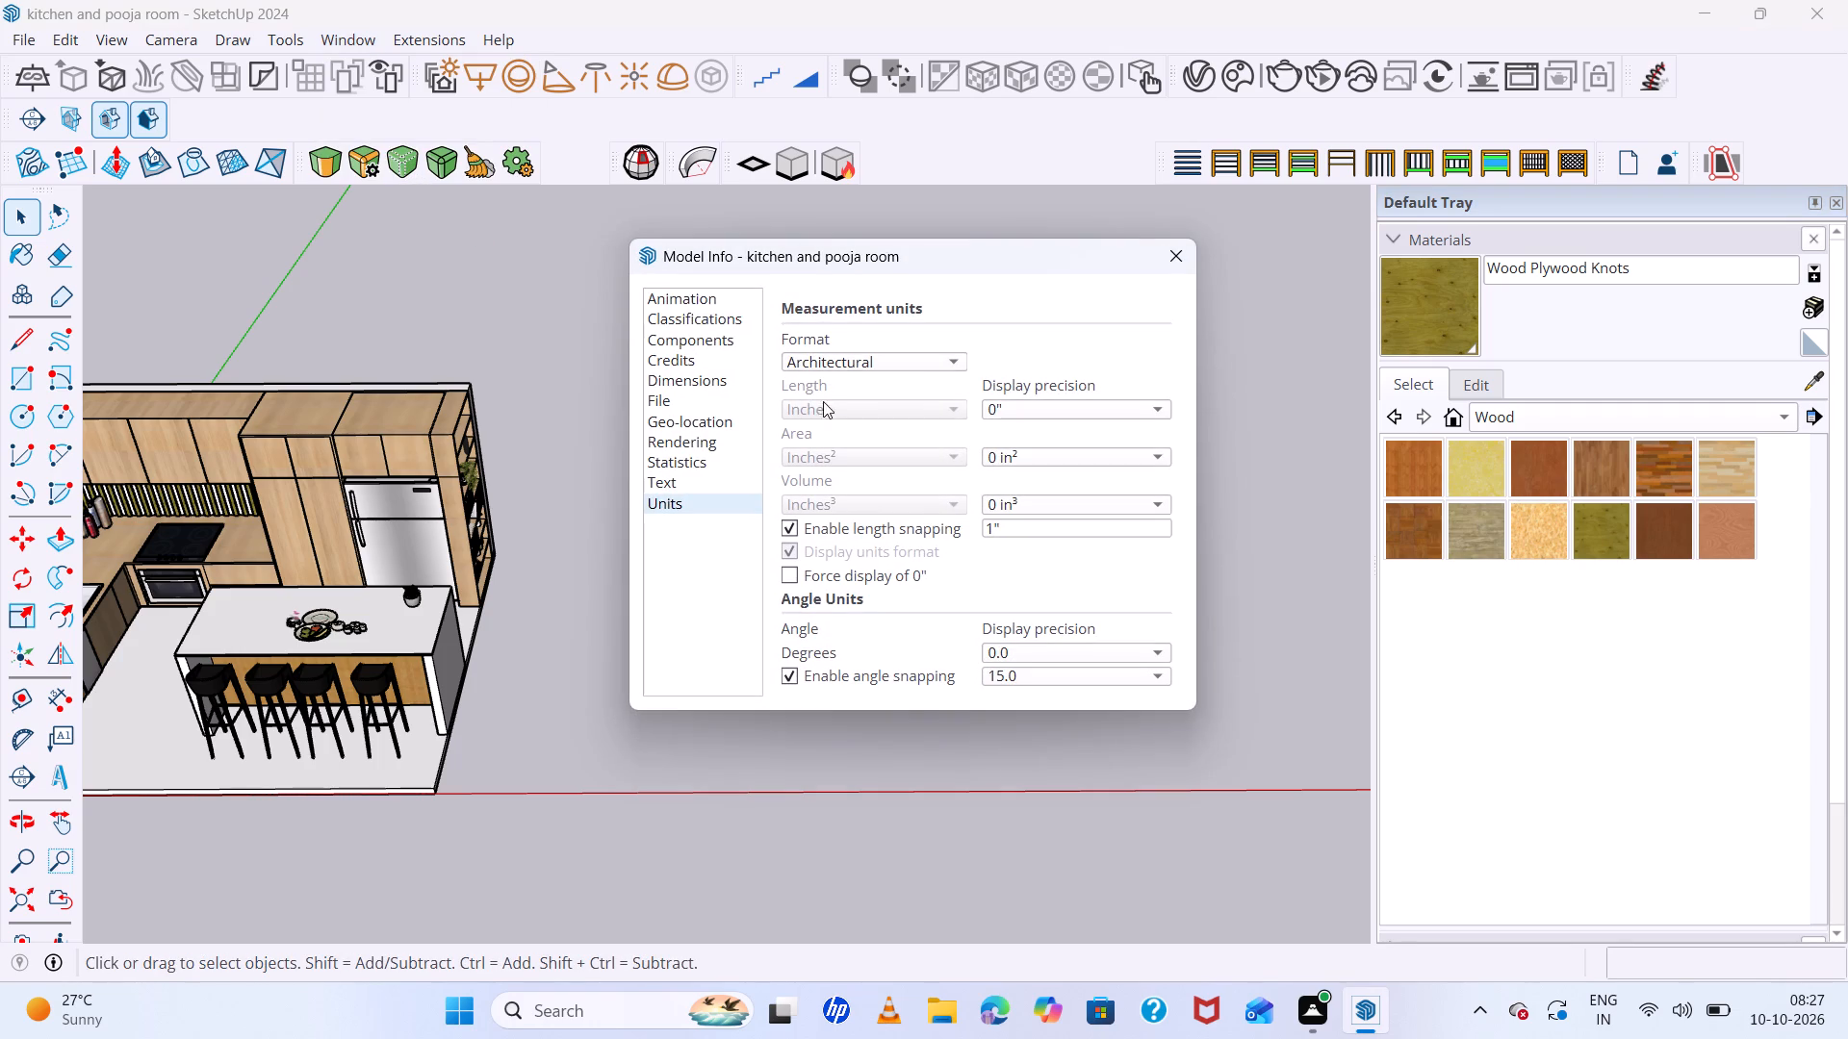
click(840, 359)
click(837, 427)
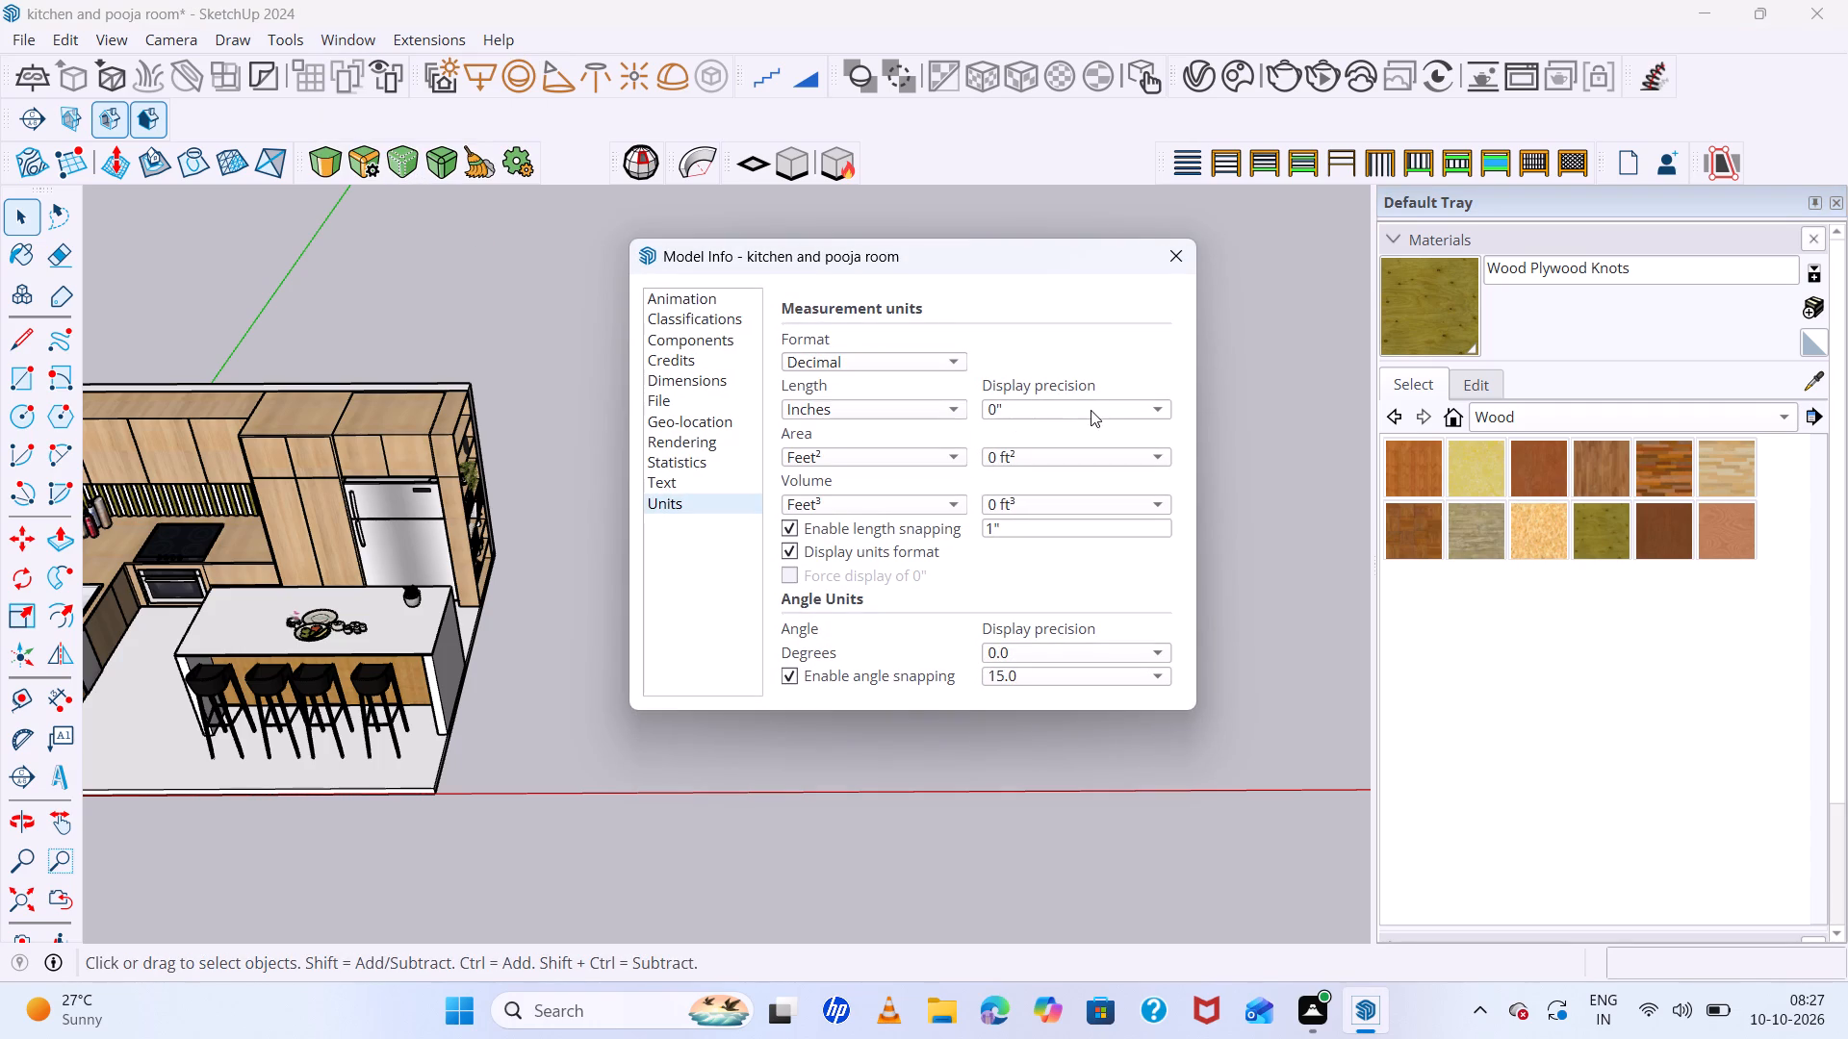
click(1095, 409)
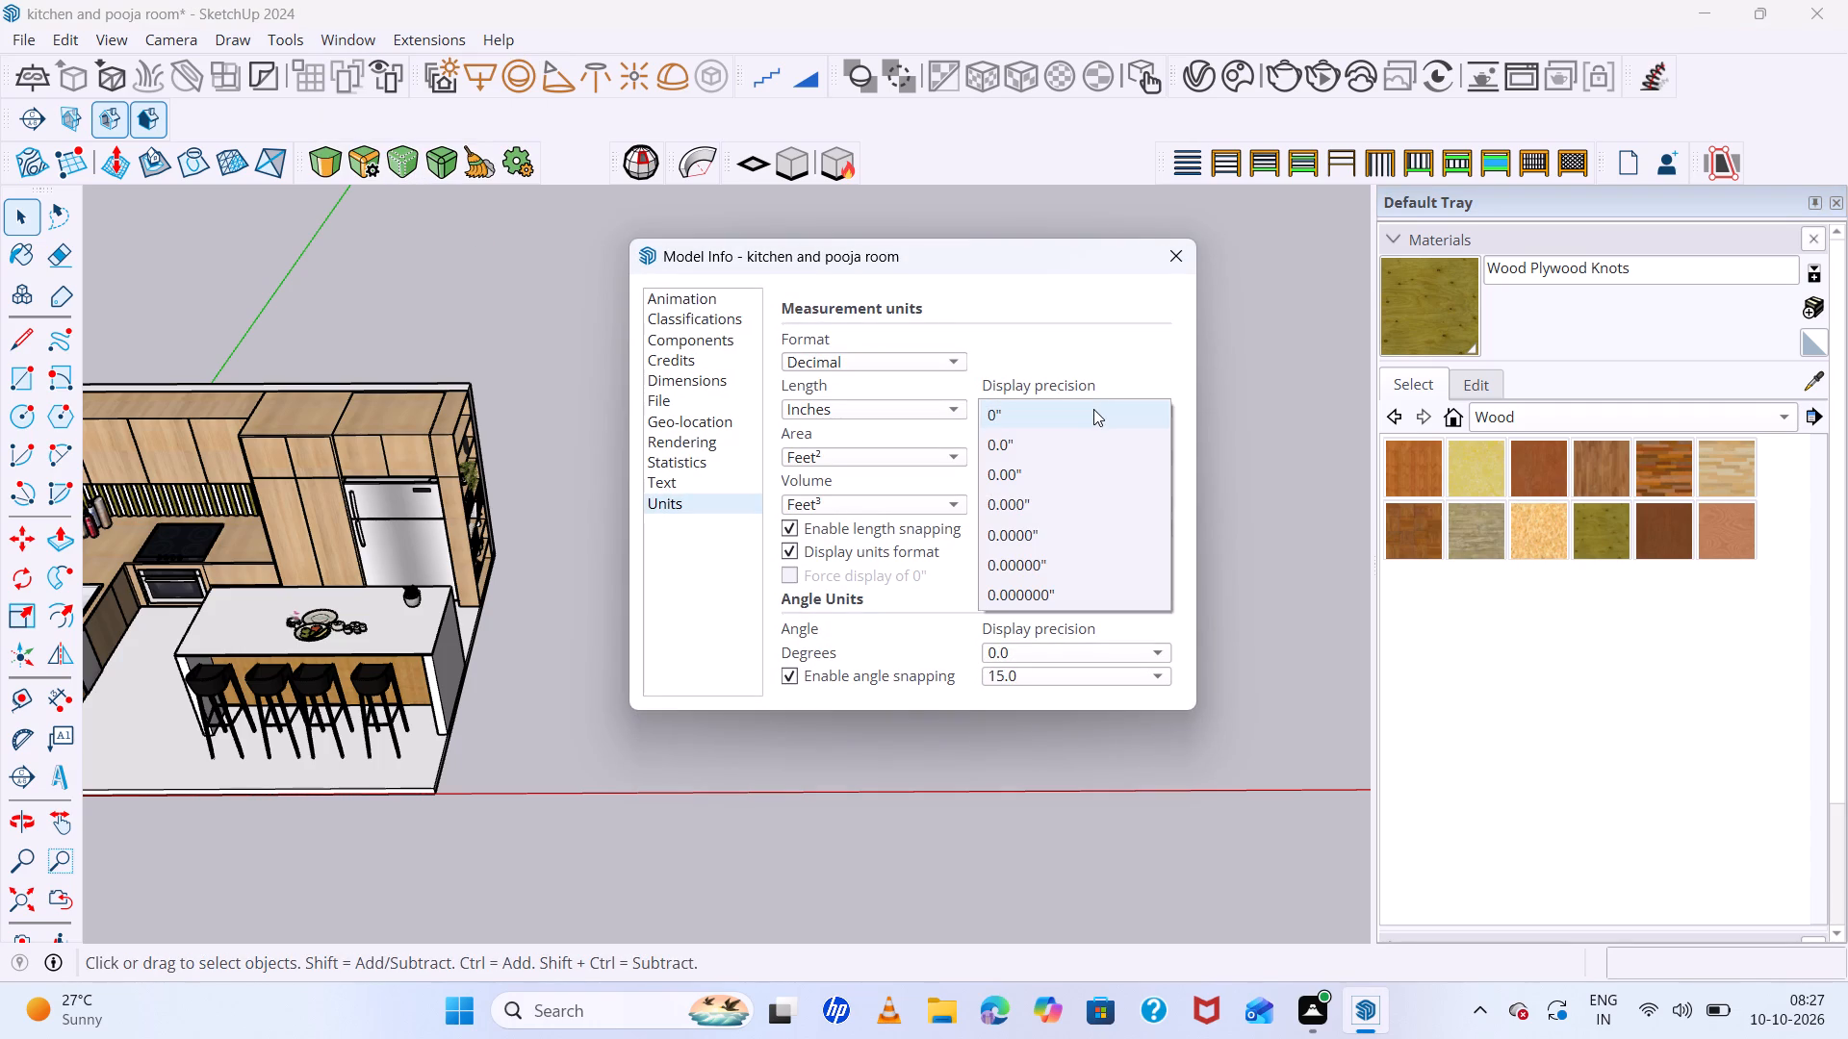
click(1093, 409)
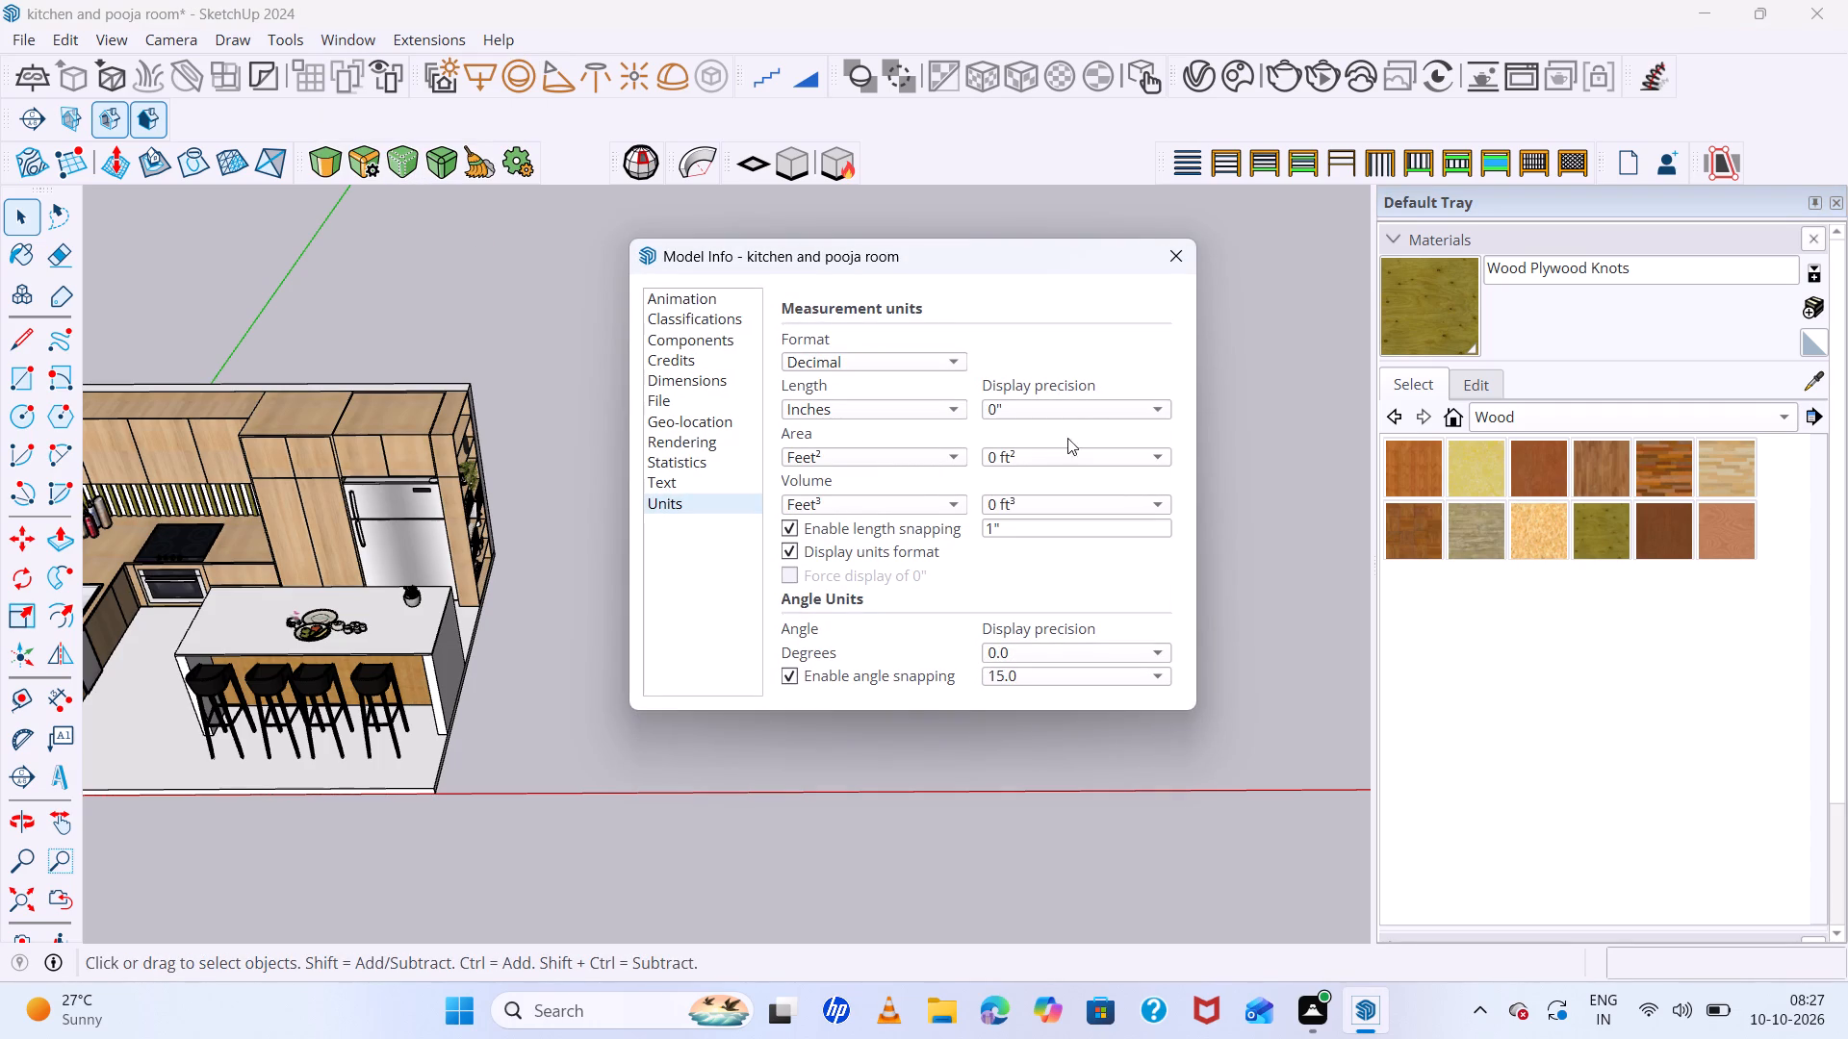
click(838, 412)
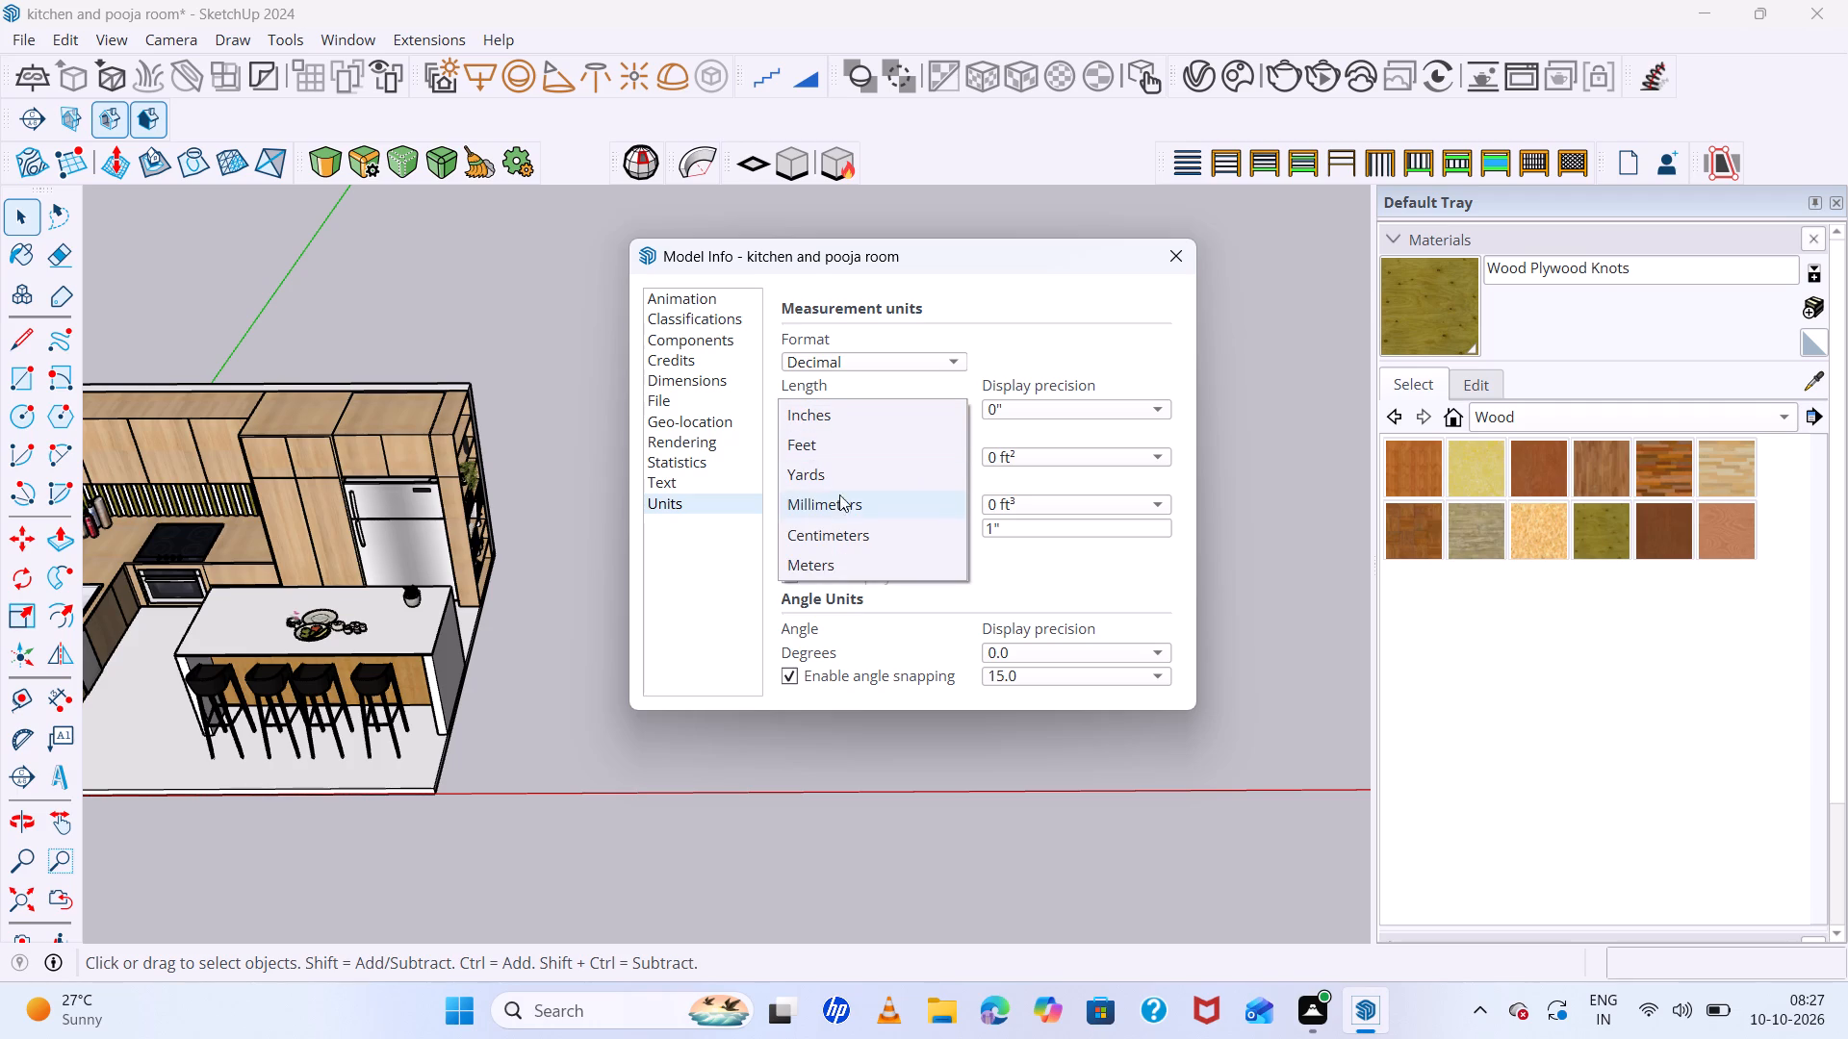
click(843, 507)
click(853, 443)
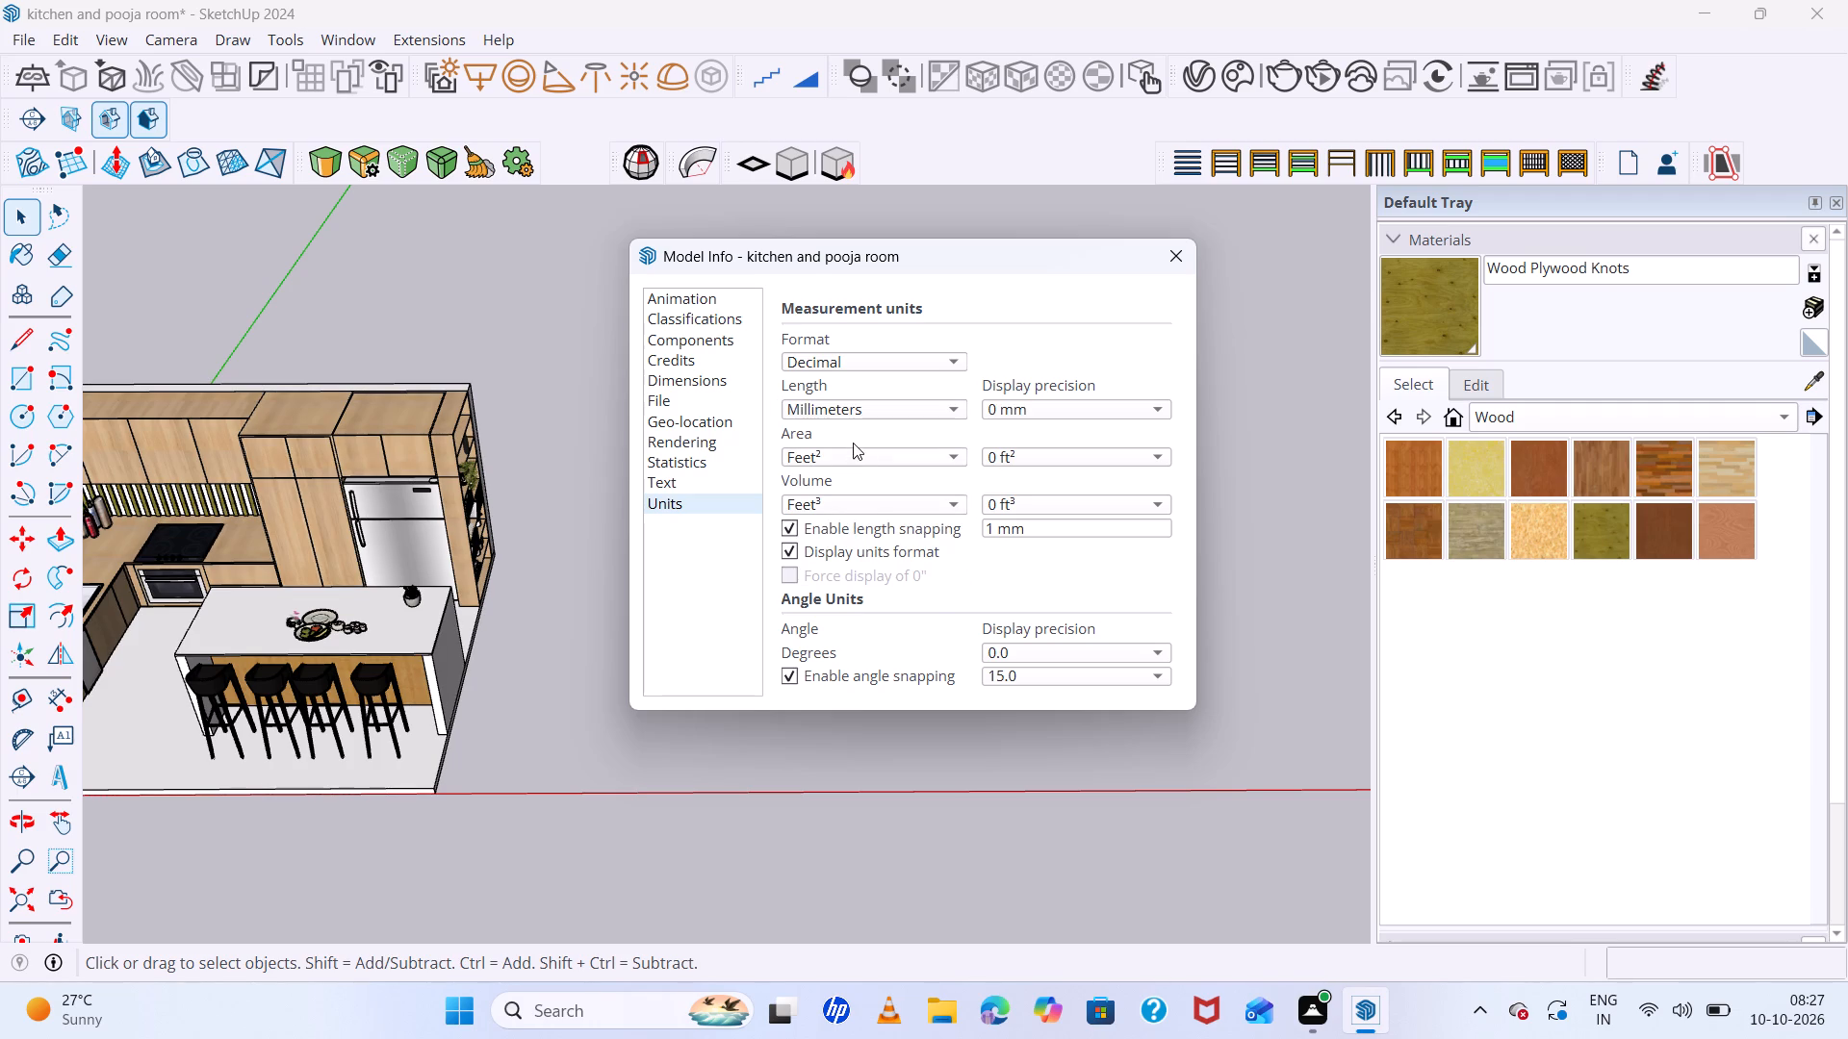
click(853, 454)
click(849, 529)
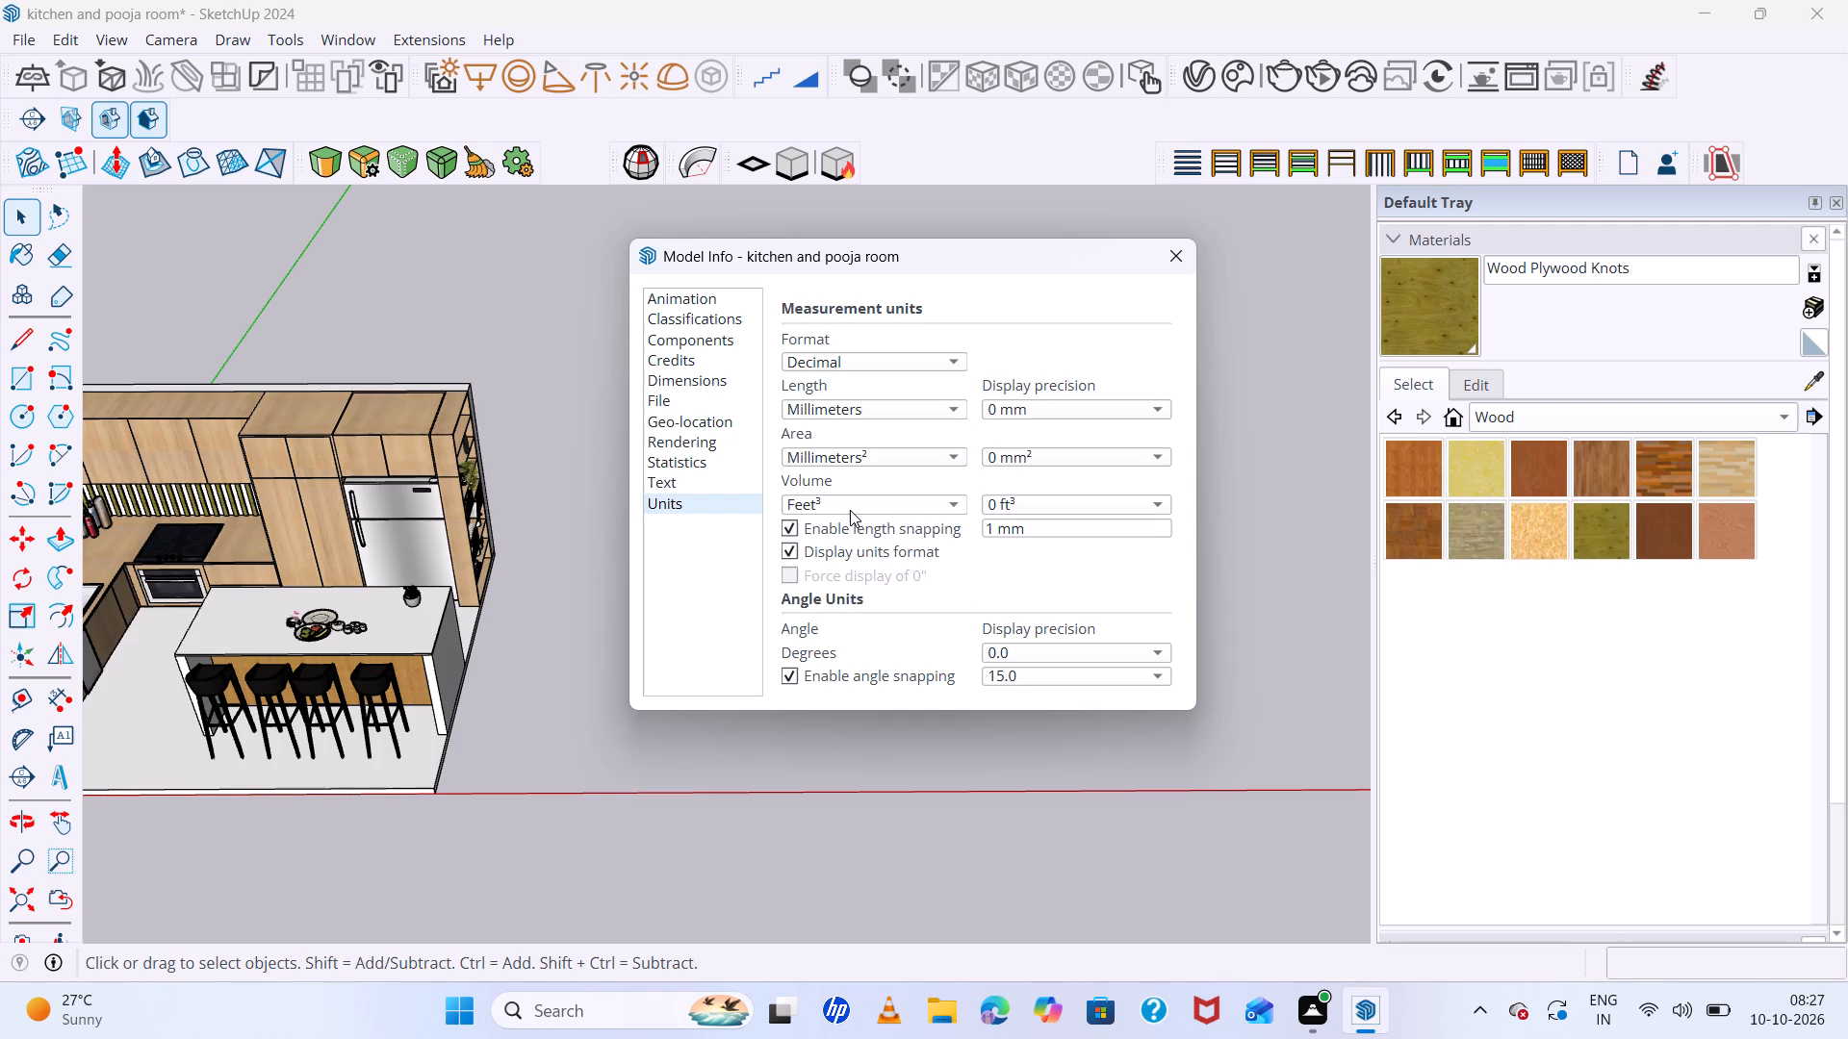
click(850, 509)
click(846, 599)
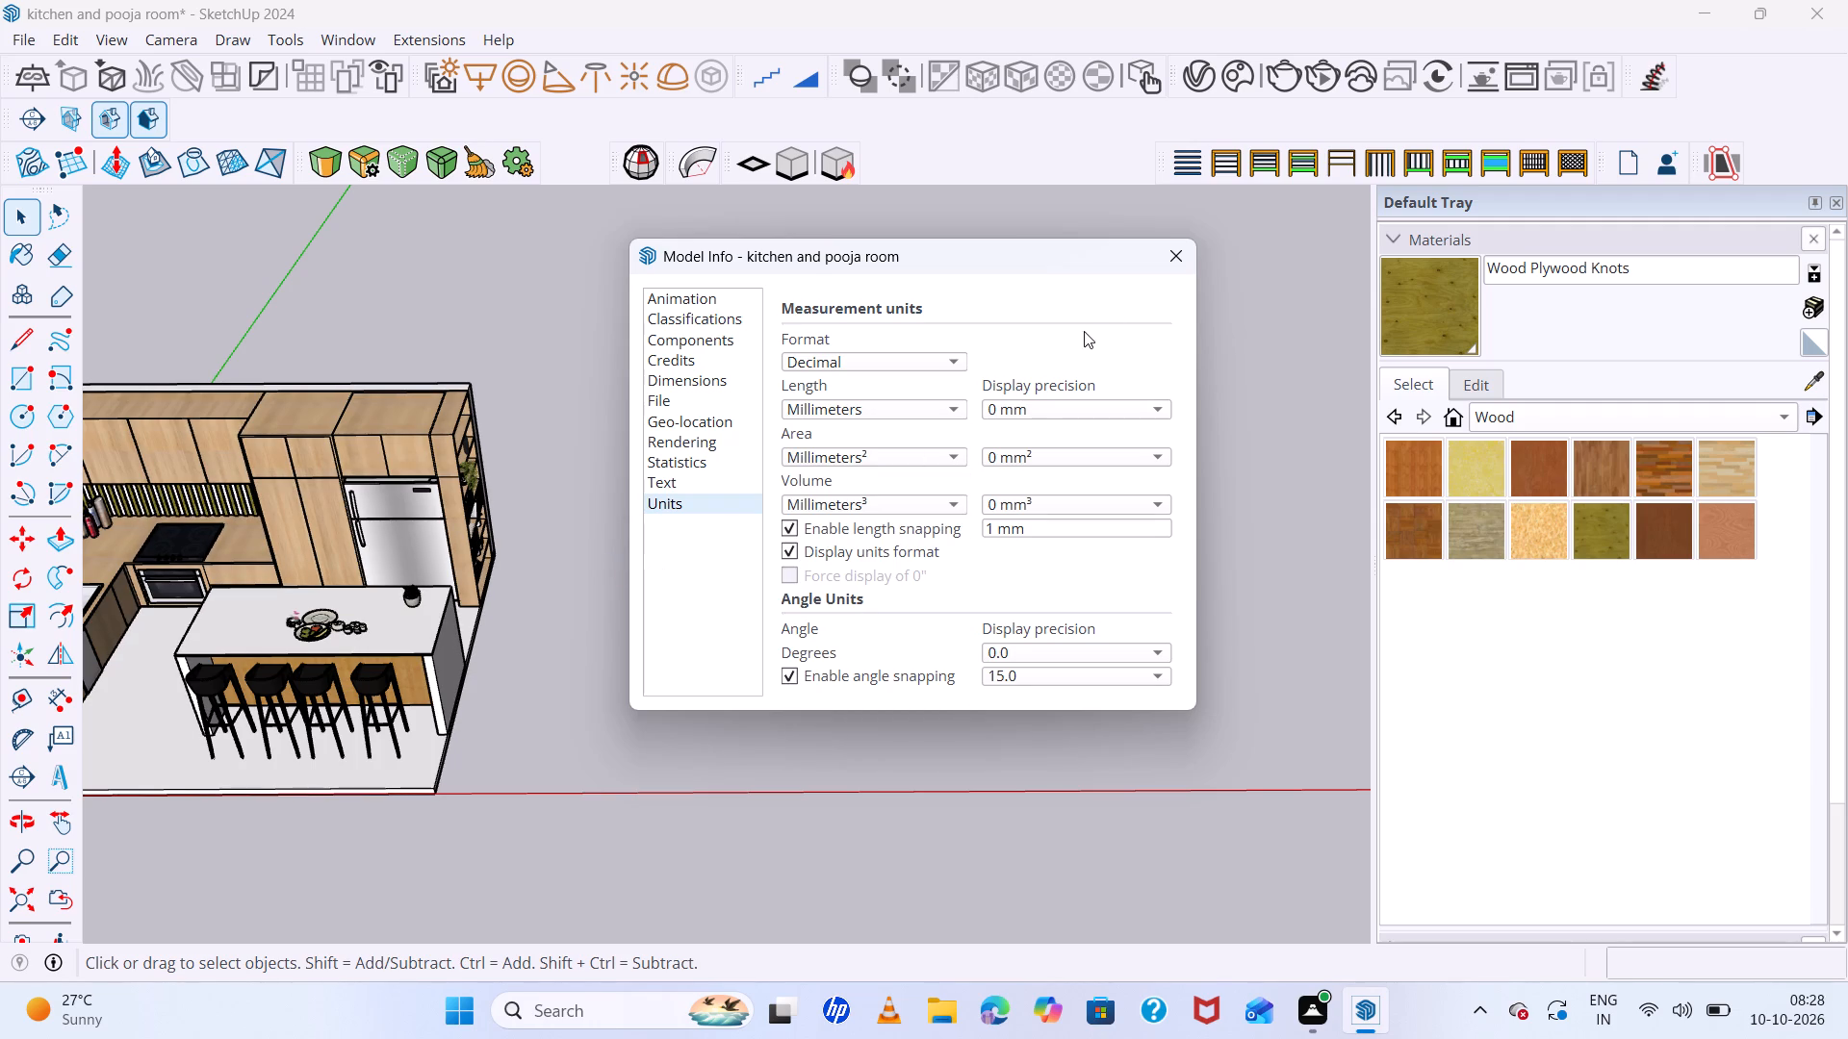
click(1161, 255)
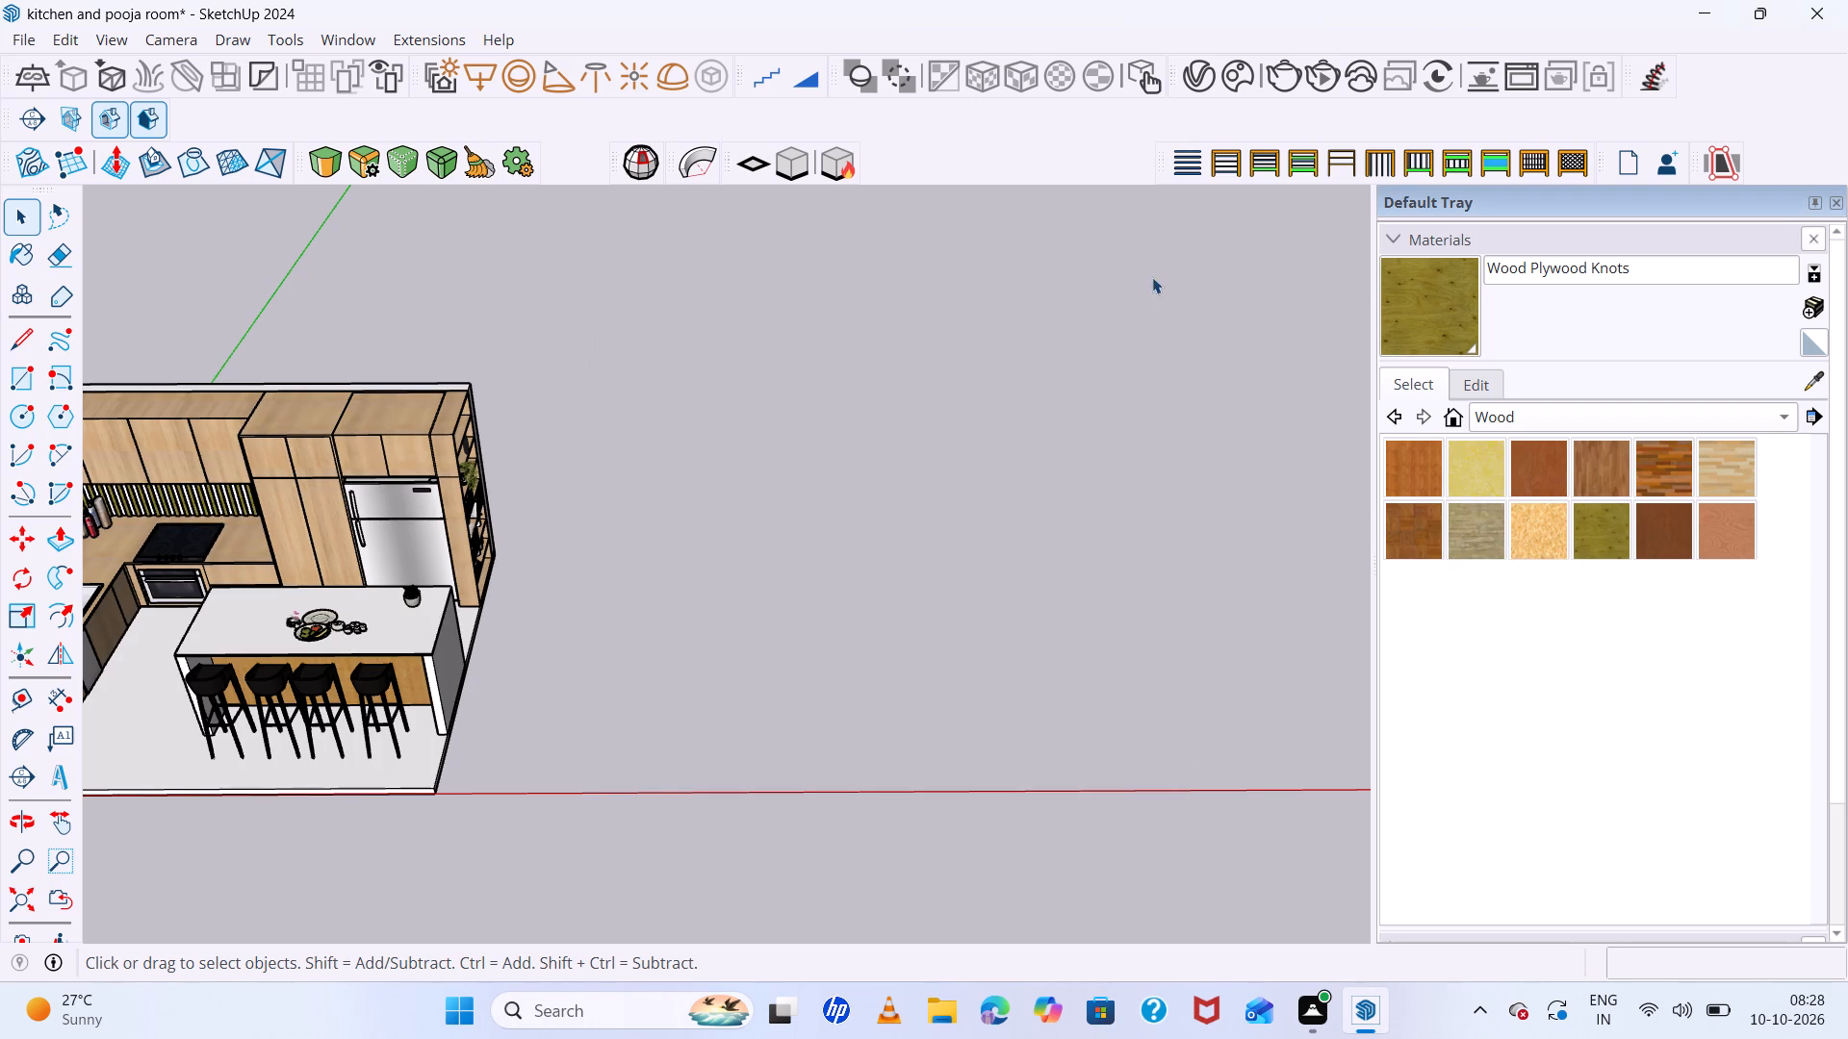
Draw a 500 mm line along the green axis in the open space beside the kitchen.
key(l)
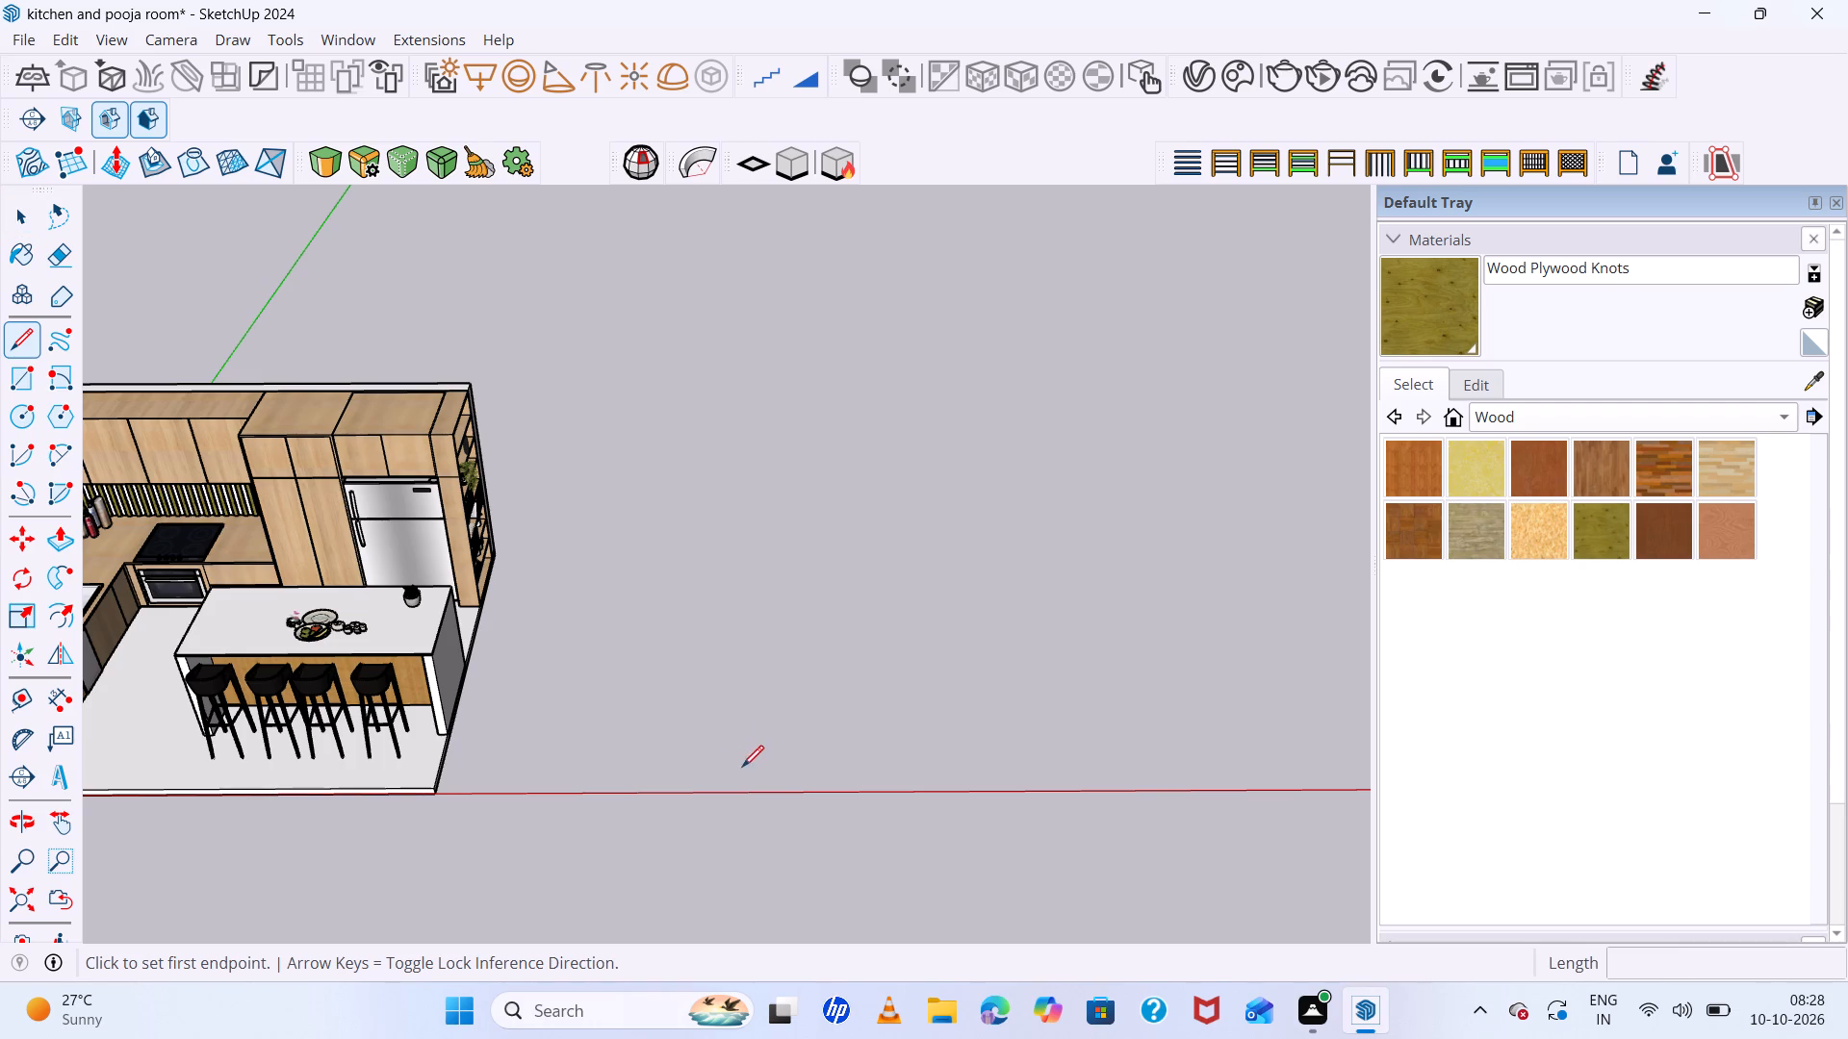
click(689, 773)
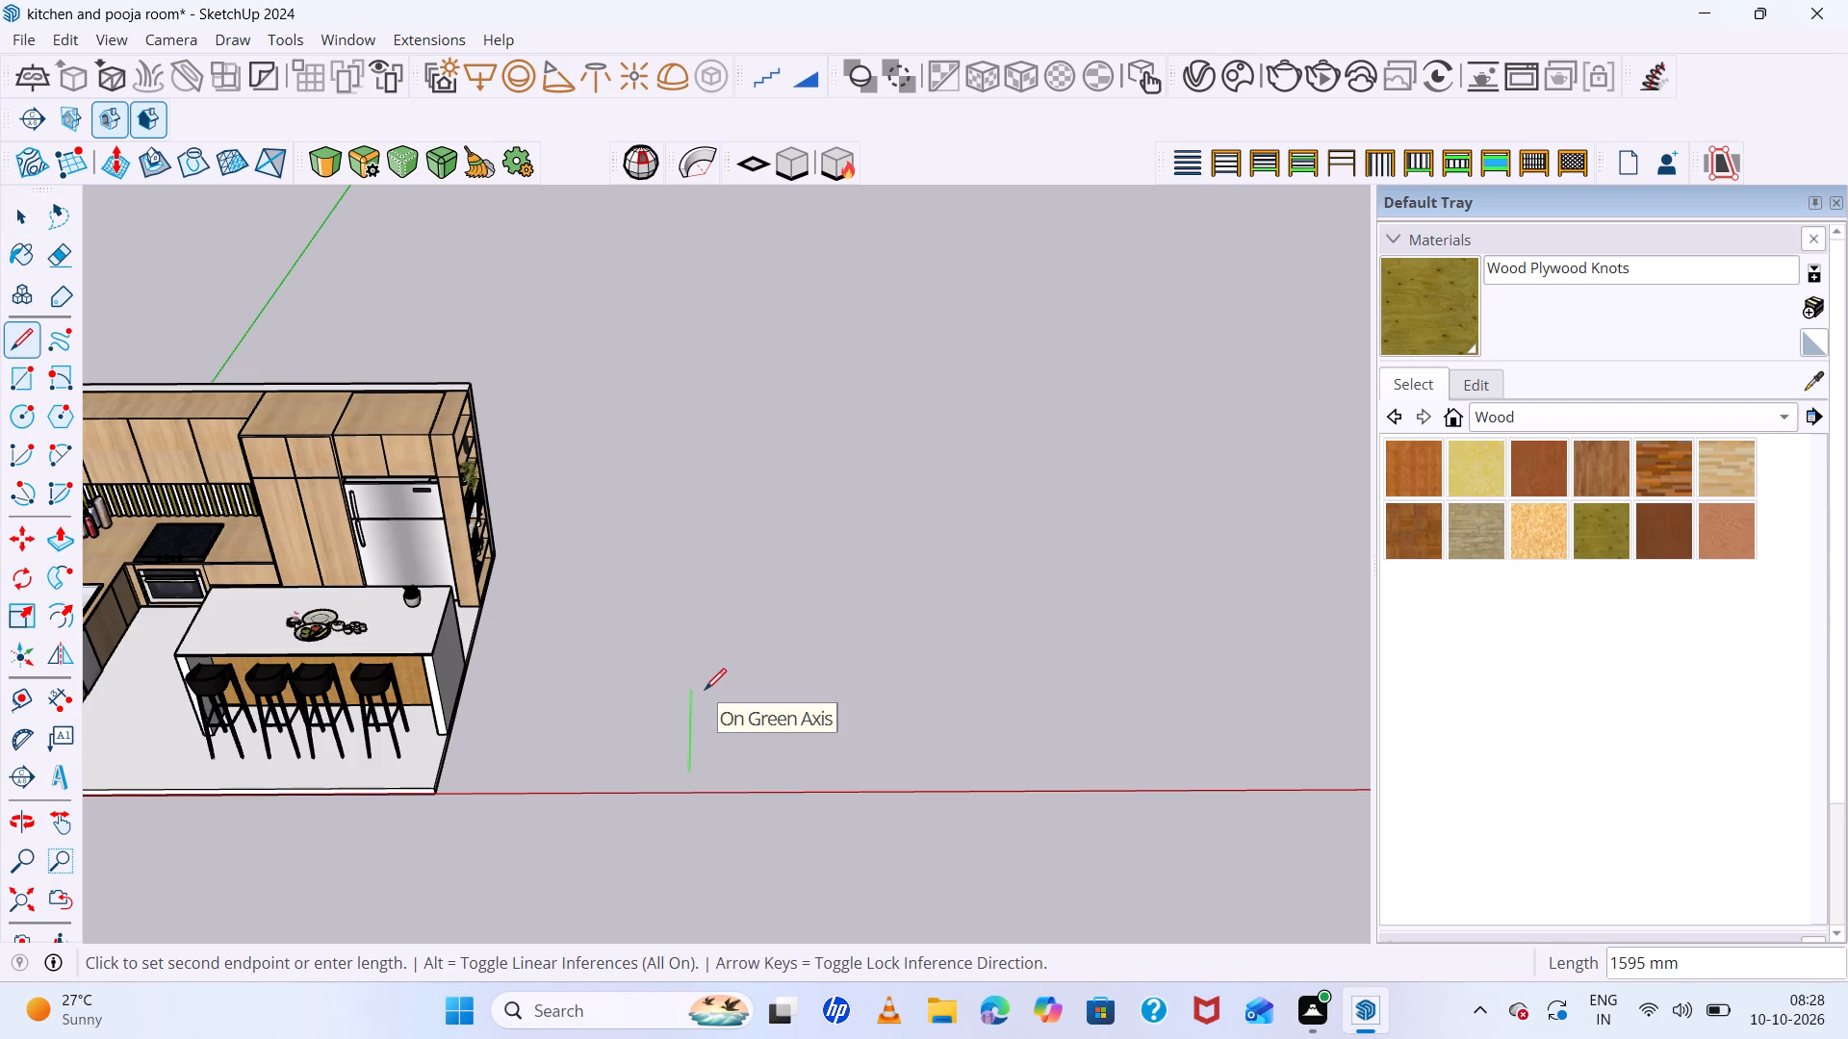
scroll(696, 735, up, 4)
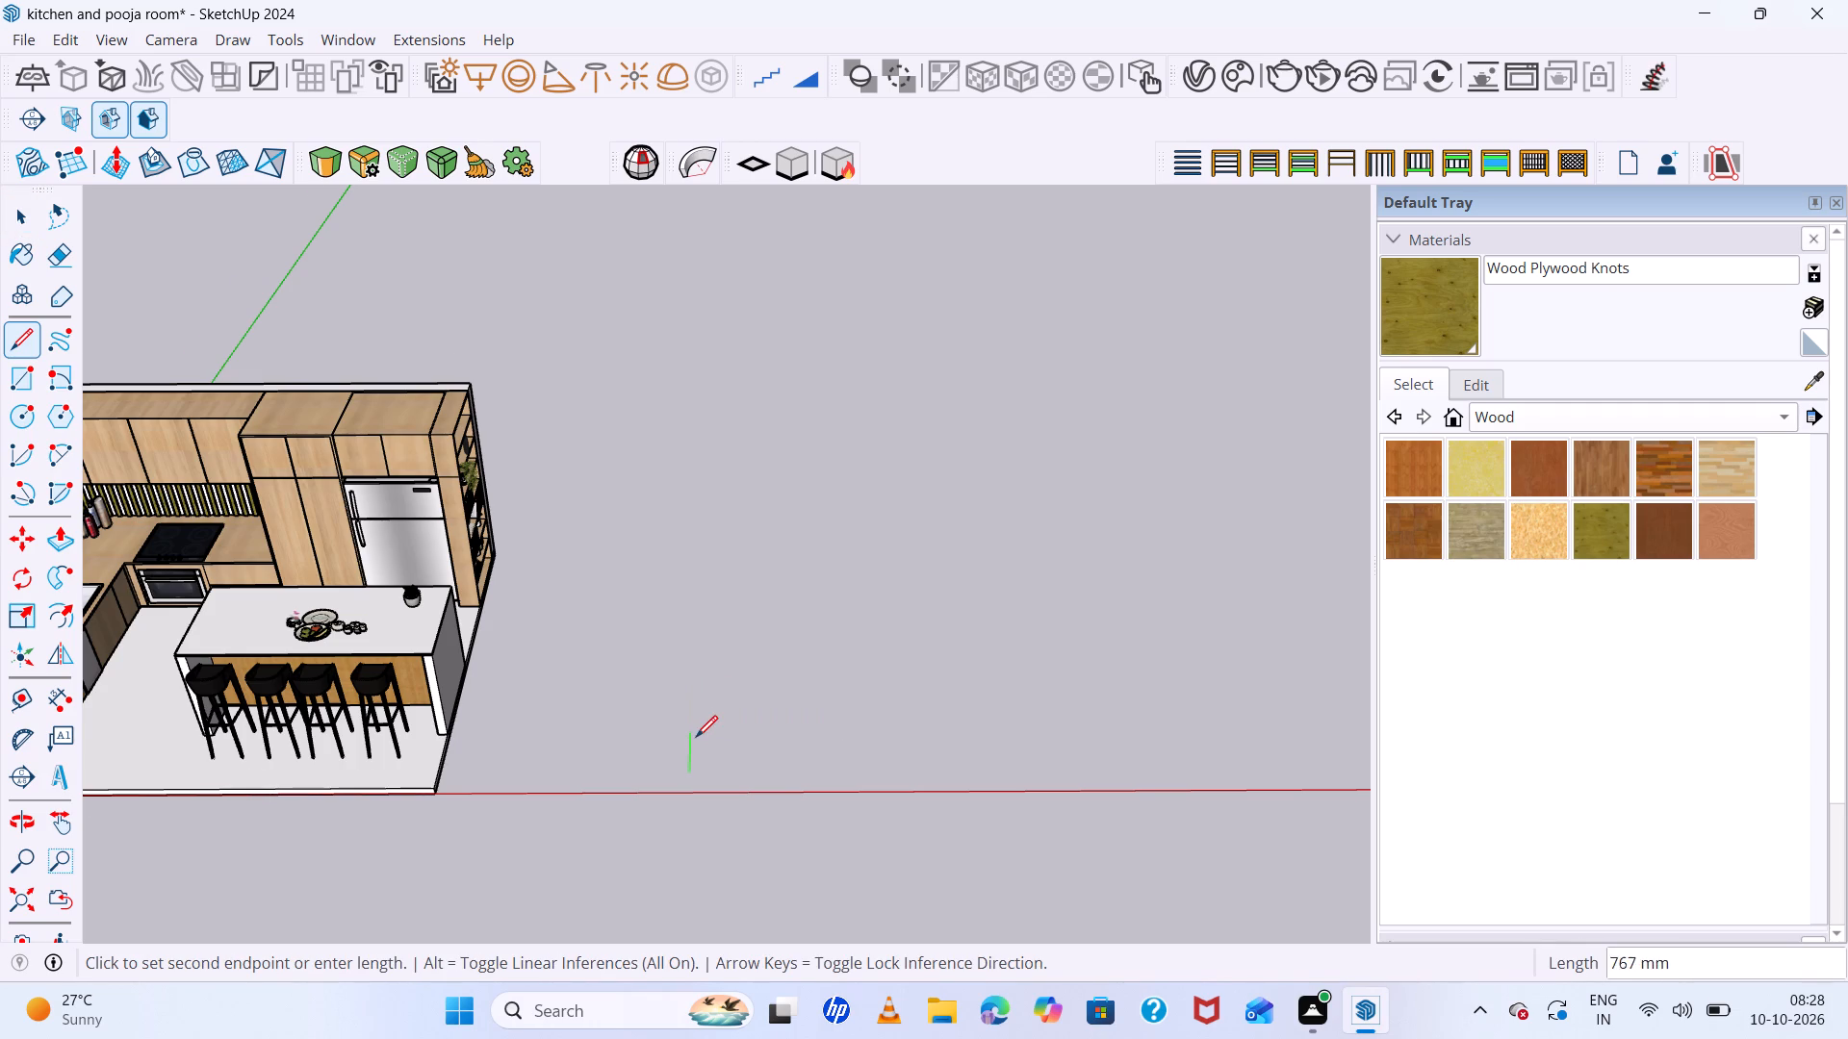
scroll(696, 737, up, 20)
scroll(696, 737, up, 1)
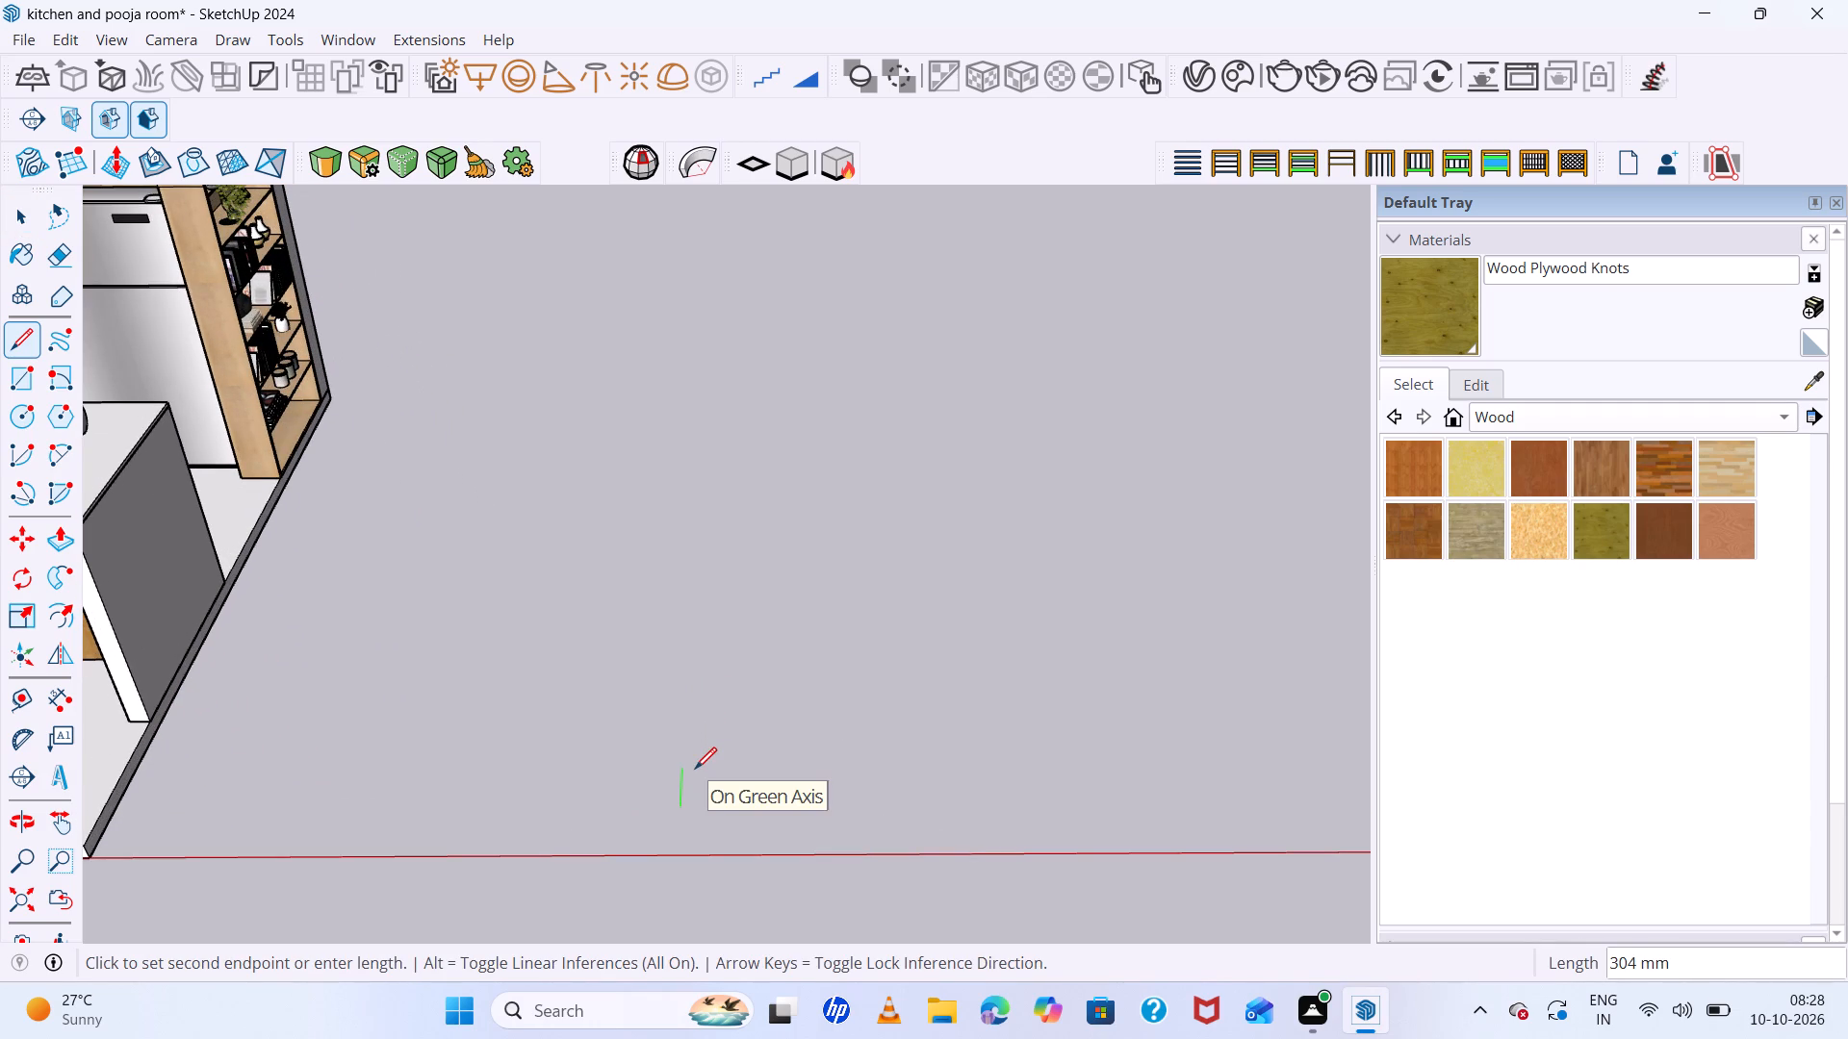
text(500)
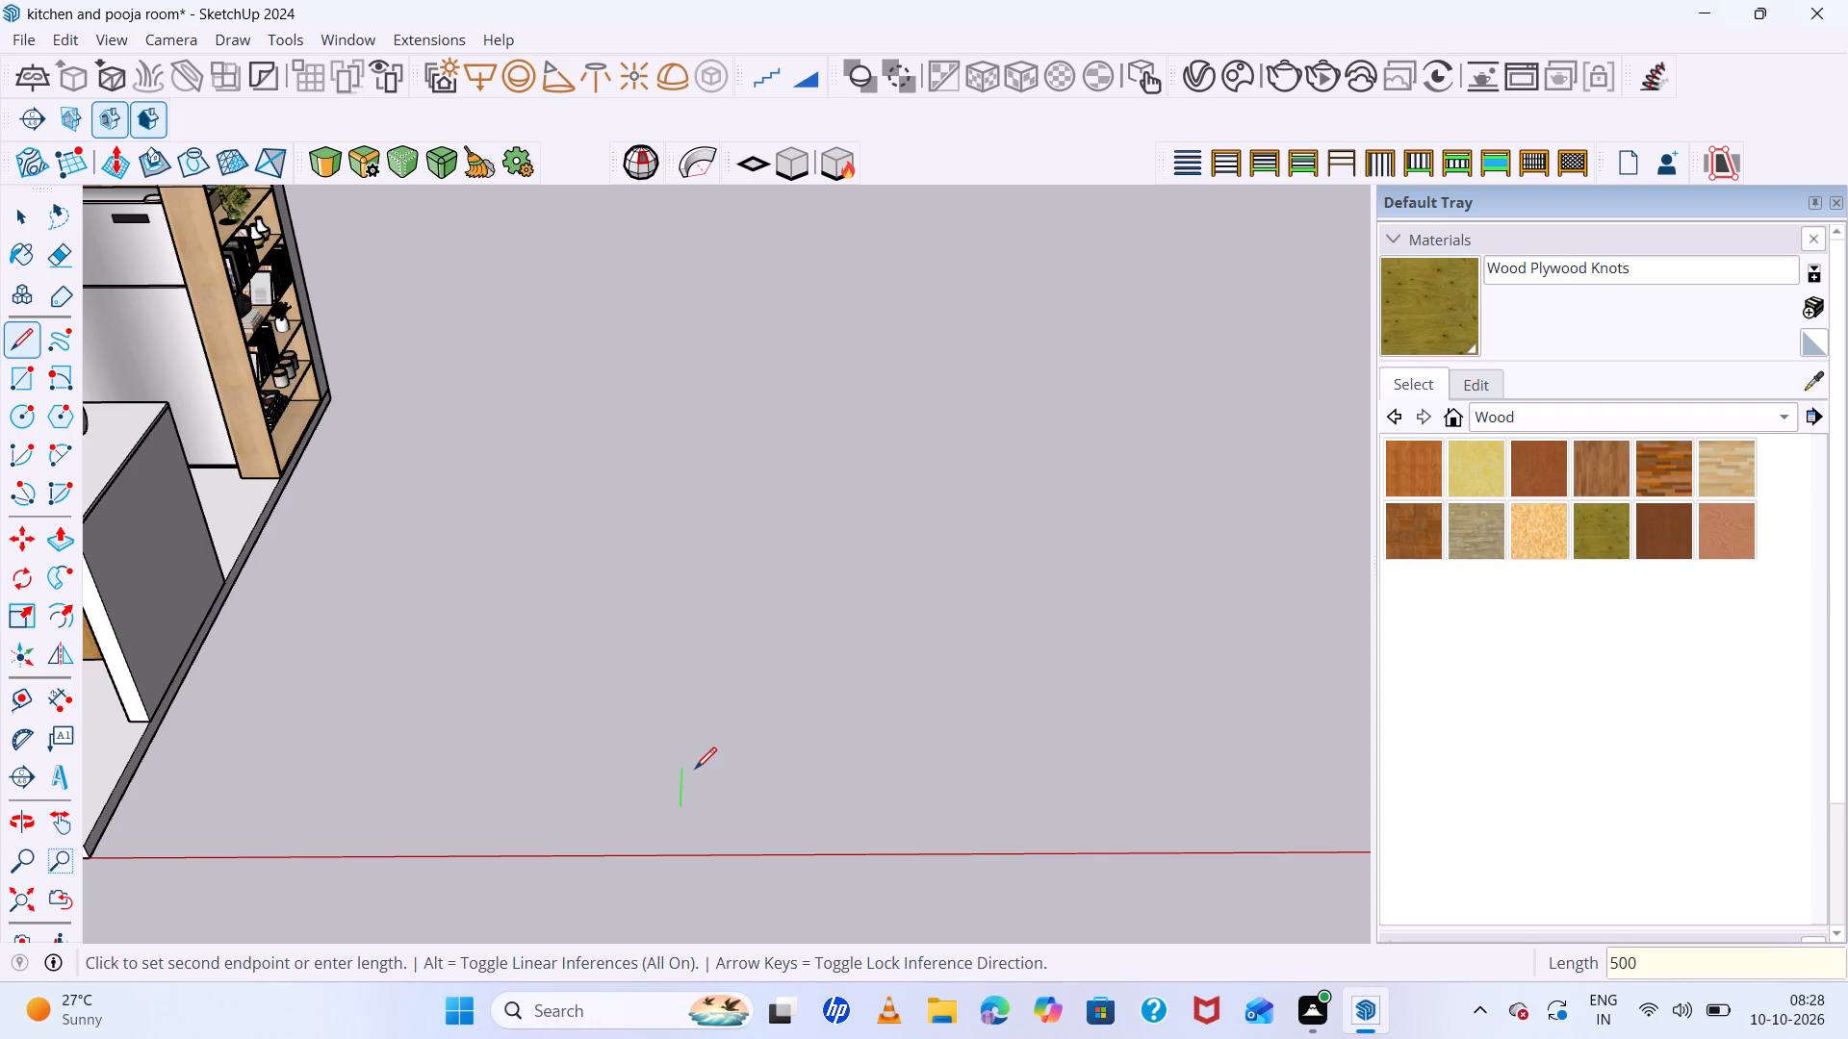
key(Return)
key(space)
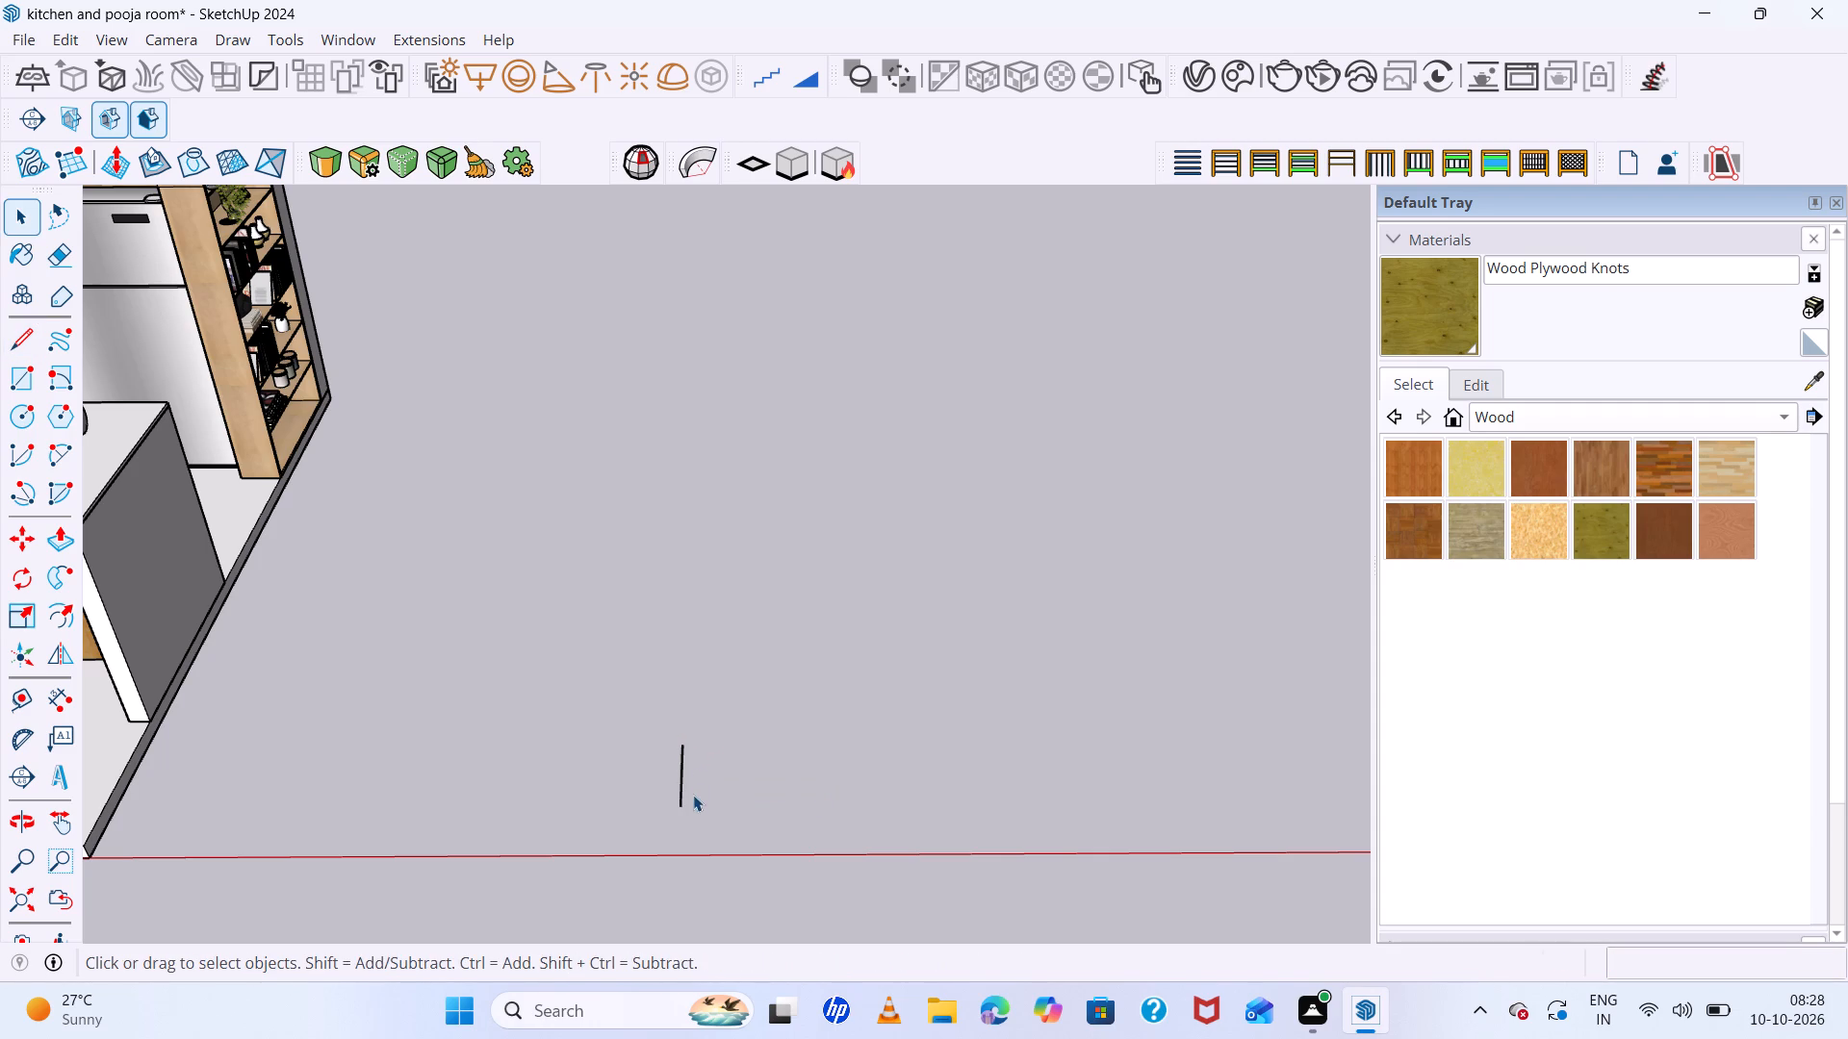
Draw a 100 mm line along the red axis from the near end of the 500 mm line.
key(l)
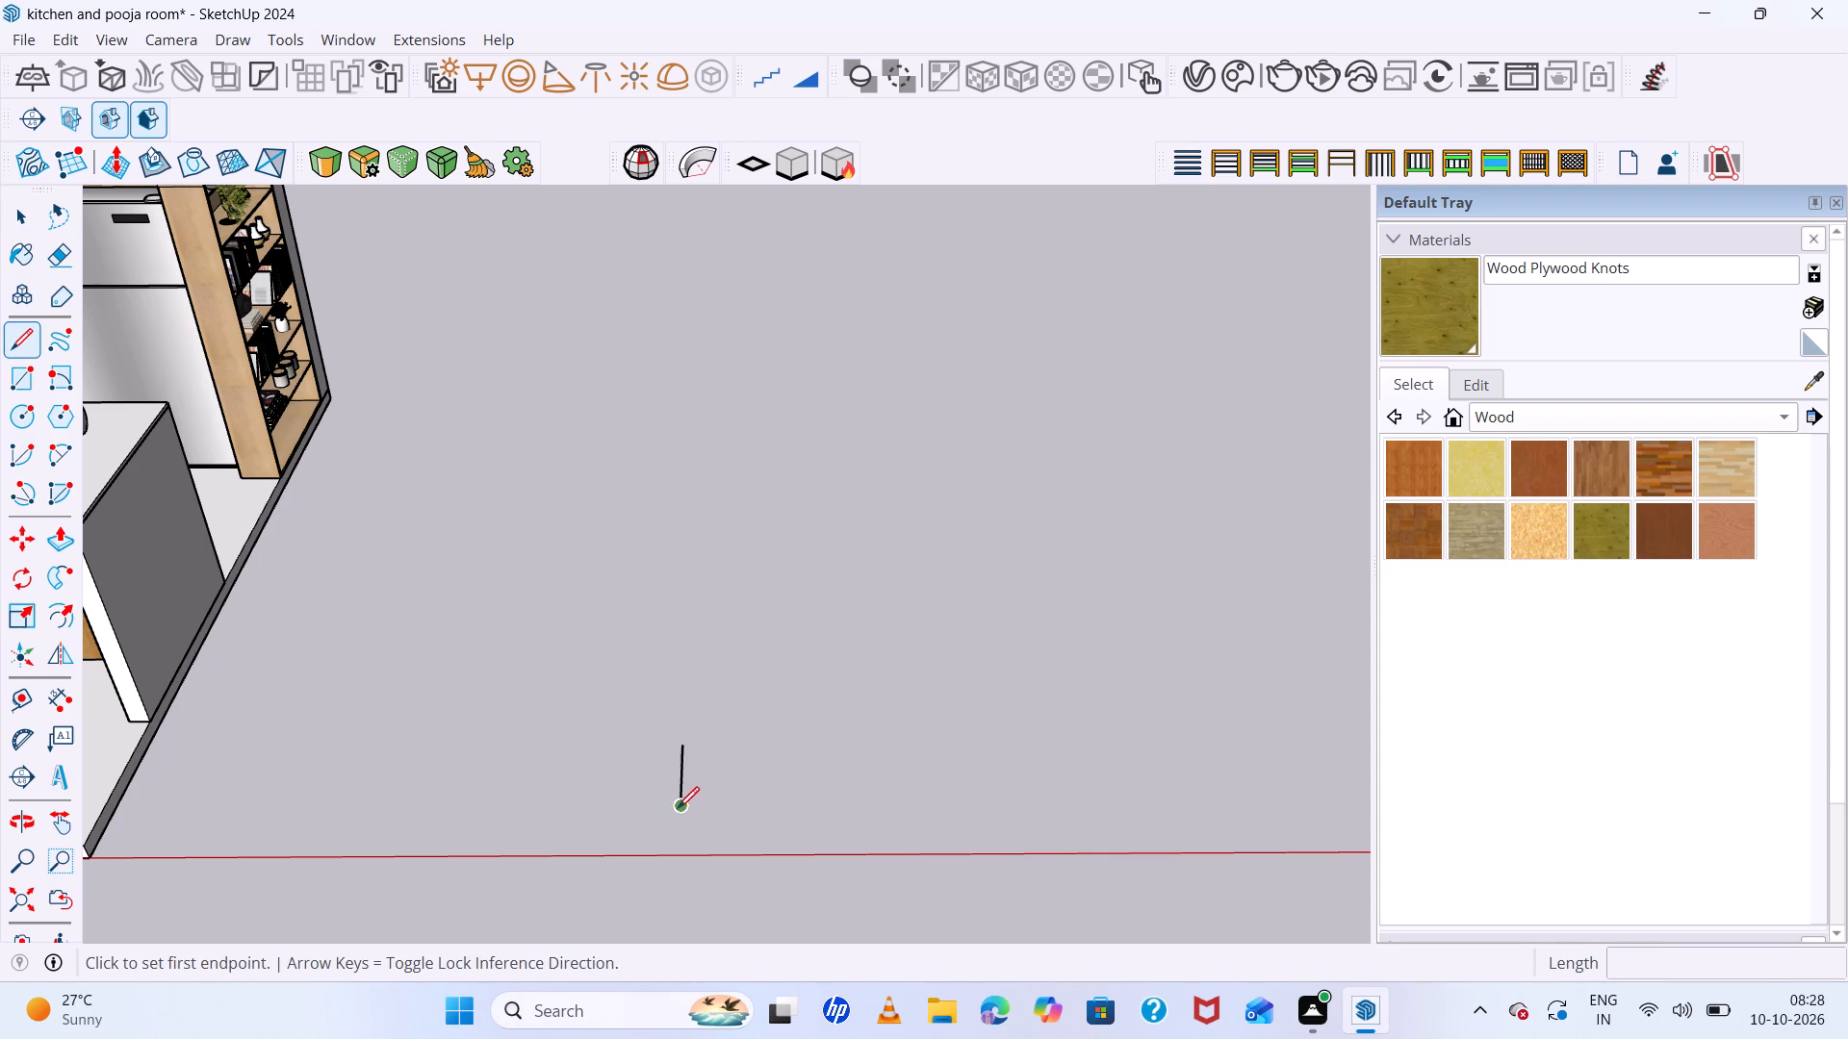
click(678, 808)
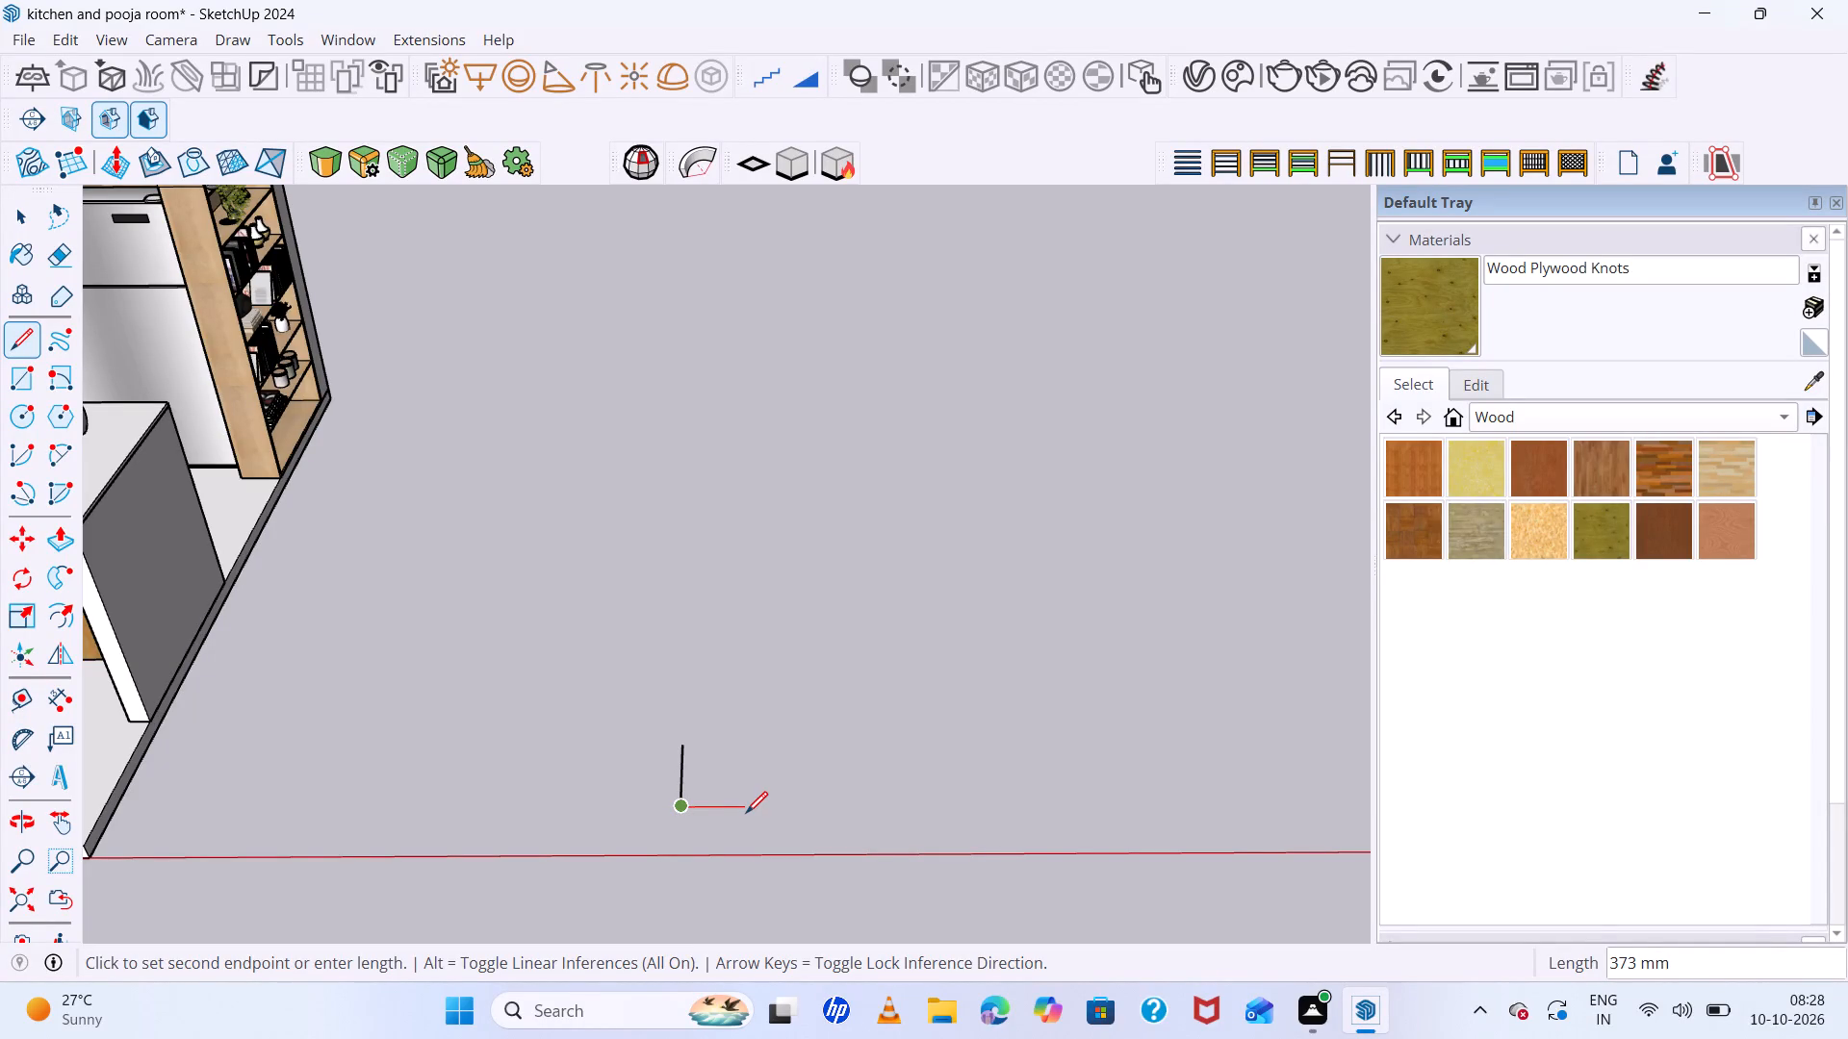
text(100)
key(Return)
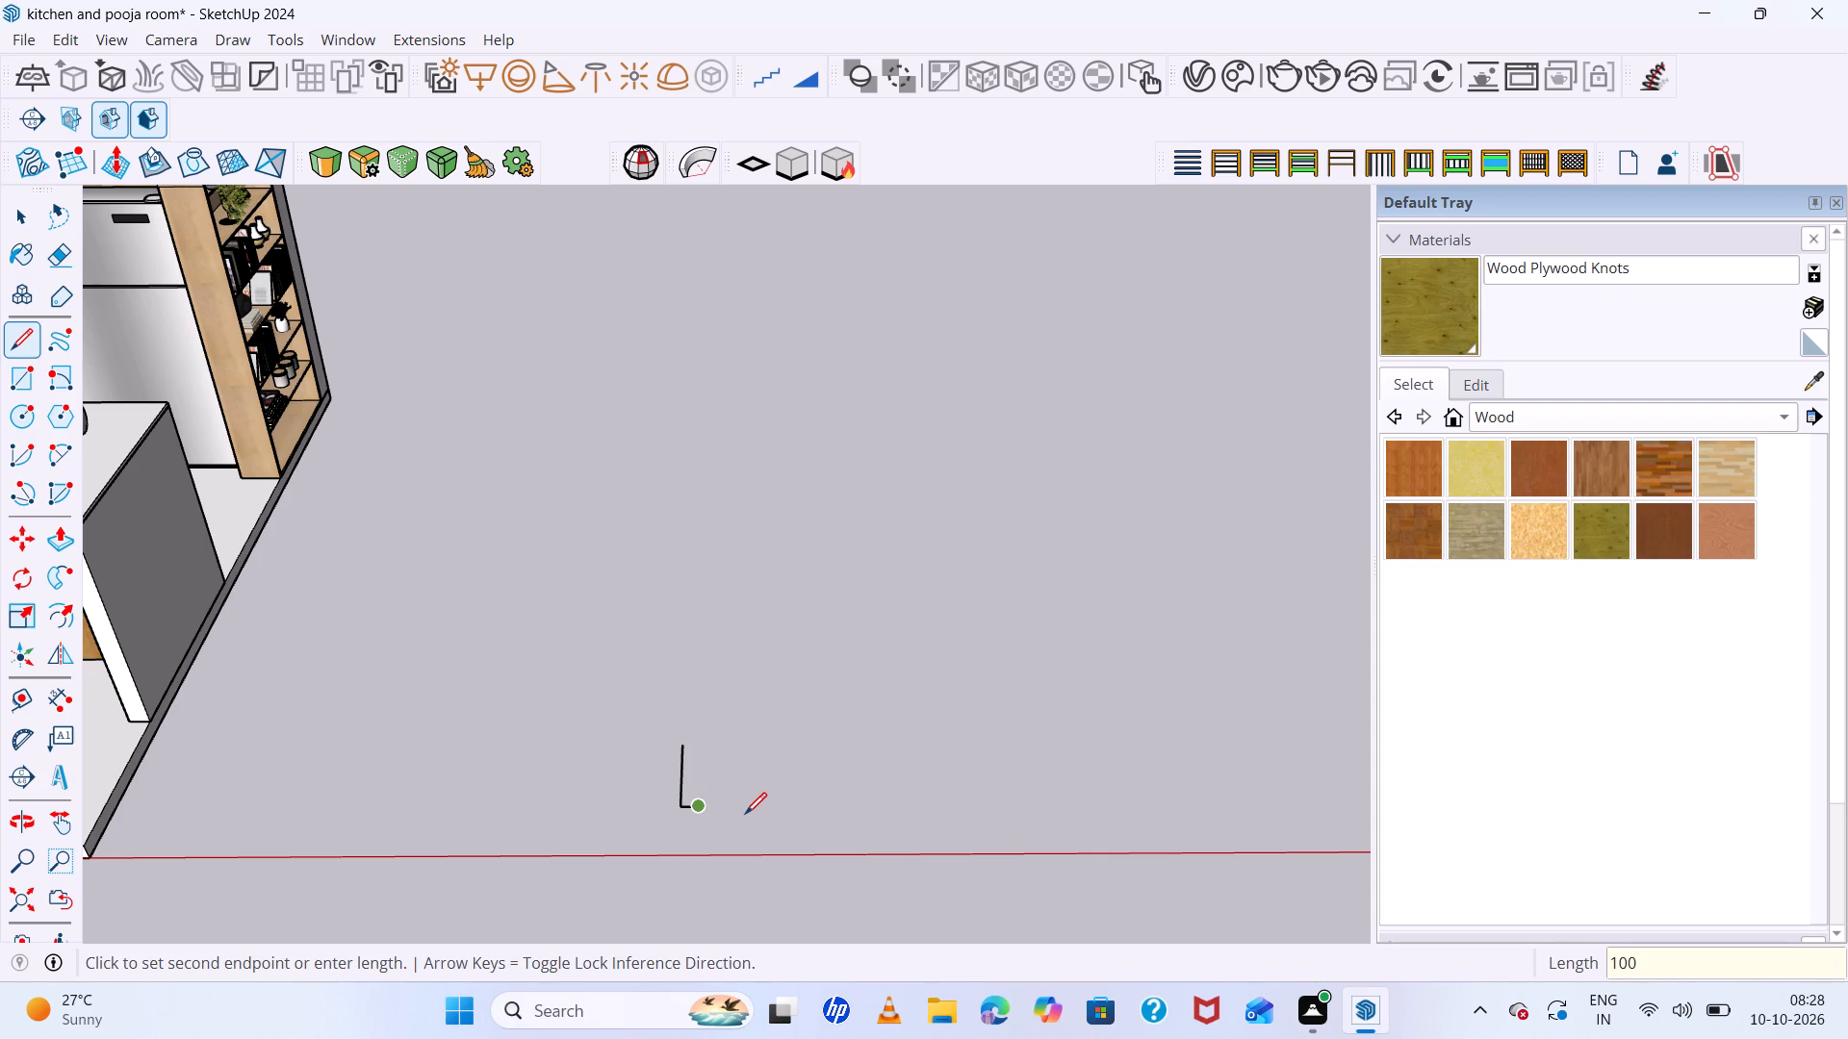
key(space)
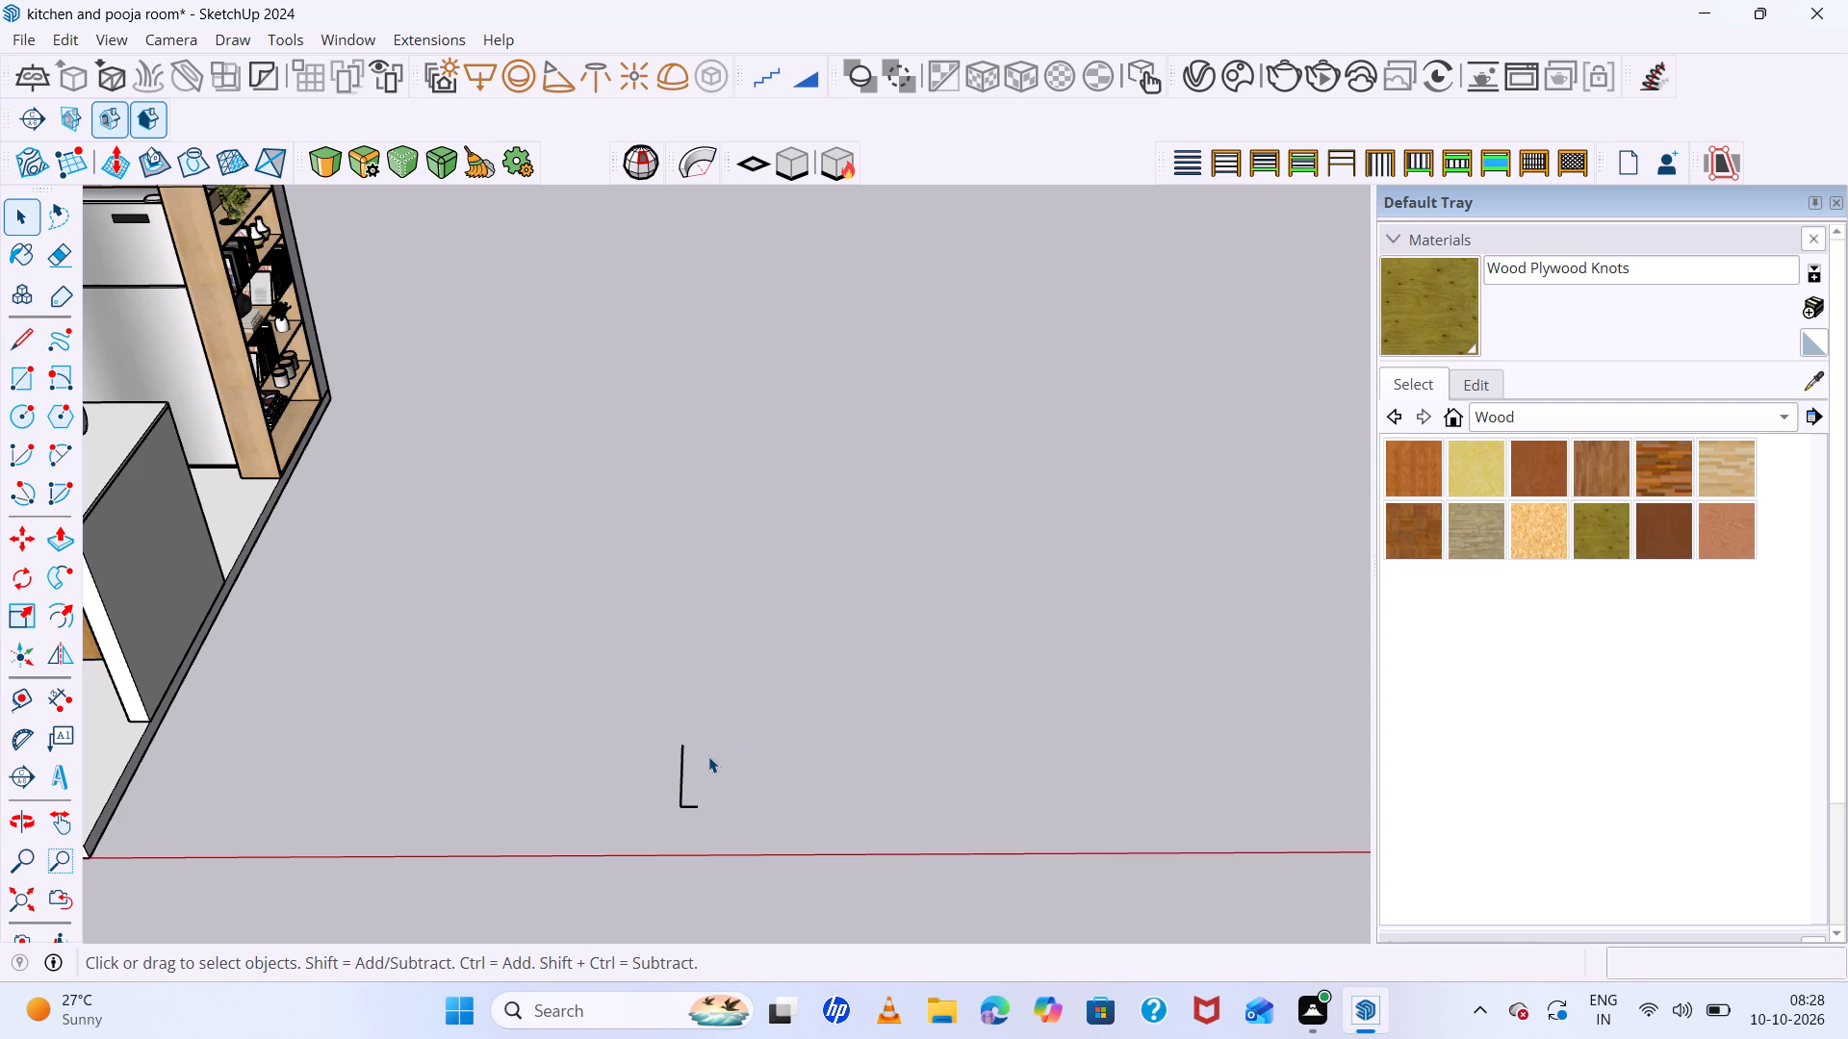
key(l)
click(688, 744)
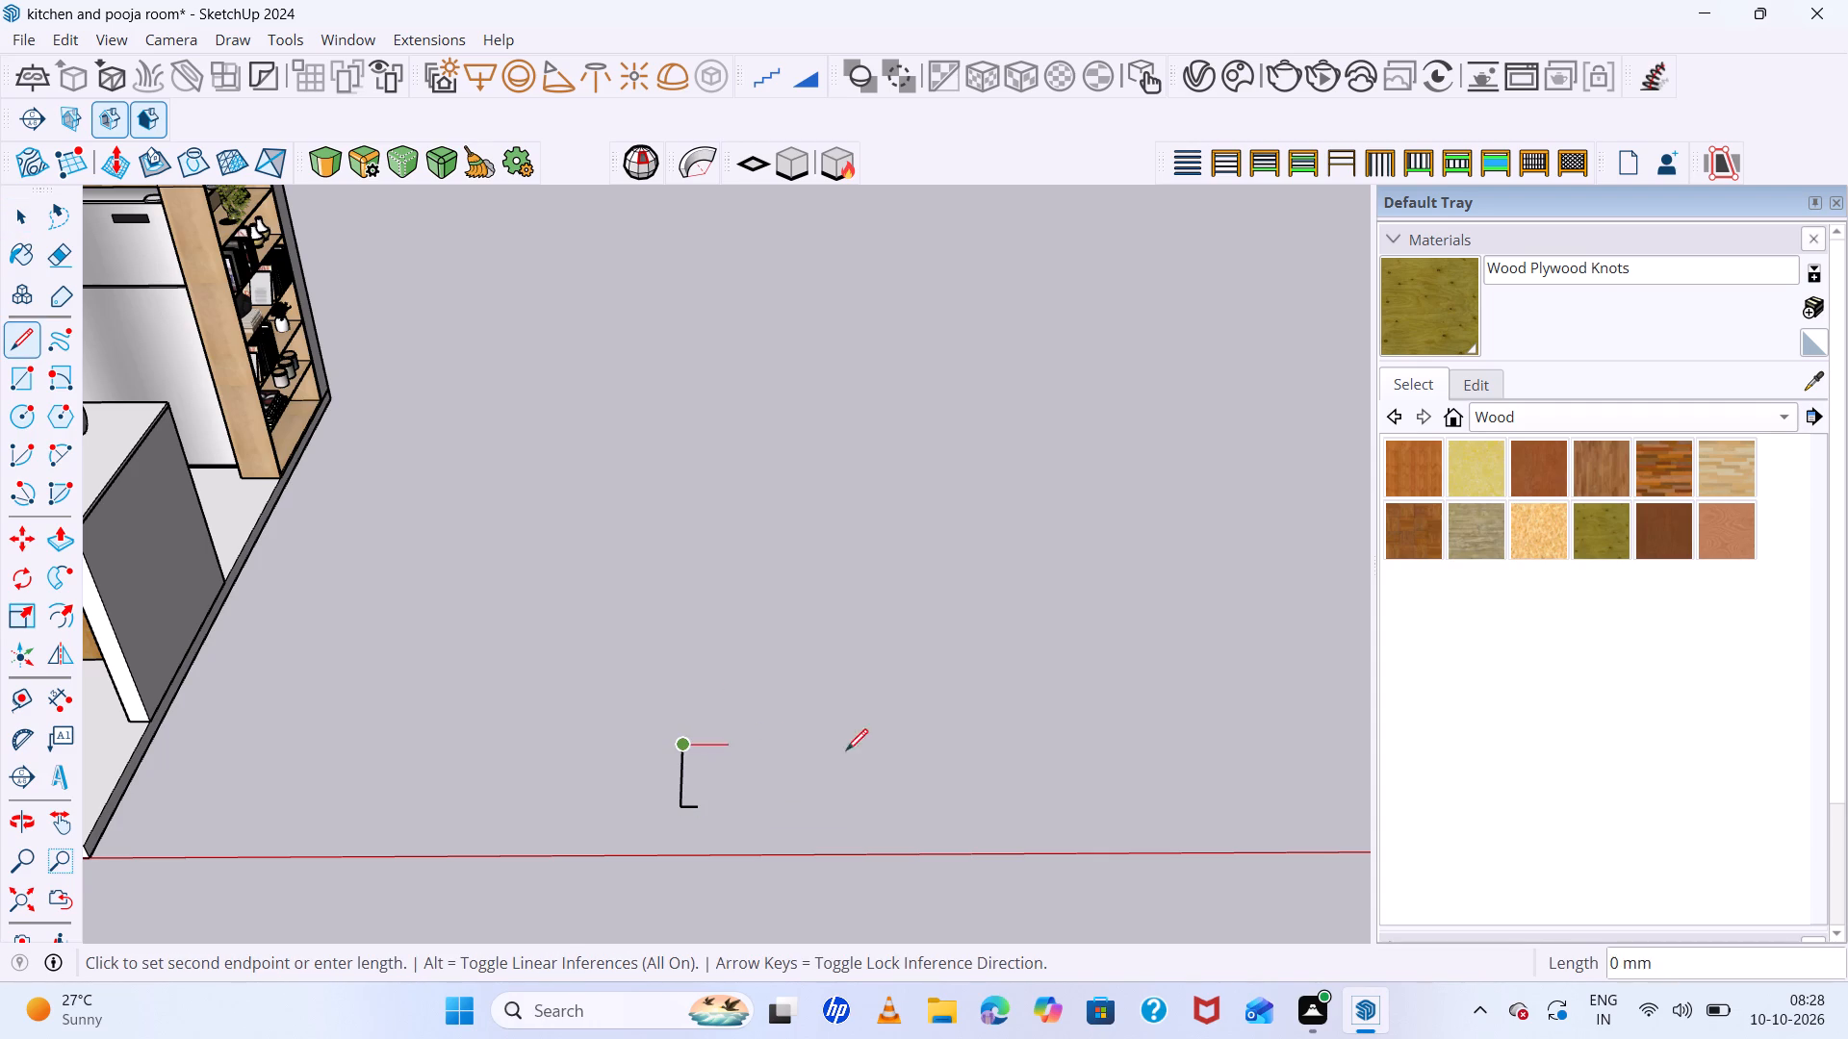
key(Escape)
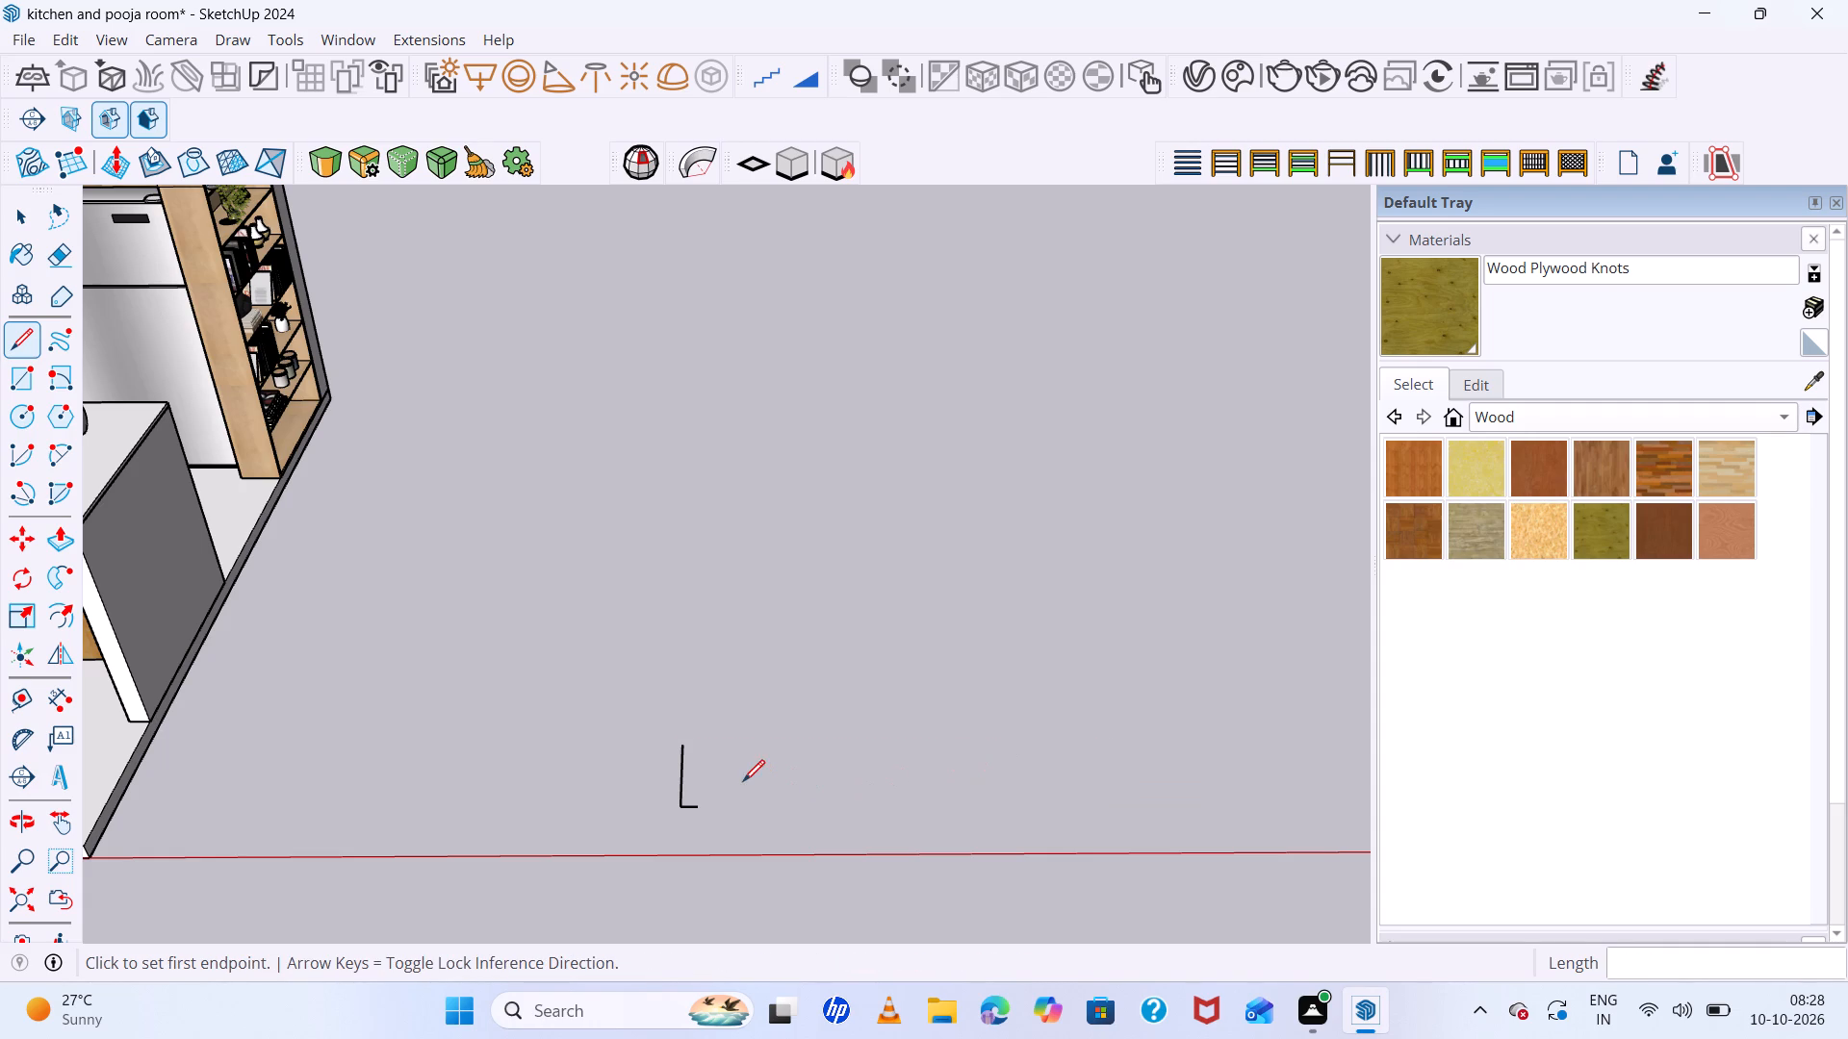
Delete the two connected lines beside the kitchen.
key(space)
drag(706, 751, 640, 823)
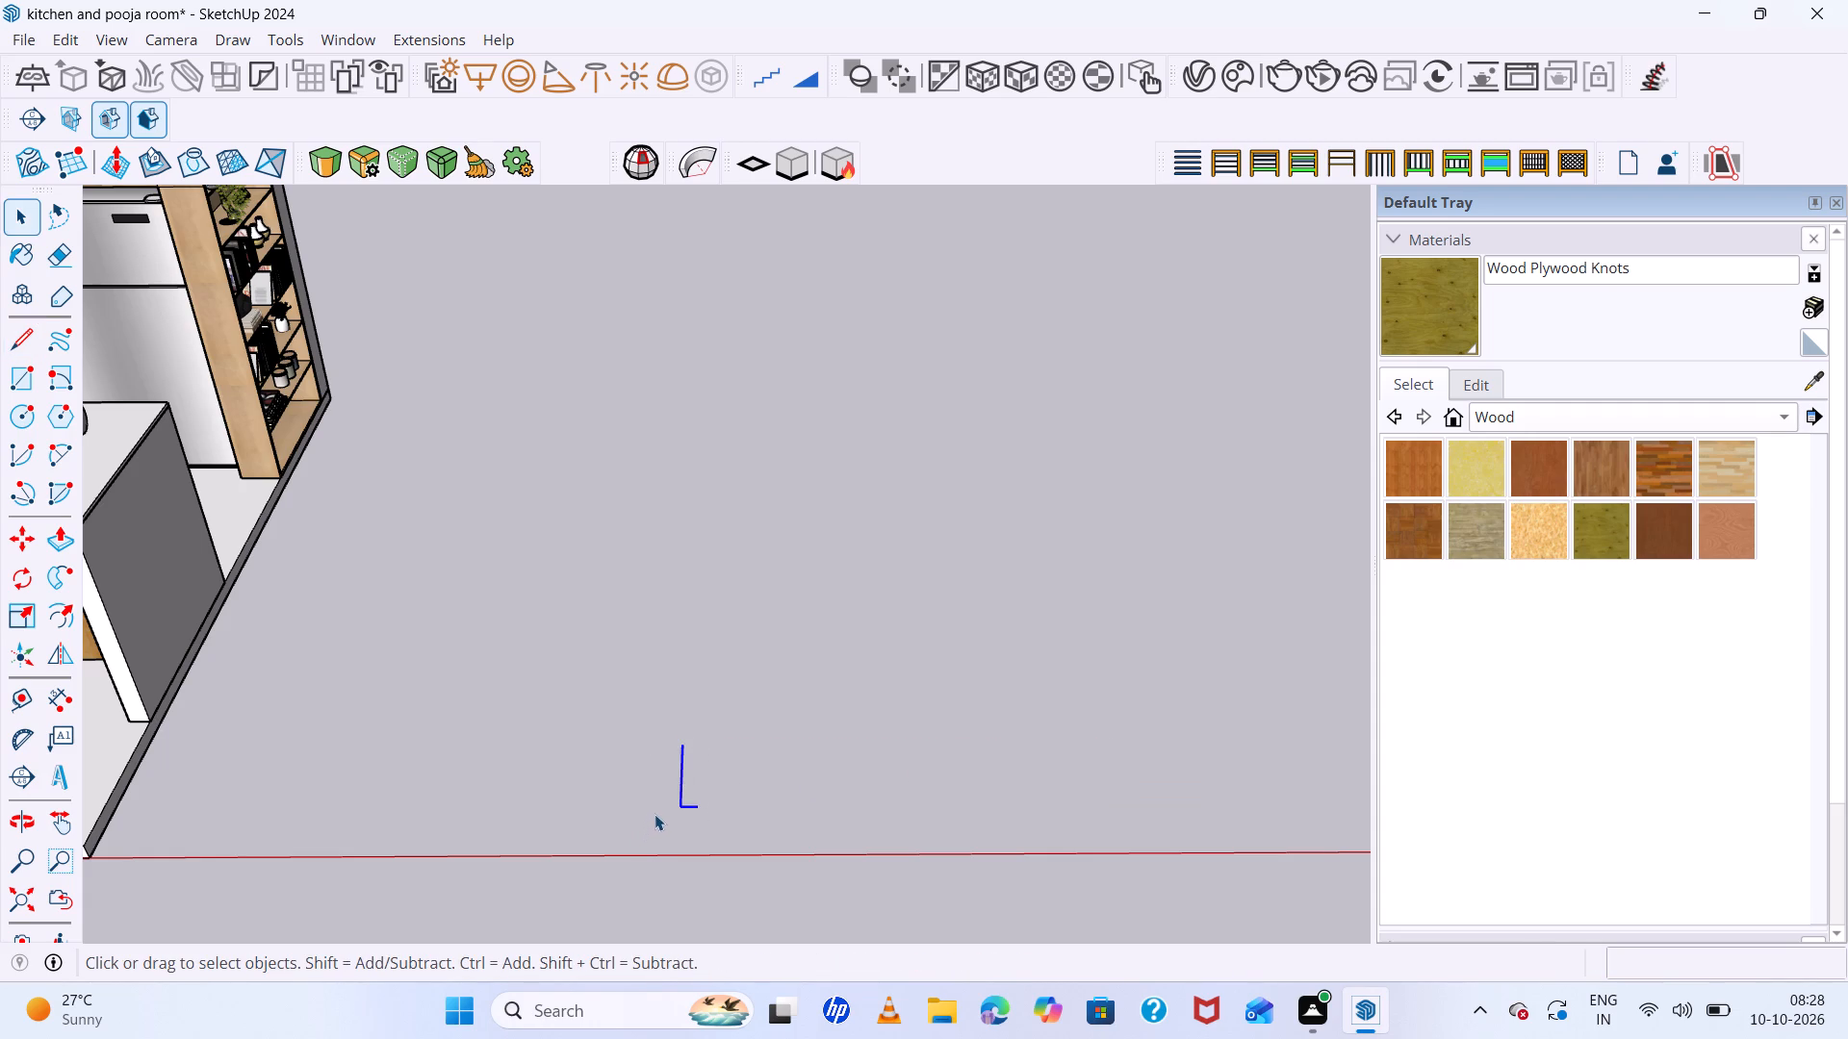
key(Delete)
Draw a flat rectangle about 2189 mm by 554 mm on the ground beside the kitchen, near the red axis.
key(r)
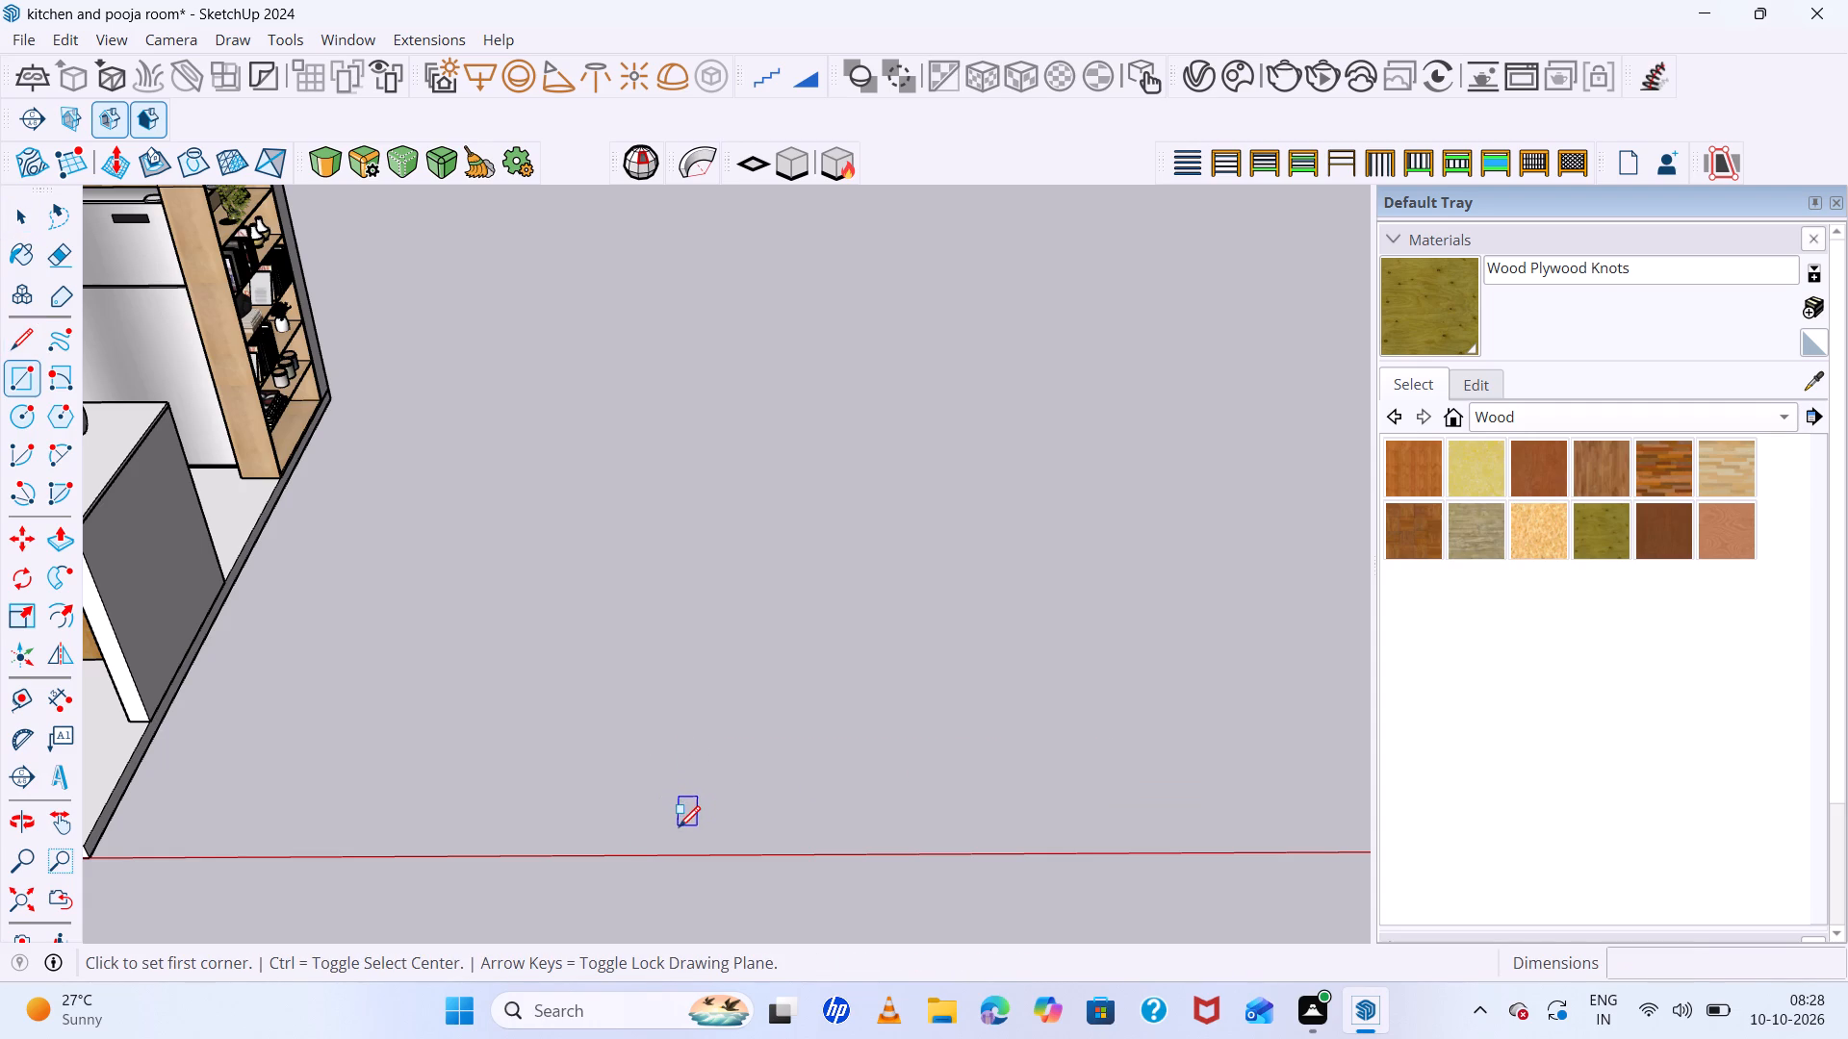
click(679, 827)
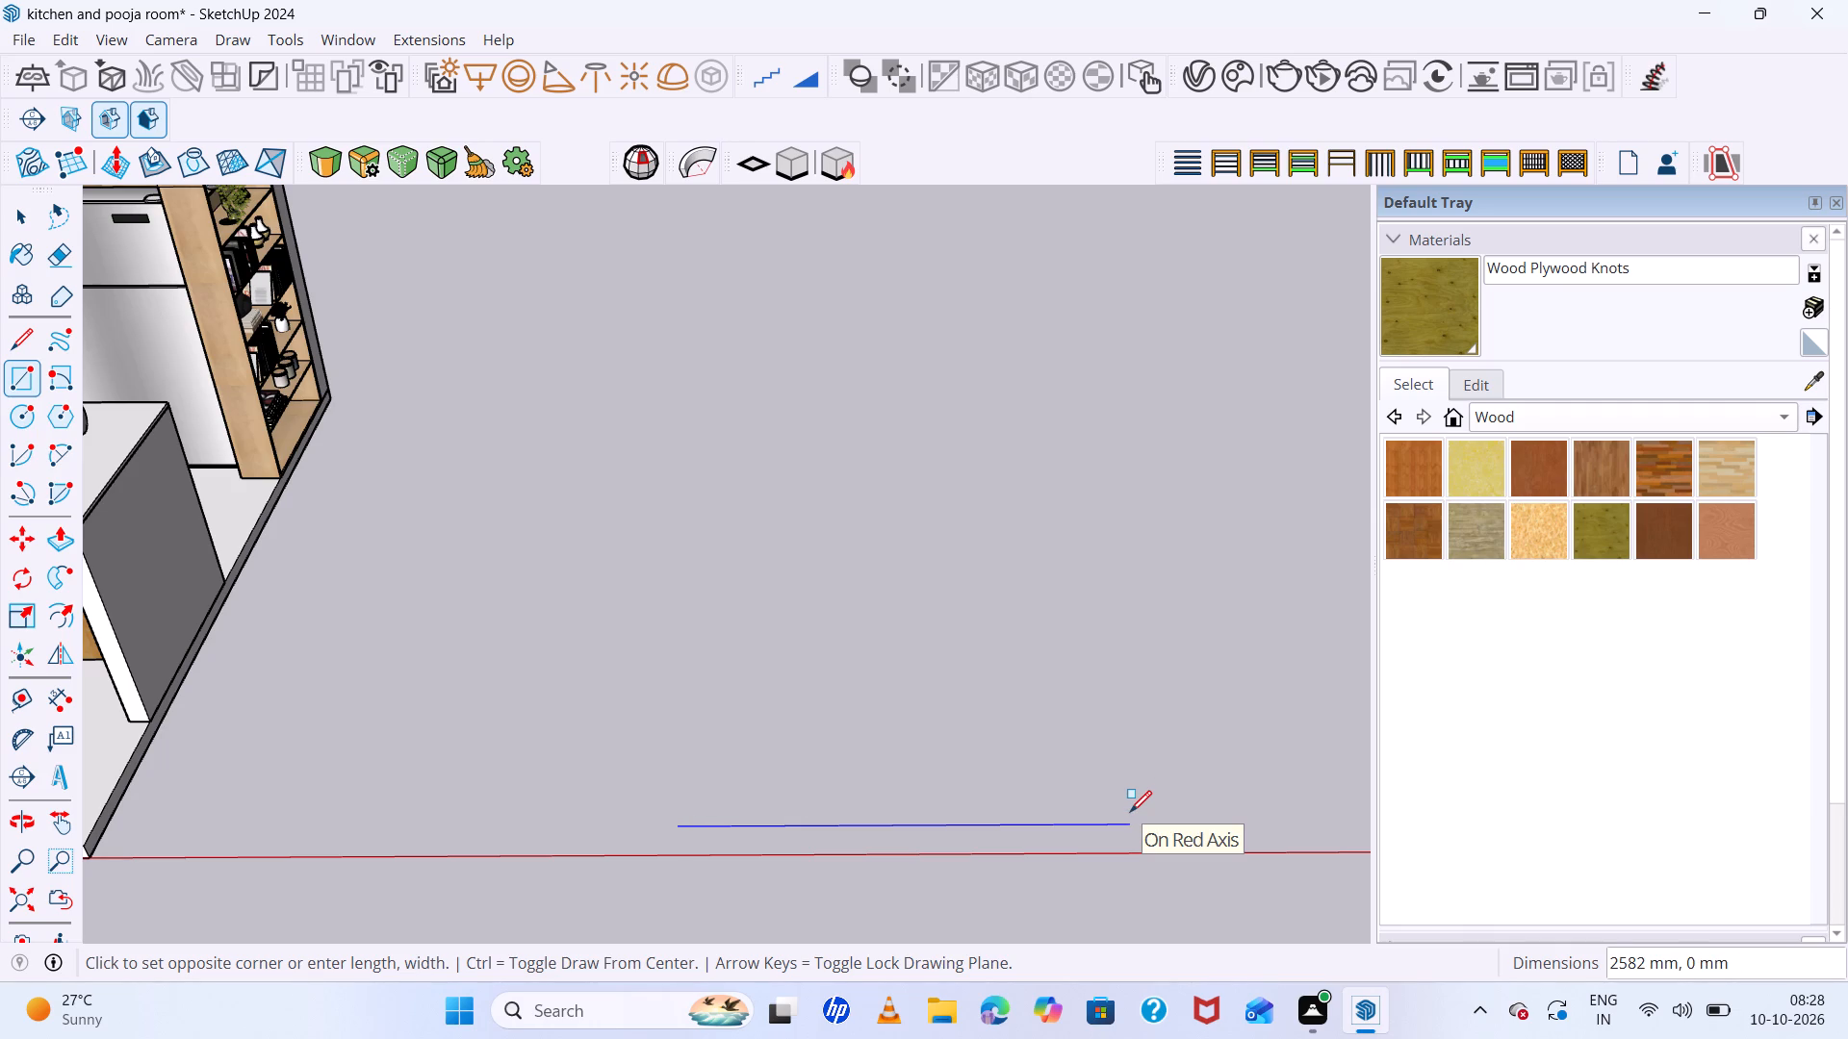
click(1040, 755)
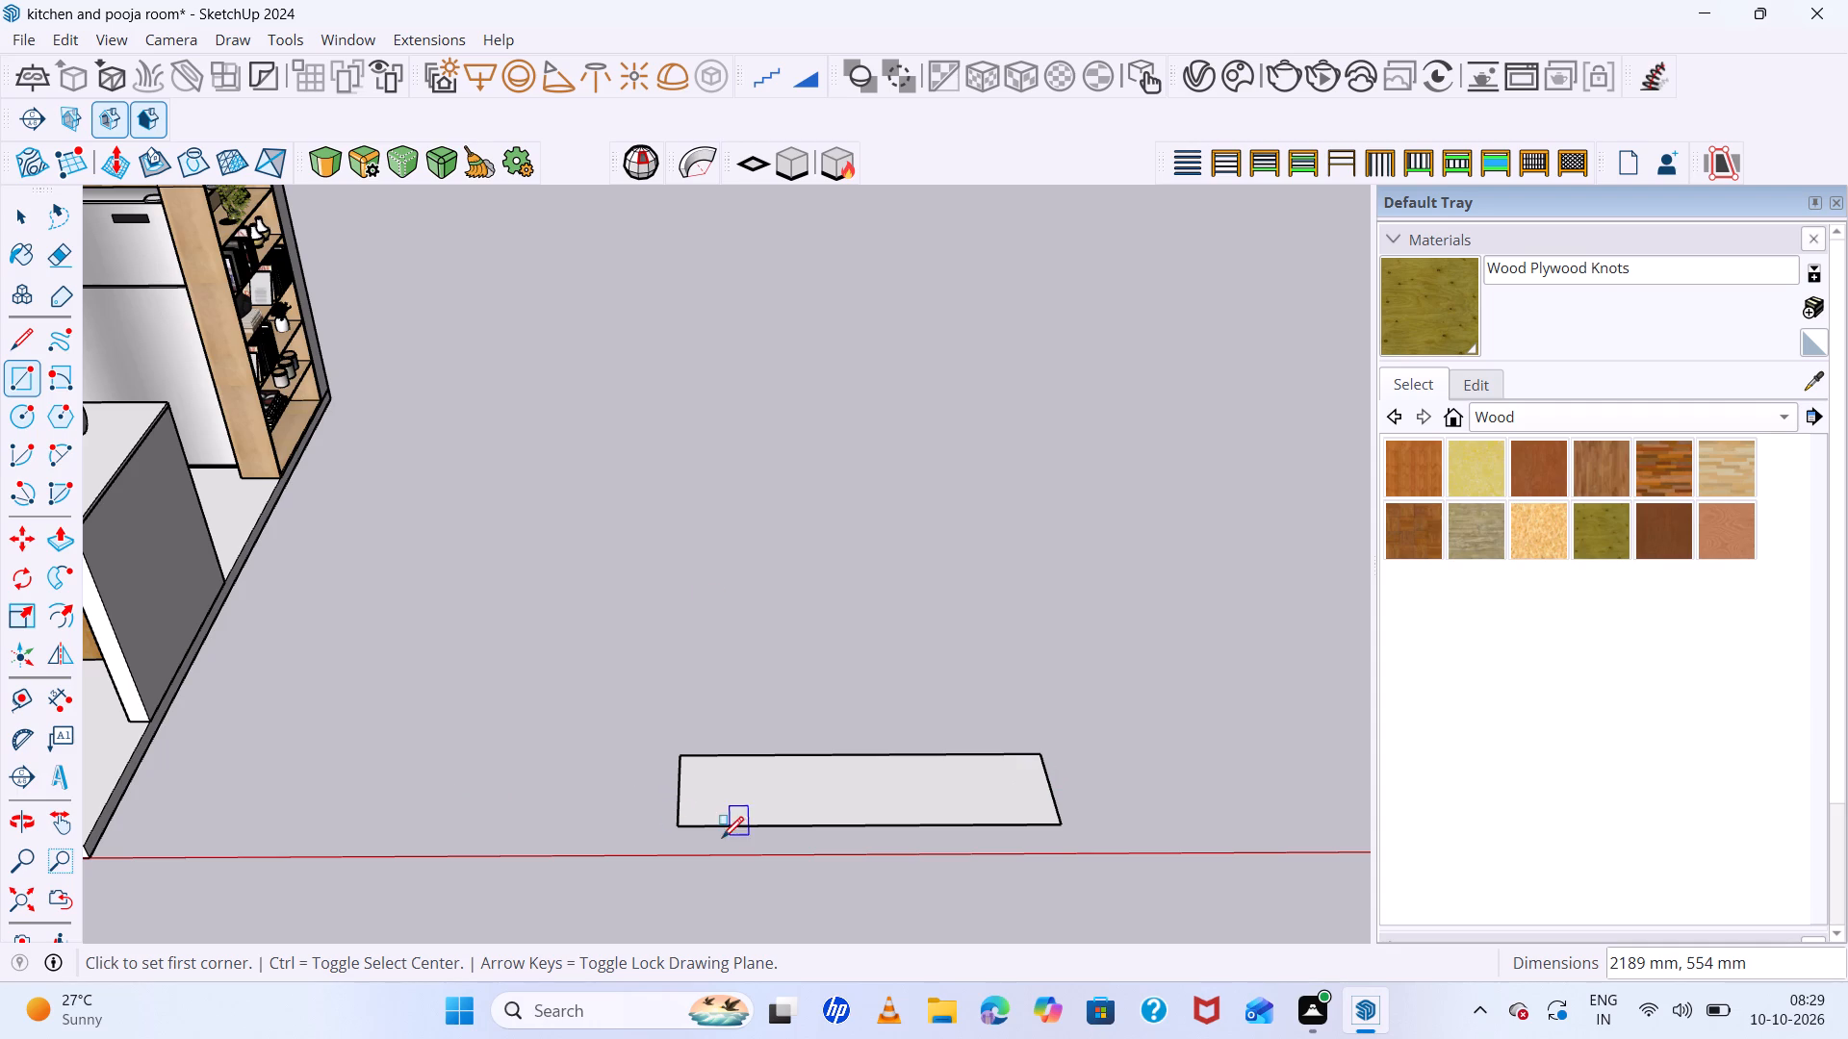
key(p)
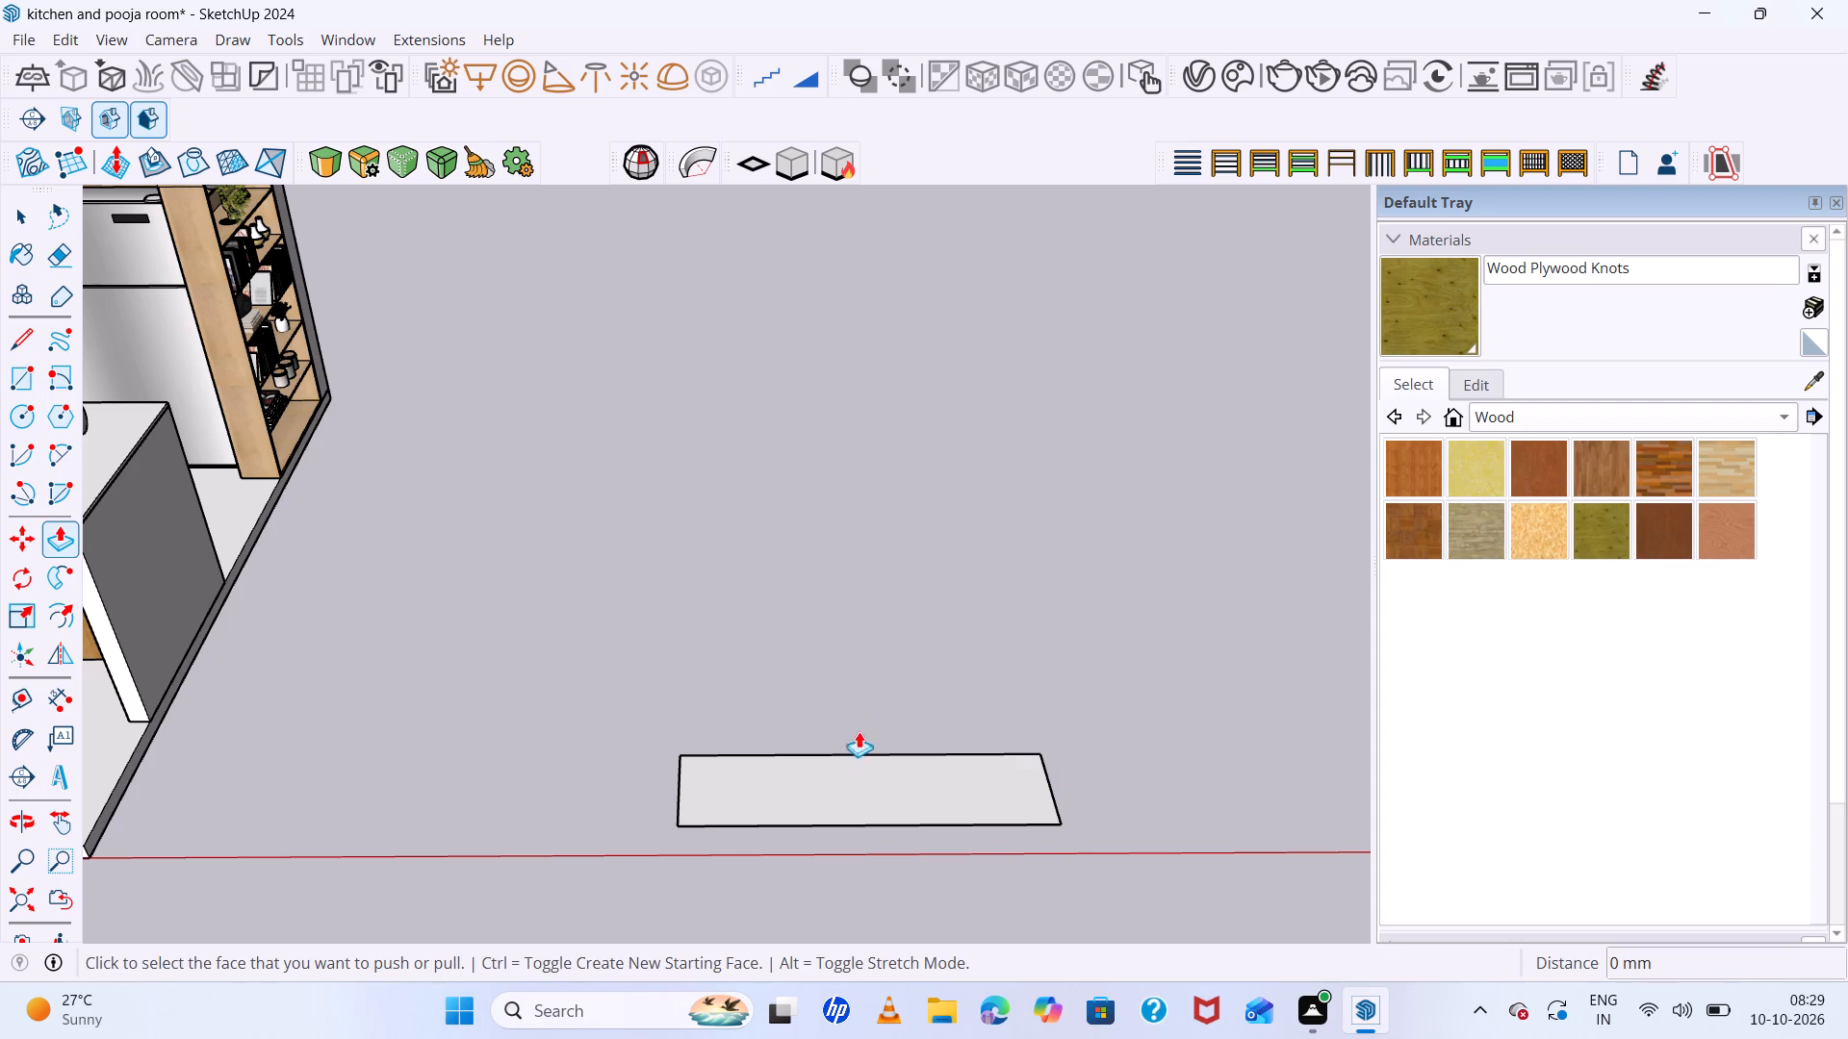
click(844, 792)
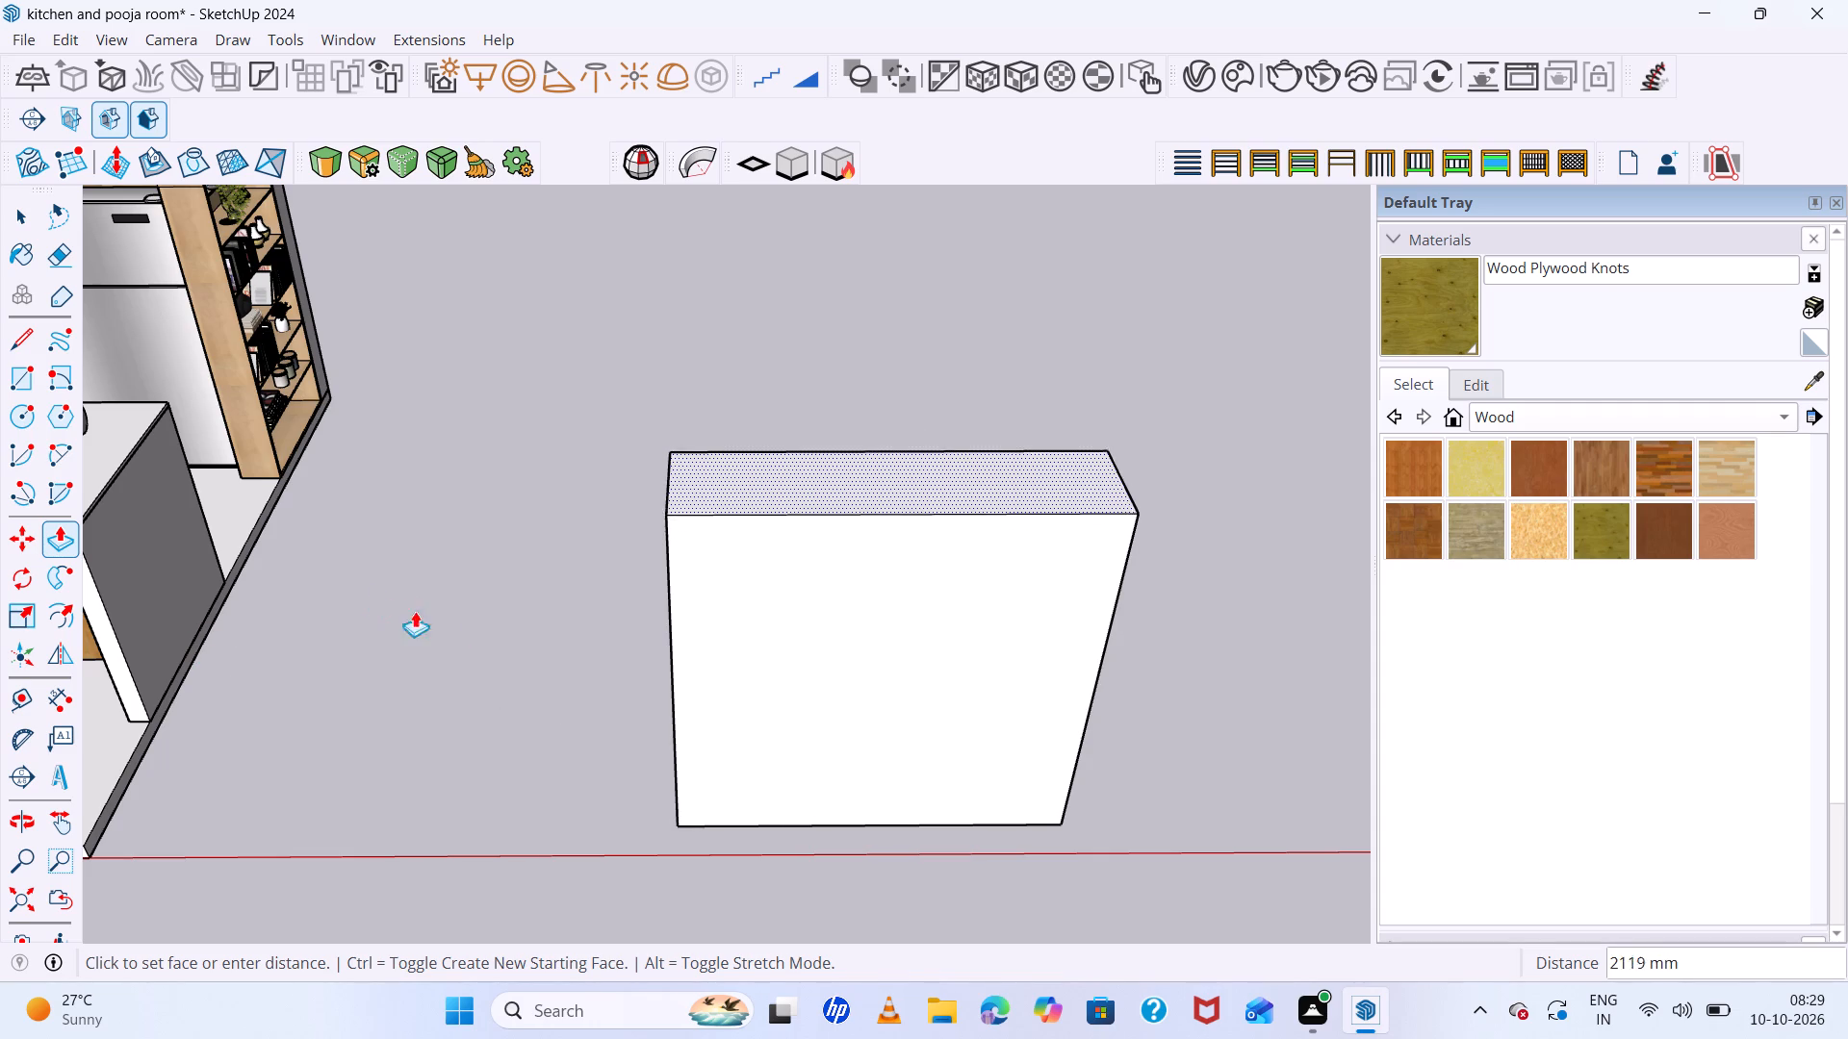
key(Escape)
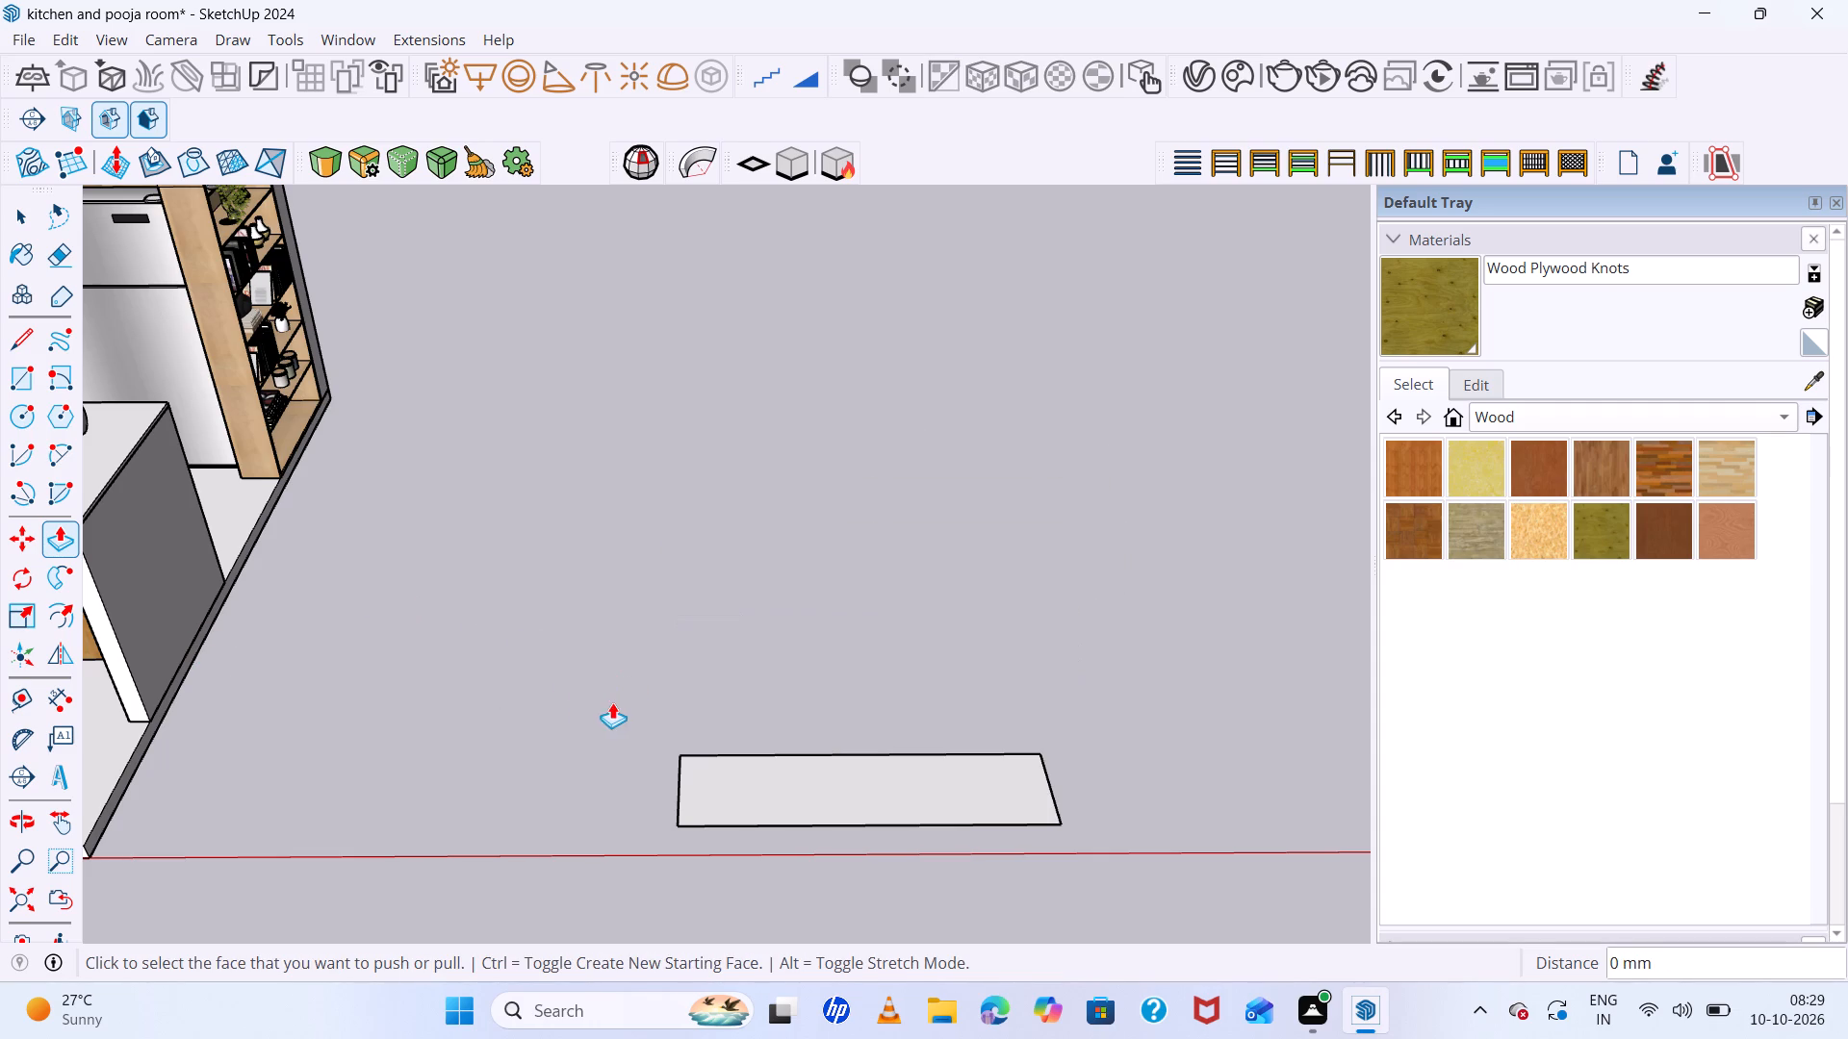
Undo the freehand rectangle and draw a 2120 mm by 500 mm rectangle on the ground beside the kitchen, near the red axis.
key(ctrl+z)
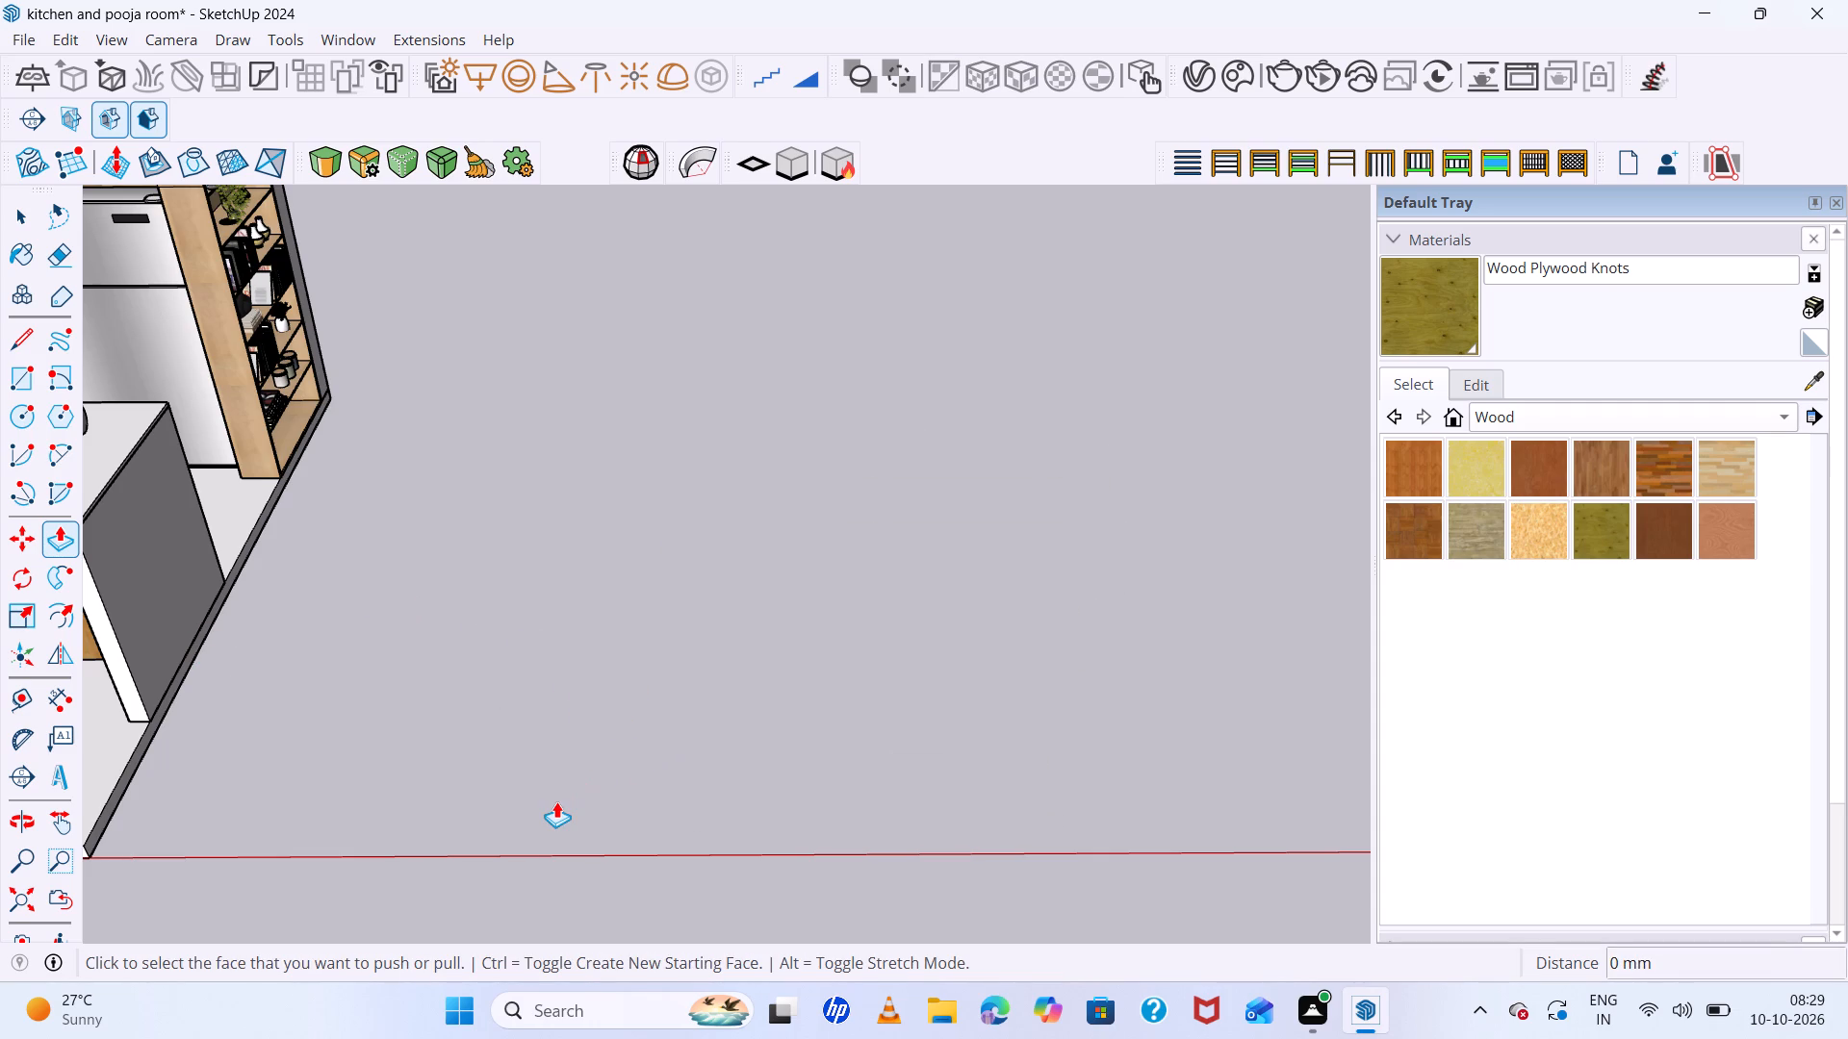
key(r)
click(536, 821)
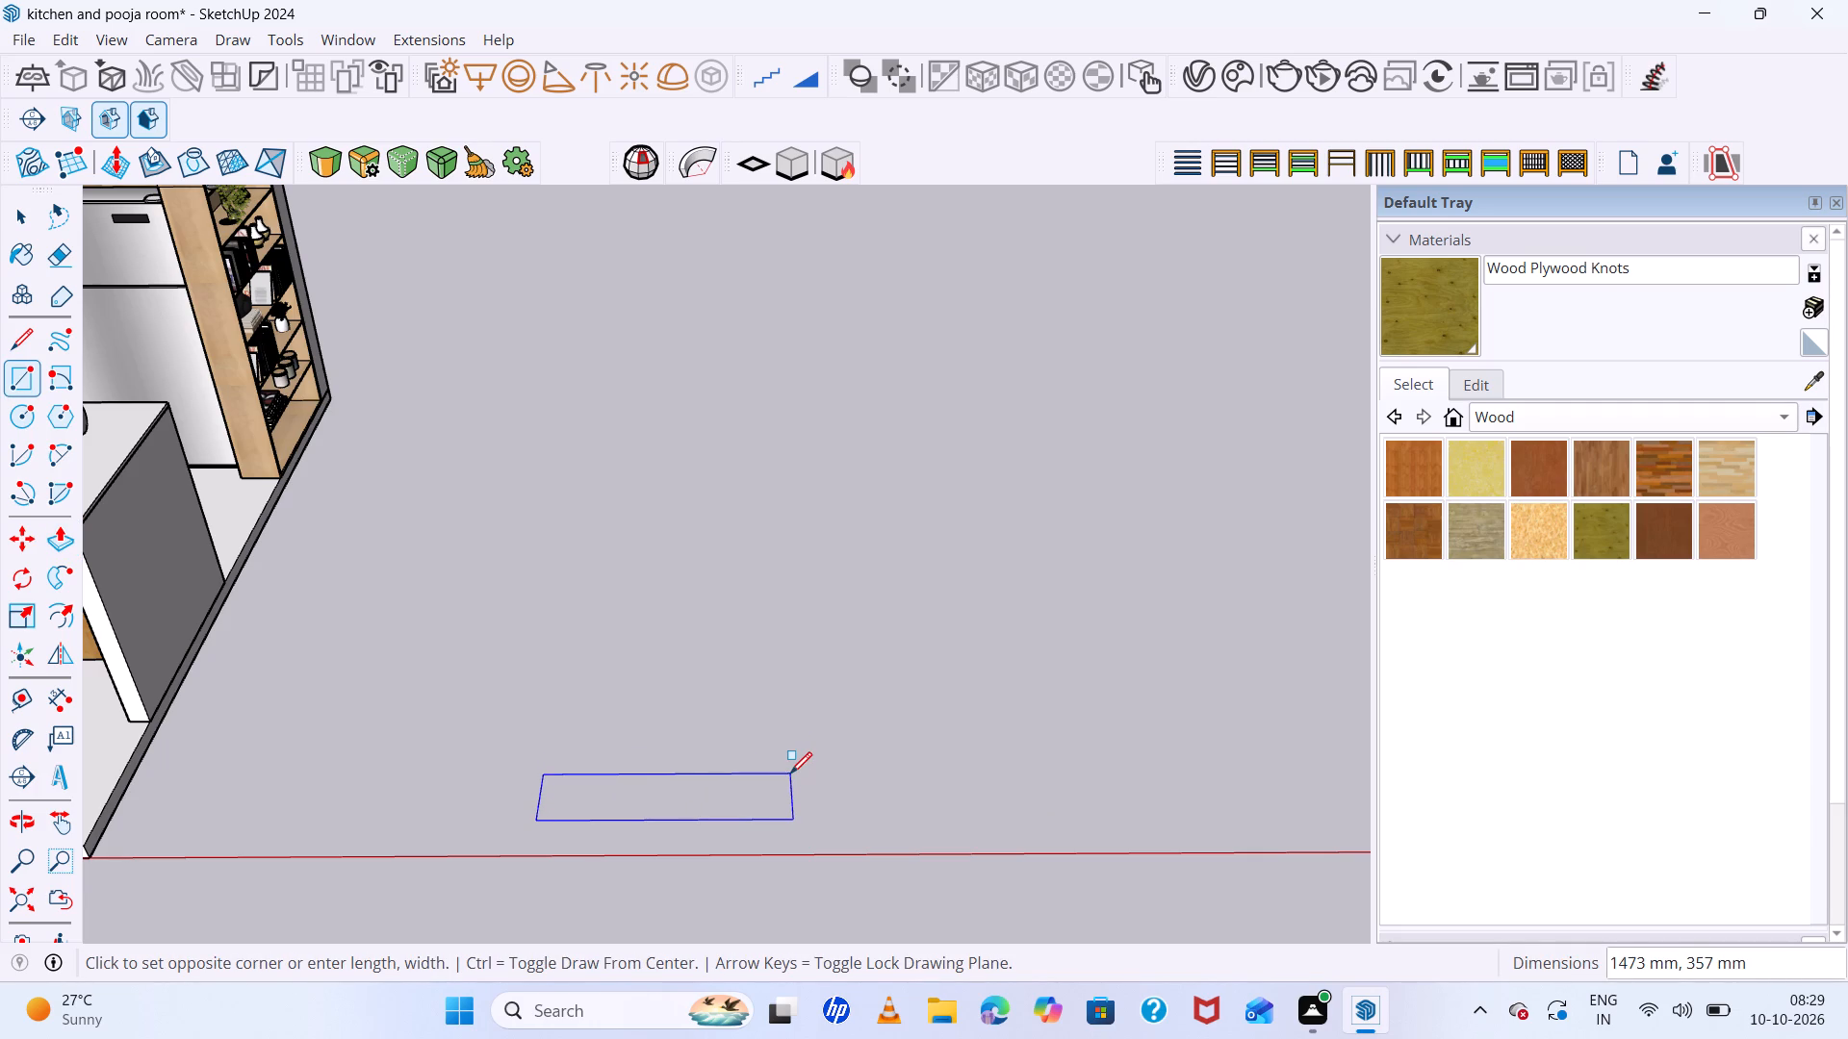
key(2)
text(120)
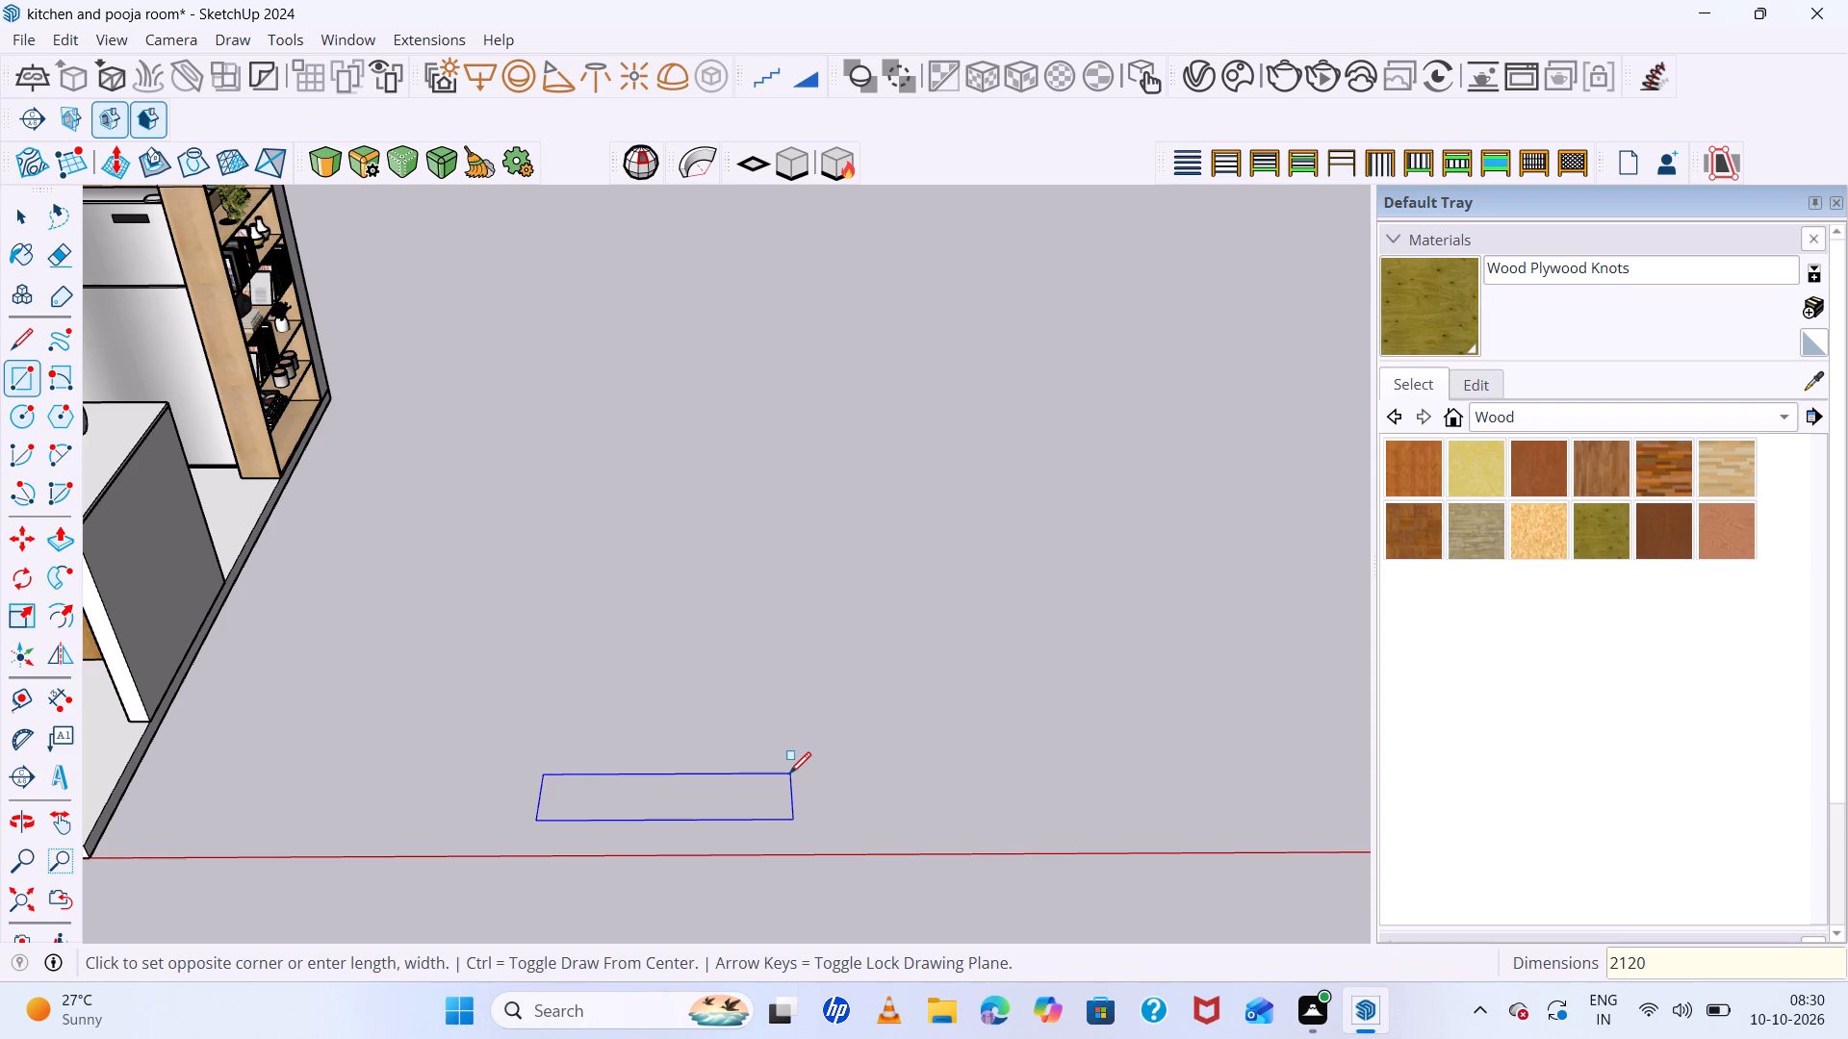
key(comma)
text(500)
key(Return)
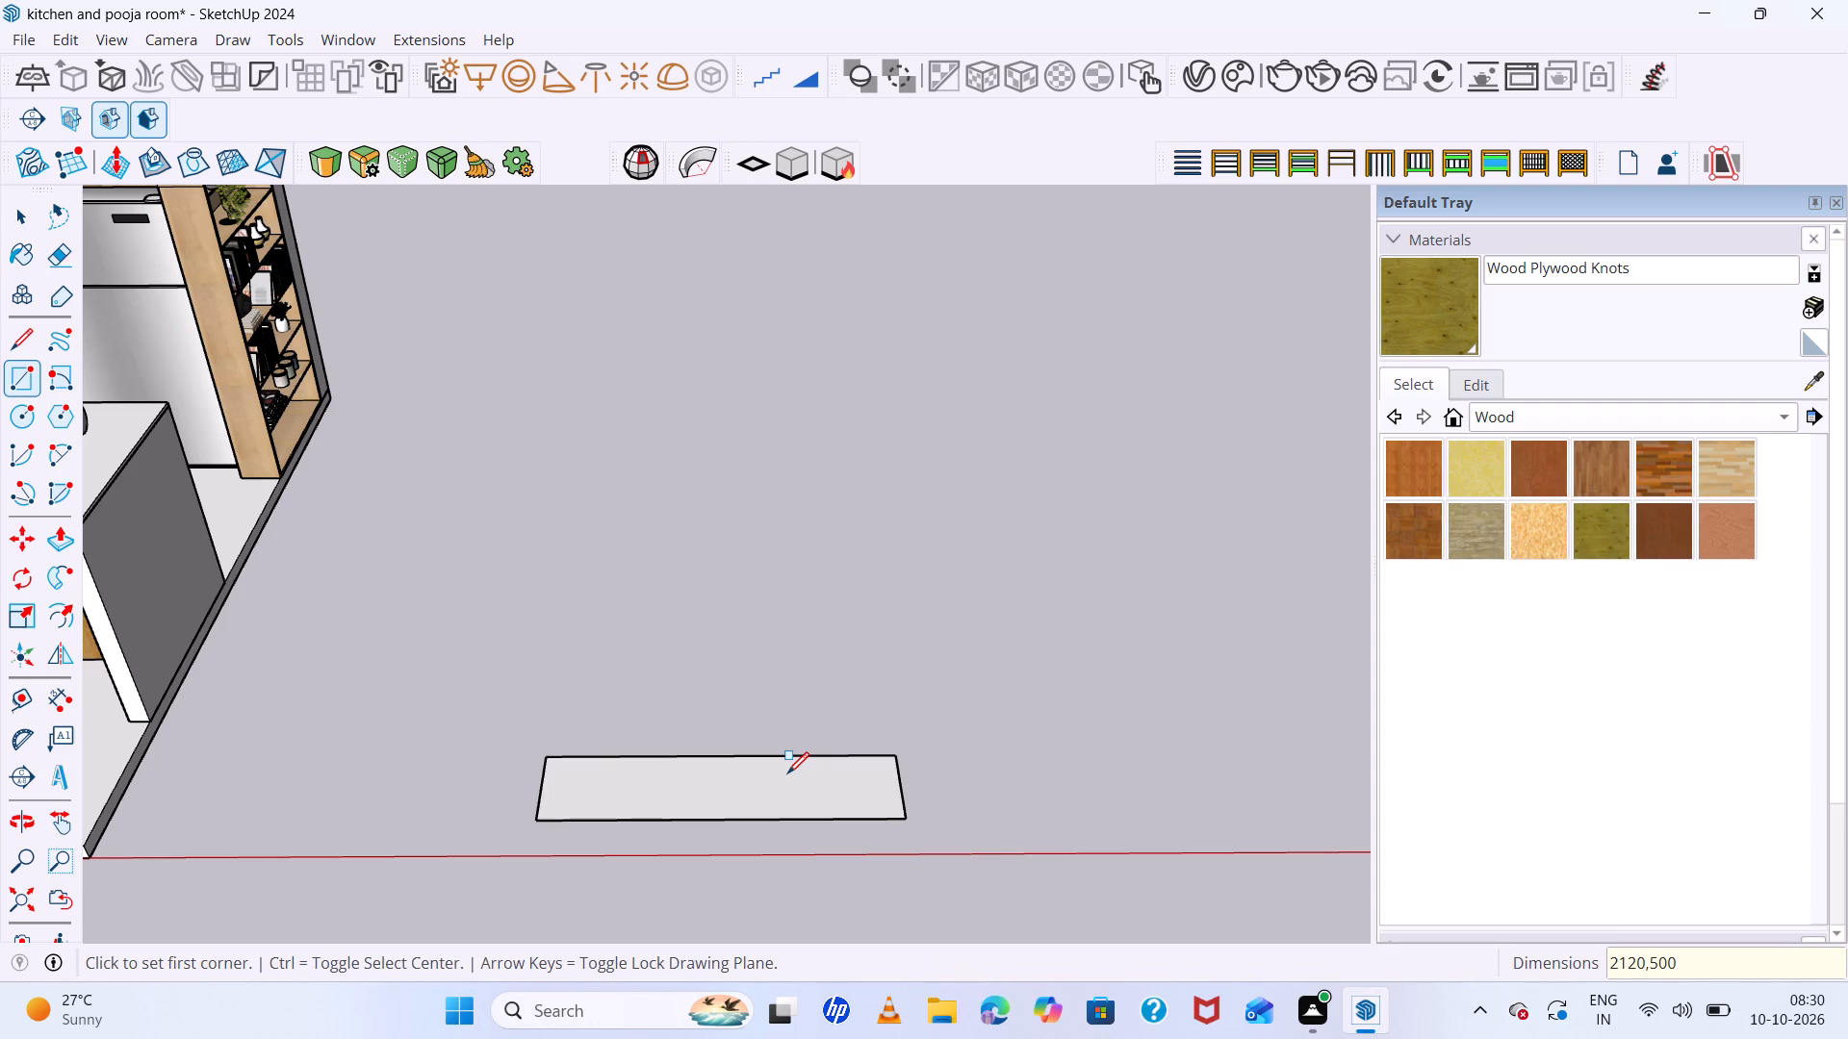
key(space)
Place a guide 100 mm inside the rectangle's short edge nearest the kitchen.
scroll(628, 776, up, 5)
middle_drag(647, 793, 650, 821)
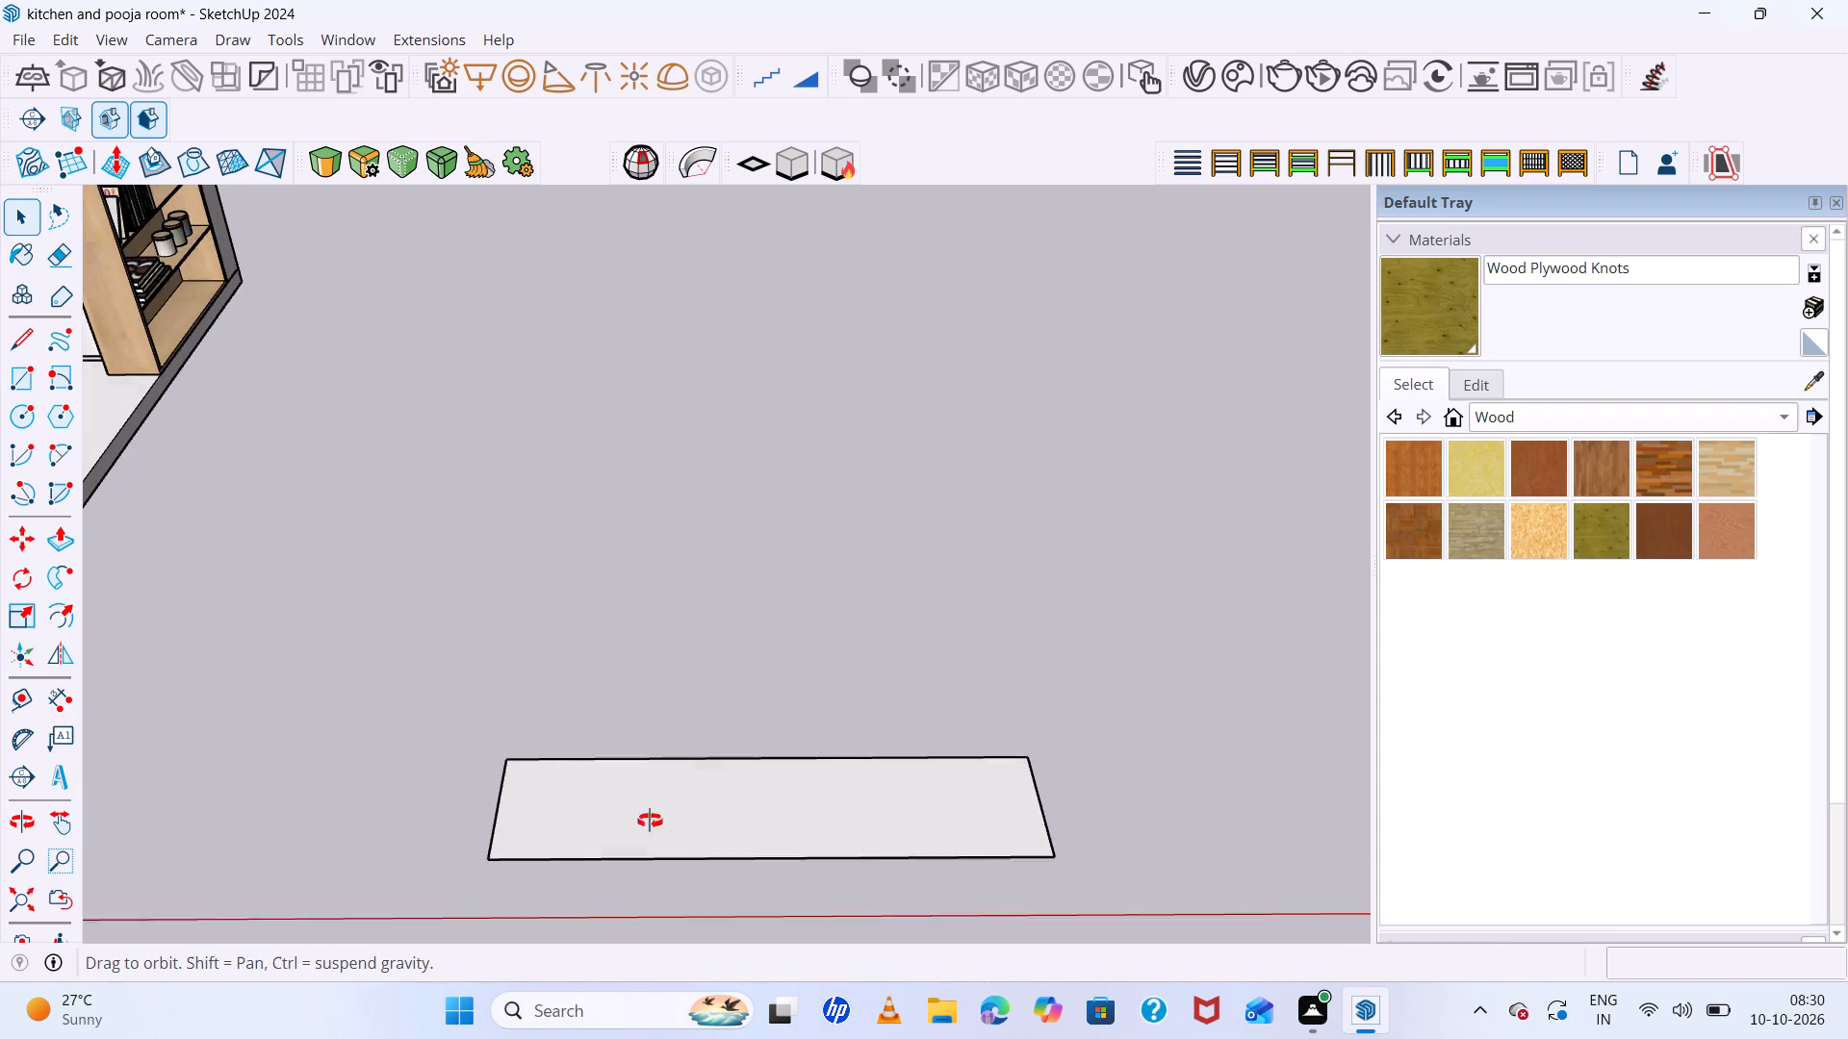
middle_drag(650, 821, 652, 849)
scroll(665, 755, down, 15)
middle_drag(799, 835, 805, 918)
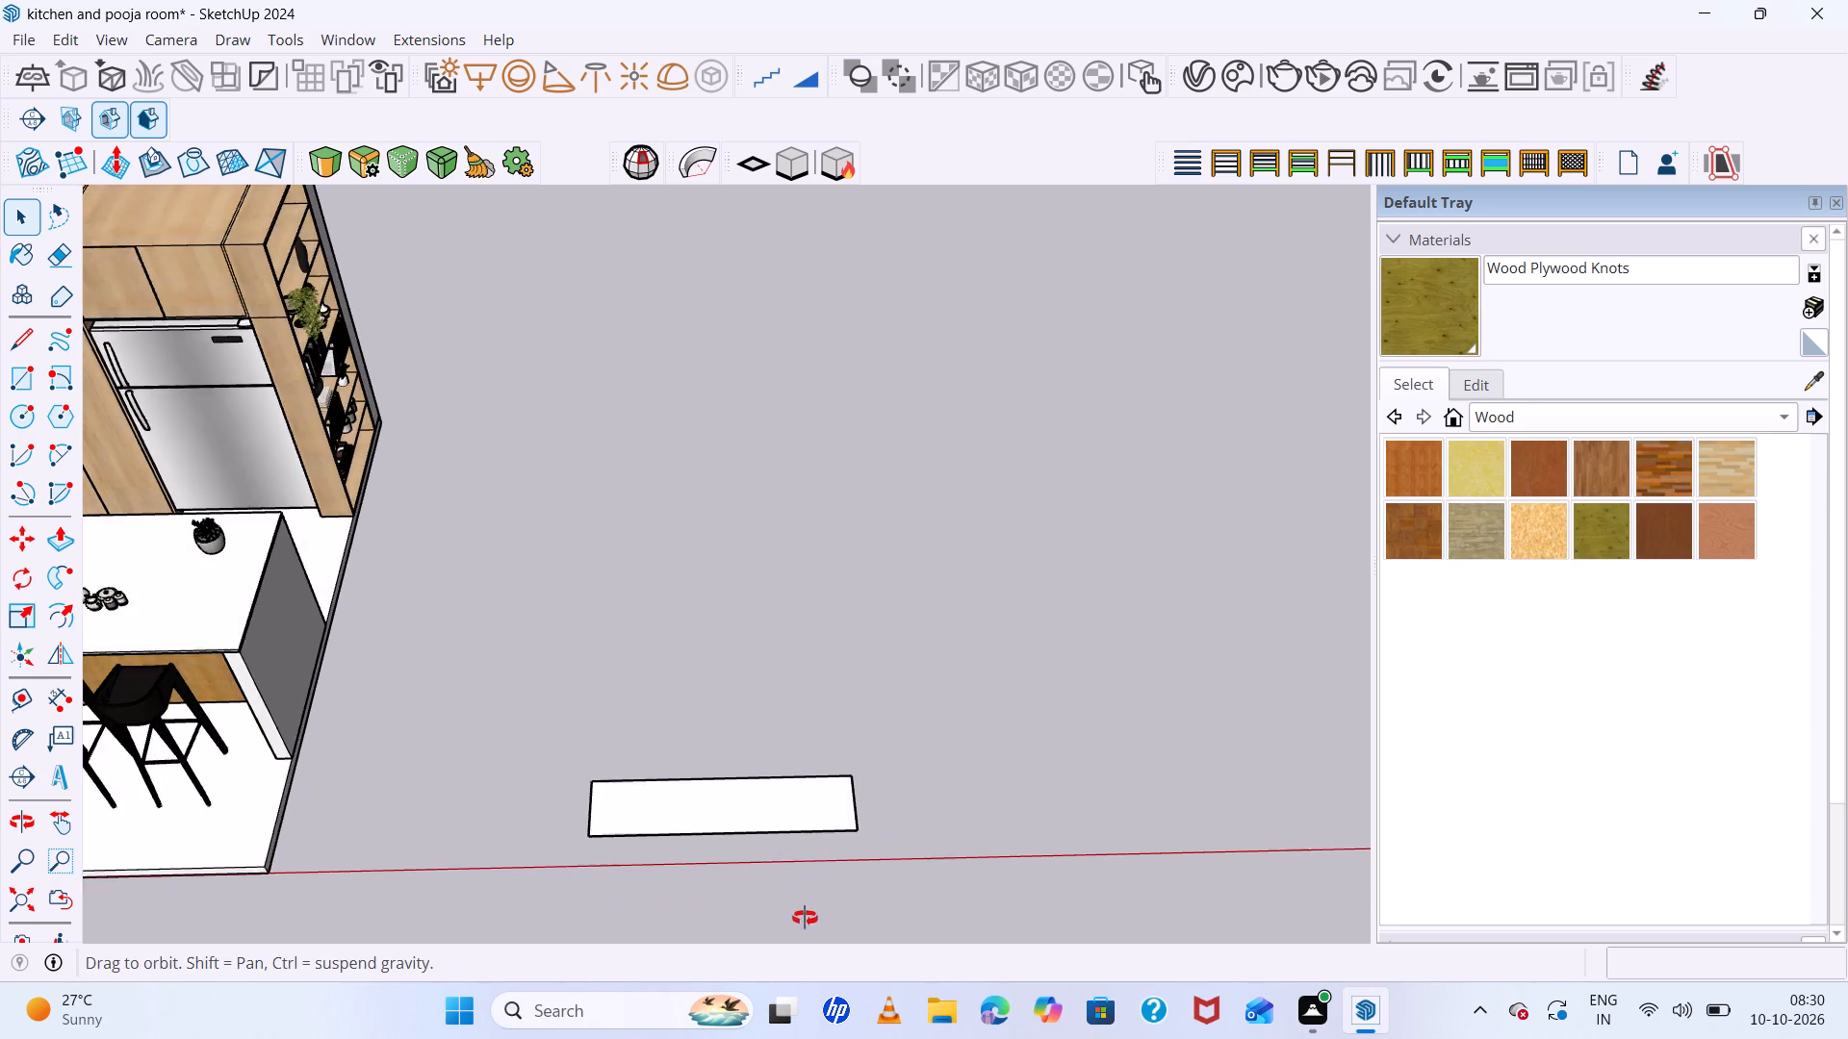
middle_drag(805, 918, 805, 920)
scroll(804, 834, up, 7)
scroll(556, 787, up, 5)
click(524, 810)
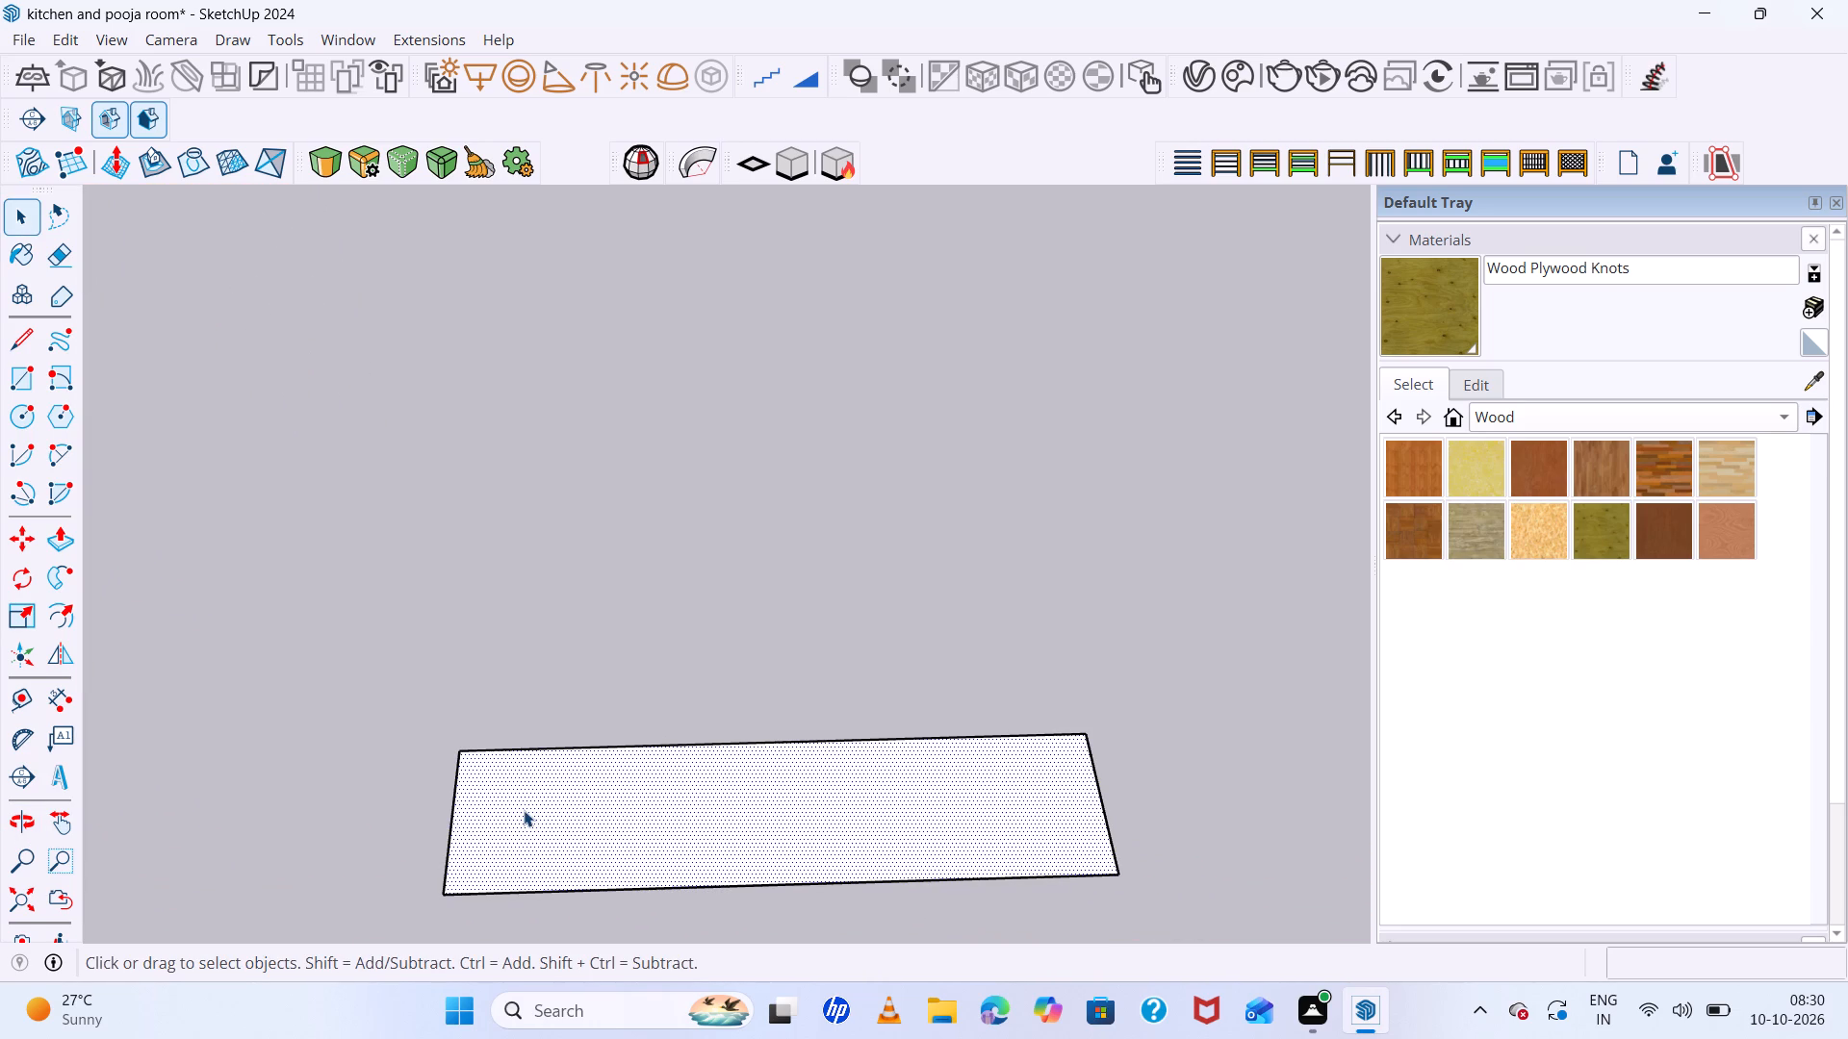
key(t)
click(455, 813)
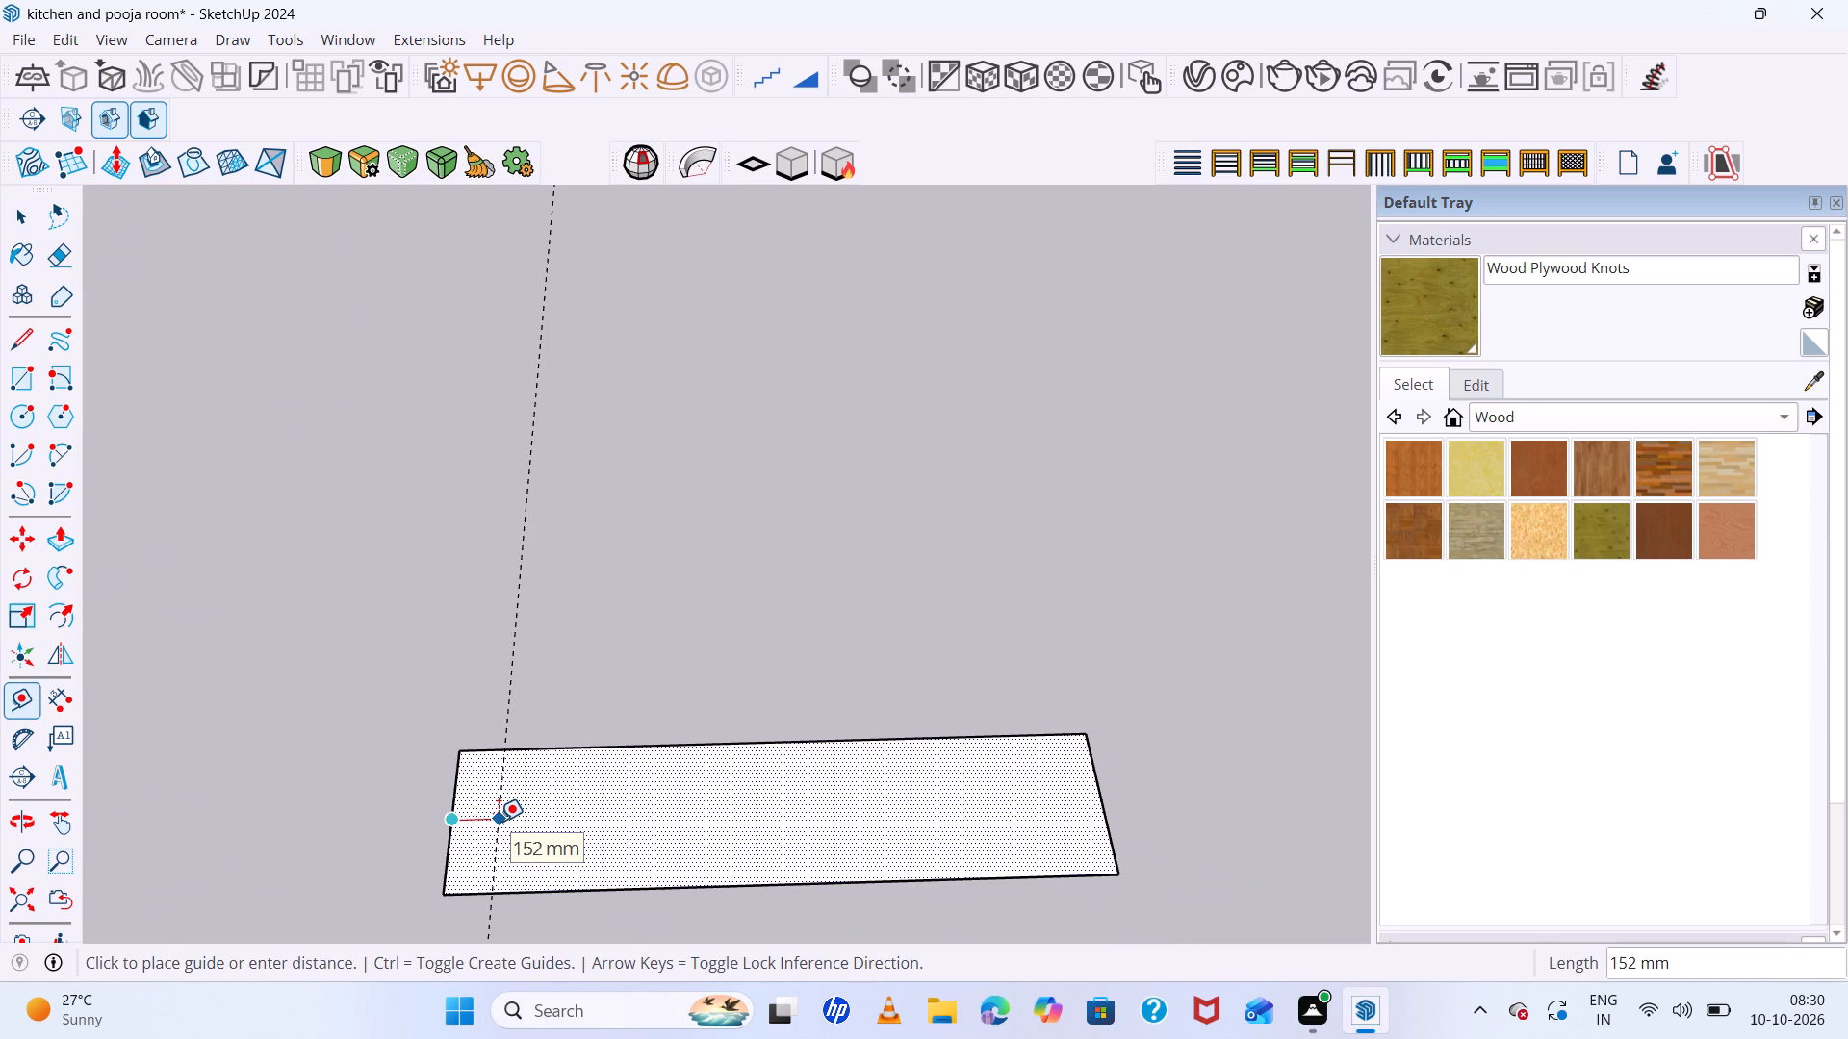
text(100)
key(Return)
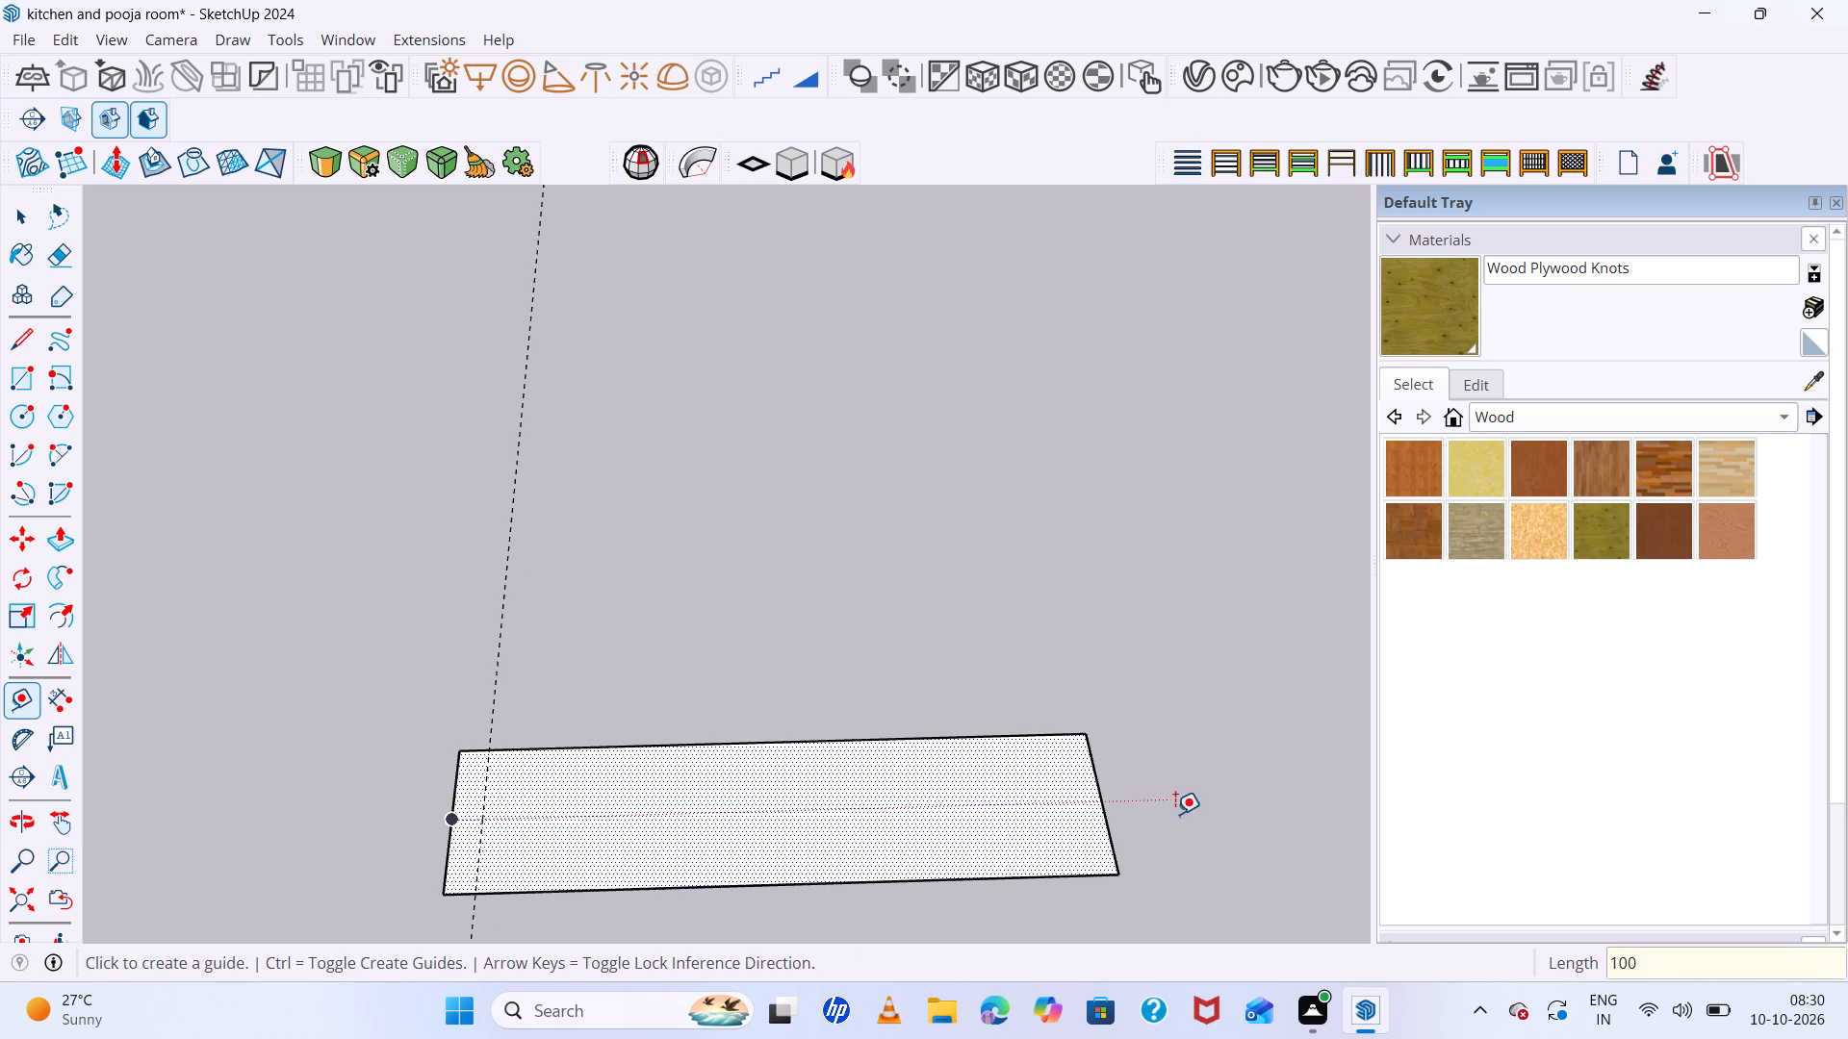
key(space)
Place a guide 100 mm inside the rectangle's short edge farthest from the kitchen.
key(y)
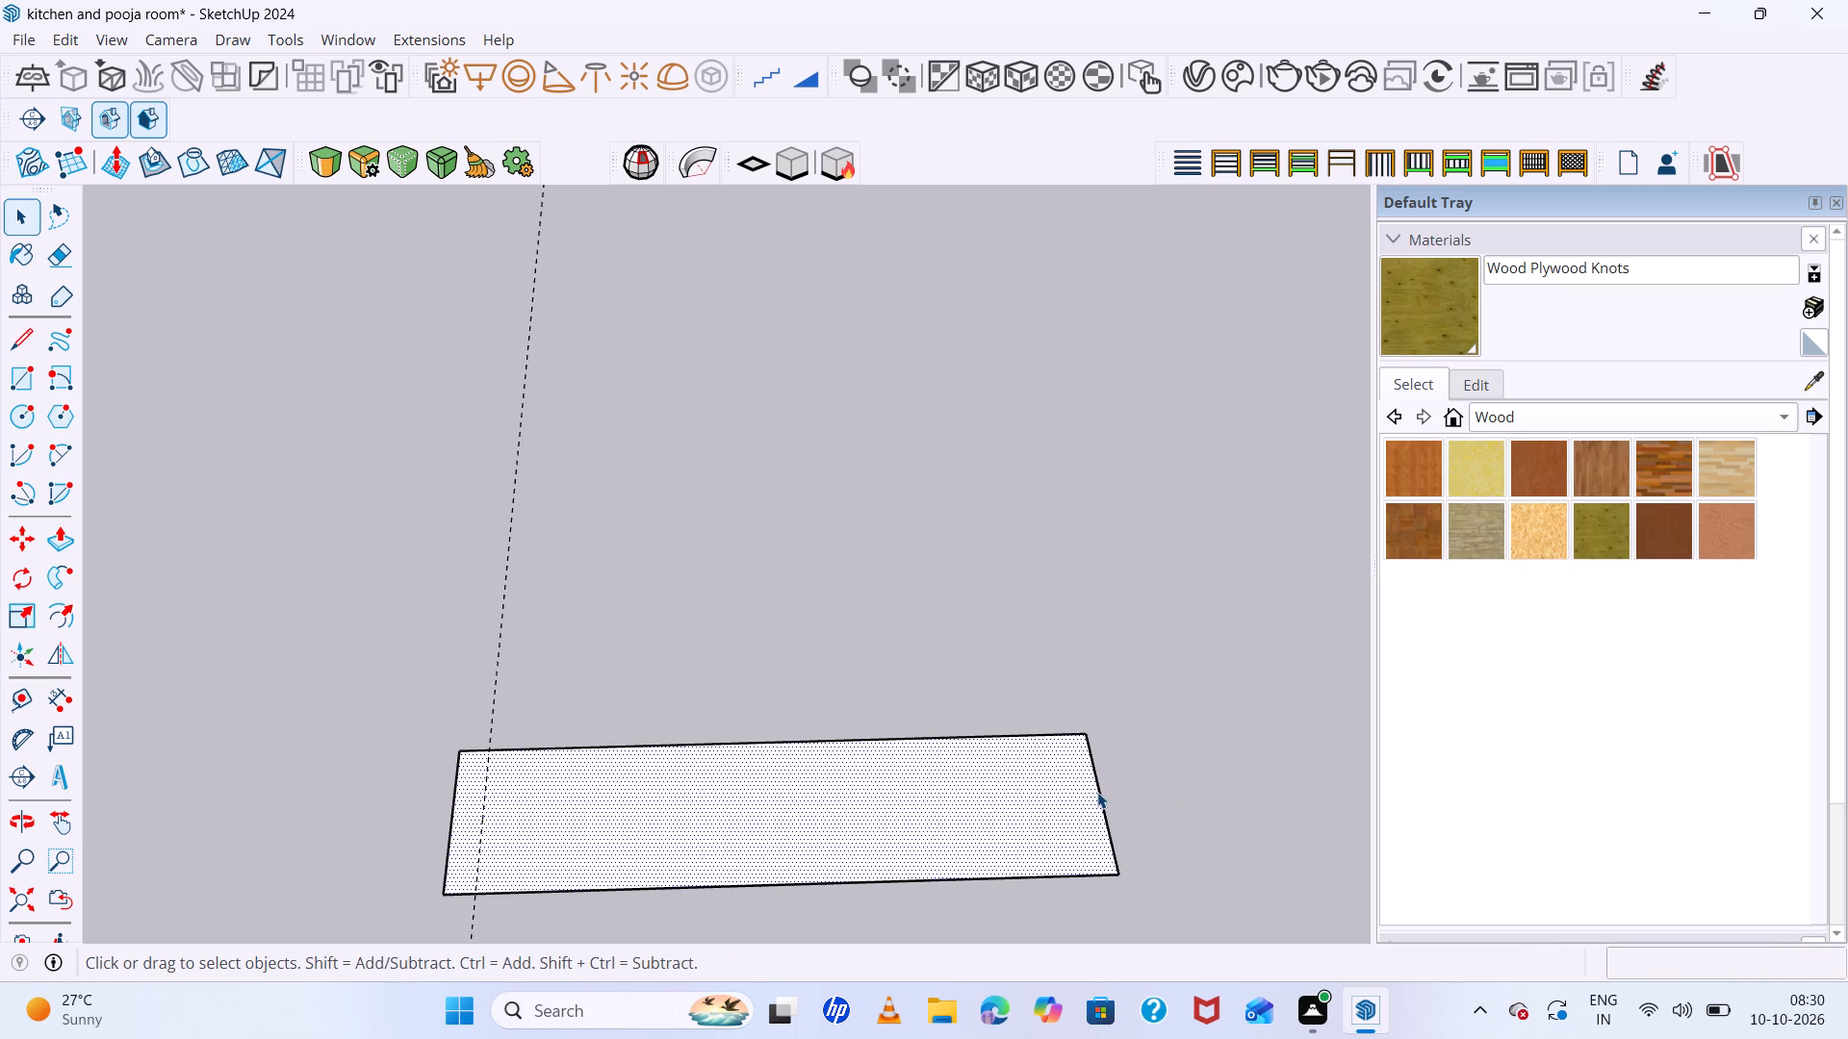
key(t)
click(1104, 813)
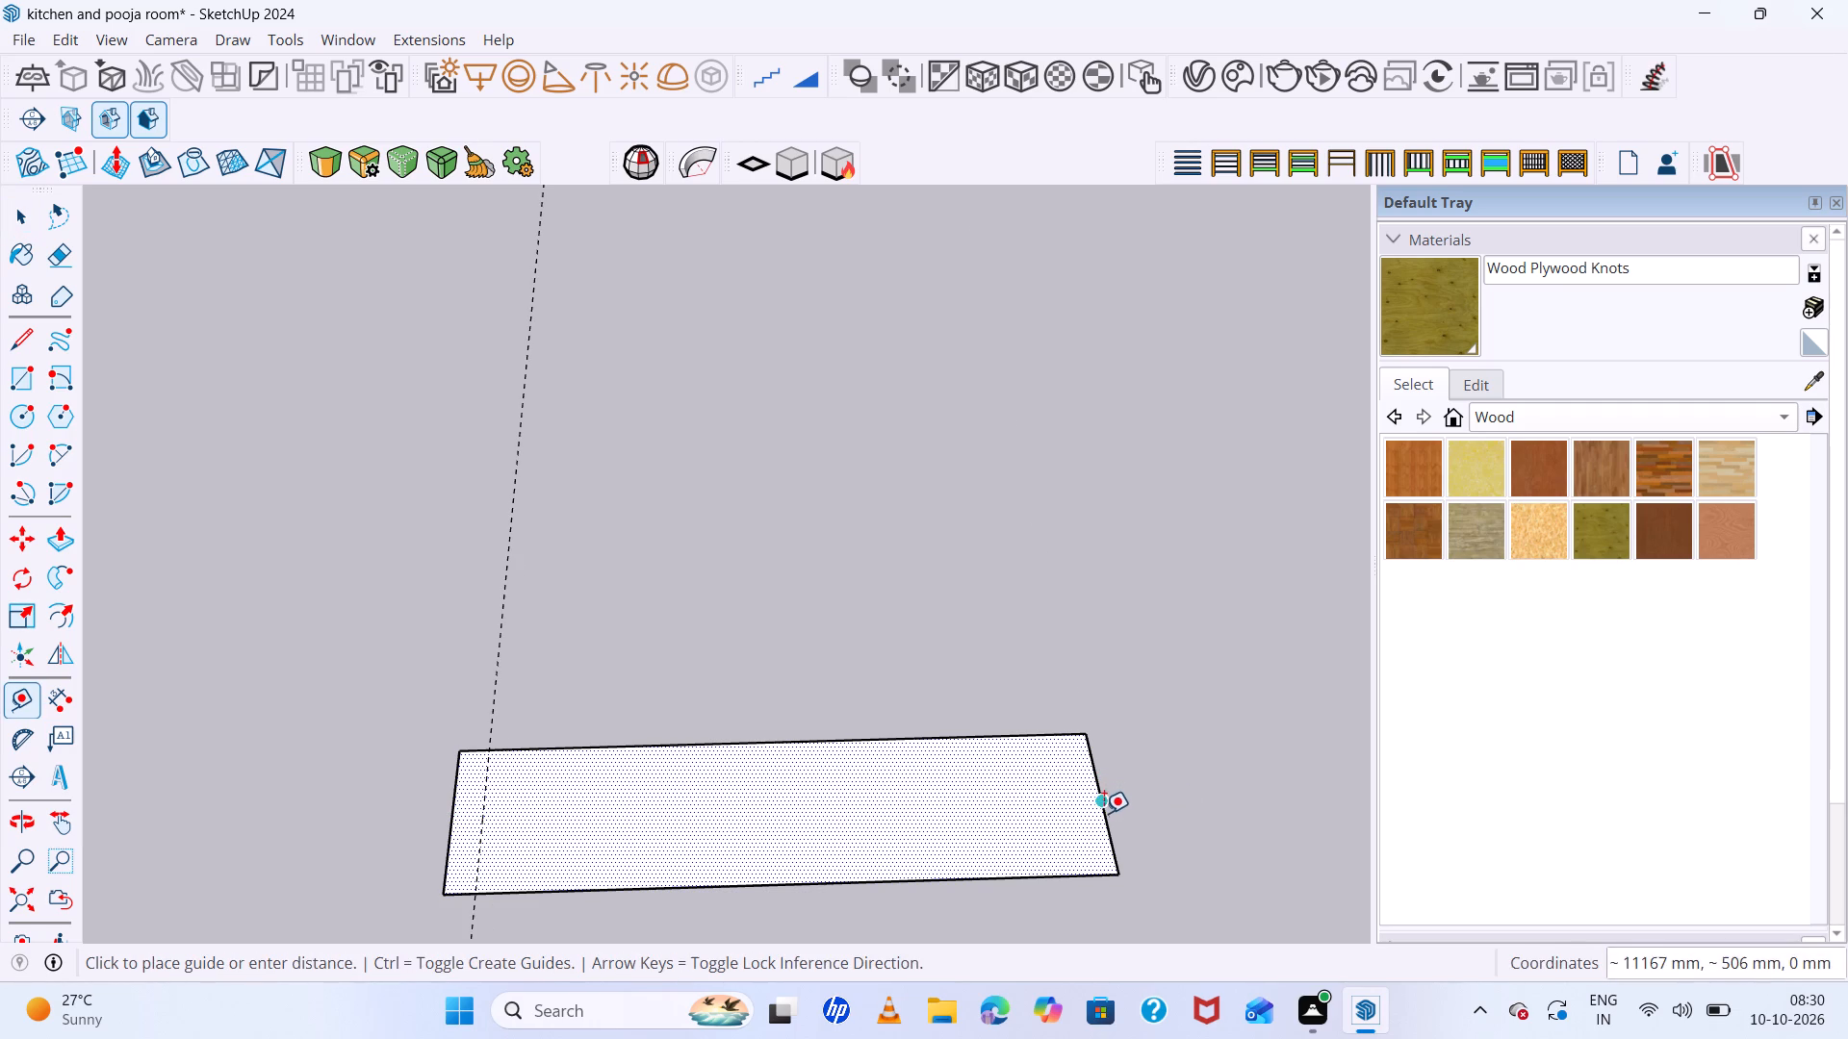
text(100)
key(Return)
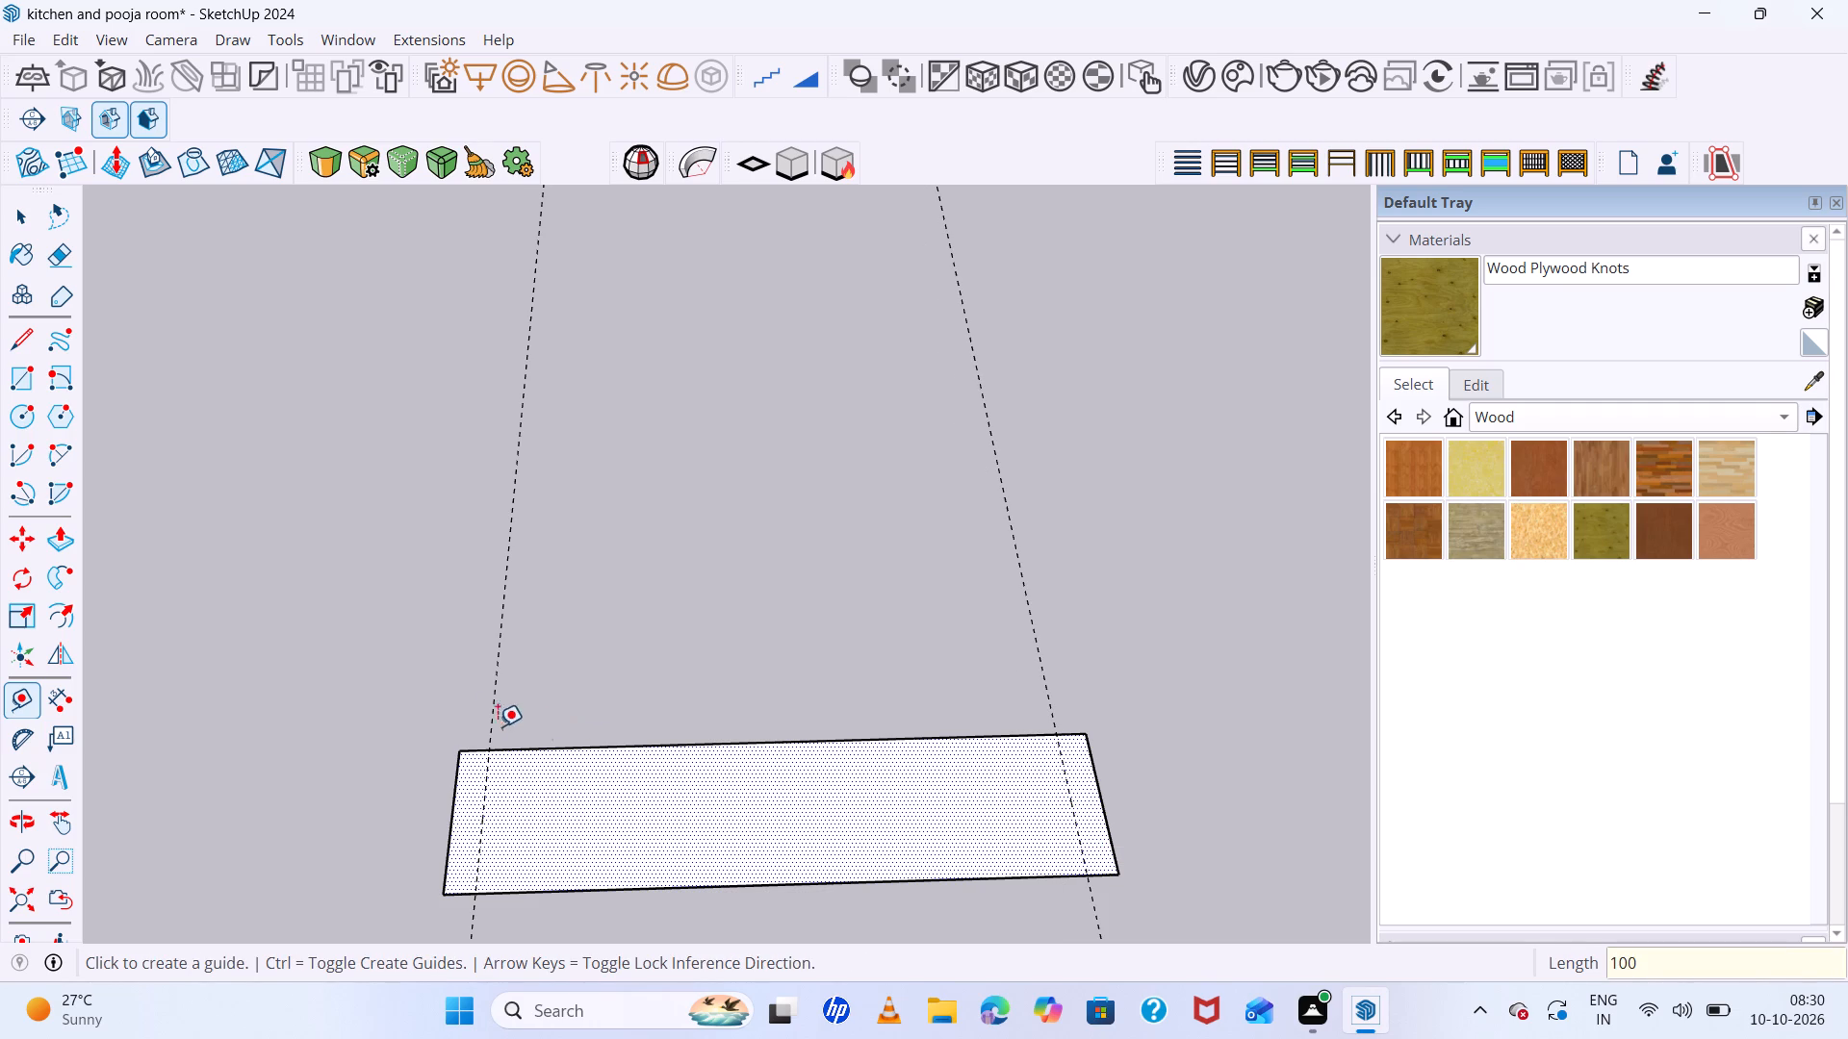
key(space)
Place a guide 100 mm inside the rectangle's long edge farthest from the red axis.
key(t)
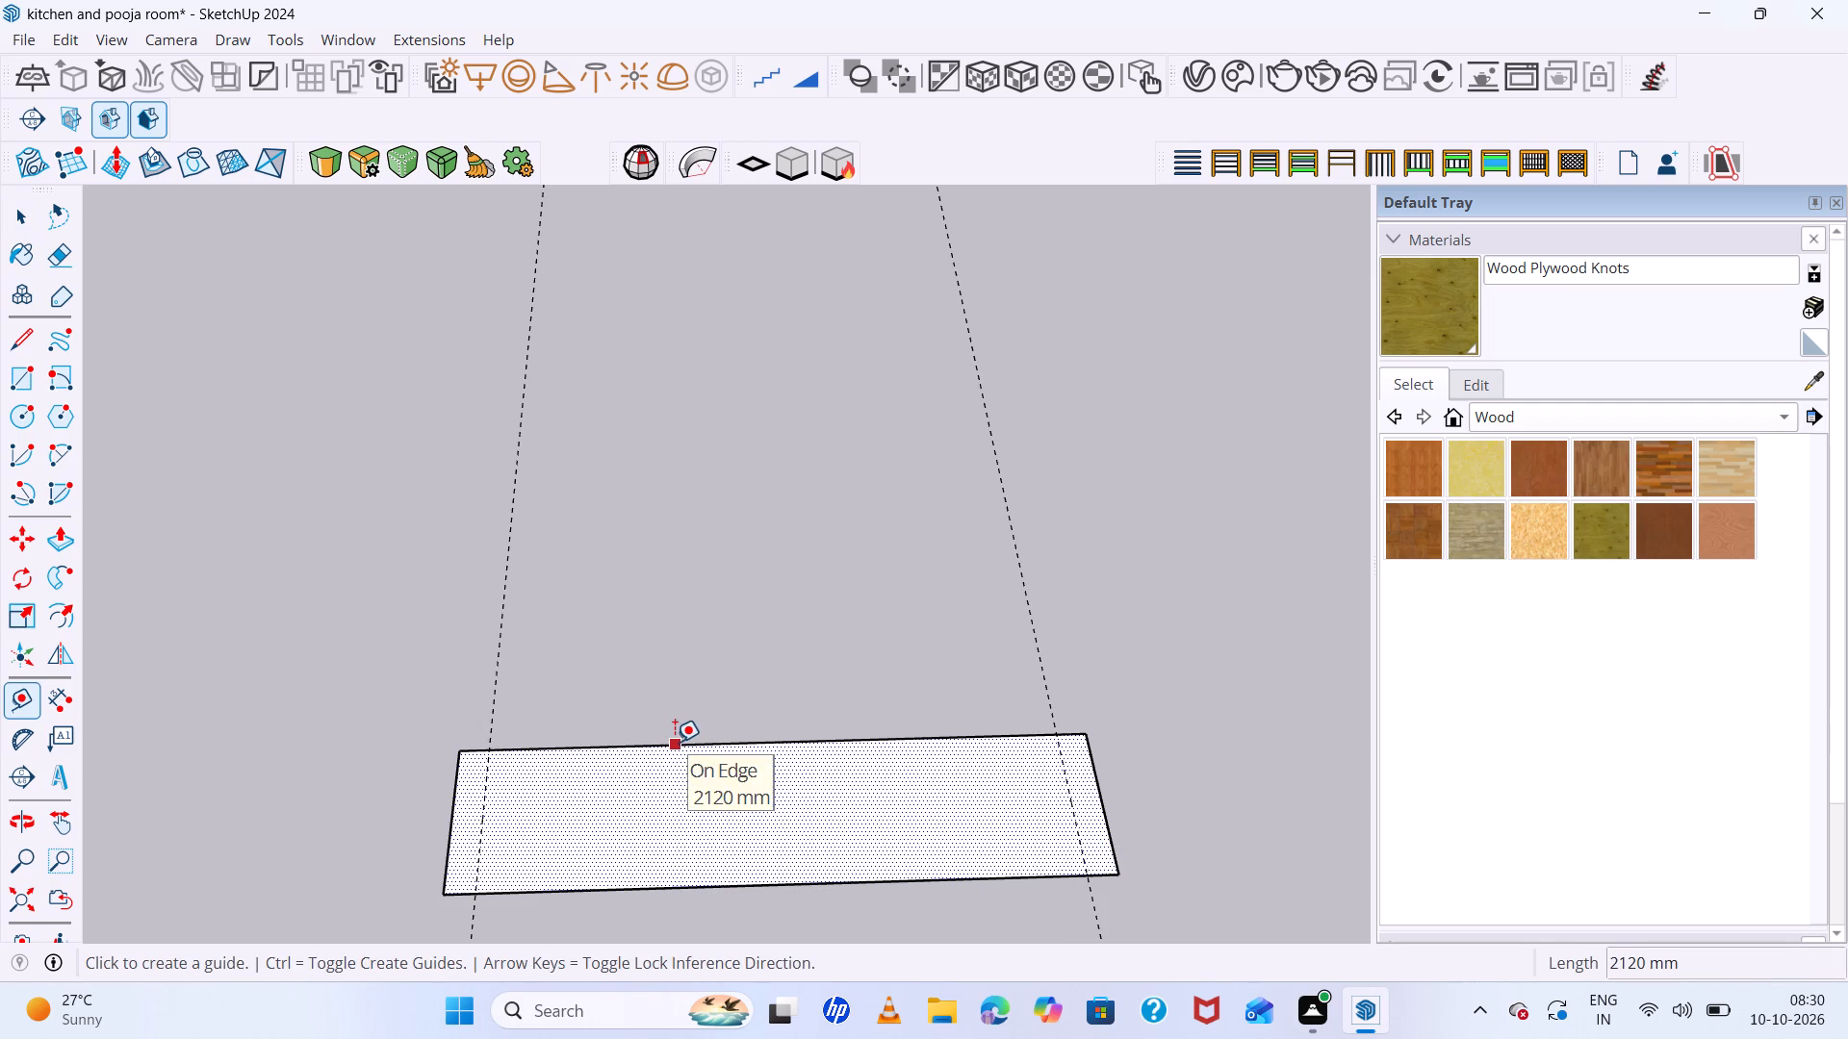
click(675, 742)
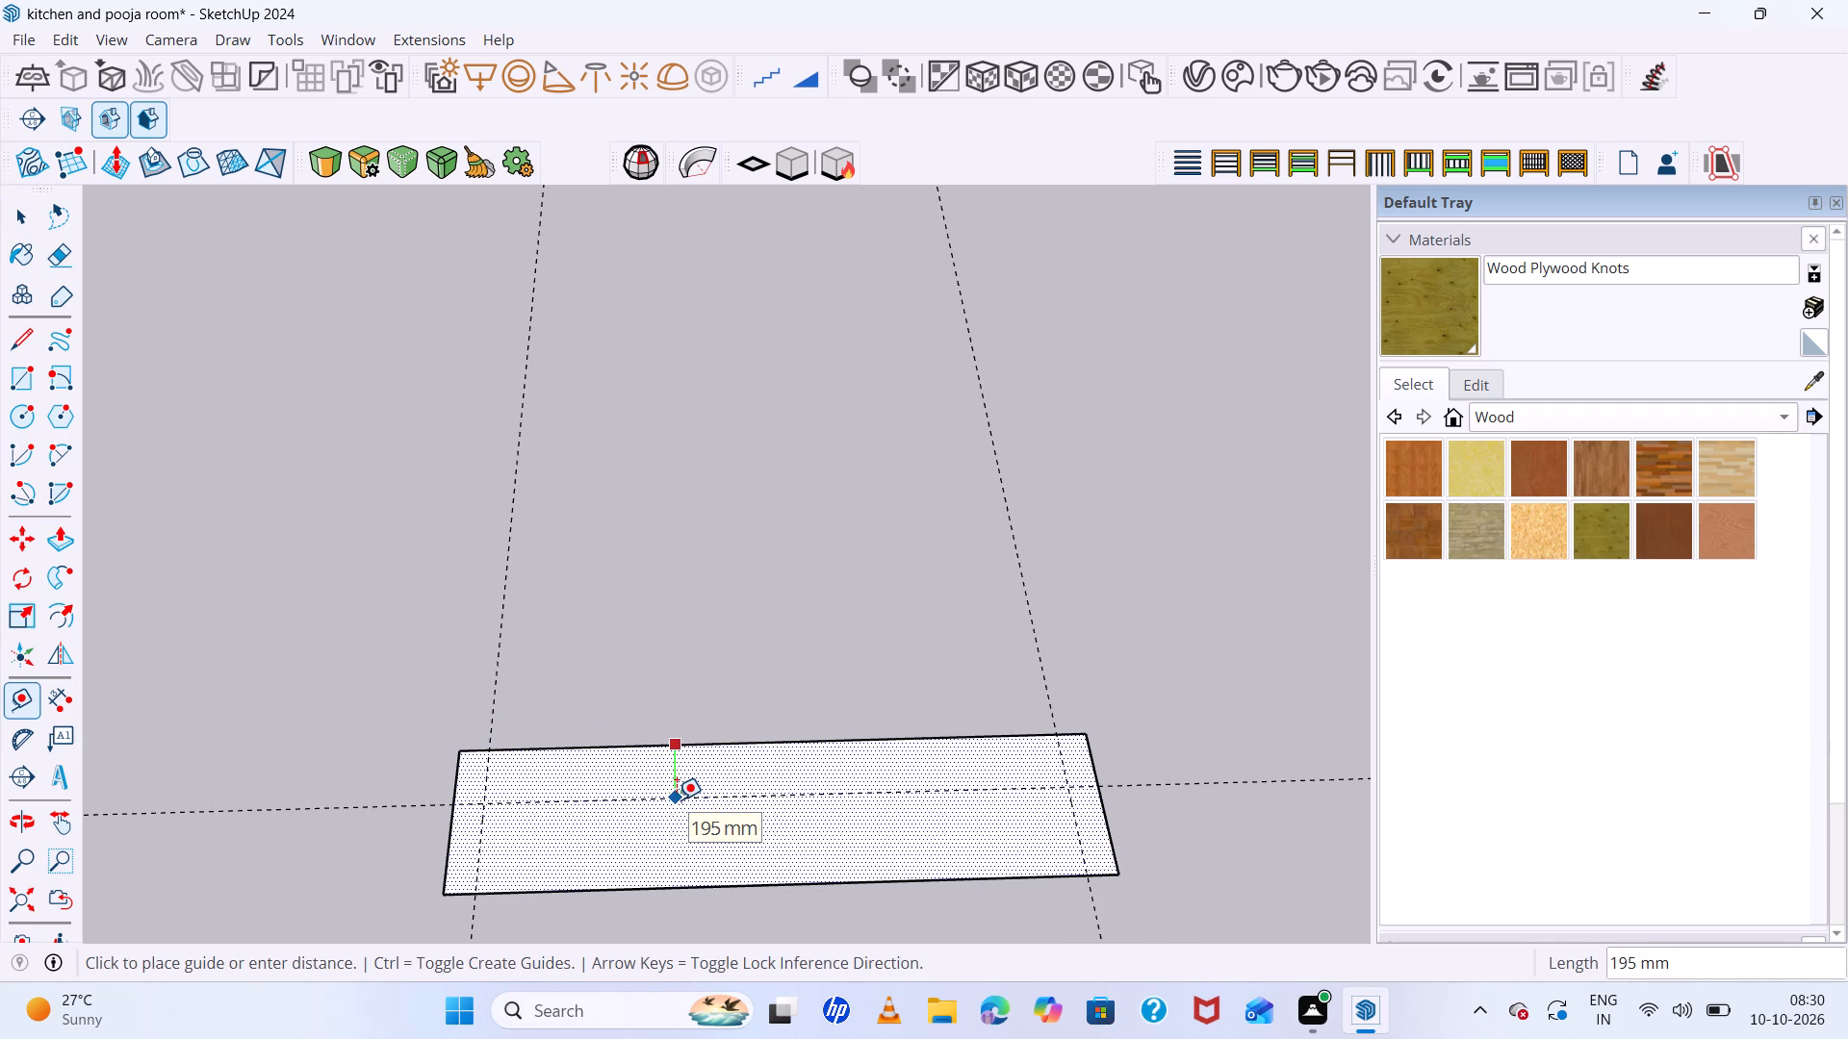
text(100)
key(Return)
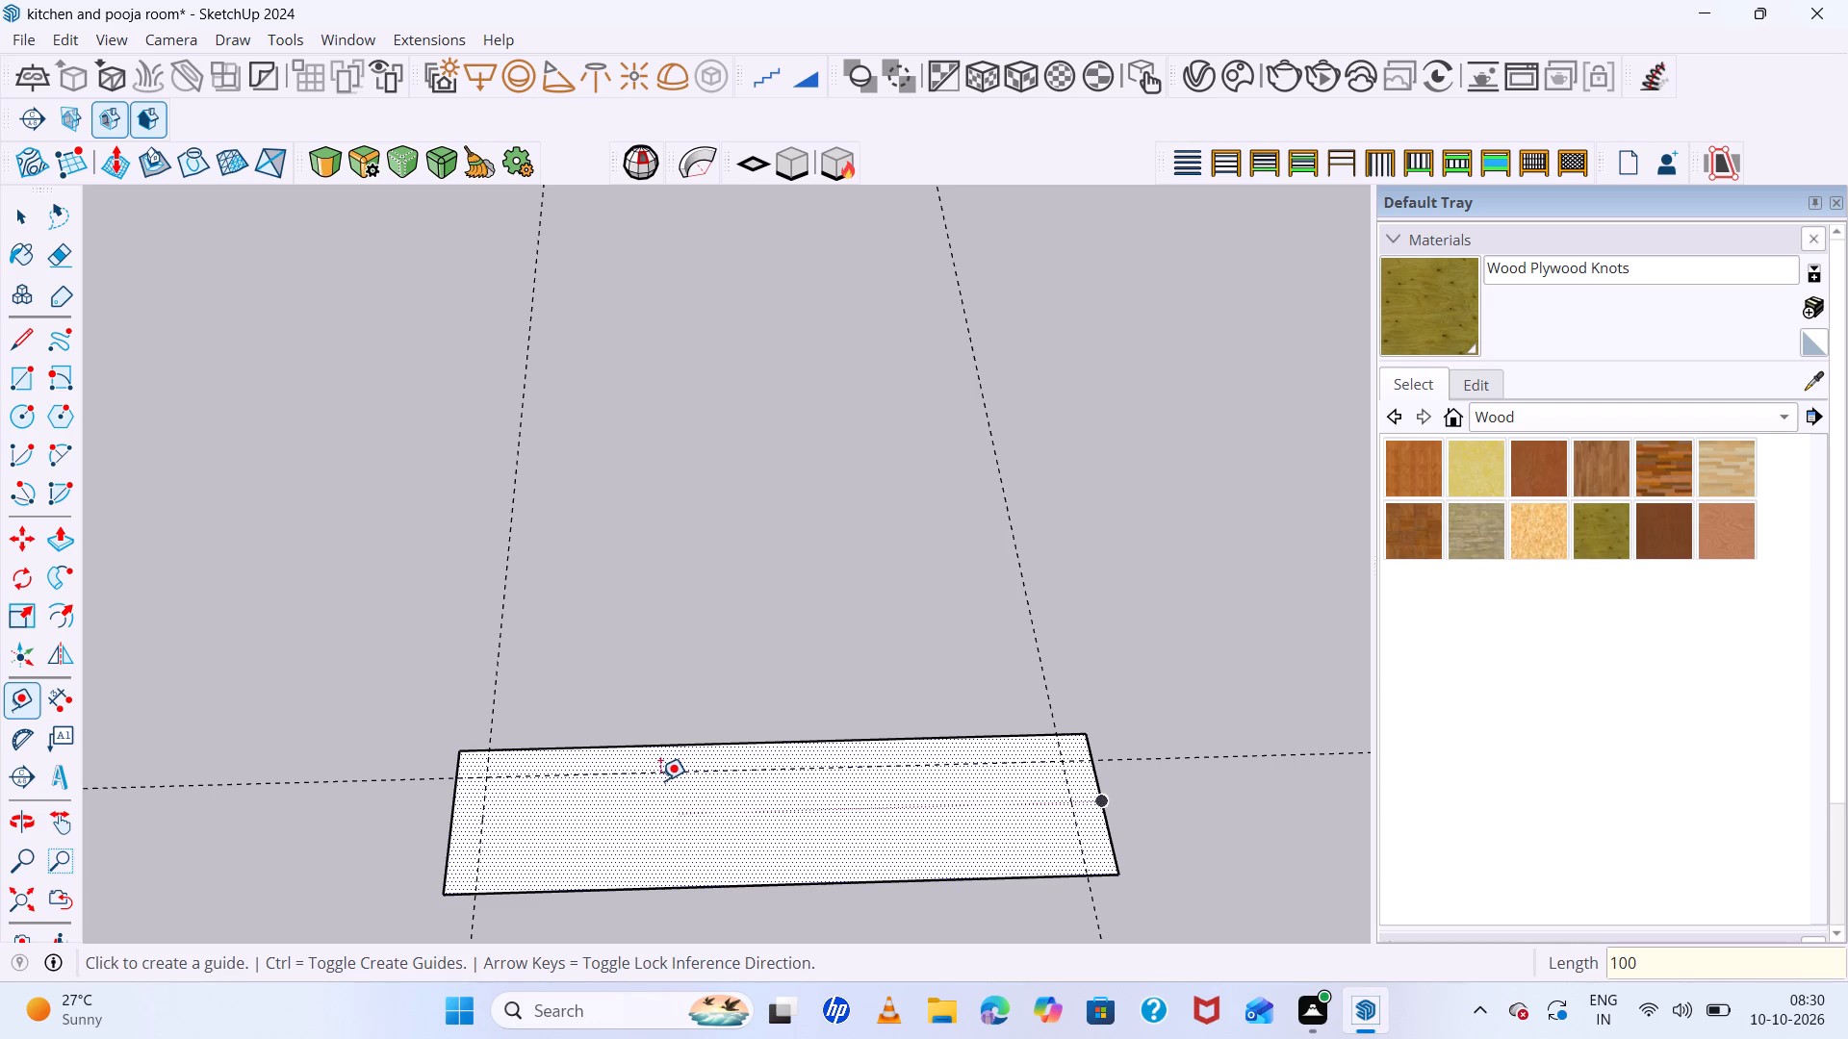
key(space)
Draw rectangles along the guides to mark 100 mm wide strips on both short sides and the far long side.
key(r)
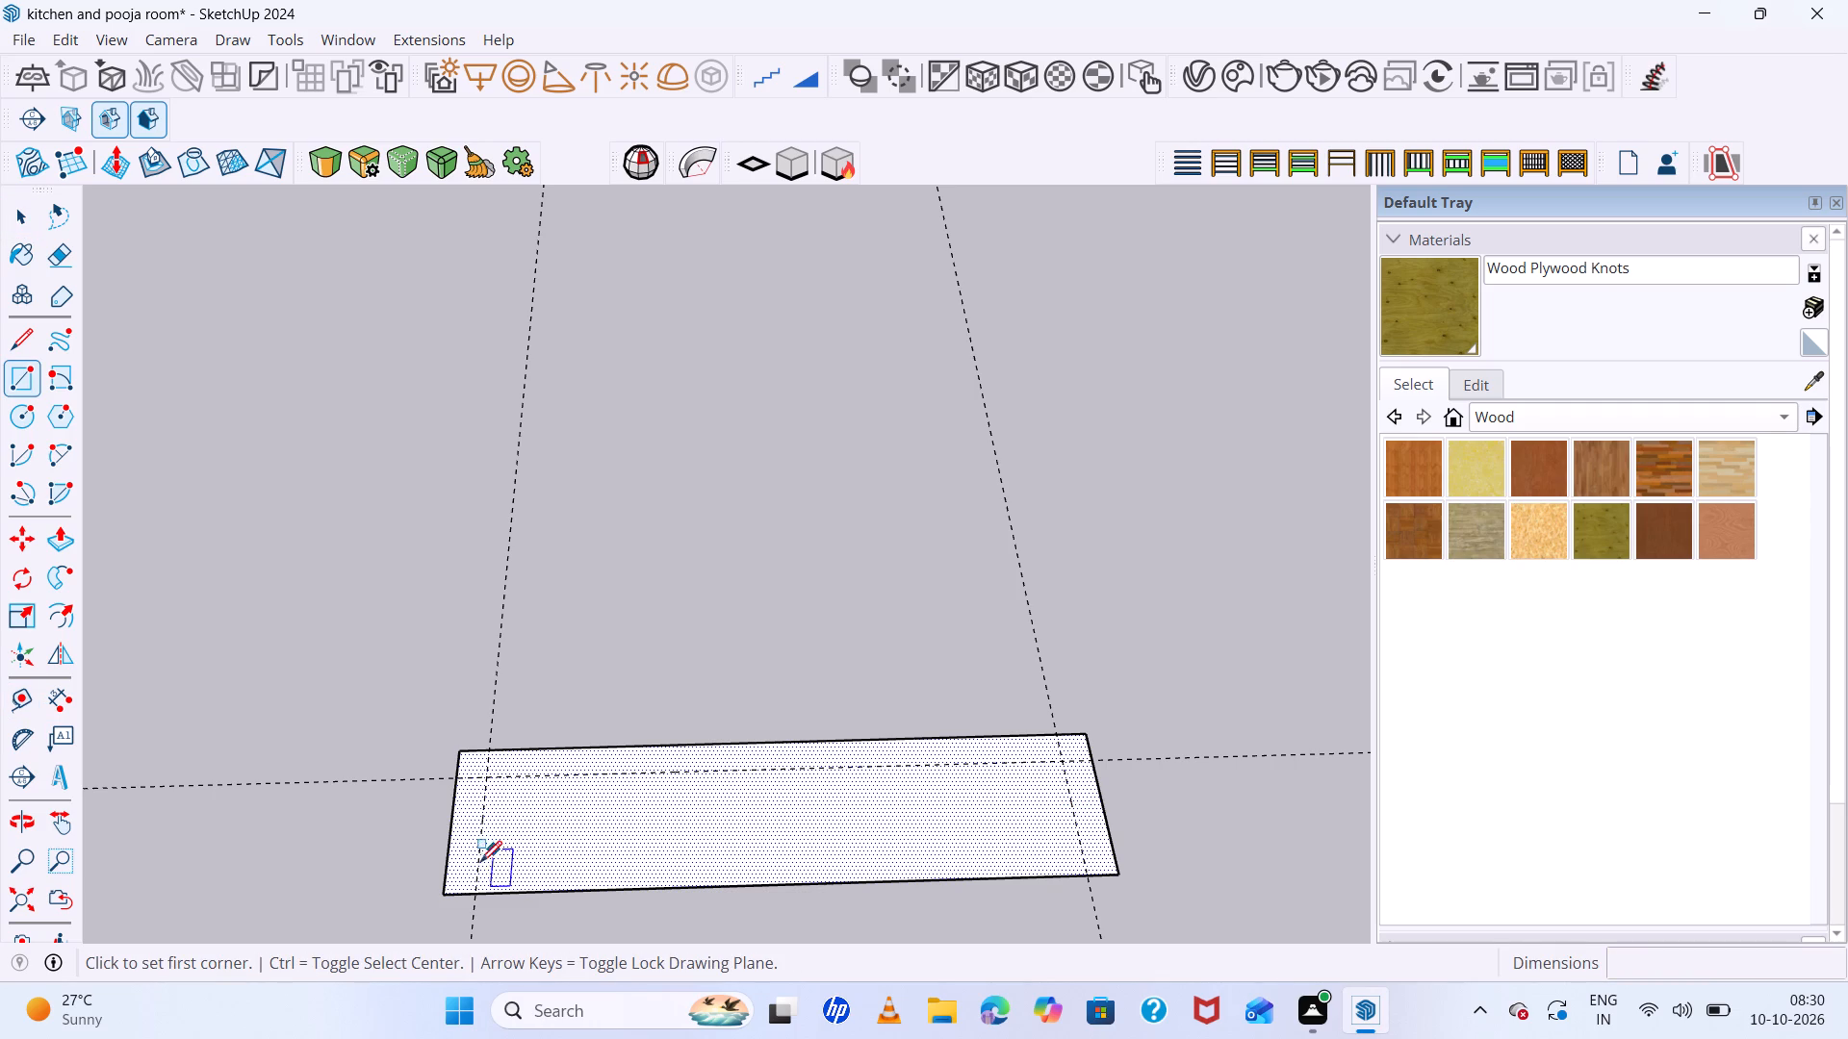
click(475, 892)
click(440, 883)
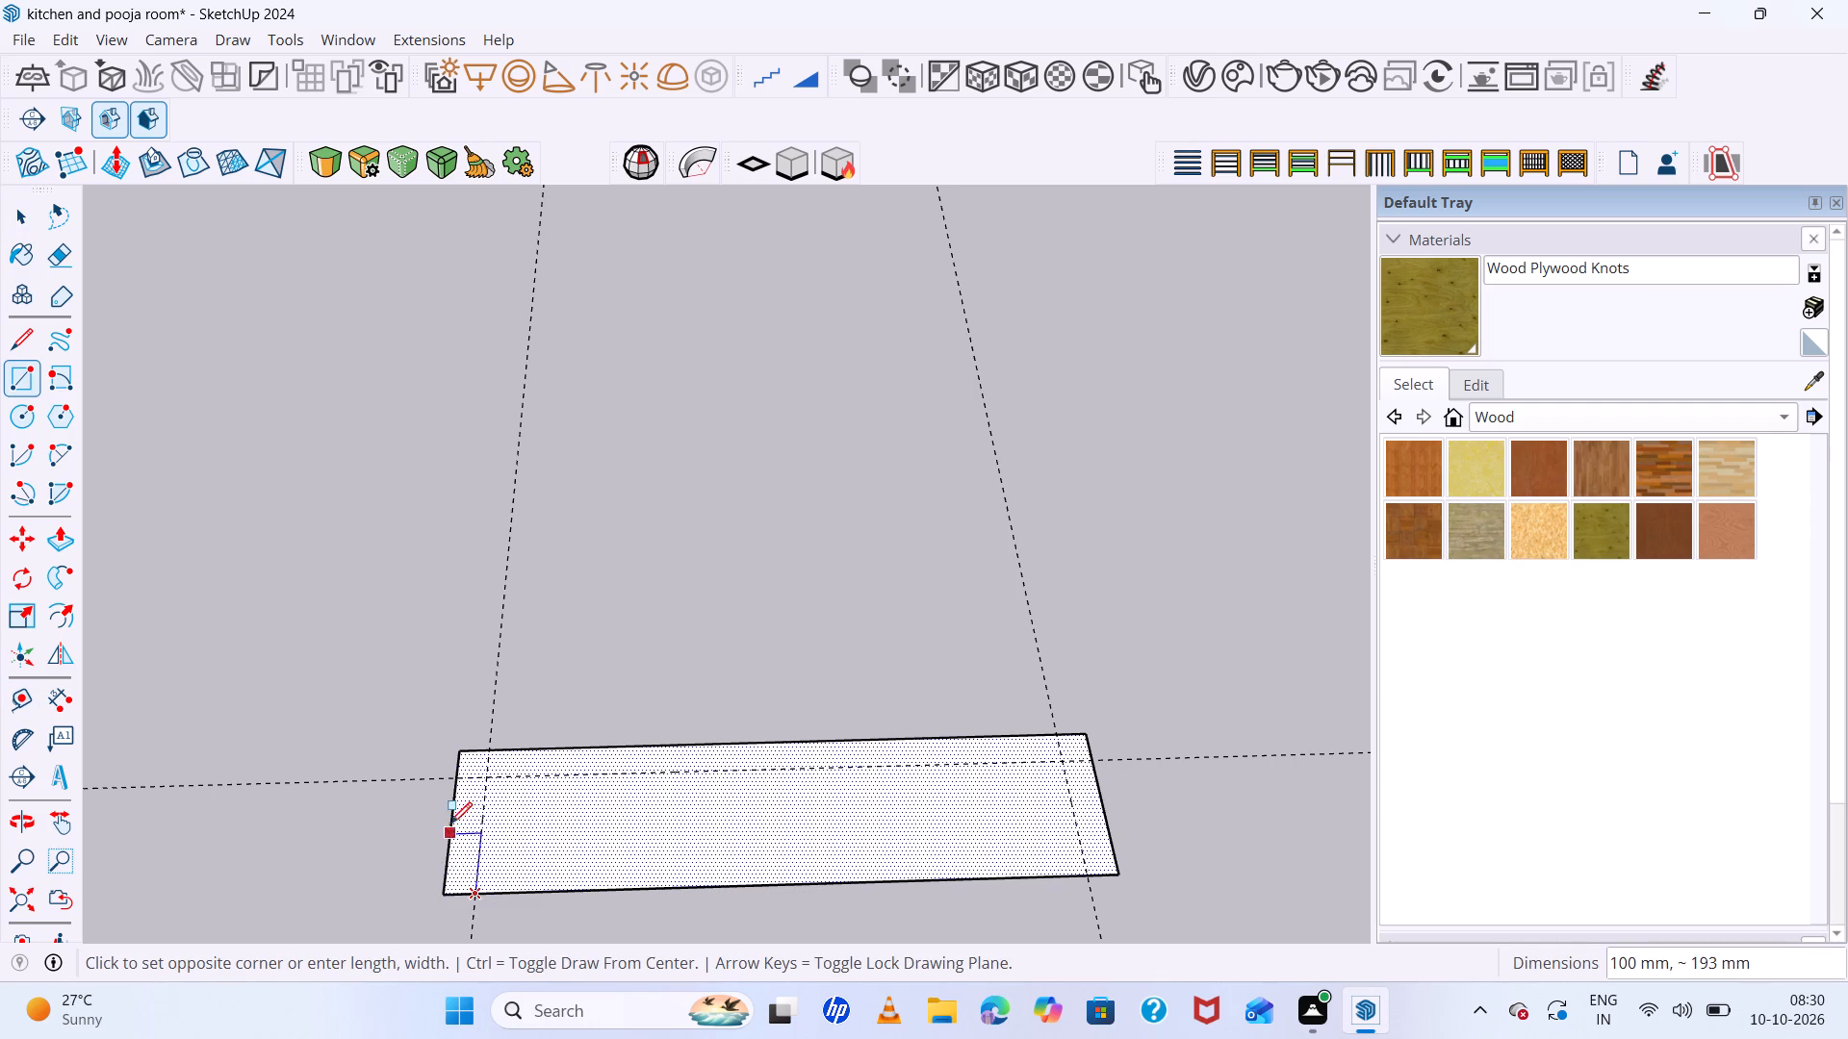
click(467, 754)
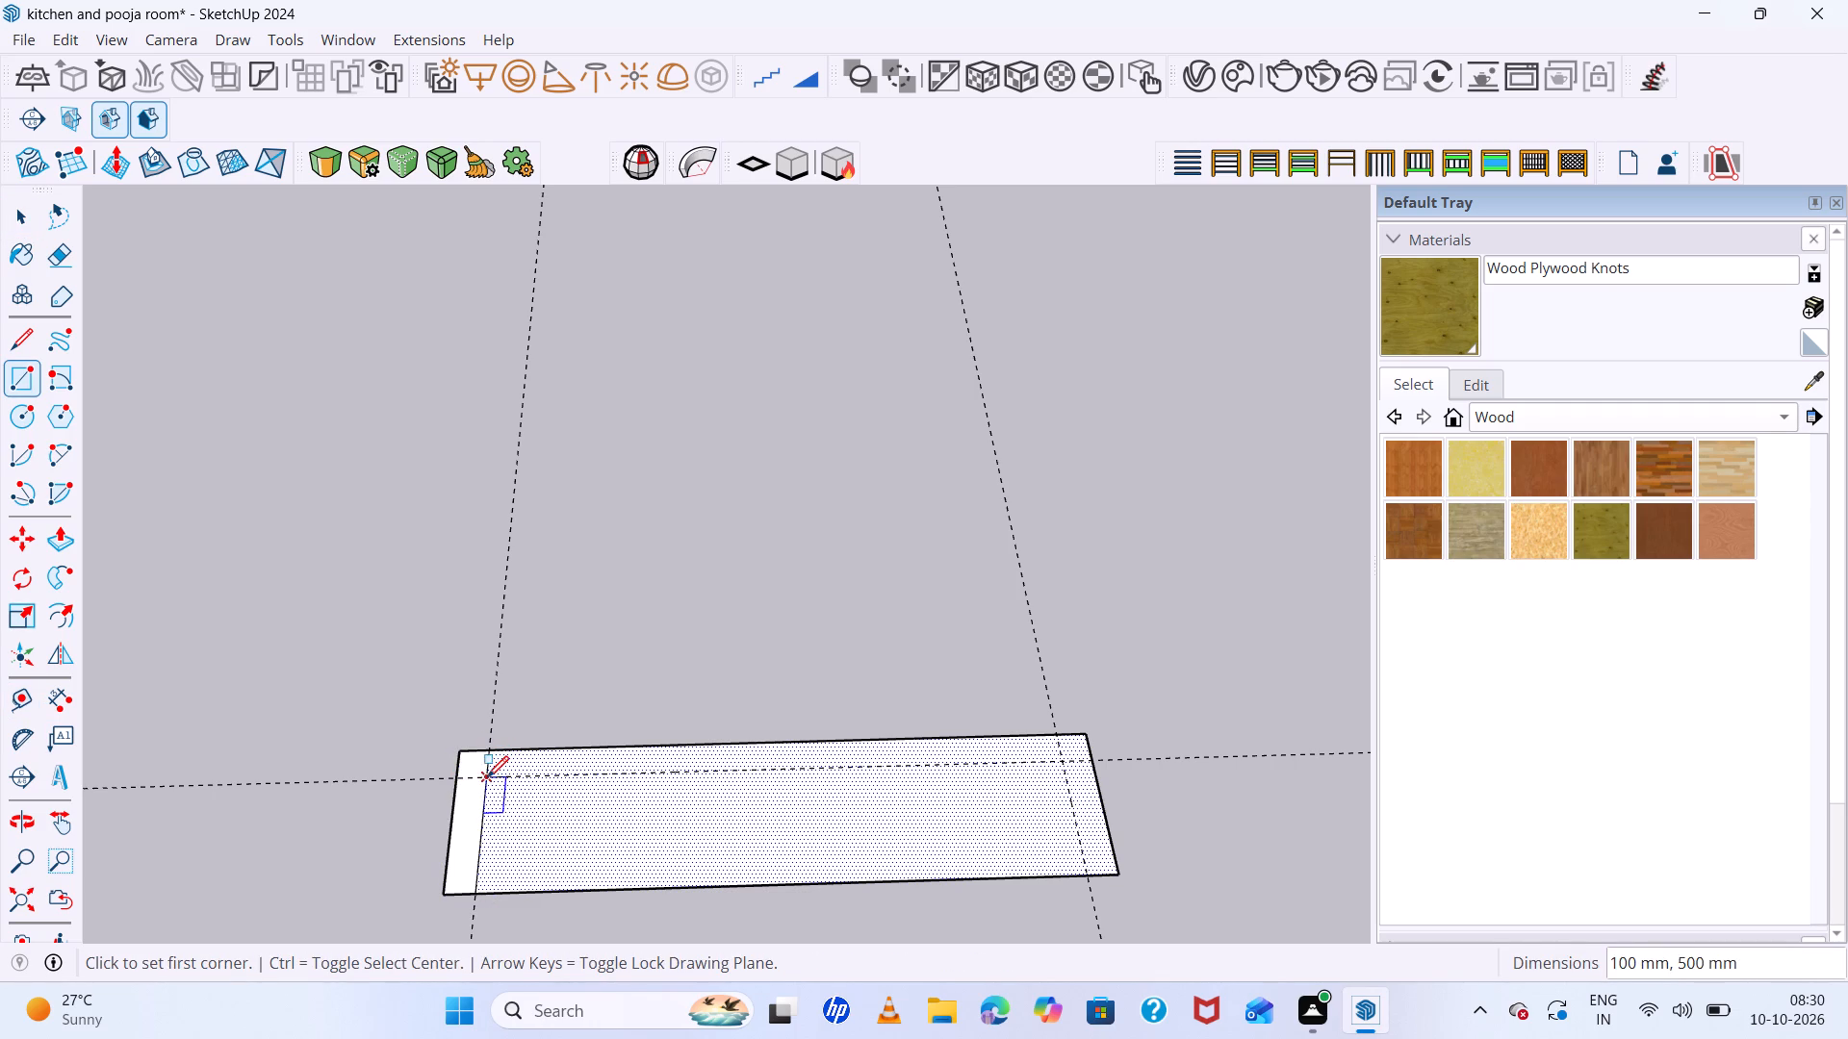
click(487, 777)
click(1081, 739)
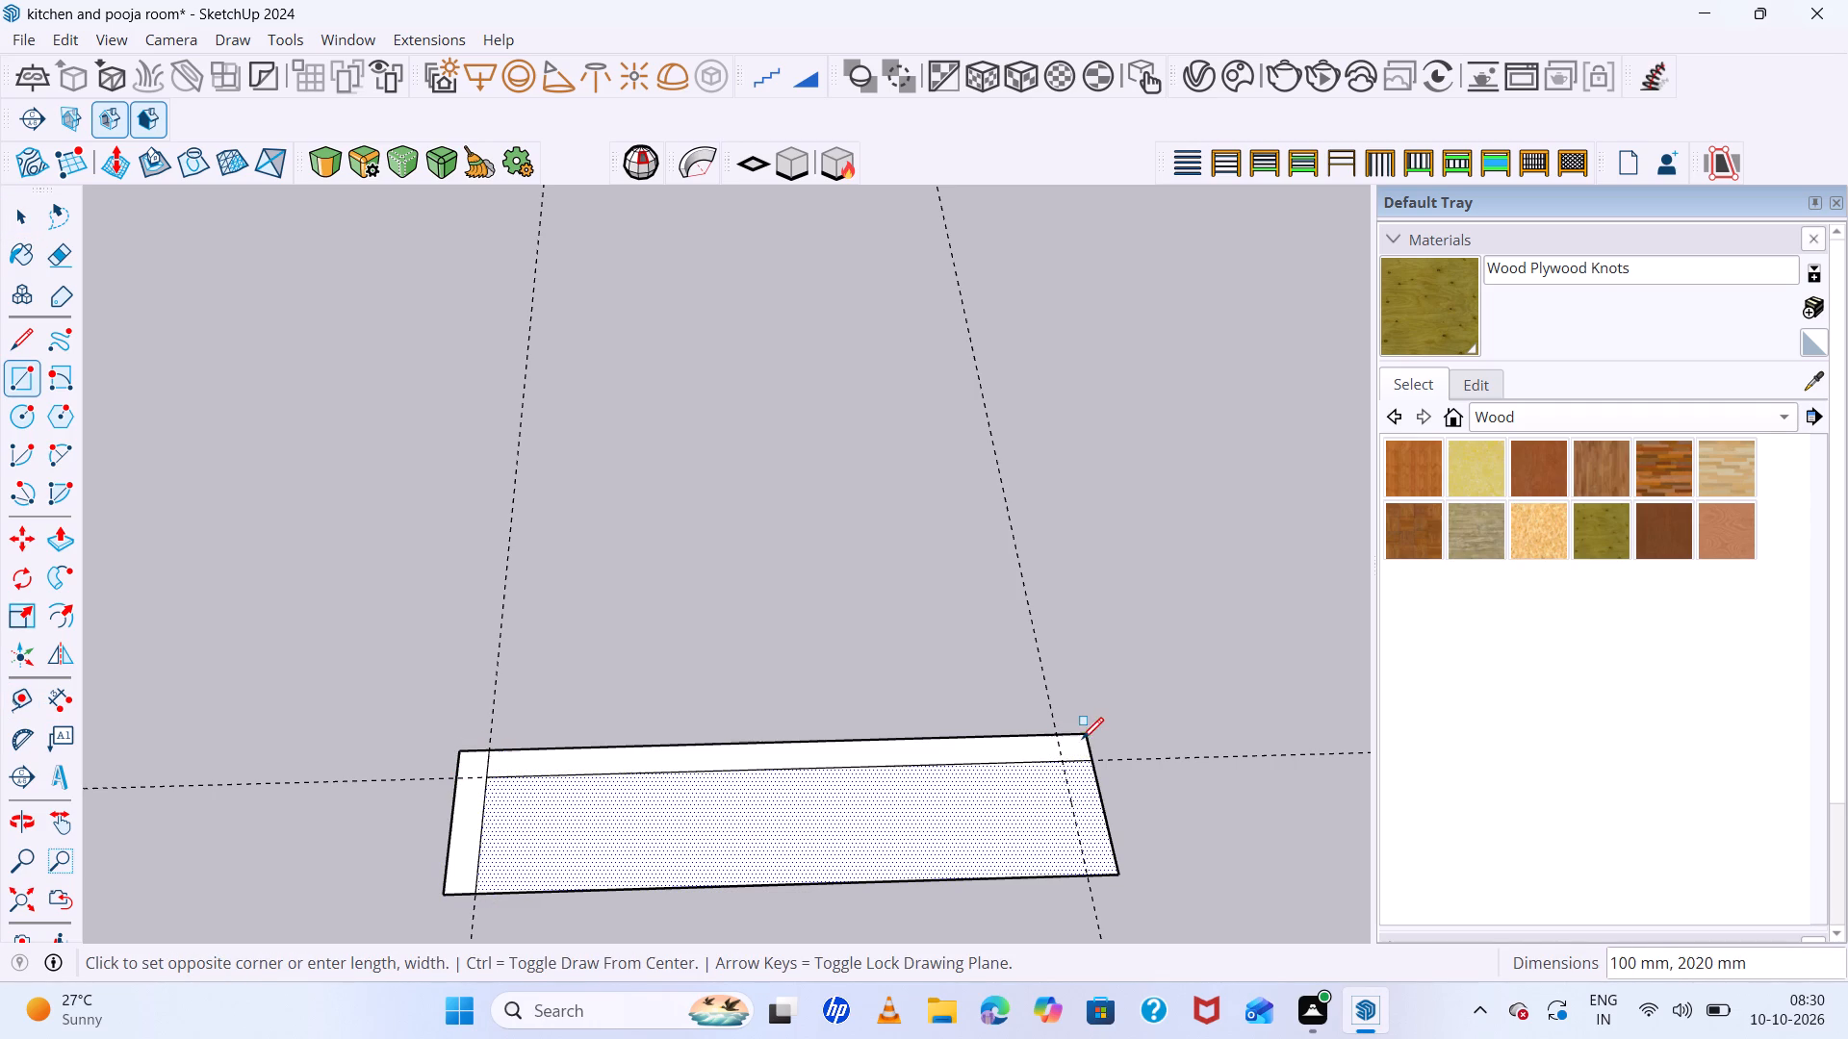
click(1113, 873)
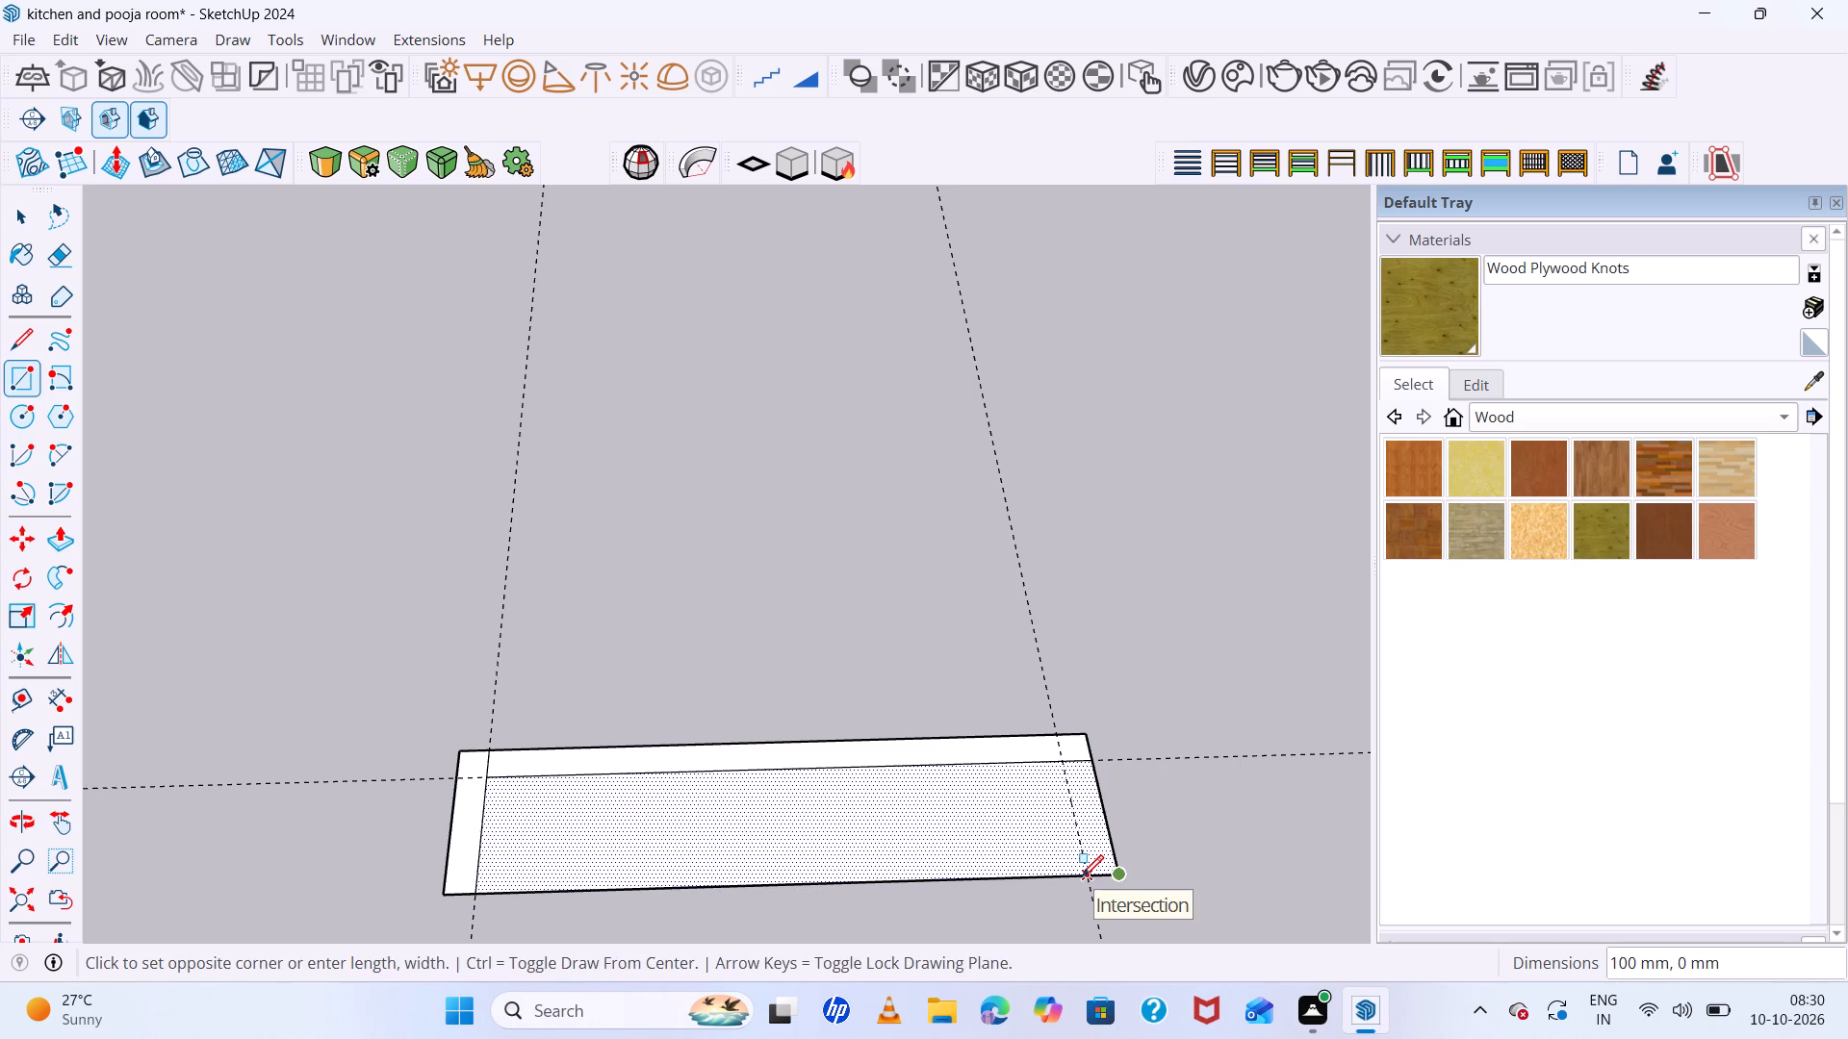
click(1083, 874)
click(1064, 760)
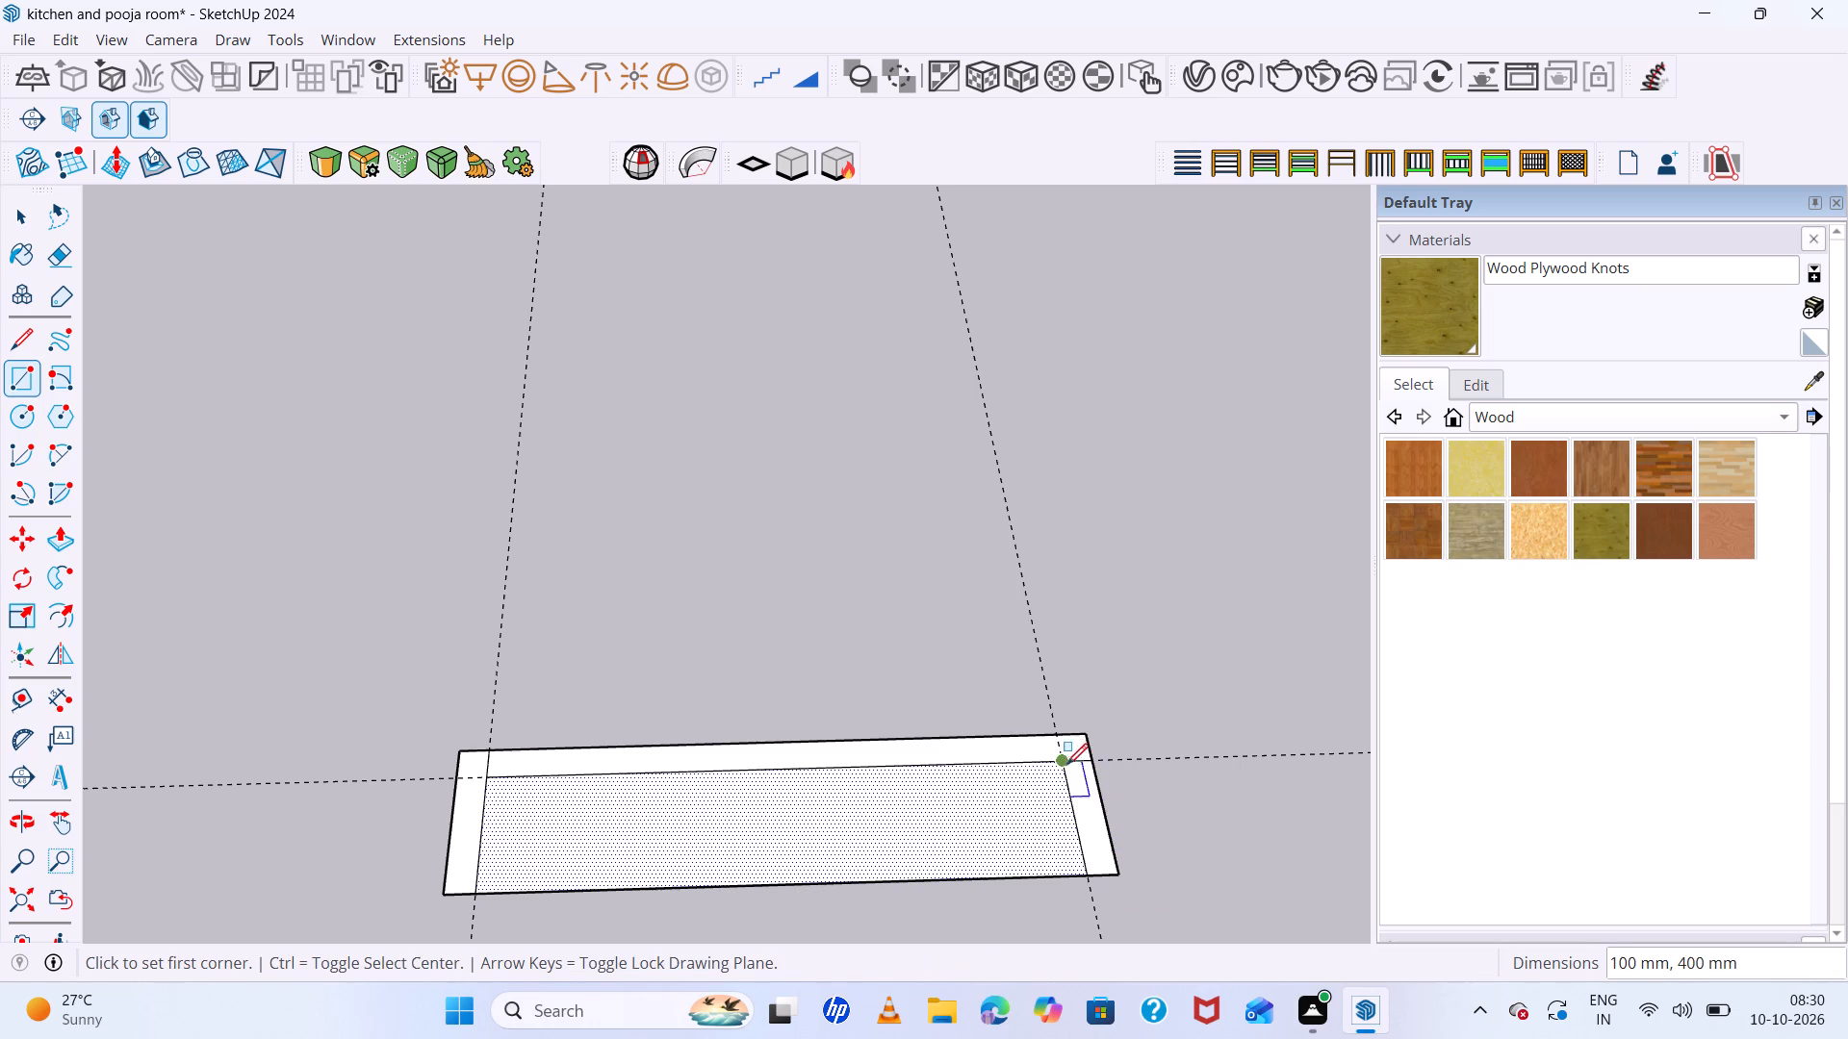
key(space)
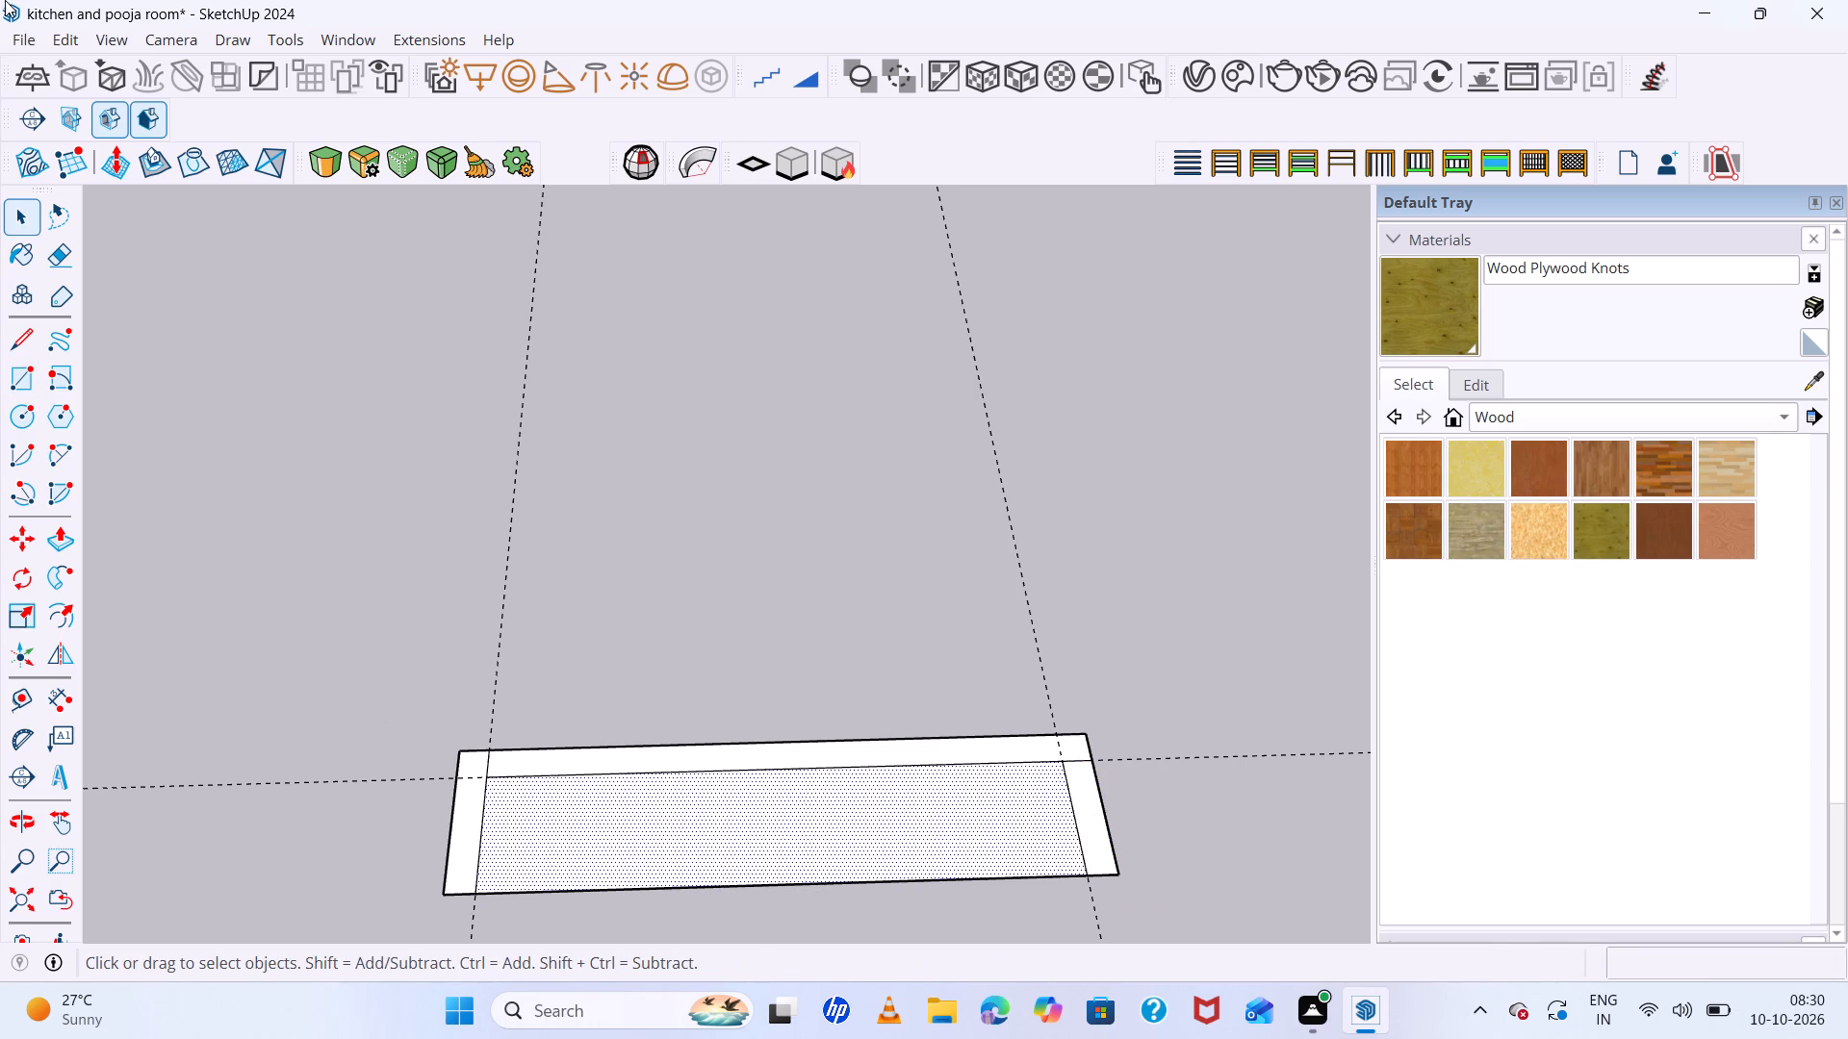
Delete all guides in the model.
click(15, 38)
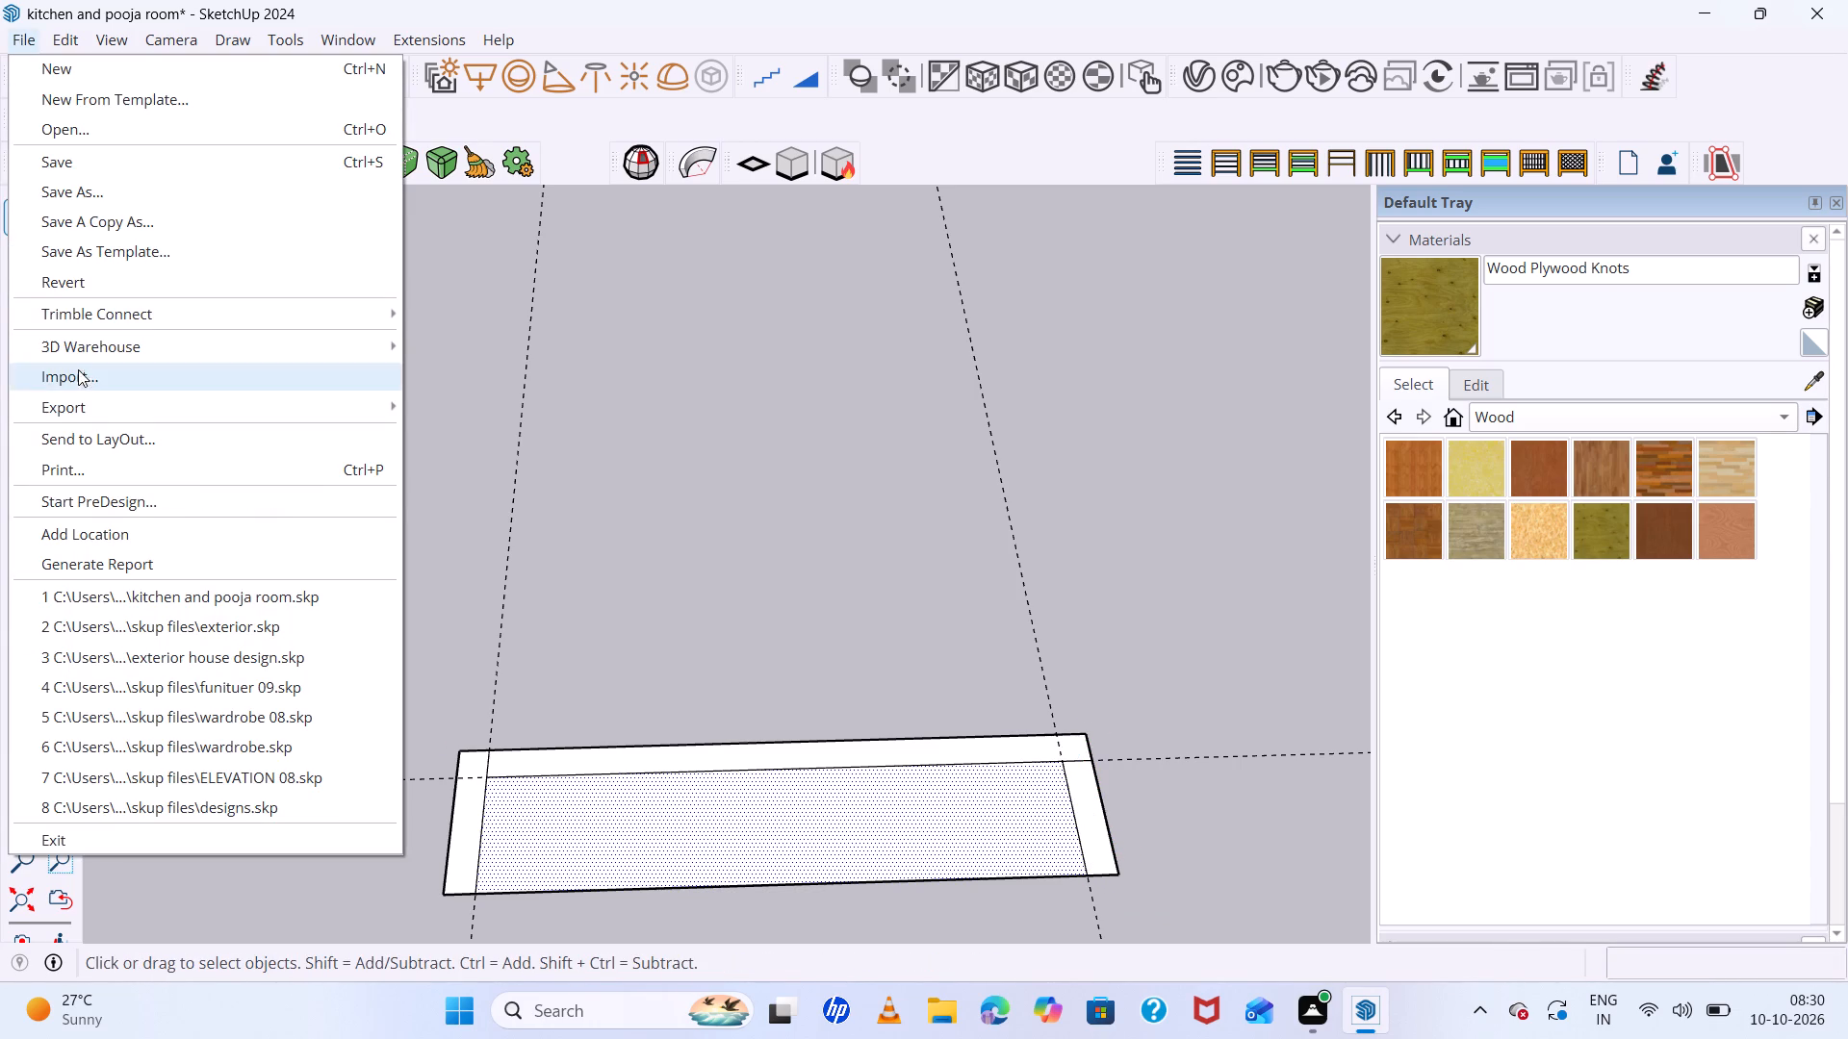
double_click(67, 42)
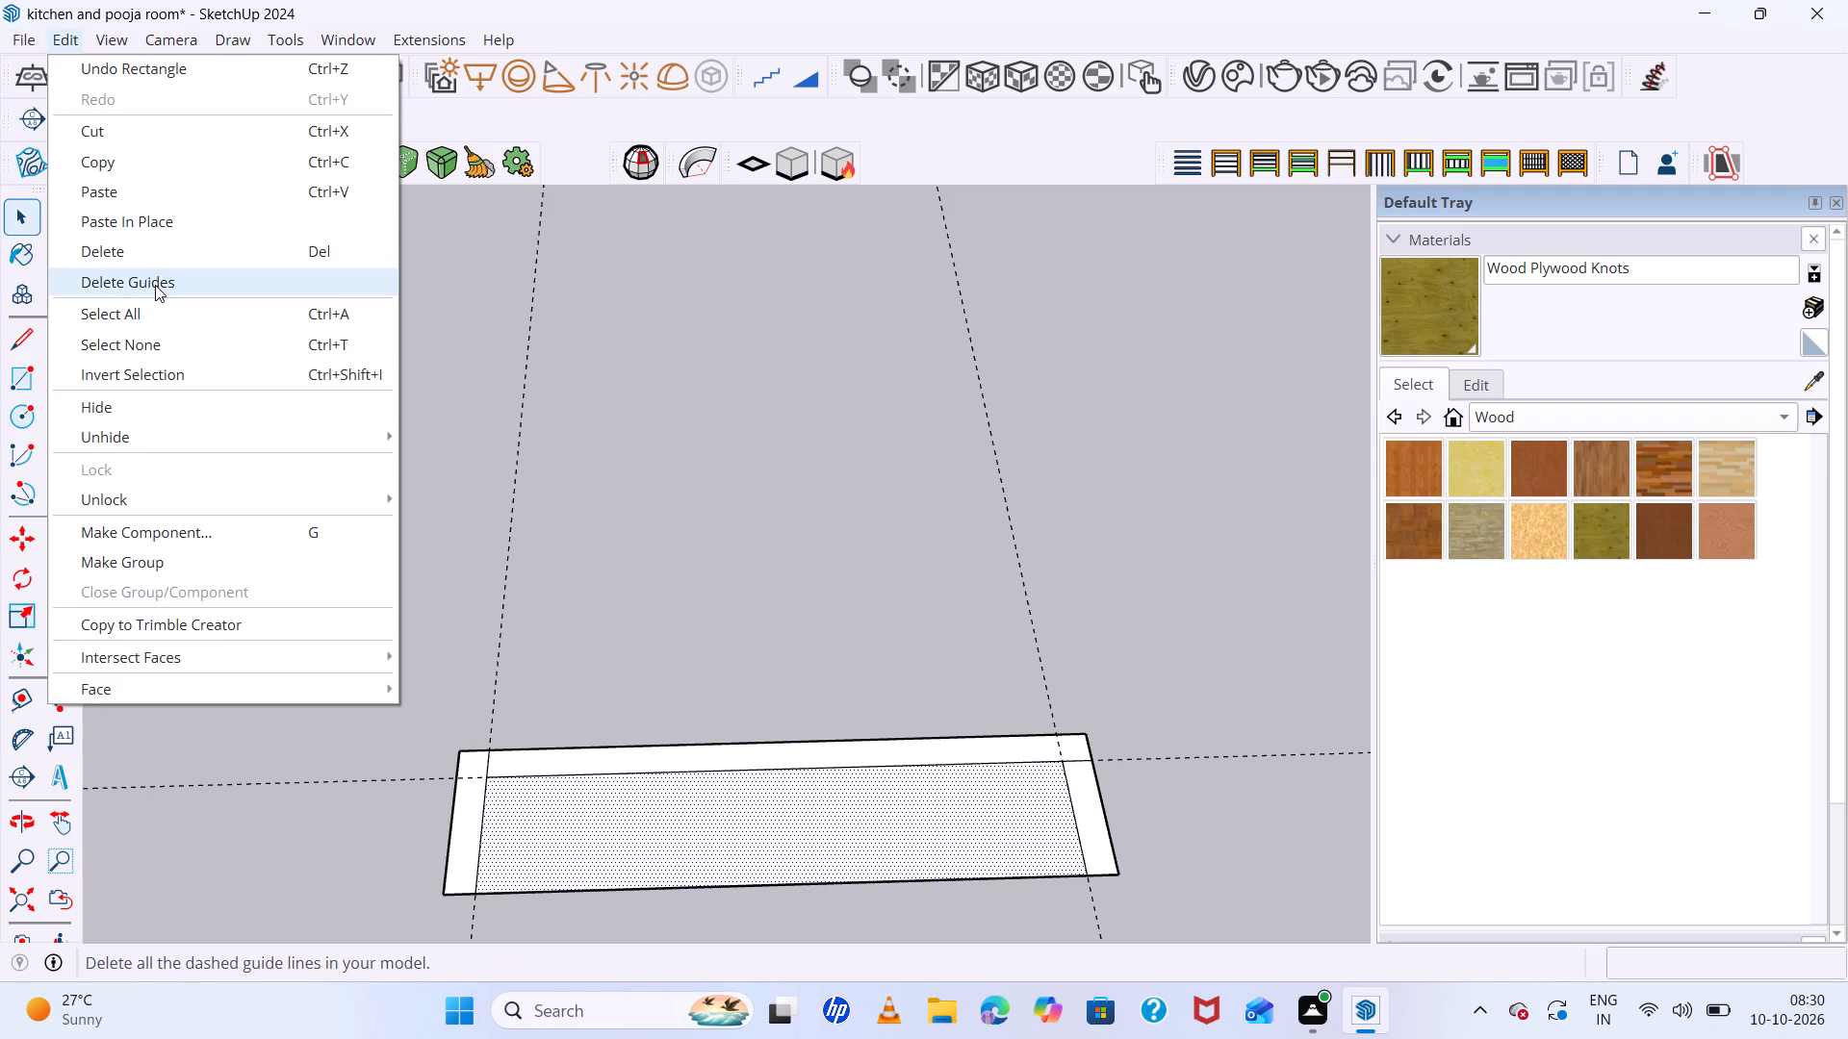
click(155, 285)
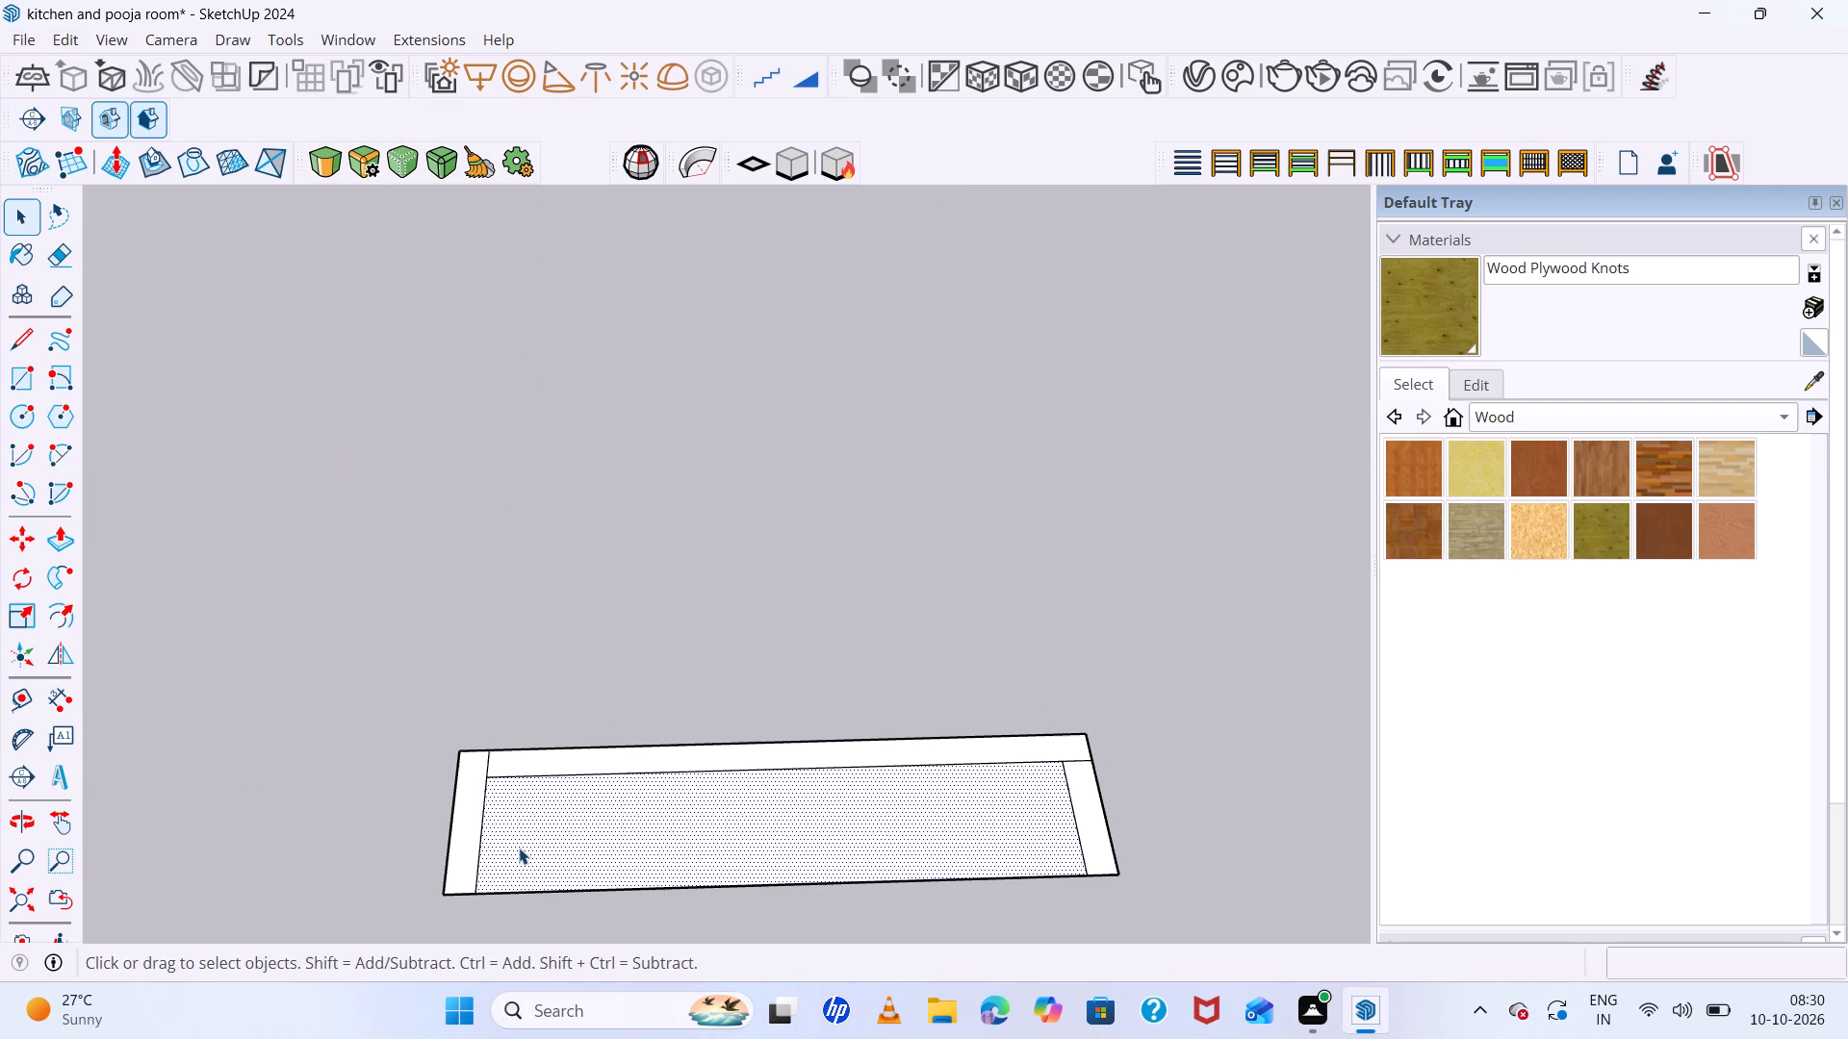
Erase the two short edges dividing the strips at the far corners to form one U-shaped face.
key(e)
click(492, 764)
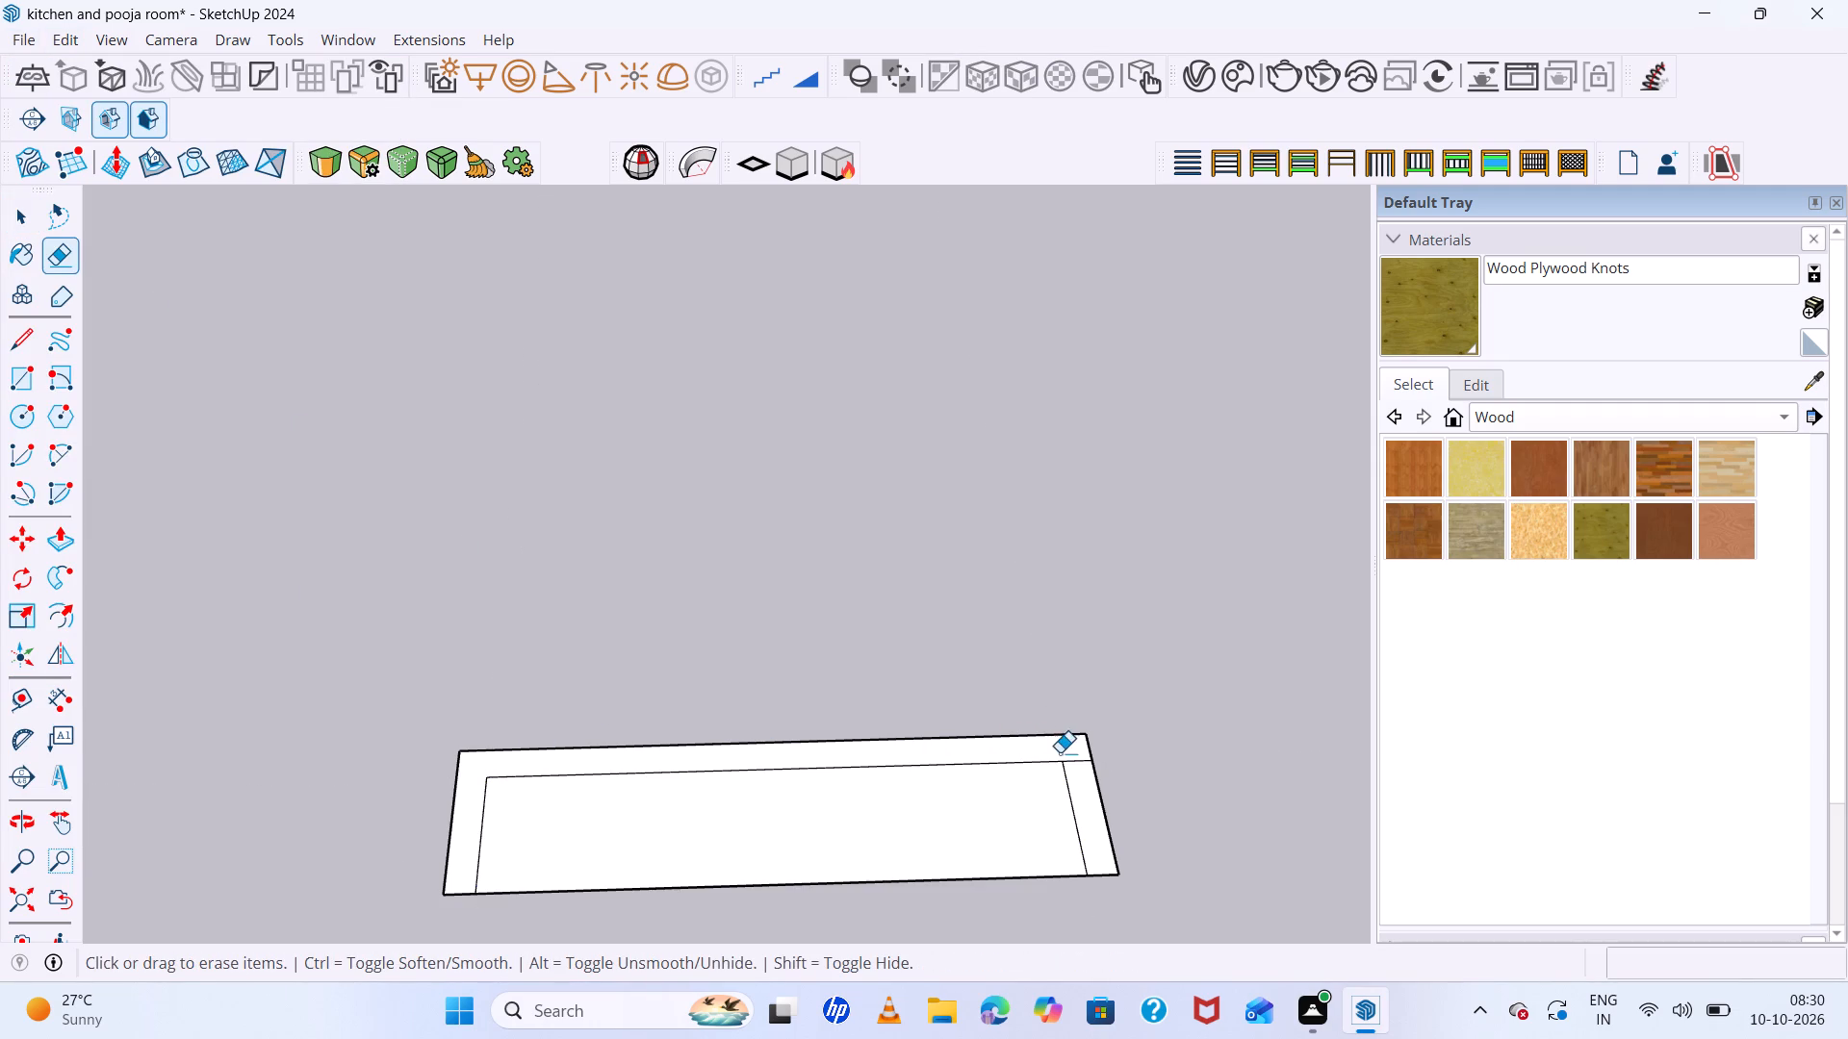
click(1078, 762)
key(space)
Remove the inner rectangular face and the open front edge, leaving only the U-shaped wall outline.
click(701, 845)
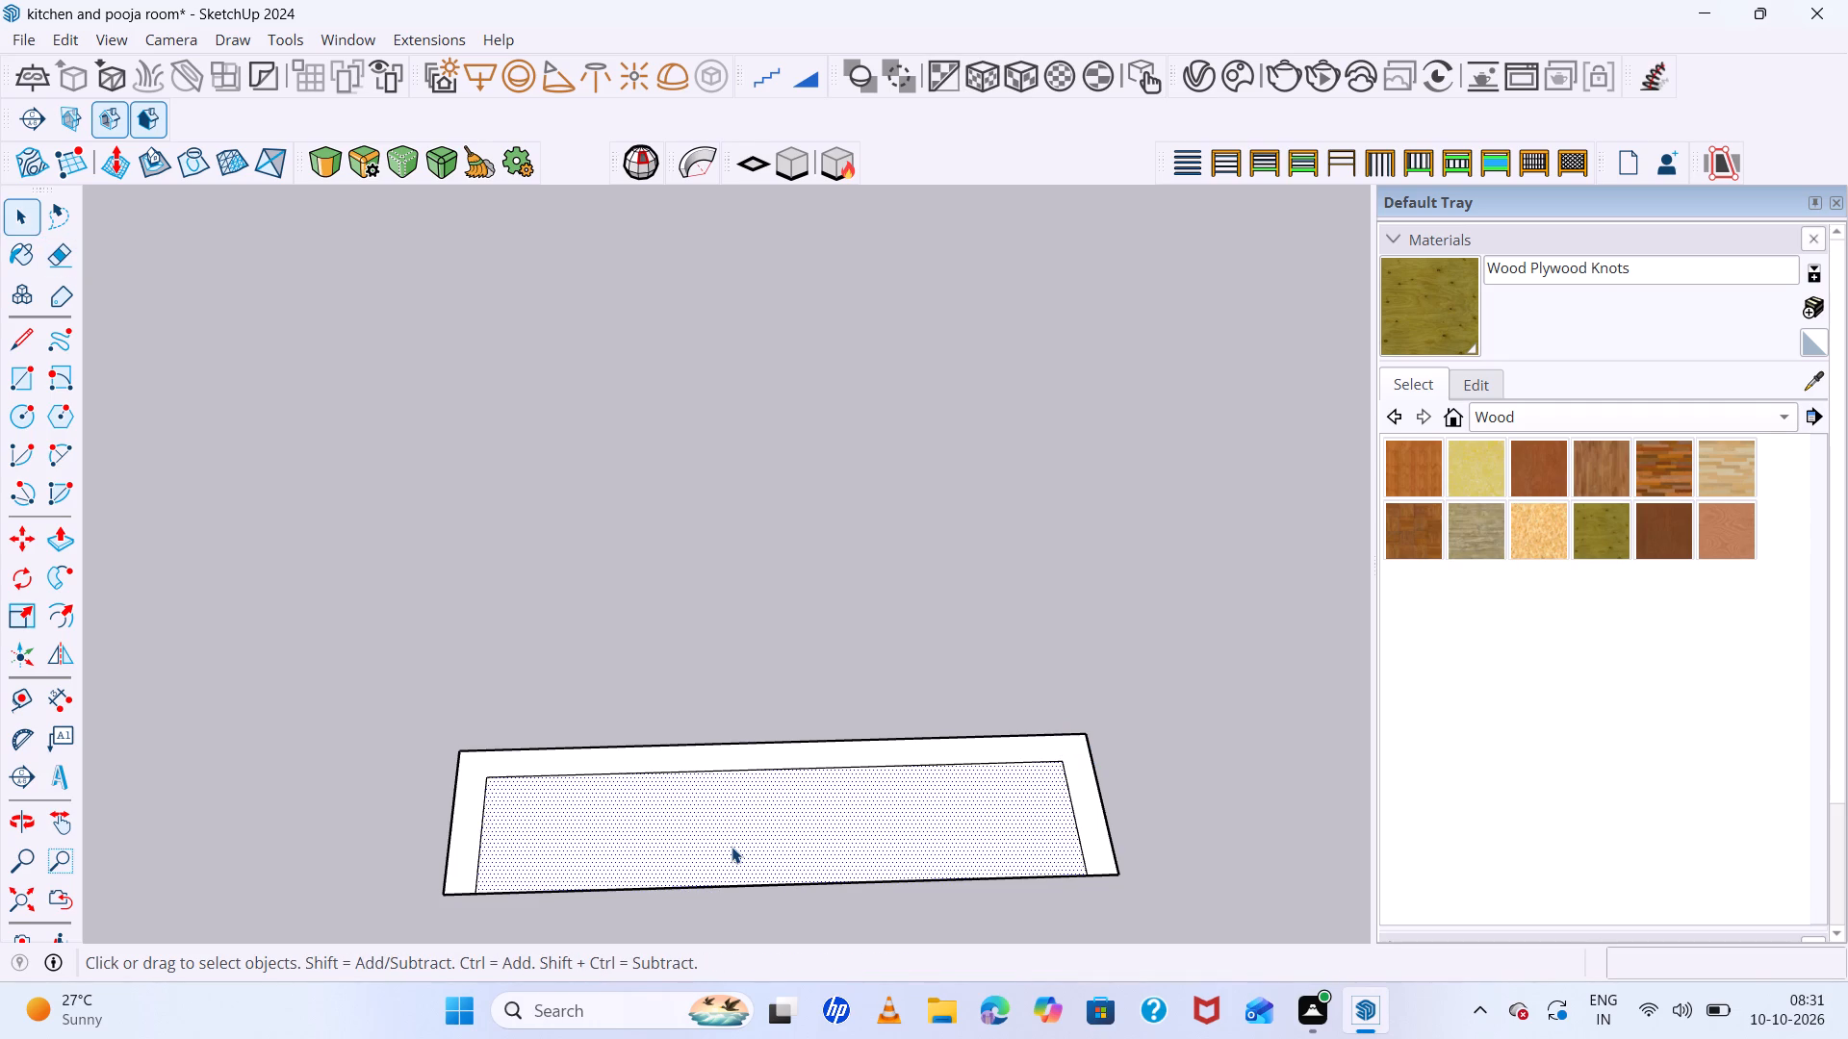
key(ctrl+x)
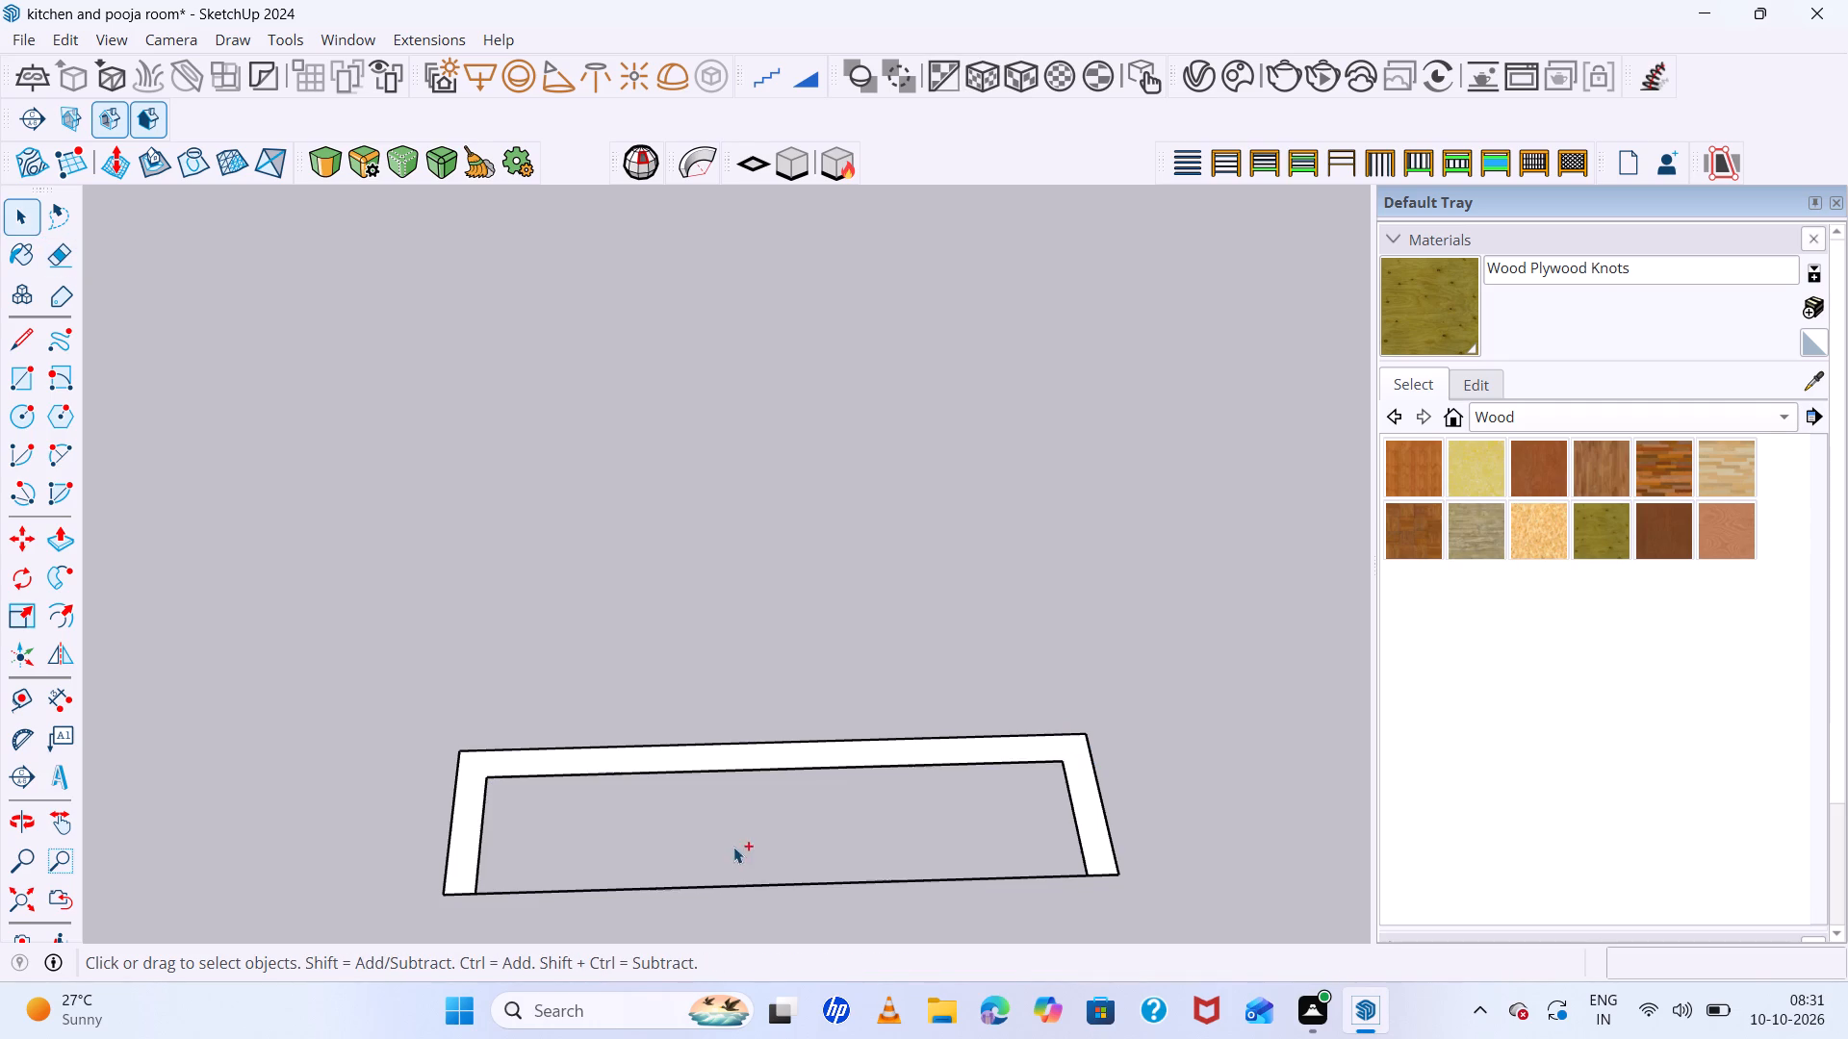
key(e)
drag(961, 869, 961, 894)
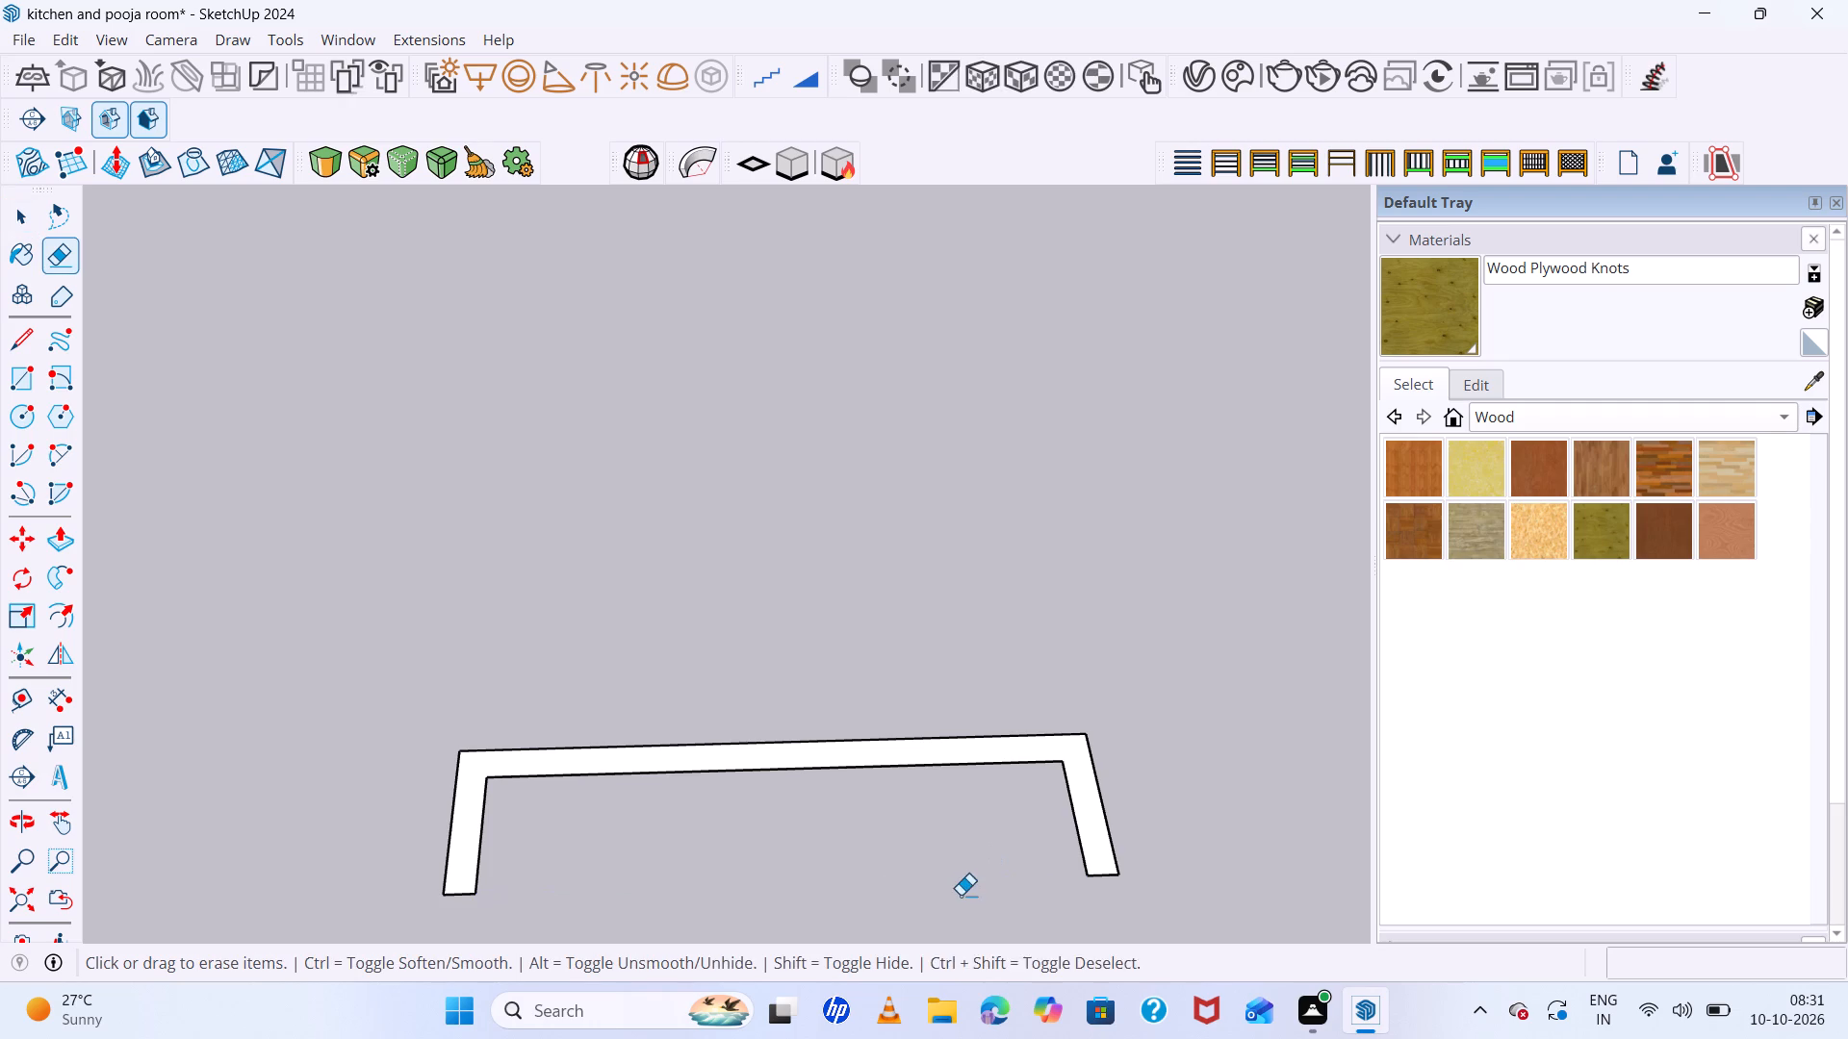
key(space)
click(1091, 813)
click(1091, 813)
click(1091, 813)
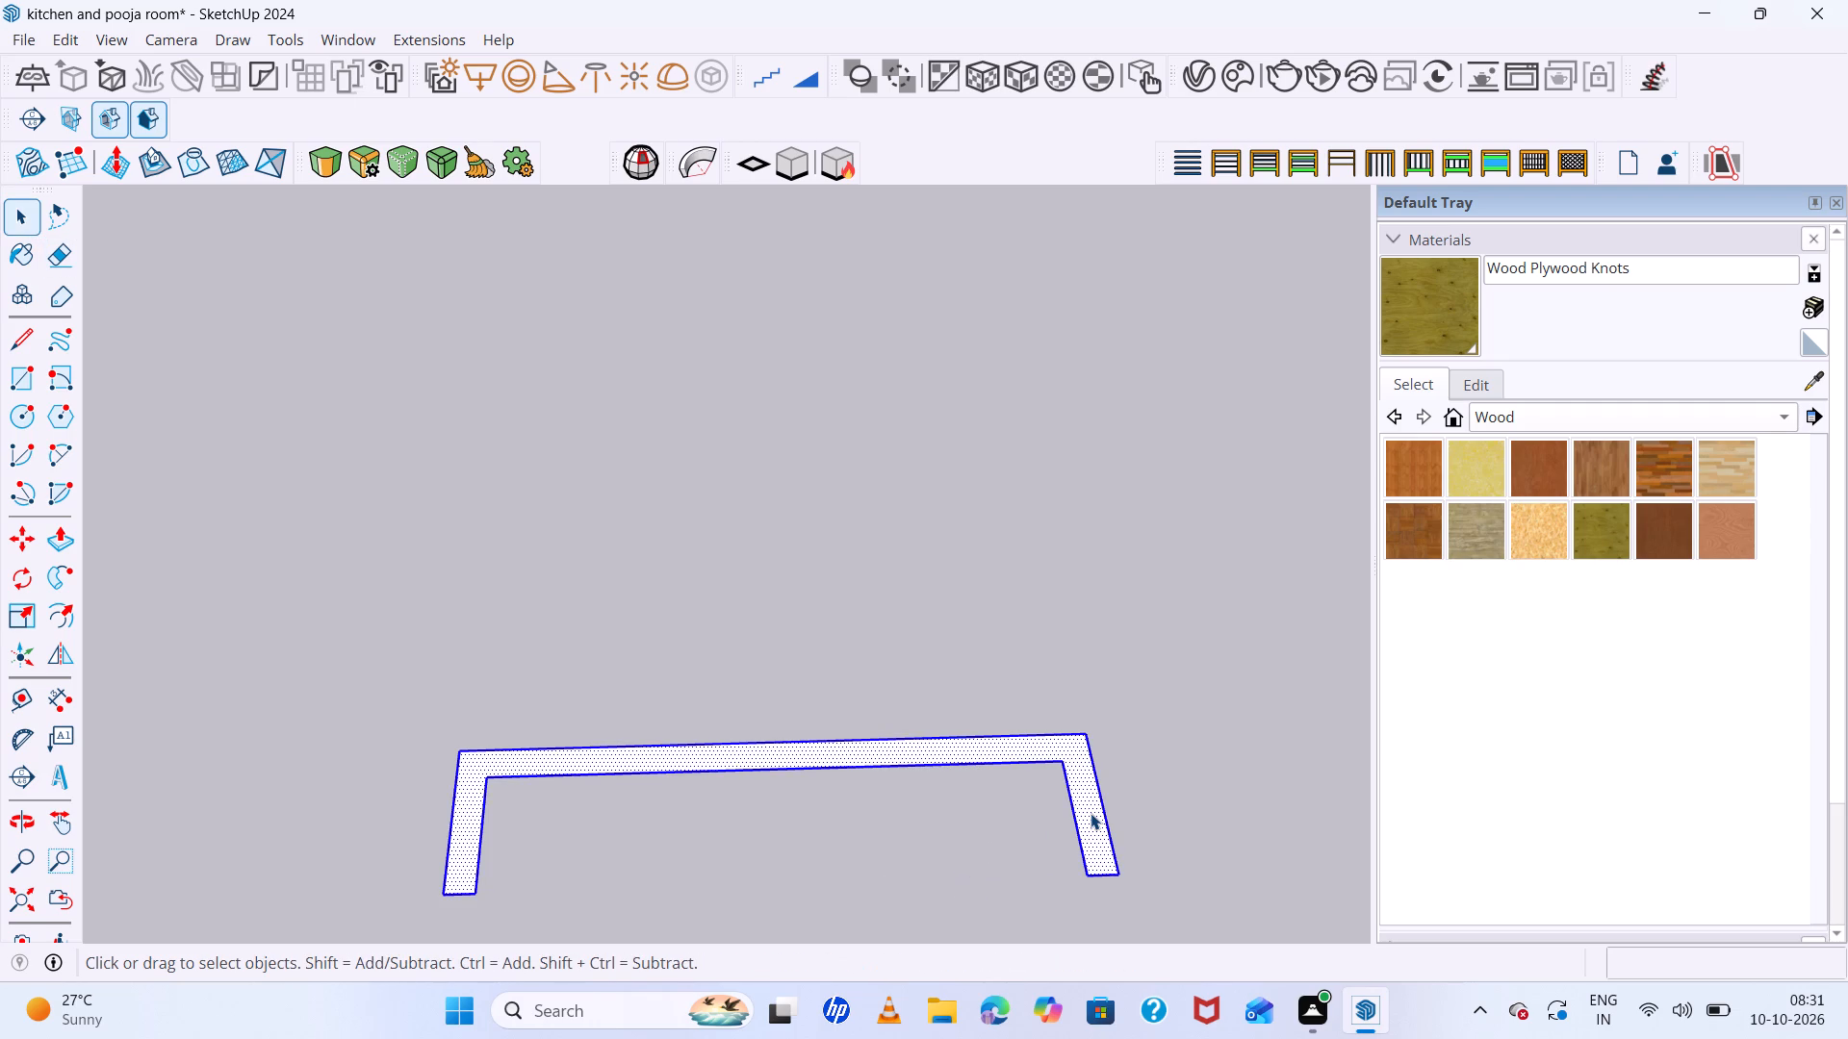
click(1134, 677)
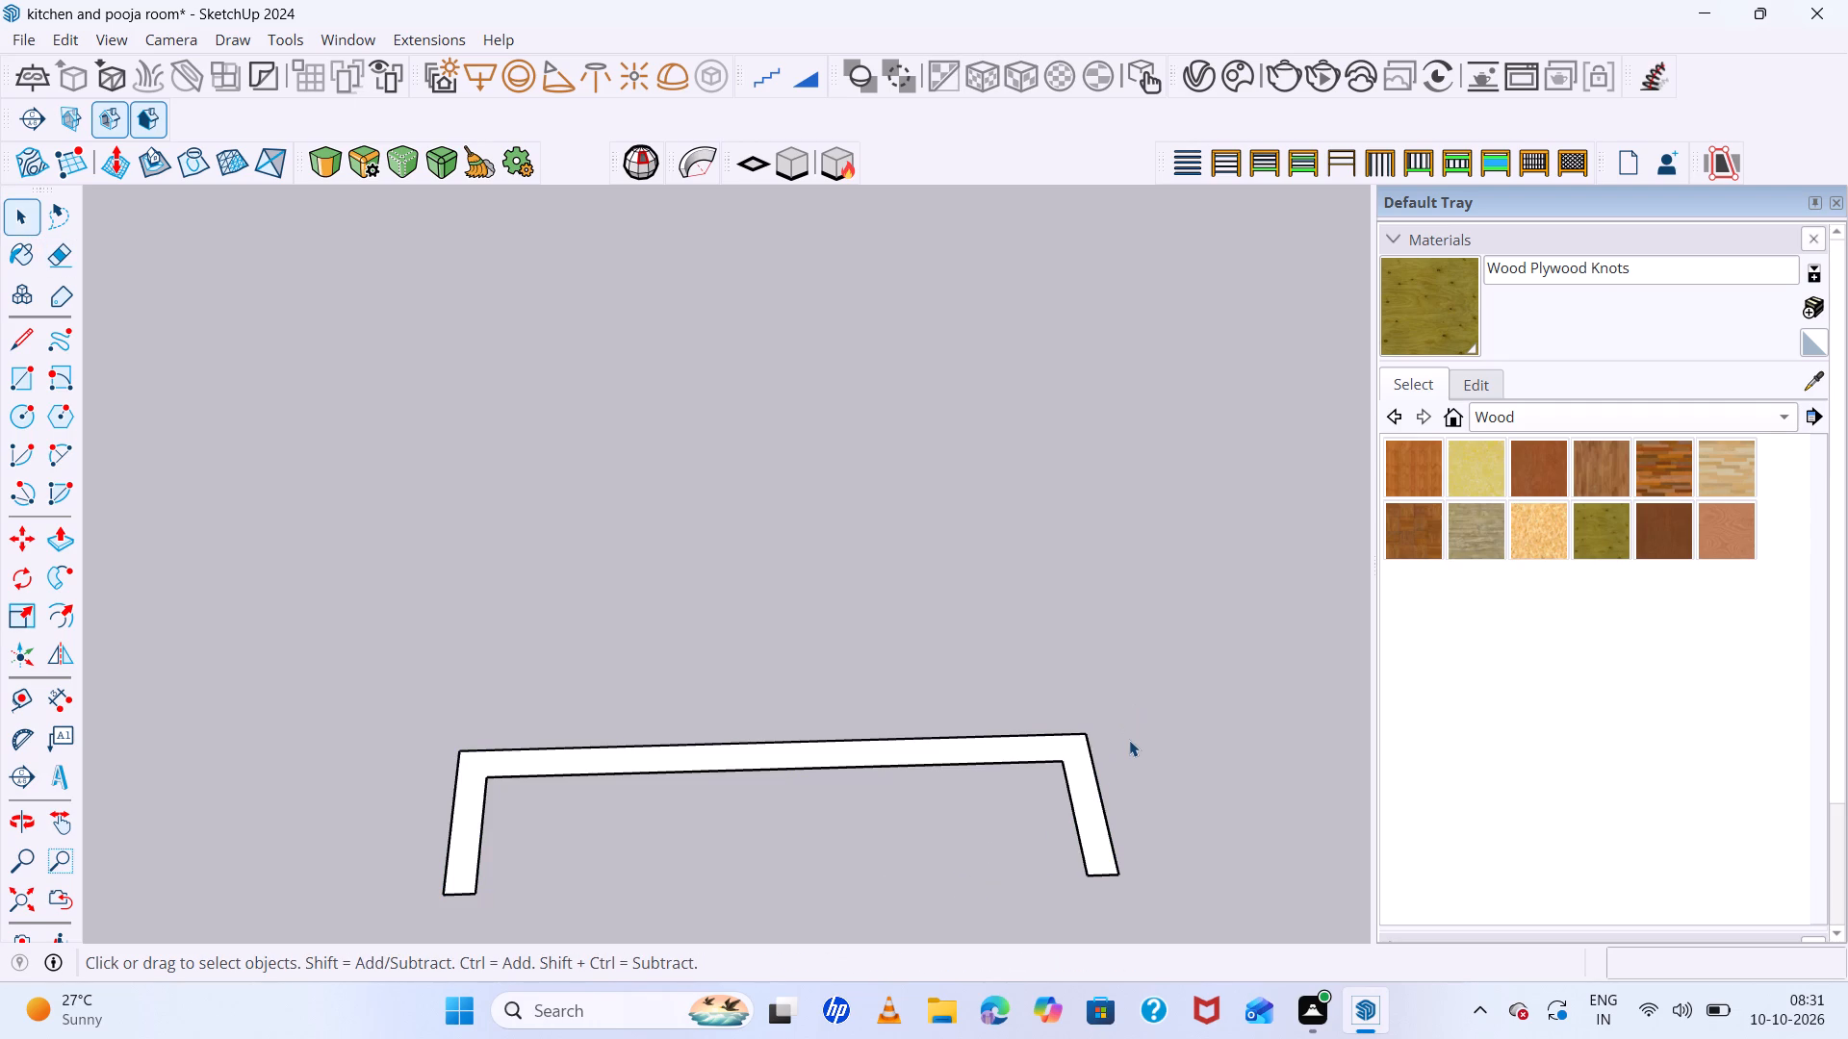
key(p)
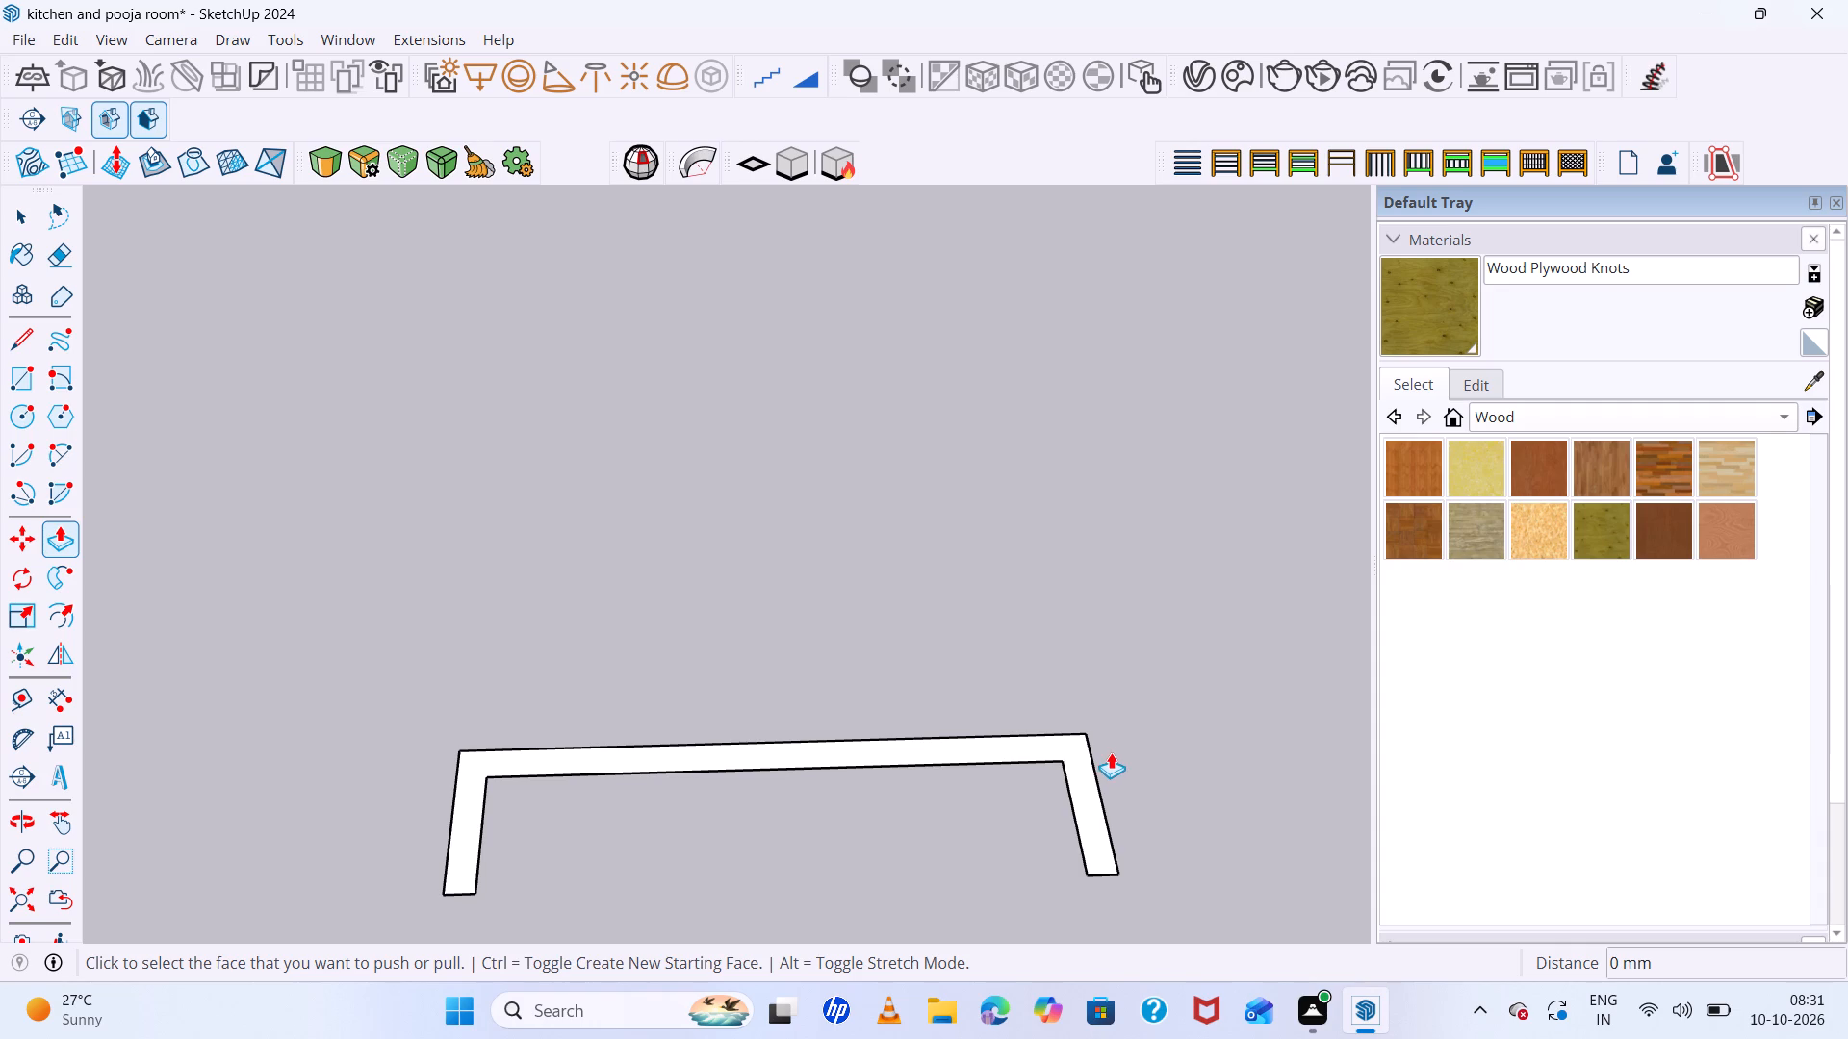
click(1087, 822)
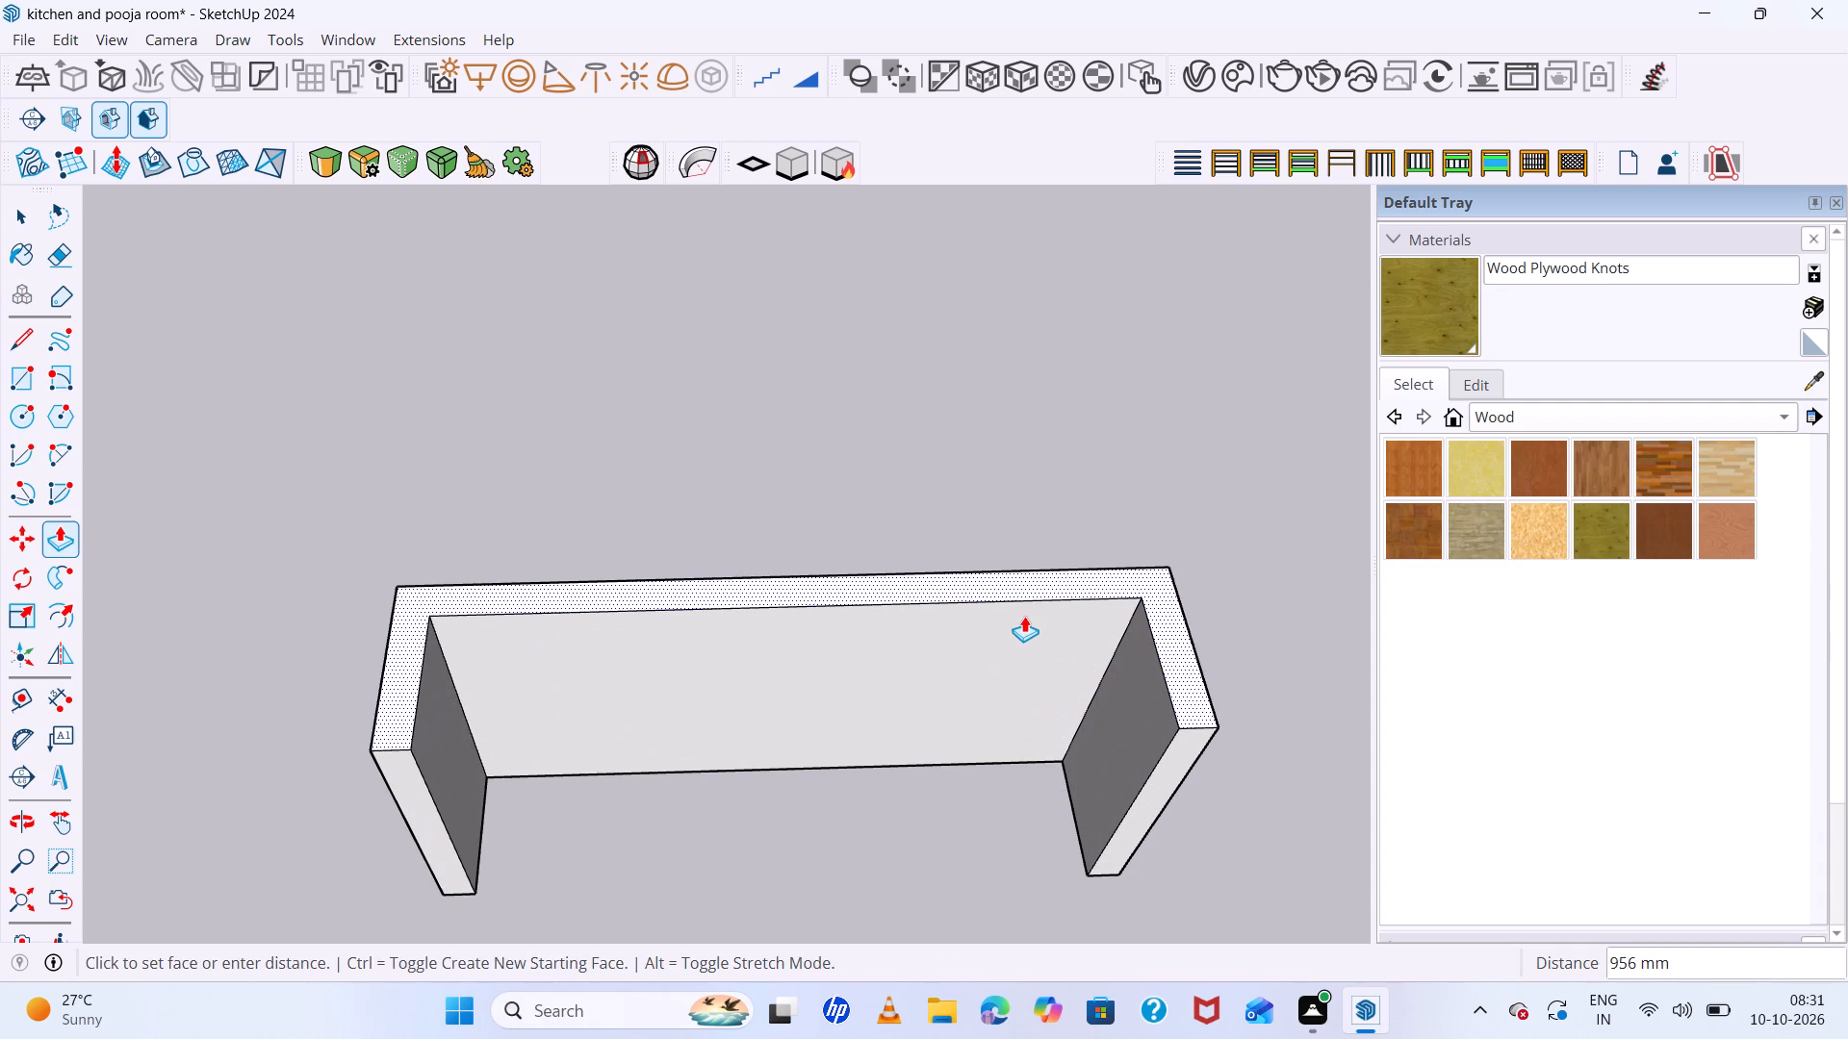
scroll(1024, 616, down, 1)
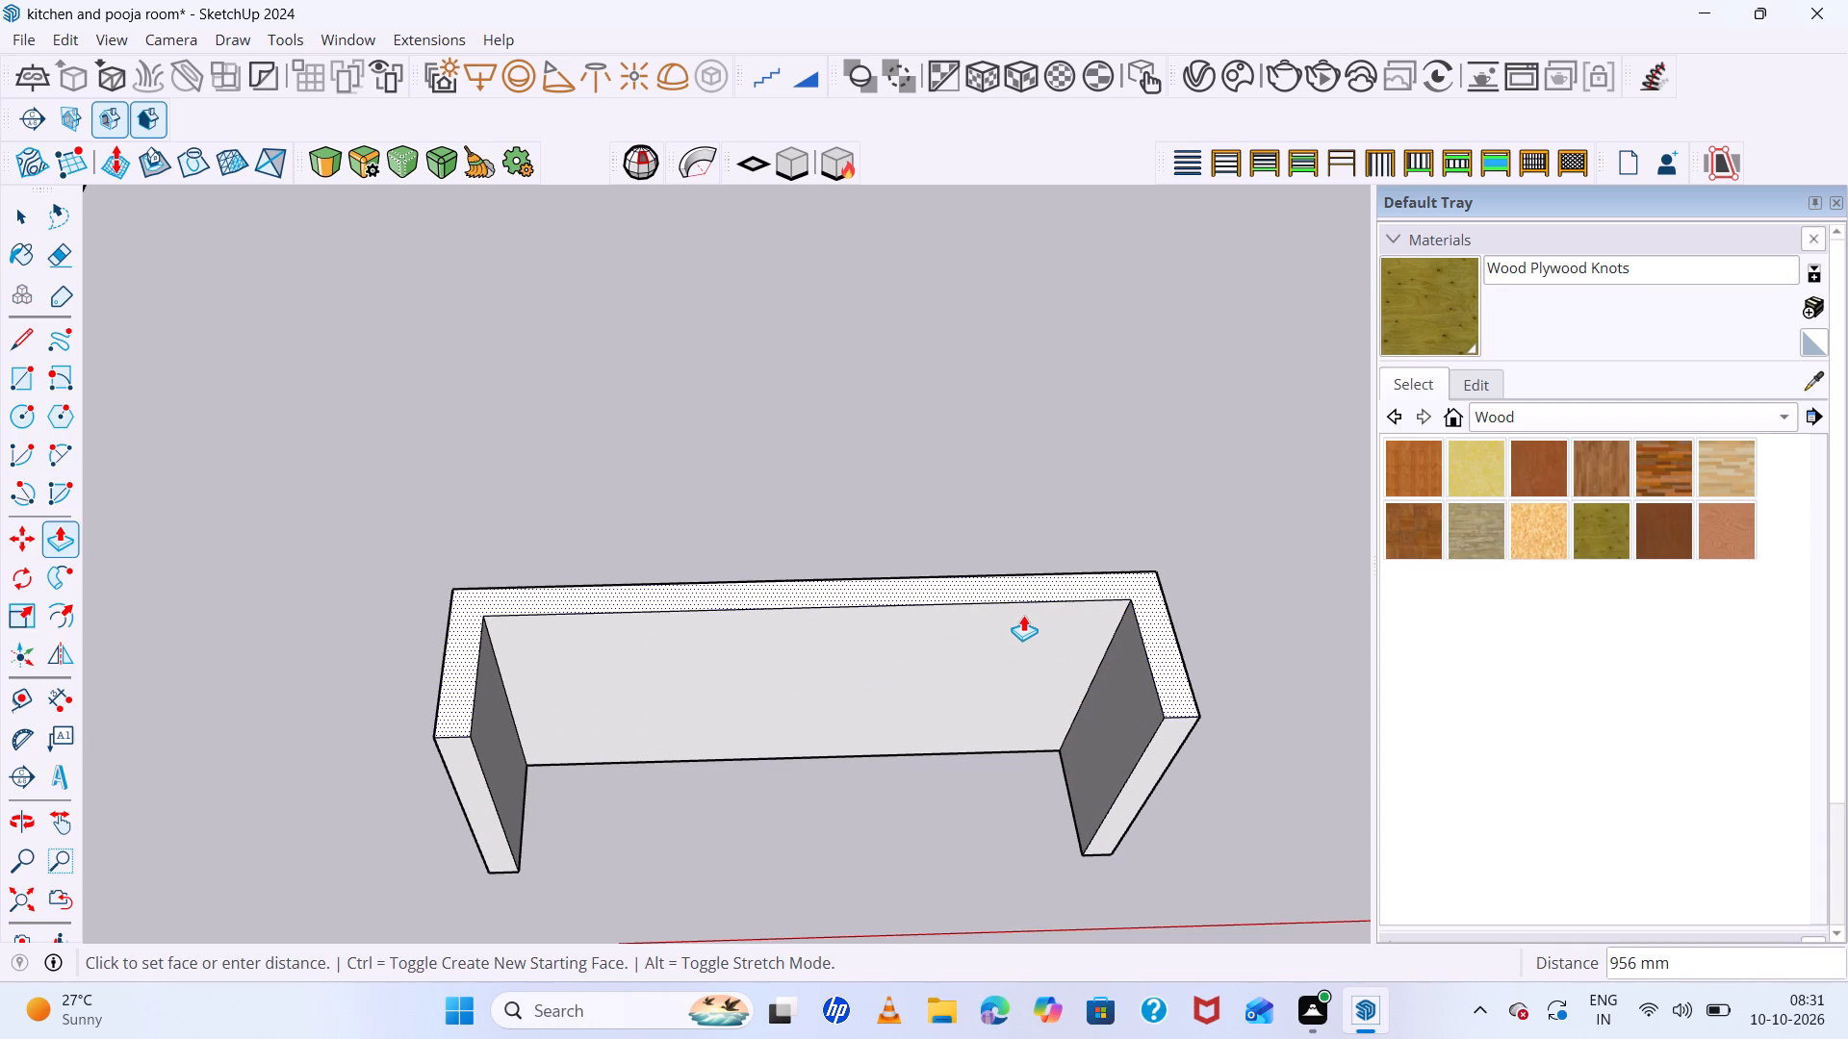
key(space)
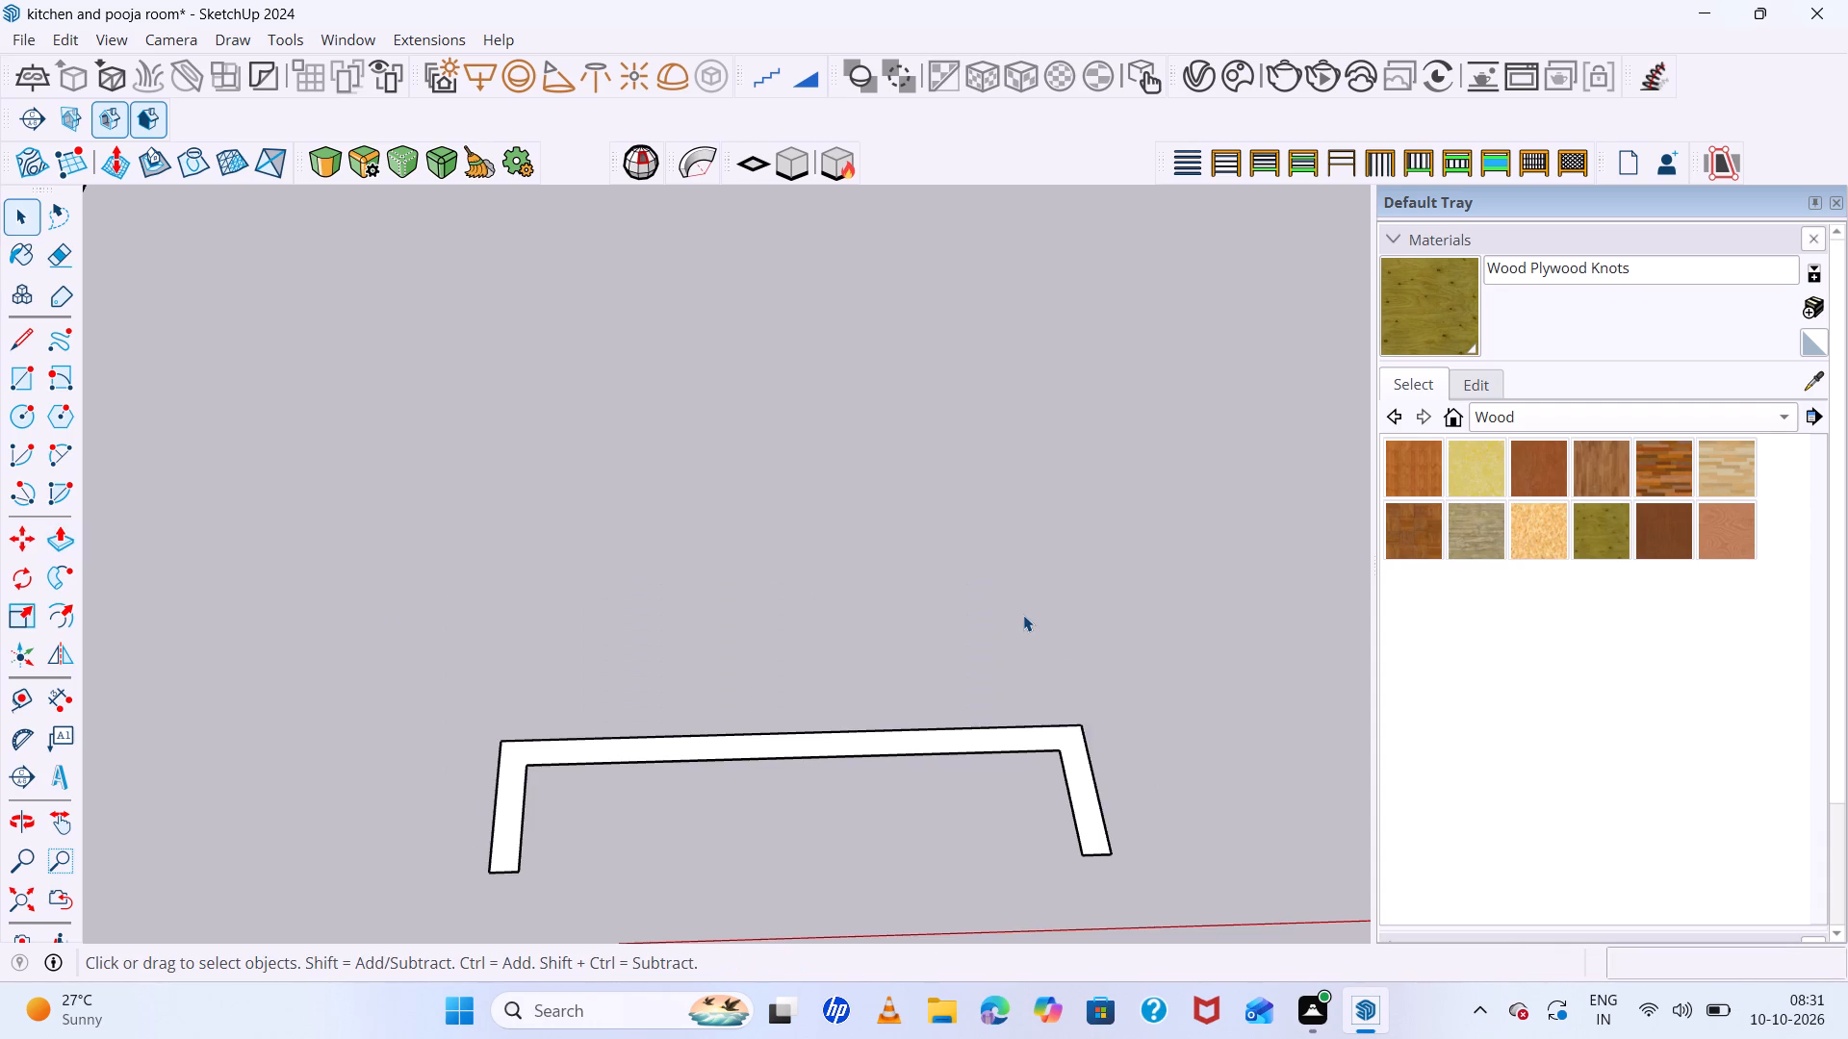
Undo the removal of the inner rectangular face and the open front edge.
key(ctrl+z)
key(ctrl+z)
Extrude the U-shaped wall face upward by about 2797 mm, keeping the inner floor face at ground level.
key(space)
click(1078, 773)
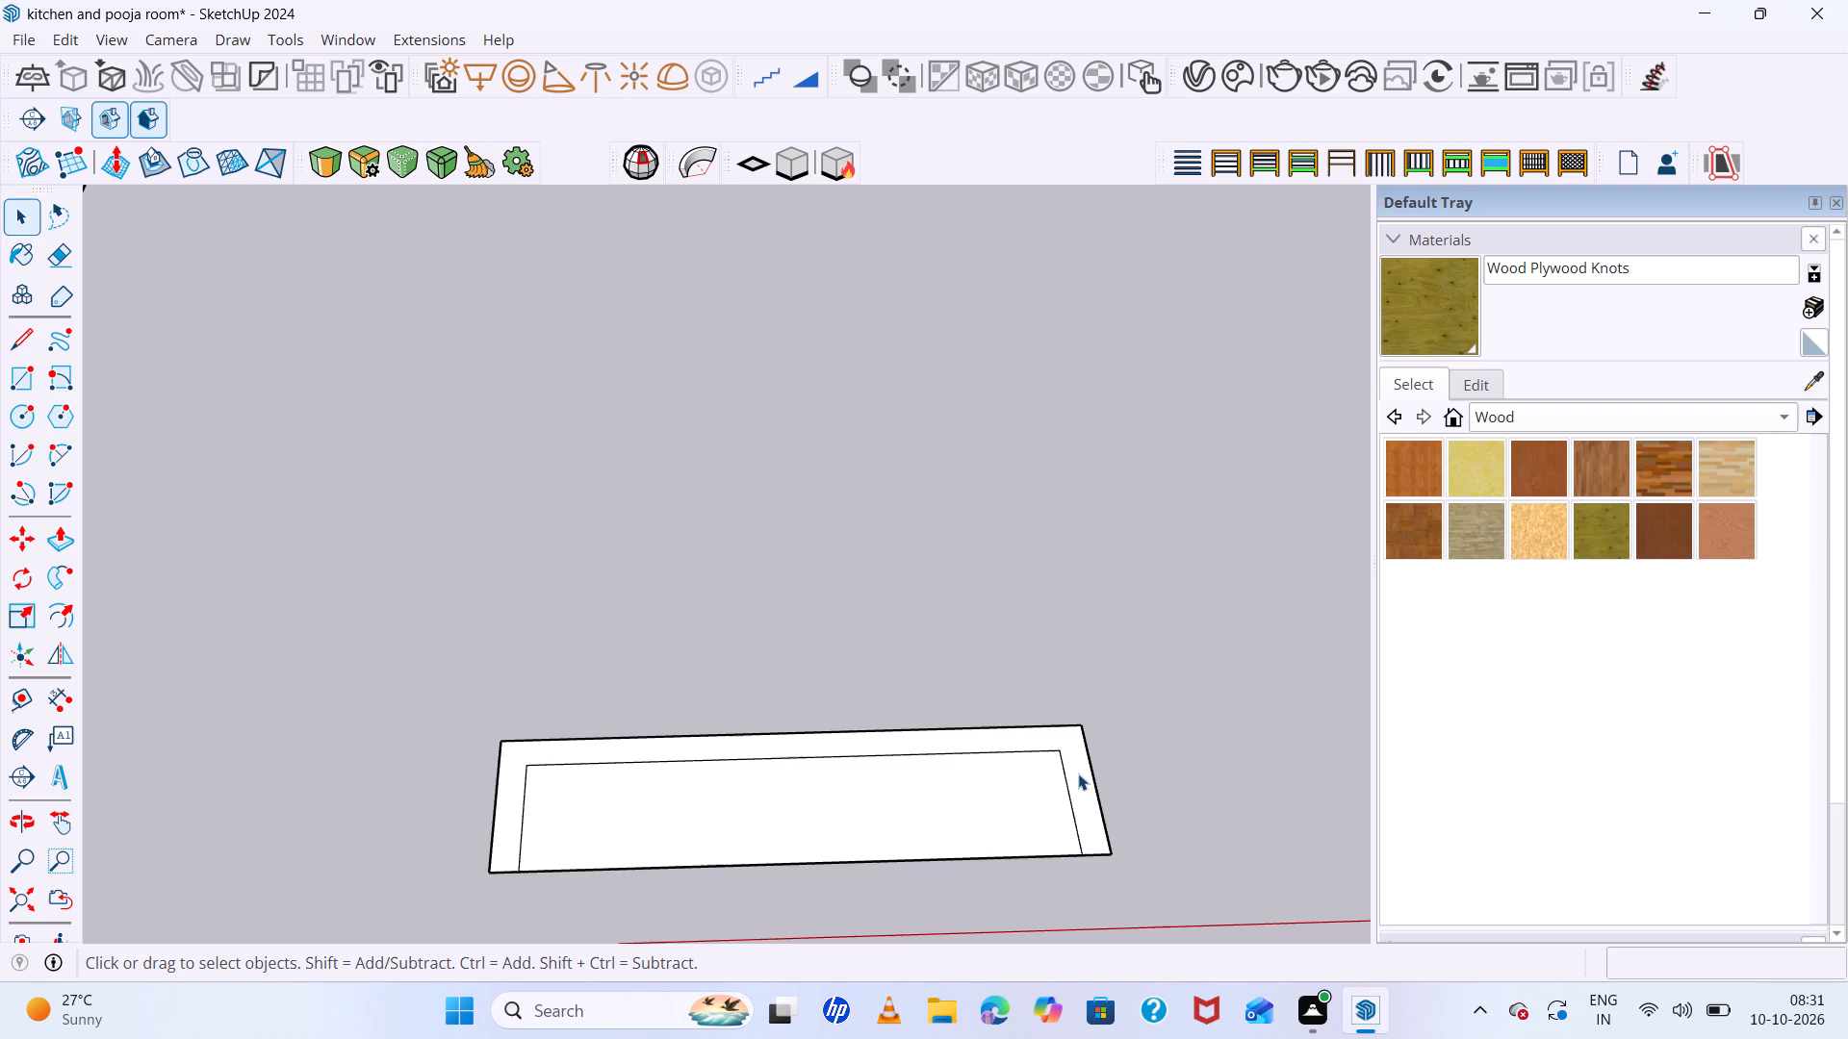
key(p)
click(1078, 774)
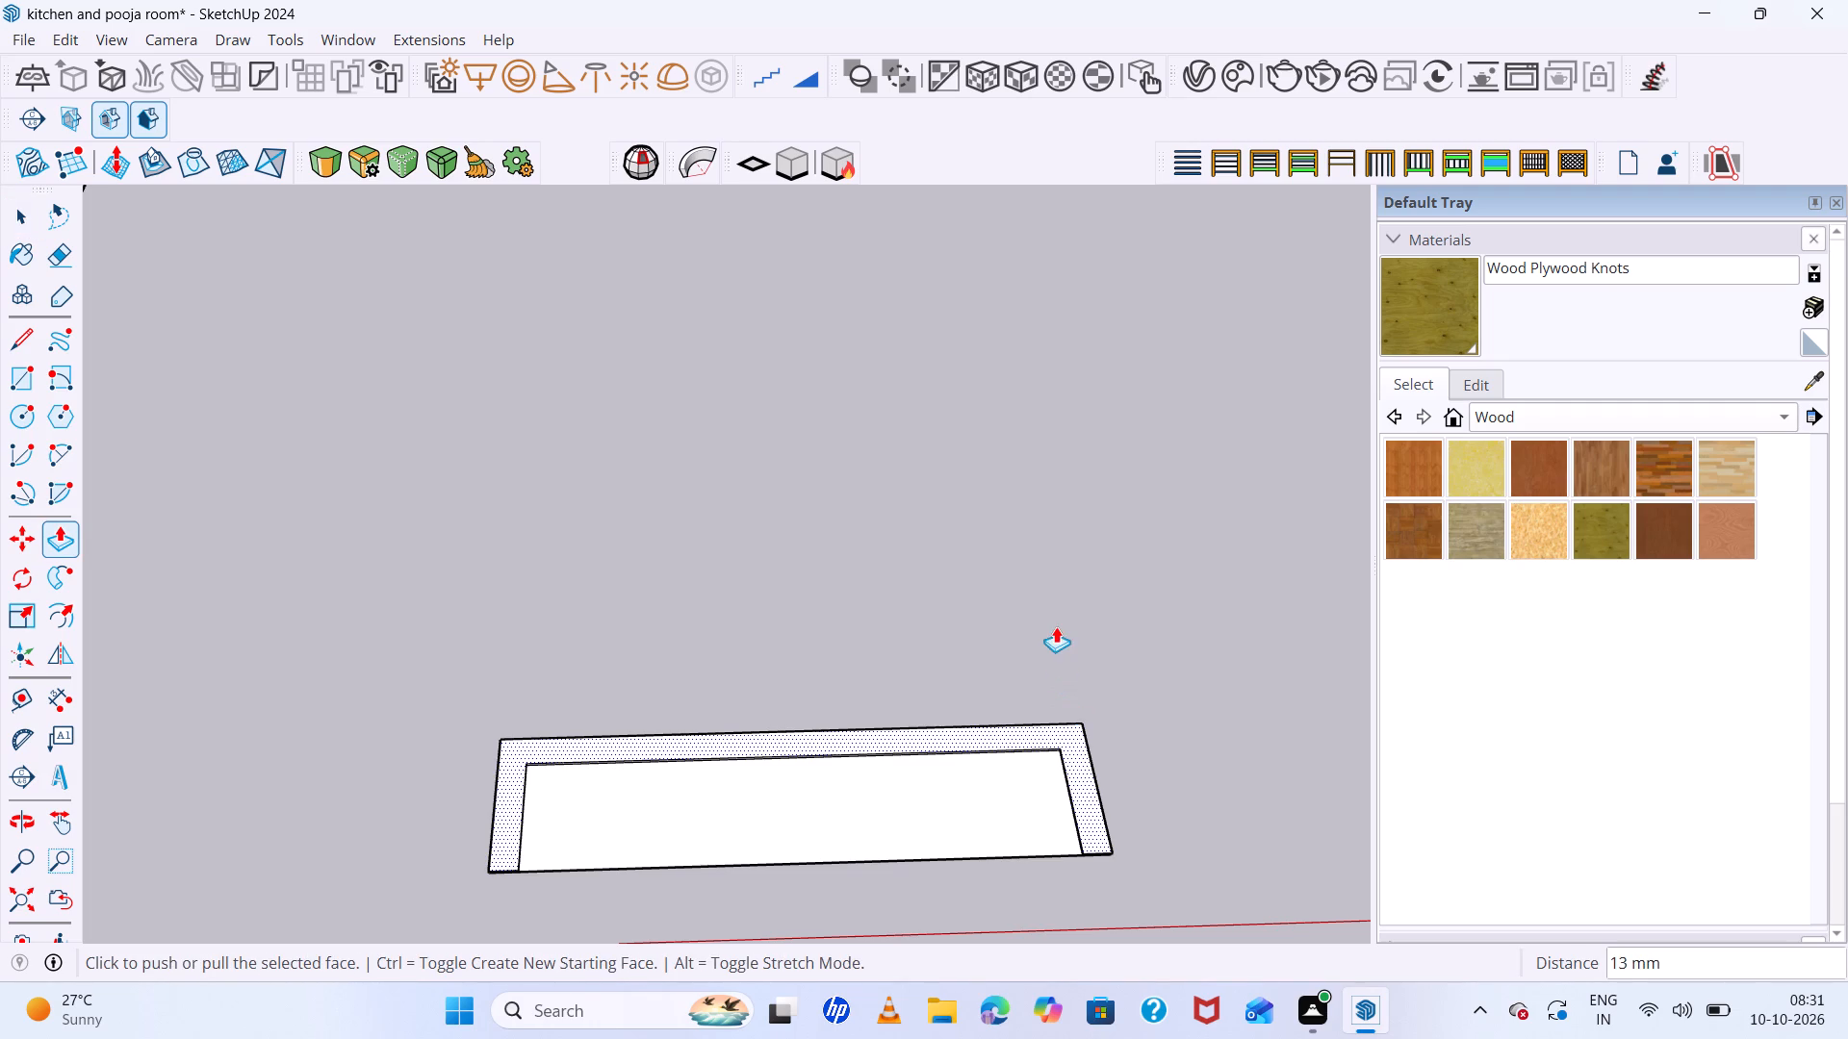
key(ctrl+z)
click(1089, 801)
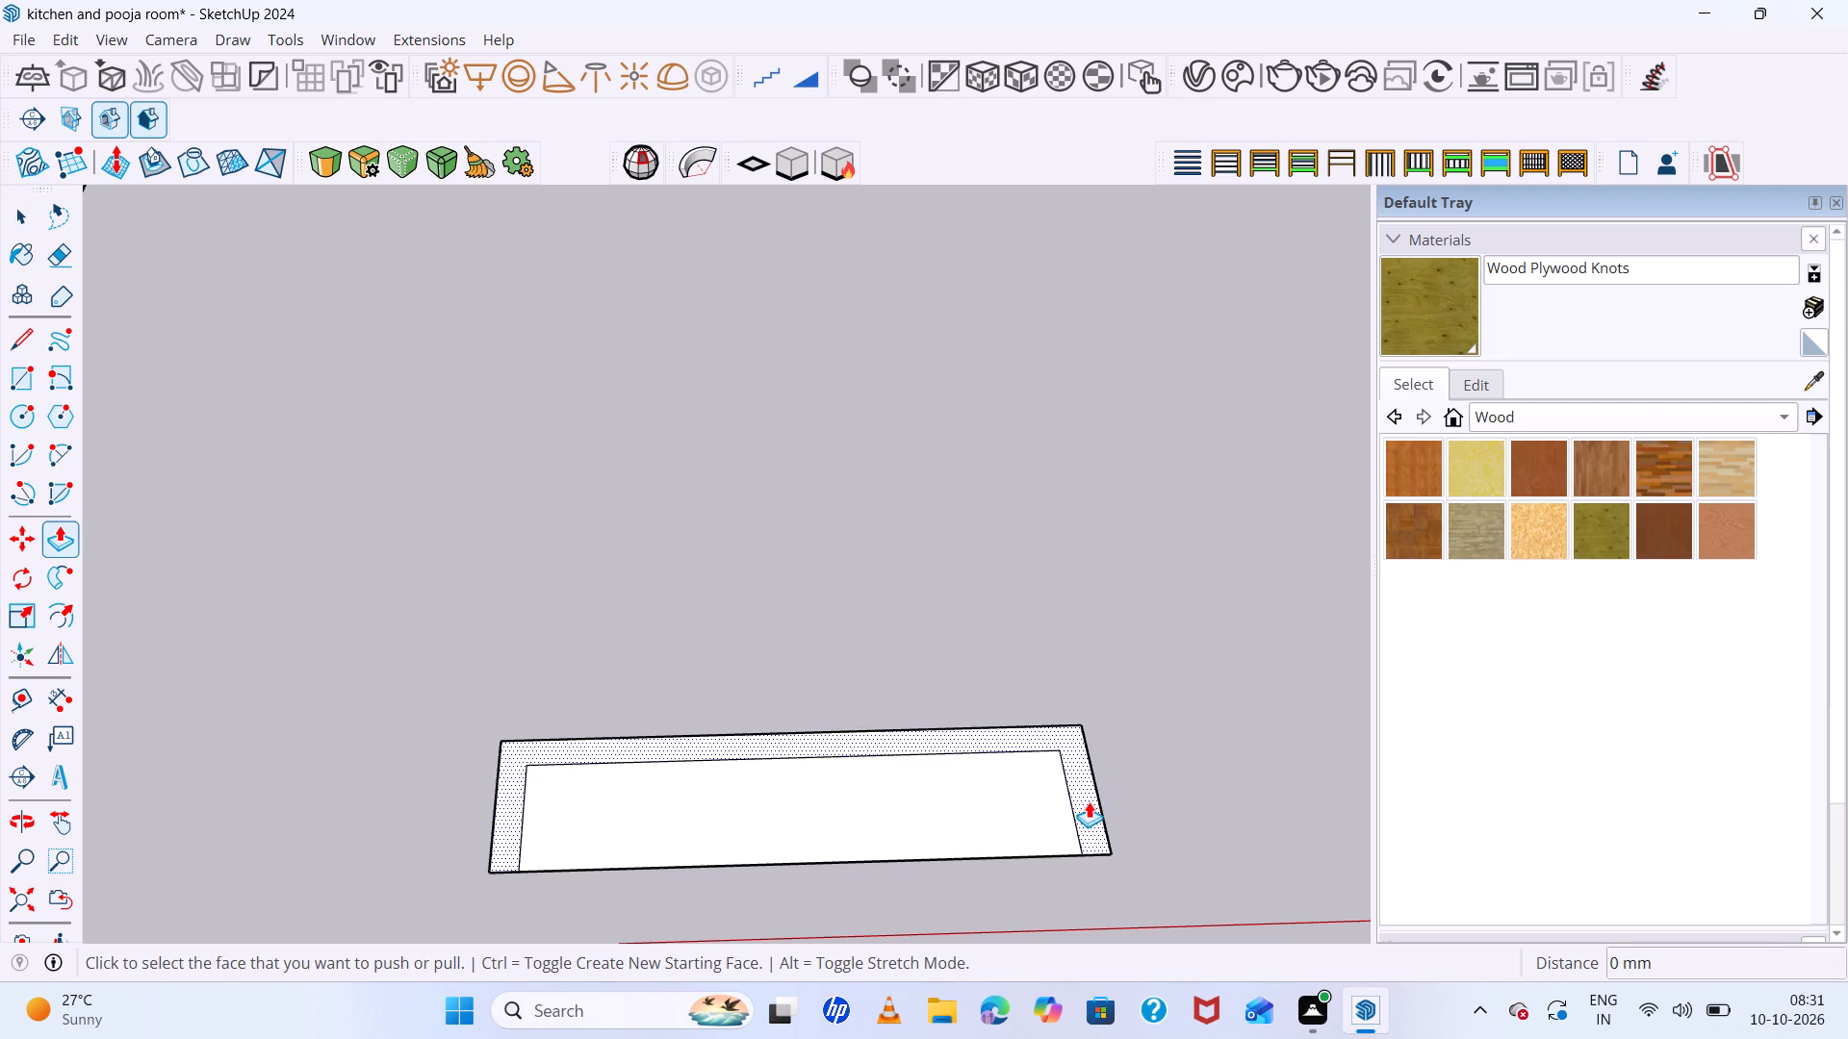
scroll(1043, 584, down, 5)
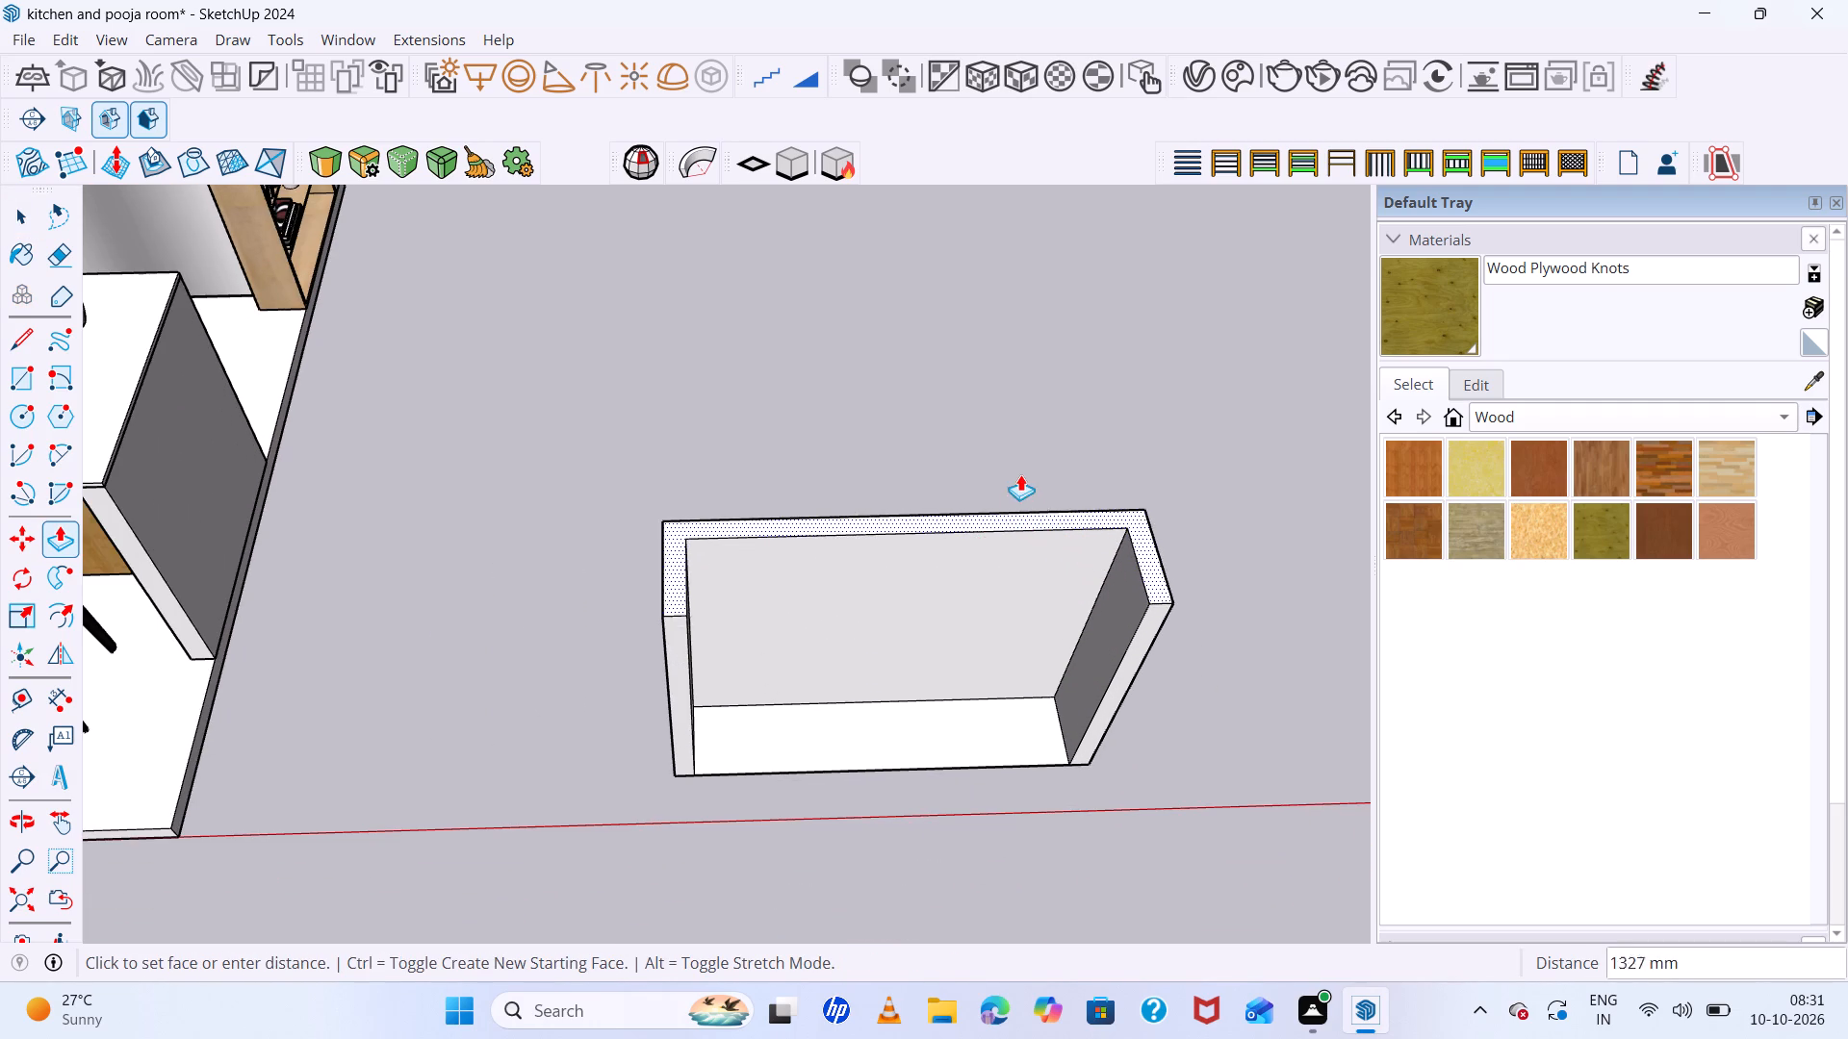
scroll(1018, 472, down, 1)
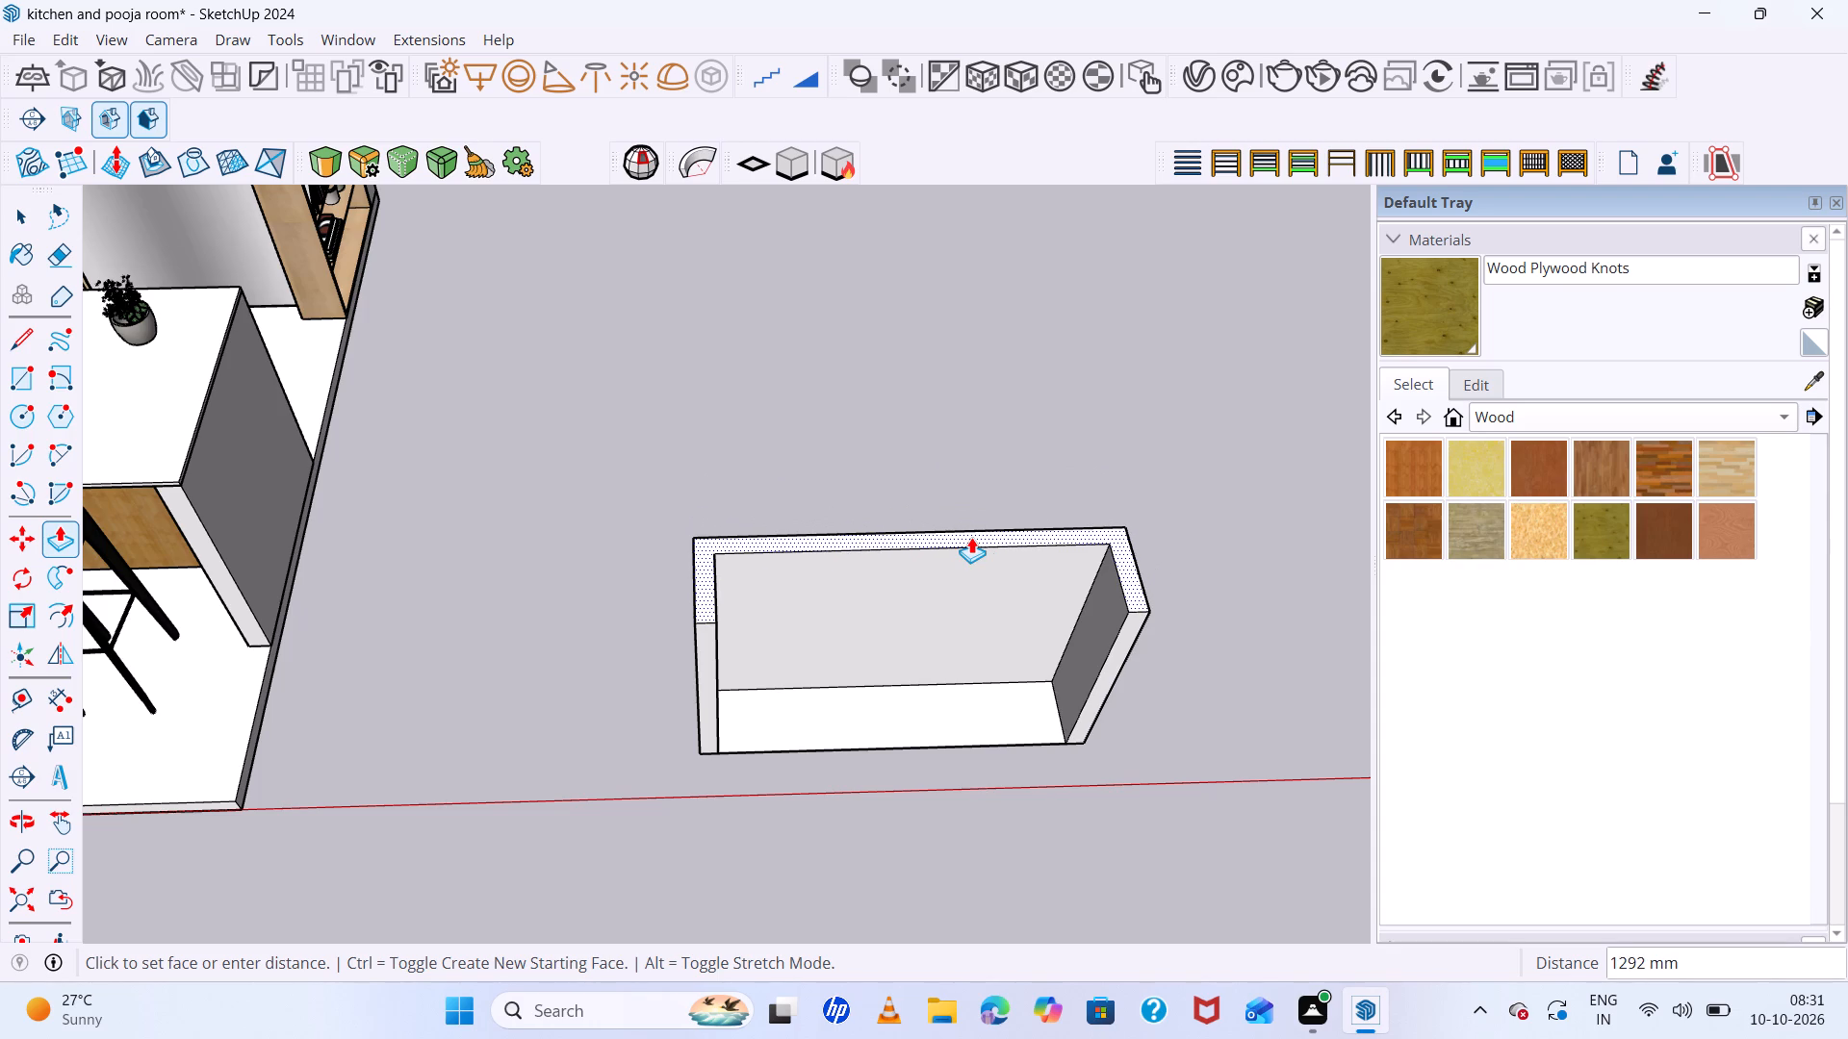
scroll(942, 523, down, 4)
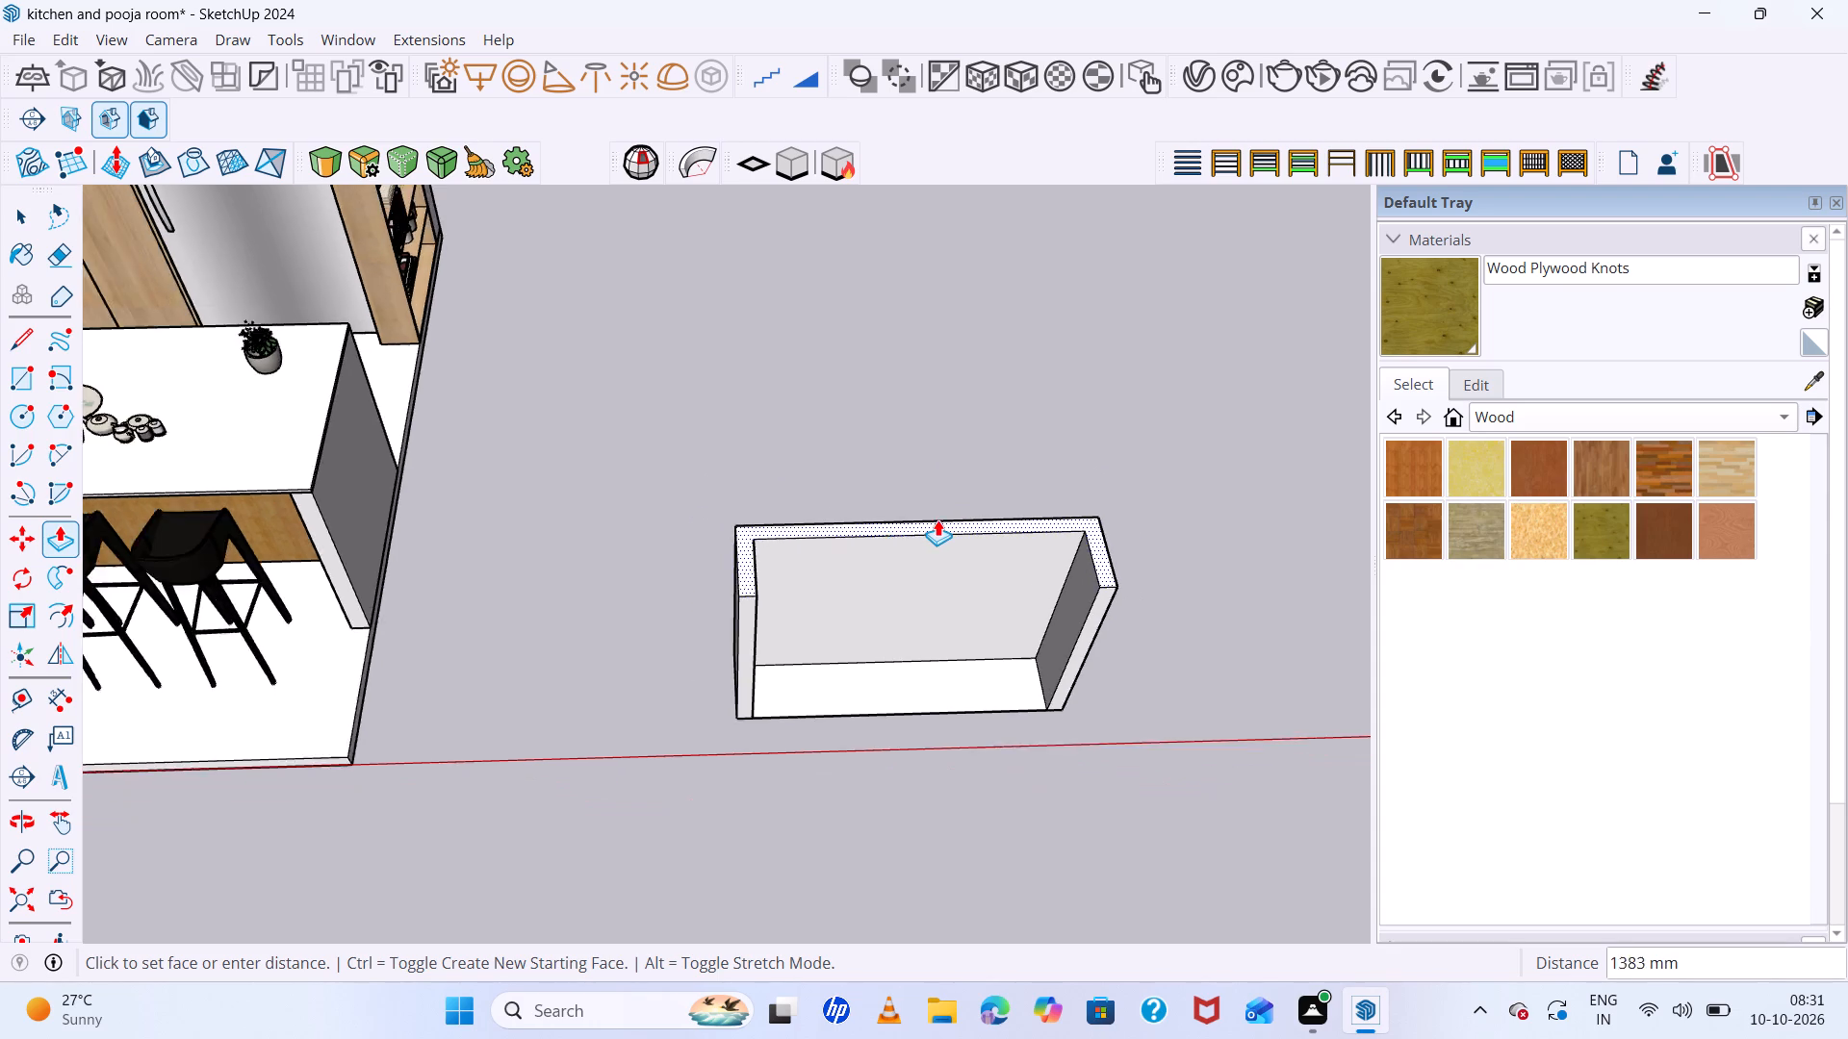
scroll(937, 519, down, 4)
middle_drag(936, 519, 923, 318)
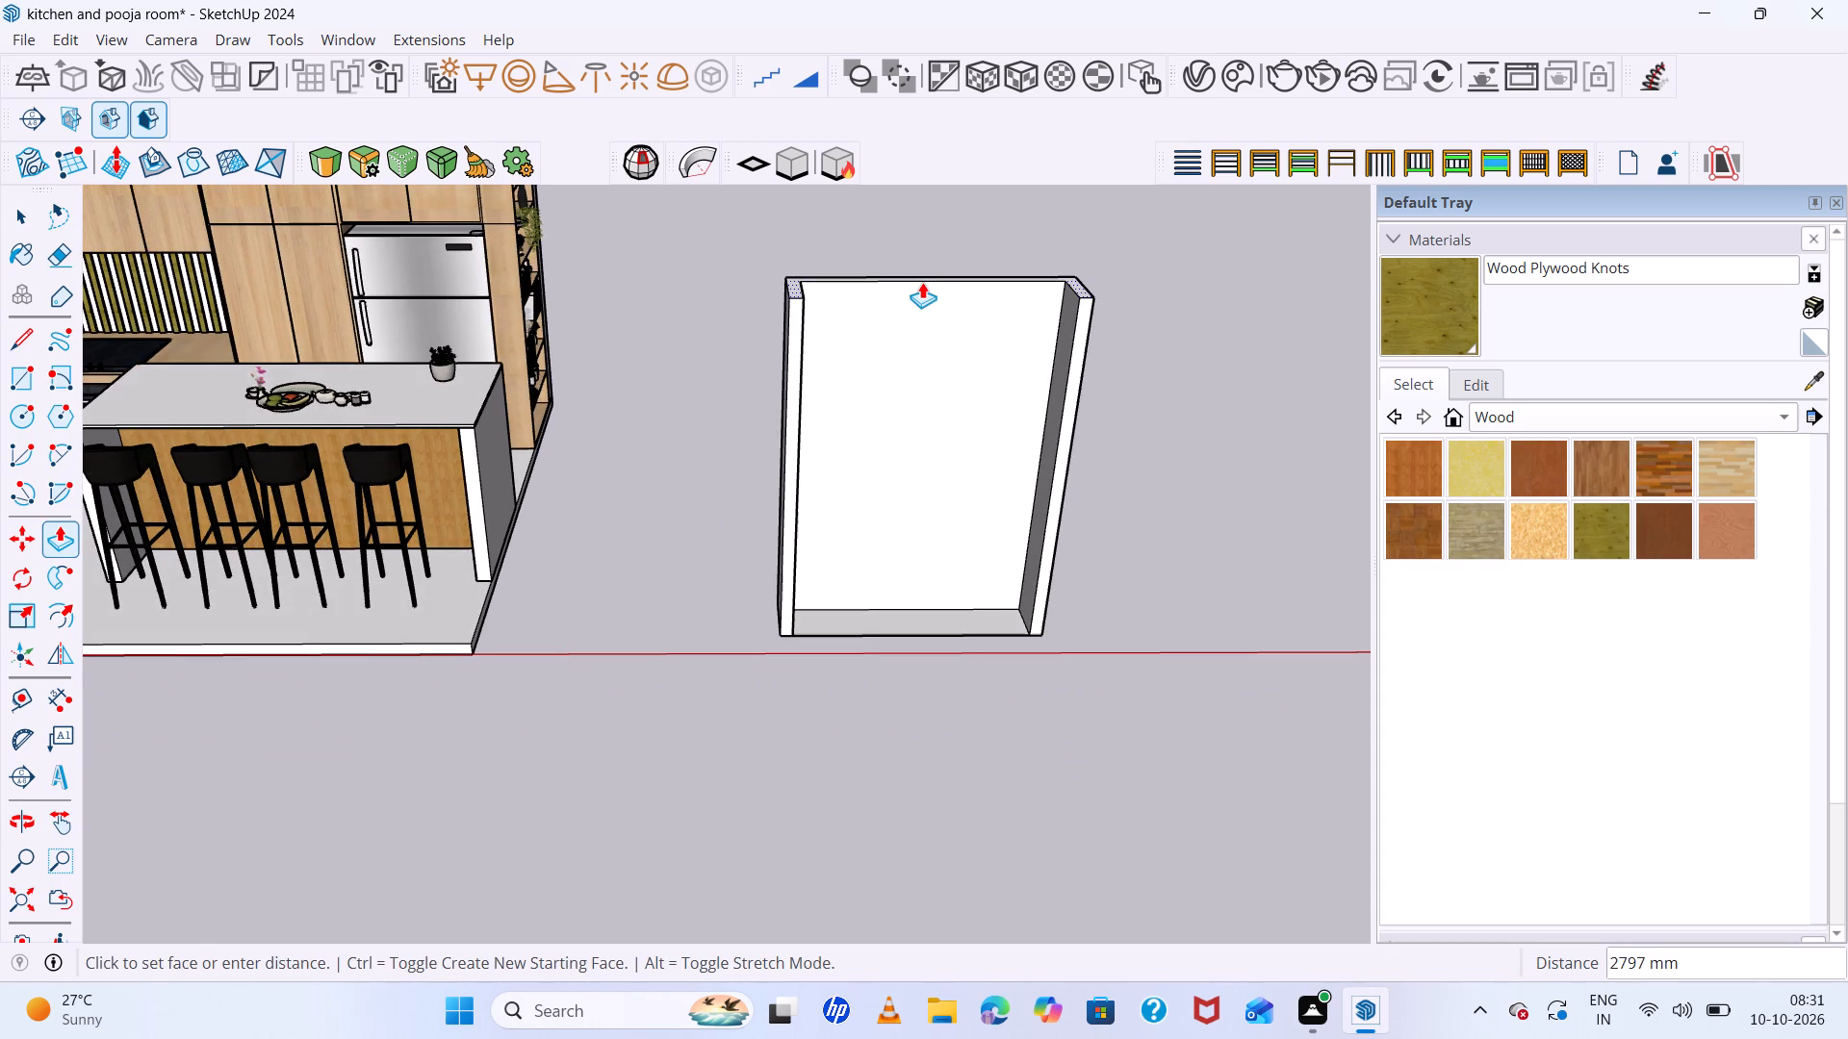
click(922, 282)
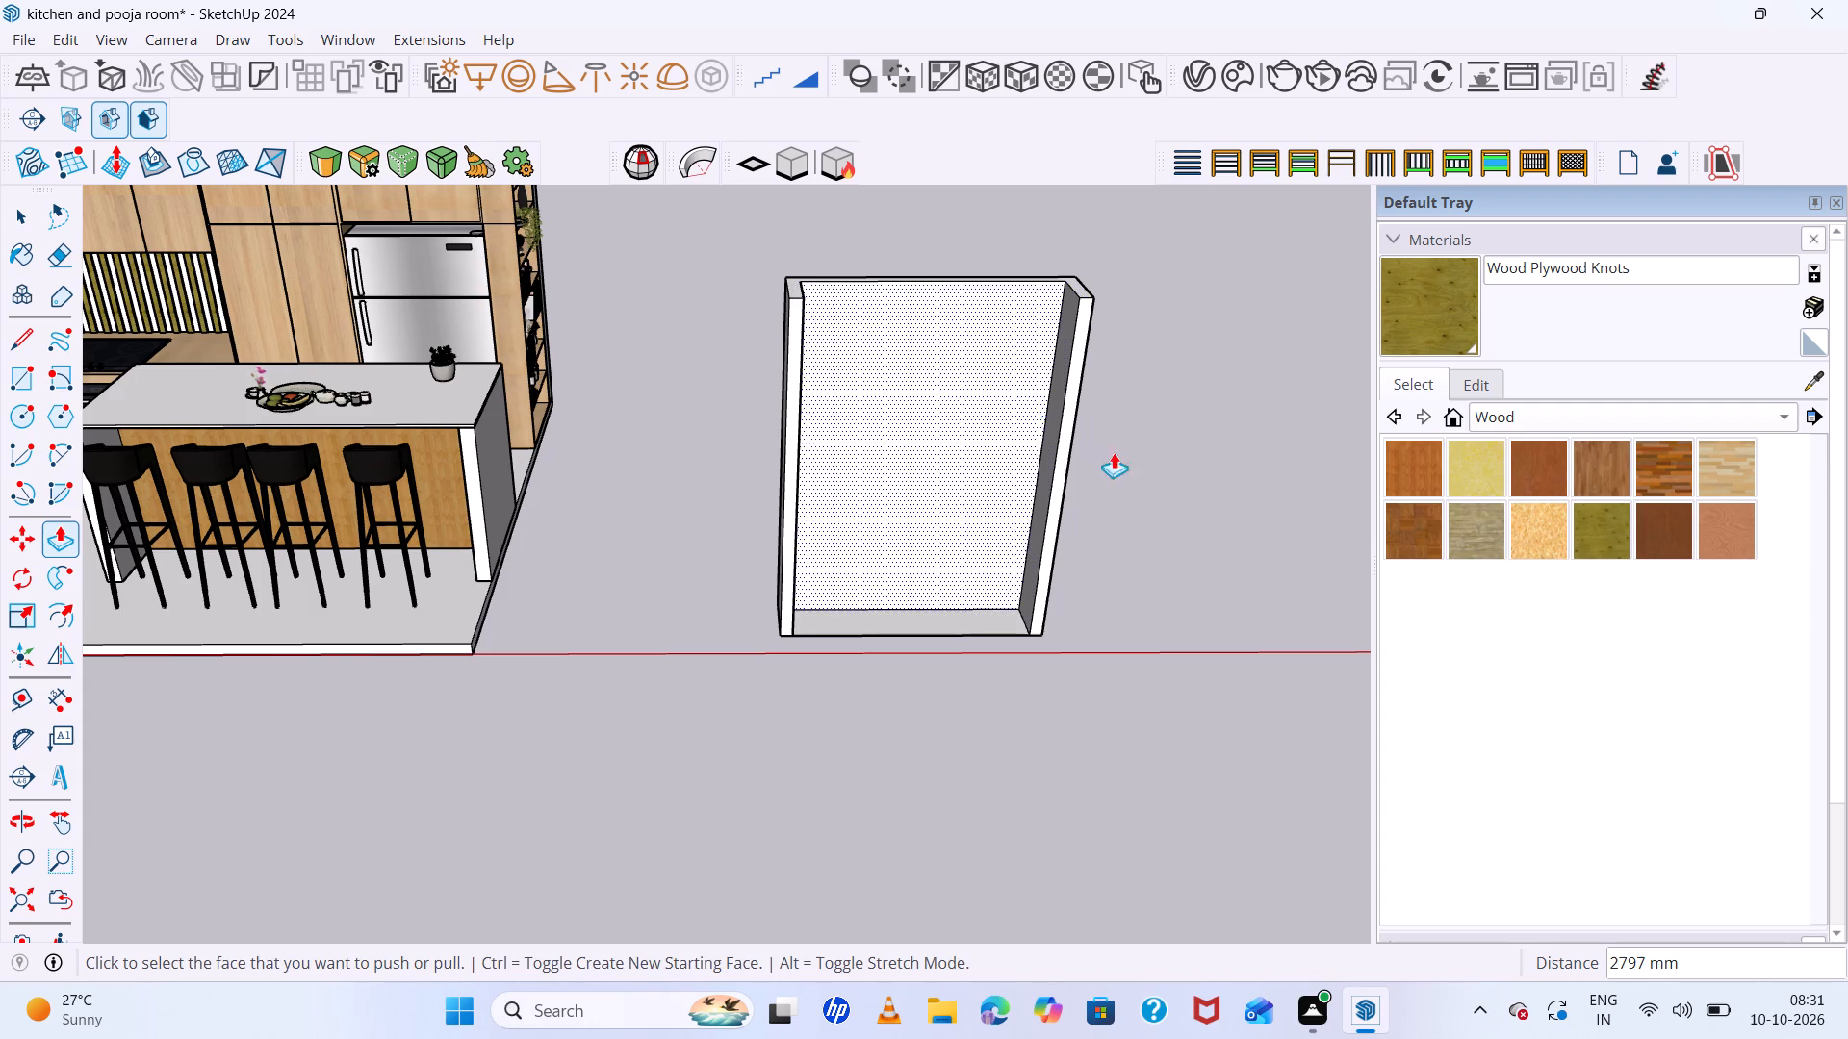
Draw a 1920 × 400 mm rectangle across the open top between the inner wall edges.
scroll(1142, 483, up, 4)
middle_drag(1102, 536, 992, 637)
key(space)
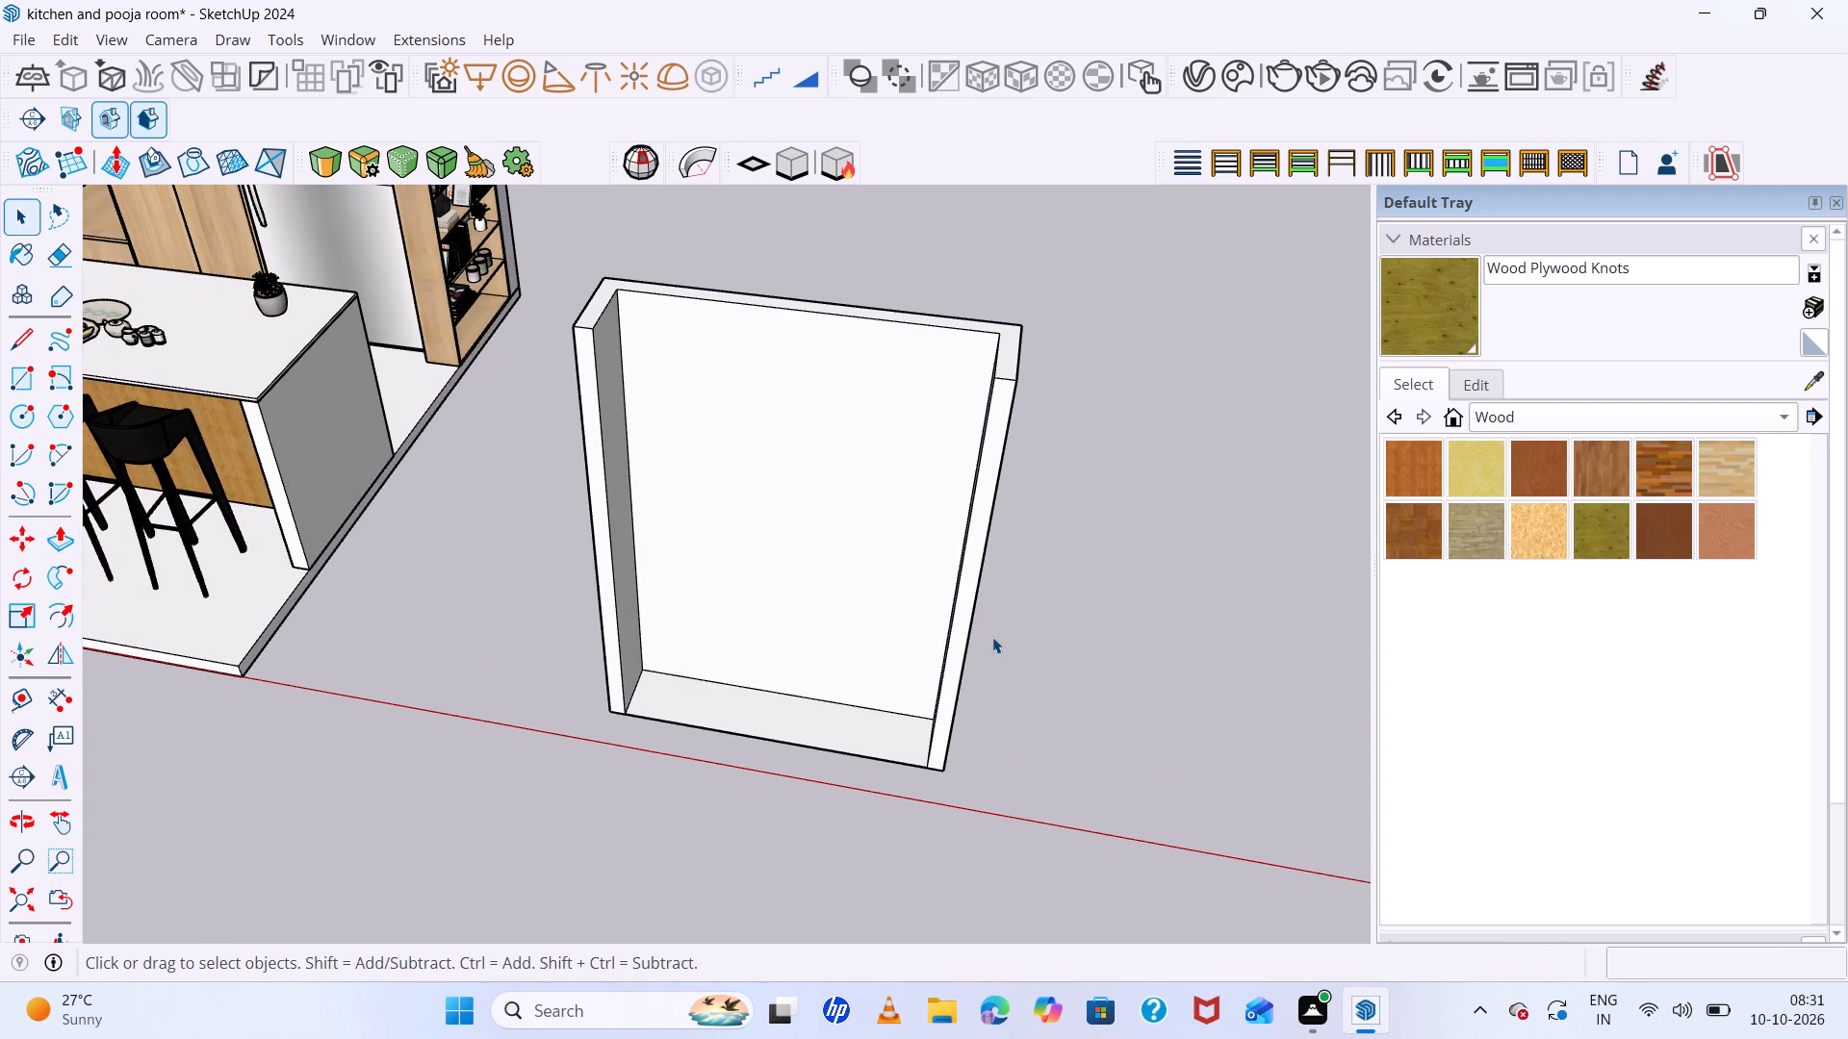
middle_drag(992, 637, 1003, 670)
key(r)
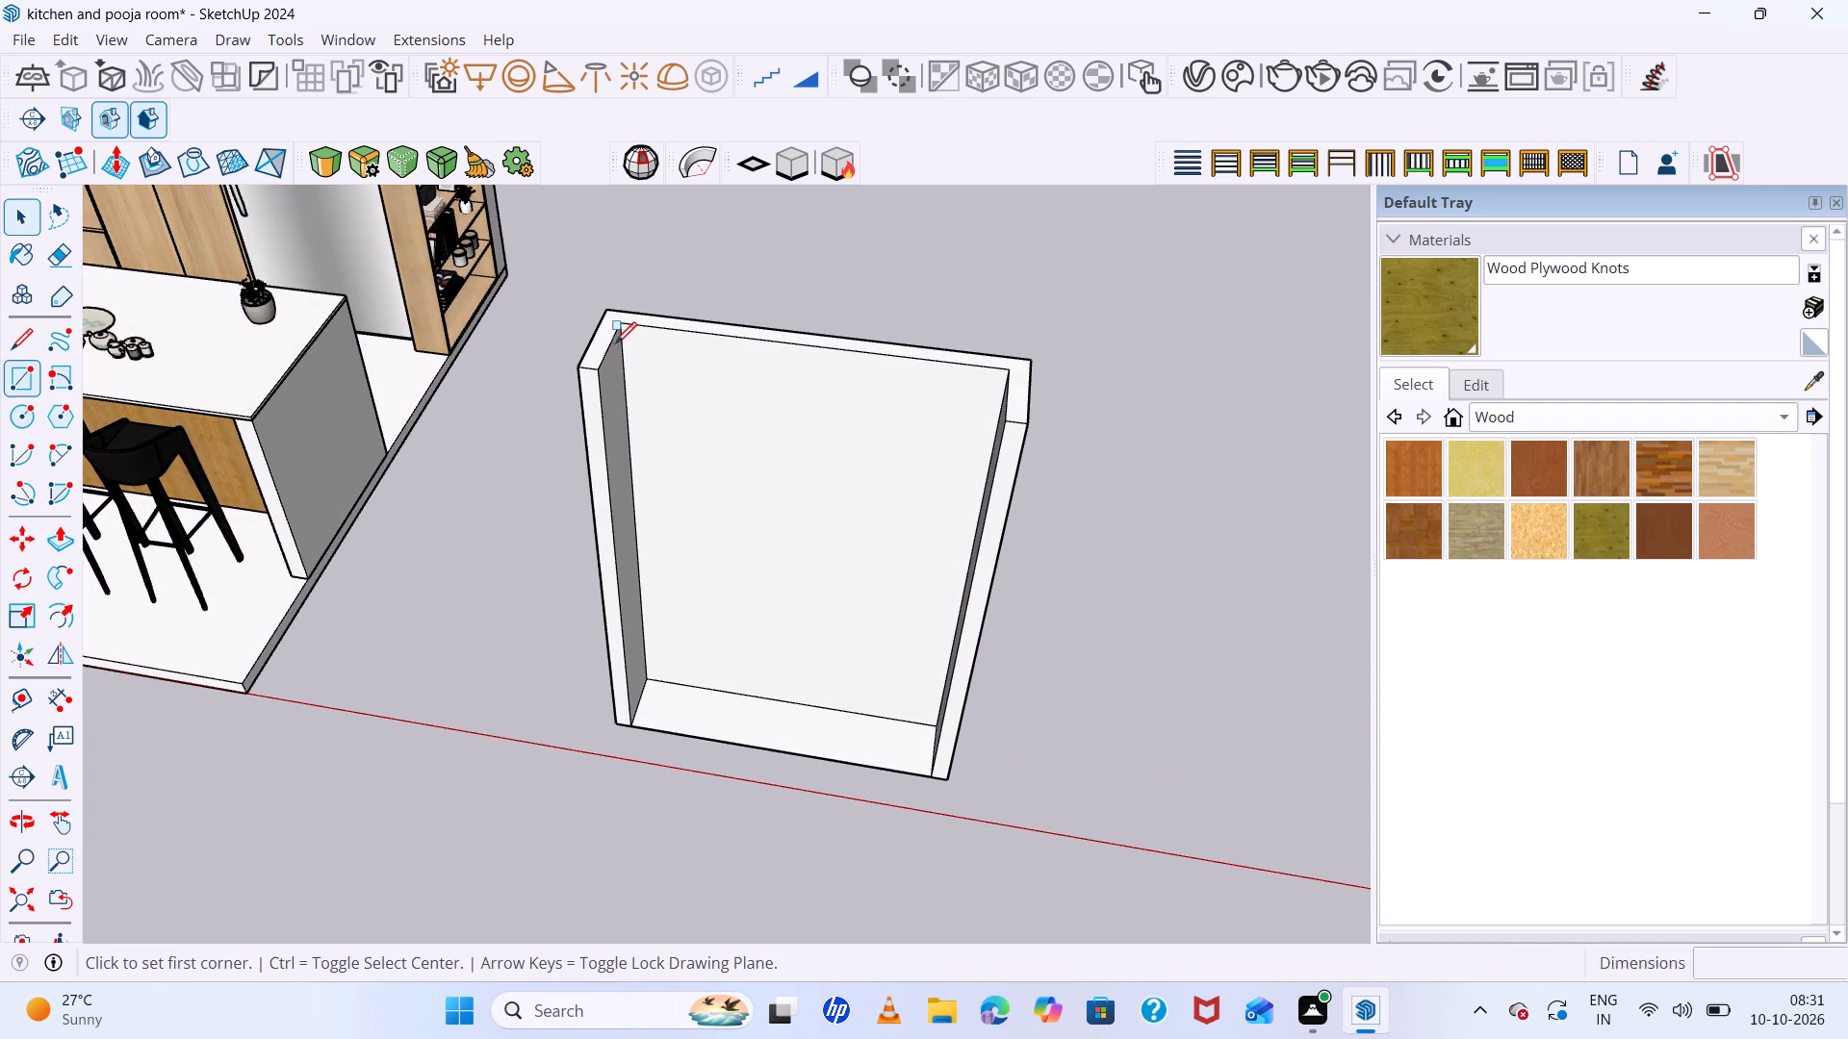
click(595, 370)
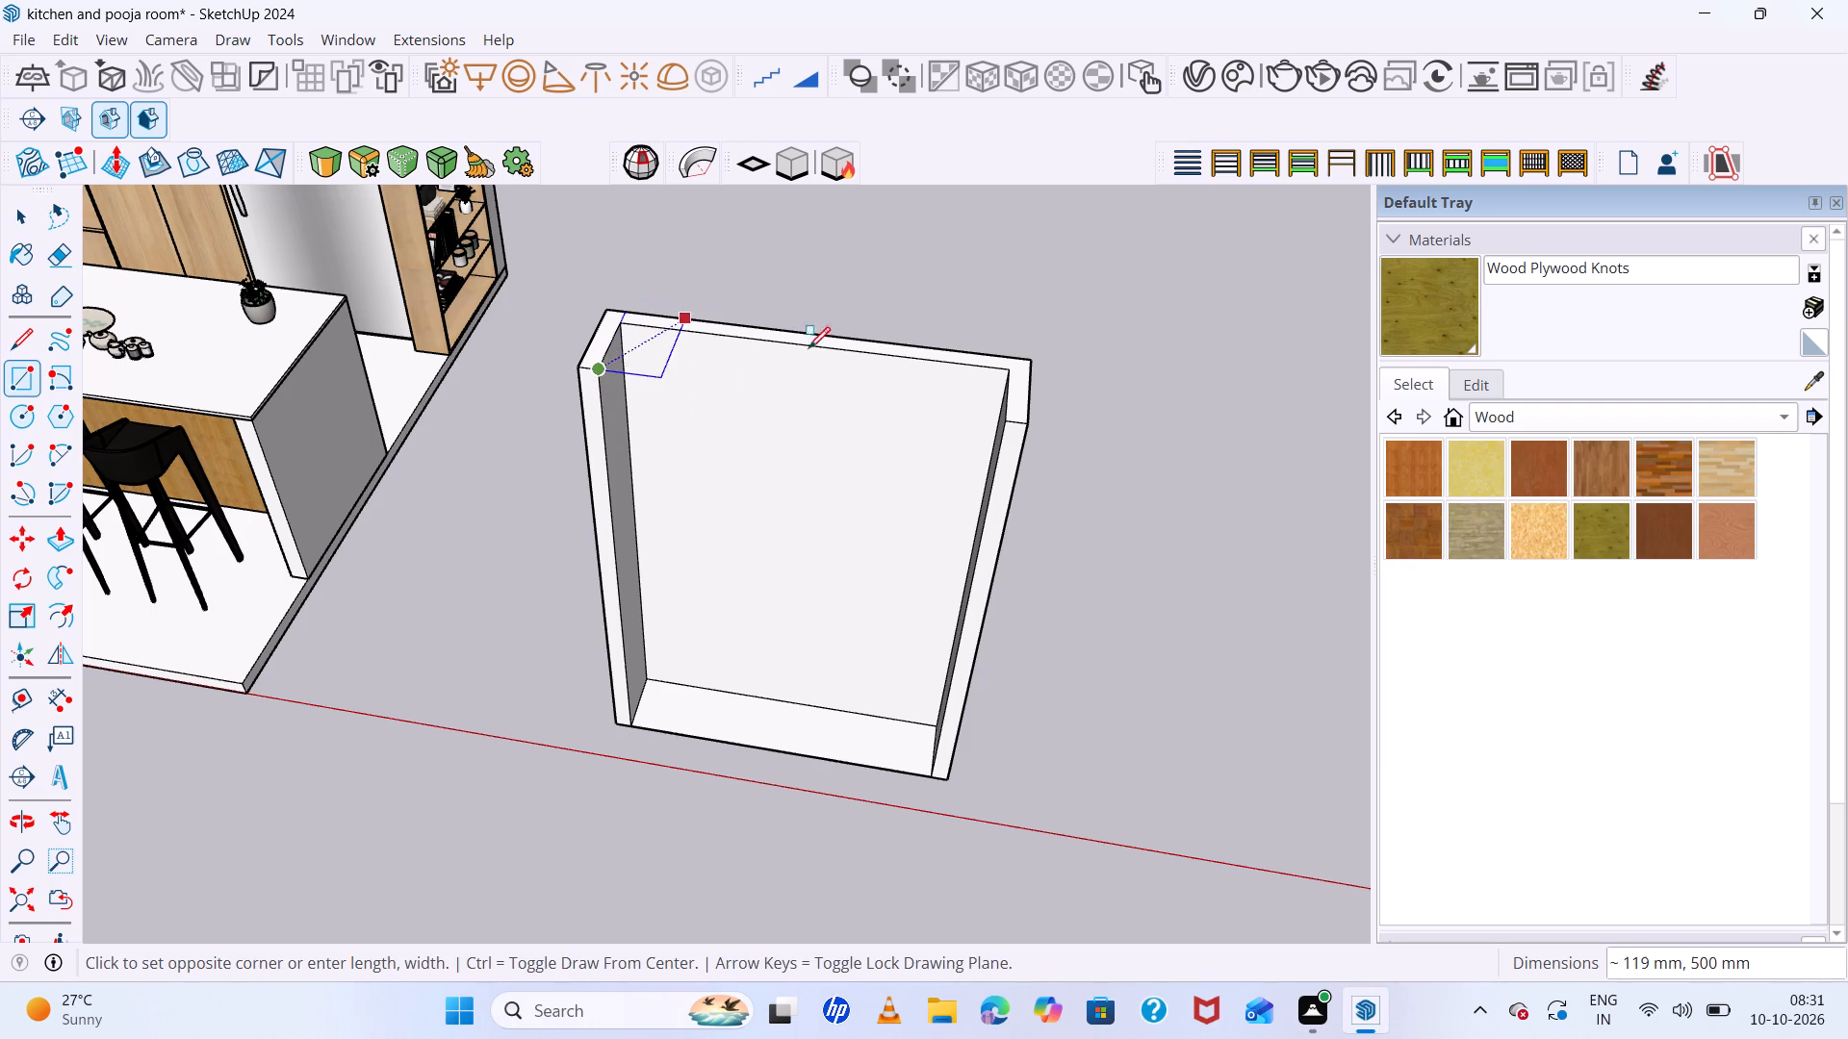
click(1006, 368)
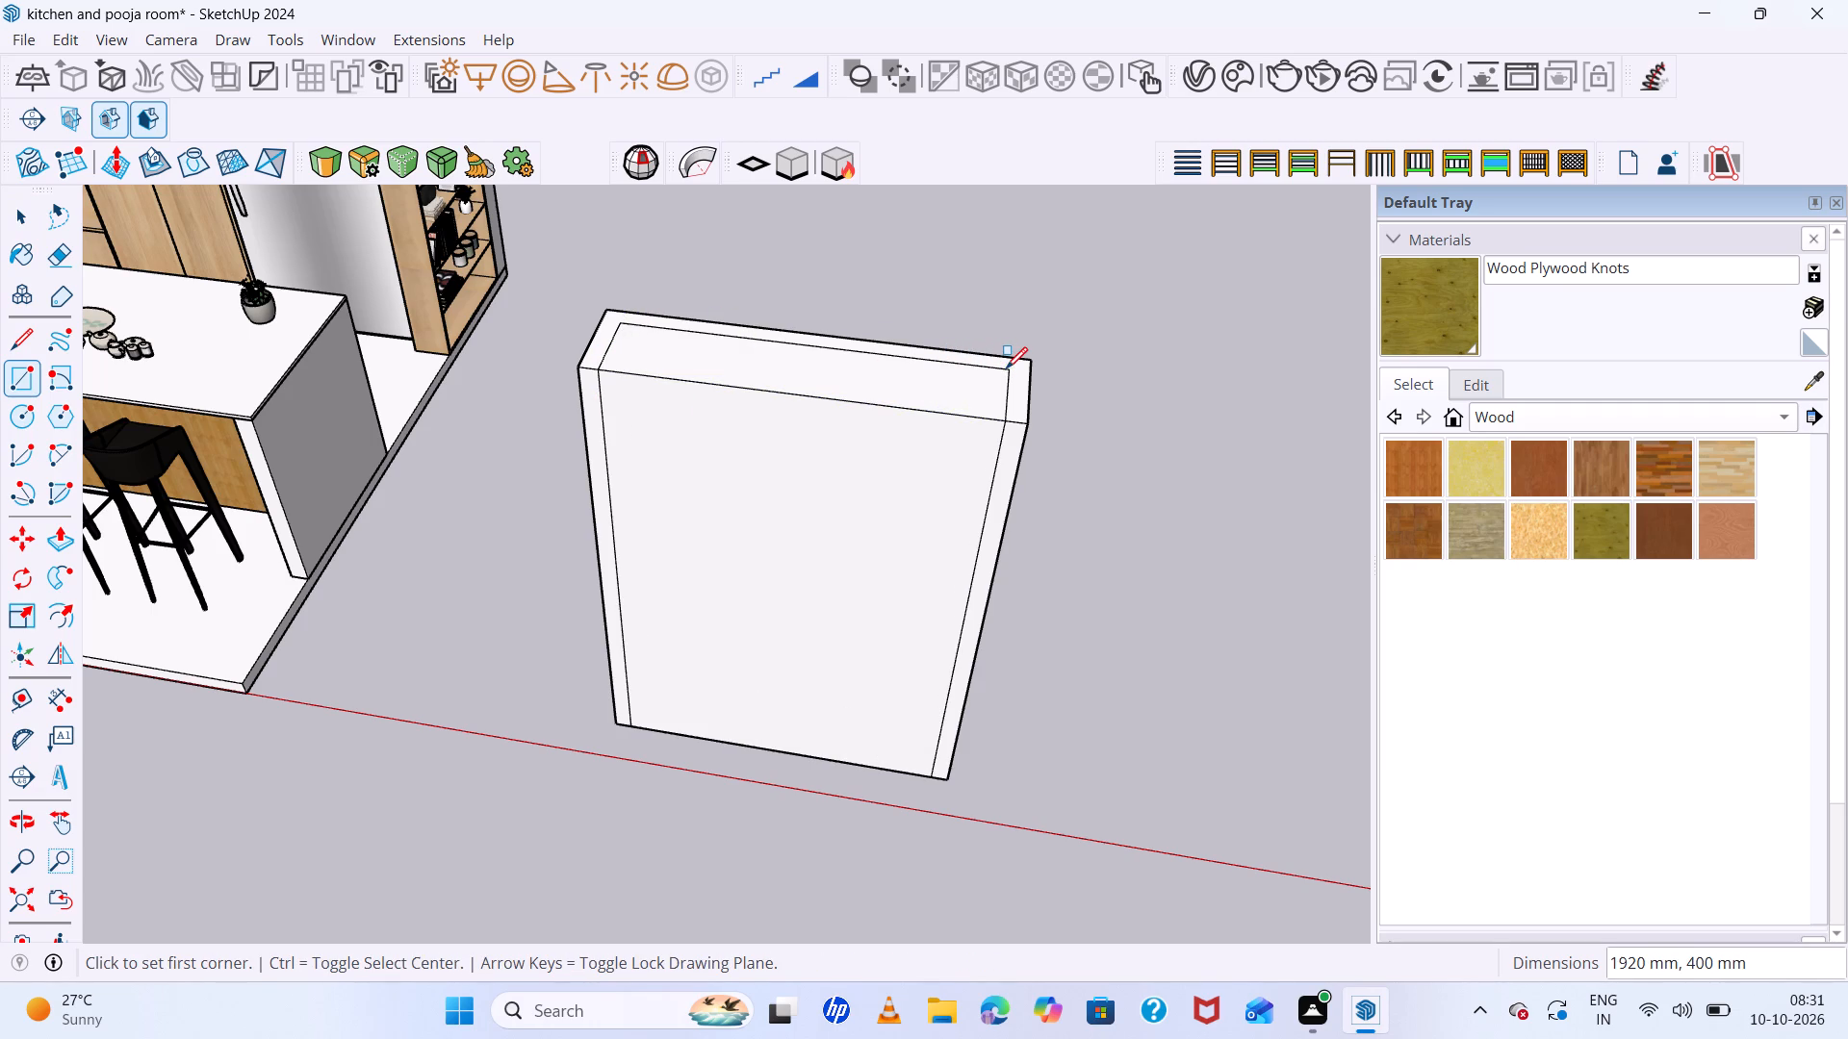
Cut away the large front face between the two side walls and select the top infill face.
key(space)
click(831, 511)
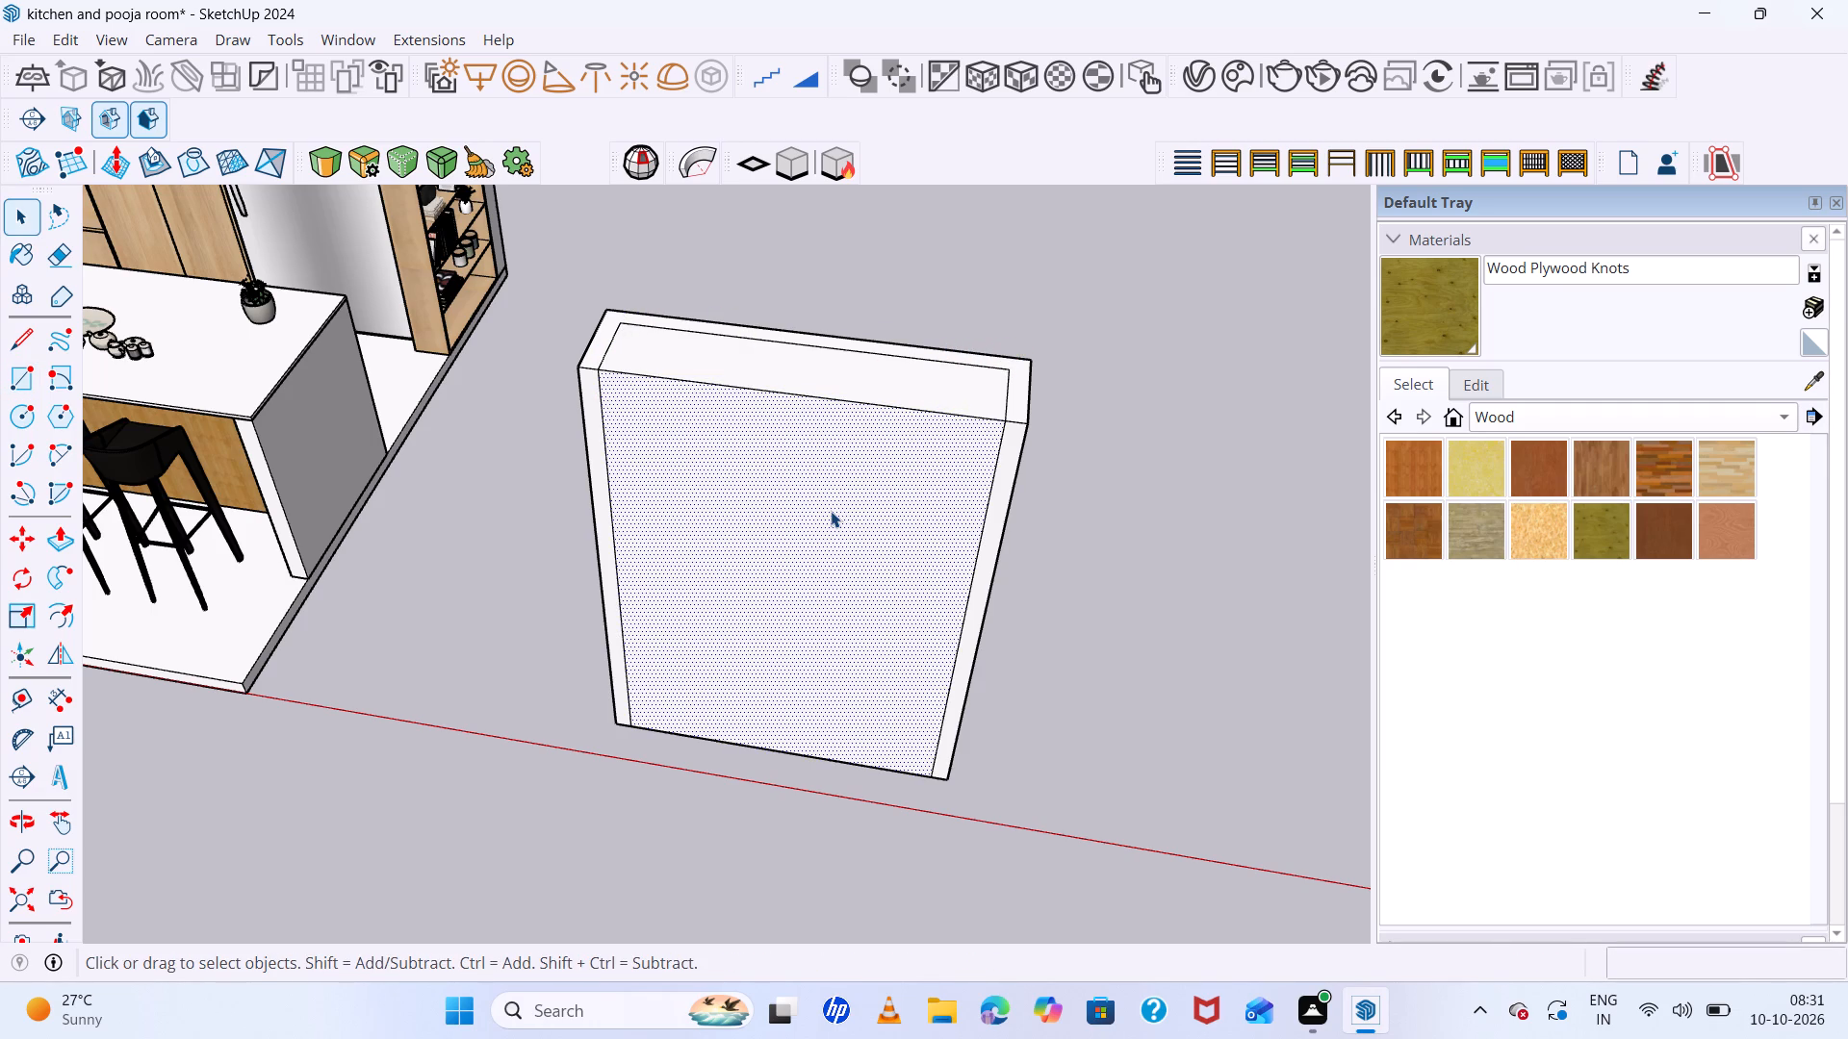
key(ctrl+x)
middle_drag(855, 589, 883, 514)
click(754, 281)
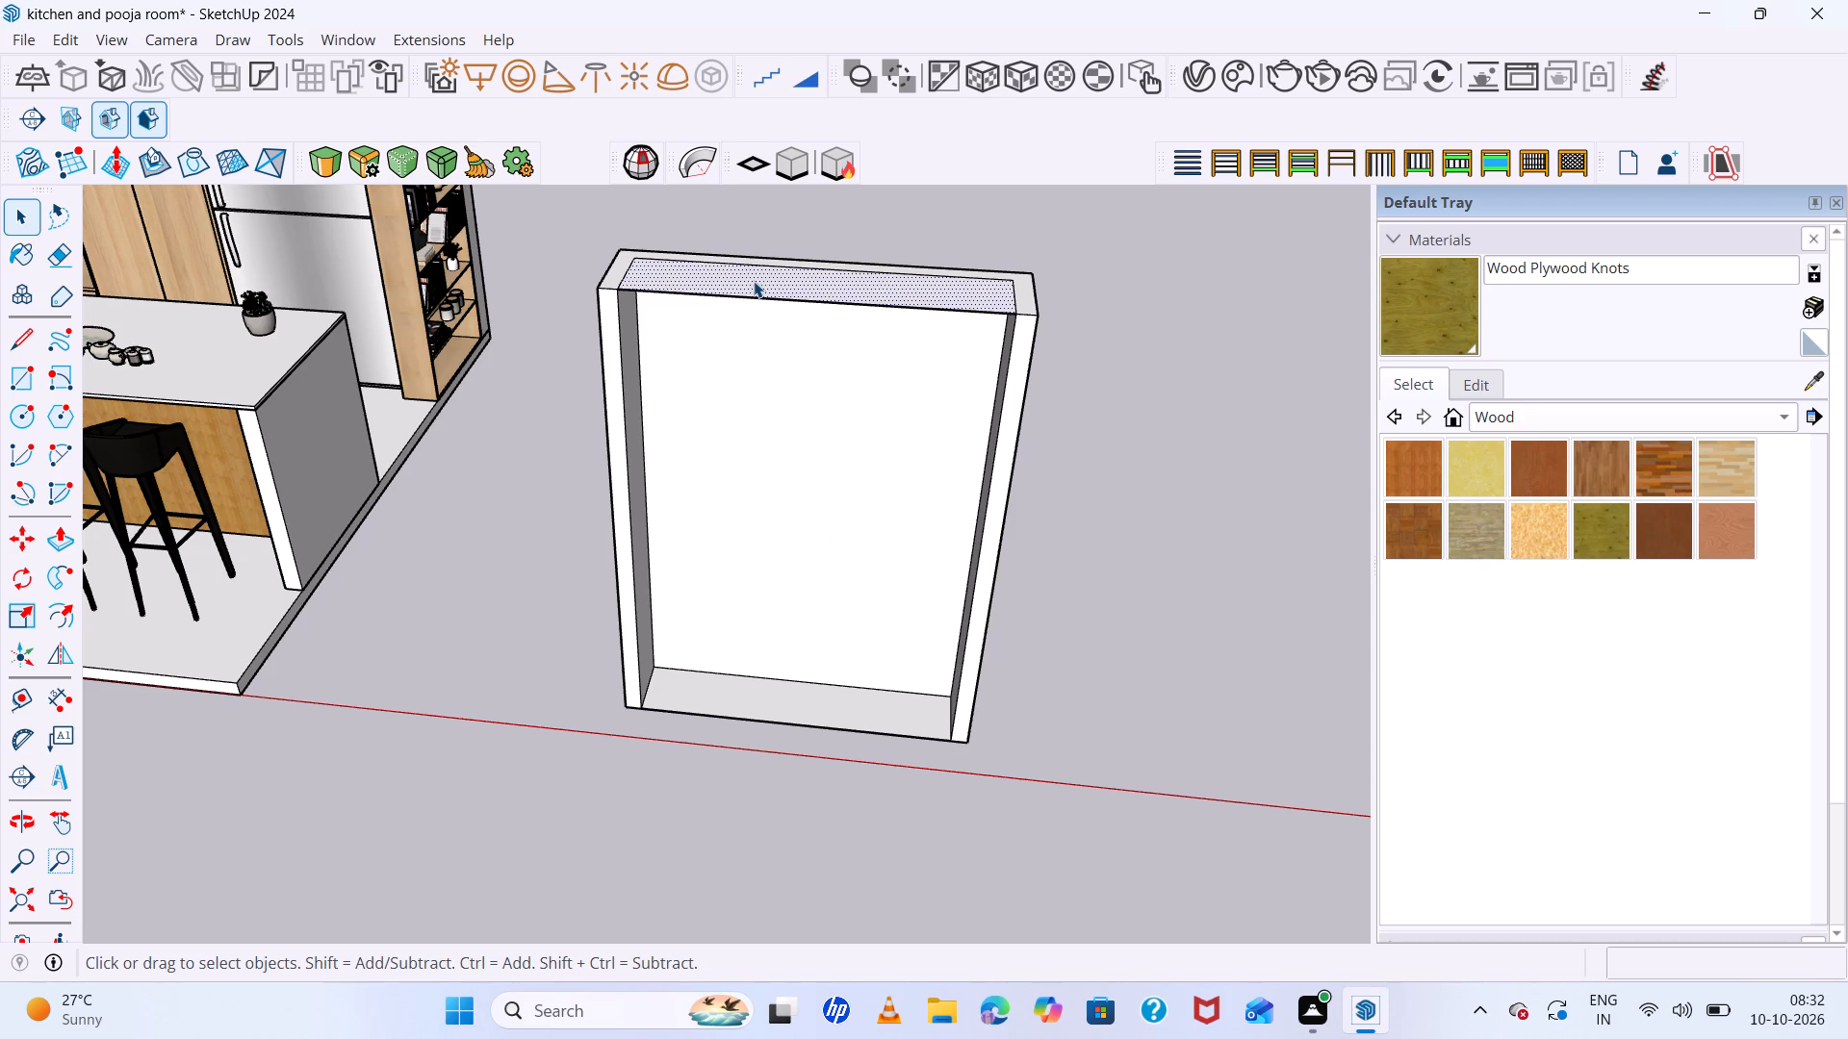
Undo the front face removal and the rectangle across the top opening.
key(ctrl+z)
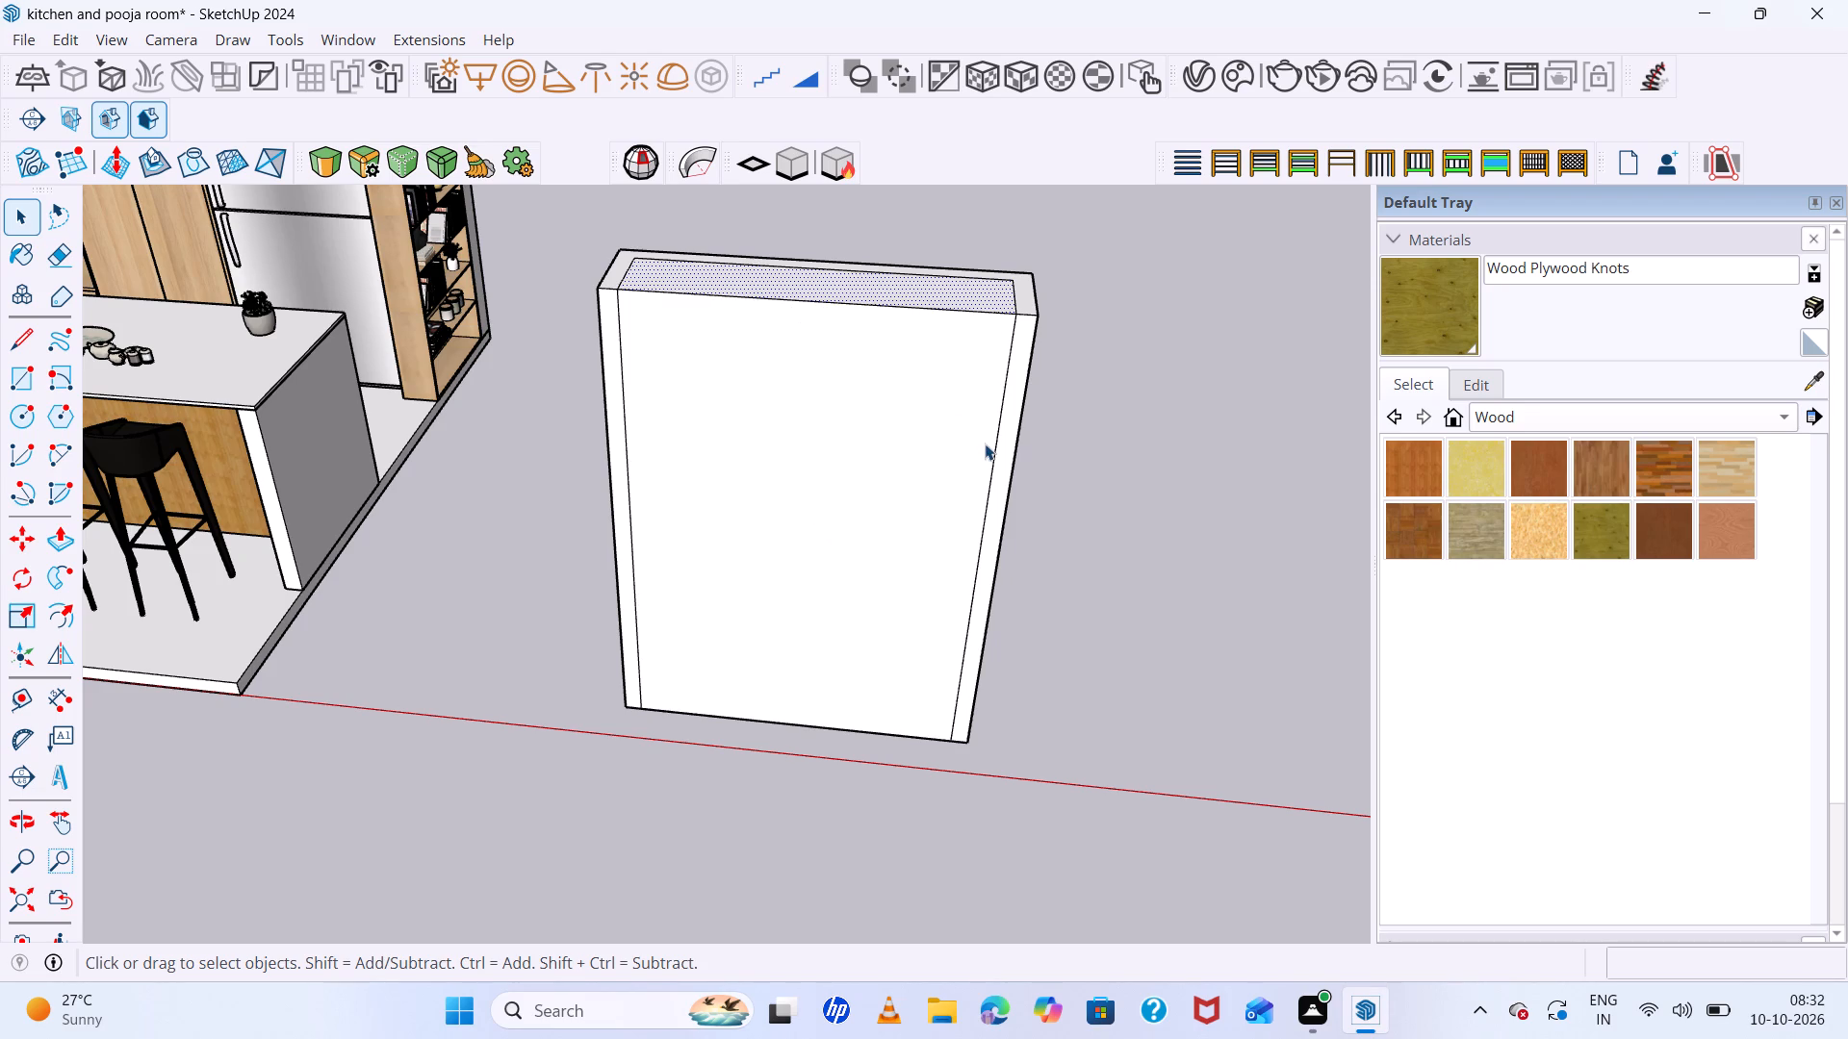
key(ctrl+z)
Select the whole connected wall volume with its floor face and make it a group.
triple_click(994, 501)
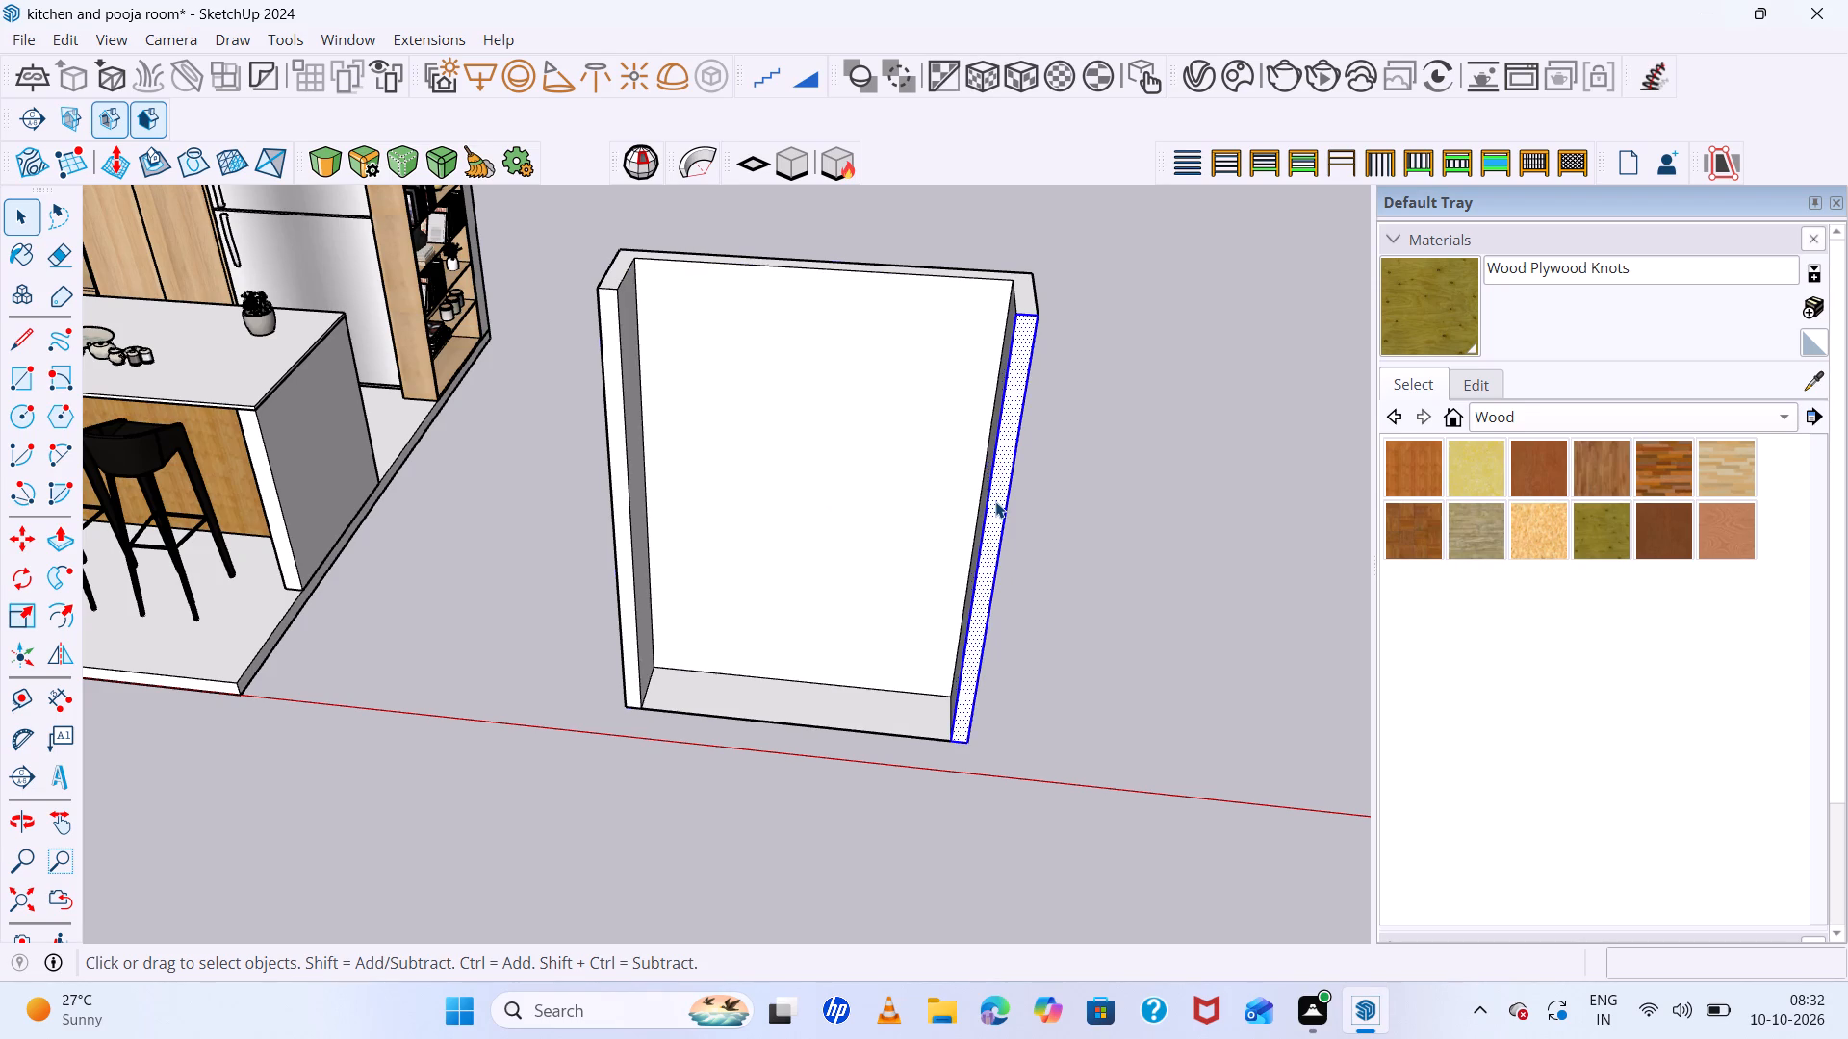
click(995, 501)
right_click(995, 501)
click(1074, 225)
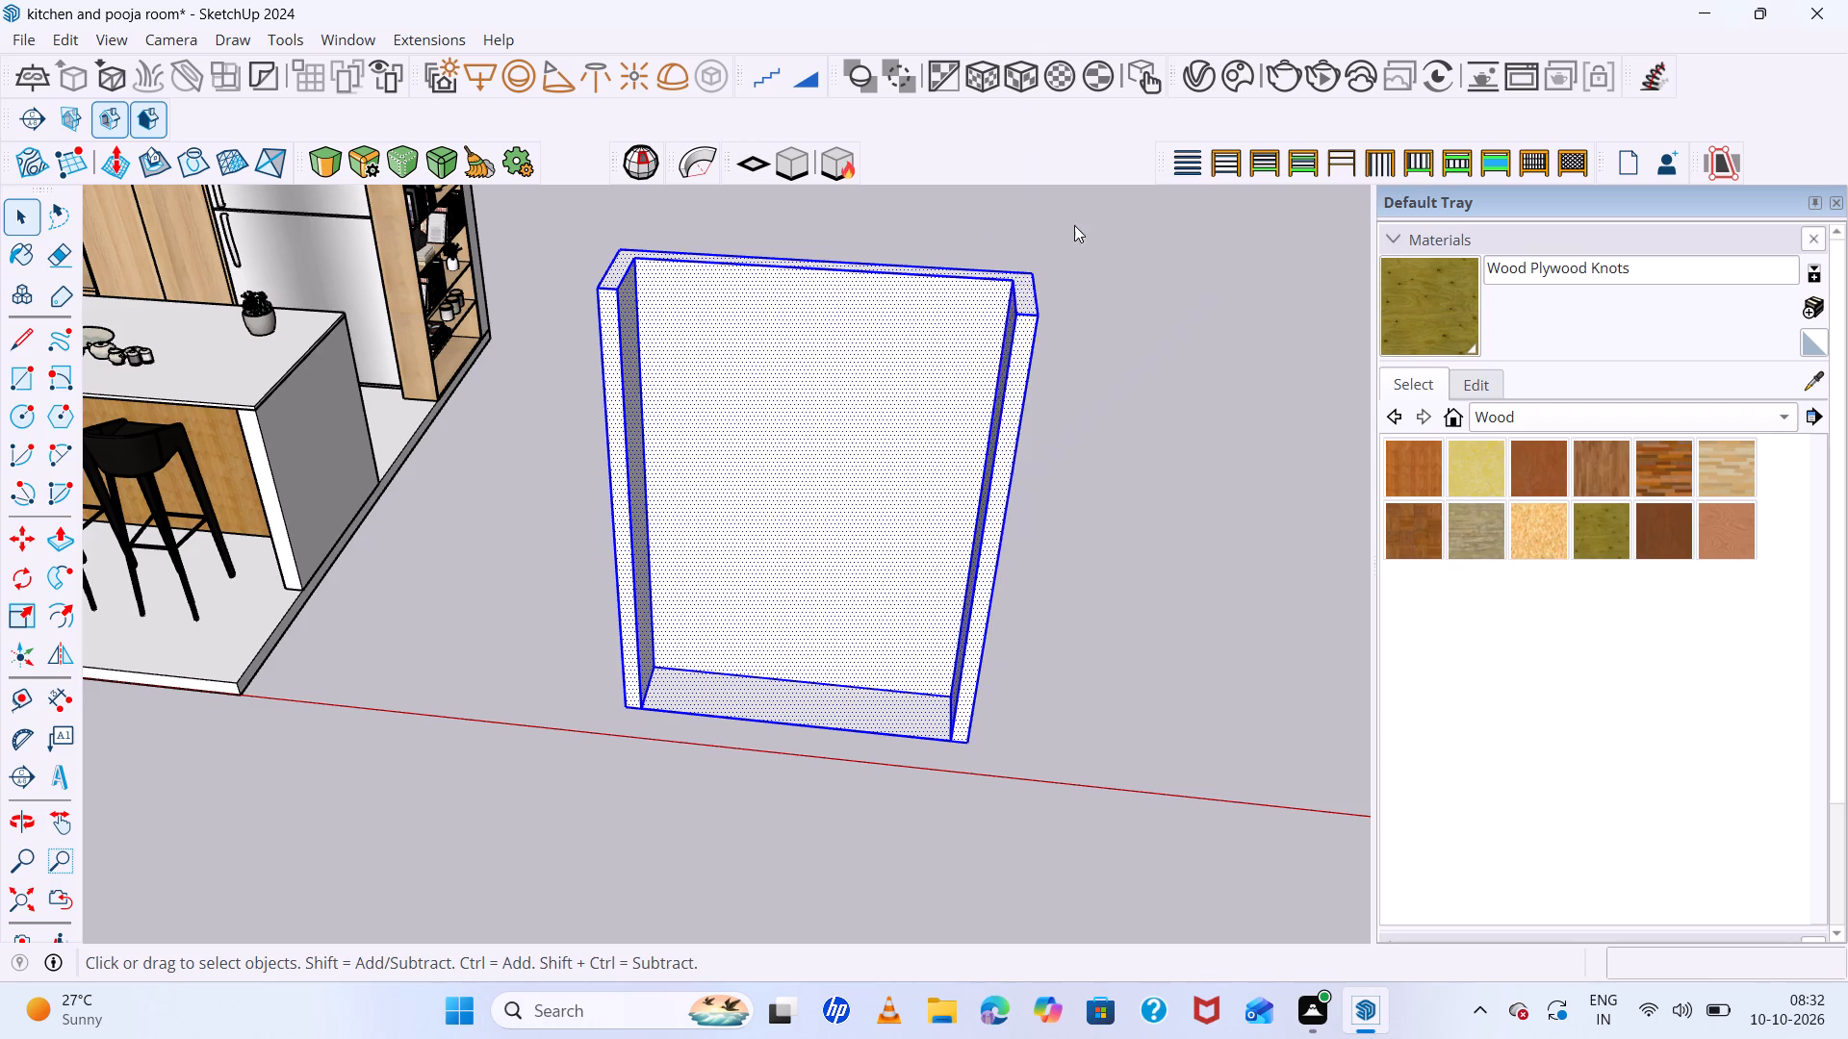
middle_drag(830, 473, 877, 598)
click(1133, 438)
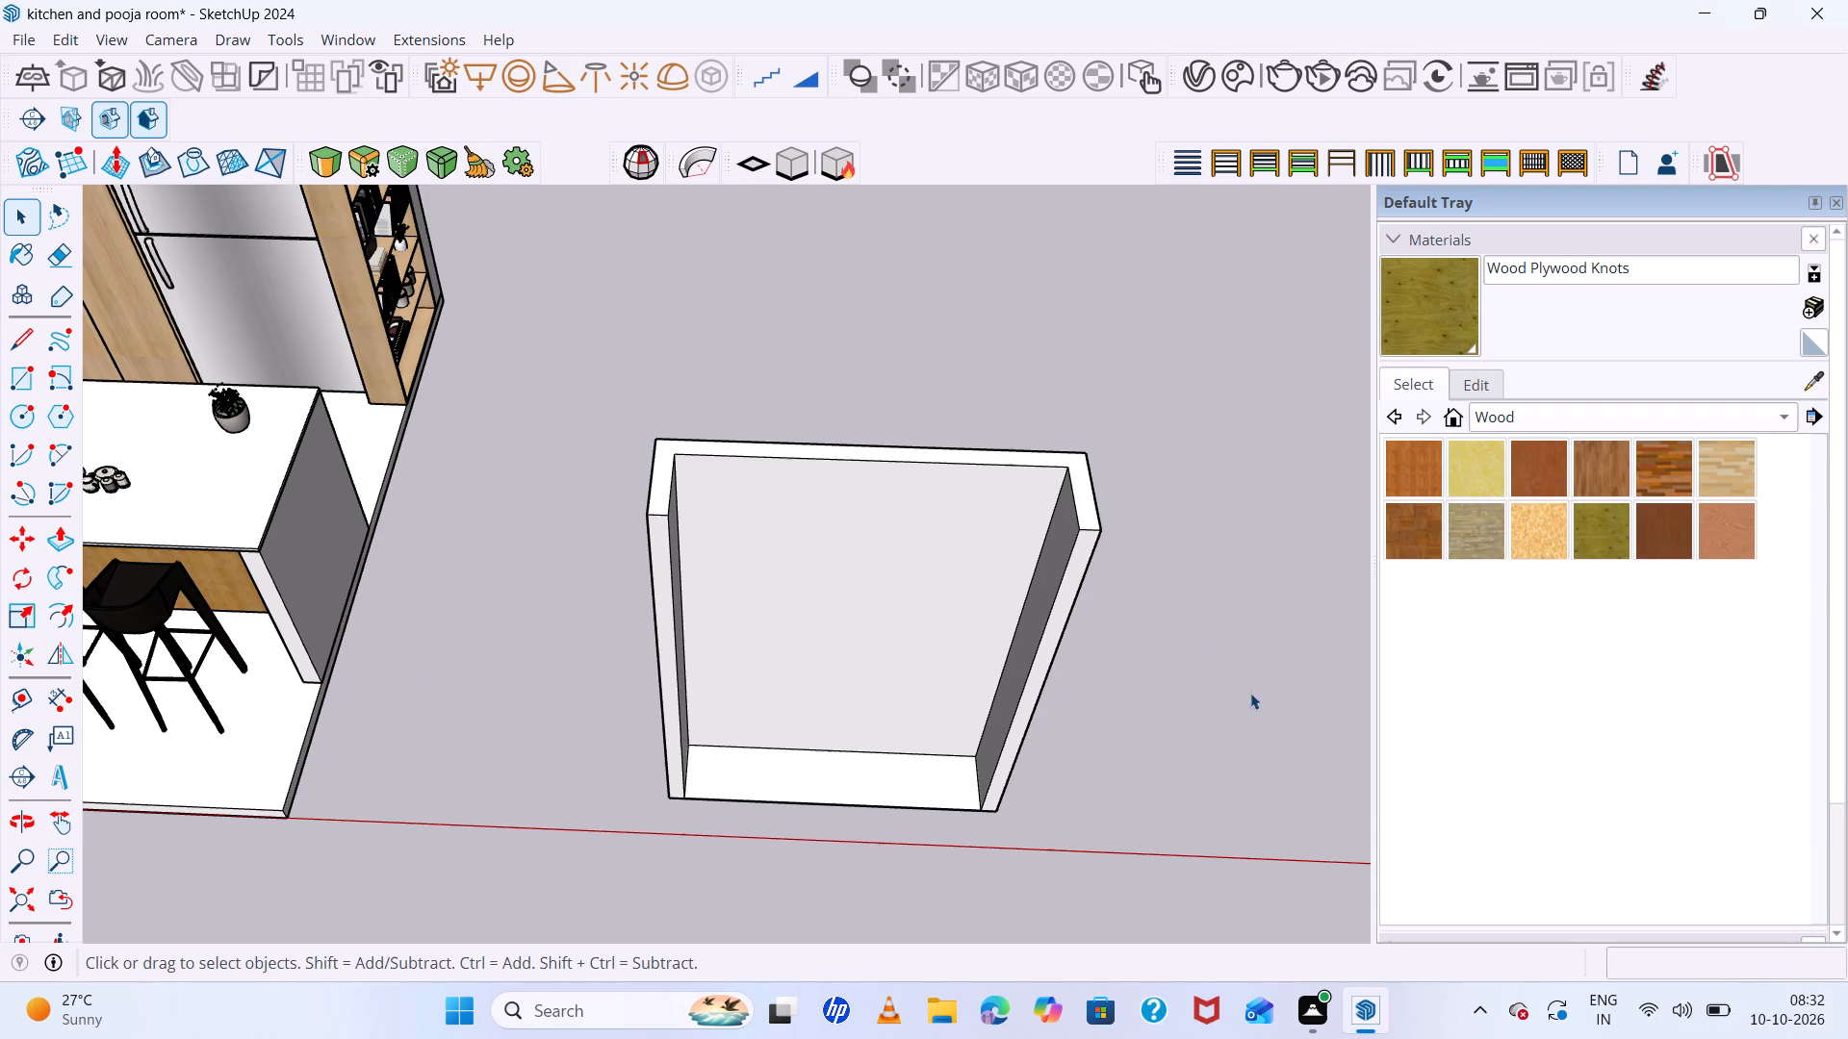
Draw a rectangle over the full outer top of the wall group and extrude it up 10 mm as a roof slab.
key(r)
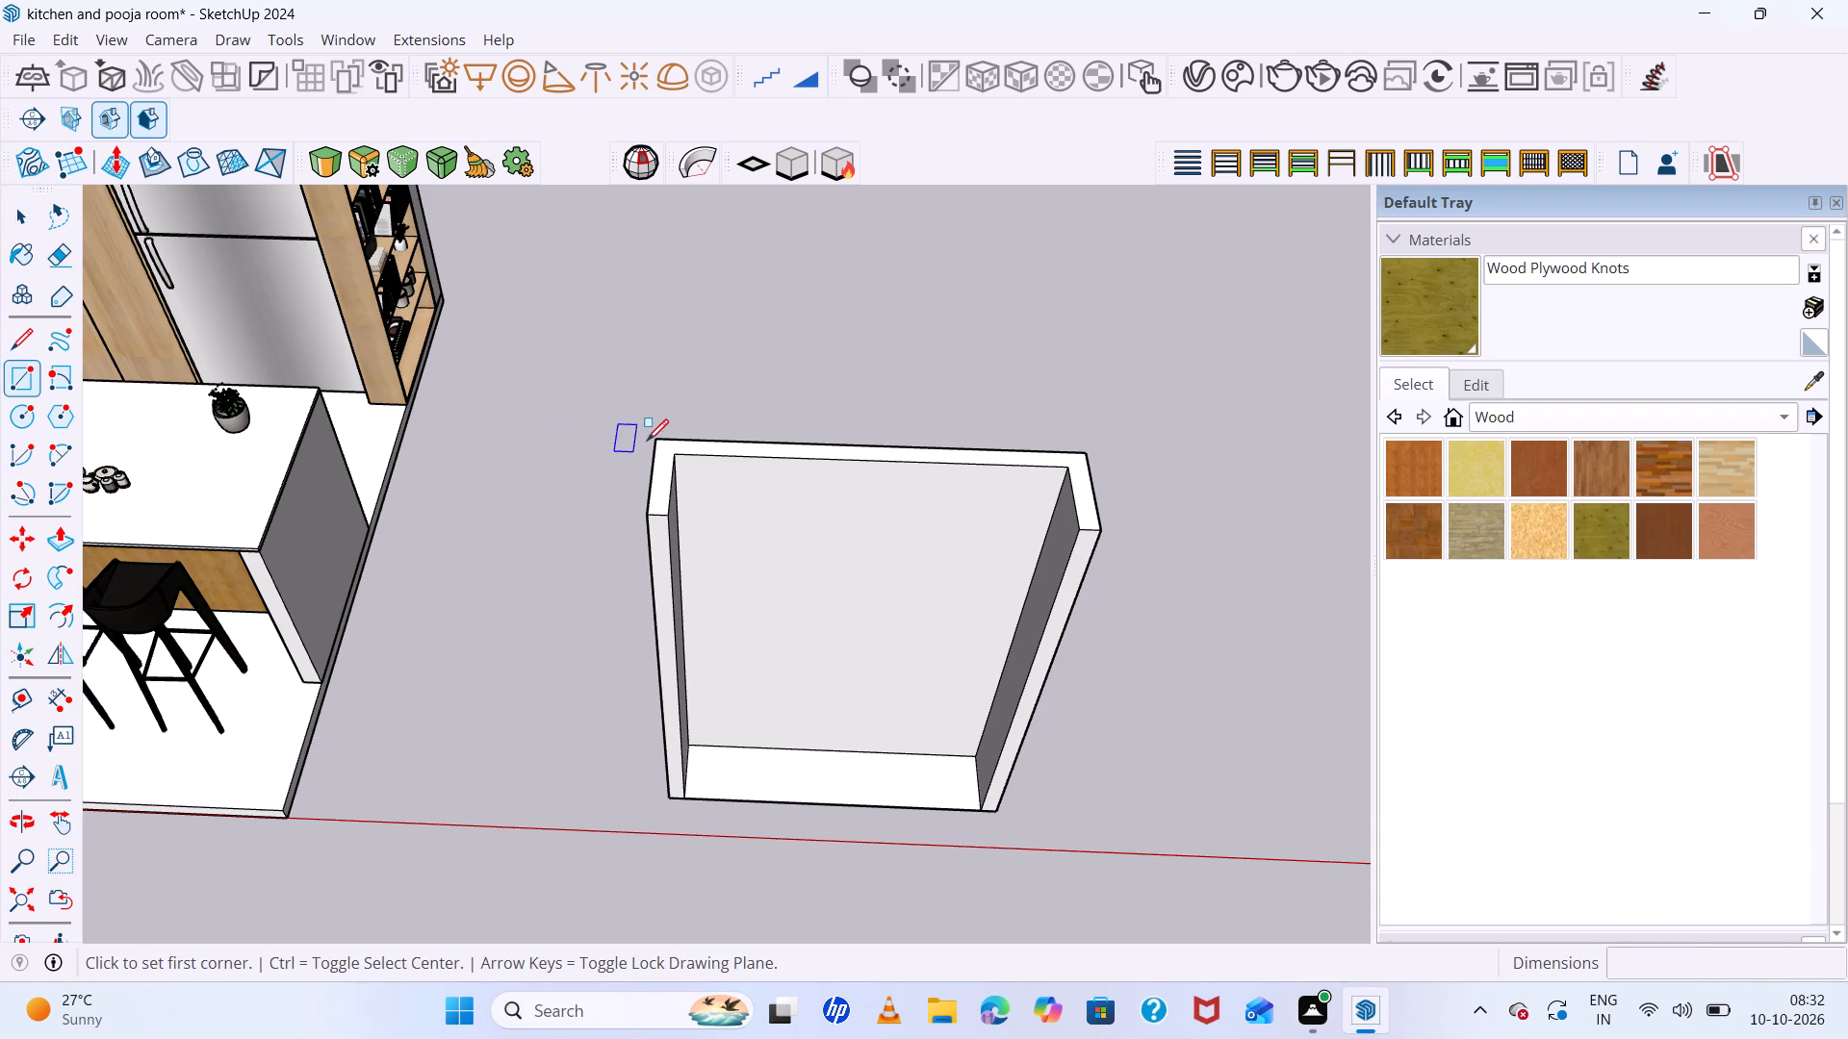
click(655, 442)
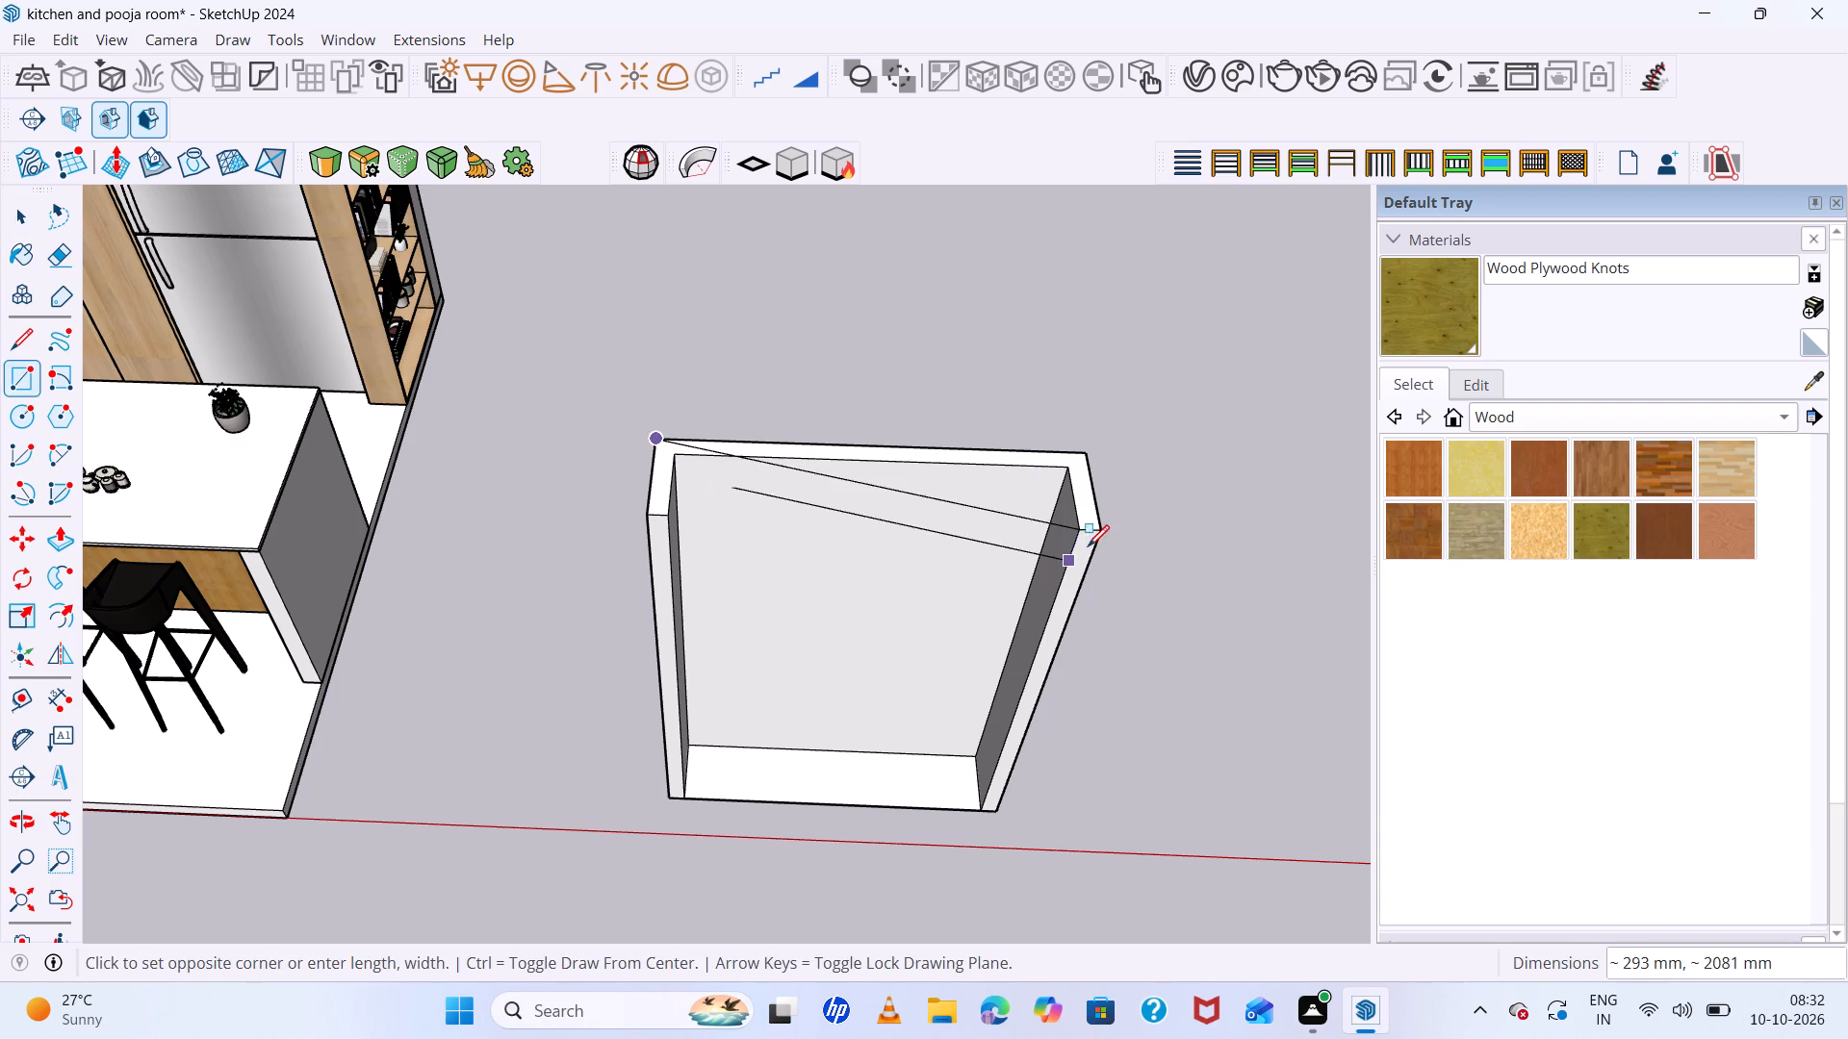
click(1096, 536)
key(space)
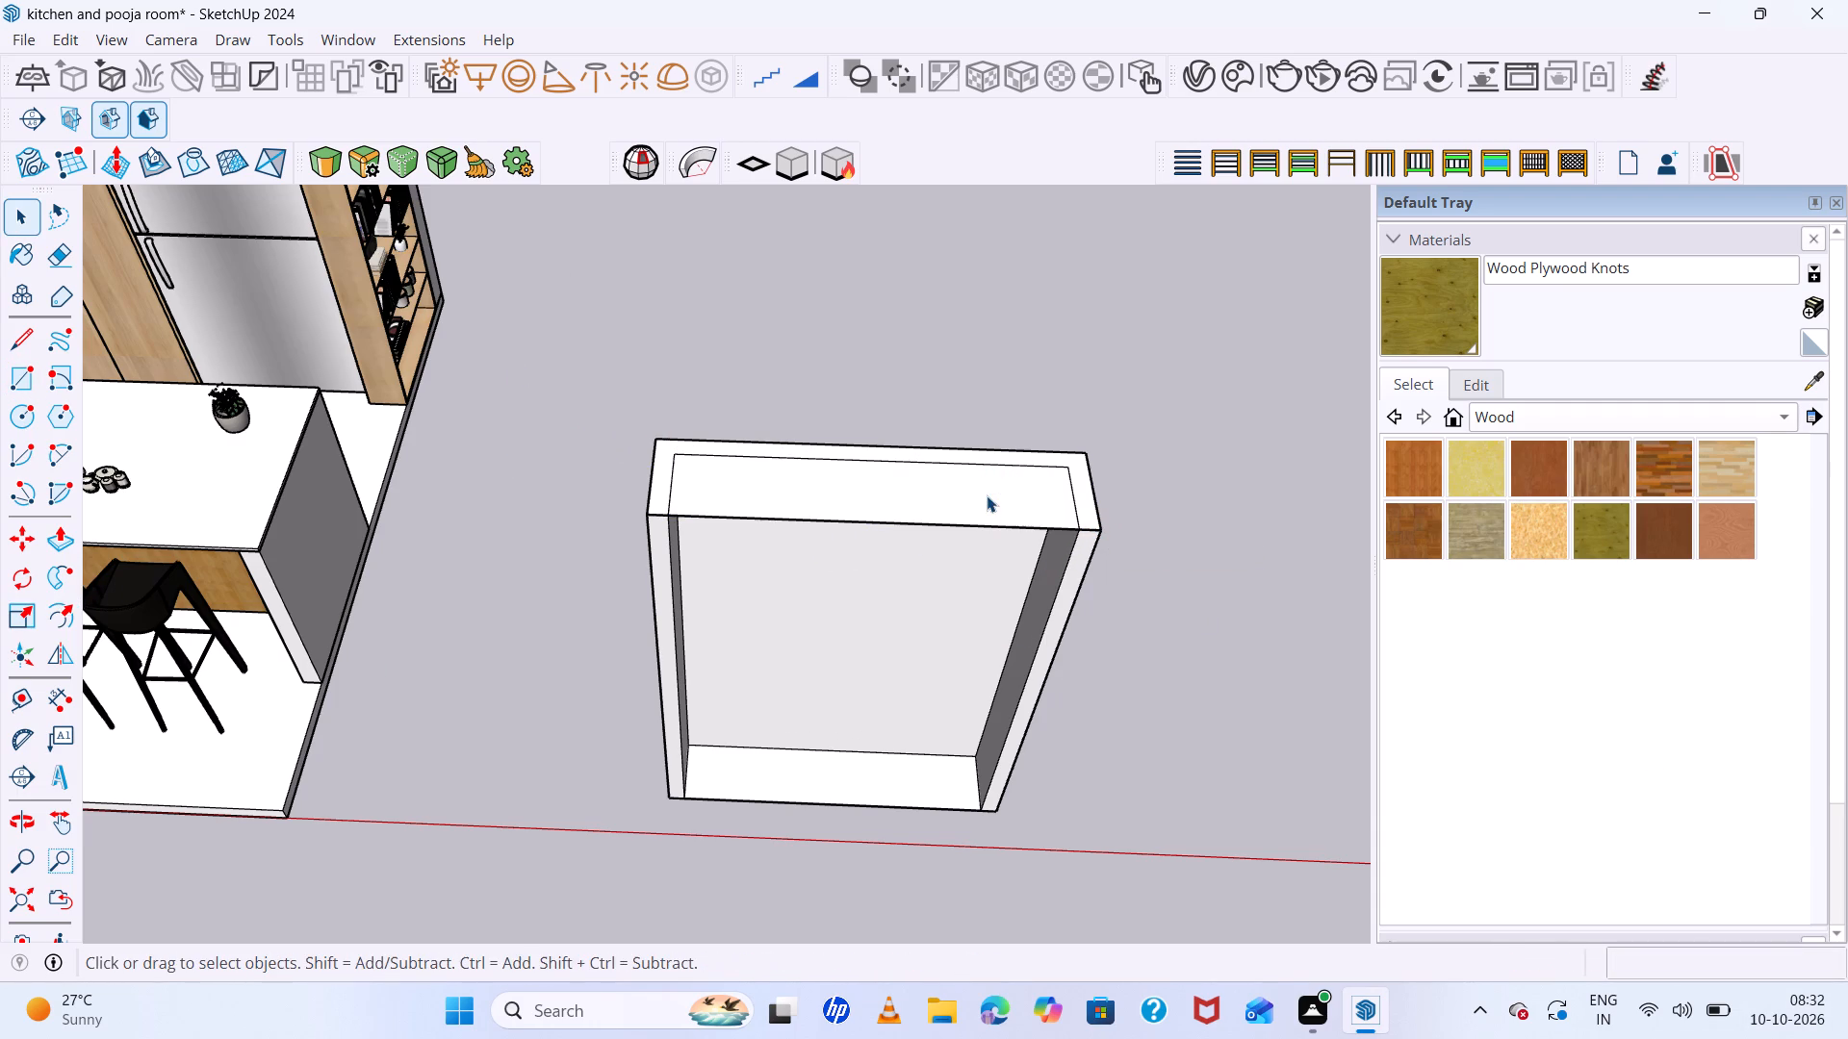
key(p)
click(987, 495)
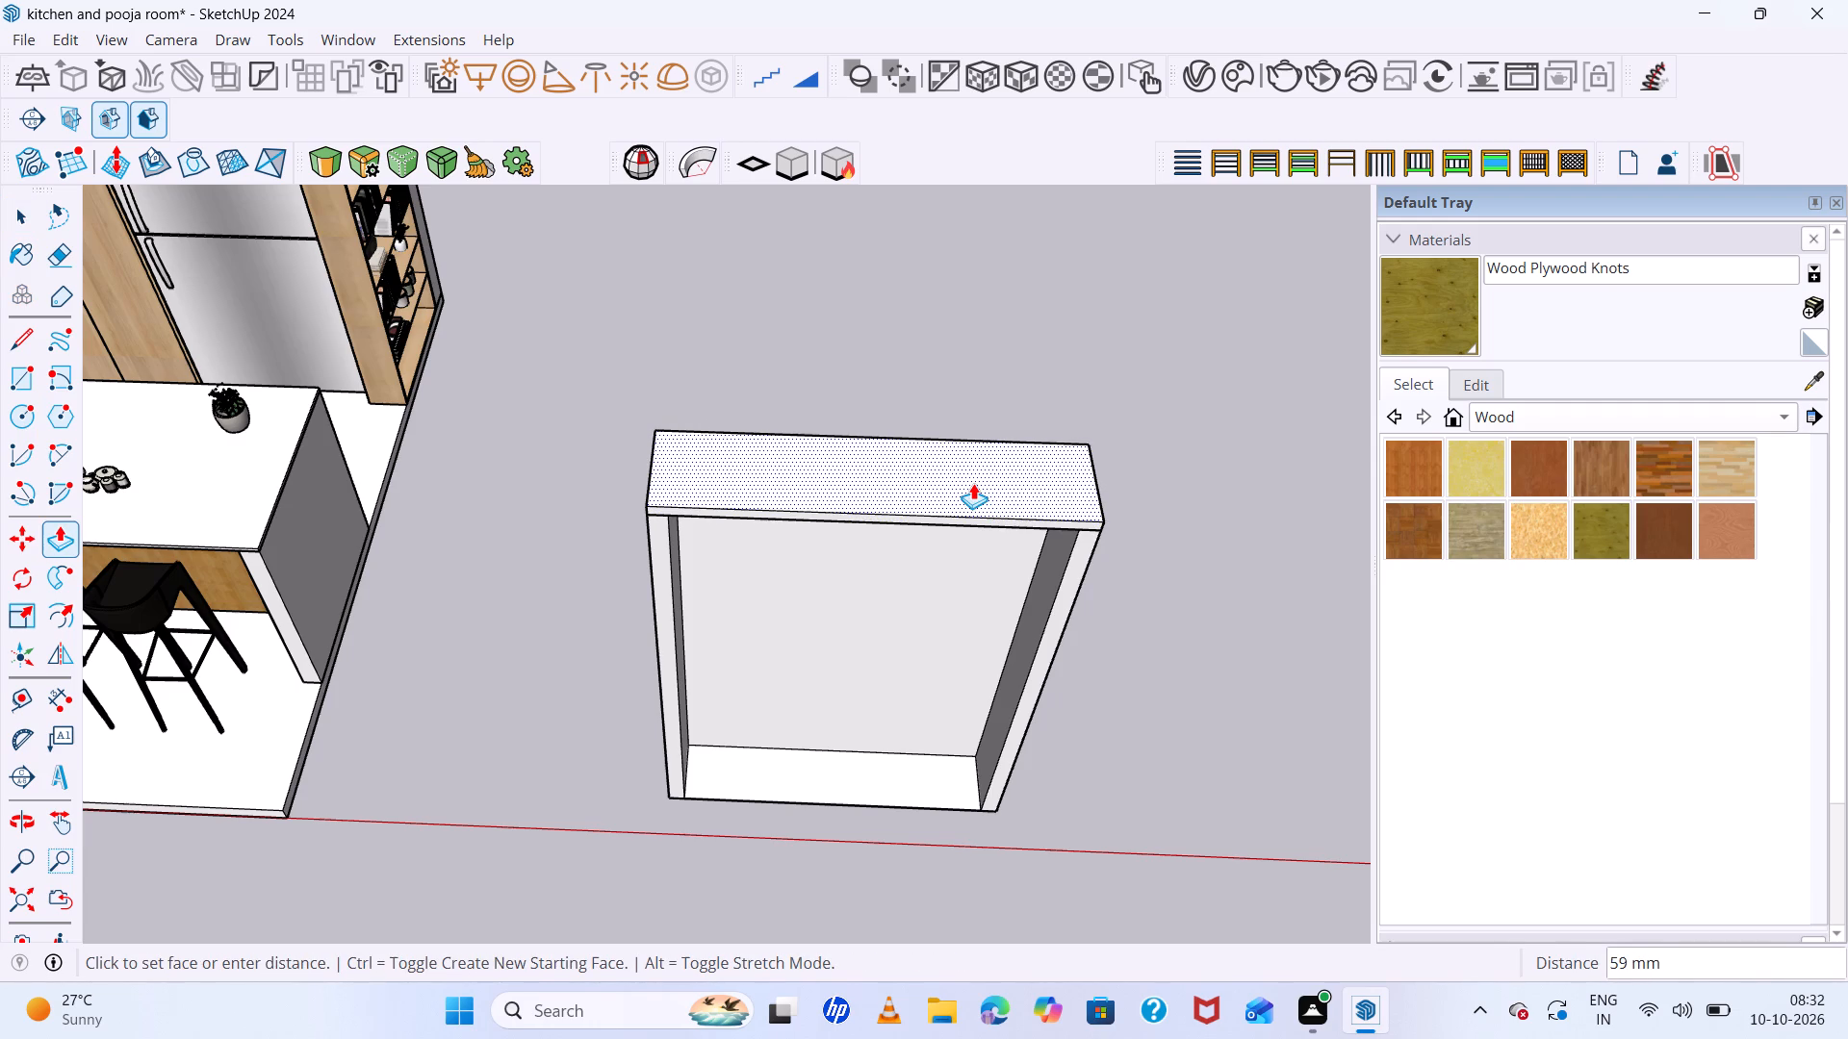
text(10)
key(Return)
middle_drag(1268, 582, 1279, 420)
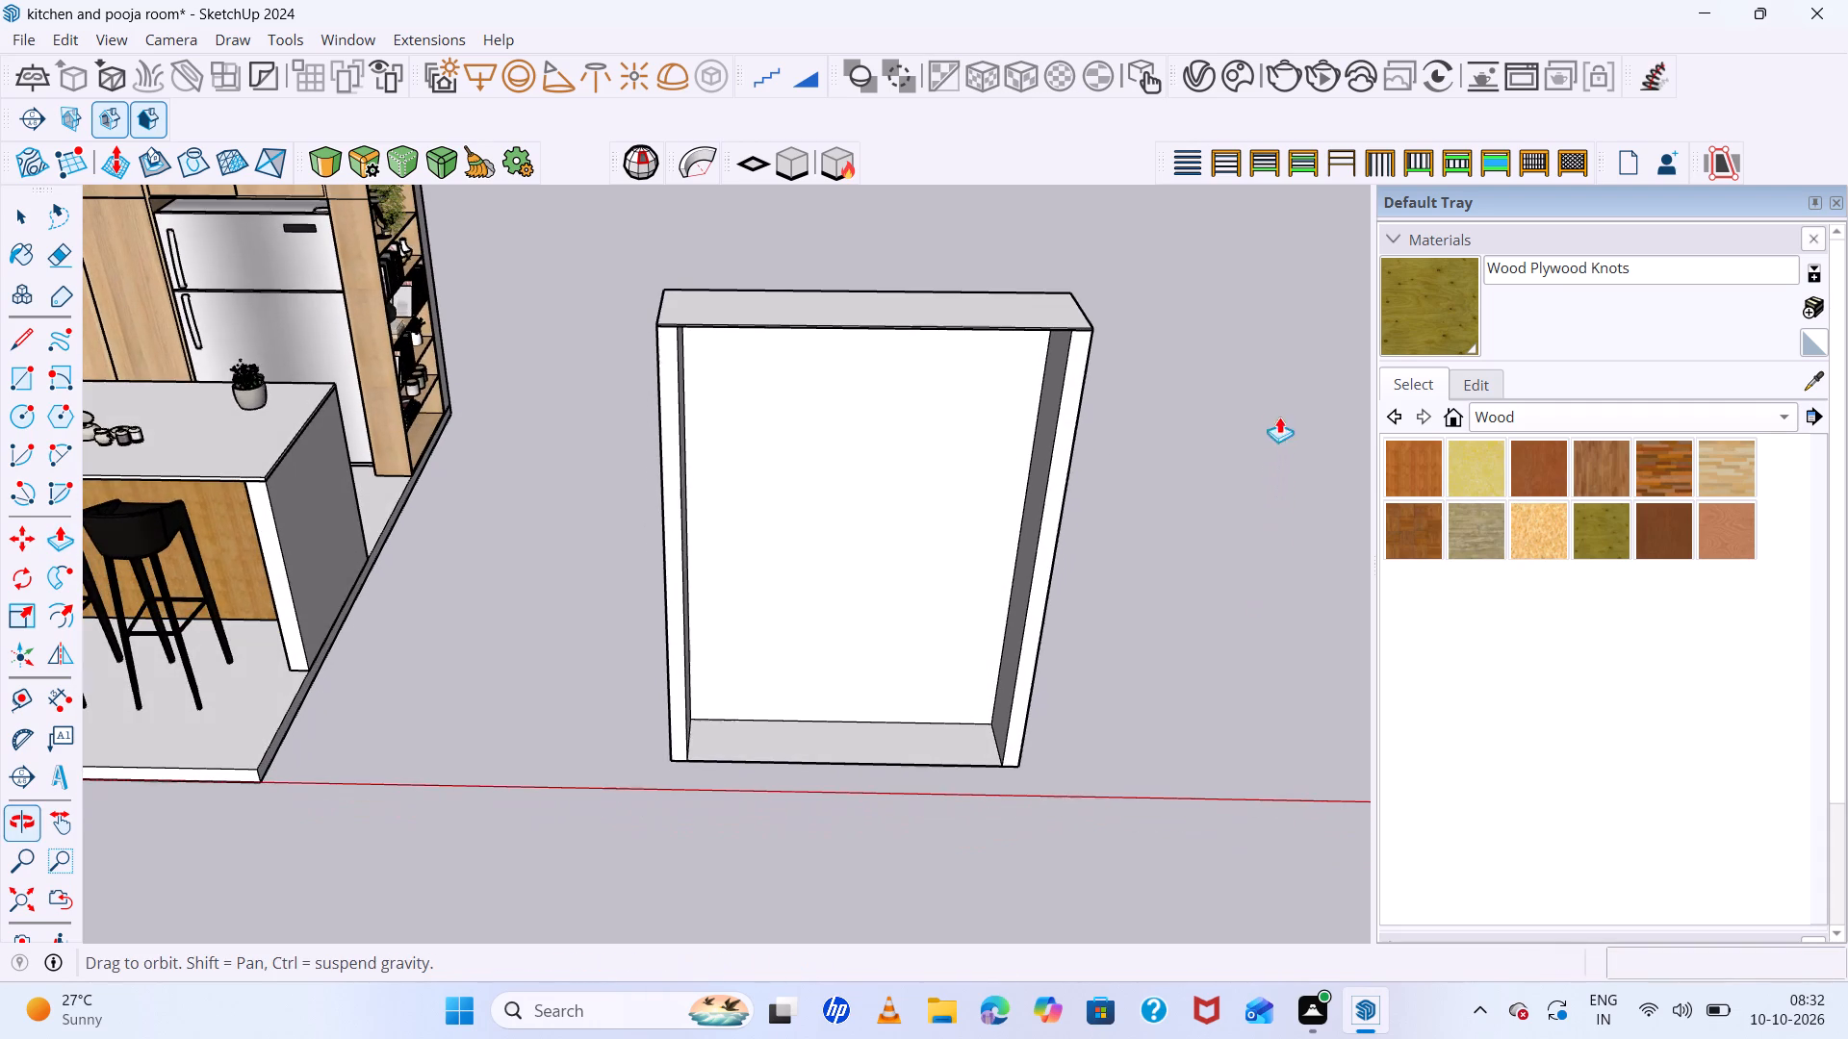
scroll(985, 246, up, 8)
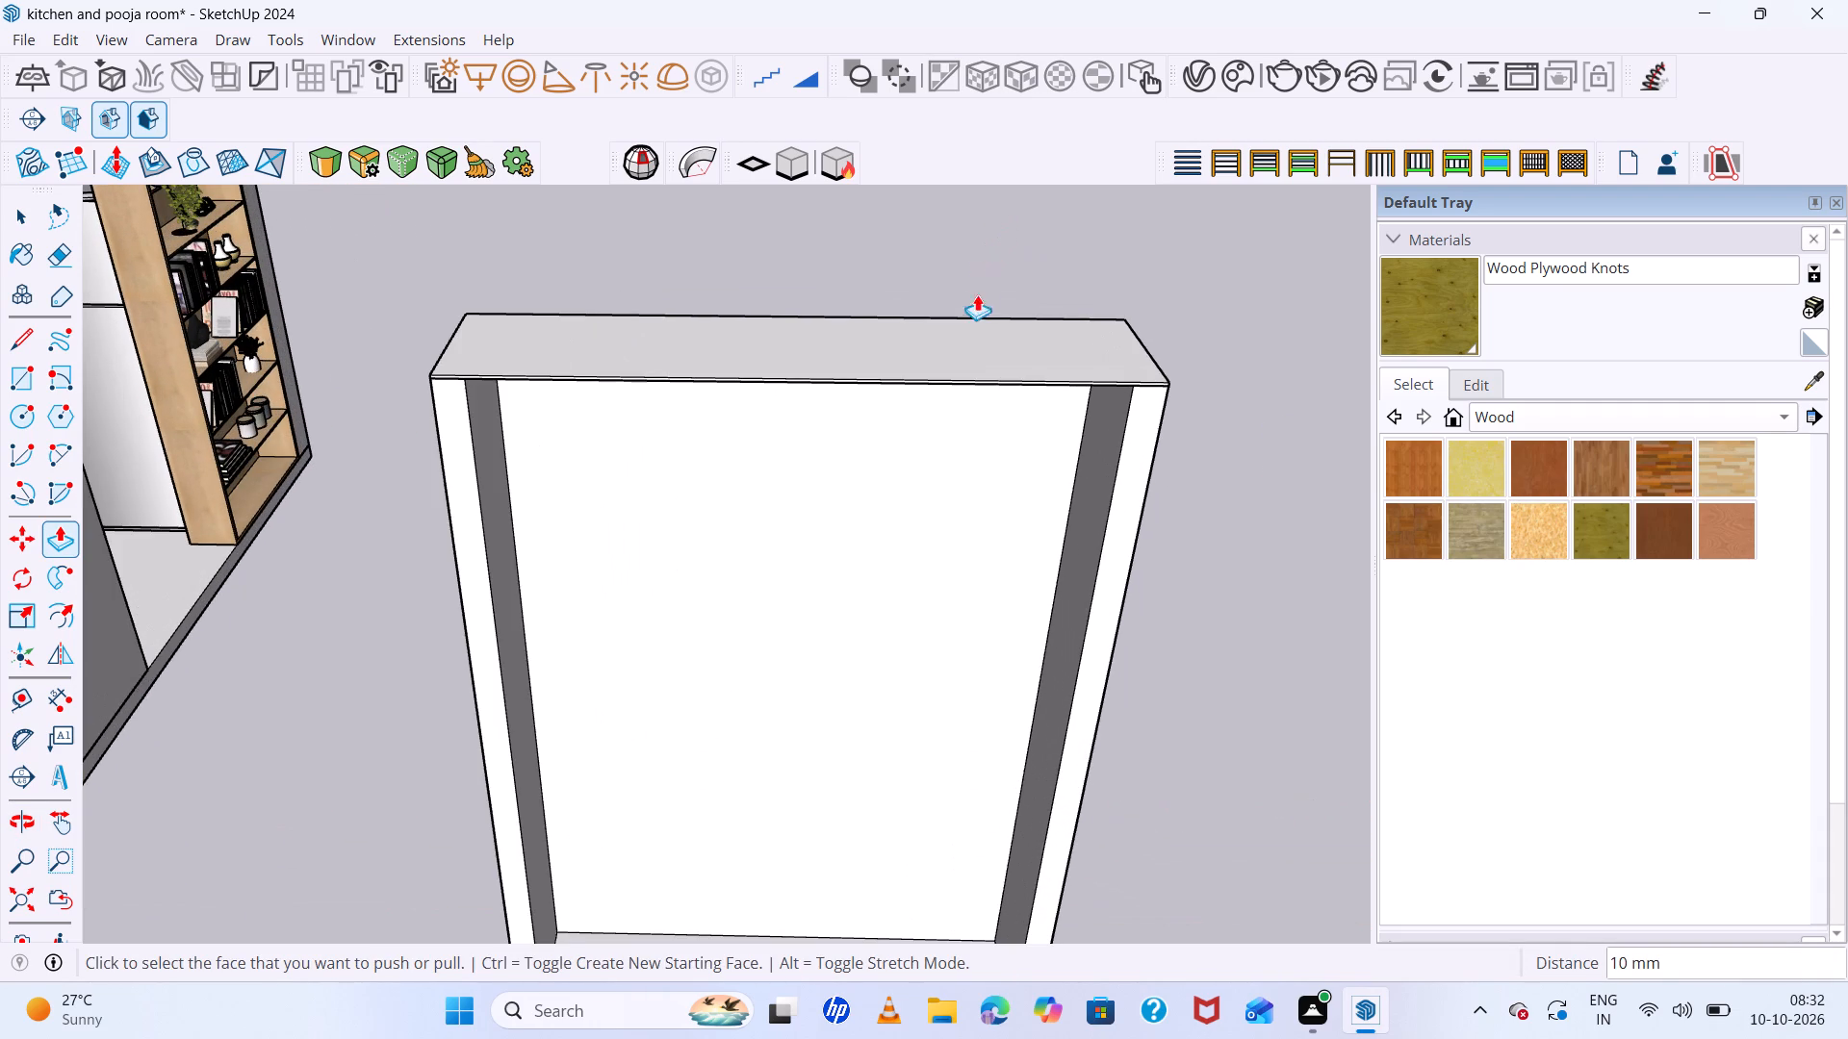
key(space)
Select the whole roof slab on top of the walls and make it a separate group.
scroll(1119, 342, down, 7)
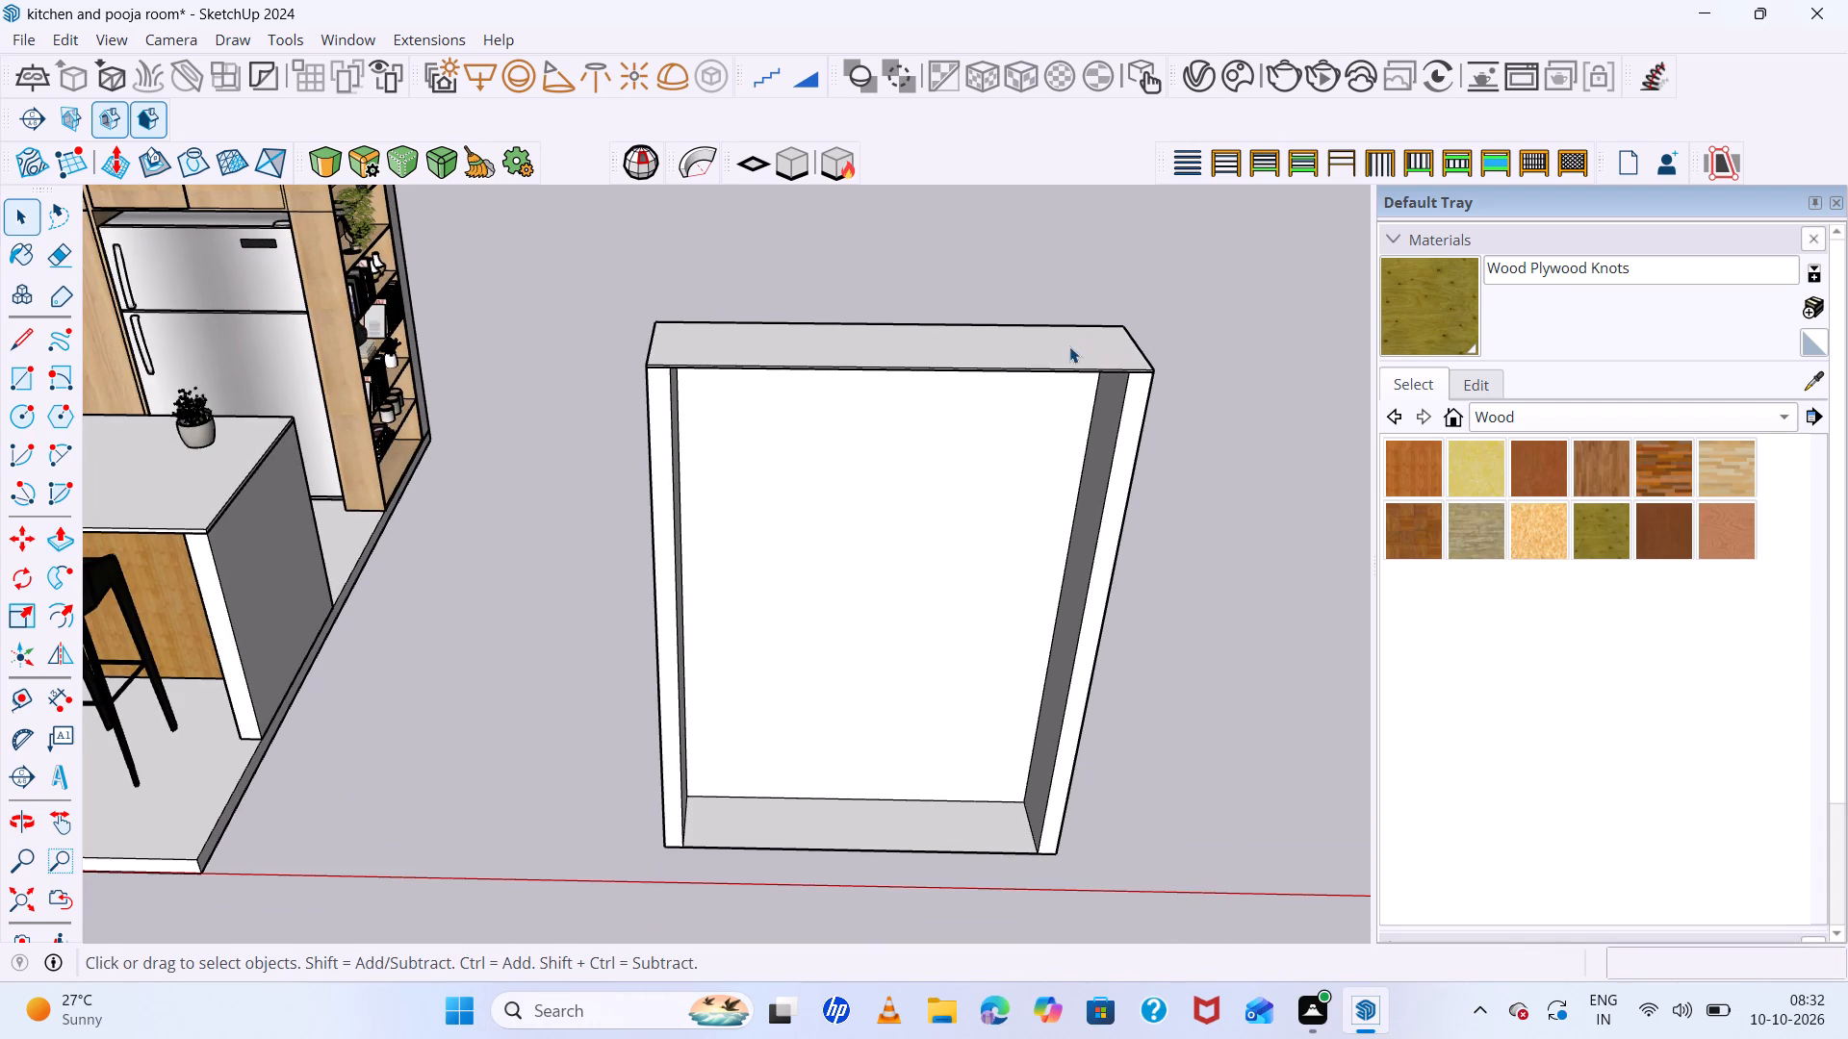
triple_click(1069, 346)
right_click(1068, 348)
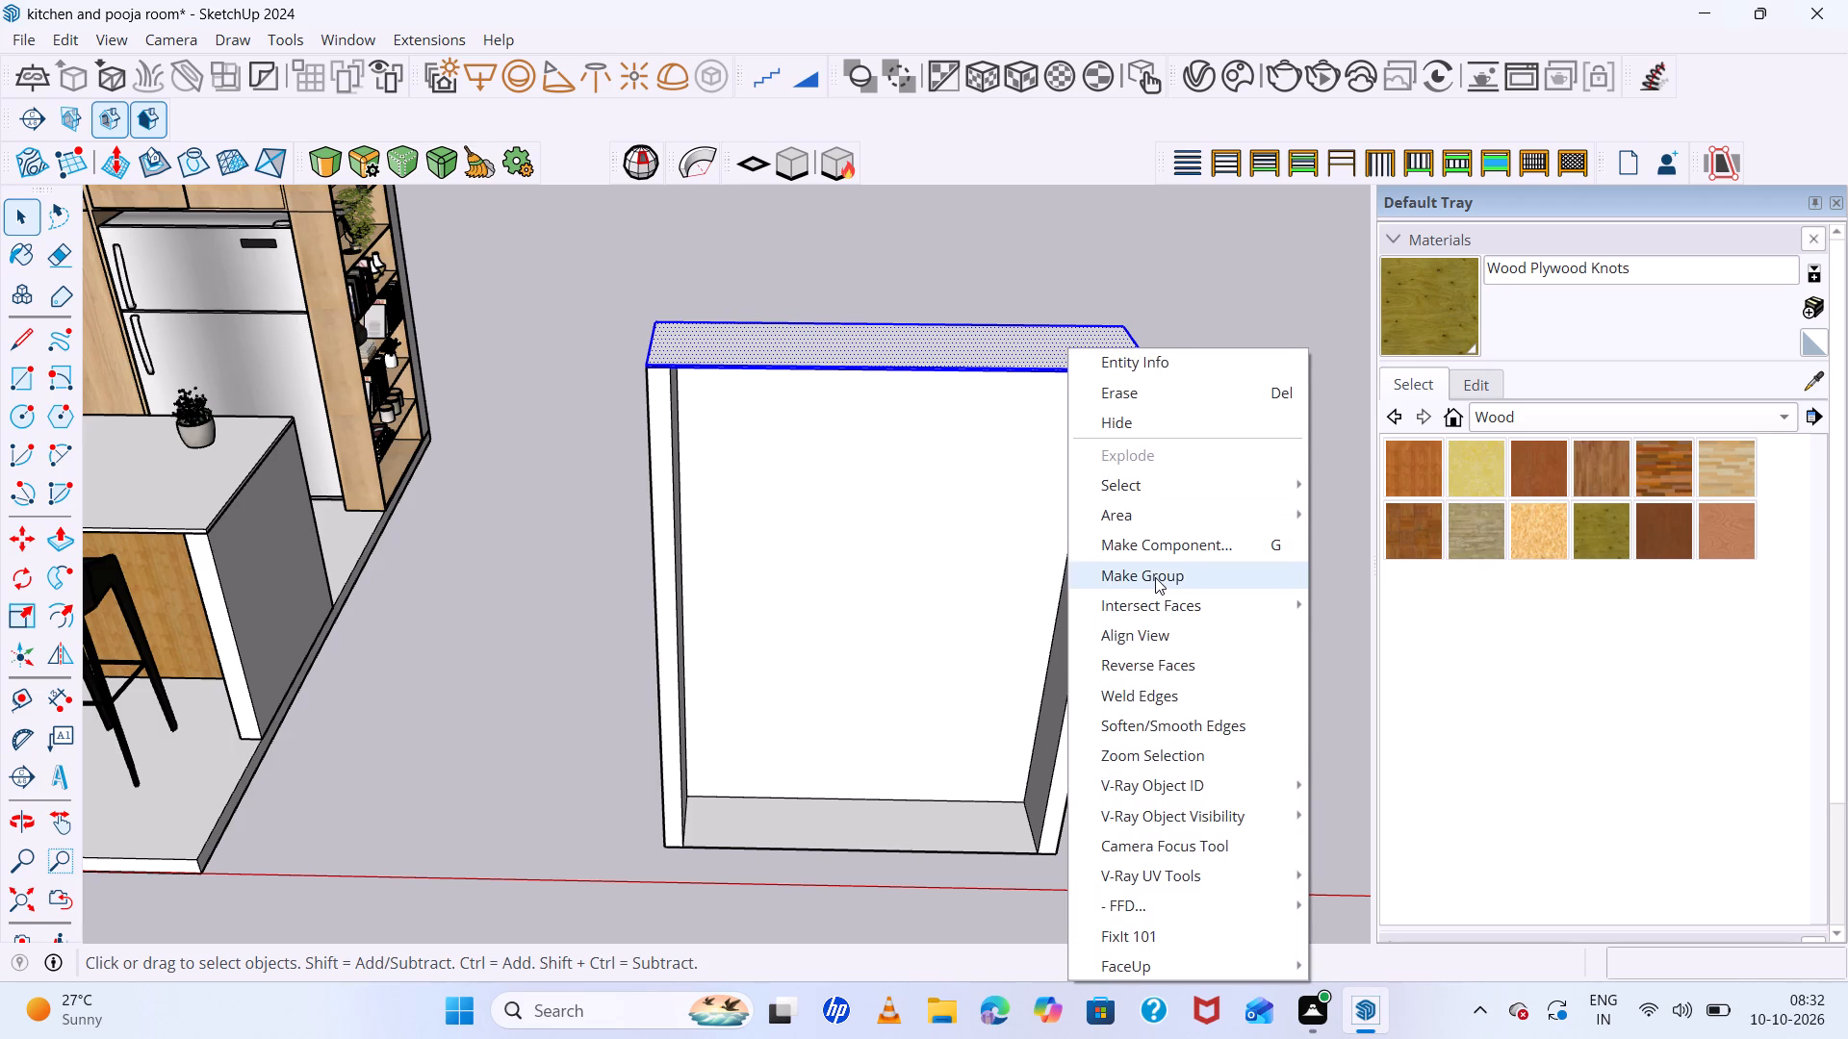
click(1155, 577)
click(1257, 545)
middle_drag(1223, 725, 1223, 721)
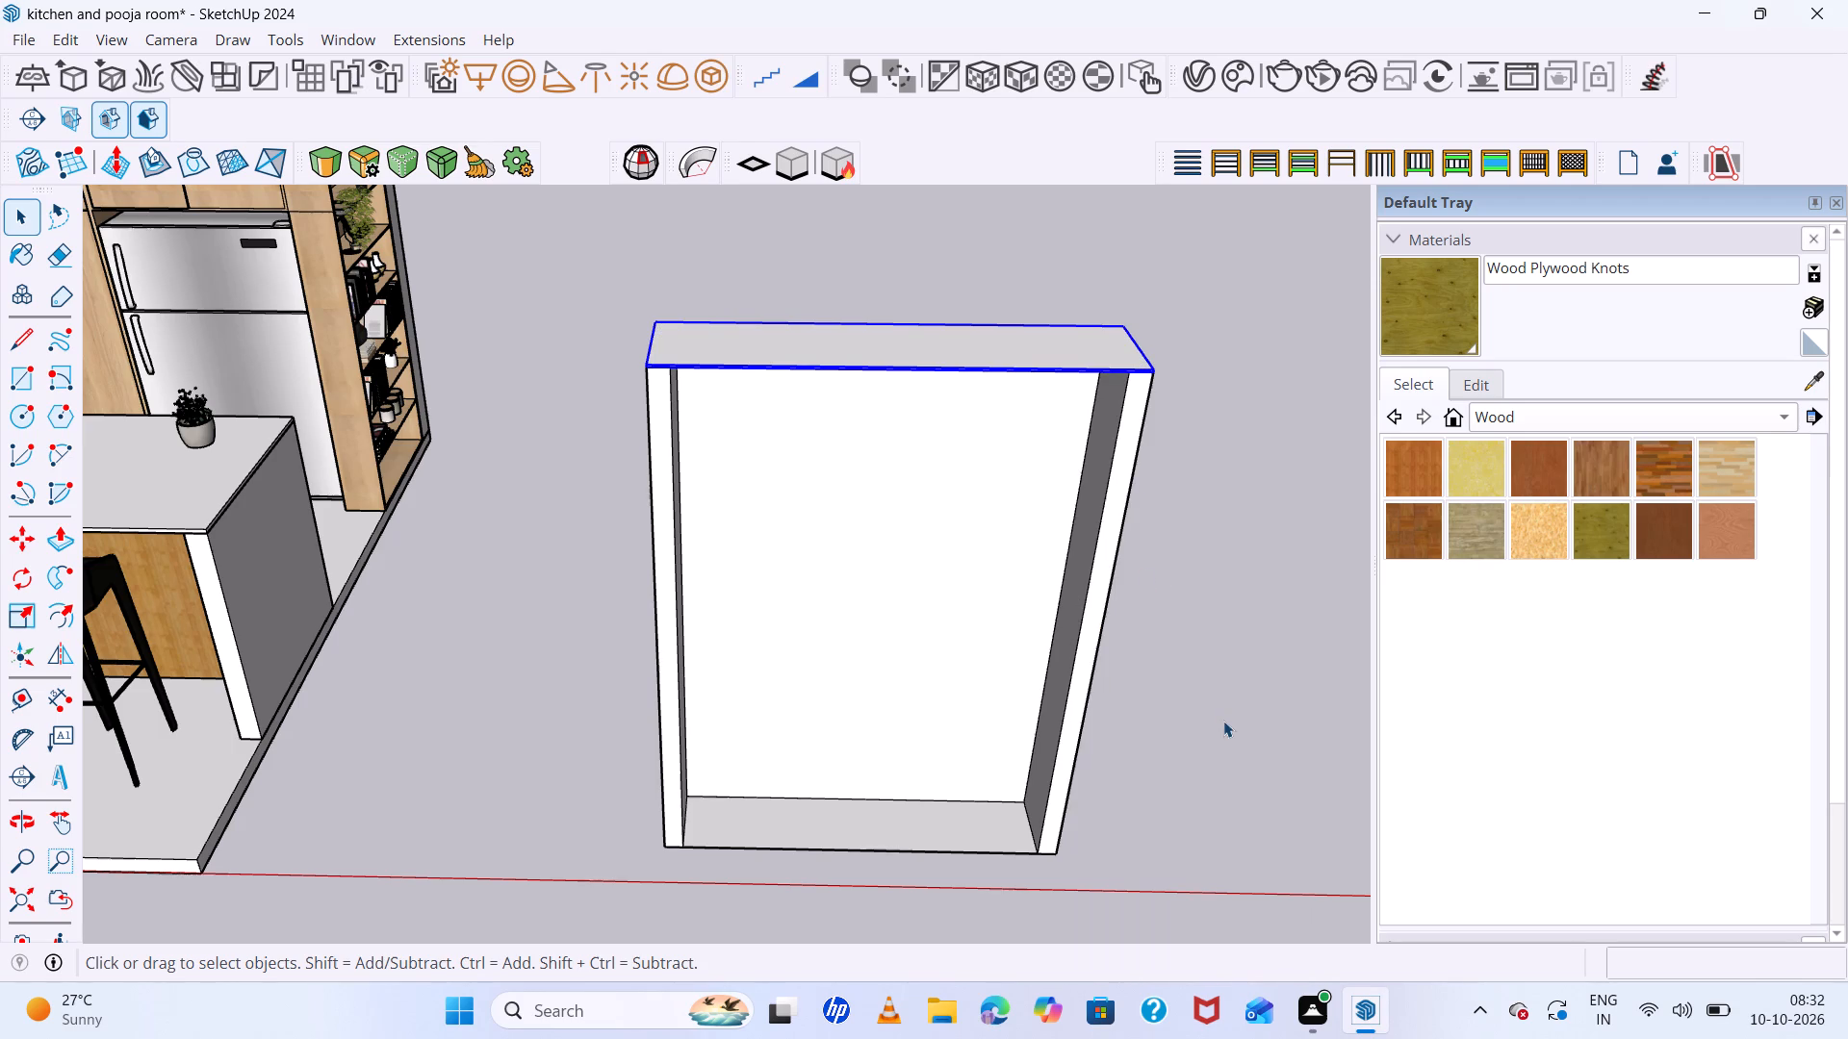
middle_drag(1223, 721, 1217, 575)
middle_click(1217, 574)
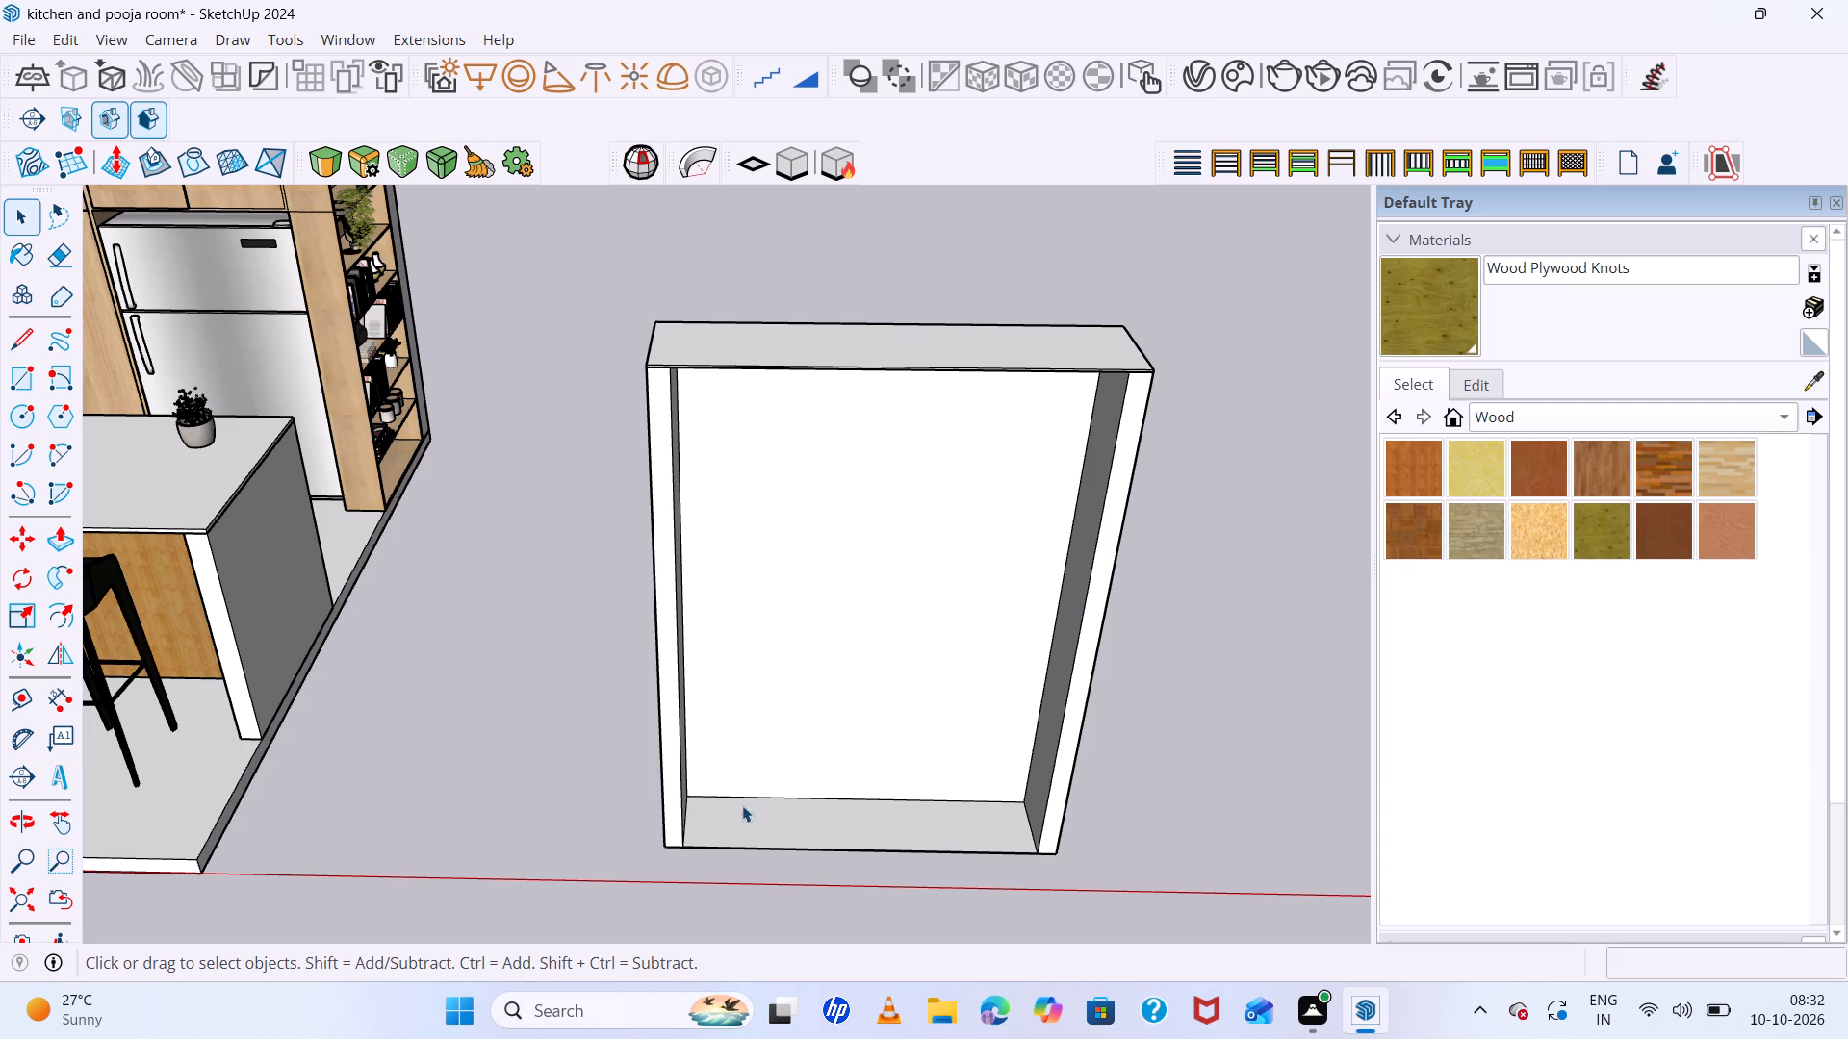
Inside the wall group, copy the floor's left side edge 65 mm inward along the red axis.
scroll(727, 817, up, 17)
middle_drag(818, 843, 745, 838)
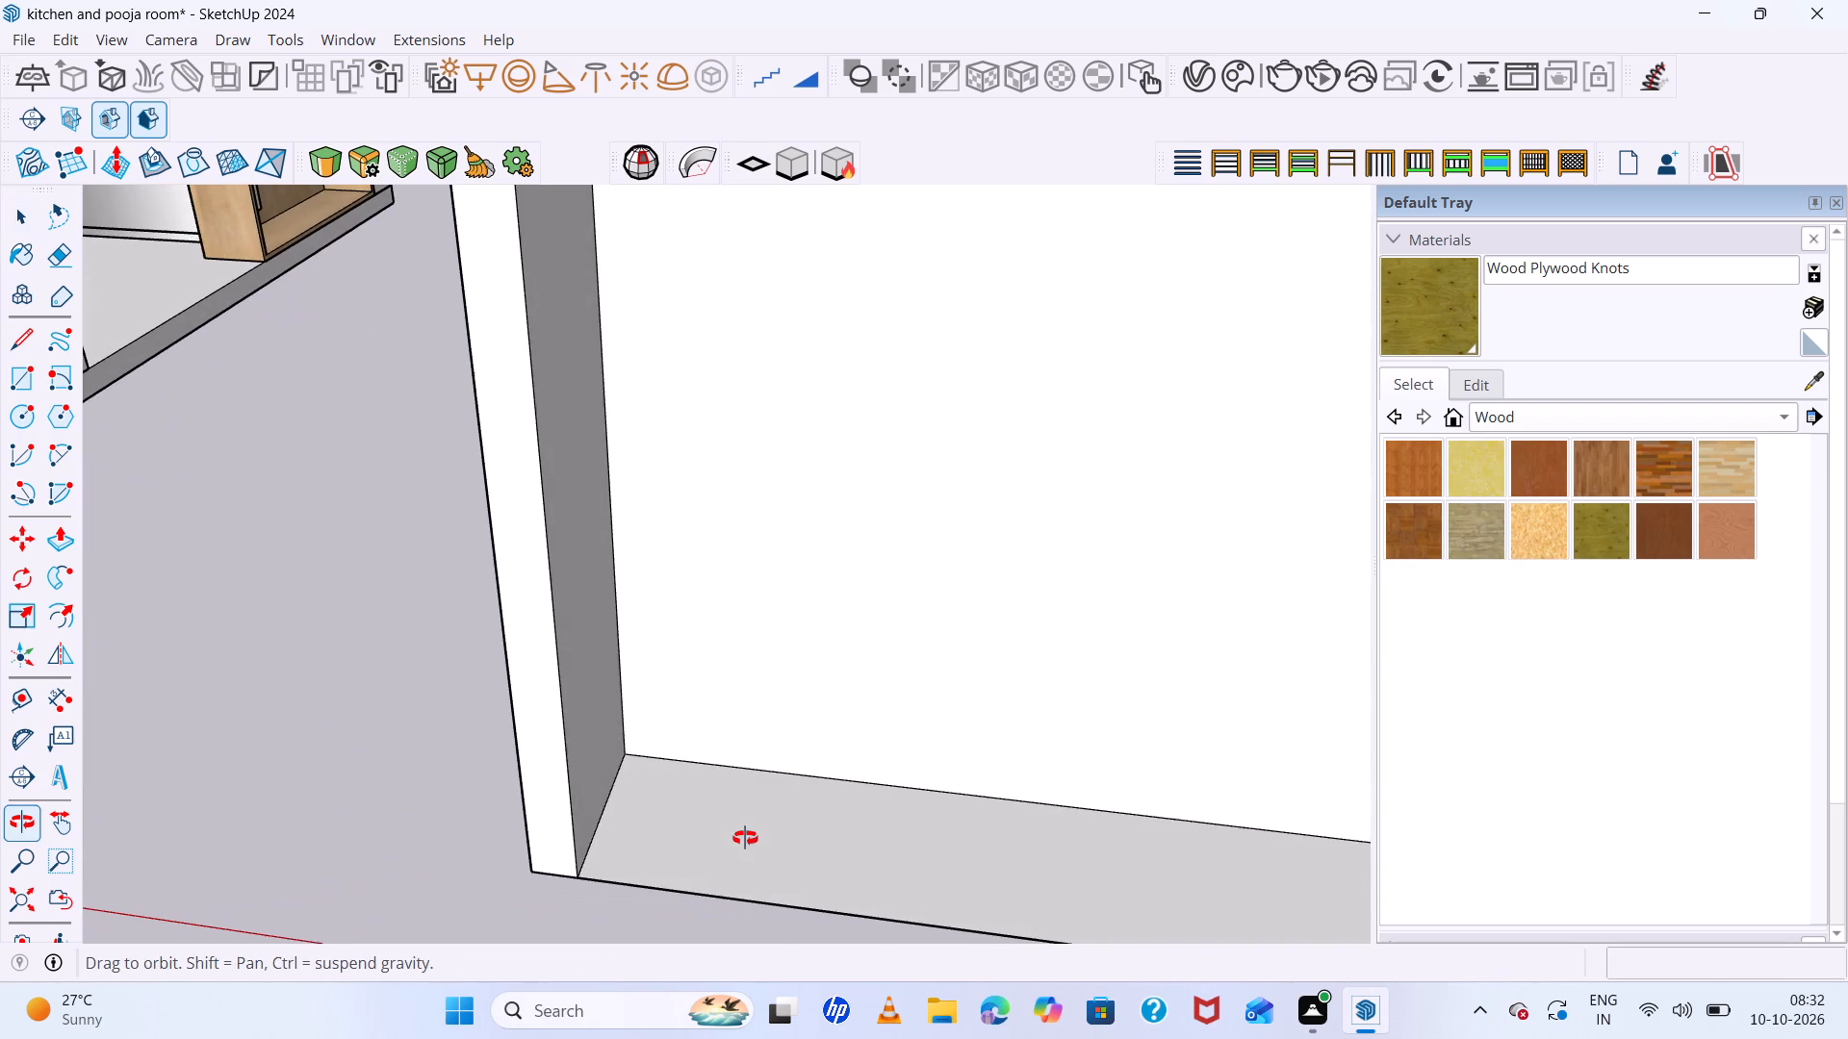
middle_drag(745, 838, 743, 837)
scroll(586, 824, up, 4)
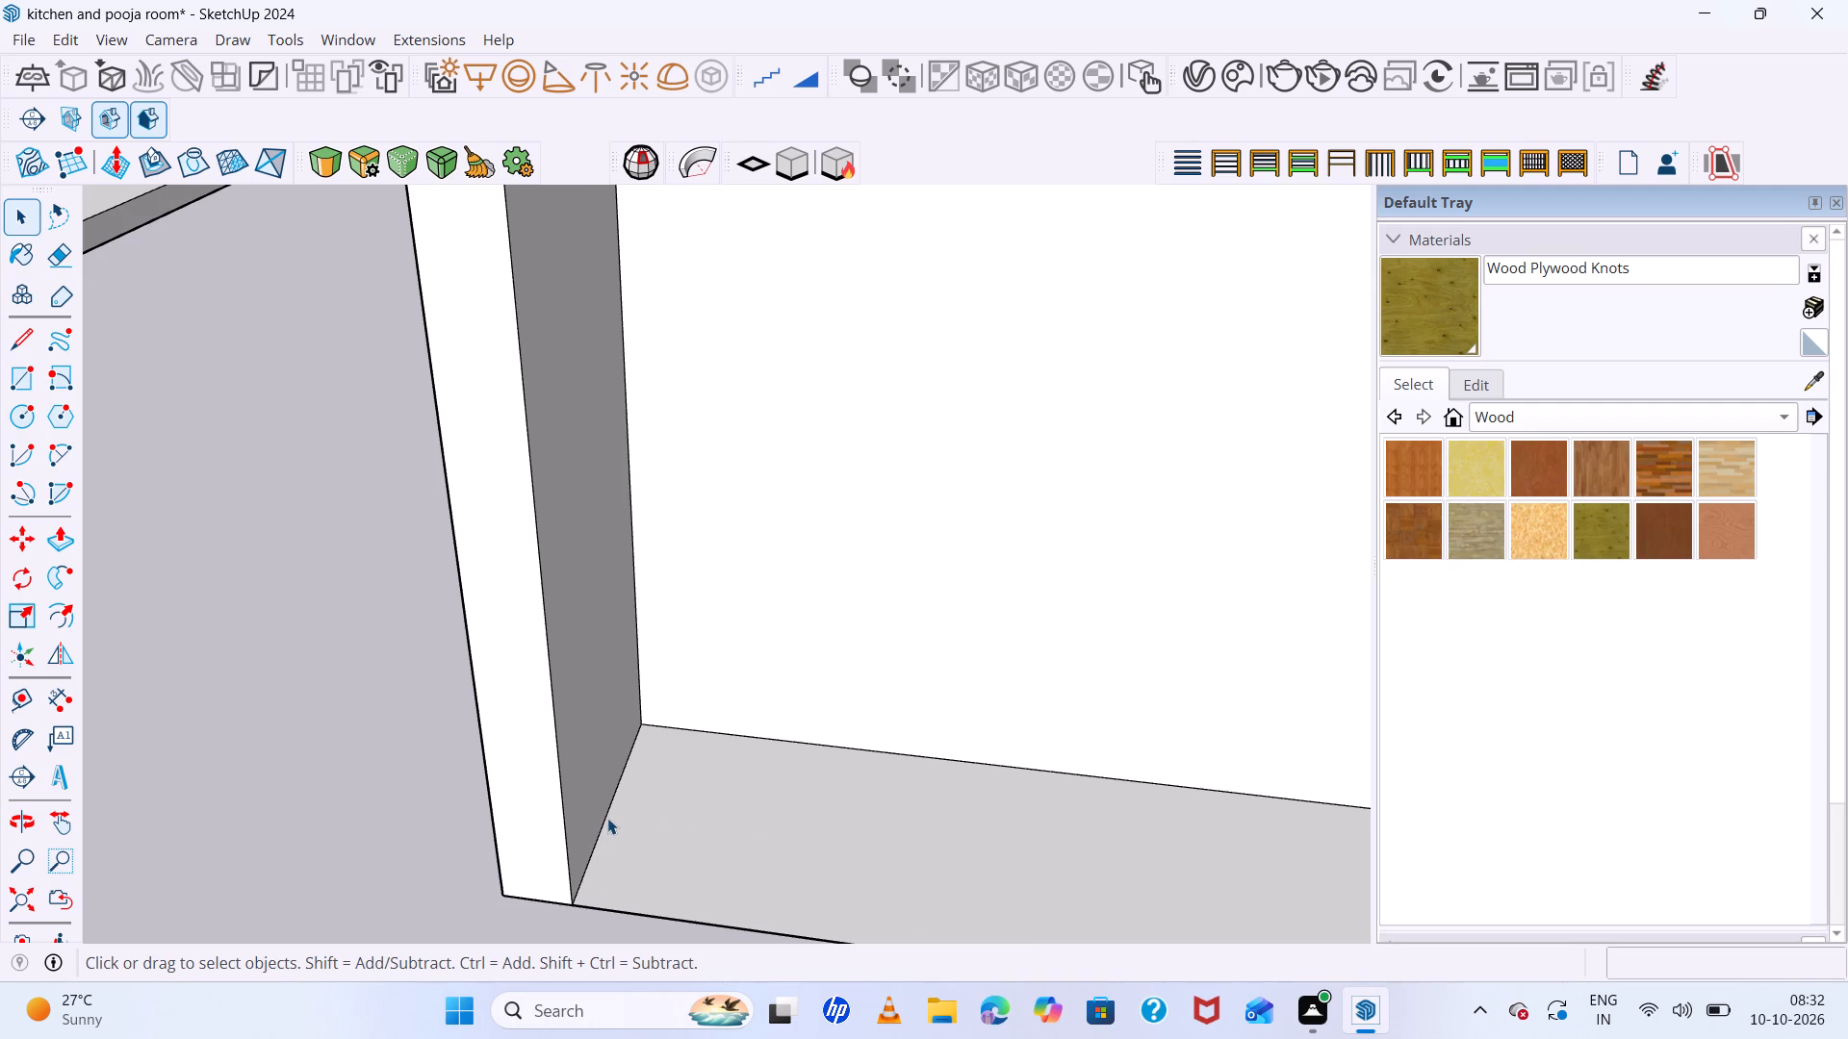
click(607, 818)
double_click(607, 816)
click(608, 816)
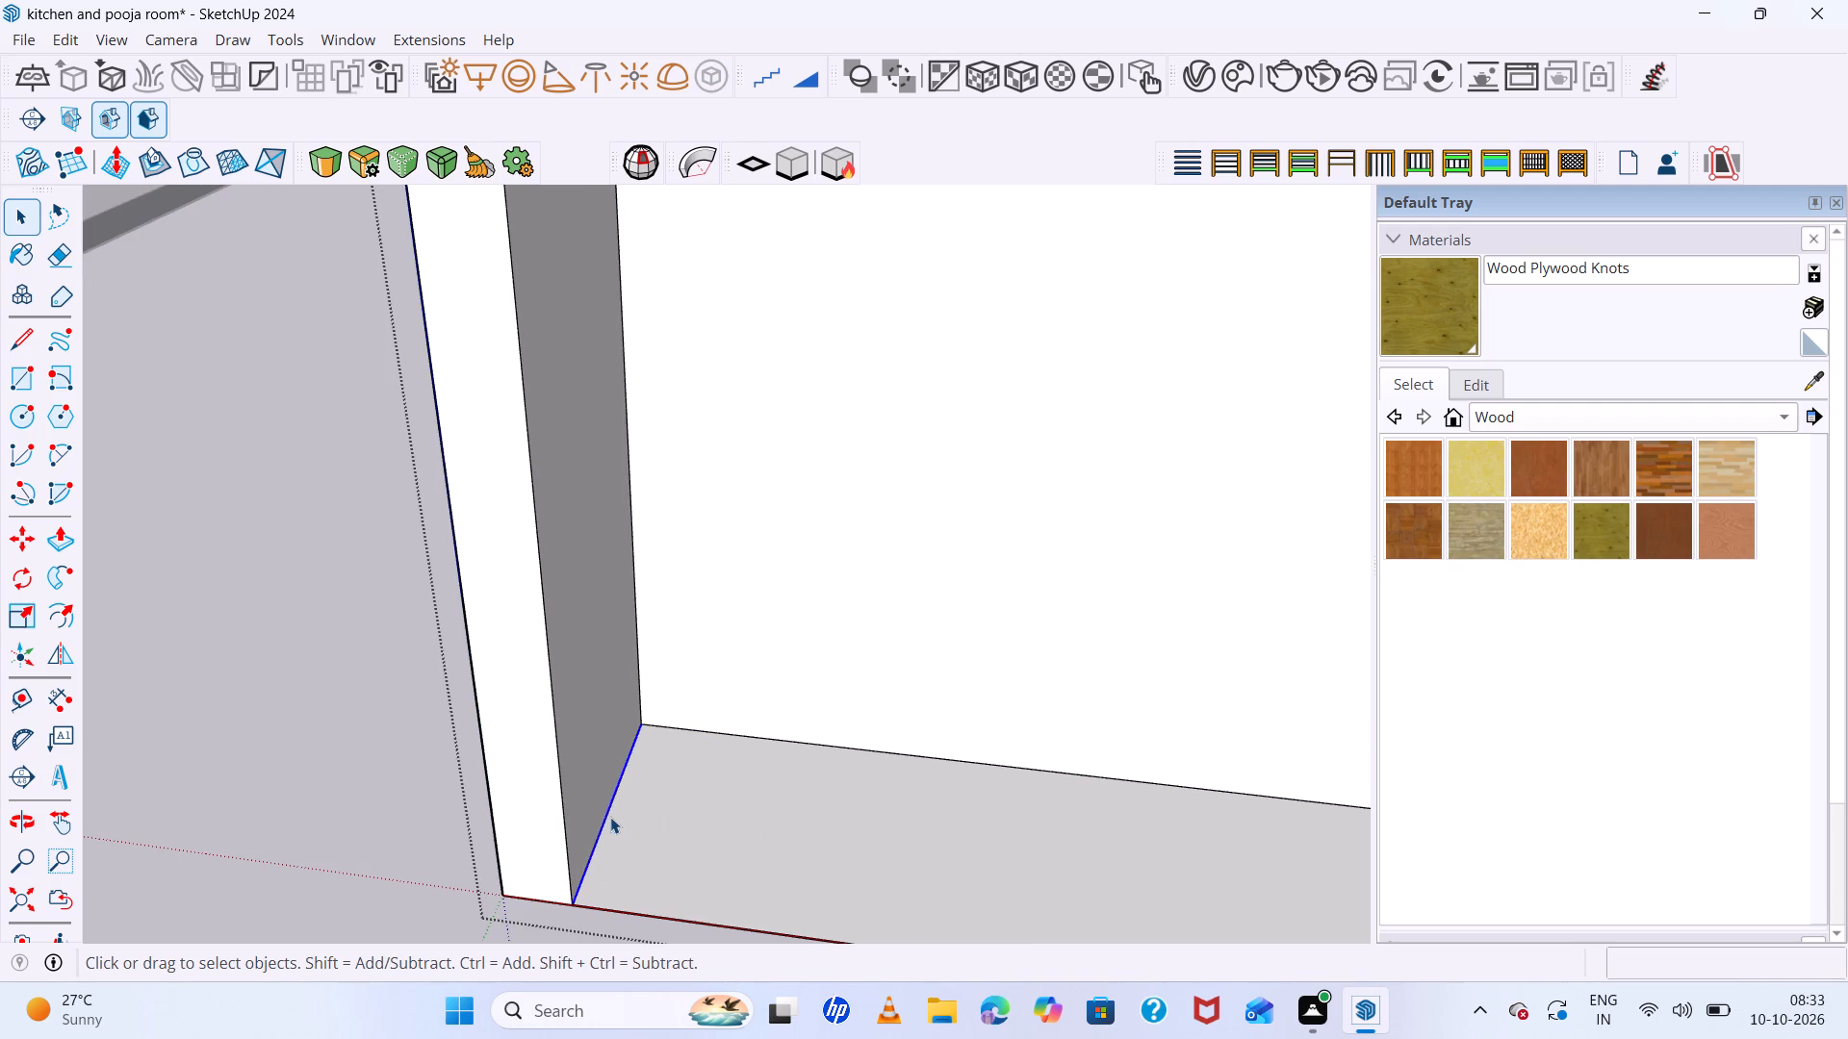
key(m)
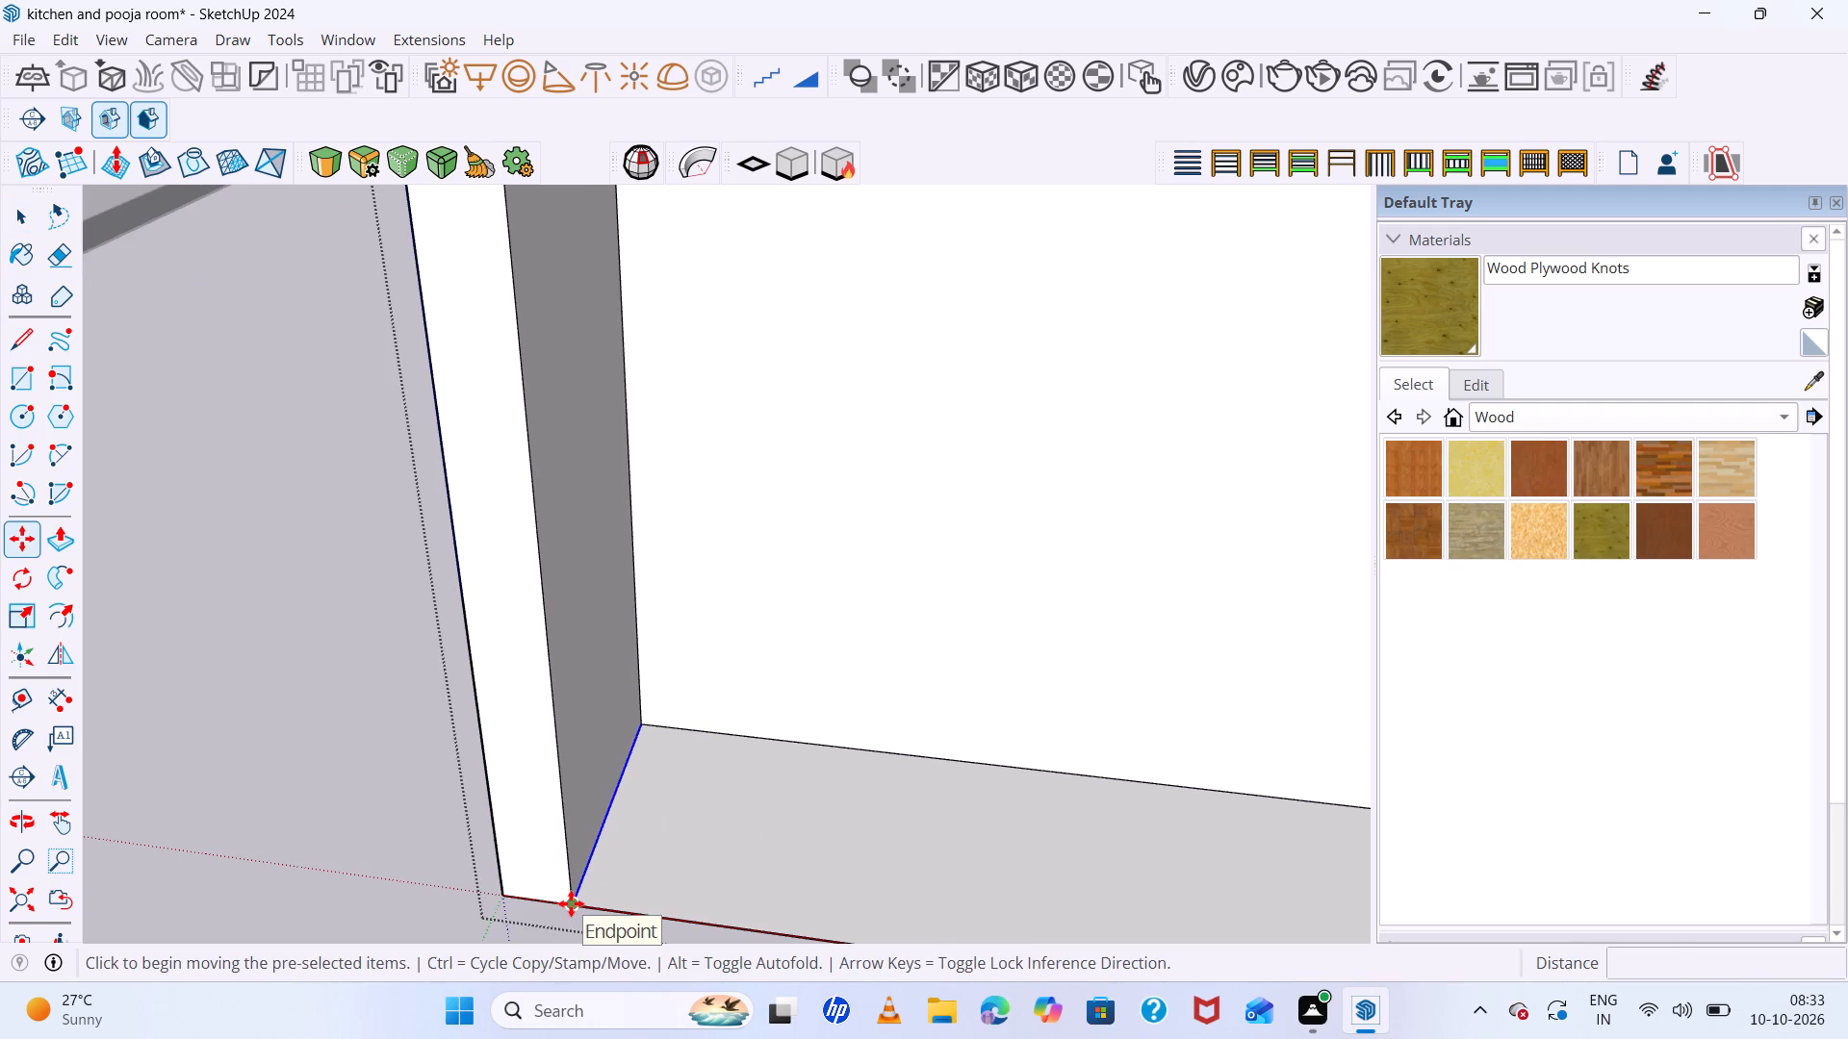
click(571, 903)
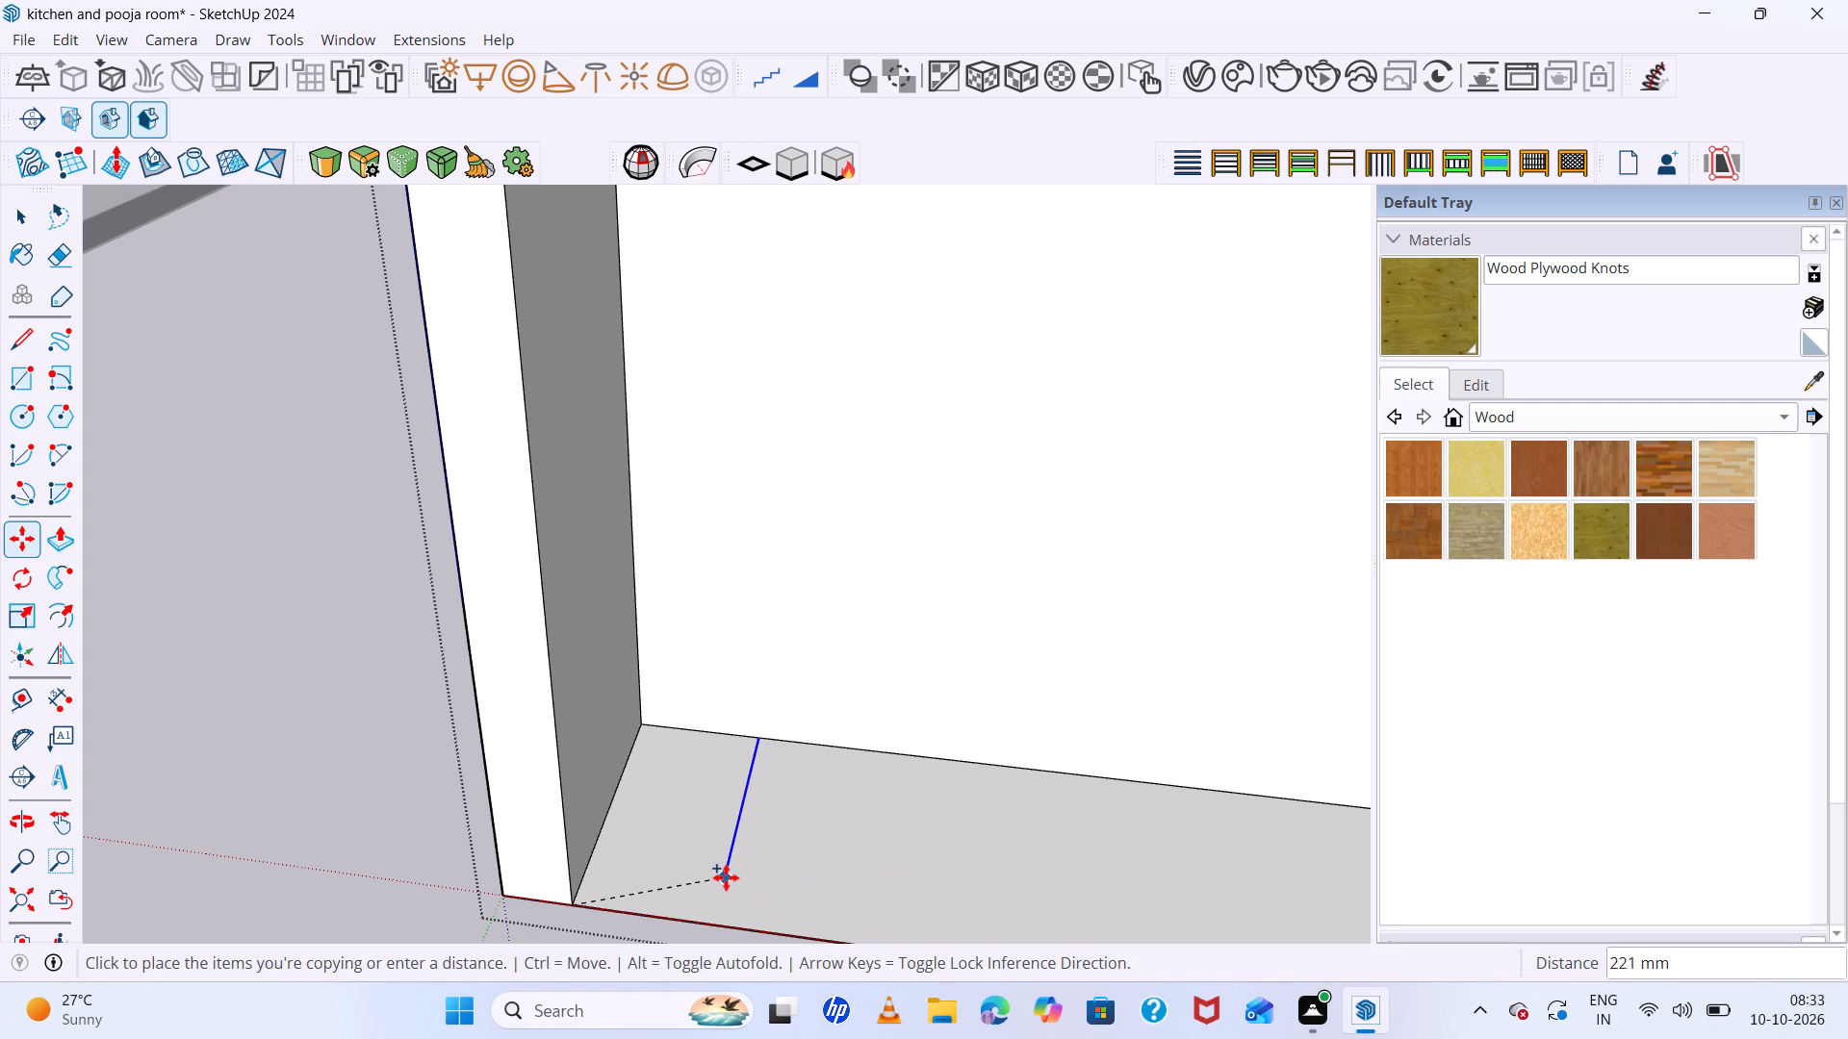
key(Right)
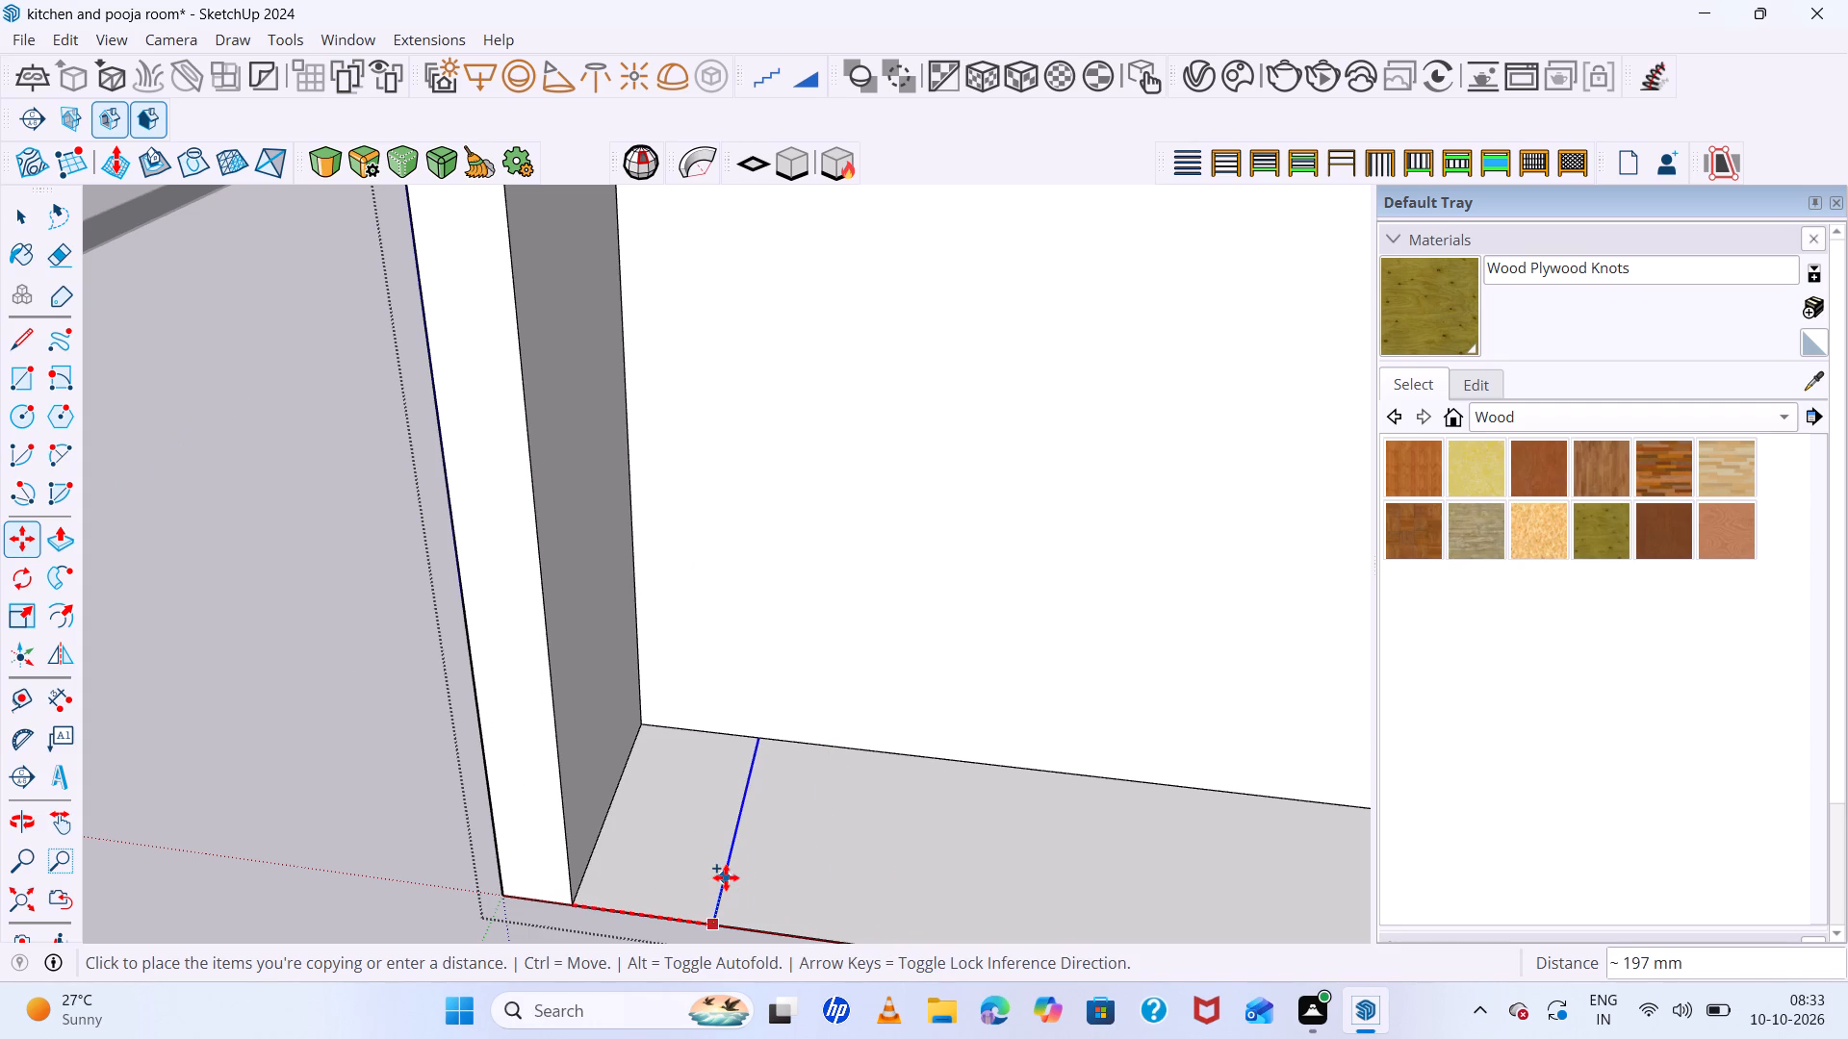
text(65)
key(Return)
Copy the floor's right side edge 65 mm inward and leave the wall group.
scroll(643, 822, down, 3)
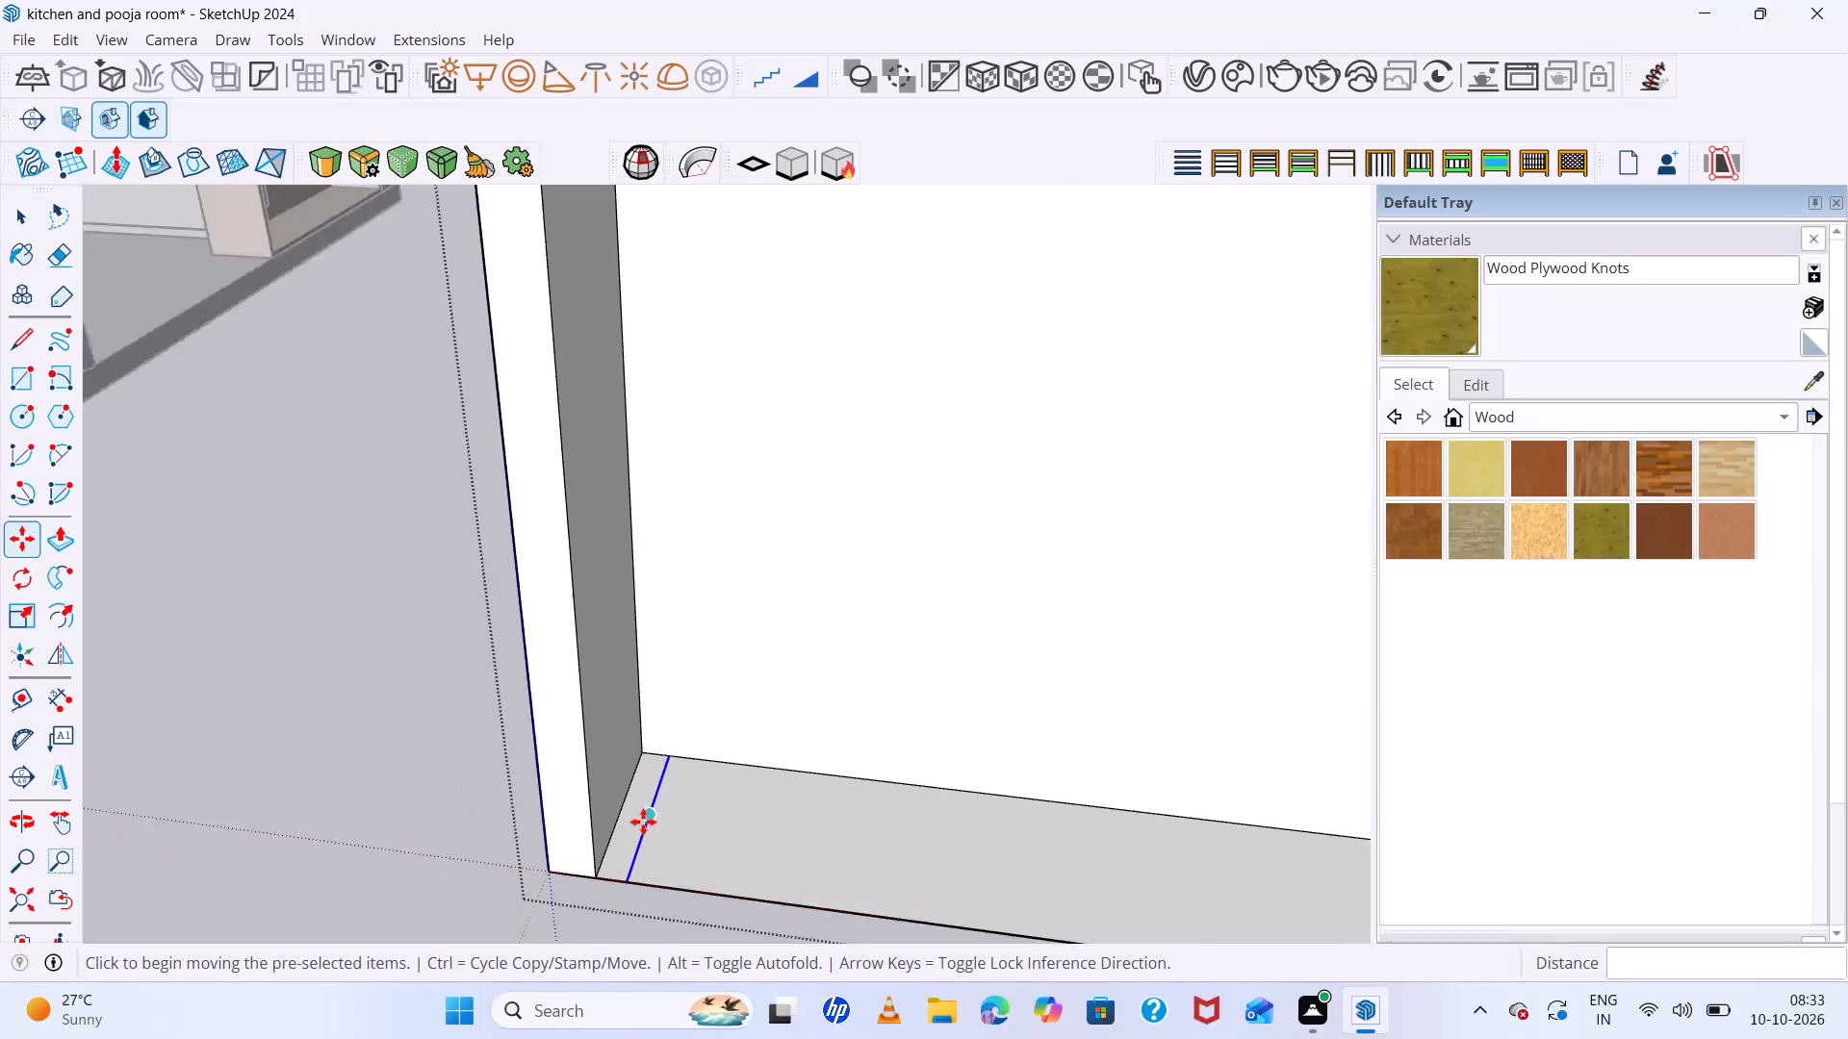
scroll(643, 822, down, 11)
scroll(1159, 909, up, 11)
key(space)
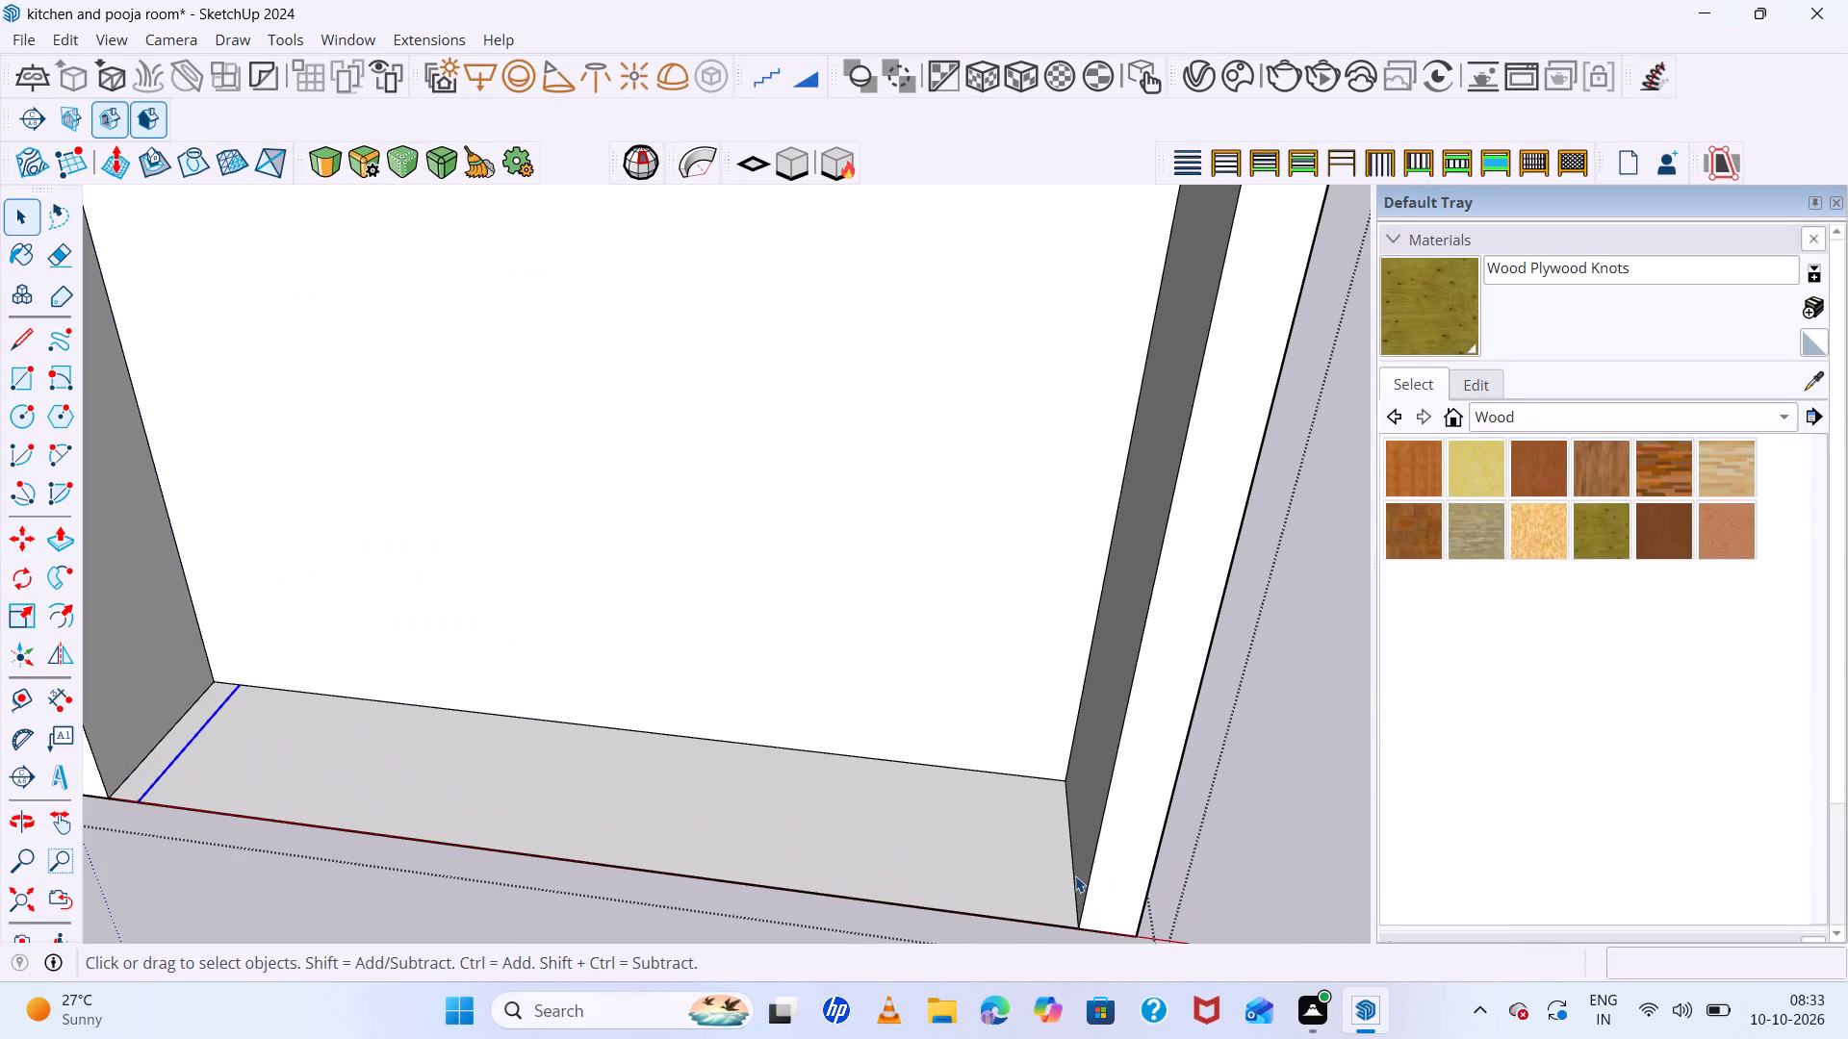
click(1075, 875)
key(m)
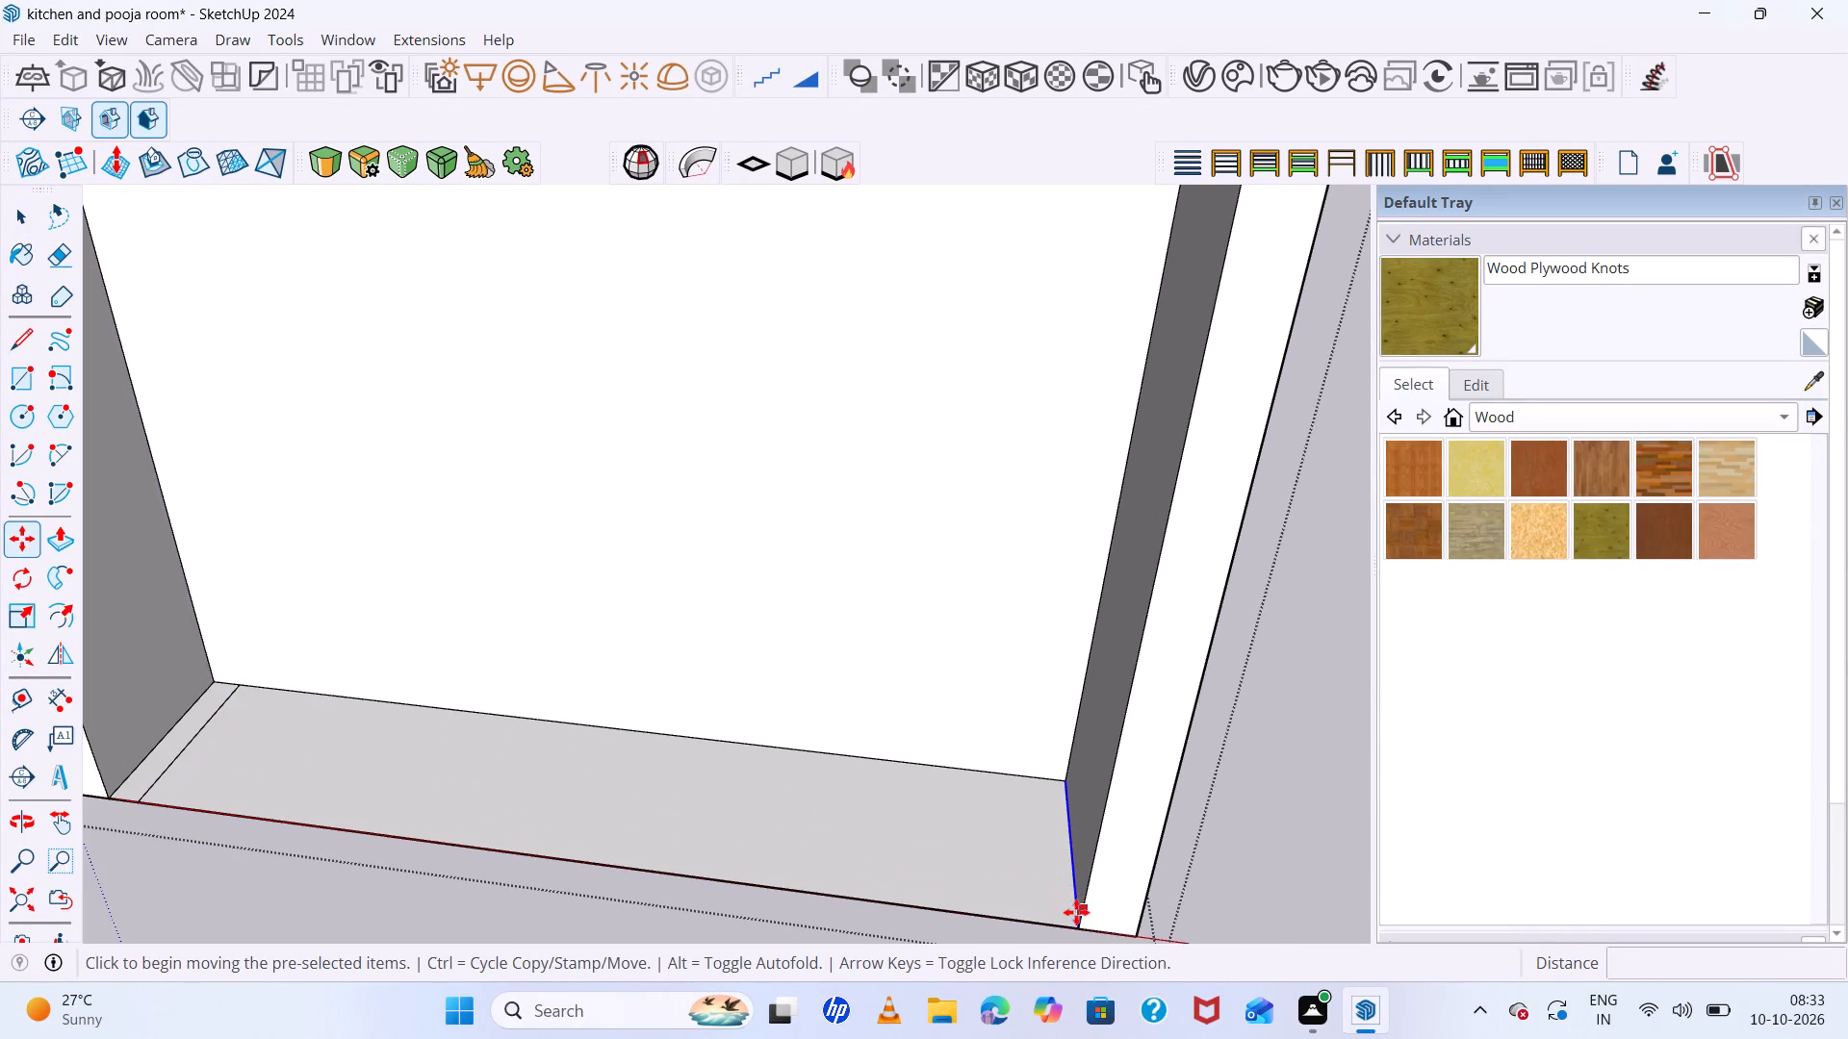
click(1078, 927)
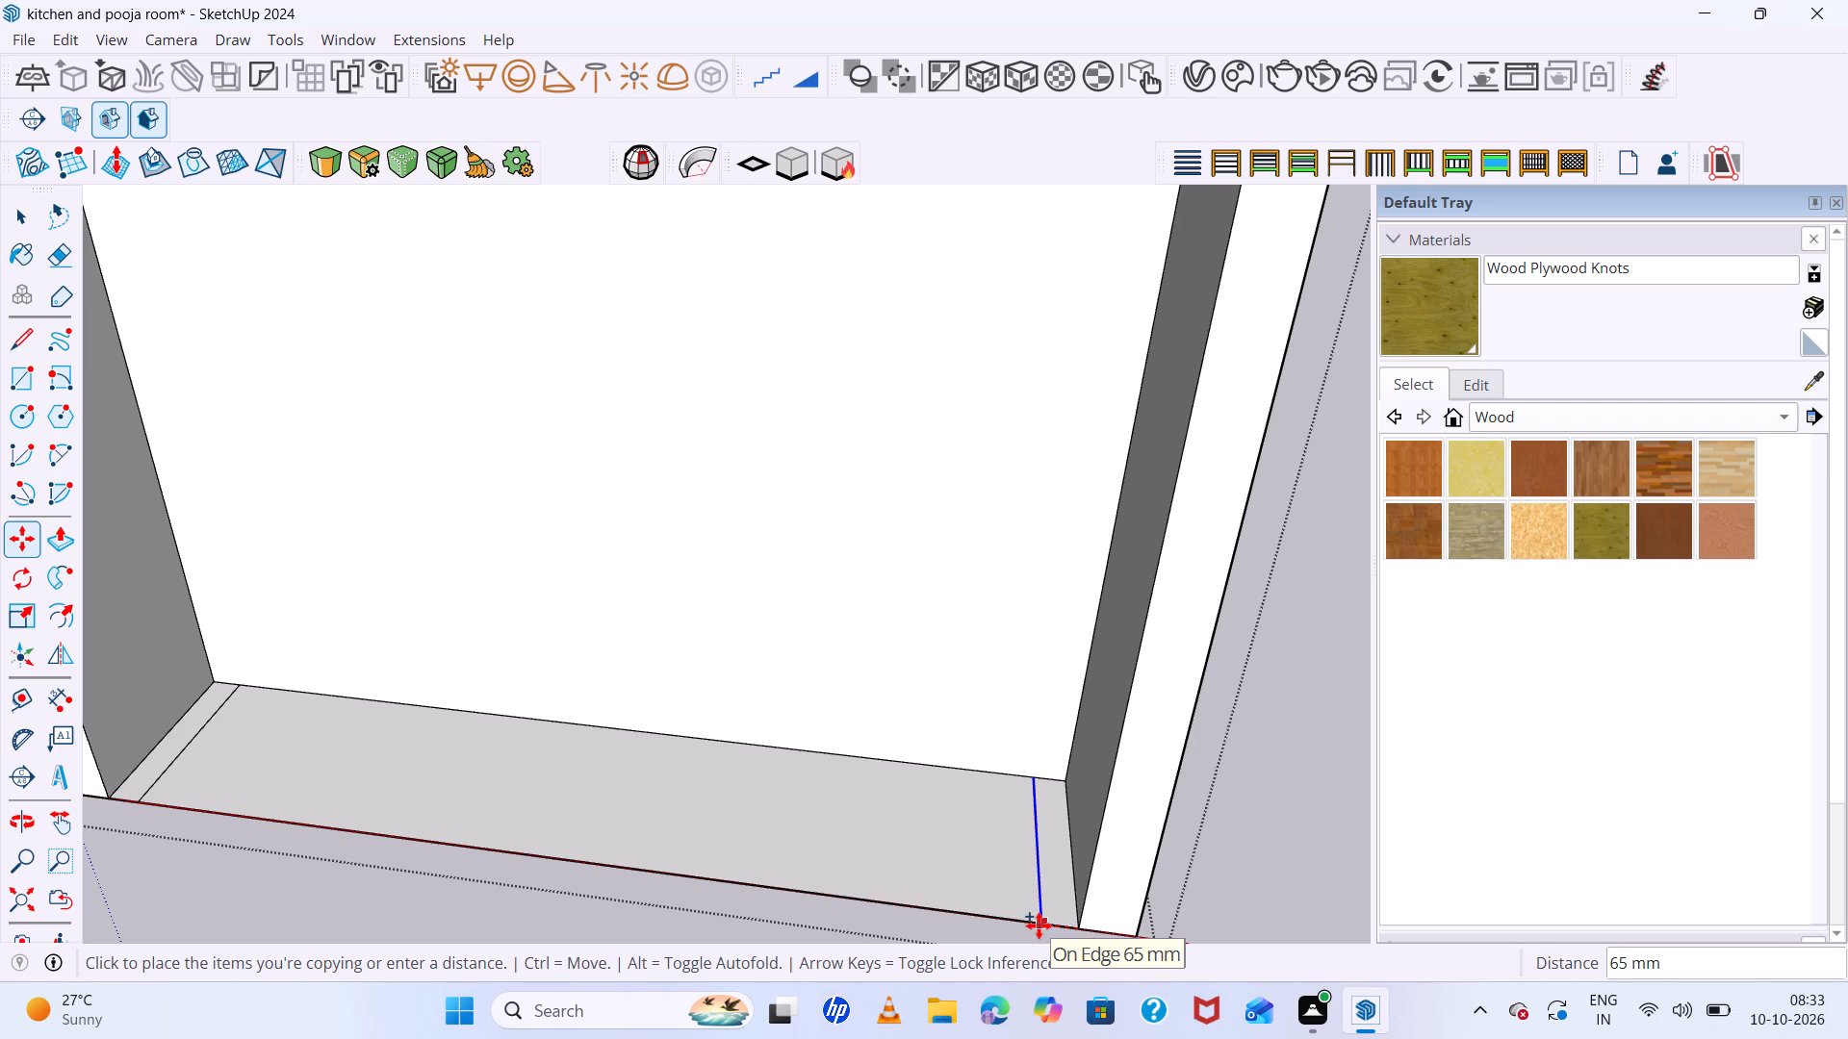
text(65)
key(Return)
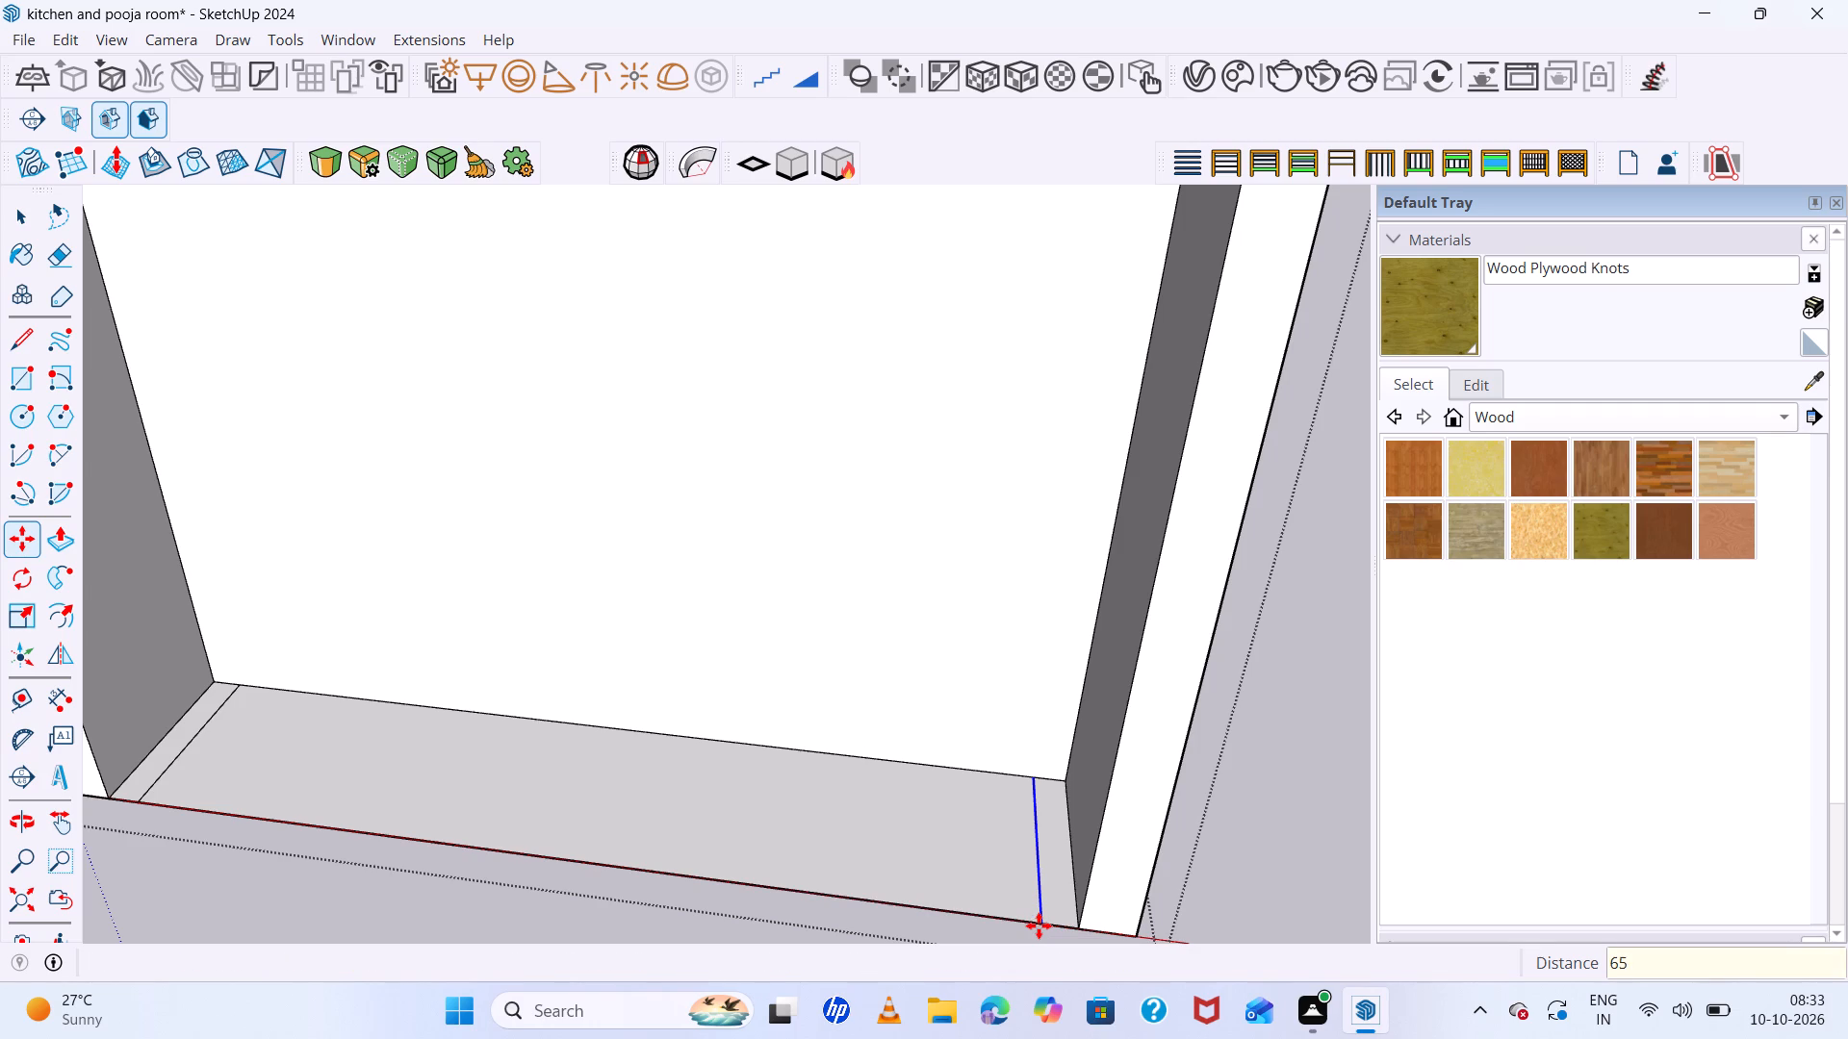
scroll(461, 775, down, 5)
key(space)
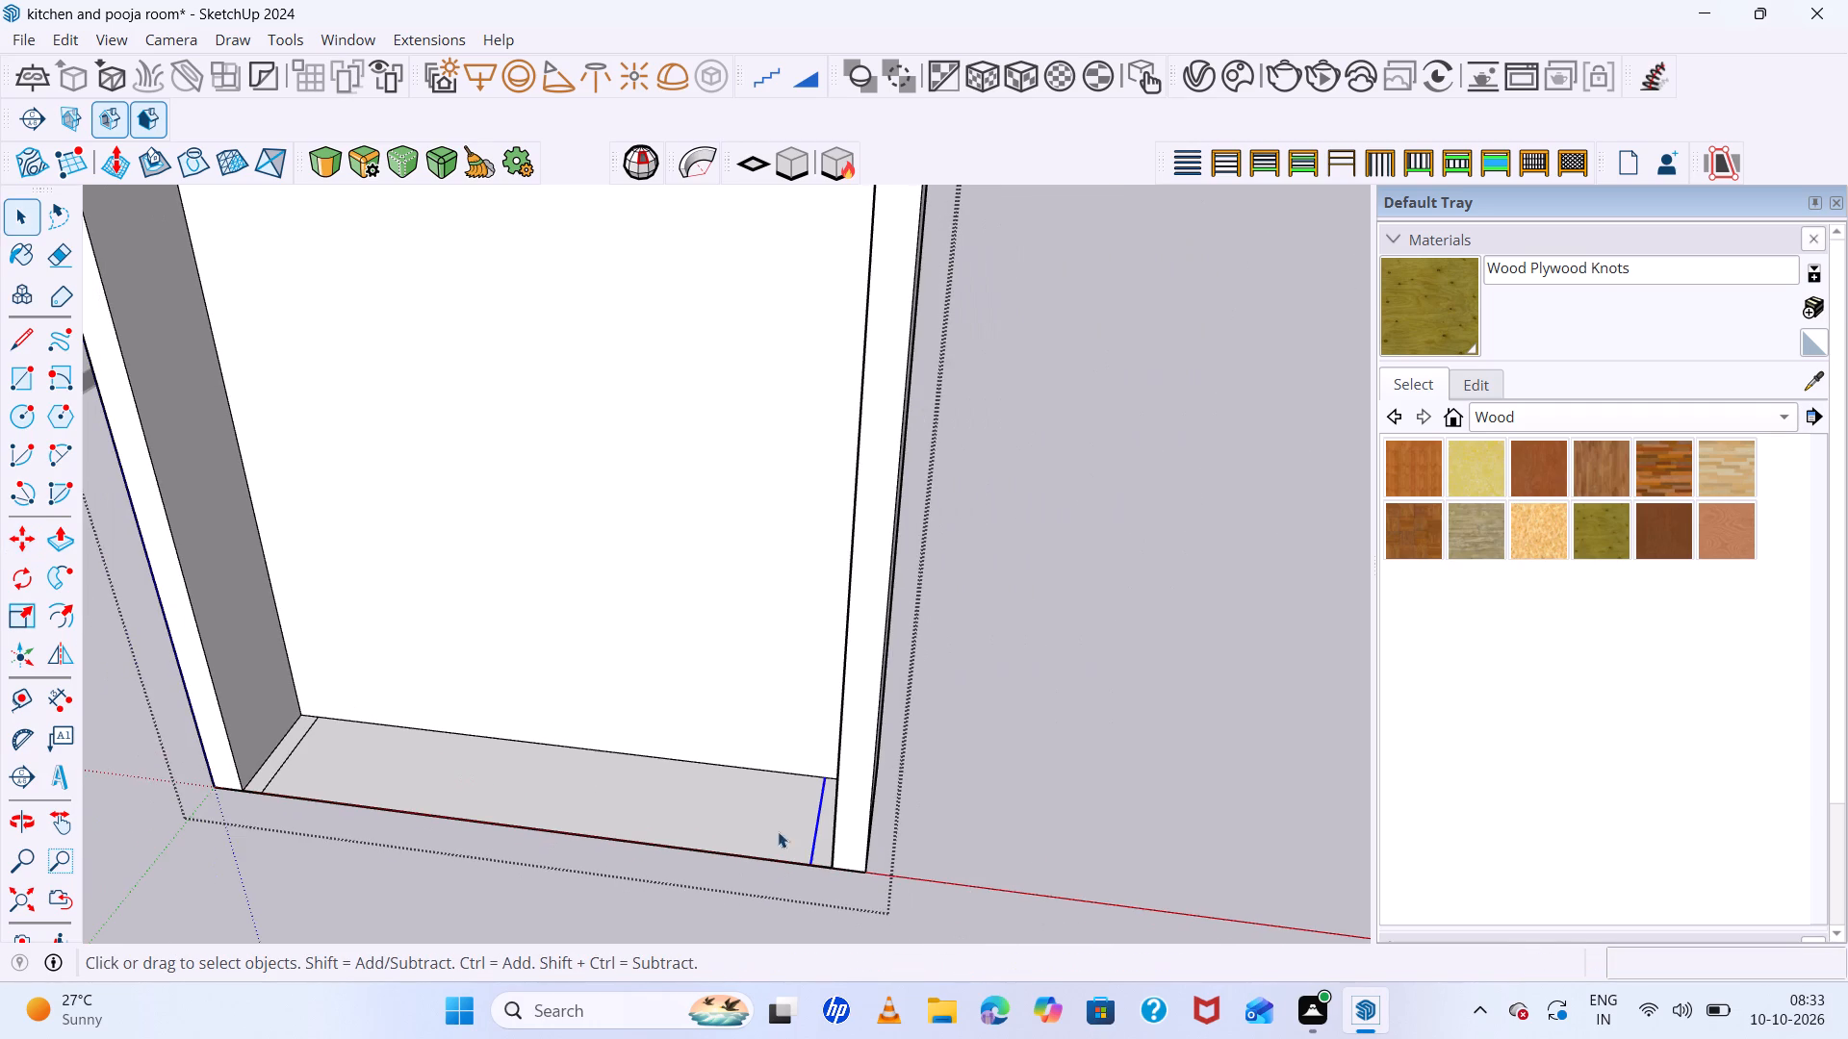
click(1057, 832)
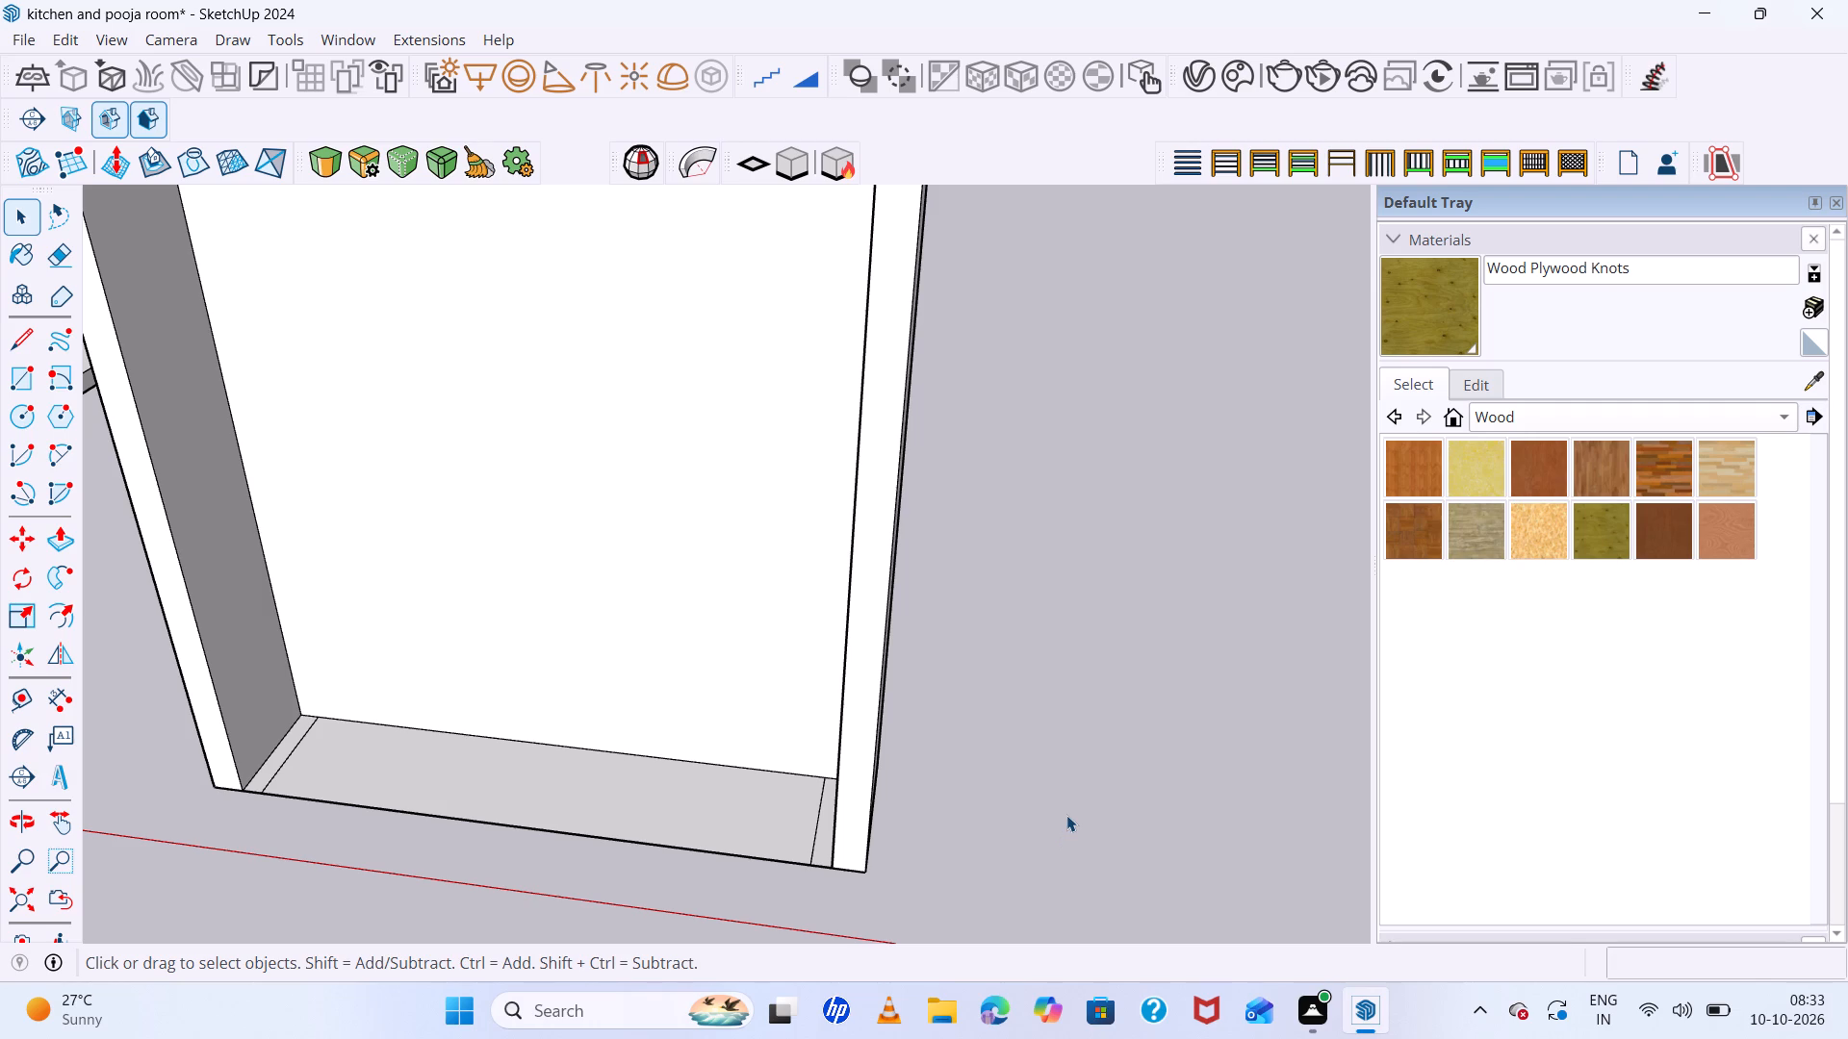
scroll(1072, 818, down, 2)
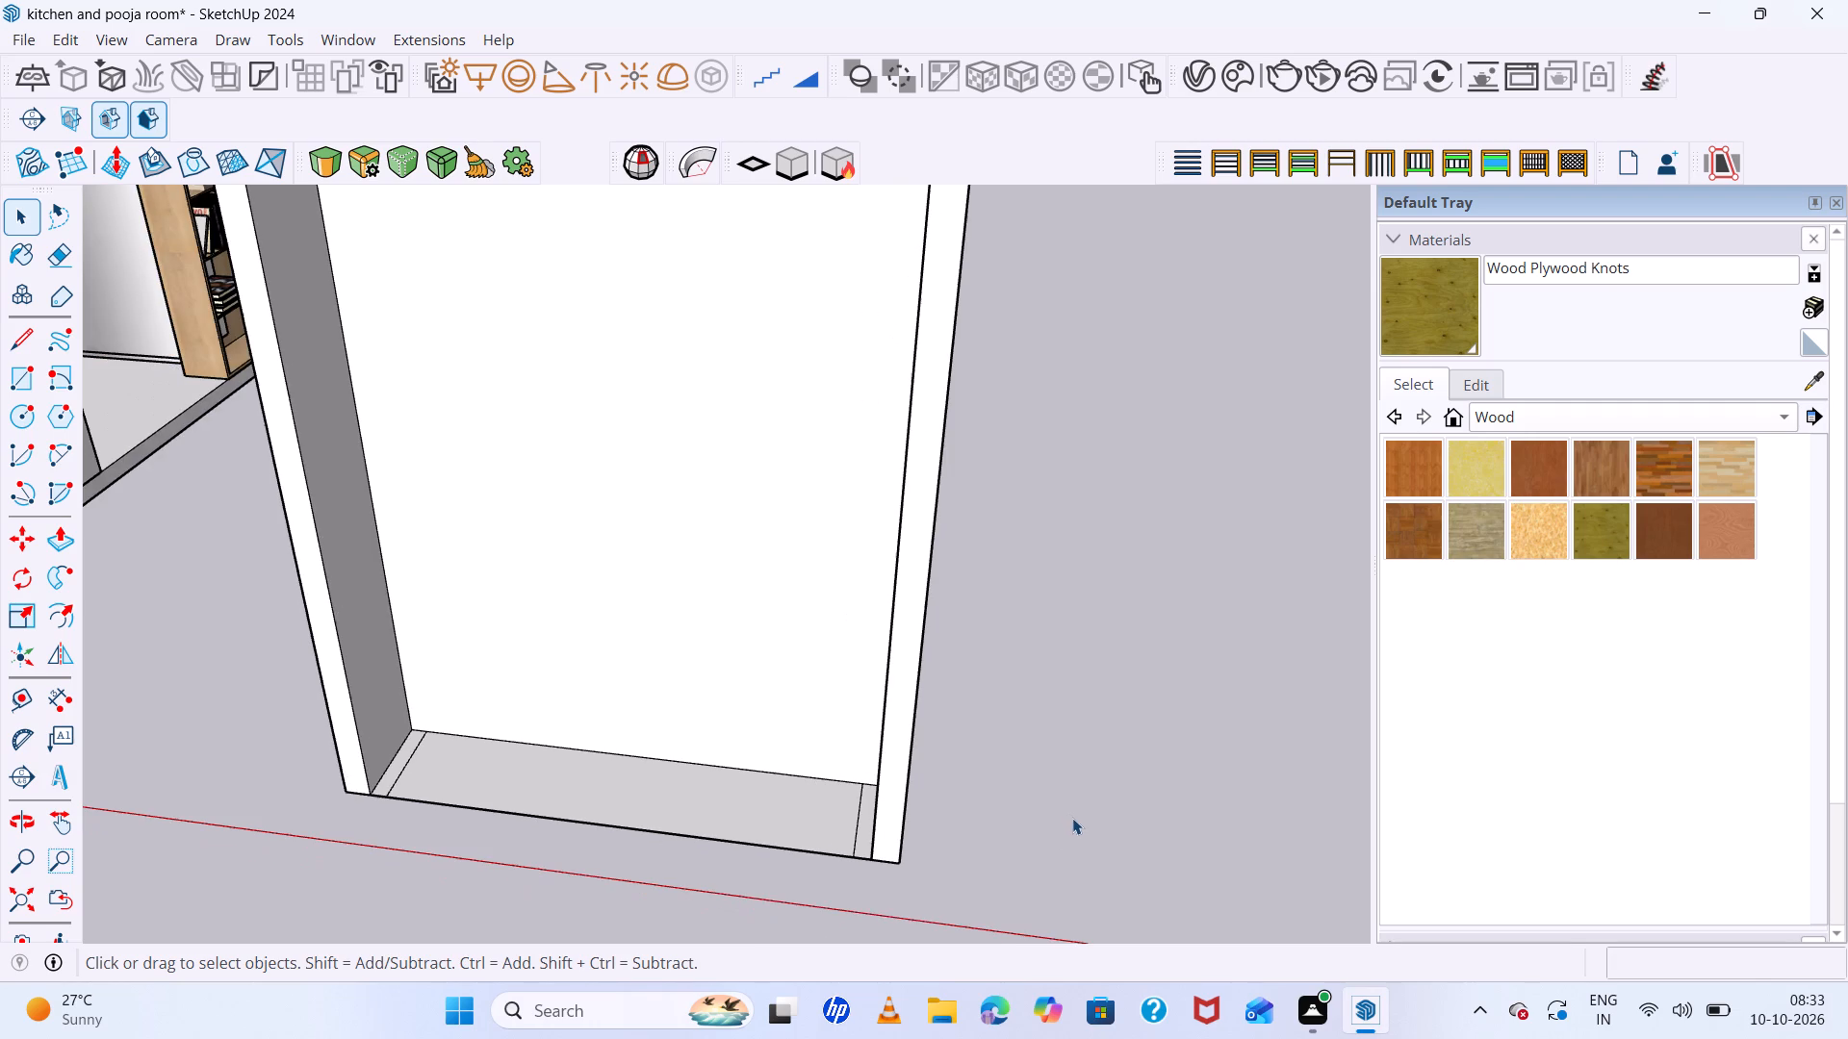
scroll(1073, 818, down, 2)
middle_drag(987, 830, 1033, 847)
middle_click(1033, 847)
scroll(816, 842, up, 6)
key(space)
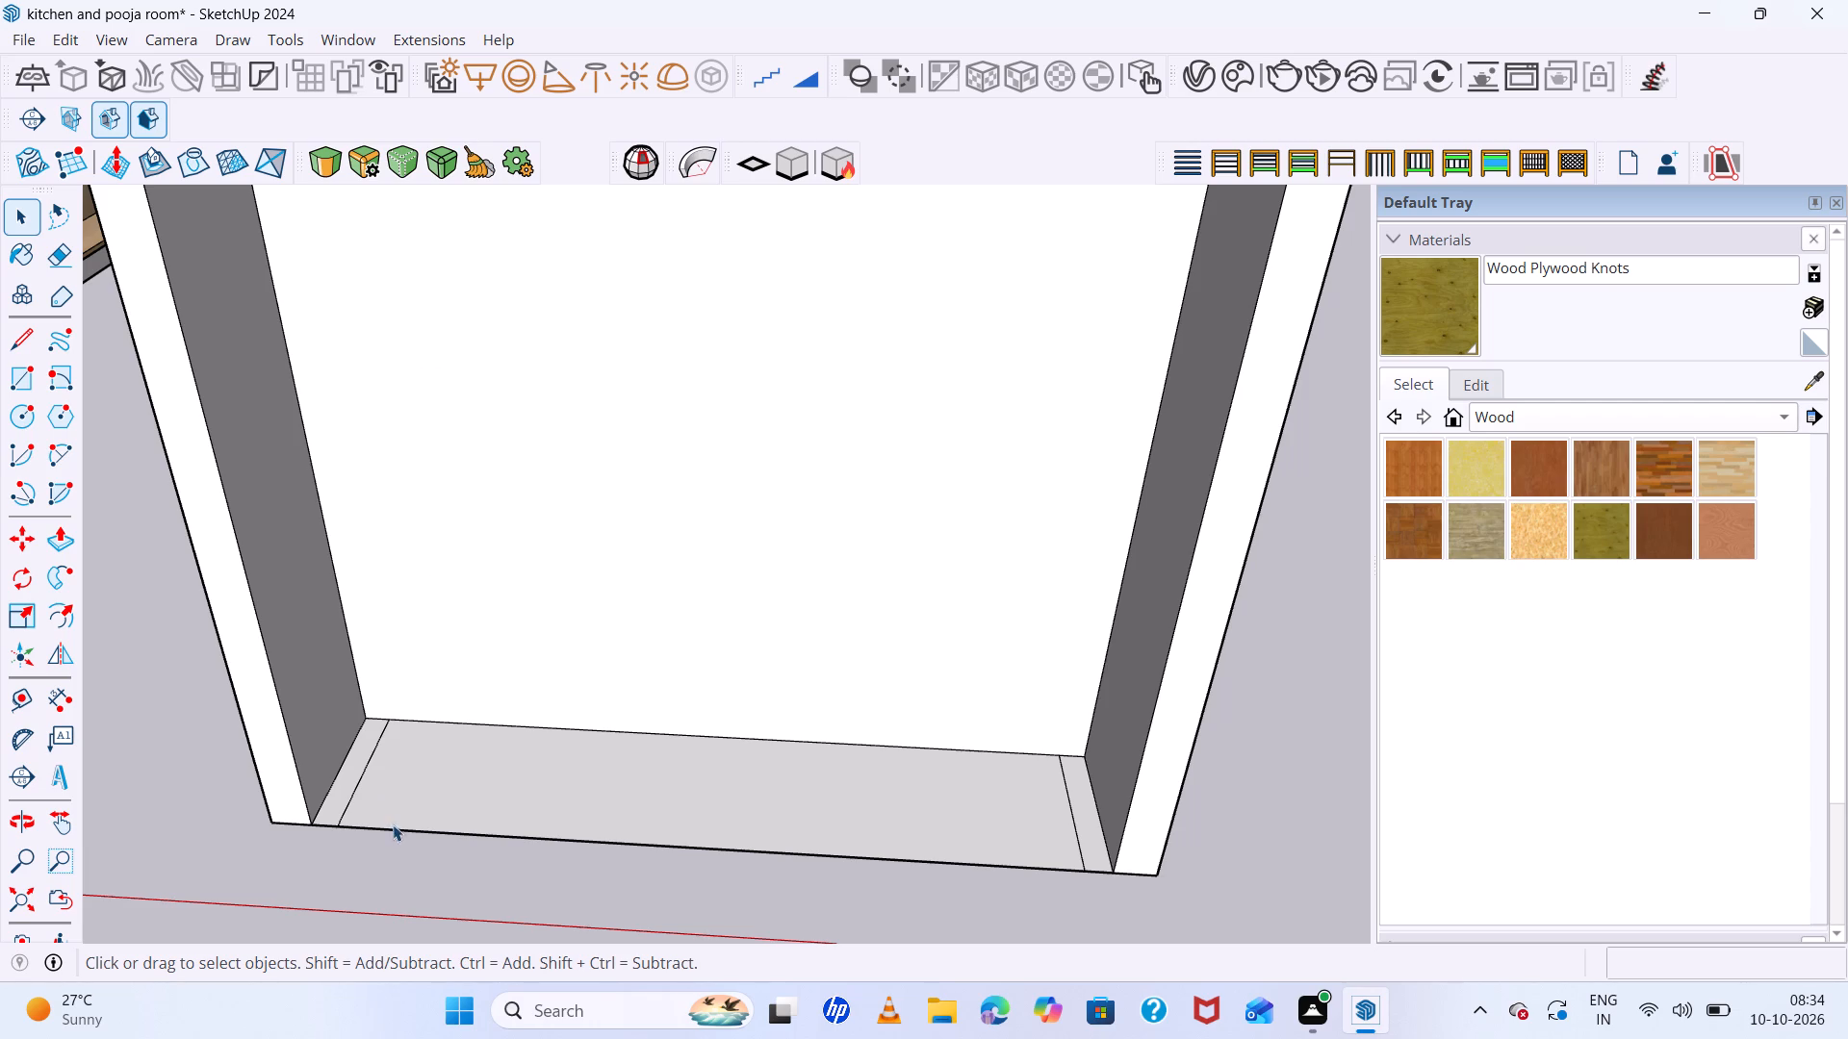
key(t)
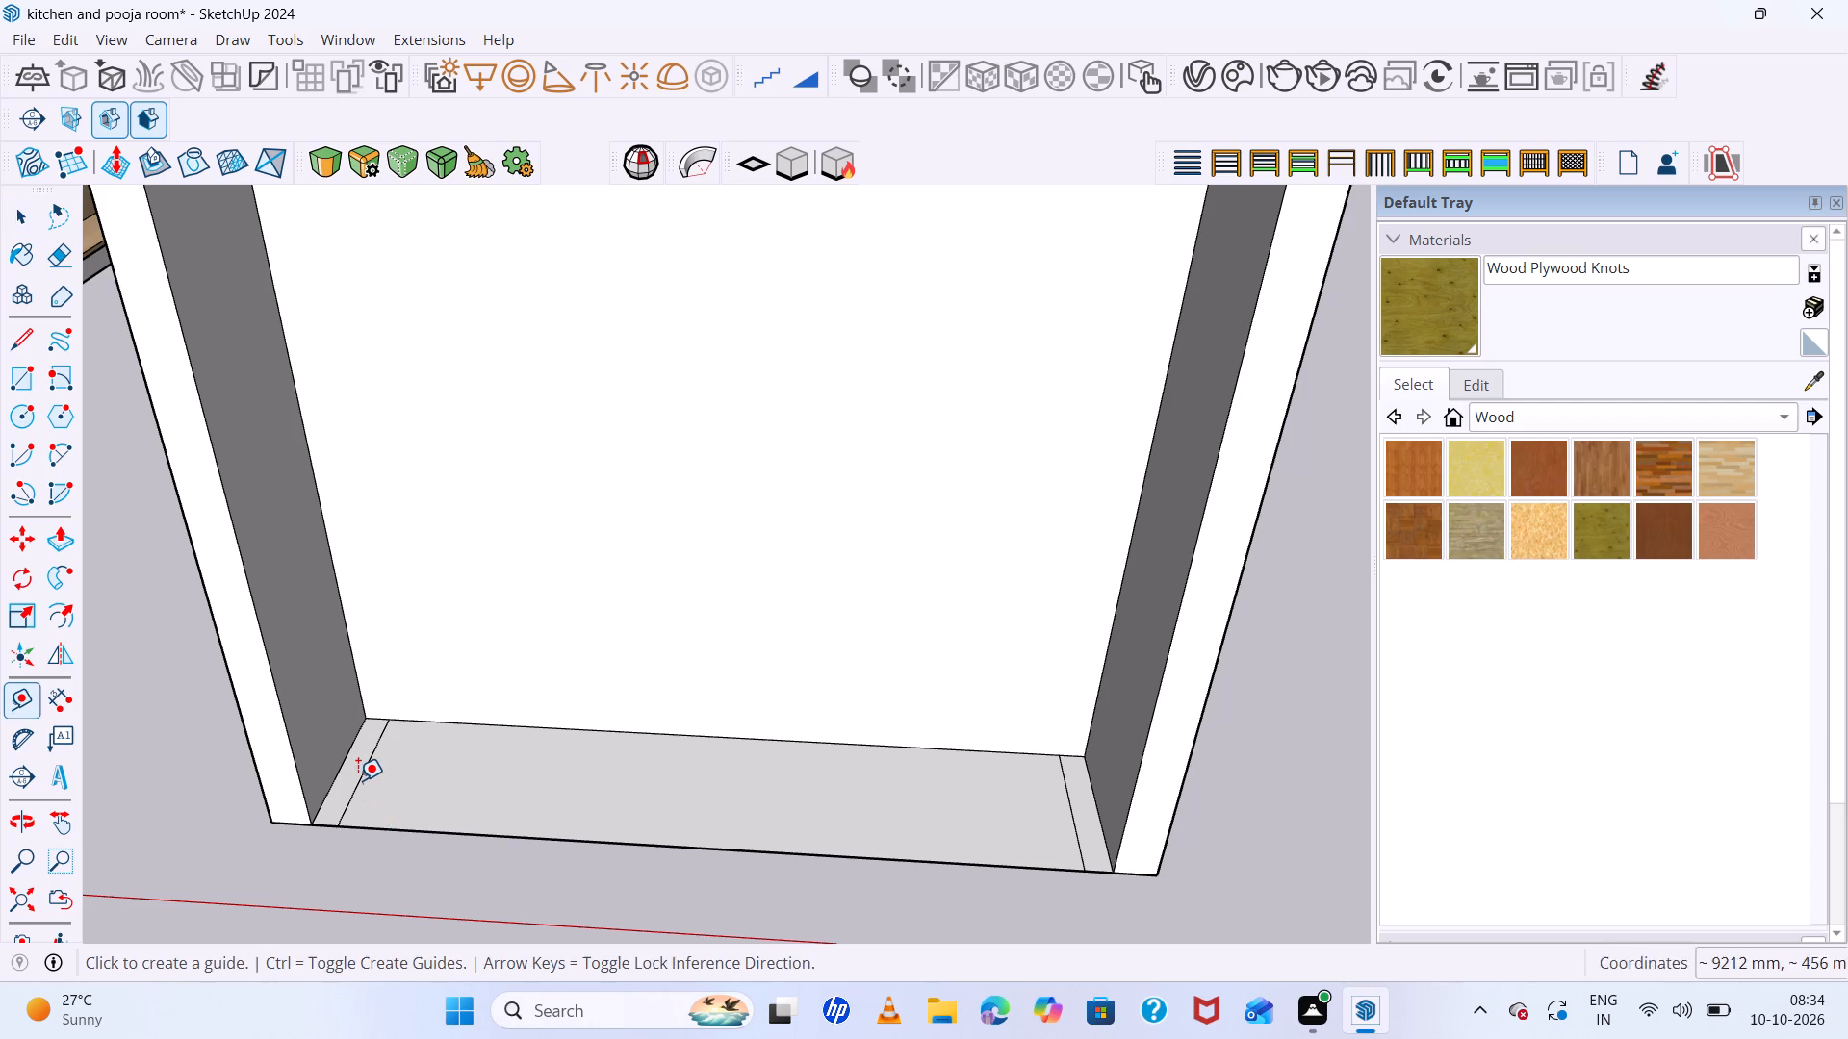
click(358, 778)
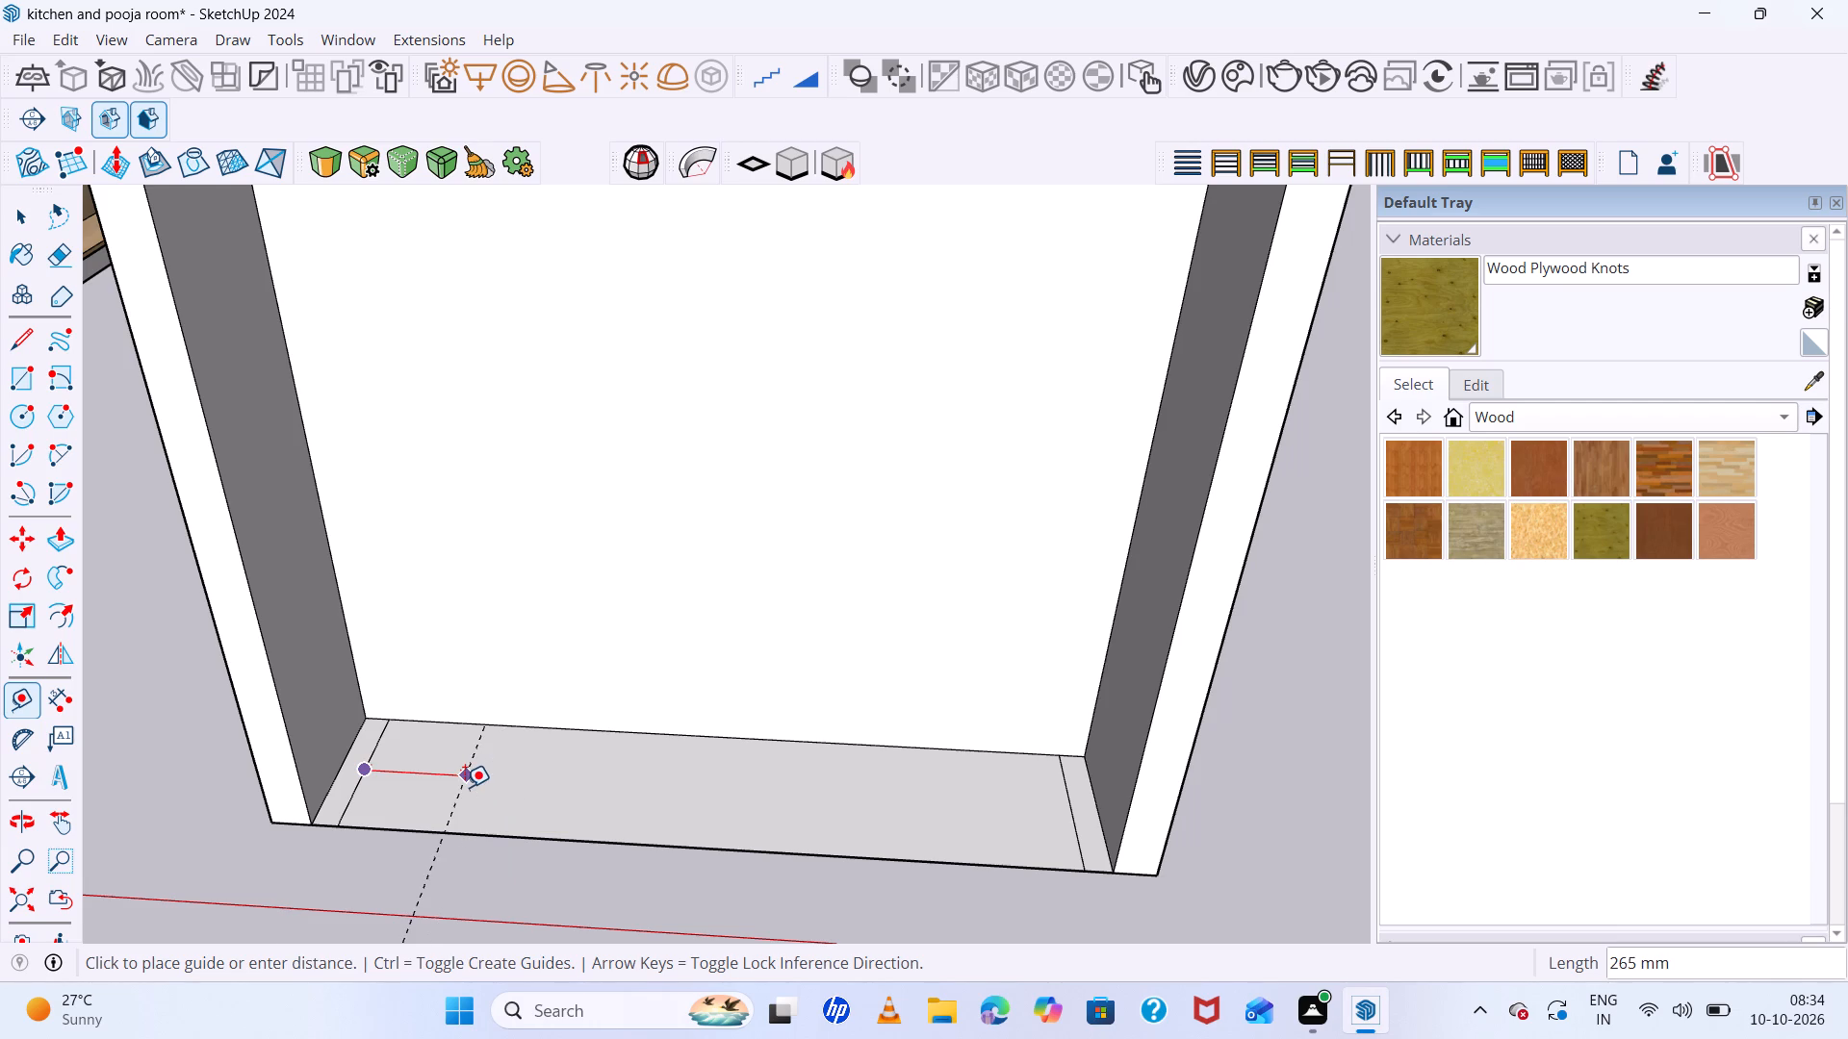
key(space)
Inside the wall group, copy the left 65 mm offset line three times in succession across the floor at 530 mm spacing.
click(350, 805)
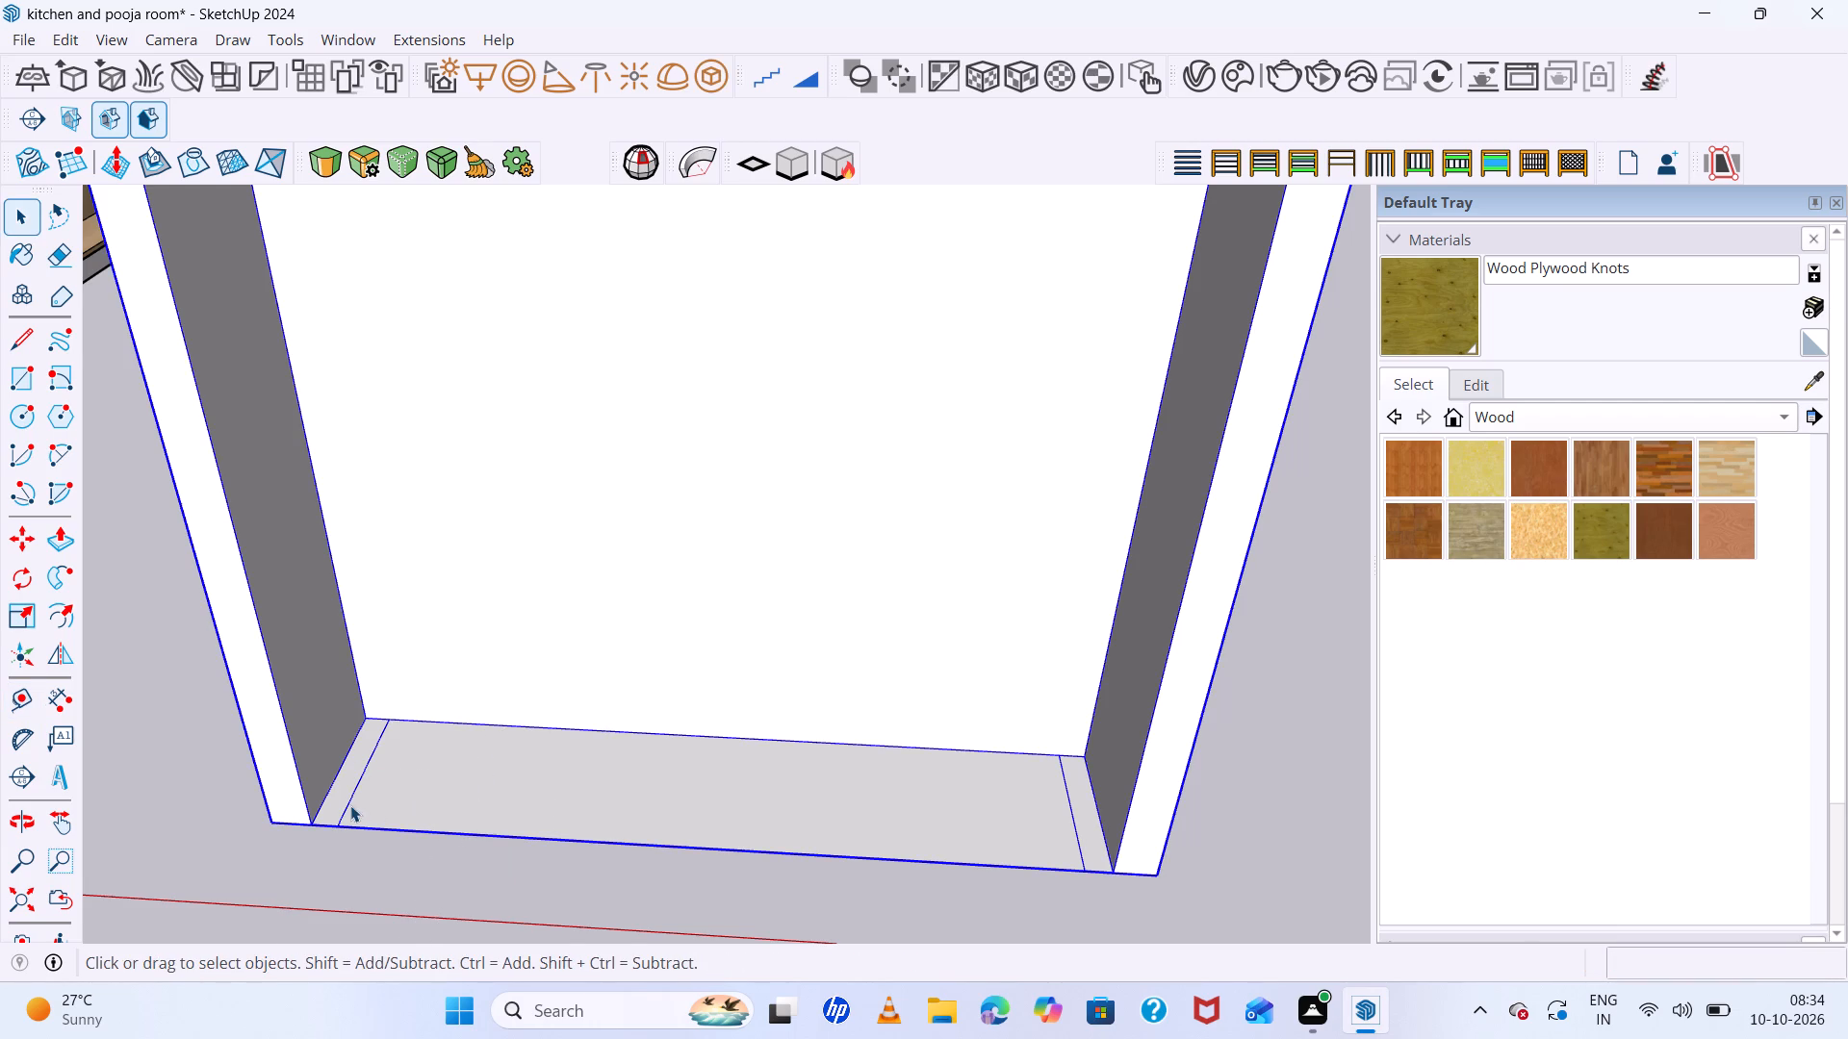
double_click(350, 805)
click(350, 802)
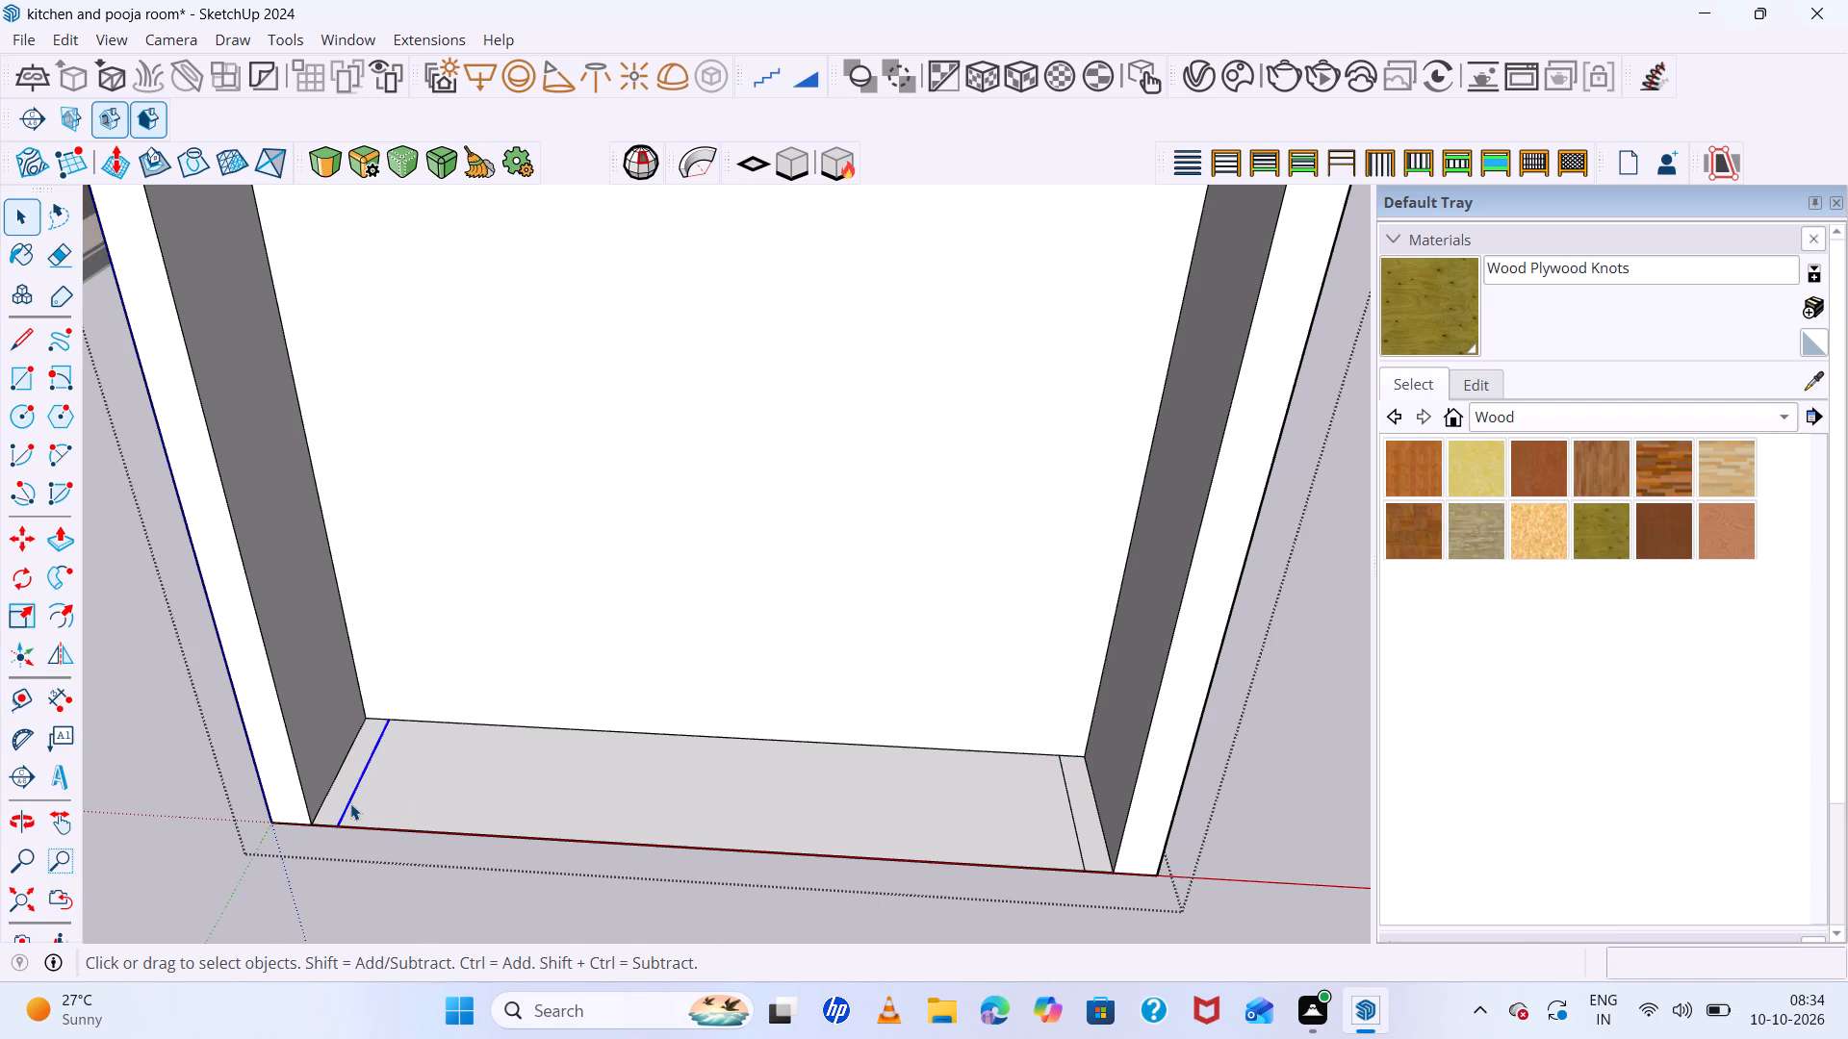
key(m)
click(336, 828)
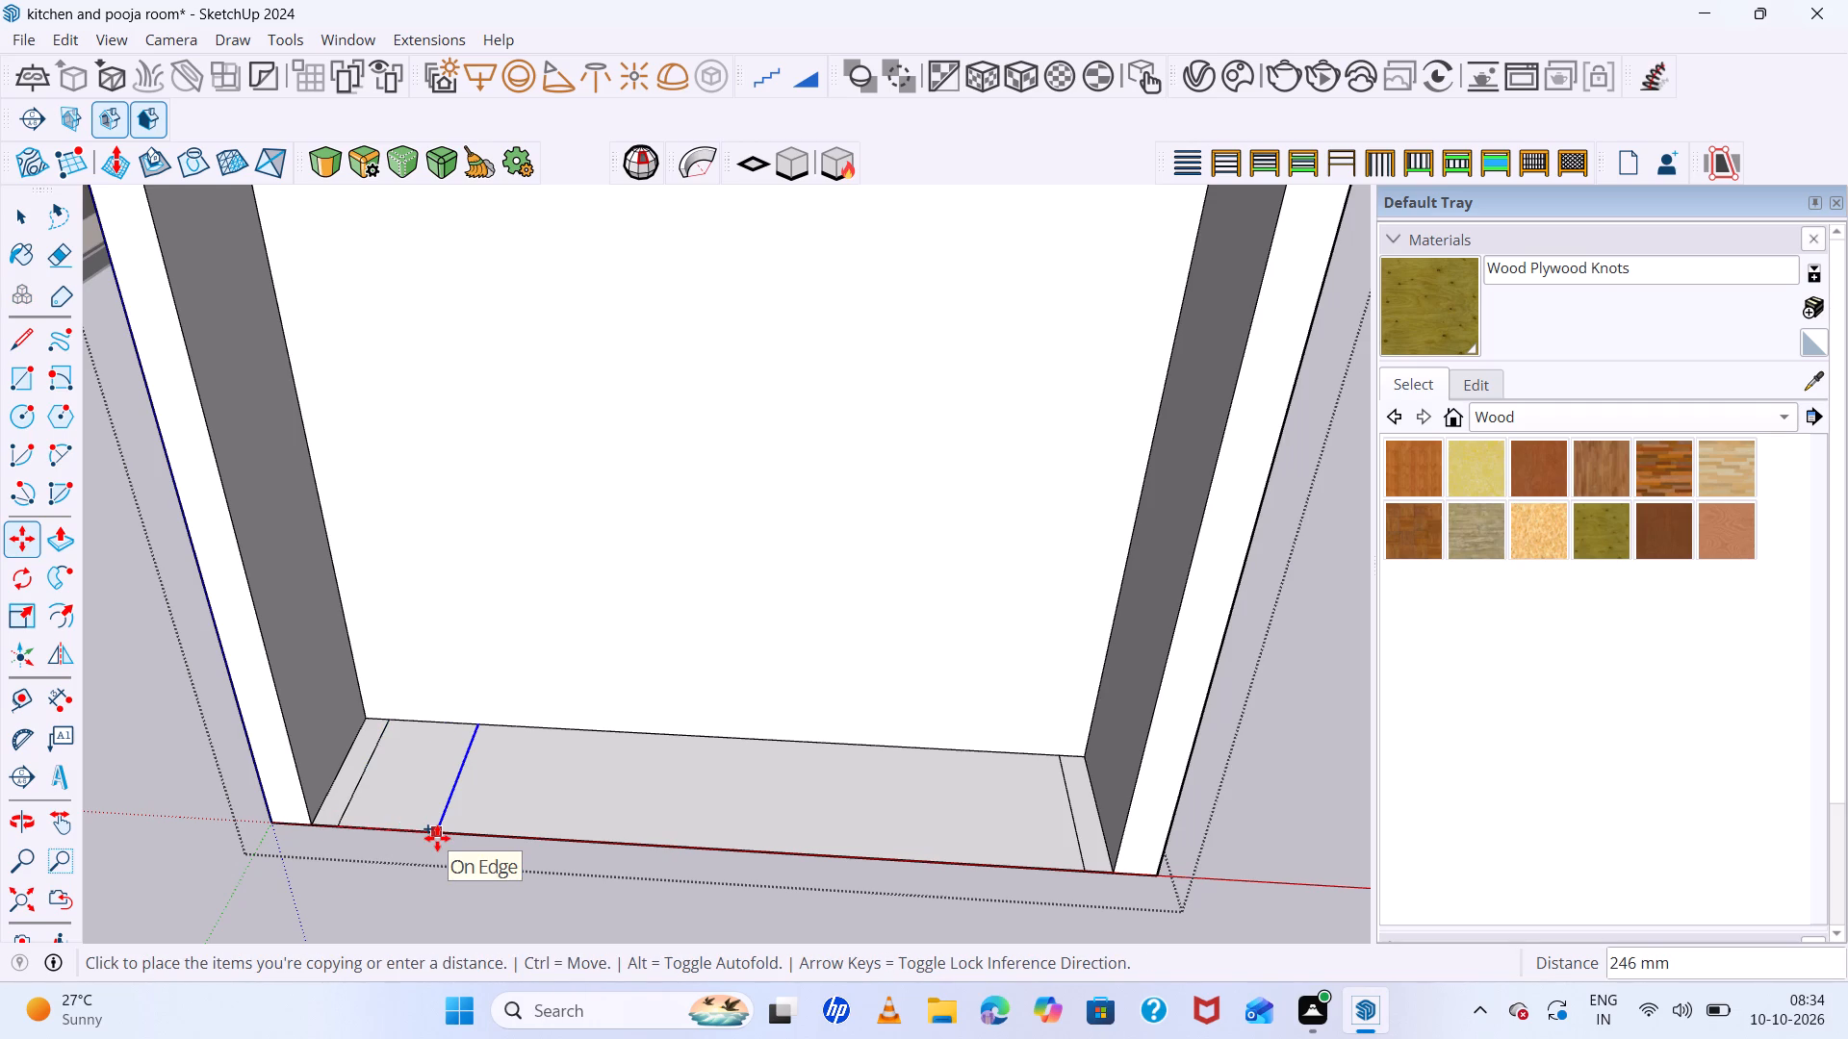
text(530)
key(Return)
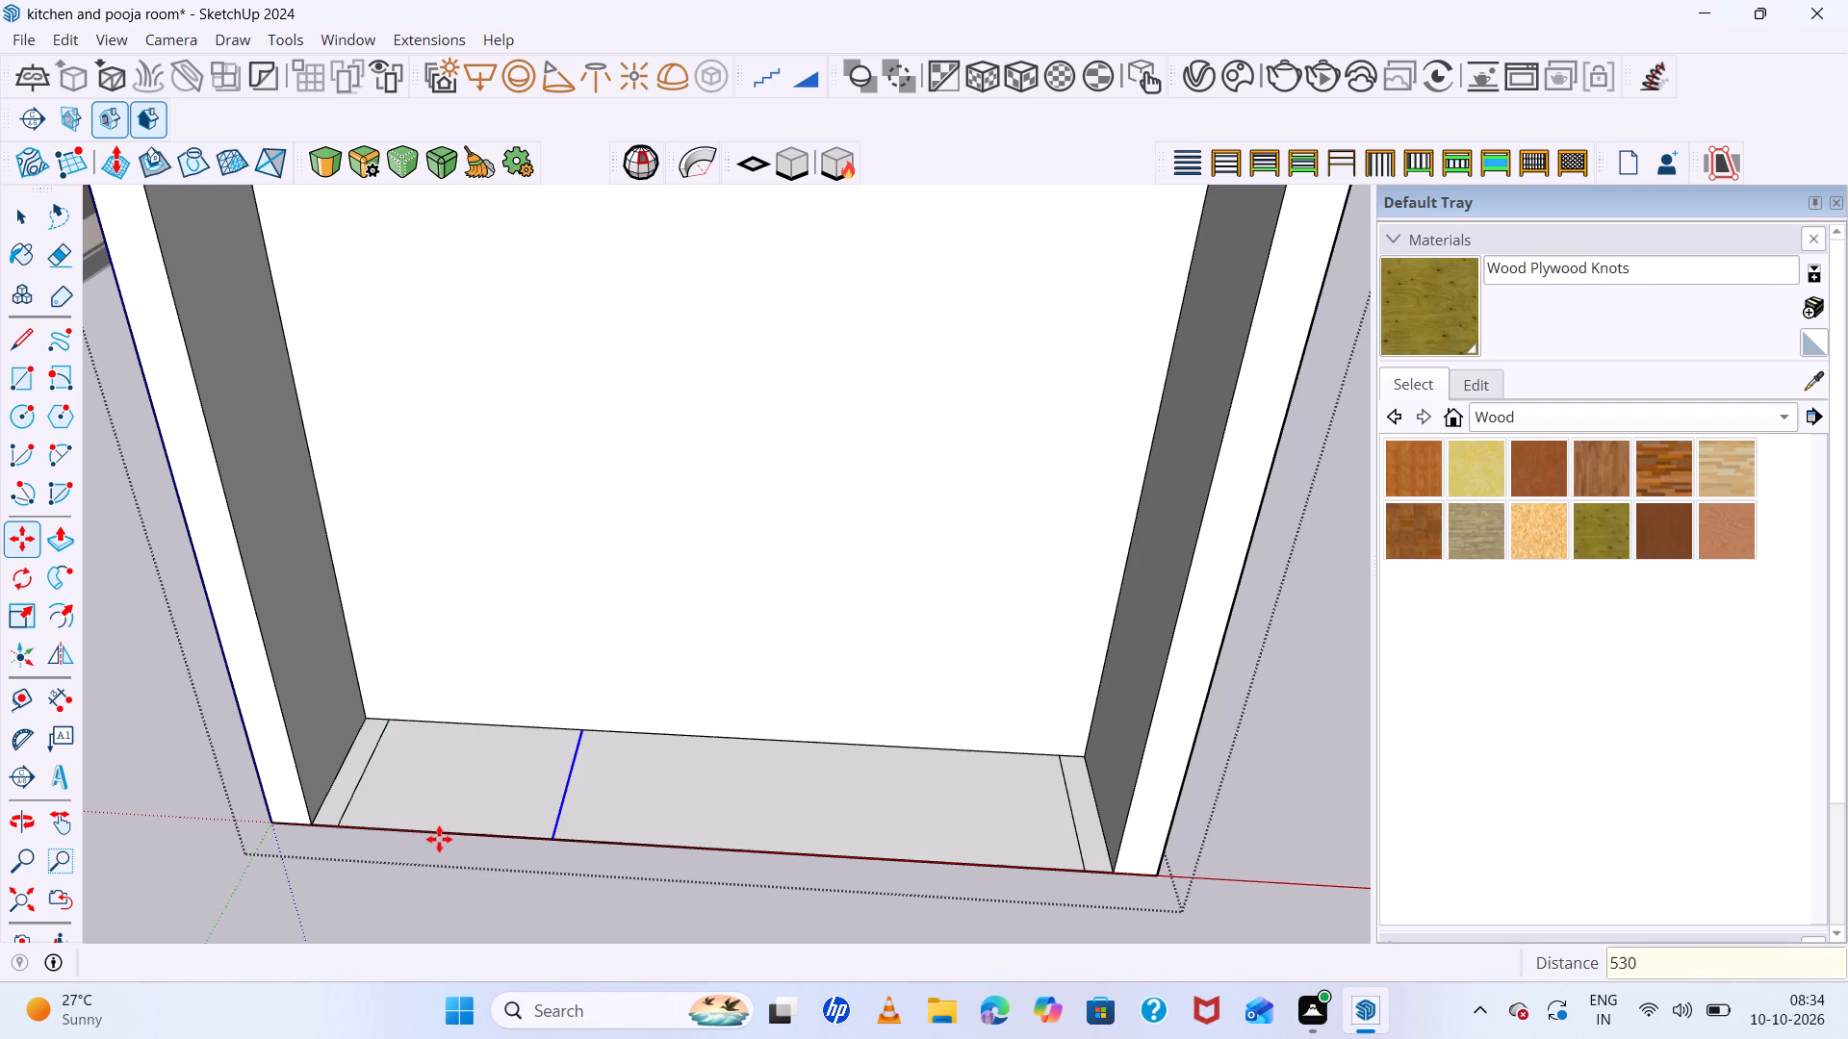
click(552, 834)
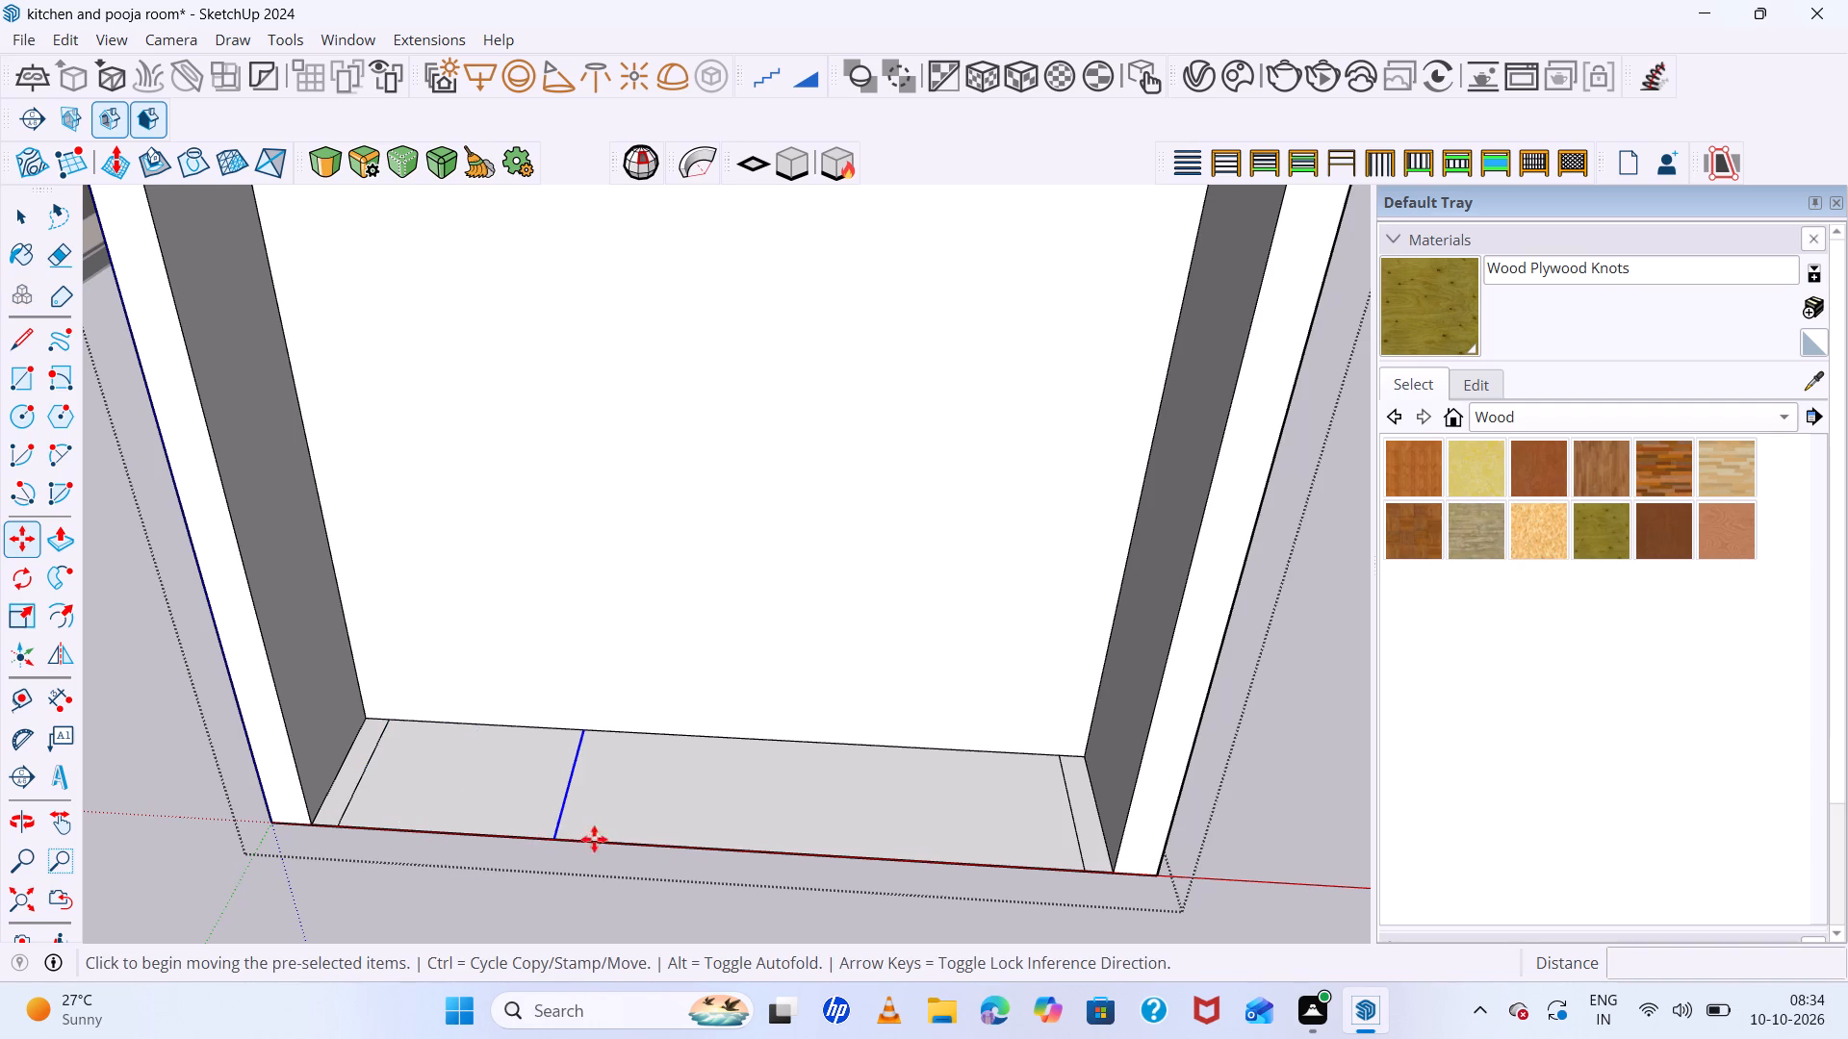
text(530)
key(Return)
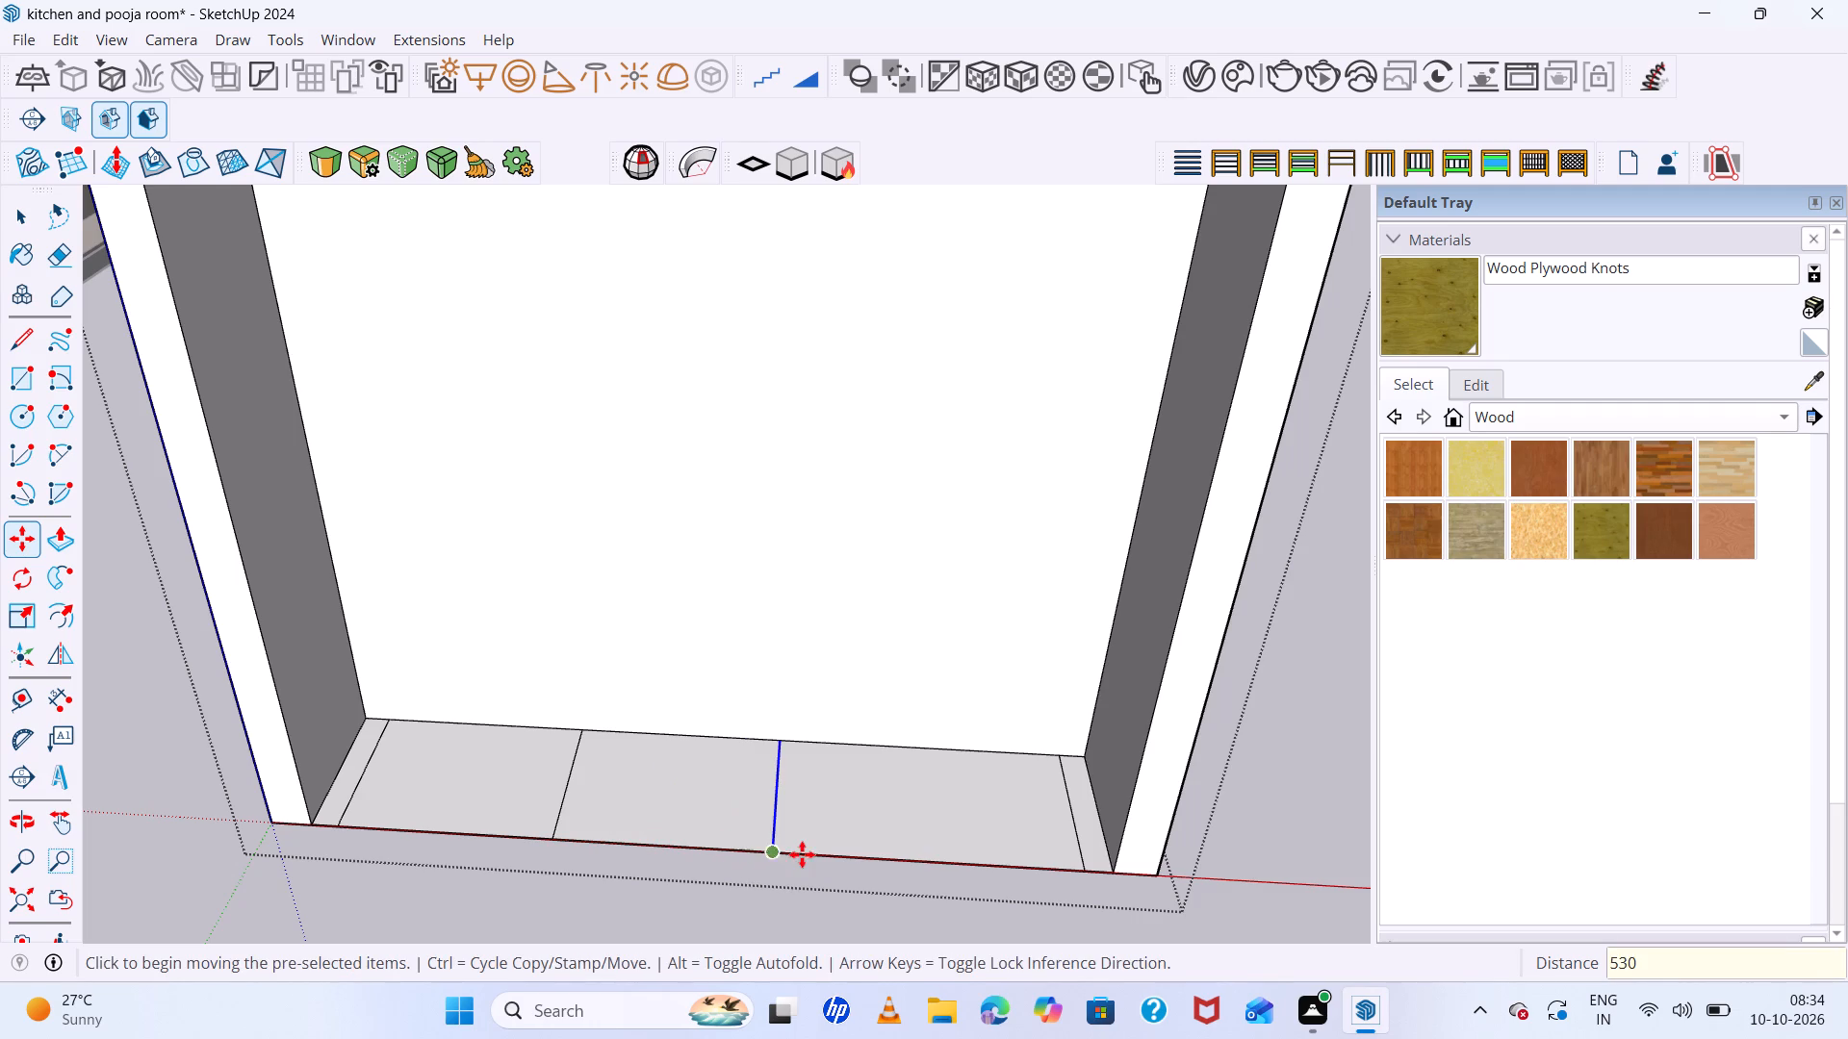
click(774, 850)
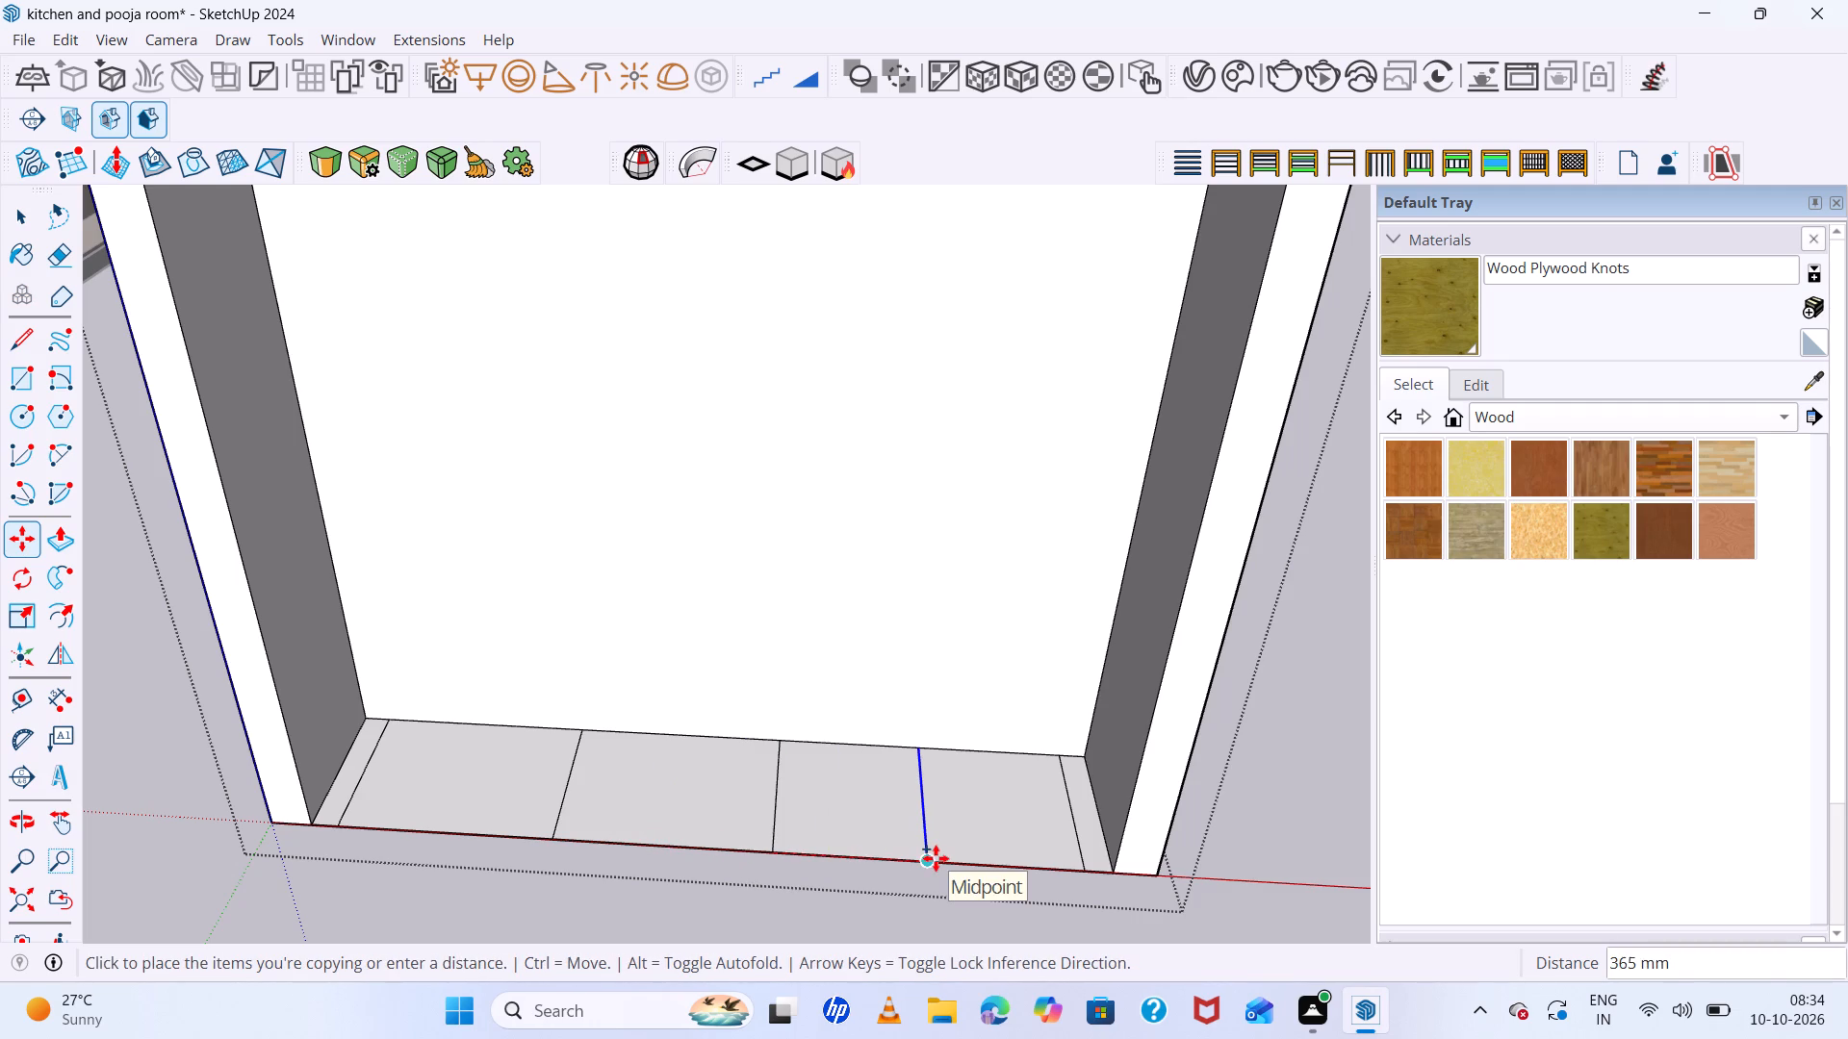
text(530)
key(Return)
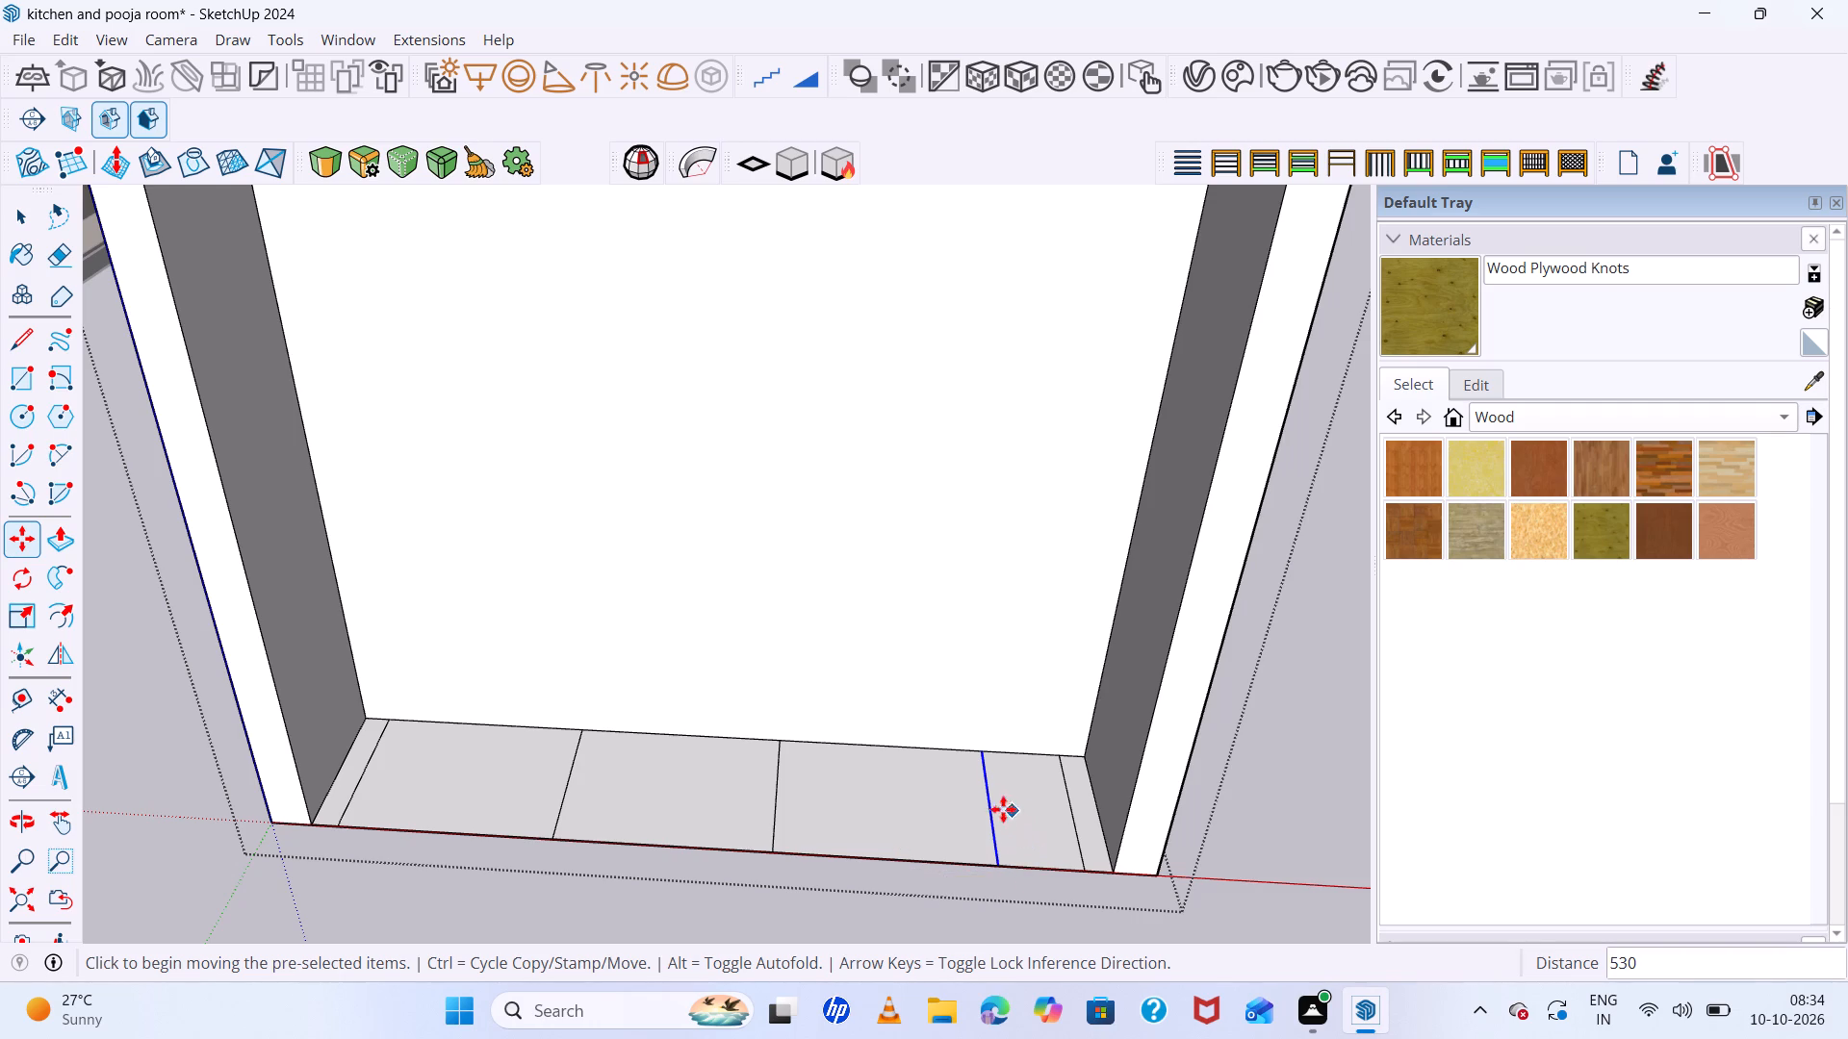
scroll(920, 779, down, 4)
middle_drag(1077, 862, 1085, 886)
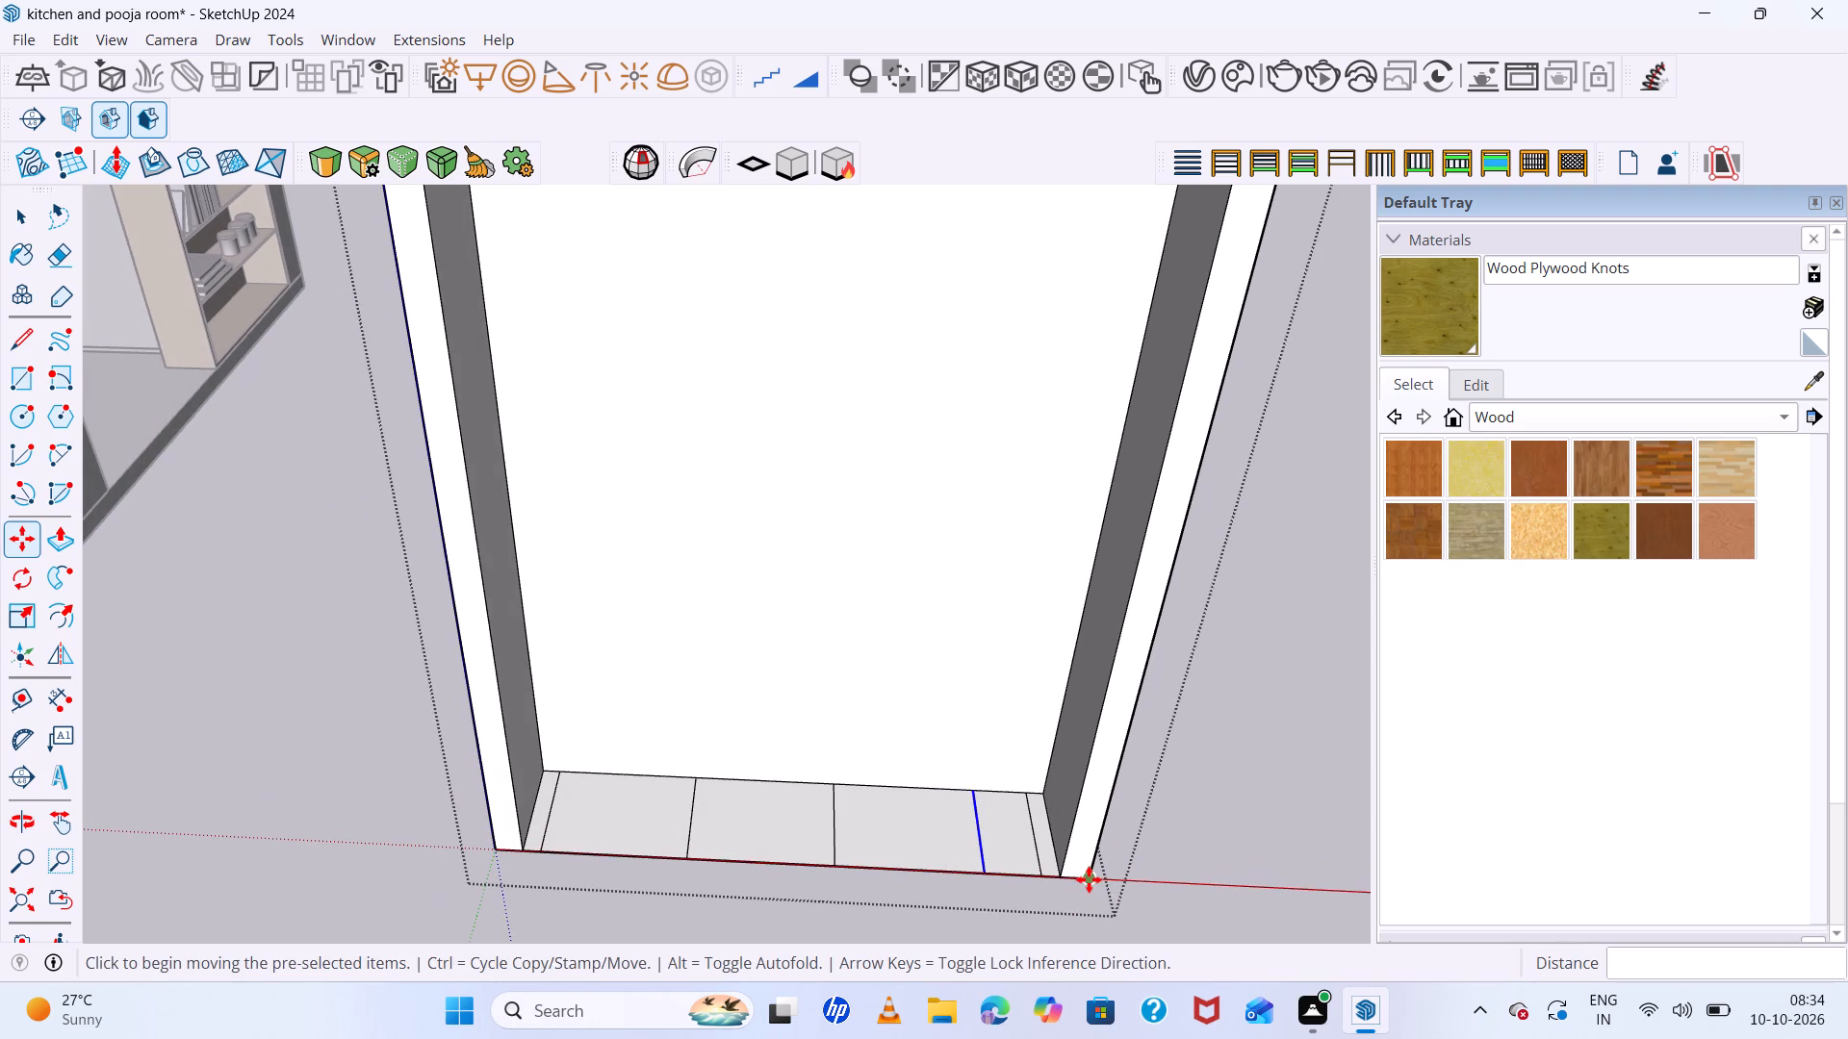
key(space)
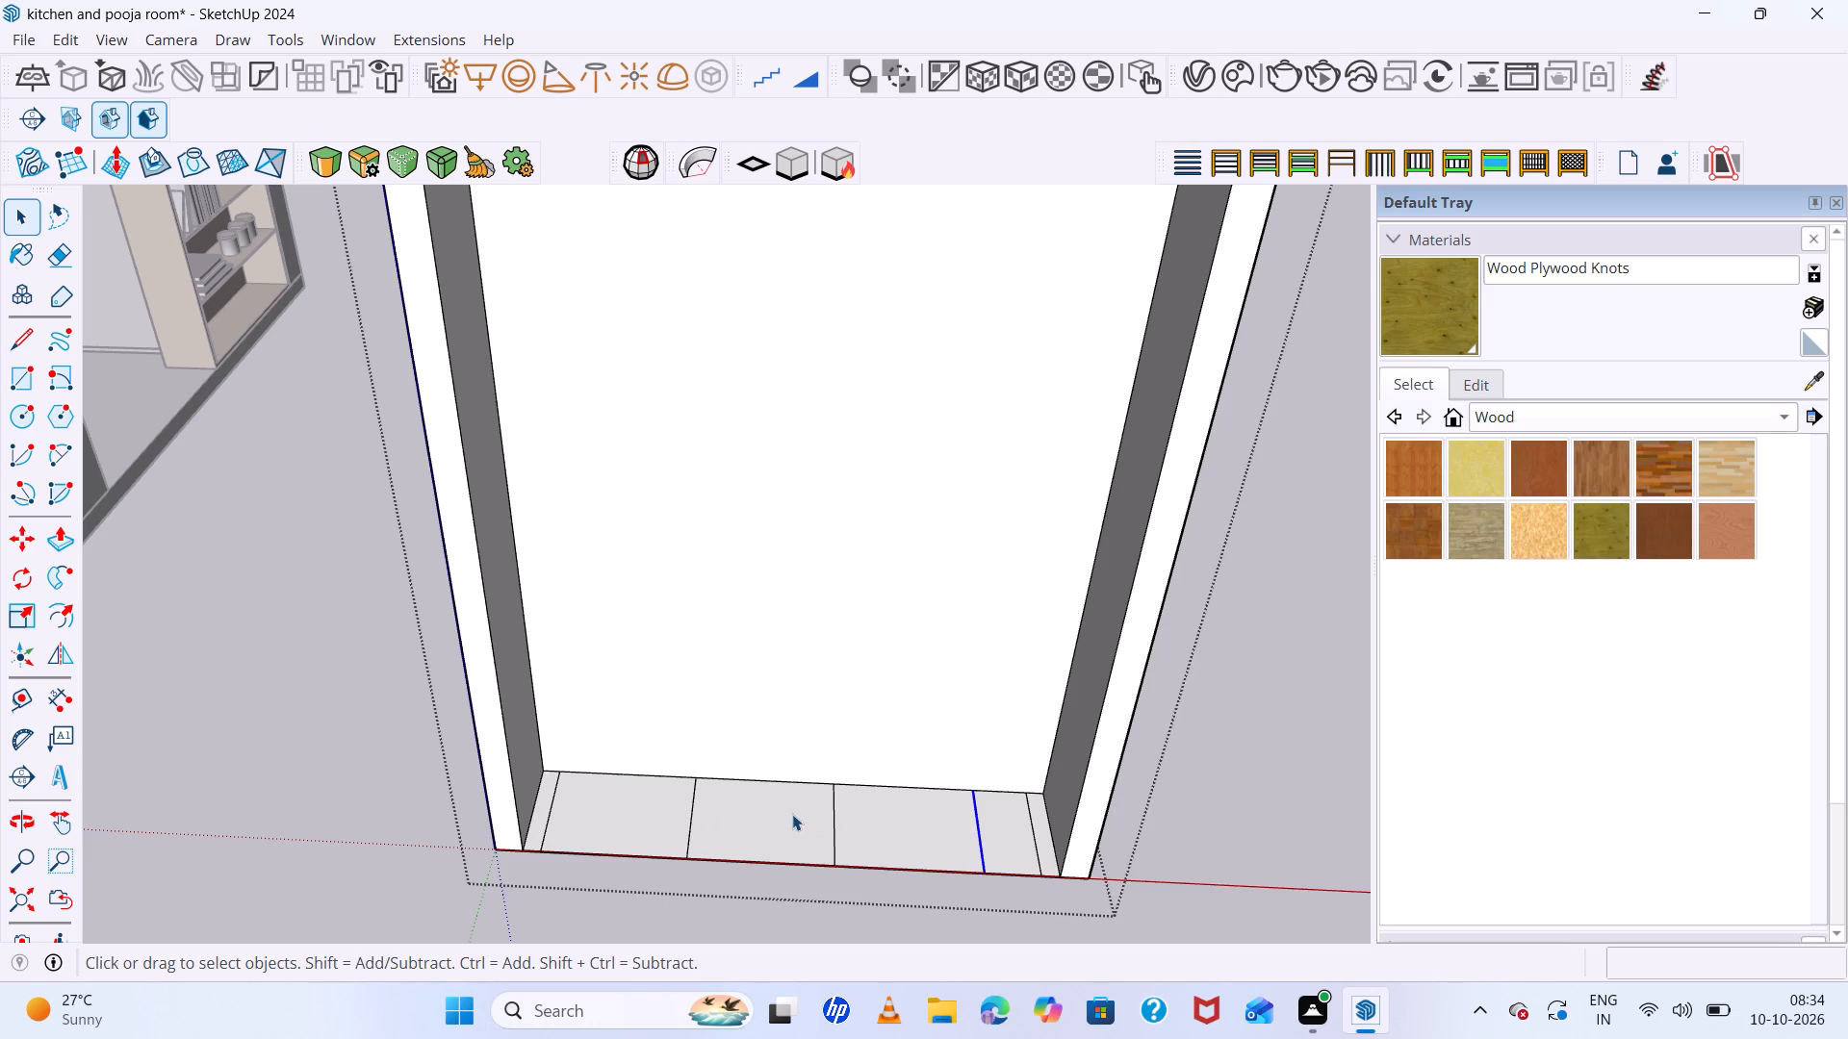
Extrude the narrow floor strip beside the left wall up about 595 mm.
key(space)
click(610, 812)
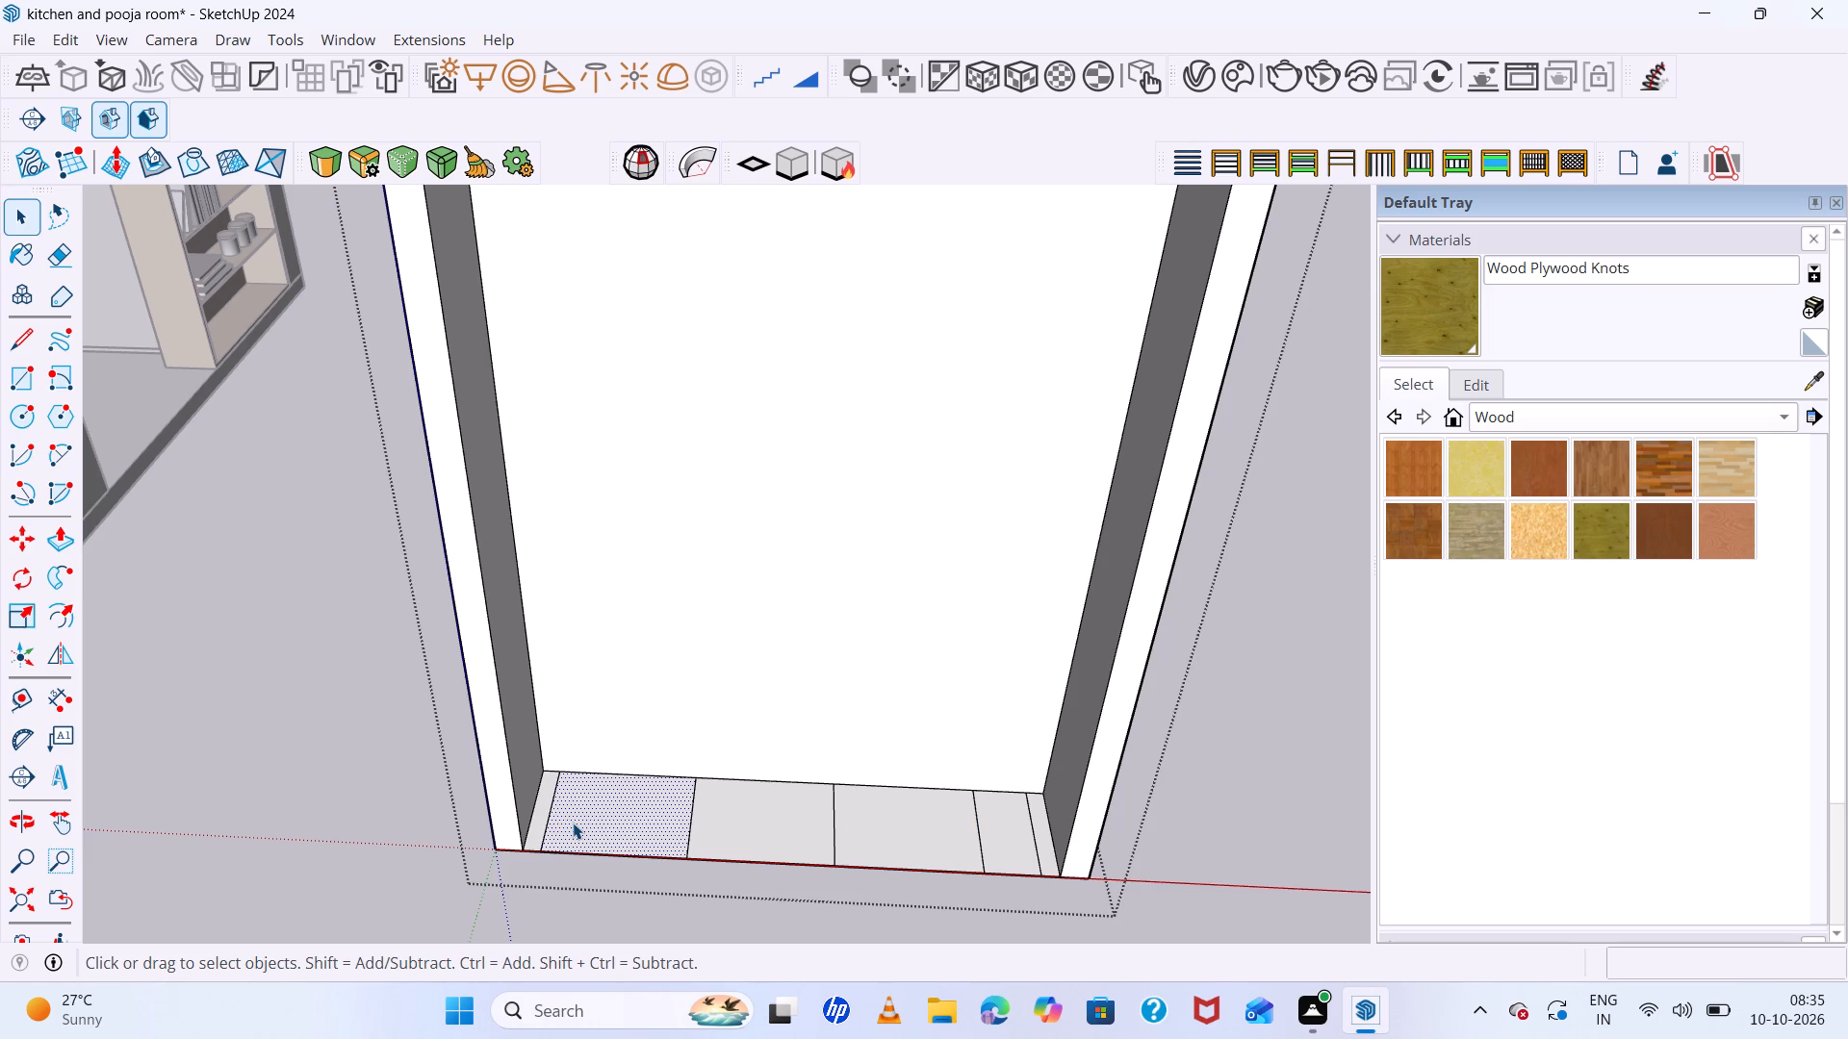
click(535, 830)
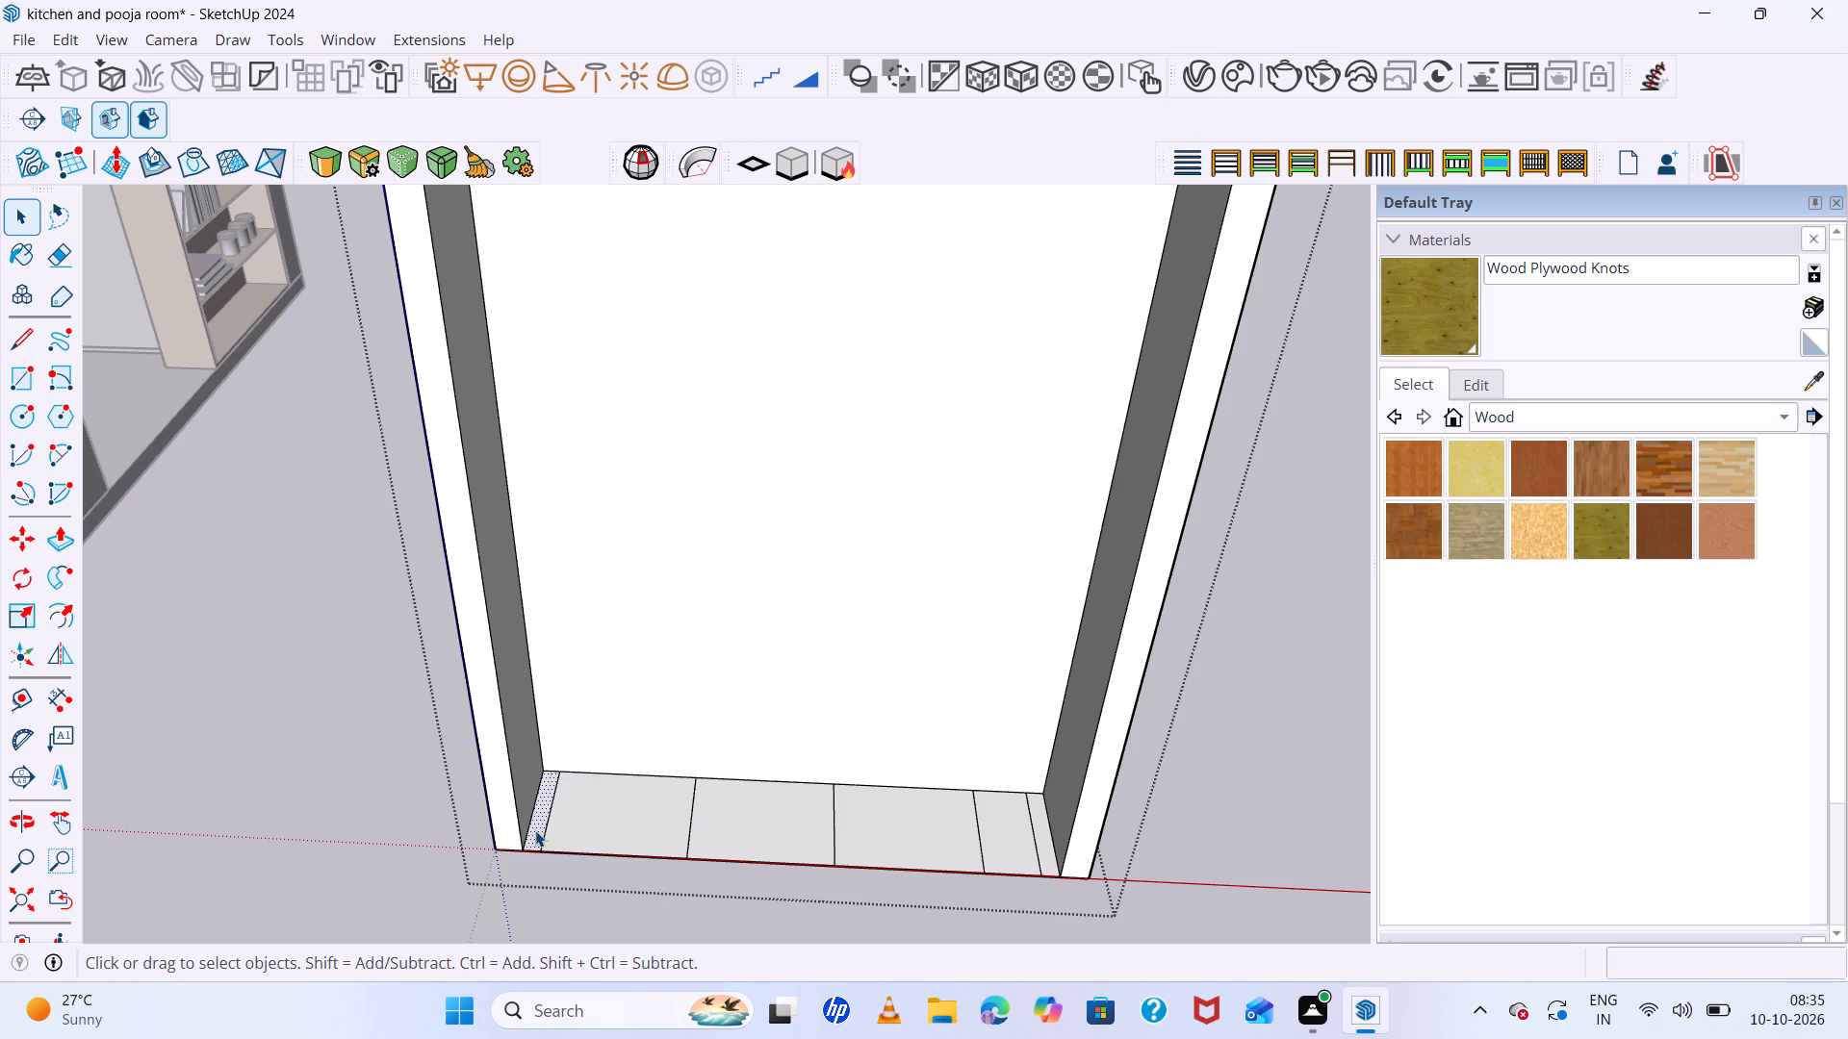
key(p)
click(533, 830)
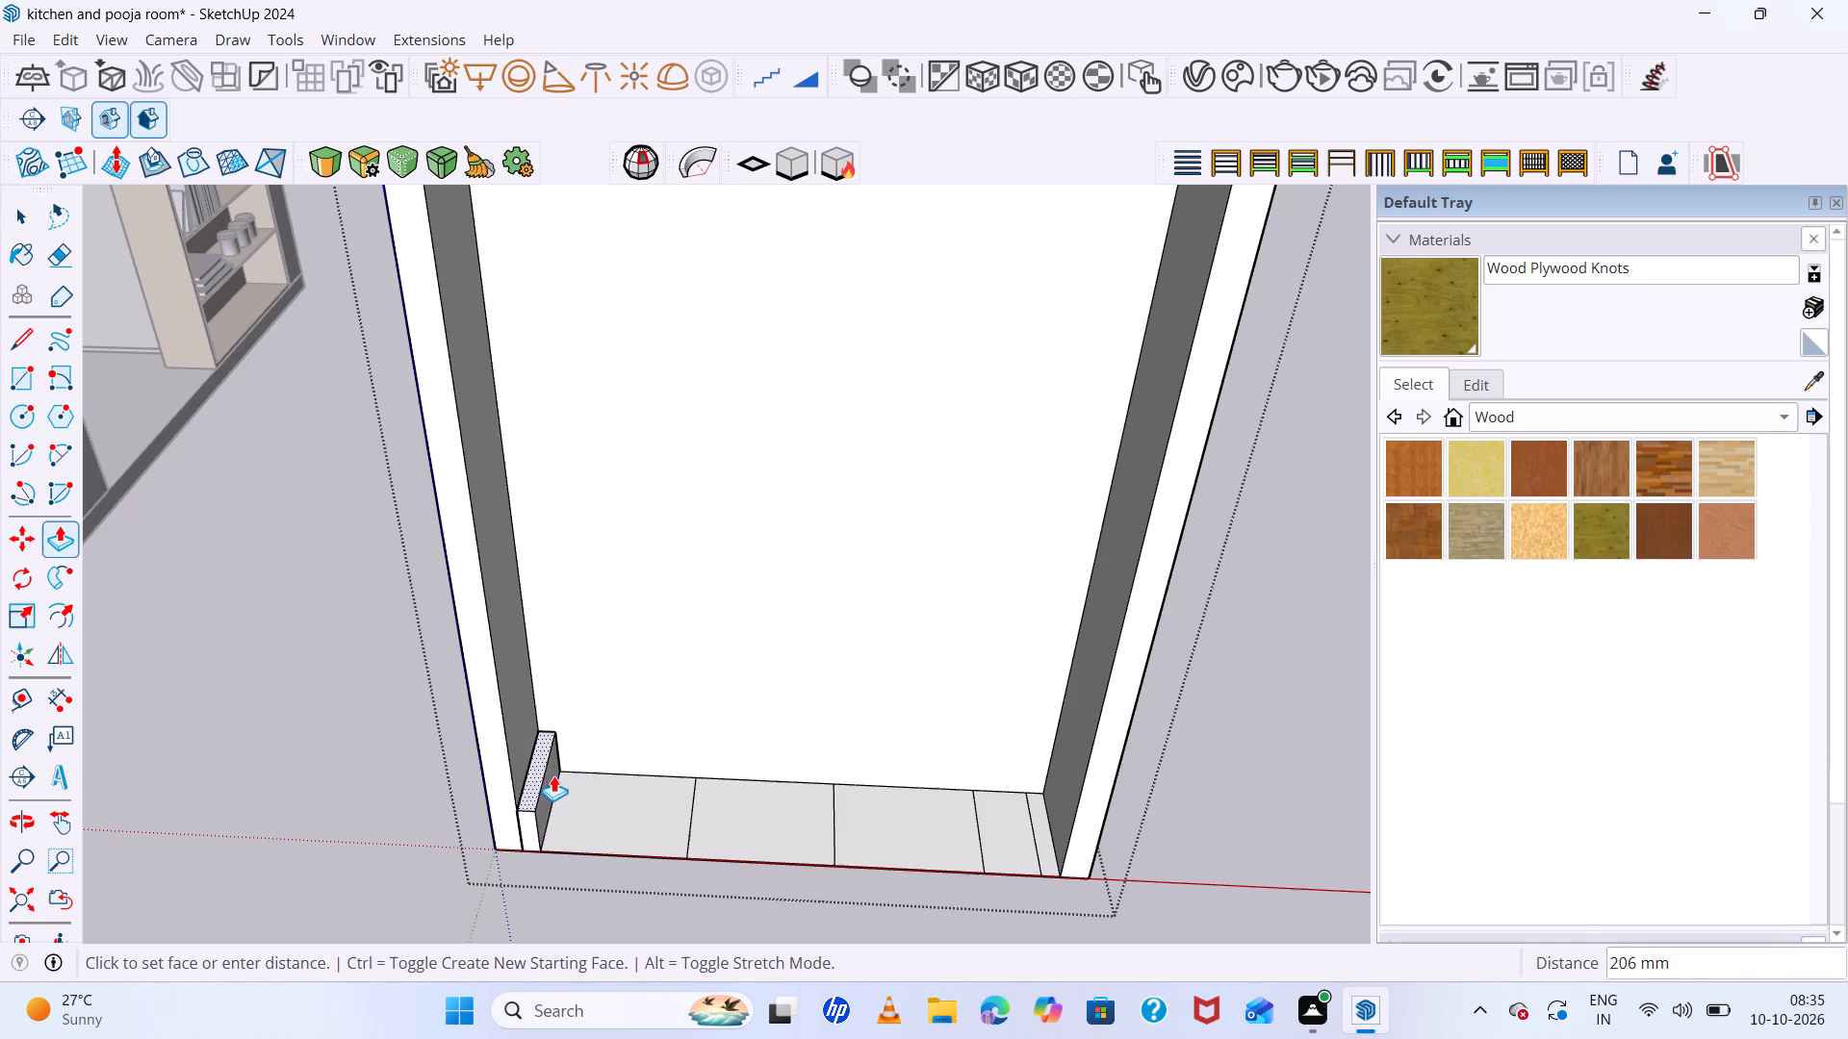
click(565, 705)
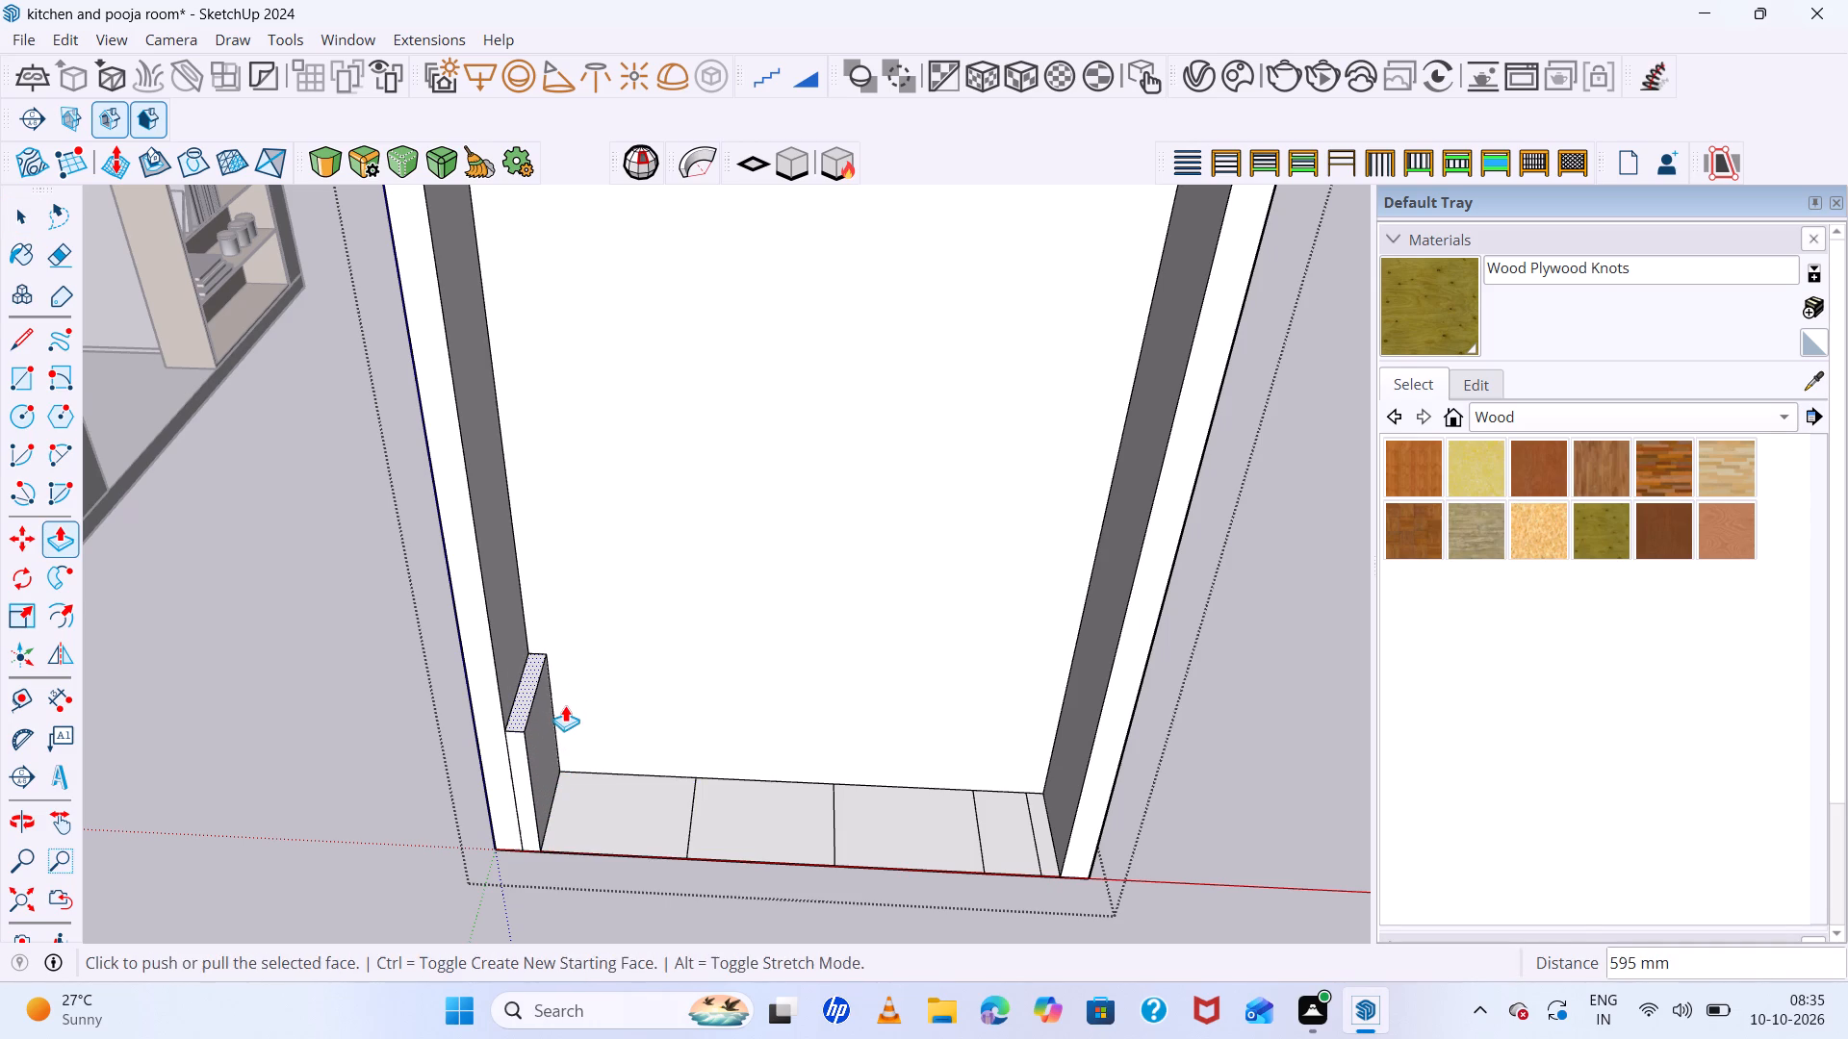
middle_drag(849, 898, 876, 831)
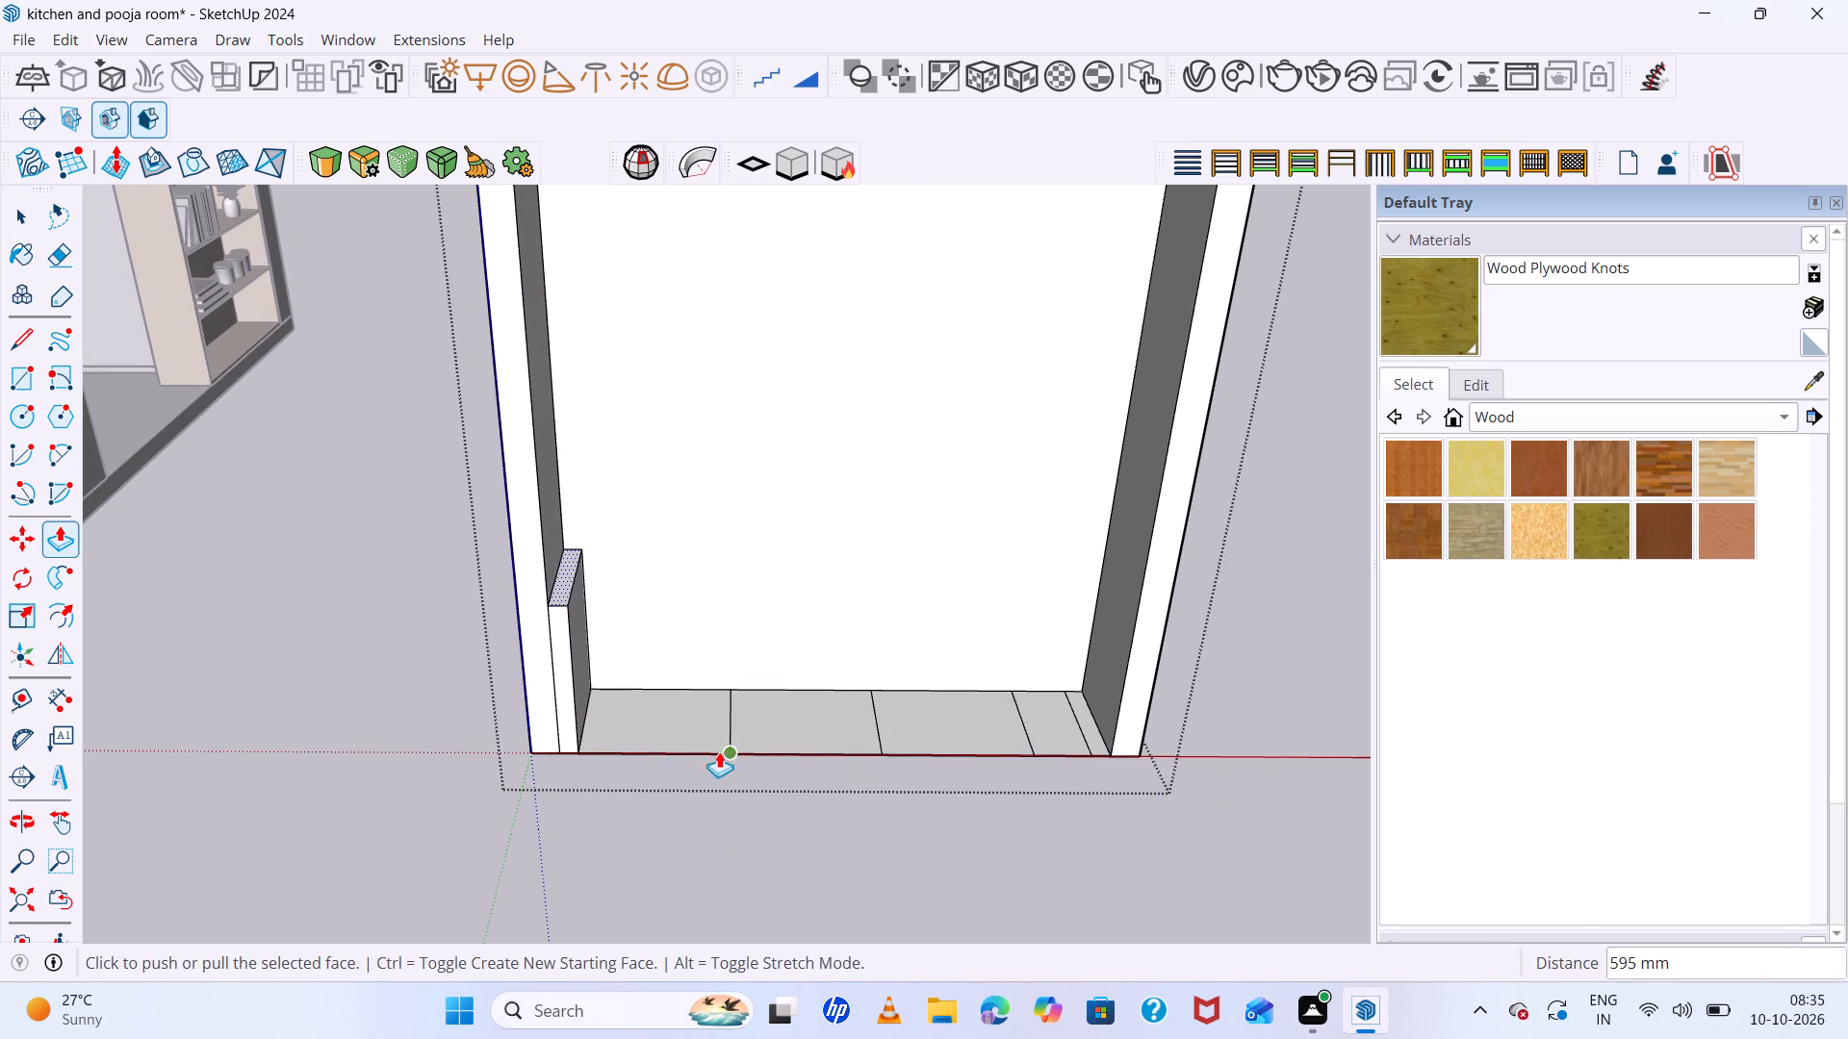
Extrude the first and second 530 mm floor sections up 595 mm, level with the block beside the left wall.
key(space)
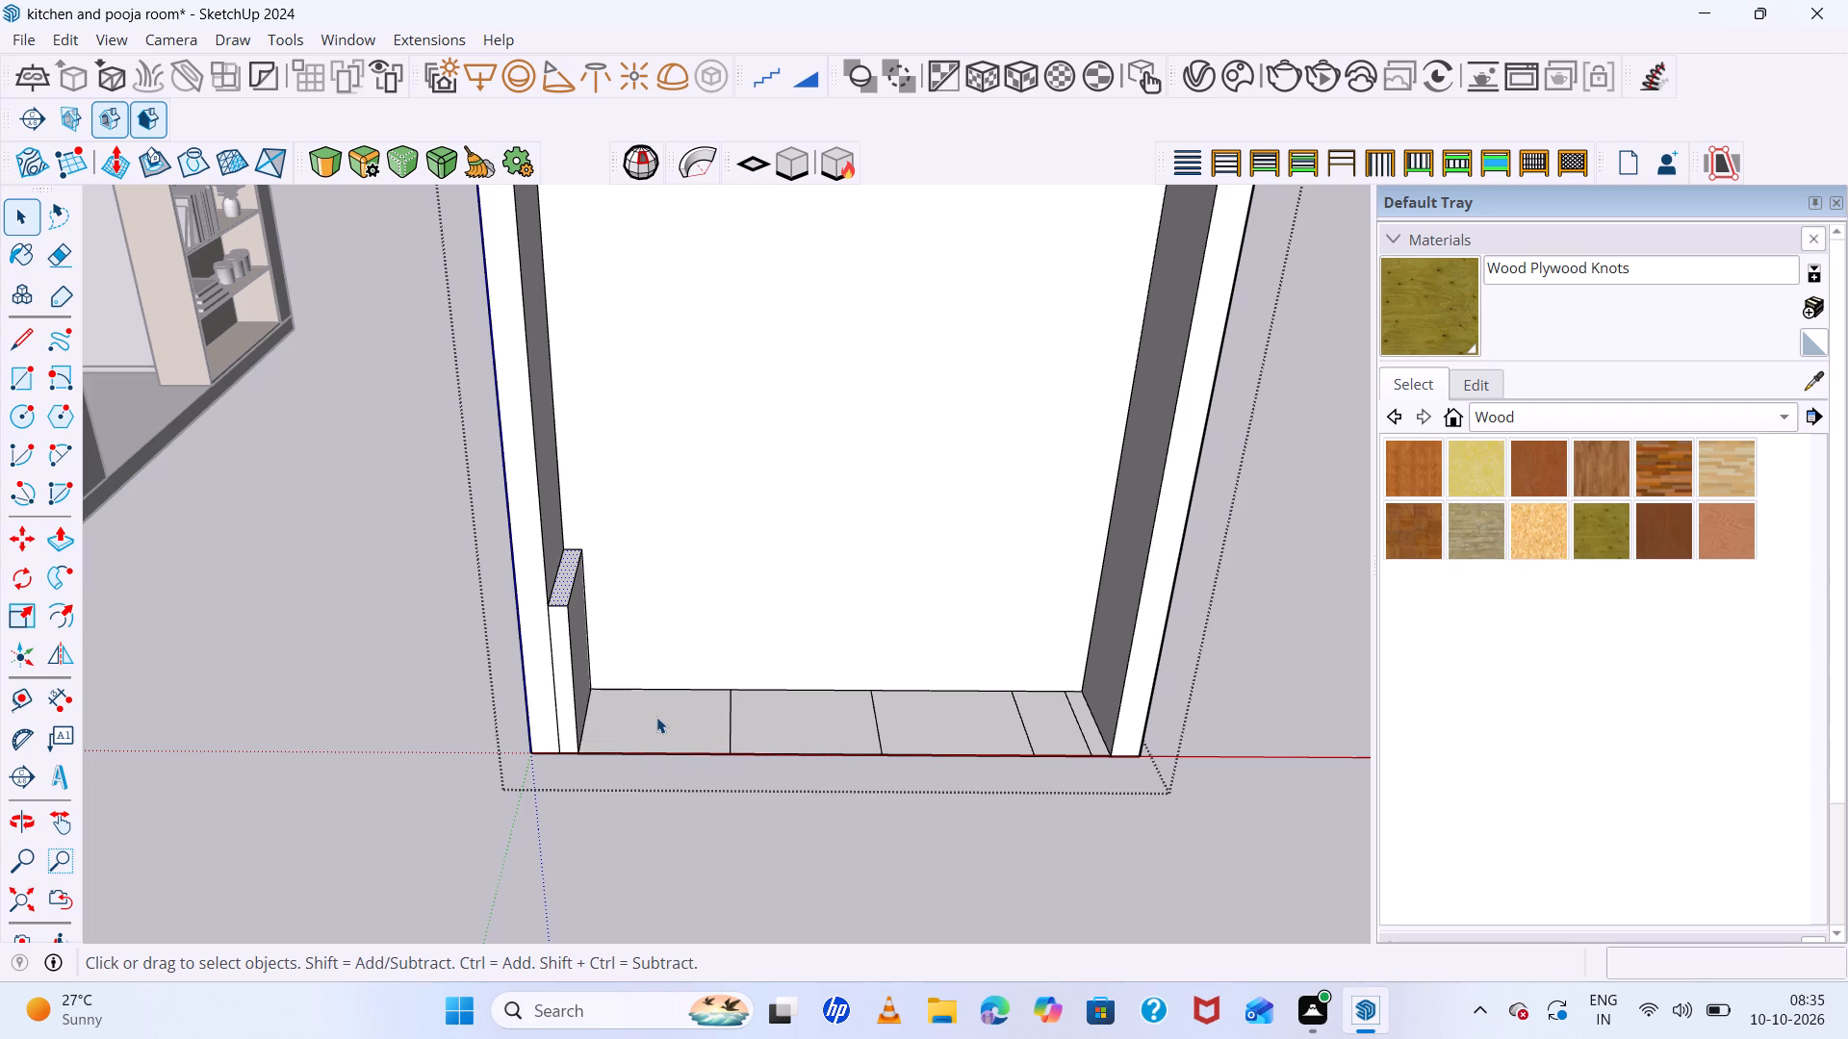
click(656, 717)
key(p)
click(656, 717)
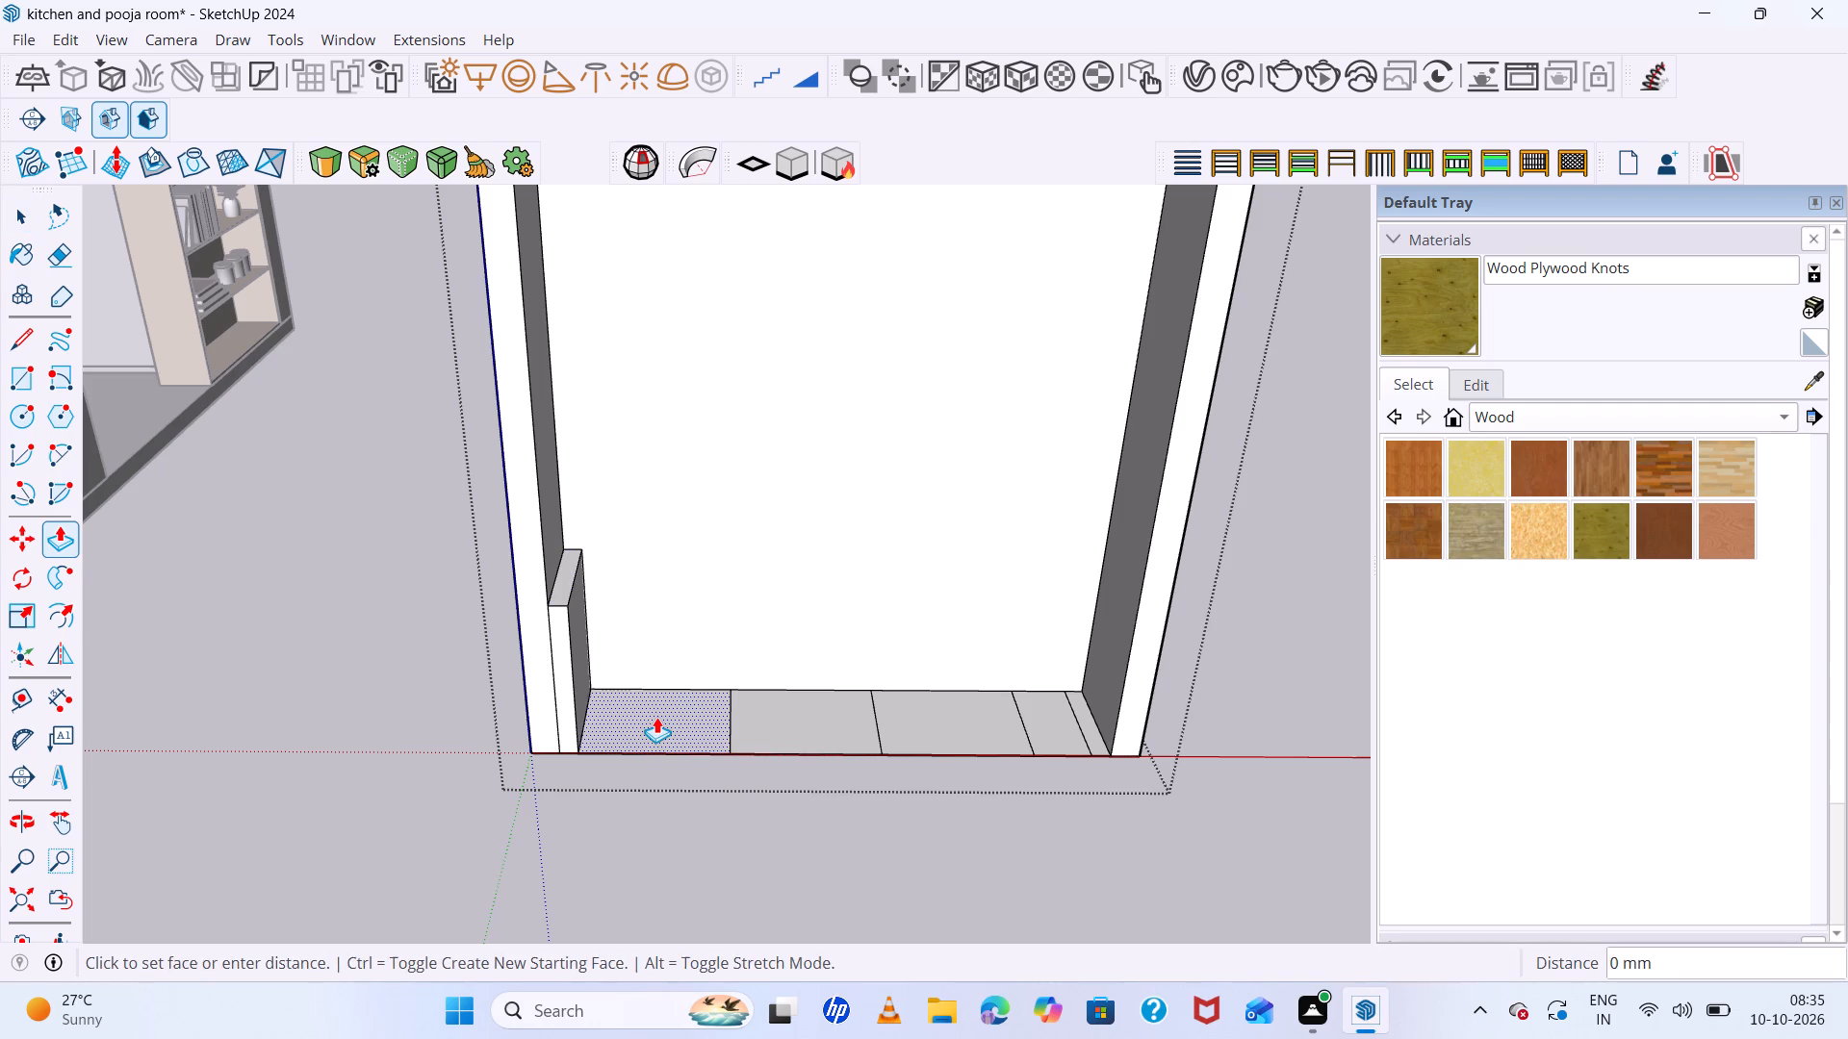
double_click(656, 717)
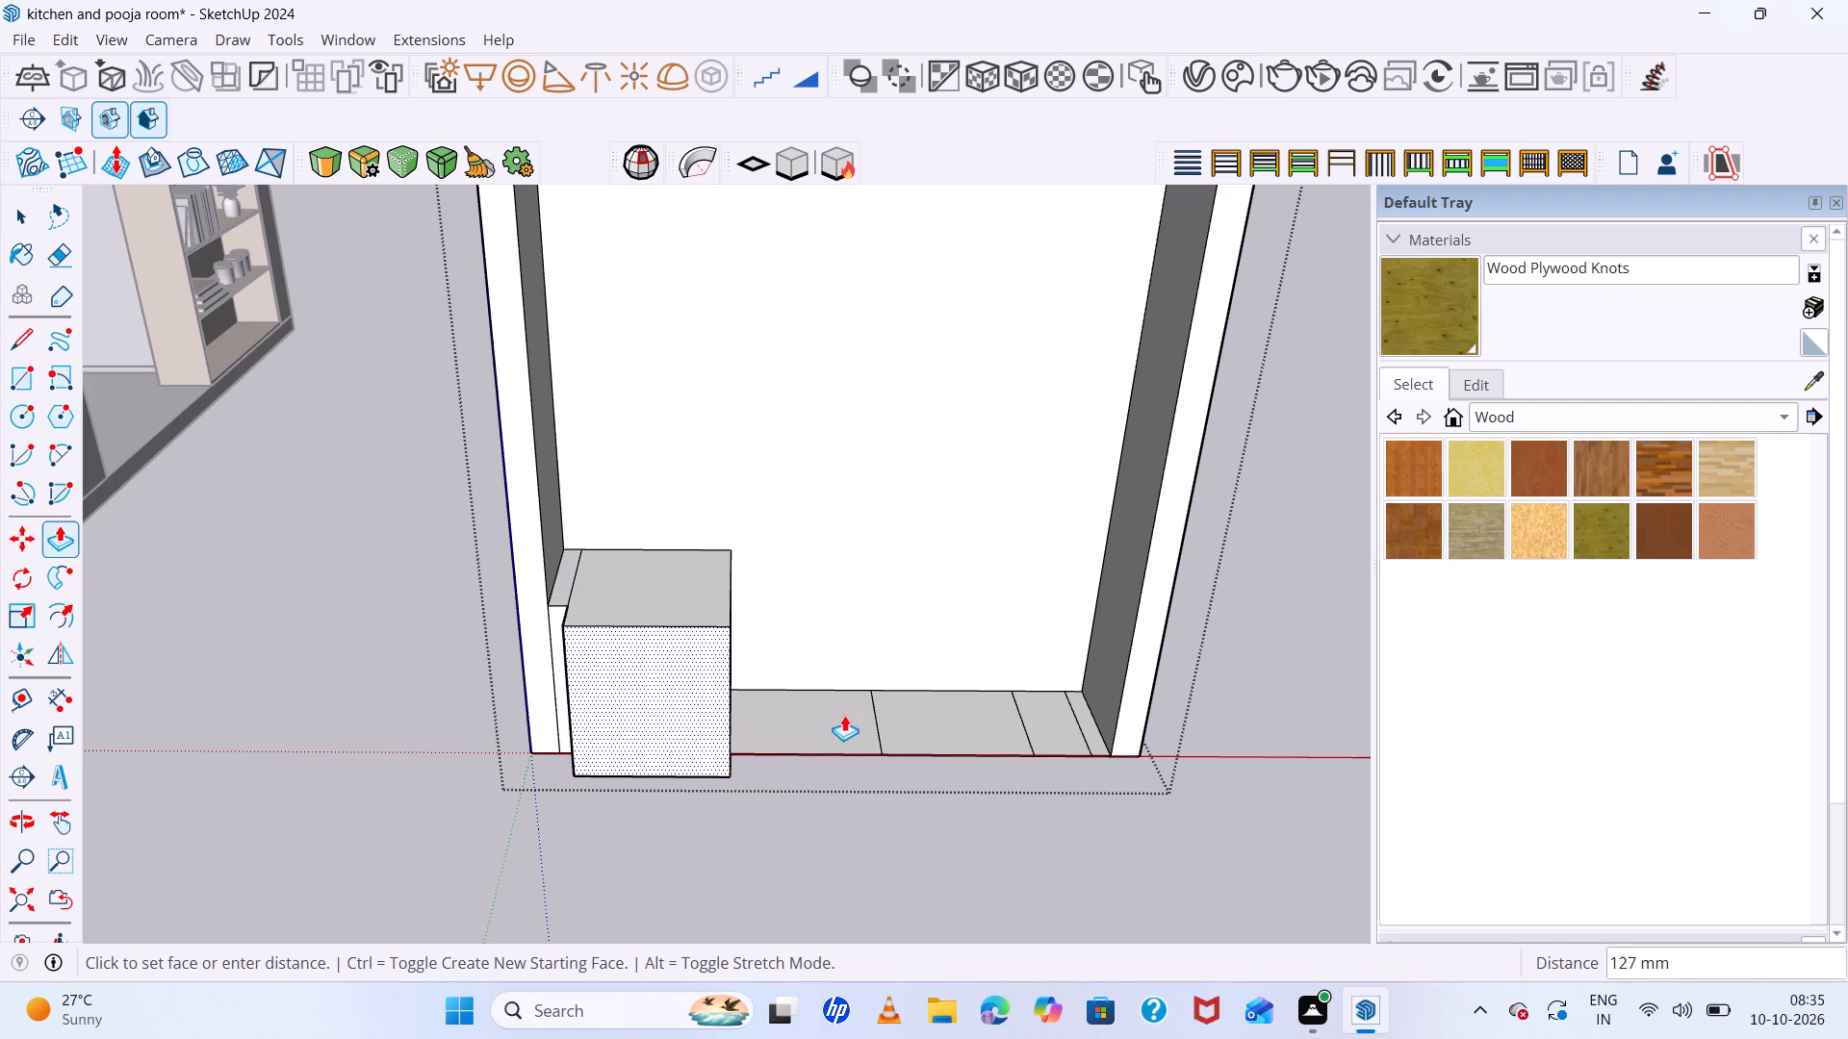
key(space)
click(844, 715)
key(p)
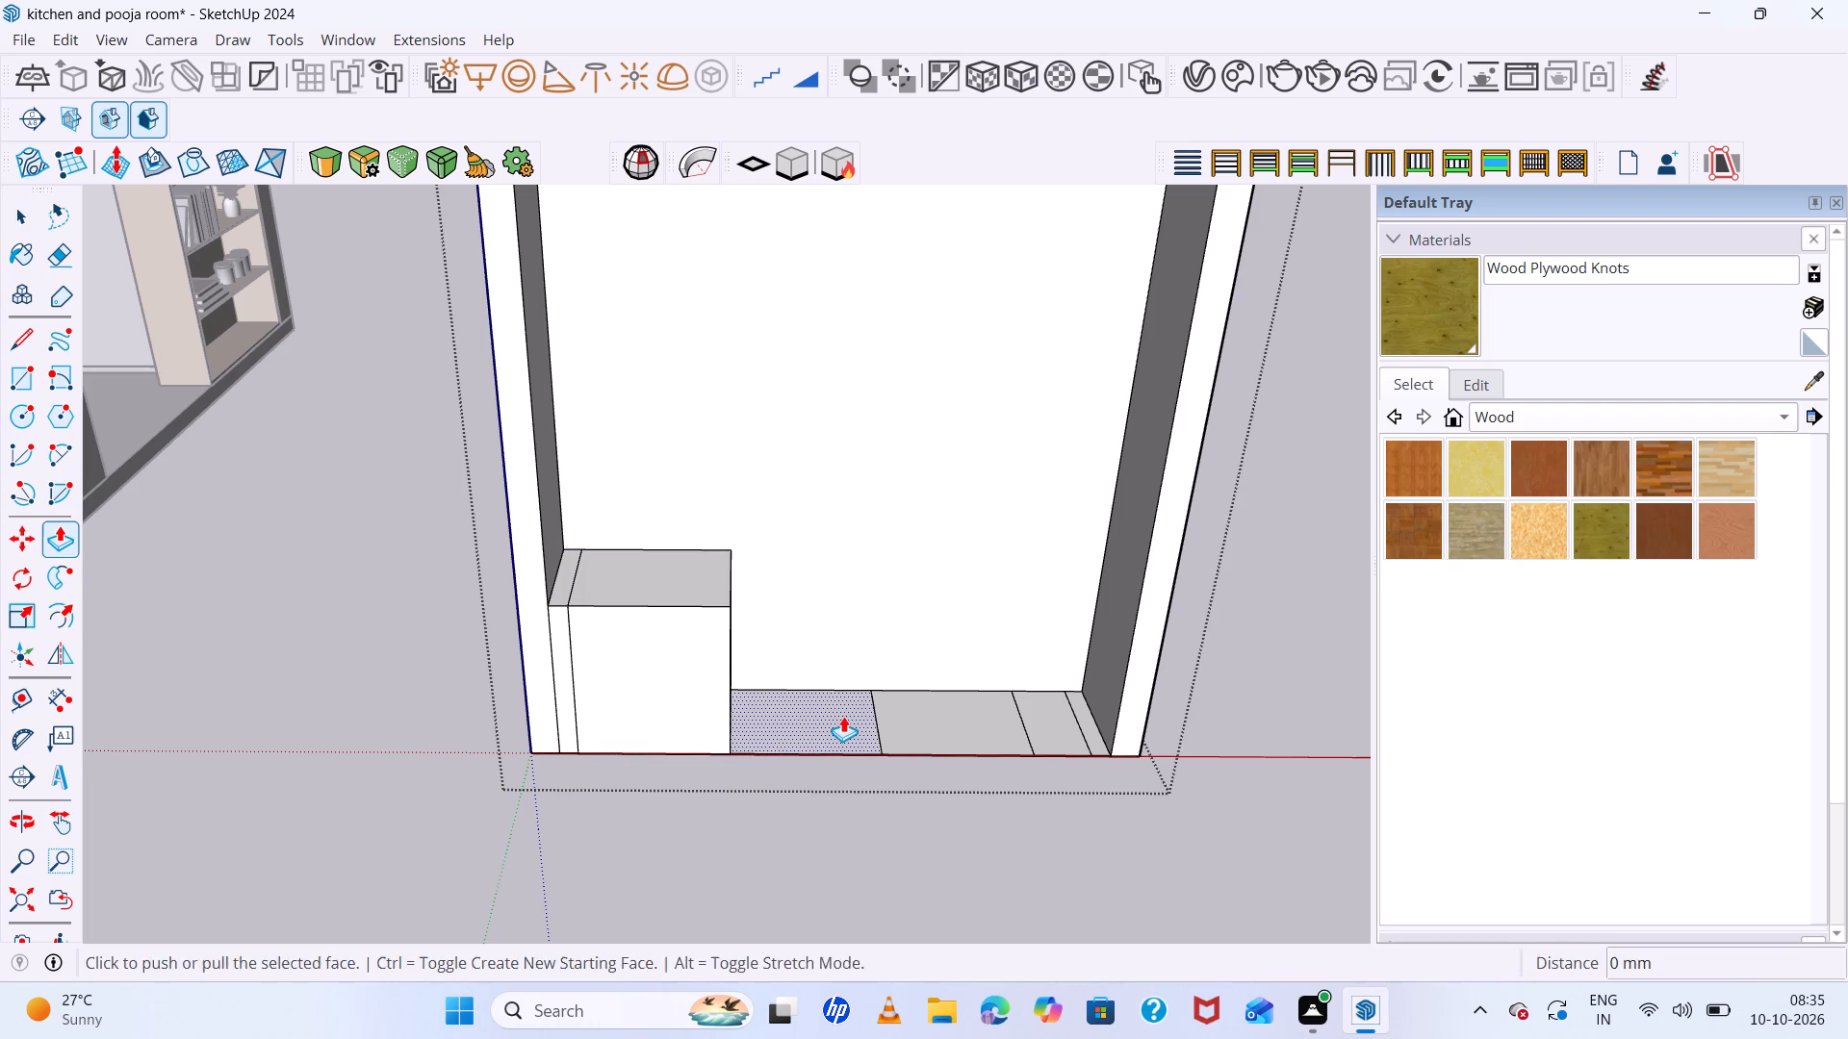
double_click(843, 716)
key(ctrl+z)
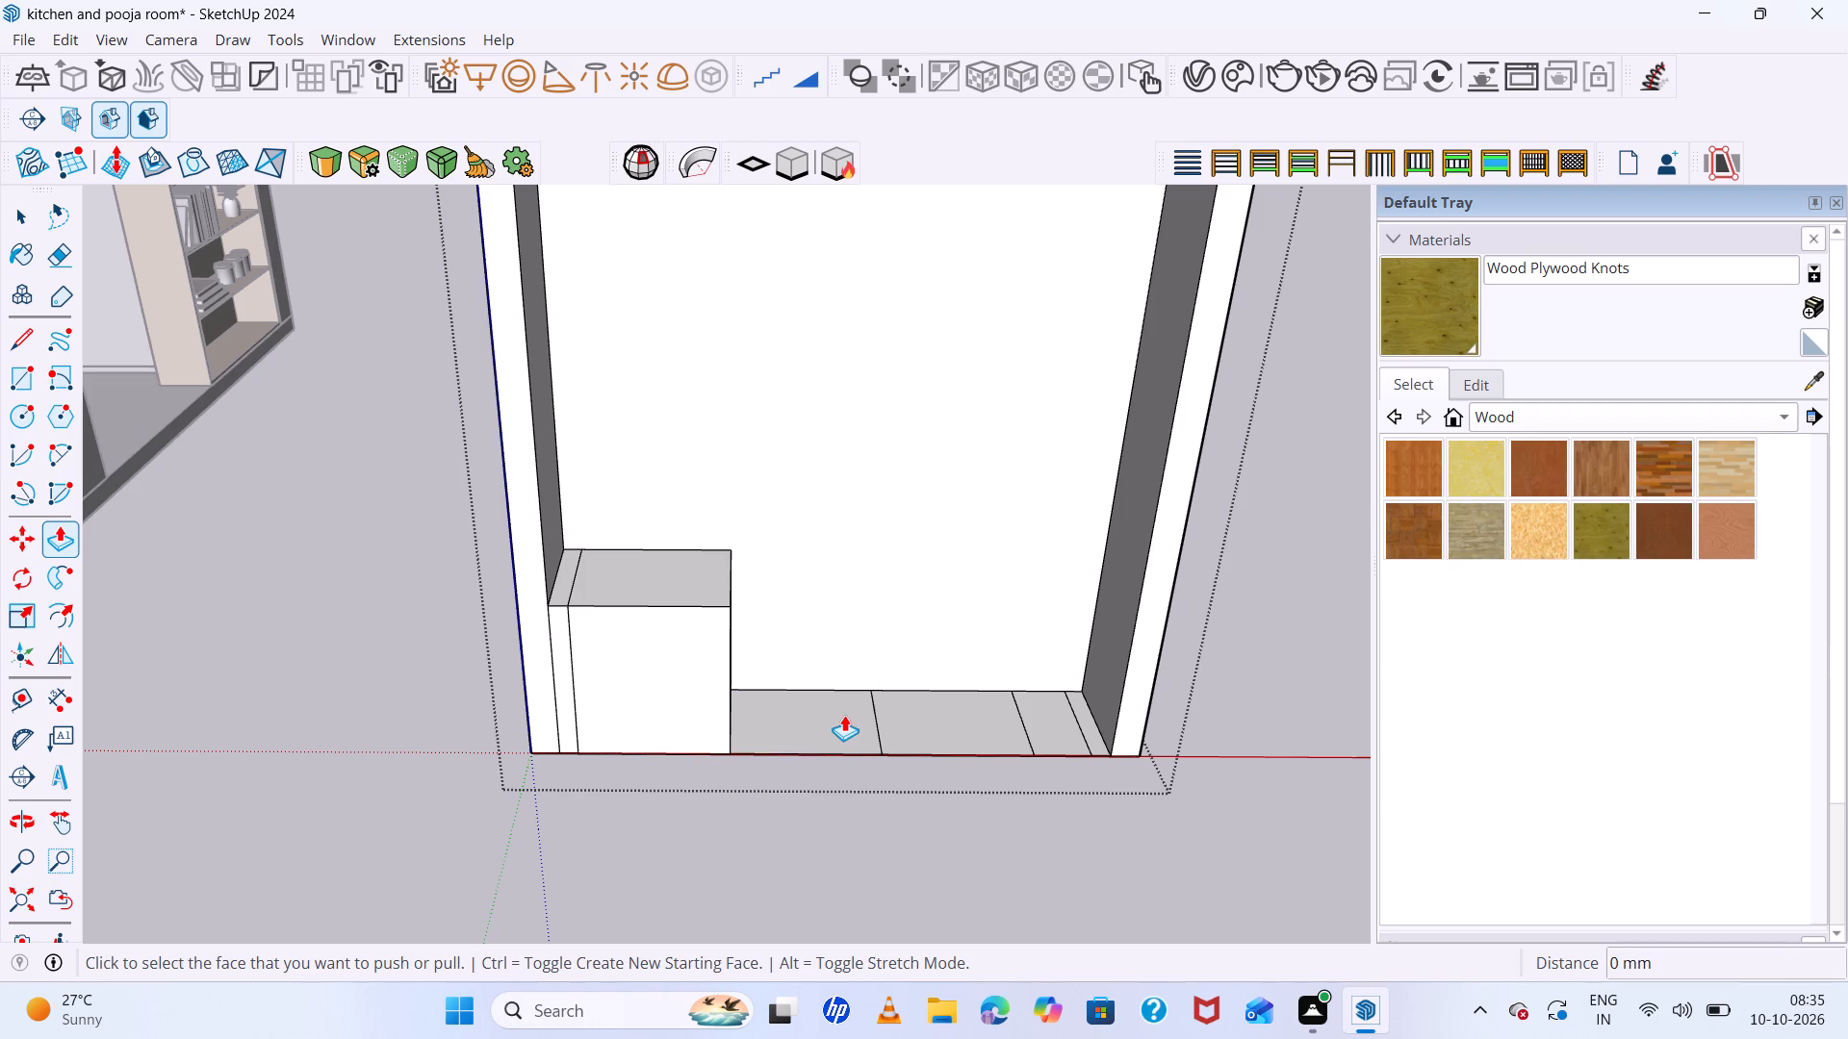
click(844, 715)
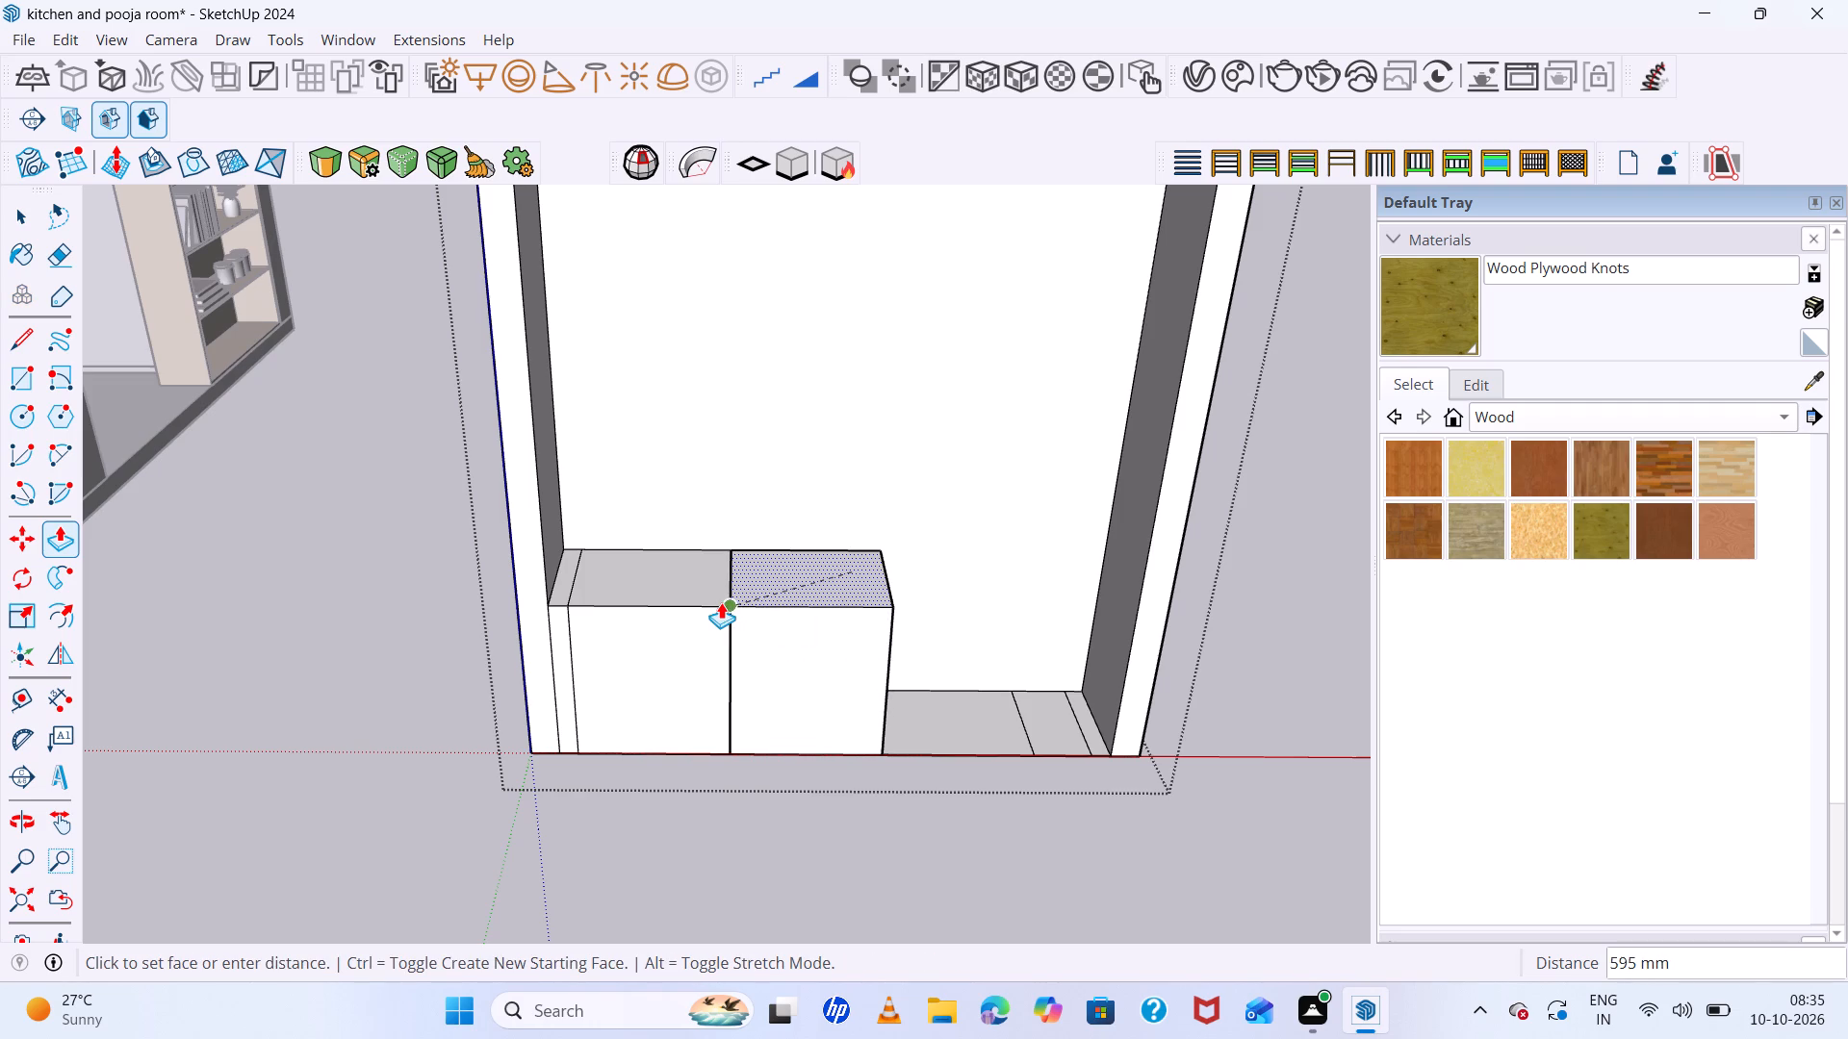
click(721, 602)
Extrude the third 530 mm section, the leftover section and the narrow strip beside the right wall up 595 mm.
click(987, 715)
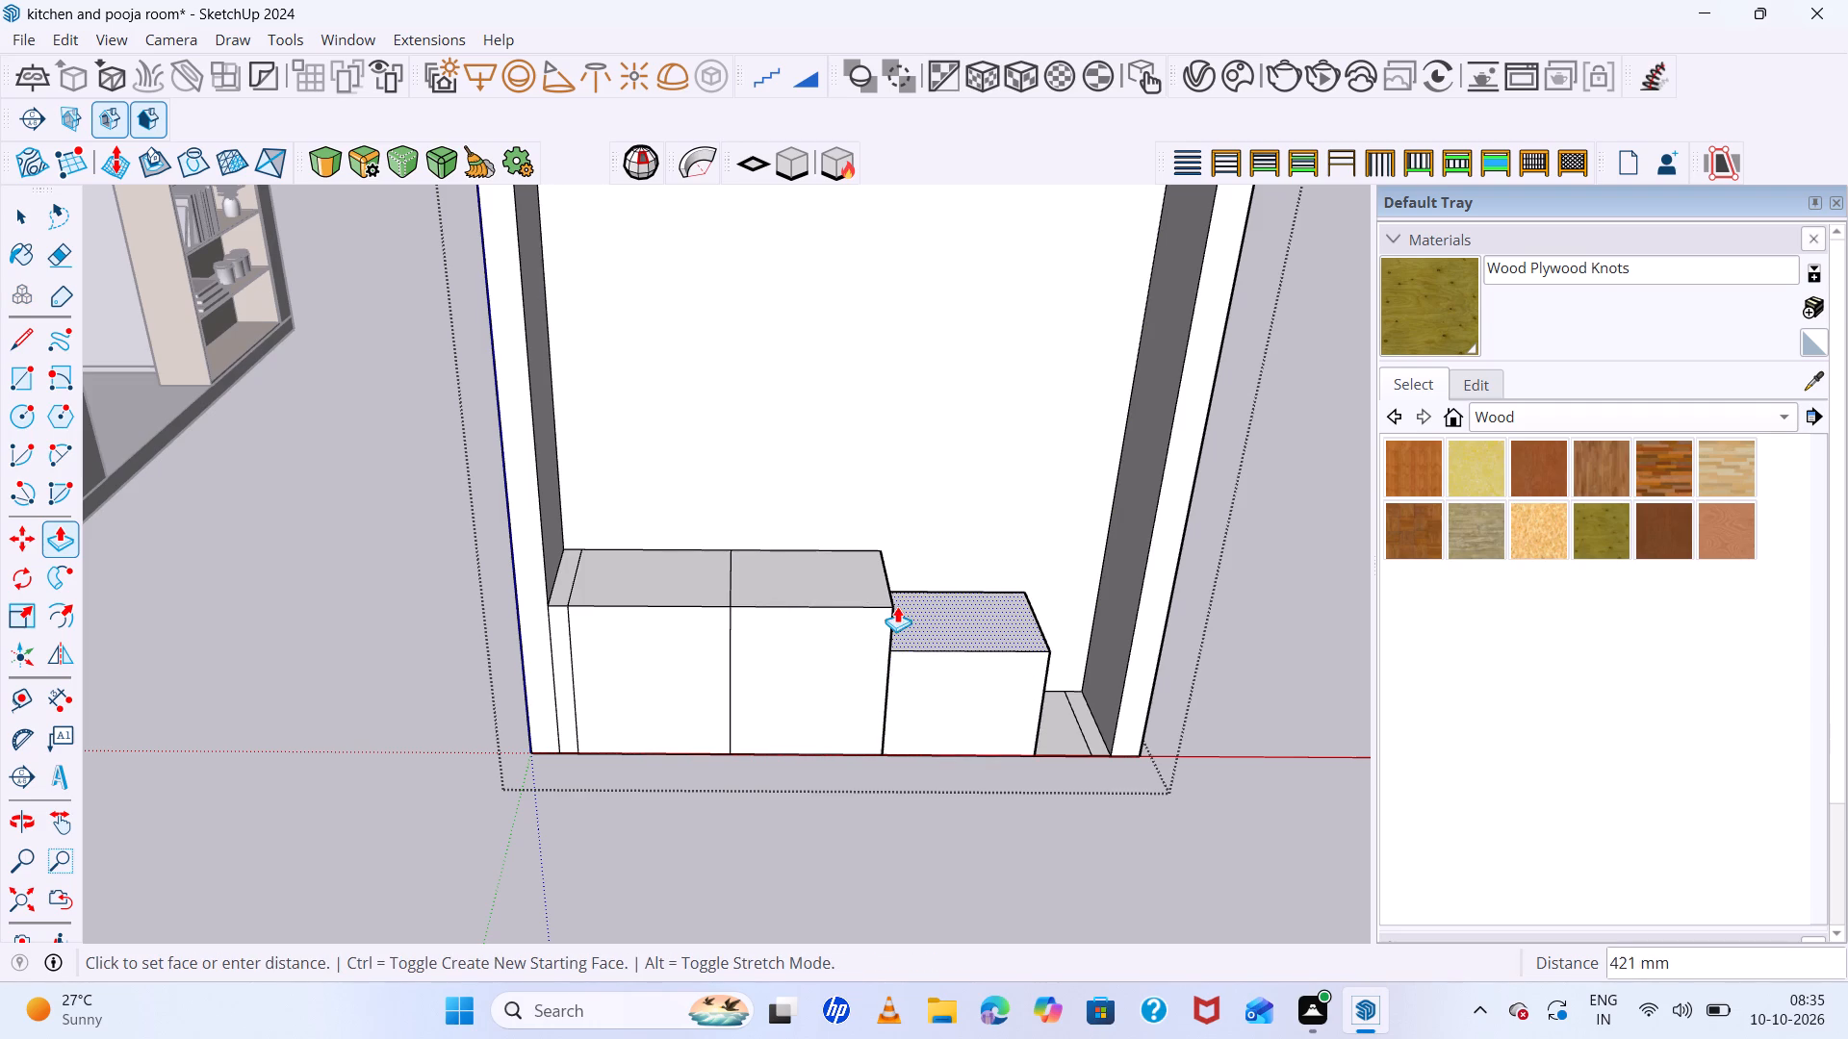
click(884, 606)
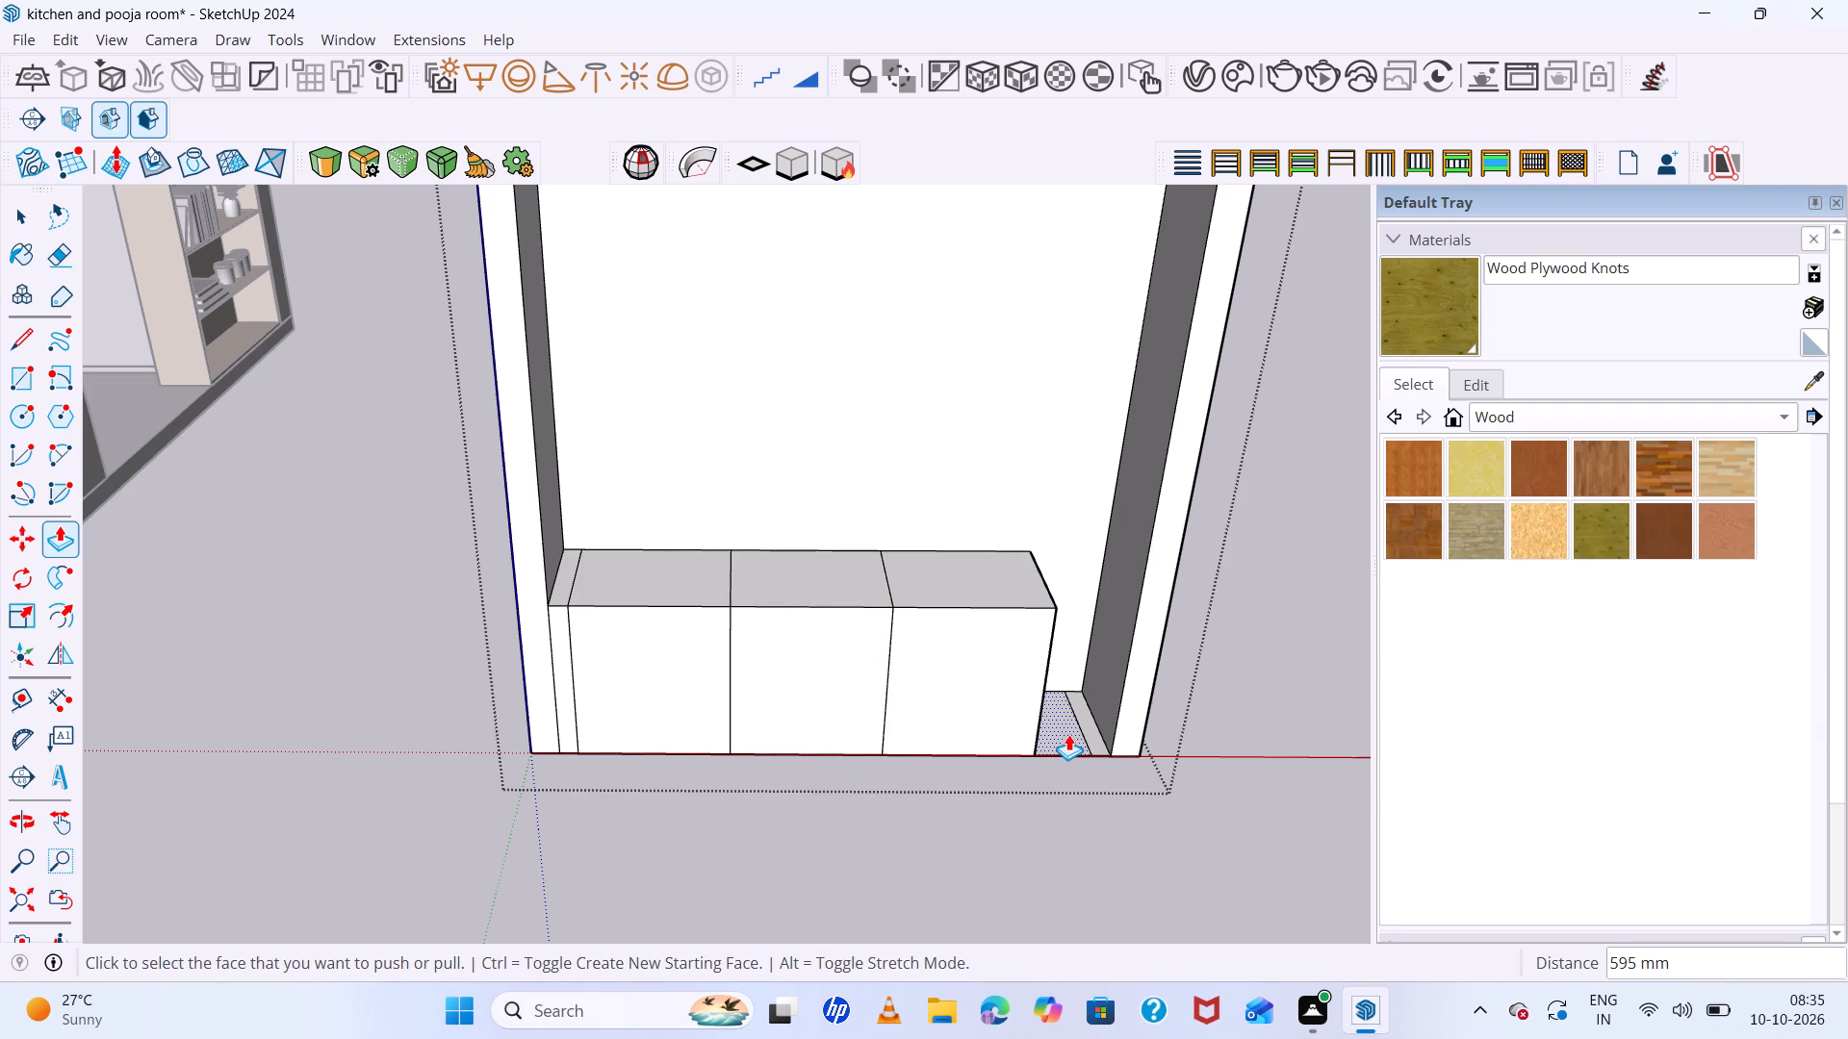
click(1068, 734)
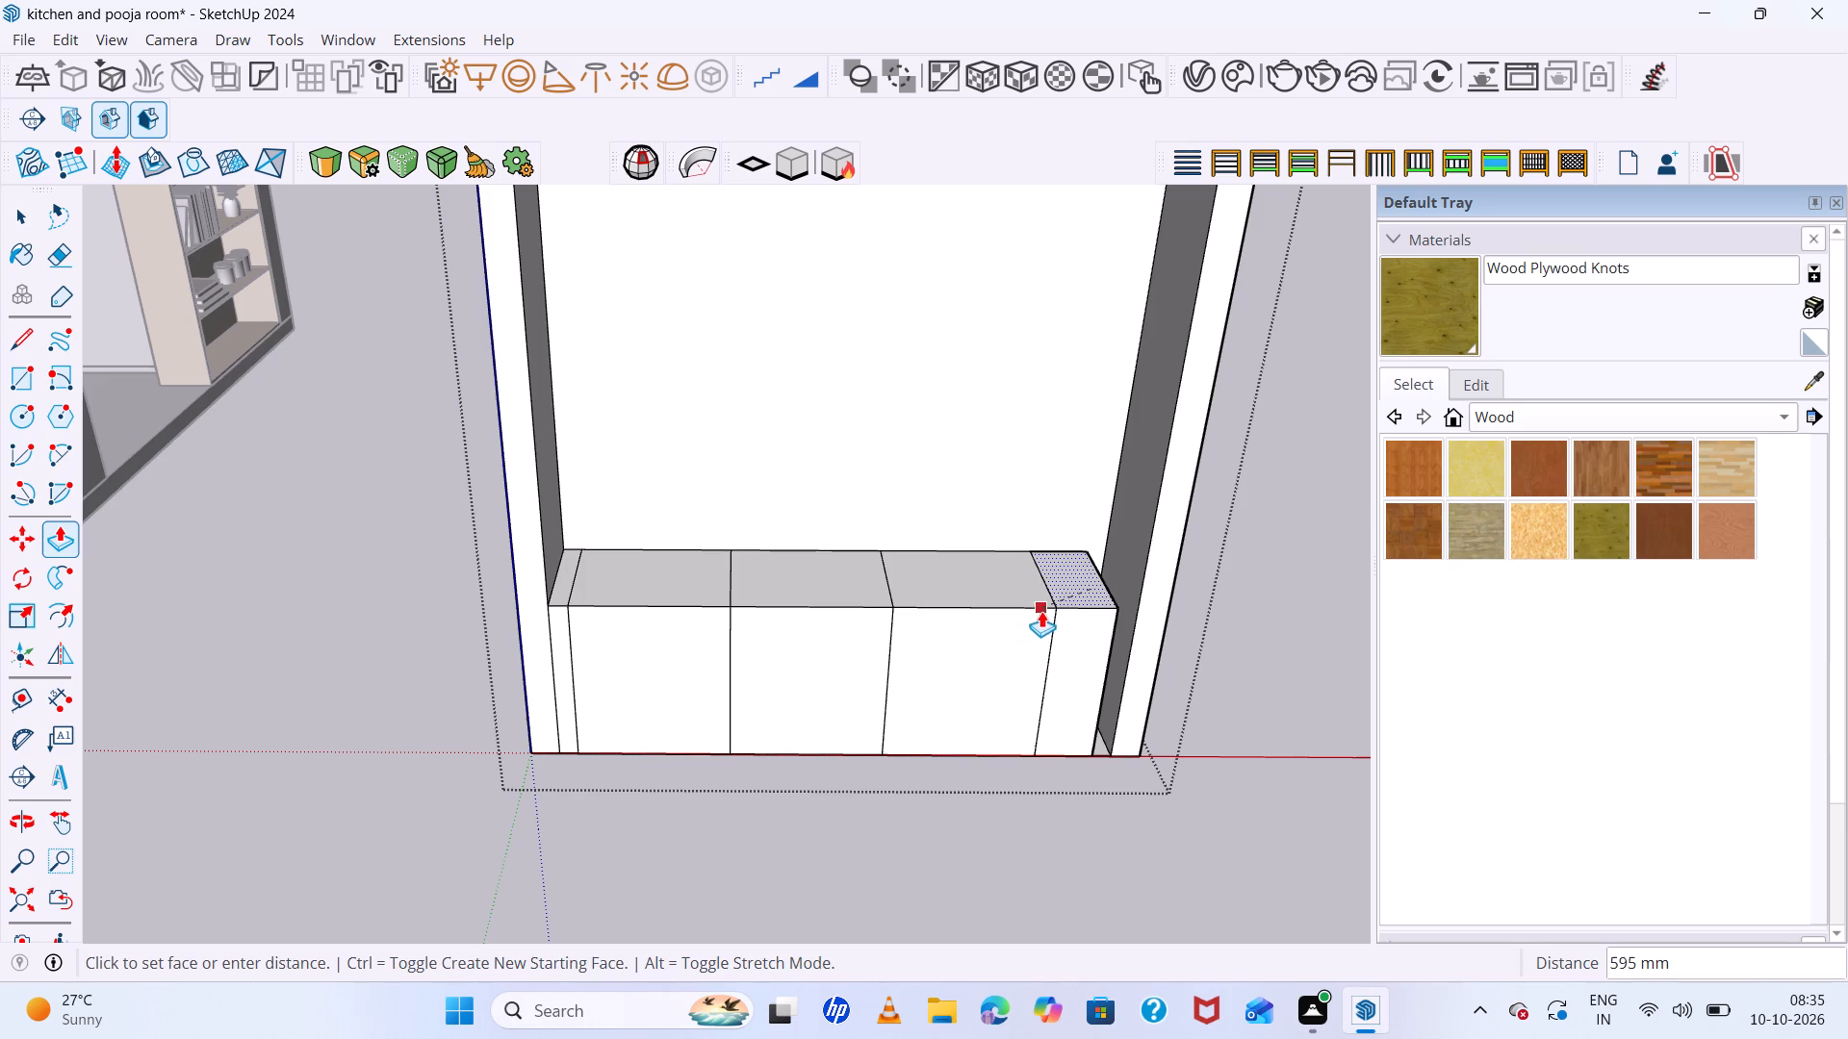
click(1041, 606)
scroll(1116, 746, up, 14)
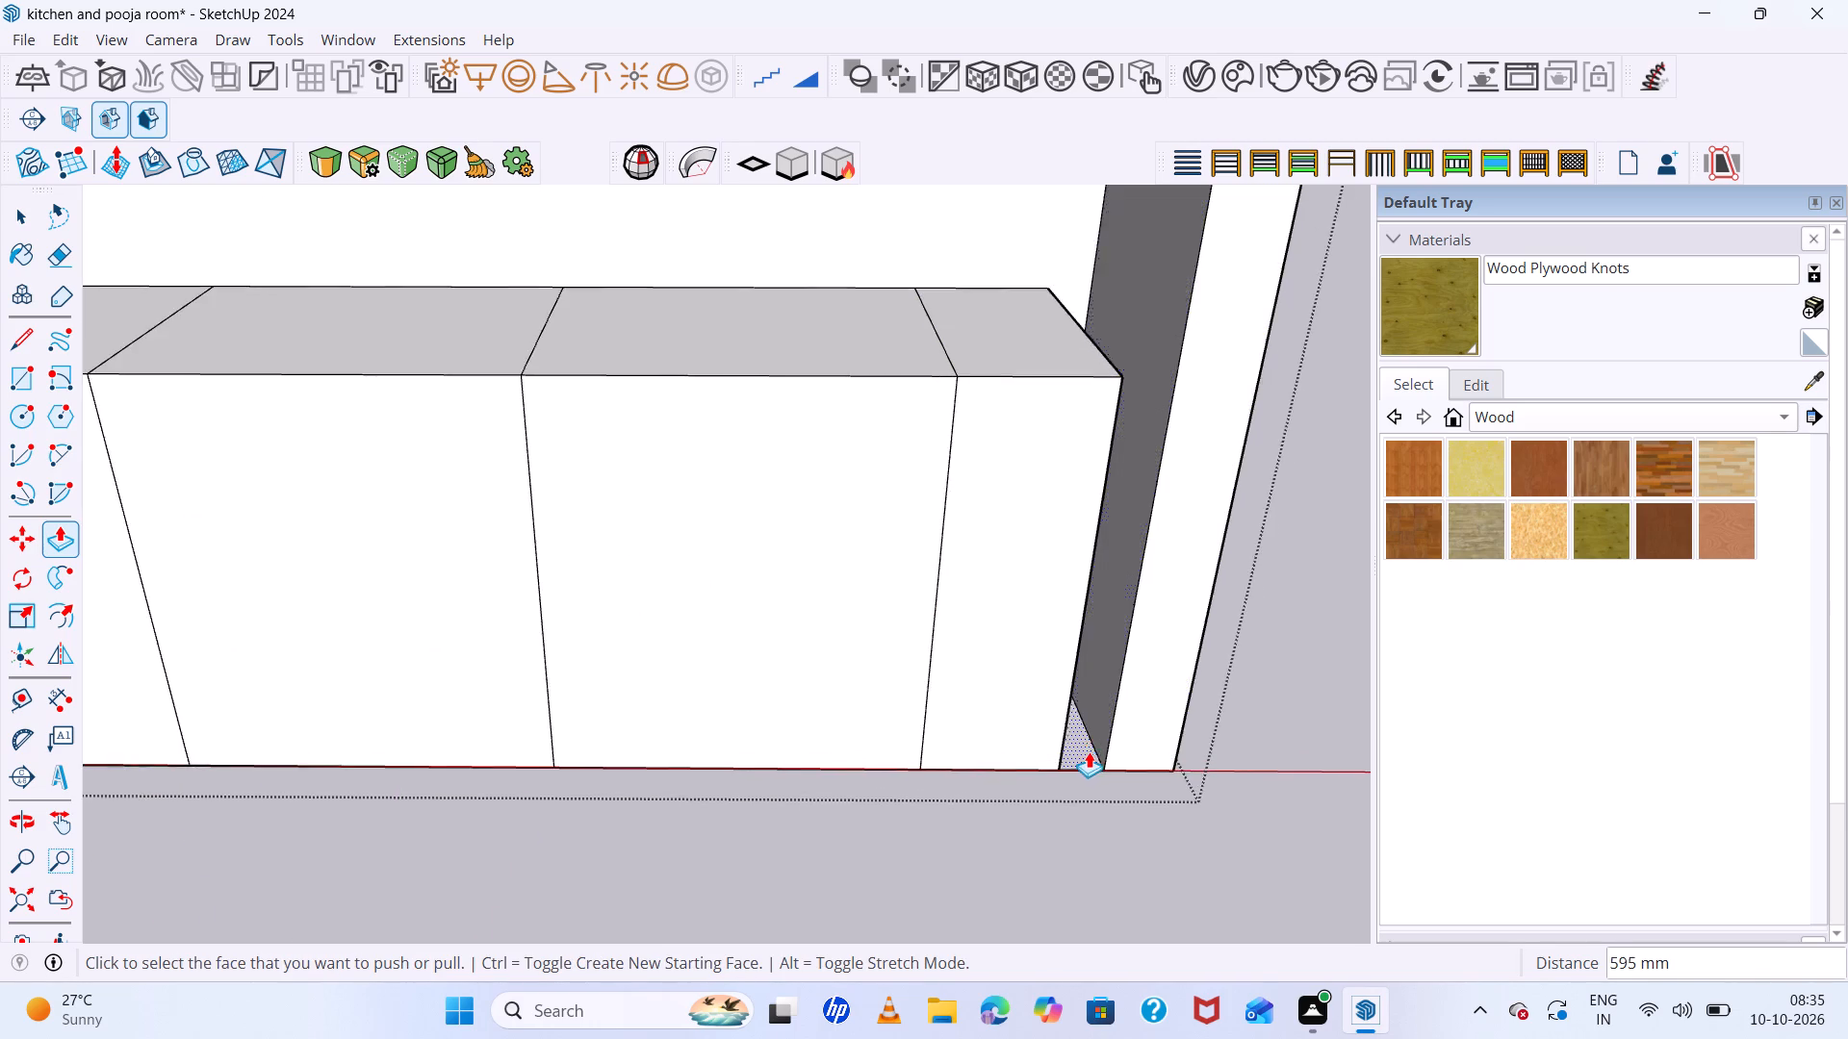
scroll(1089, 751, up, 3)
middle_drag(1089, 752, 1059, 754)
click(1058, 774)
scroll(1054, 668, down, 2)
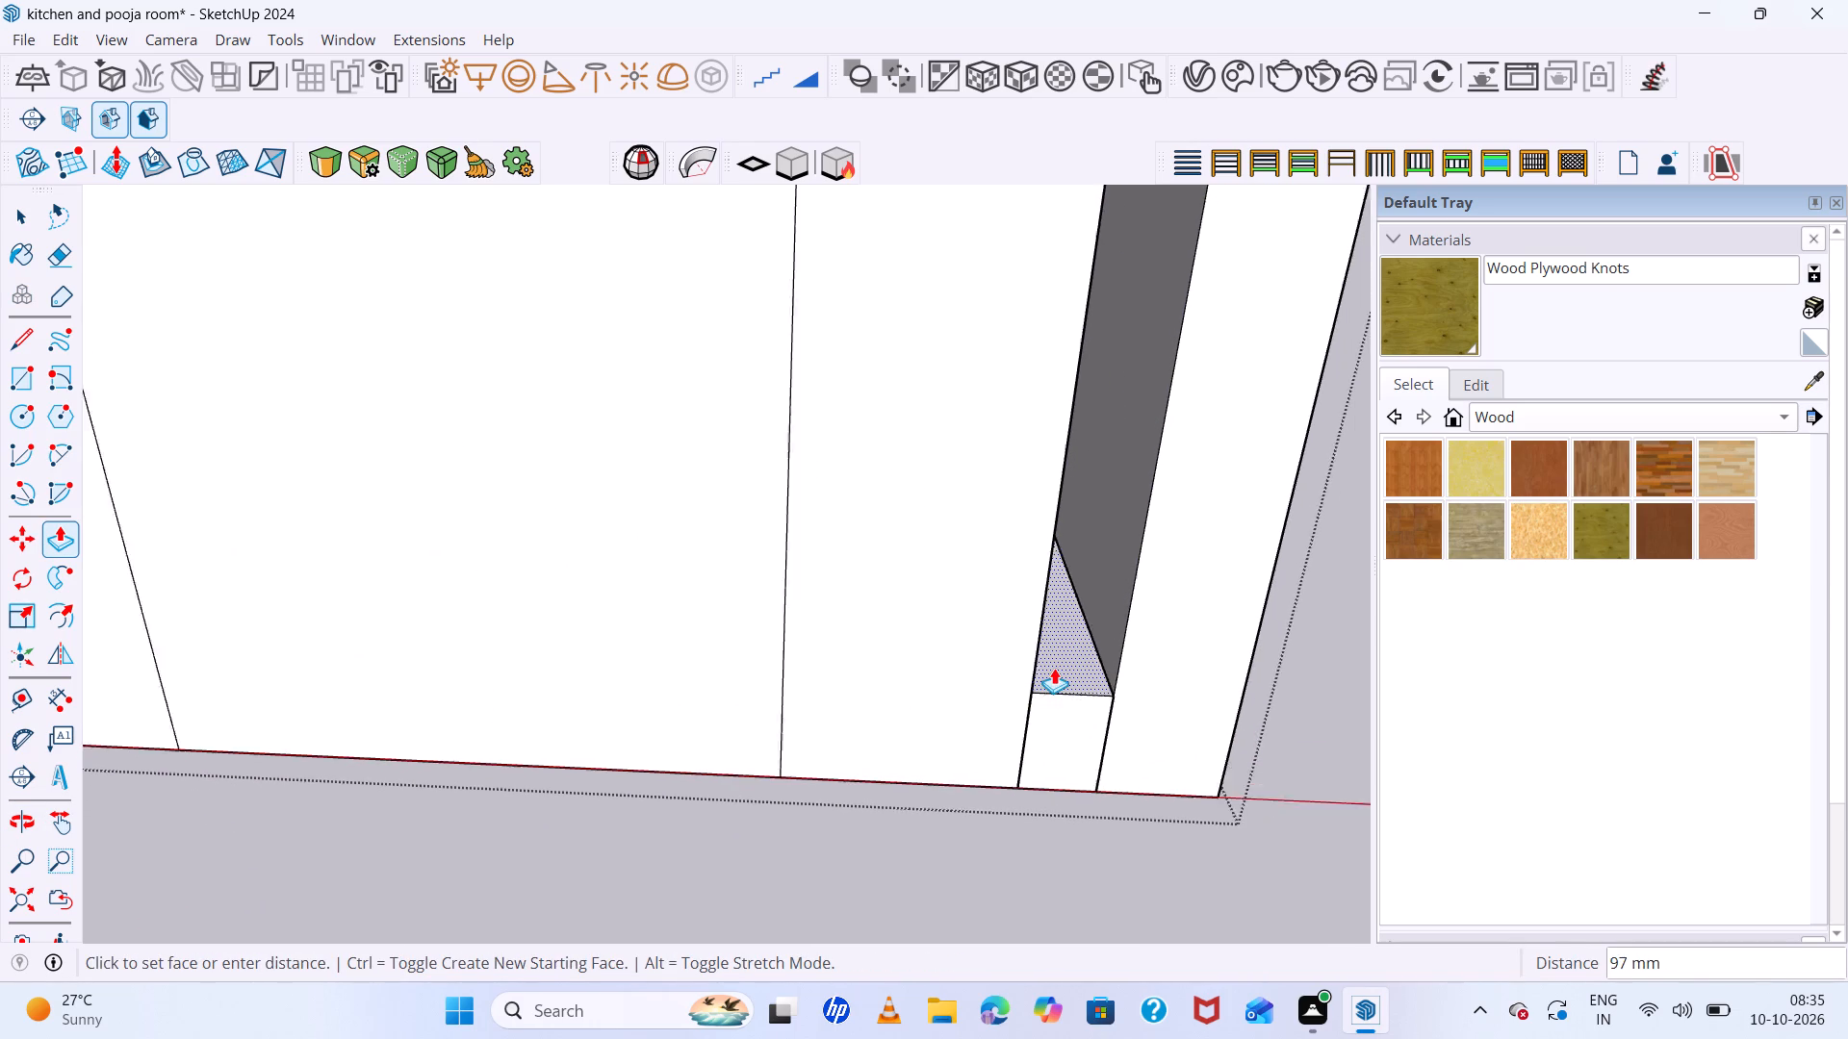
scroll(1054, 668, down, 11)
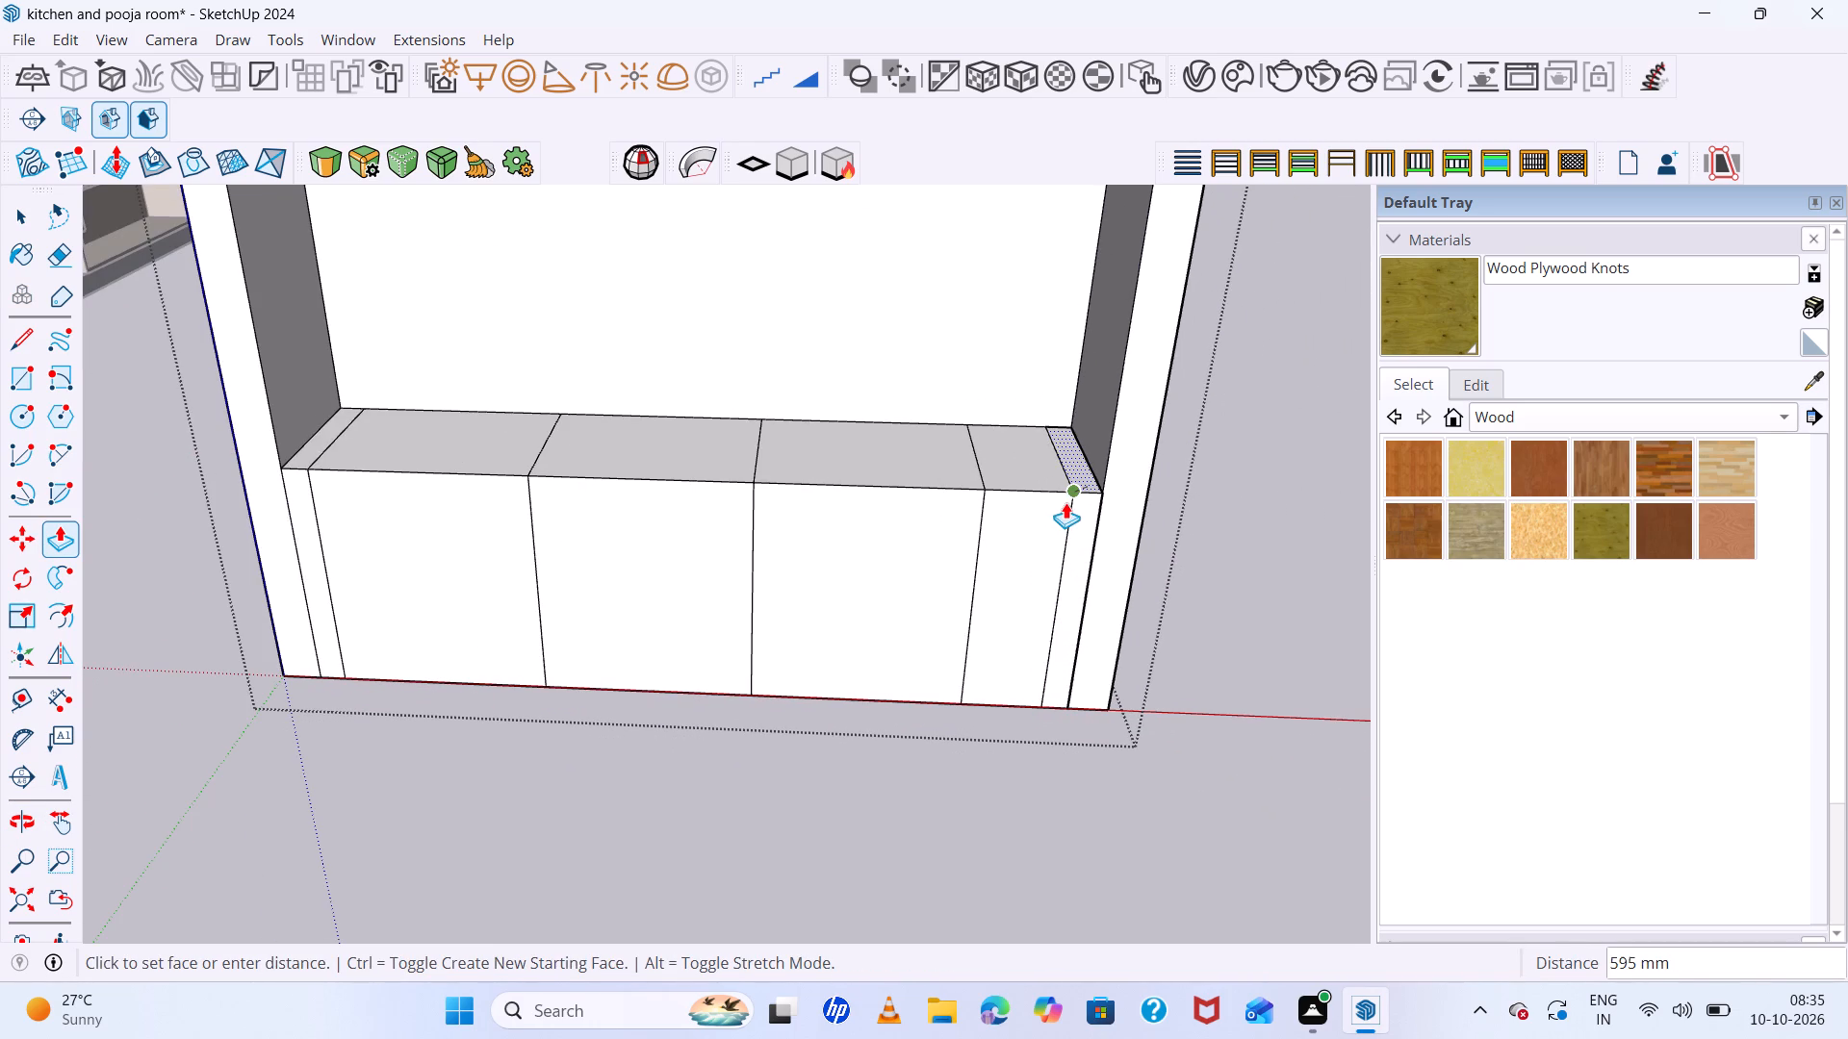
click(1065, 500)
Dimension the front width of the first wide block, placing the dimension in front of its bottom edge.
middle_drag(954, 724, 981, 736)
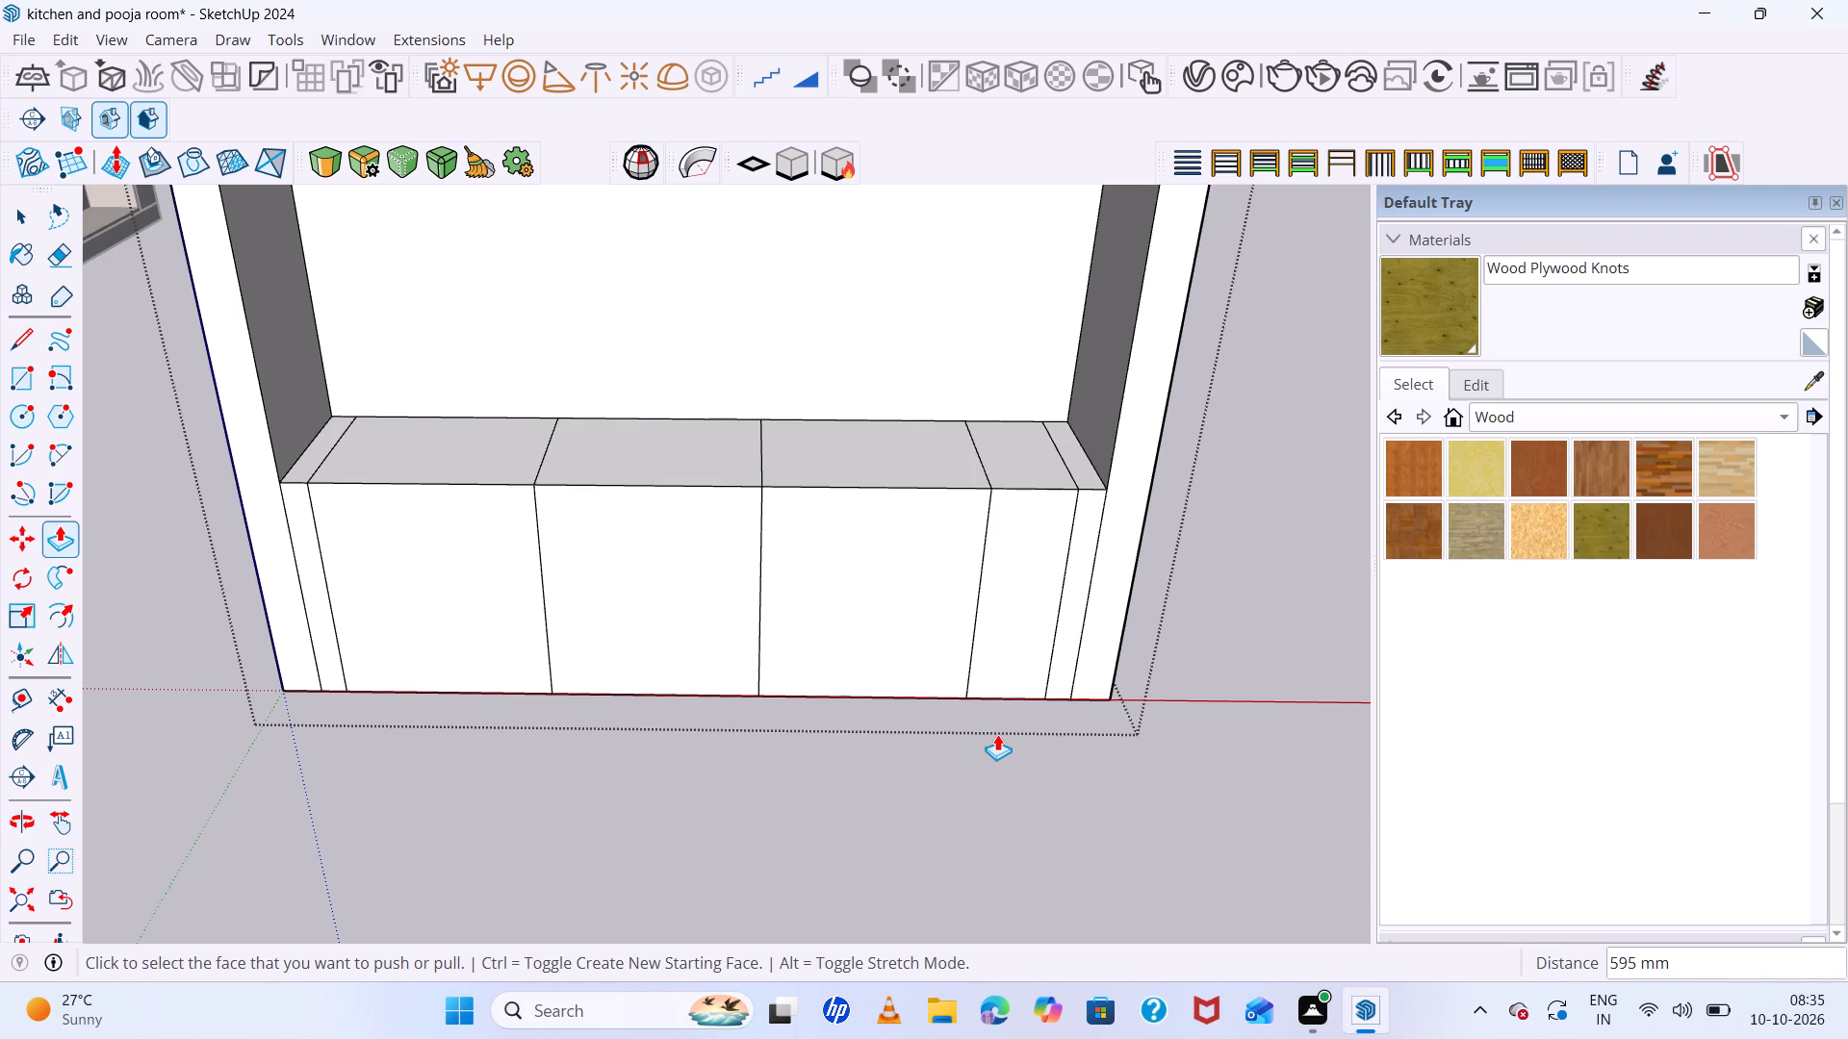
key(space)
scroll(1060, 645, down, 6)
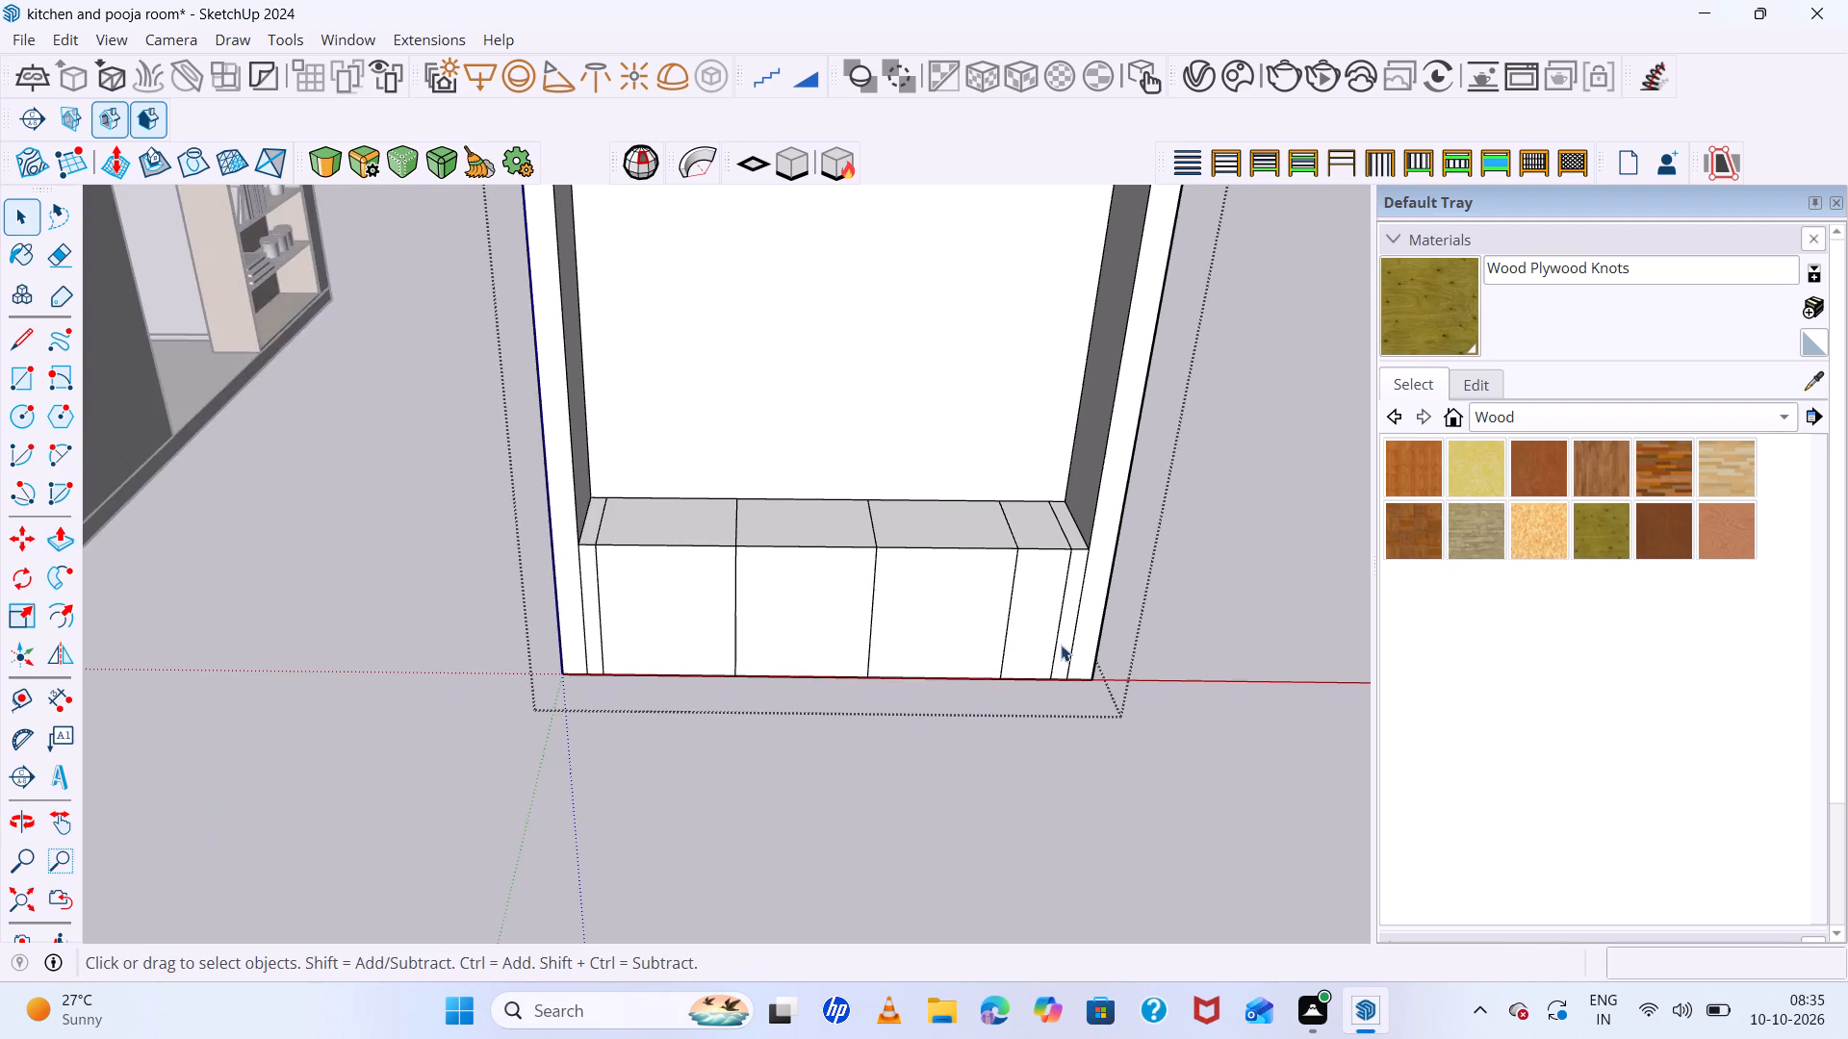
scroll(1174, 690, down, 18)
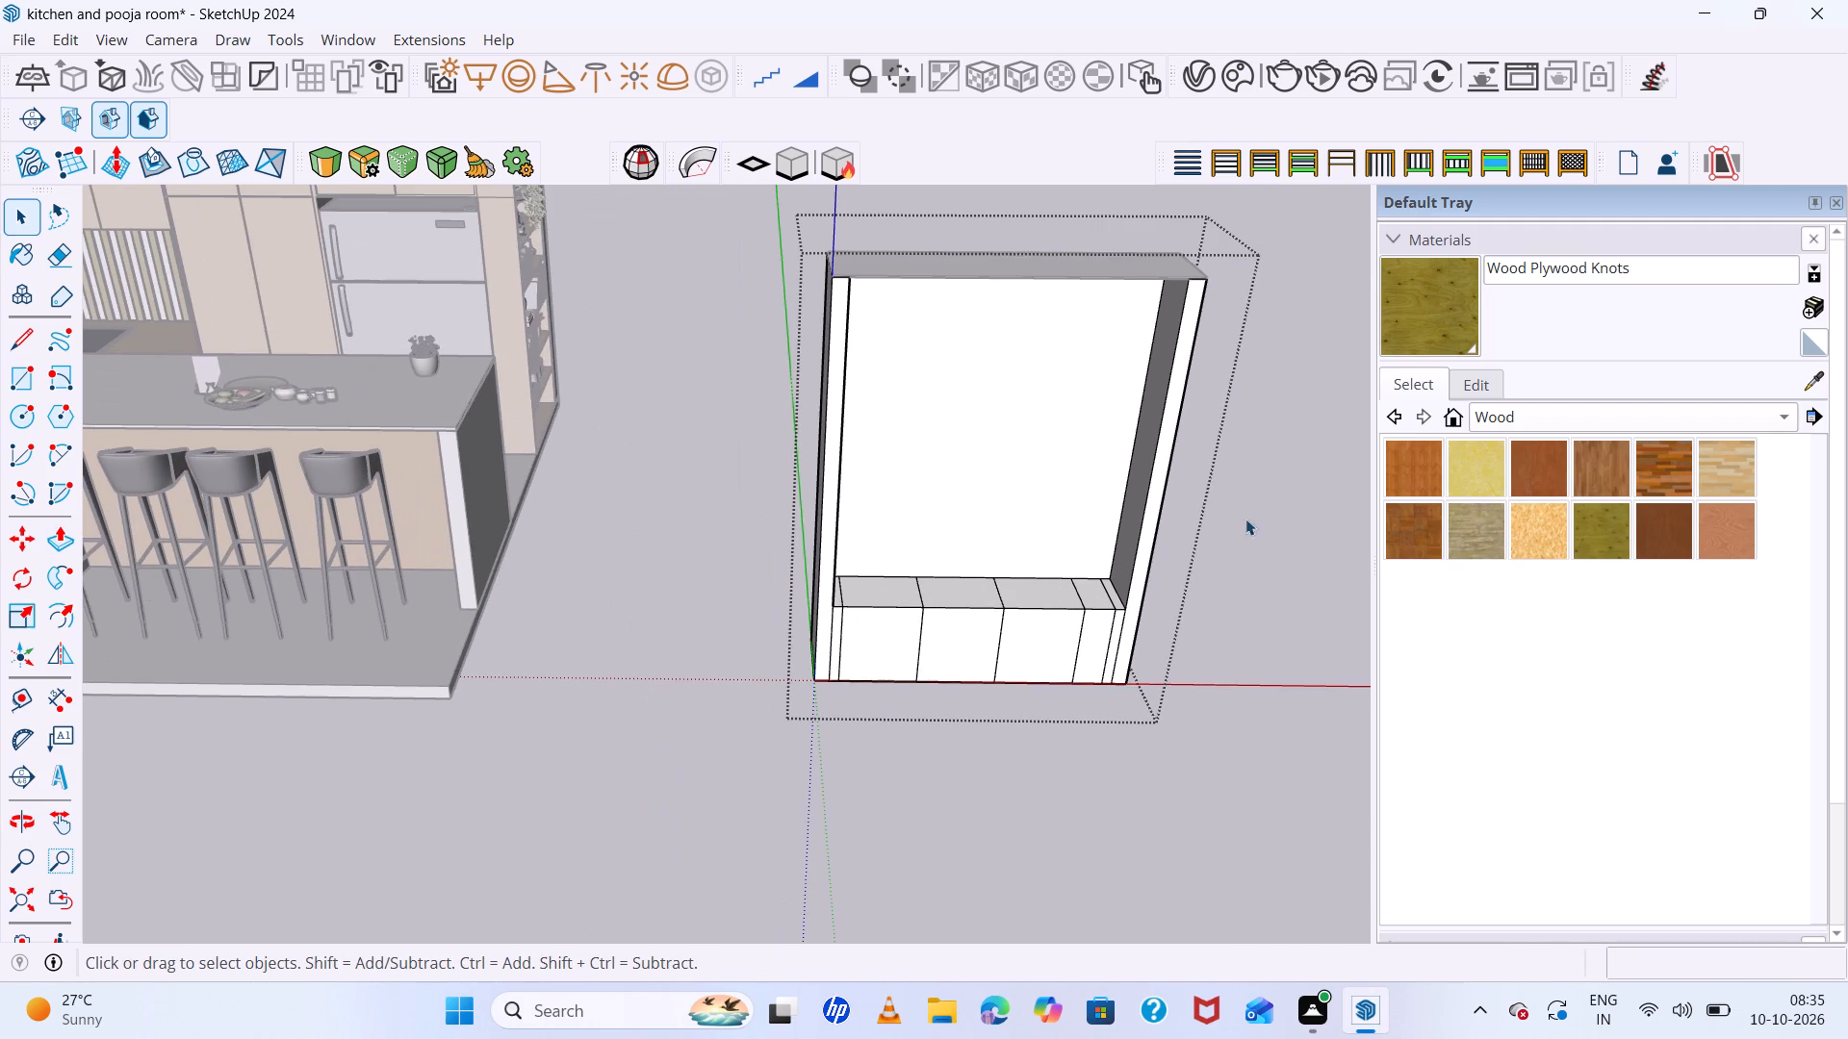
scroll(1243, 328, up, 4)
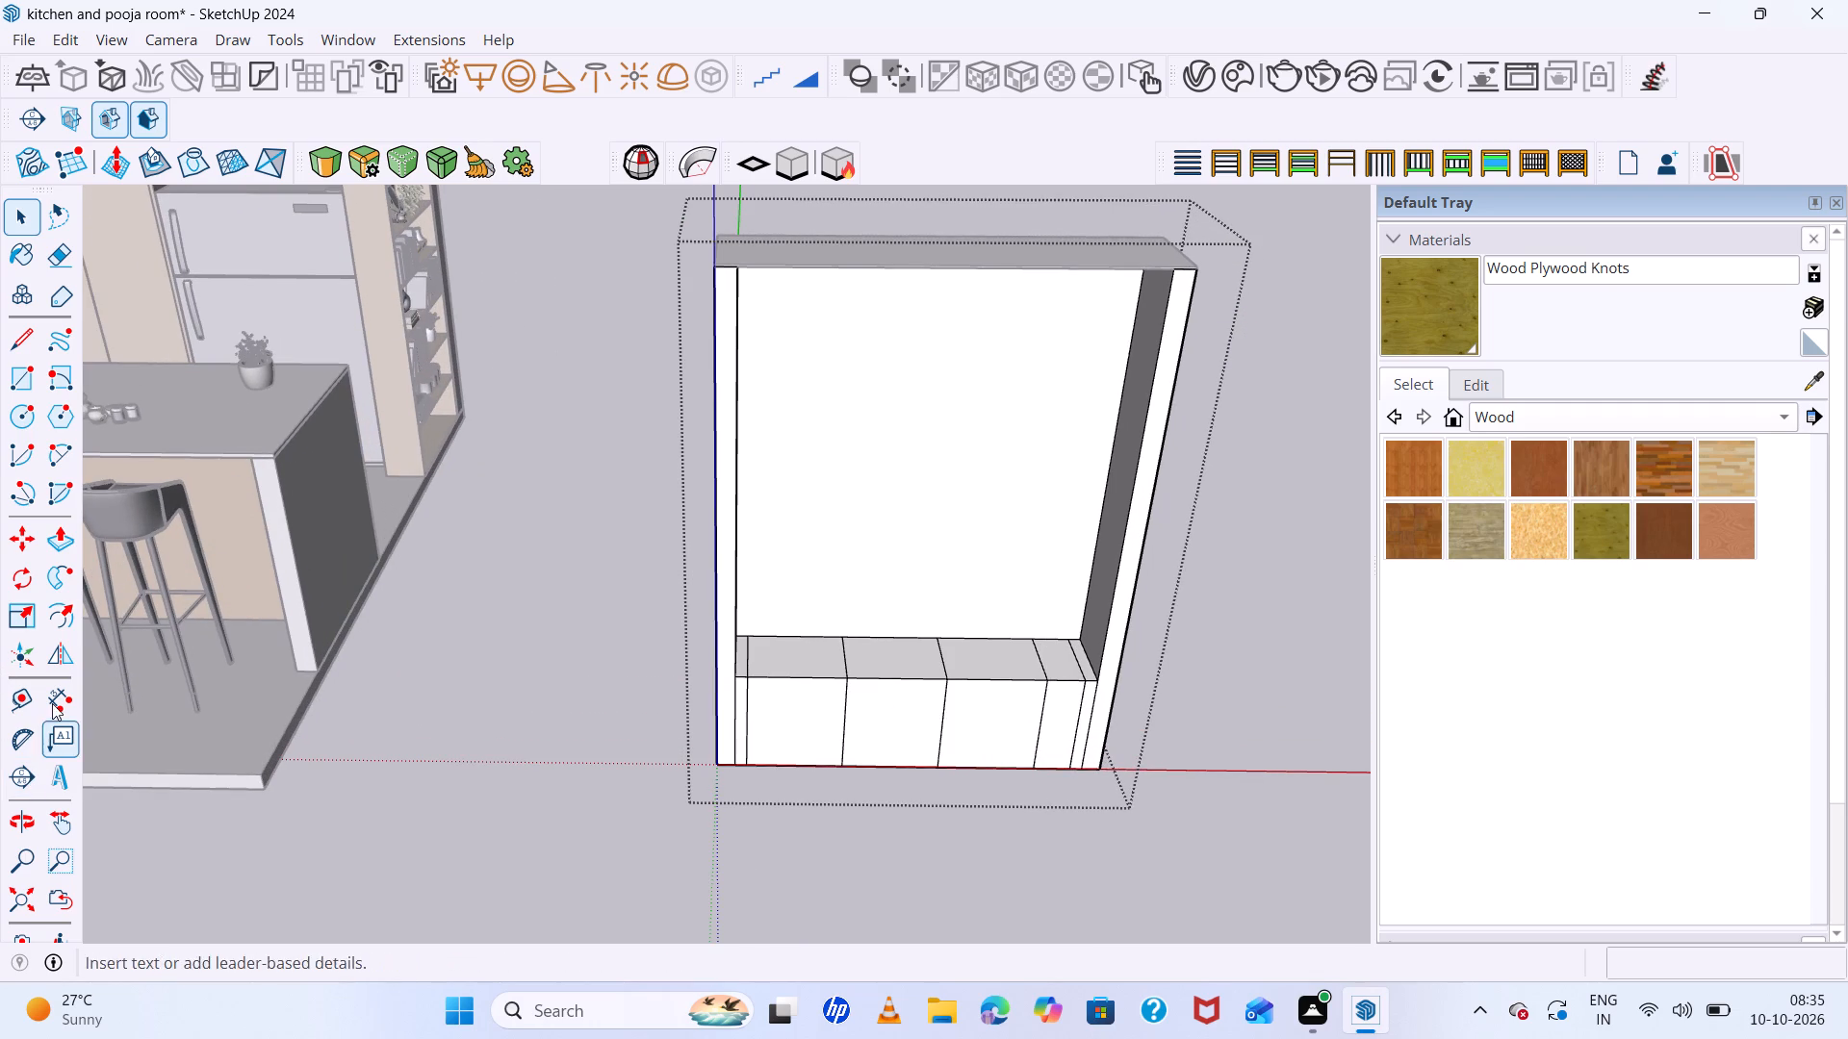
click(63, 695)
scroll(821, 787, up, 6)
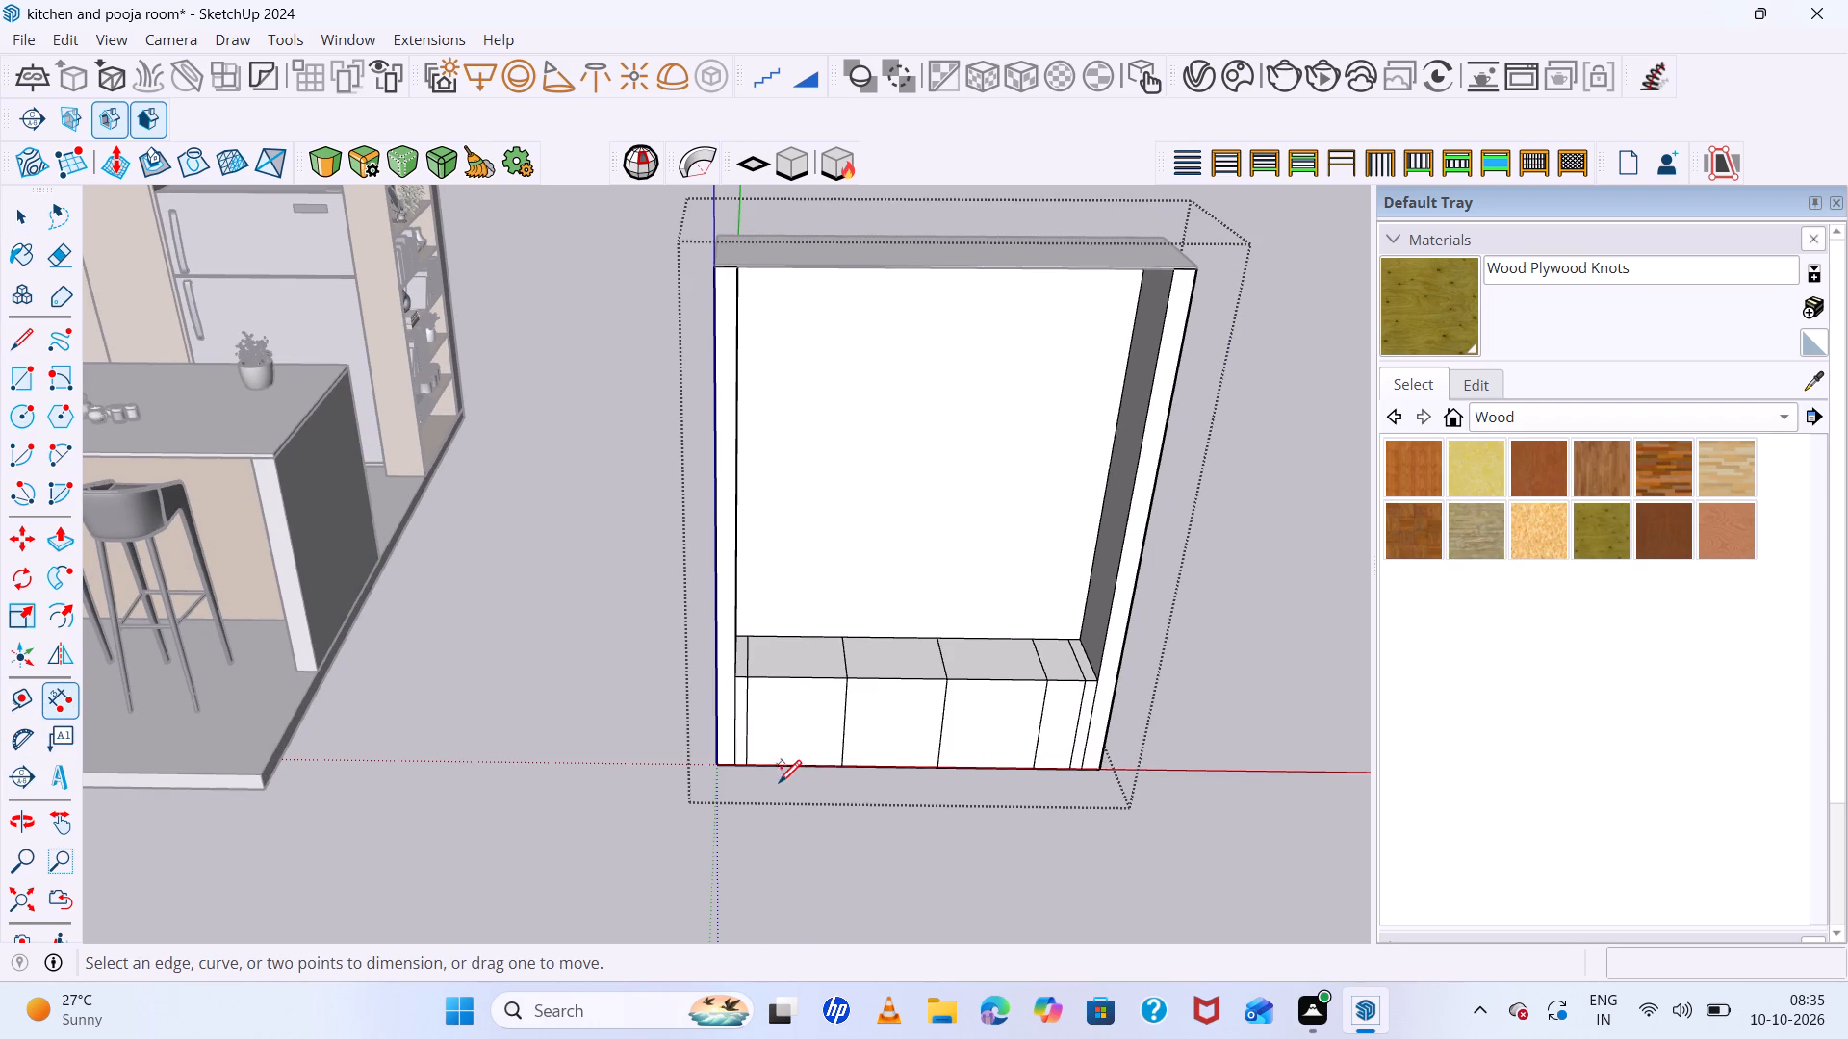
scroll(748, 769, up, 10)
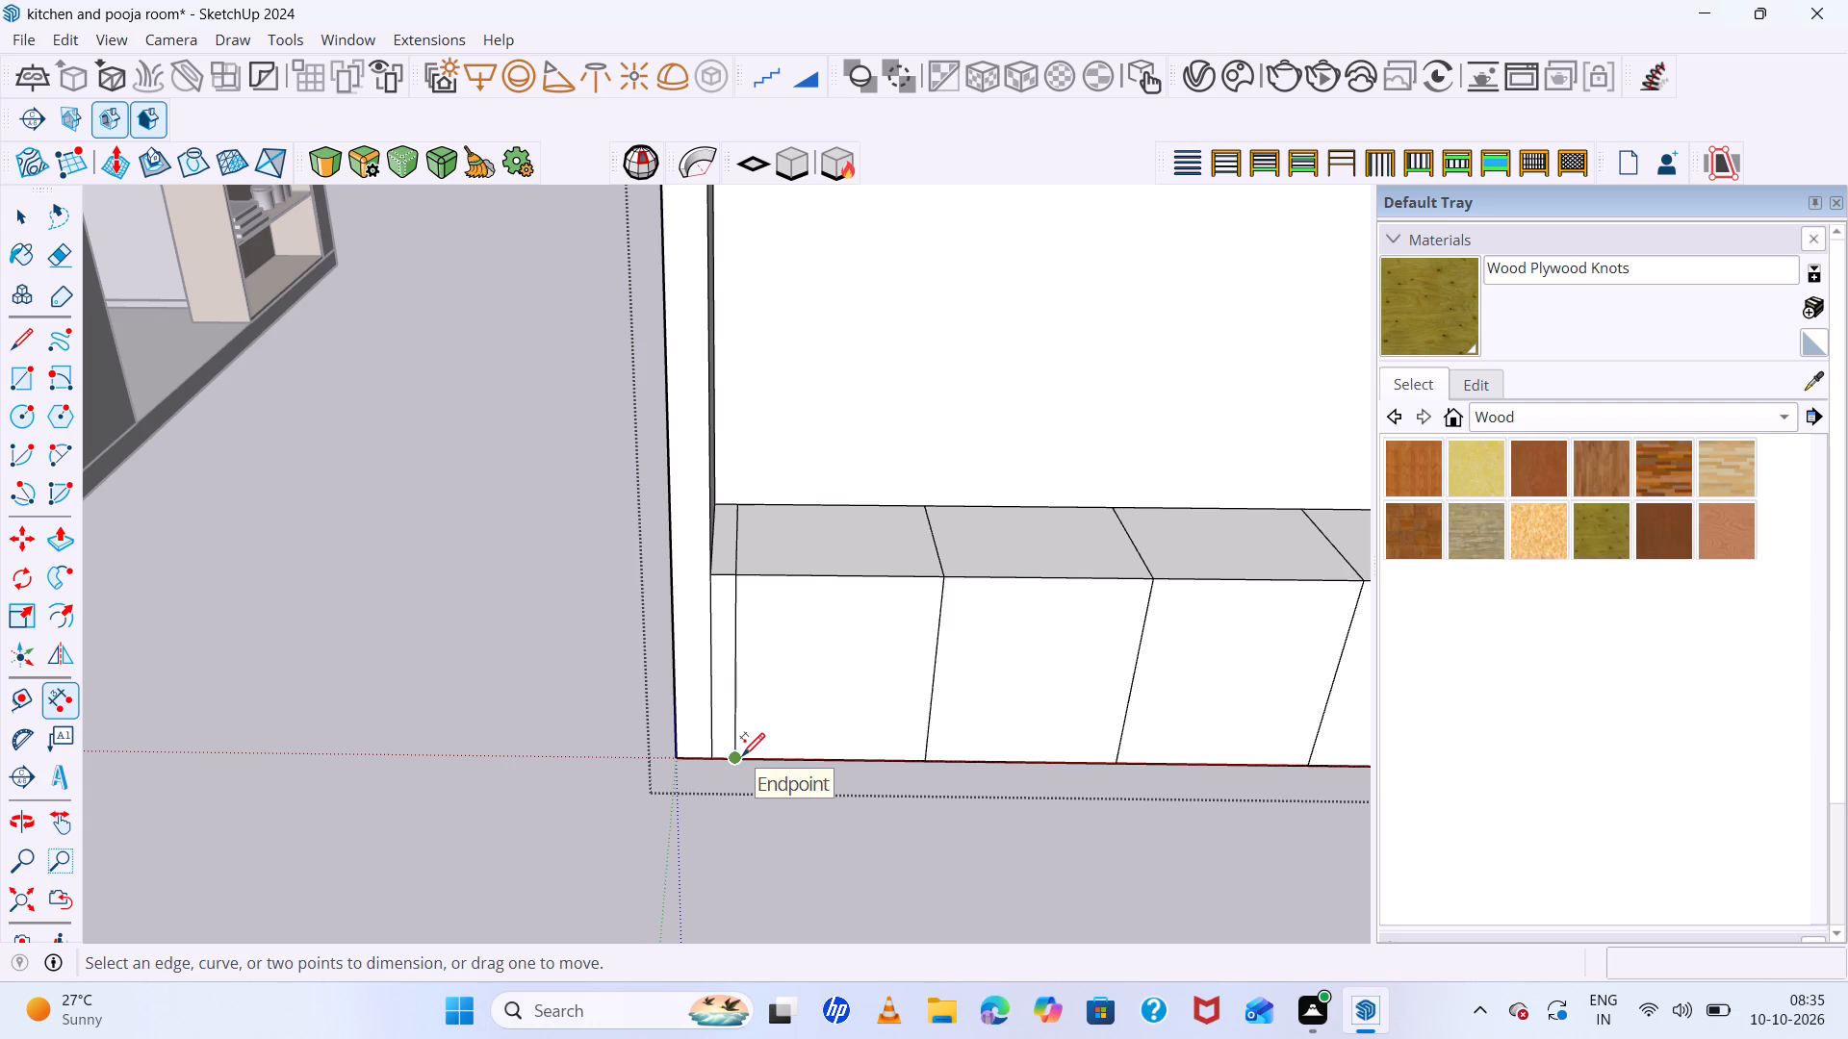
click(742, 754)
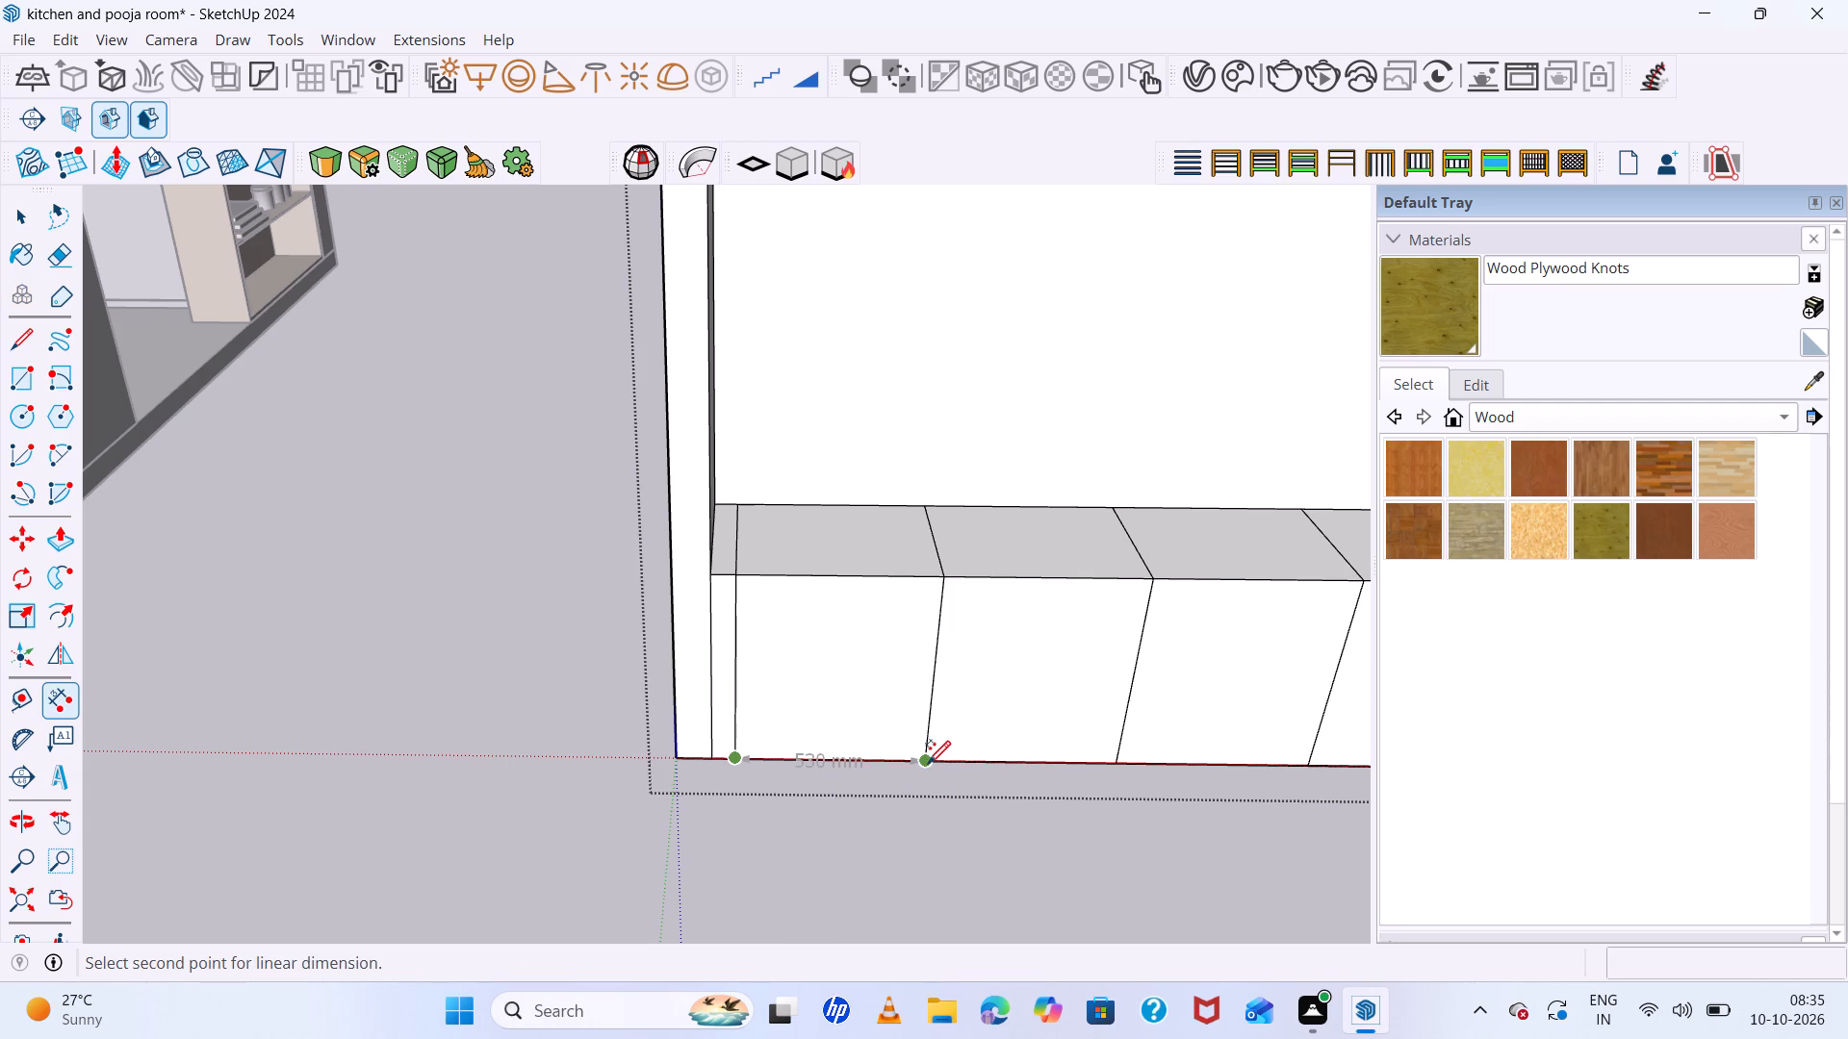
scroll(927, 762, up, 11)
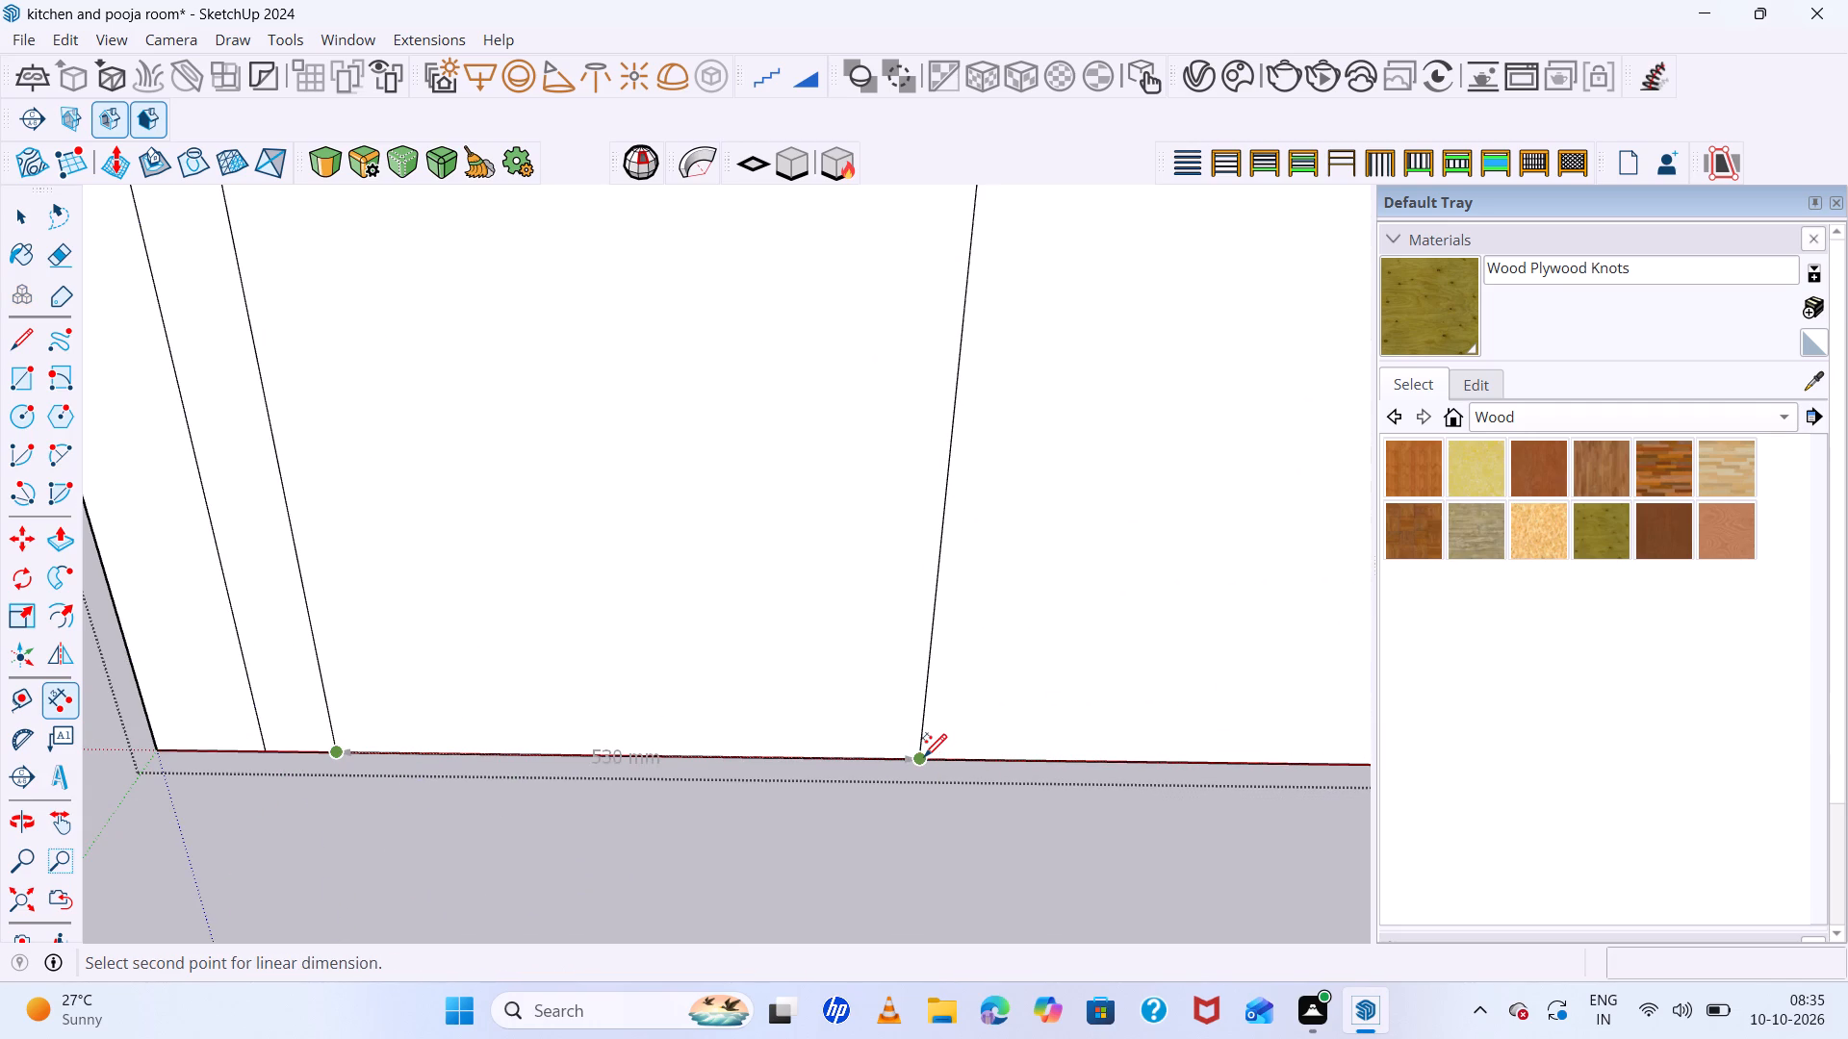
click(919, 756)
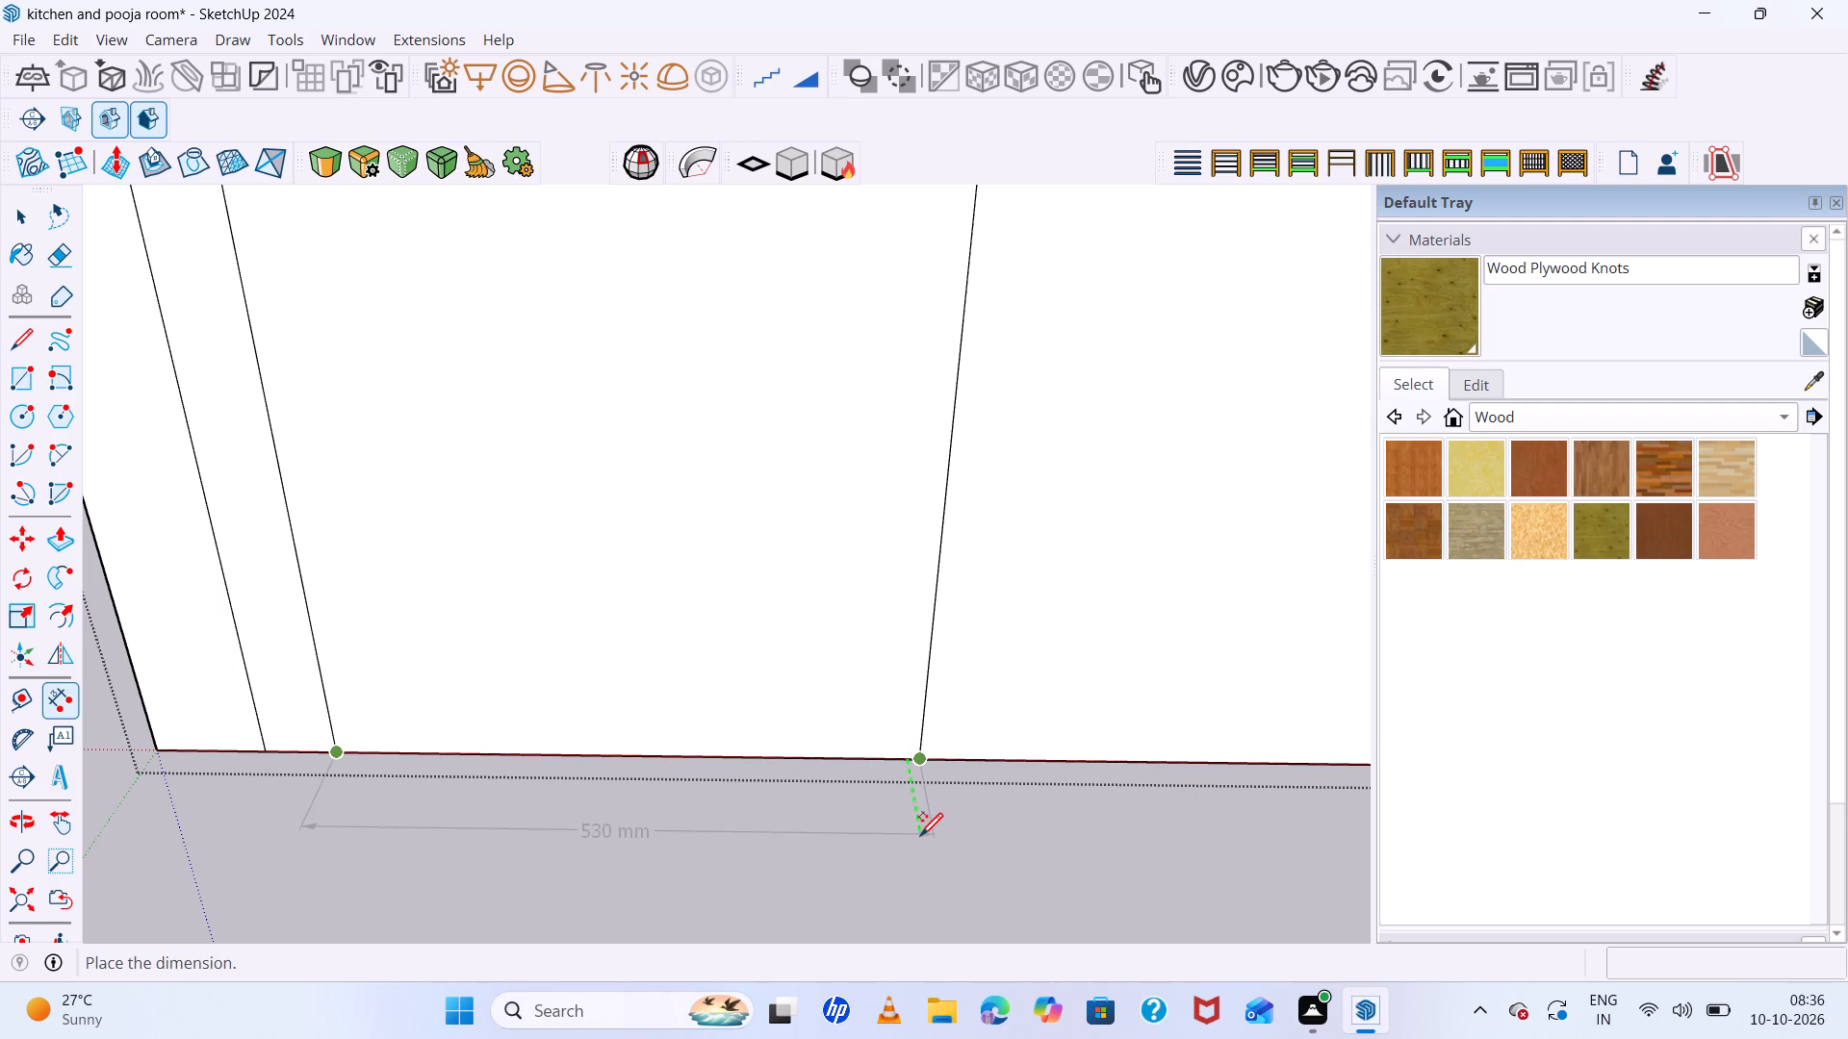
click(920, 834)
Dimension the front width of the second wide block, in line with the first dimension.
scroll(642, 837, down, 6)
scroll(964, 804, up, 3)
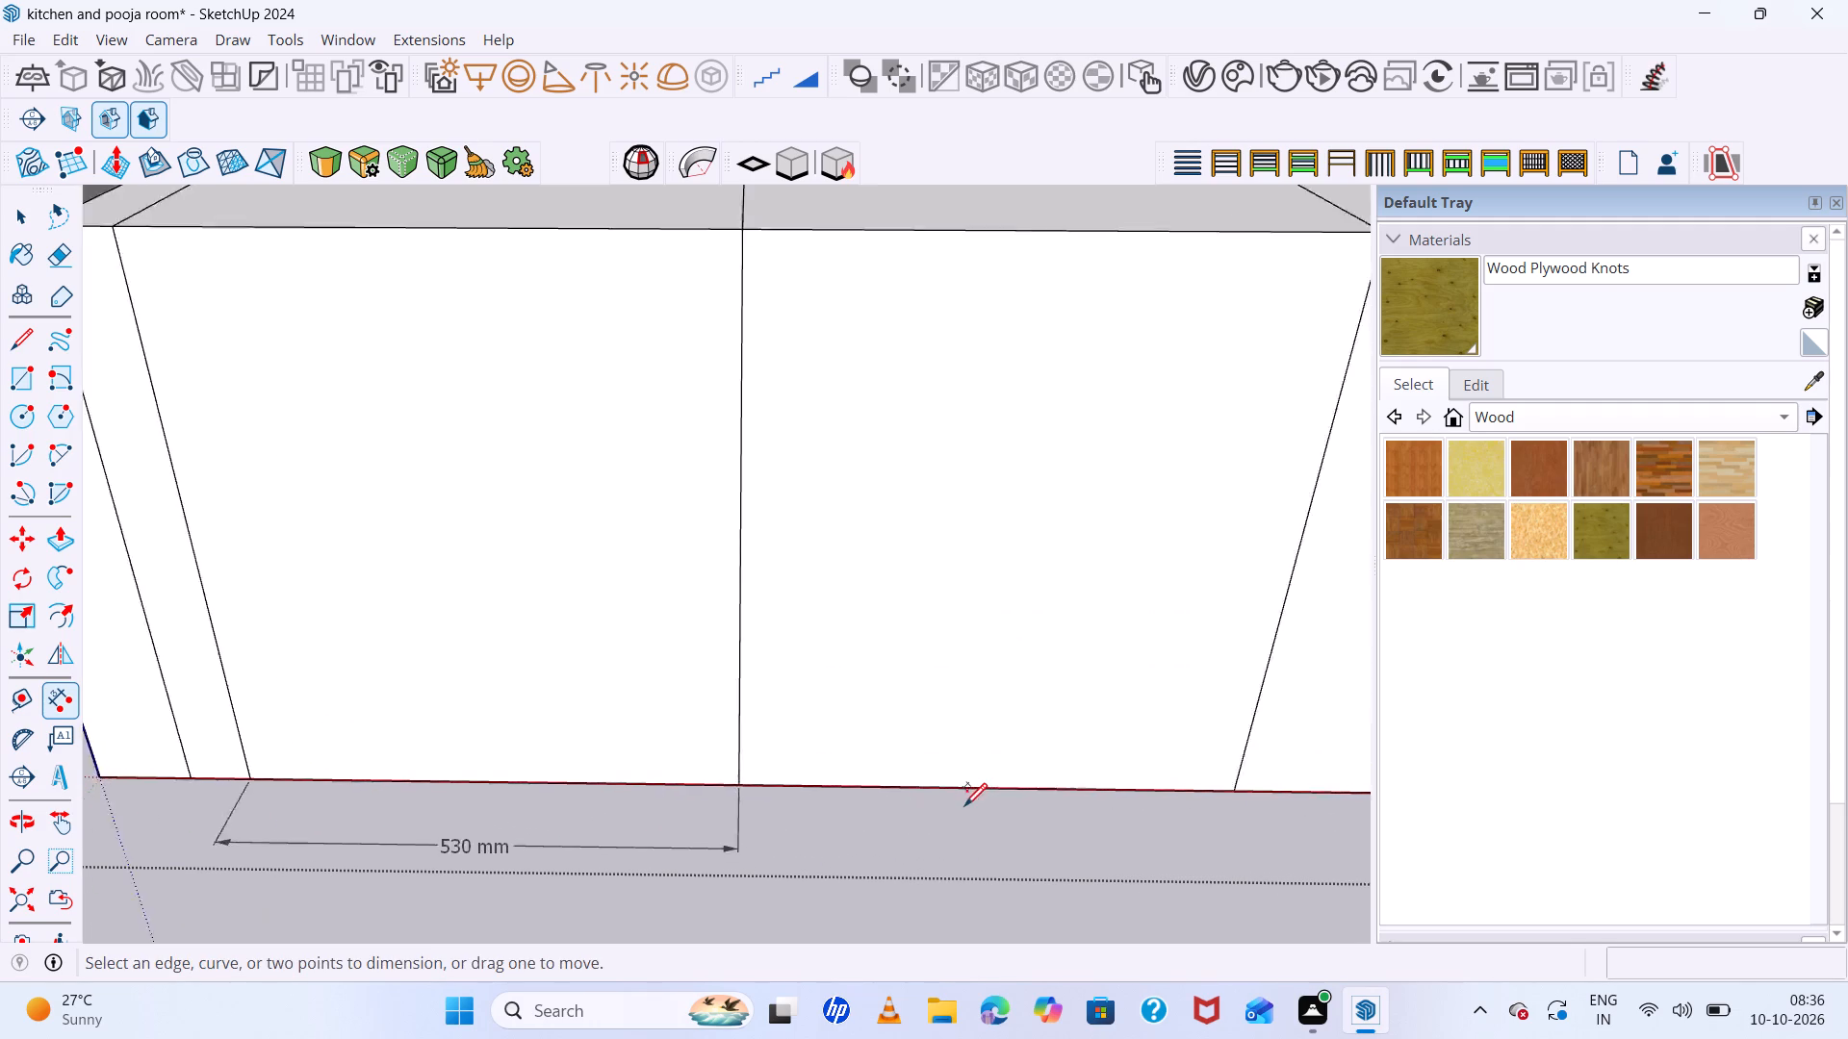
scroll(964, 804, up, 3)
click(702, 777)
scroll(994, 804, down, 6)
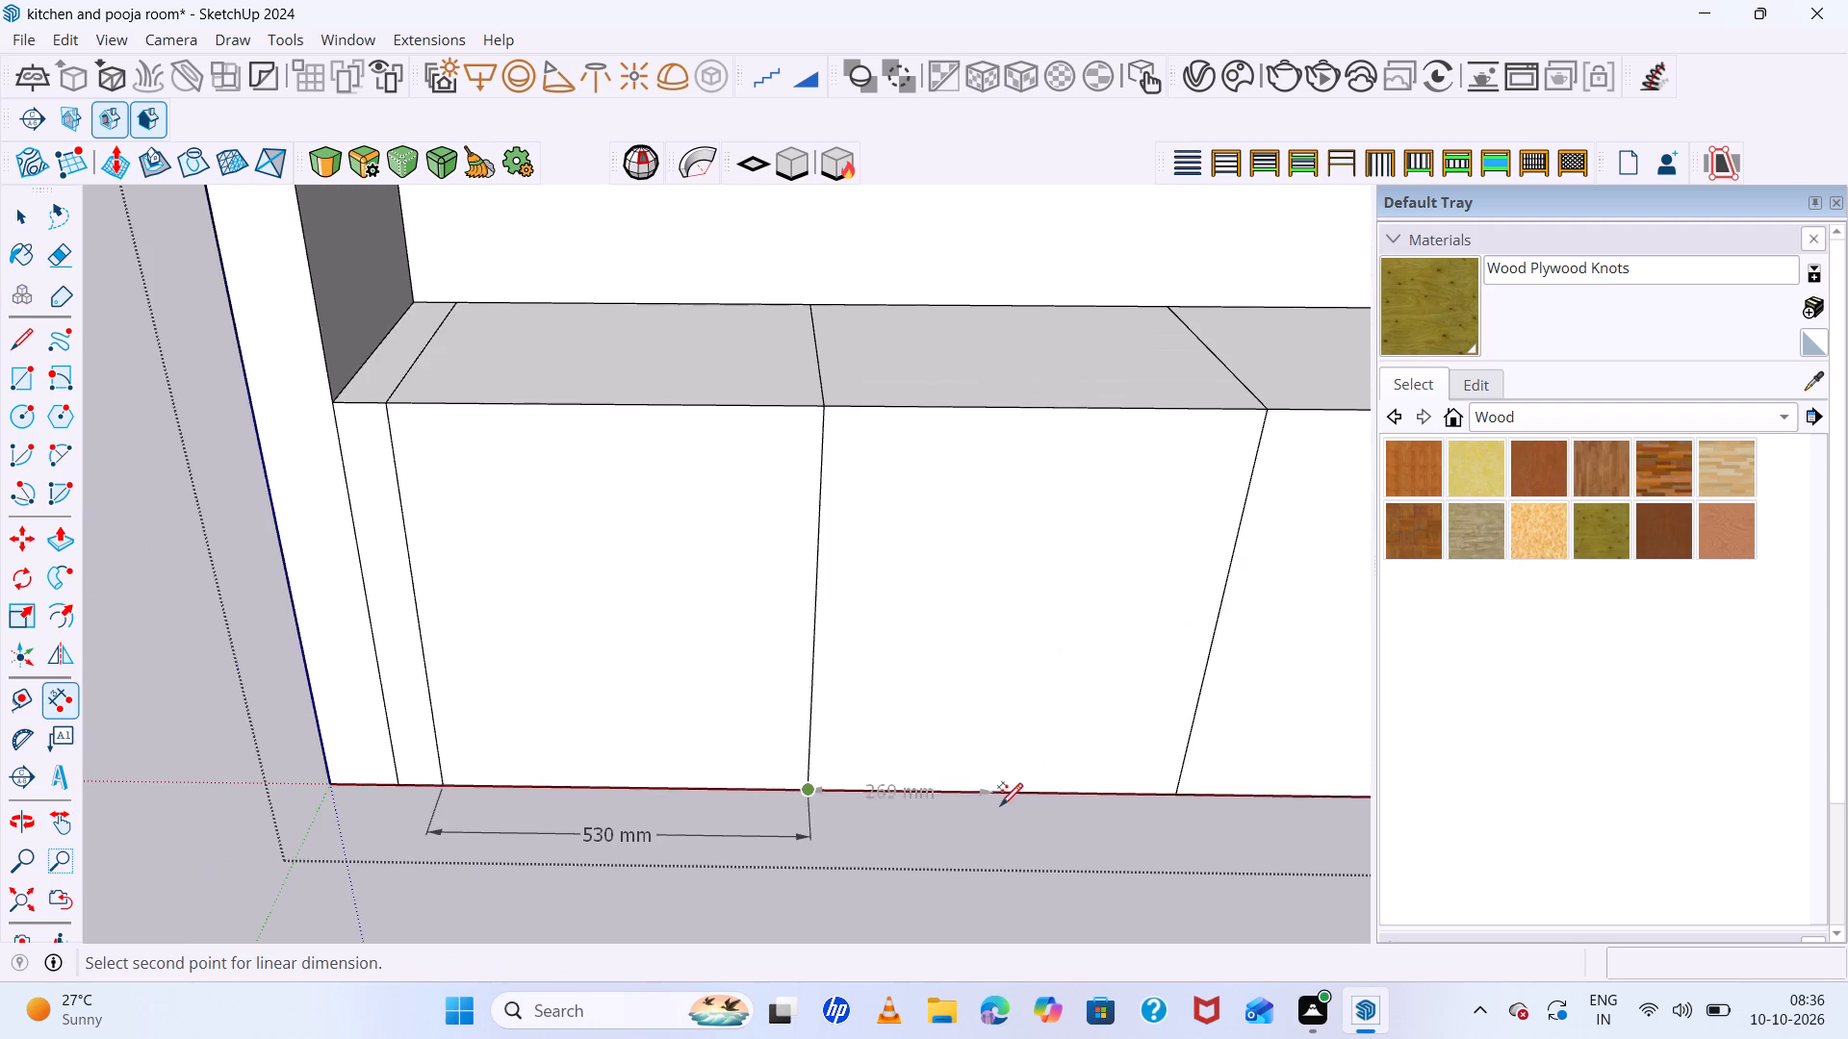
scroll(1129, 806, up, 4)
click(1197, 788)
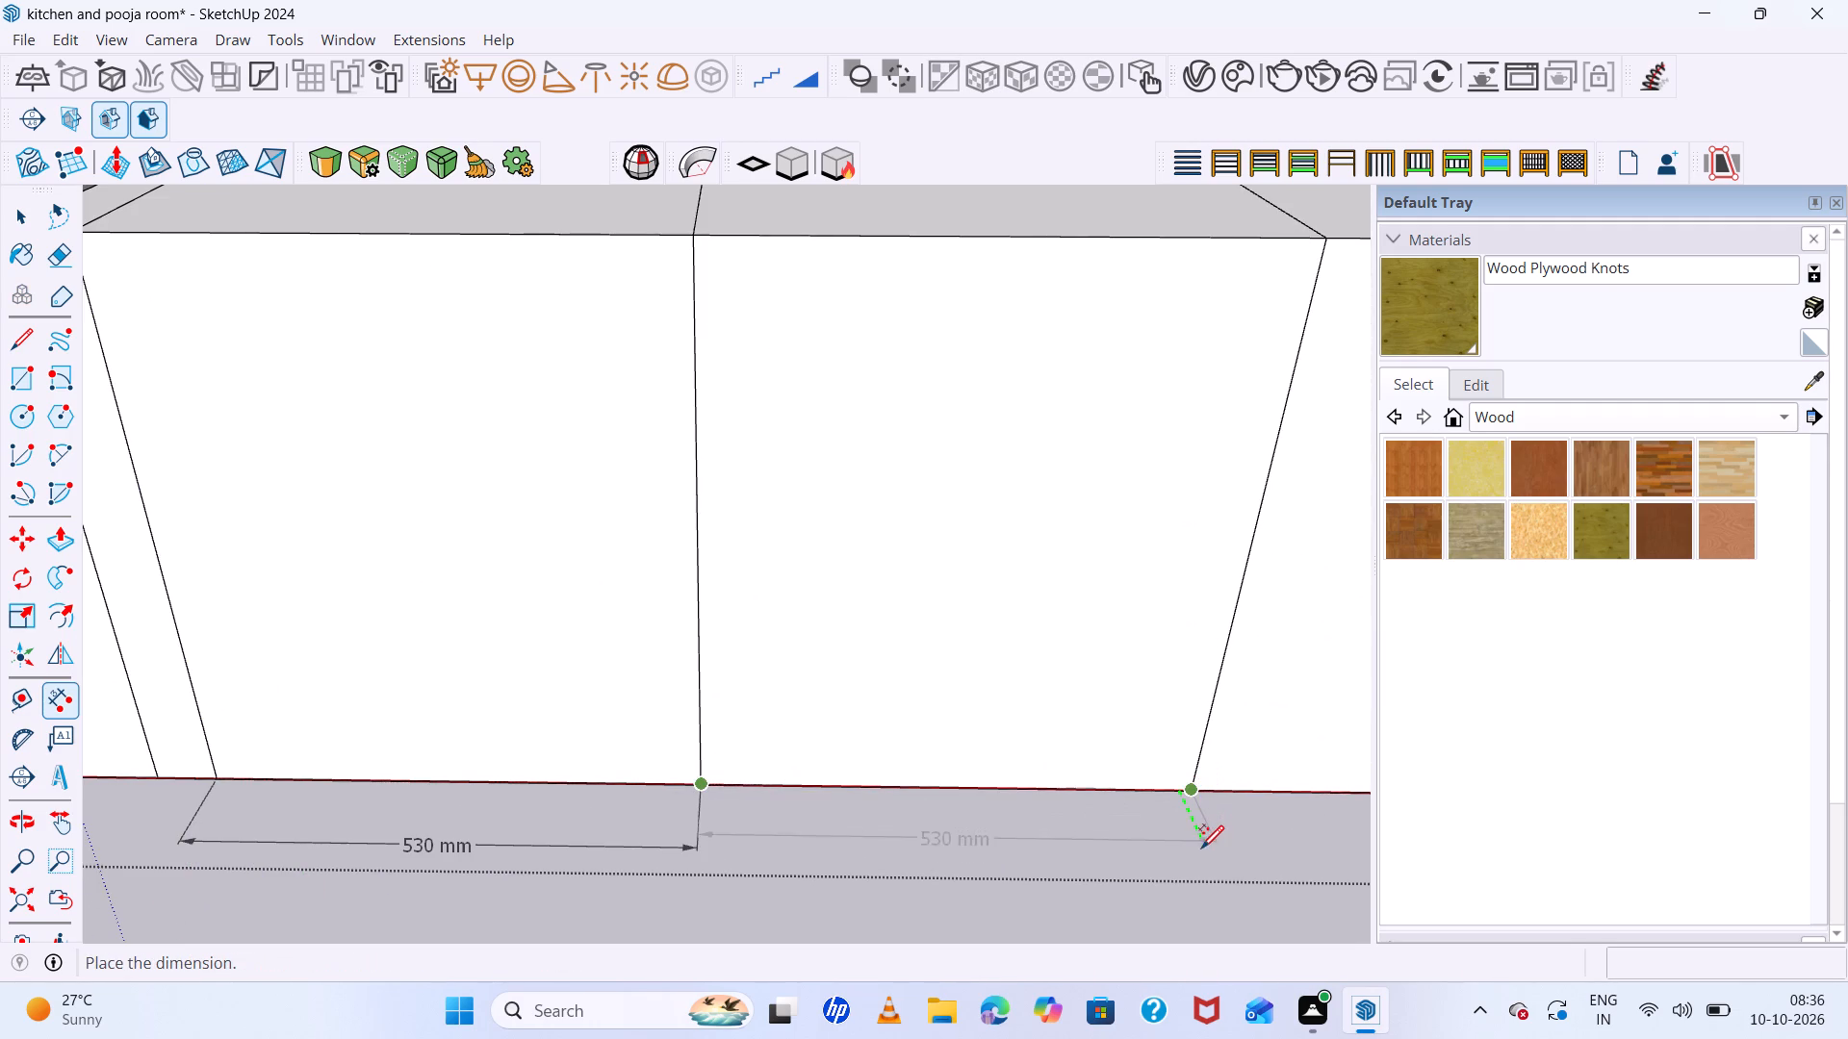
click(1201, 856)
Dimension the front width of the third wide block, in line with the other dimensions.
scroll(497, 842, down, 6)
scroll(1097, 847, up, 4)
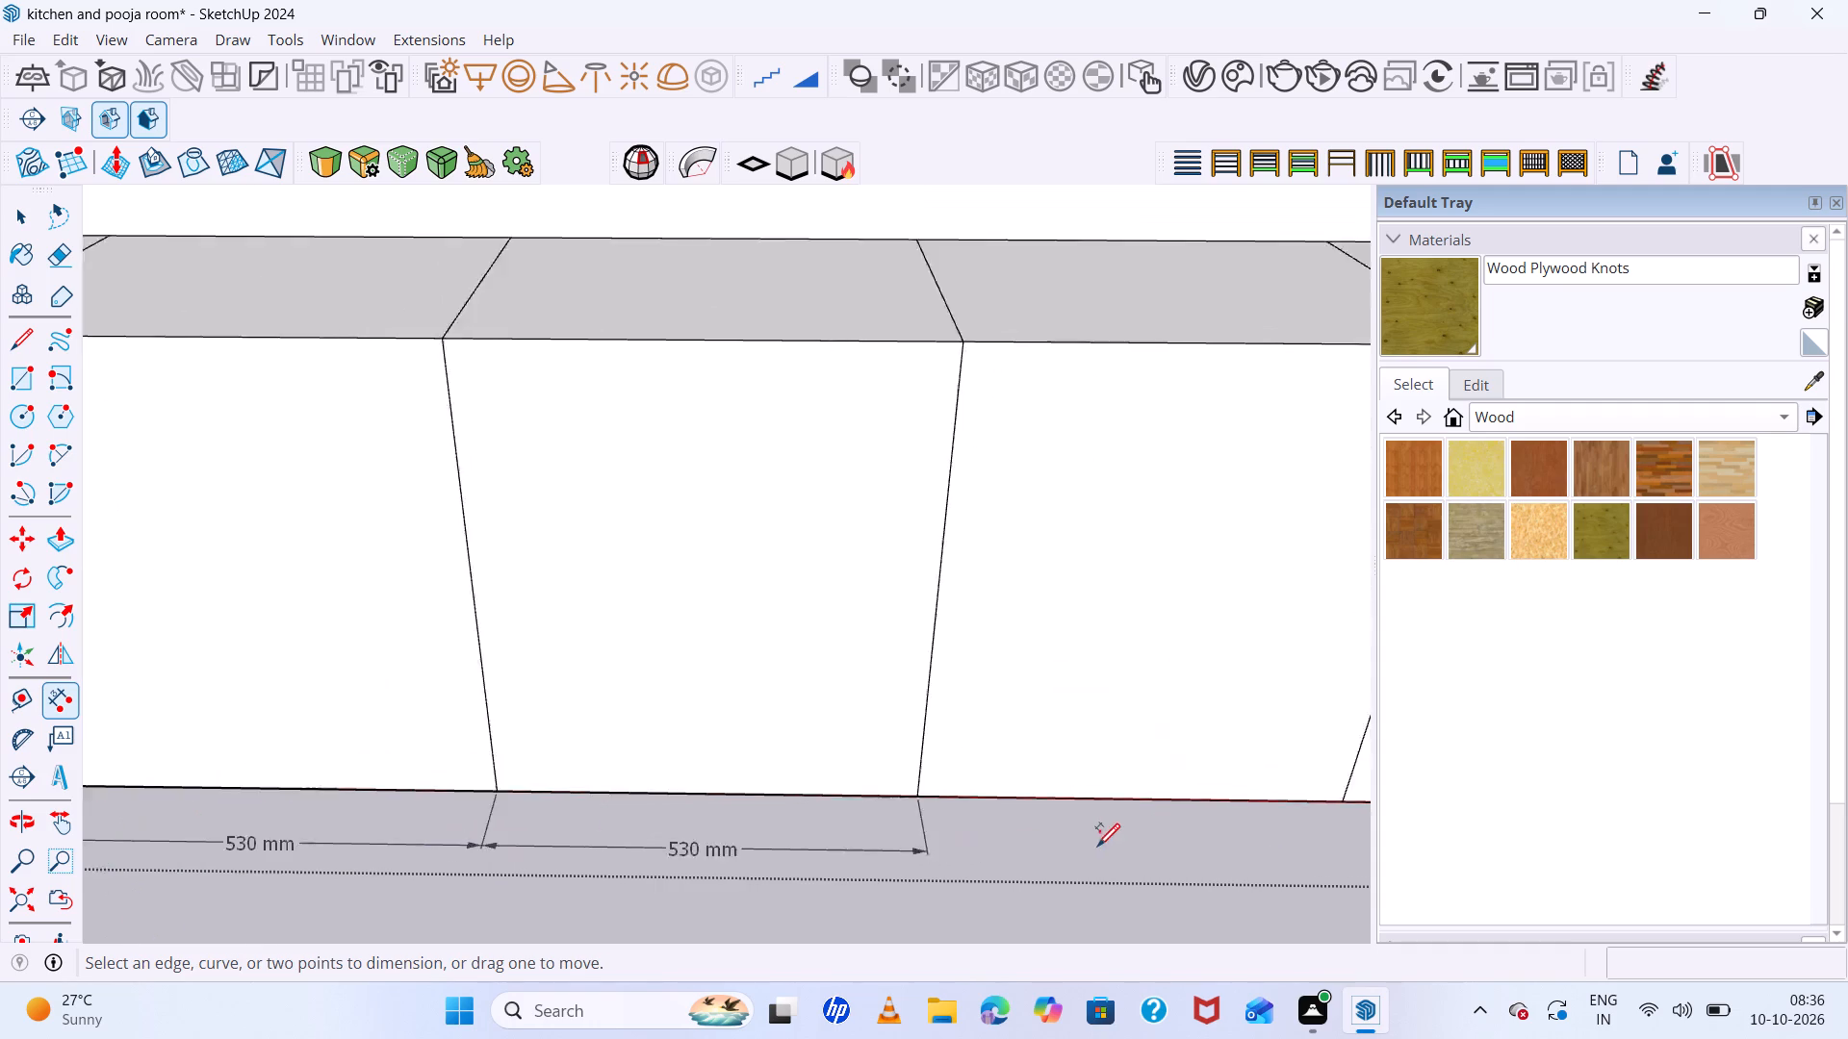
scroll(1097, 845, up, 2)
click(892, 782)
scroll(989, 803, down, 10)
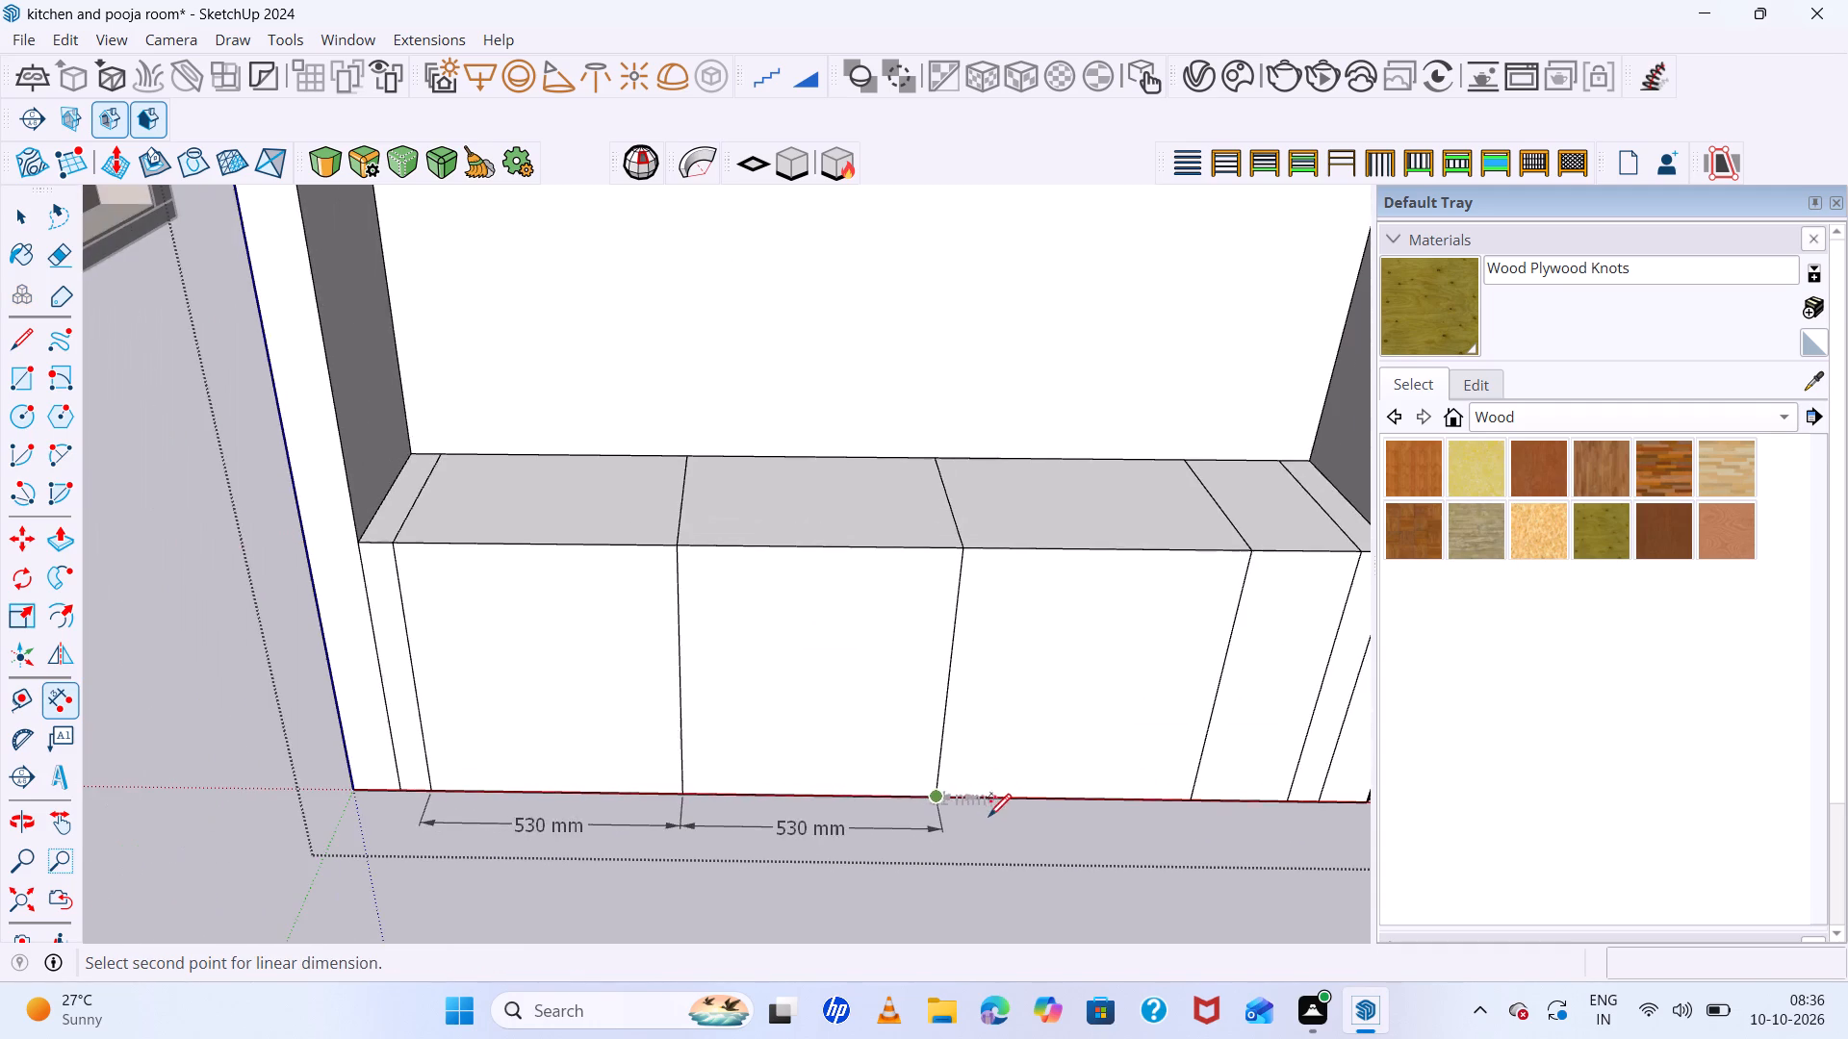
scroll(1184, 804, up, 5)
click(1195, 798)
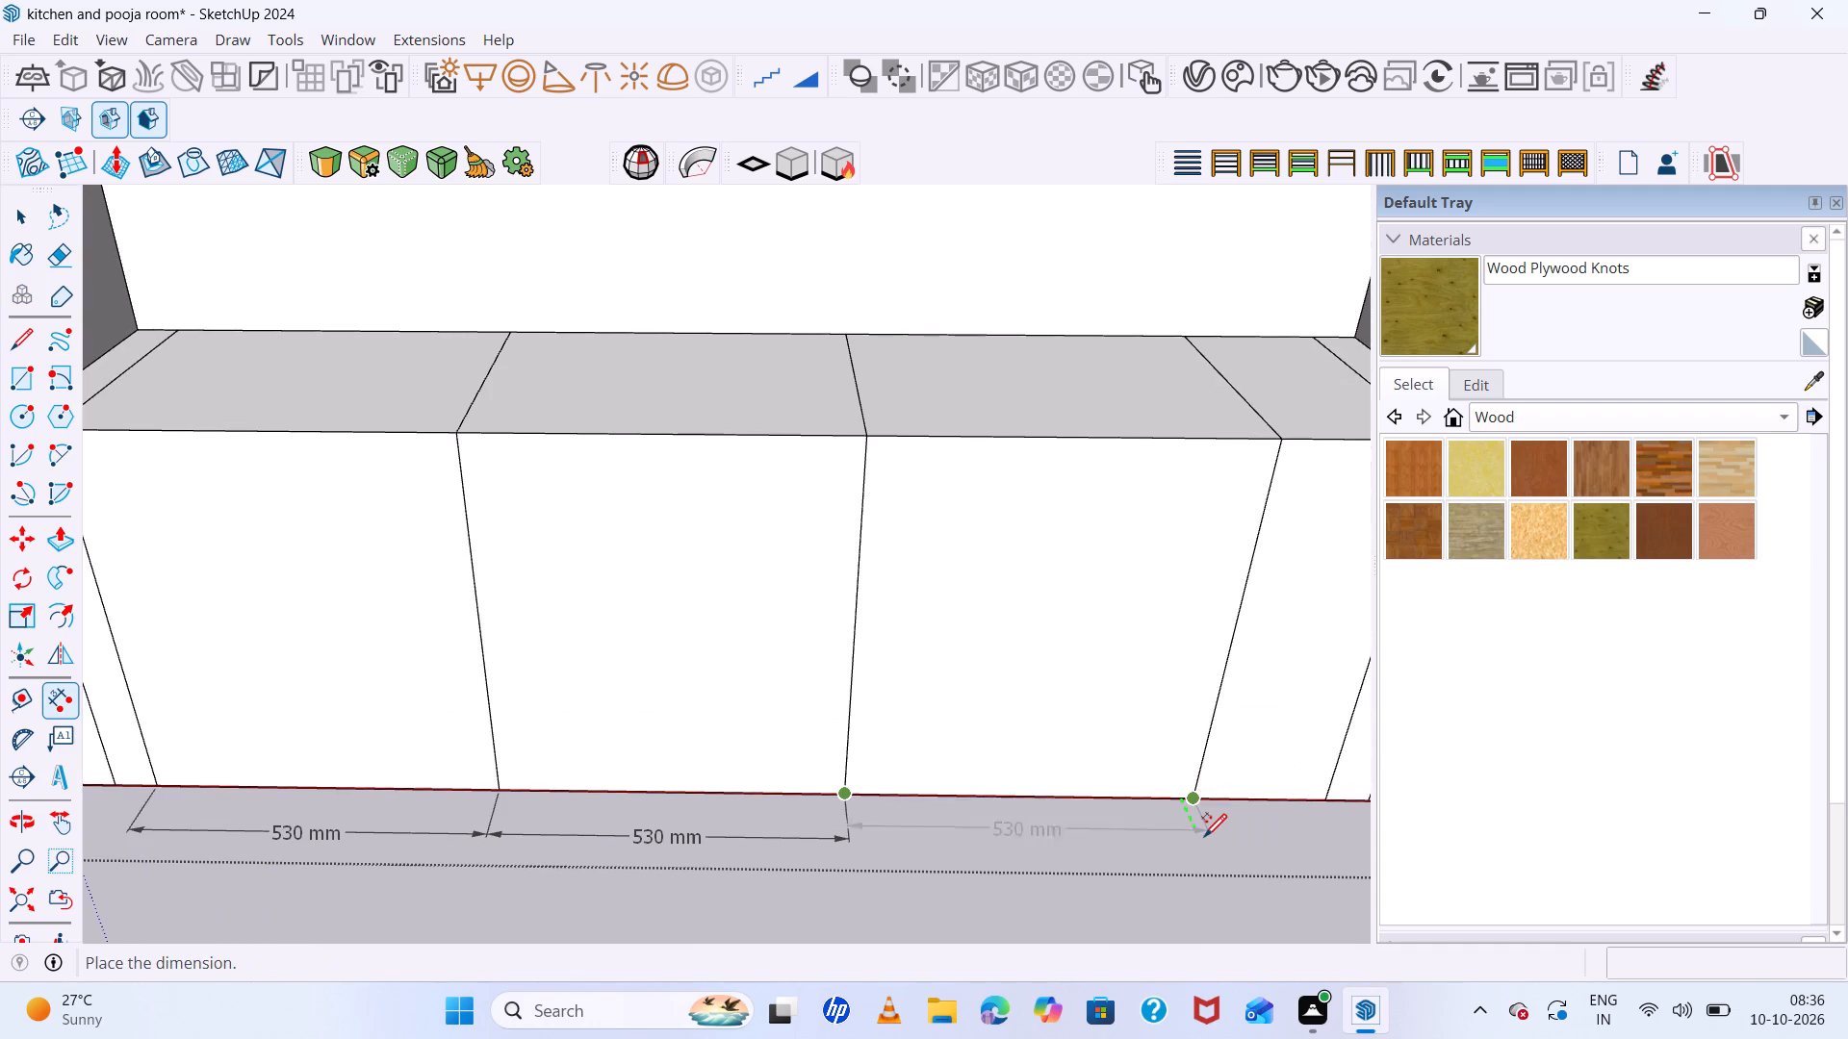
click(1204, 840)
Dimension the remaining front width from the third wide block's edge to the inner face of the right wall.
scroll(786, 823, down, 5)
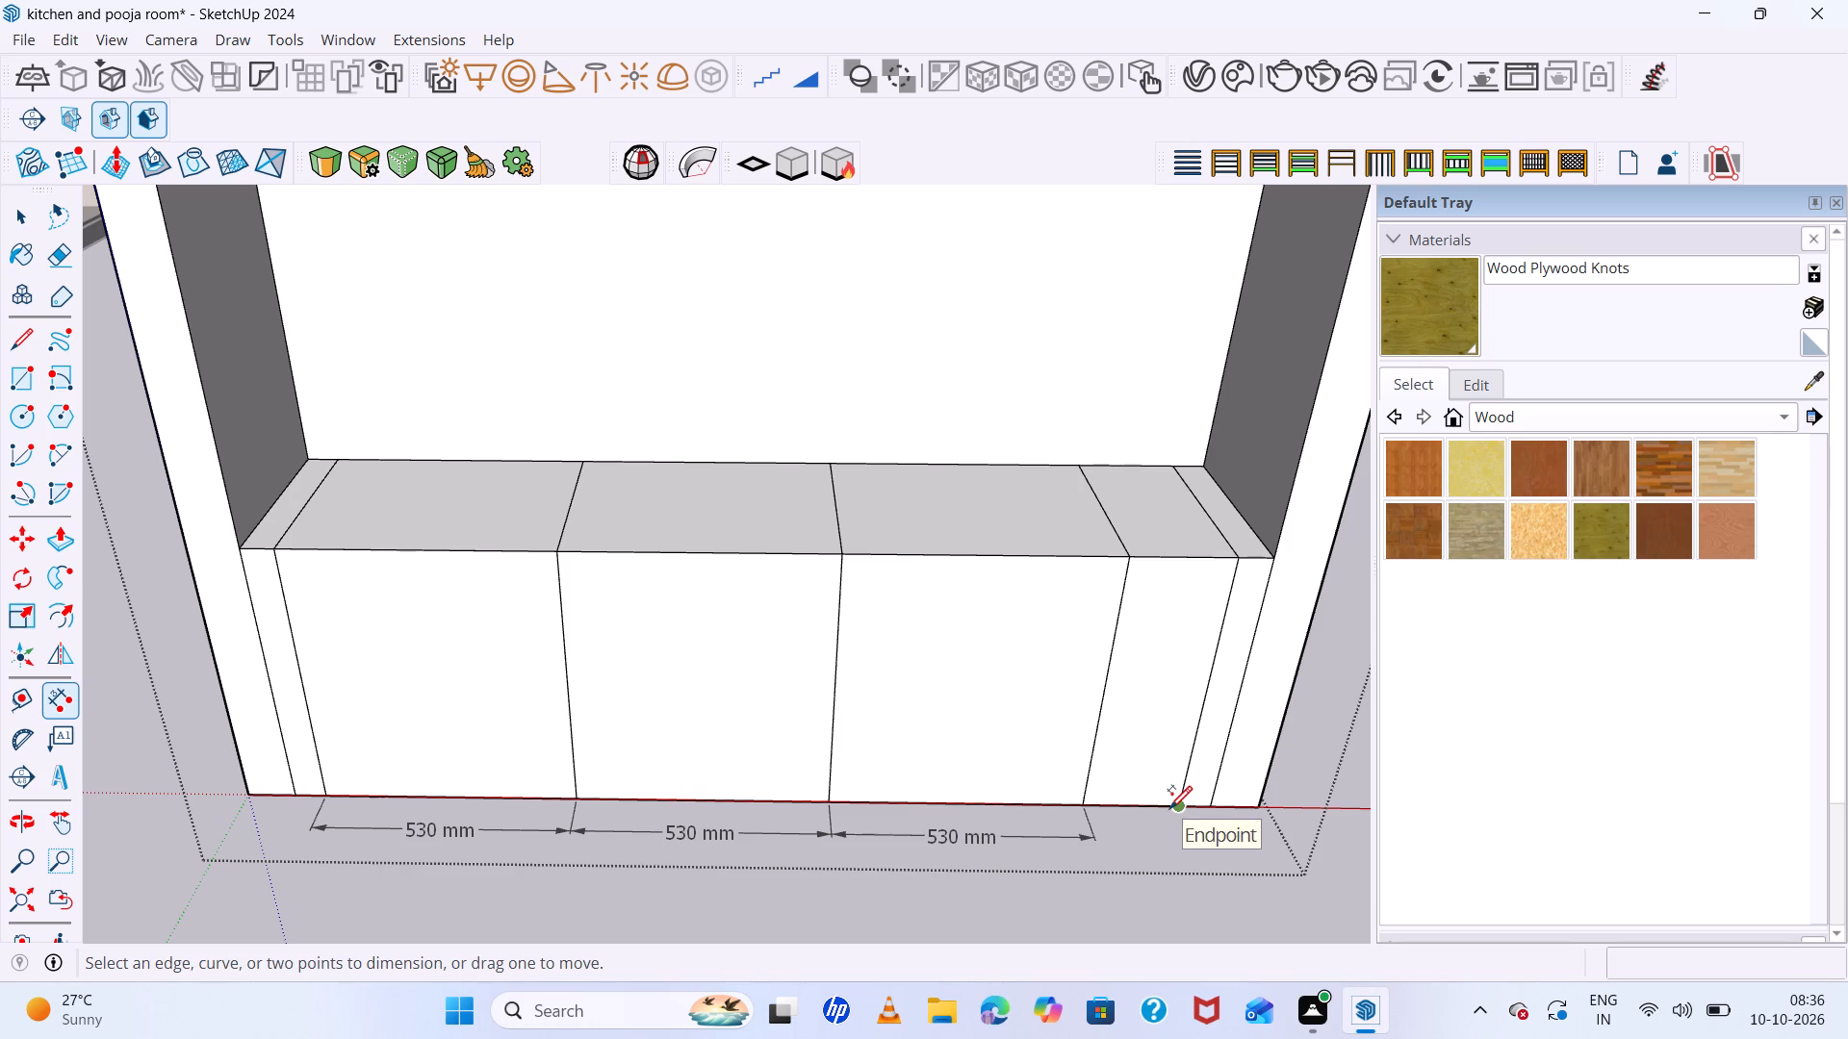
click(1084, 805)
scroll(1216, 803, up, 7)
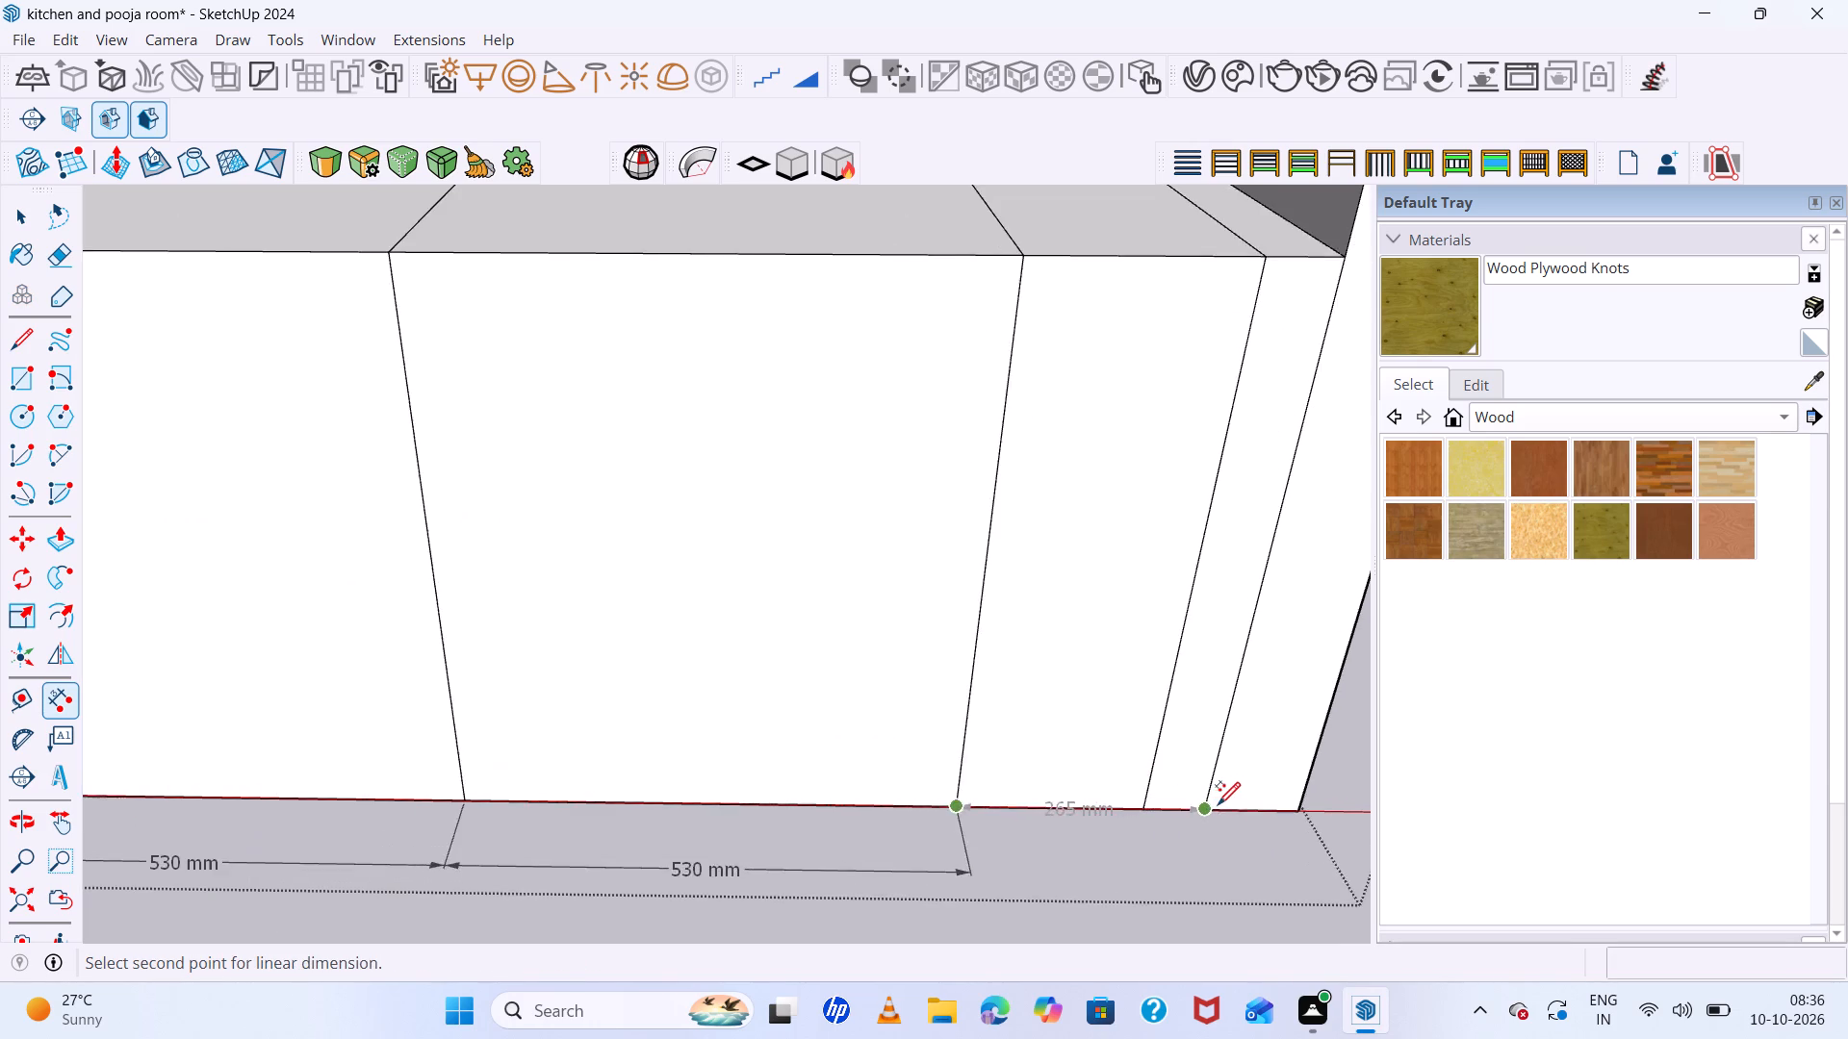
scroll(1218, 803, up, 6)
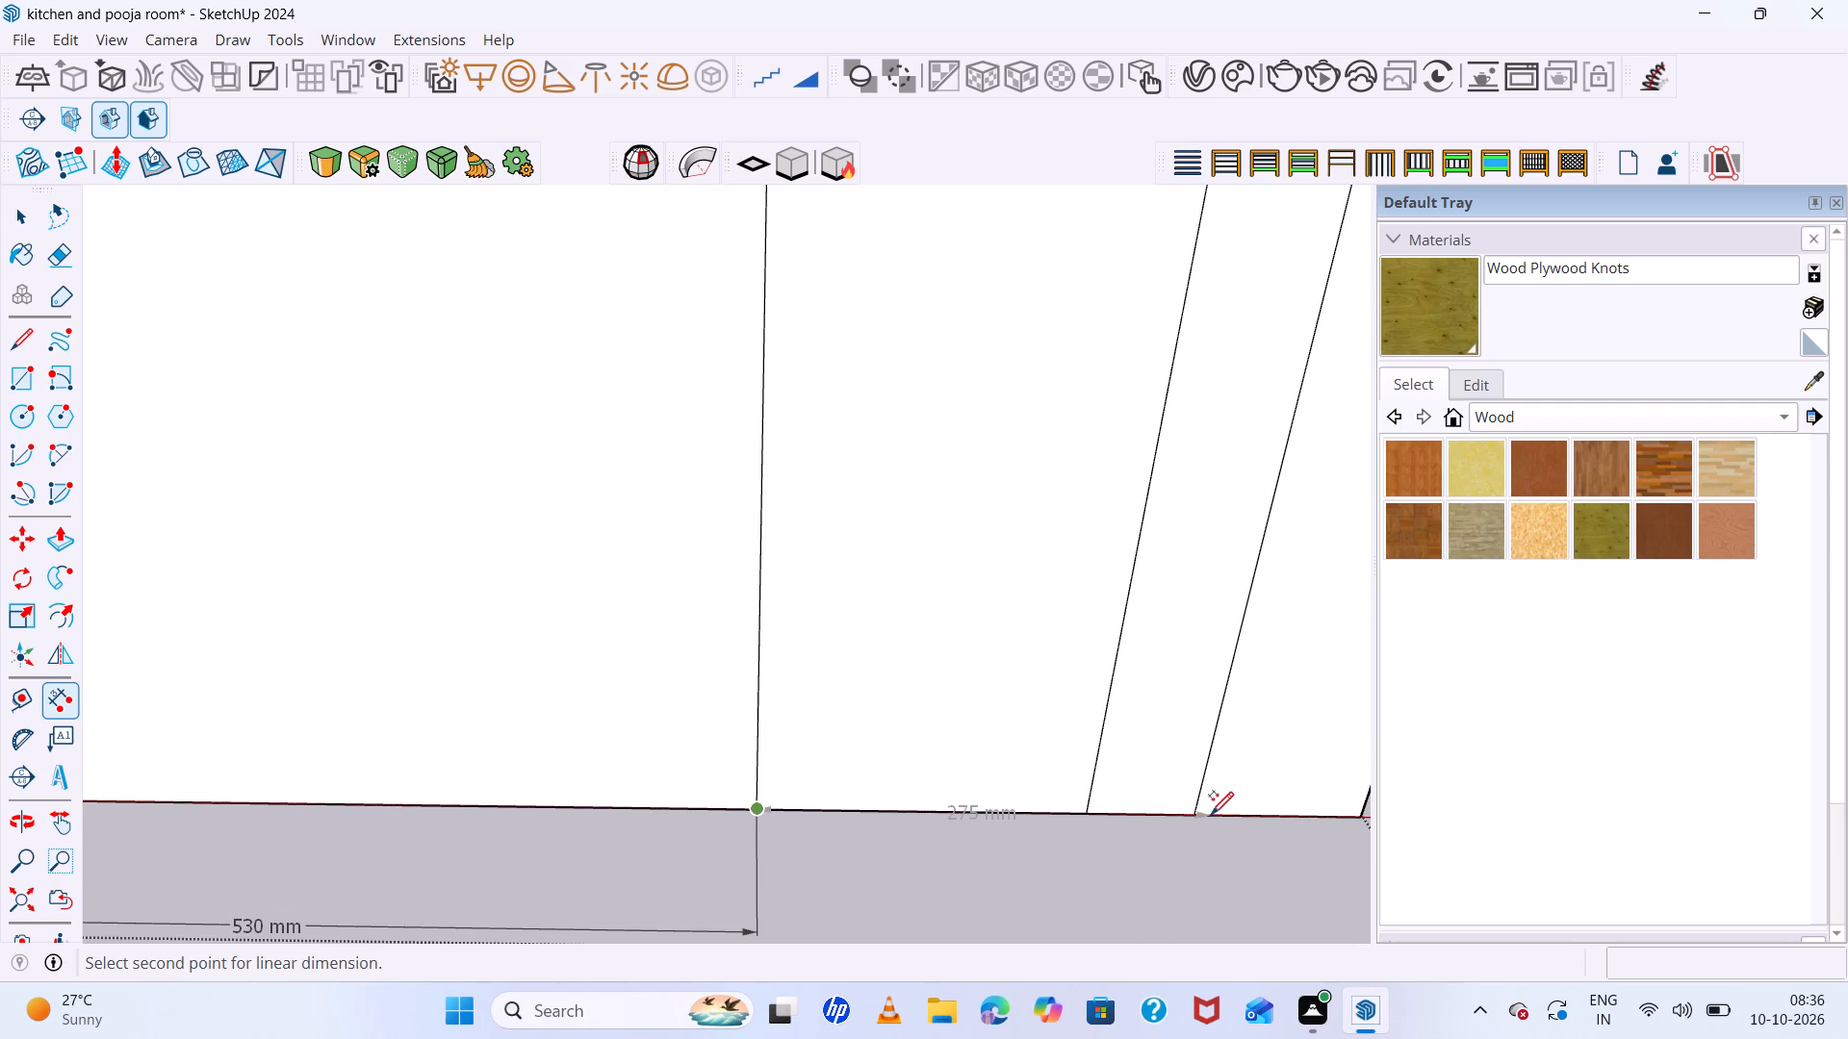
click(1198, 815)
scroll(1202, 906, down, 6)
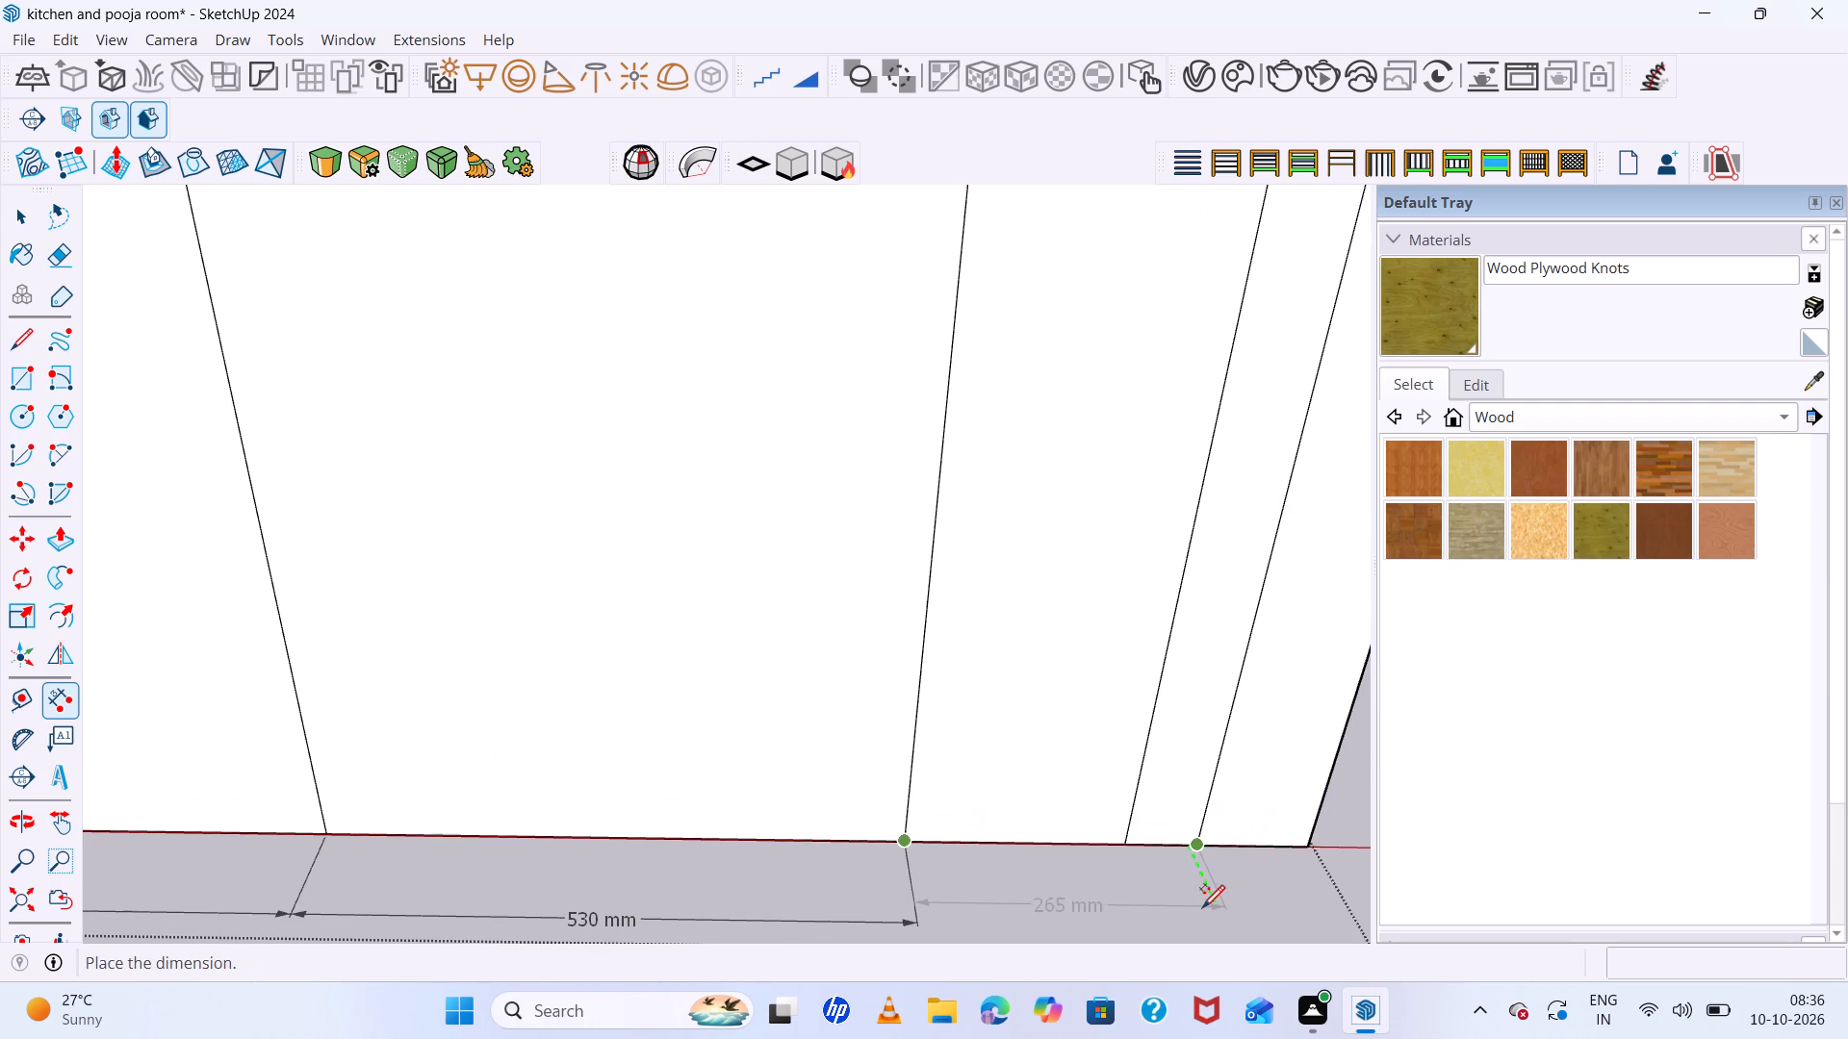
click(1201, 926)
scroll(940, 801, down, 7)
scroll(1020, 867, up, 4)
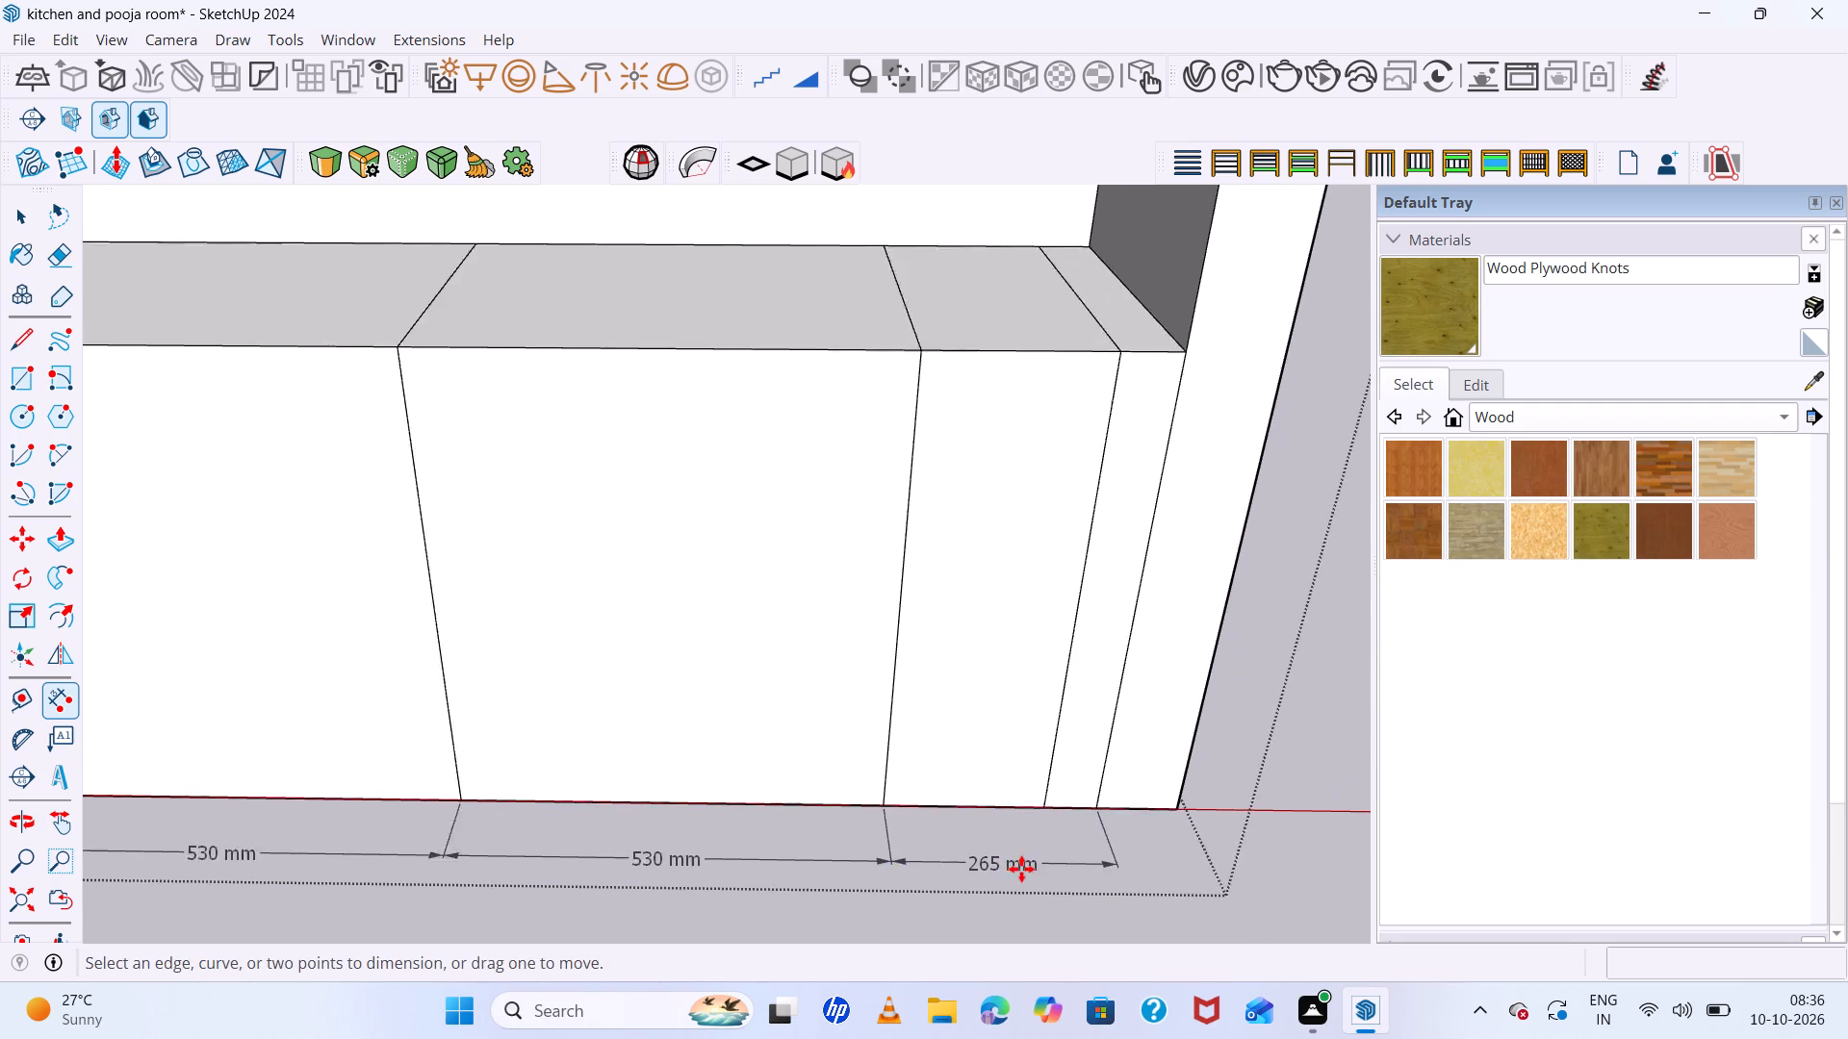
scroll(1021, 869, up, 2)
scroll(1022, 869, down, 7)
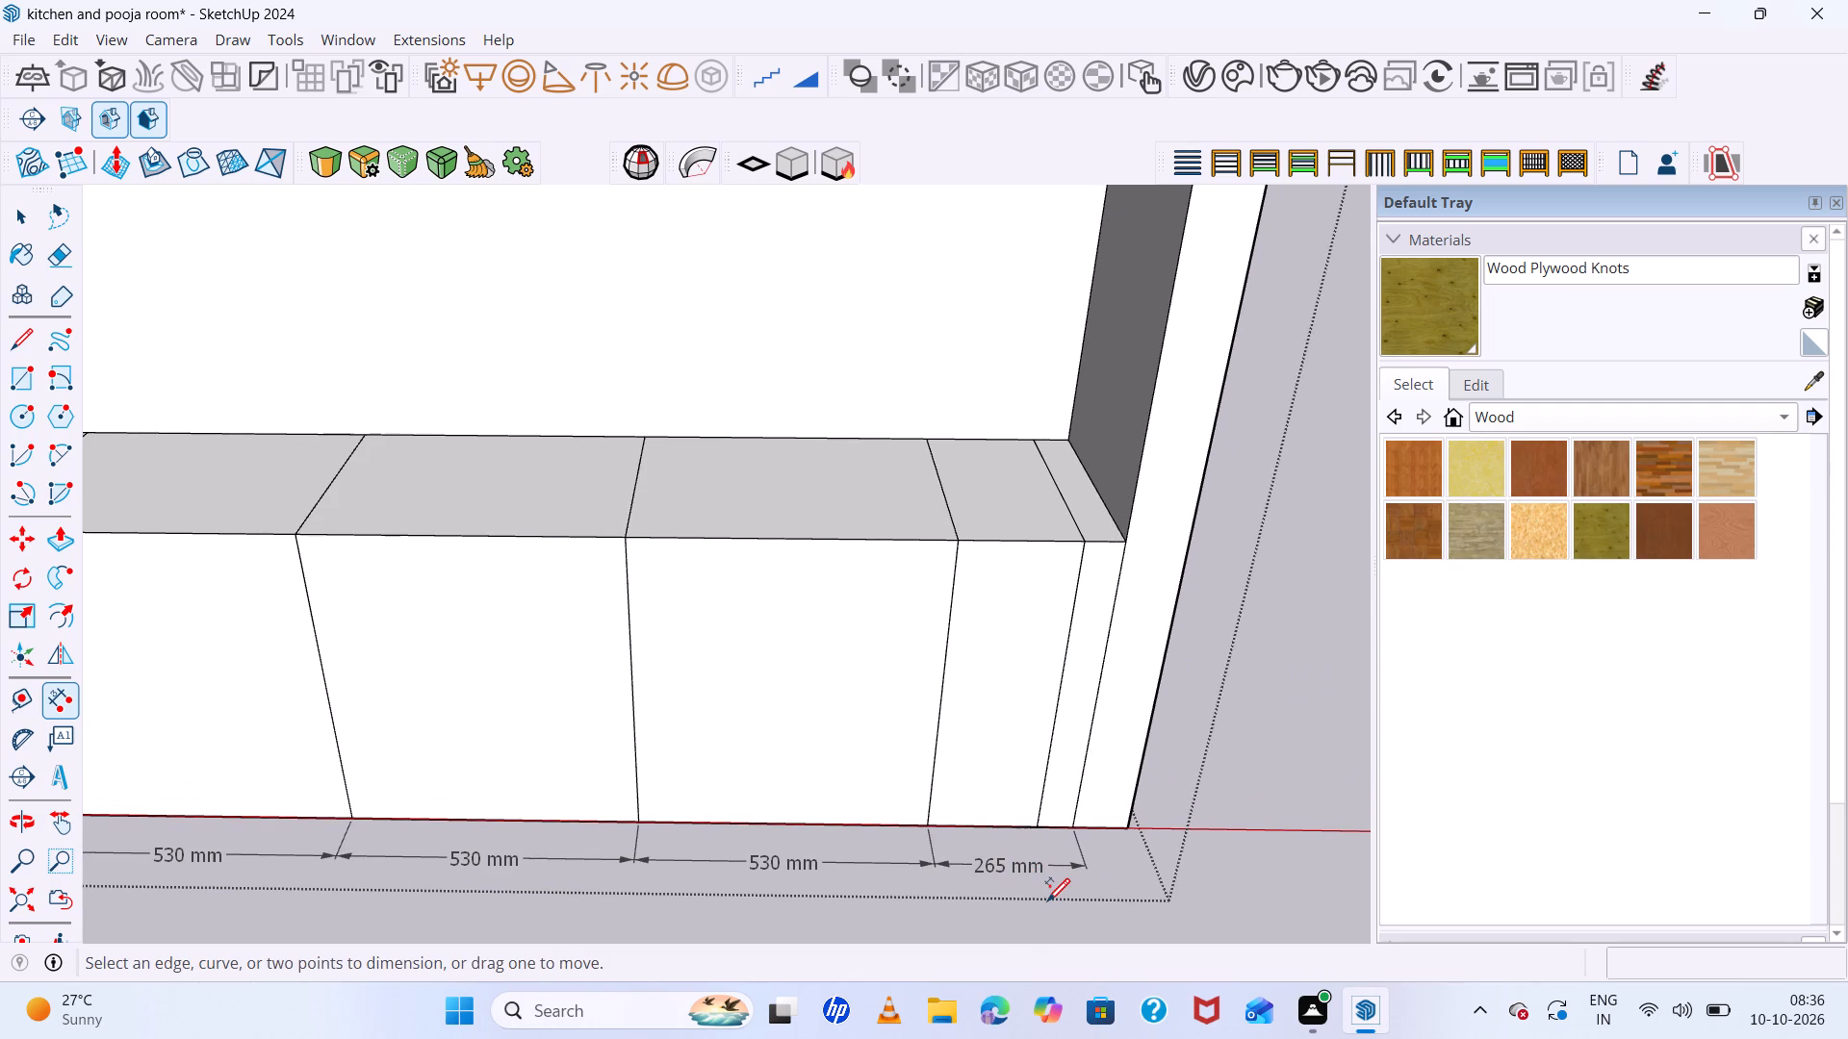
Undo the dimensions, cabinet blocks, floor divisions and wall modelling, back to the flat floor rectangle with its guide lines.
key(ctrl+z)
key(ctrl+z)
key(ctrl+z)
key(ctrl+z)
key(ctrl+z)
key(ctrl+z)
key(ctrl+z)
key(ctrl+z)
key(ctrl+z)
key(ctrl+z)
key(ctrl+z)
key(ctrl+z)
key(ctrl+z)
key(ctrl+z)
key(ctrl+z)
key(ctrl+z)
key(ctrl+z)
key(ctrl+z)
key(ctrl+z)
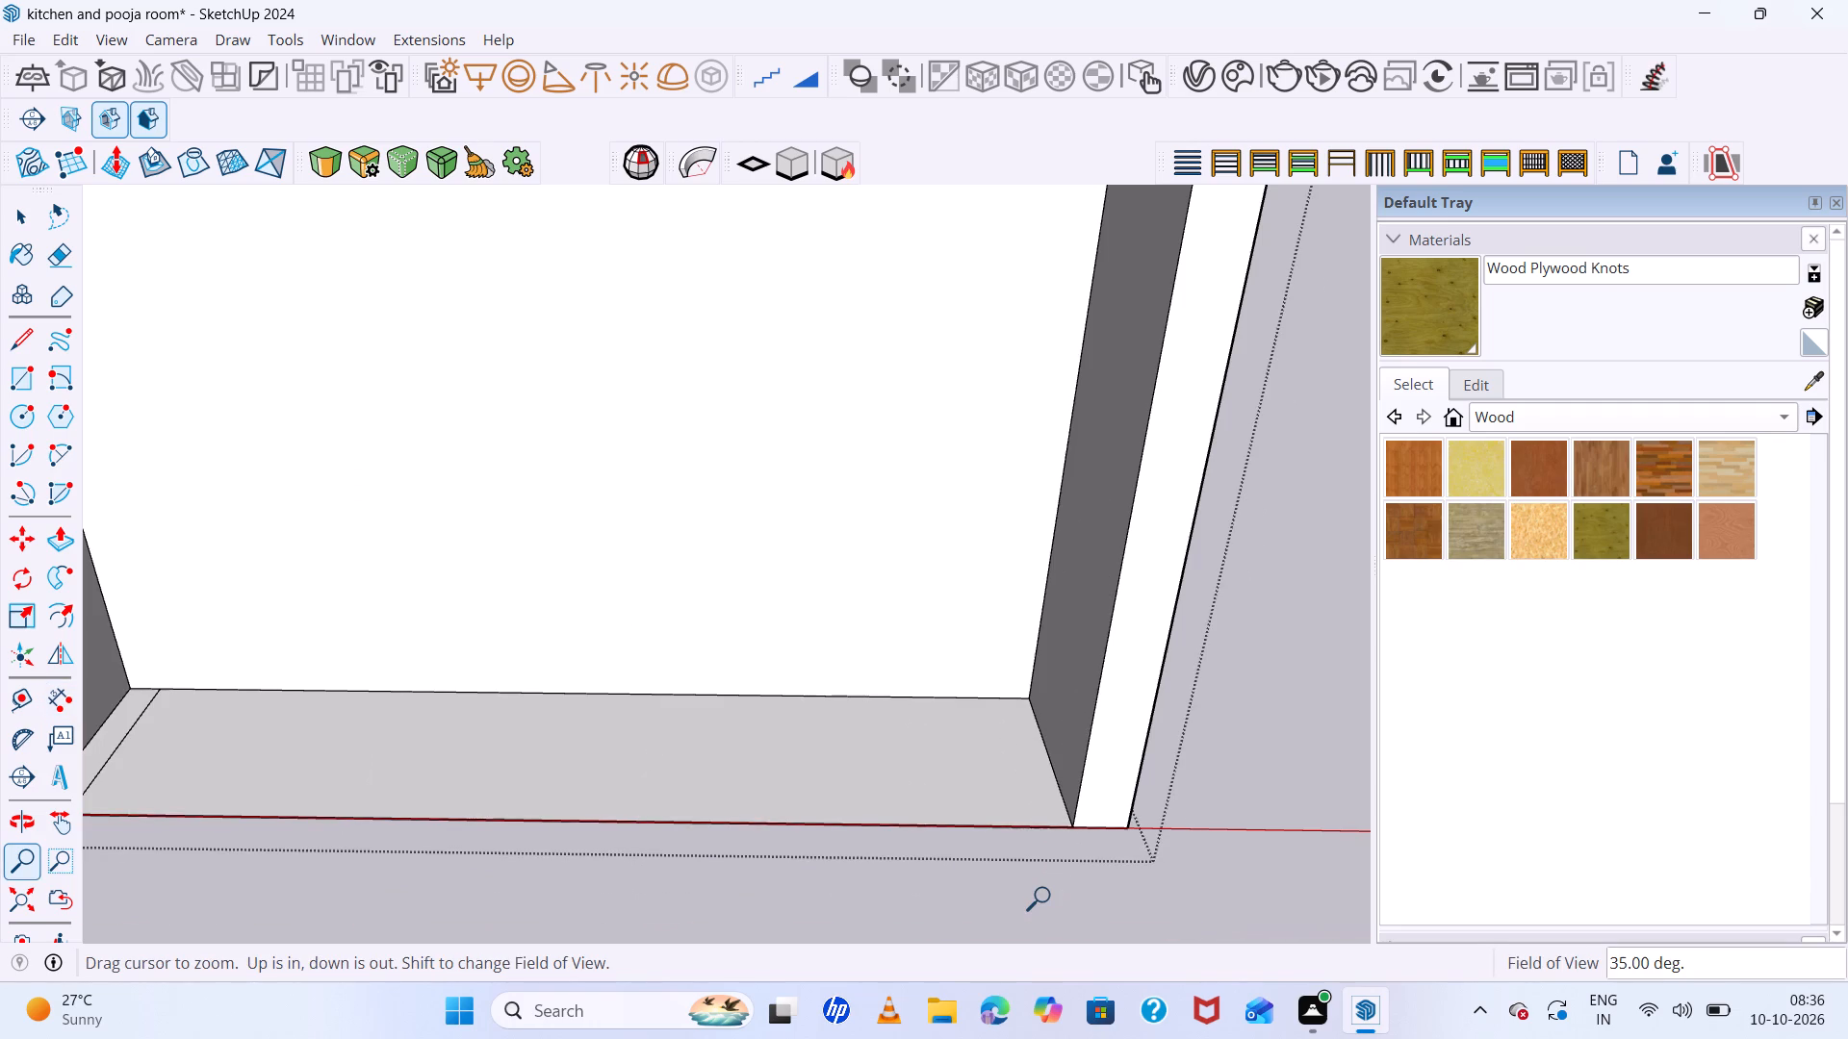
key(ctrl+z)
key(ctrl+z)
key(ctrl+z)
key(ctrl+z)
key(ctrl+z)
key(ctrl+z)
key(ctrl+z)
key(ctrl+z)
key(ctrl+z)
key(ctrl+z)
key(ctrl+z)
key(ctrl+z)
key(ctrl+z)
key(ctrl+z)
key(ctrl+z)
key(ctrl+z)
key(ctrl+z)
key(ctrl+z)
key(ctrl+z)
key(ctrl+z)
key(ctrl+z)
key(ctrl+z)
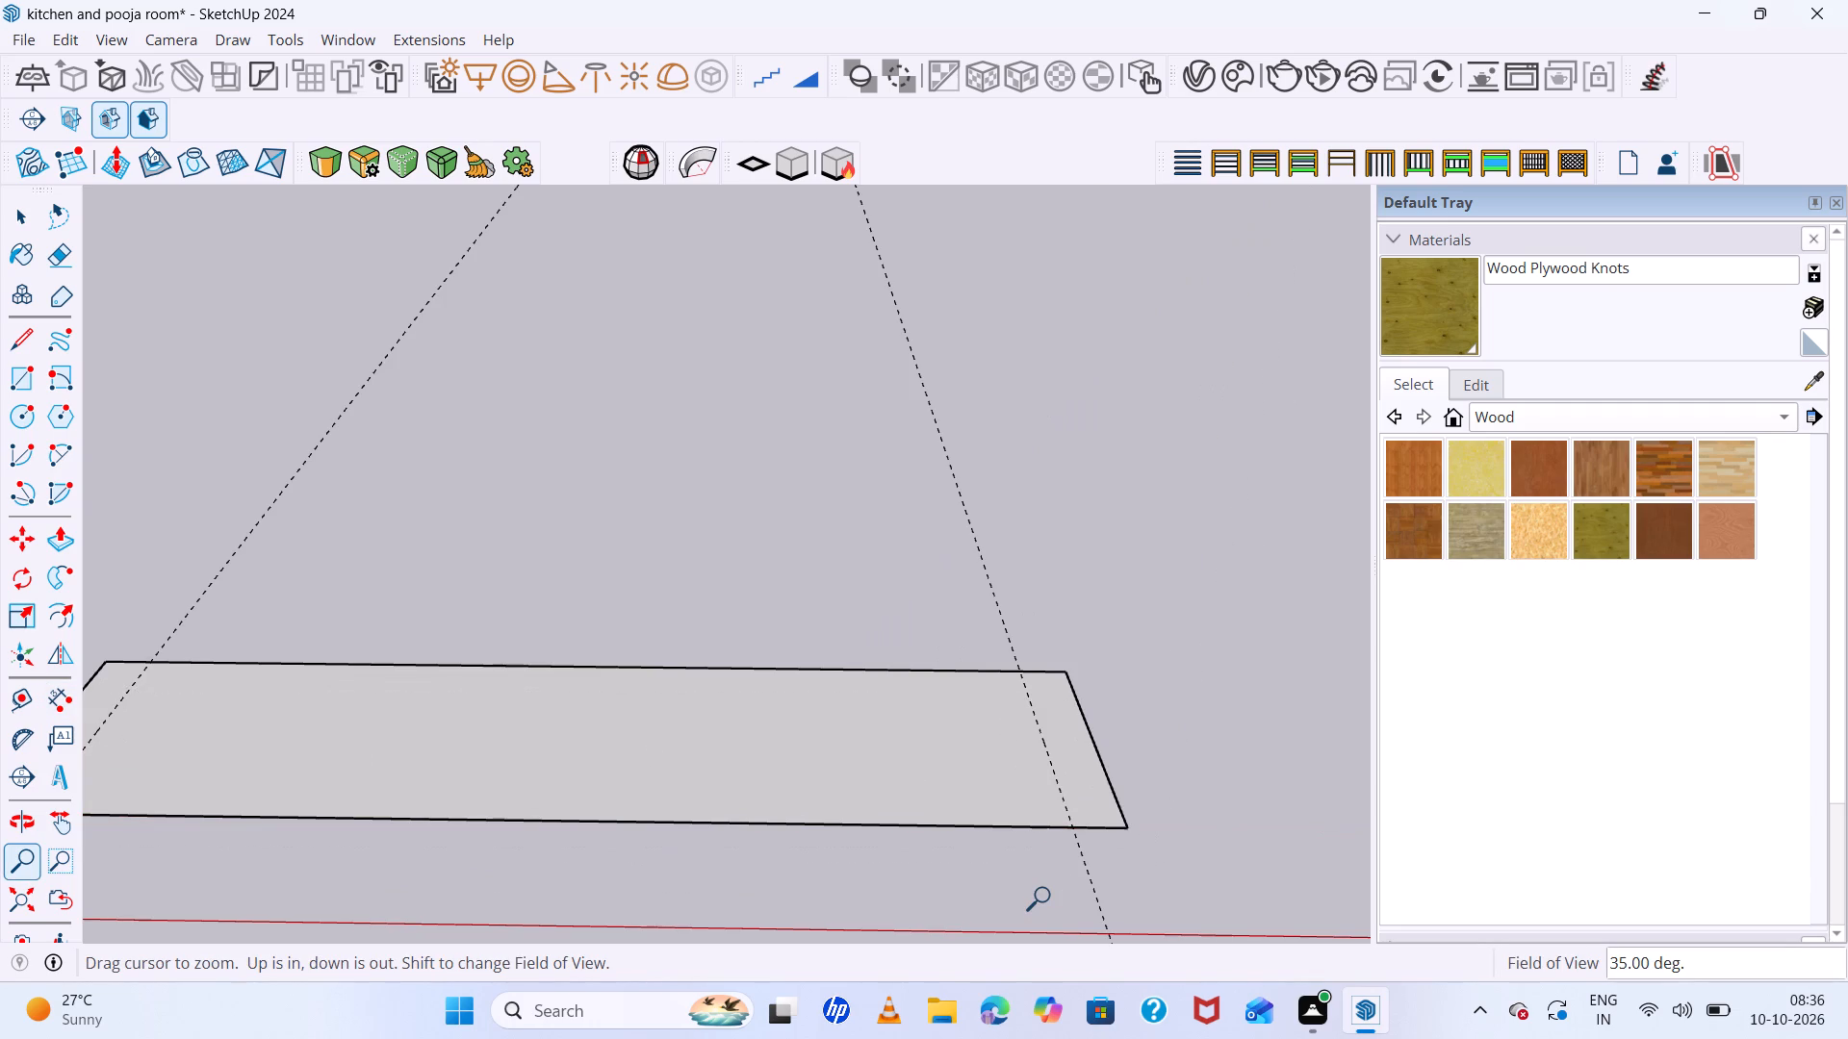
Delete the leftover edge on the ground beside the kitchen.
scroll(1047, 893, down, 7)
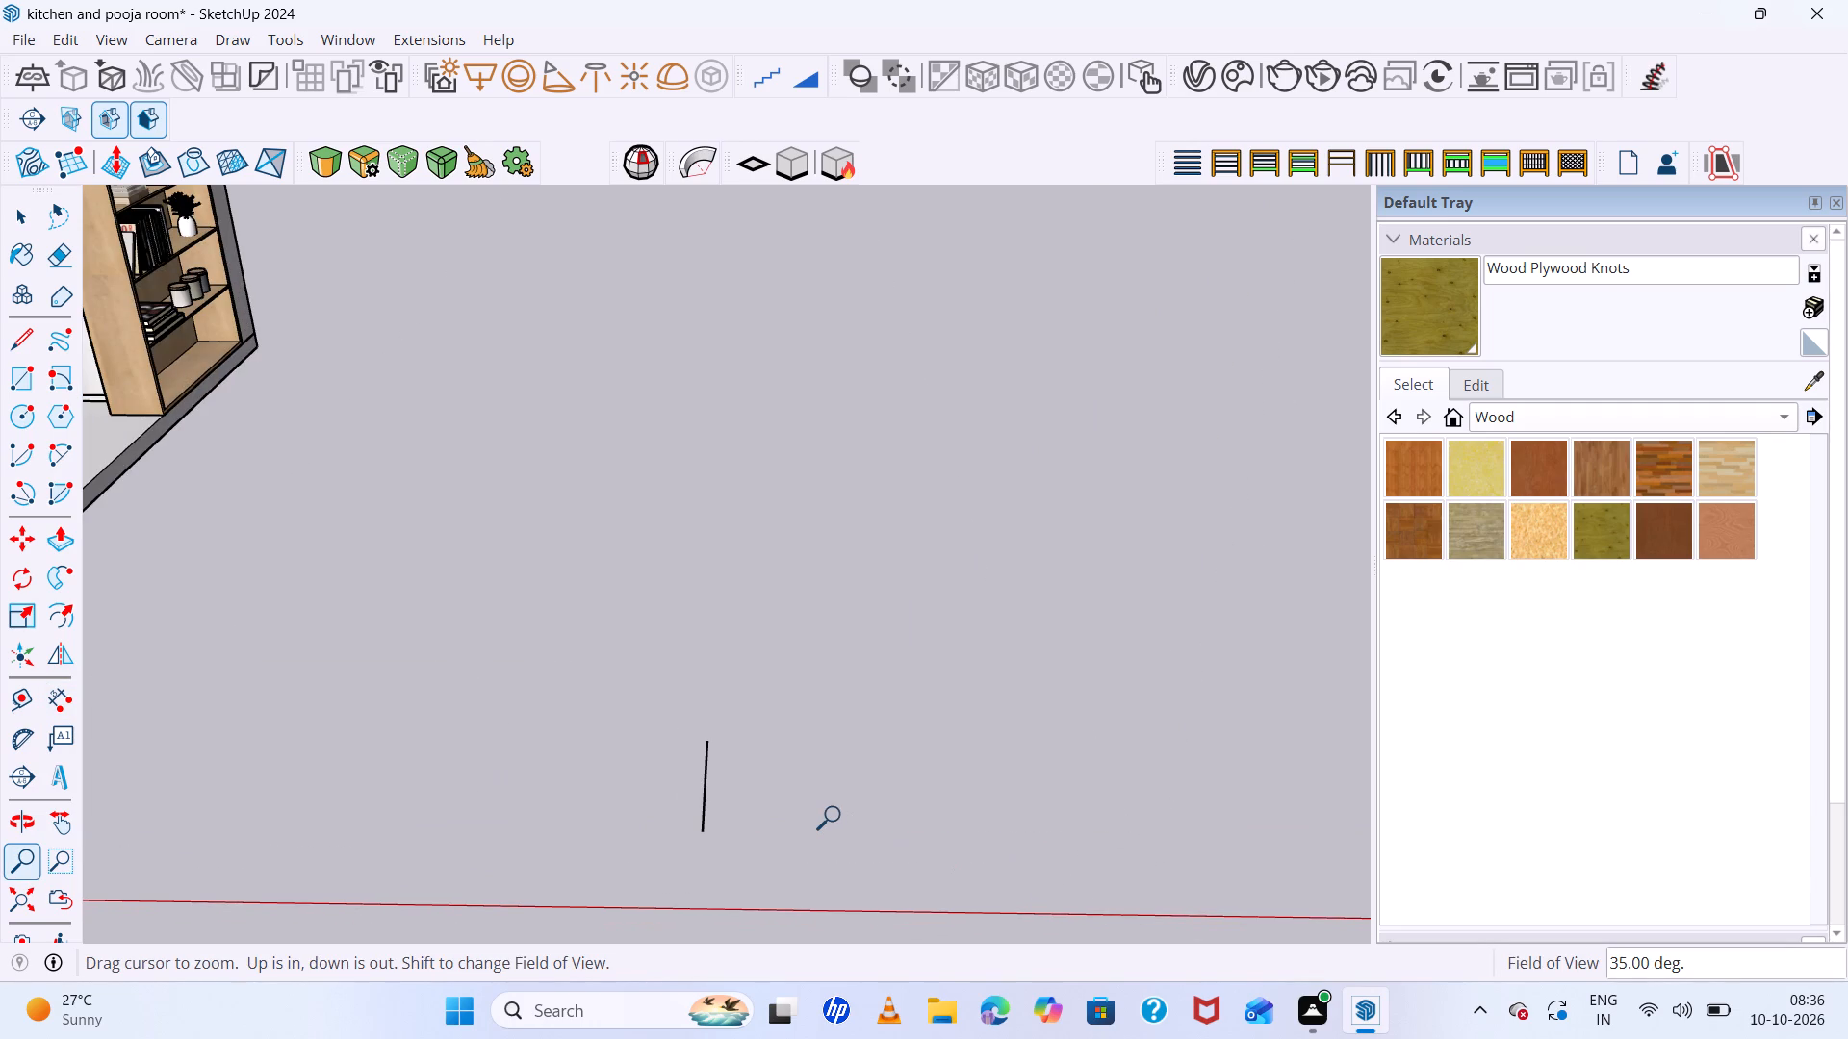
key(space)
click(706, 810)
key(Delete)
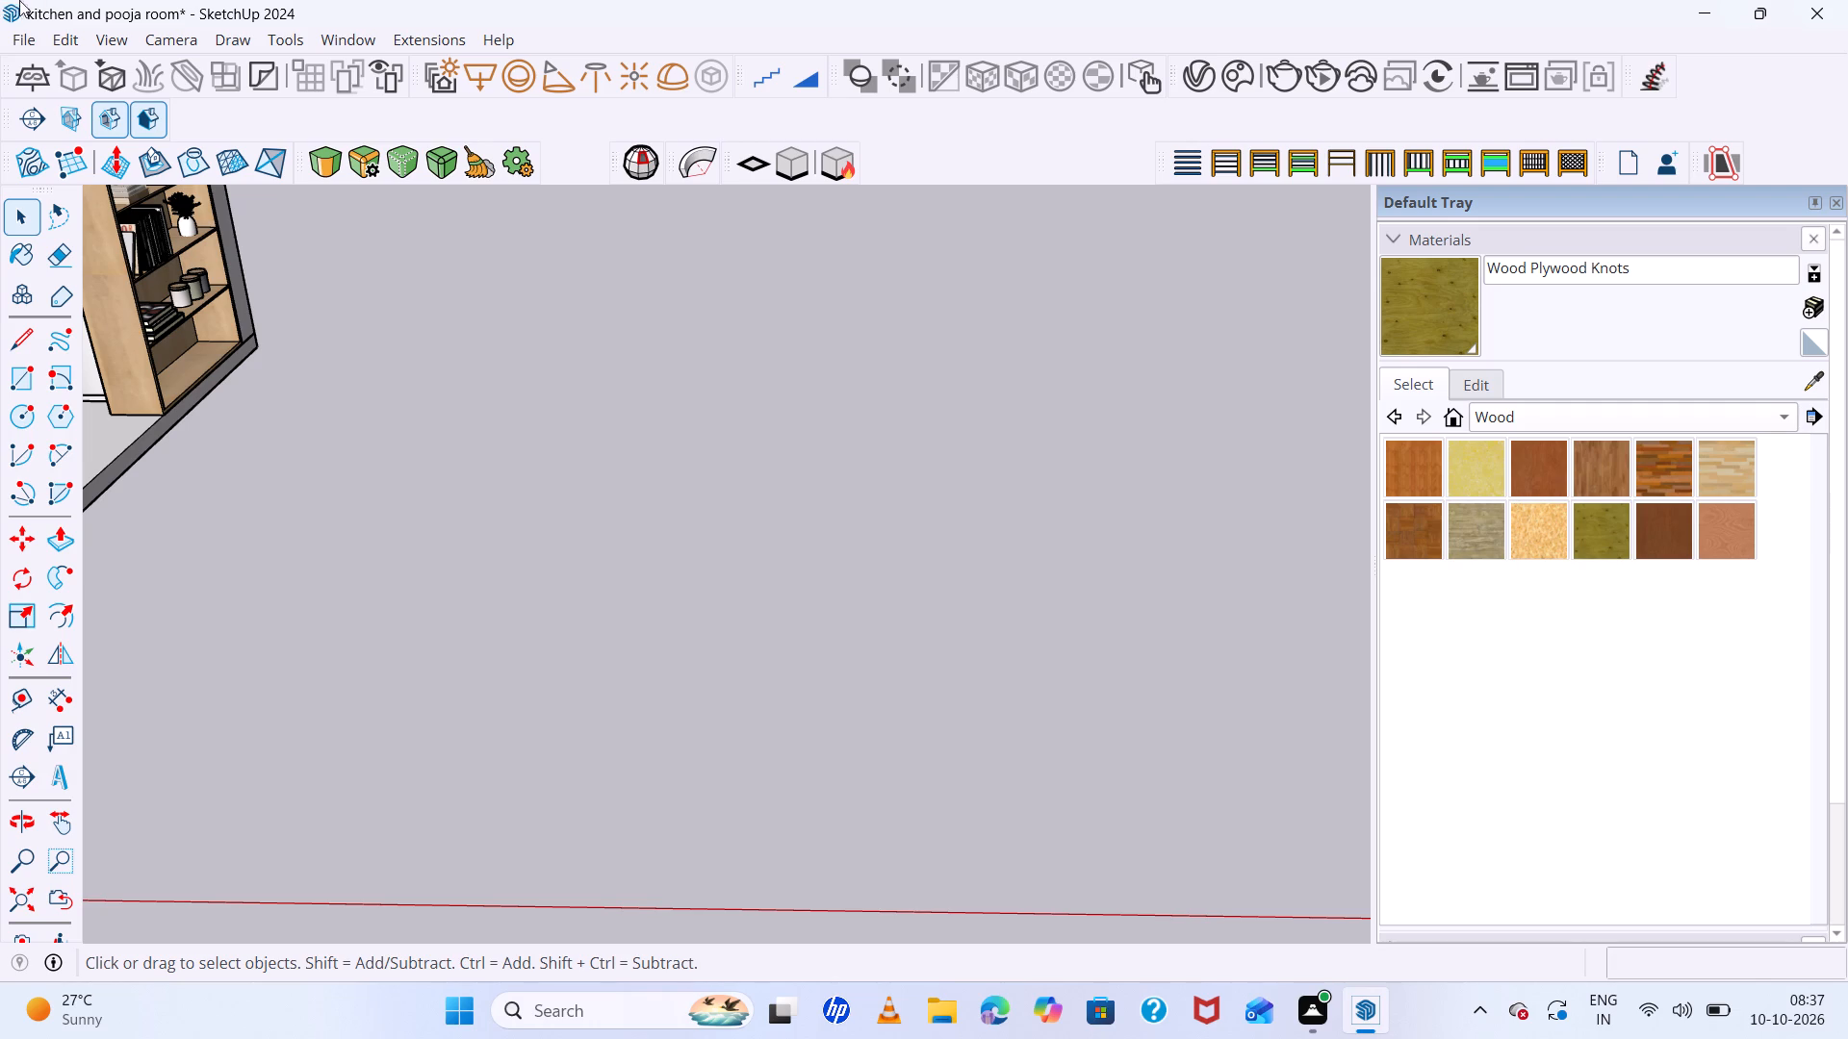
Draw a 2320 by 500 mm floor rectangle on the open ground beside the kitchen.
scroll(315, 0, down, 5)
key(r)
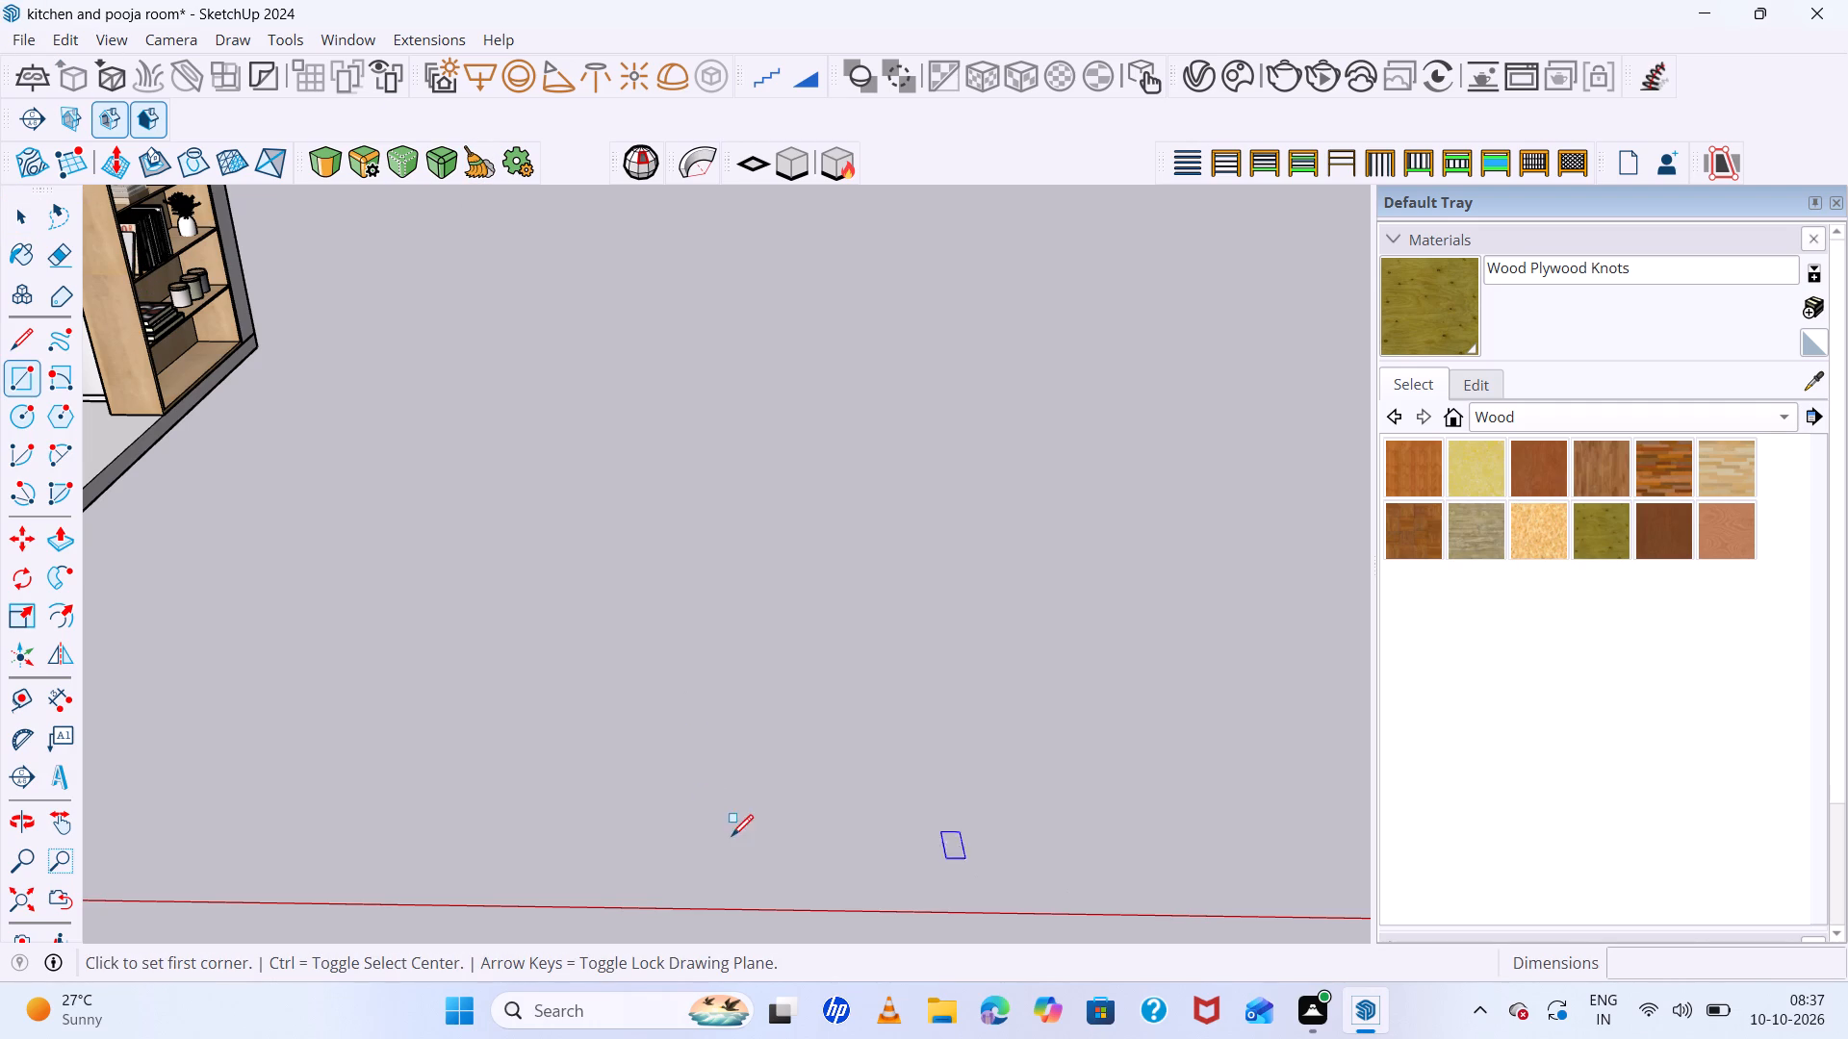
click(614, 749)
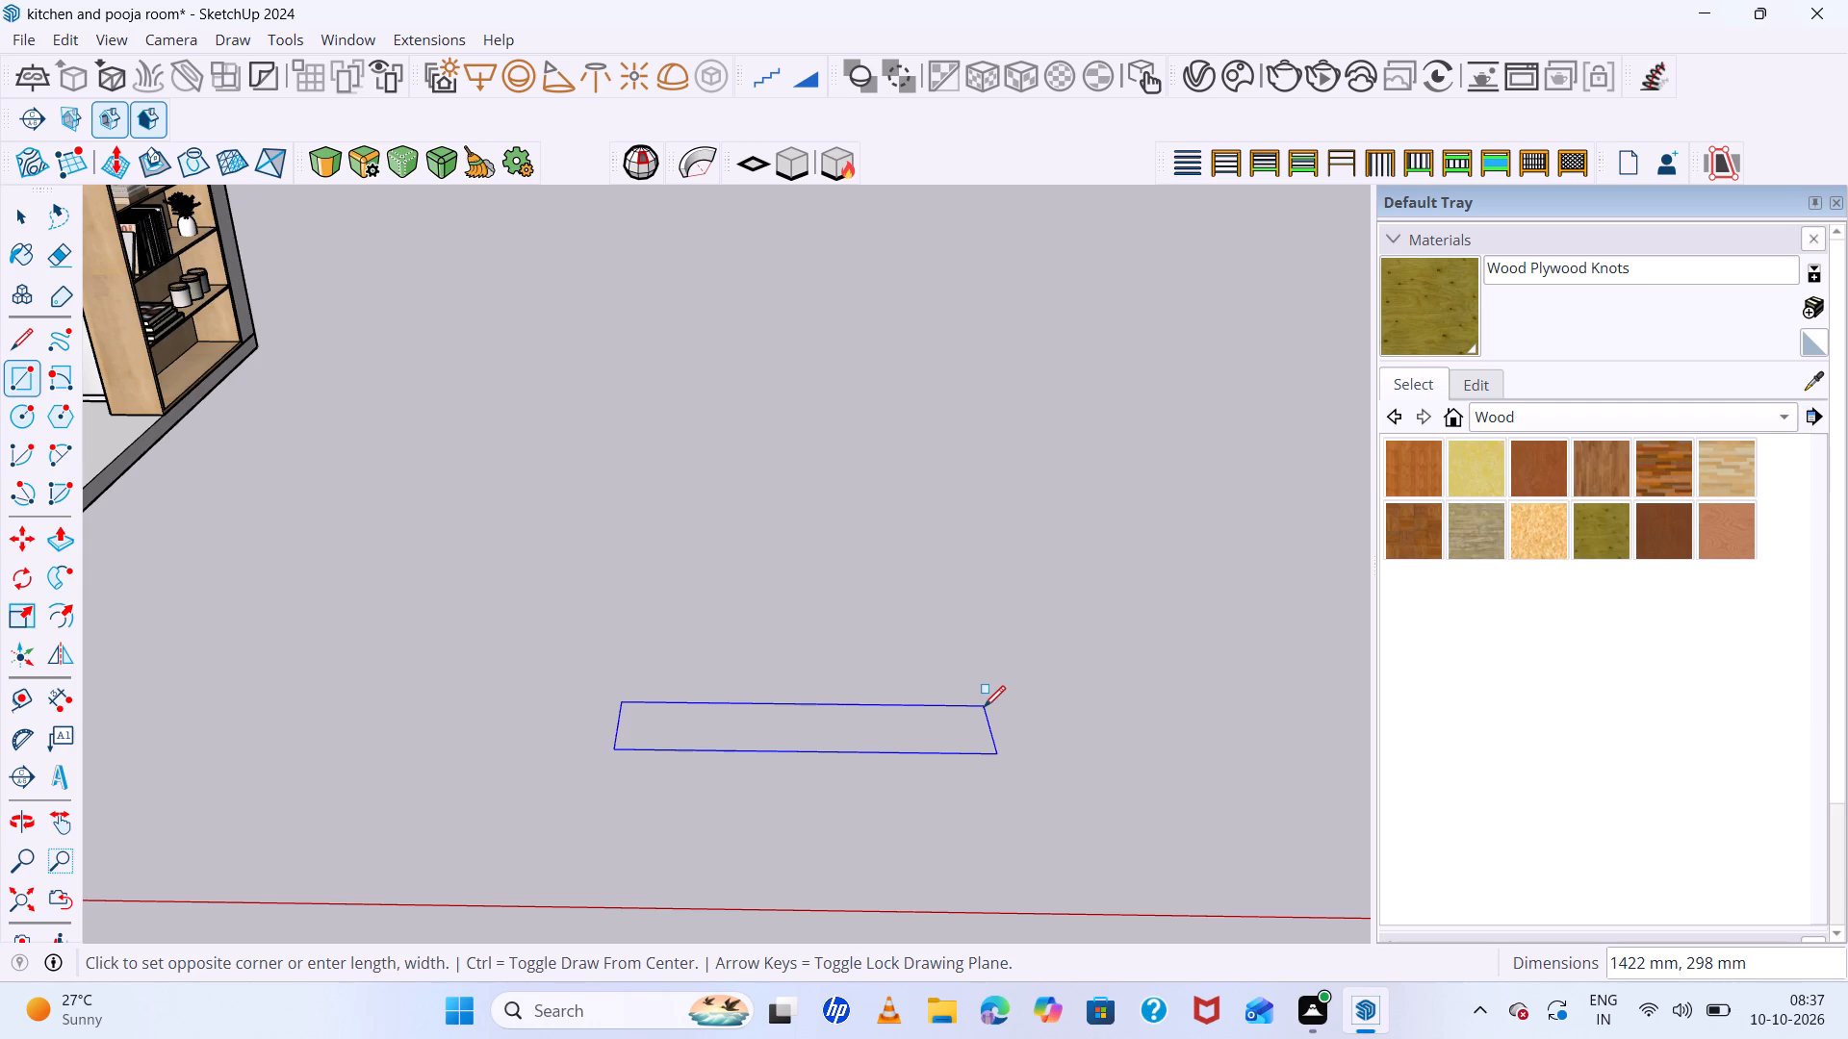
text(23)
text(20)
text(,5)
text(00)
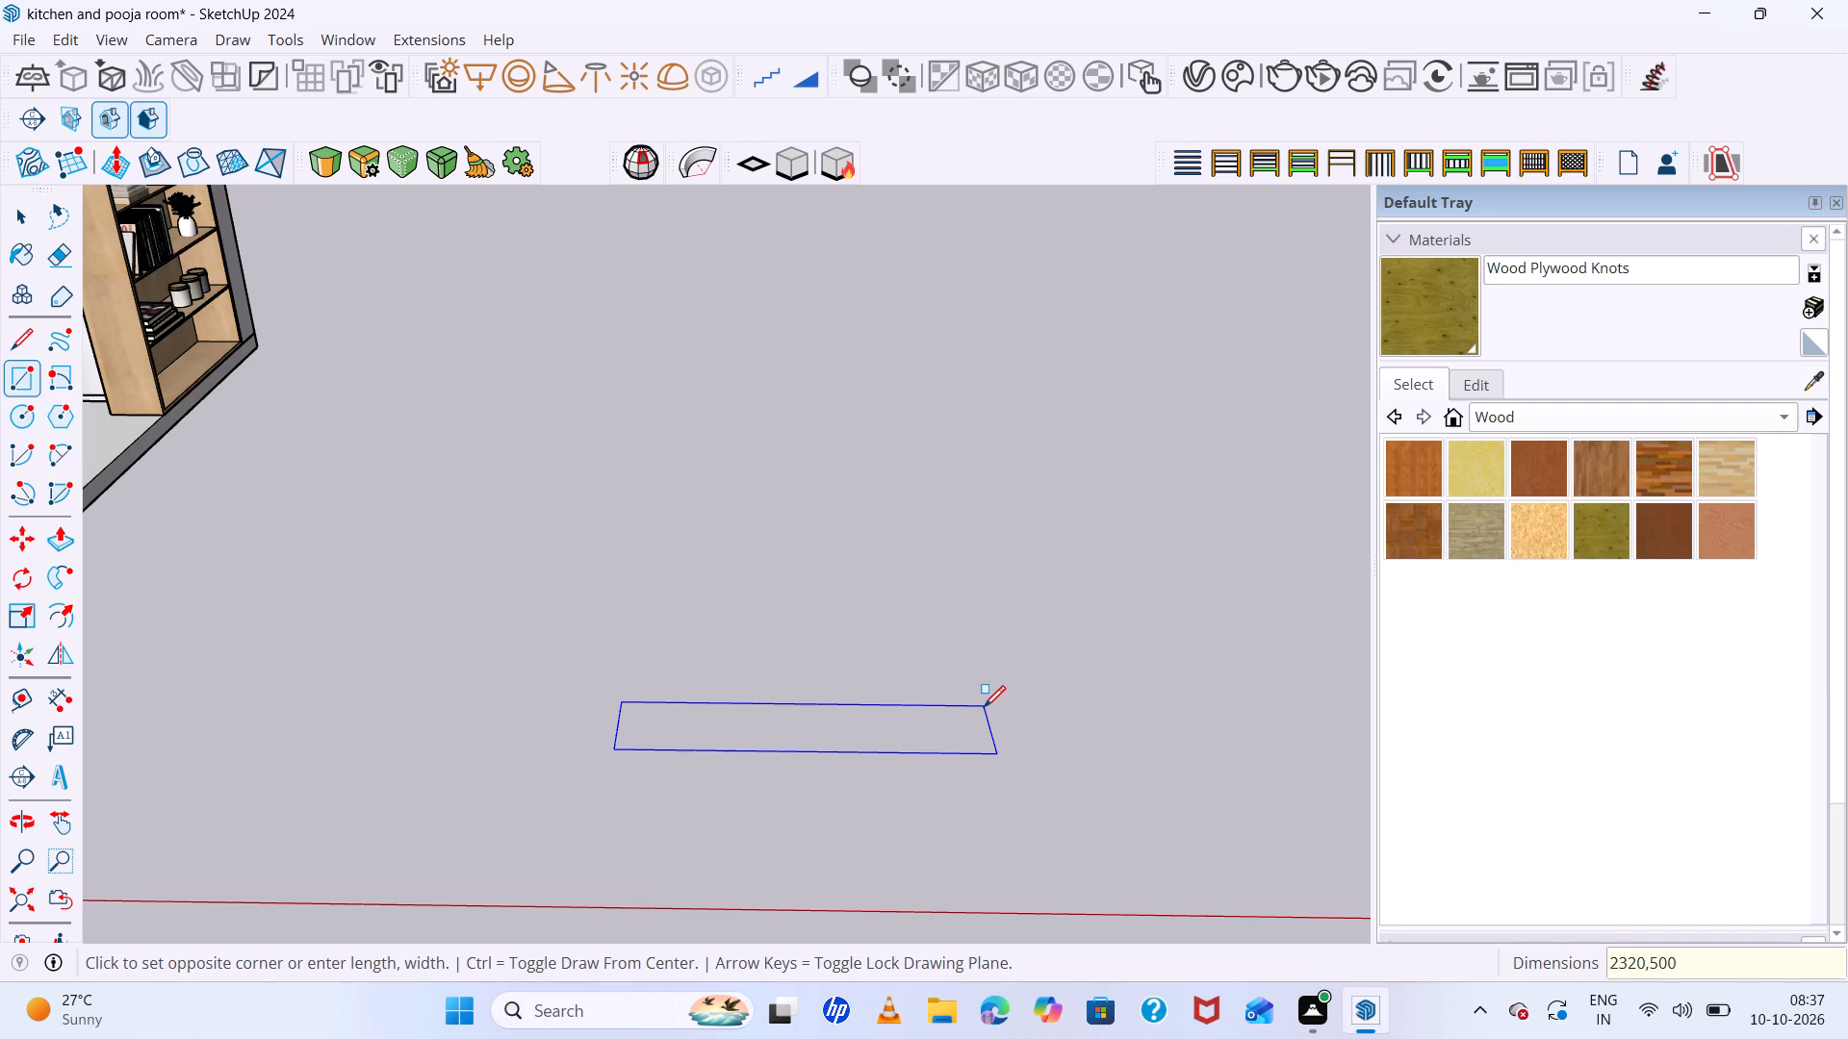
key(Return)
scroll(921, 697, down, 8)
middle_drag(1068, 845, 1093, 934)
scroll(1142, 794, up, 6)
key(space)
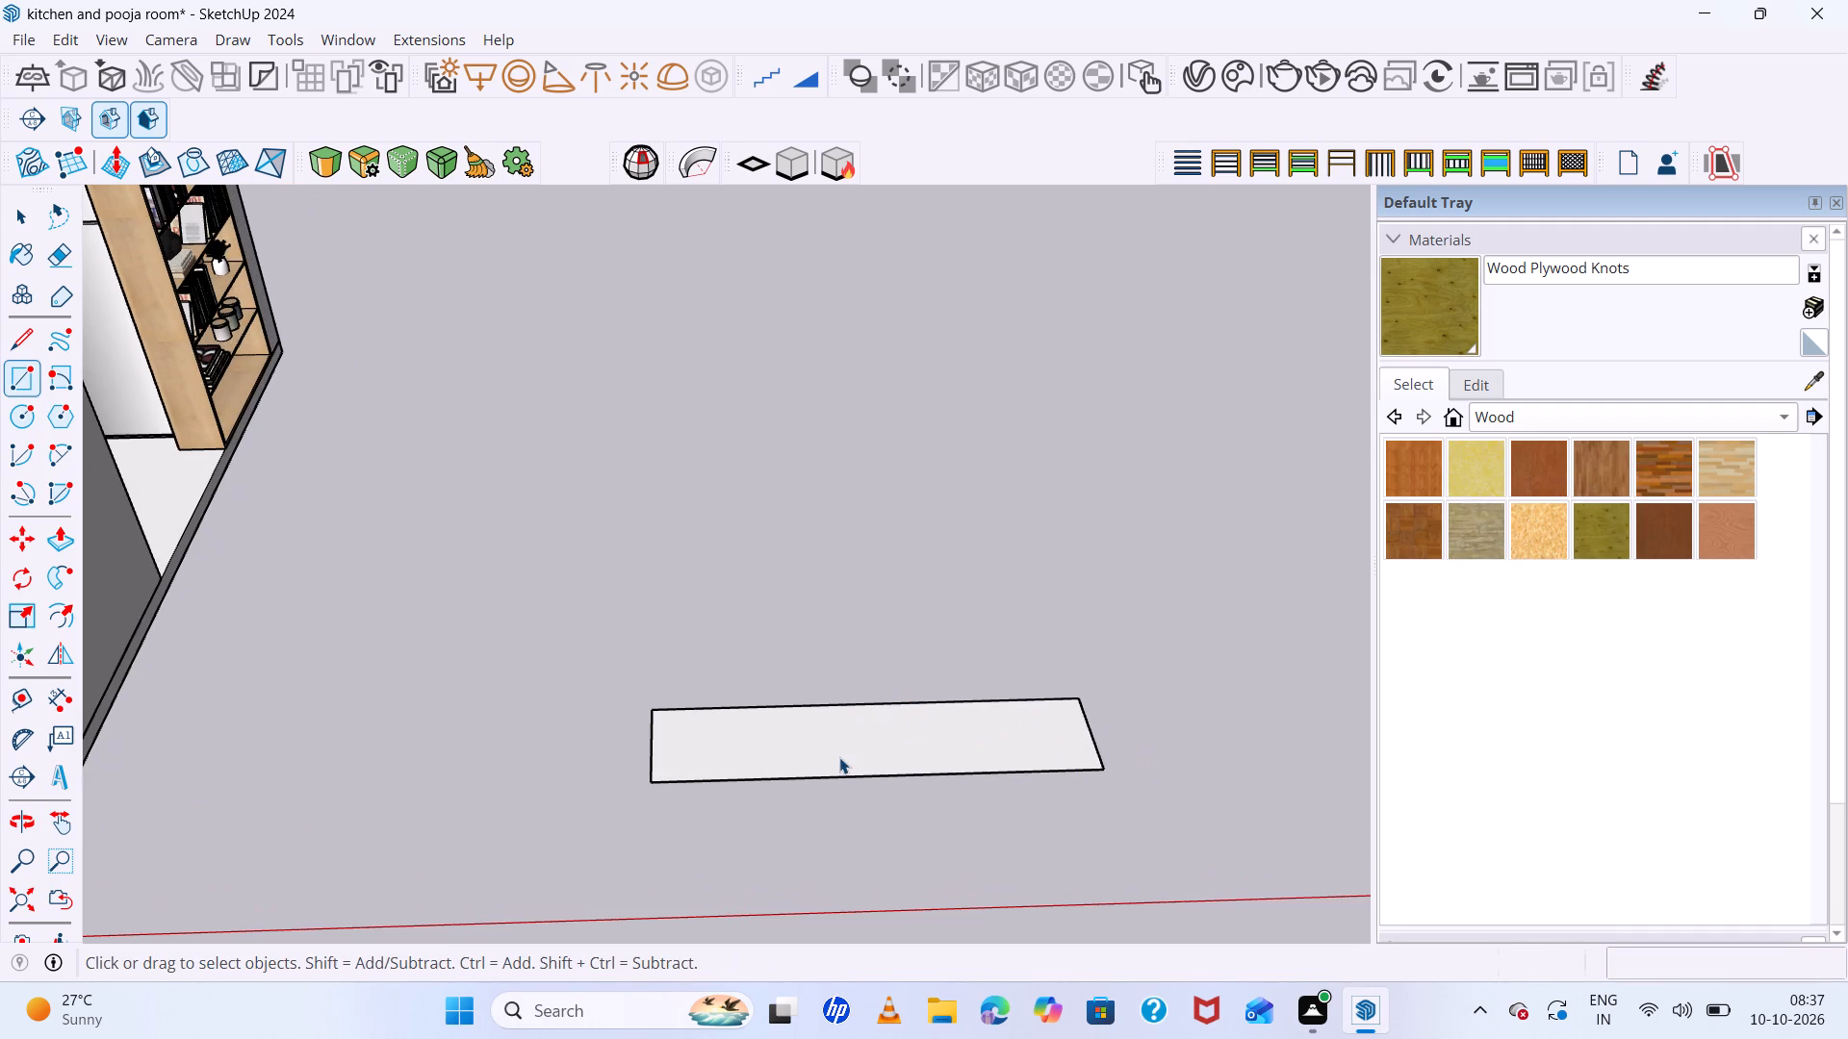
Place guide lines 100 mm inside the rectangle's left, right and back edges.
click(839, 757)
scroll(644, 739, up, 9)
key(t)
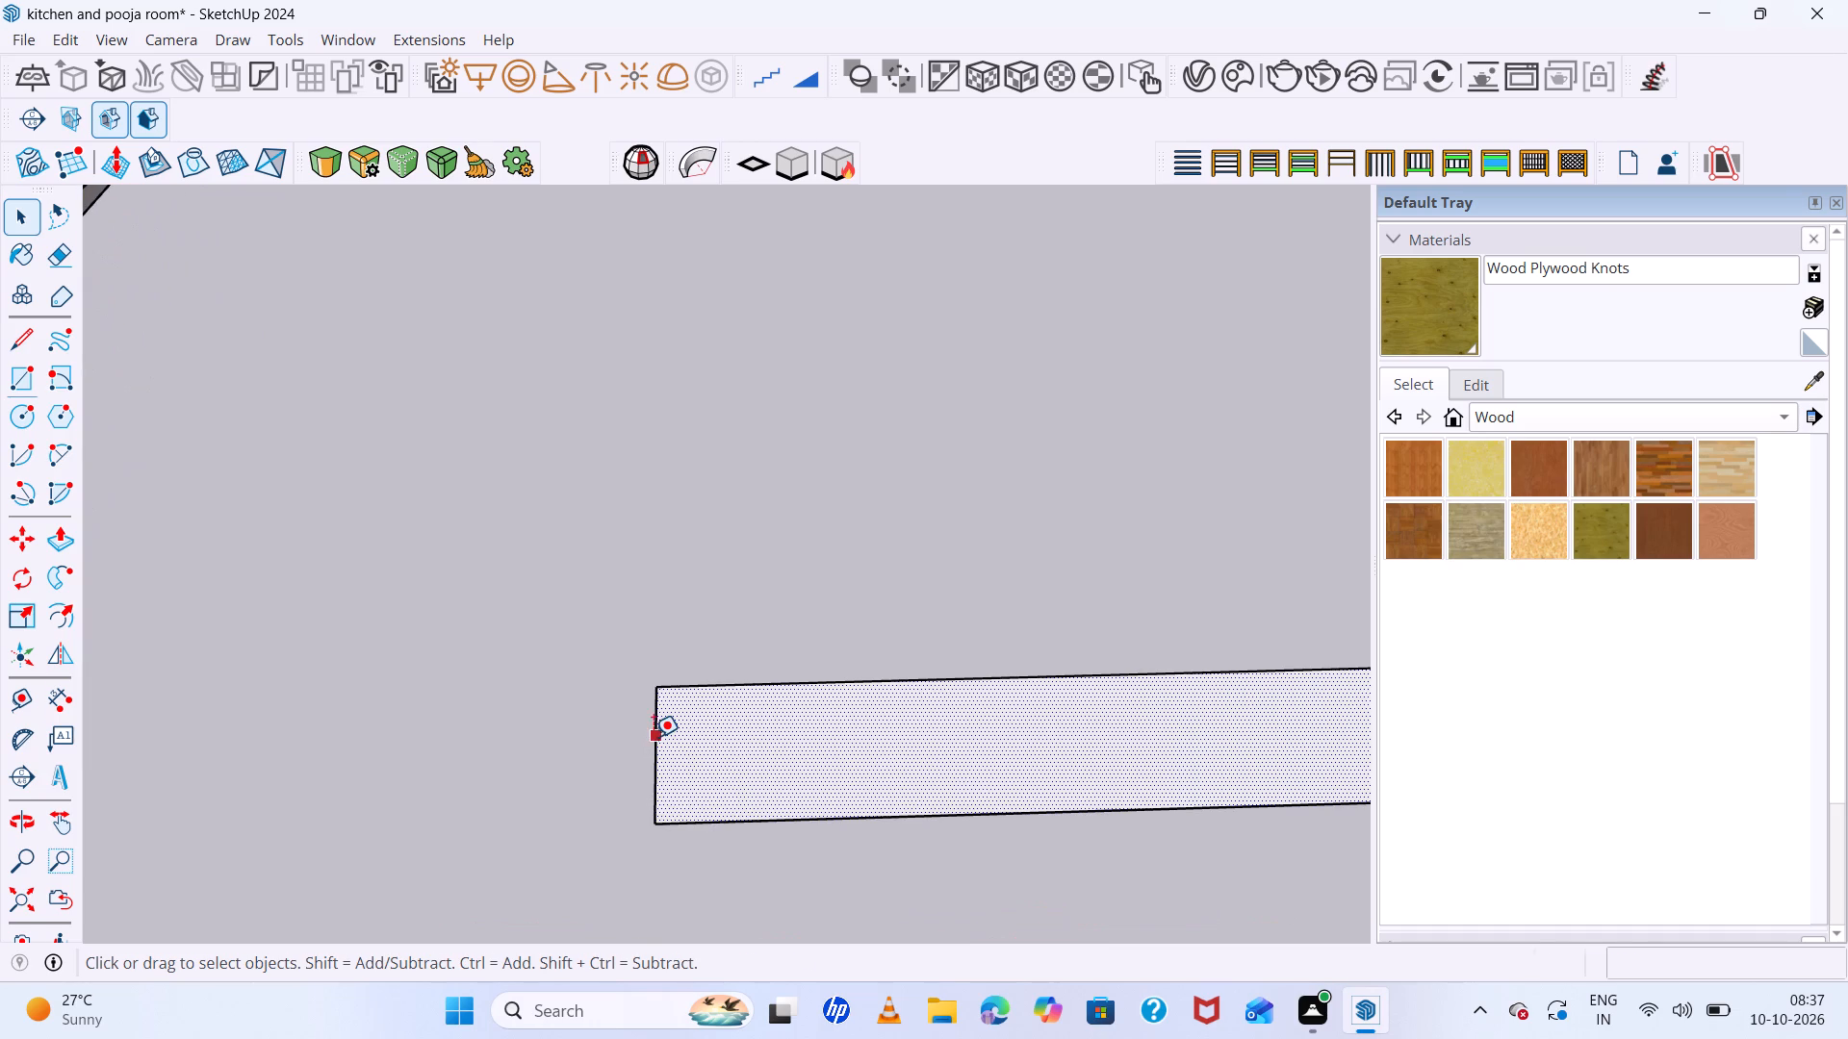
click(658, 746)
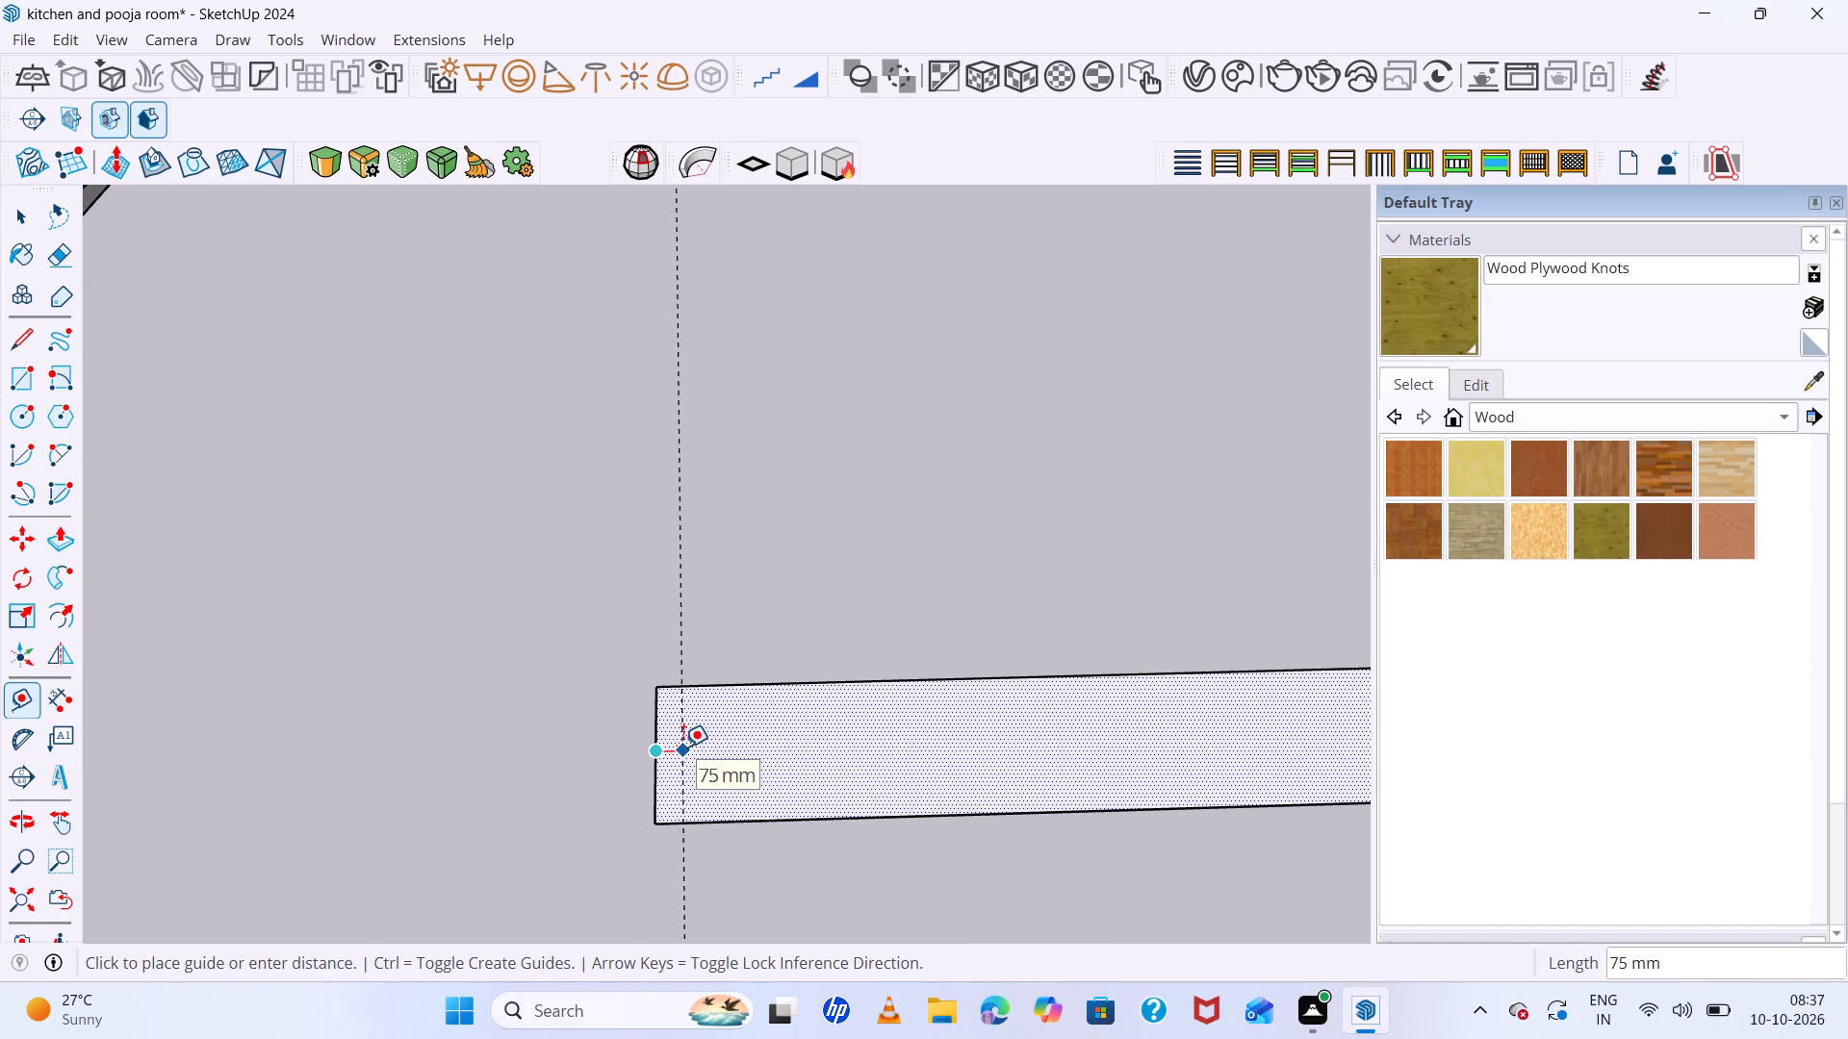
text(100)
key(Return)
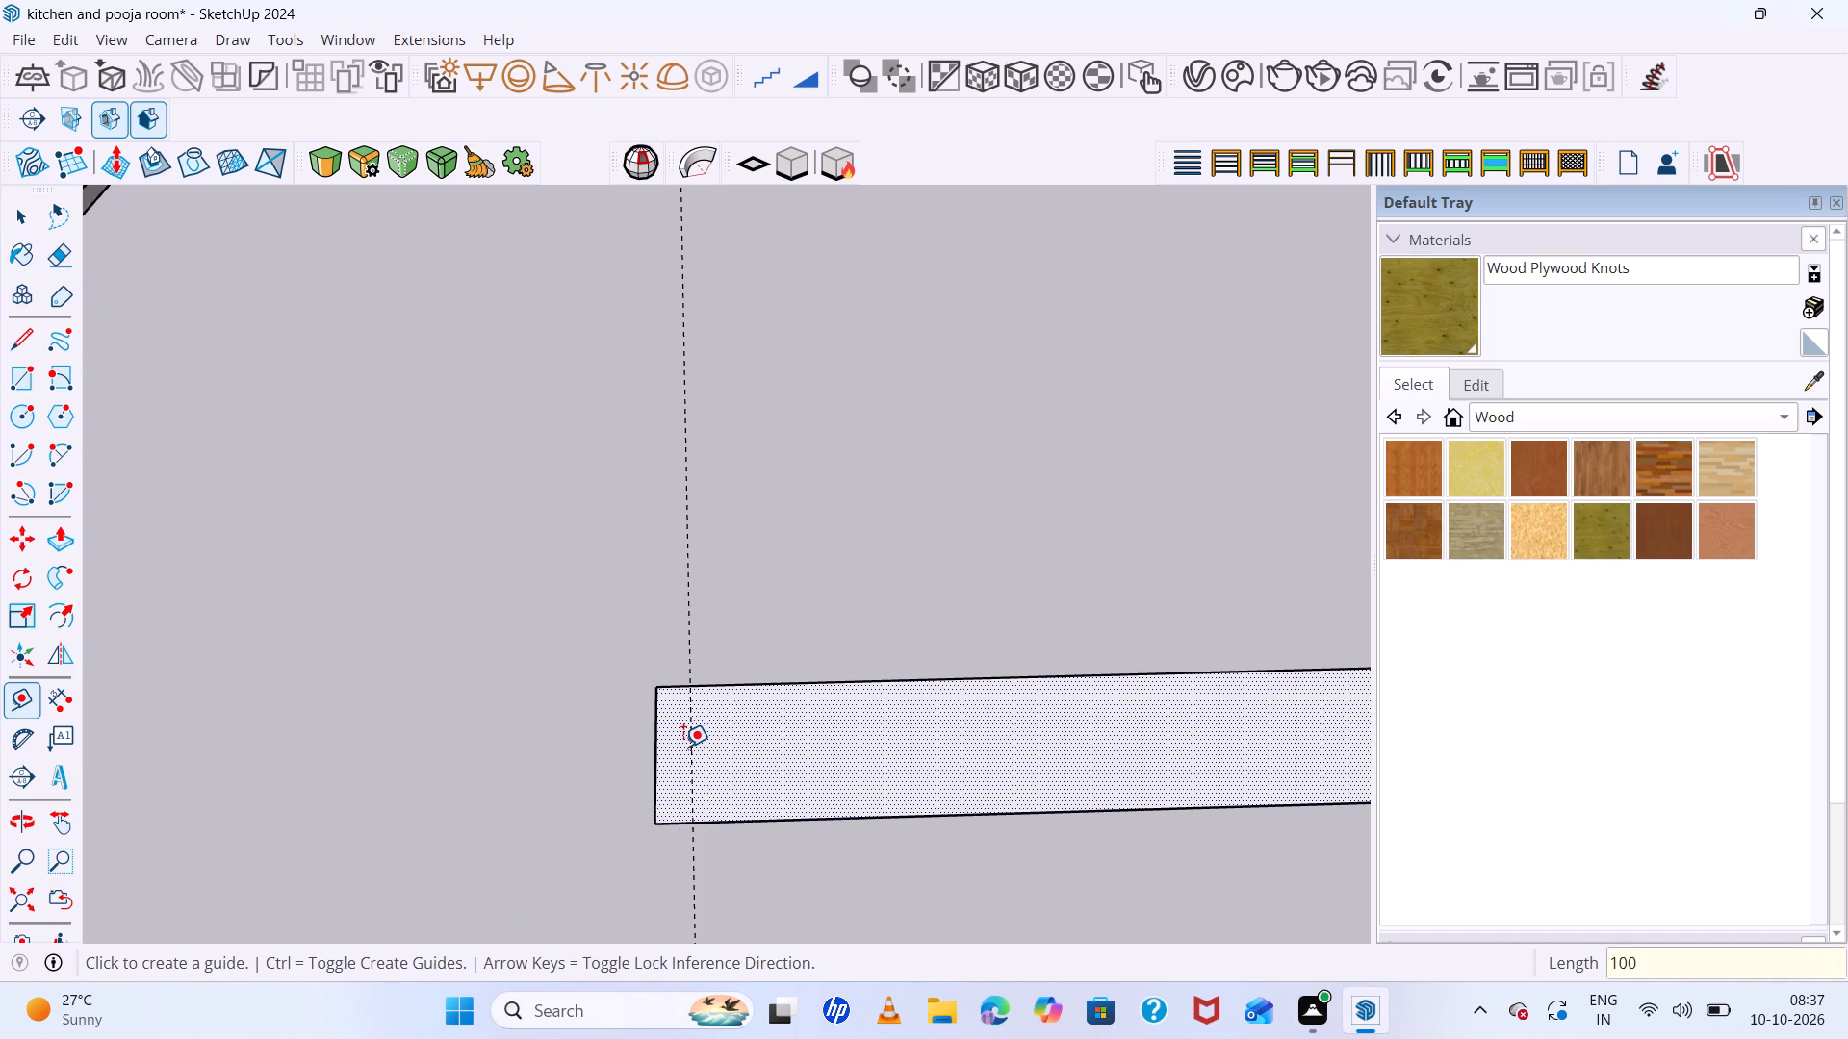
scroll(640, 743, down, 5)
scroll(1123, 735, up, 5)
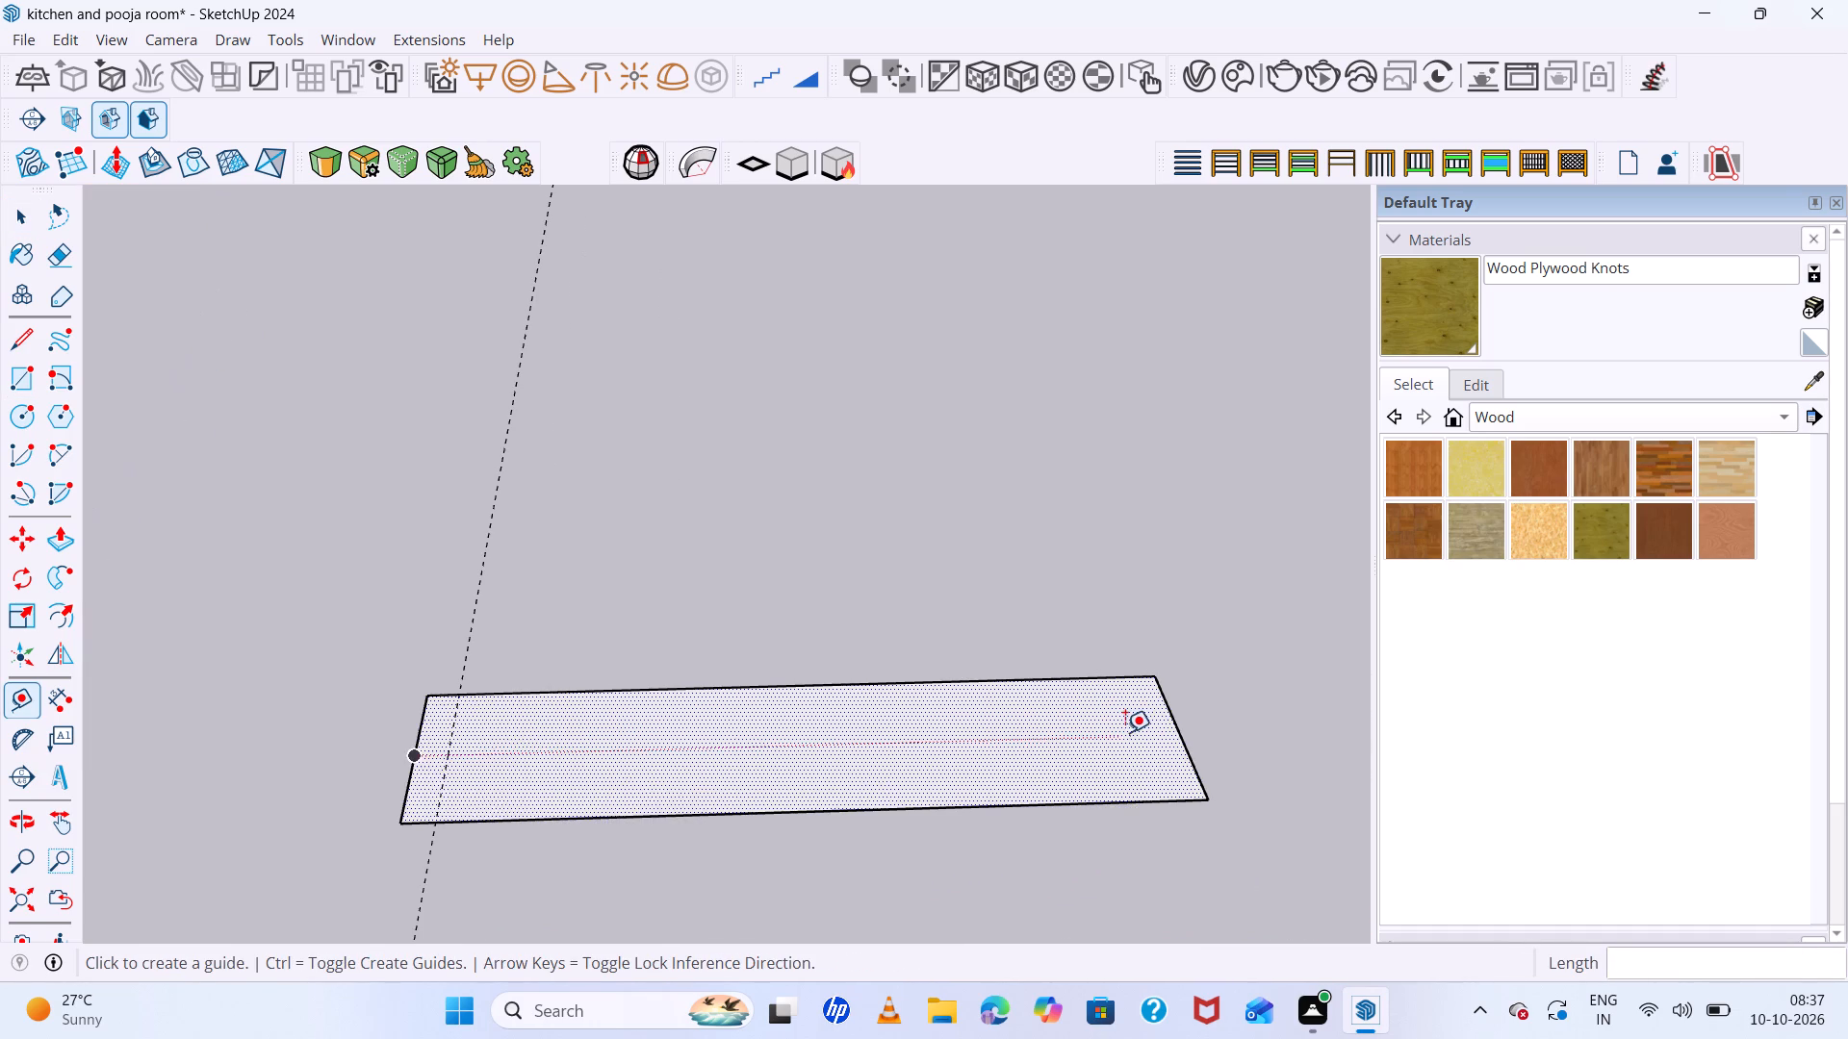
click(1188, 732)
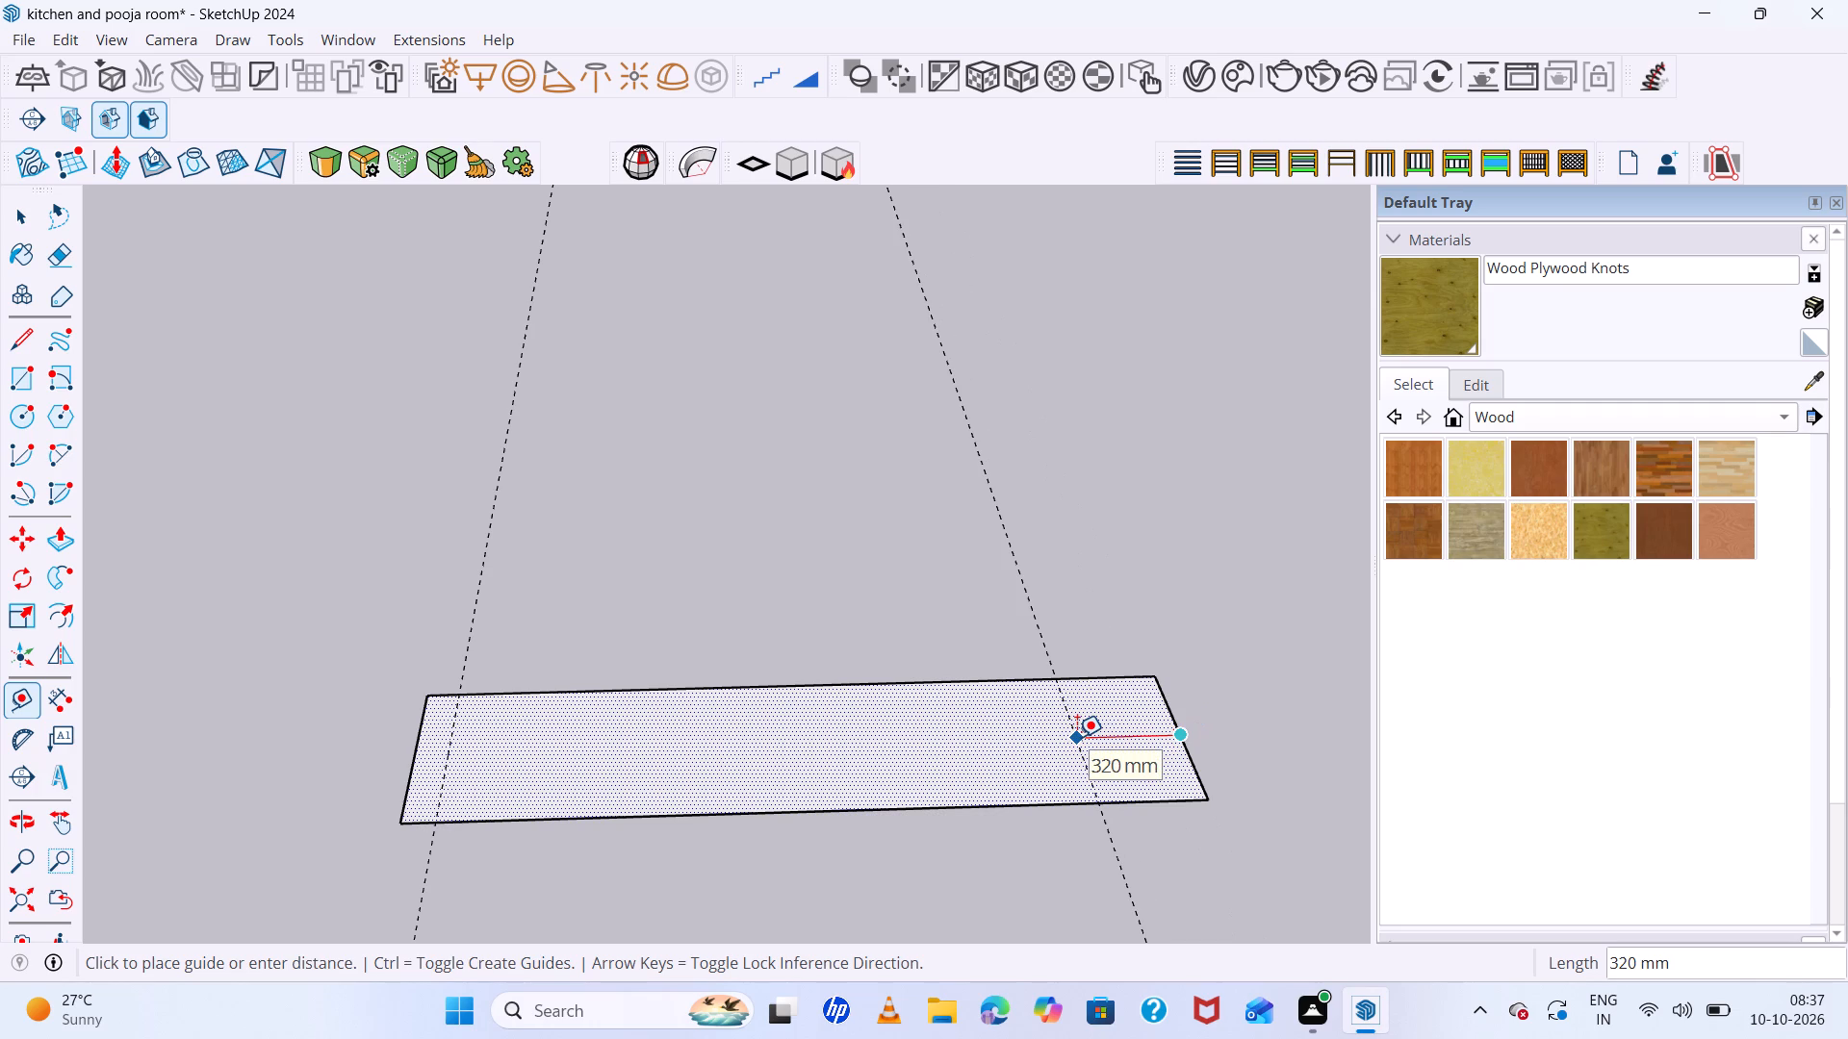
text(100)
key(Return)
click(992, 686)
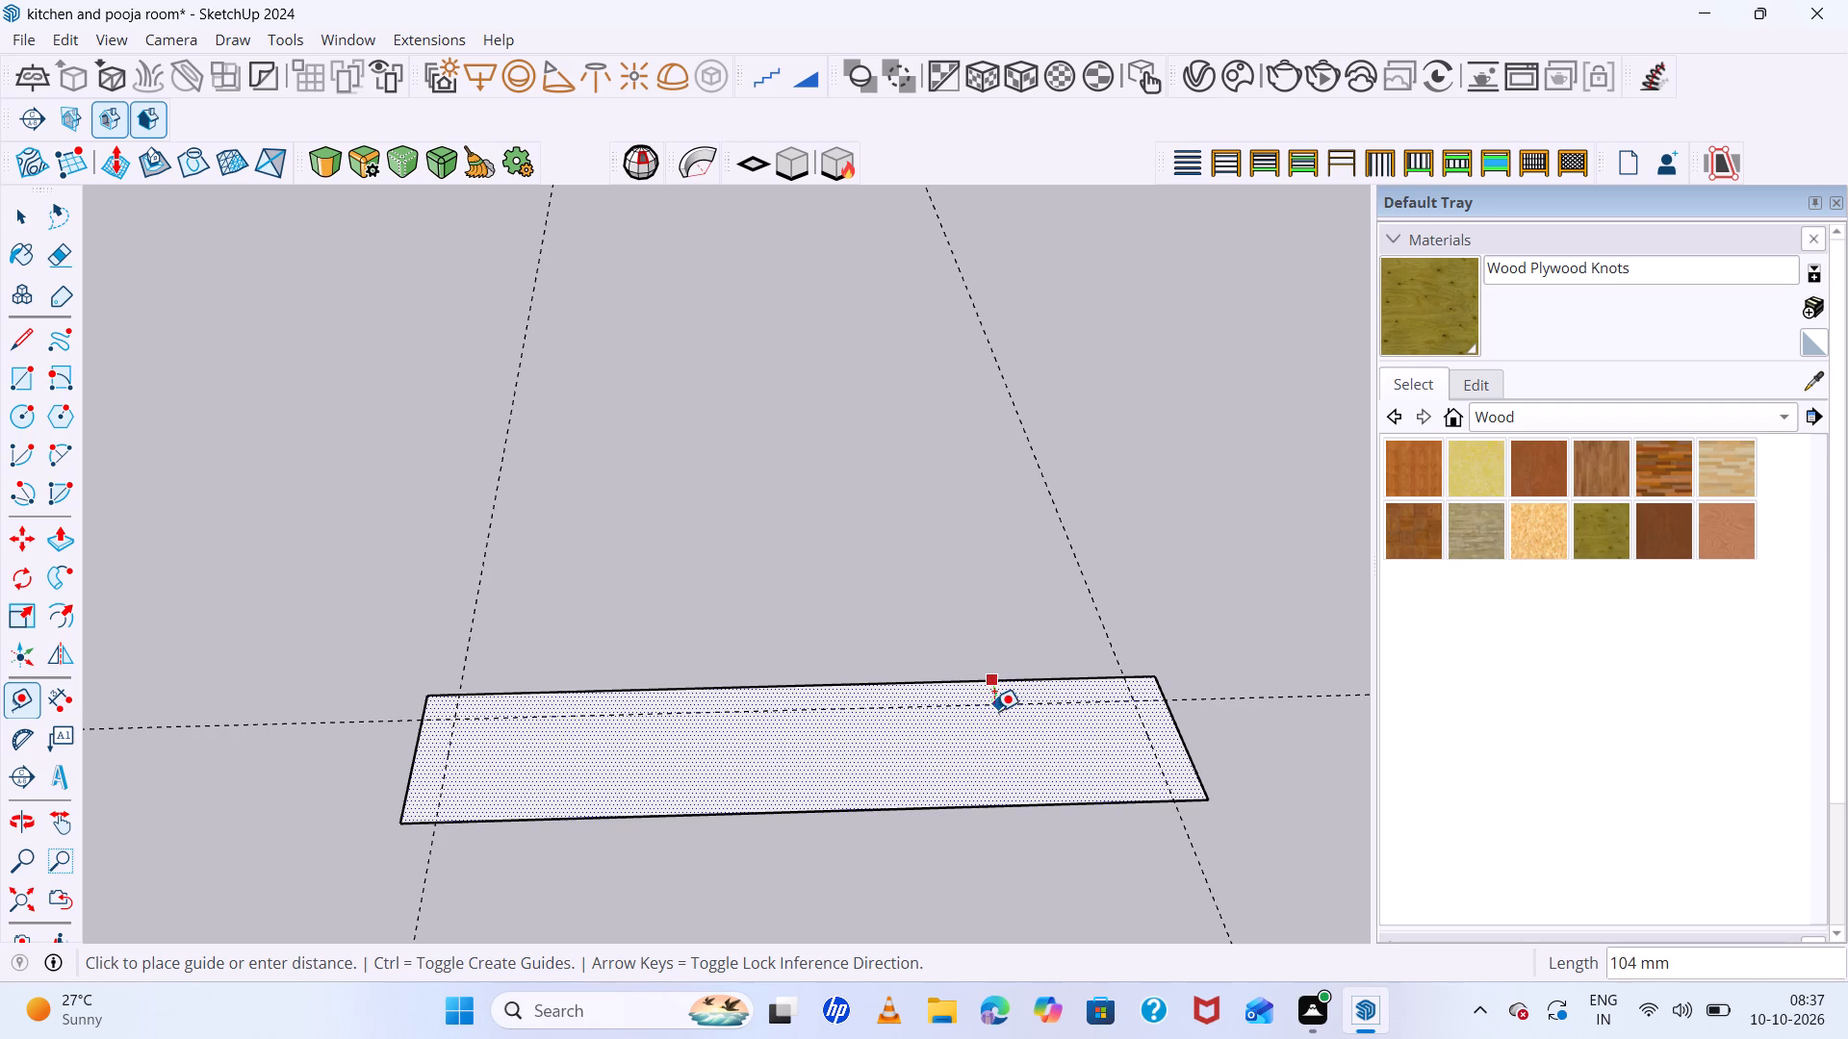
text(10)
key(0)
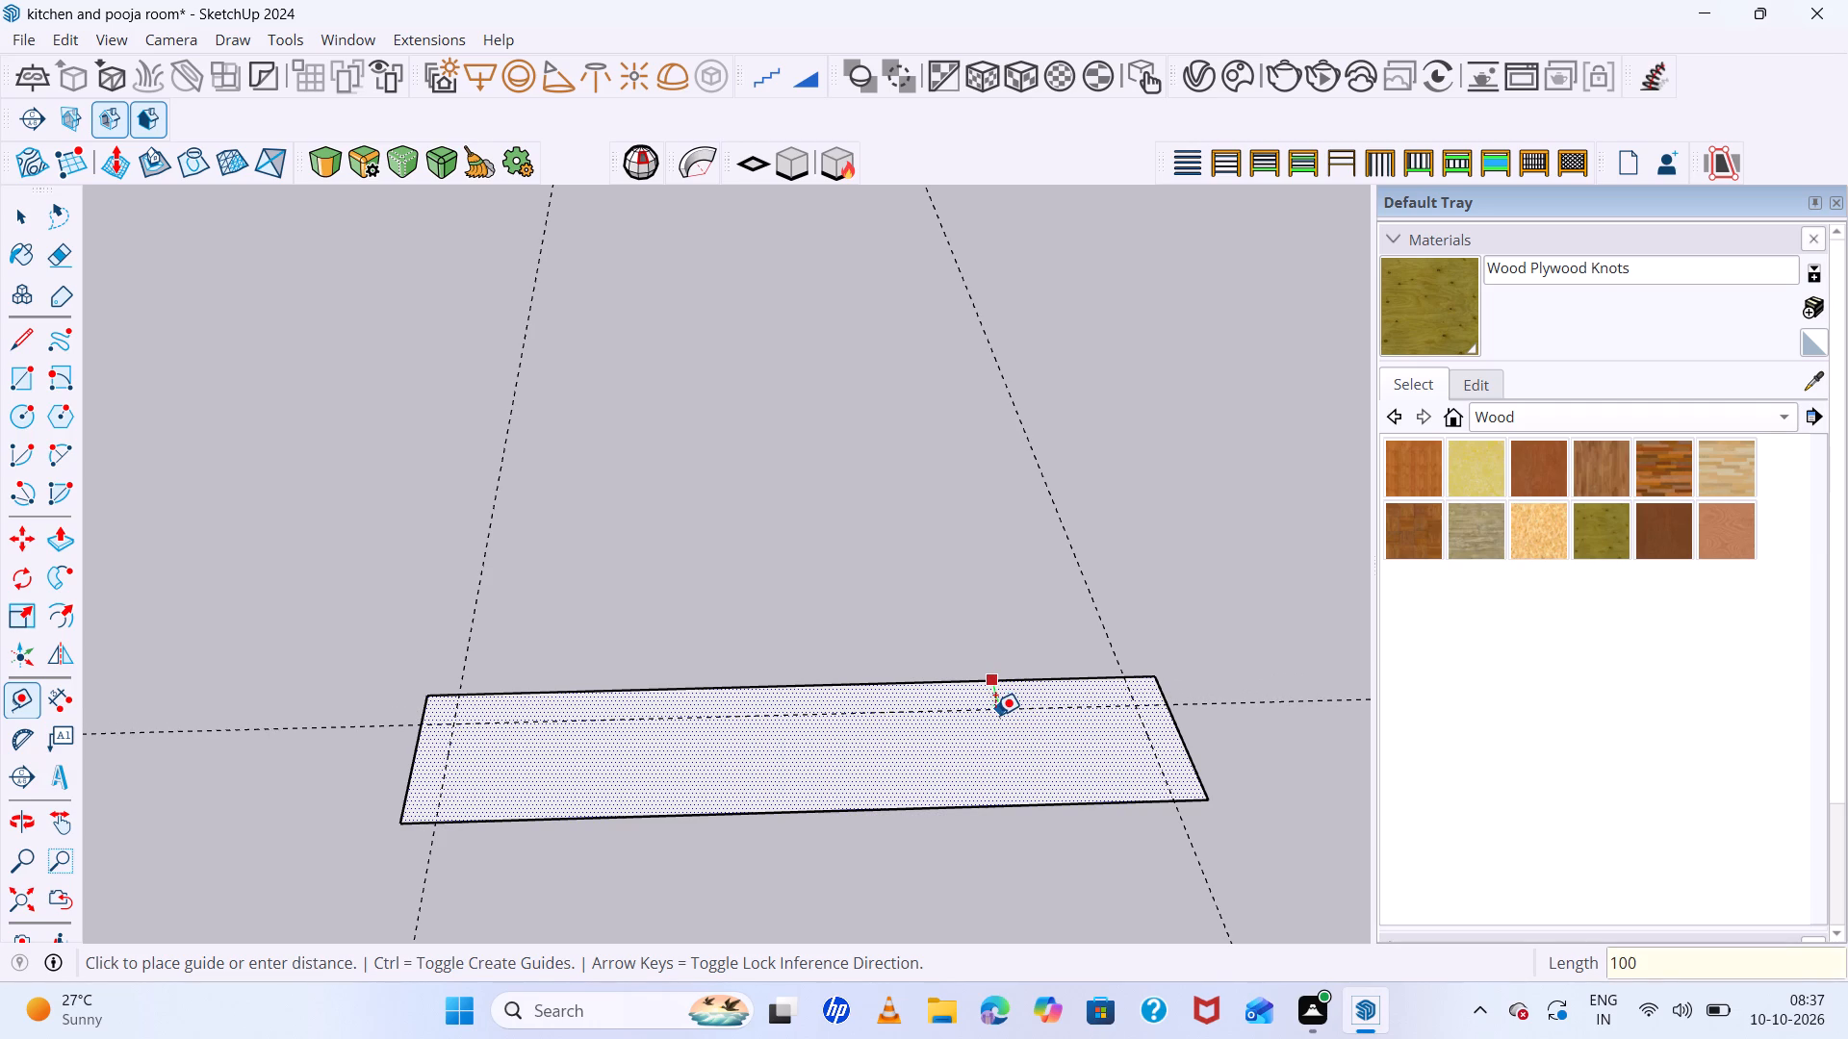
key(Return)
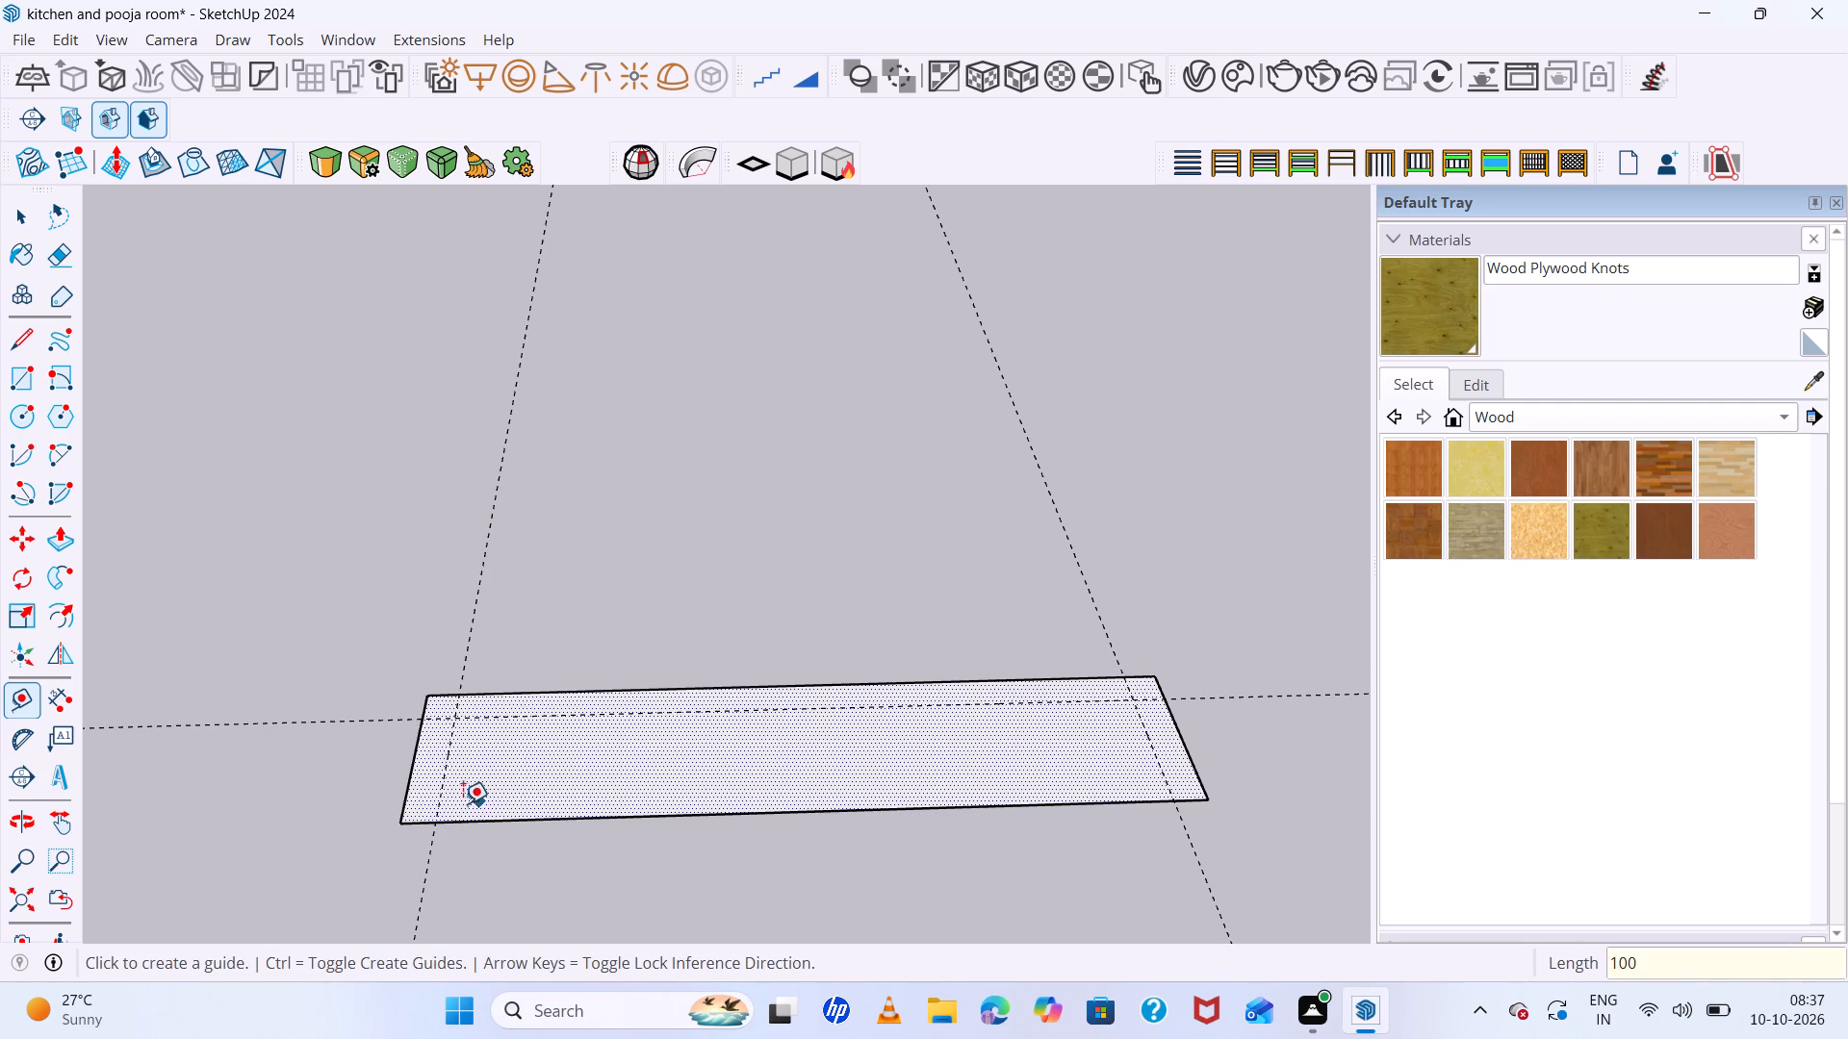
key(space)
Draw 100 mm wide wall strips along the rectangle's left, back and right edges, following the guide lines.
key(r)
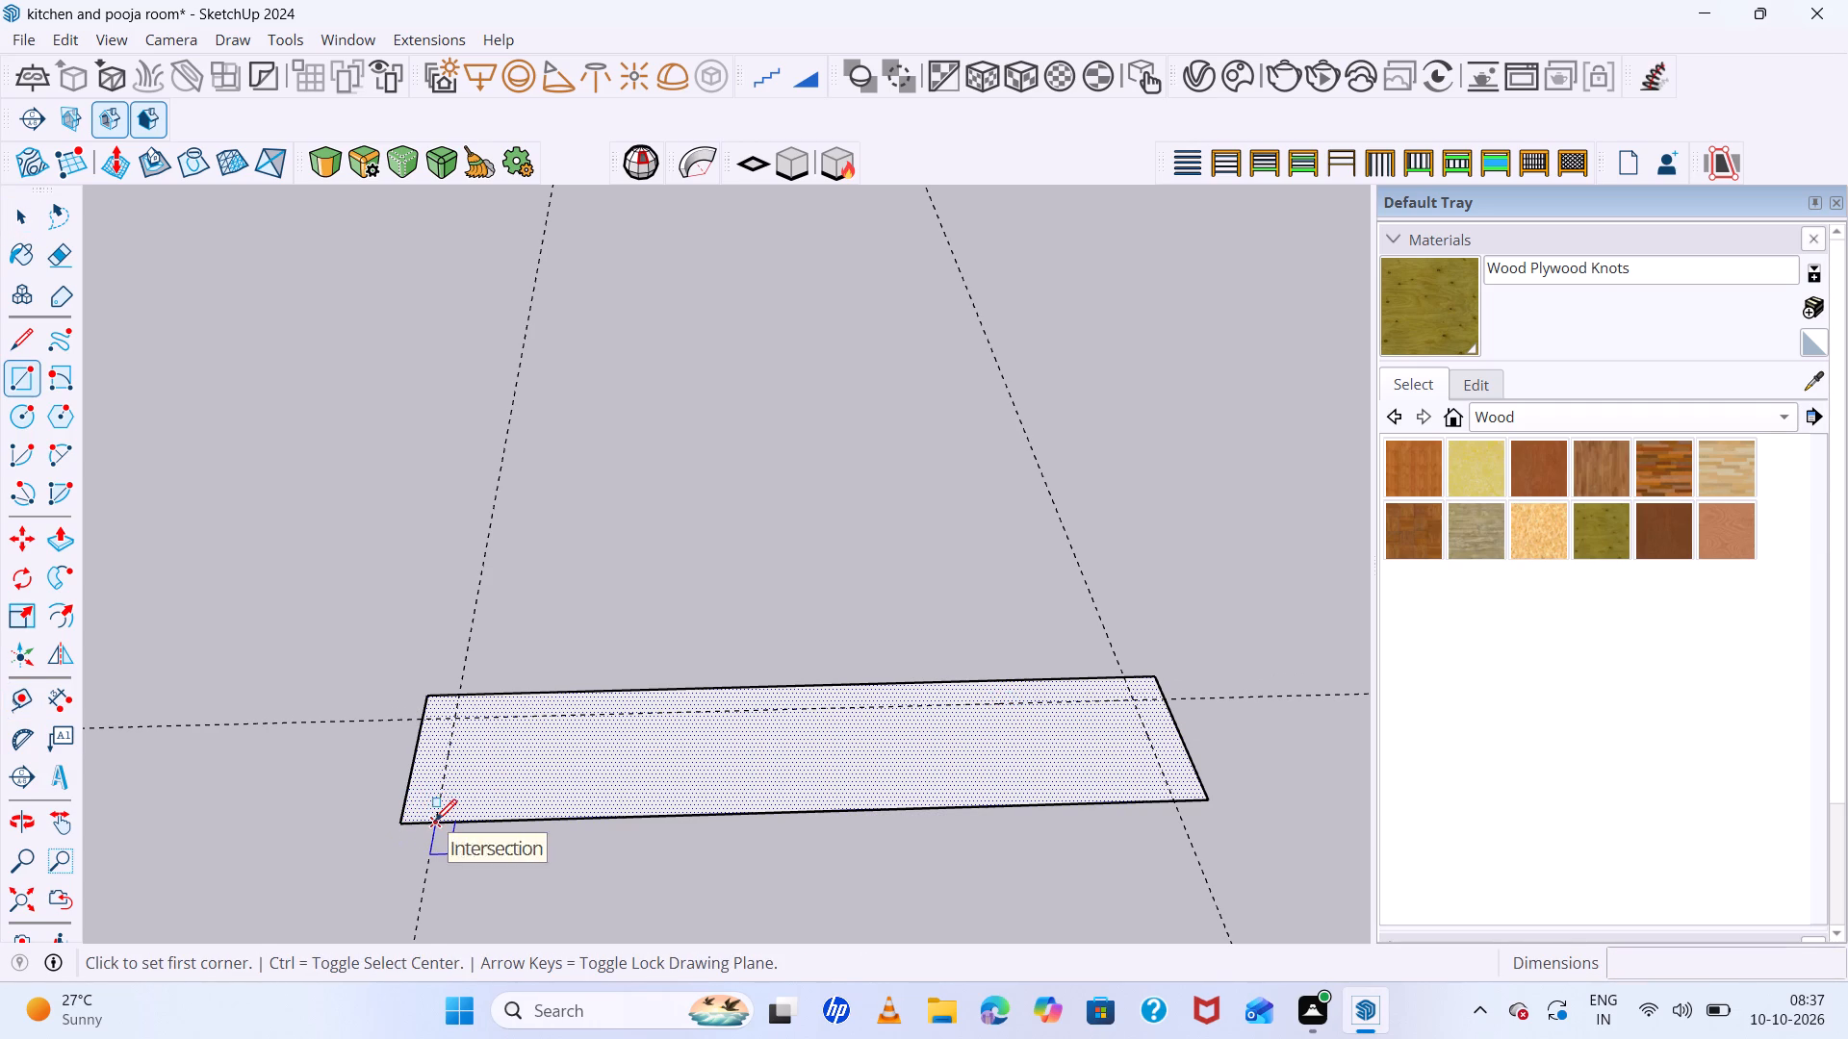
click(435, 821)
click(398, 820)
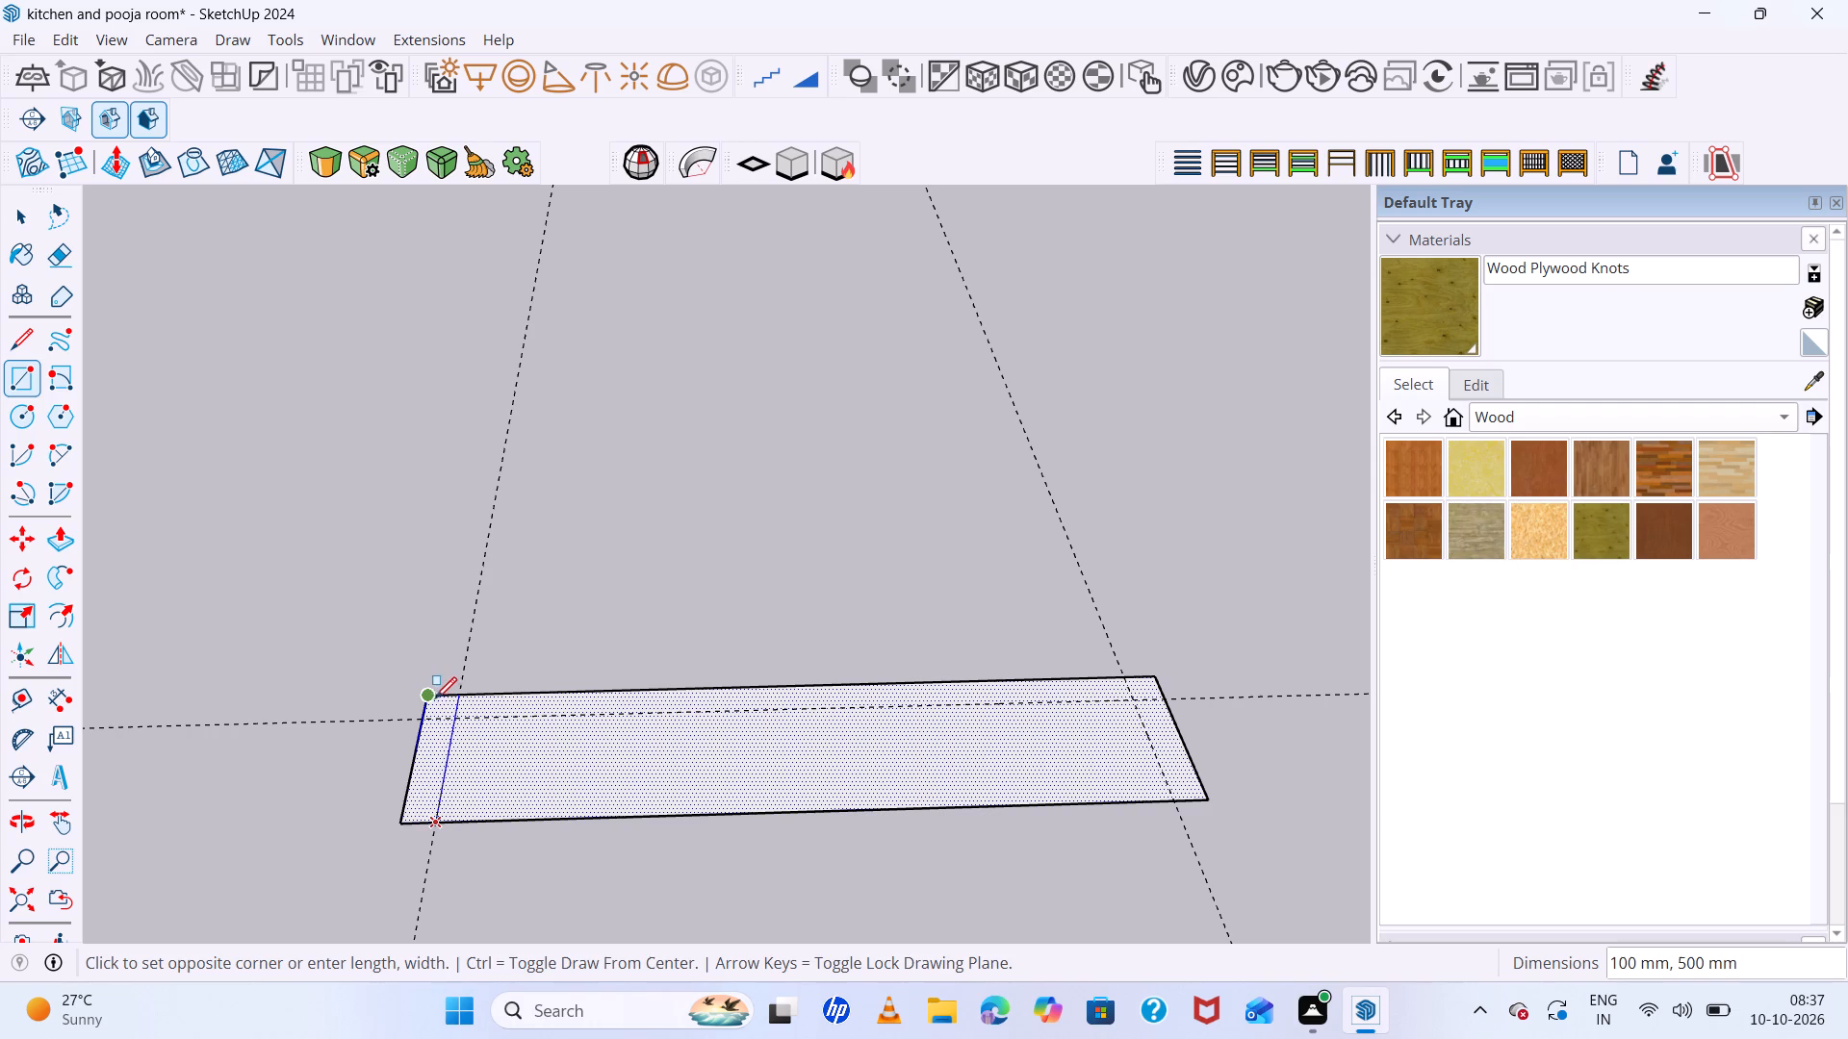
click(430, 696)
middle_drag(492, 788, 497, 824)
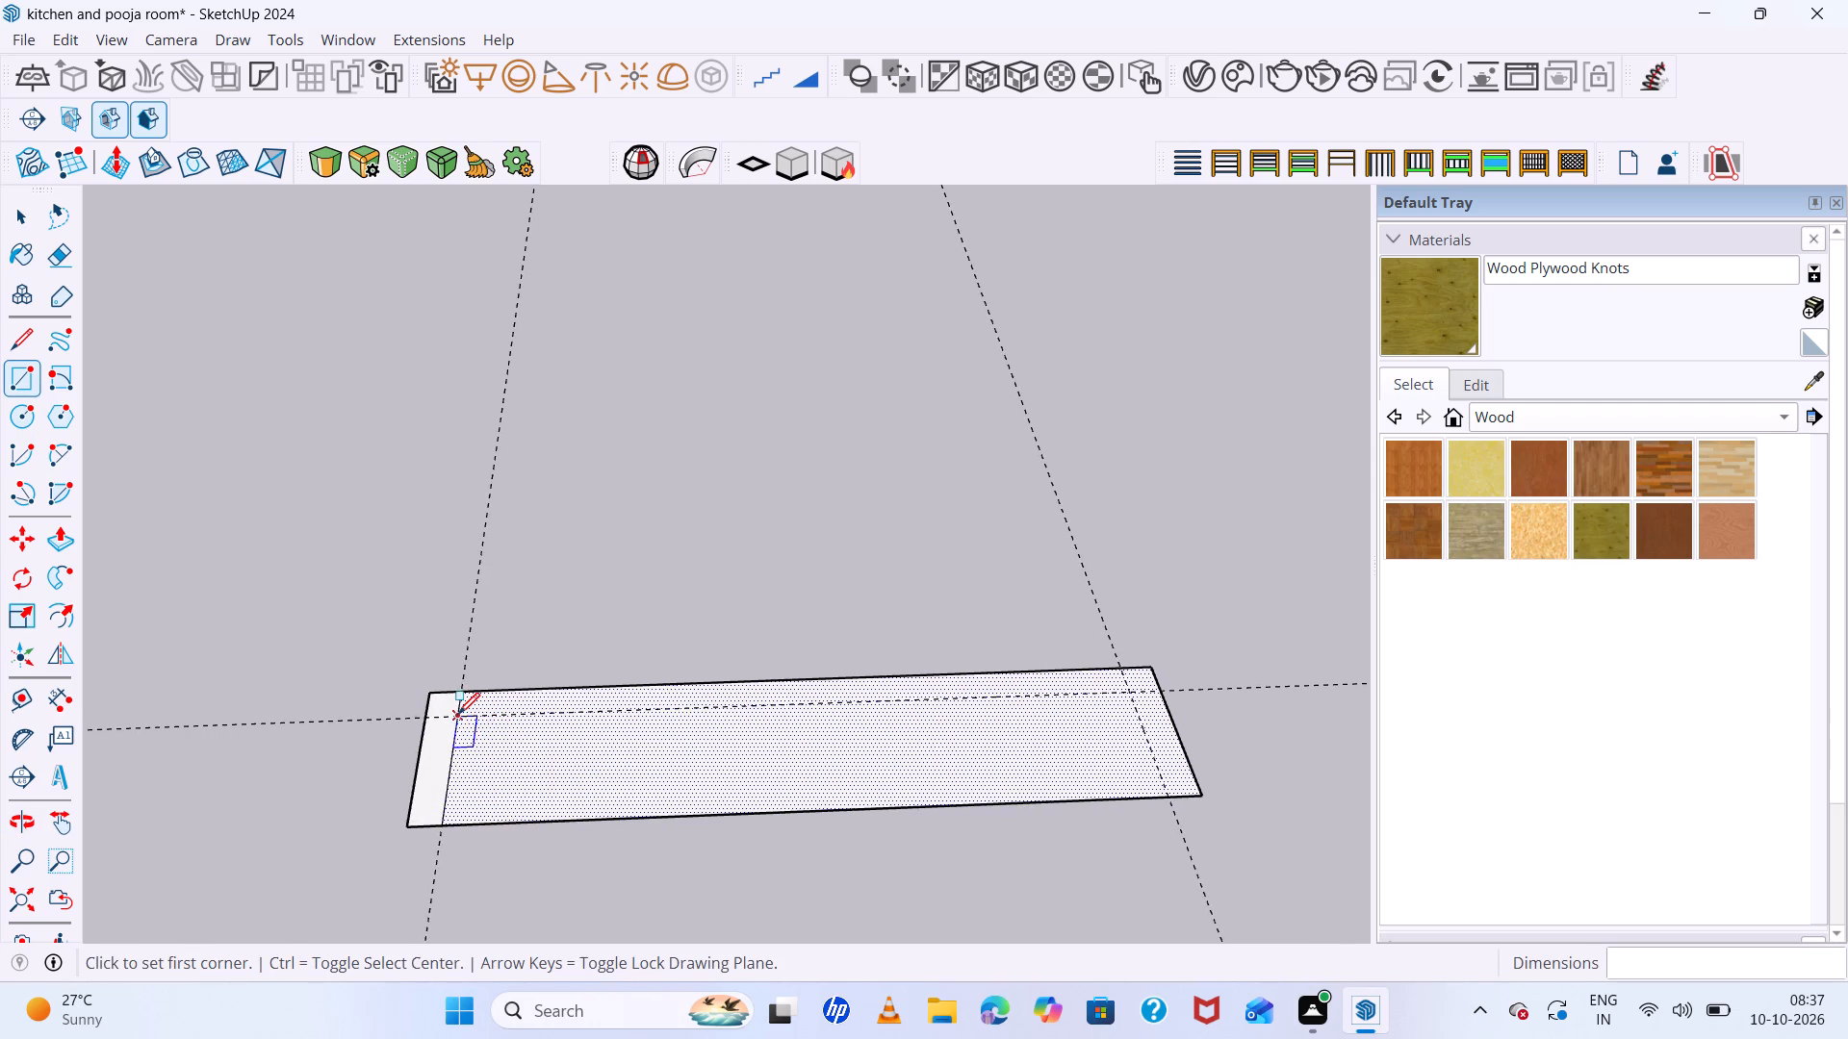
scroll(458, 714, up, 4)
click(458, 714)
scroll(486, 679, down, 11)
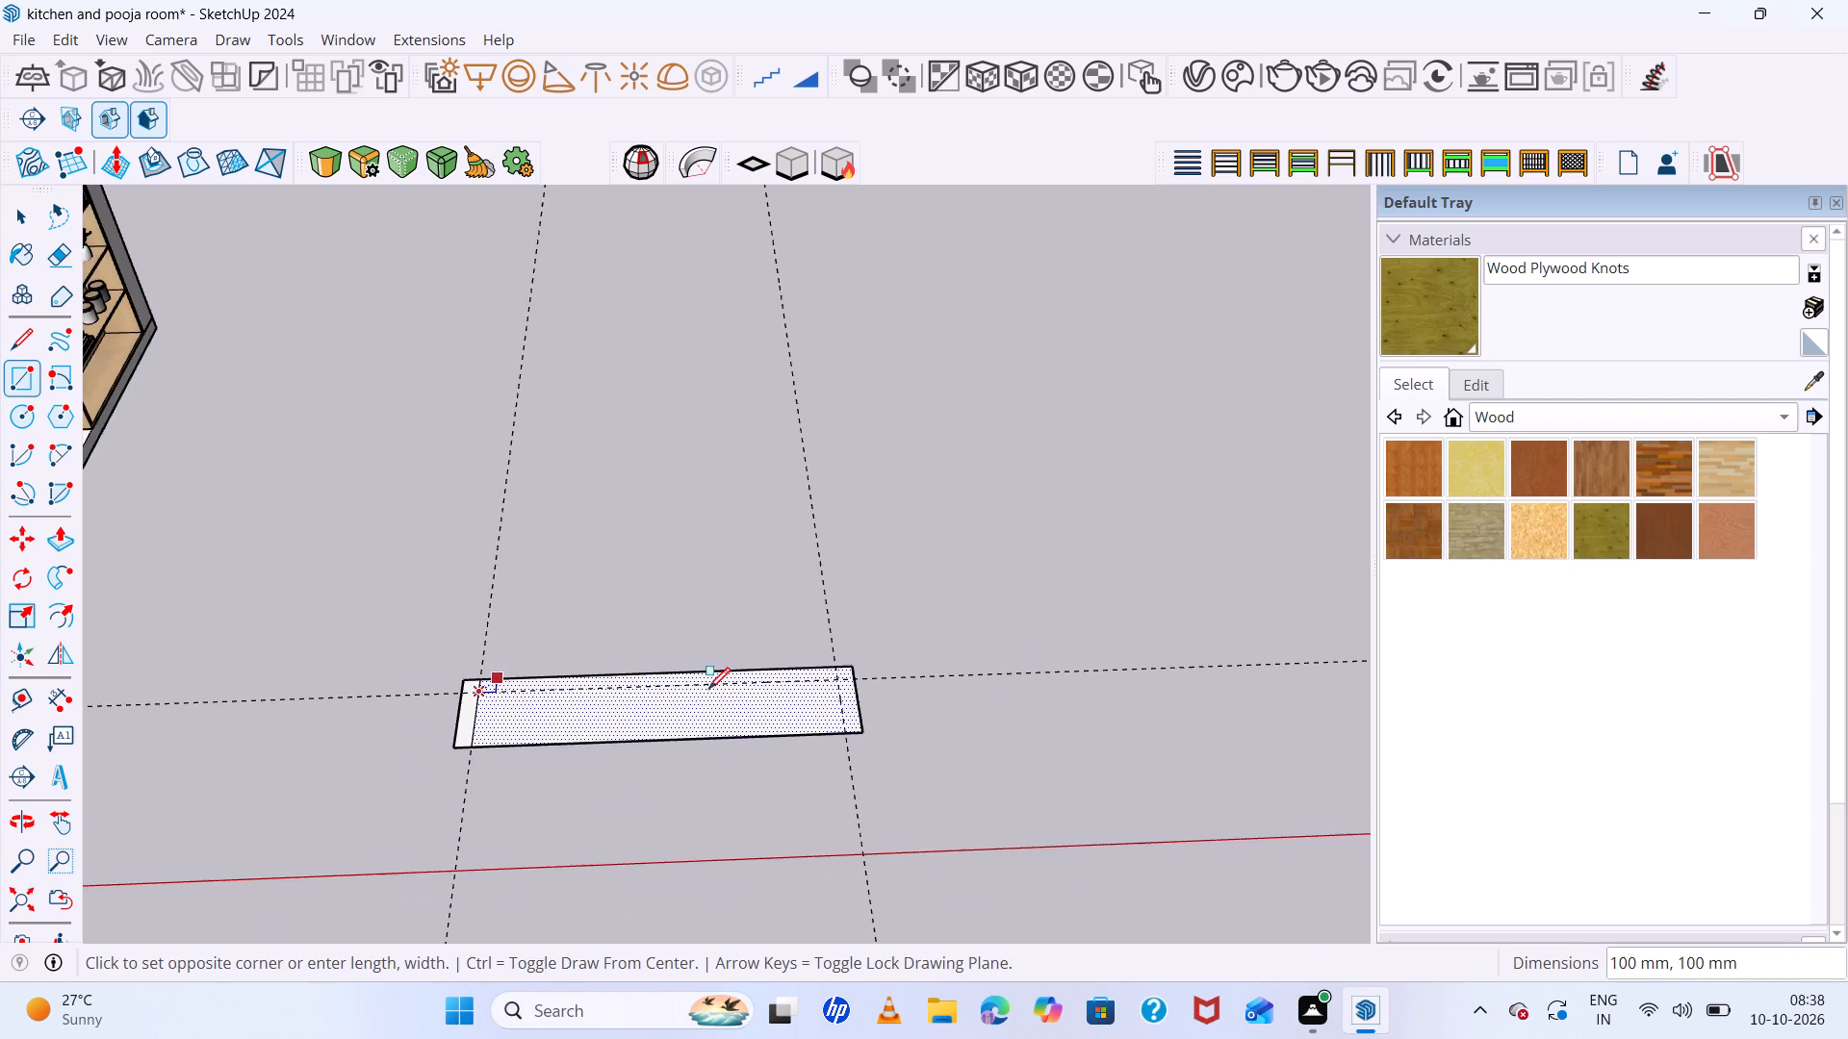
scroll(851, 669, up, 5)
click(847, 667)
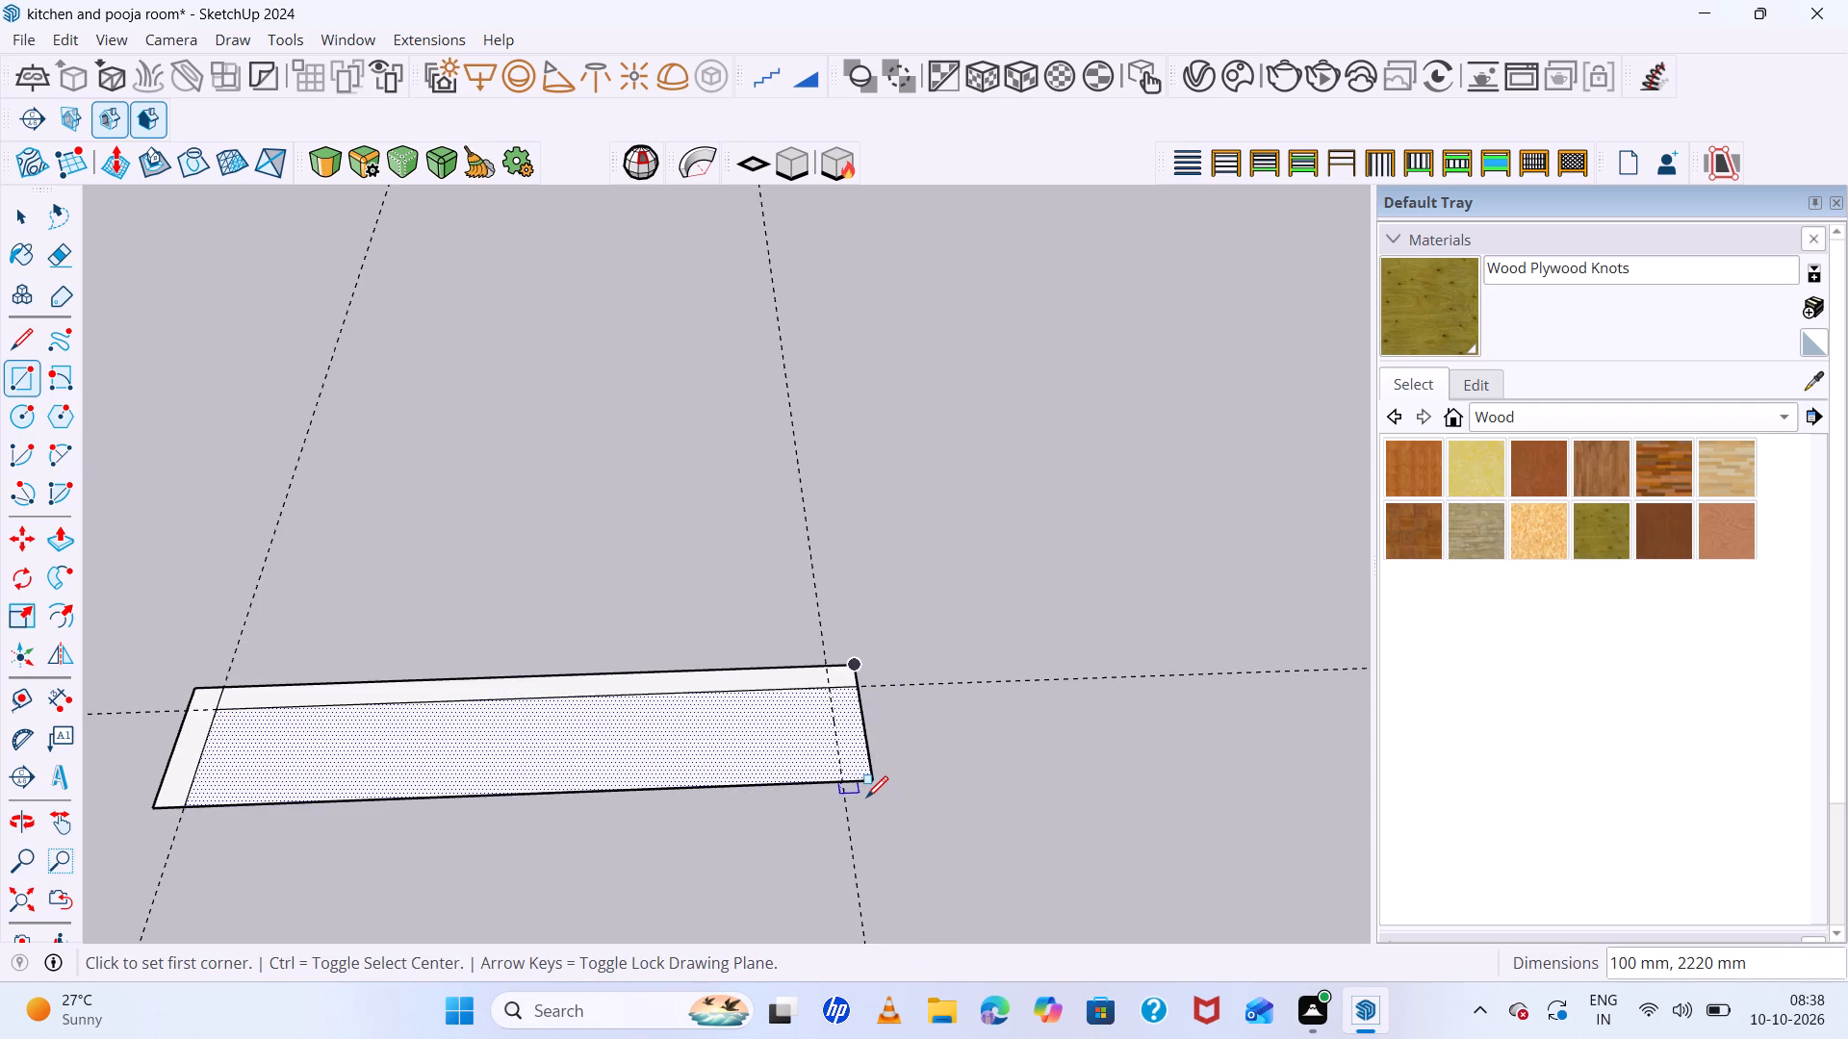
scroll(866, 798, up, 4)
click(872, 773)
click(832, 779)
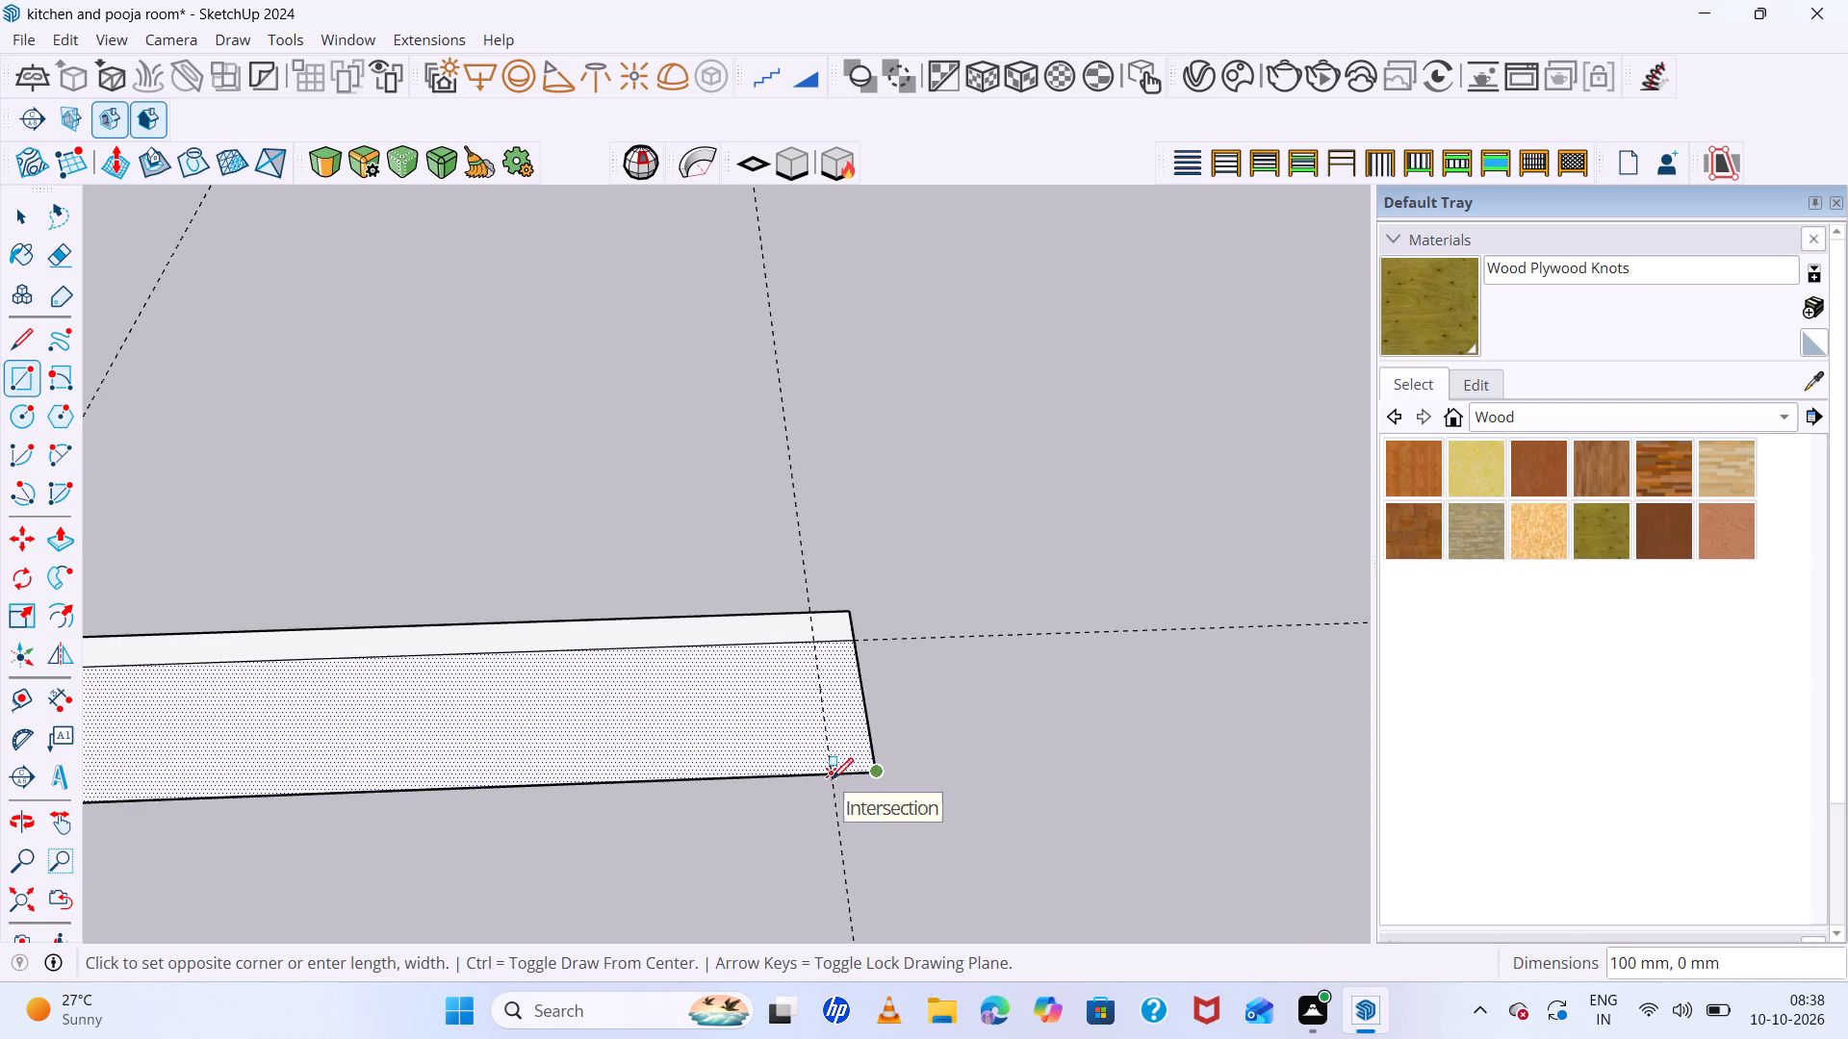
click(814, 646)
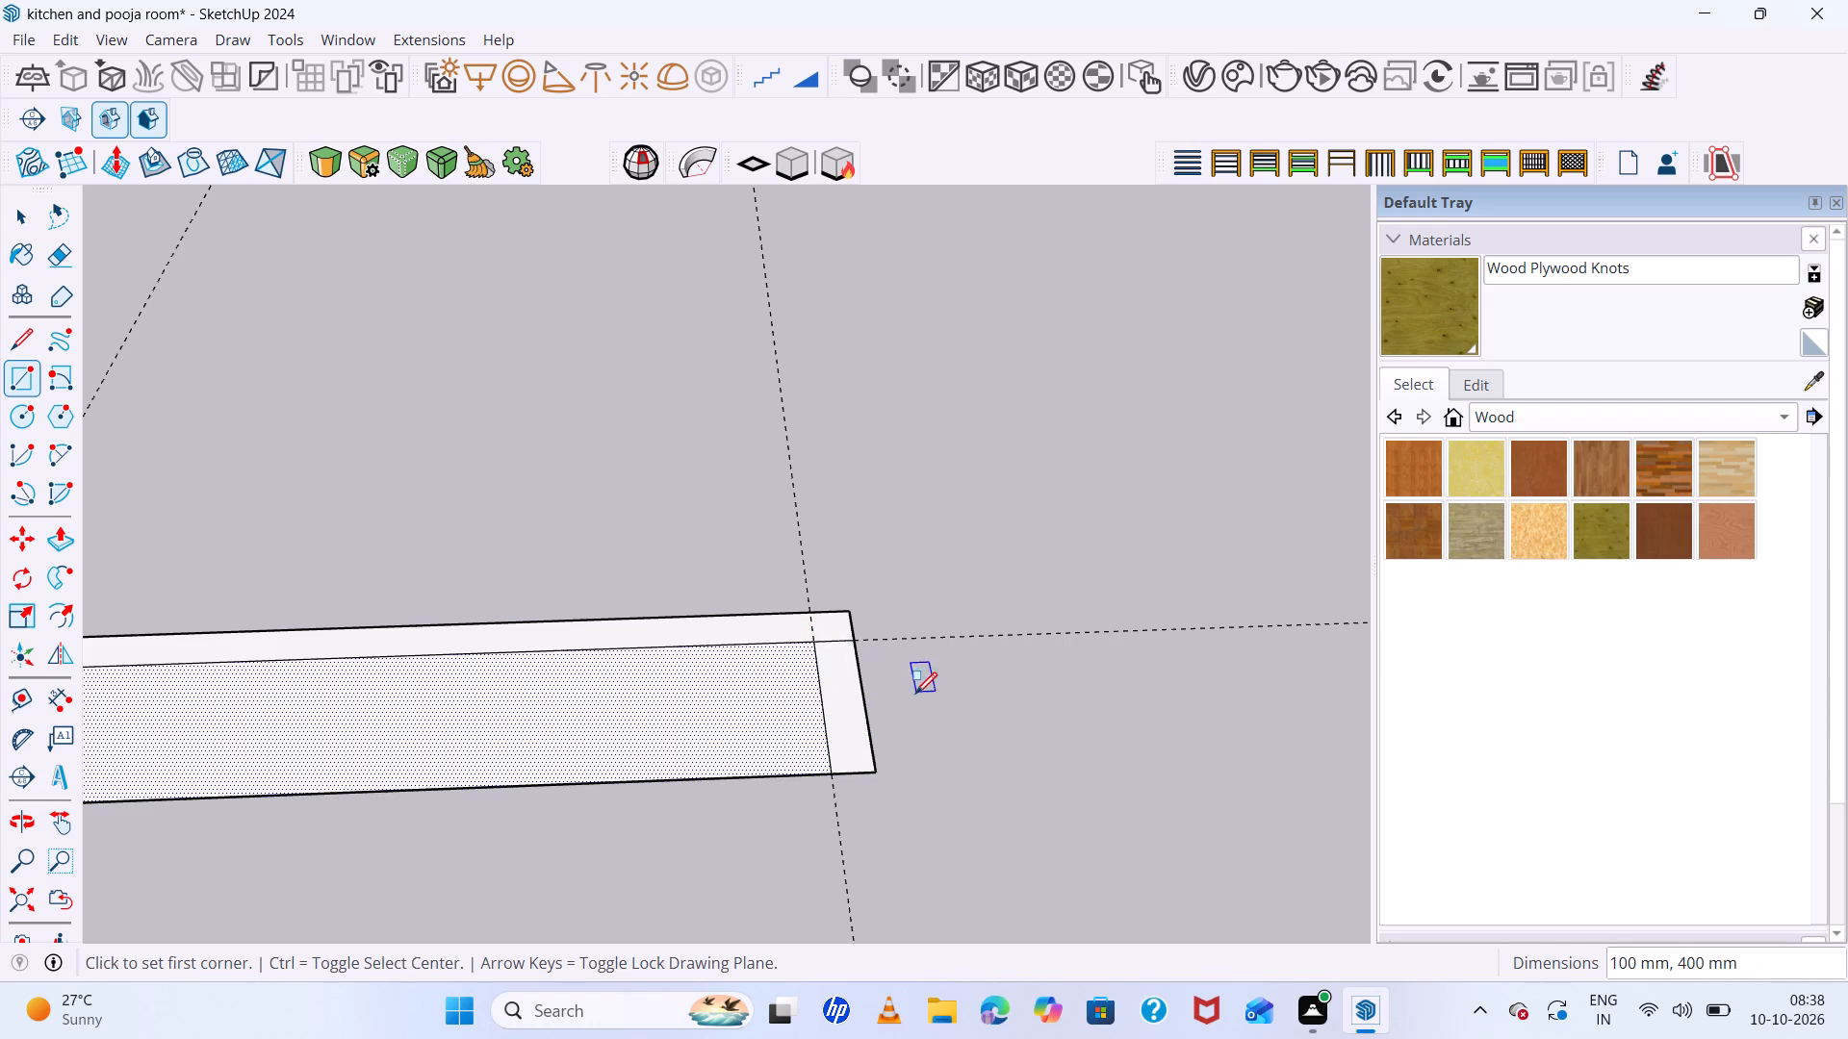
key(space)
Erase the three guide lines, keeping the wall strip outlines.
key(e)
click(835, 641)
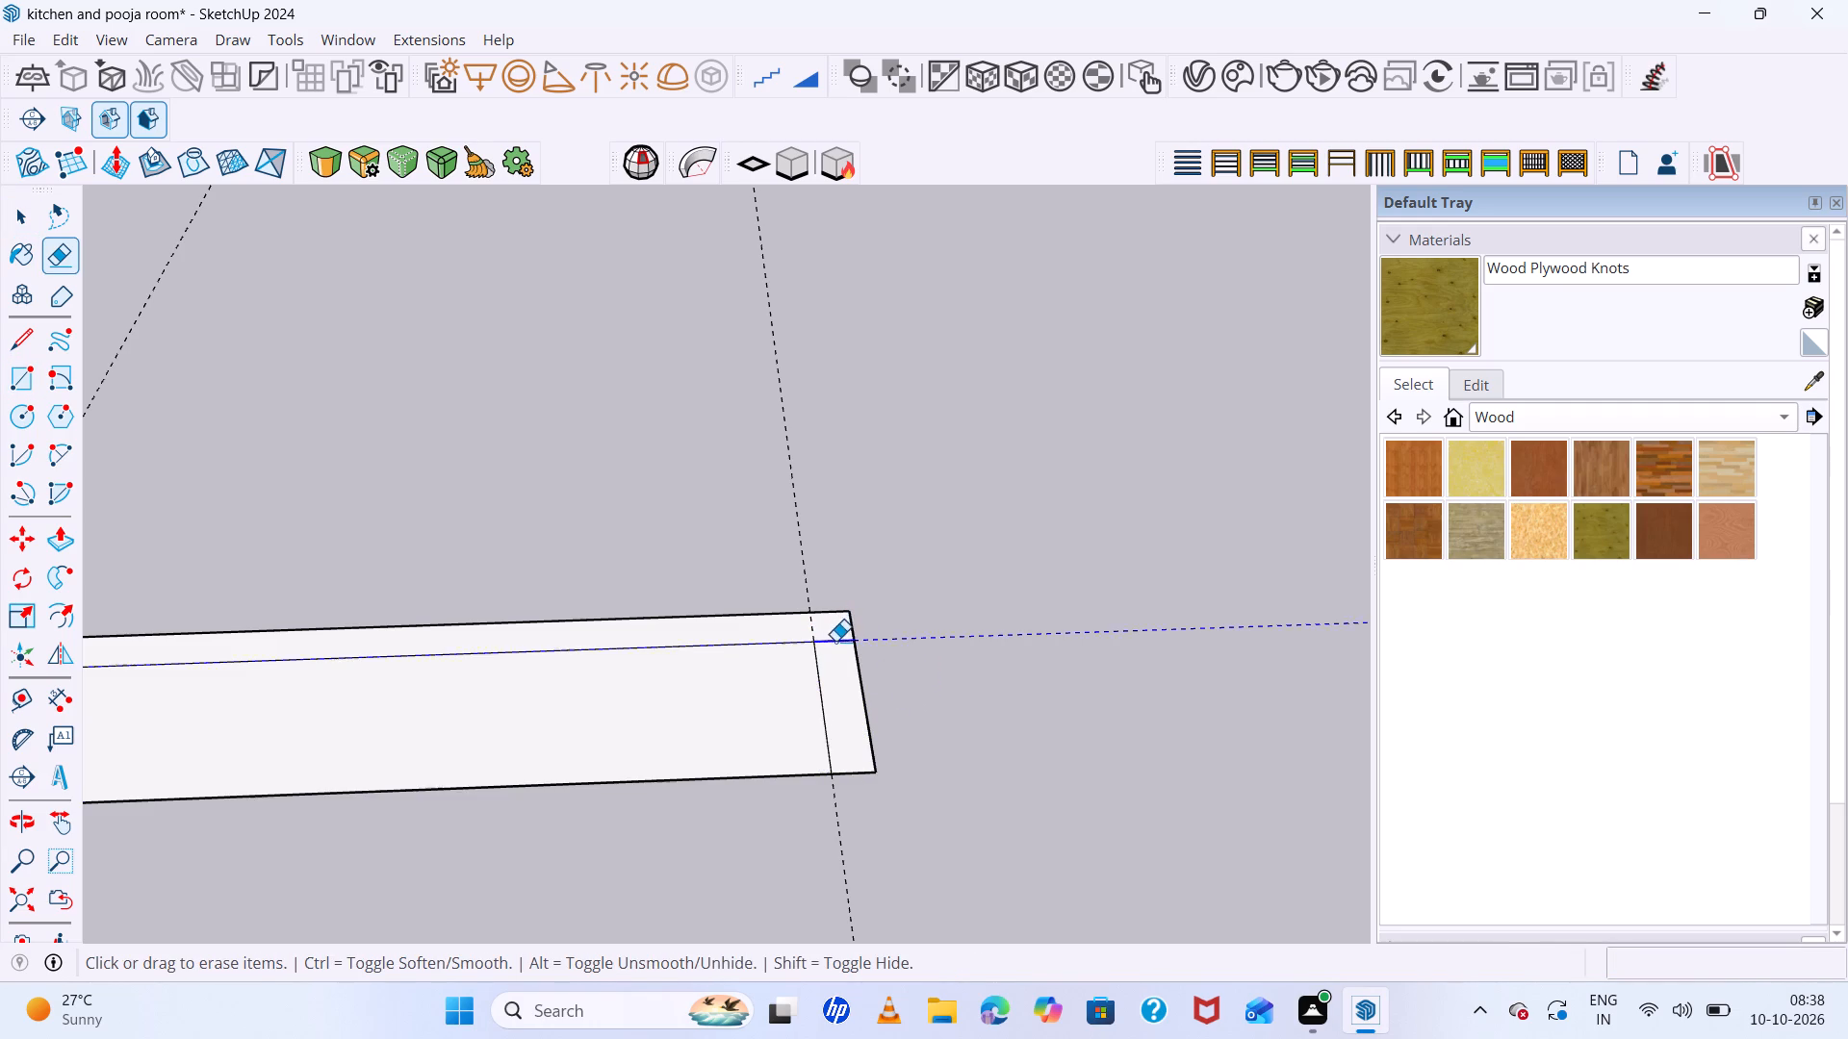
scroll(873, 668, down, 6)
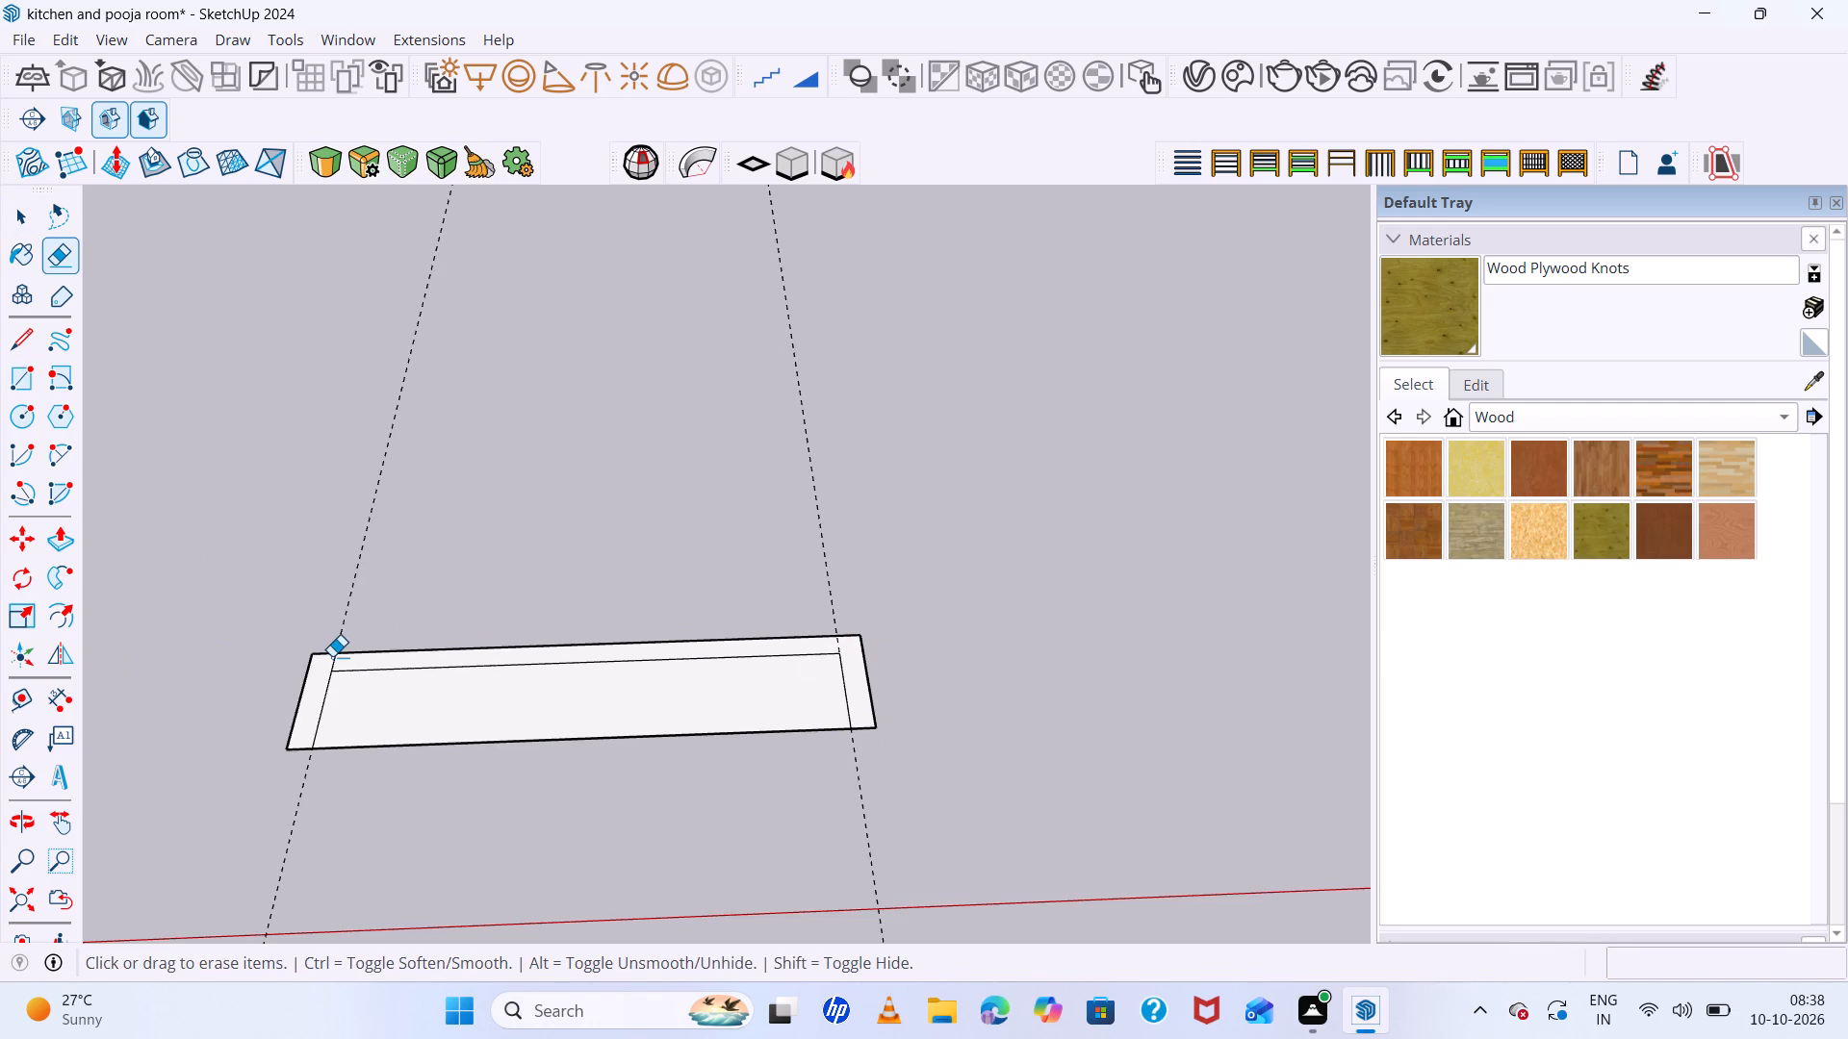
click(332, 656)
key(ctrl+z)
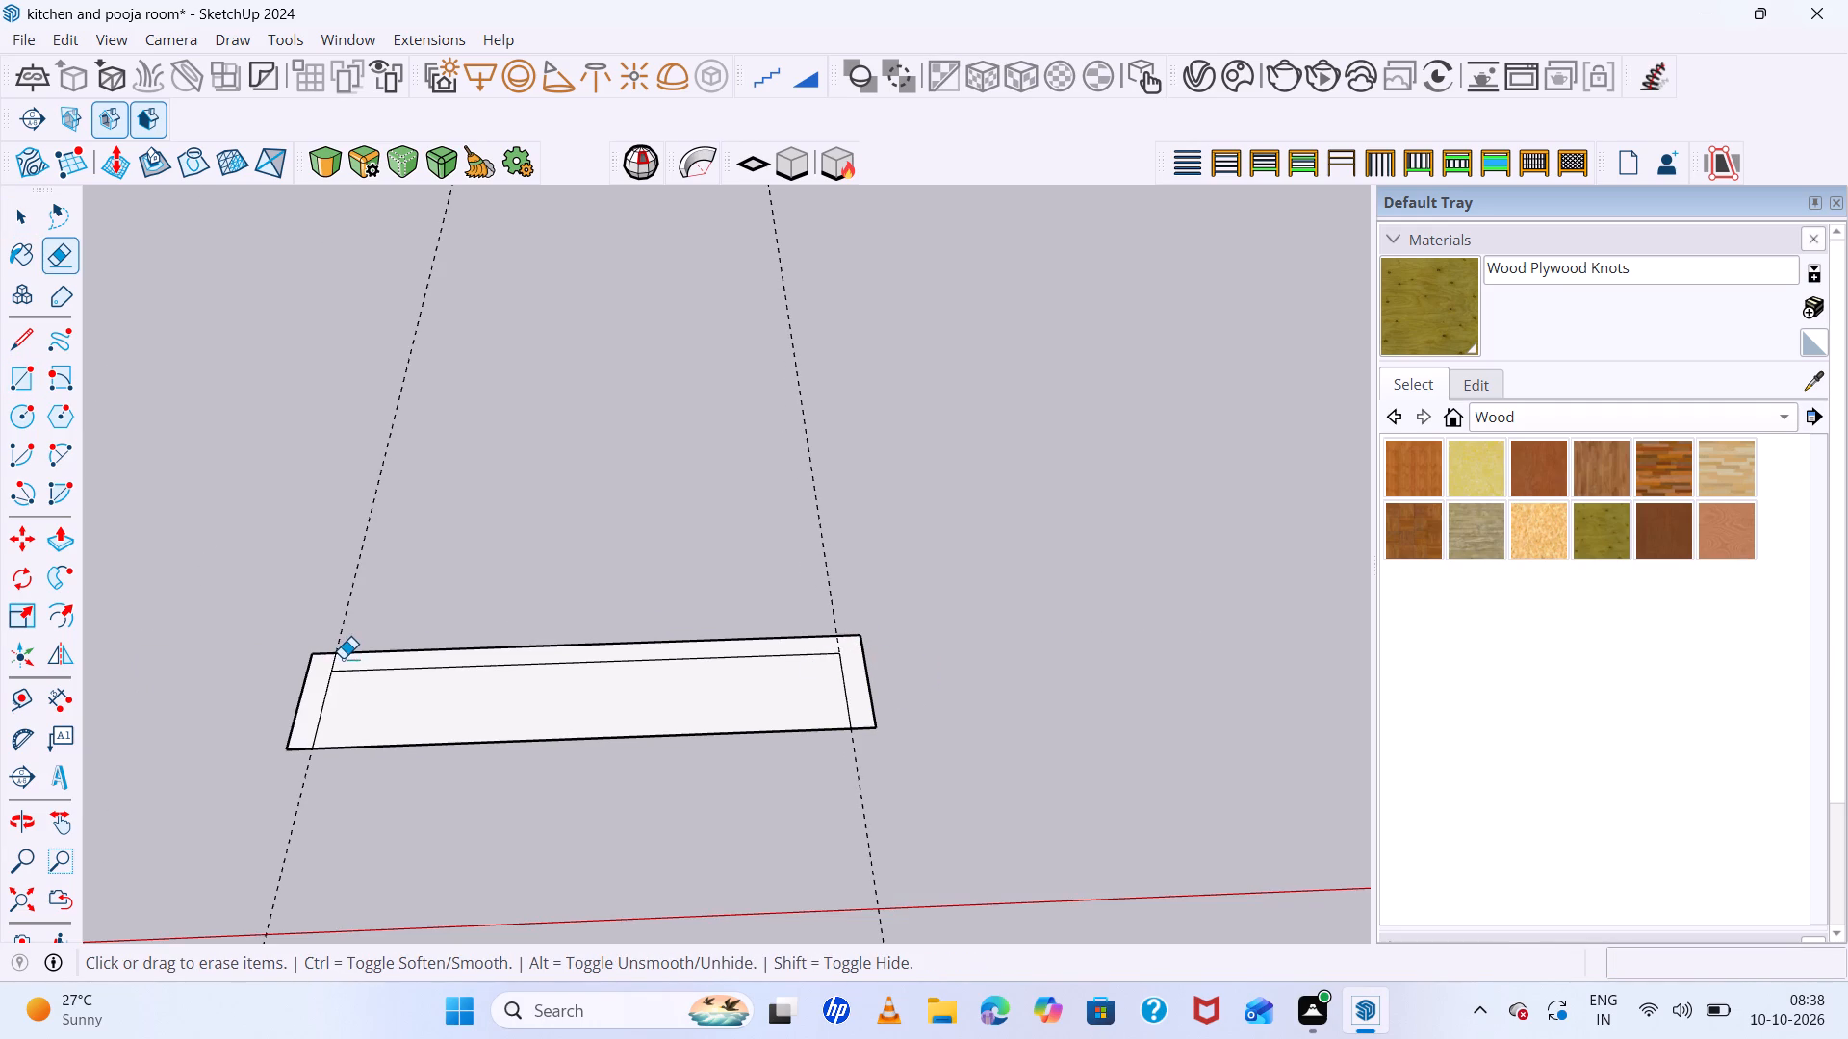
scroll(336, 660, up, 5)
click(334, 660)
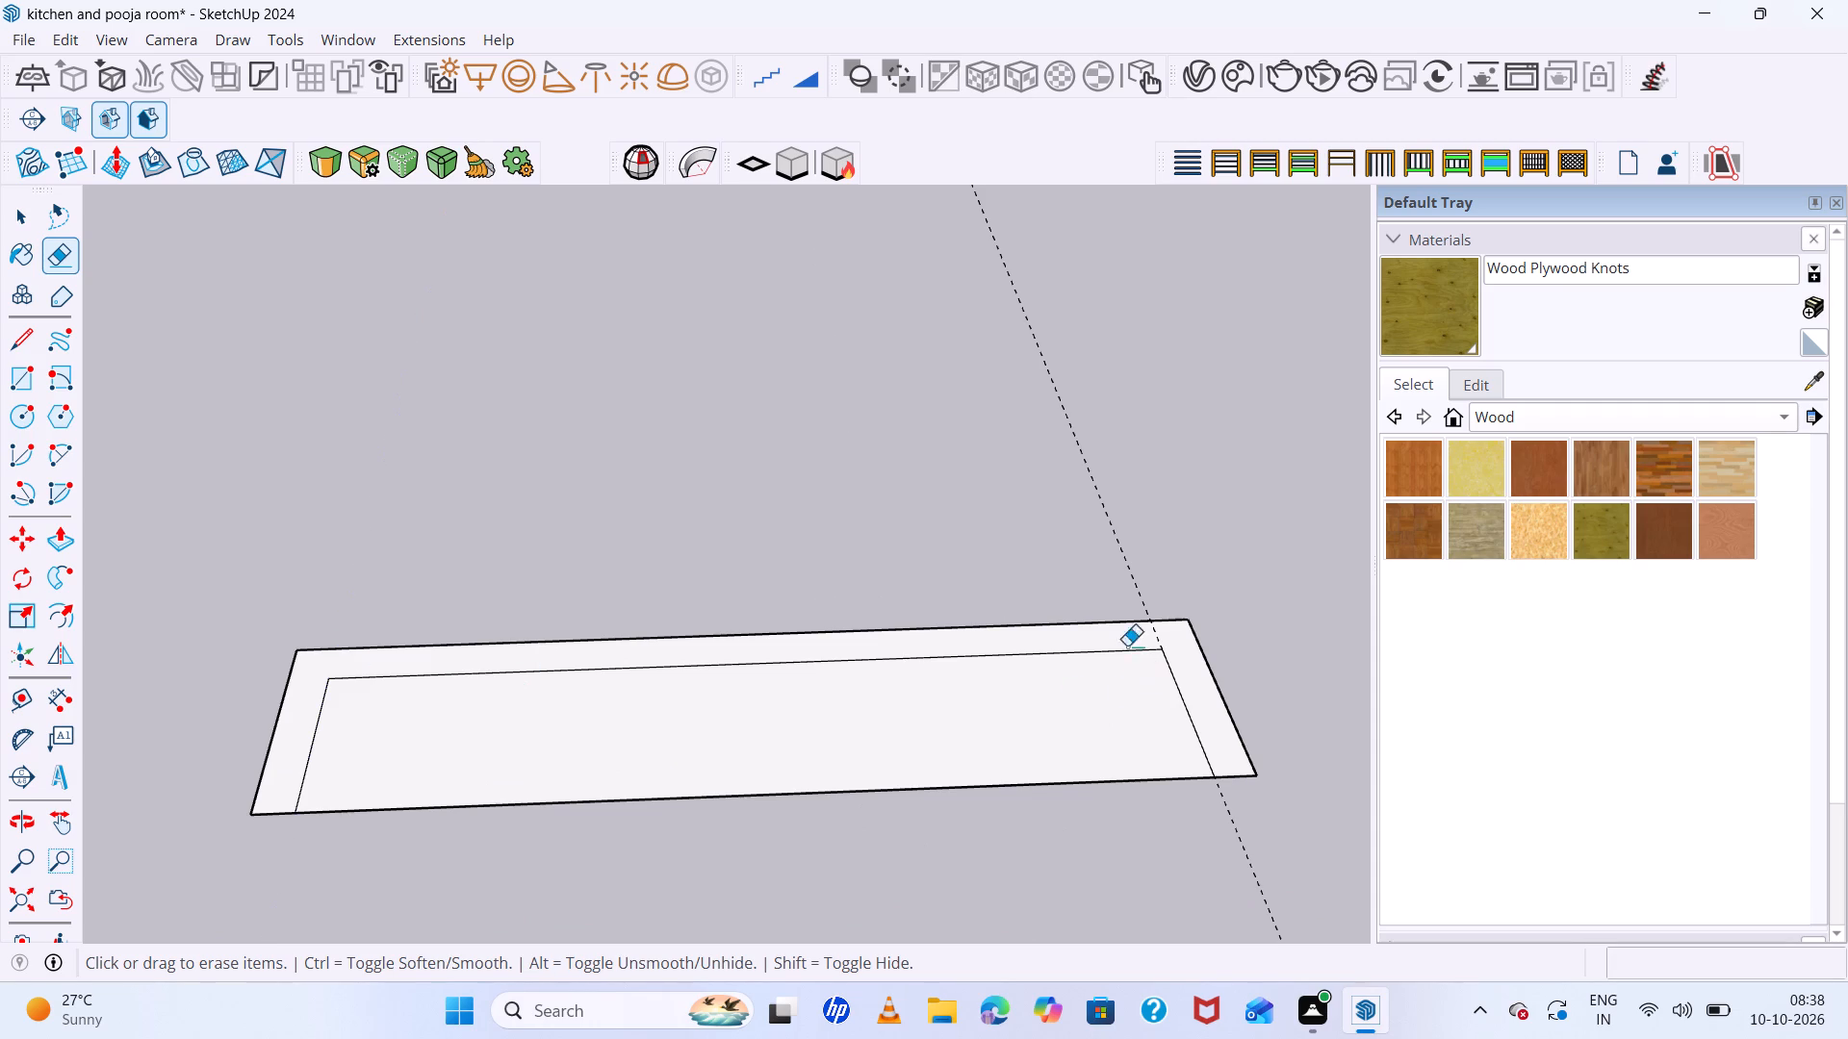
click(1154, 627)
key(space)
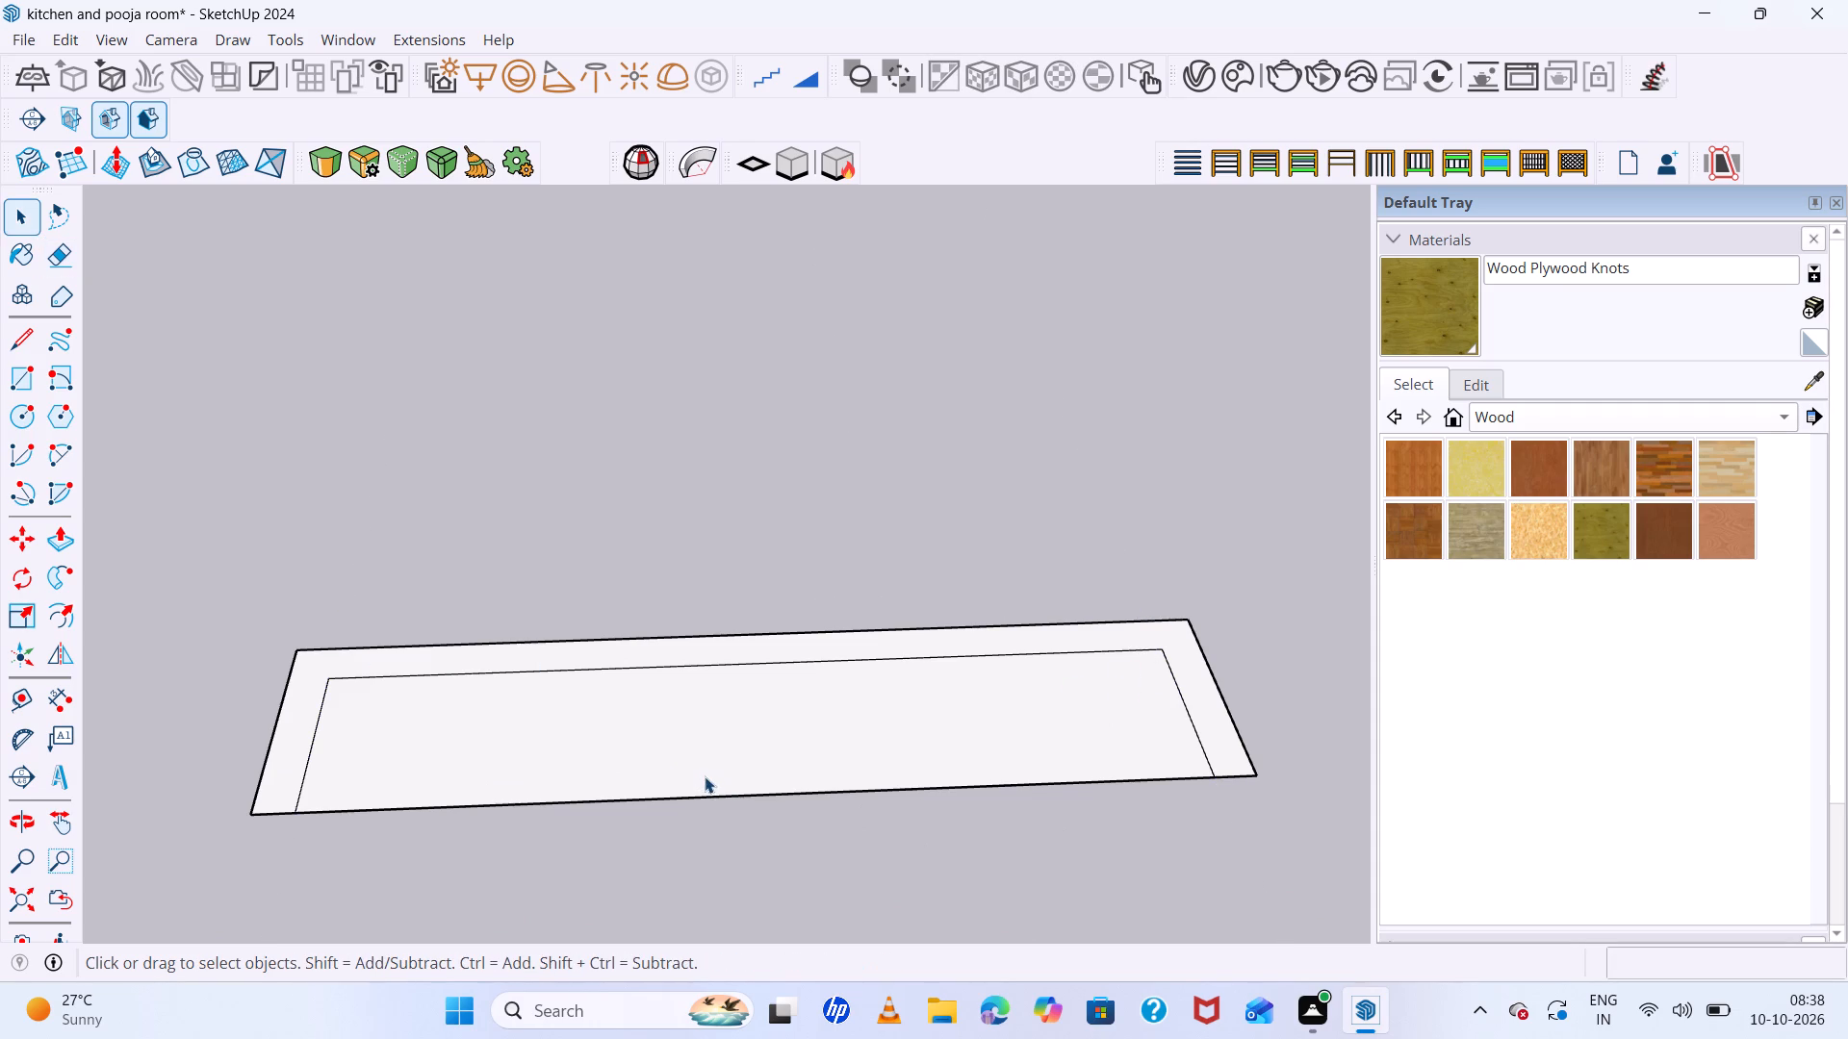
Place a guide line 65 mm in from the left wall strip's inner edge.
click(699, 767)
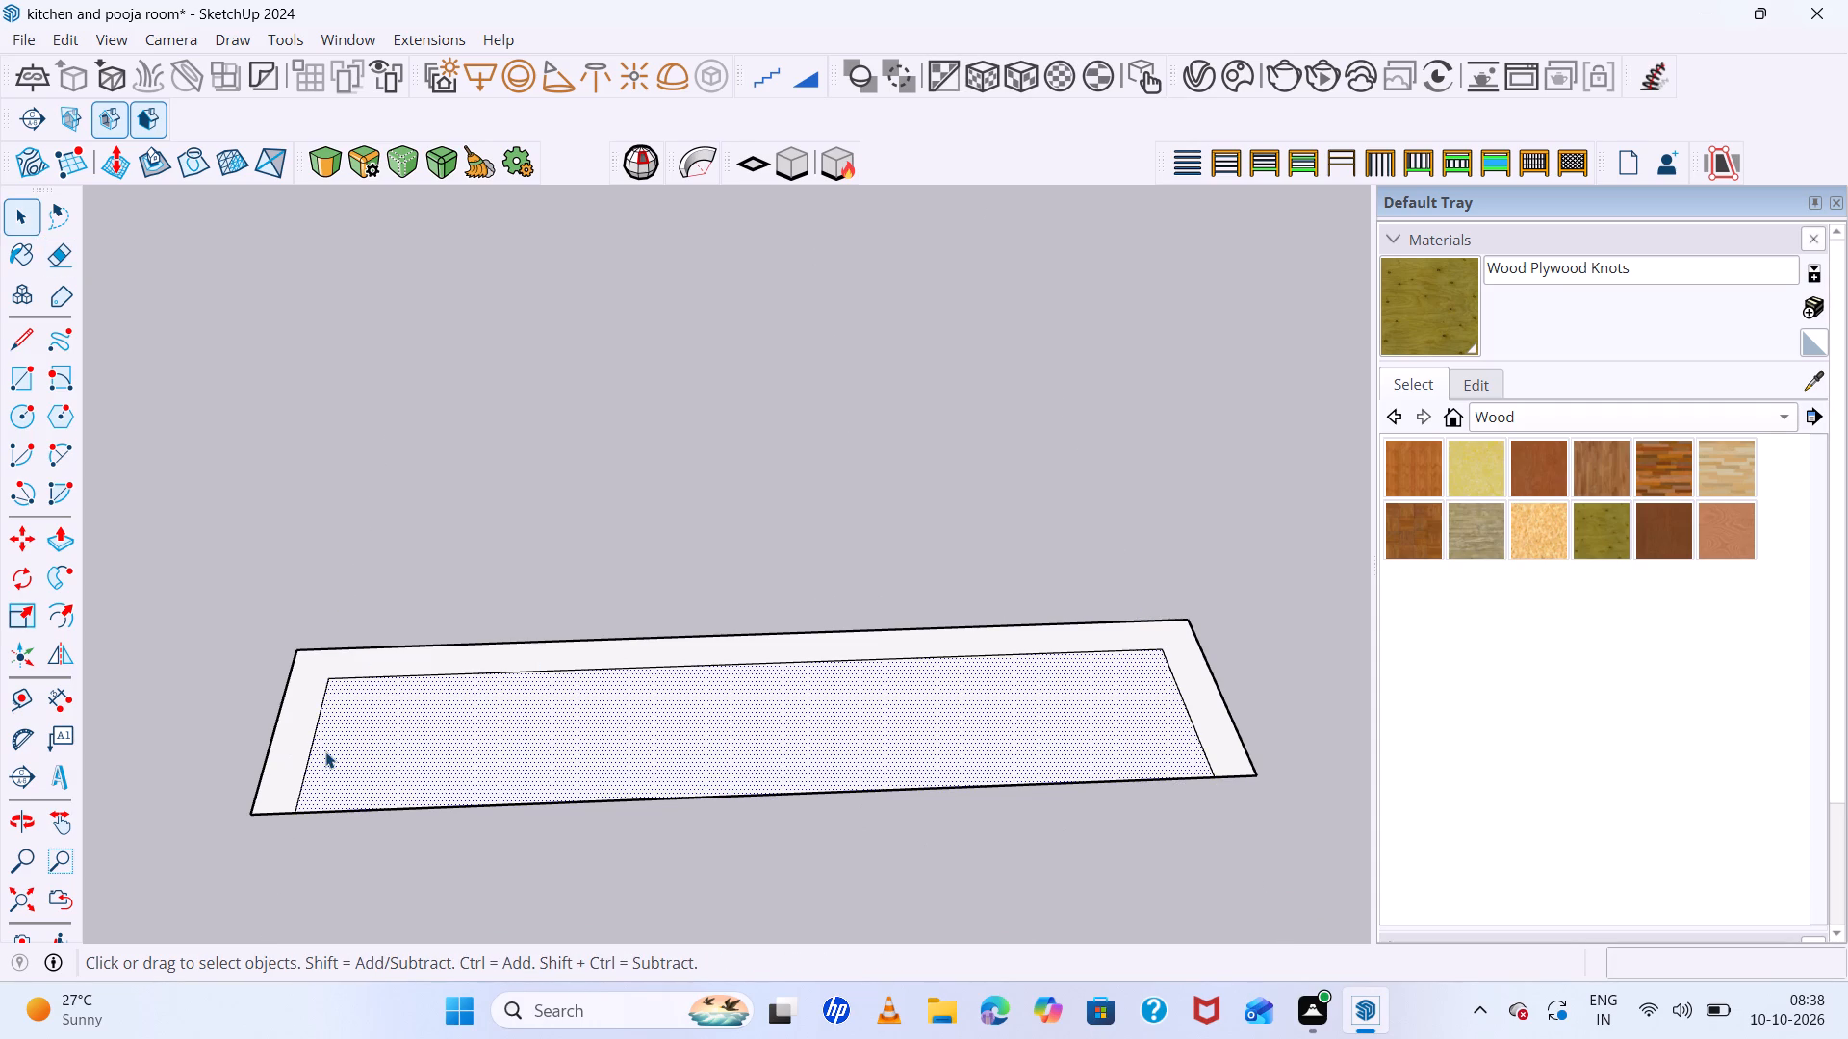
key(t)
click(316, 745)
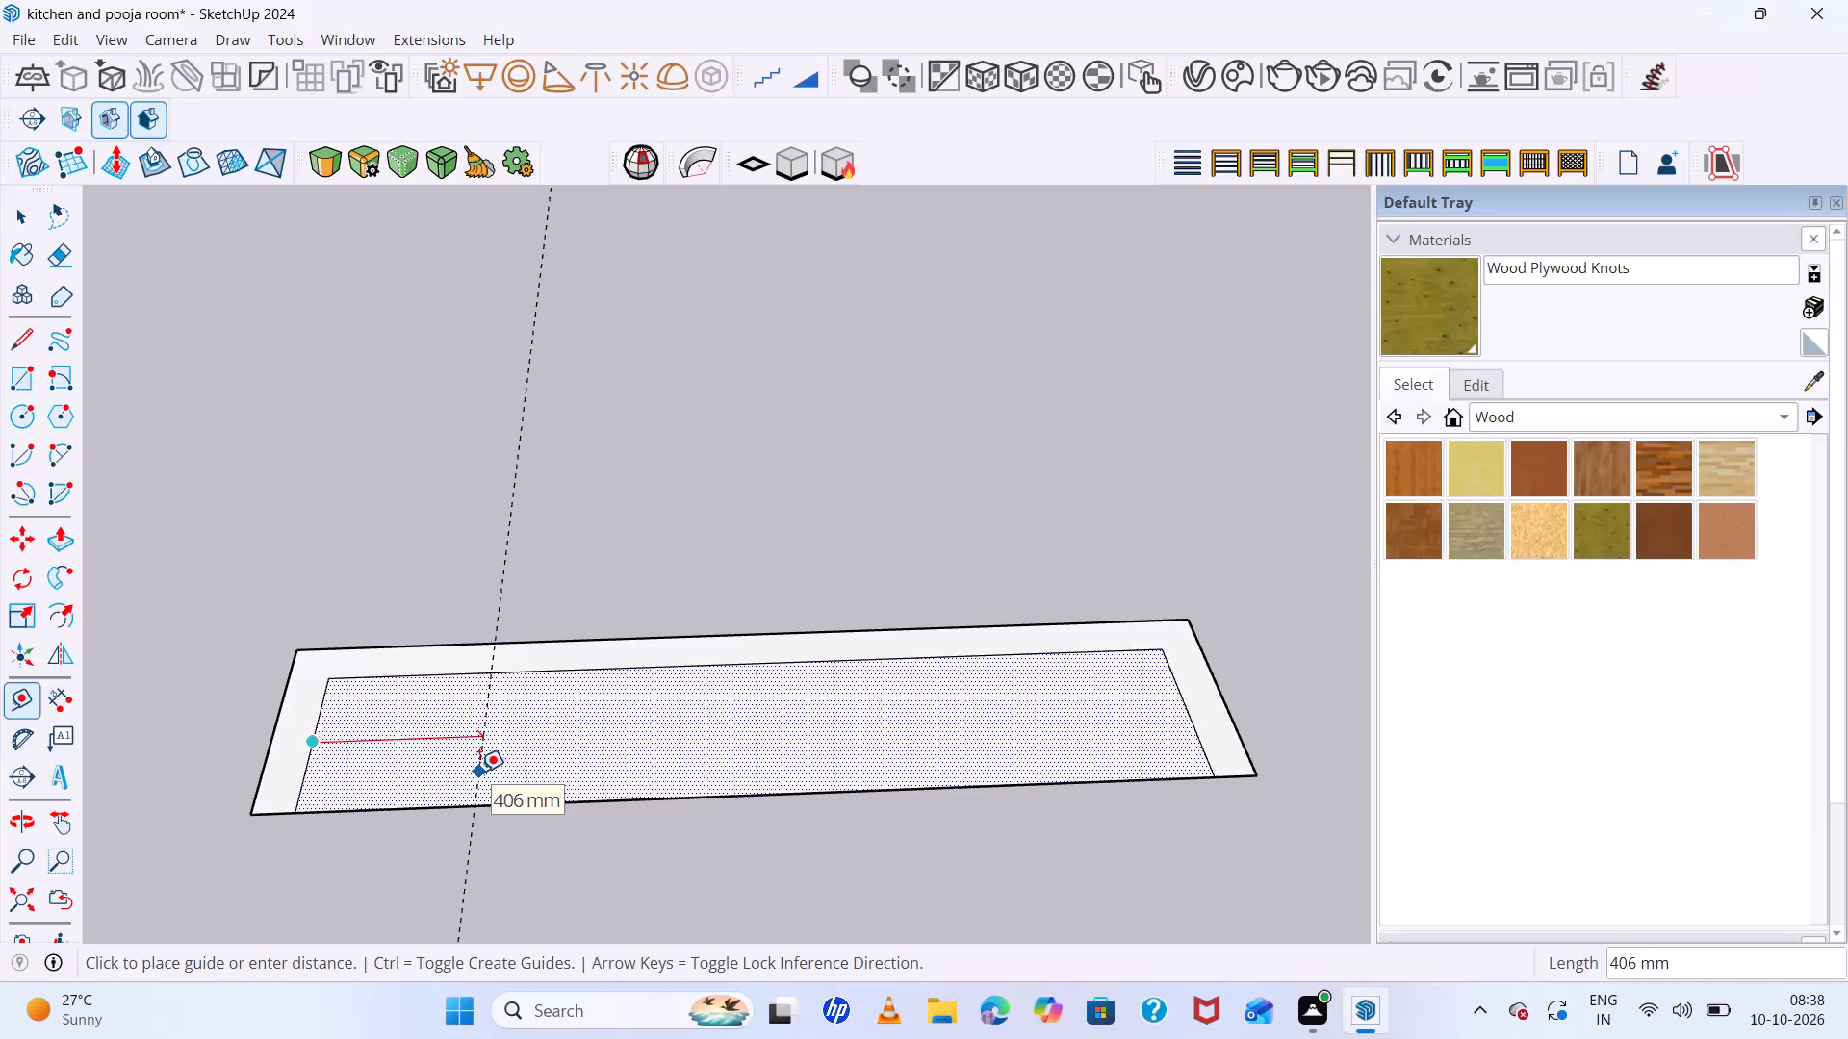
text(65)
key(Return)
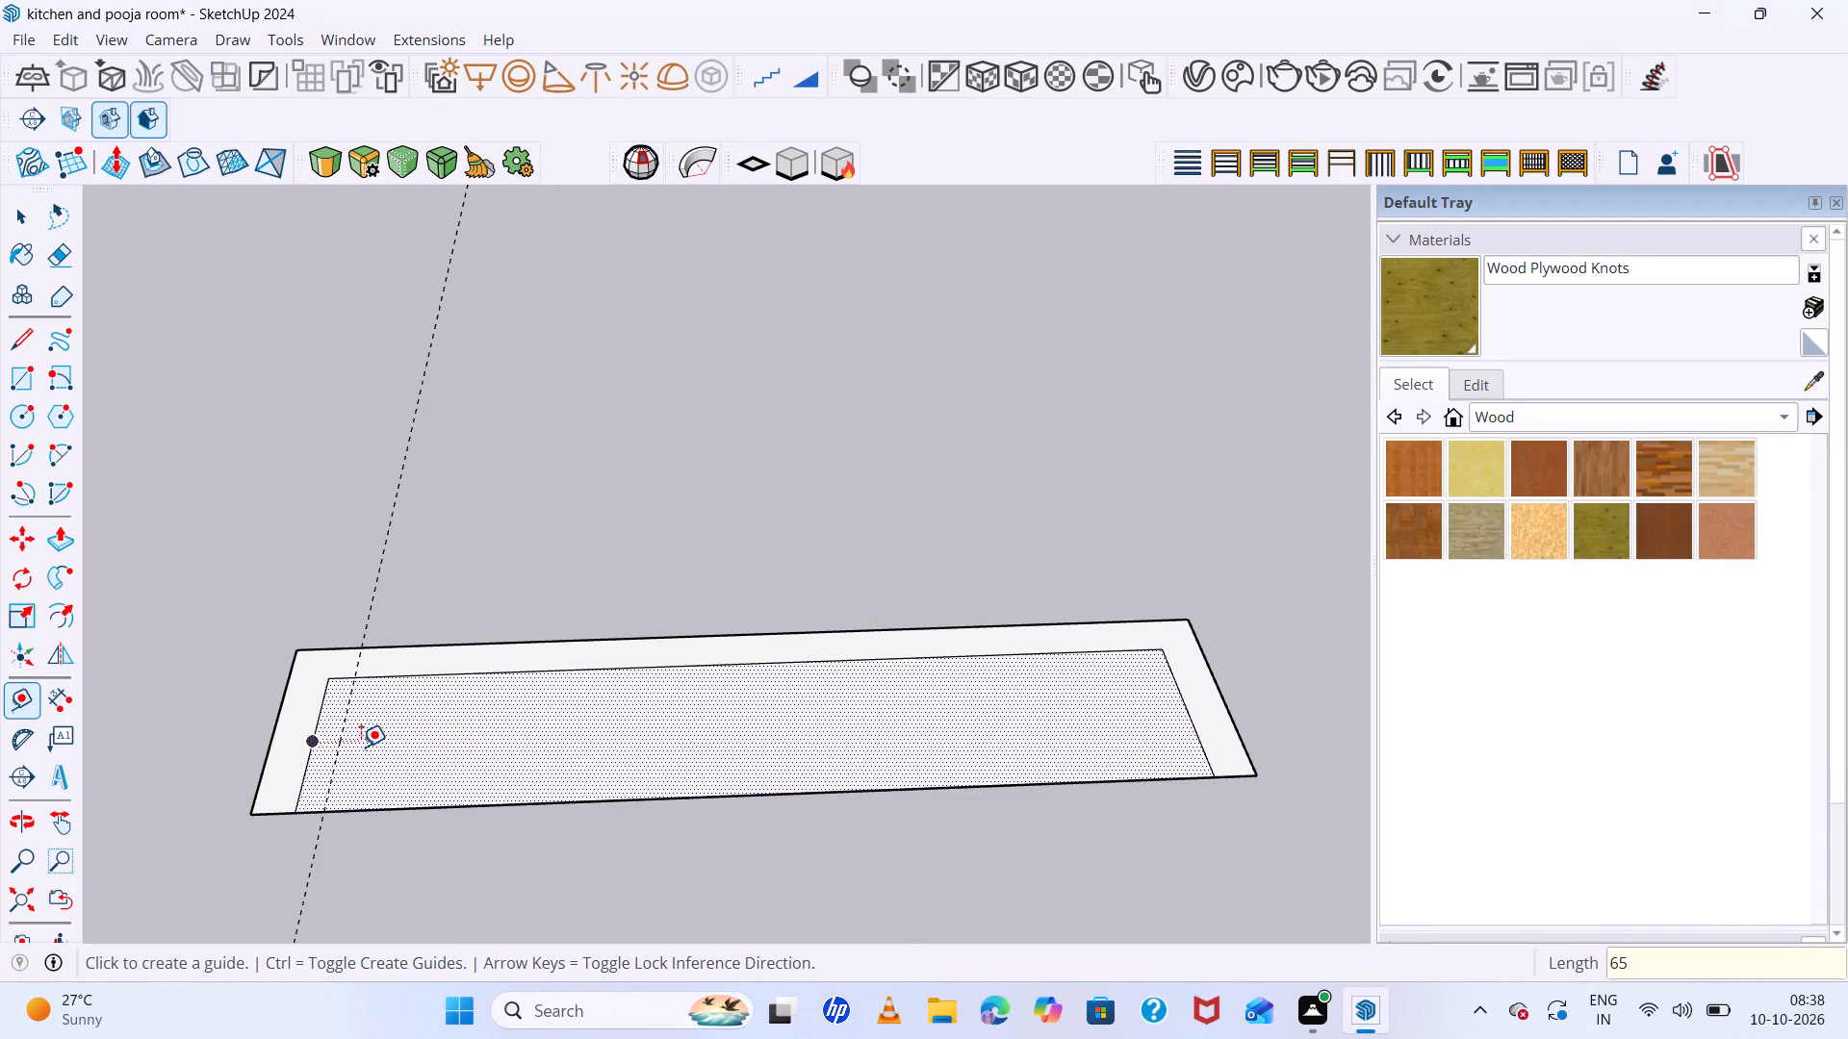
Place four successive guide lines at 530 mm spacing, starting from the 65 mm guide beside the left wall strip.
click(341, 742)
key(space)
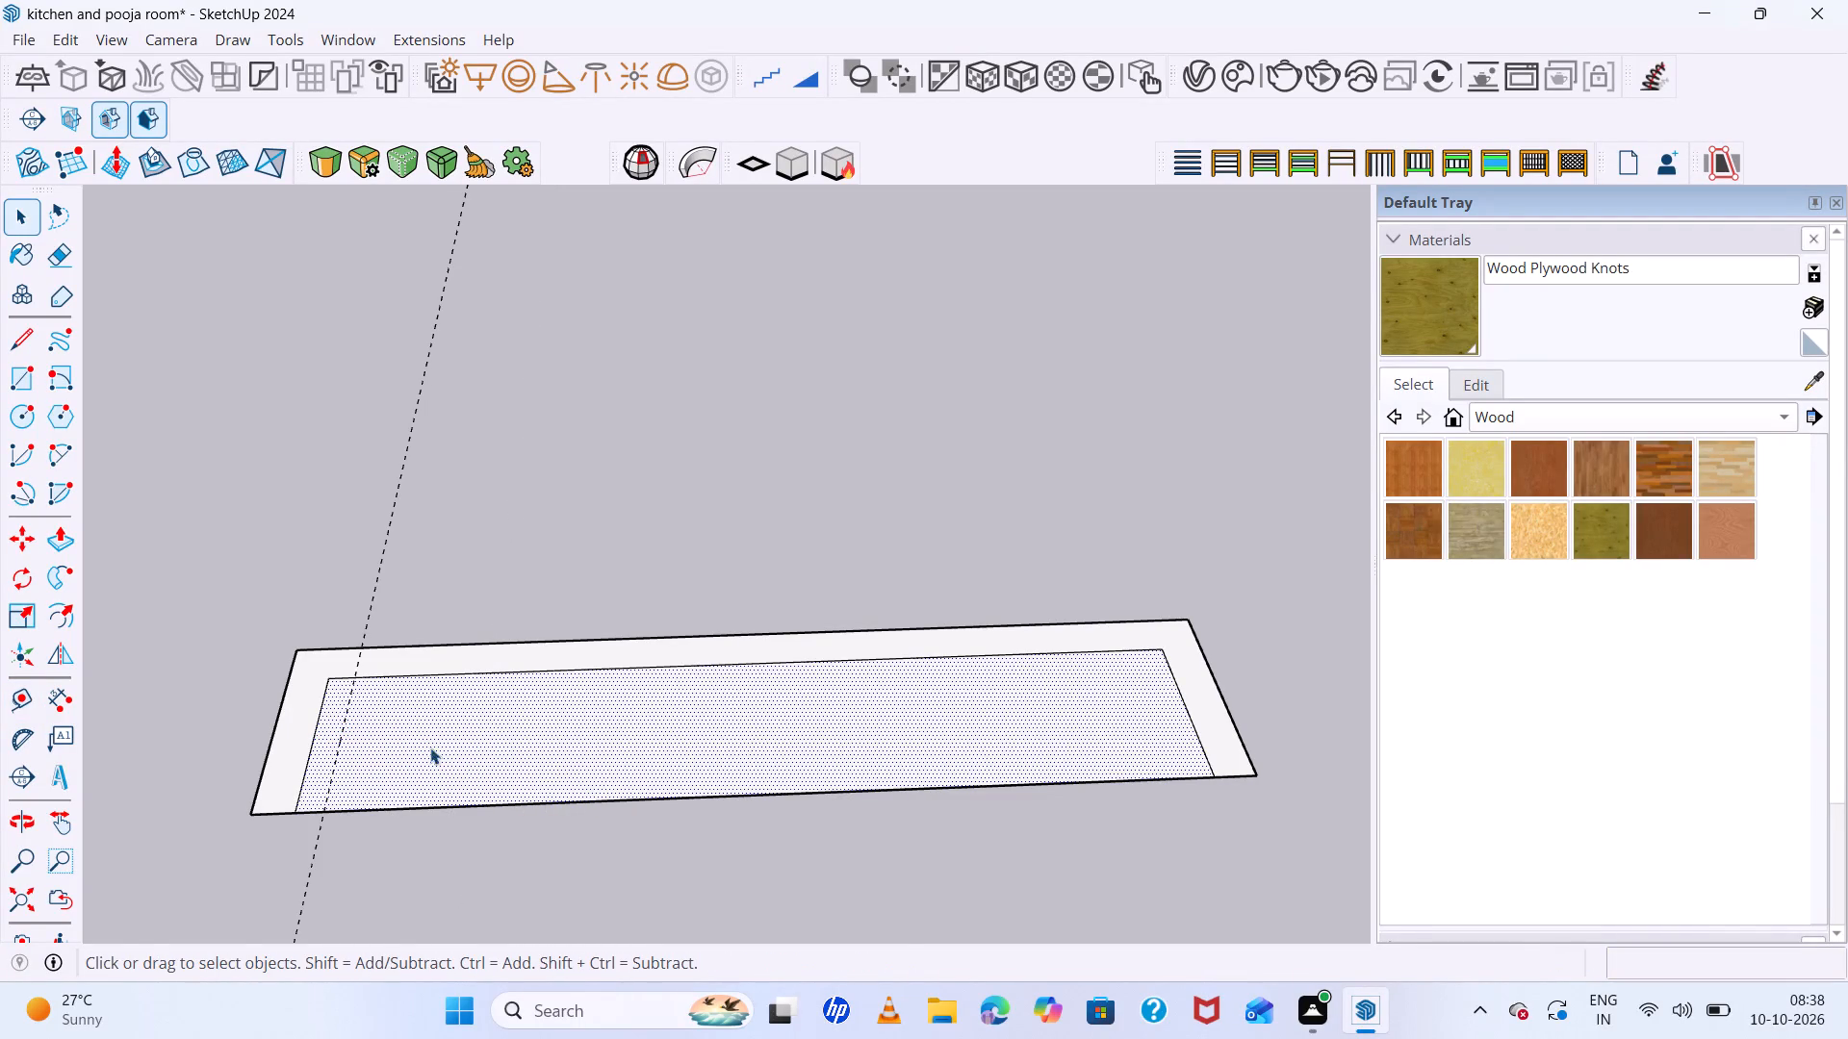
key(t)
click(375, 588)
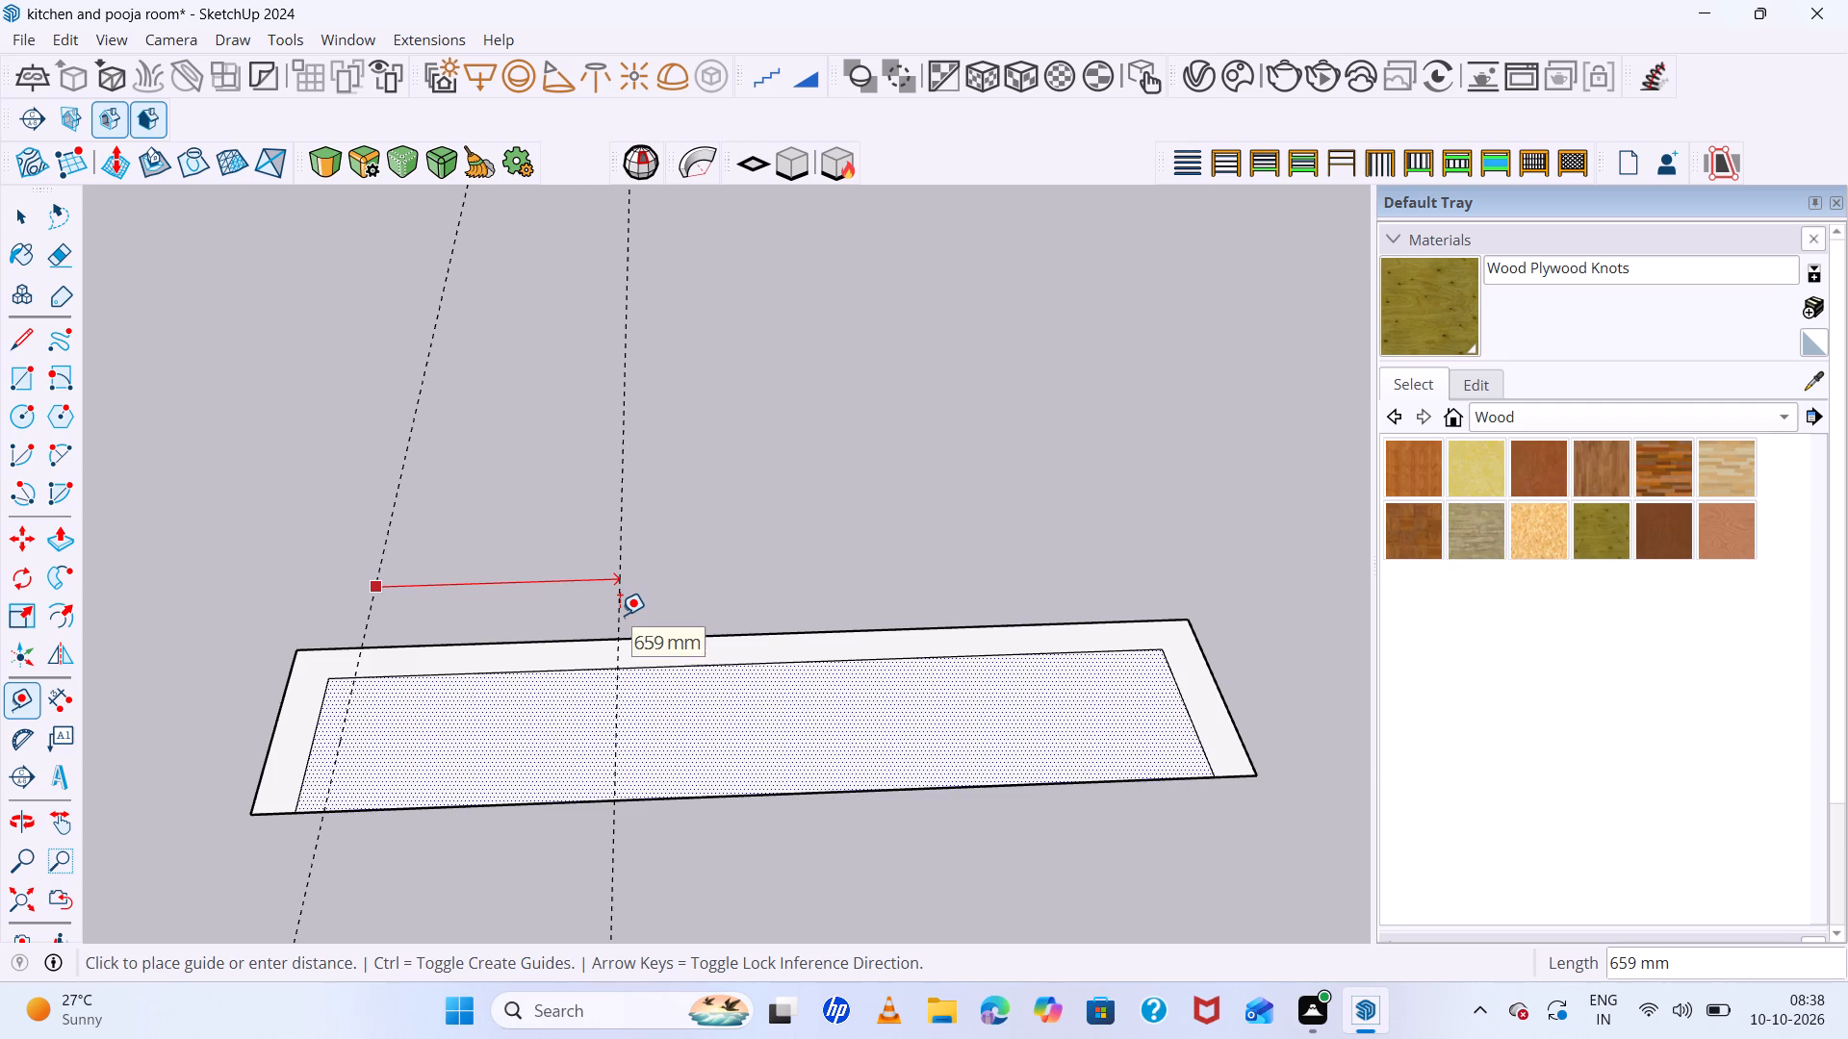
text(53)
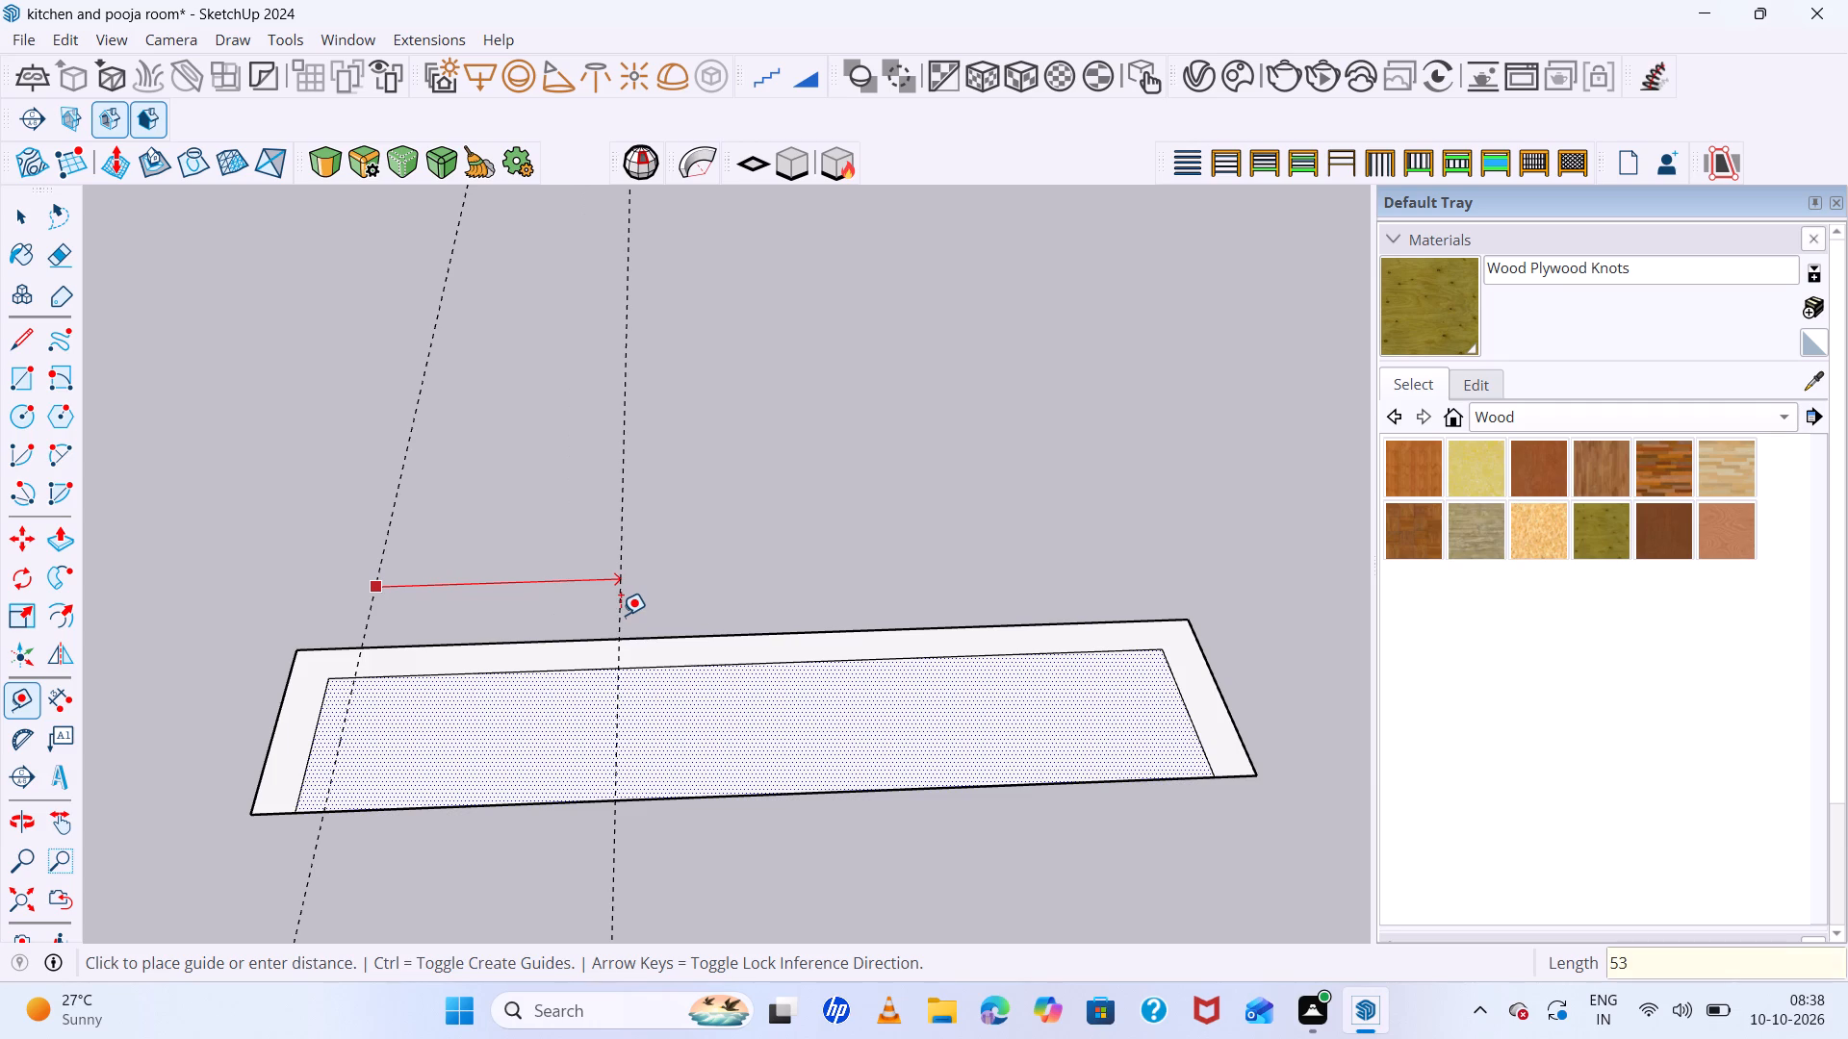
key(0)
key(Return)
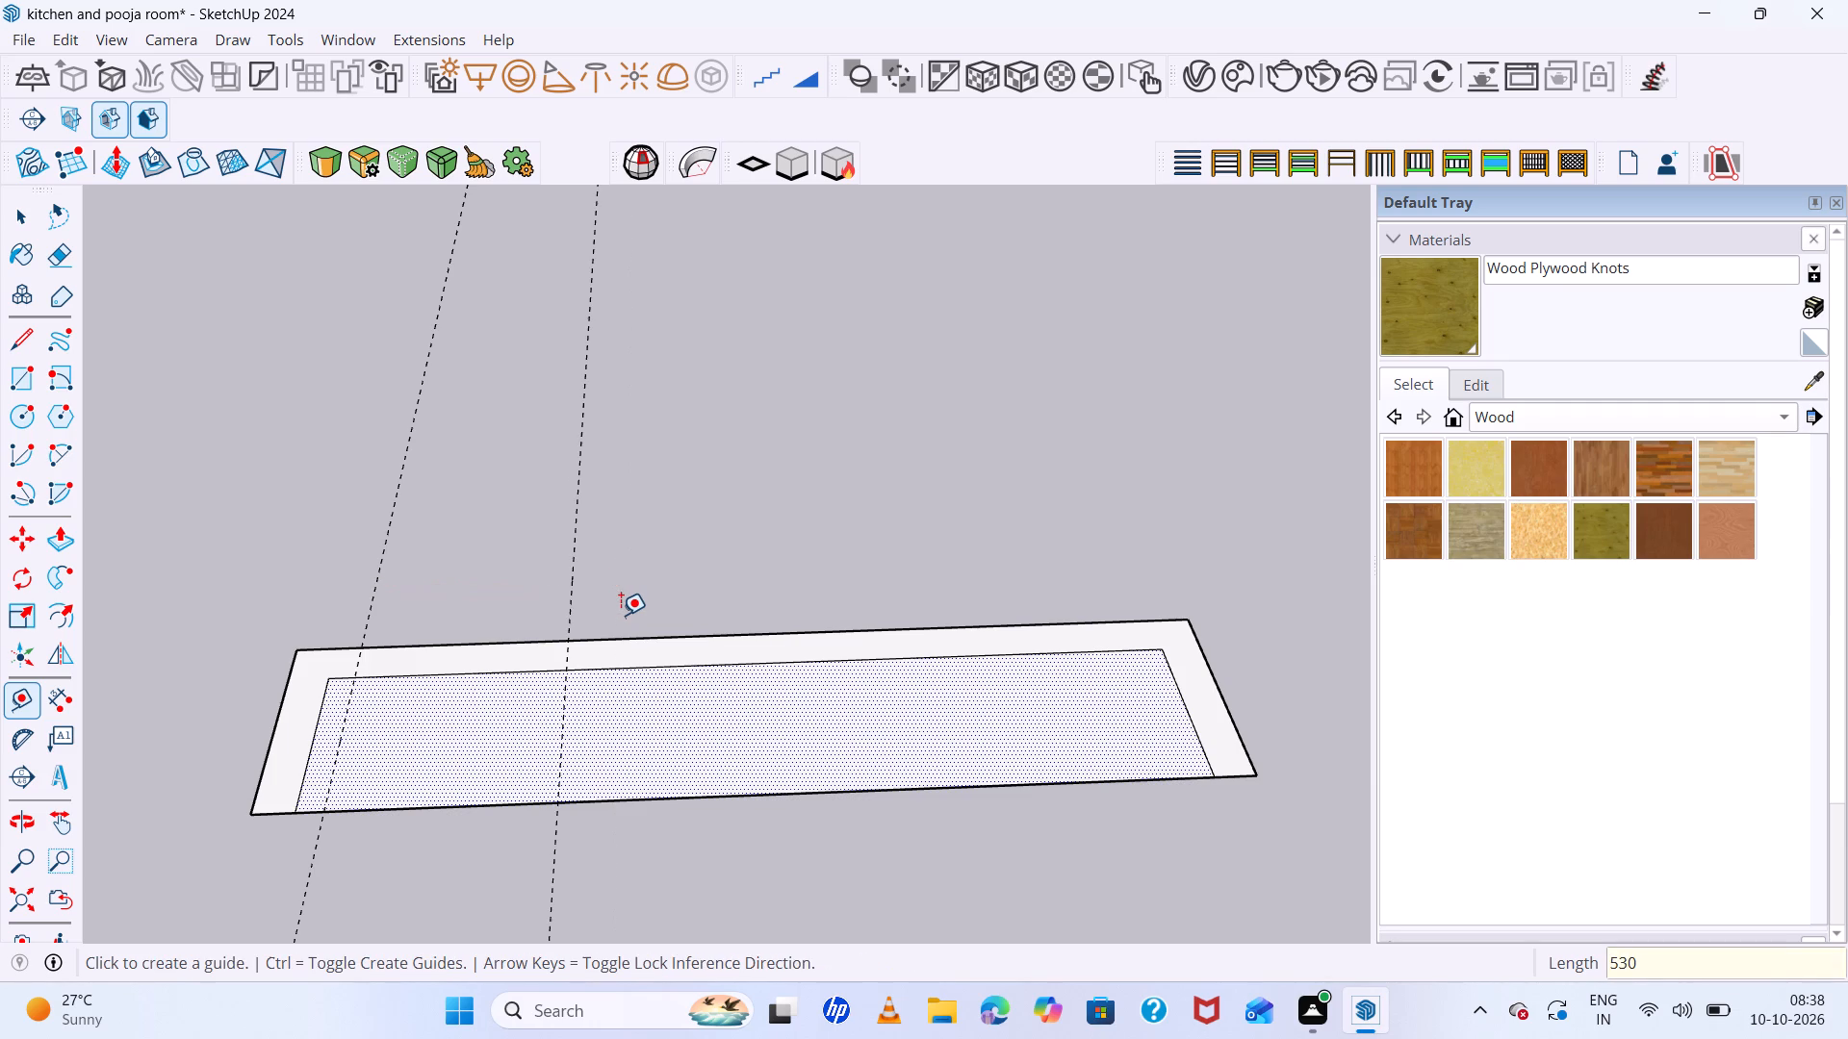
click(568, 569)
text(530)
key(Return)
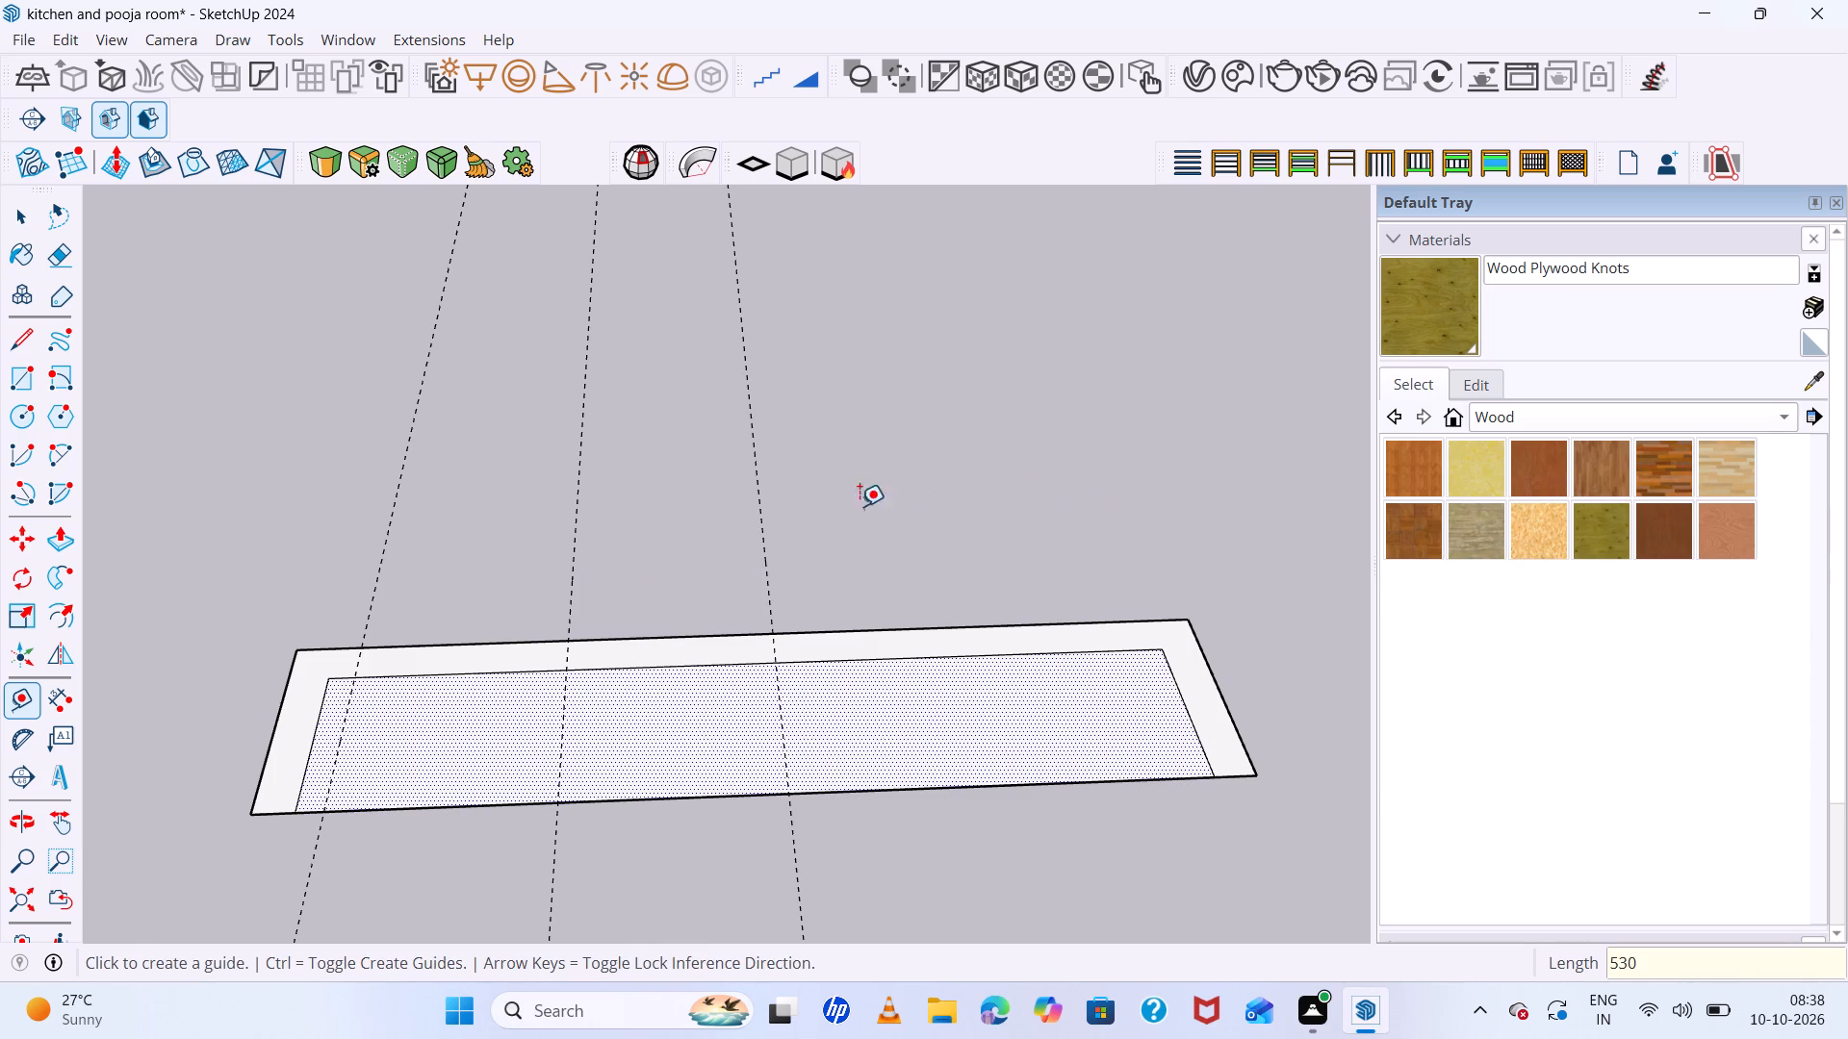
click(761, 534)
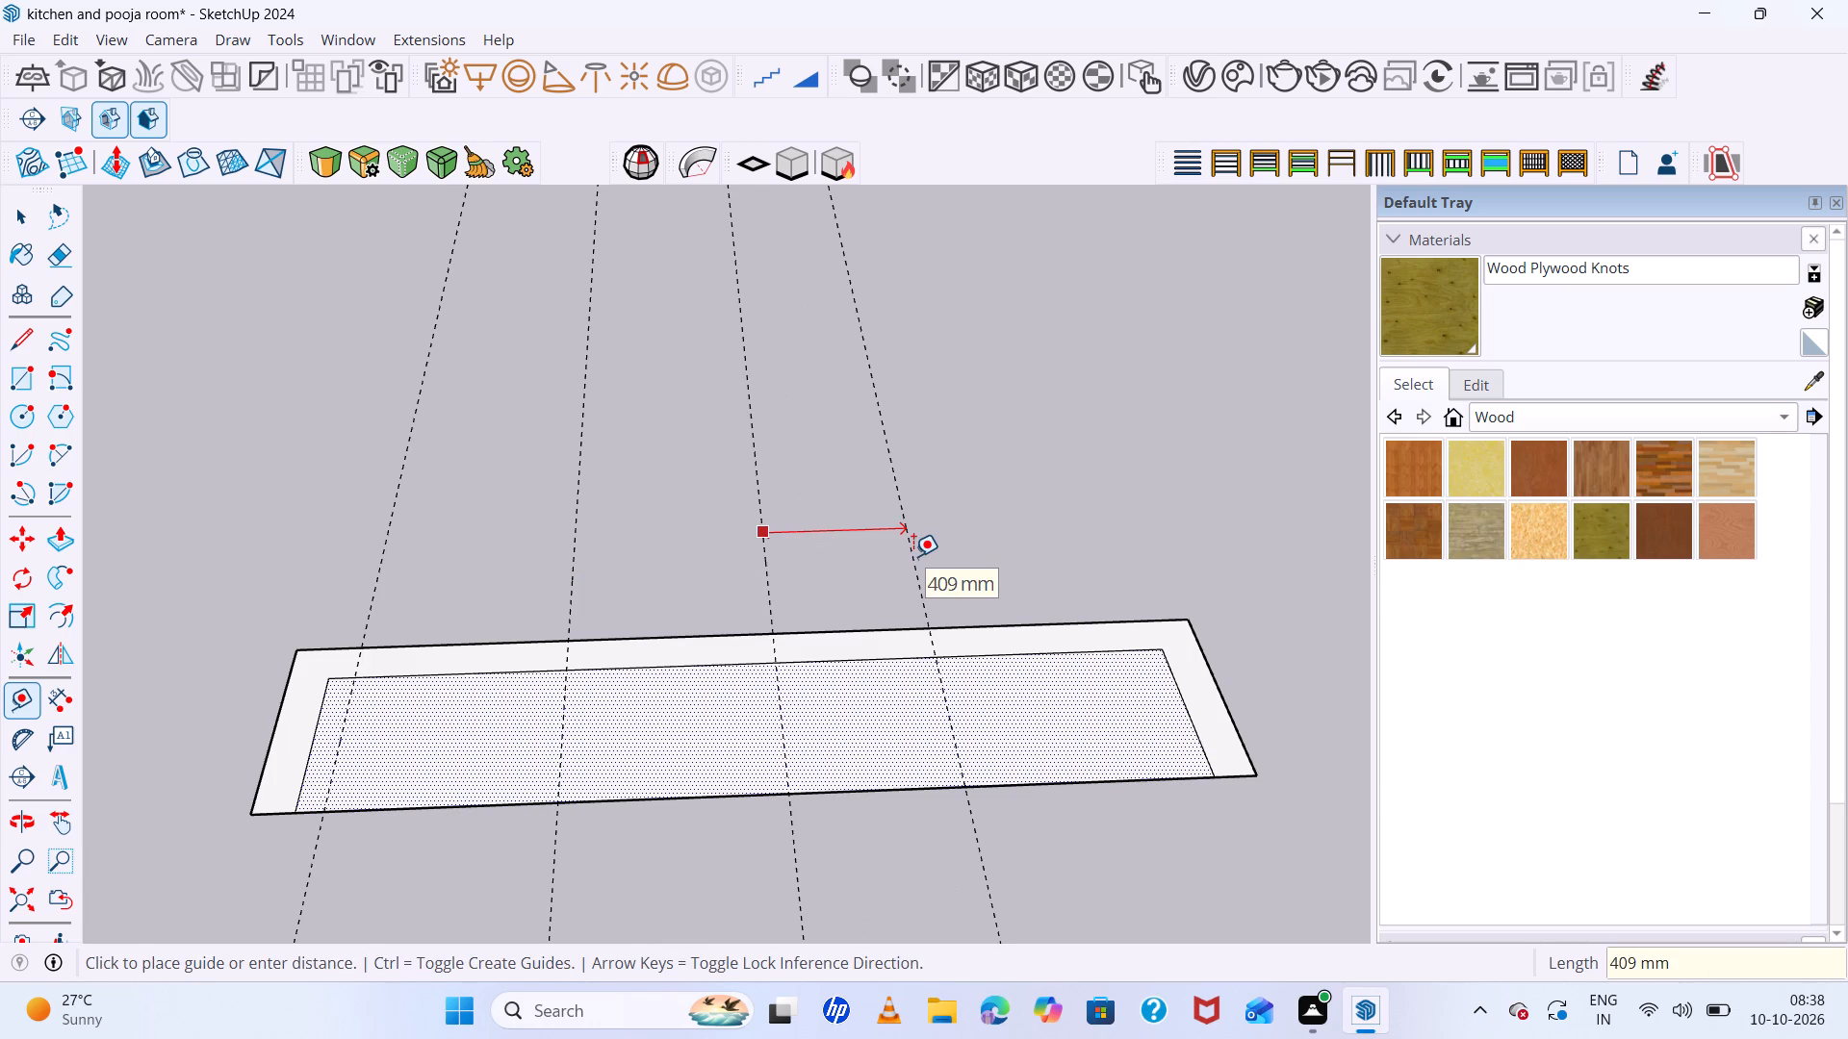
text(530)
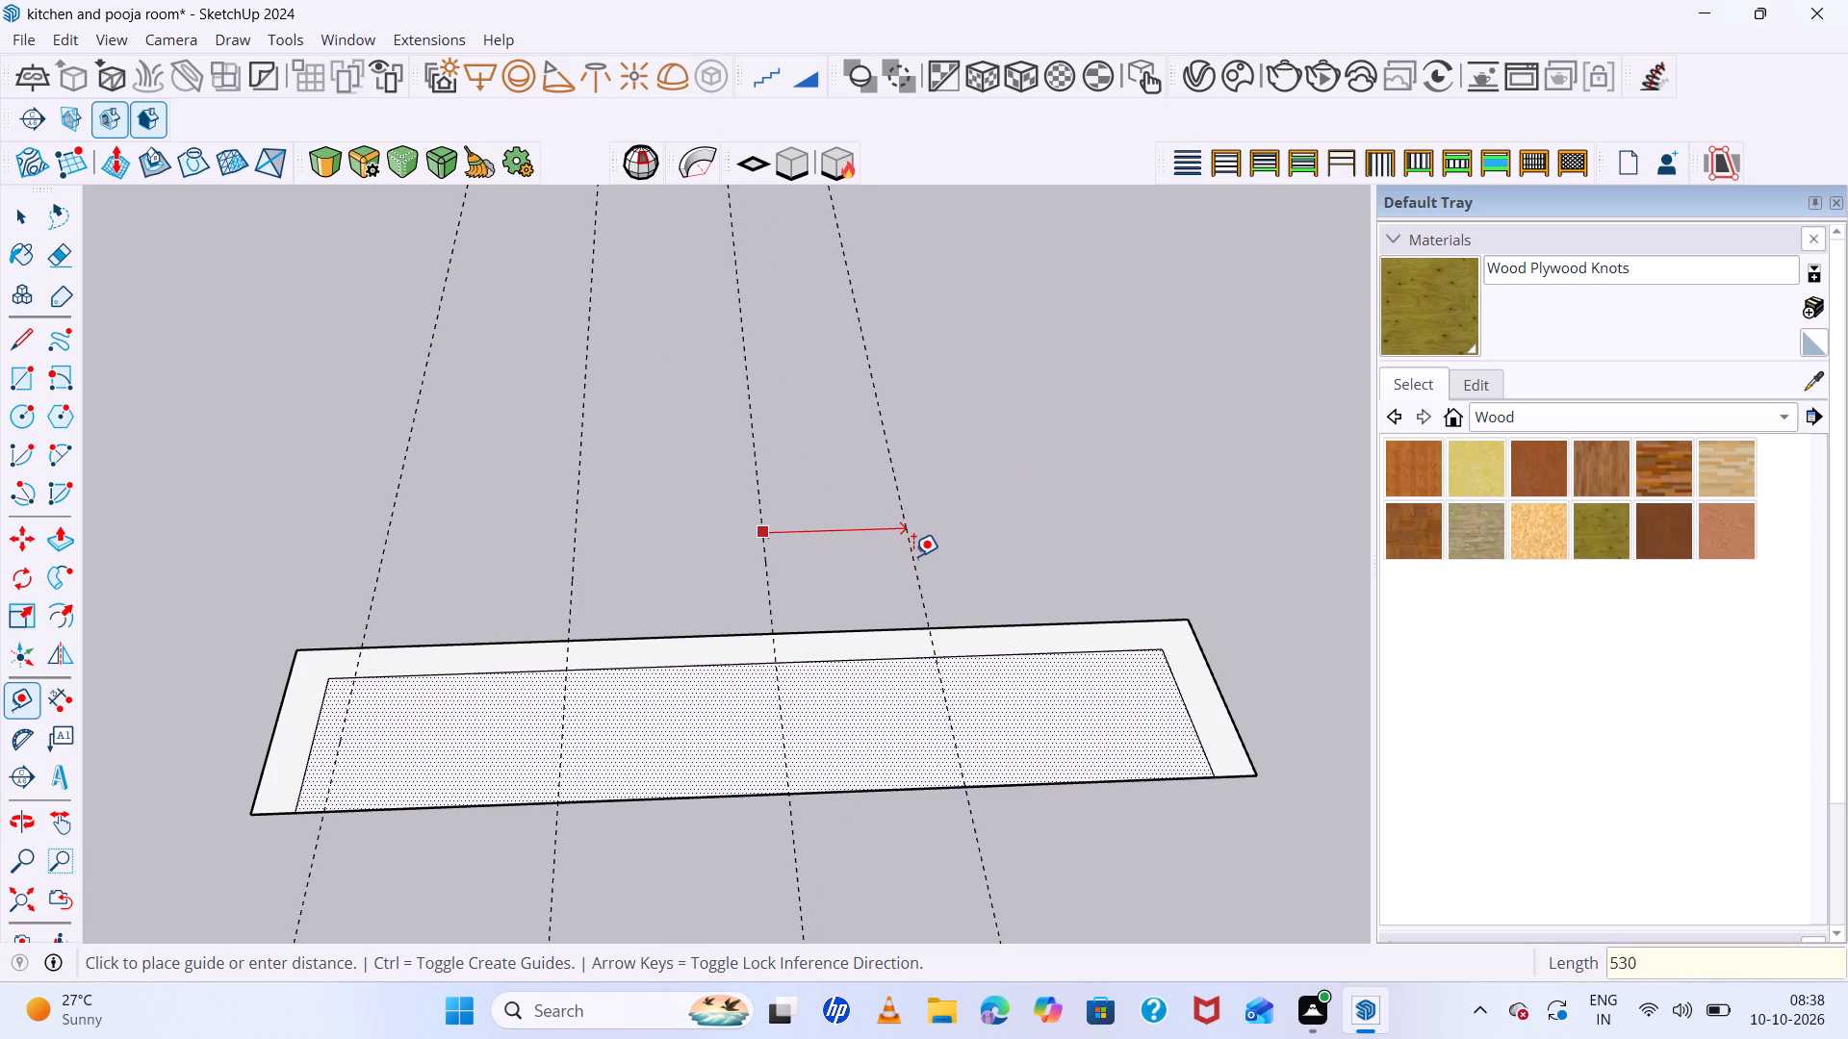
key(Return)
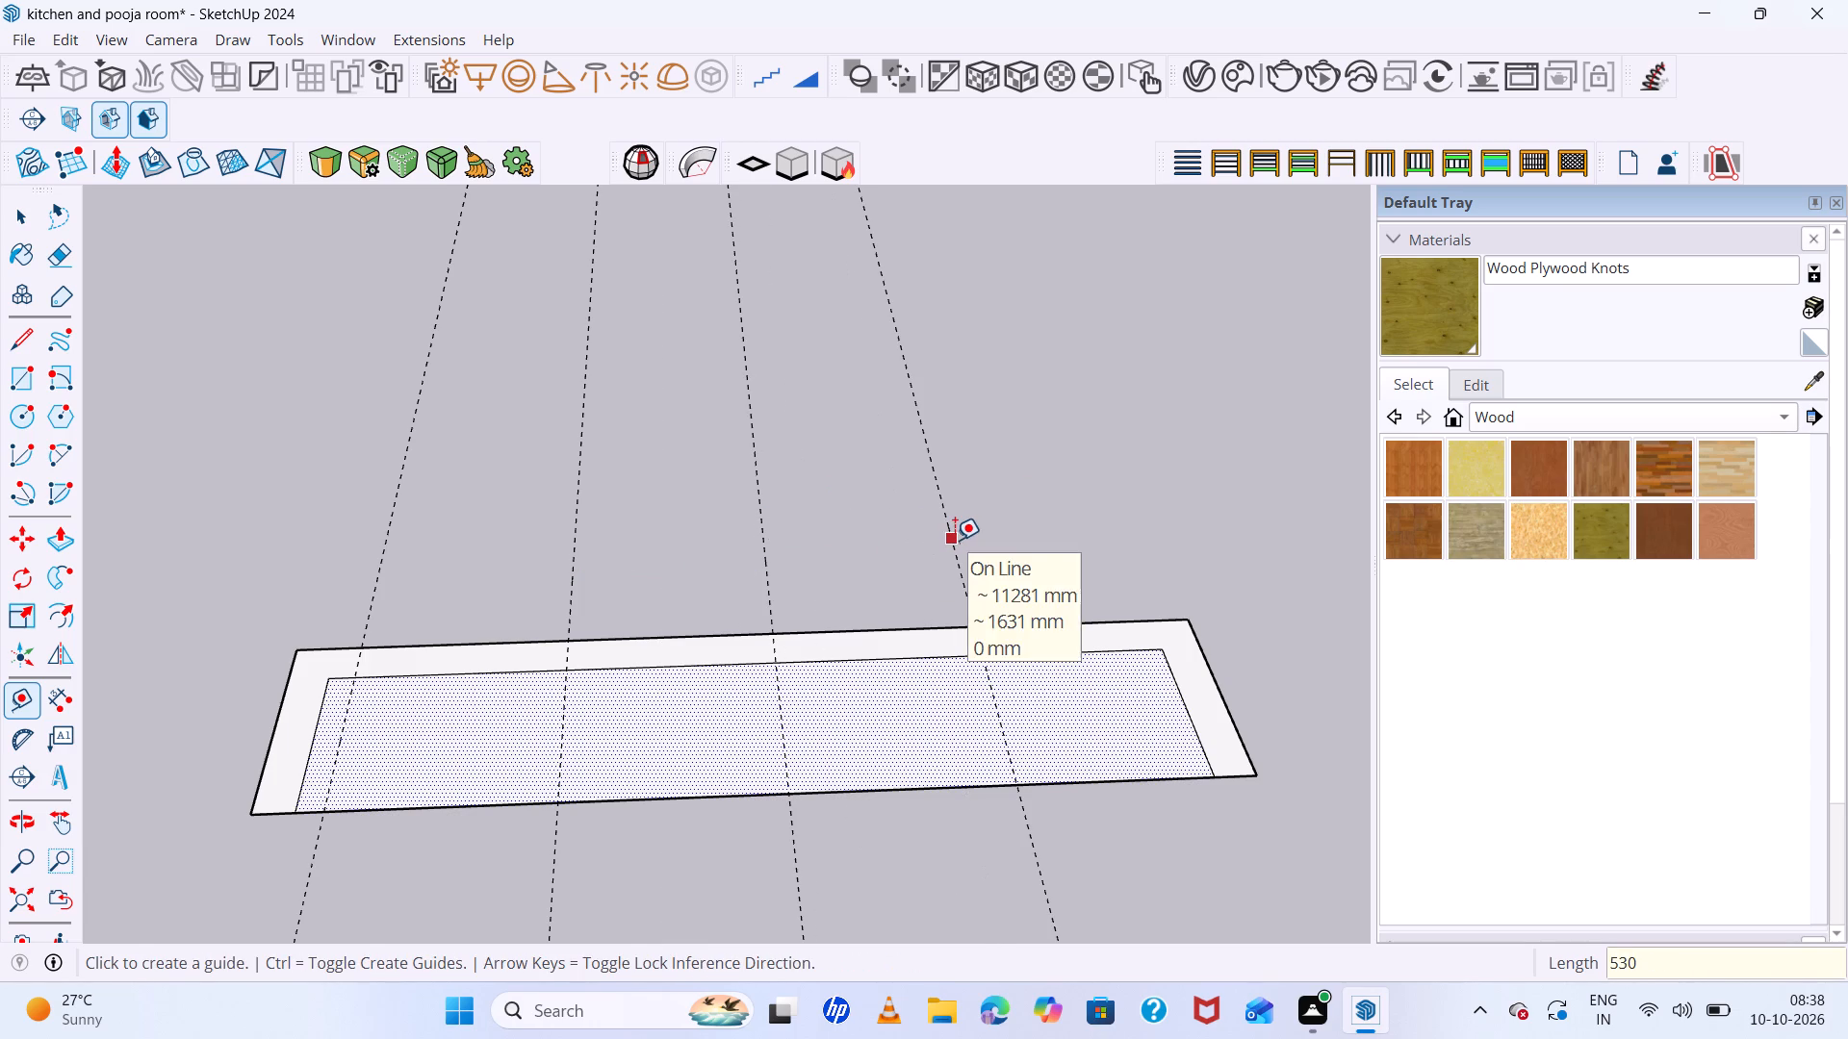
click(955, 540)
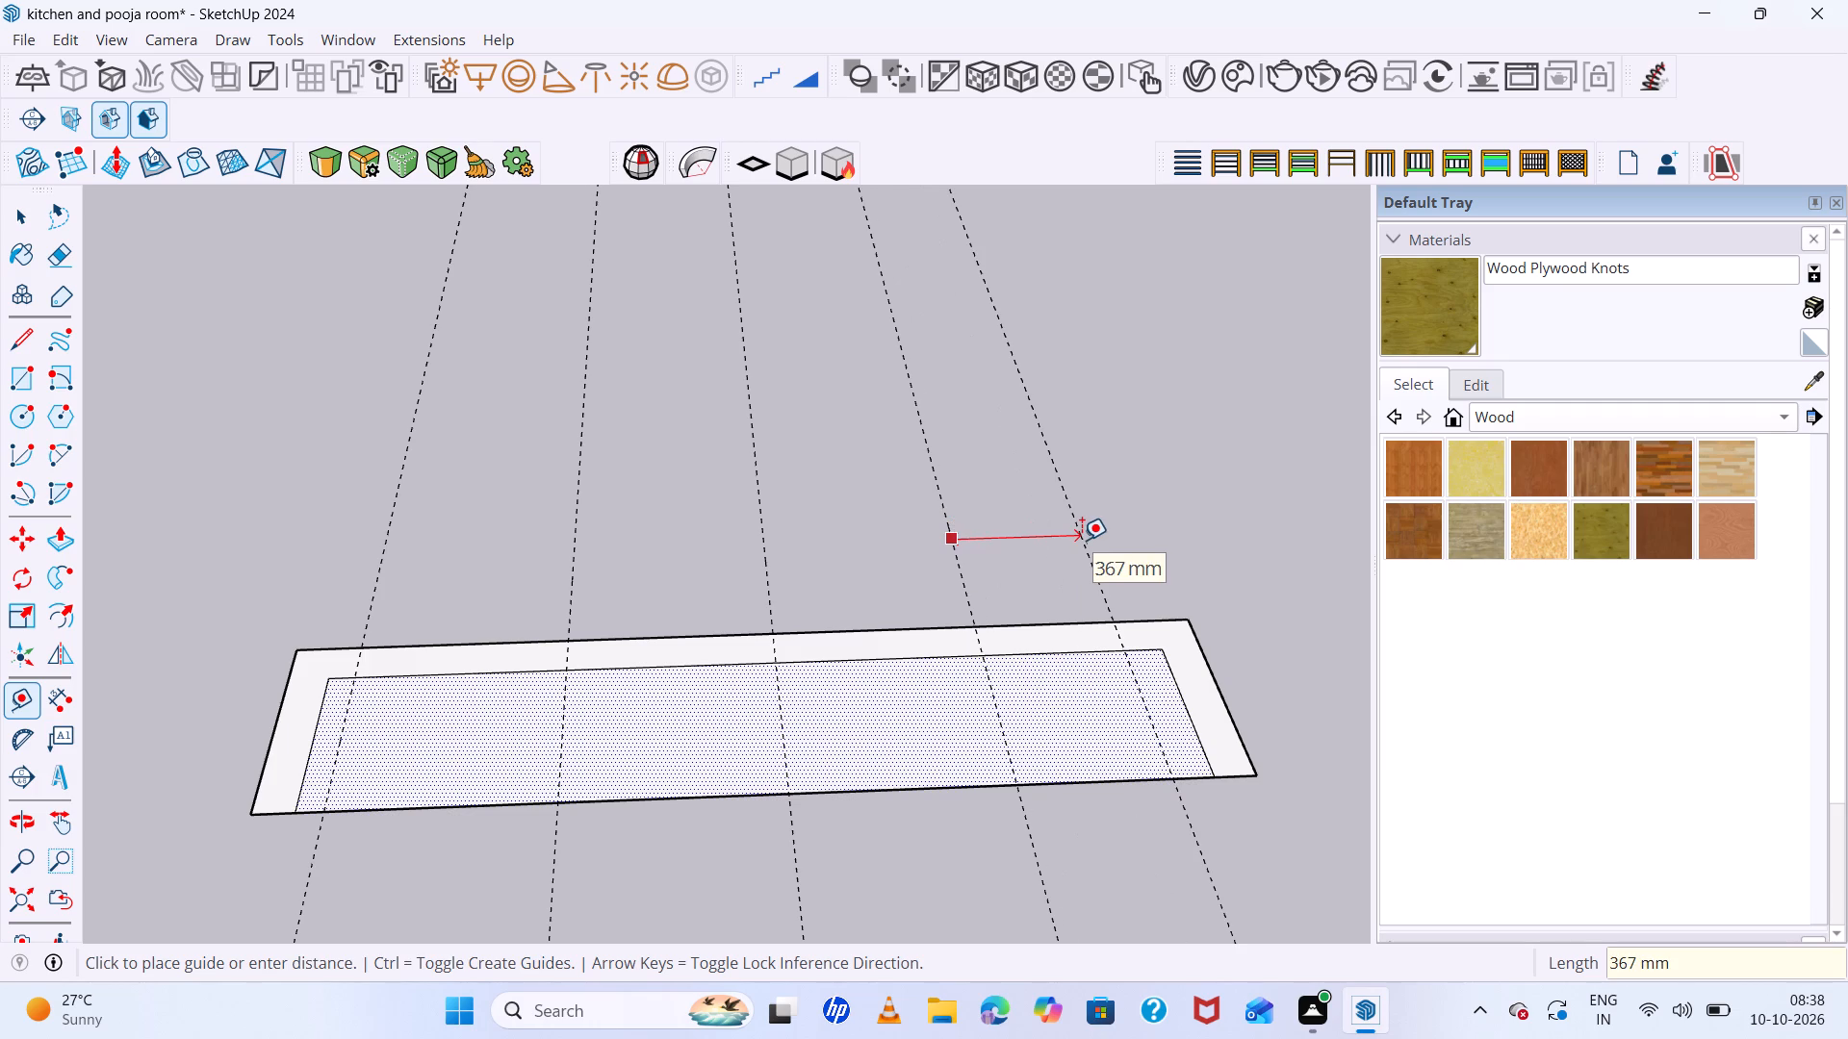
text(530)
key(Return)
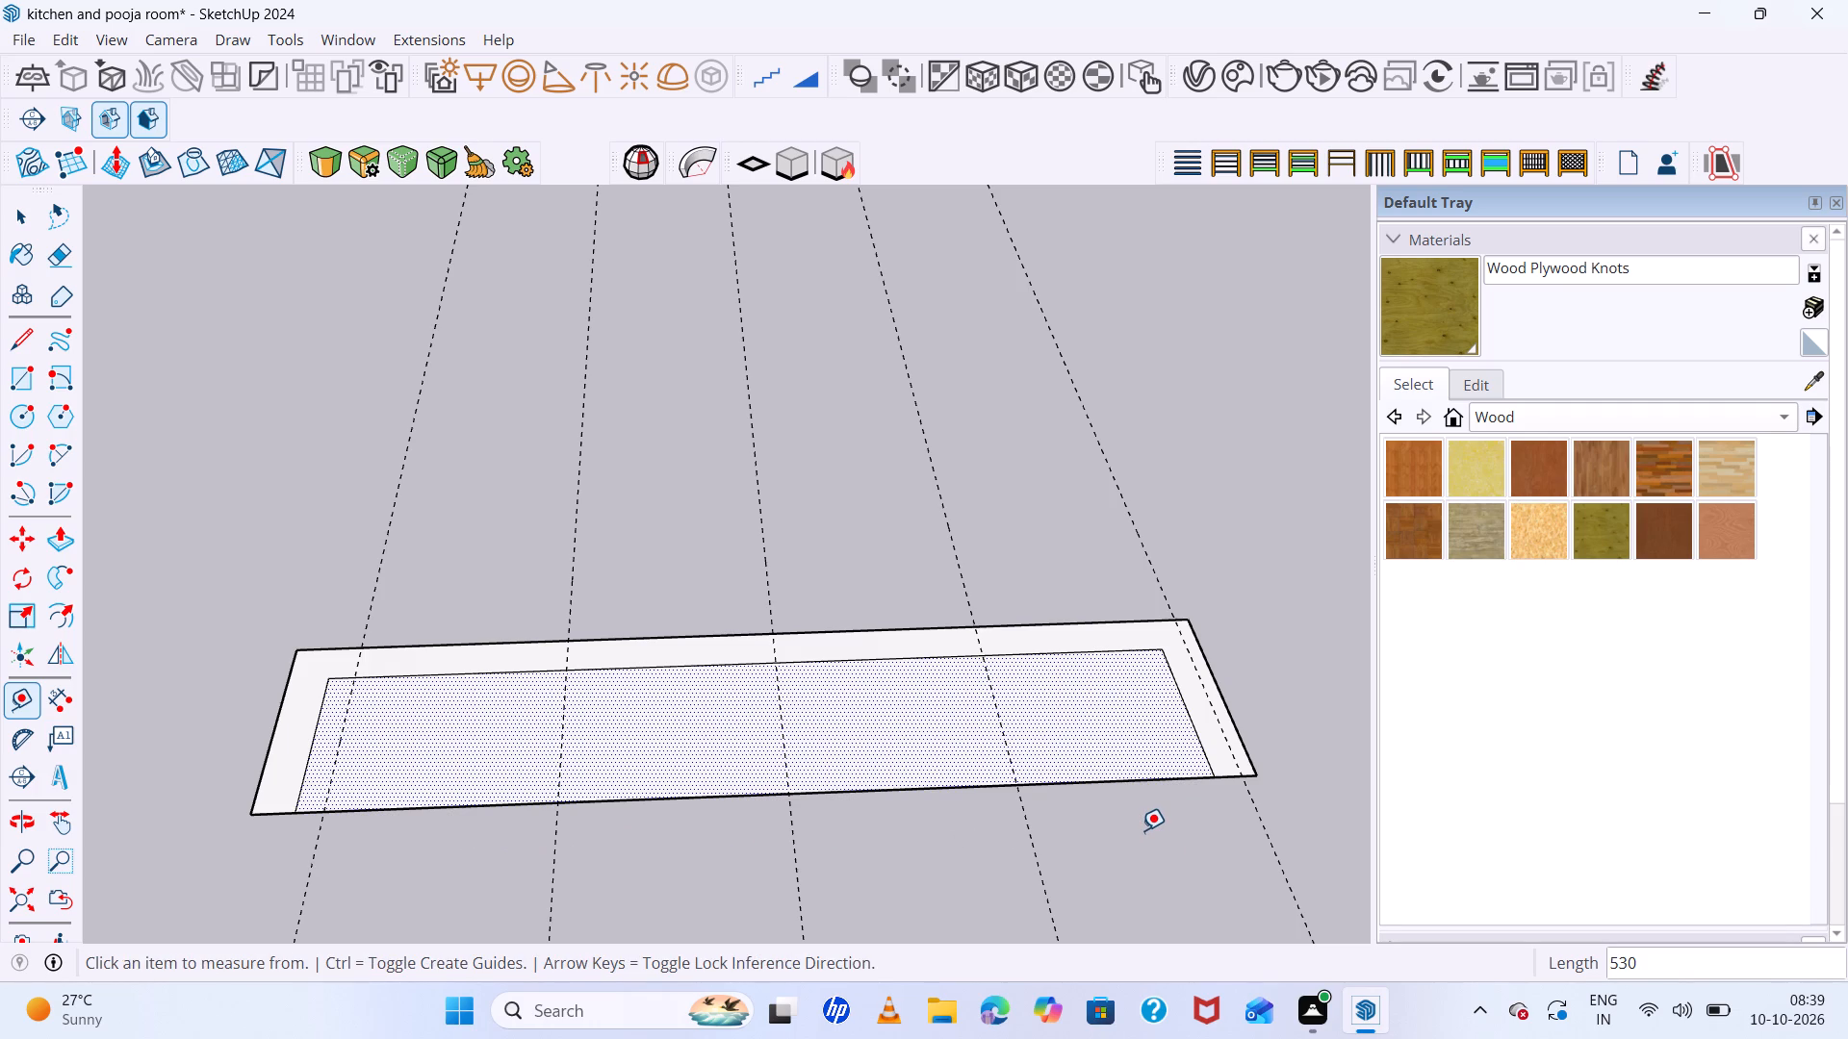
Undo the section guides, wall strips, 100 mm guides and base rectangle, back to an empty drawing area.
key(ctrl+z)
key(ctrl+z)
key(ctrl+z)
key(ctrl+z)
key(ctrl+z)
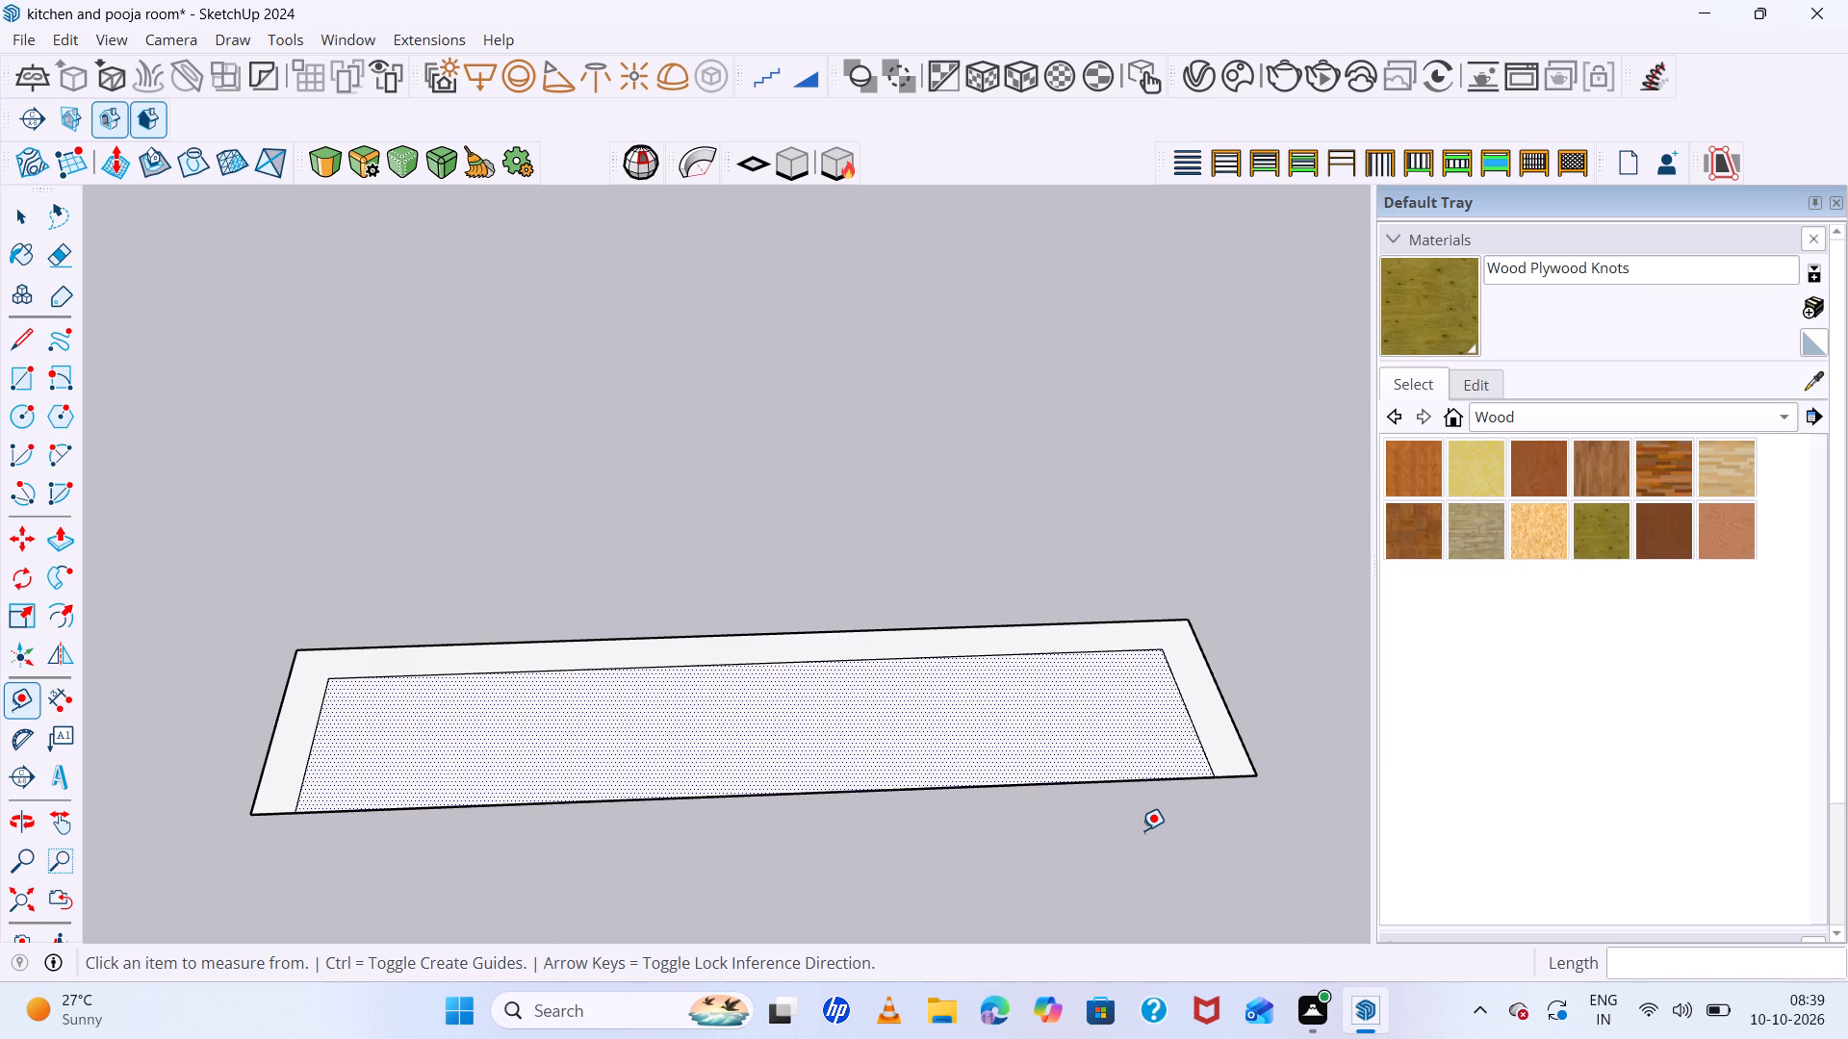
key(ctrl+z)
key(ctrl+z)
key(ctrl+z)
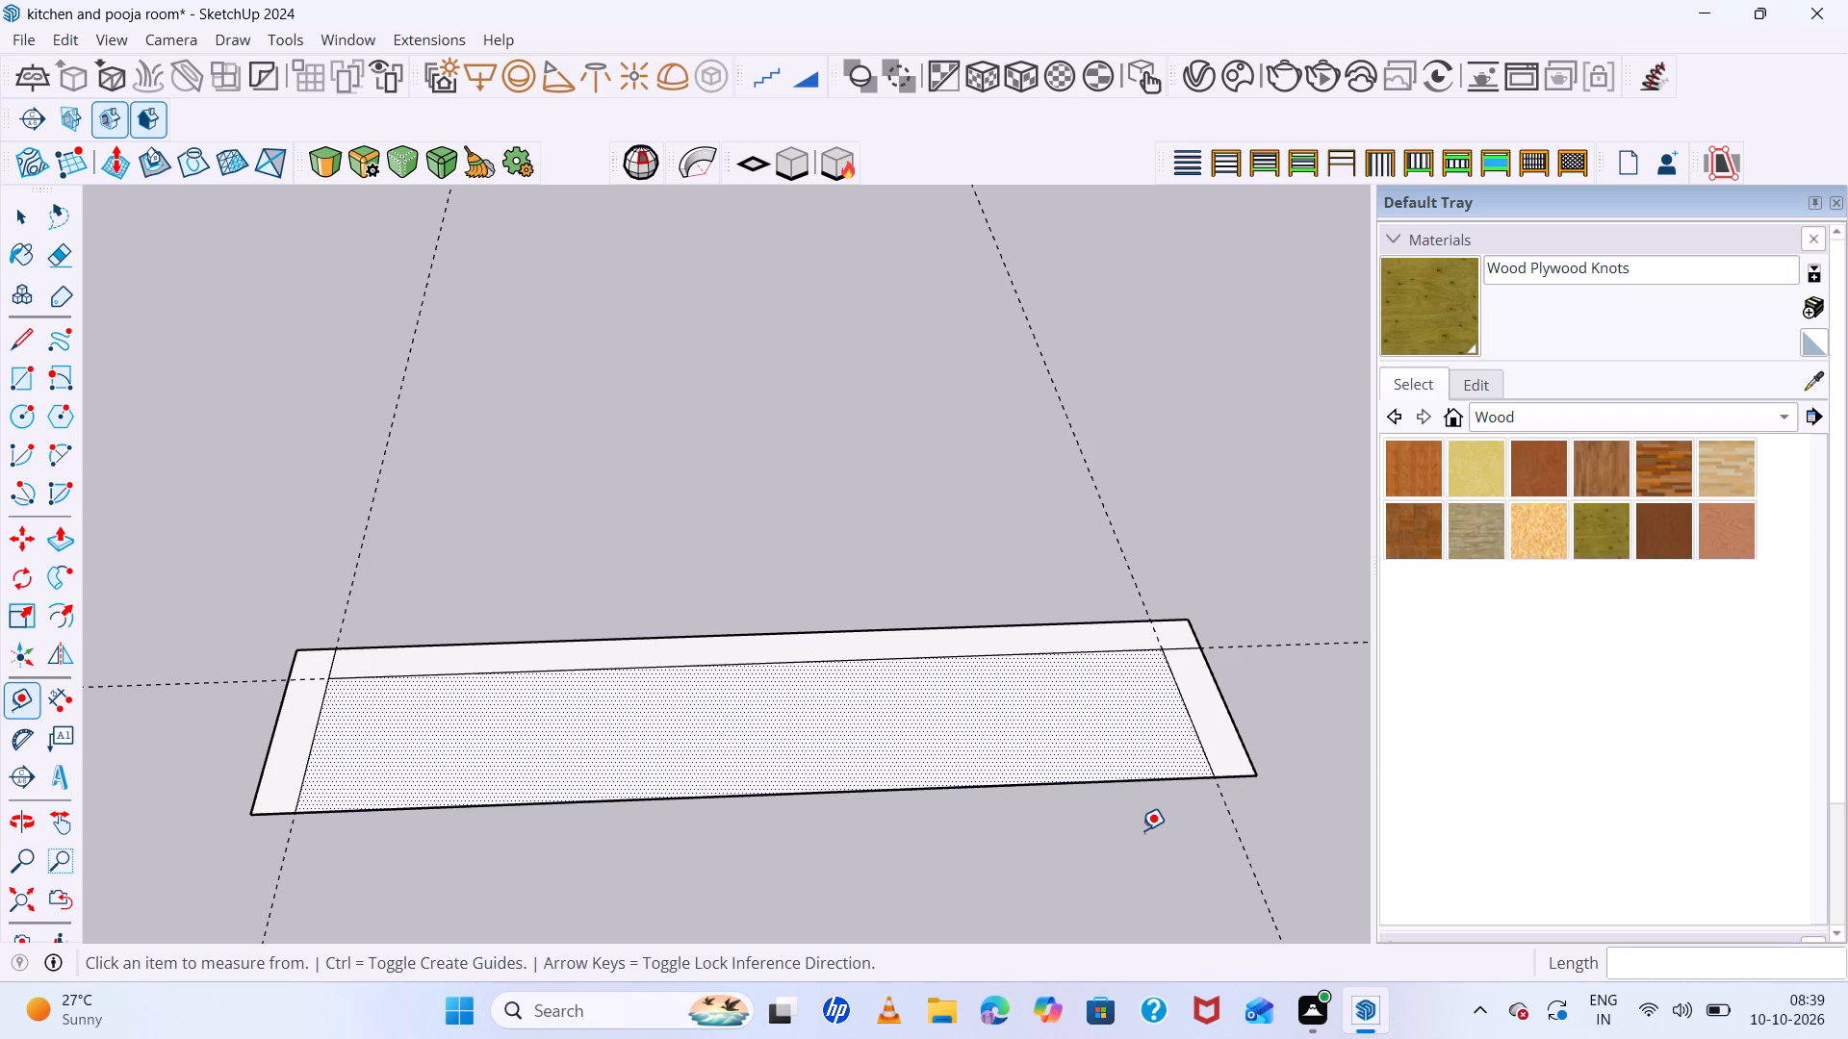
key(ctrl+z)
key(ctrl+z)
key(ctrl+z)
key(ctrl+z)
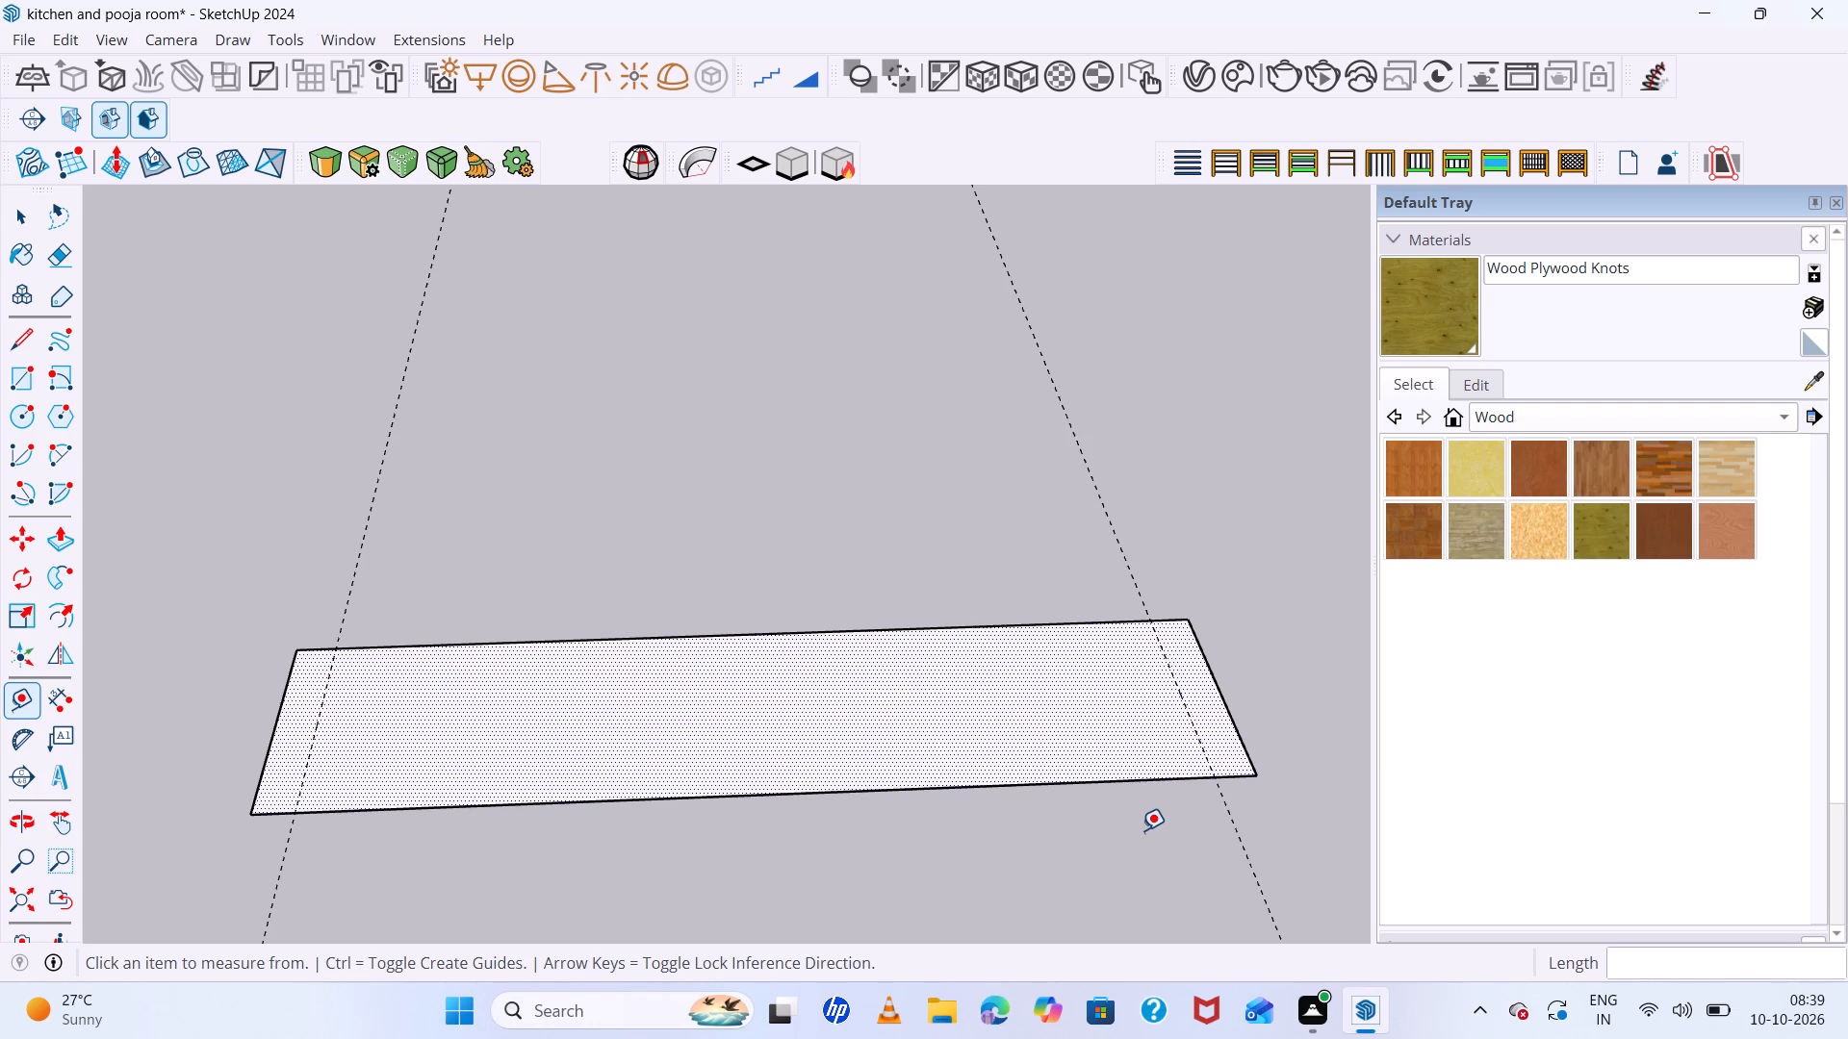
key(ctrl+z)
key(ctrl+z)
key(ctrl+z)
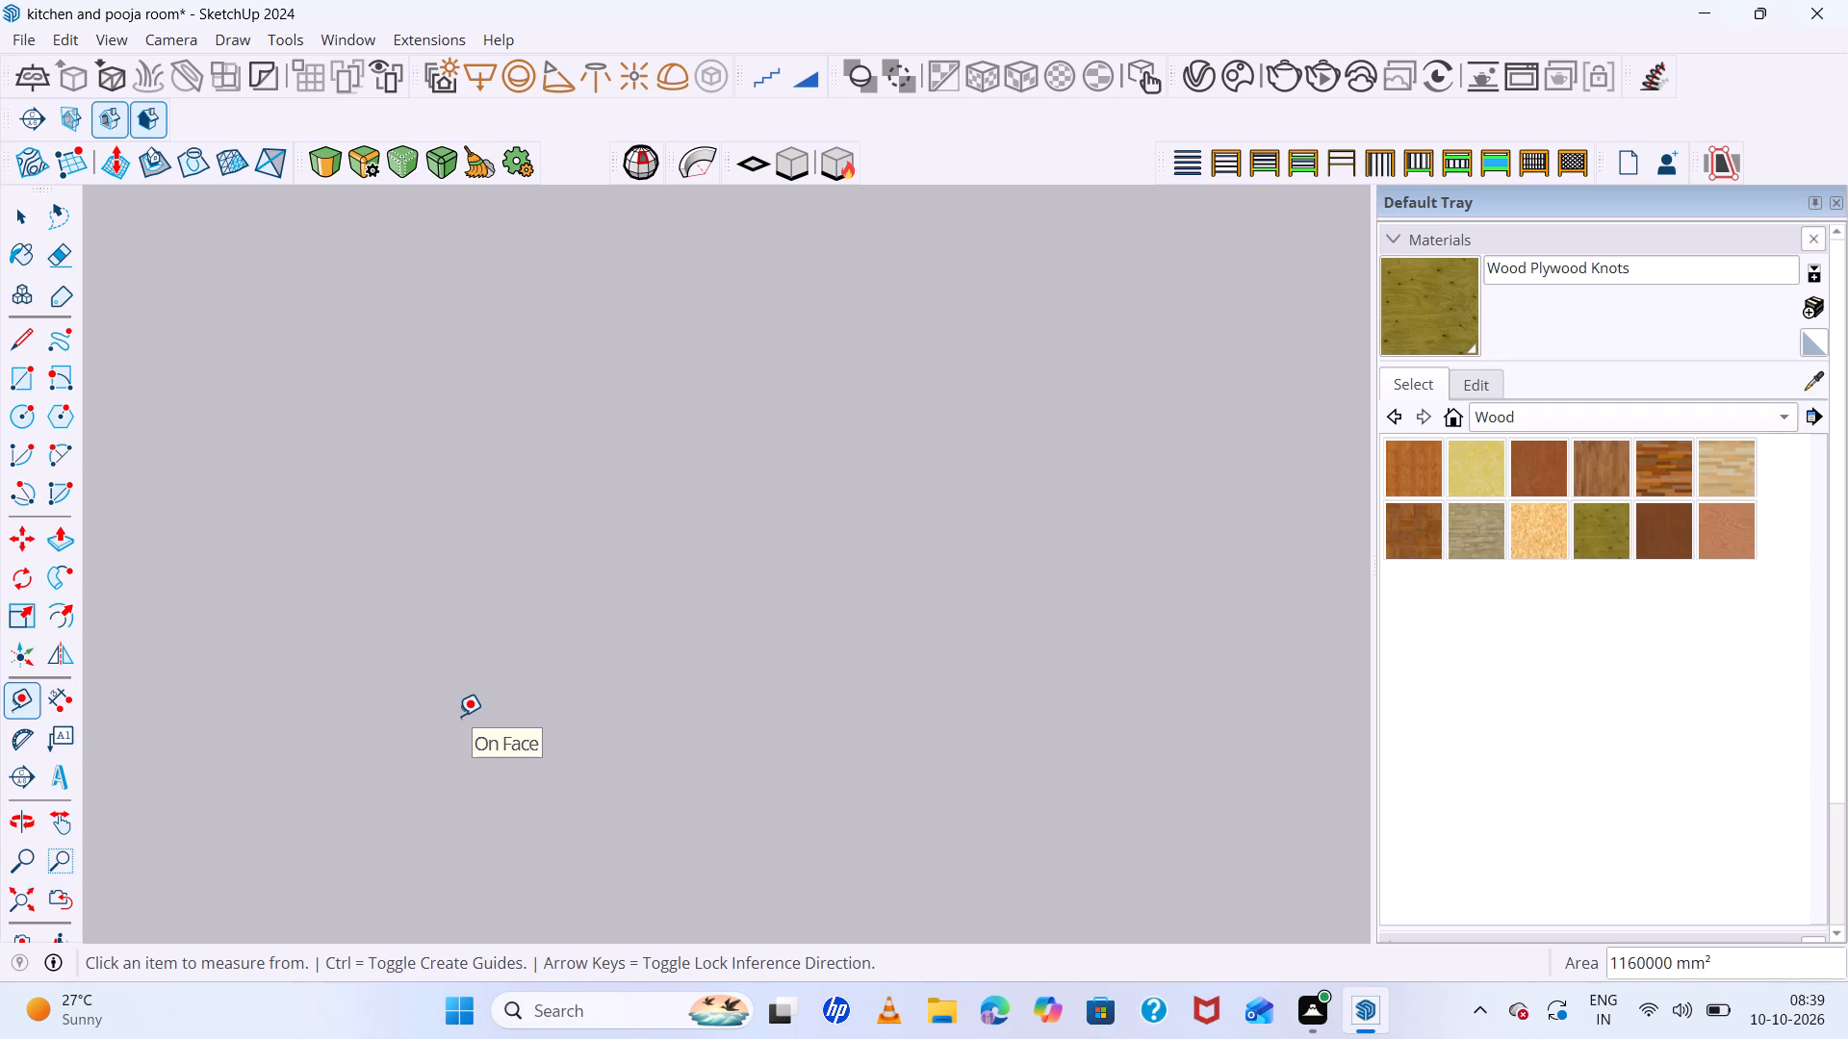
Draw a single straight line about 1140 mm long on the ground as the new left reference edge.
key(l)
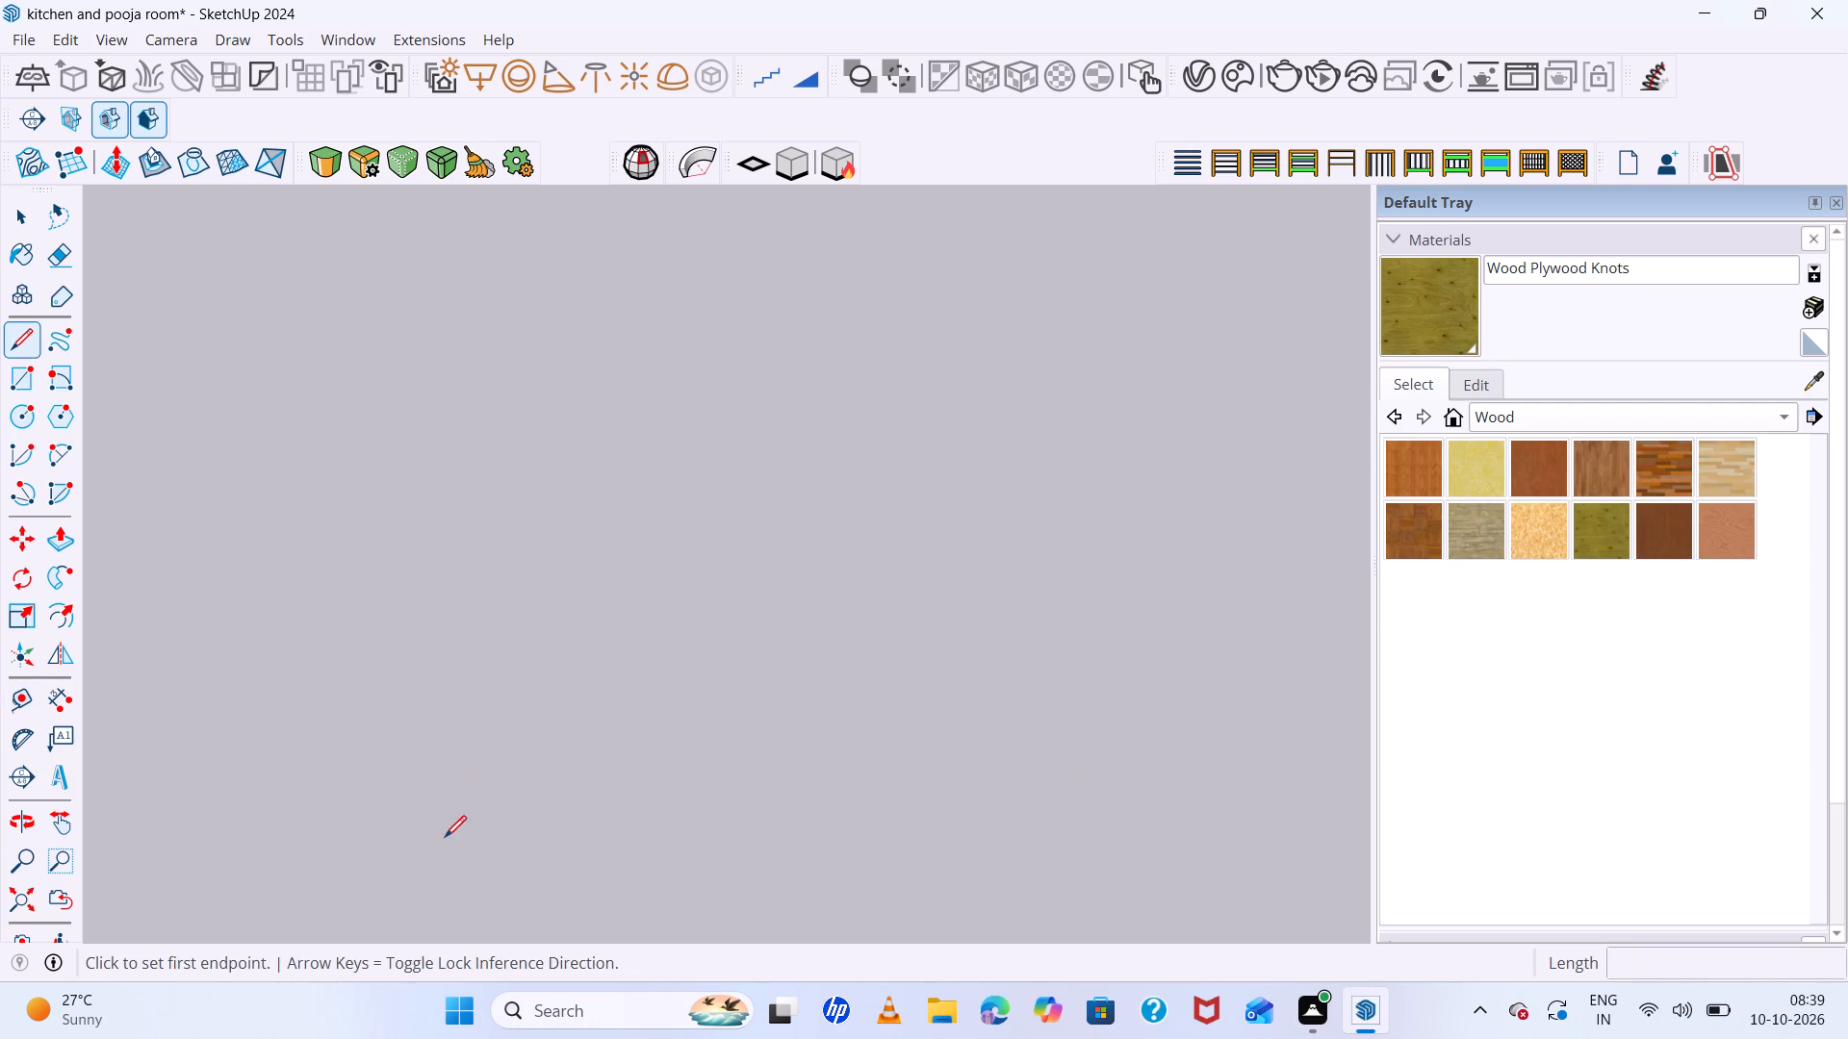
click(445, 837)
click(503, 502)
key(space)
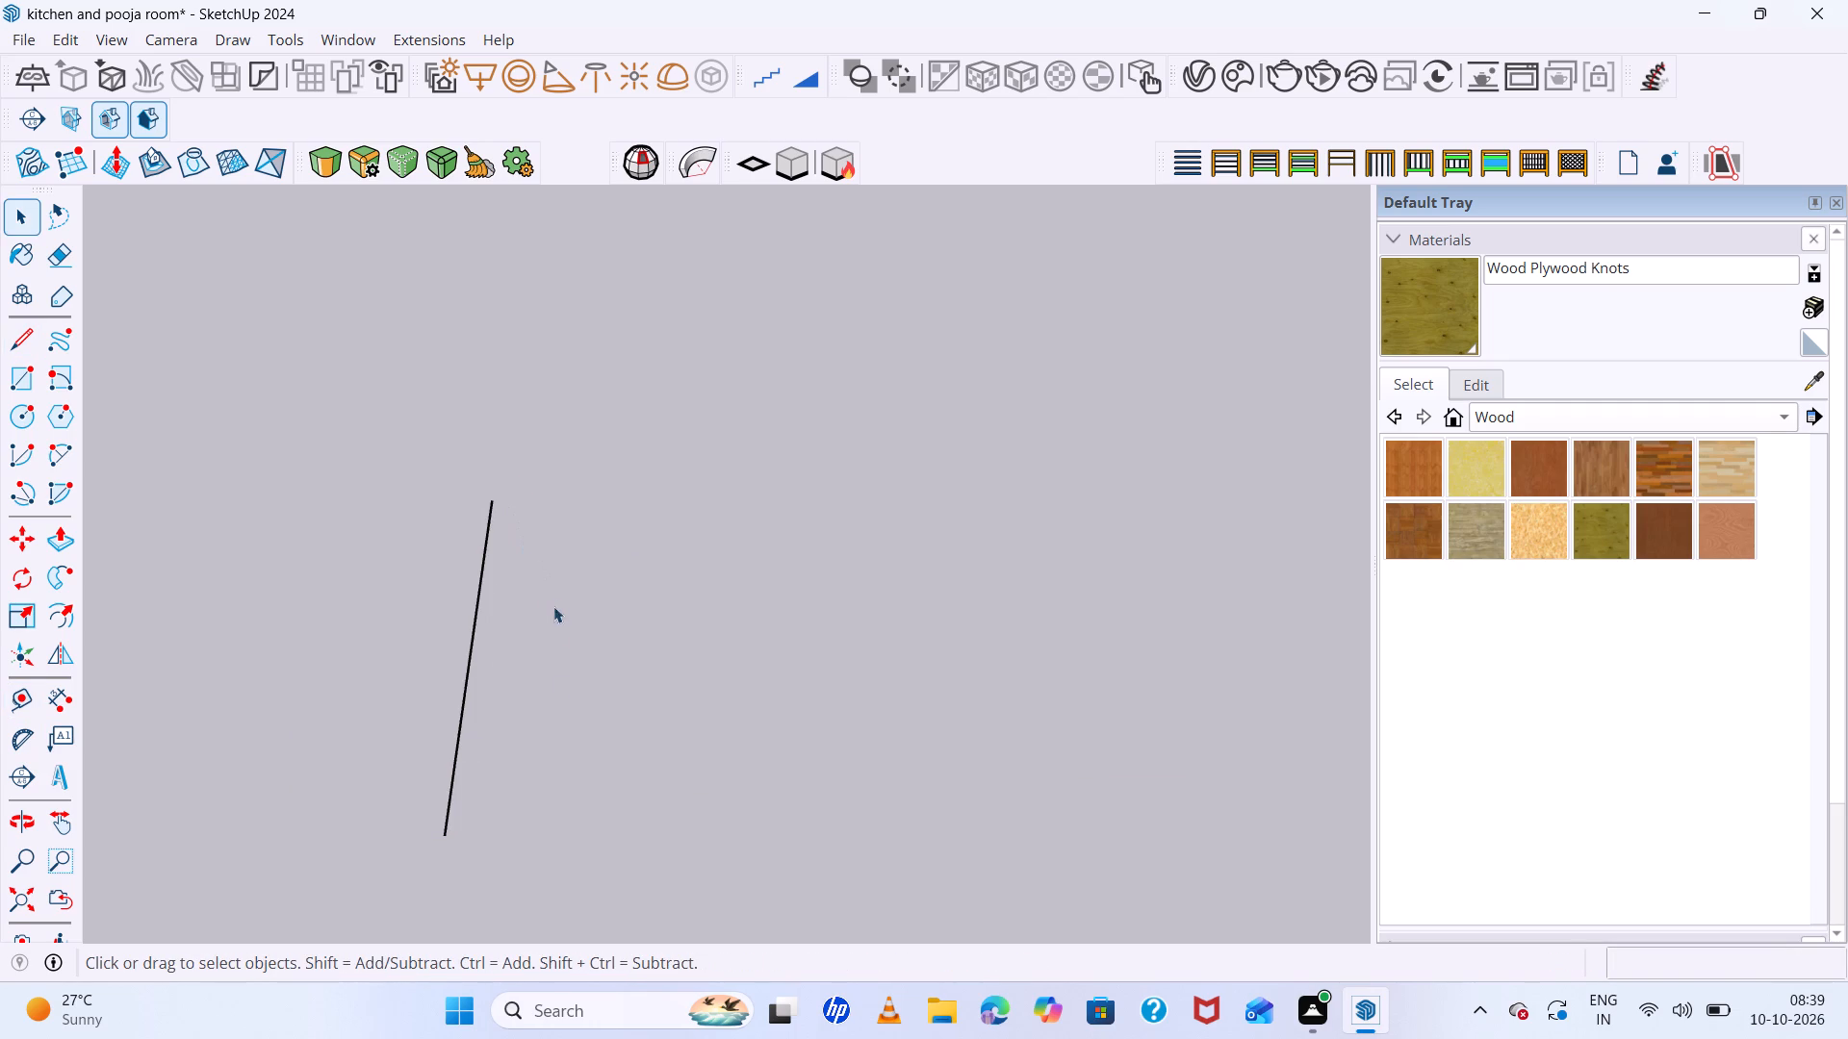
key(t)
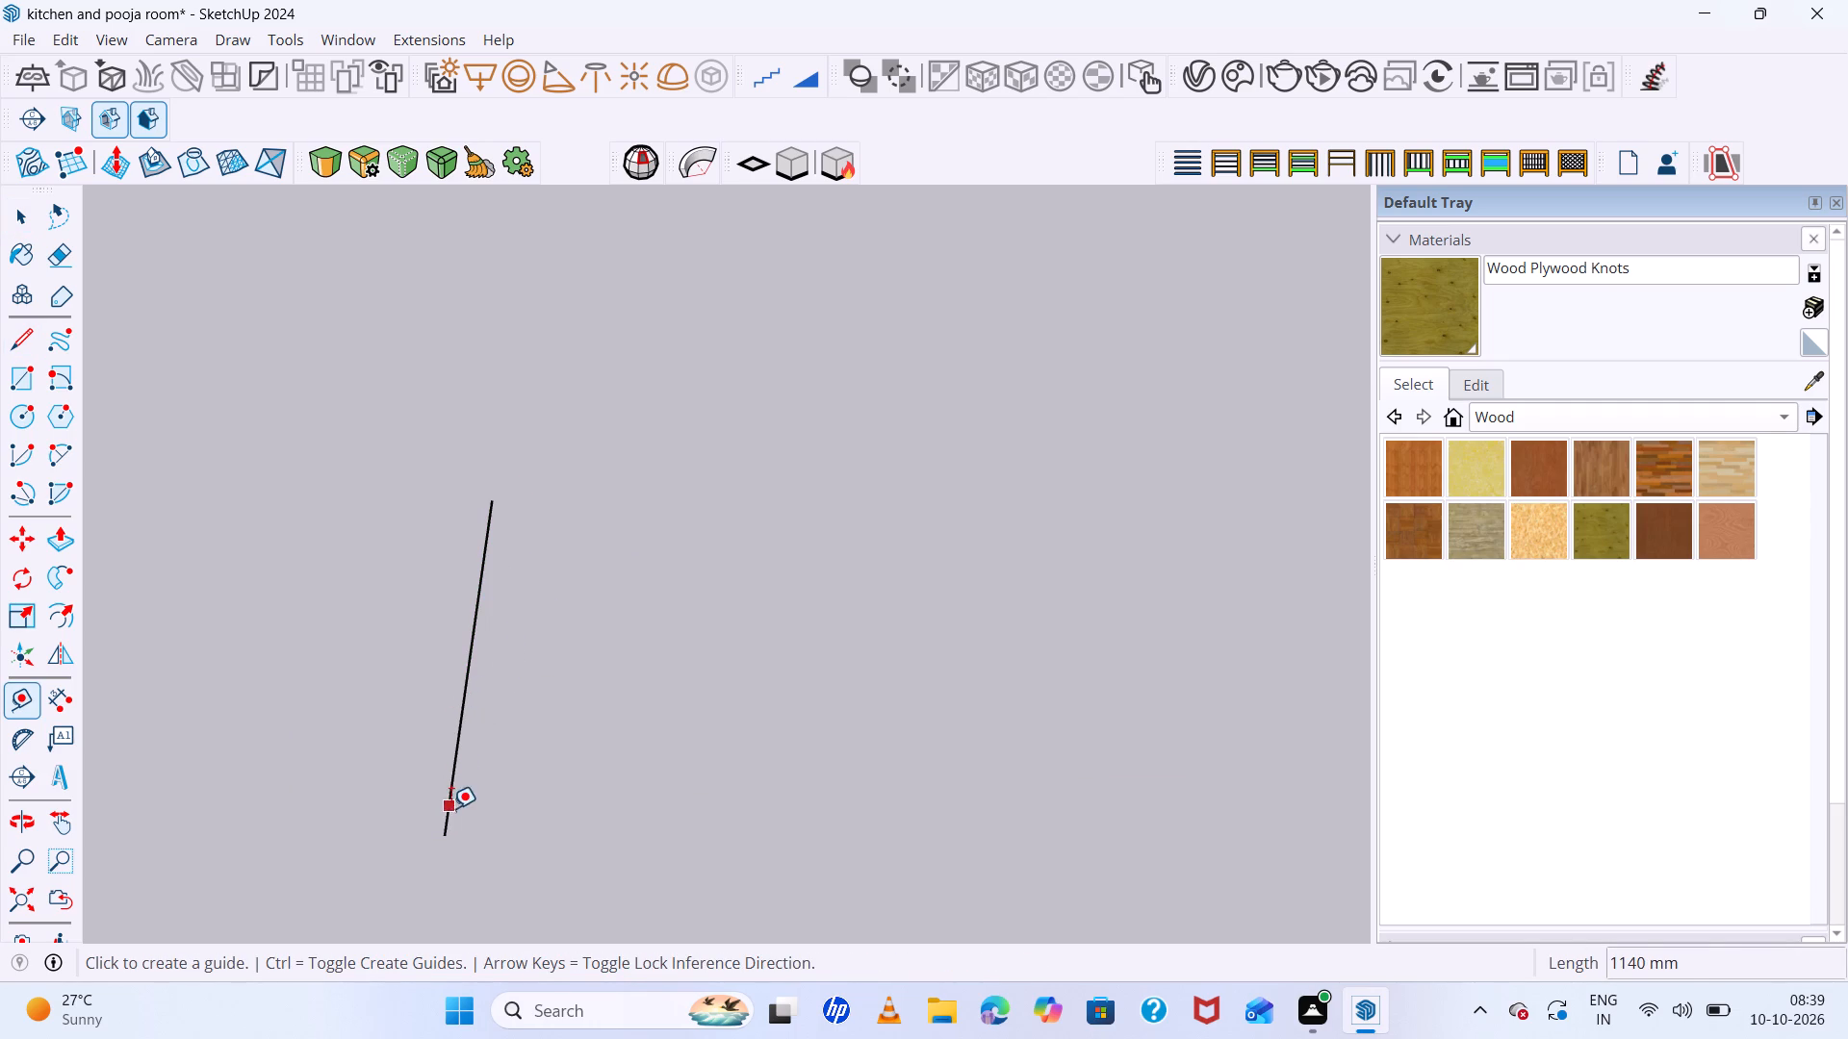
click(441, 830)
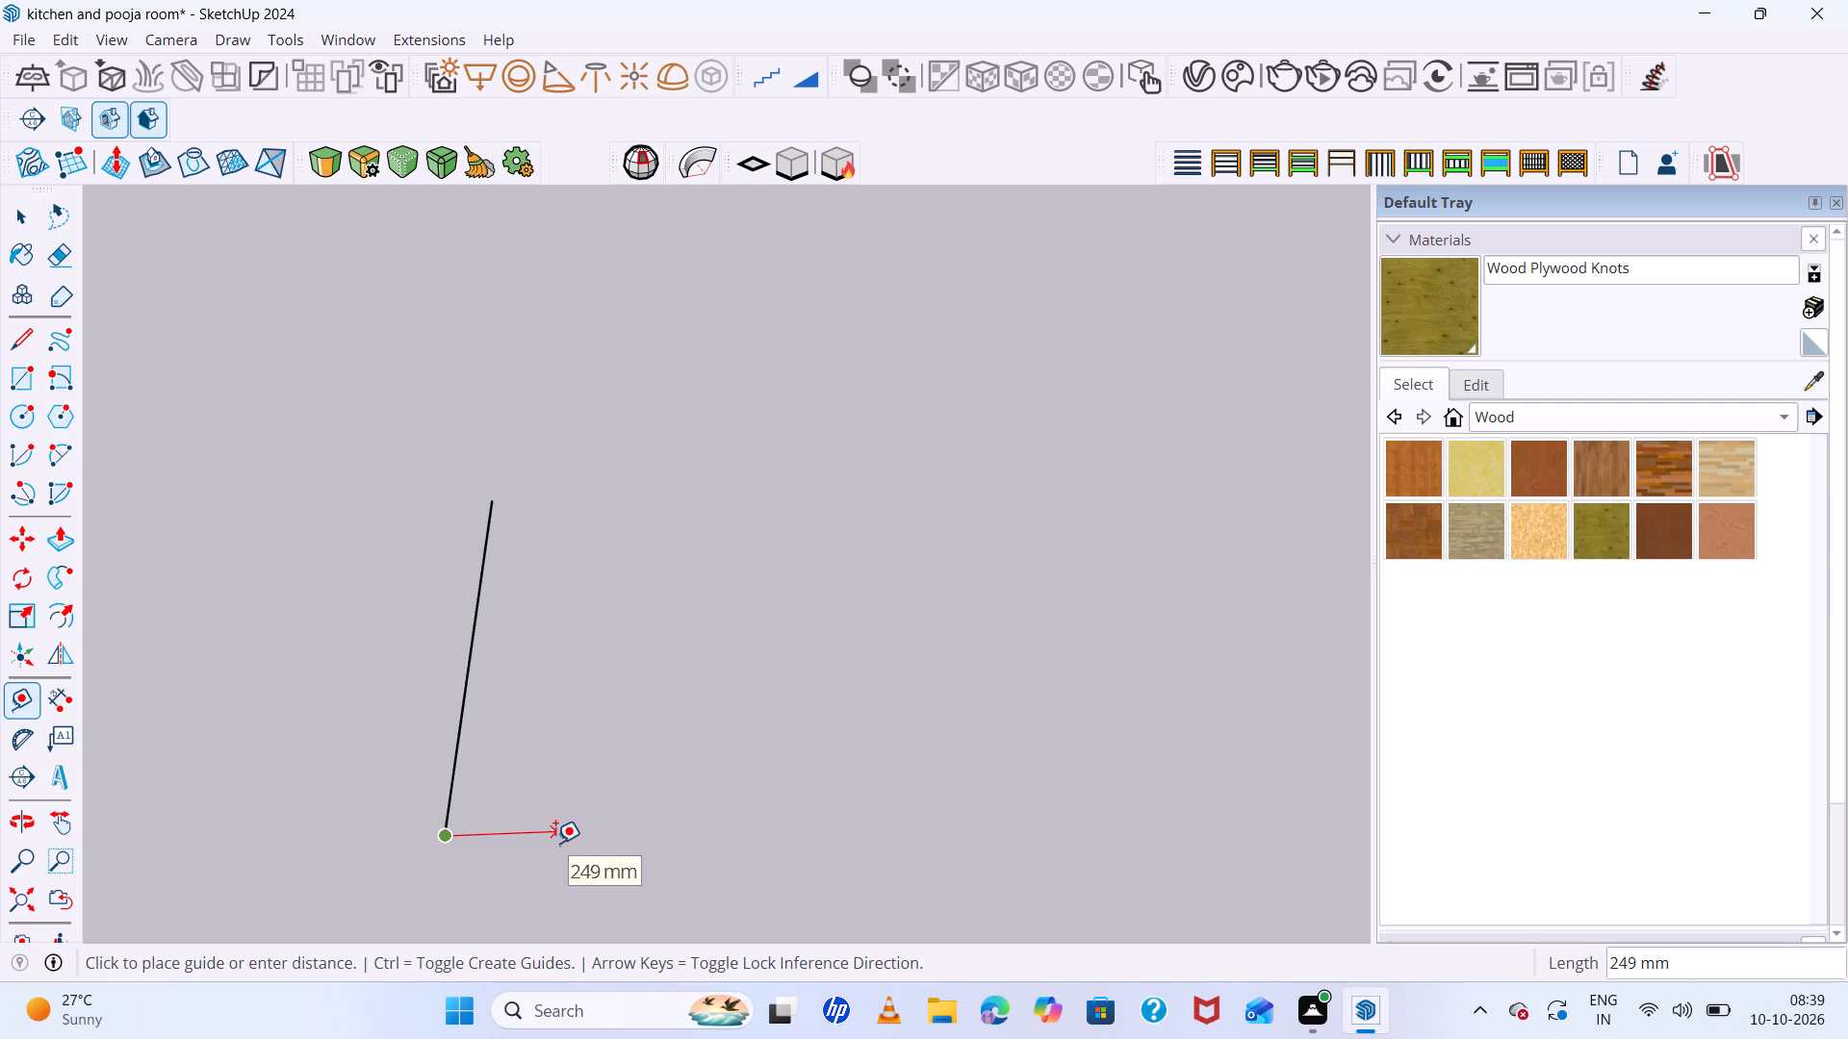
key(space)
Place a guide line 65 mm from the reference line, parallel to it on its right side.
key(t)
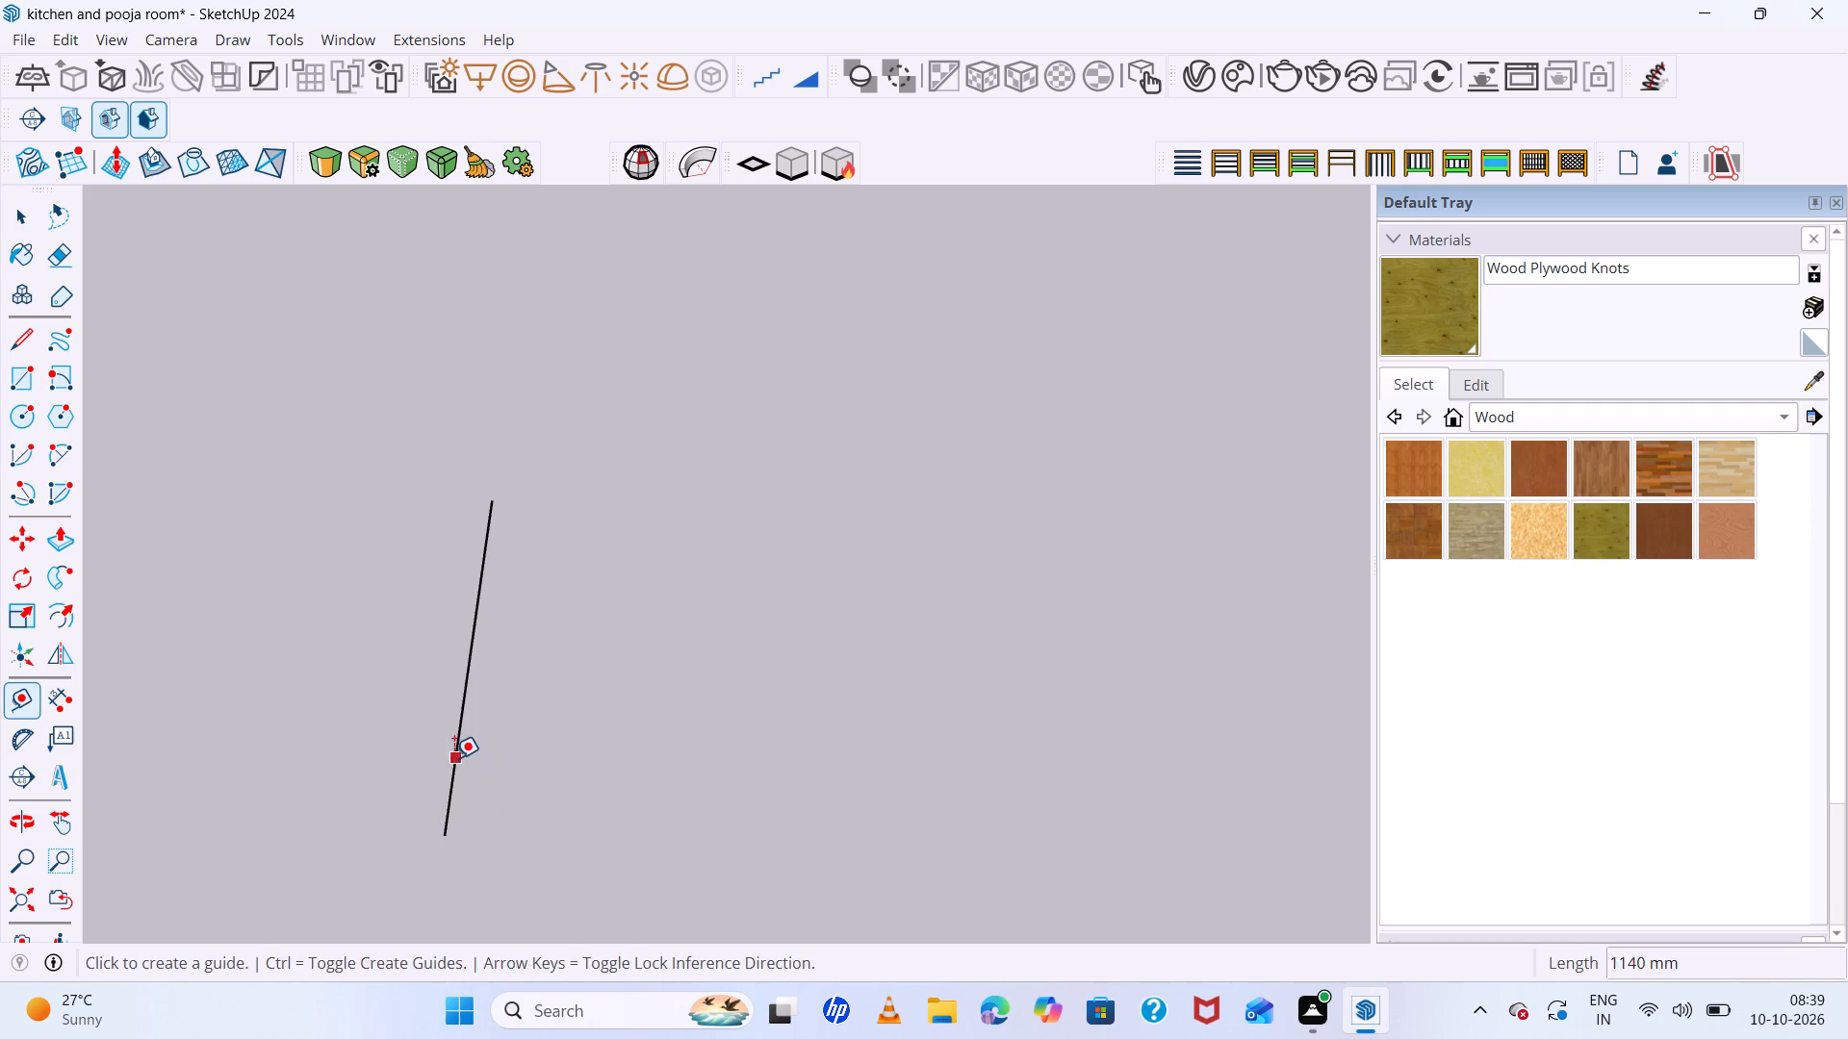
click(454, 758)
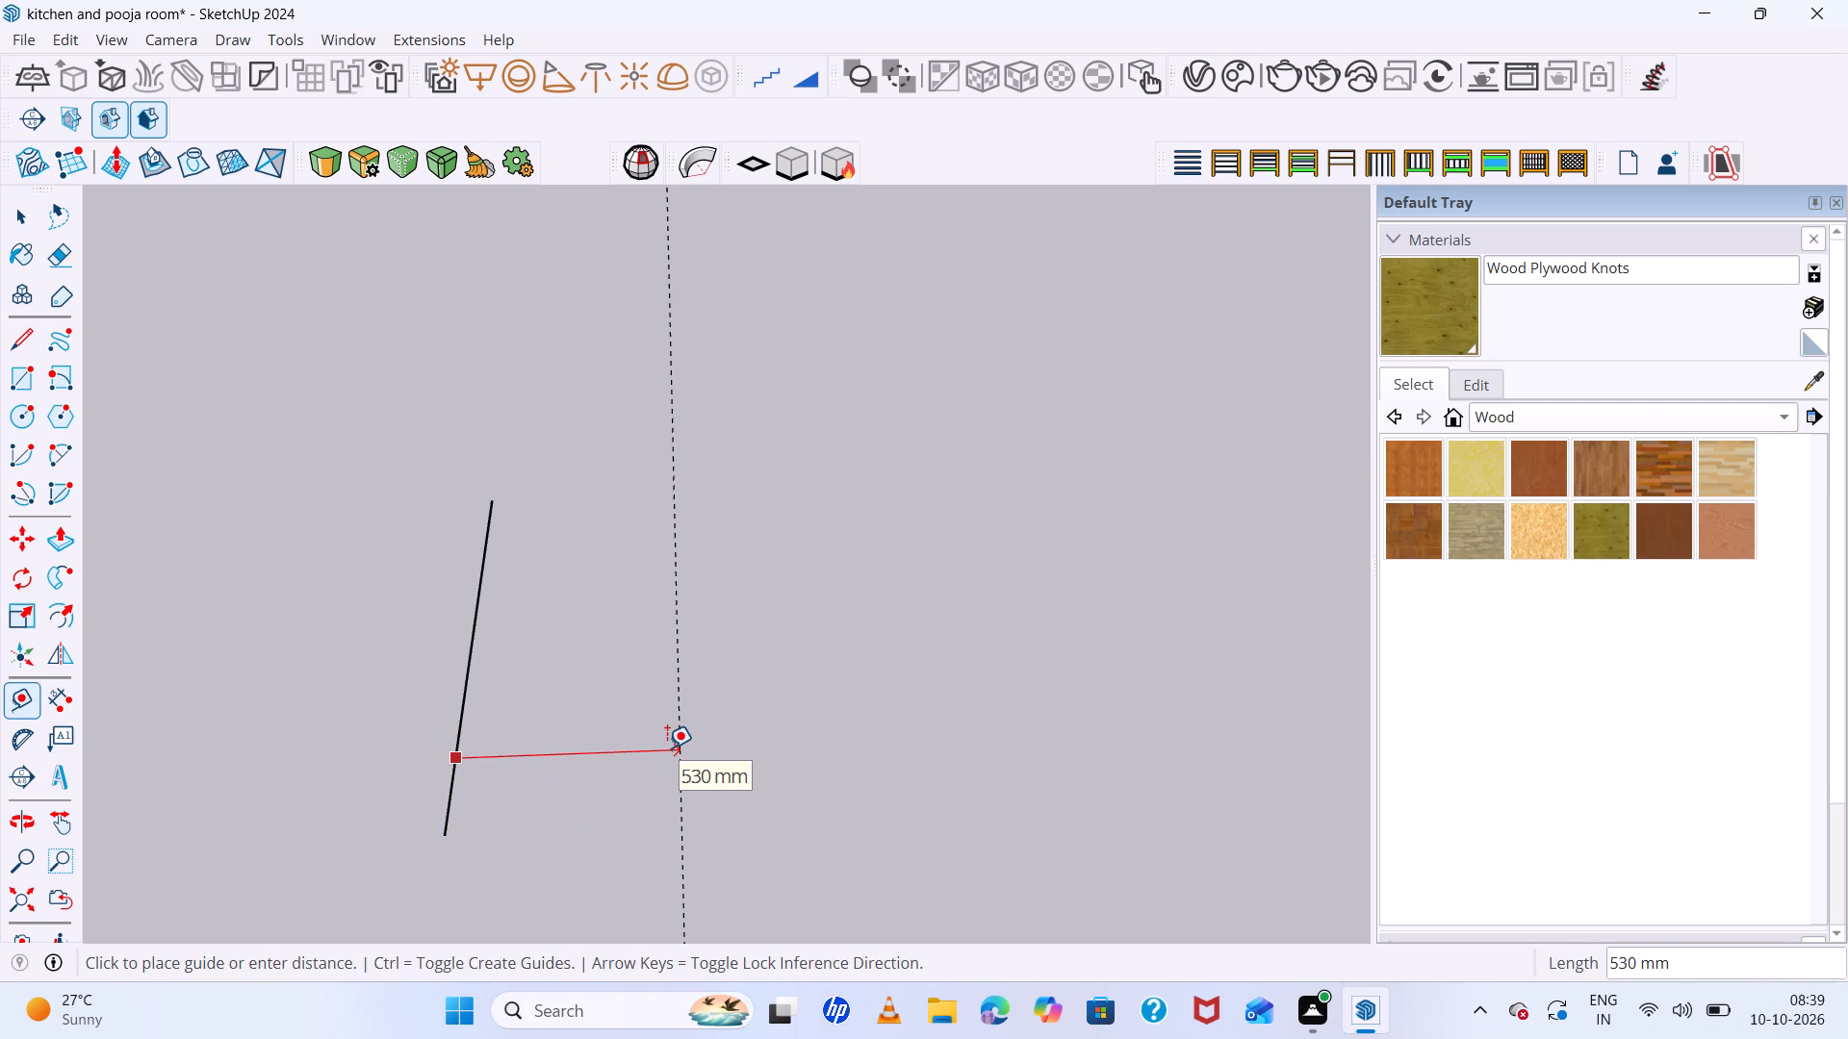
text(65)
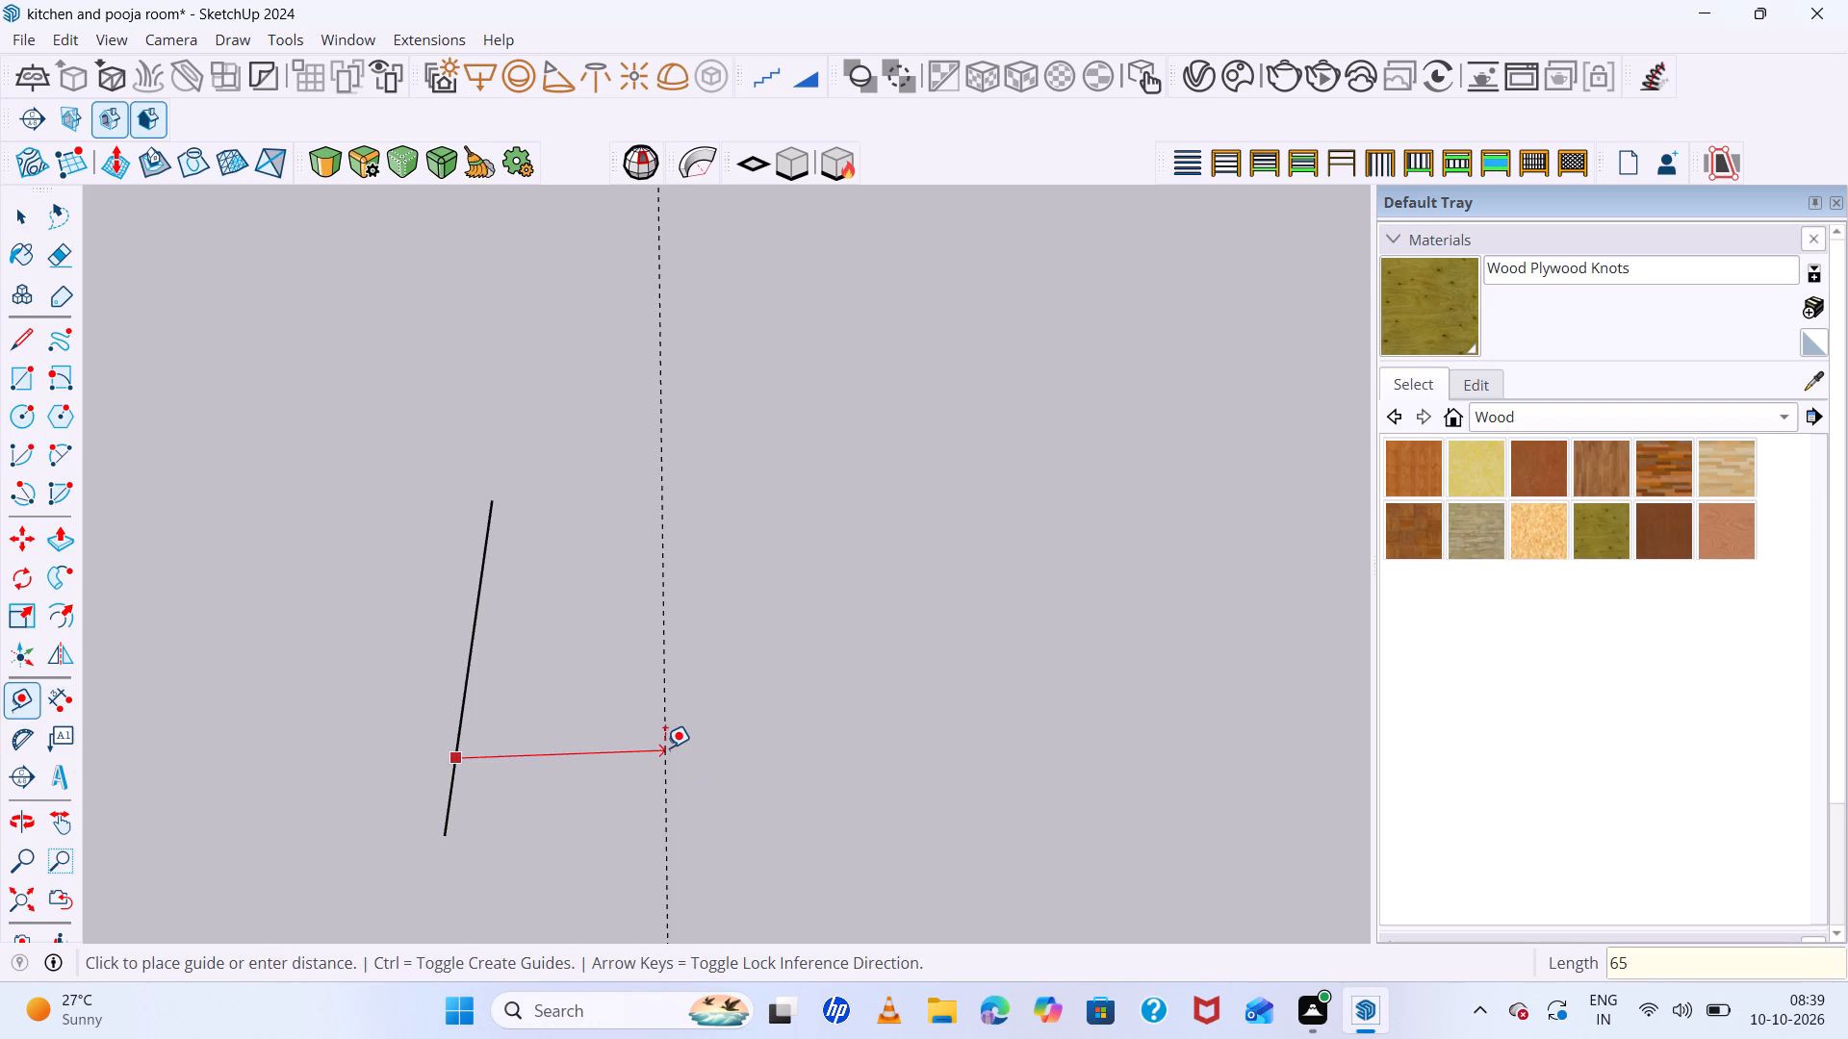
key(Return)
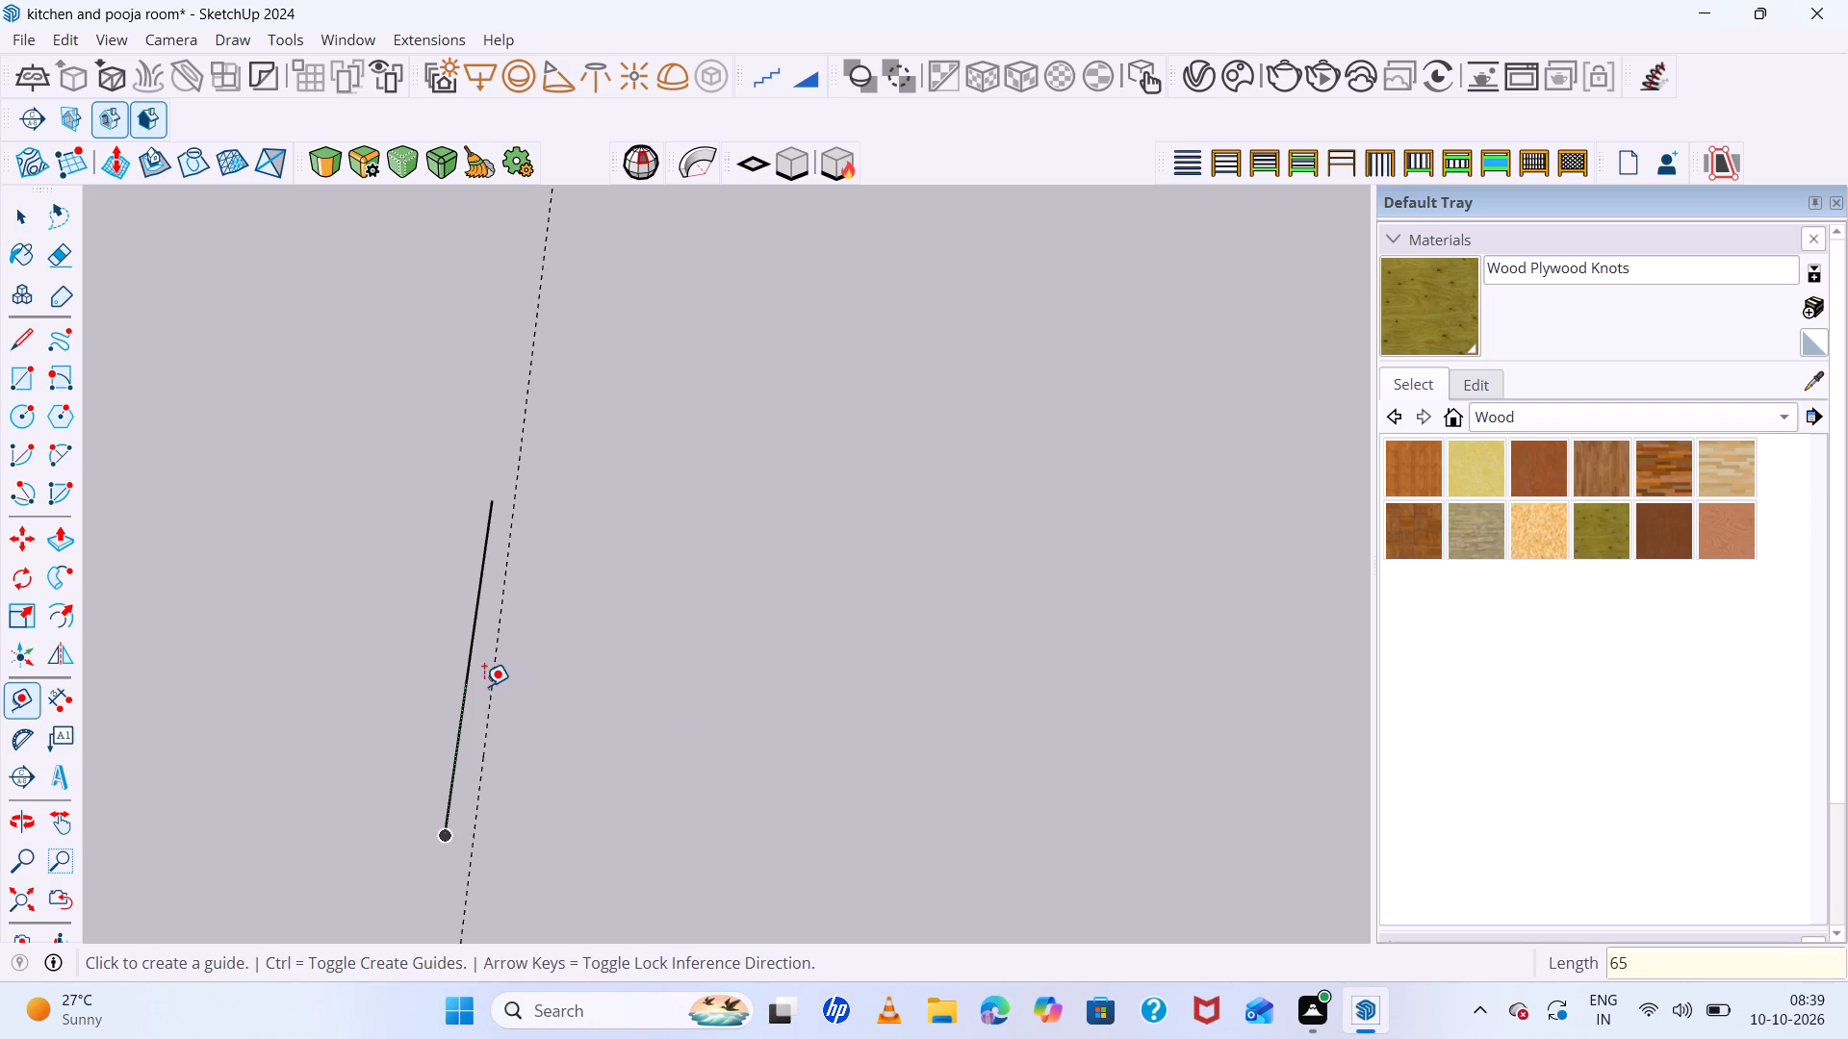
Place four more parallel guide lines, each 530 mm beyond the previous one, starting from the 65 mm guide.
click(494, 691)
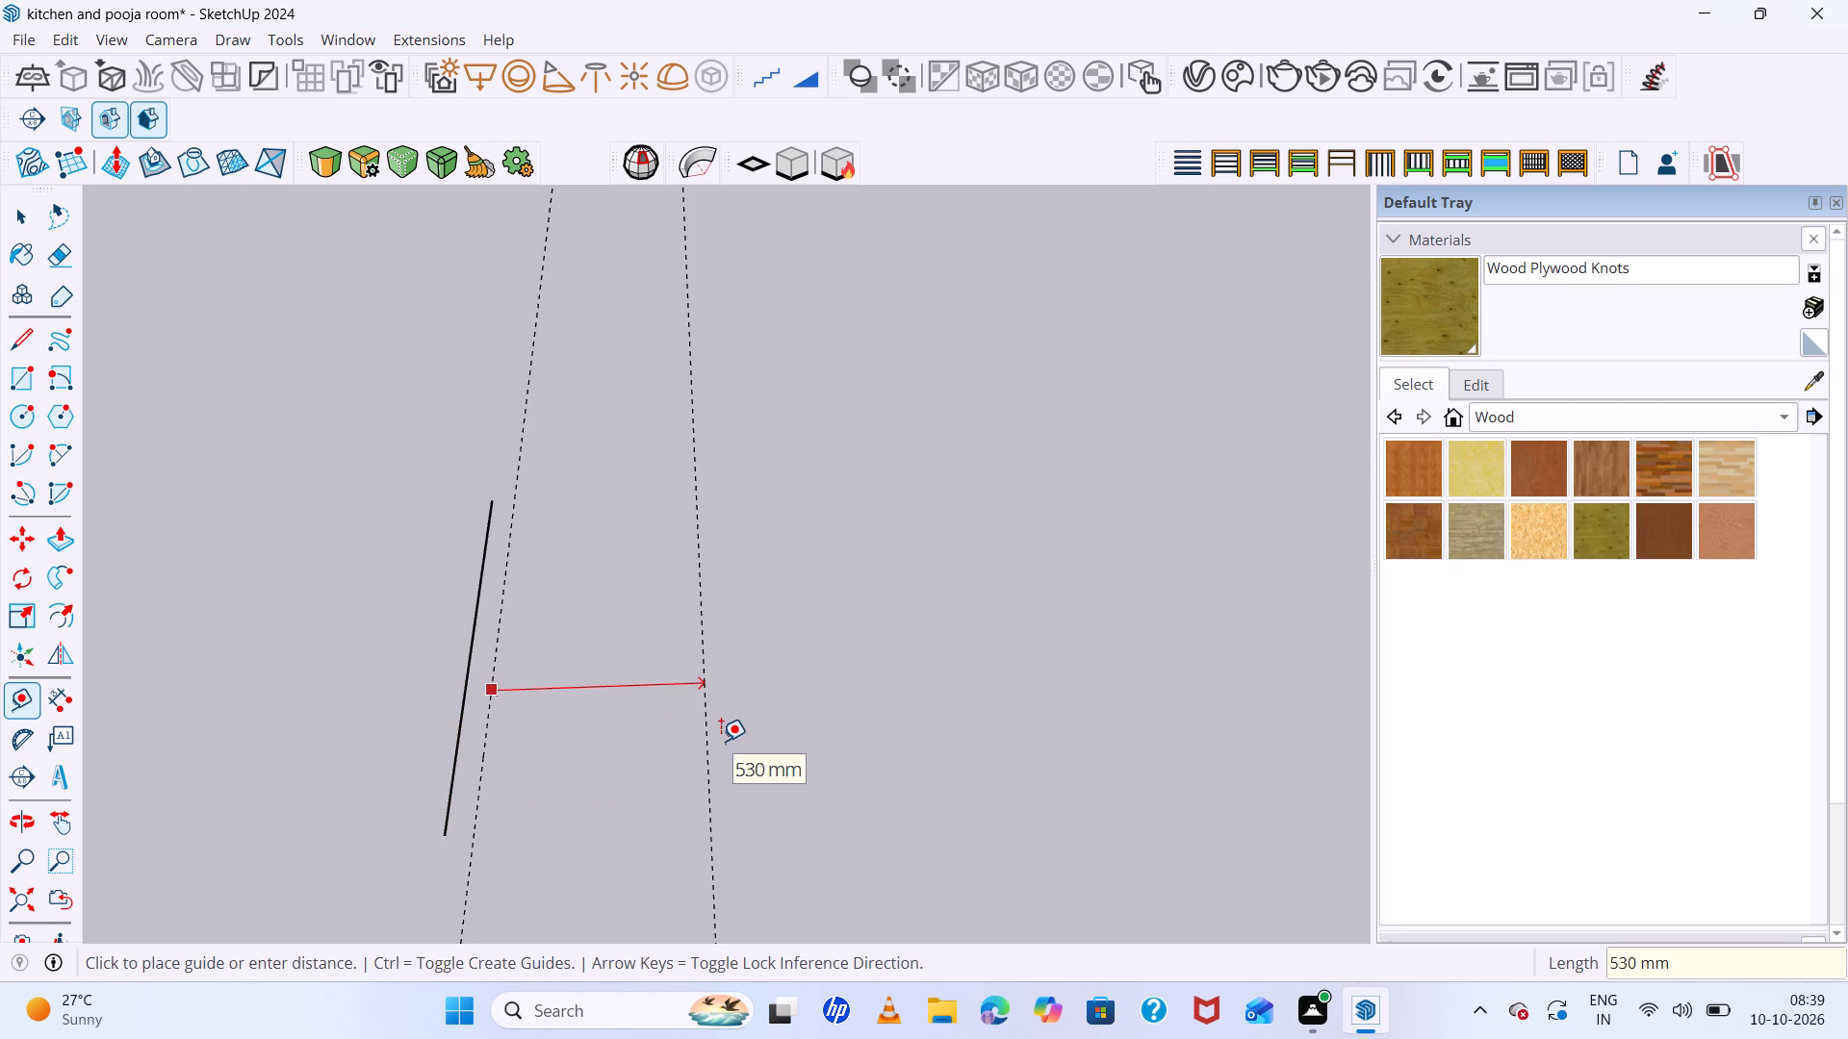
text(530)
key(Return)
click(701, 664)
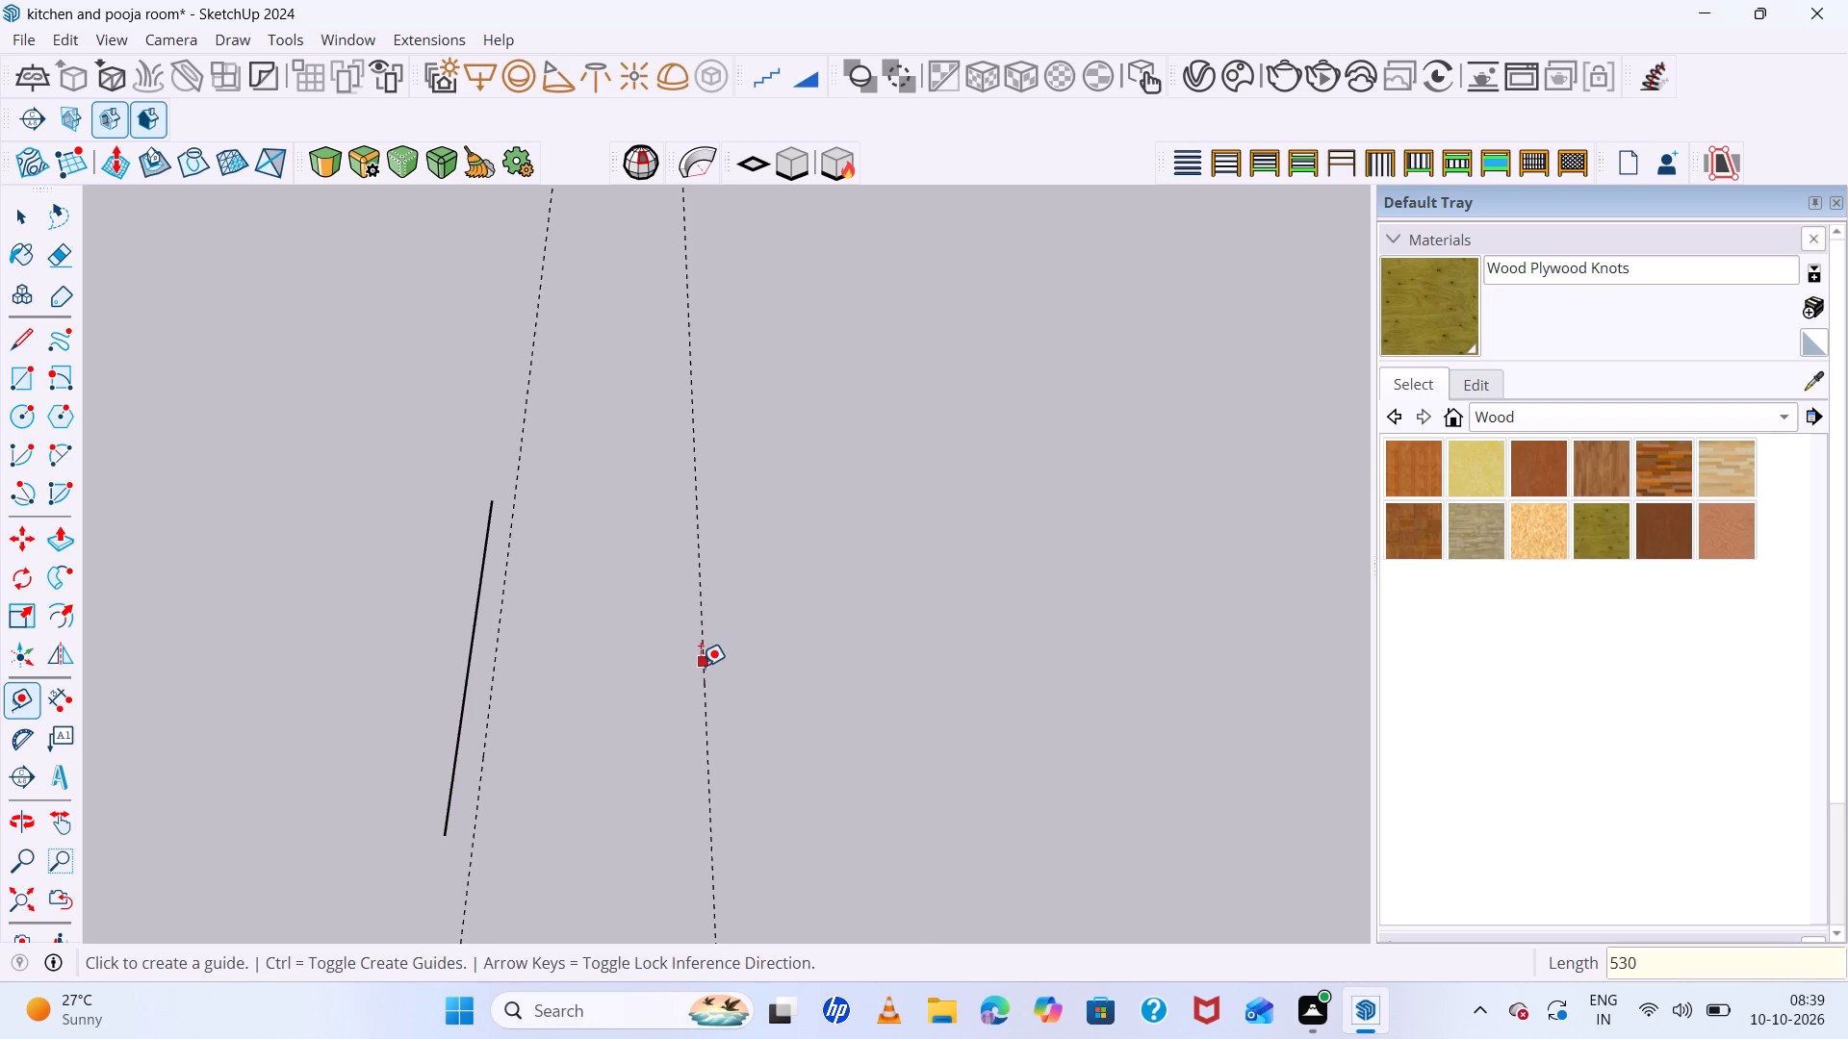
text(530)
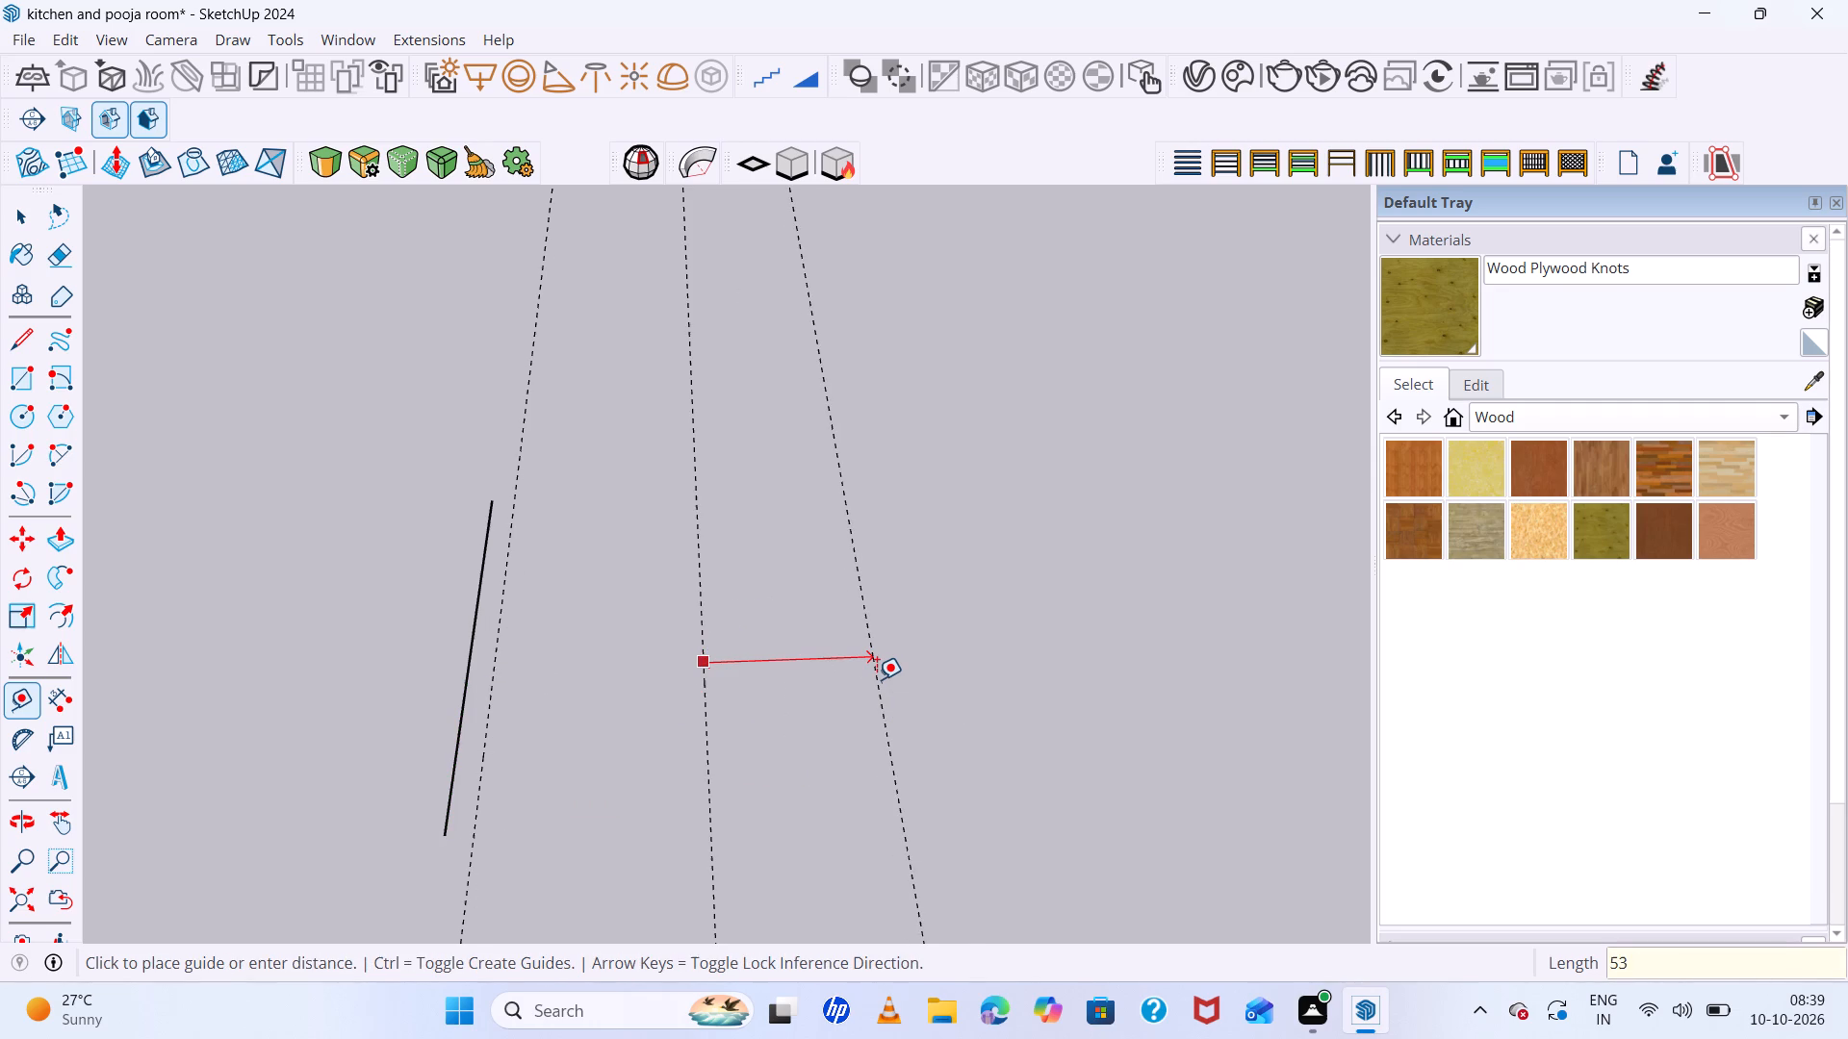
key(Return)
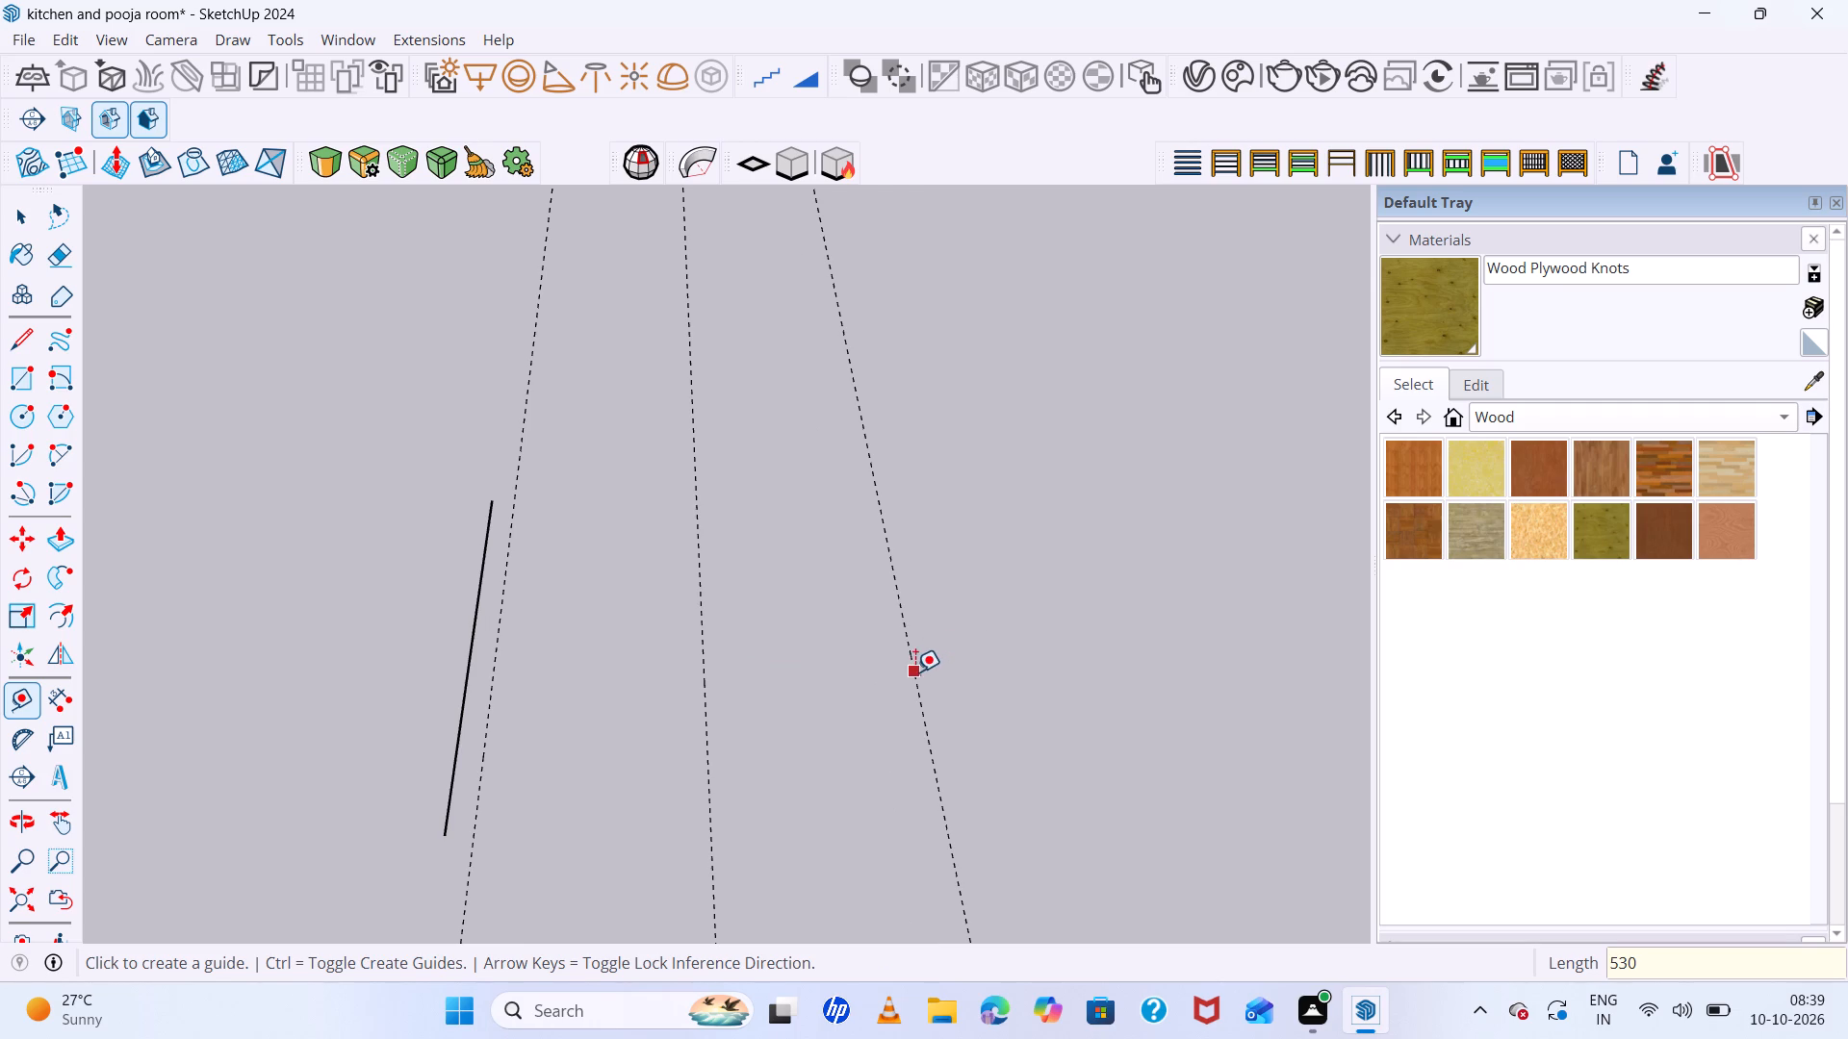
click(915, 672)
text(530)
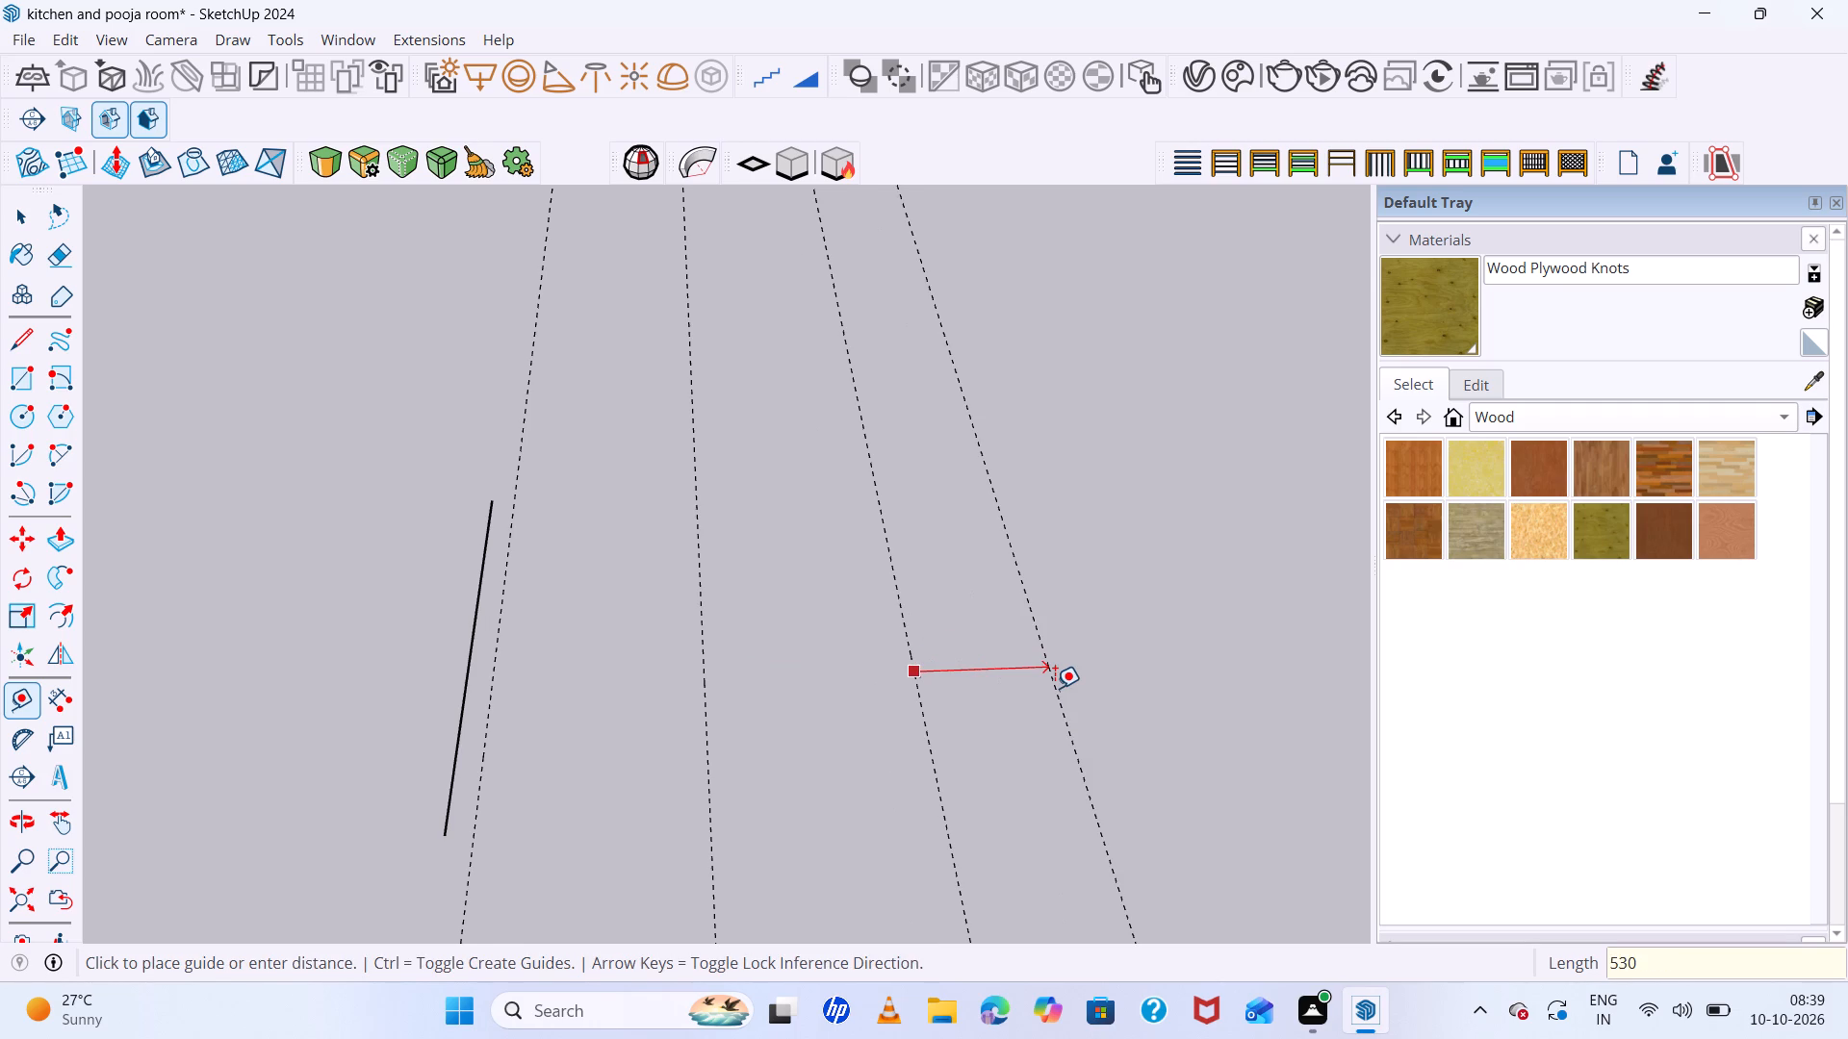
key(Return)
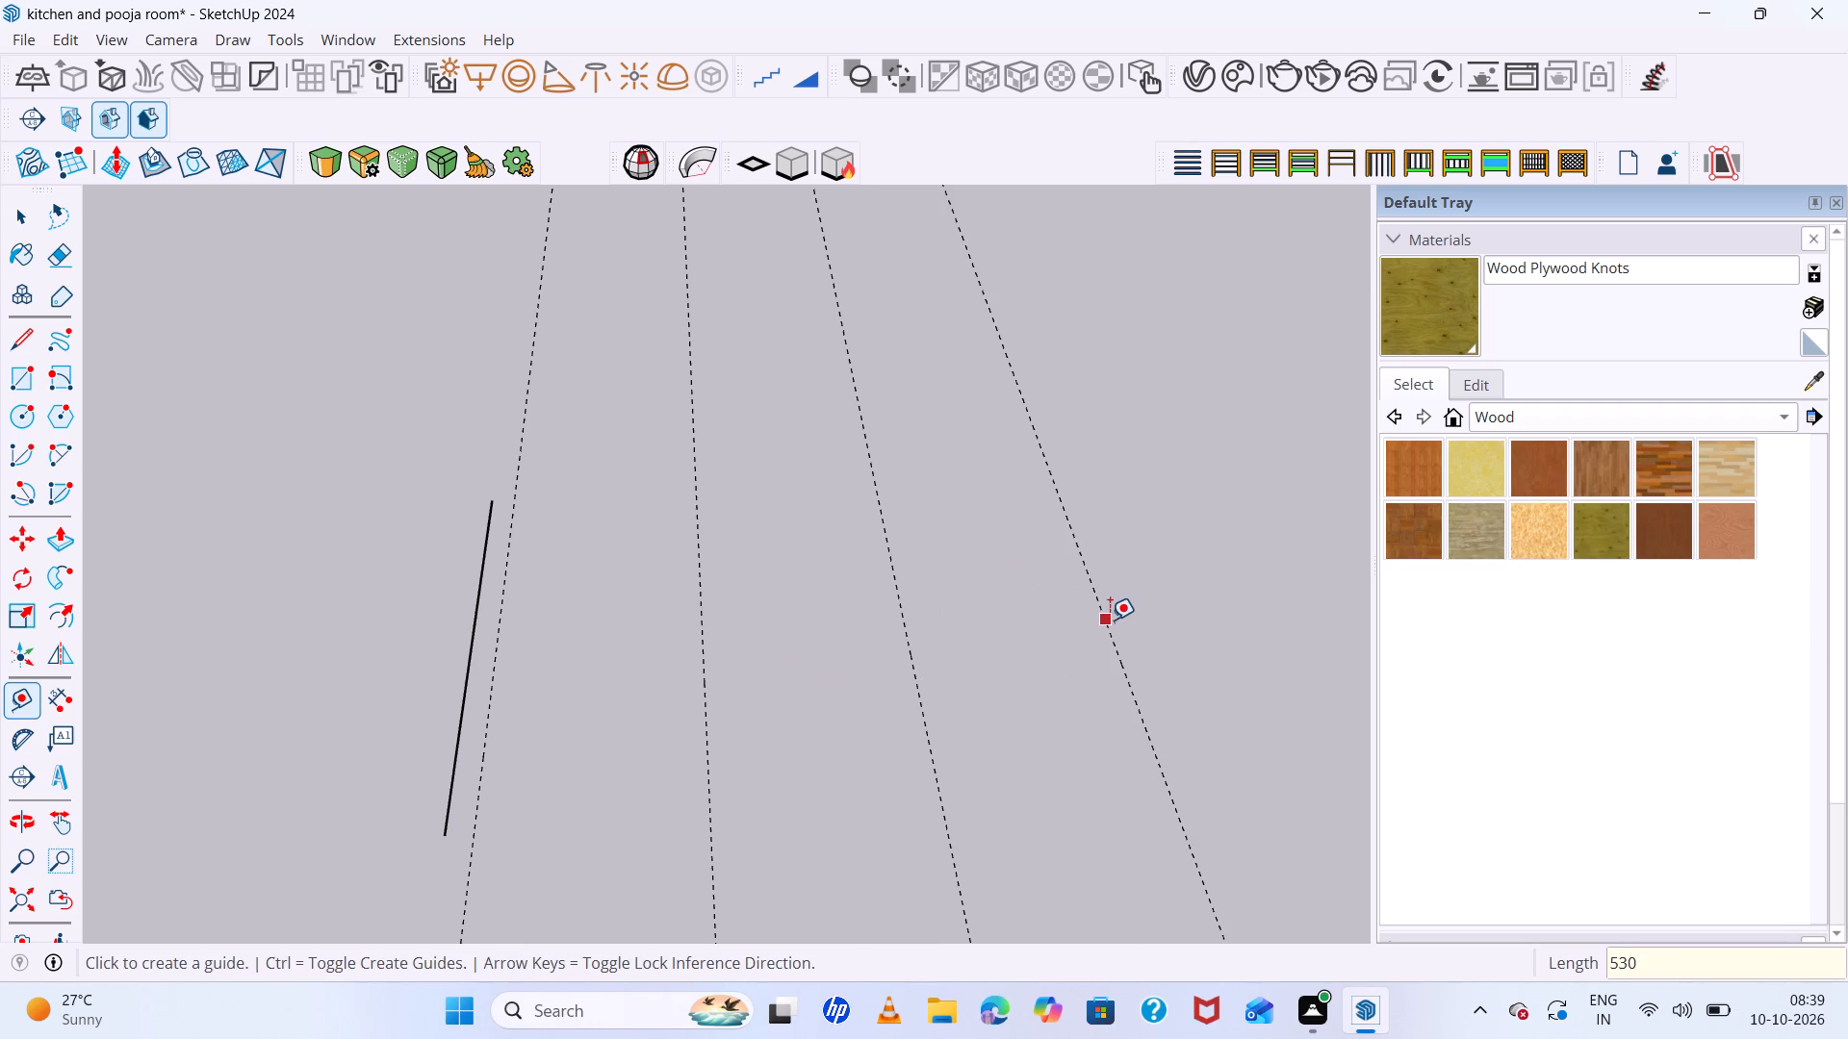
click(1110, 620)
text(530)
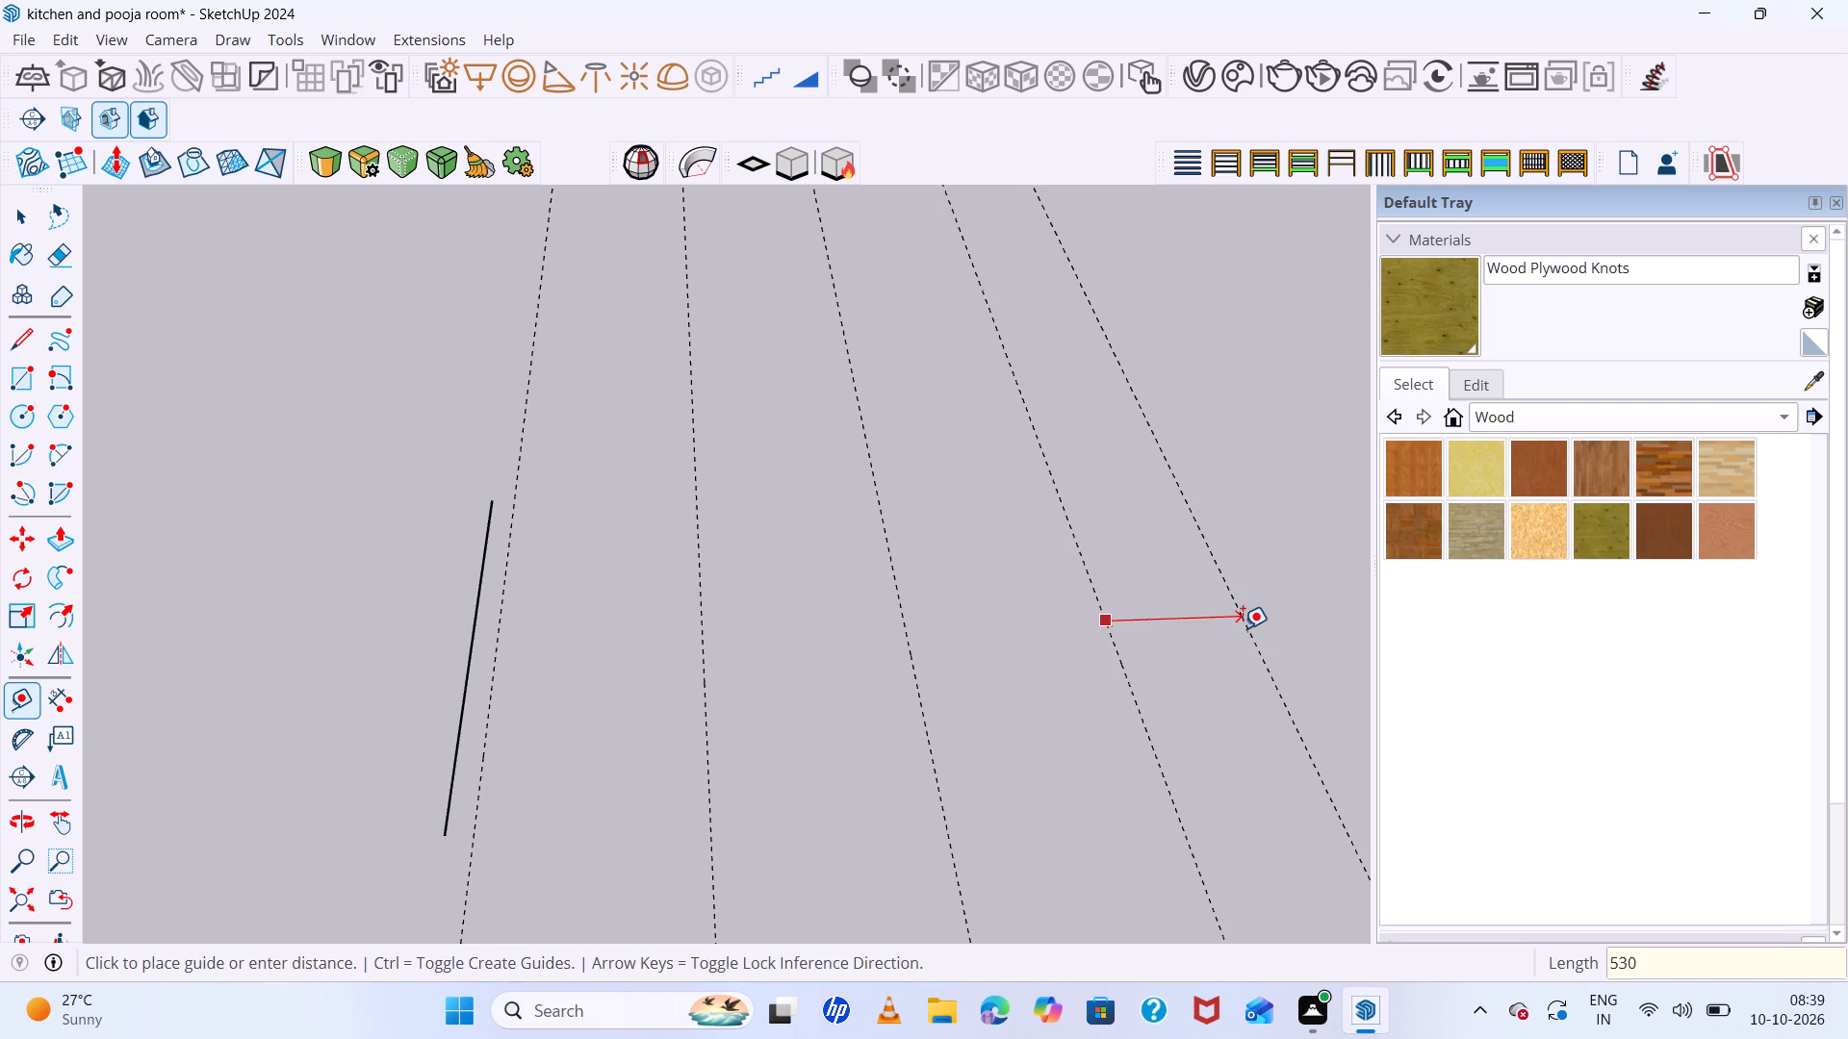
key(Return)
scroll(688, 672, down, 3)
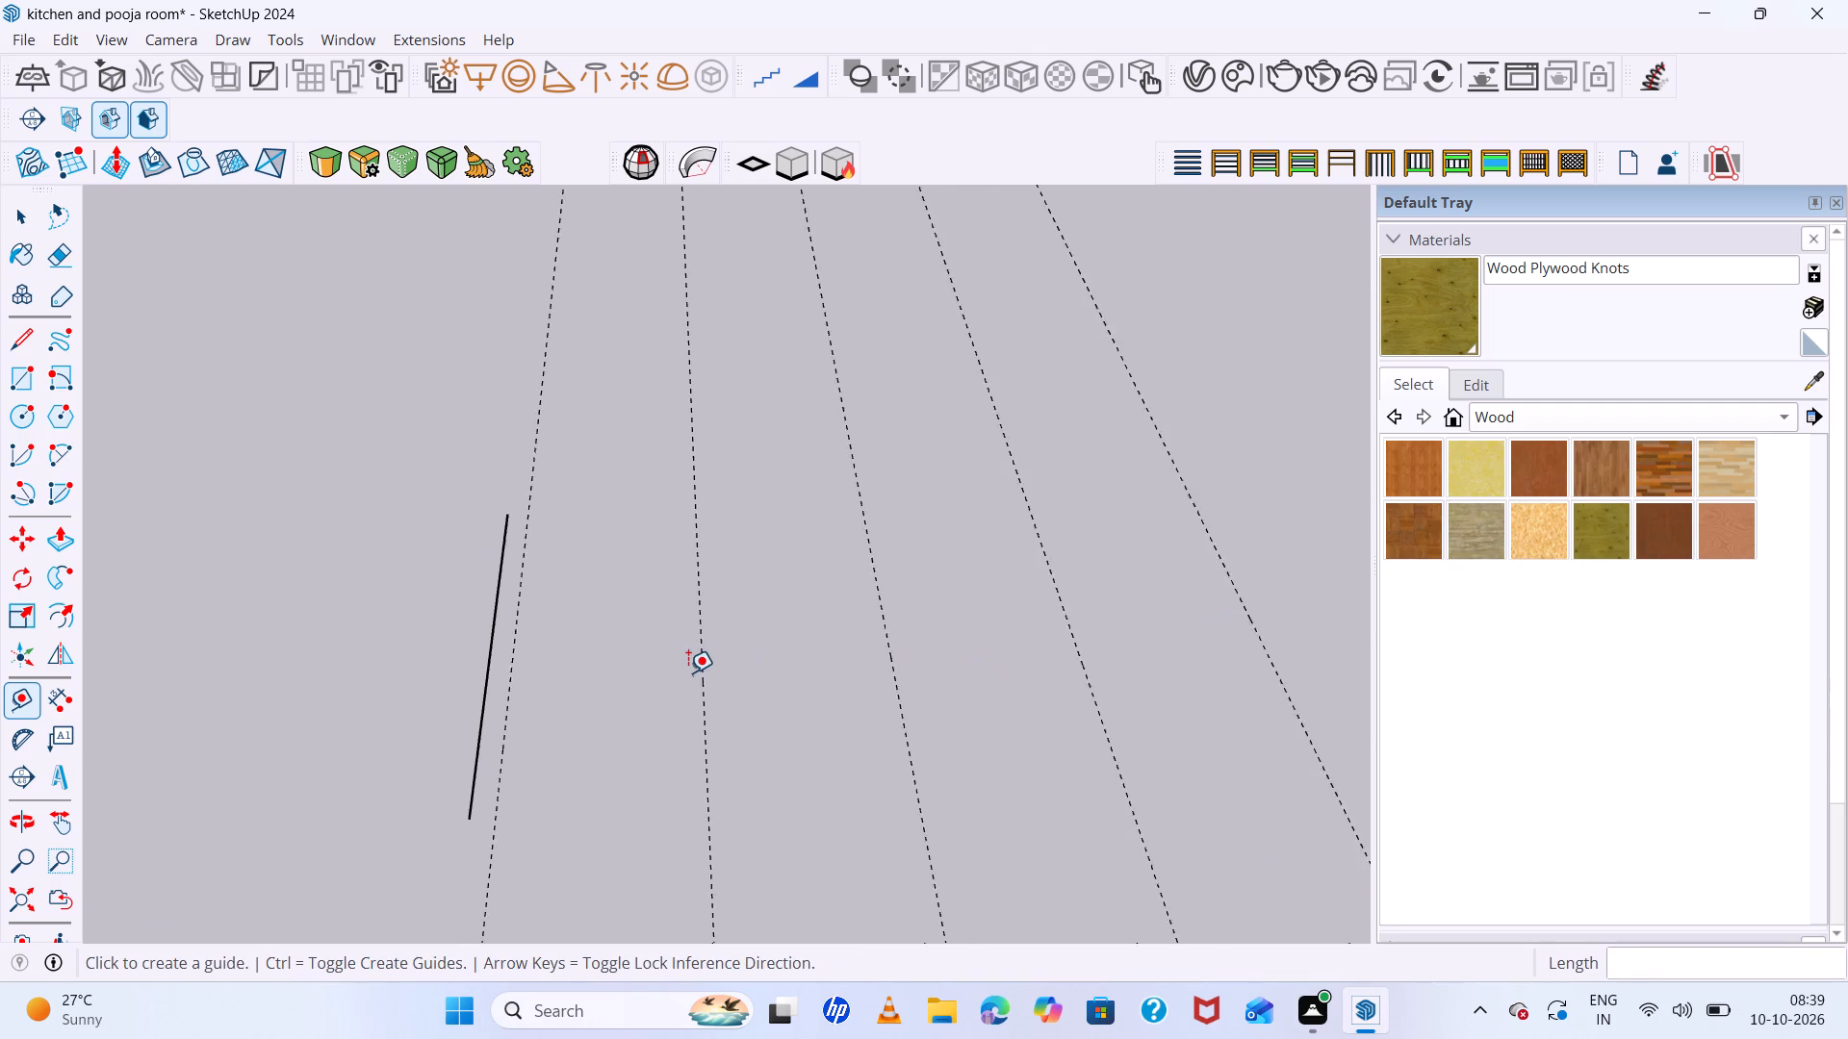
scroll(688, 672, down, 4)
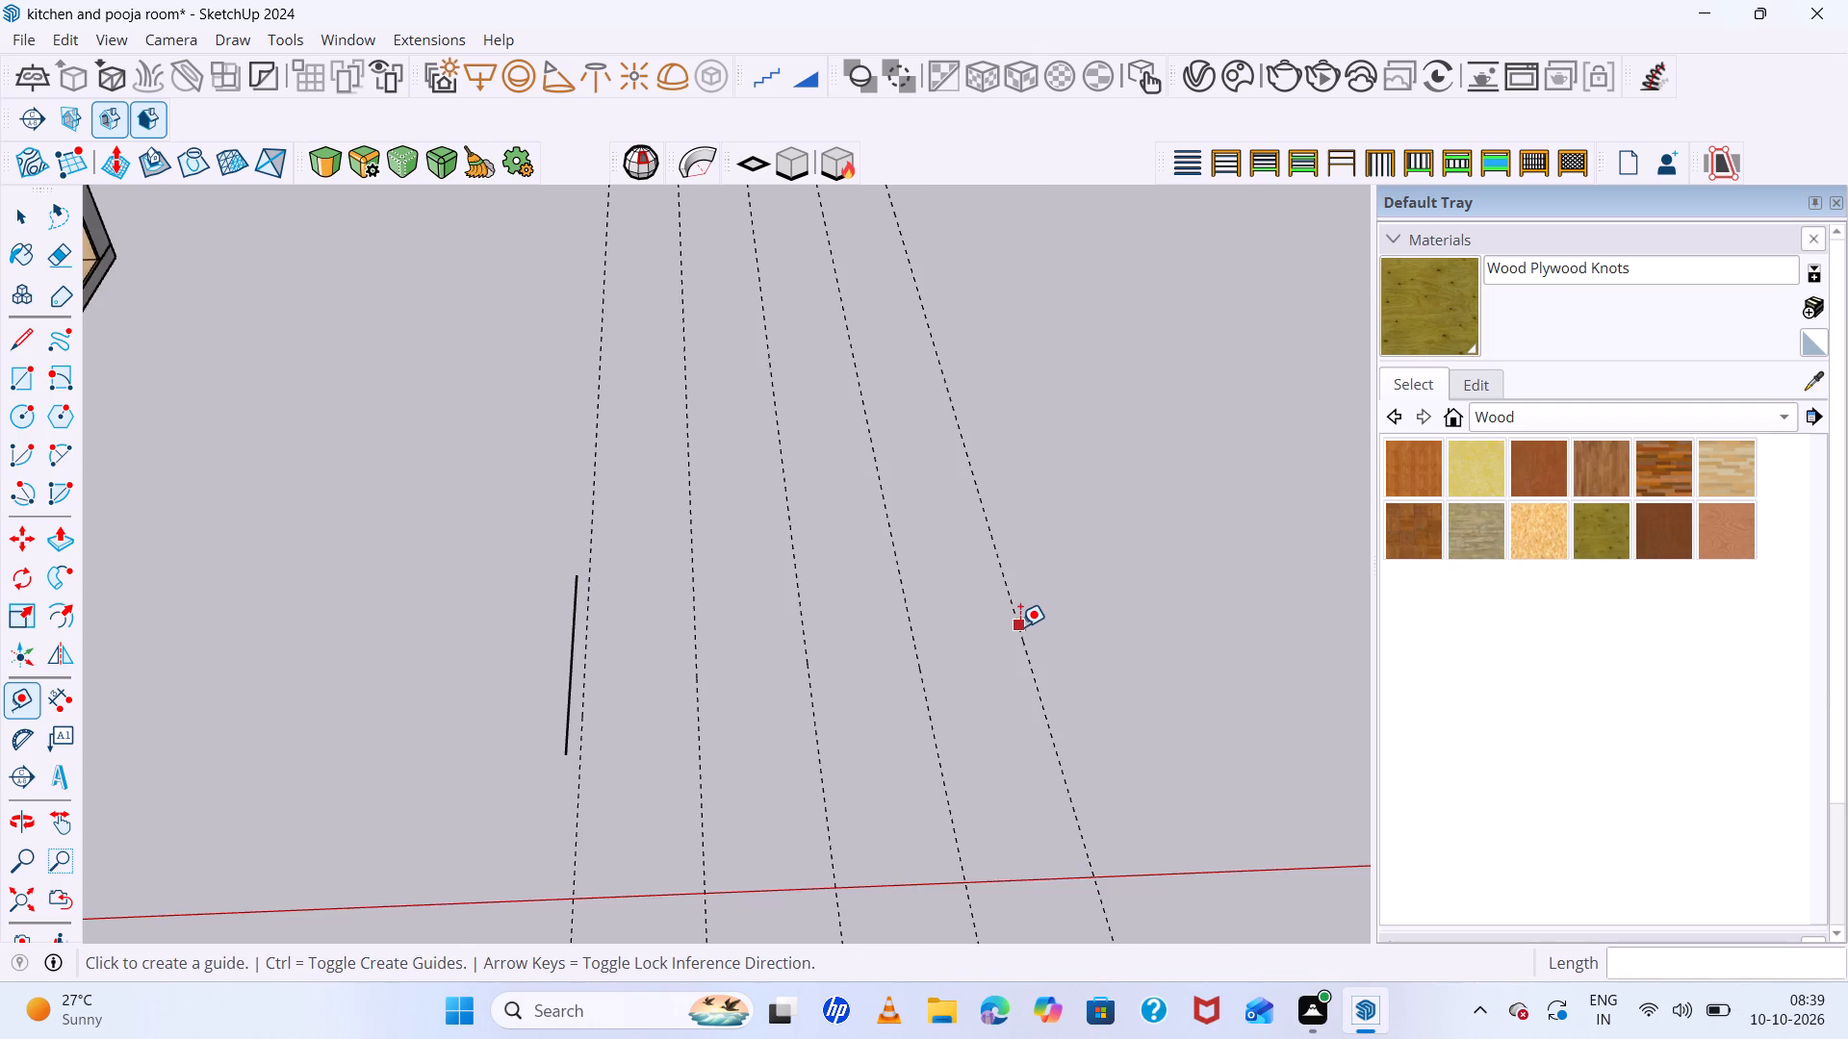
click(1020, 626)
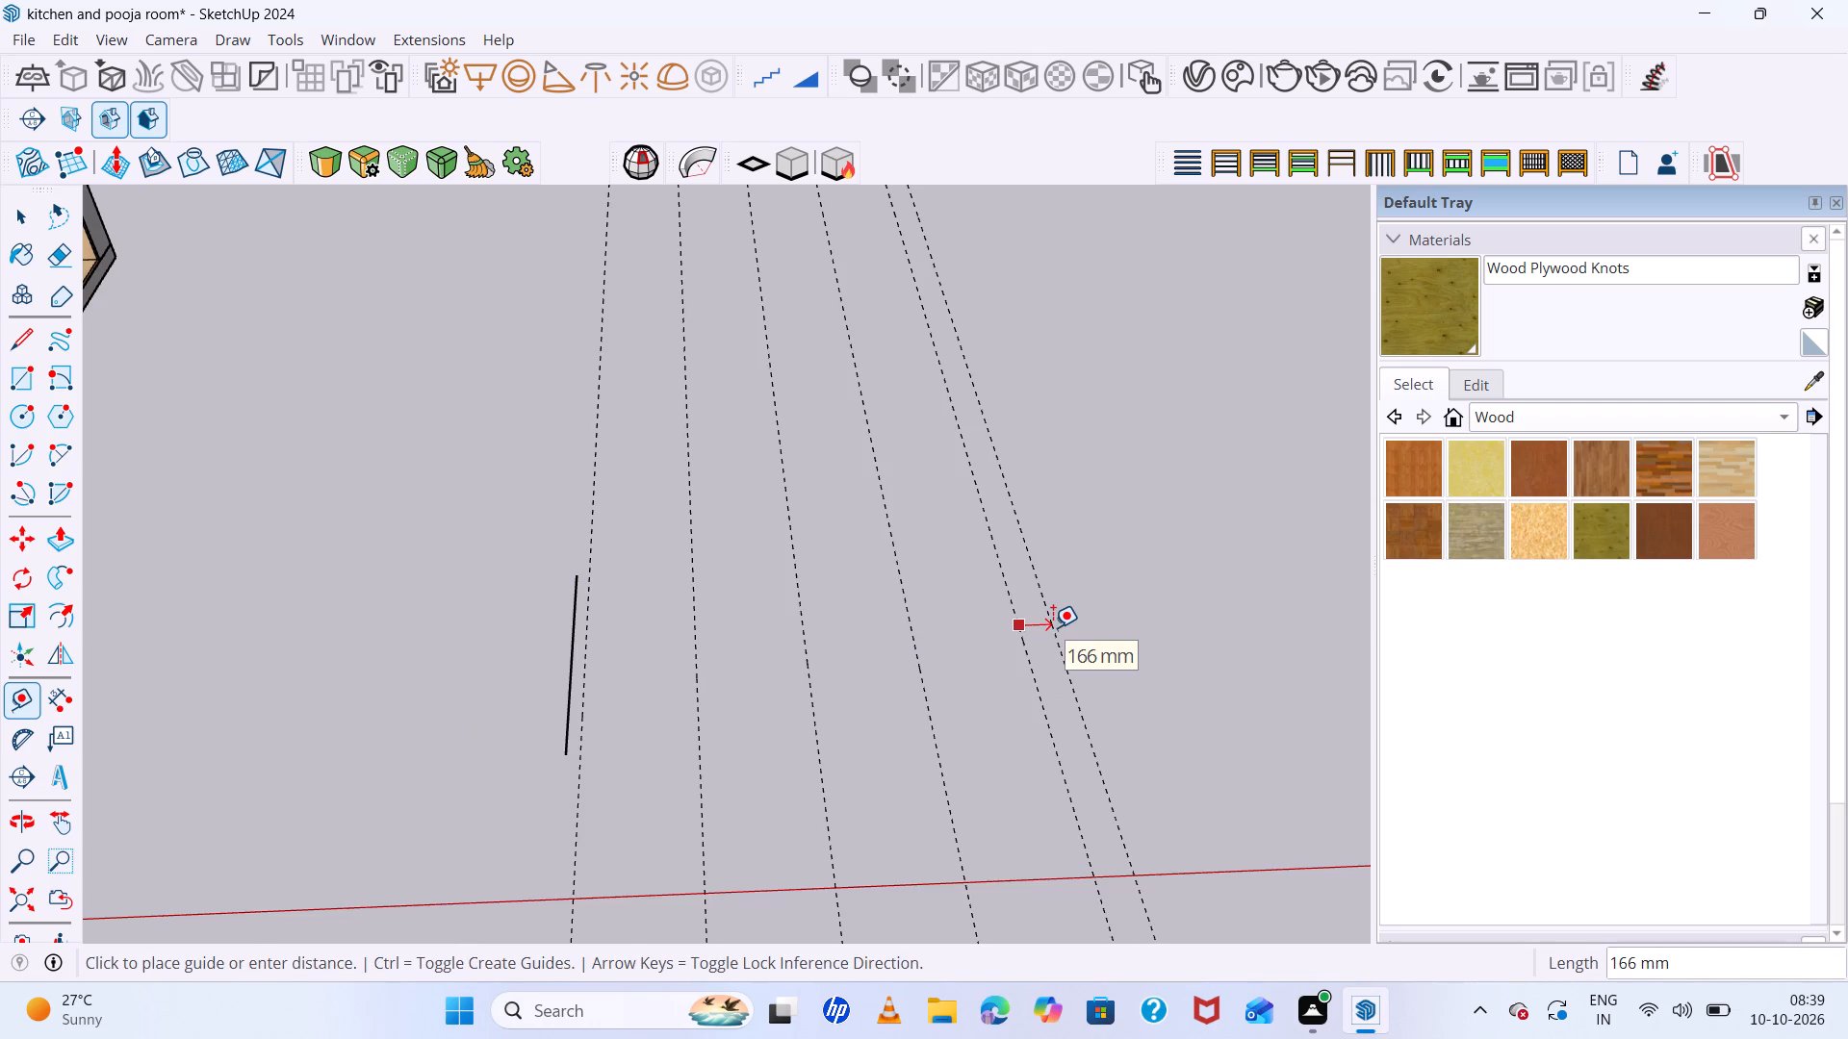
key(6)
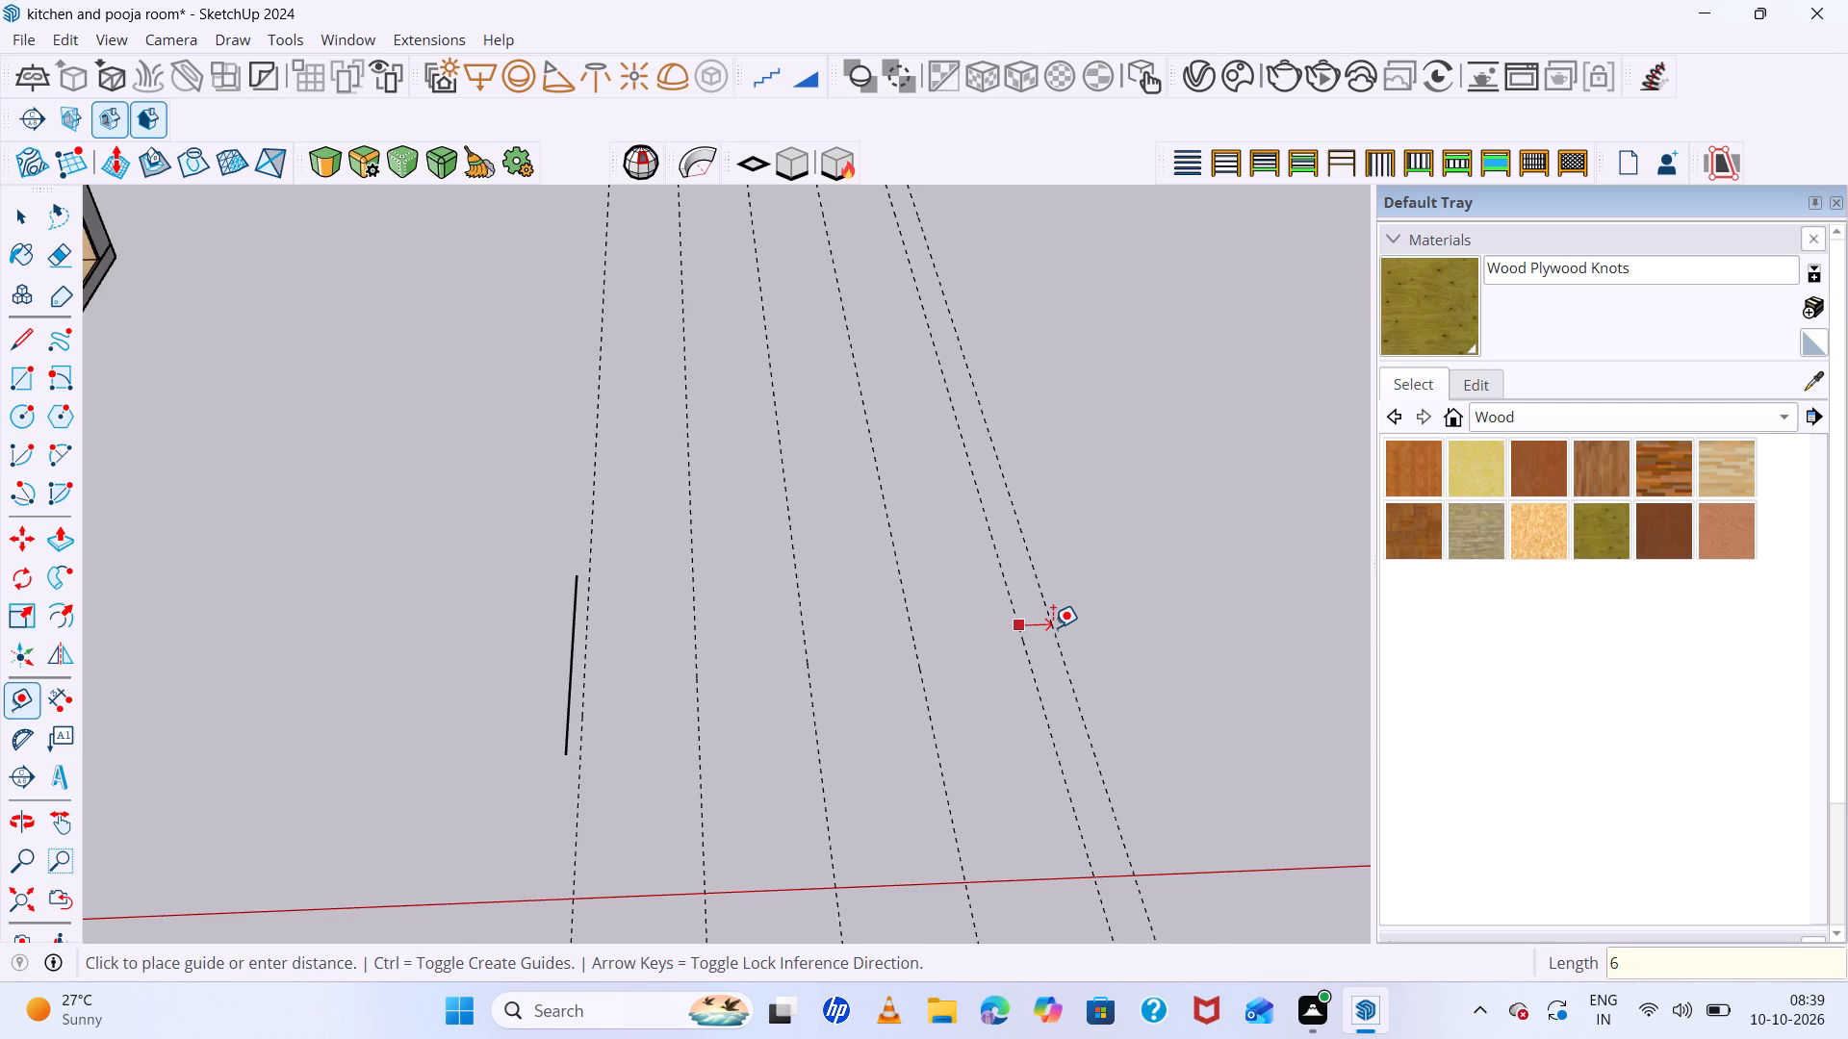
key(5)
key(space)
Undo the 530 mm guides, the 65 mm guide and the reference line, back to an empty drawing area.
key(ctrl+z)
key(ctrl+z)
key(ctrl+z)
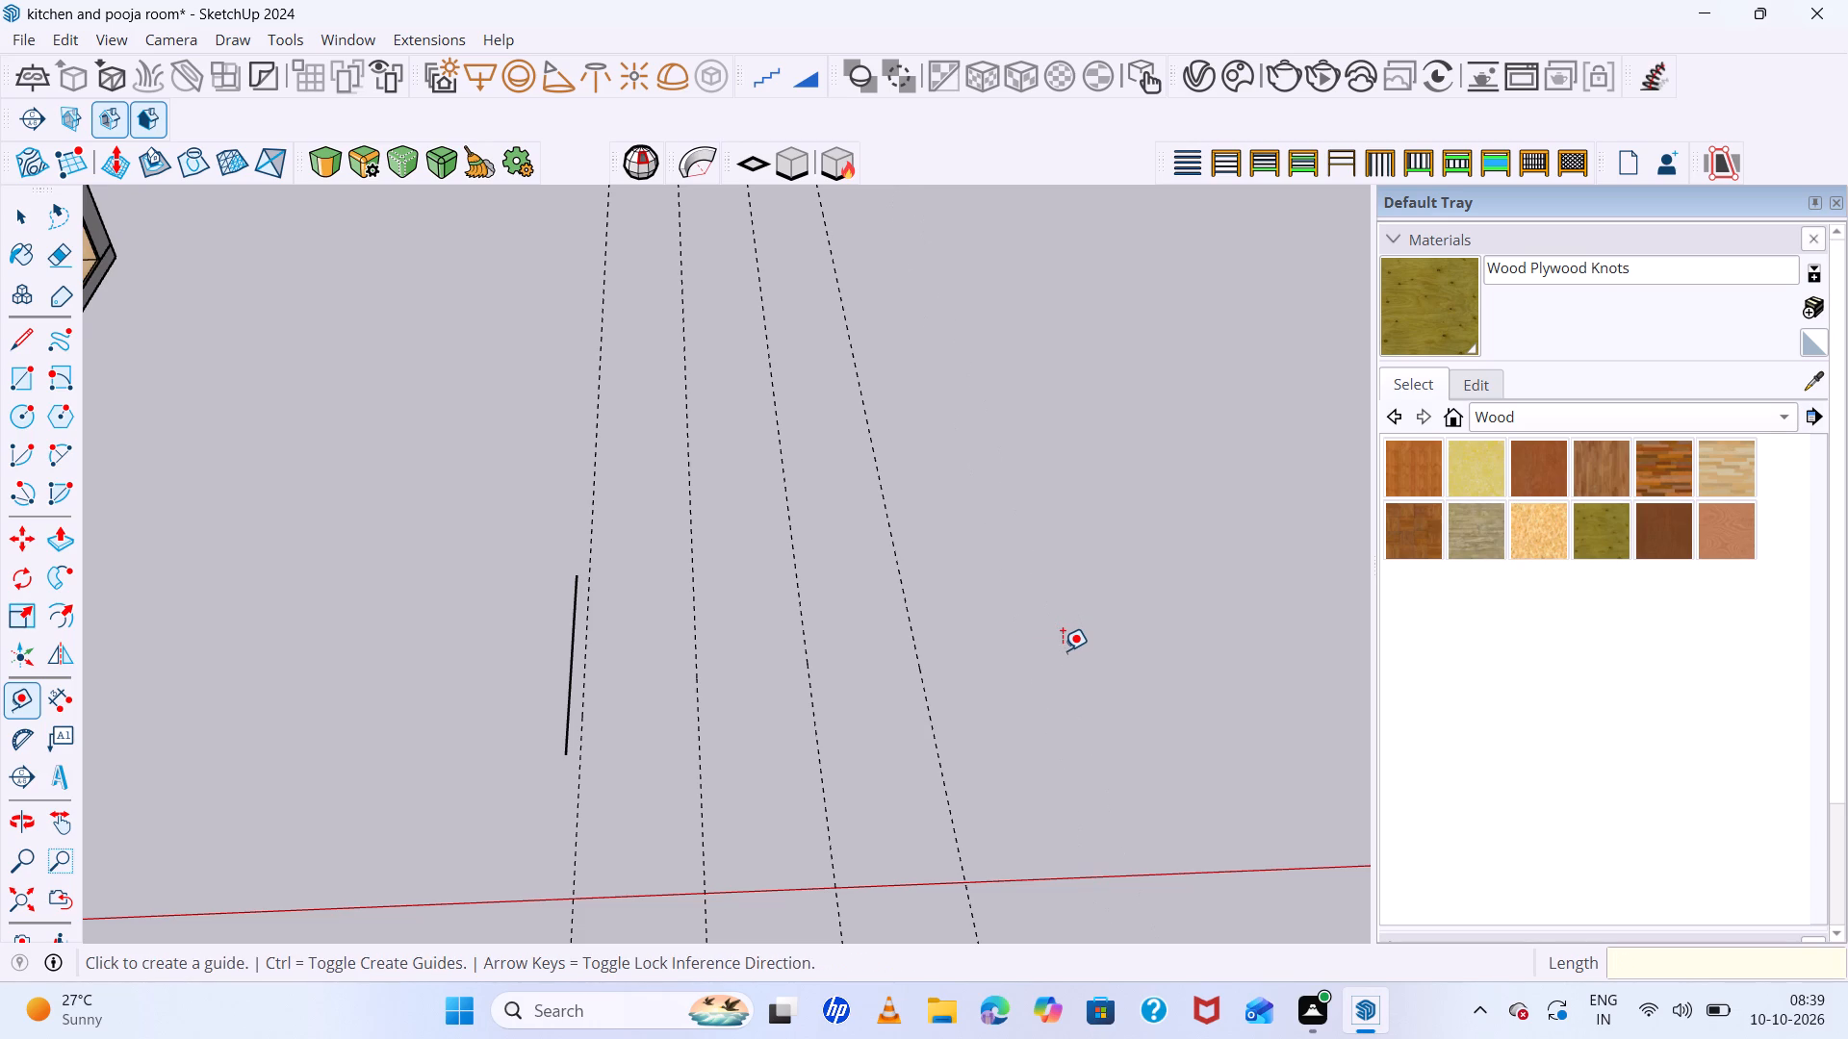
key(ctrl+z)
key(ctrl+z)
key(ctrl+z)
key(ctrl+z)
key(ctrl+z)
key(ctrl+z)
key(ctrl+z)
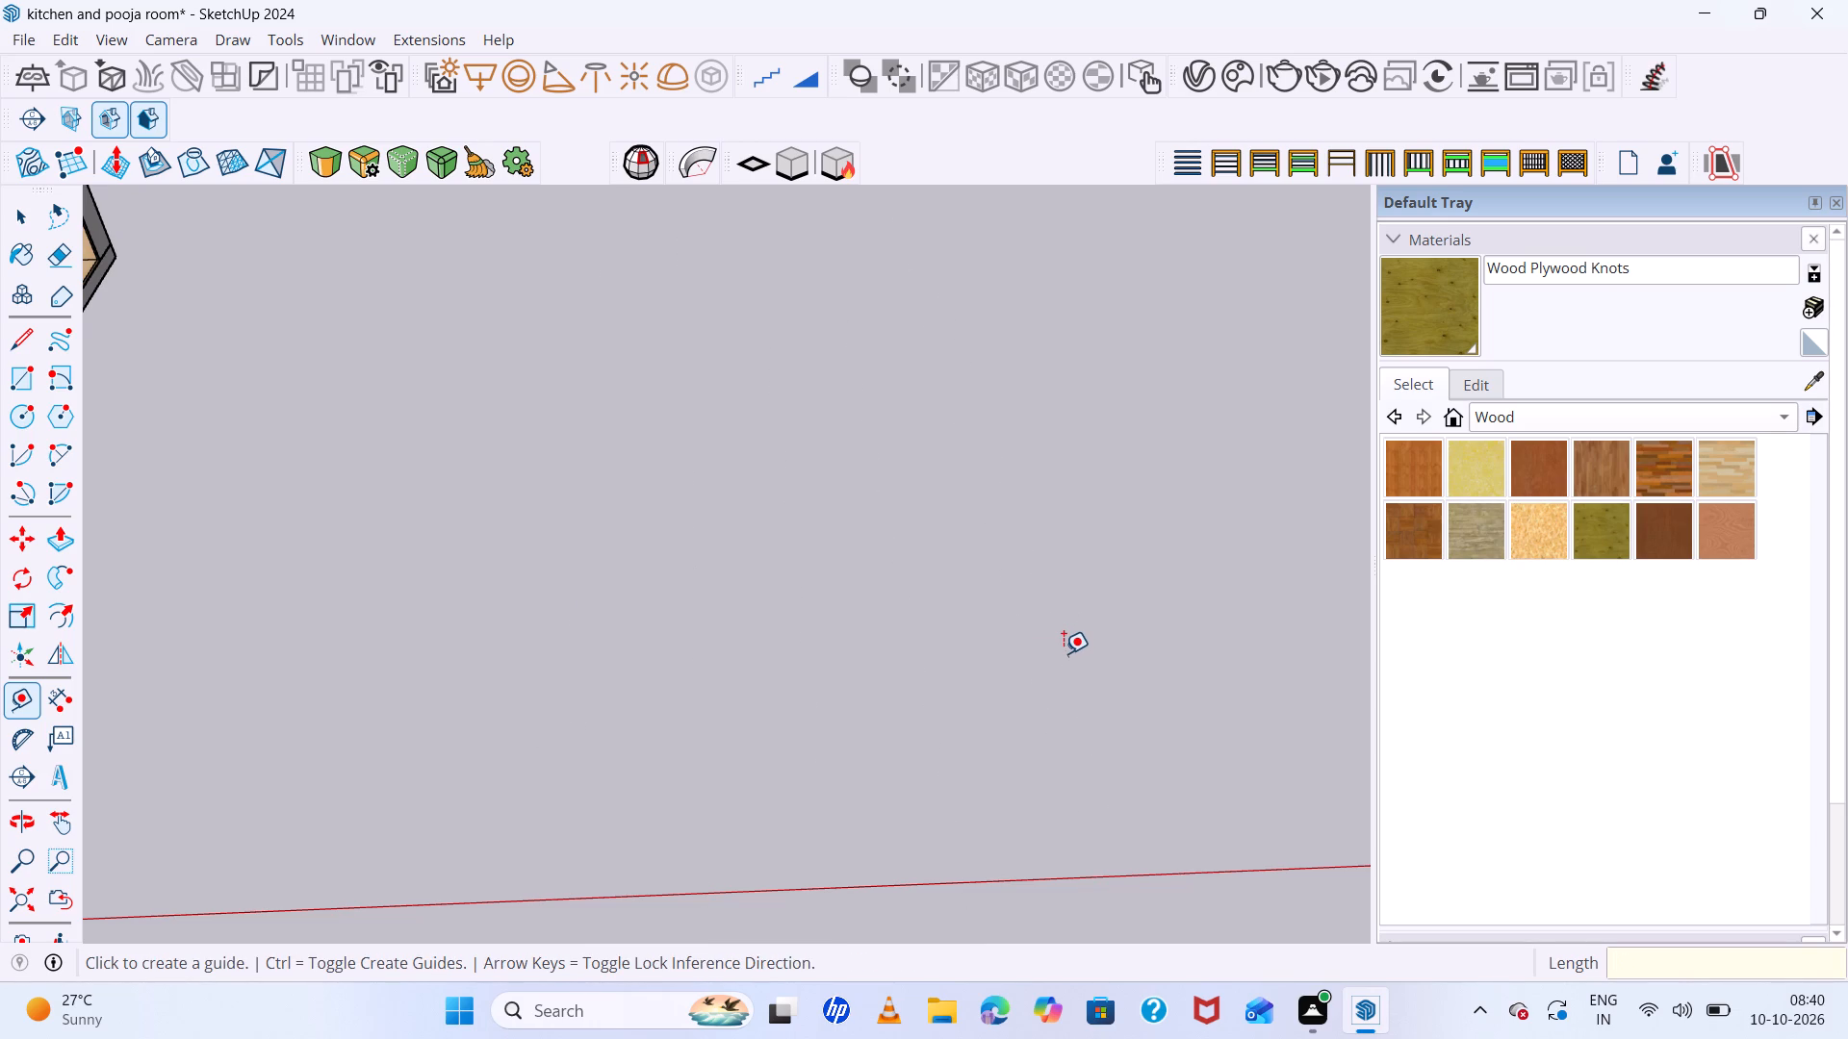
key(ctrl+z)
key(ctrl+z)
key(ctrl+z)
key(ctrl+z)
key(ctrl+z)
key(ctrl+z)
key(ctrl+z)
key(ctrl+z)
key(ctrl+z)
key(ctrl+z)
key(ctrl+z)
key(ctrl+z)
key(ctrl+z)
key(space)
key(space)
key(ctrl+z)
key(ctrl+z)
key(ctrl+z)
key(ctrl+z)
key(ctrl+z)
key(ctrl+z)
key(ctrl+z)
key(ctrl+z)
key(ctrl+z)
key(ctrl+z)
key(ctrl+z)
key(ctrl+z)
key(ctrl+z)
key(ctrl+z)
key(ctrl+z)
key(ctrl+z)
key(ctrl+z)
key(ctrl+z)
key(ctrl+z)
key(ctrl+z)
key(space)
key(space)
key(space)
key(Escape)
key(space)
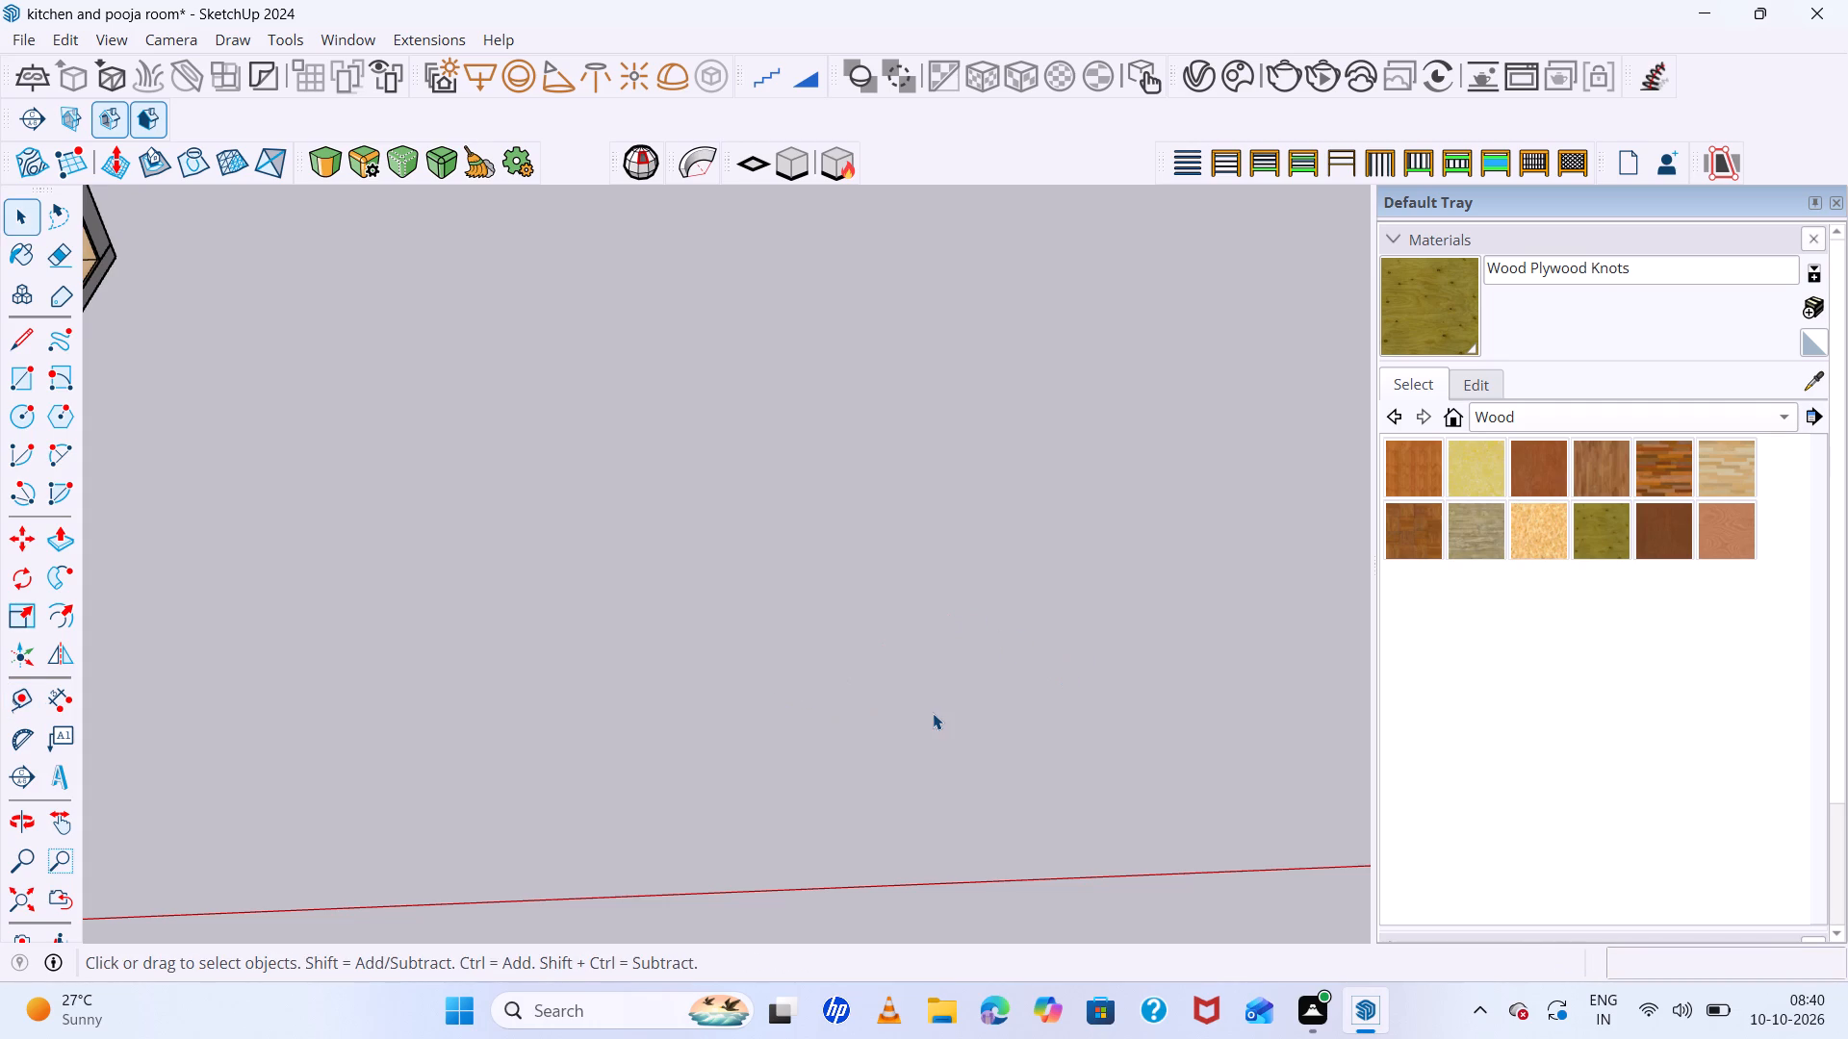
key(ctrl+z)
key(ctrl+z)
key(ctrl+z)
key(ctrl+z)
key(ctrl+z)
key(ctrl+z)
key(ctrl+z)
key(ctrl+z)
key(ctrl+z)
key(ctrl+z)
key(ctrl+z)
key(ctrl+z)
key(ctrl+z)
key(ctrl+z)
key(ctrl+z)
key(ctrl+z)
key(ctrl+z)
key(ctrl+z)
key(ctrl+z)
Draw a 2320 by 500 mm base rectangle on the ground in the empty area beside the kitchen.
scroll(938, 688, down, 14)
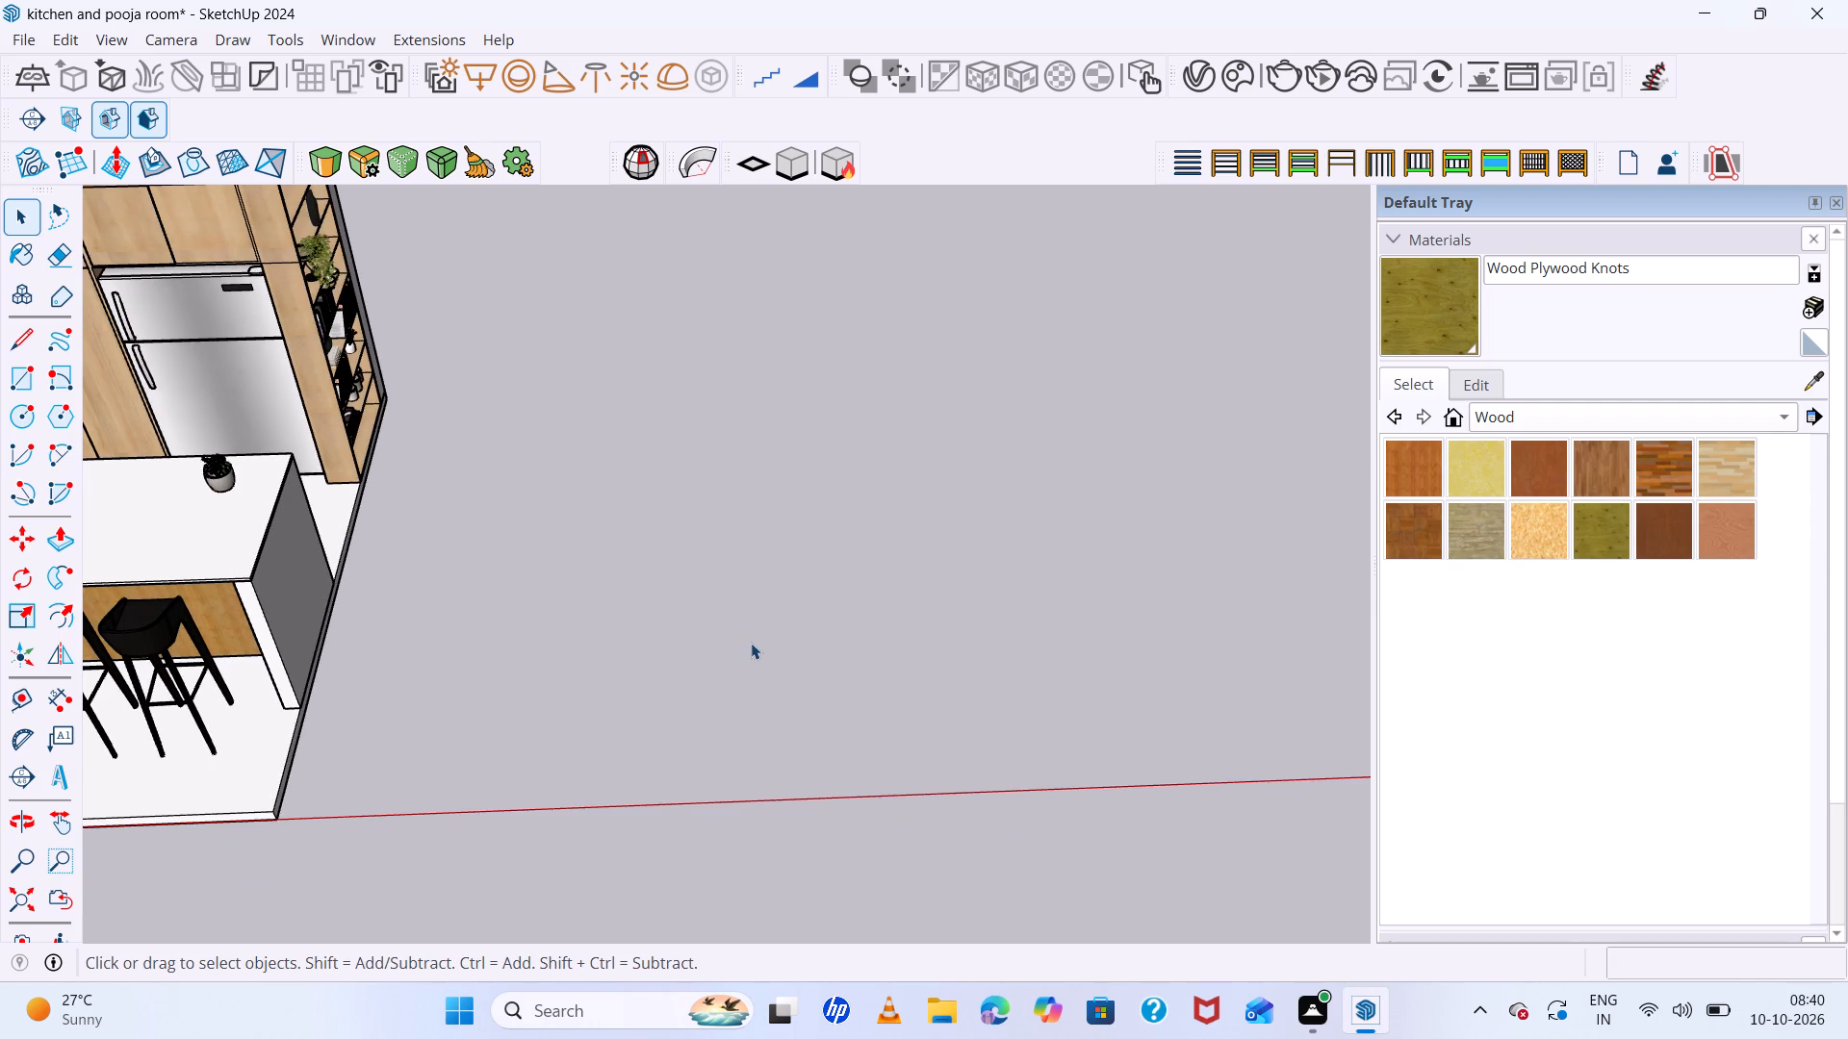
scroll(751, 643, down, 8)
key(r)
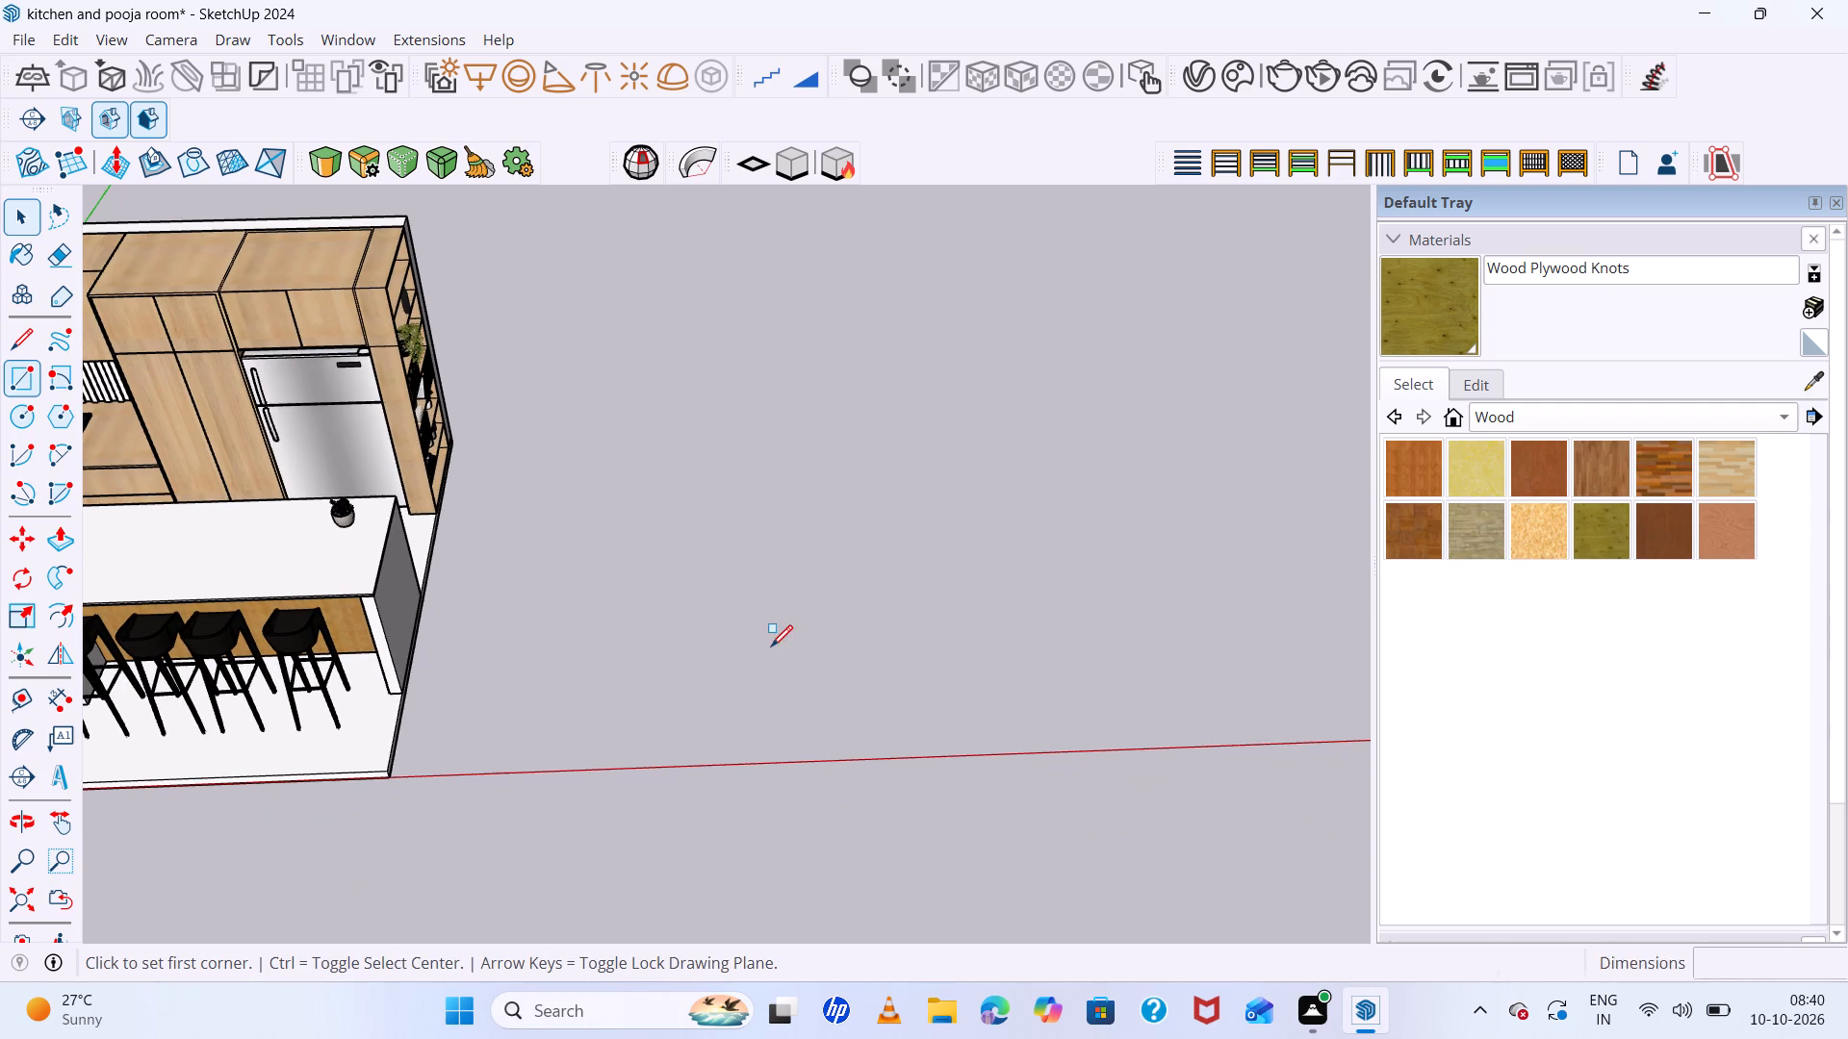
click(731, 710)
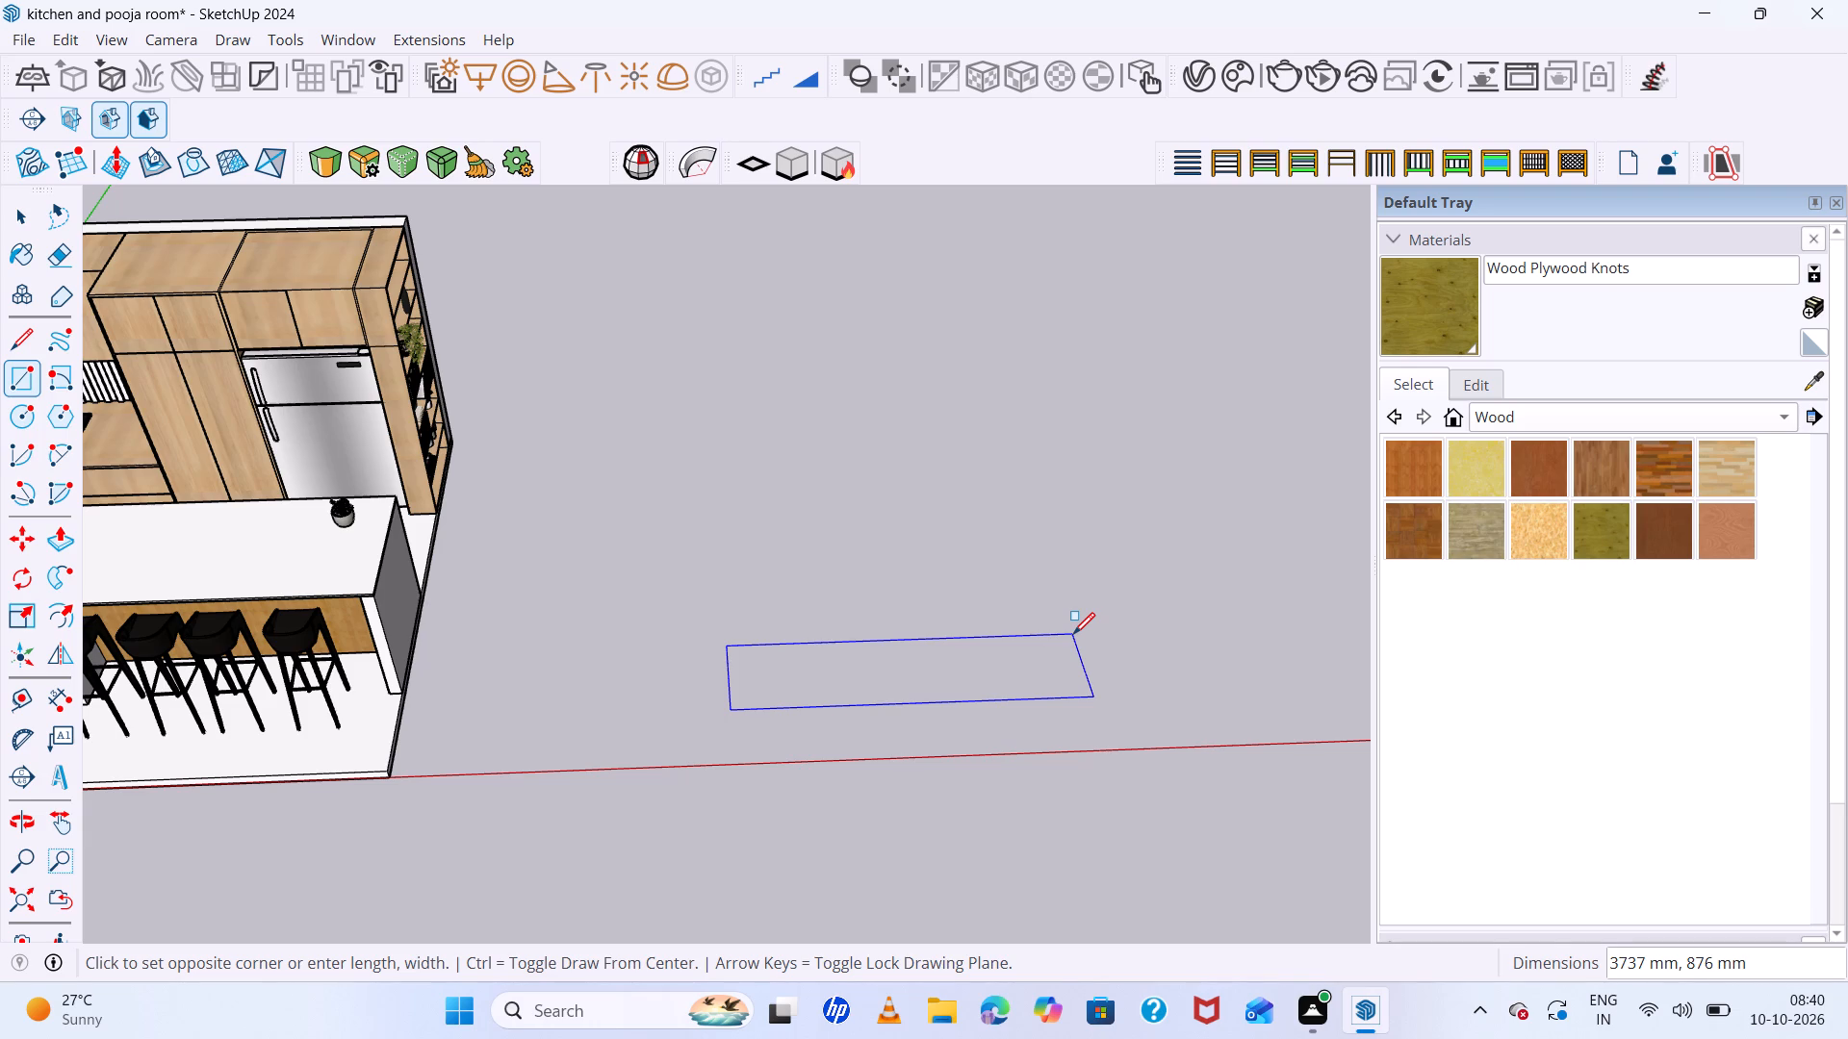
text(230)
key(BackSpace)
text(20)
key(comma)
text(500)
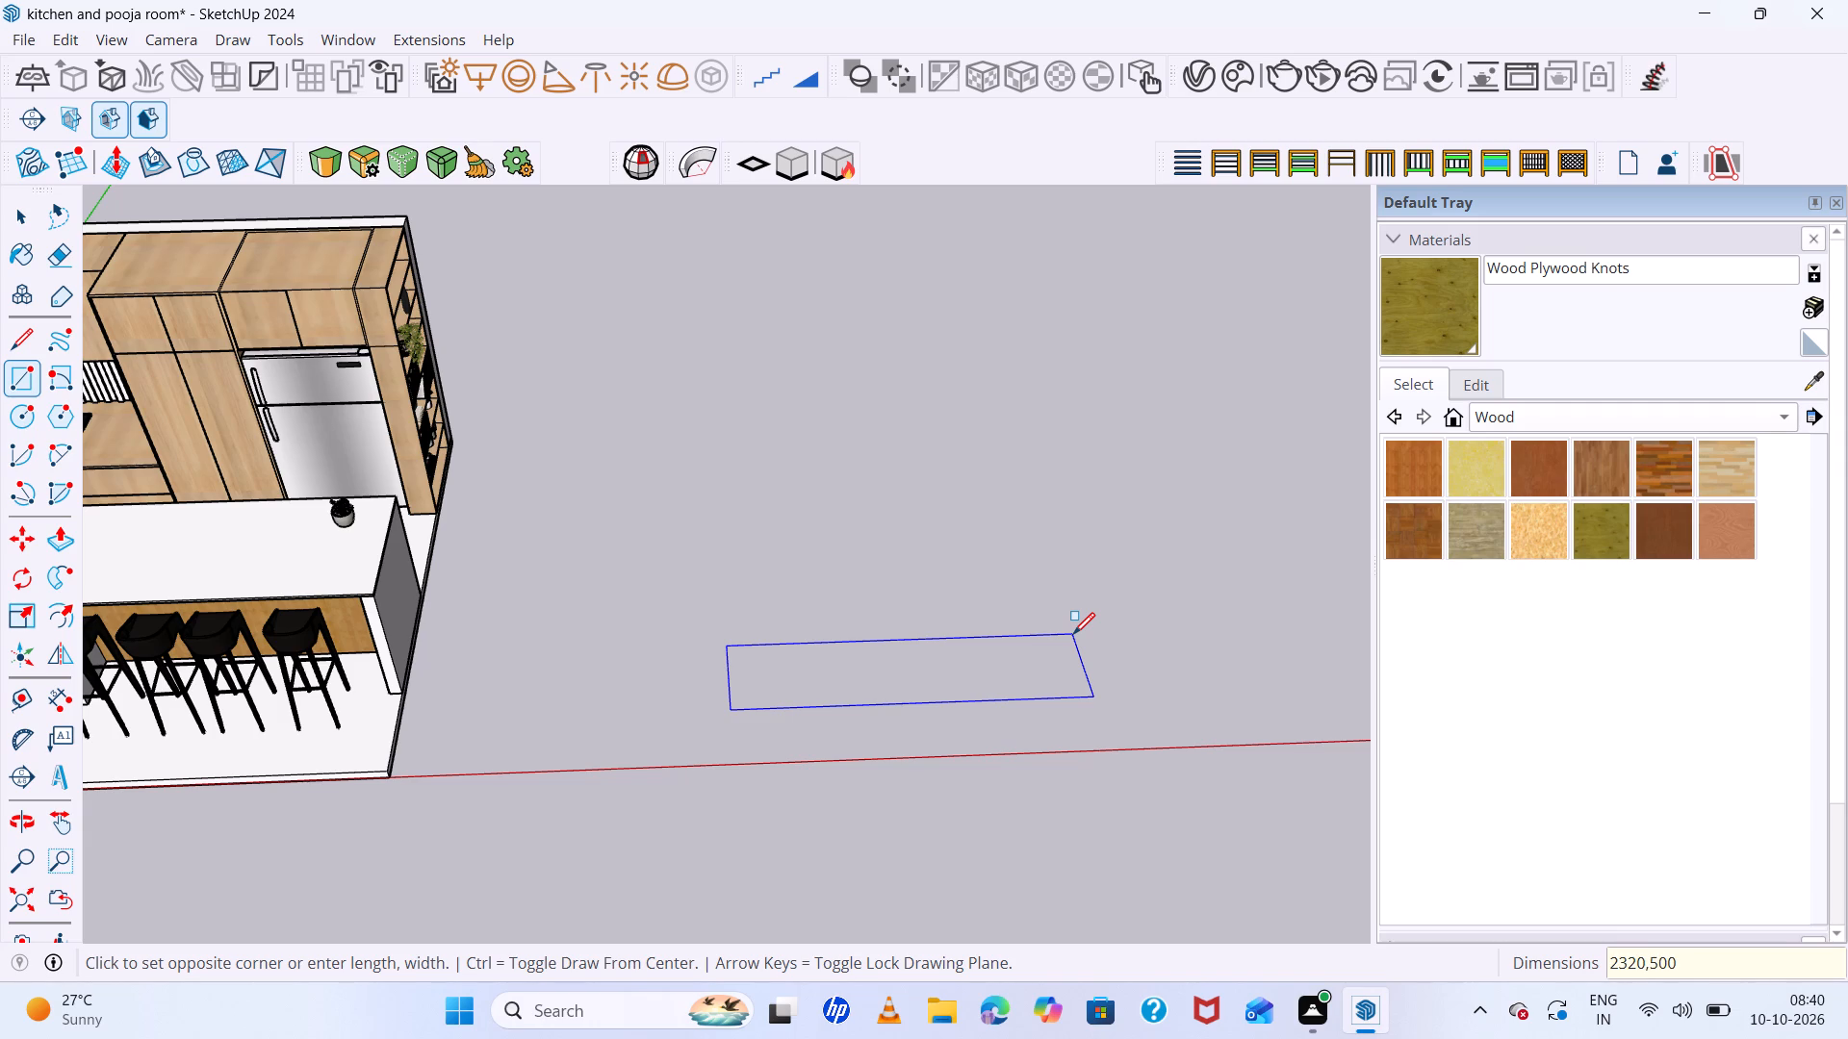
key(Return)
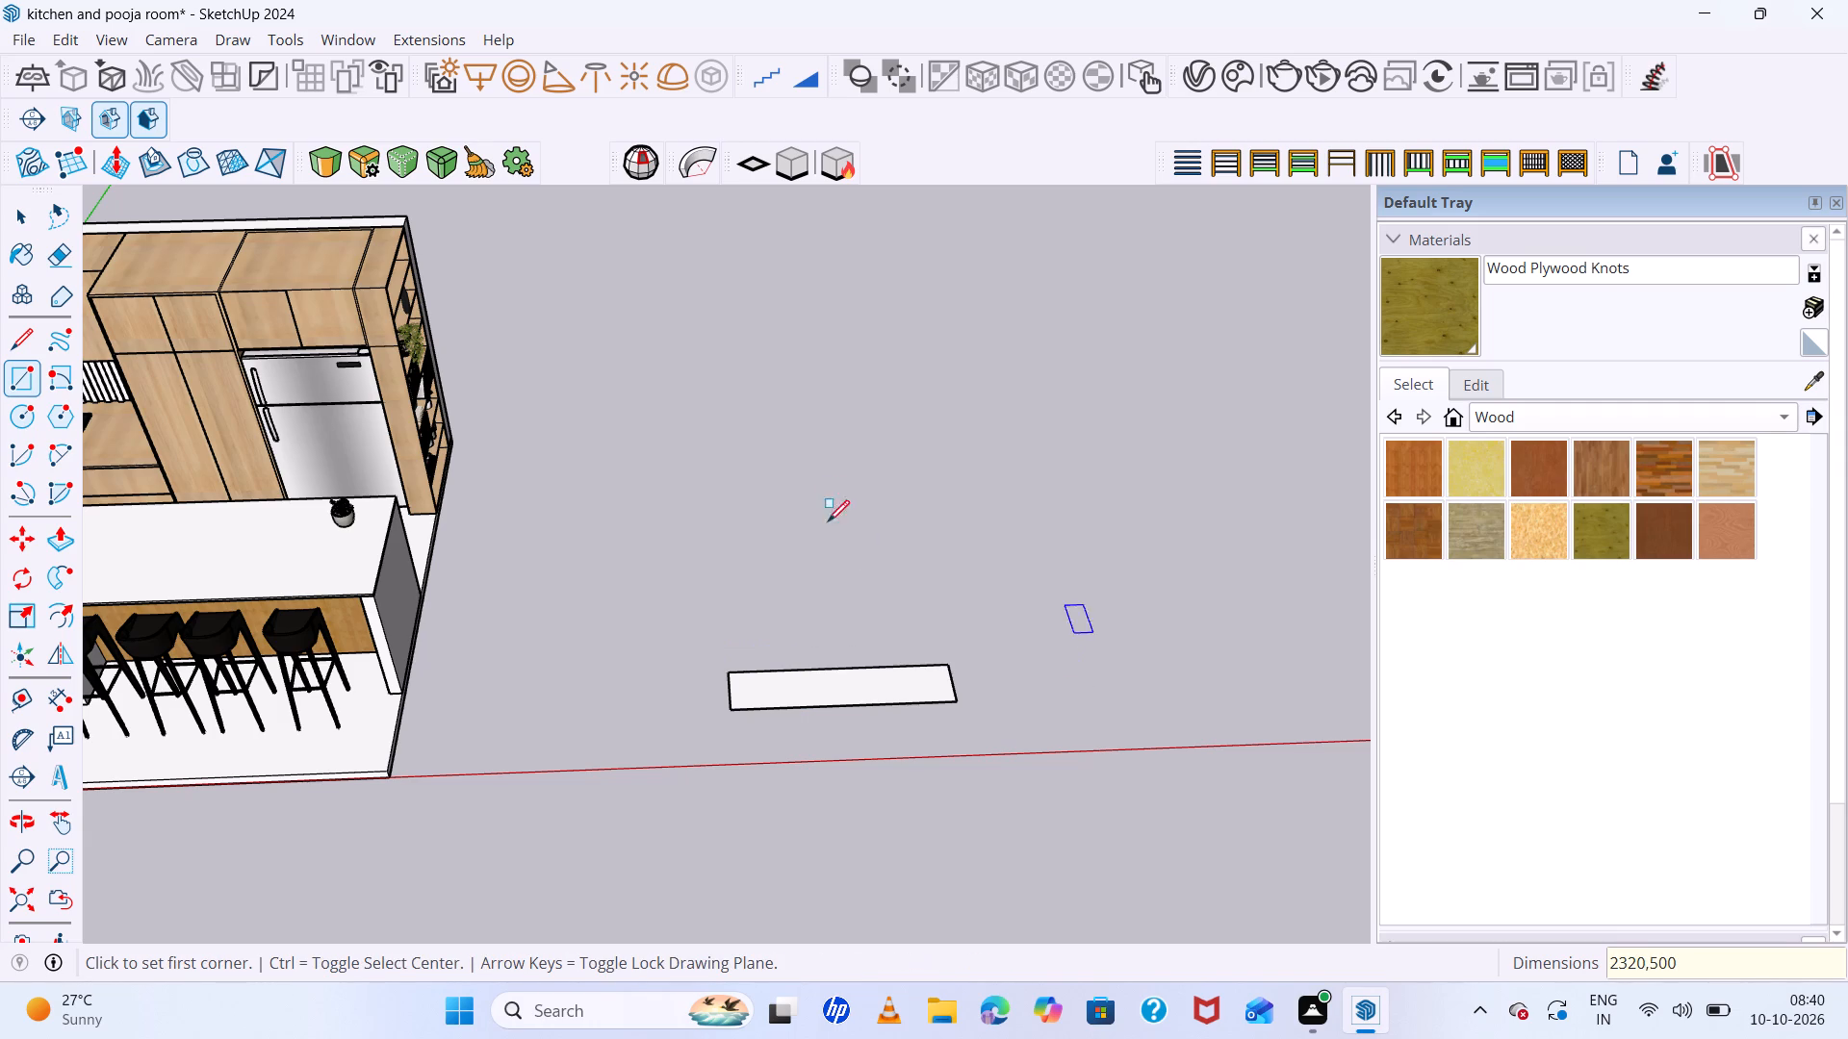
Place guide lines 100 mm inside the base rectangle's two short edges and its rear long edge.
scroll(886, 630, up, 19)
scroll(866, 690, up, 5)
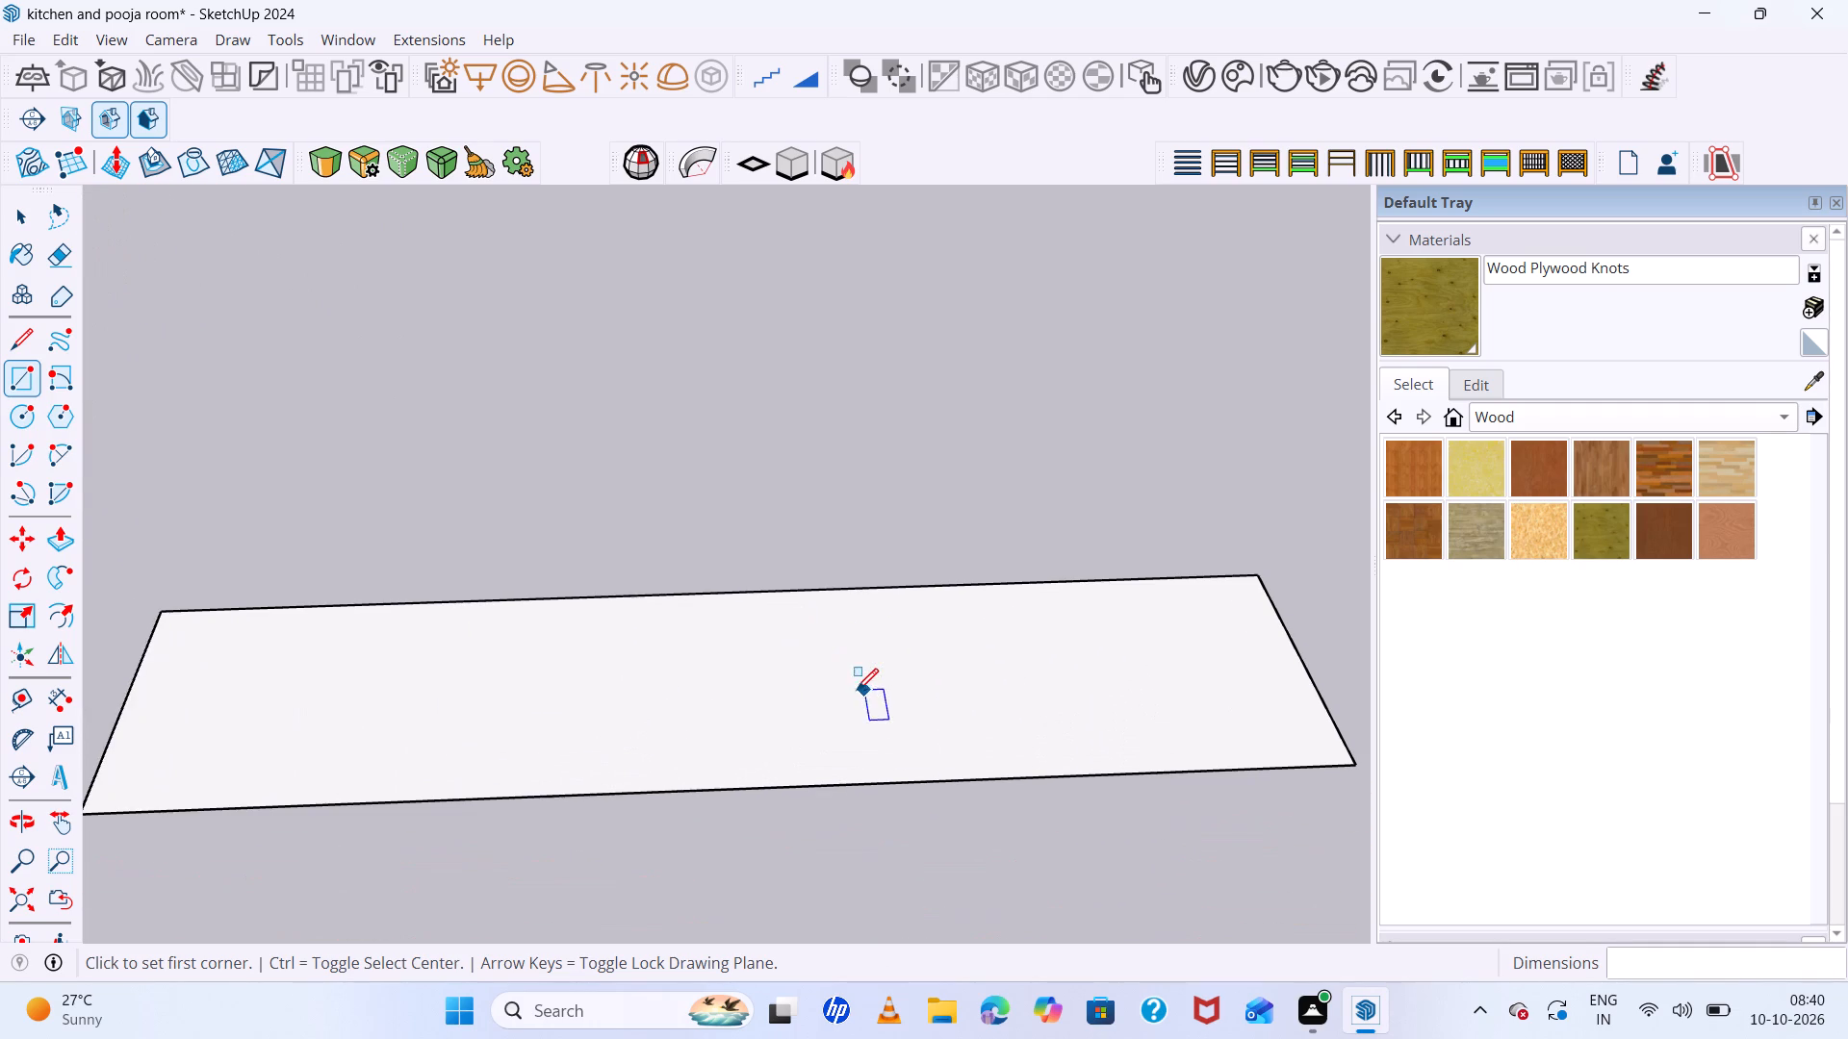
key(space)
key(t)
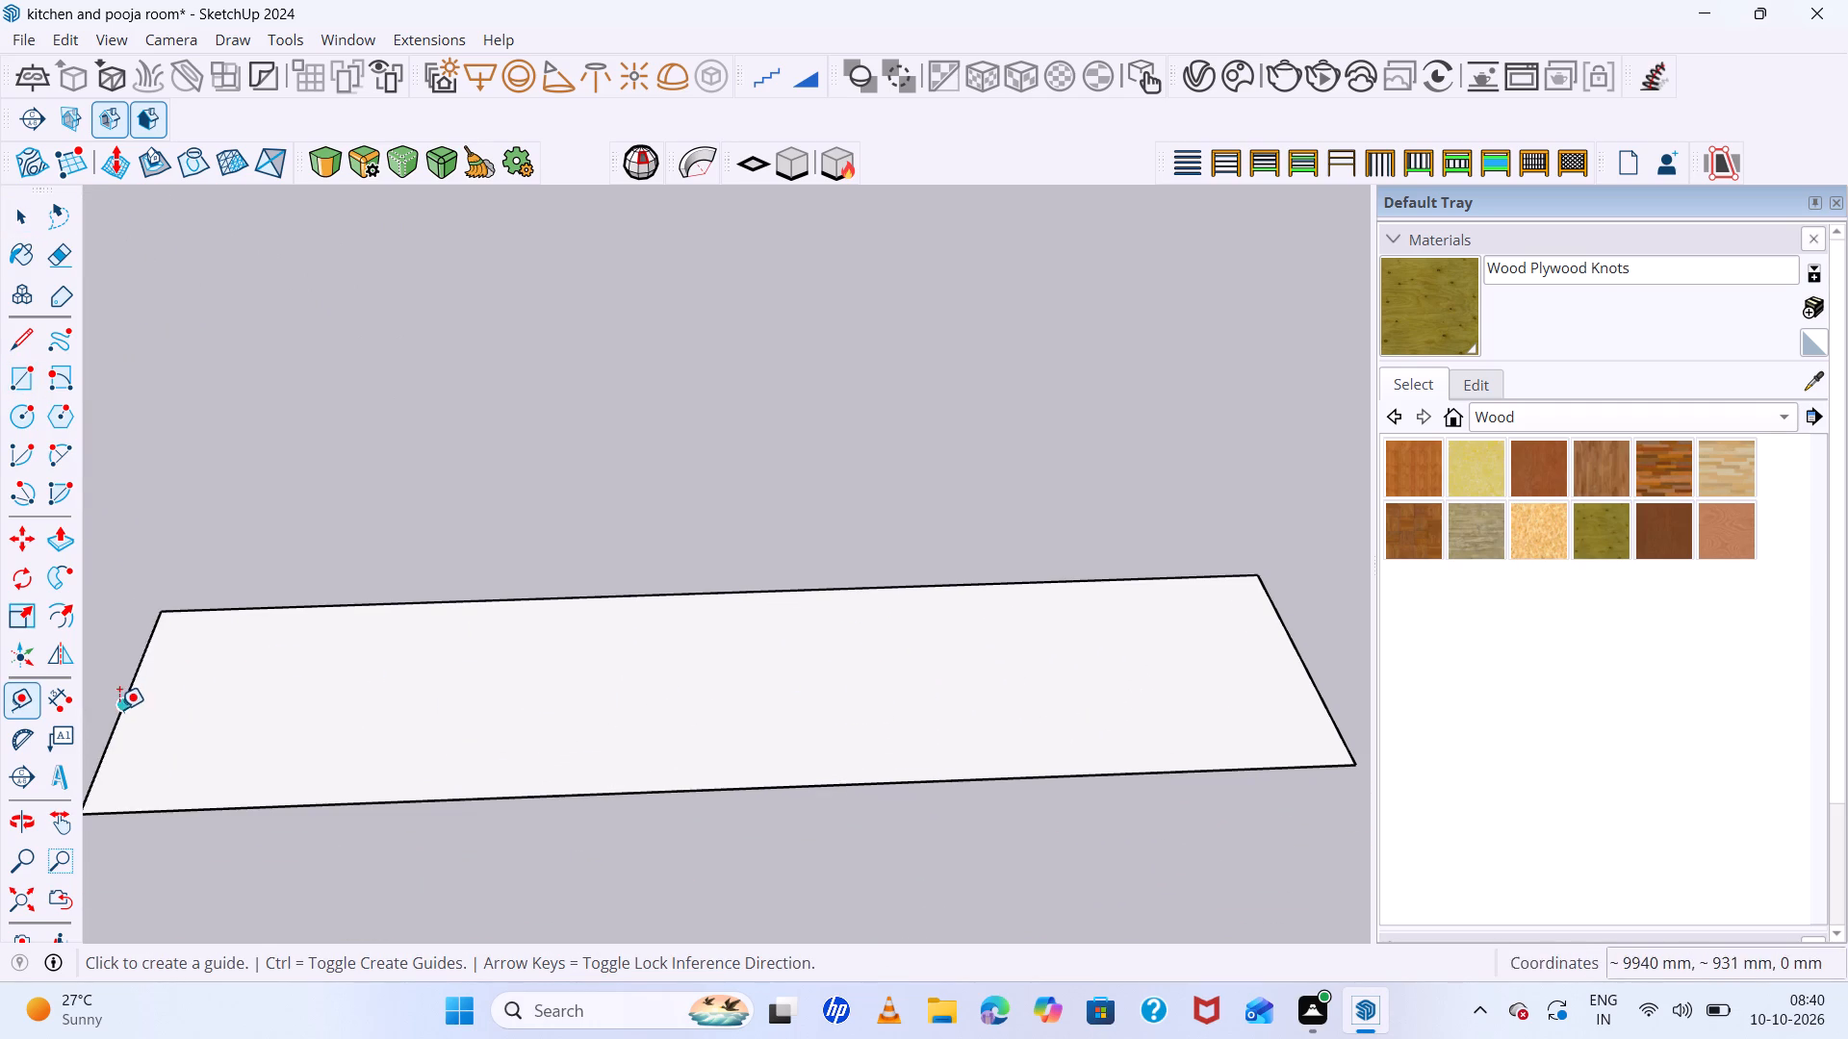
click(124, 708)
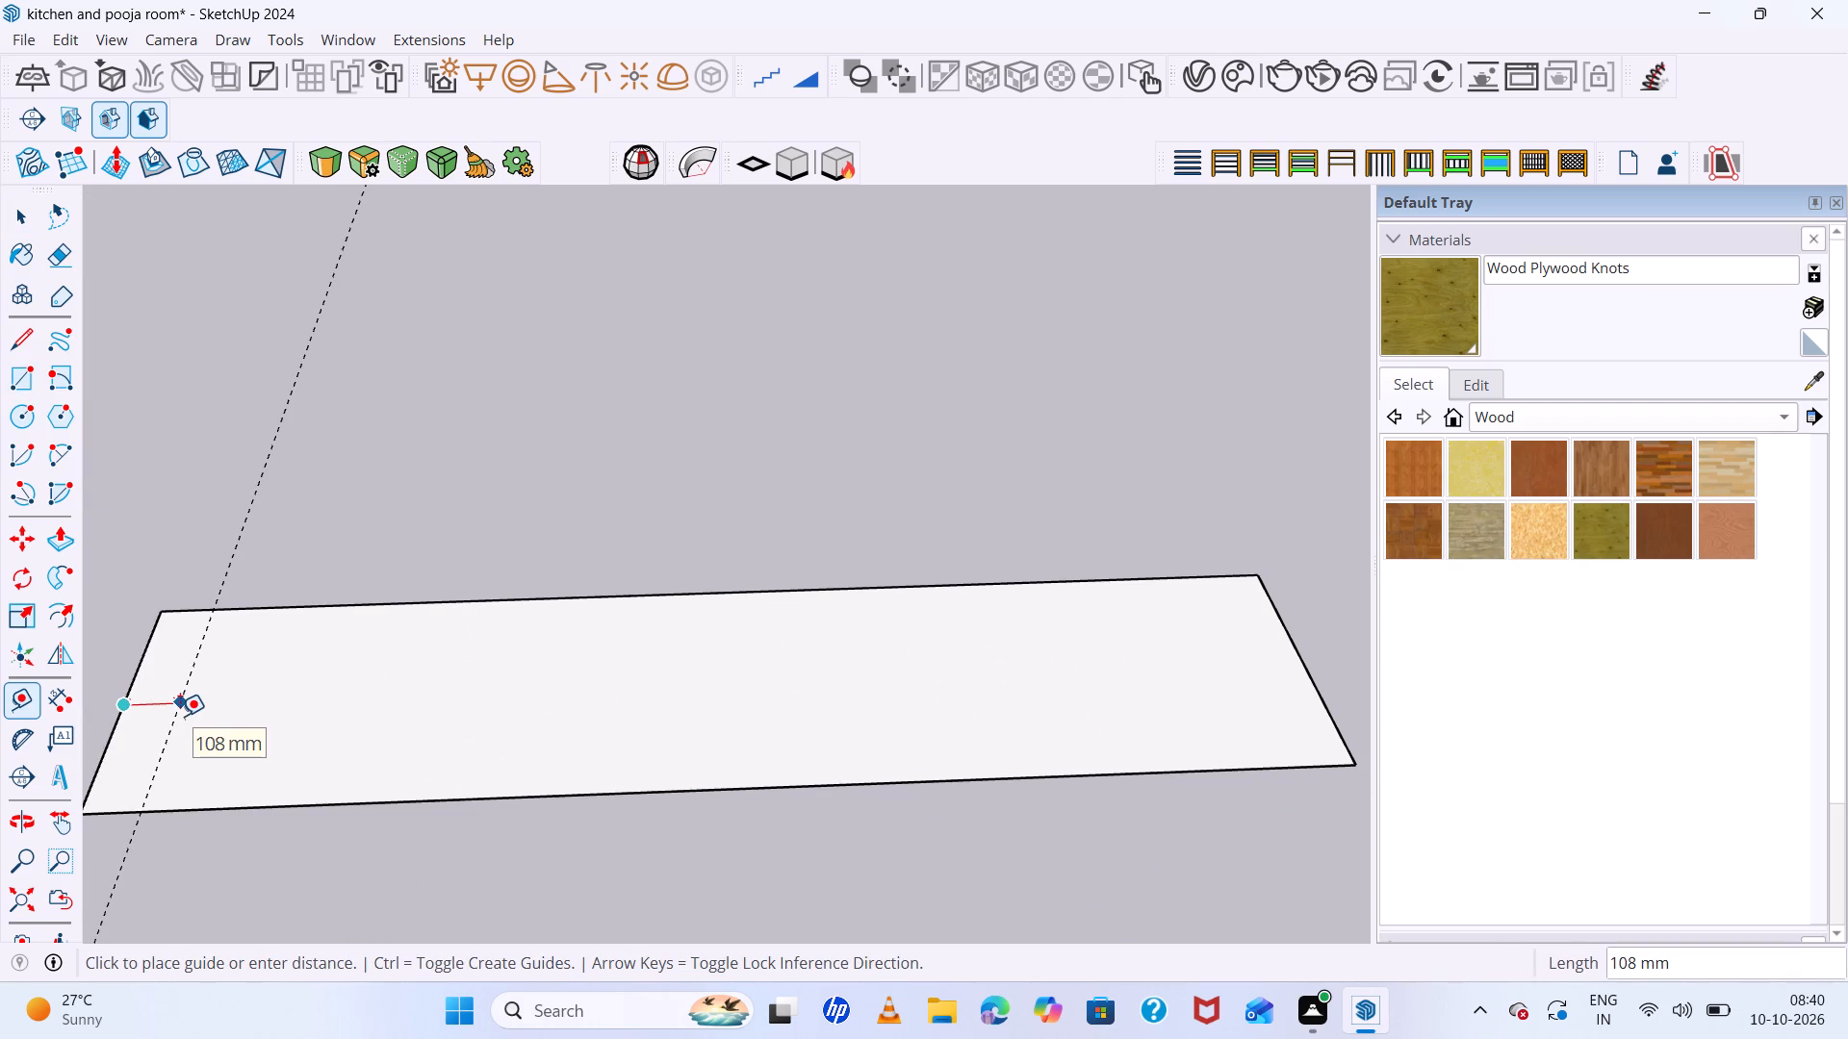
text(10)
key(0)
key(Return)
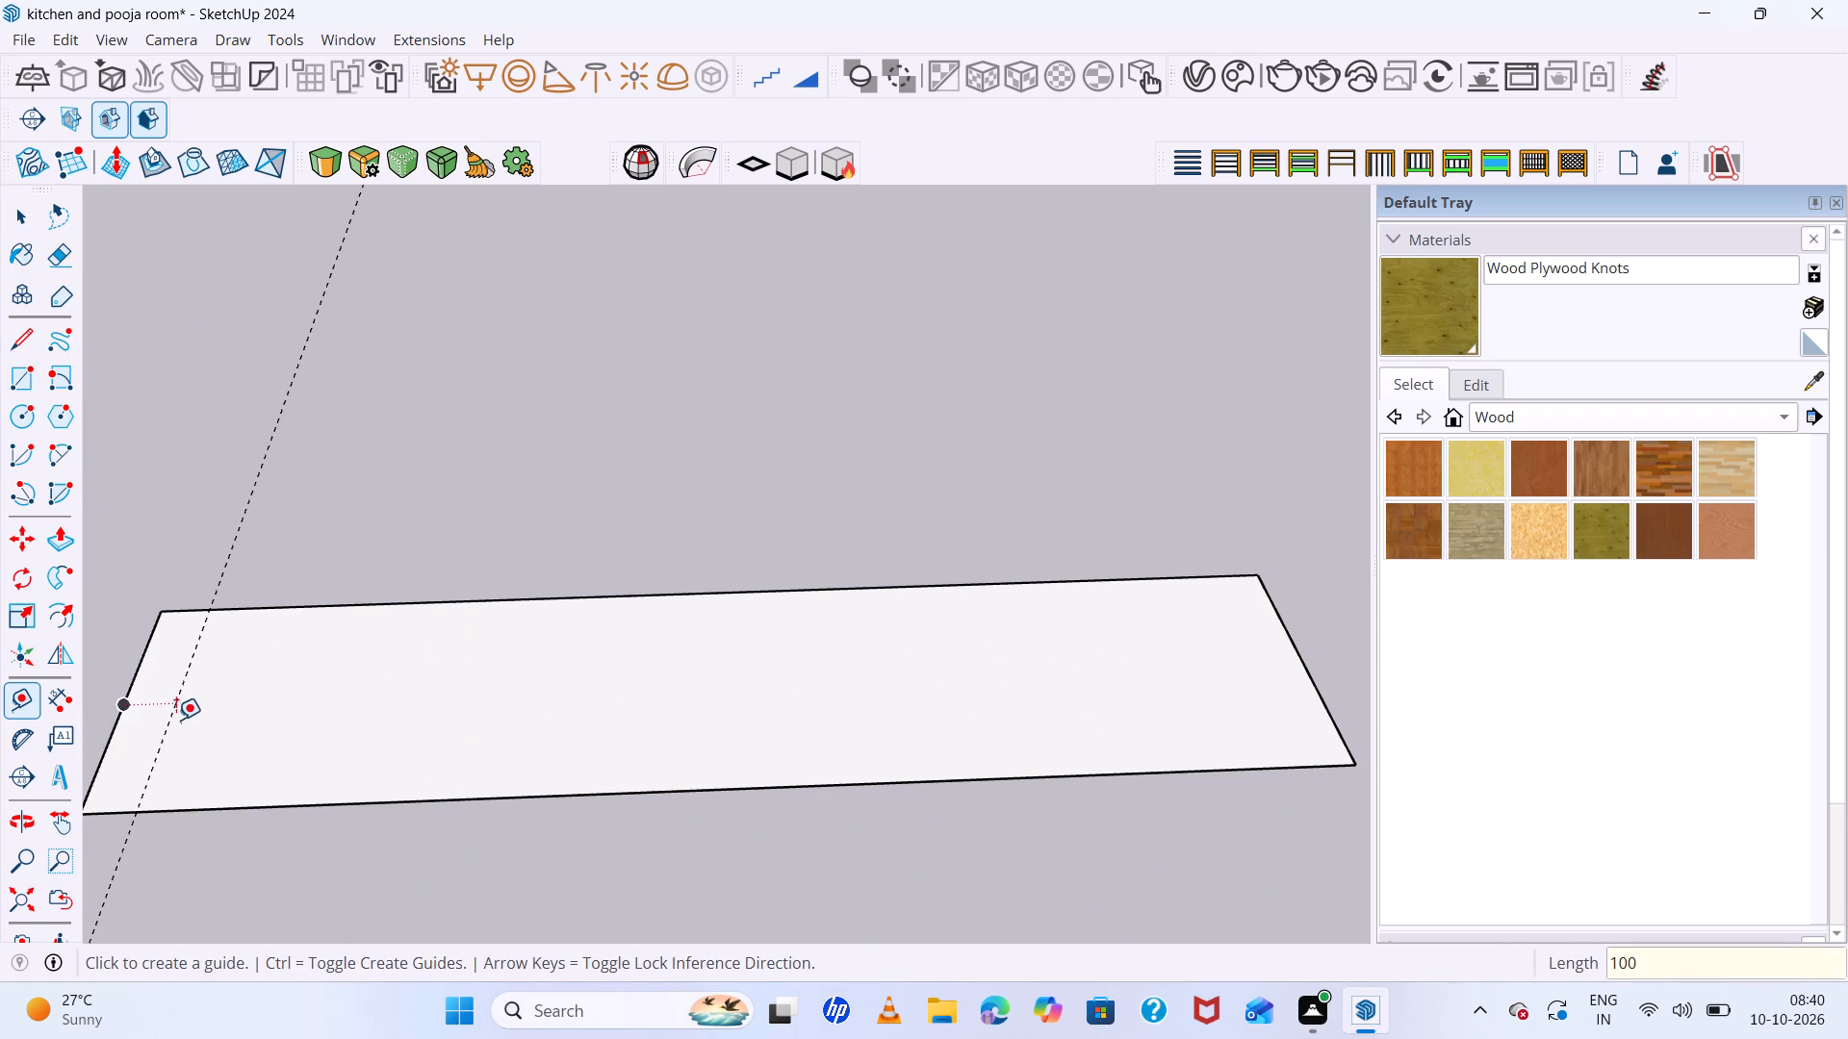
click(1302, 672)
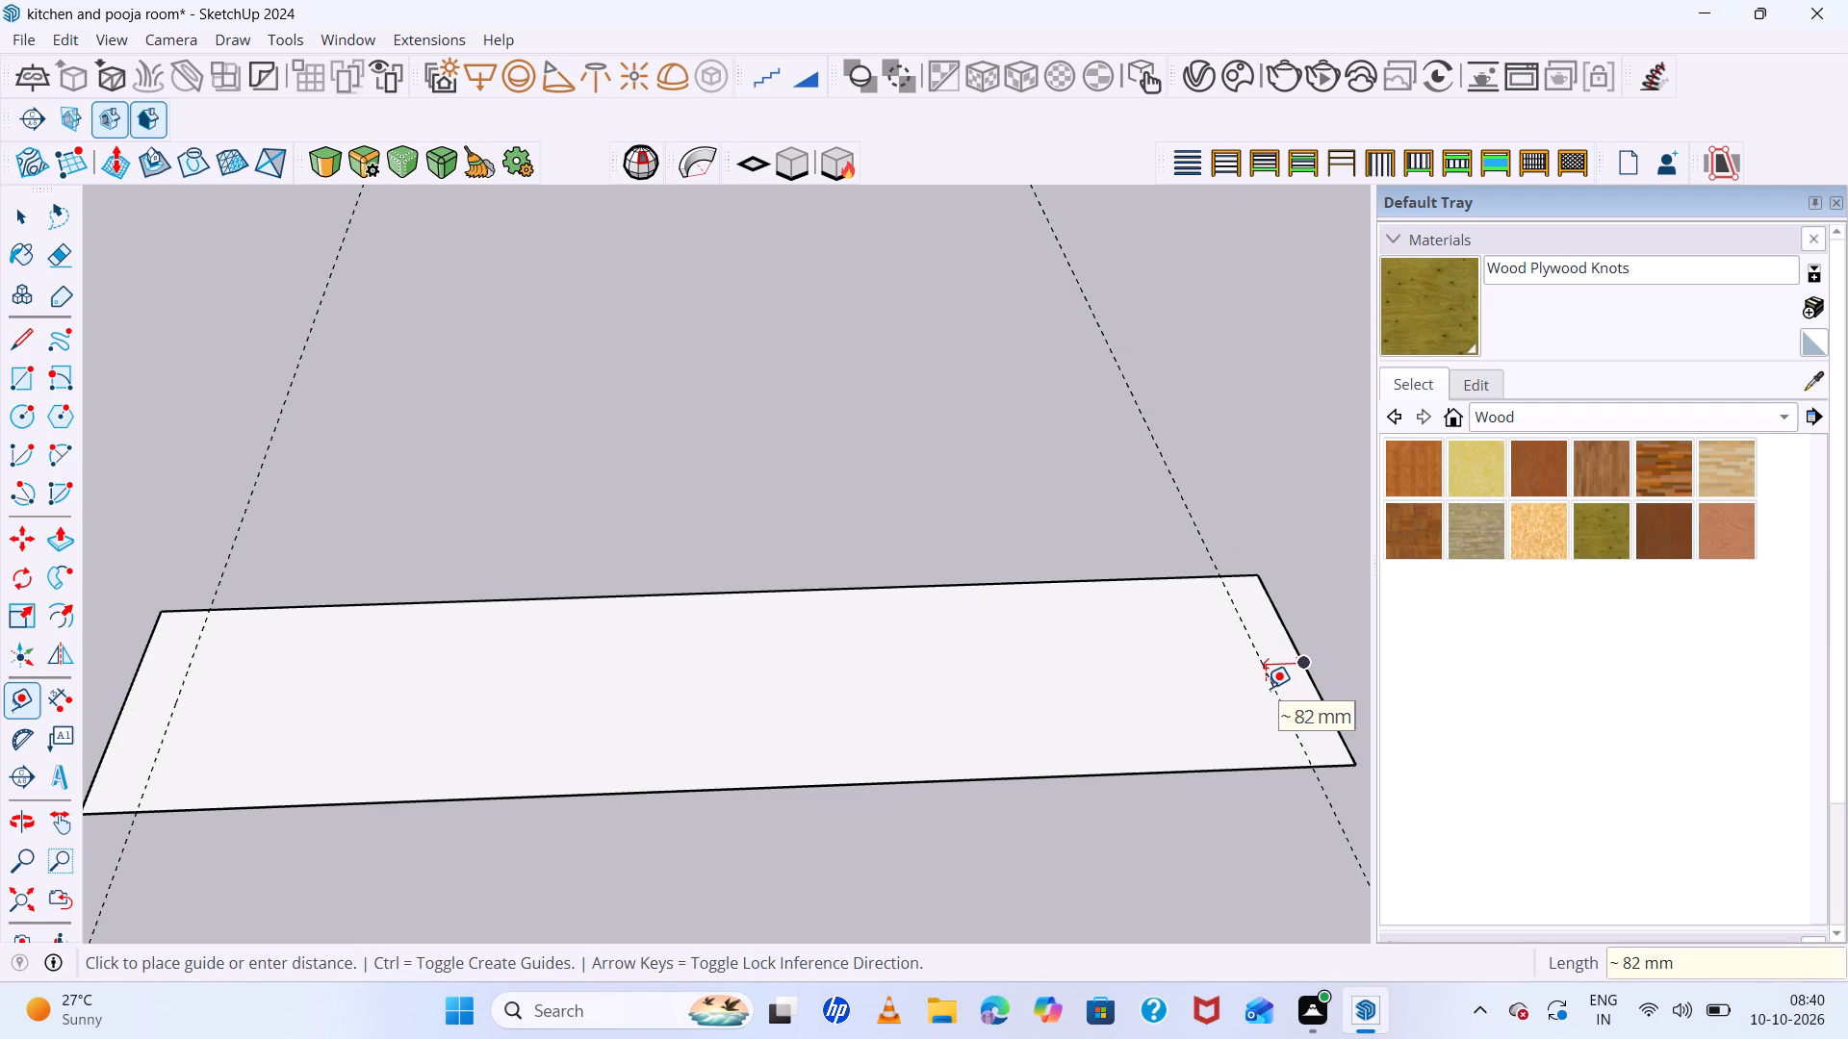
text(100)
key(Return)
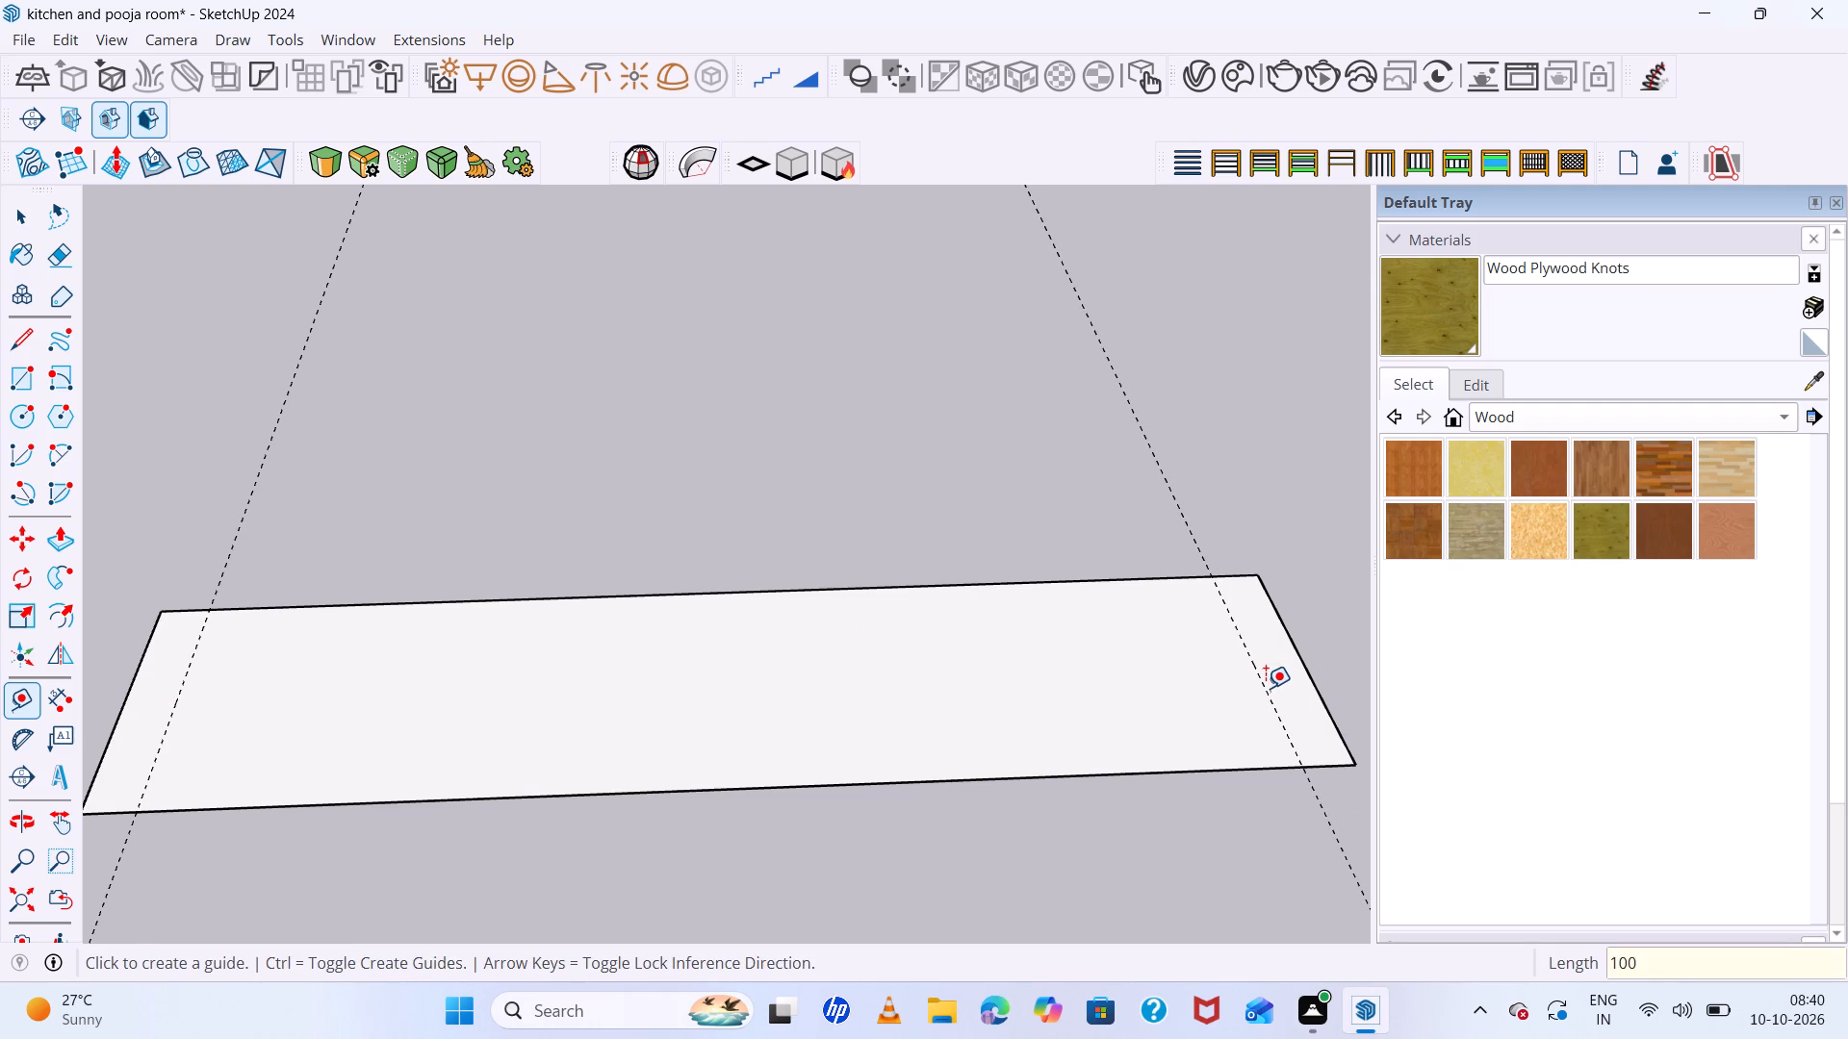
click(1059, 585)
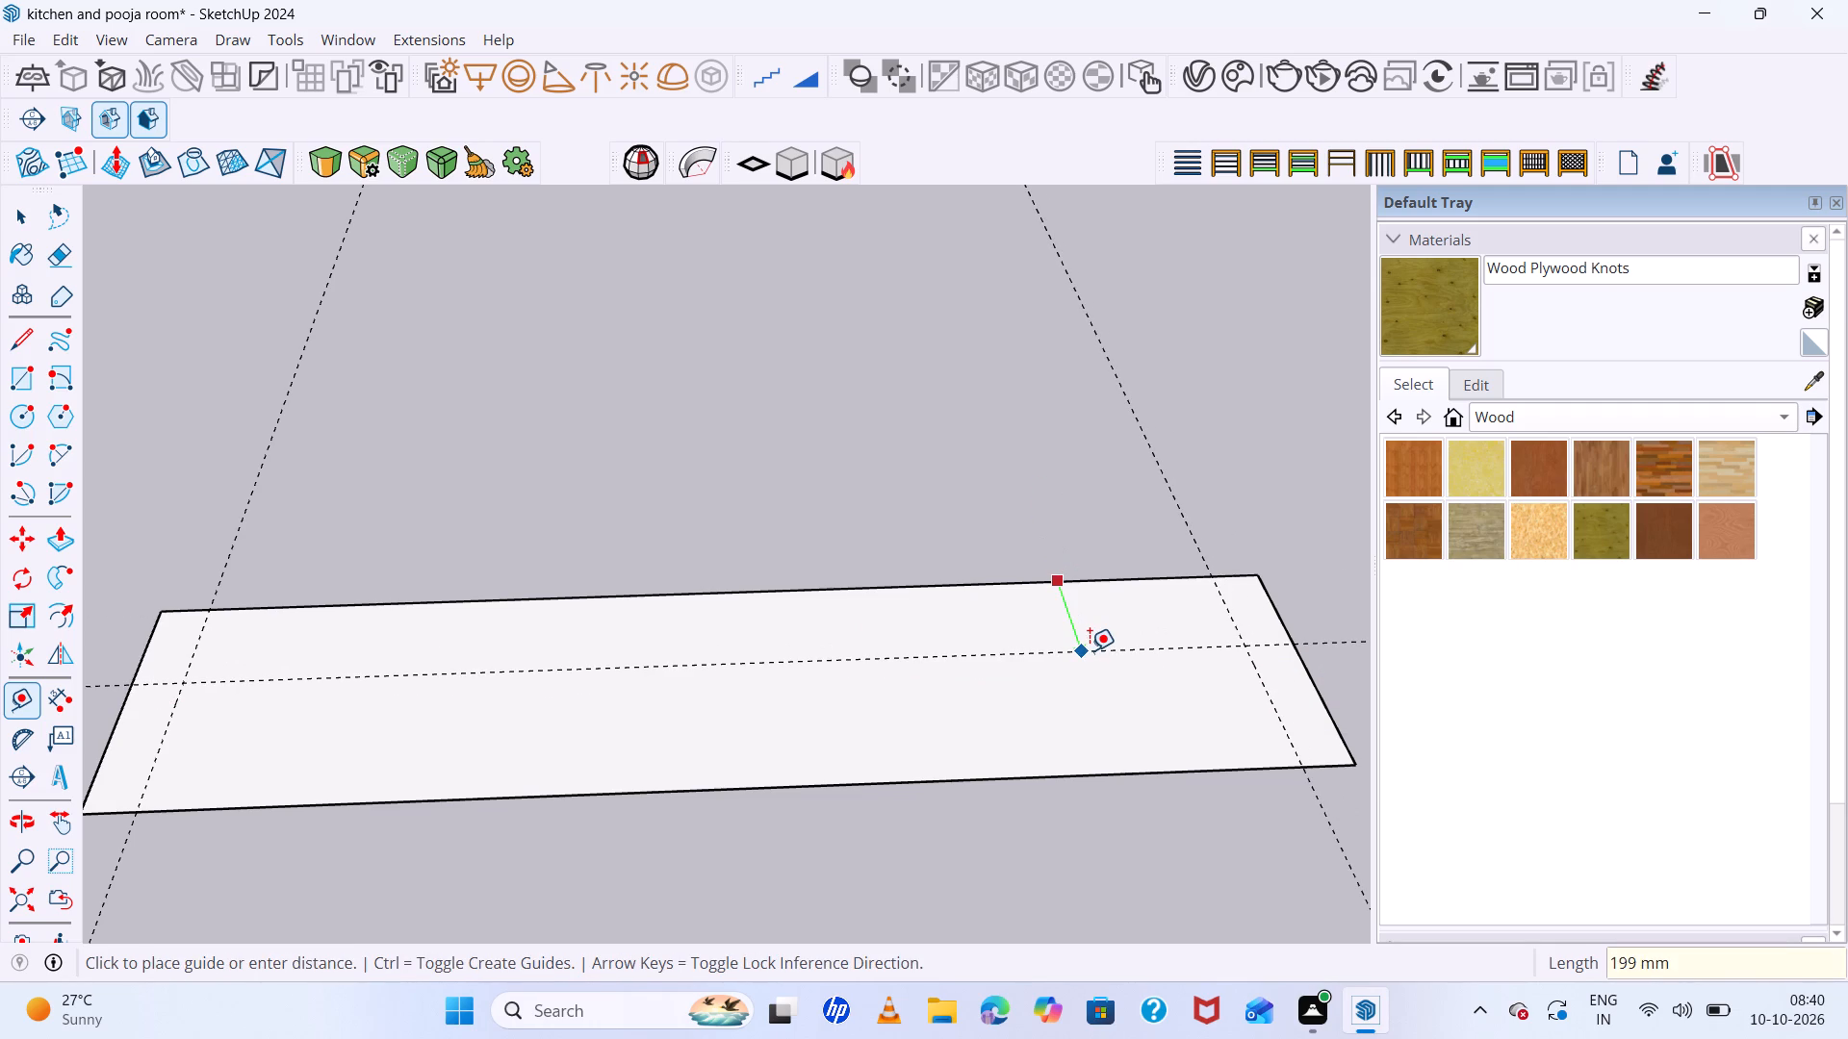
text(100)
key(Return)
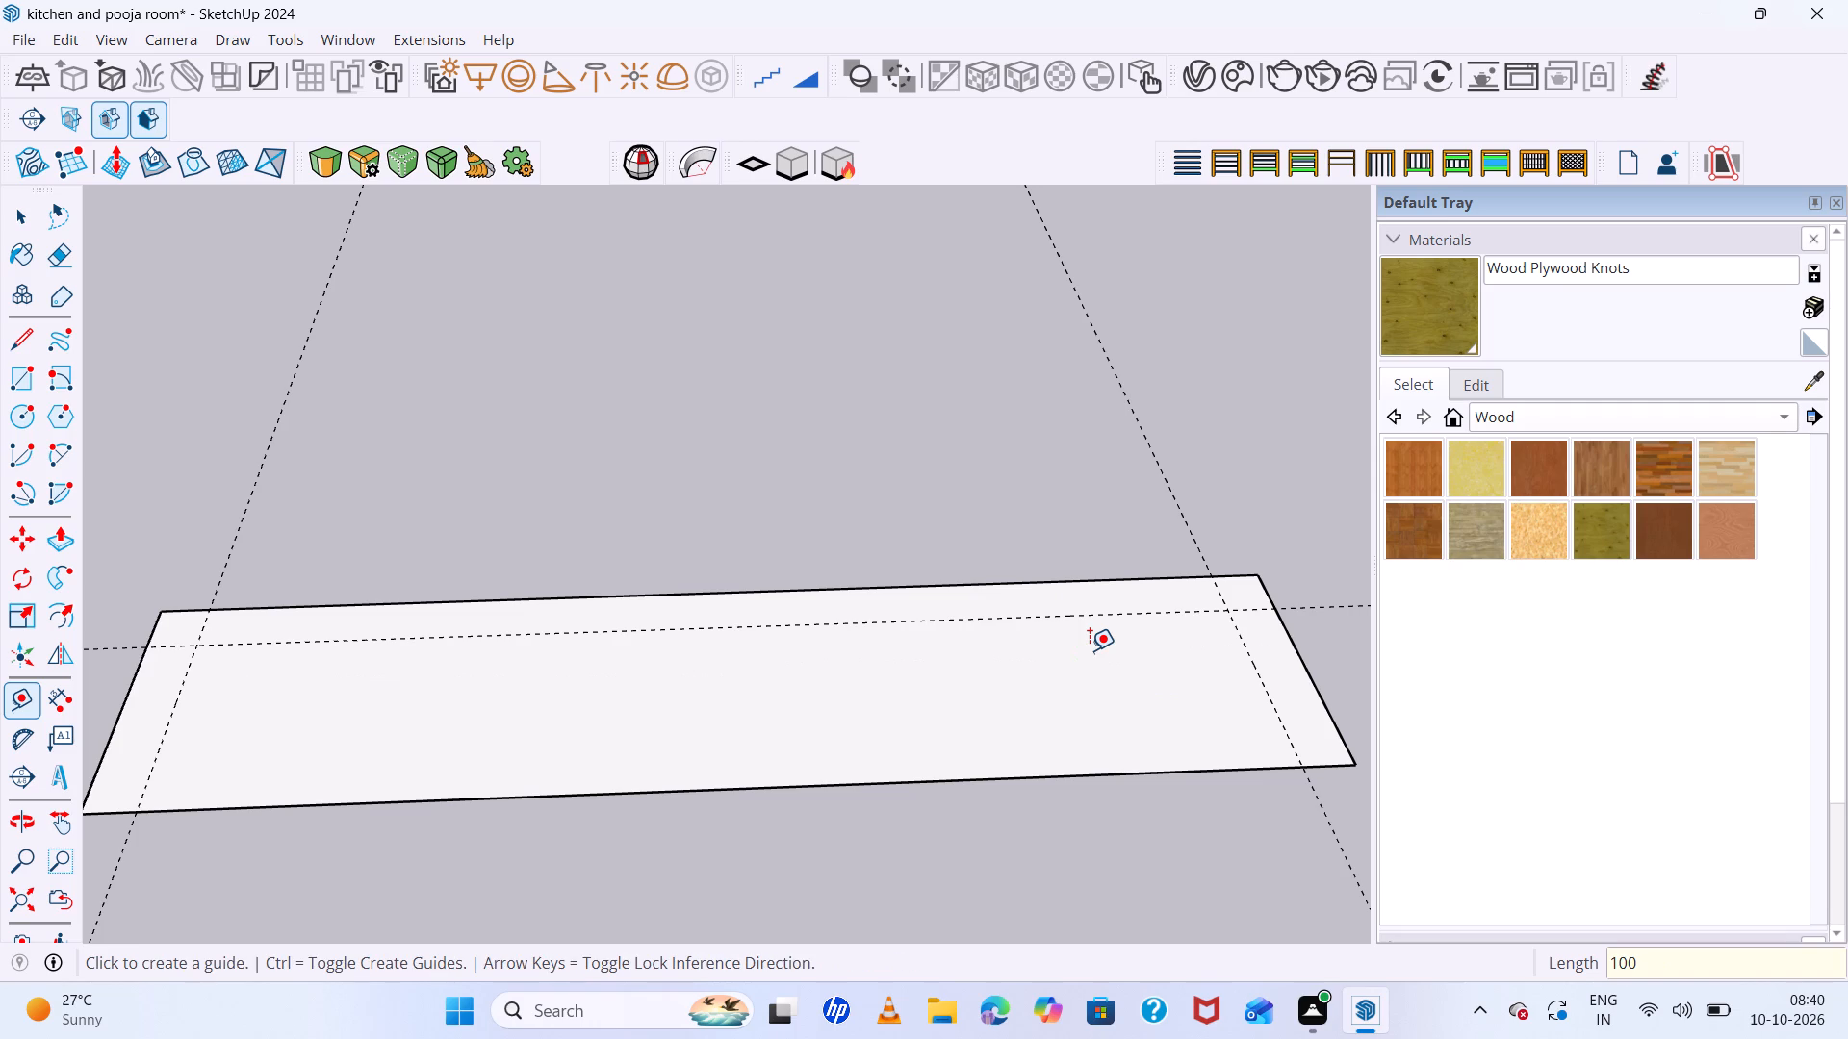
Place three successive parallel guide lines at 530 mm spacing across the base, starting from the 100 mm guide near its left short edge.
click(169, 722)
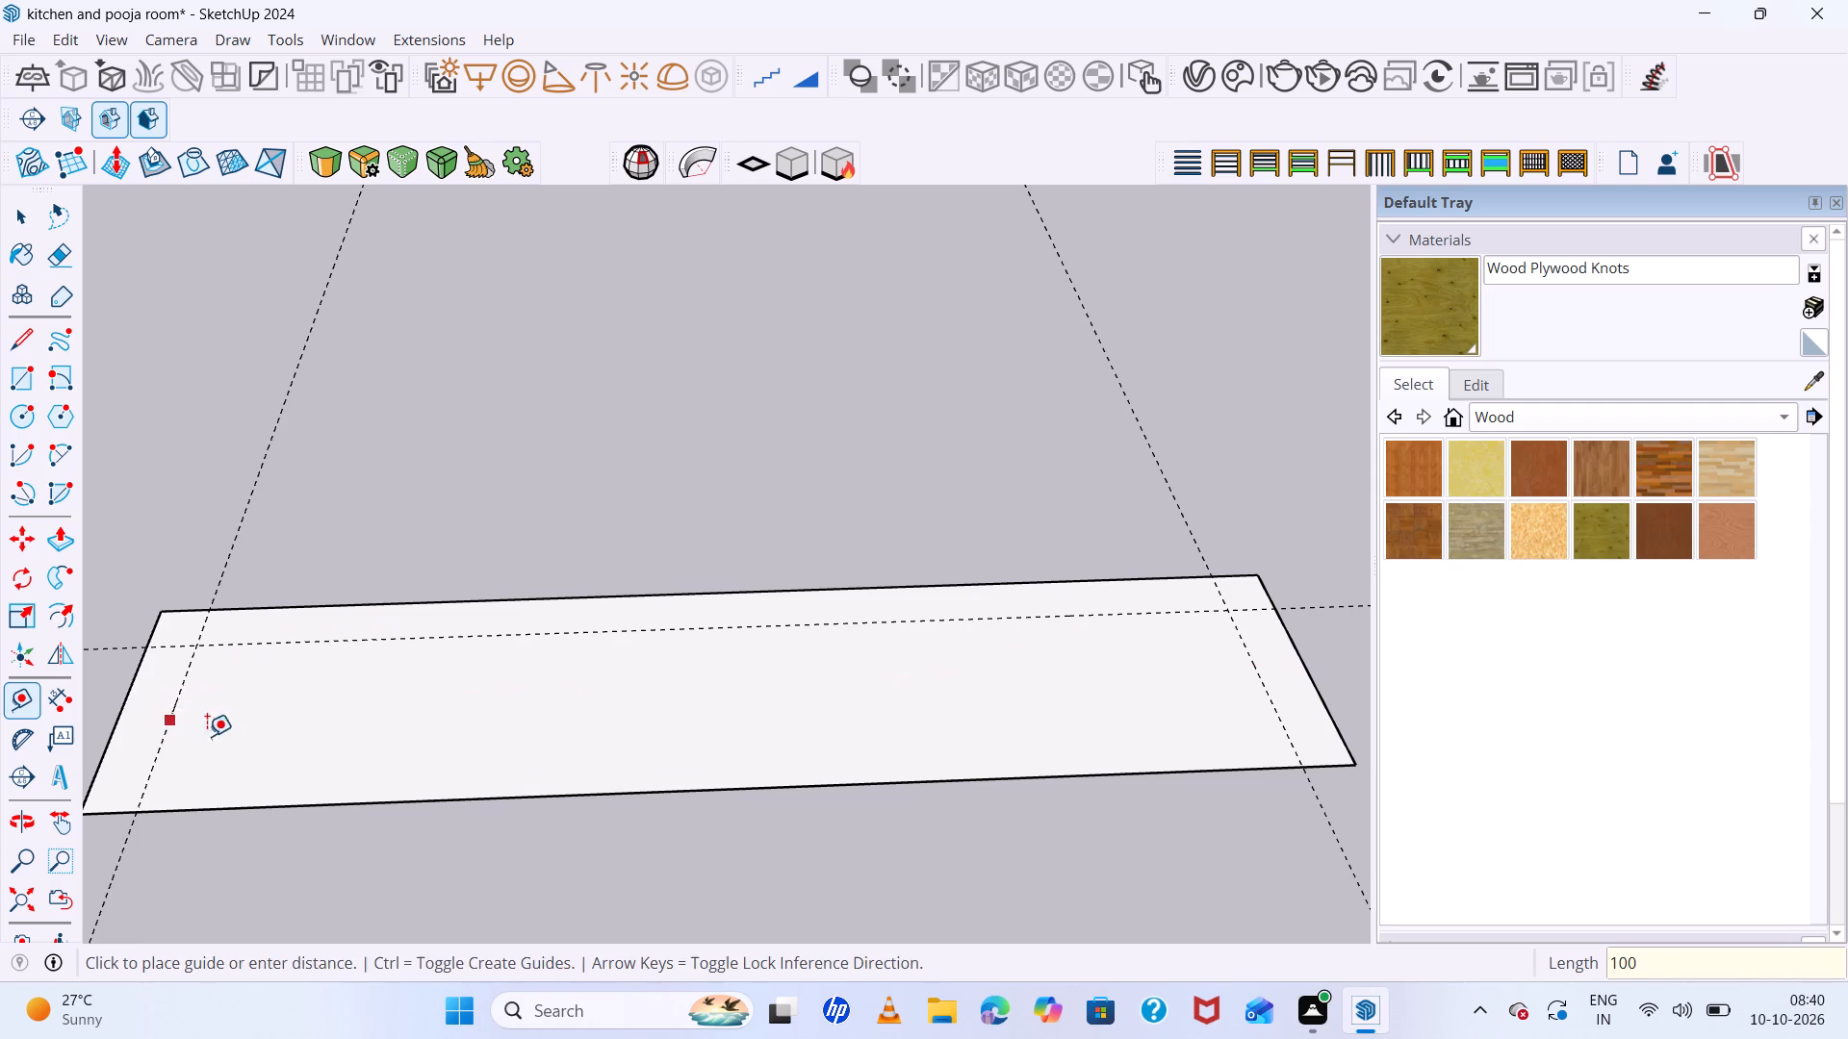
key(5)
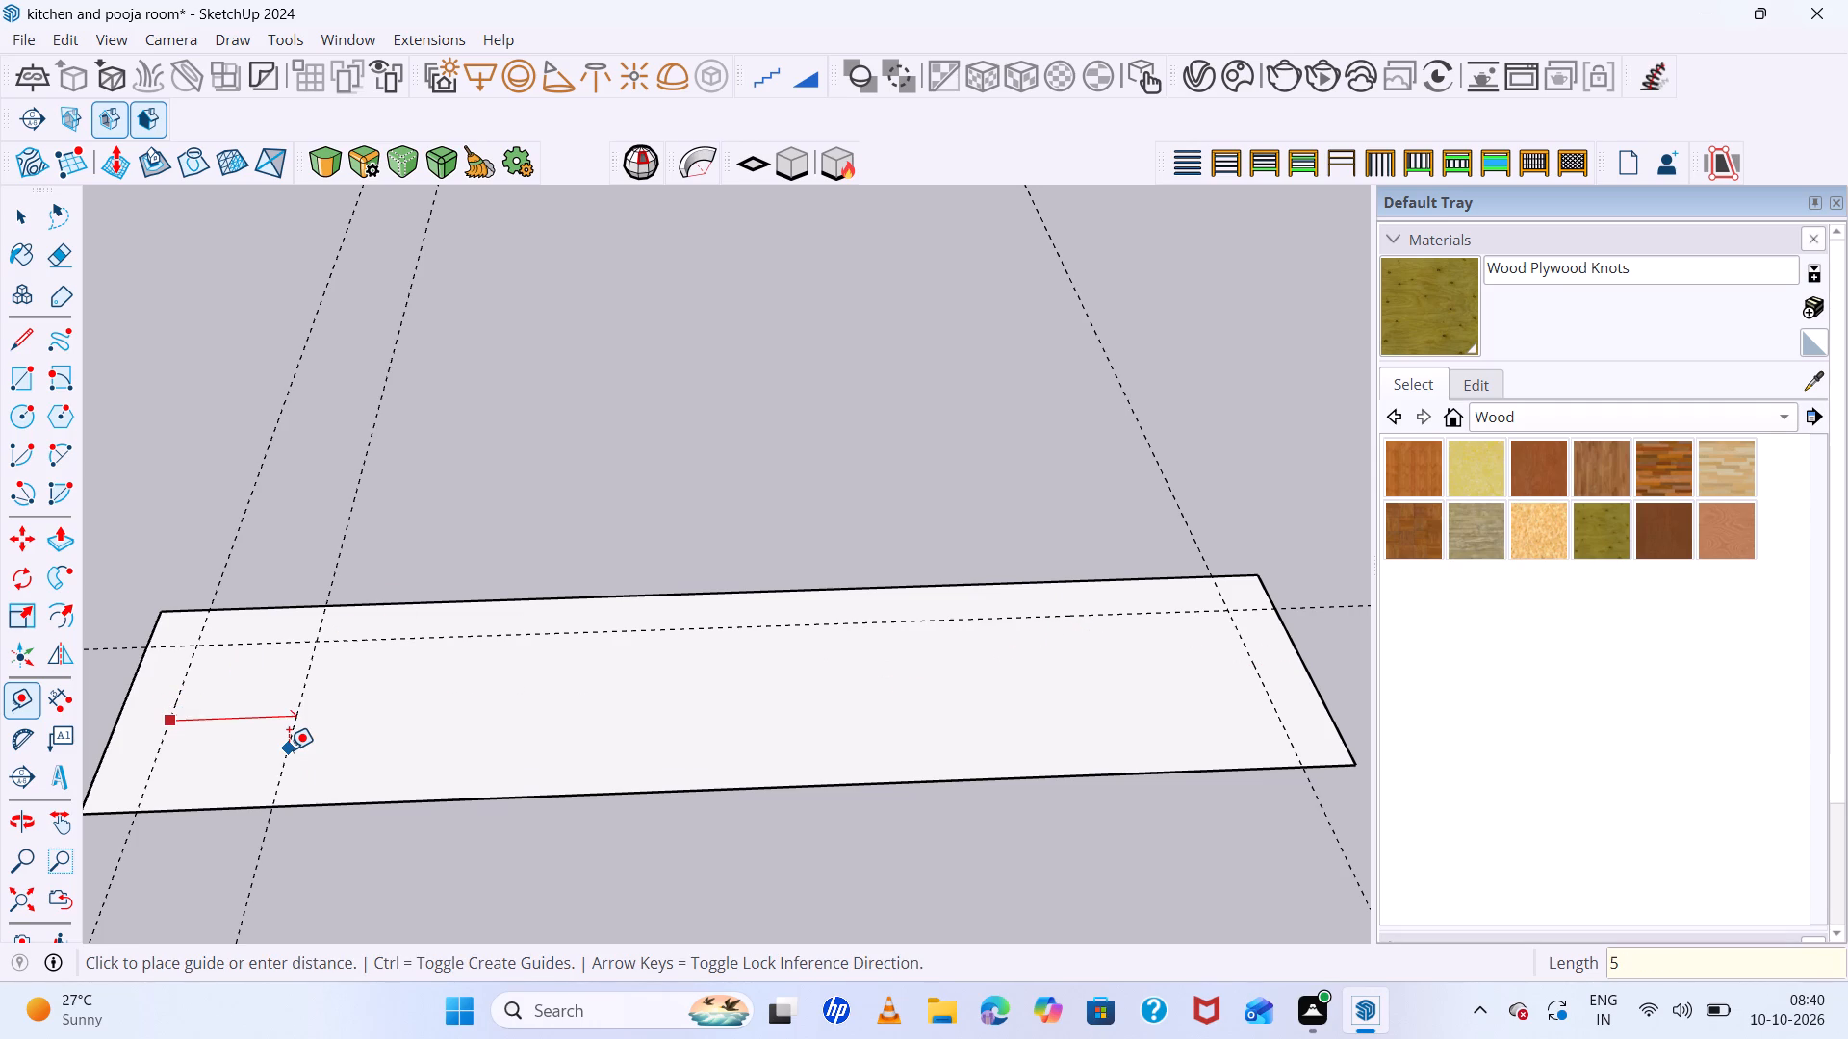
text(30)
key(Return)
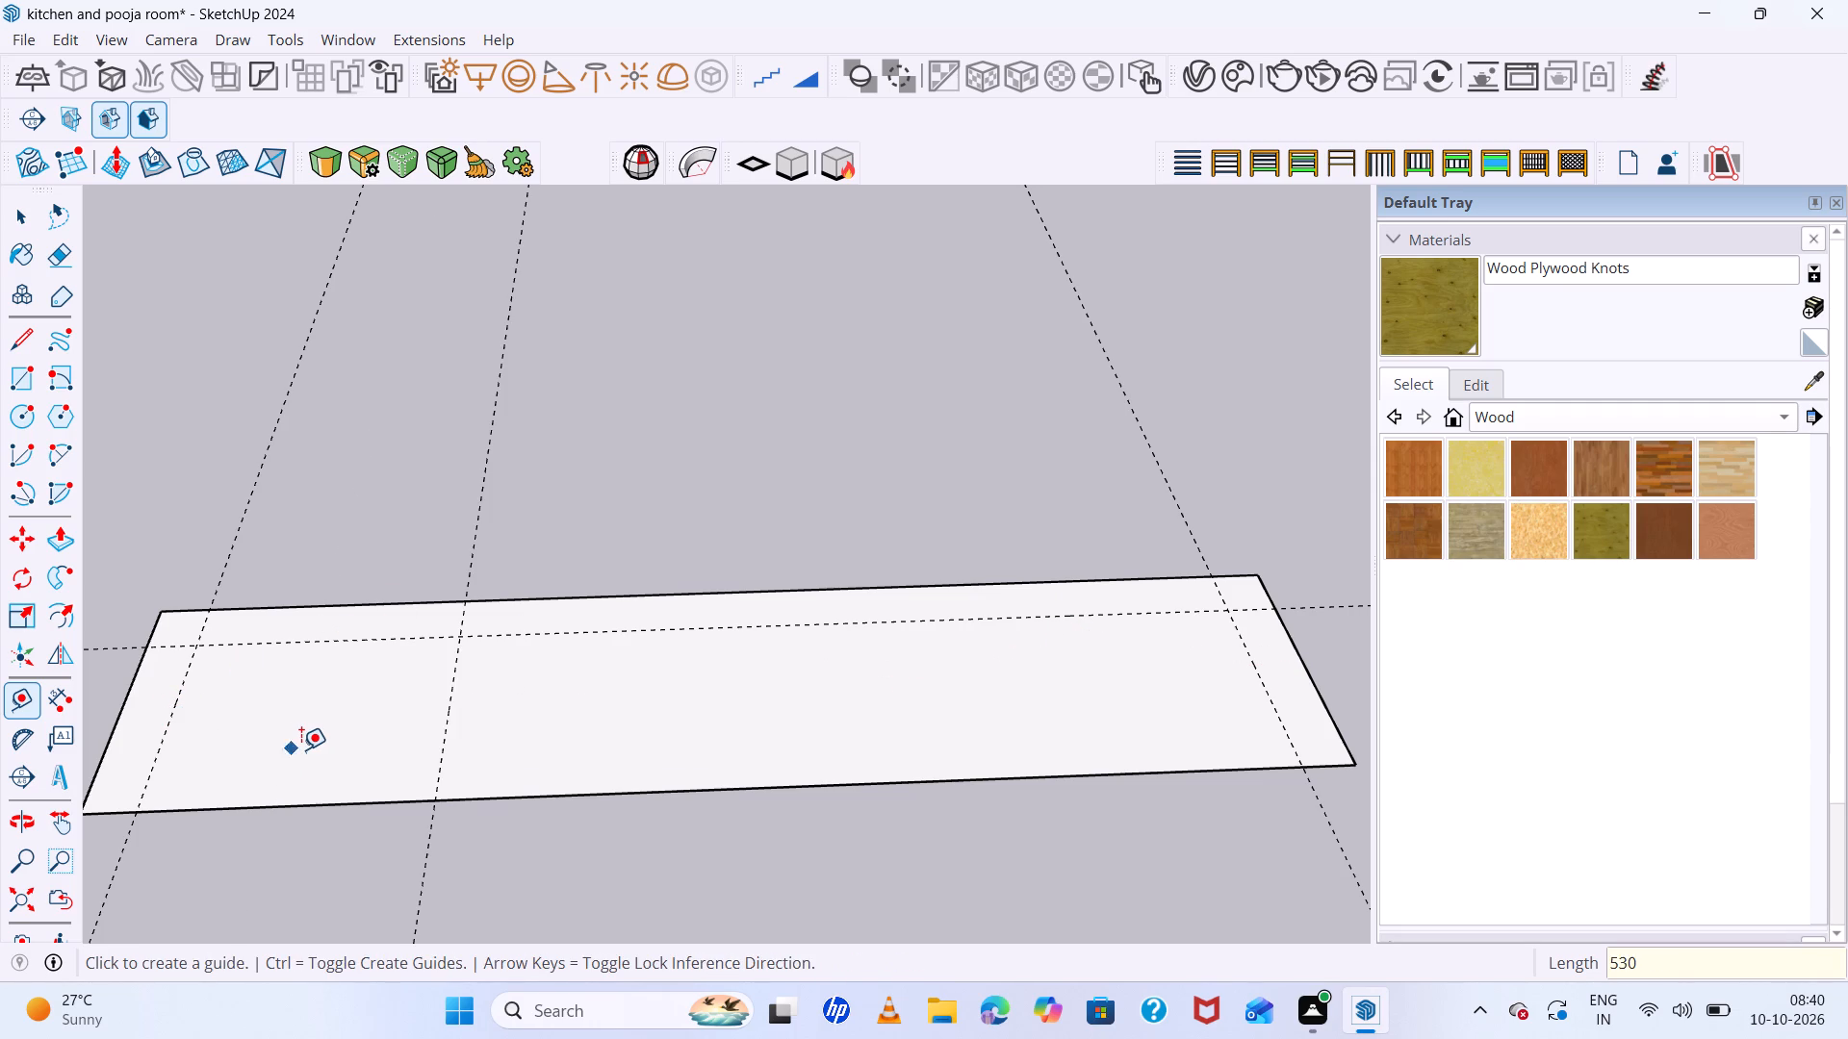
click(443, 739)
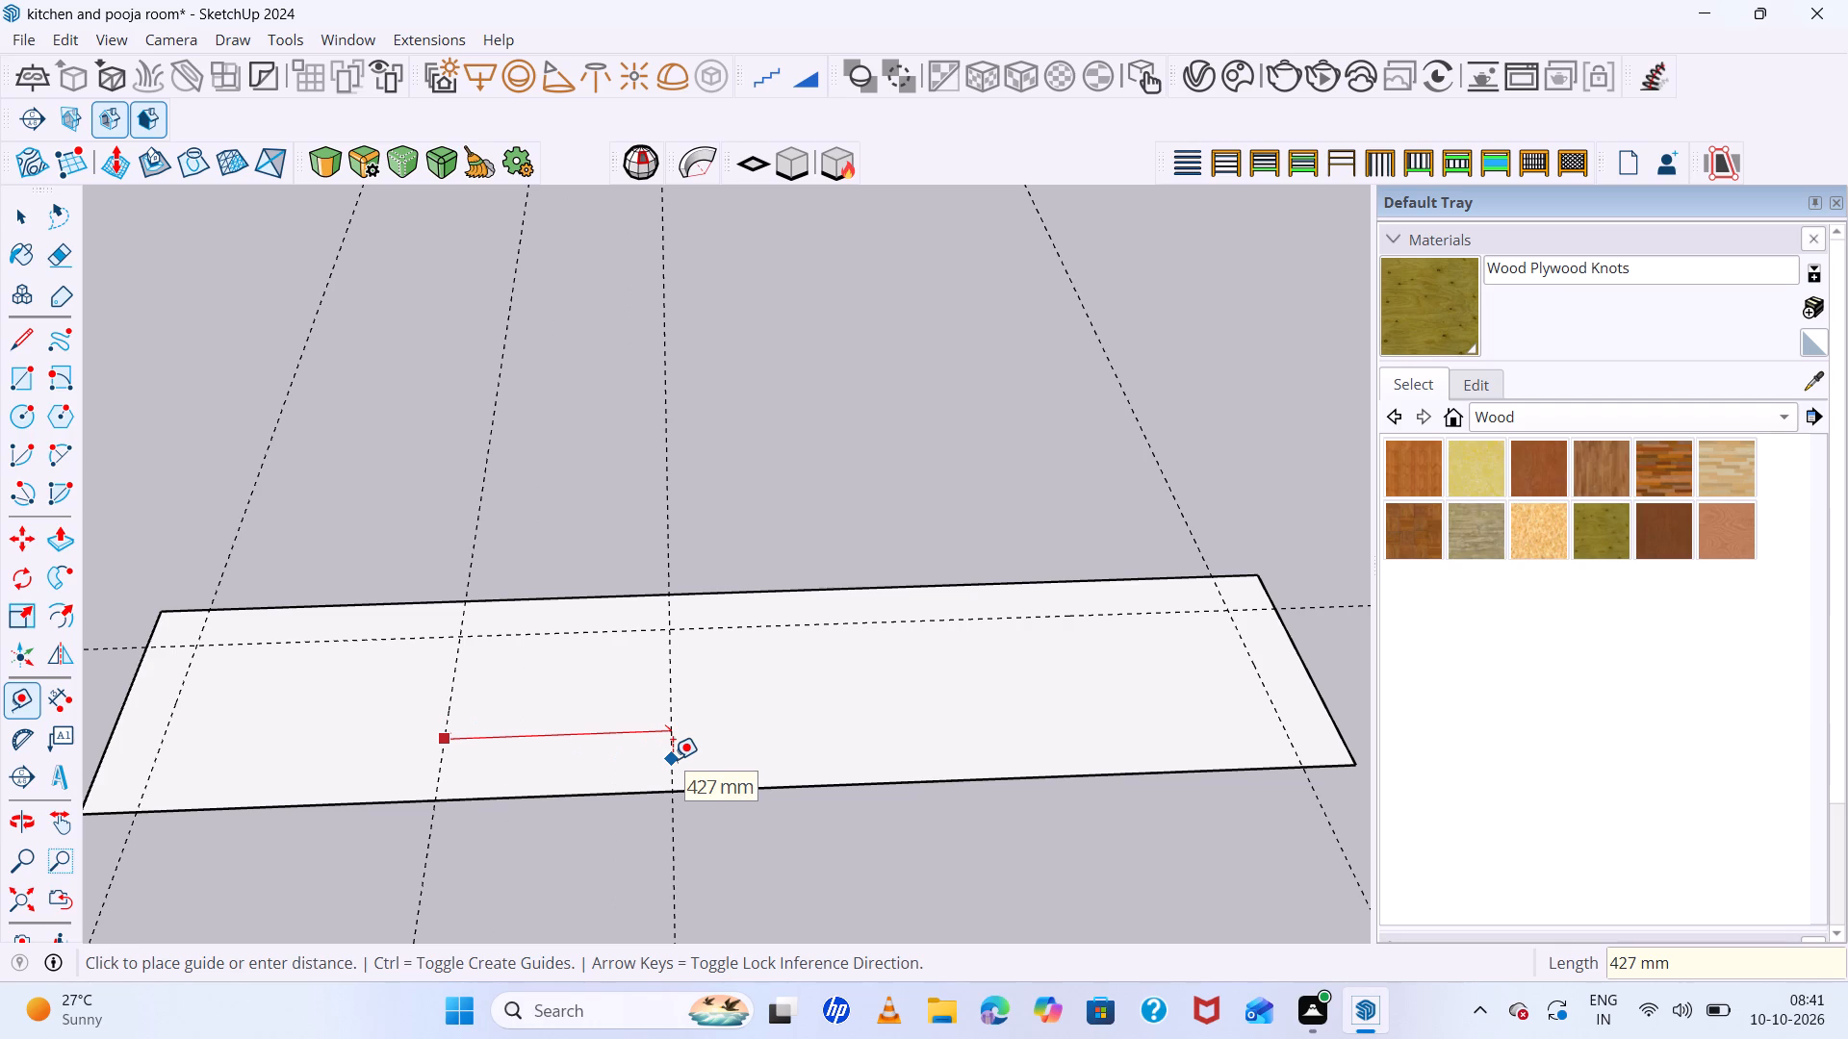
text(530)
key(Return)
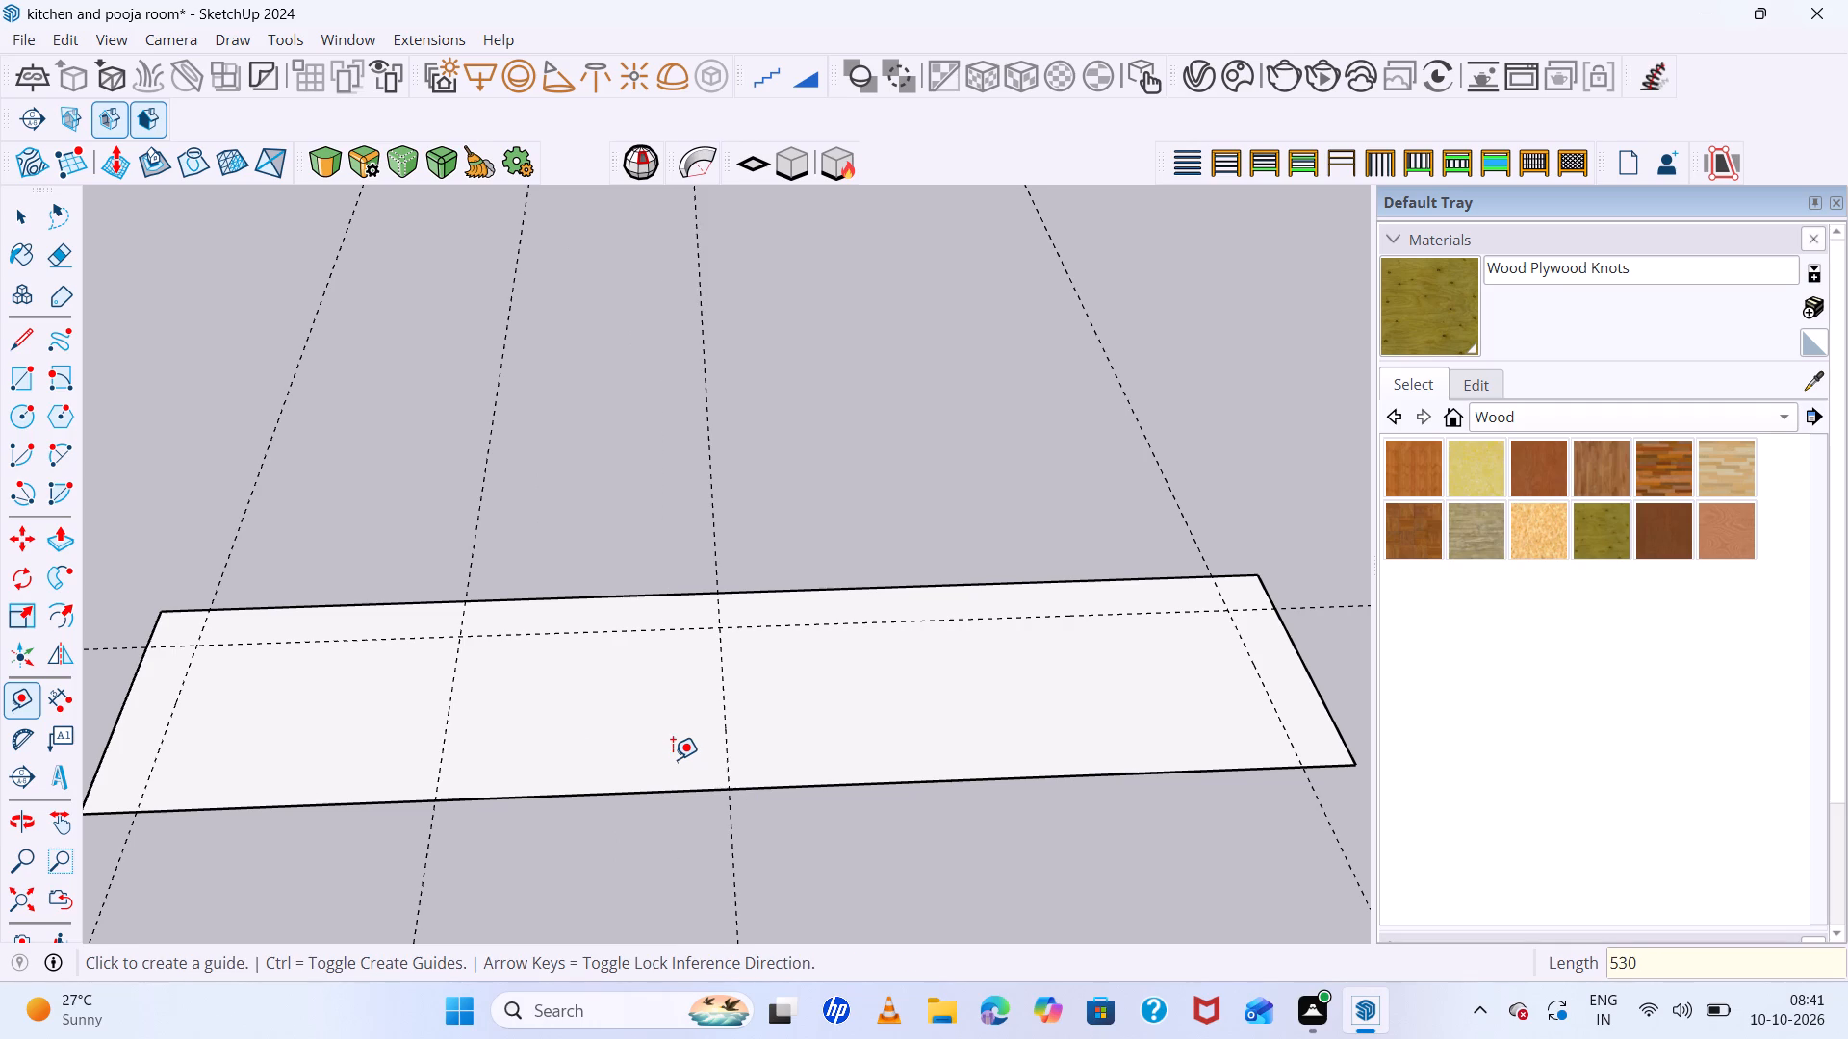
click(724, 722)
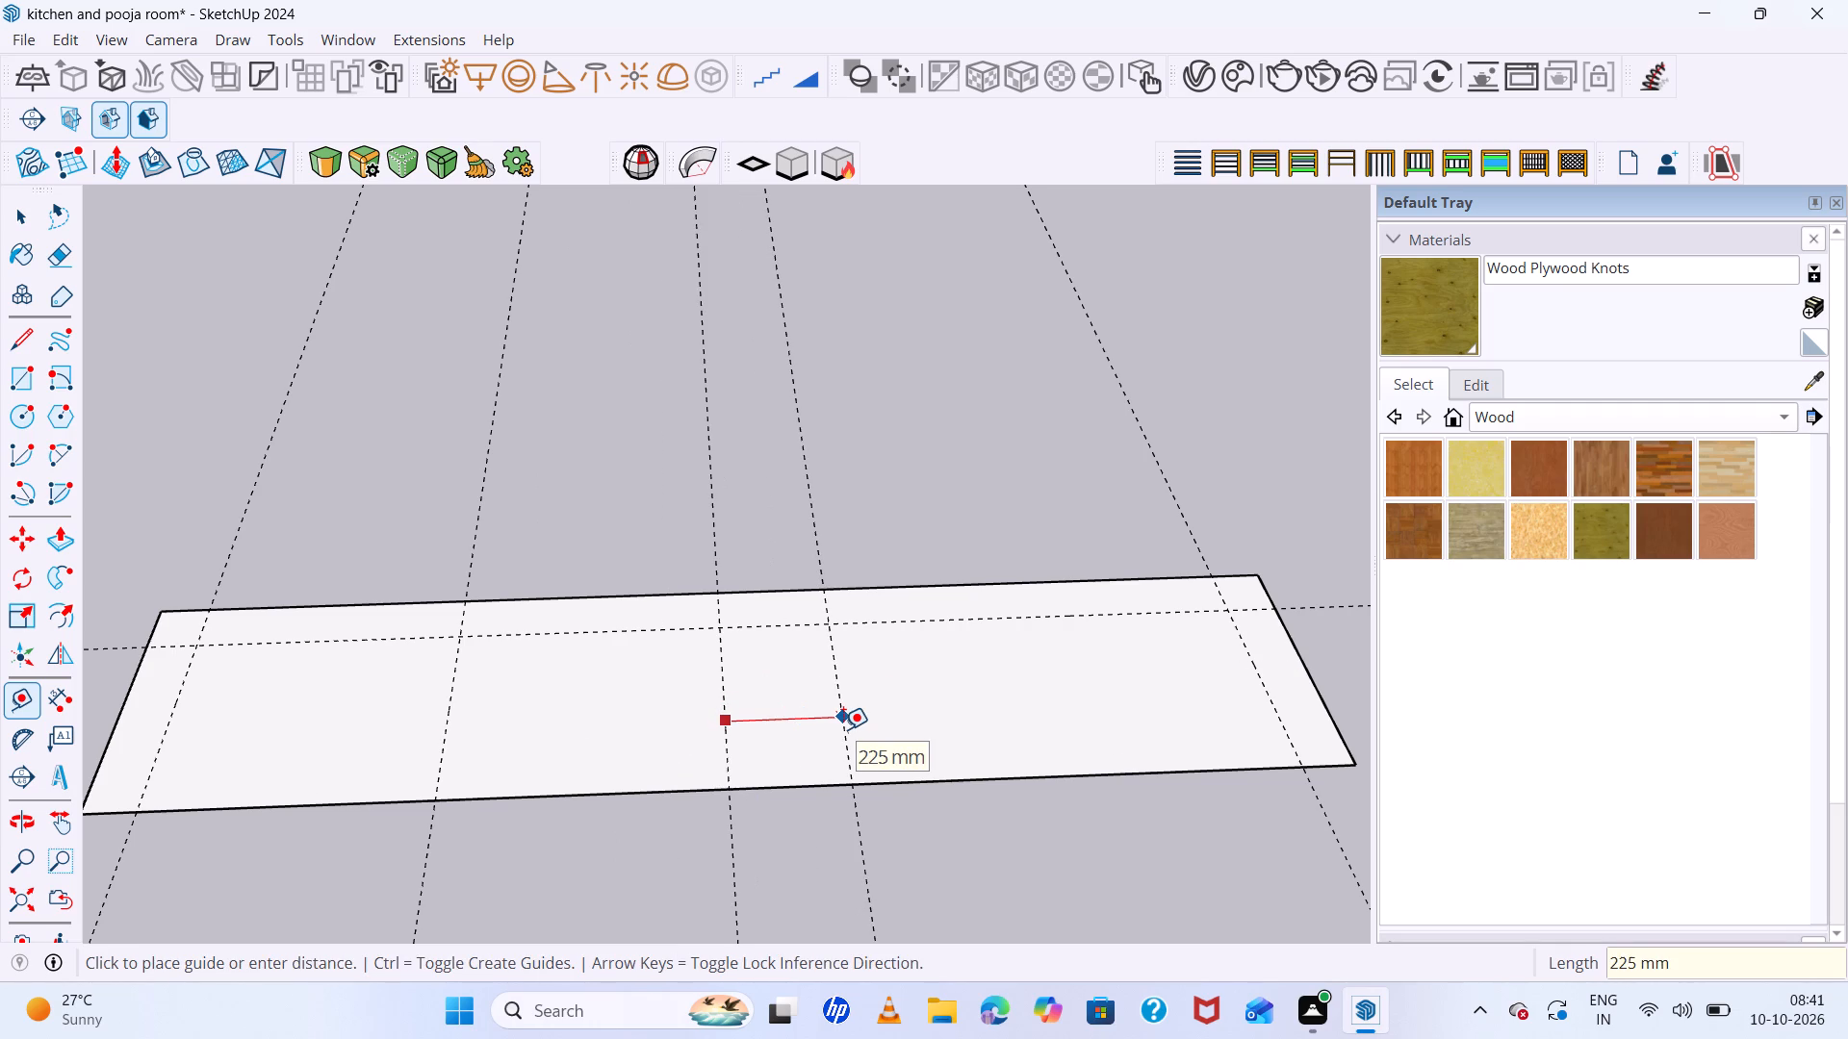
text(530)
key(space)
key(Return)
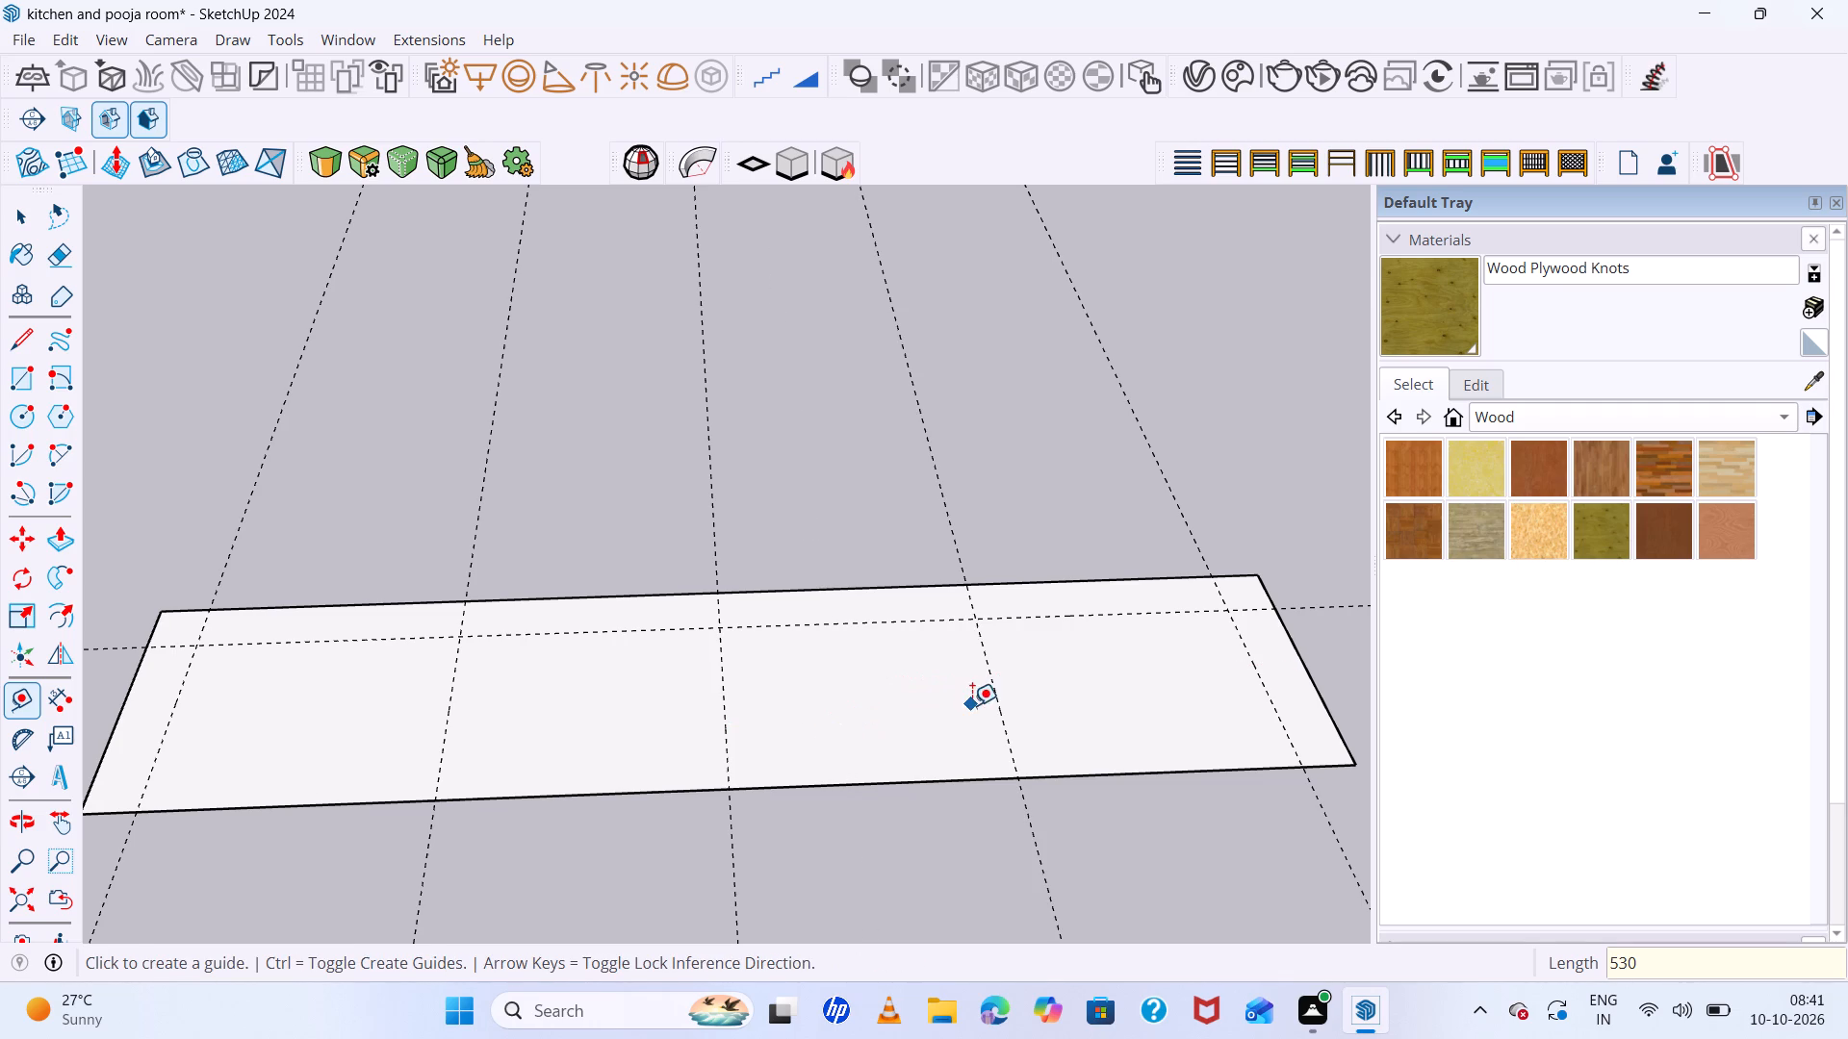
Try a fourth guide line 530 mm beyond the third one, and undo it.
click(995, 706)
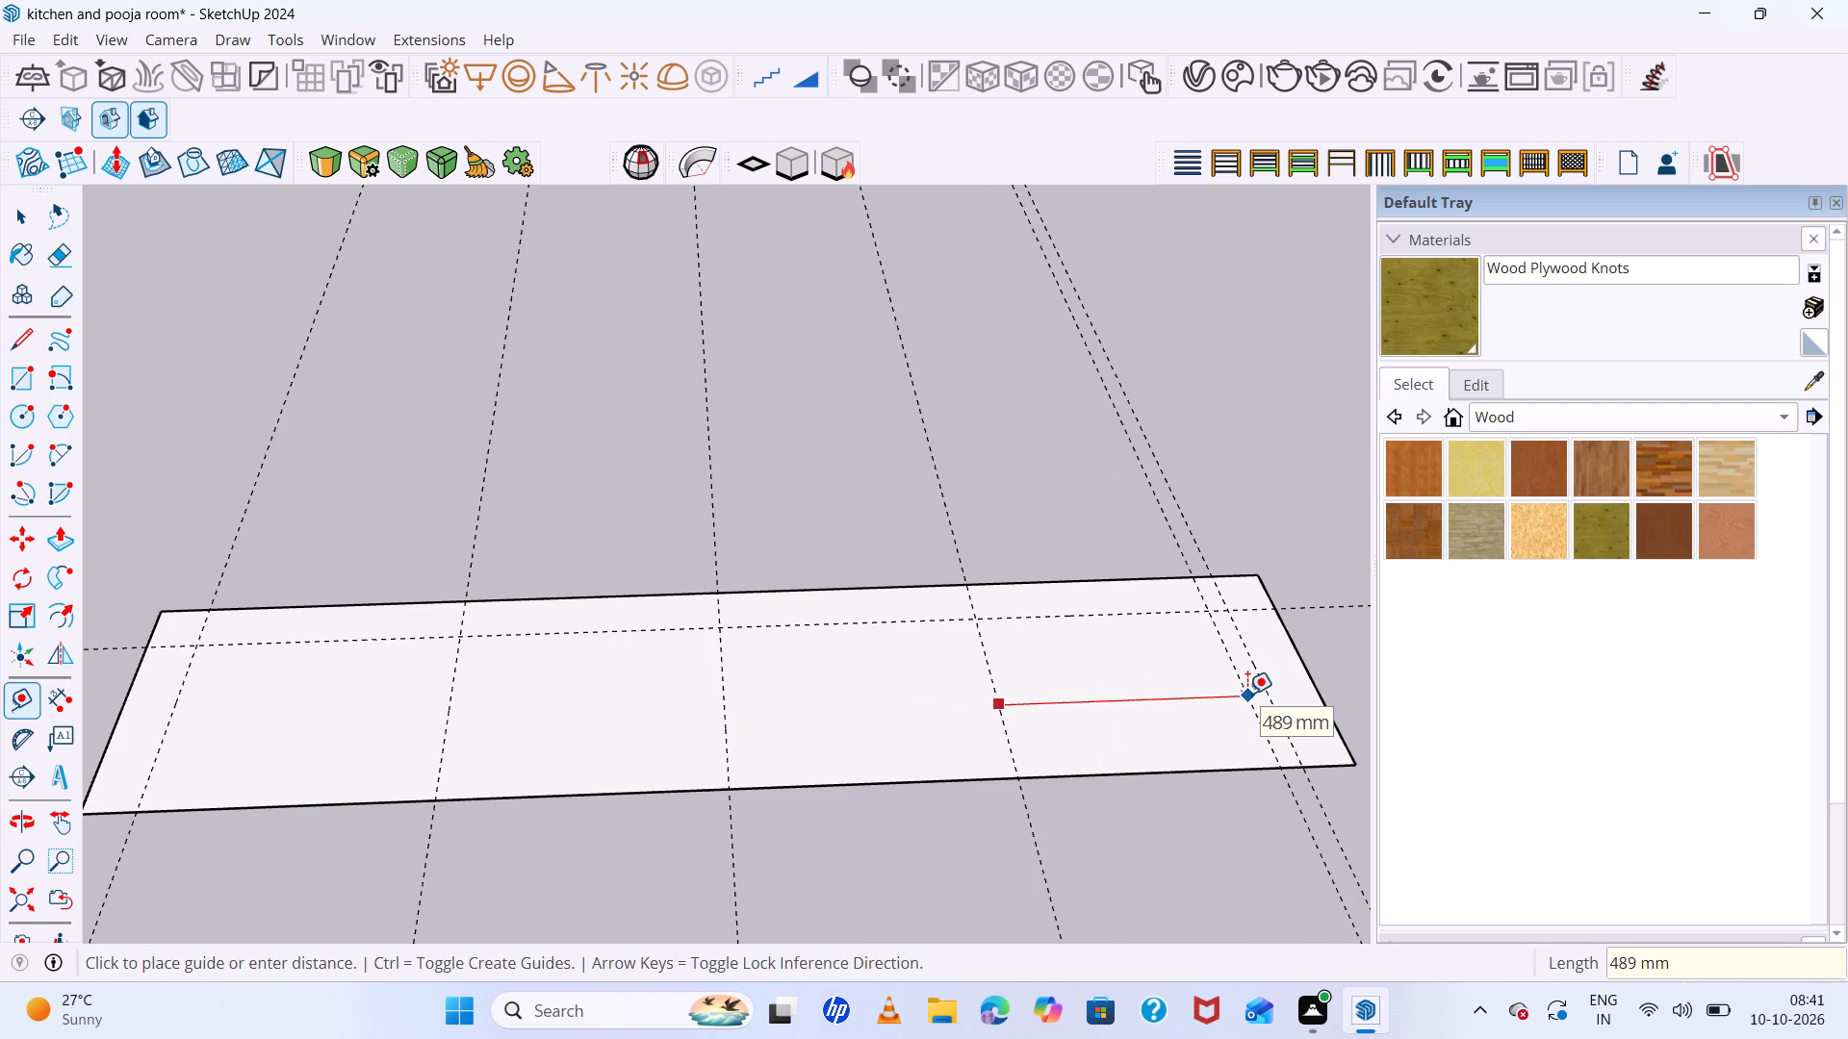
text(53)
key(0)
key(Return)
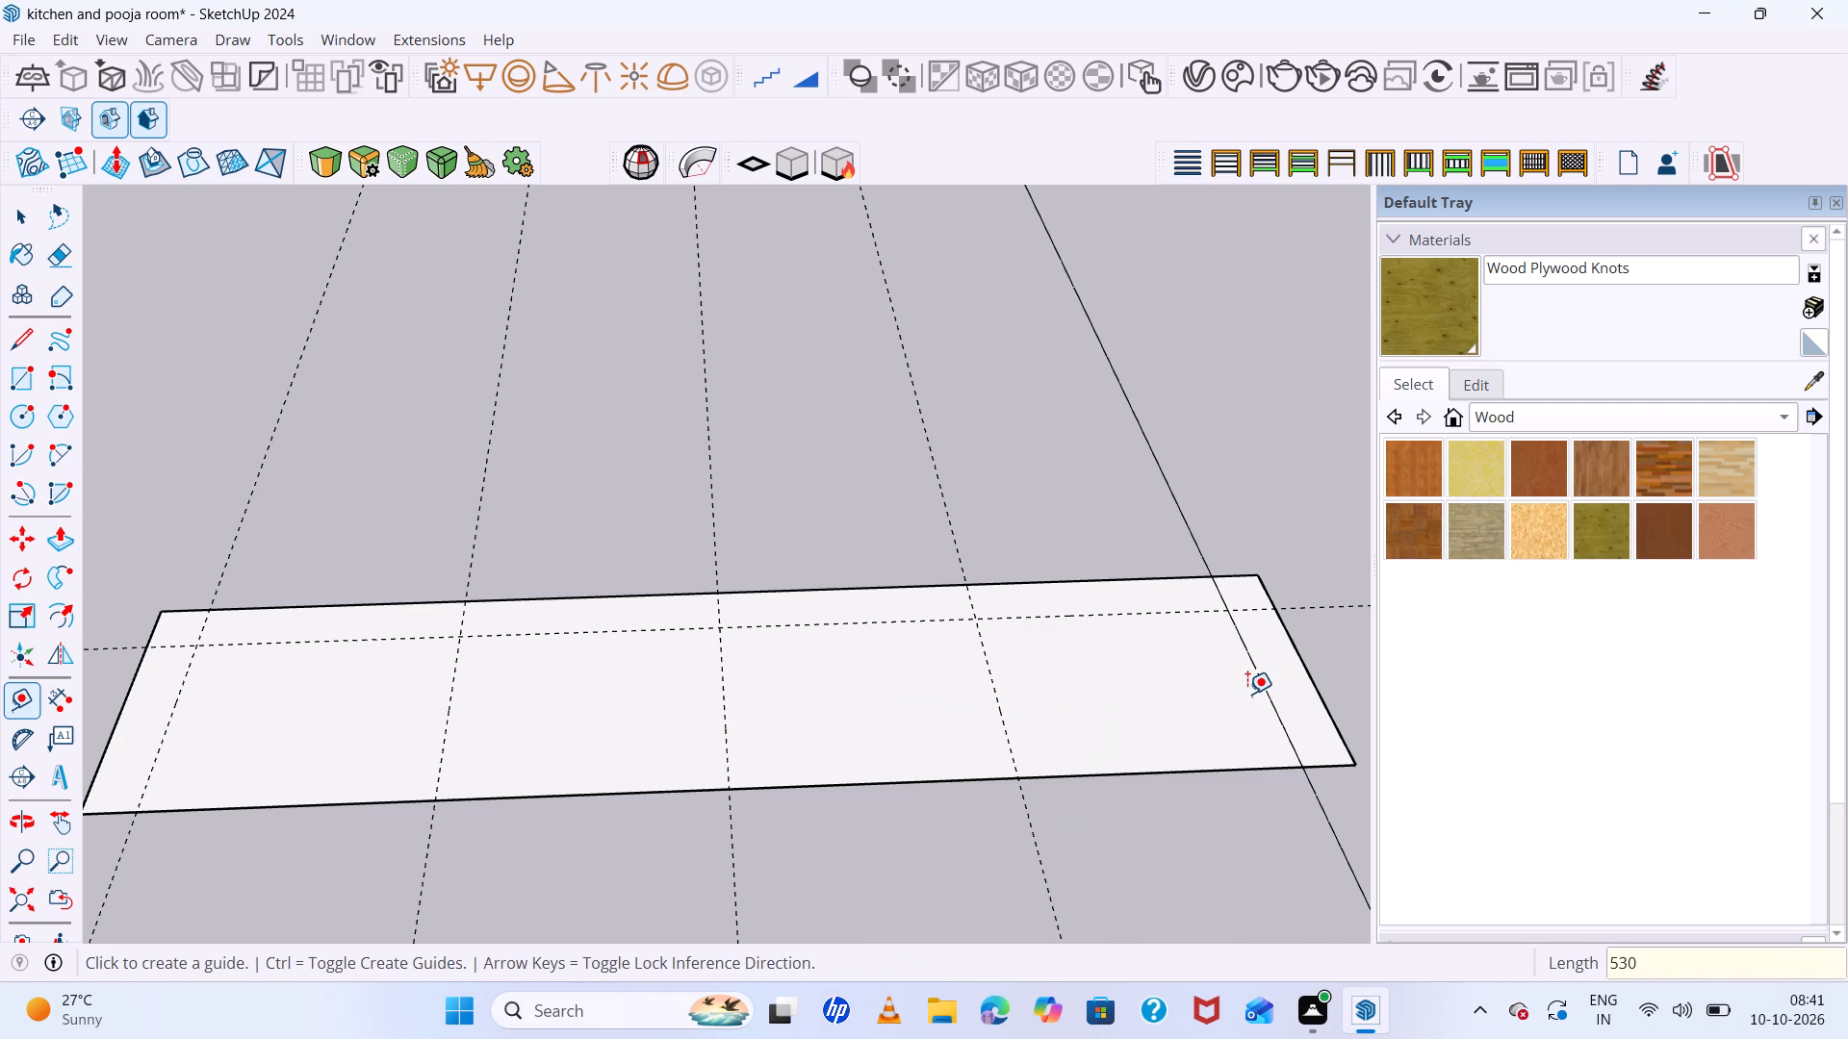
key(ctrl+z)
Place a guide line 65 mm inward from each of the 100 mm guides along the base's two short edges.
scroll(955, 753, down, 6)
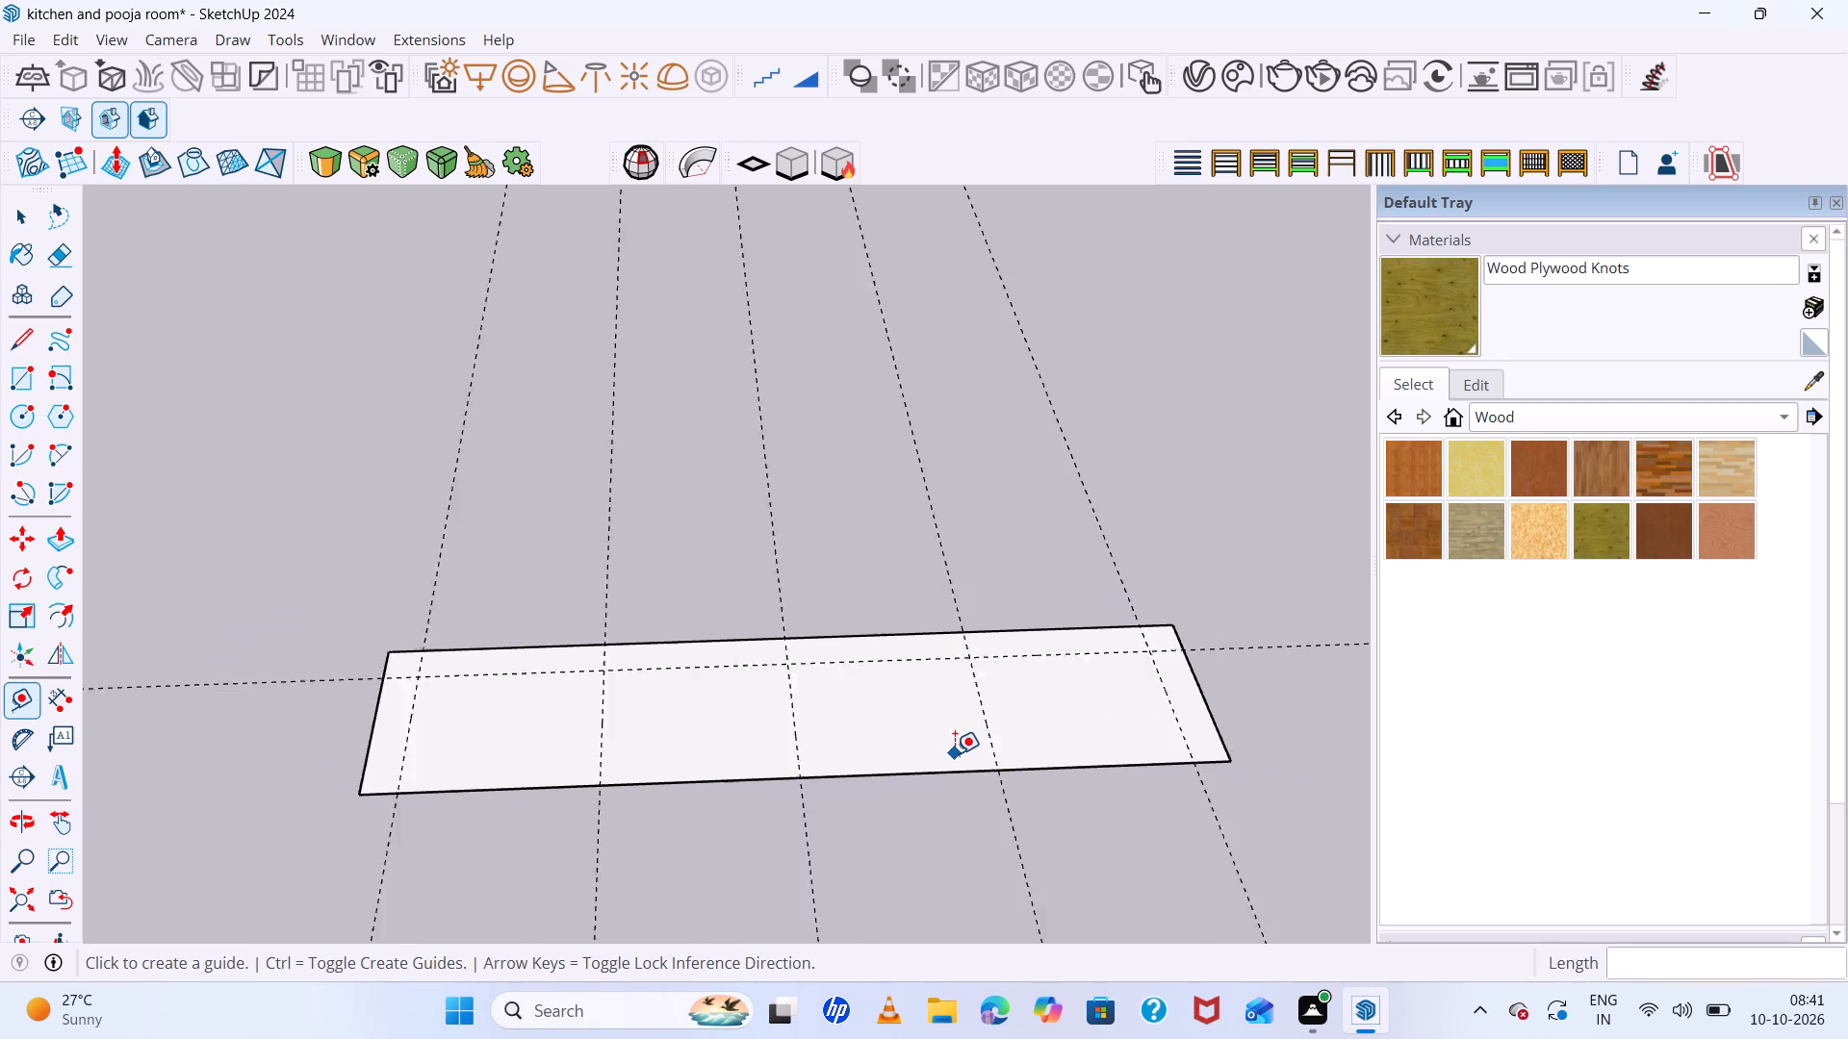
scroll(955, 753, down, 1)
scroll(953, 755, up, 2)
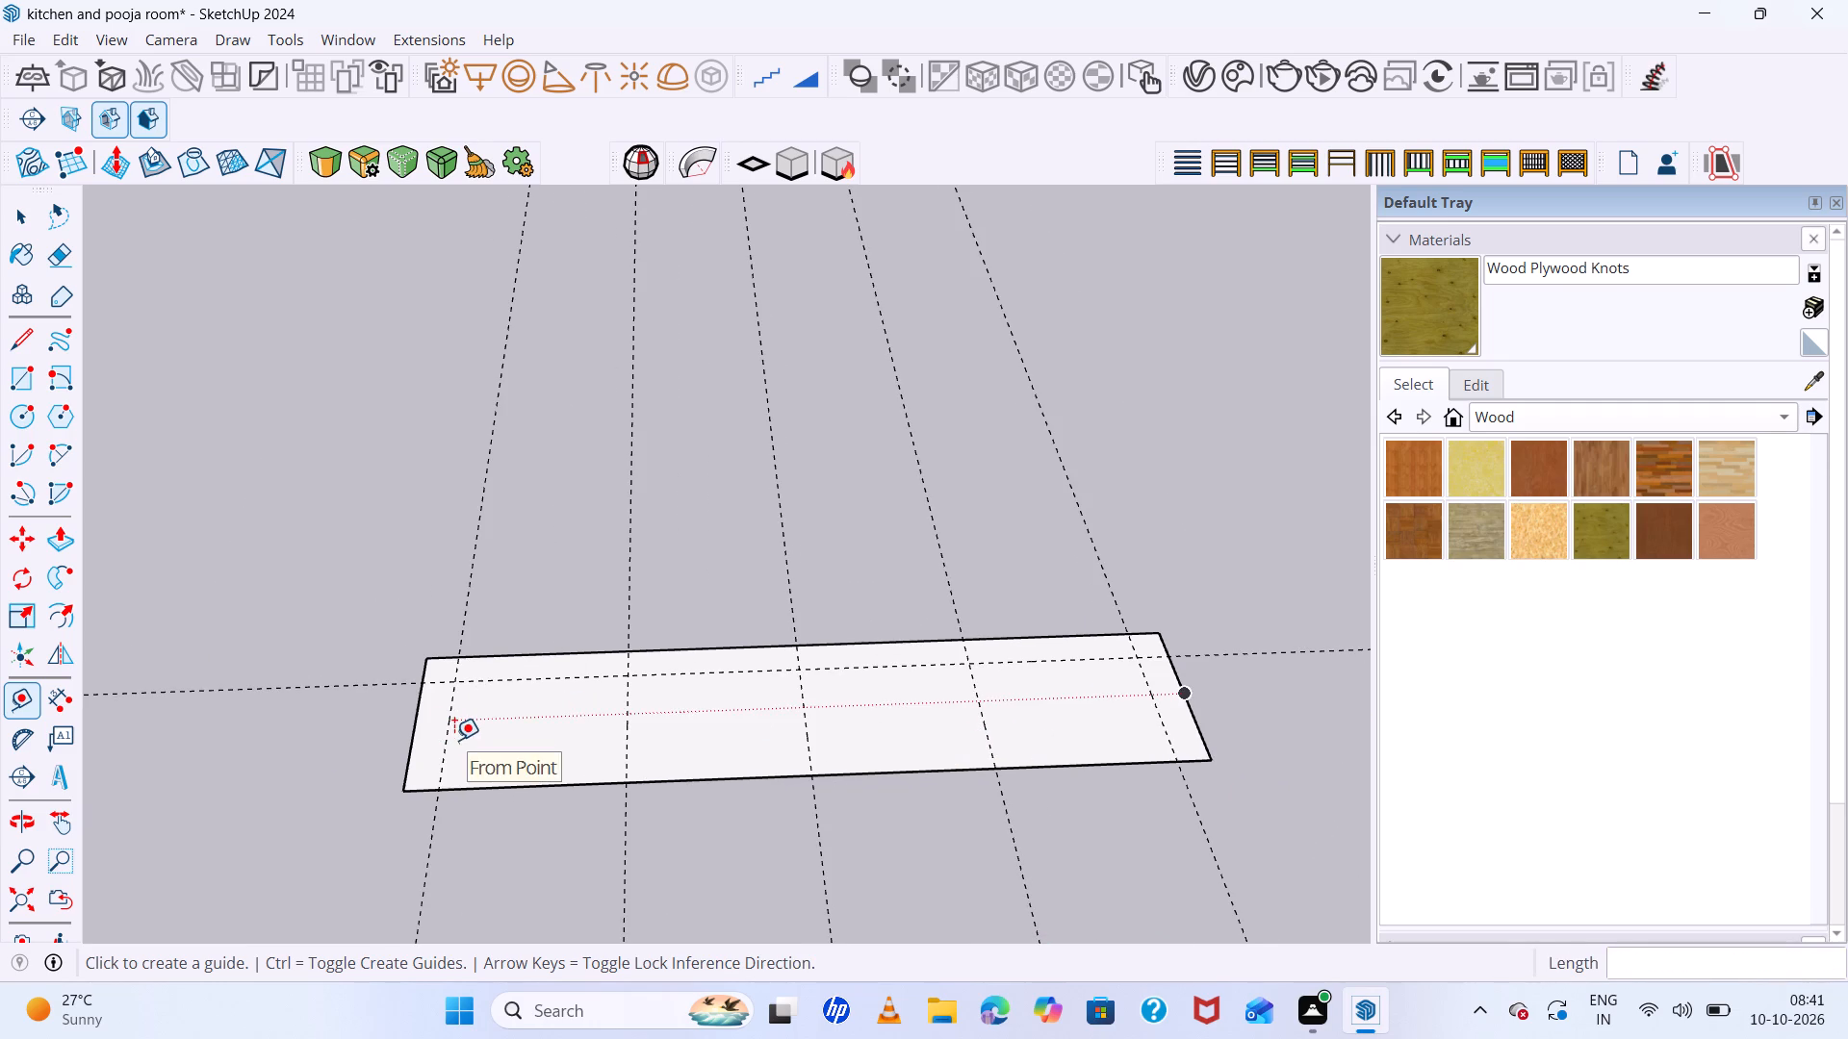
click(445, 736)
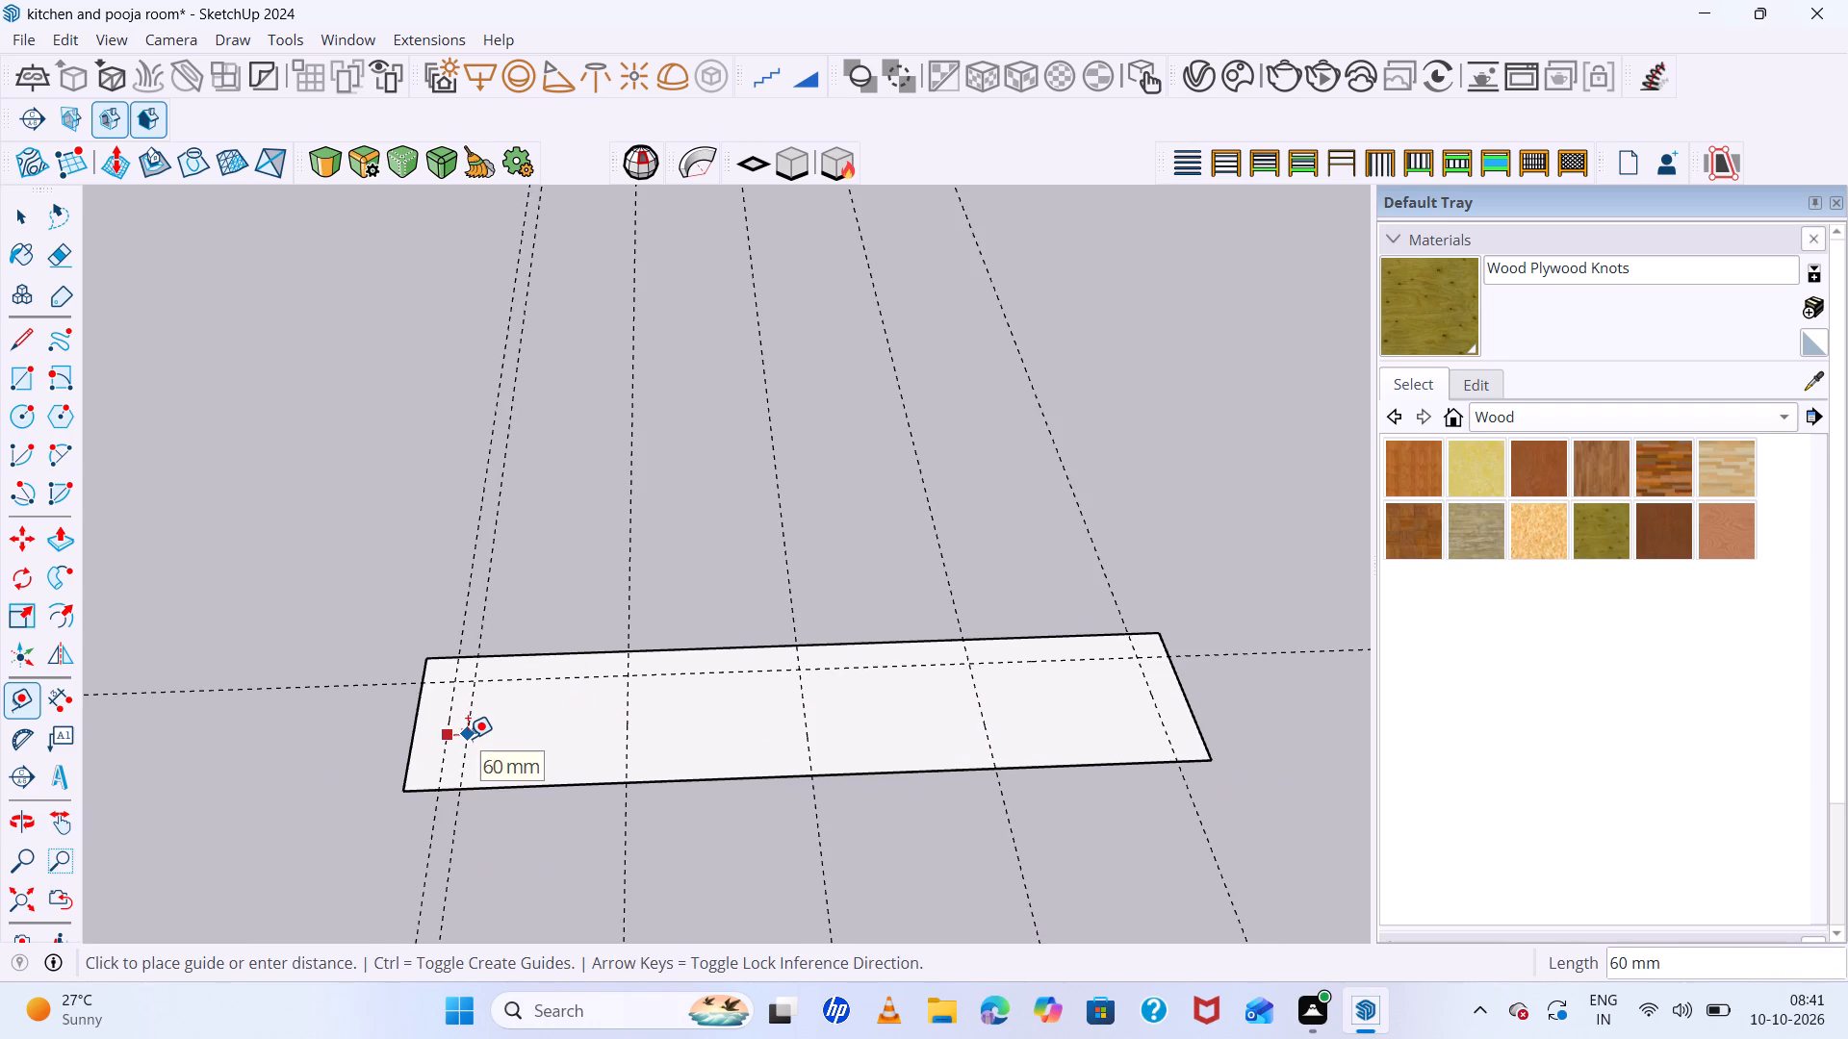
text(65)
key(Return)
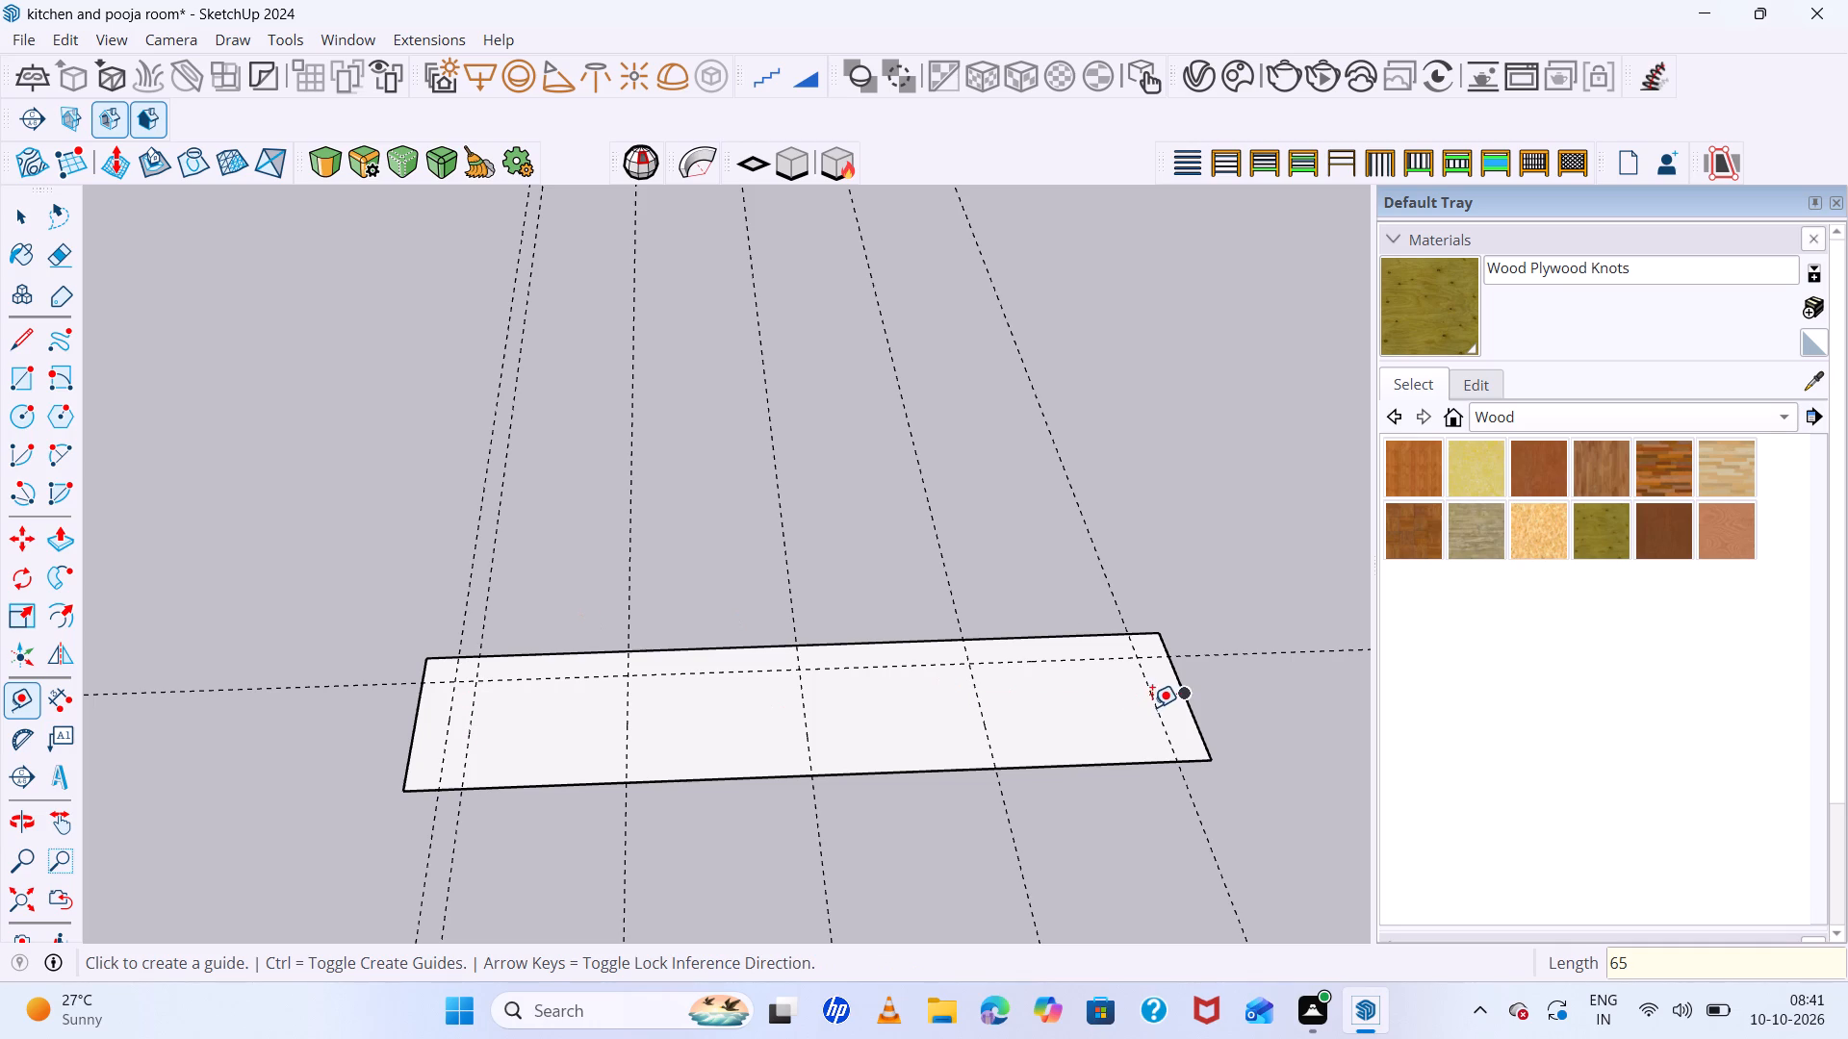
click(1152, 707)
key(space)
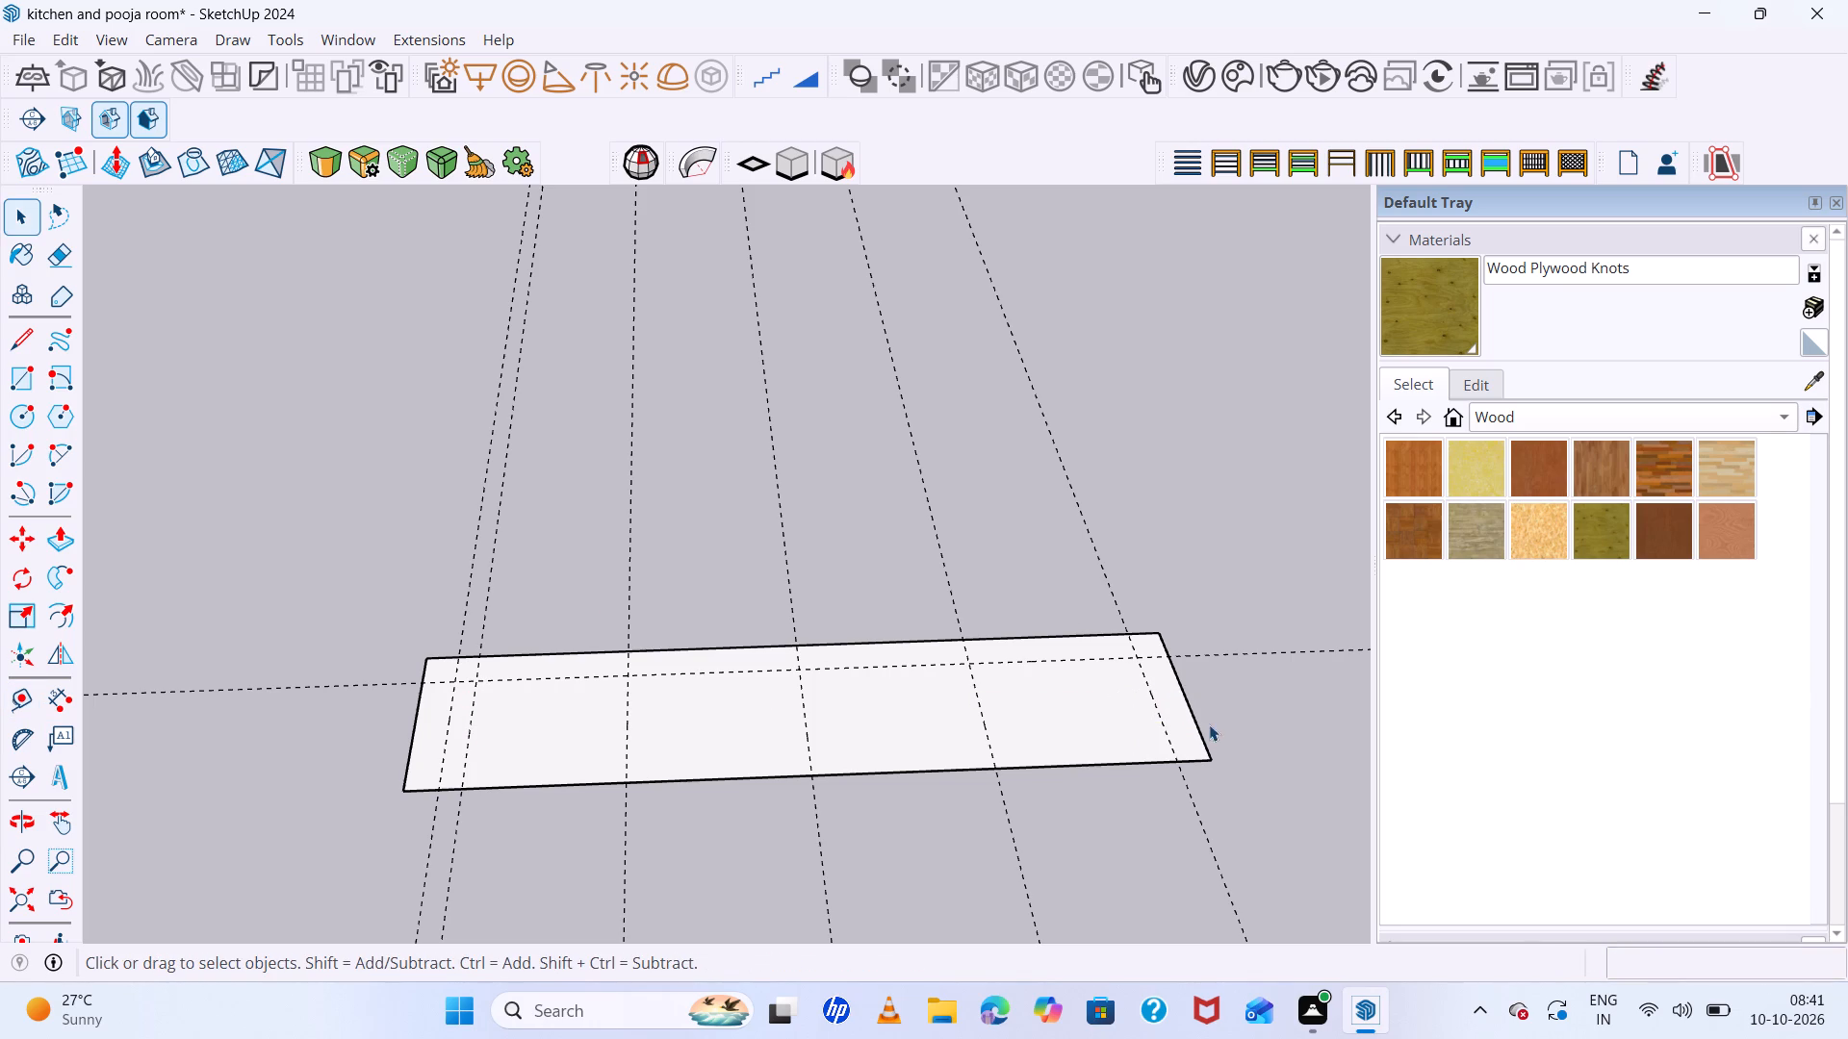
key(t)
click(1168, 735)
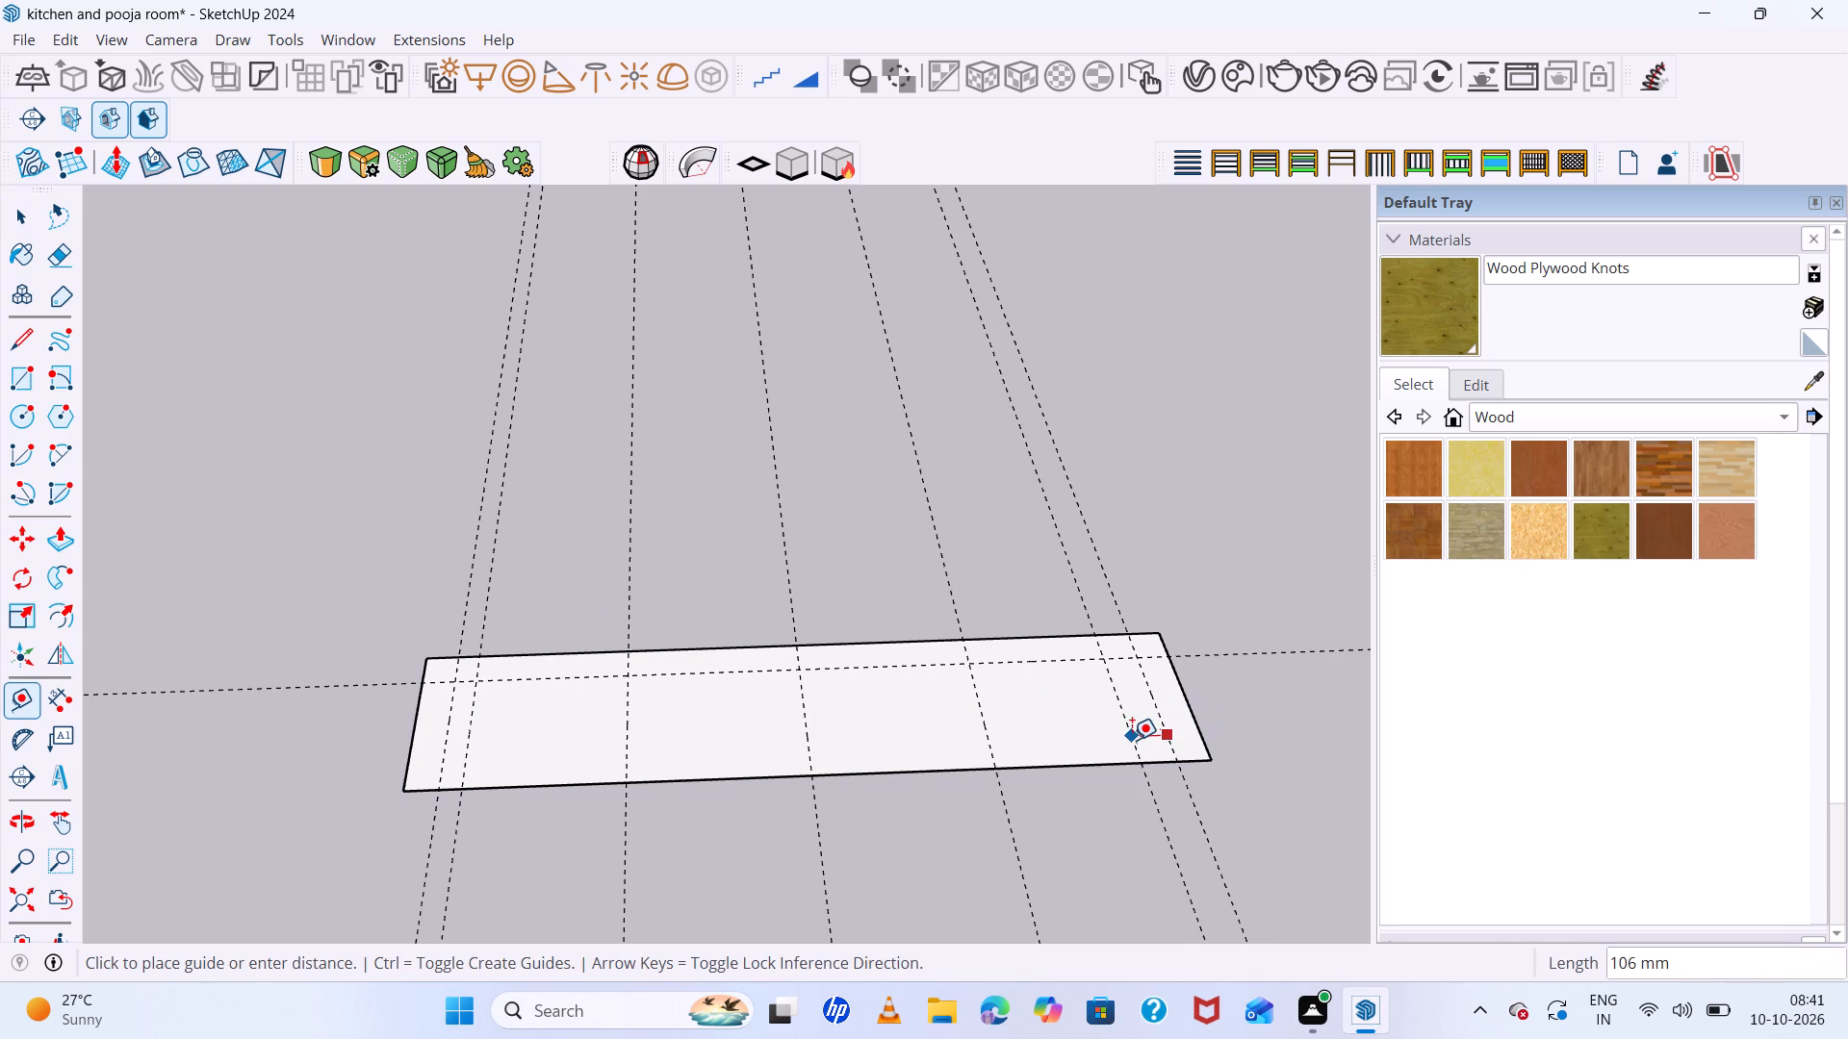
text(65)
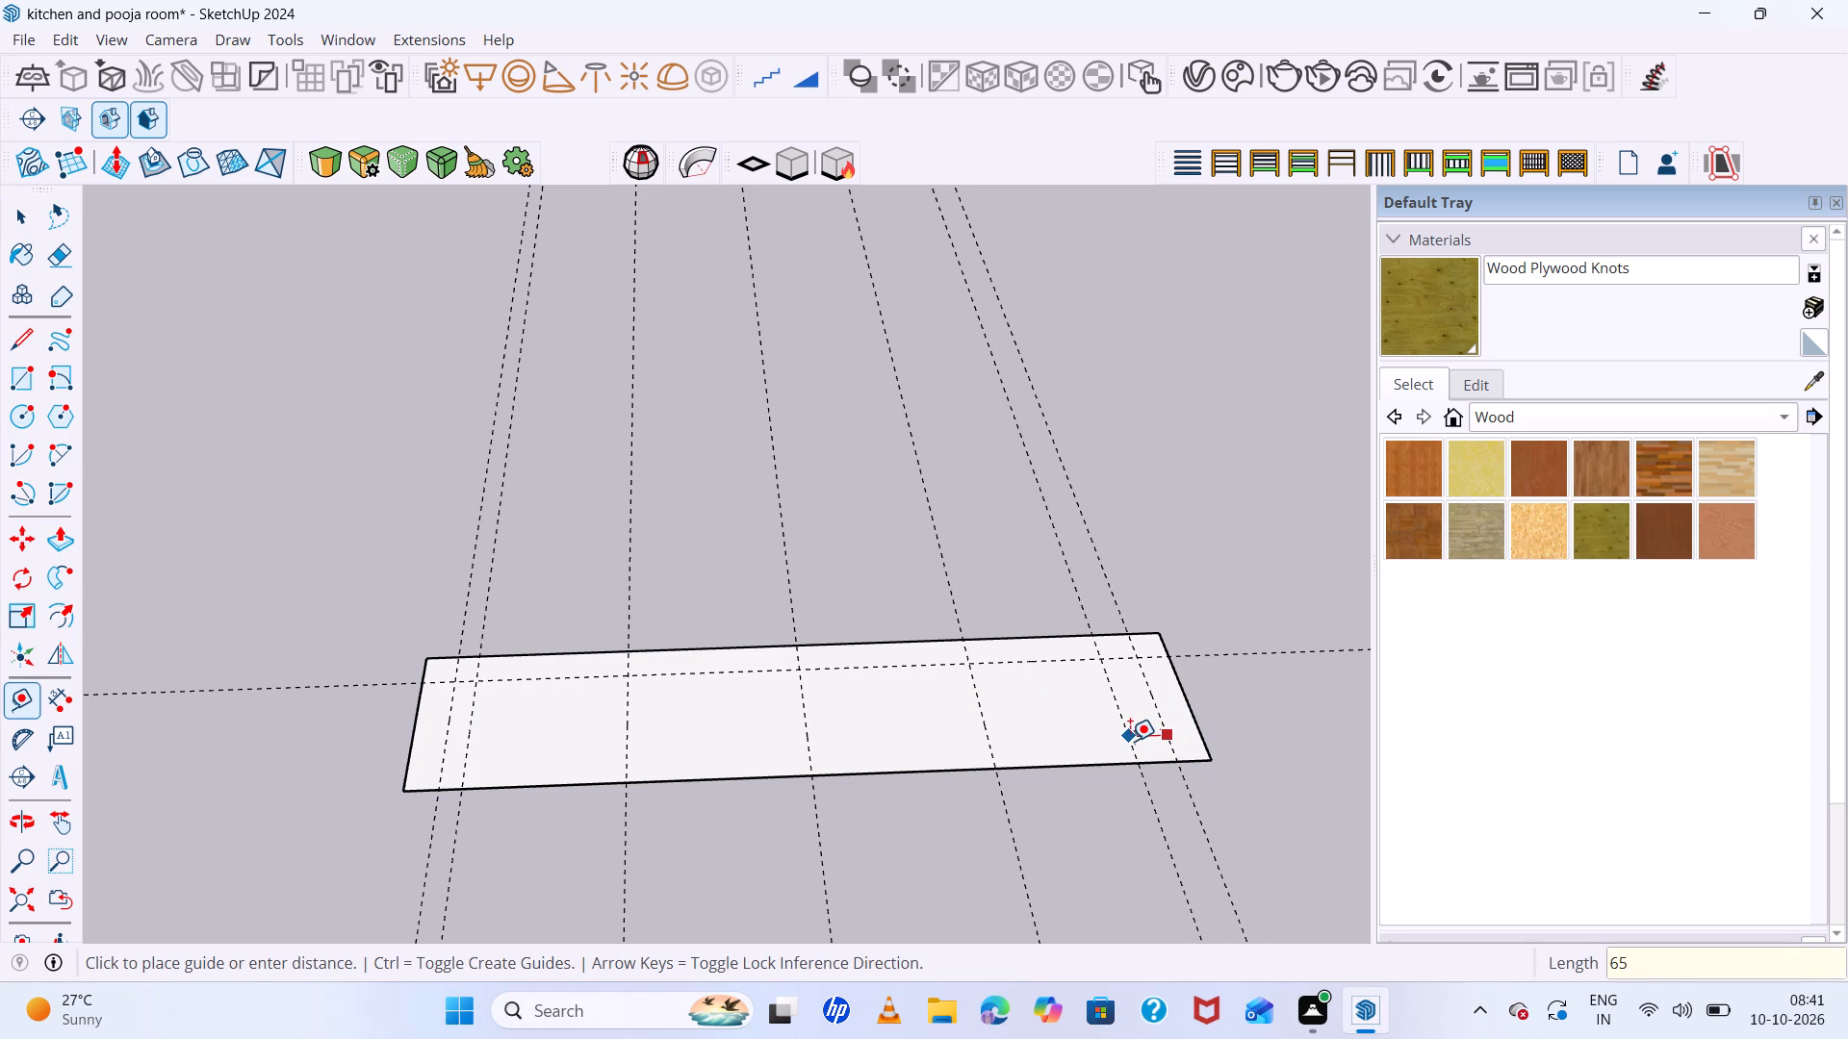
key(Return)
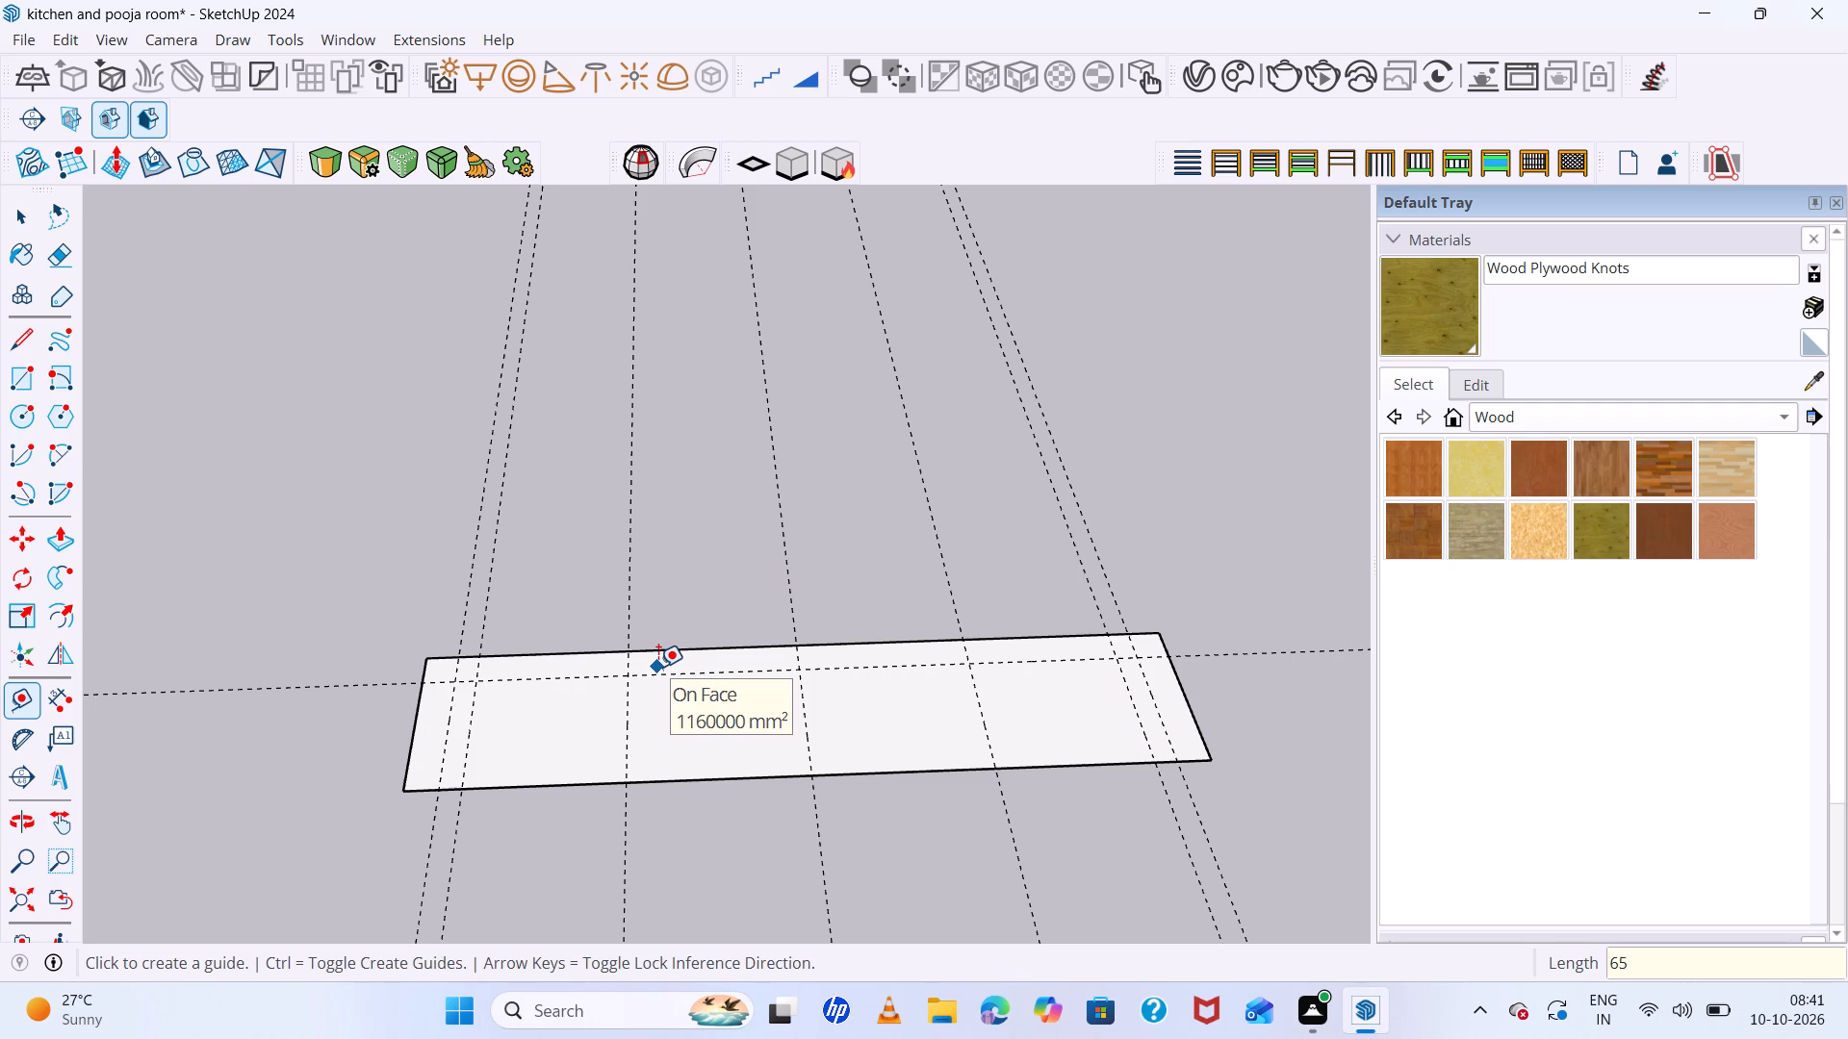
Draw border rectangles on the base along the guides: 100 by 500 mm on the left, 100 by 2220 mm at the rear, 100 by 400 mm on the right.
key(r)
click(441, 786)
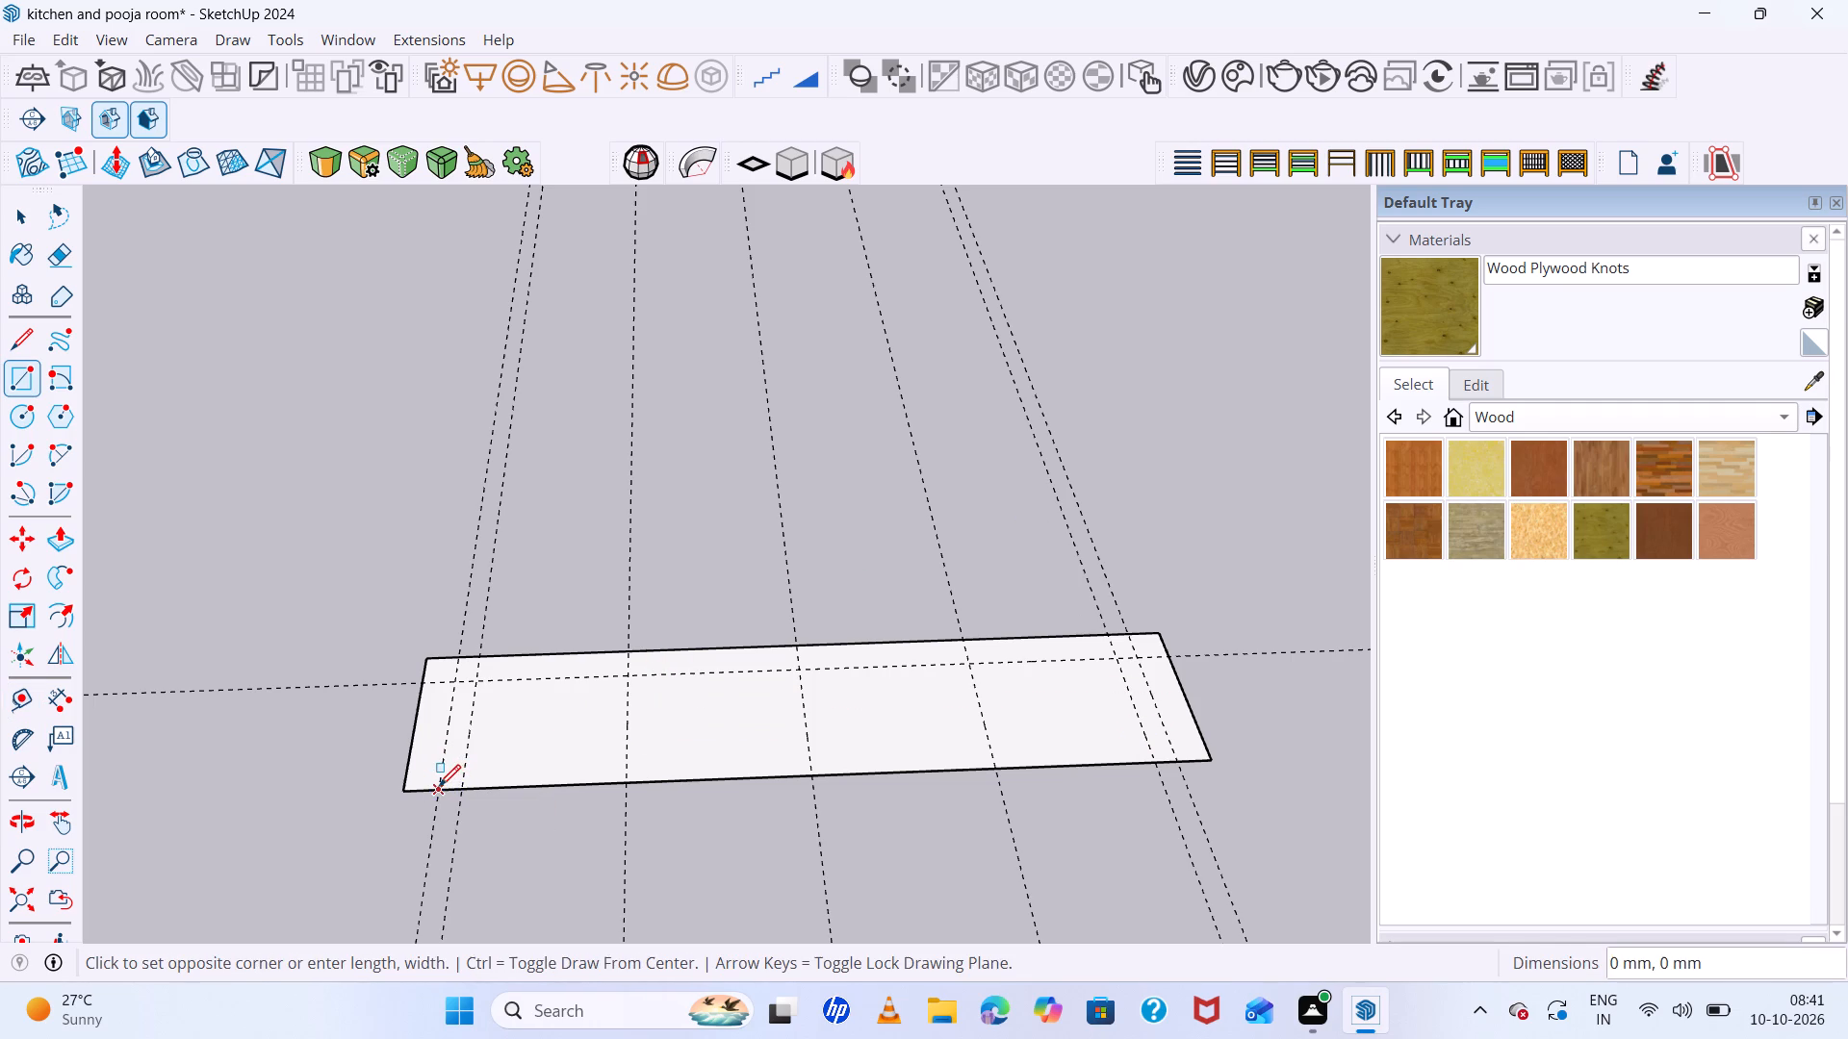
click(427, 663)
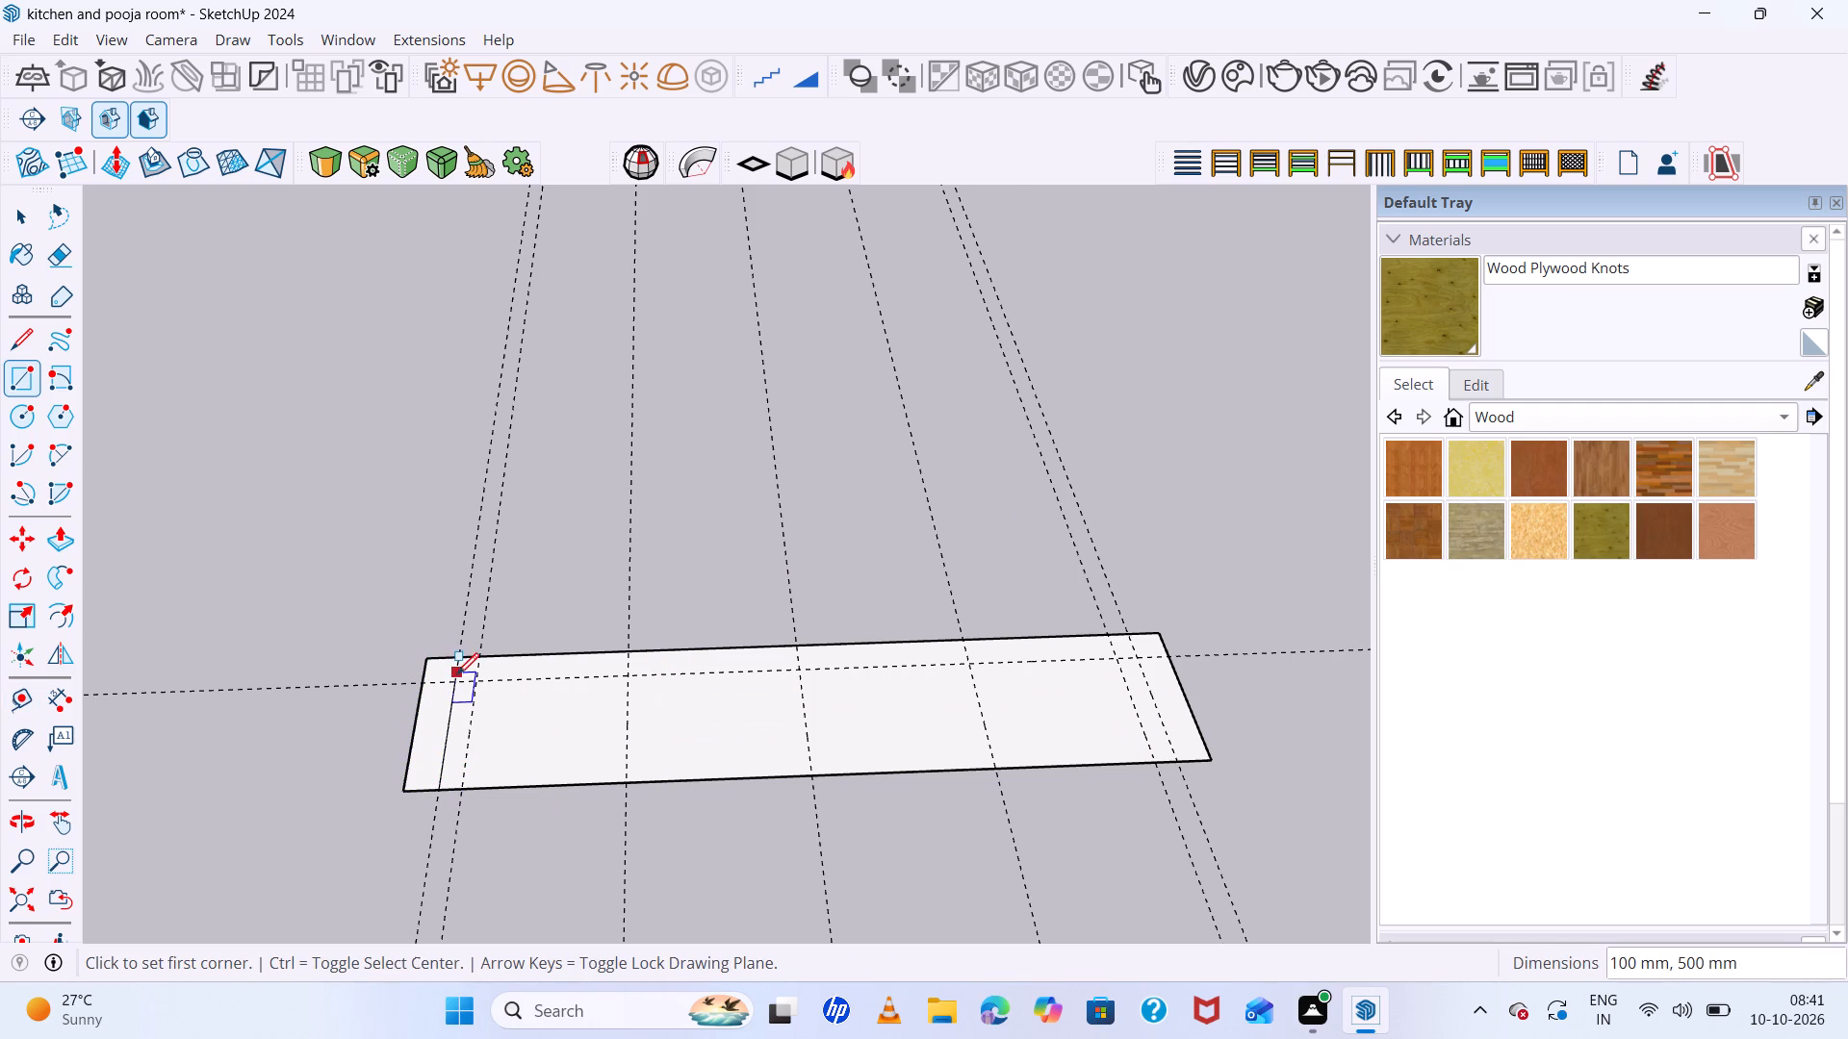
scroll(453, 677, up, 11)
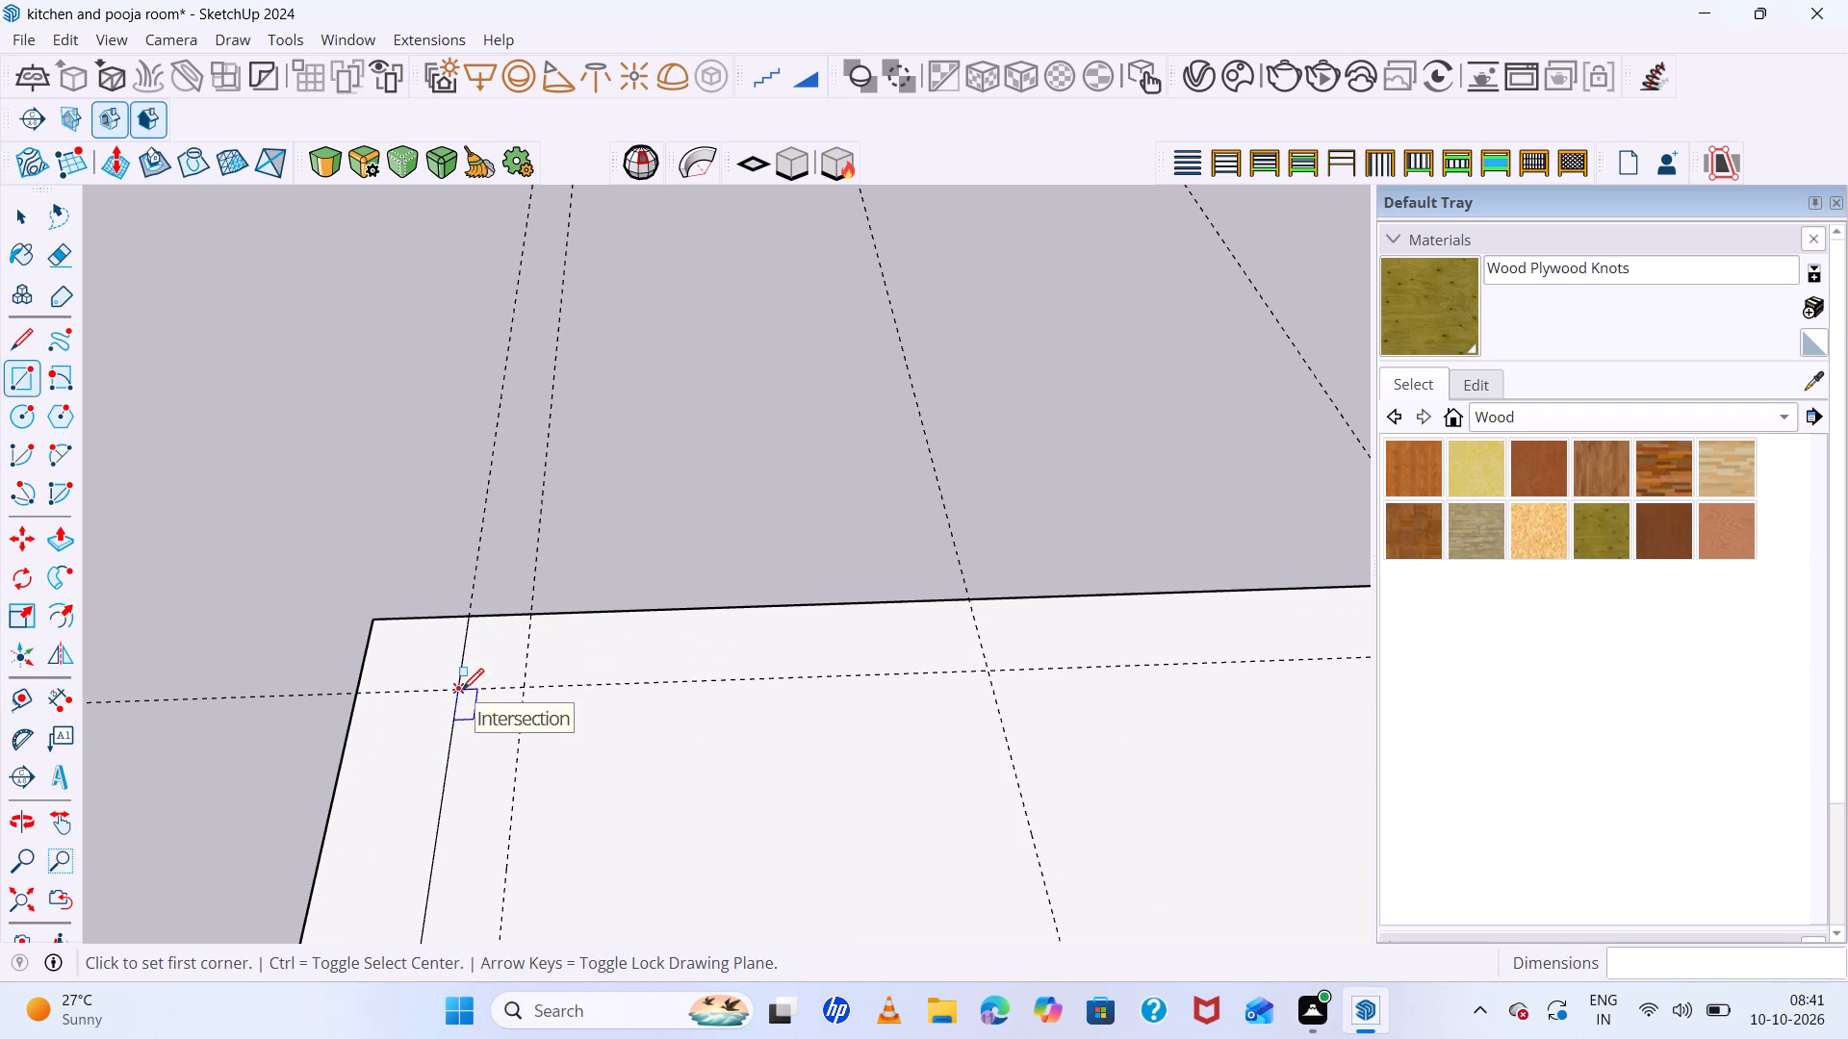
click(452, 690)
scroll(562, 620, down, 12)
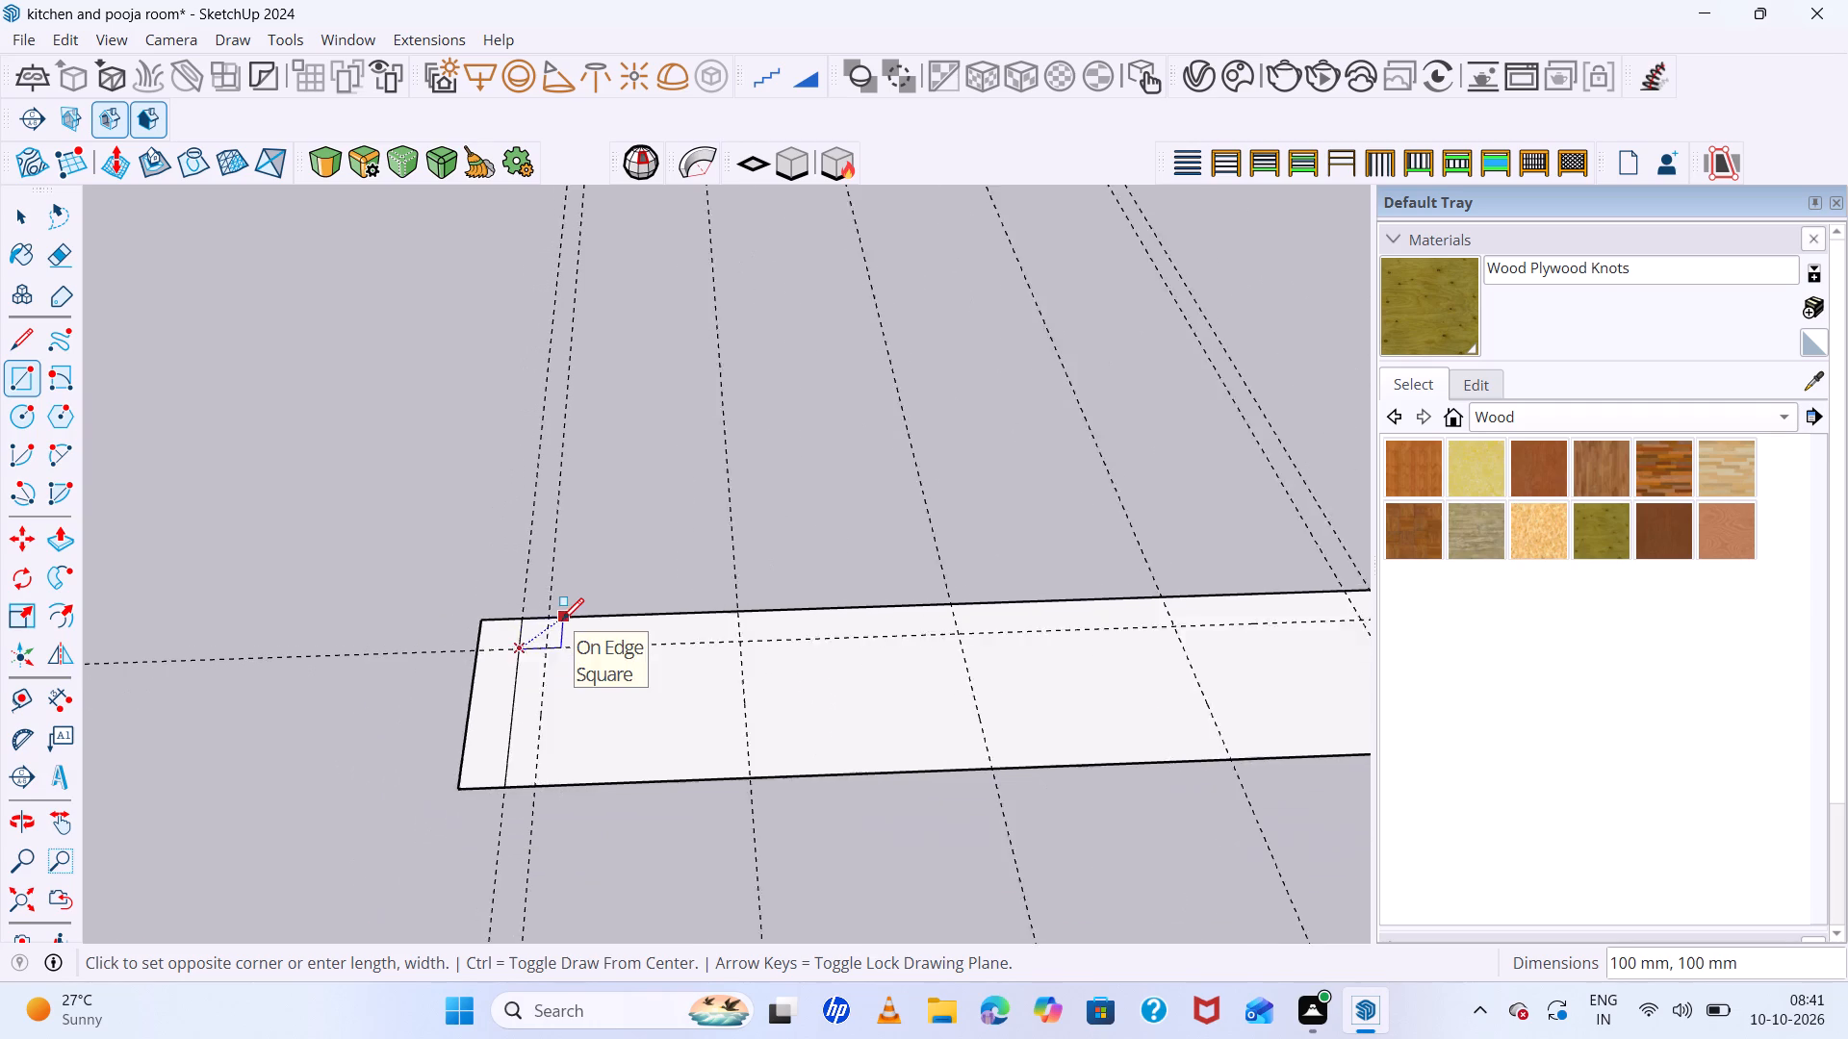
scroll(562, 620, down, 1)
scroll(1146, 592, up, 9)
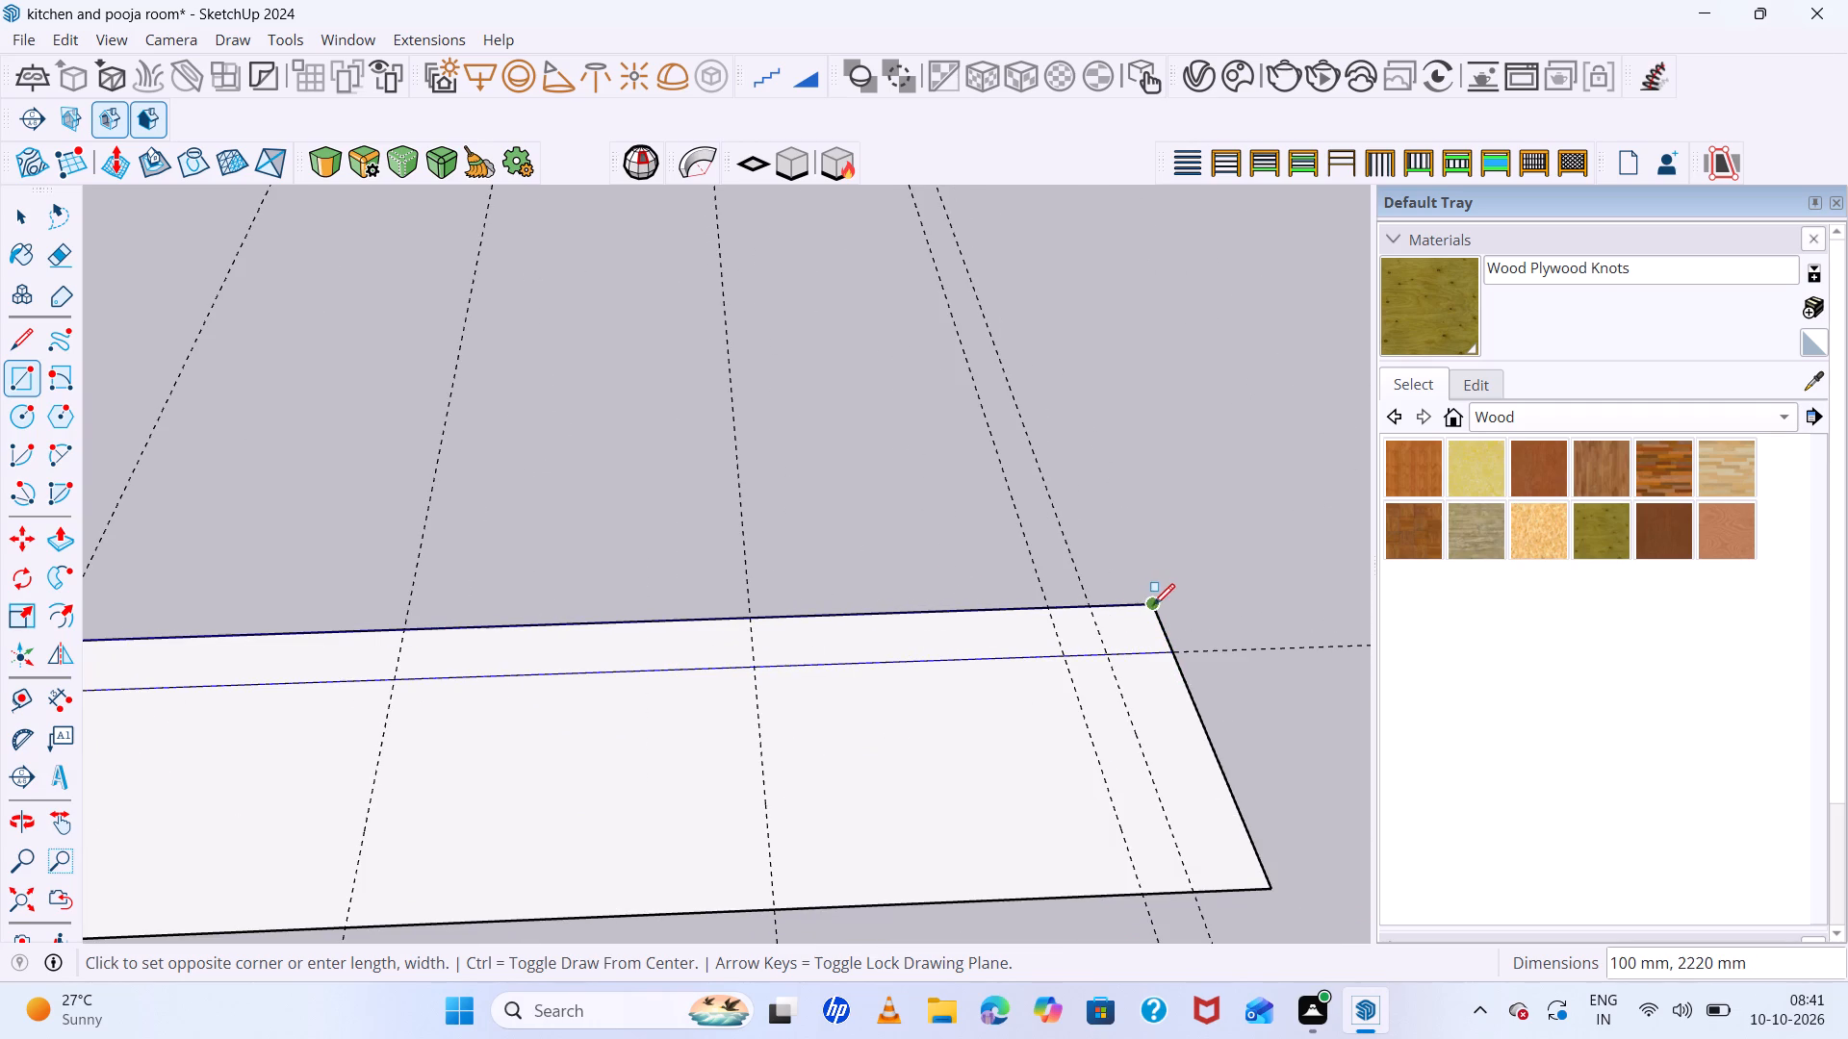
click(1156, 605)
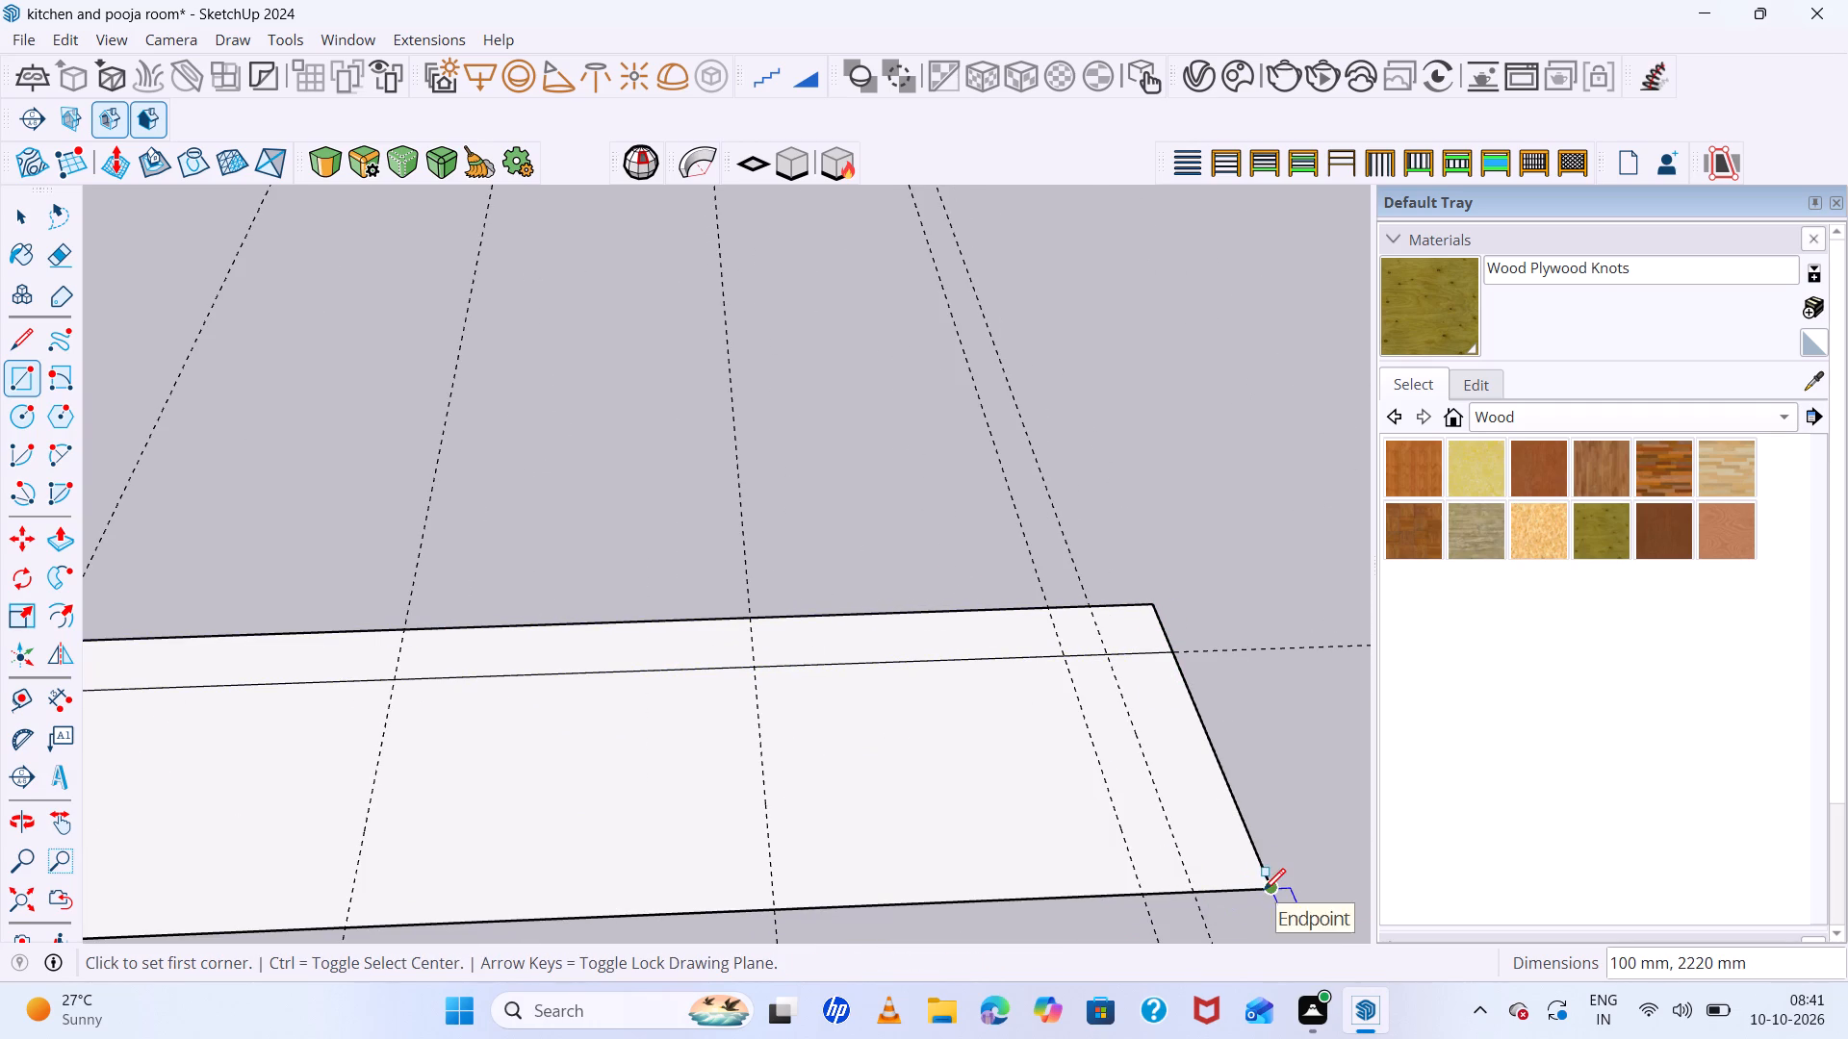
click(1264, 890)
double_click(1187, 895)
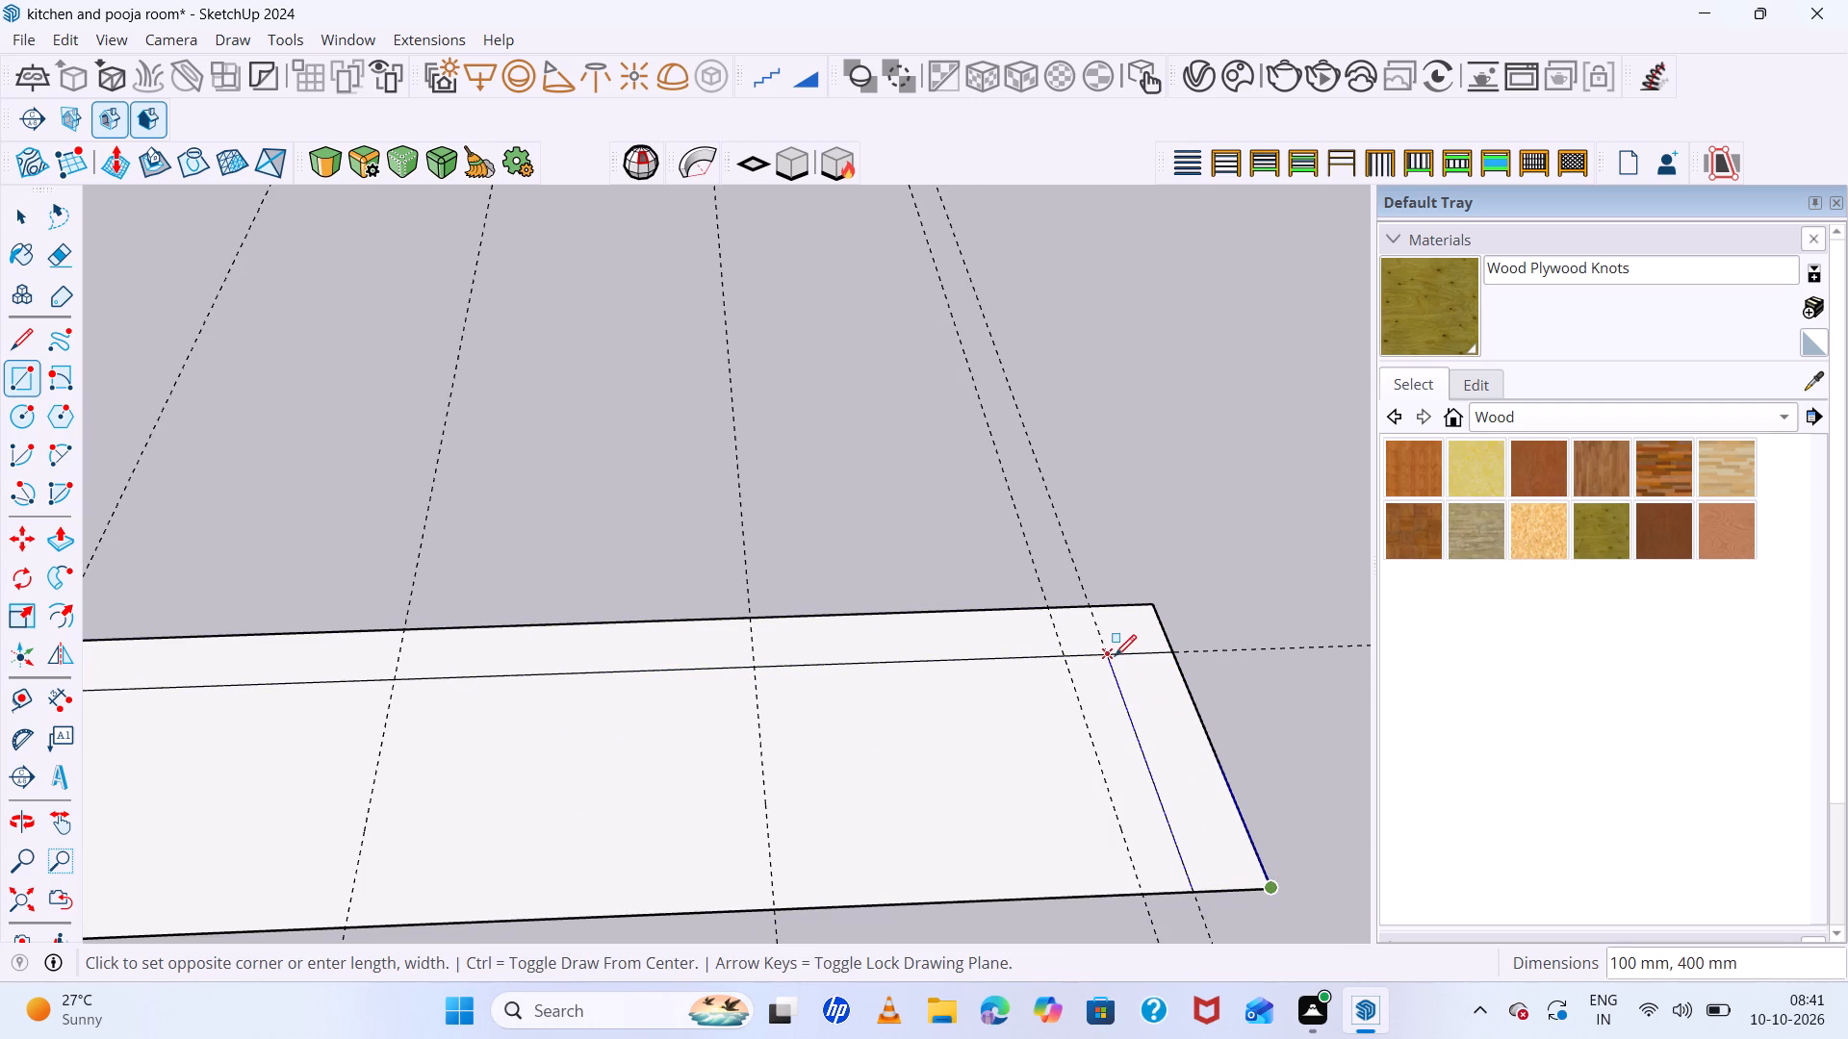
click(1112, 652)
scroll(1151, 755, down, 11)
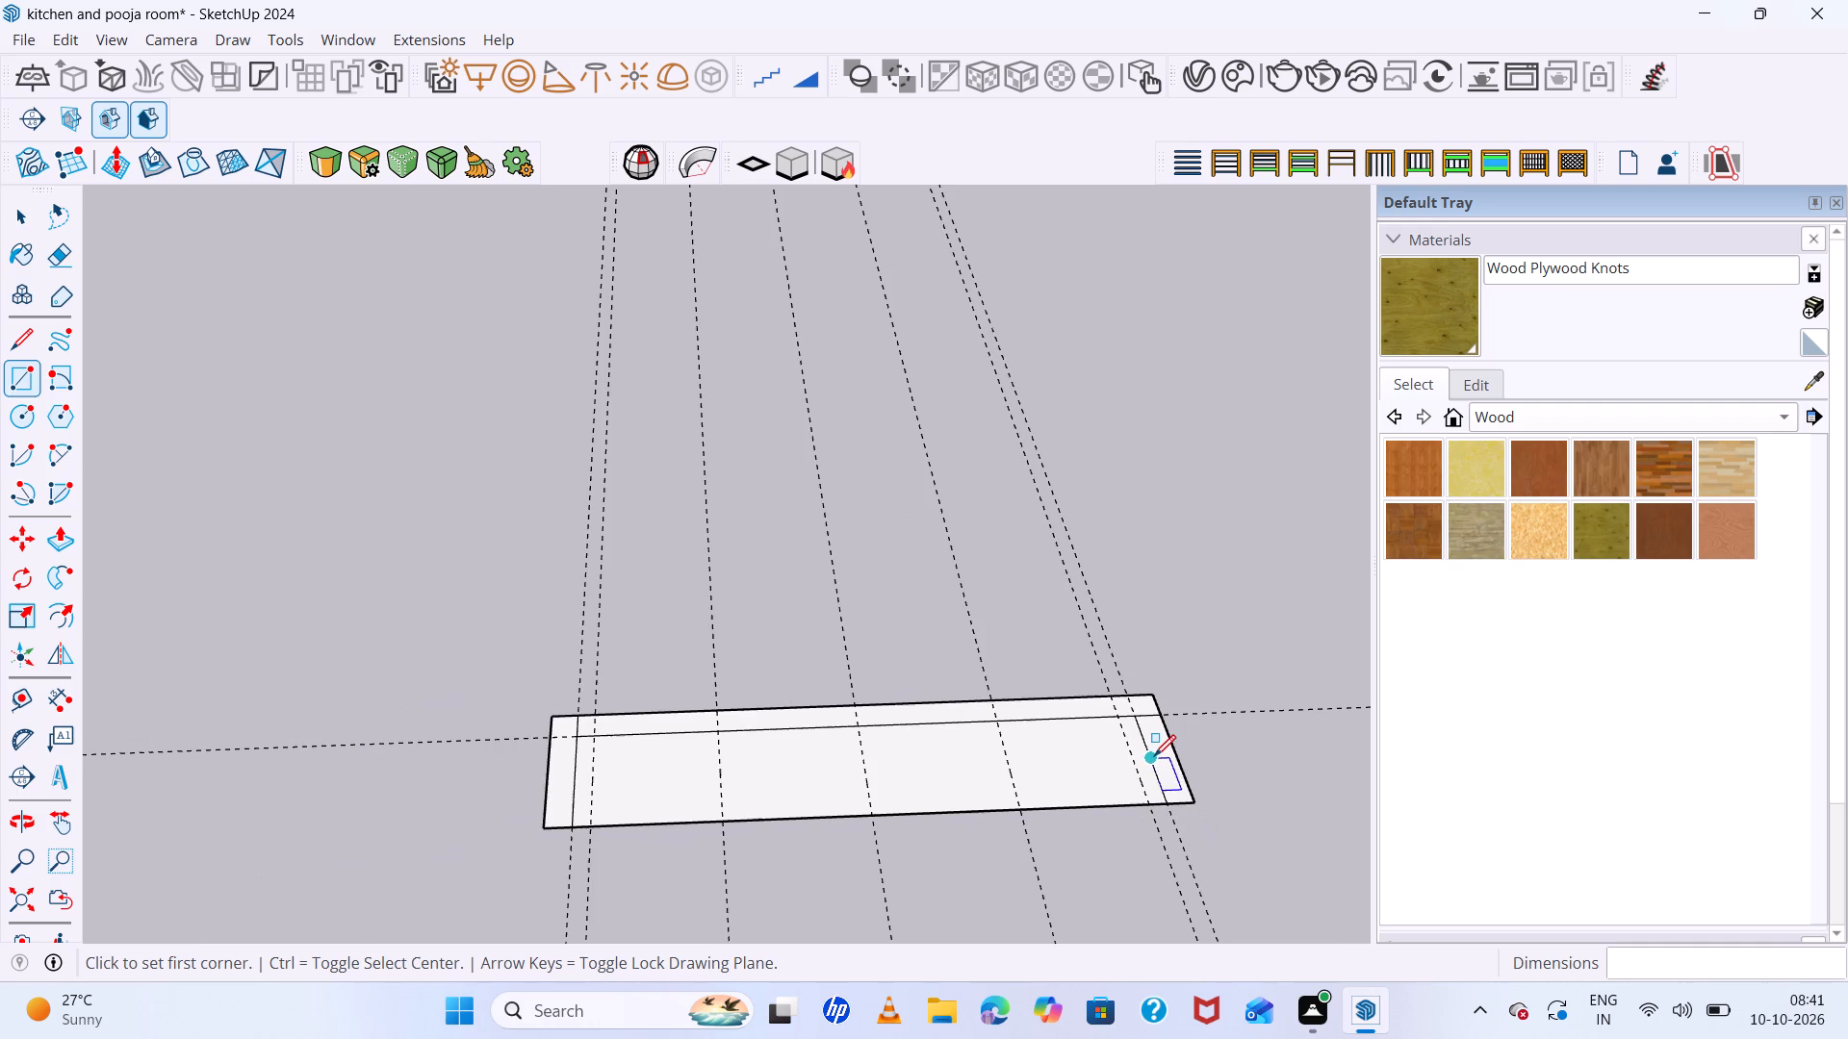
scroll(588, 788, up, 6)
key(space)
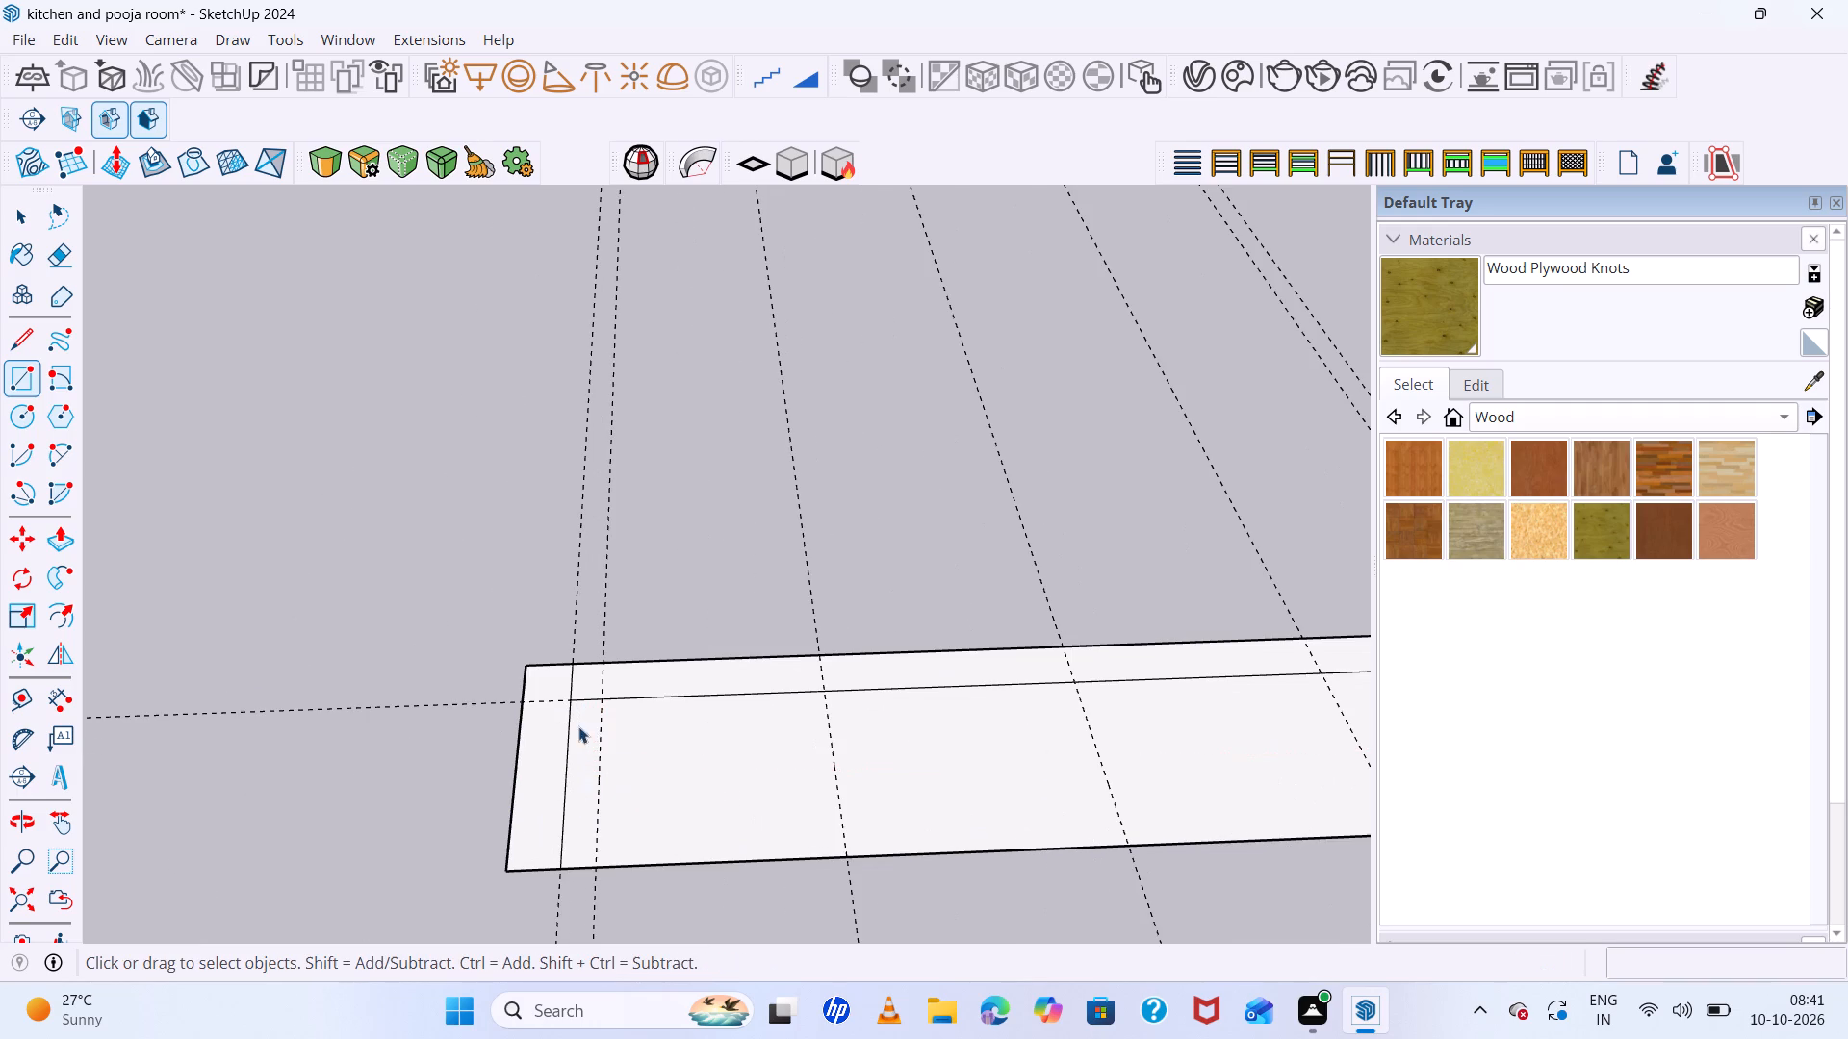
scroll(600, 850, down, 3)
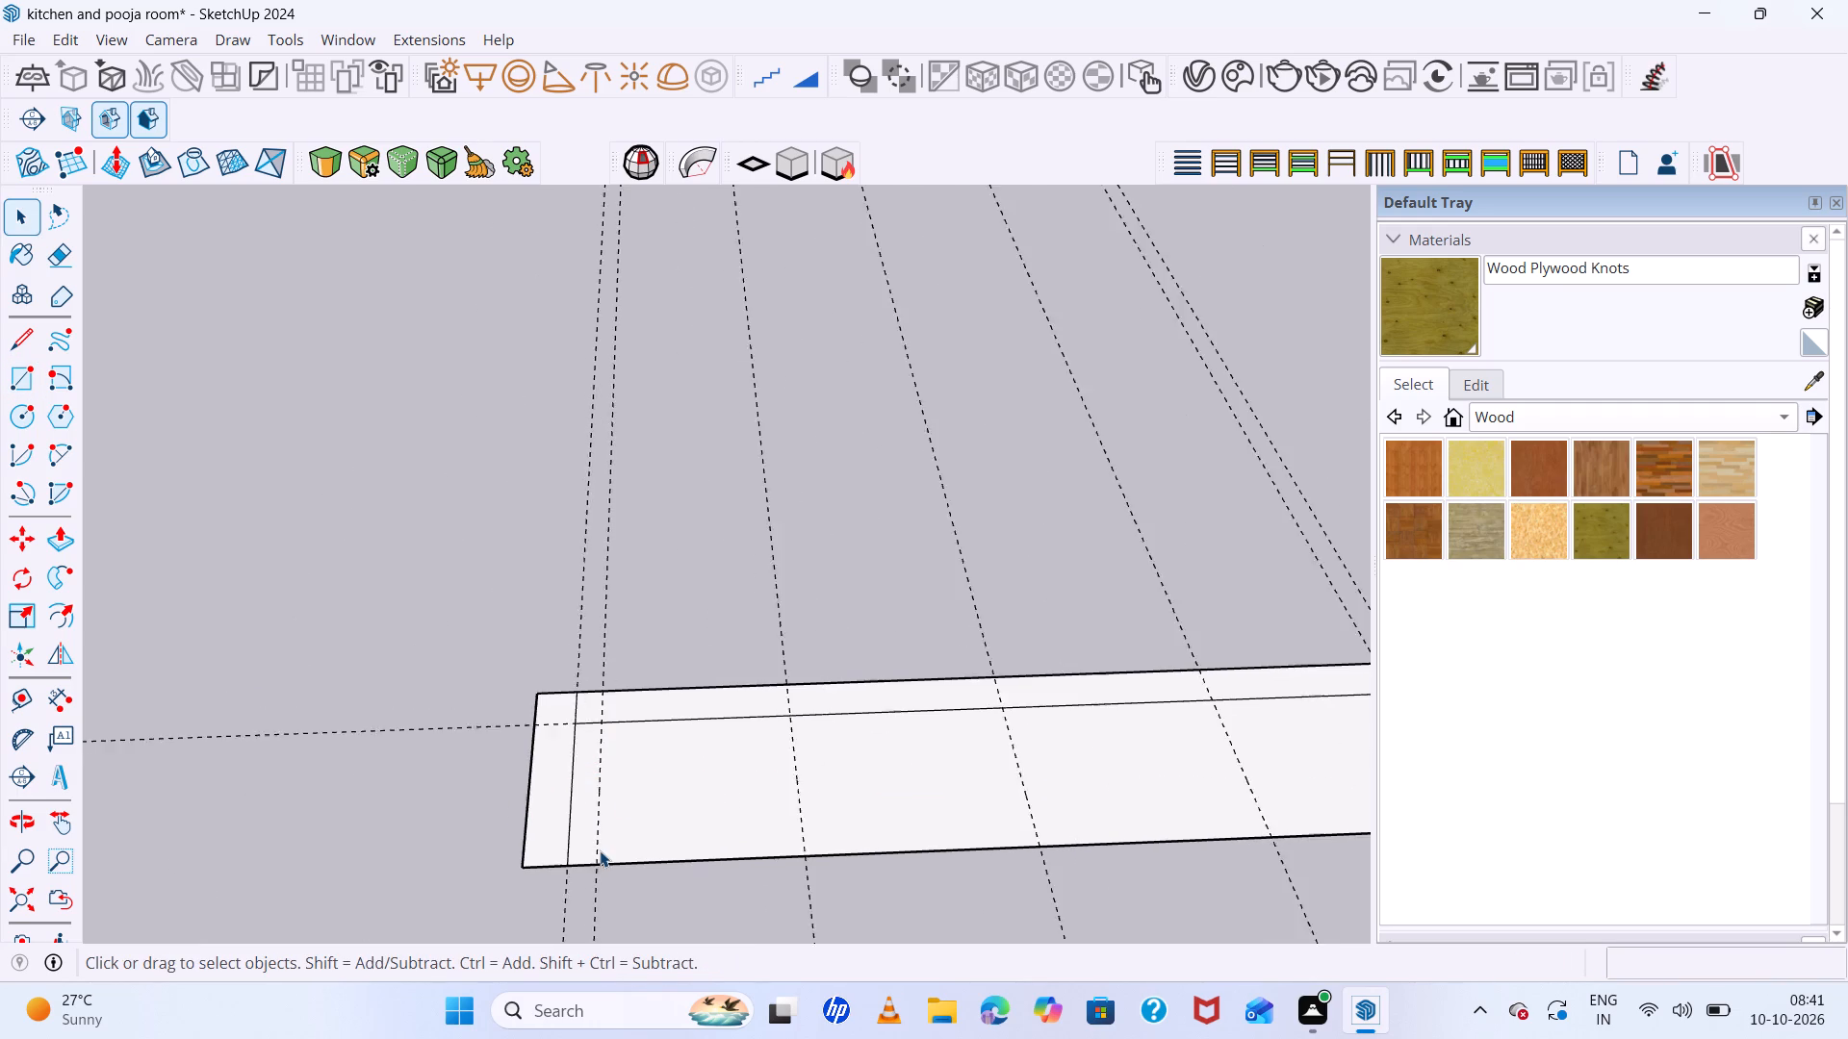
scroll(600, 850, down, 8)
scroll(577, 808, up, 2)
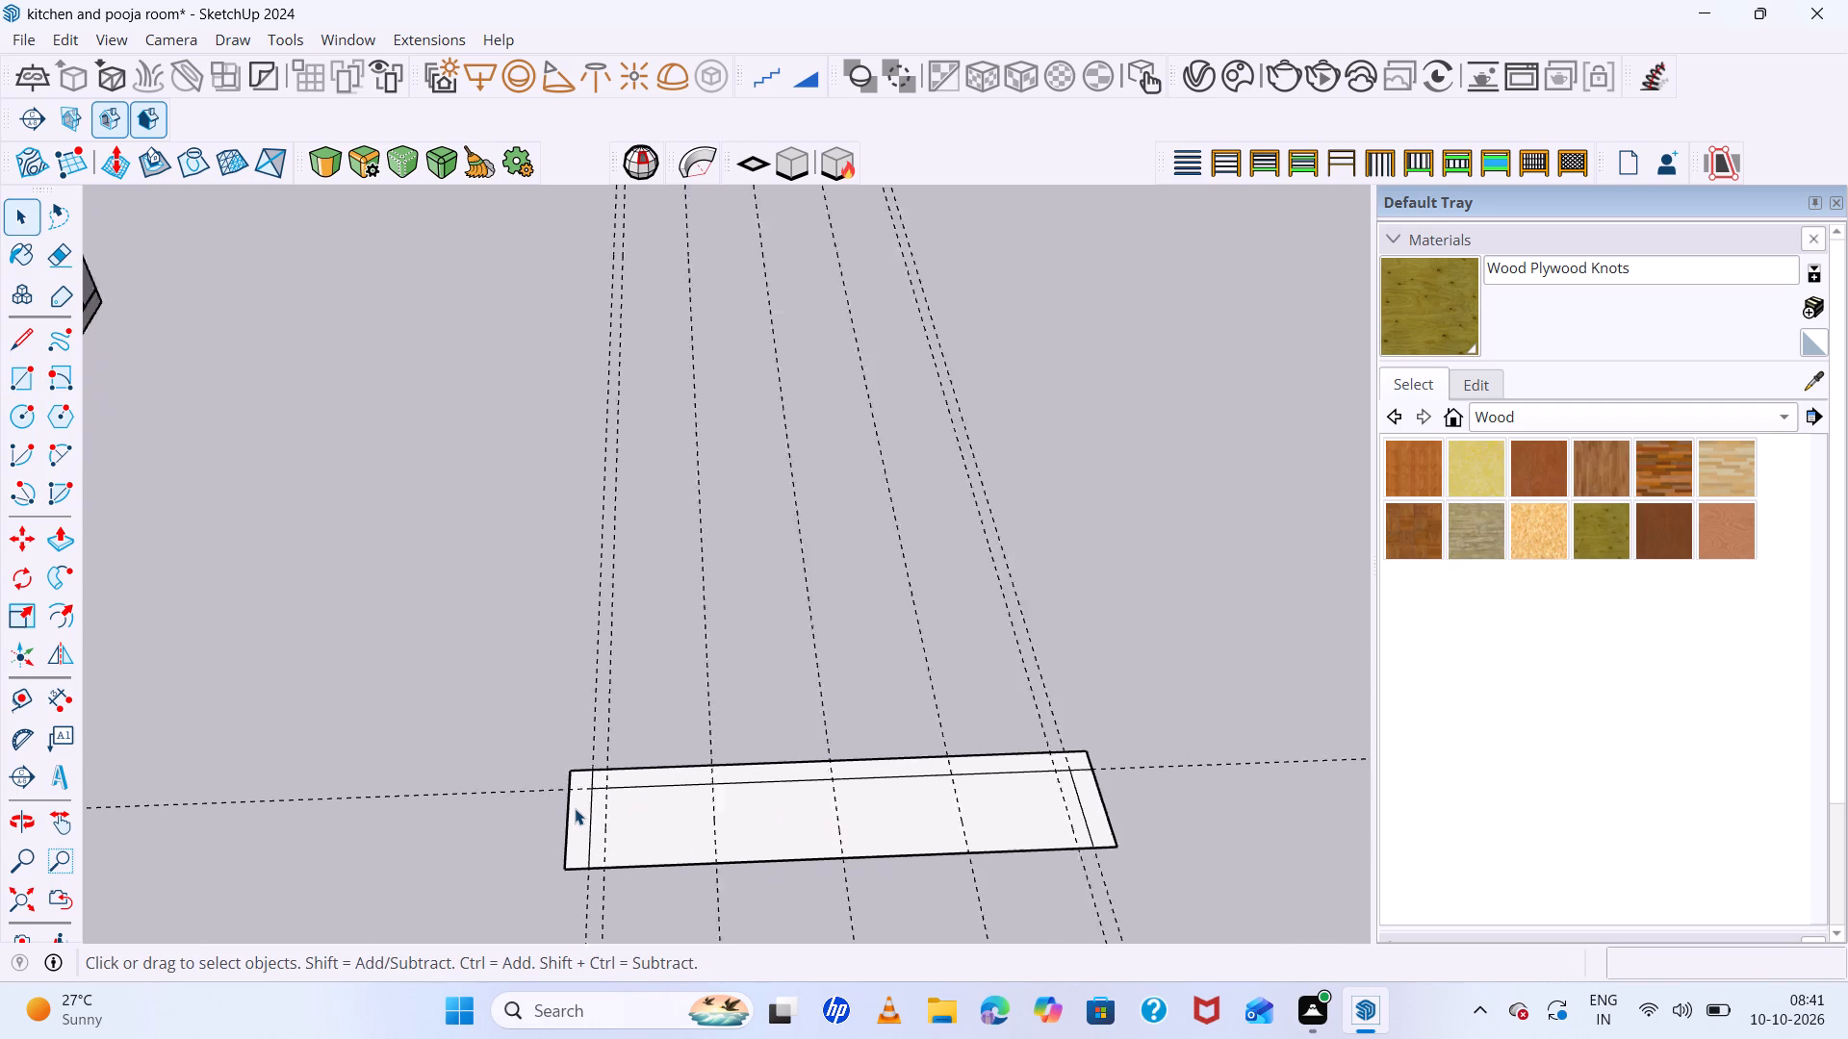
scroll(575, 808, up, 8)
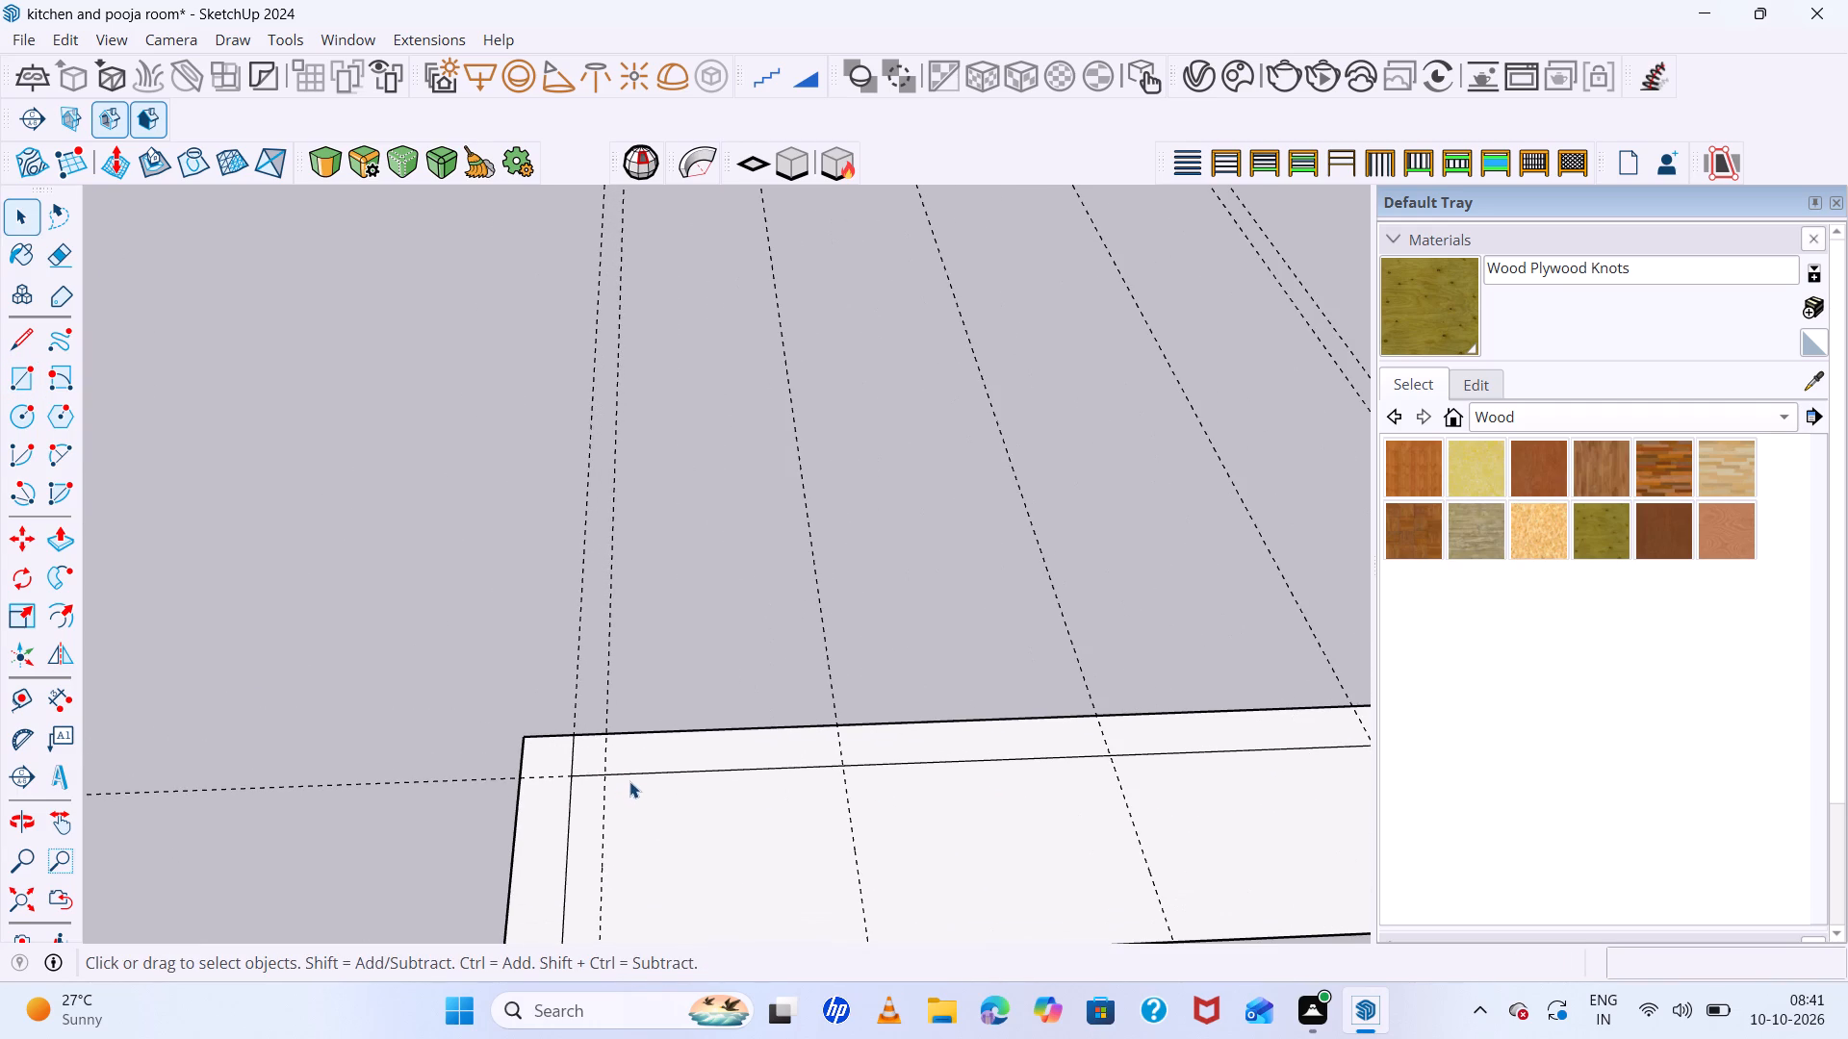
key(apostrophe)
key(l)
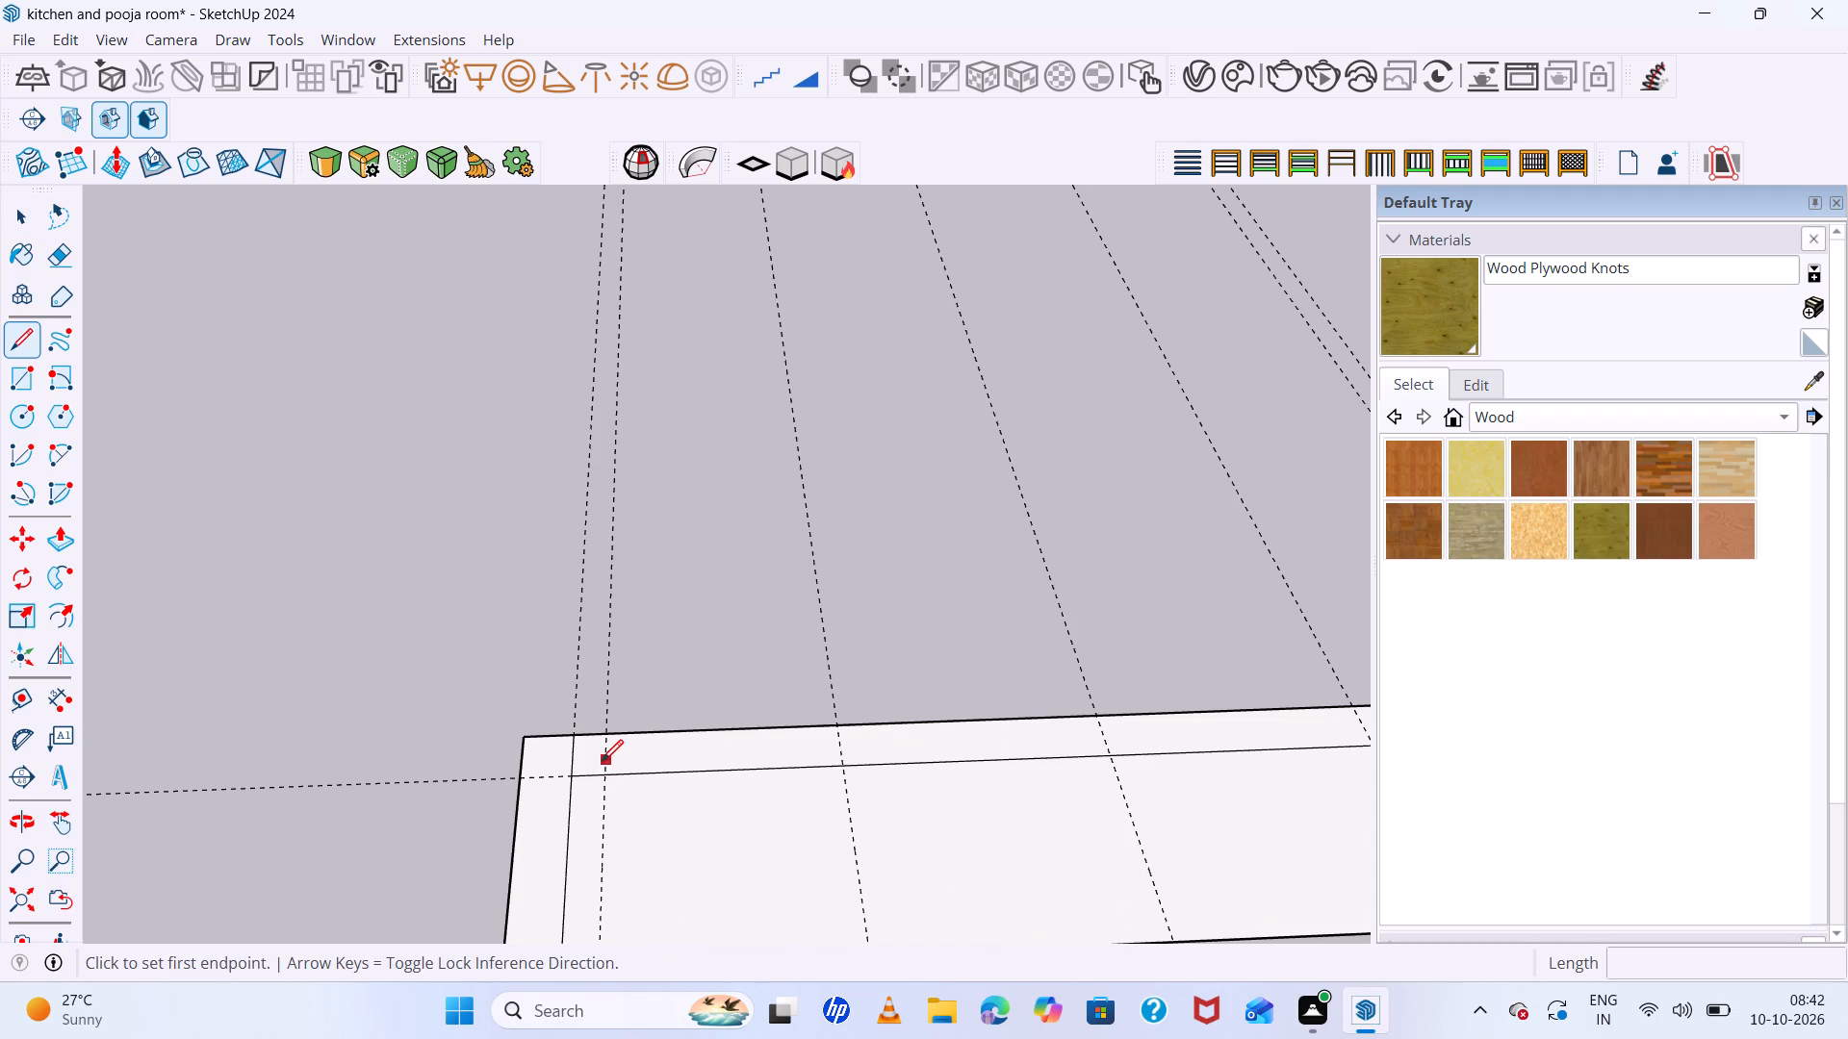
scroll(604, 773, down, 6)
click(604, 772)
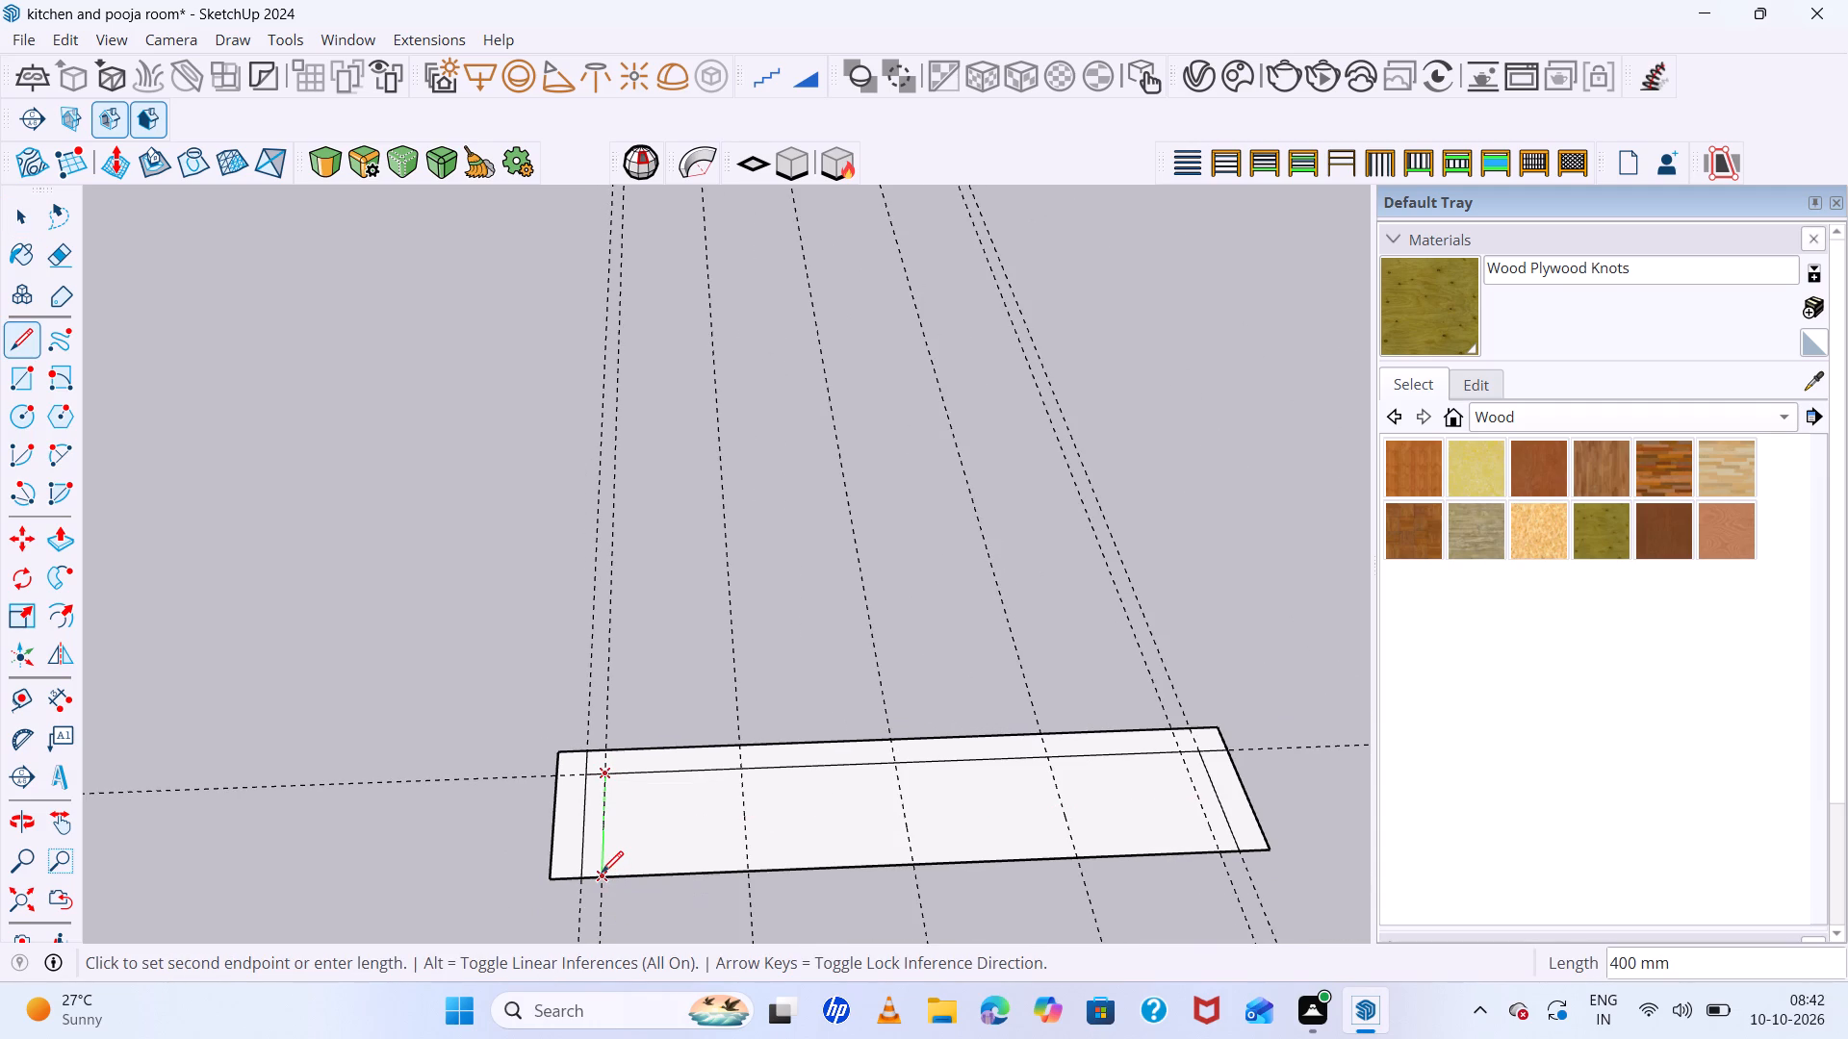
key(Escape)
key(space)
Erase the 100 mm guide lines along the base's short edges and rear, plus the seams between border strips, leaving one U-shaped border face.
double_click(568, 824)
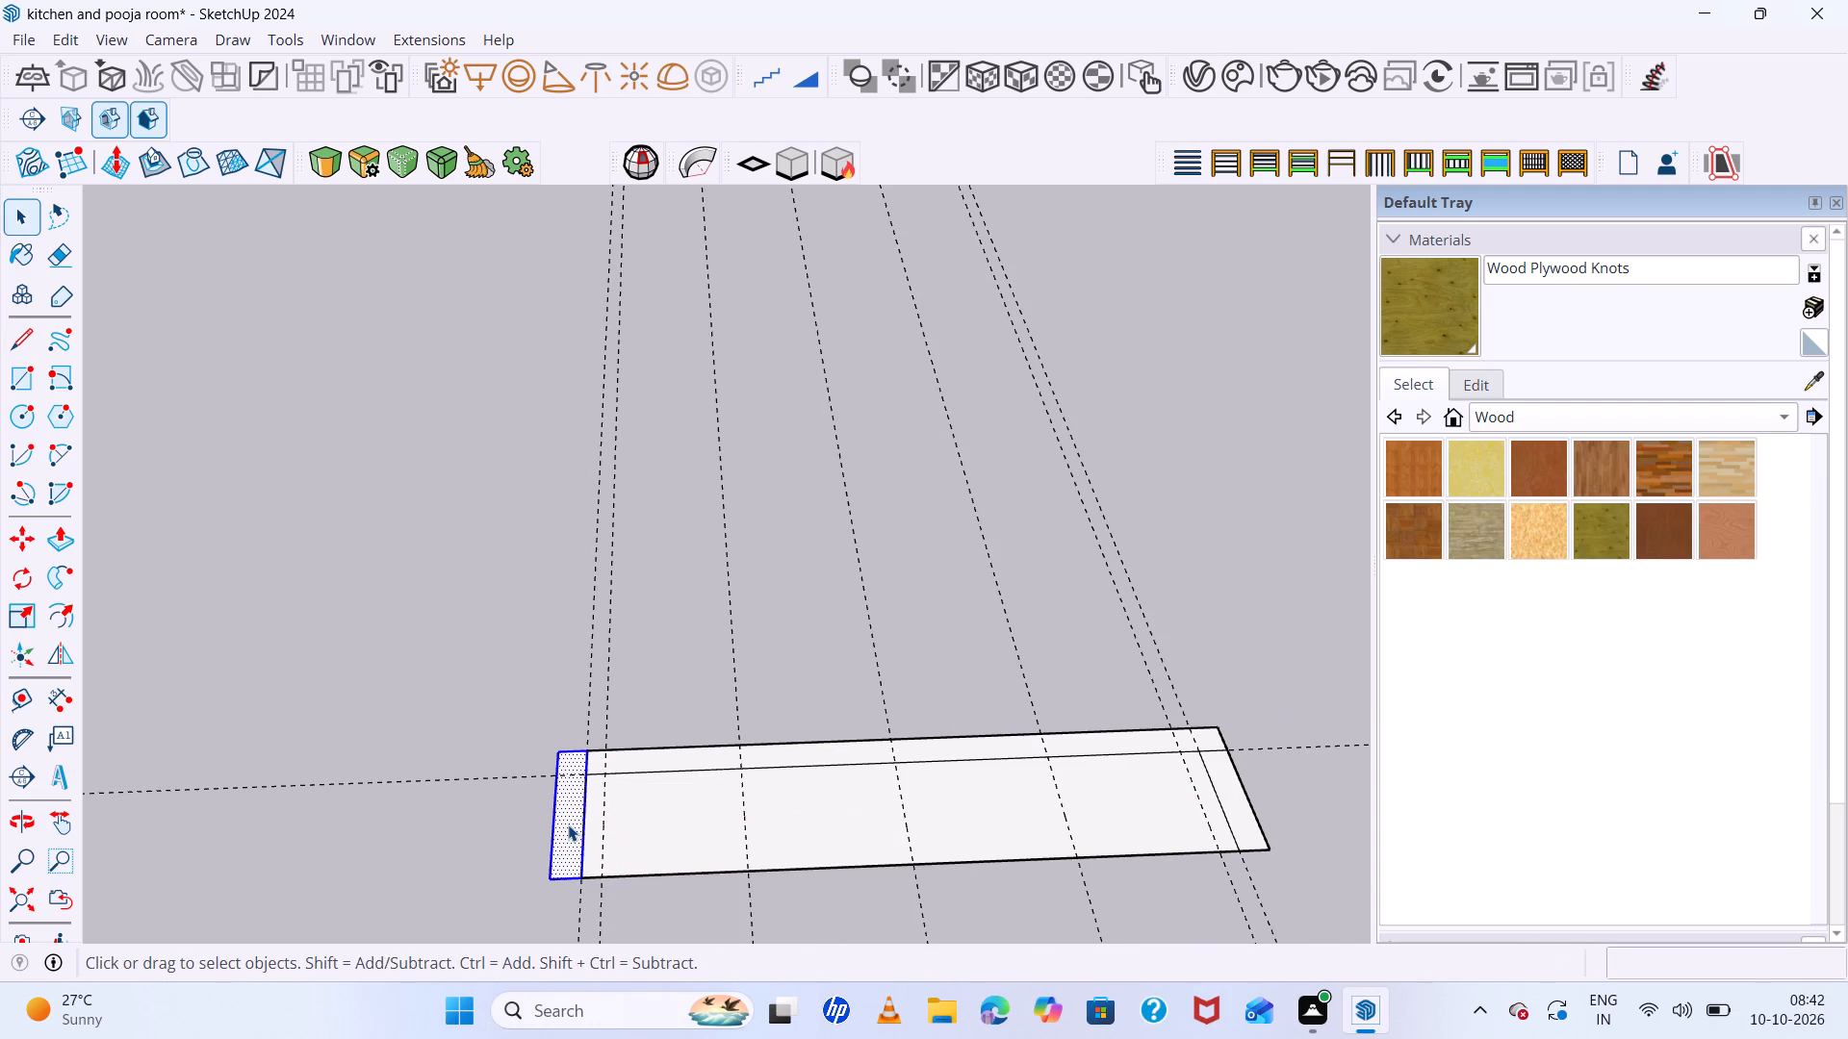
key(e)
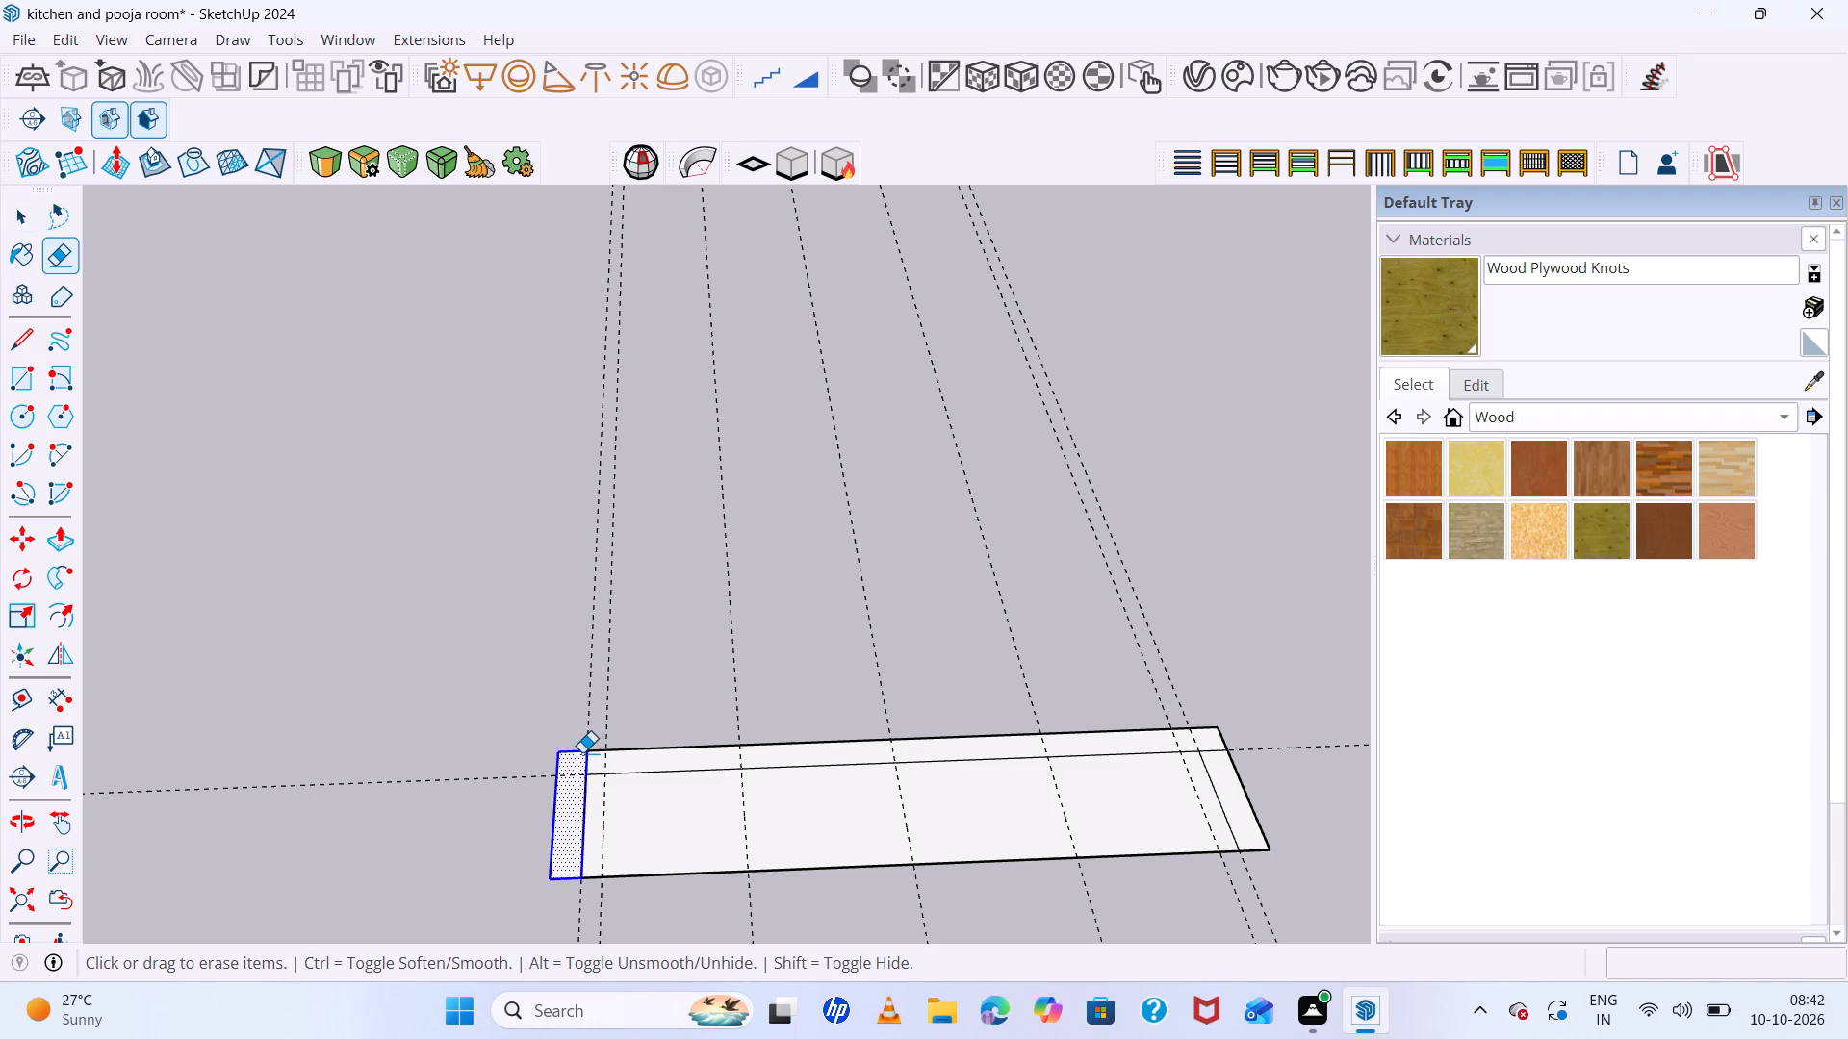
scroll(582, 752, up, 5)
click(590, 765)
scroll(567, 778, down, 7)
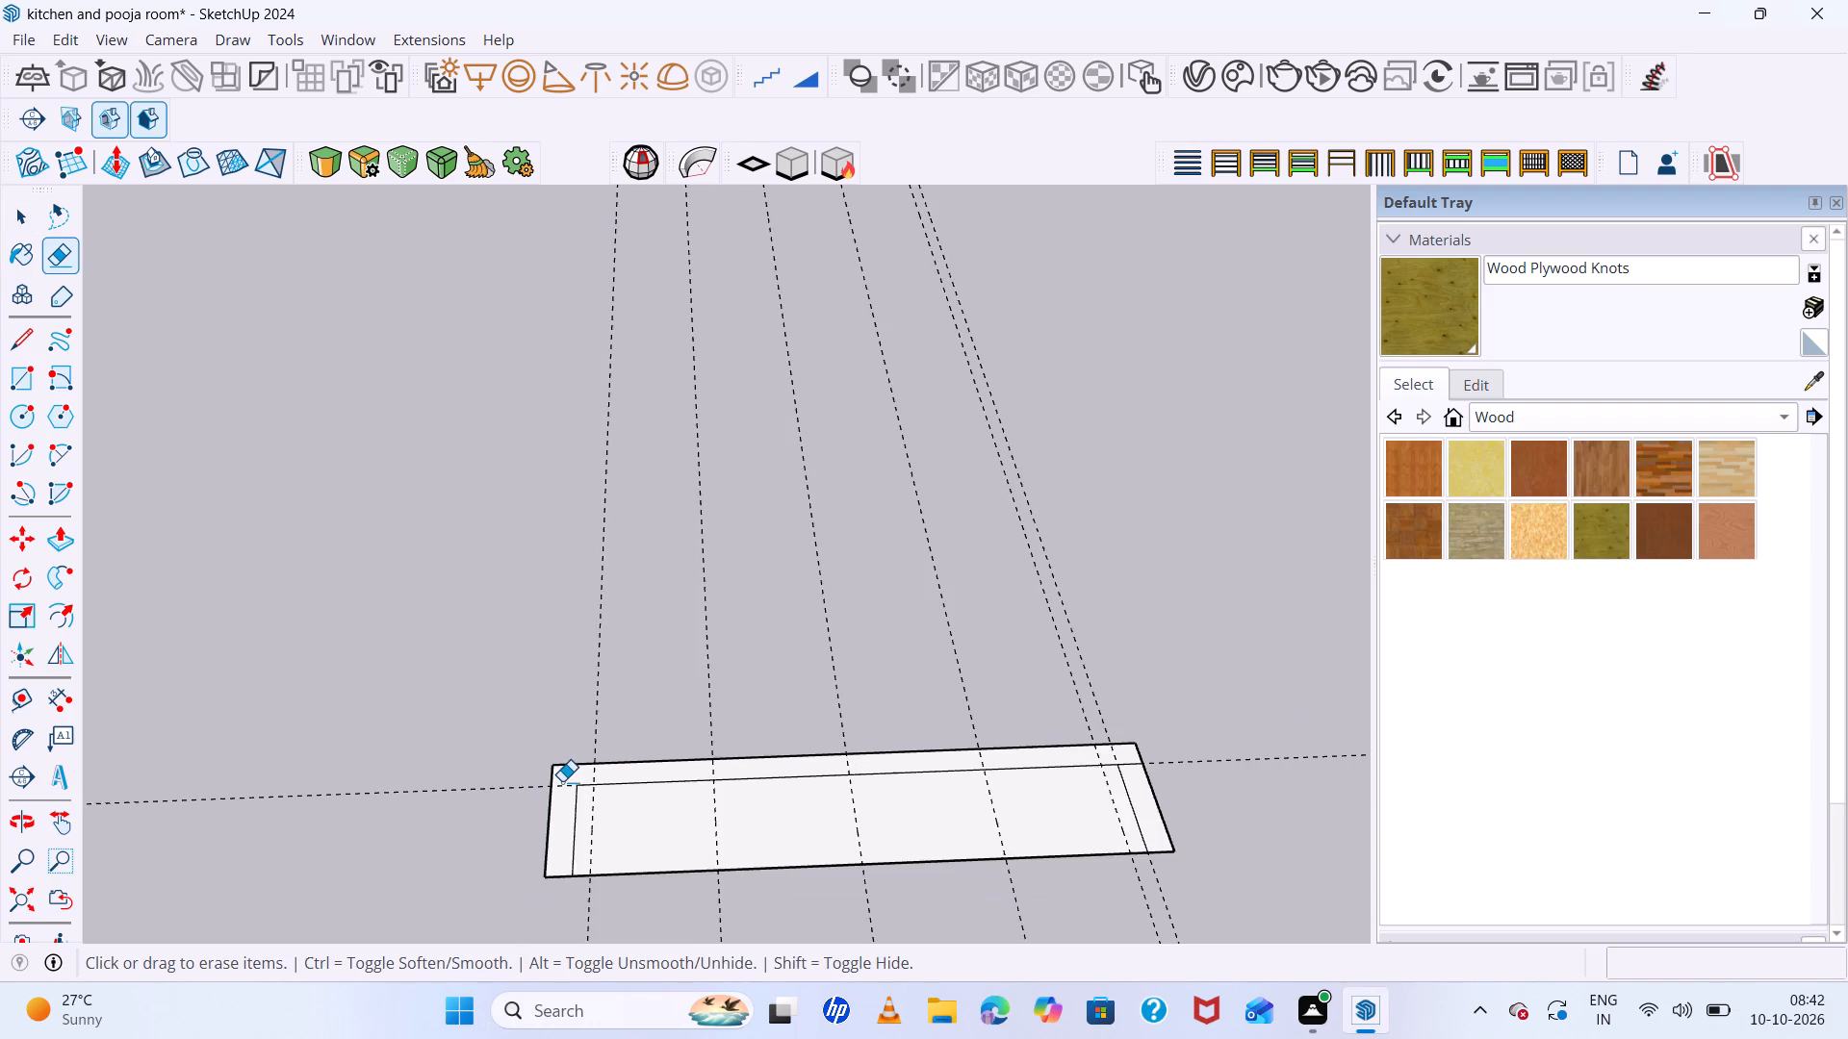
scroll(562, 781, down, 4)
scroll(1137, 714, up, 5)
scroll(913, 777, up, 4)
double_click(871, 783)
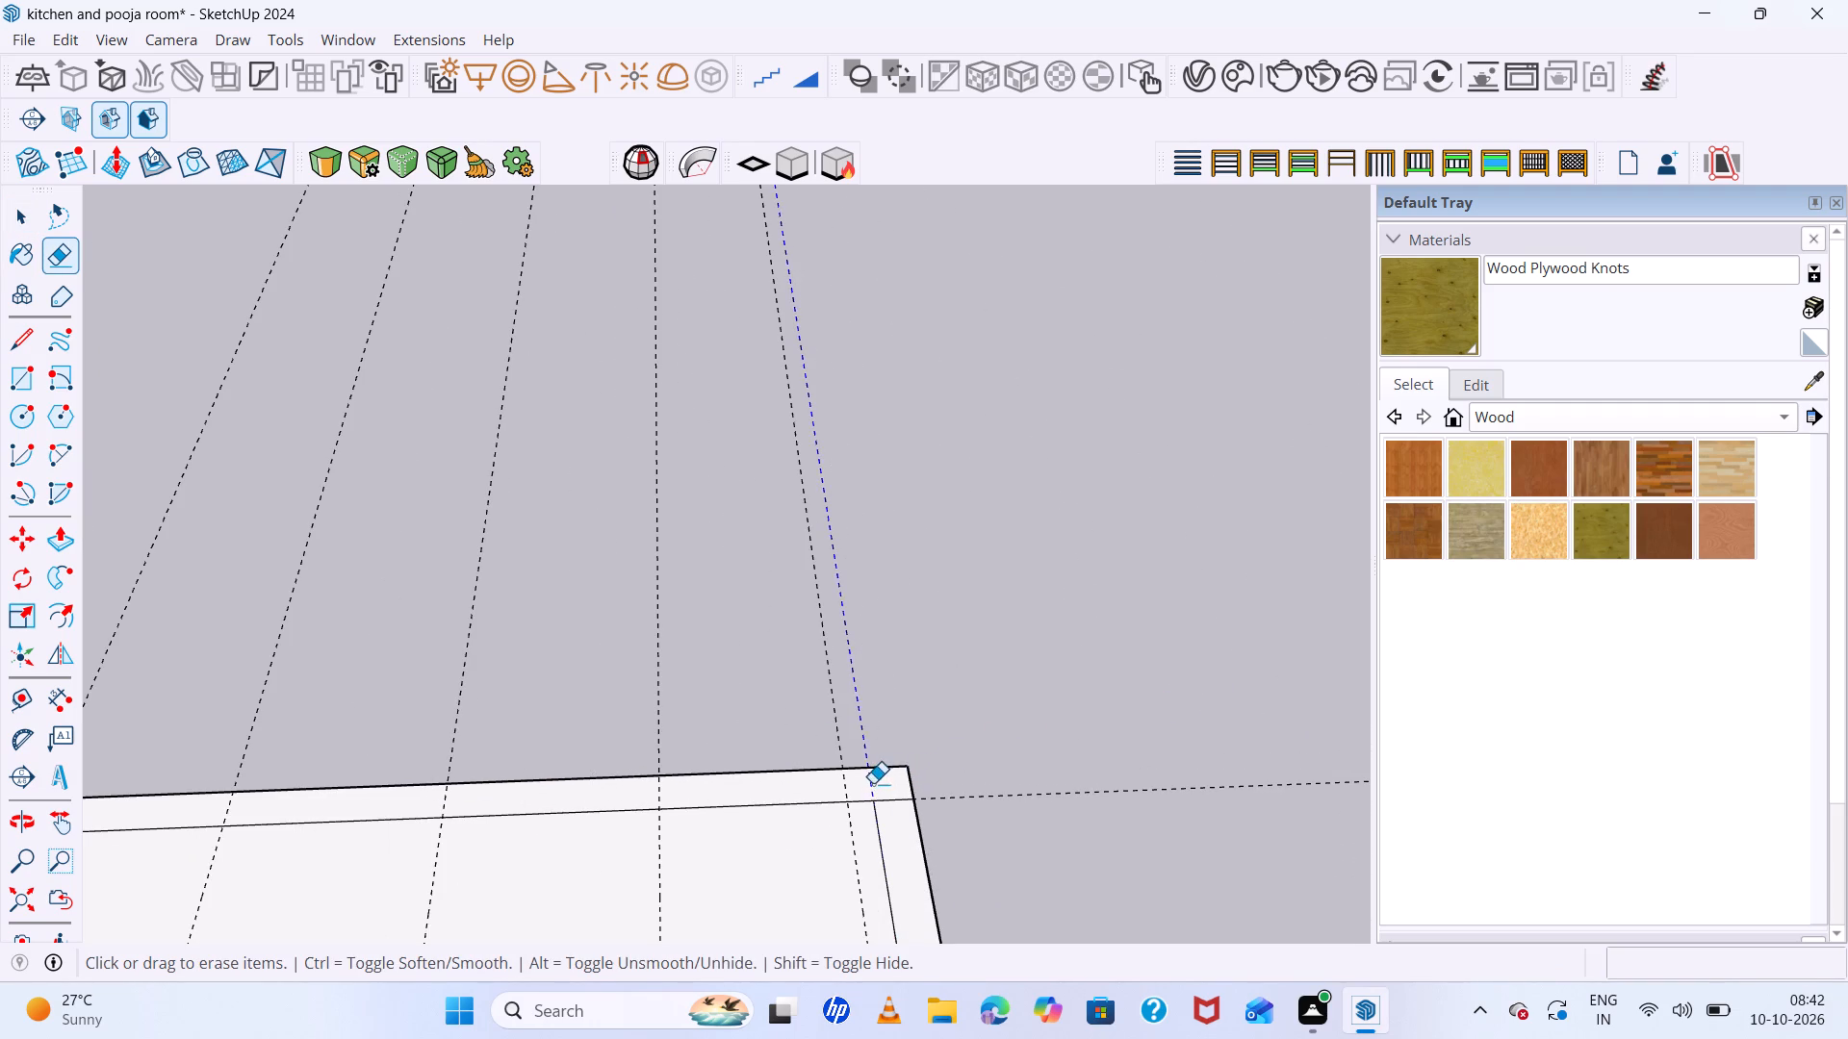
scroll(979, 760, down, 6)
scroll(931, 791, up, 3)
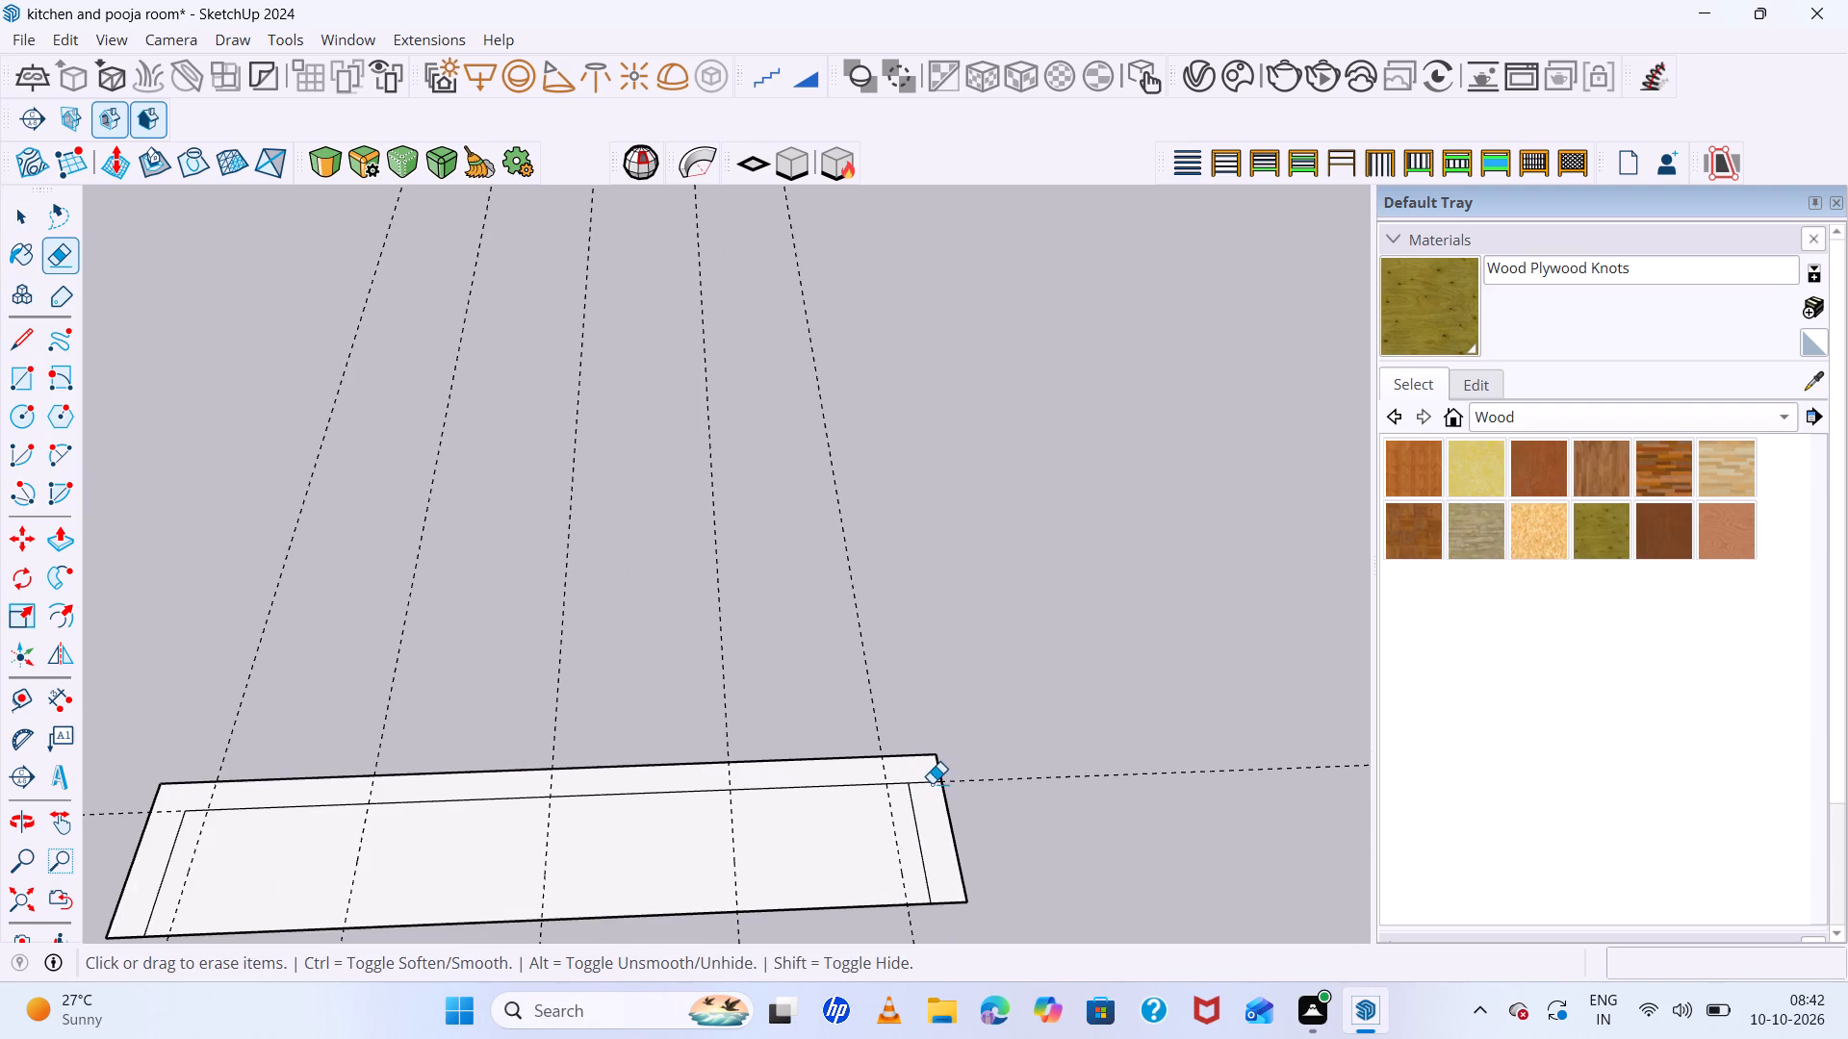
click(932, 783)
Push/Pull the U-shaped border face up 2000 mm to form the unit's back and side walls.
key(space)
double_click(928, 801)
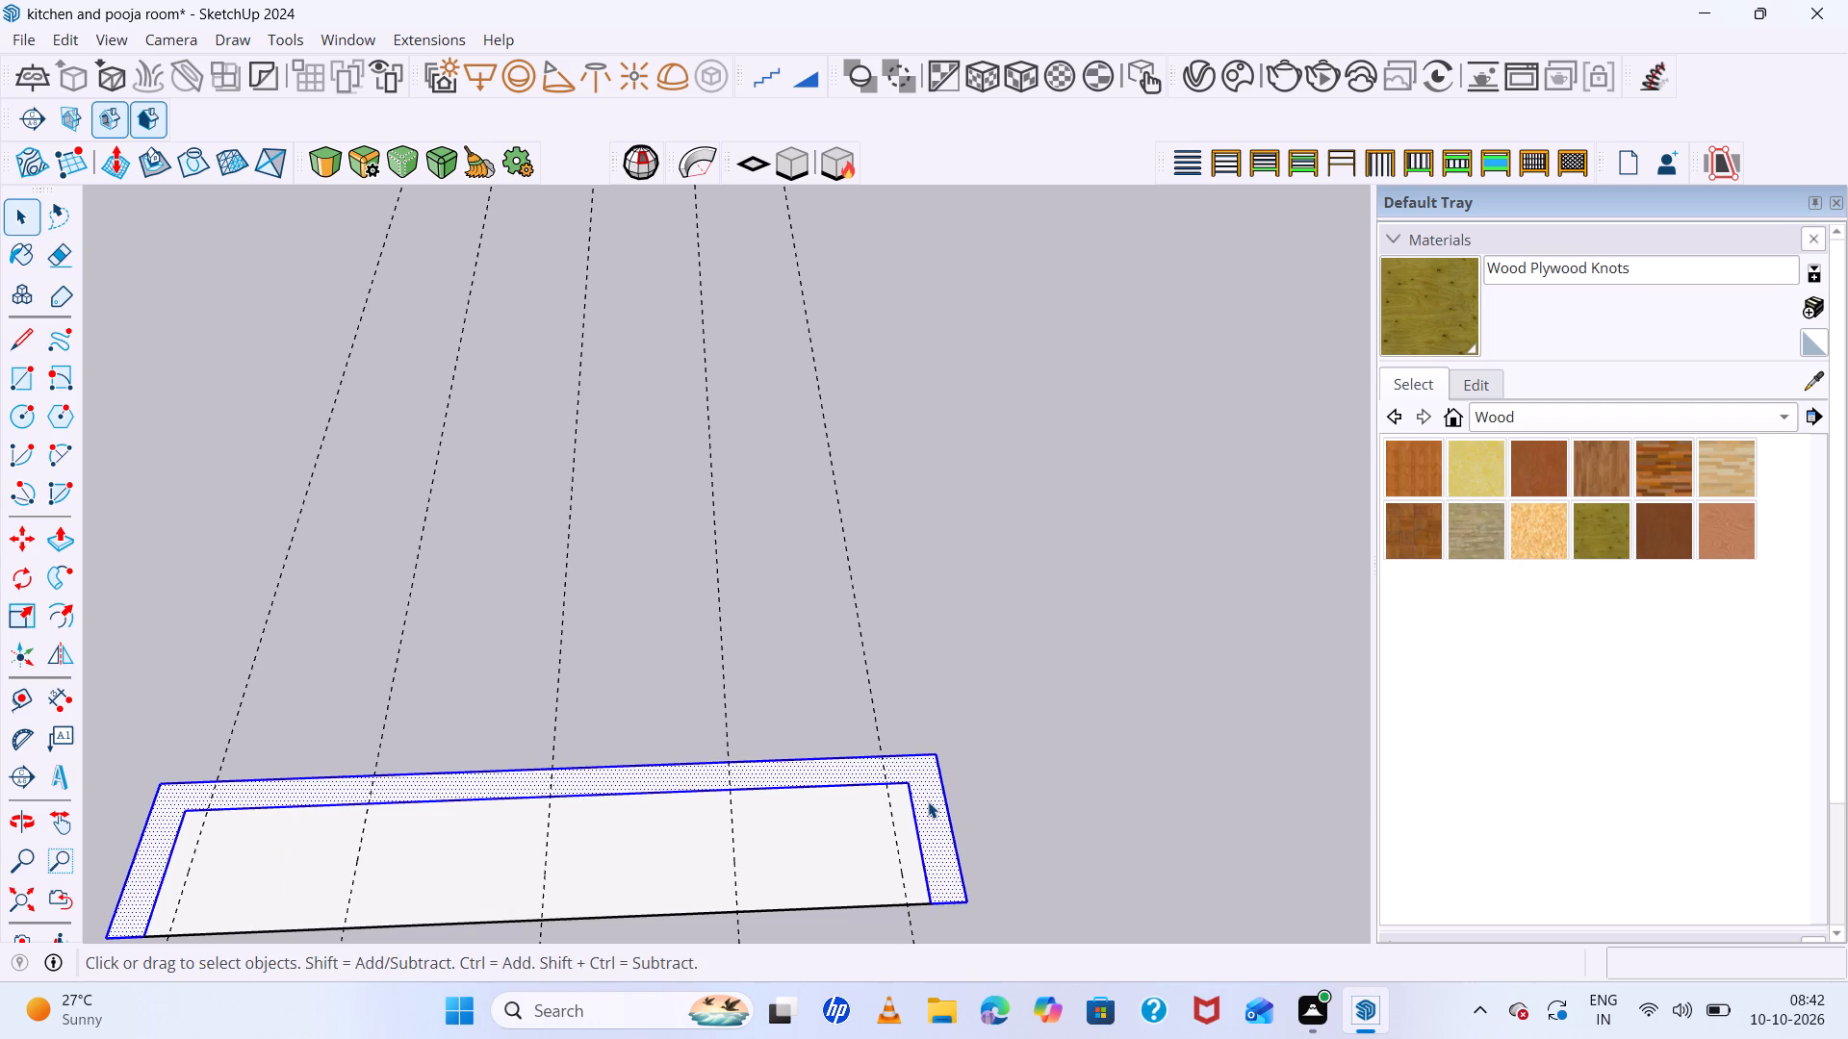
key(p)
click(928, 801)
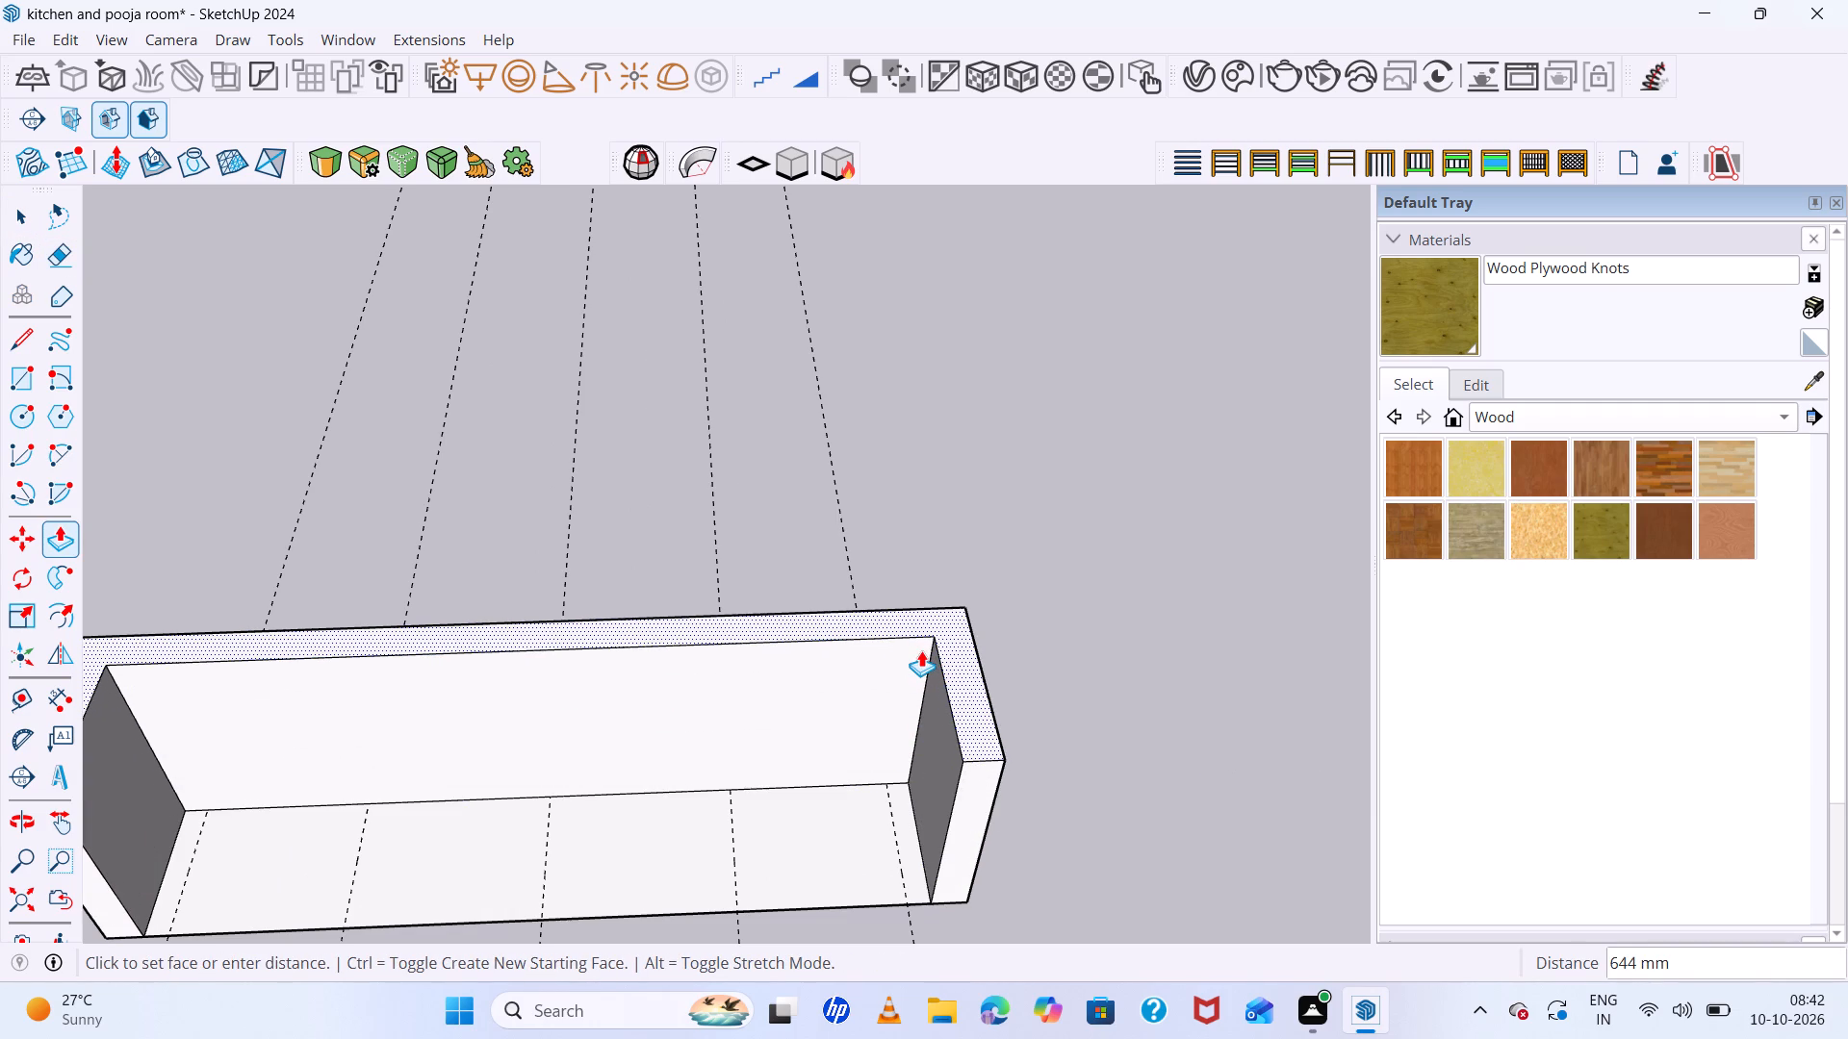
scroll(928, 650, down, 5)
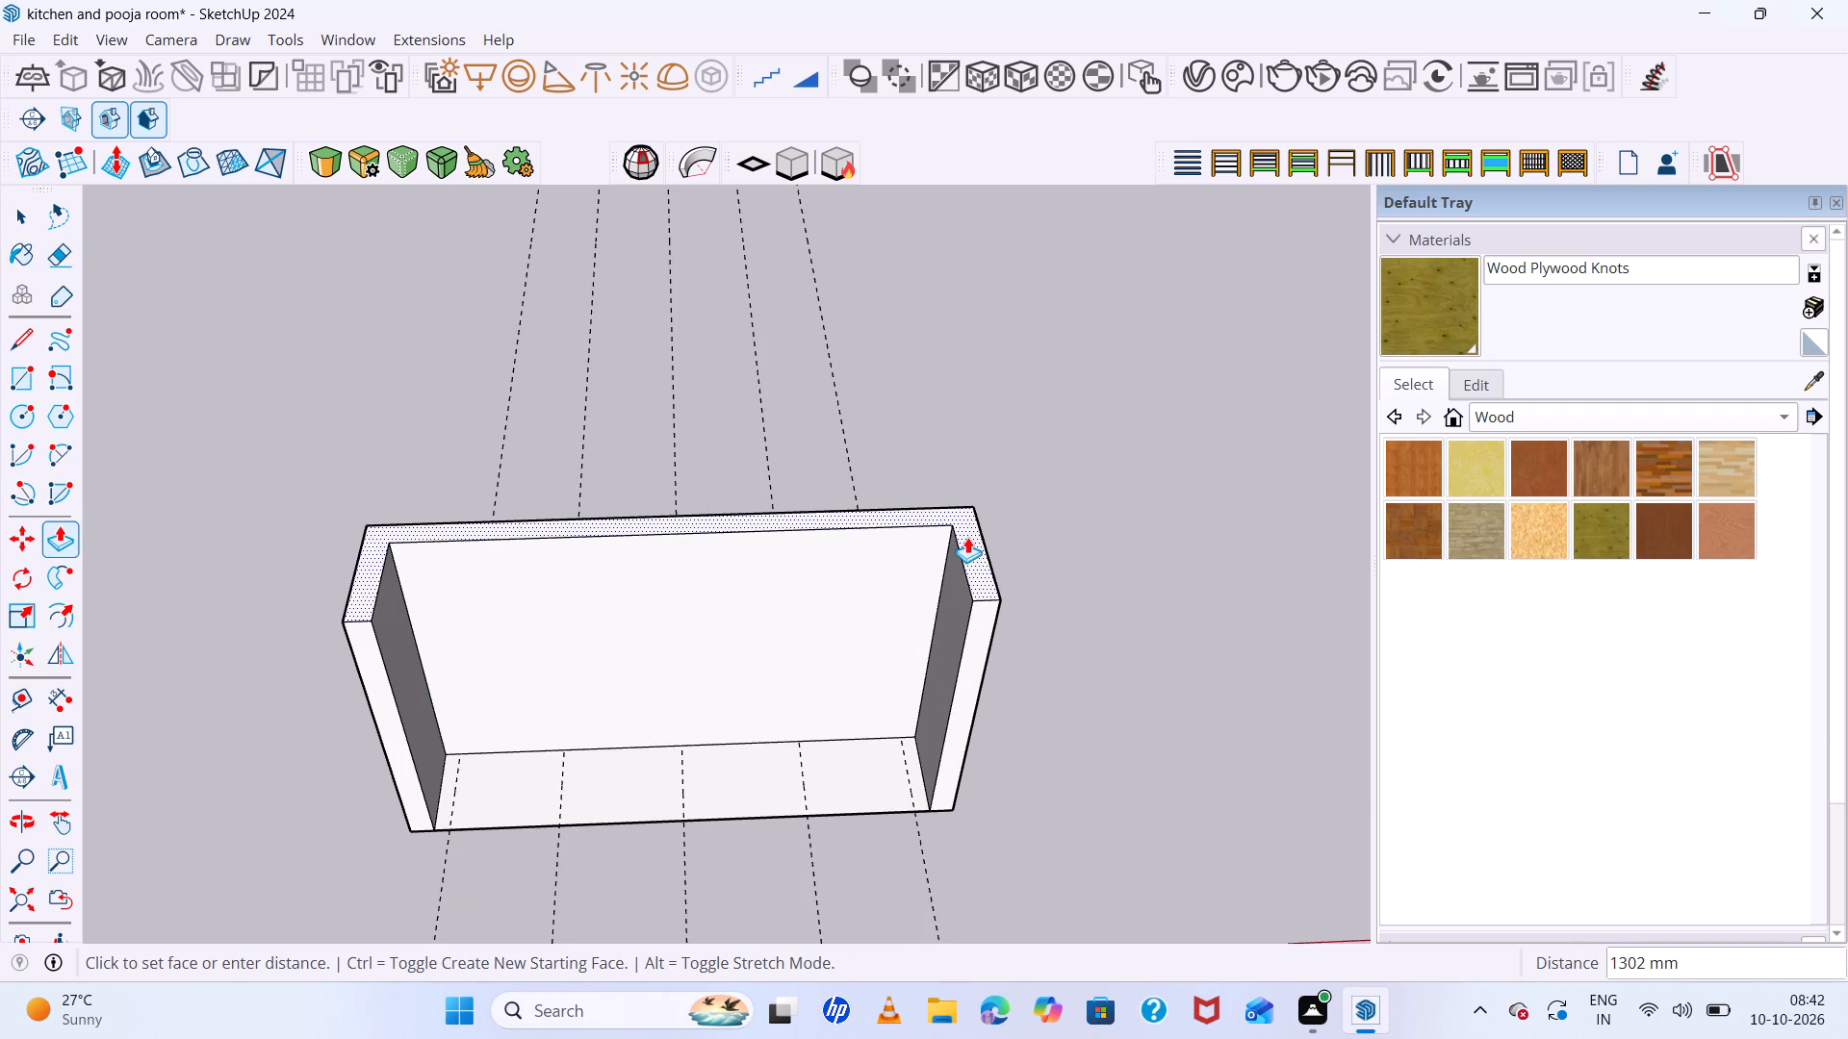
text(200)
key(0)
key(Return)
Draw a 65 by 400 mm rectangle on the inner floor against the left side wall, out to the 65 mm guide.
scroll(960, 584, down, 6)
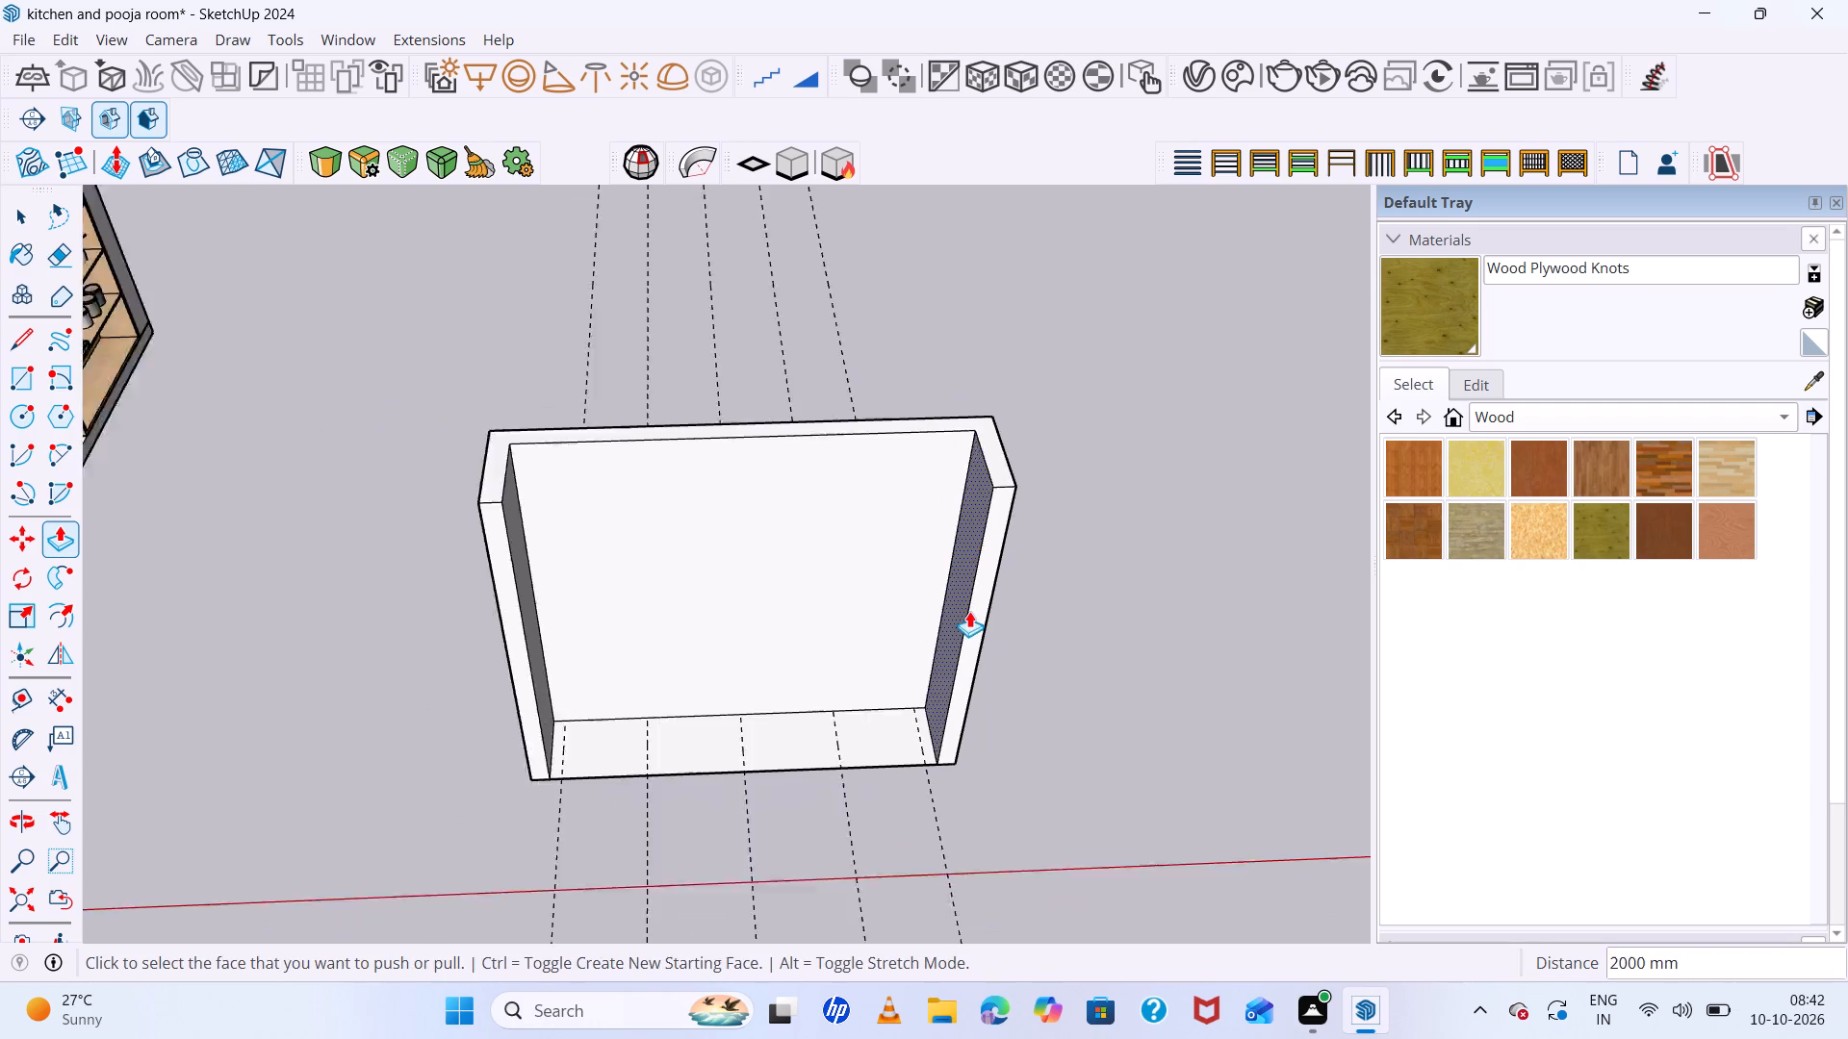
middle_drag(1080, 789, 1015, 494)
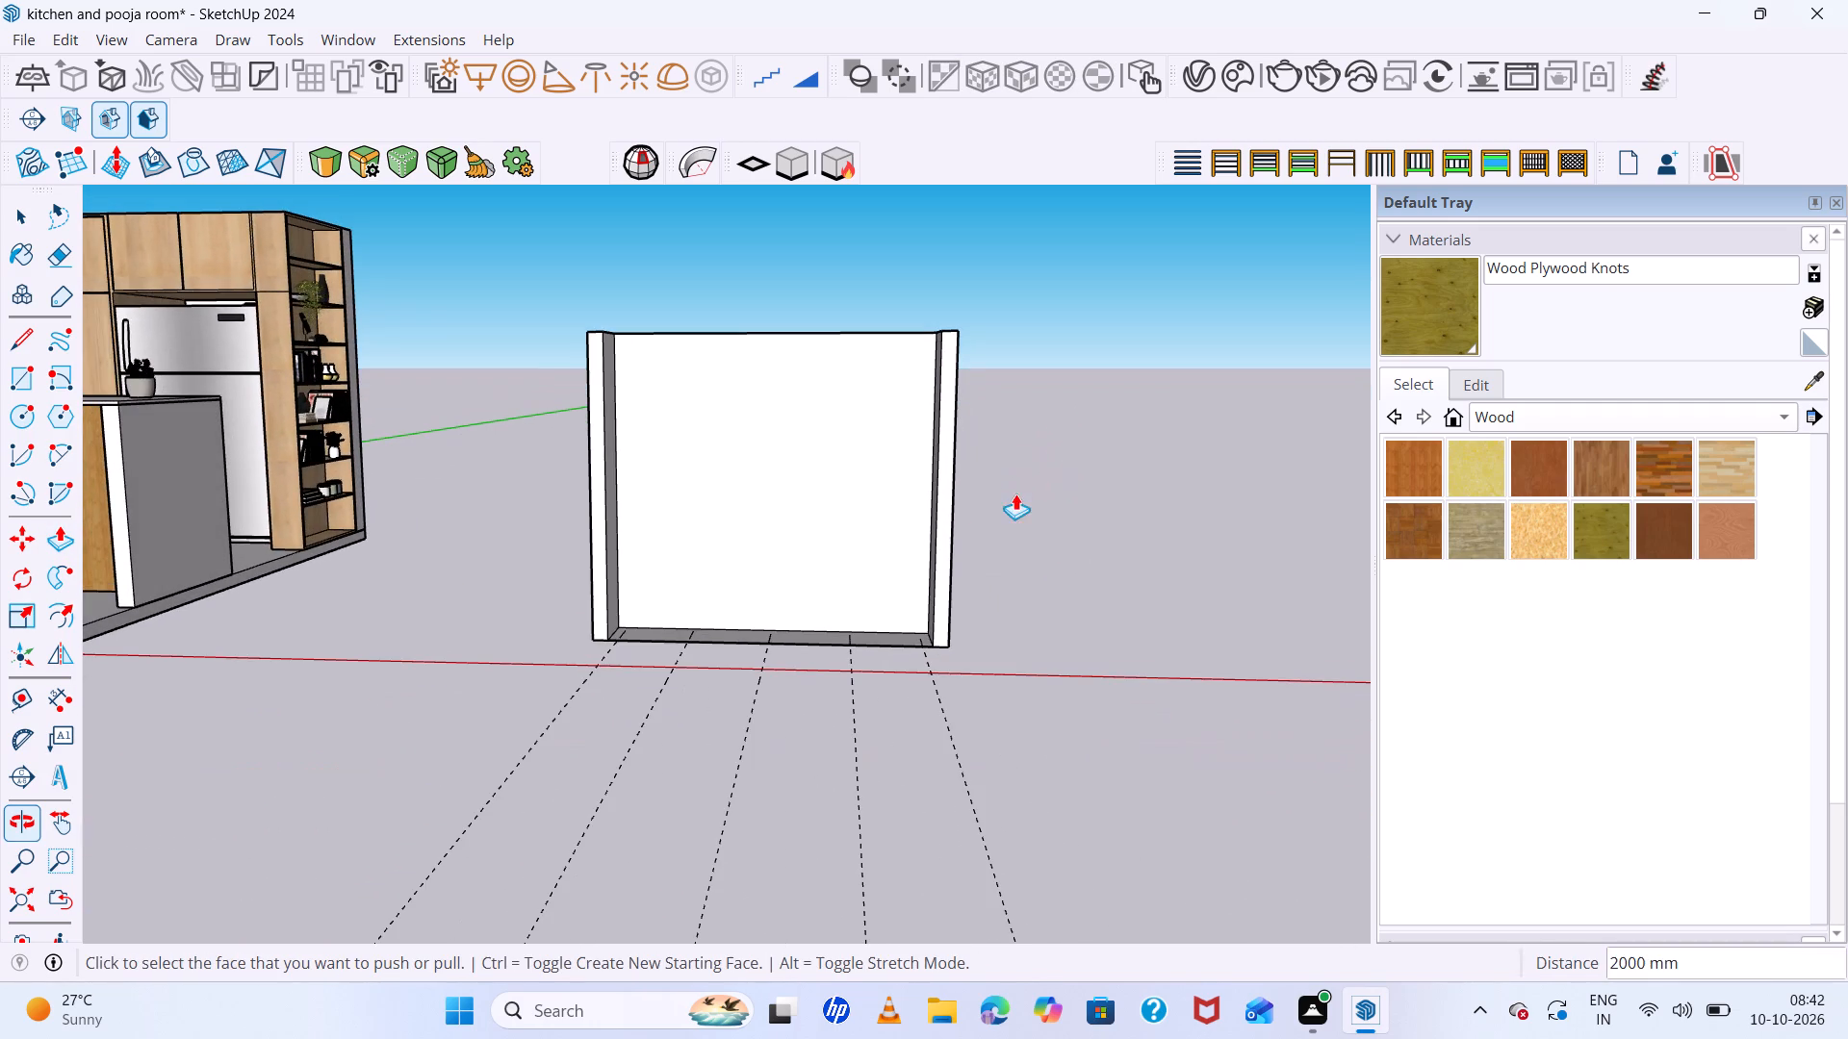
scroll(676, 342, up, 5)
middle_drag(949, 613, 964, 639)
middle_click(964, 639)
middle_drag(903, 571, 914, 621)
scroll(696, 772, up, 4)
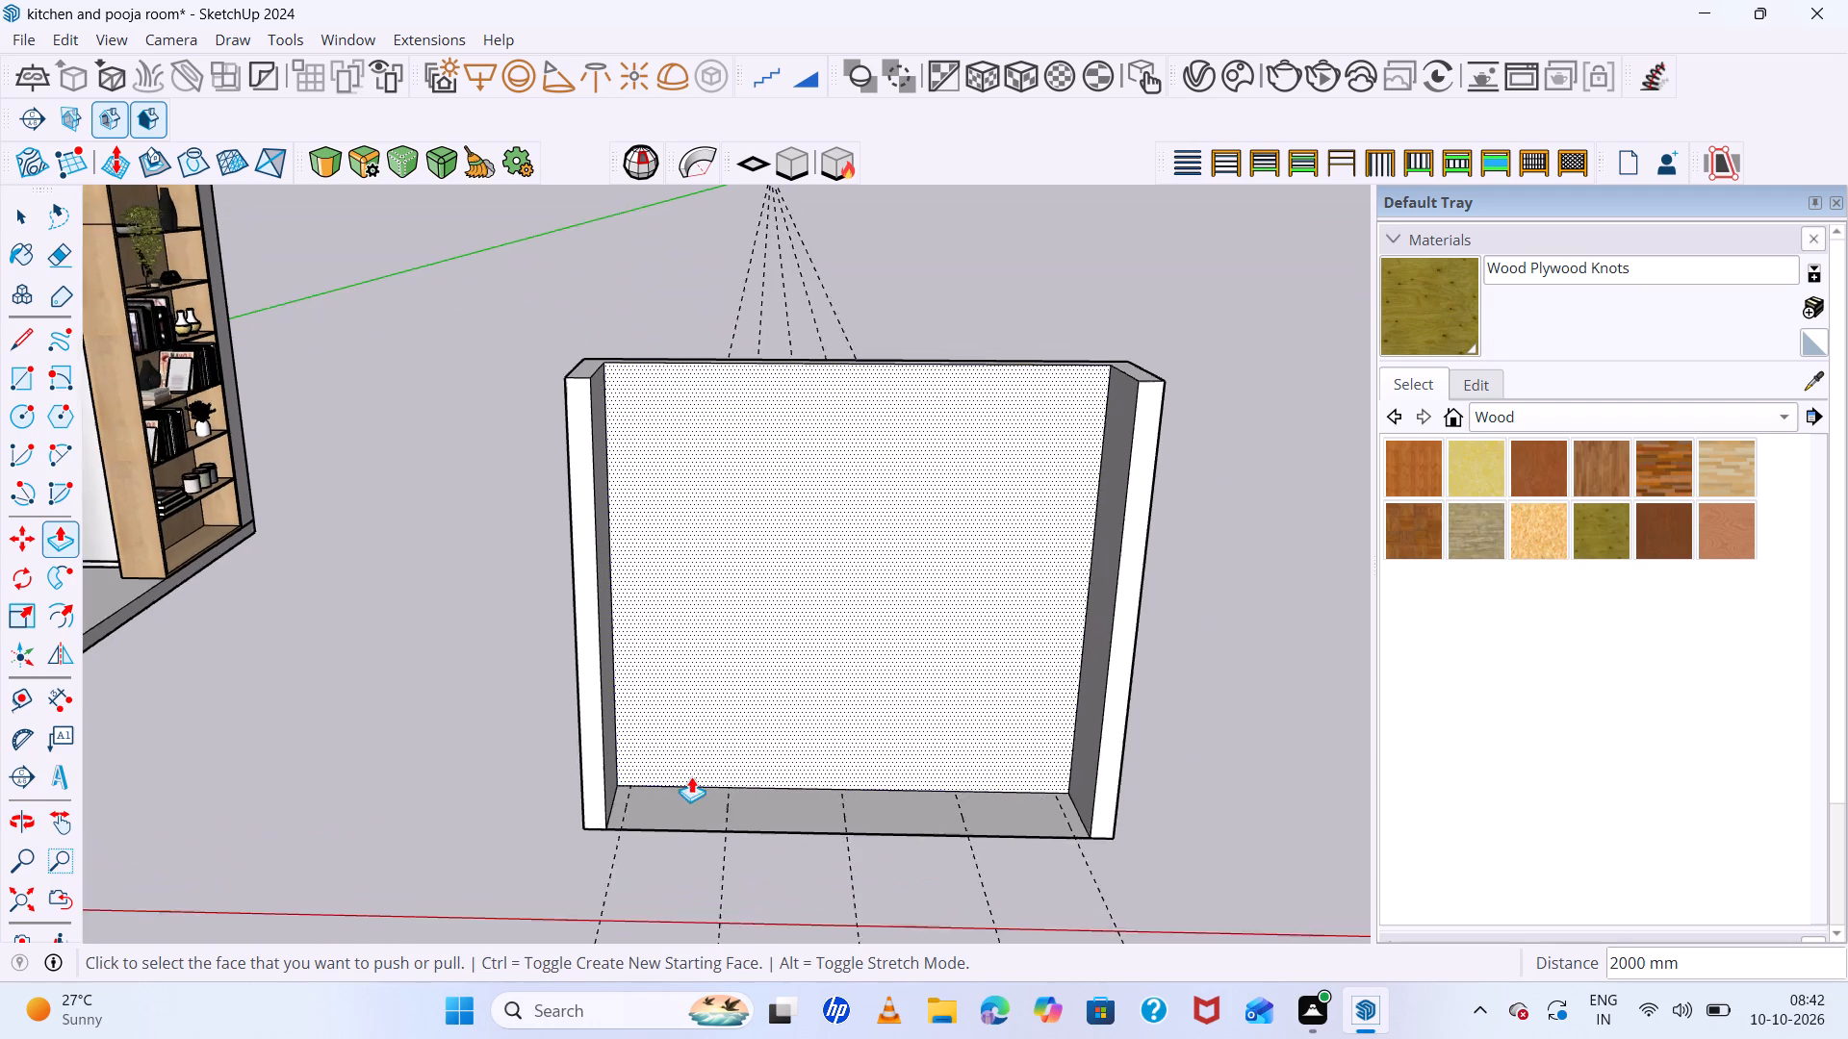
scroll(691, 776, up, 7)
middle_drag(660, 886, 661, 933)
middle_click(661, 933)
key(space)
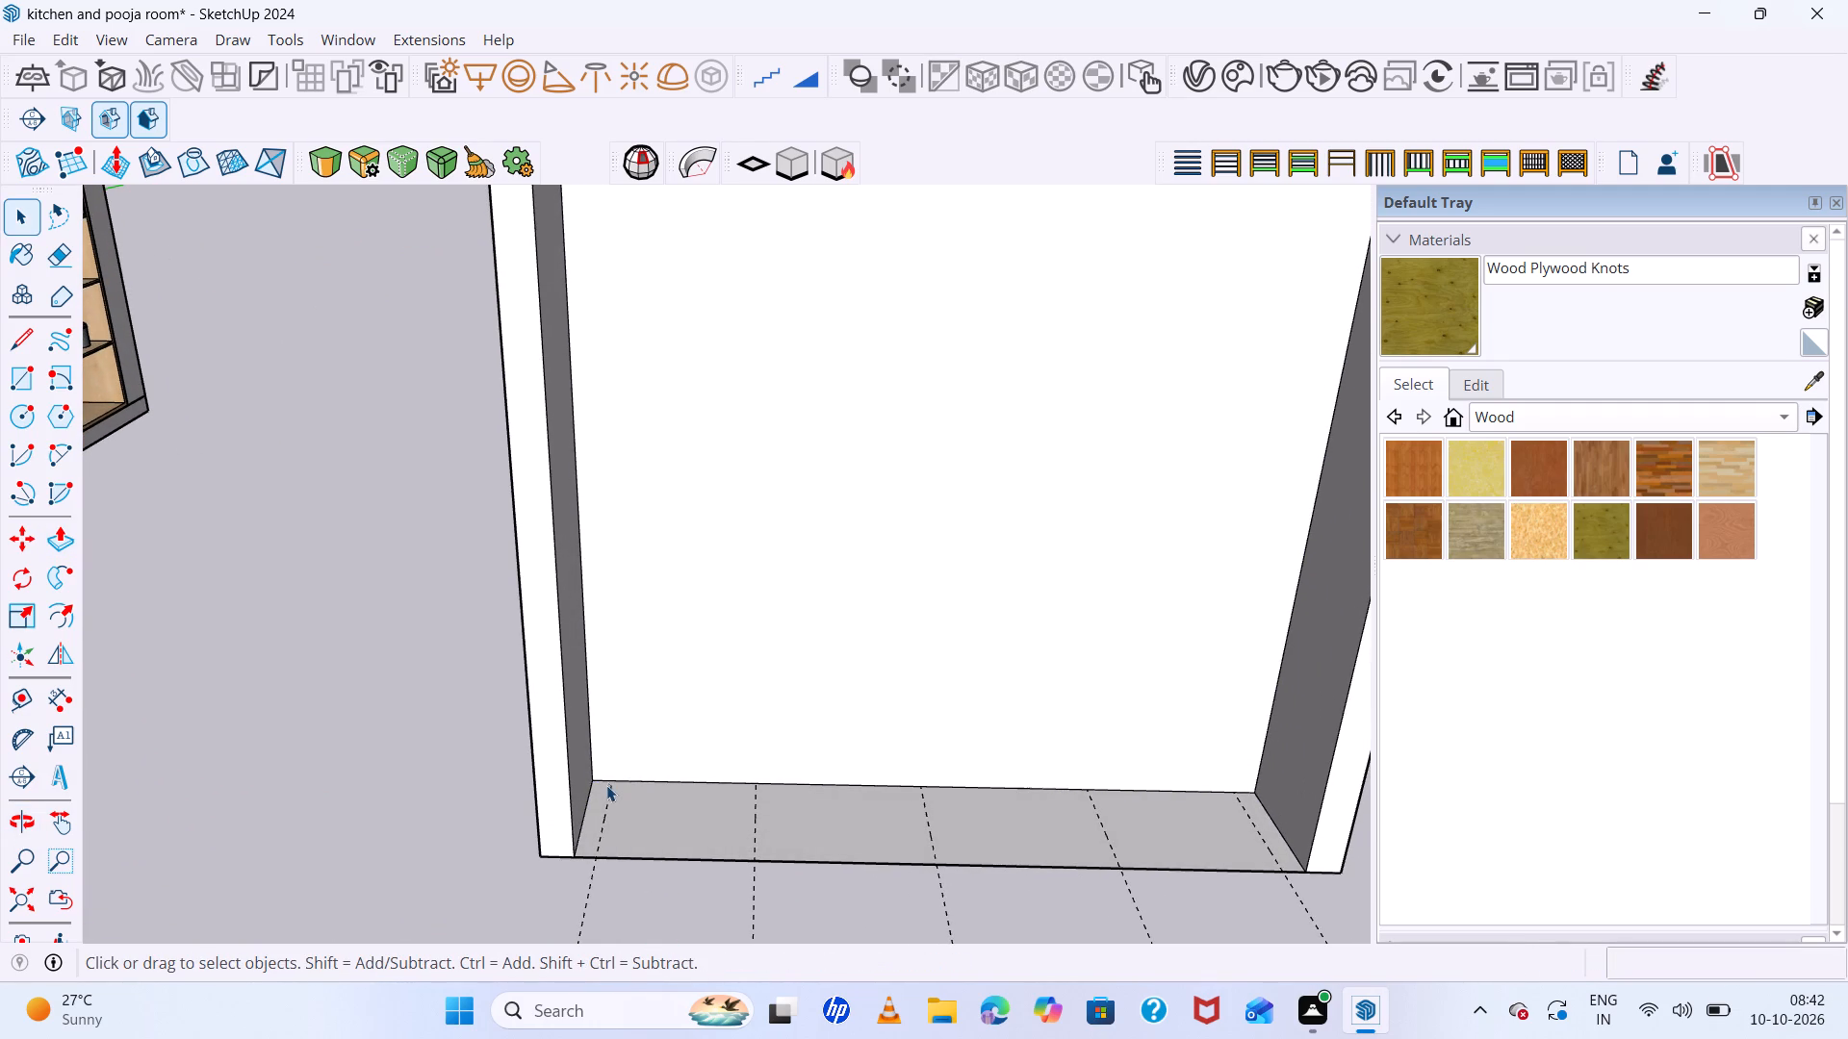
key(r)
scroll(601, 784, up, 6)
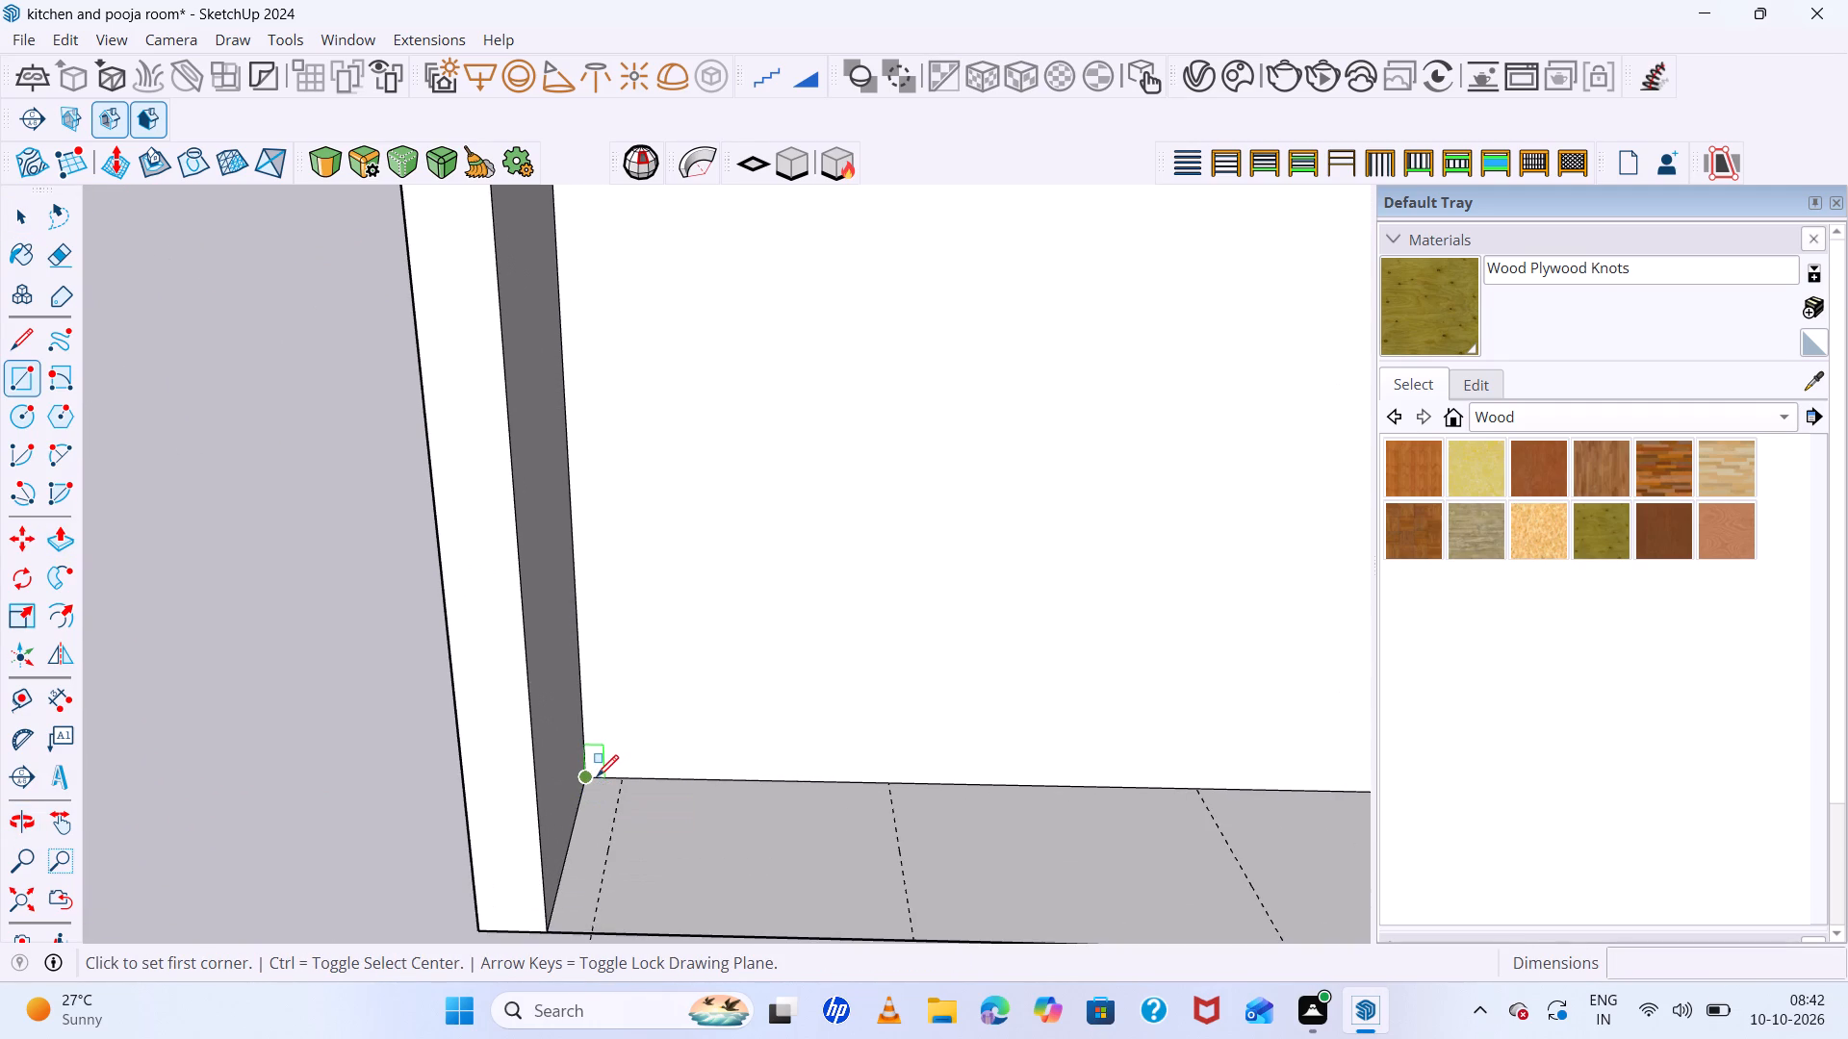
click(597, 776)
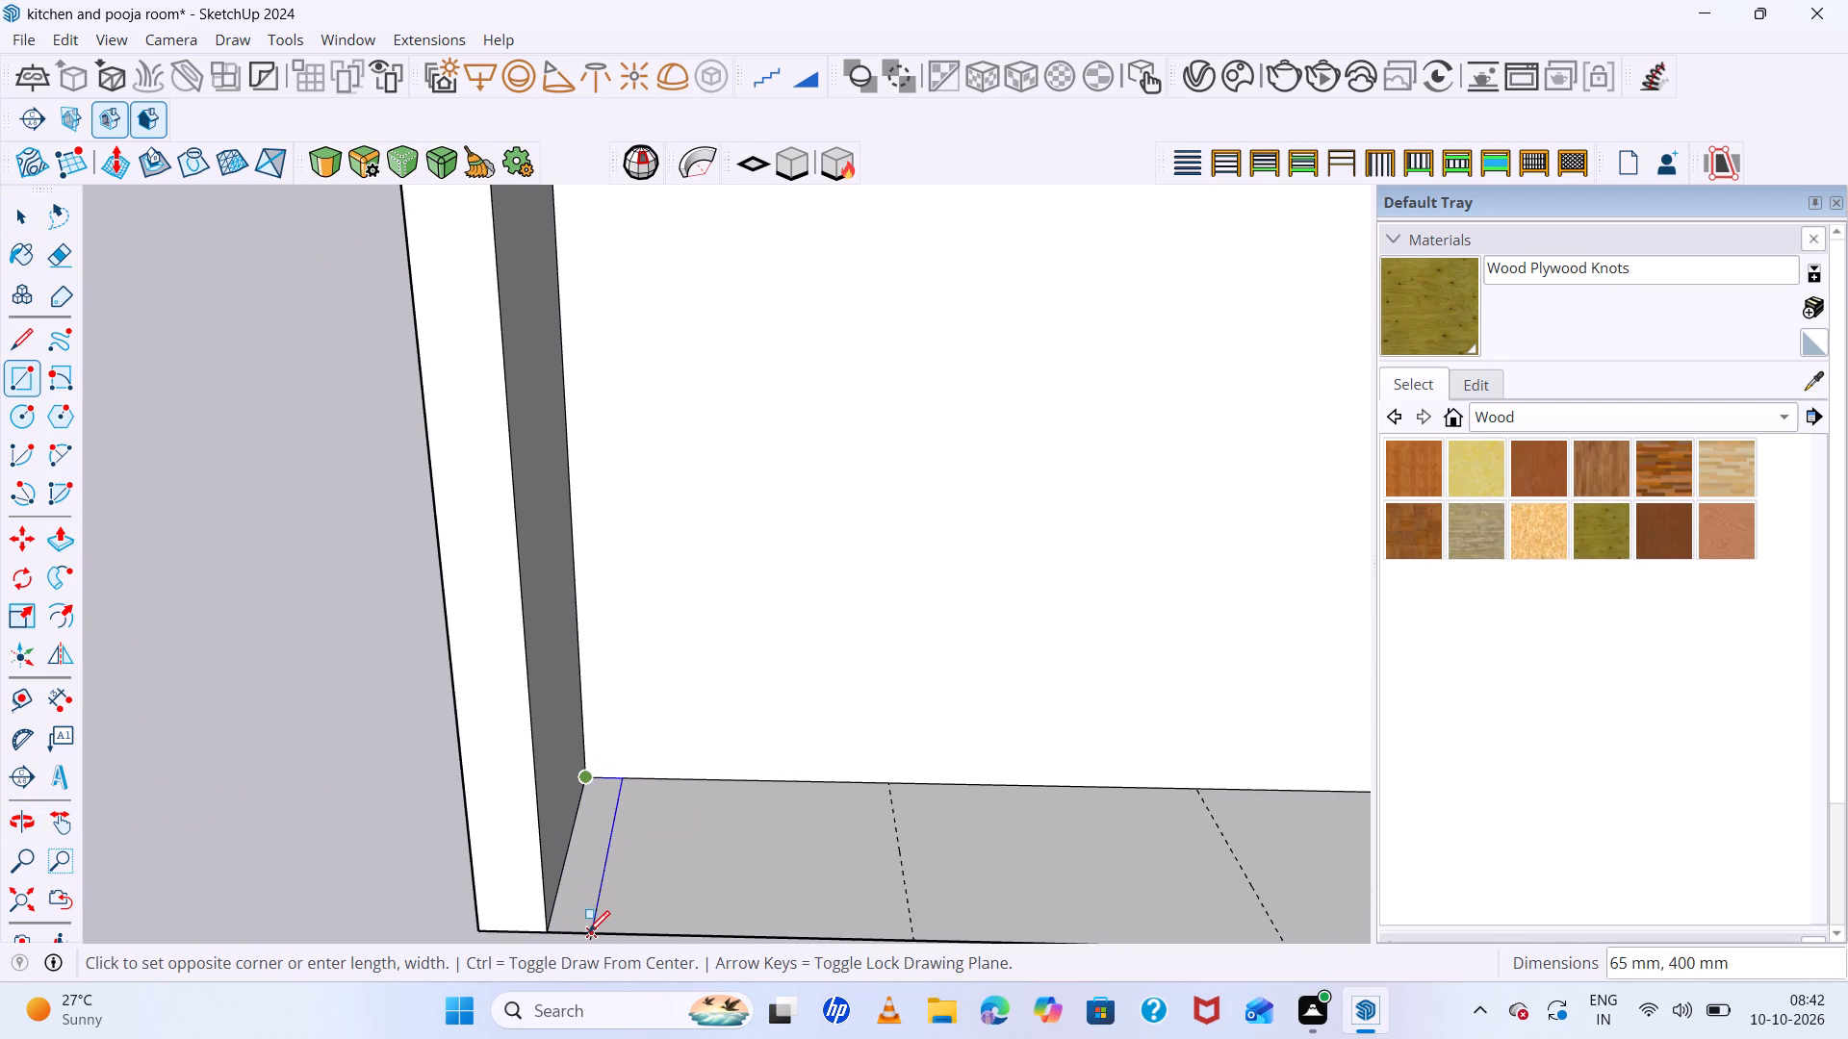
click(588, 932)
Draw a 465 by 400 mm rectangle beside the left floor strip, followed by a 530 by 400 mm one, along the guides.
click(624, 782)
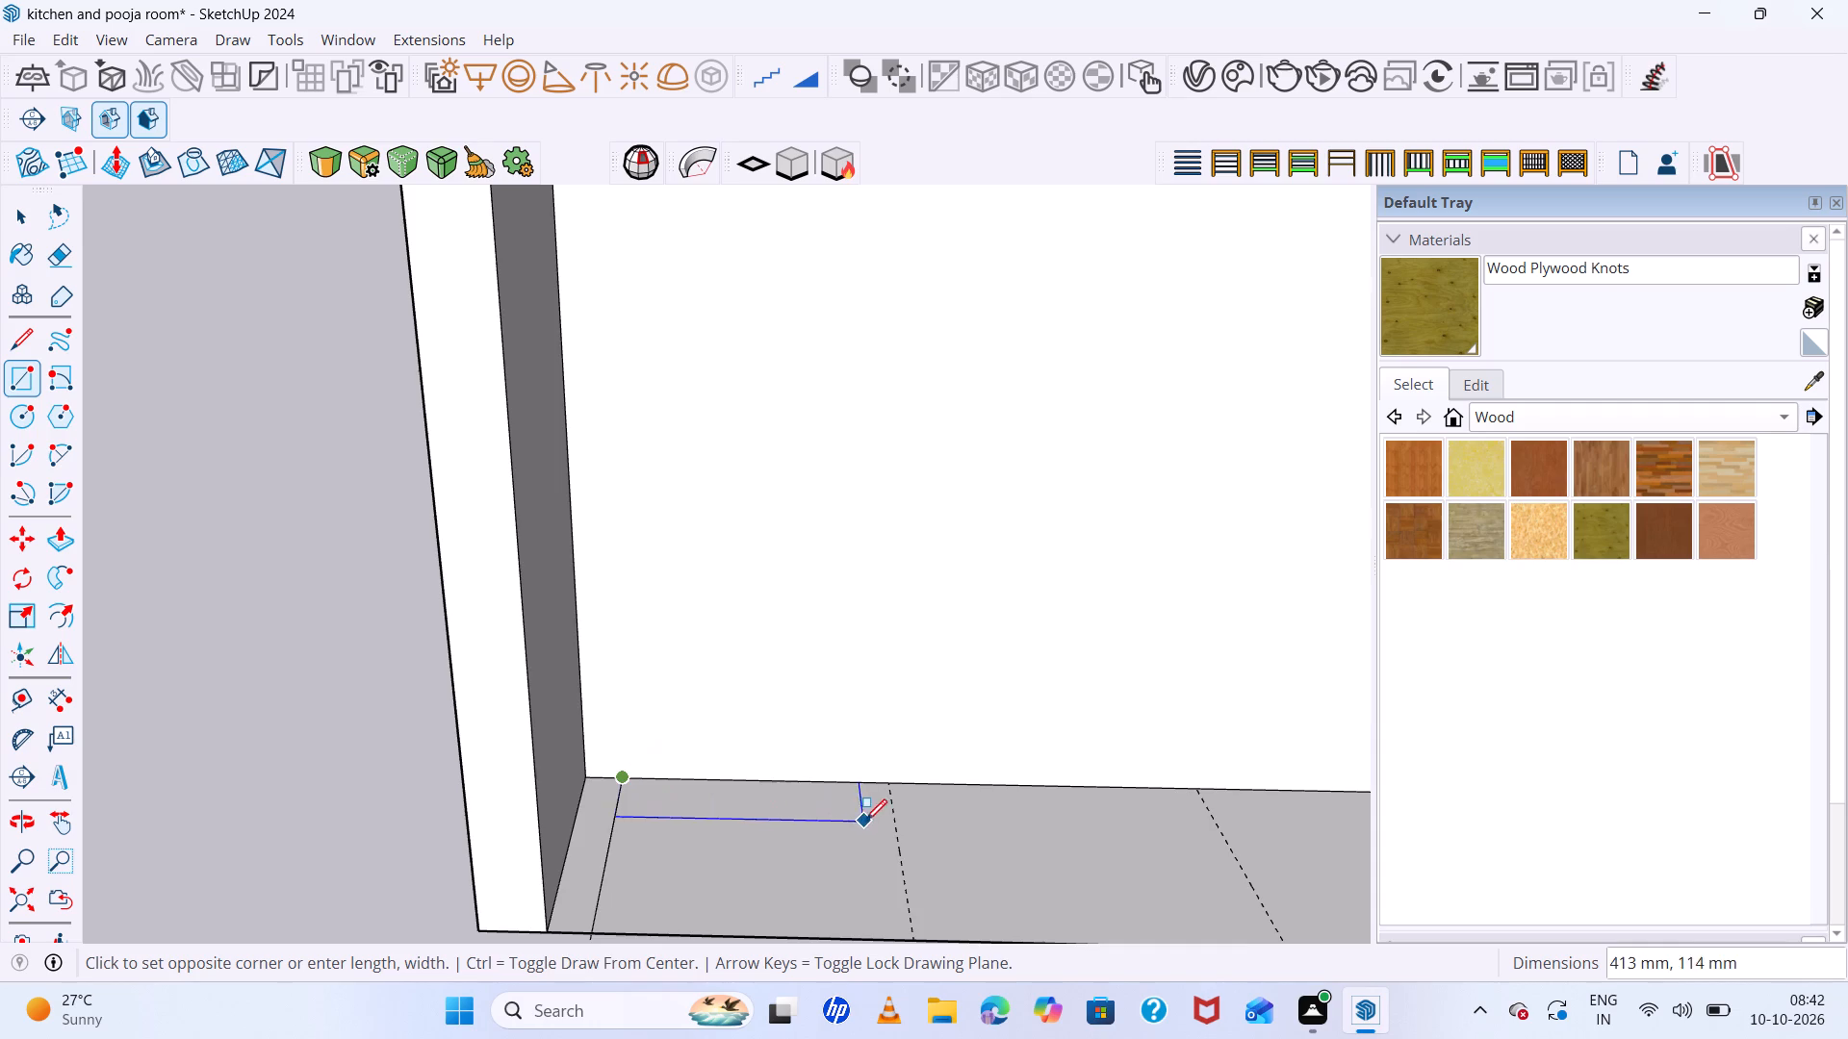
scroll(863, 819, down, 6)
scroll(890, 879, up, 6)
click(896, 883)
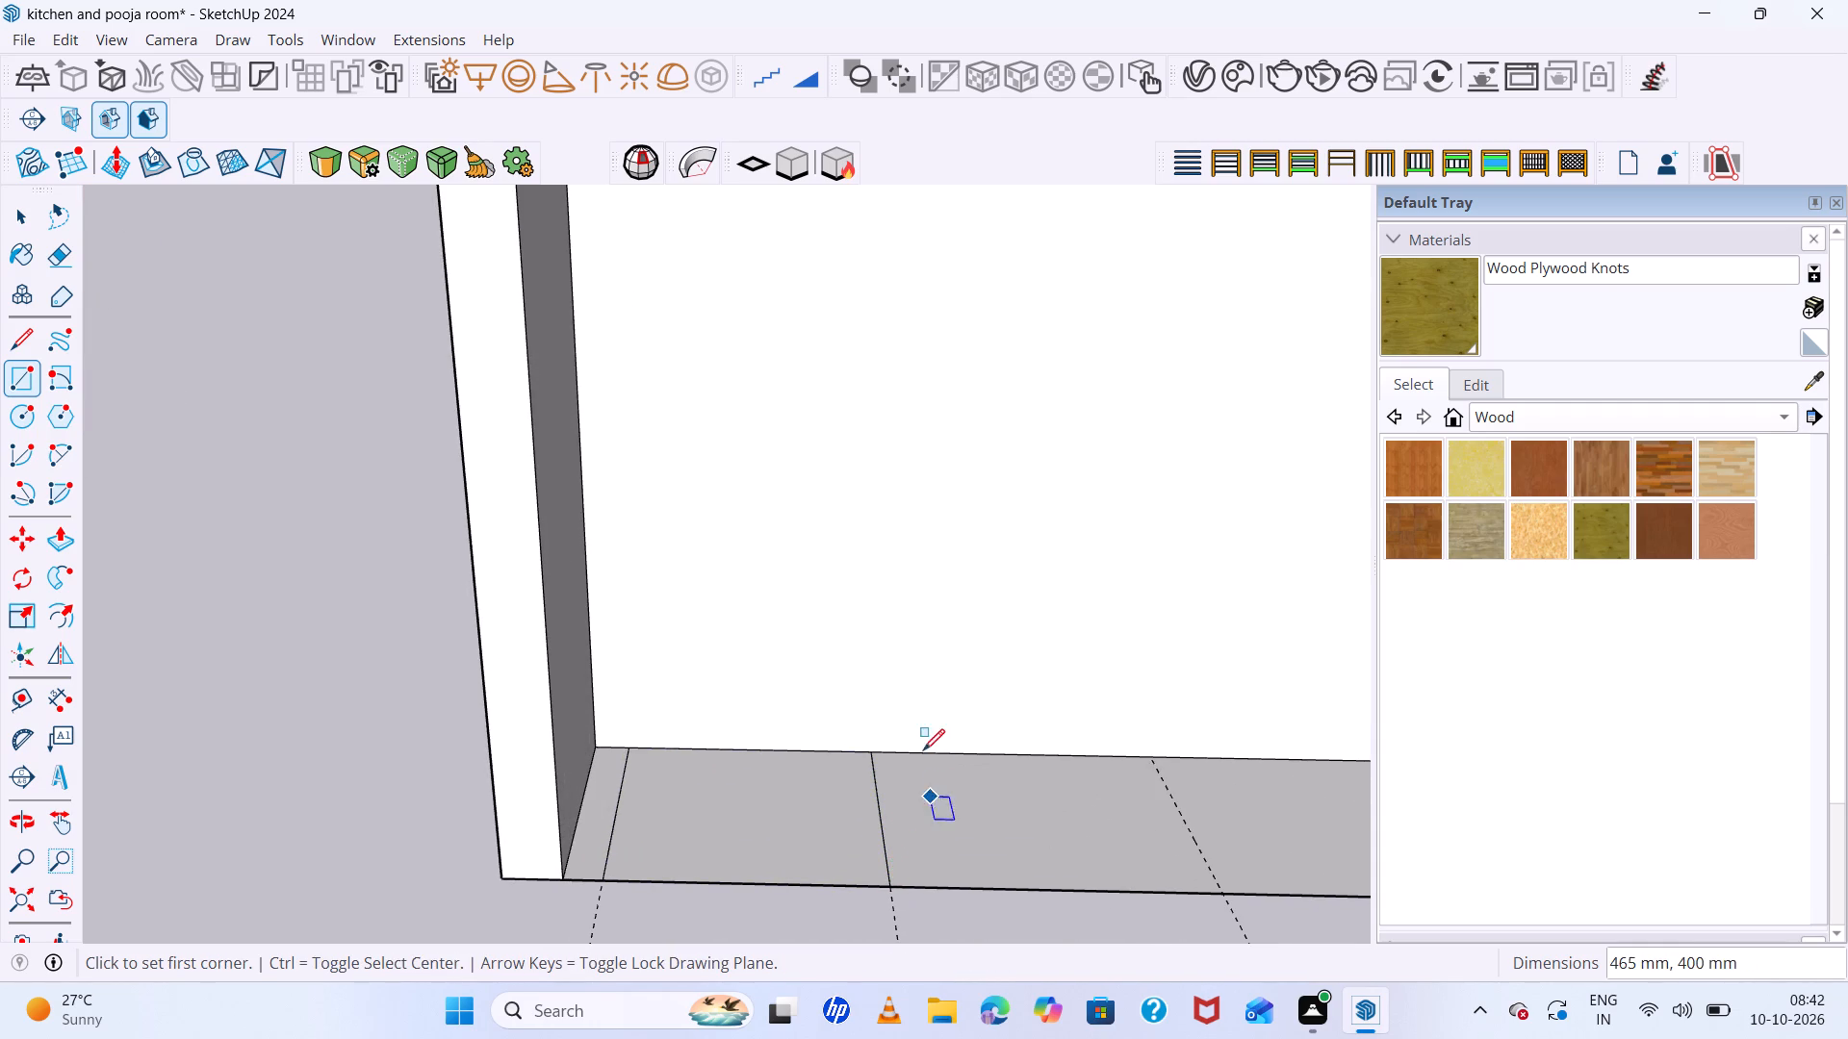
click(866, 754)
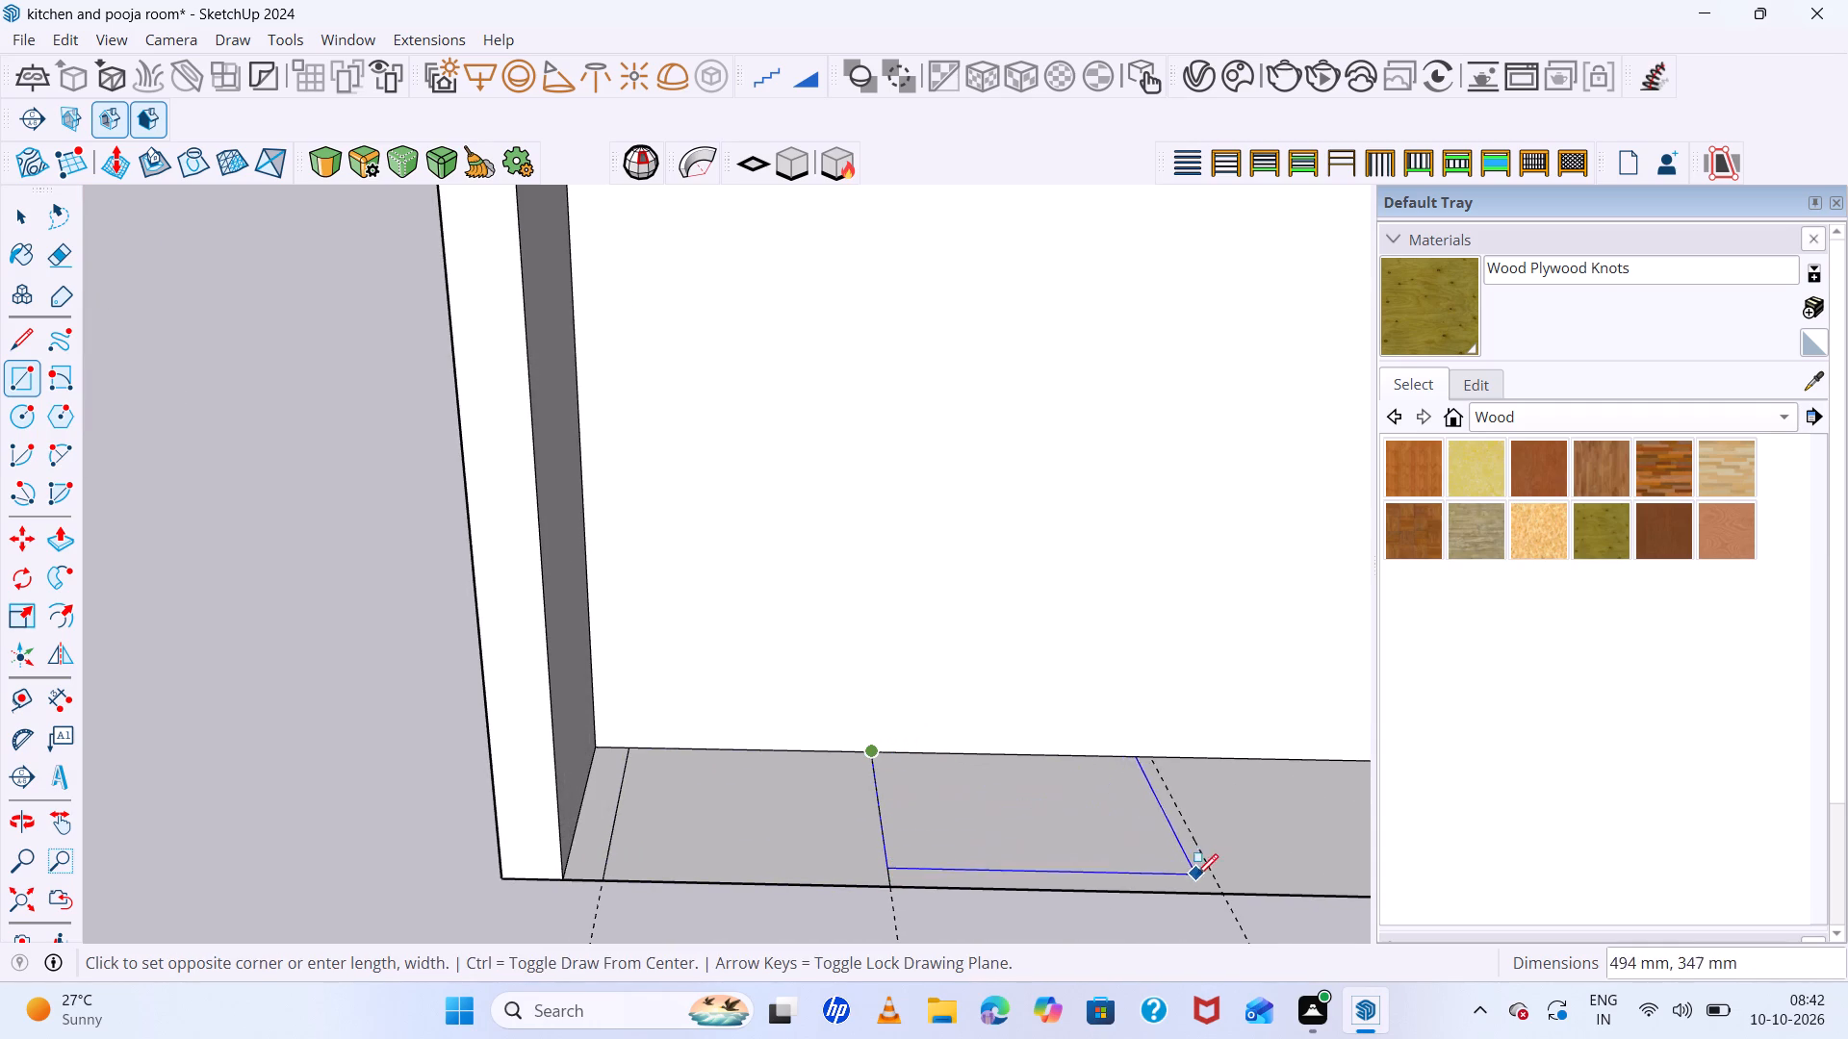
click(1222, 893)
Draw a second 530 by 400 mm floor rectangle and a 465 by 400 mm one reaching the right 65 mm guide.
scroll(572, 714, down, 6)
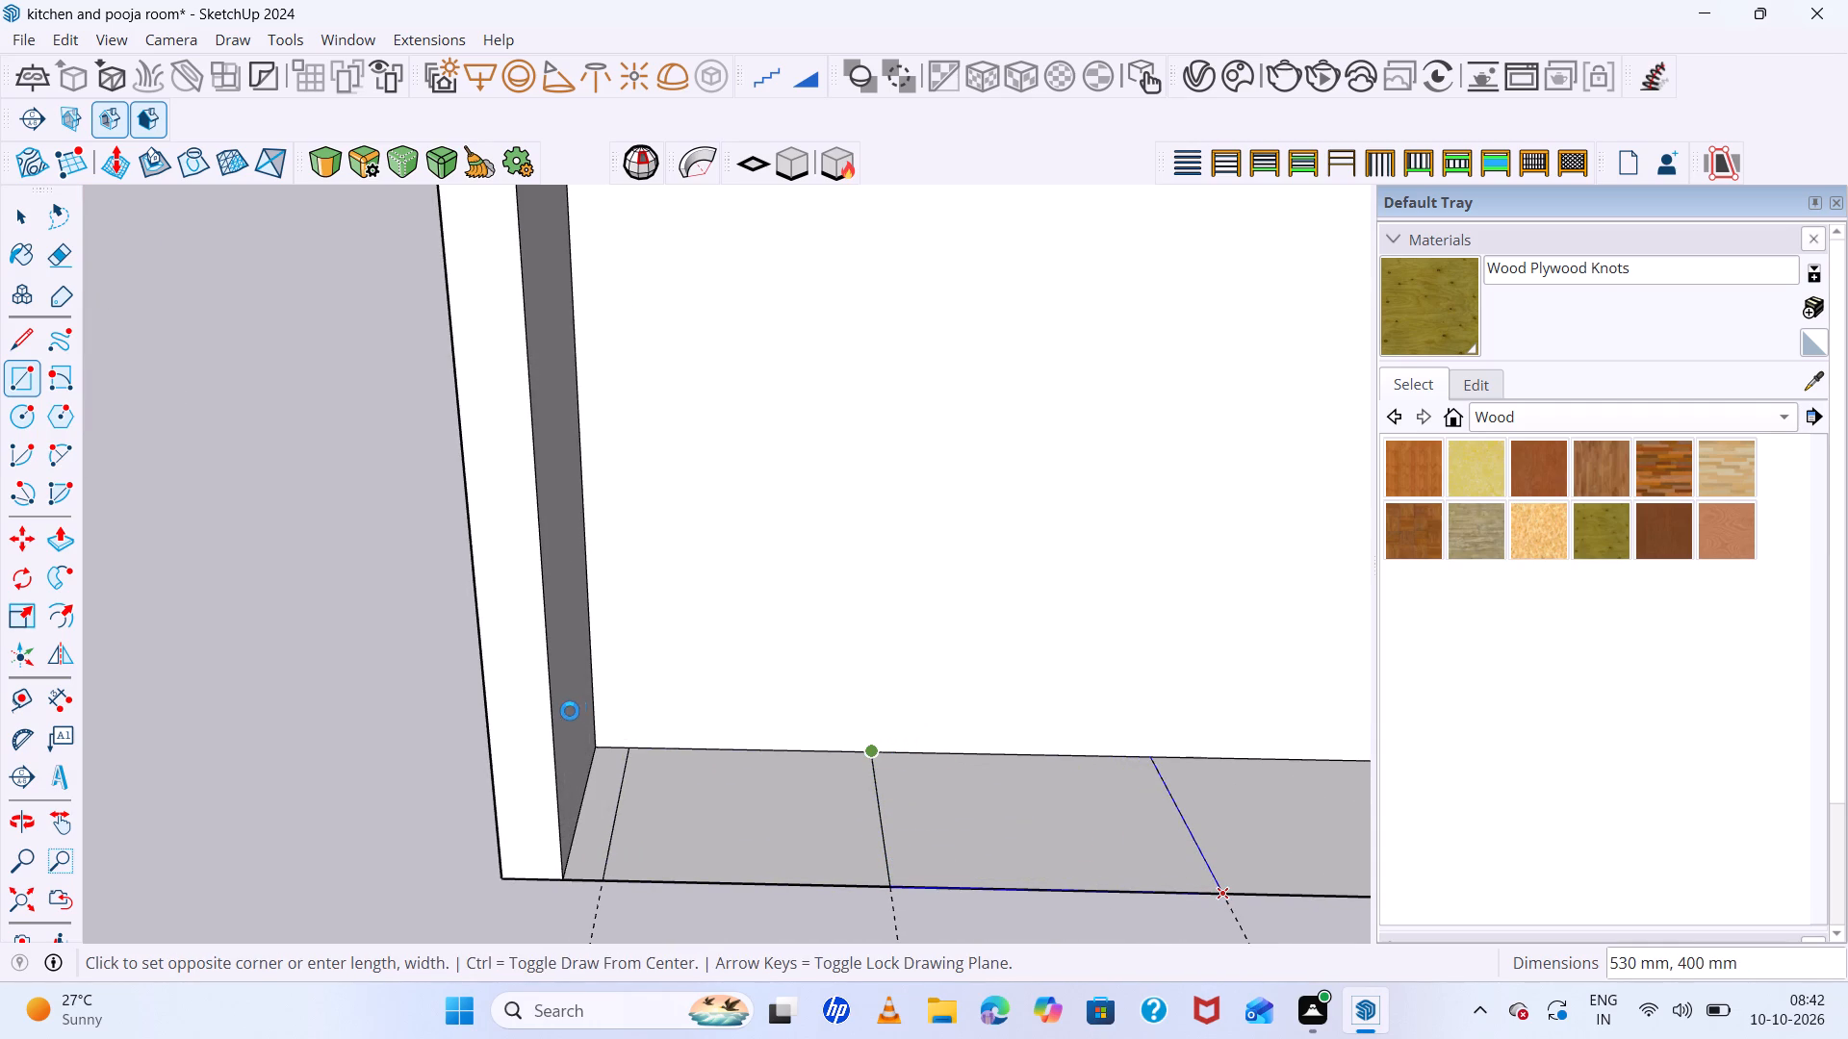
scroll(615, 705, down, 5)
scroll(799, 725, down, 6)
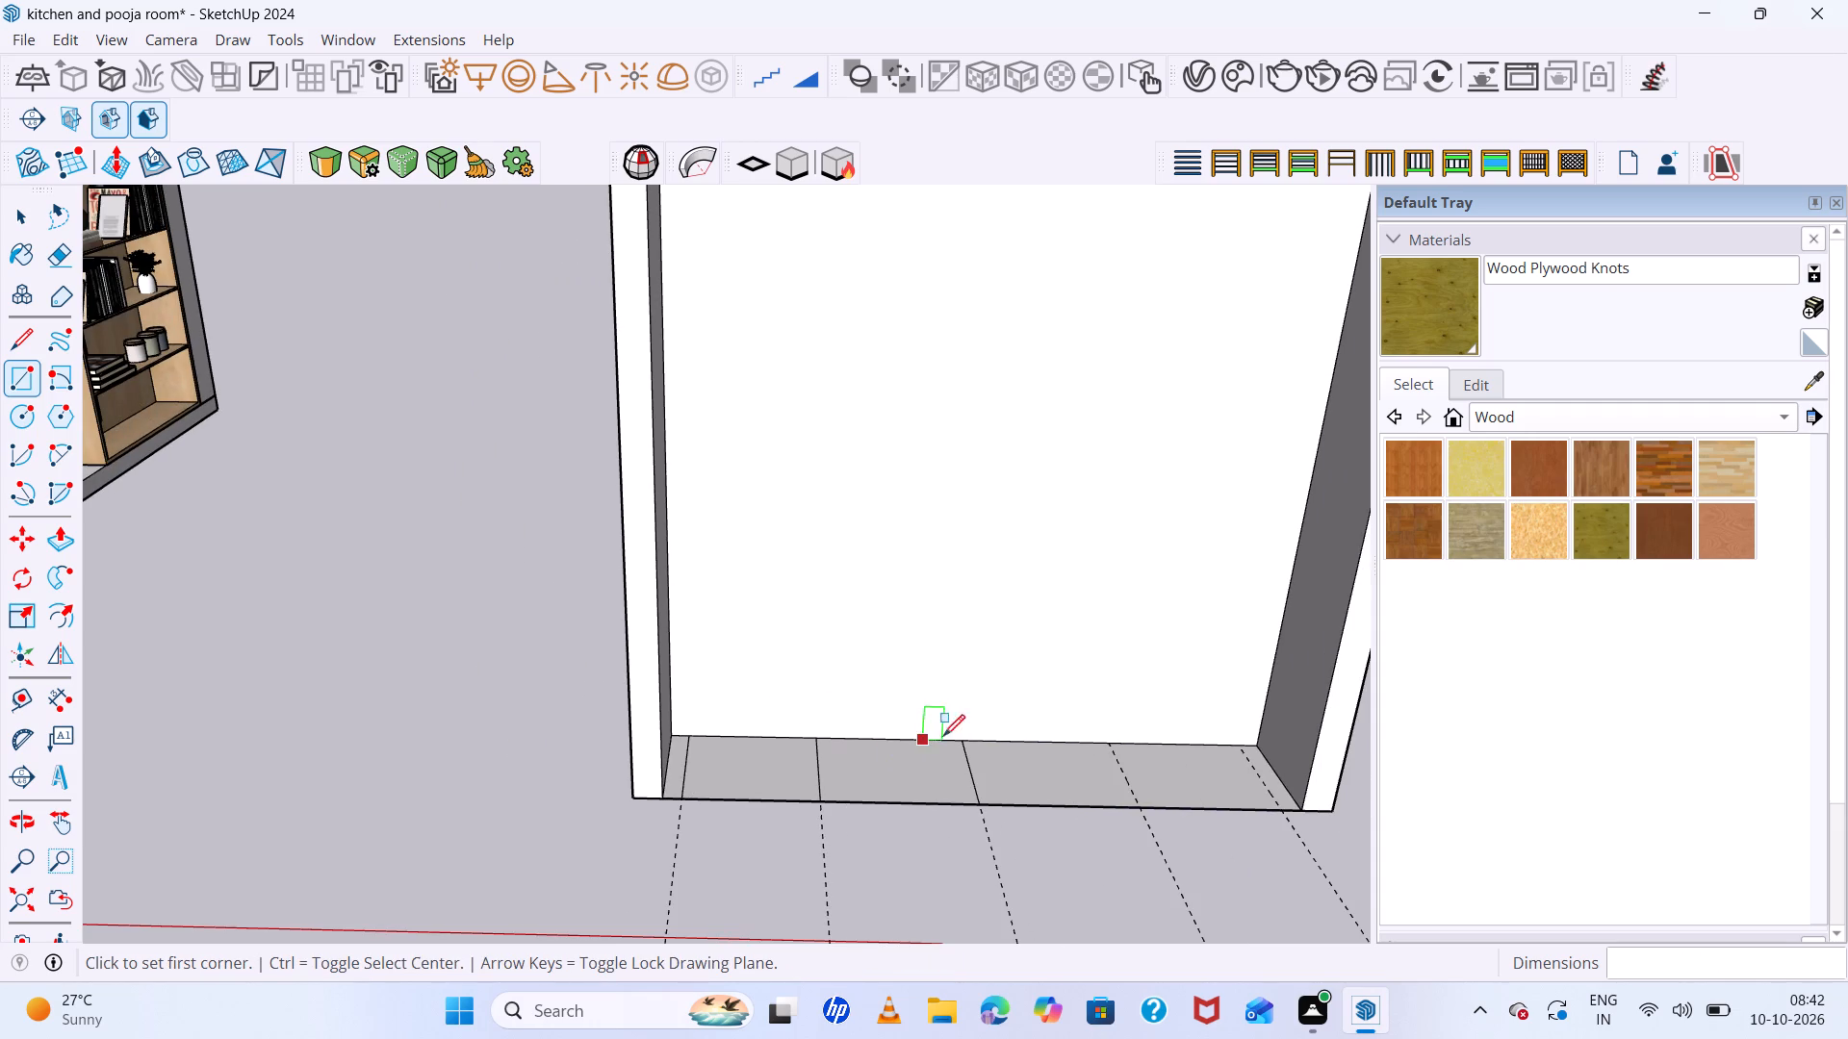
scroll(975, 738, up, 6)
click(961, 738)
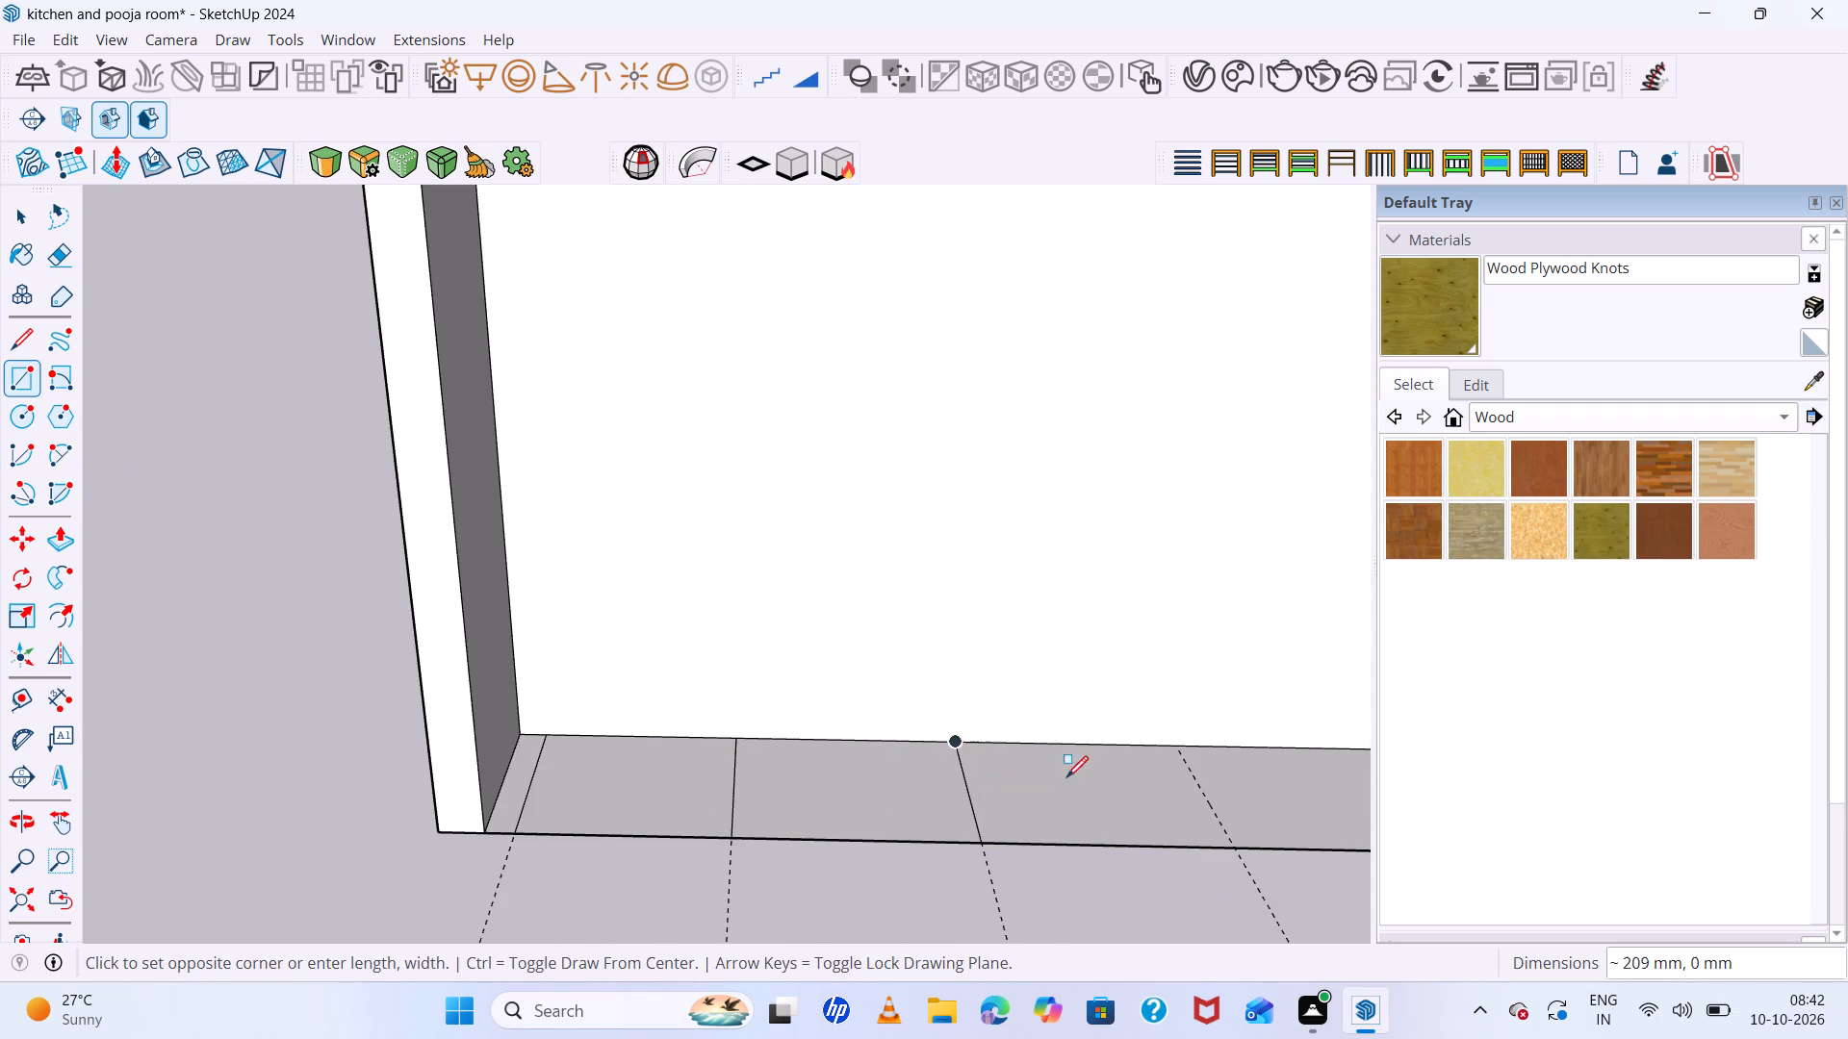
click(1229, 846)
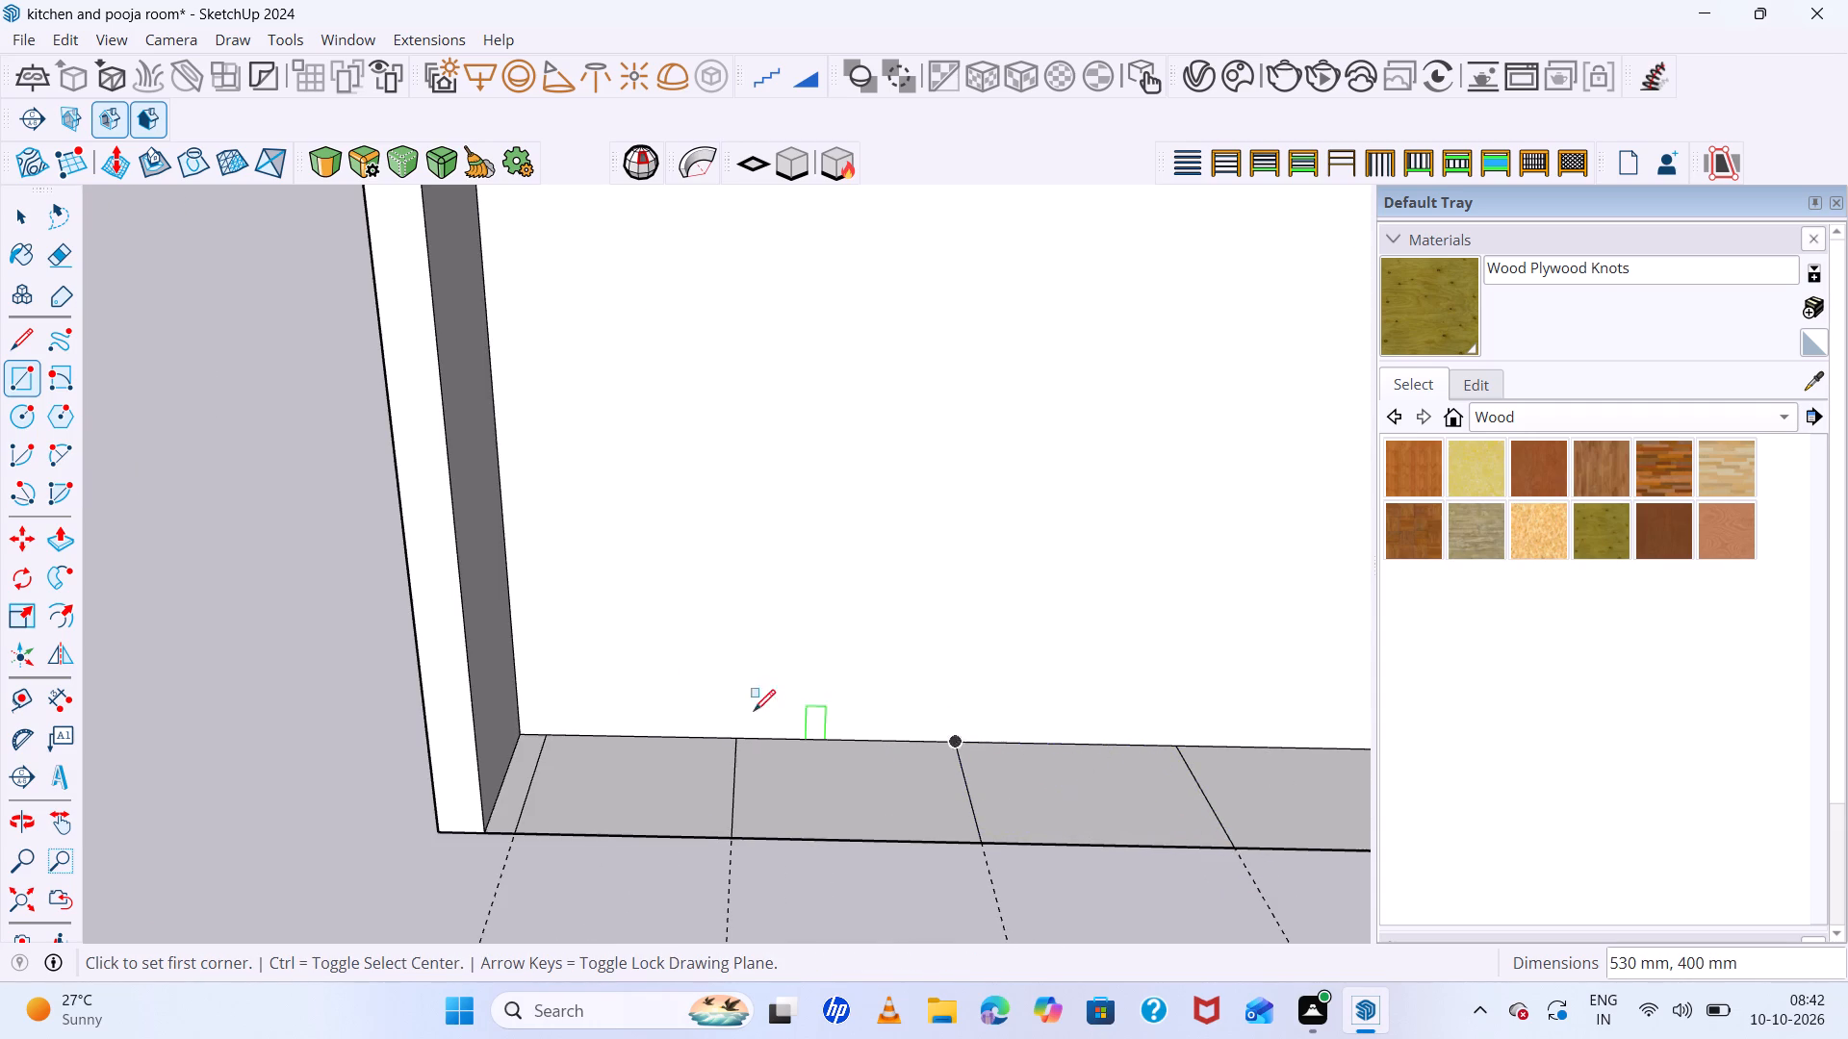
scroll(622, 696, down, 7)
scroll(905, 701, up, 13)
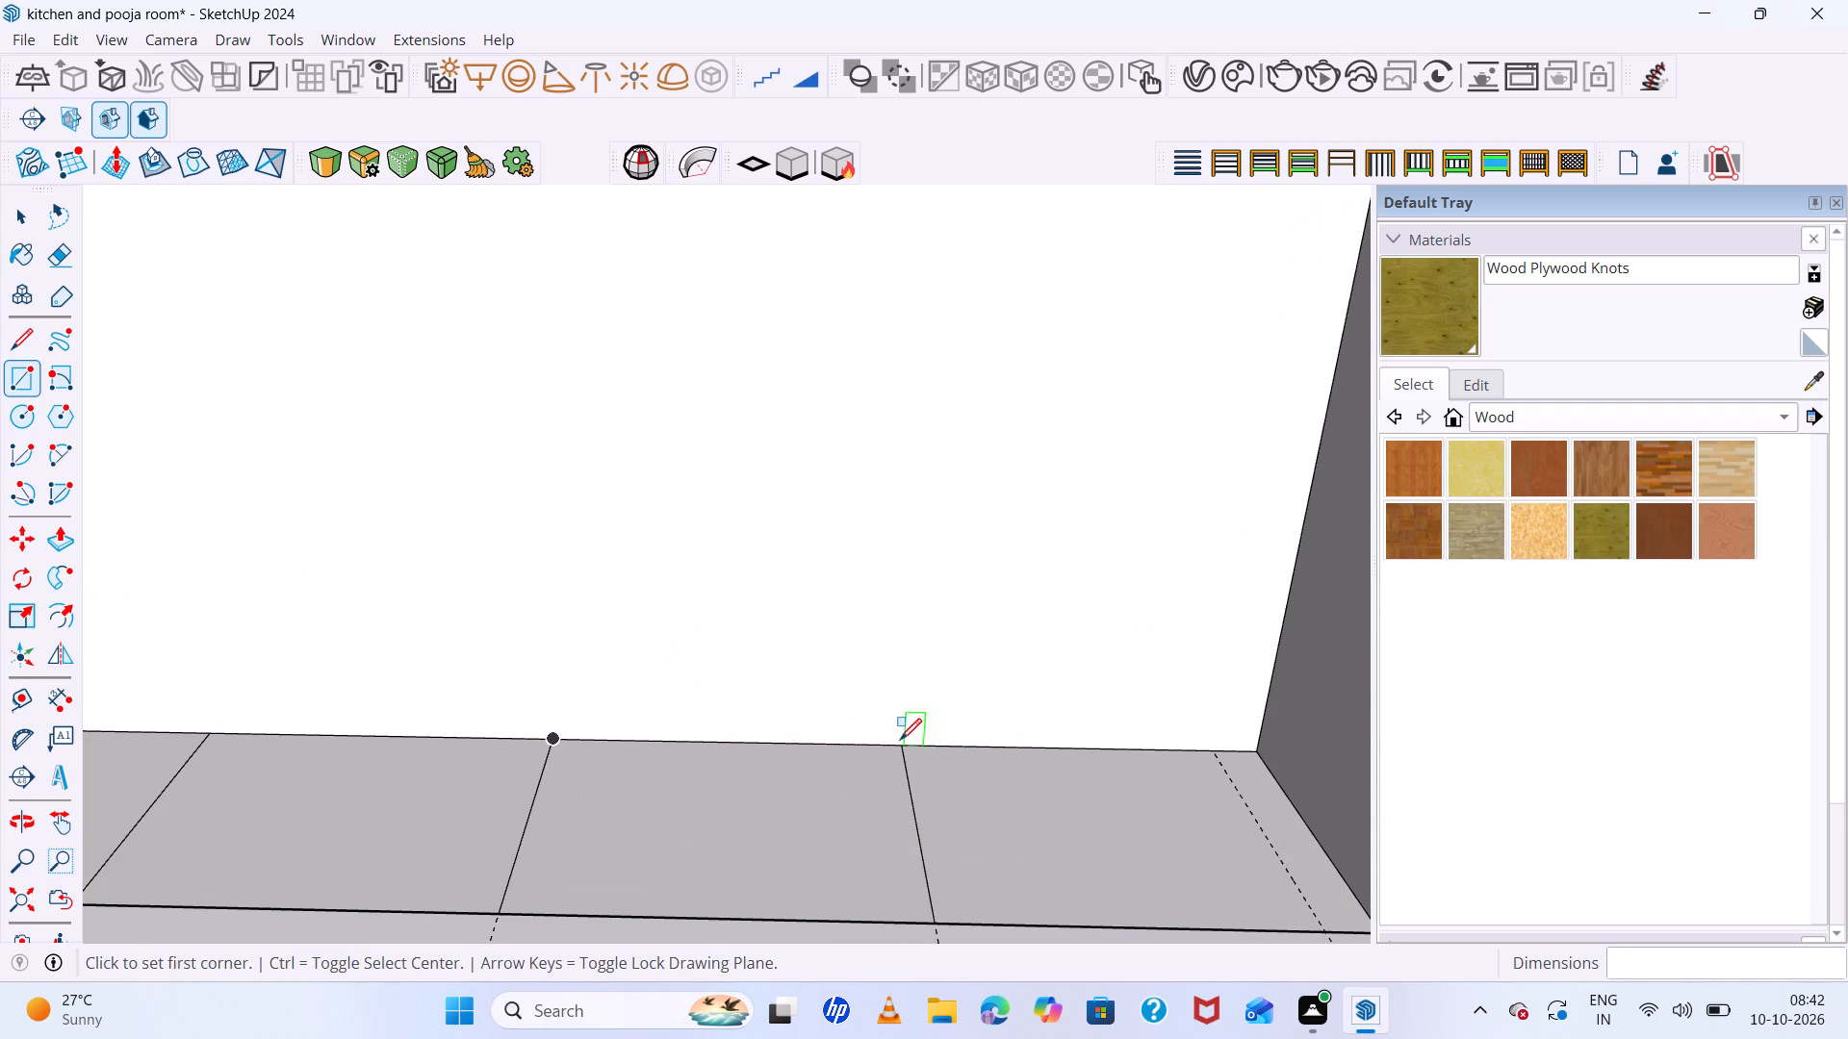
click(899, 745)
scroll(991, 767, down, 7)
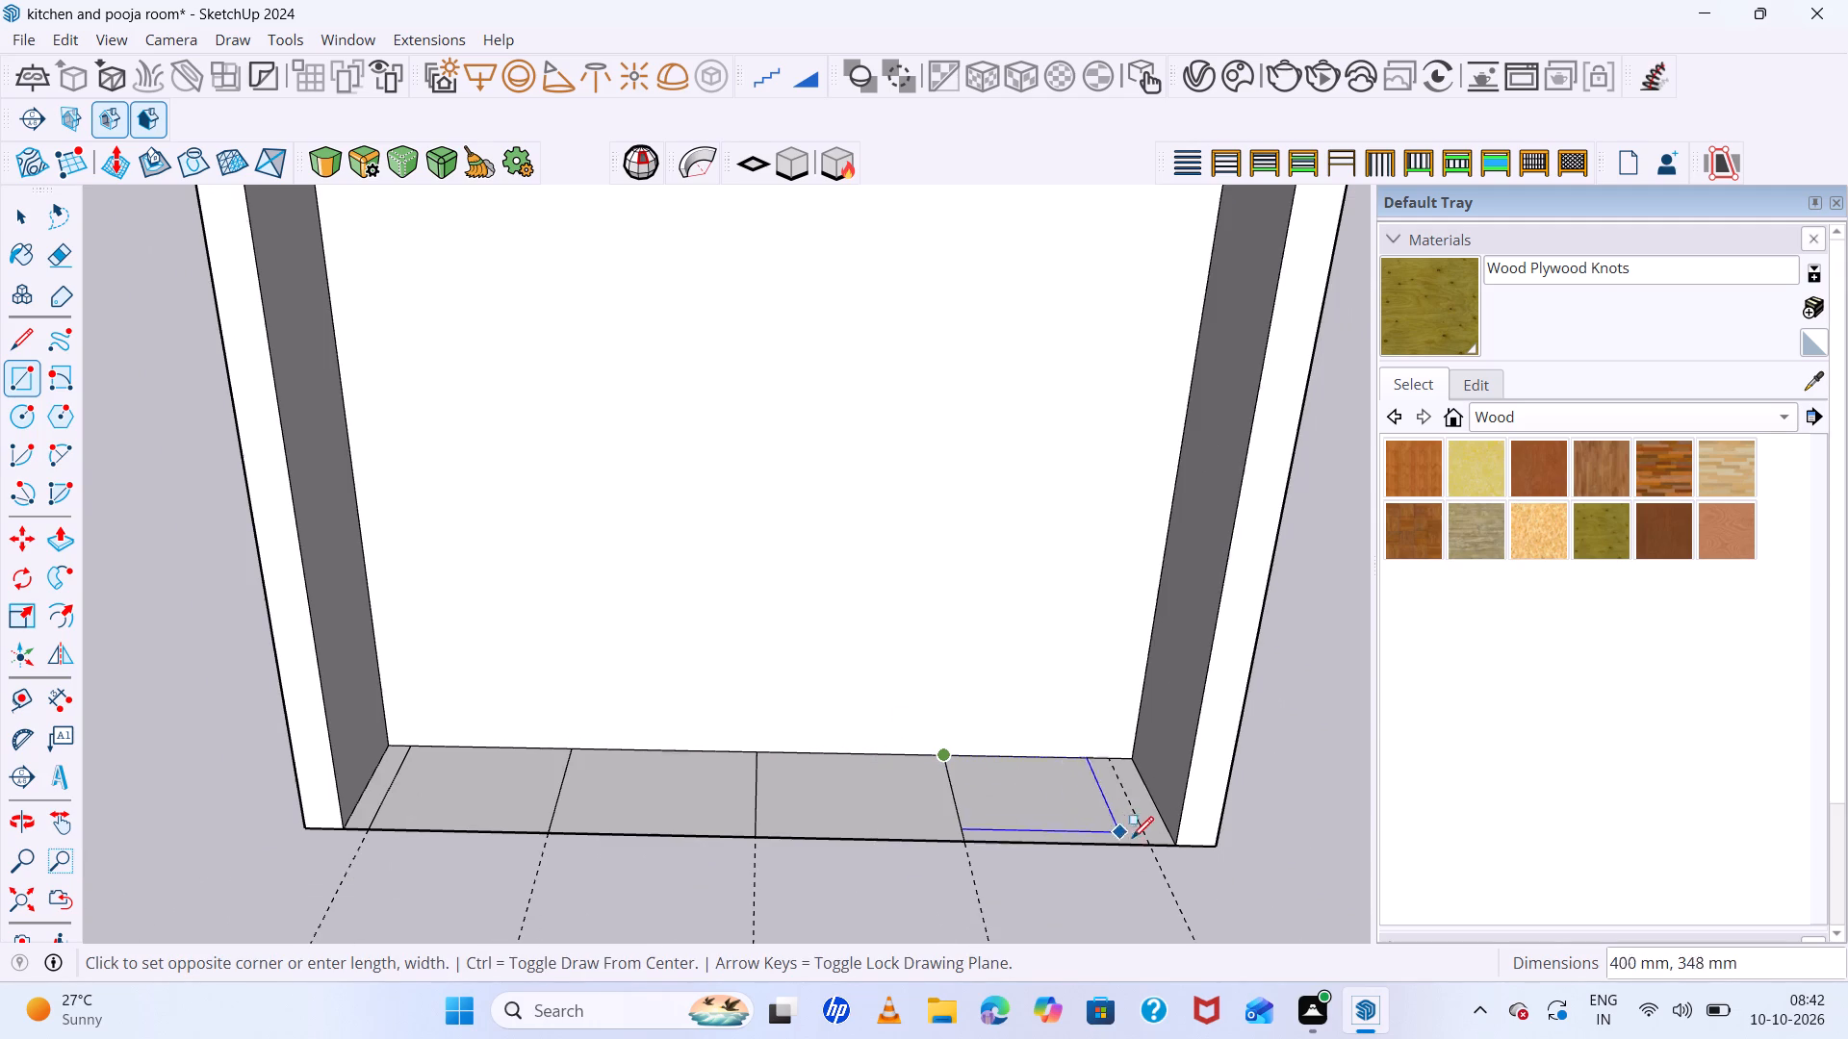
click(1145, 843)
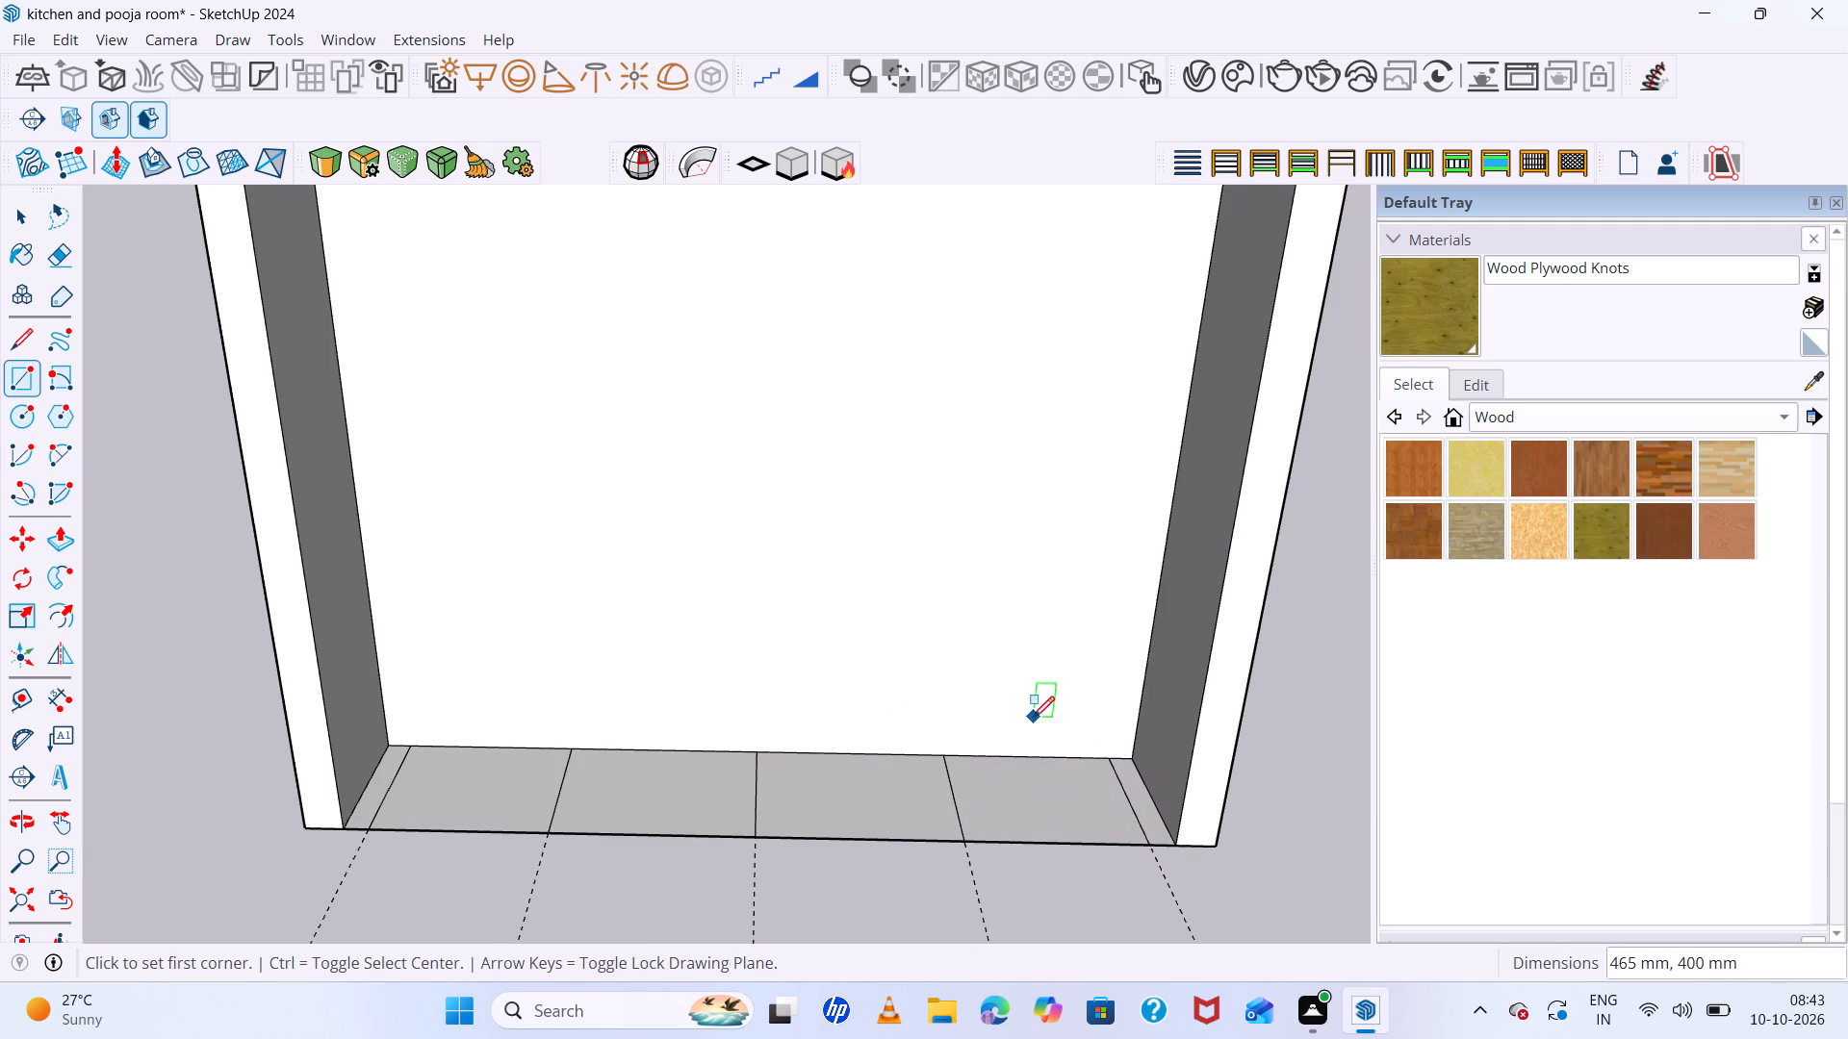
Draw a 400 by 65 mm rectangle on the inner floor between the last guide and the right side wall.
scroll(1164, 763, up, 6)
scroll(1058, 747, up, 5)
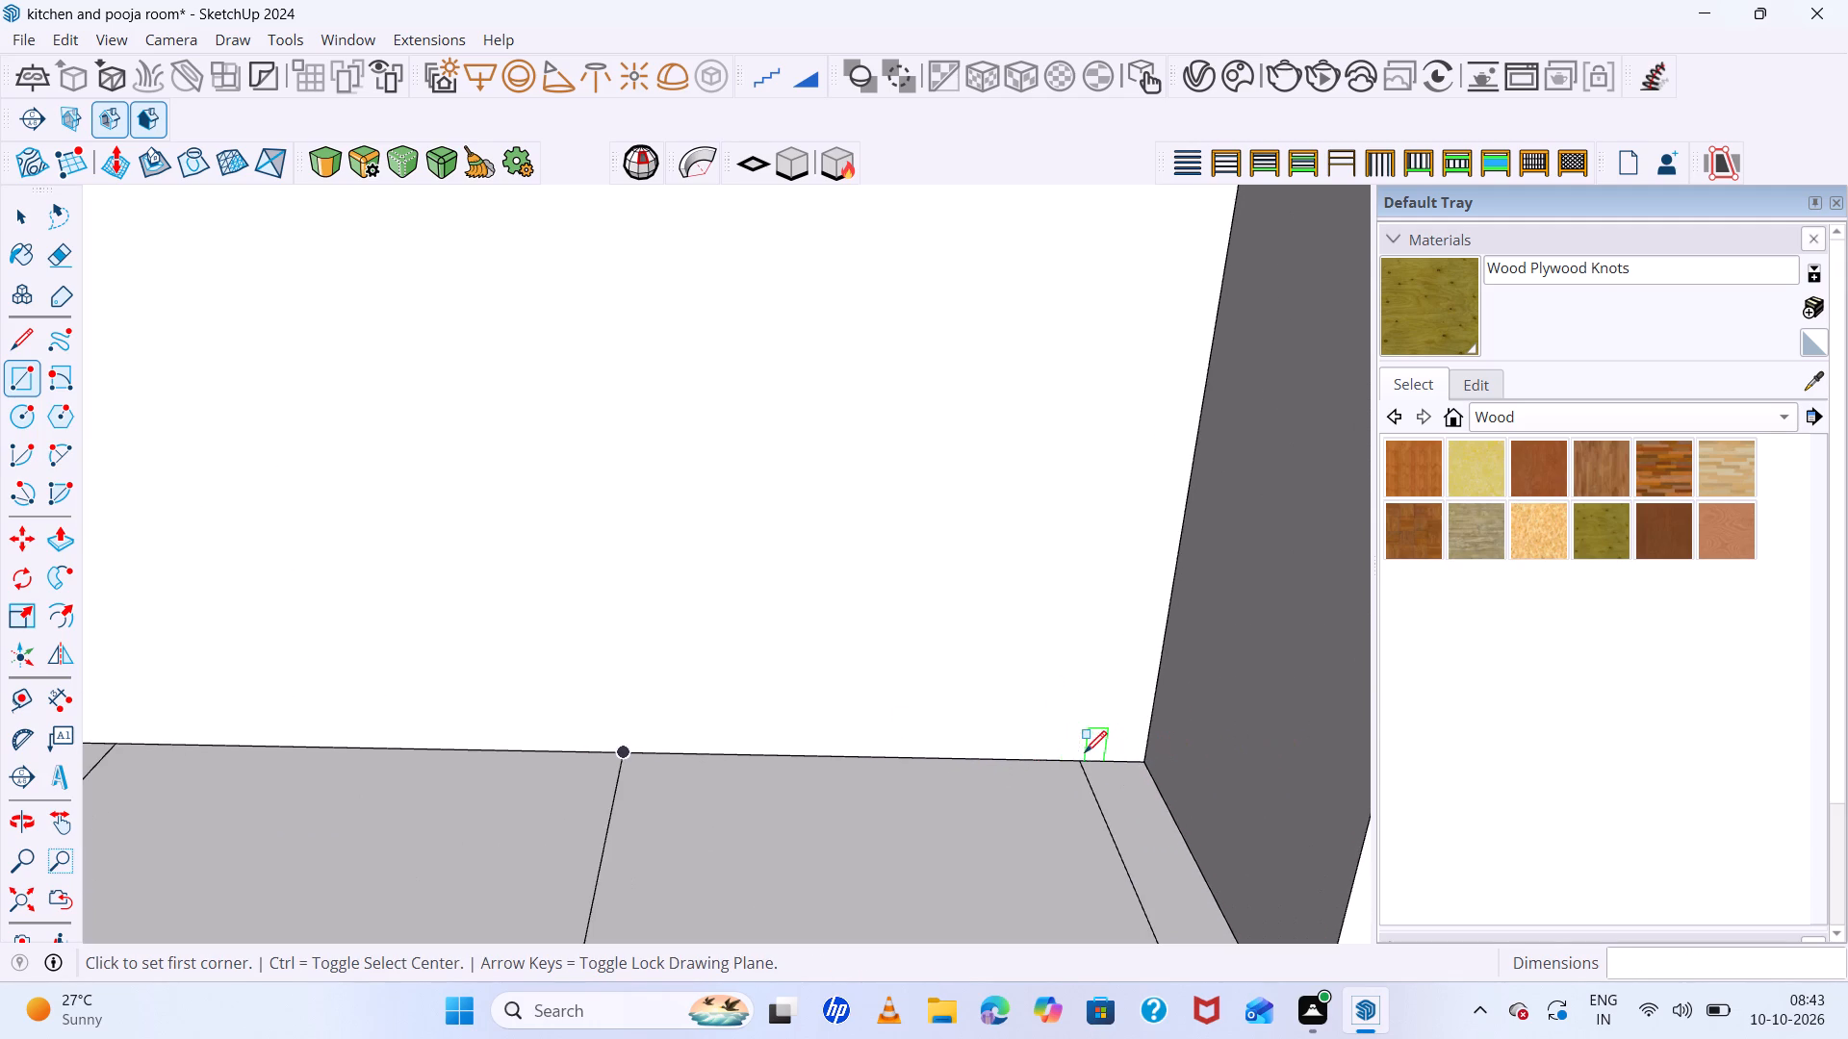
click(1085, 760)
scroll(1131, 746, down, 6)
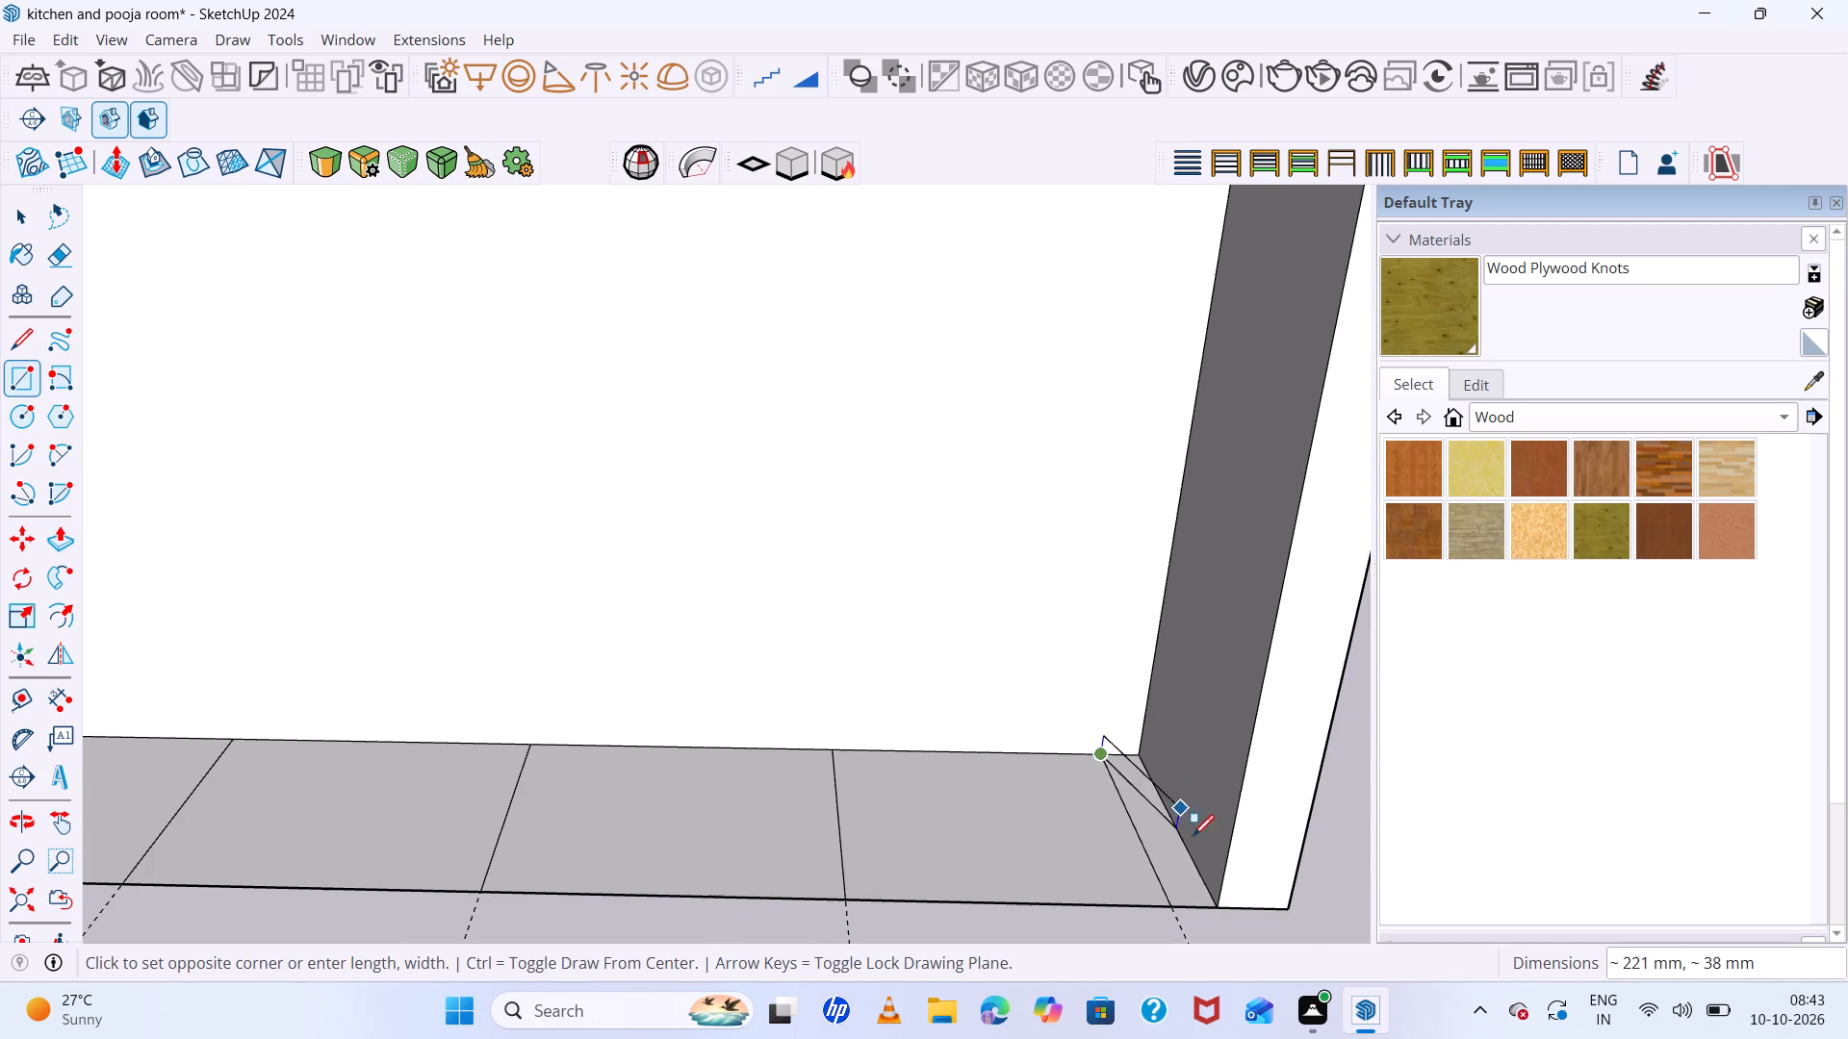
scroll(1209, 869, up, 5)
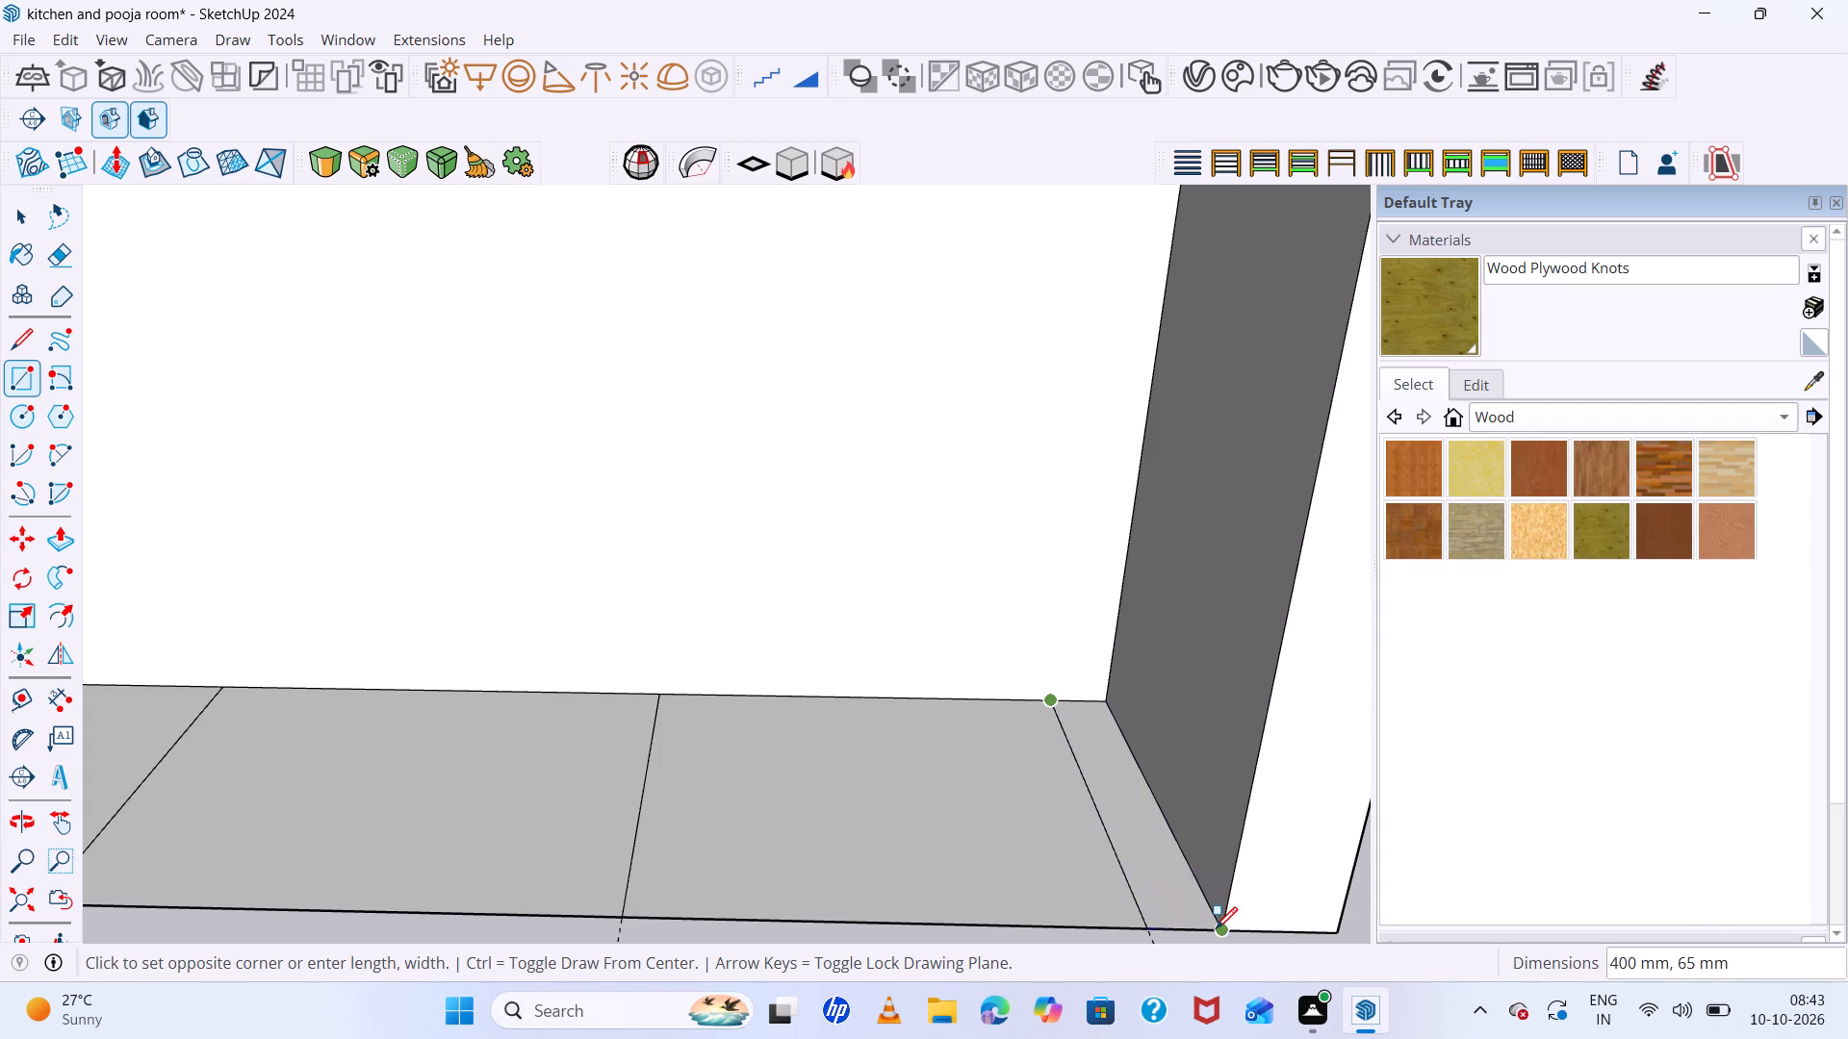
click(1218, 932)
scroll(1088, 719, down, 12)
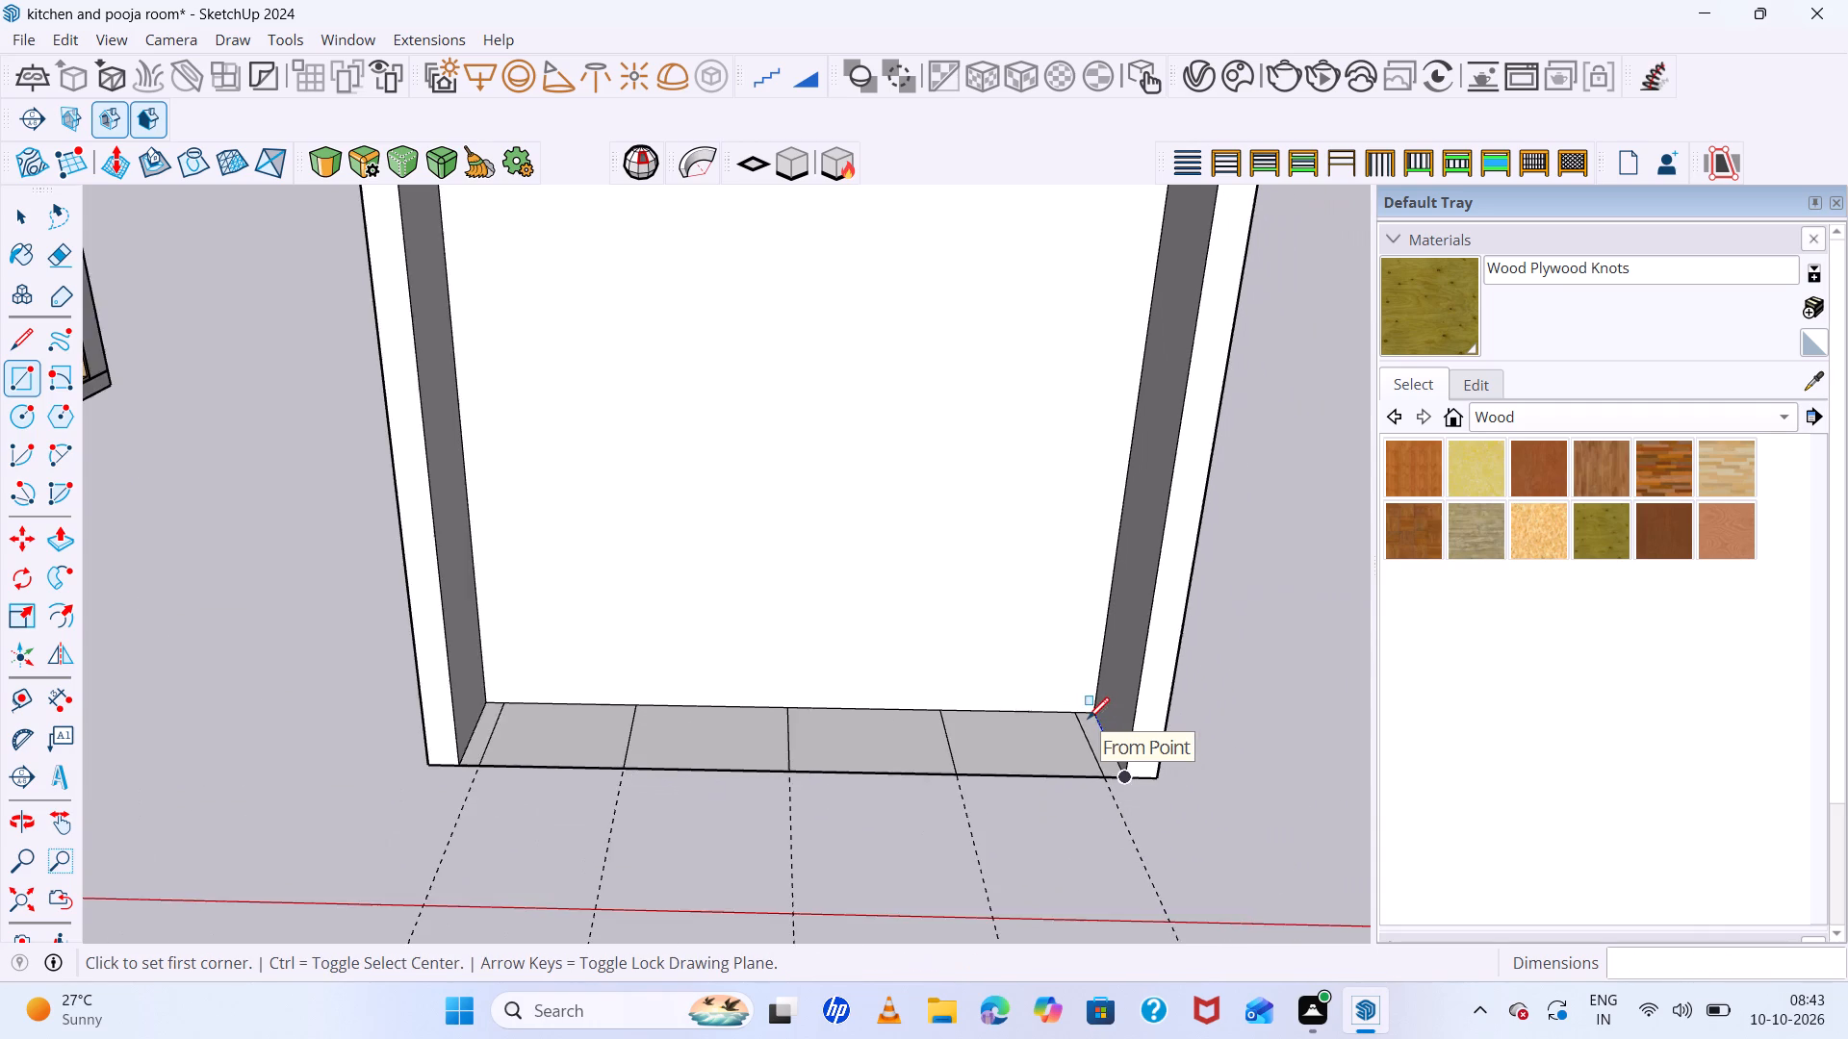
Delete all the construction guides from the model and save the file.
scroll(1088, 719, down, 6)
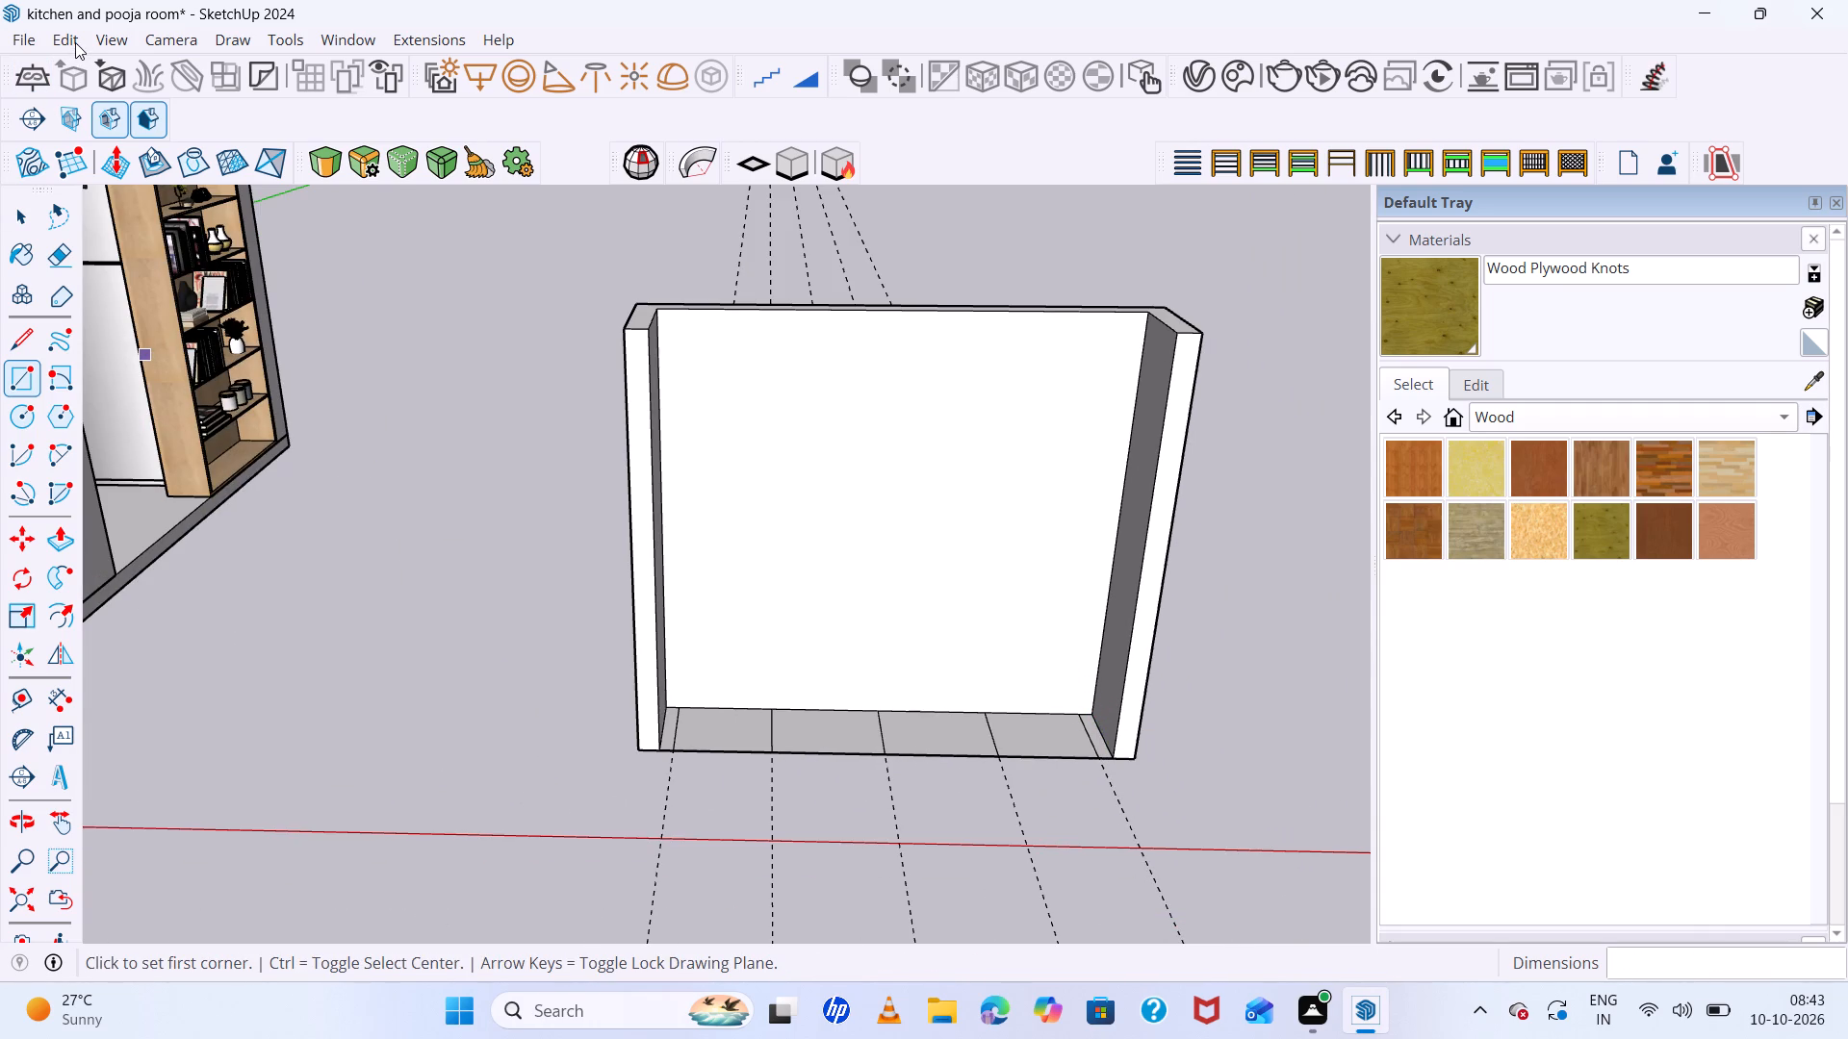
click(75, 42)
click(193, 286)
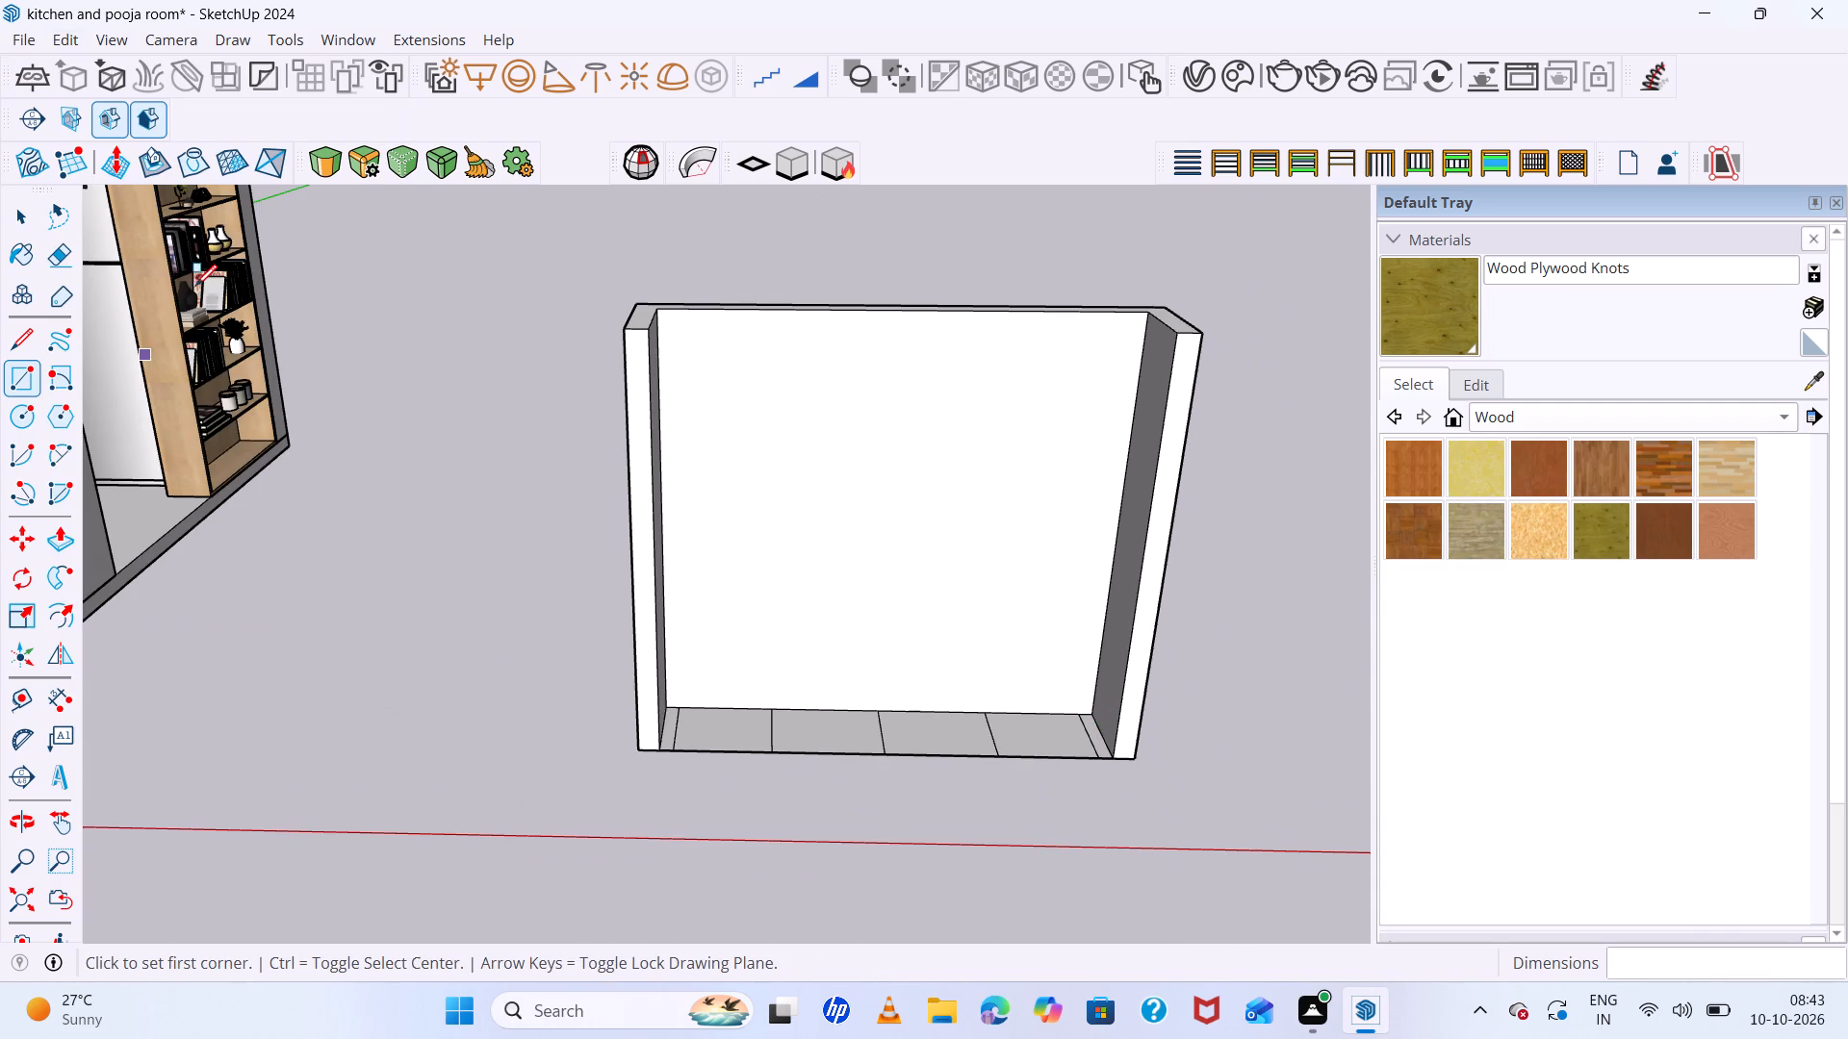
key(ctrl+s)
Push/Pull the left edge strip and the first two floor sections beside it up 400 mm.
key(p)
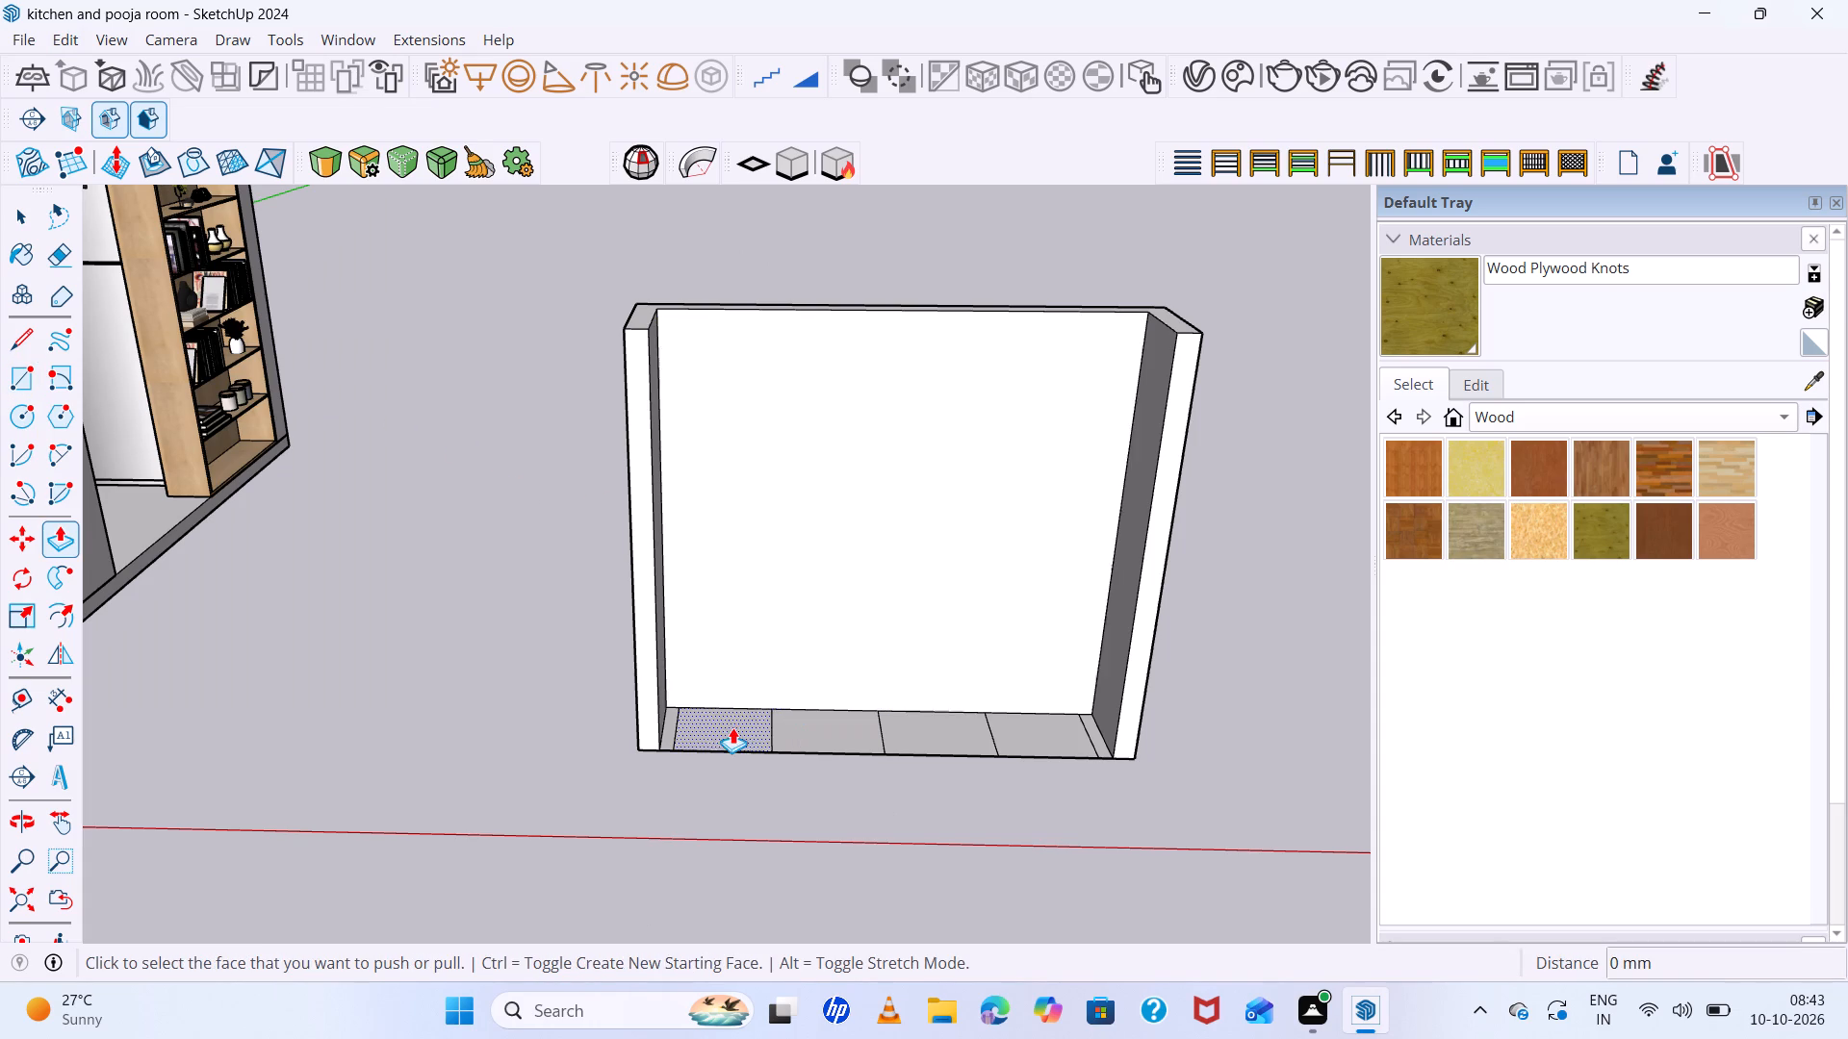
scroll(652, 715, up, 11)
click(674, 740)
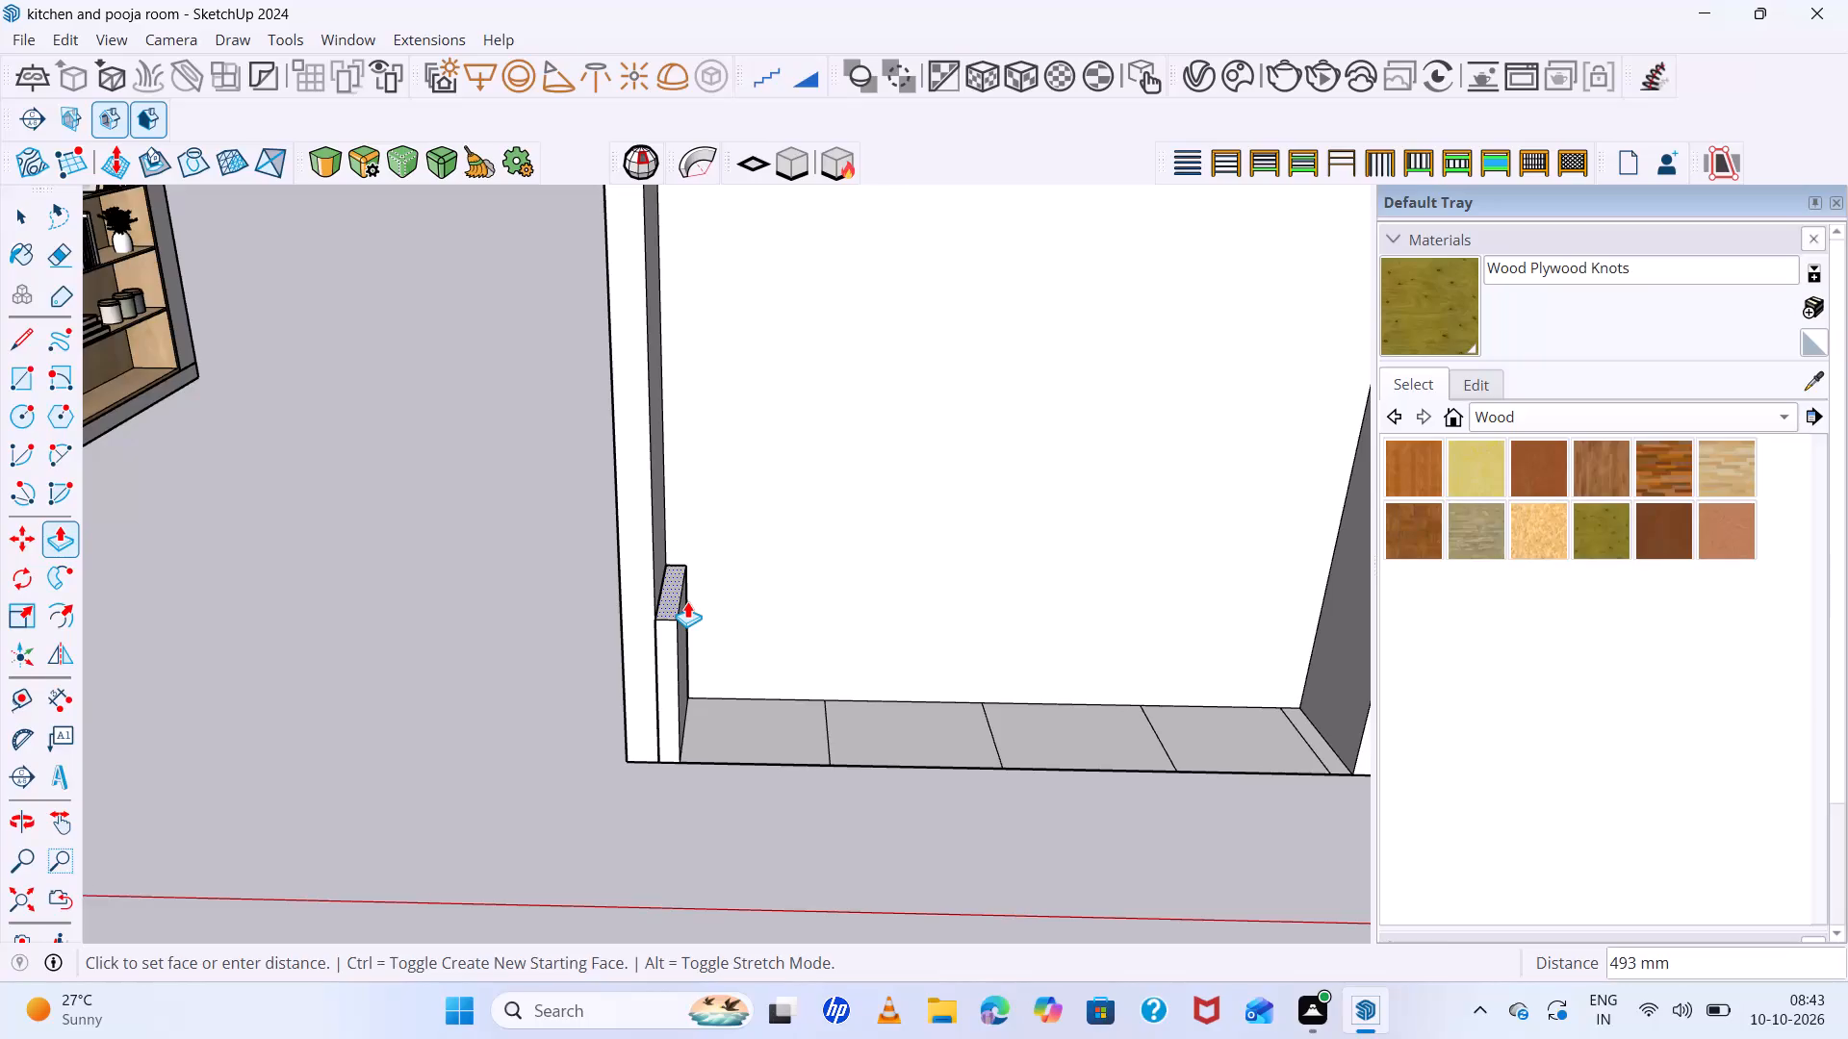
key(4)
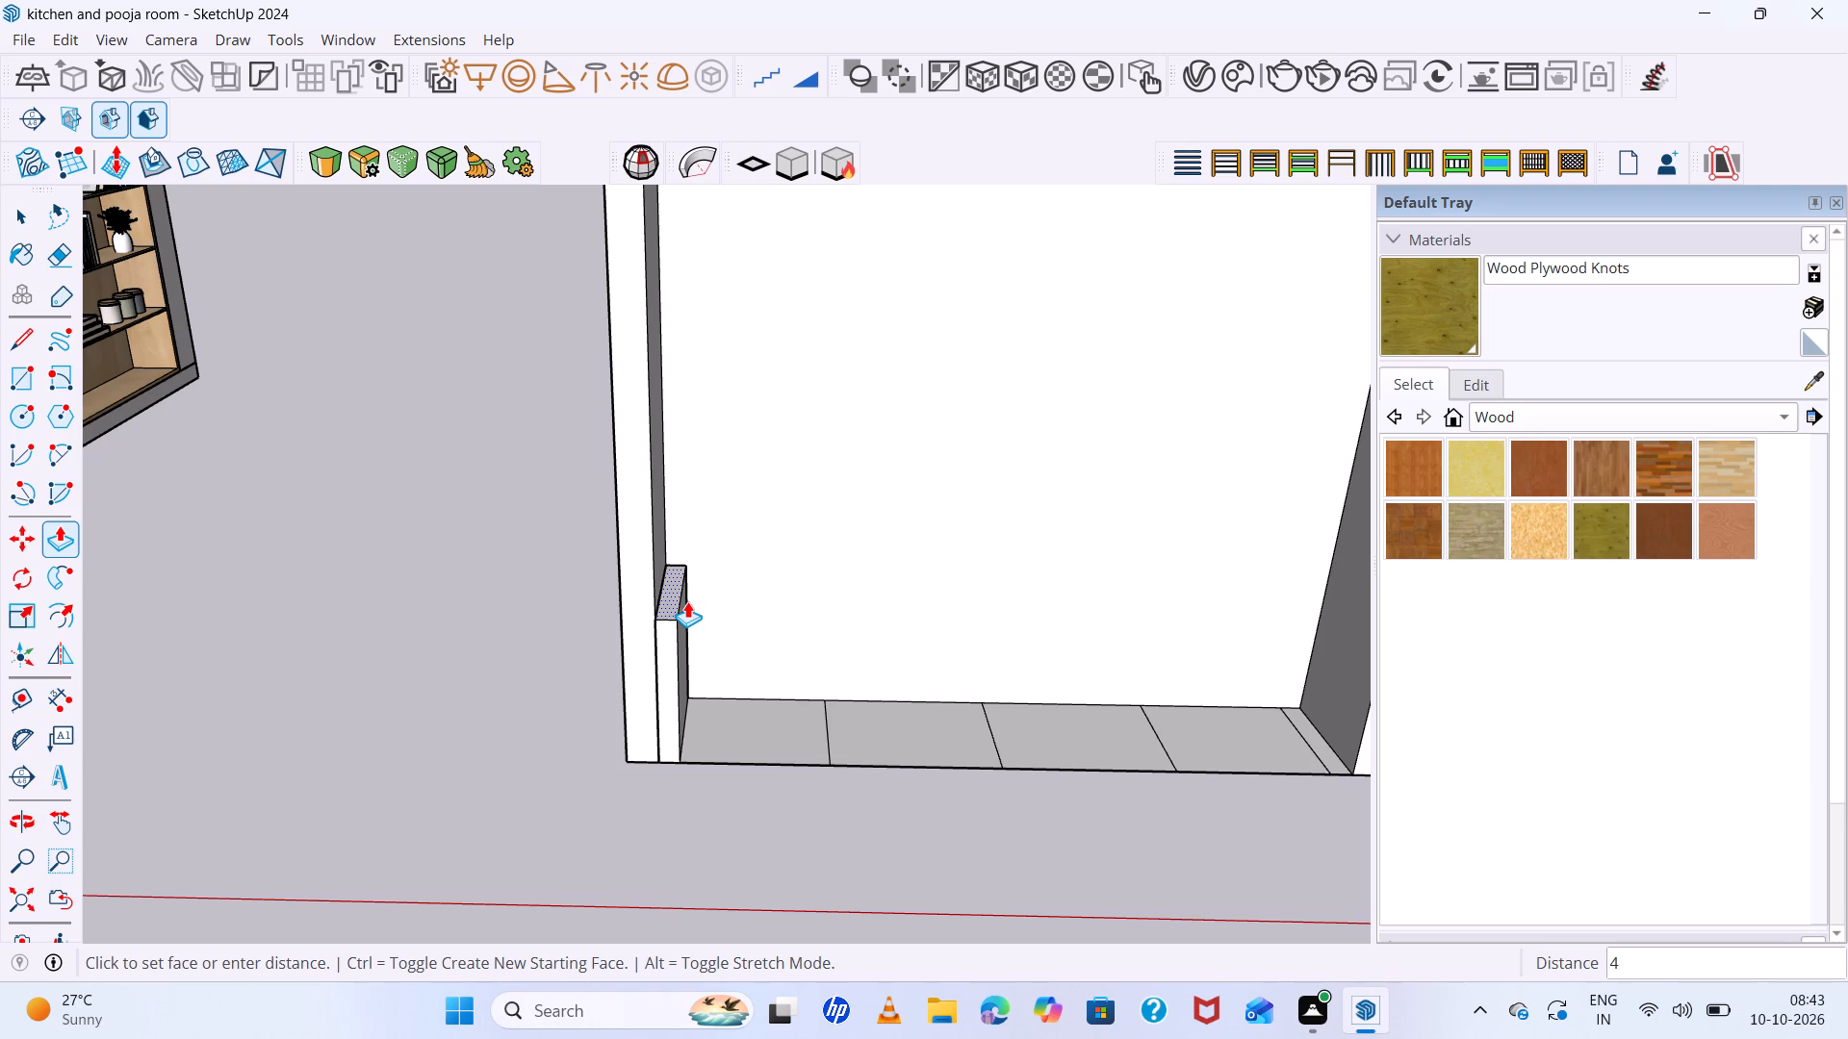
text(00)
key(Return)
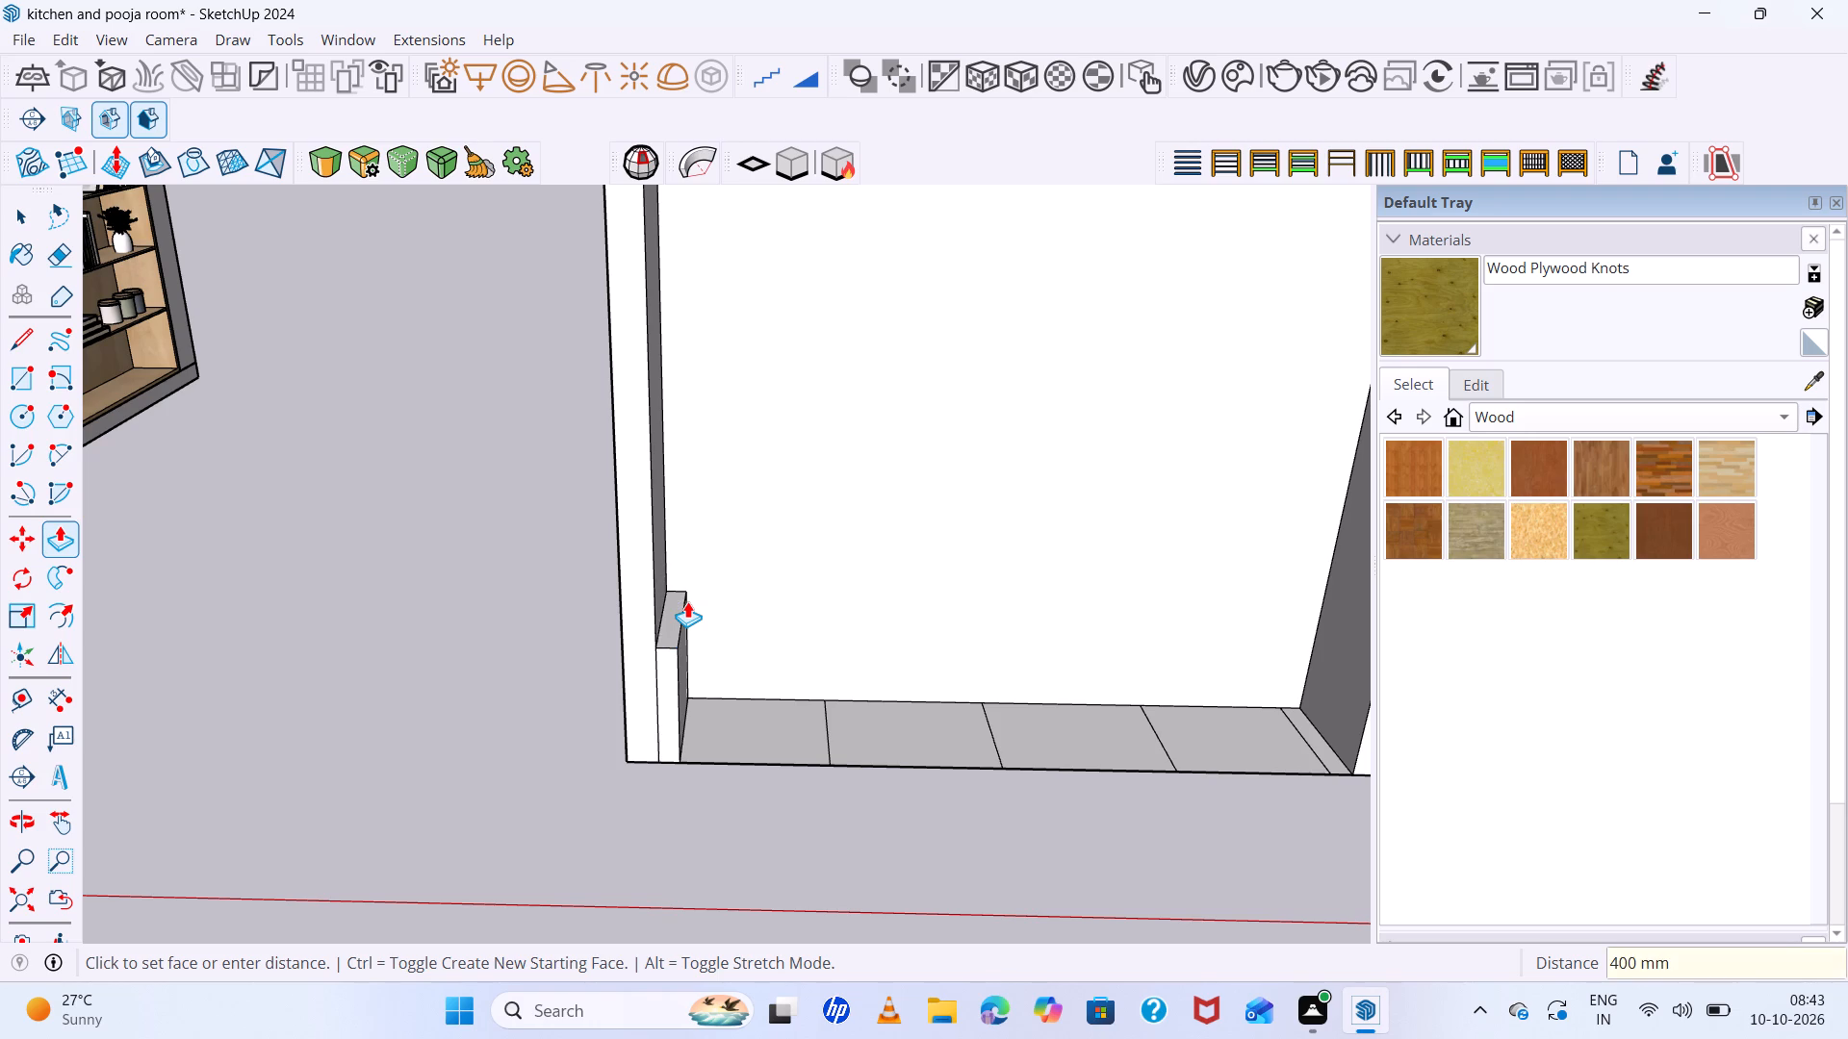
double_click(739, 722)
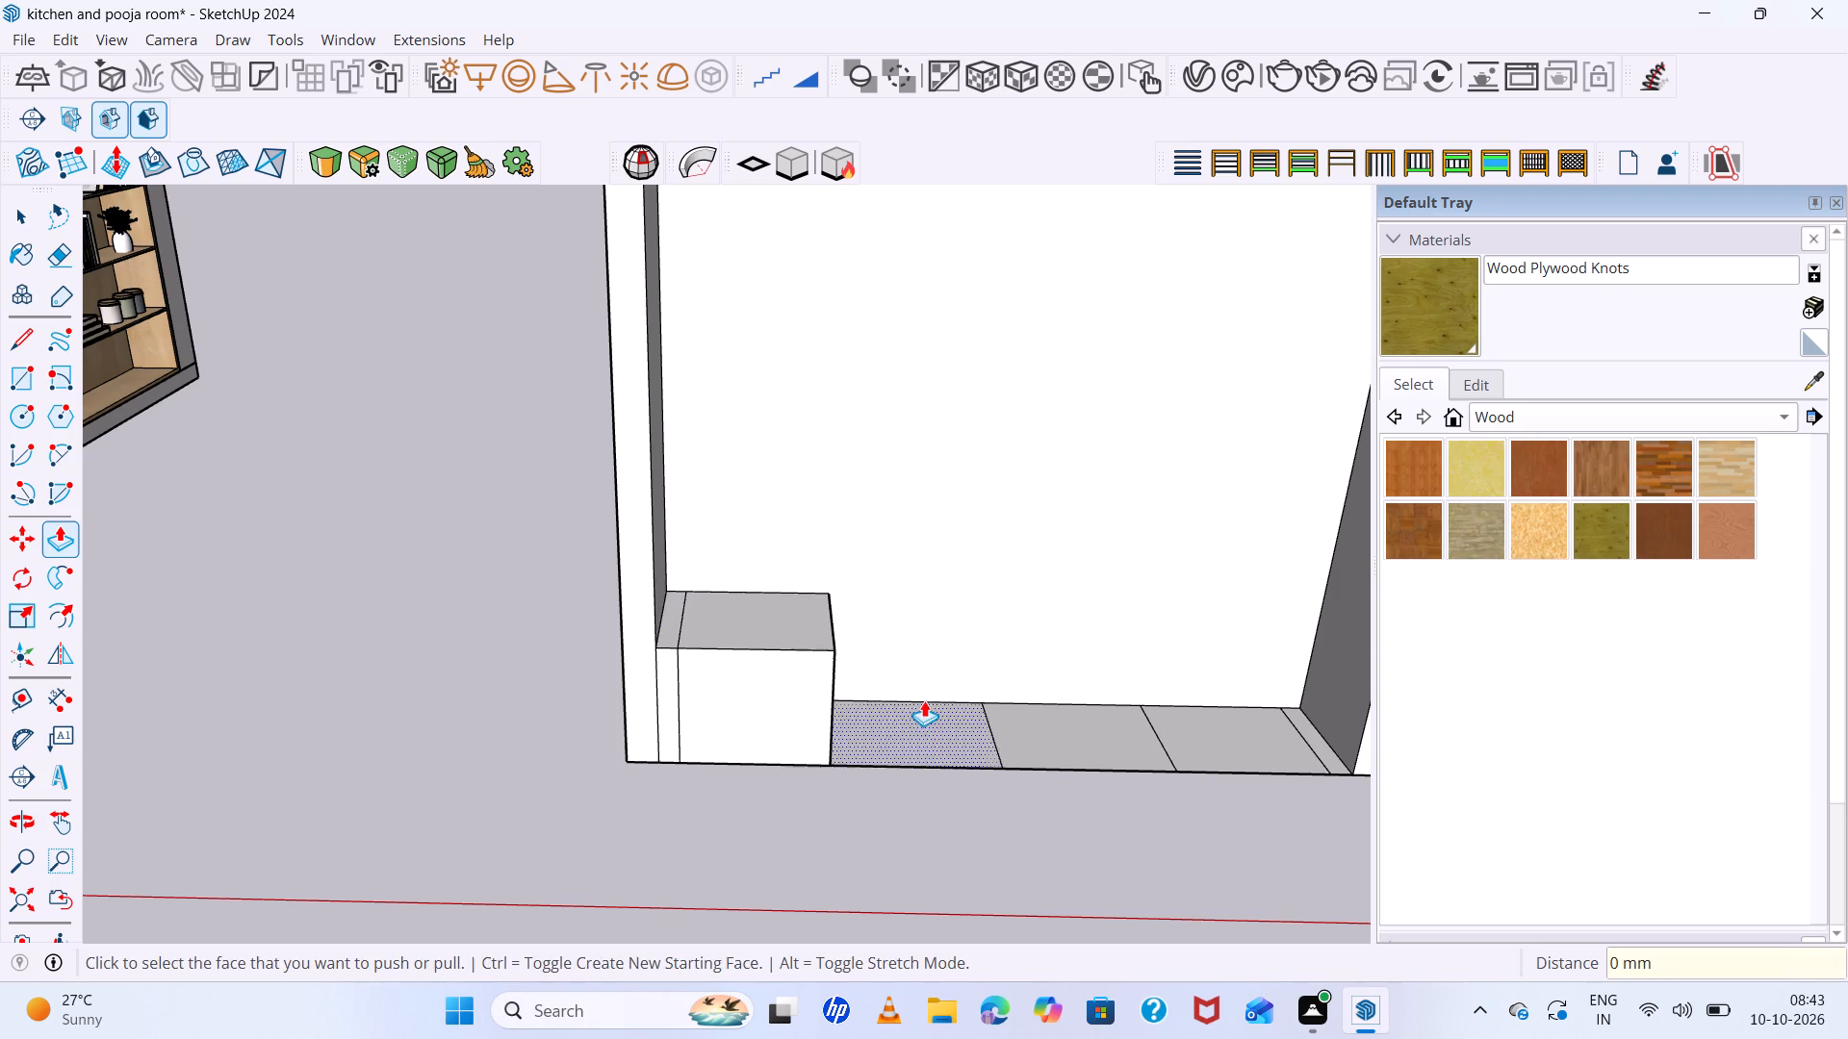
double_click(930, 707)
Raise the second 530 mm floor section, the 465 mm section beside it and the right edge strip by 400 mm.
double_click(1092, 717)
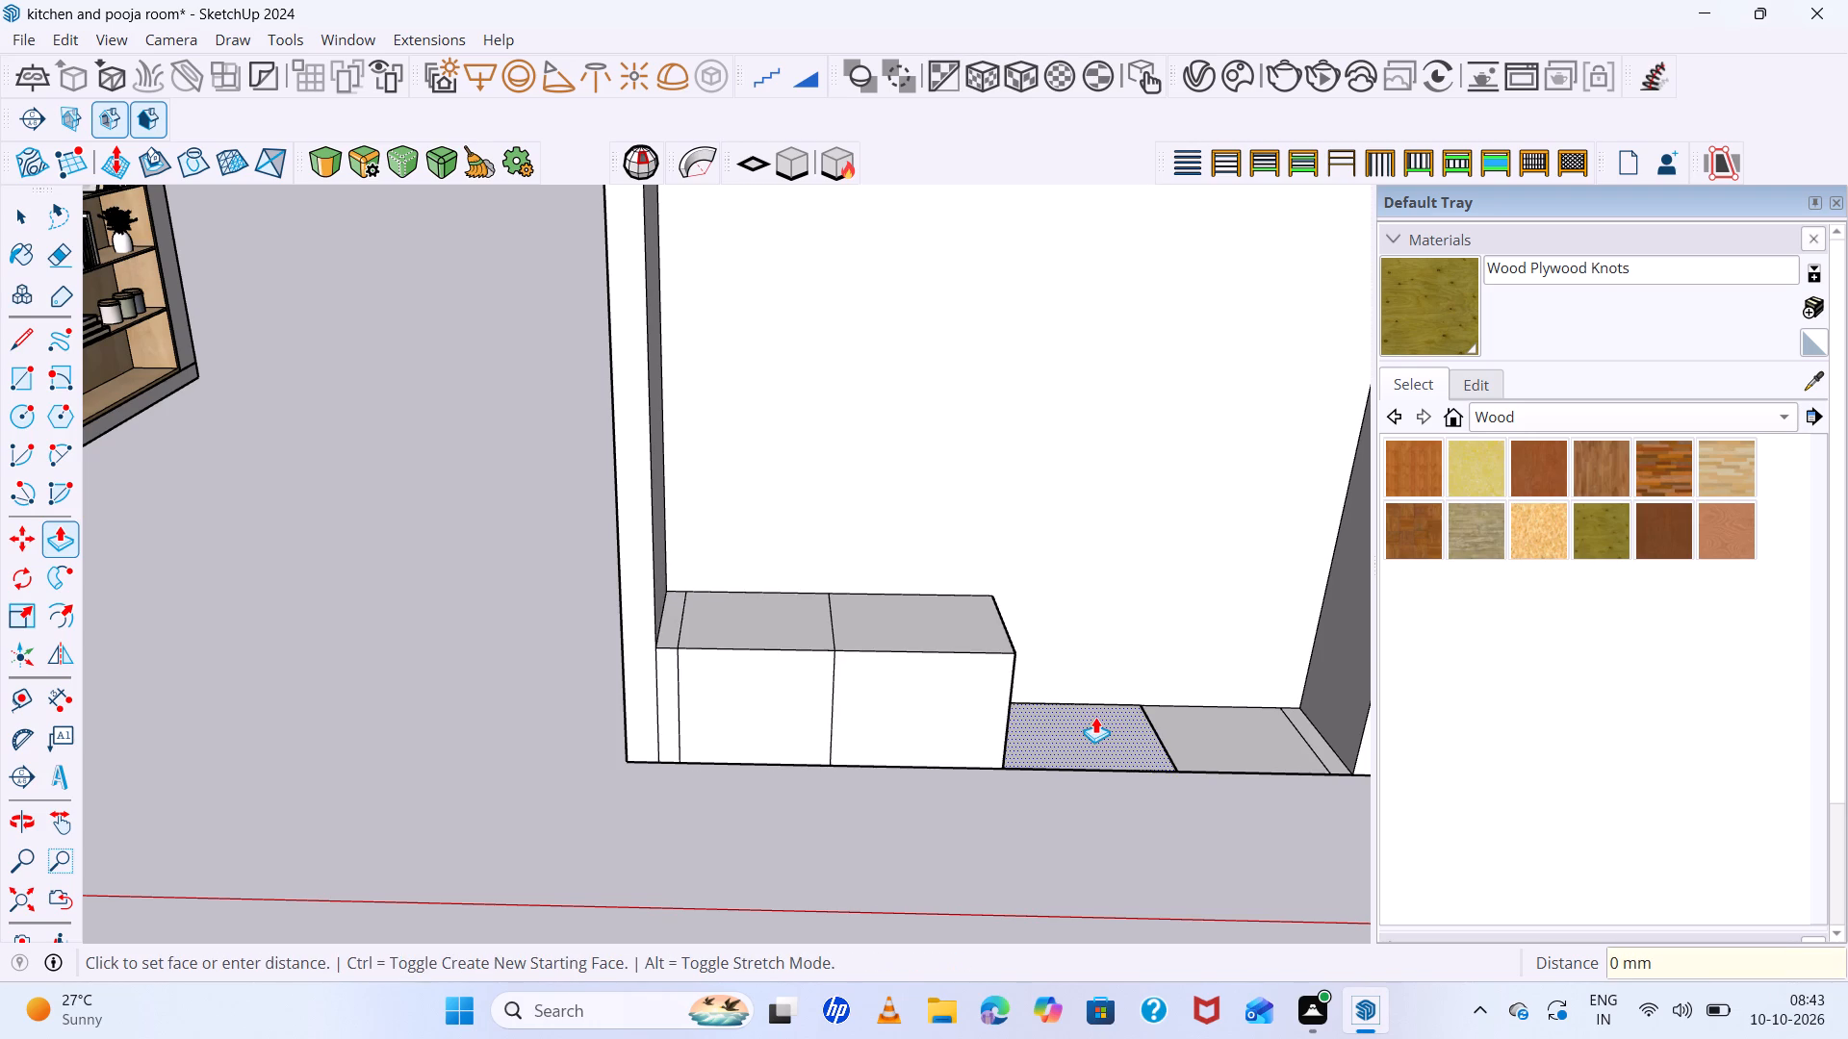
key(ctrl+z)
click(1096, 720)
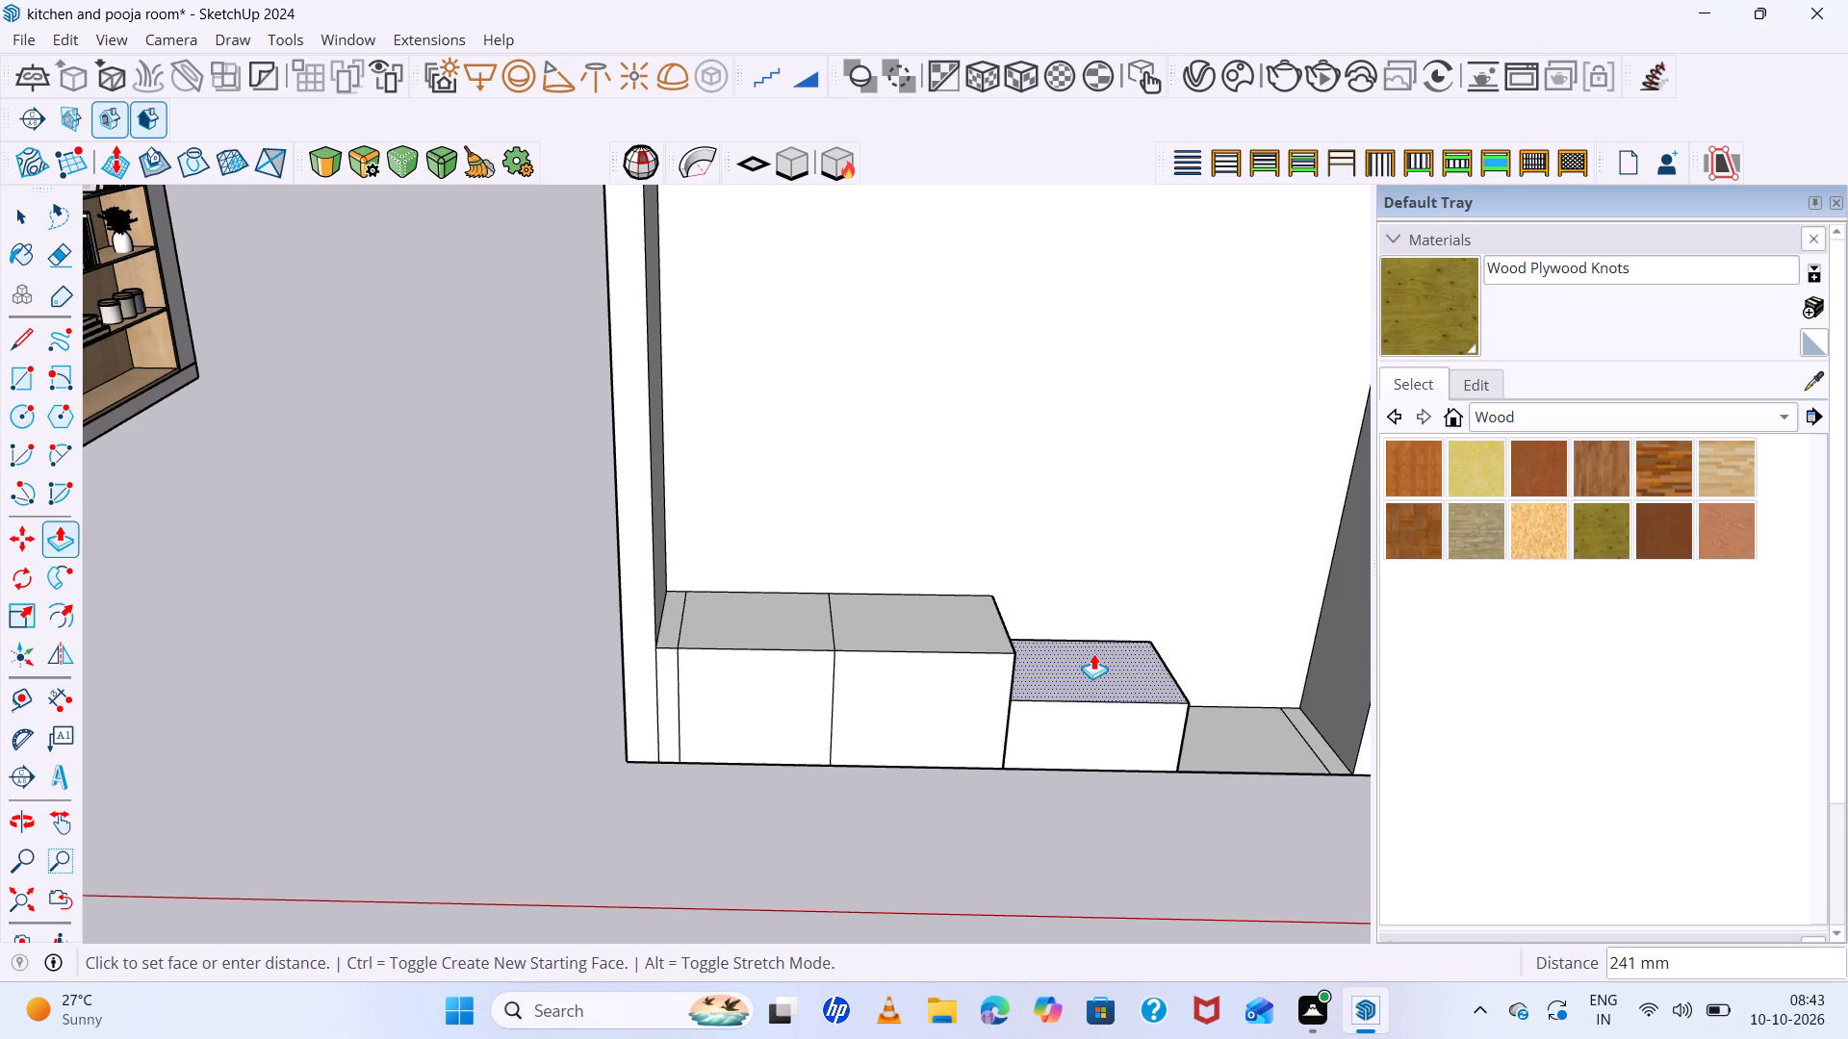
text(400)
key(Return)
double_click(1245, 739)
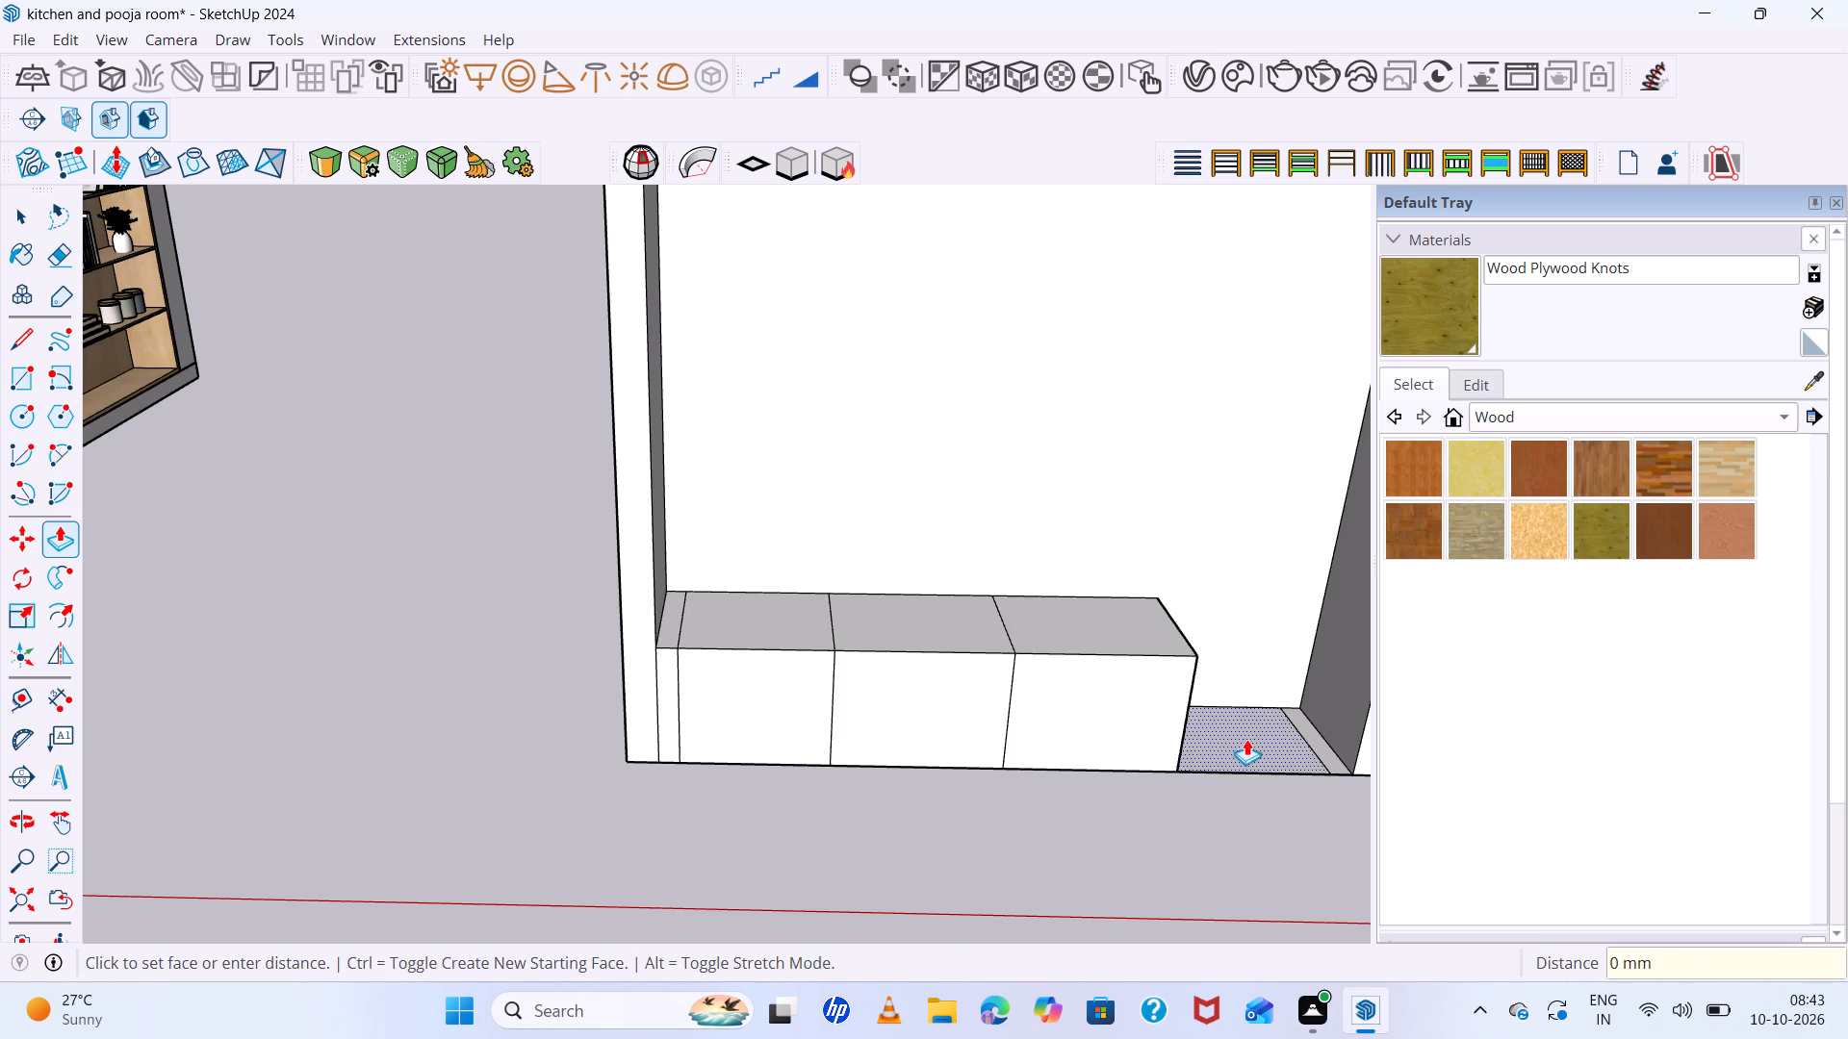
scroll(1355, 773, up, 10)
triple_click(1343, 763)
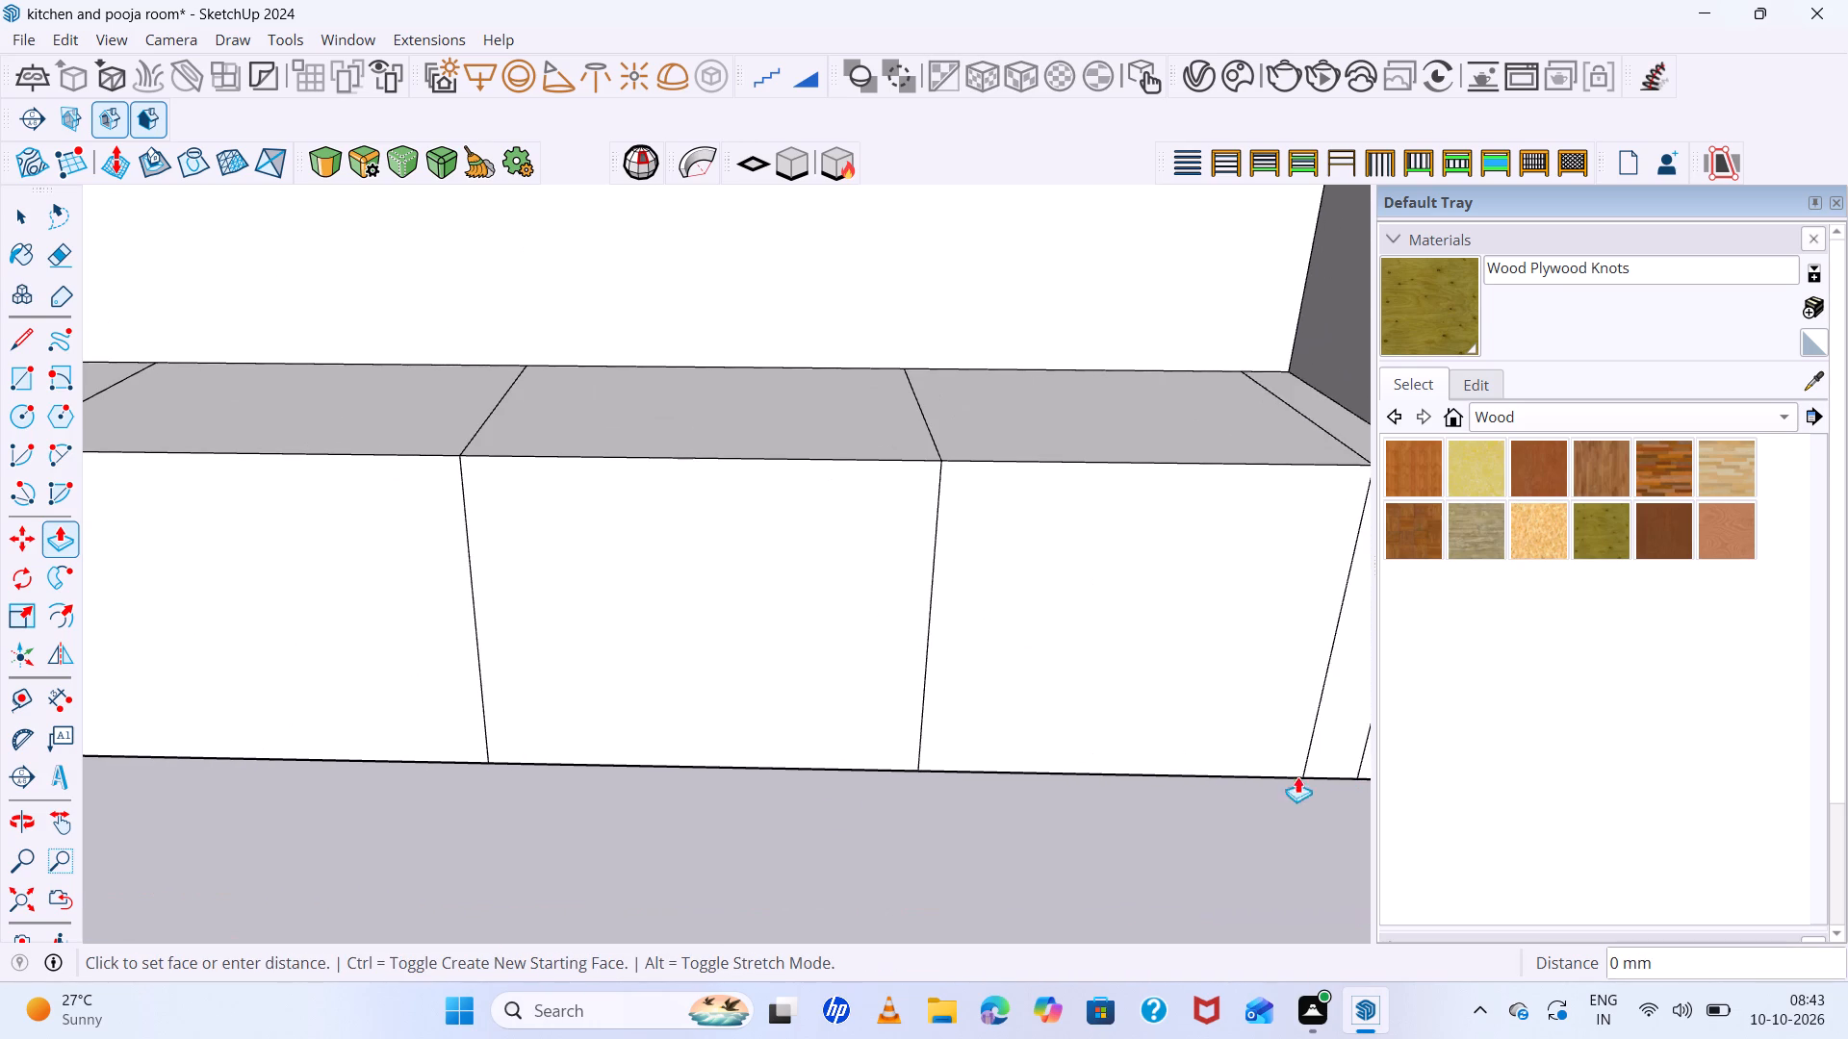
Select all the connected geometry of the walls and raised base and make it a group.
scroll(791, 798, down, 12)
key(space)
scroll(1055, 705, up, 2)
scroll(1056, 704, down, 7)
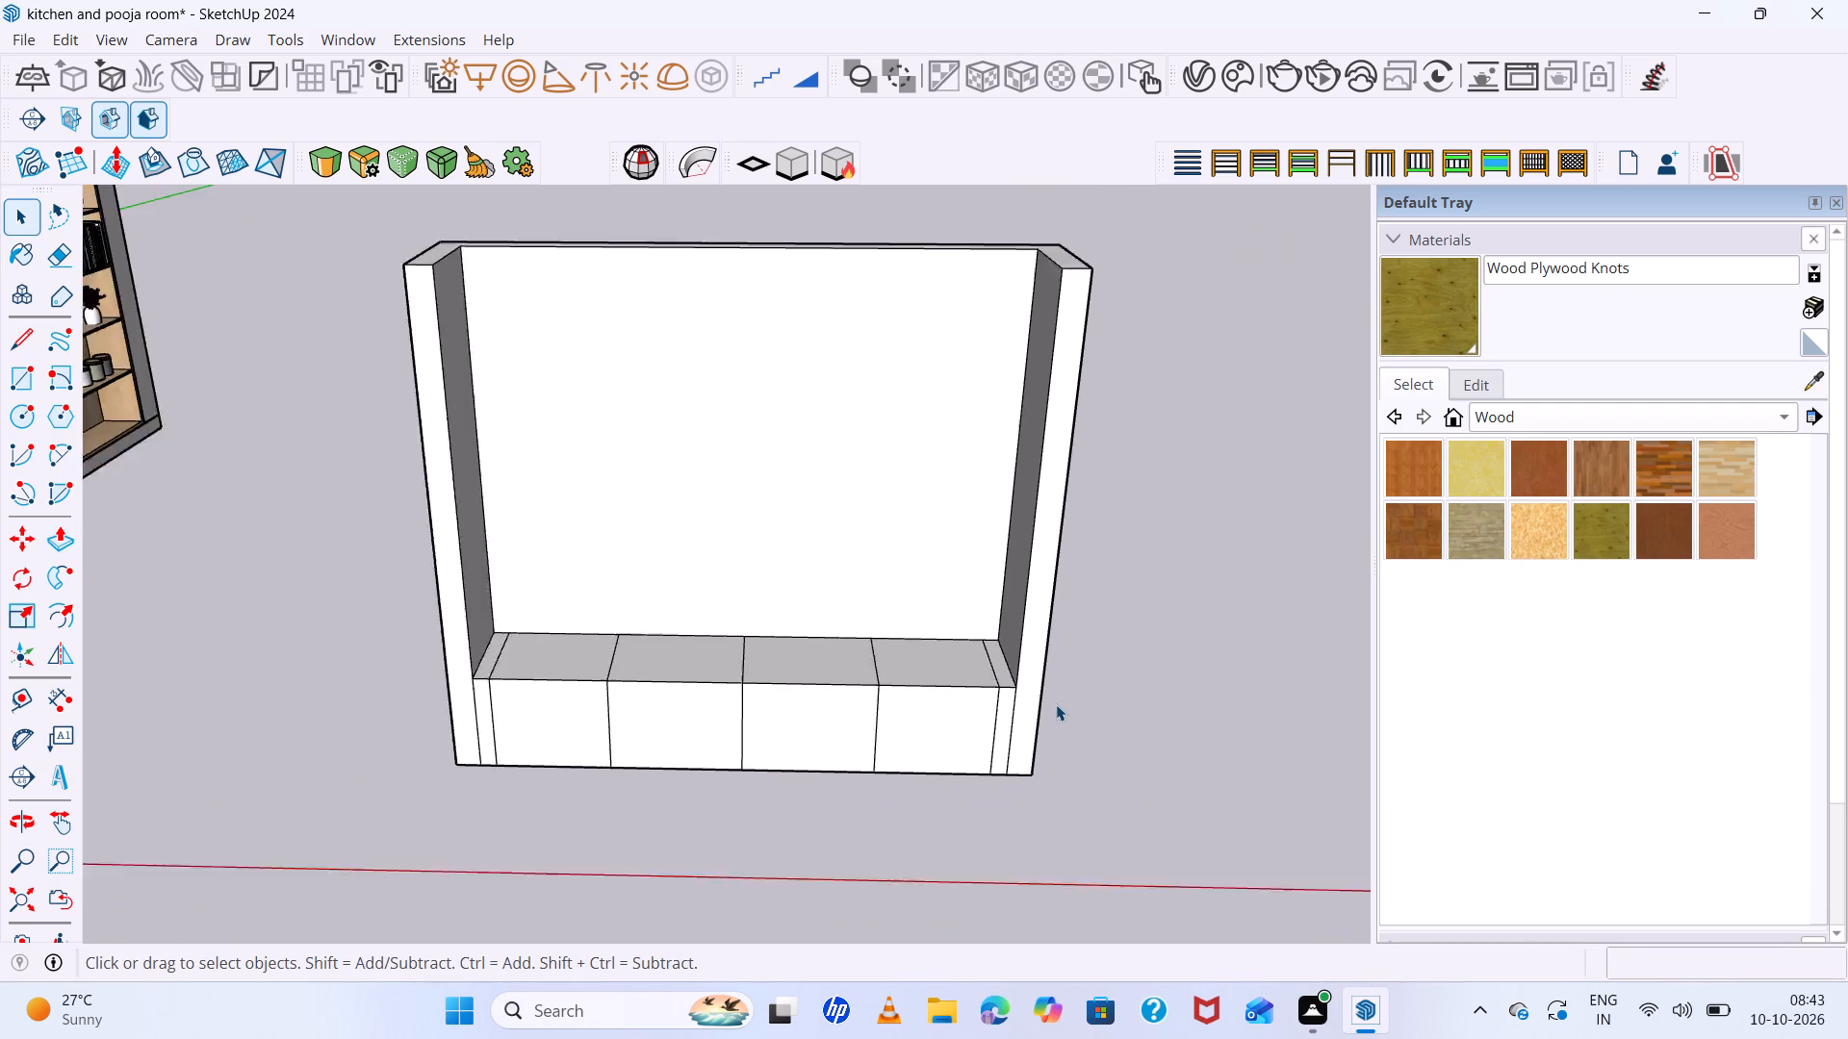
scroll(1063, 721, down, 6)
middle_drag(1164, 798, 1161, 618)
scroll(1069, 241, up, 4)
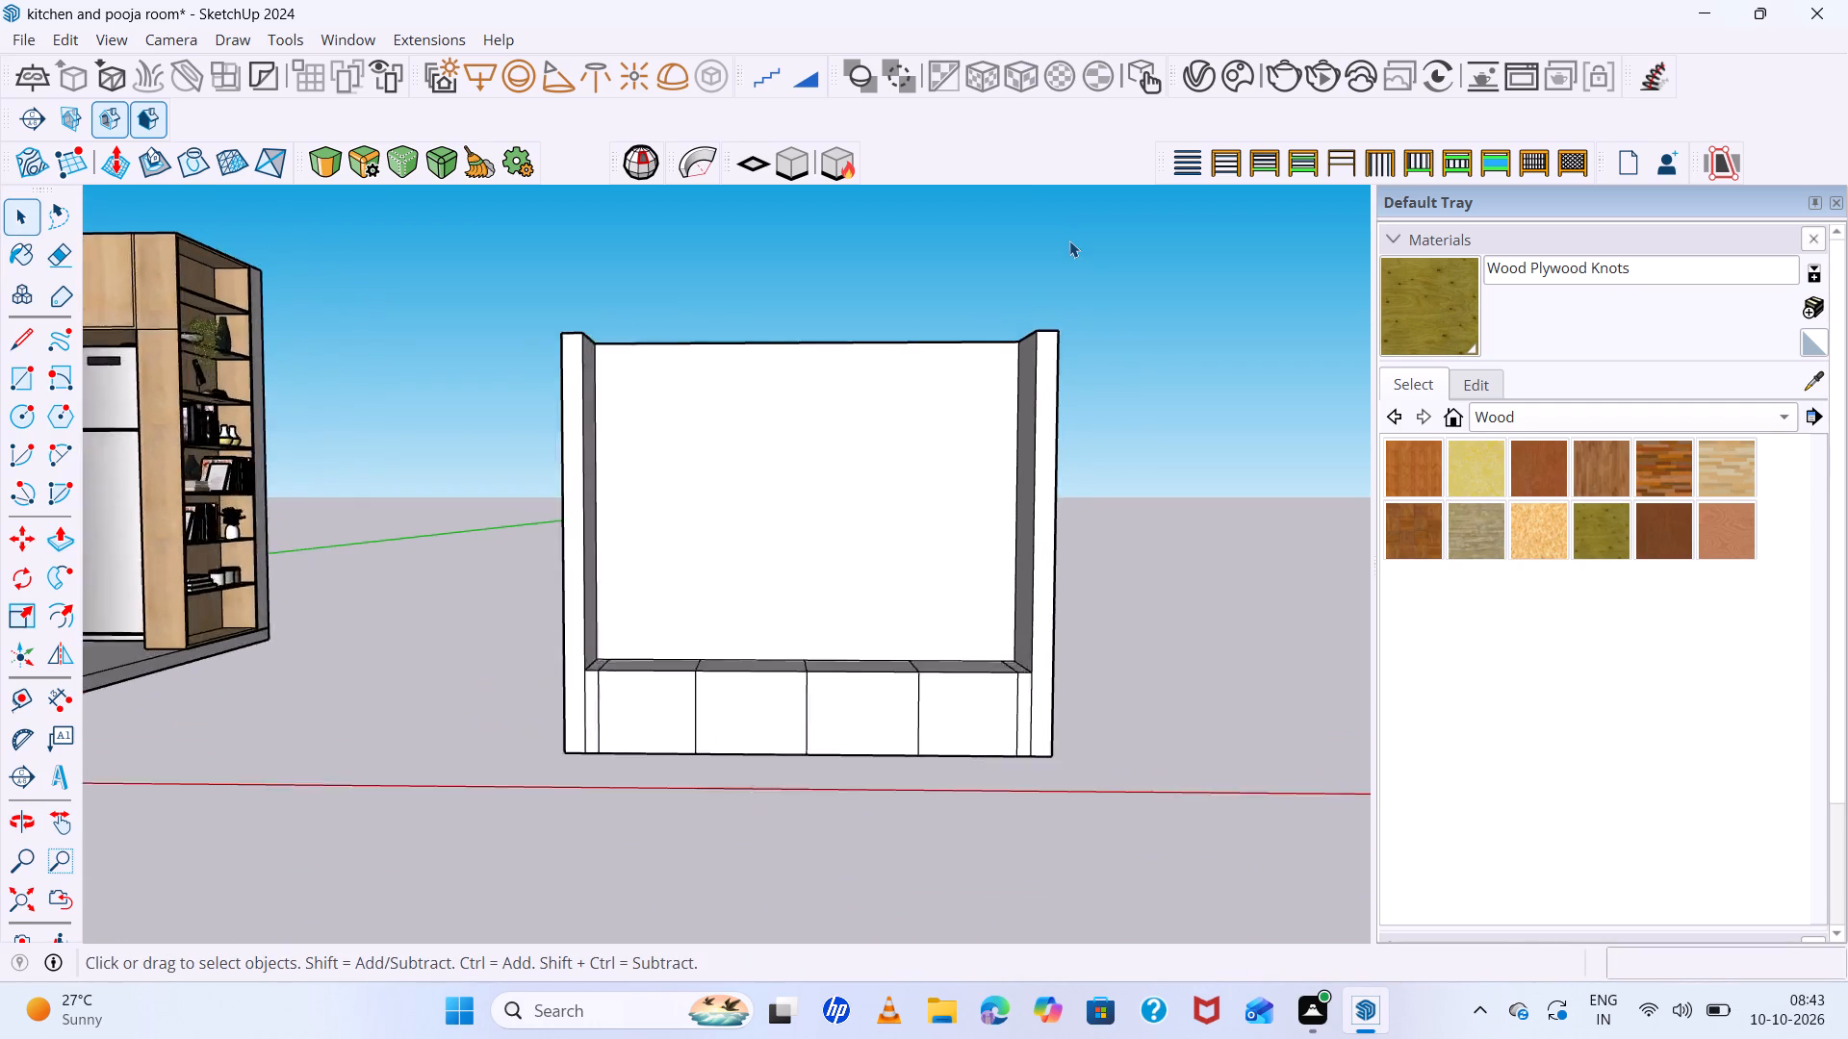
scroll(1069, 241, up, 2)
middle_drag(1157, 493, 1160, 505)
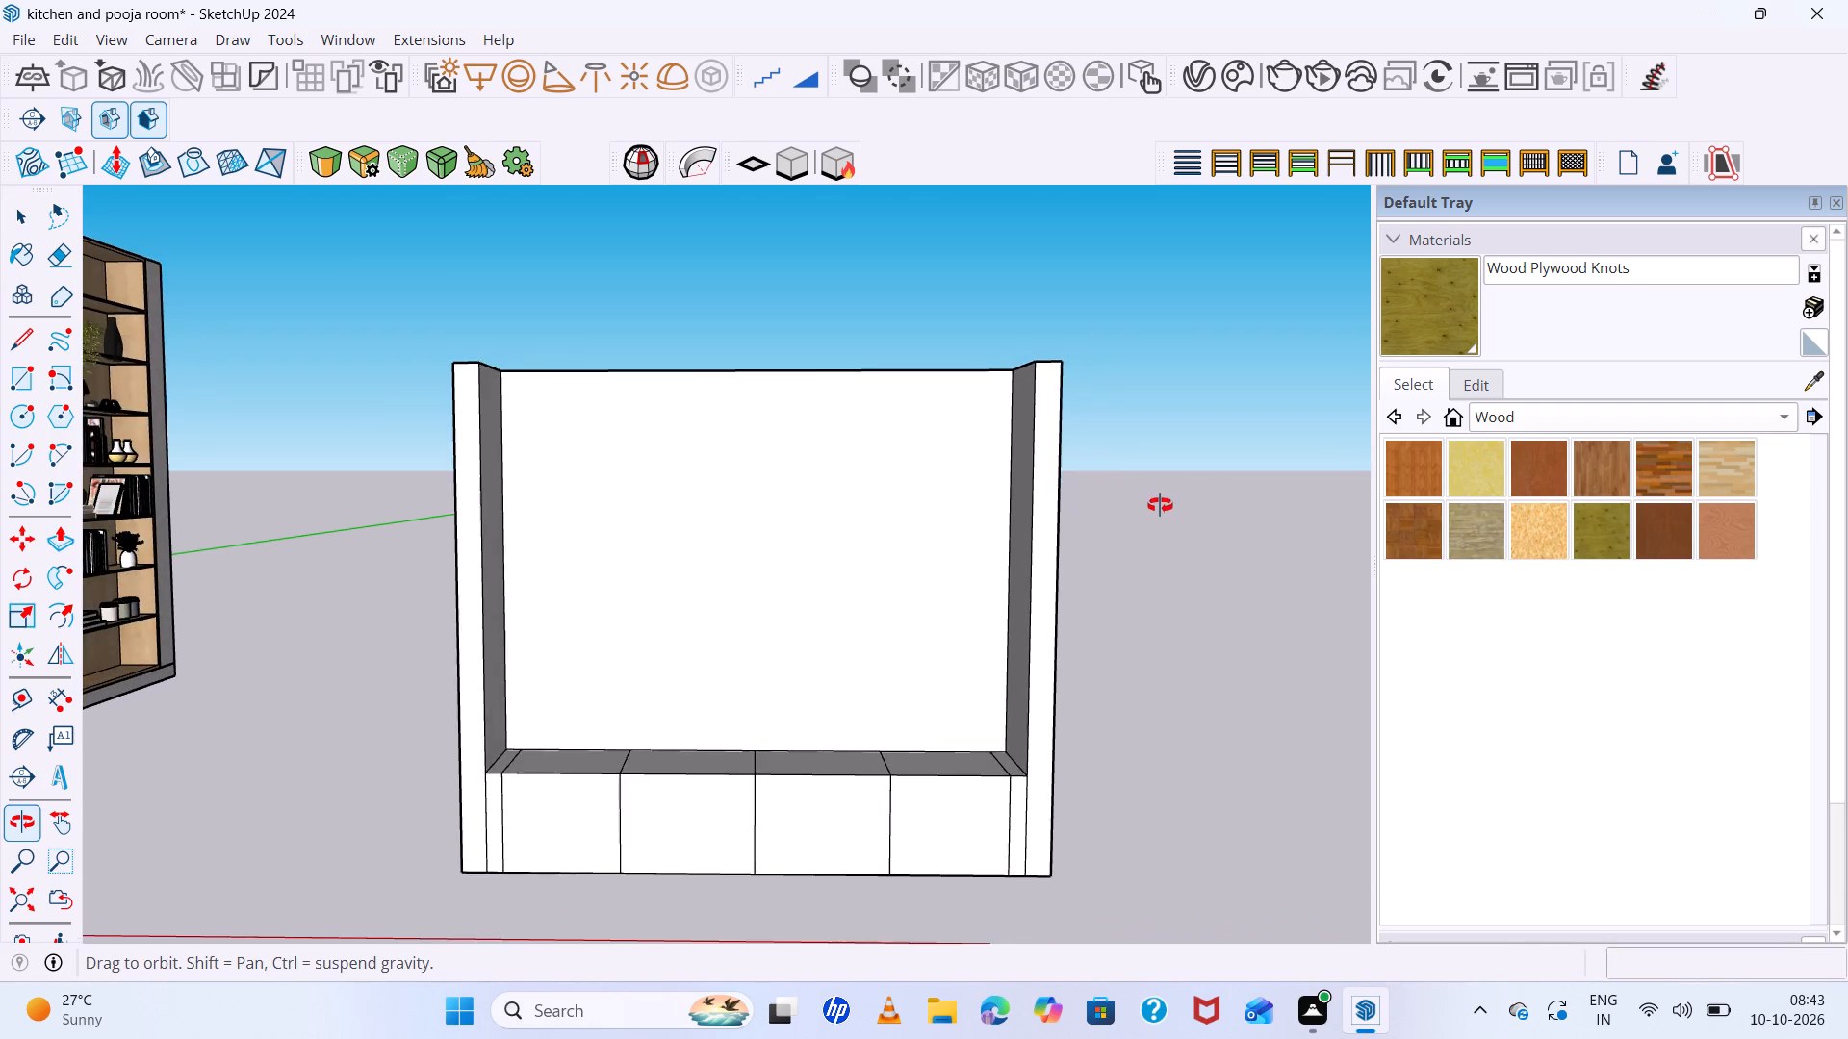
middle_drag(1160, 505, 1121, 516)
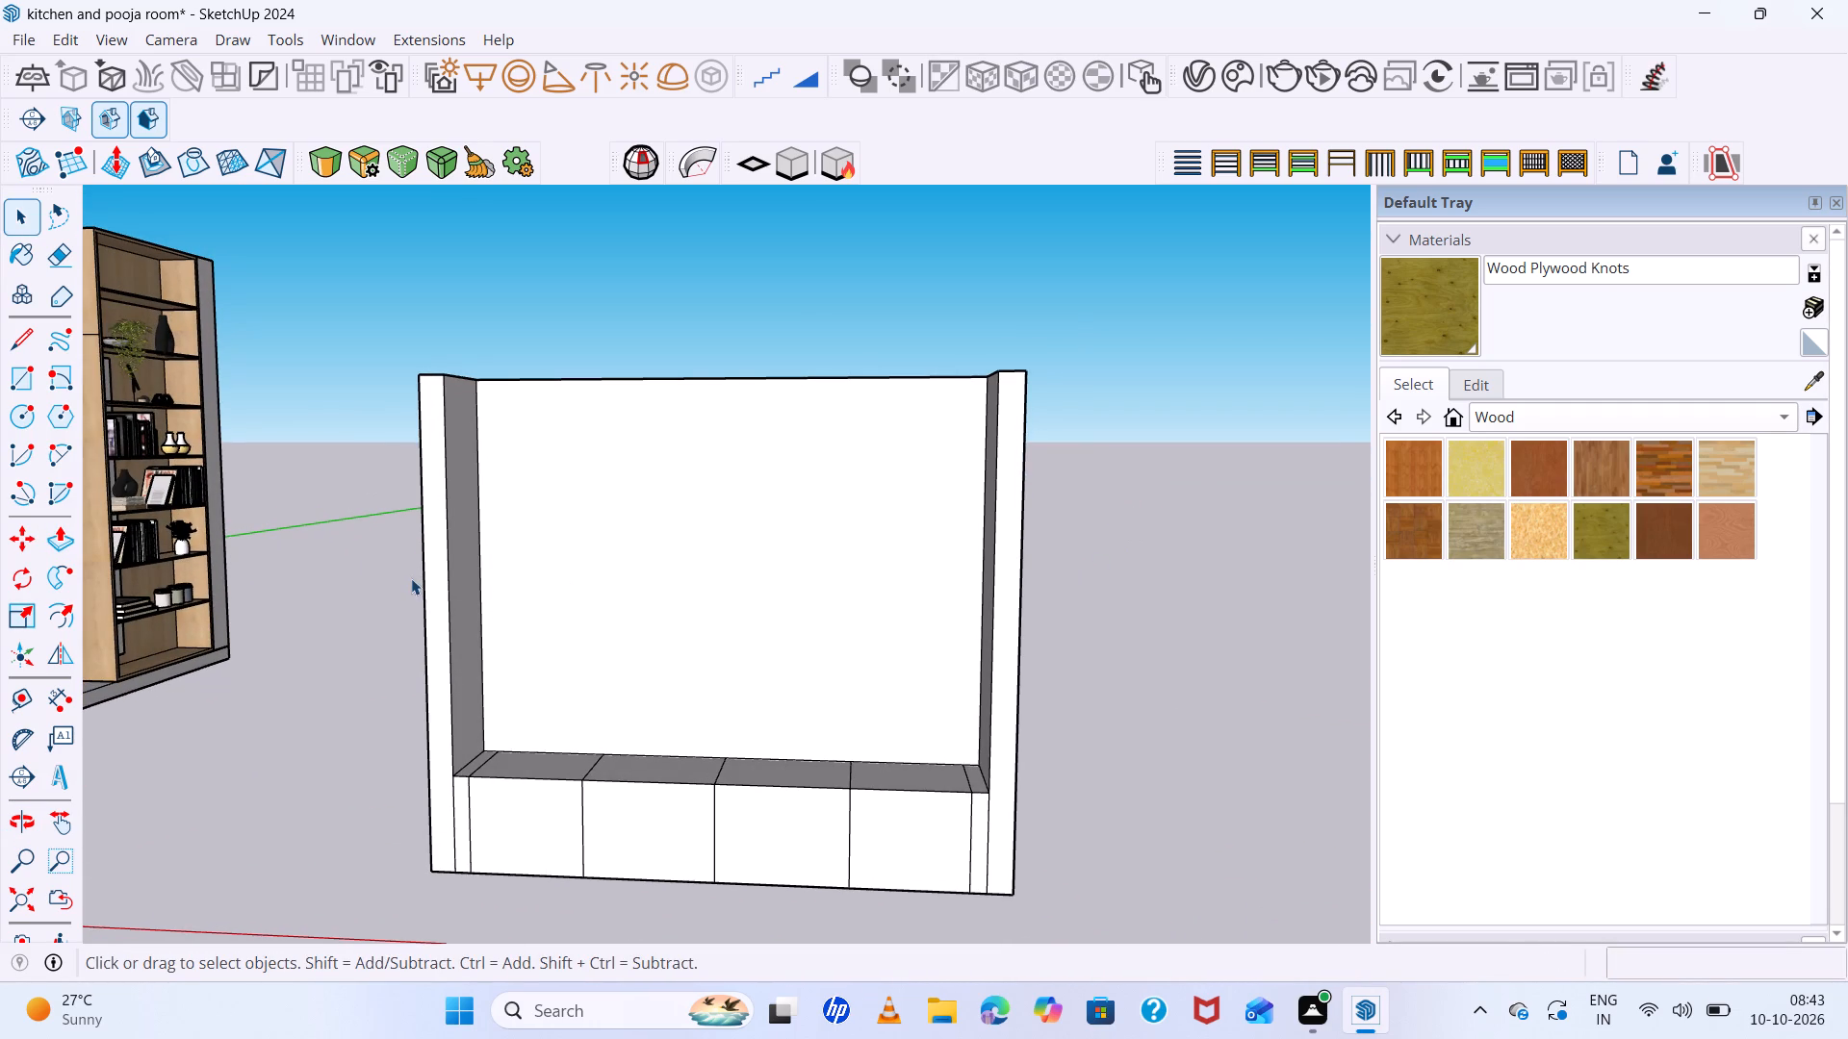
middle_drag(708, 754, 710, 784)
middle_click(534, 786)
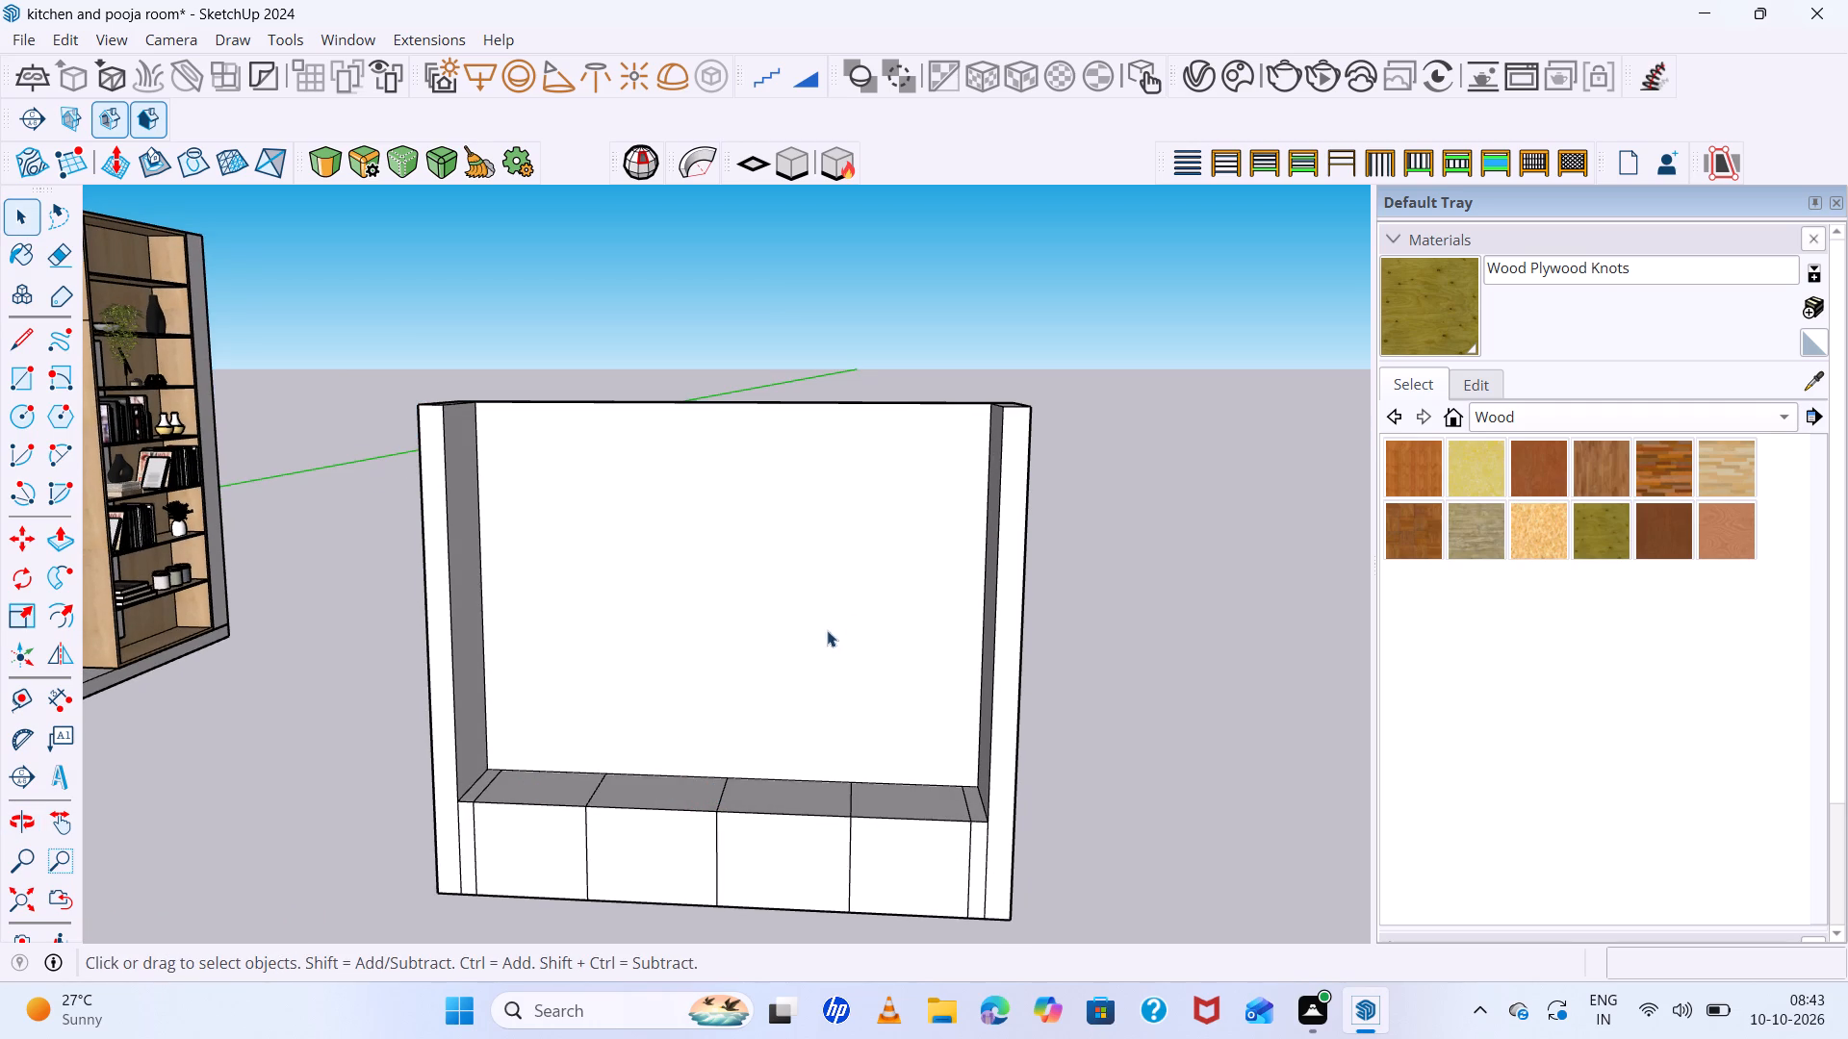
triple_click(846, 593)
triple_click(846, 593)
right_click(846, 592)
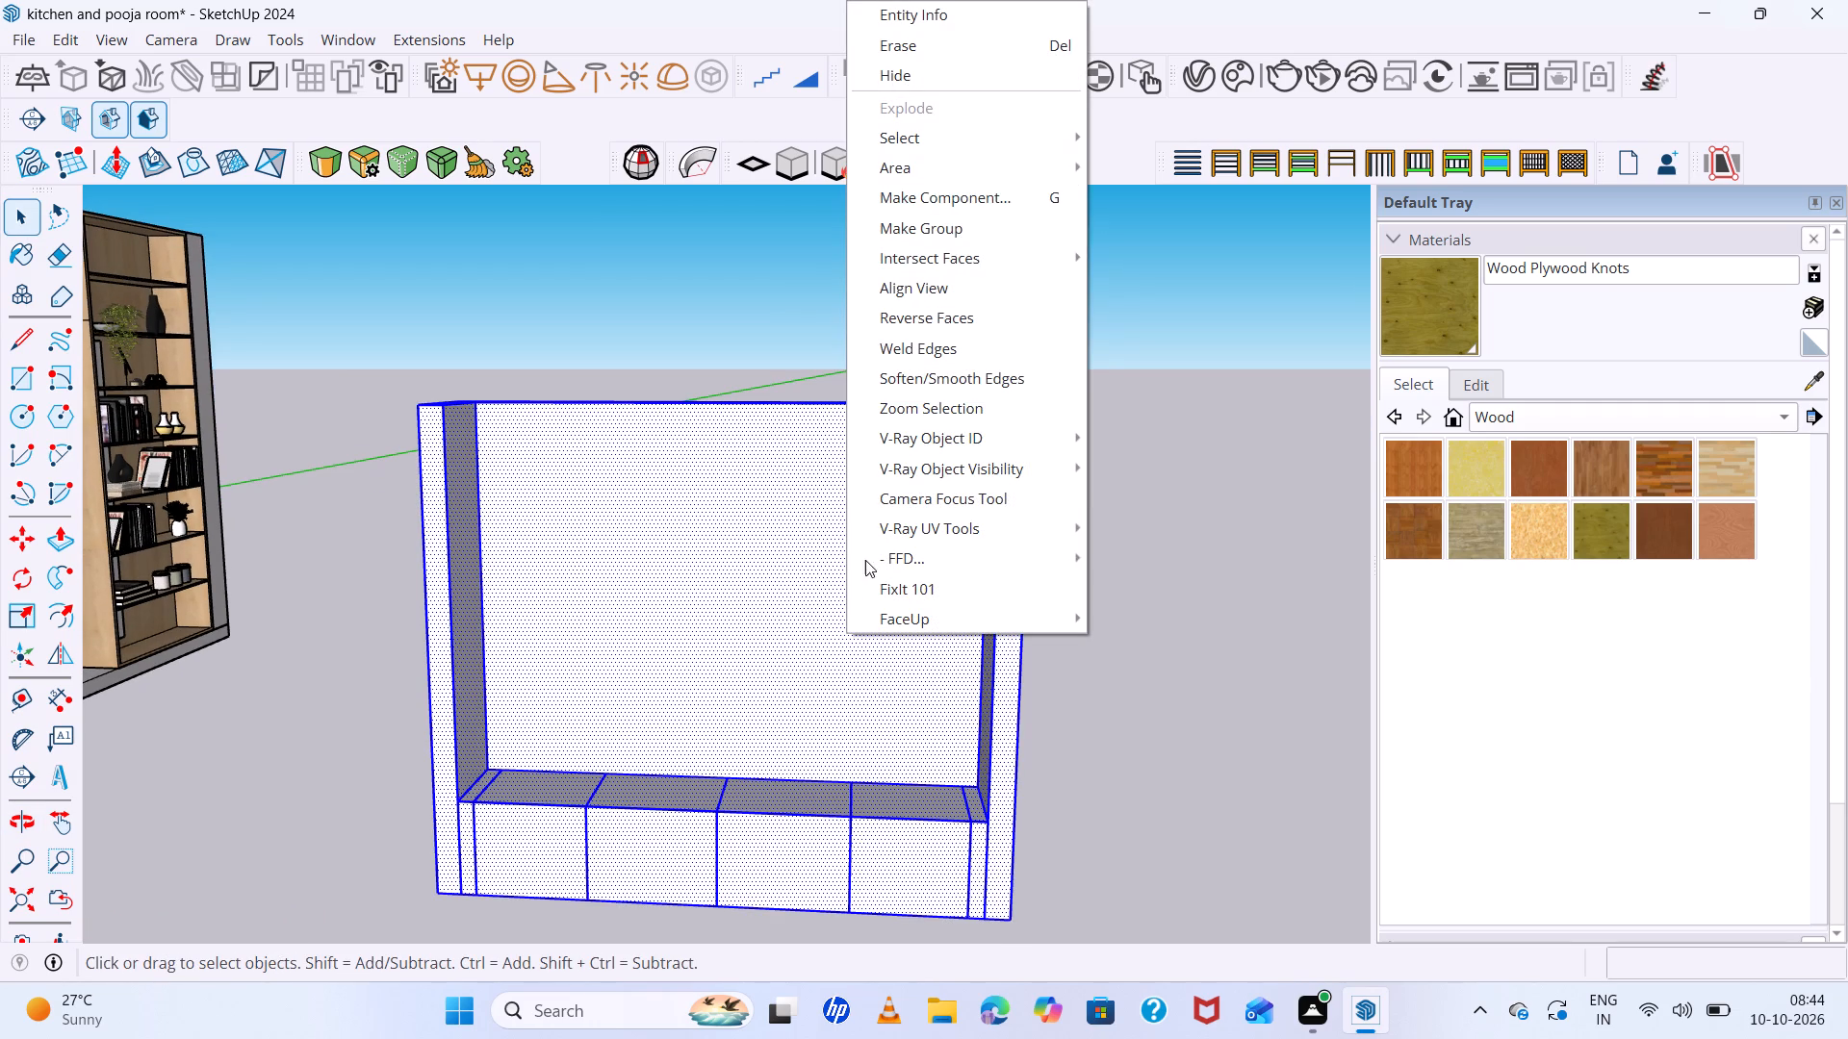
click(982, 230)
Draw a 400 by 2120 mm rectangle over the top of the raised base, between the two side walls.
middle_drag(1134, 567, 1148, 593)
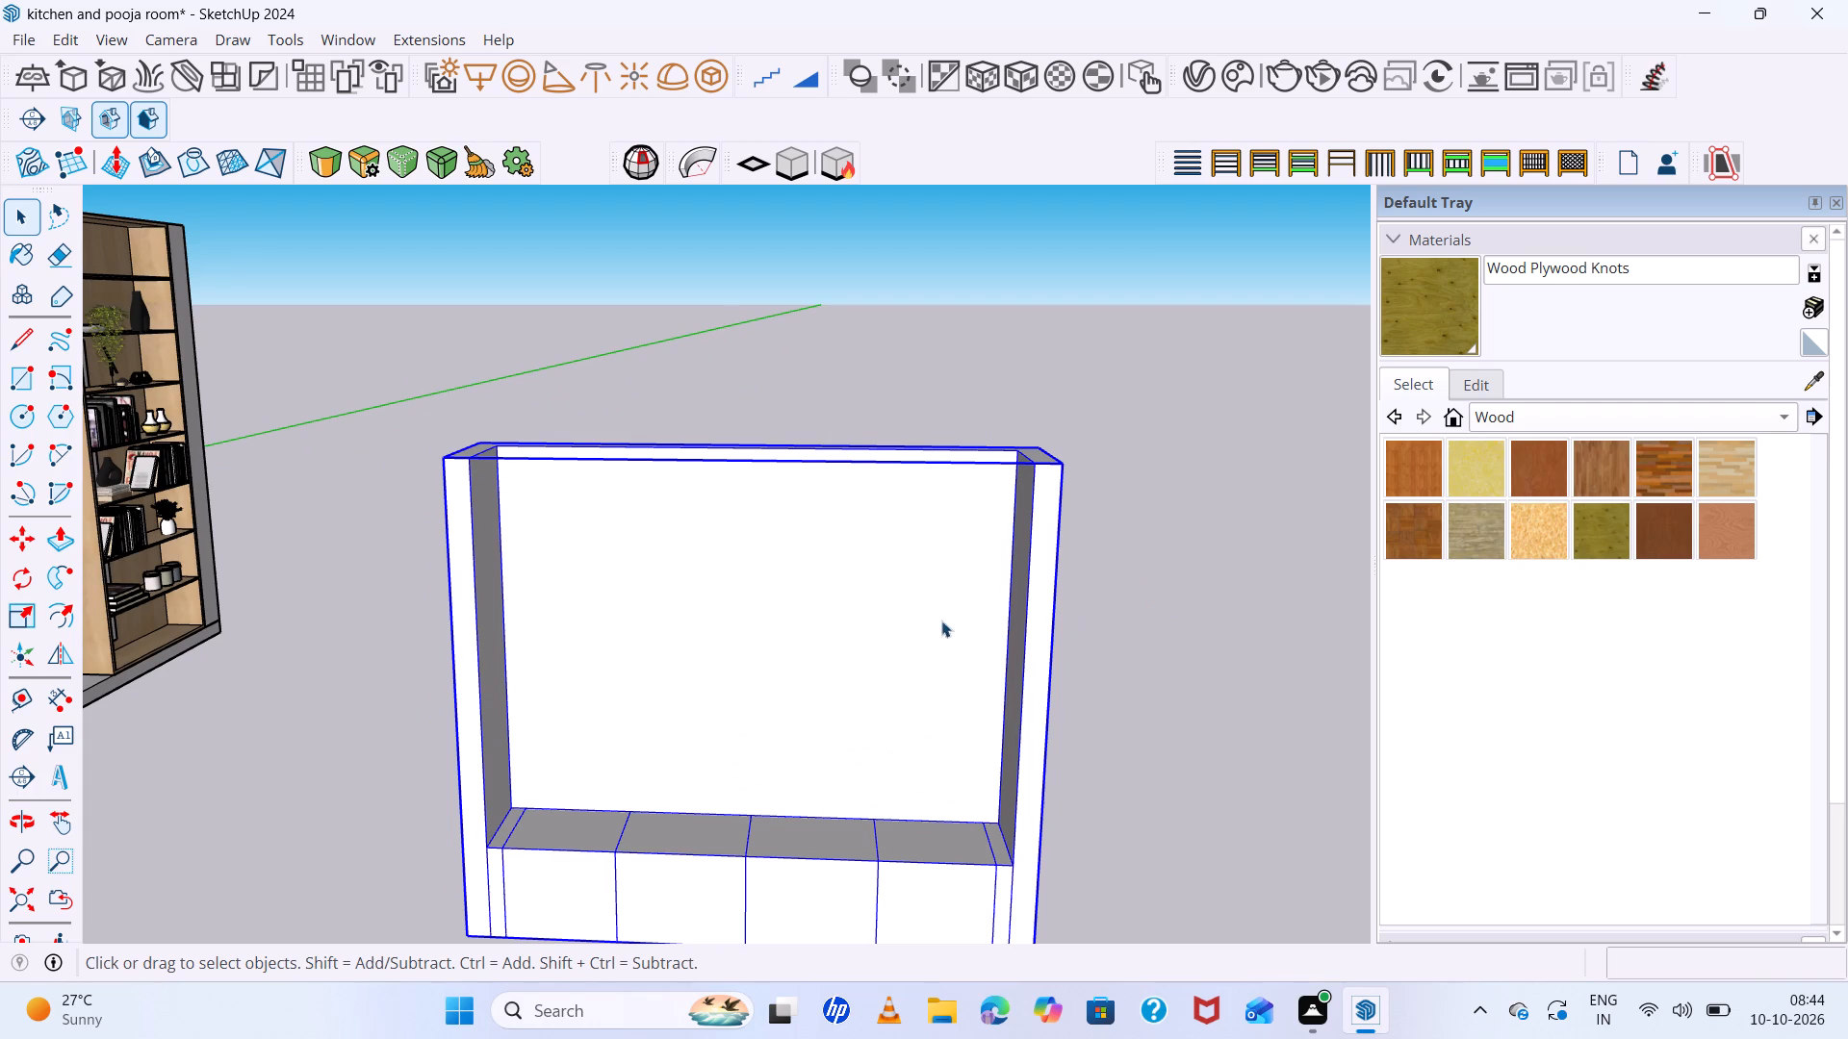
key(r)
scroll(585, 784, up, 7)
scroll(539, 662, down, 7)
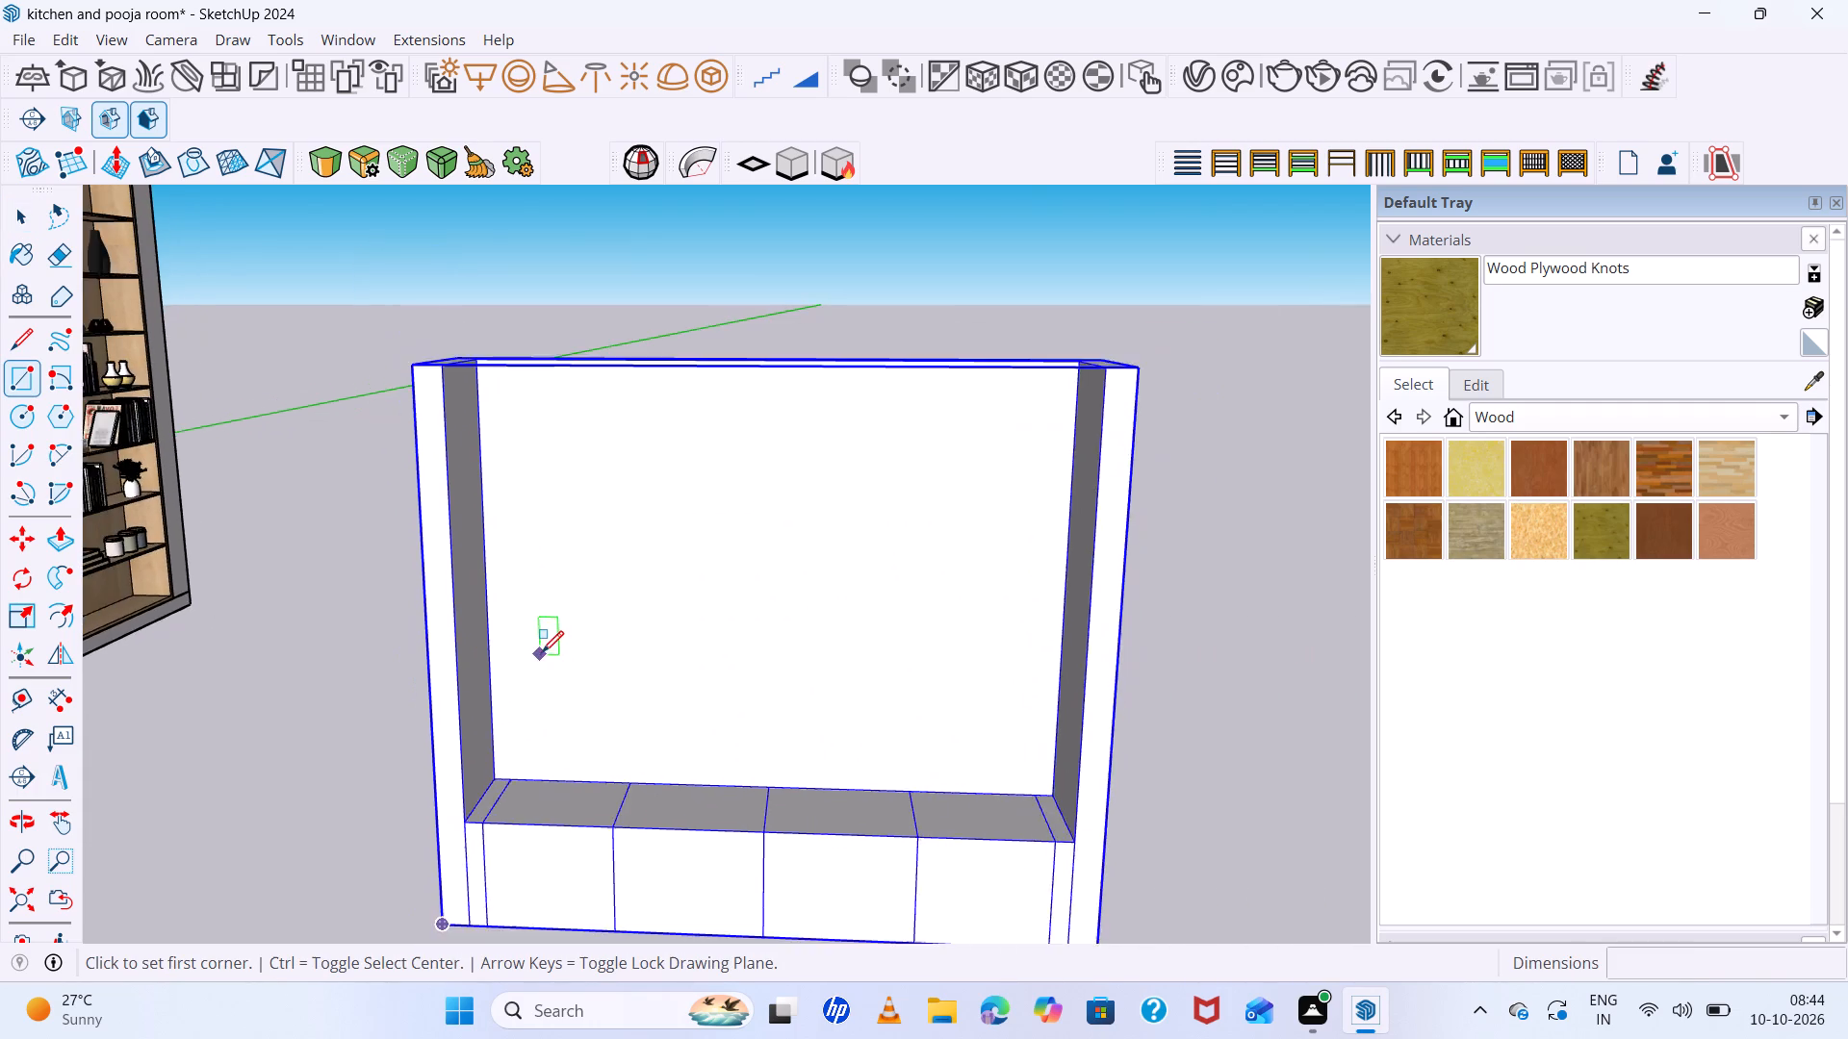
scroll(542, 652, down, 5)
middle_drag(680, 721, 708, 829)
scroll(705, 615, down, 8)
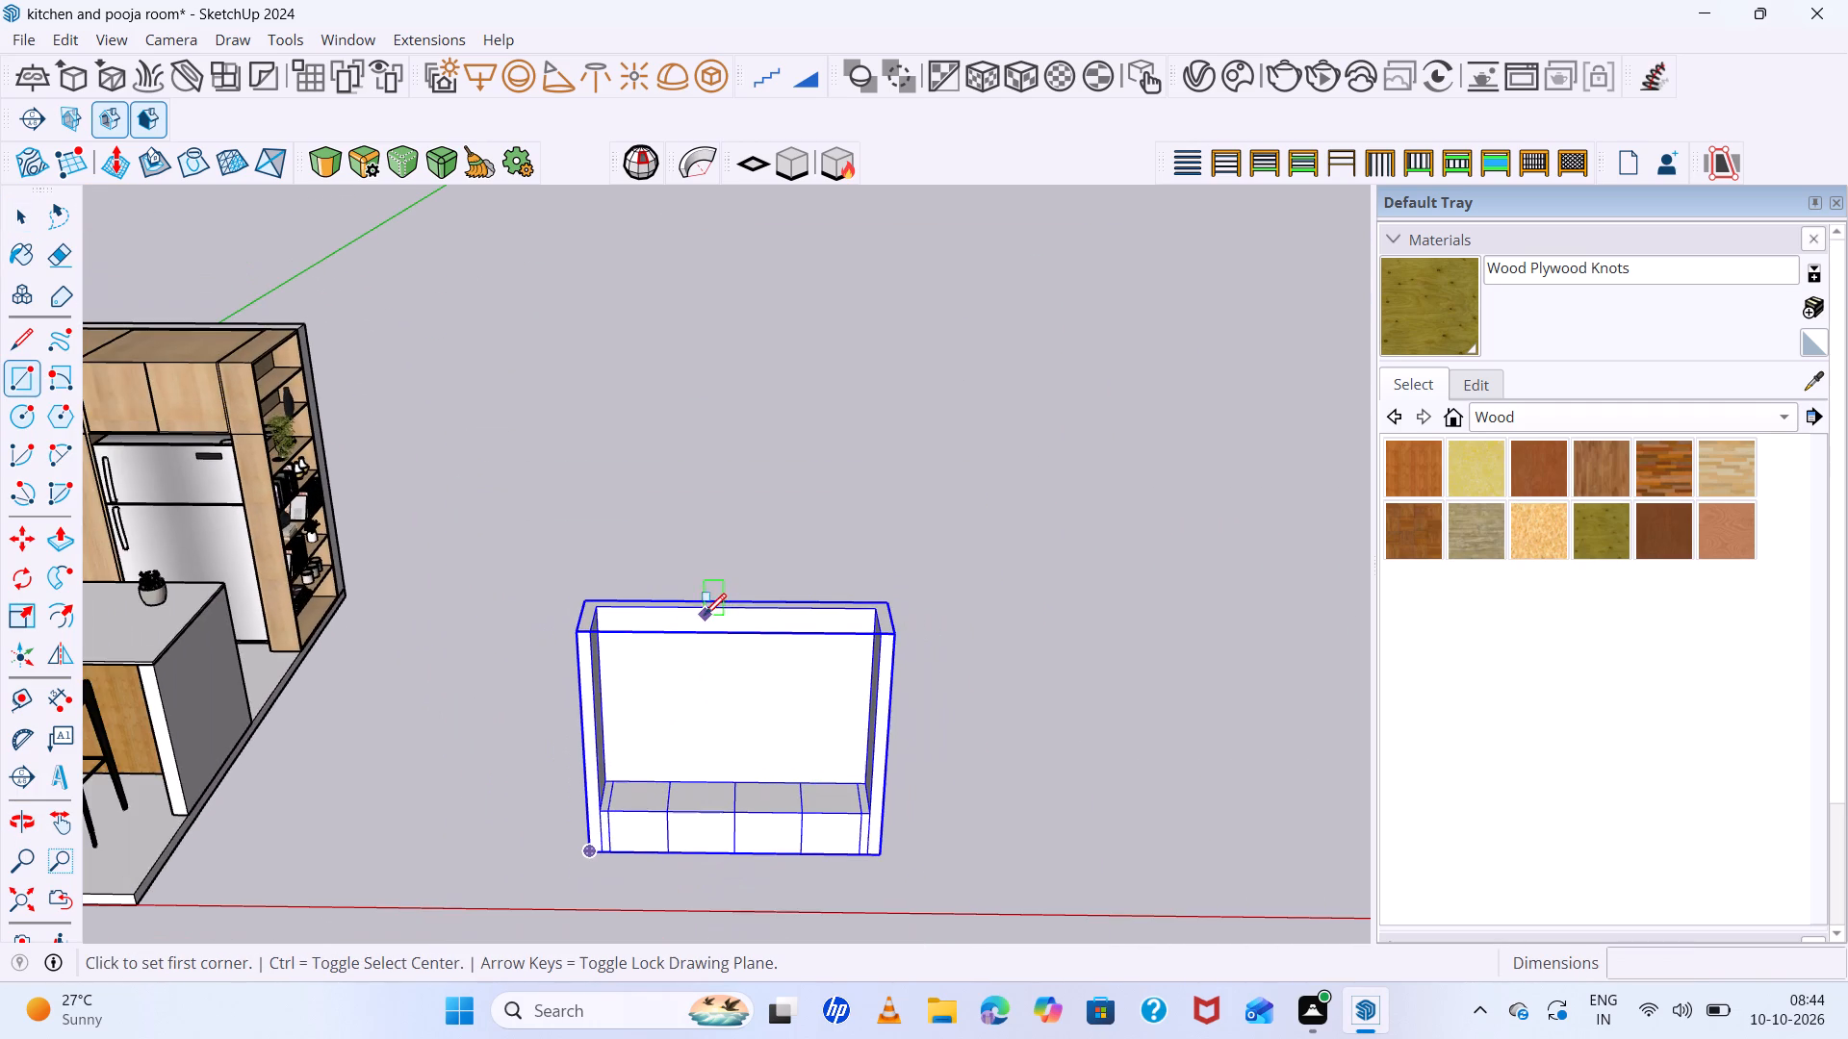
middle_drag(874, 747, 885, 789)
scroll(664, 809, up, 7)
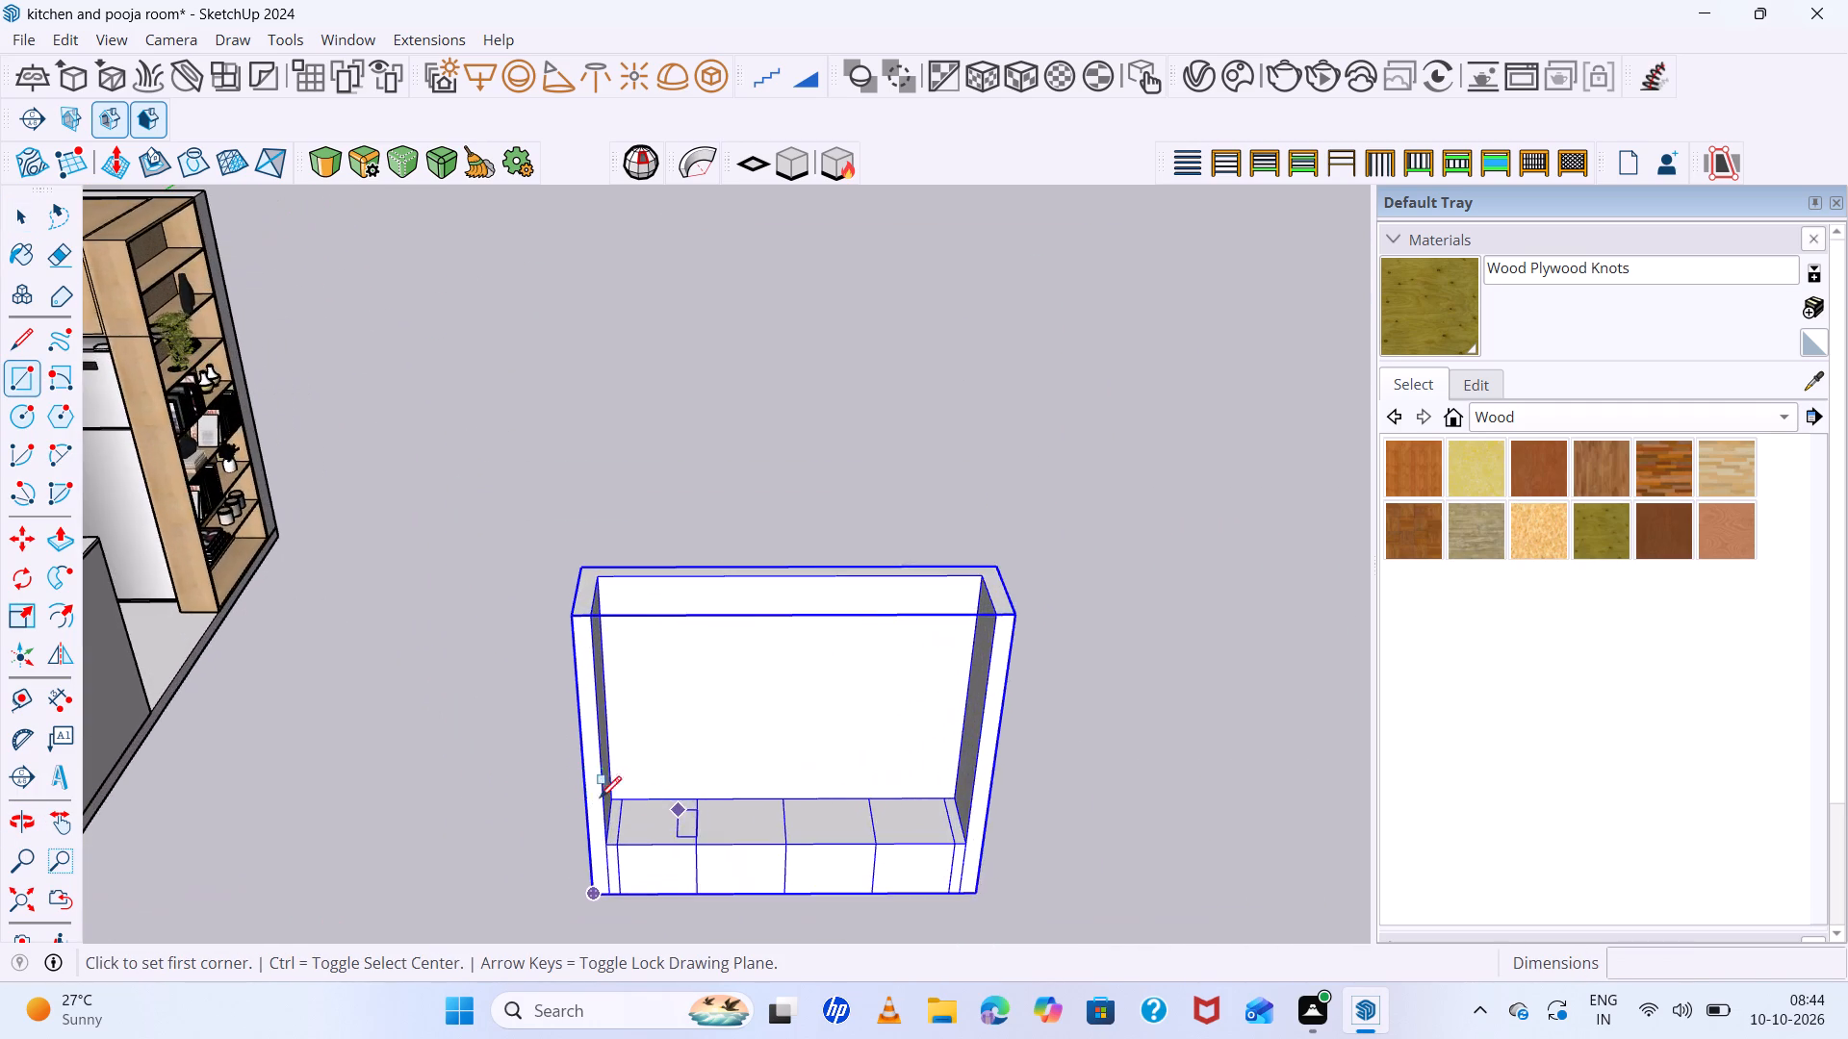
scroll(641, 819, up, 7)
click(599, 786)
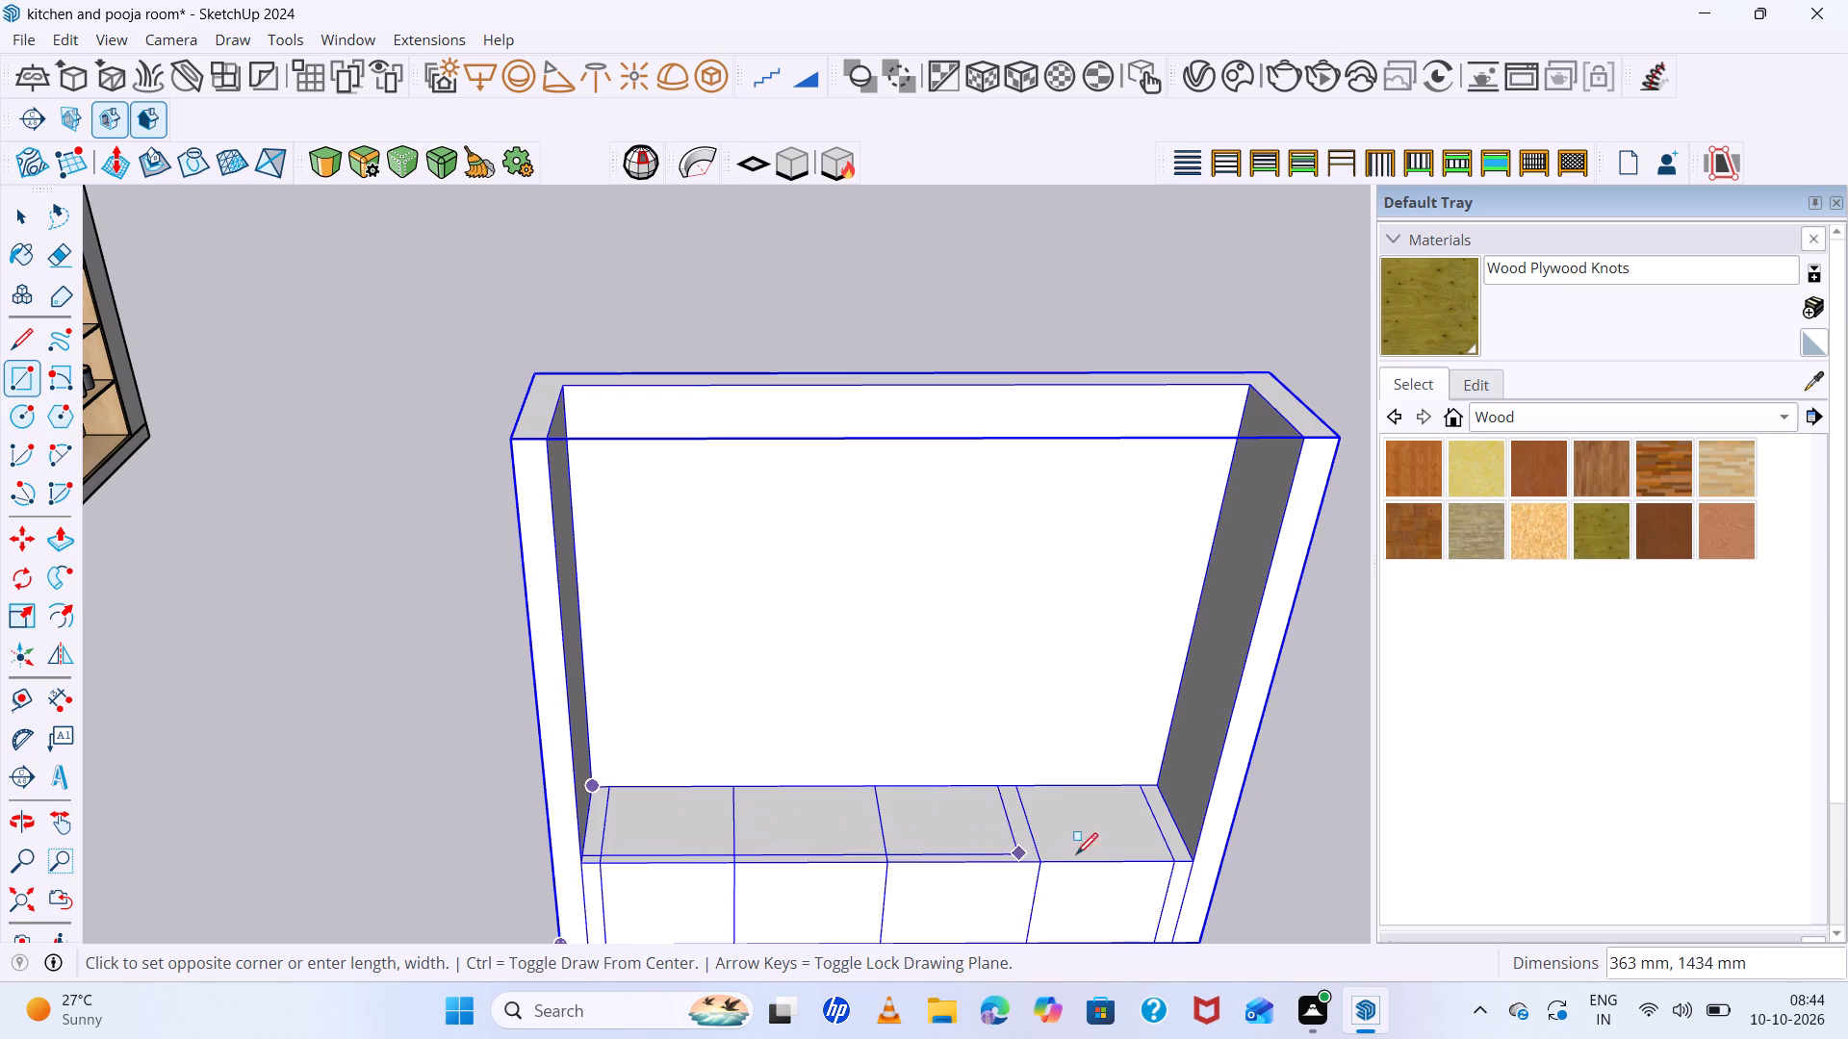
click(1193, 862)
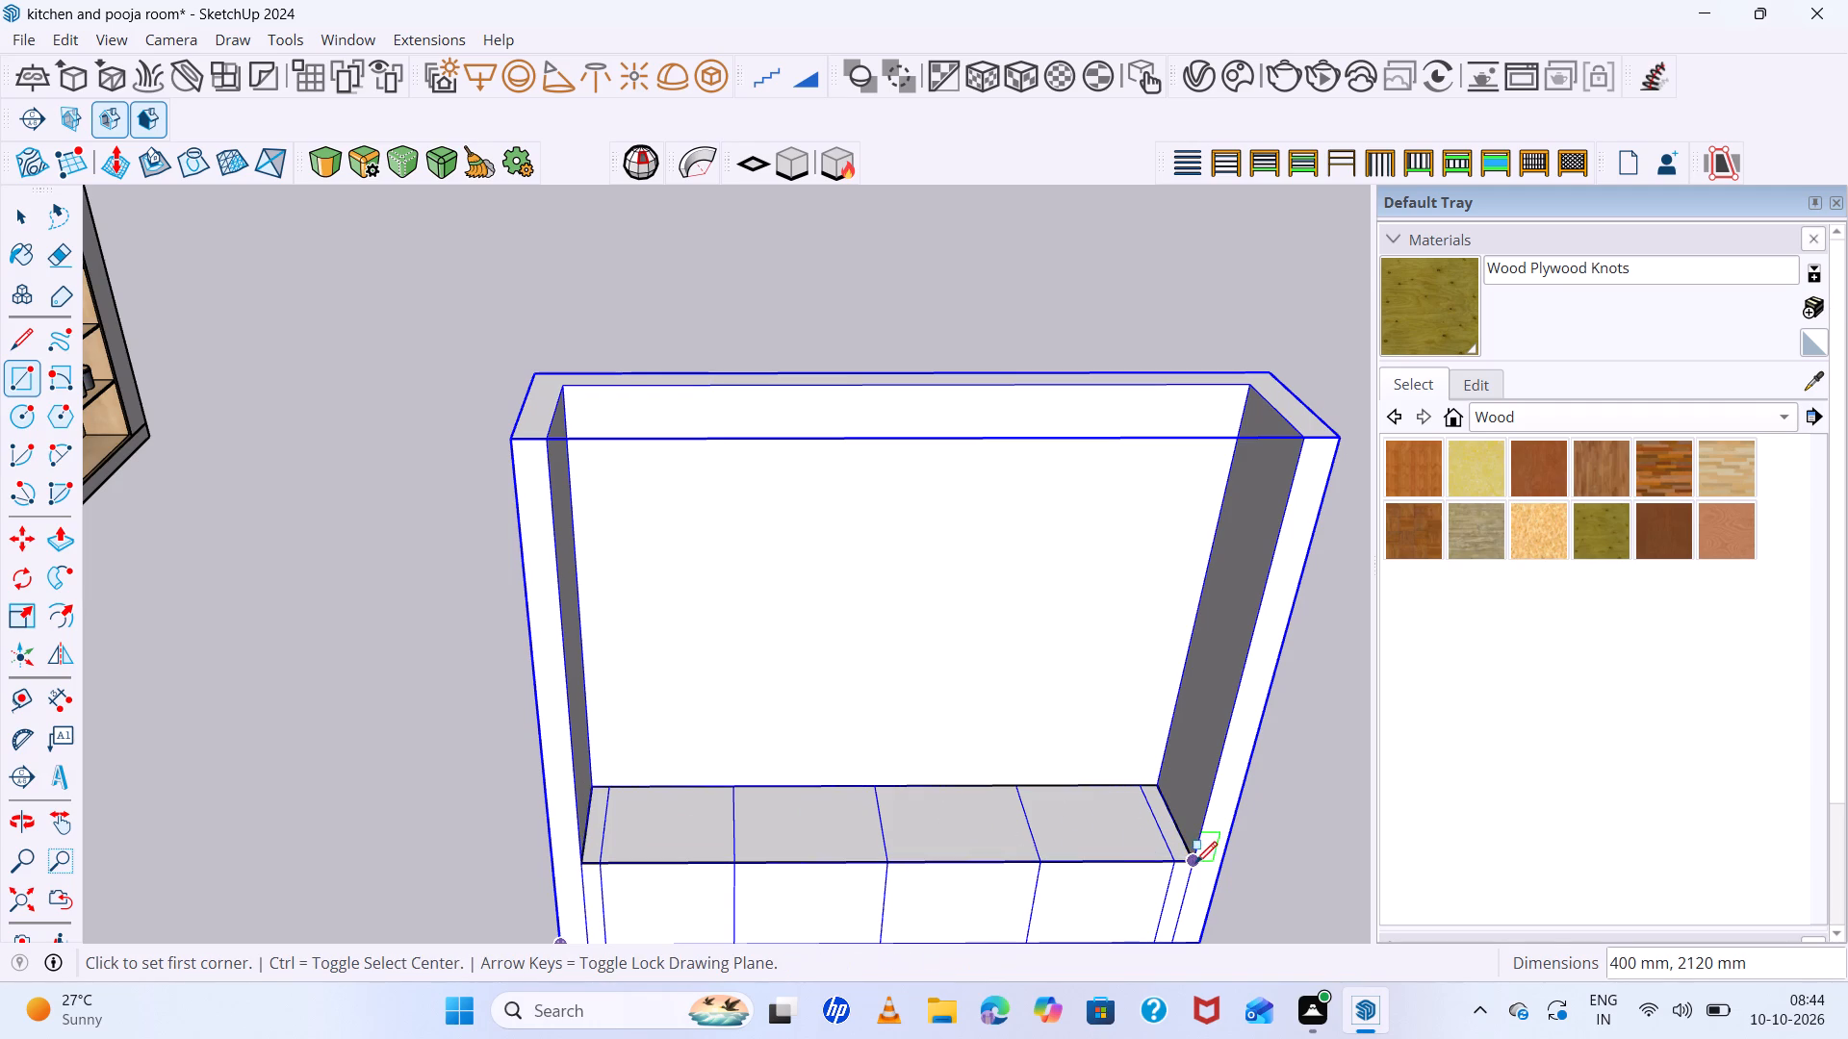
Push/Pull the rectangle on top of the base up 50 mm as a counter slab.
key(p)
click(1103, 808)
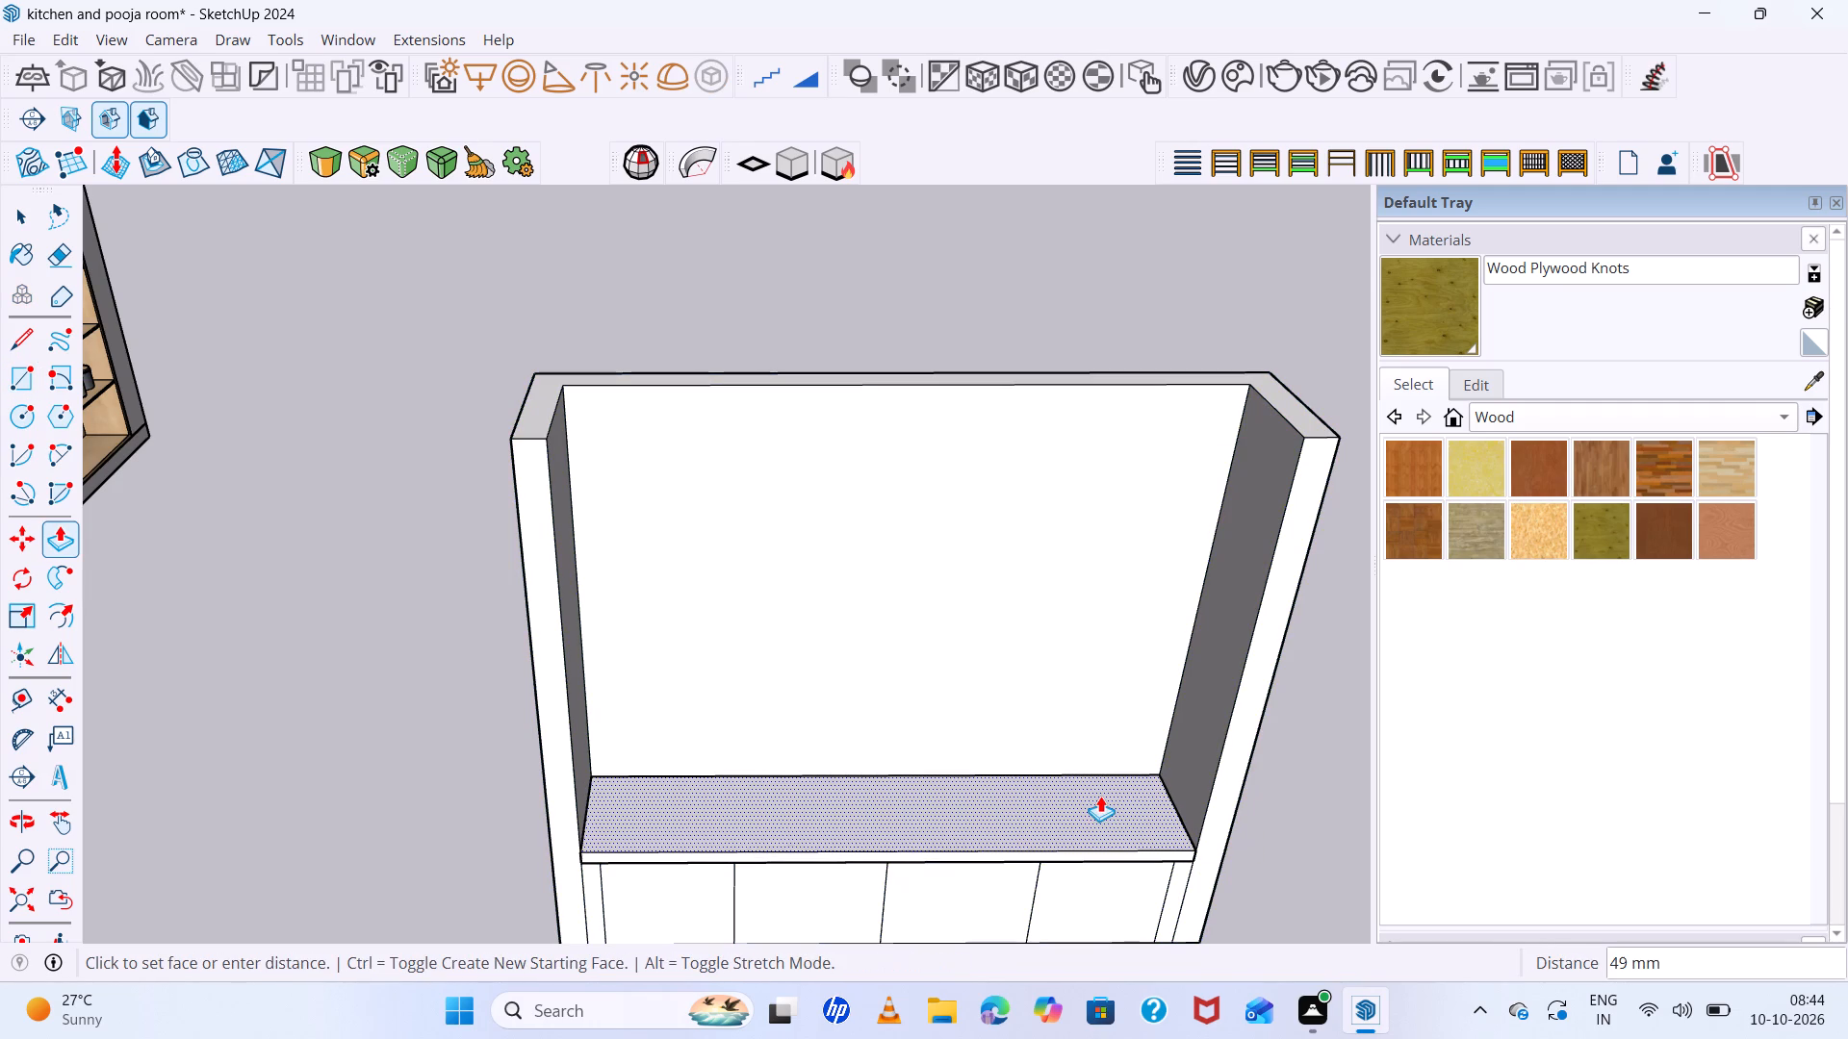
scroll(1100, 801, up, 5)
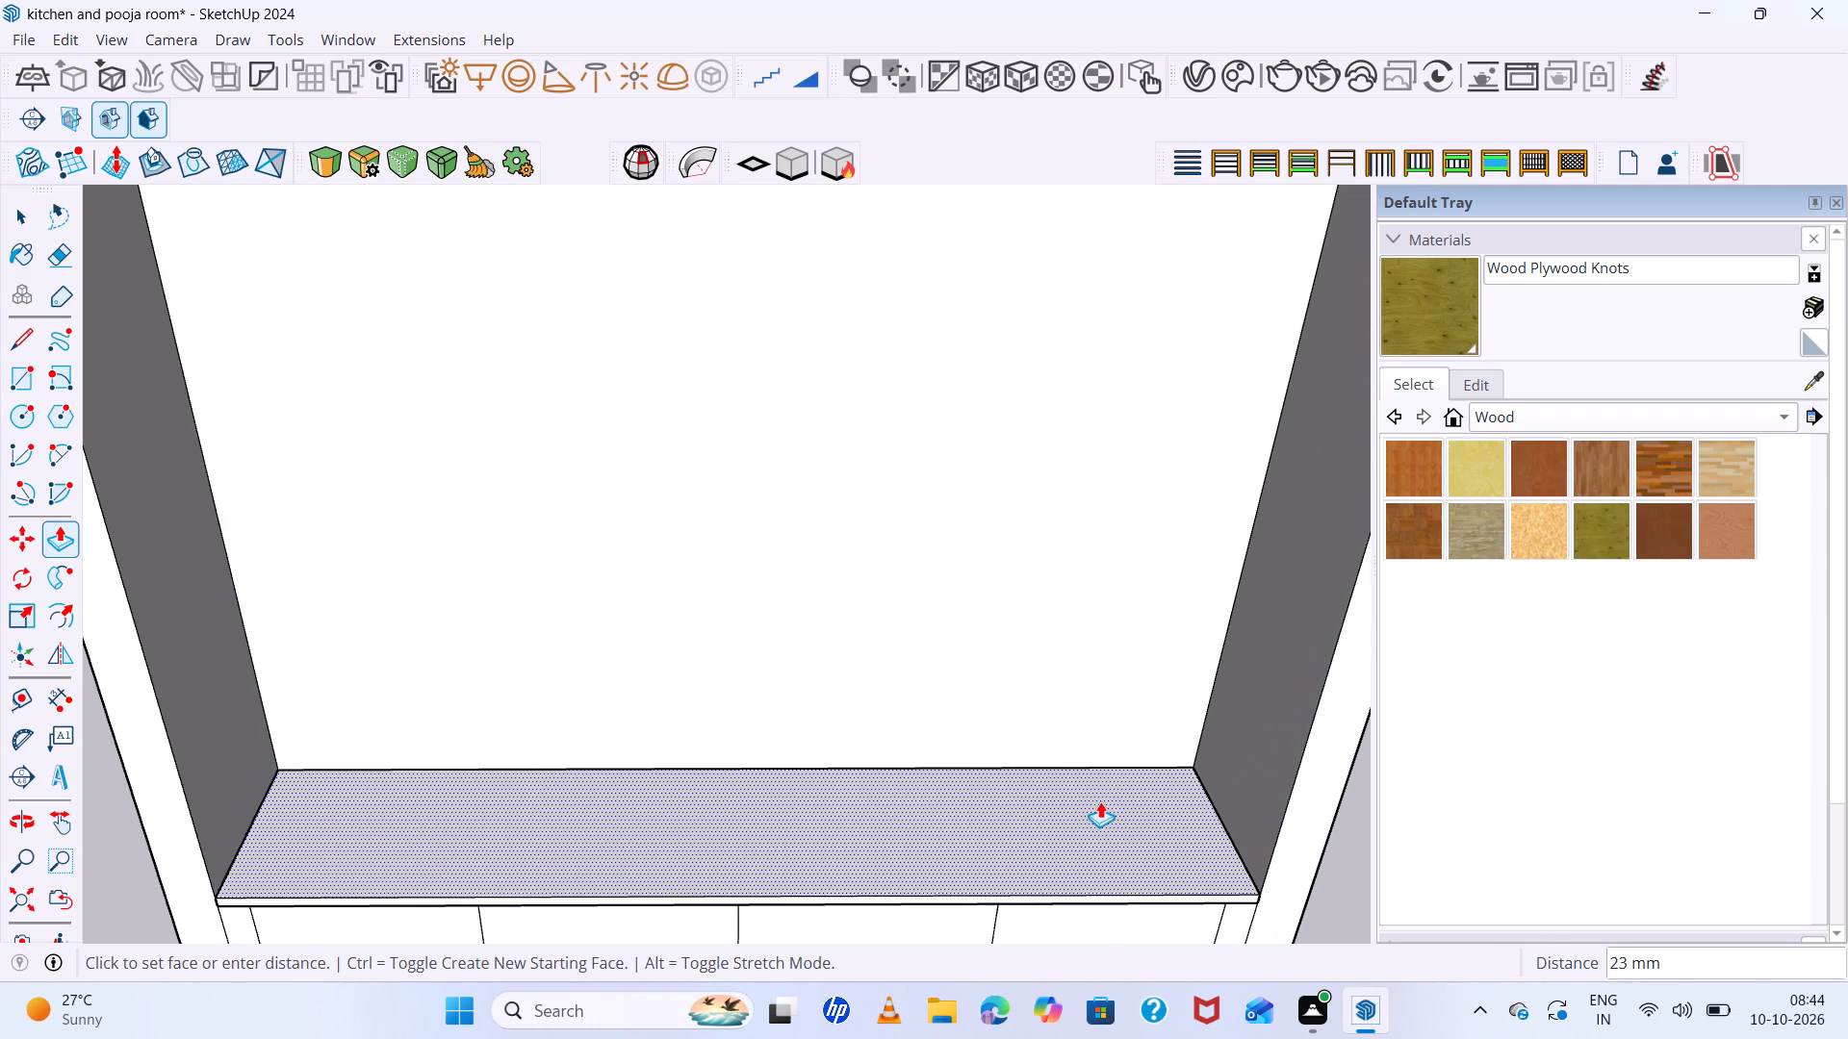
text(50)
key(Return)
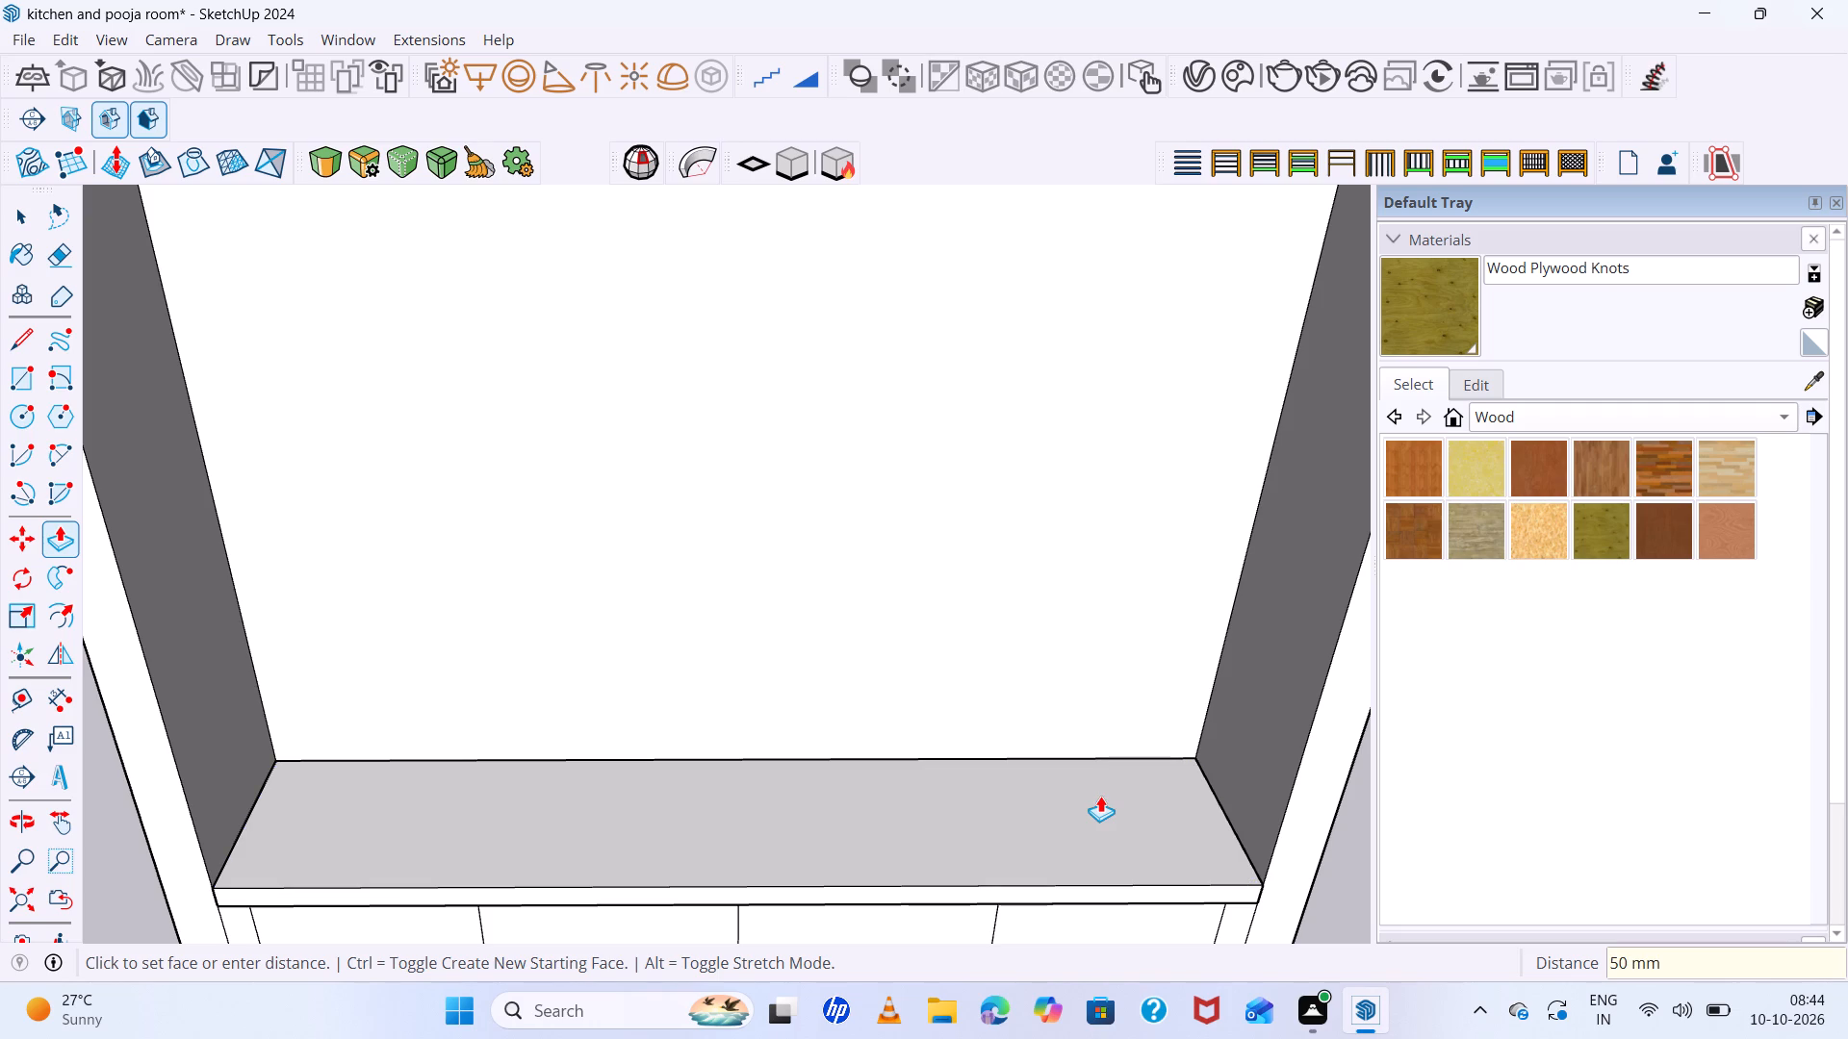
Place a vertical guide on the back wall, 195 mm from the left side wall's inner edge.
scroll(949, 758, down, 12)
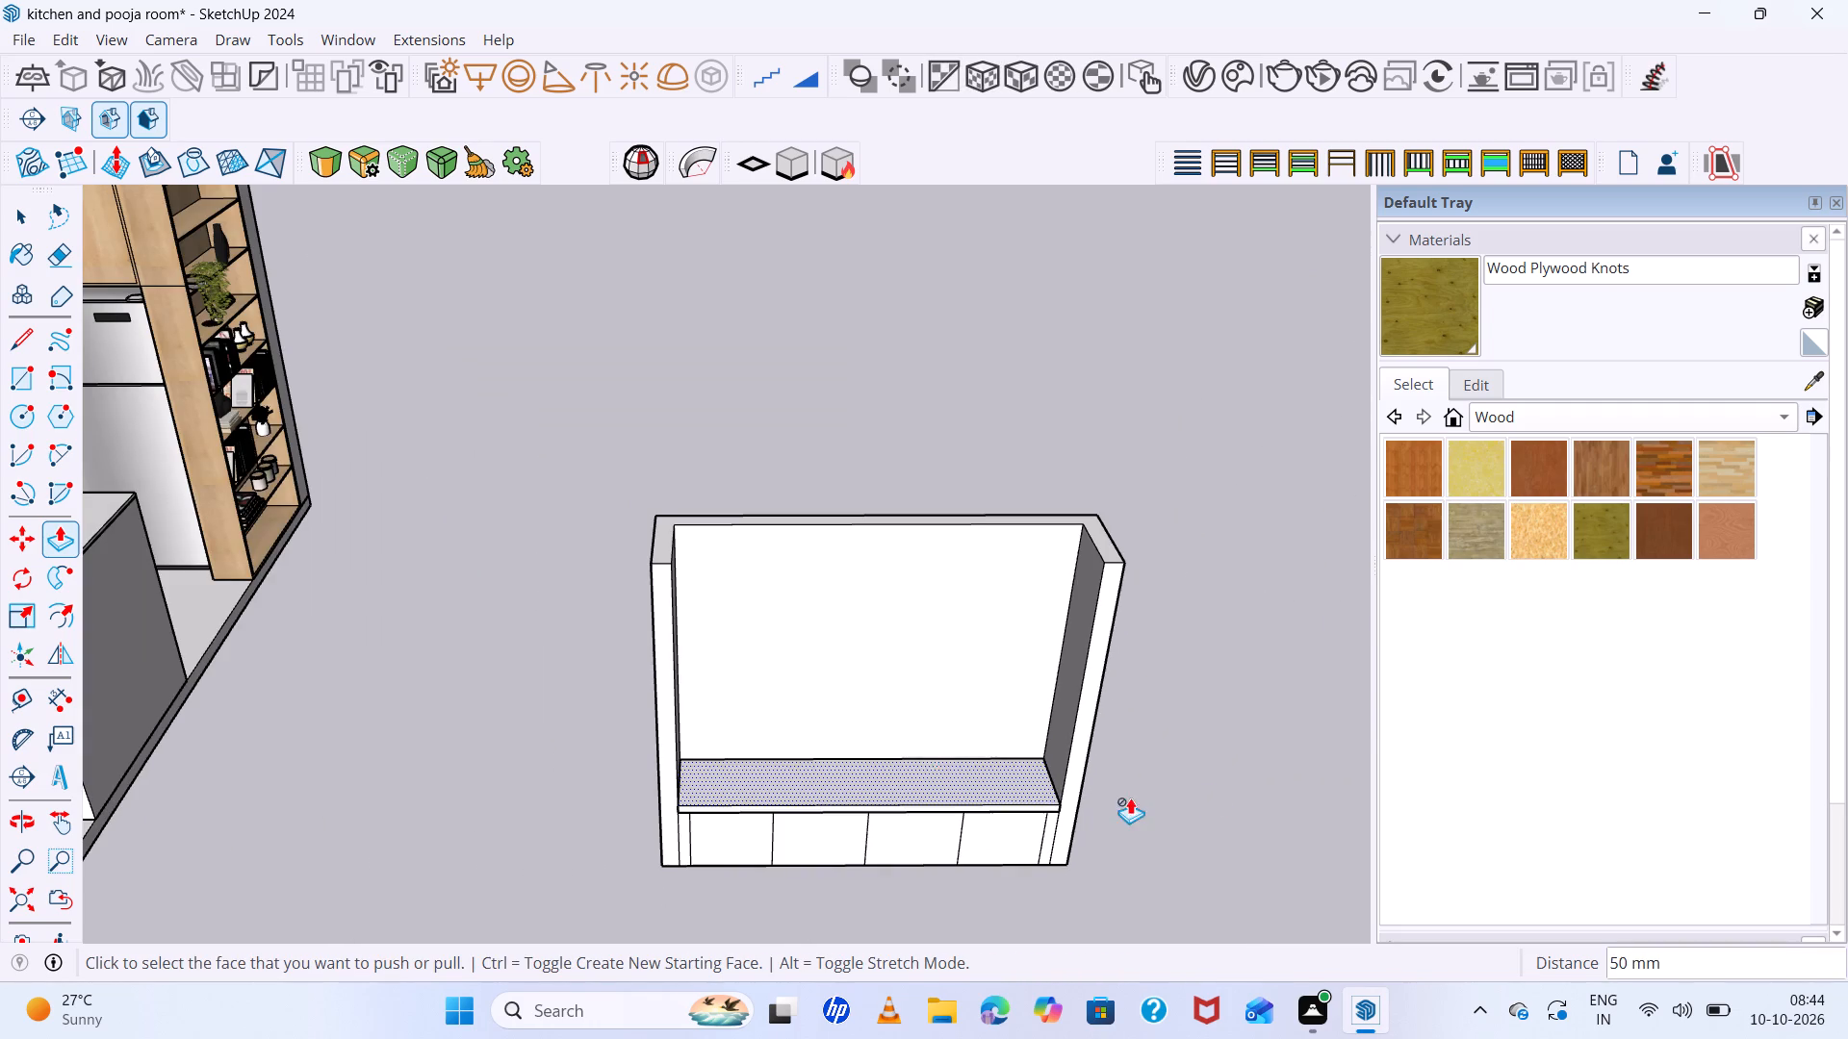
middle_drag(1216, 777, 1146, 665)
scroll(1209, 705, up, 1)
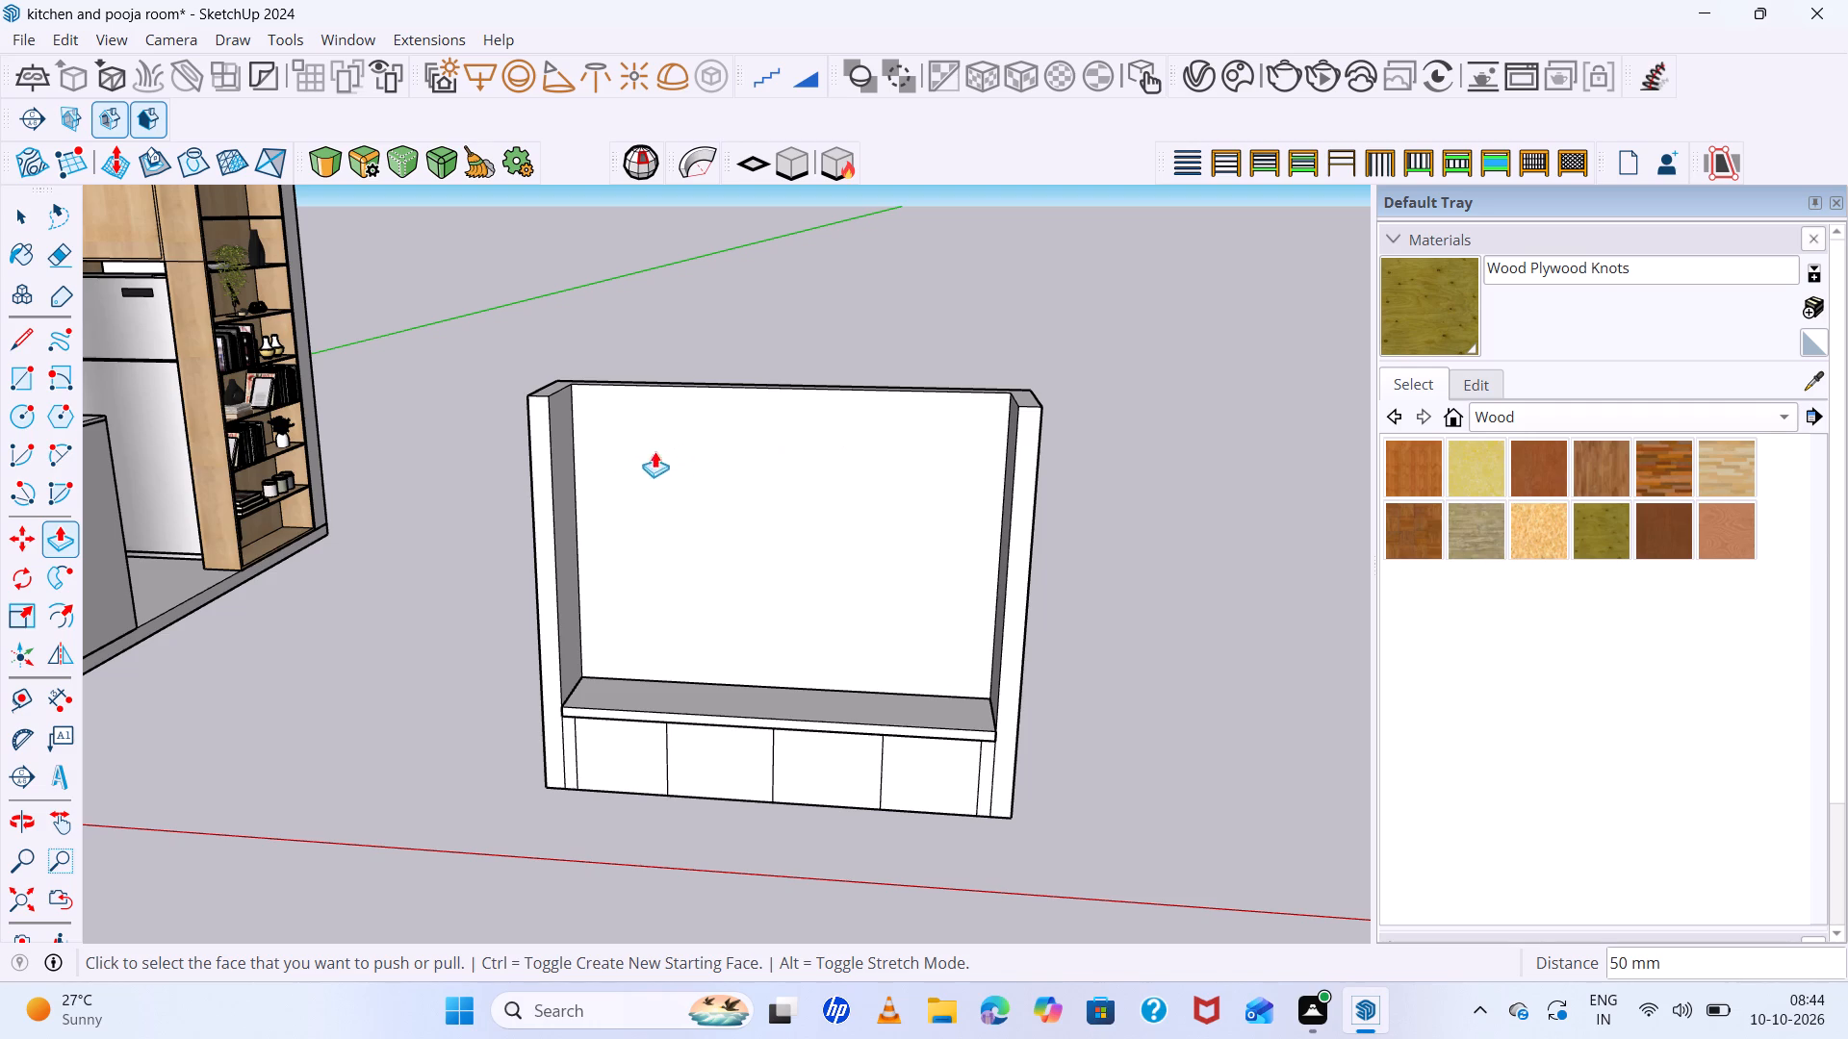
key(r)
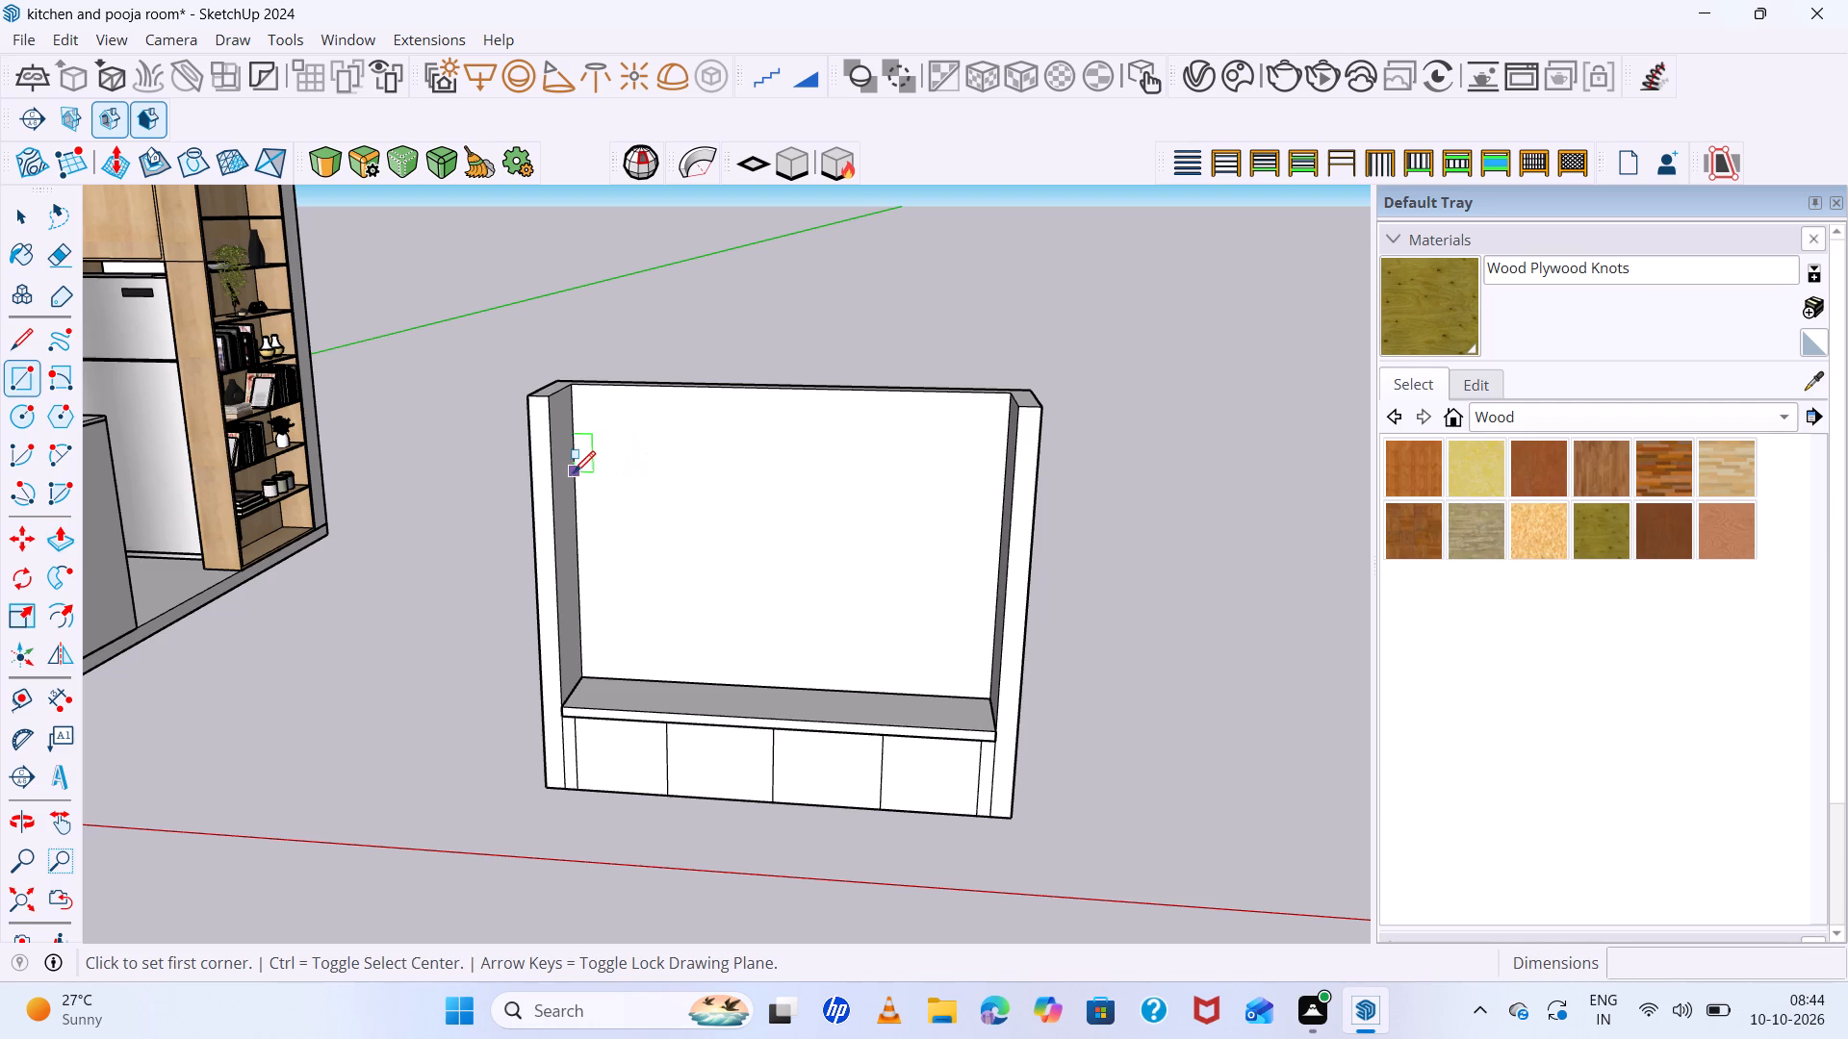
key(t)
click(578, 466)
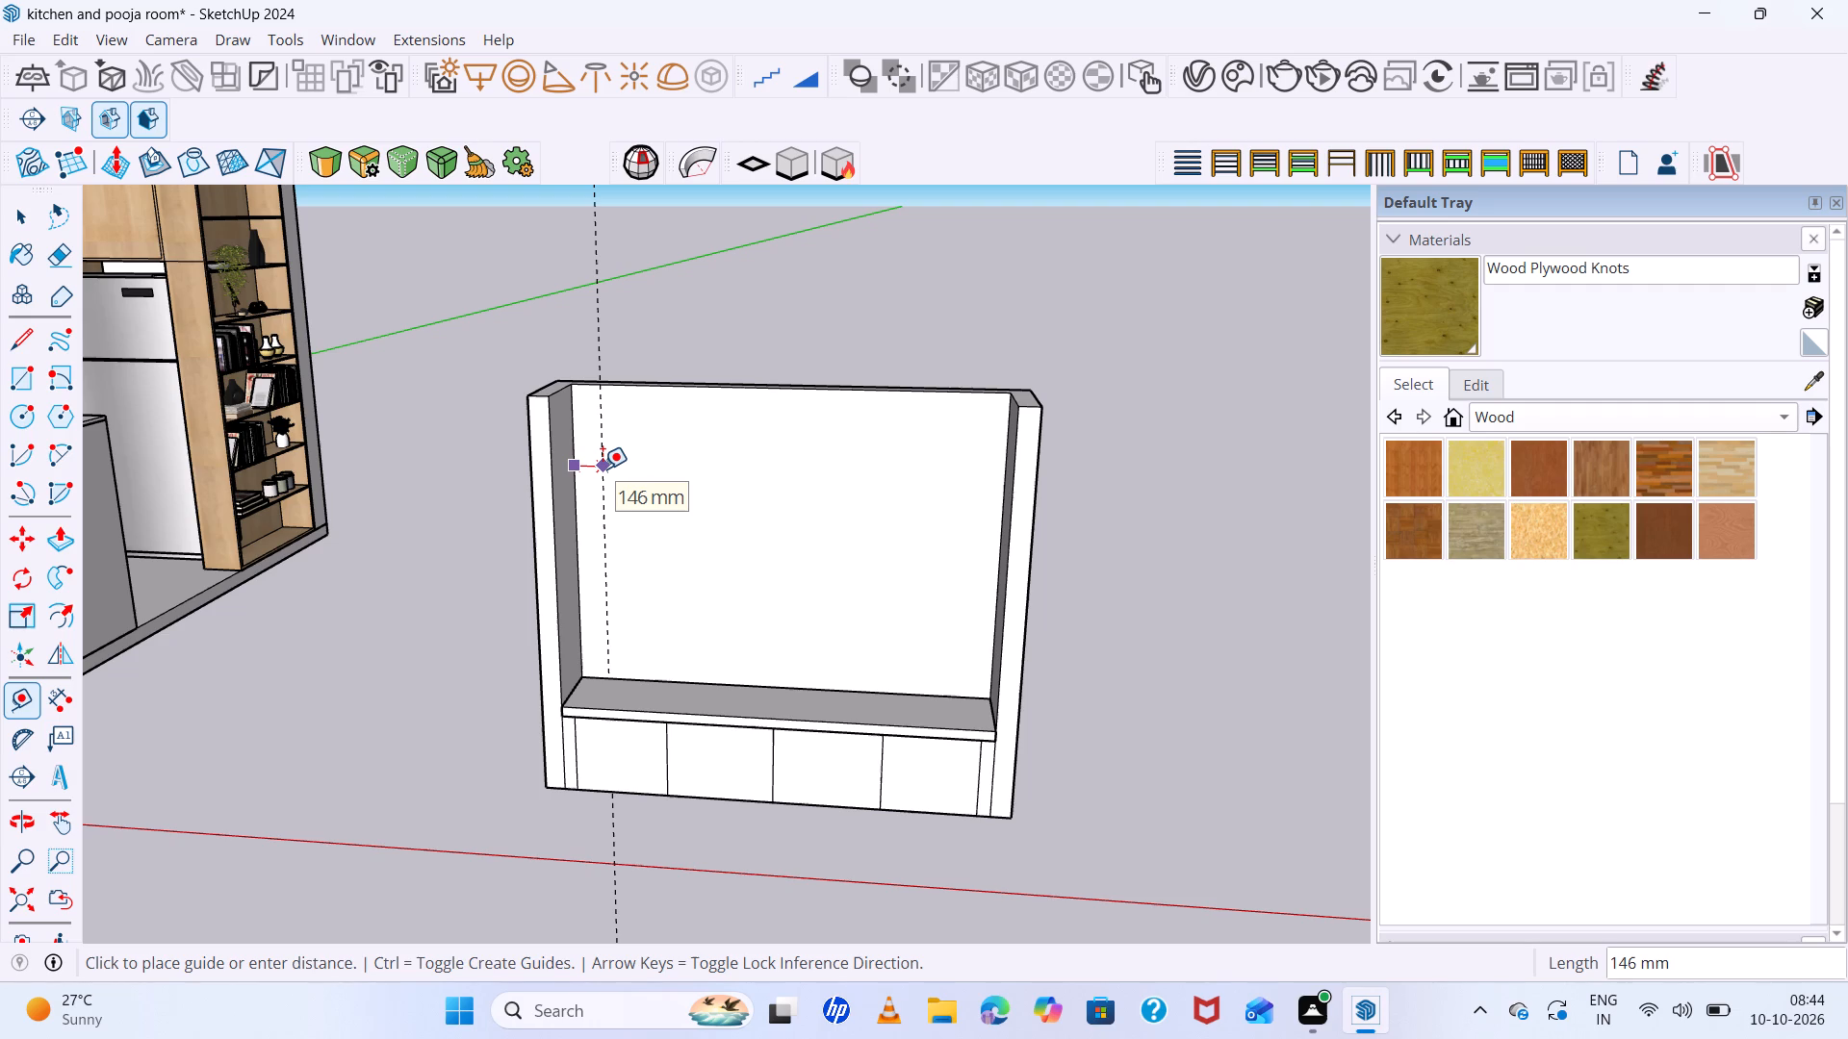
text(195)
key(Return)
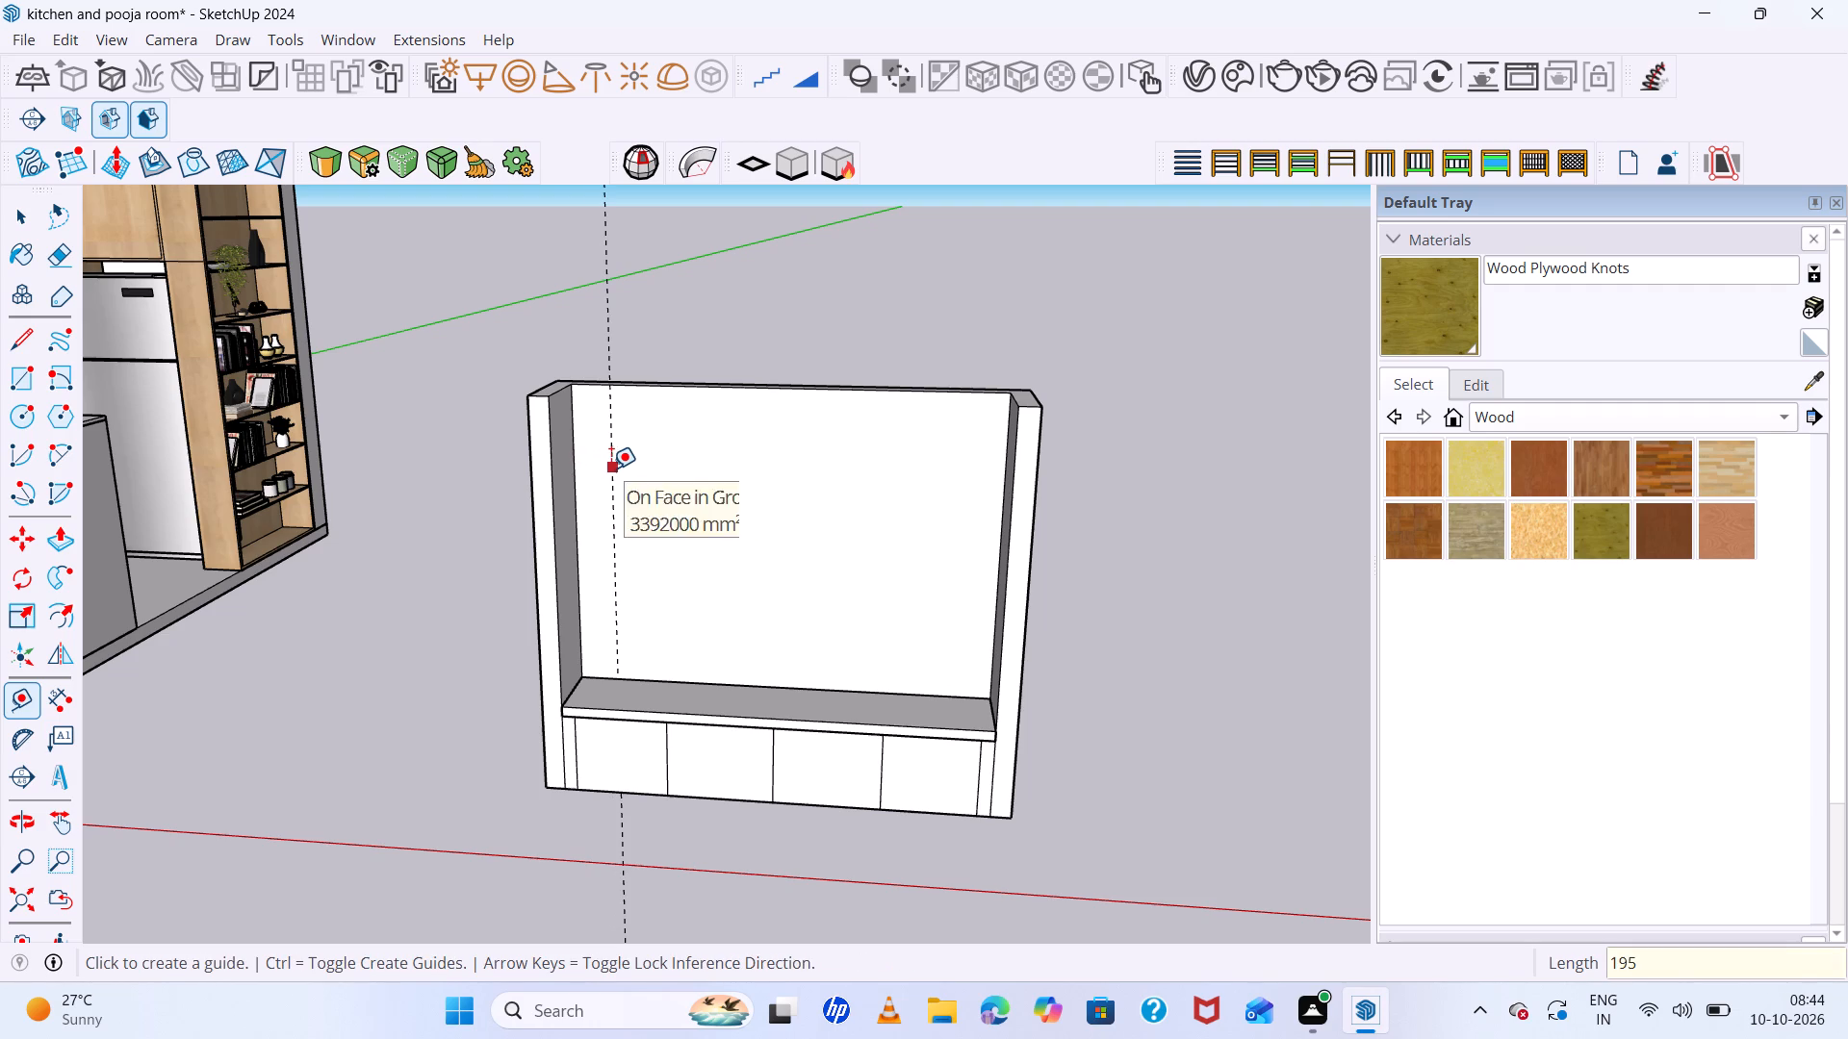
Add three more vertical guides across the back wall, spaced successively 400, 1060 and 400 mm from the existing guide.
click(612, 469)
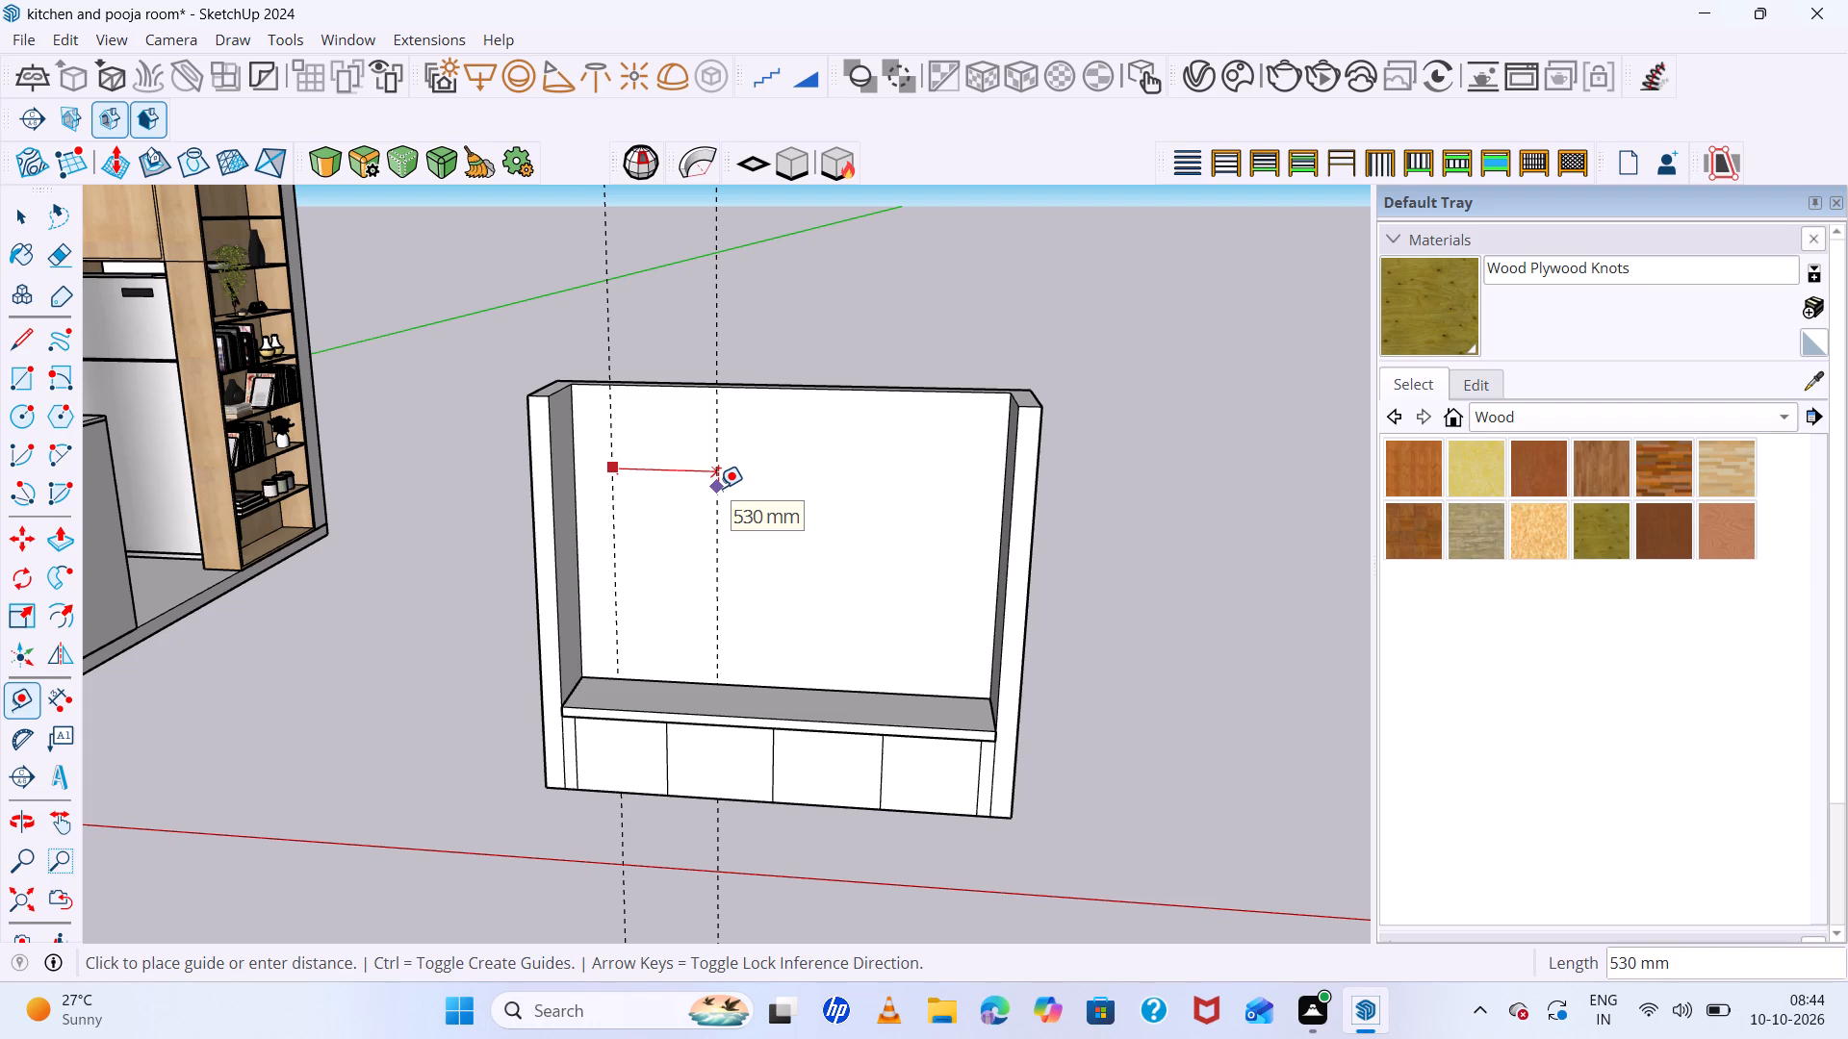
text(400)
key(Return)
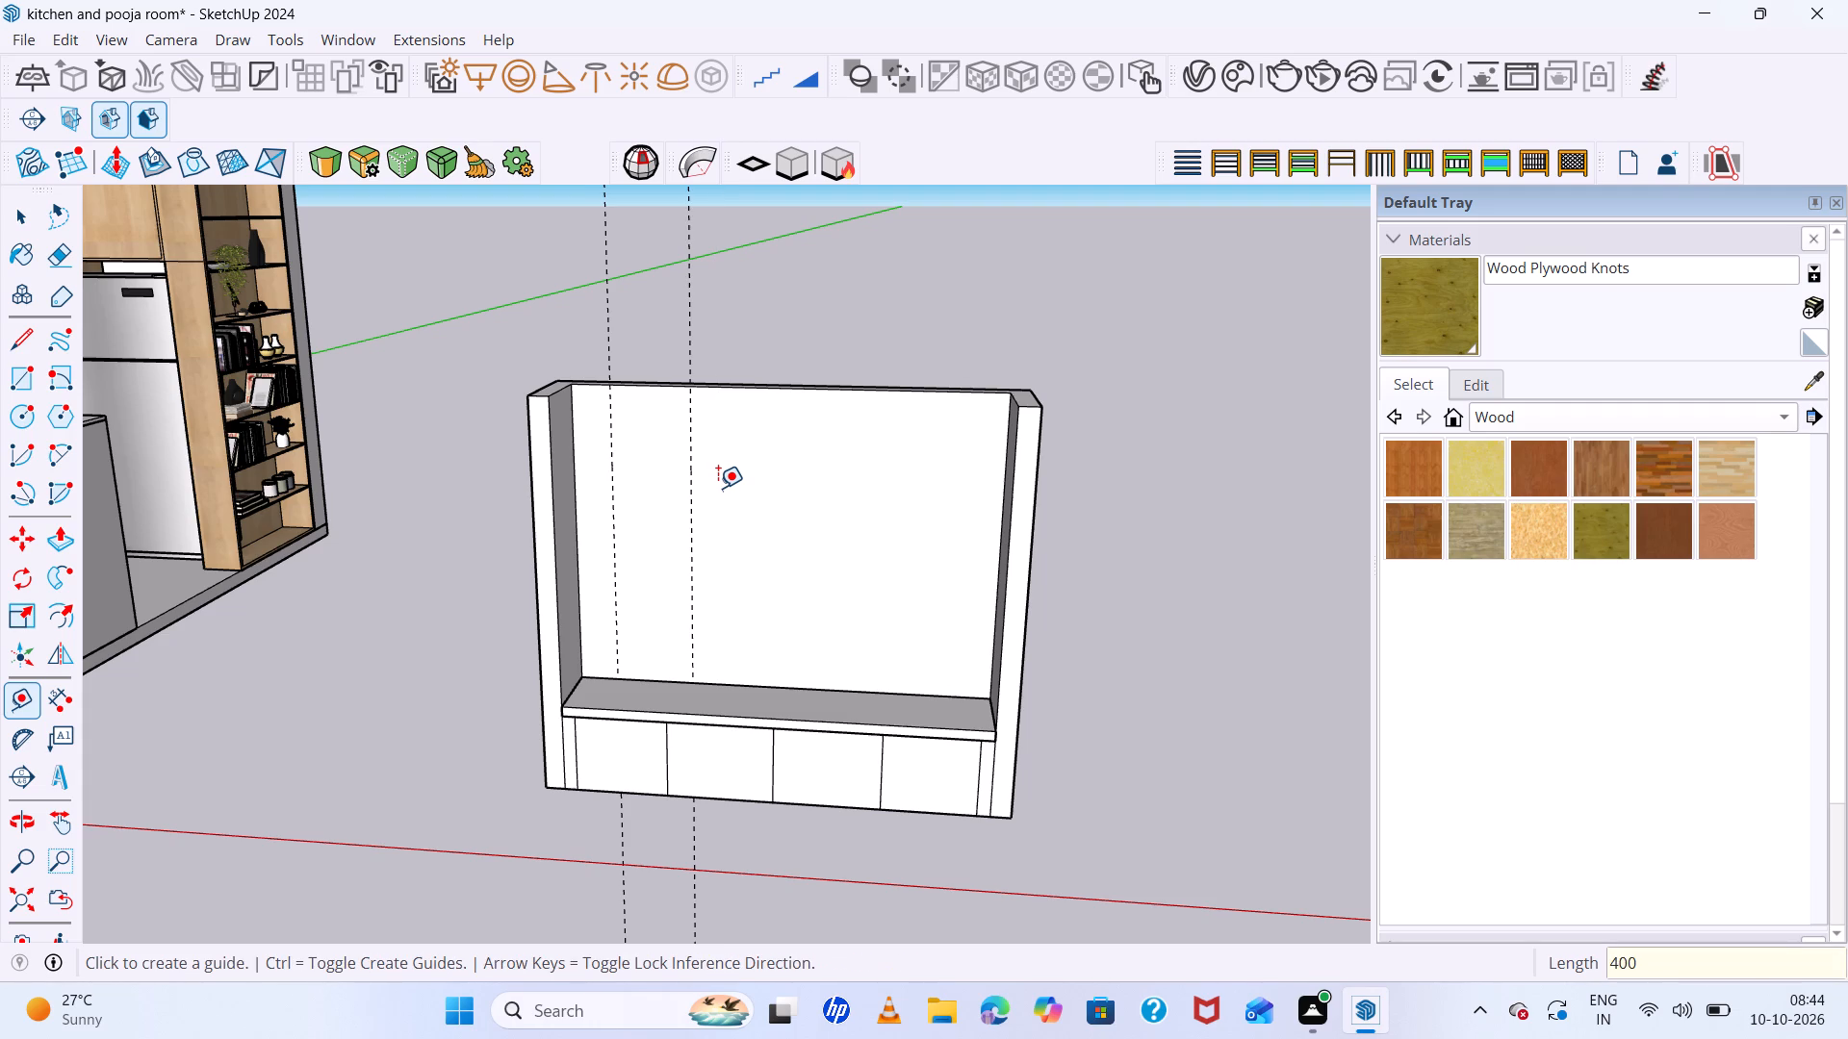
click(688, 492)
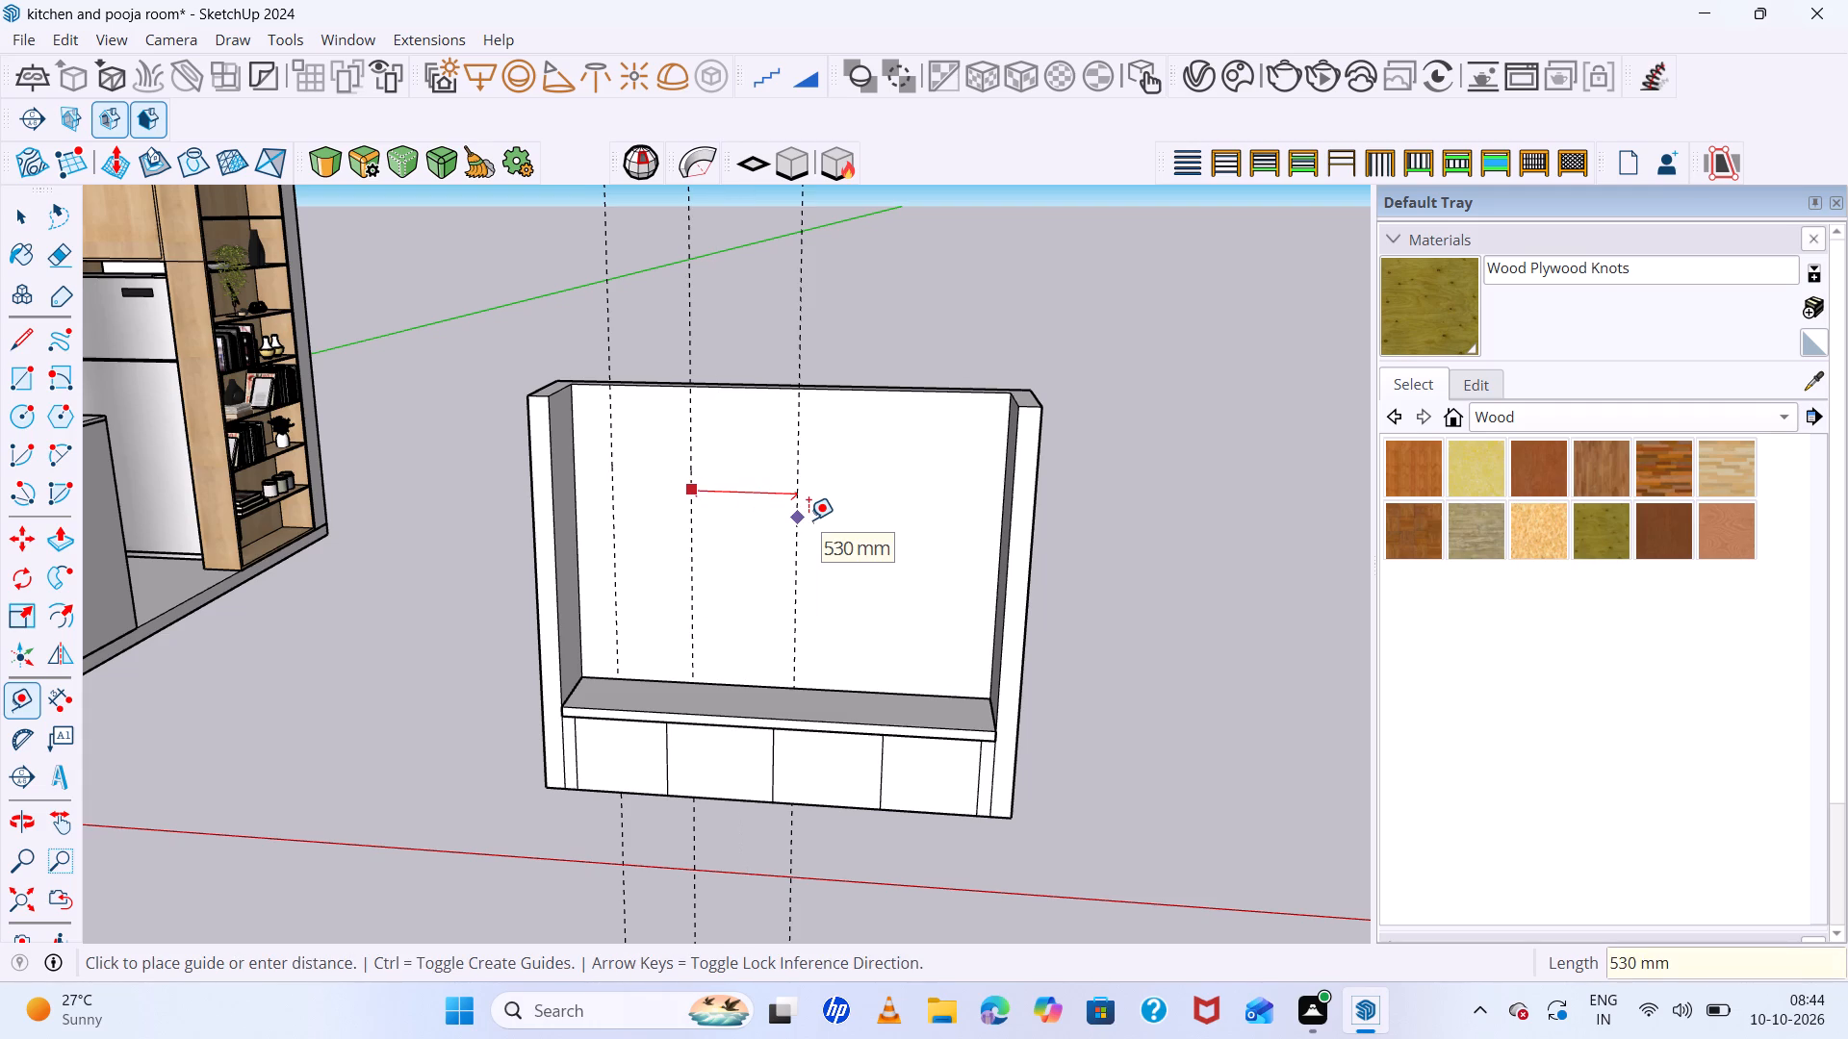
text(1060)
key(Return)
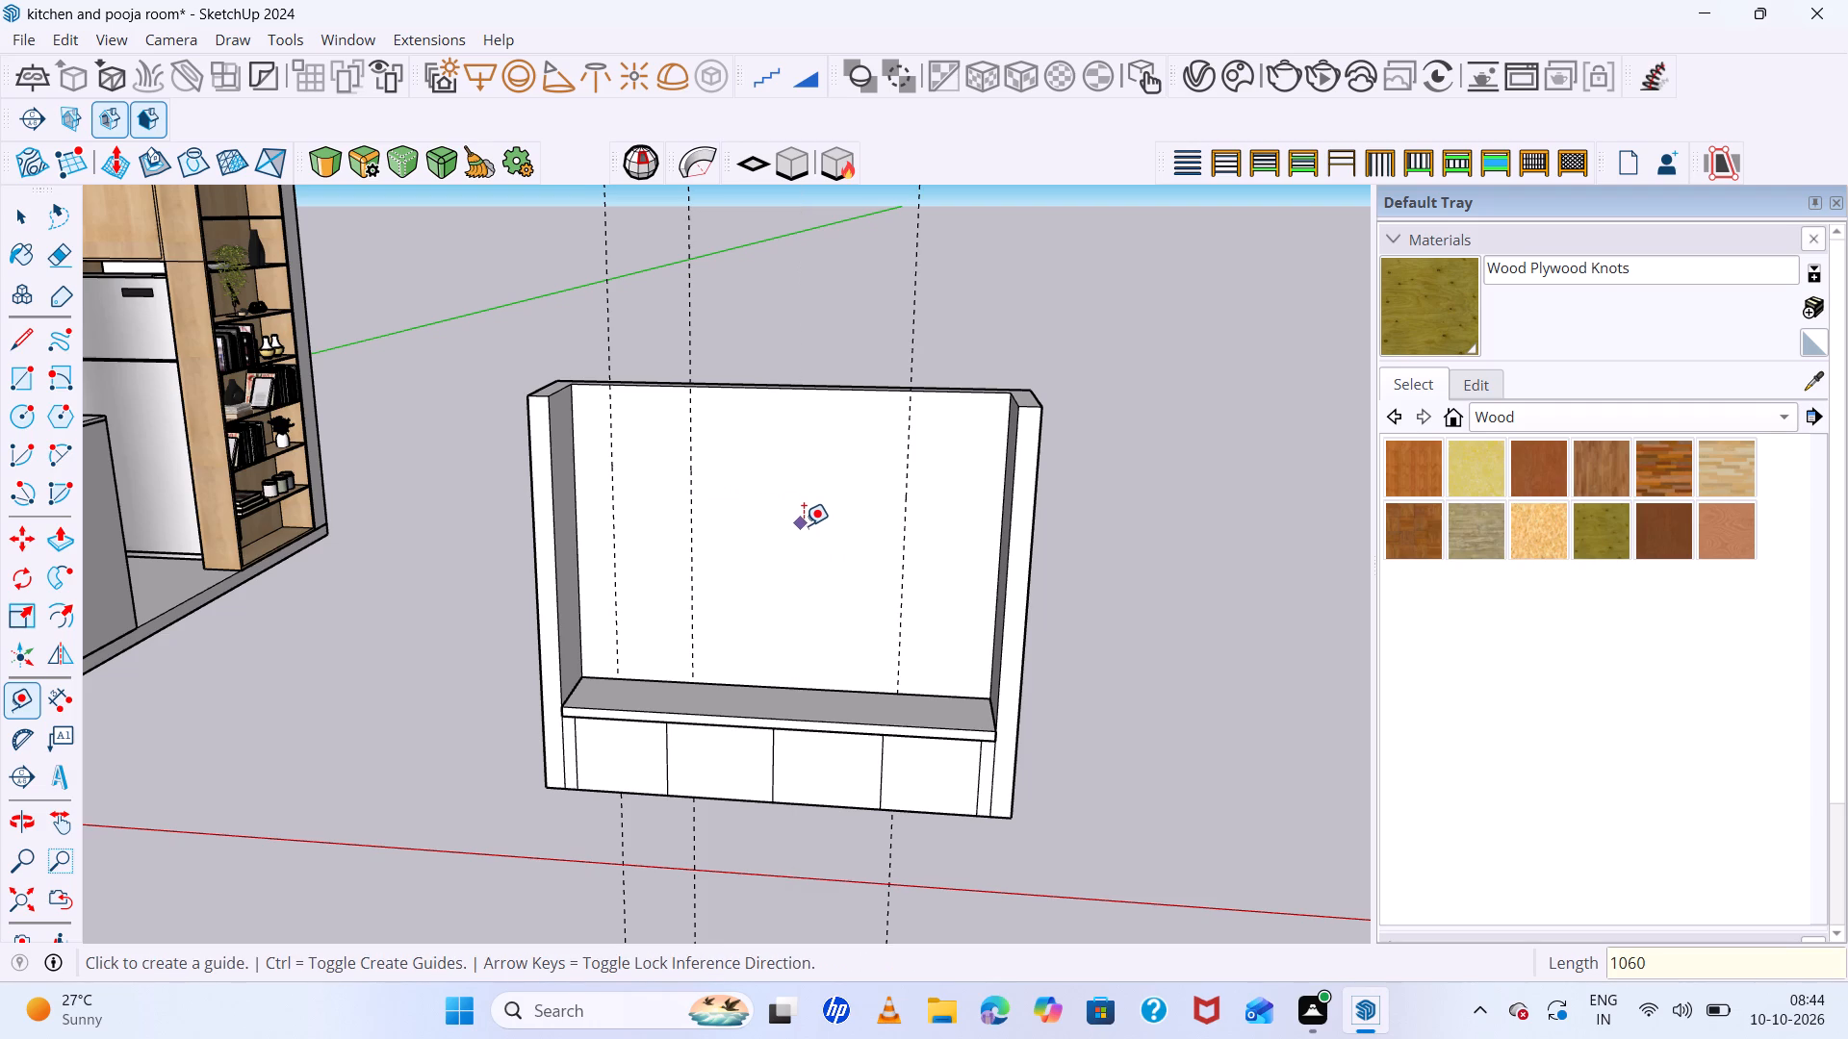
click(907, 434)
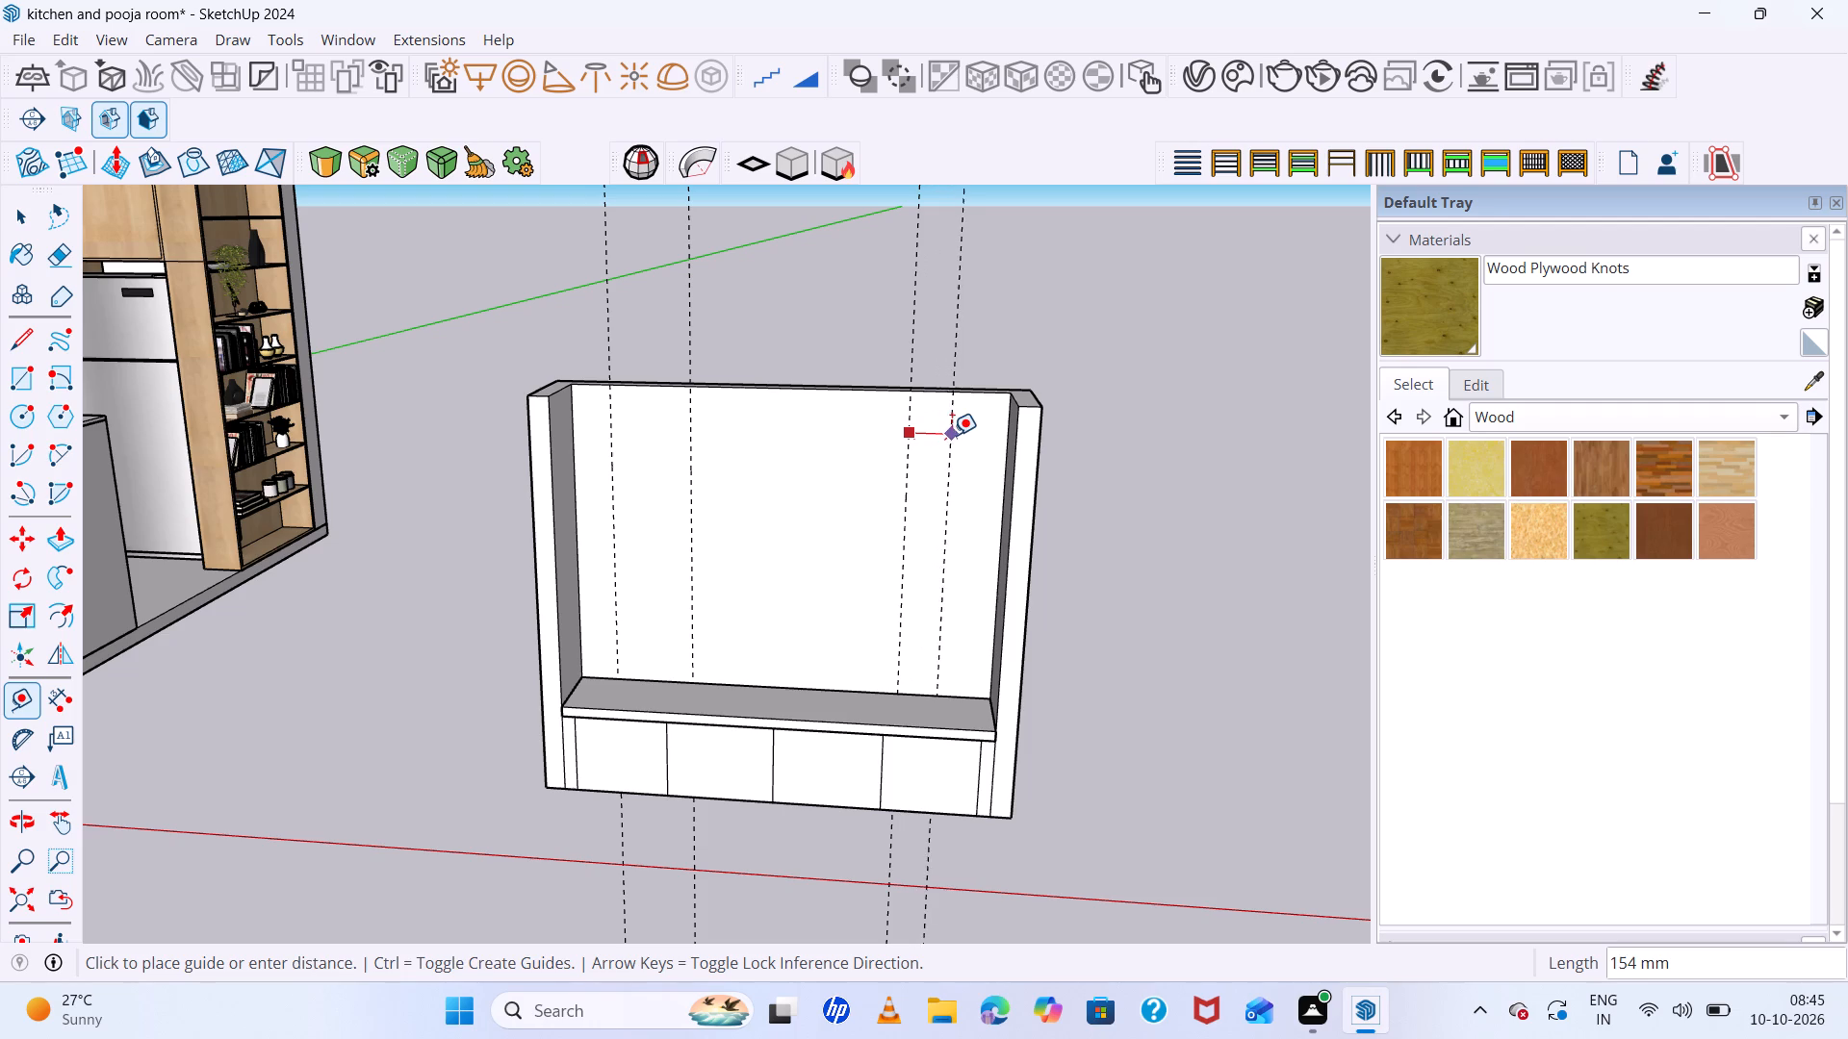
scroll(968, 438, up, 6)
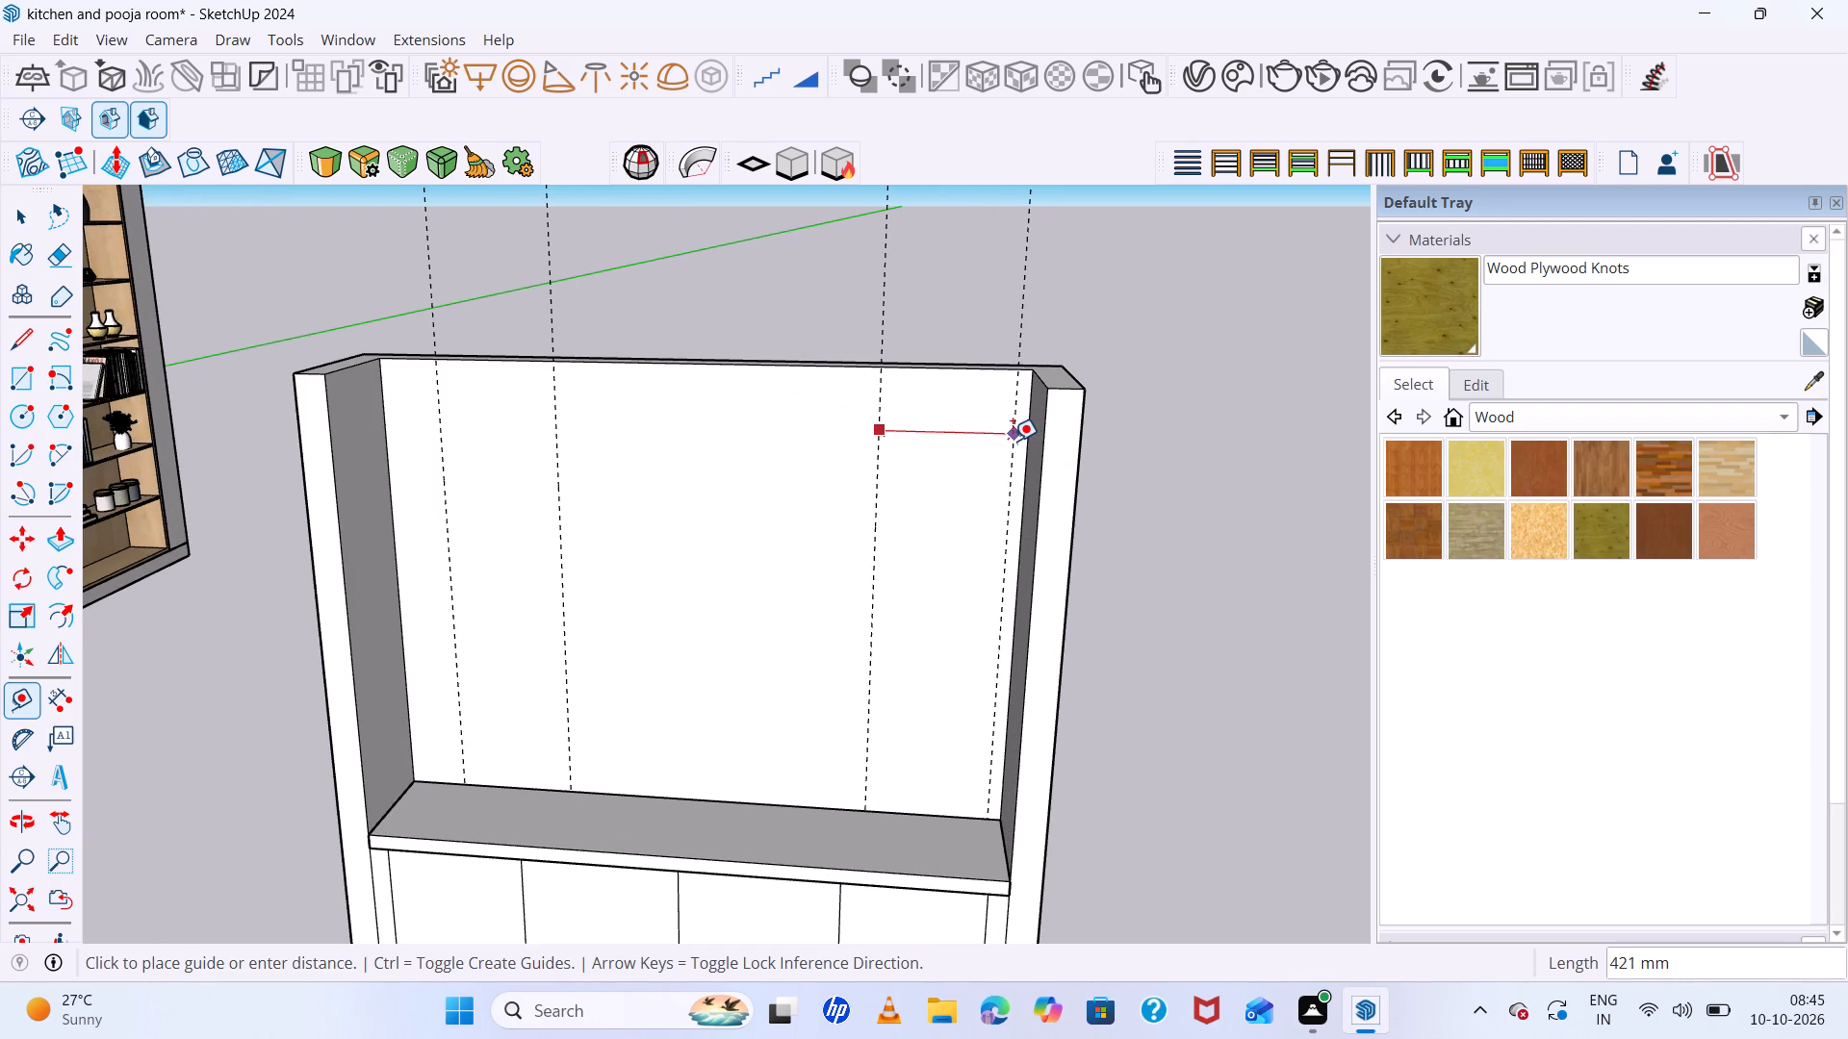
key(1)
key(BackSpace)
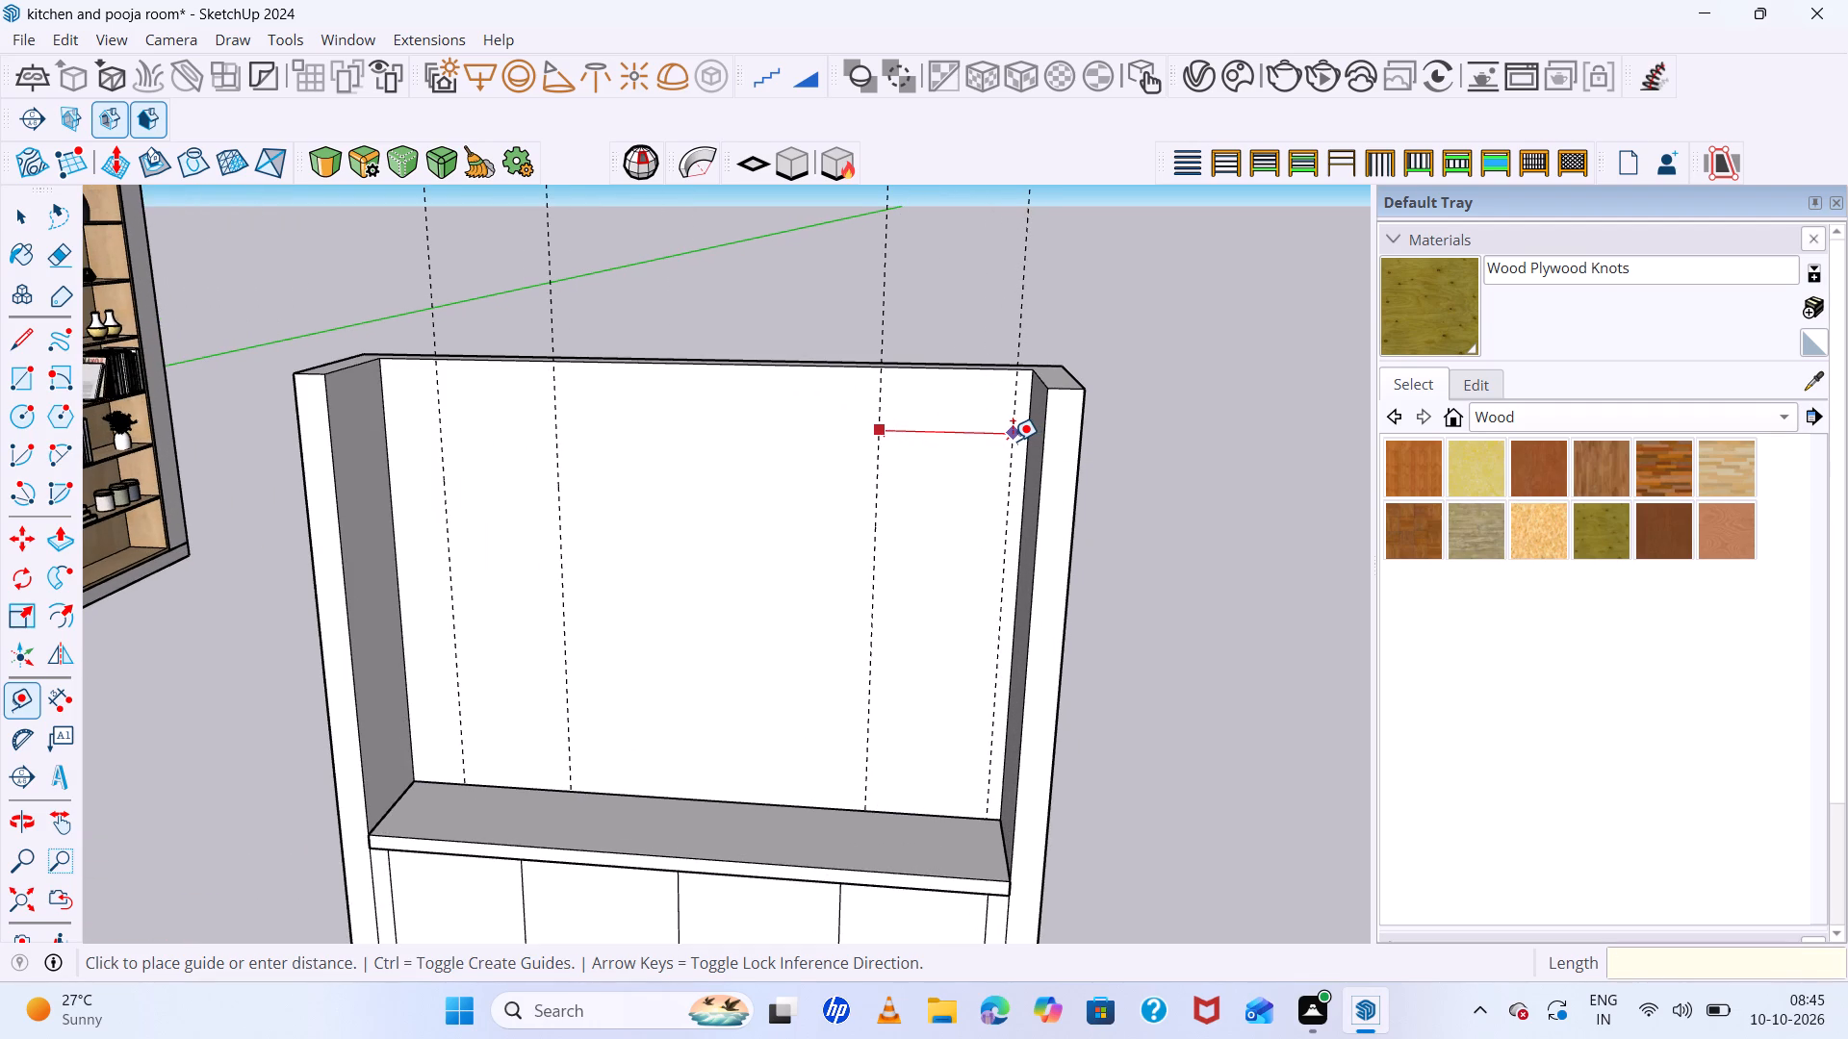
text(400)
key(Return)
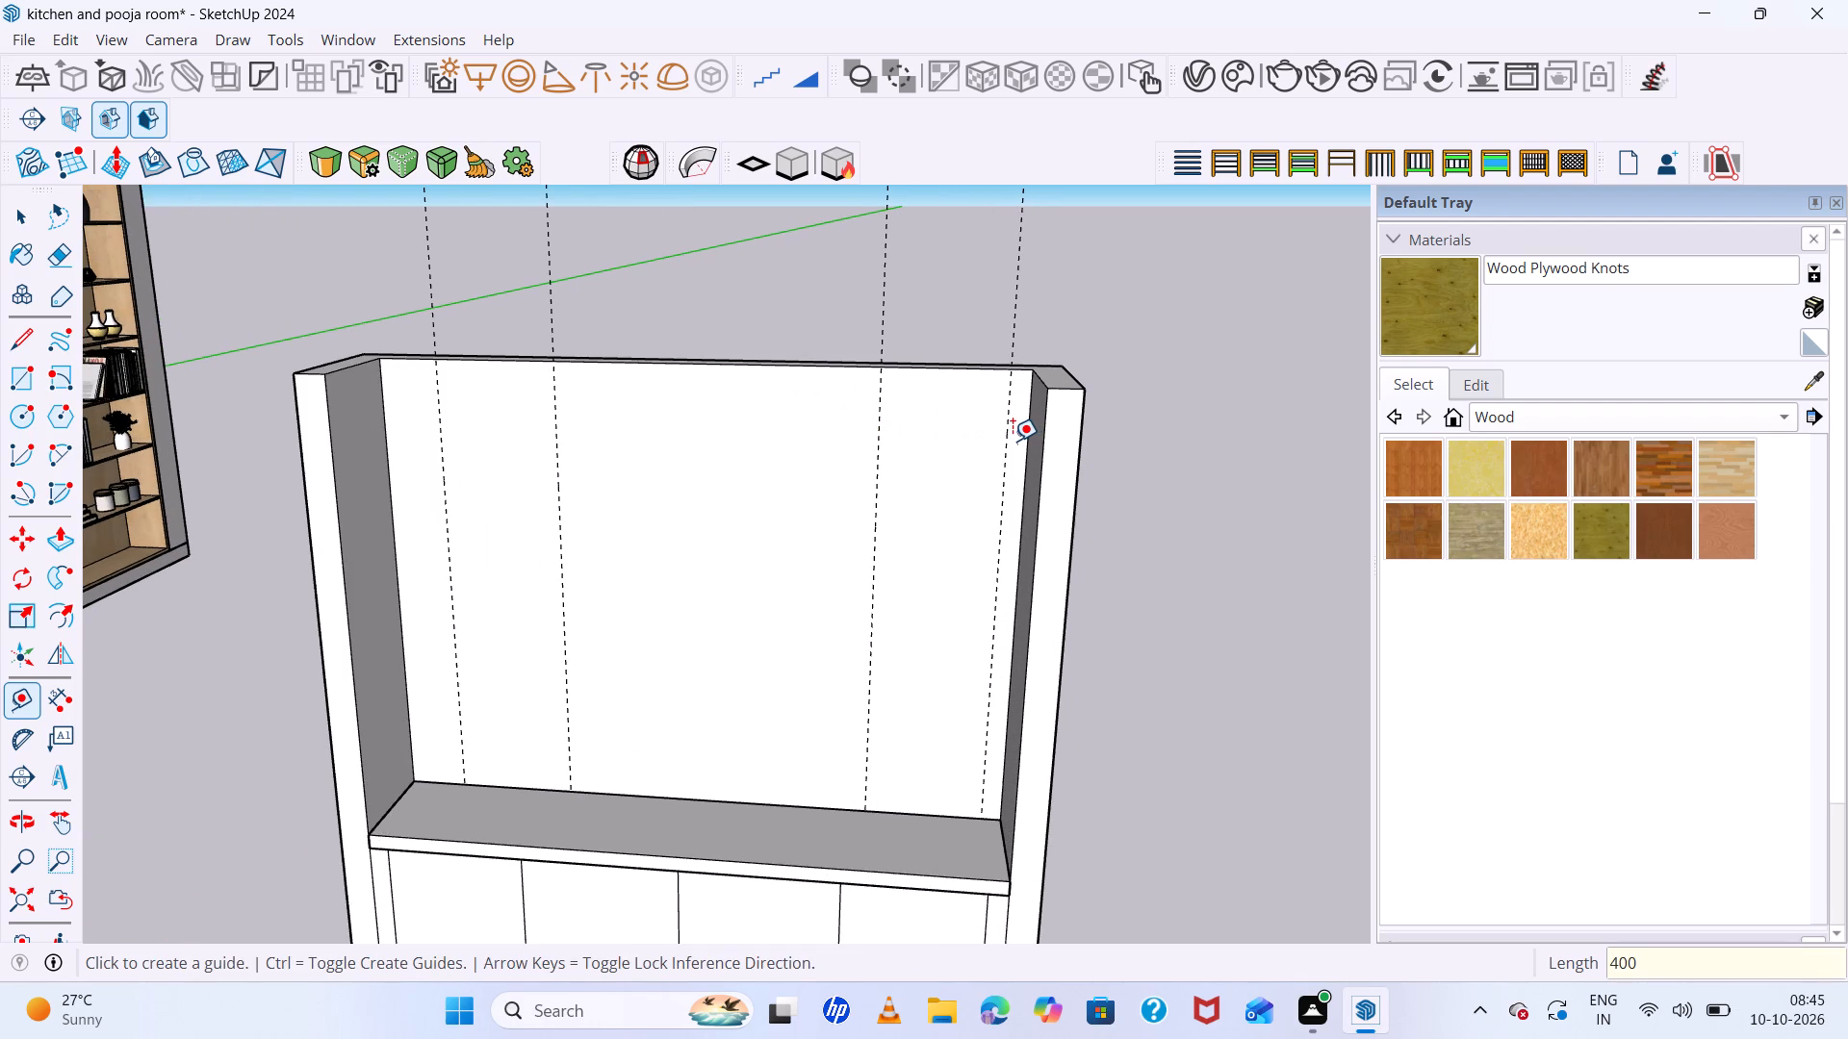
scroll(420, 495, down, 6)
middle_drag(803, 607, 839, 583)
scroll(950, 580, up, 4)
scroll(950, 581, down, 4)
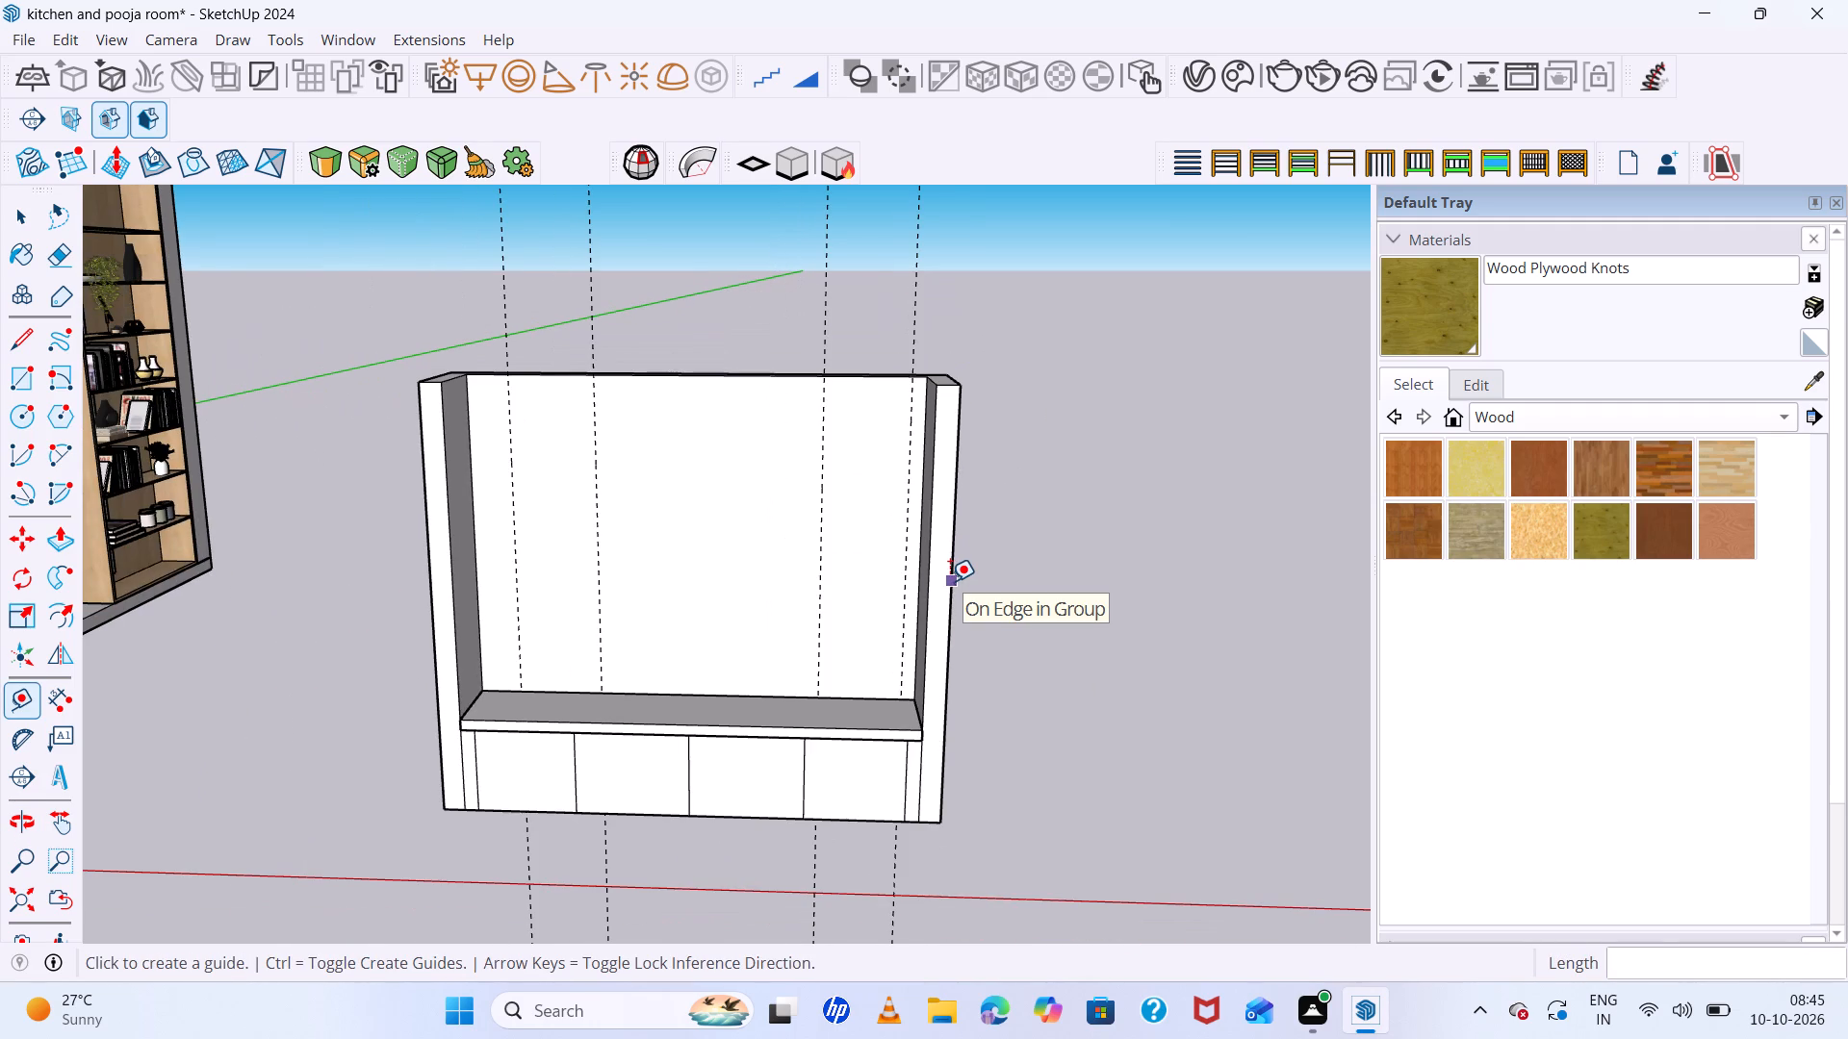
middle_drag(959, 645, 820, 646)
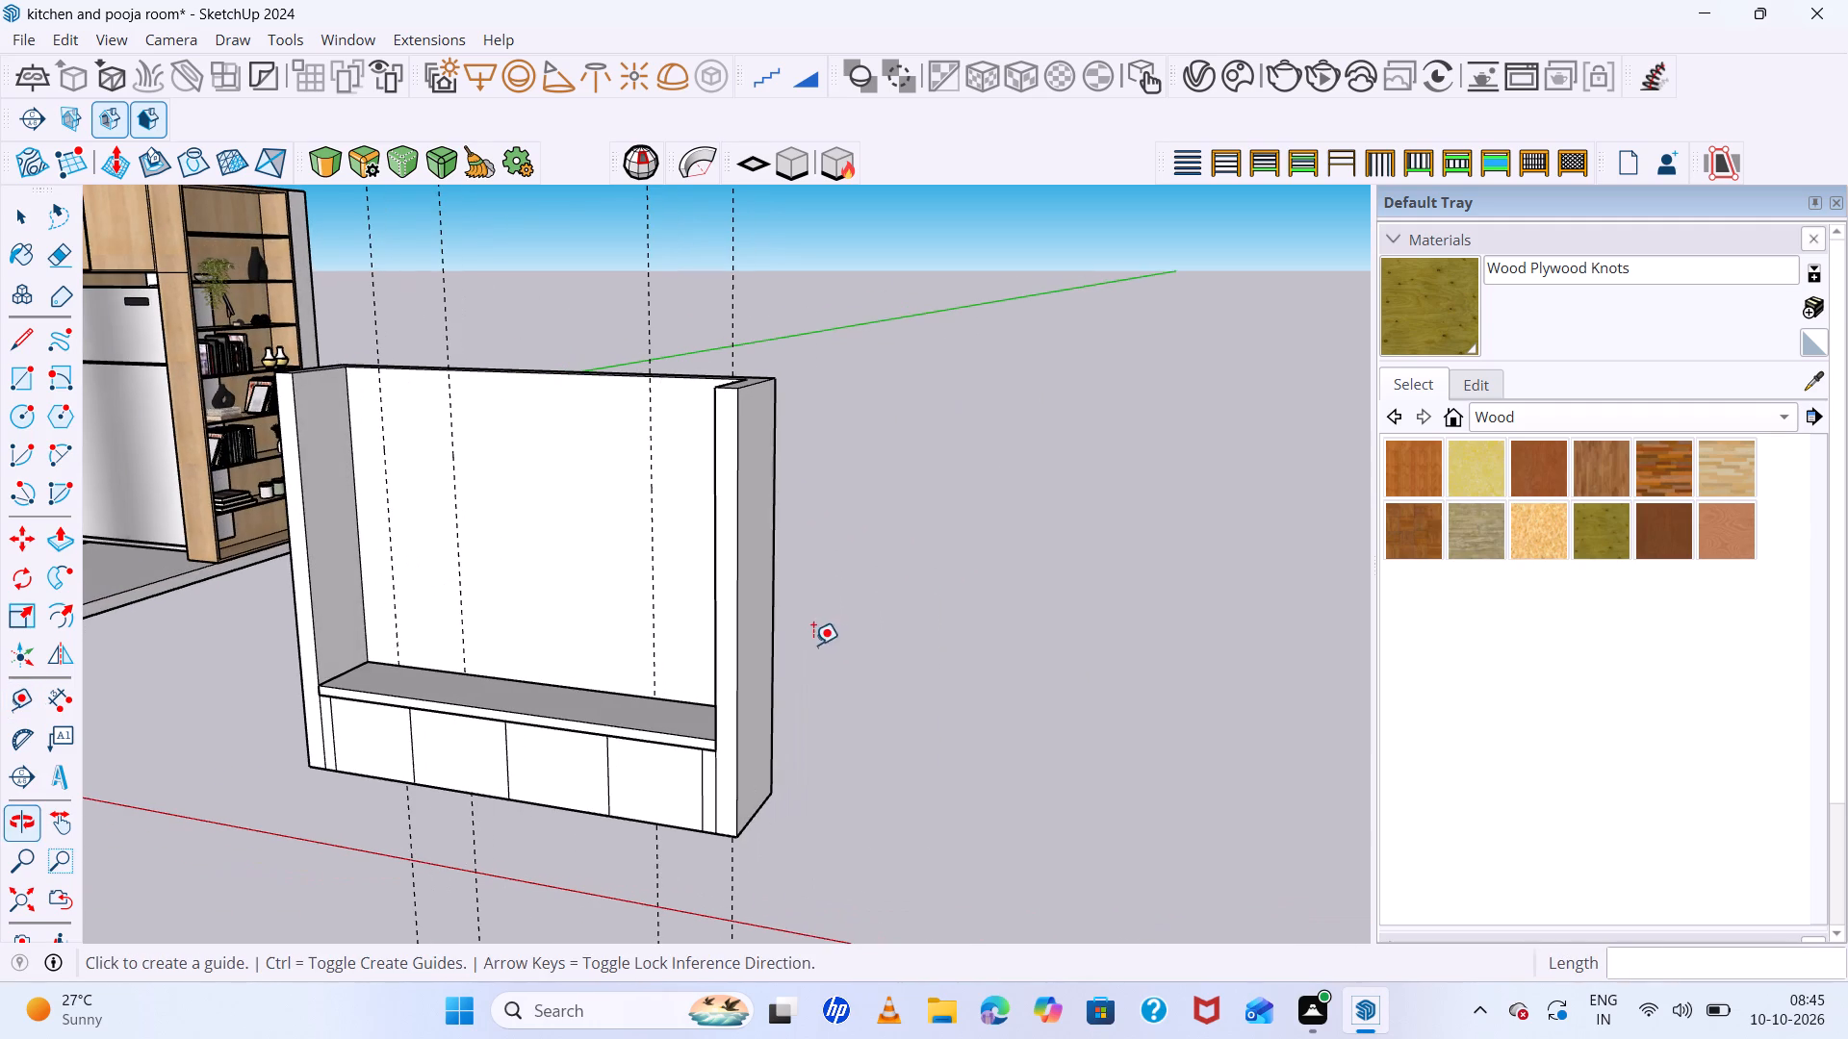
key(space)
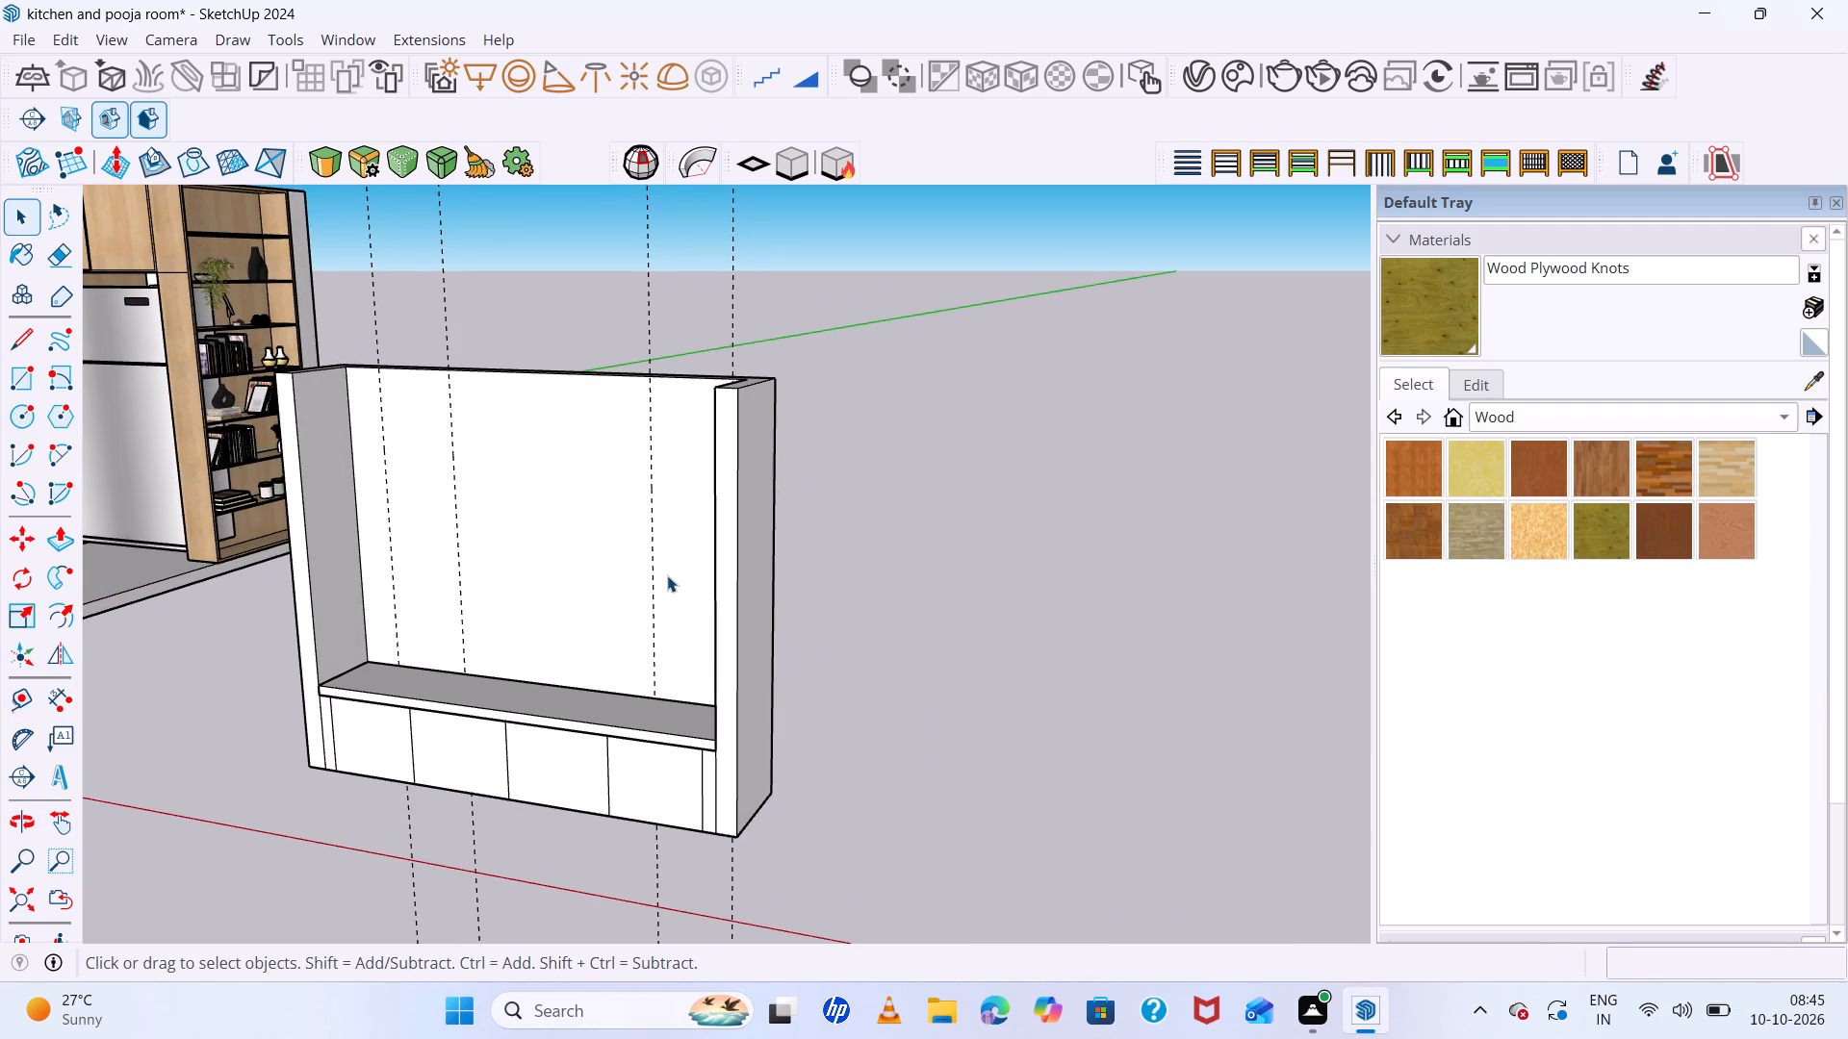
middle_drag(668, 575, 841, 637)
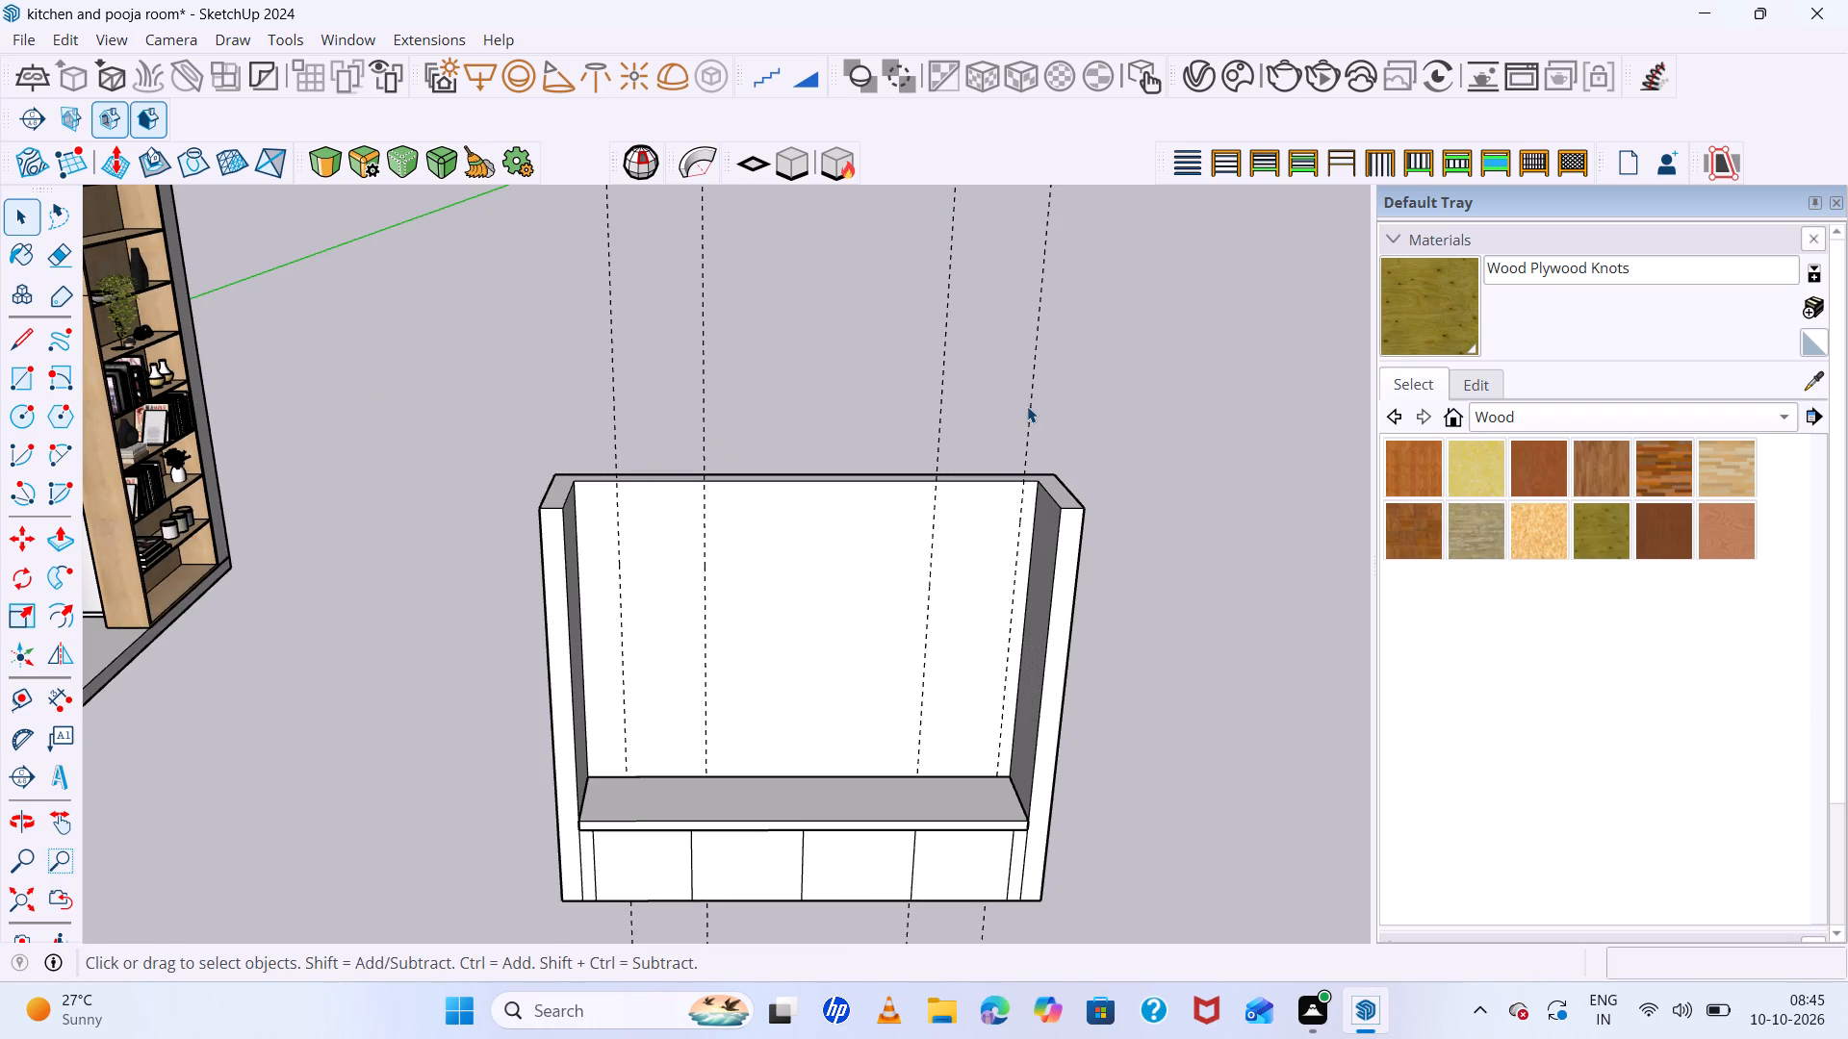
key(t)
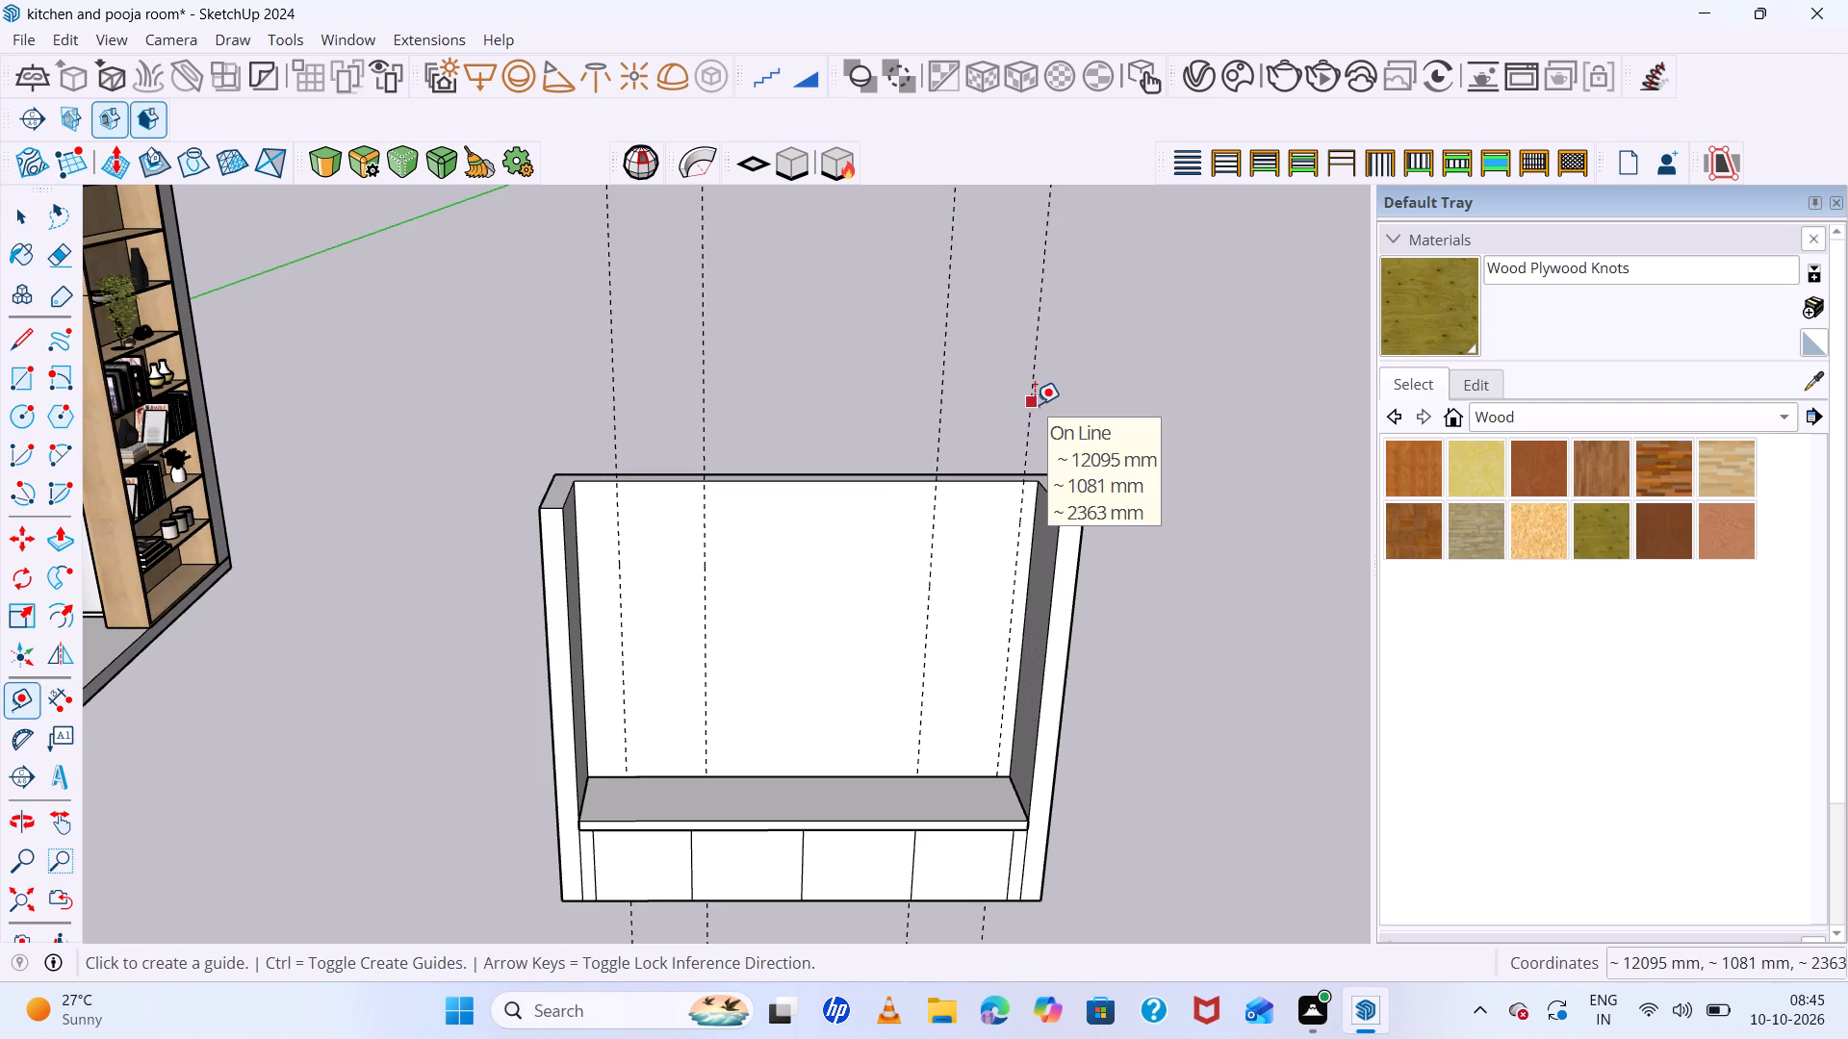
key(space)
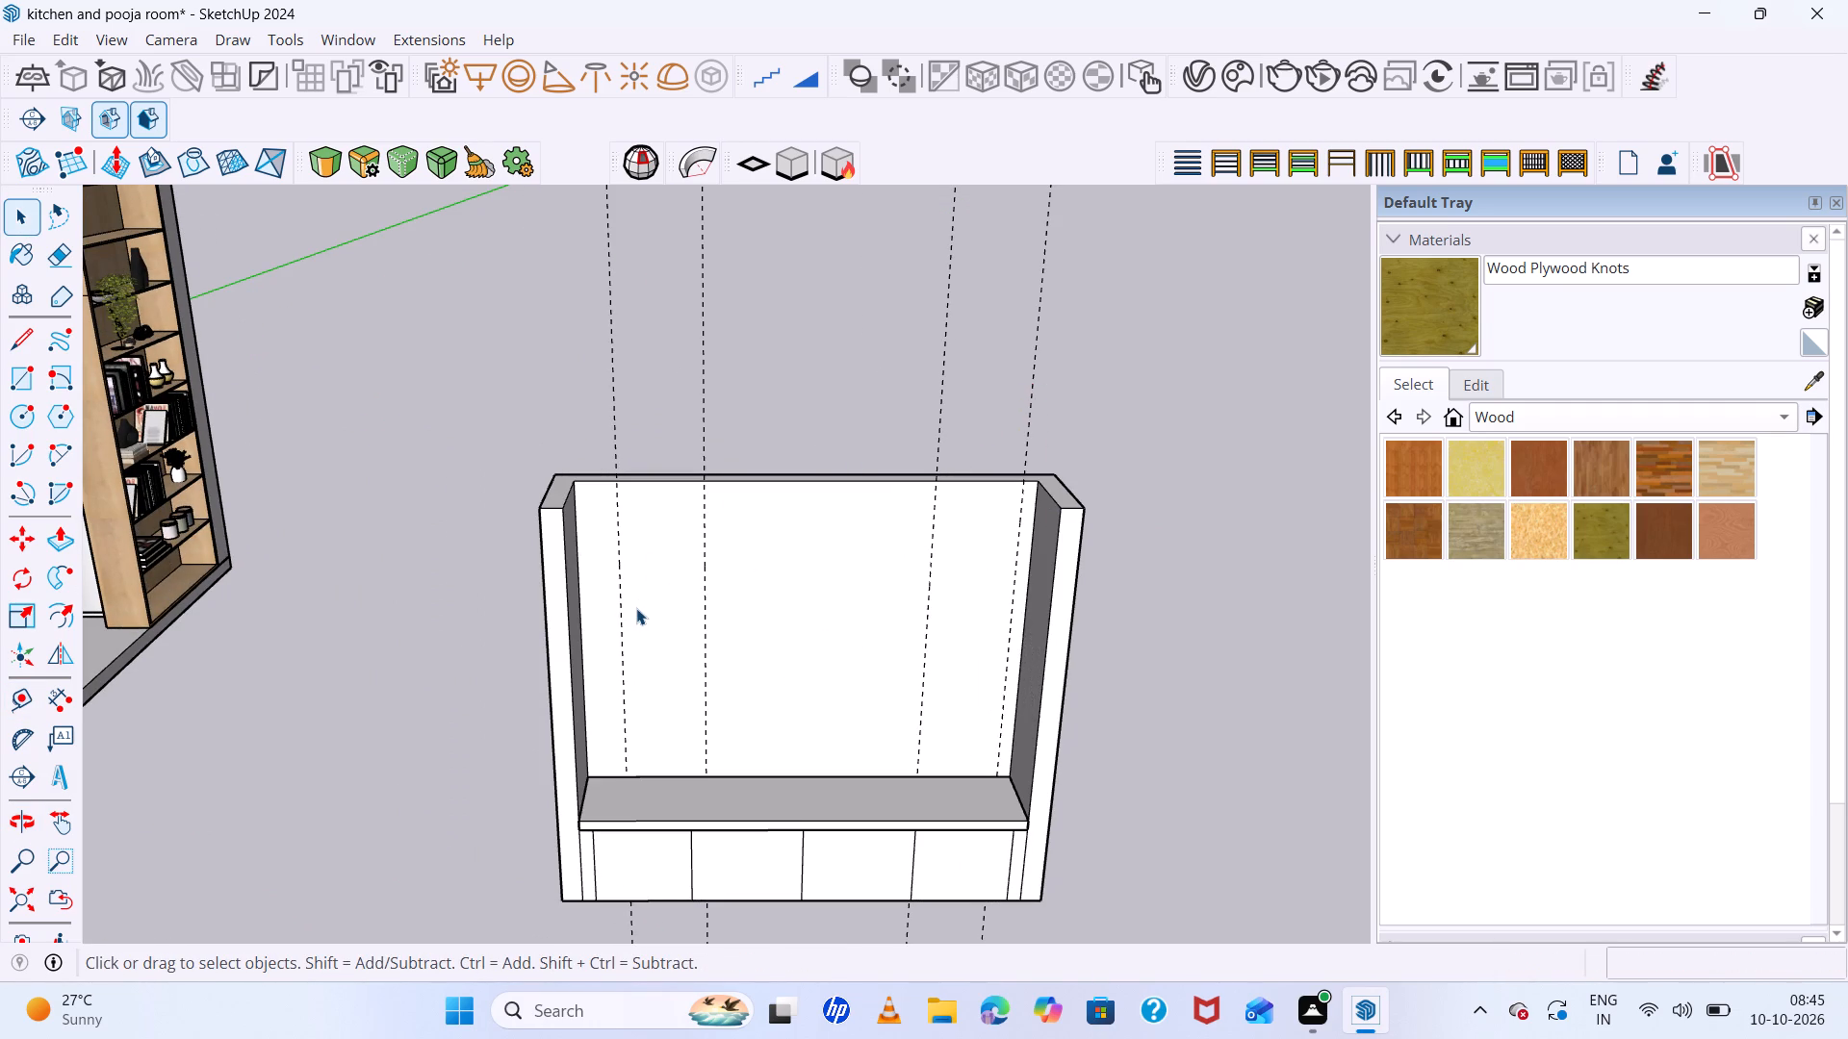
Measure the gap between the last vertical guide and the right side wall's inner top corner with the Dimension tool.
scroll(1048, 468, up, 8)
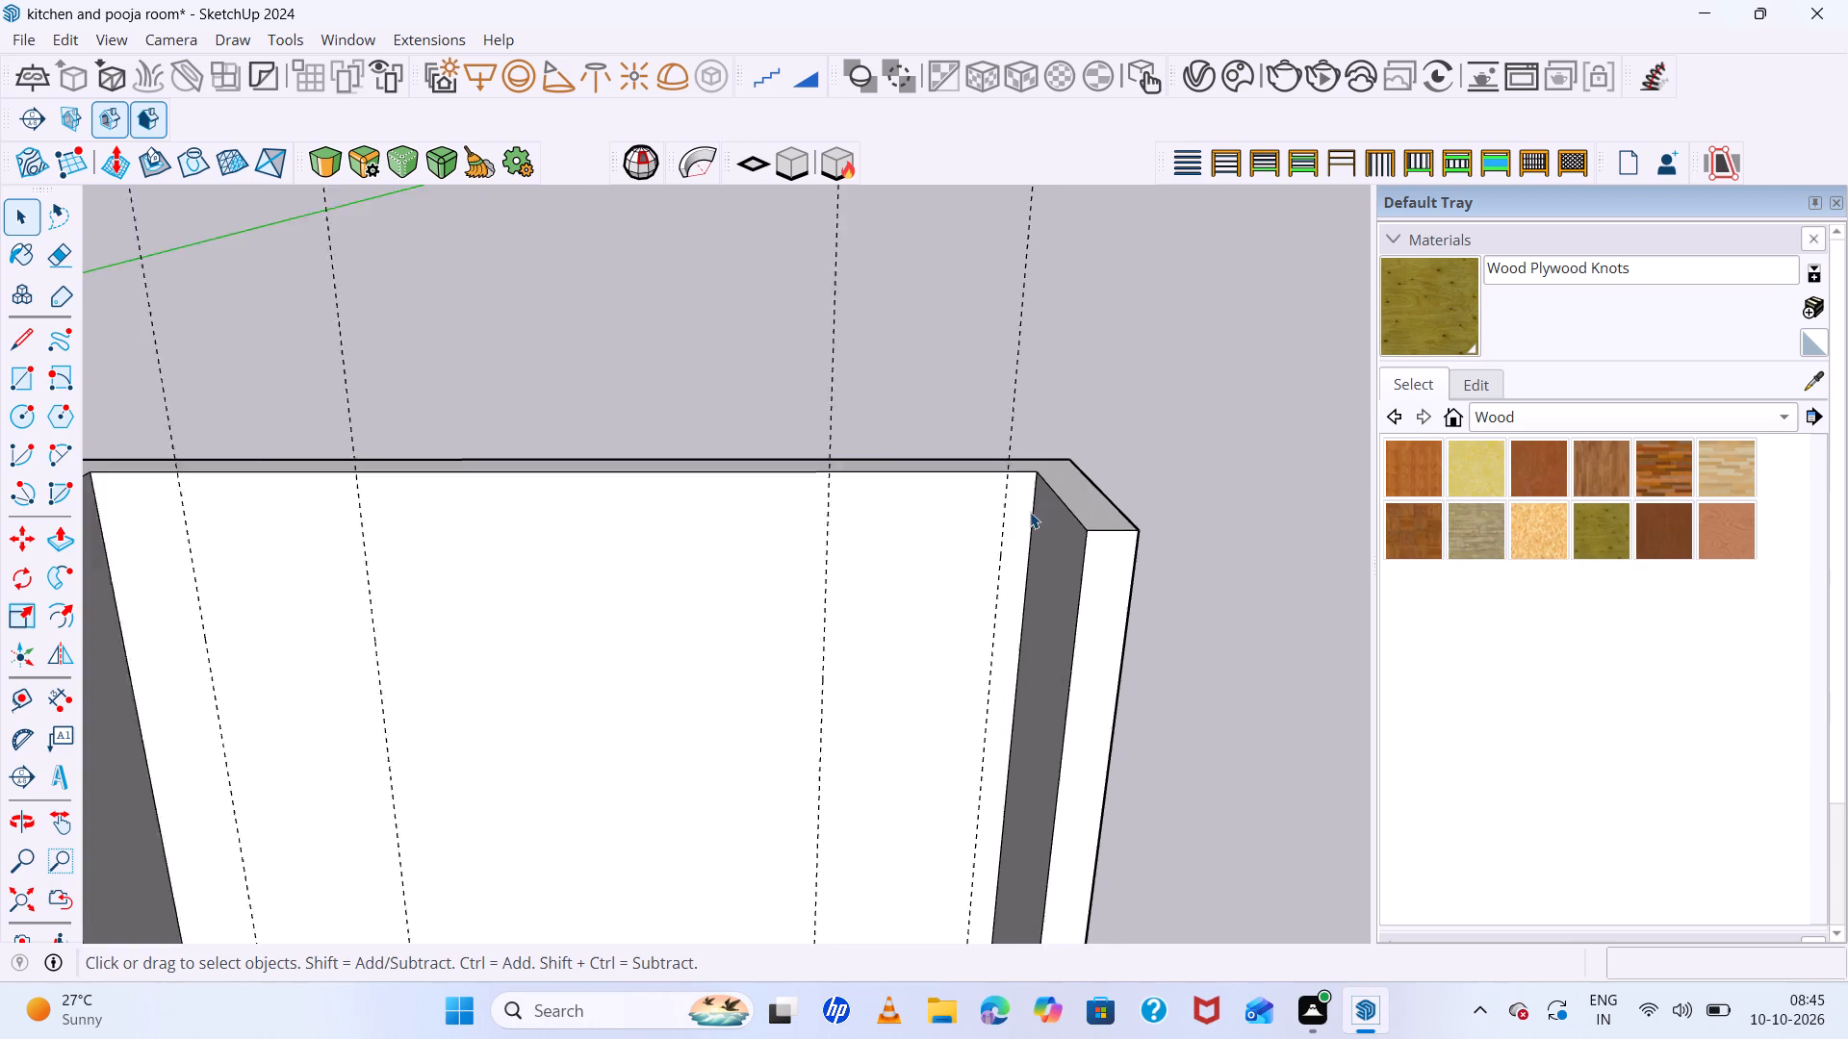
scroll(1030, 512, up, 4)
scroll(1030, 512, down, 7)
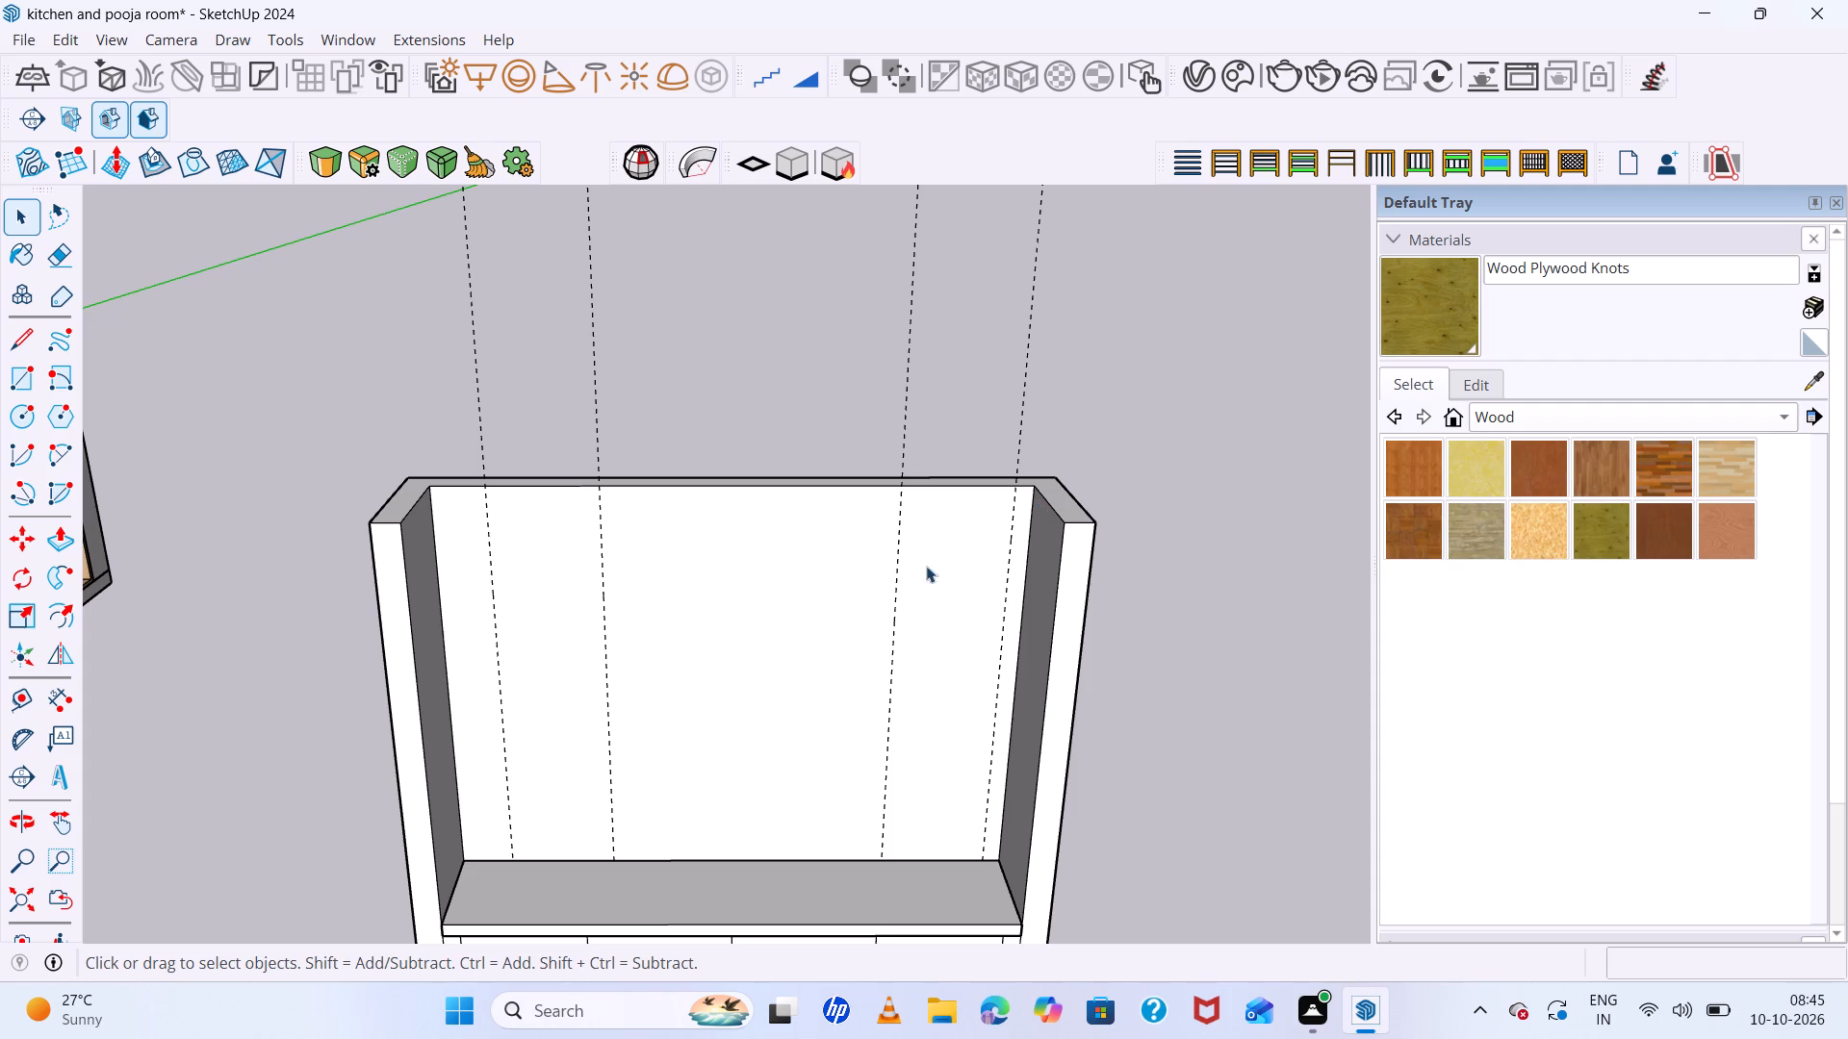
scroll(1034, 560, up, 8)
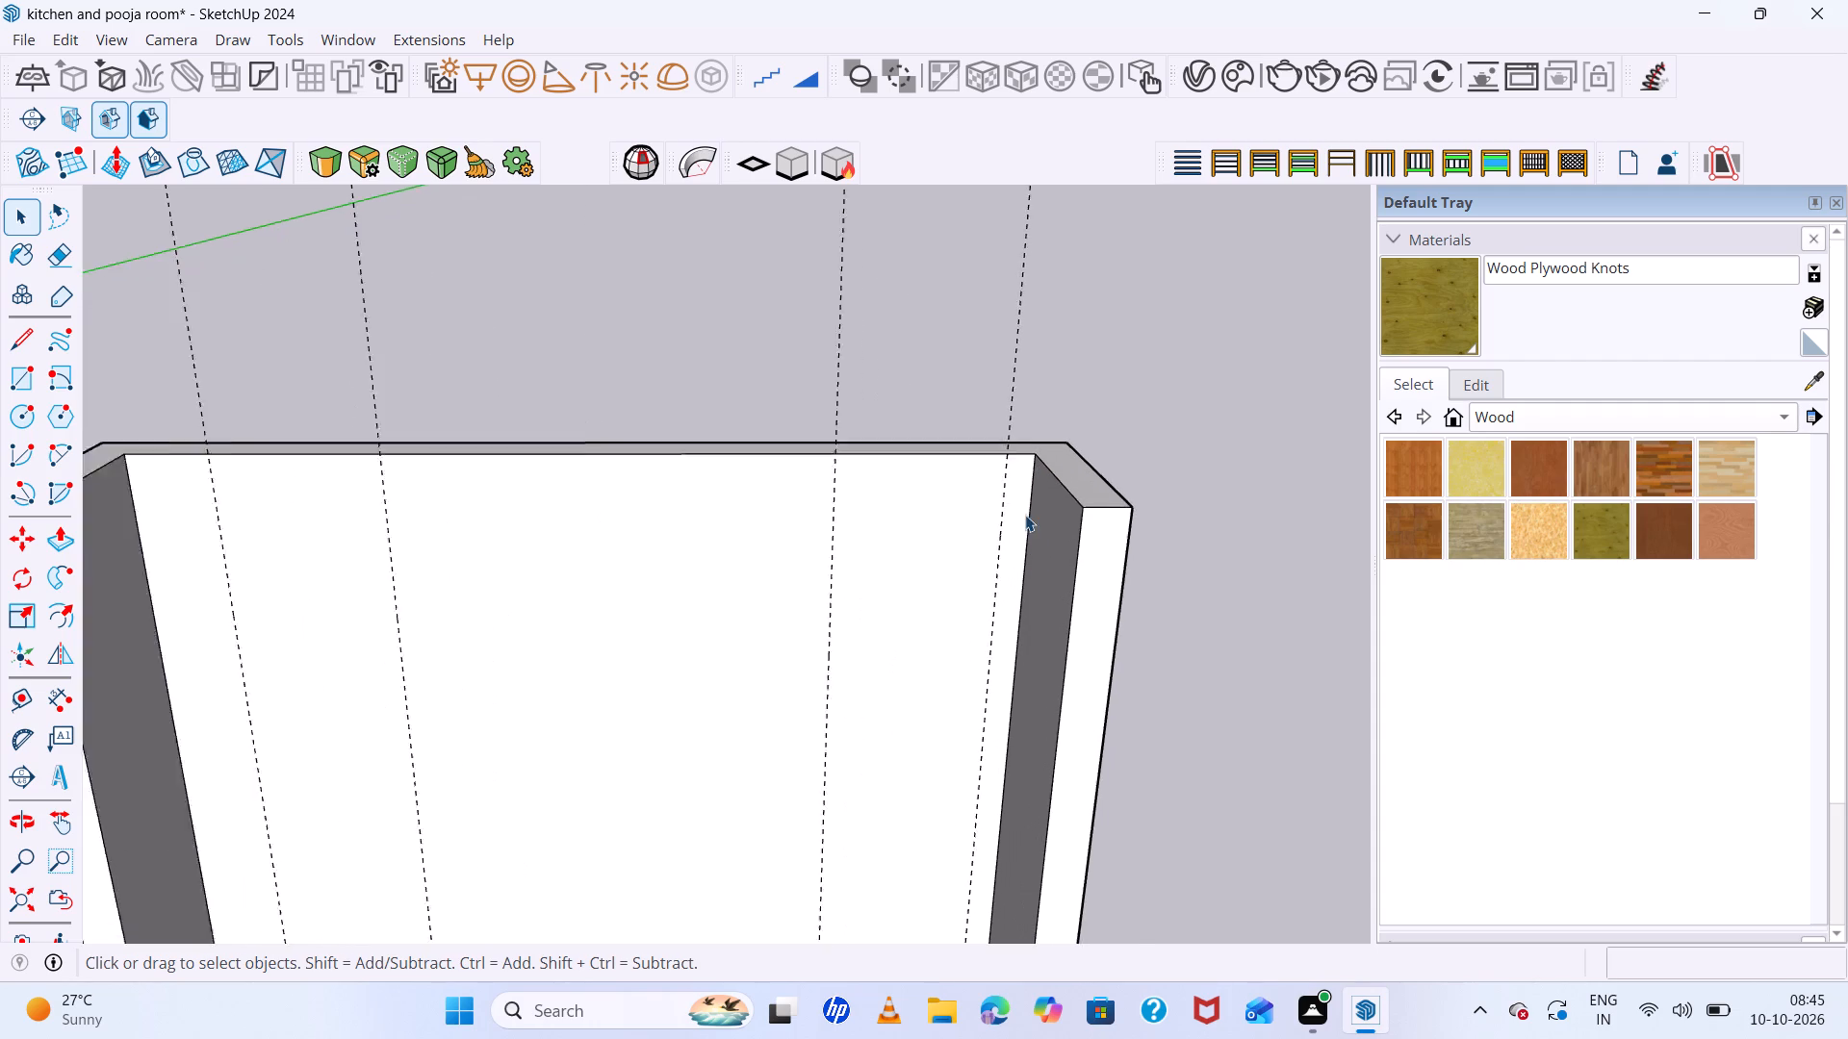
scroll(1025, 515, up, 3)
click(76, 706)
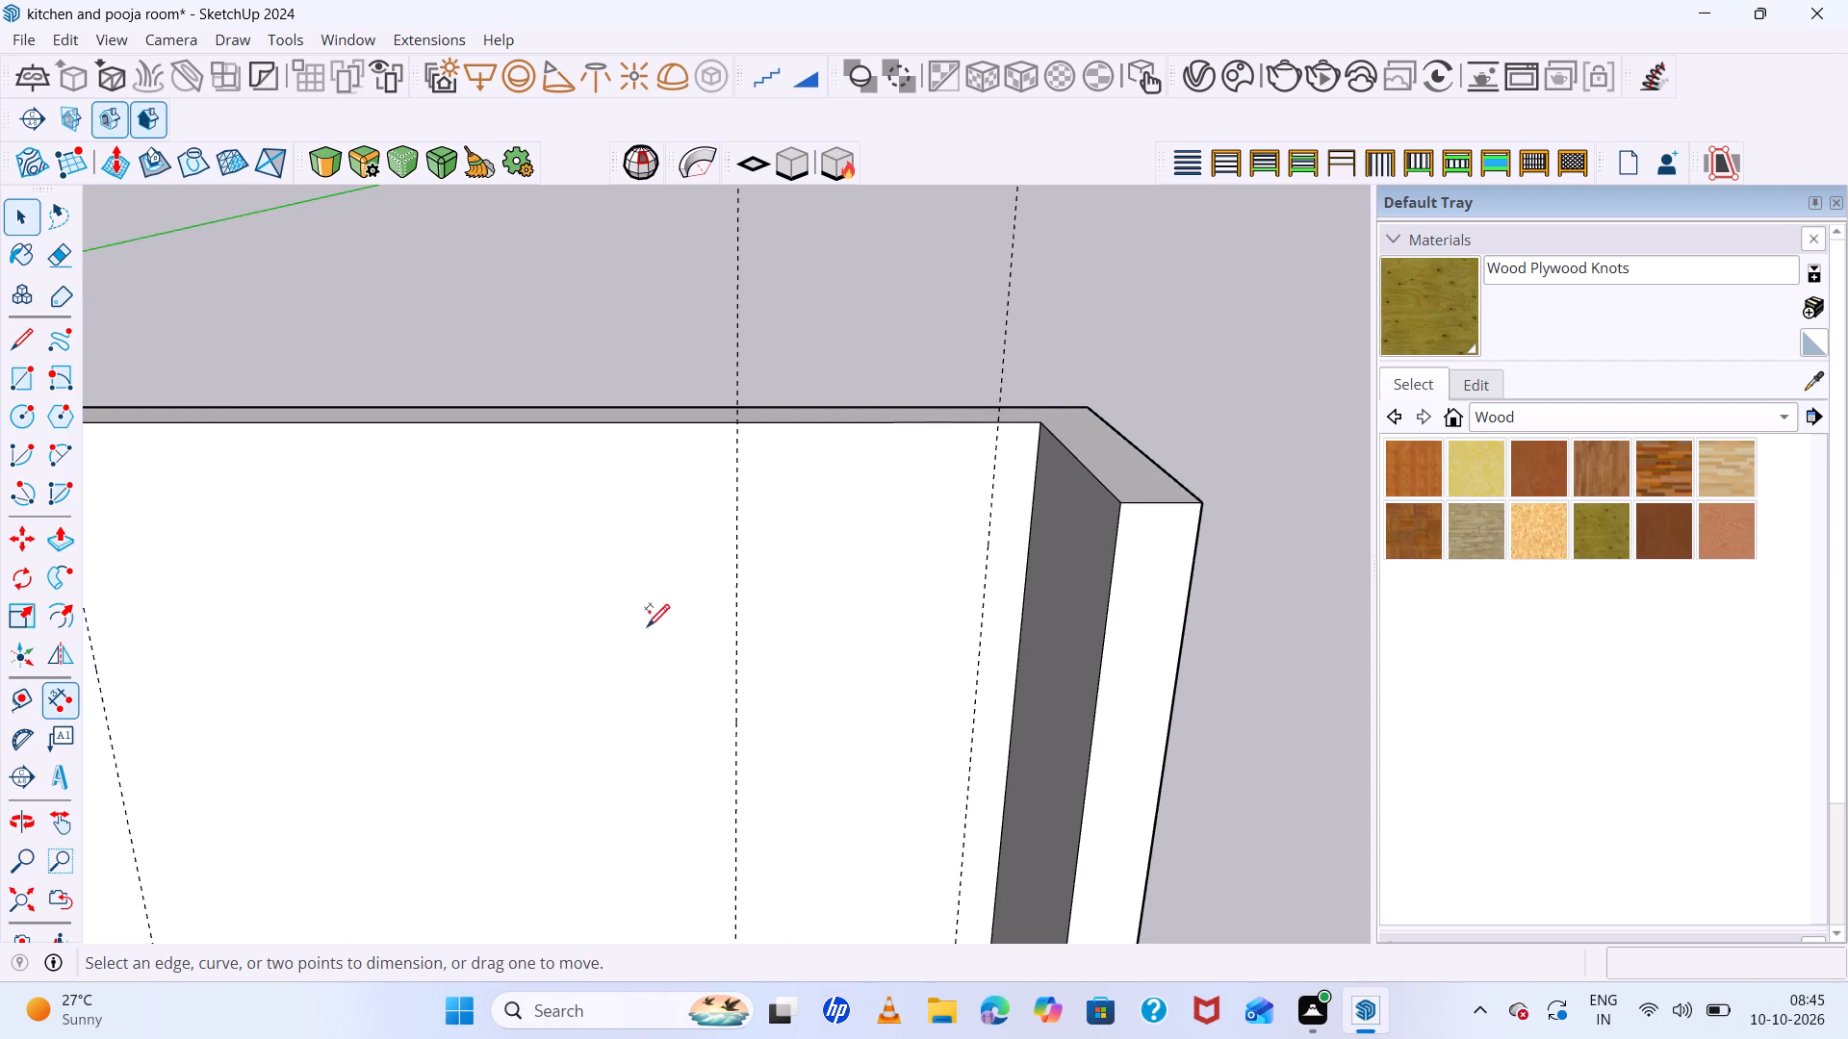
click(993, 427)
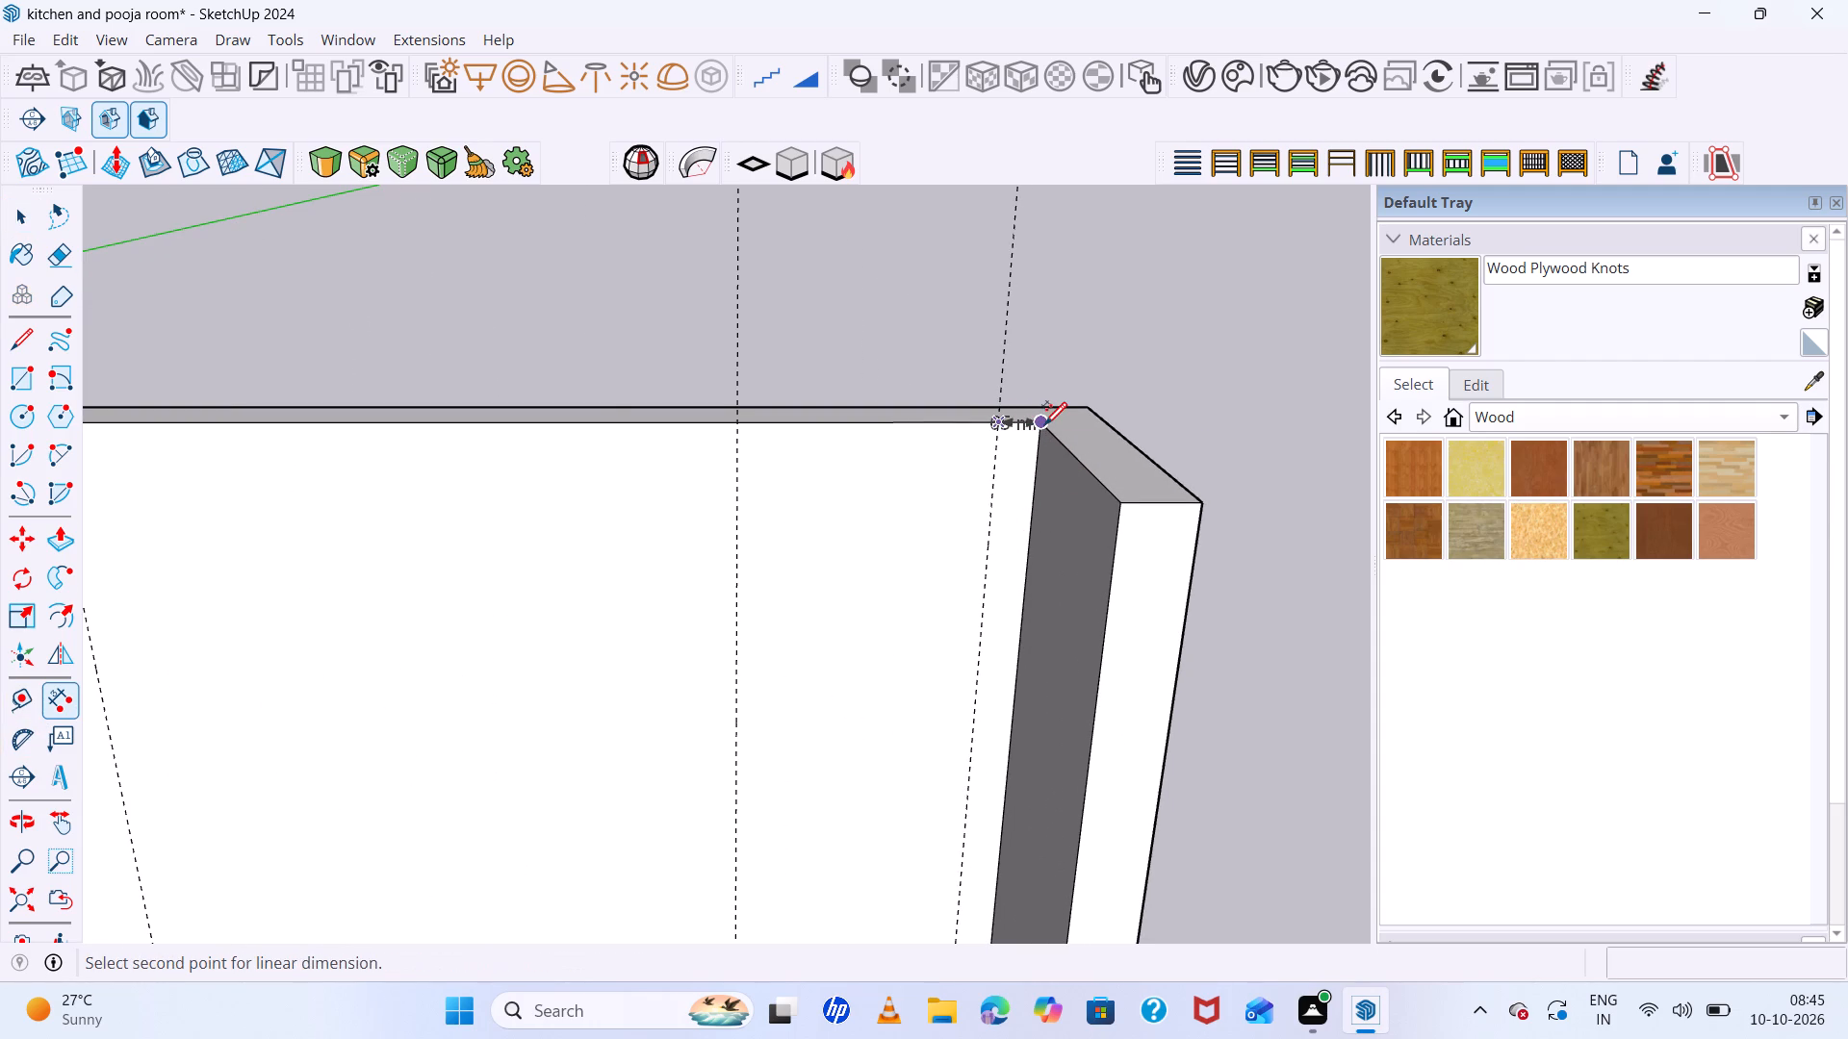
click(1044, 423)
scroll(1045, 422, up, 11)
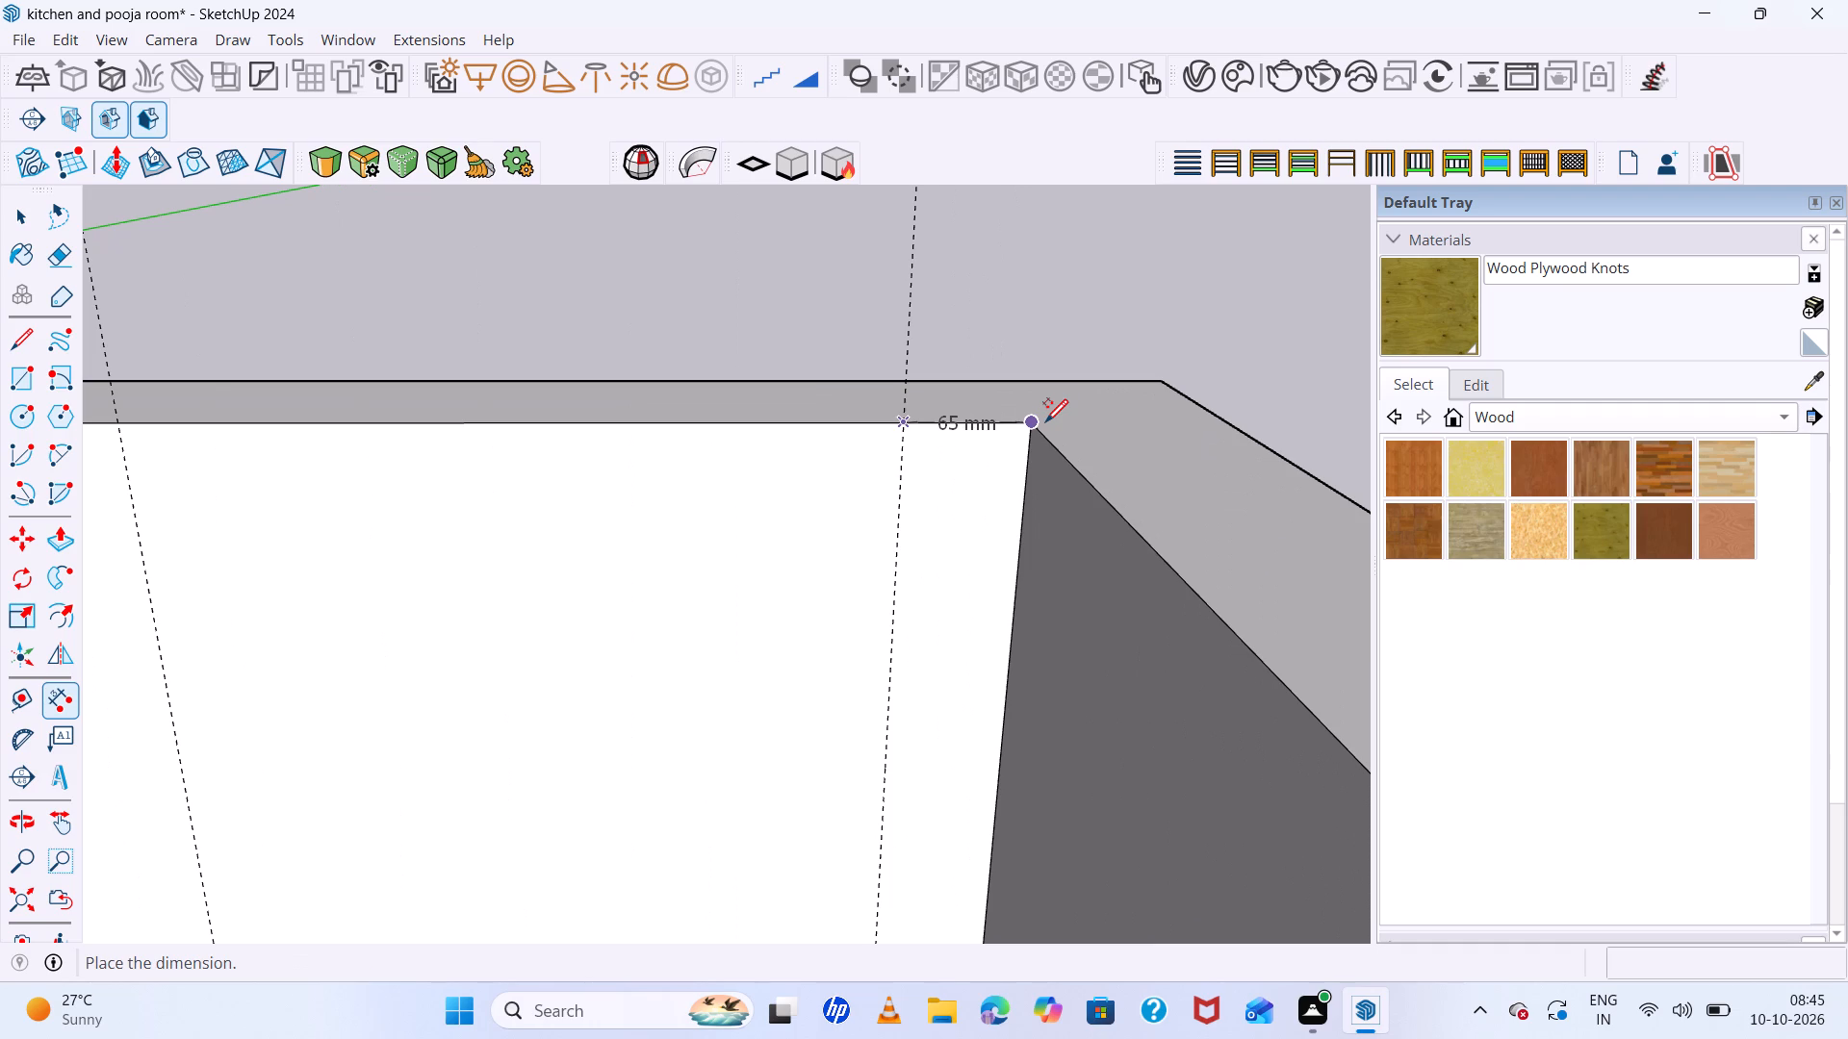
key(space)
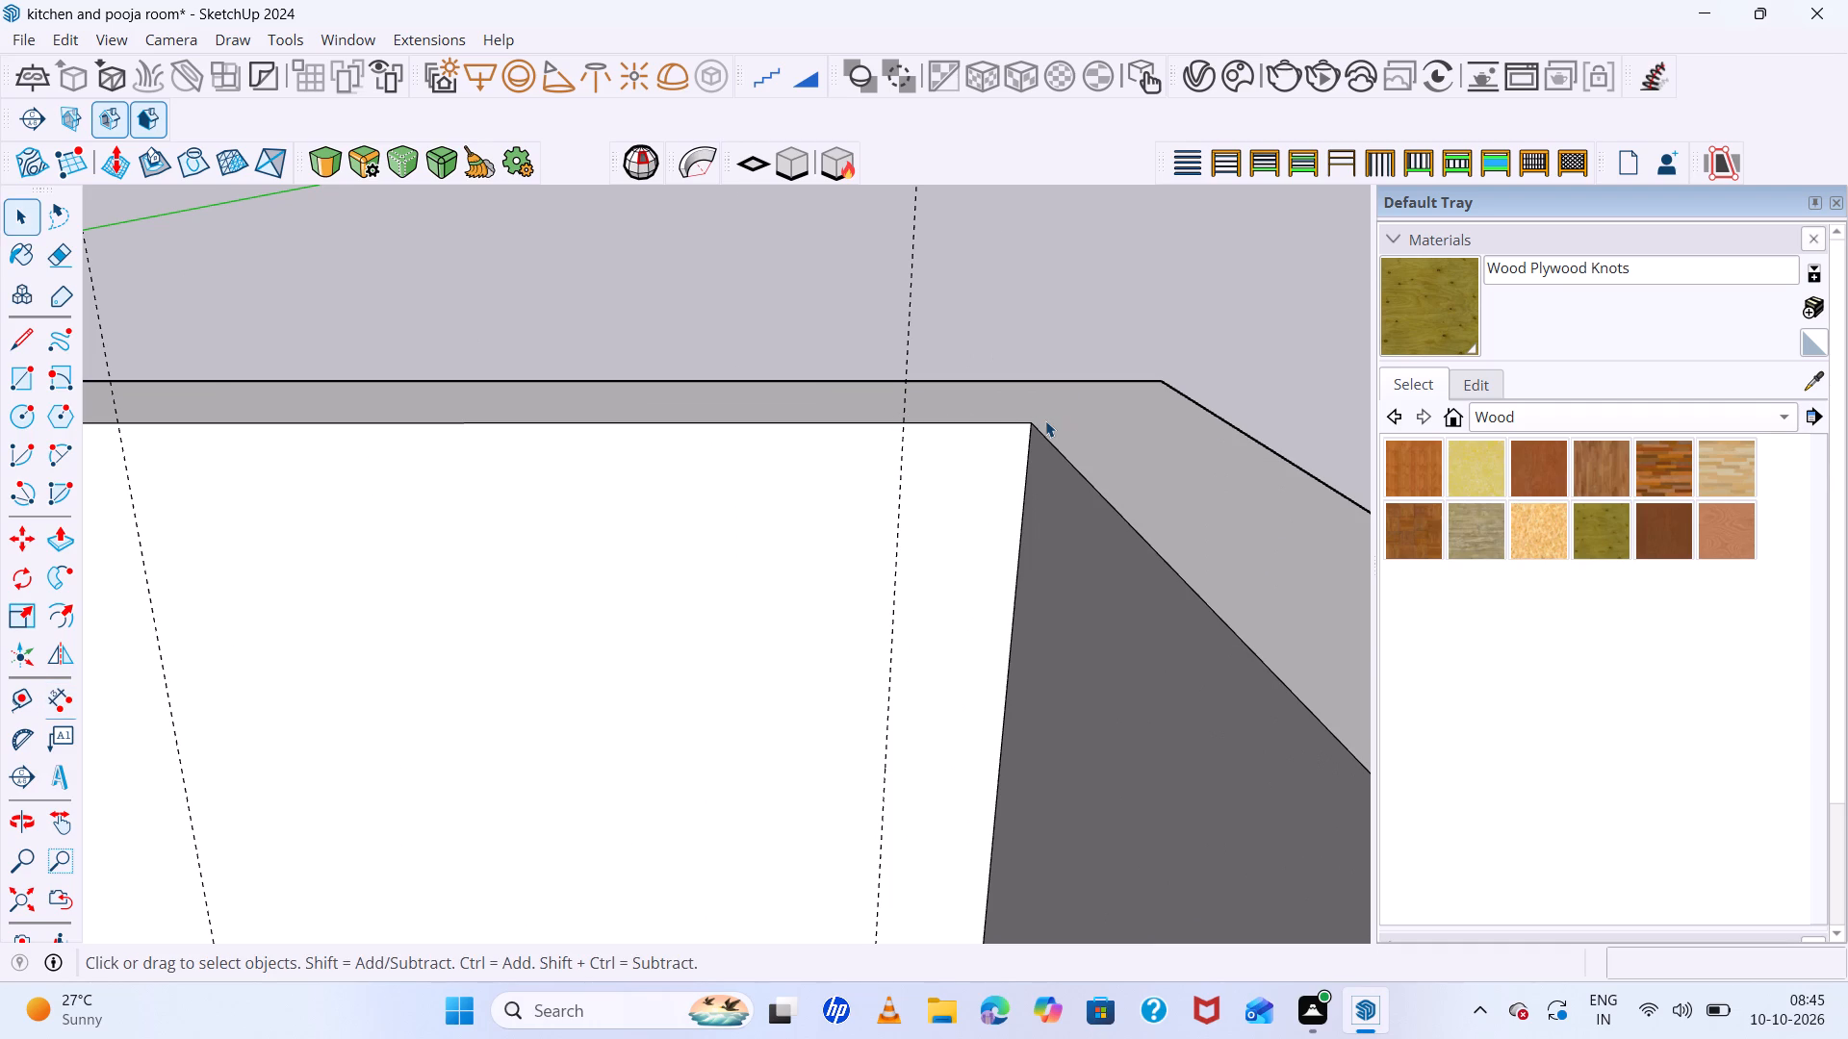
Place another vertical guide 130 mm outward from the last guide, over the right side wall.
scroll(1045, 420, down, 7)
scroll(954, 436, down, 20)
scroll(954, 436, down, 2)
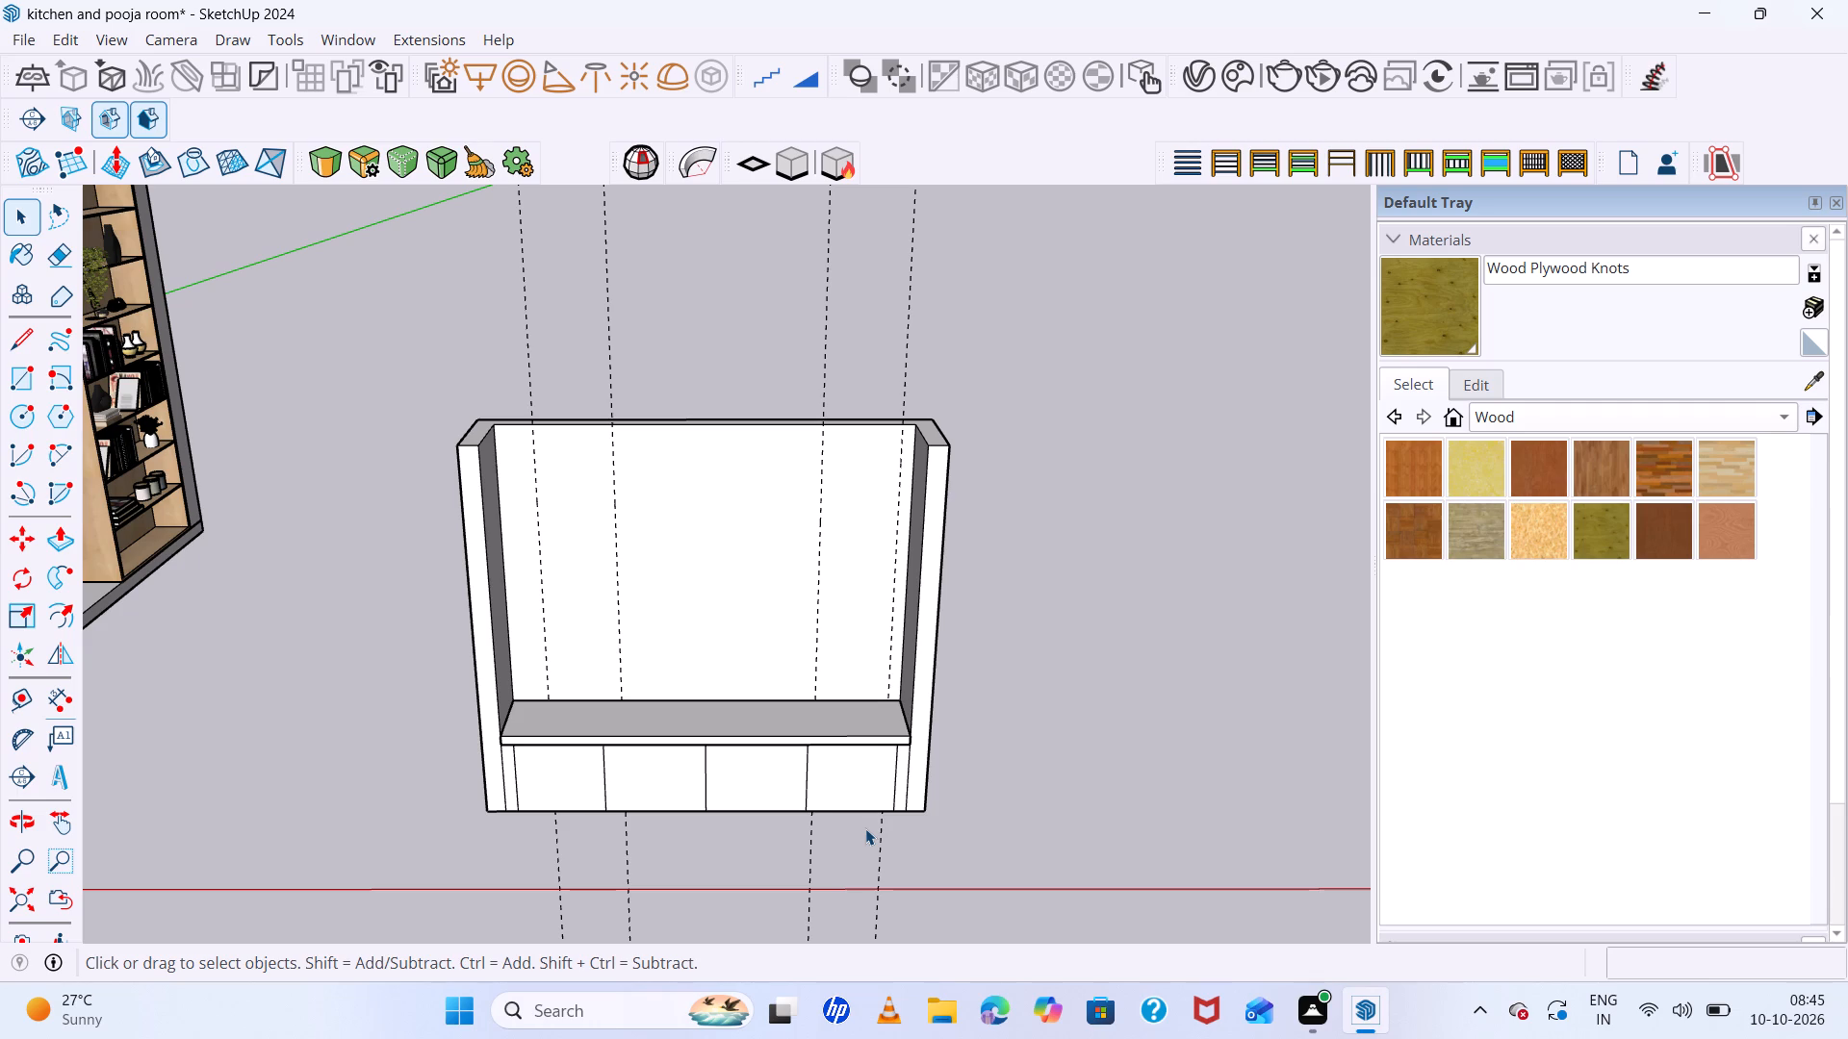
middle_drag(868, 825, 750, 824)
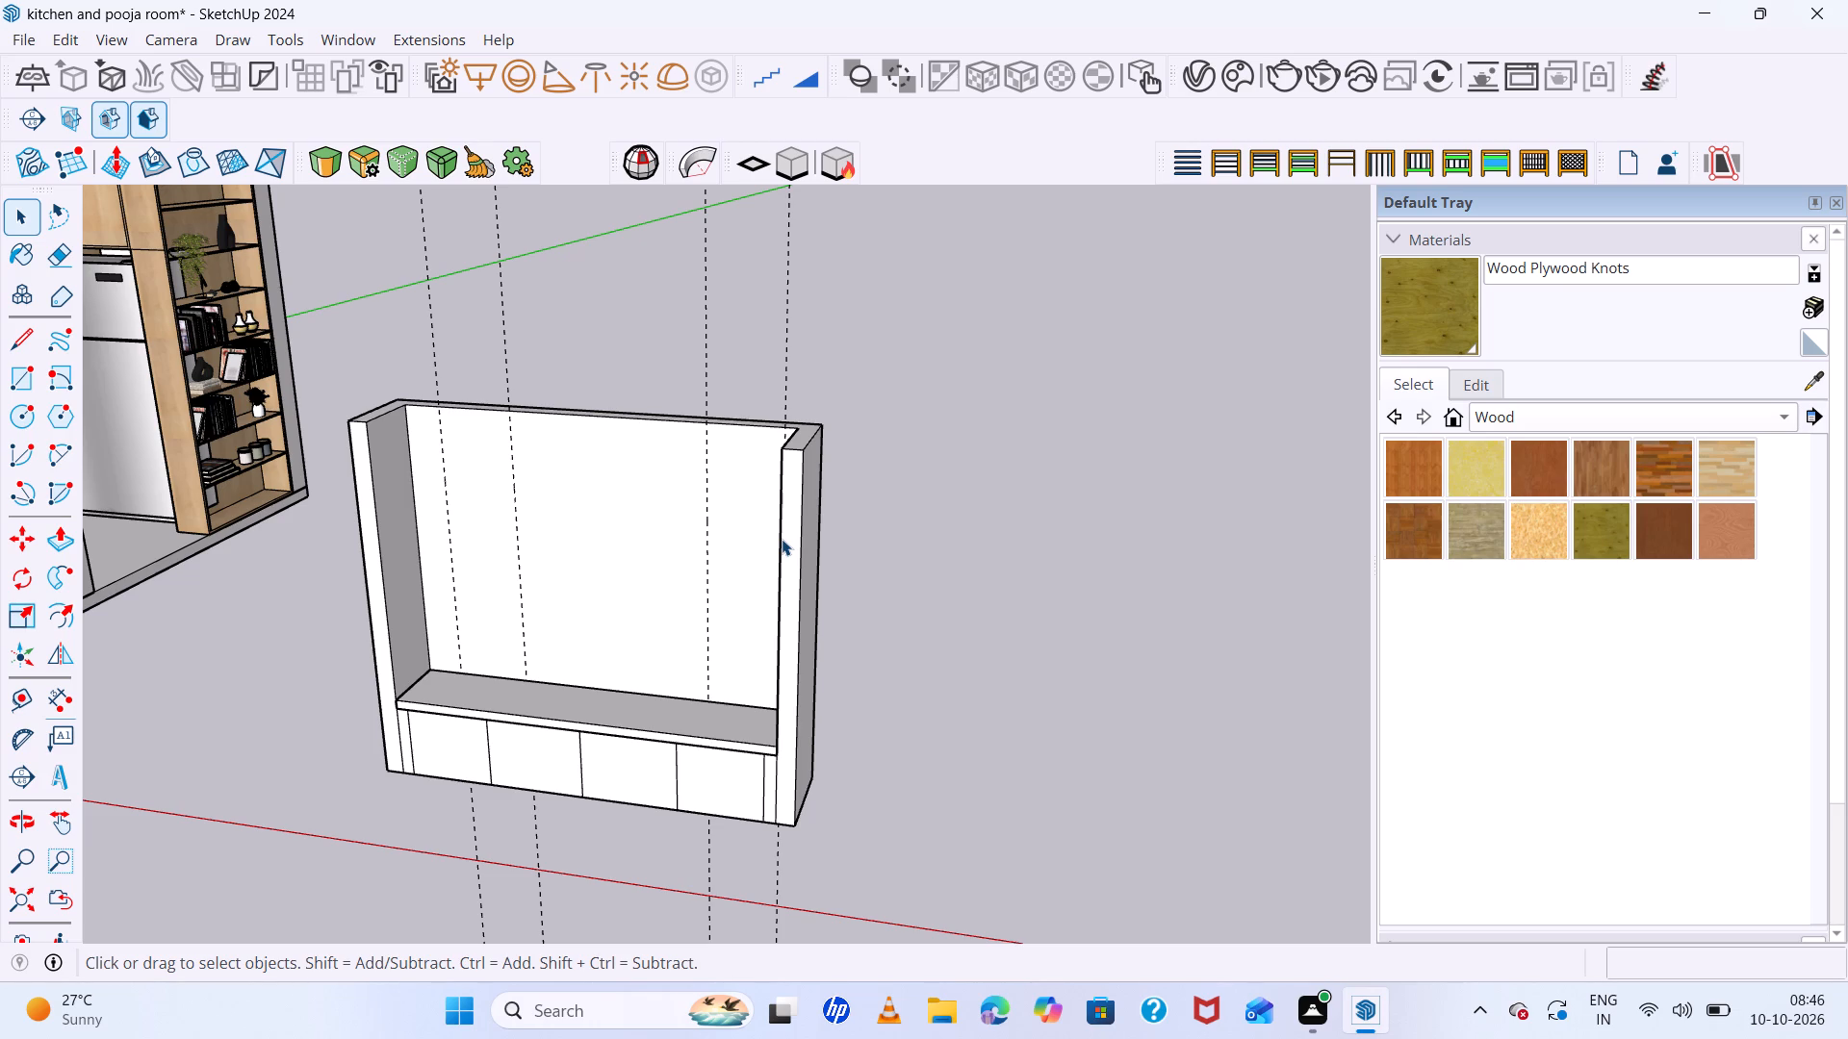
middle_drag(827, 497, 809, 499)
key(space)
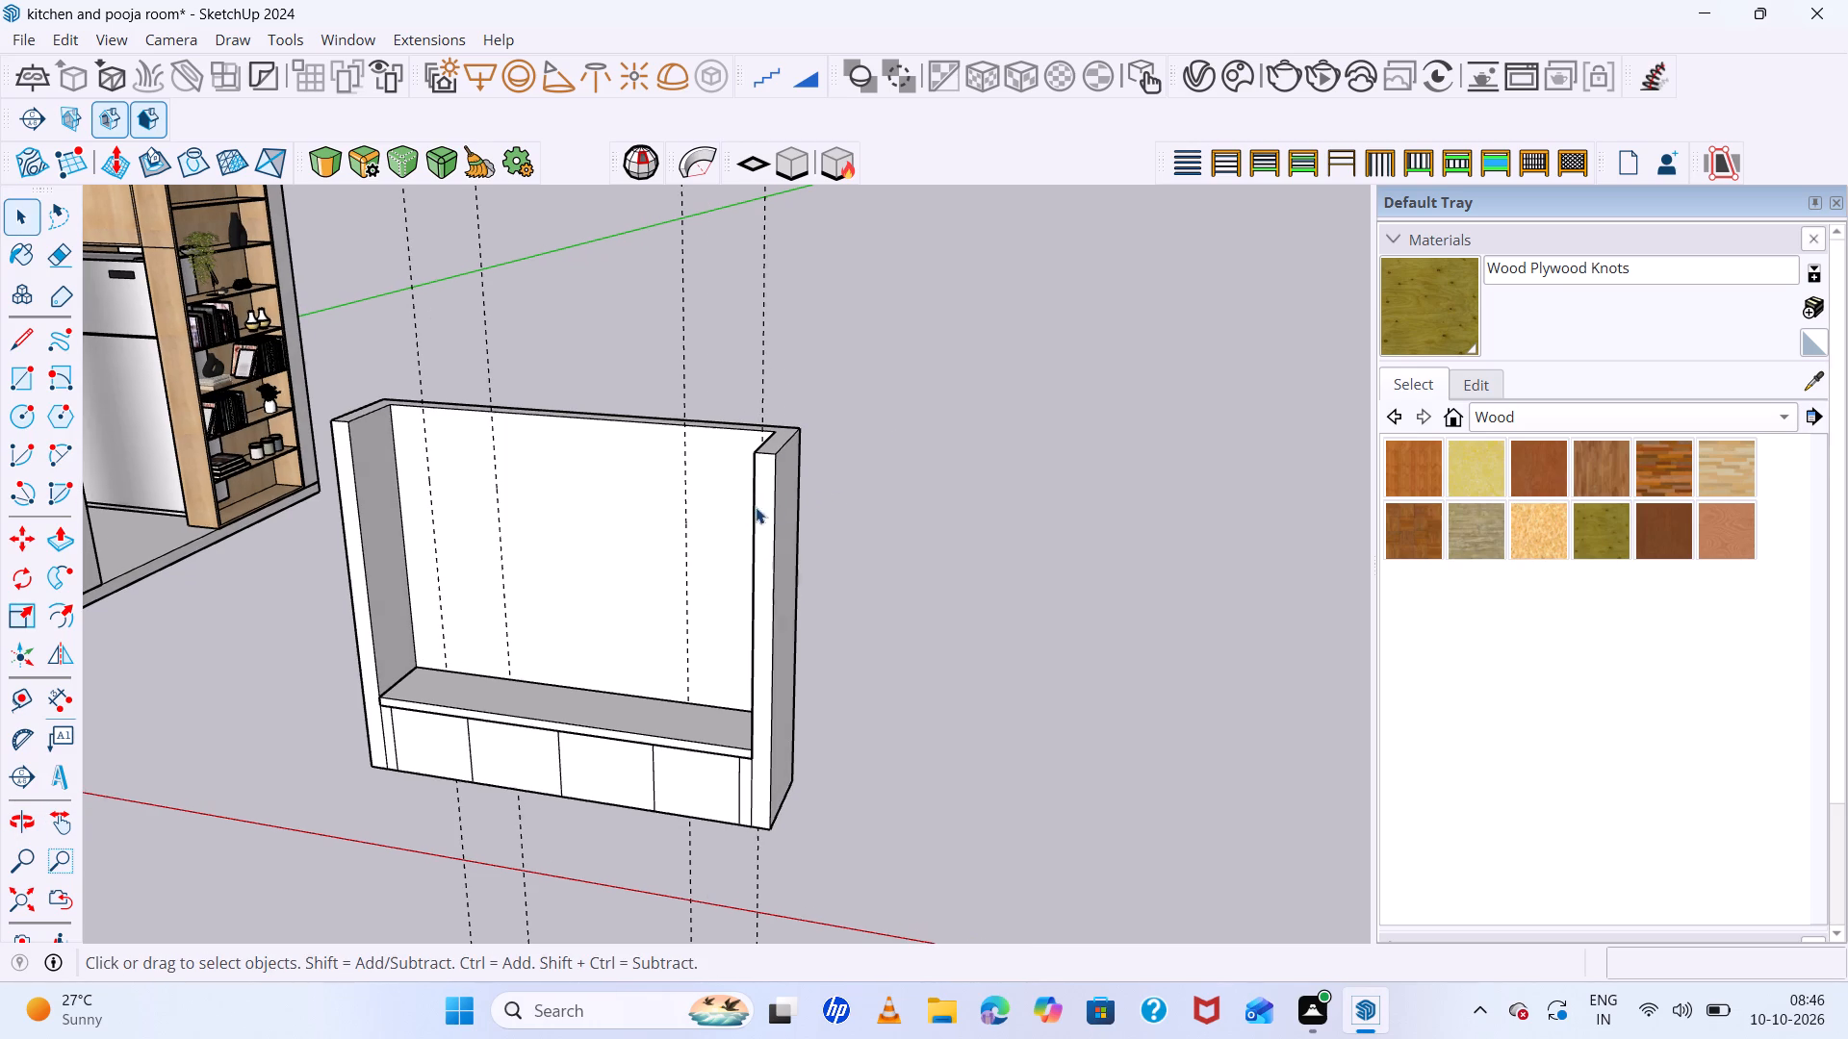
click(793, 501)
click(844, 322)
key(t)
click(761, 314)
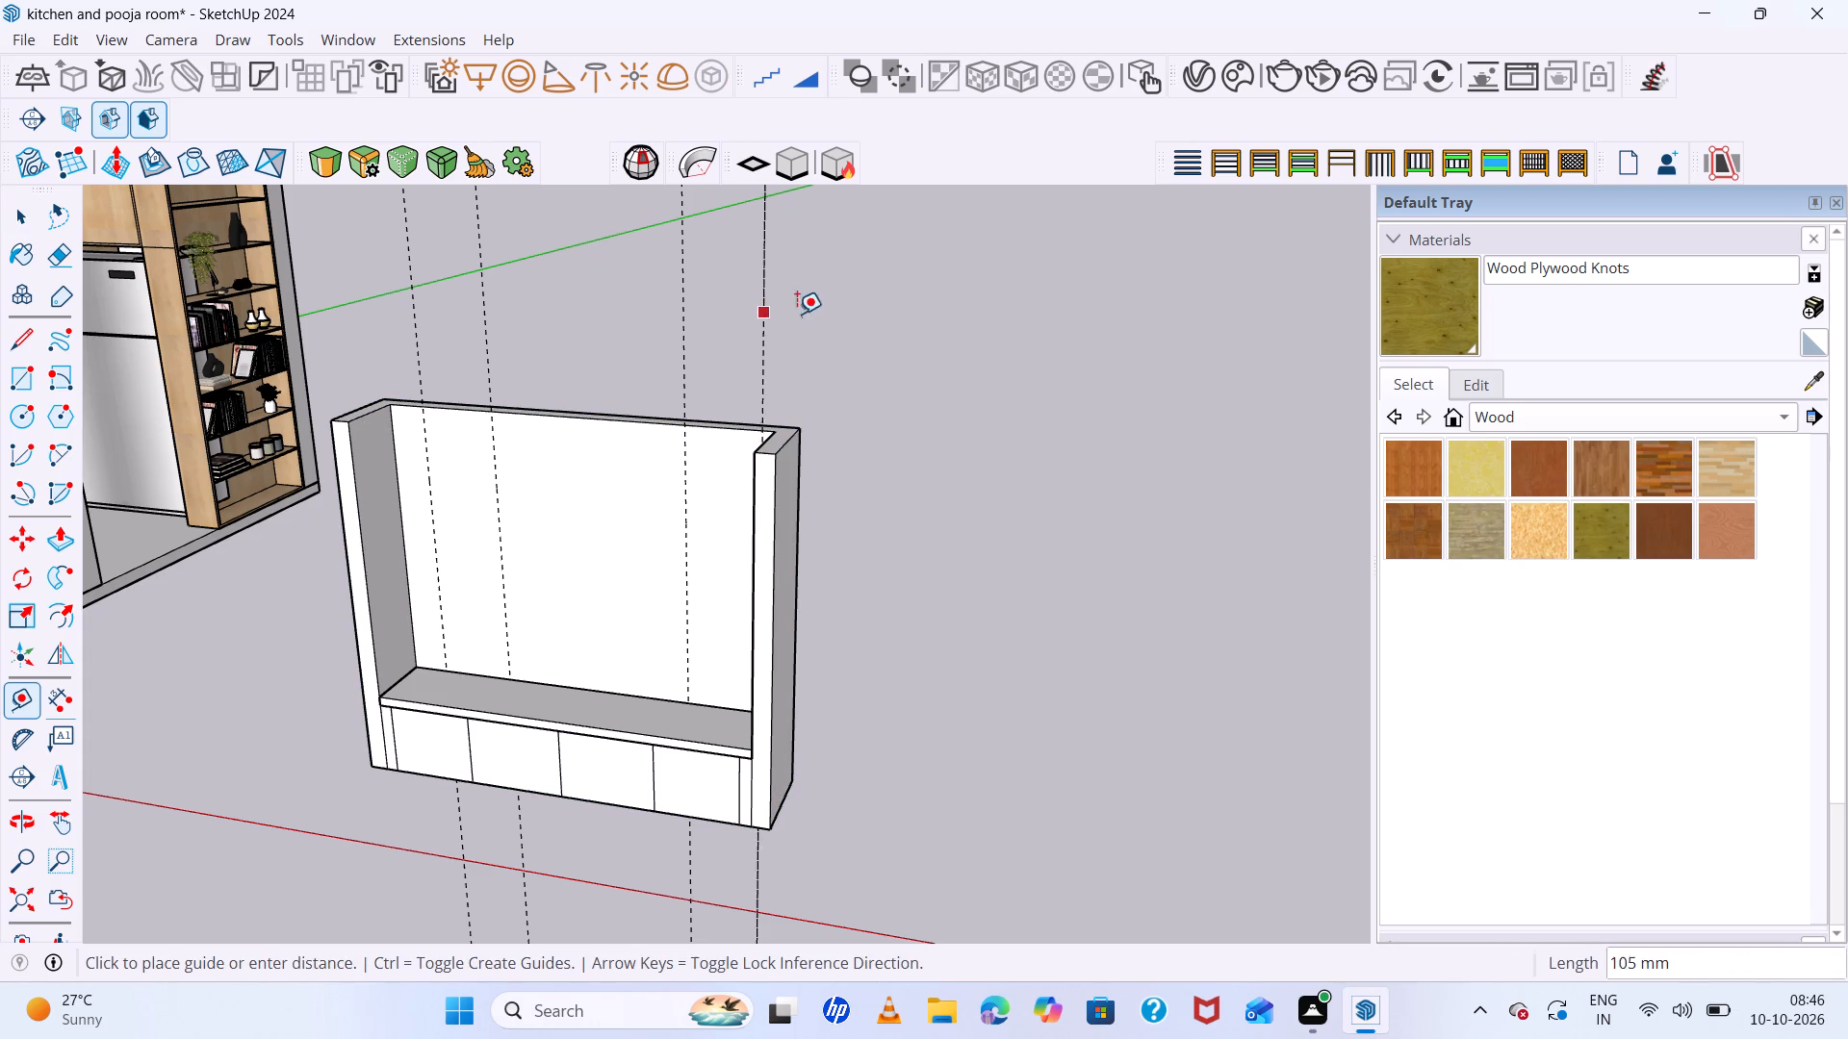
text(130)
key(Return)
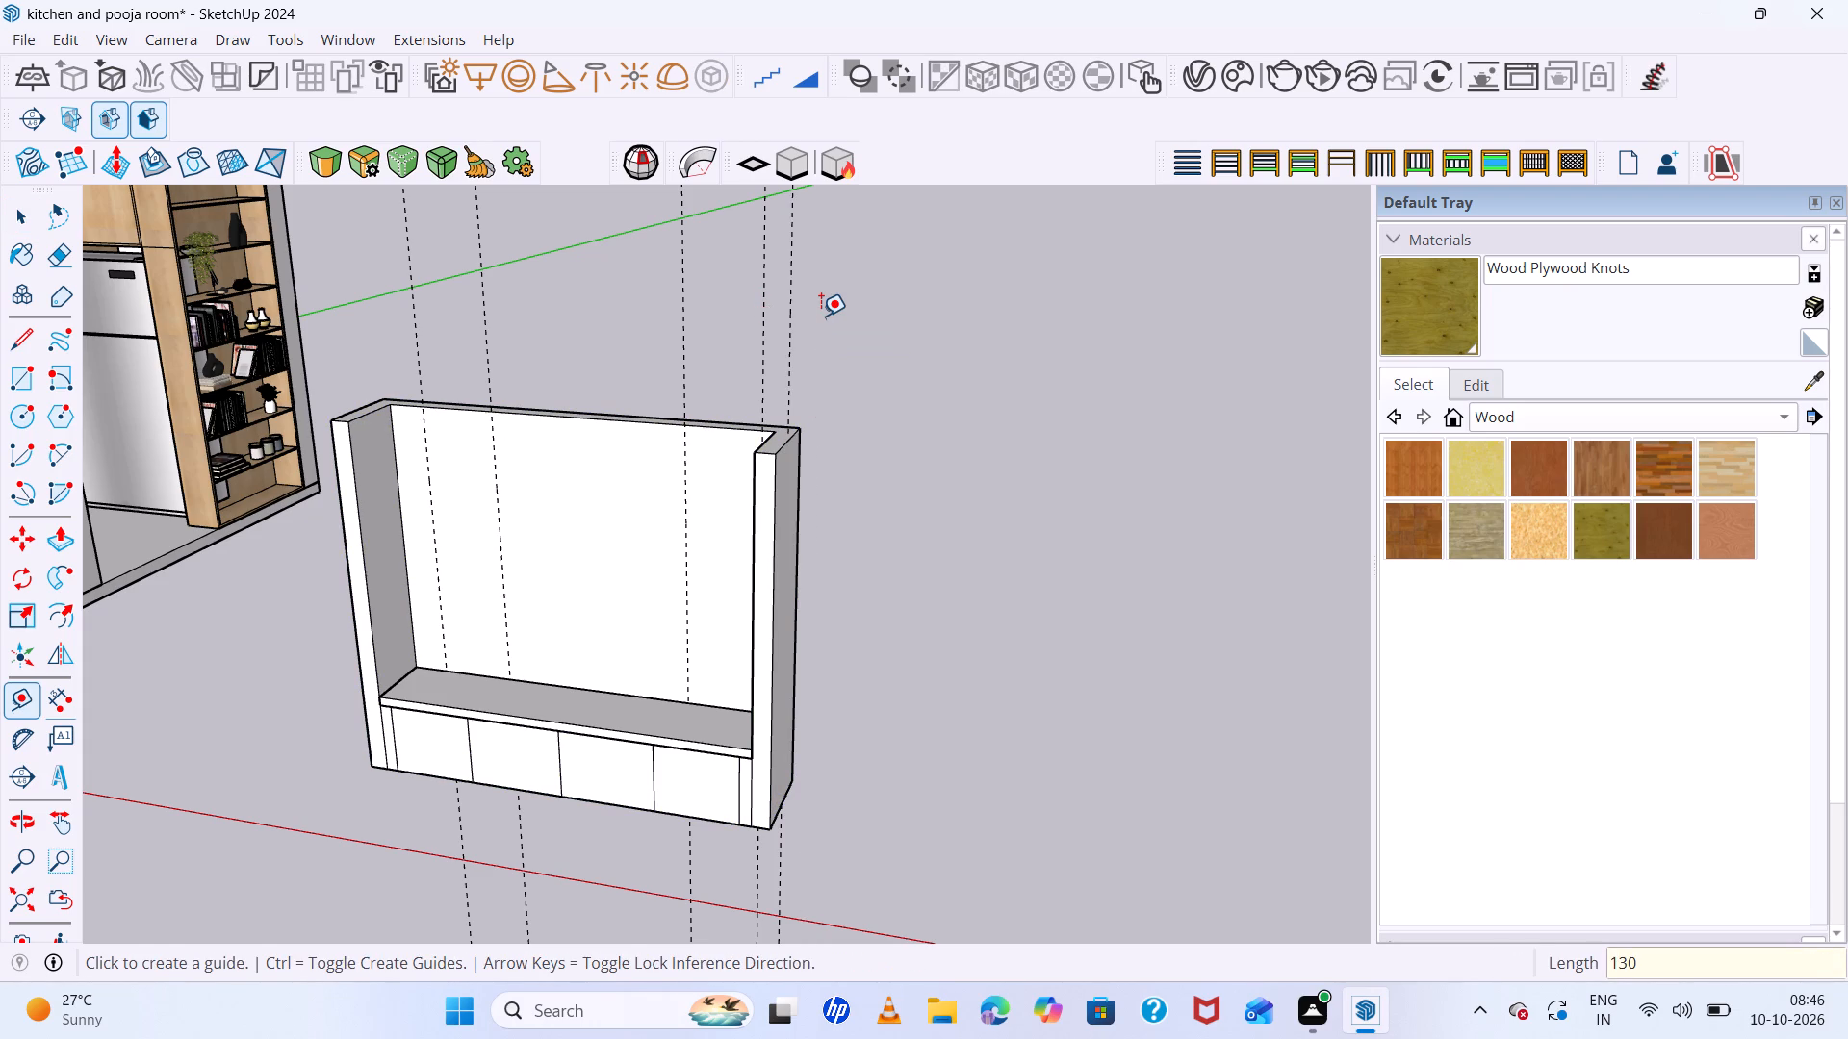
key(space)
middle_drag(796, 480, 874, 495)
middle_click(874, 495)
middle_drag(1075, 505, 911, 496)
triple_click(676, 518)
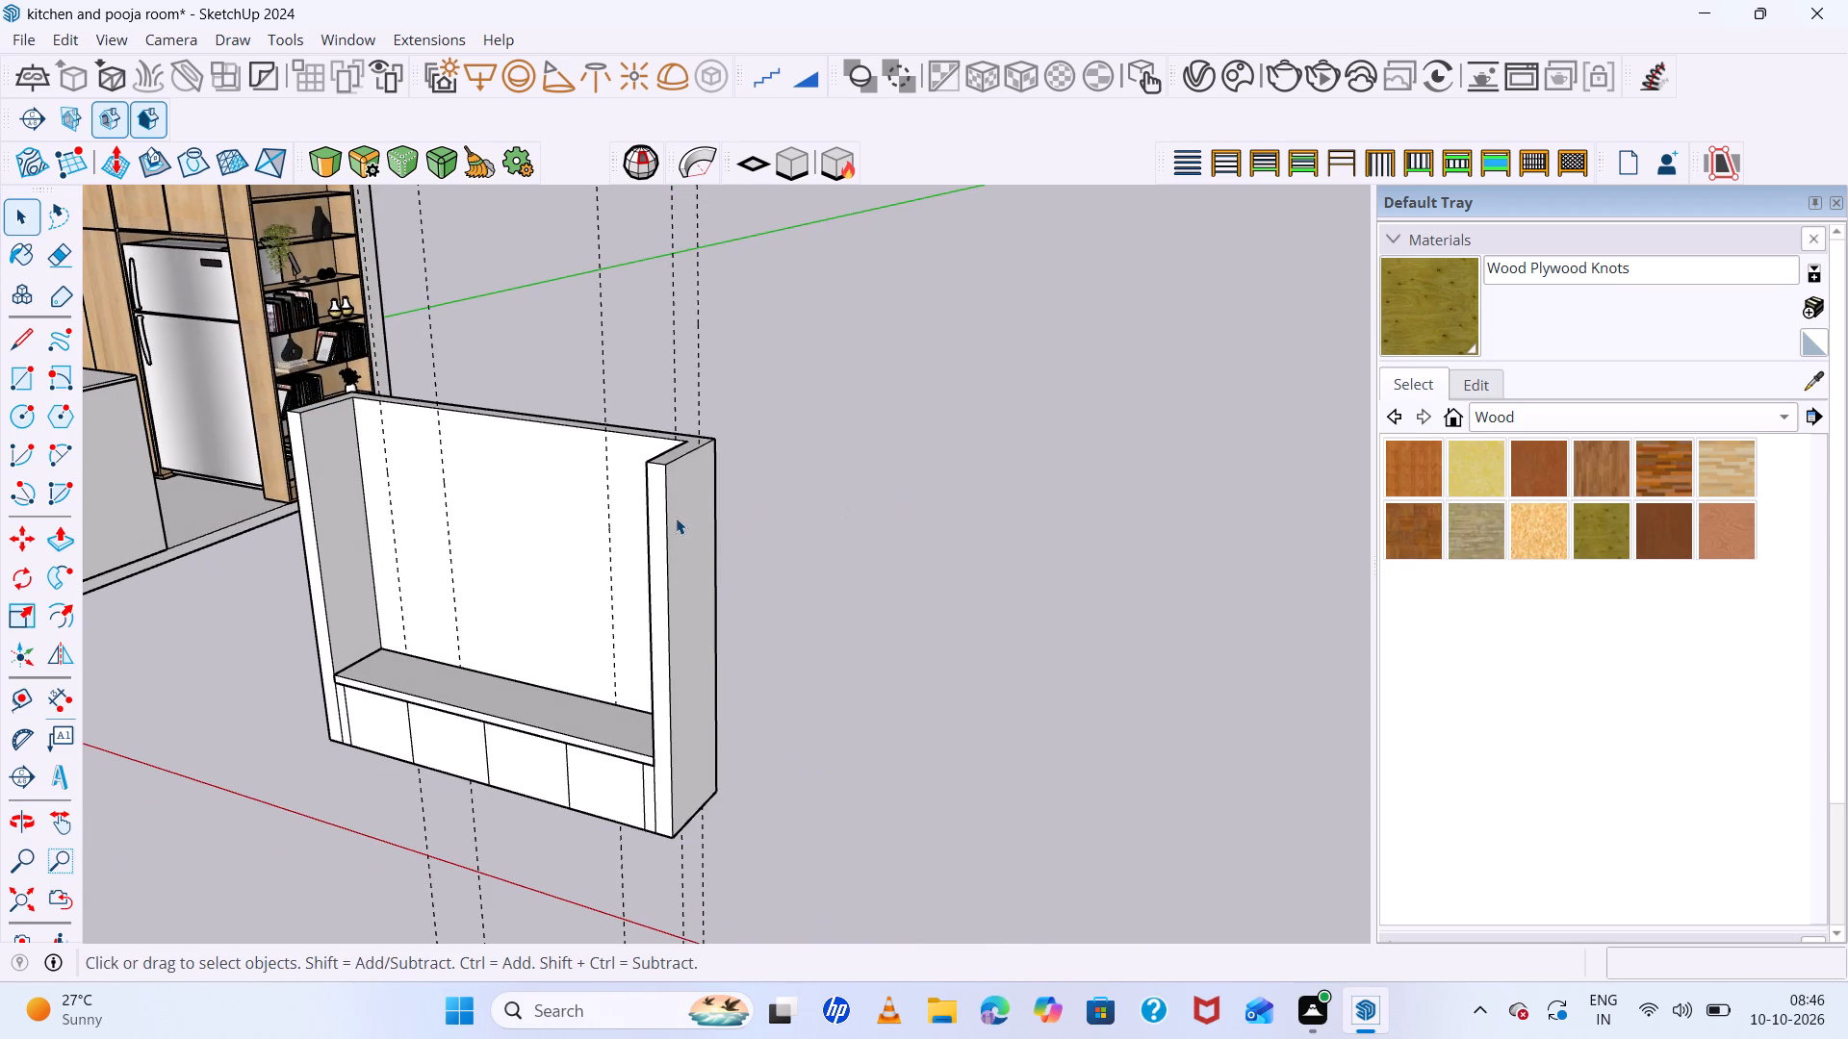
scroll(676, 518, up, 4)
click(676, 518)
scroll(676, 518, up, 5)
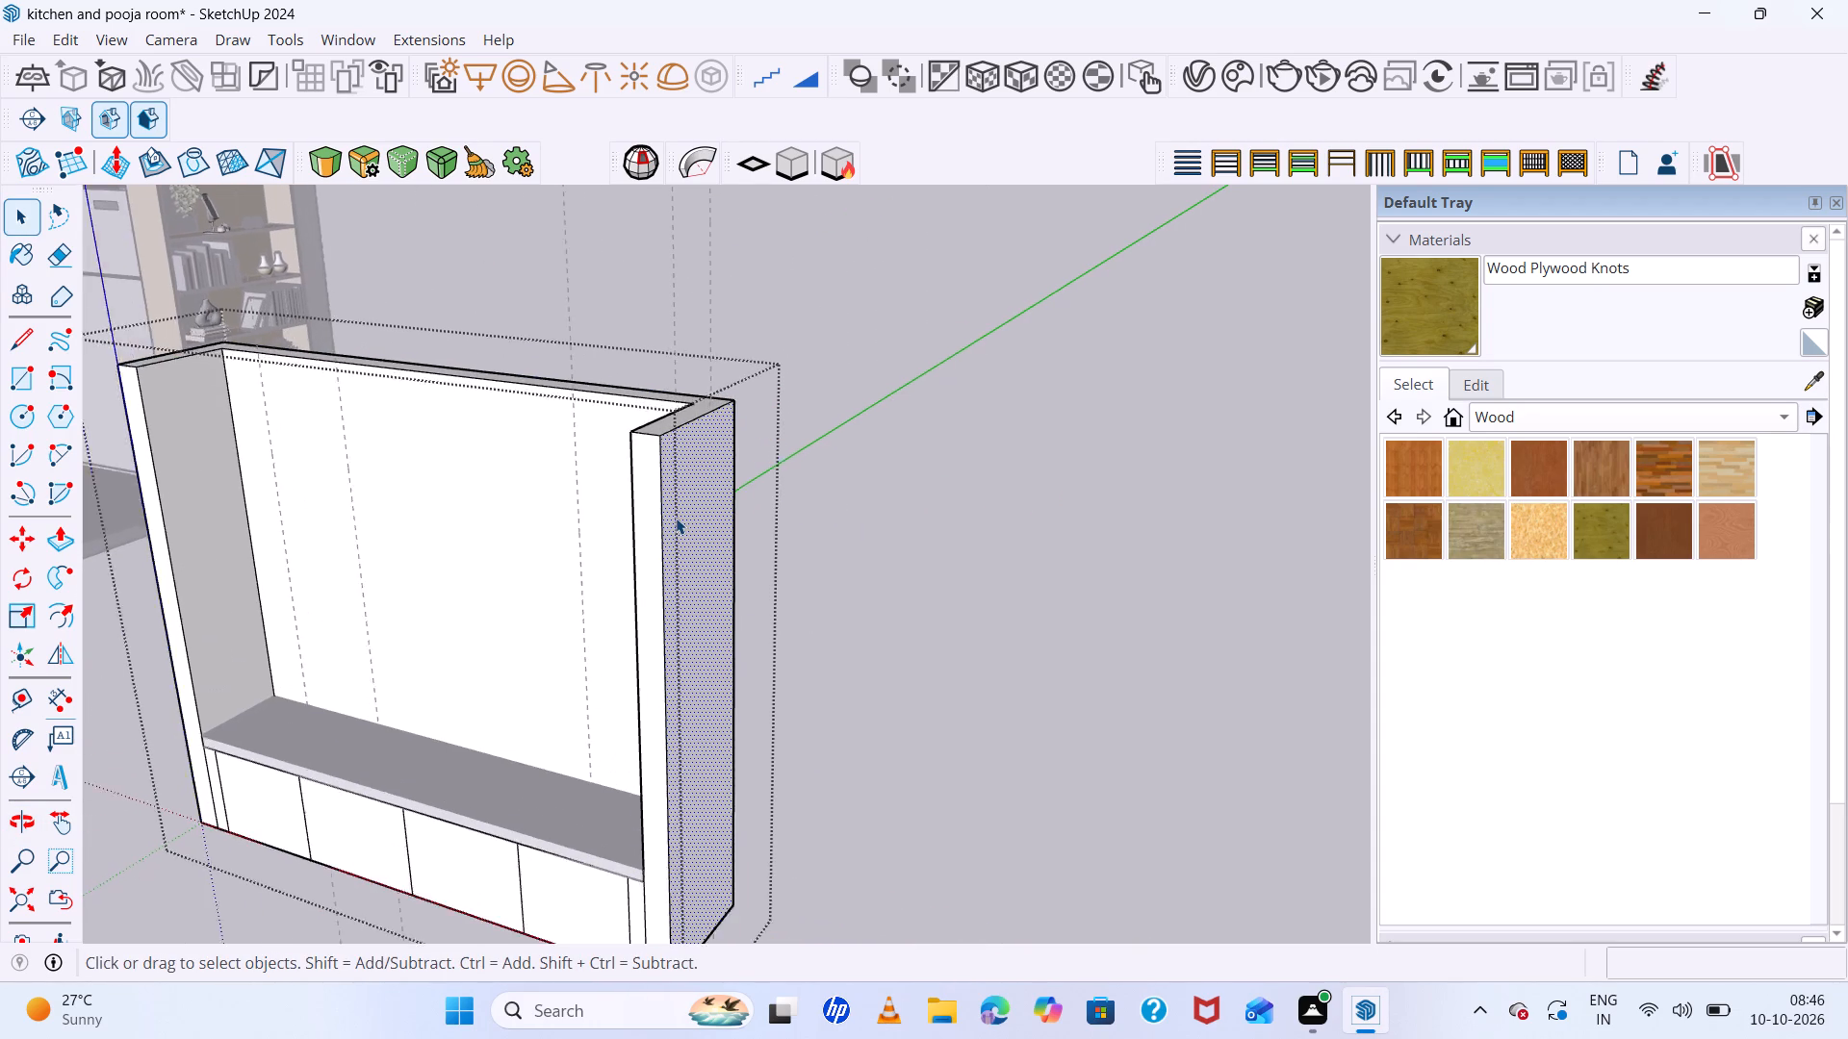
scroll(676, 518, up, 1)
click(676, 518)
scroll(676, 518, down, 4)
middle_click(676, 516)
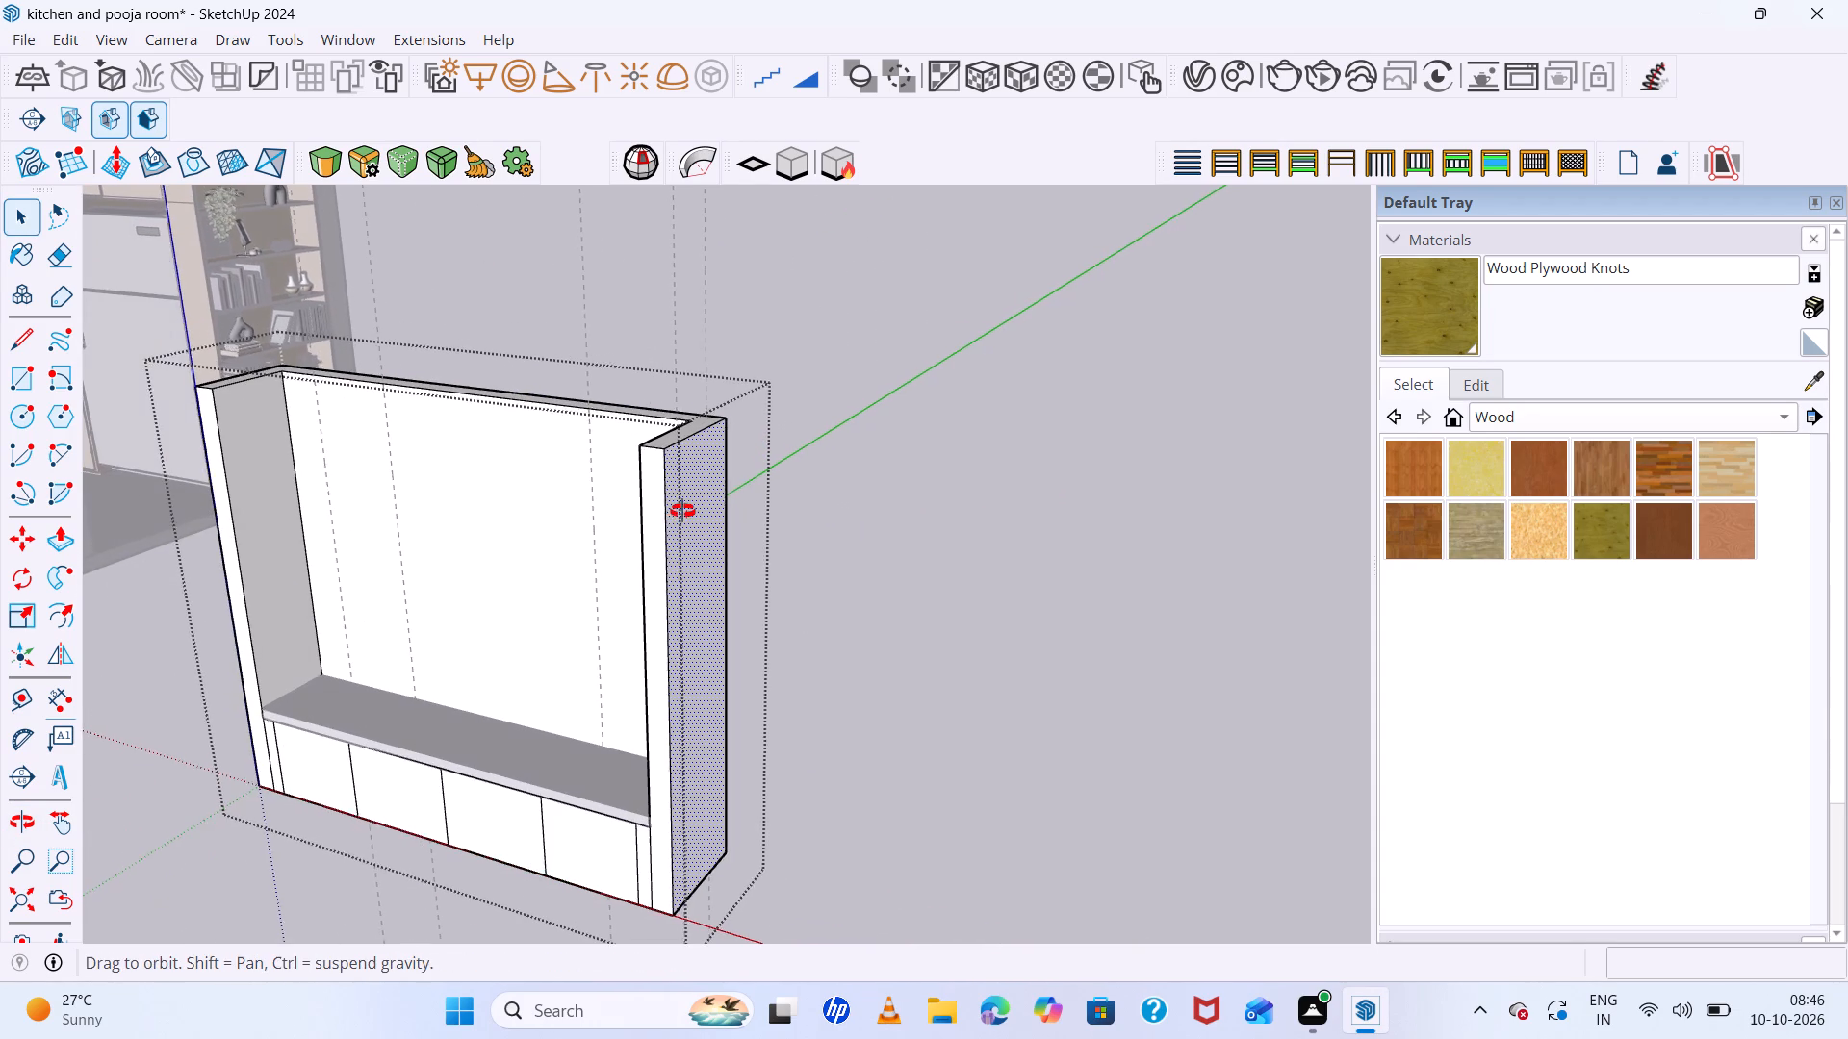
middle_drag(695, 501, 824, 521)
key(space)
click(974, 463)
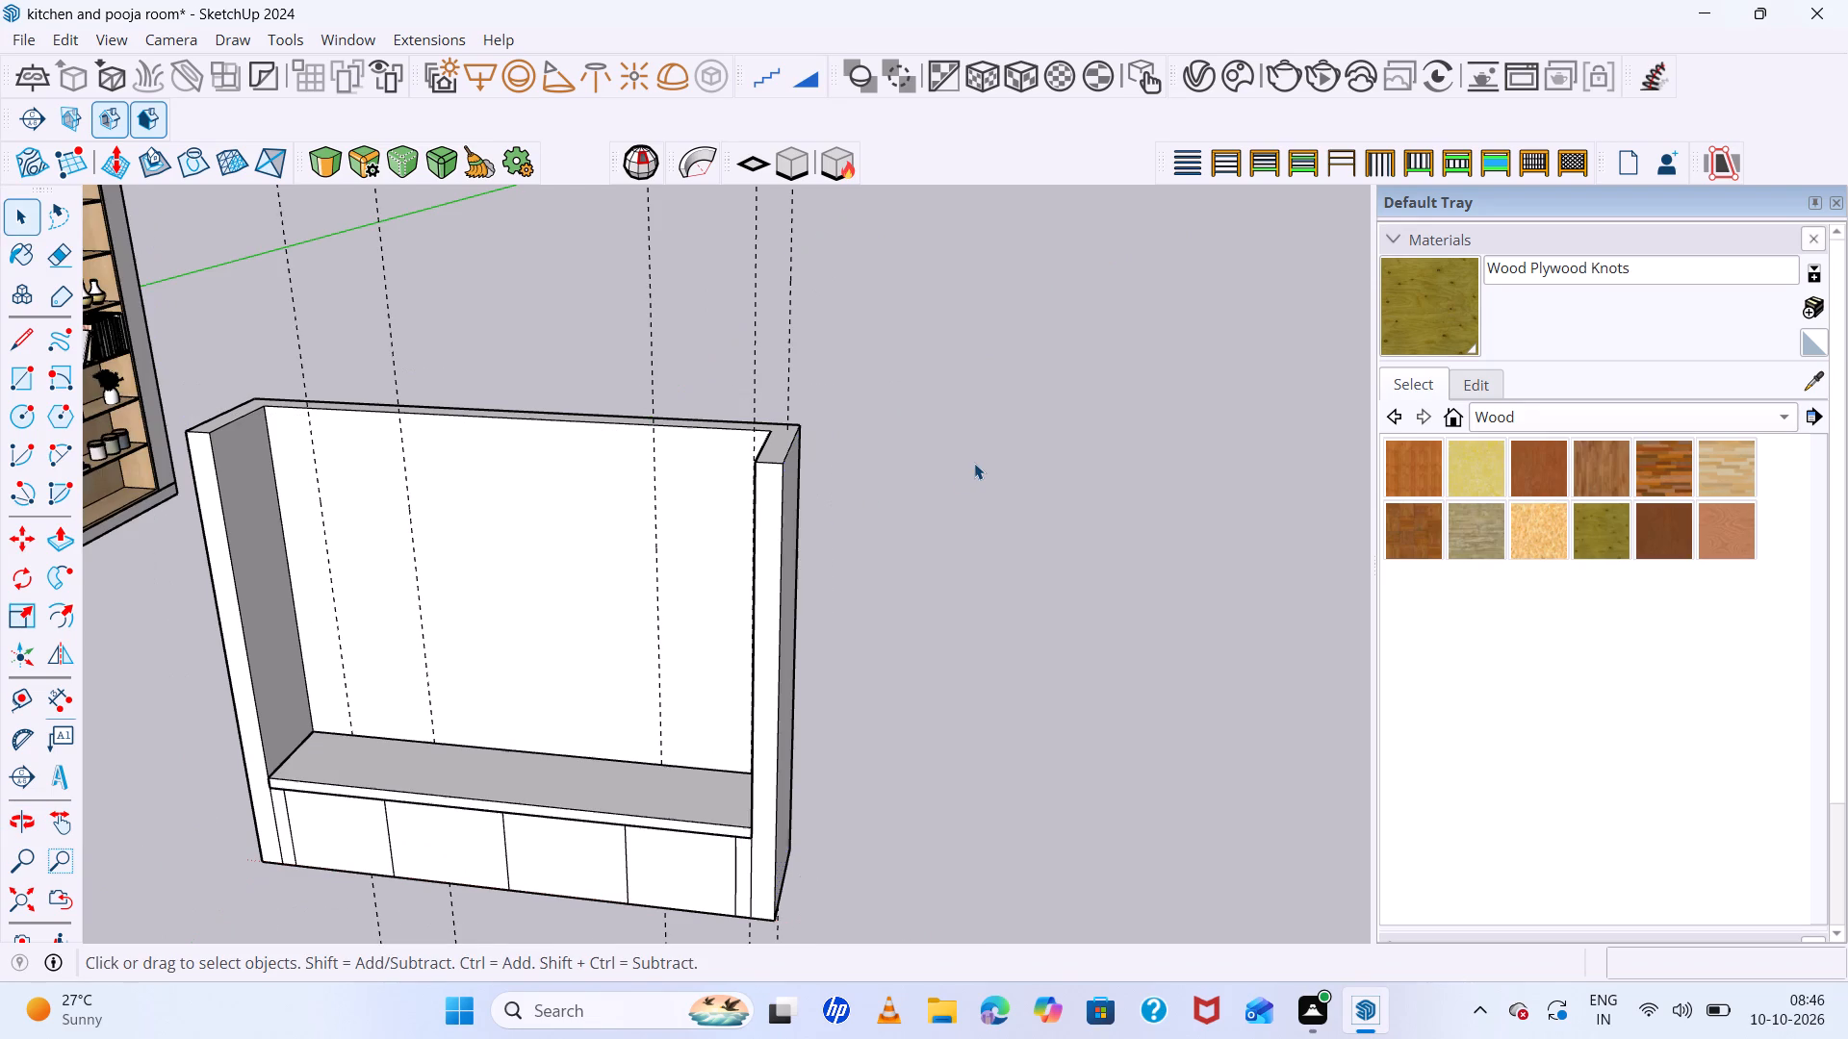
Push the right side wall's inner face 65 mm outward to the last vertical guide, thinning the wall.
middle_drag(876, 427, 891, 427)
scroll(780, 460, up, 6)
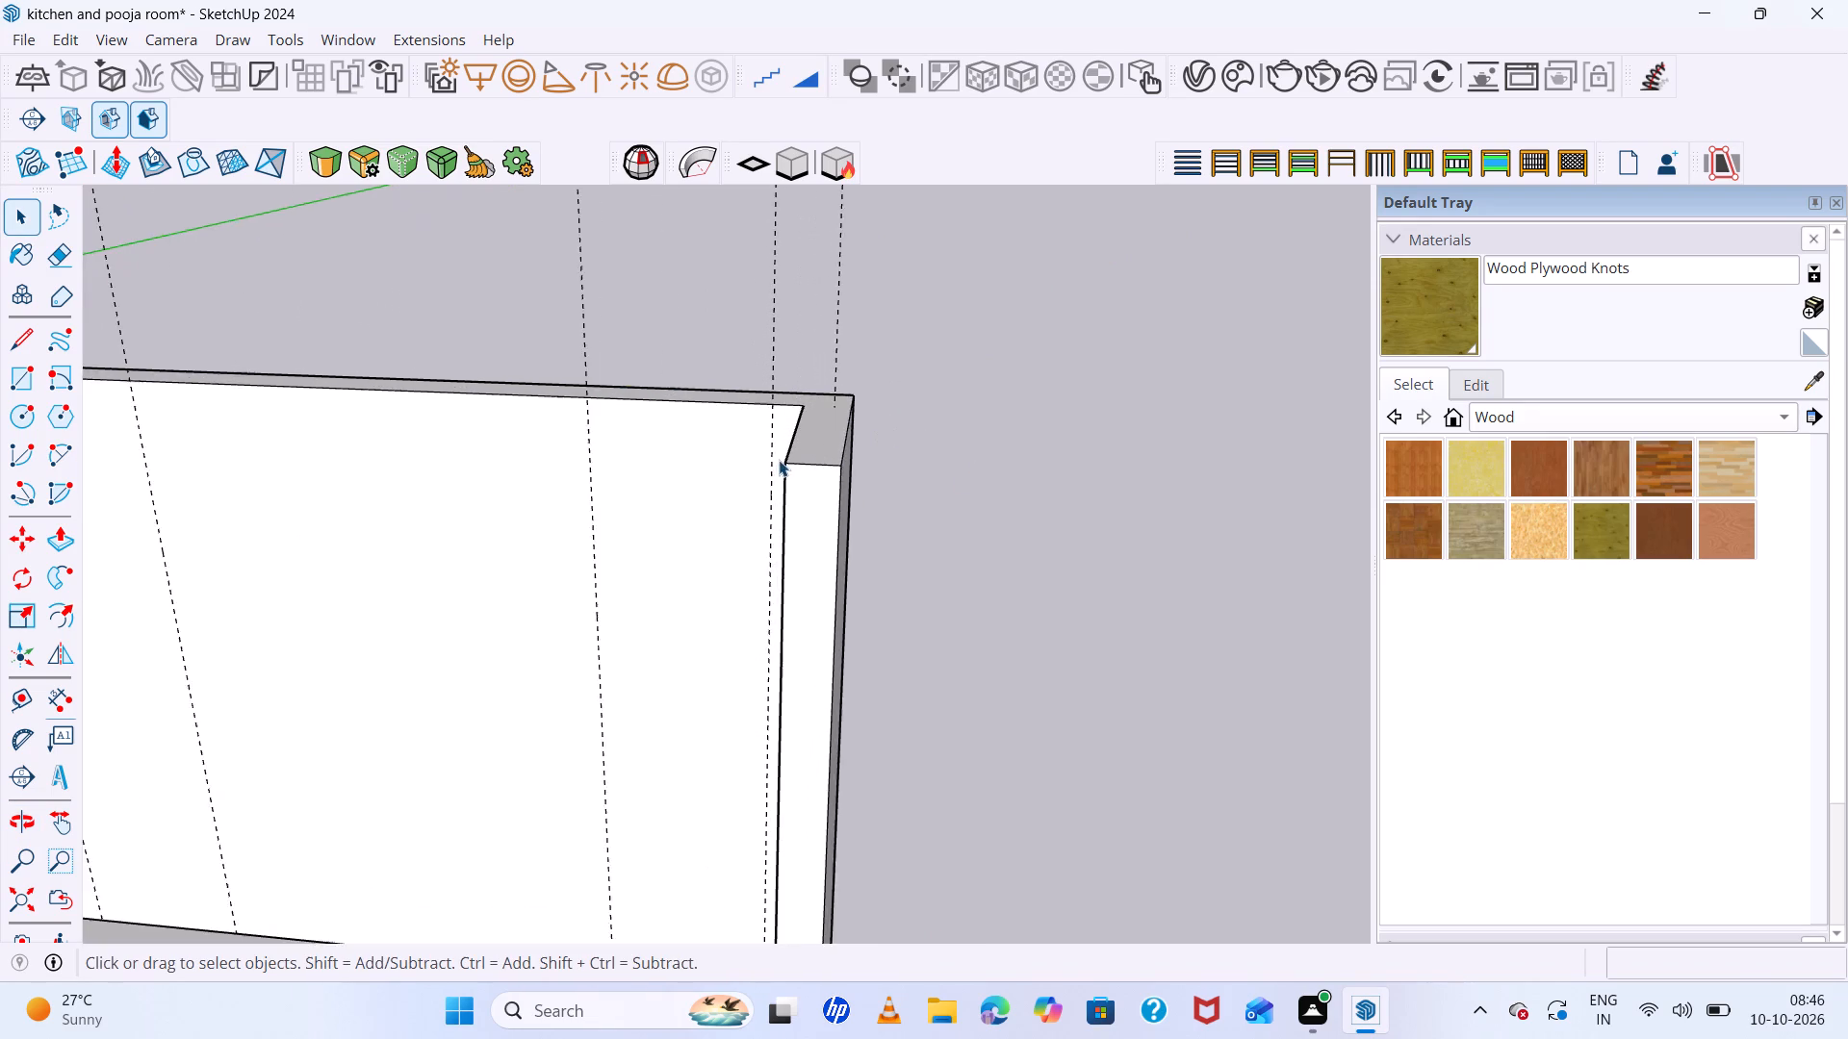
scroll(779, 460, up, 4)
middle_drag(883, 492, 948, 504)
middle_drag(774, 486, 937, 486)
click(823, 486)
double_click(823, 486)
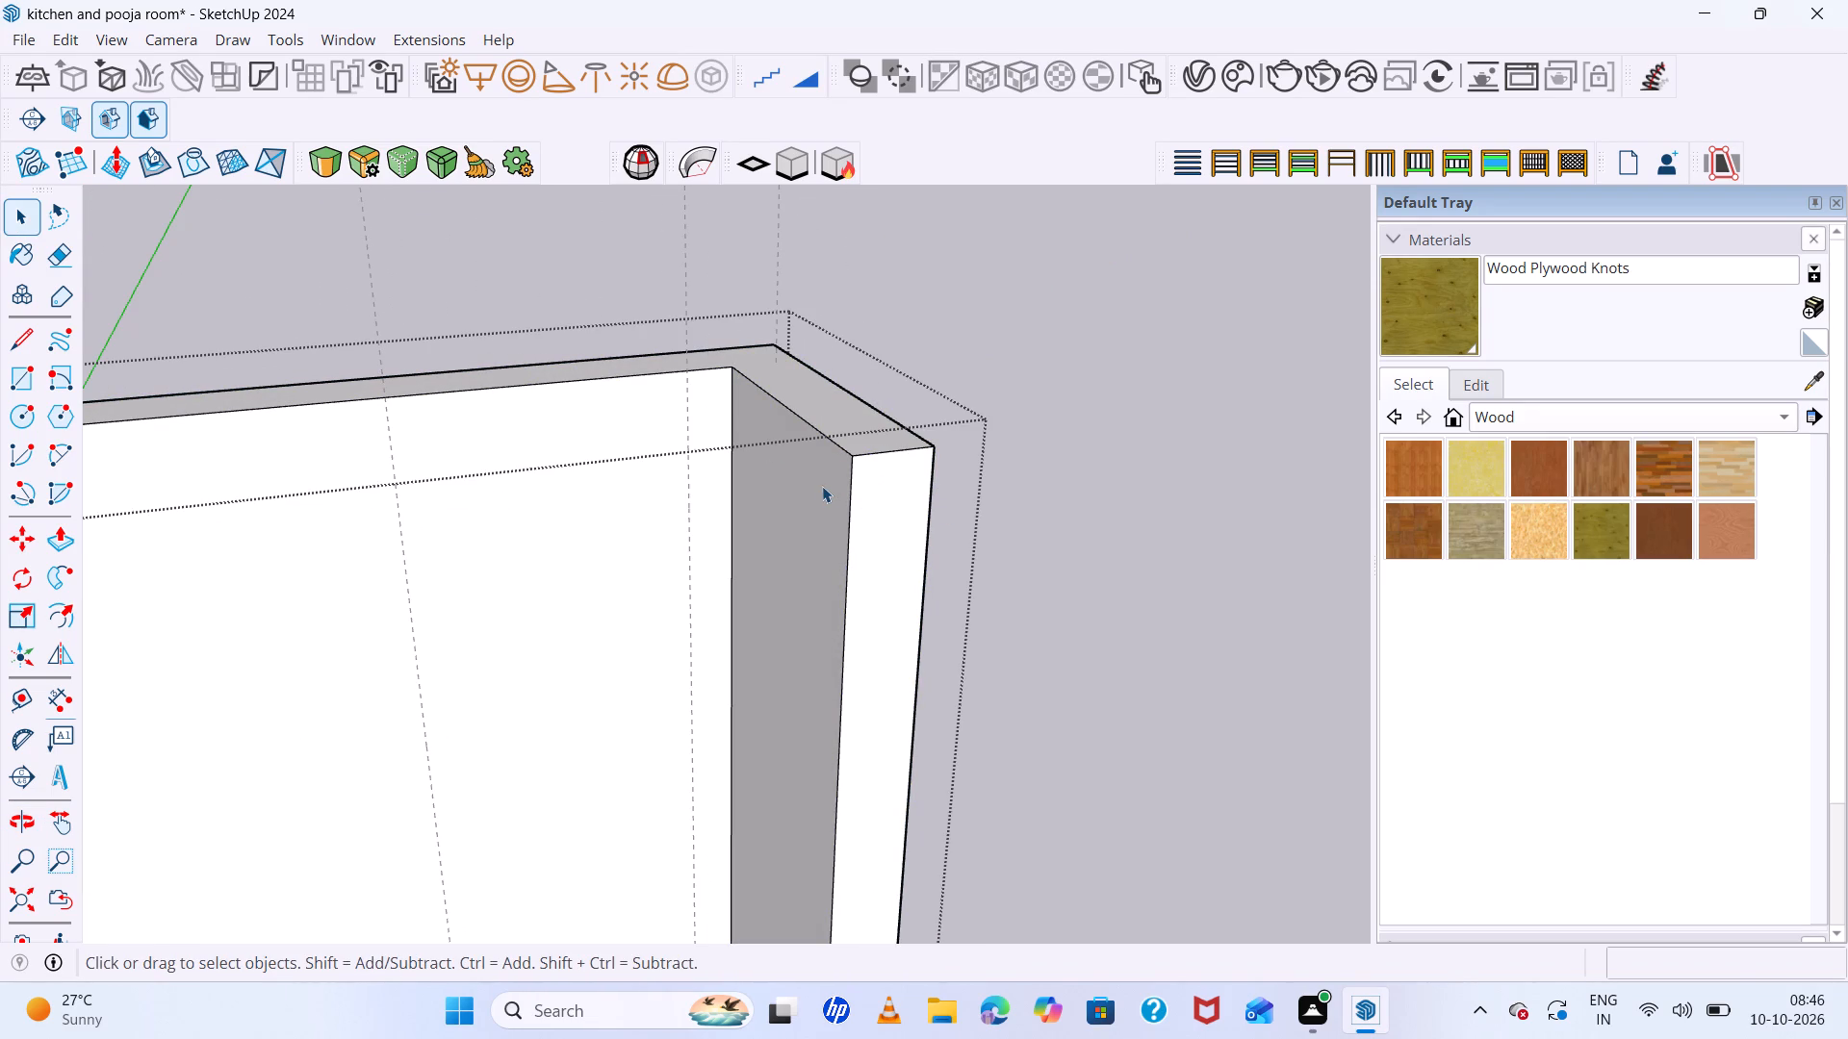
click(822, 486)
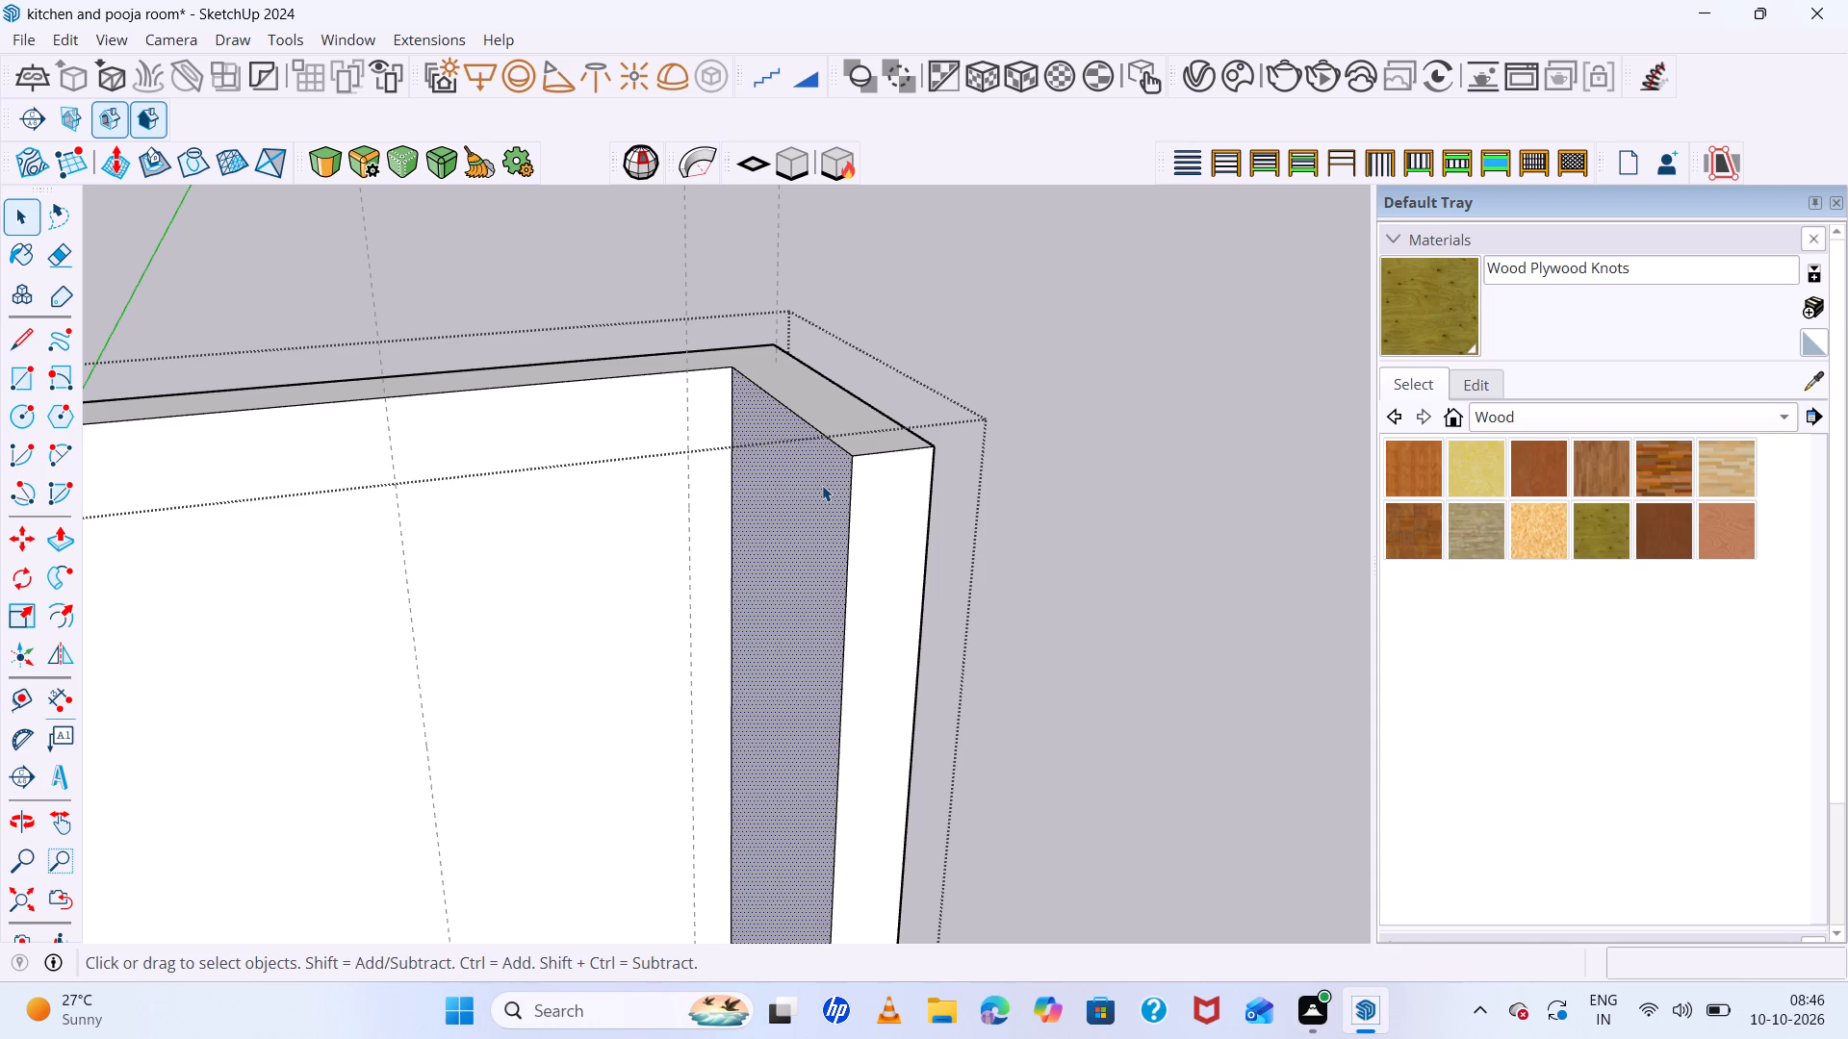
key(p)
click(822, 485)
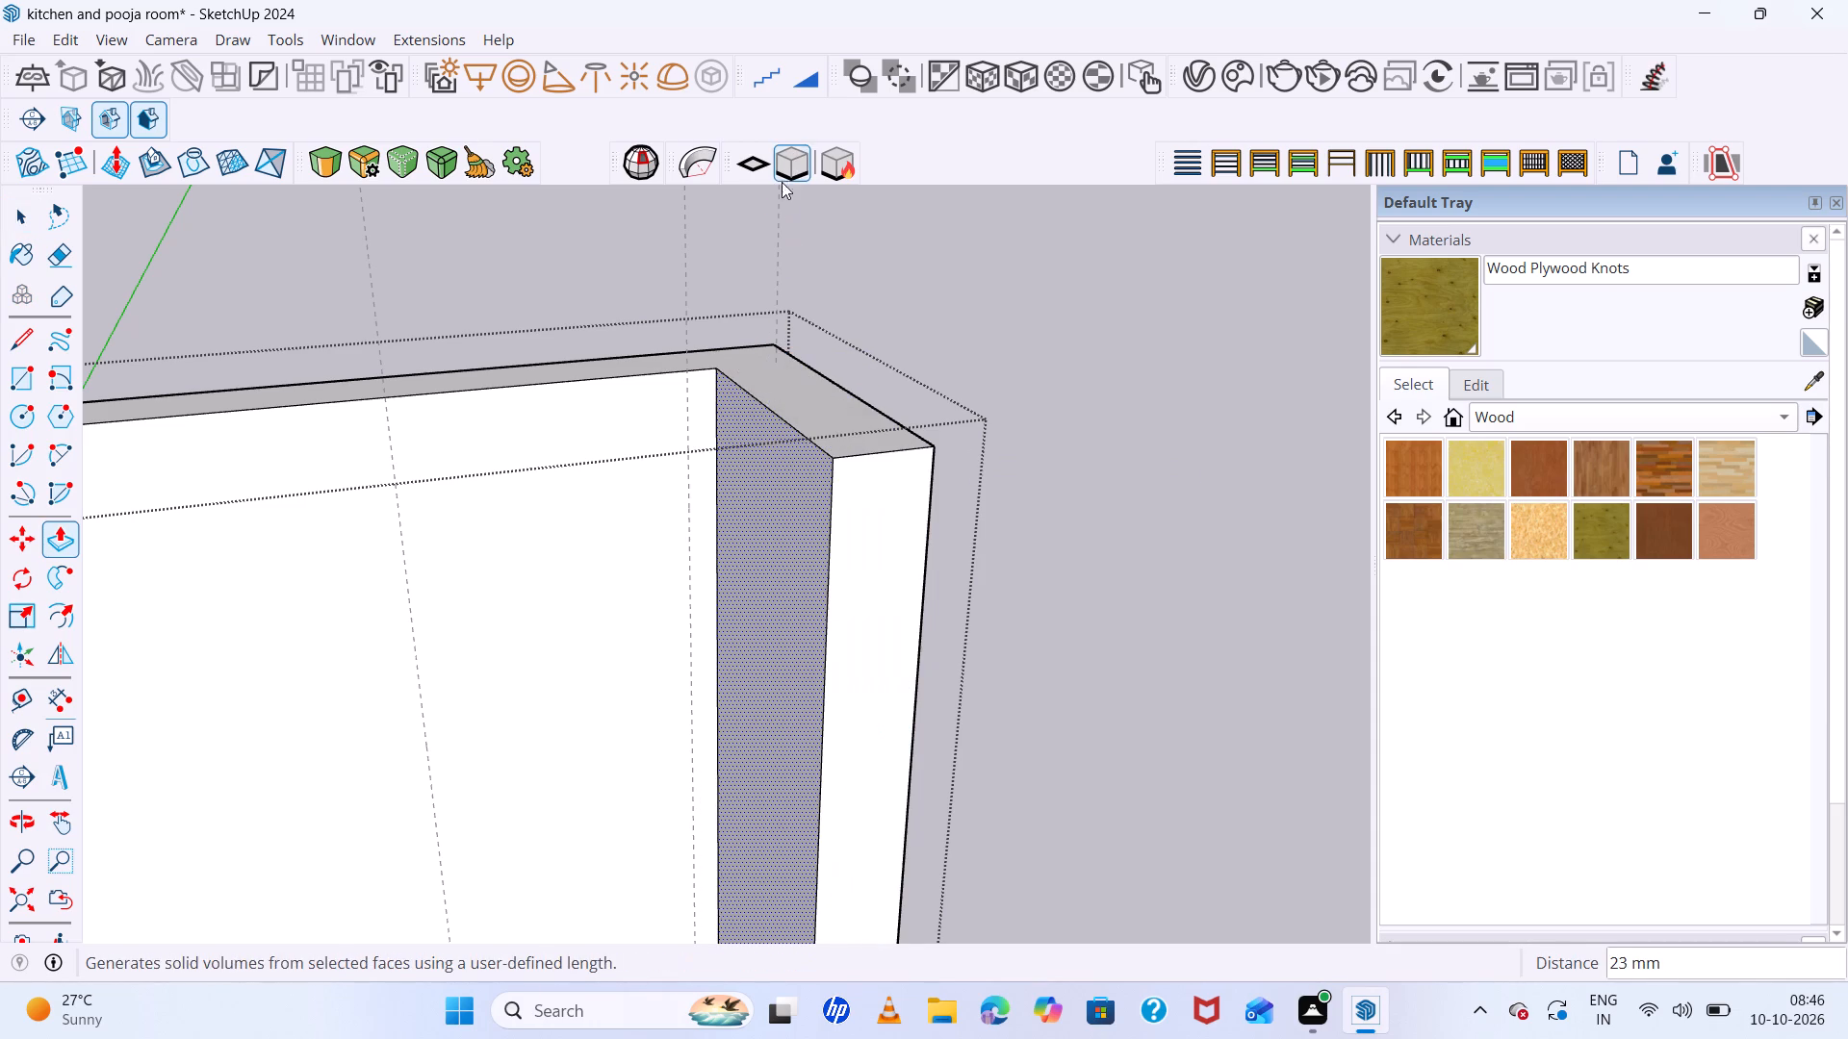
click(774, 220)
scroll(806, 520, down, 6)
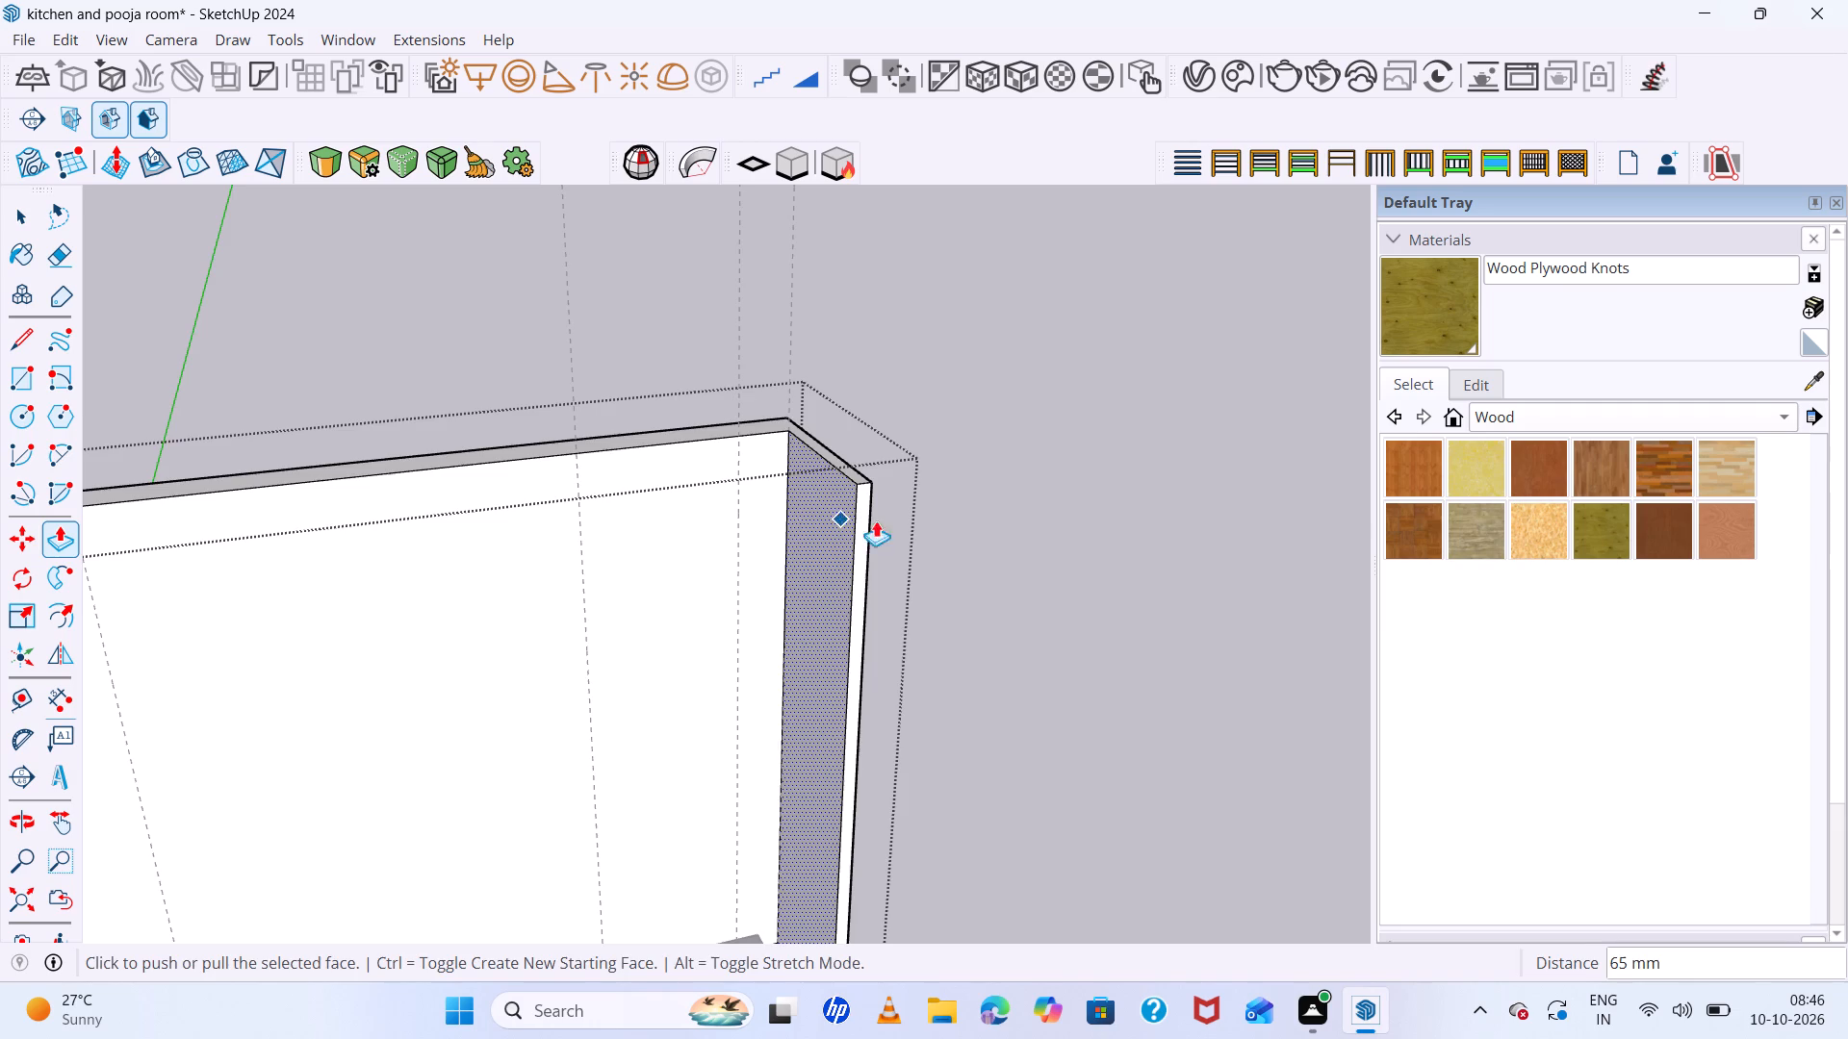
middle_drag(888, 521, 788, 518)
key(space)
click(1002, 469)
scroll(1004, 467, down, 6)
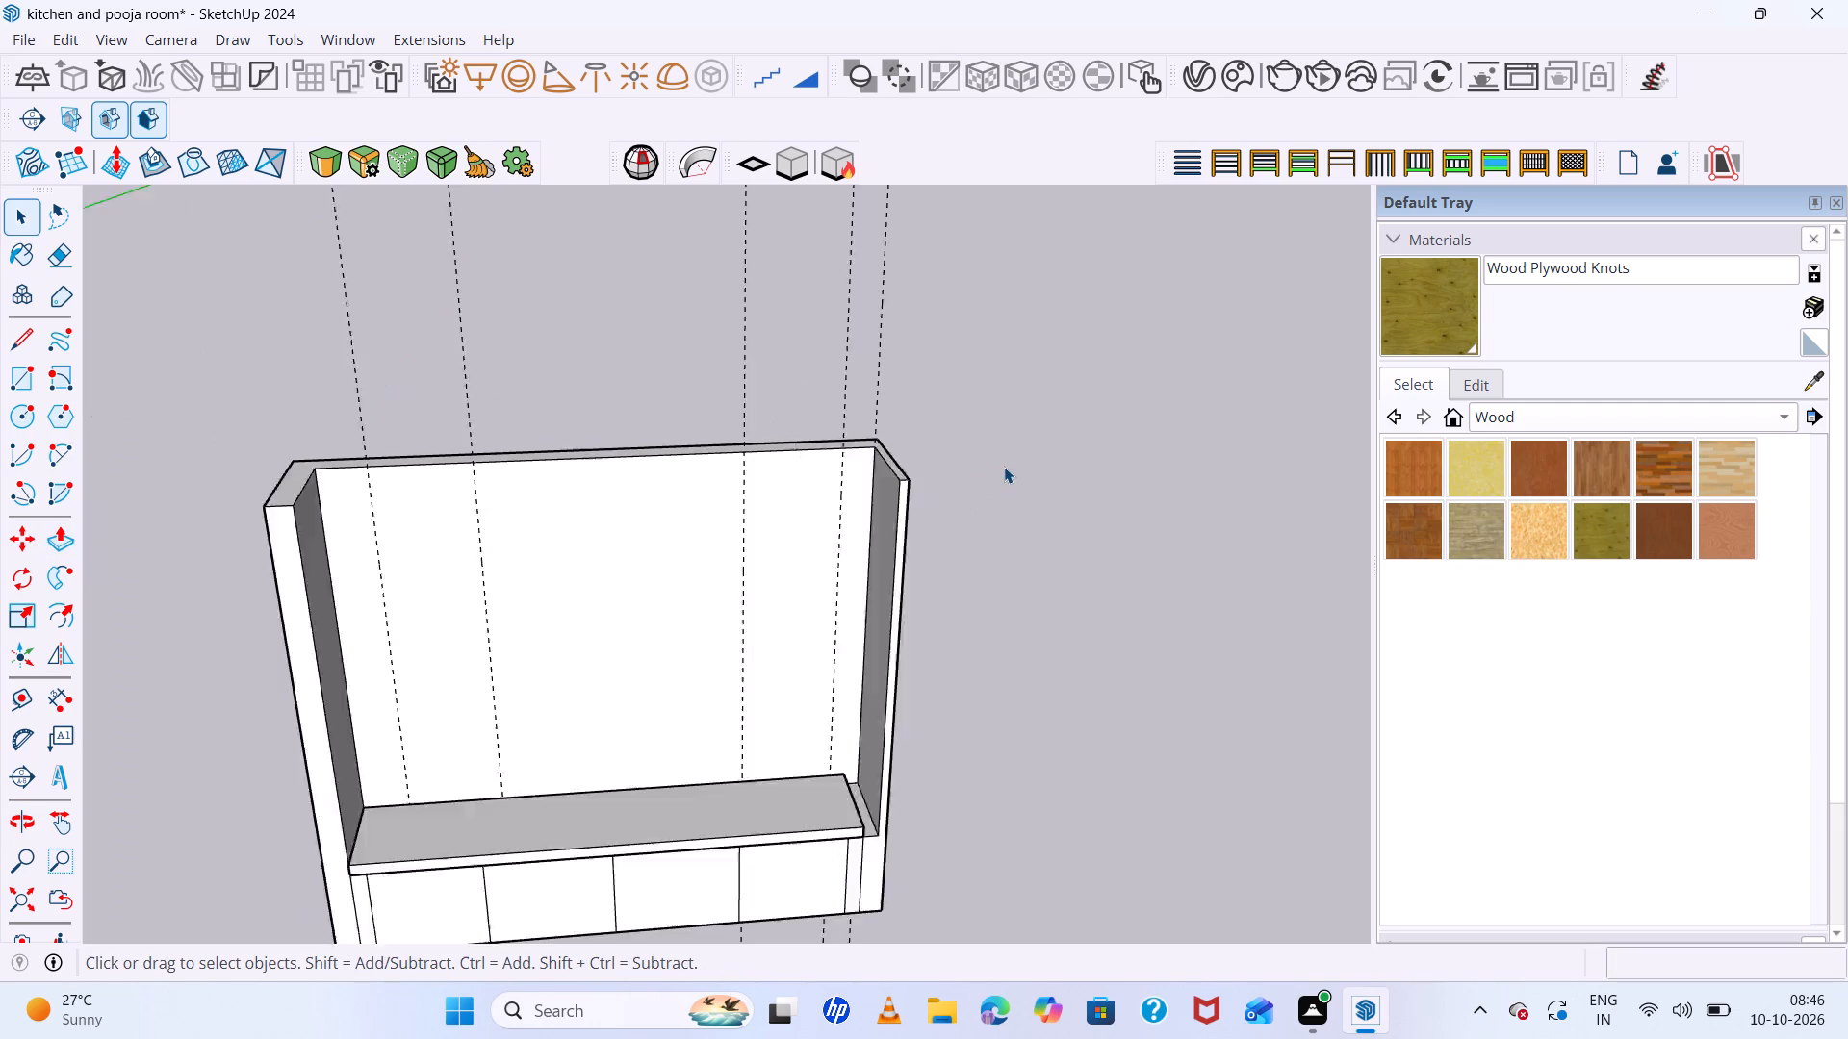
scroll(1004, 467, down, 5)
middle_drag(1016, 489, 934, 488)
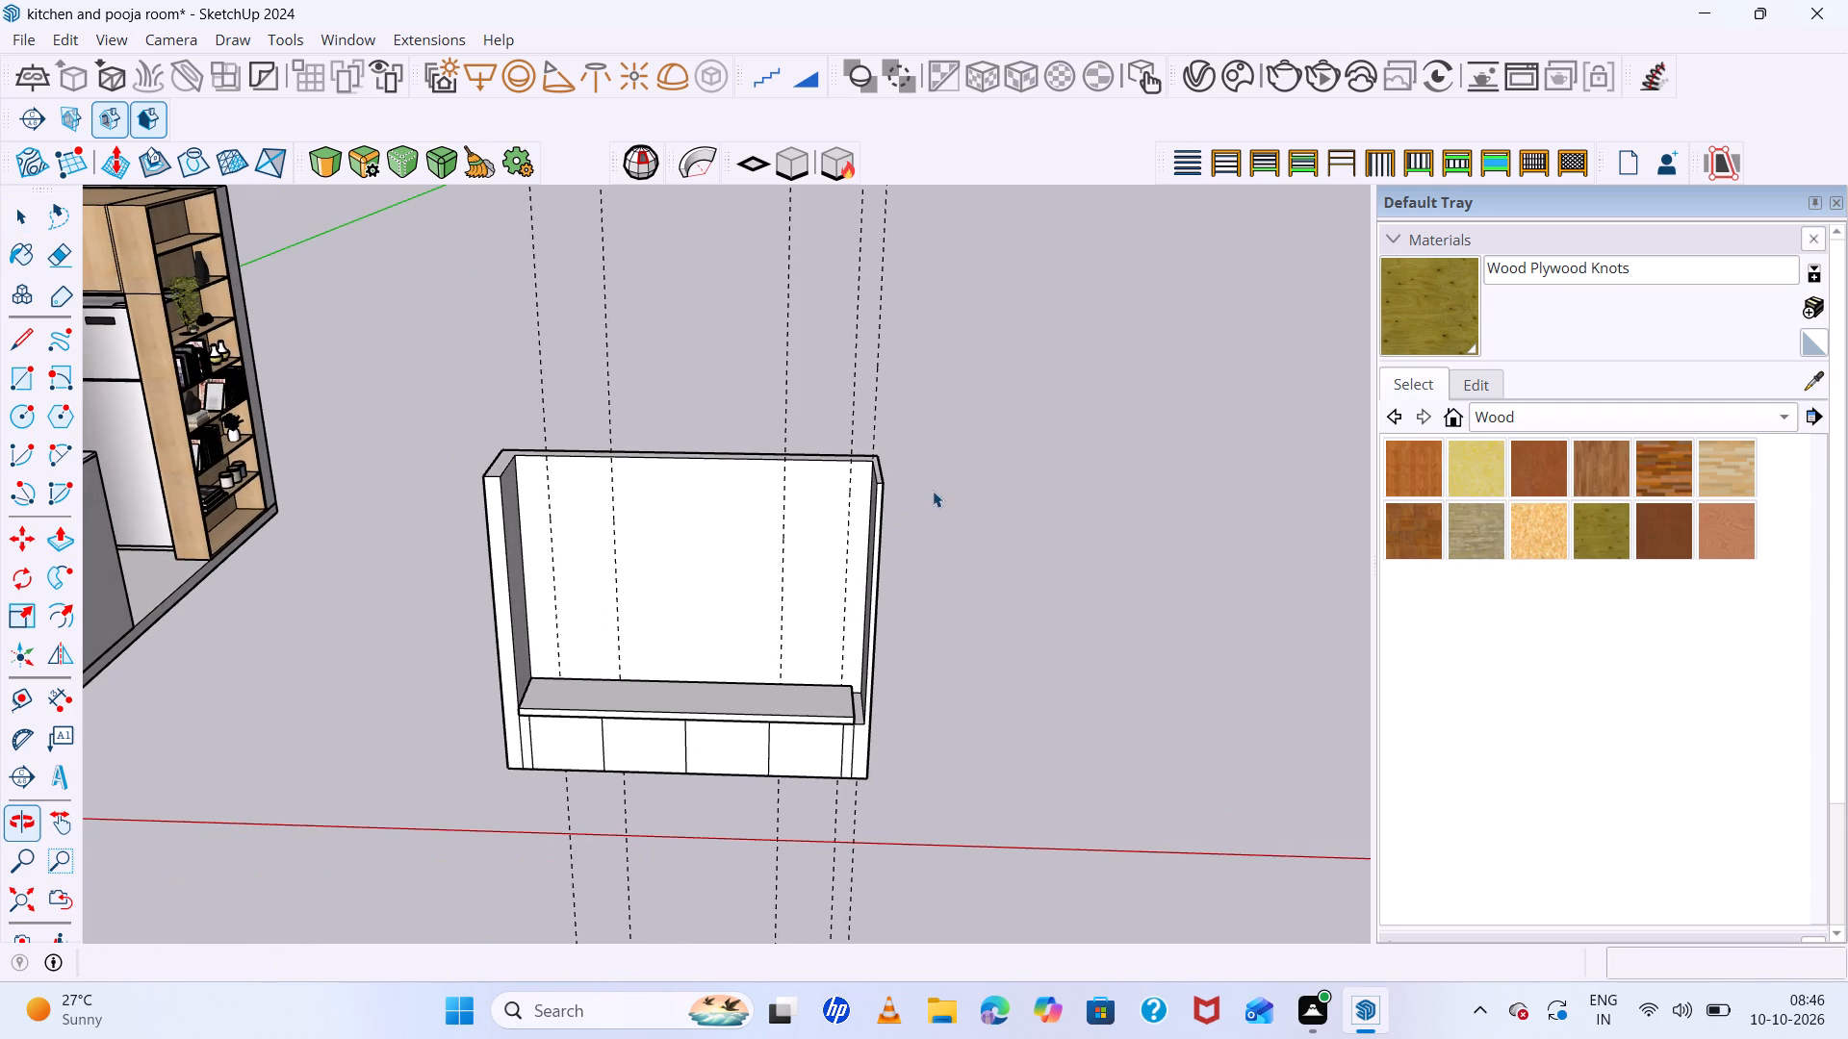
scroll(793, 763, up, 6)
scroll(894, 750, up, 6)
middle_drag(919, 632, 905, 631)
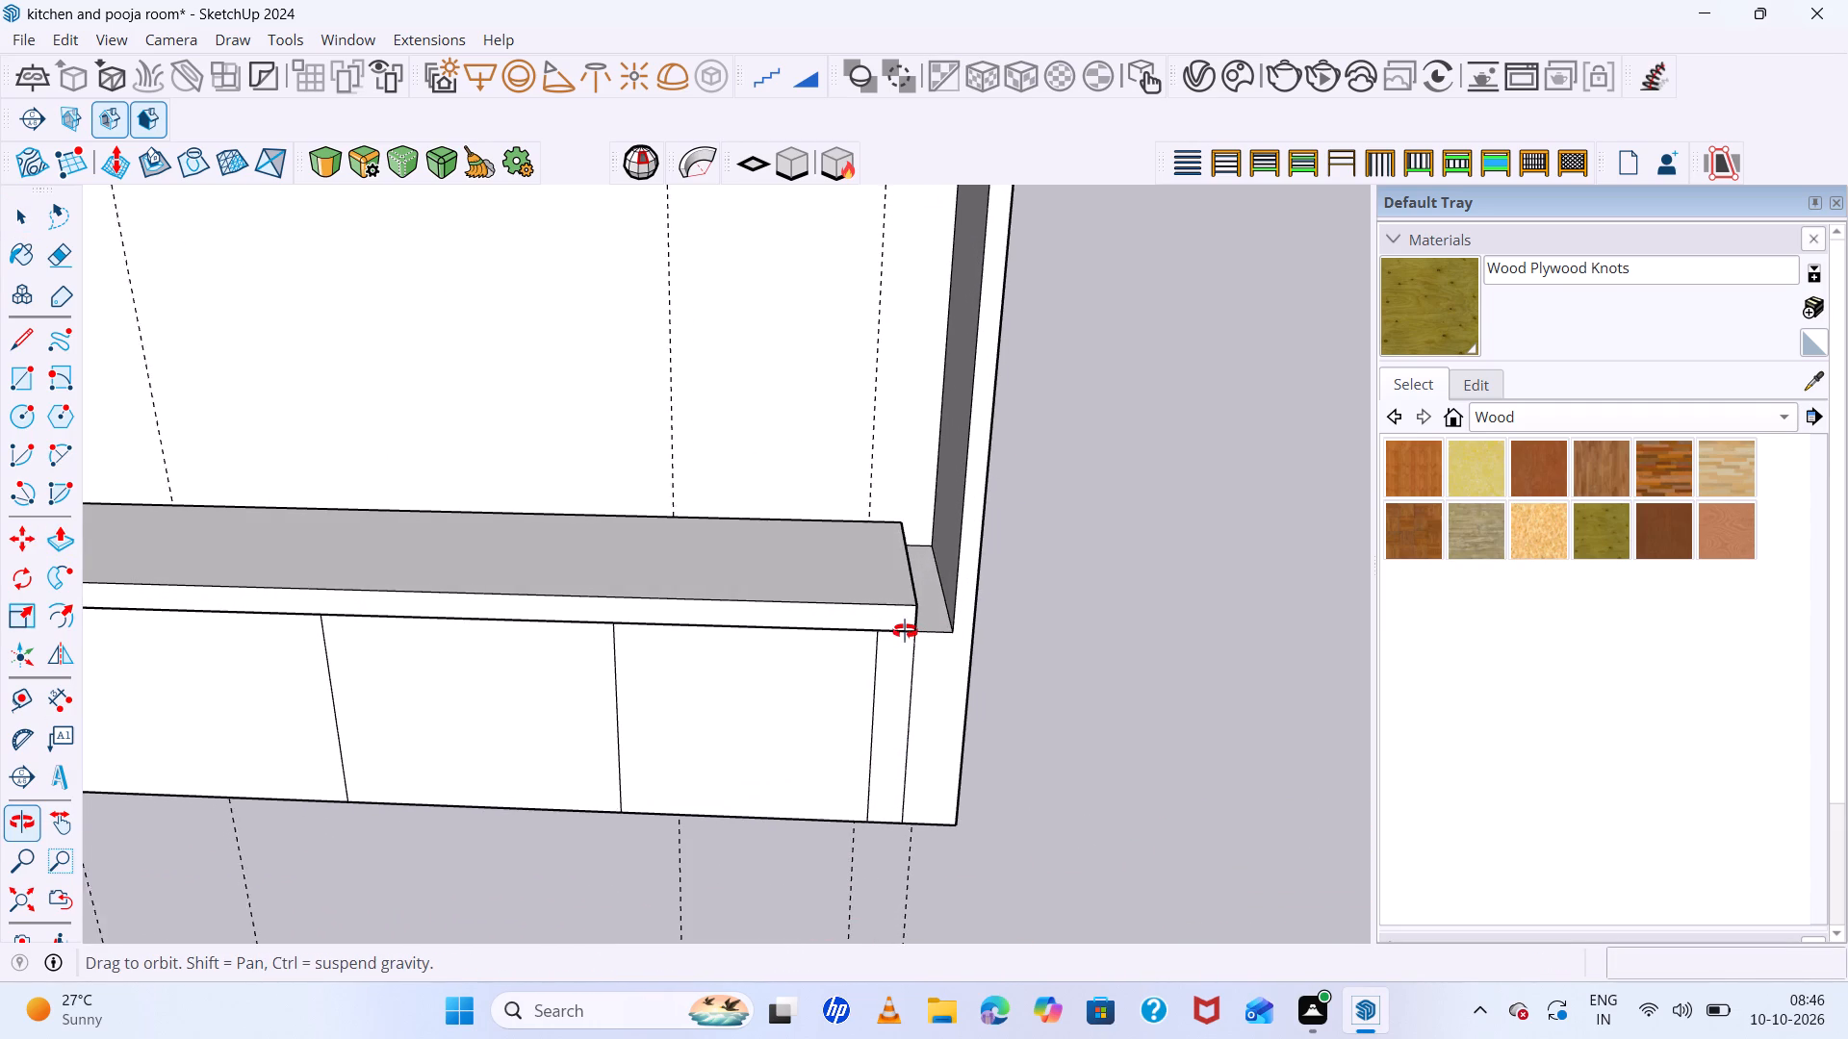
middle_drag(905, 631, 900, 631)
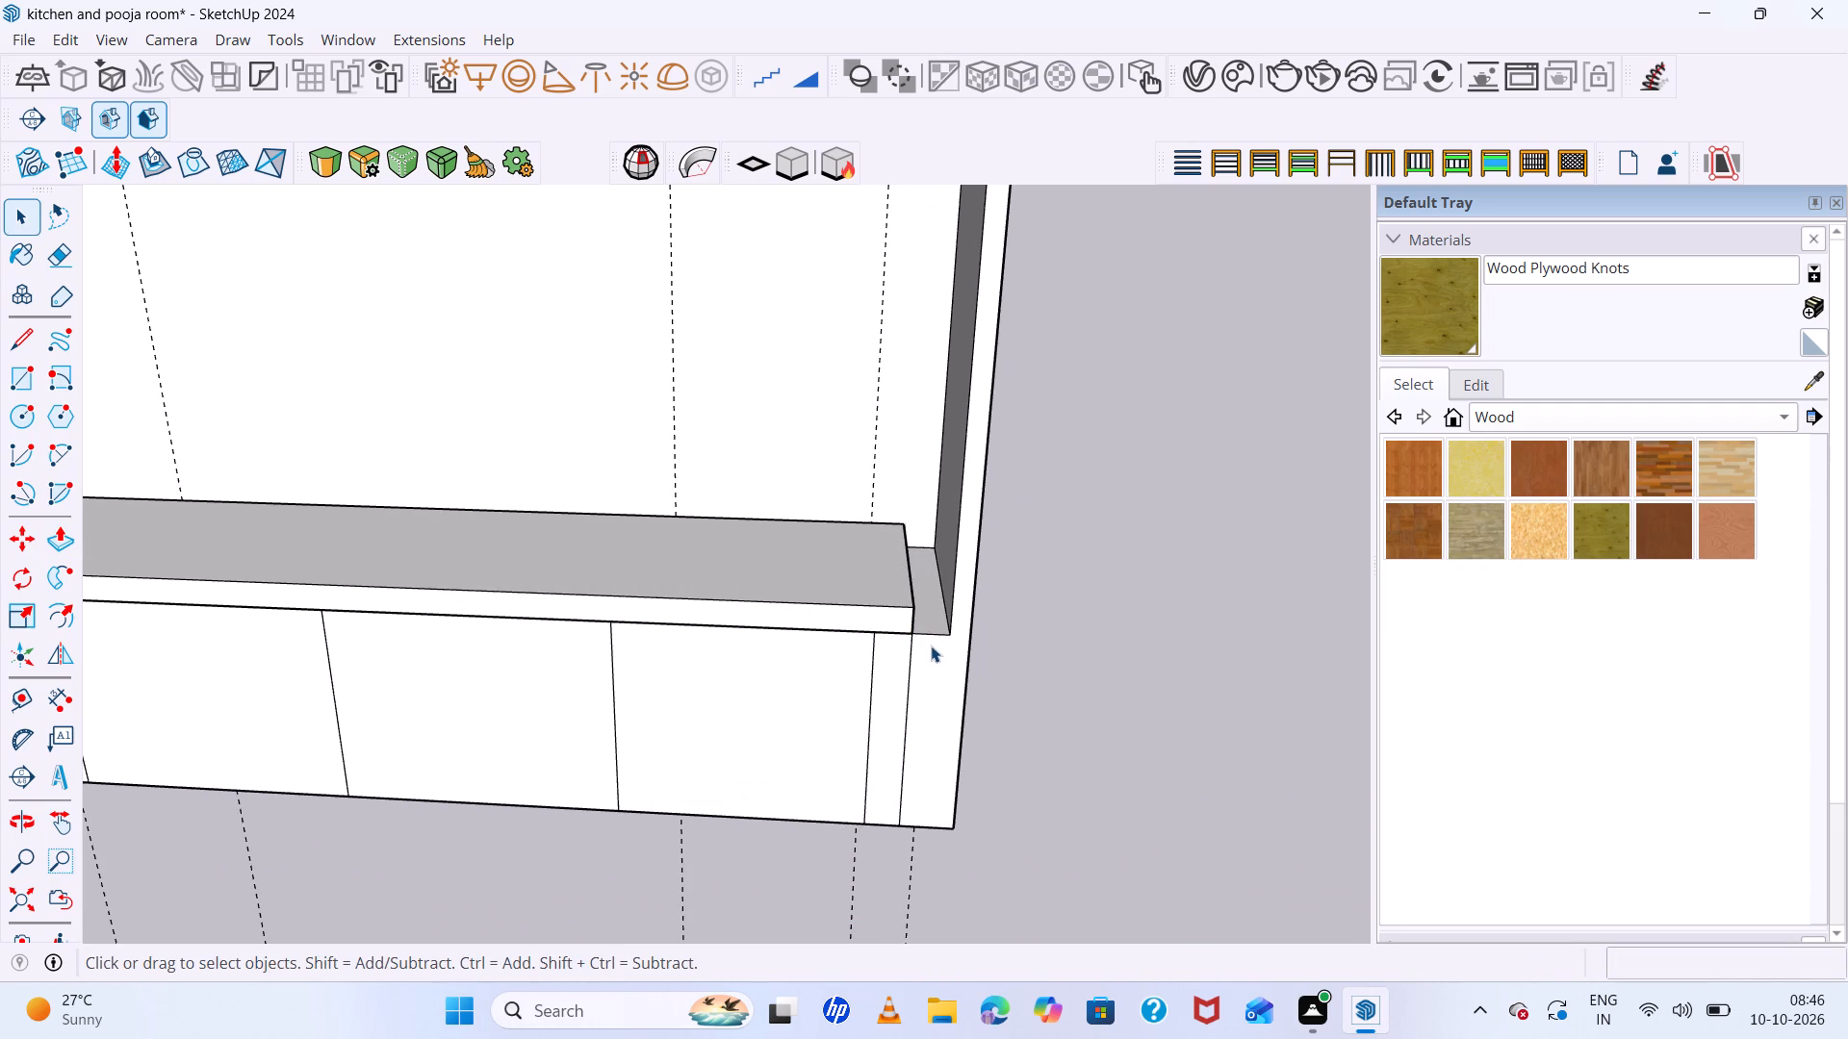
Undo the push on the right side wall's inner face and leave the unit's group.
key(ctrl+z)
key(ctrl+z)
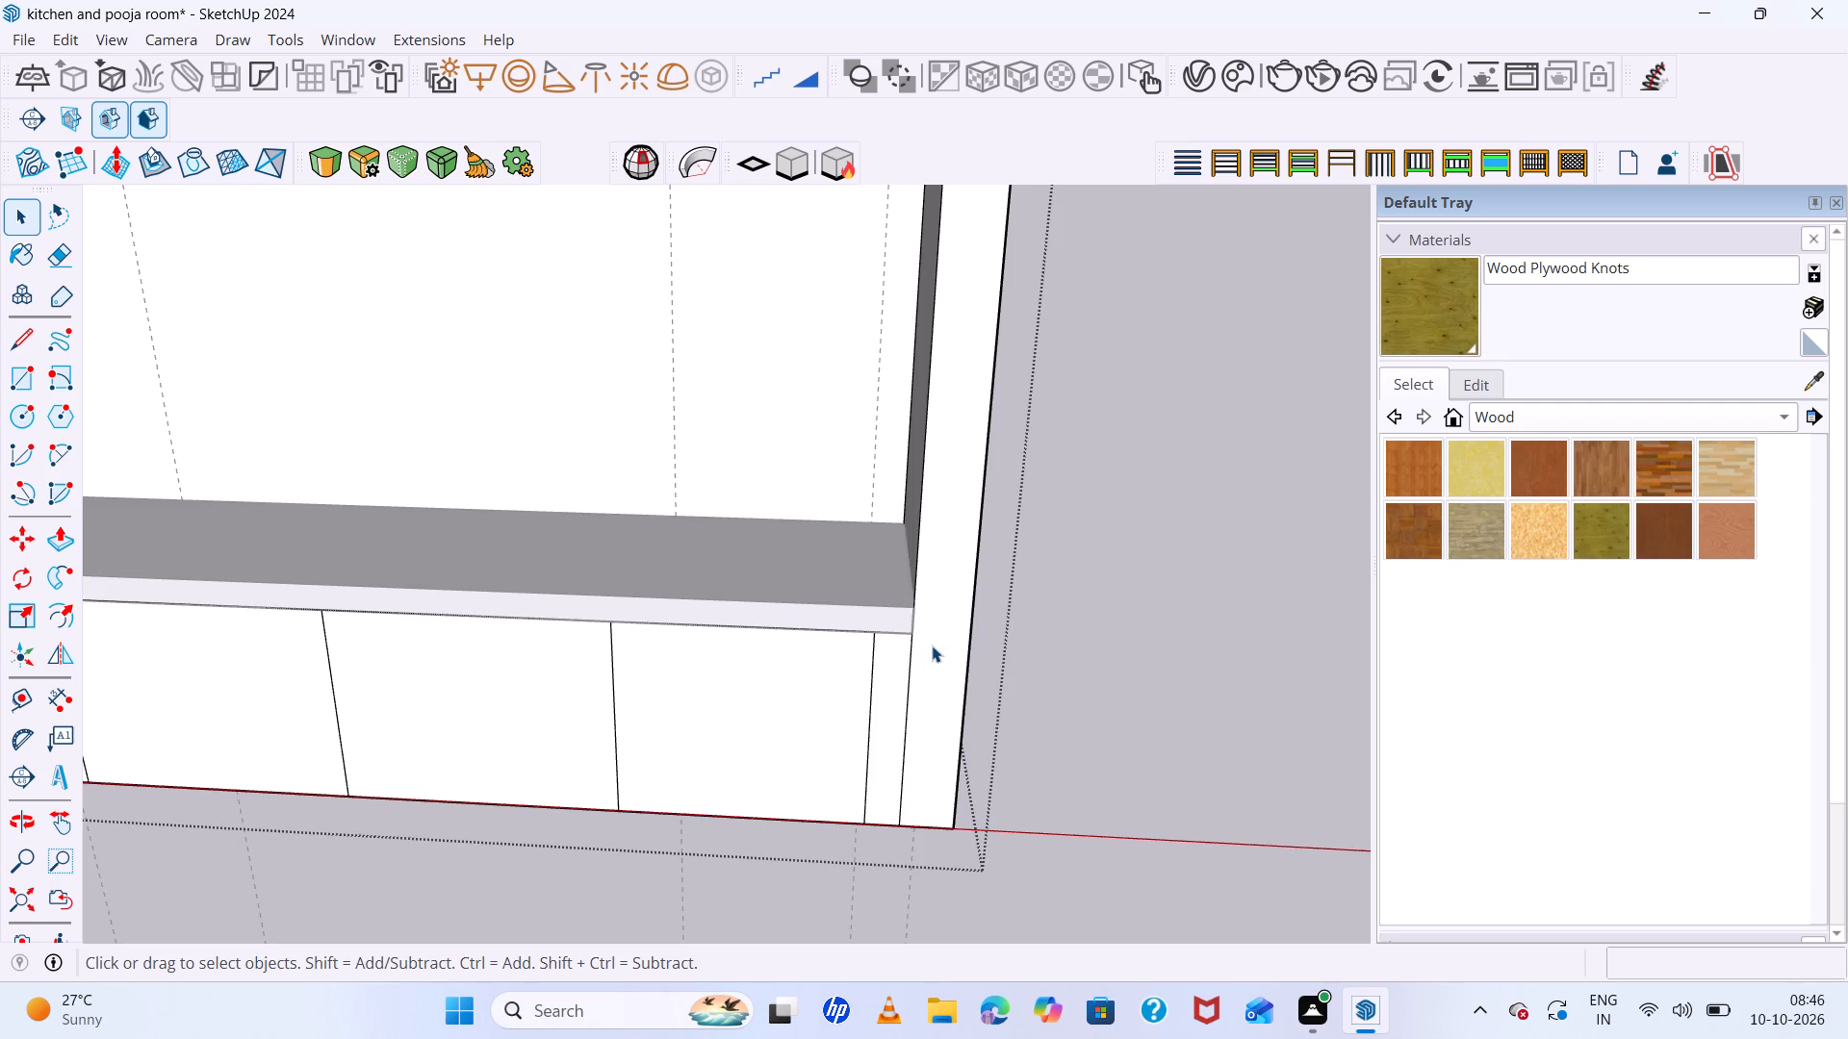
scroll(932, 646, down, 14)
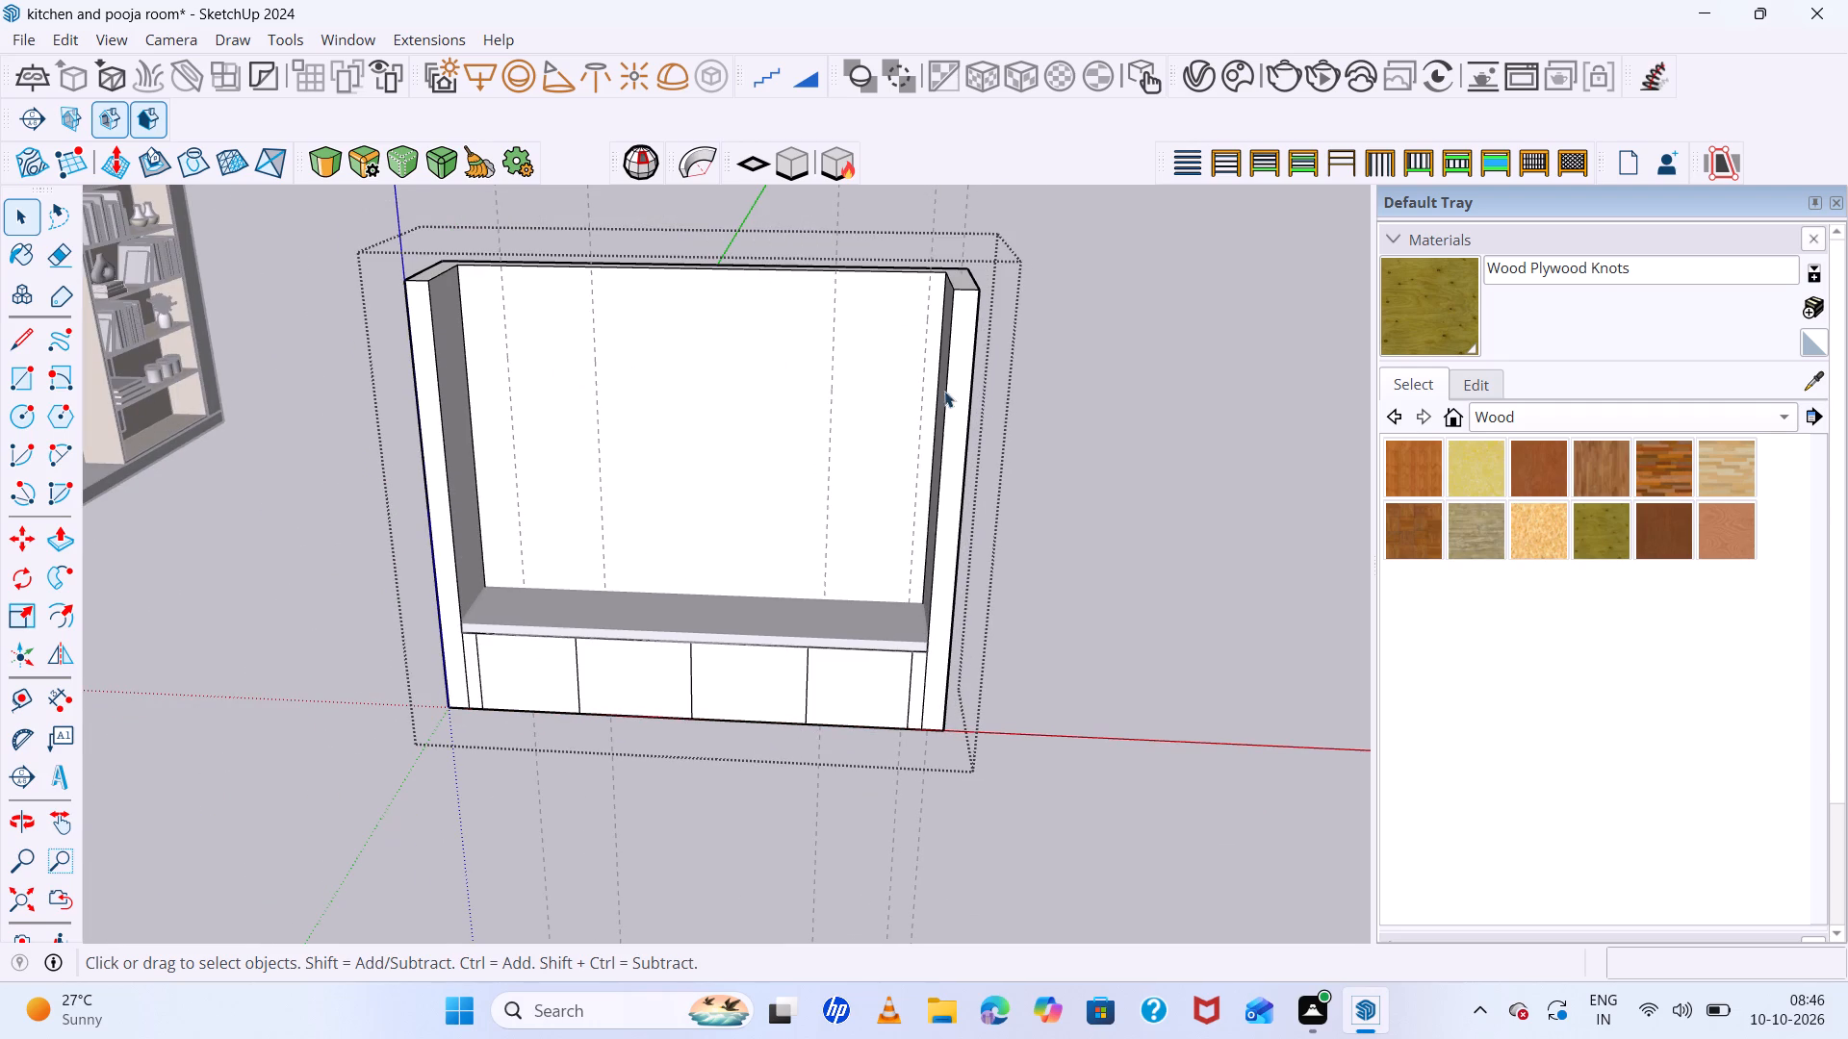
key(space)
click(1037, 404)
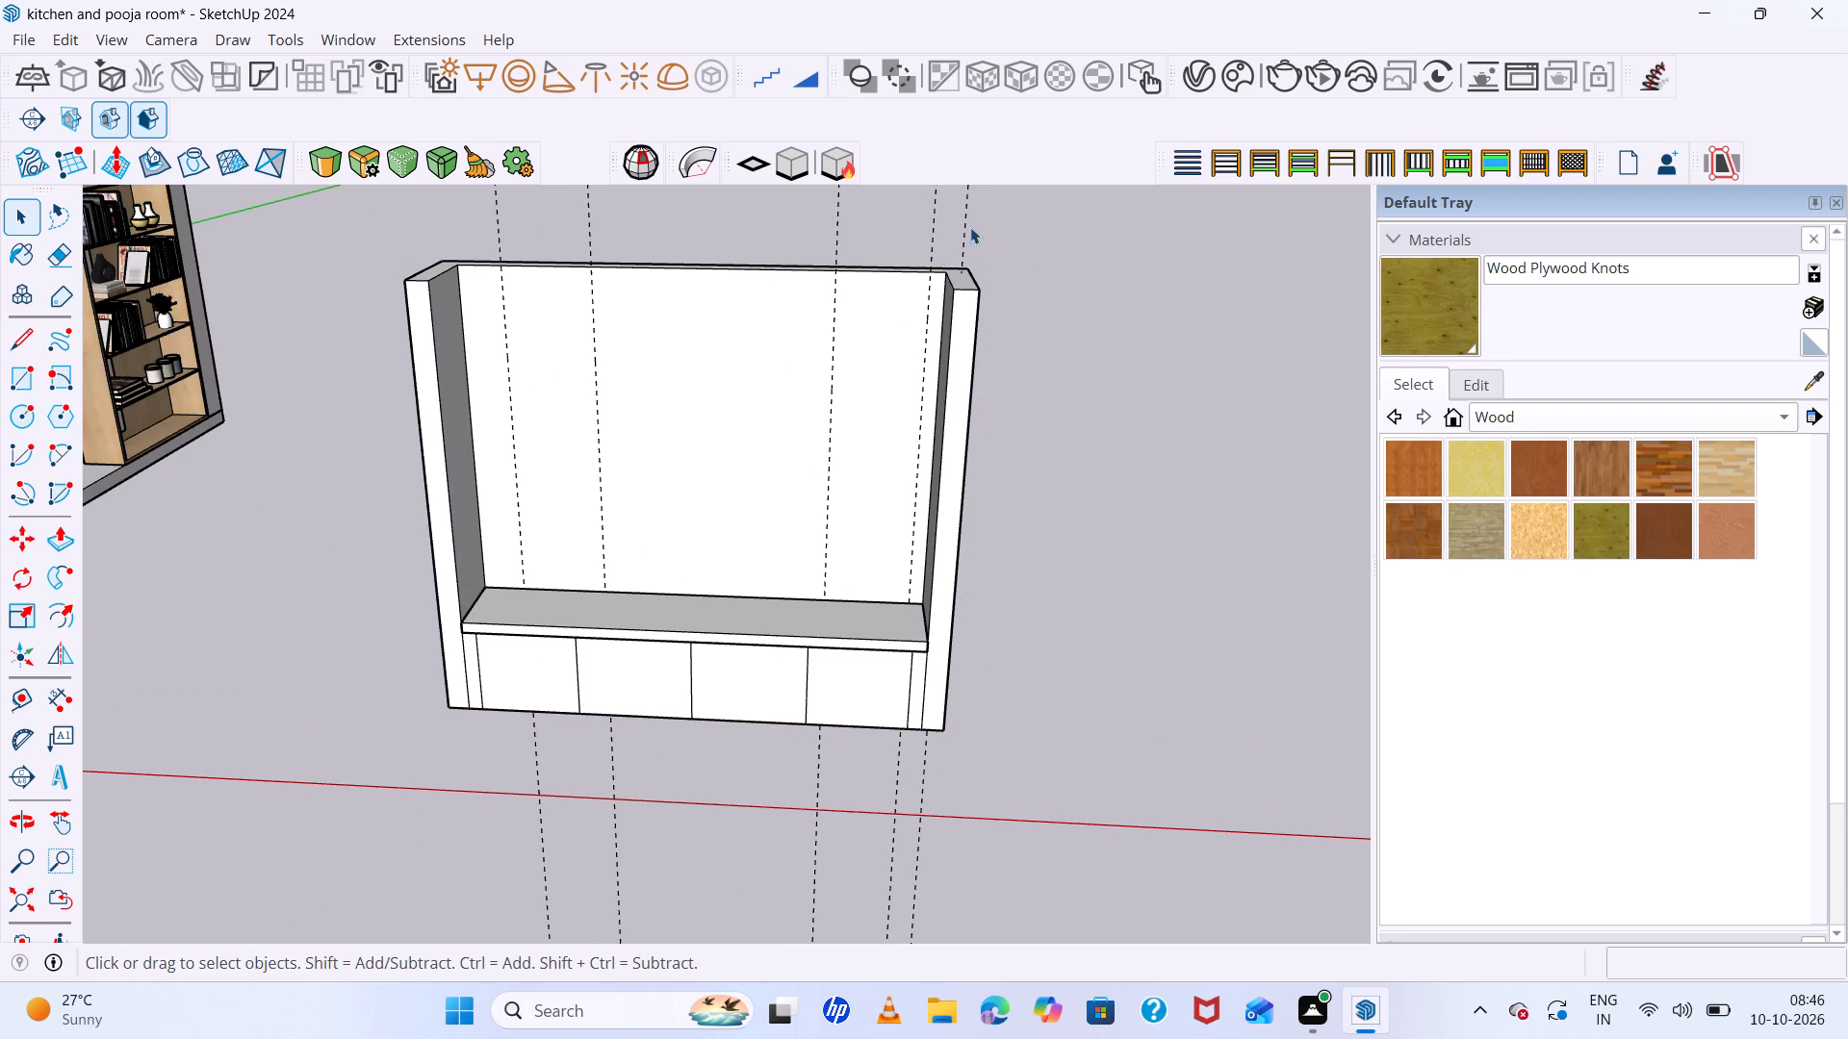
Delete the guide over the right side wall and the four vertical guides across the back wall.
click(967, 233)
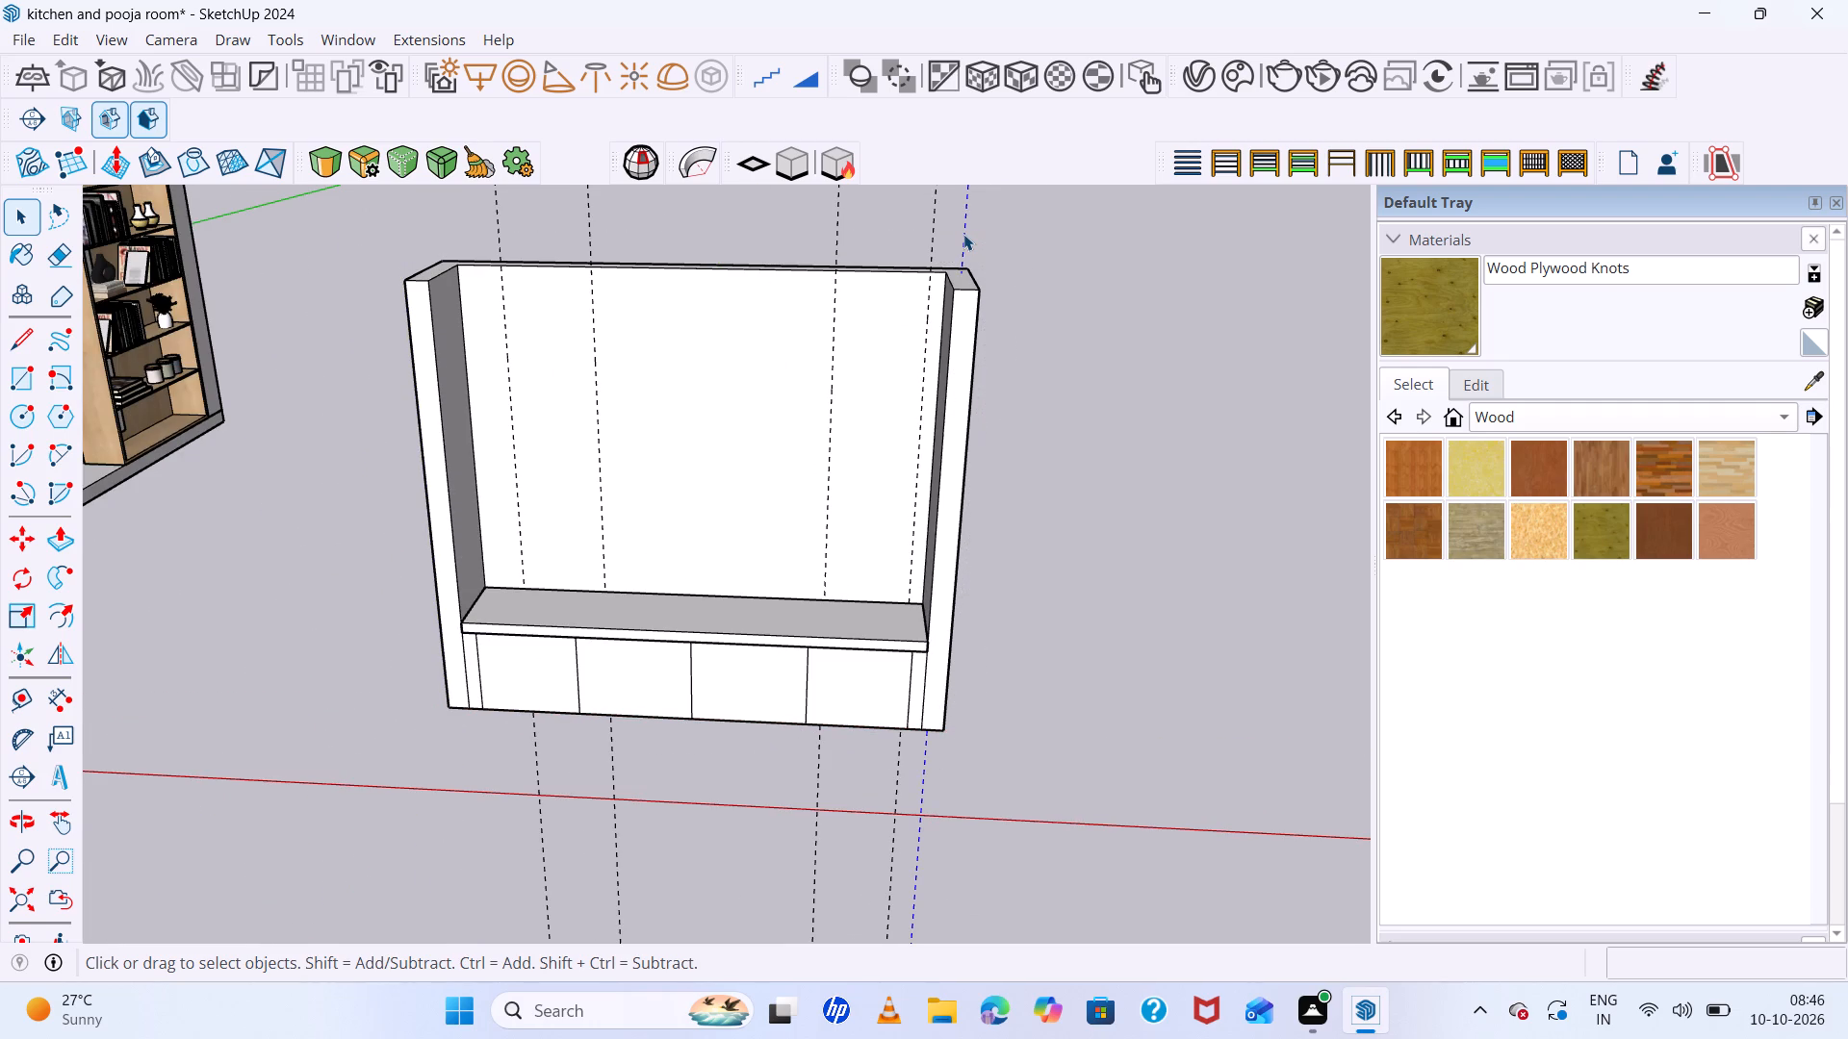
key(Delete)
drag(955, 211, 851, 220)
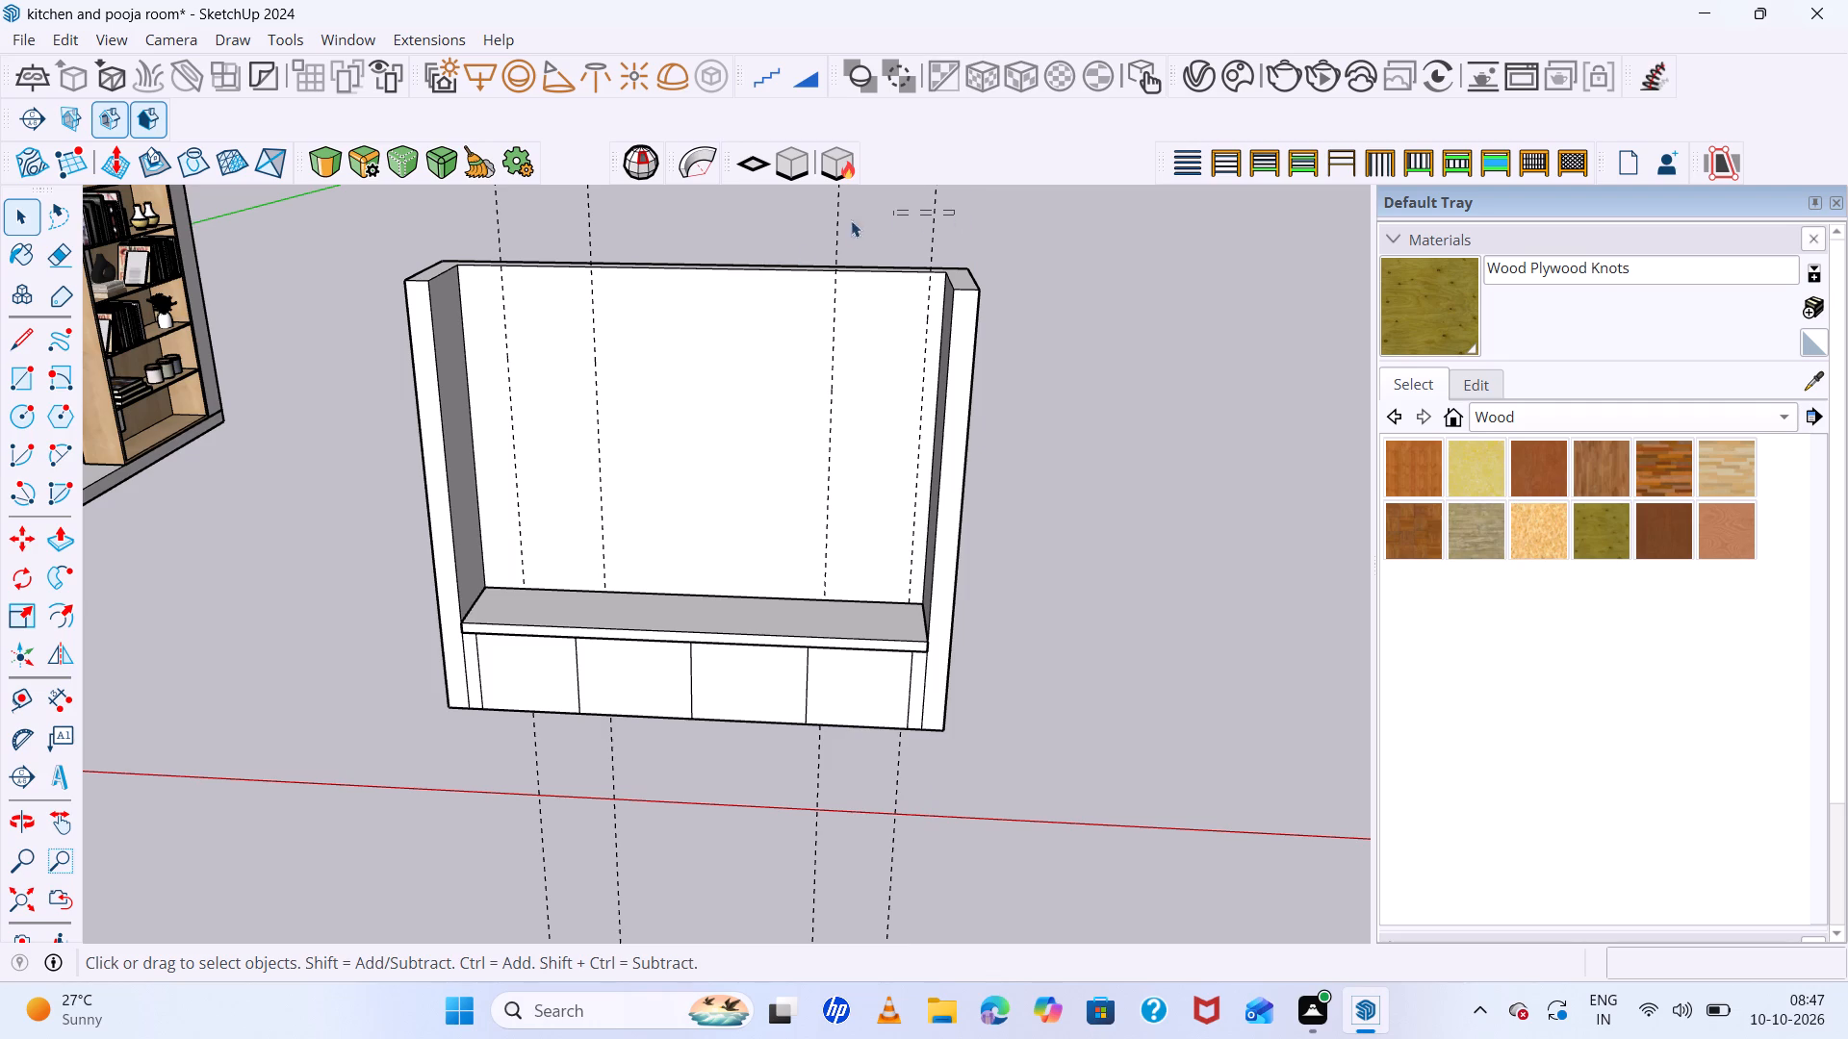
drag(851, 220, 380, 230)
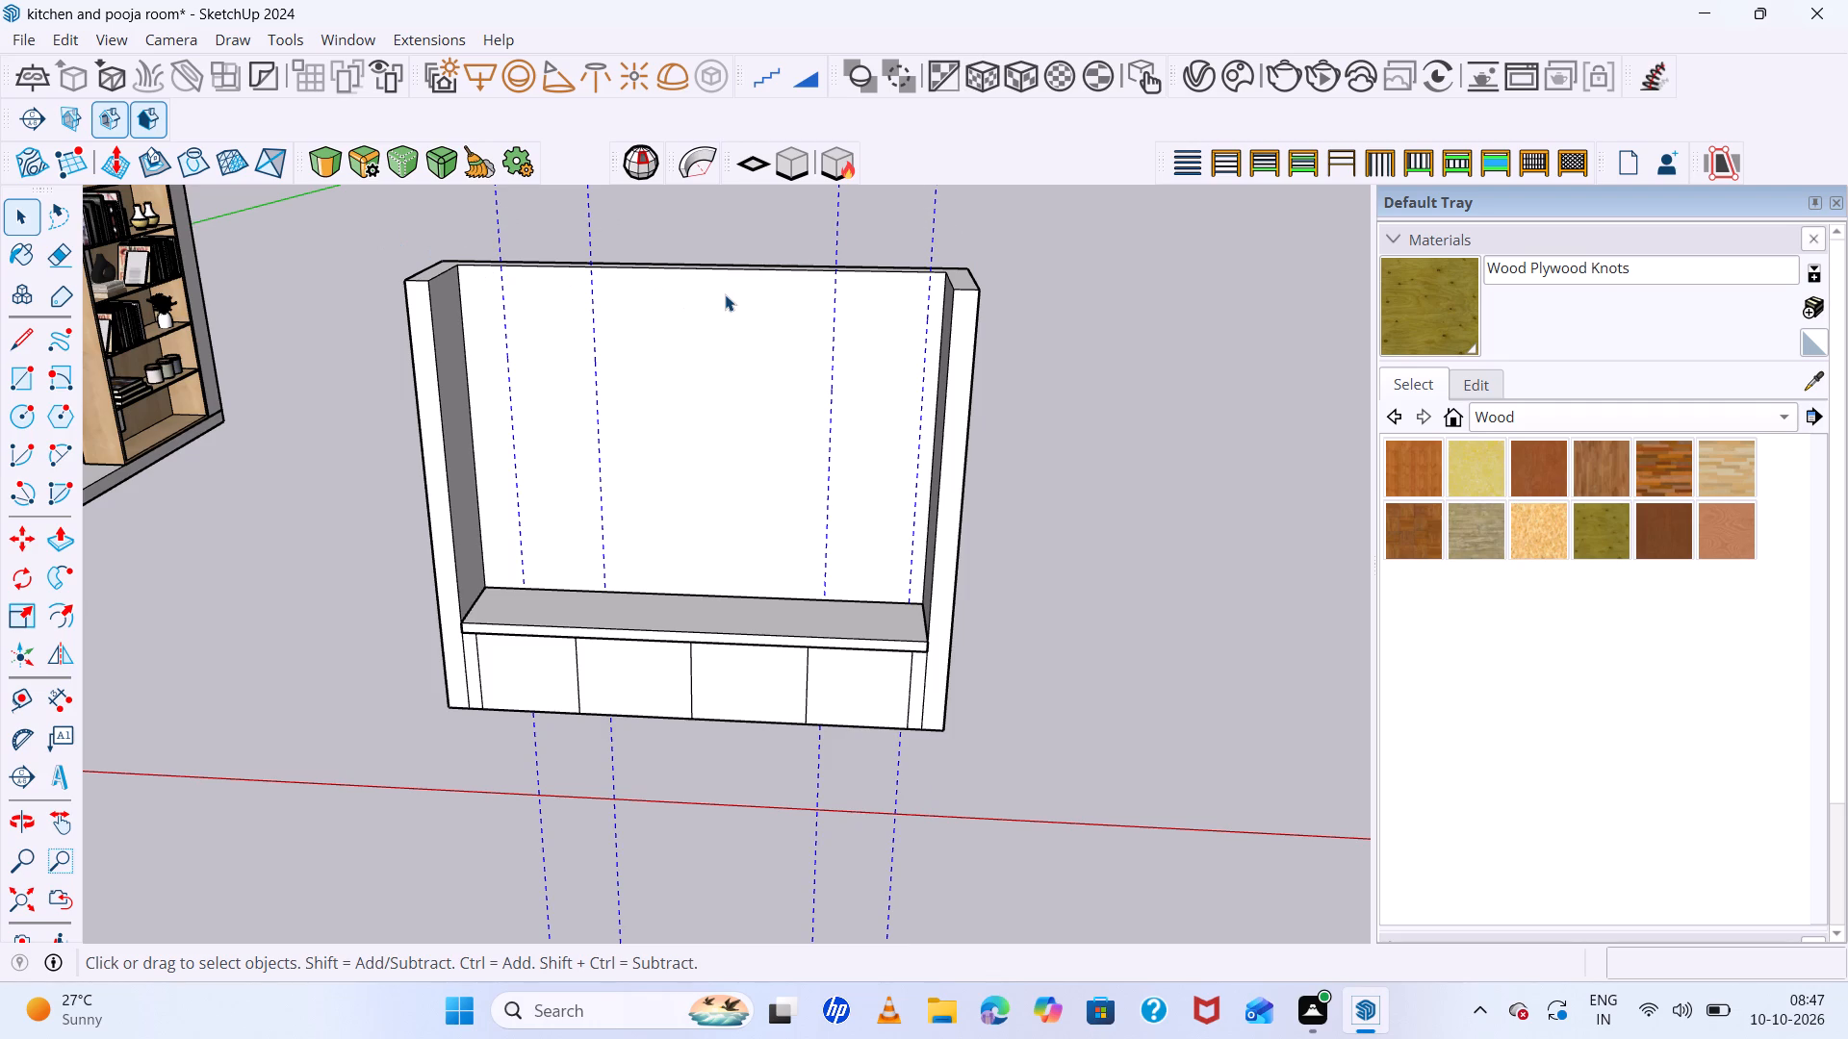
key(Delete)
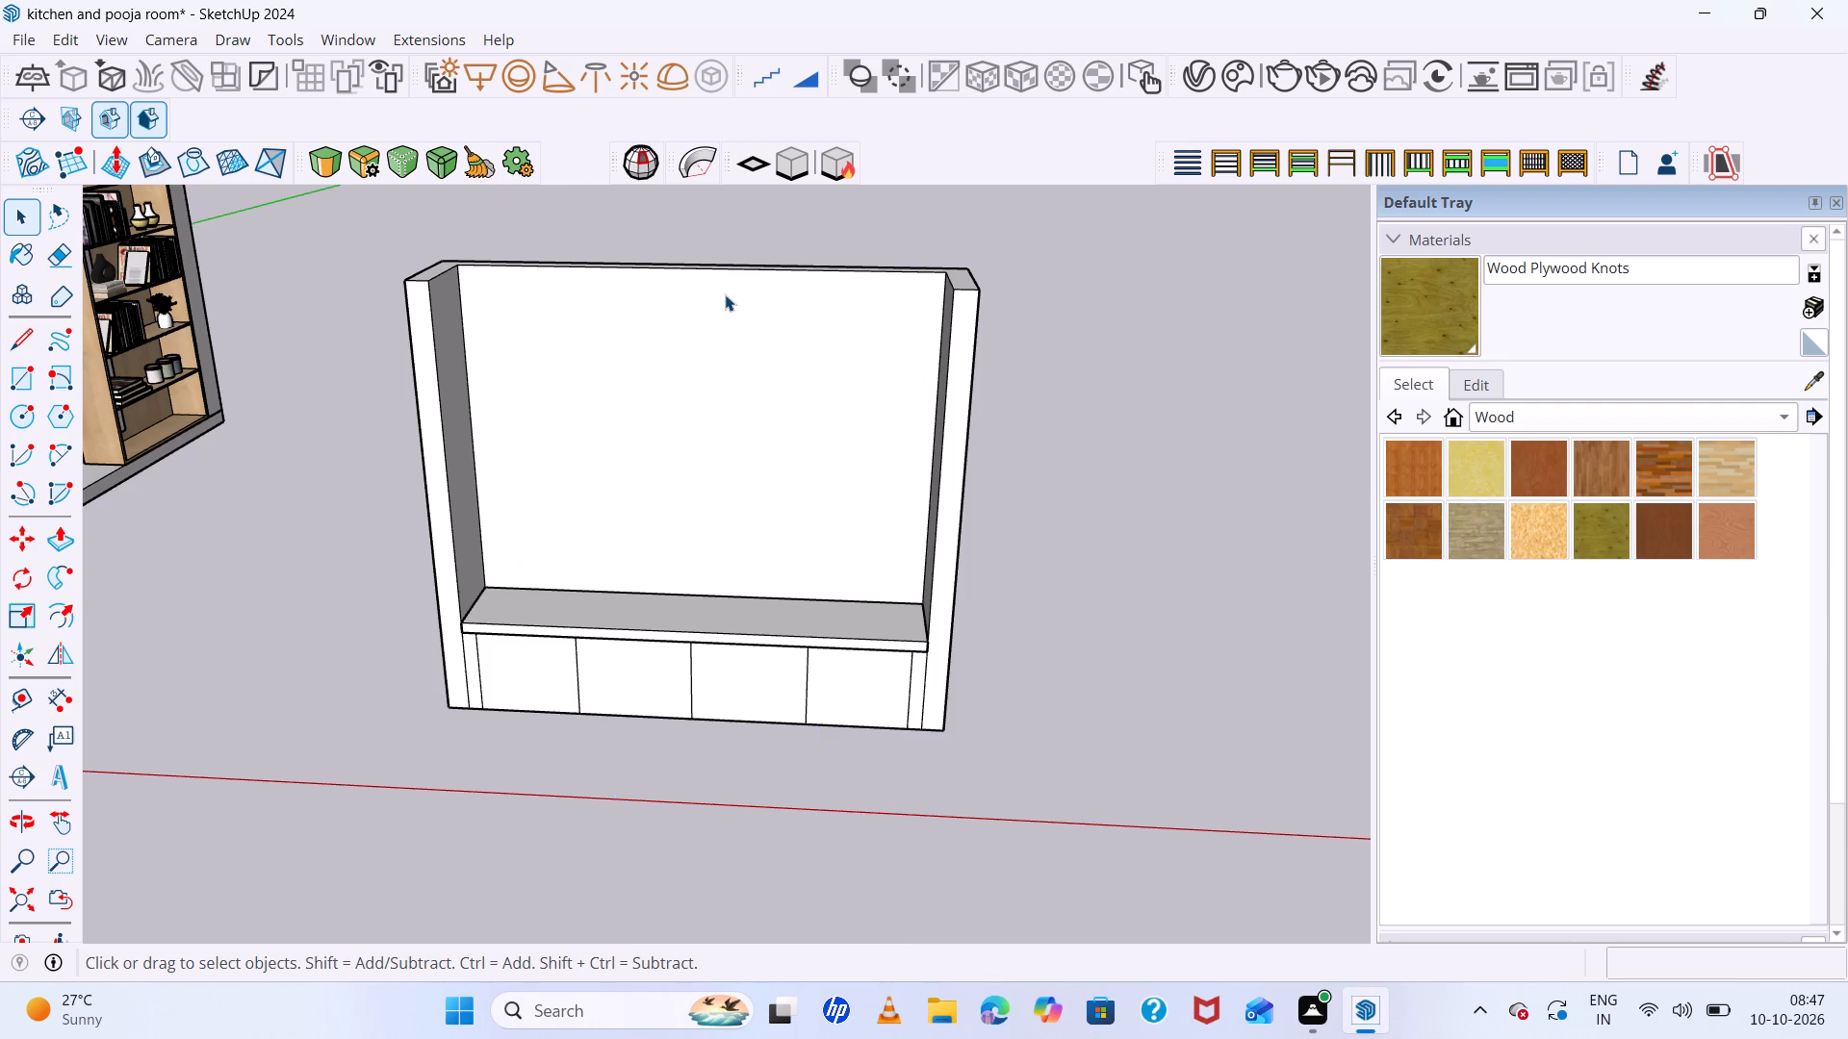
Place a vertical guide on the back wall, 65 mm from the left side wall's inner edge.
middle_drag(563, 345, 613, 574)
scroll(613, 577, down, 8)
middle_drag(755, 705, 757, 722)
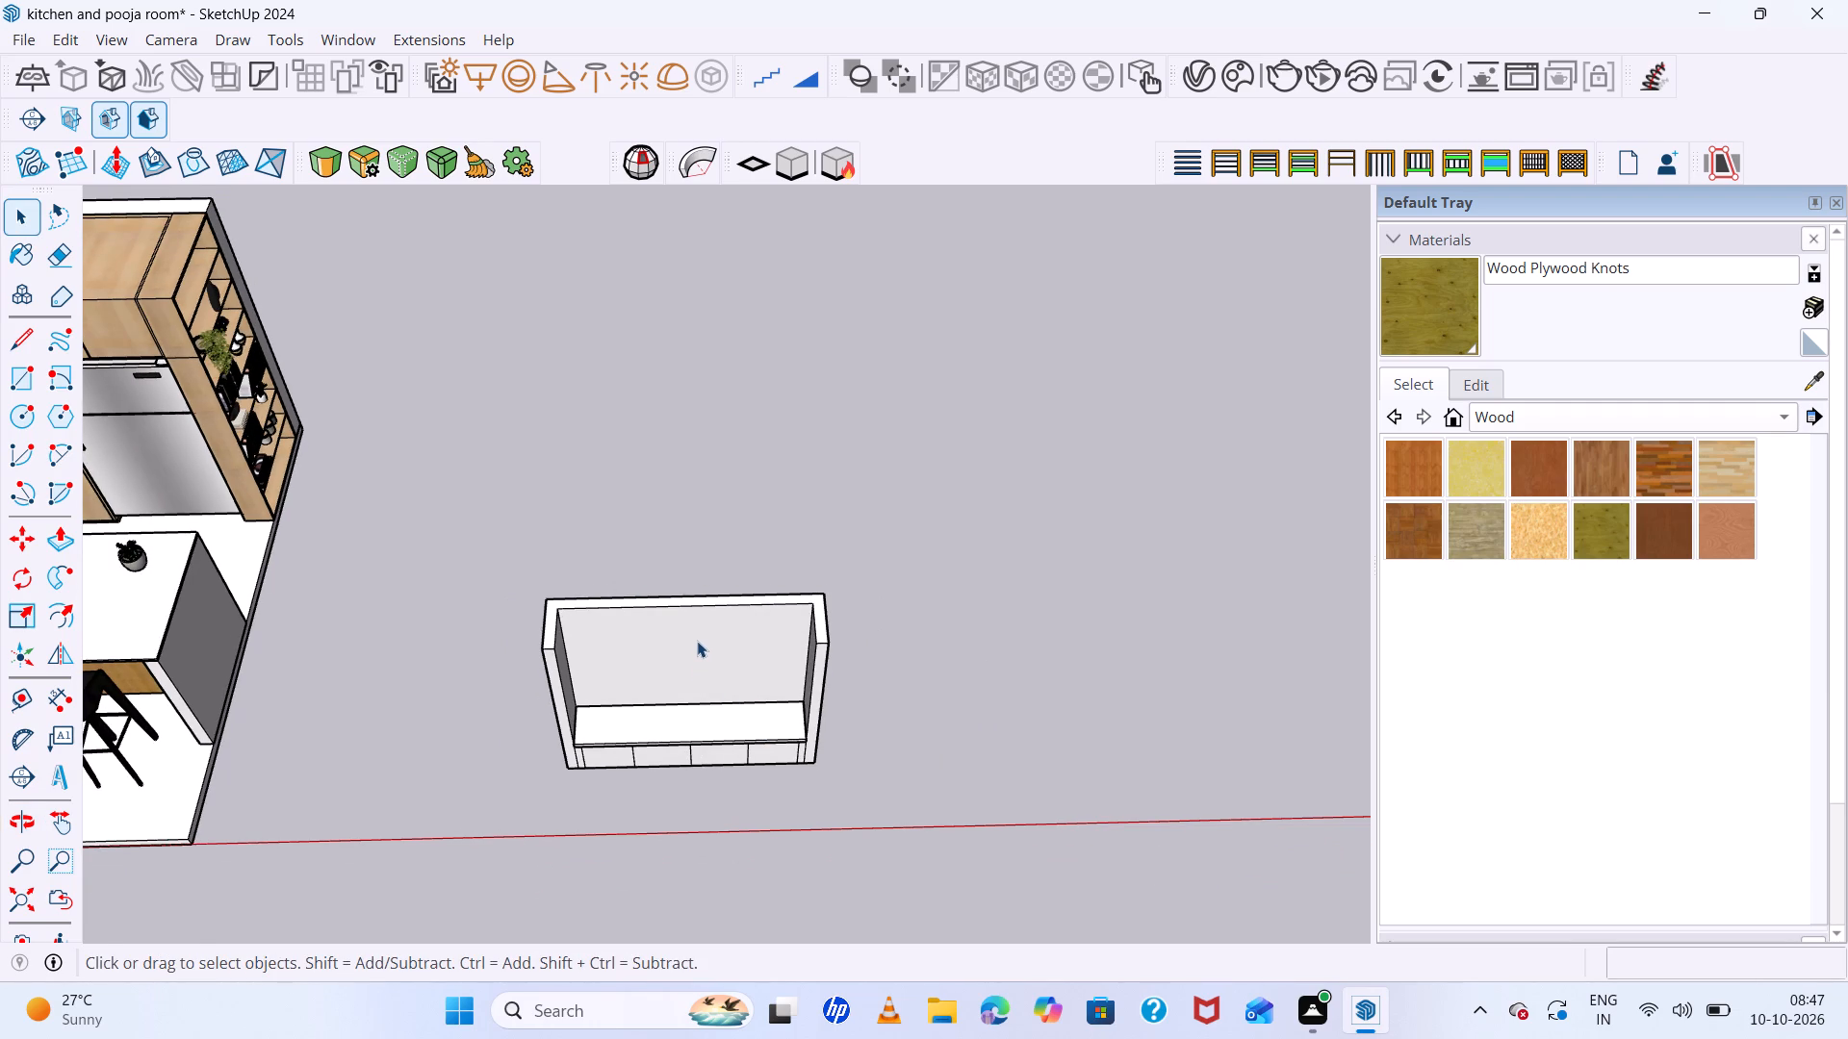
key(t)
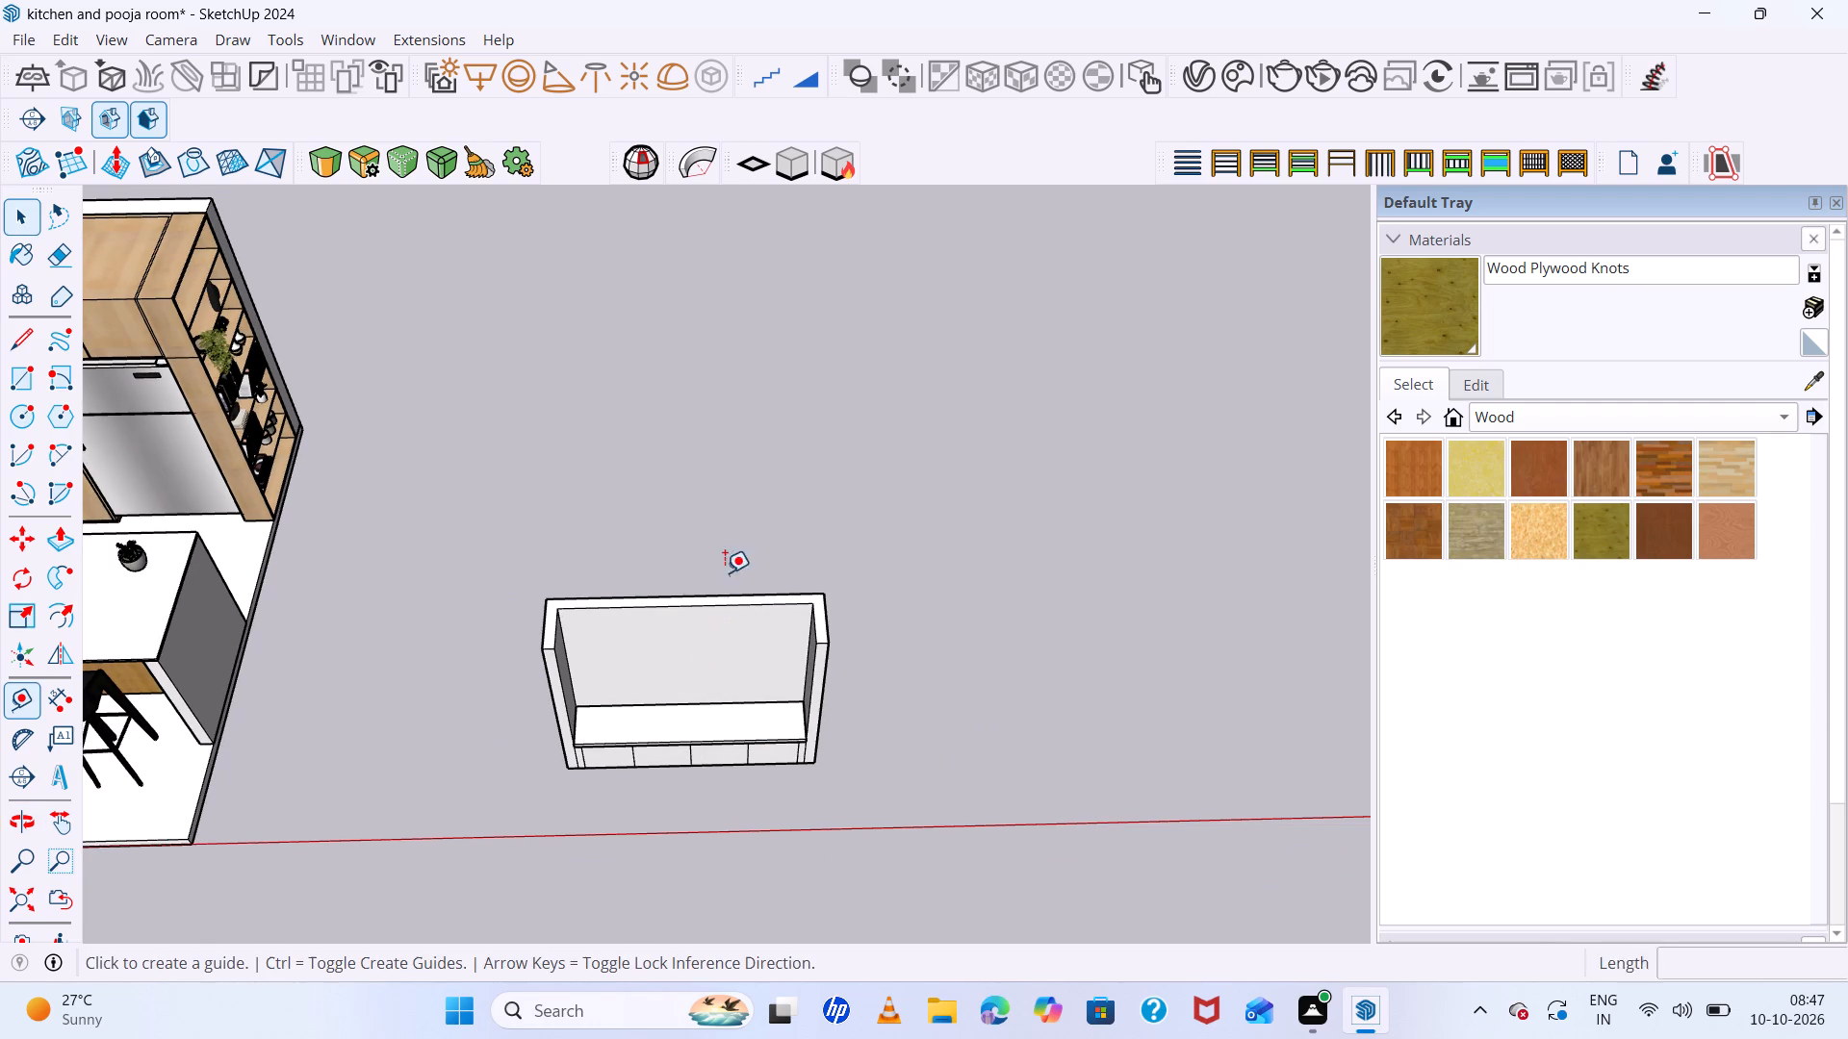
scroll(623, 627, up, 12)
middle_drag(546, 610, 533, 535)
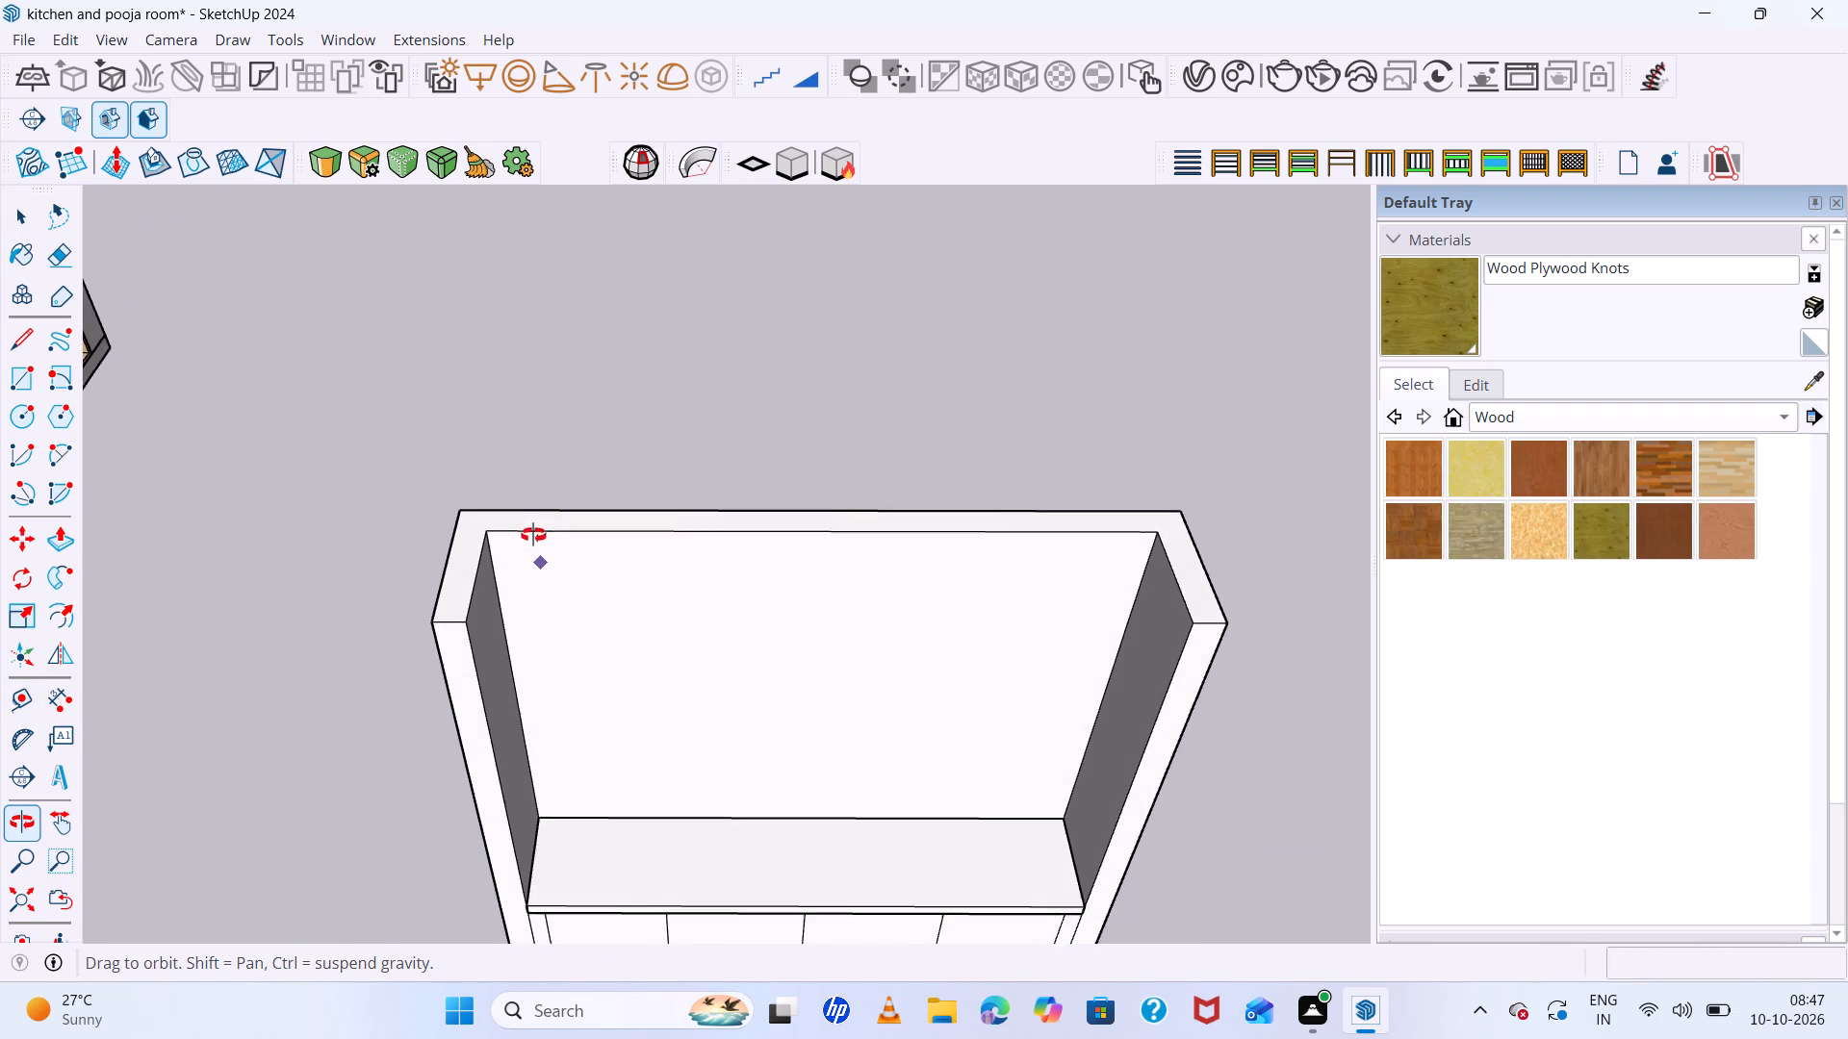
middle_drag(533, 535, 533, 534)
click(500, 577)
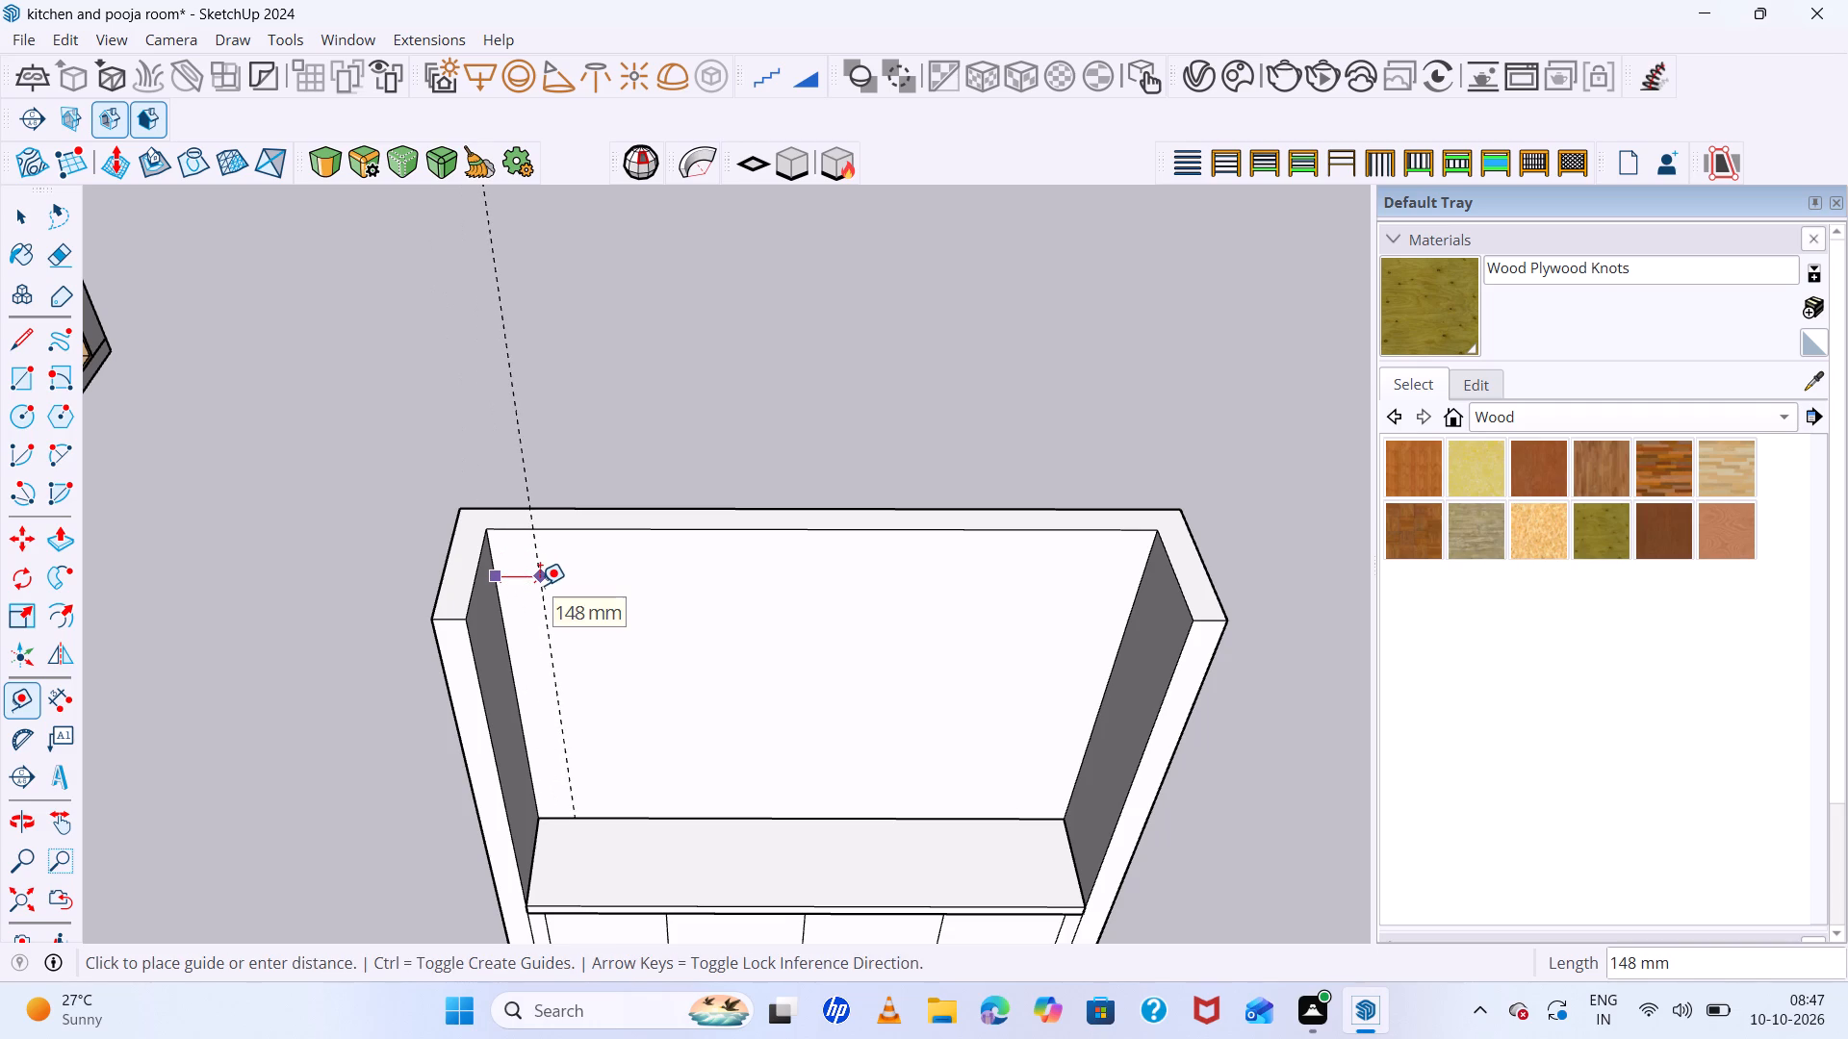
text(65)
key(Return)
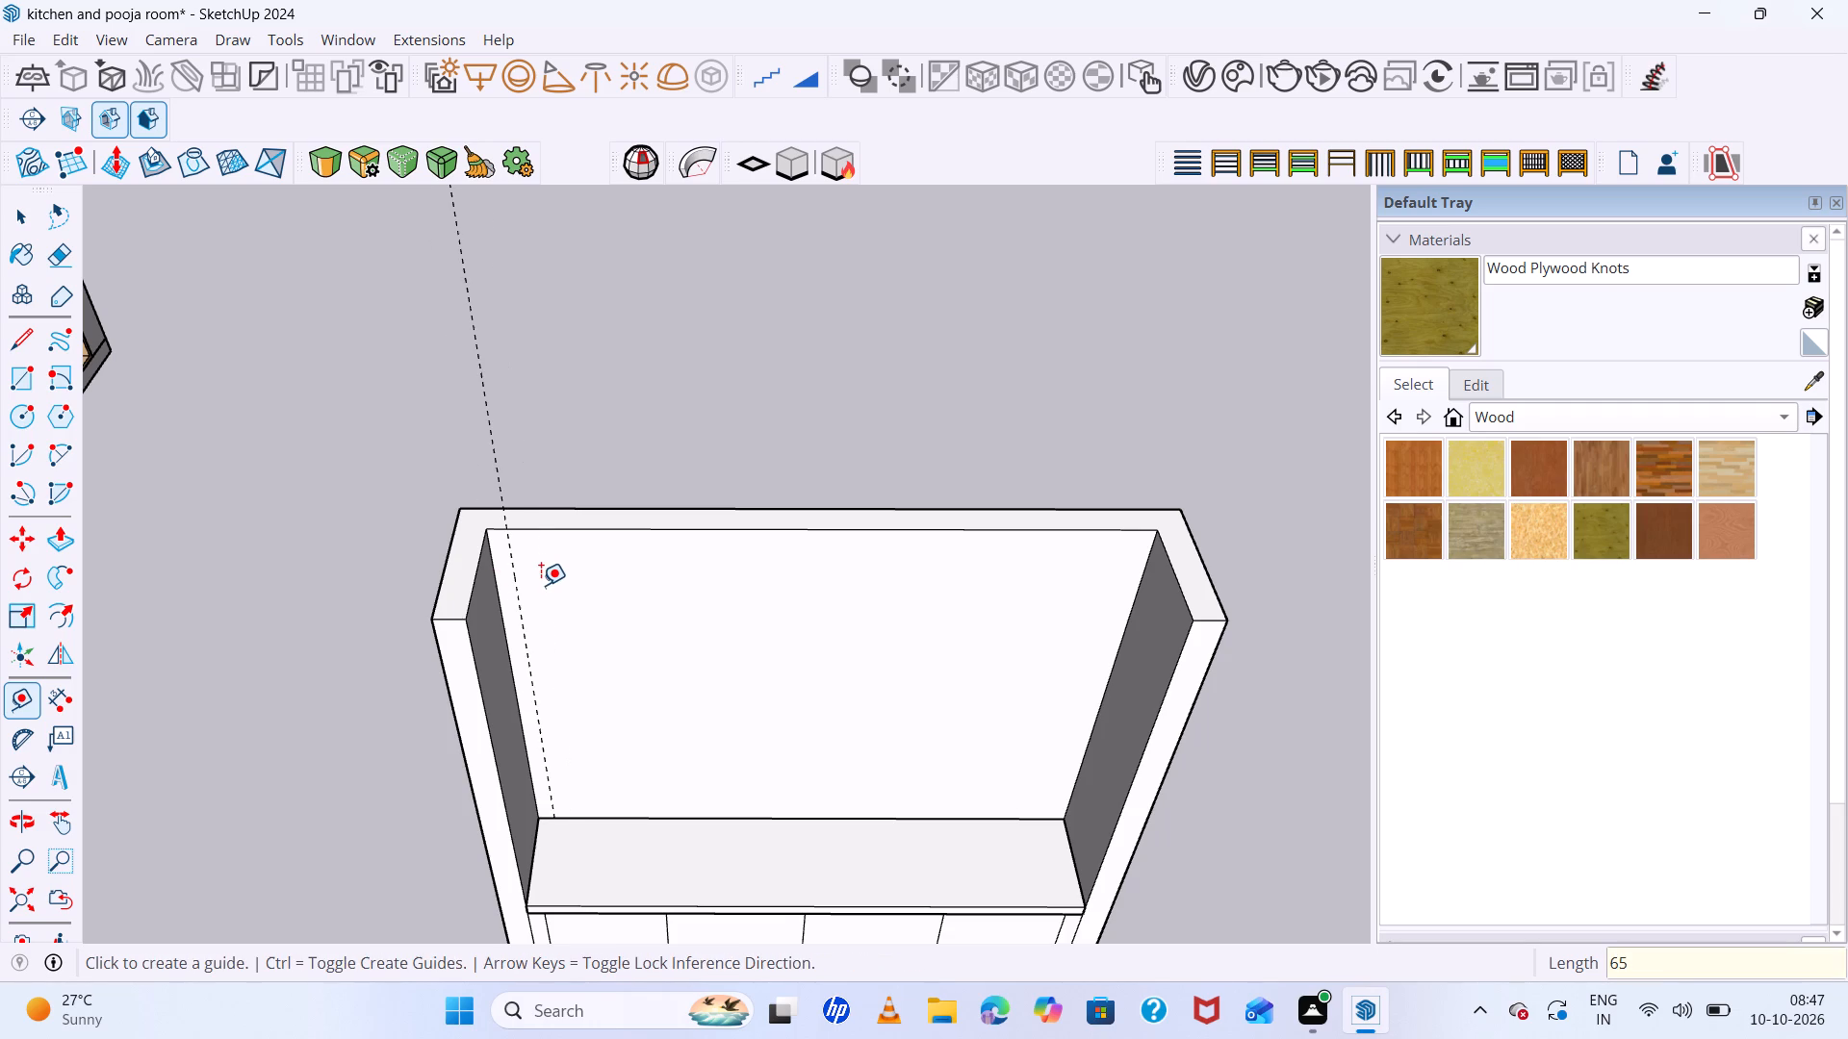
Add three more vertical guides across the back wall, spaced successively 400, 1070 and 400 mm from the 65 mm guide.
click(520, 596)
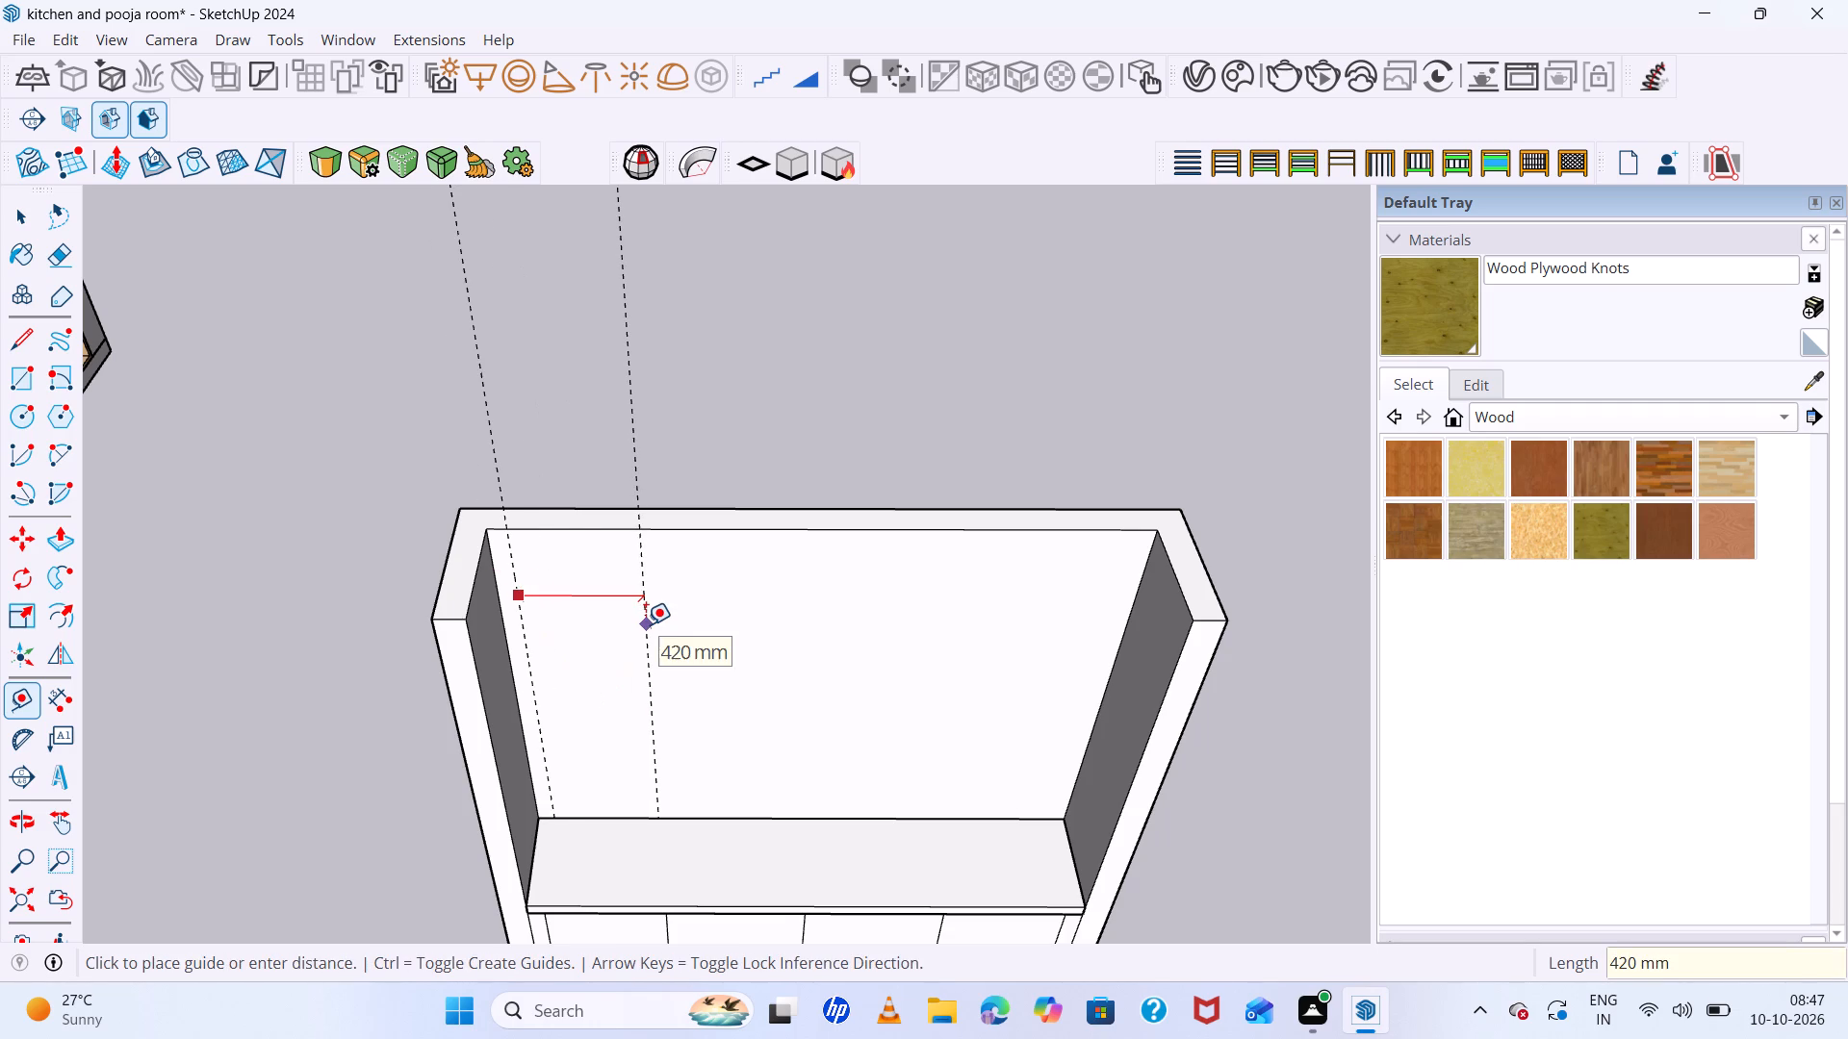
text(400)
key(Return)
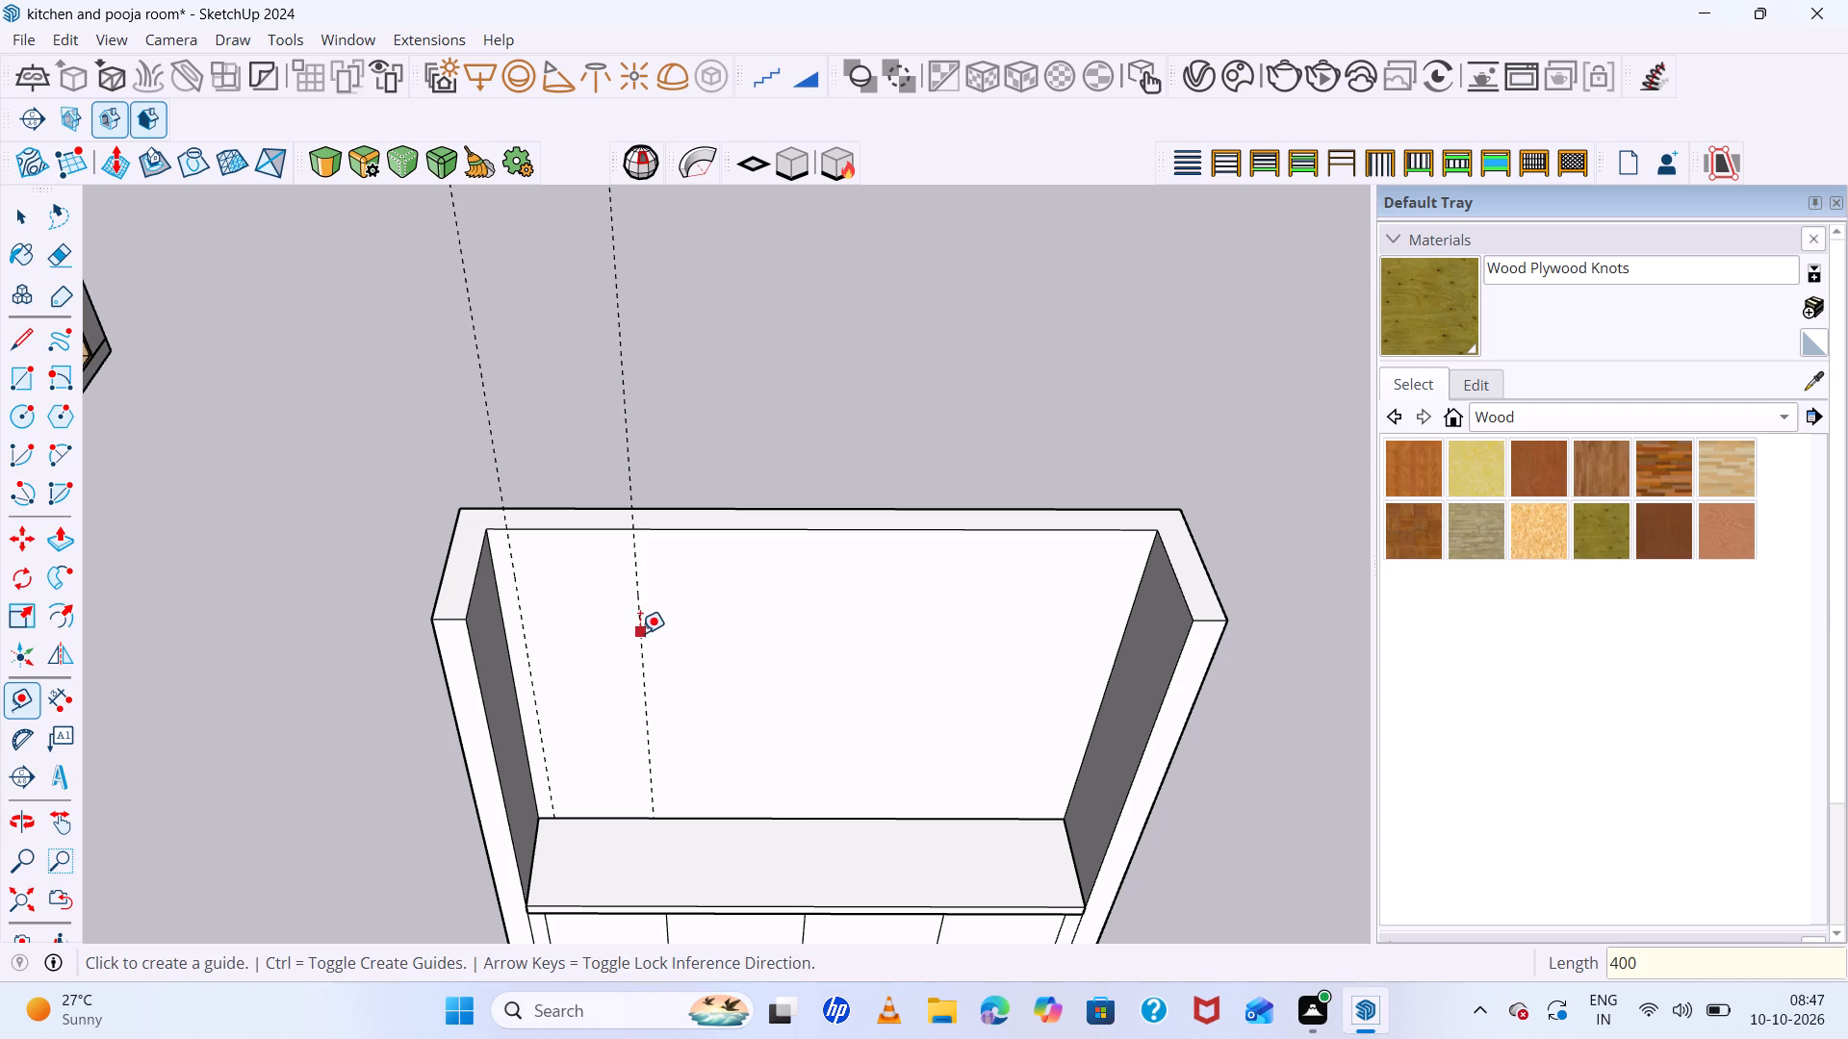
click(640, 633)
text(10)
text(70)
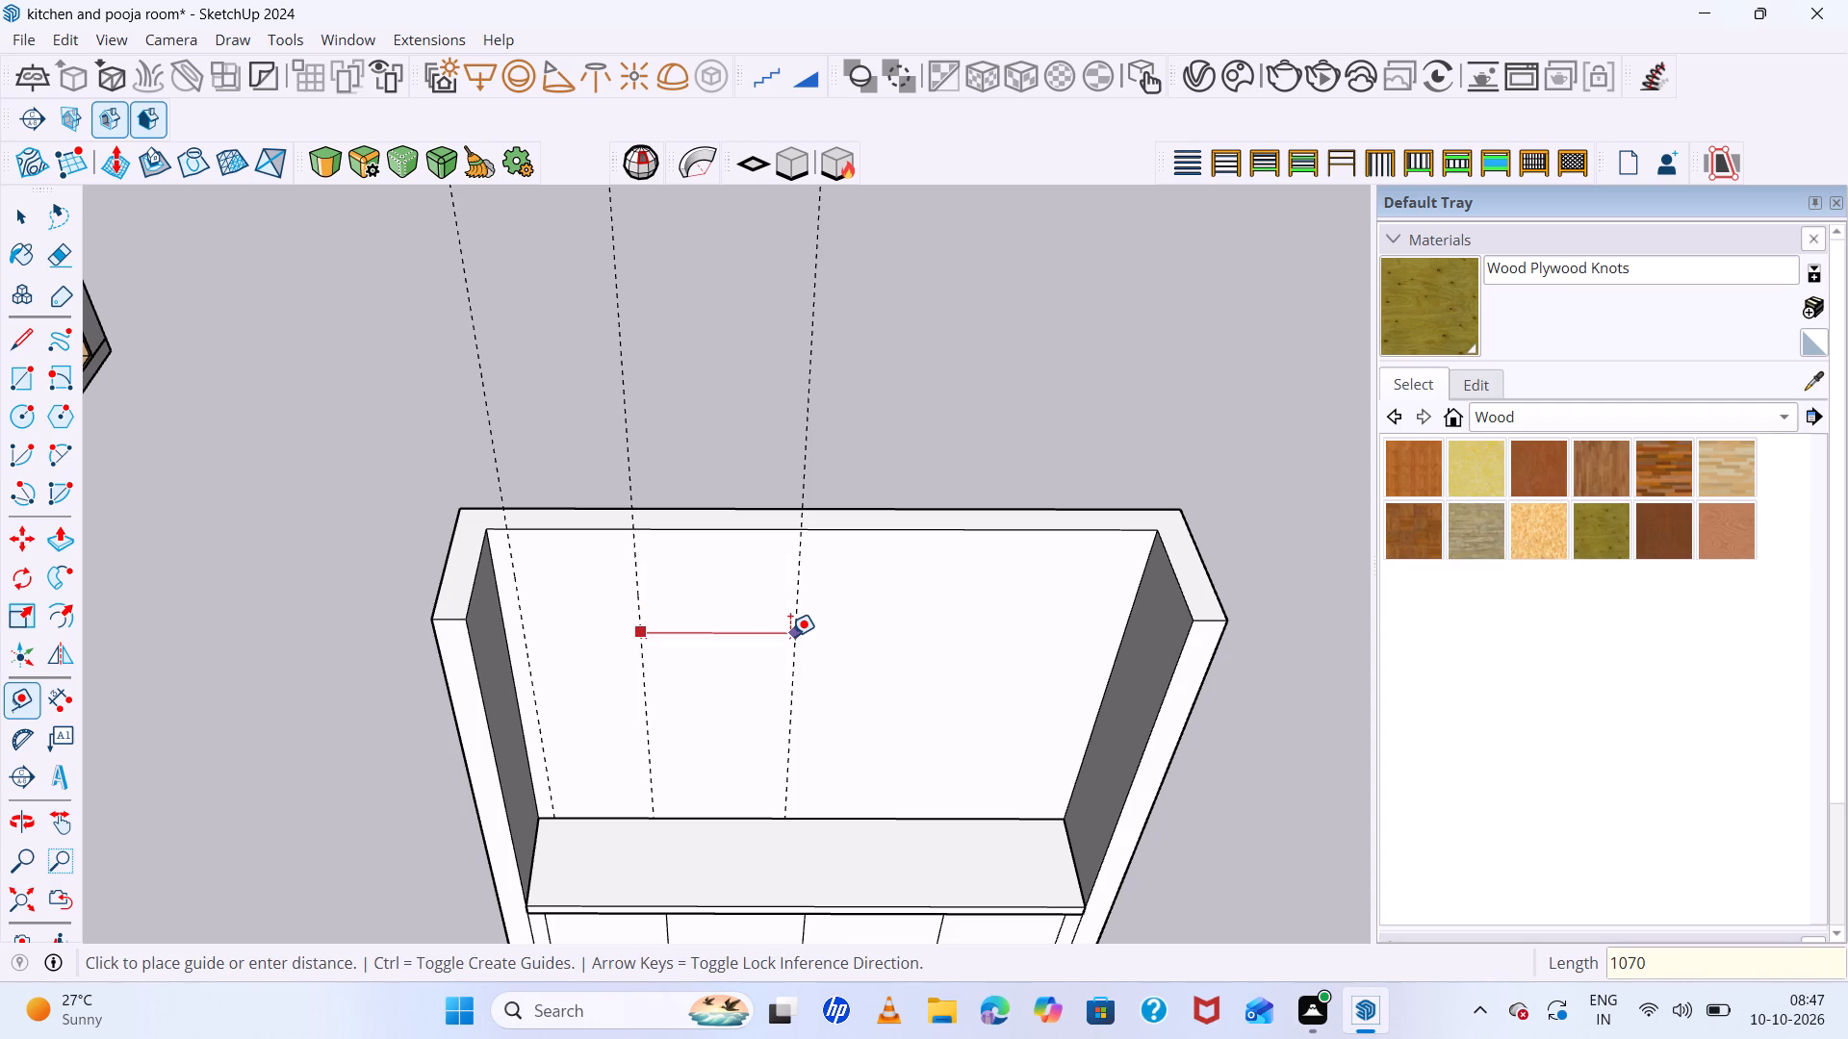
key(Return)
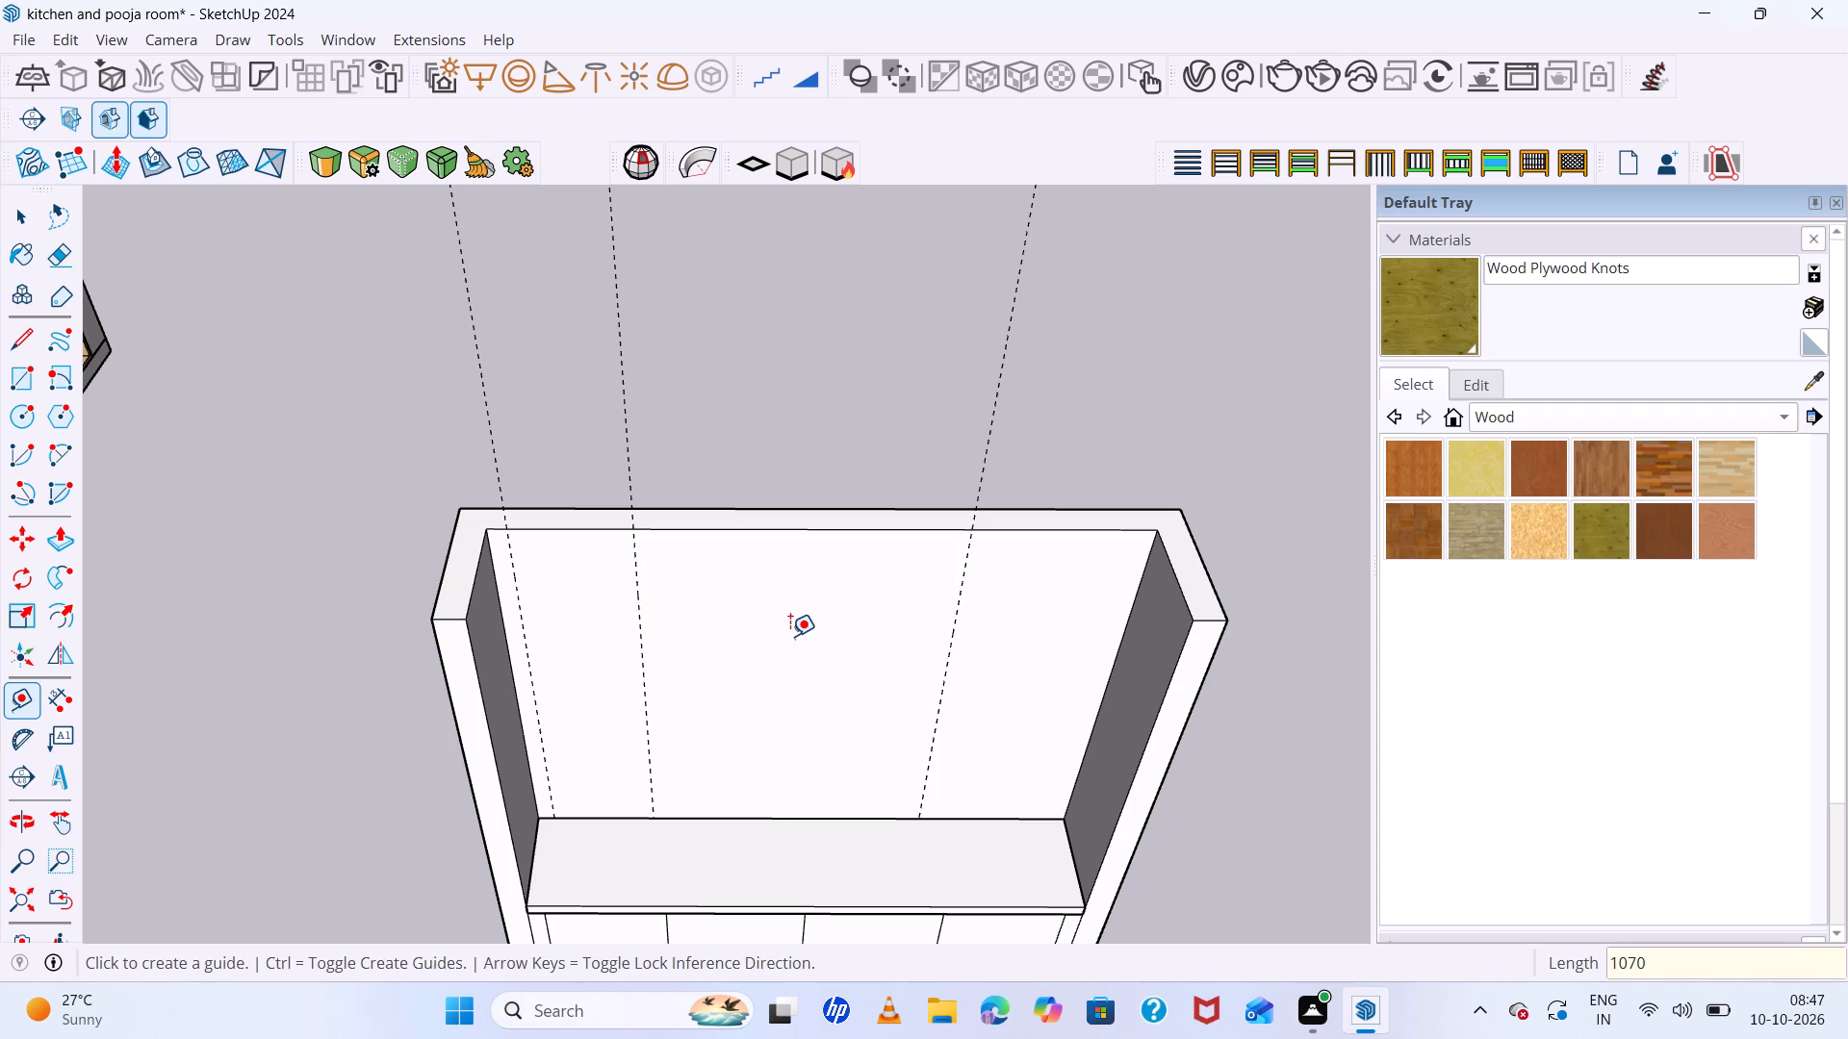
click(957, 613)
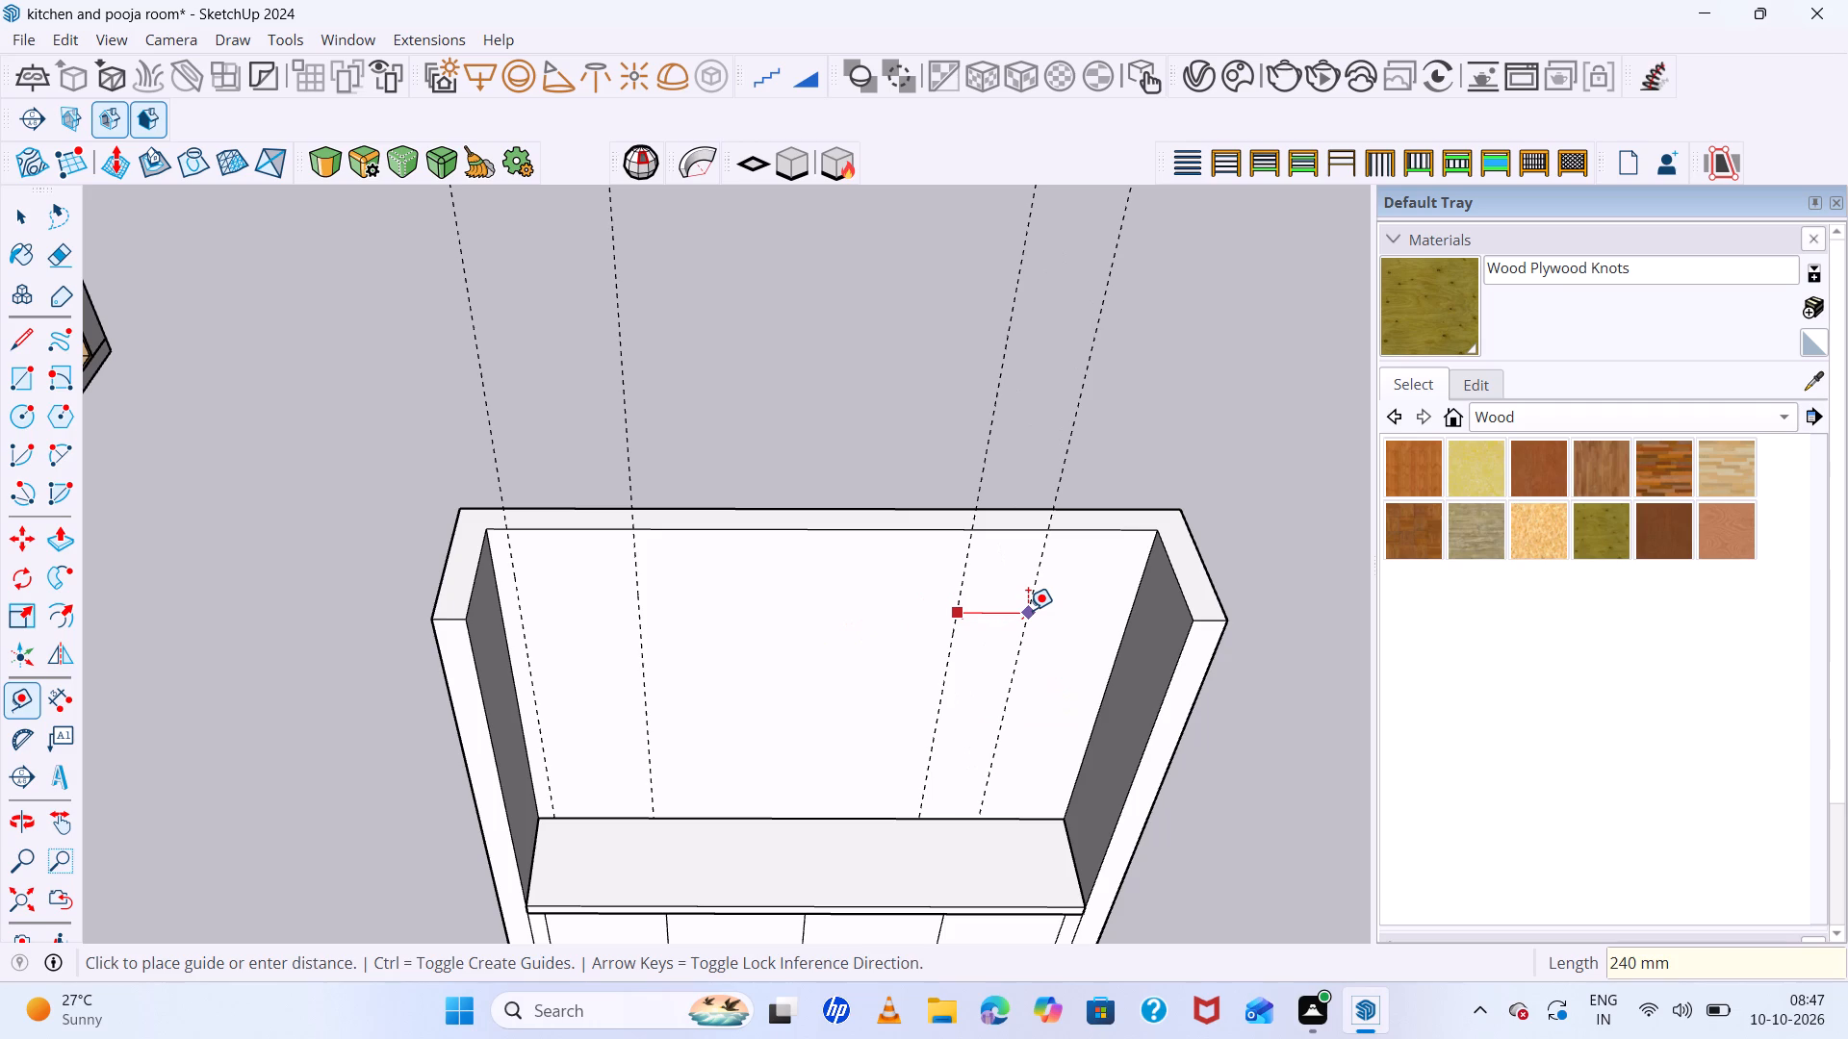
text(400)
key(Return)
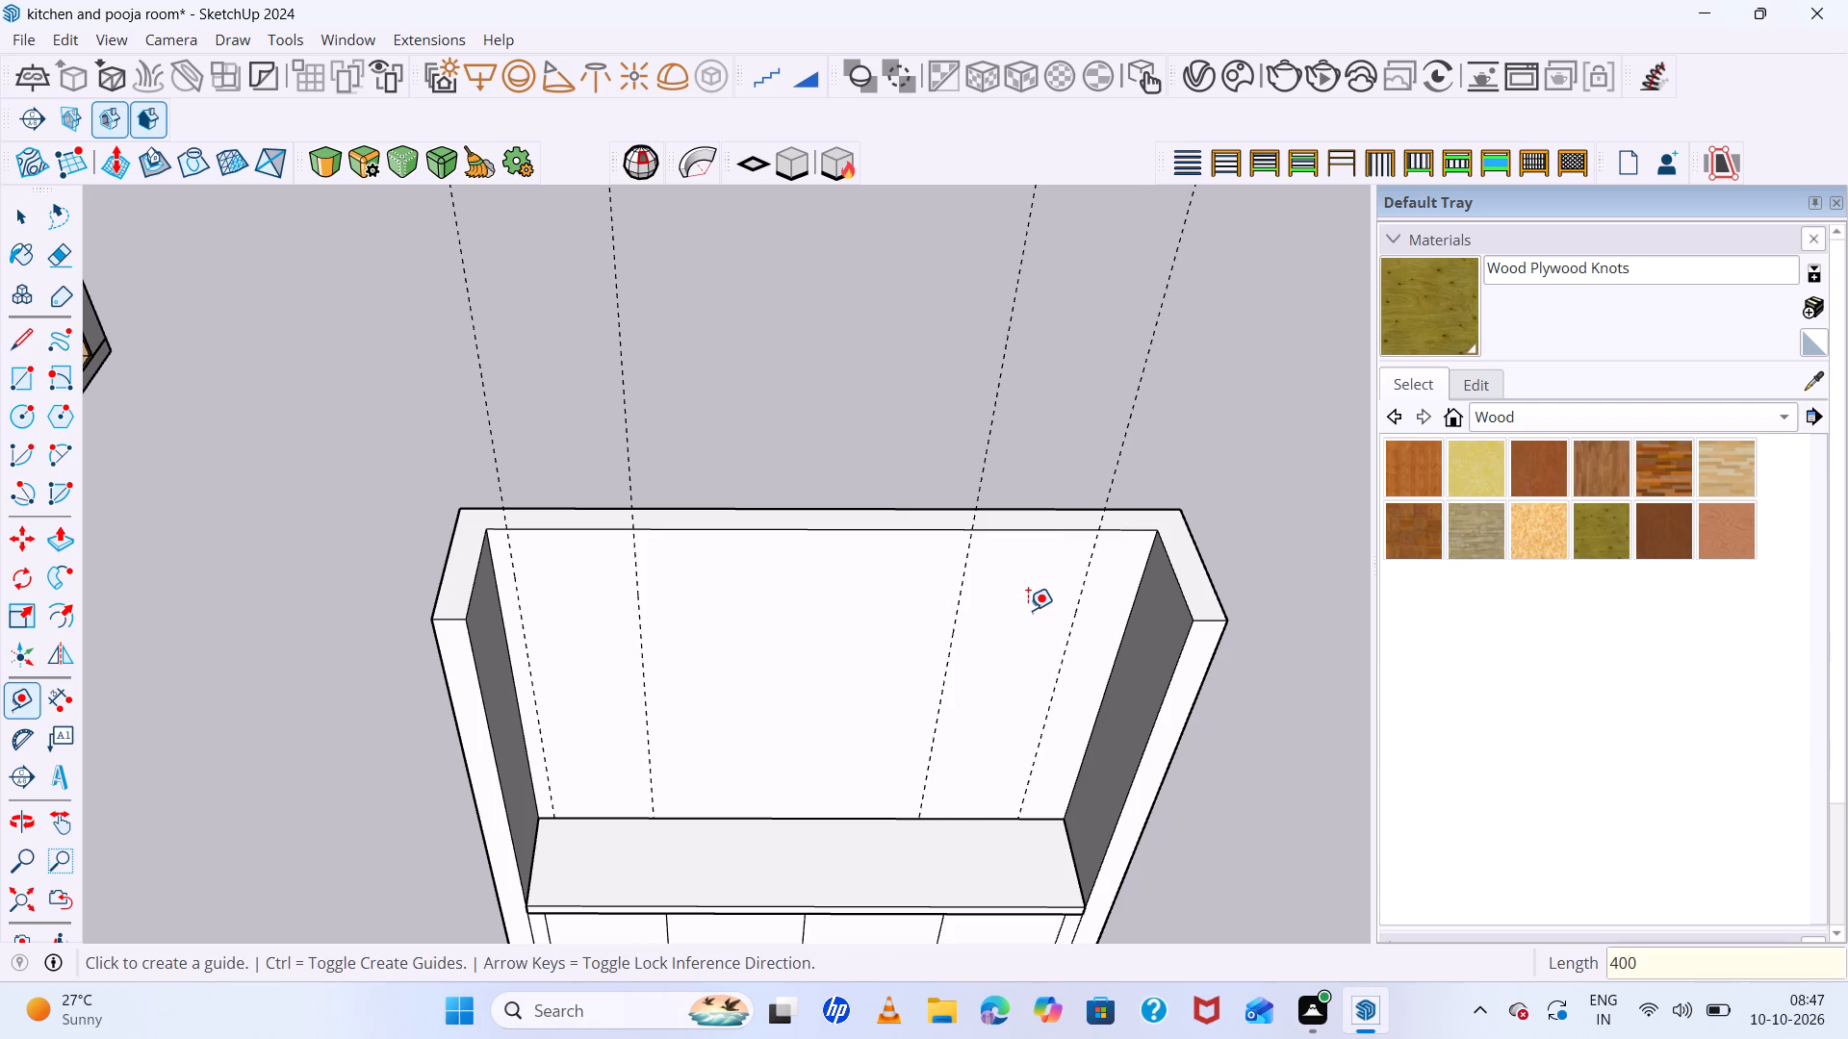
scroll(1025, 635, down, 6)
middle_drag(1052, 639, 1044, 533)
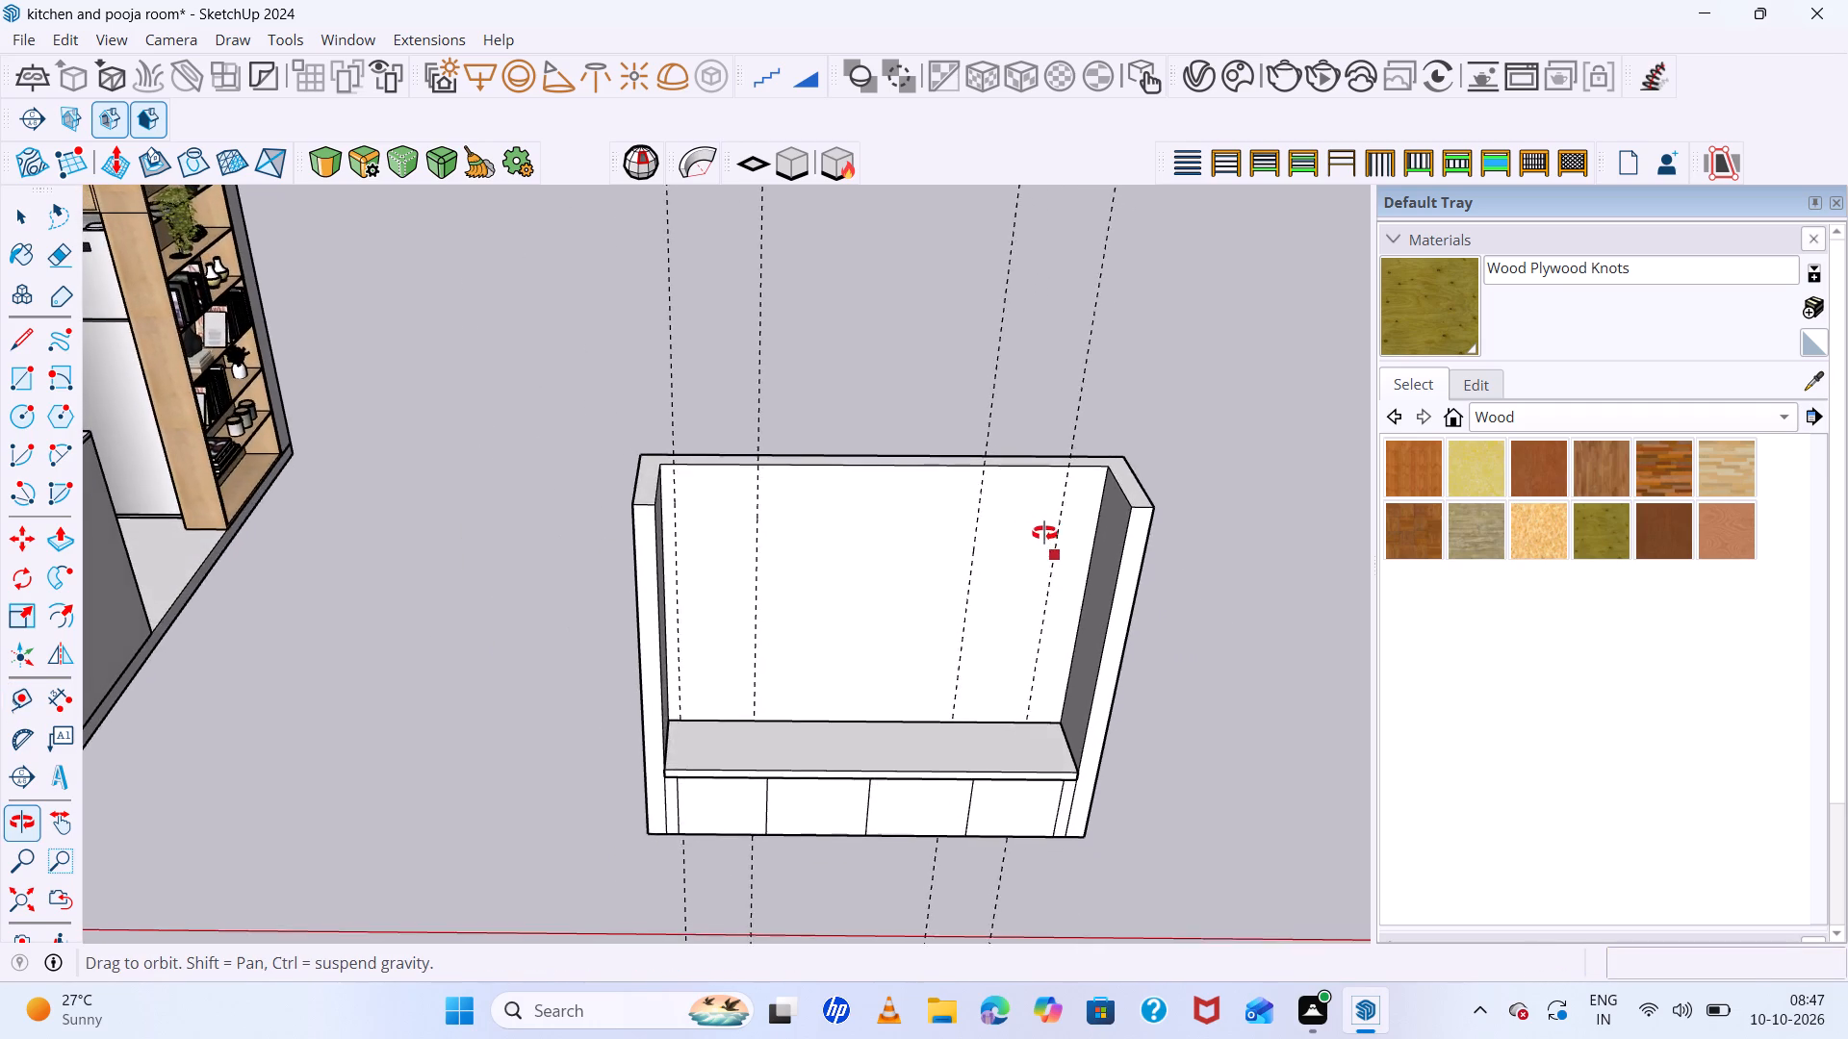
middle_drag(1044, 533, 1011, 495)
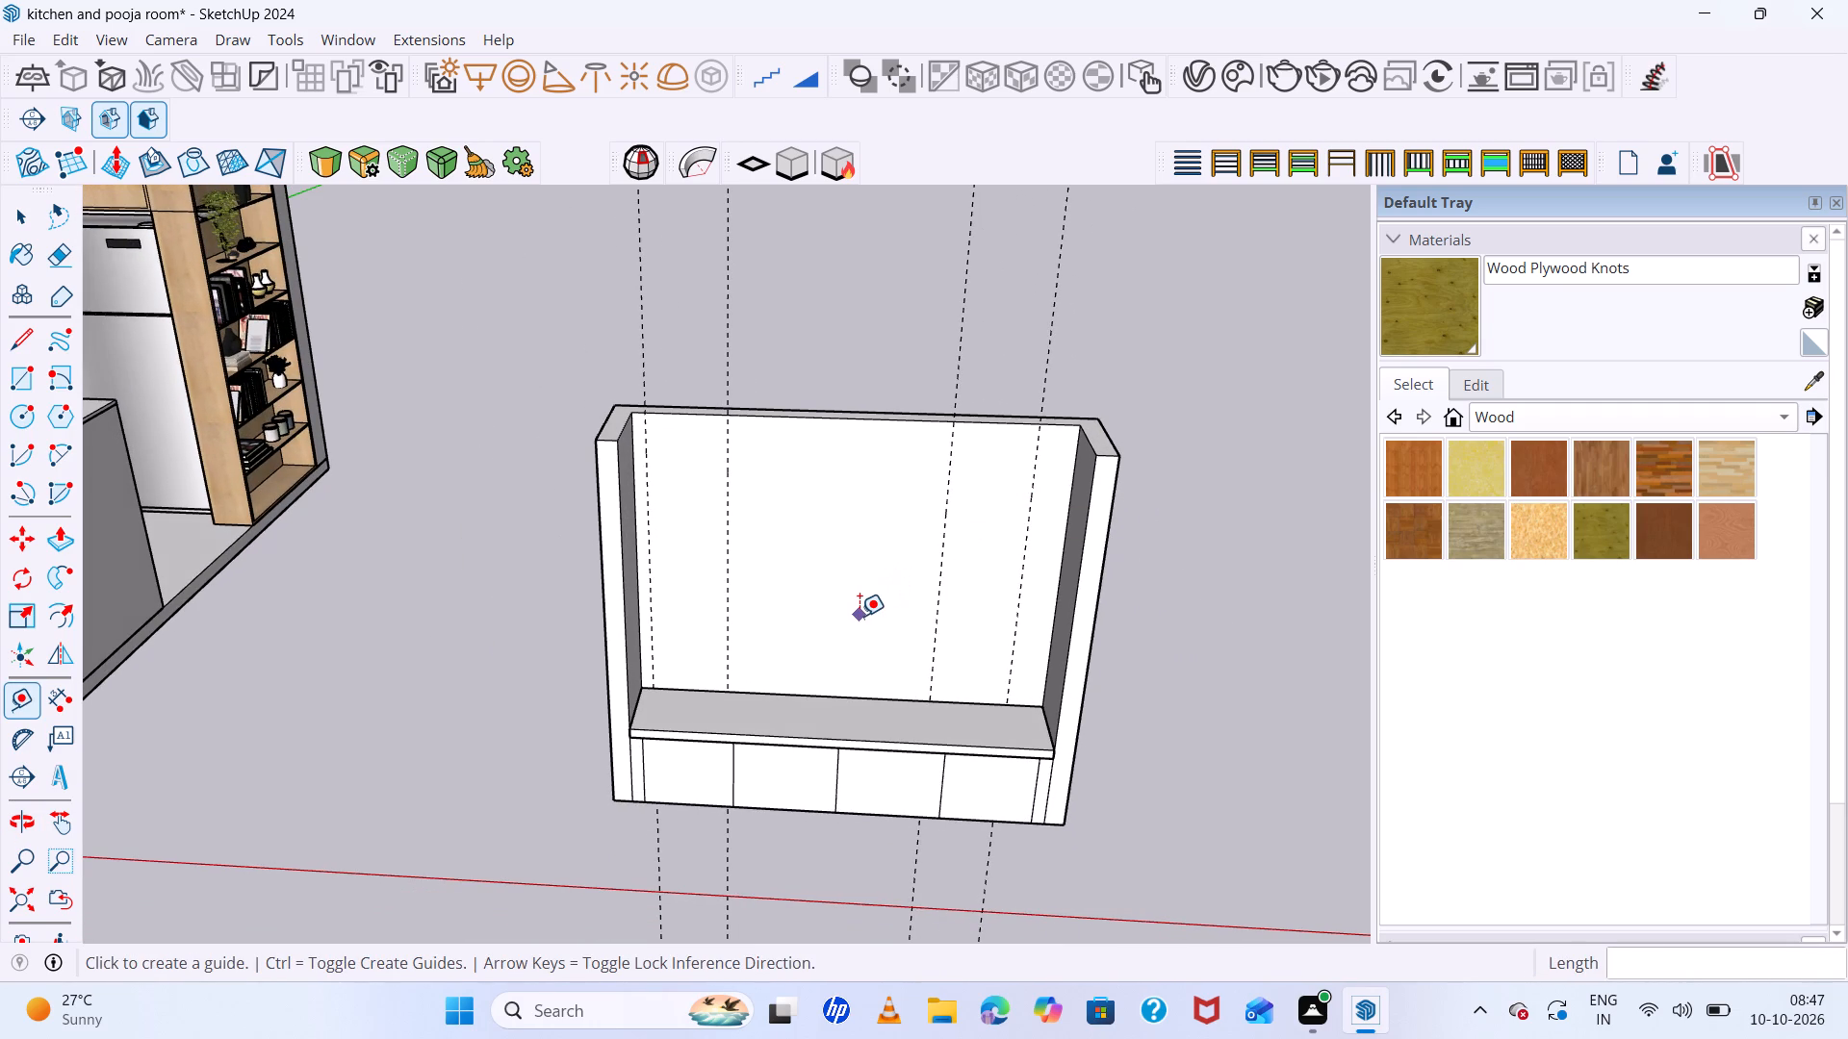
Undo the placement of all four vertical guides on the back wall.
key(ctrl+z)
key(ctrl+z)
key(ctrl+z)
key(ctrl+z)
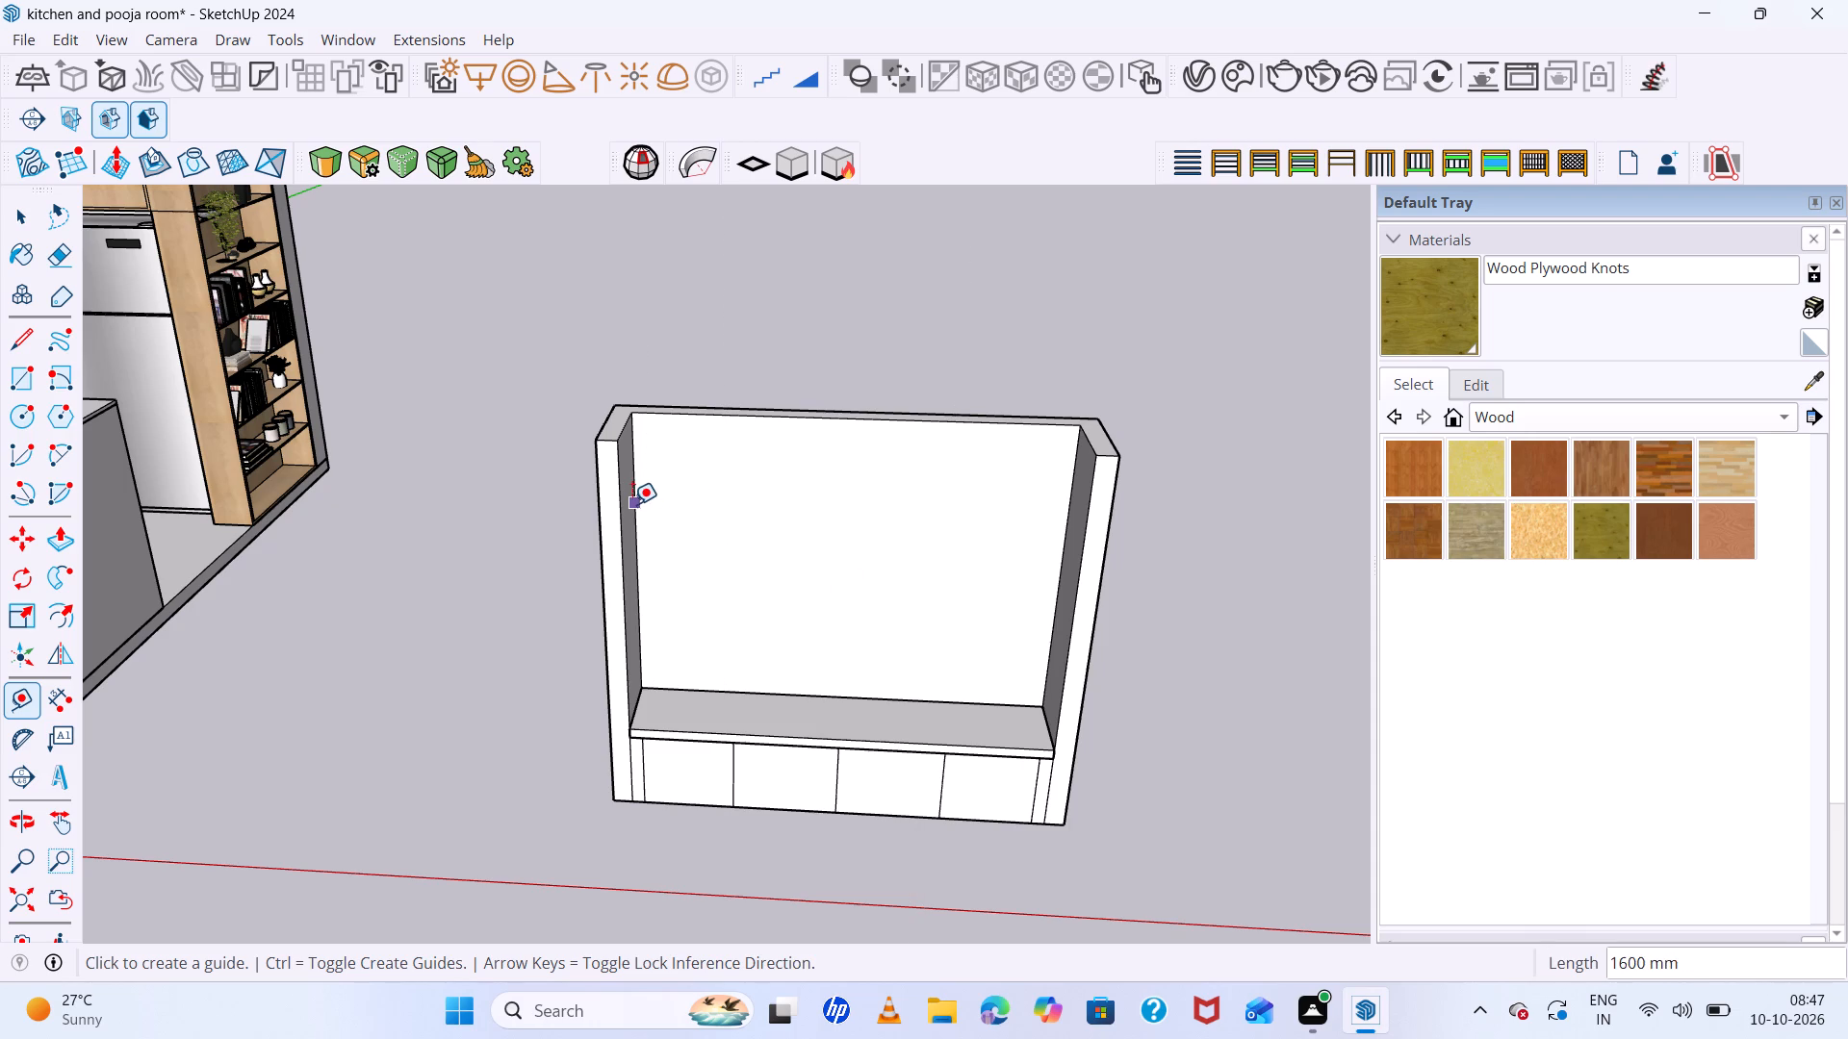
Place vertical guides on the back wall 100 mm from the left side wall's inner edge and 400 mm beyond that.
click(632, 504)
text(10)
key(0)
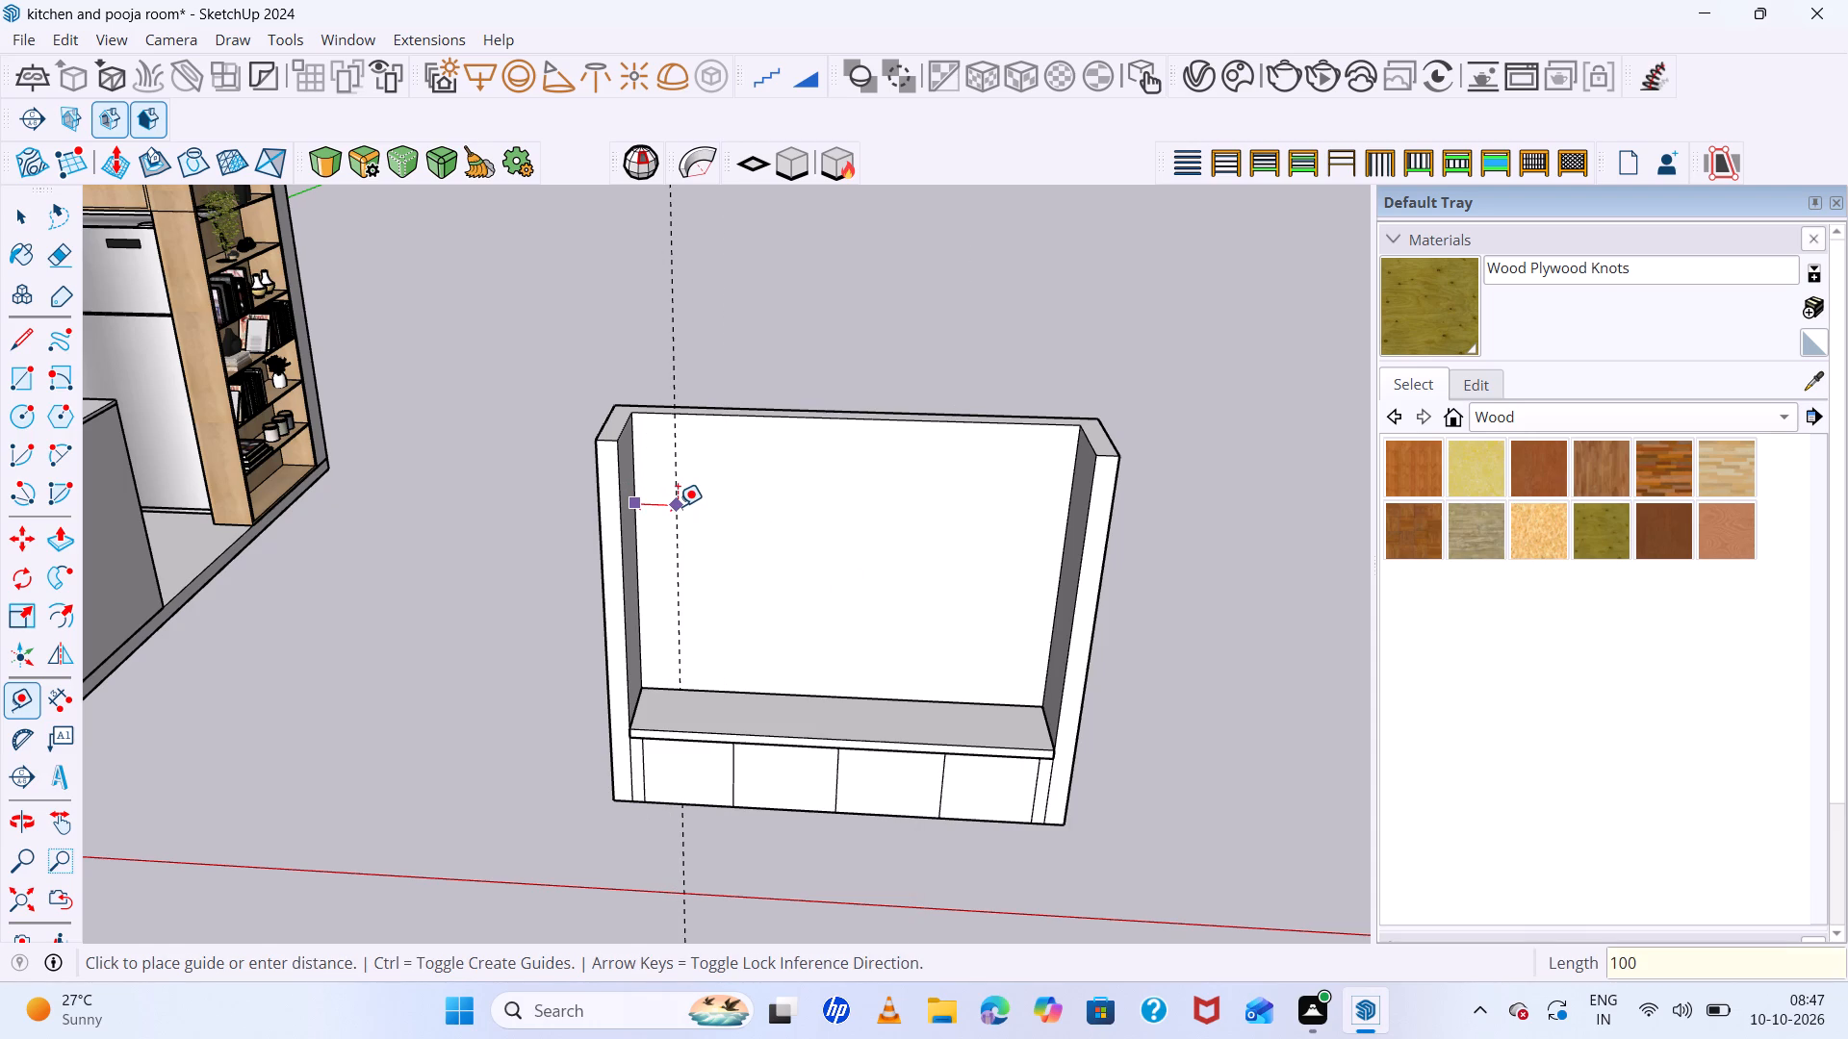
key(Return)
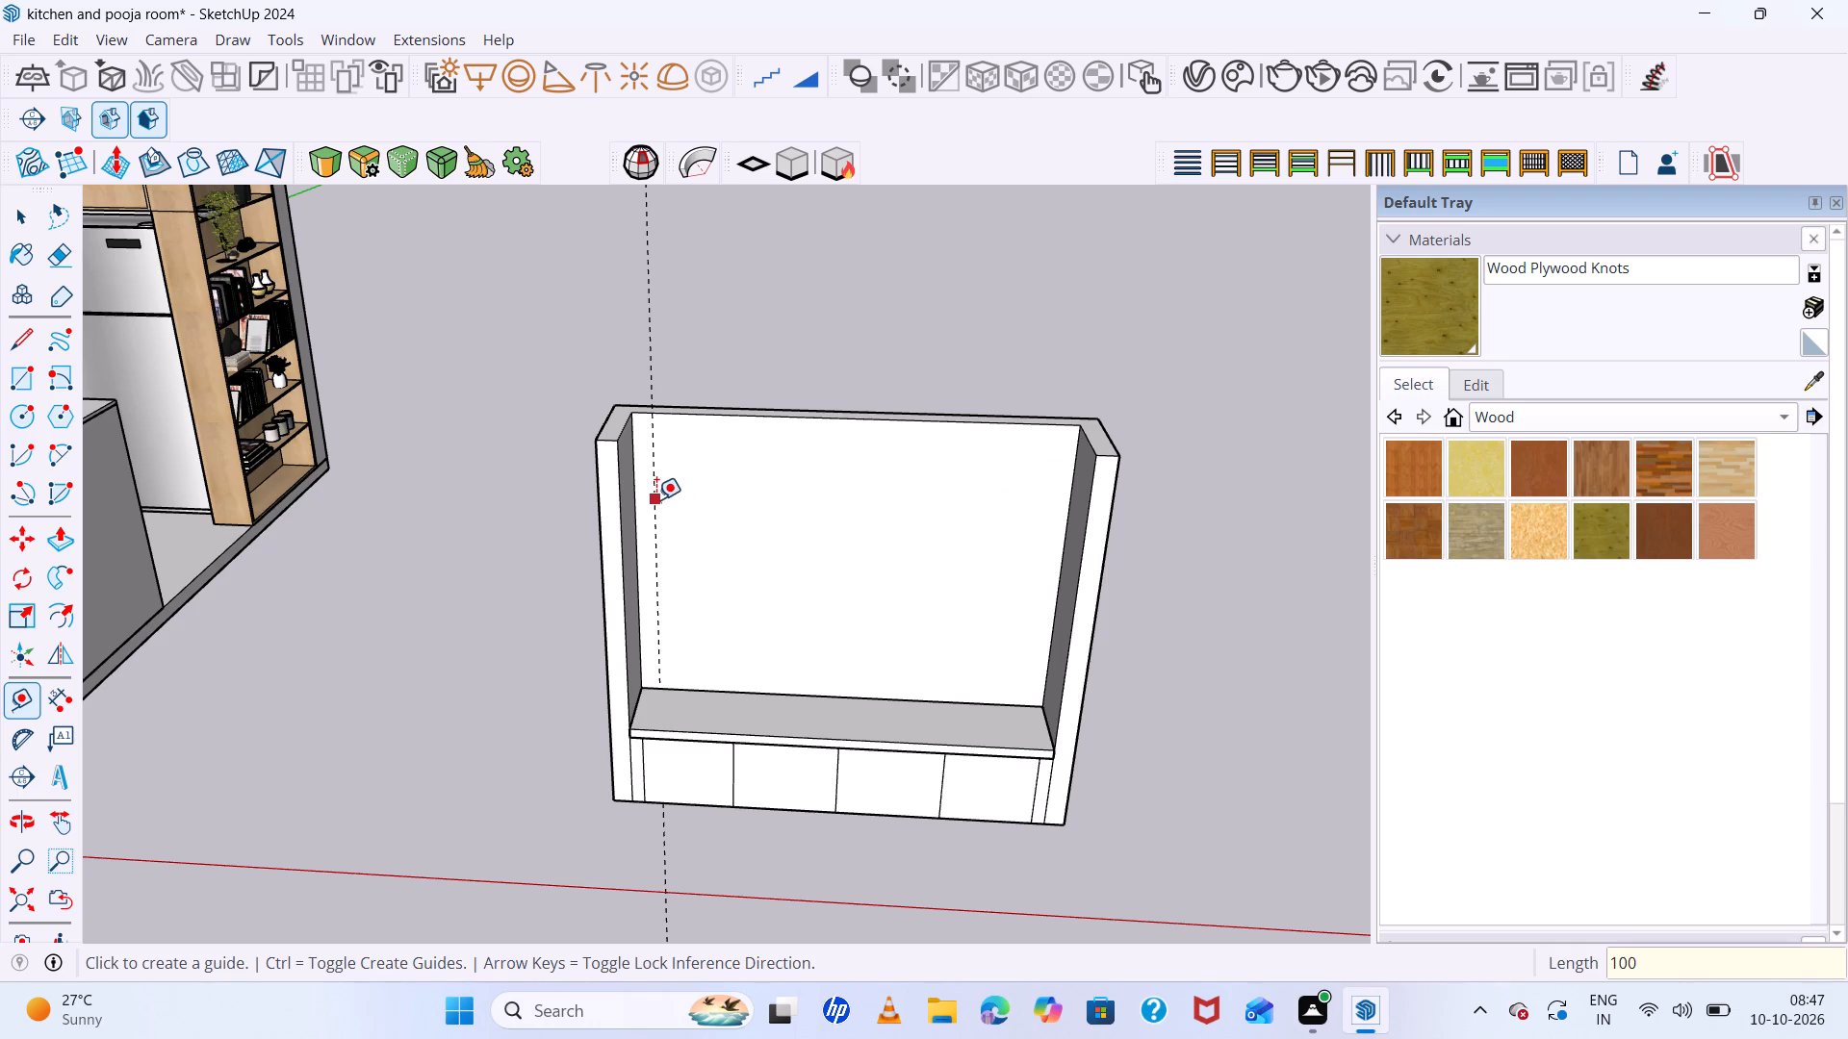
click(656, 499)
text(400)
key(Return)
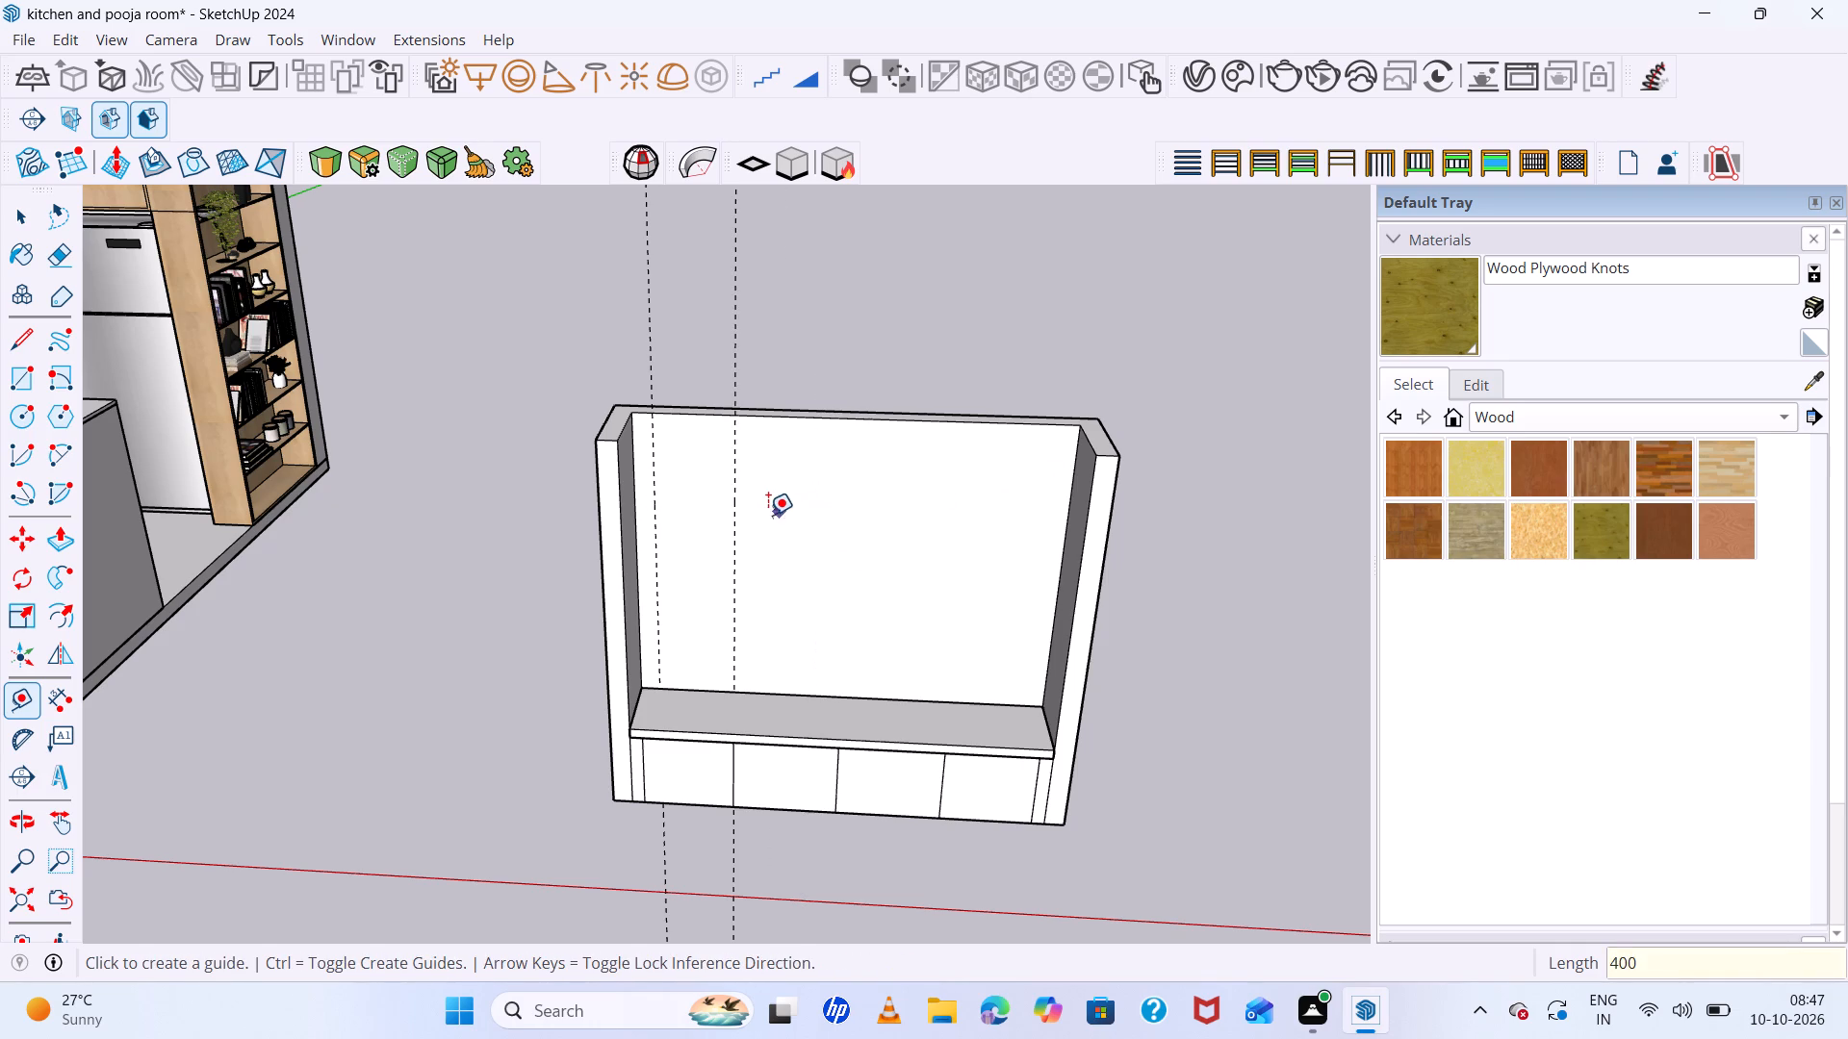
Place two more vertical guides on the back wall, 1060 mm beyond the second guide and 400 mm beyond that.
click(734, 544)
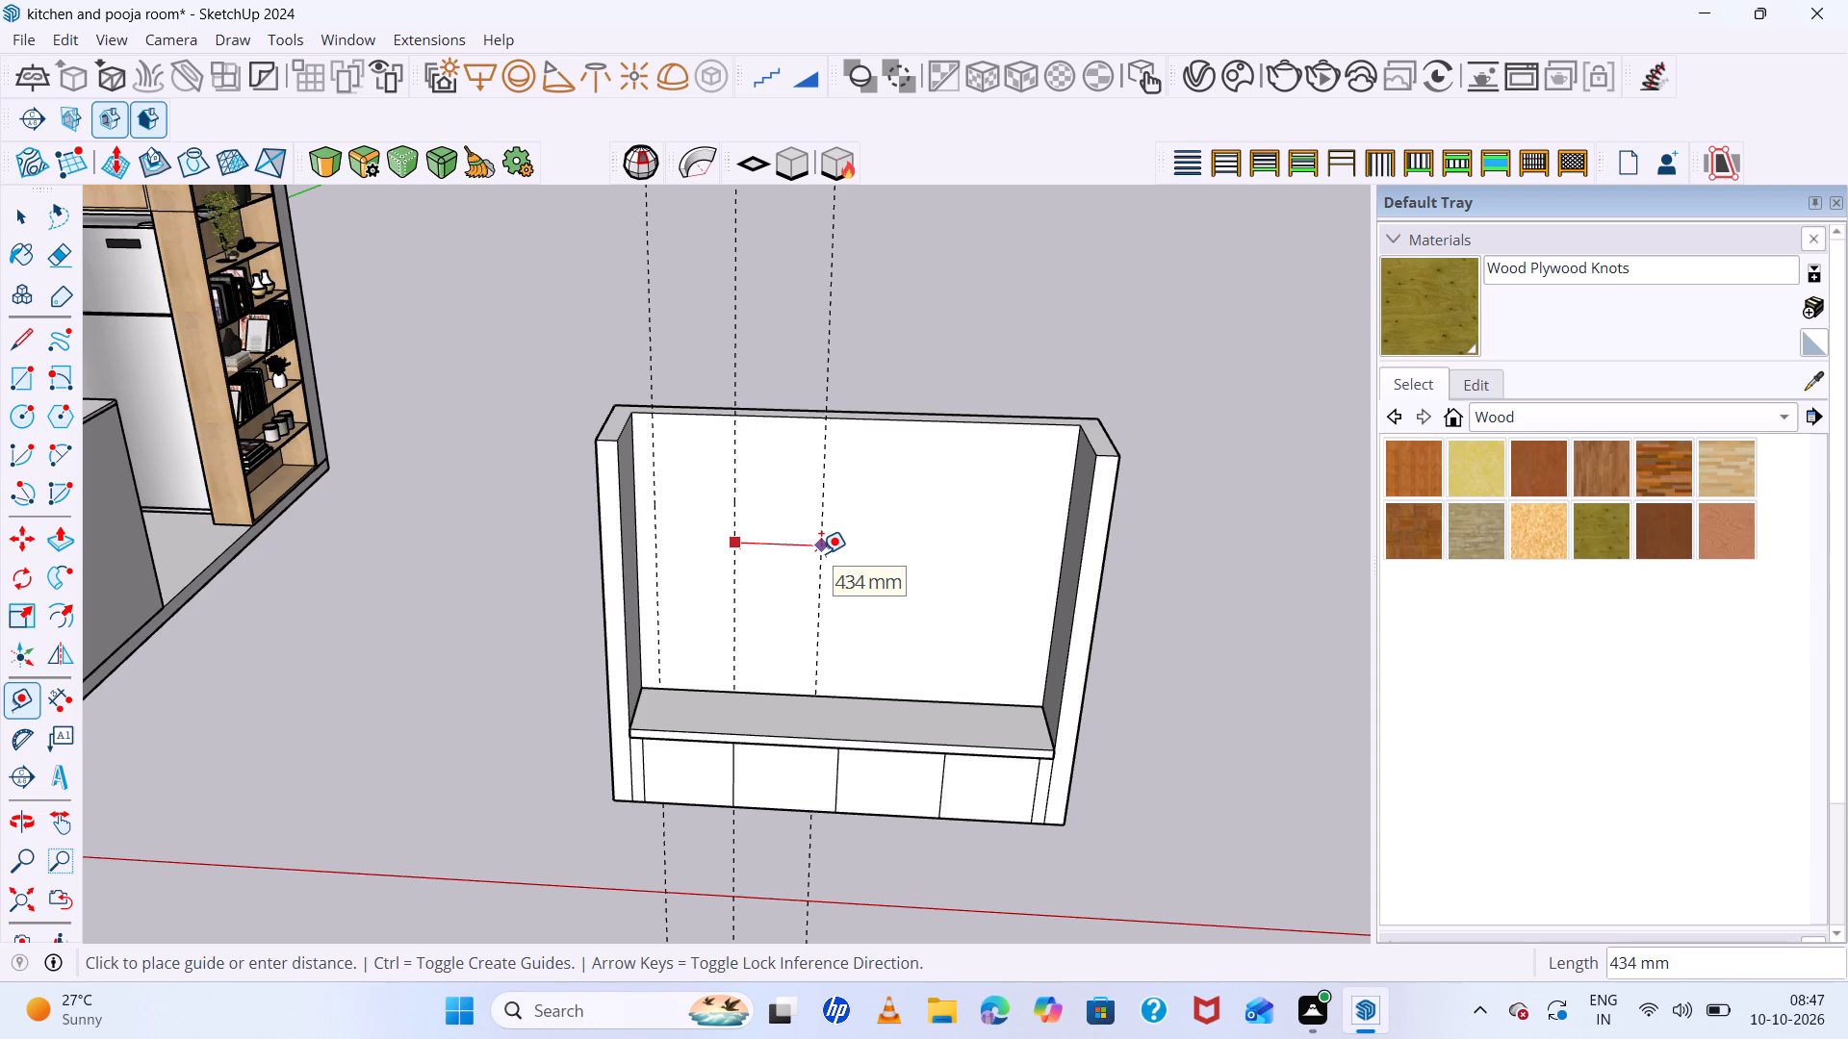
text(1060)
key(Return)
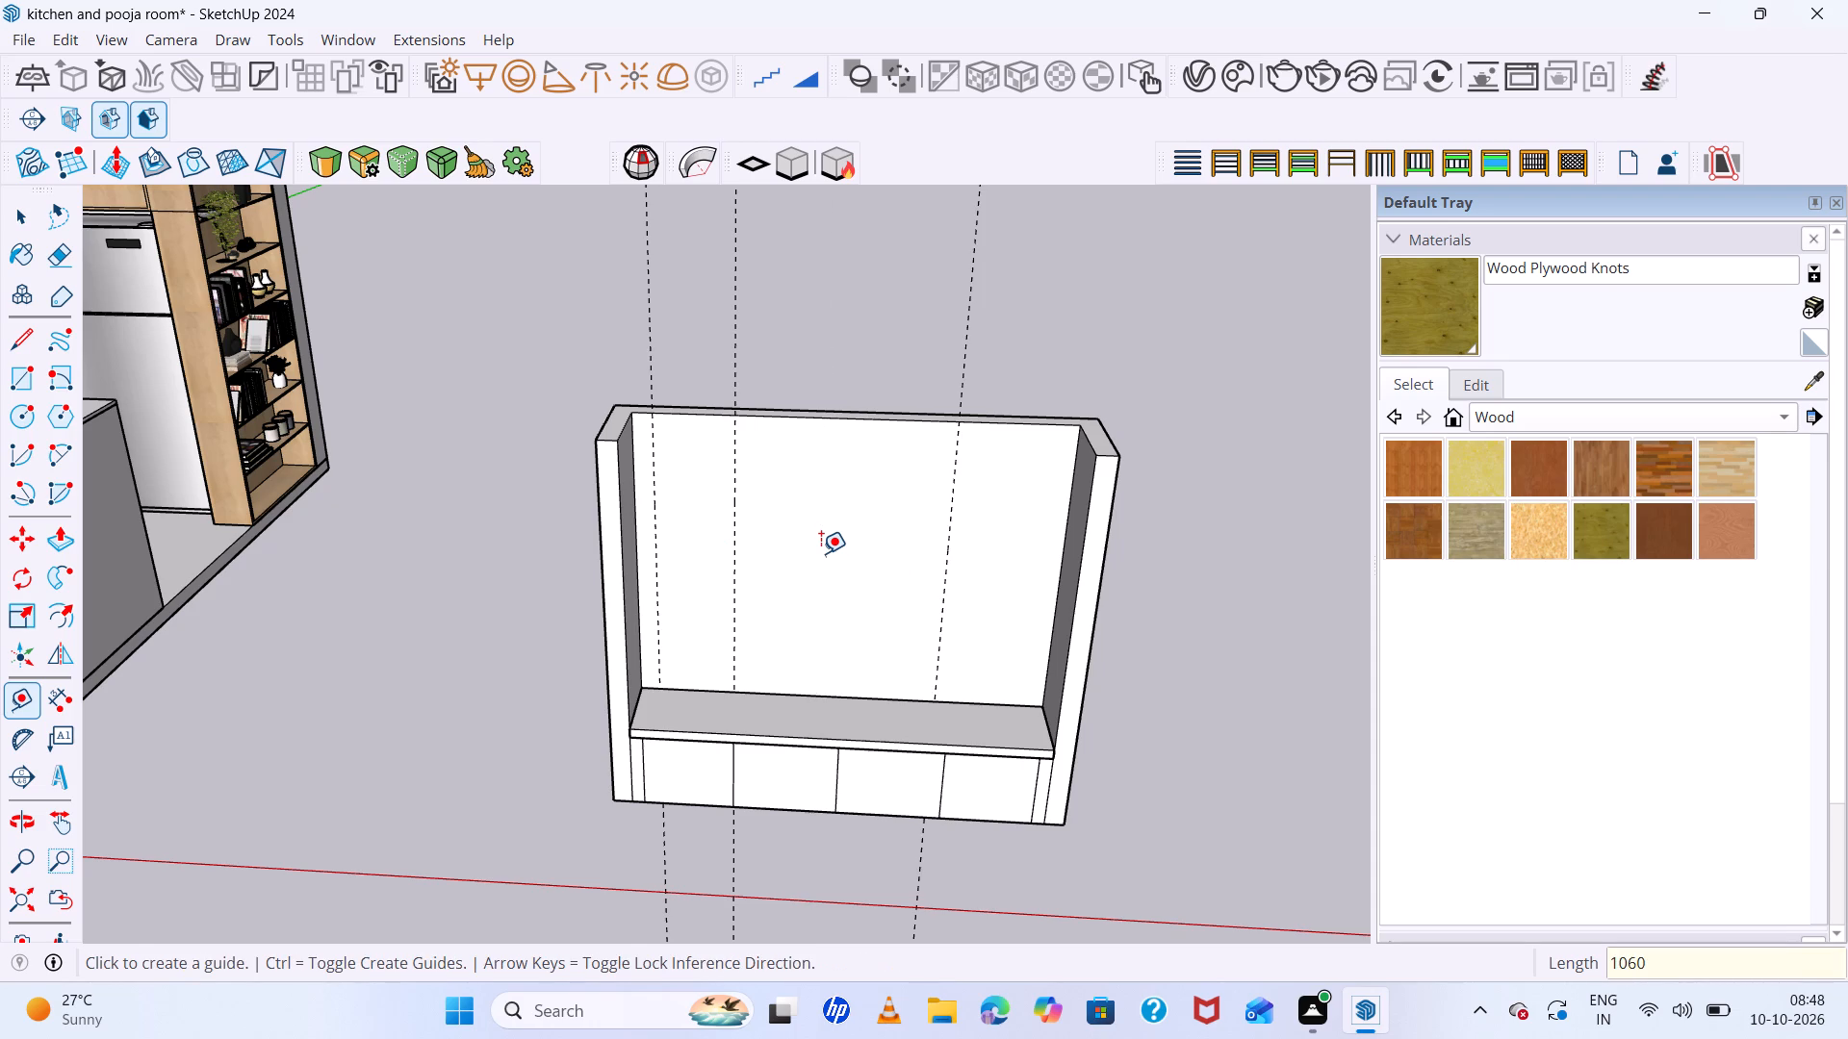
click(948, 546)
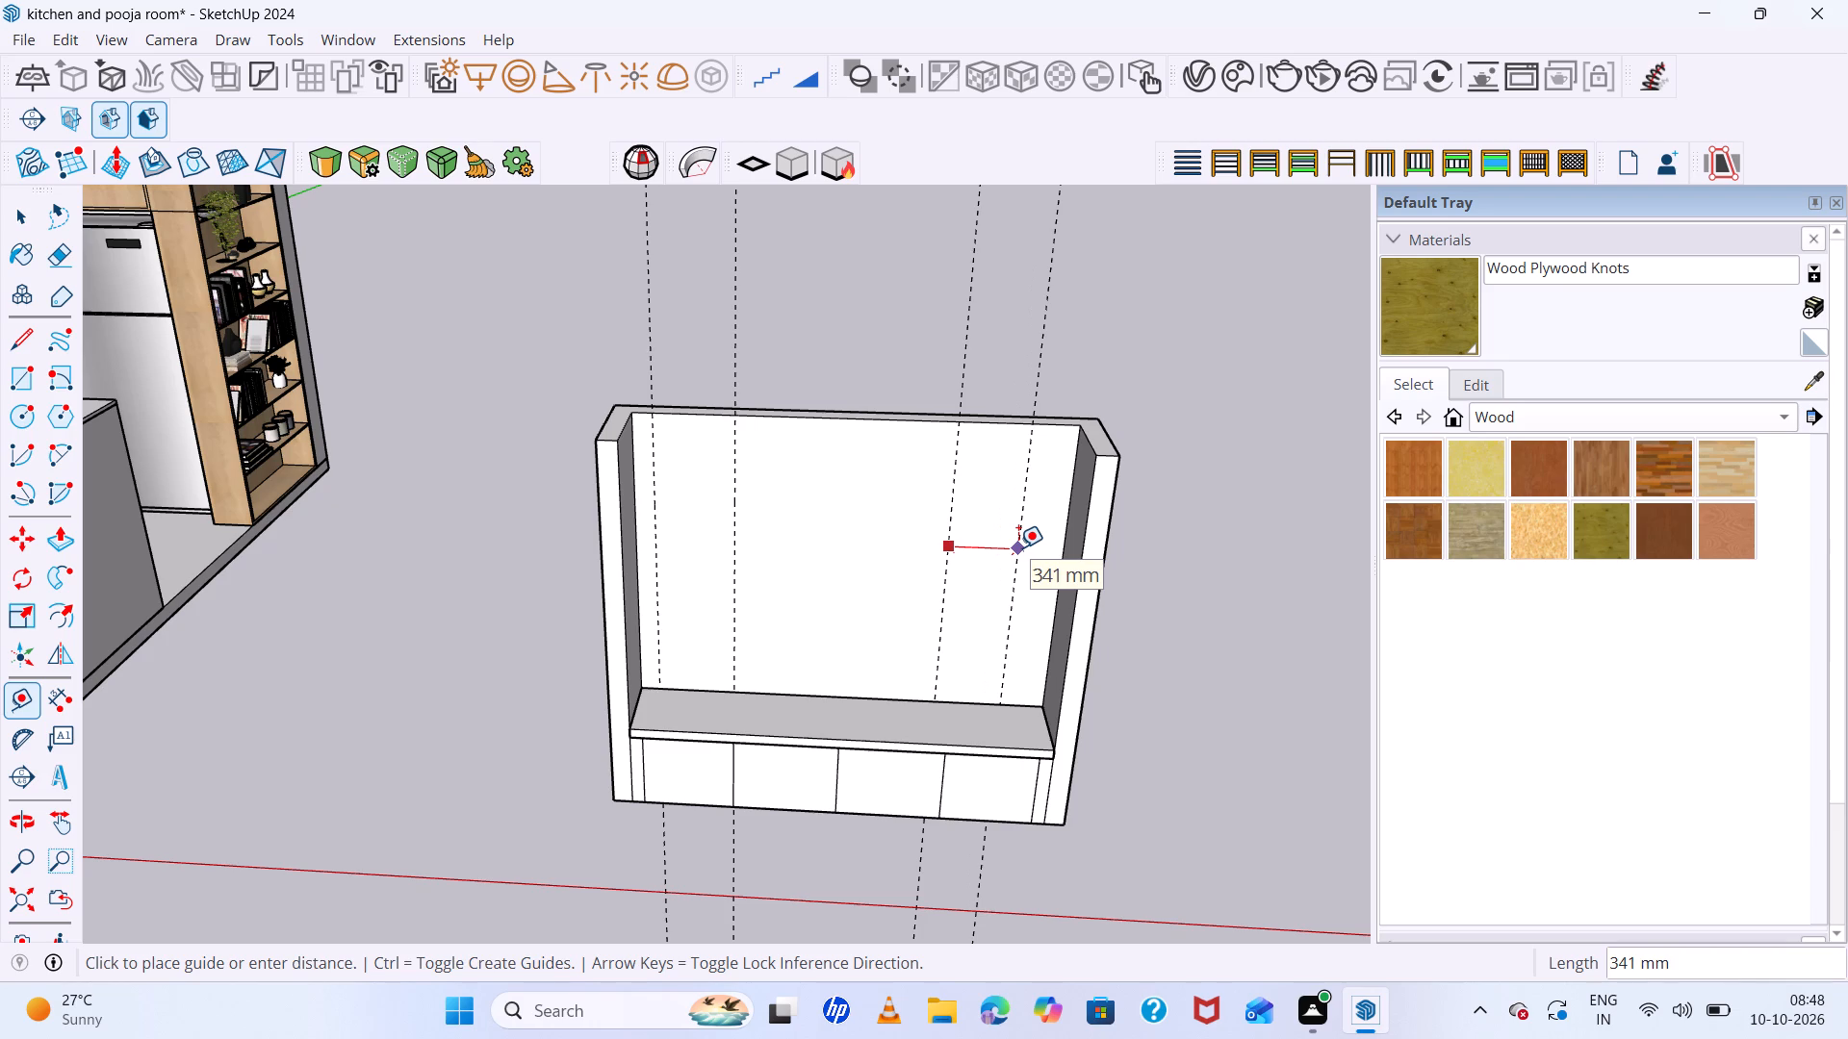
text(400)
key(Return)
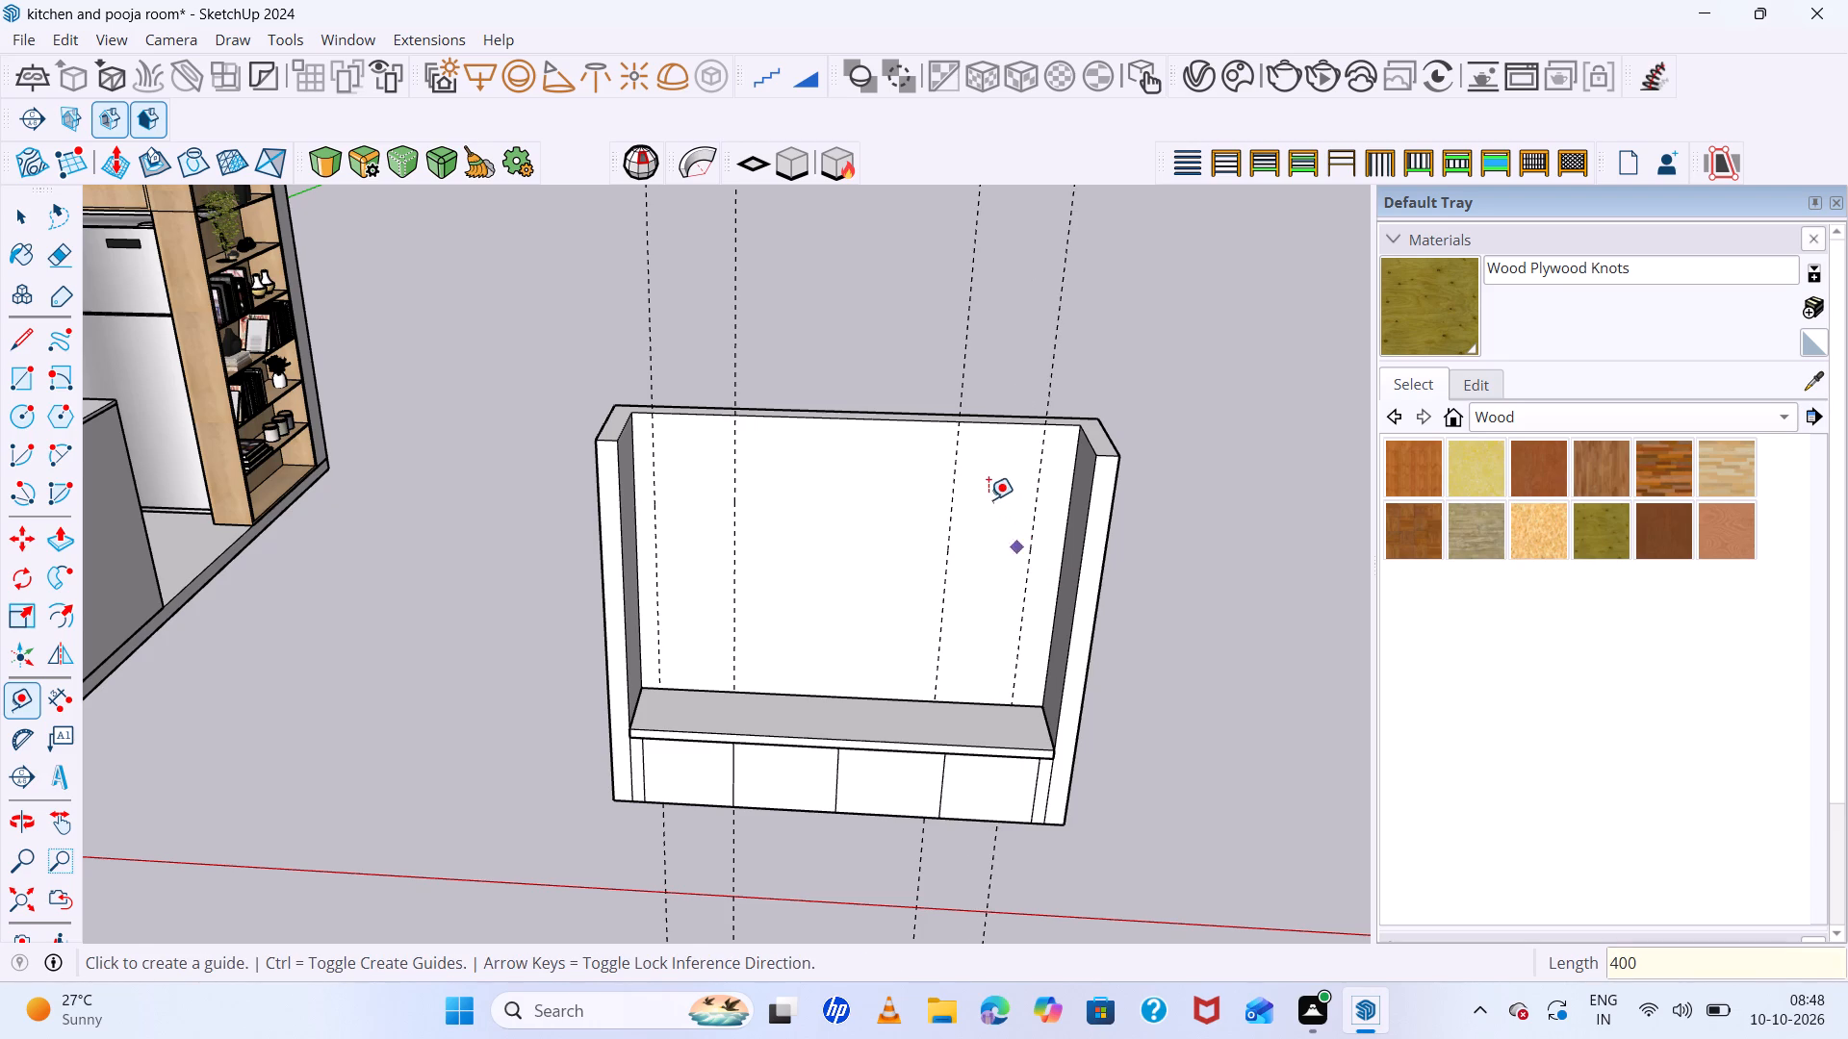
Place a vertical guide on the back wall 100 mm inward from the right side wall's inner edge.
scroll(985, 498, down, 4)
scroll(1051, 479, up, 5)
middle_drag(1084, 450, 1085, 393)
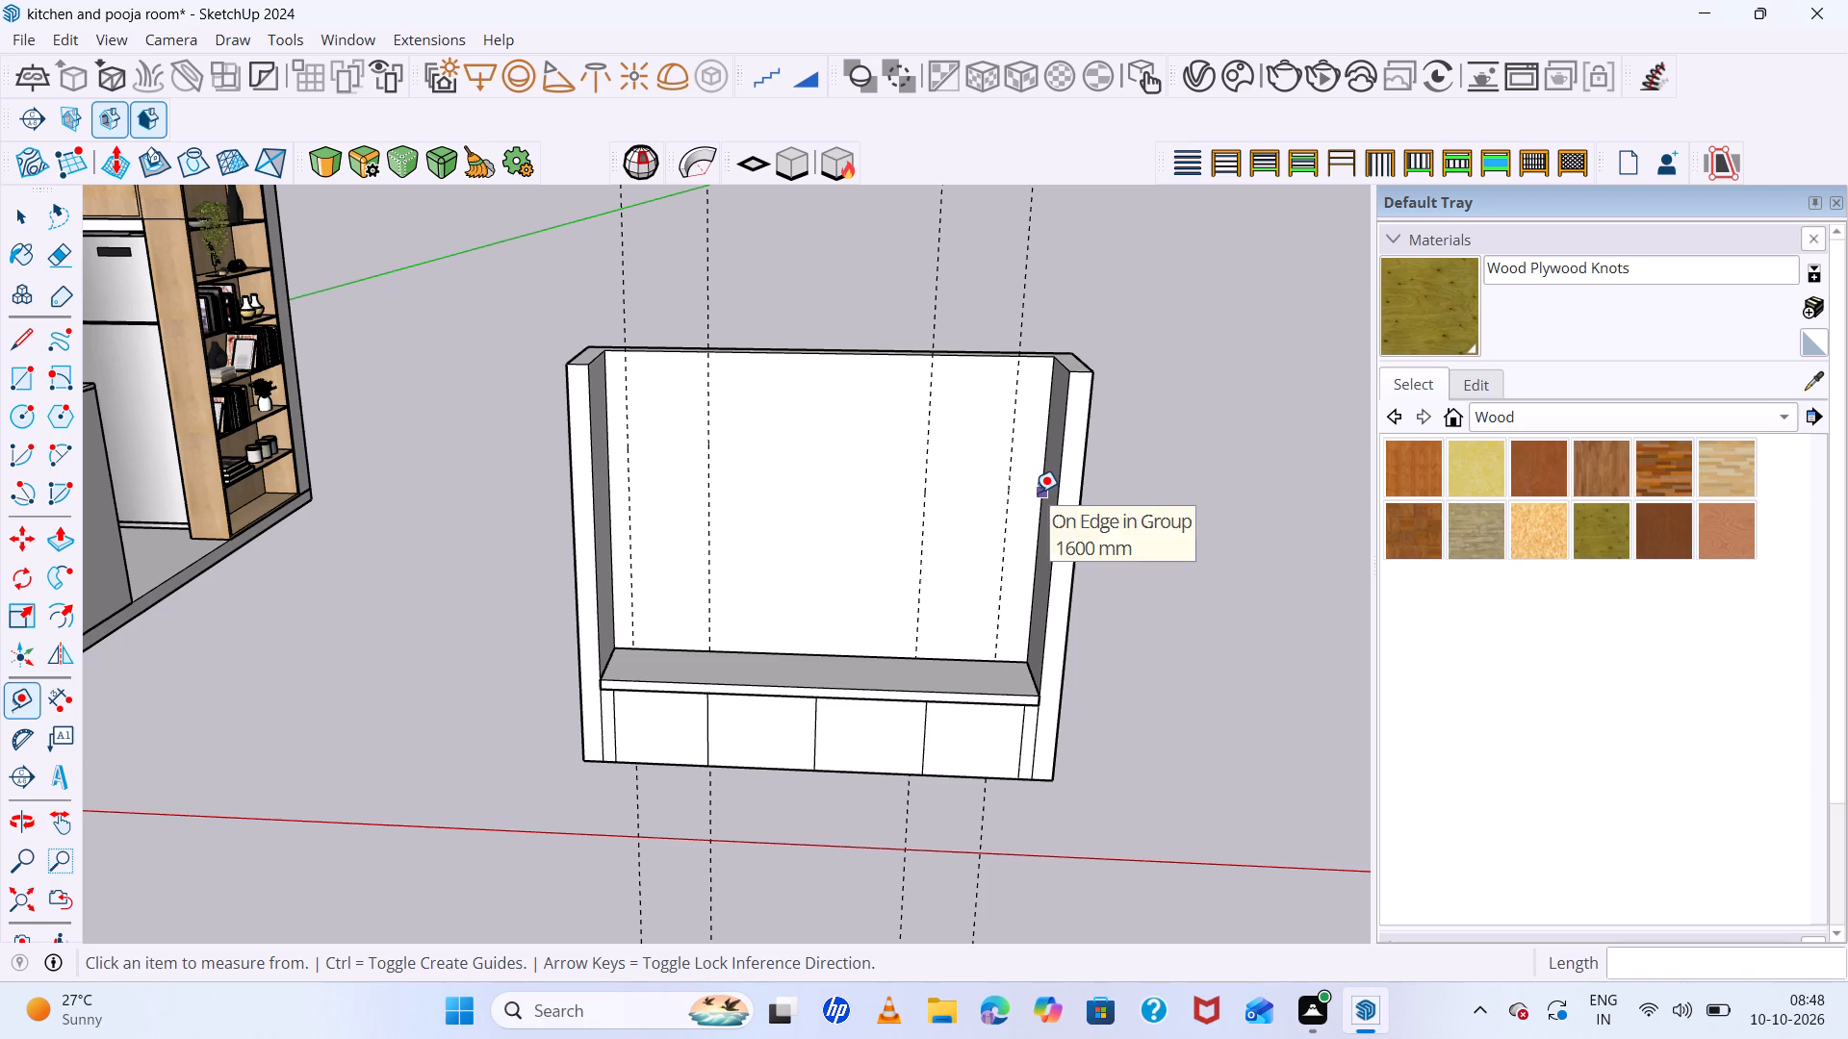
scroll(1036, 470, up, 11)
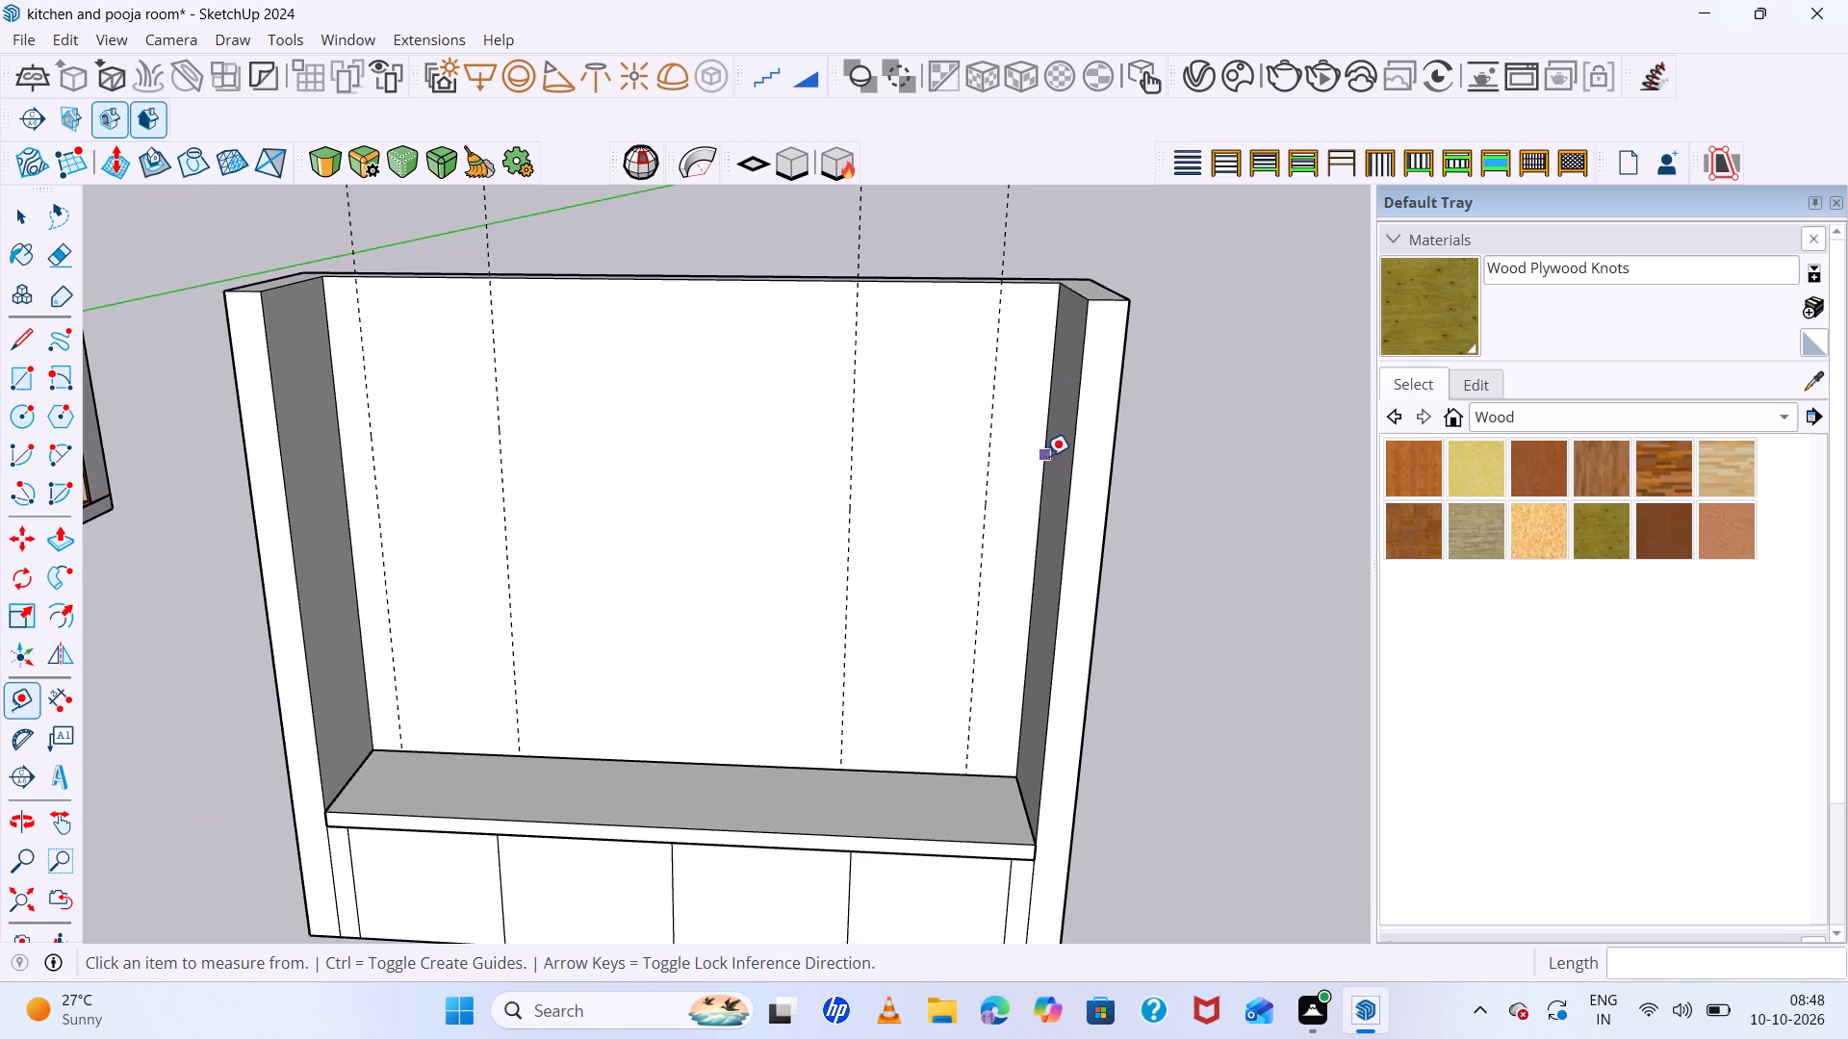
click(1045, 454)
key(space)
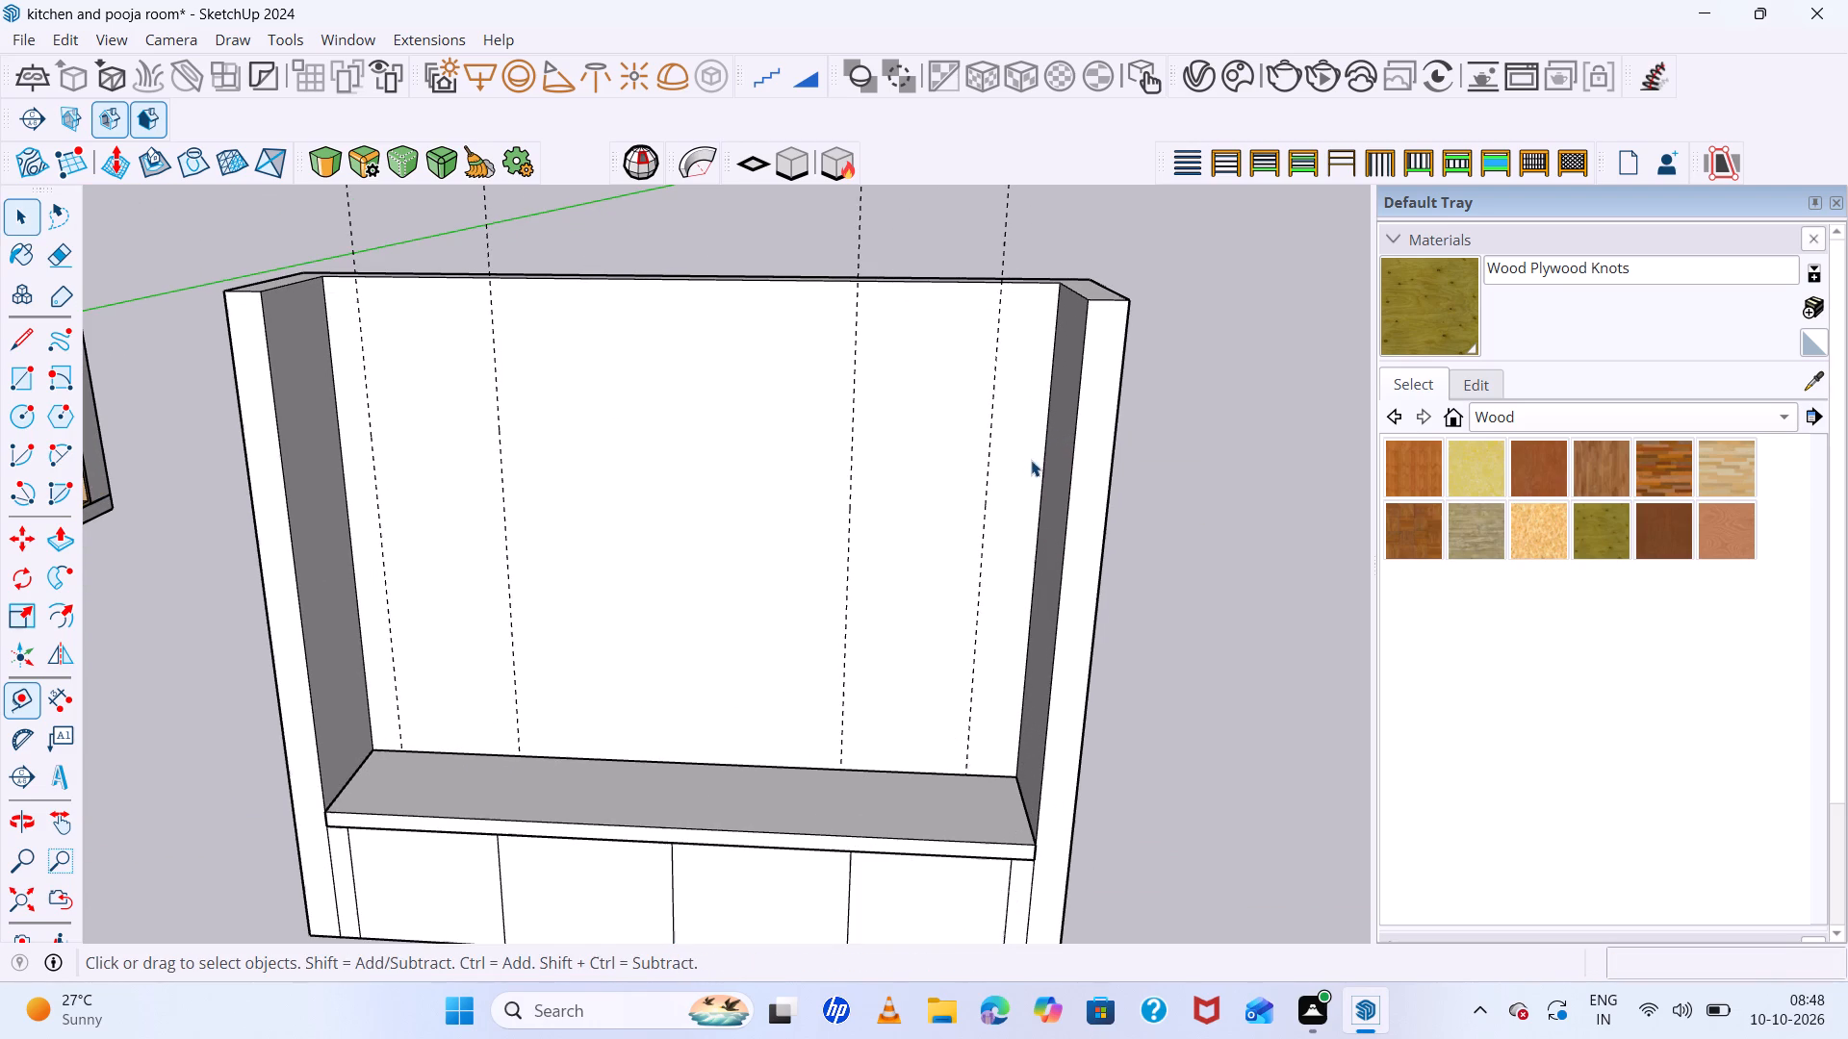
key(t)
click(1051, 383)
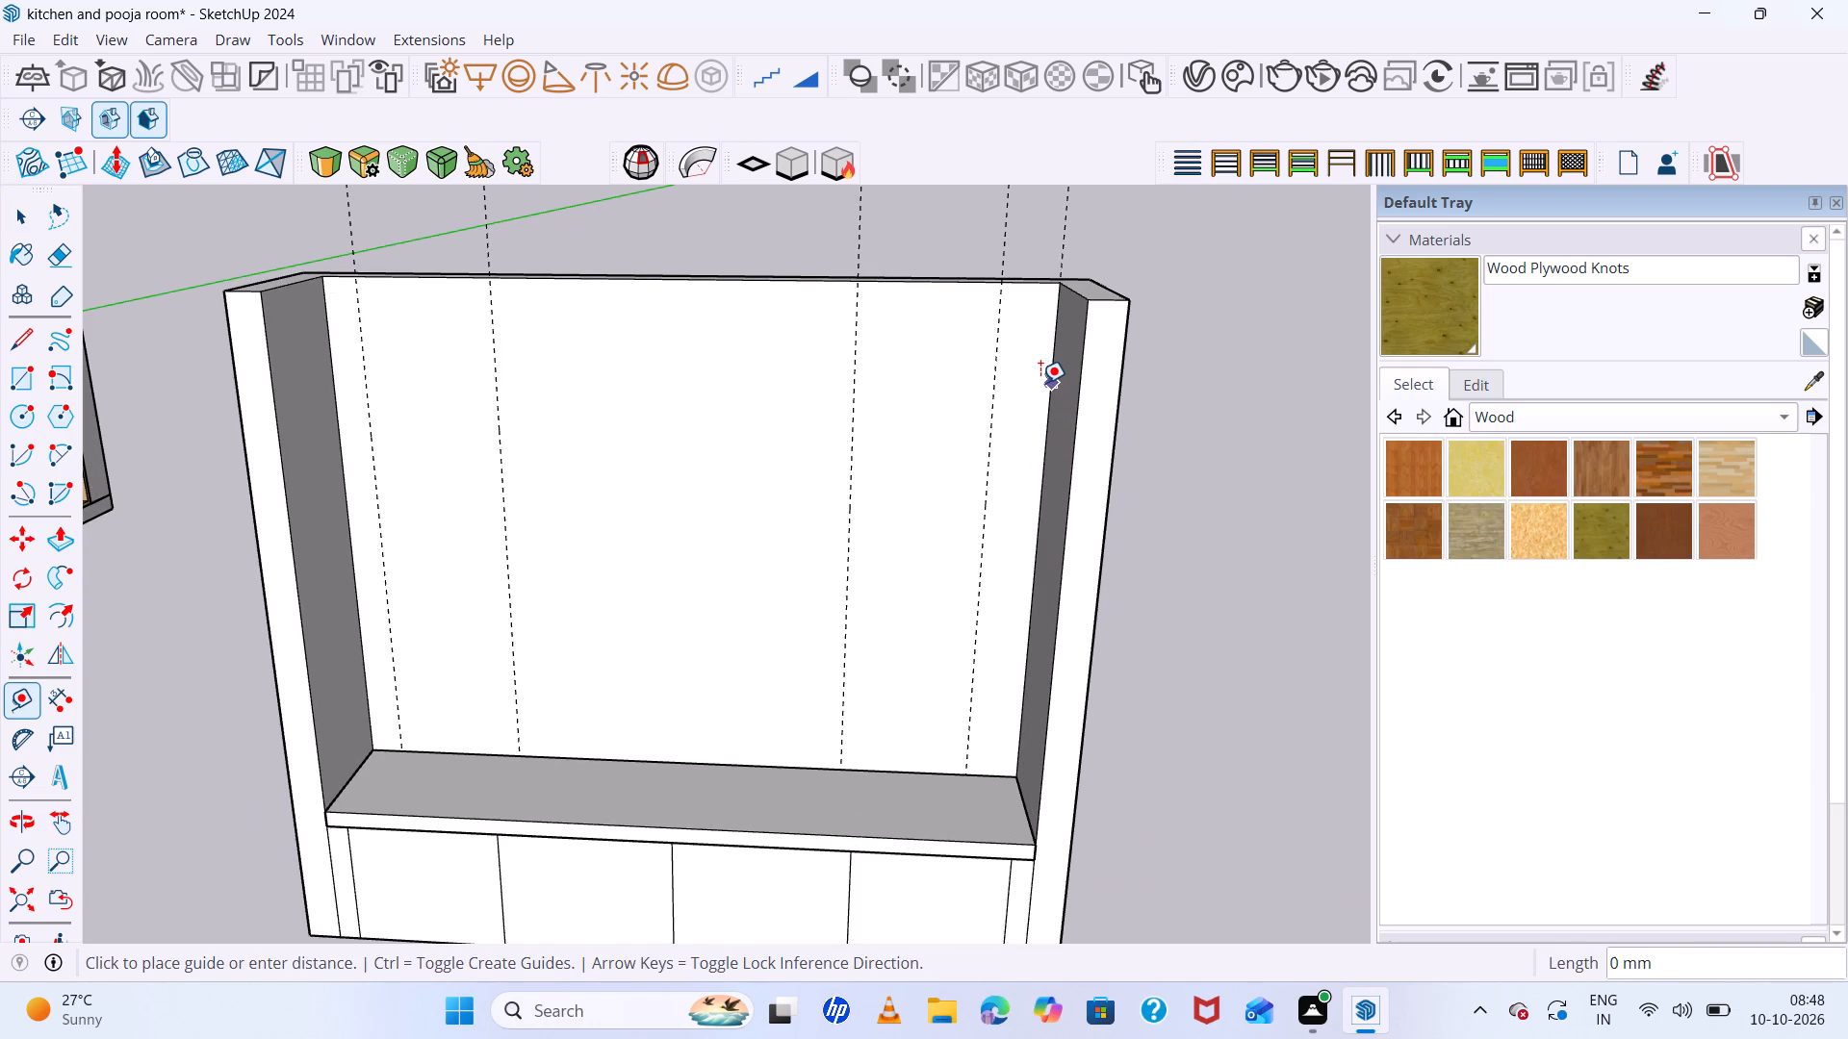
text(100)
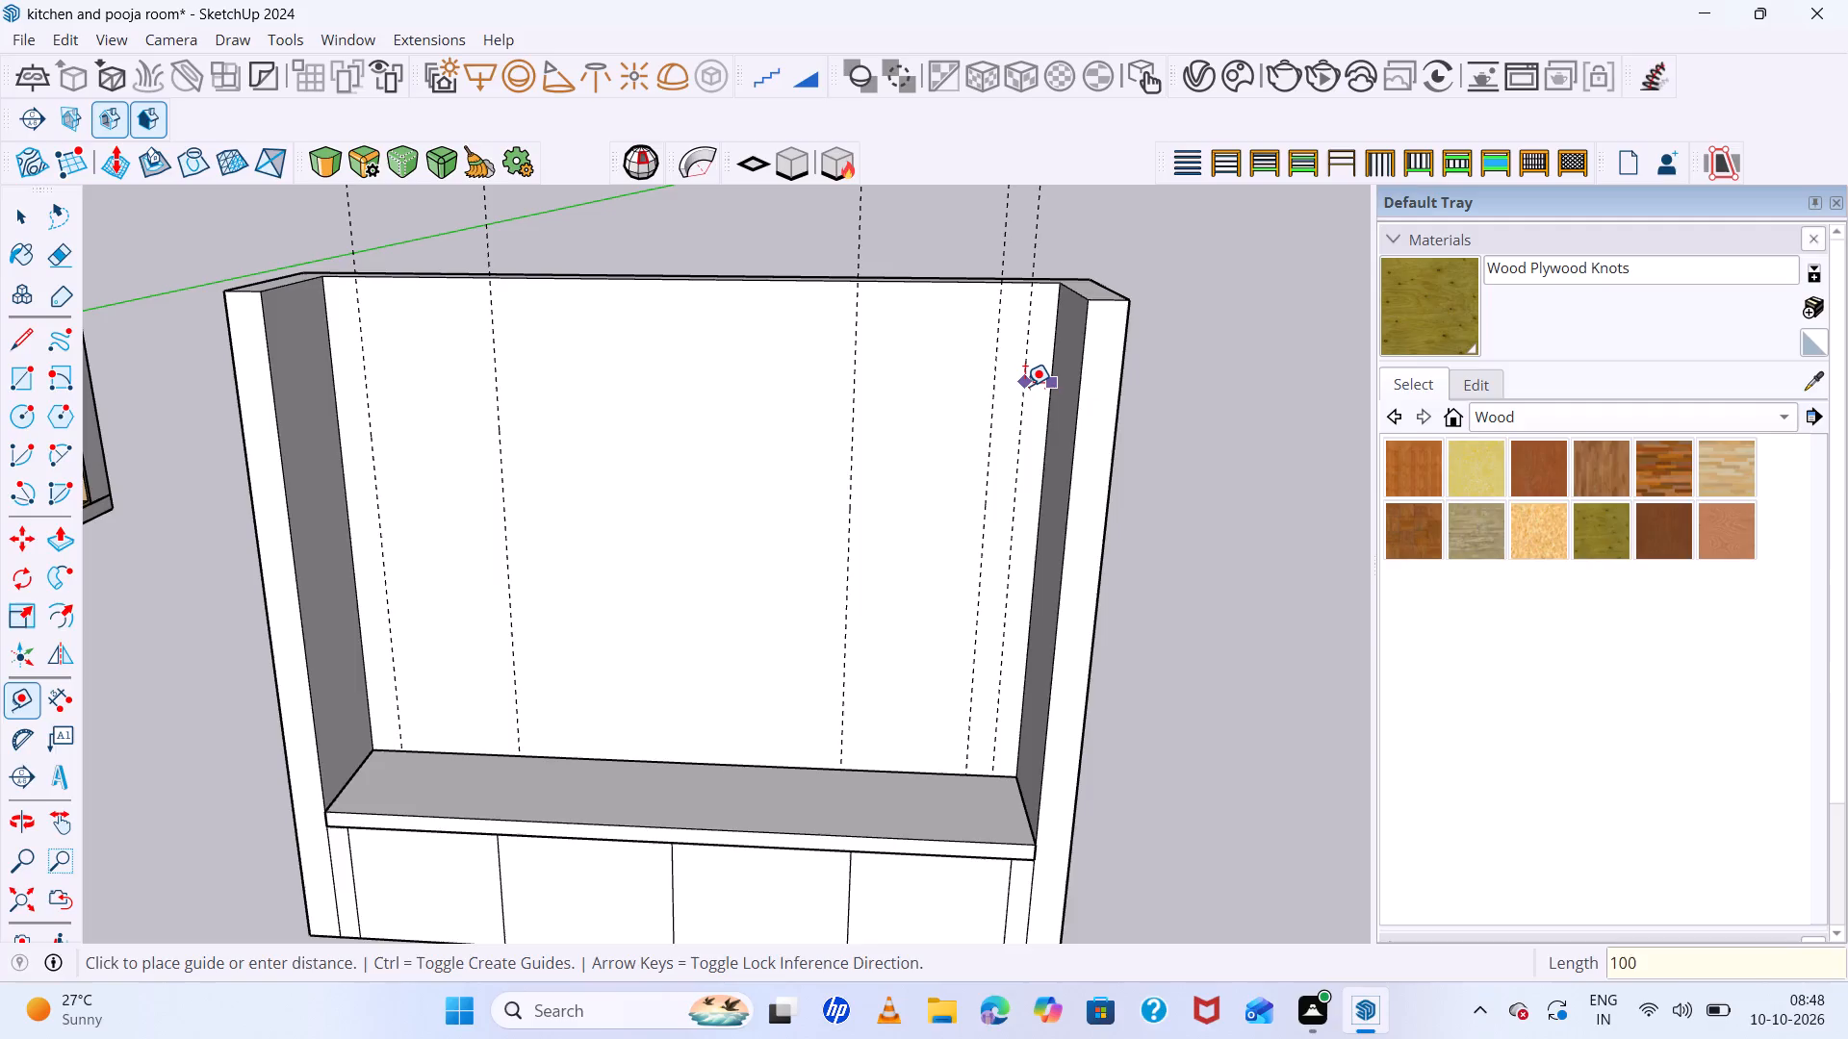
key(Return)
key(space)
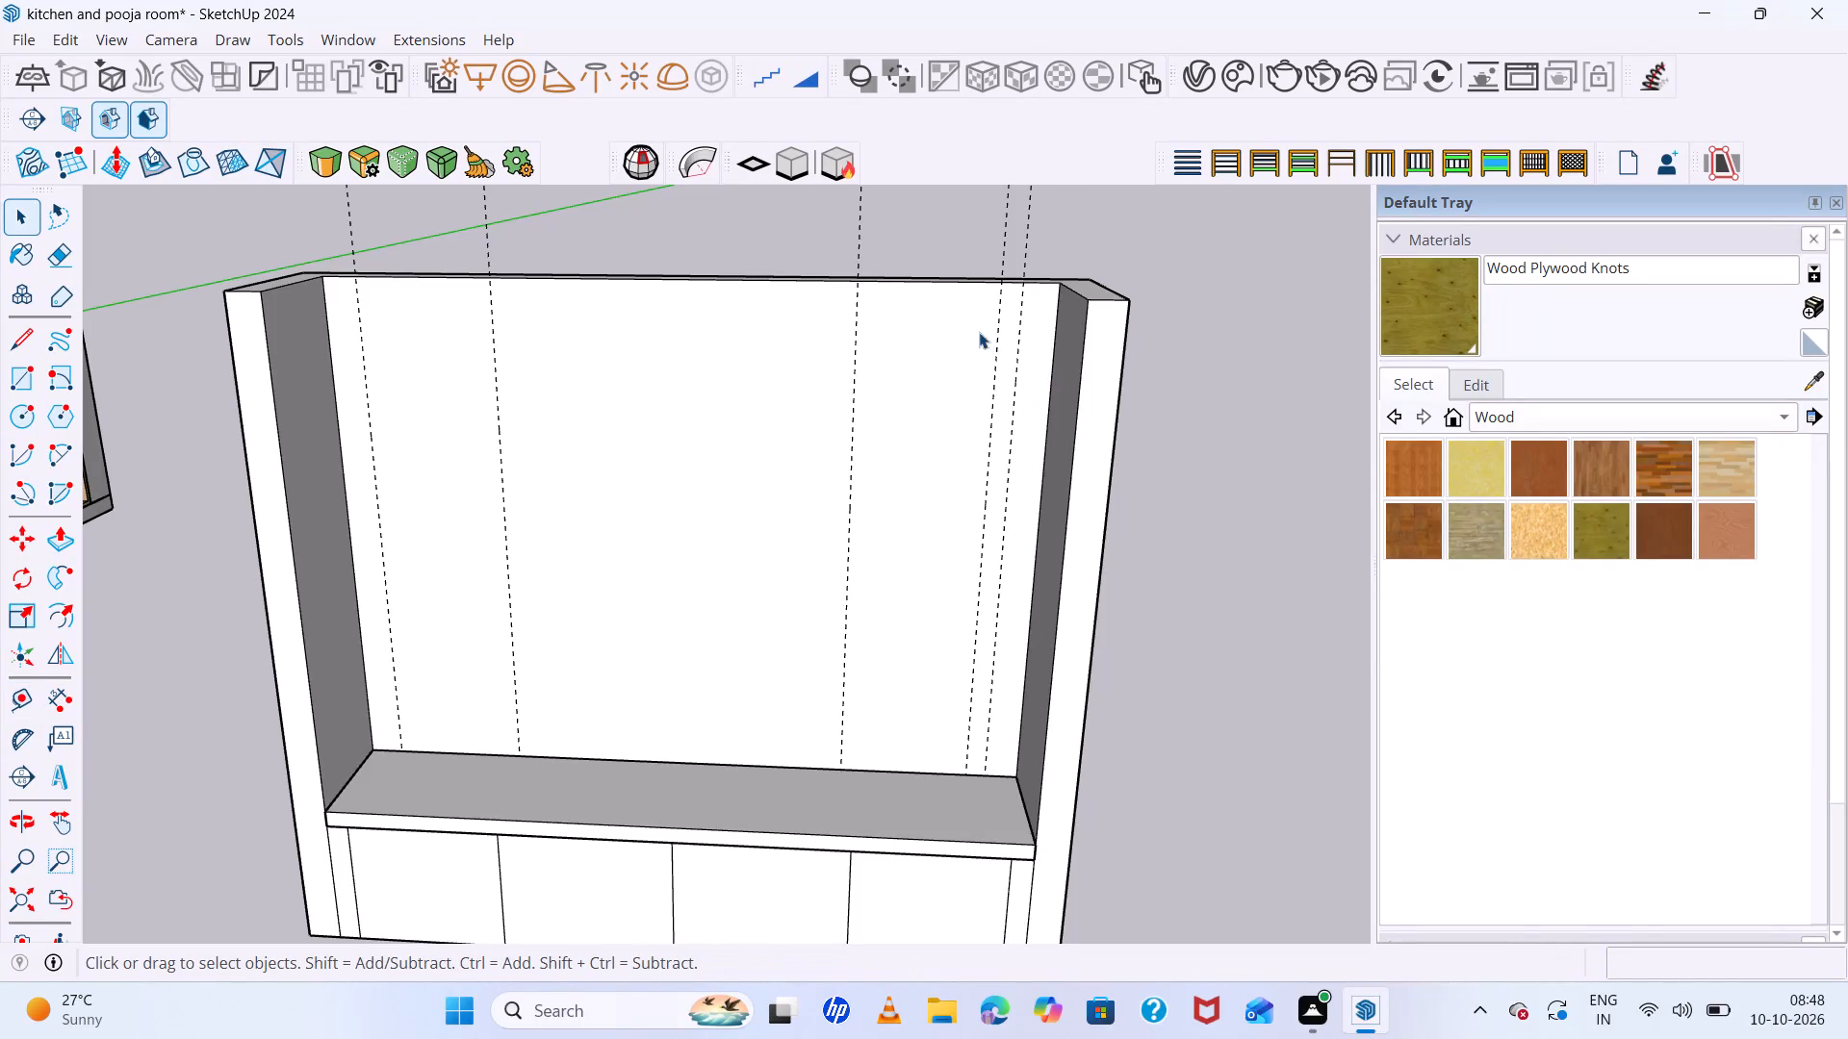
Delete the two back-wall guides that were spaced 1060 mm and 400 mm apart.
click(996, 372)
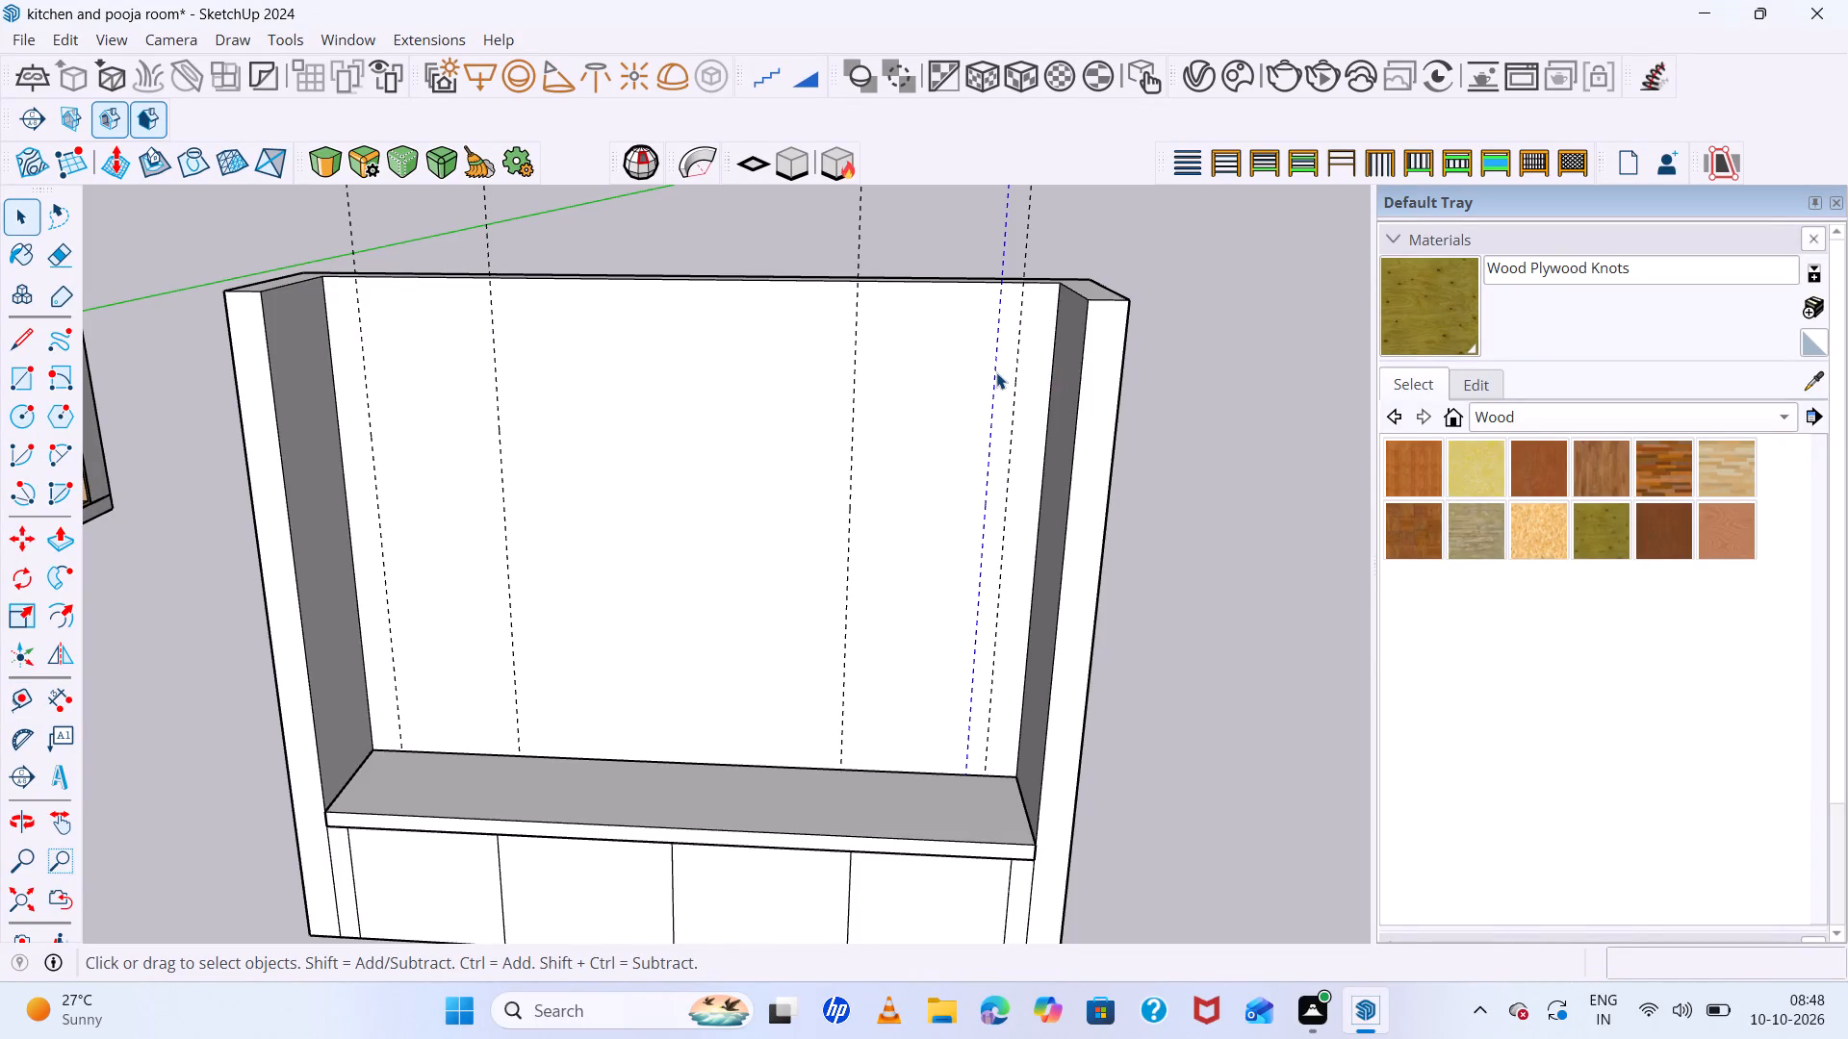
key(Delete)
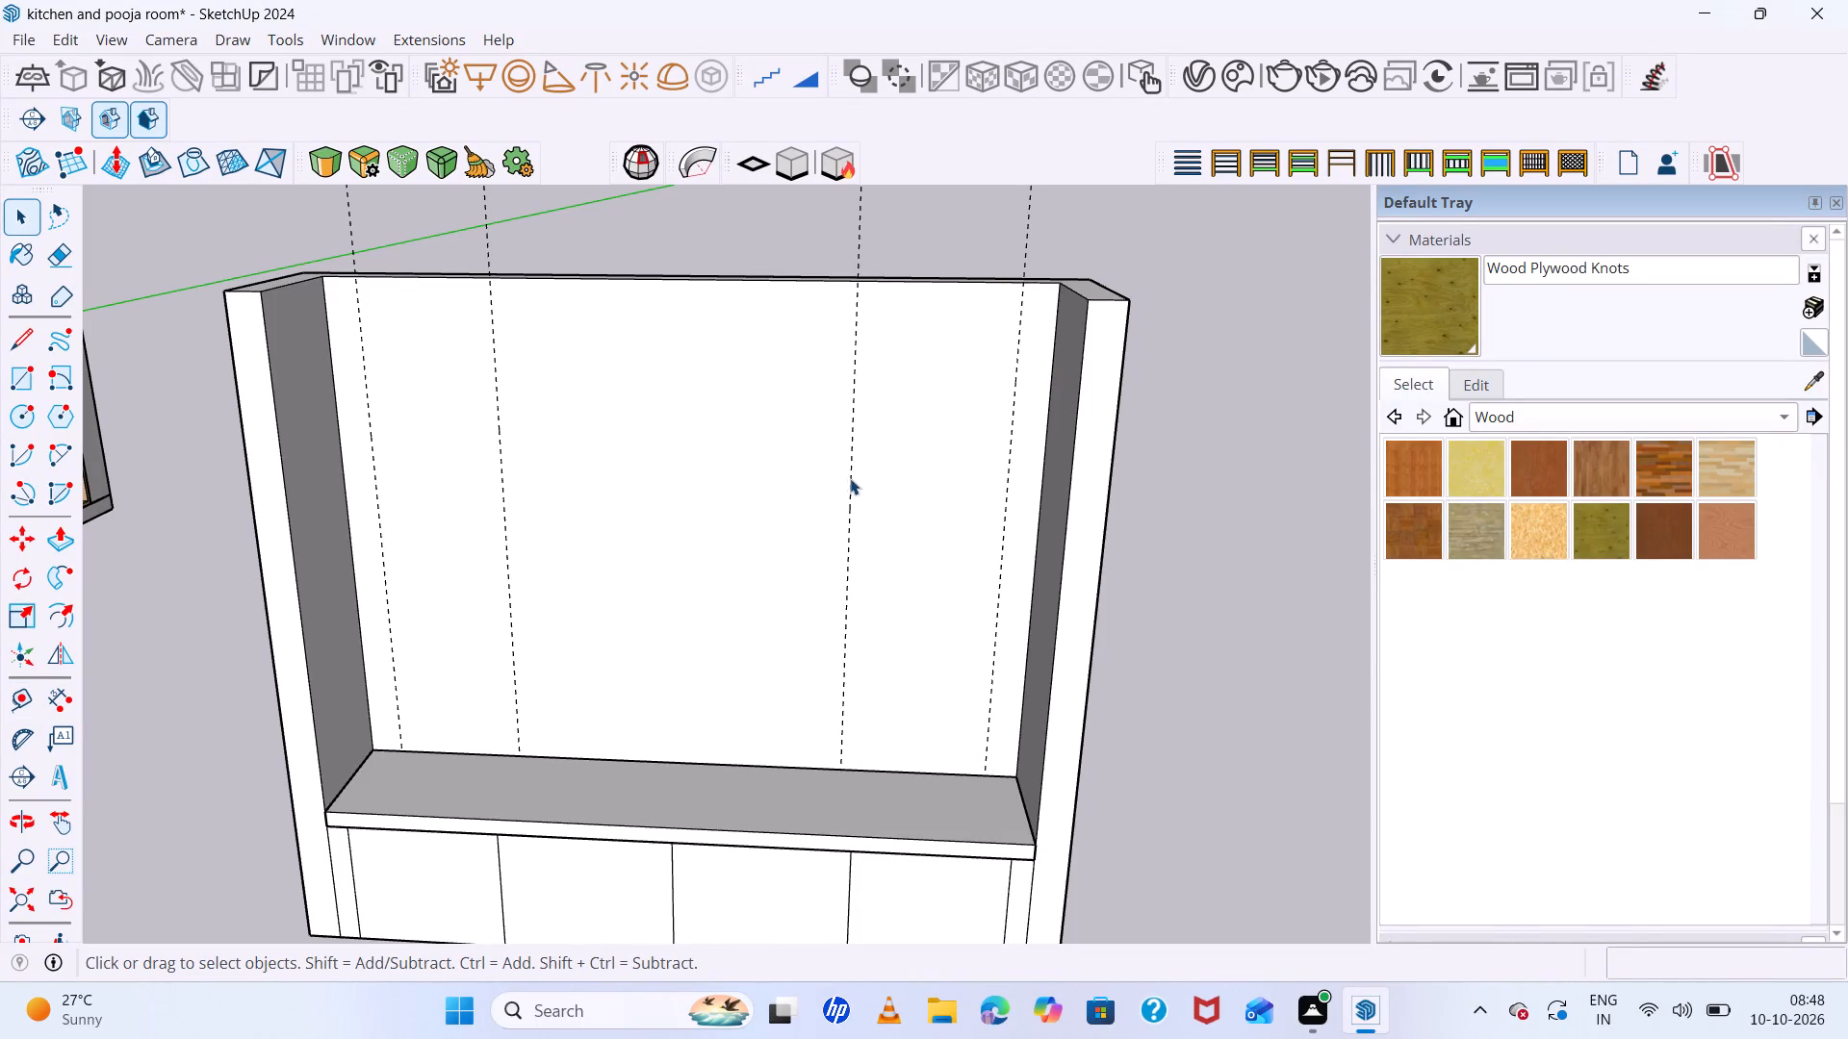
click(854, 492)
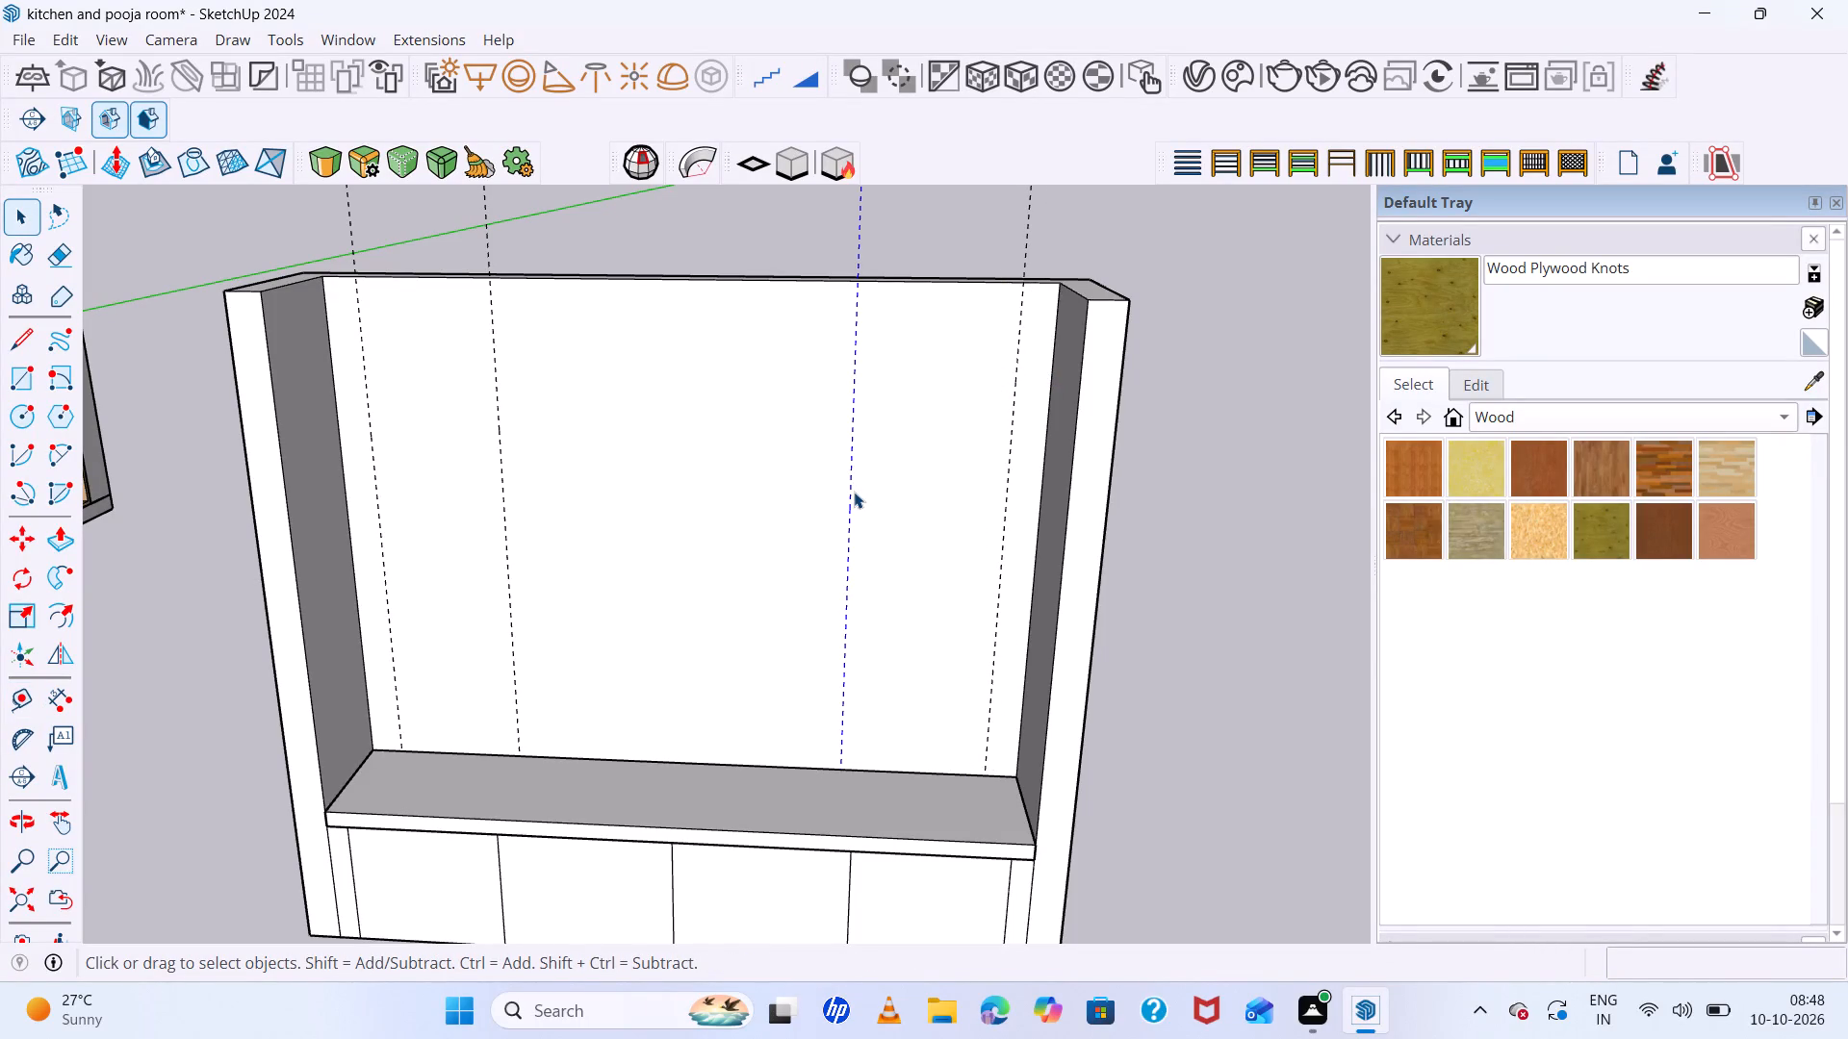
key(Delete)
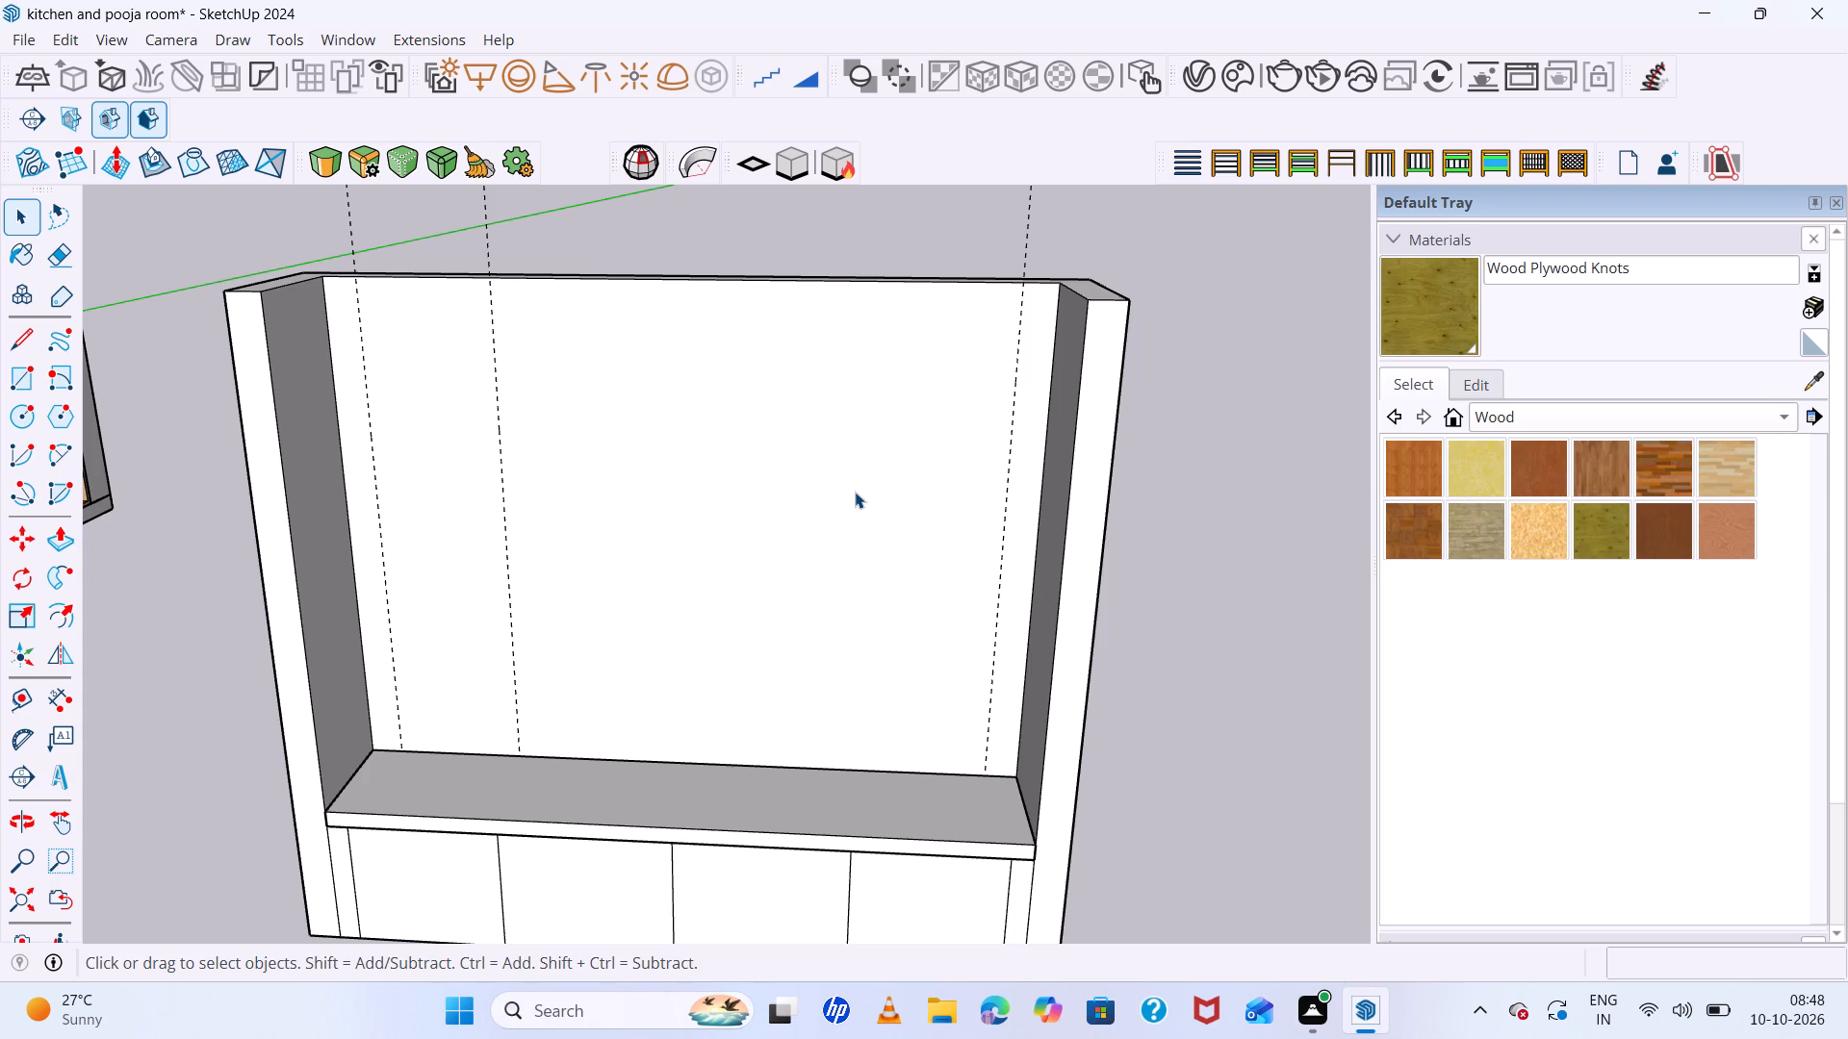
Place a vertical guide on the back wall about 1106 mm to the right of the second guide.
key(t)
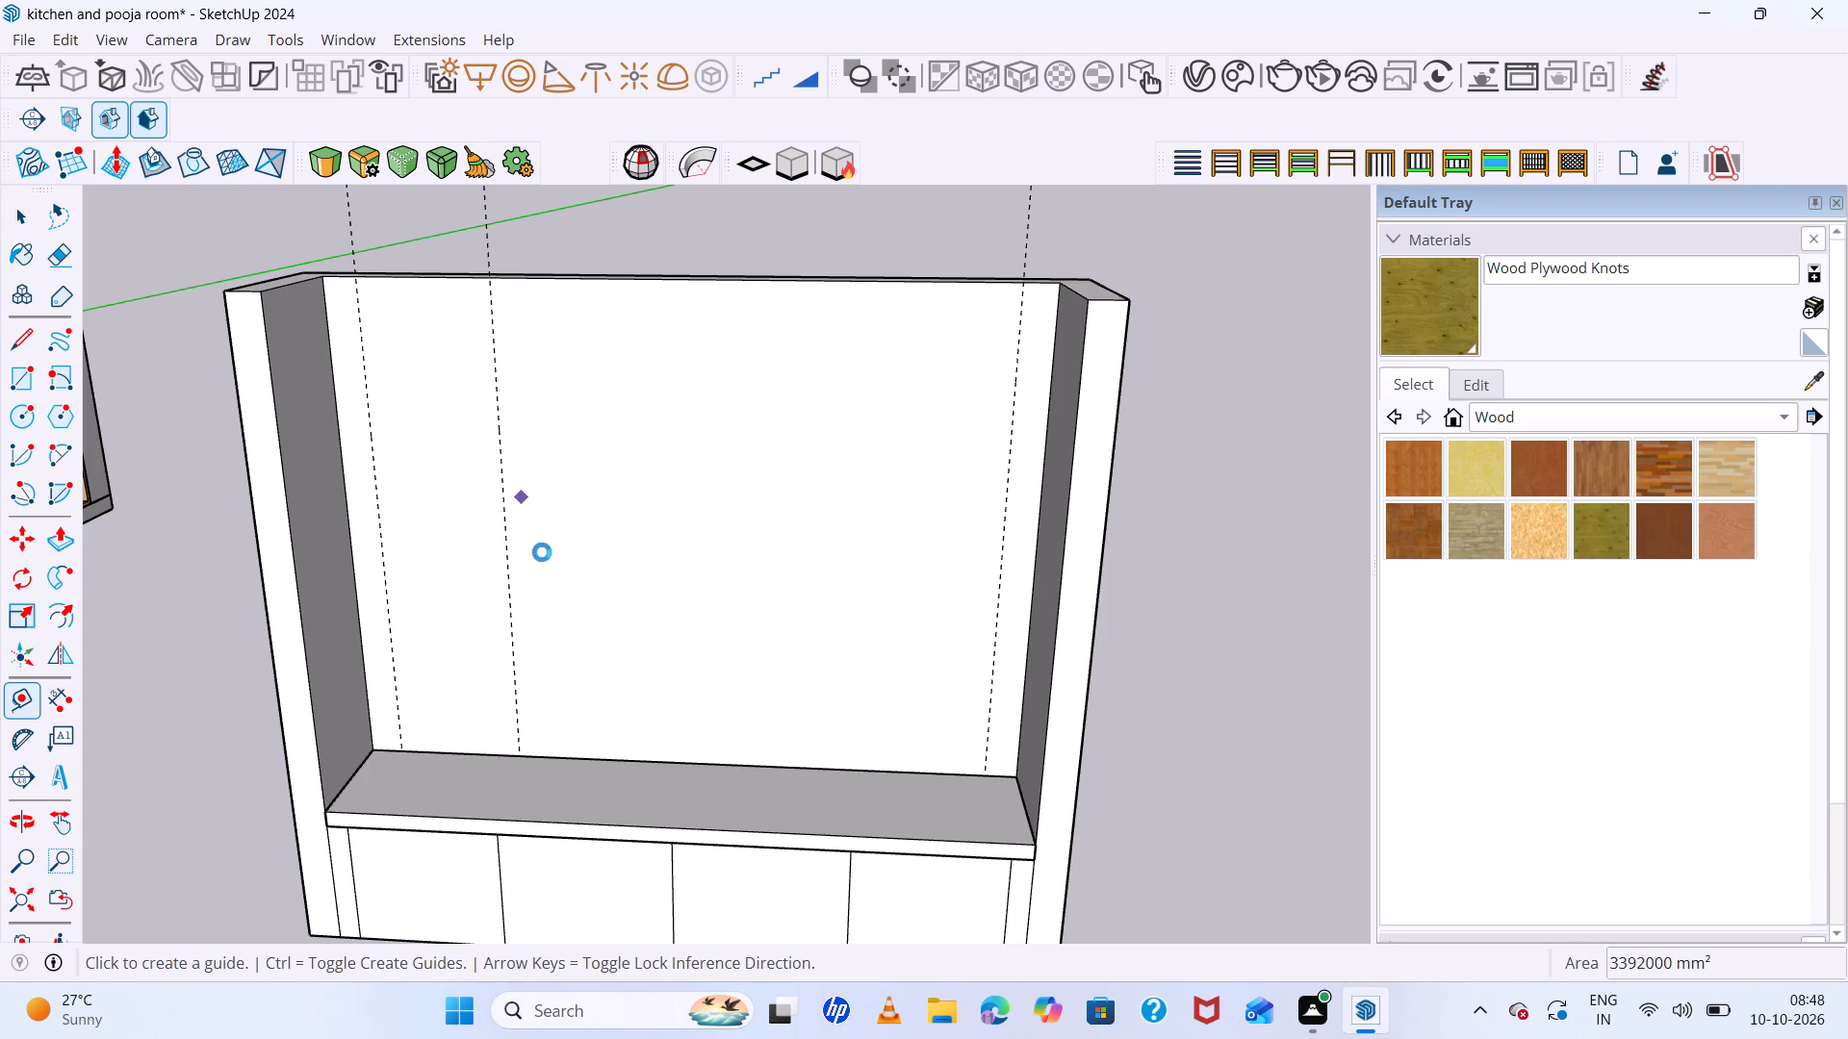
key(space)
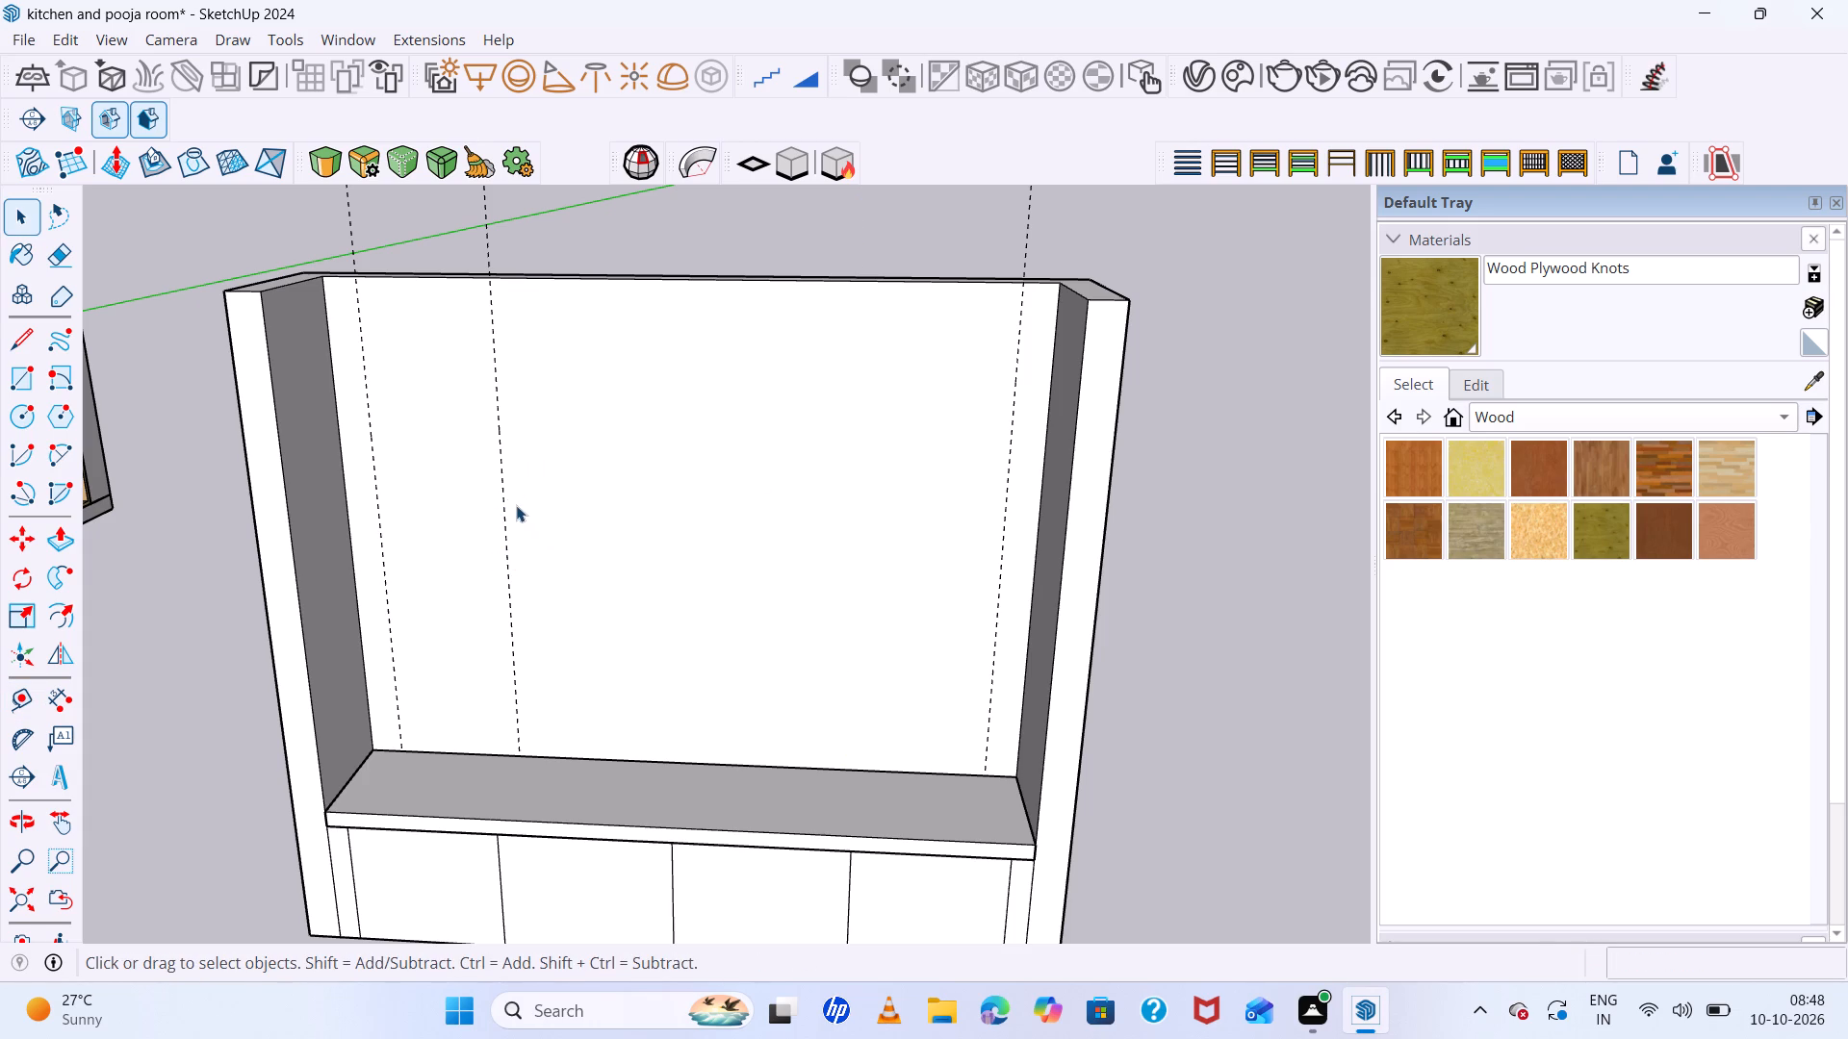
key(t)
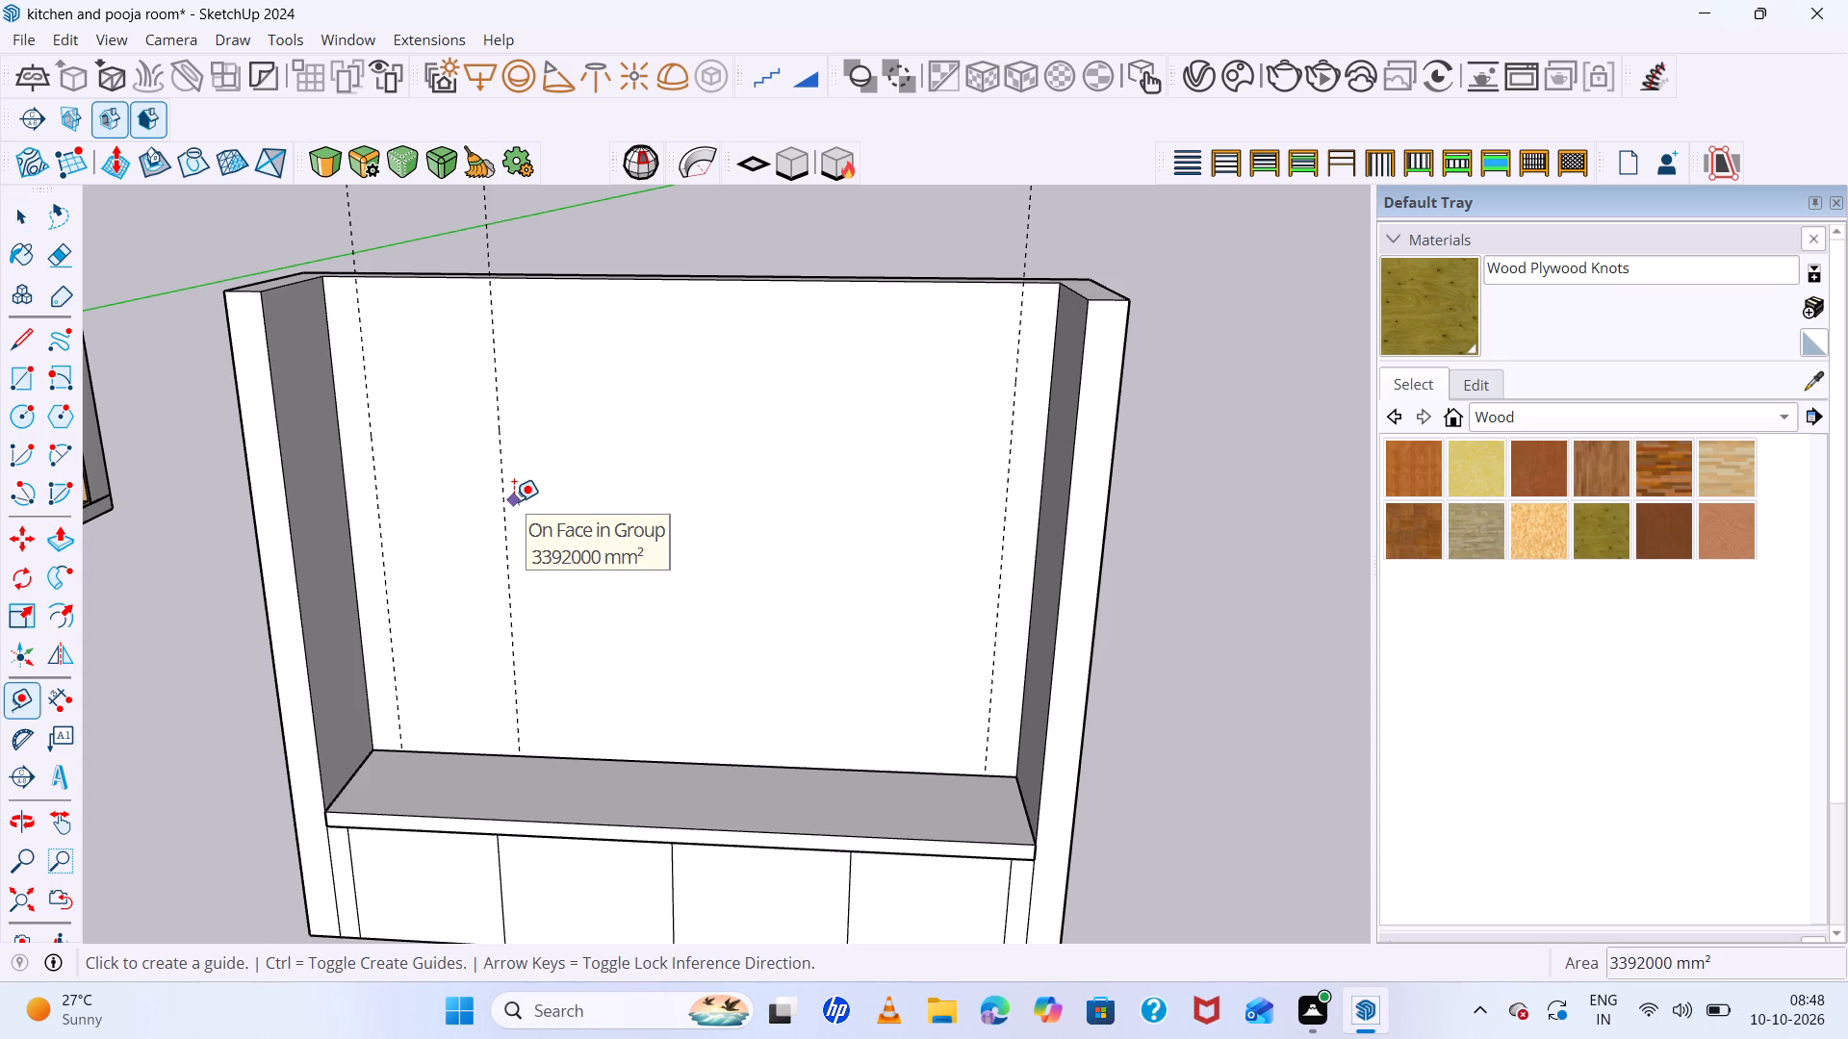
click(505, 511)
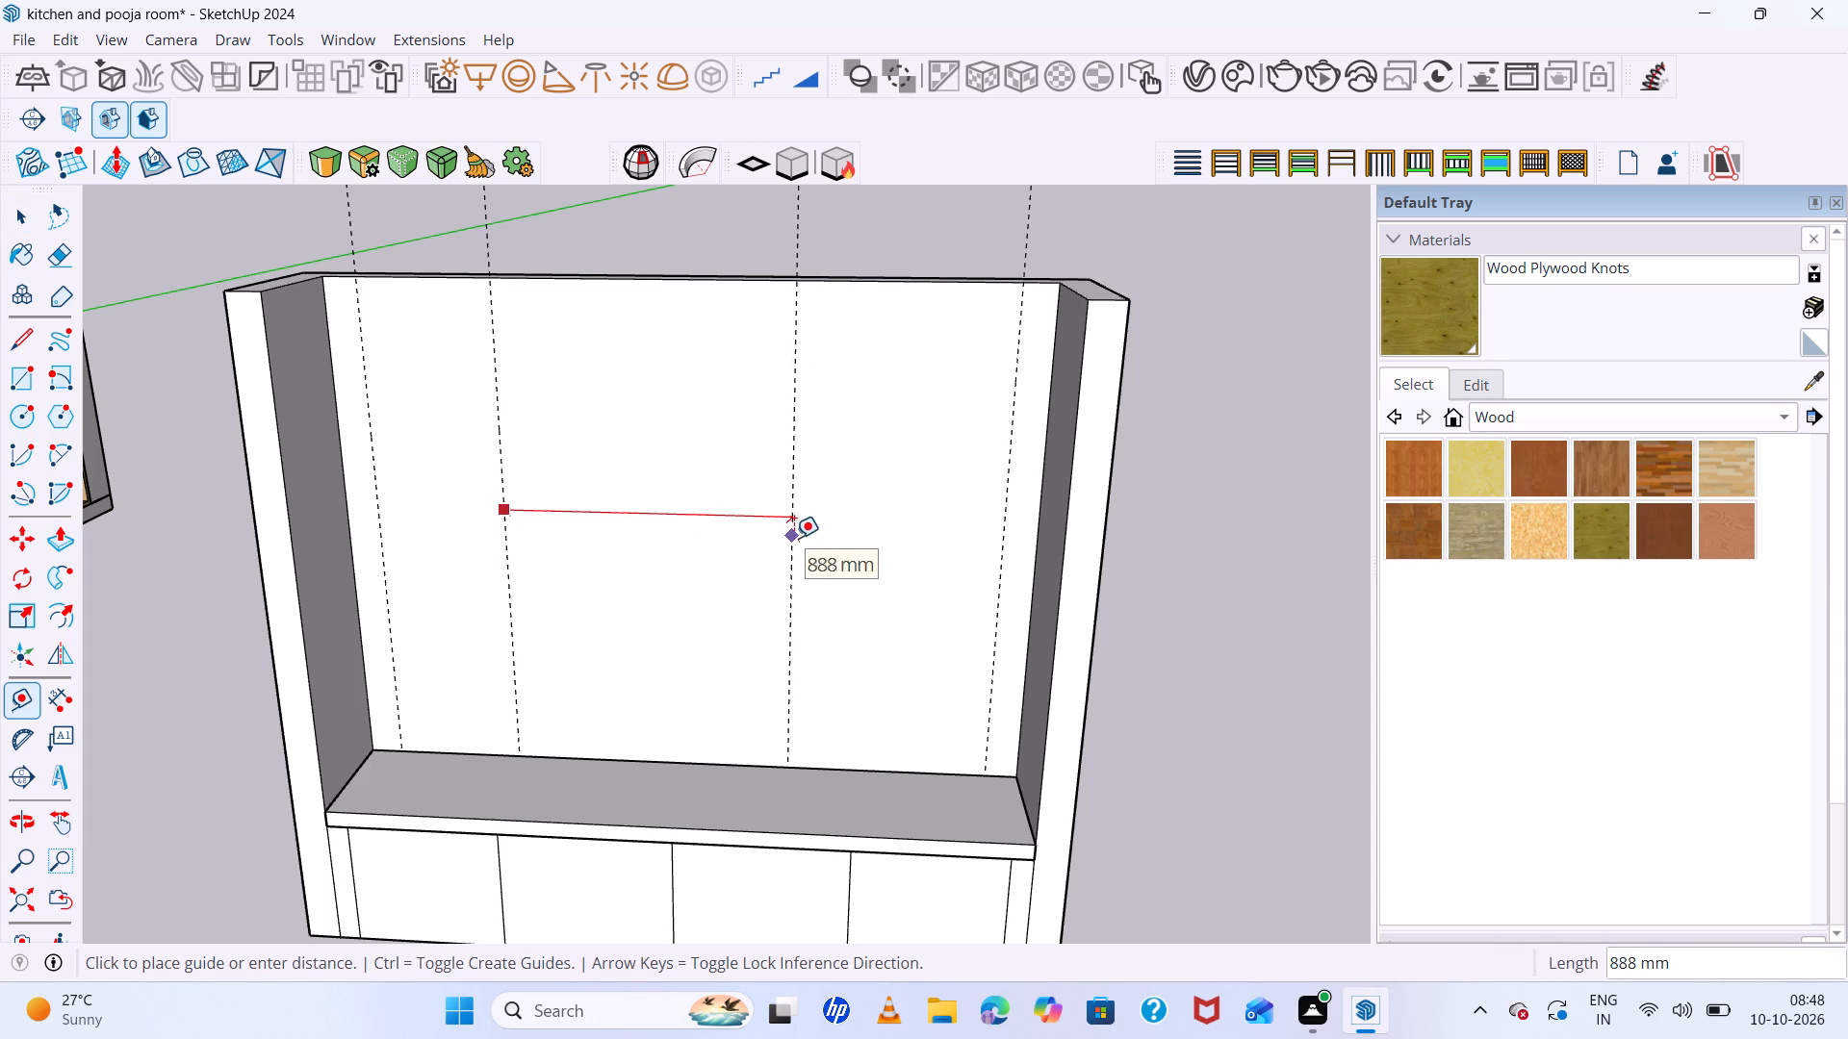
click(864, 537)
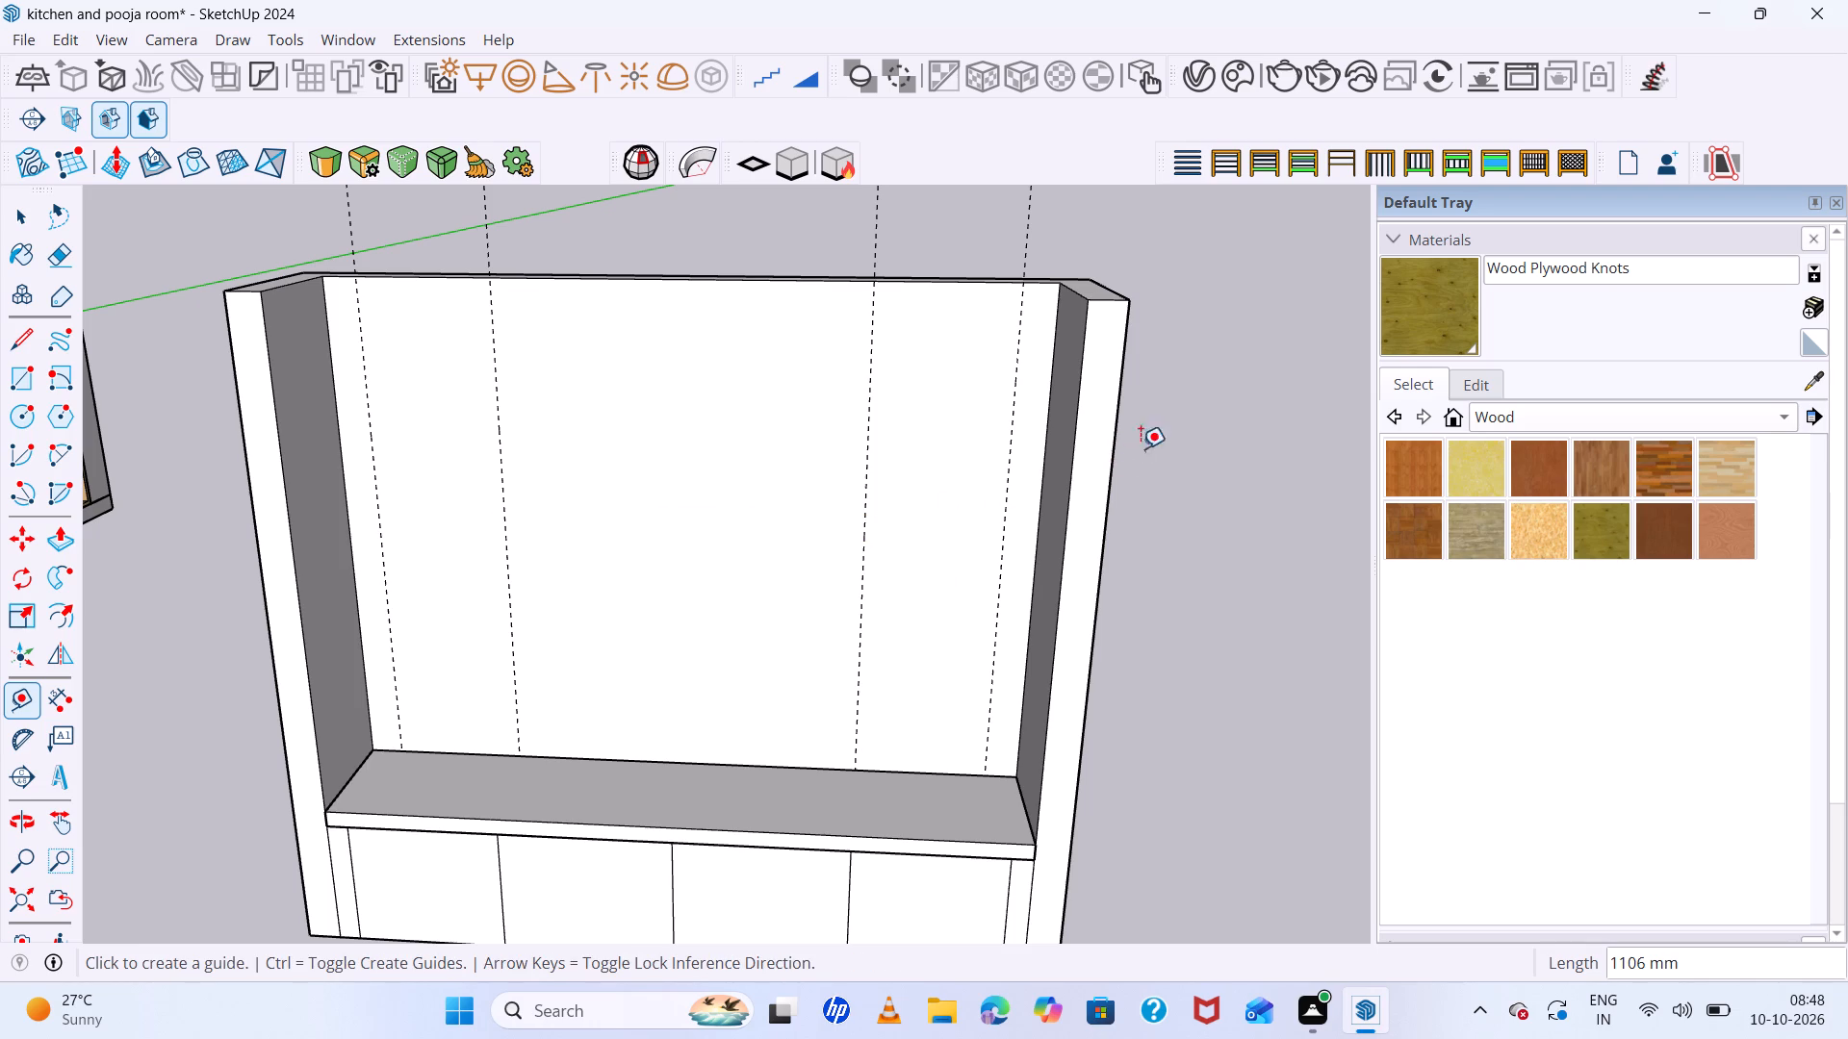
key(space)
scroll(1178, 483, down, 6)
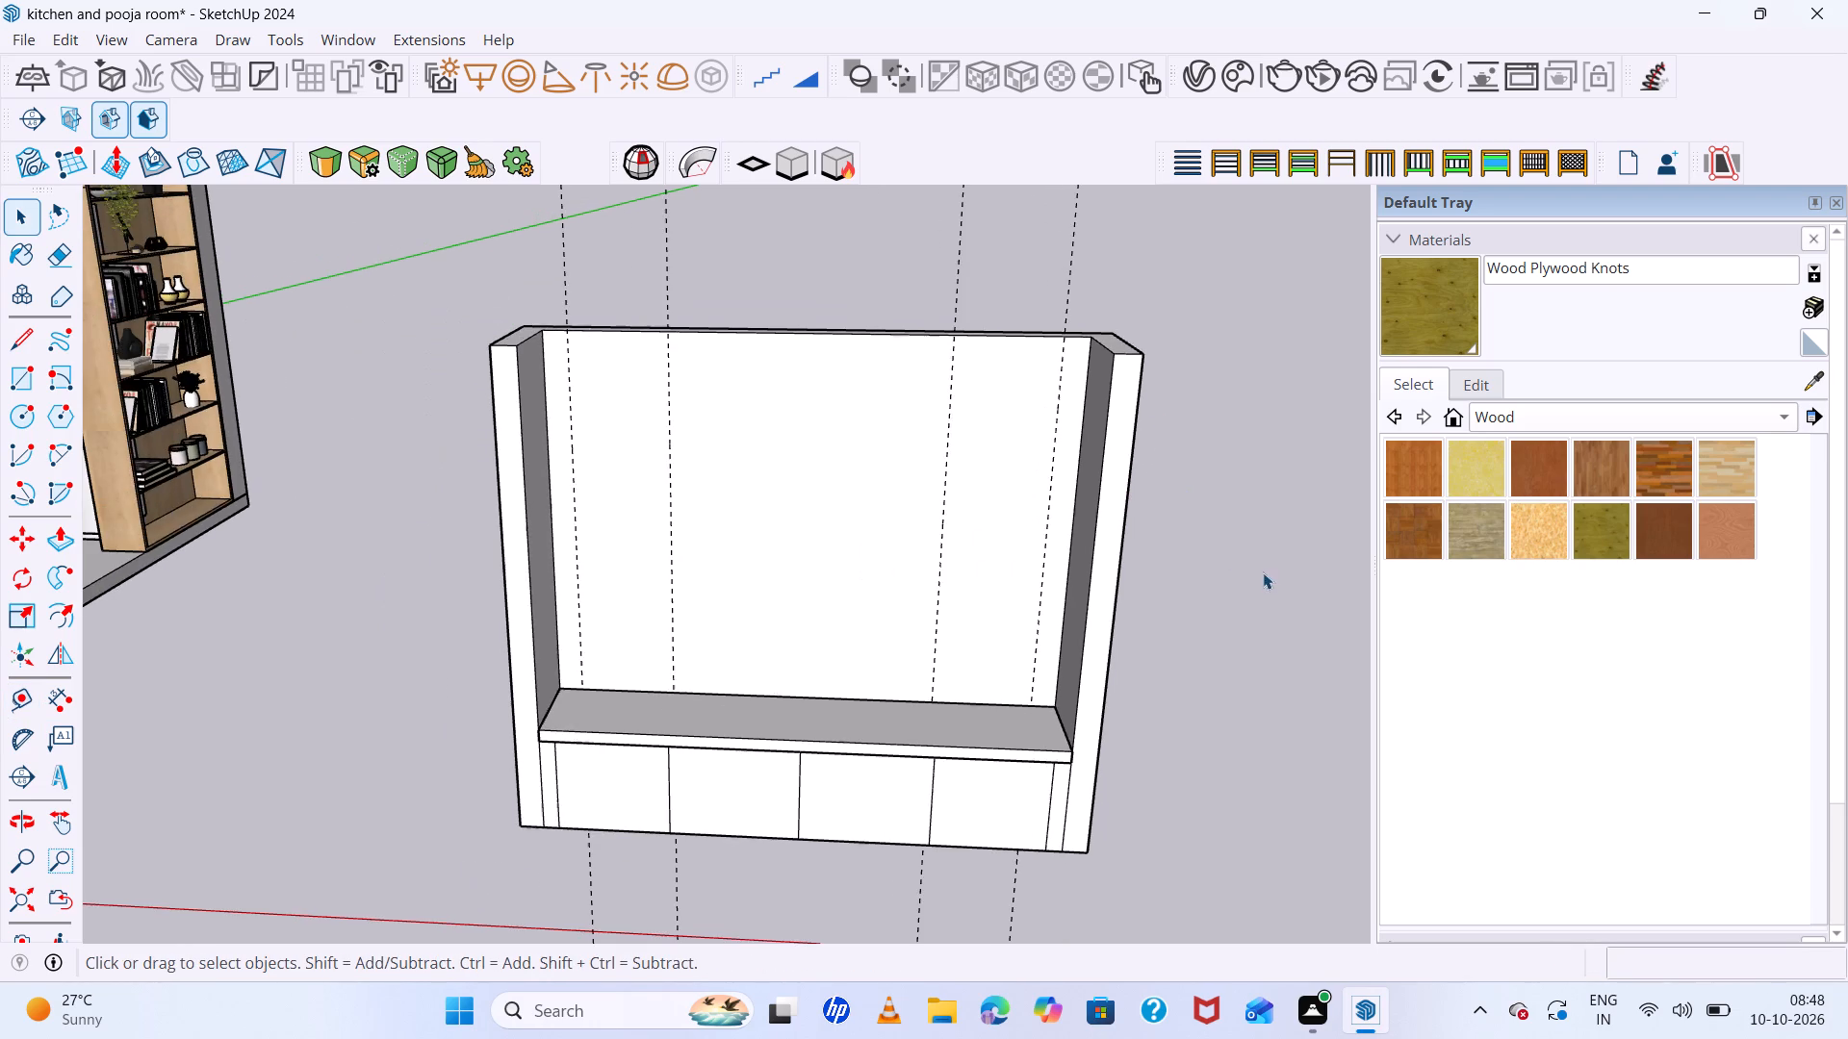
middle_drag(1266, 569, 1269, 528)
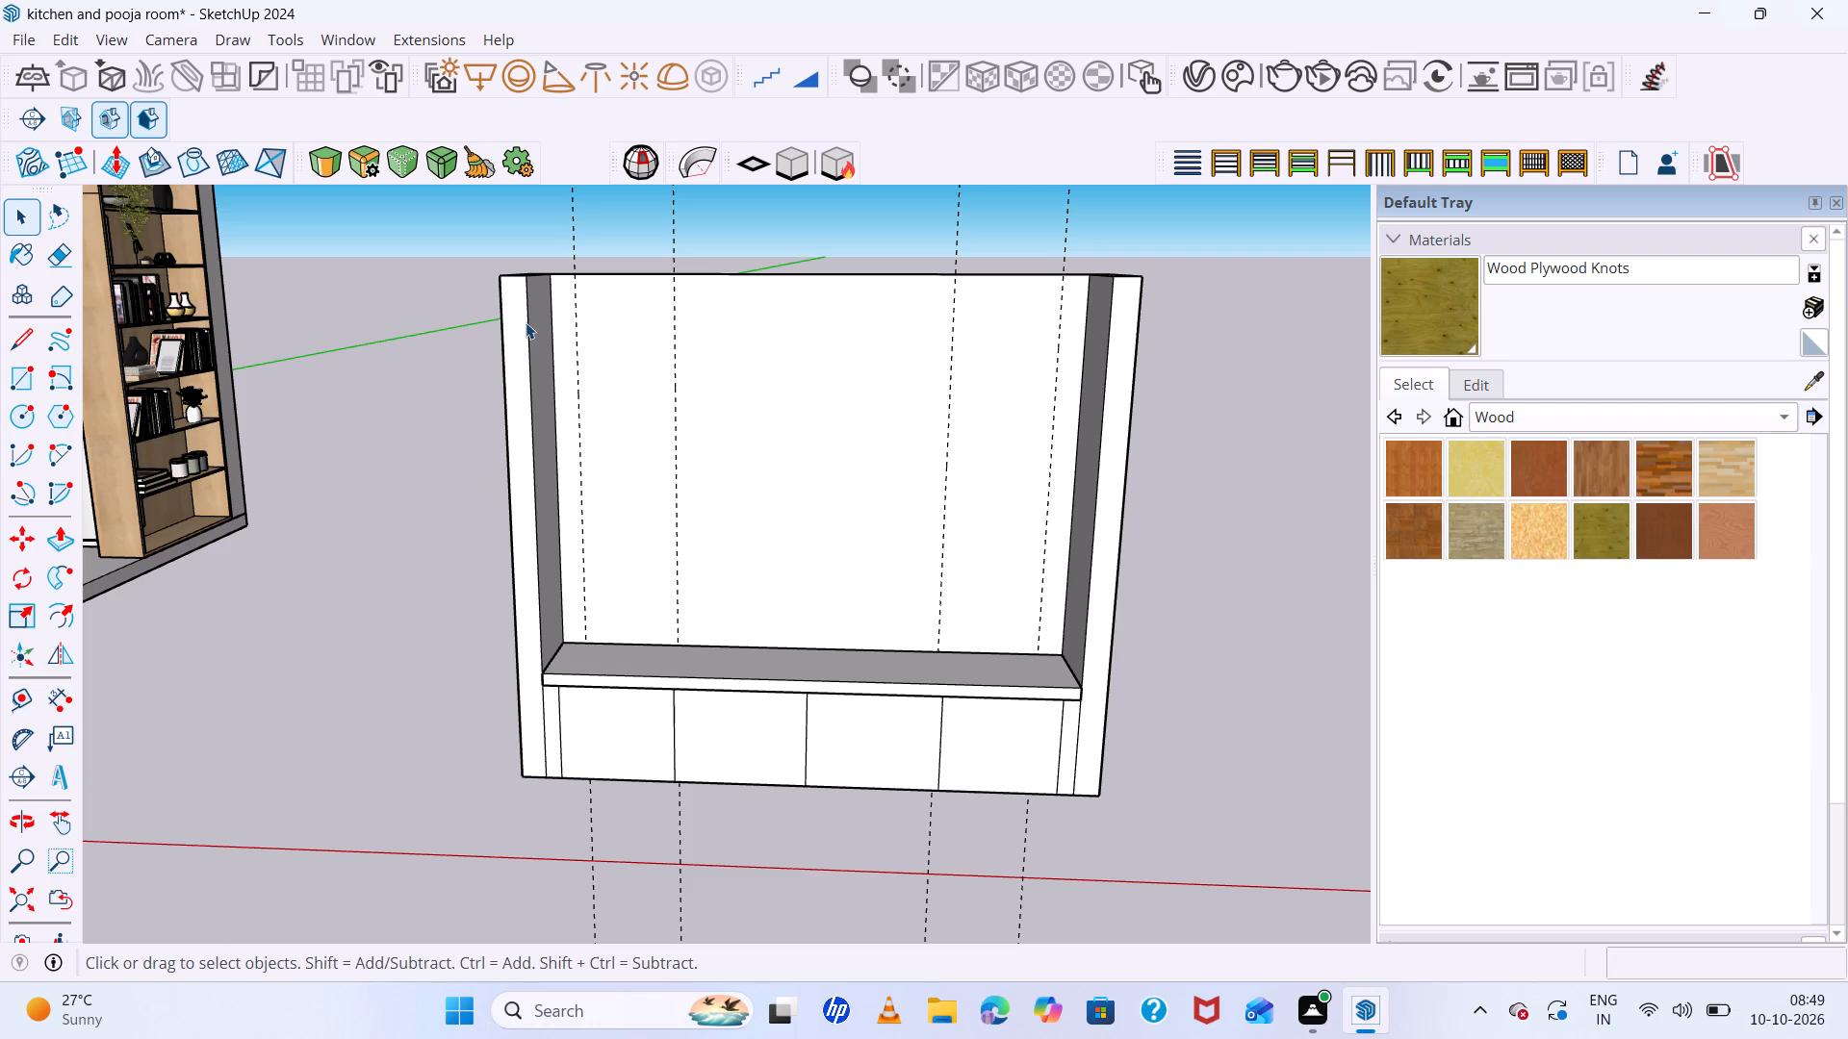
Draw a 100 x 1550 mm rectangle on the back wall between the left side wall and first guide, and pull it forward.
key(r)
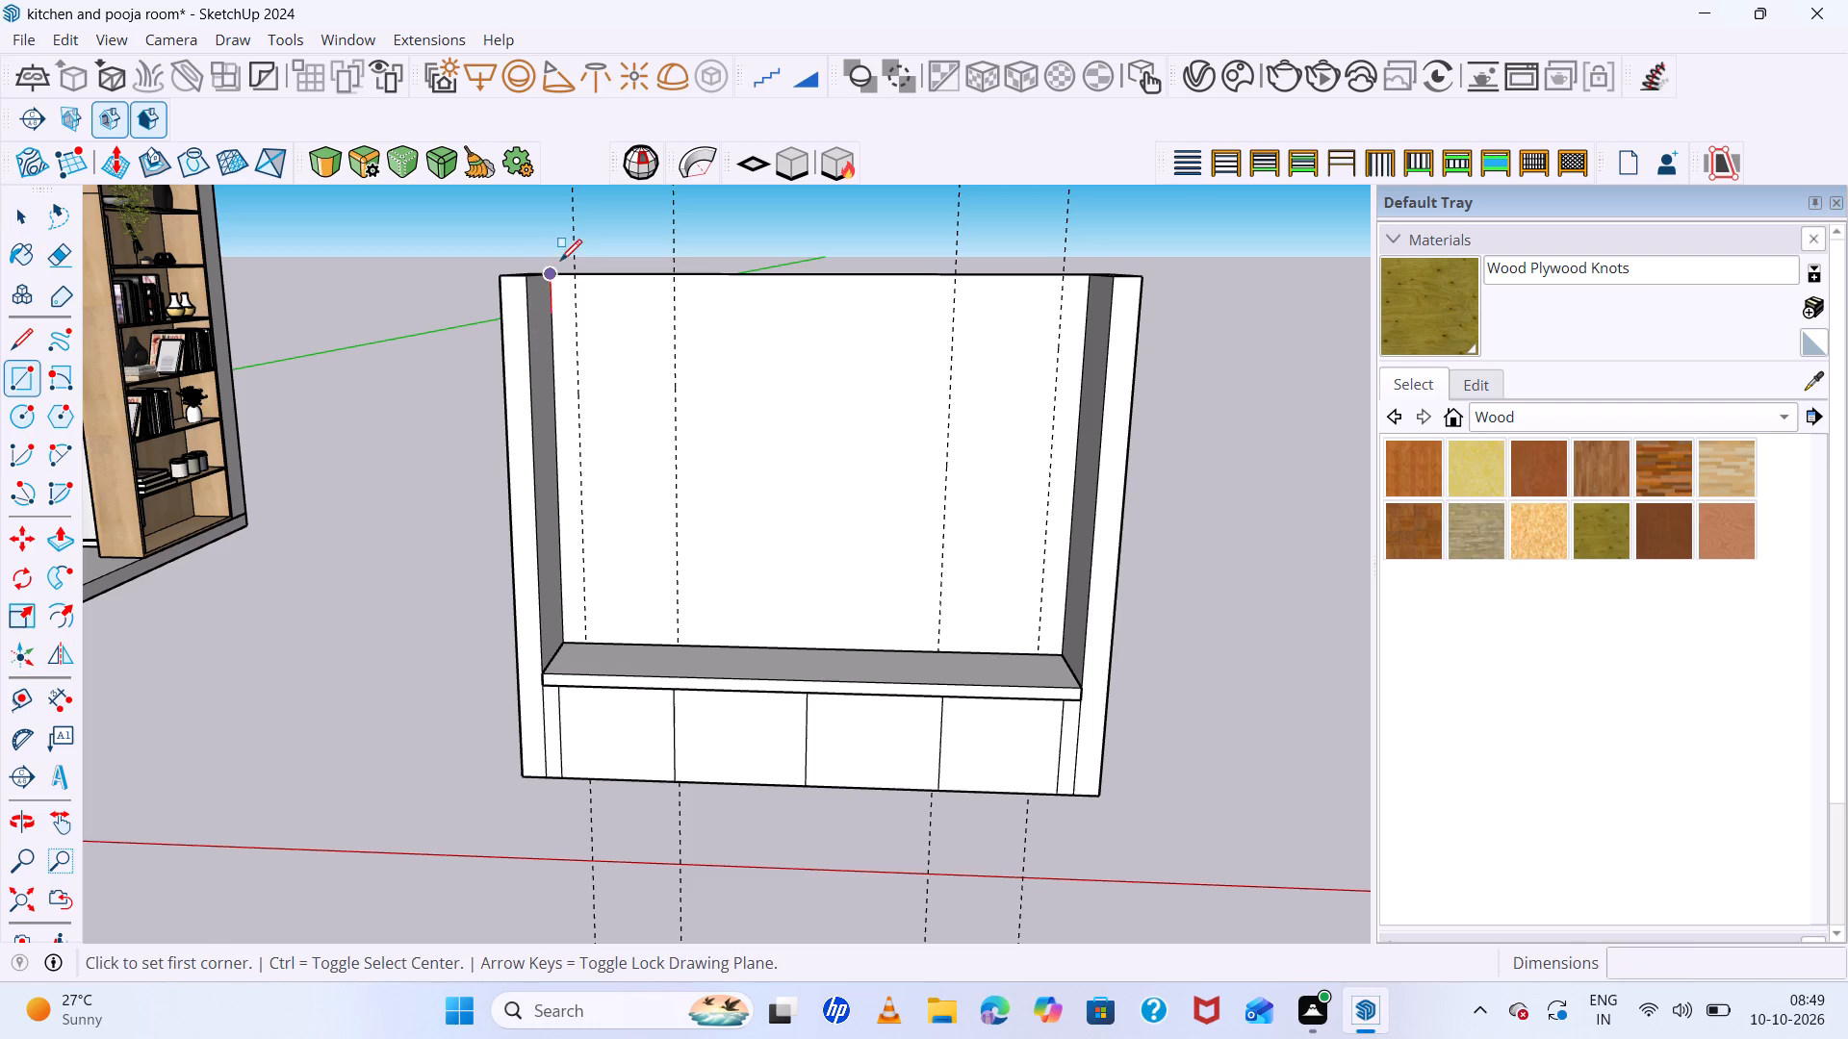
scroll(561, 278, up, 5)
click(554, 276)
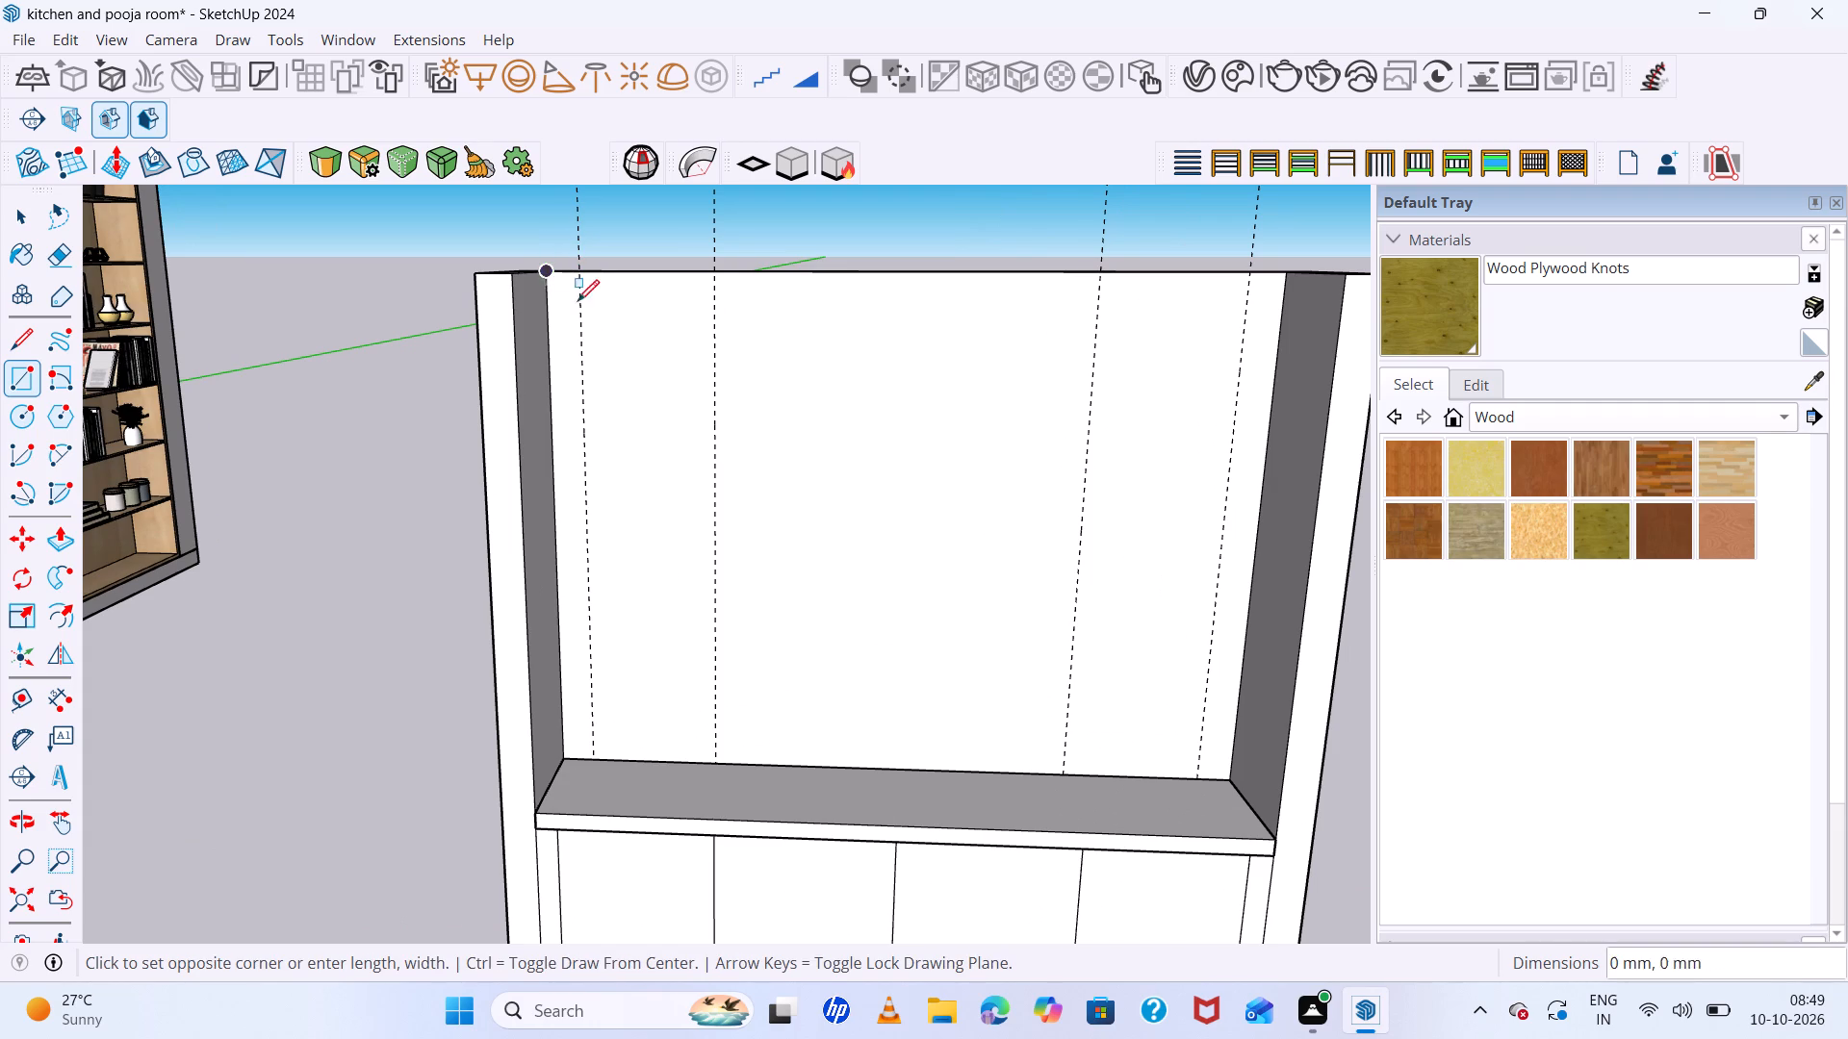
click(595, 758)
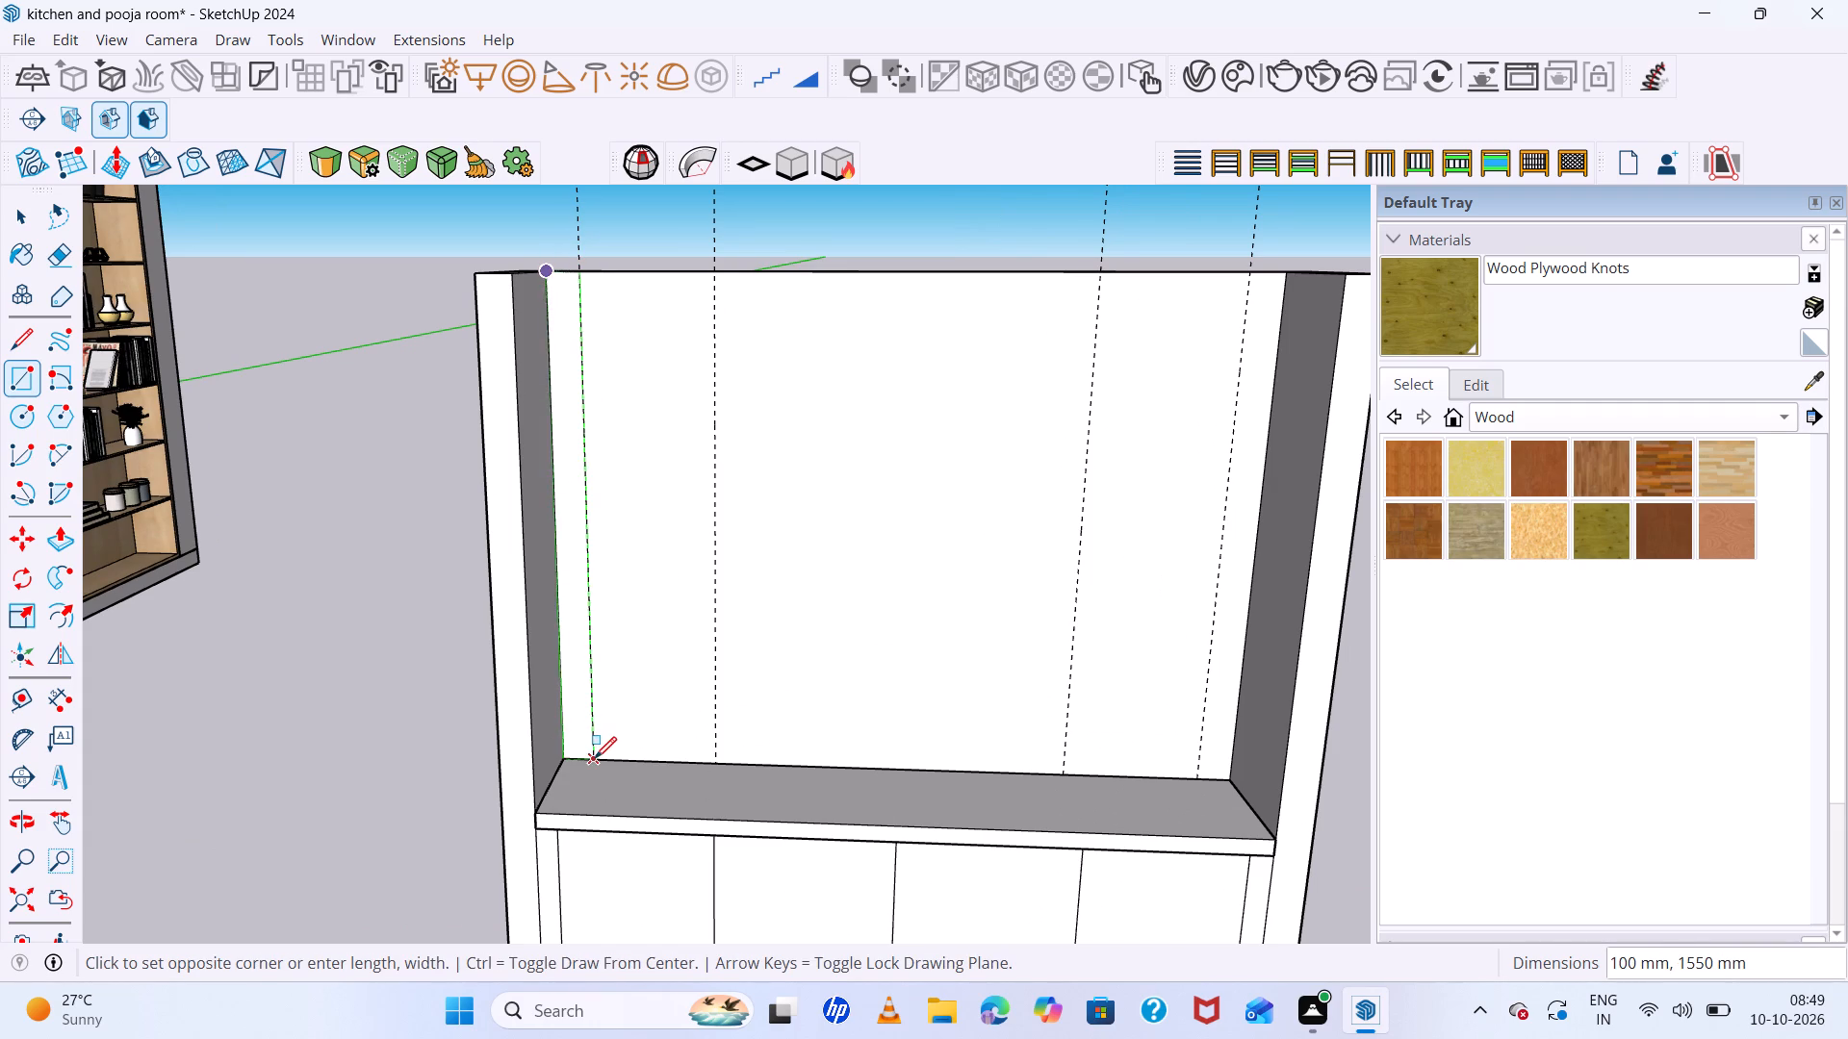
key(space)
key(p)
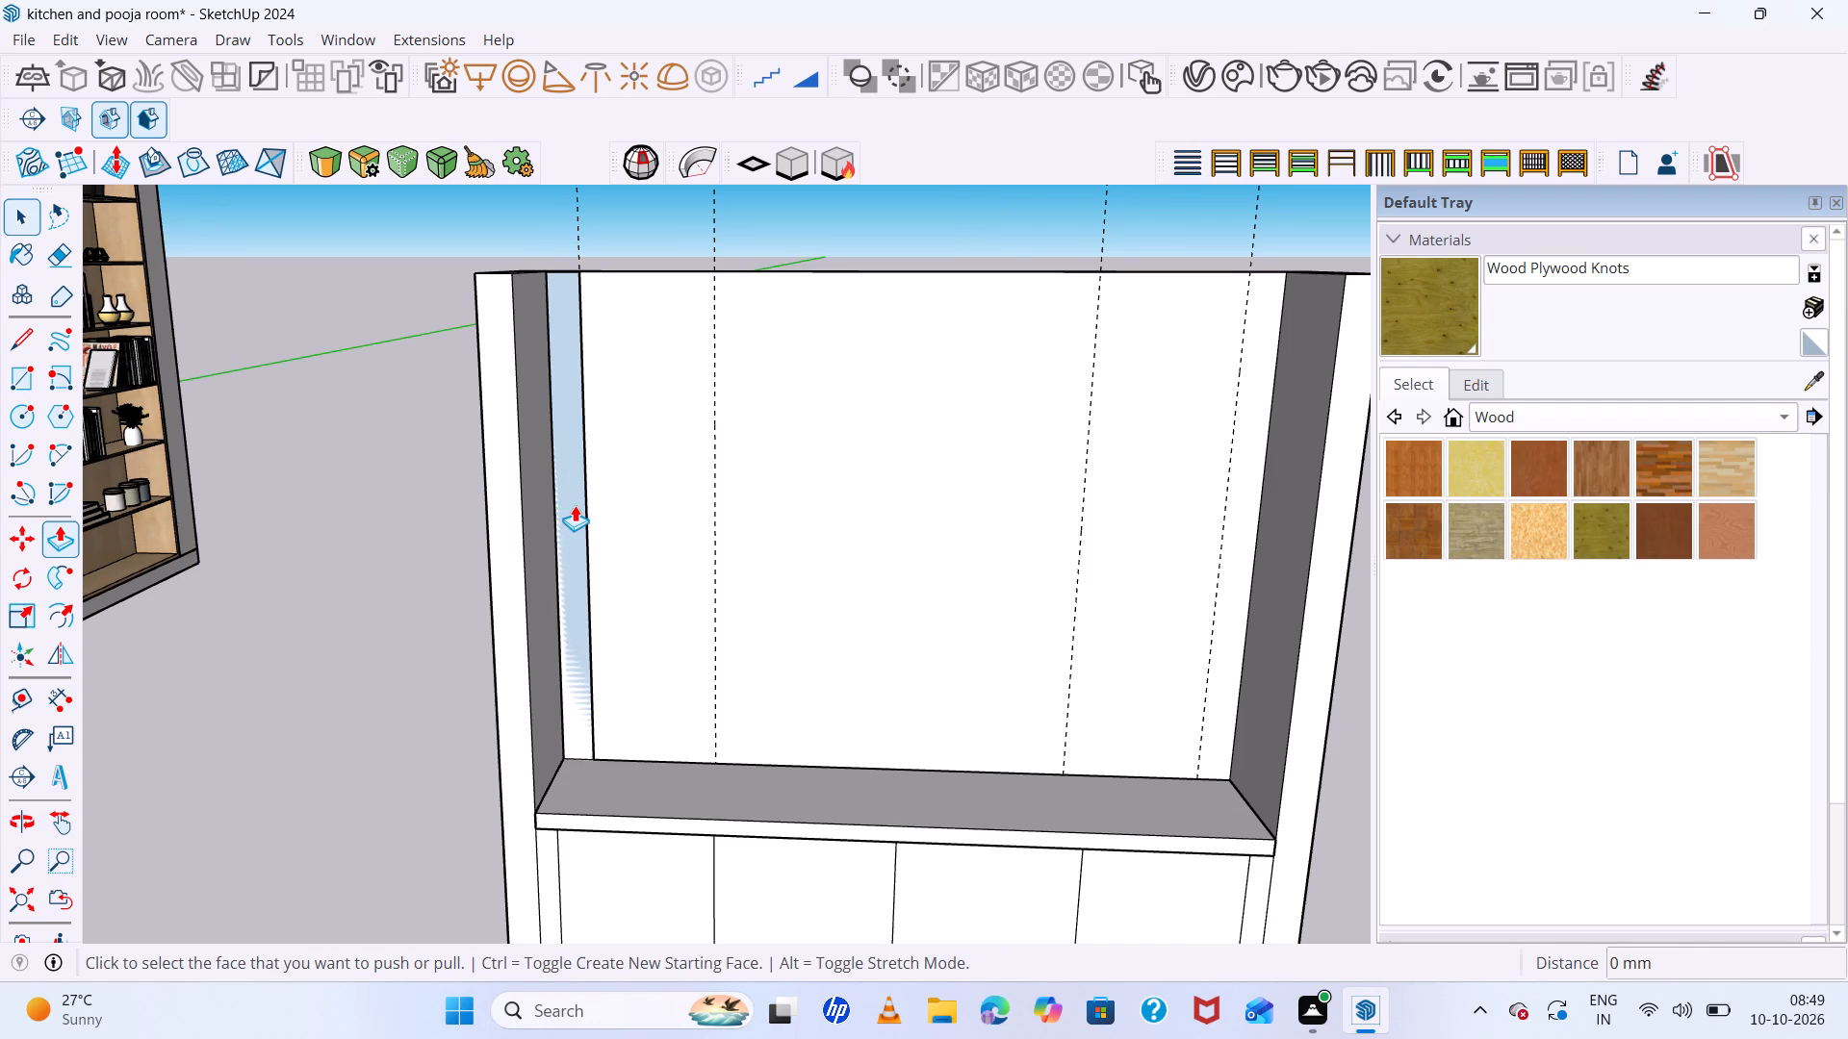
click(575, 504)
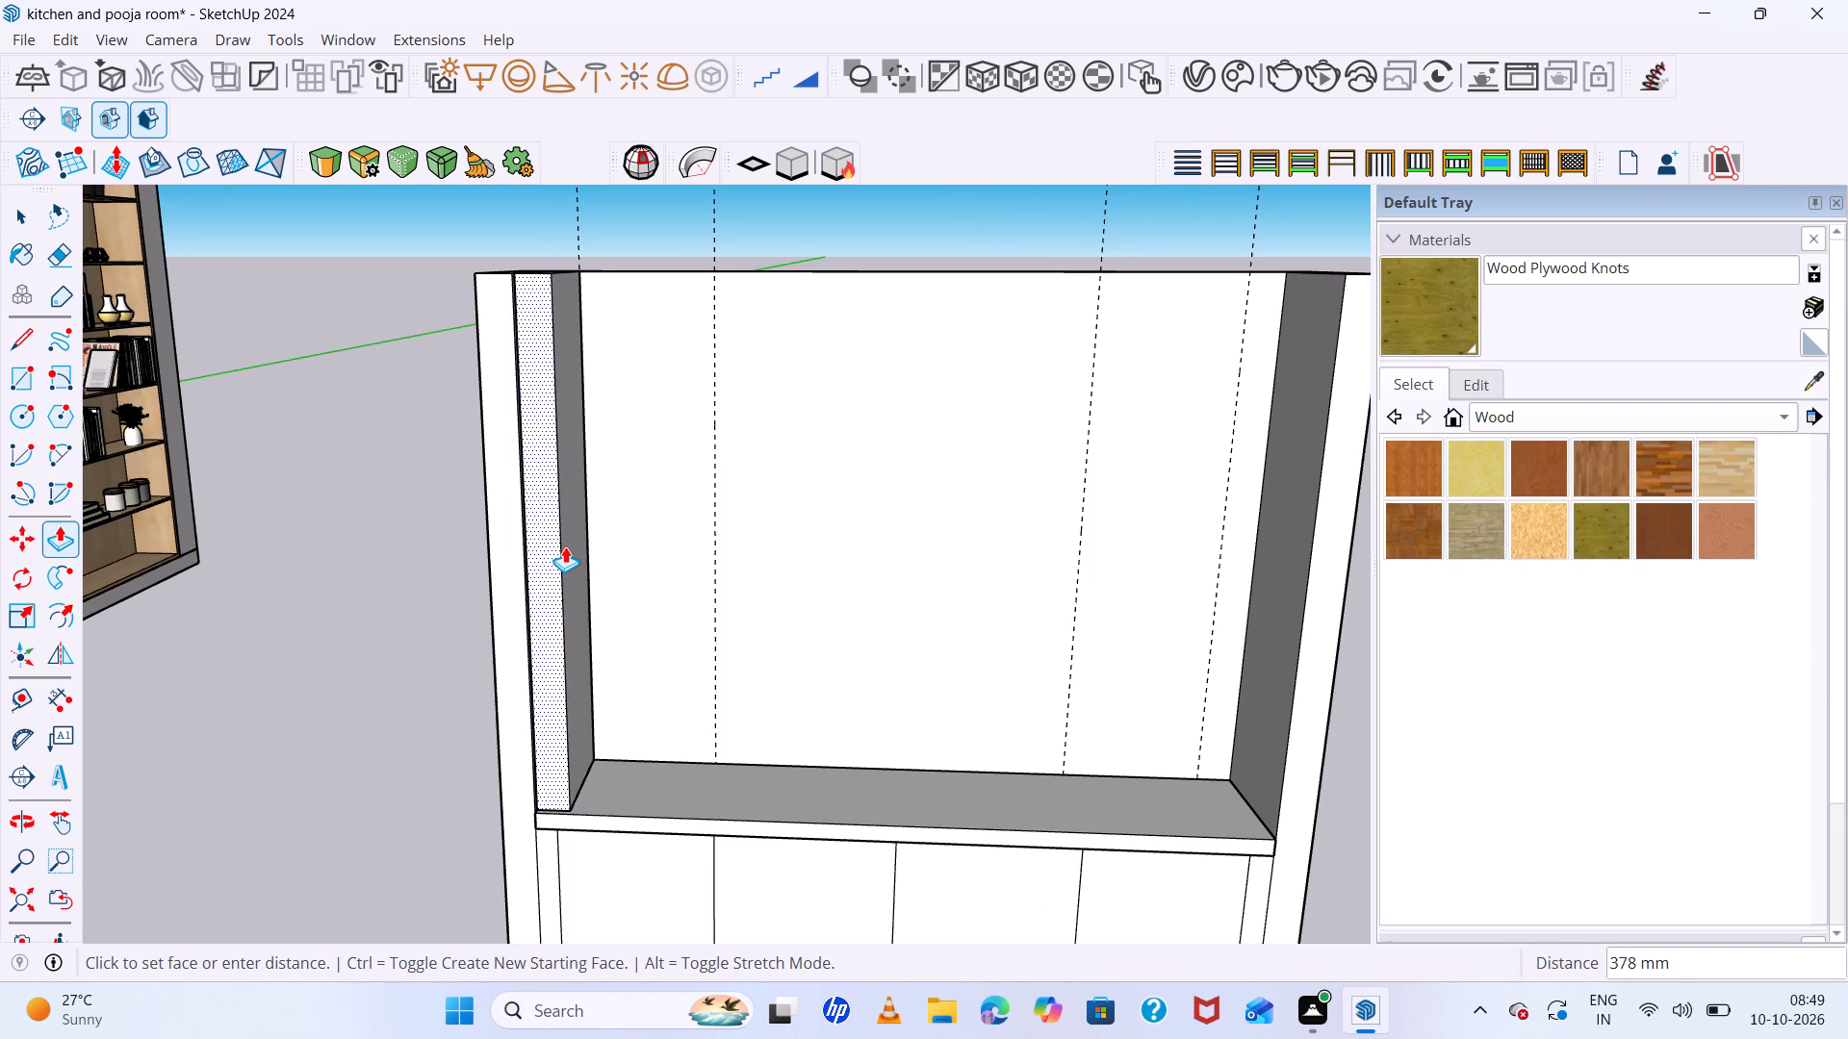
click(570, 542)
key(space)
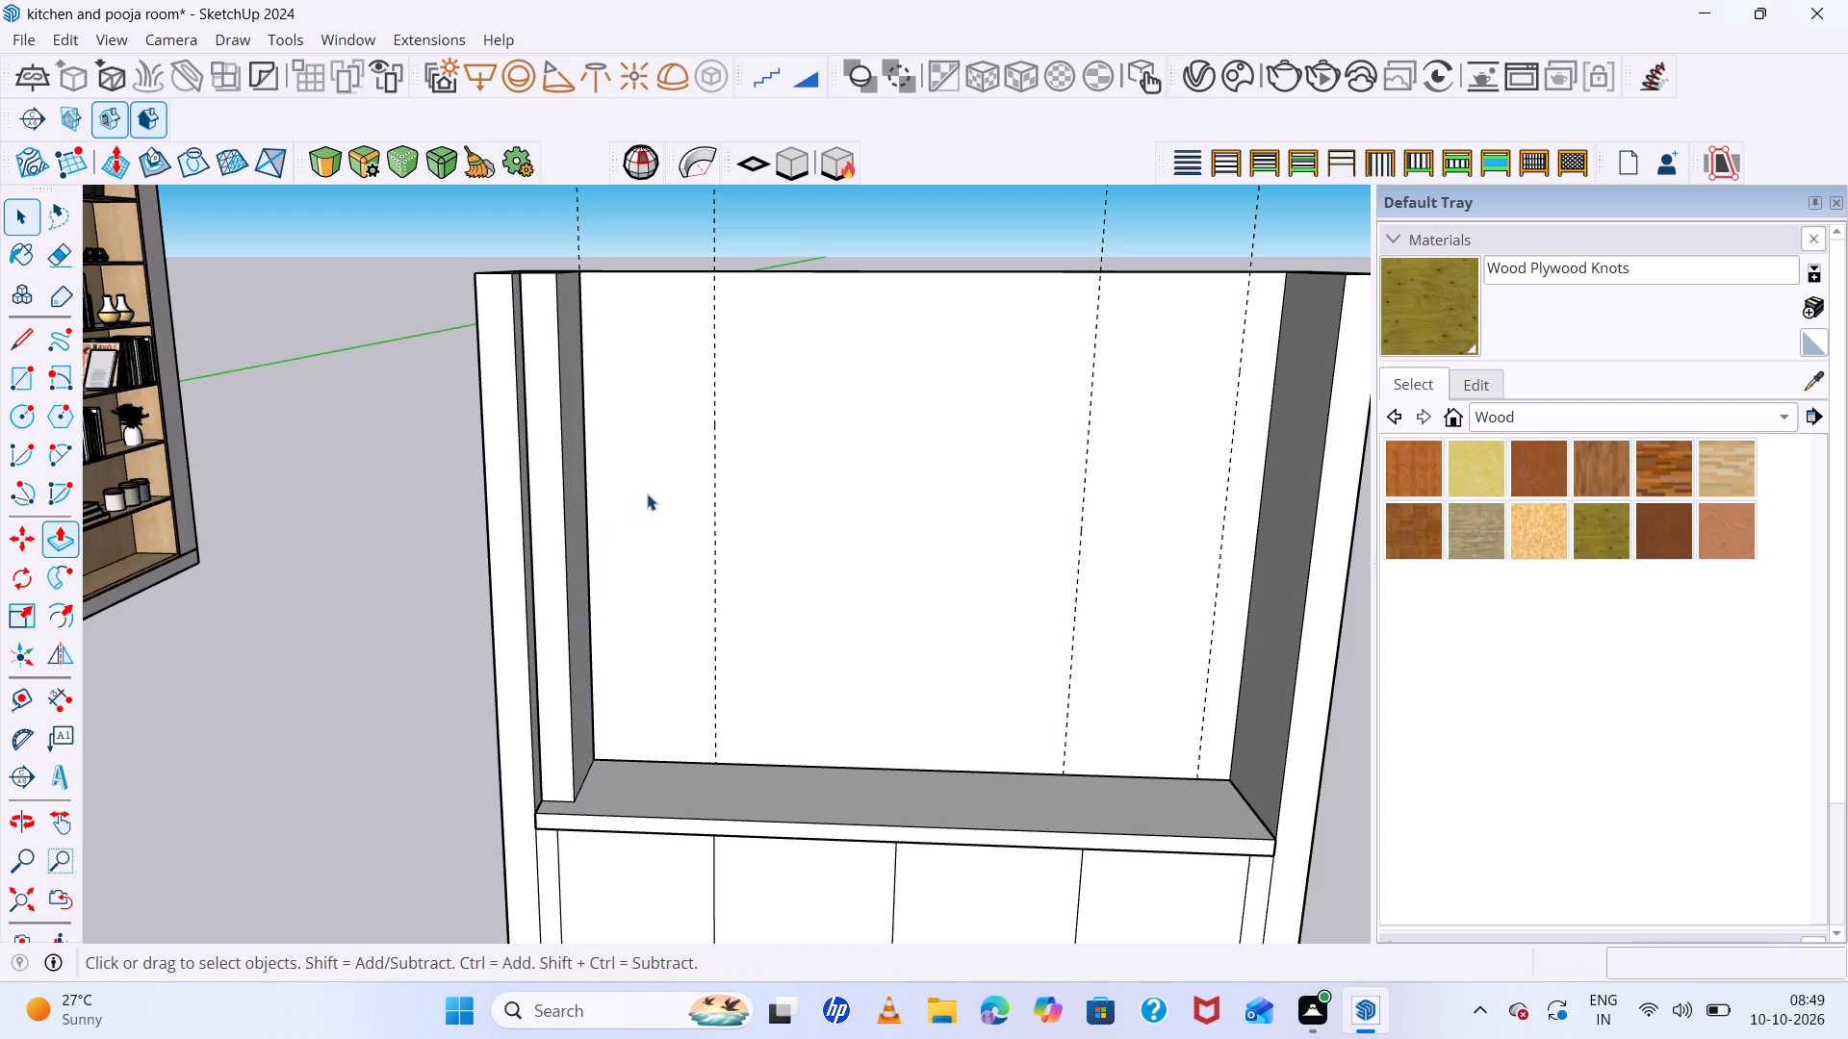
Draw a full-height rectangle between the first two guides, 400 mm wide, and pull it forward about 316 mm, flush with the narrow block.
click(647, 494)
click(648, 493)
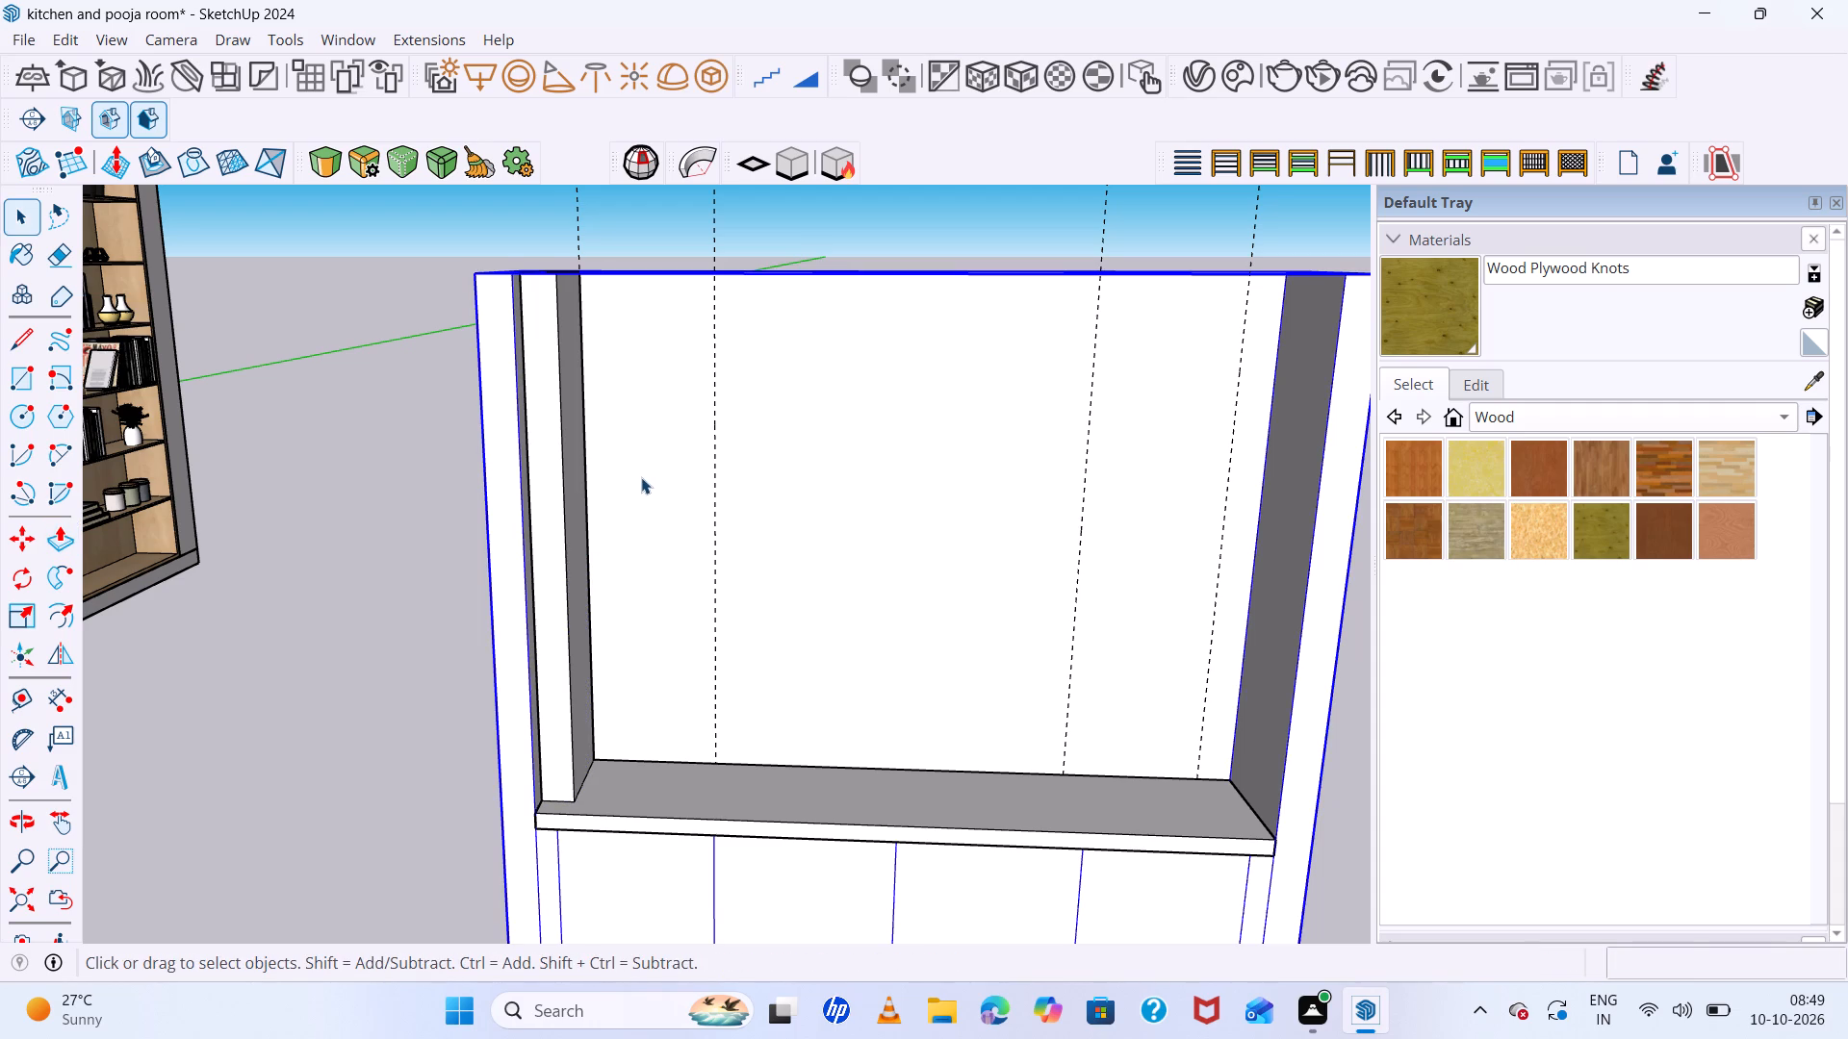
key(r)
click(581, 280)
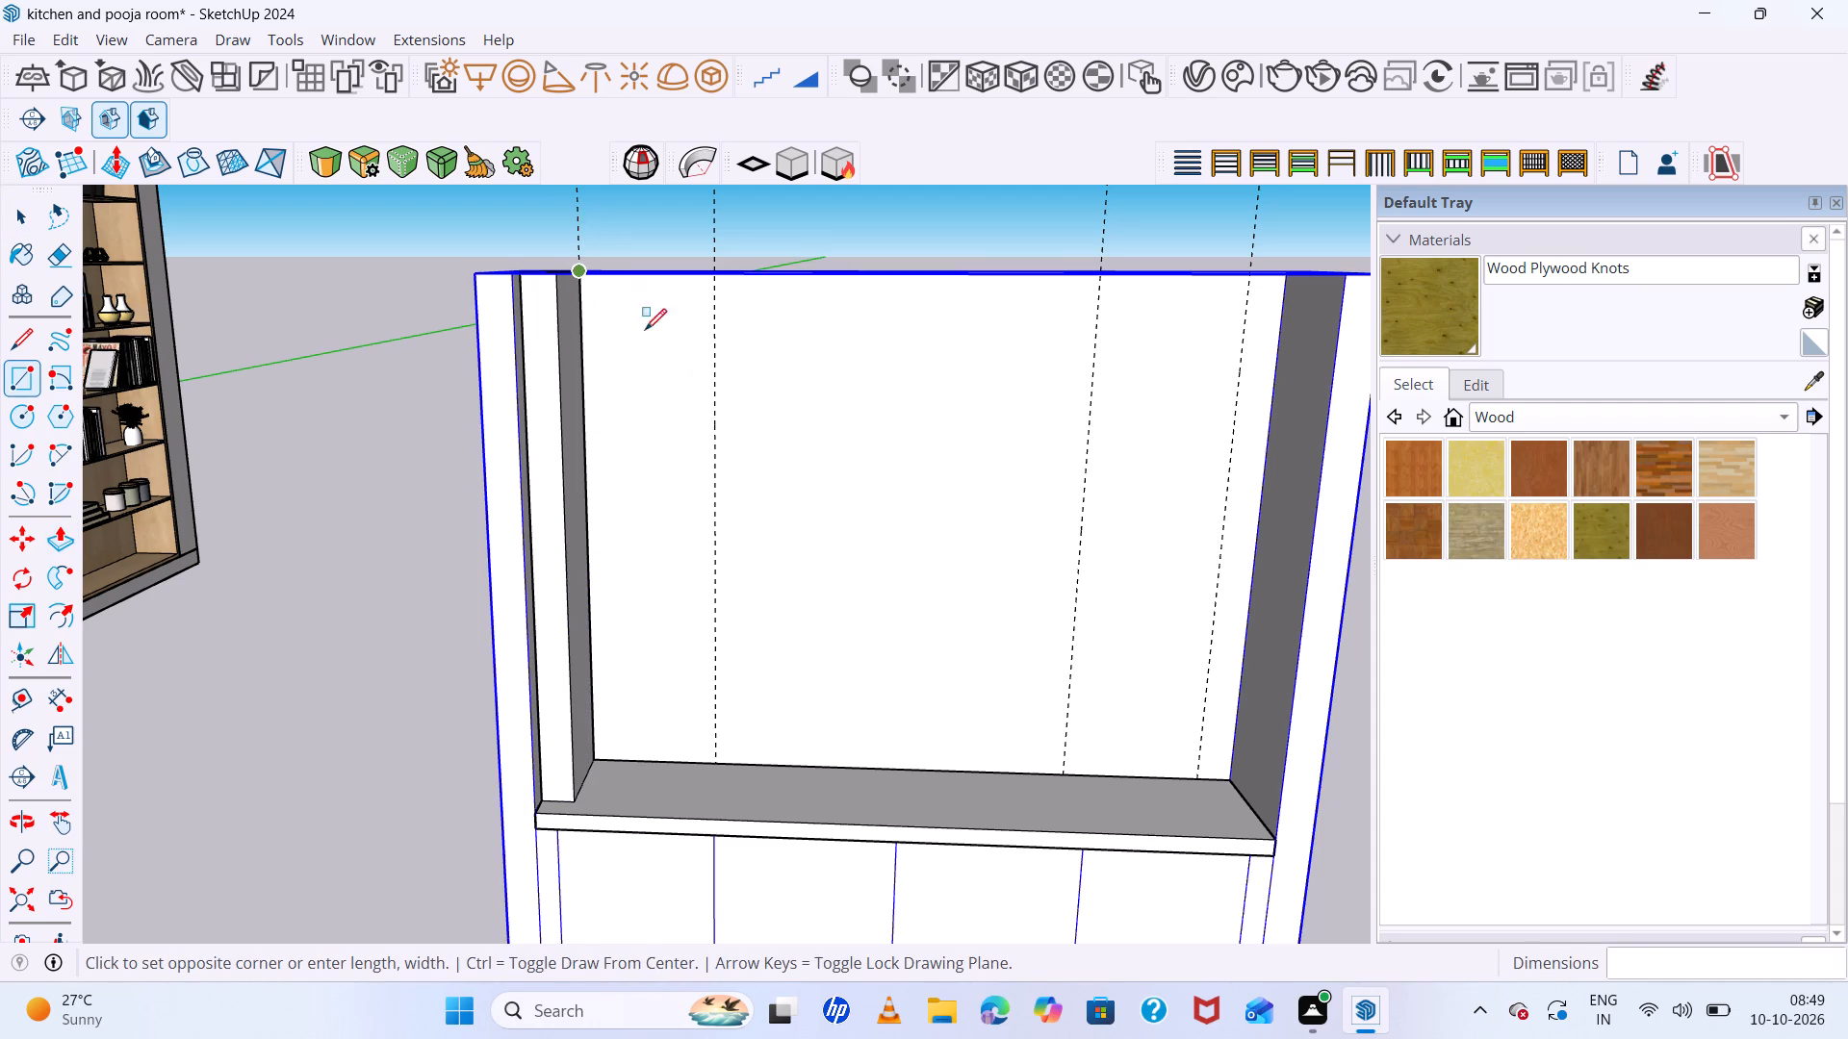
click(717, 760)
key(p)
click(648, 517)
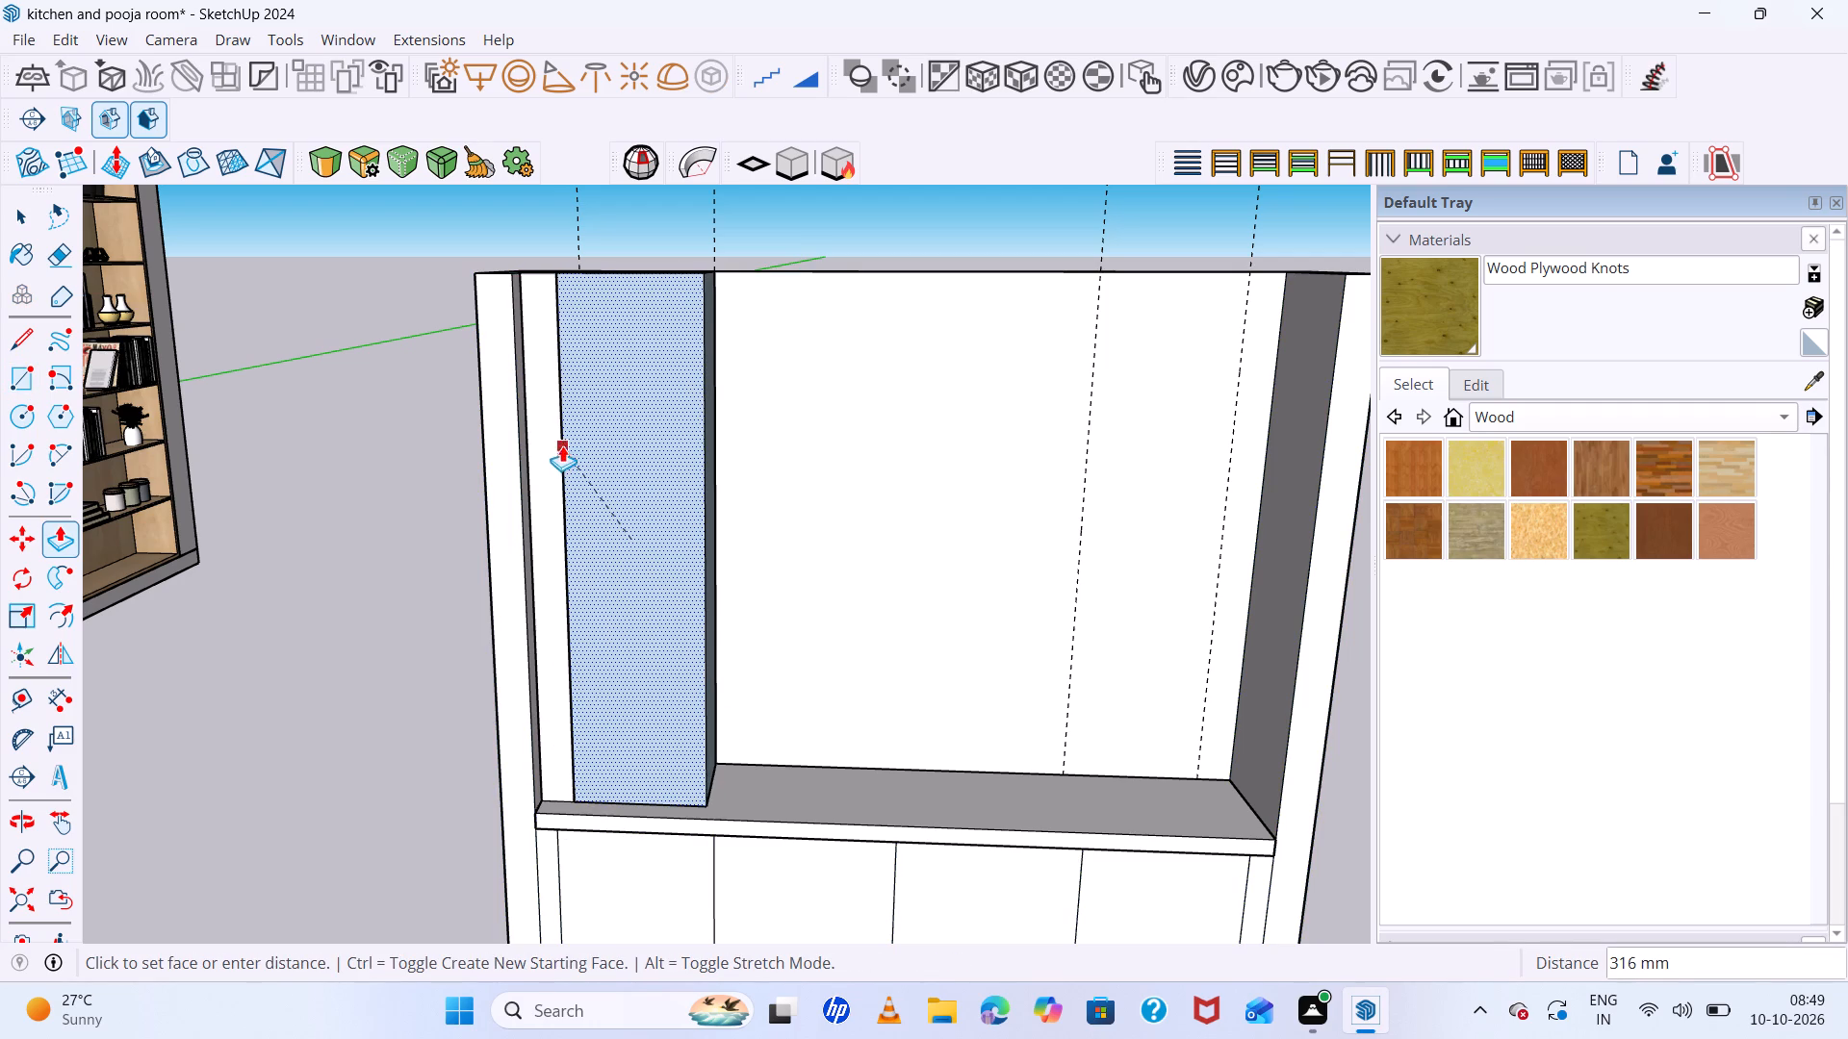
click(558, 442)
key(space)
Reverse the front face of the 400 mm wide full-height block.
click(610, 405)
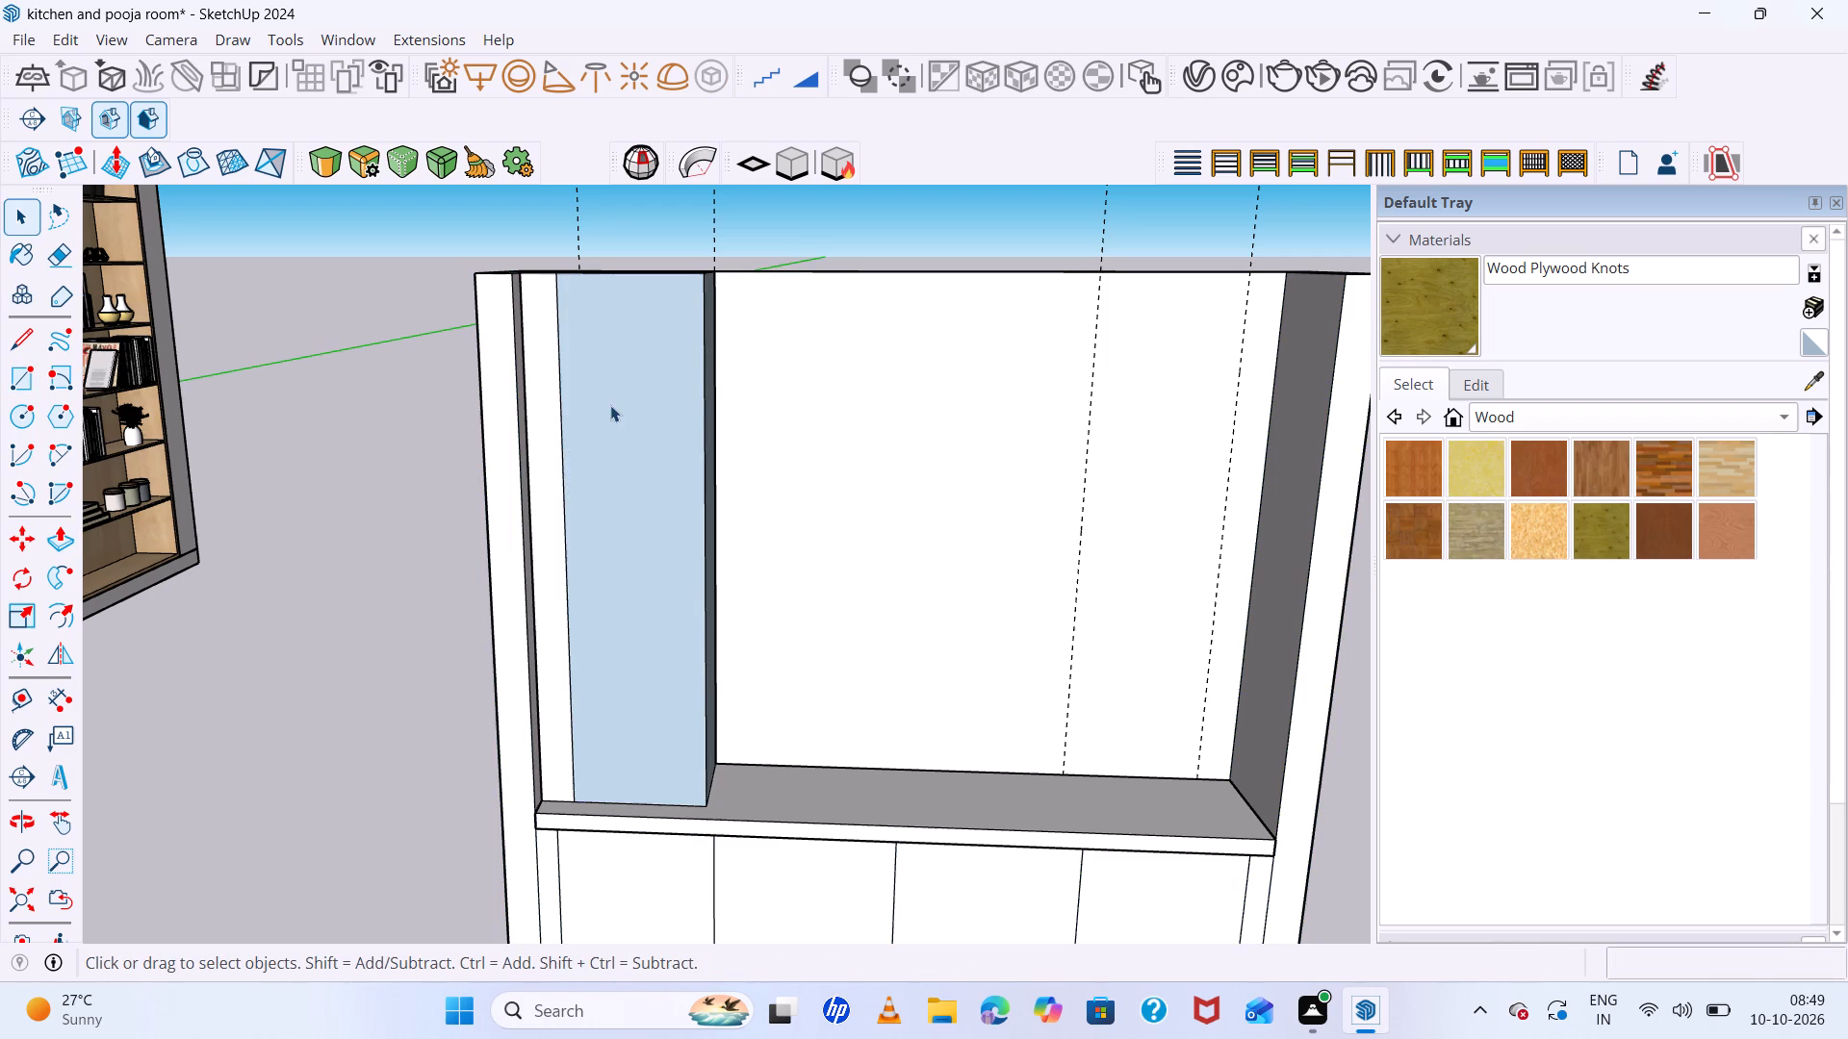
triple_click(610, 405)
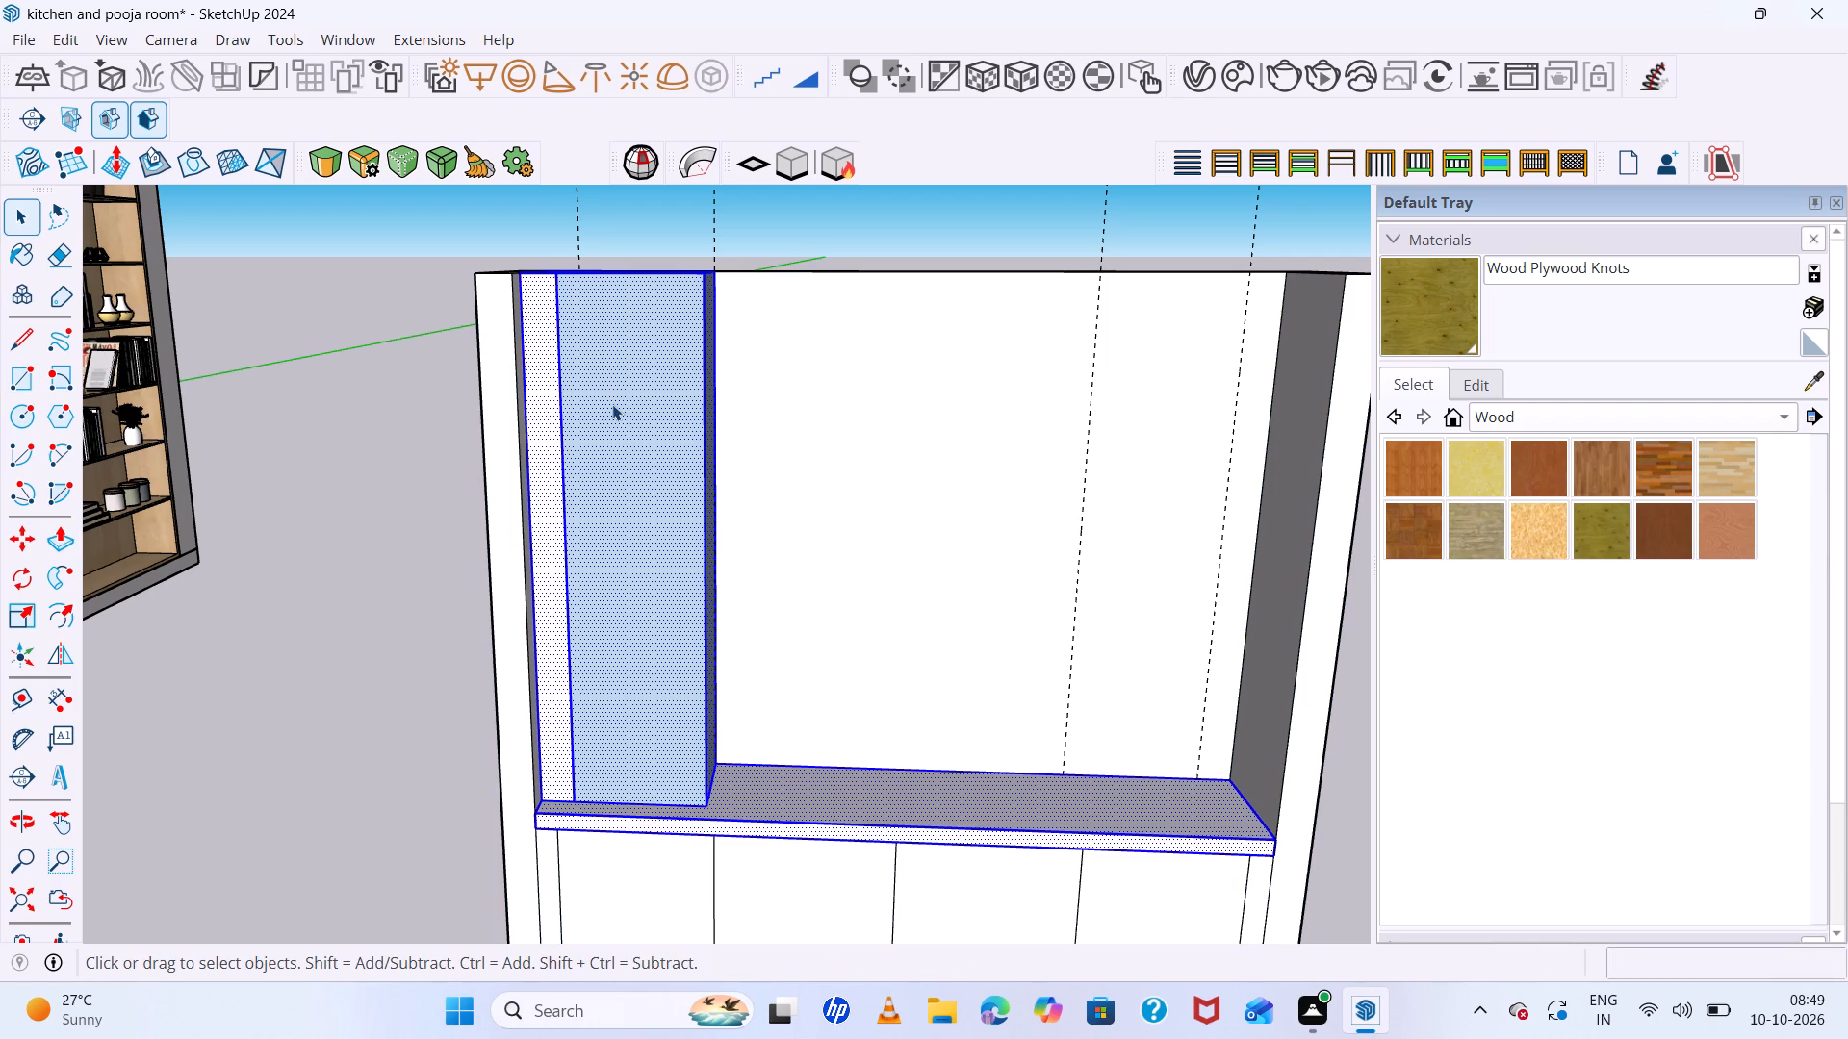
click(640, 404)
middle_drag(642, 404, 643, 447)
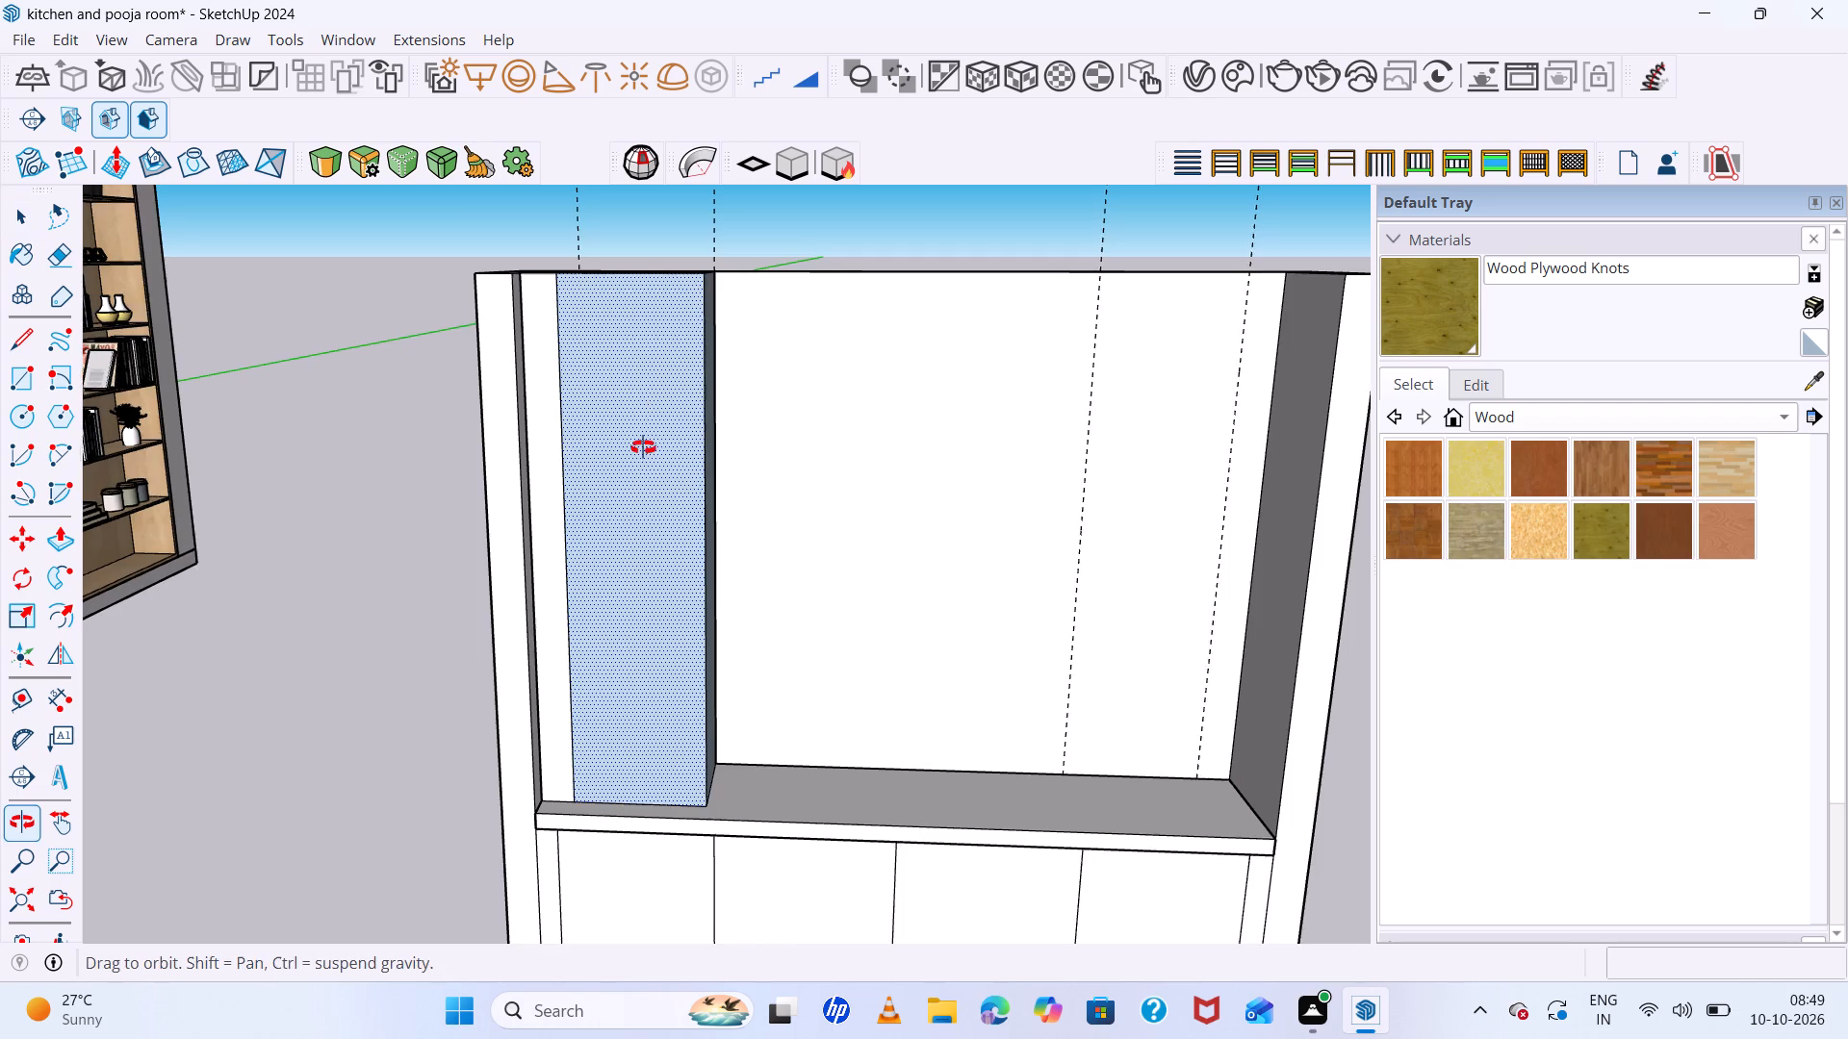
middle_drag(643, 447, 652, 529)
right_click(657, 496)
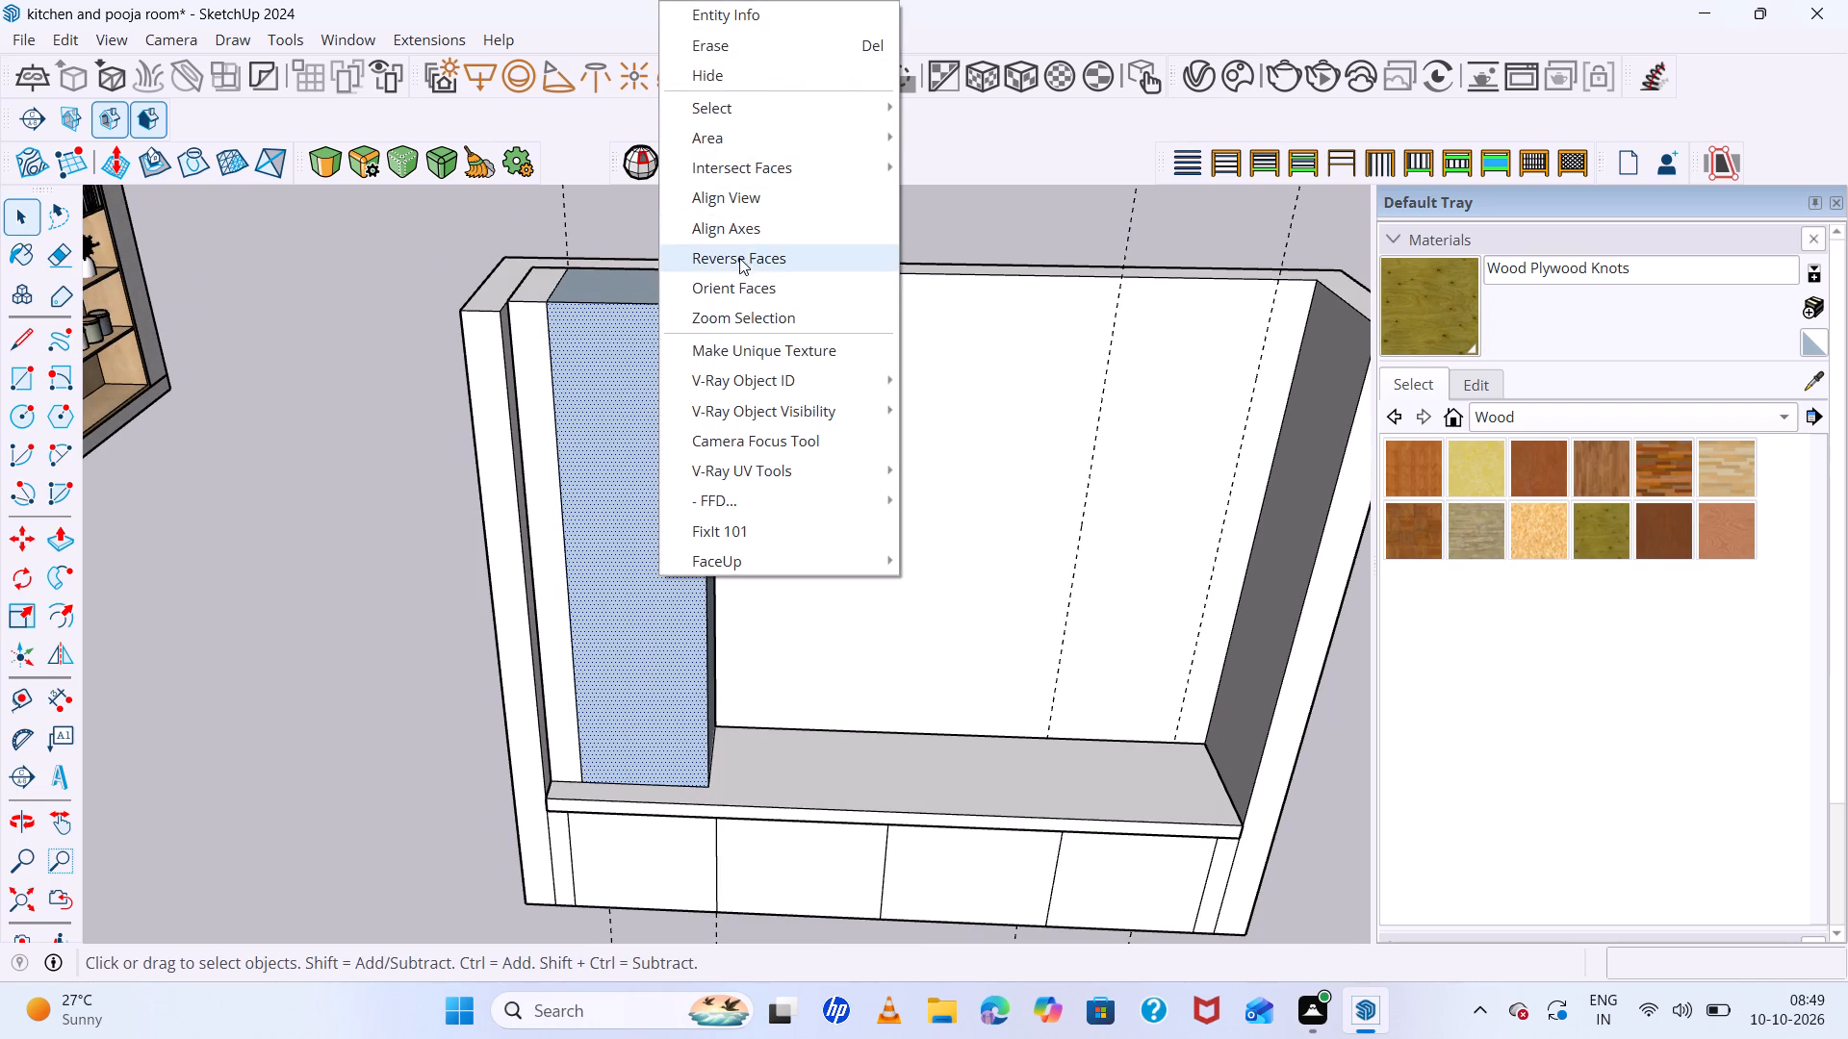
click(742, 266)
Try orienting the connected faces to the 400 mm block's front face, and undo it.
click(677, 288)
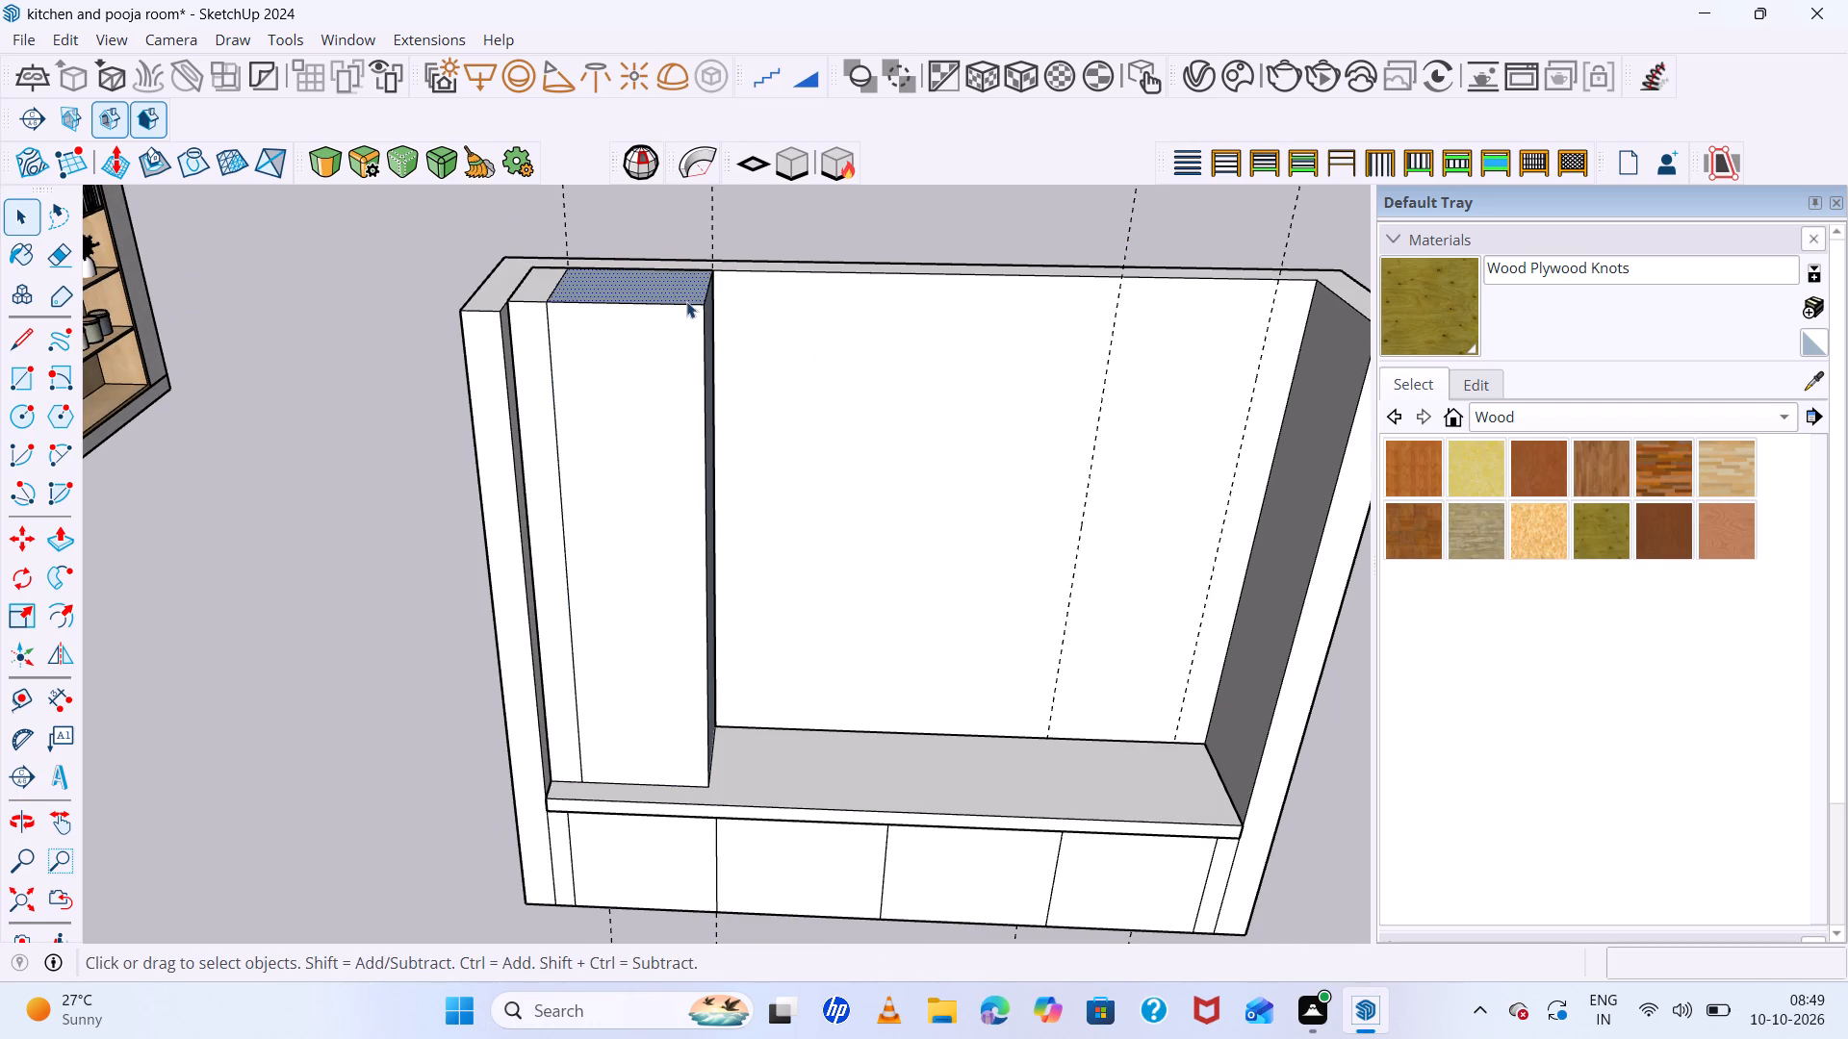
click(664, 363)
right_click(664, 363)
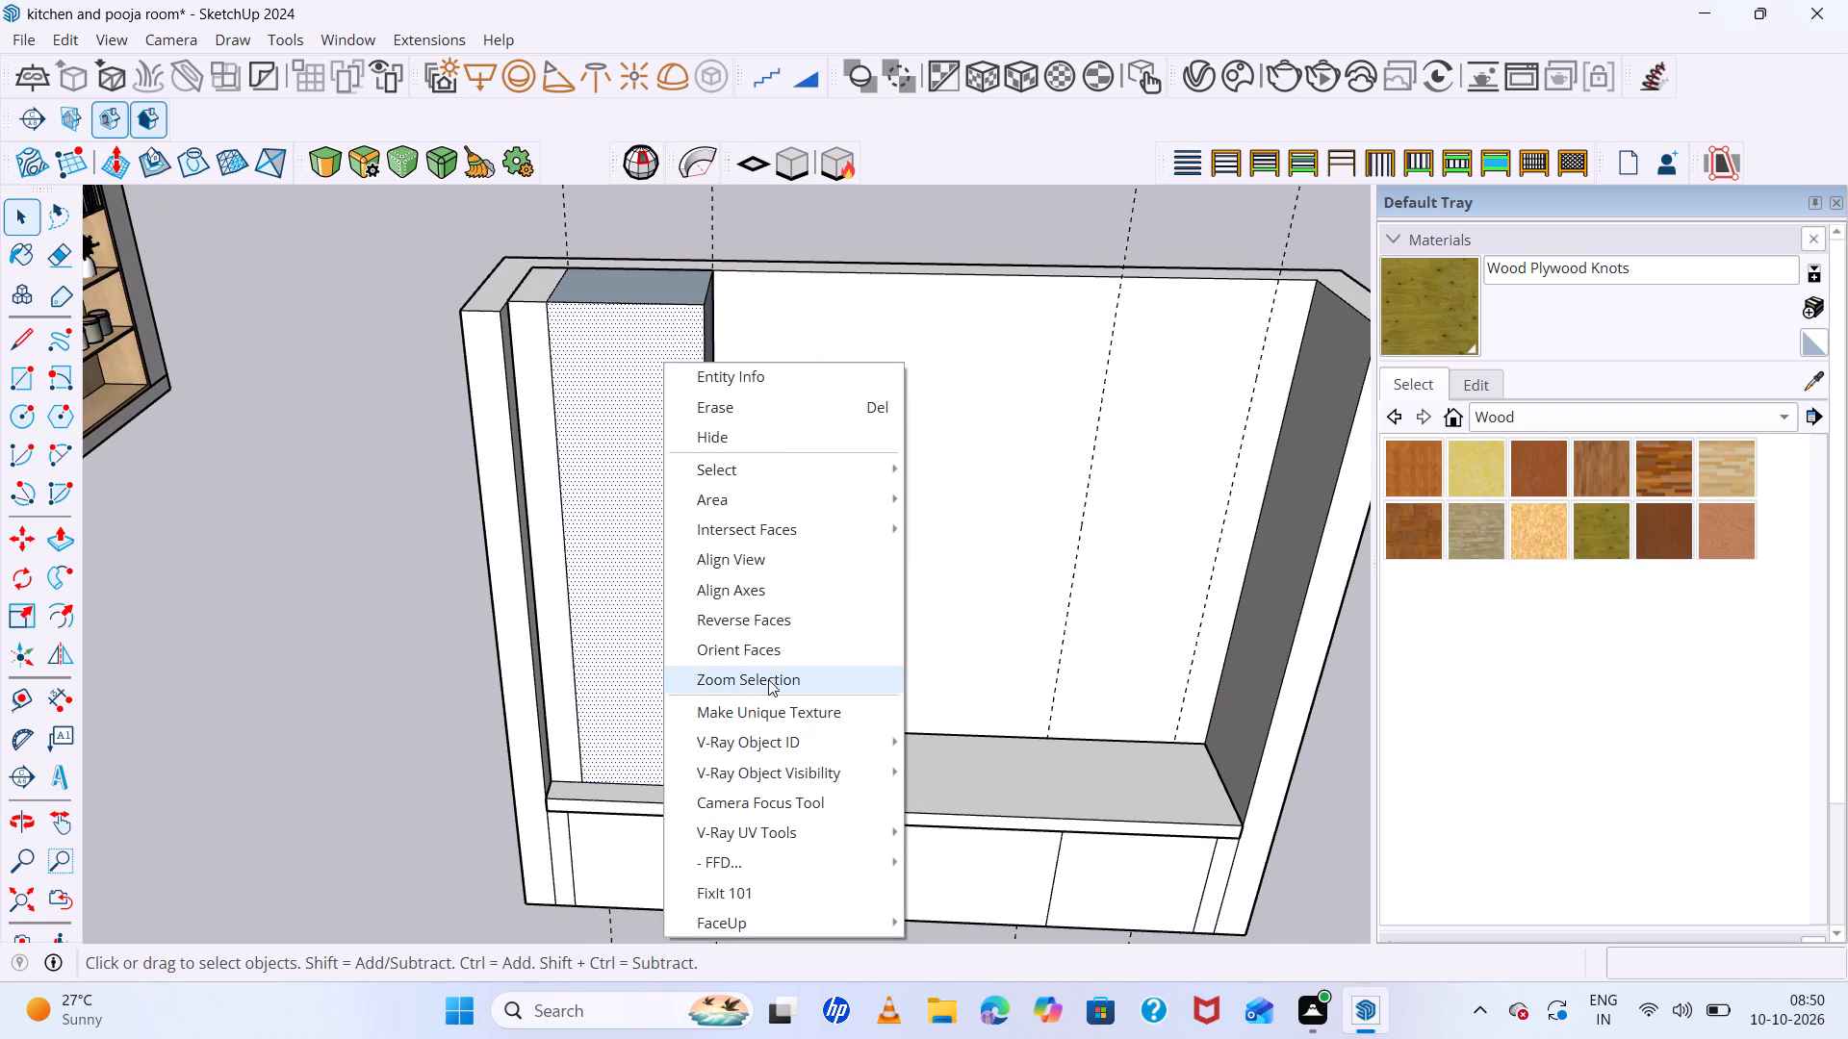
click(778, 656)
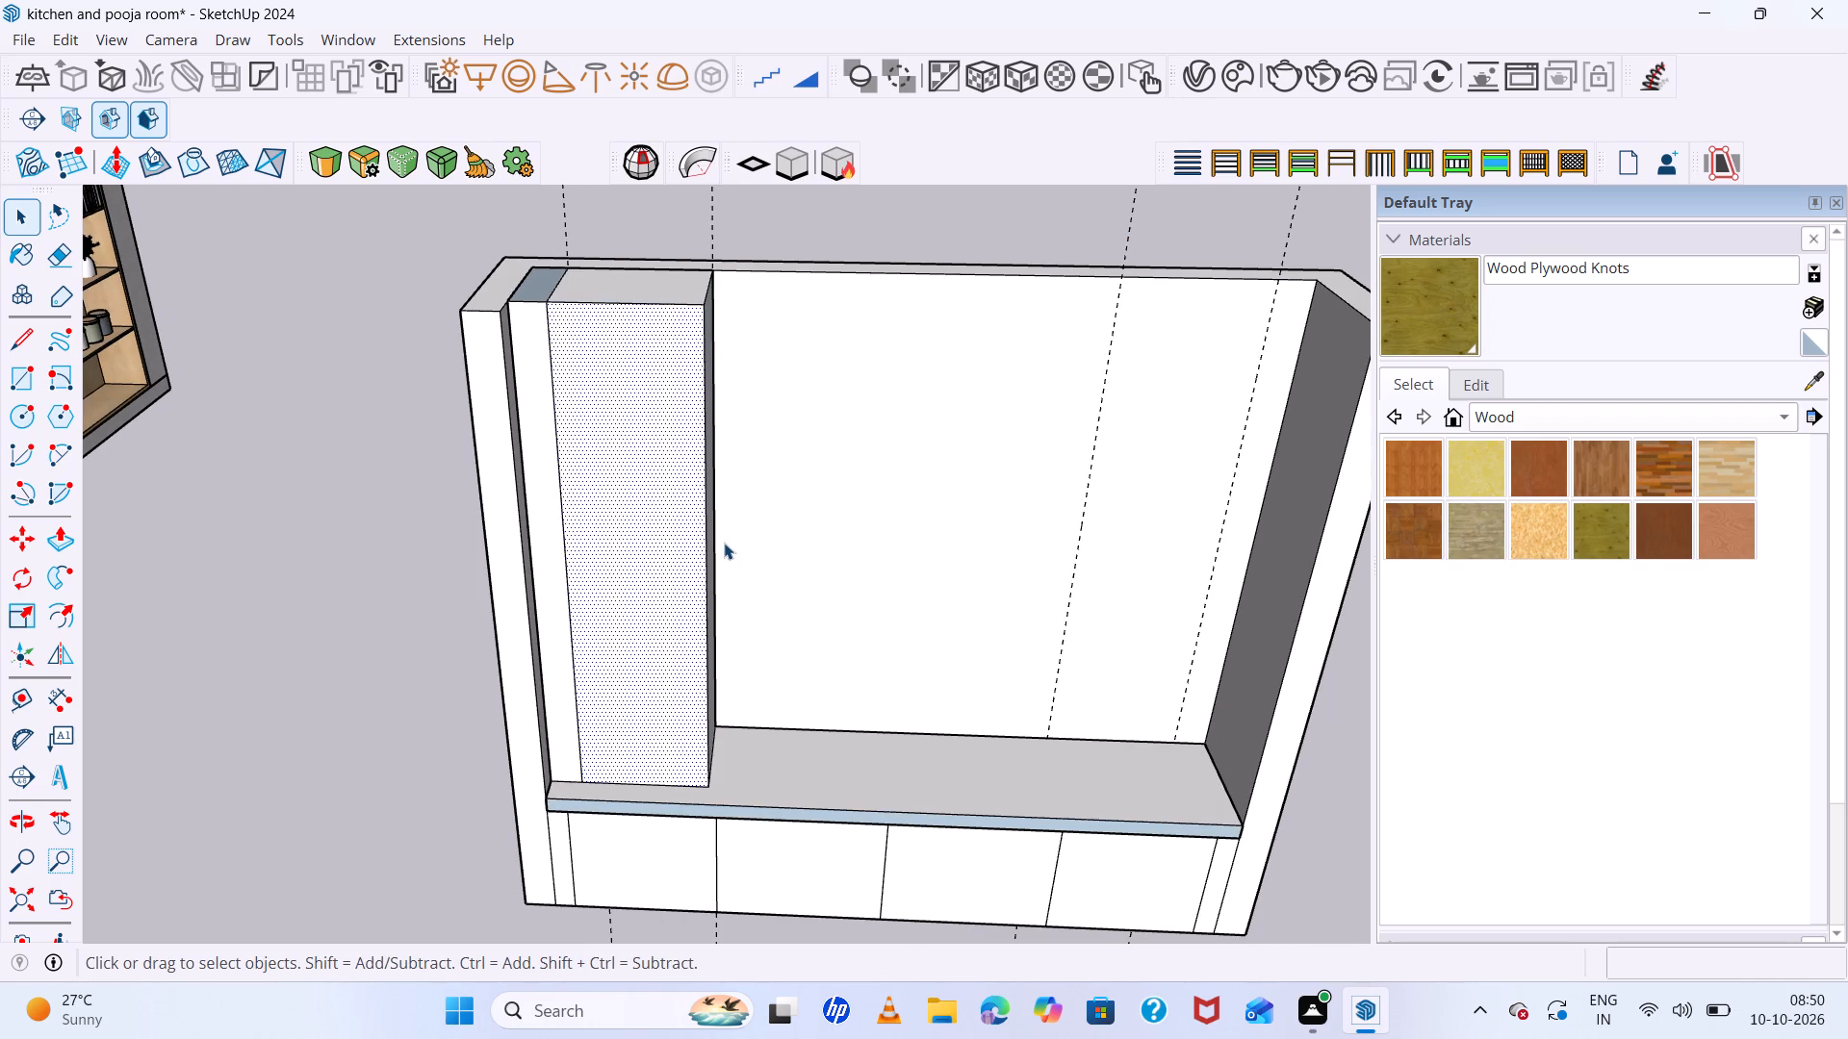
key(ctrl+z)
Reverse the top face and the exposed inner side face of the 400 mm wide block.
click(624, 294)
right_click(624, 294)
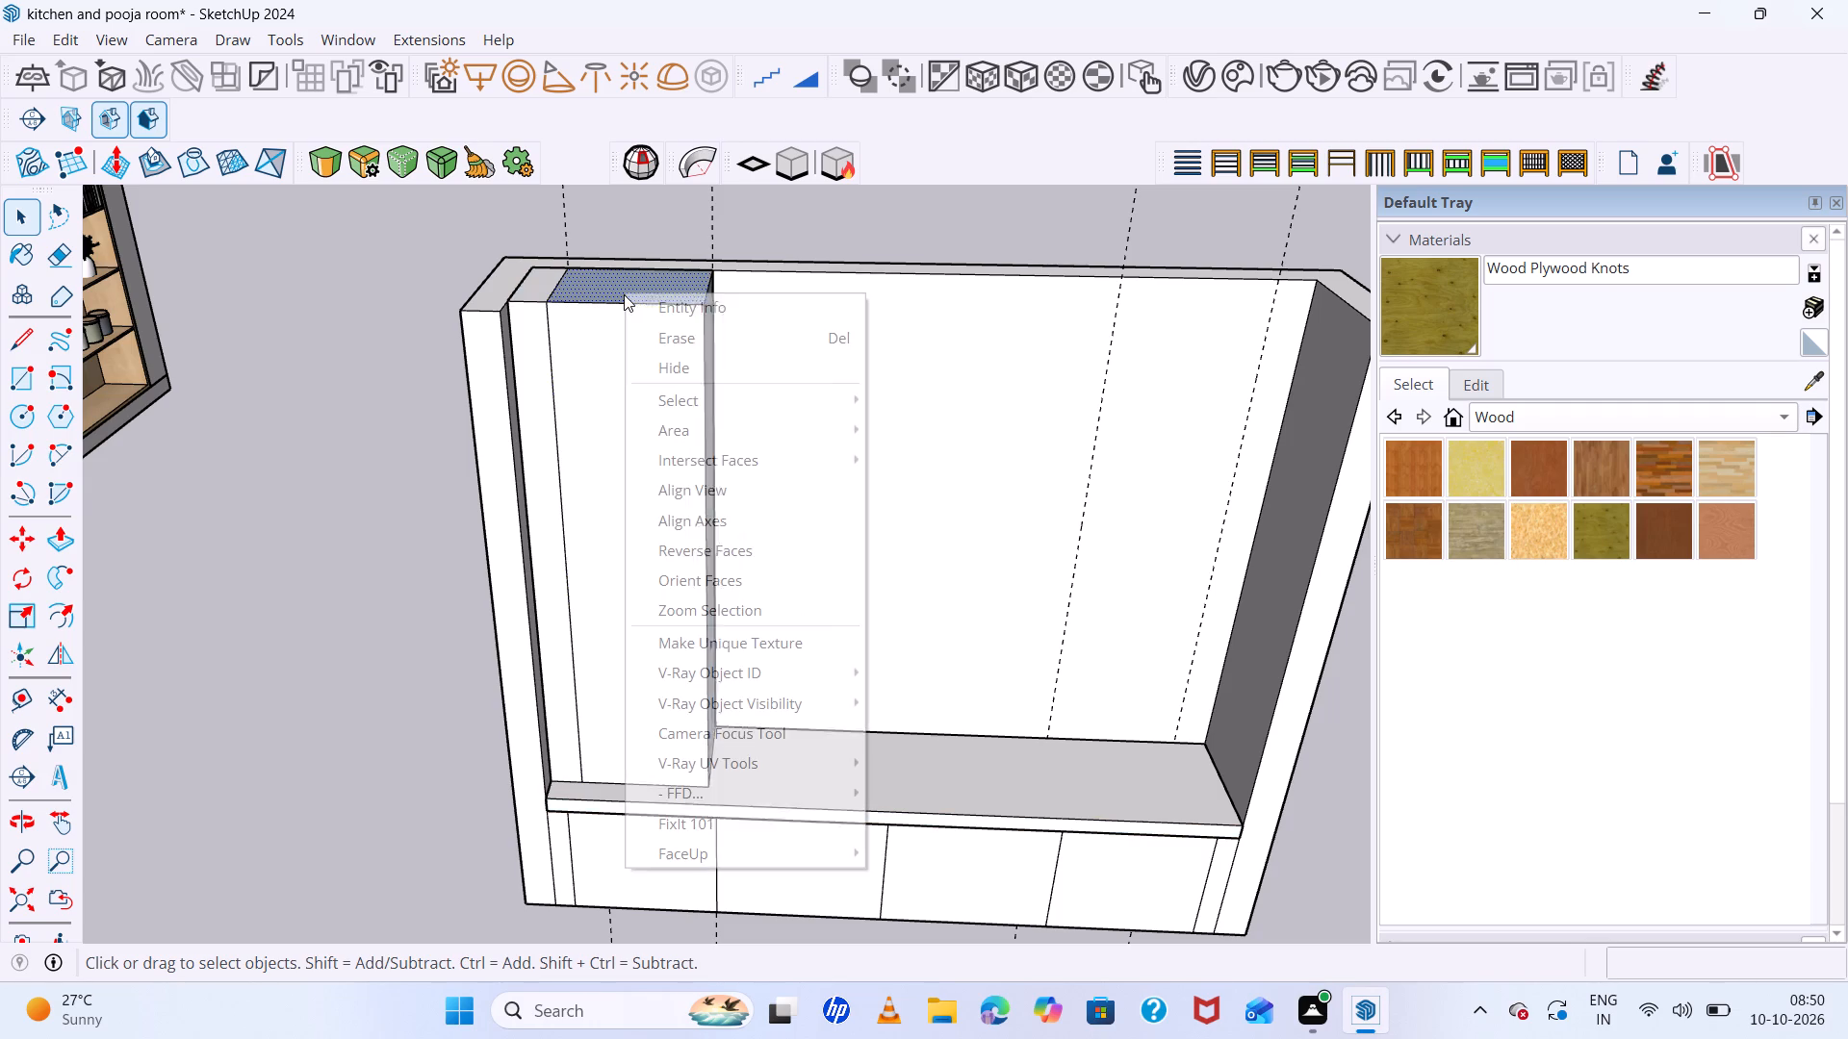
click(728, 554)
middle_drag(767, 470, 603, 422)
click(701, 417)
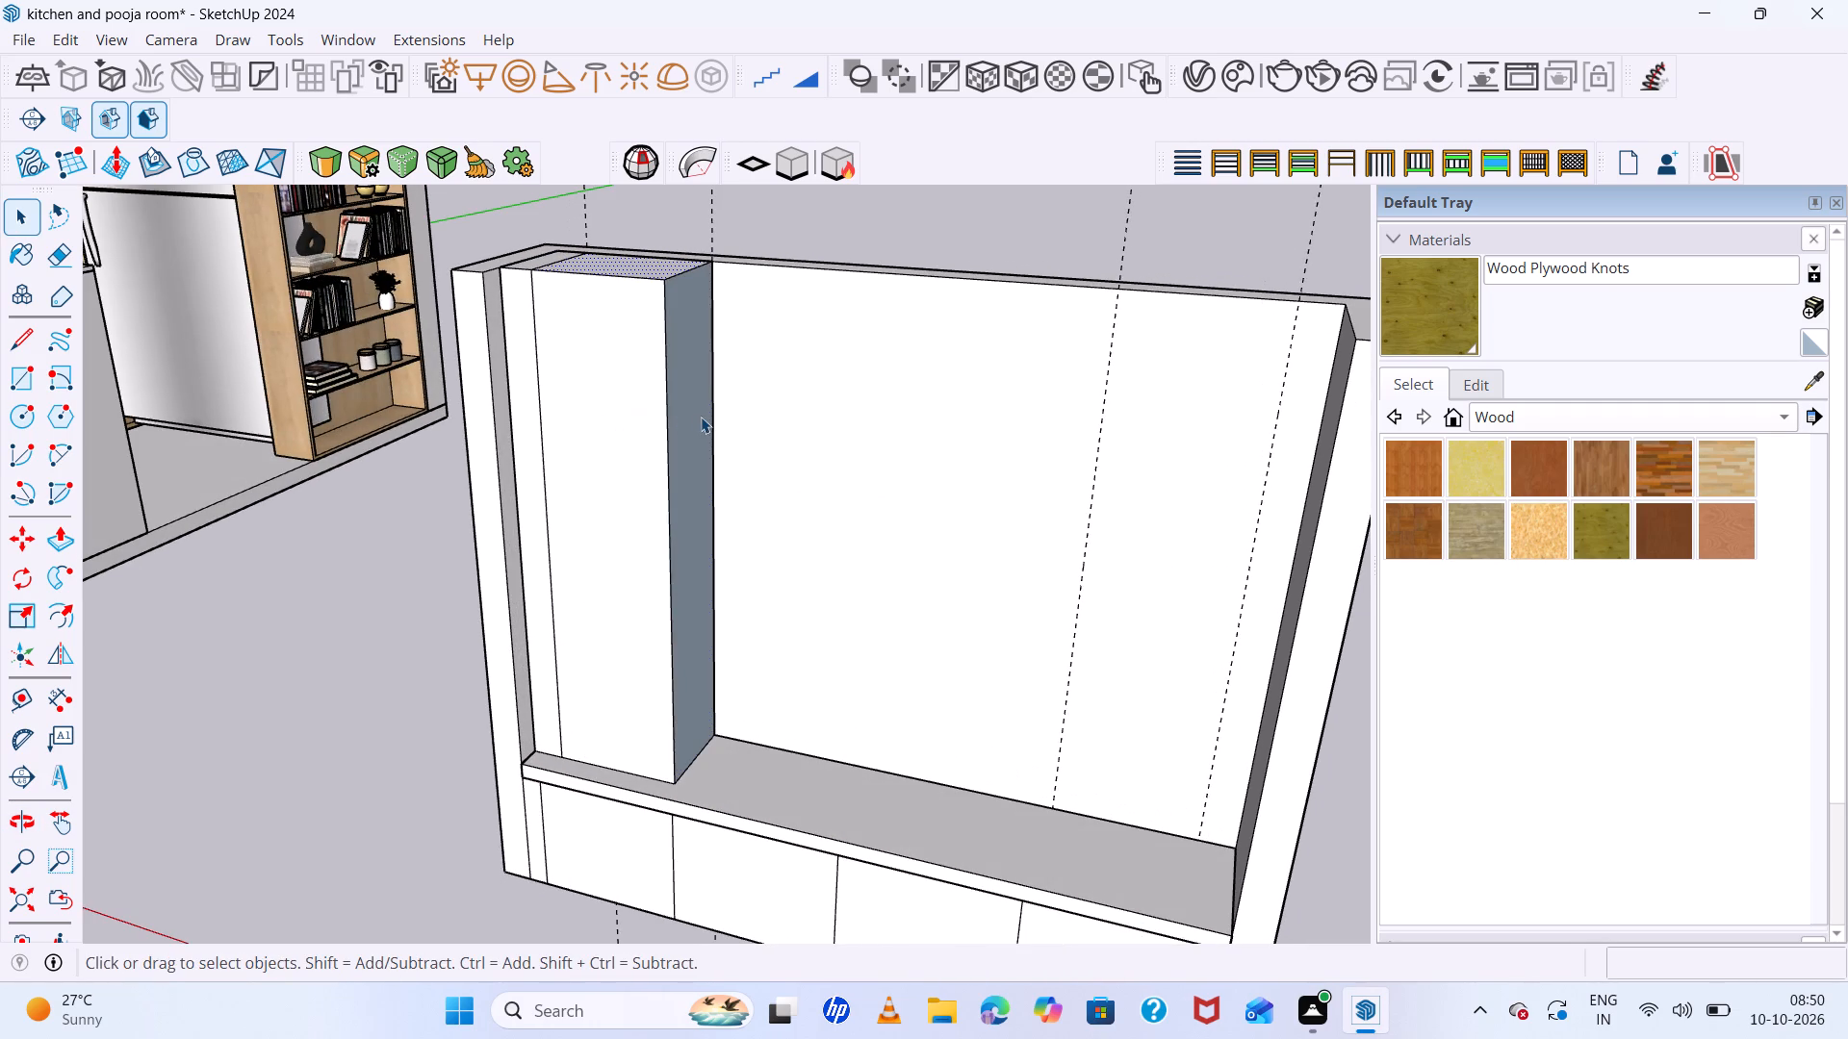
right_click(701, 417)
click(778, 675)
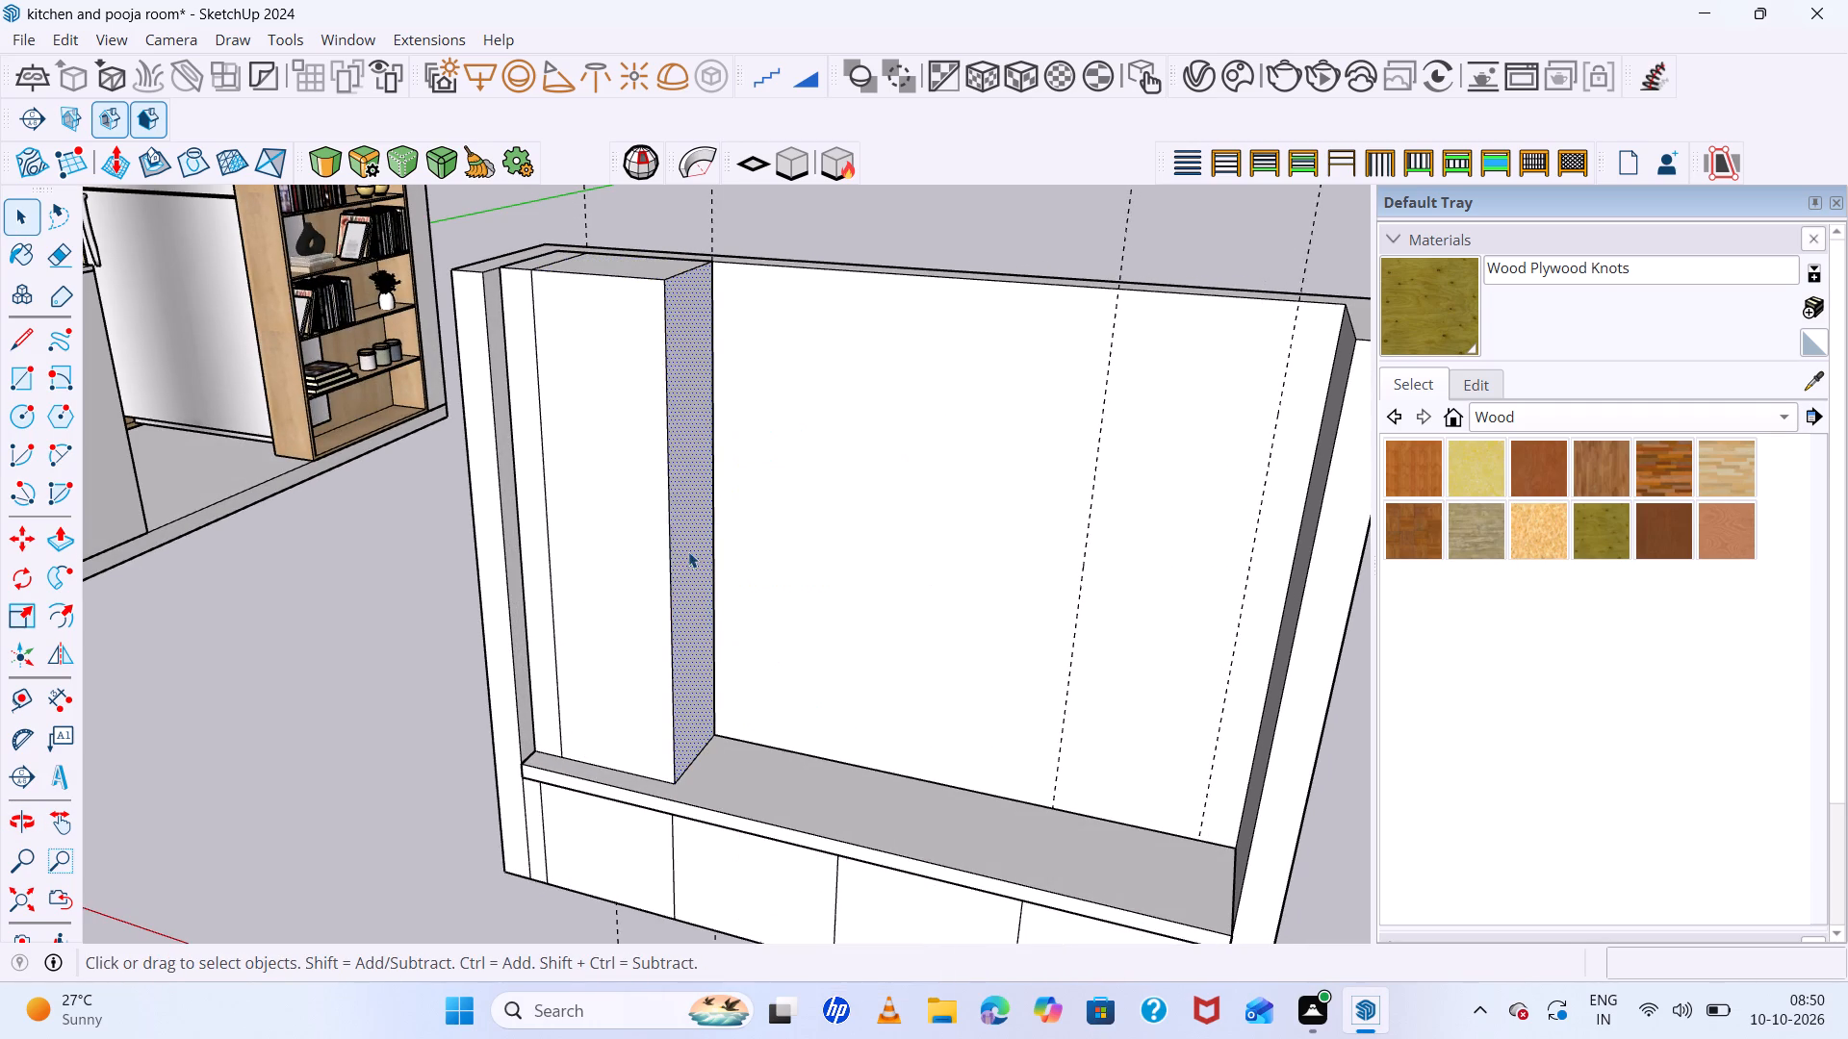
Draw a full-height 1106 x 1550 mm rectangle on the back wall between the second and third guides.
scroll(378, 386, down, 5)
middle_drag(457, 483, 576, 512)
scroll(735, 516, up, 5)
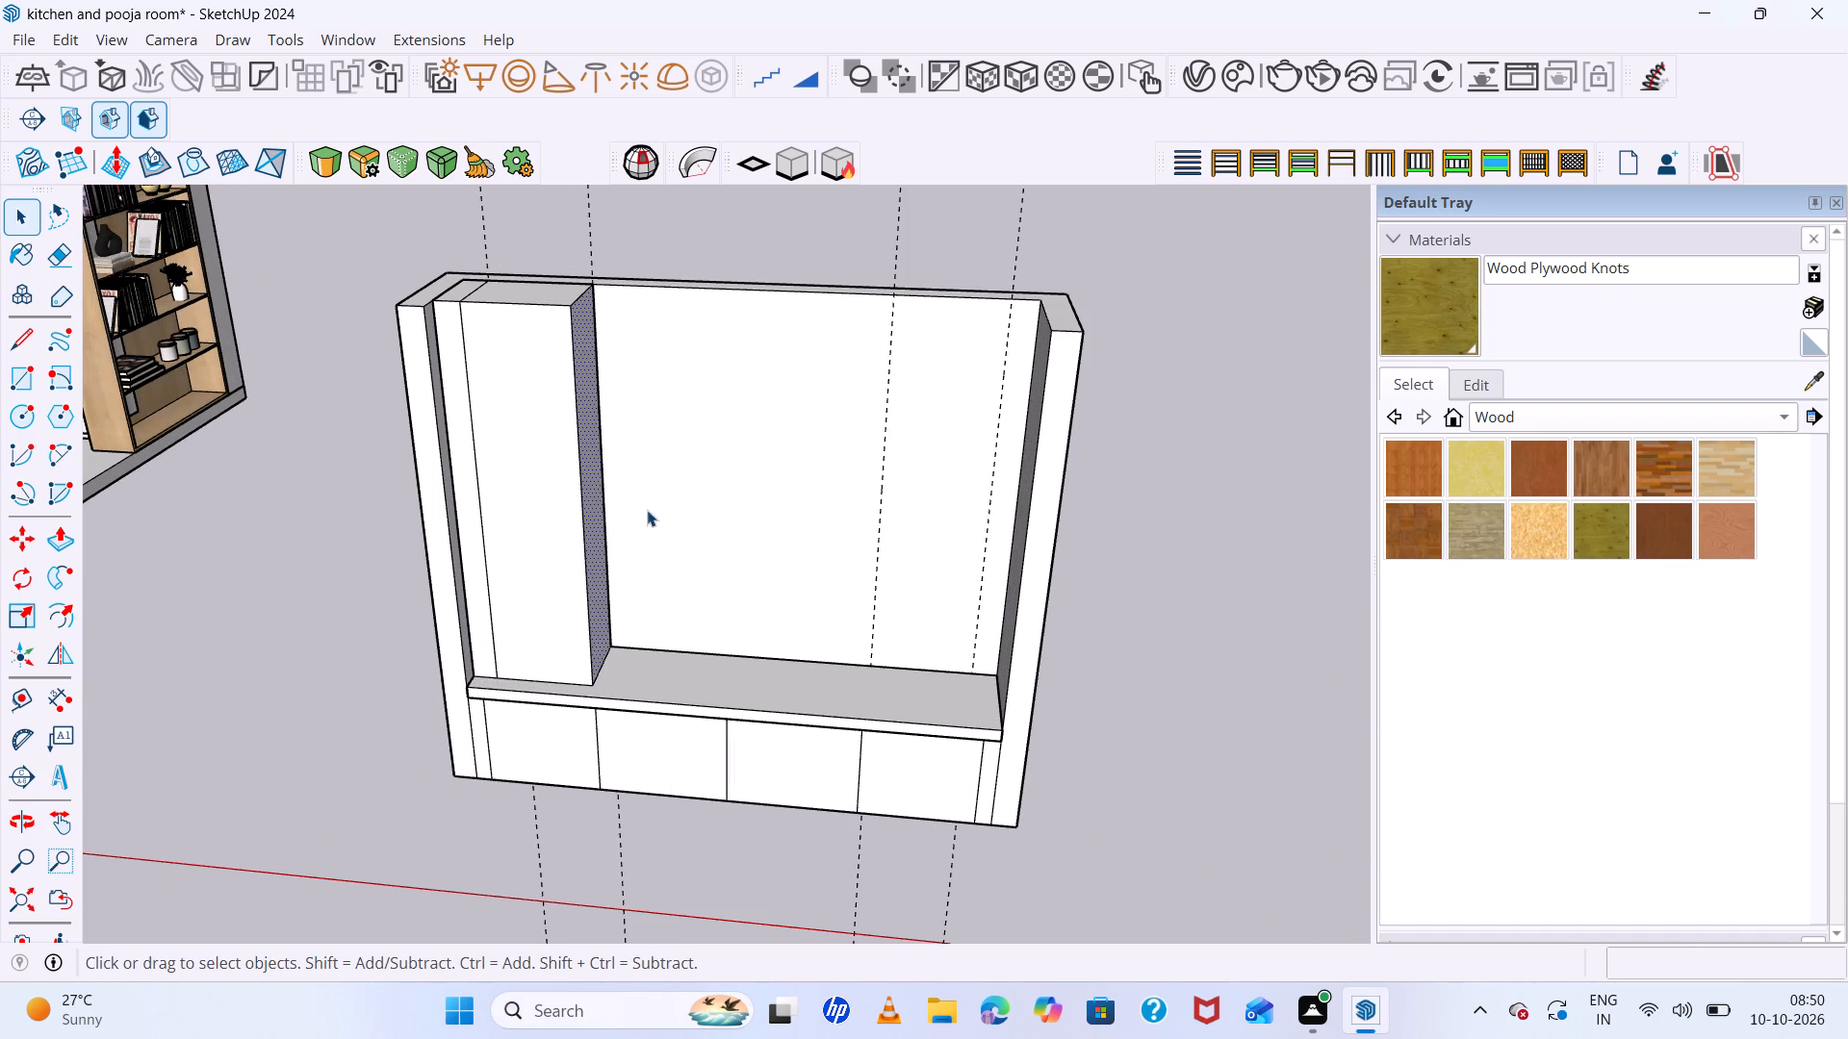
key(r)
click(596, 290)
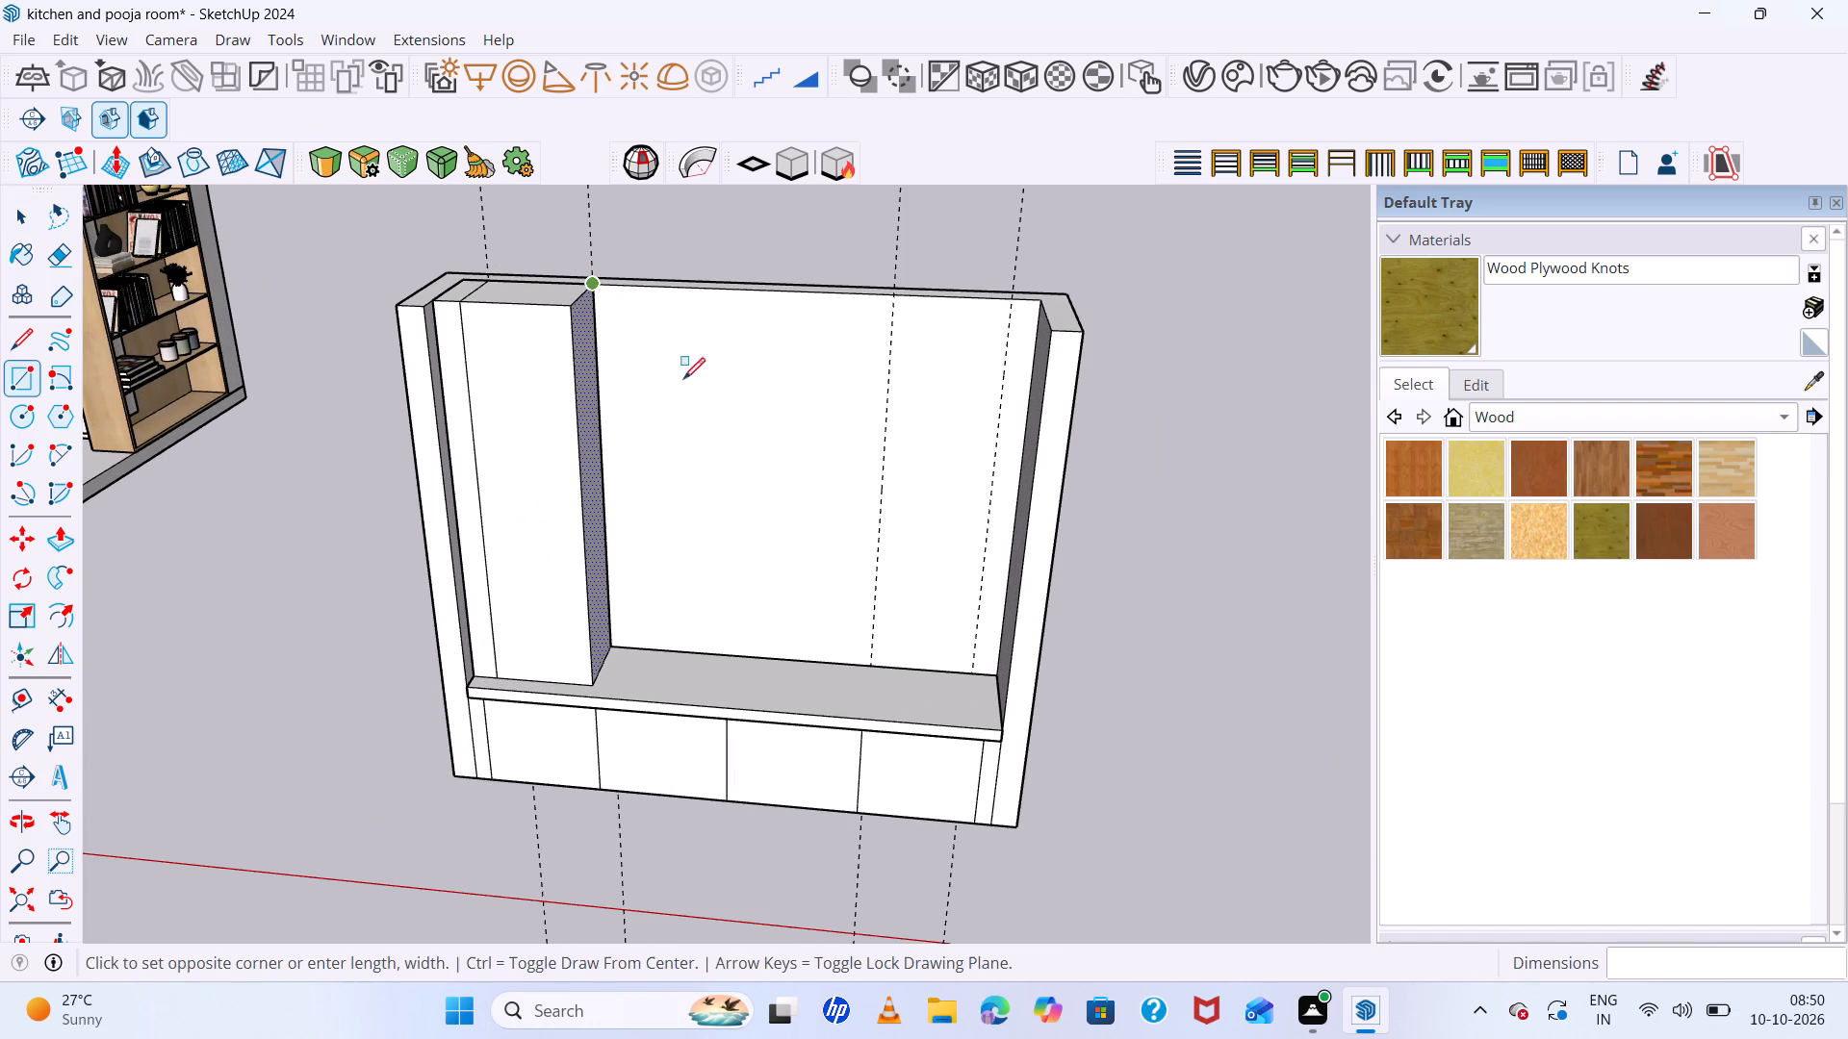
click(871, 665)
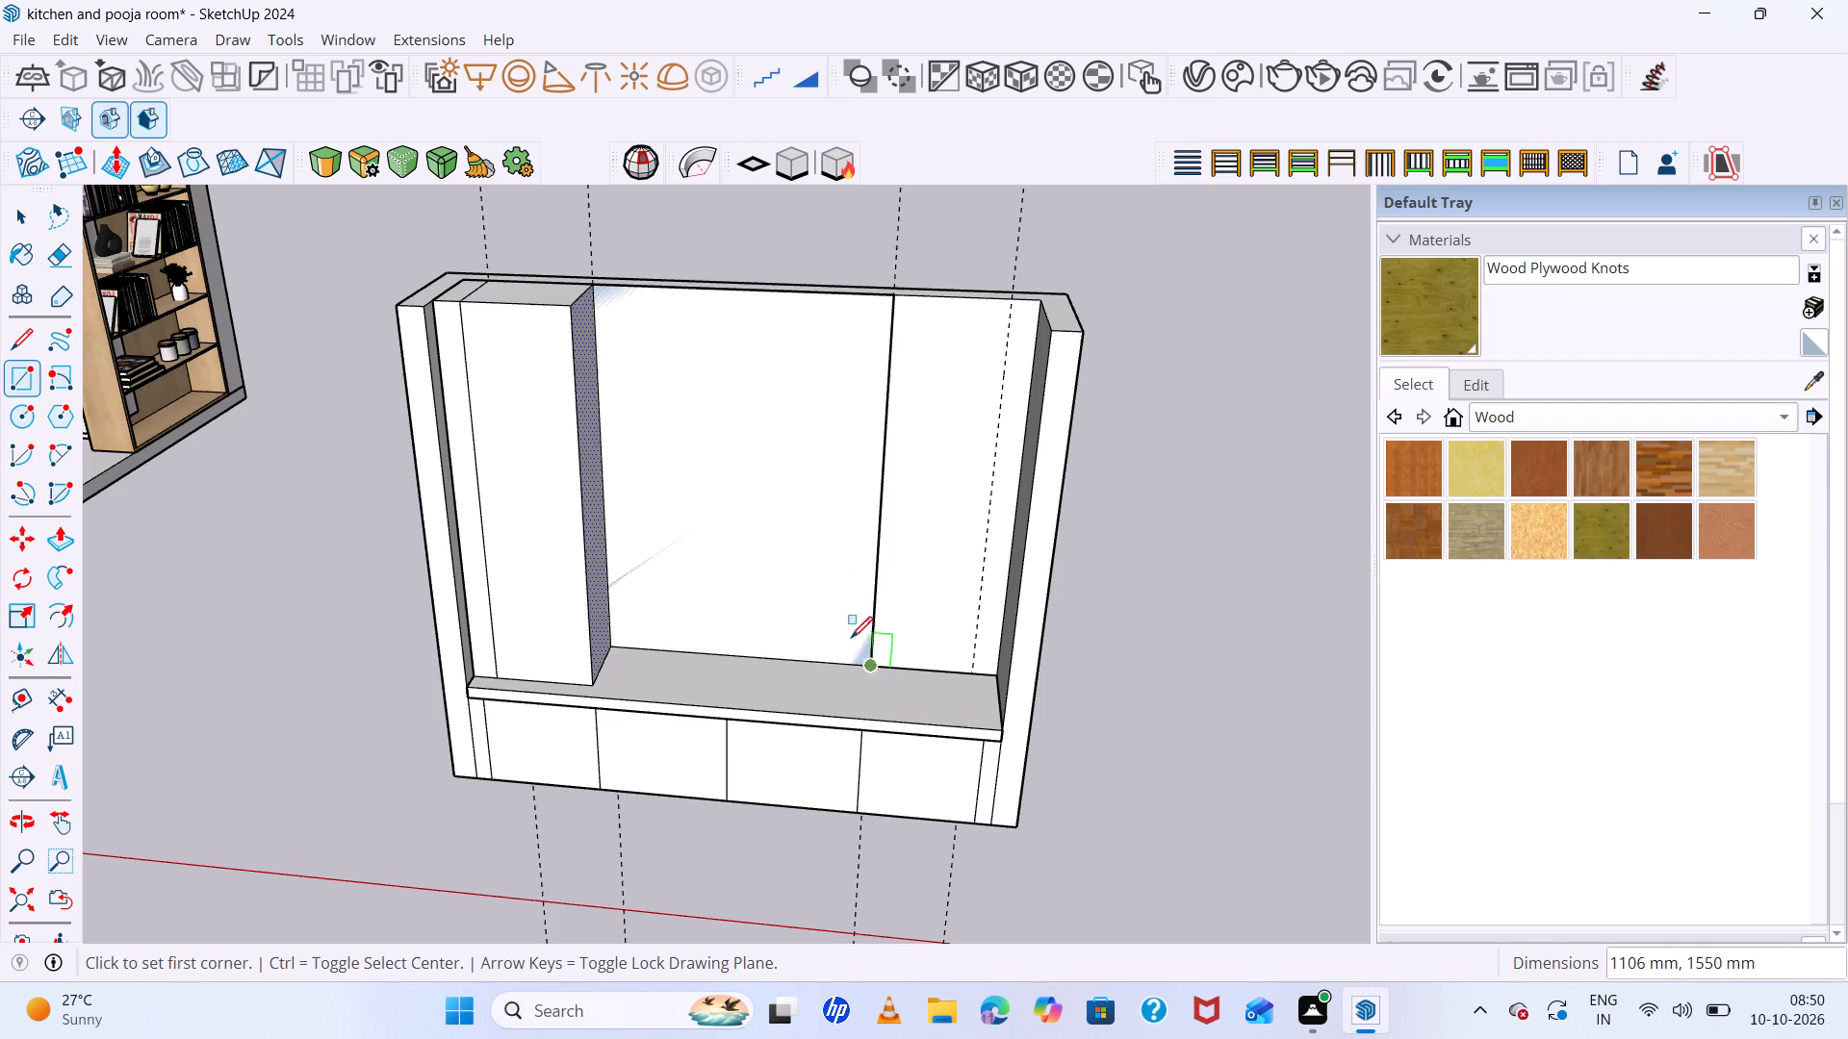
Pull the 1106 mm wide middle rectangle forward 316 mm, flush with the front of the 400 mm block.
key(p)
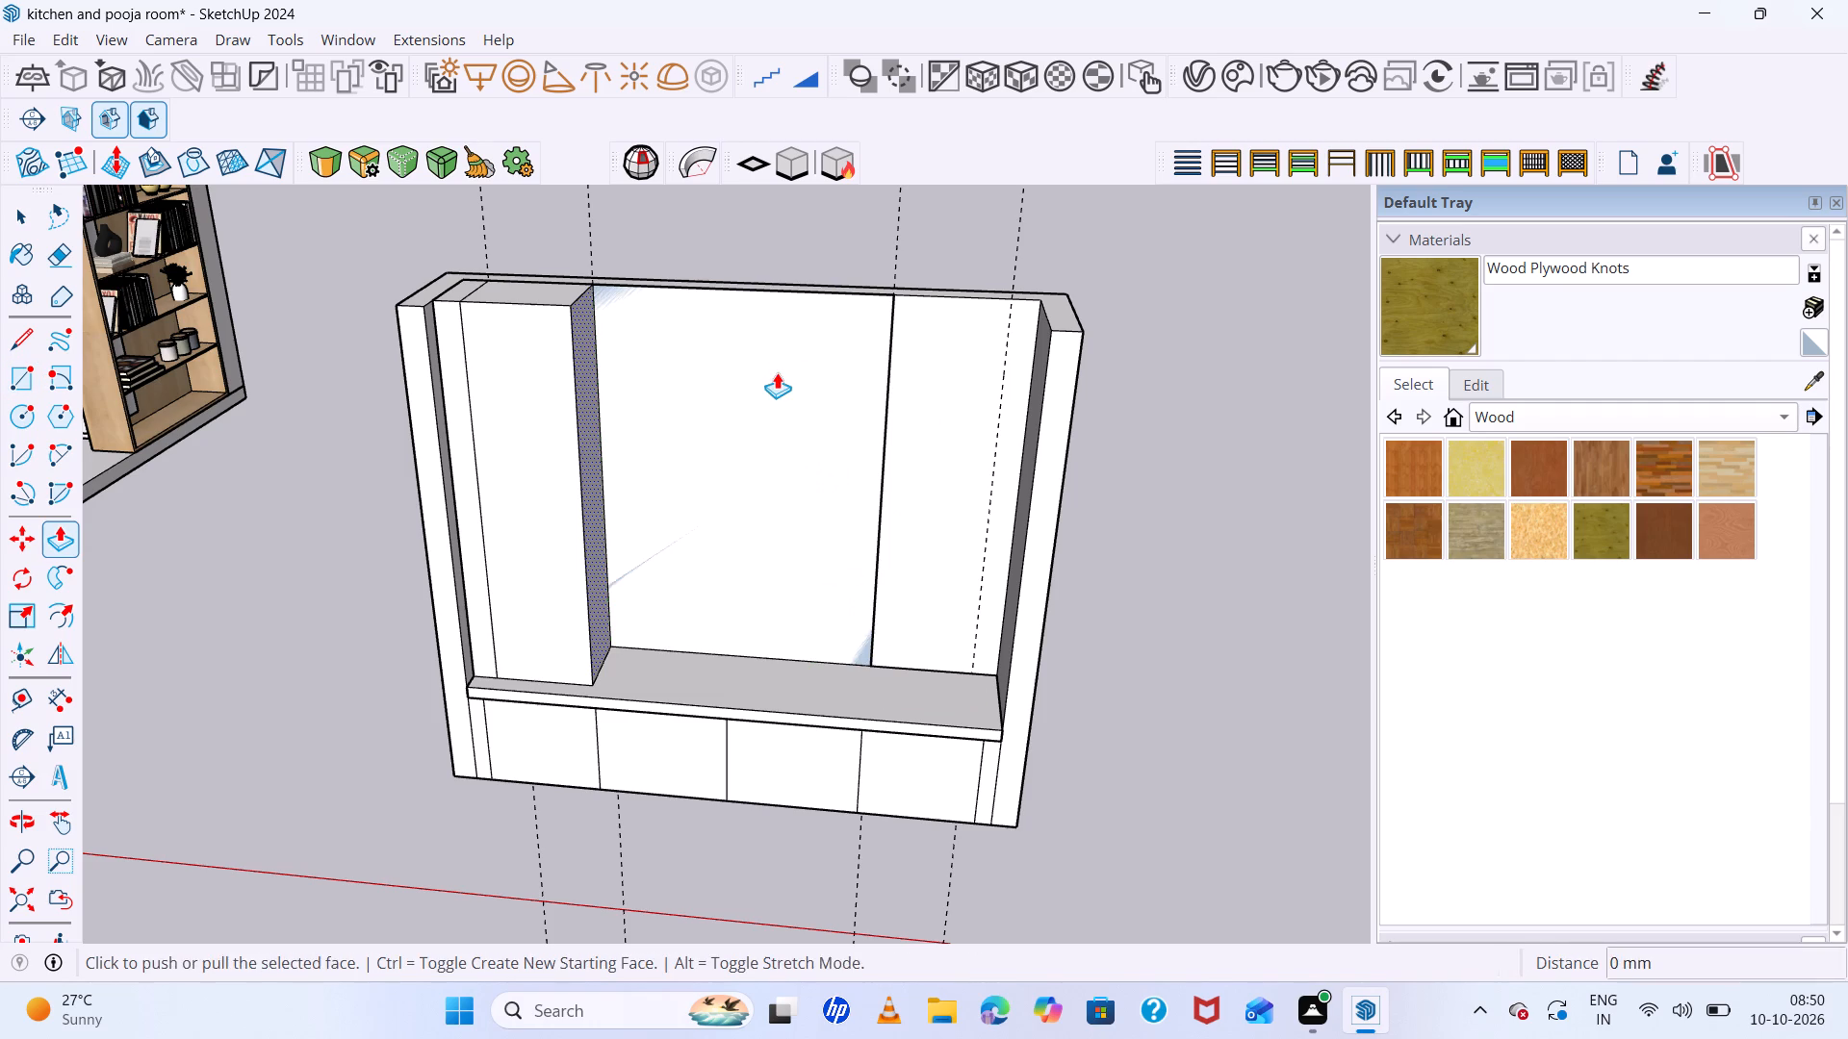
click(777, 372)
key(space)
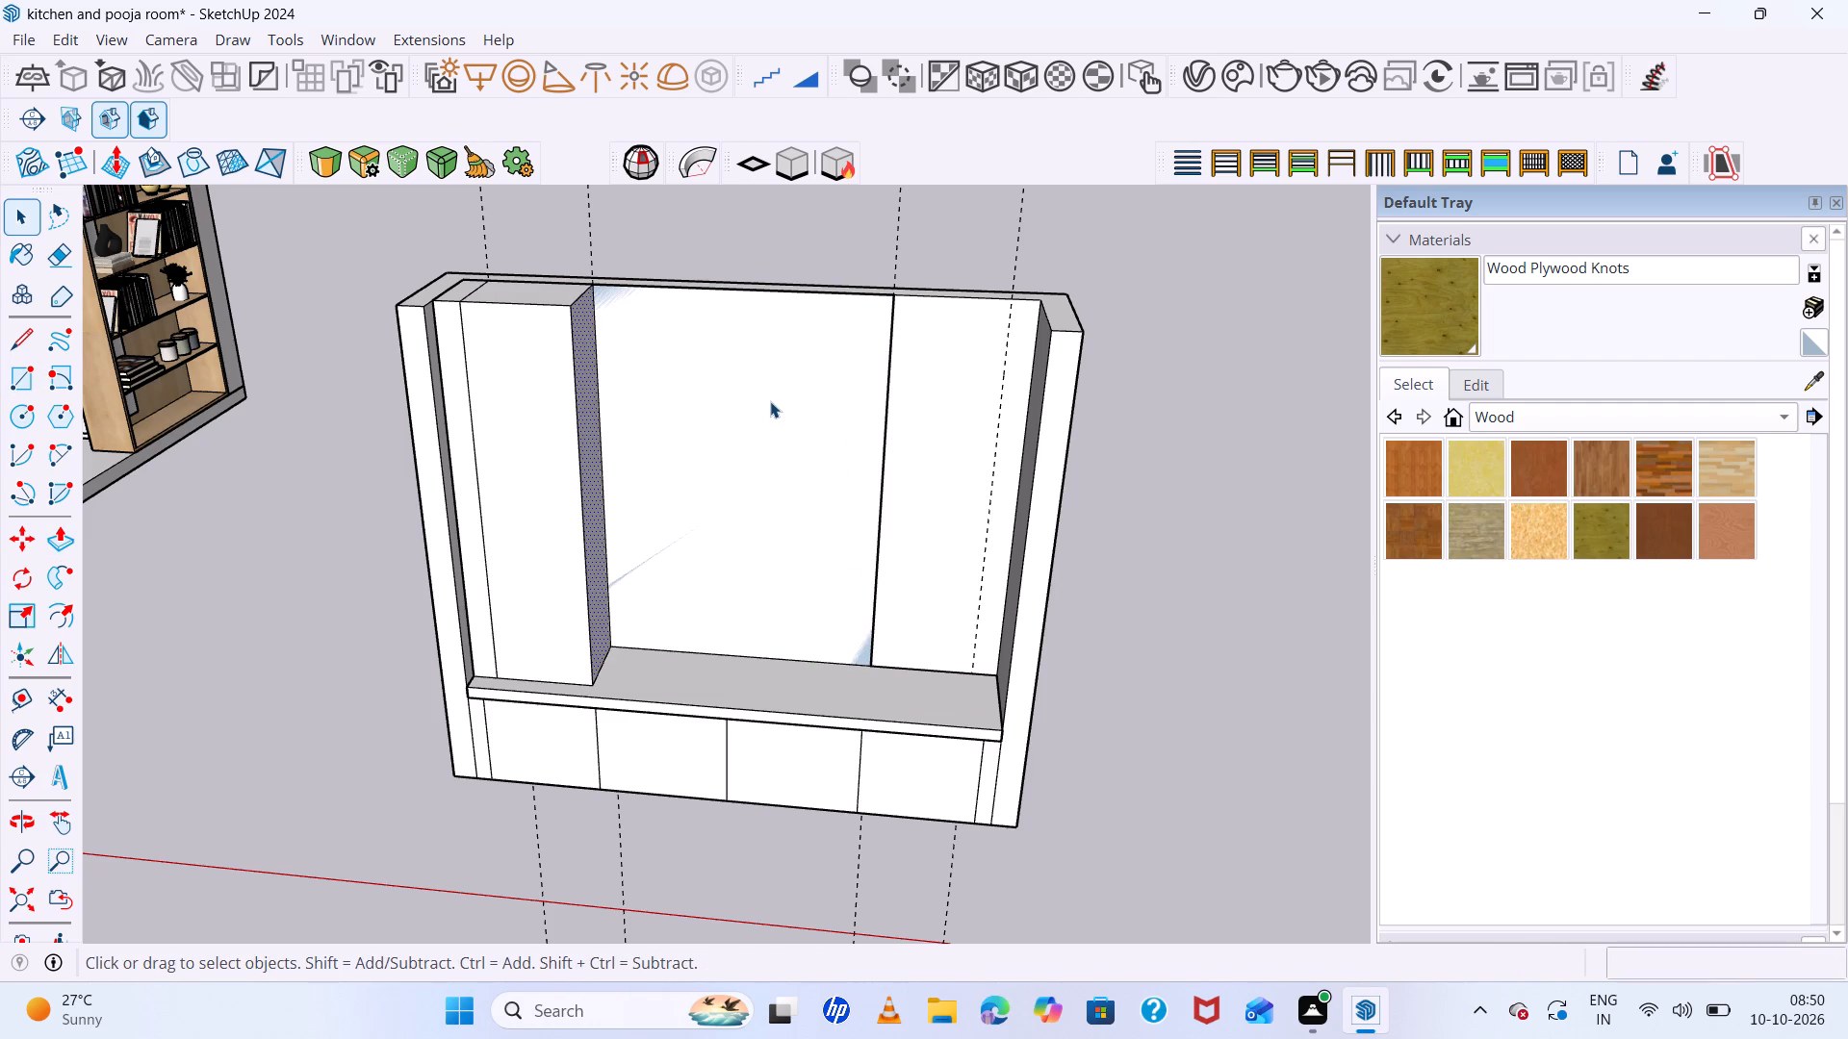
key(space)
key(p)
click(775, 397)
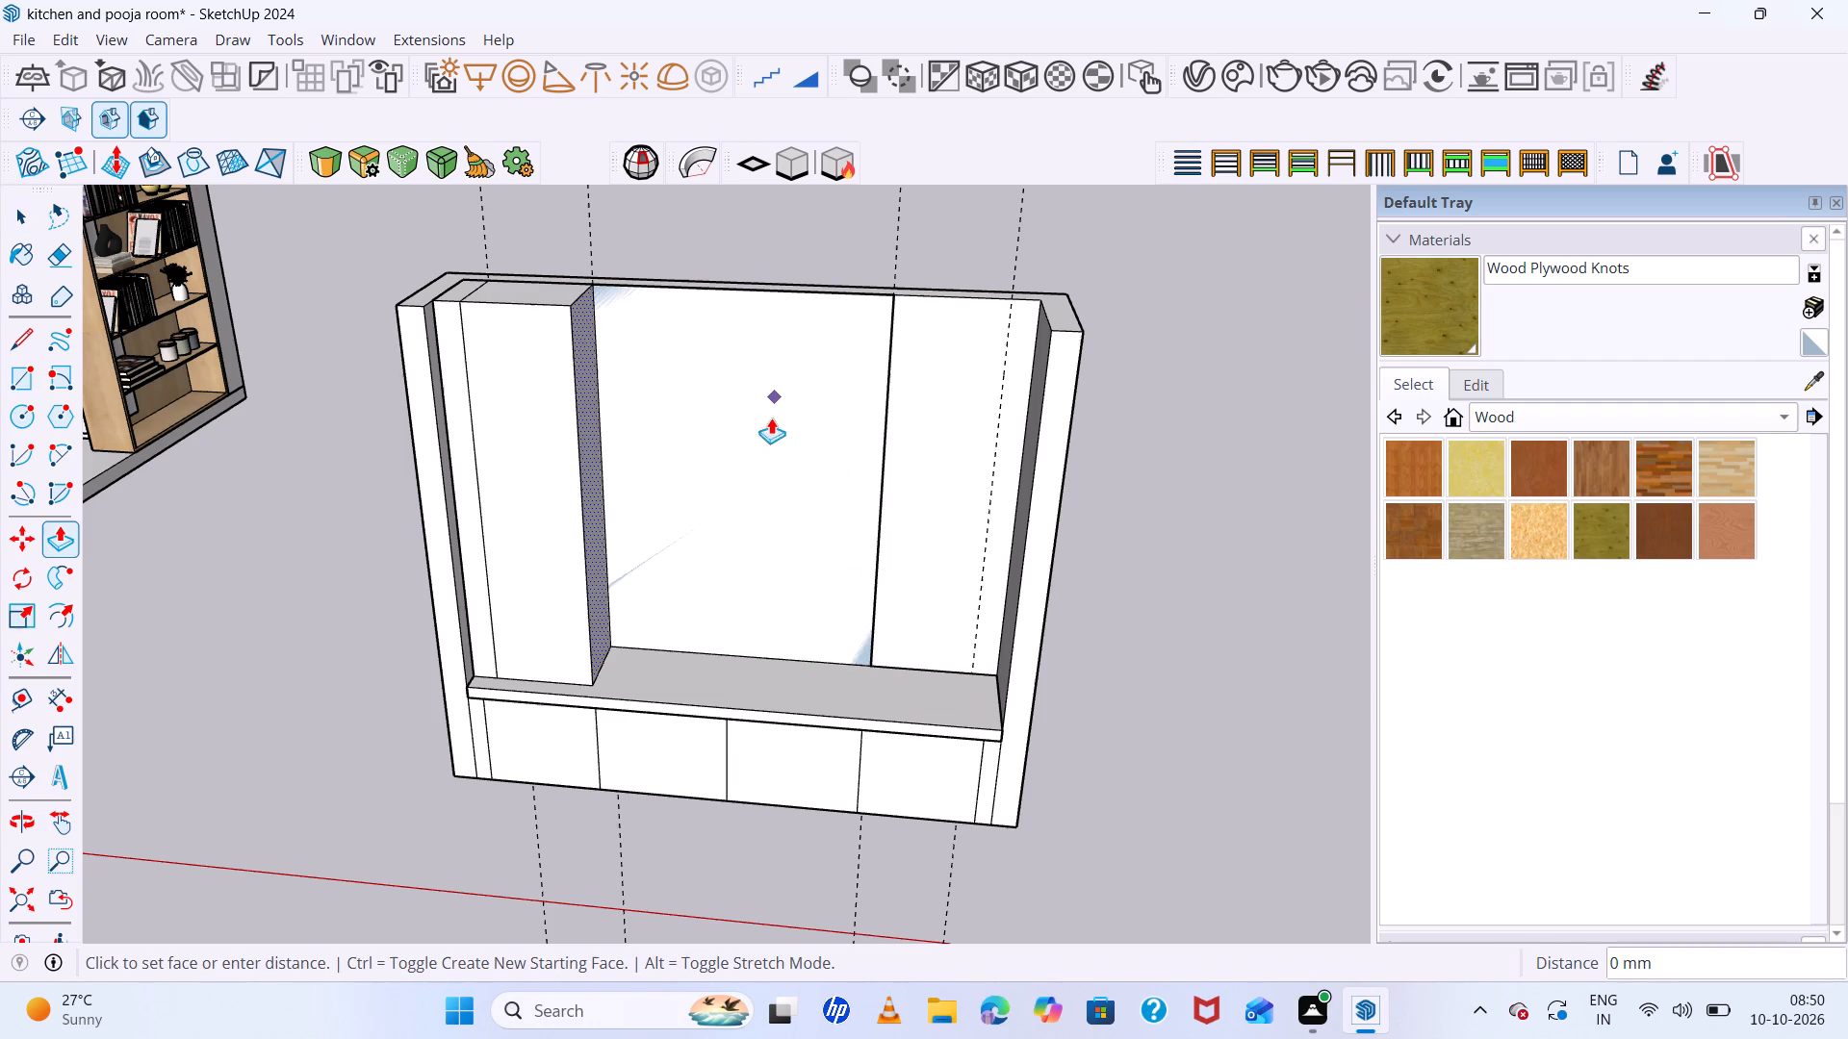
key(space)
click(770, 419)
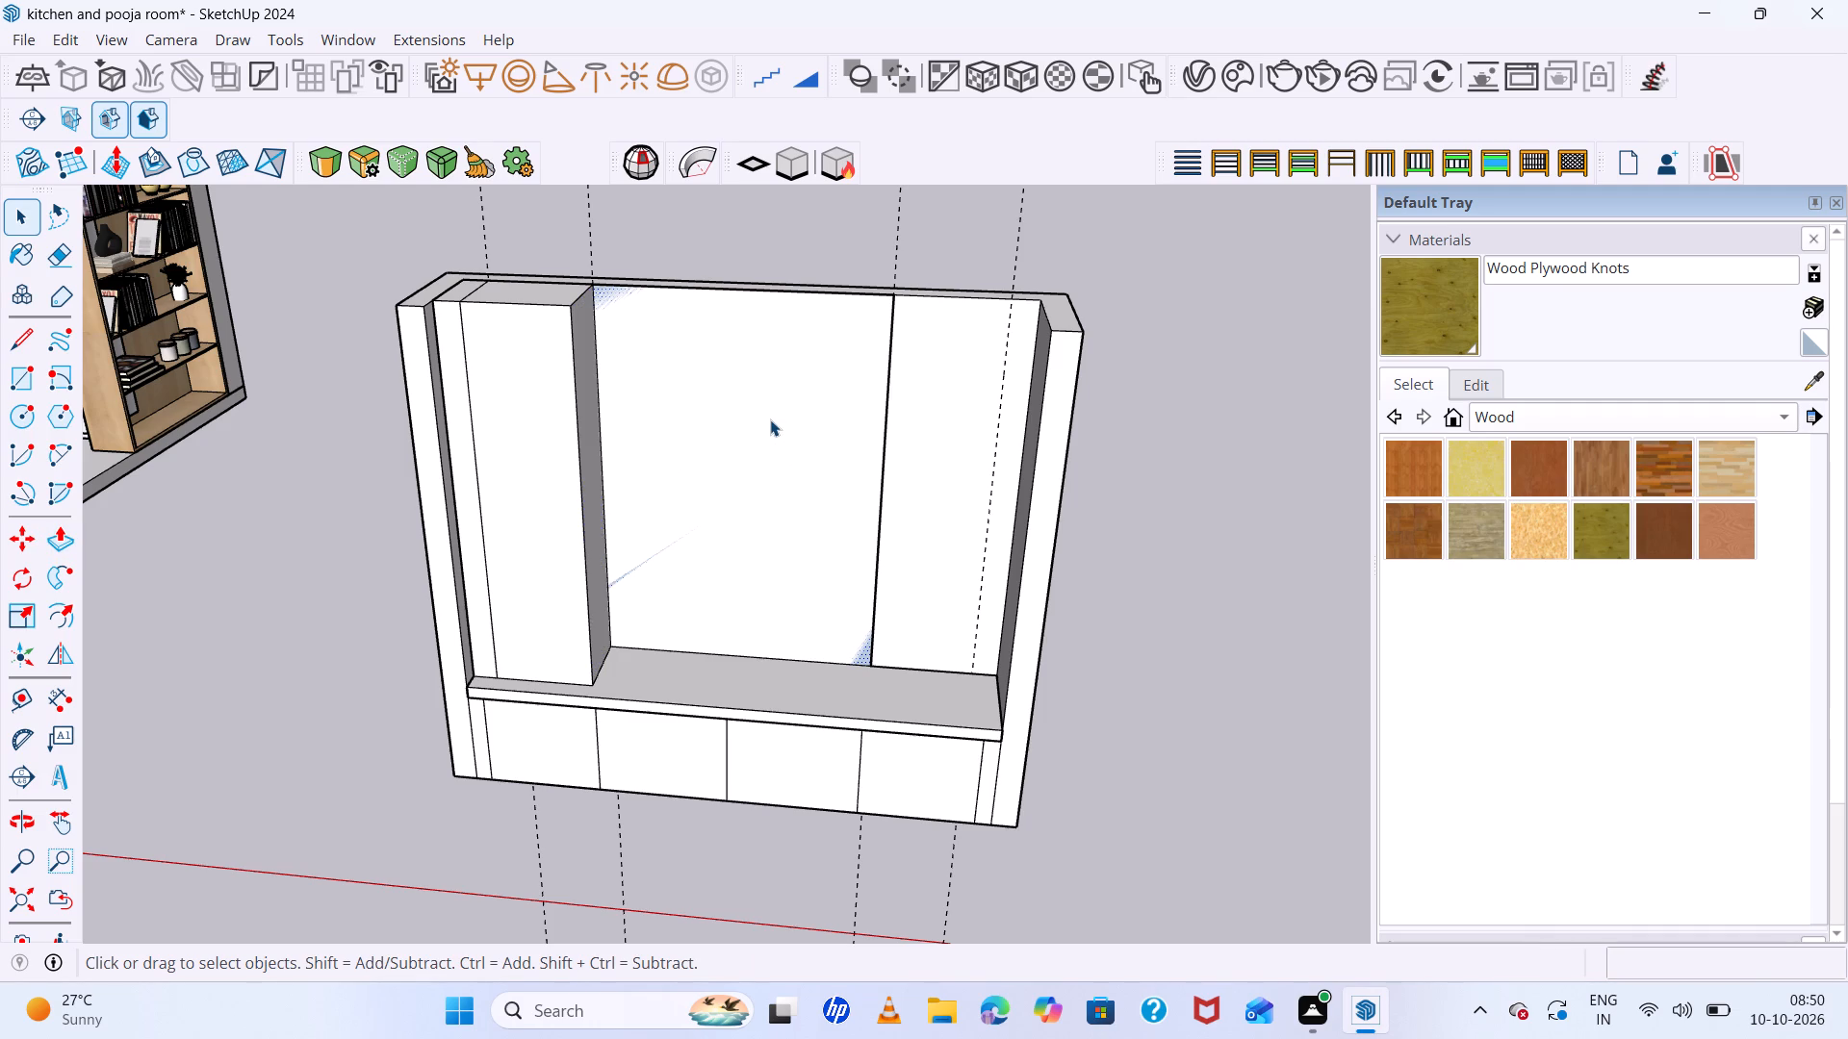
key(p)
click(770, 418)
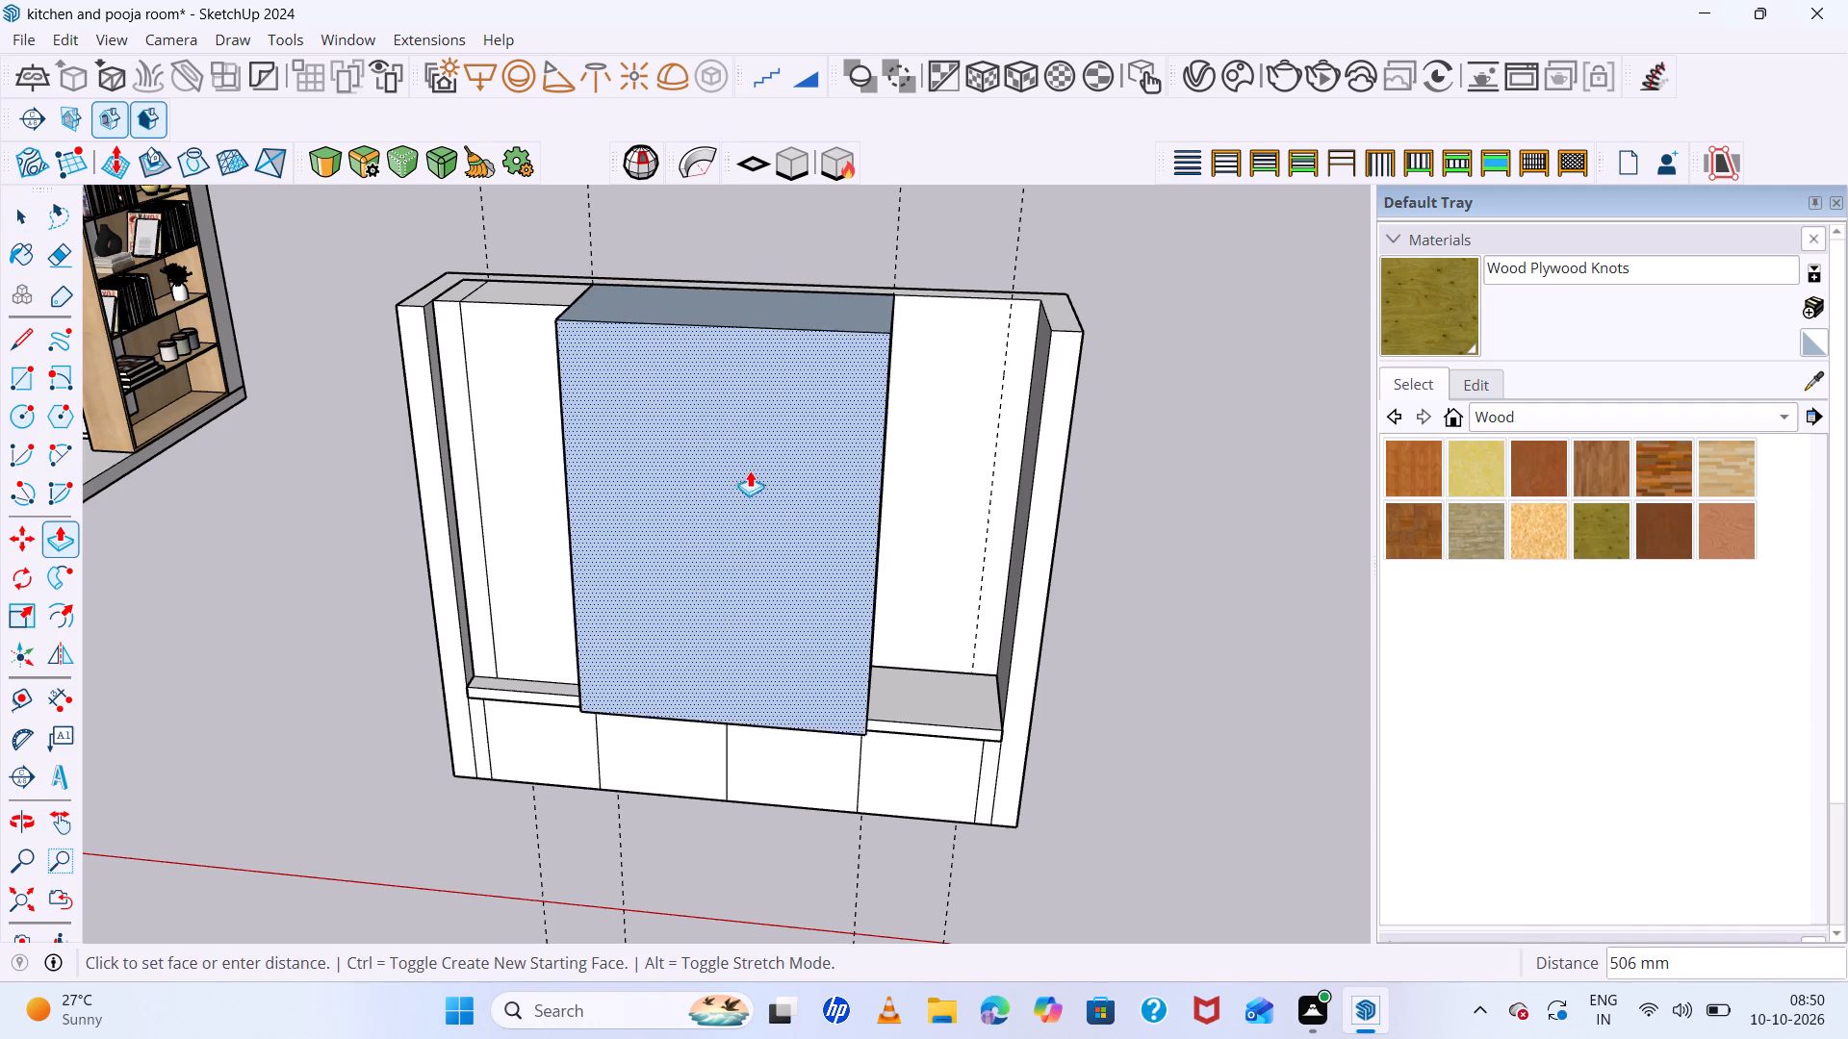
click(567, 303)
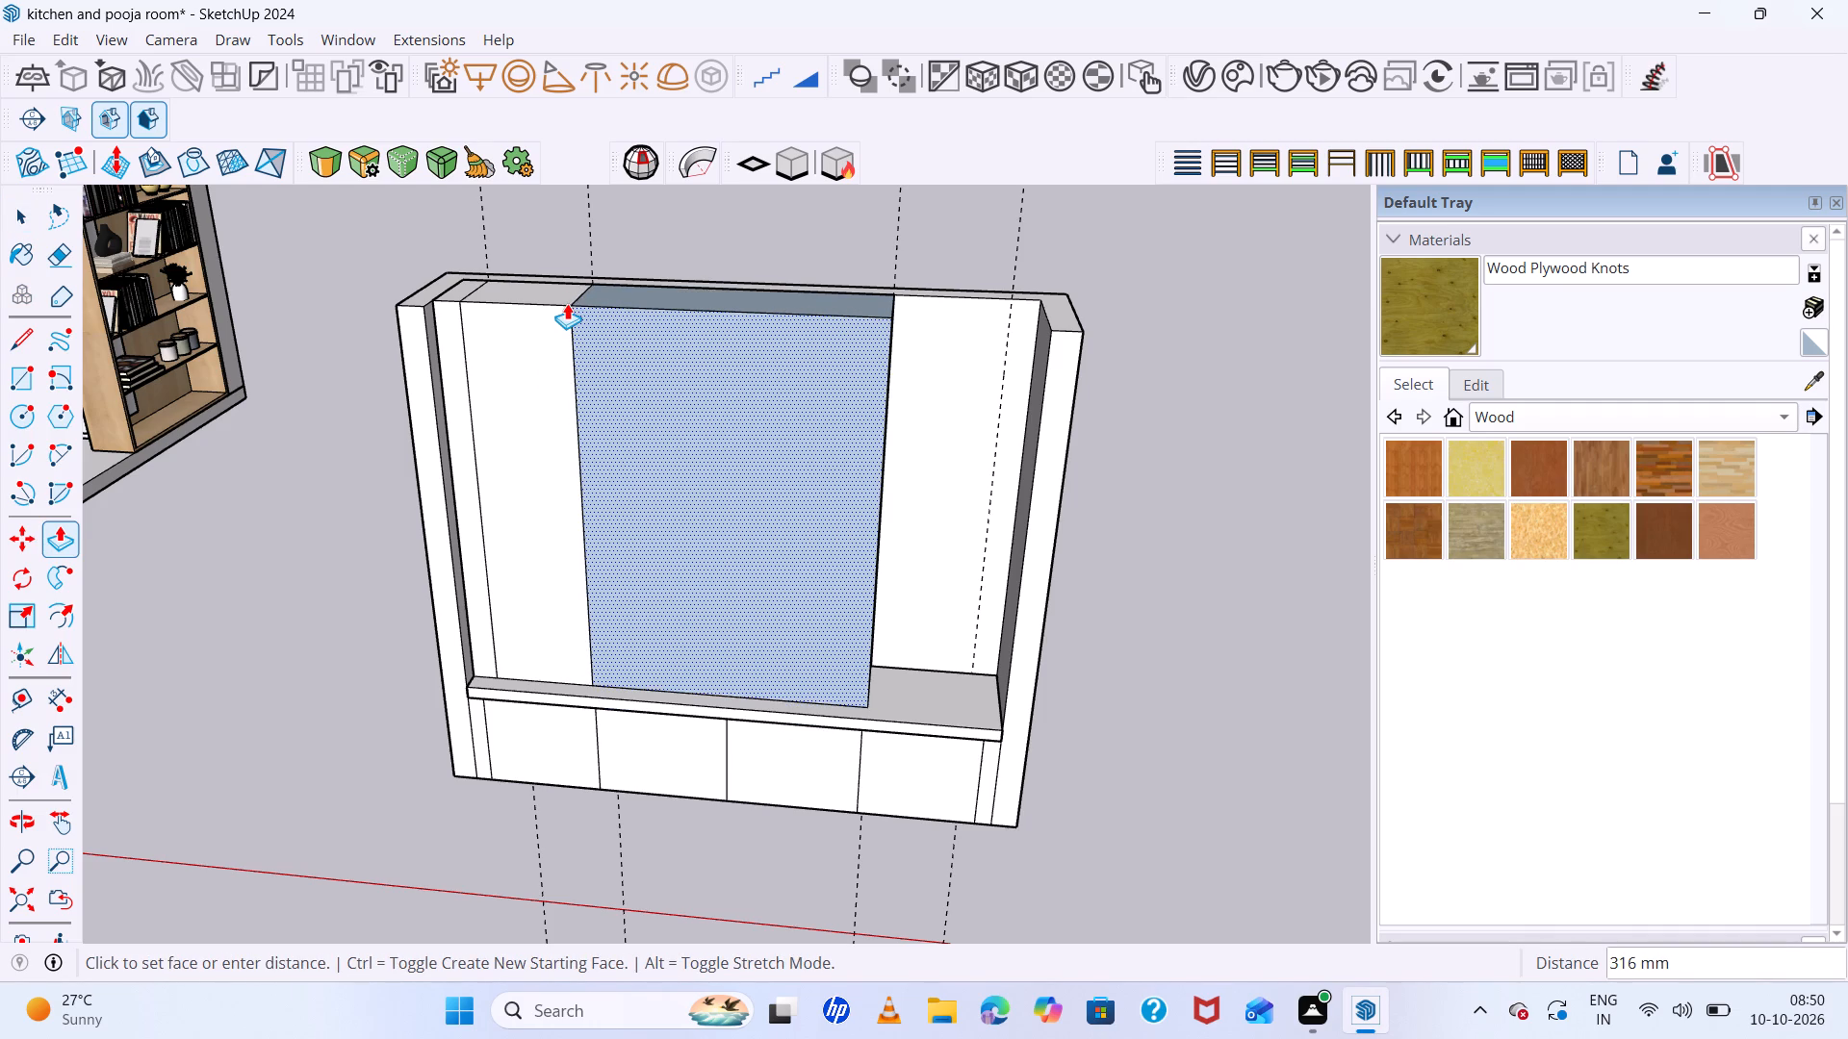
key(space)
Draw a full-height 414 x 1550 mm rectangle on the back wall between the third and fourth guides.
middle_drag(959, 374, 934, 342)
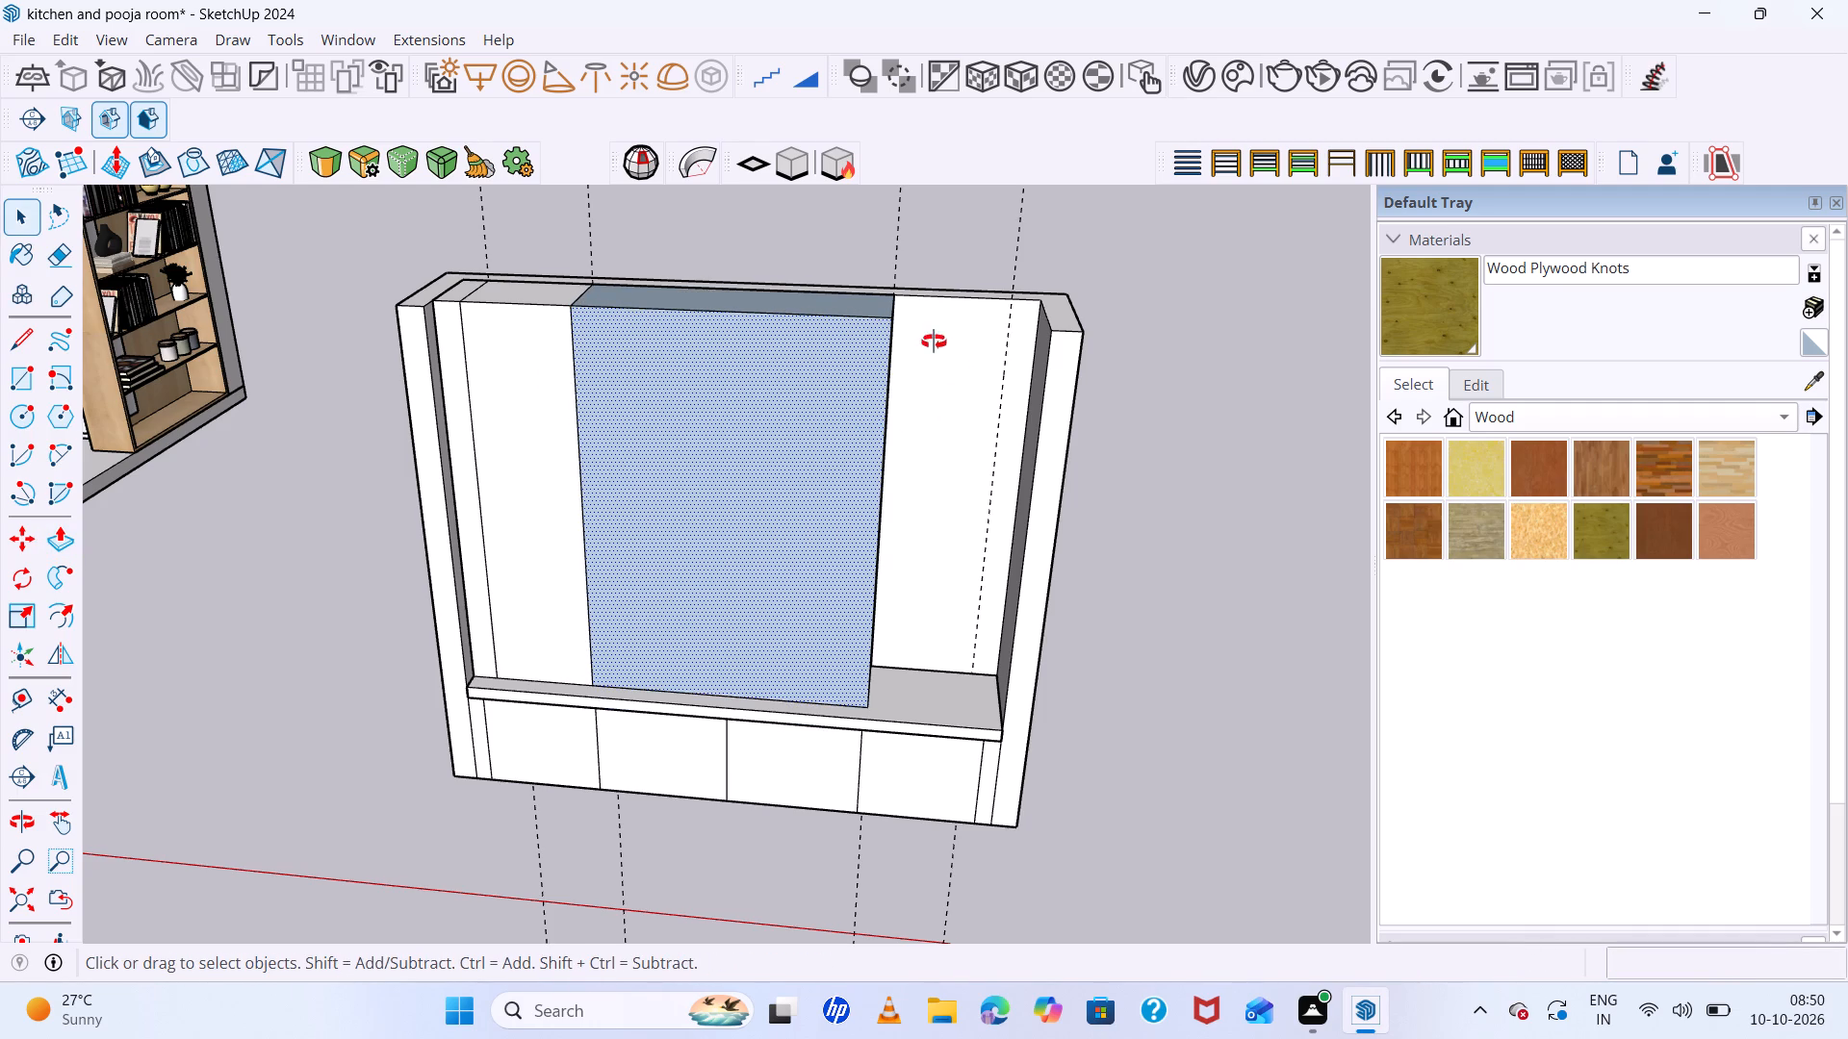
middle_drag(934, 342, 872, 295)
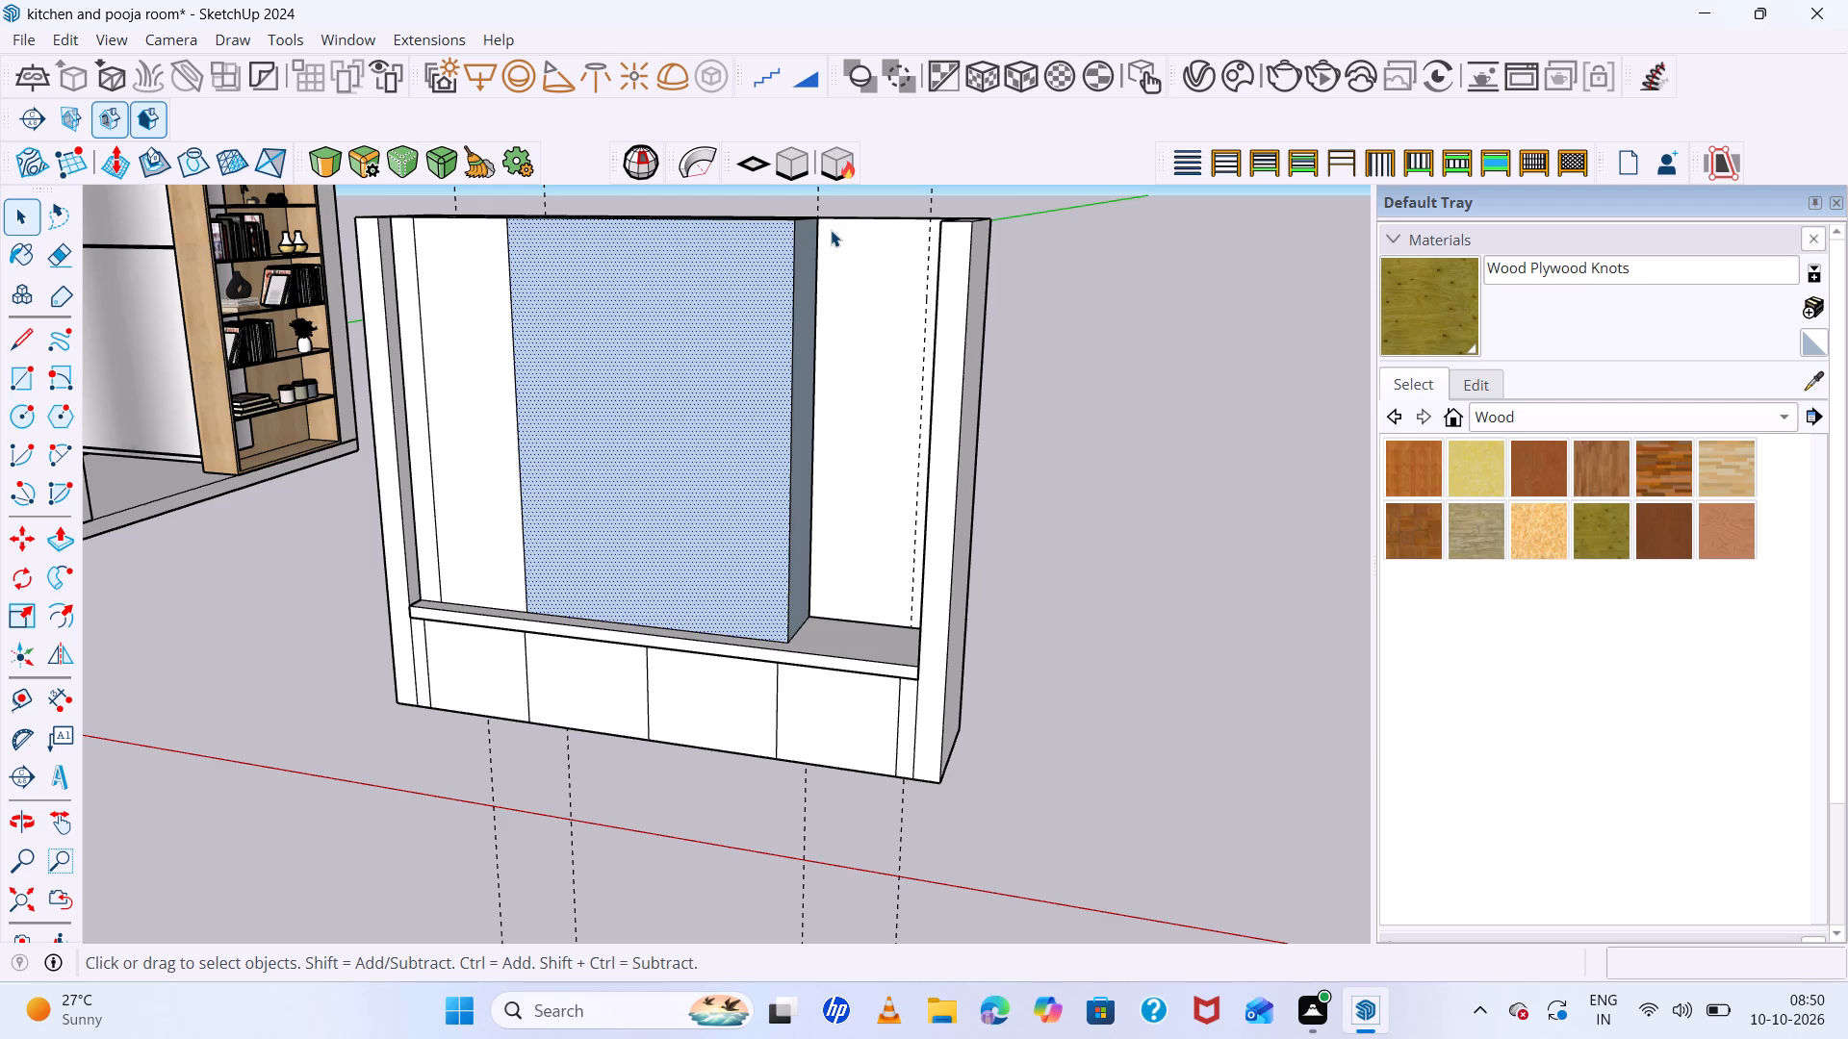
key(r)
click(815, 221)
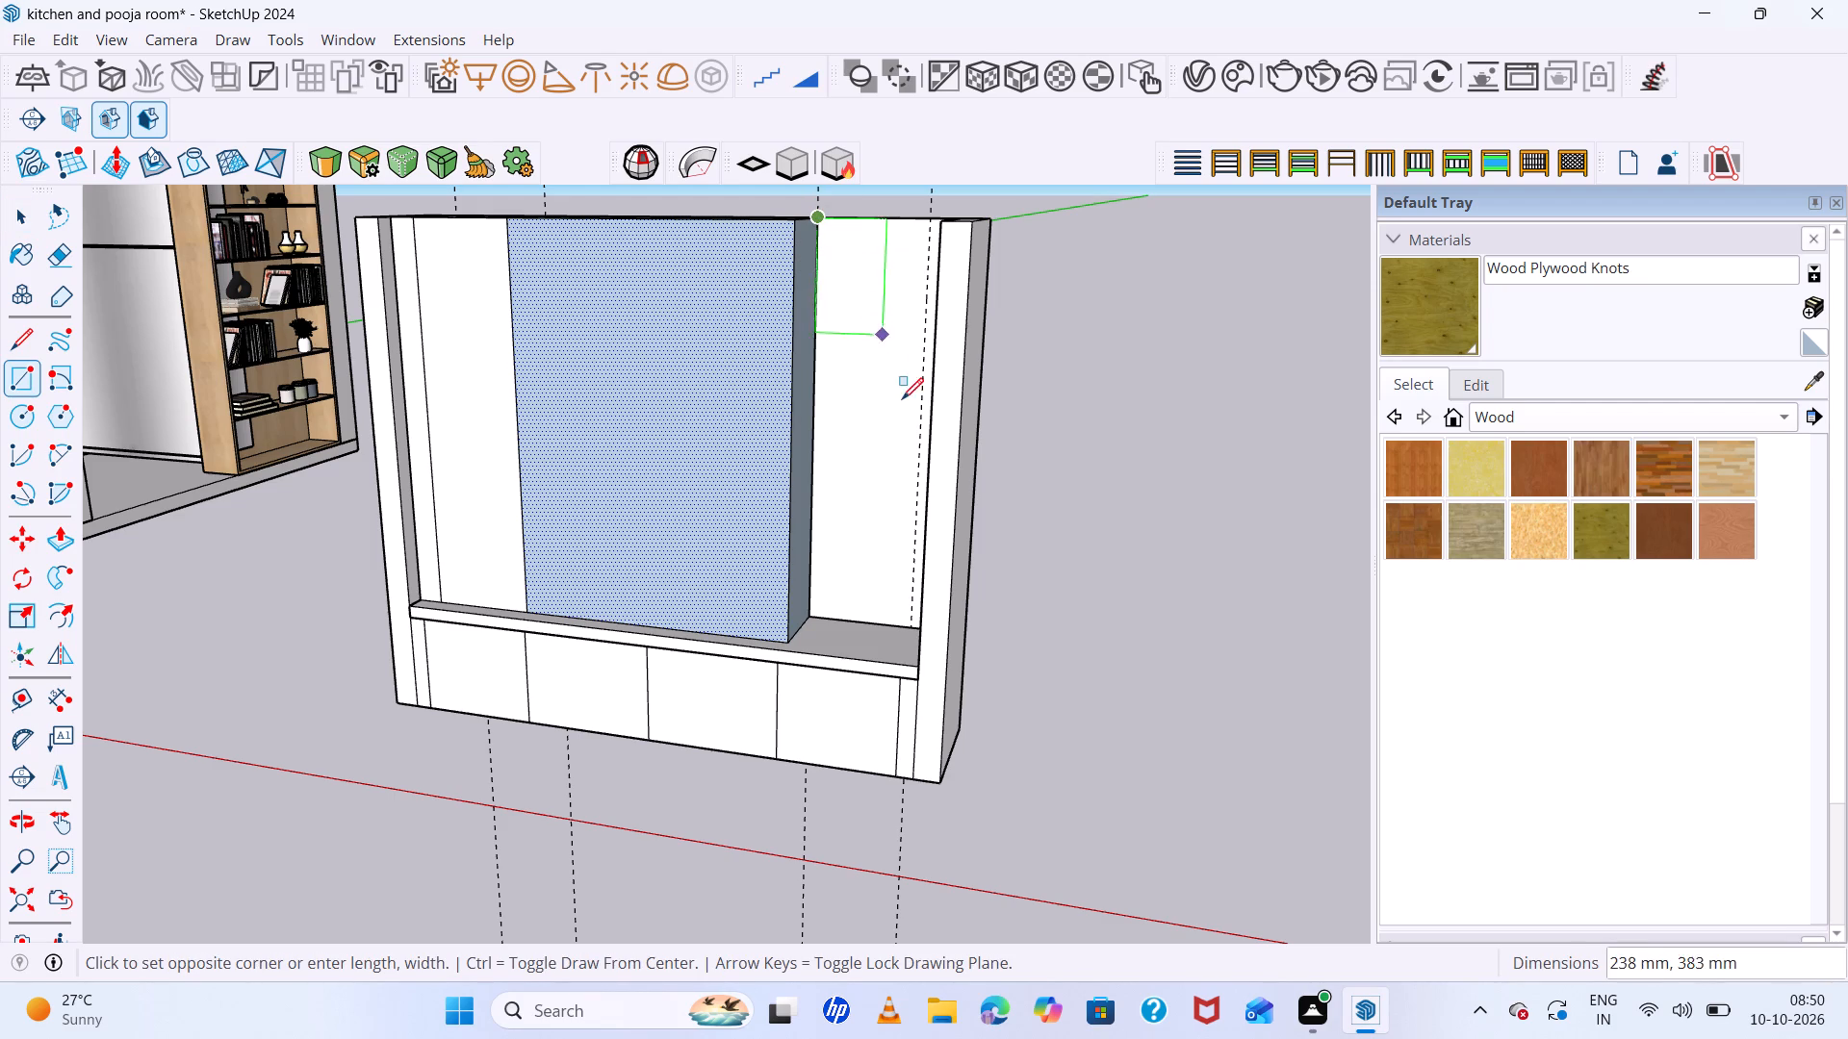
middle_drag(891, 602, 966, 607)
scroll(978, 620, up, 5)
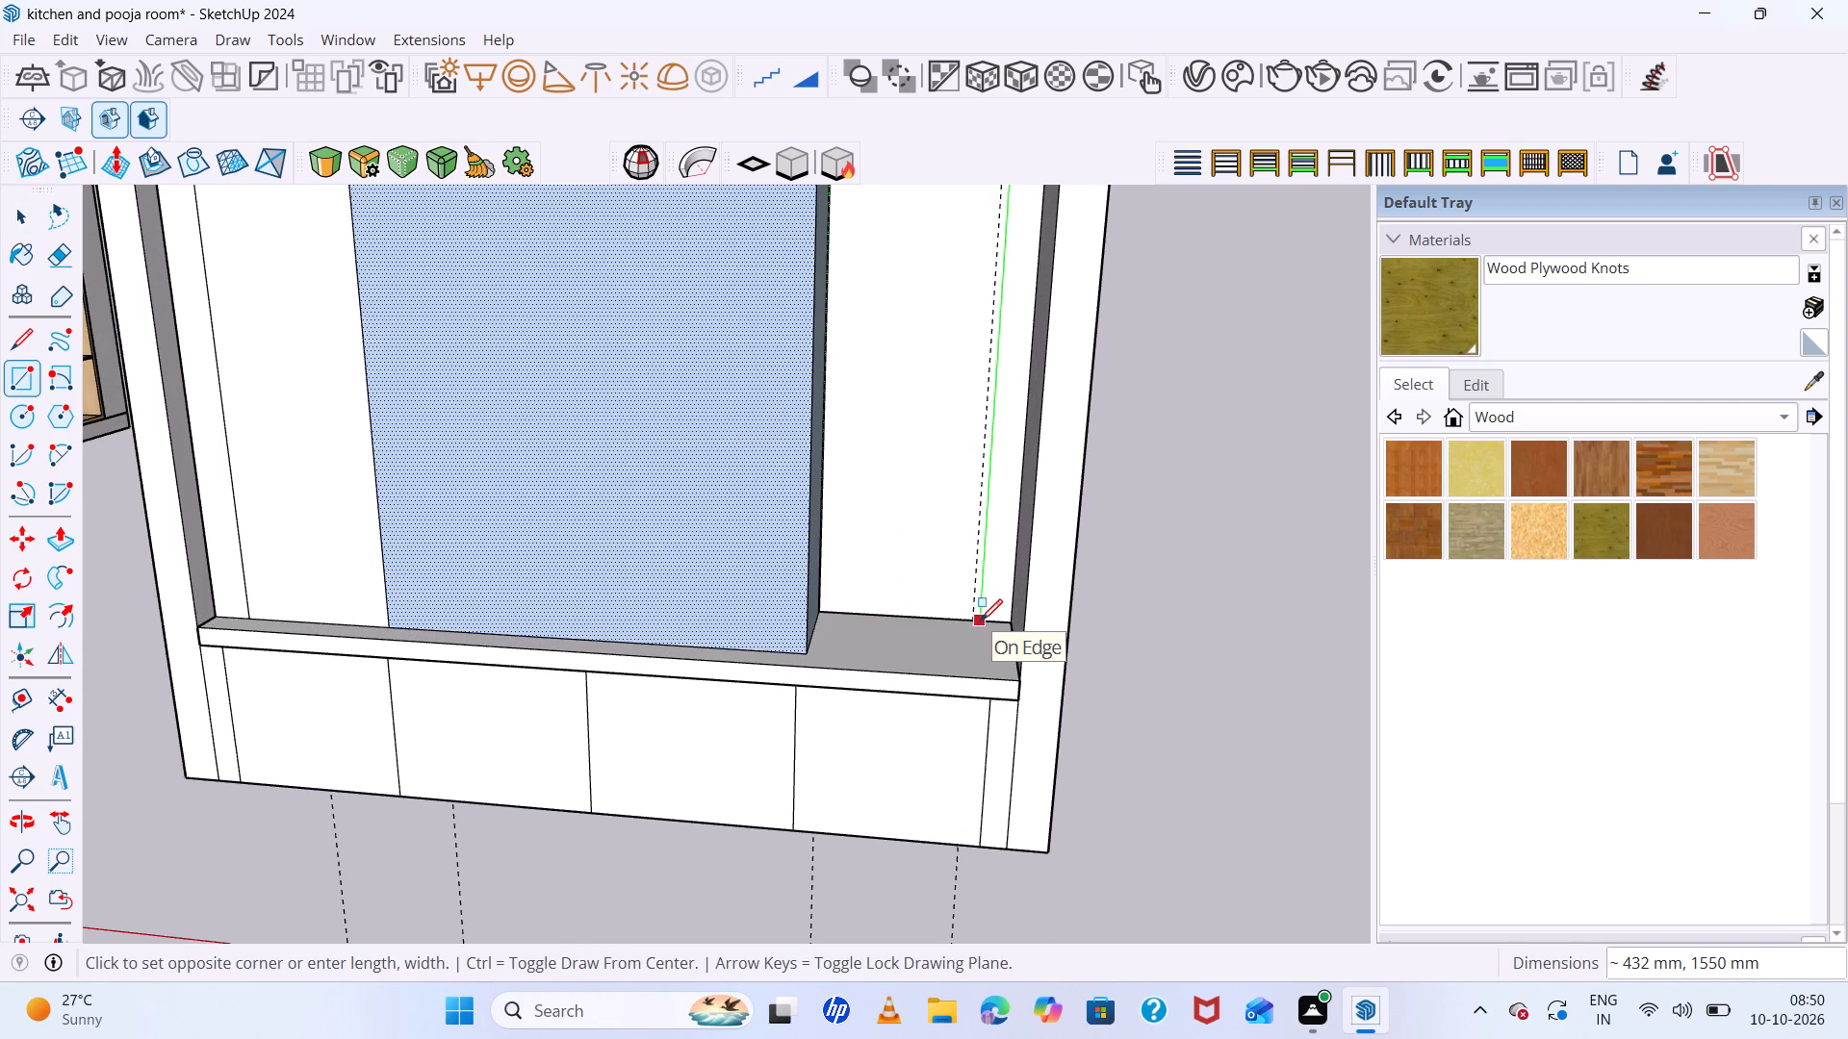
scroll(973, 621, up, 5)
click(972, 616)
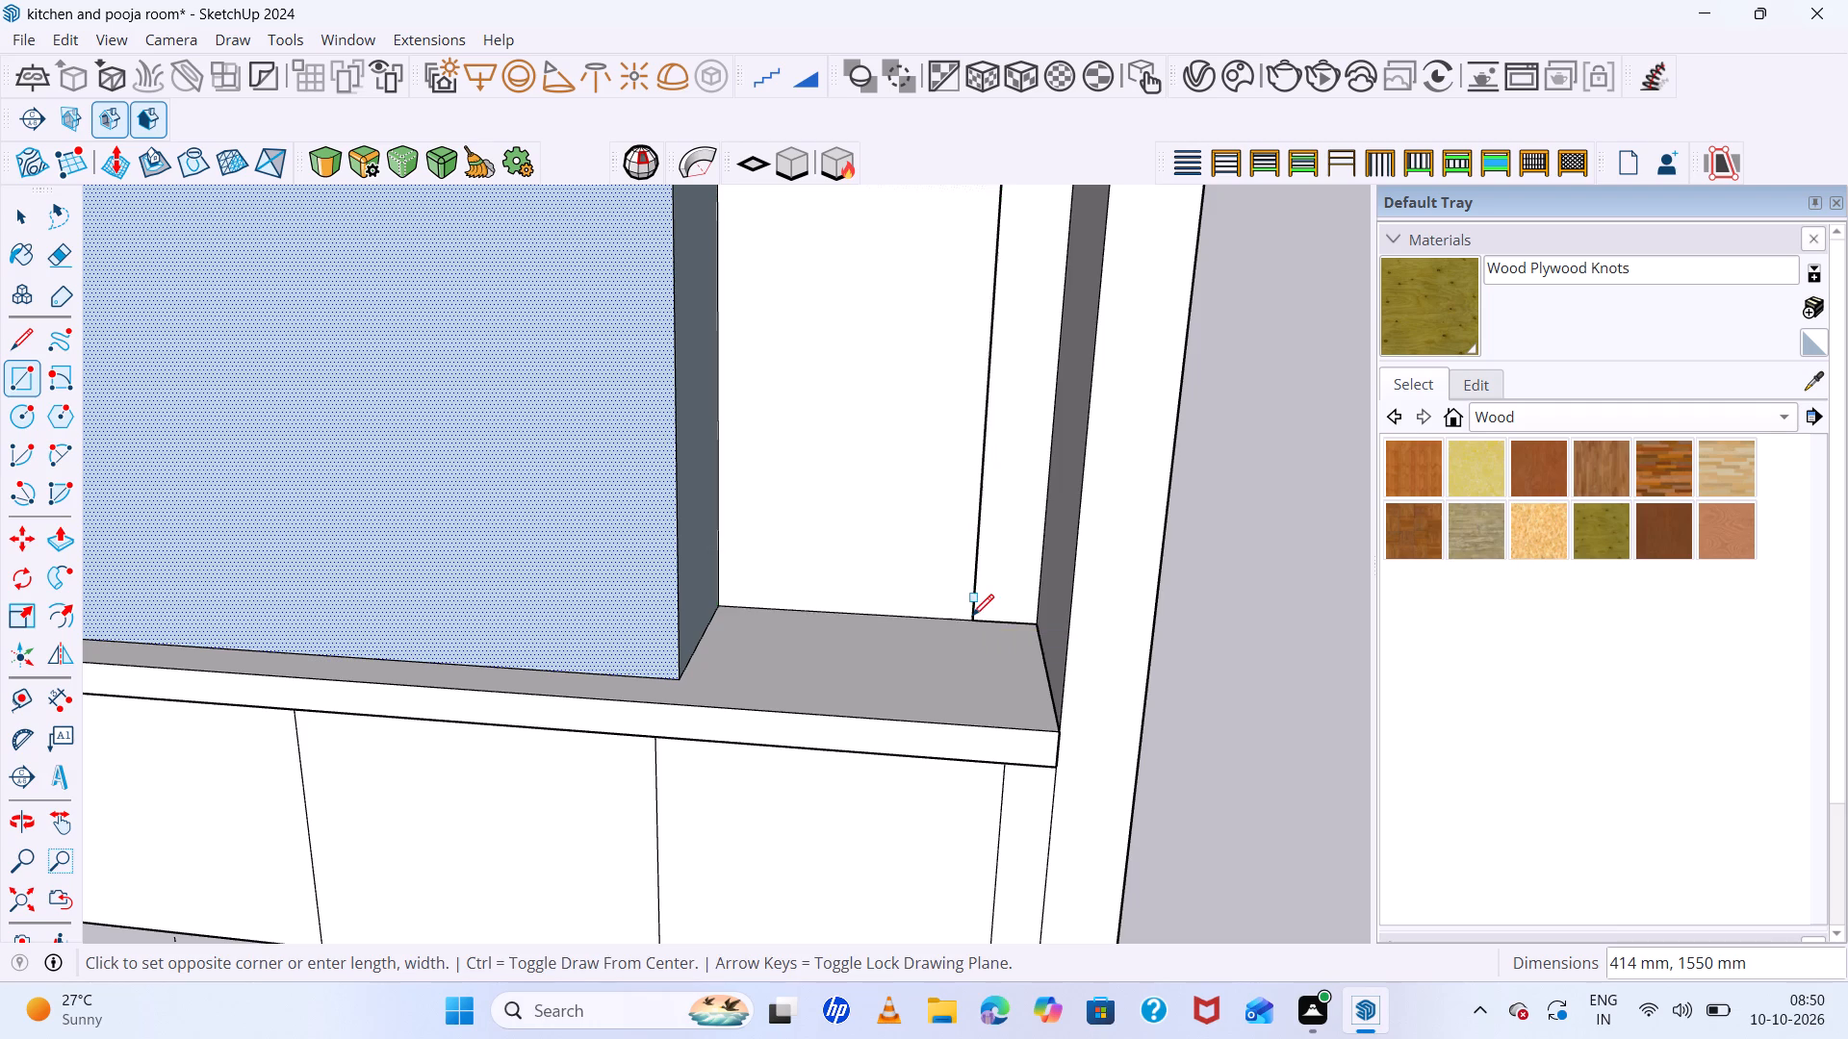
Draw a 100 x 1550 mm rectangle on the back wall between the last guide and the right side wall.
scroll(938, 633, down, 14)
scroll(998, 202, up, 10)
click(953, 250)
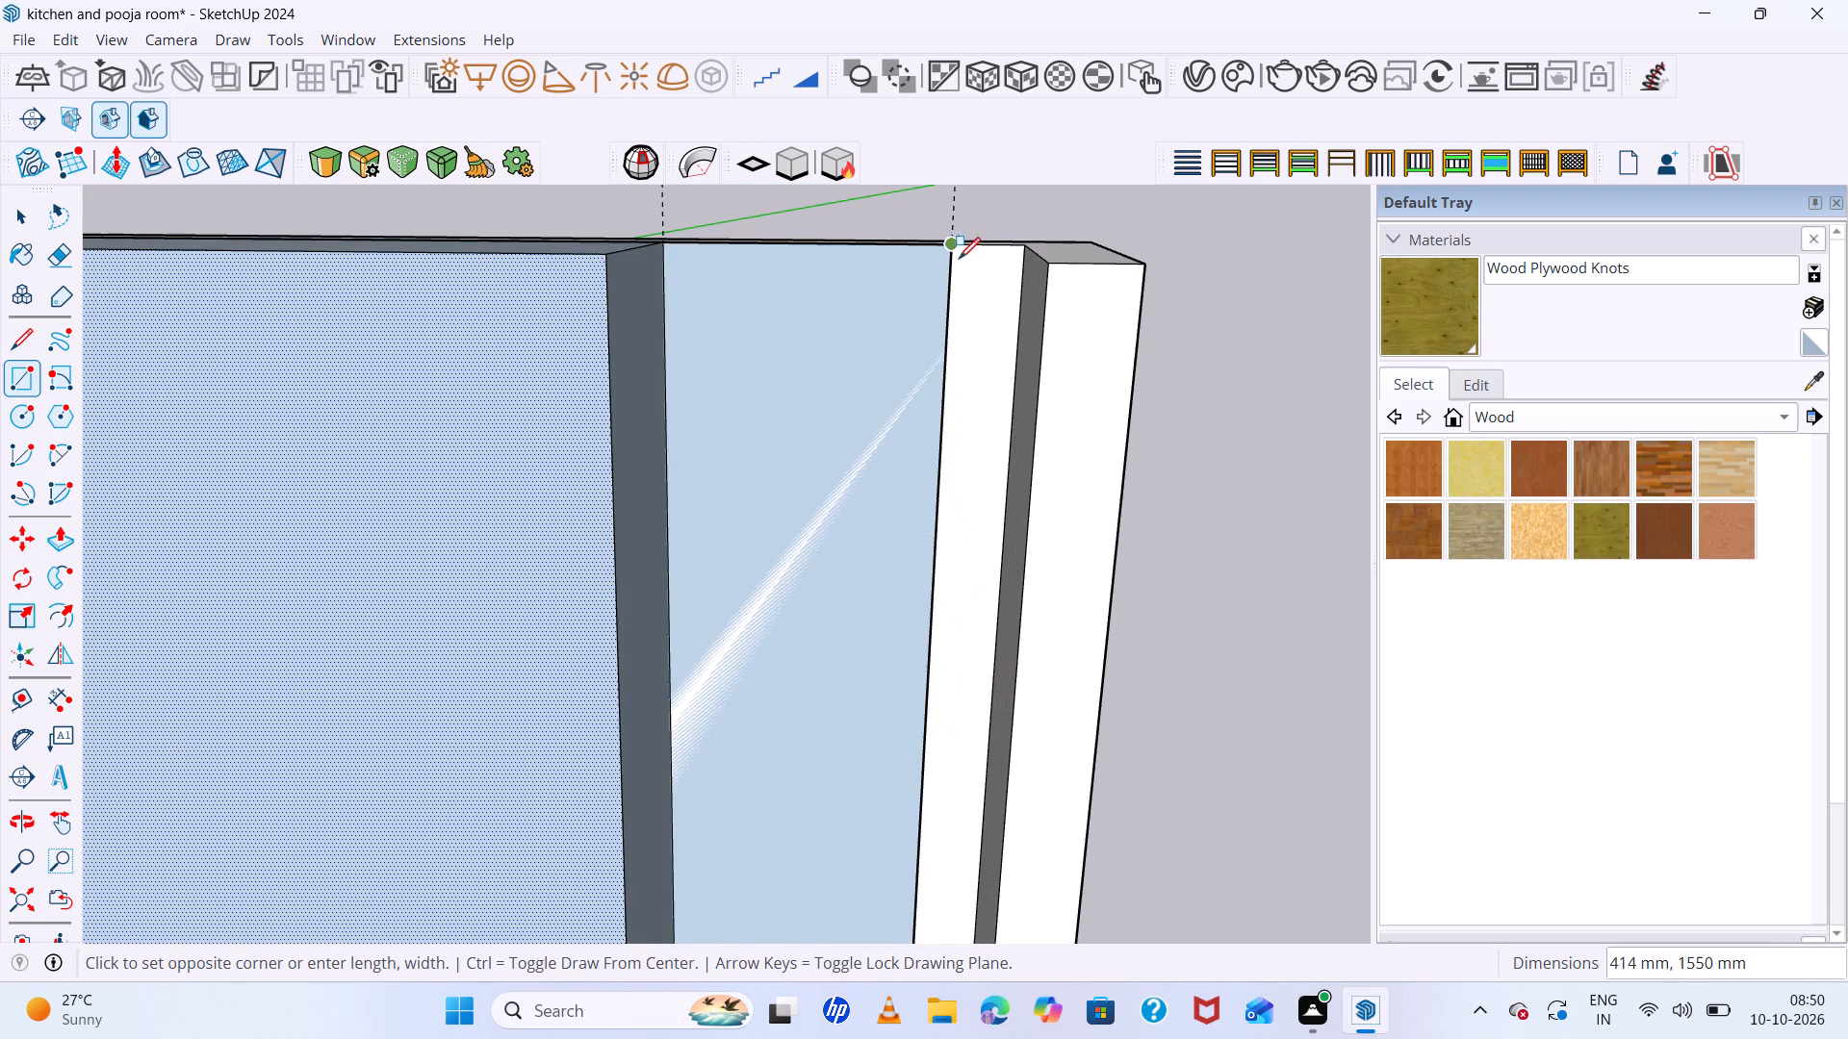
scroll(986, 361, down, 14)
scroll(973, 532, up, 6)
scroll(974, 613, up, 4)
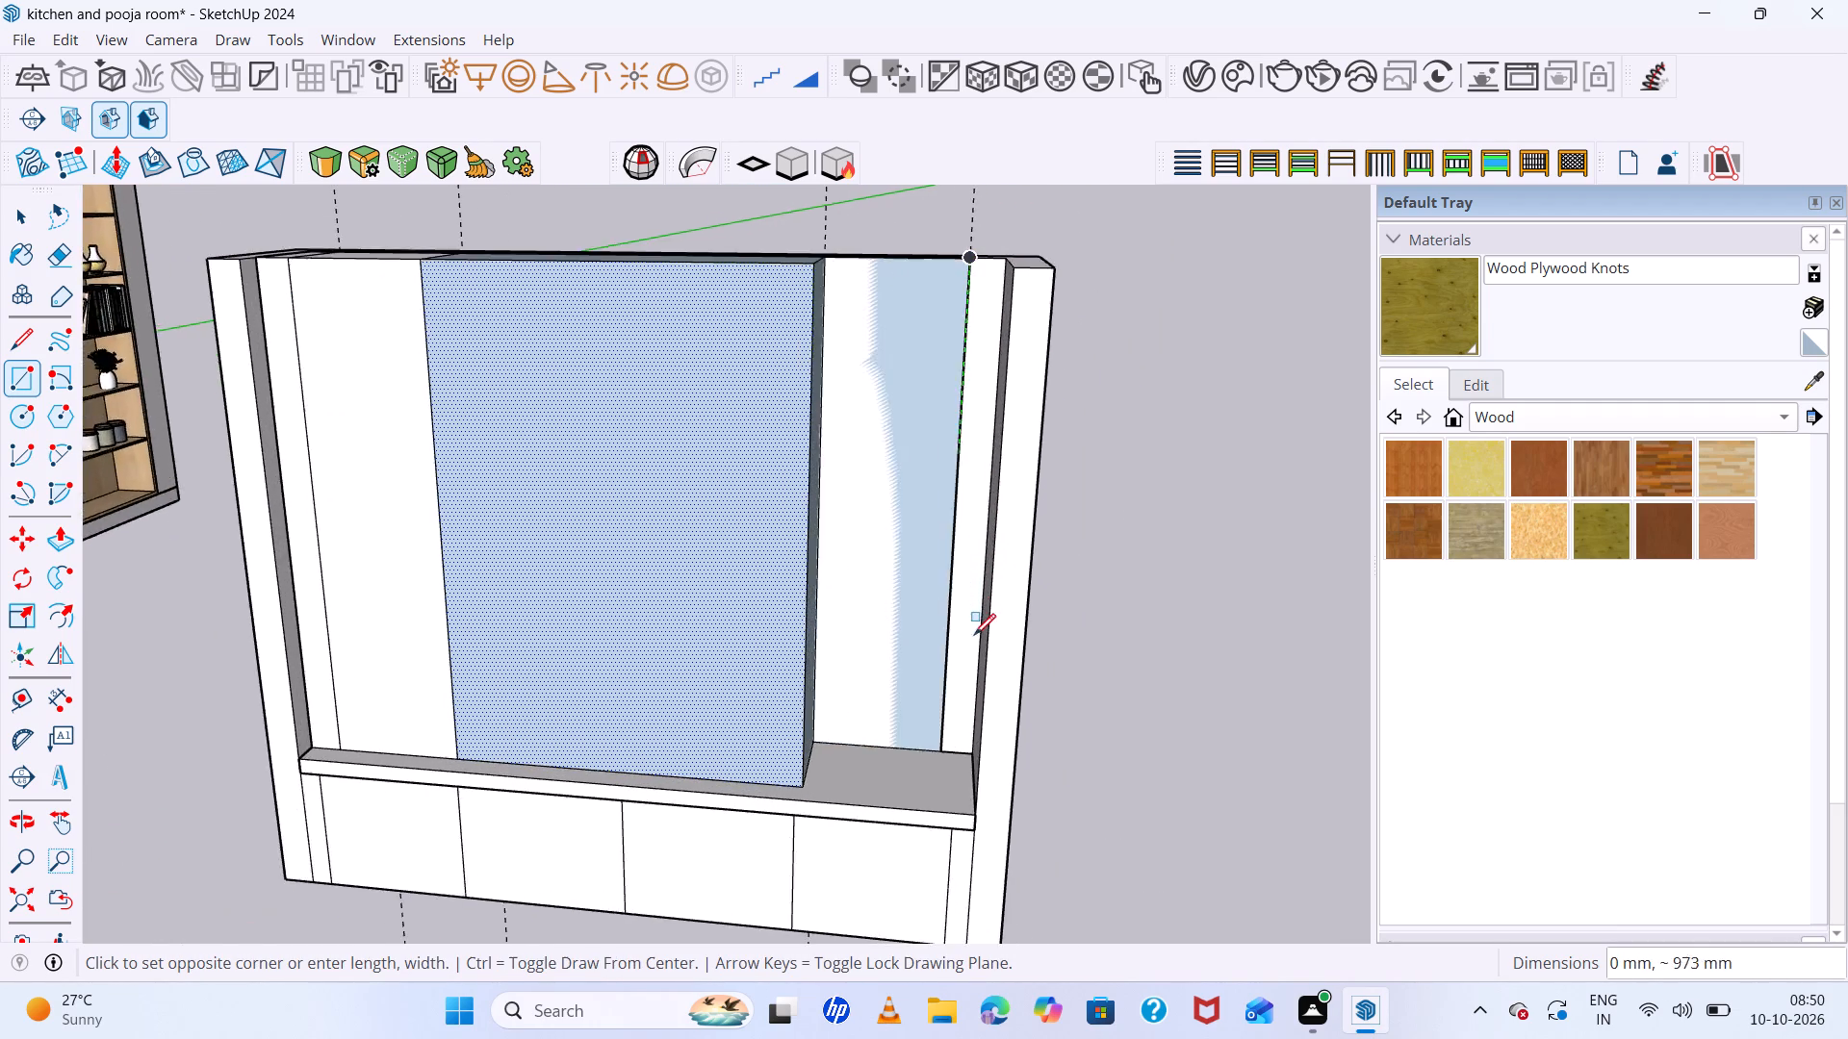
scroll(974, 635, up, 7)
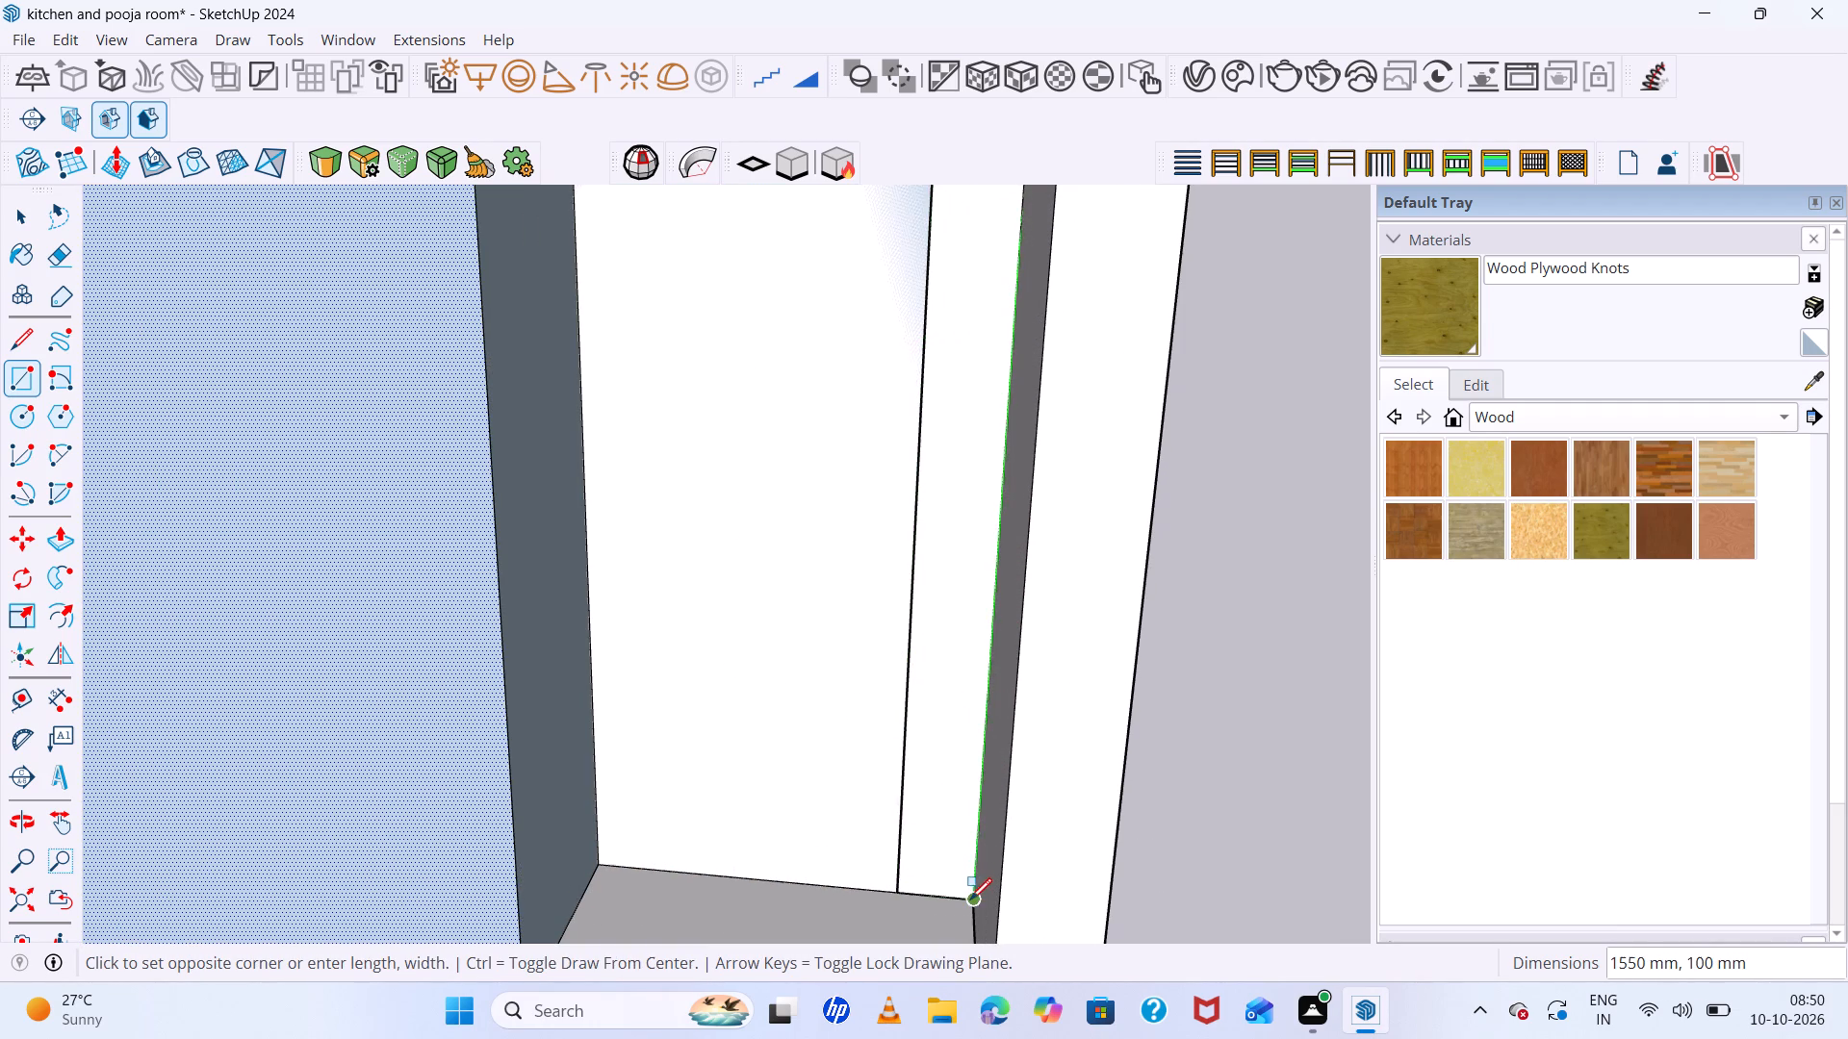
click(970, 901)
key(space)
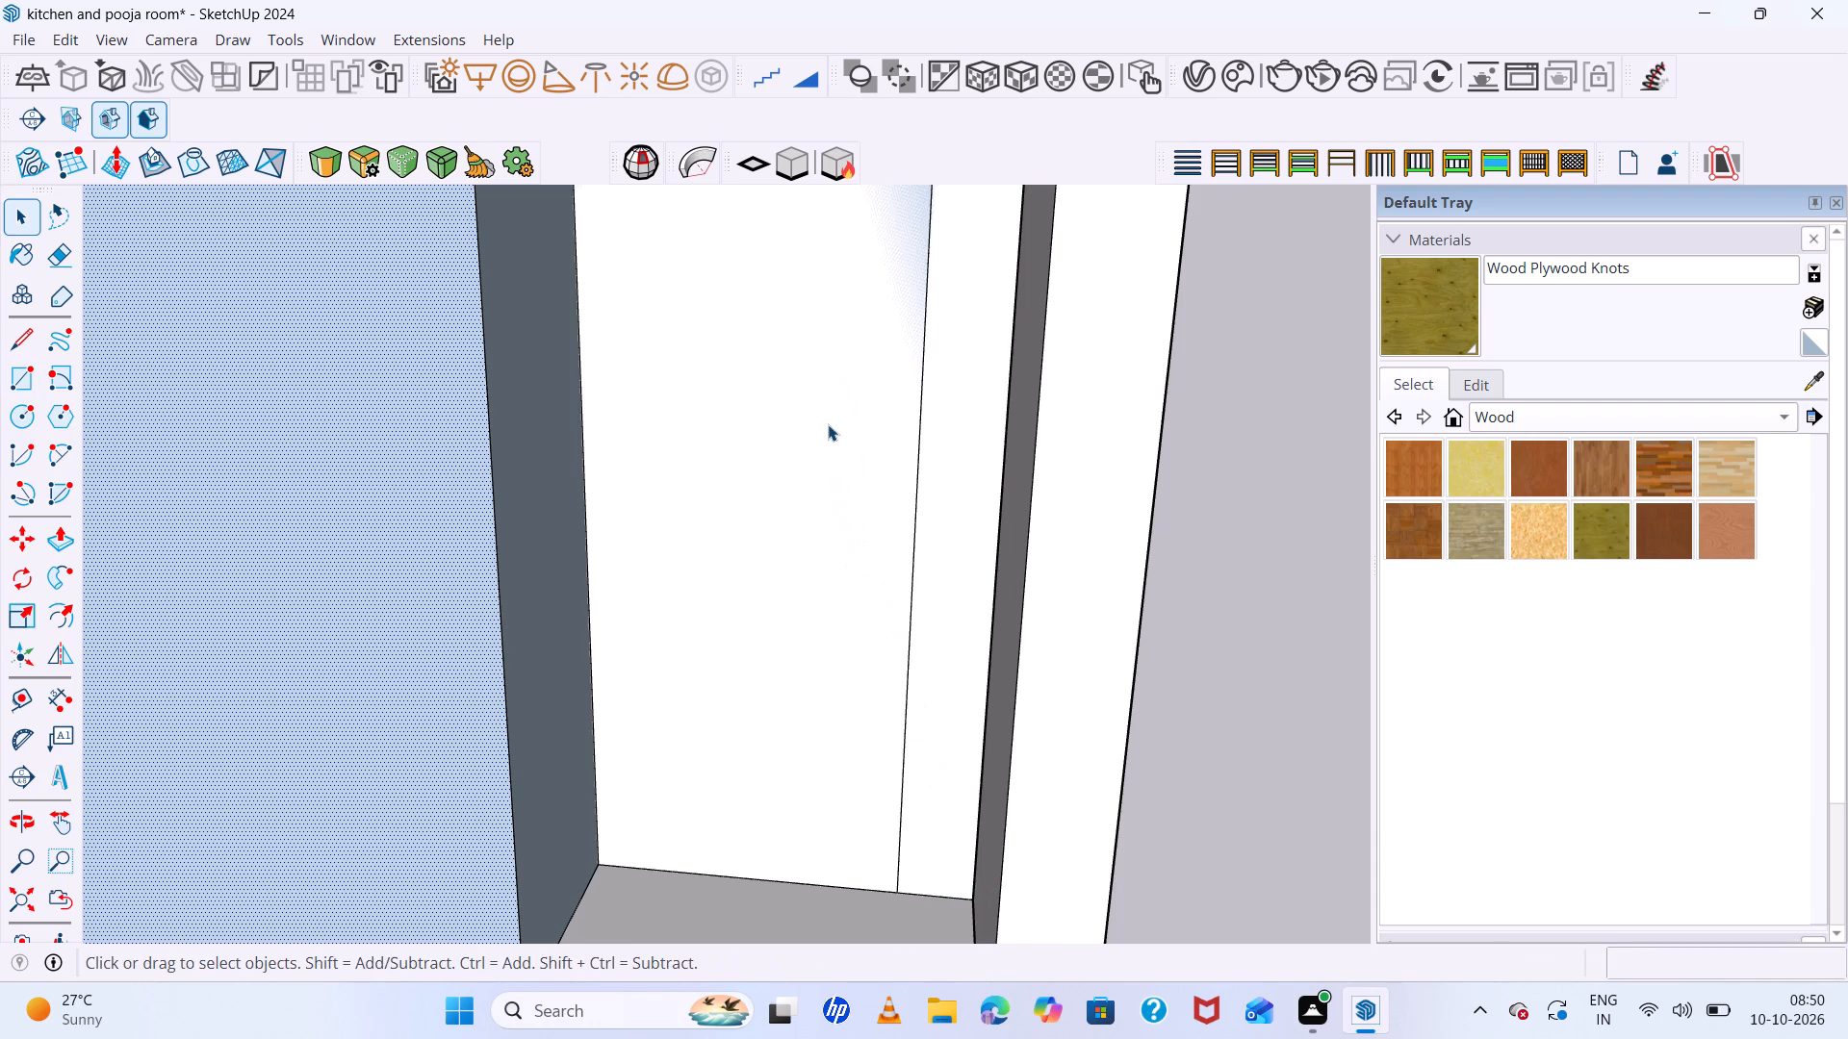
Pull the 414 mm wide rectangle forward 316 mm, flush with the middle block's front face.
click(828, 424)
key(p)
click(828, 423)
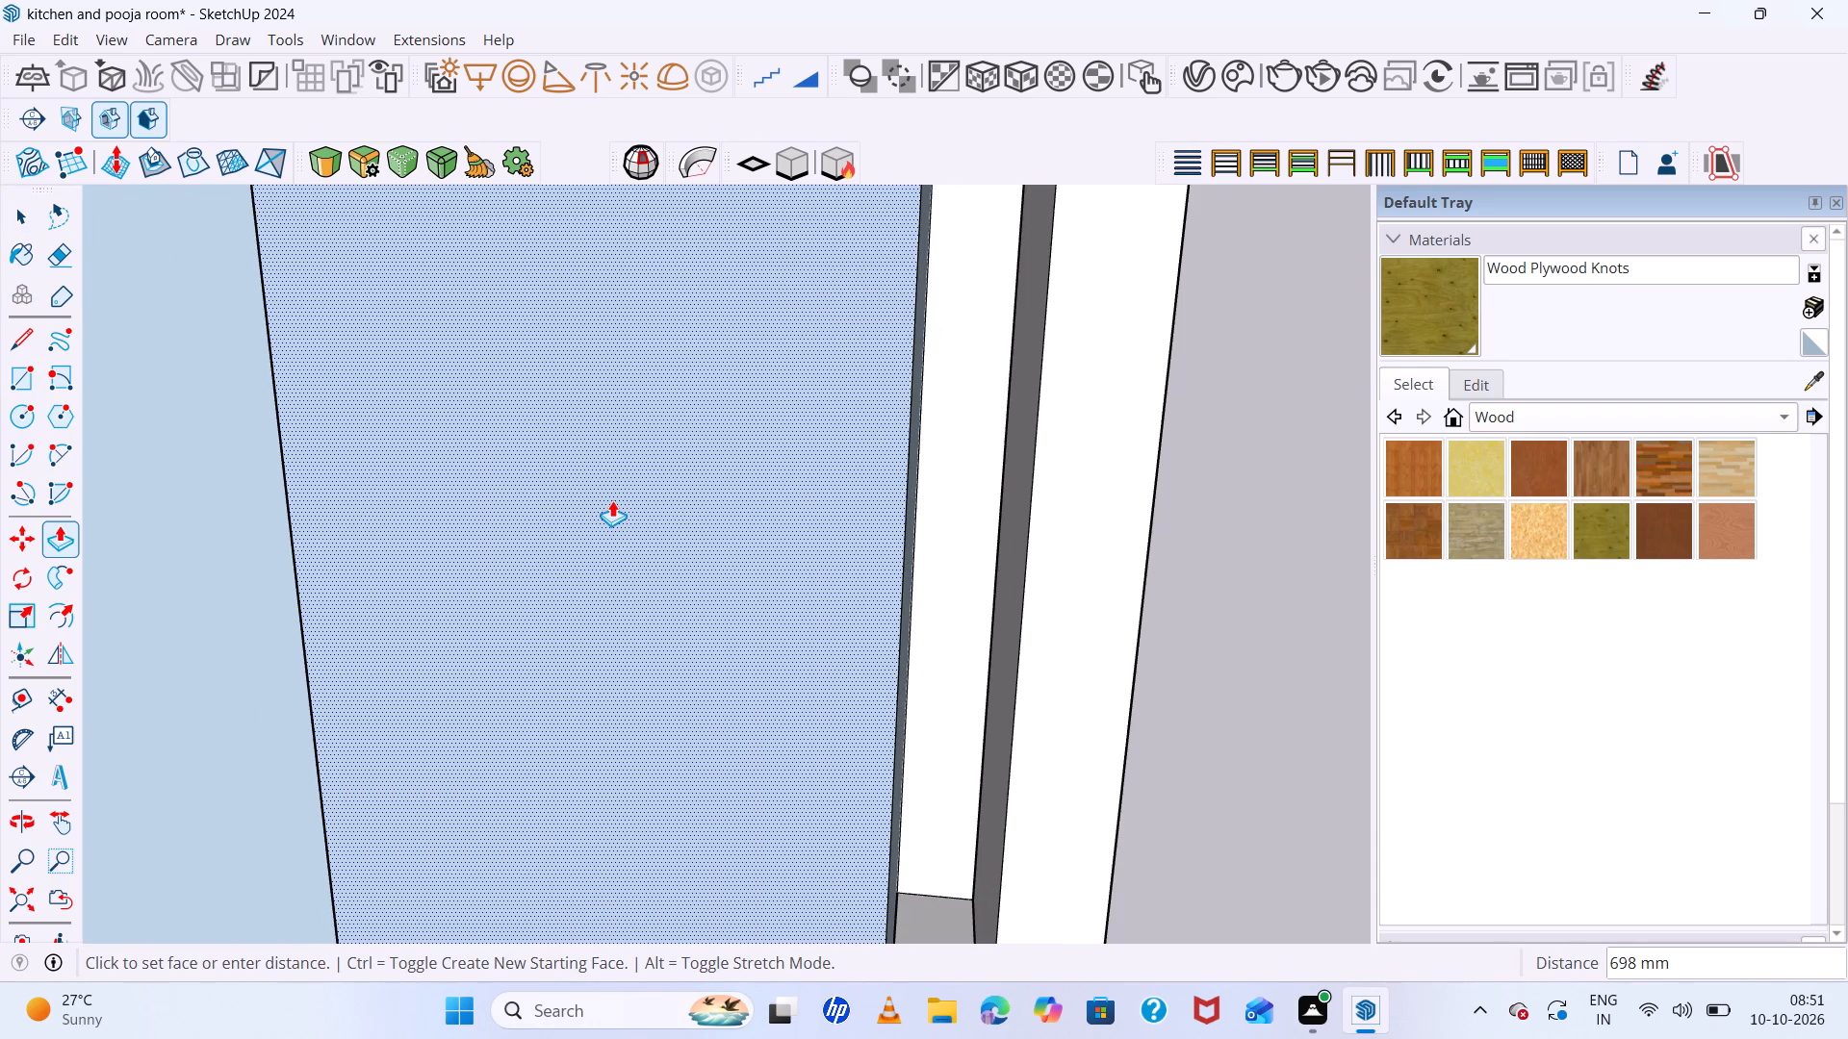
scroll(613, 499, down, 6)
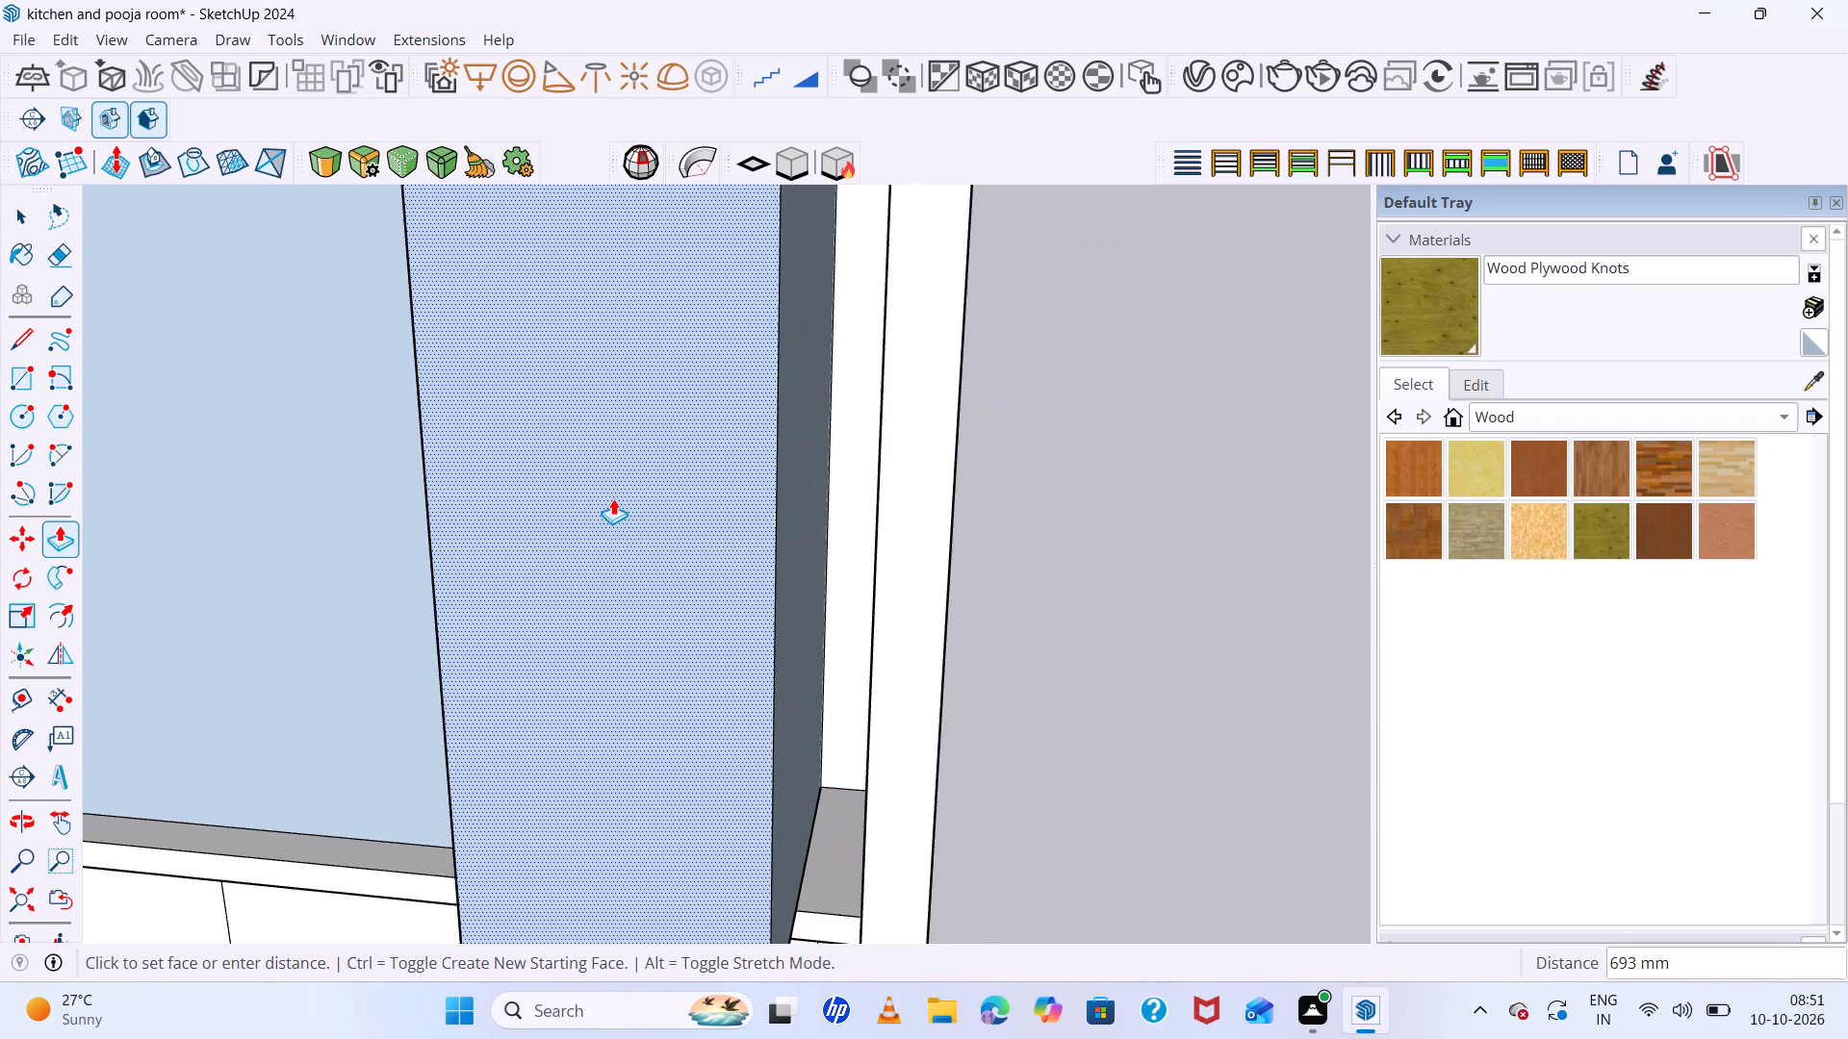
scroll(612, 495, down, 8)
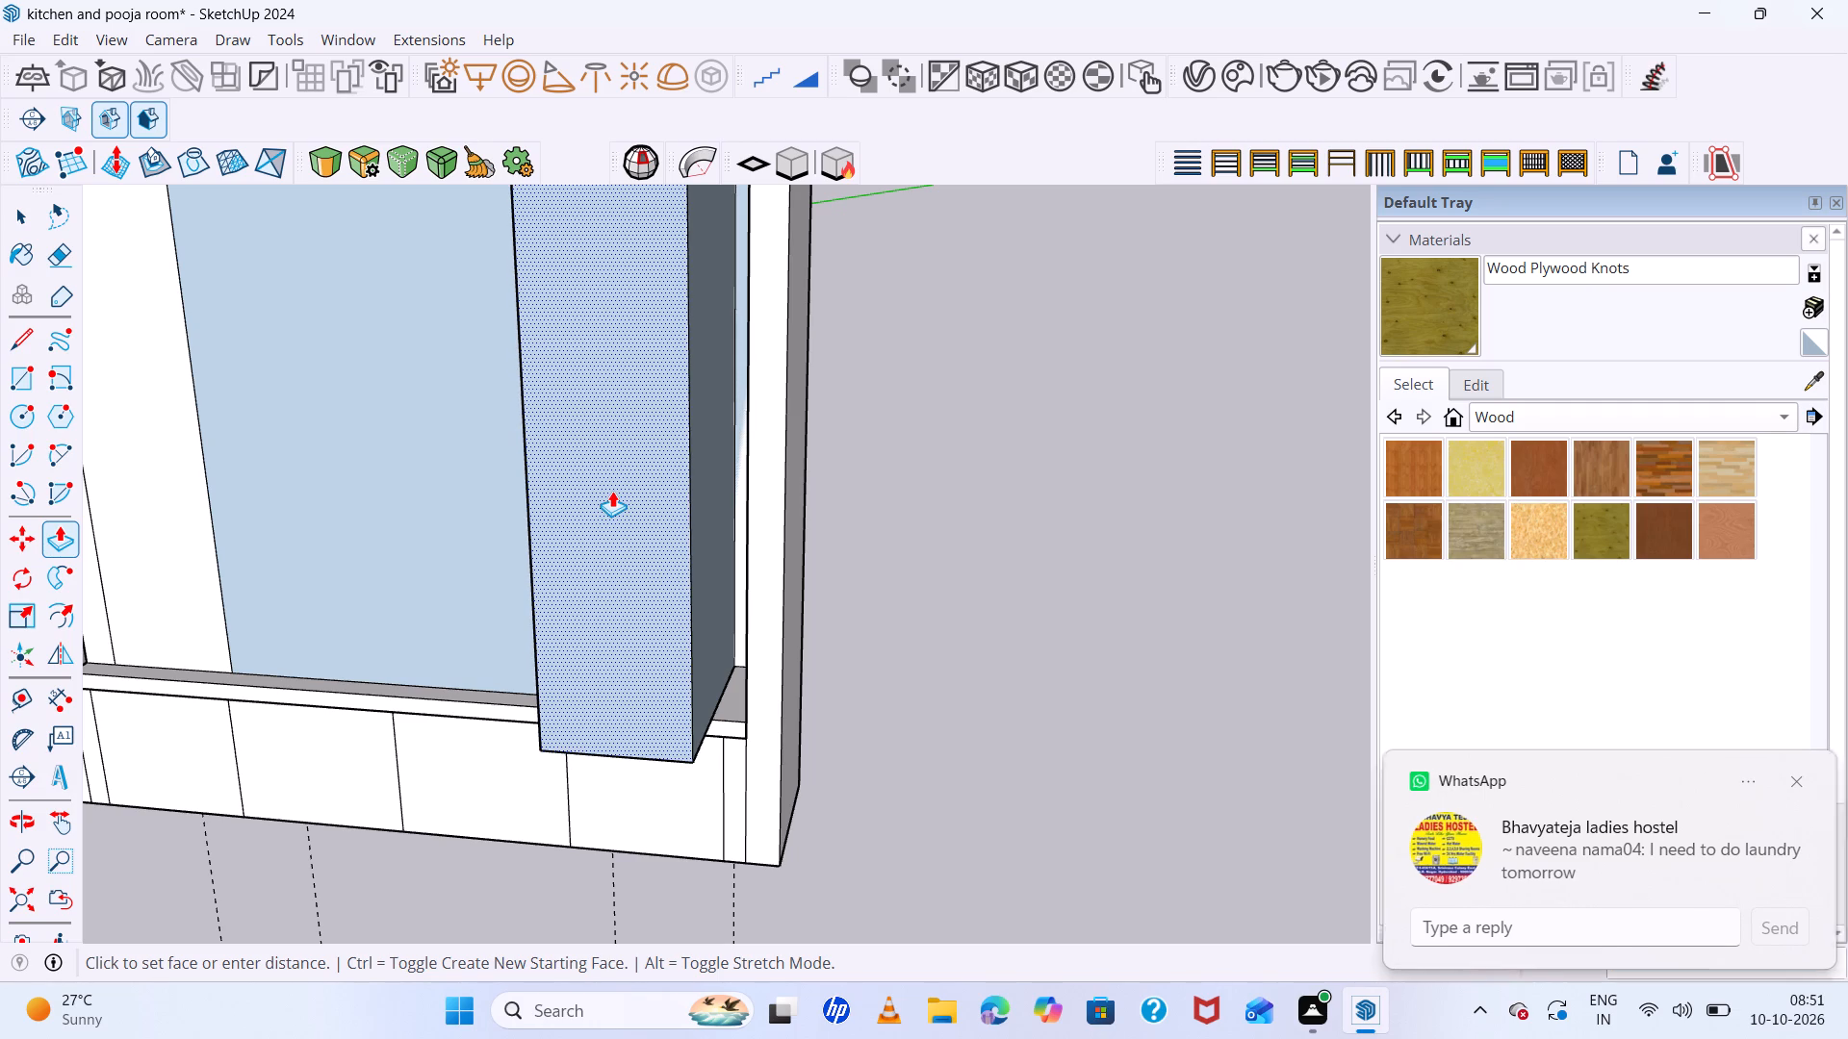
scroll(549, 519, down, 7)
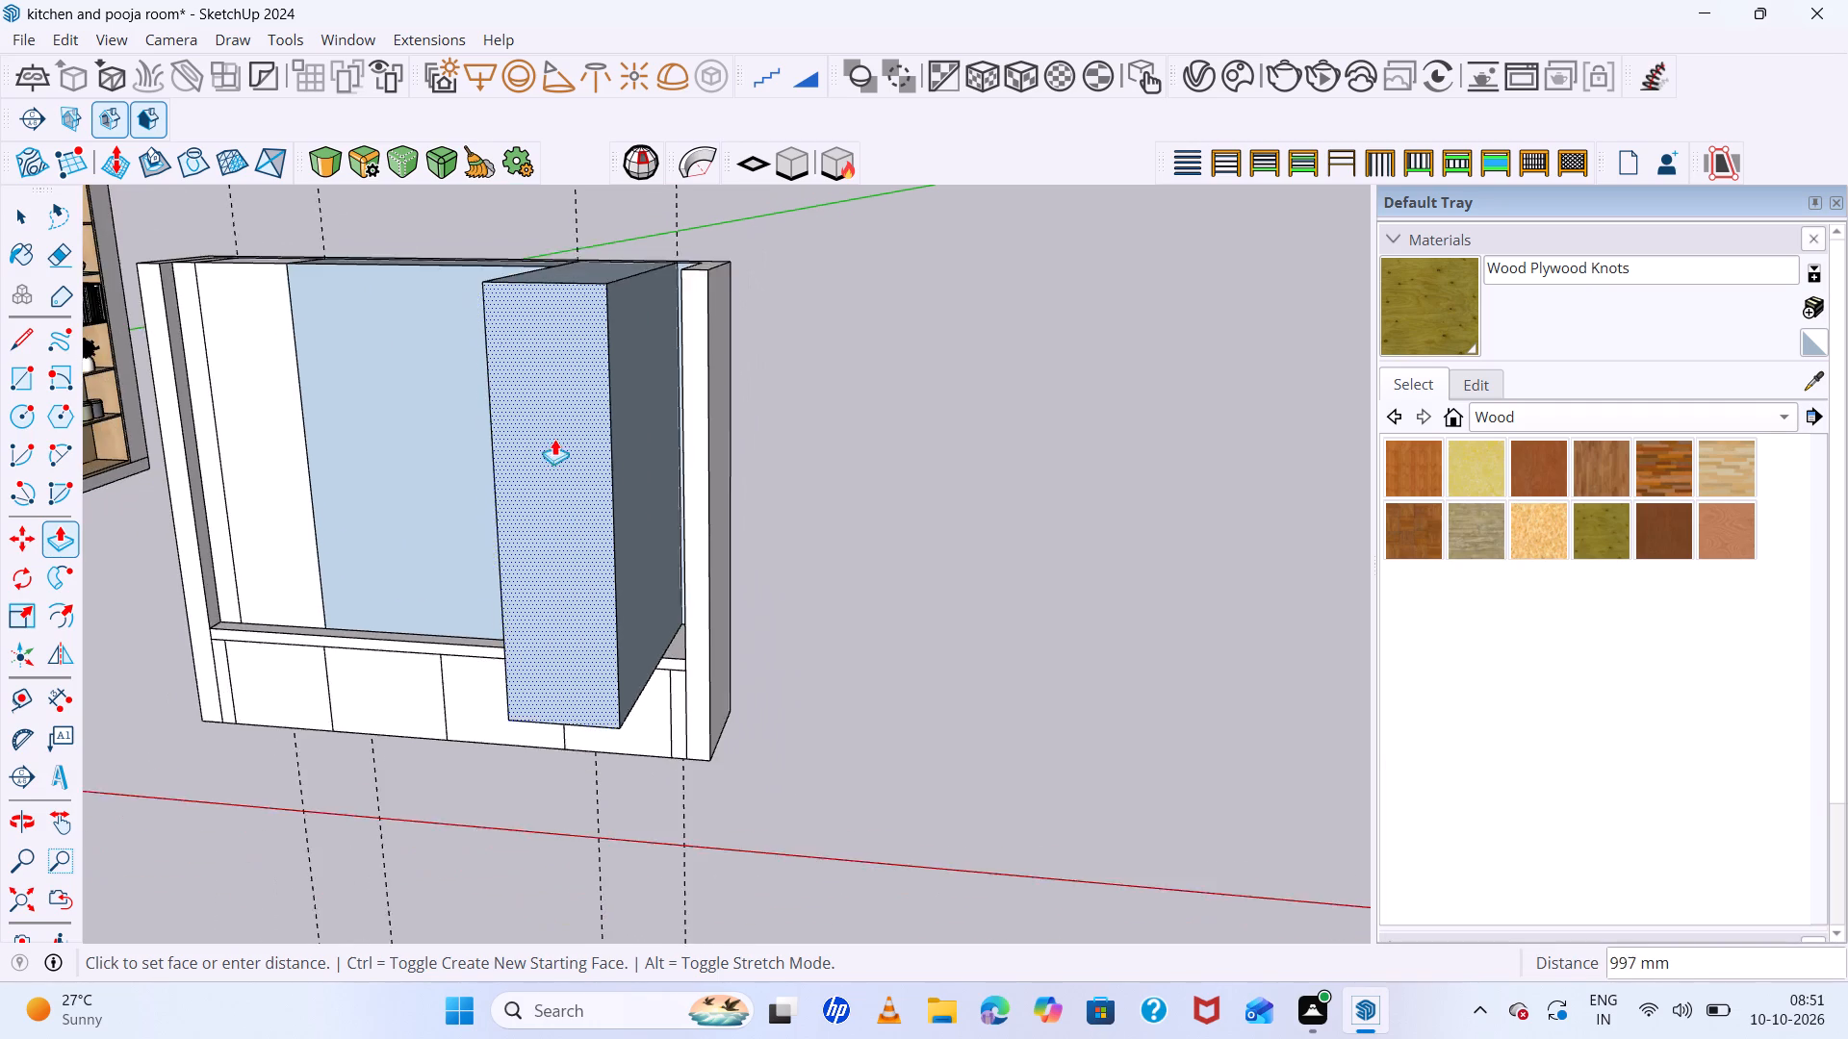
click(495, 290)
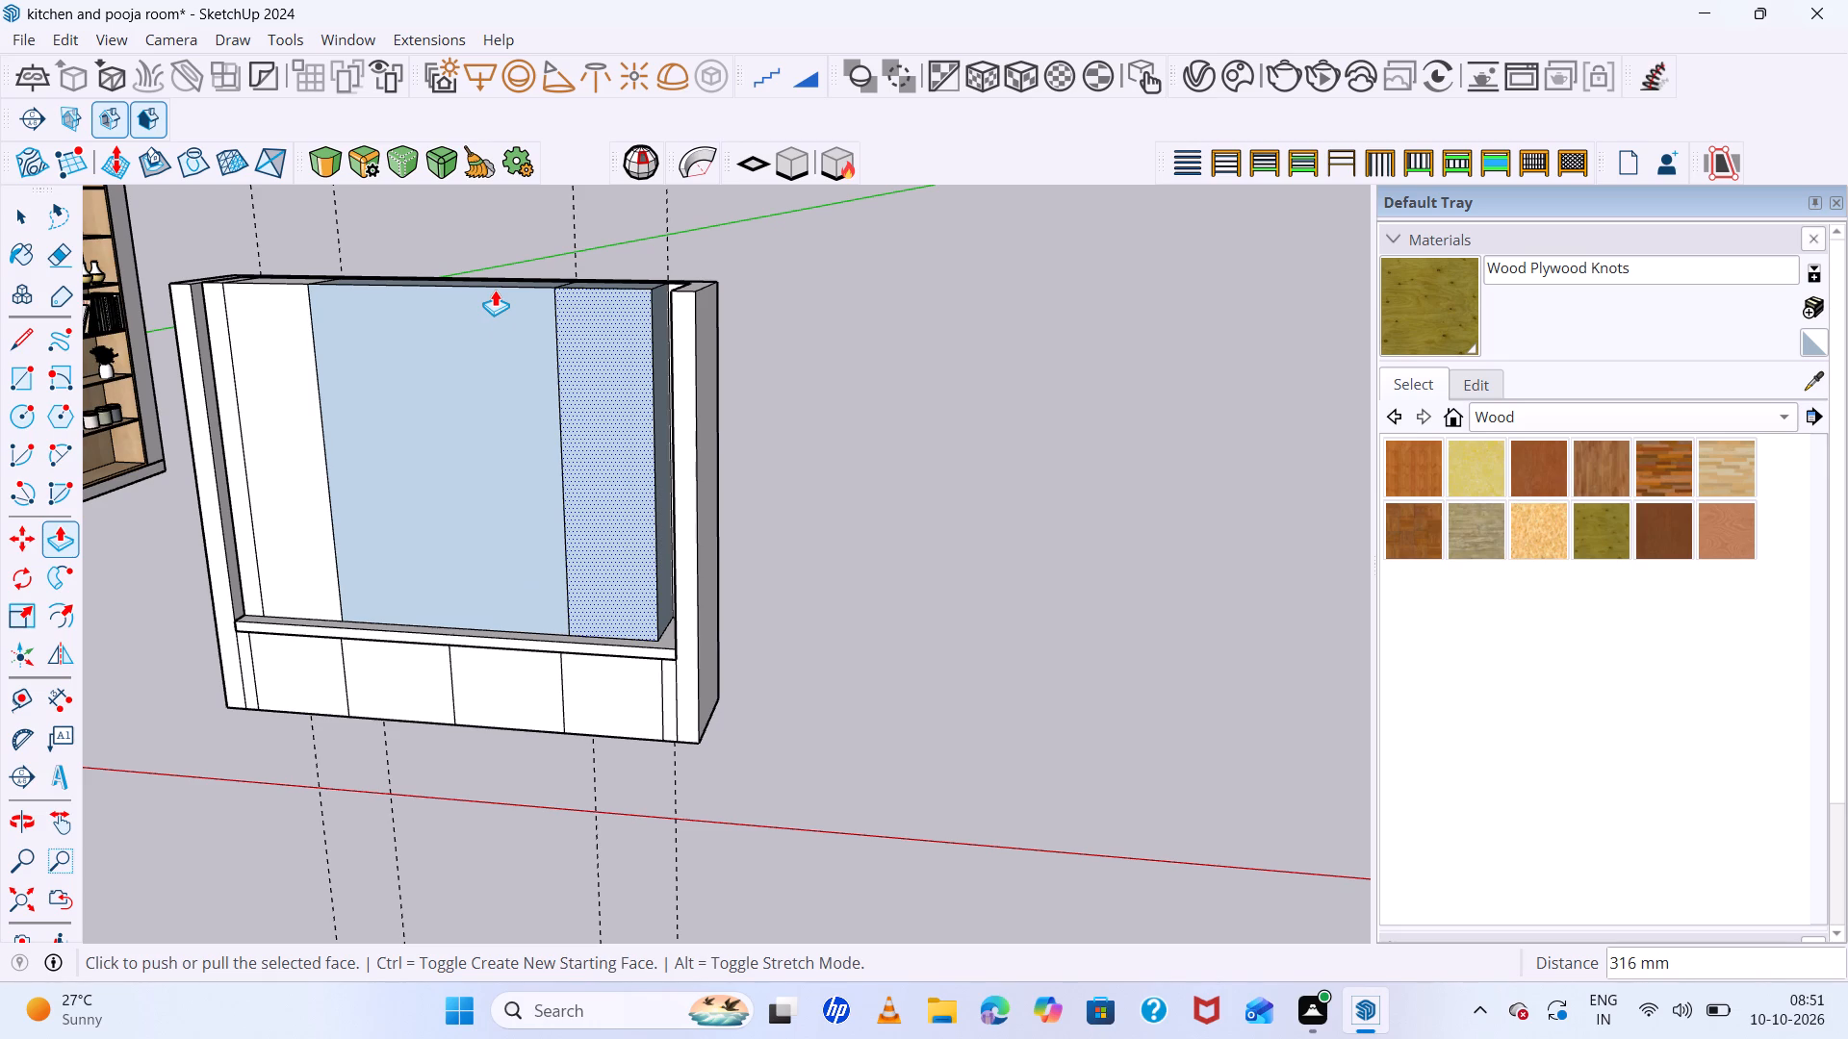
Pull the 100 mm wide rectangle beside the right side wall forward 316 mm, flush with the neighbouring block's front.
scroll(684, 400, up, 11)
middle_drag(692, 448, 731, 452)
click(691, 462)
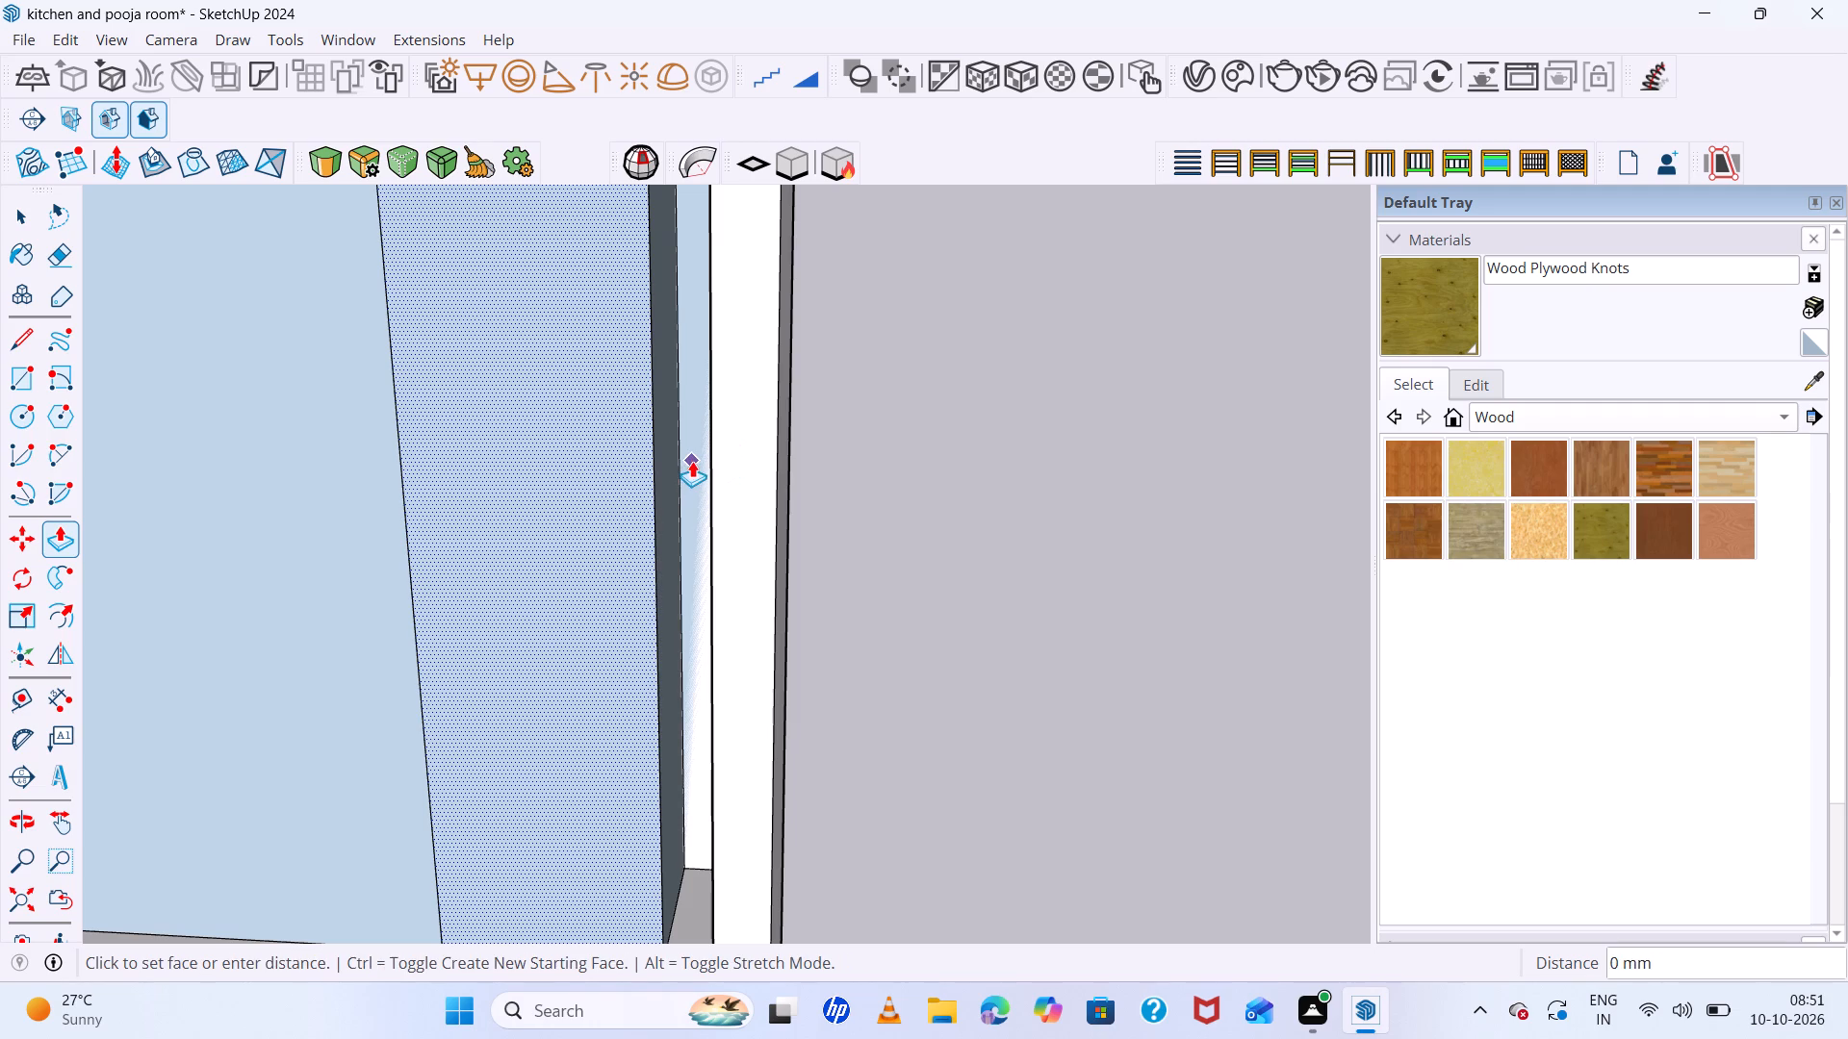
key(space)
scroll(691, 477, up, 5)
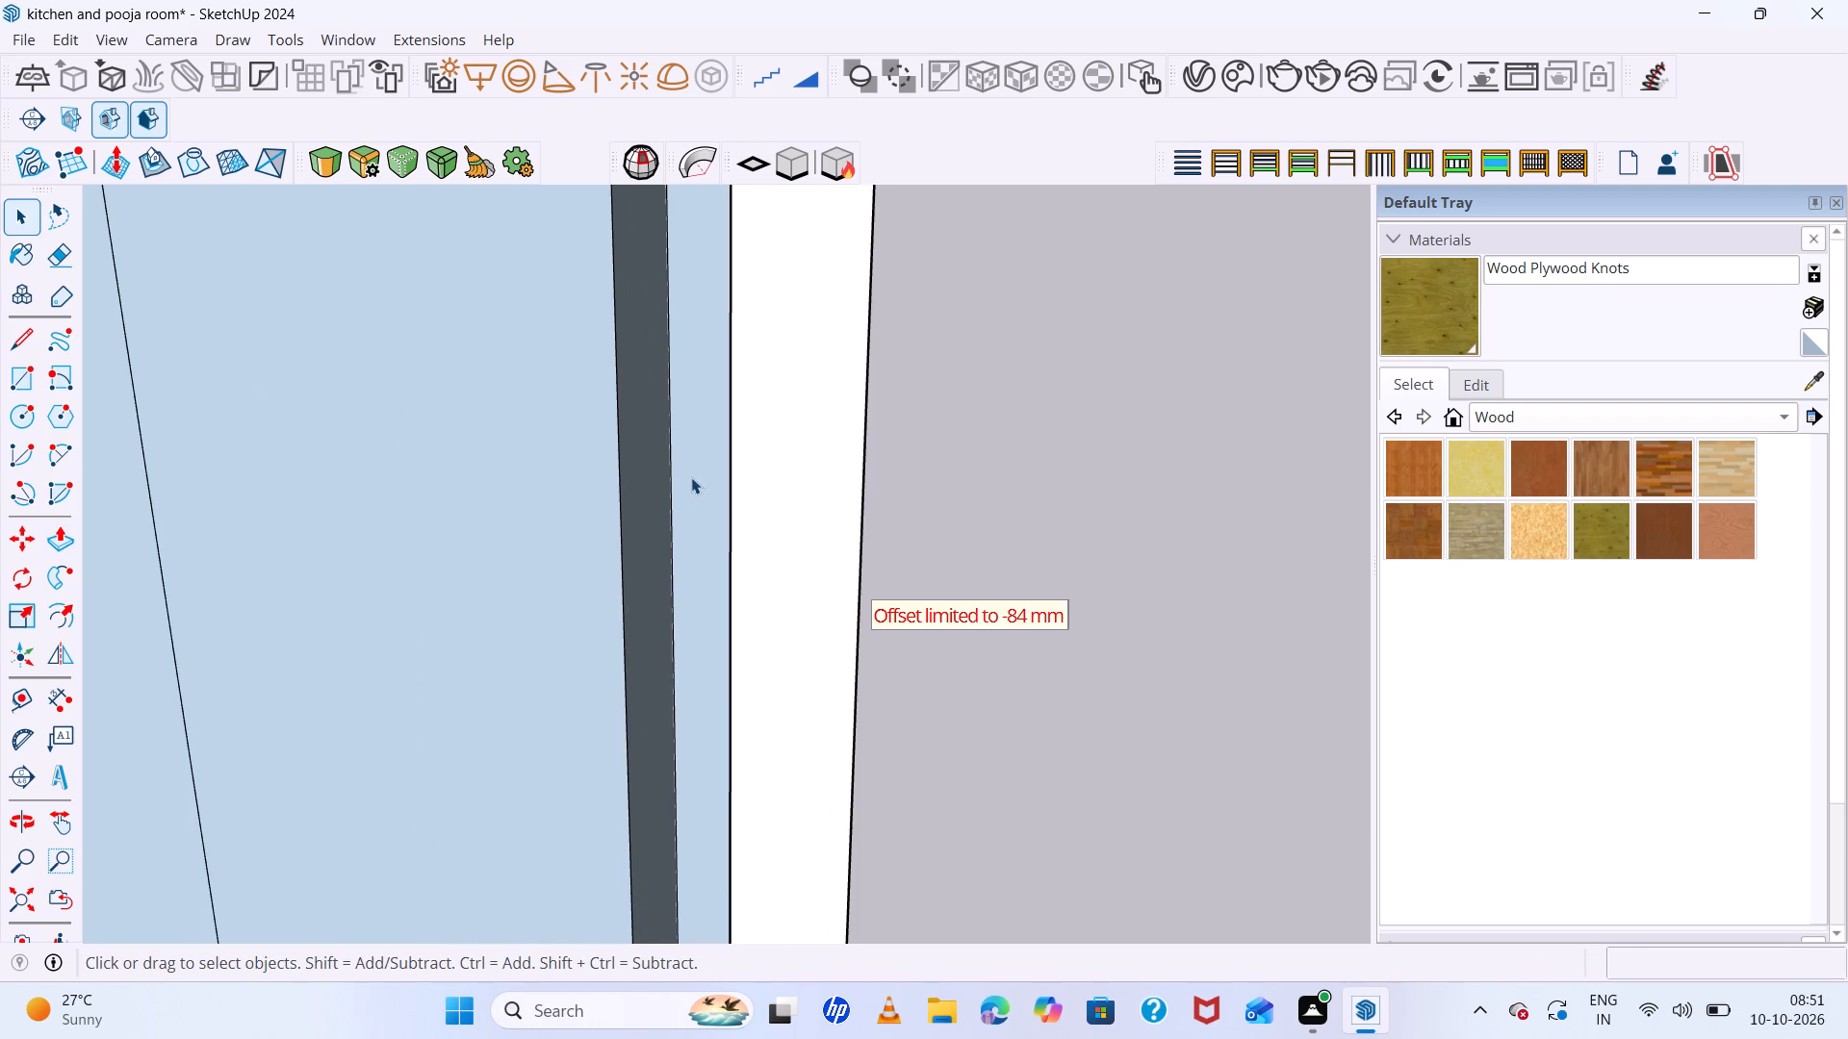
key(p)
click(691, 476)
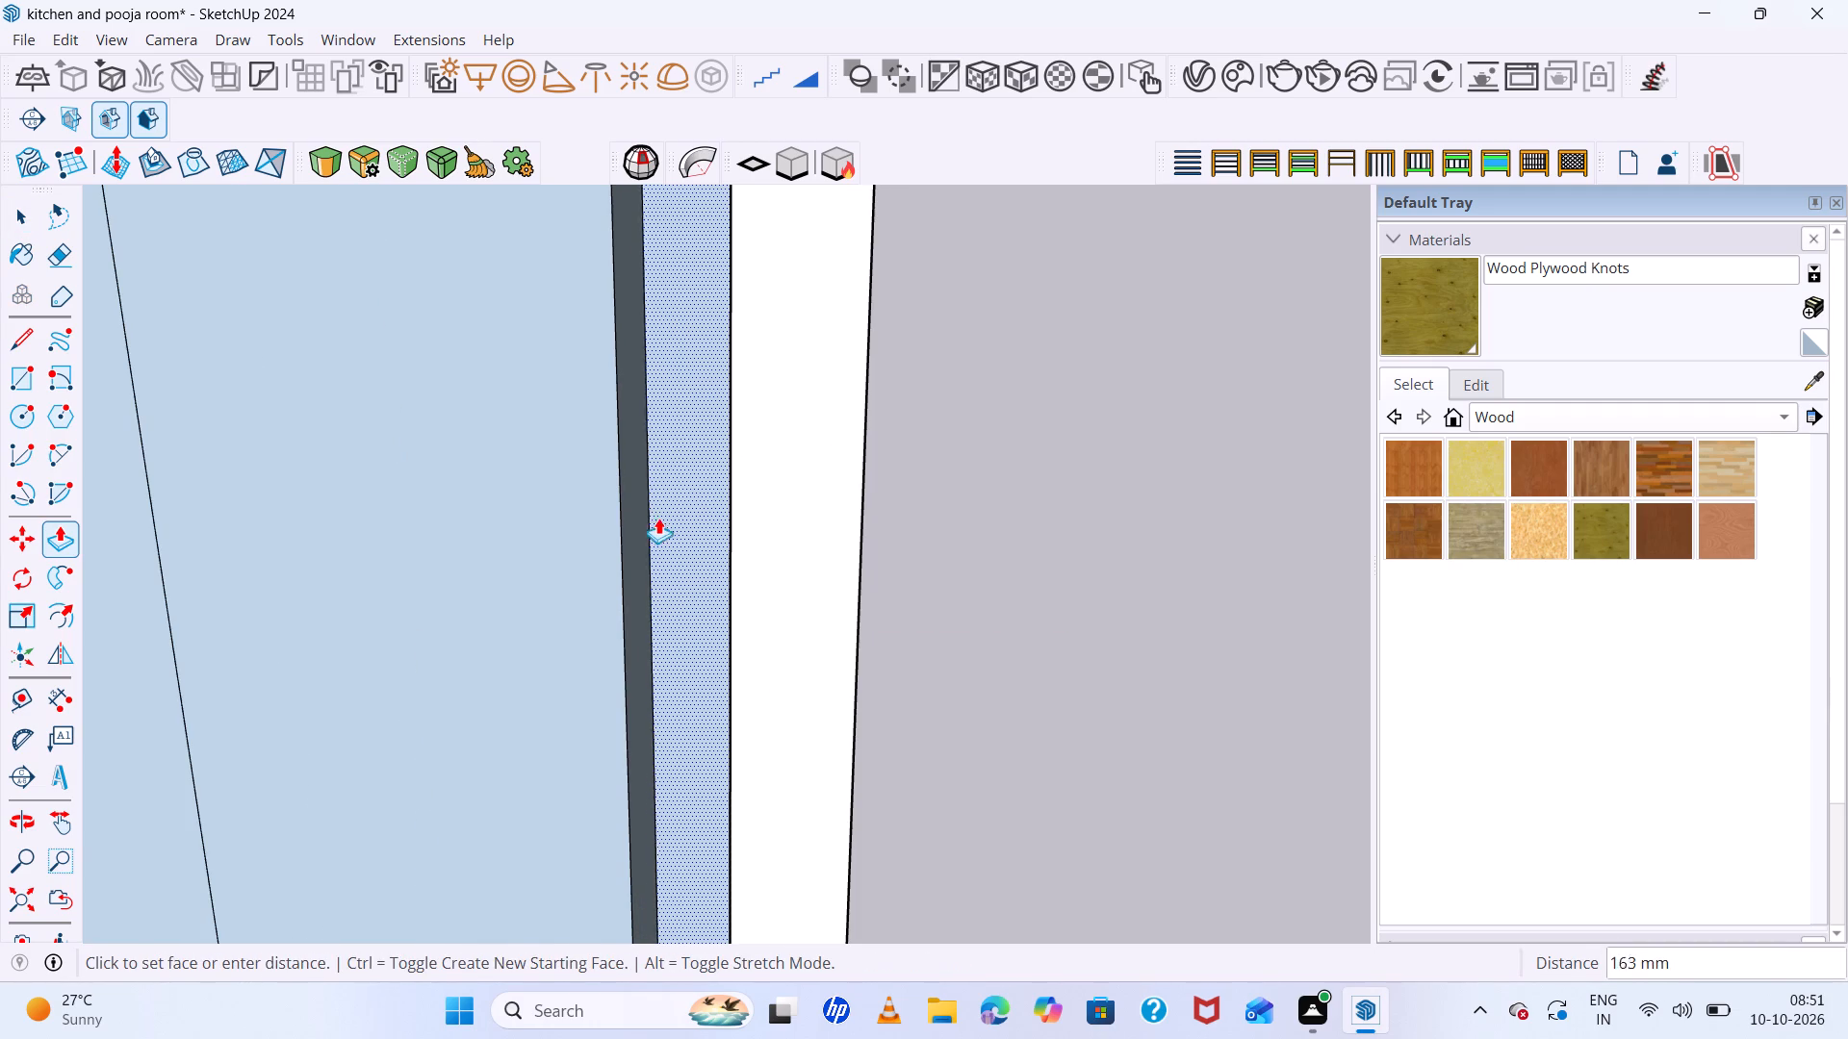
click(621, 526)
scroll(852, 594, down, 8)
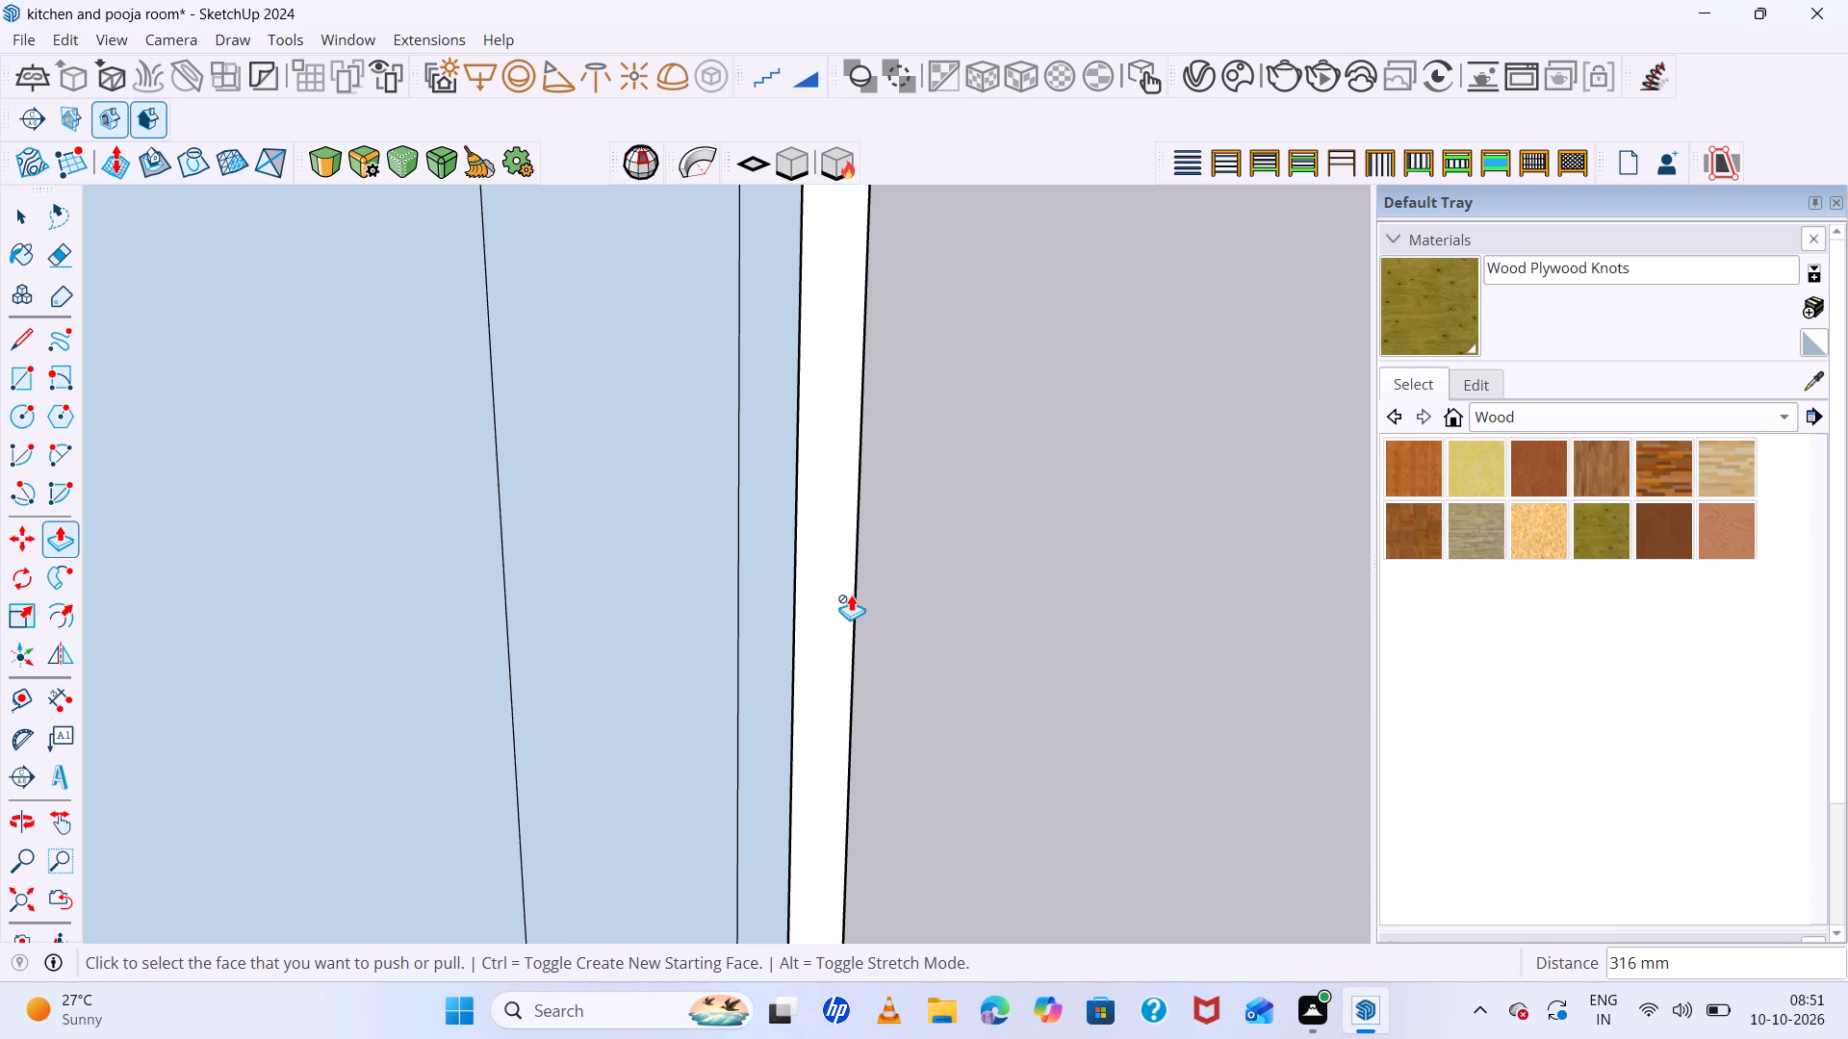
key(space)
Reverse the front and top faces of the wide middle block so their white sides face outward.
scroll(1060, 655, down, 7)
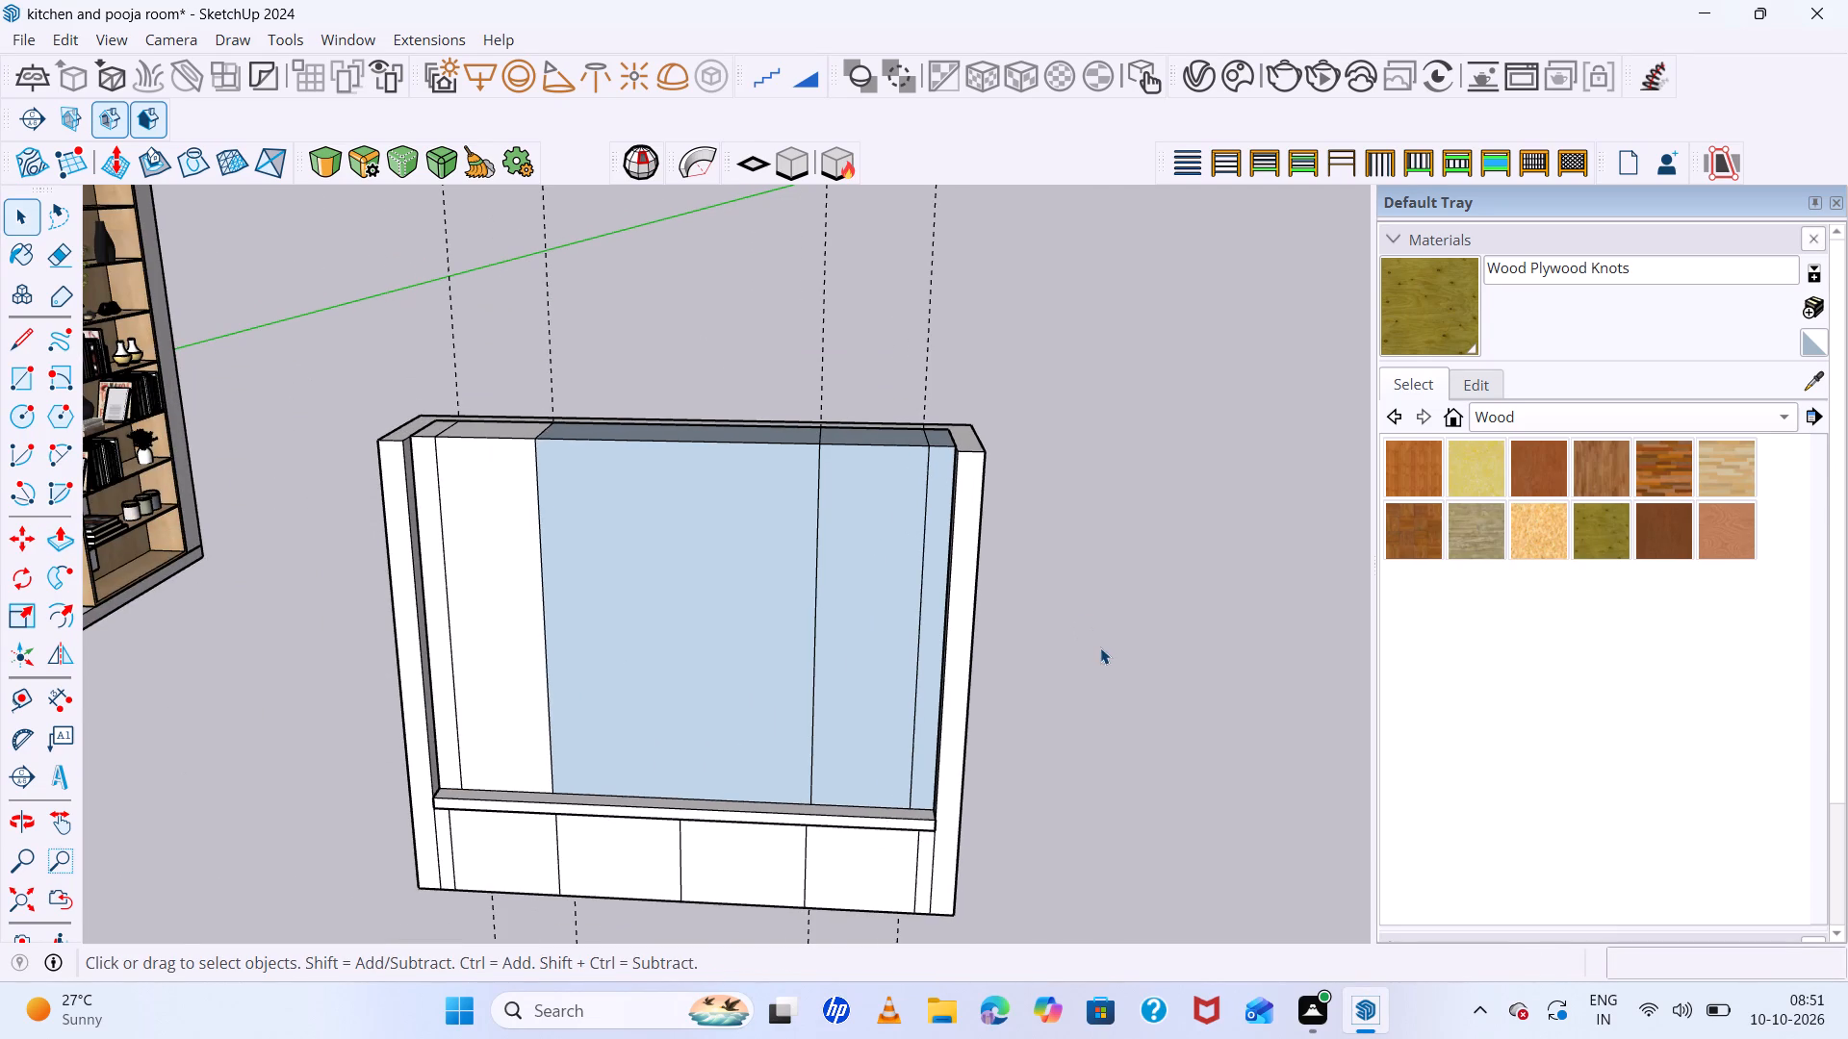
scroll(1100, 647, down, 3)
click(814, 572)
right_click(812, 573)
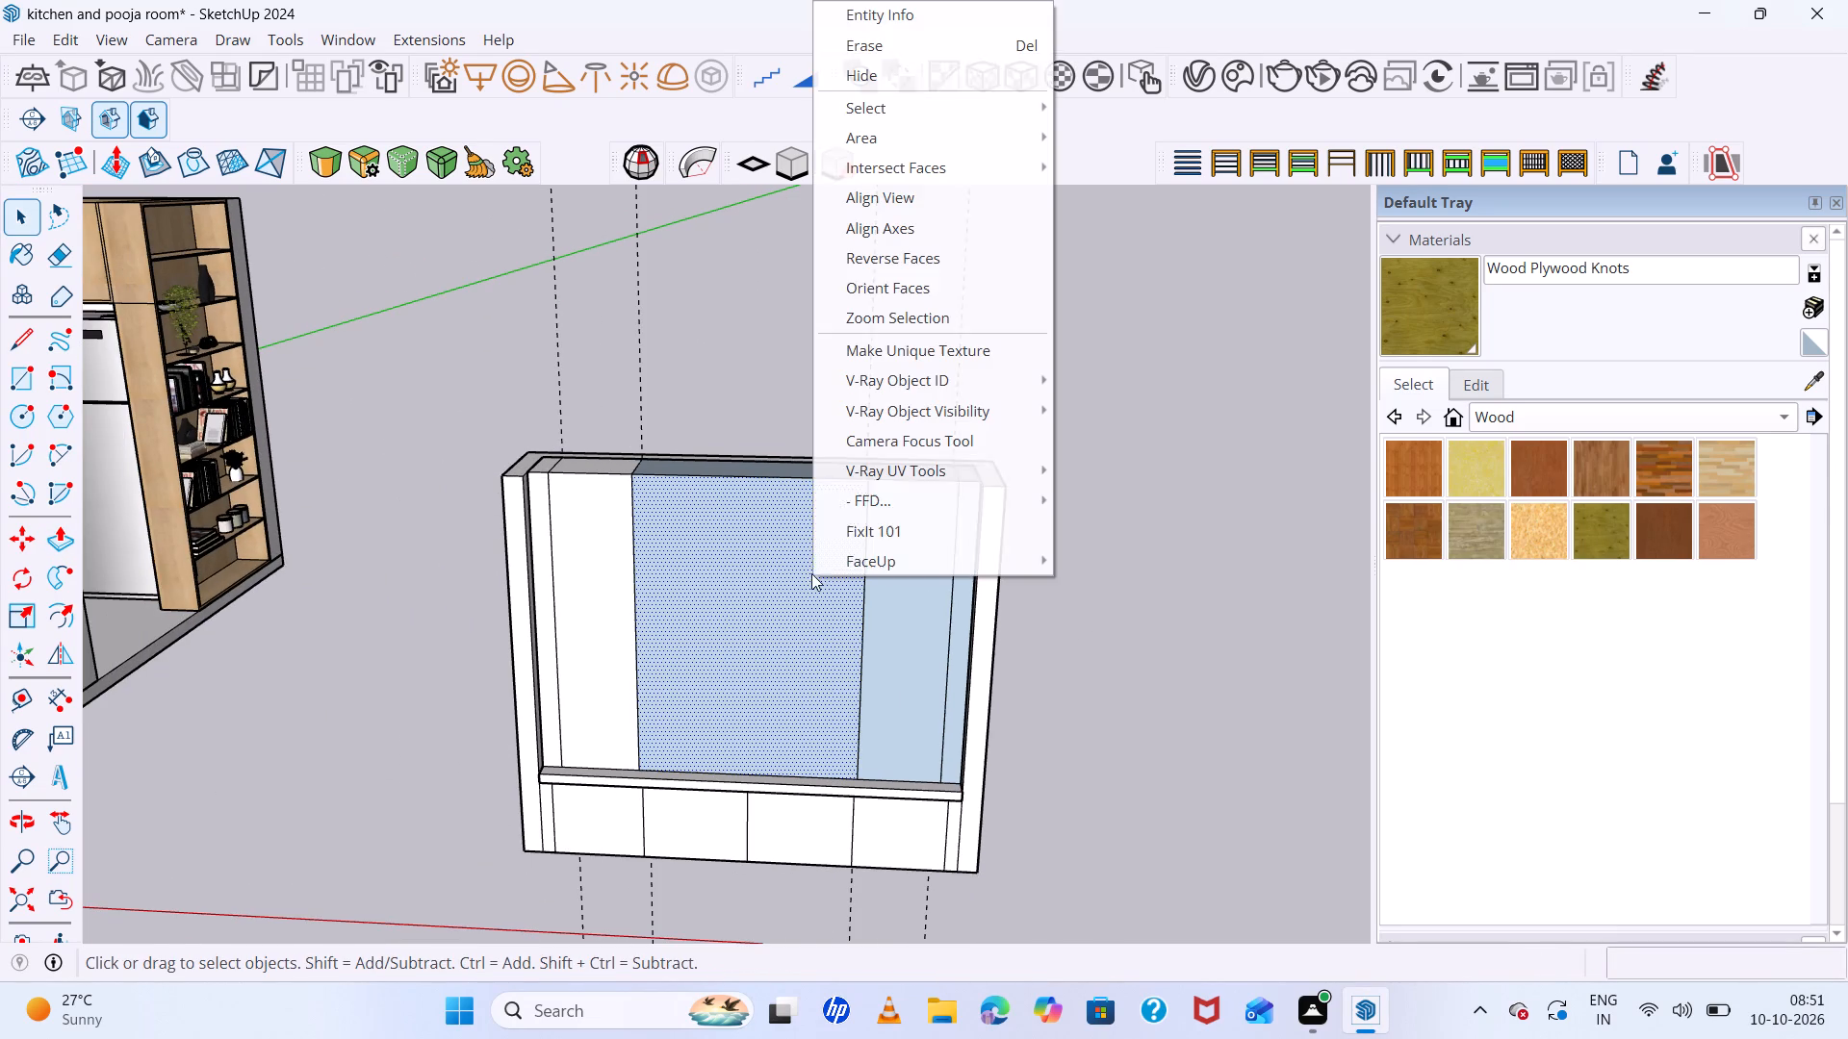
click(961, 262)
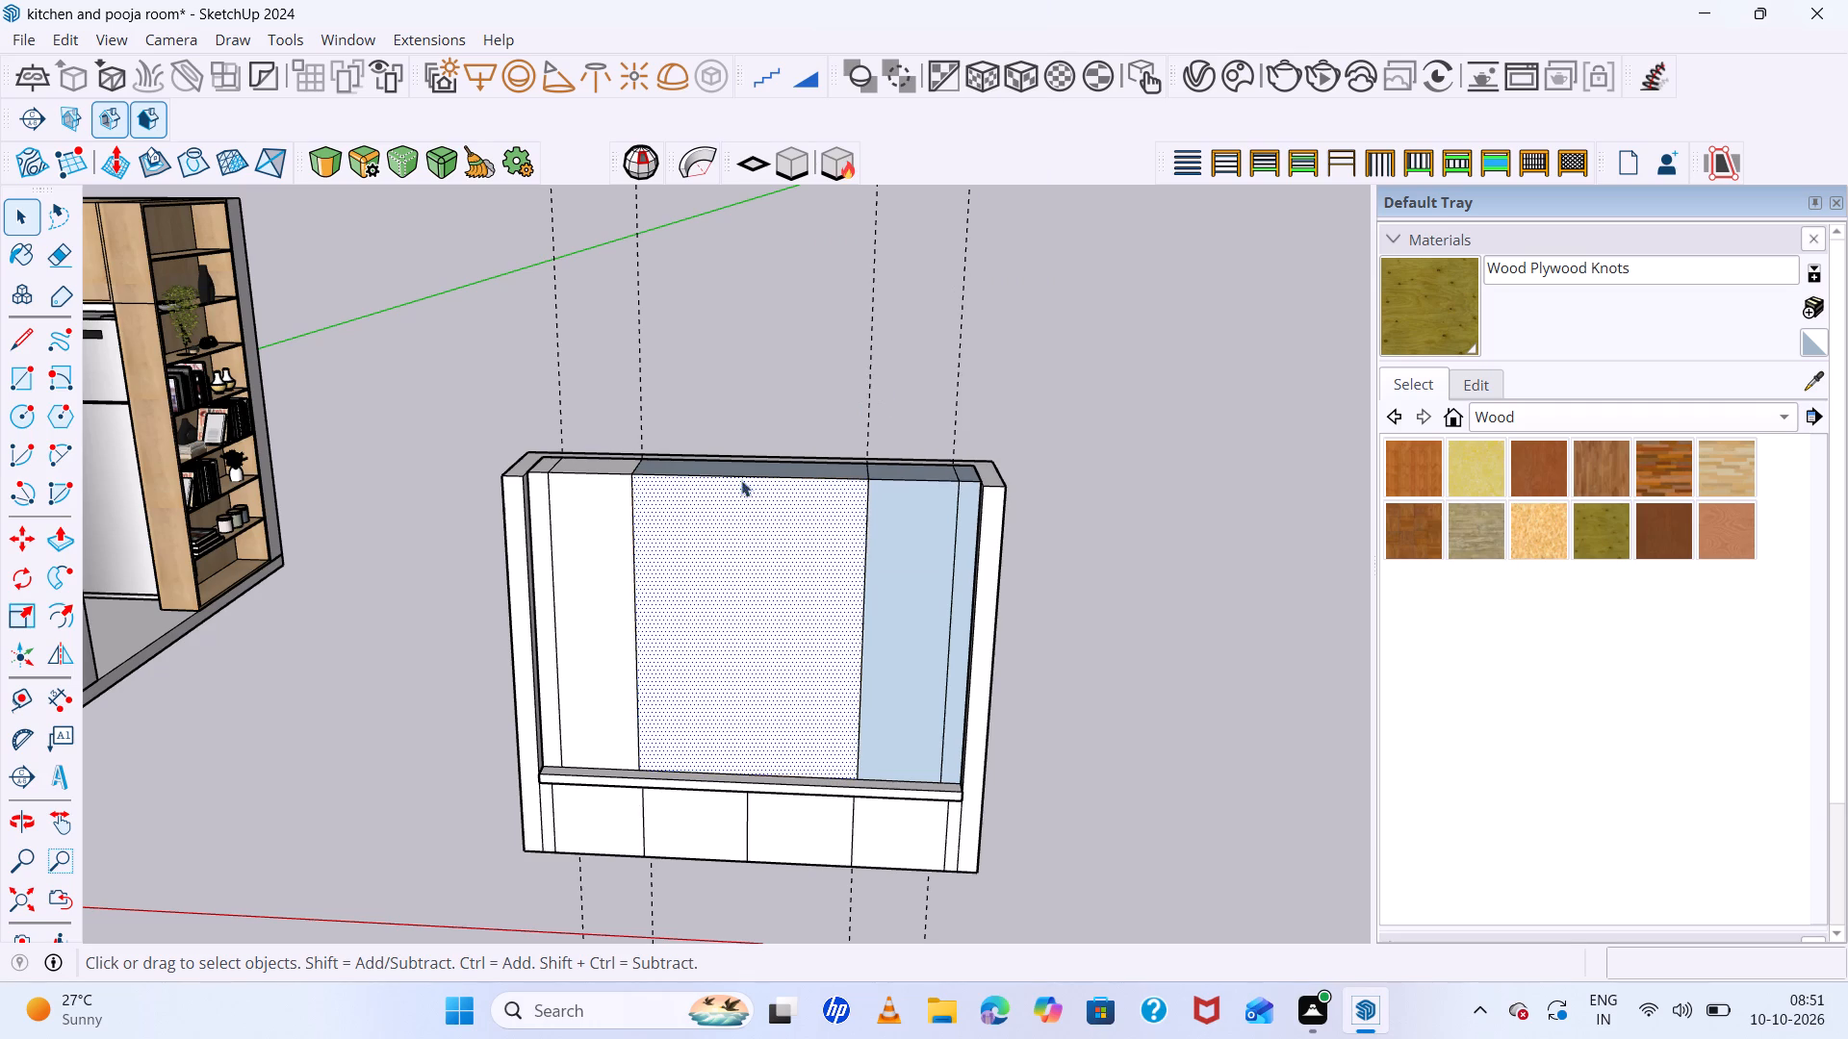
middle_drag(752, 498, 753, 601)
click(748, 561)
right_click(749, 561)
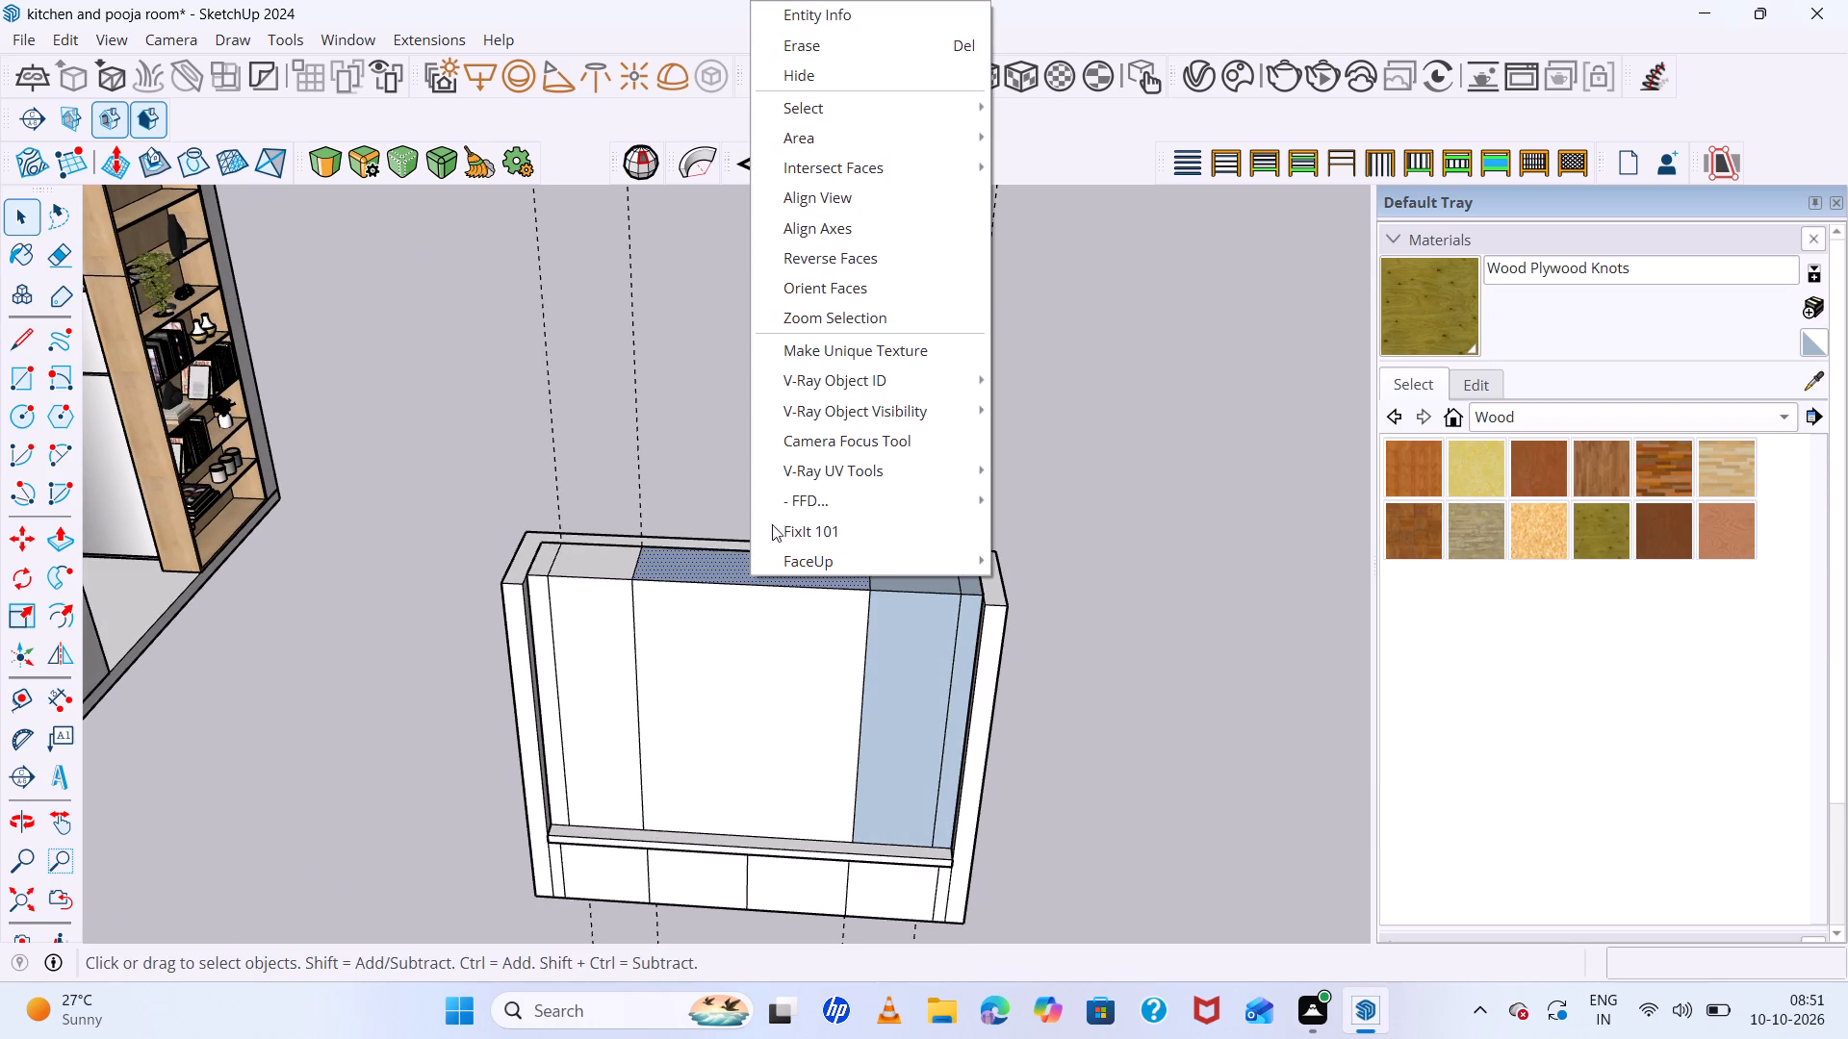
click(826, 266)
Reverse the front and top faces of the 414 mm wide block so their white sides face outward.
click(903, 597)
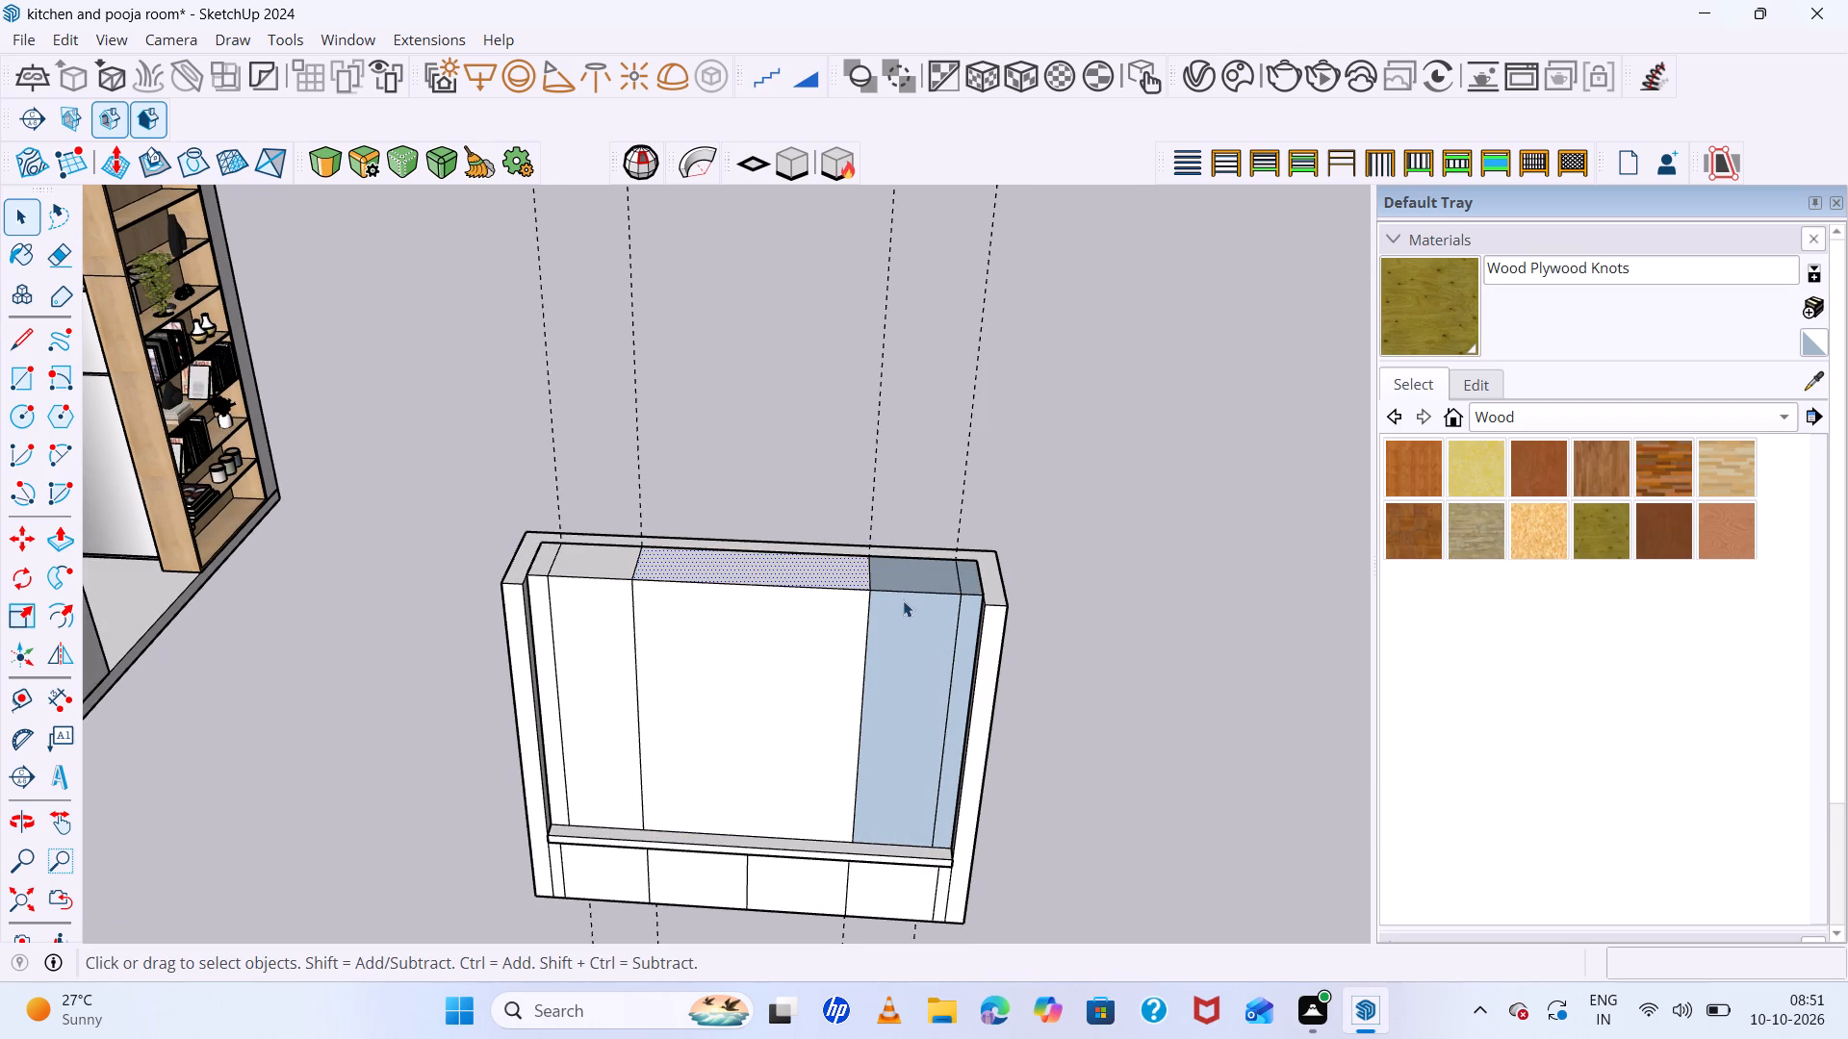
right_click(903, 599)
click(980, 281)
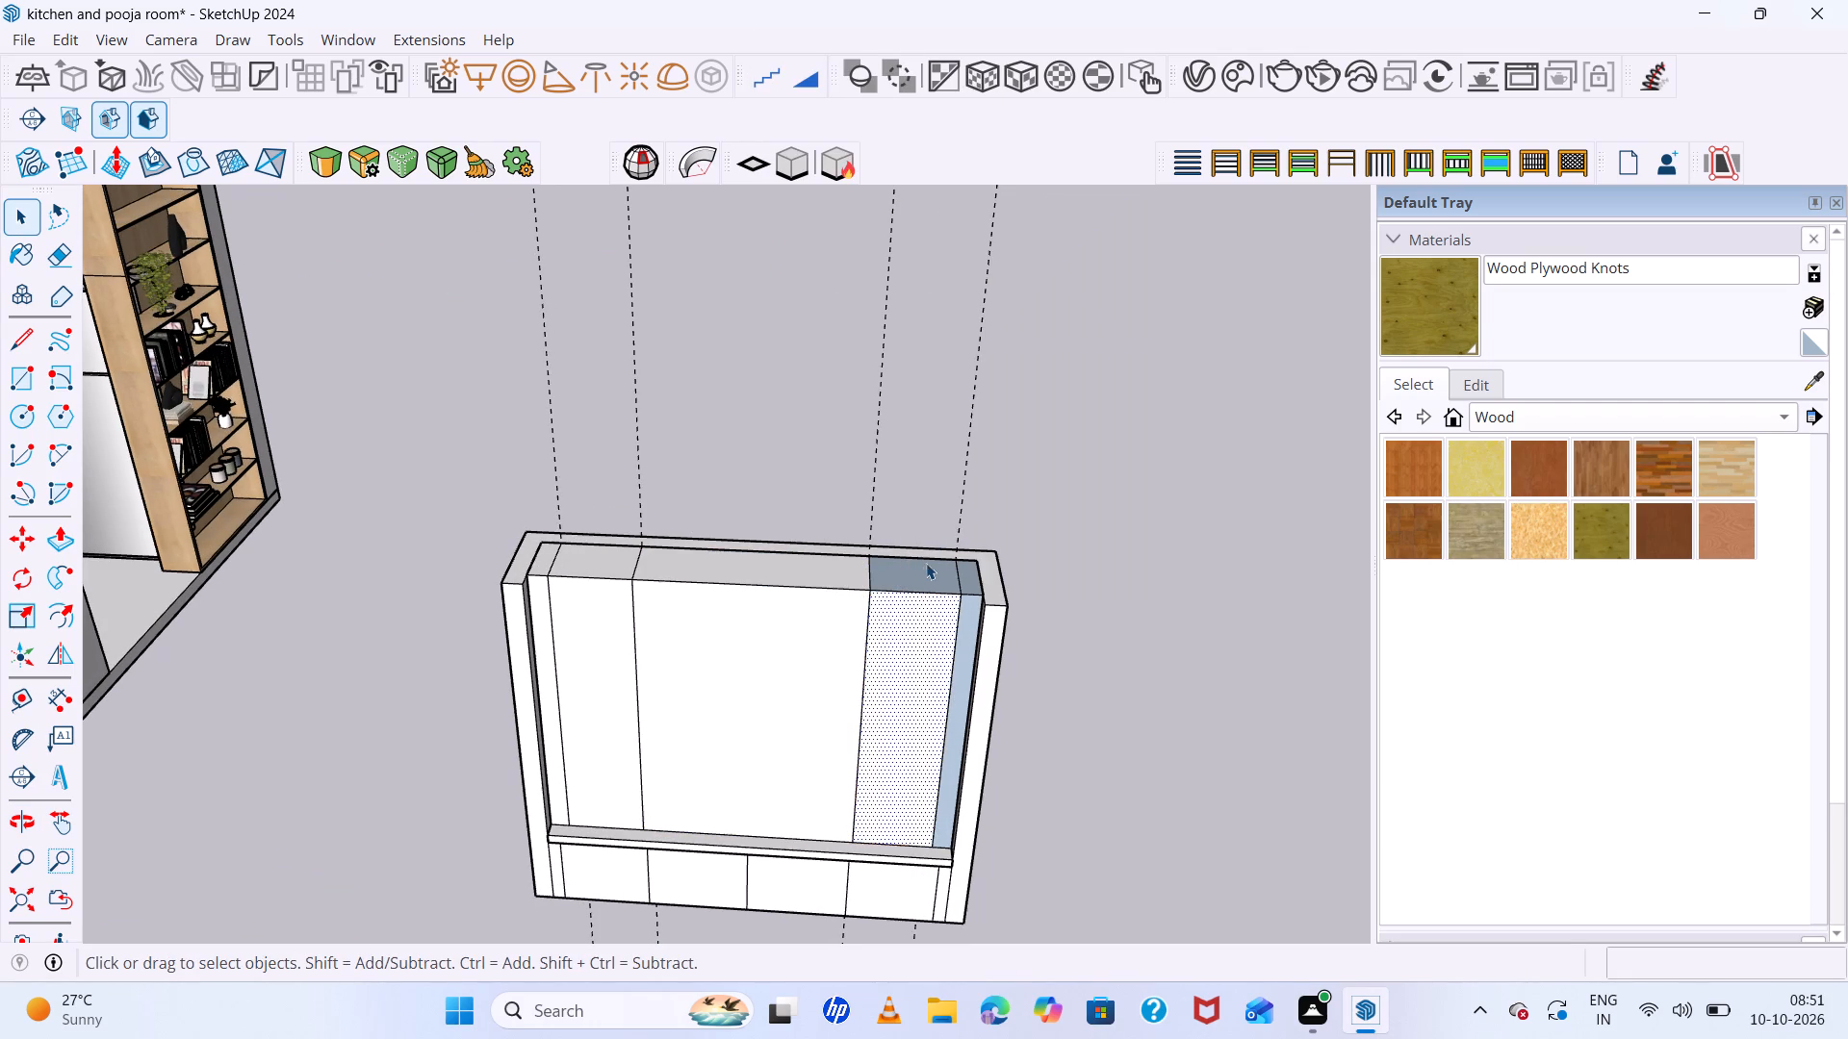
click(922, 570)
right_click(922, 570)
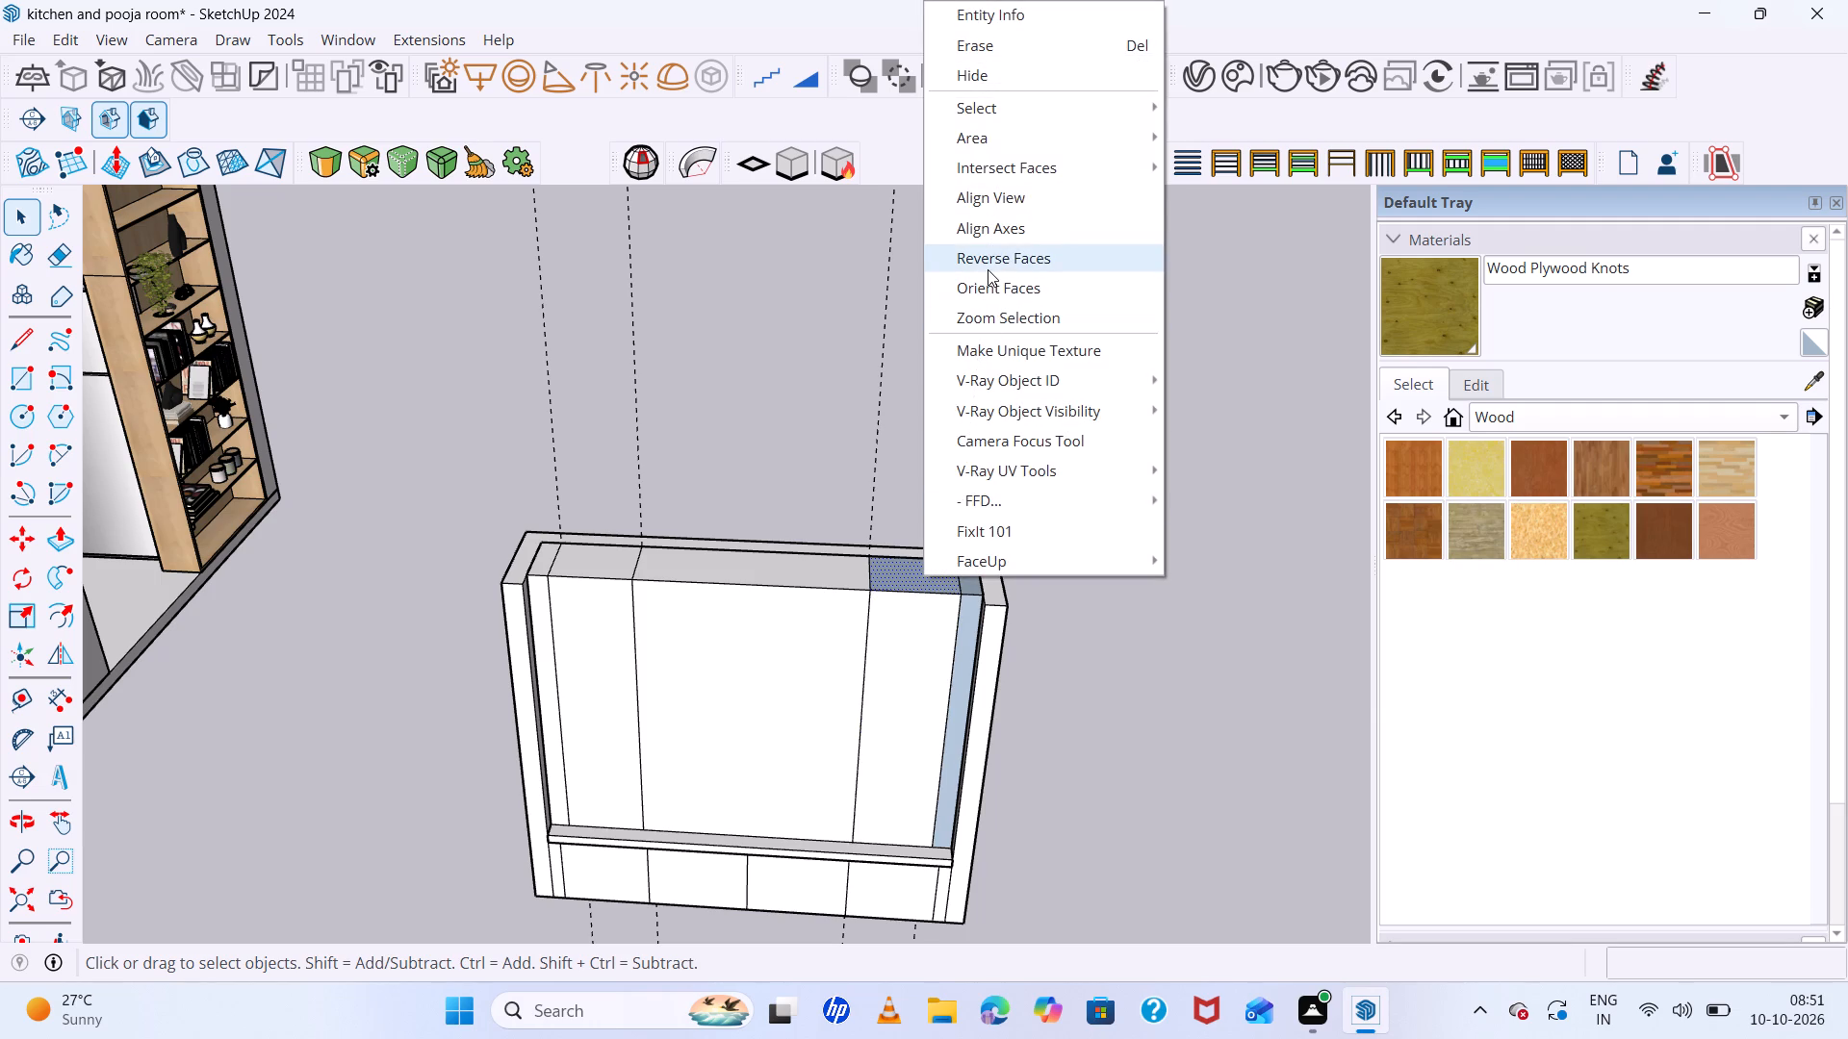
click(988, 269)
Reverse the front and top faces of the 100 mm wide block so their white sides face outward.
click(973, 622)
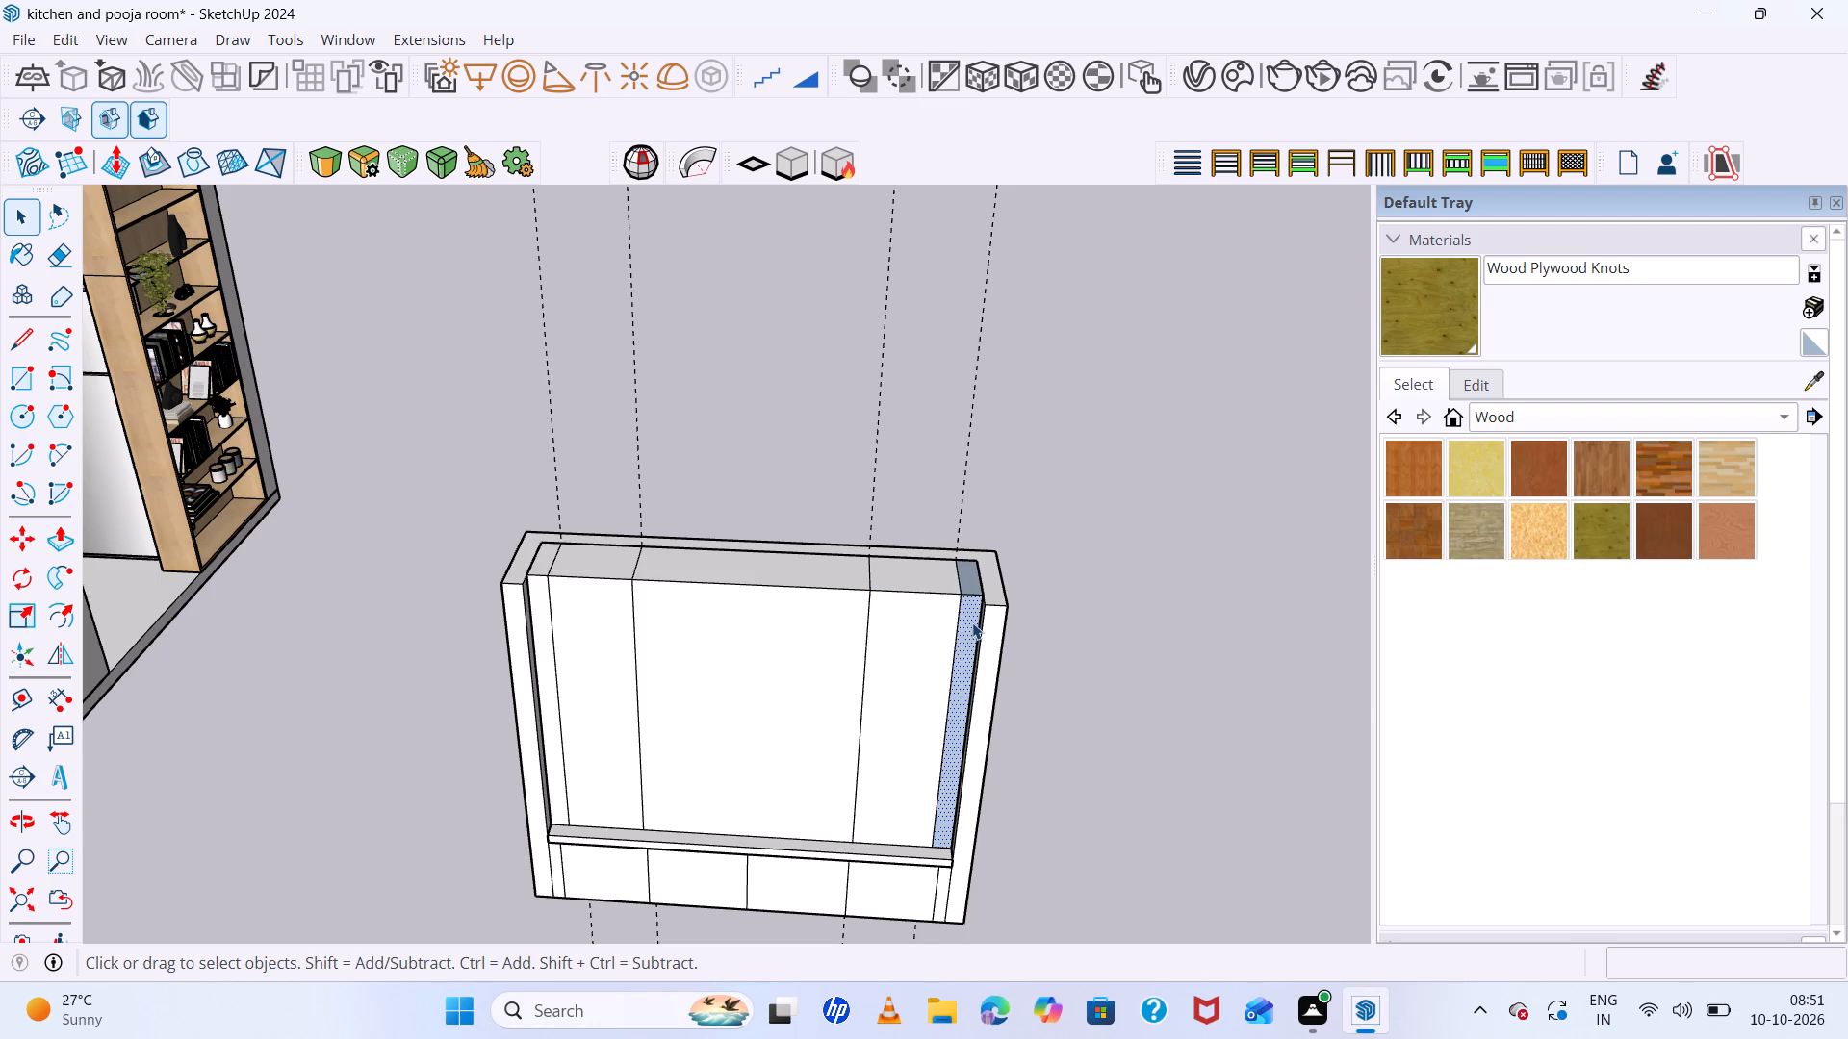
right_click(973, 632)
click(1091, 322)
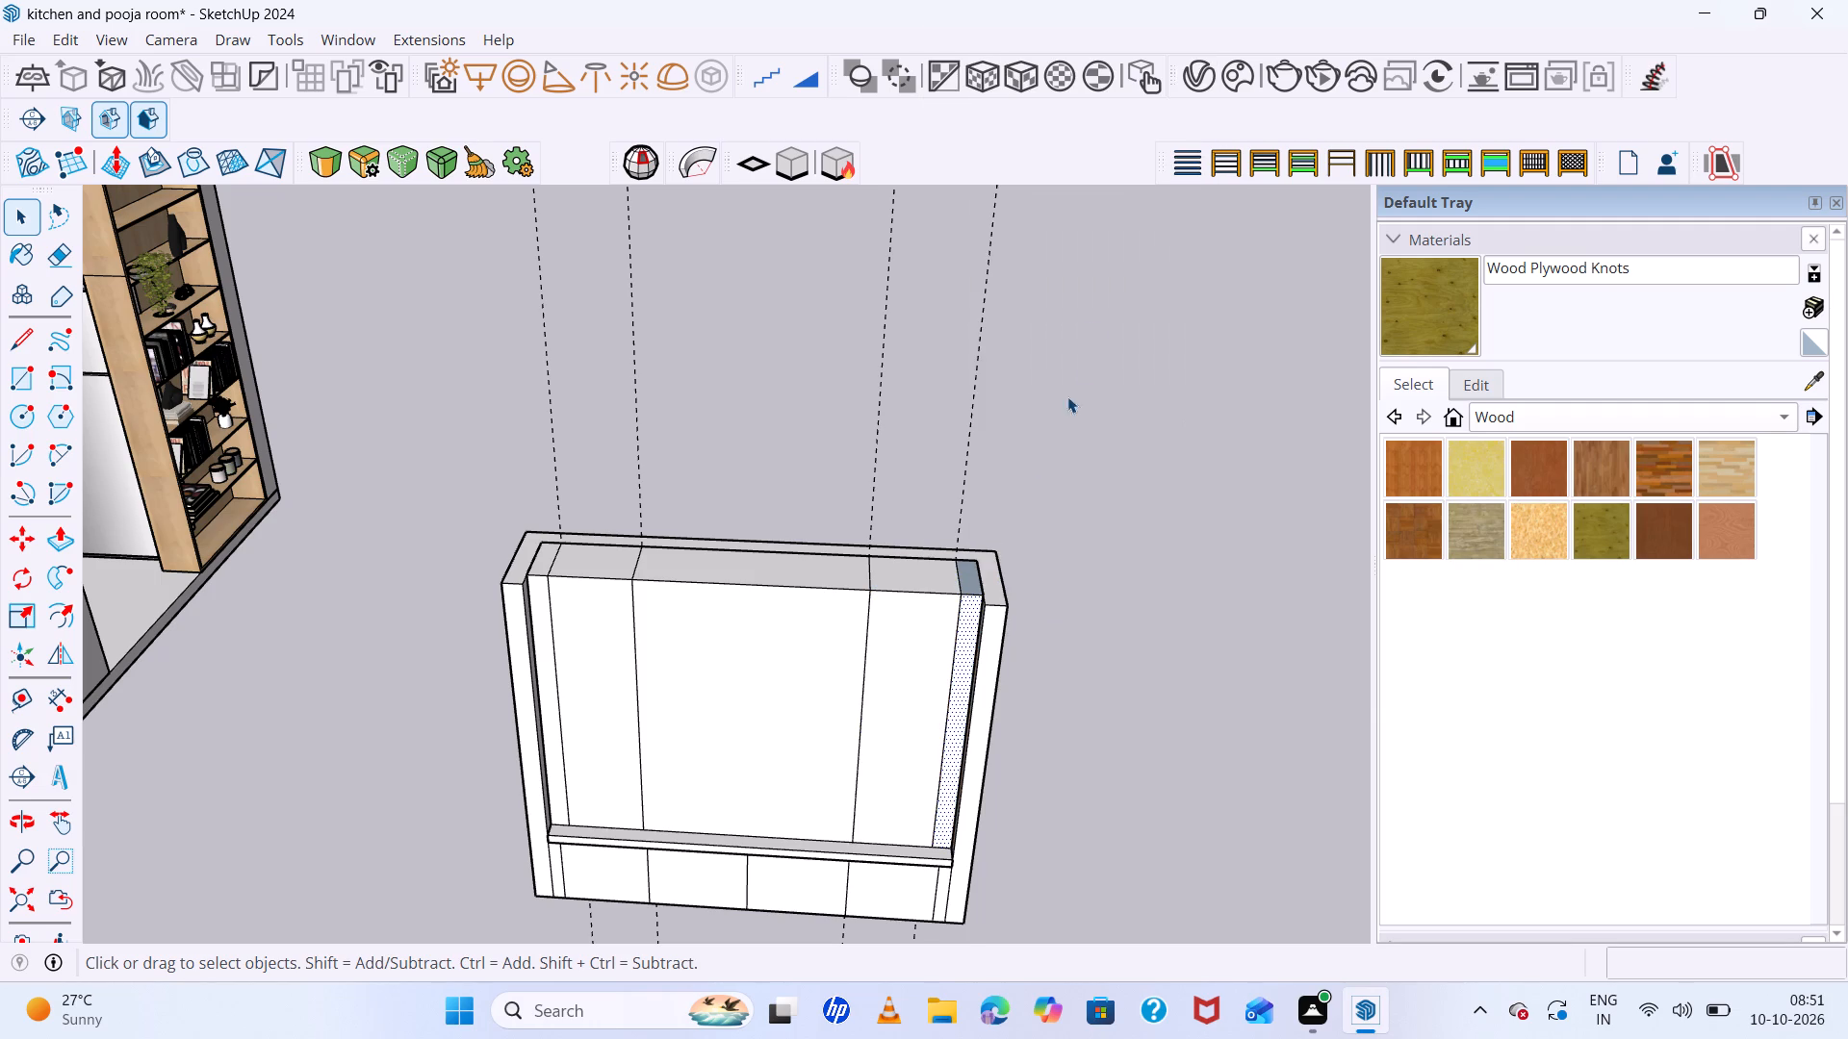
scroll(962, 584, up, 5)
click(975, 576)
right_click(977, 576)
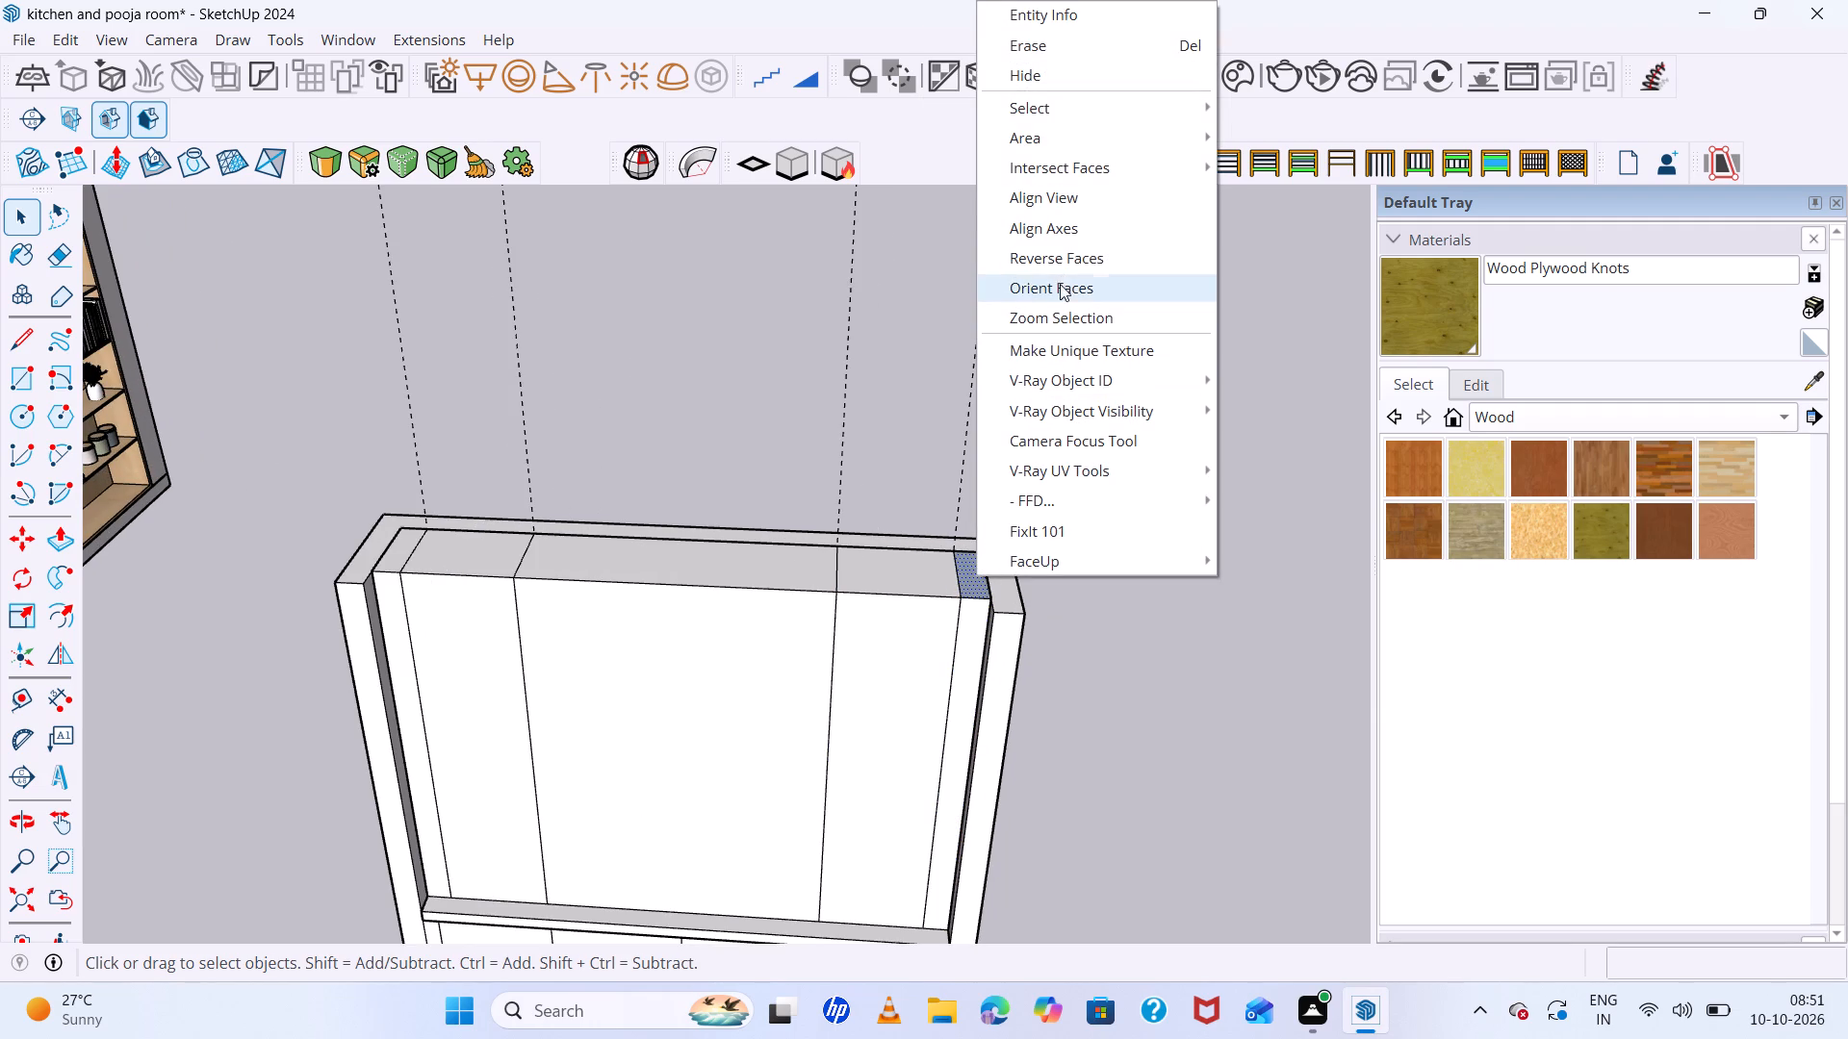
click(1065, 262)
Clear the selection and delete all construction guides from the model.
scroll(981, 327, down, 5)
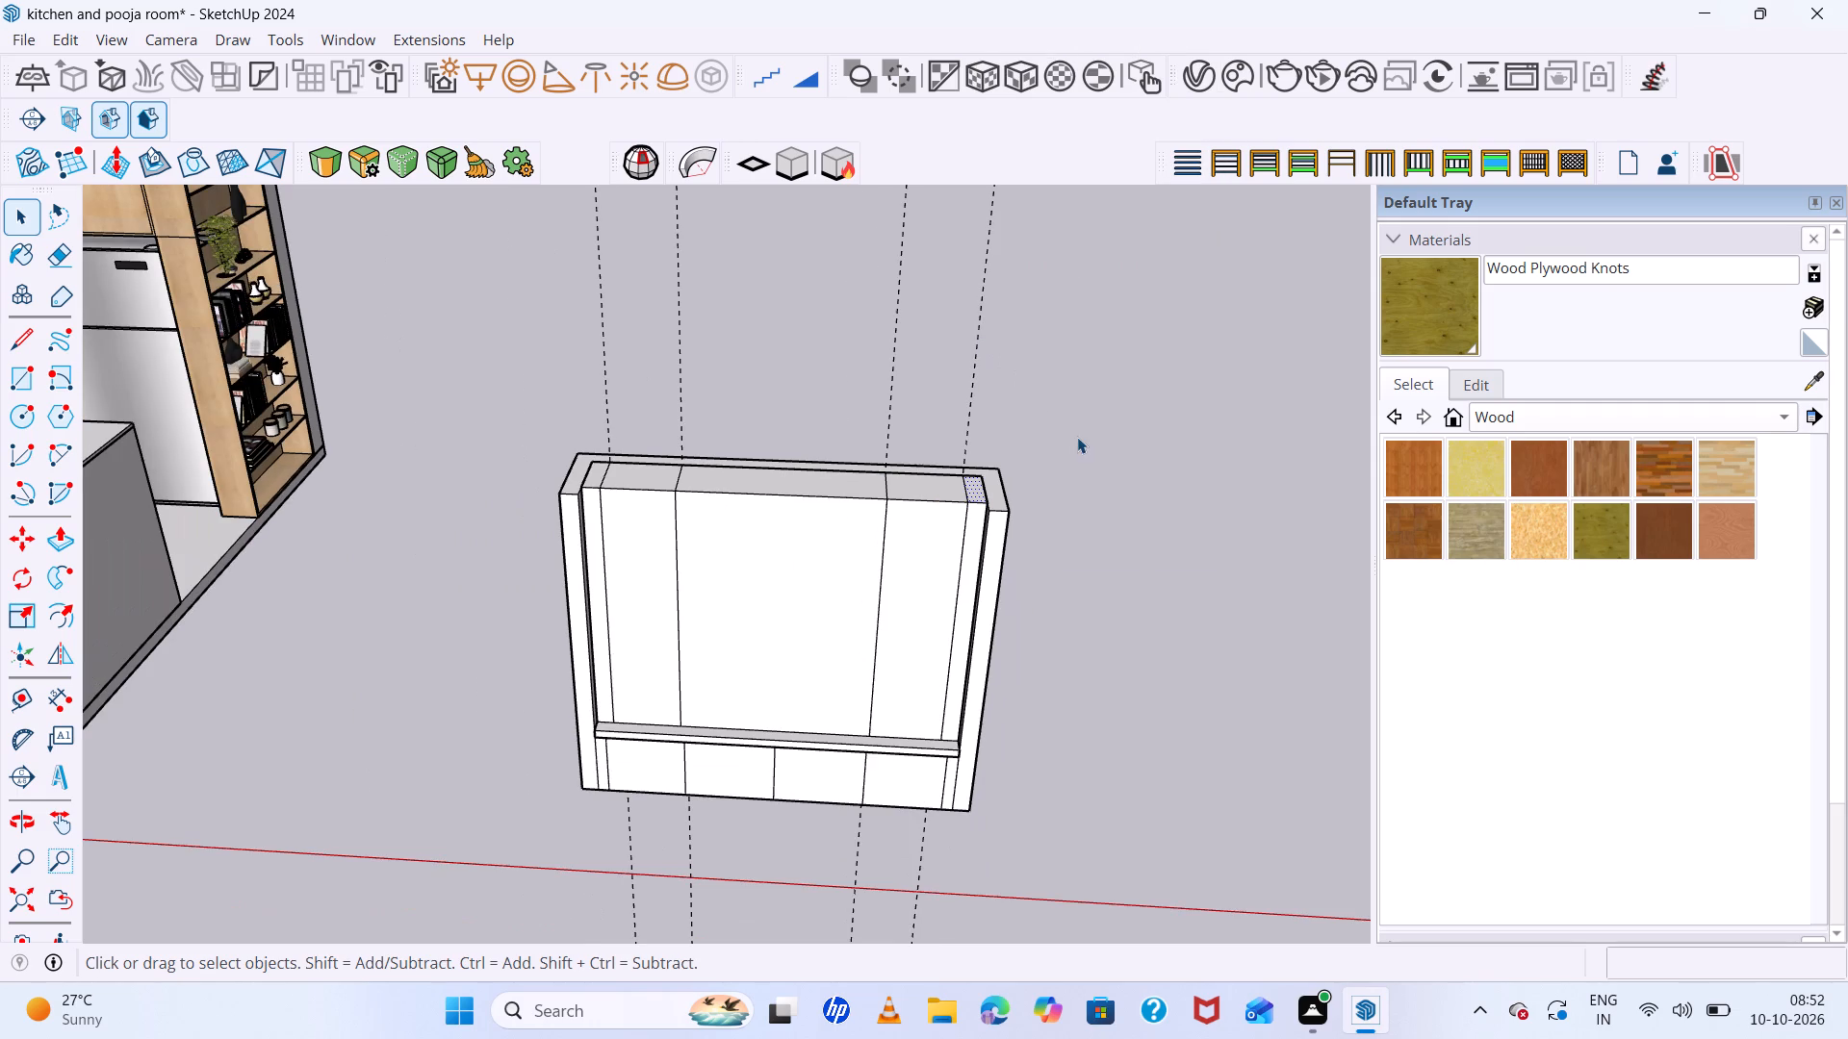
middle_drag(1079, 437, 1082, 409)
middle_click(1082, 409)
key(space)
click(1084, 396)
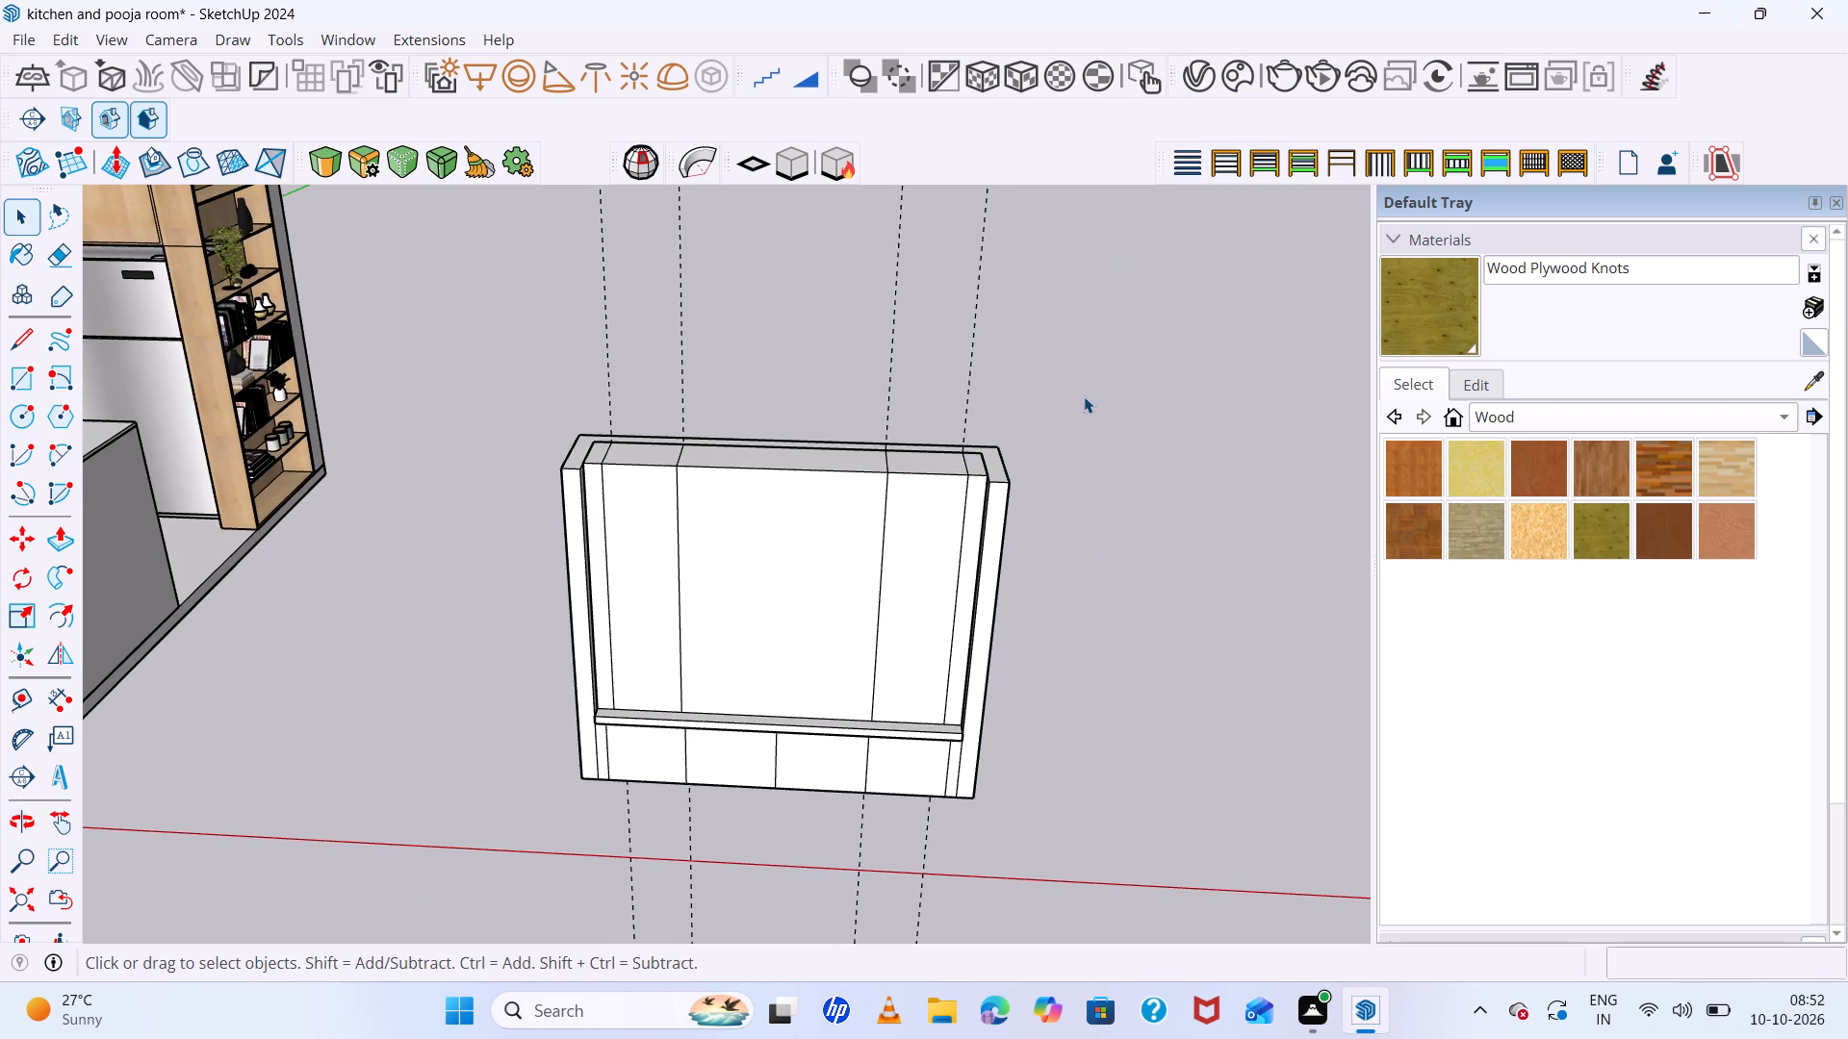
click(52, 38)
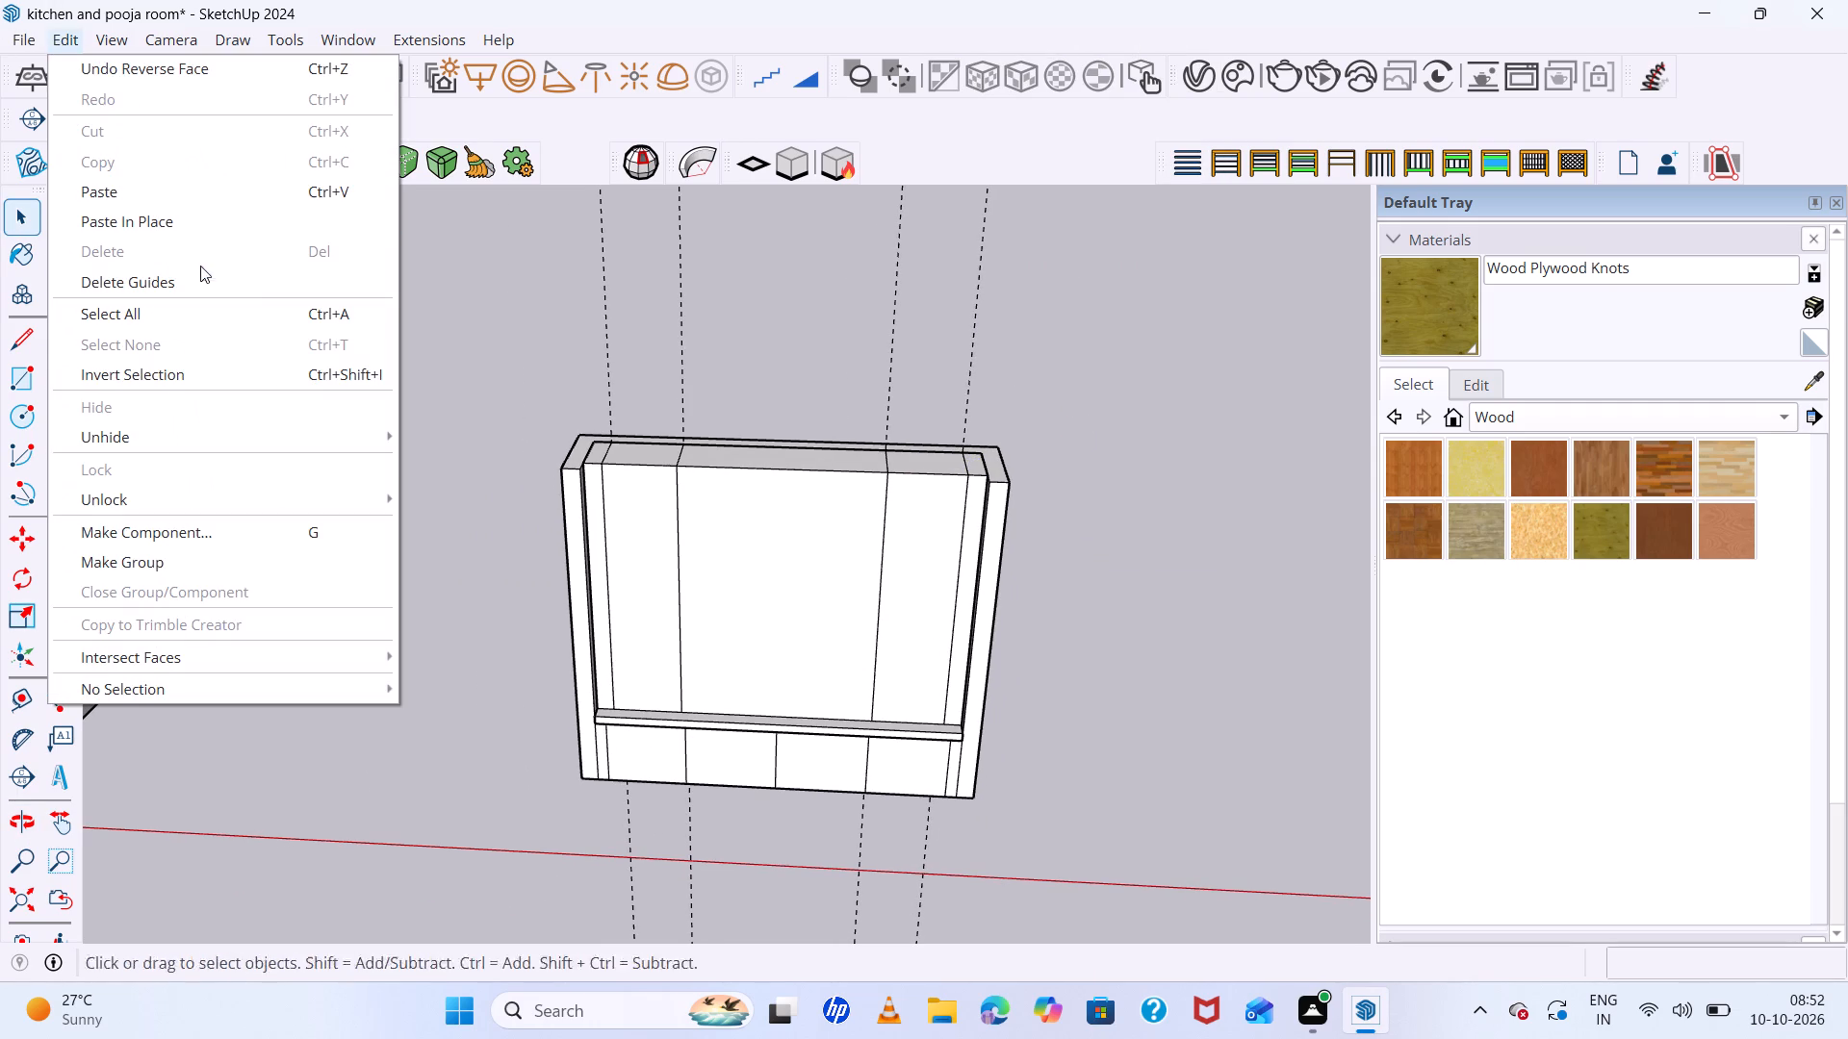
click(203, 293)
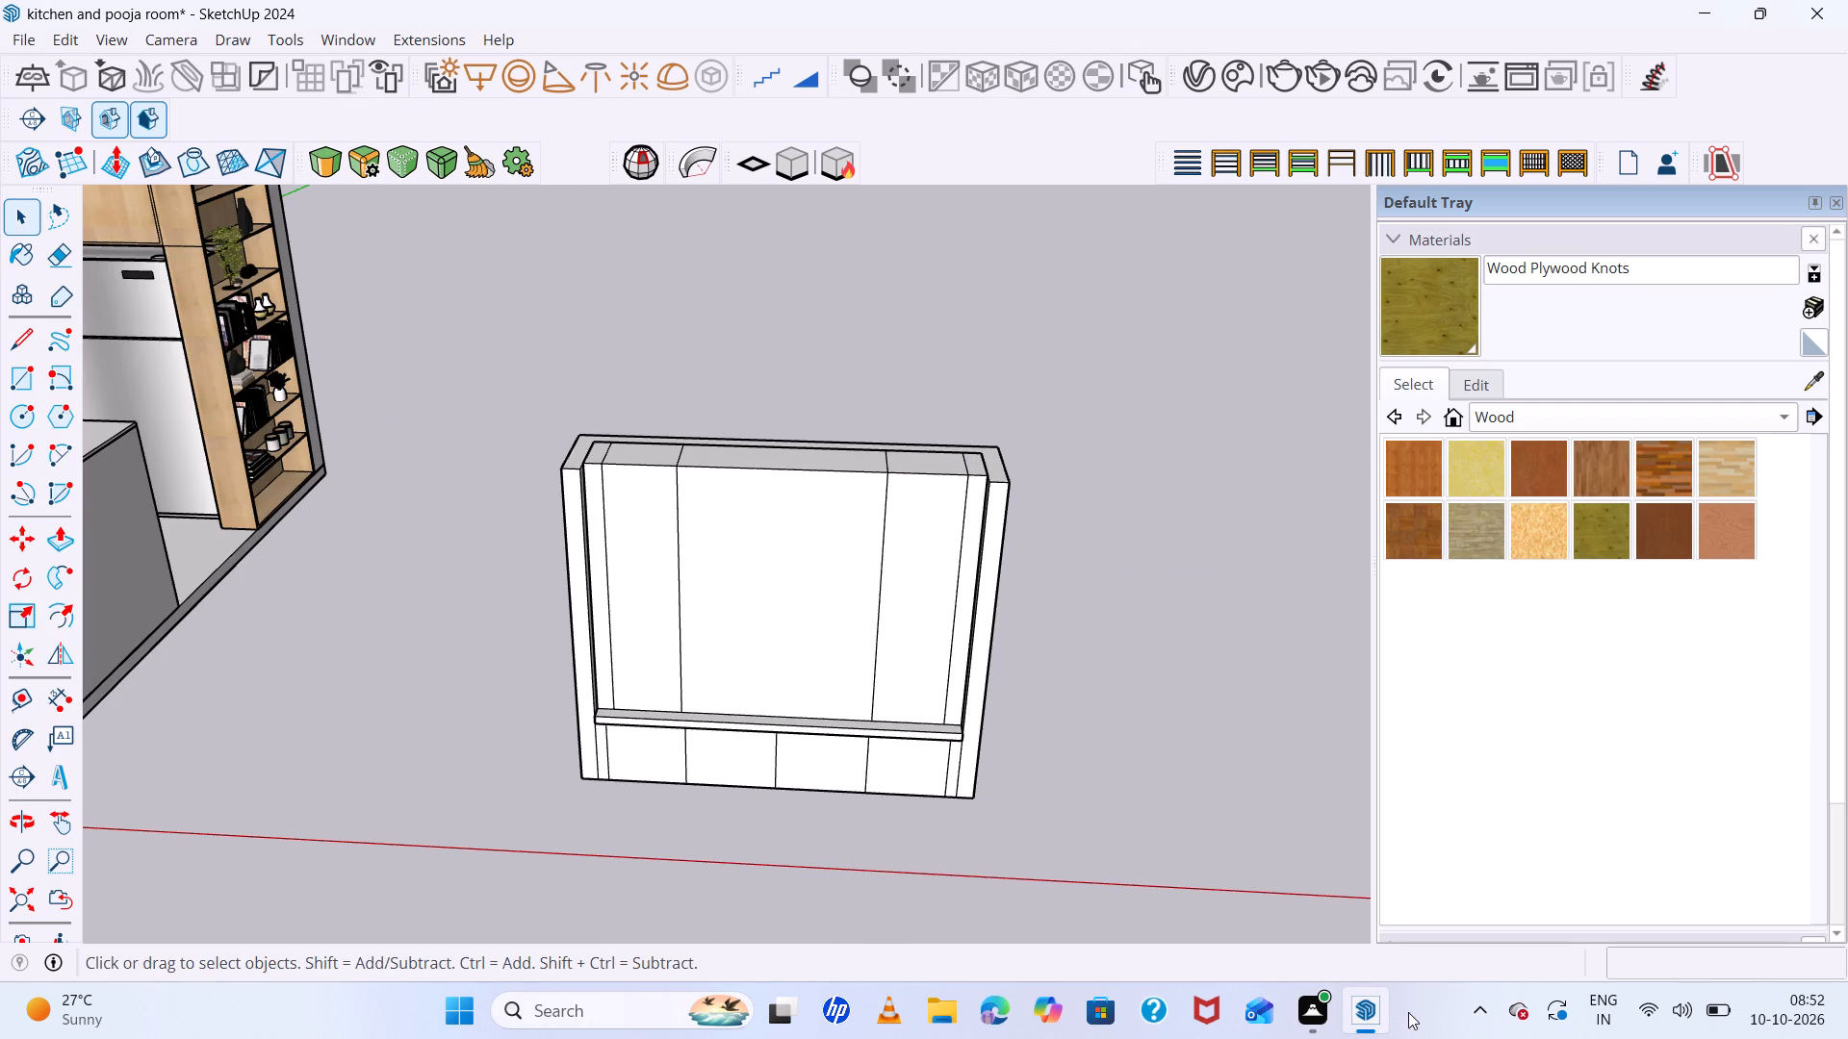
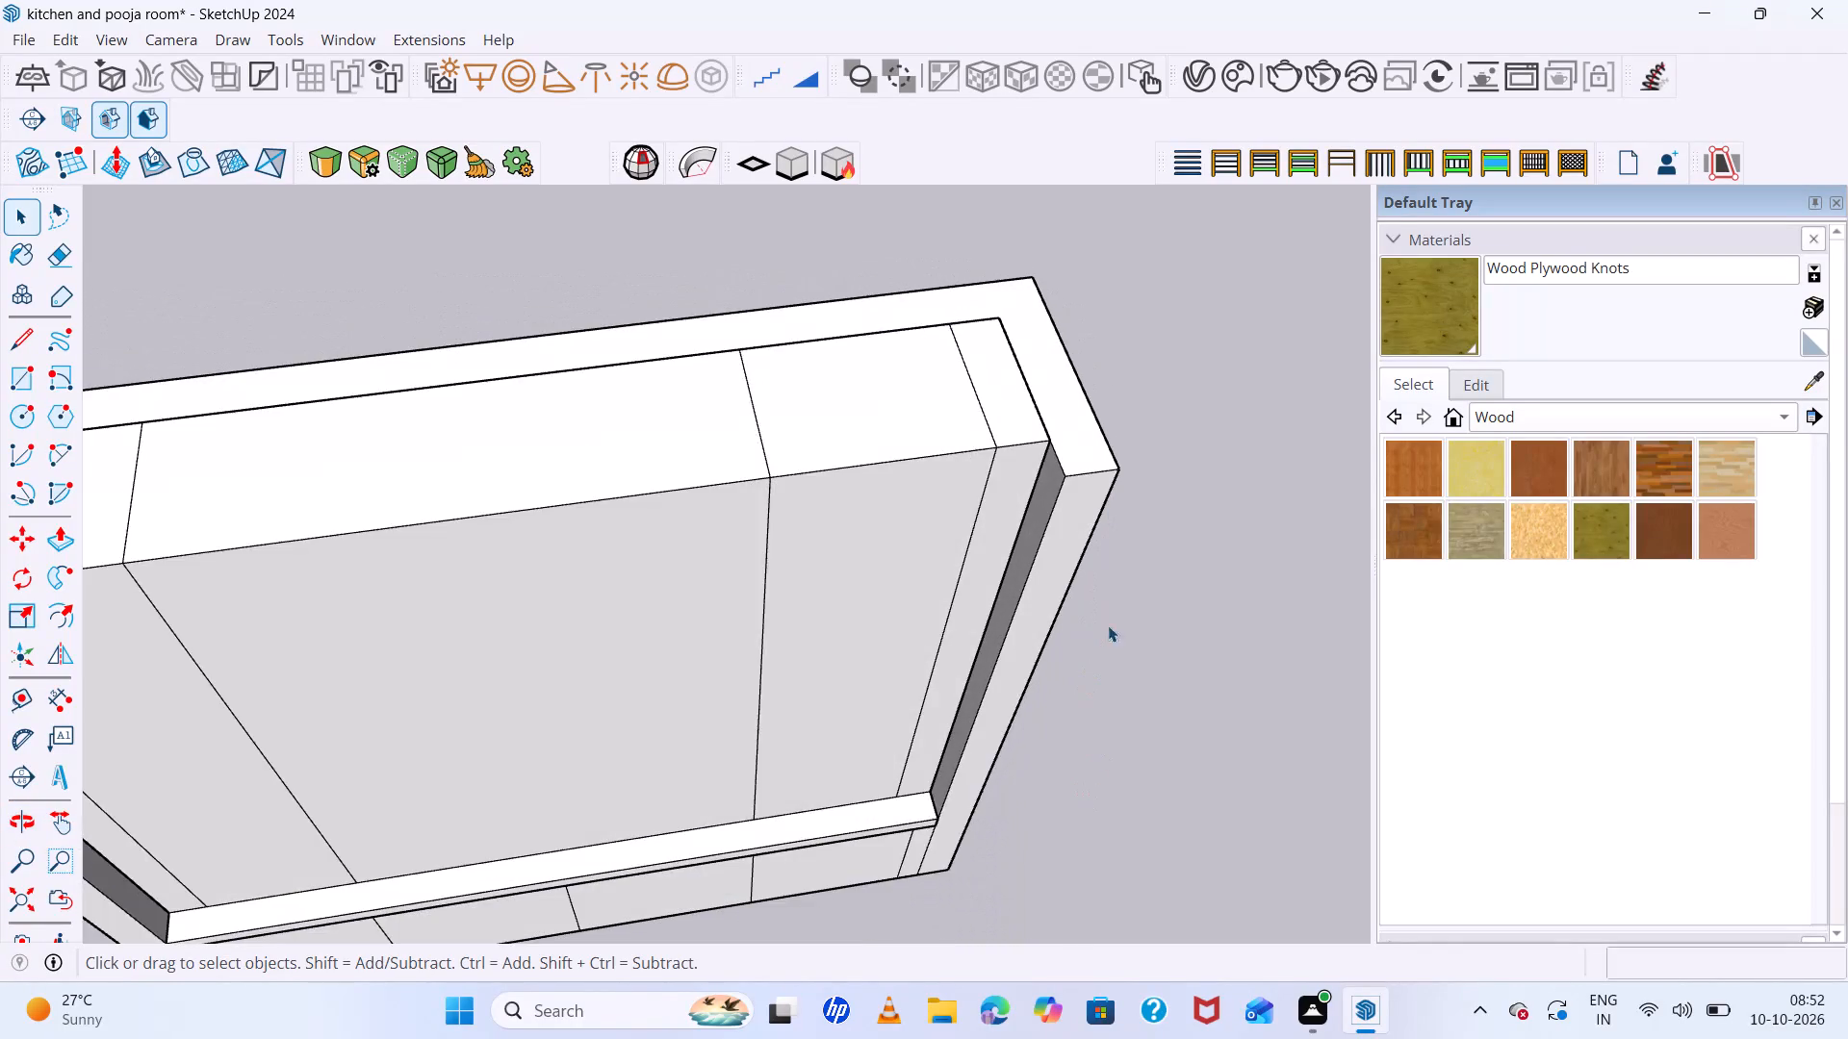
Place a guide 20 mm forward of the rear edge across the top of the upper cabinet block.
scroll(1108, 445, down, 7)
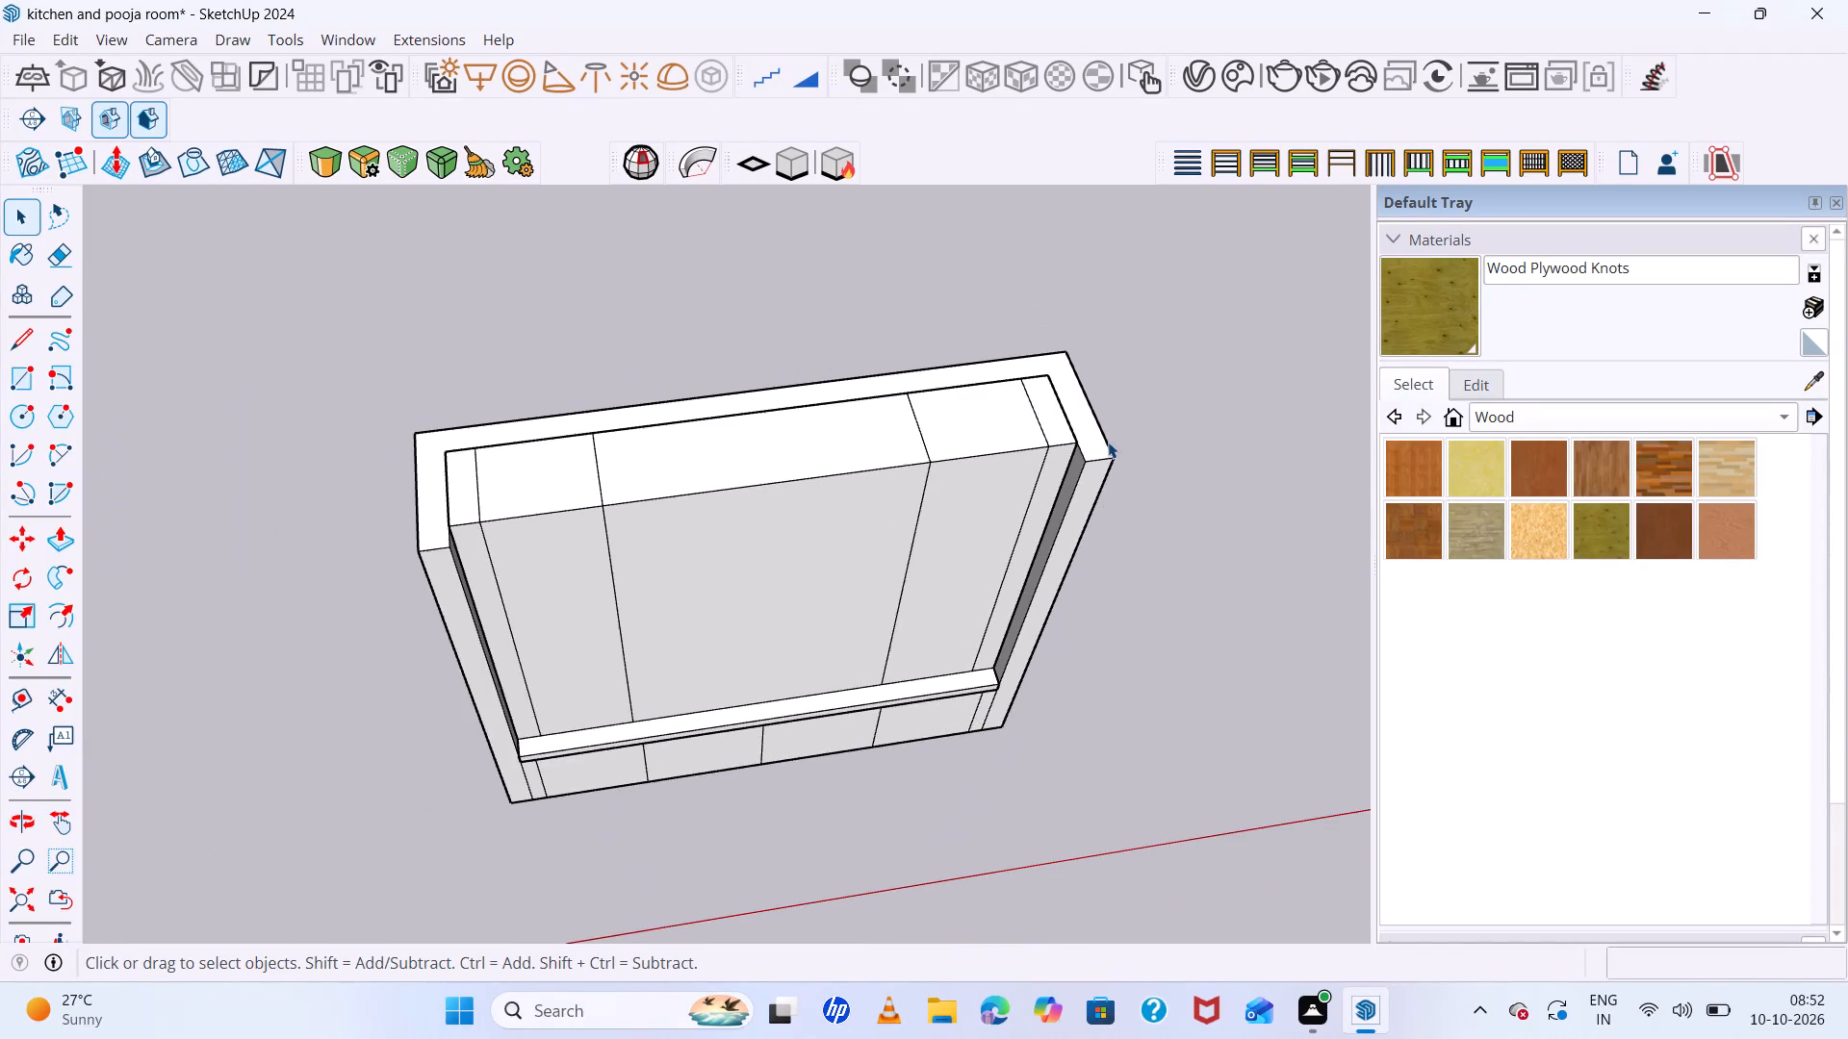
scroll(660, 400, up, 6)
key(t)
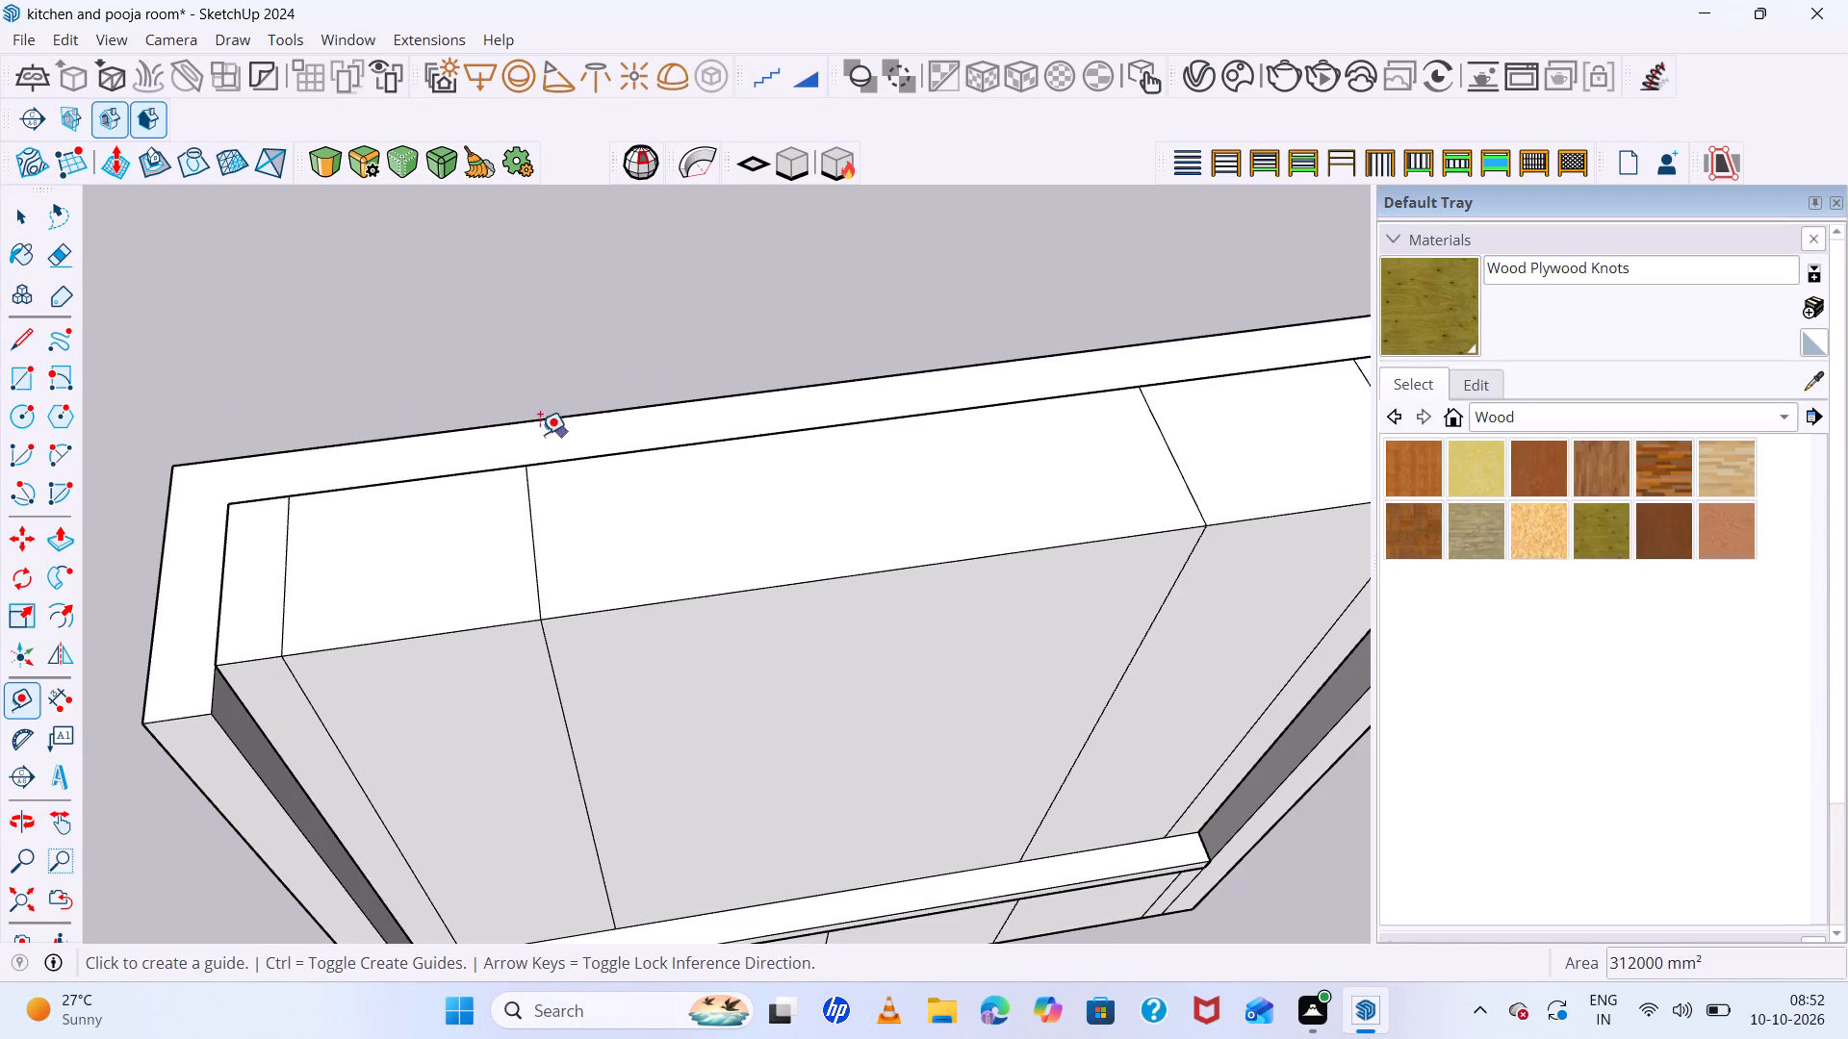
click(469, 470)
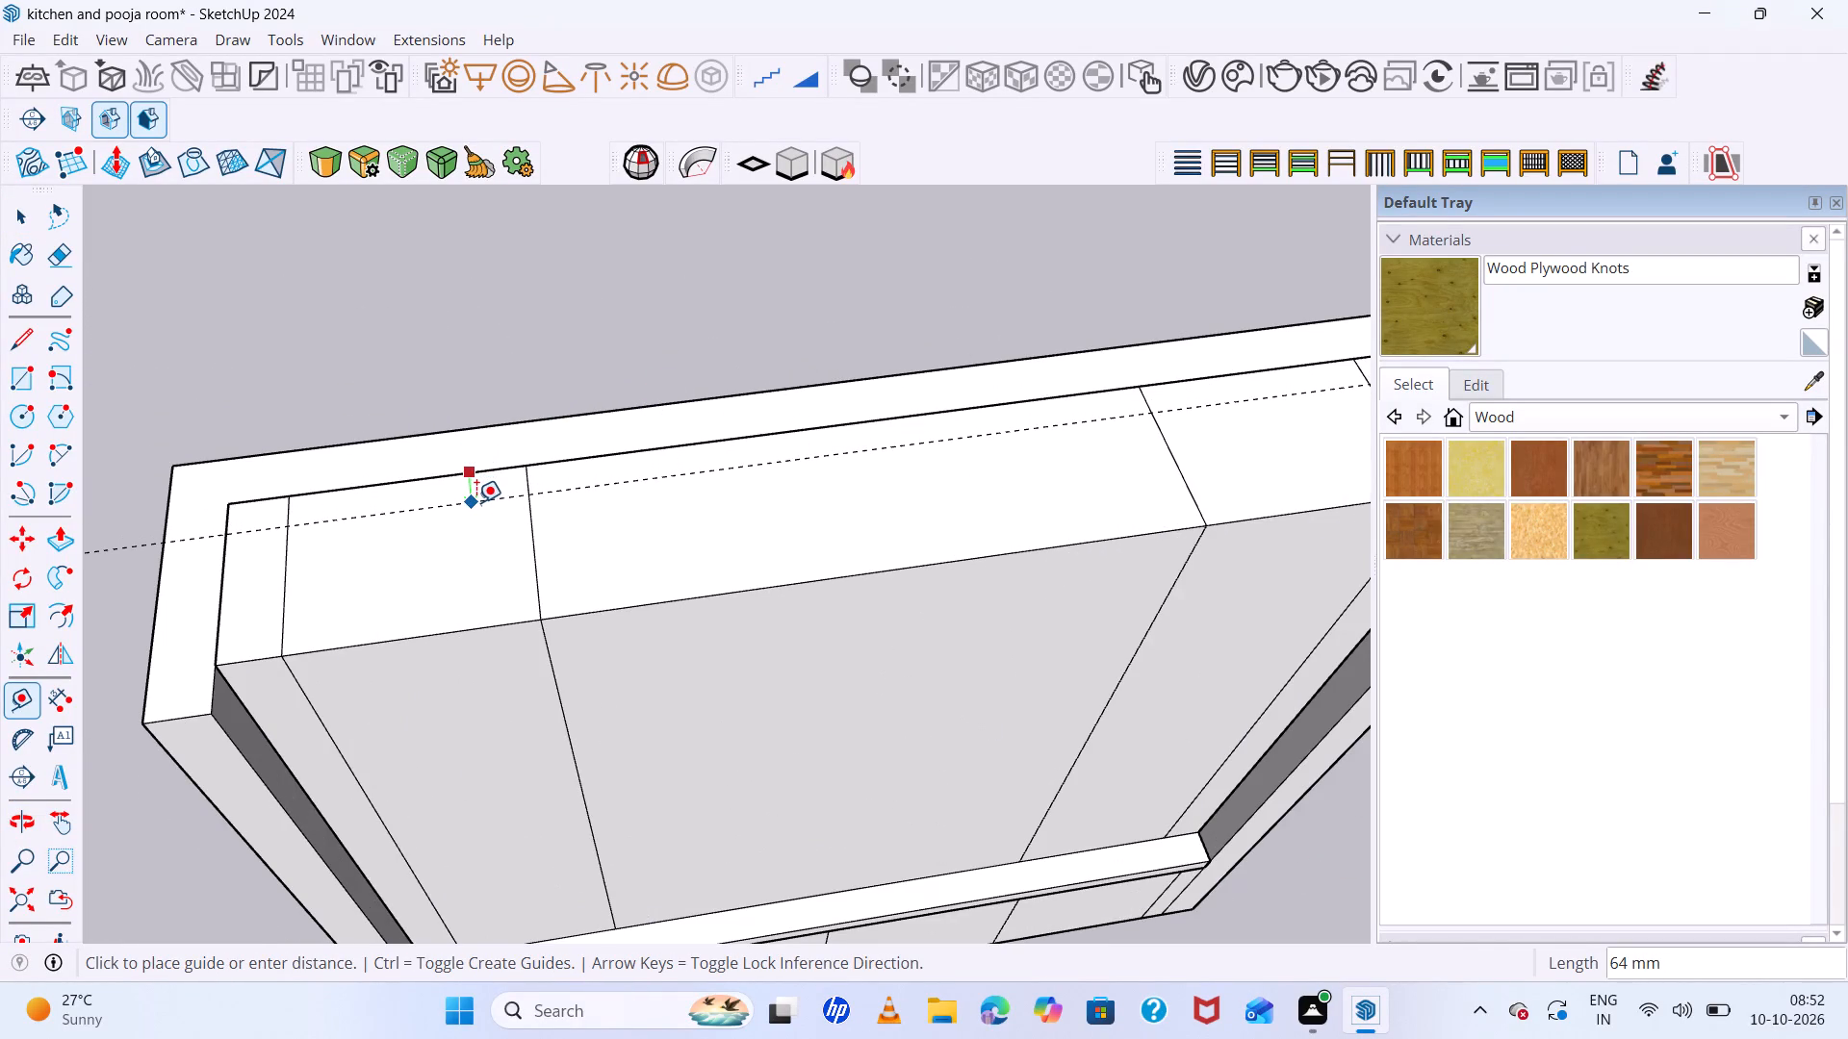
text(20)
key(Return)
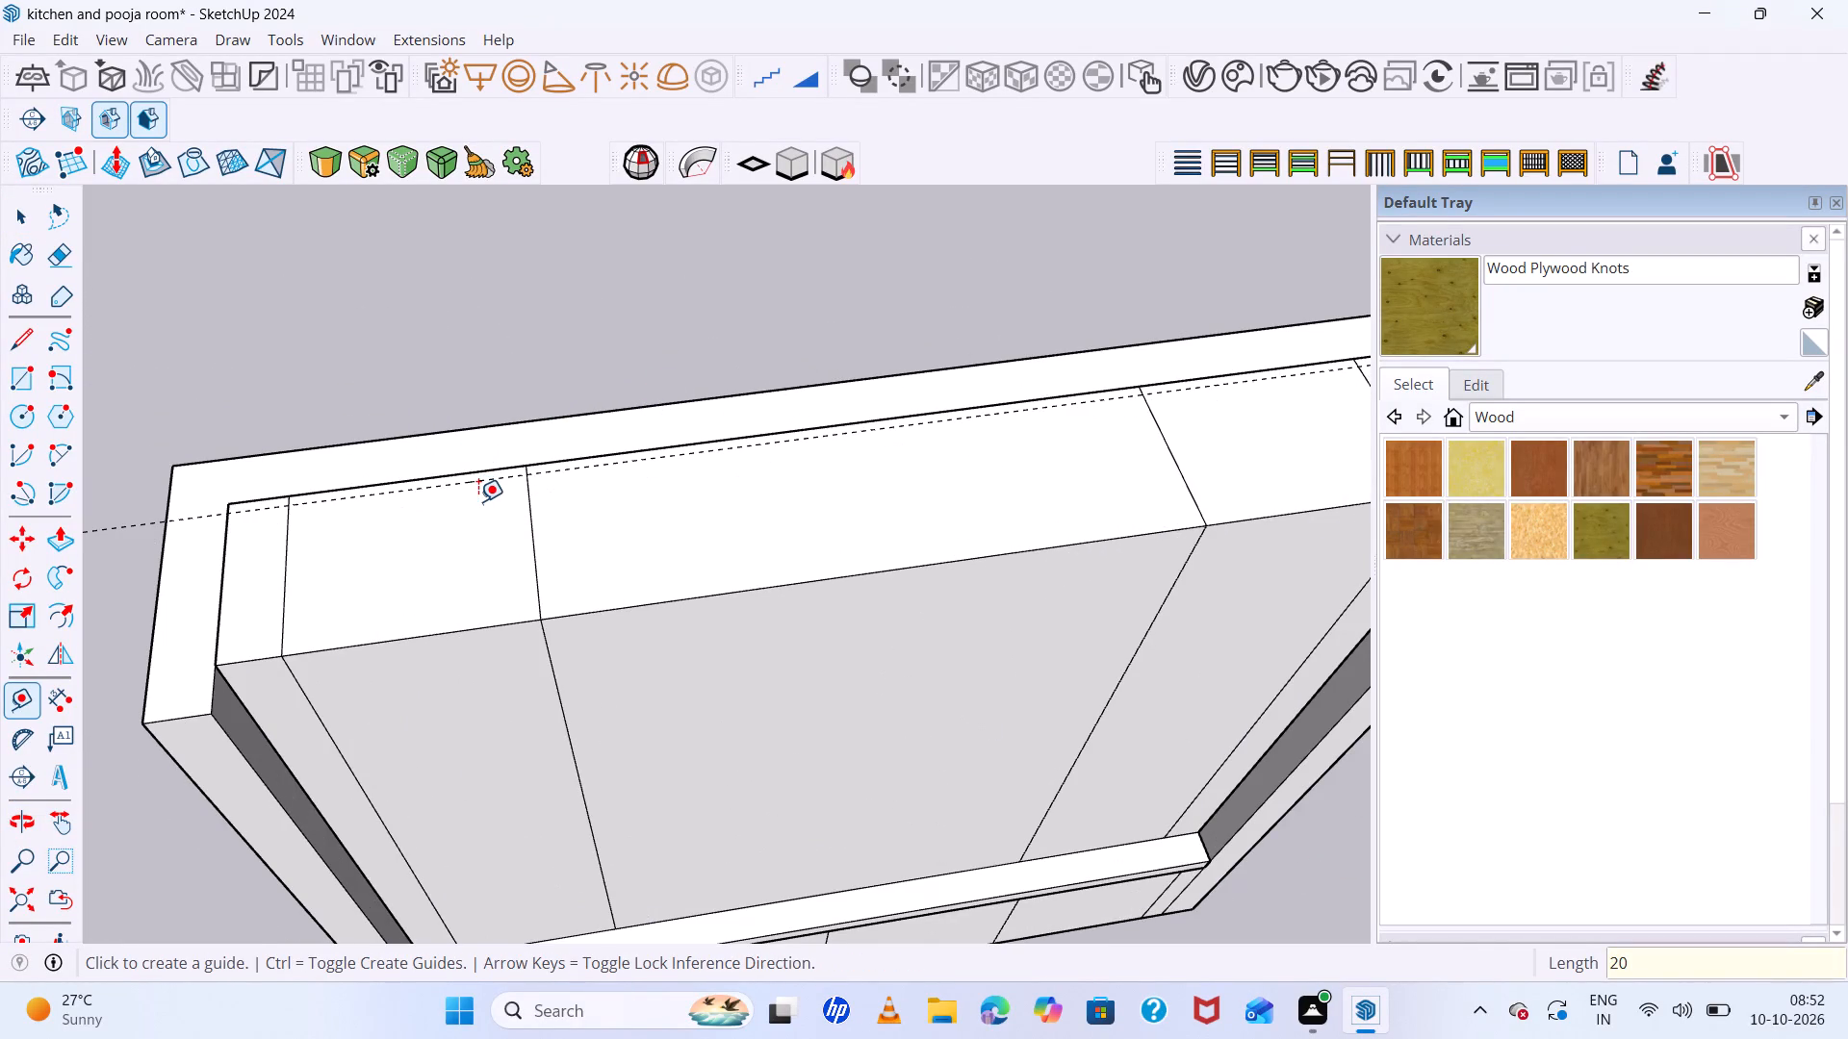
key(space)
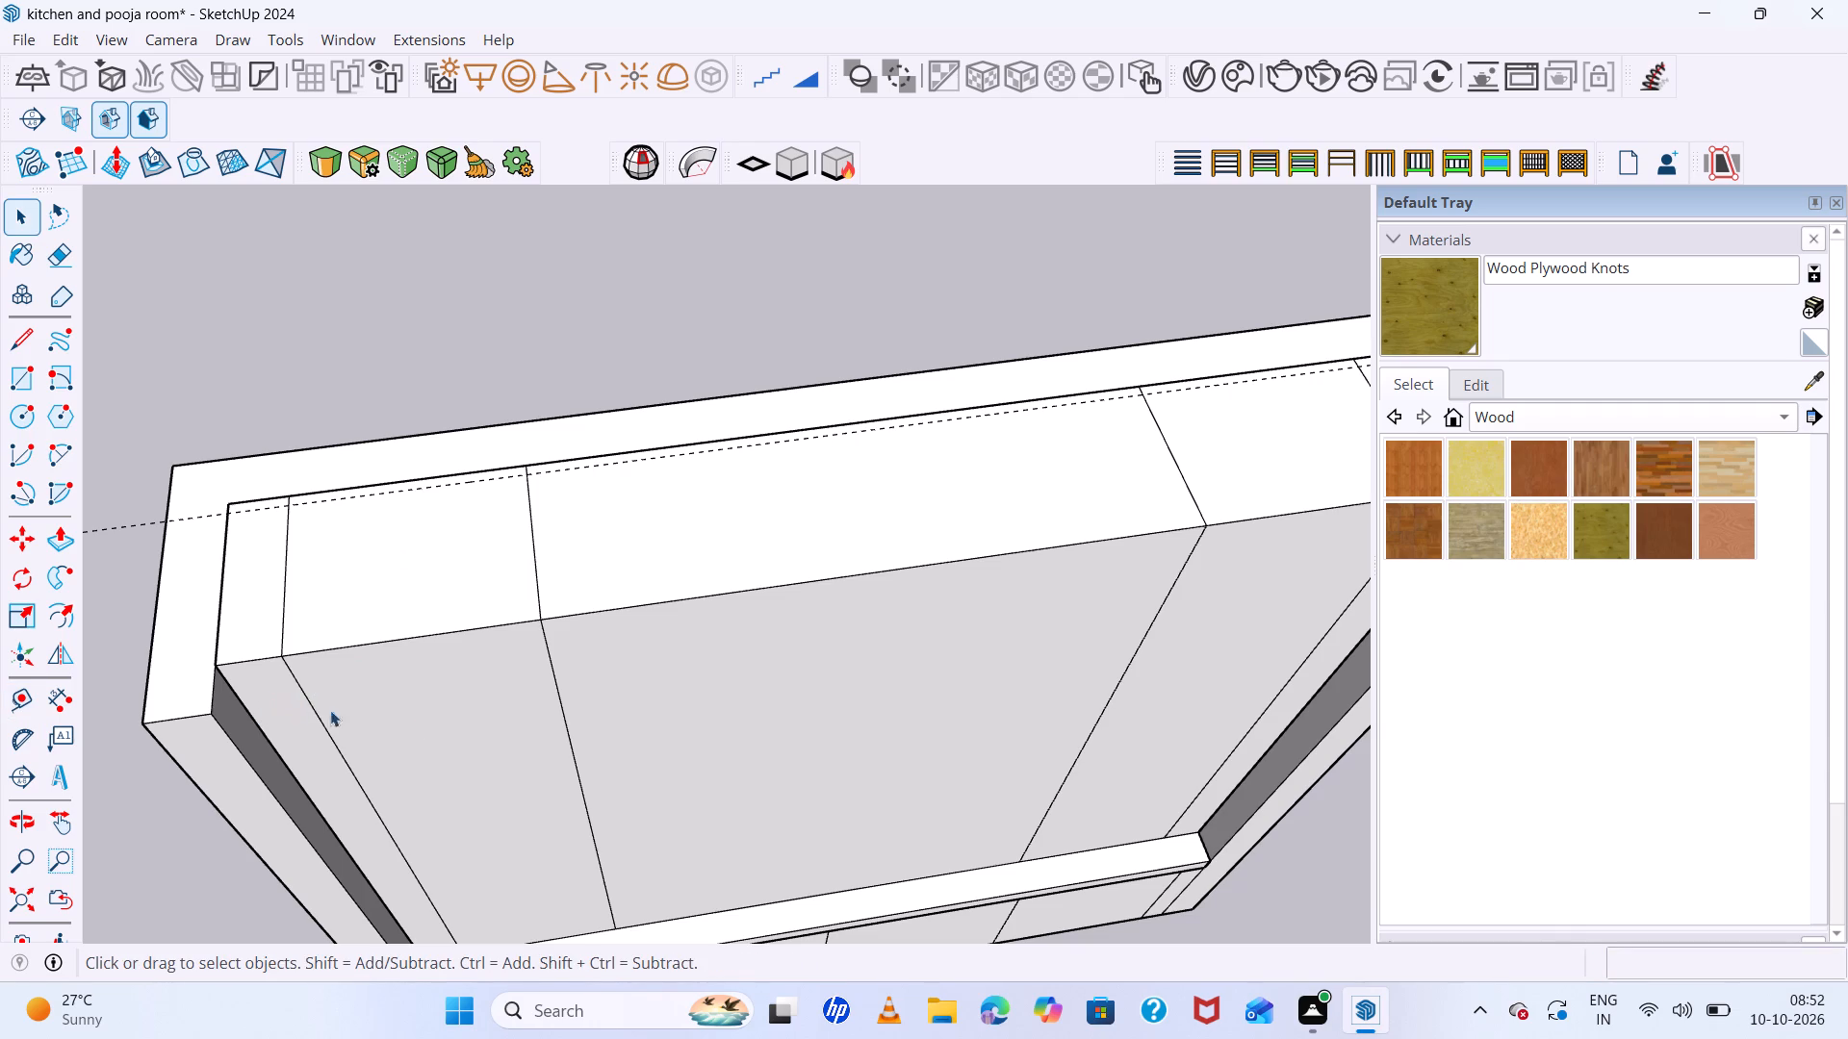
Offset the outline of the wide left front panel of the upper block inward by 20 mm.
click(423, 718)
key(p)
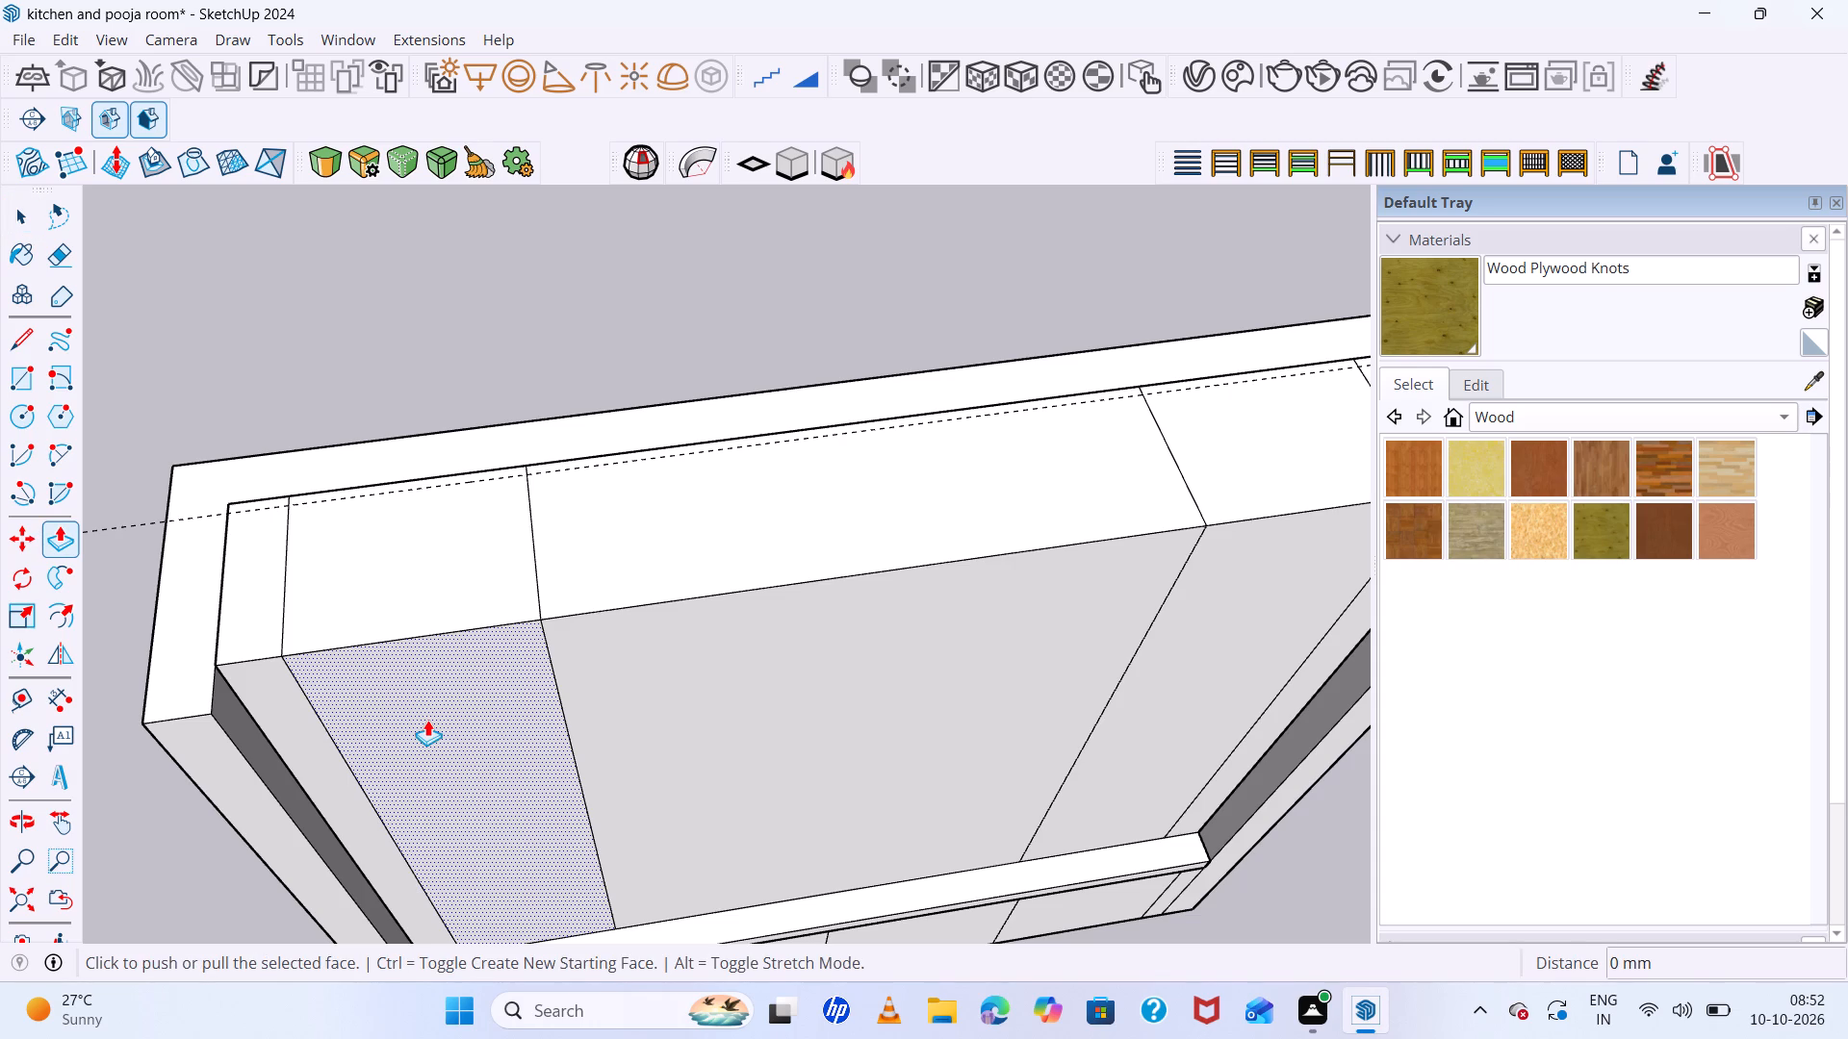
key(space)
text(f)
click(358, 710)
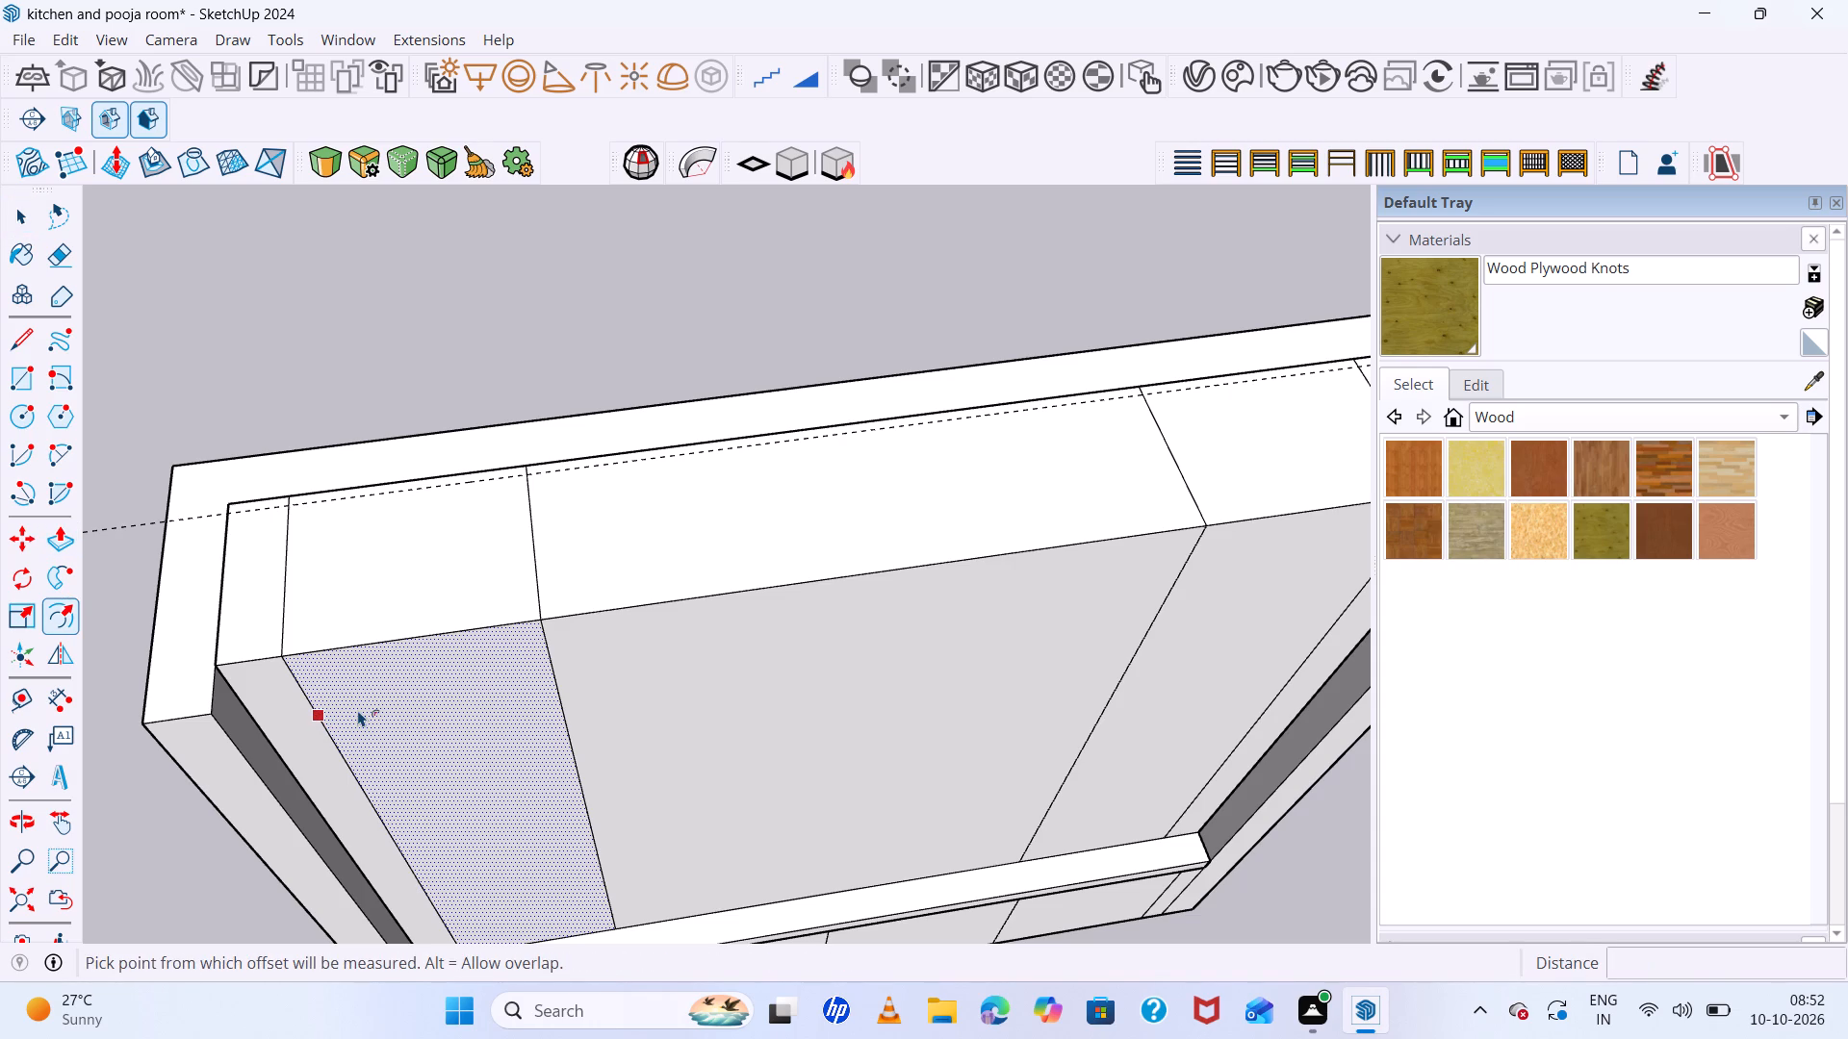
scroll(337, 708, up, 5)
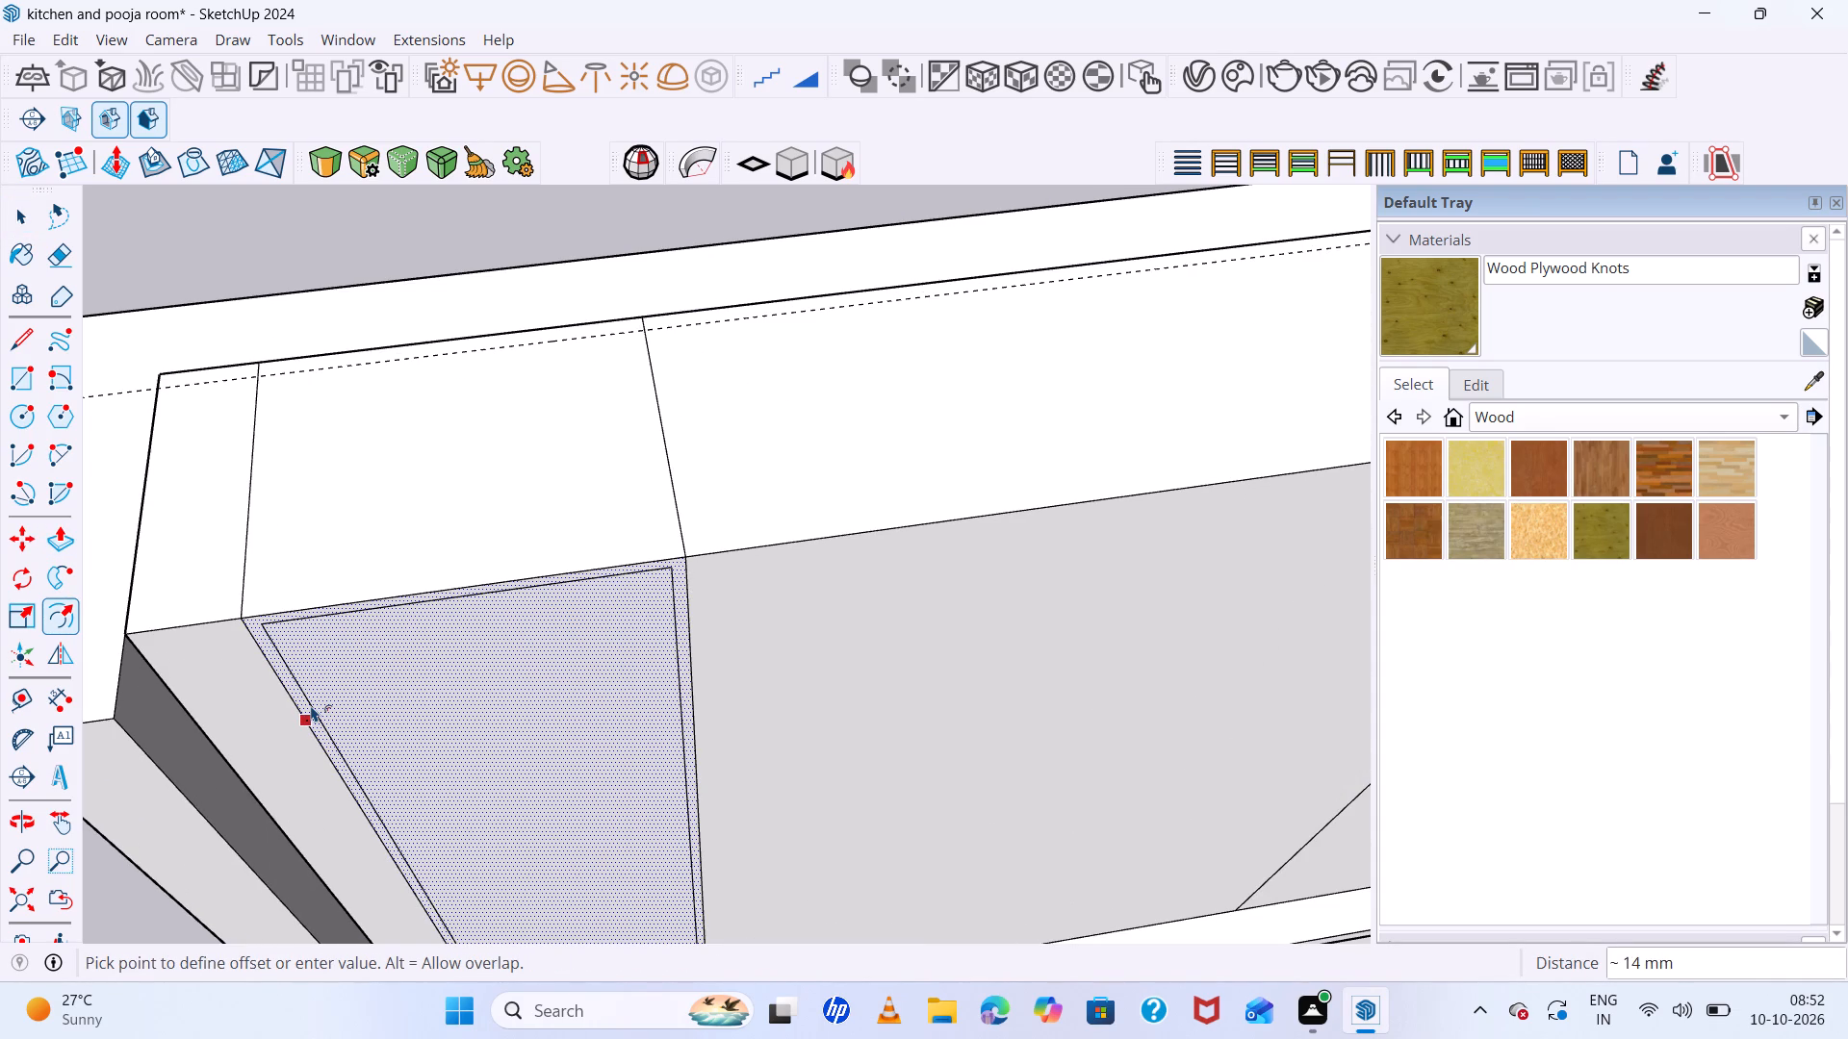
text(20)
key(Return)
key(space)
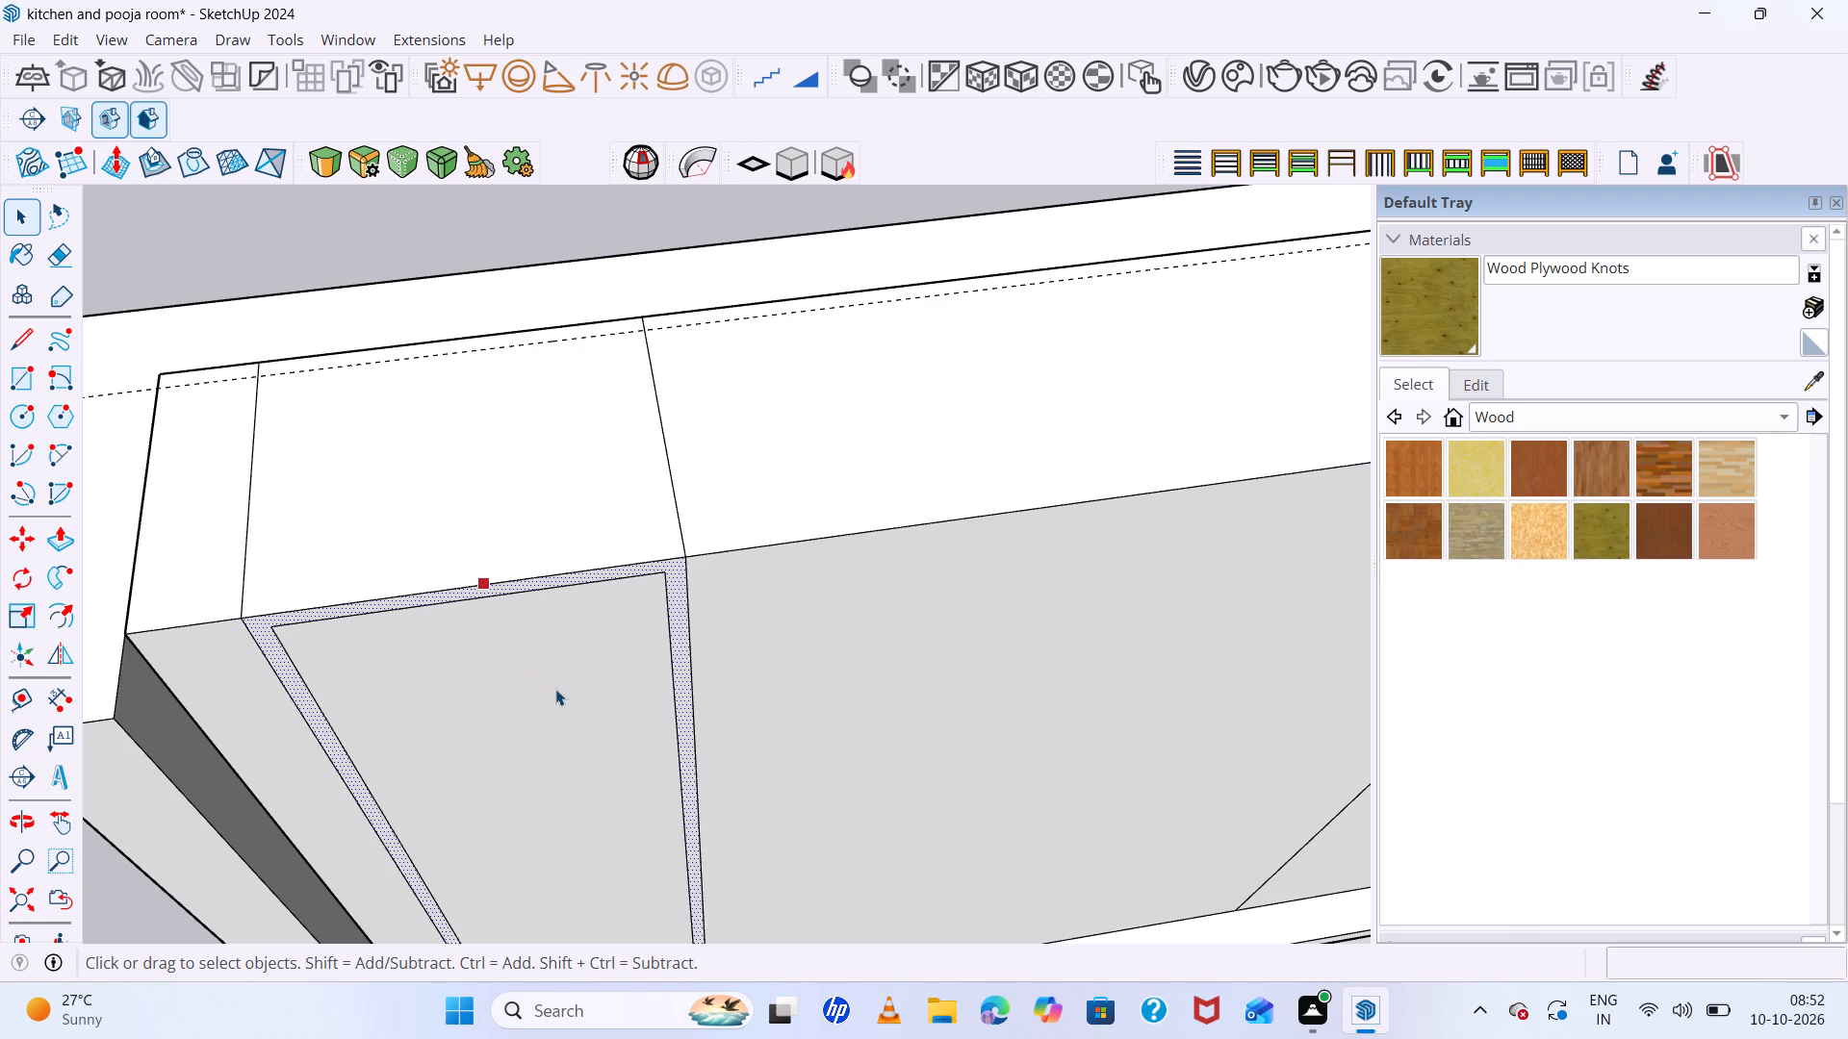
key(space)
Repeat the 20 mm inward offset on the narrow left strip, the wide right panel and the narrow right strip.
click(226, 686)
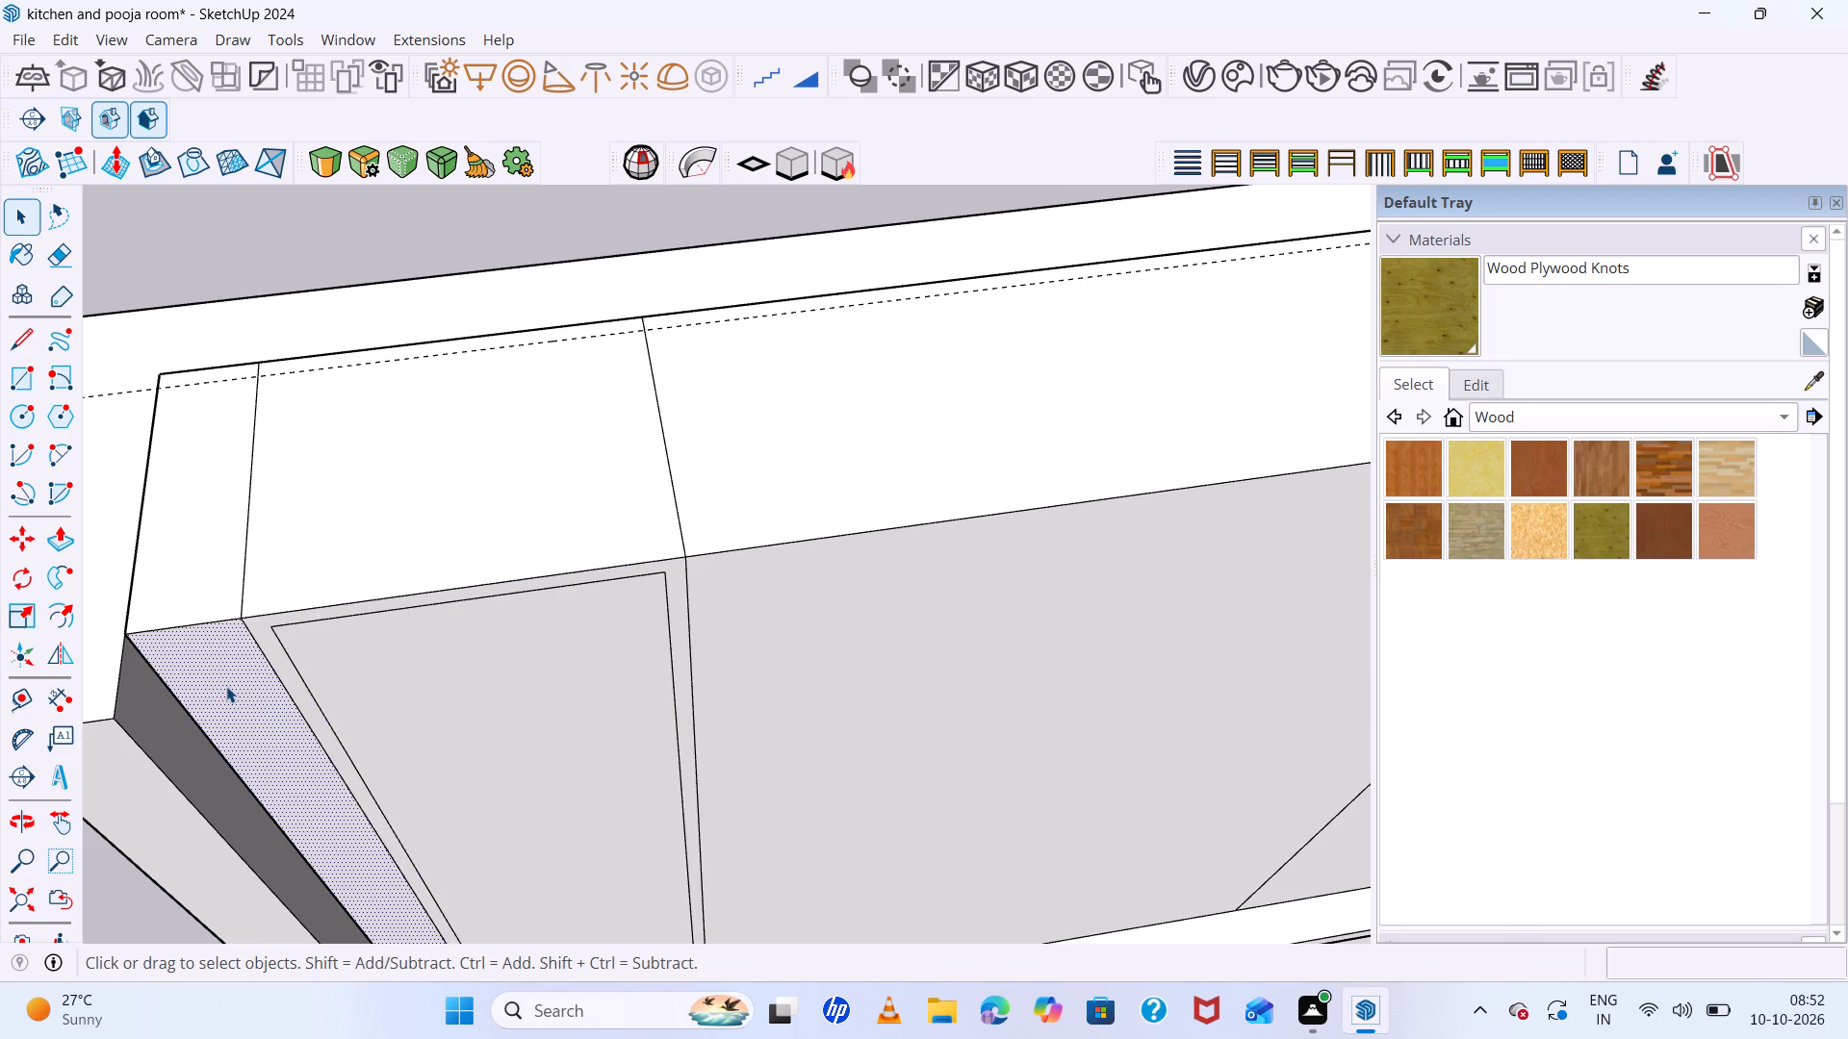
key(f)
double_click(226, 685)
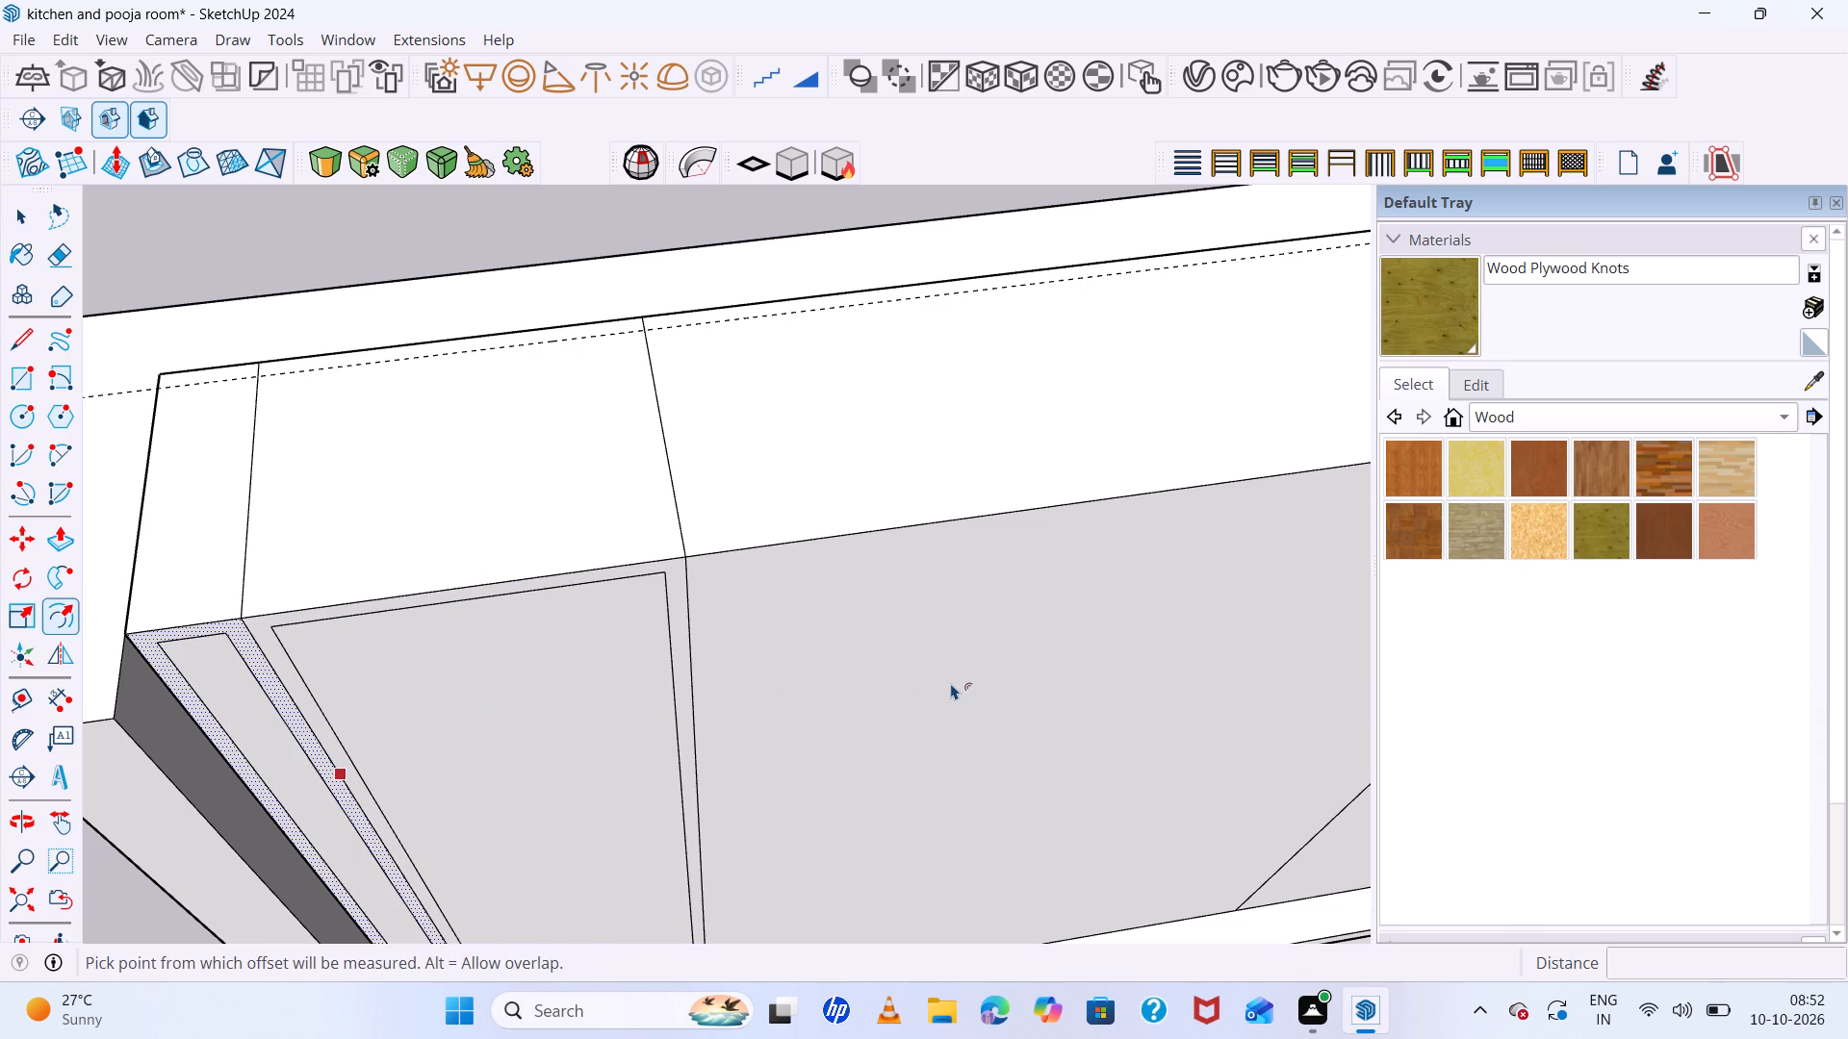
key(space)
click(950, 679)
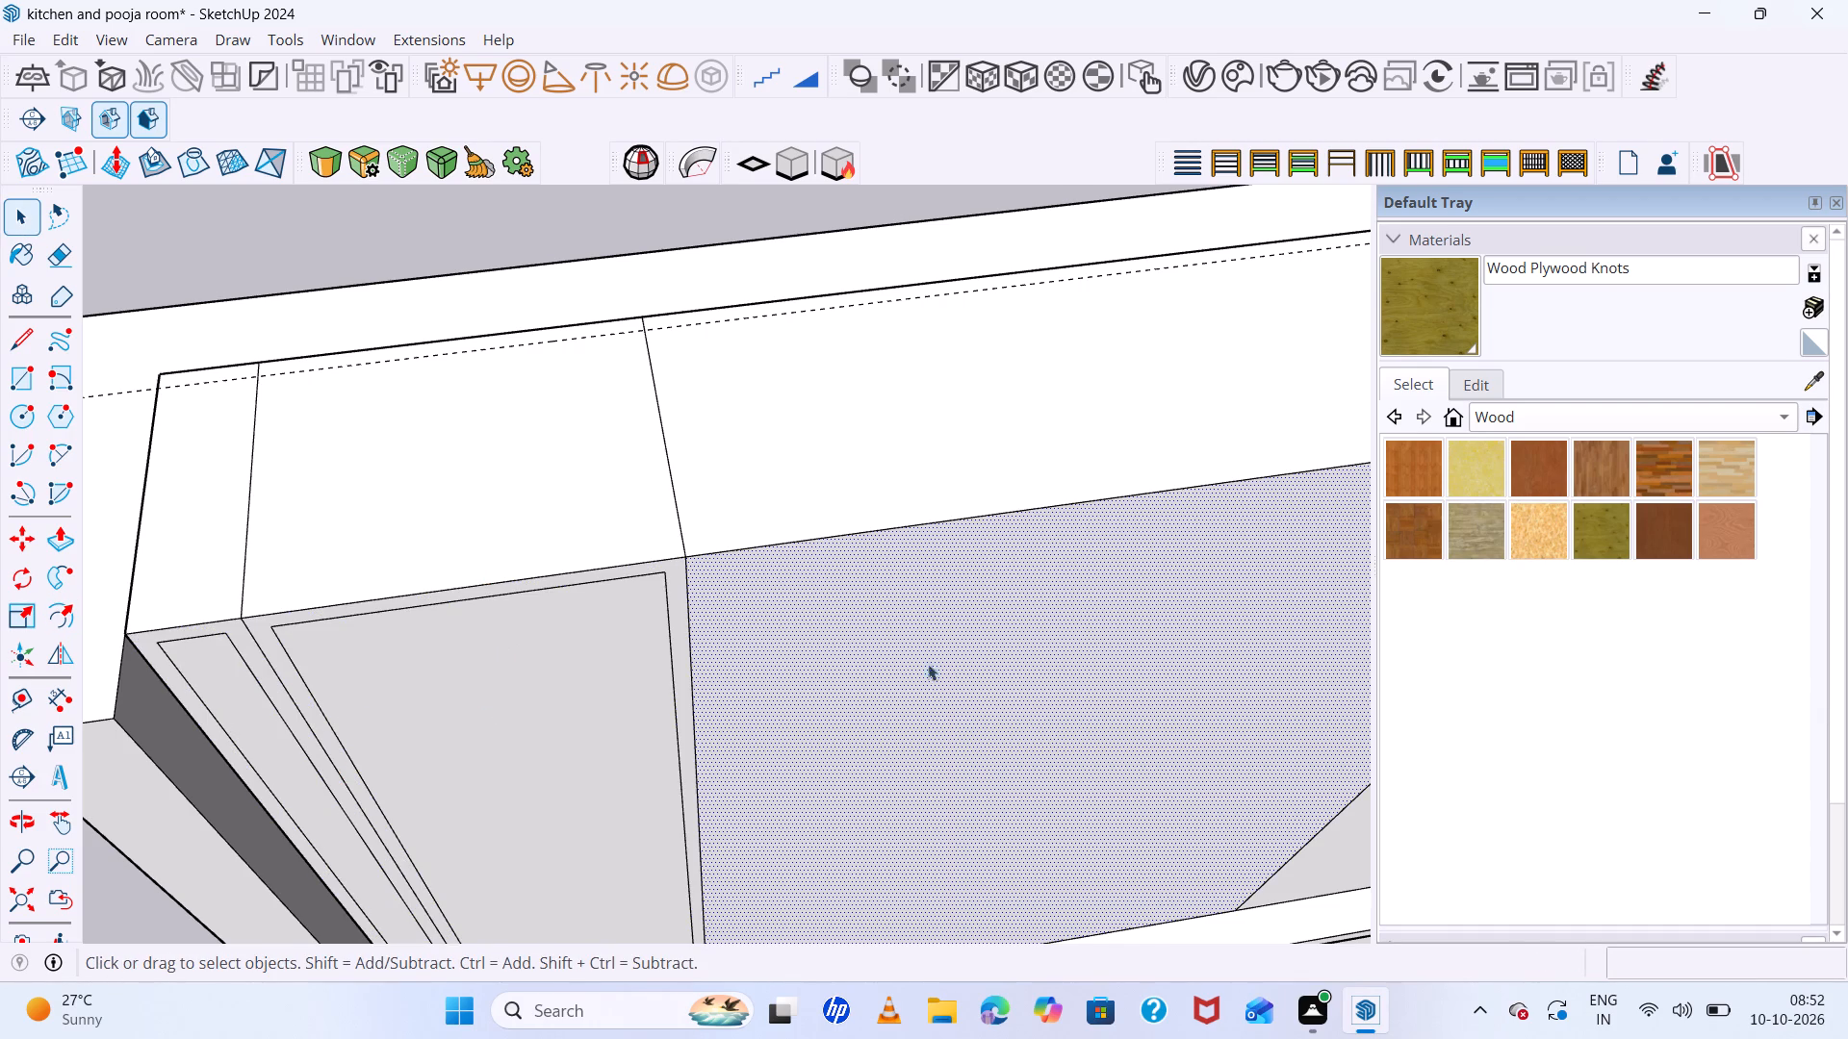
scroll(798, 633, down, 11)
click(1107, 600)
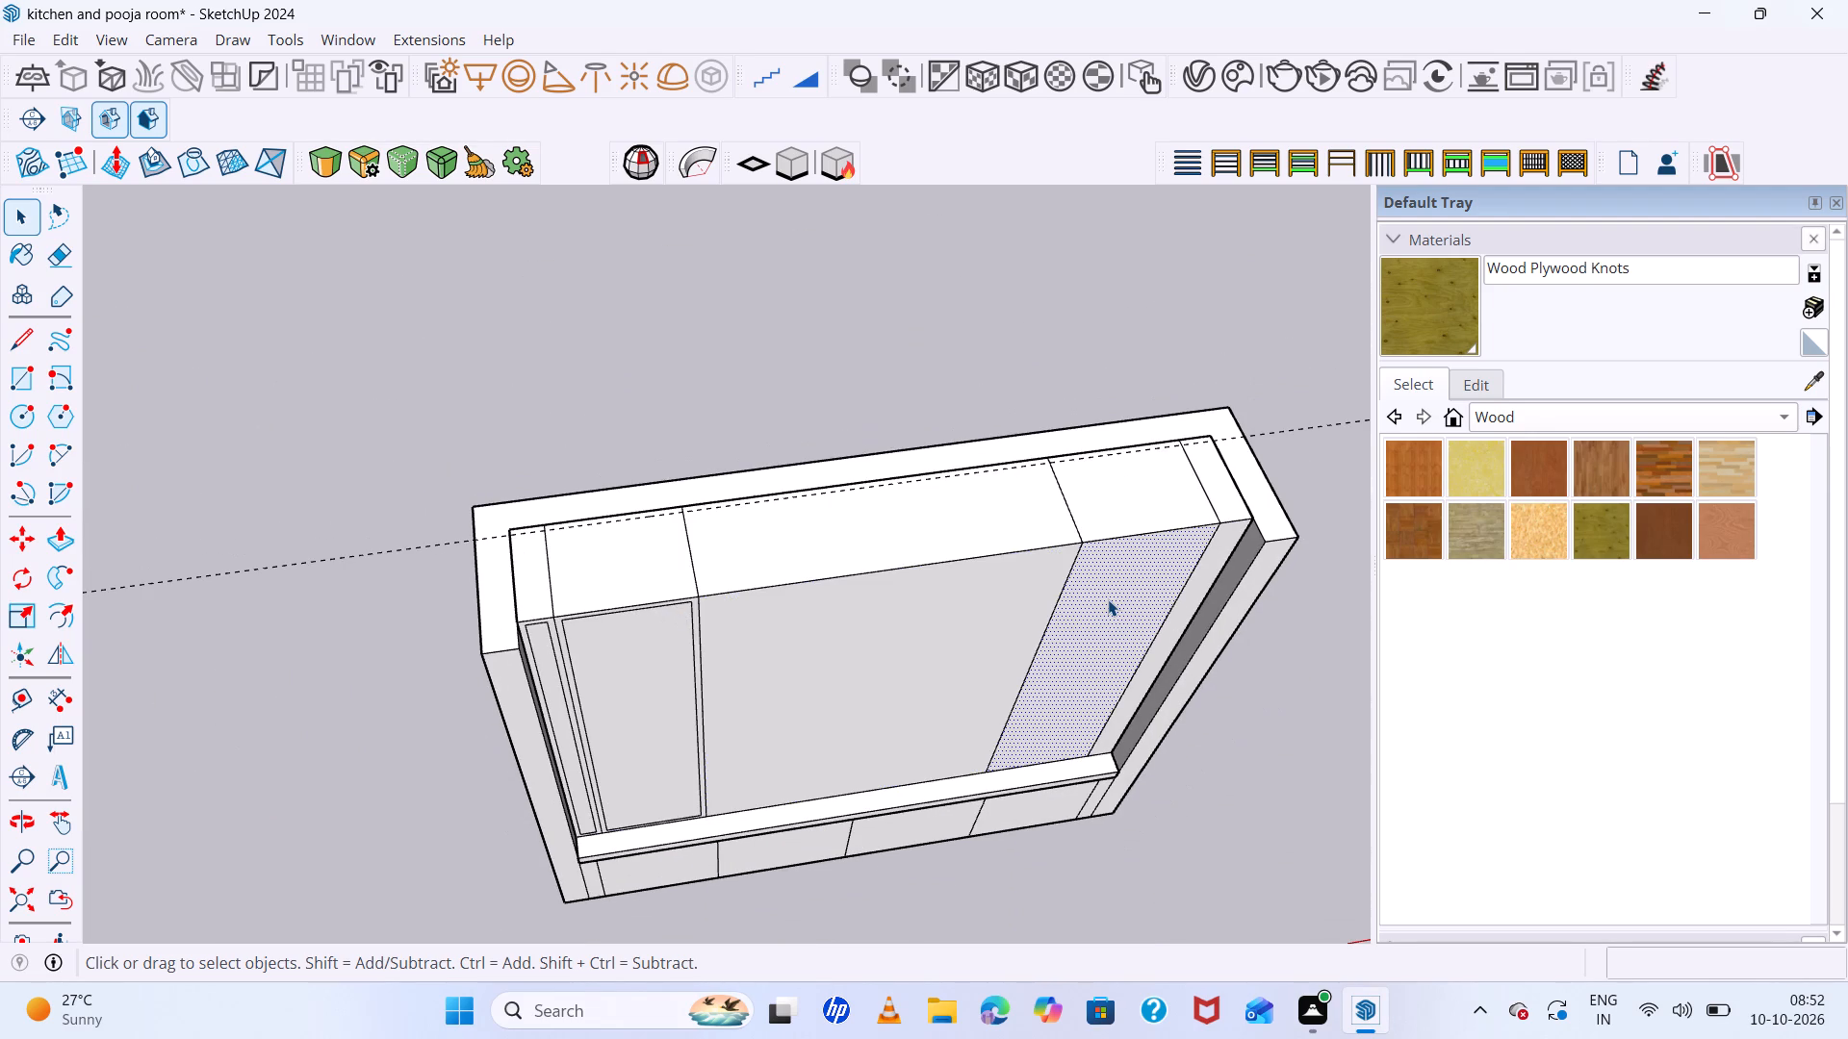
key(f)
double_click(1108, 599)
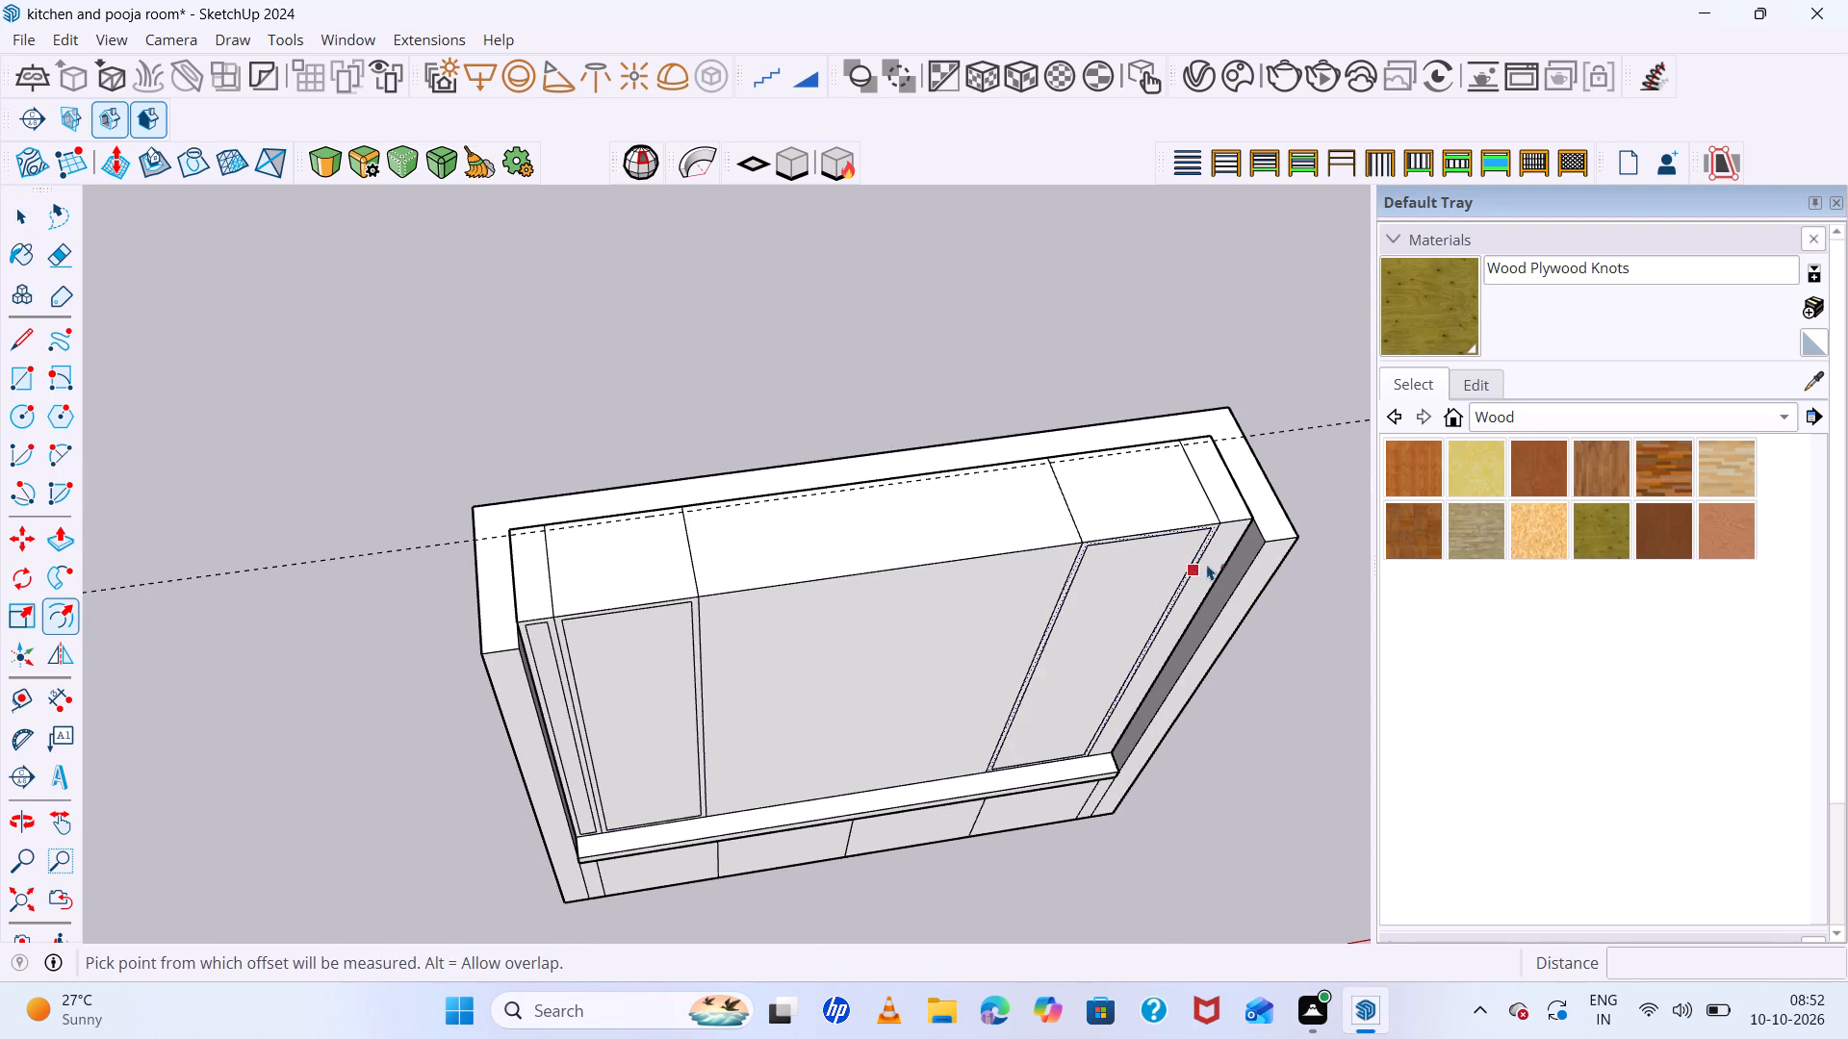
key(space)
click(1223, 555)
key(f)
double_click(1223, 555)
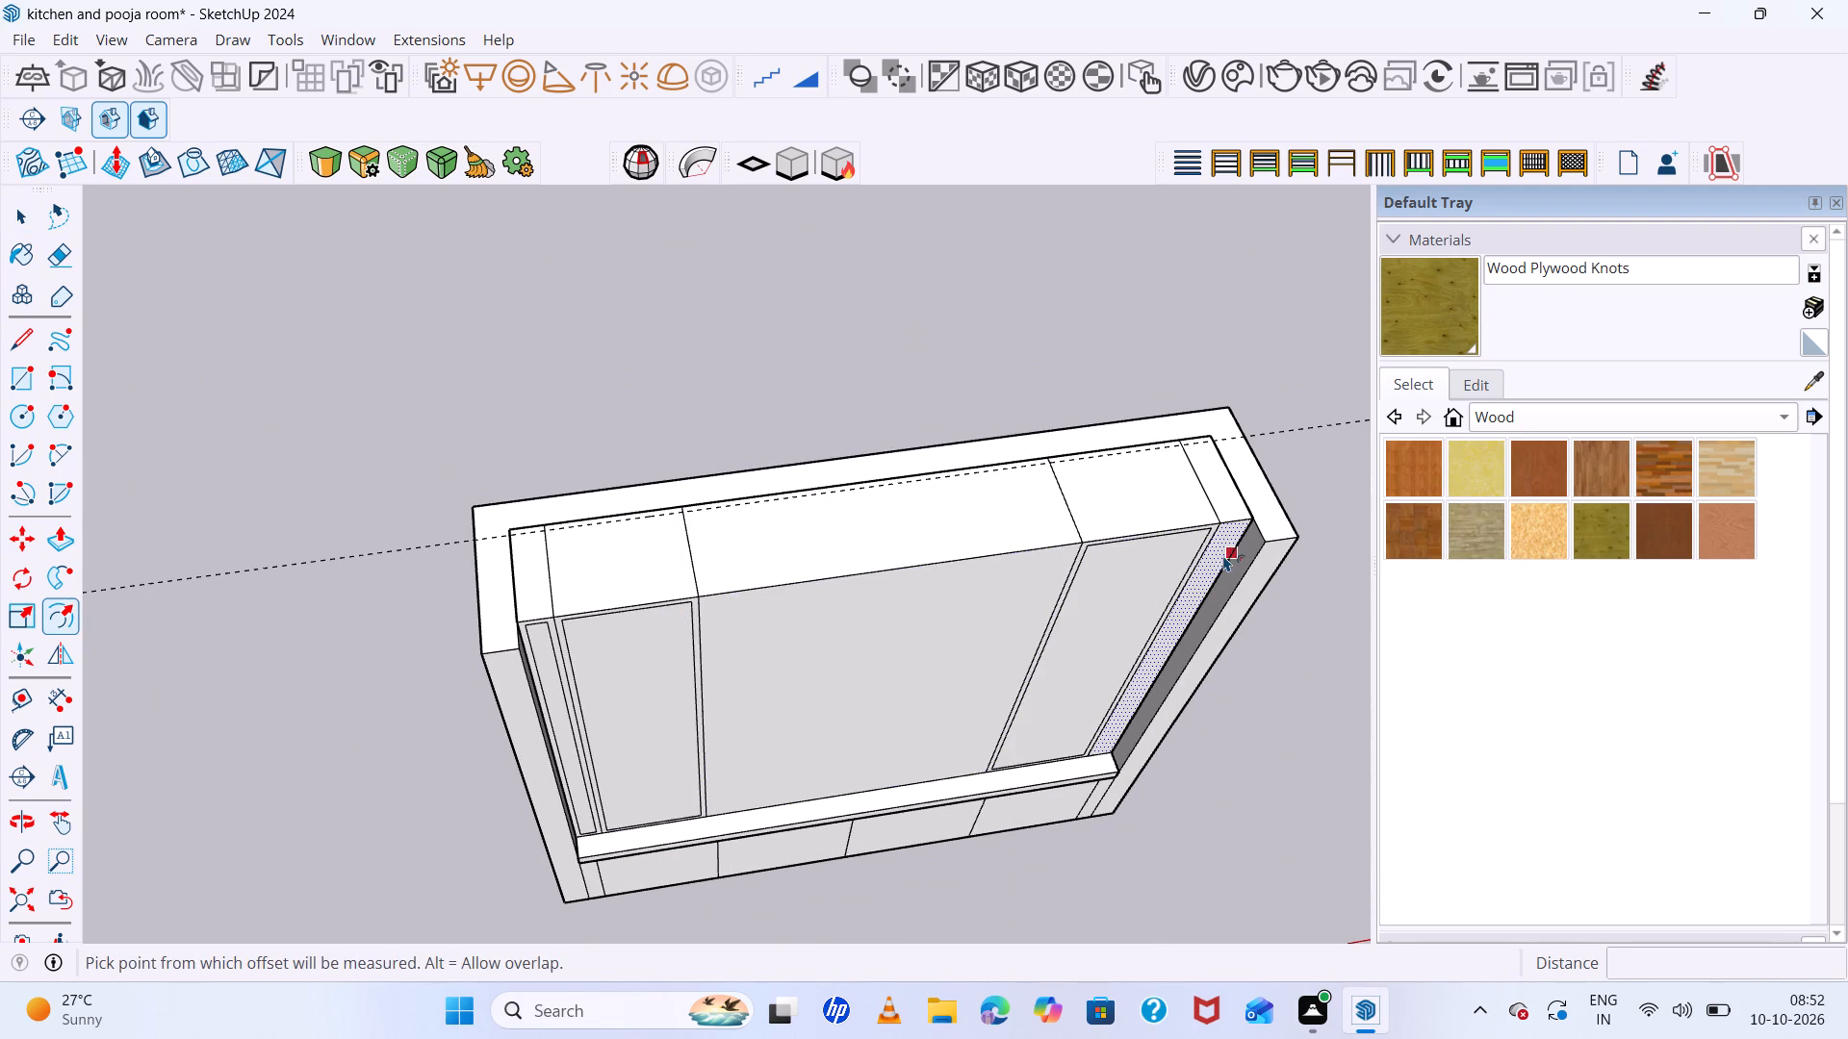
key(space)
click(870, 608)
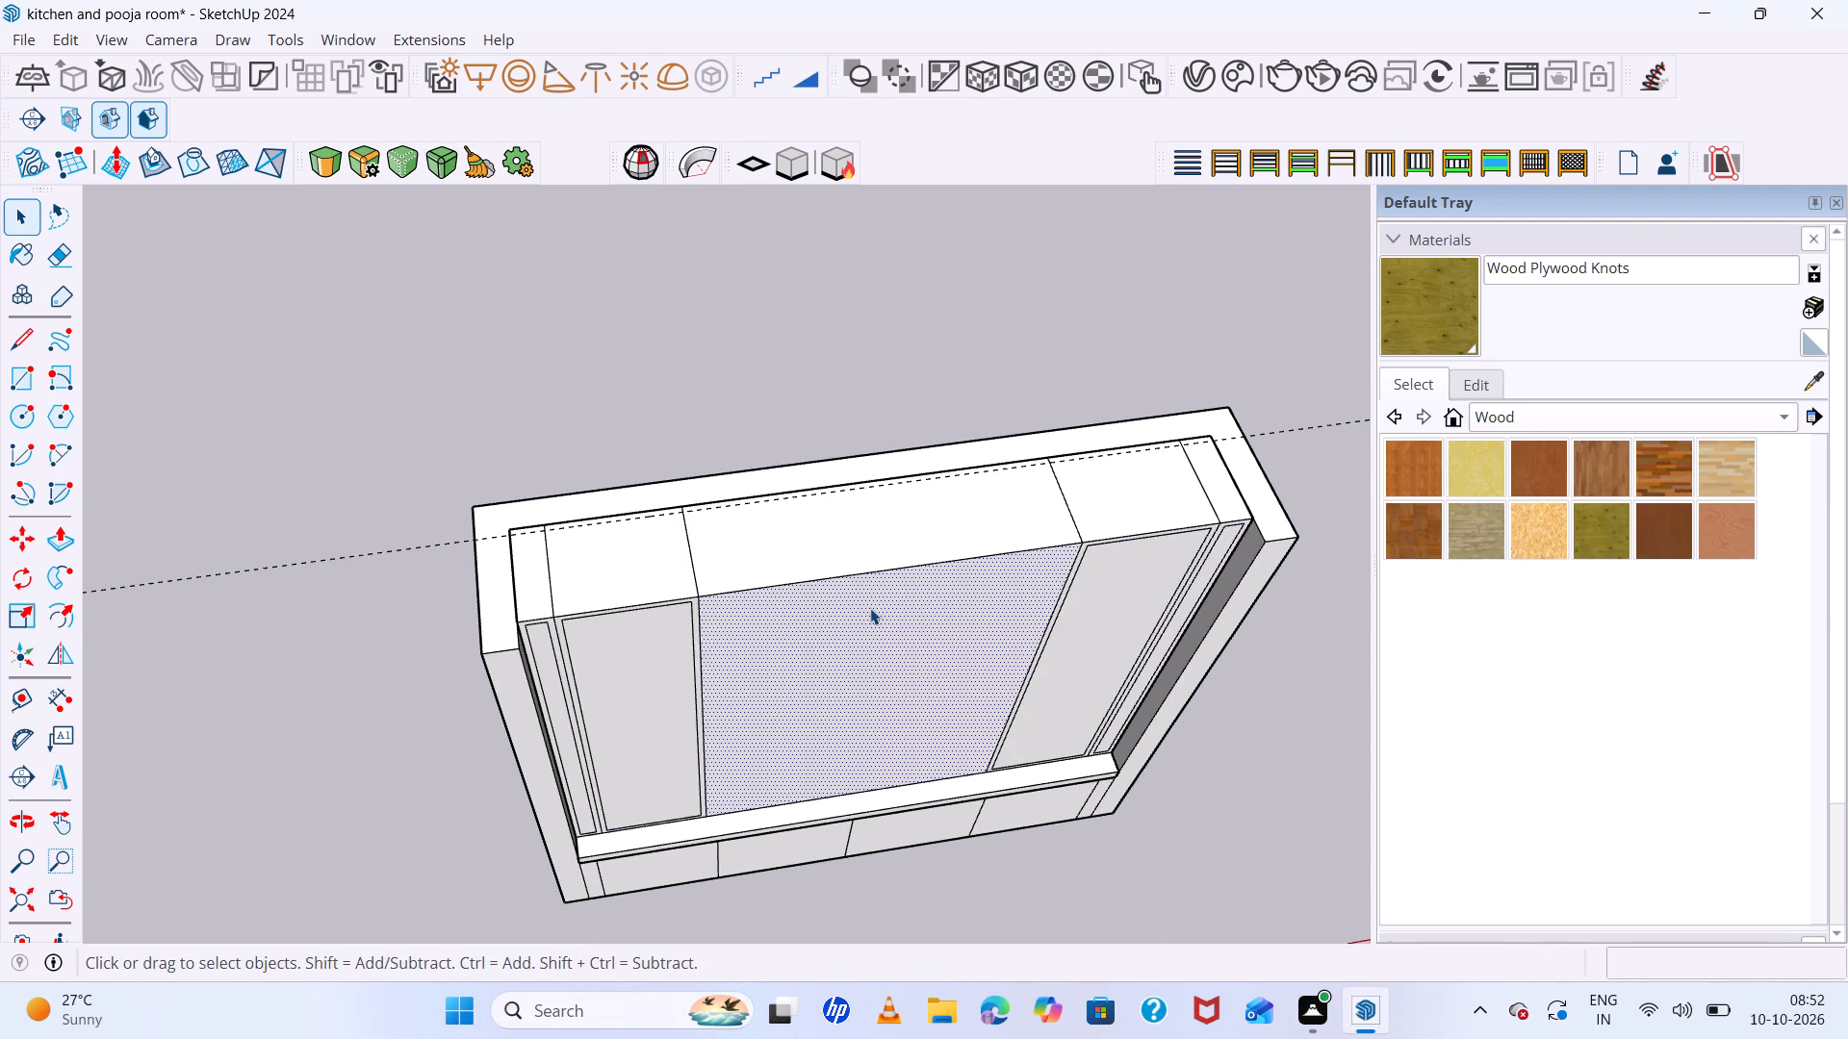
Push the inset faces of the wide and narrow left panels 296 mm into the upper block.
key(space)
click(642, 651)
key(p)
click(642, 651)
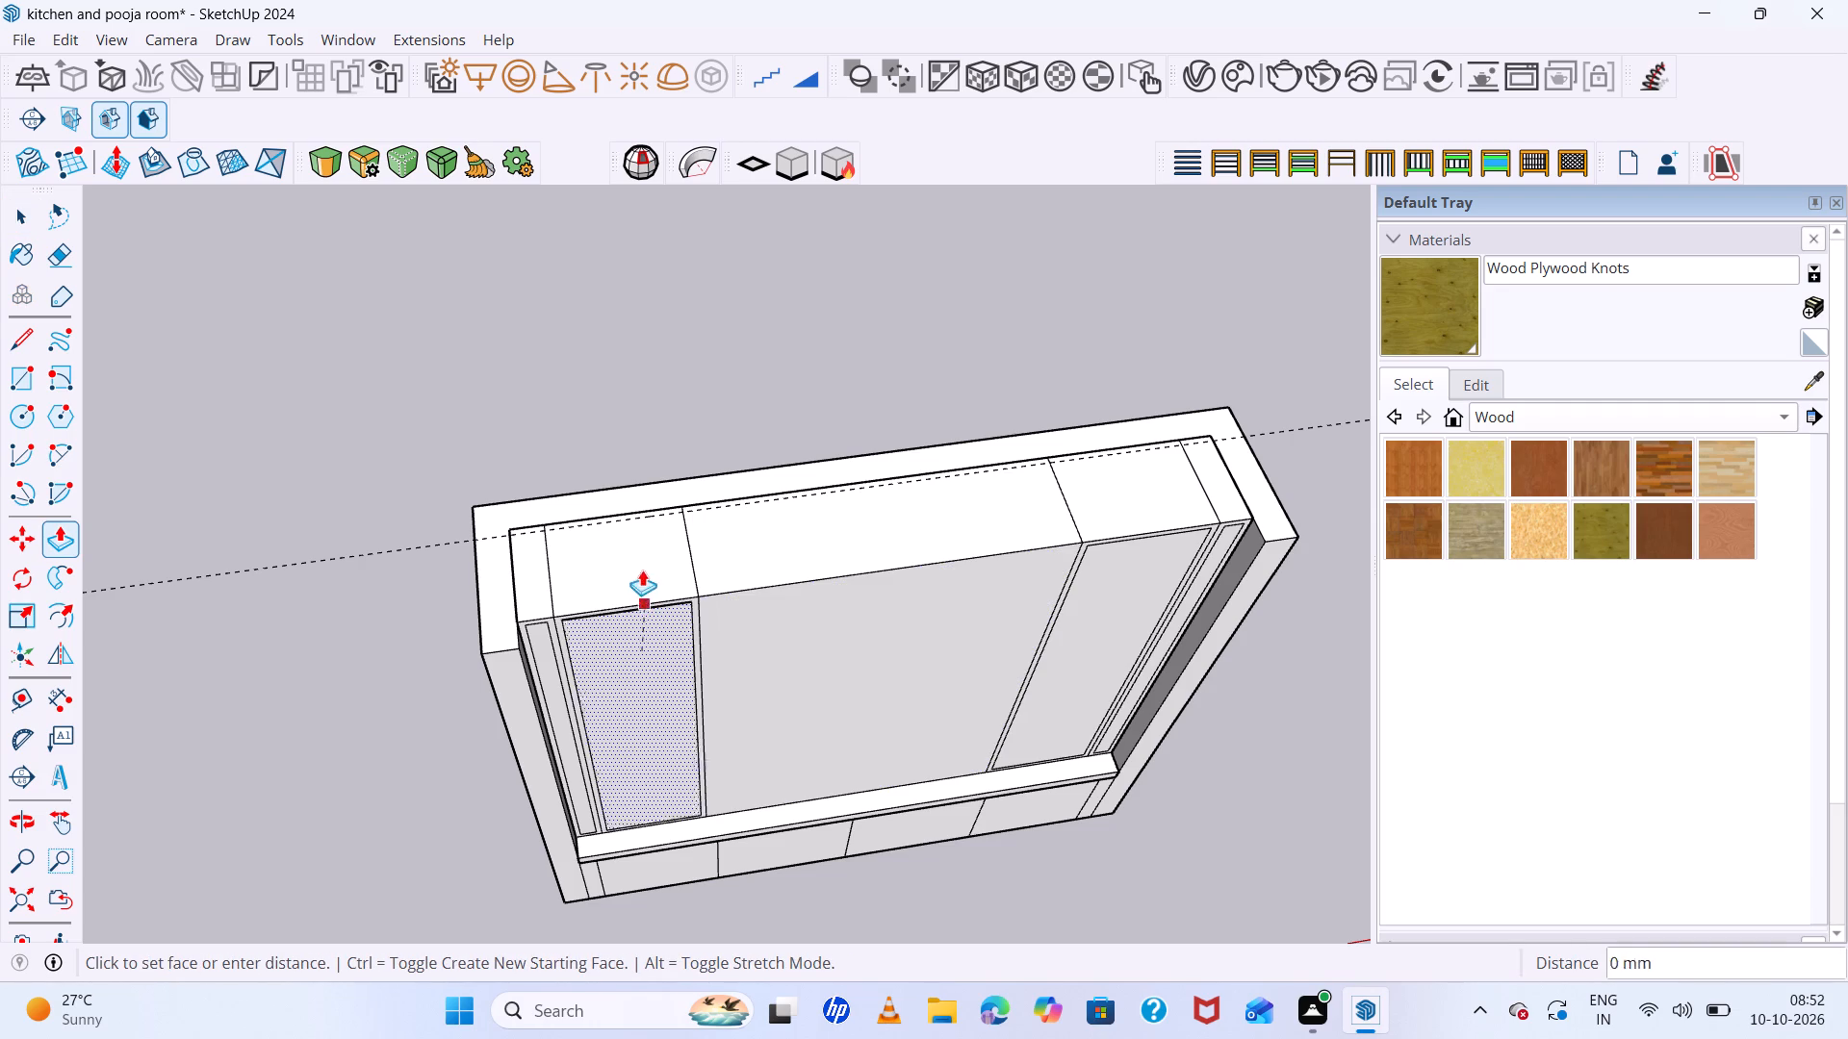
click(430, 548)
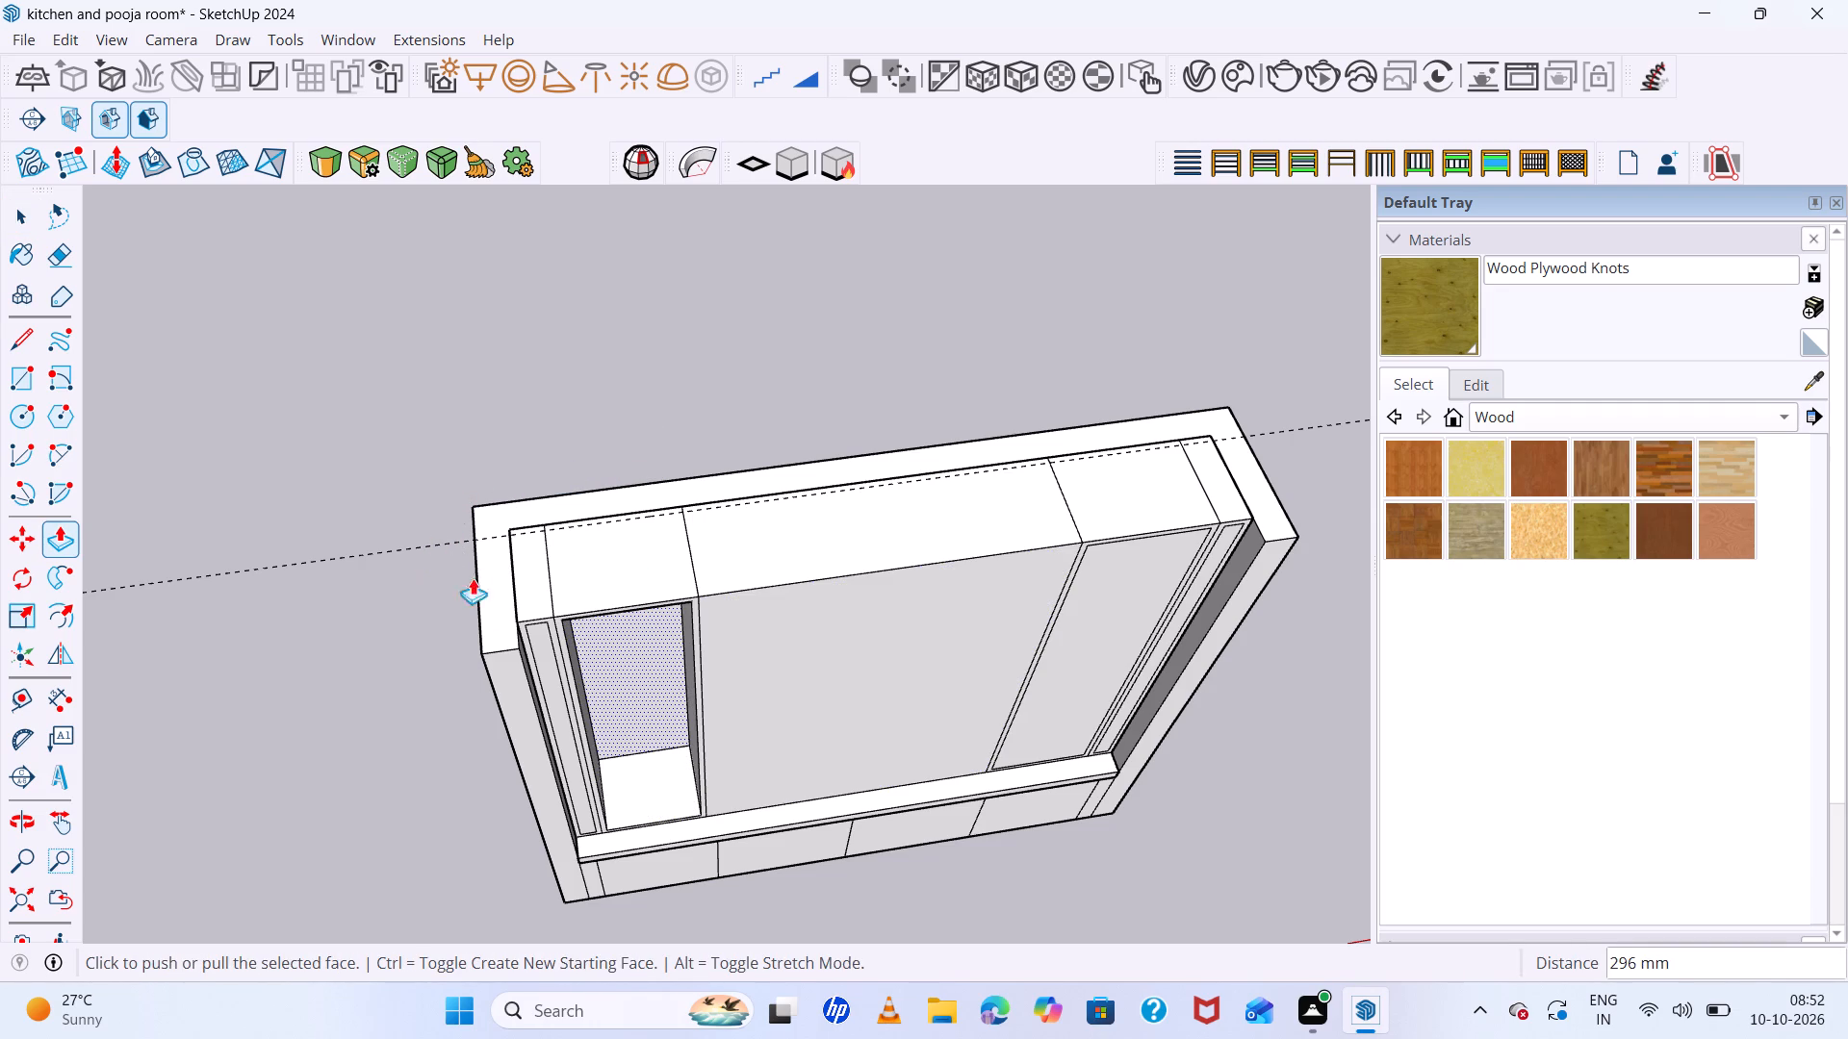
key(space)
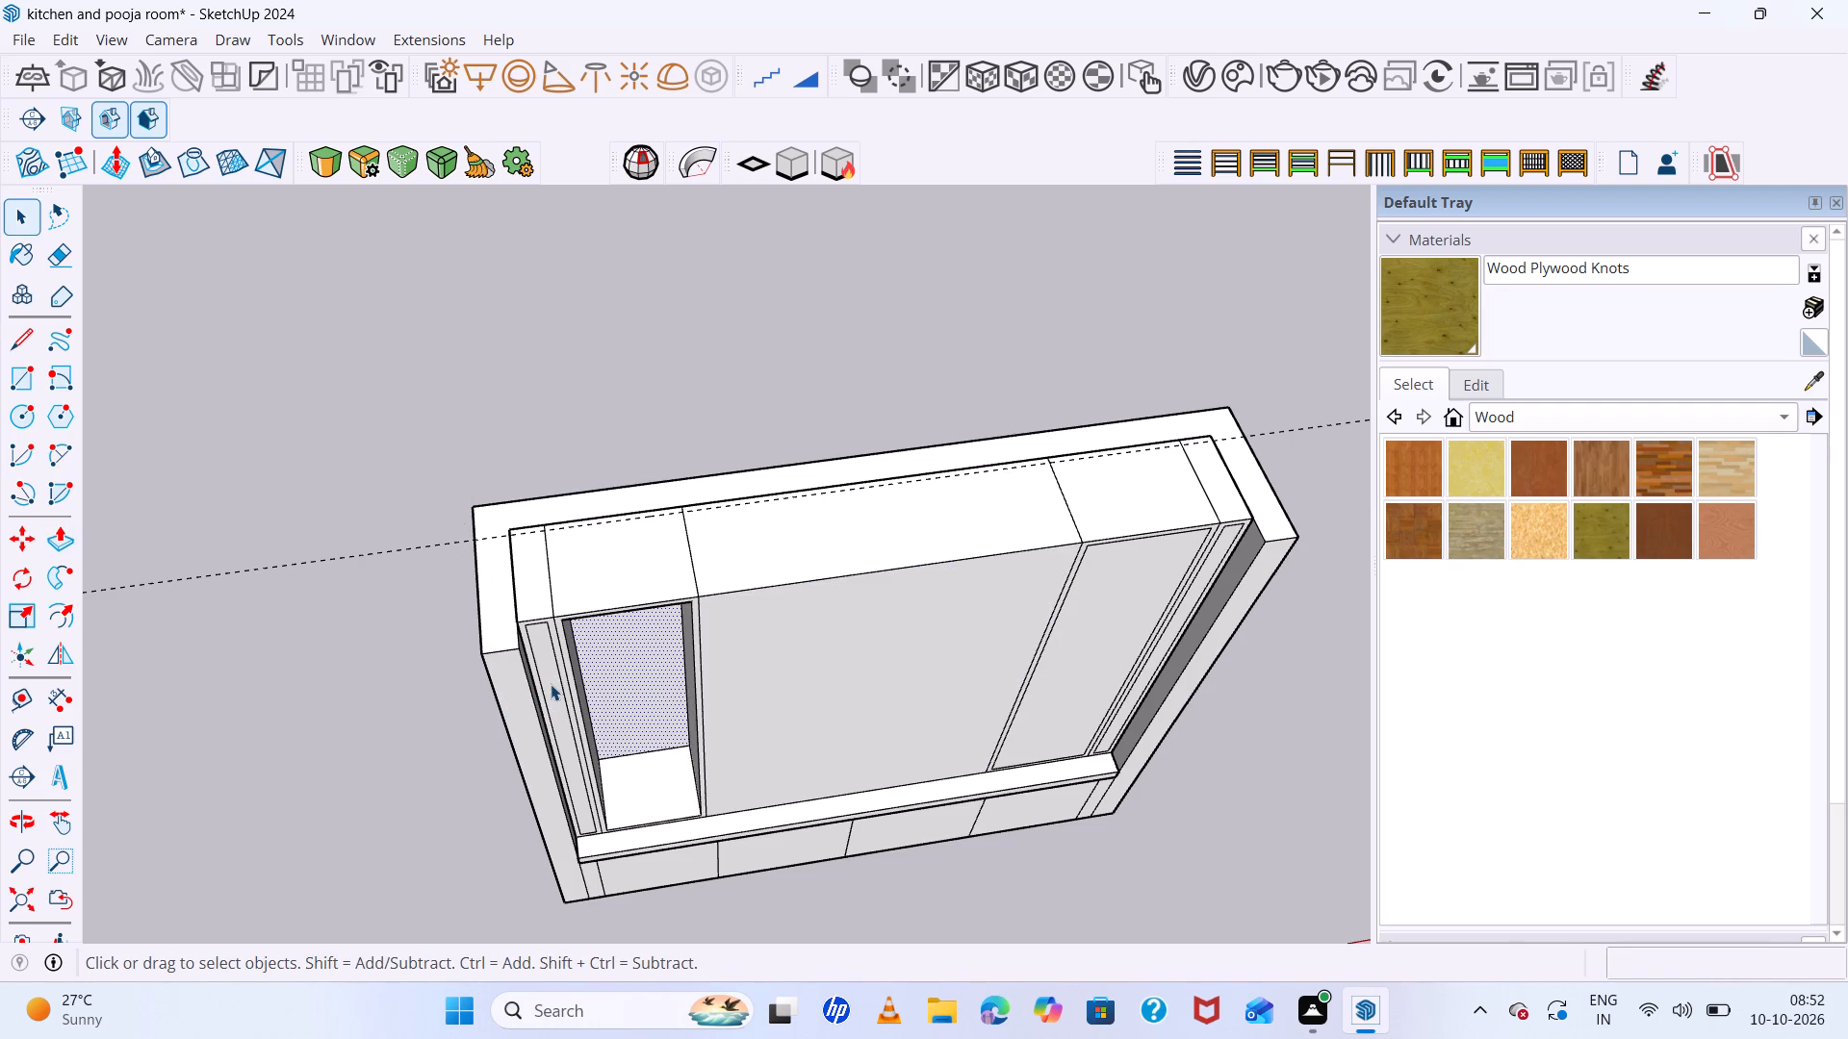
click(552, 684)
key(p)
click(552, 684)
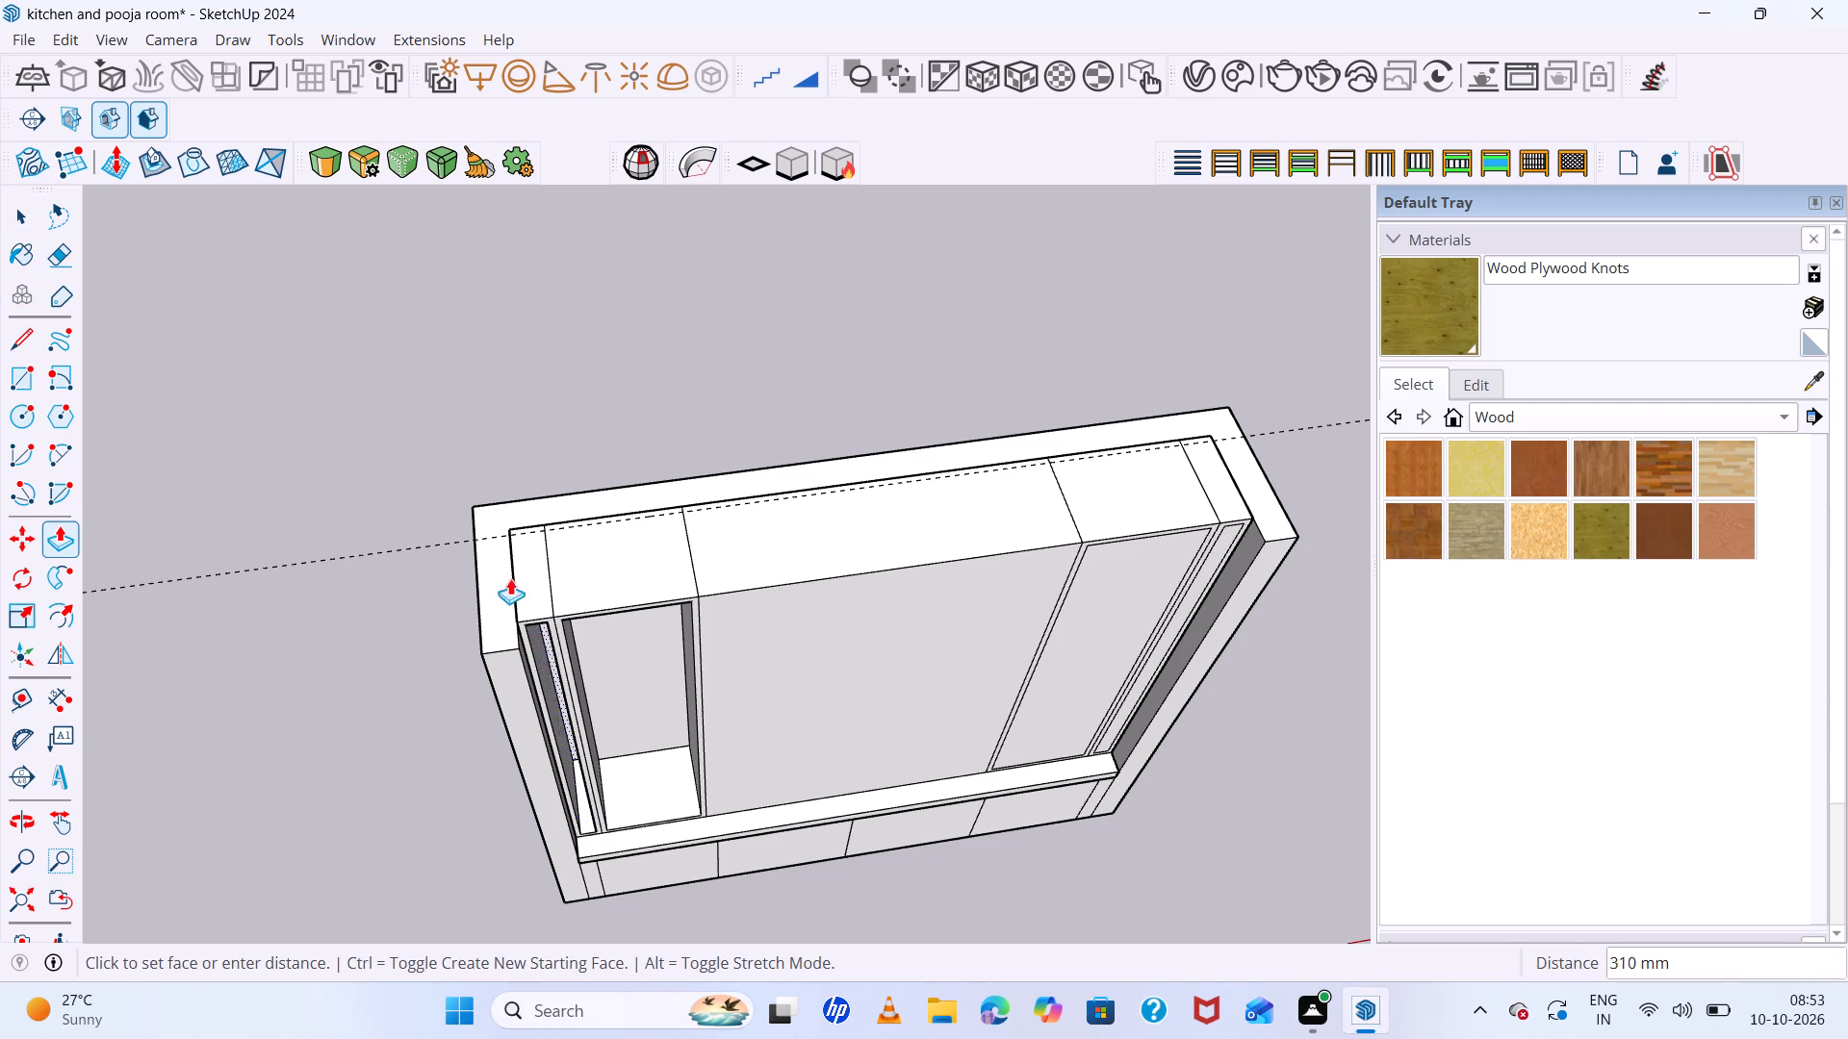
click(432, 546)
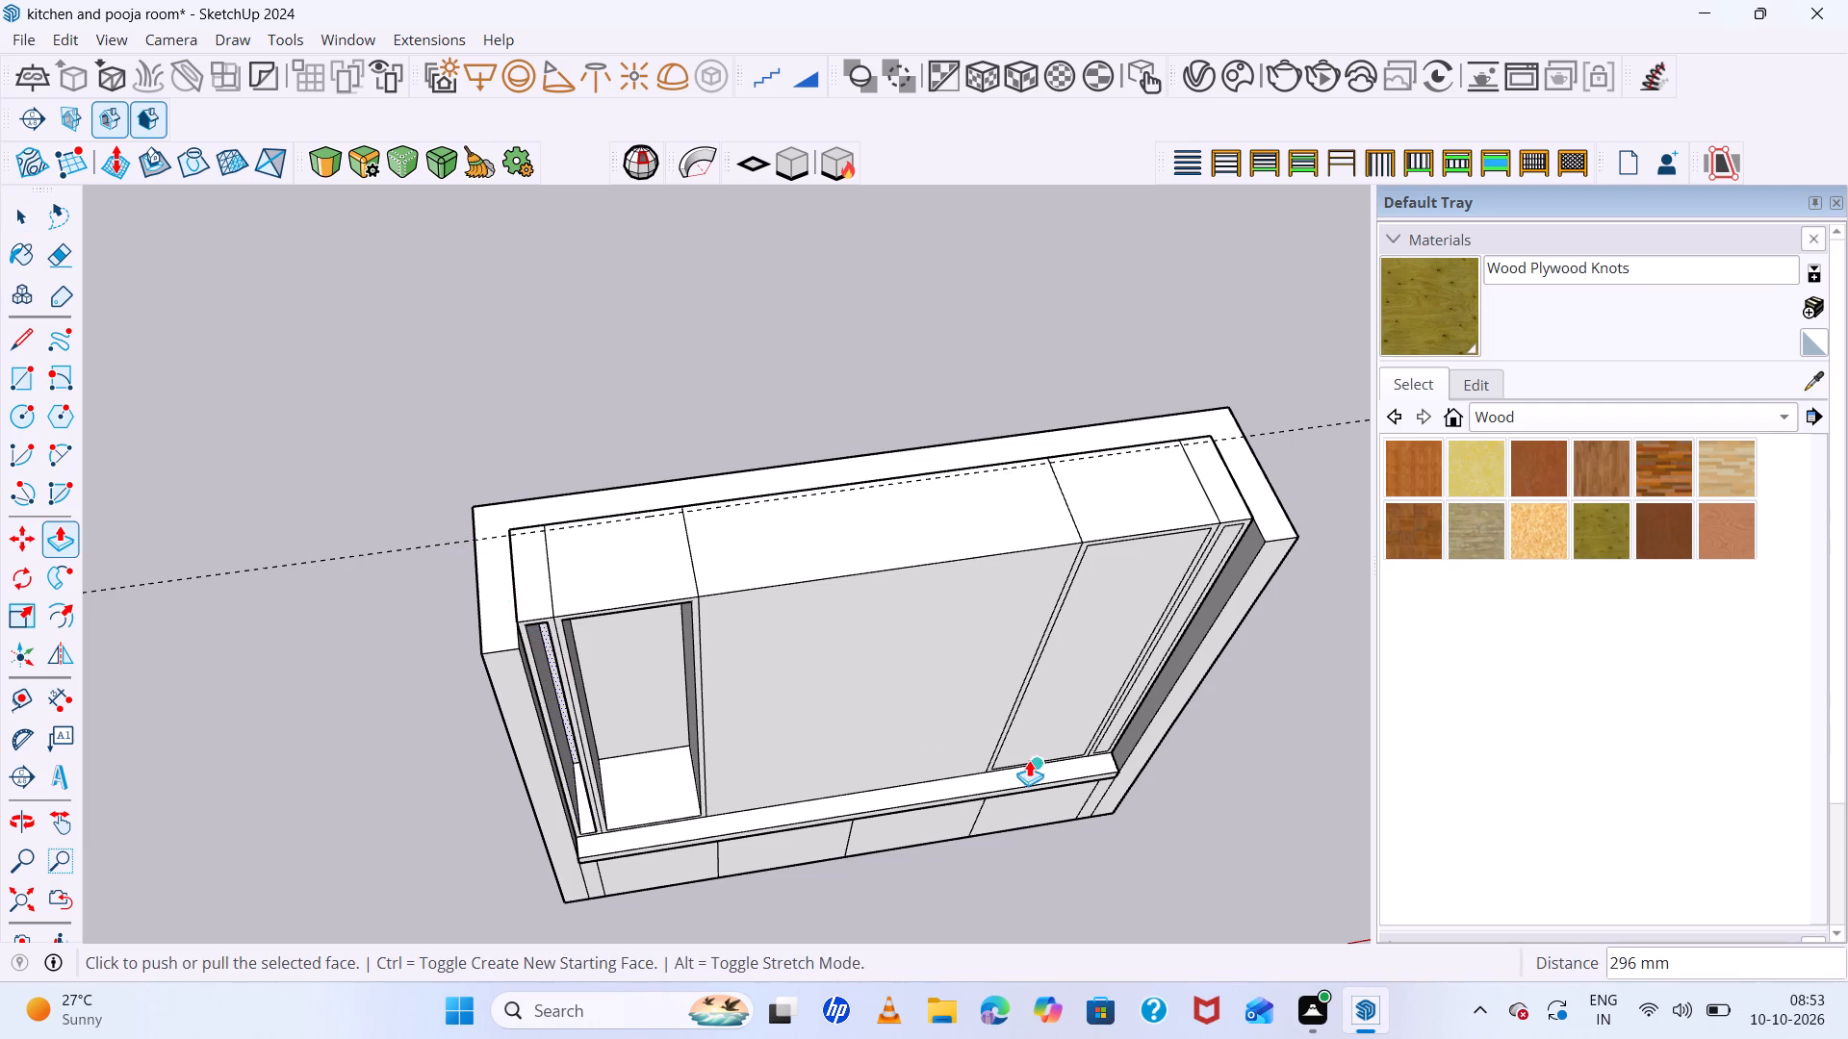
Undo the left recesses, panel offsets, upper block divisions and guides back to the empty open niche above the base cabinets.
middle_drag(1039, 724, 895, 417)
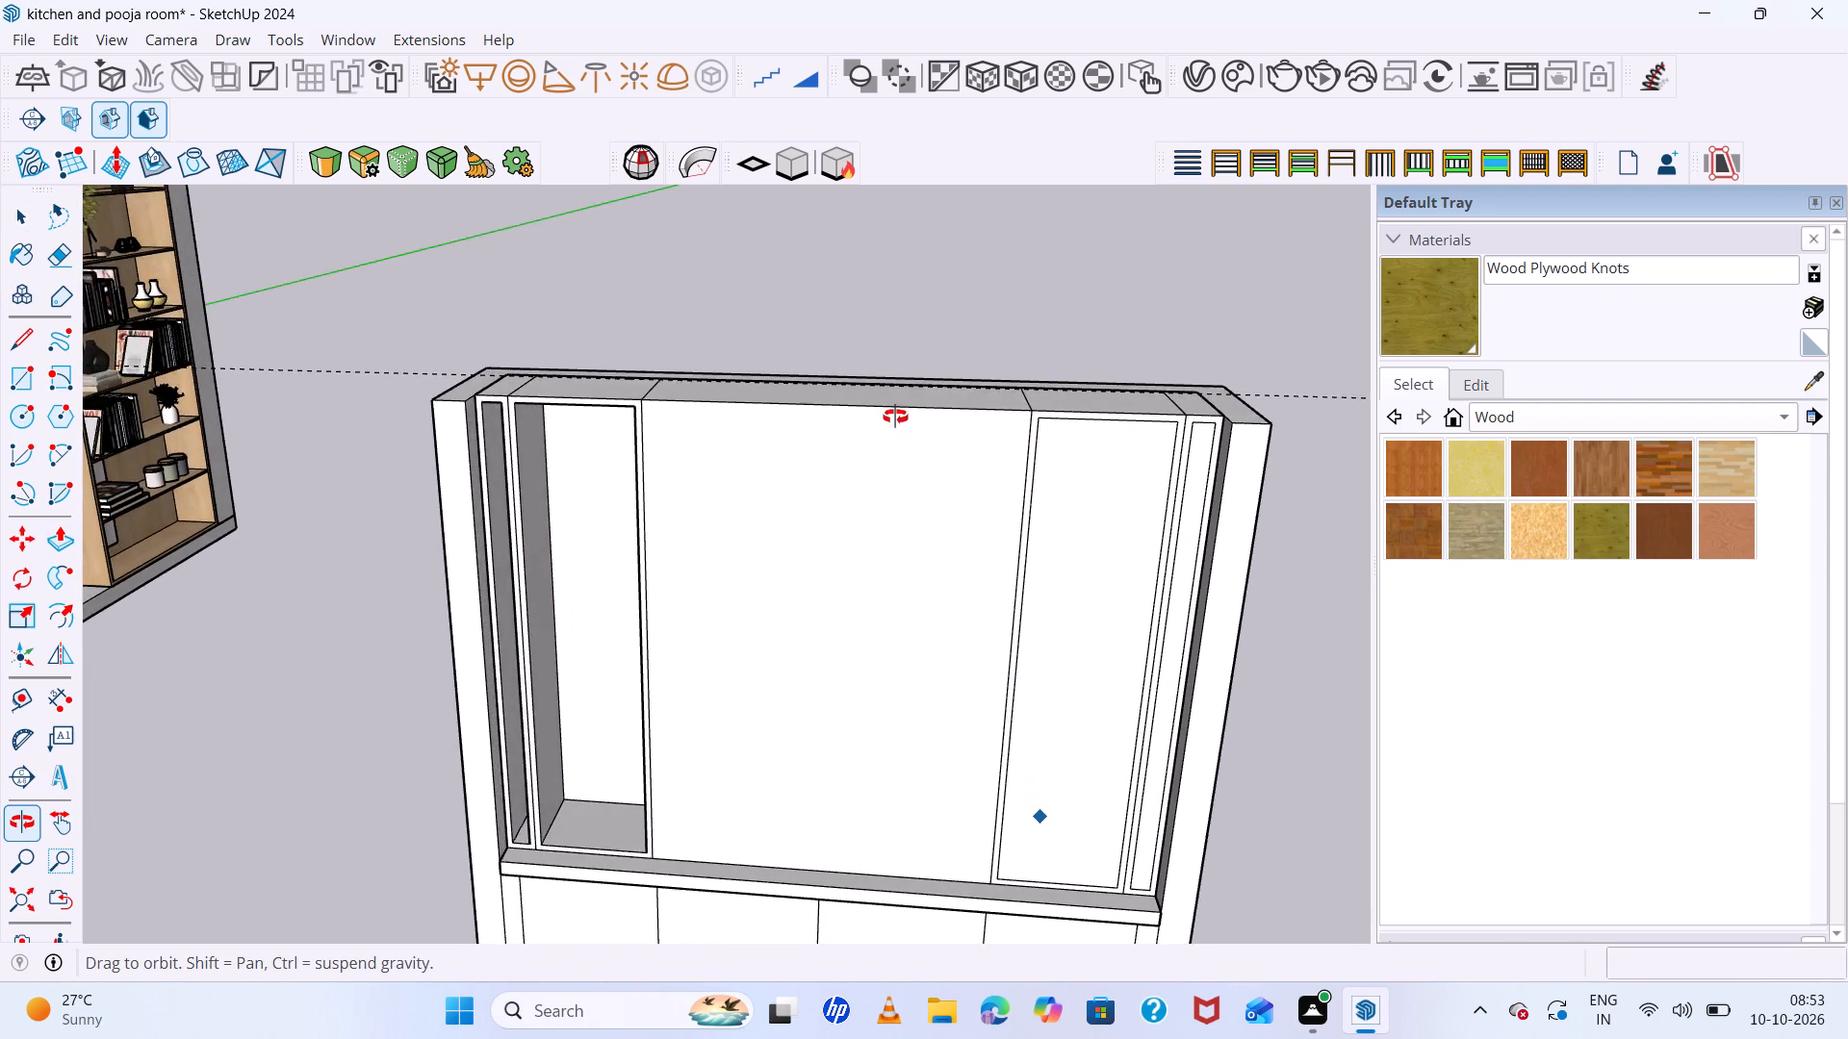
middle_drag(895, 417, 982, 346)
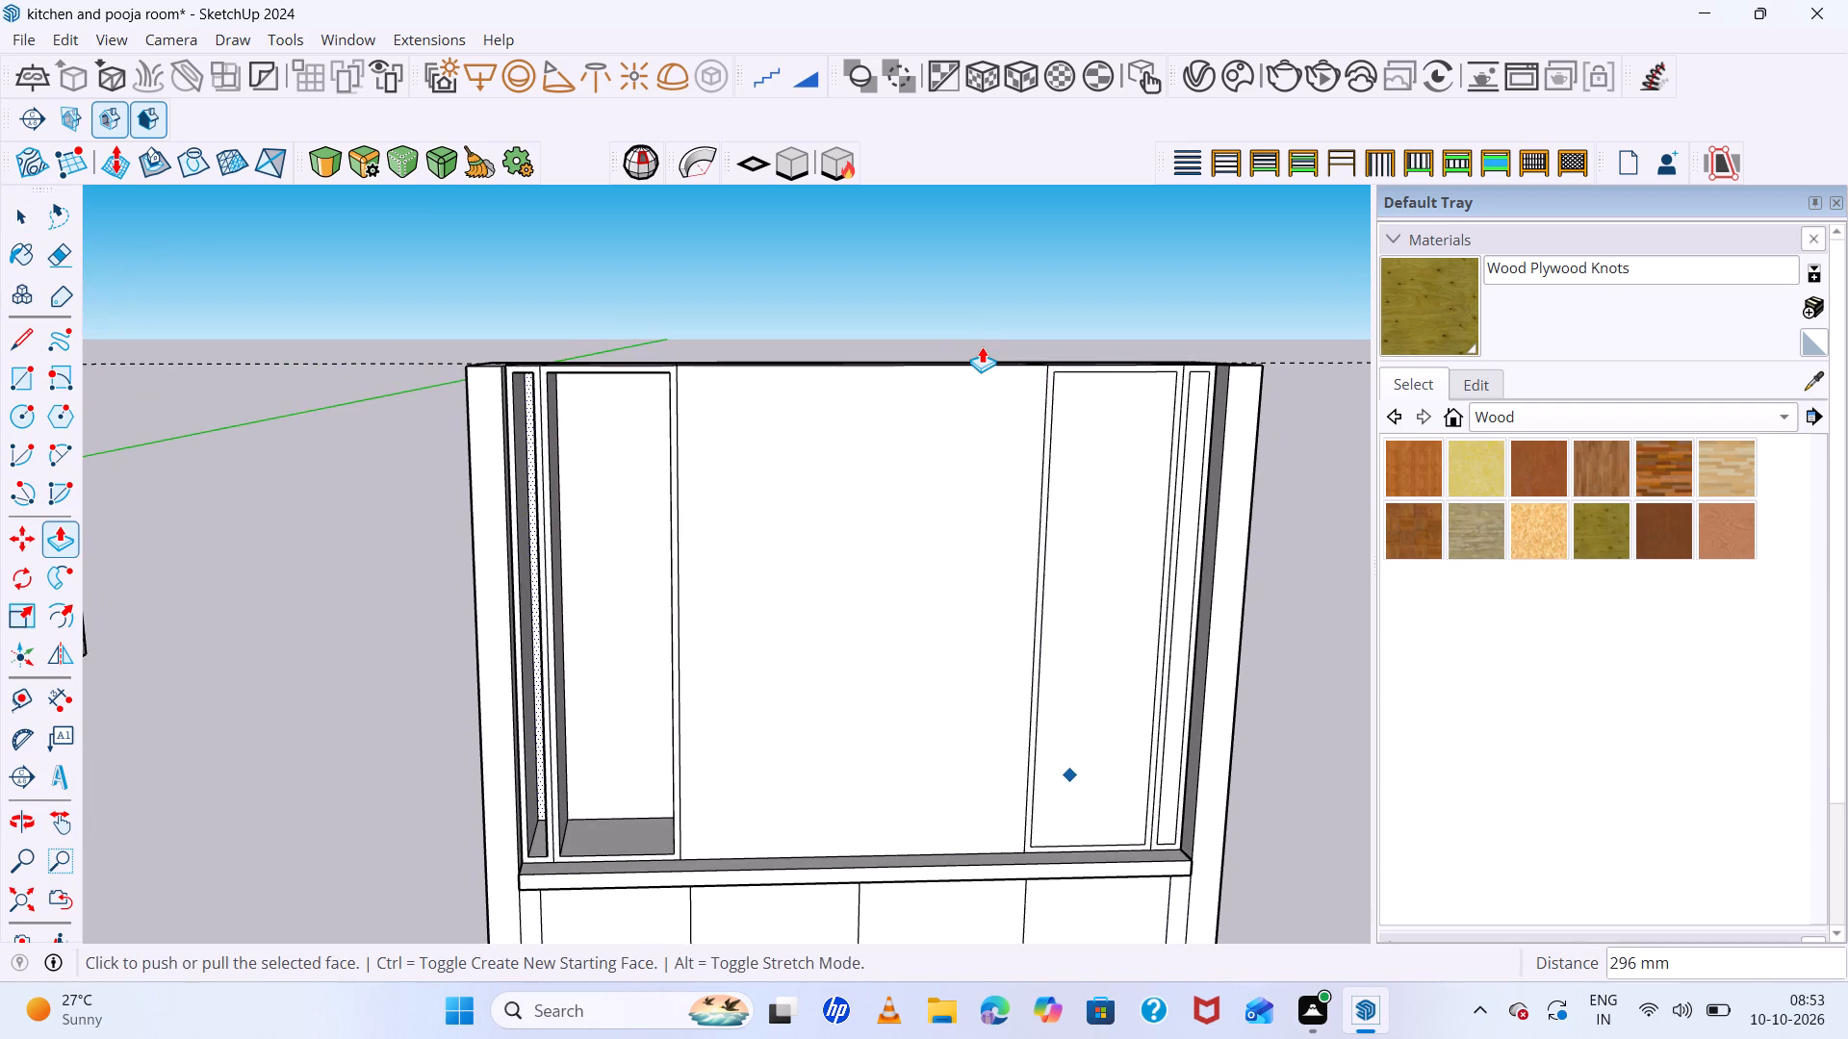
key(ctrl+z)
ctrl+click(983, 346)
key(ctrl+z)
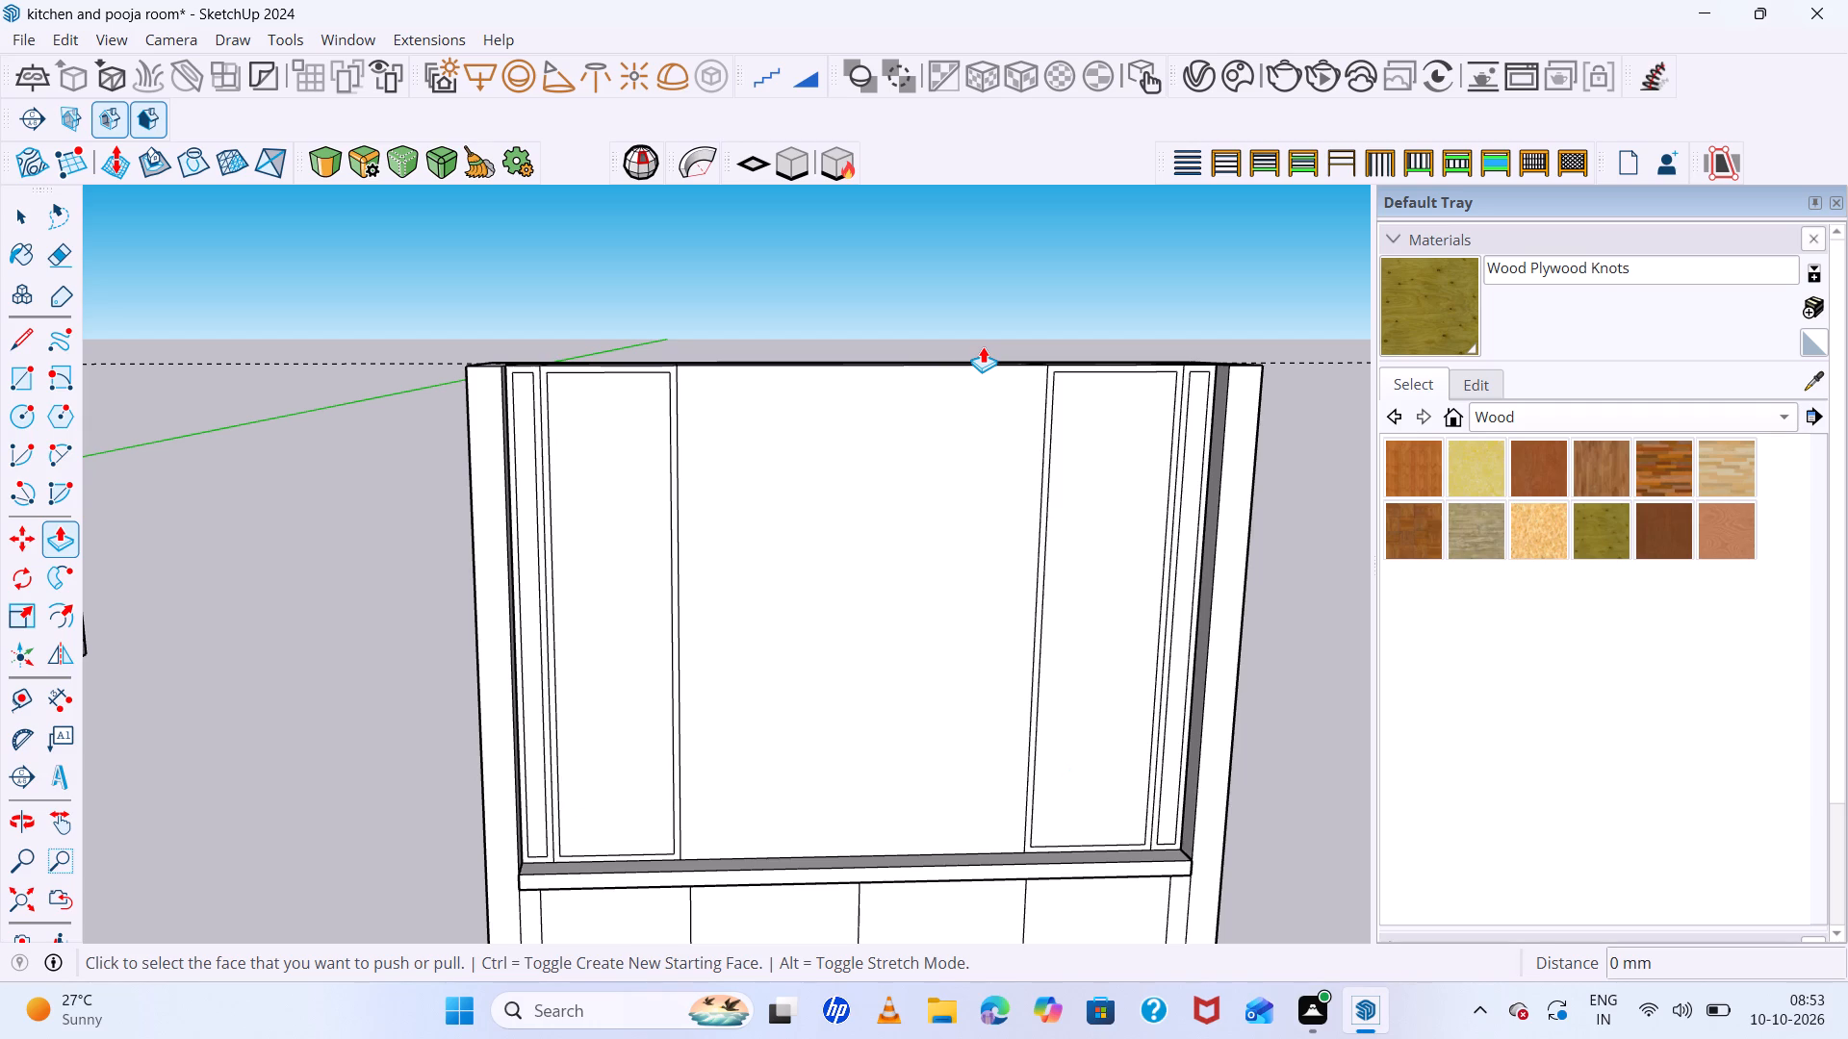
key(ctrl+z)
key(ctrl+z)
key(ctrl+z)
key(ctrl+z)
key(ctrl+z)
key(ctrl+z)
key(ctrl+z)
key(ctrl+z)
key(ctrl+z)
key(ctrl+z)
key(ctrl+z)
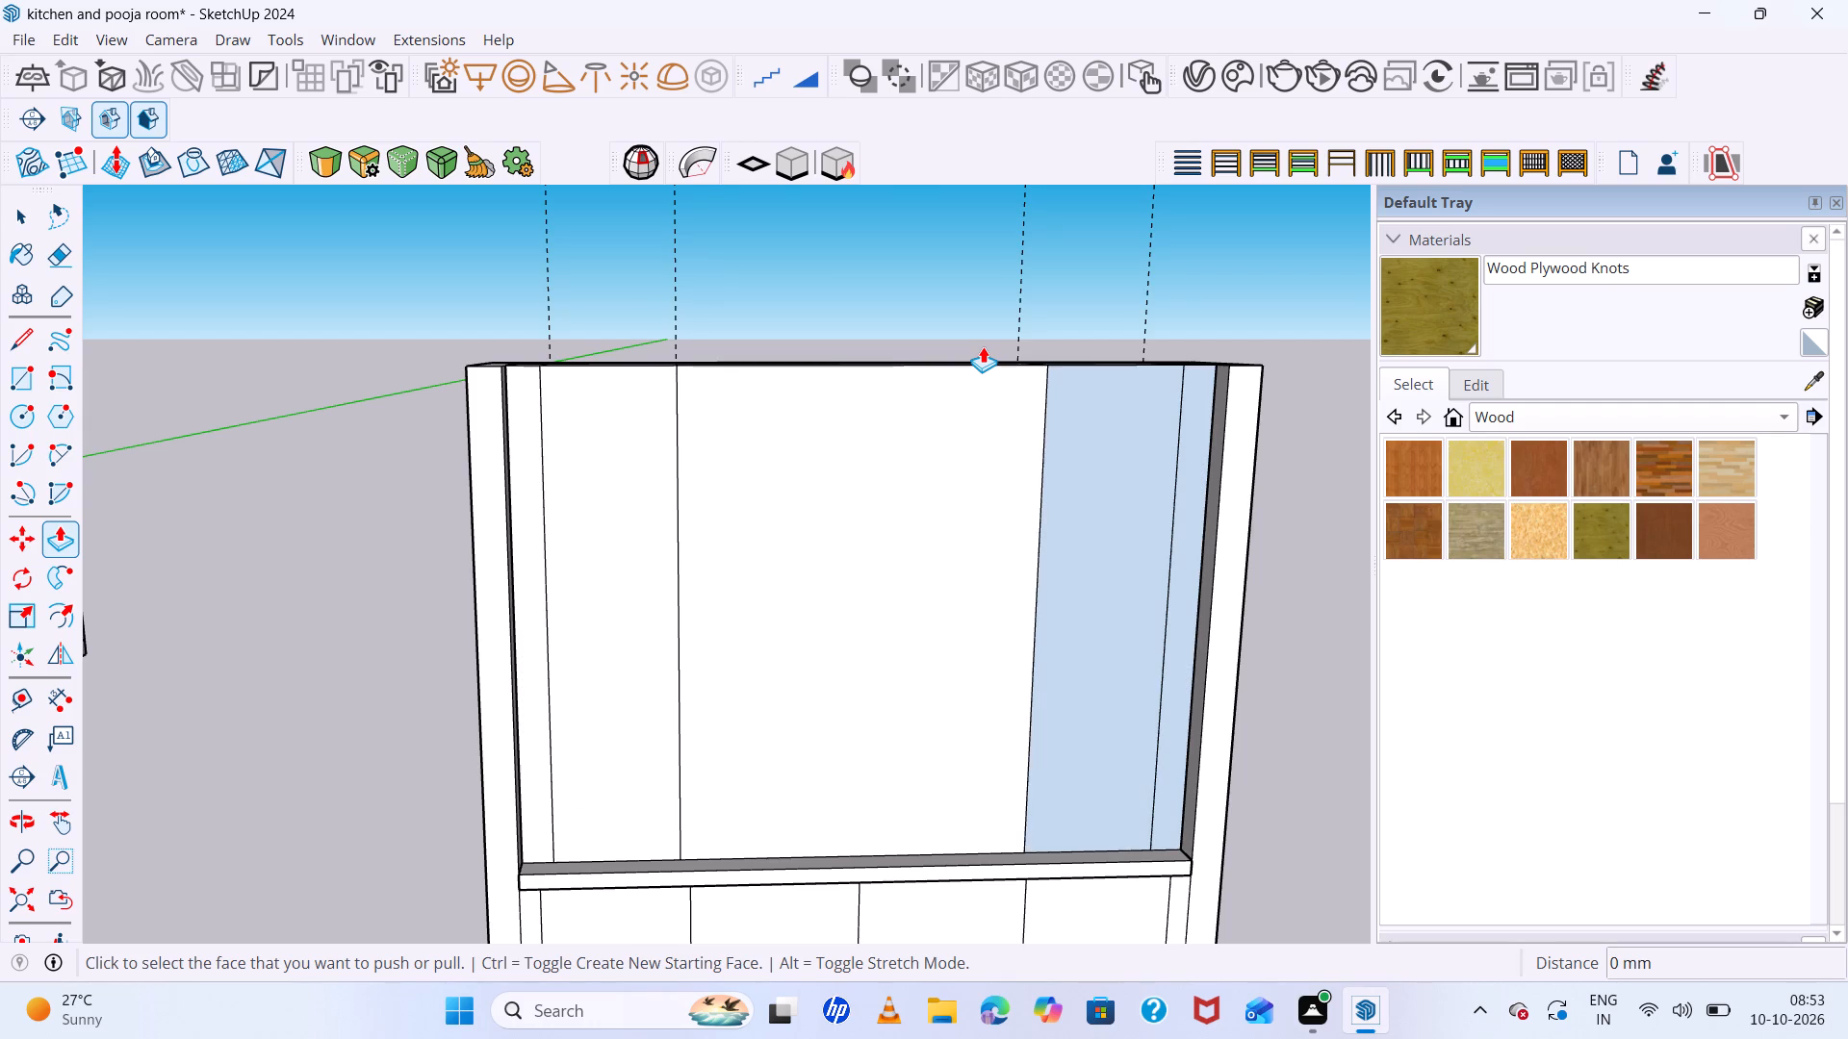
key(ctrl+z)
key(ctrl+z)
key(ctrl+z)
key(ctrl+z)
key(ctrl+z)
key(ctrl+z)
key(ctrl+z)
key(ctrl+z)
key(ctrl+z)
key(ctrl+z)
key(ctrl+z)
key(ctrl+z)
key(ctrl+z)
key(ctrl+z)
key(ctrl+z)
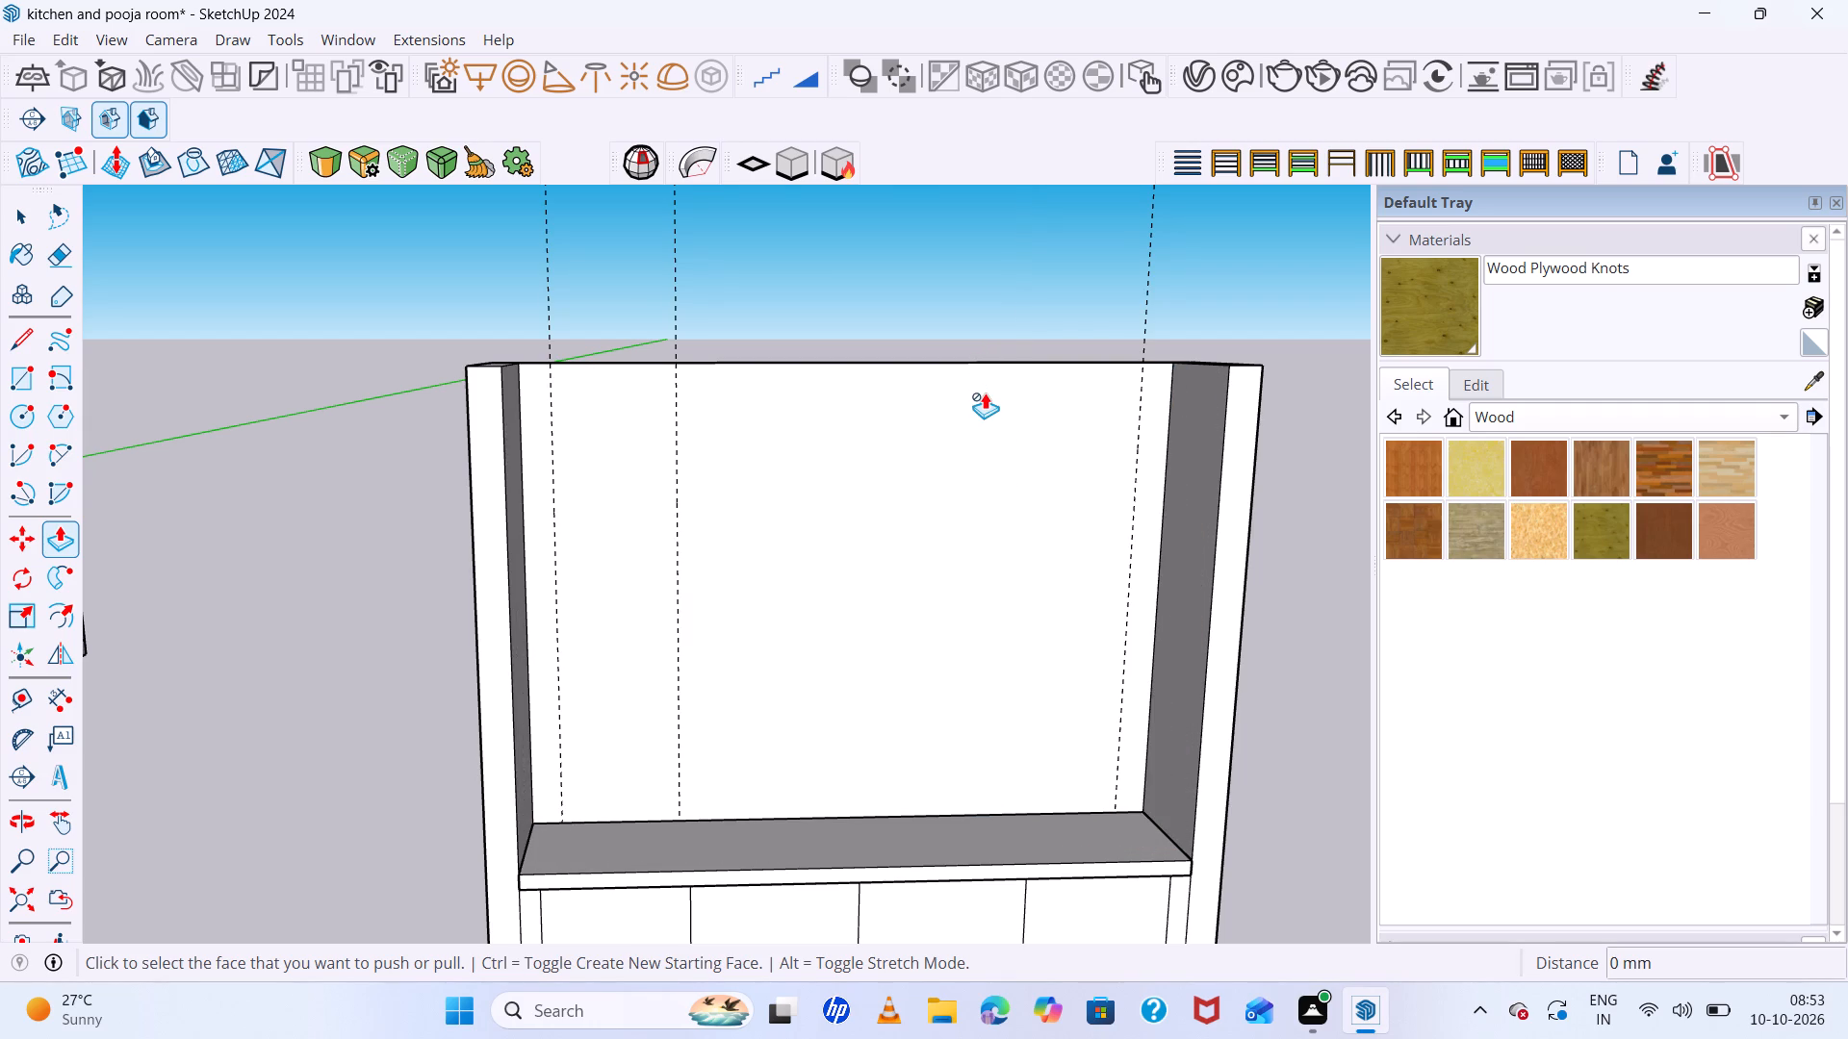
key(ctrl+z)
key(ctrl+z)
key(ctrl+z)
key(ctrl+z)
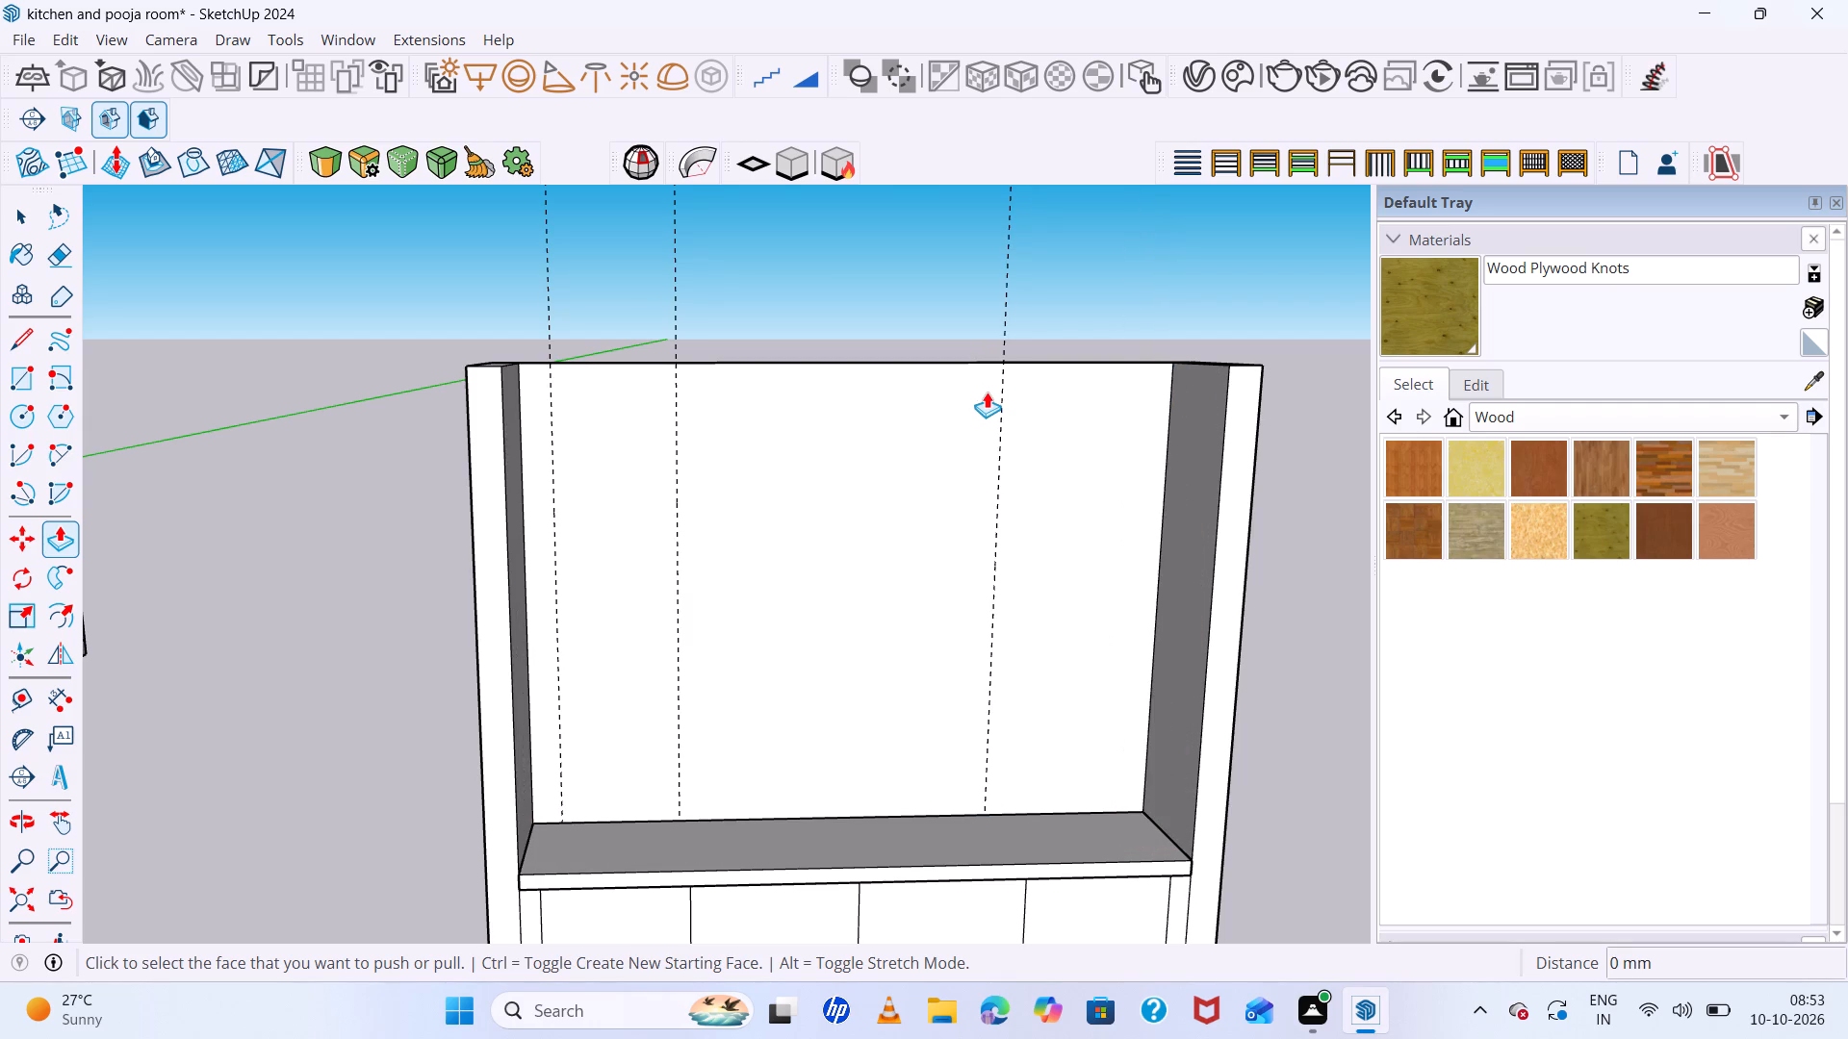
key(ctrl+z)
key(ctrl+z)
key(ctrl+z)
Place a vertical guide on the niche's back panel, 195 mm from its left inner edge.
scroll(987, 392, down, 2)
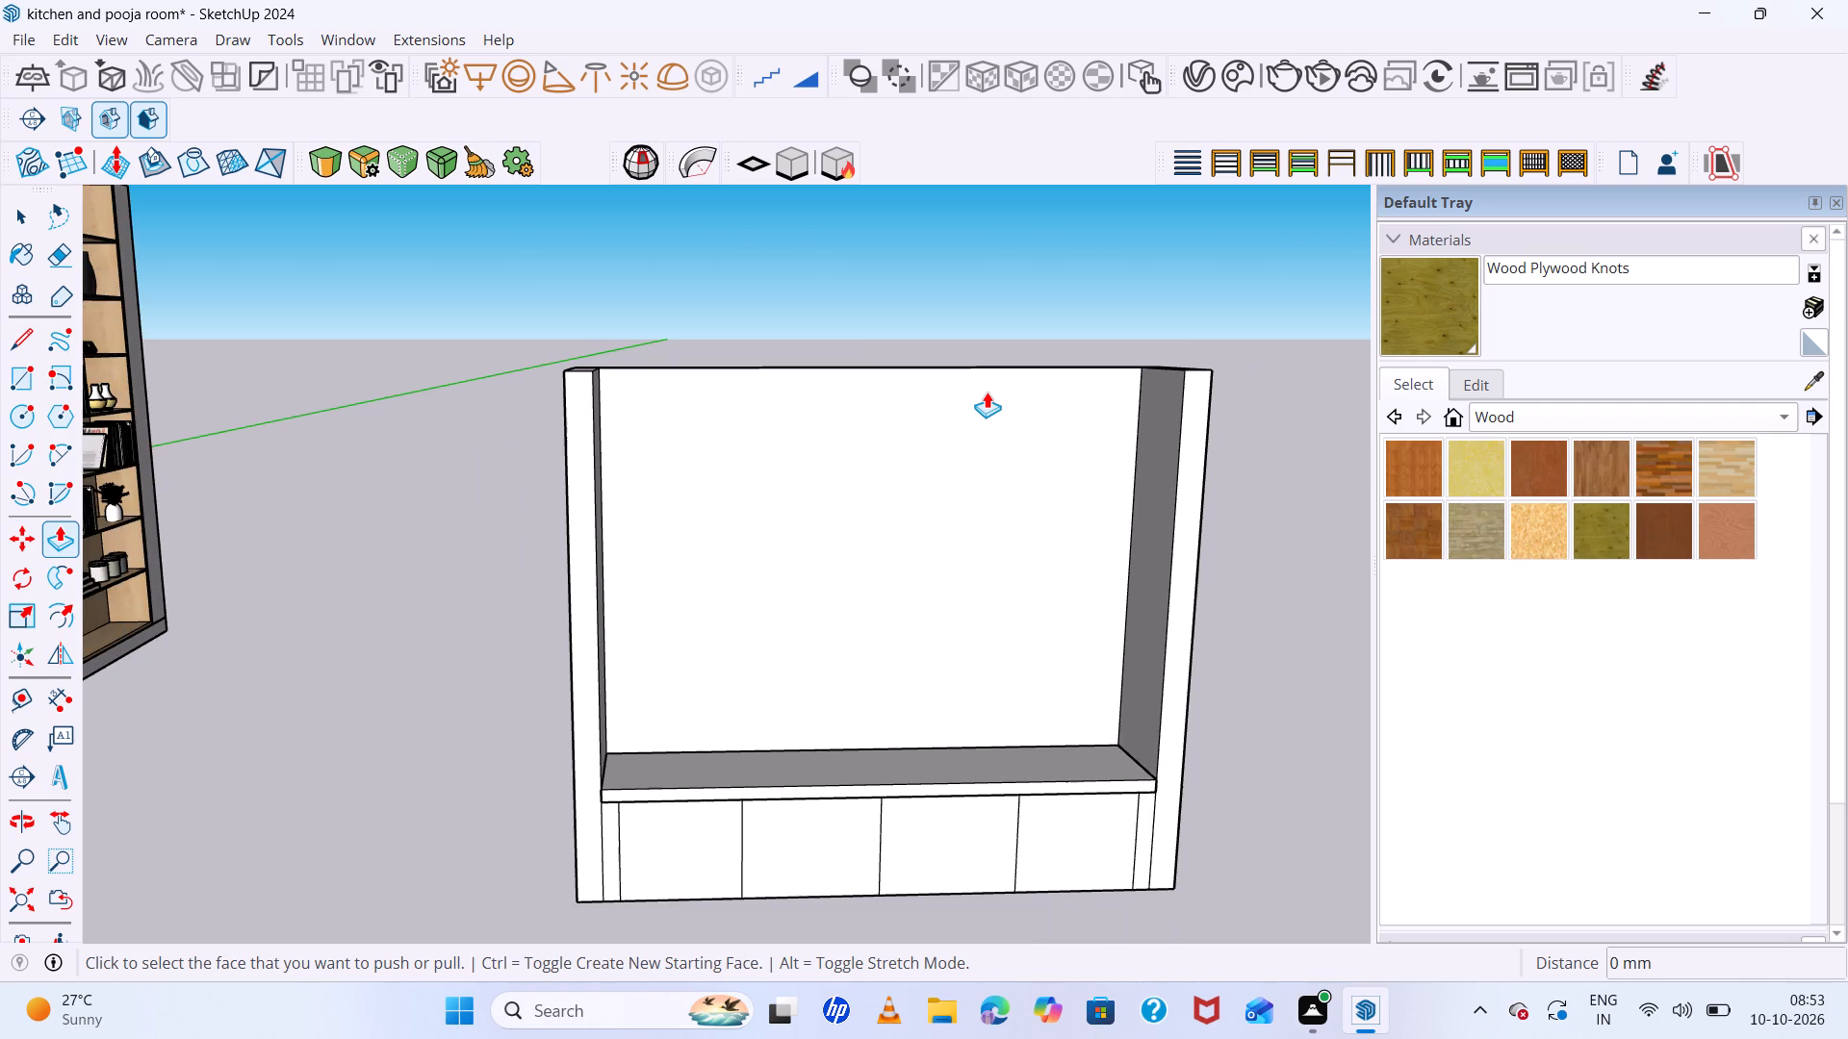
middle_drag(1089, 436, 868, 491)
key(space)
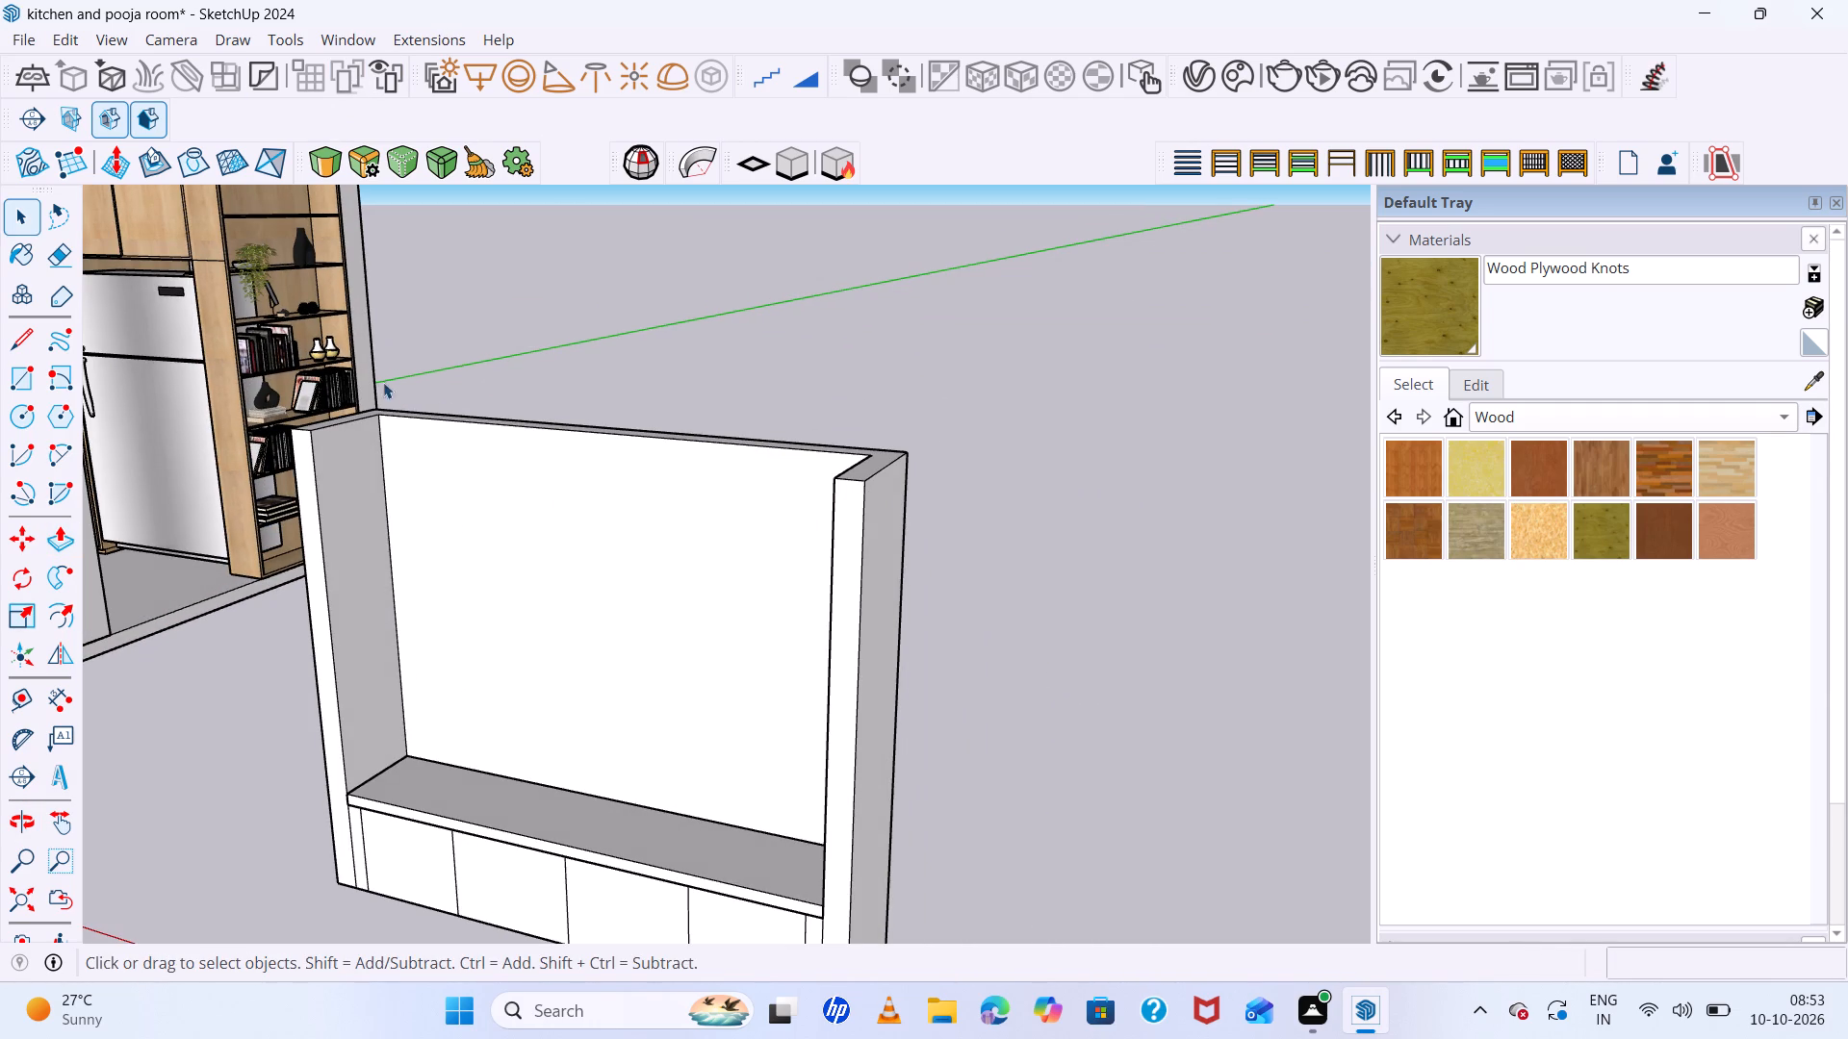
key(t)
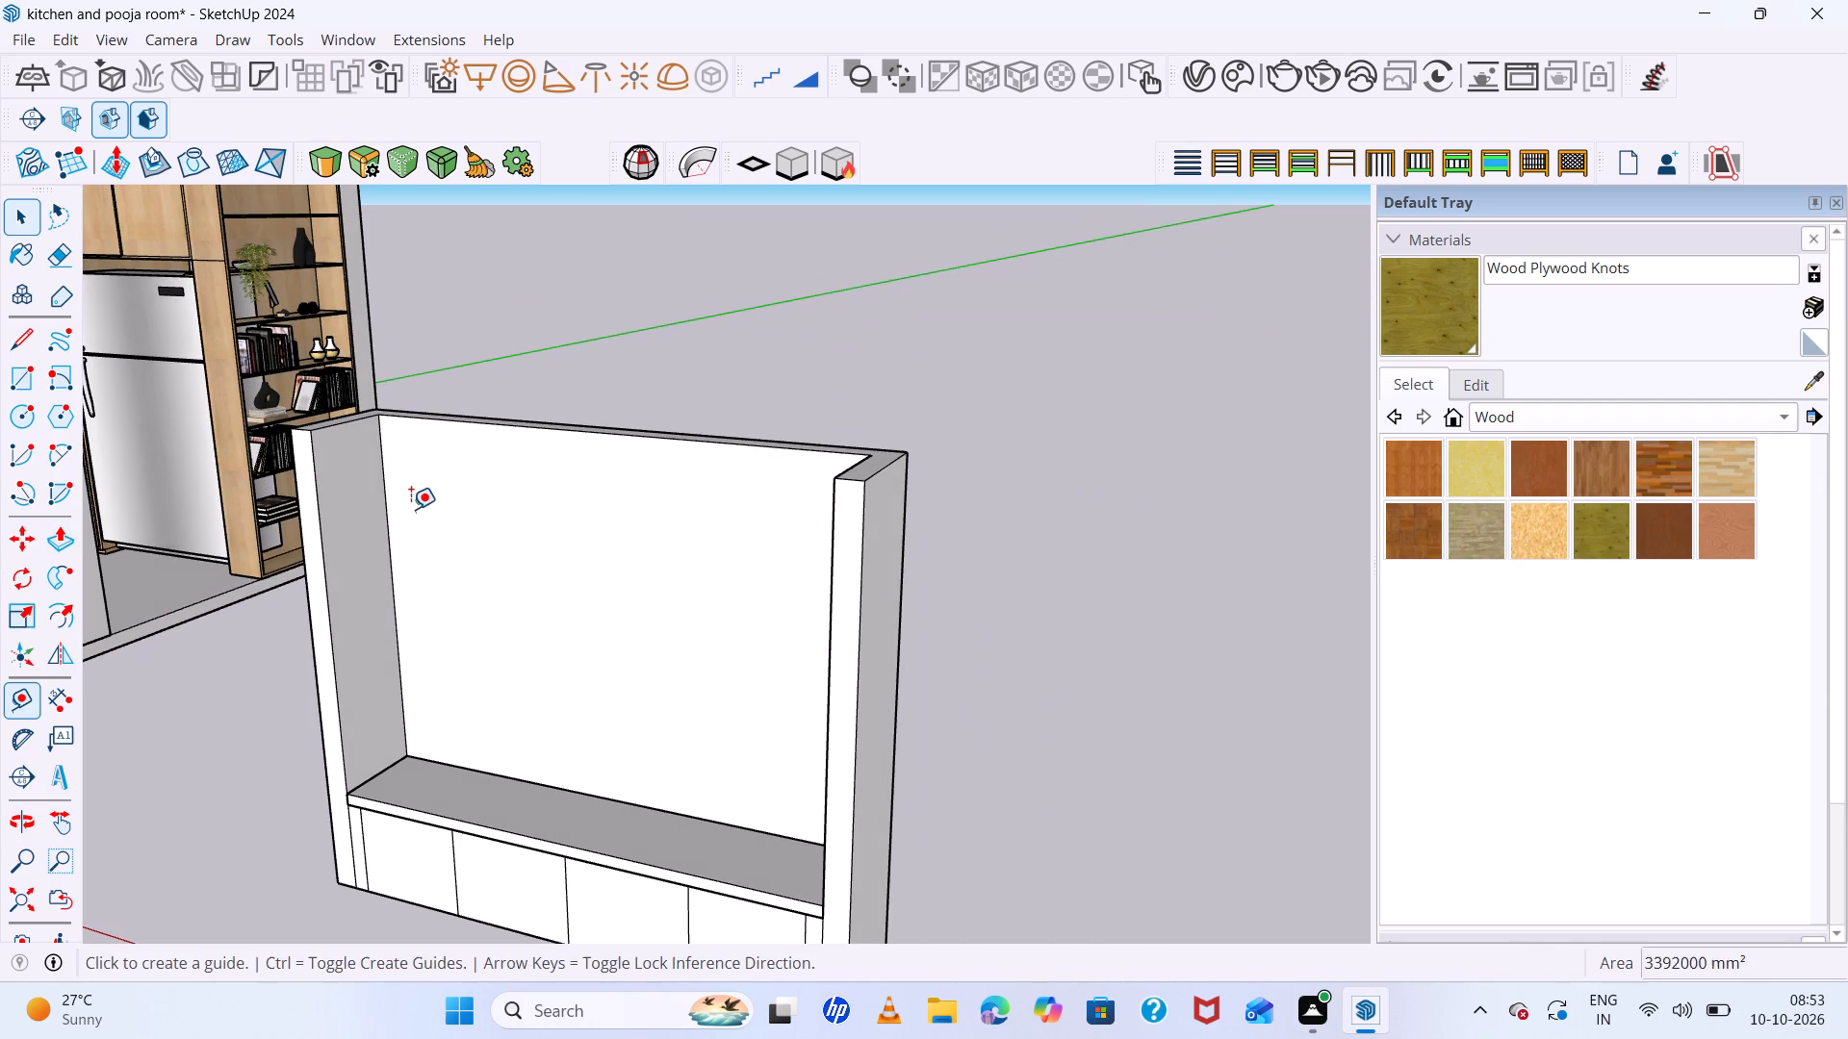
click(382, 517)
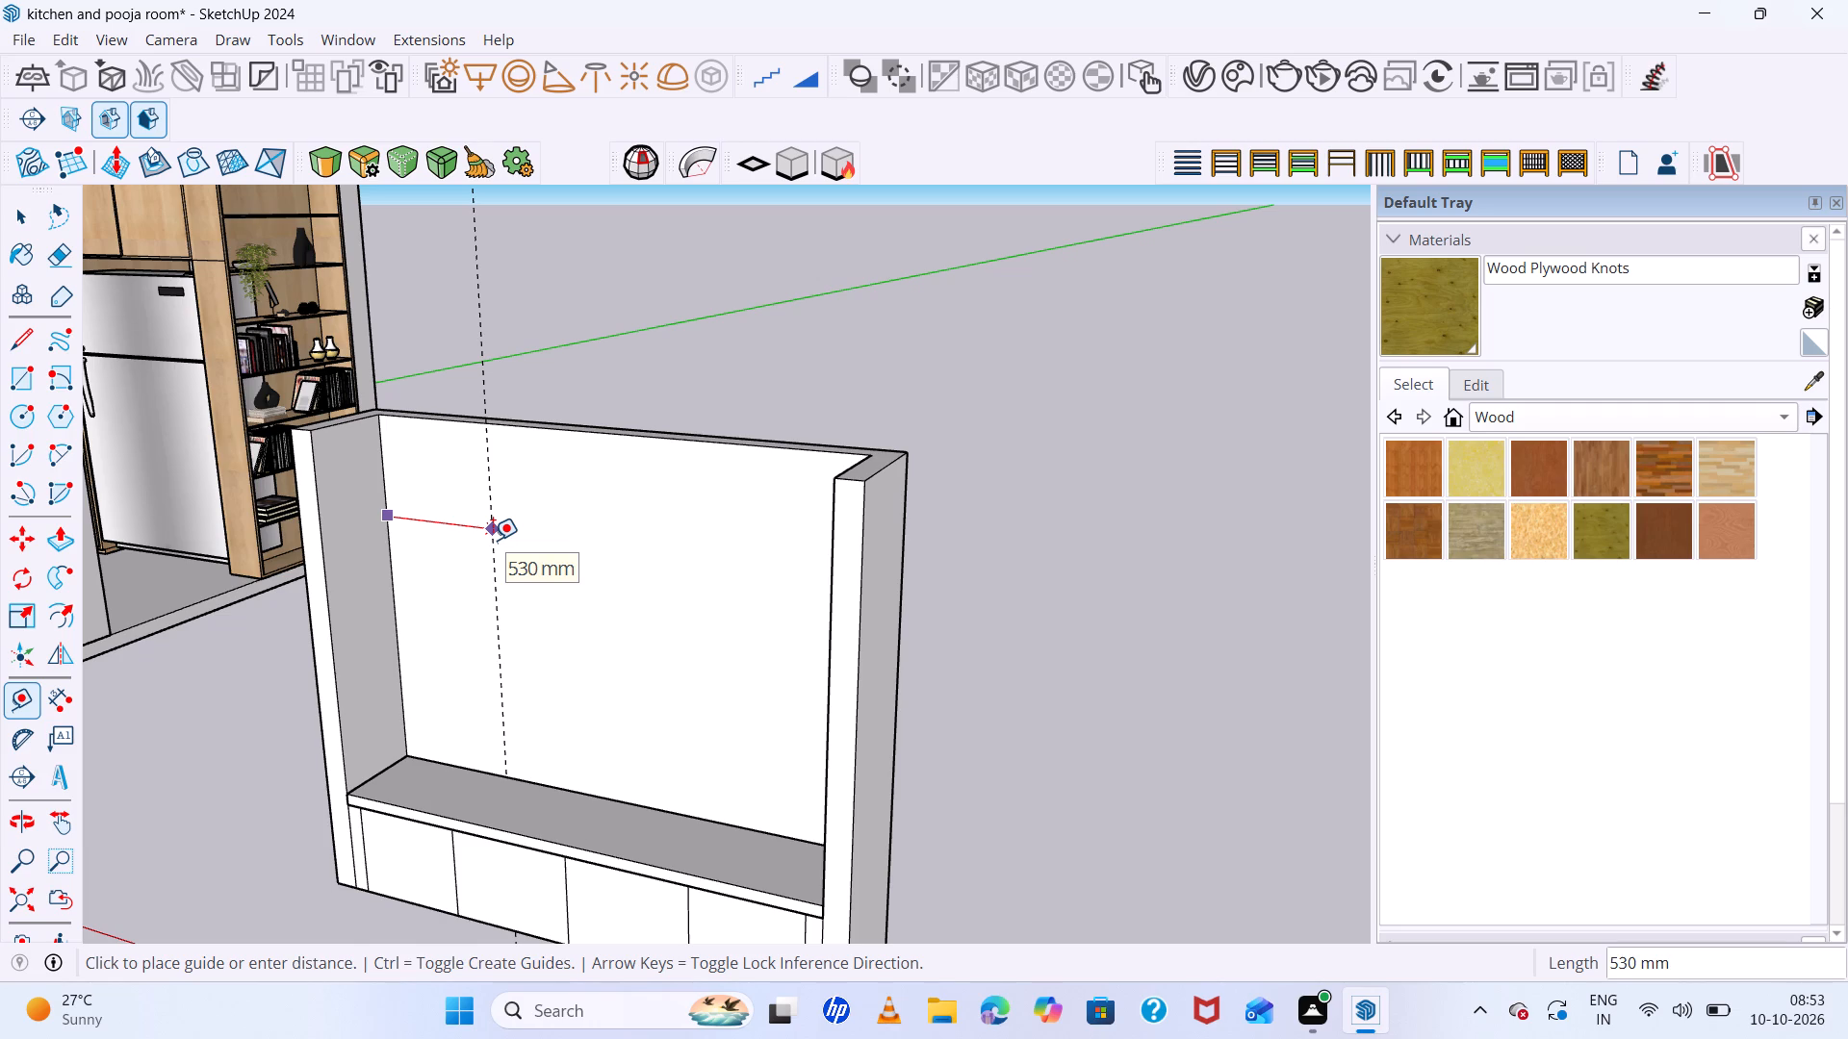
text(195)
key(Return)
Place a vertical guide on the niche's back panel, 195 mm inward from its right inner edge.
scroll(480, 393, down, 6)
middle_drag(575, 531, 711, 523)
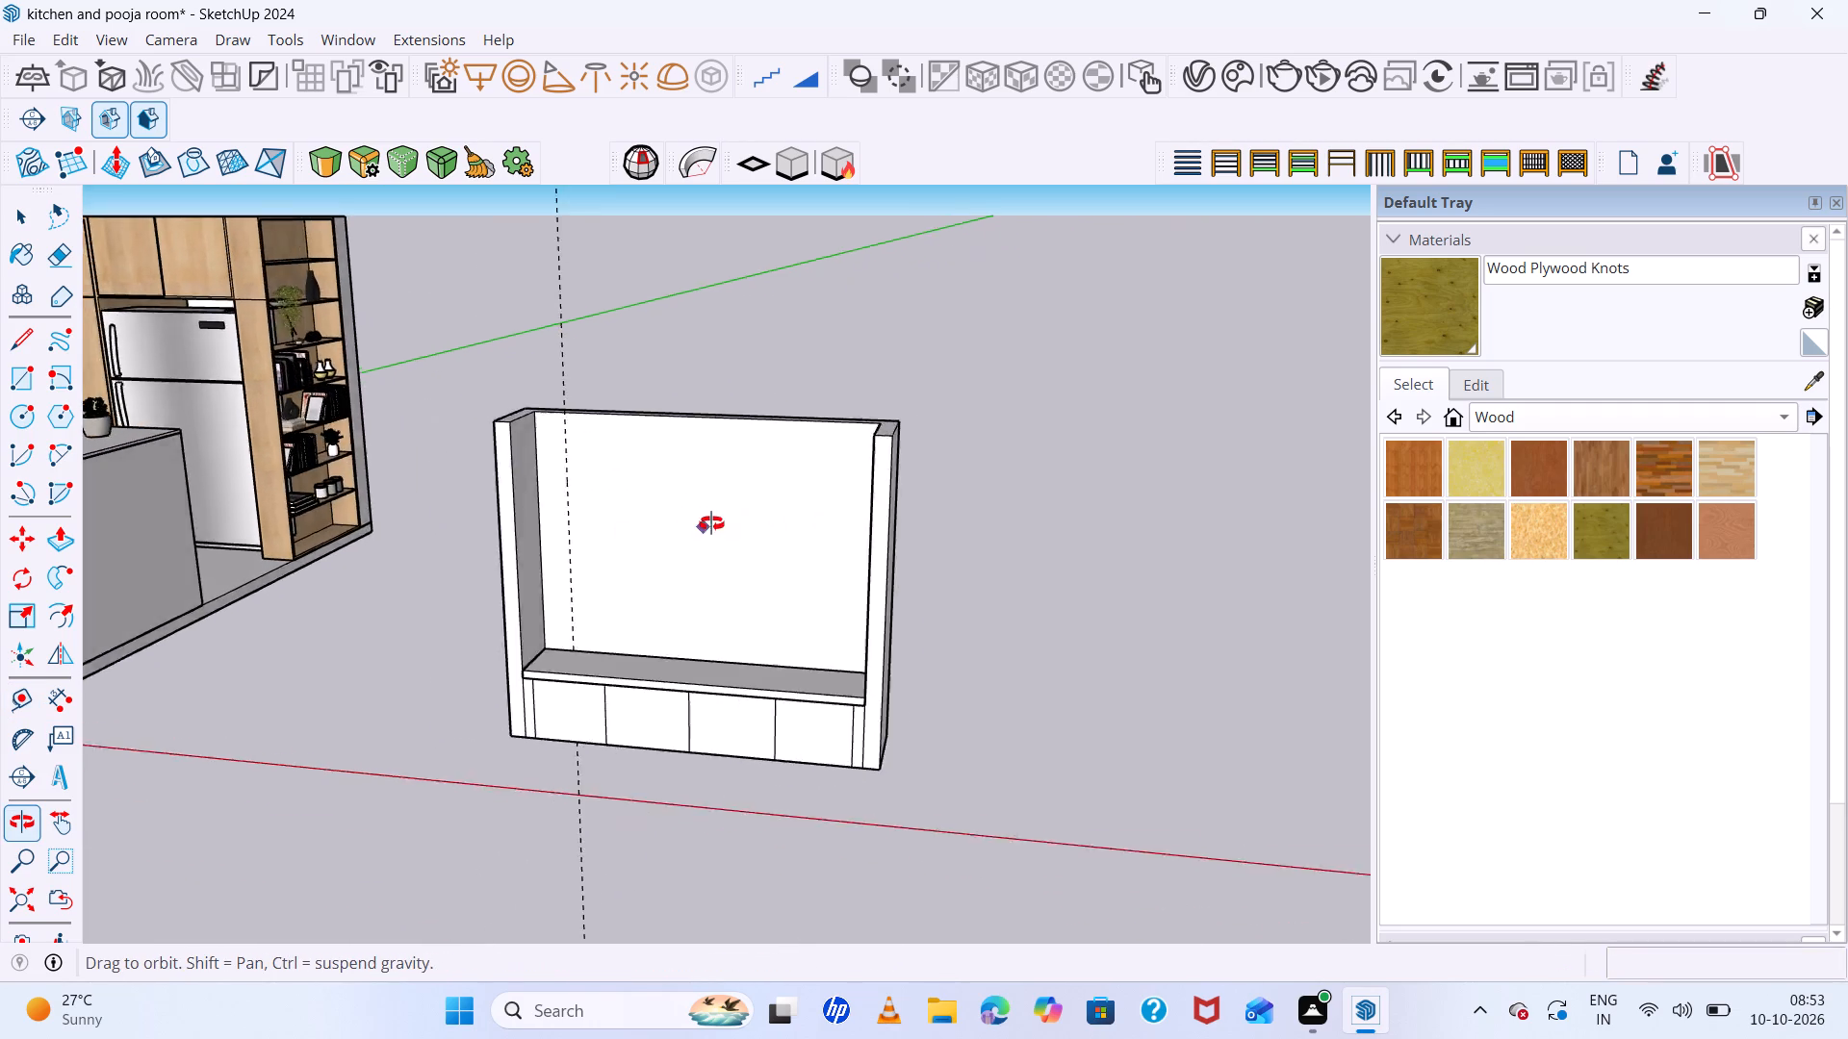
middle_drag(711, 523, 714, 522)
scroll(934, 490, up, 10)
middle_drag(961, 496, 988, 491)
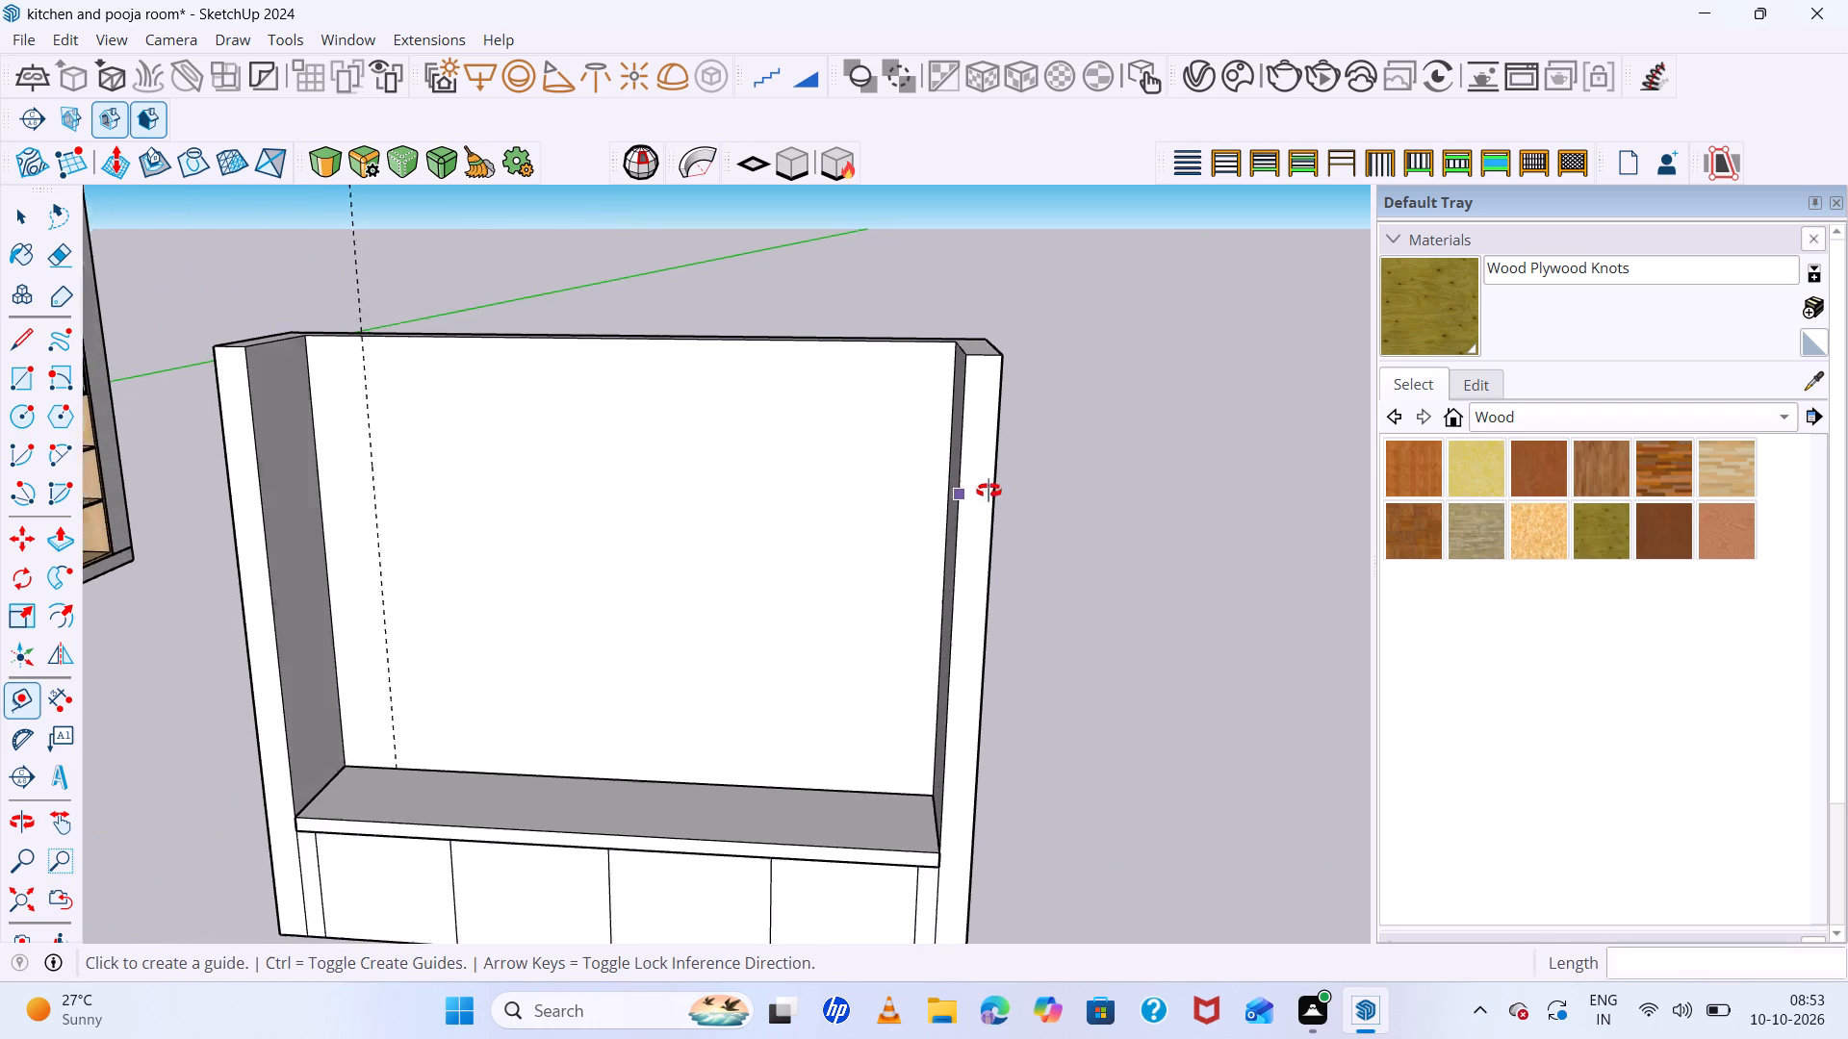
middle_drag(988, 491, 1014, 483)
click(944, 460)
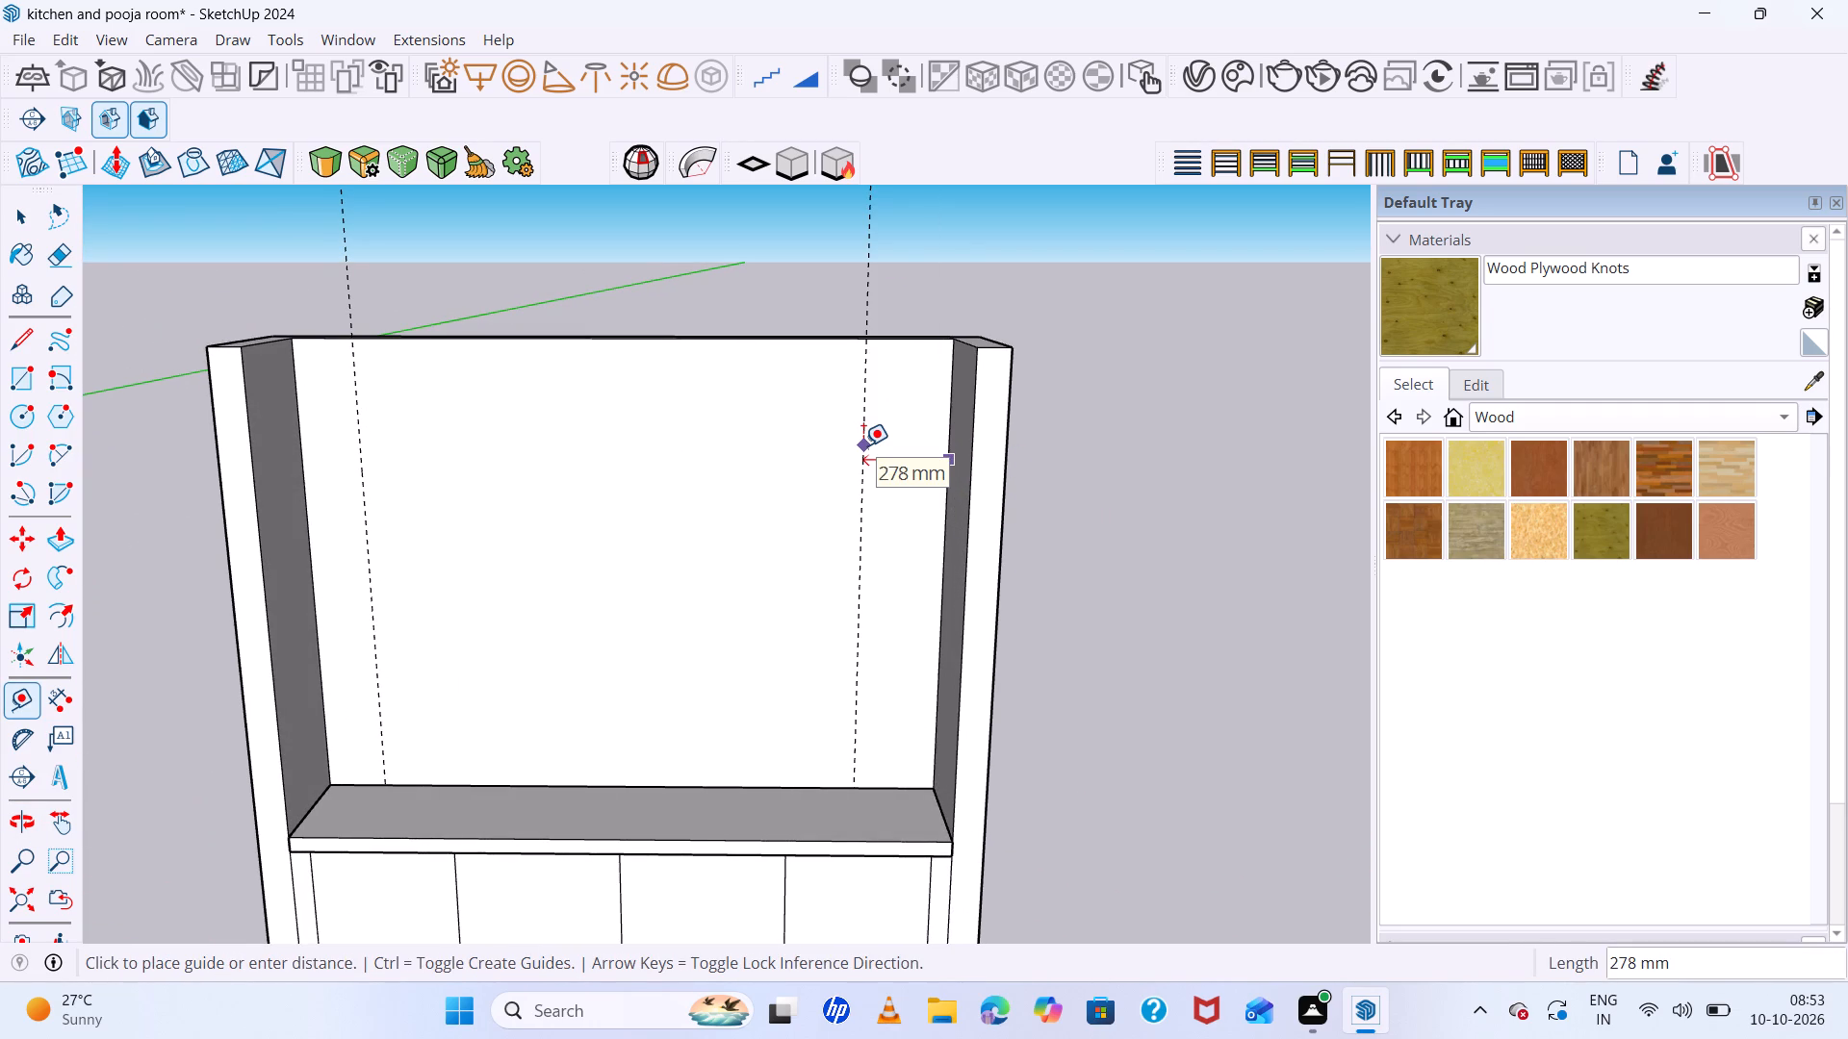
text(195)
key(Return)
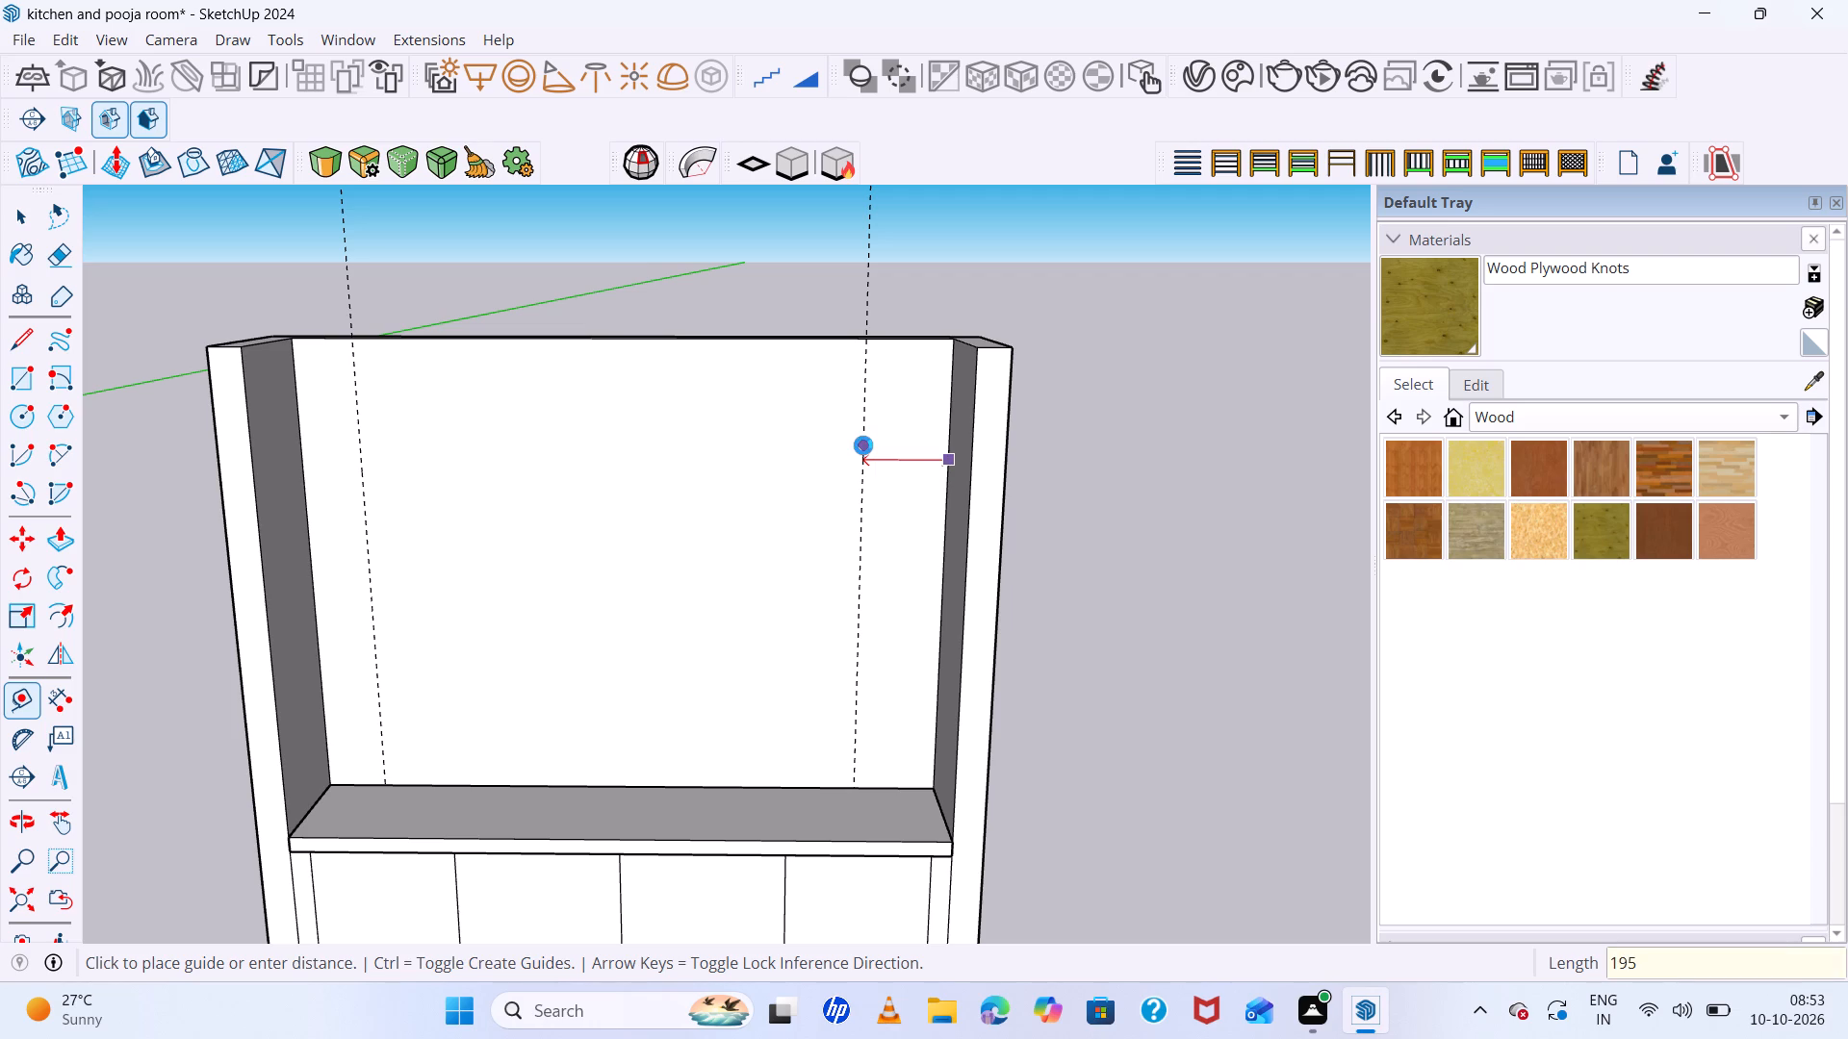
key(Return)
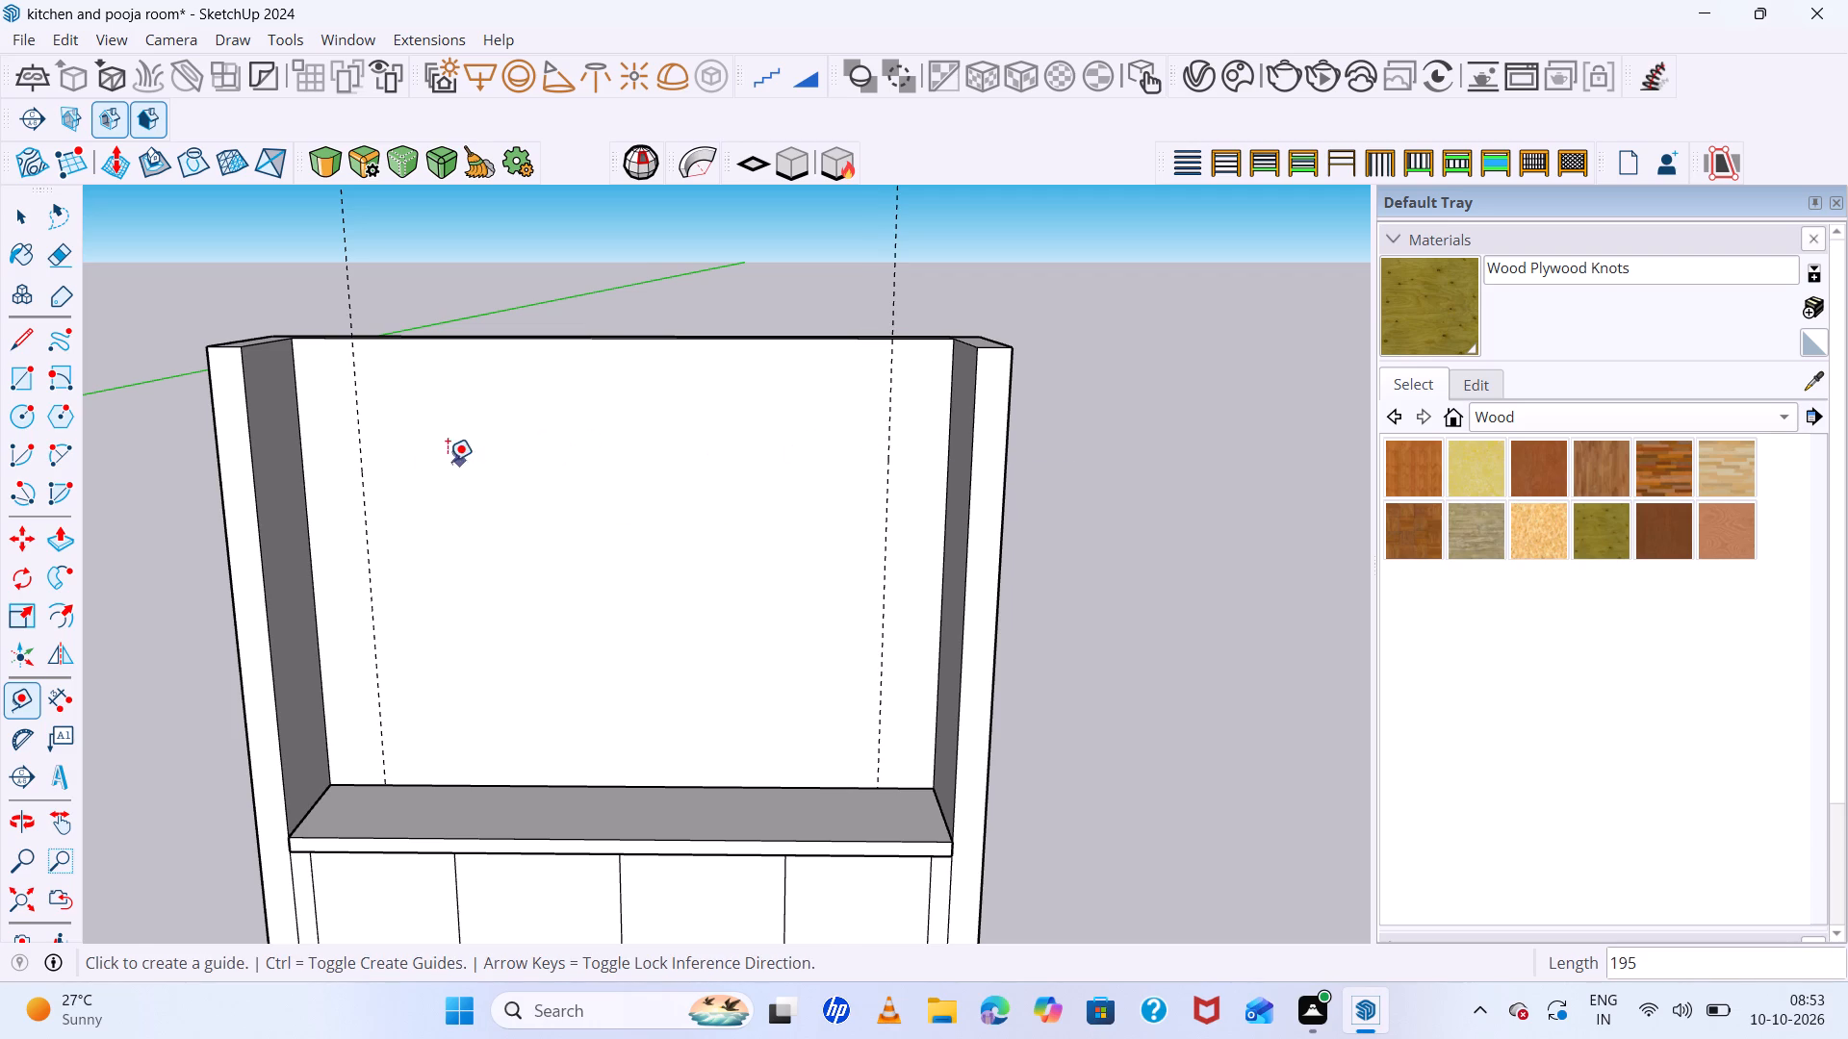
Add two more vertical guides on the back panel, each 400 mm inward from one of the two existing guides.
click(369, 463)
key(space)
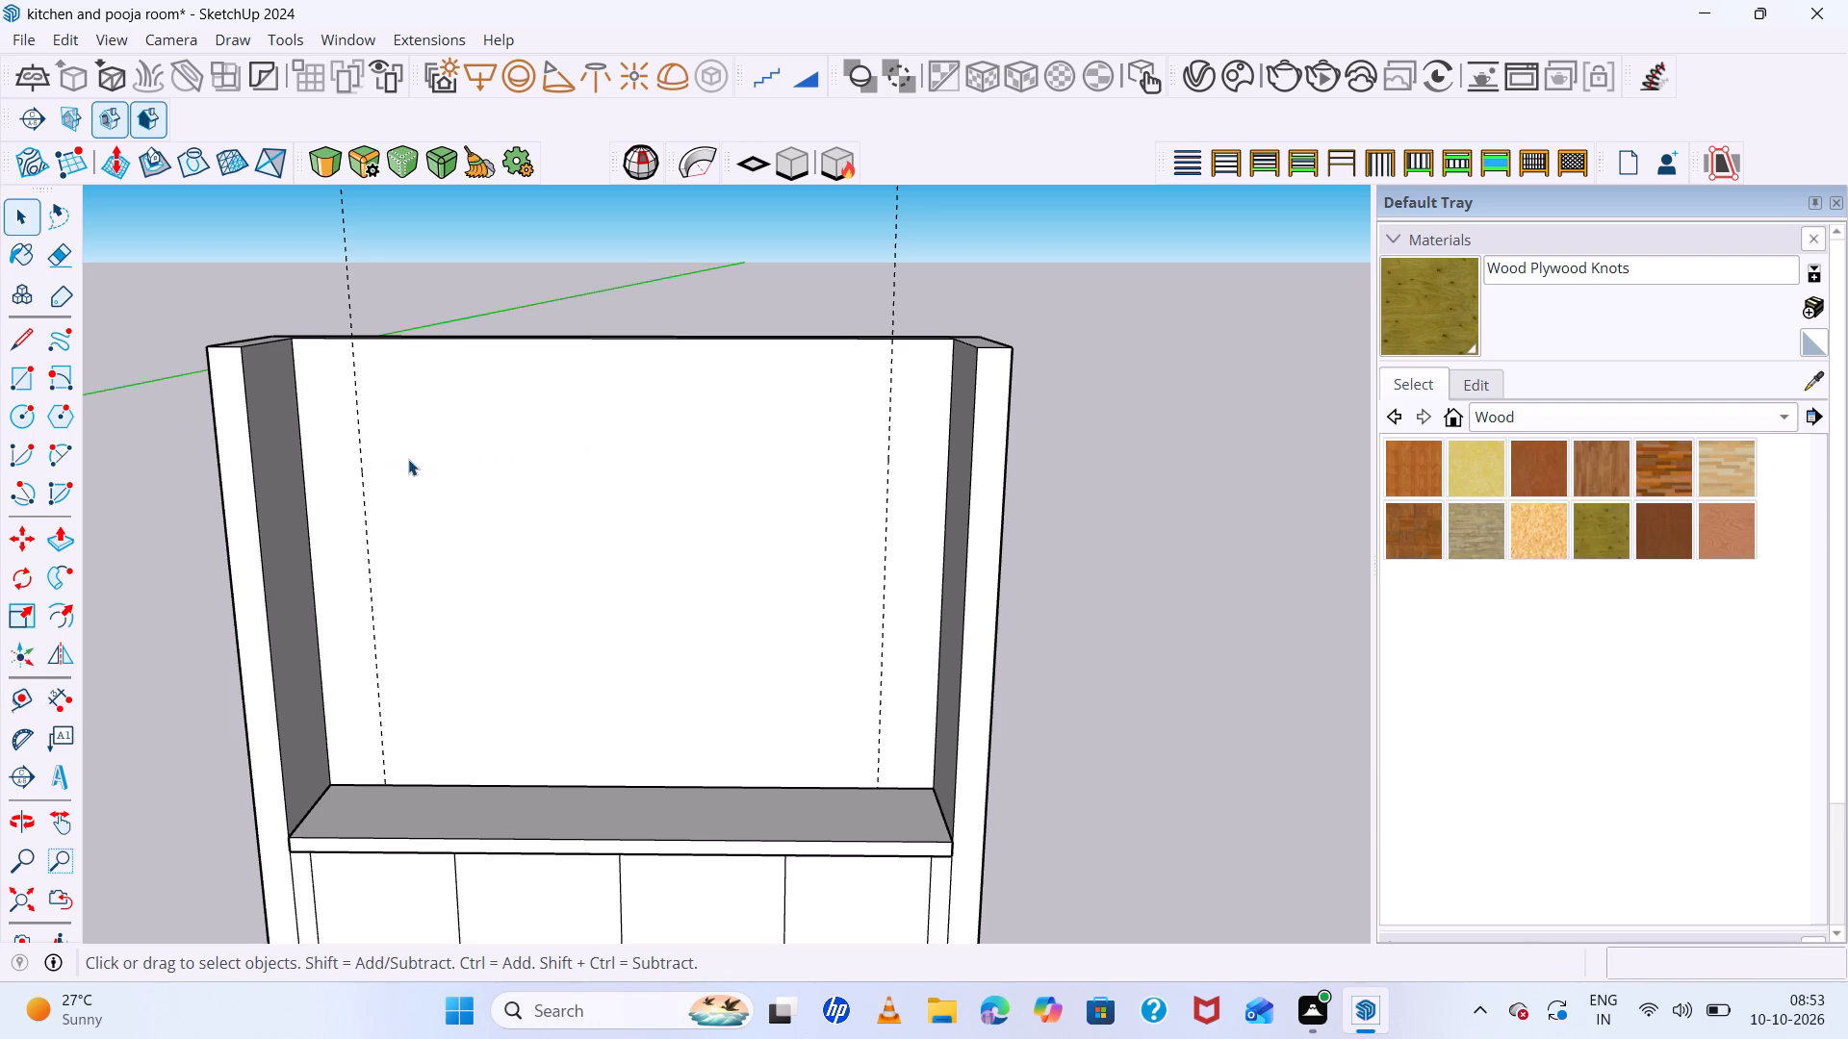
key(t)
click(346, 270)
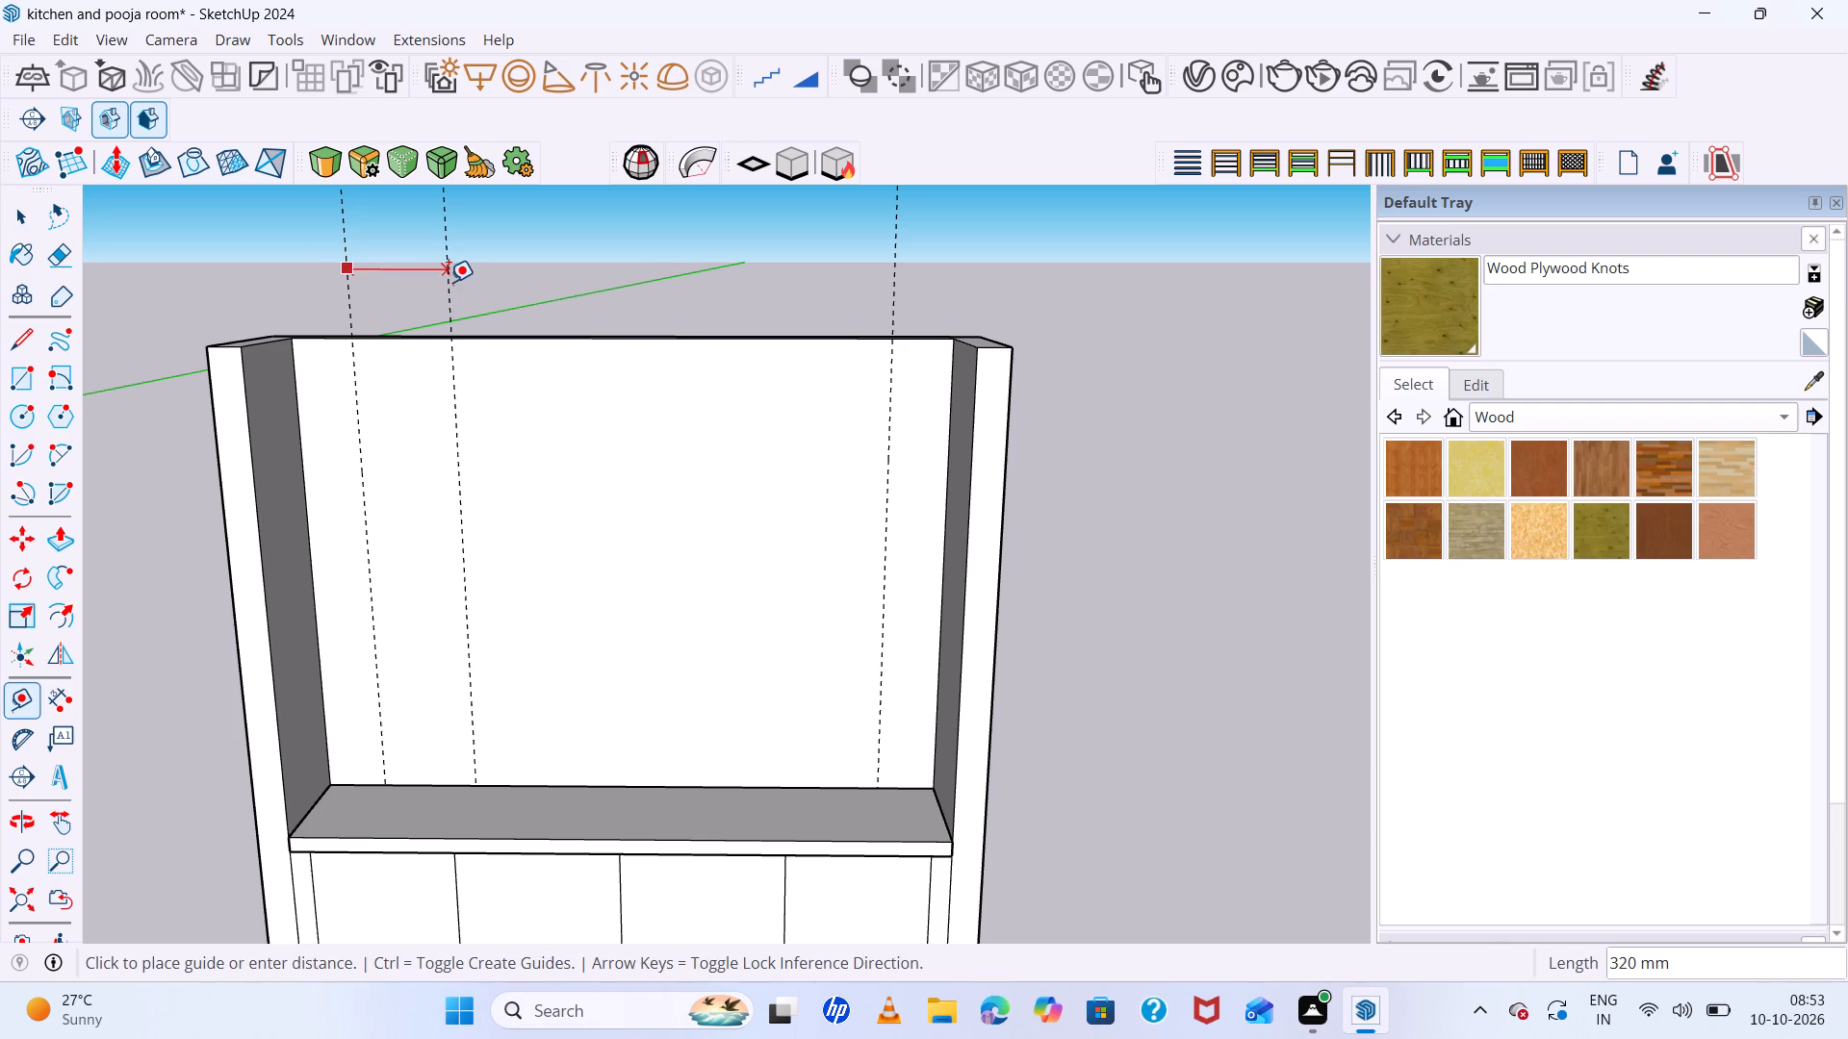
text(400)
key(Return)
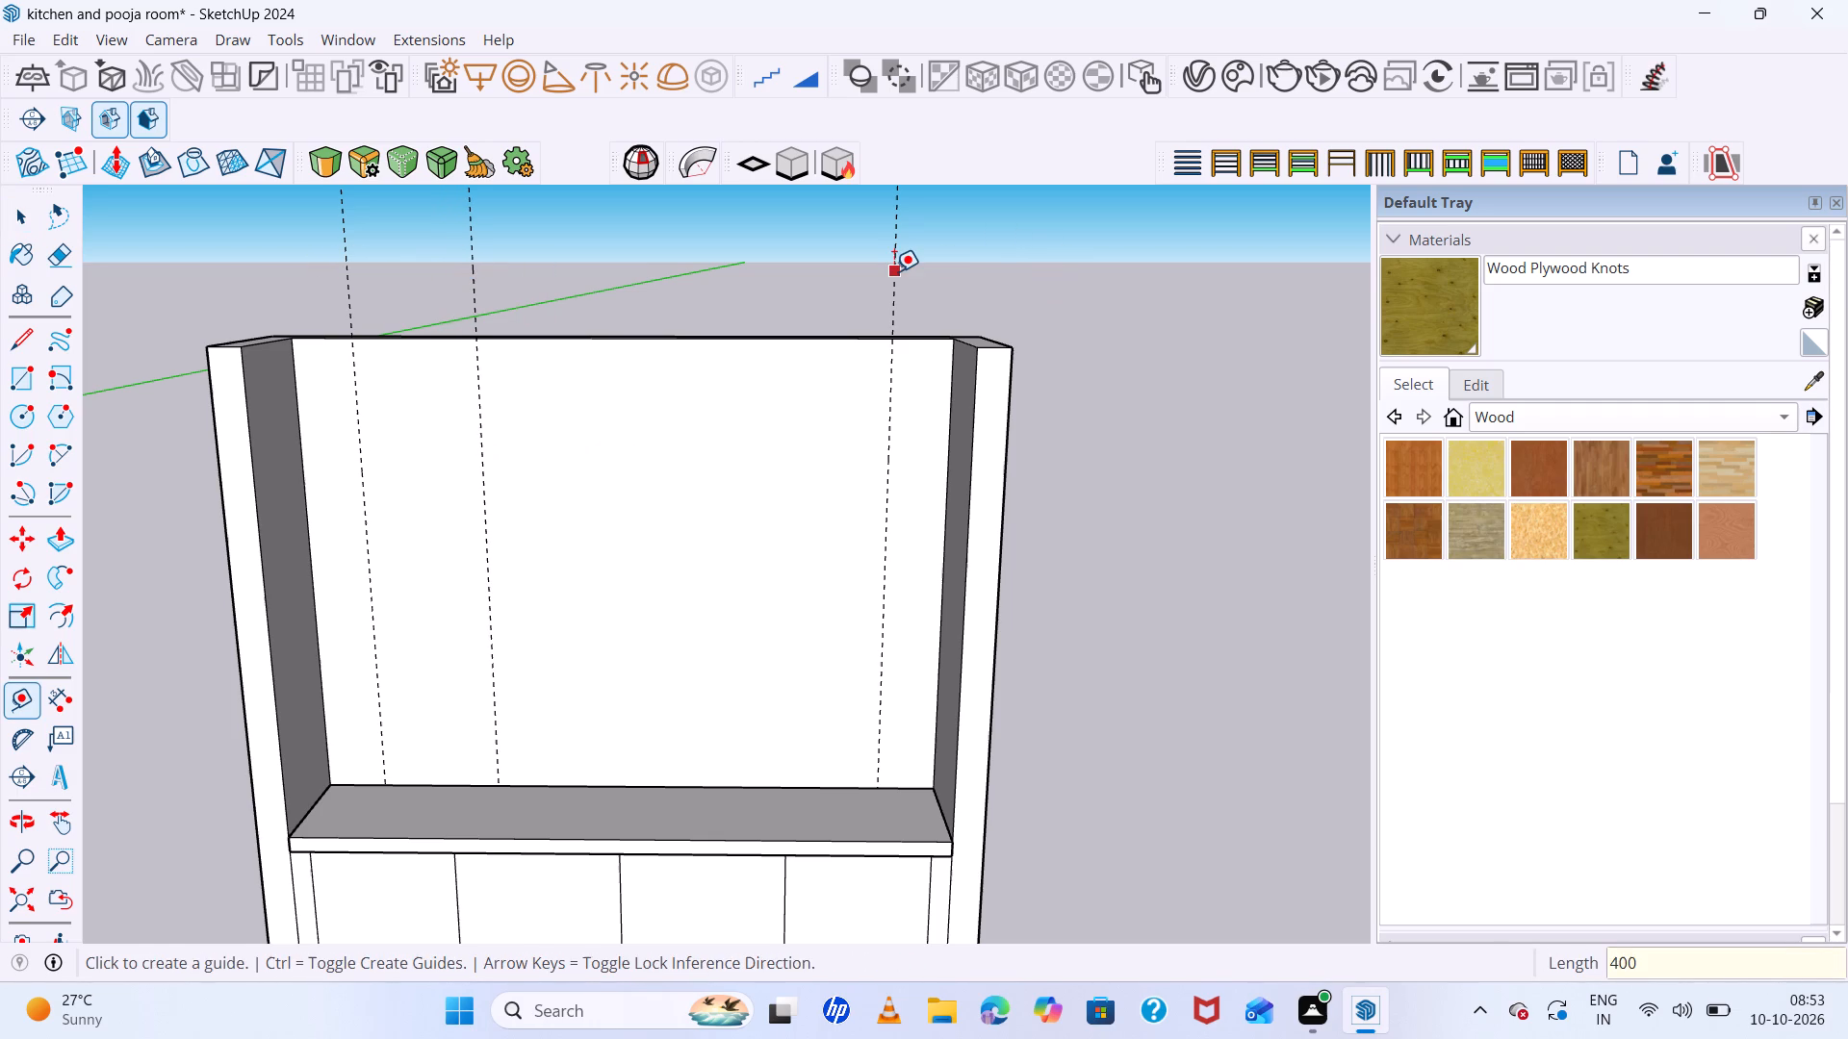
click(893, 271)
text(400)
key(Return)
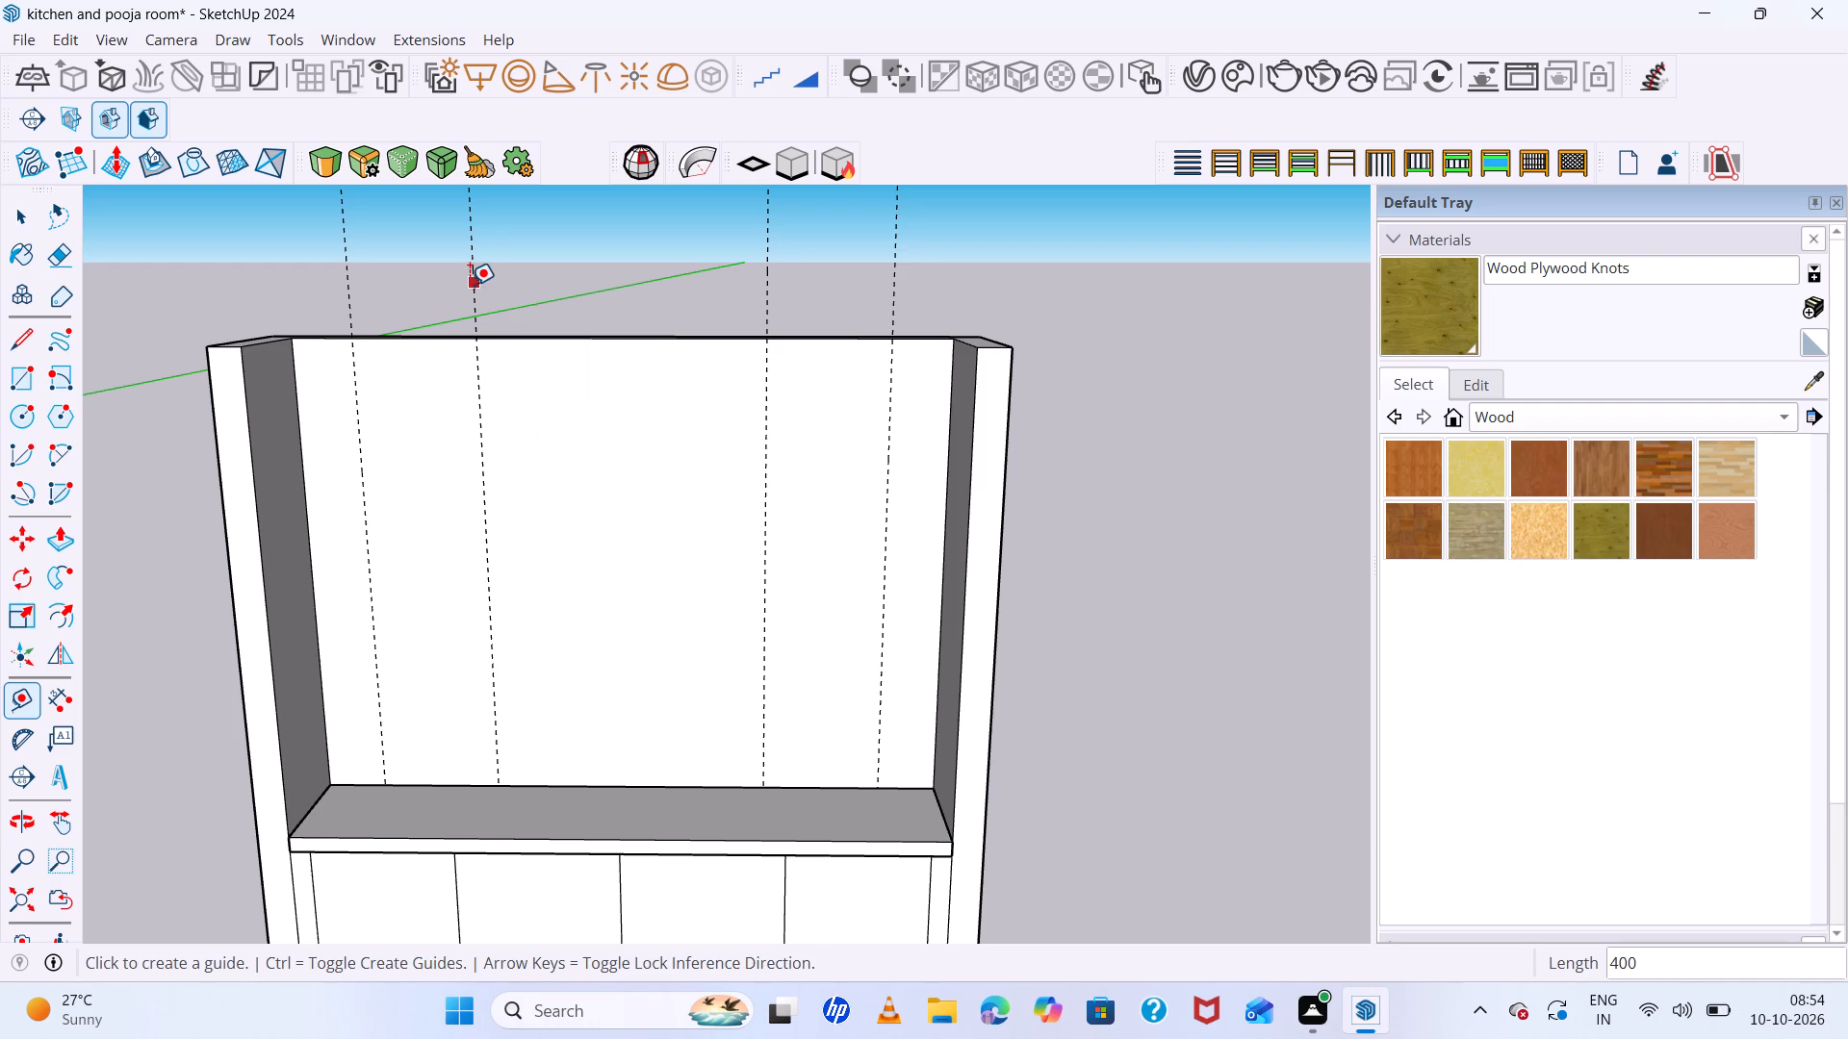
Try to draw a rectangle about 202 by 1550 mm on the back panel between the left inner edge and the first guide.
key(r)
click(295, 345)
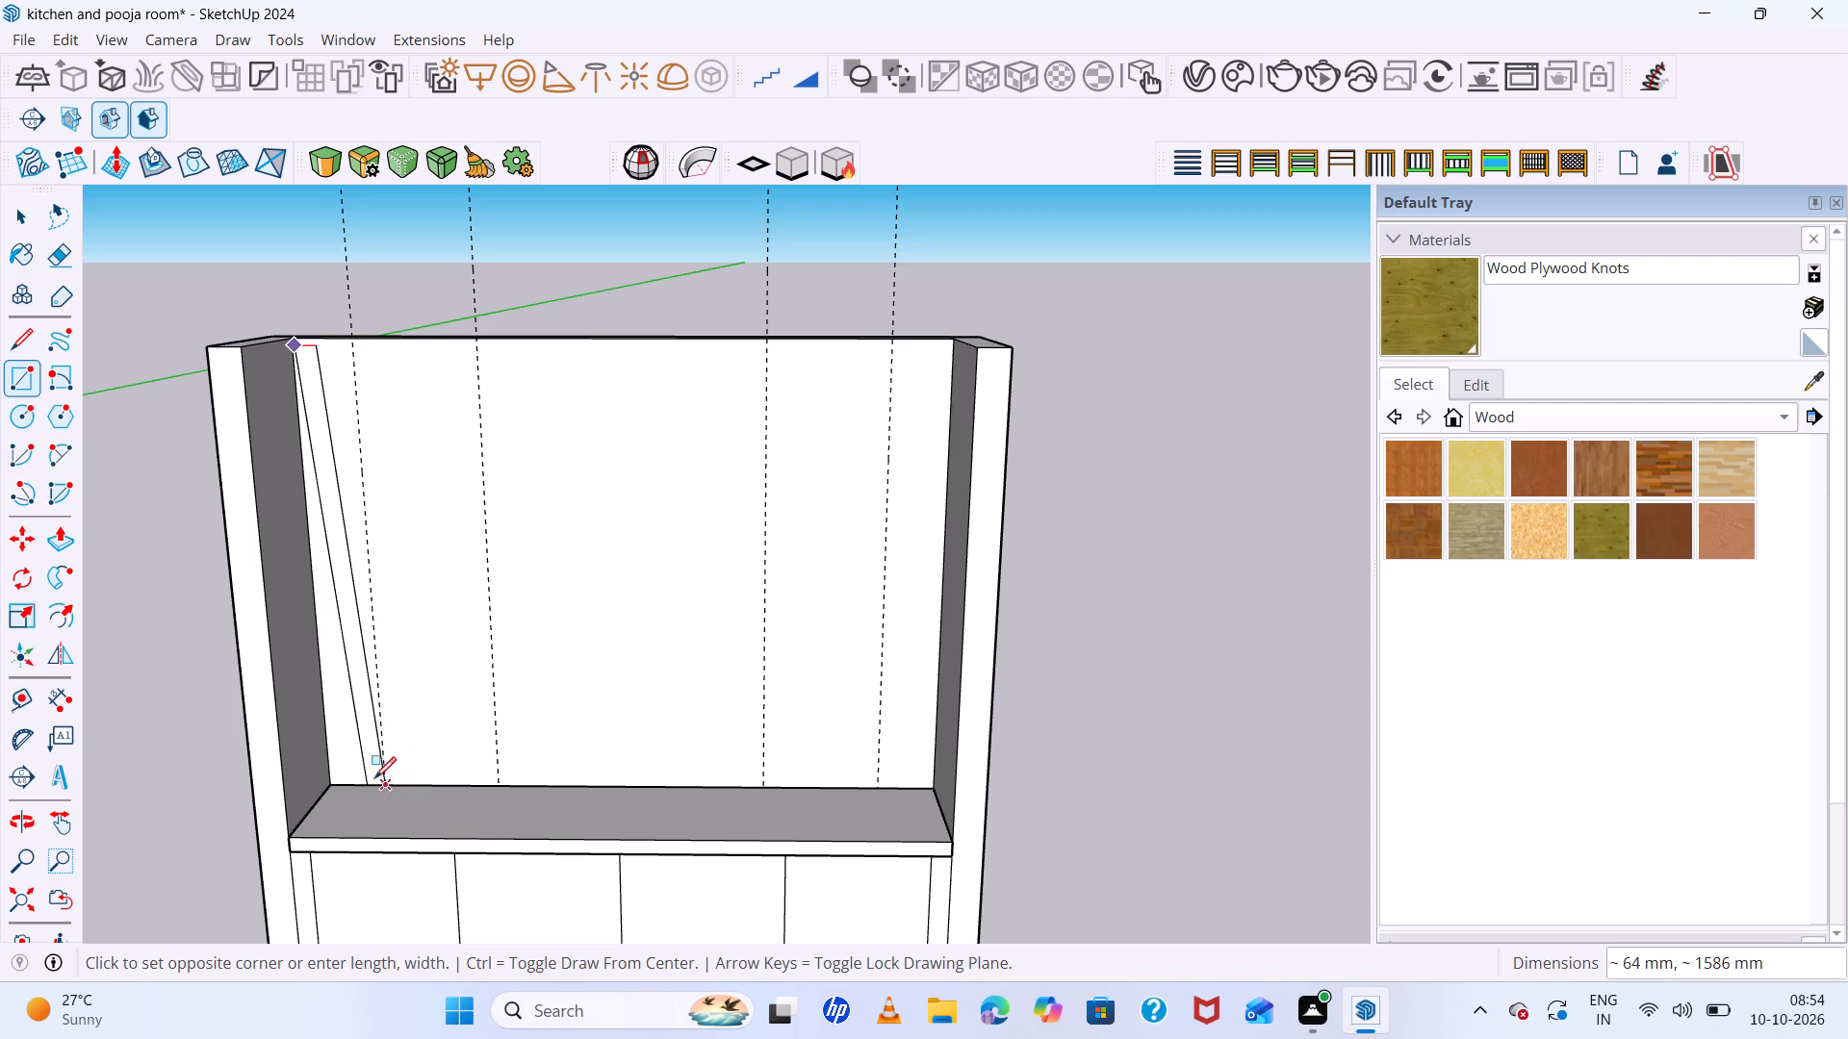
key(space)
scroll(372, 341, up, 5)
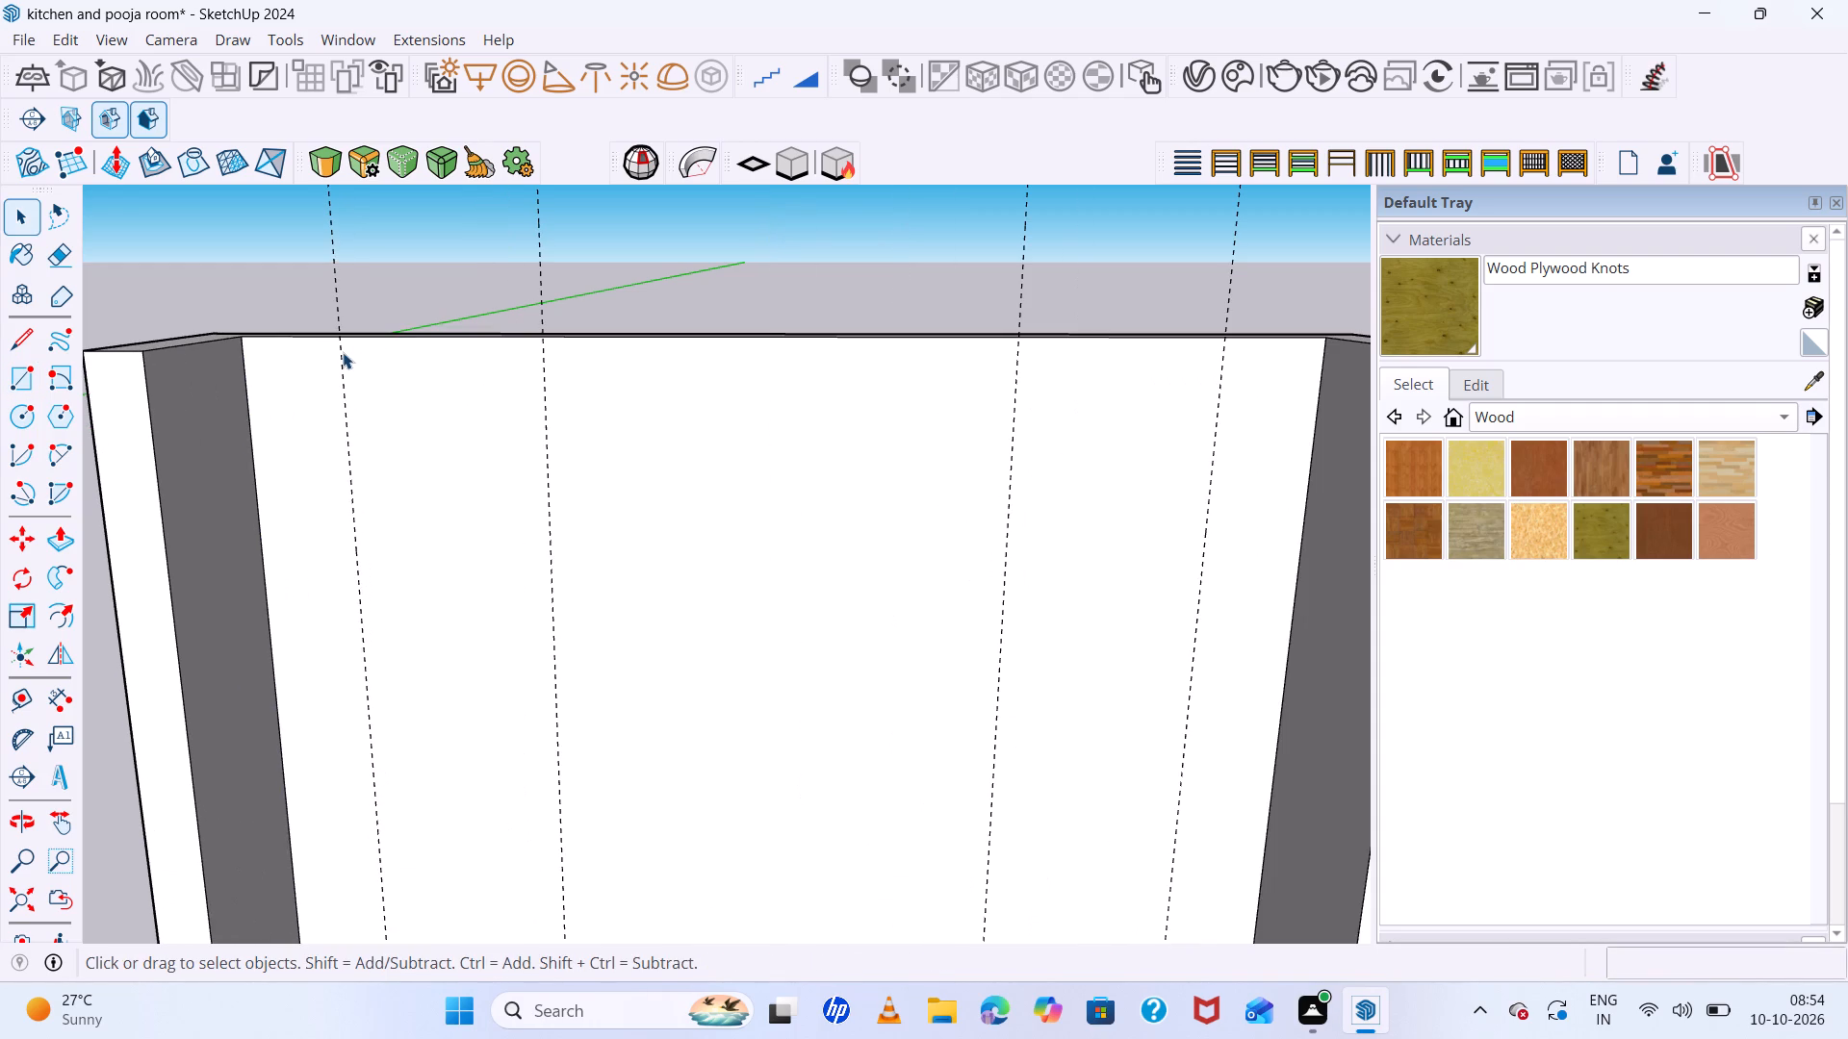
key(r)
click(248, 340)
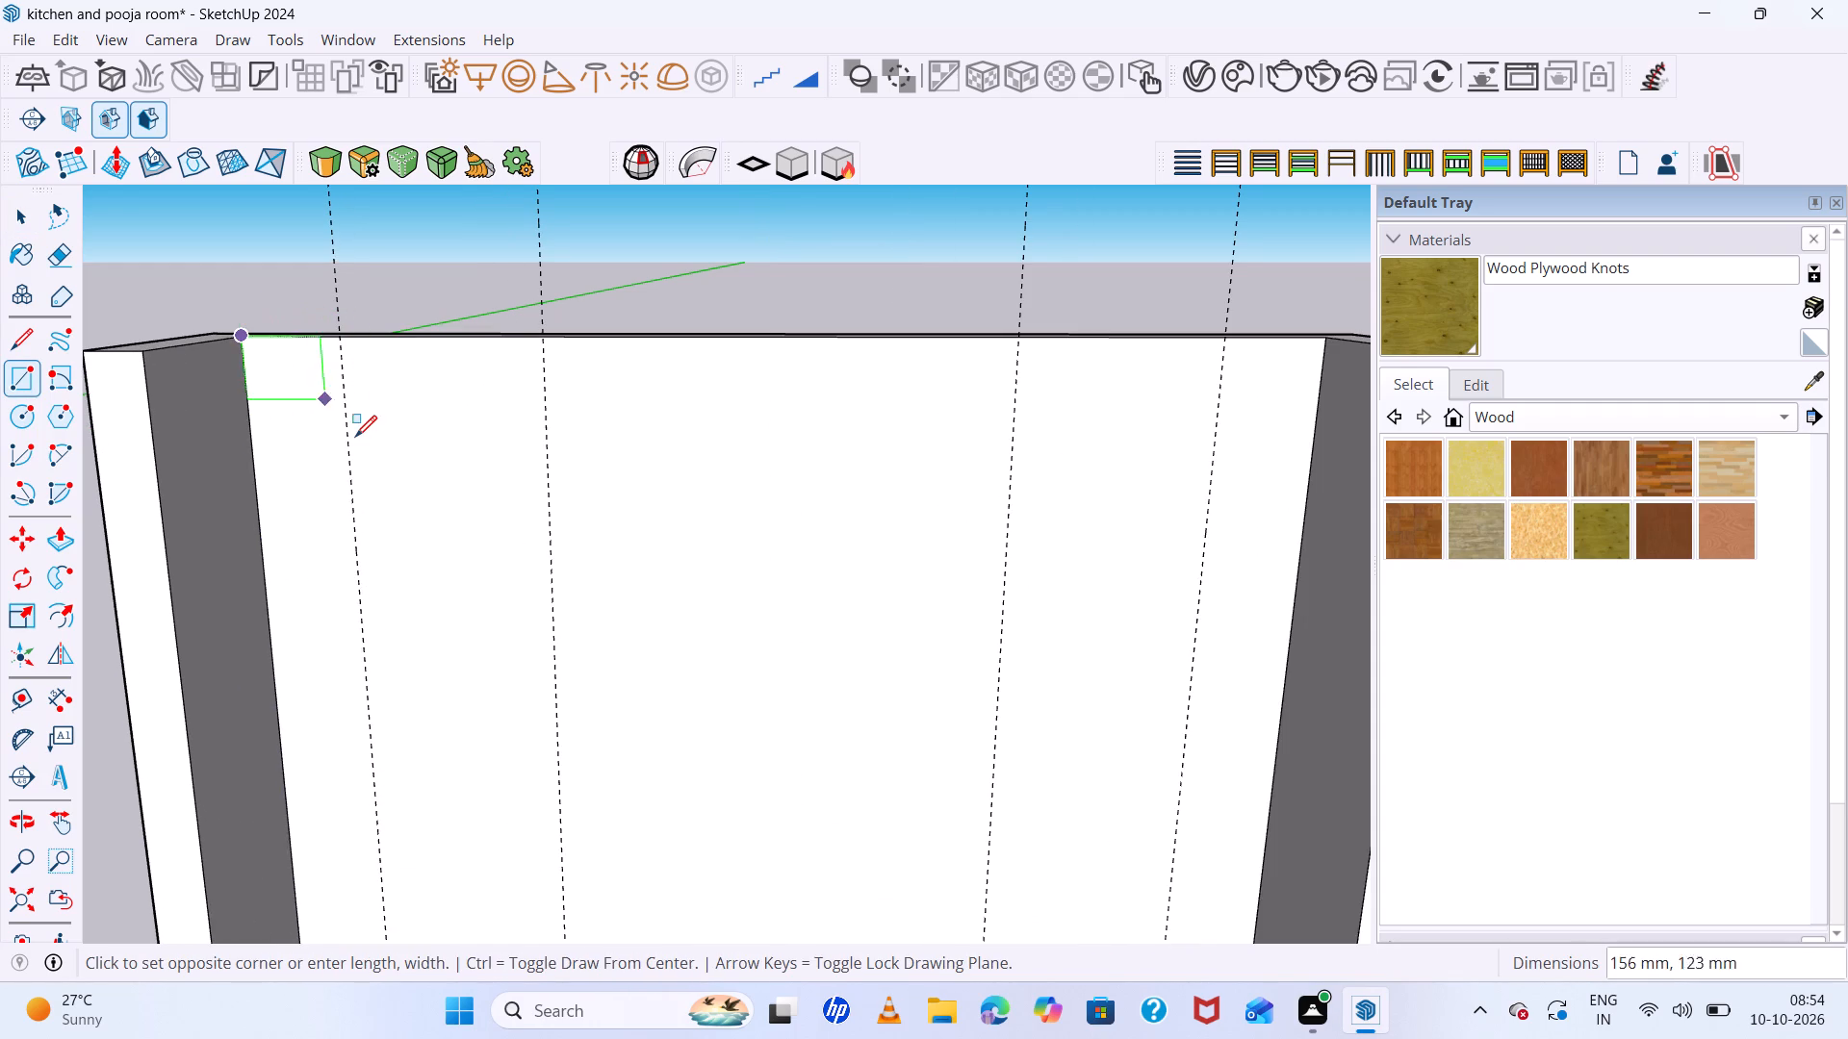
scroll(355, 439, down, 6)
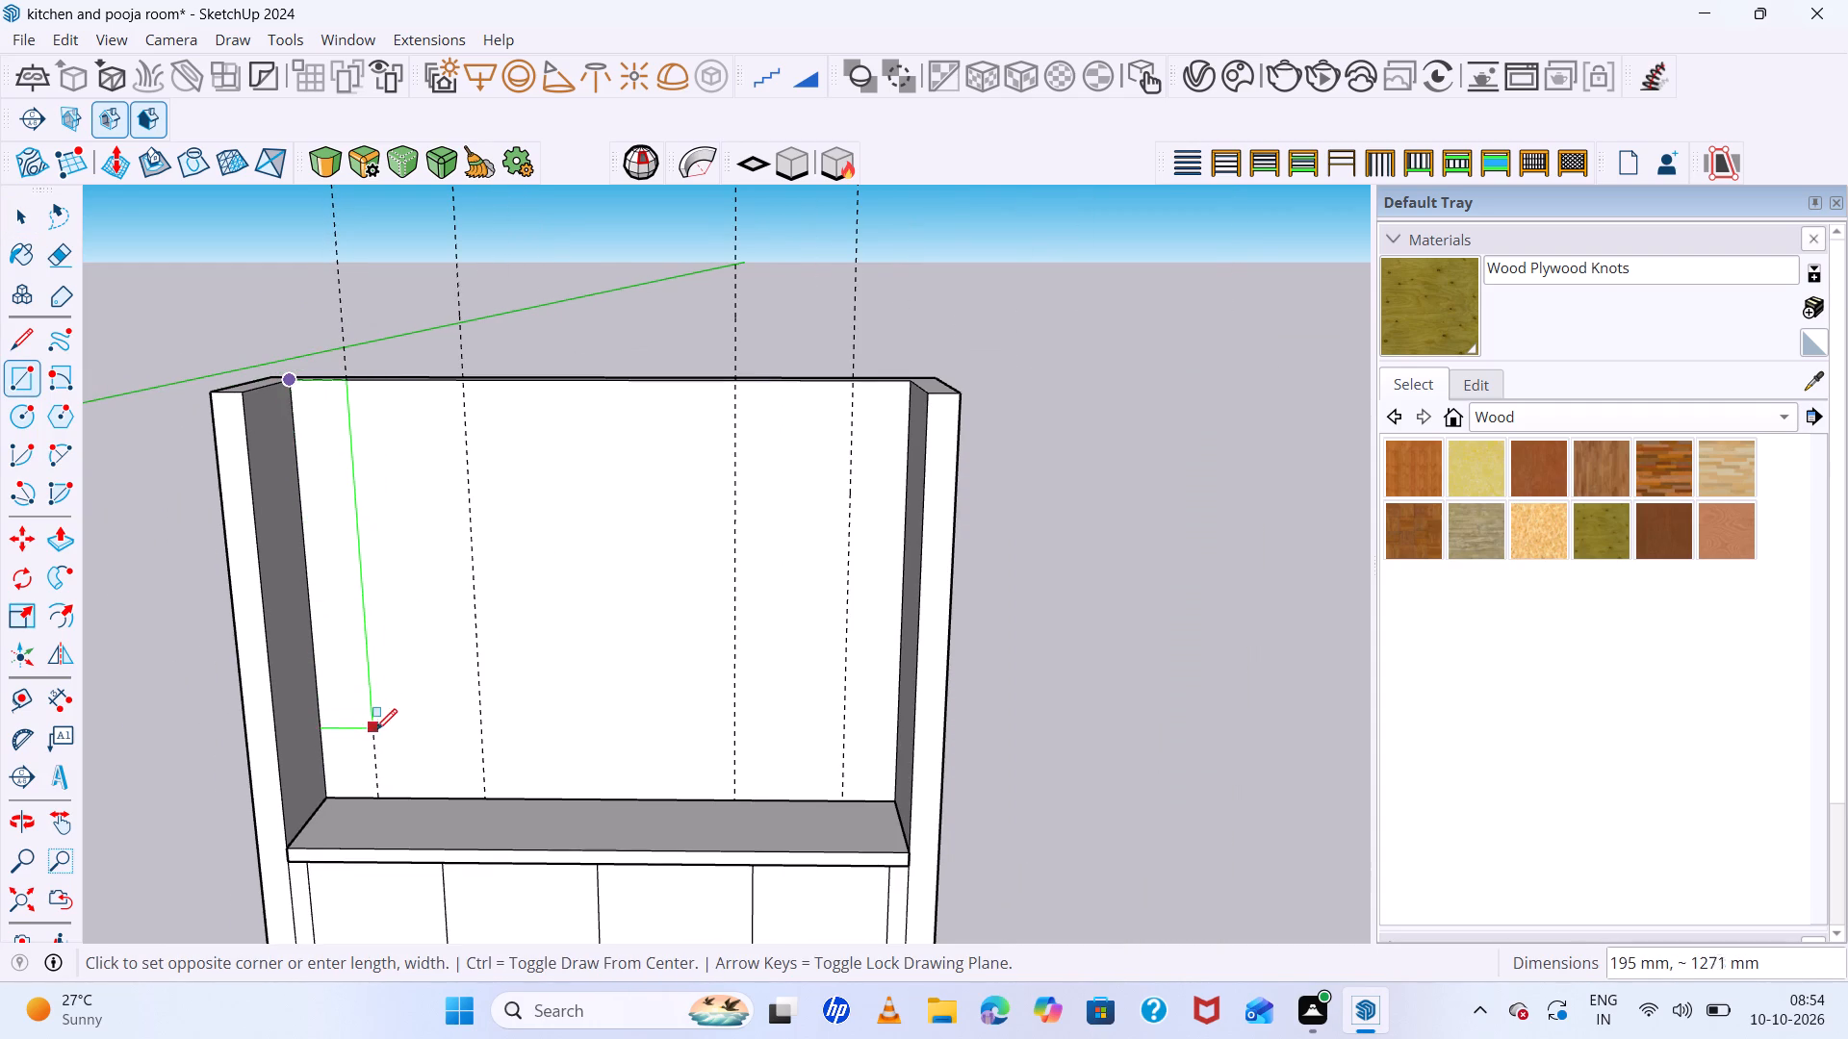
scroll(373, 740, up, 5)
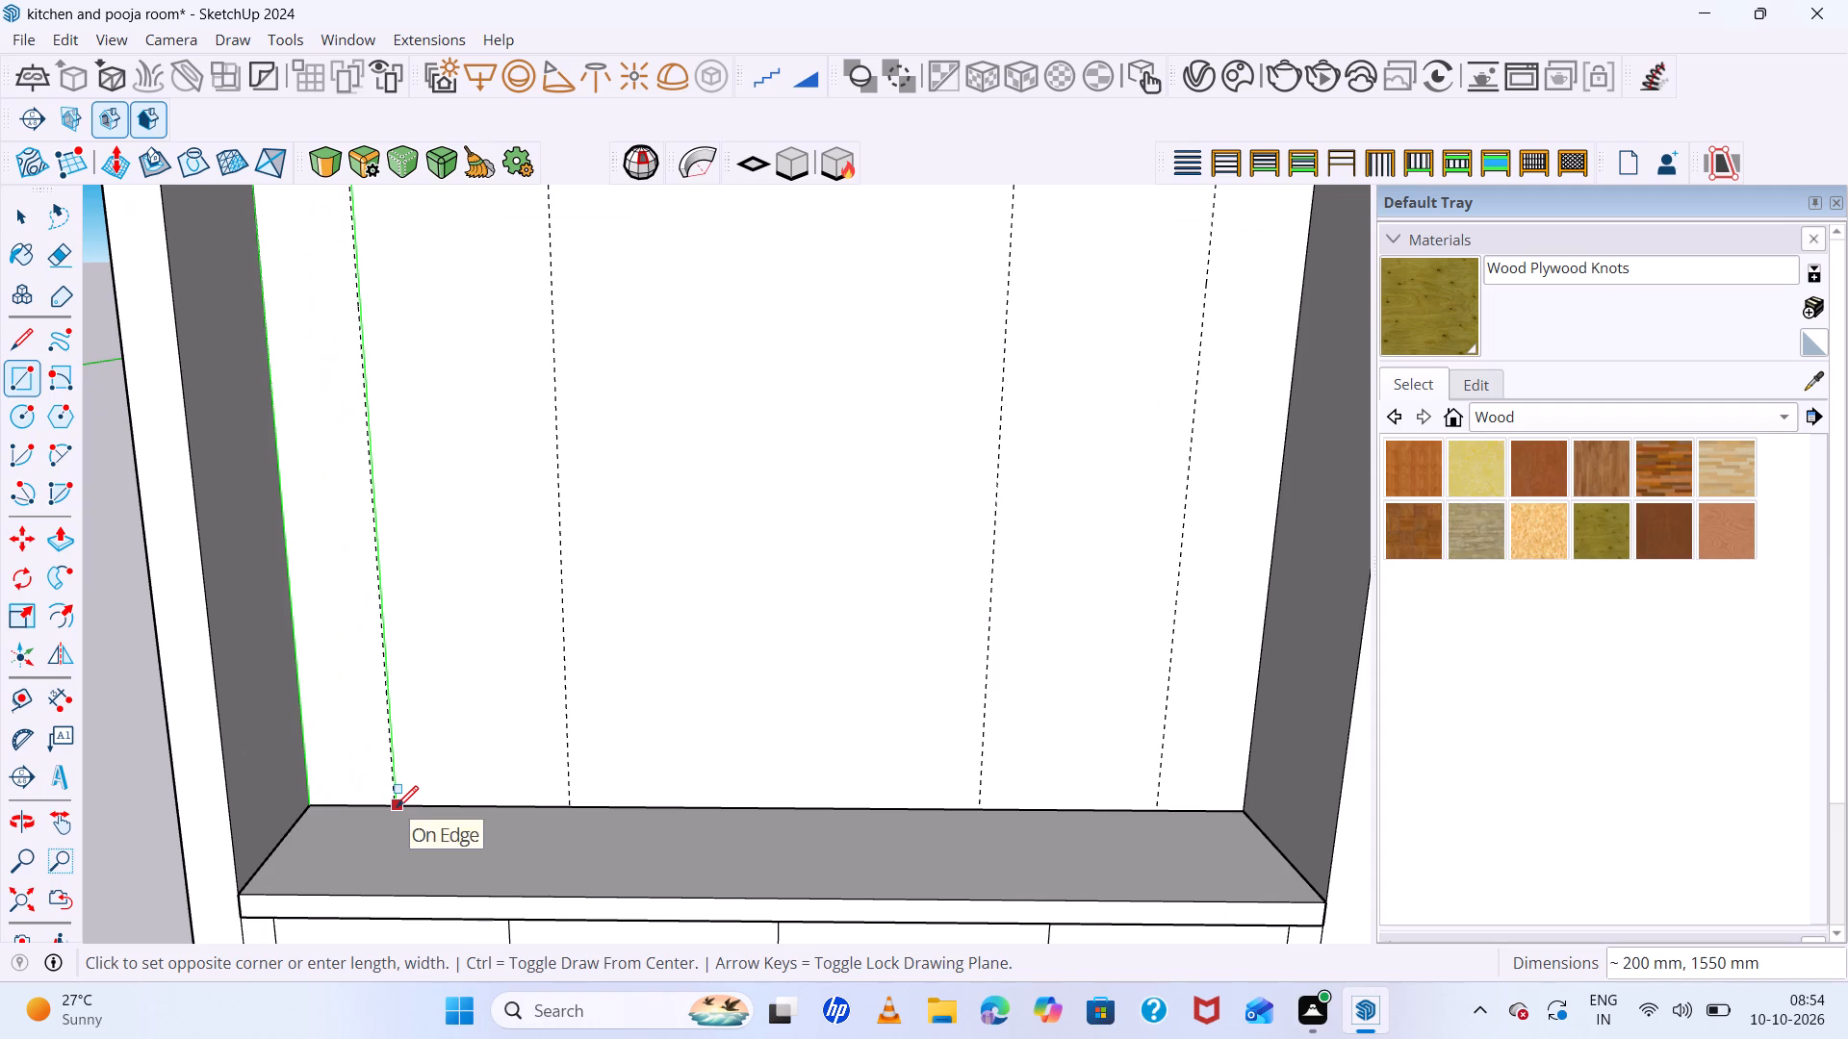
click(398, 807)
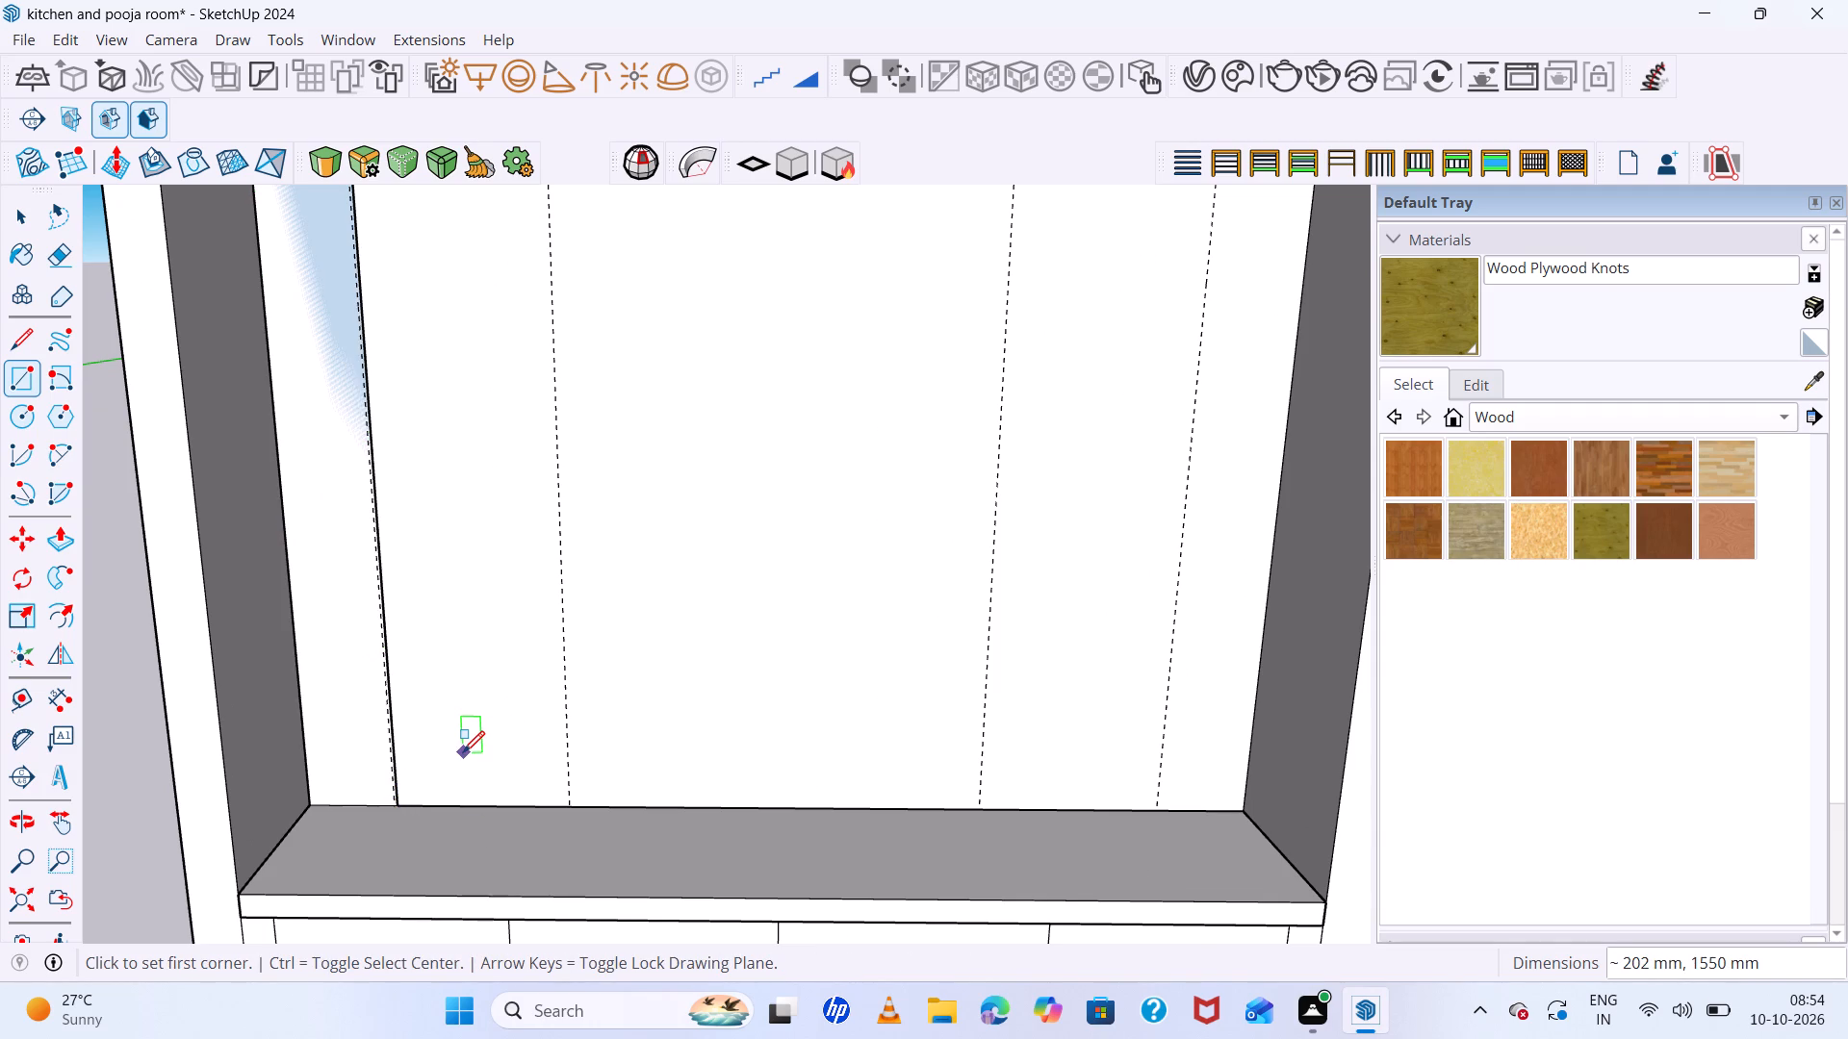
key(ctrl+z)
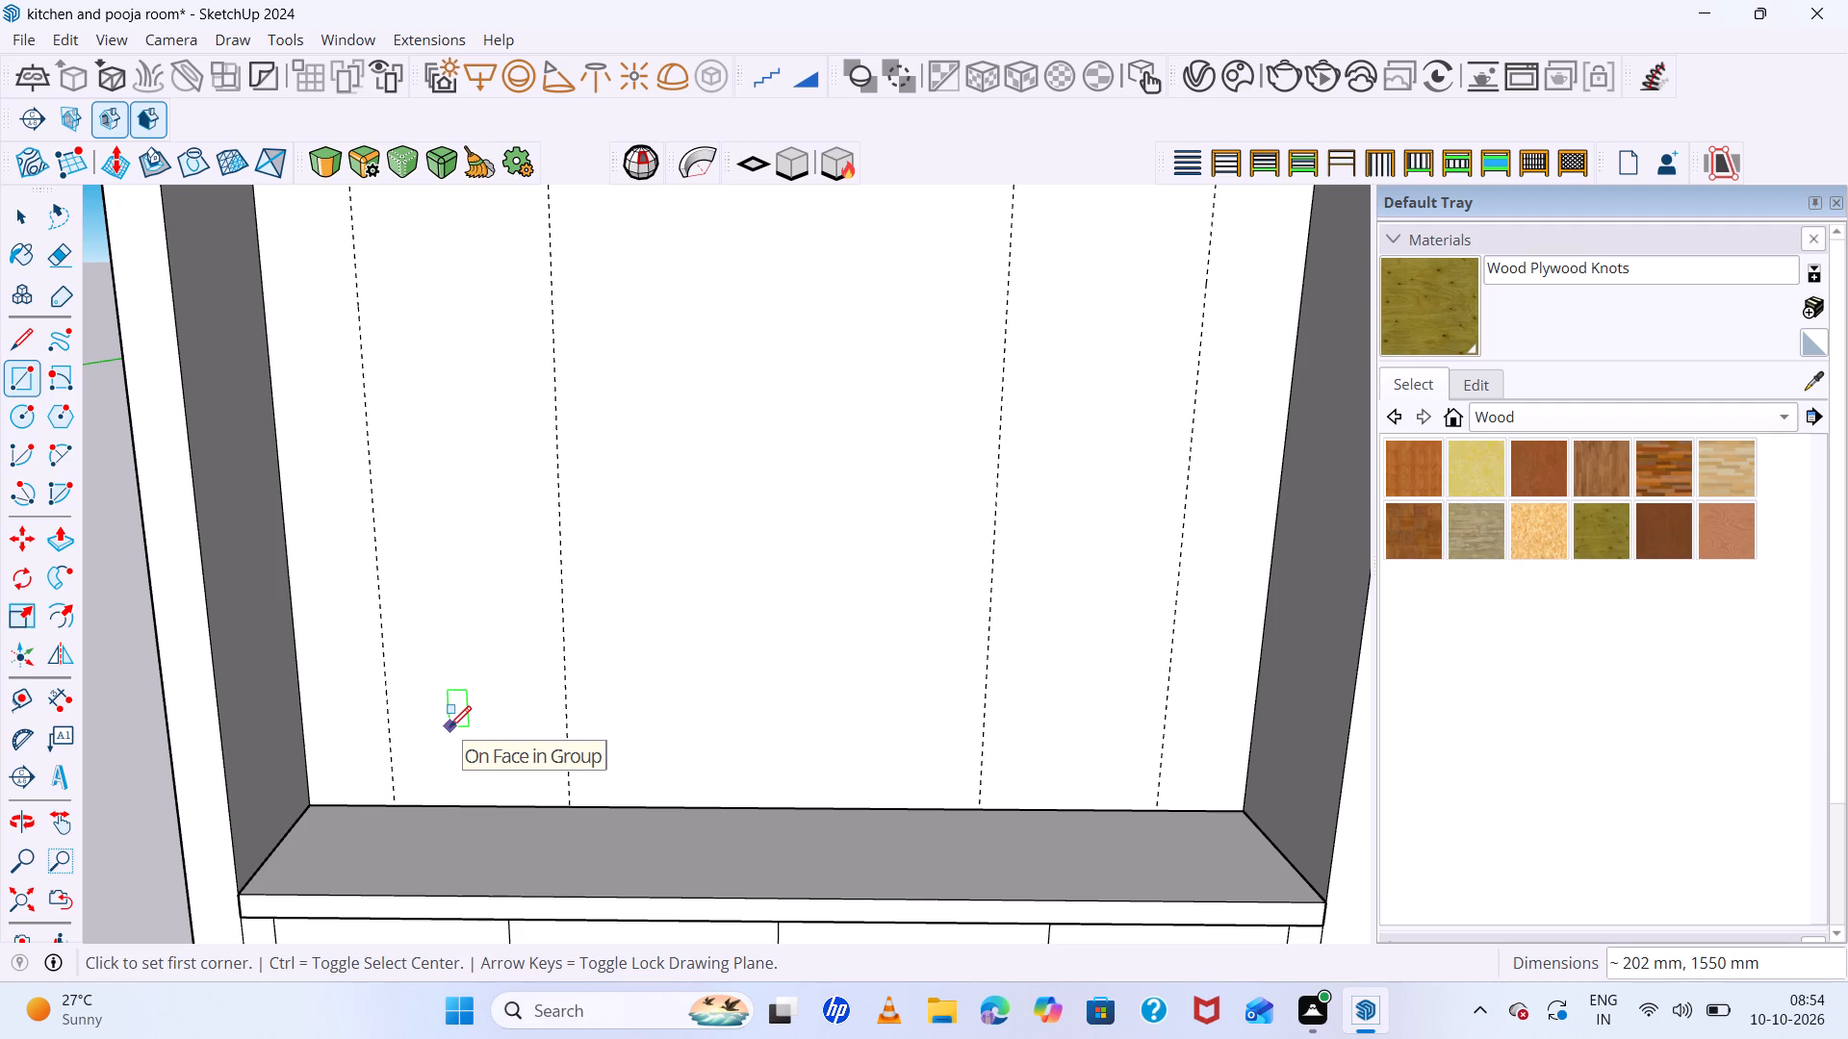
Draw a 195 by 1550 mm rectangle on the back panel from its upper left corner to the foot of the first guide.
scroll(315, 632, down, 8)
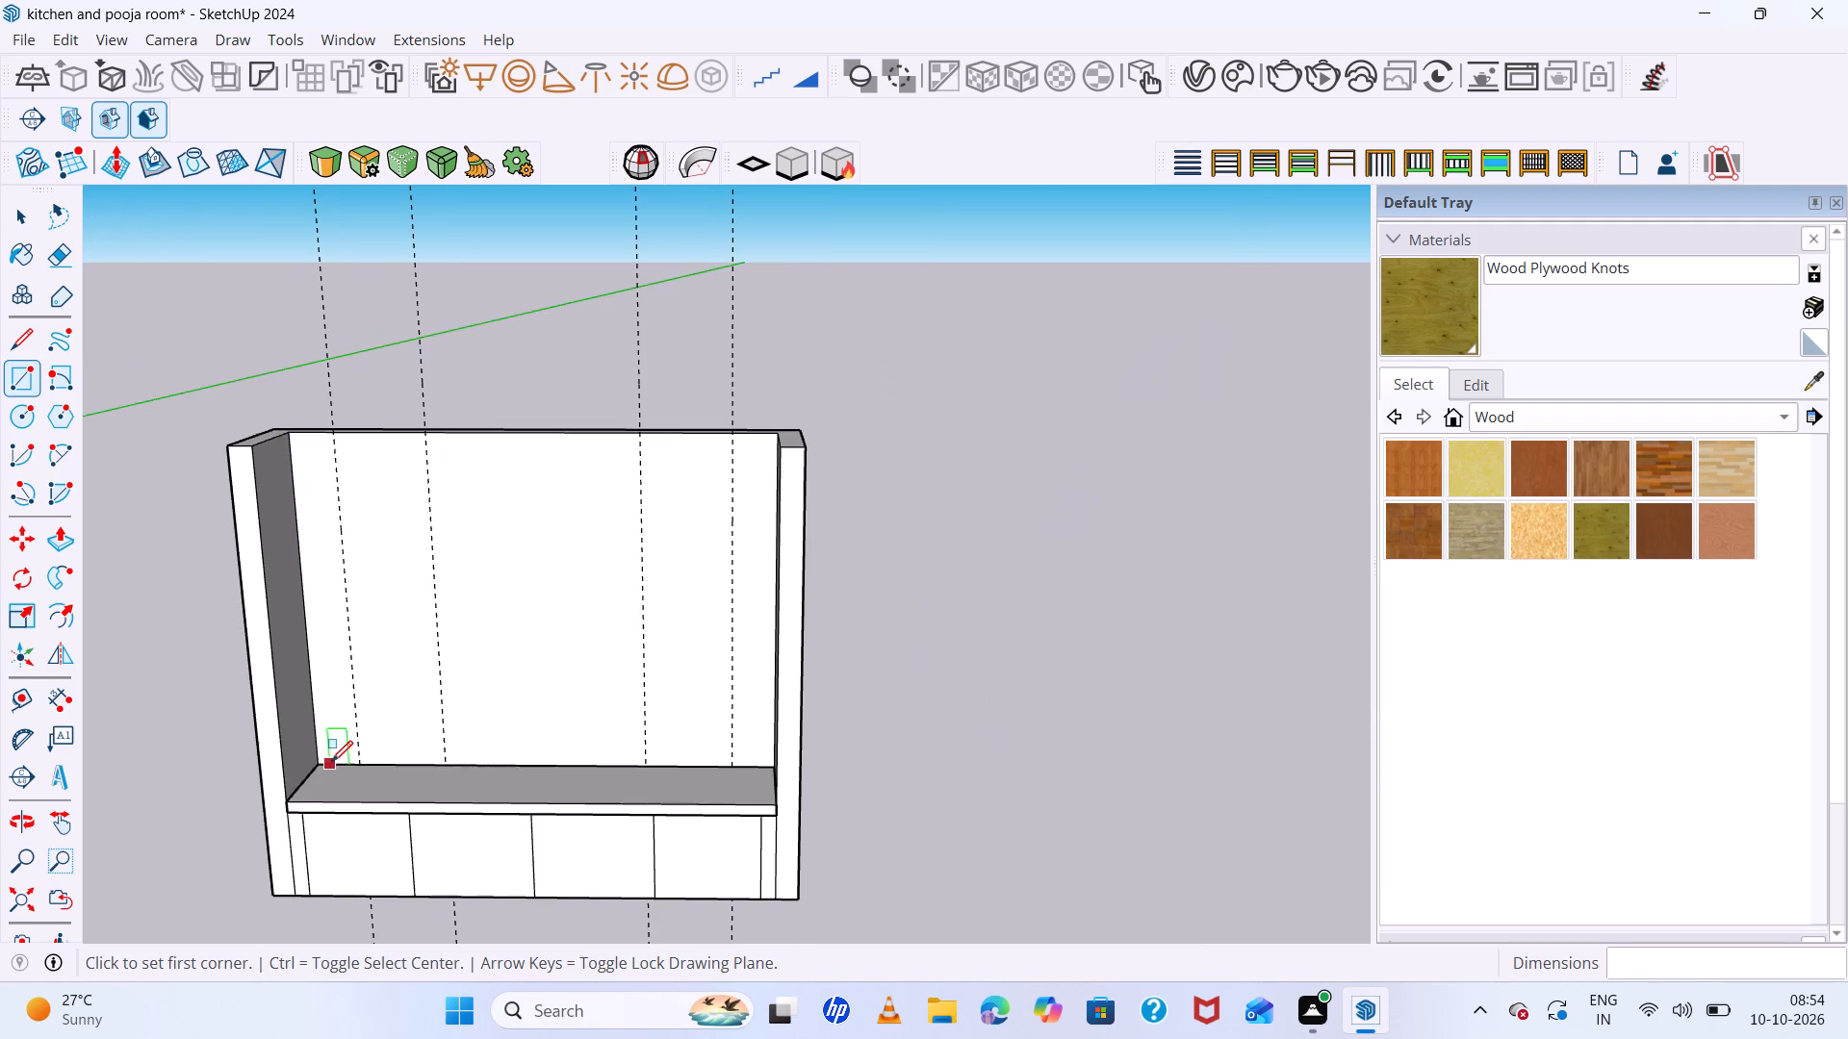
scroll(325, 427, up, 10)
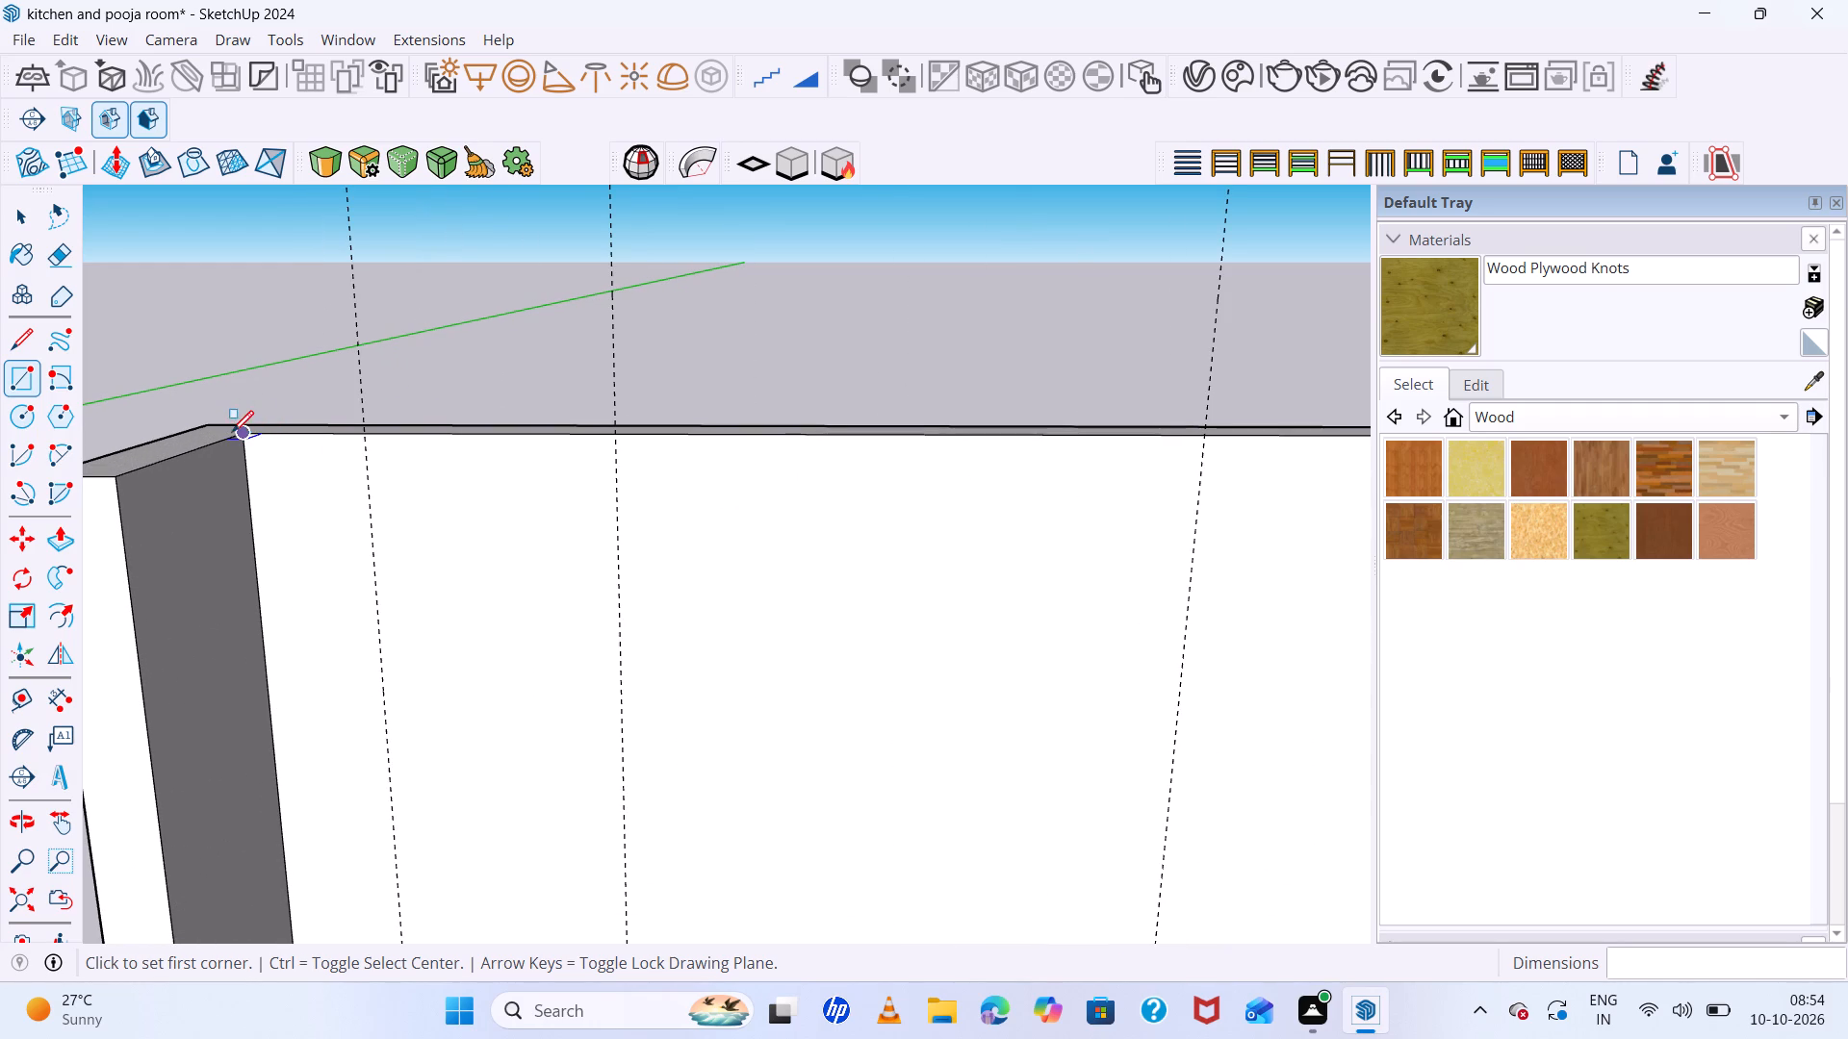
click(242, 437)
scroll(389, 466, down, 7)
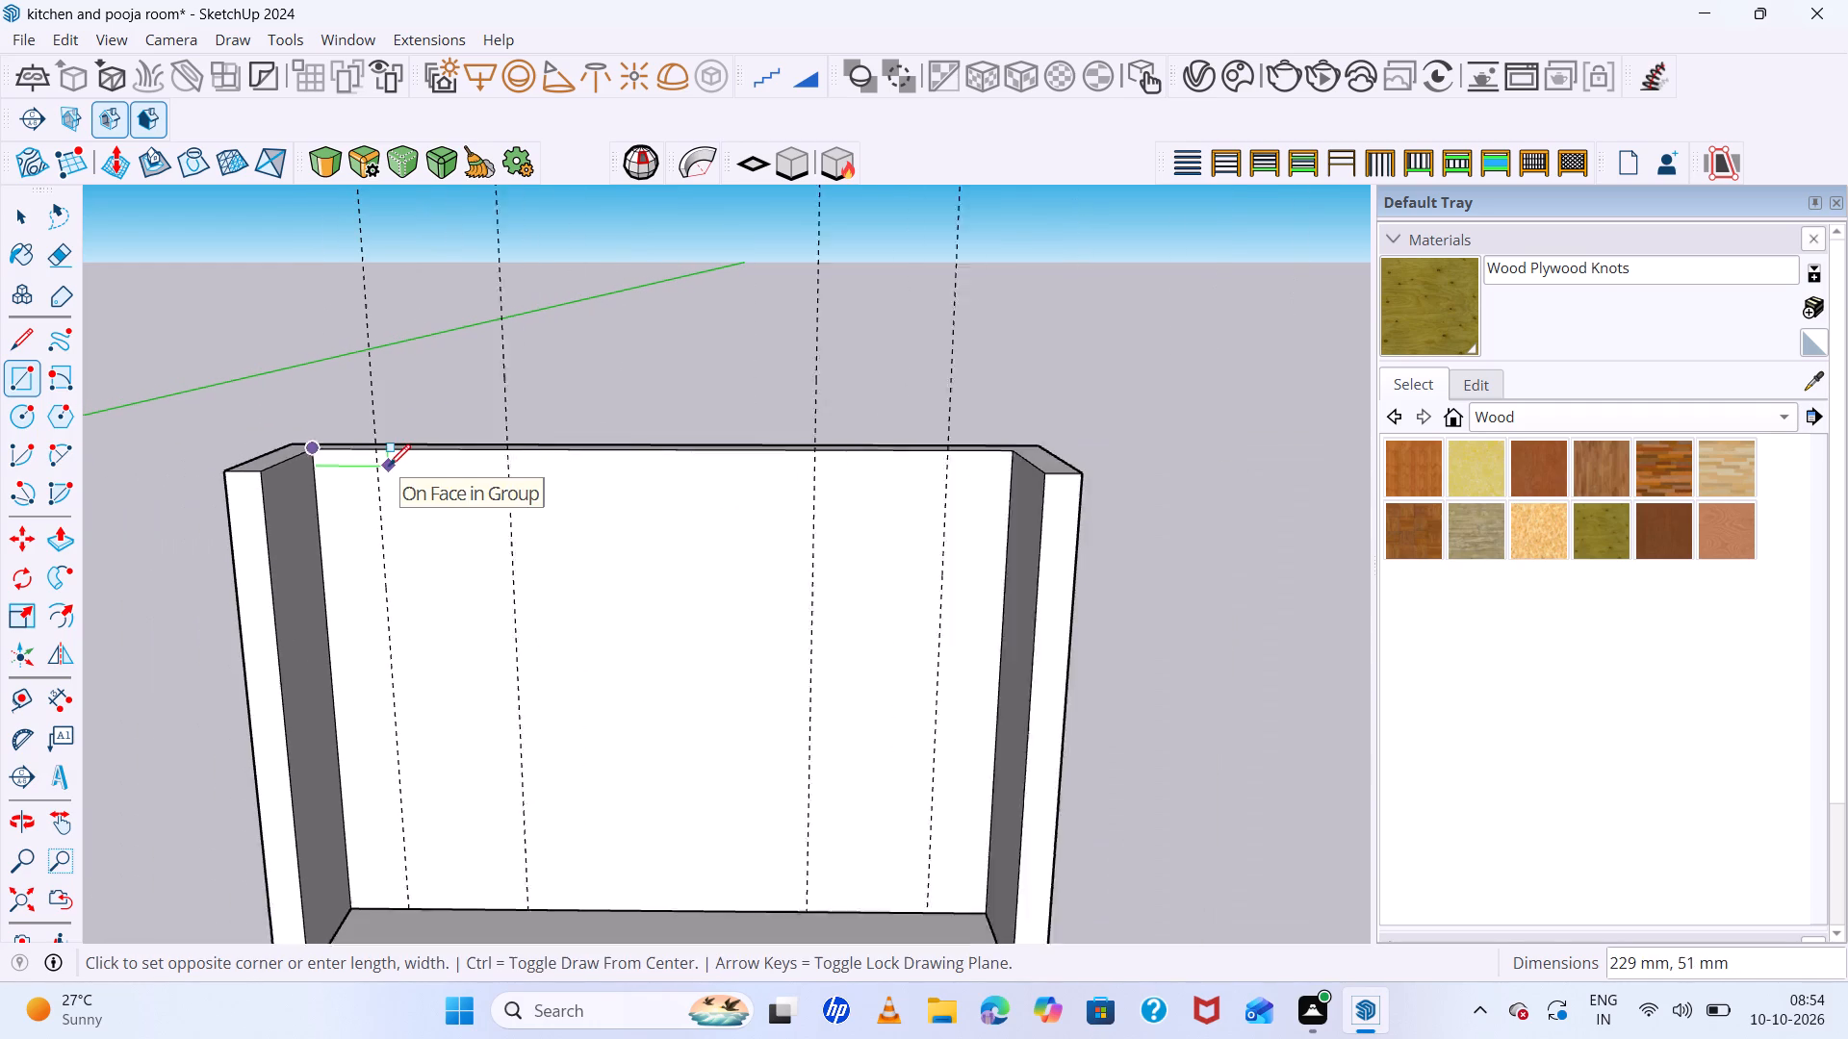
scroll(389, 466, down, 1)
scroll(375, 824, up, 10)
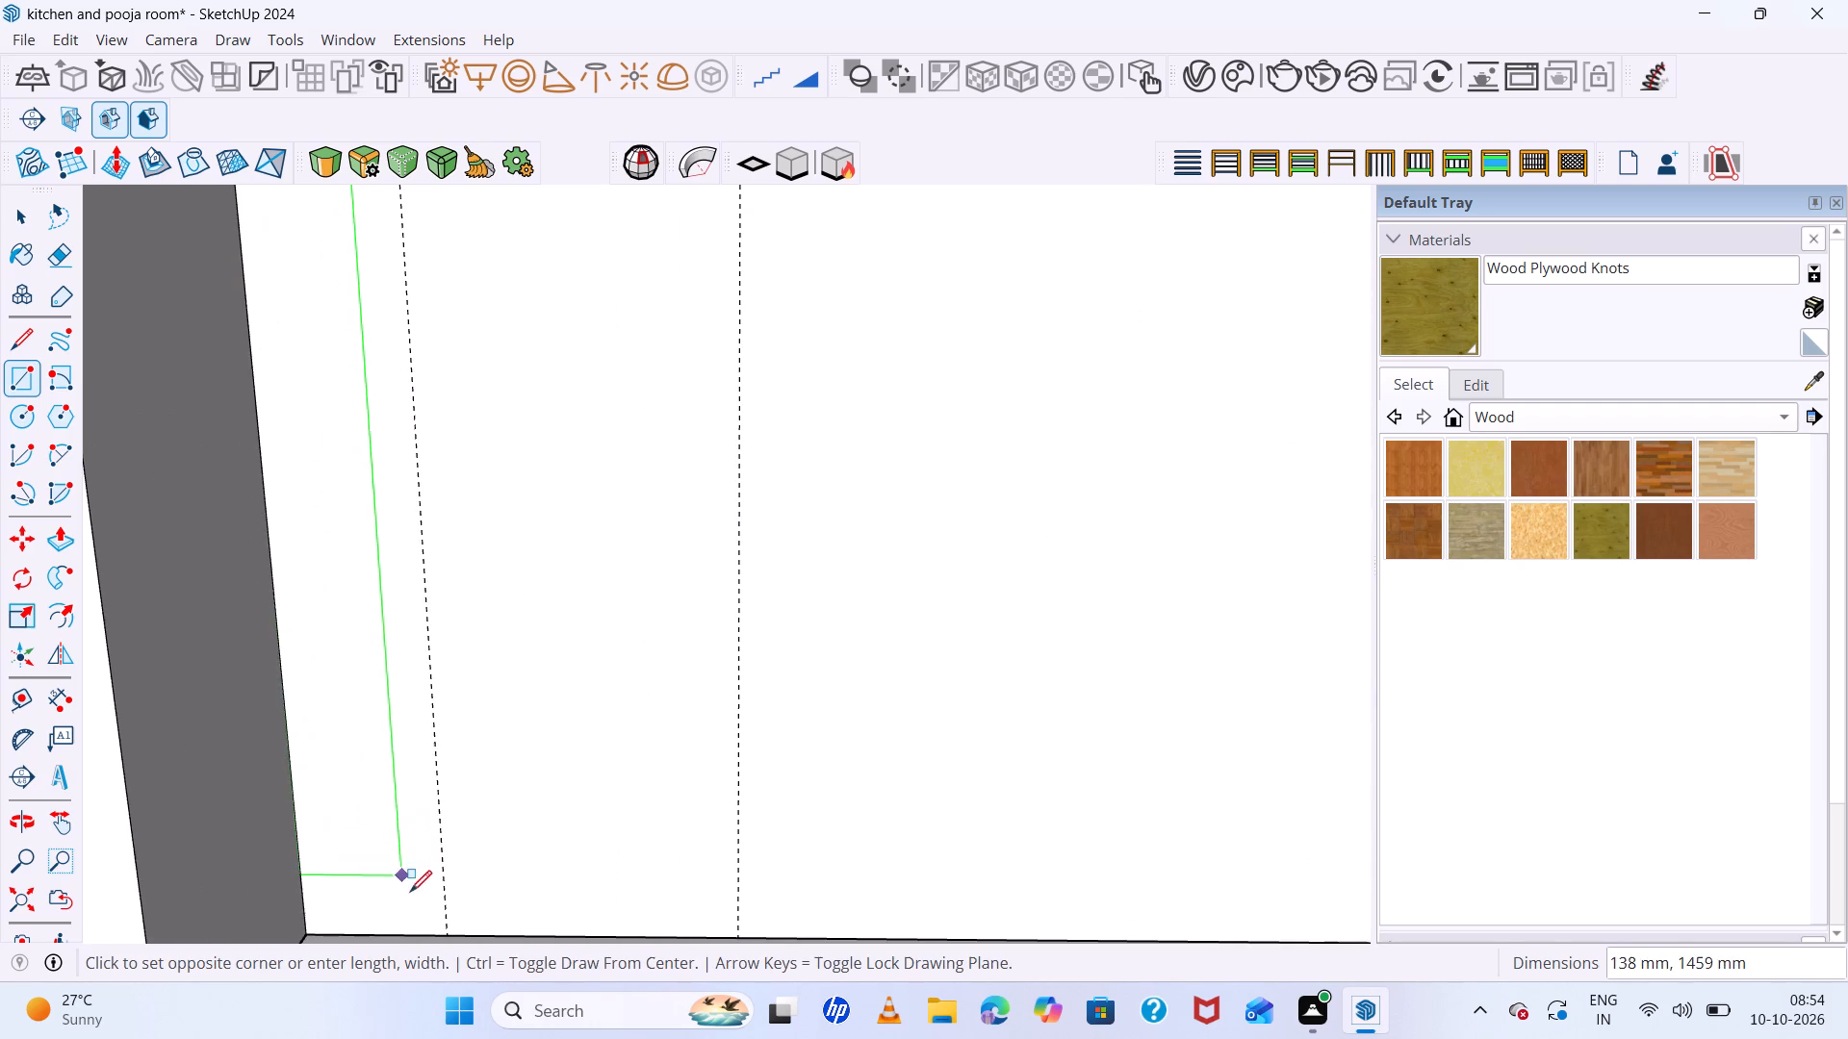
scroll(423, 887, down, 4)
scroll(438, 925, up, 6)
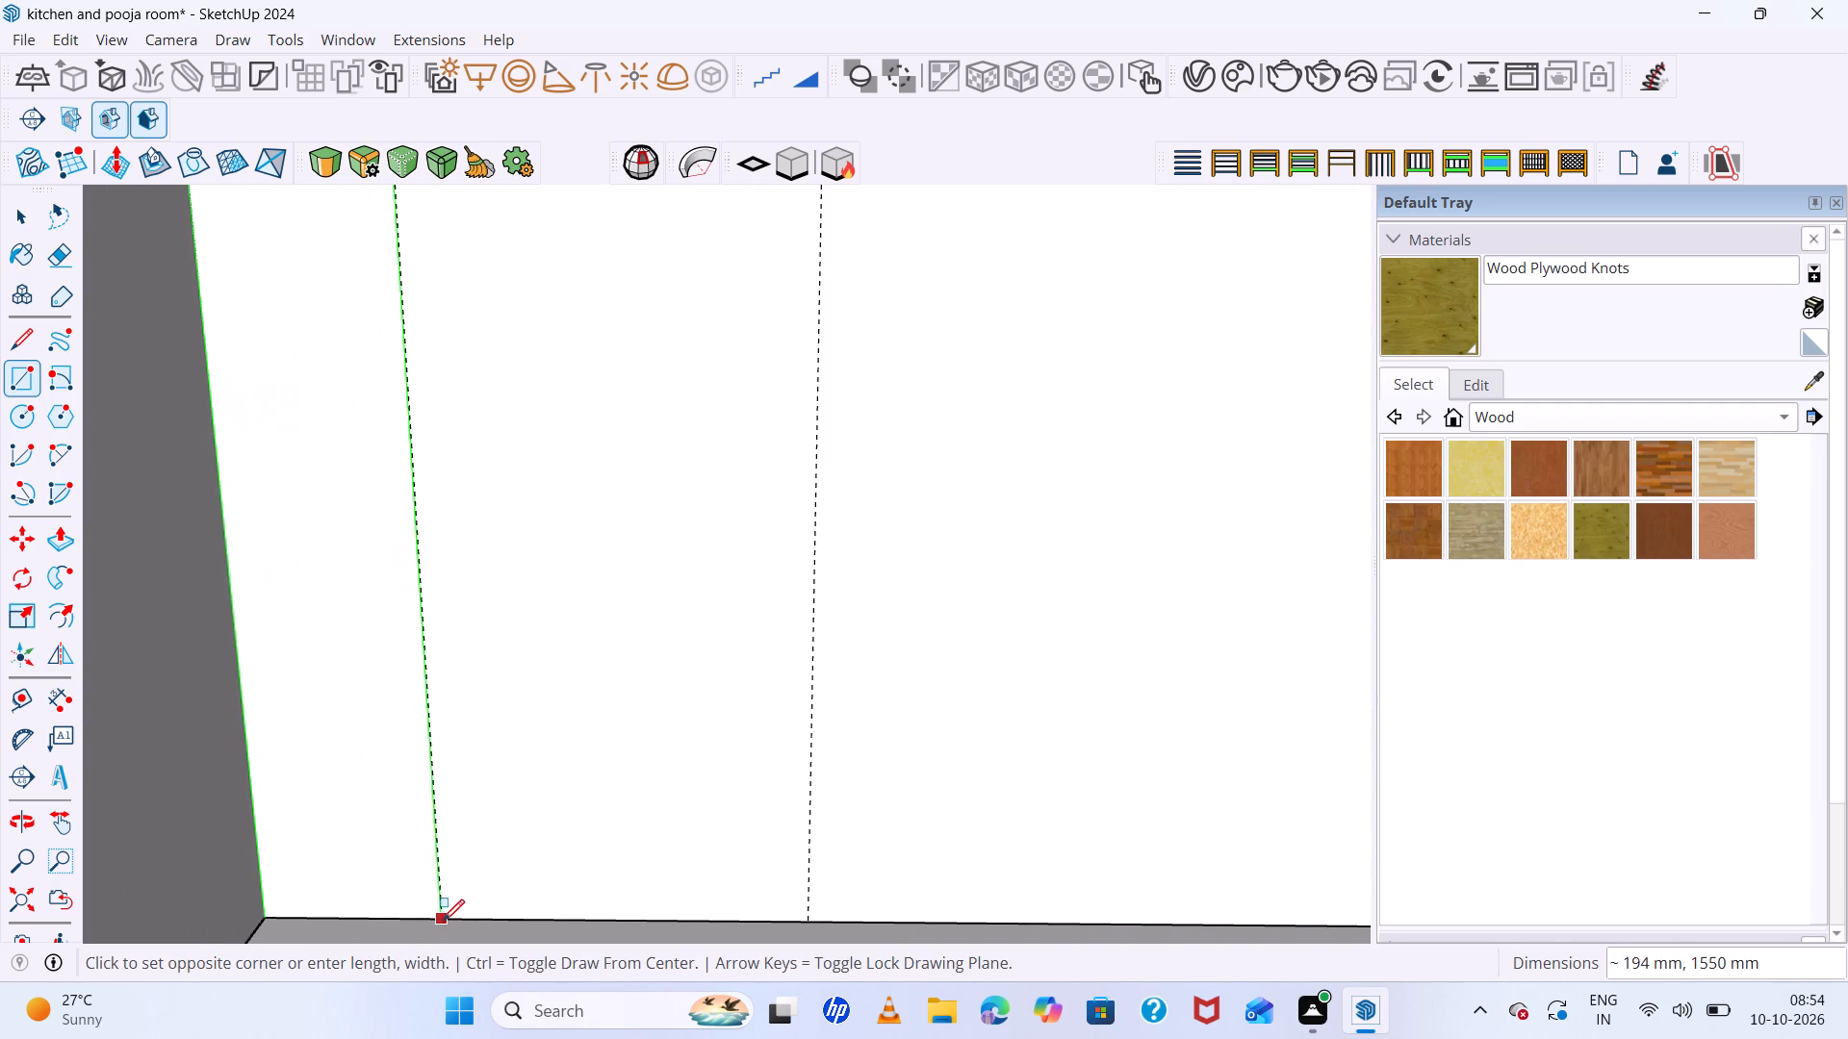
scroll(444, 920, up, 6)
click(440, 918)
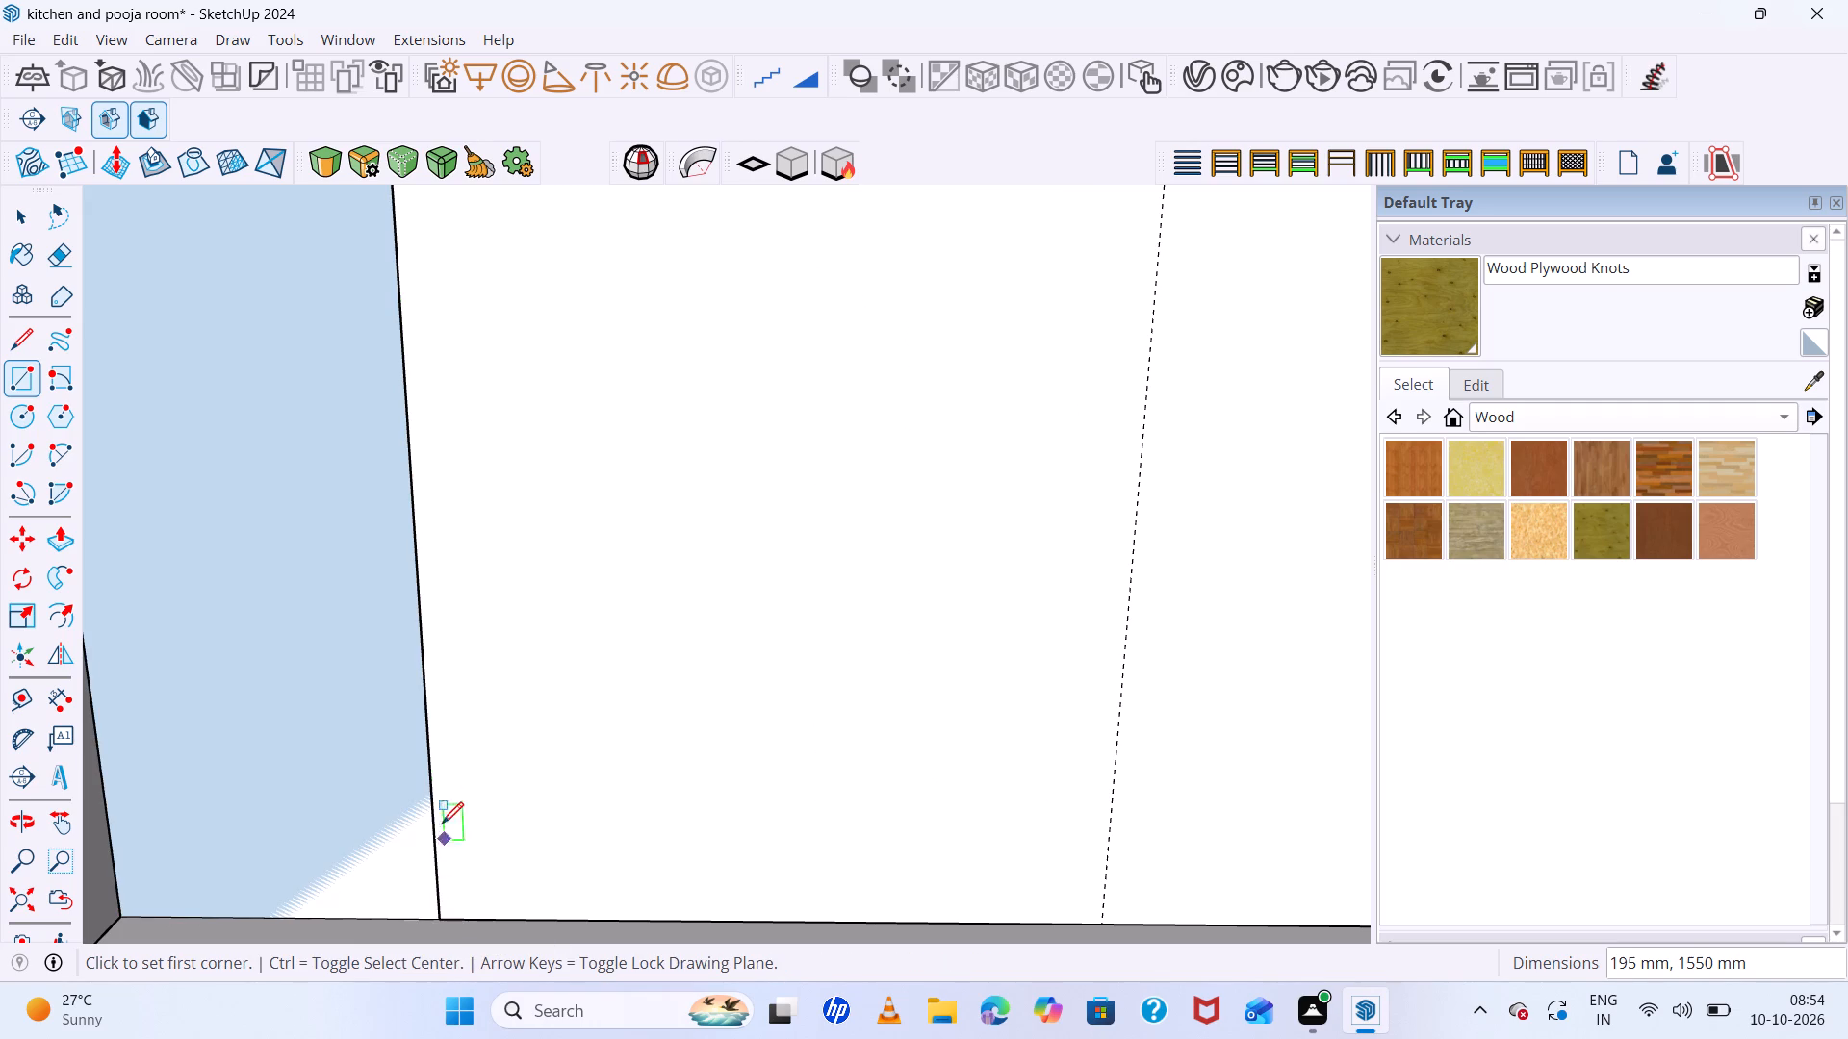
key(space)
Pull the narrow left strip 197 mm forward from the back panel with Push/Pull.
text(p)
click(374, 729)
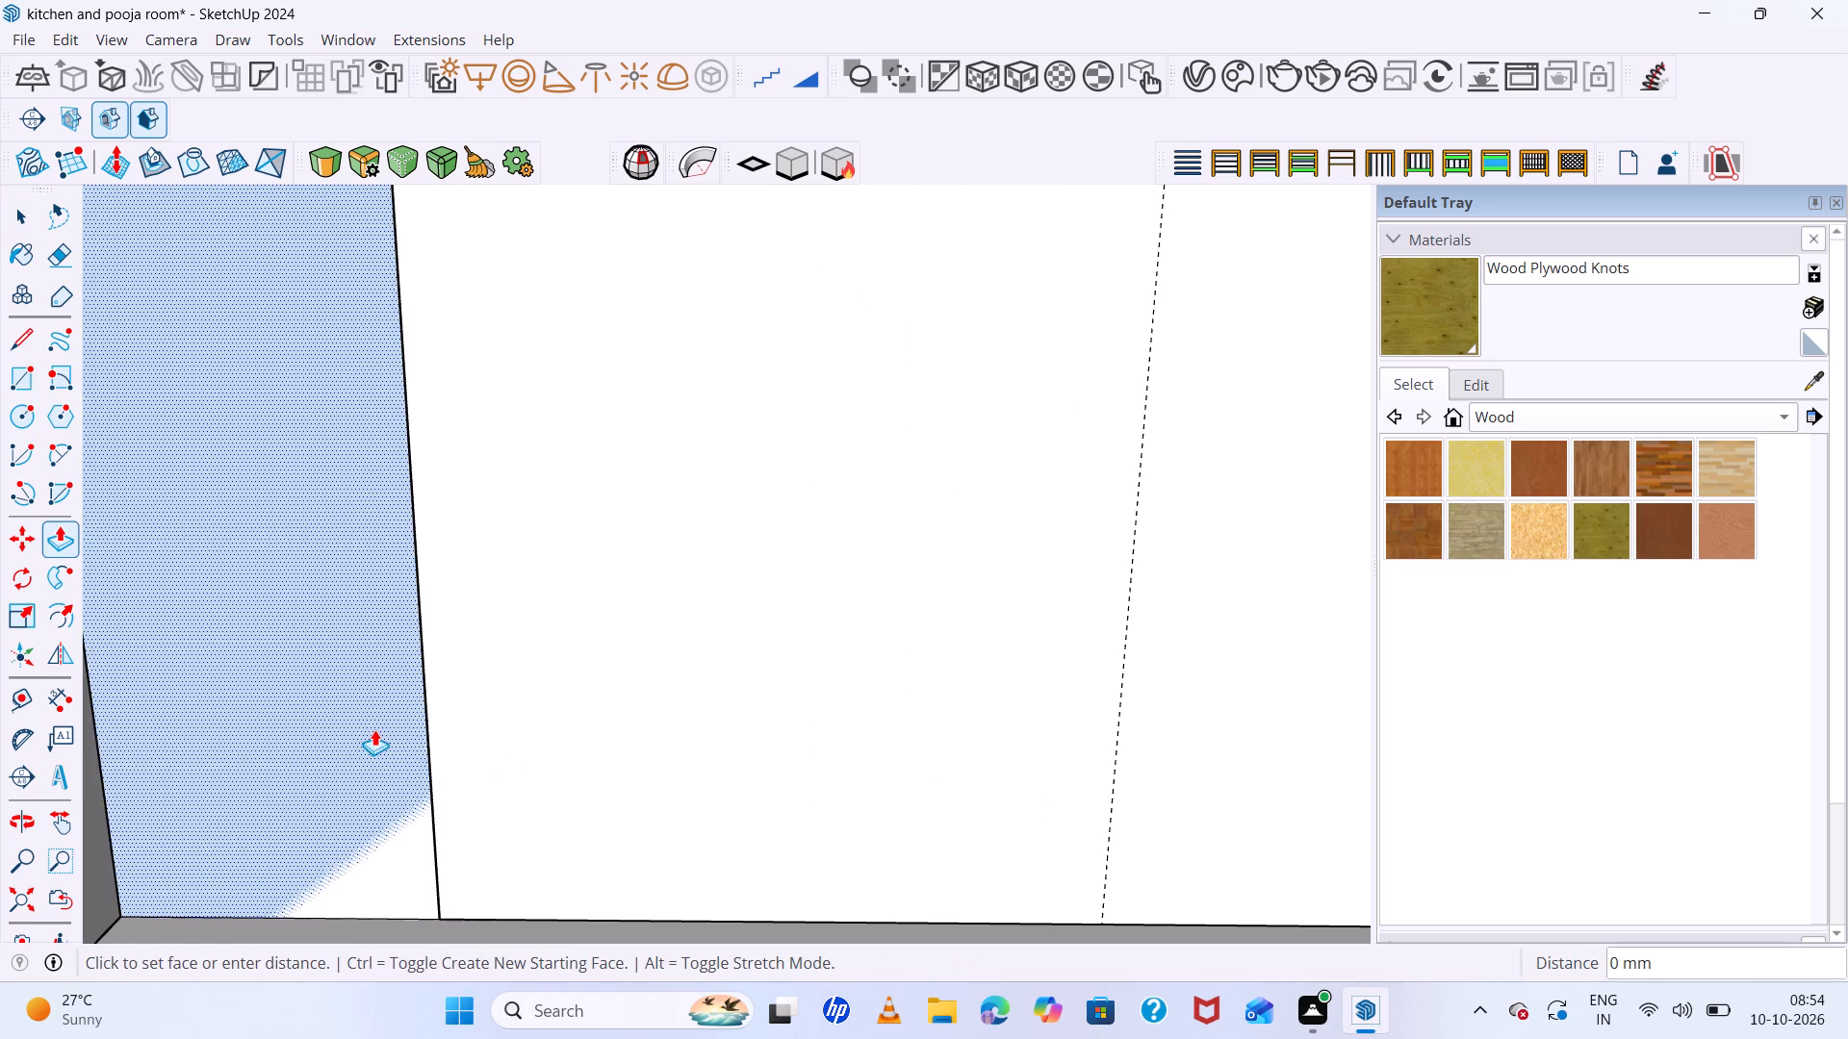
scroll(329, 770, down, 19)
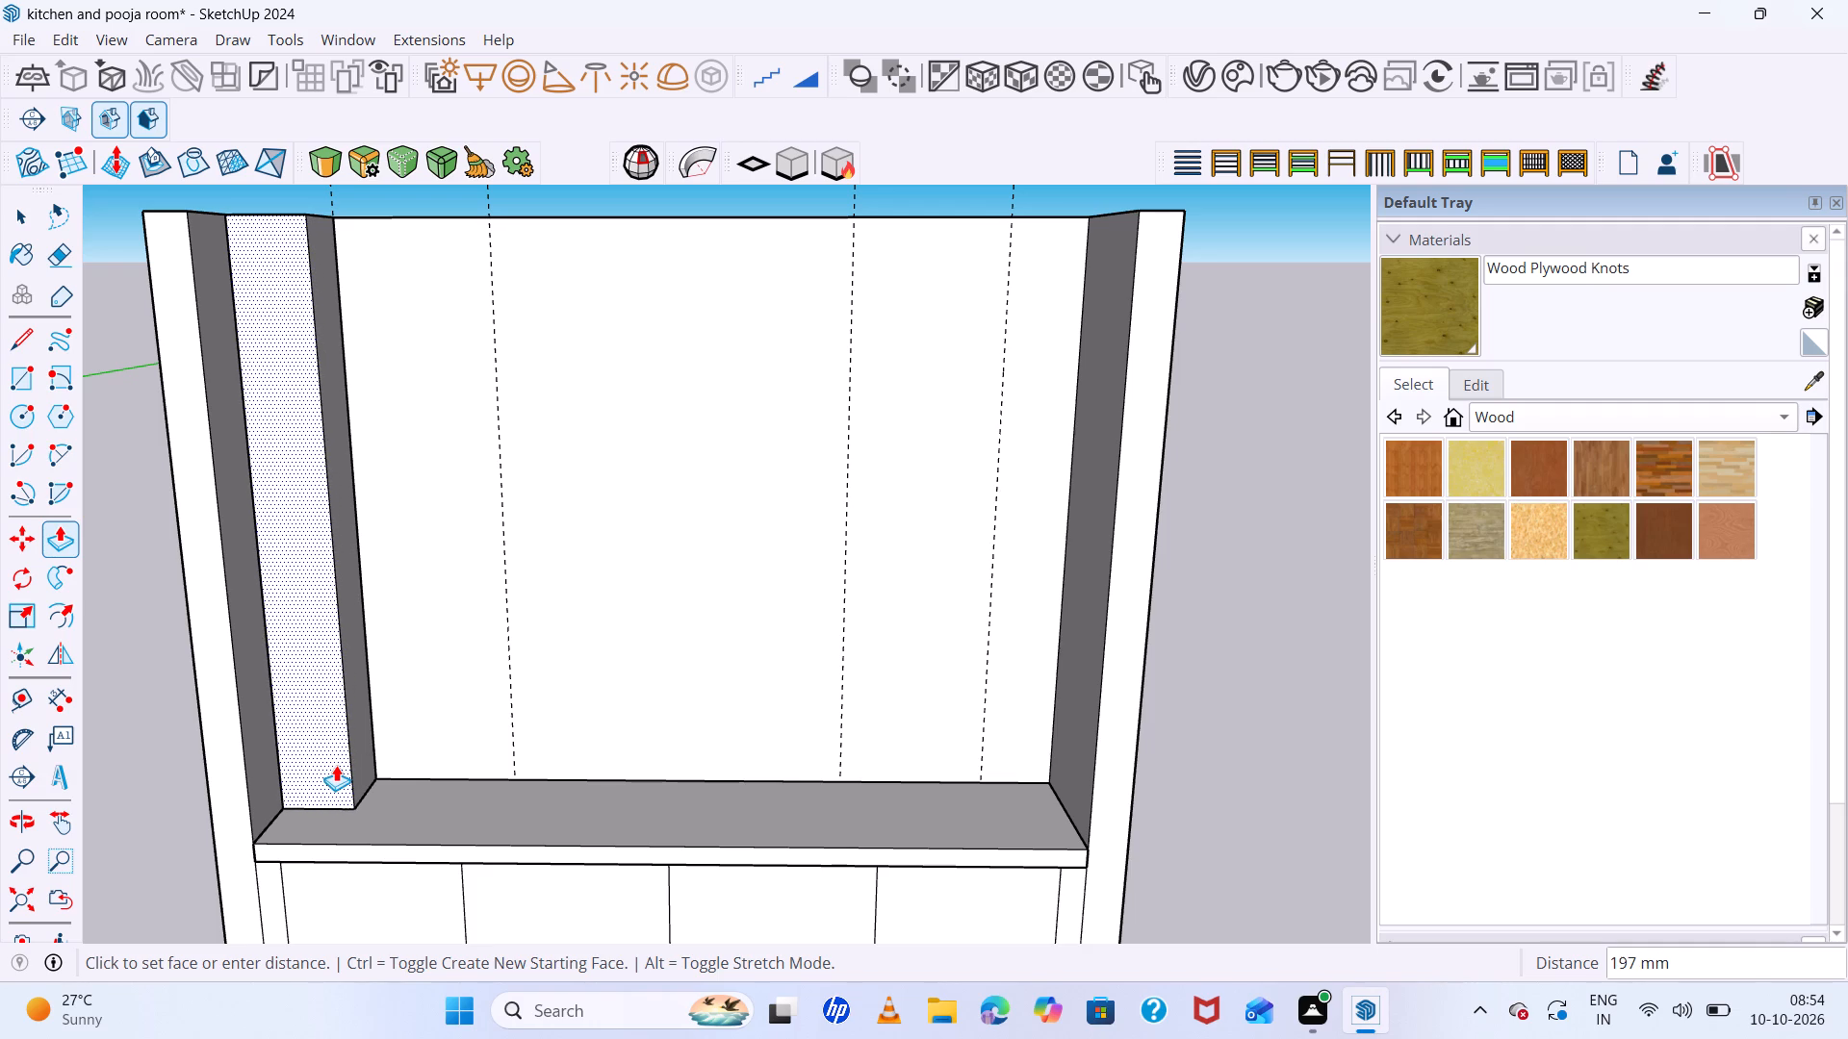
click(336, 765)
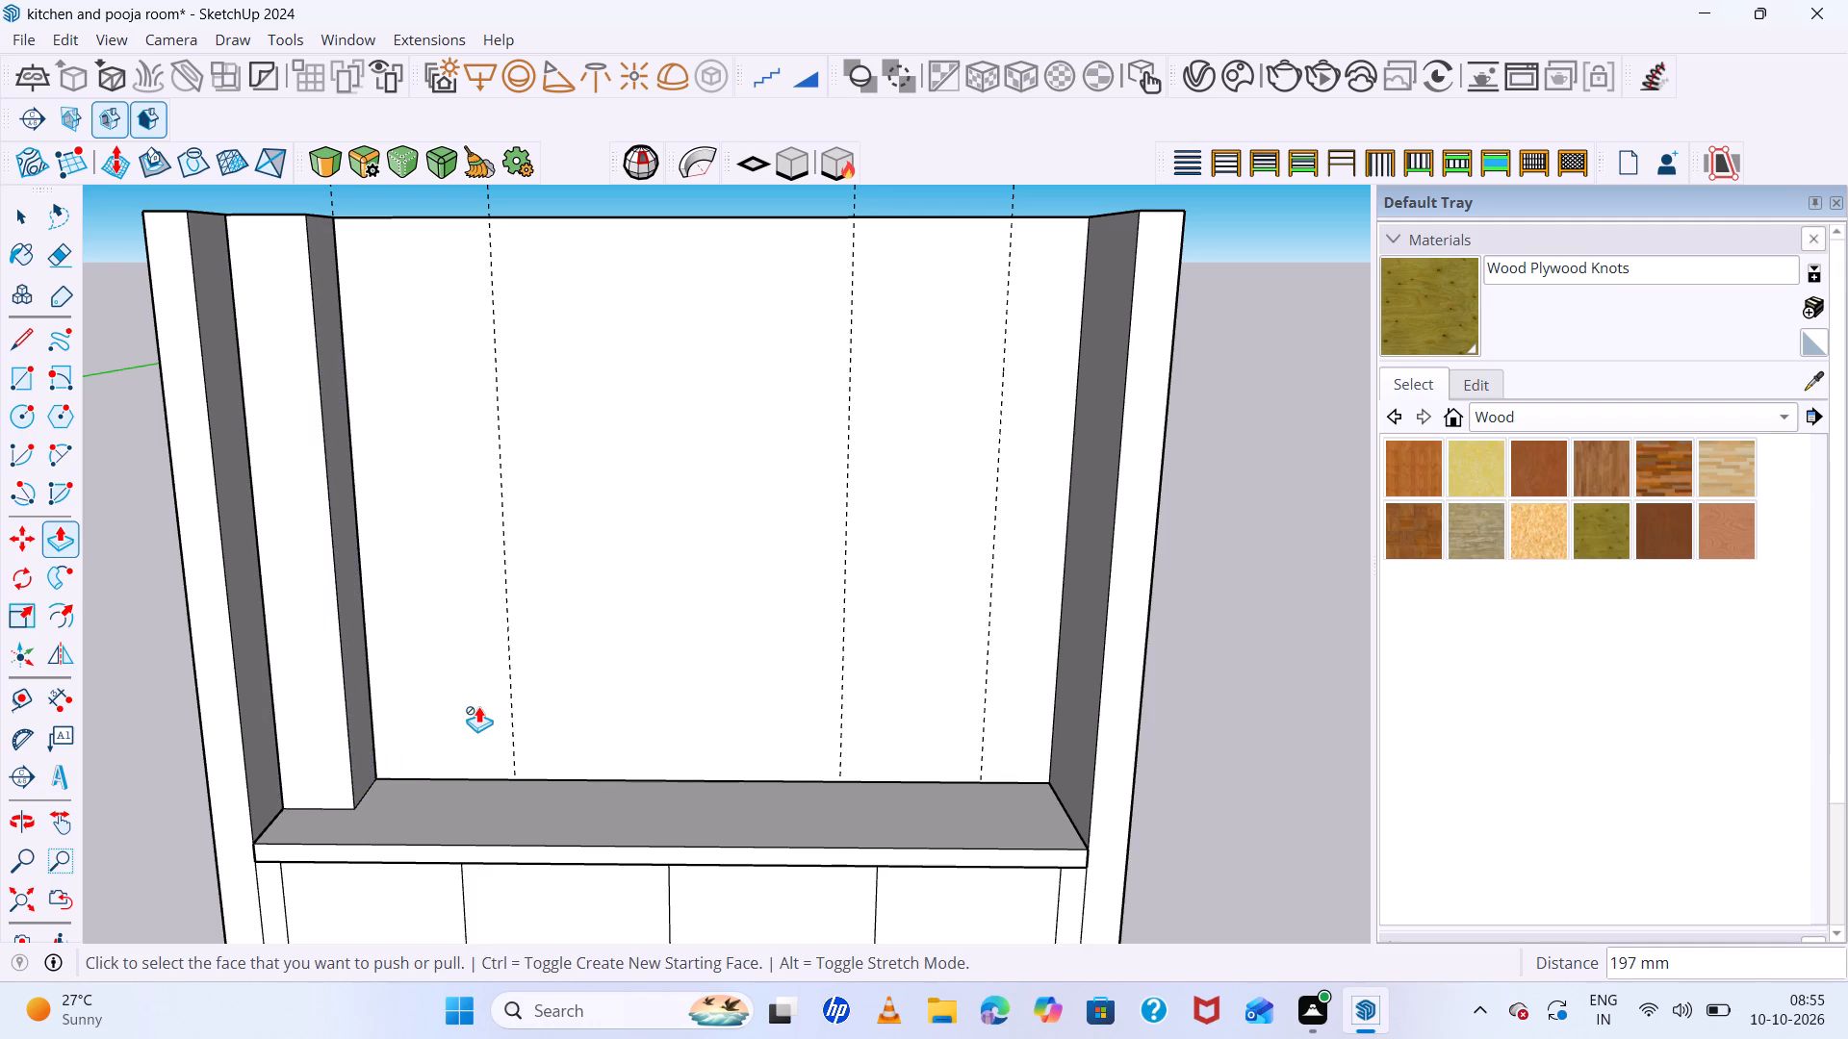
key(space)
Draw a full-height rectangle between the first and second guides and pull it forward by the same 197 mm.
click(479, 642)
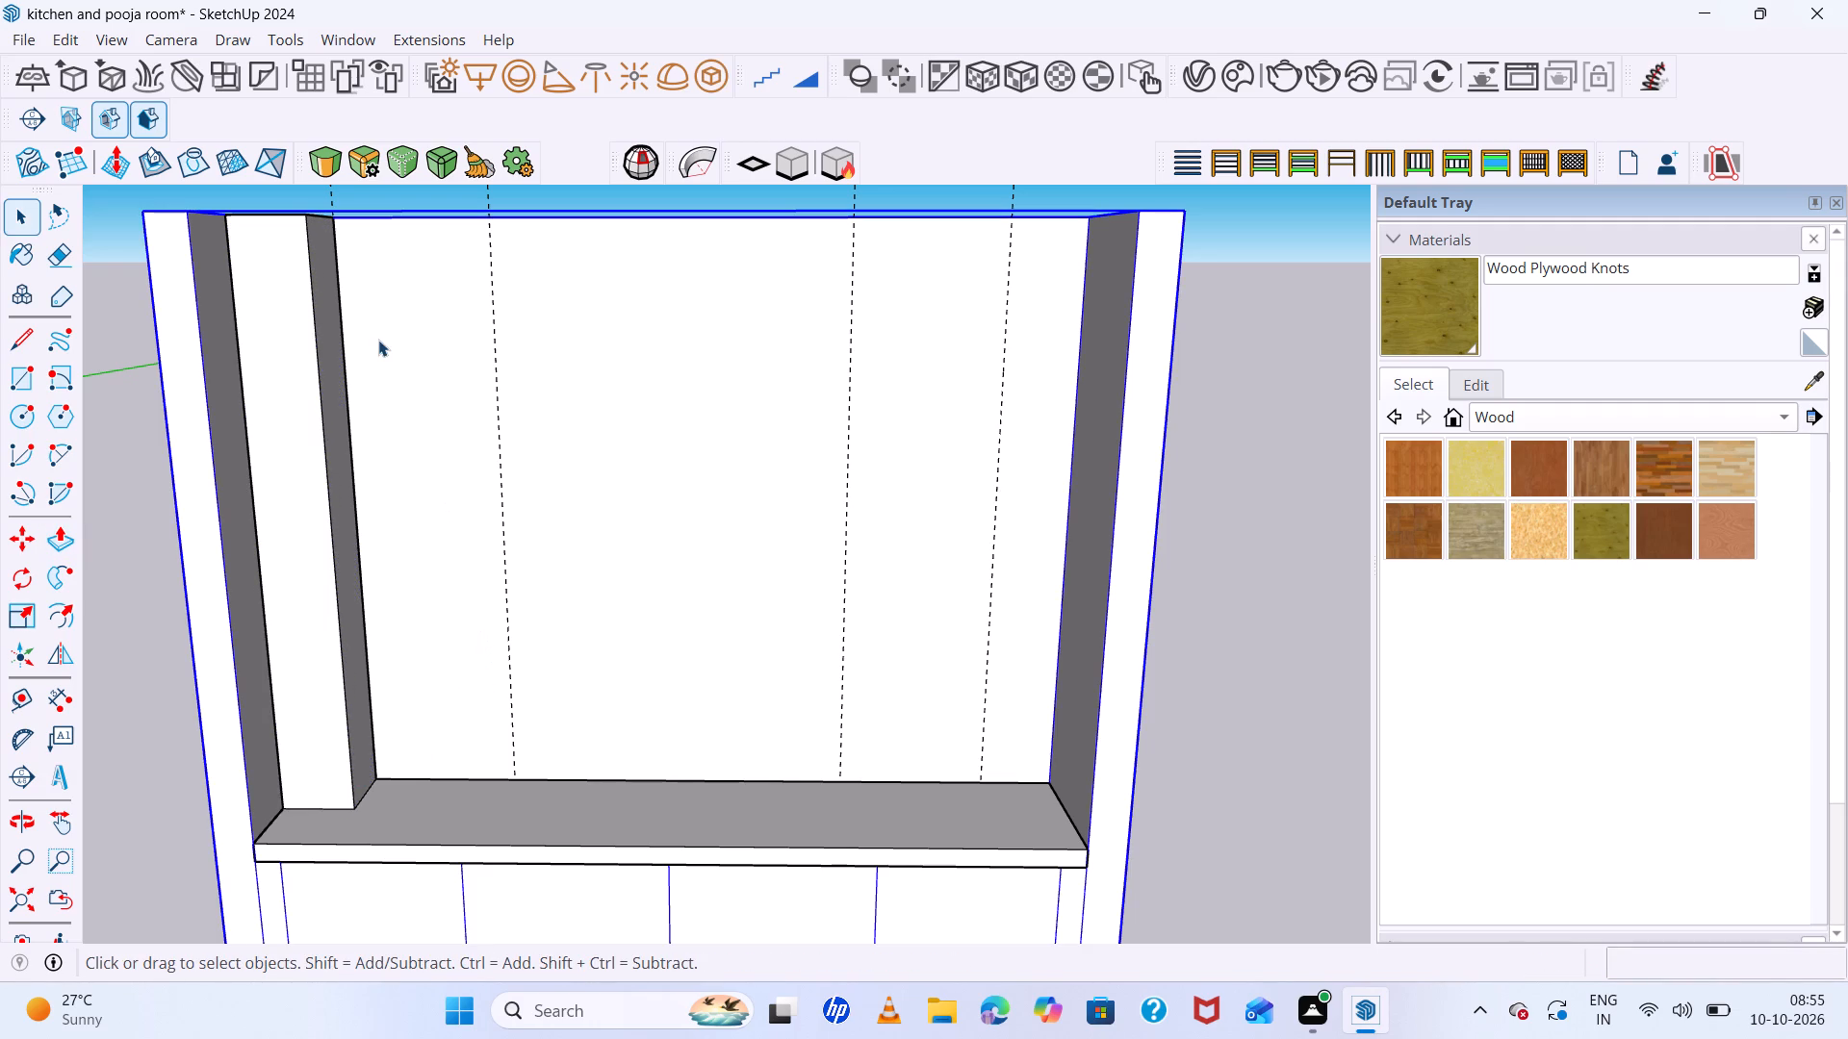
key(r)
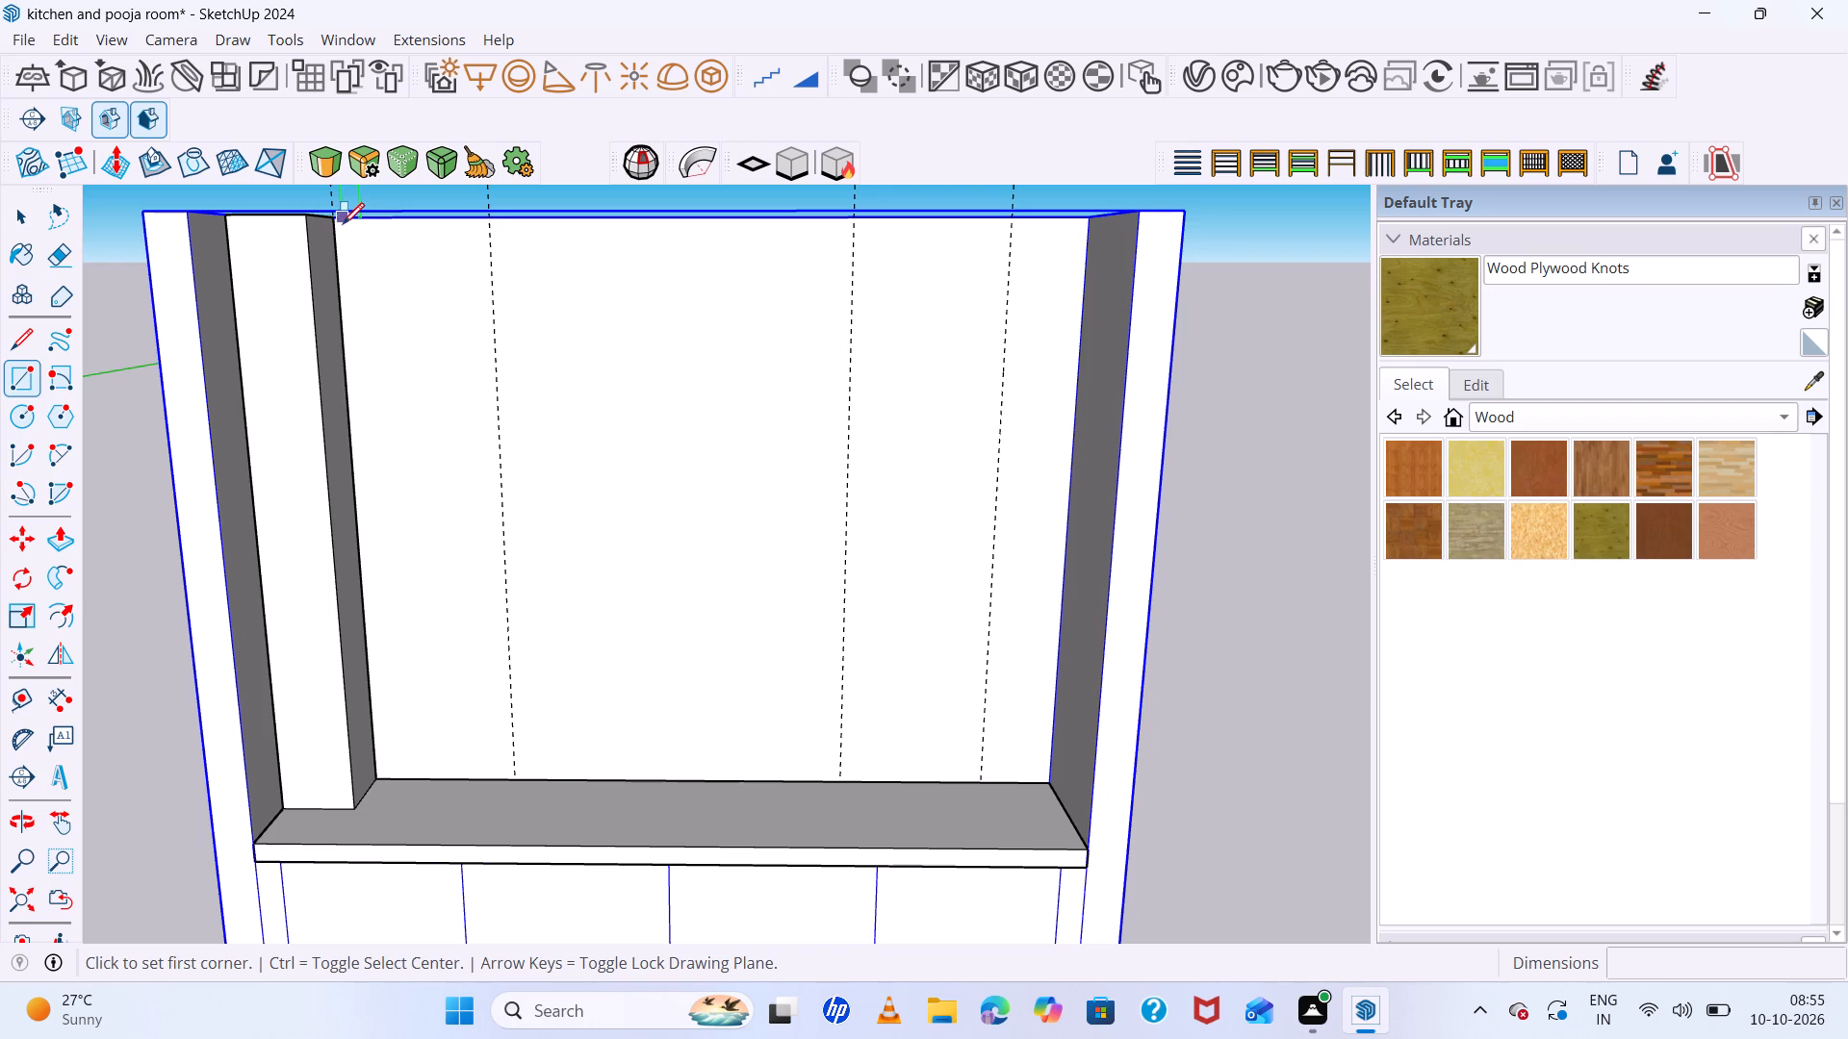
double_click(341, 224)
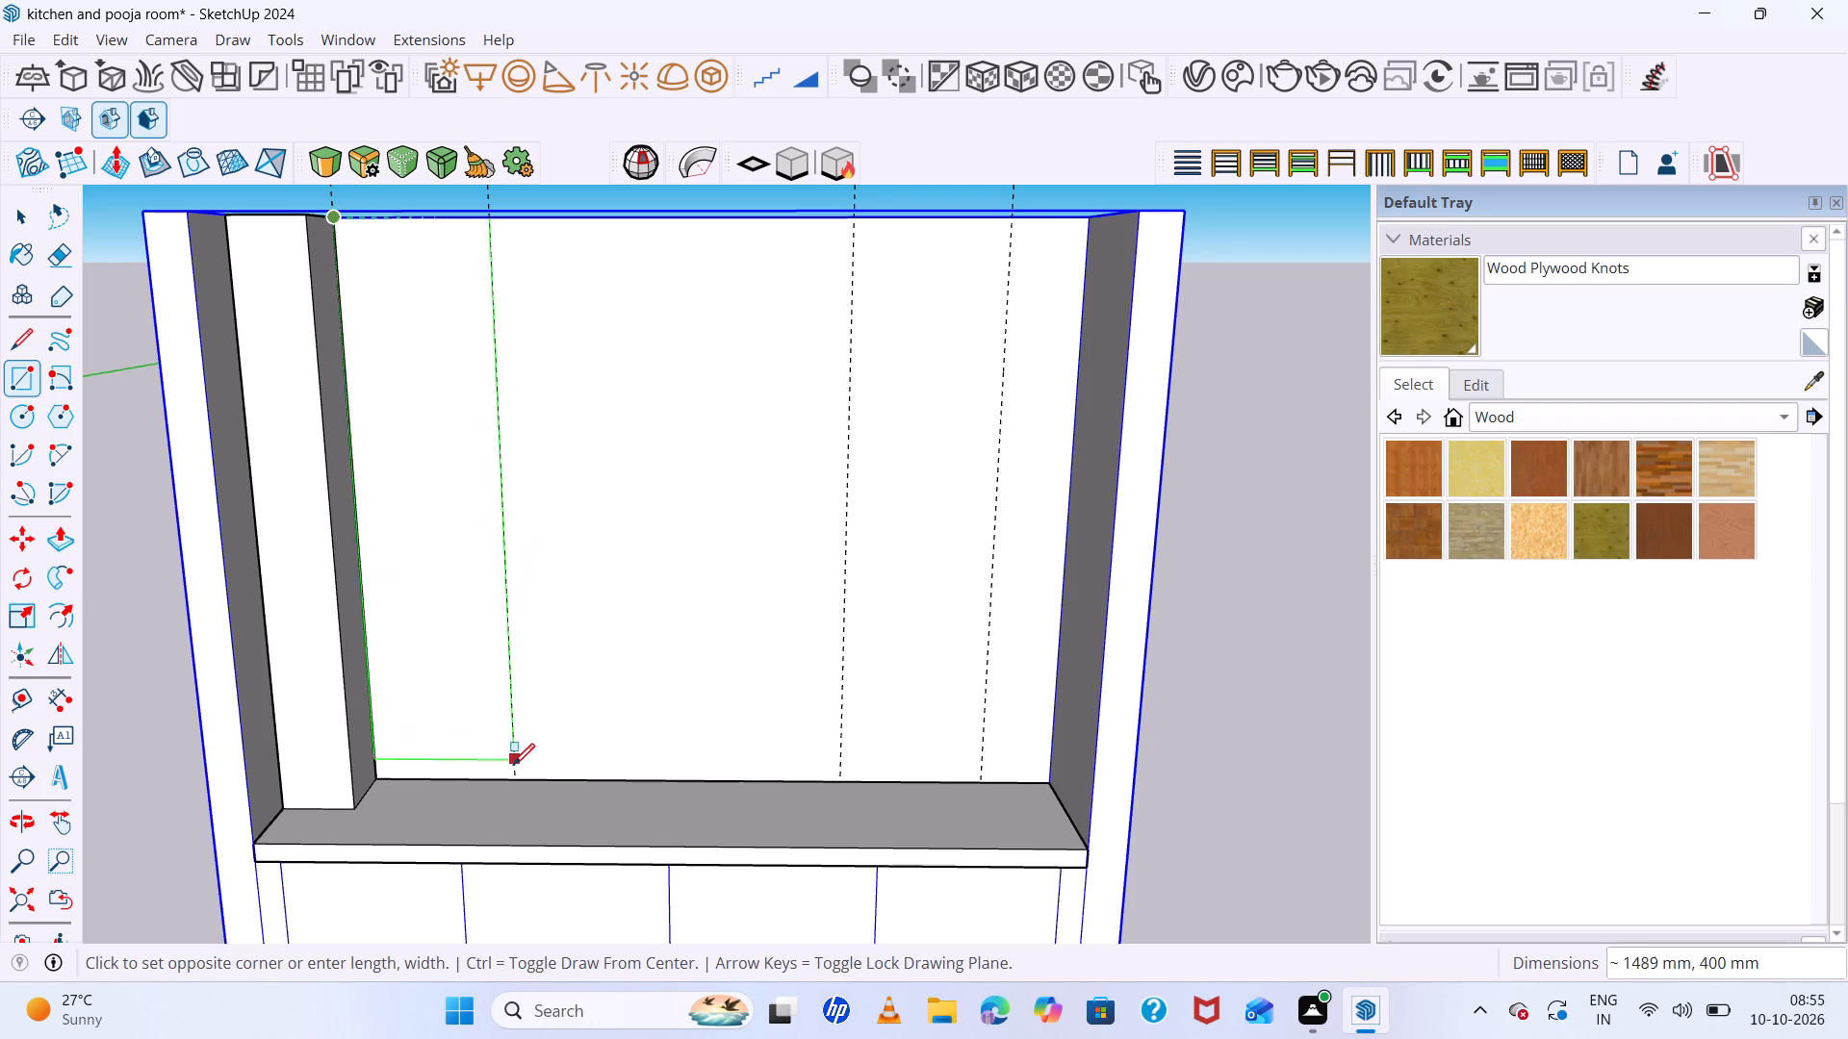
click(512, 780)
key(space)
key(p)
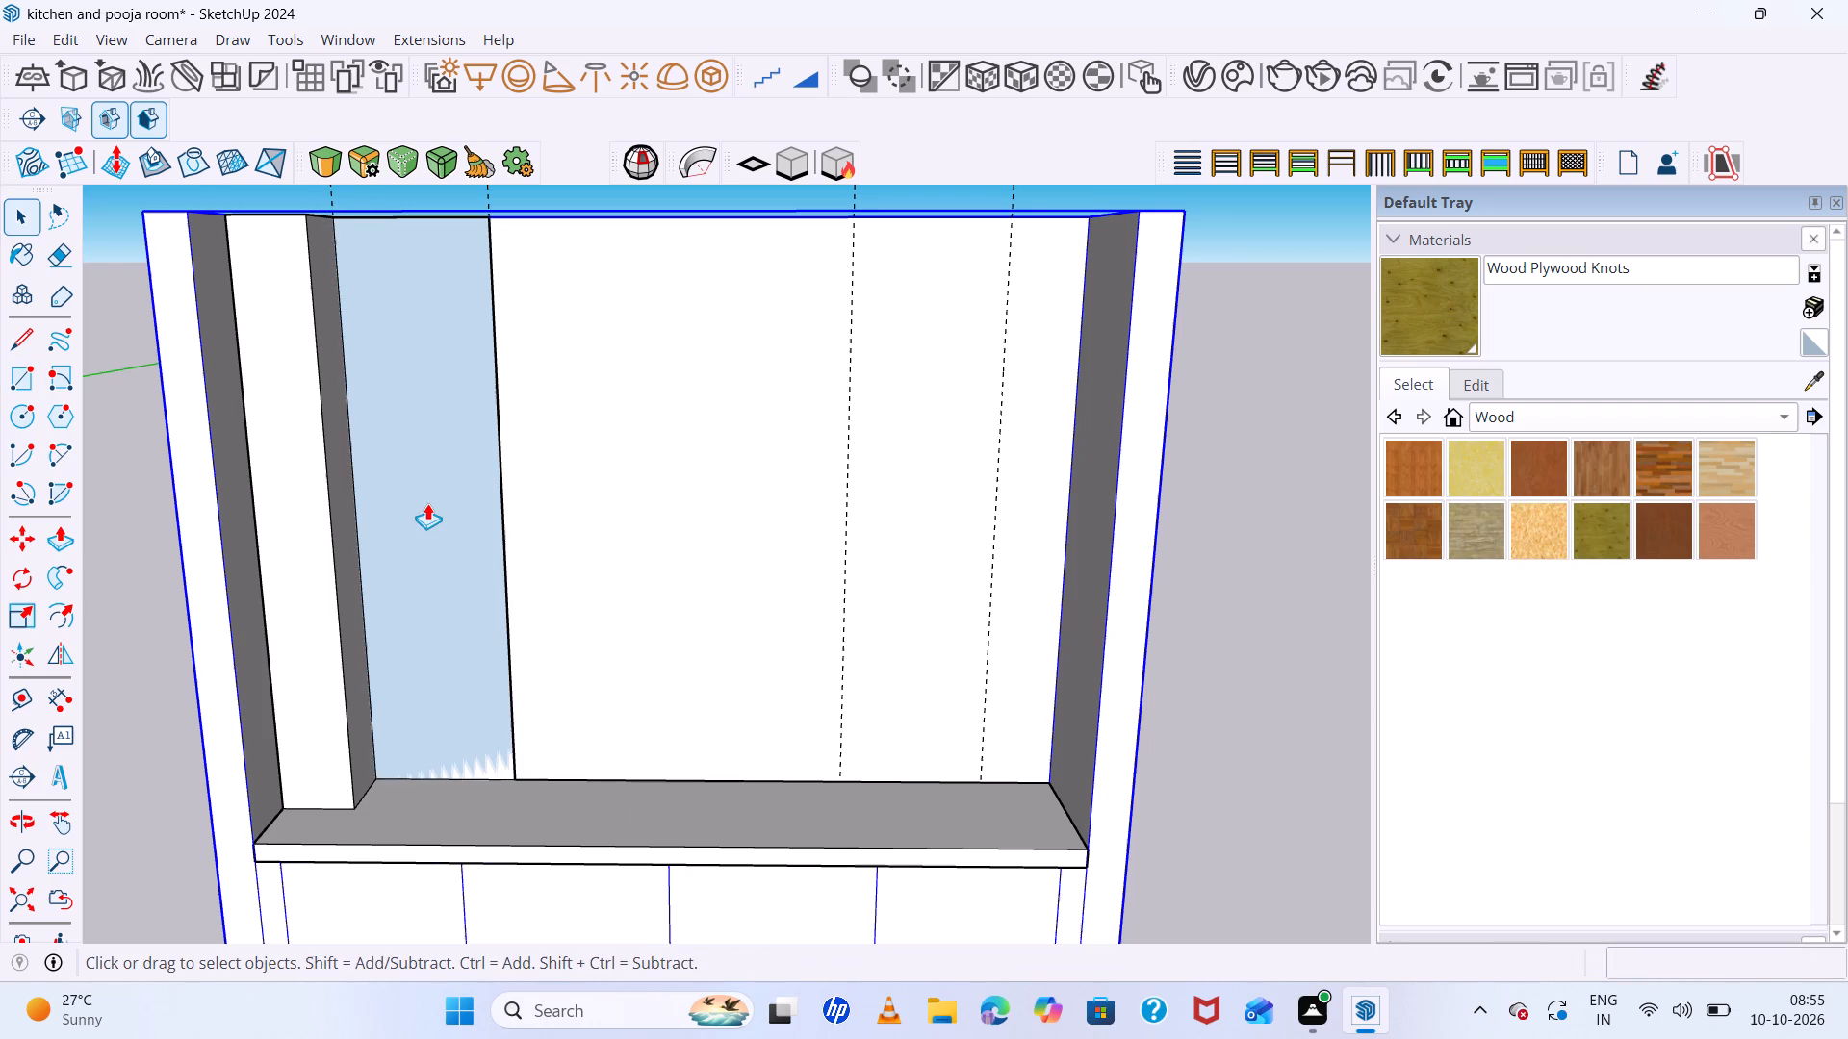
double_click(427, 503)
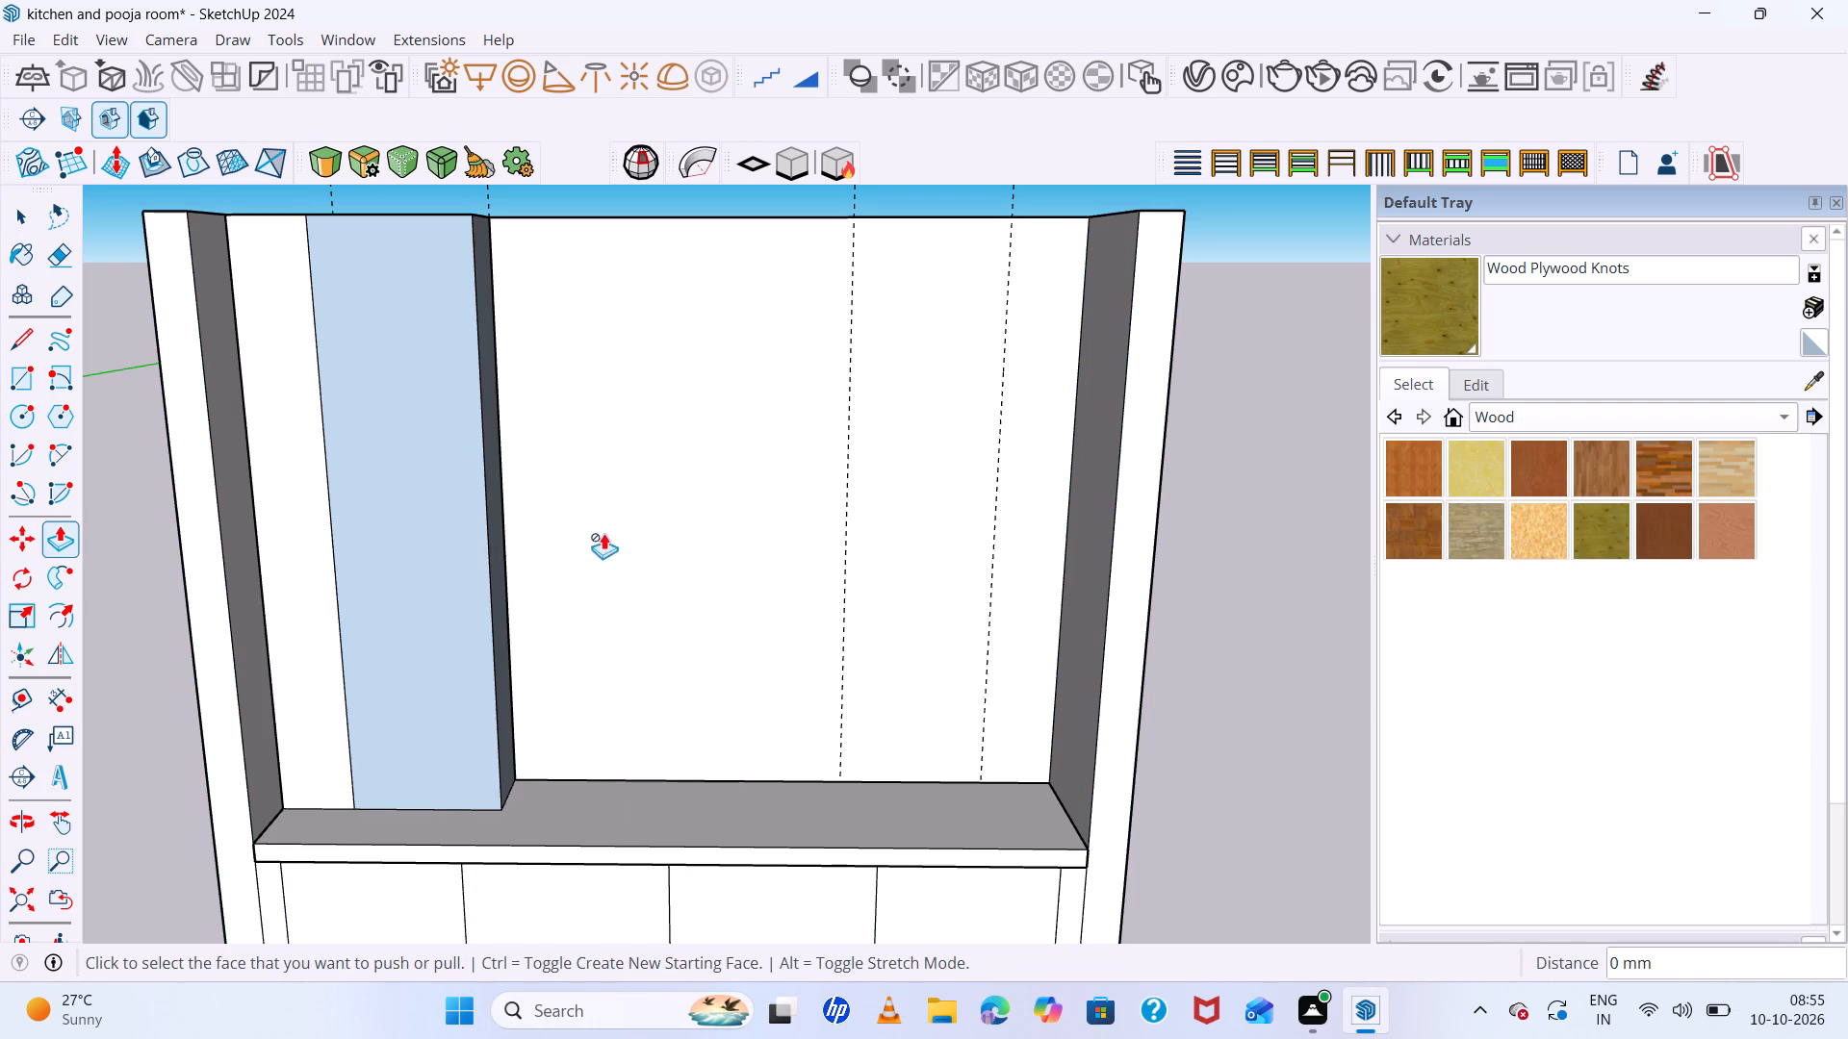
key(space)
Draw a central rectangle about 951 by 1550 mm between the second and third guides and pull it forward by the same distance.
key(r)
scroll(713, 581, down, 4)
scroll(573, 347, up, 4)
middle_drag(656, 369, 606, 345)
click(571, 335)
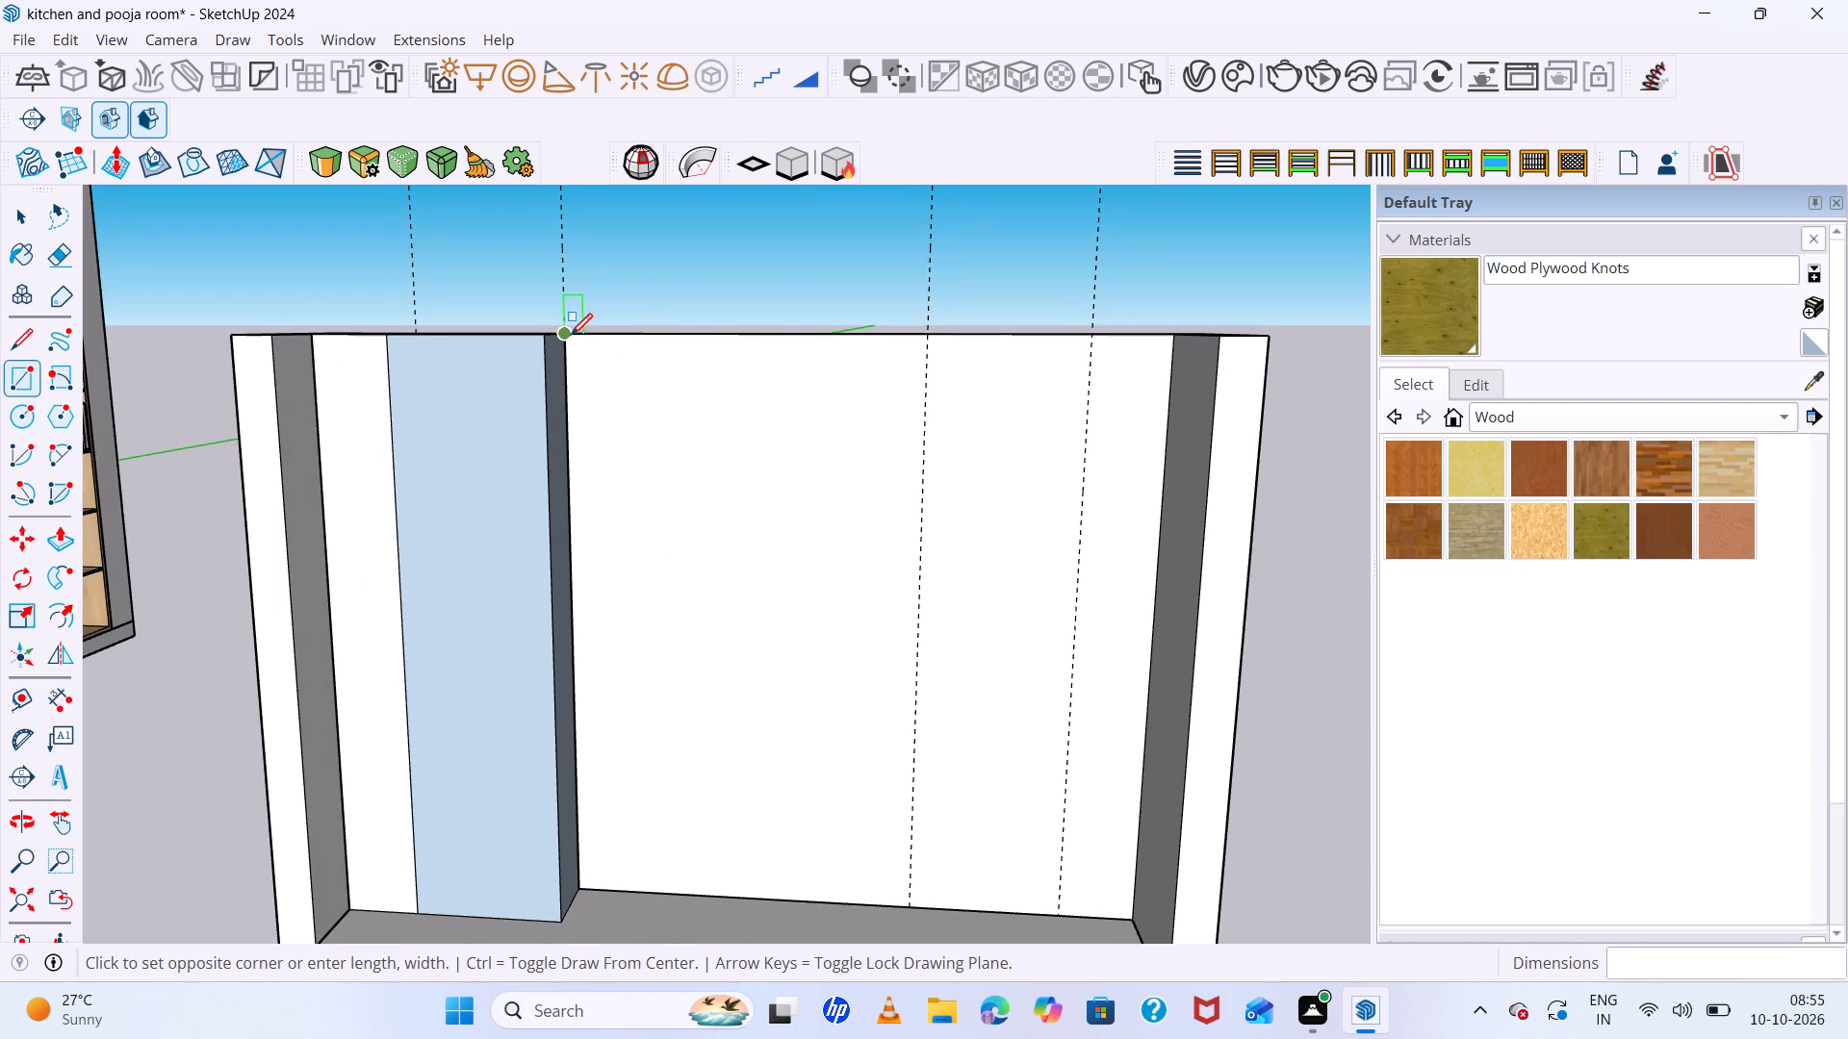
click(911, 906)
key(p)
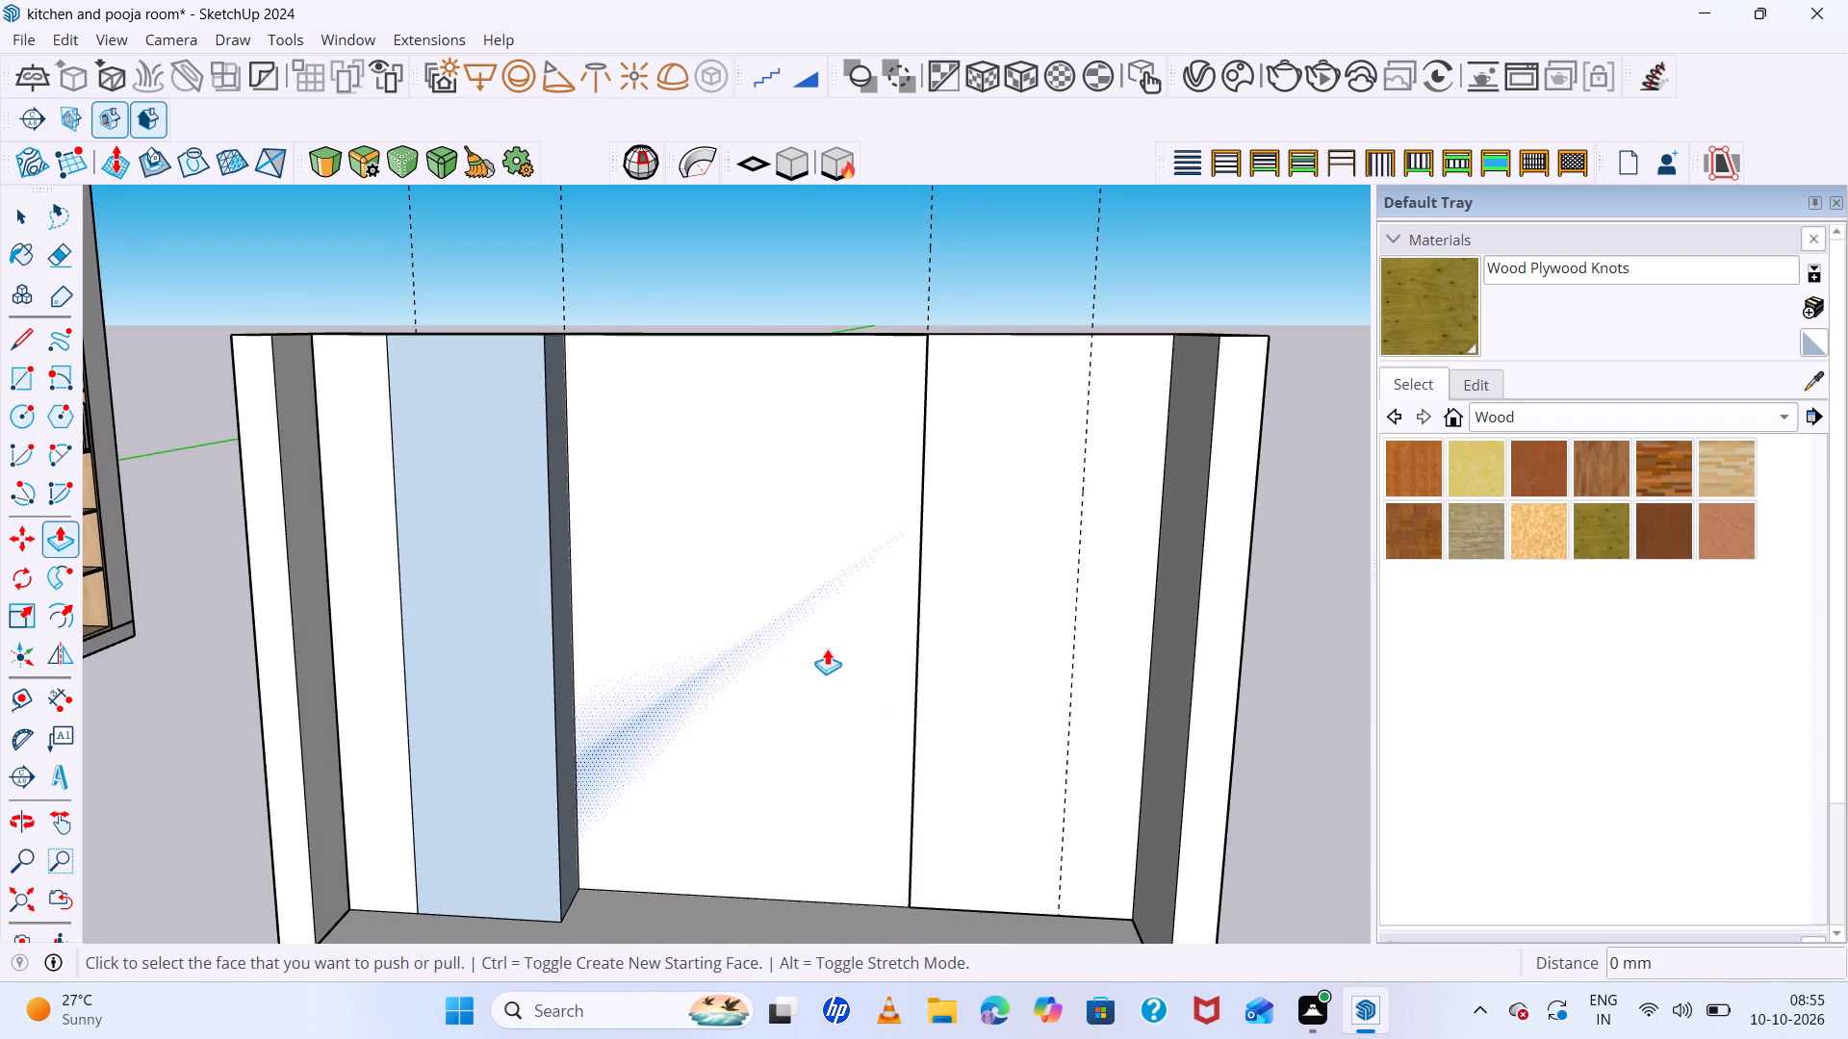
double_click(827, 648)
Draw a 400 by 1550 mm rectangle on the back panel between the third and fourth guides.
scroll(711, 643, down, 6)
scroll(1038, 600, up, 5)
middle_drag(1039, 590, 1003, 584)
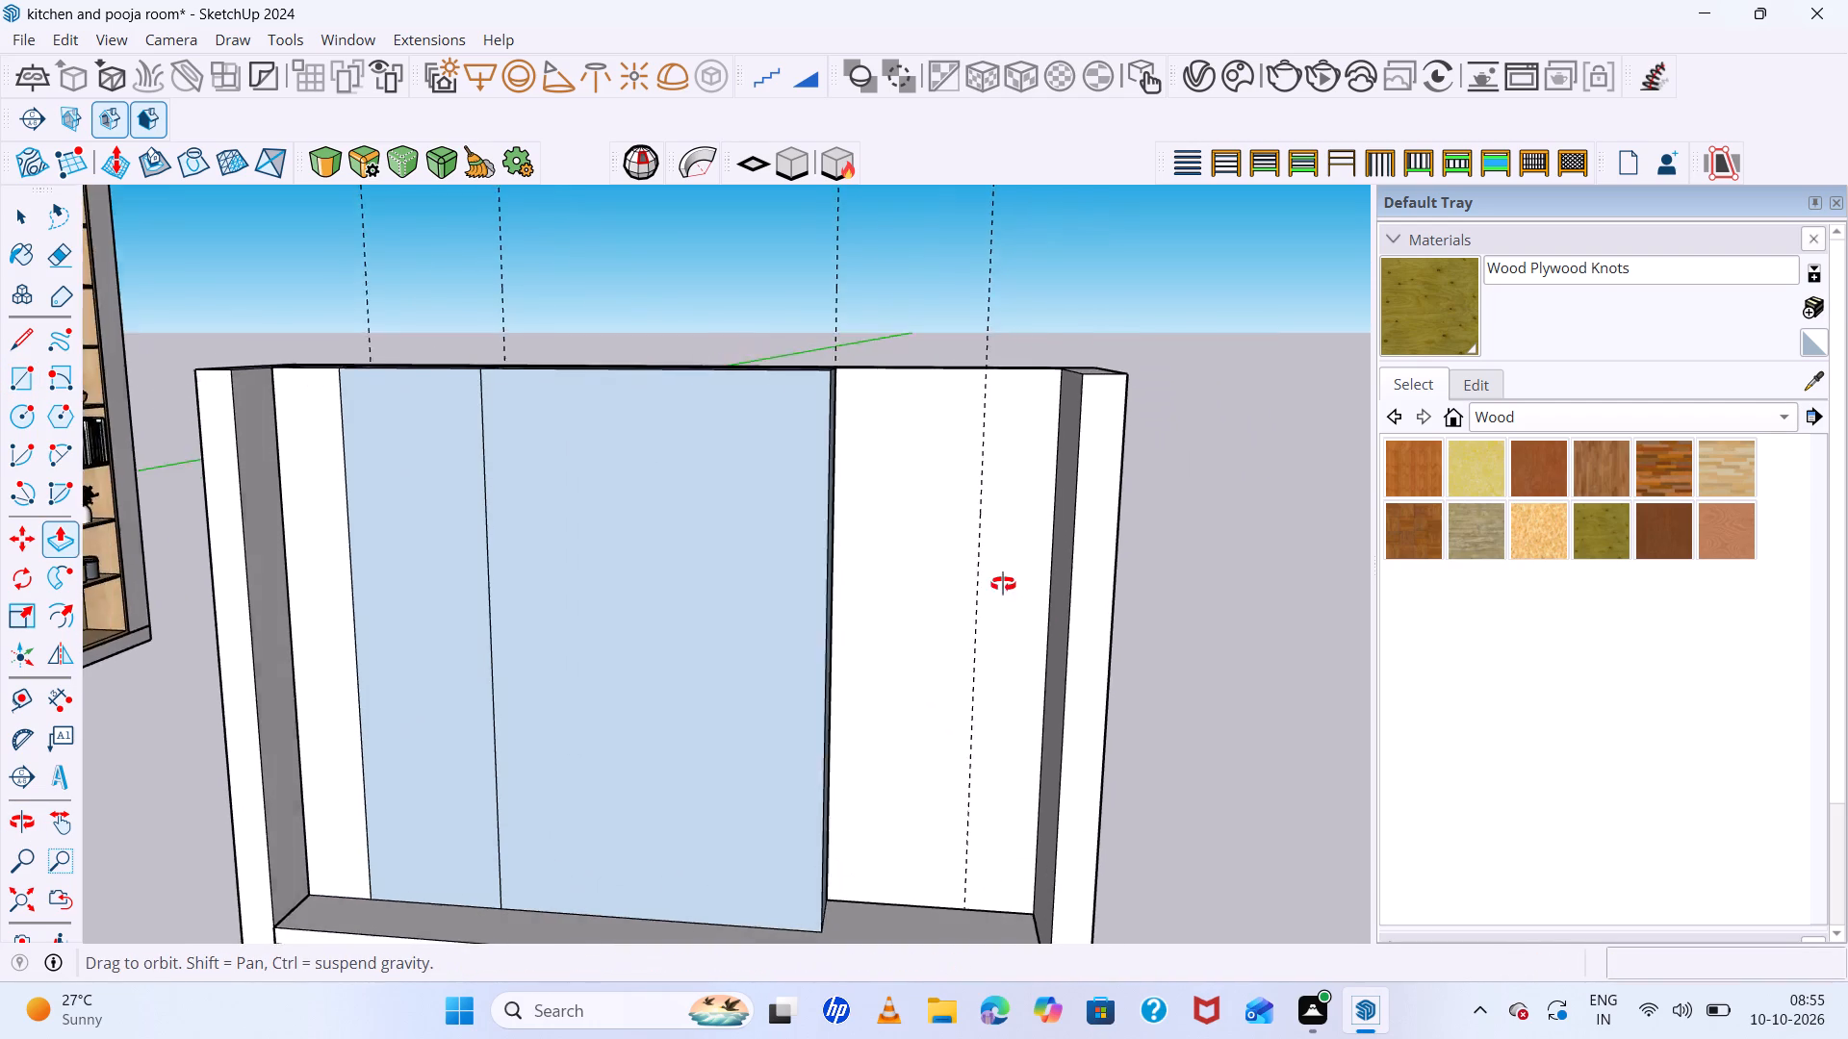
middle_drag(1003, 584, 921, 572)
key(r)
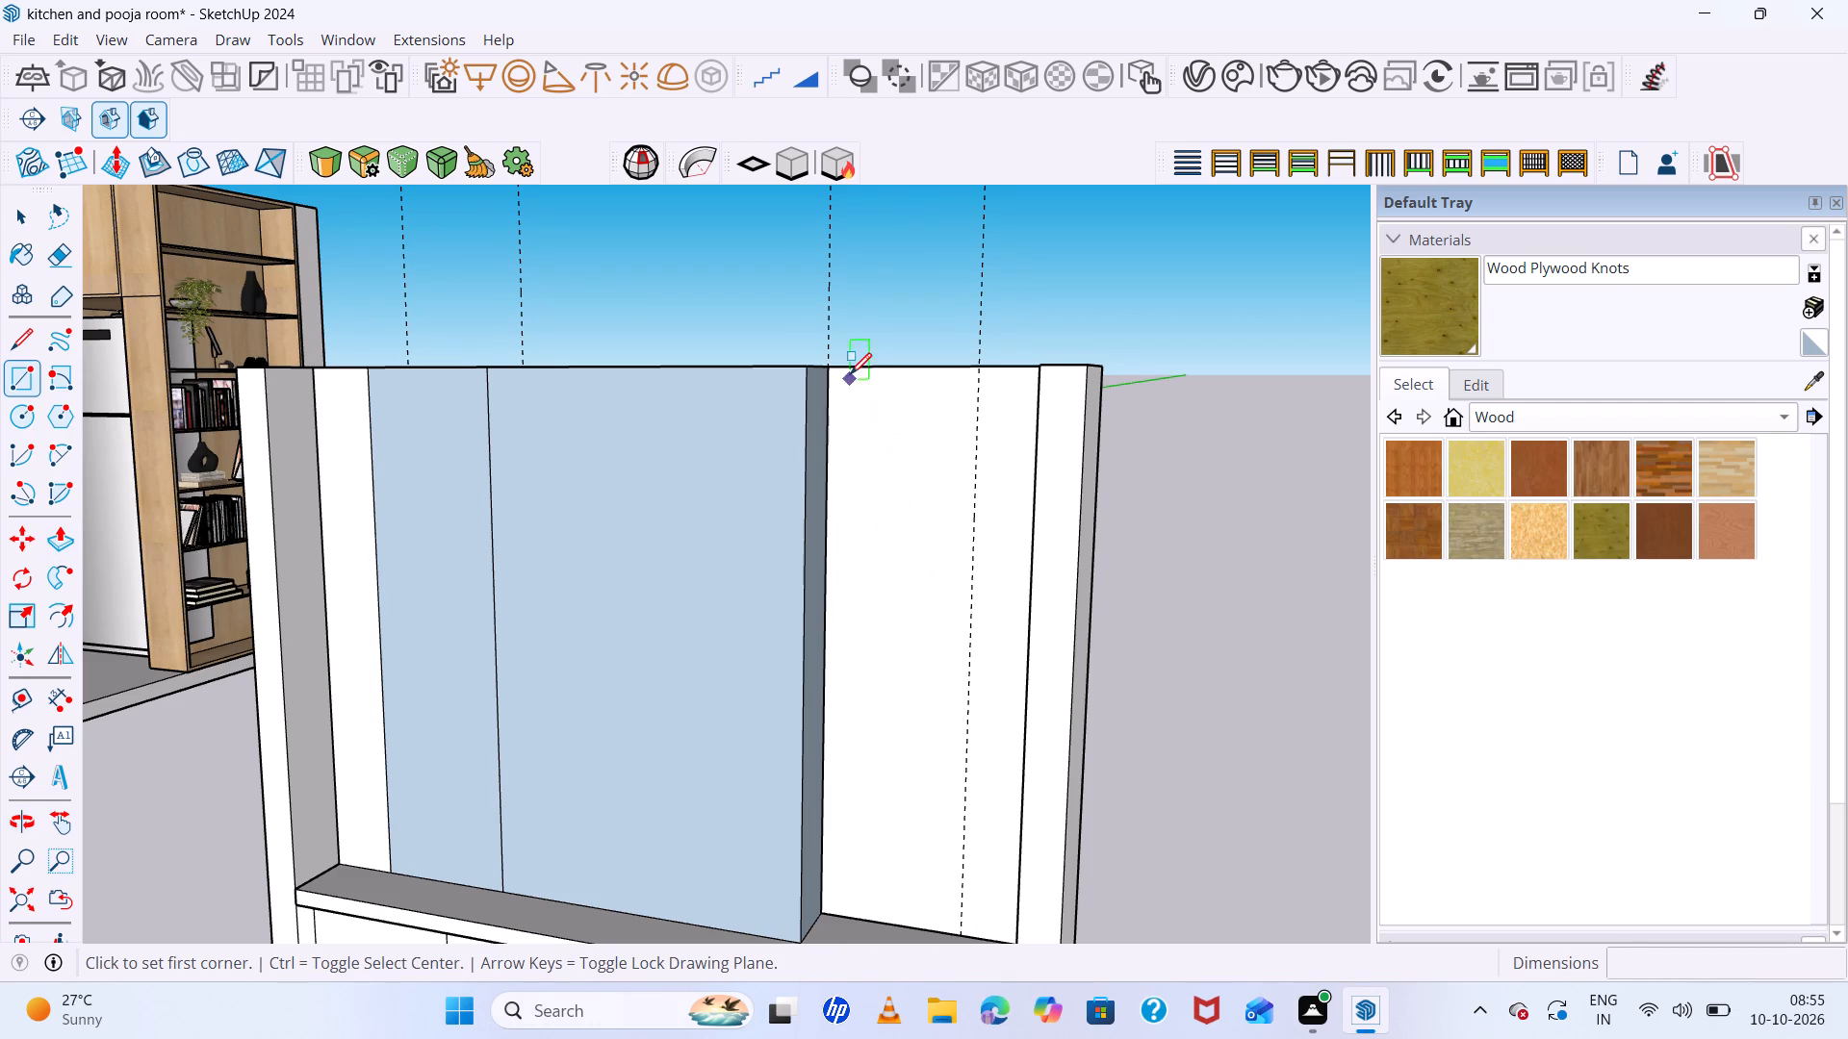
click(825, 369)
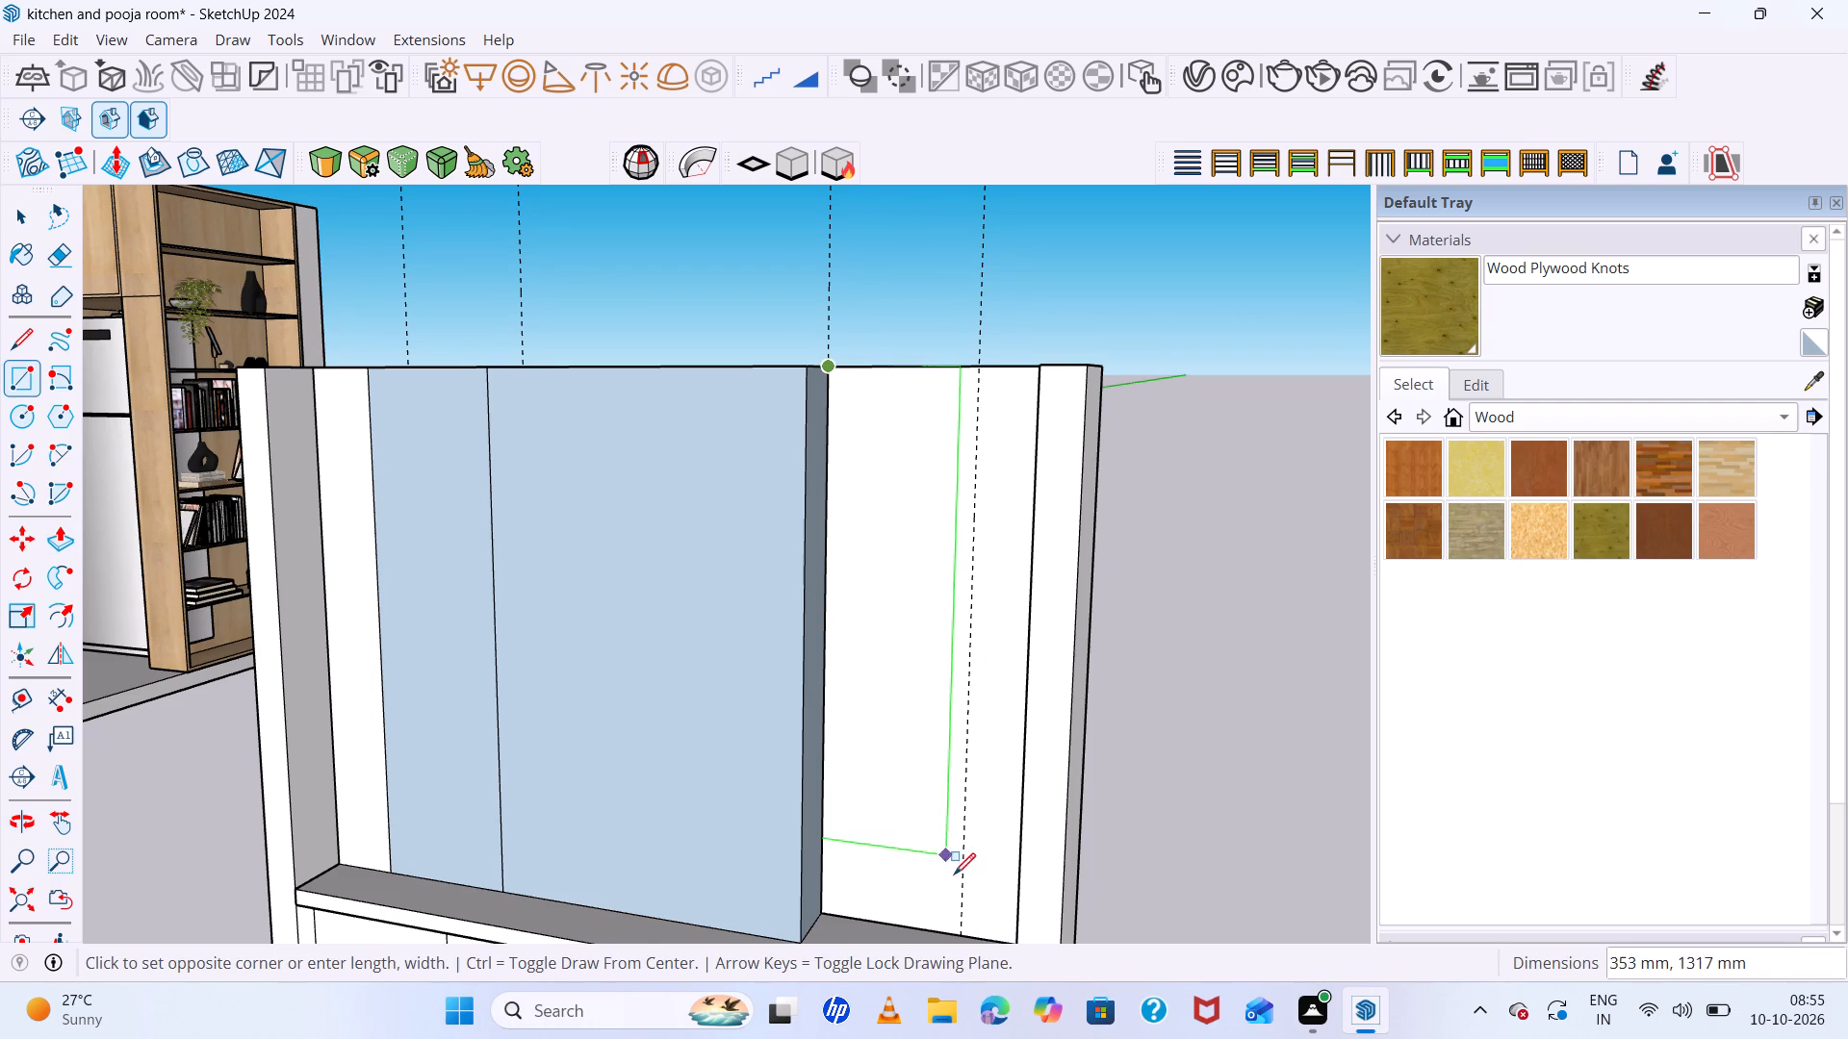
click(958, 934)
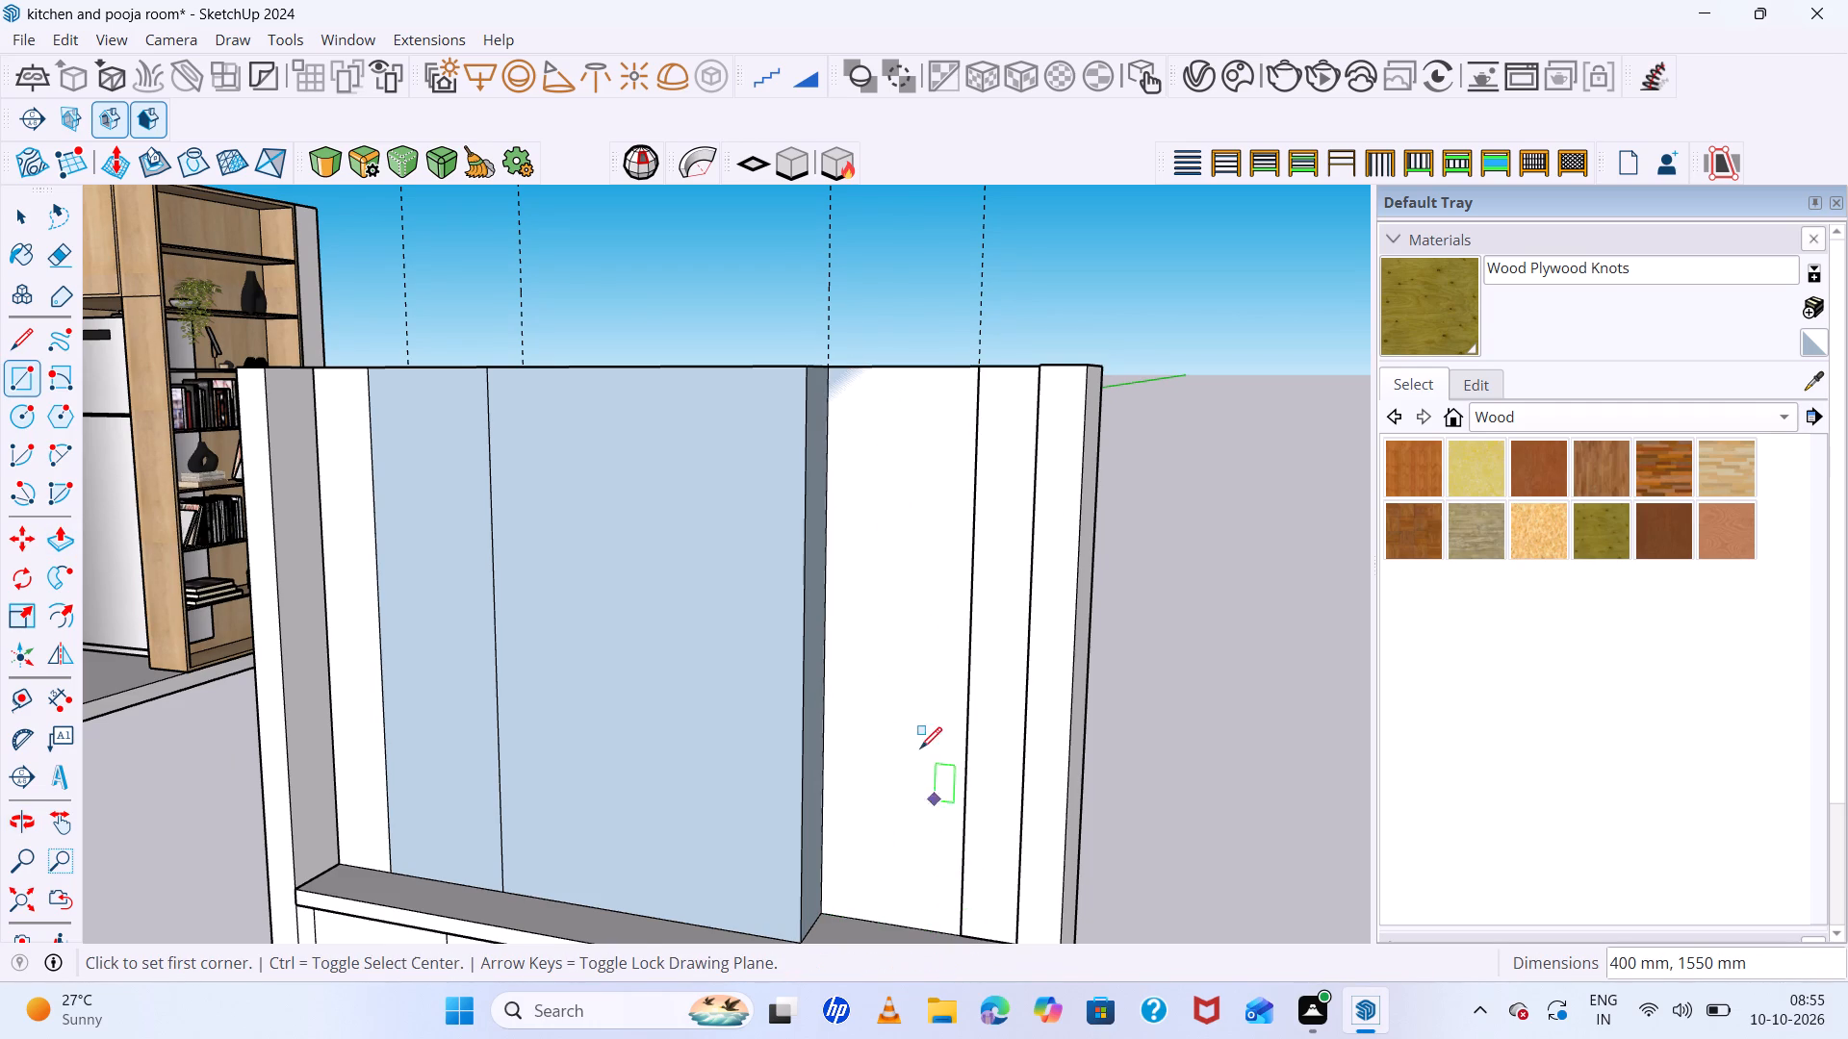
key(space)
Pull the 400 mm wide rectangle 197 mm forward with Push/Pull, flush with the neighbouring blocks.
text(p)
click(919, 717)
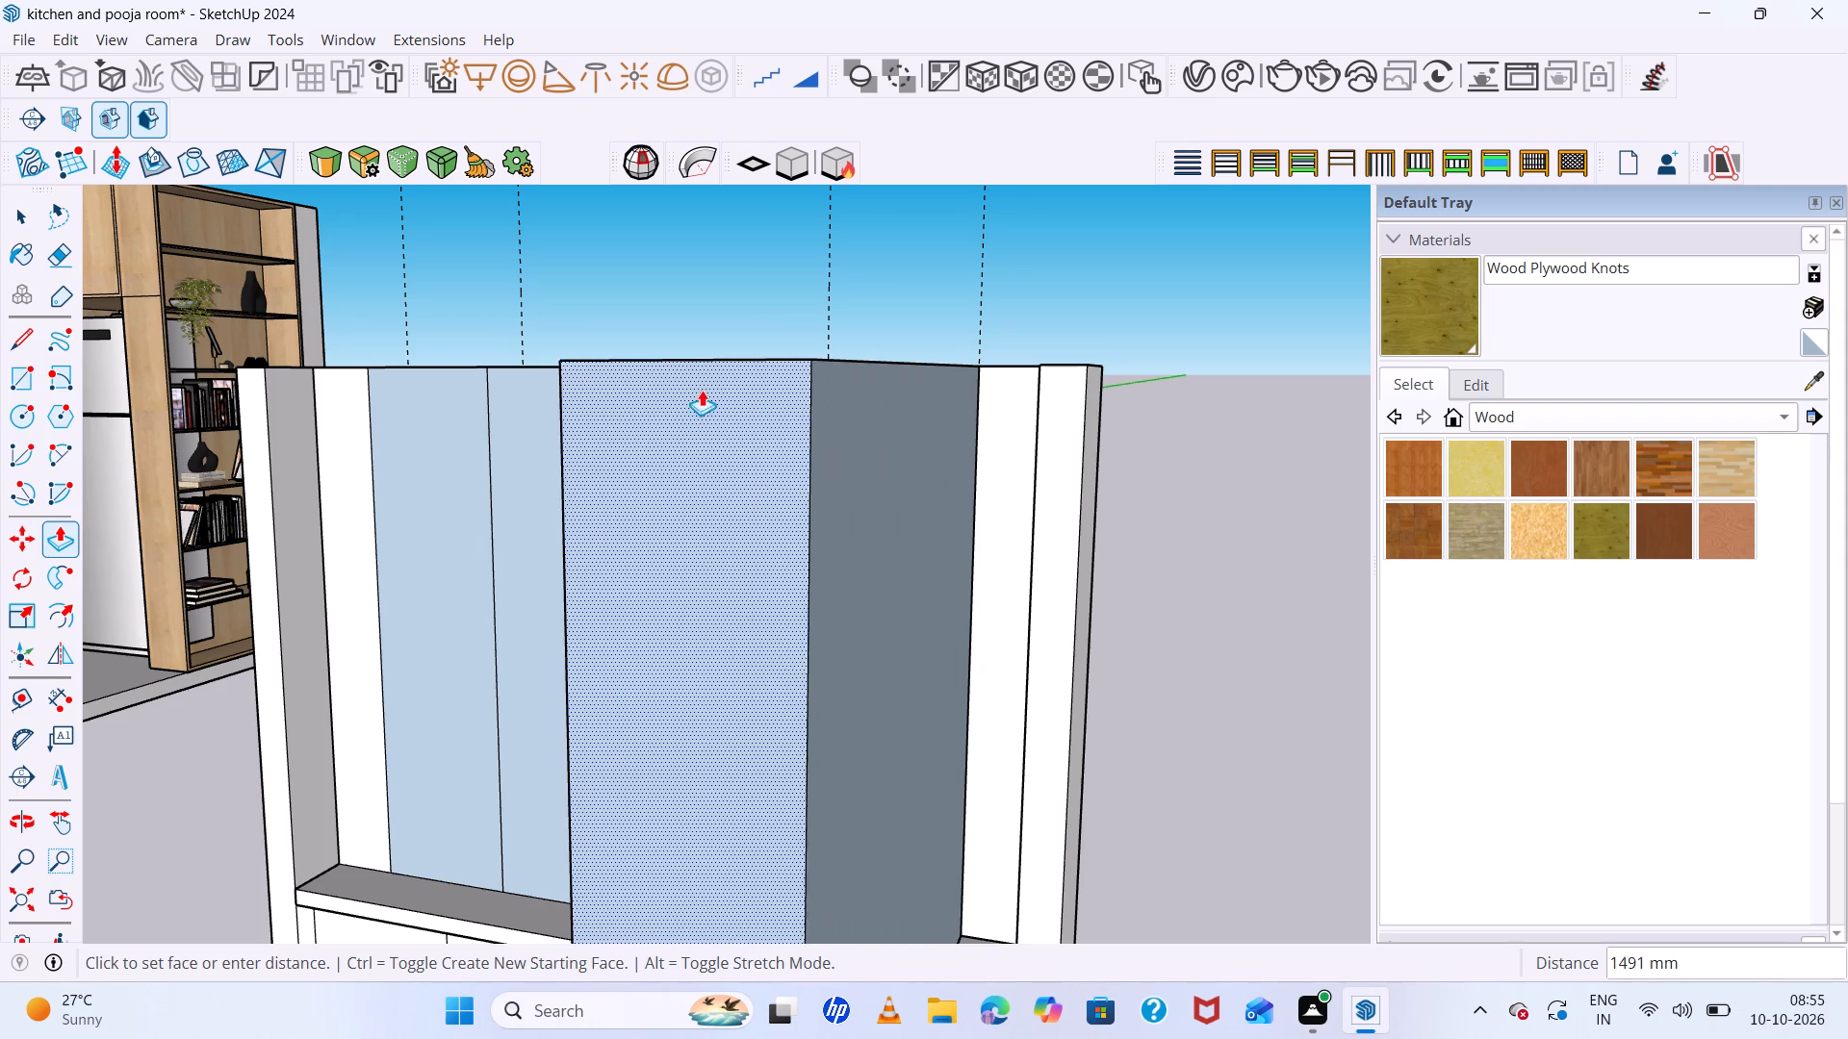
middle_drag(798, 462, 898, 478)
click(706, 365)
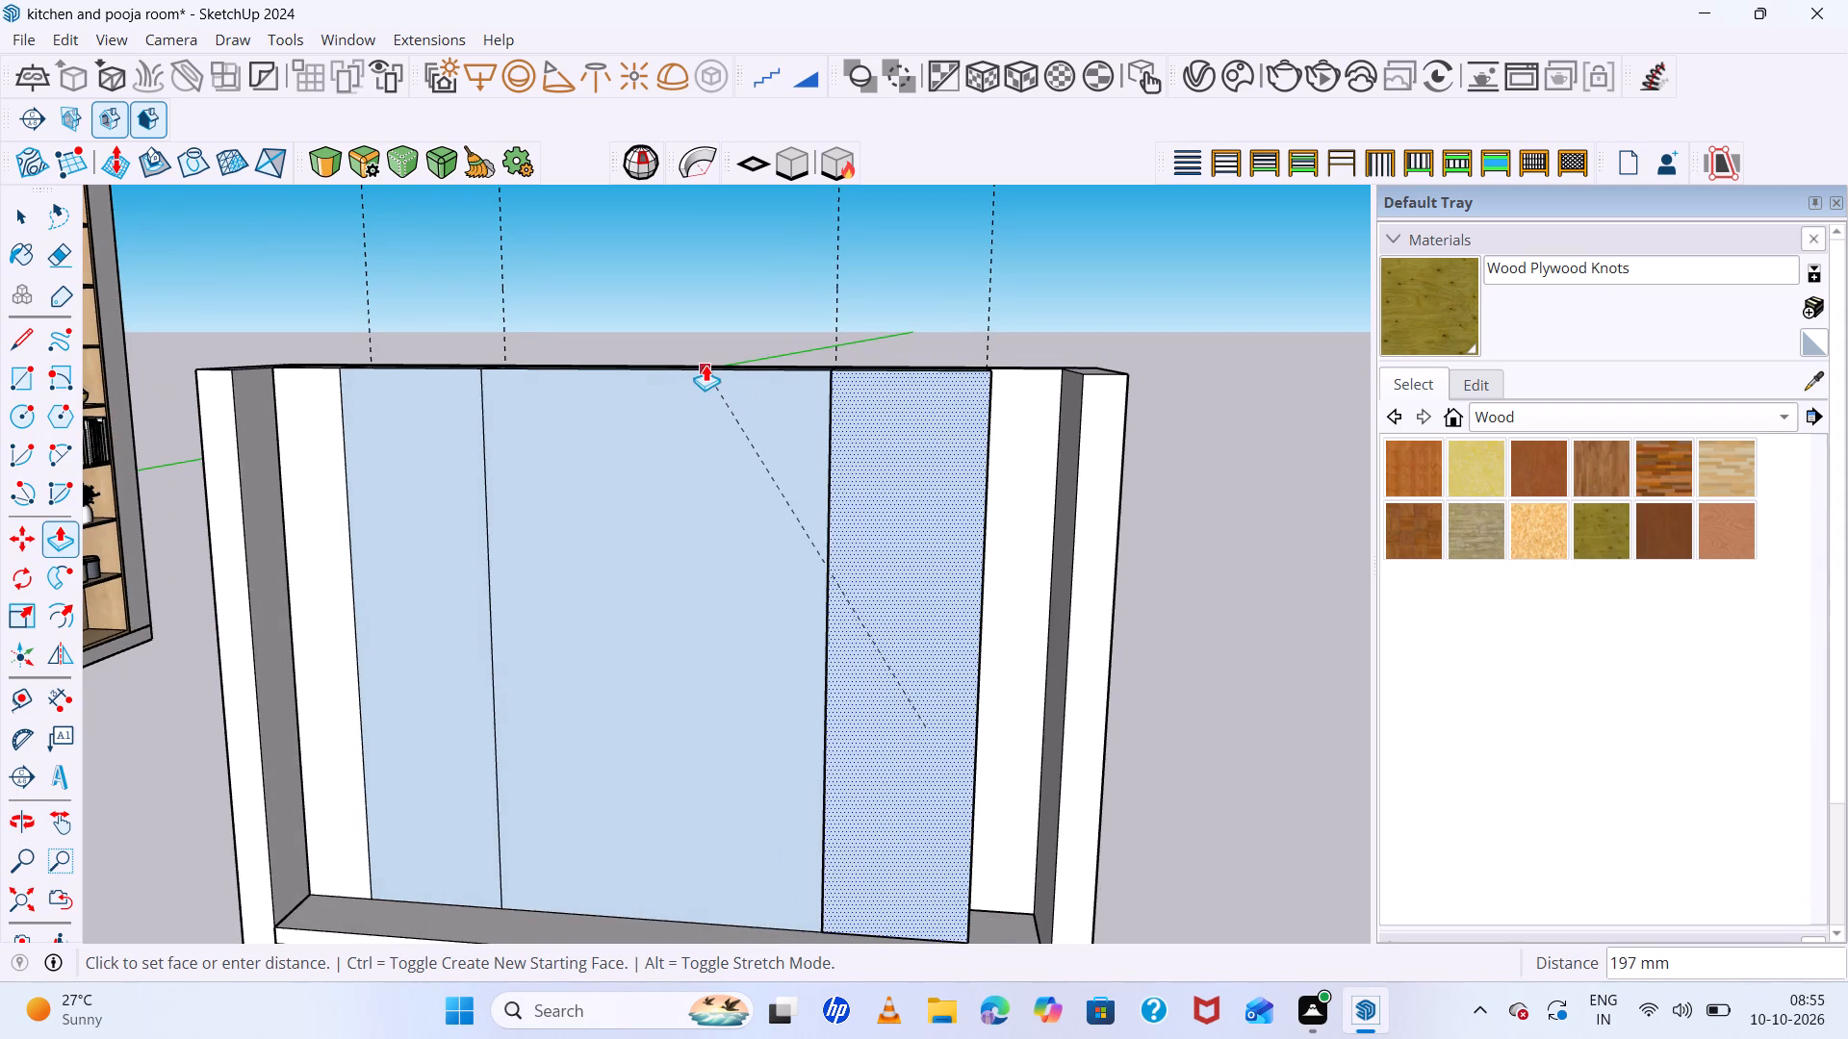
middle_drag(1013, 516, 915, 504)
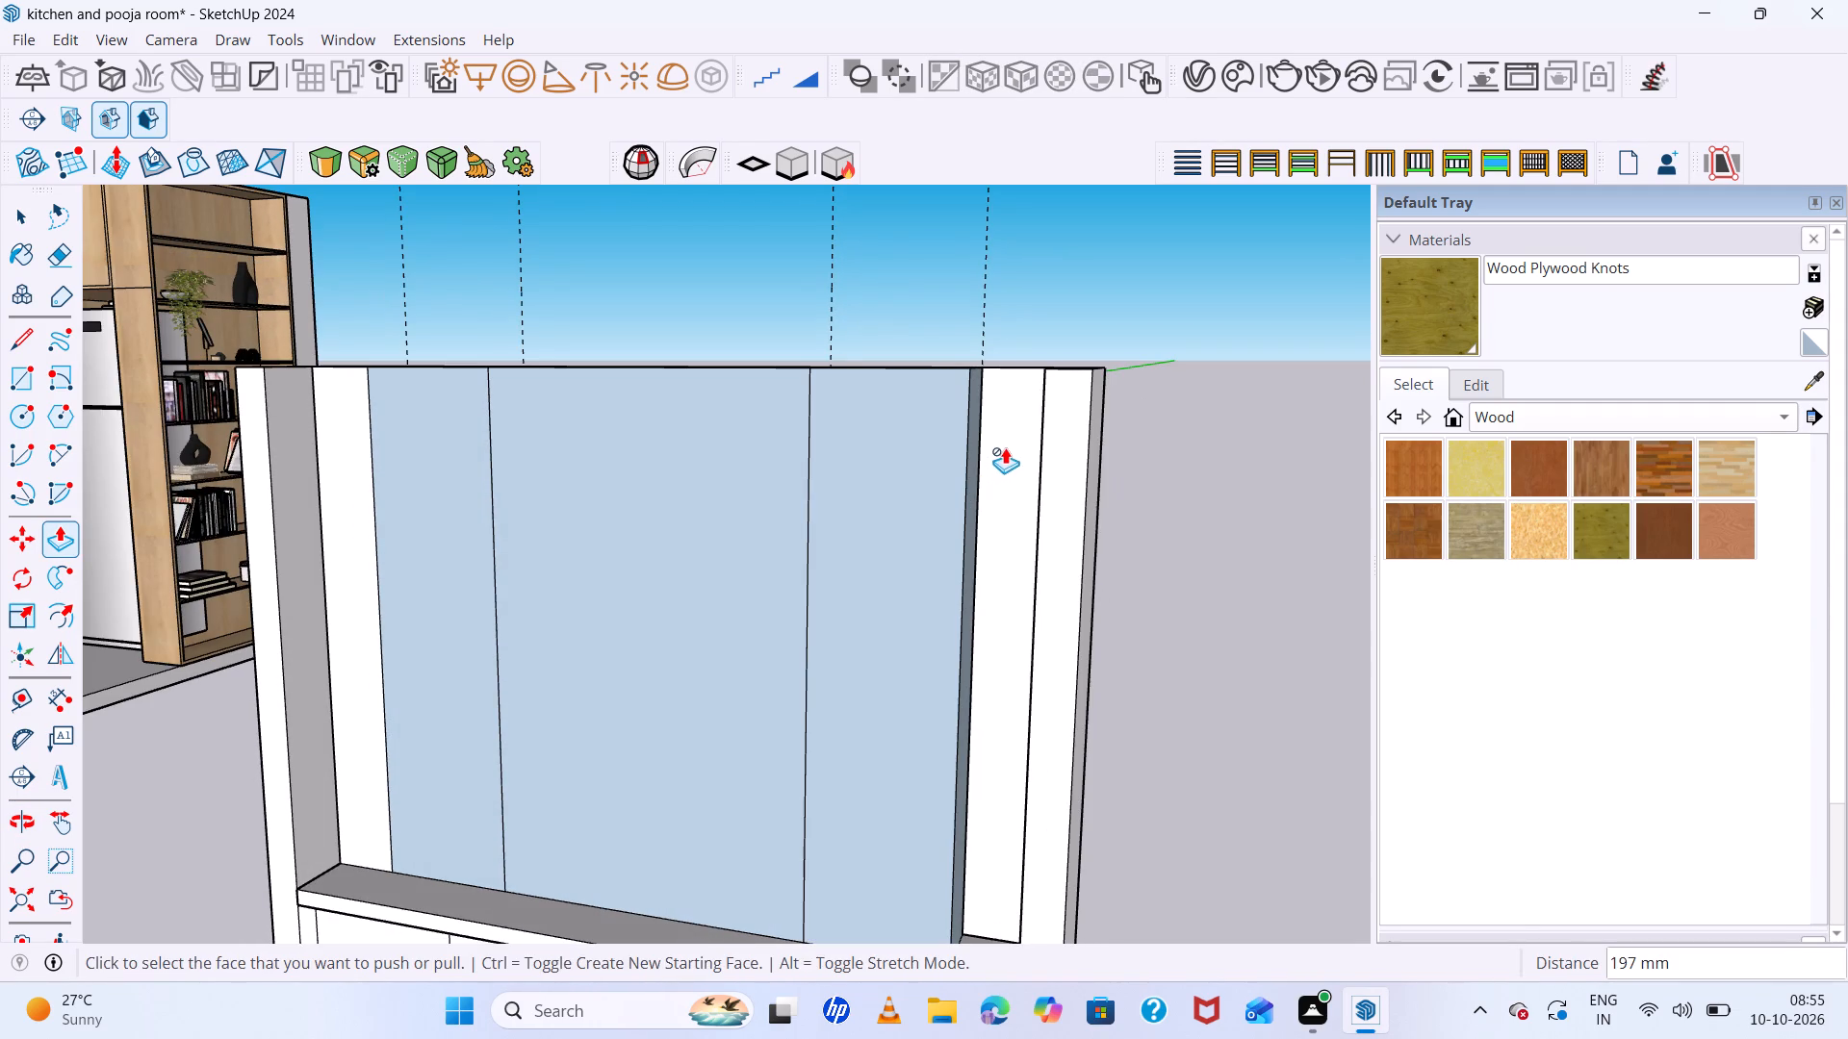
key(space)
Draw a 195 by 1550 mm rectangle on the back panel from the top of the fourth guide to the lower right inner corner.
text(r)
middle_drag(1018, 427, 1052, 433)
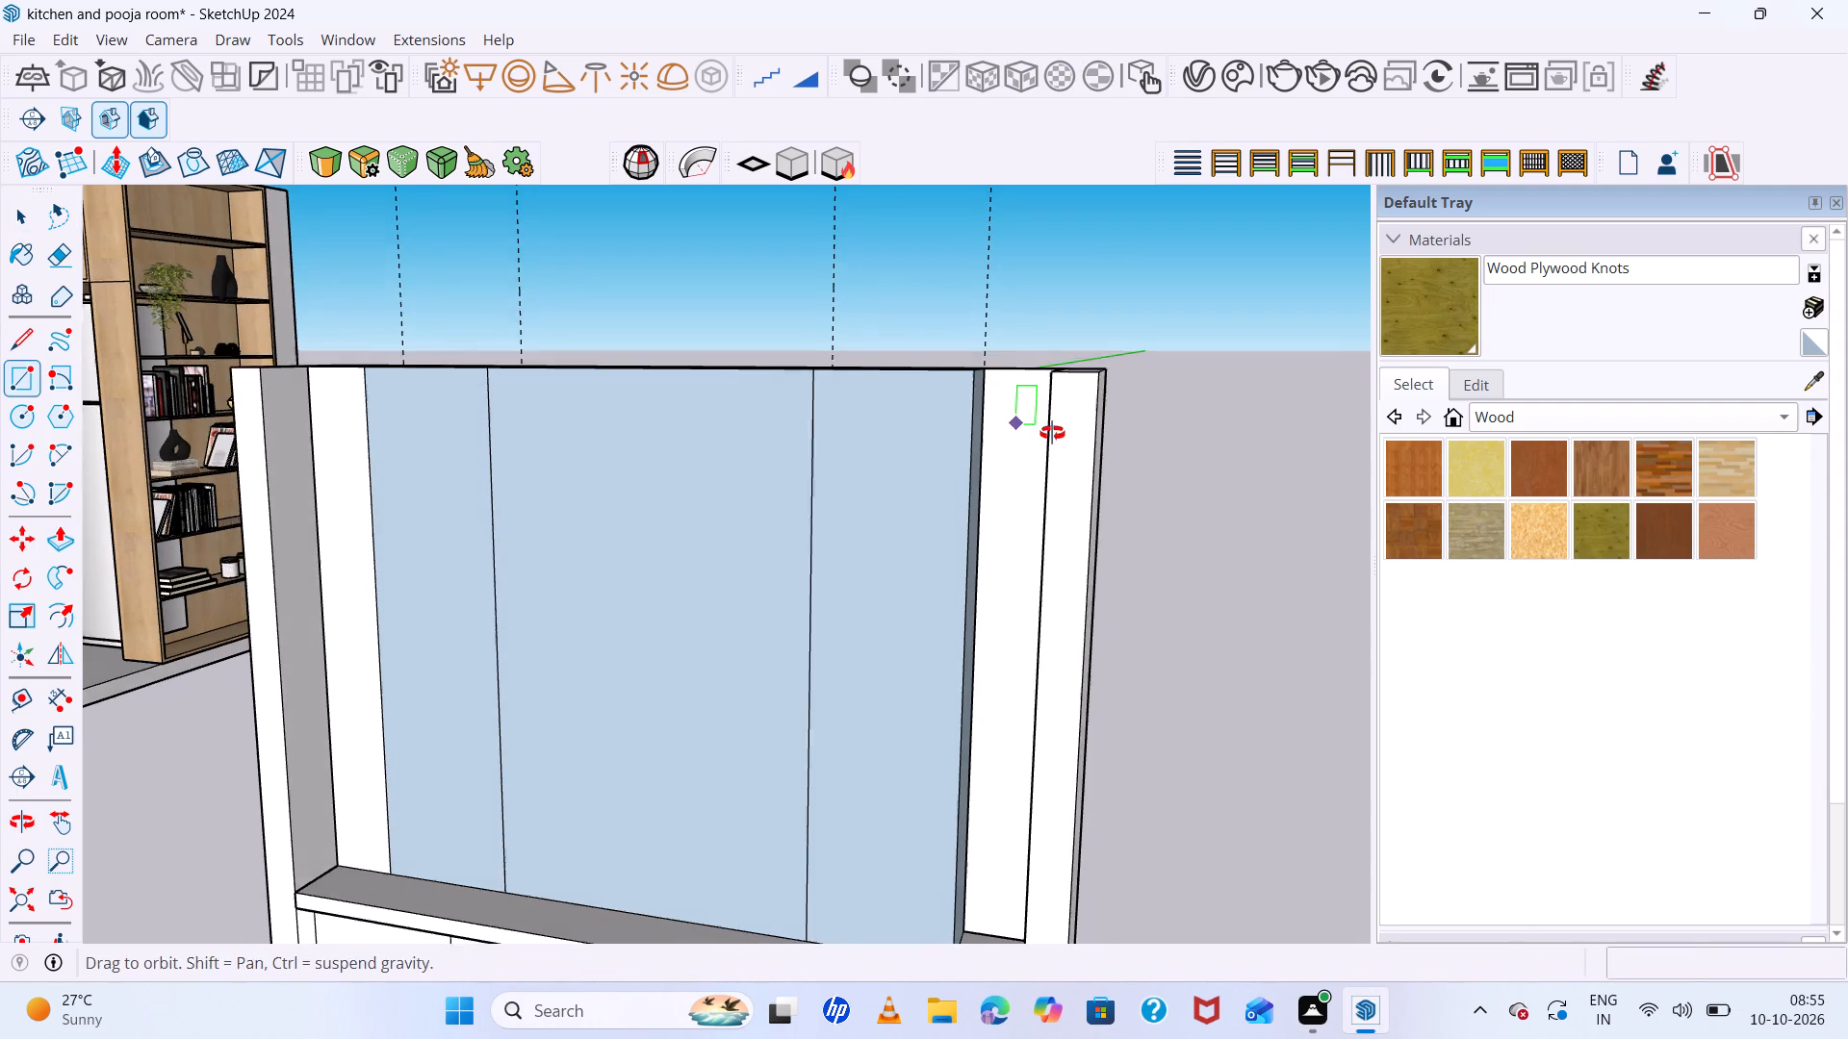
middle_drag(1052, 433, 1053, 432)
scroll(1026, 387, up, 6)
click(976, 363)
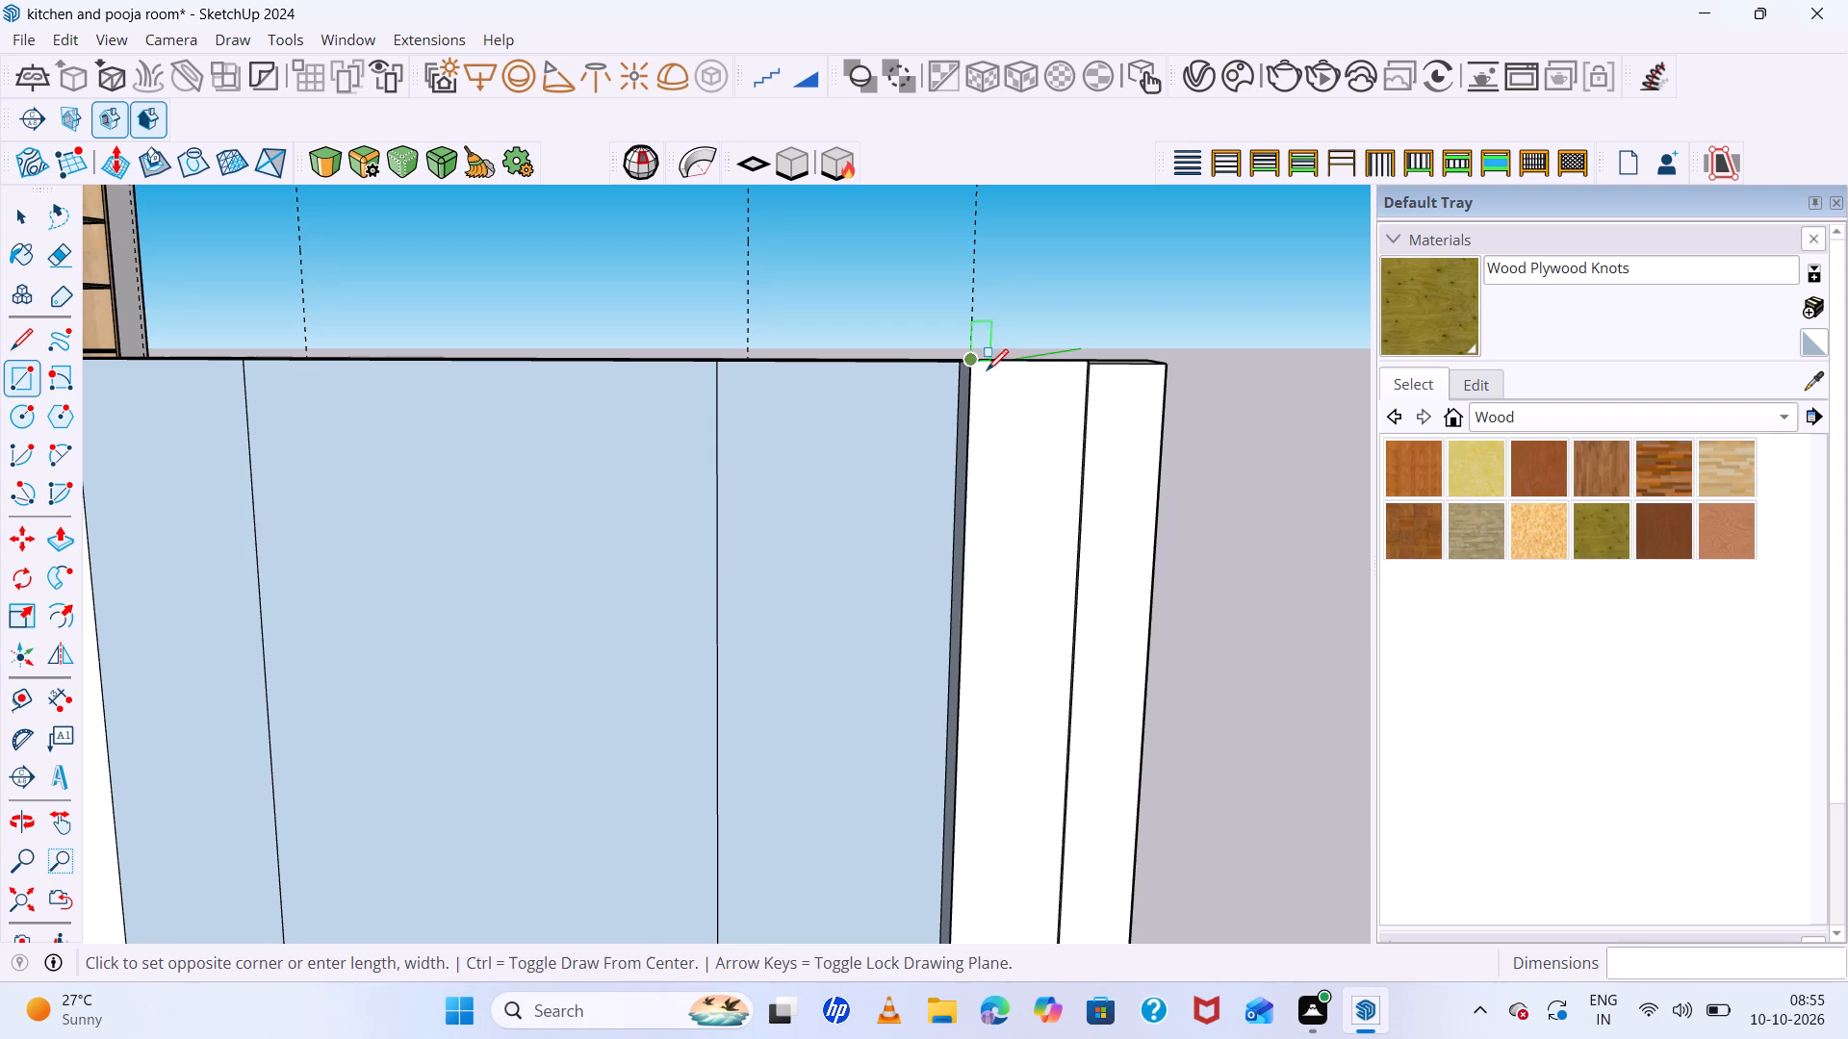
scroll(1050, 499, down, 20)
scroll(1021, 772, up, 6)
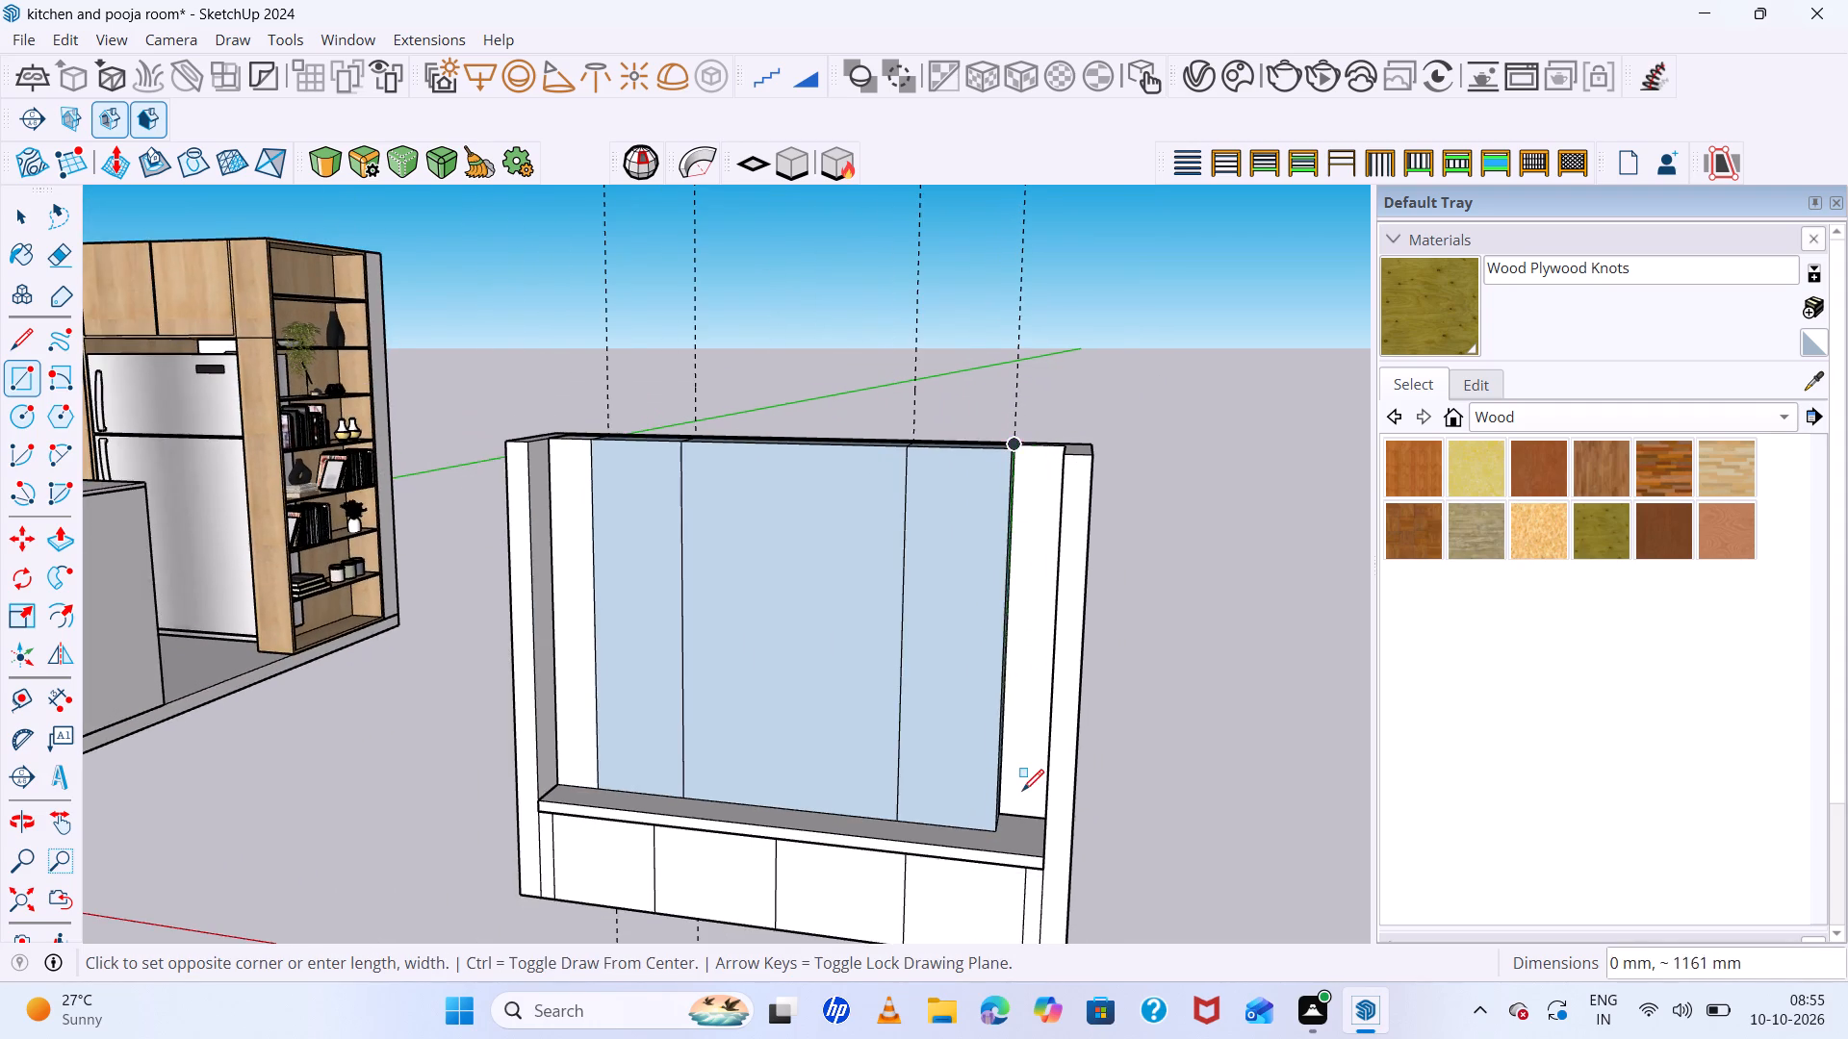
scroll(1022, 791, up, 6)
middle_drag(1034, 832, 1065, 837)
scroll(1065, 830, up, 6)
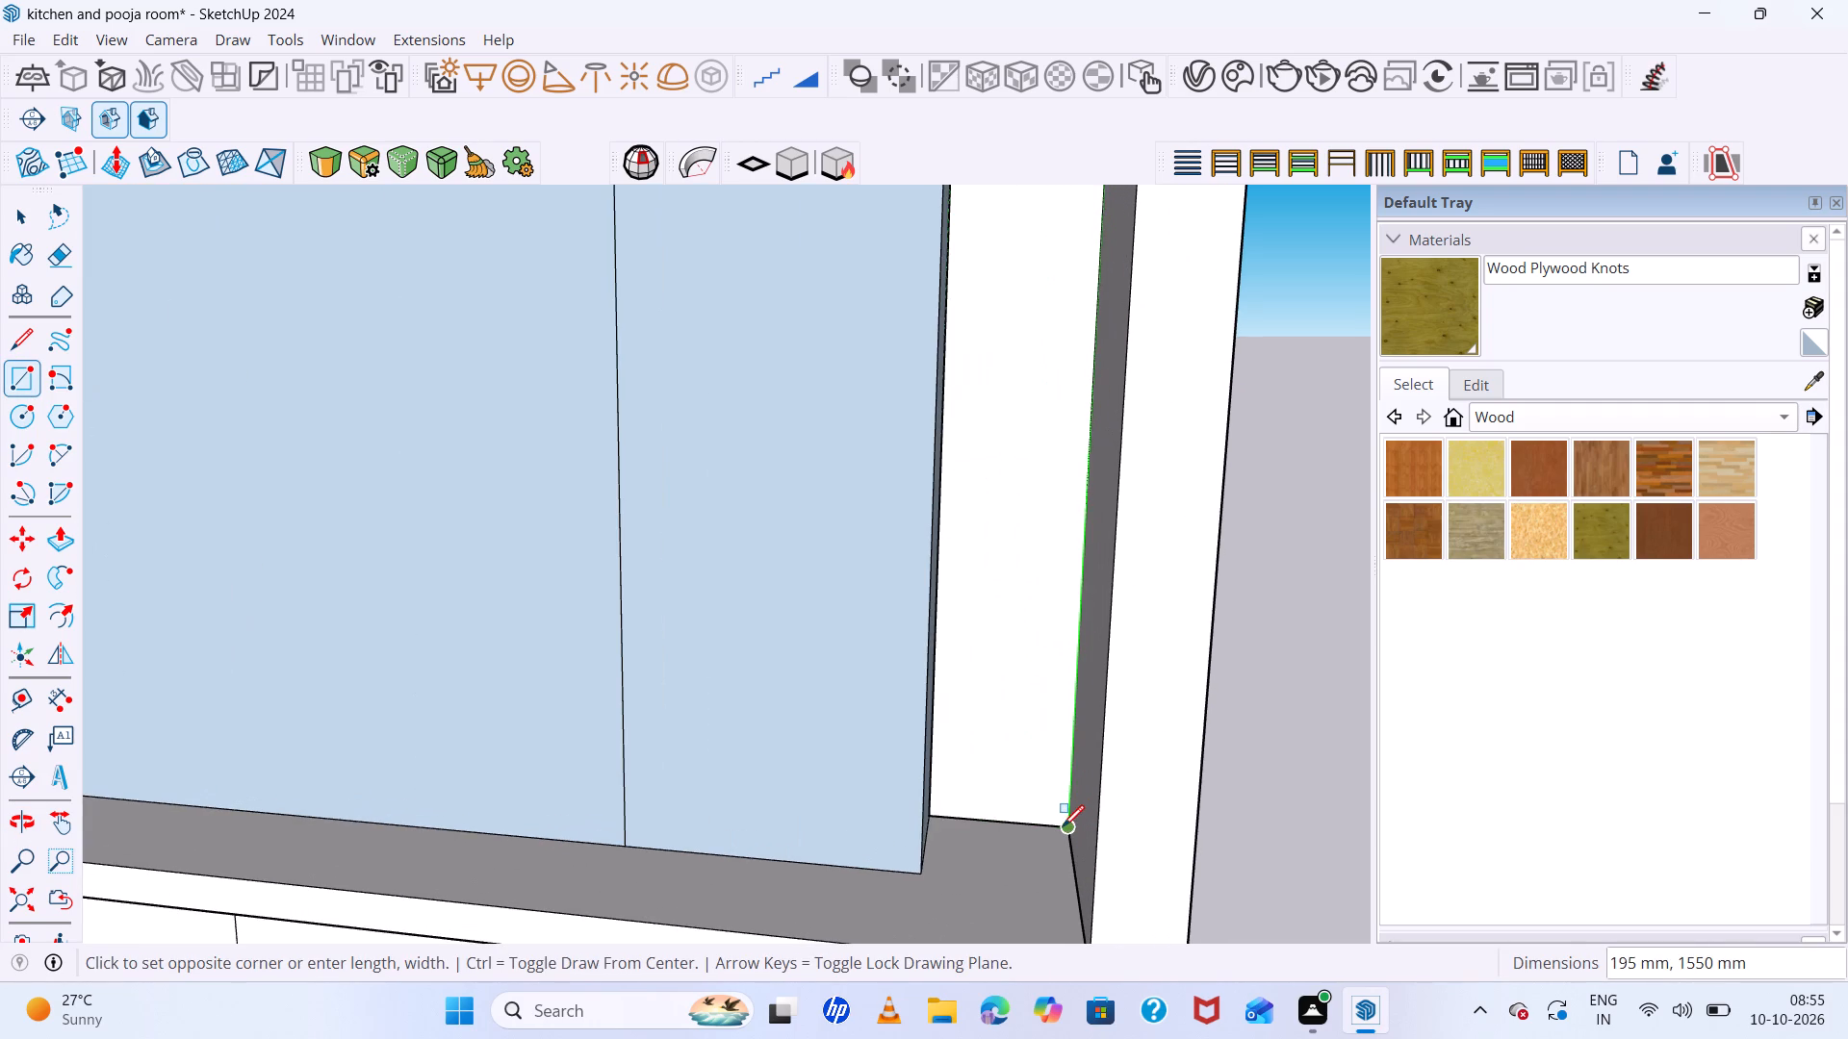
click(1066, 820)
key(space)
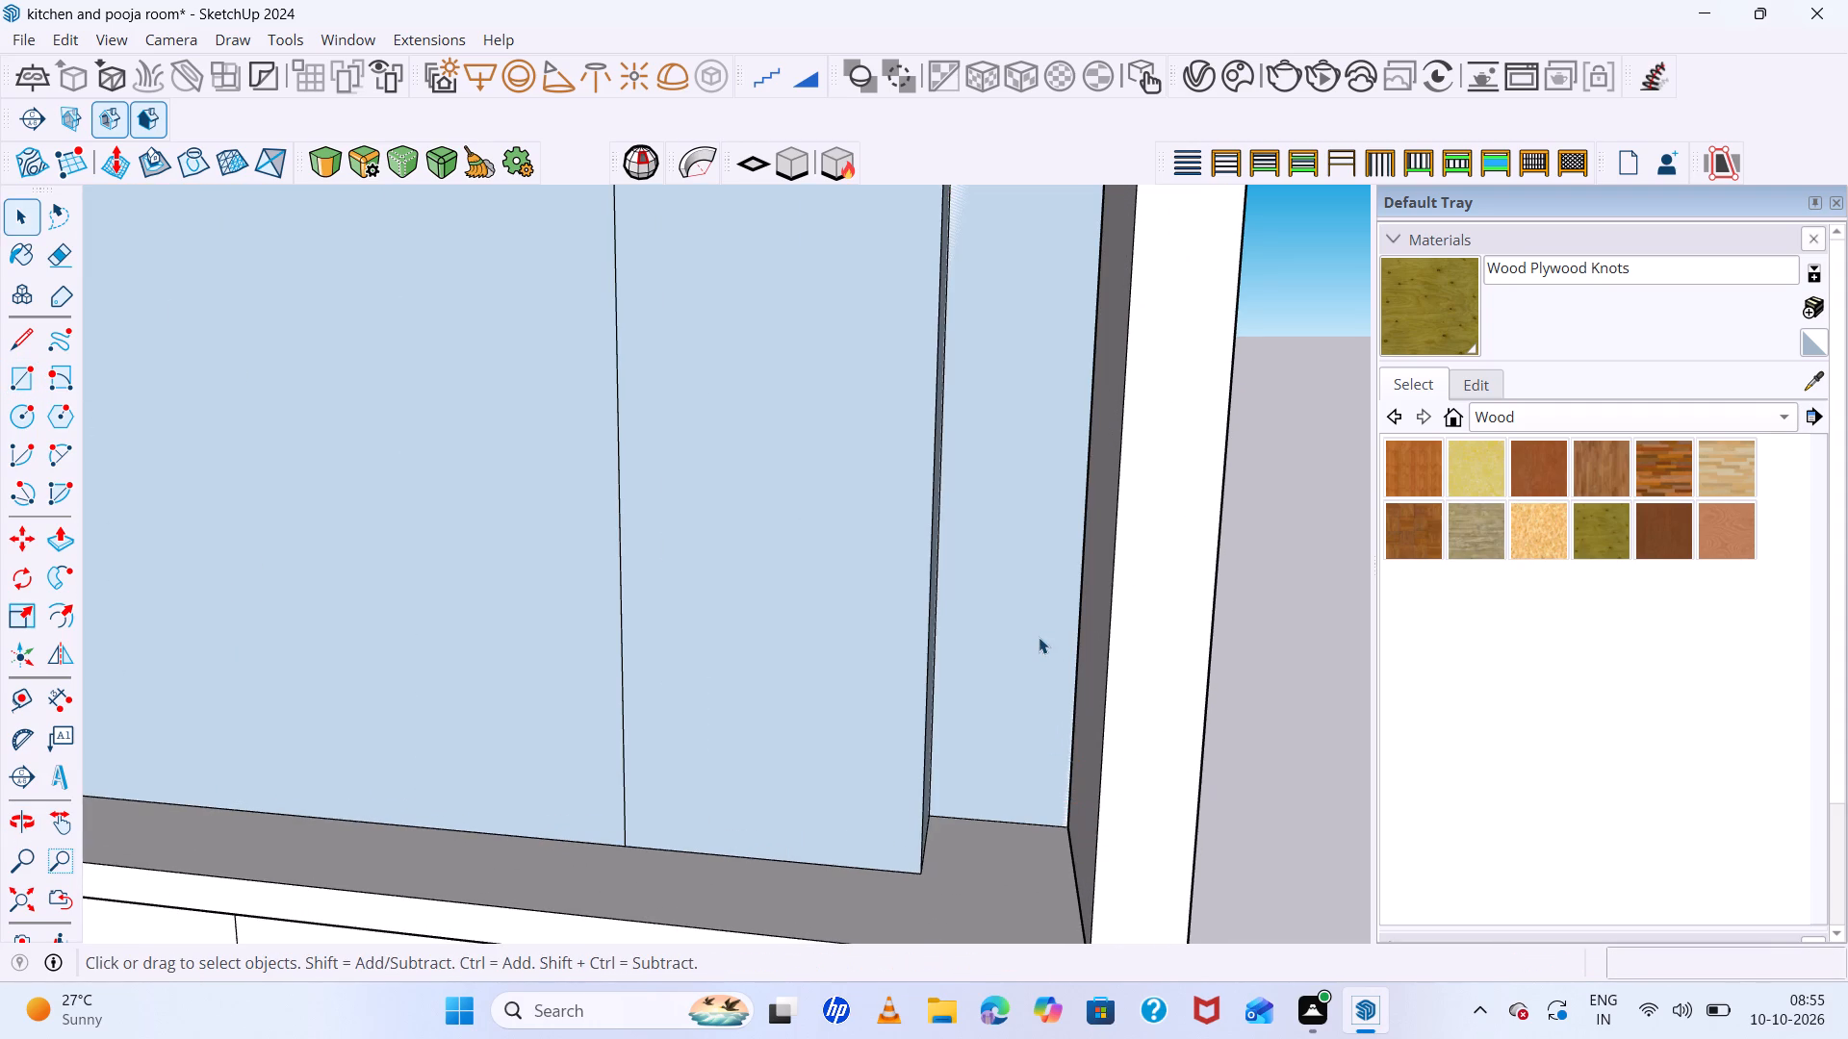
Pull the narrow right strip 197 mm forward, flush with the other blocks.
click(1039, 637)
key(p)
click(1039, 636)
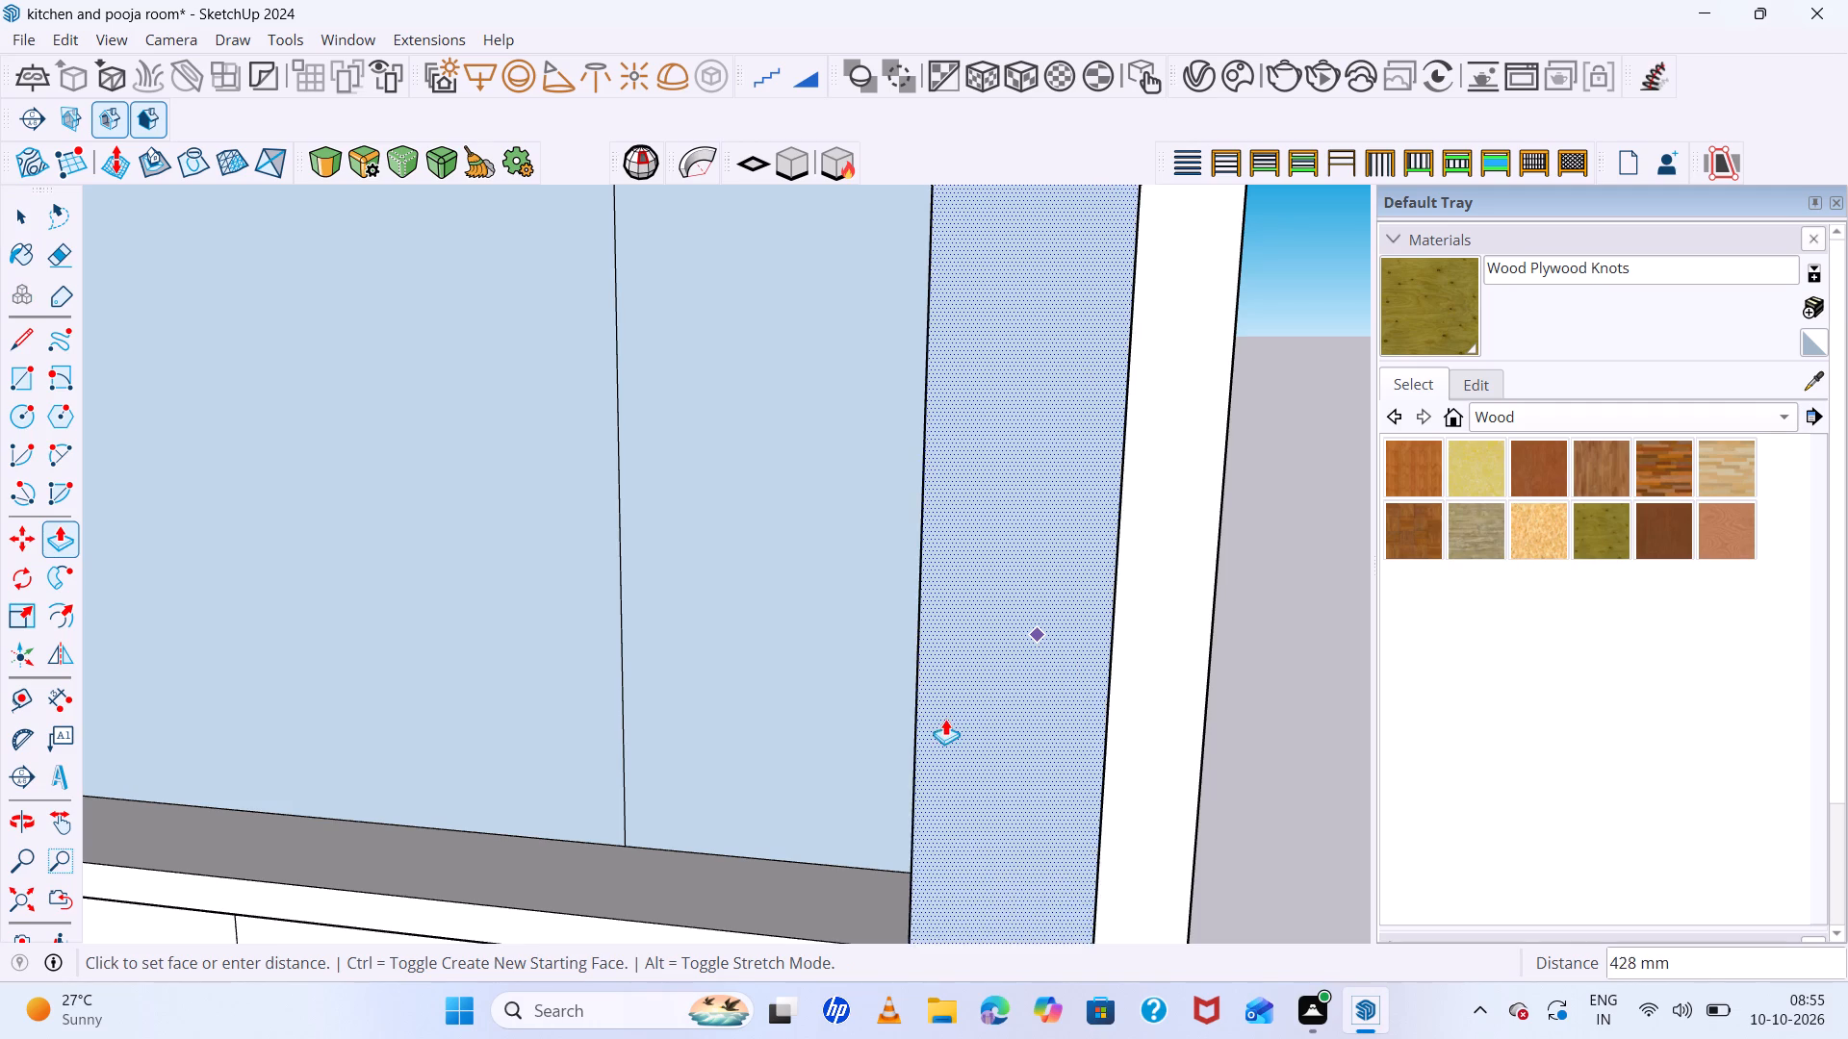
click(624, 644)
scroll(938, 666, down, 15)
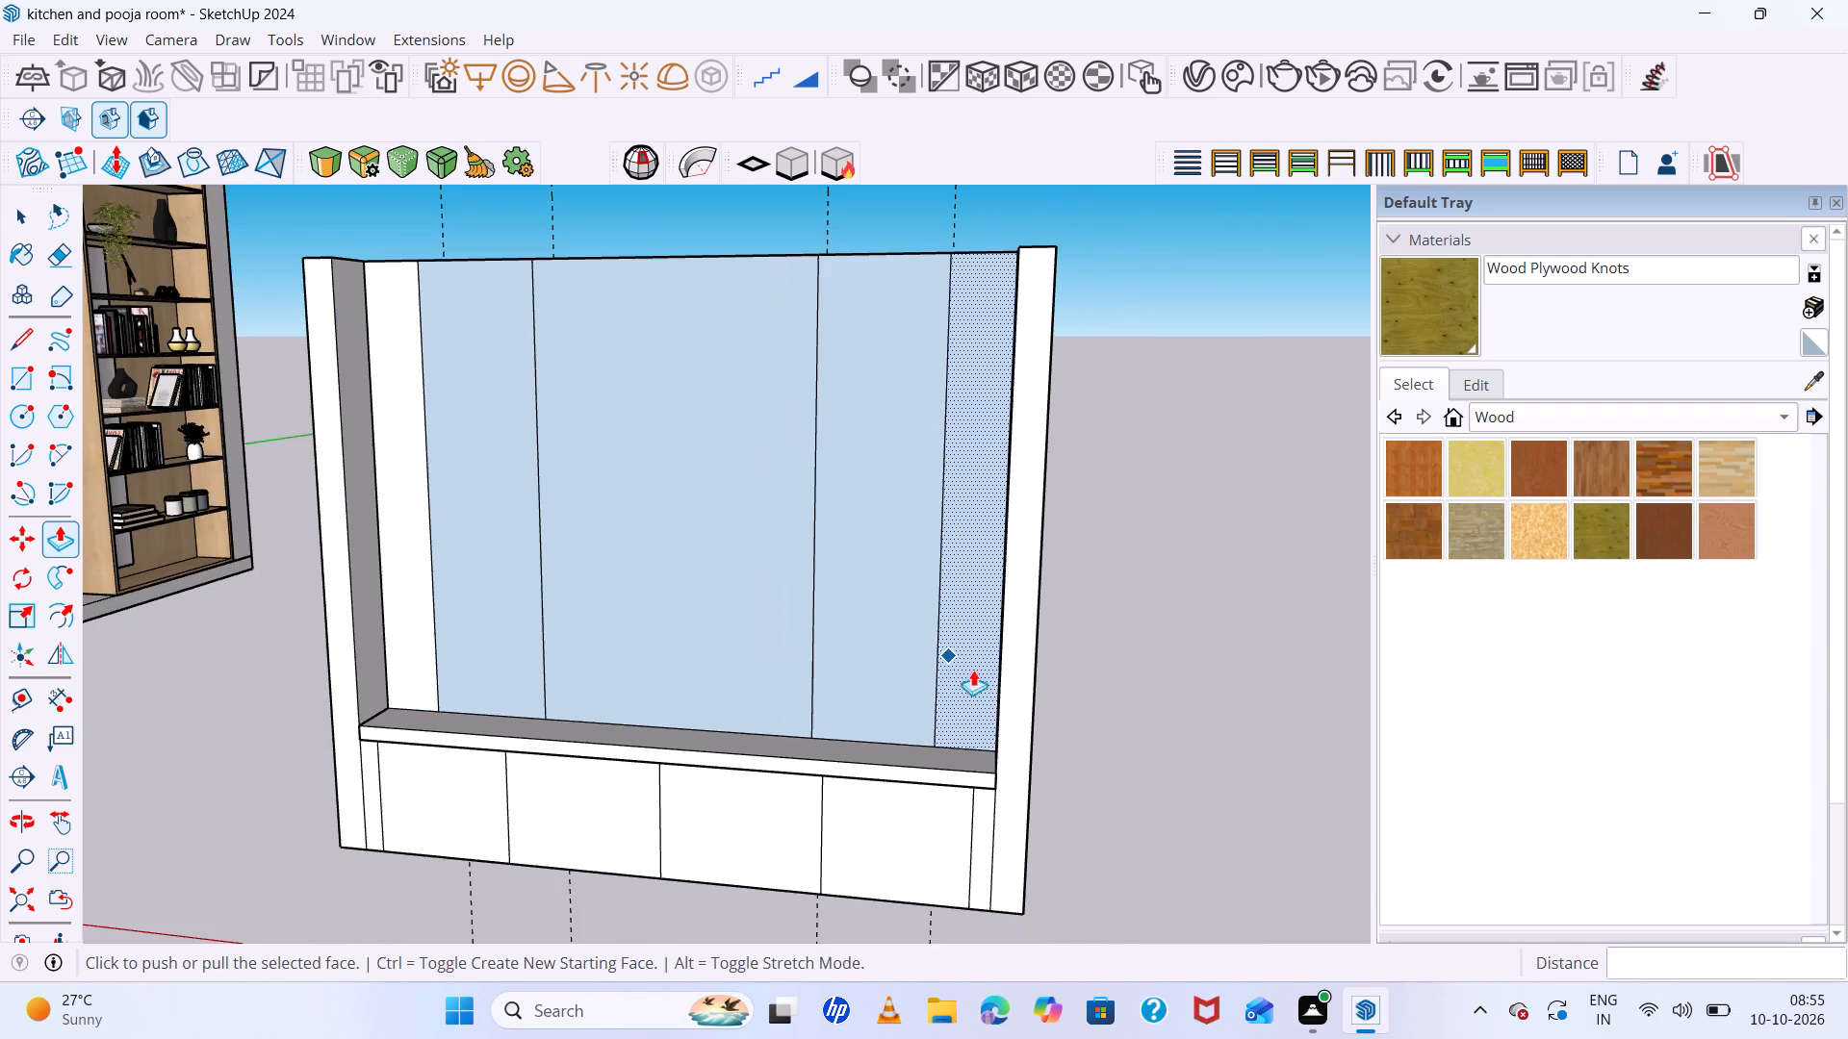
middle_drag(1245, 646, 1290, 752)
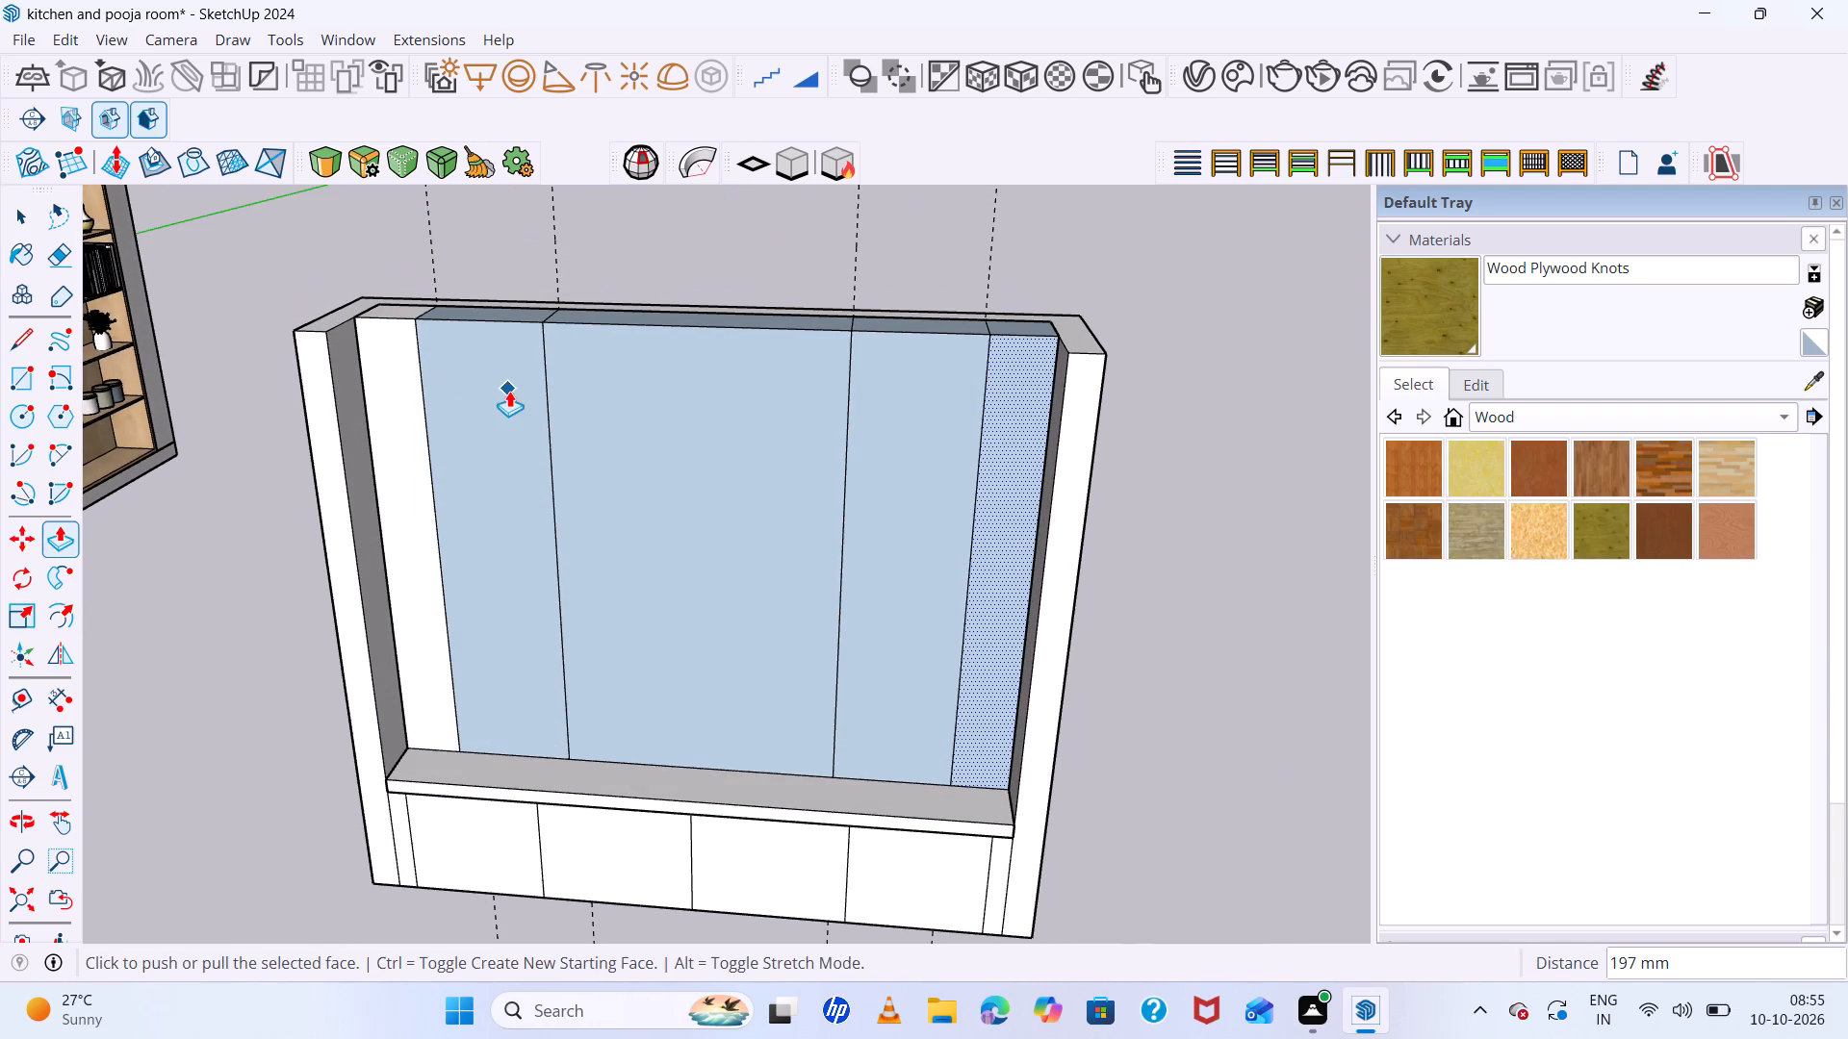
key(space)
Reverse the blue front faces and matching top faces of the four blocks beside the narrow left strip.
click(509, 388)
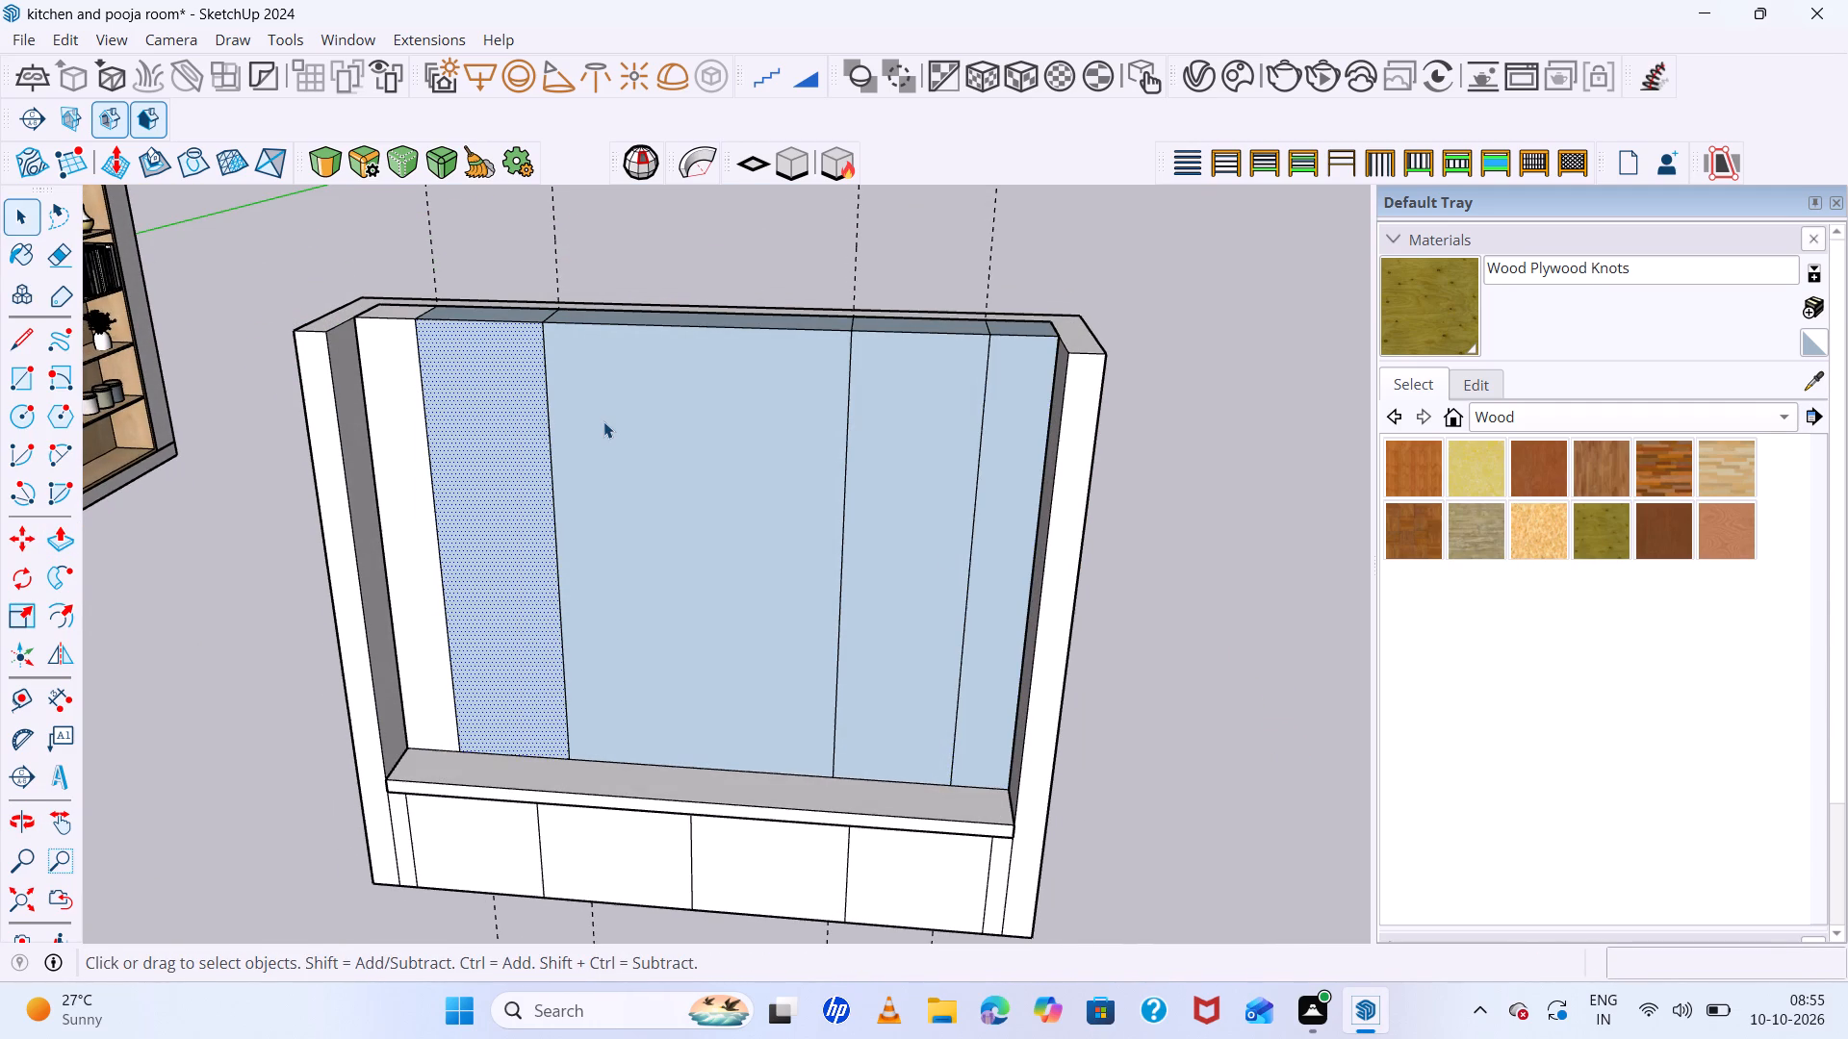
shift+click(624, 427)
shift+click(911, 453)
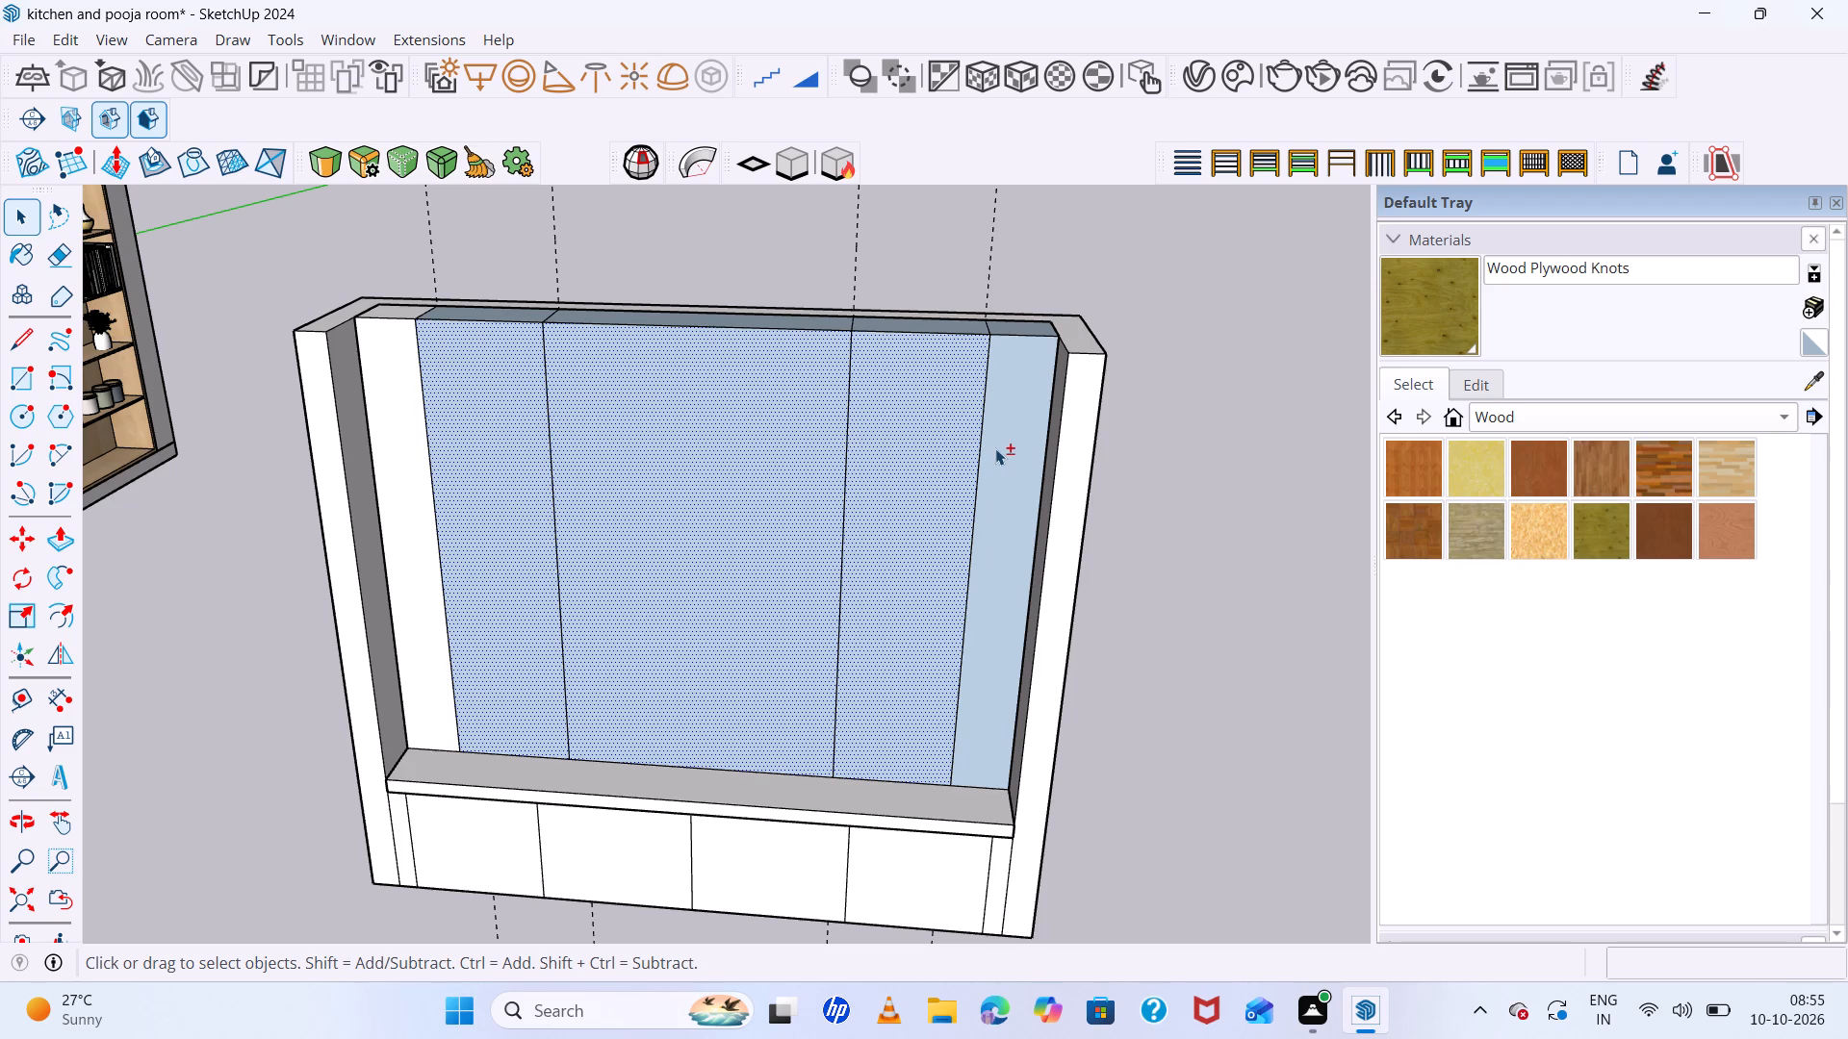
shift+click(995, 448)
middle_drag(947, 342, 915, 499)
scroll(1023, 398, up, 4)
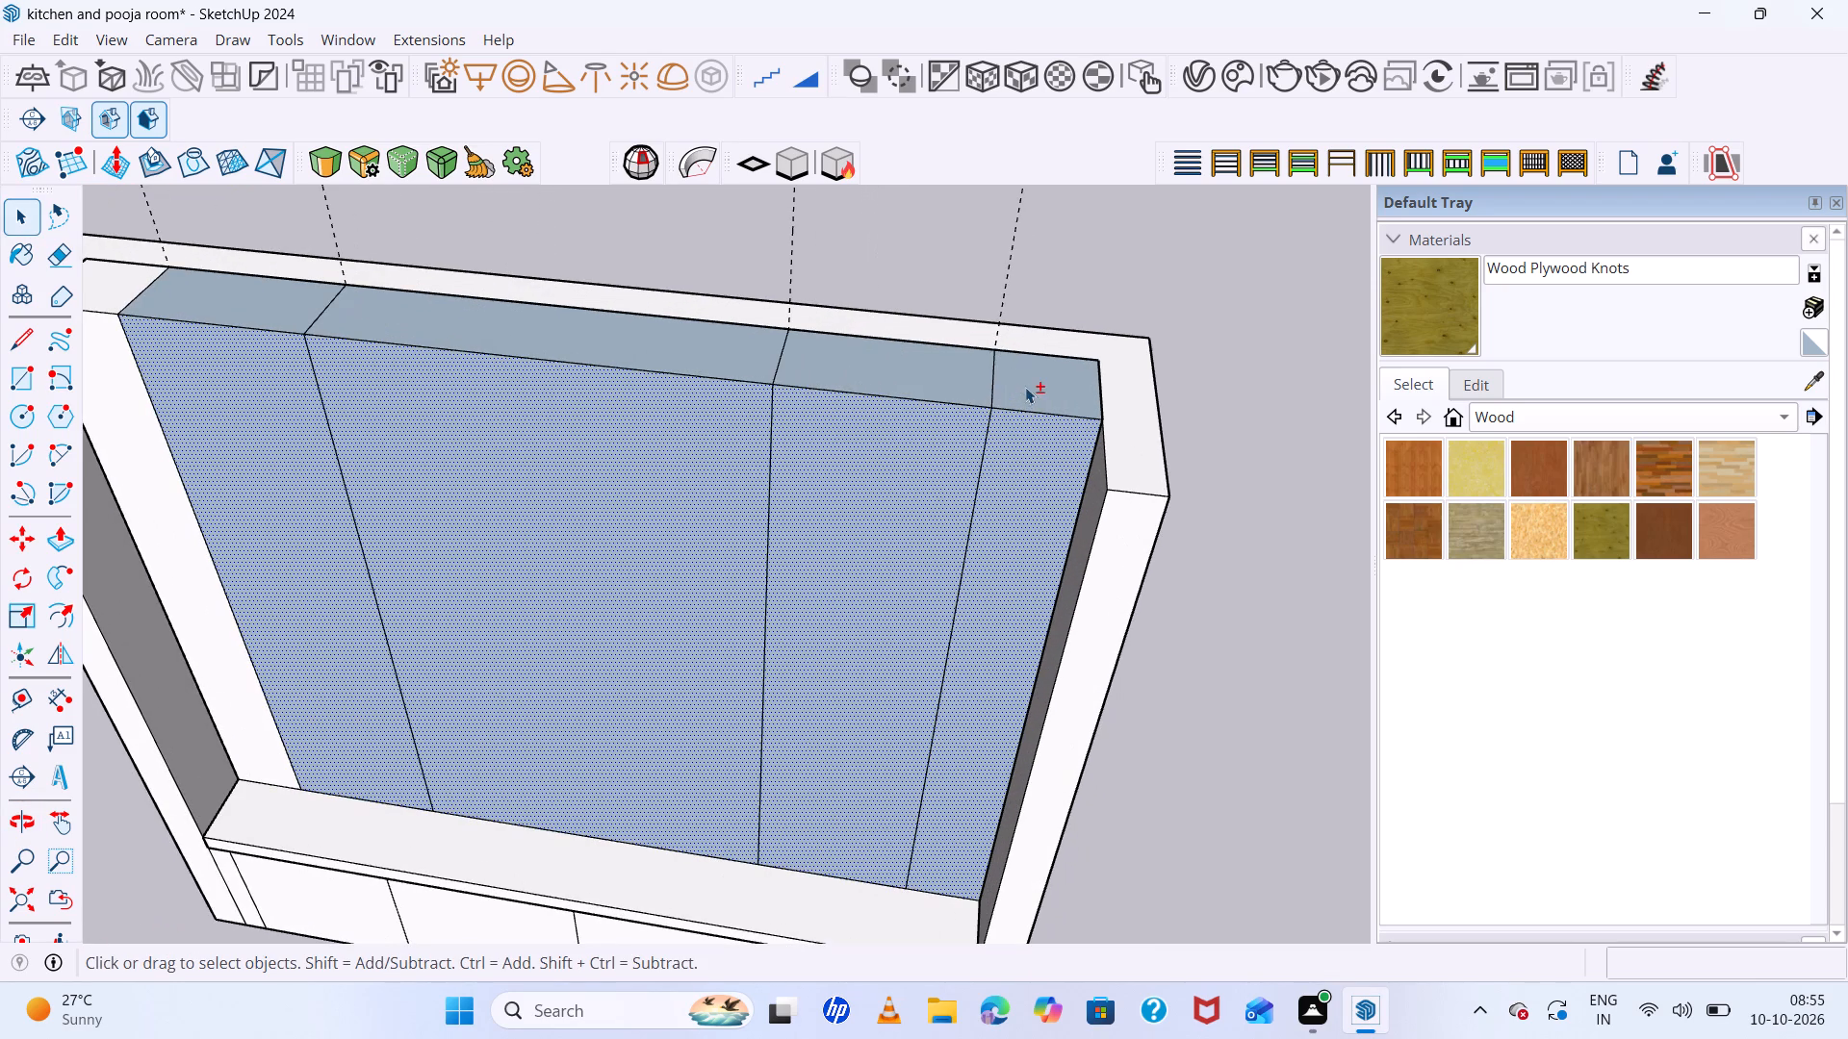
shift+click(1026, 387)
shift+double_click(817, 363)
shift+click(665, 352)
shift+click(278, 305)
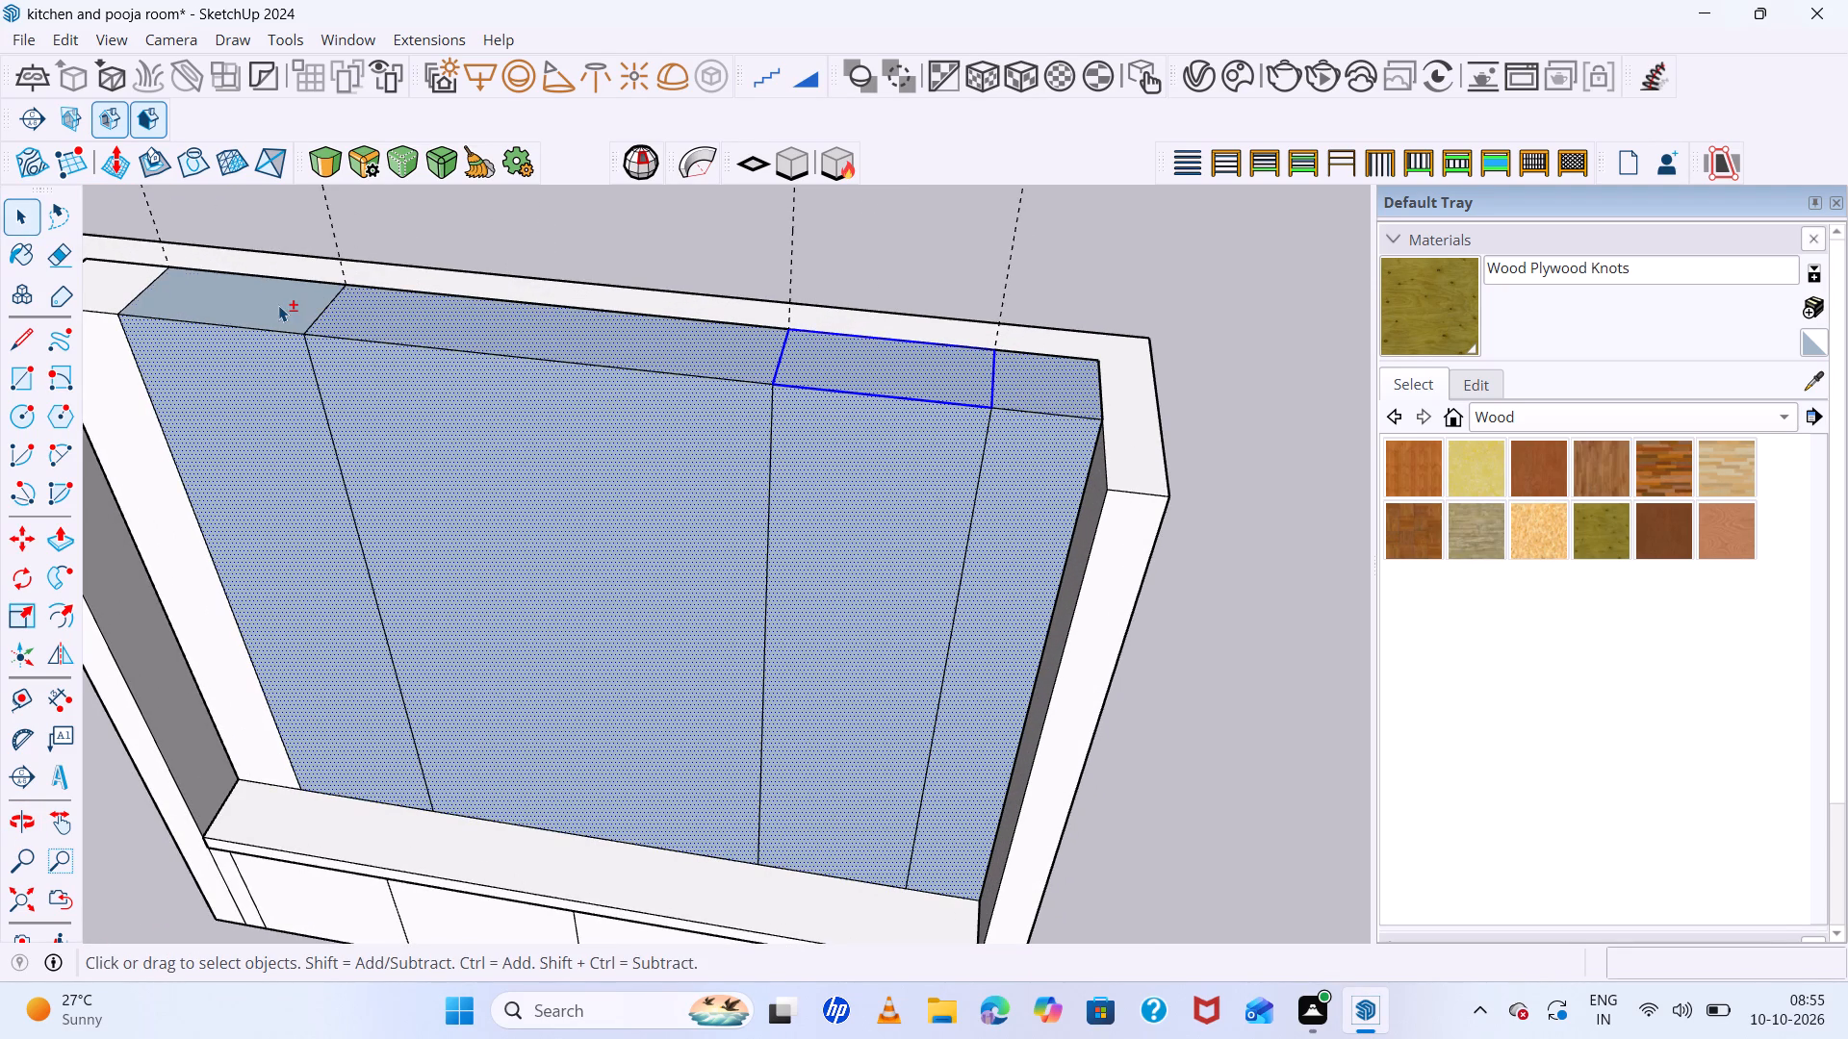
right_click(280, 309)
click(423, 631)
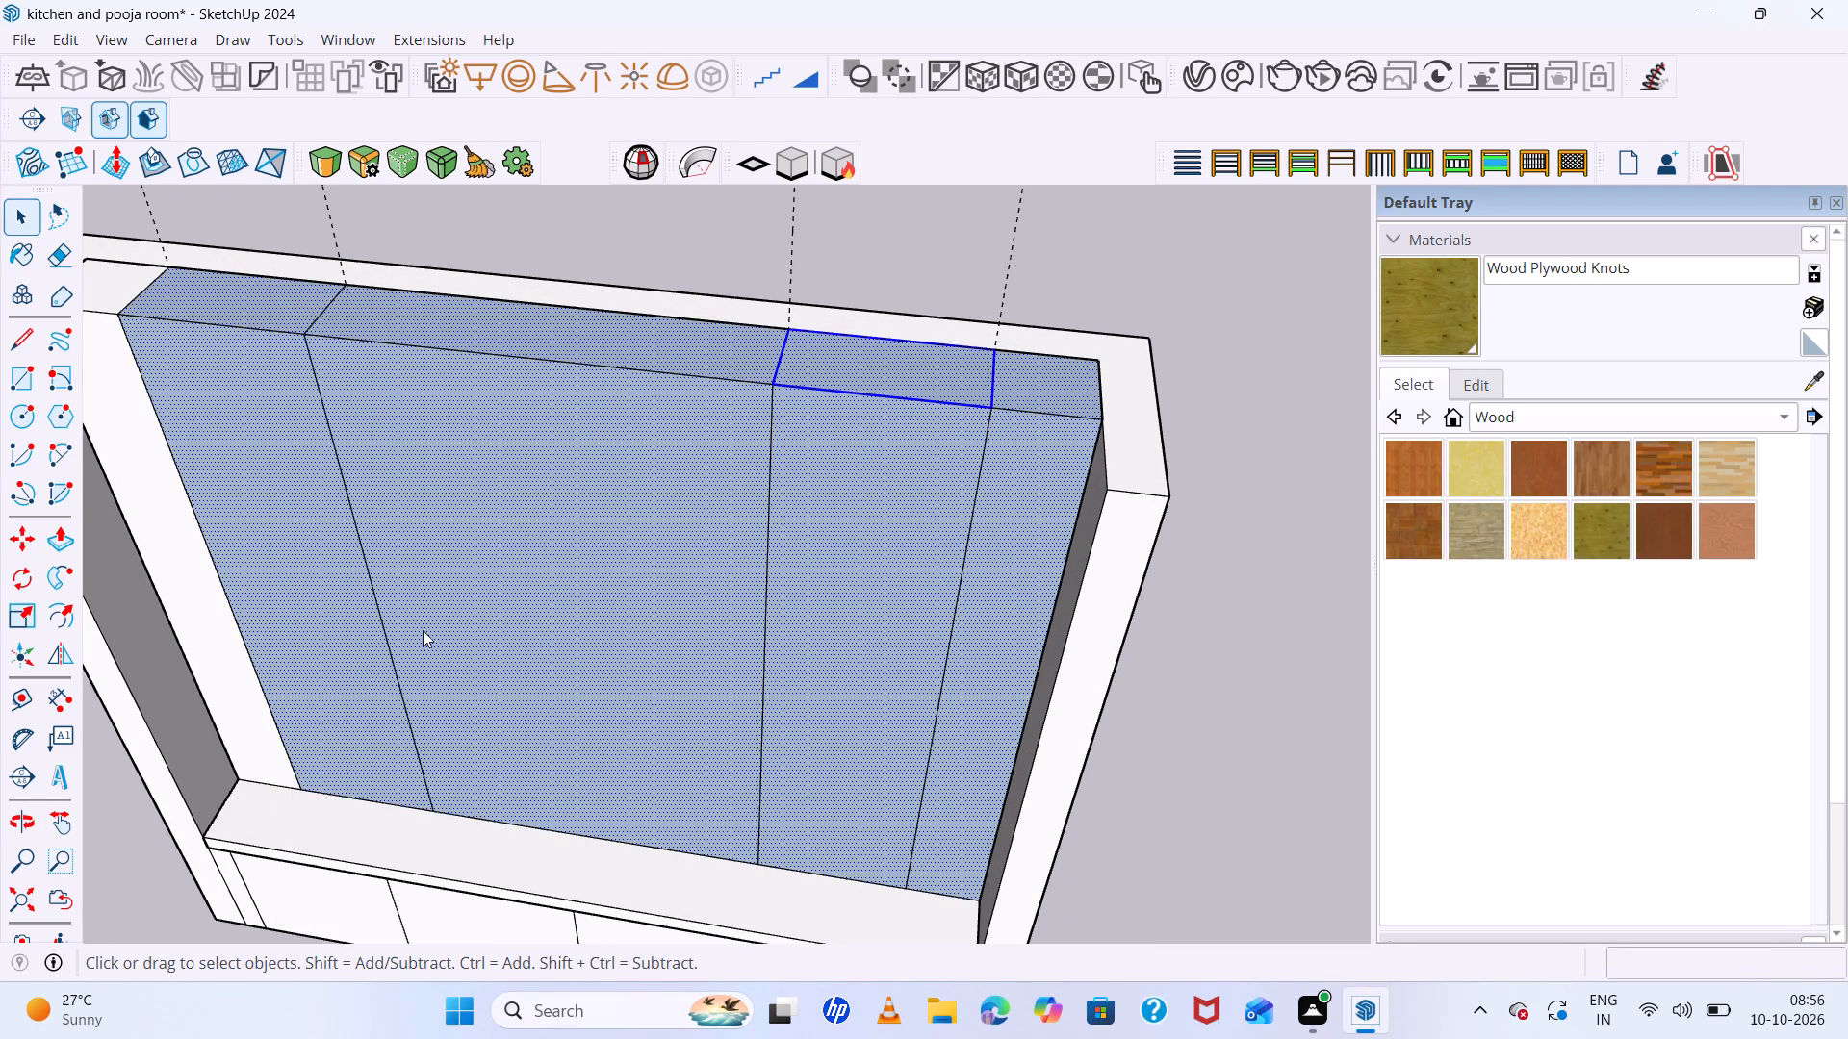
middle_drag(1132, 587, 1140, 570)
scroll(1139, 571, up, 1)
key(space)
click(1196, 362)
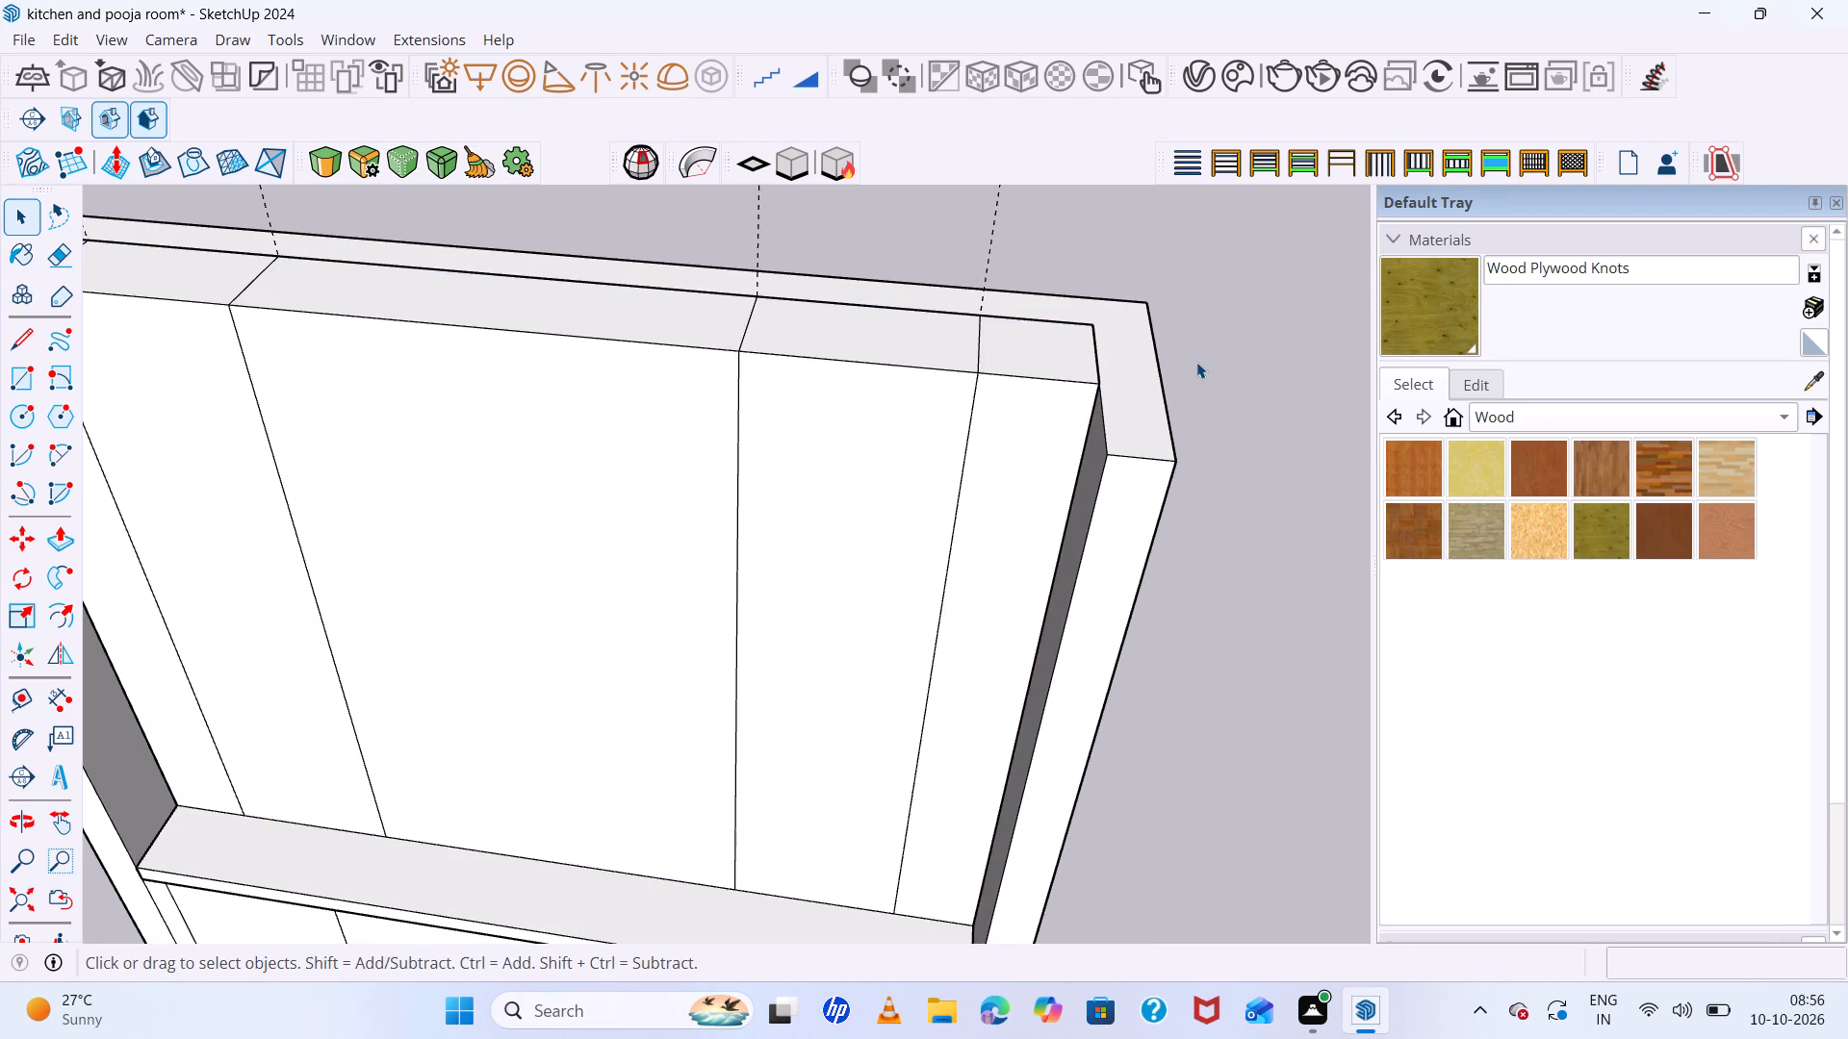
Delete all guides from the model.
scroll(1198, 364, down, 7)
middle_drag(1230, 485, 1244, 378)
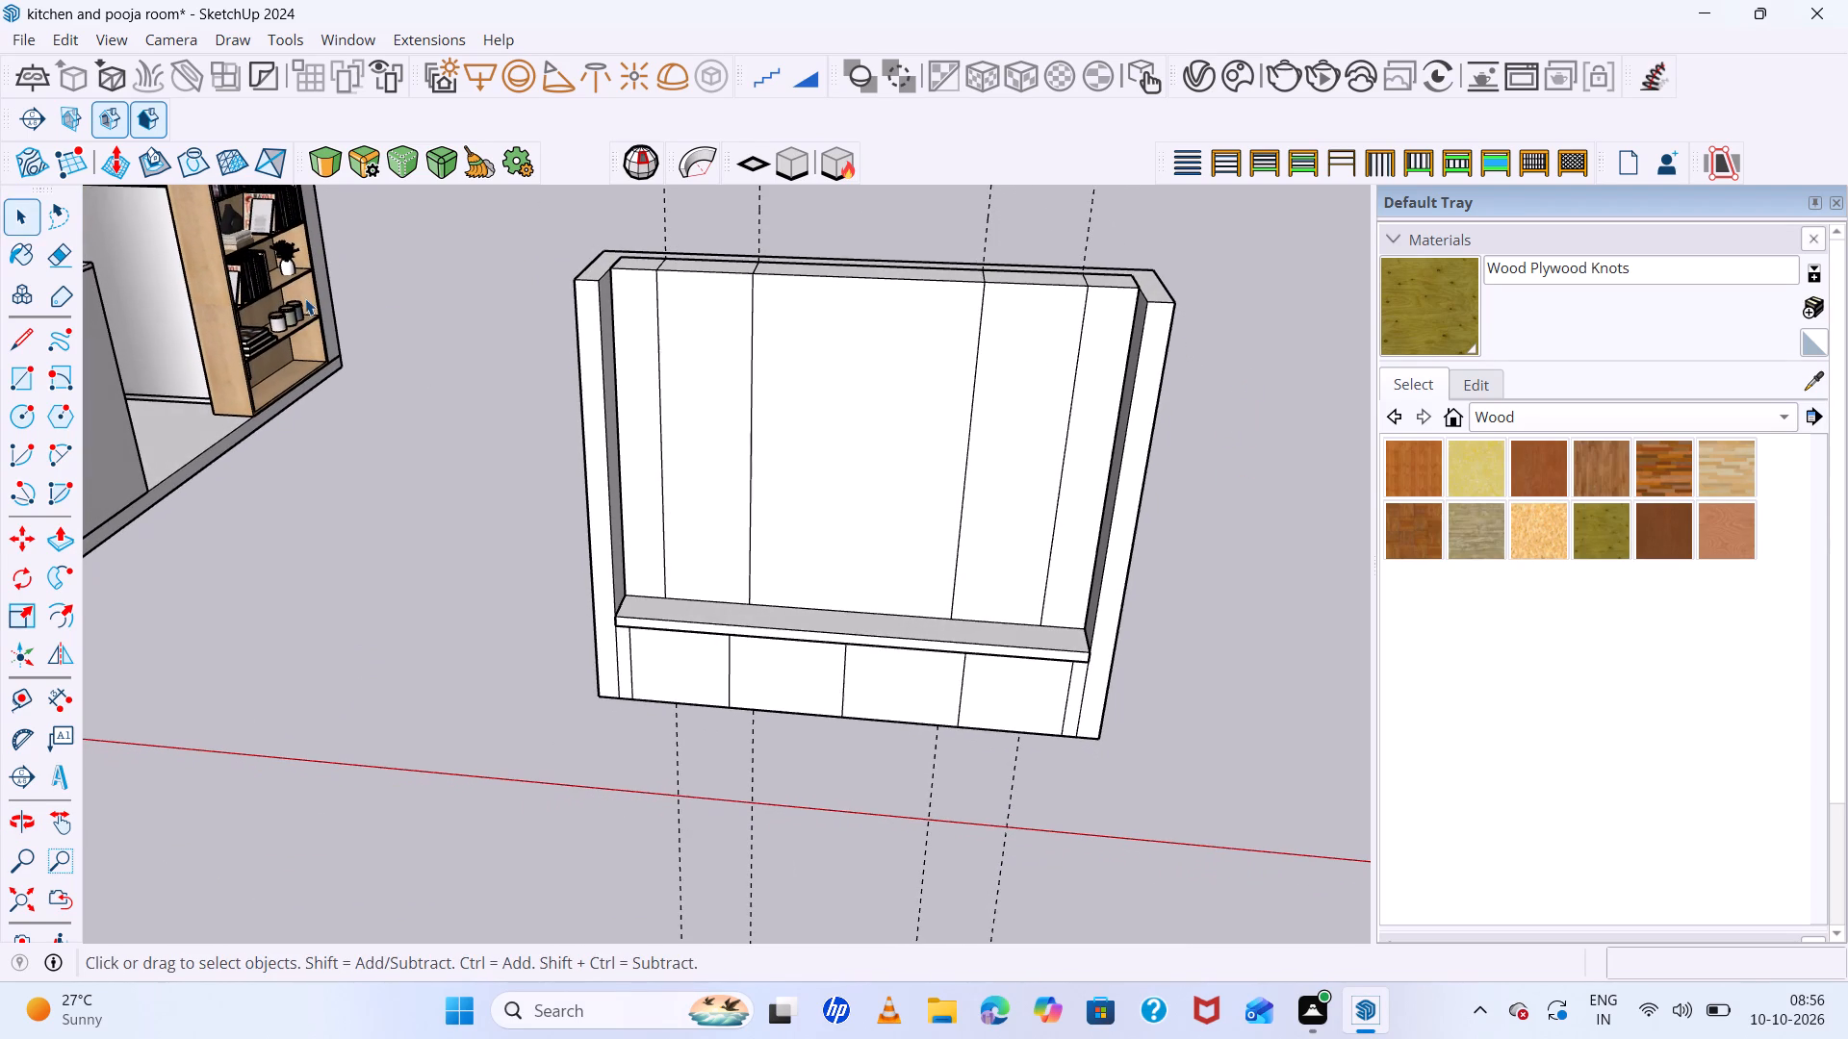
double_click(65, 38)
click(65, 35)
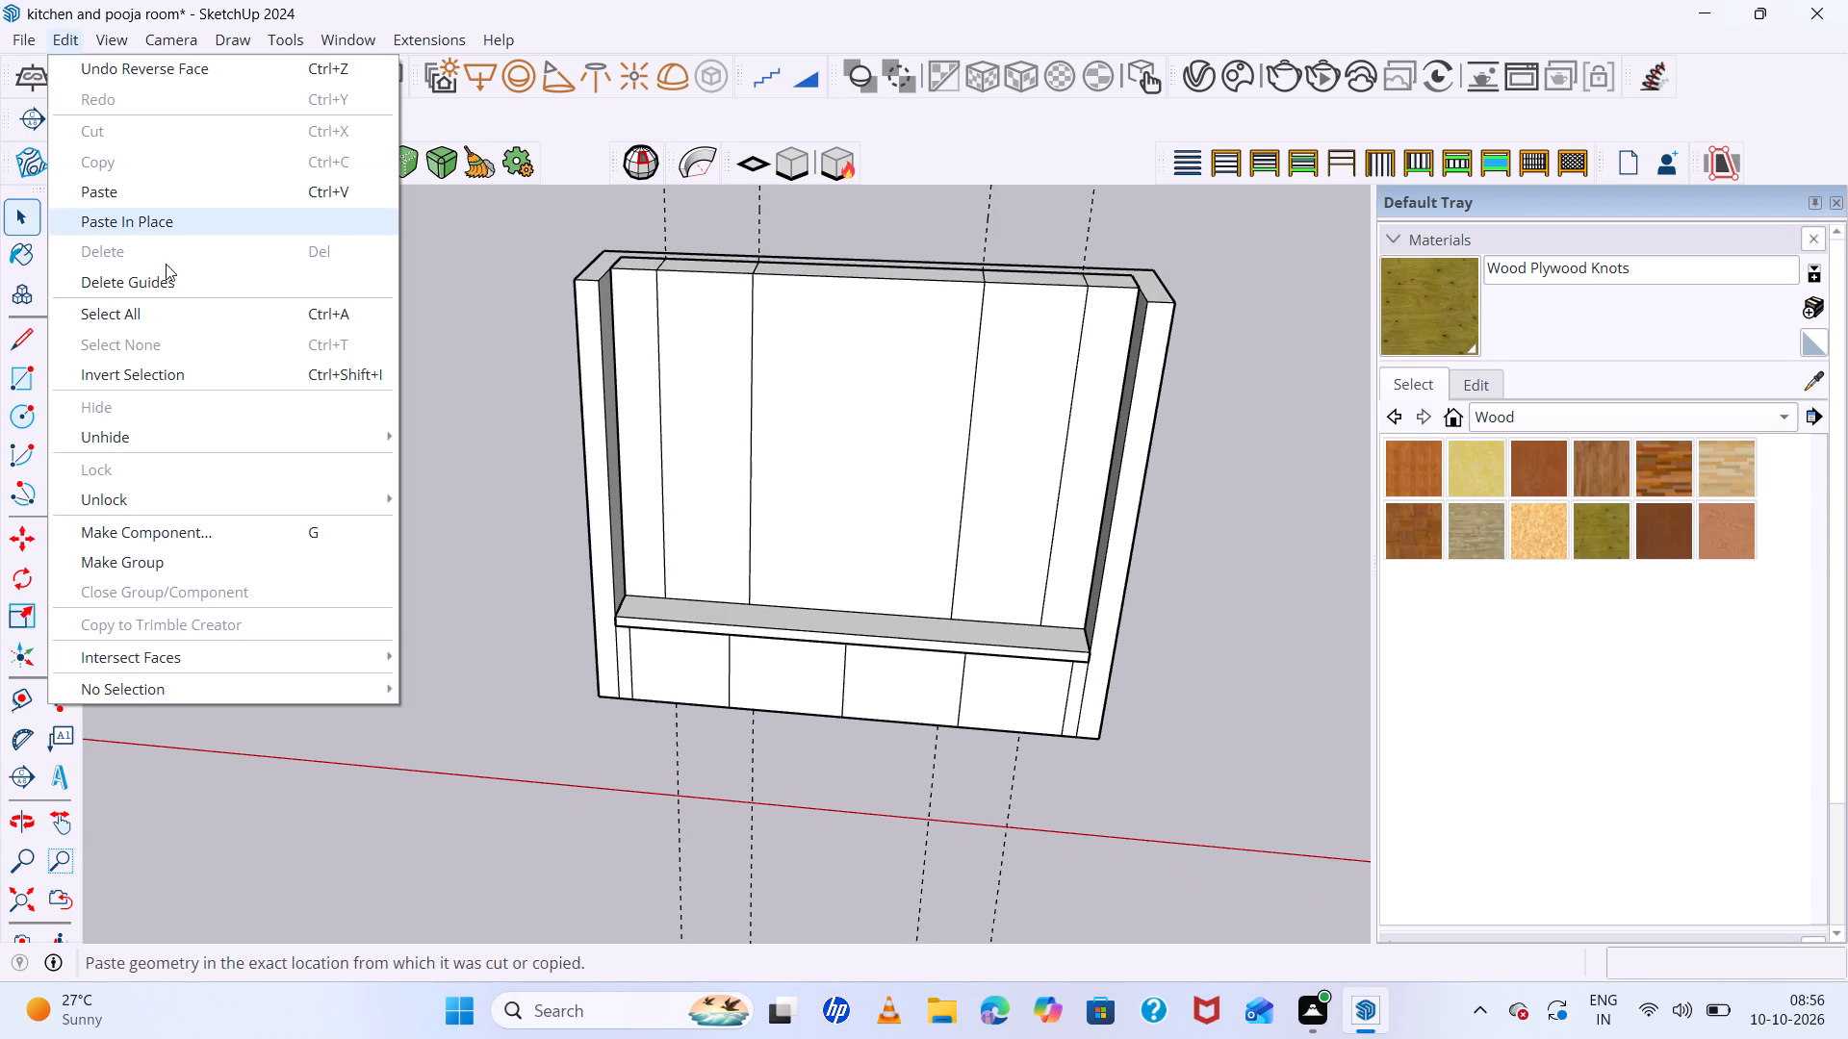
click(173, 286)
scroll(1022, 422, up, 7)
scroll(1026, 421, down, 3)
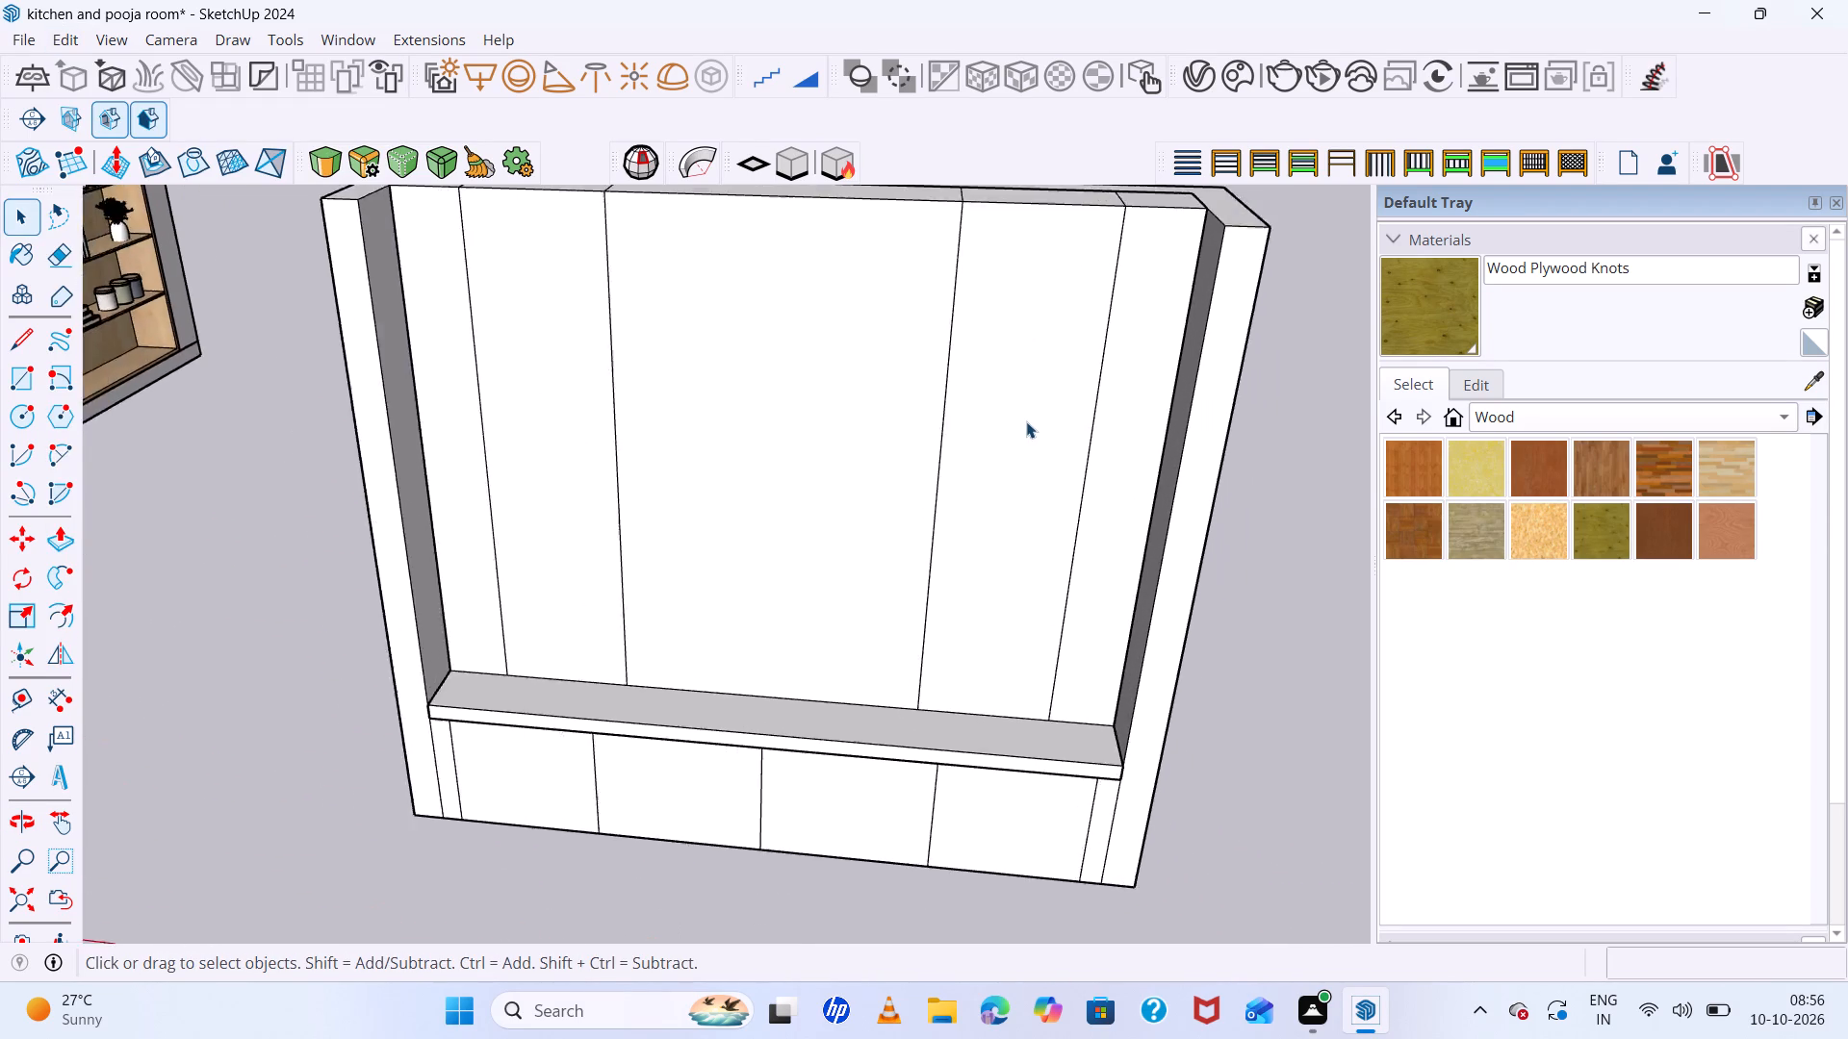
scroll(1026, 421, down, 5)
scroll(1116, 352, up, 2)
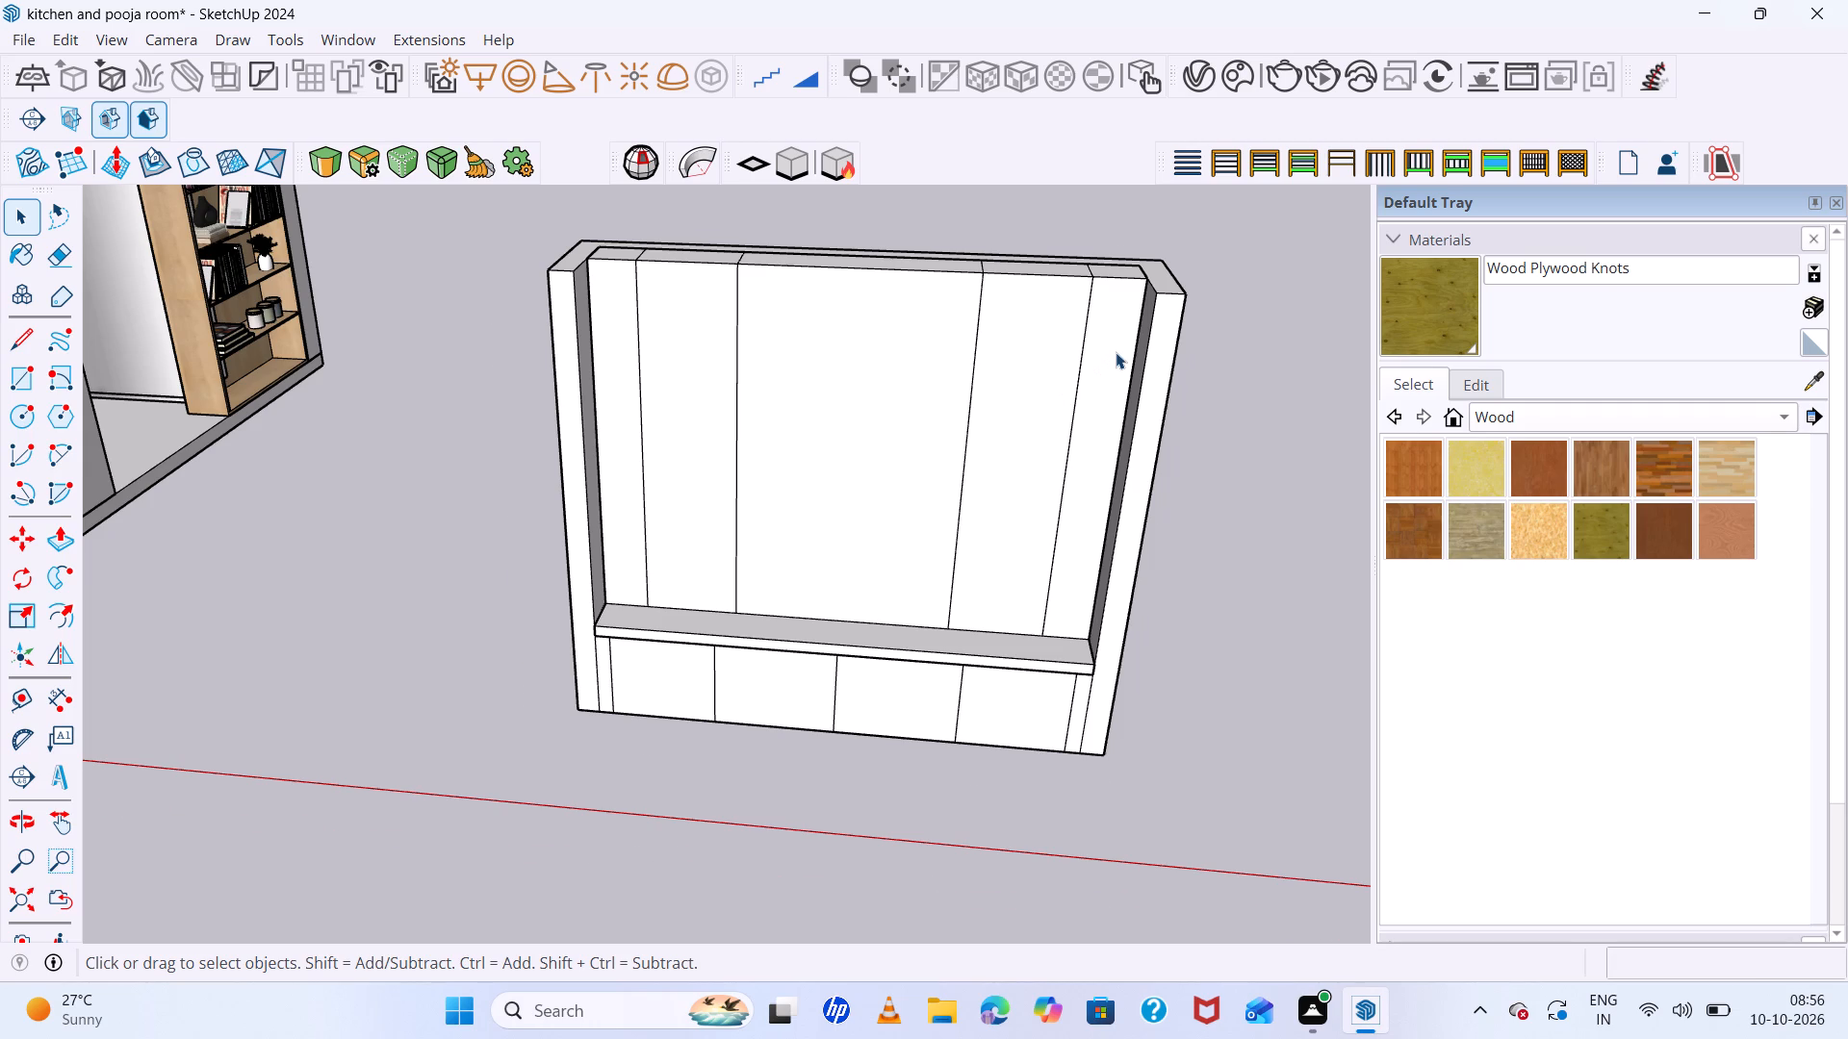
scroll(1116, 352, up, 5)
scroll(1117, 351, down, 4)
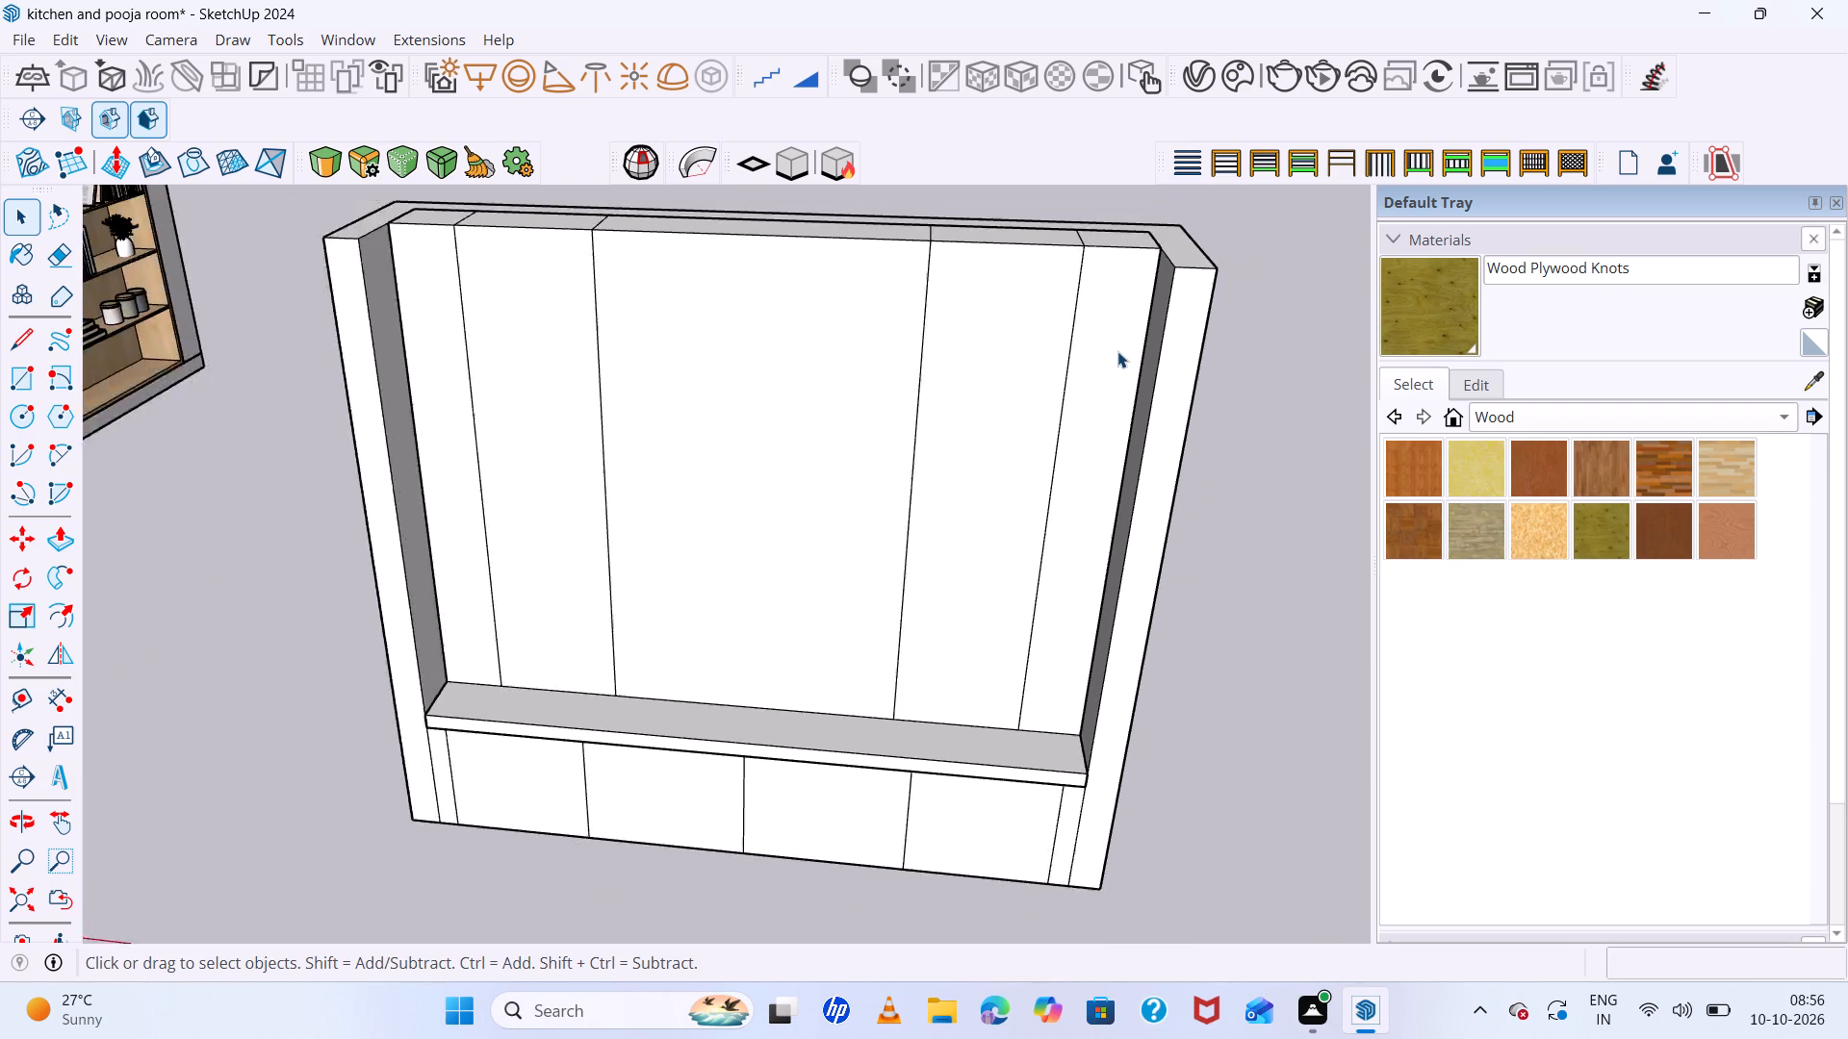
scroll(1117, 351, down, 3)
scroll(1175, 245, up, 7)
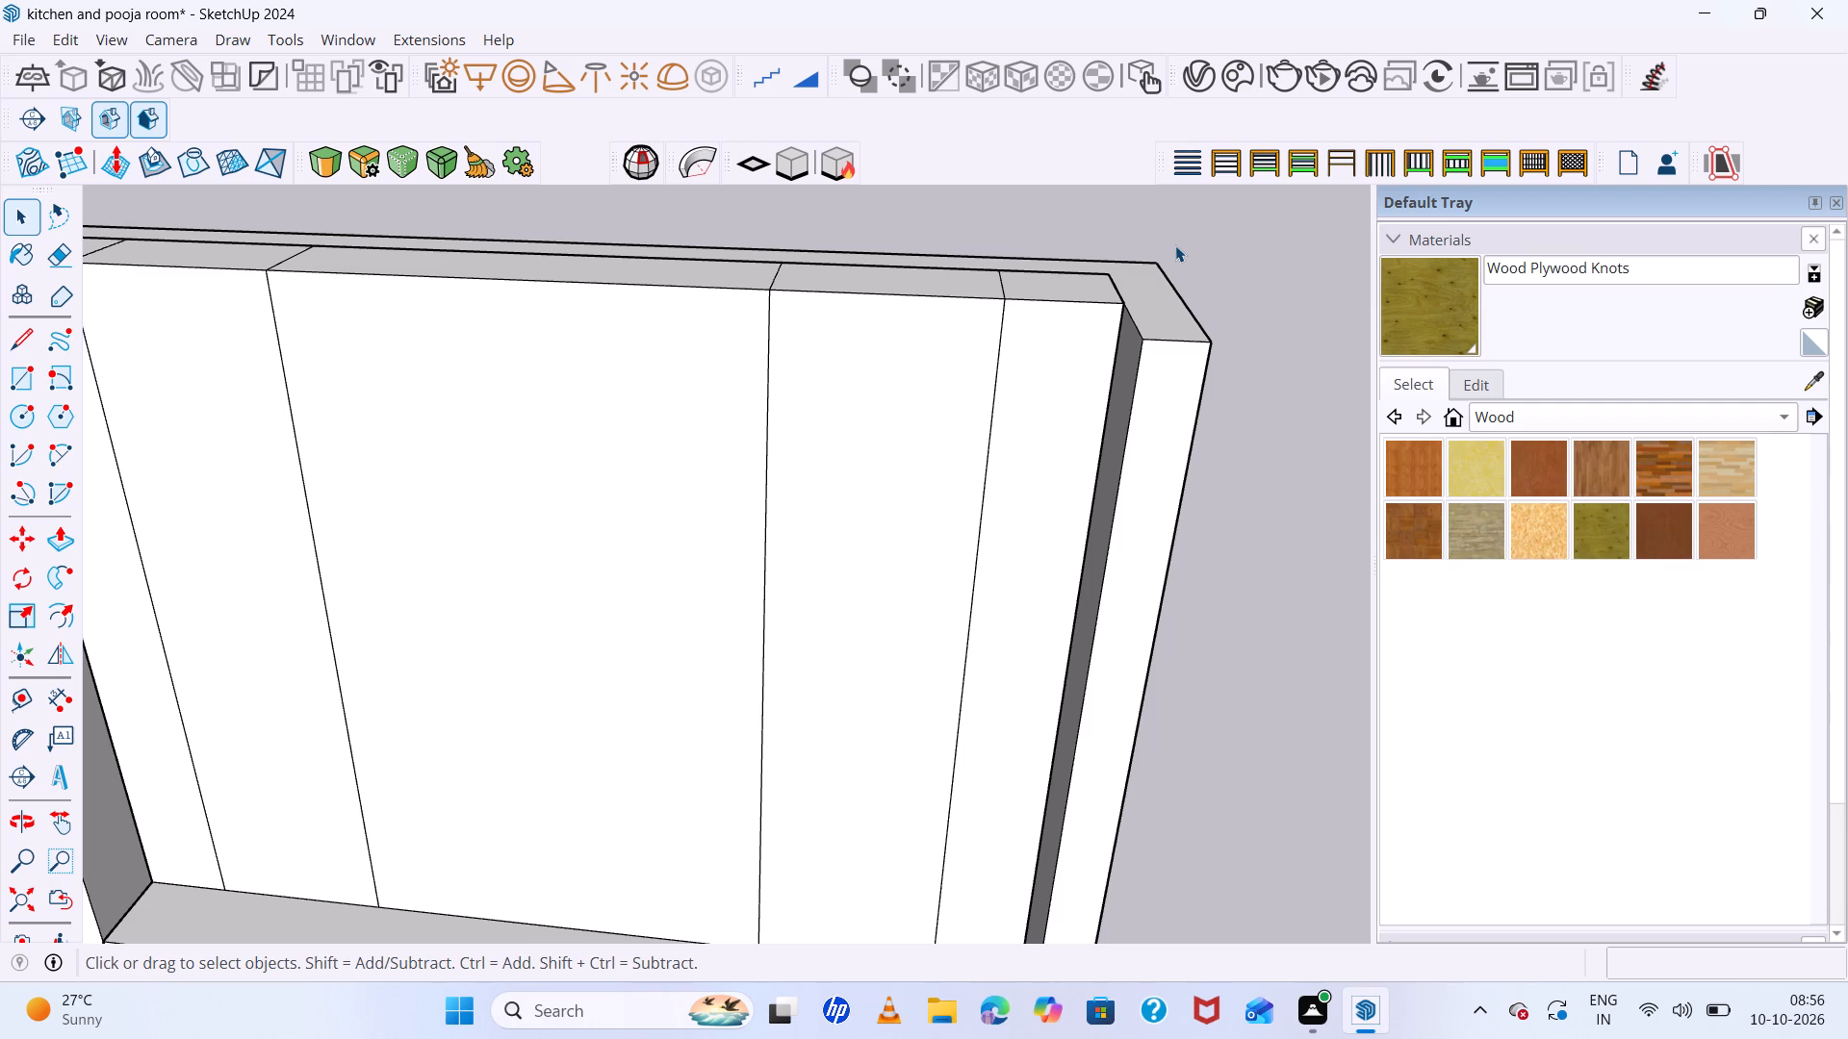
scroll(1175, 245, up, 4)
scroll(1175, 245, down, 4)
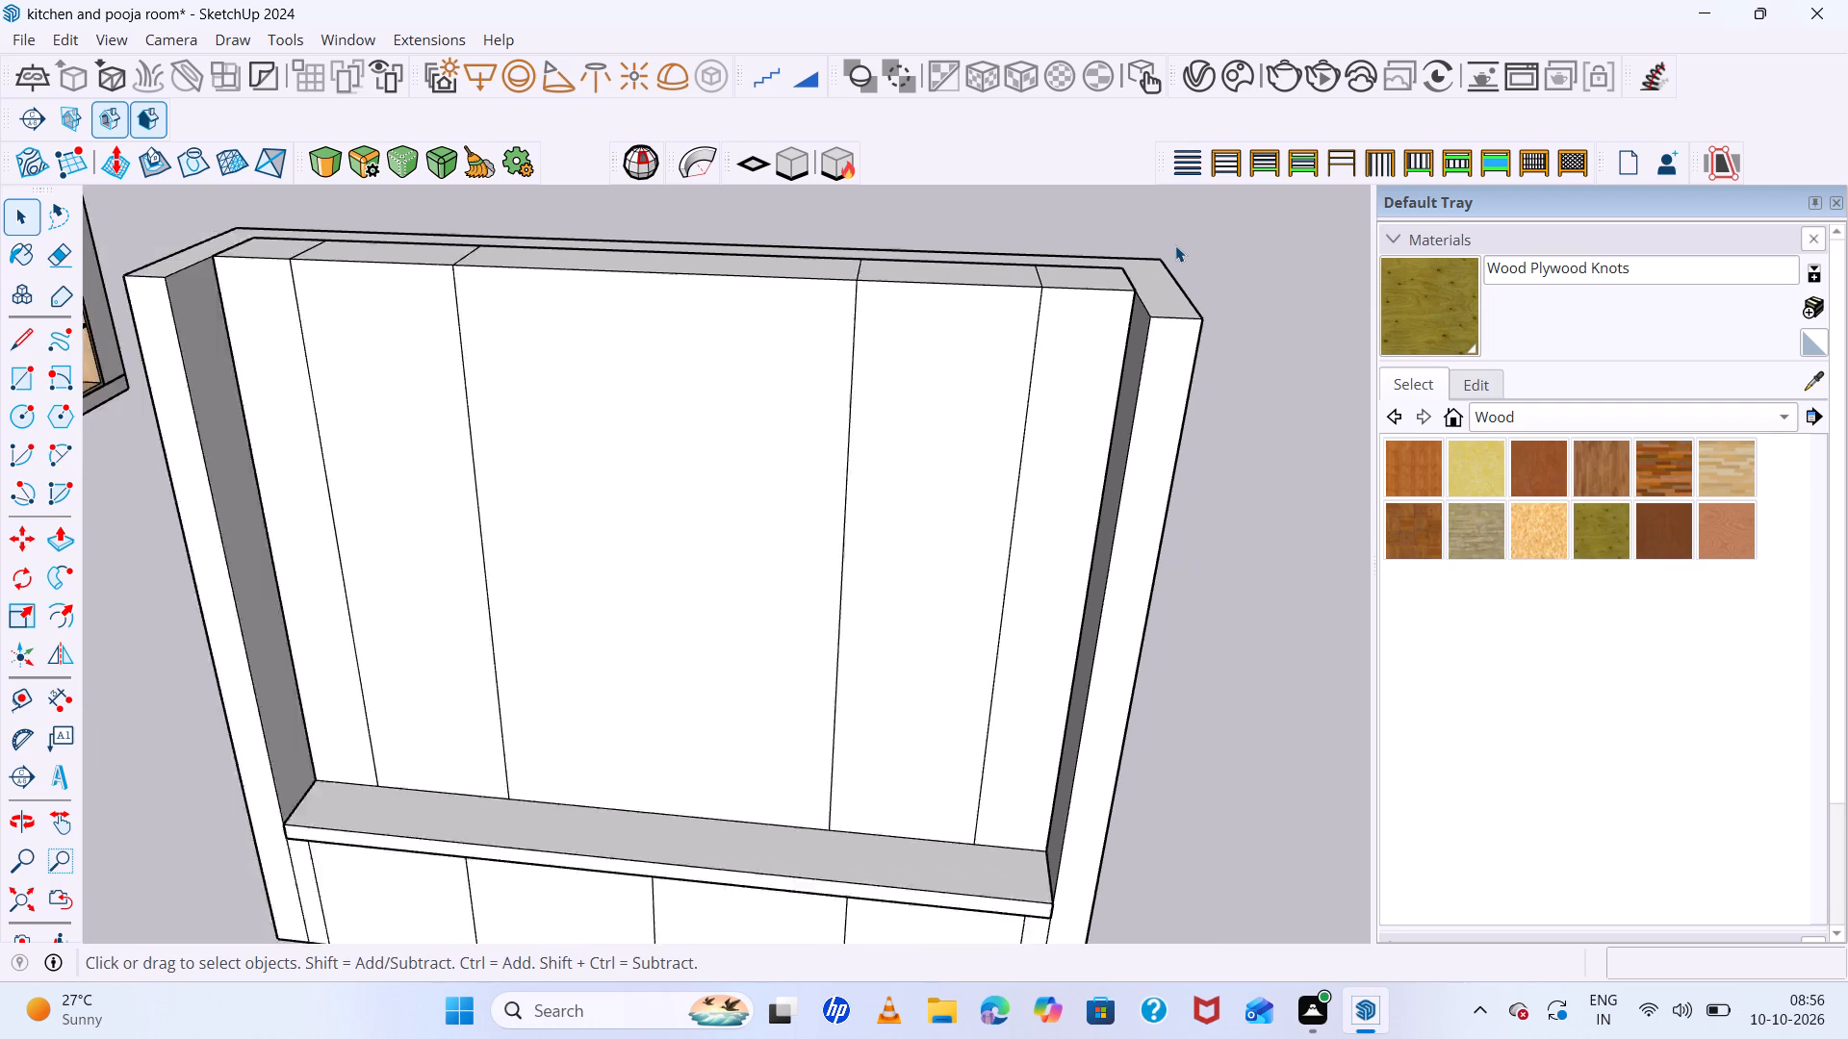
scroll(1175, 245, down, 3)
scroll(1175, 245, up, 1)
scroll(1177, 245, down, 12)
Offset the front face outline of the narrow far-left block inward by 10 mm.
middle_drag(1104, 520, 1106, 515)
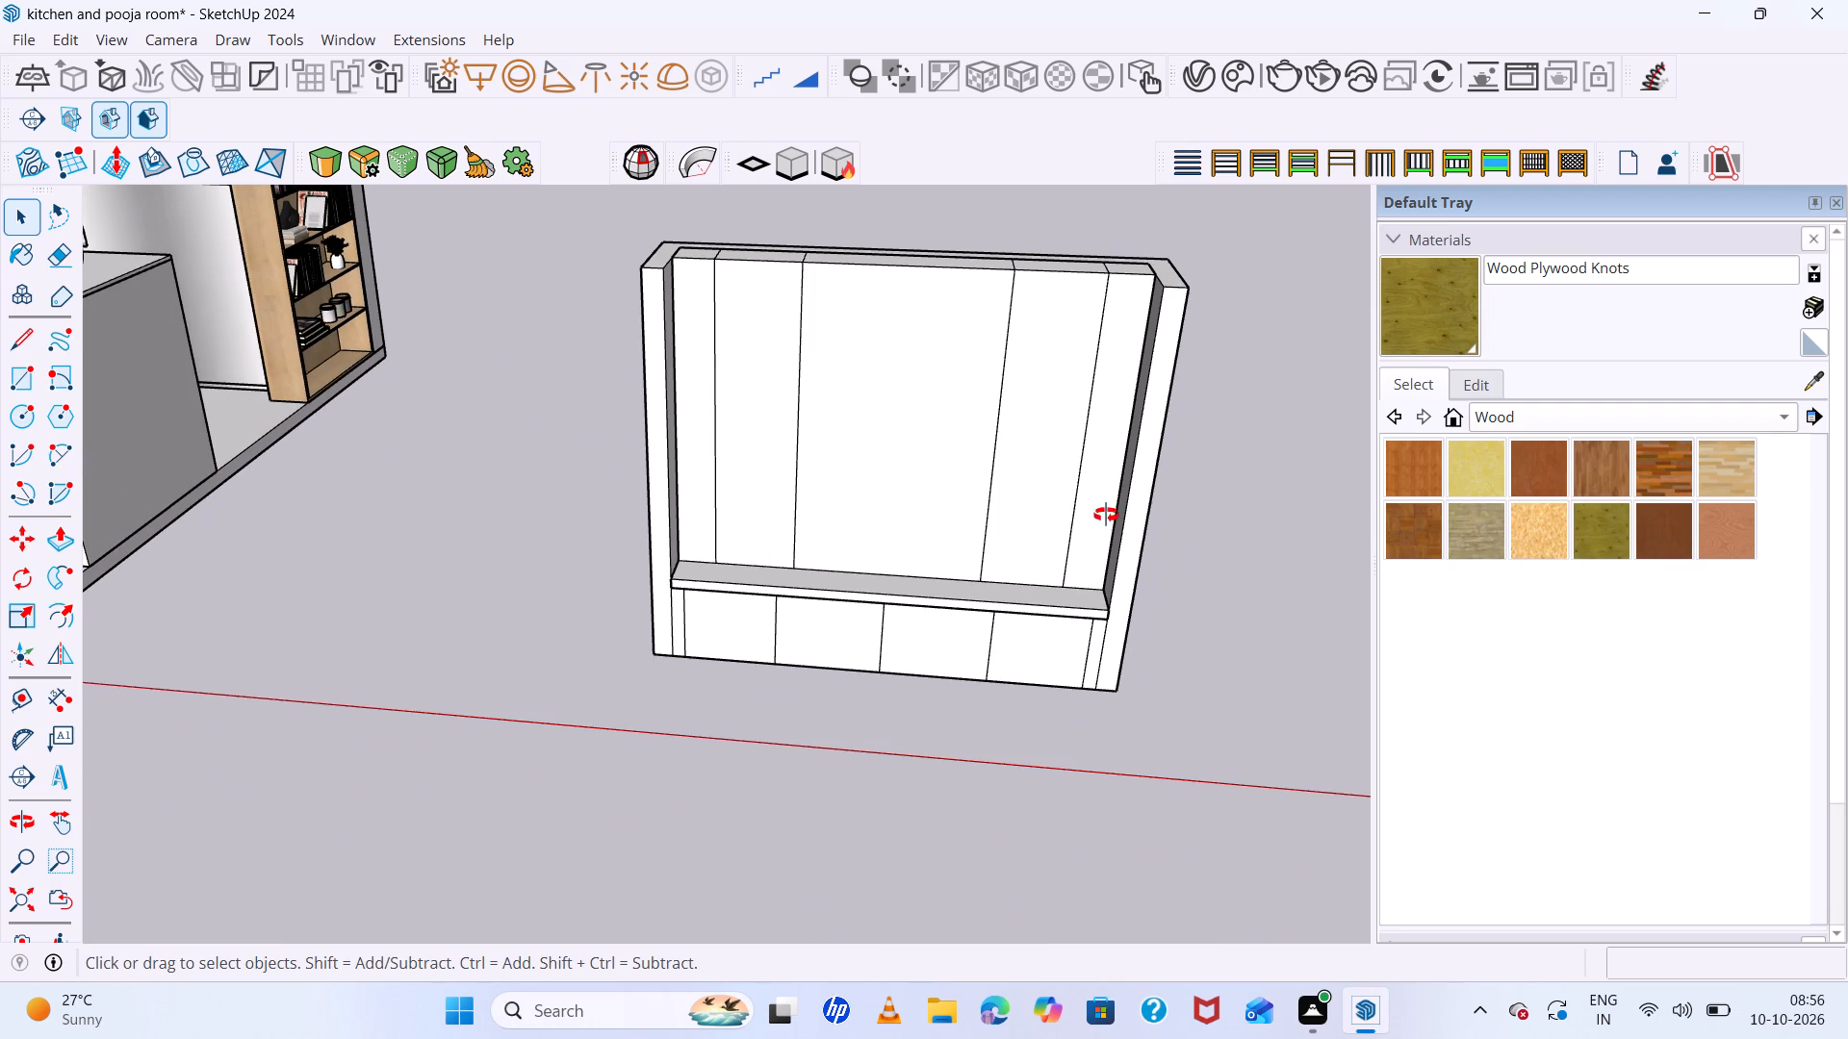
middle_drag(1106, 515, 801, 621)
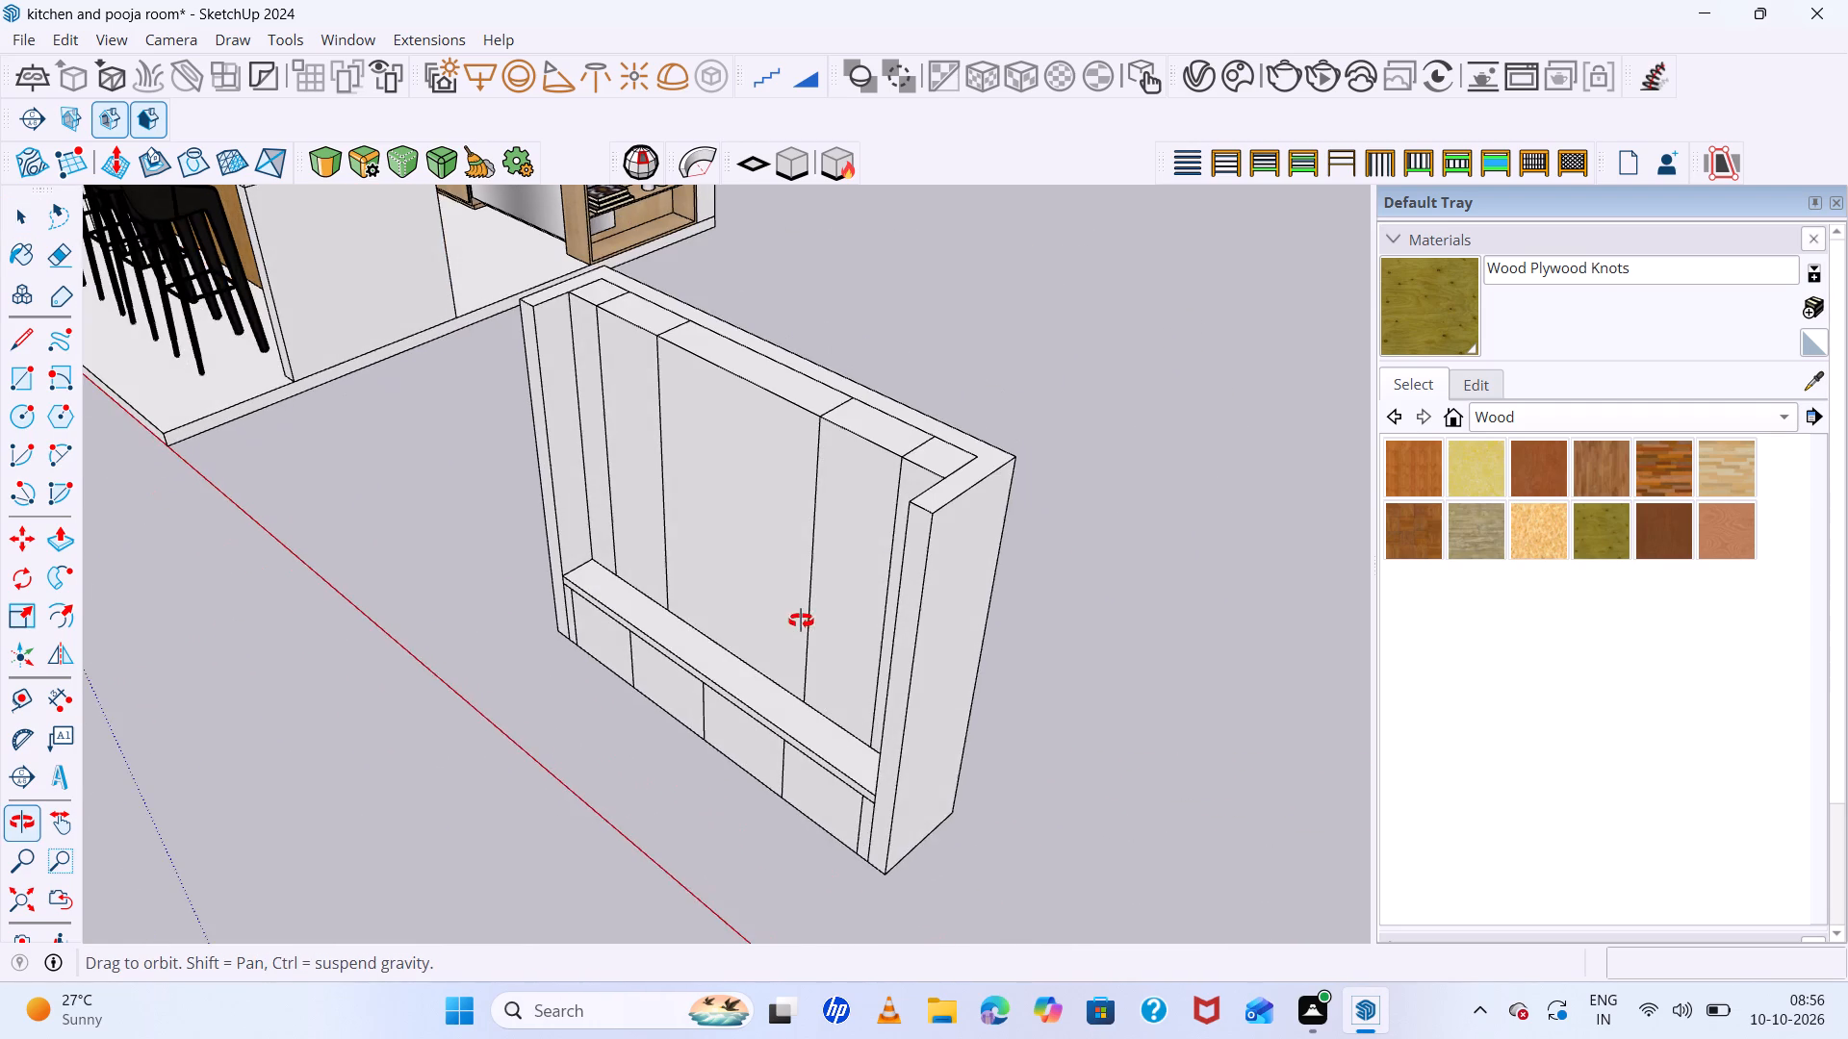
middle_drag(801, 621, 801, 621)
scroll(792, 369, up, 5)
scroll(551, 313, up, 4)
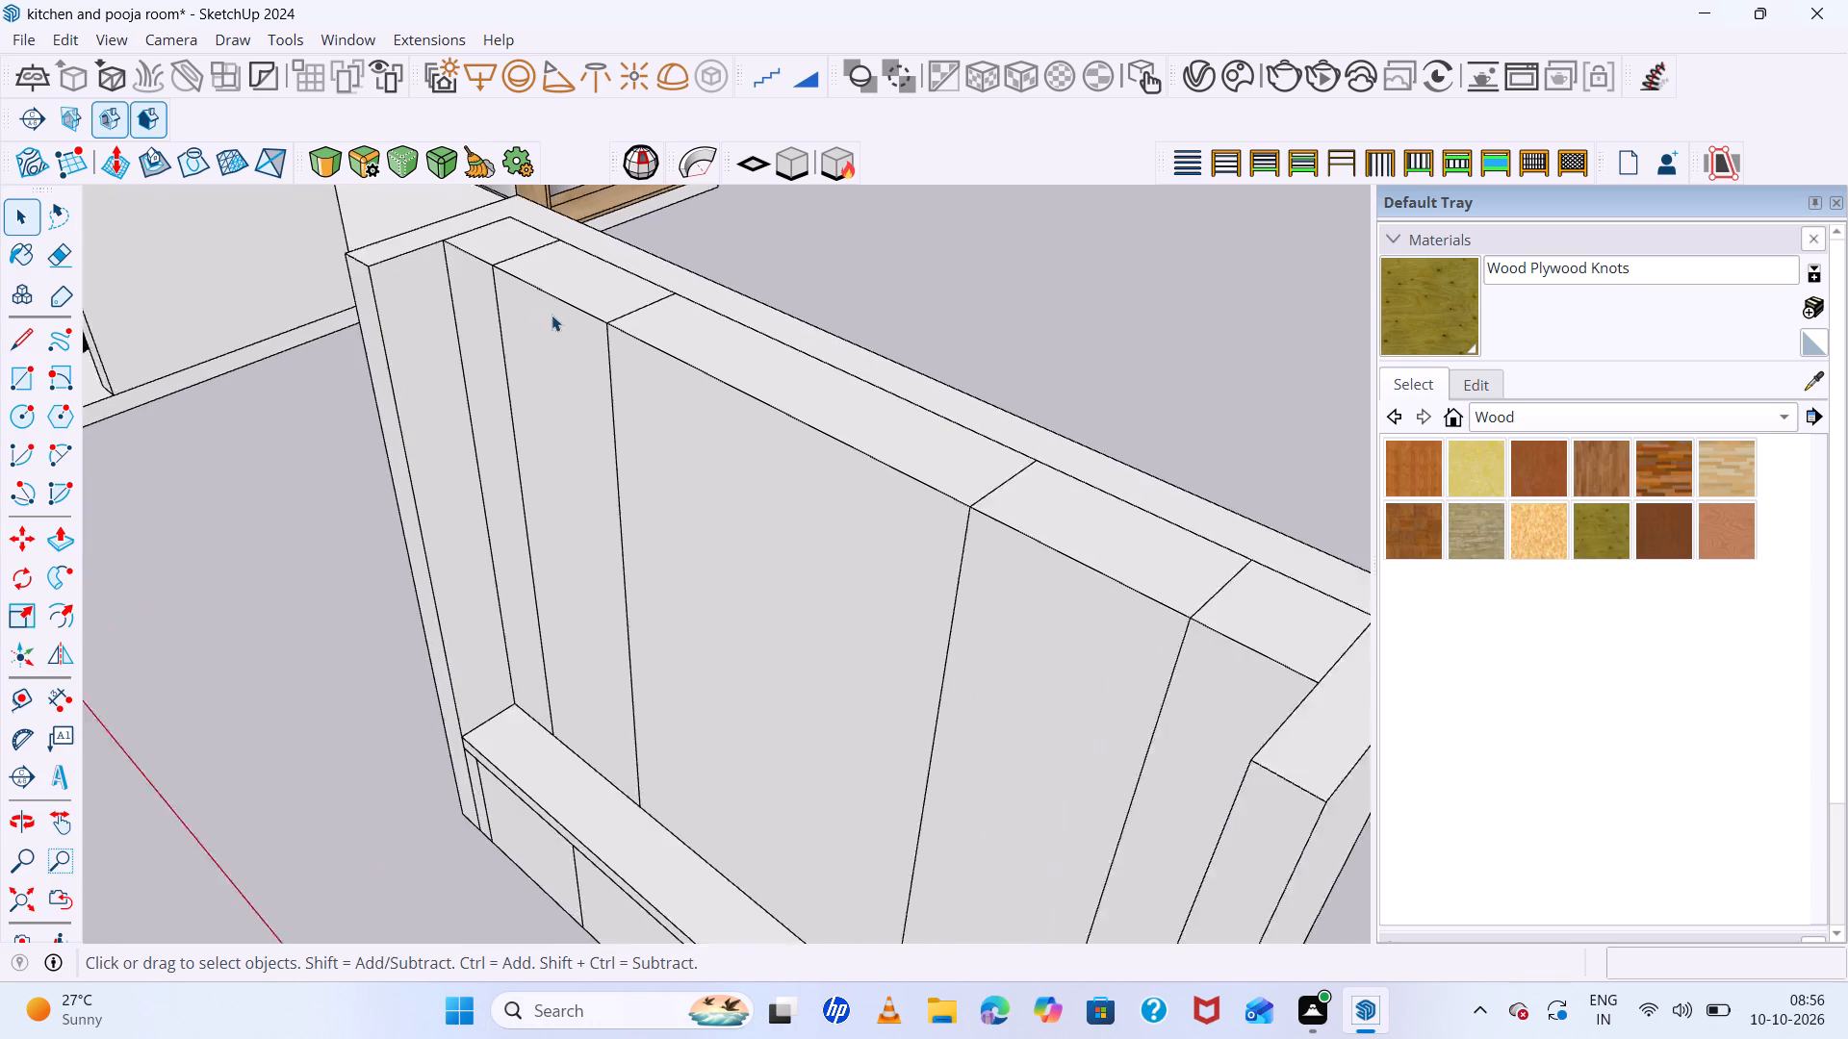
middle_drag(566, 341, 834, 277)
middle_click(834, 277)
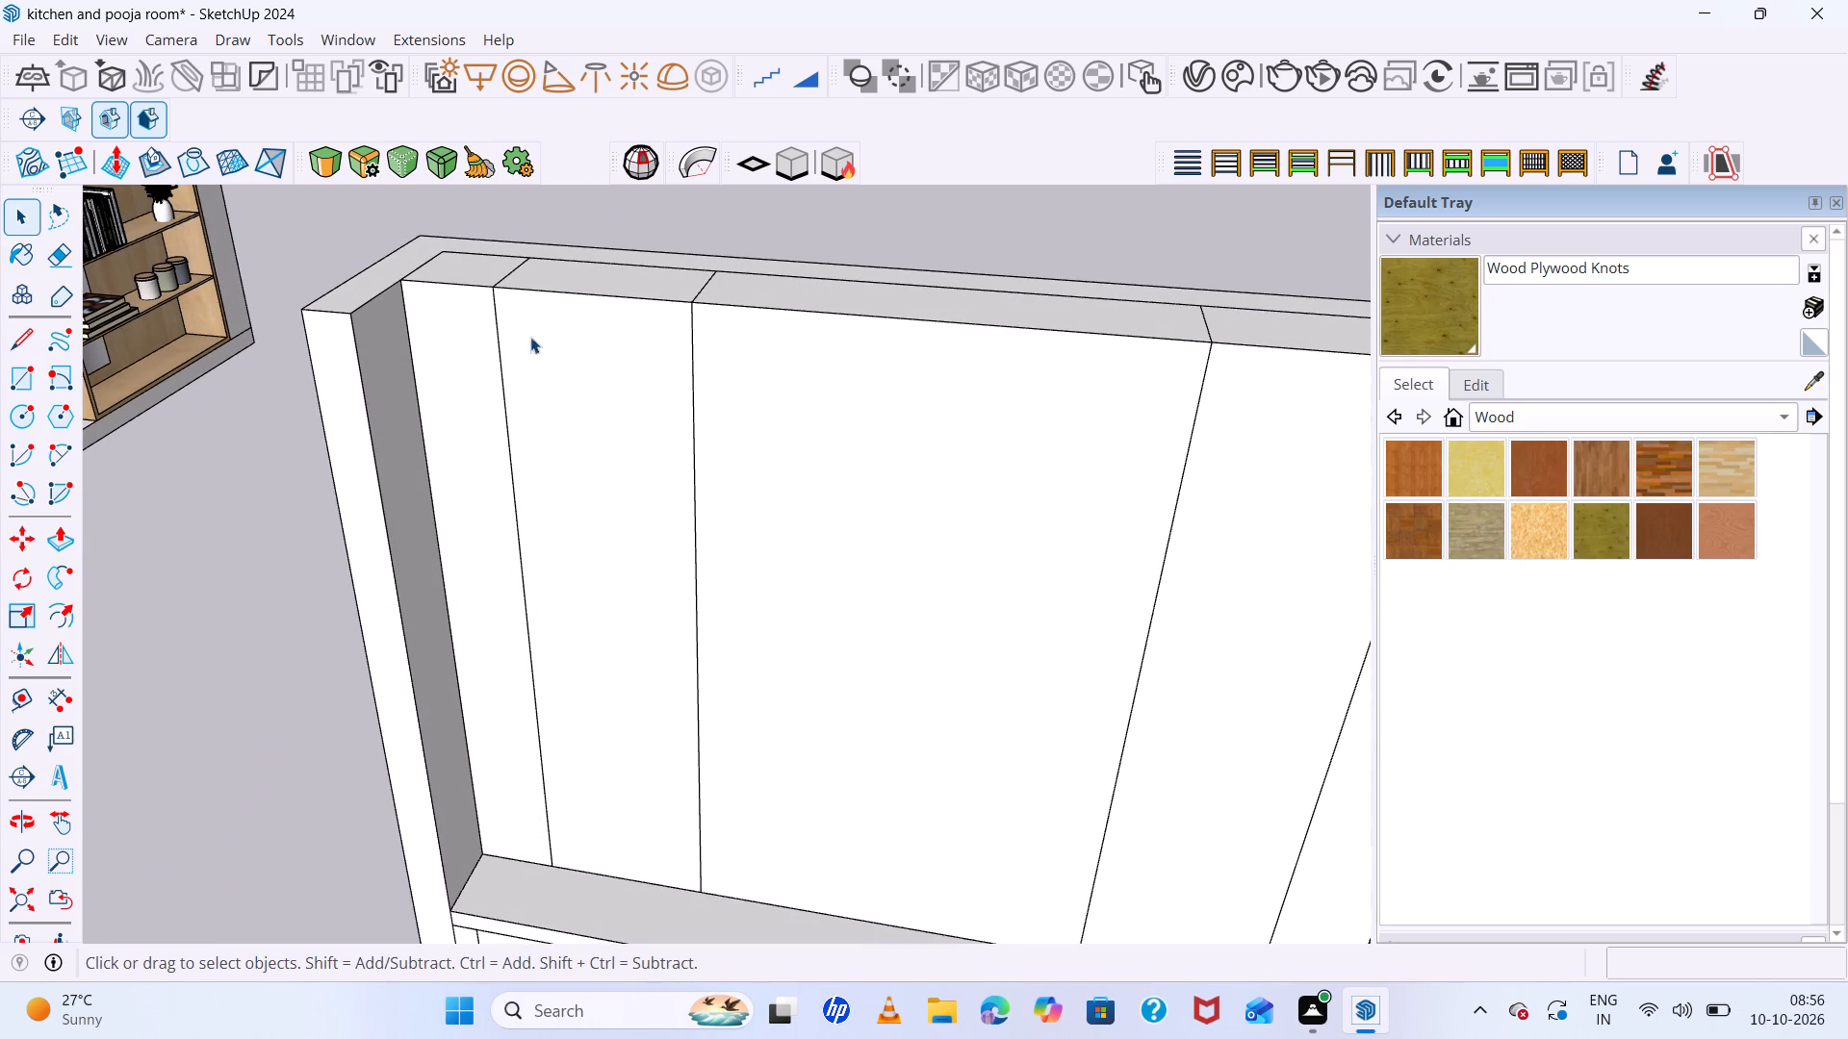
click(465, 348)
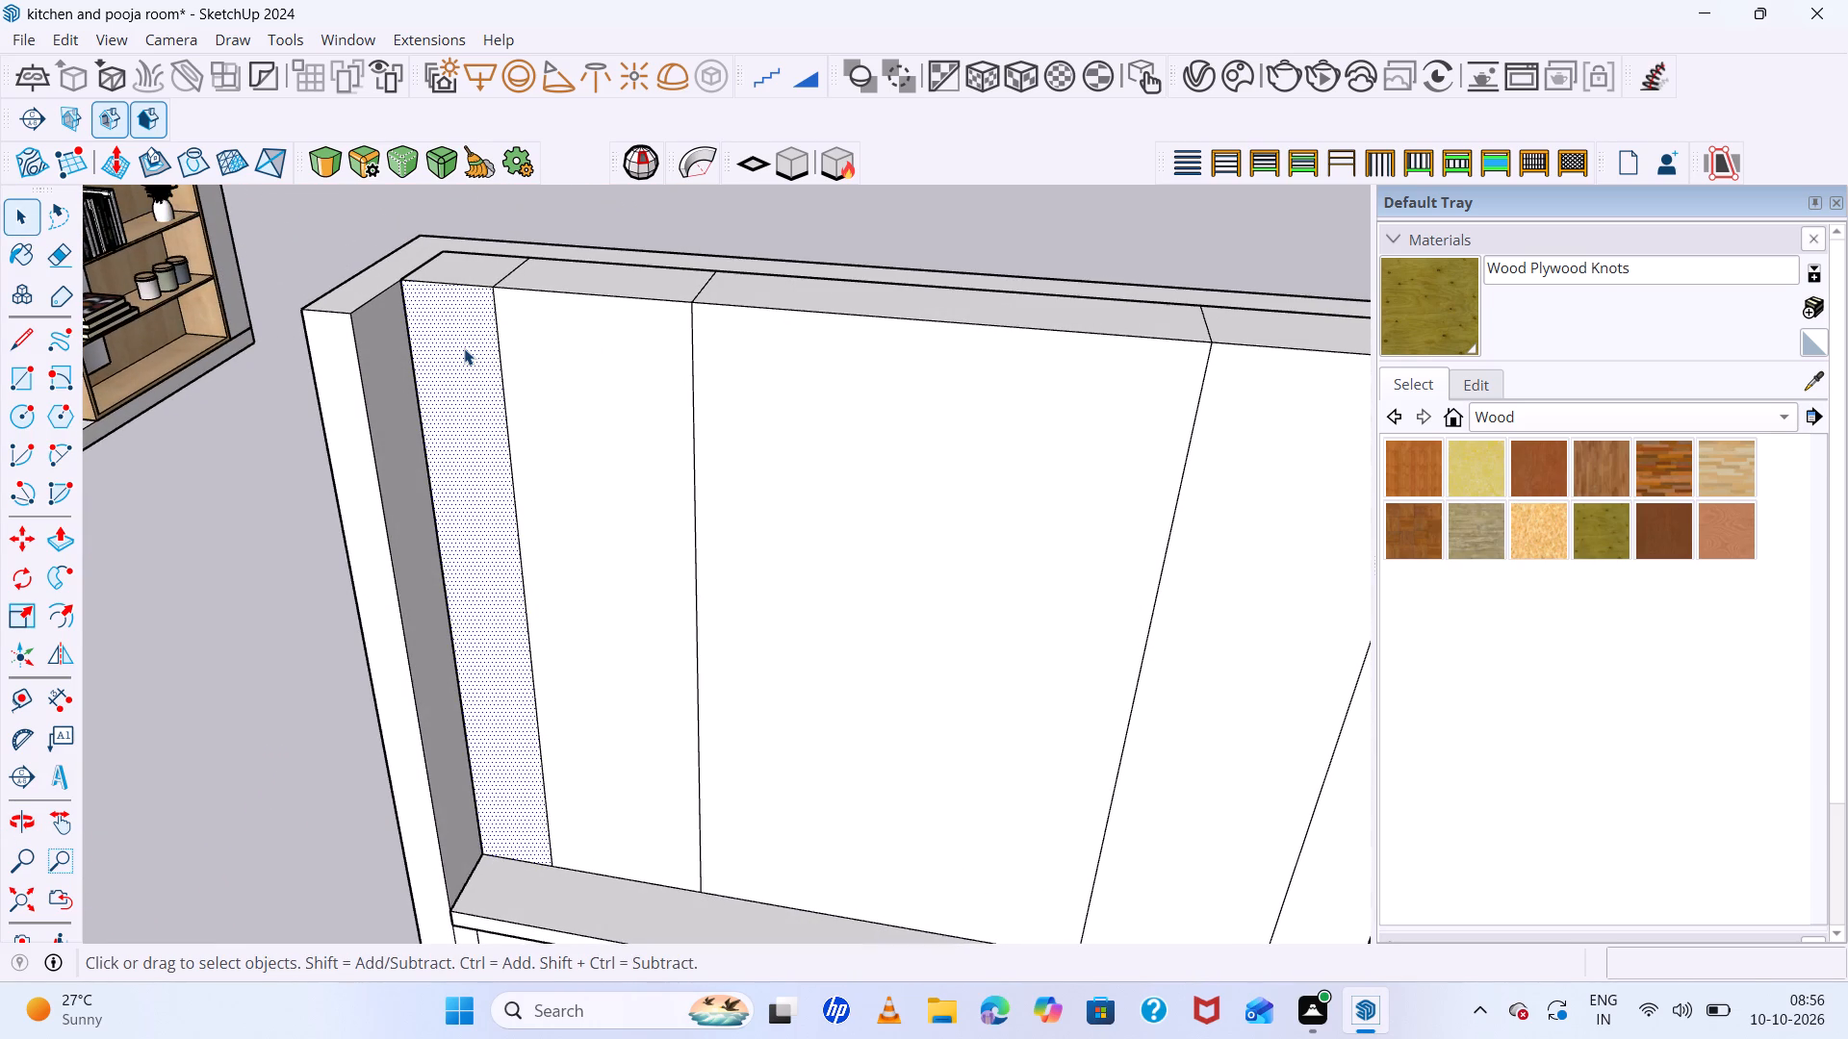
key(f)
click(424, 348)
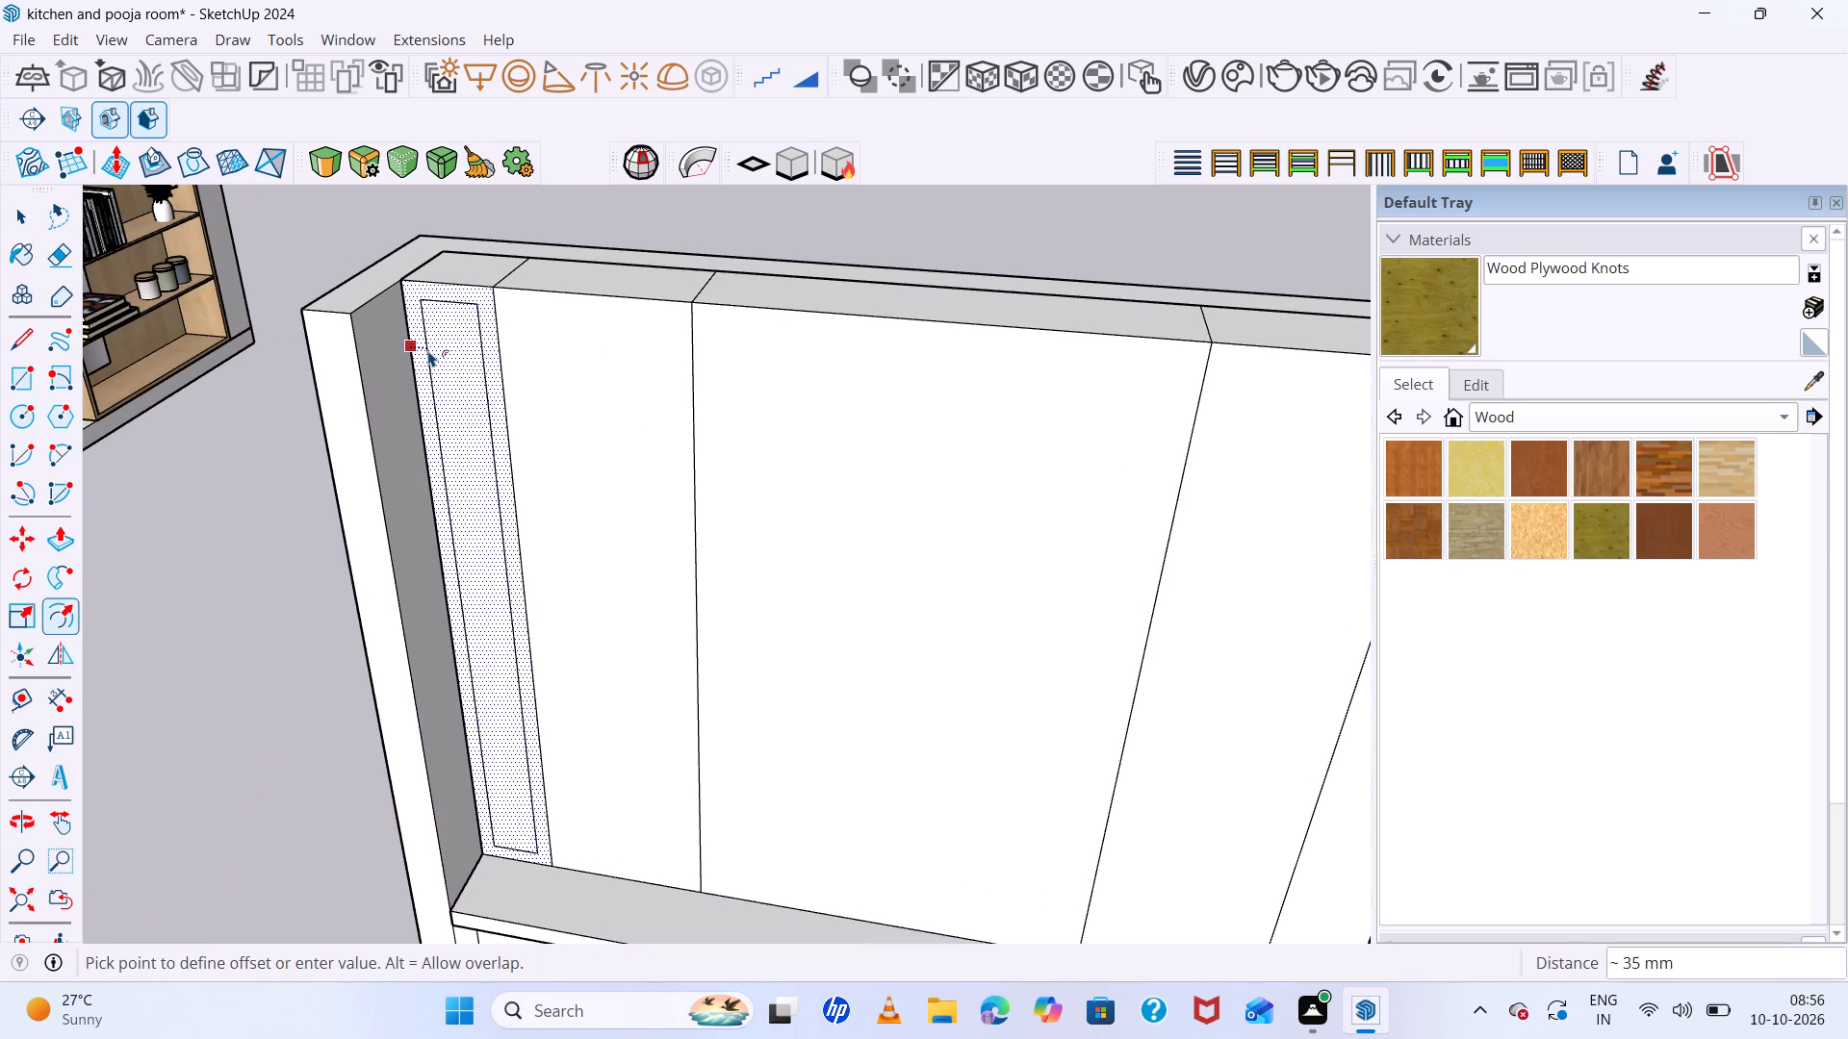
scroll(427, 352, up, 6)
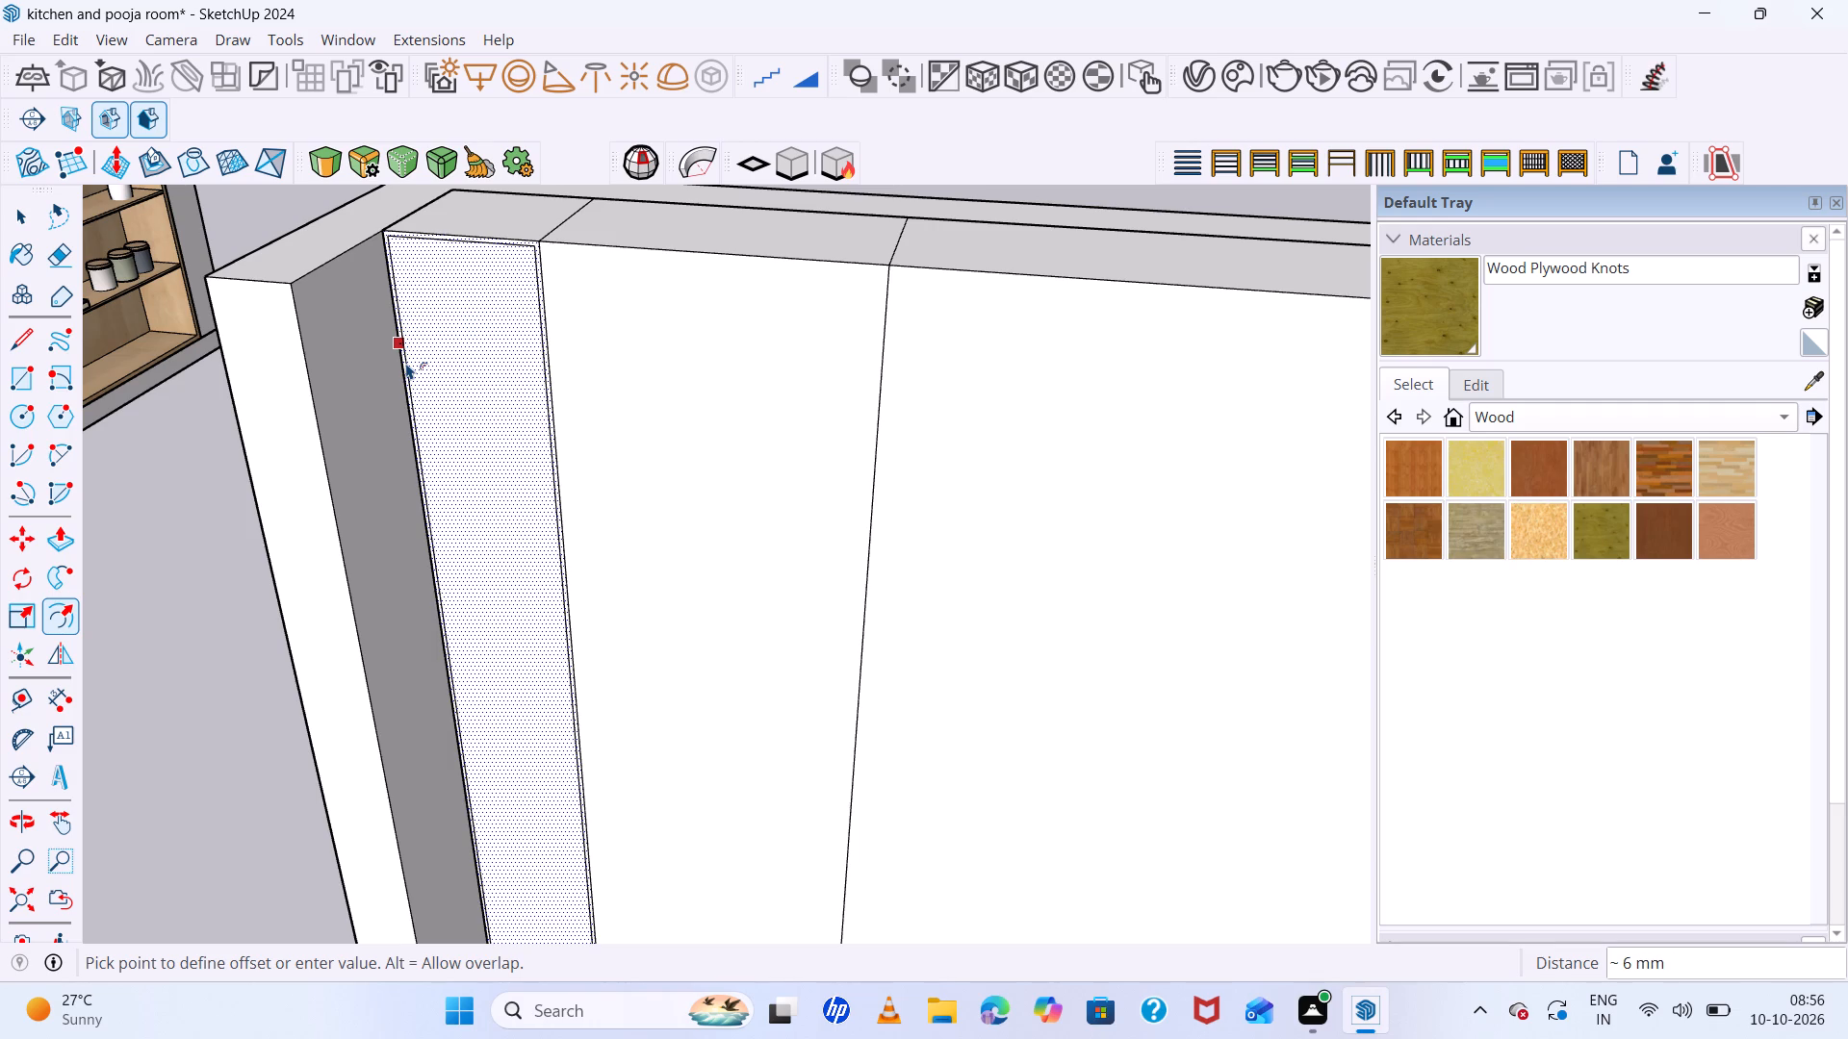
text(10)
key(Return)
key(space)
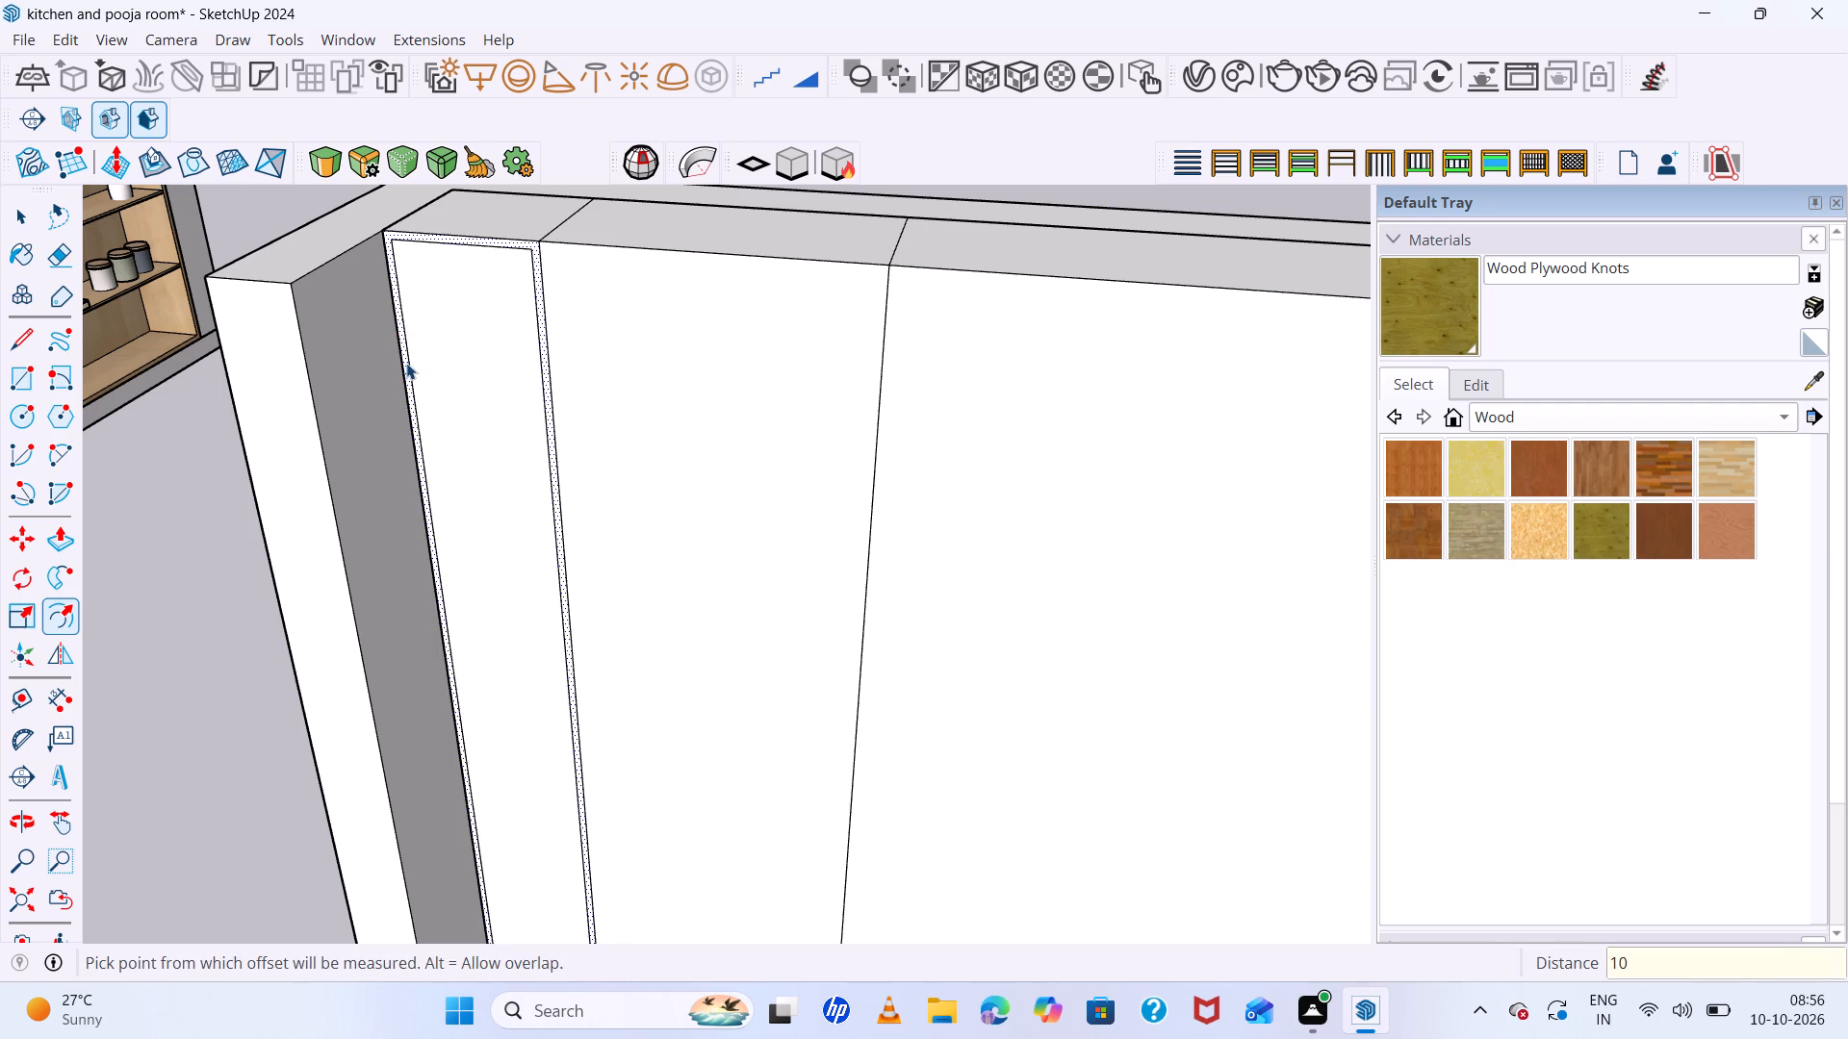
Offset the front face outline of the second block from the left inward by 10 mm.
click(700, 360)
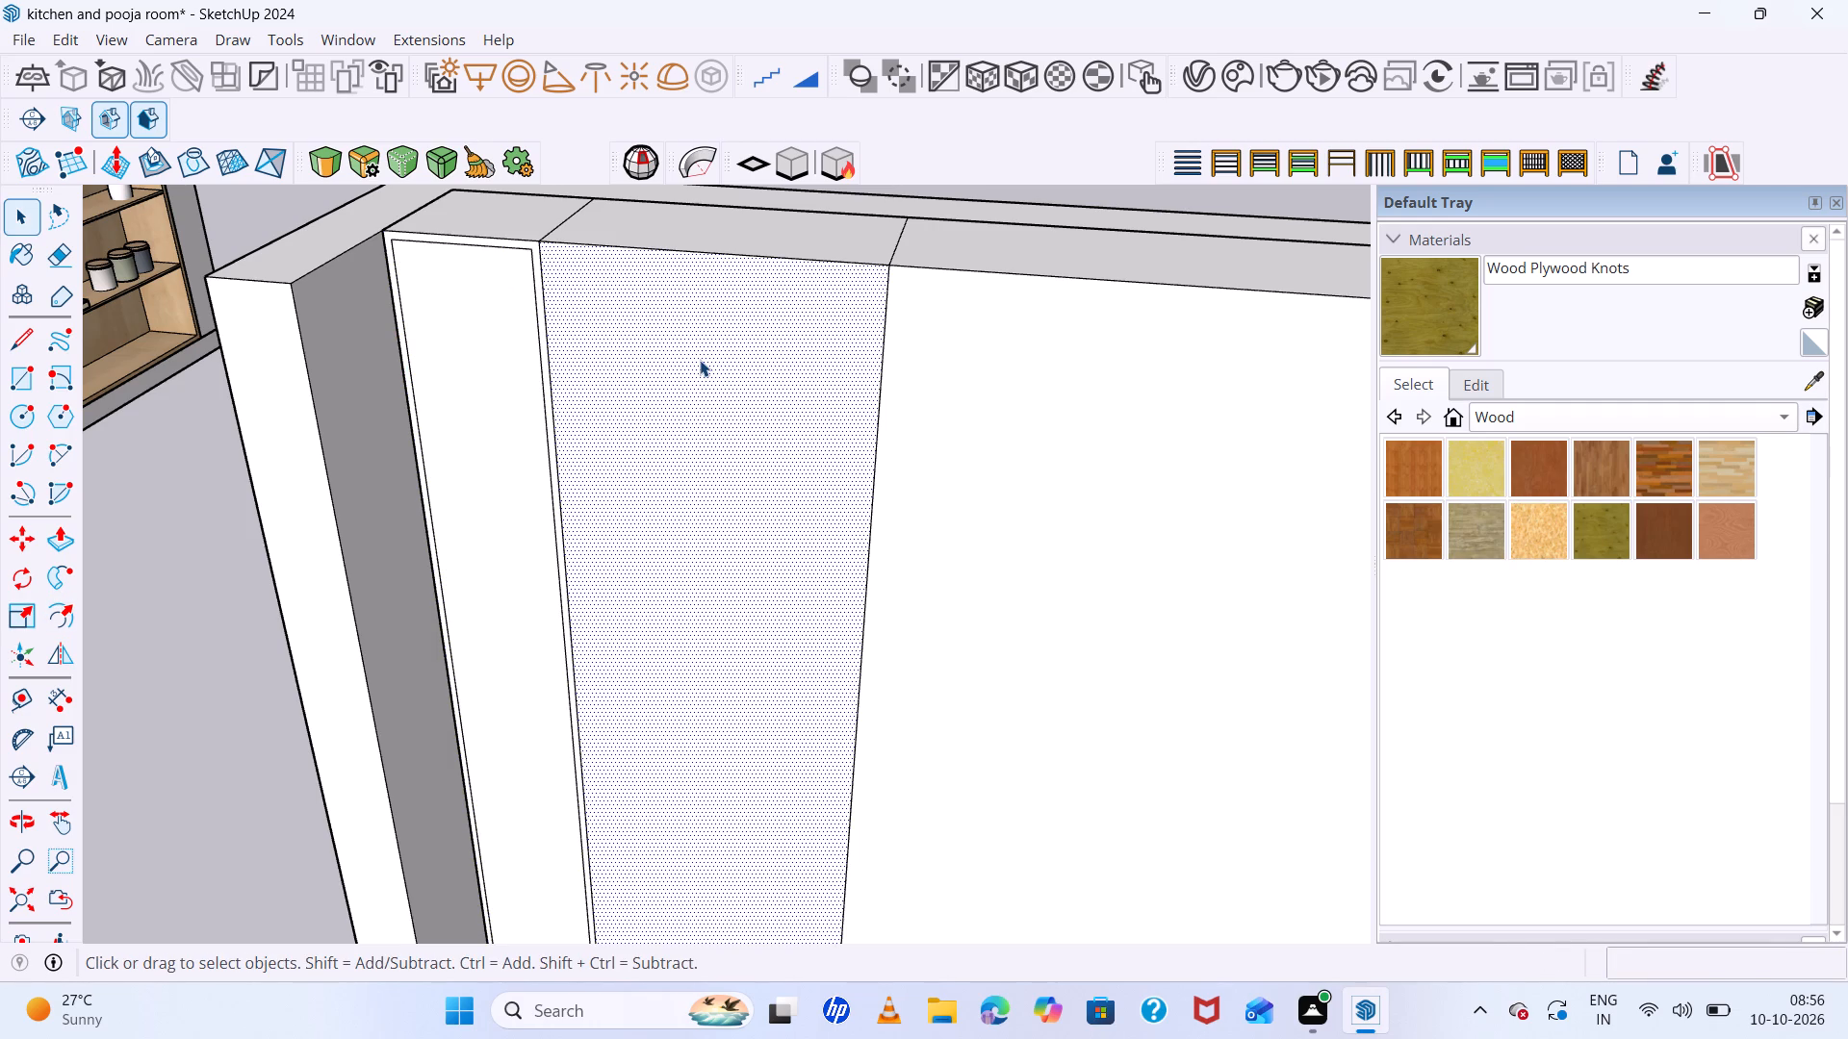
key(f)
click(793, 299)
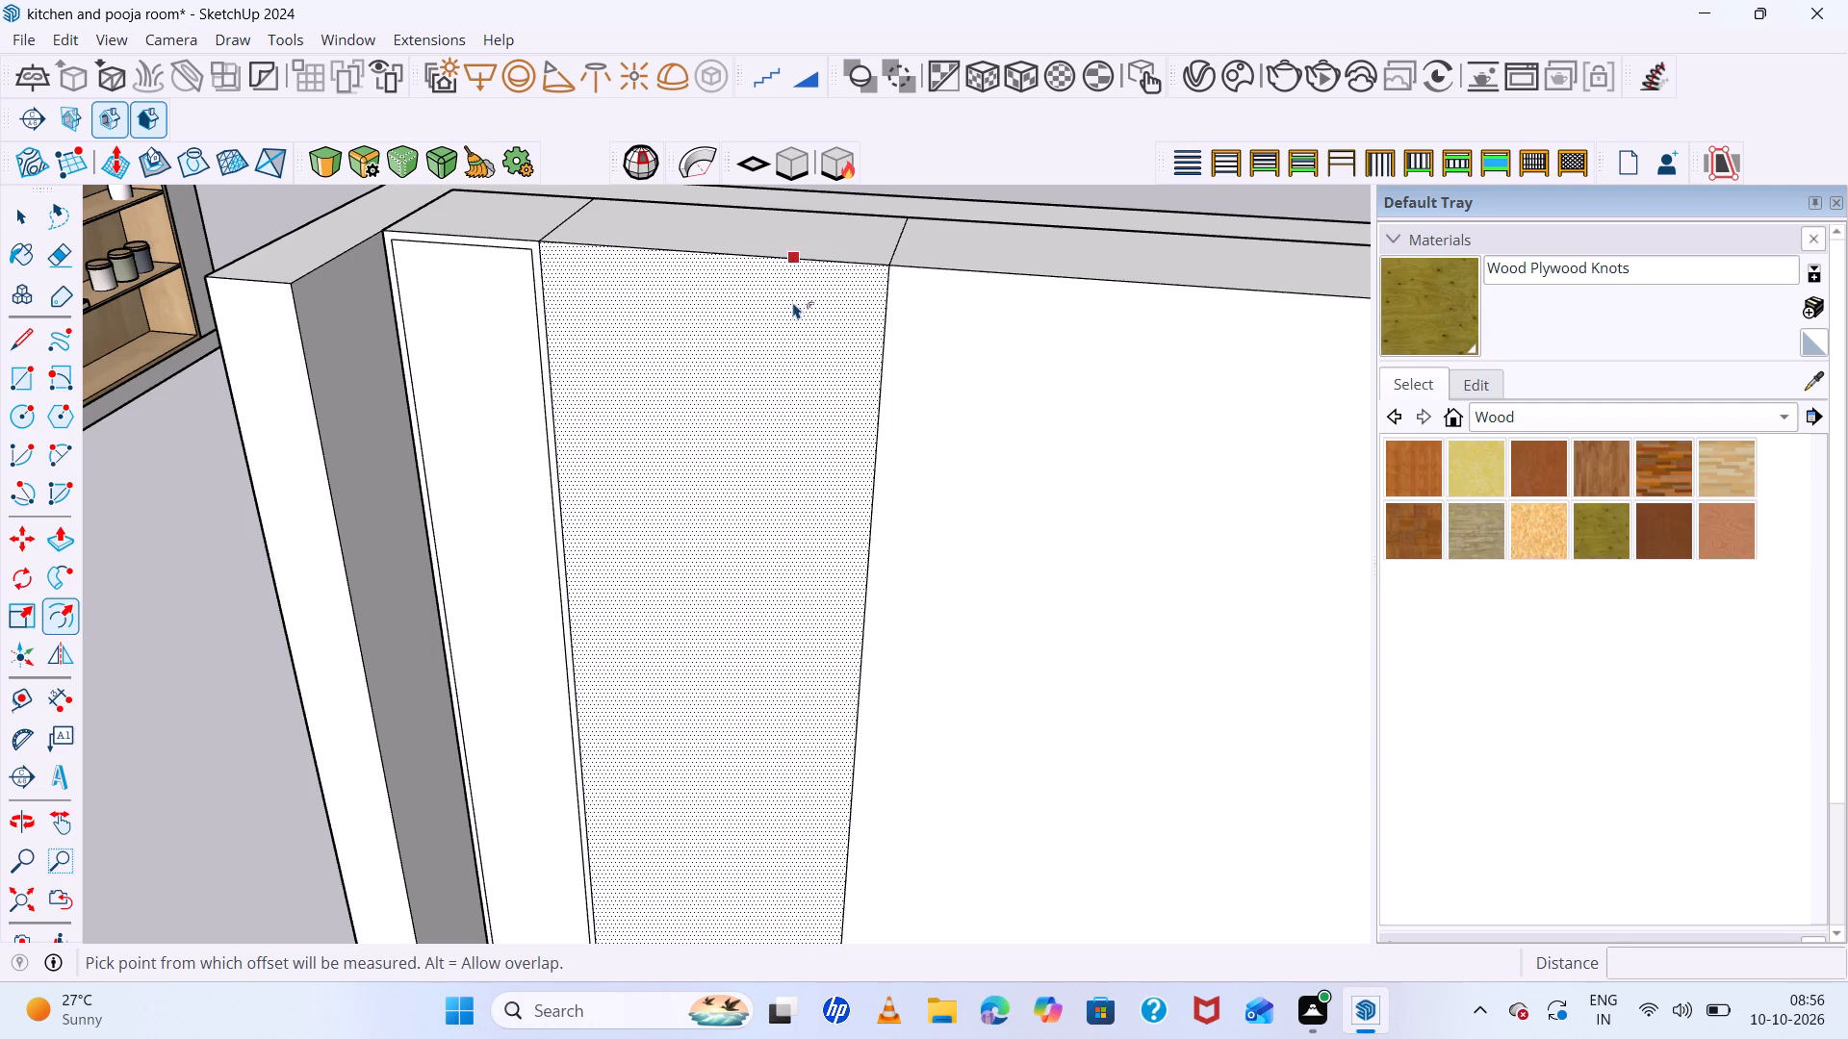
click(793, 306)
key(ctrl+z)
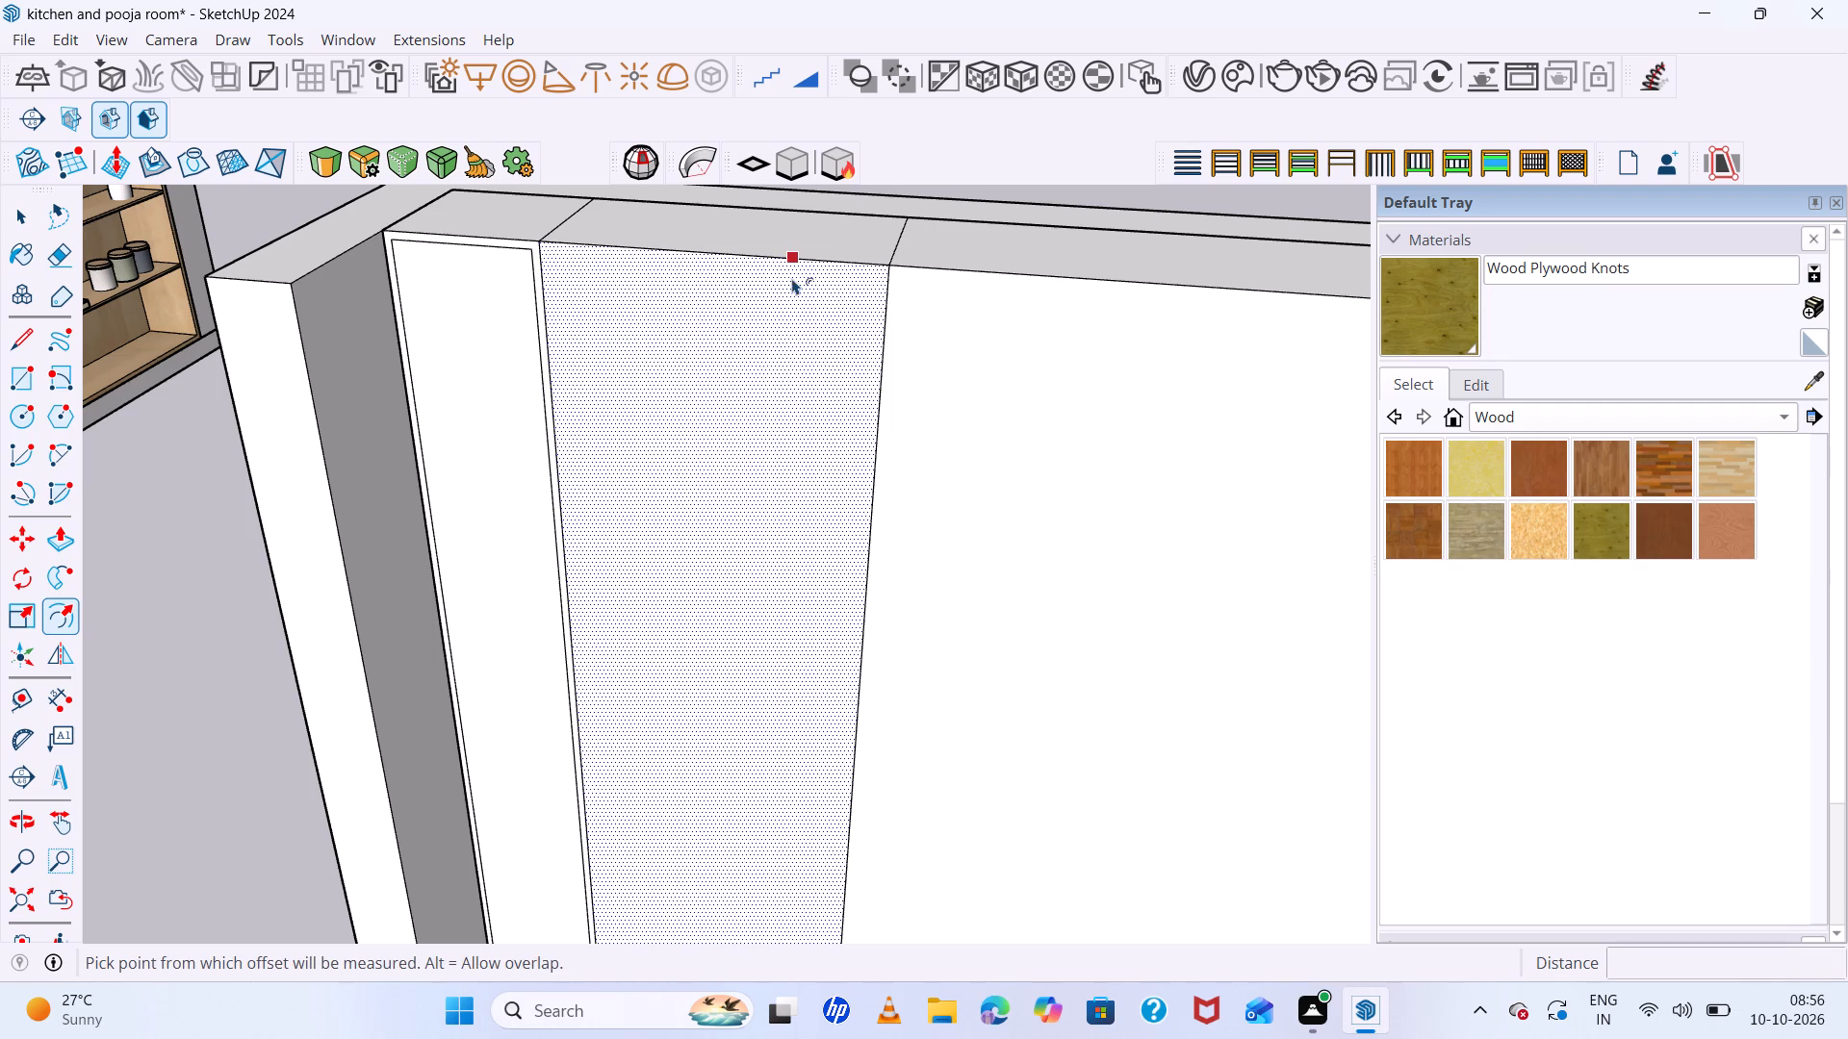
double_click(792, 266)
key(ctrl+z)
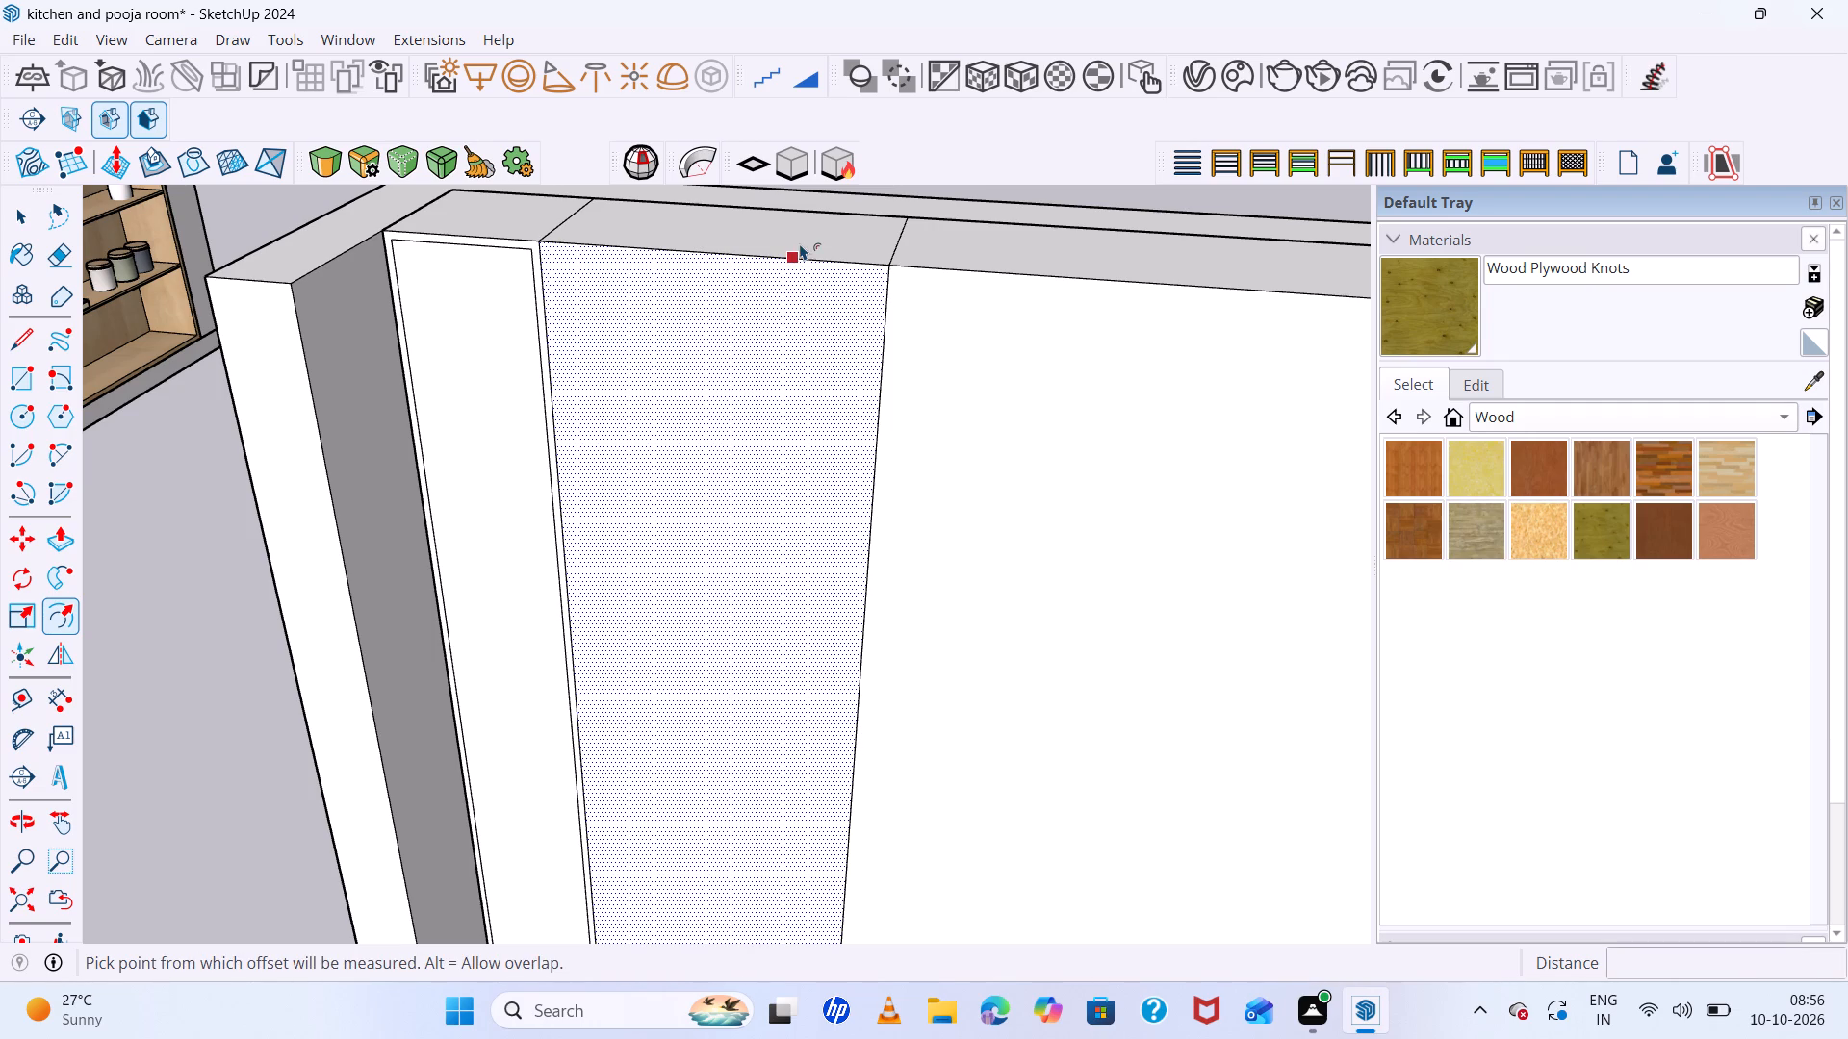
click(803, 257)
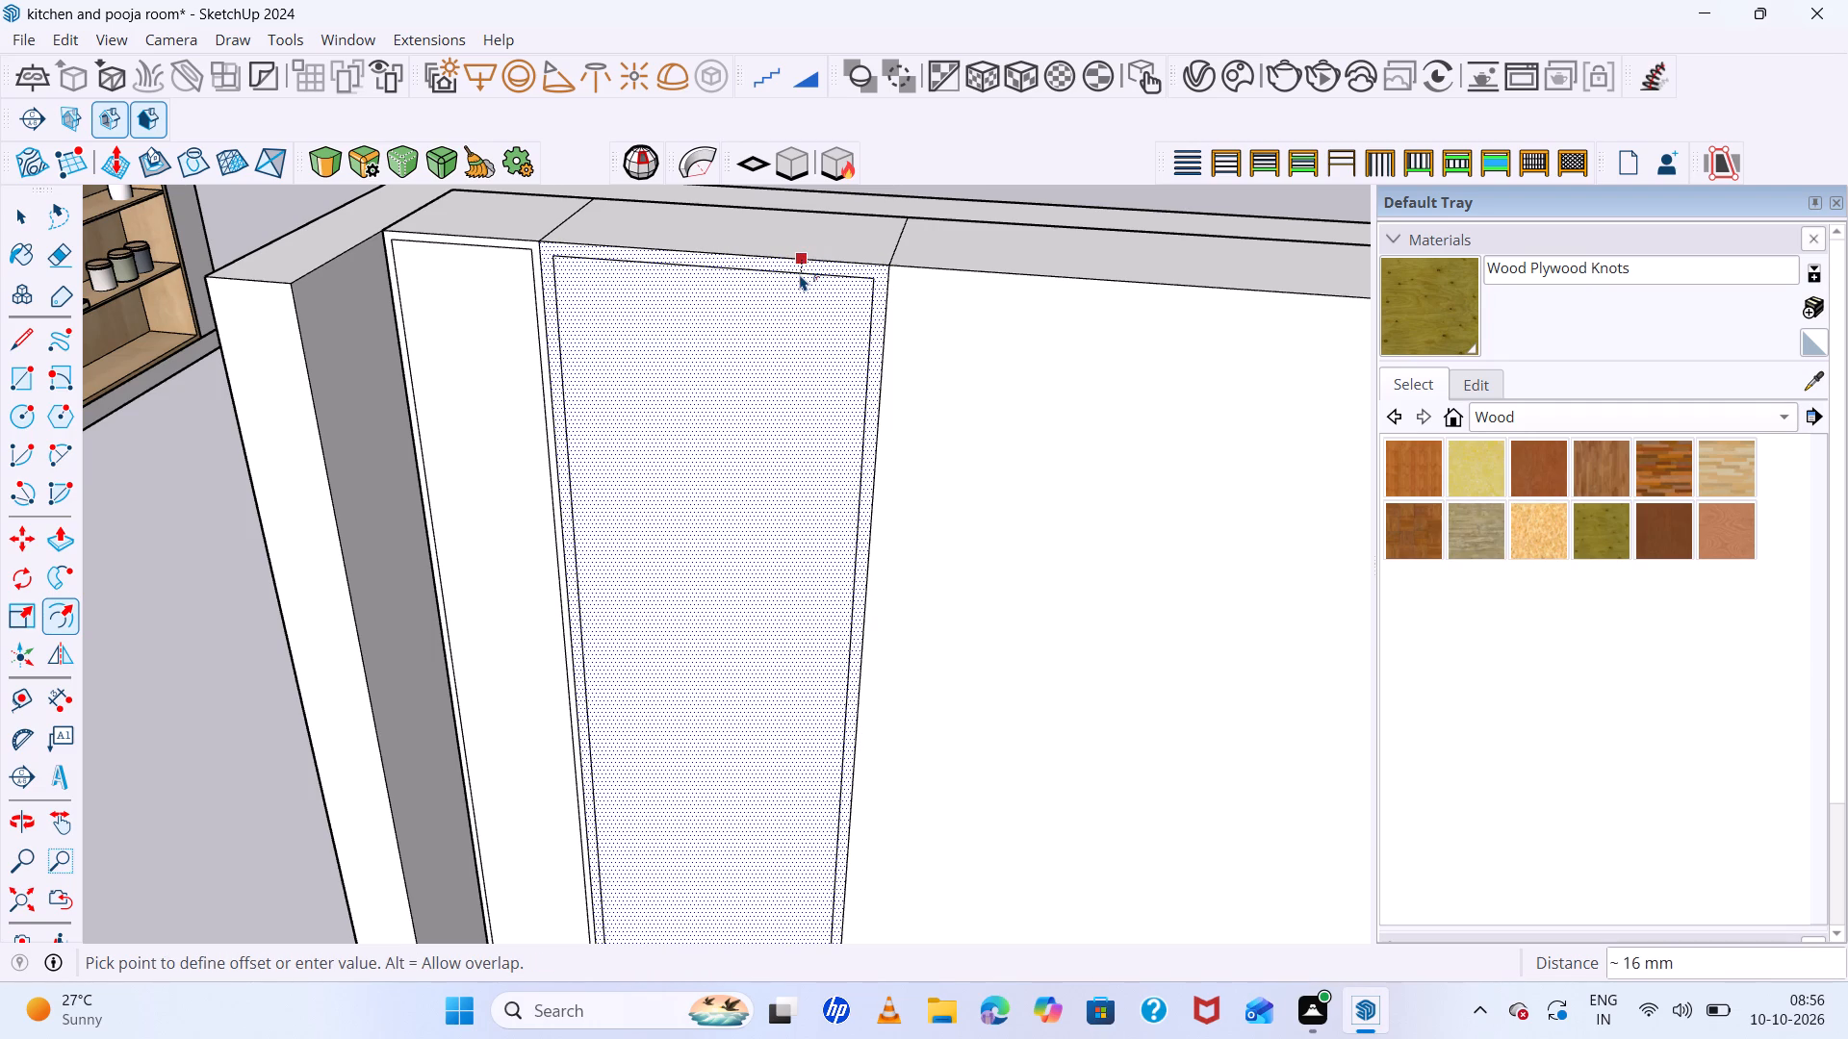
text(10)
key(Return)
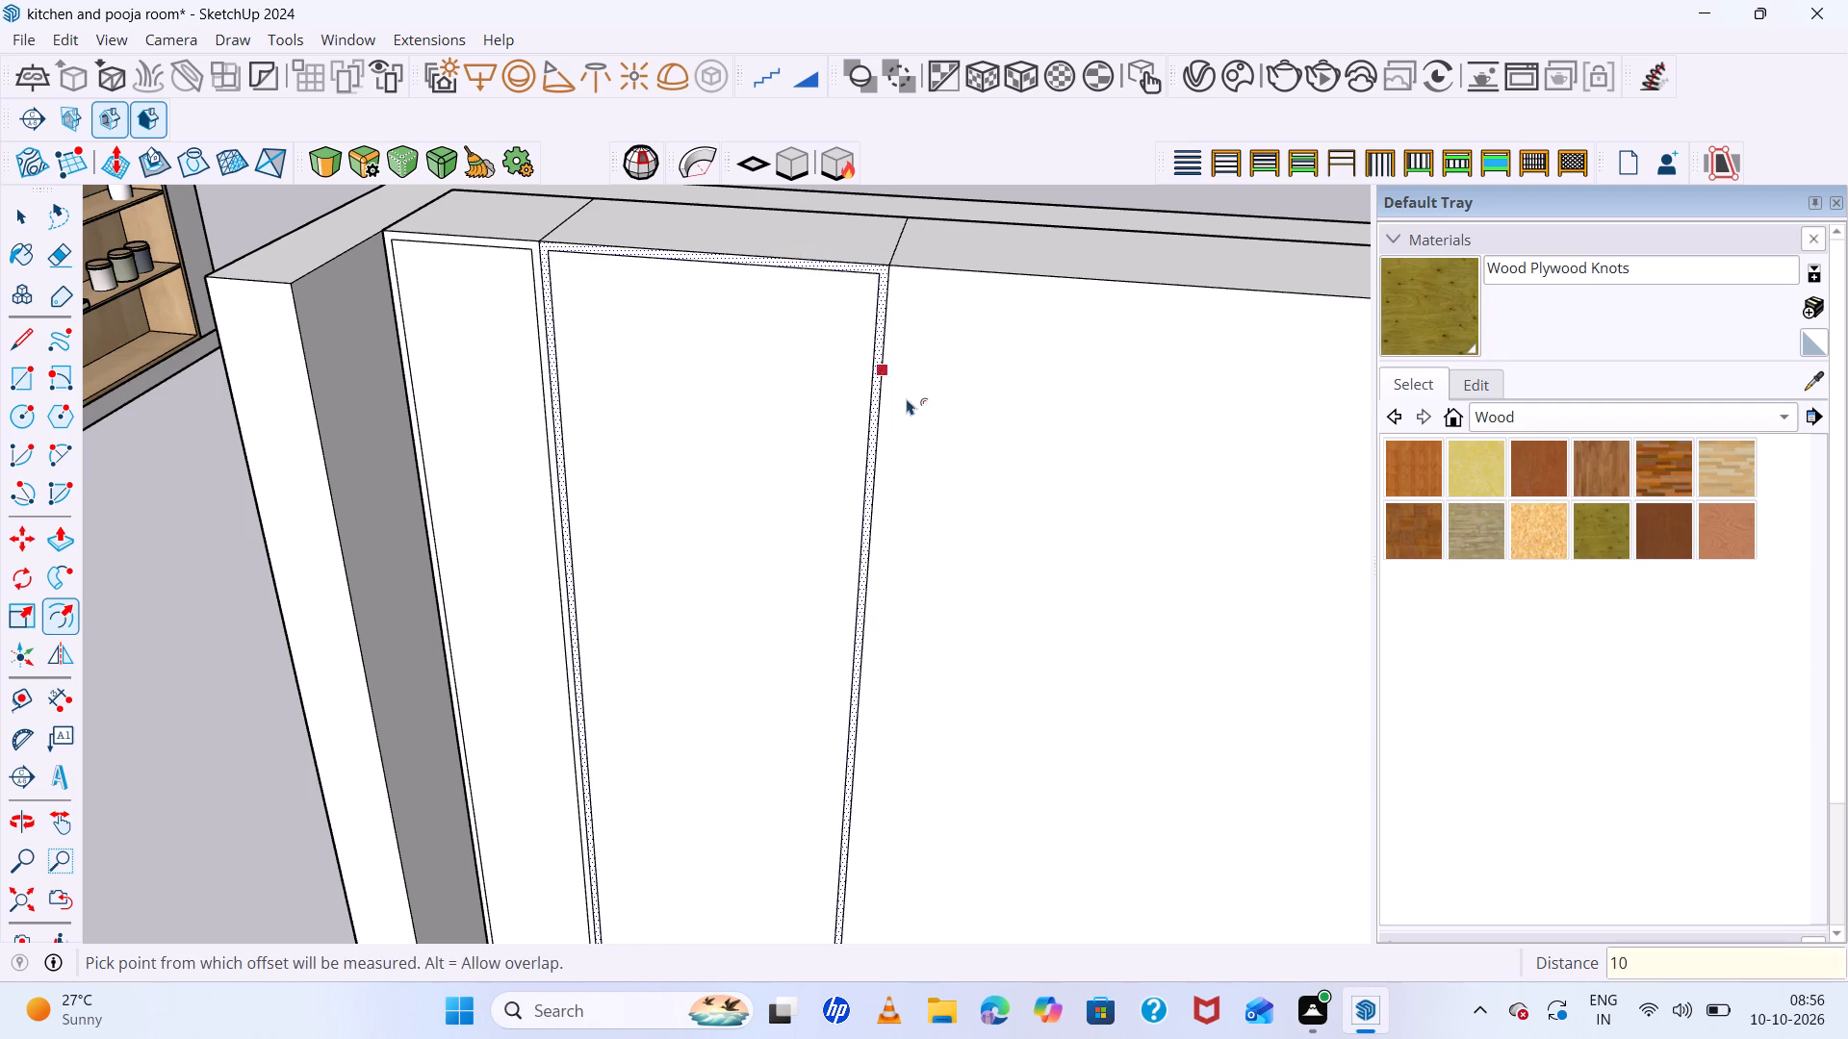
key(space)
Offset the front face outline of the block just right of the wide central block inward by 10 mm.
scroll(595, 402, down, 15)
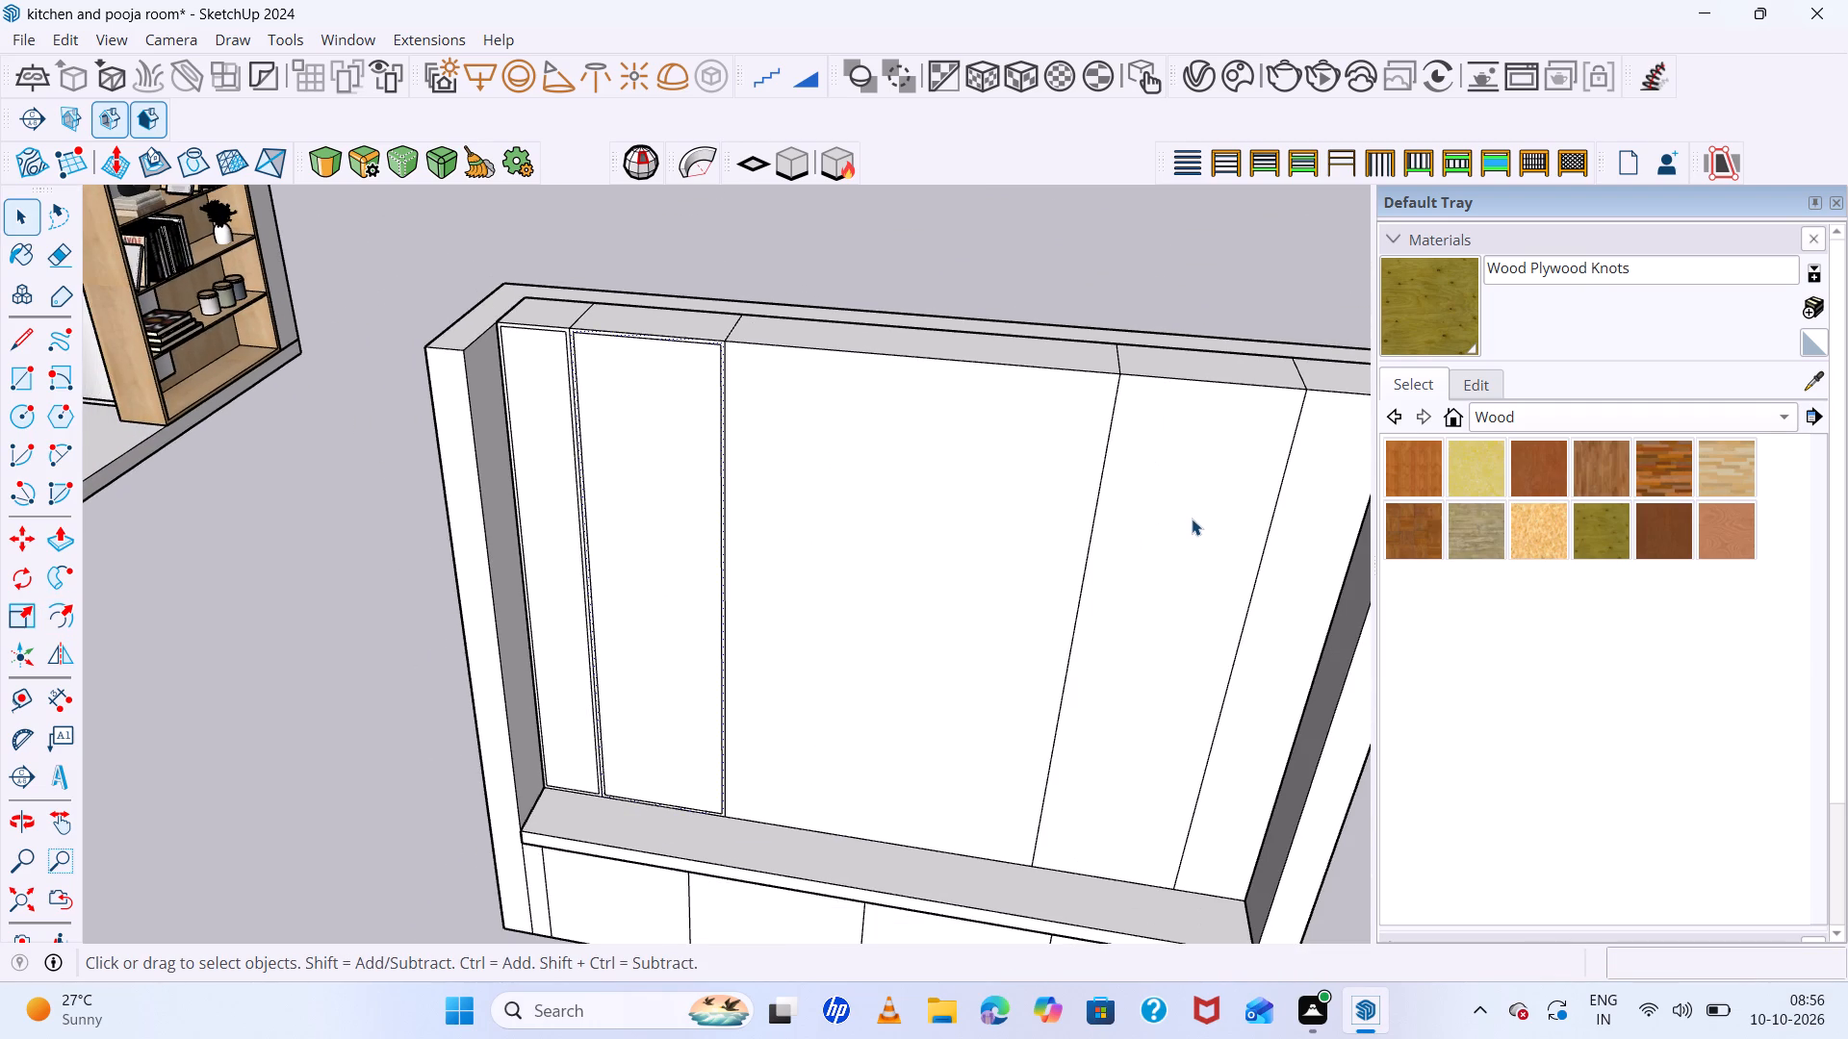
click(1192, 519)
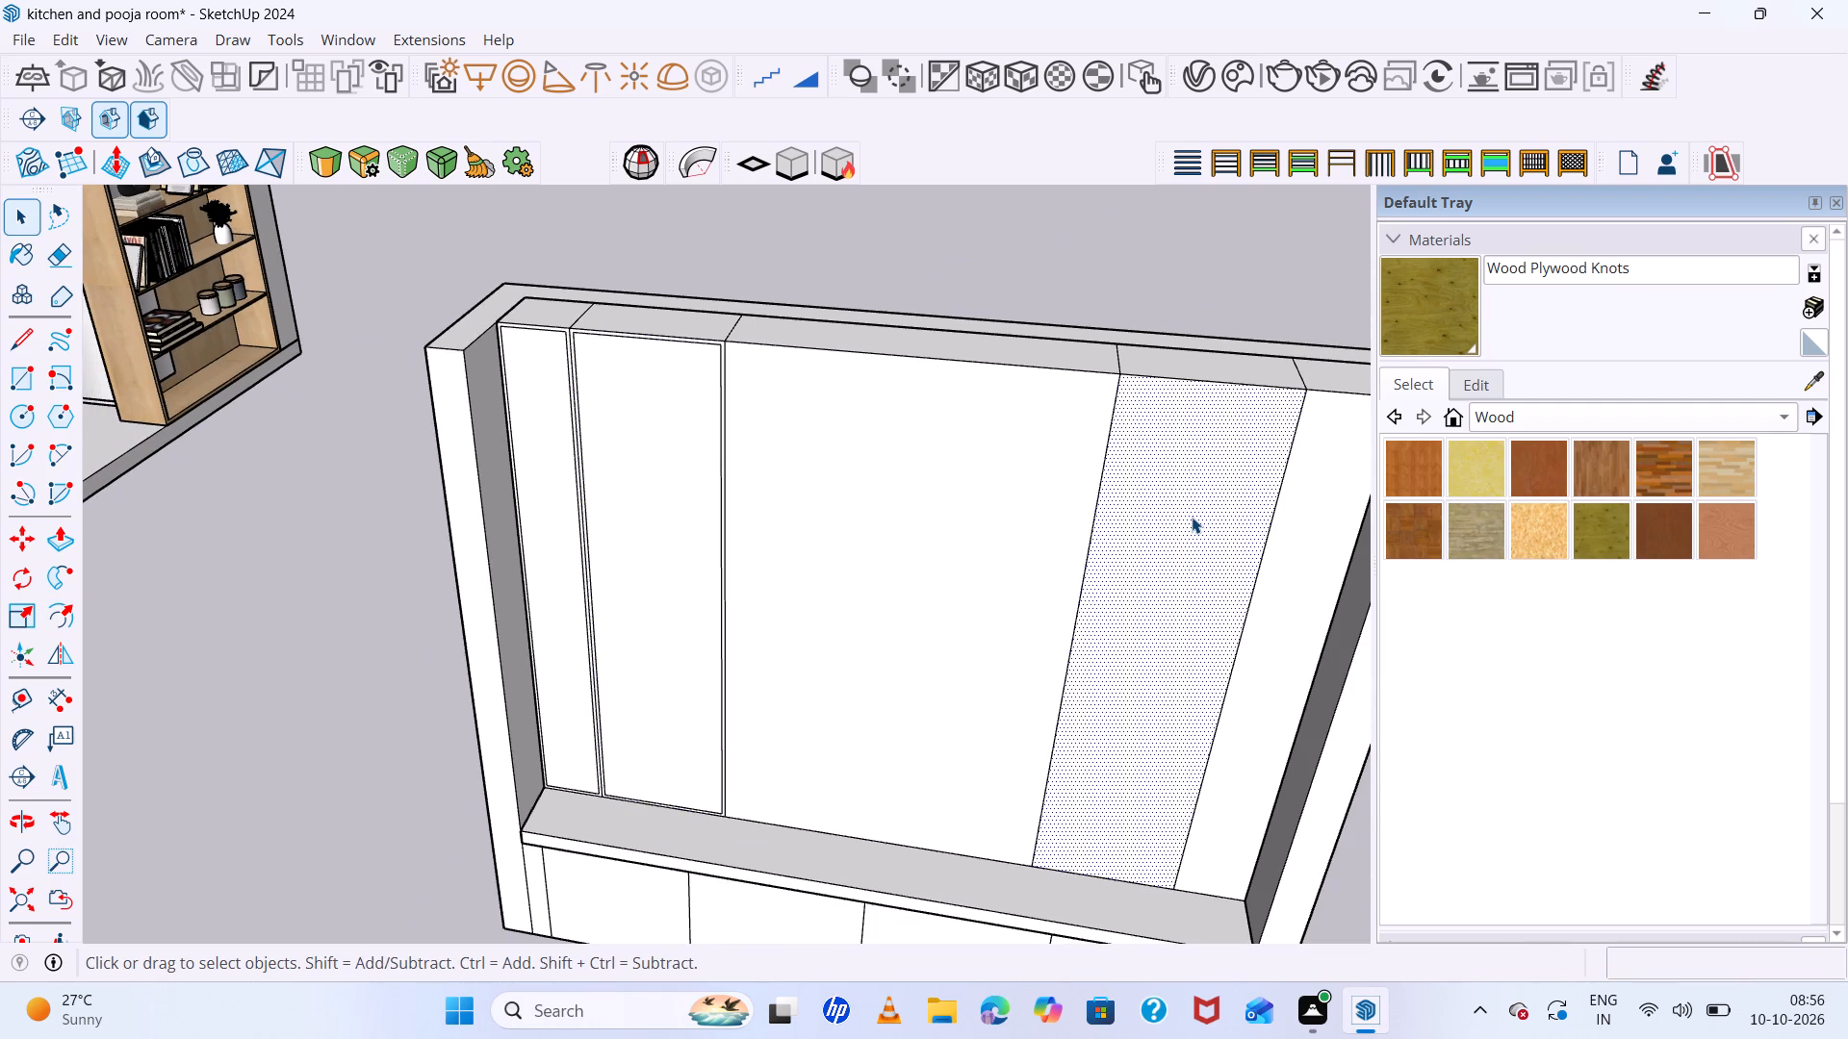
key(f)
click(1270, 496)
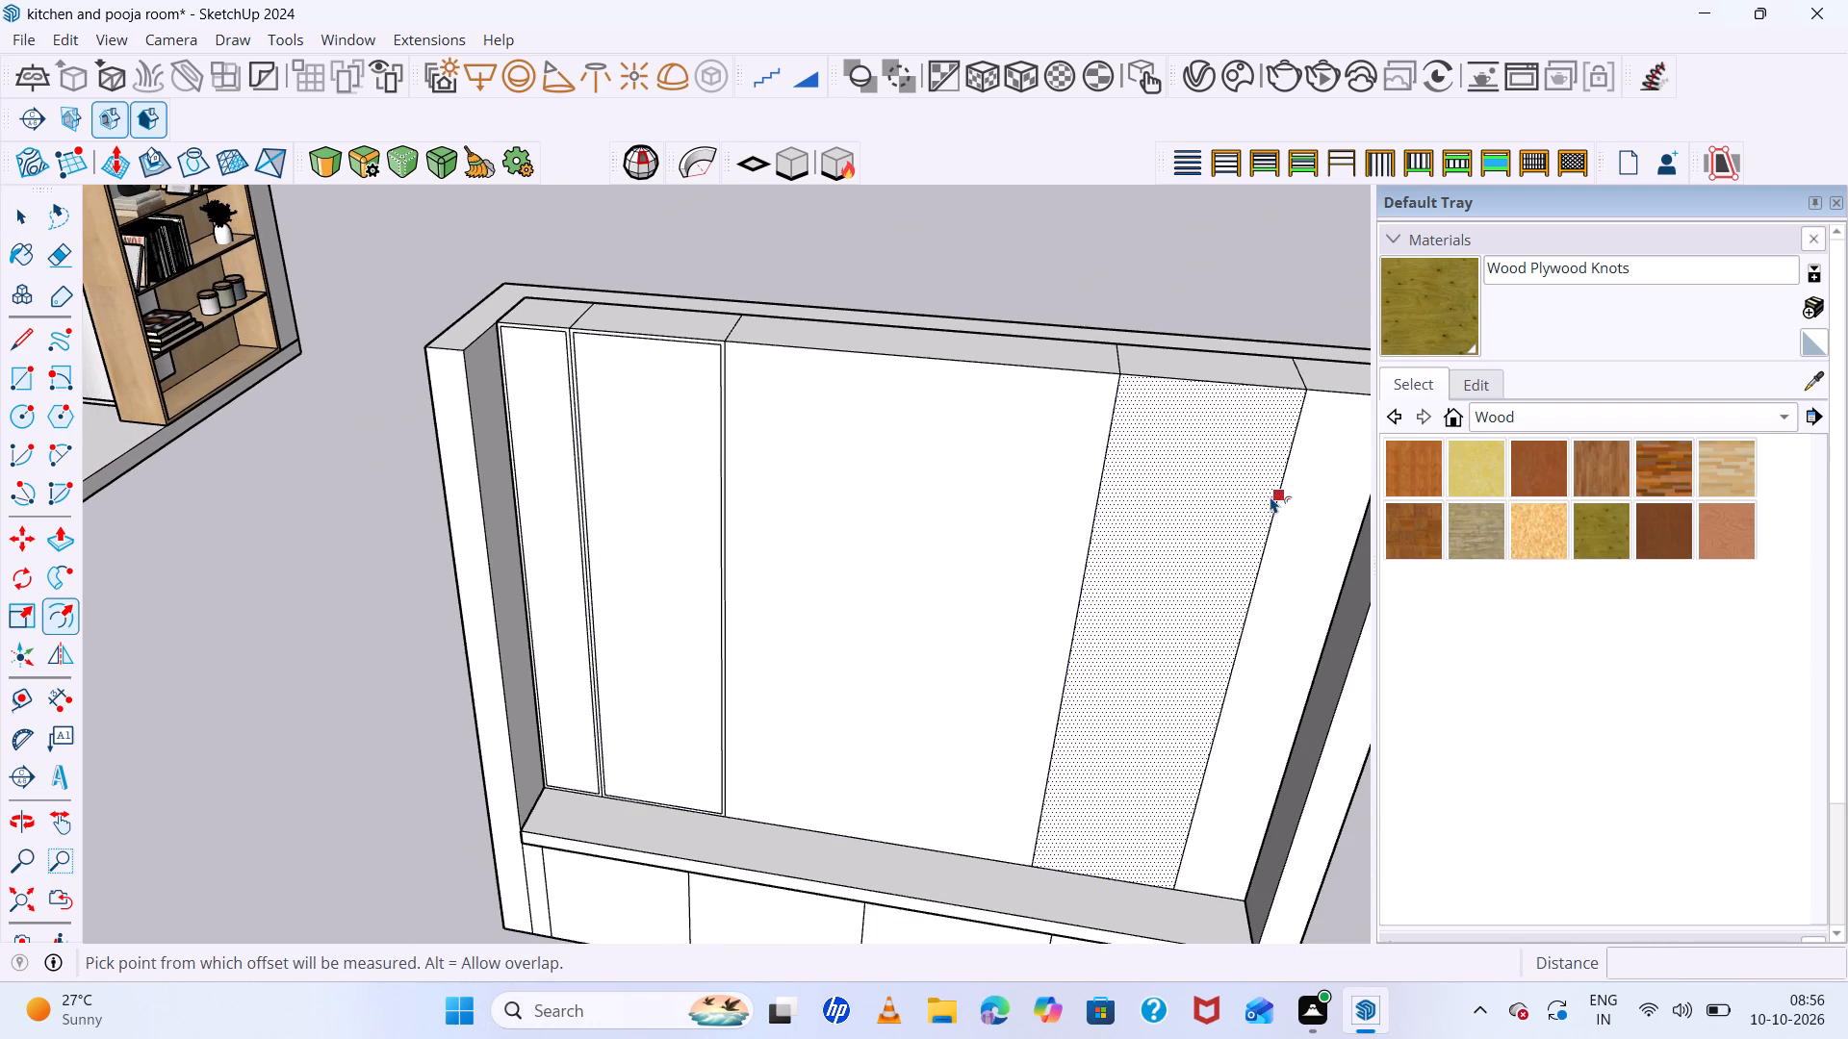
text(10)
key(Return)
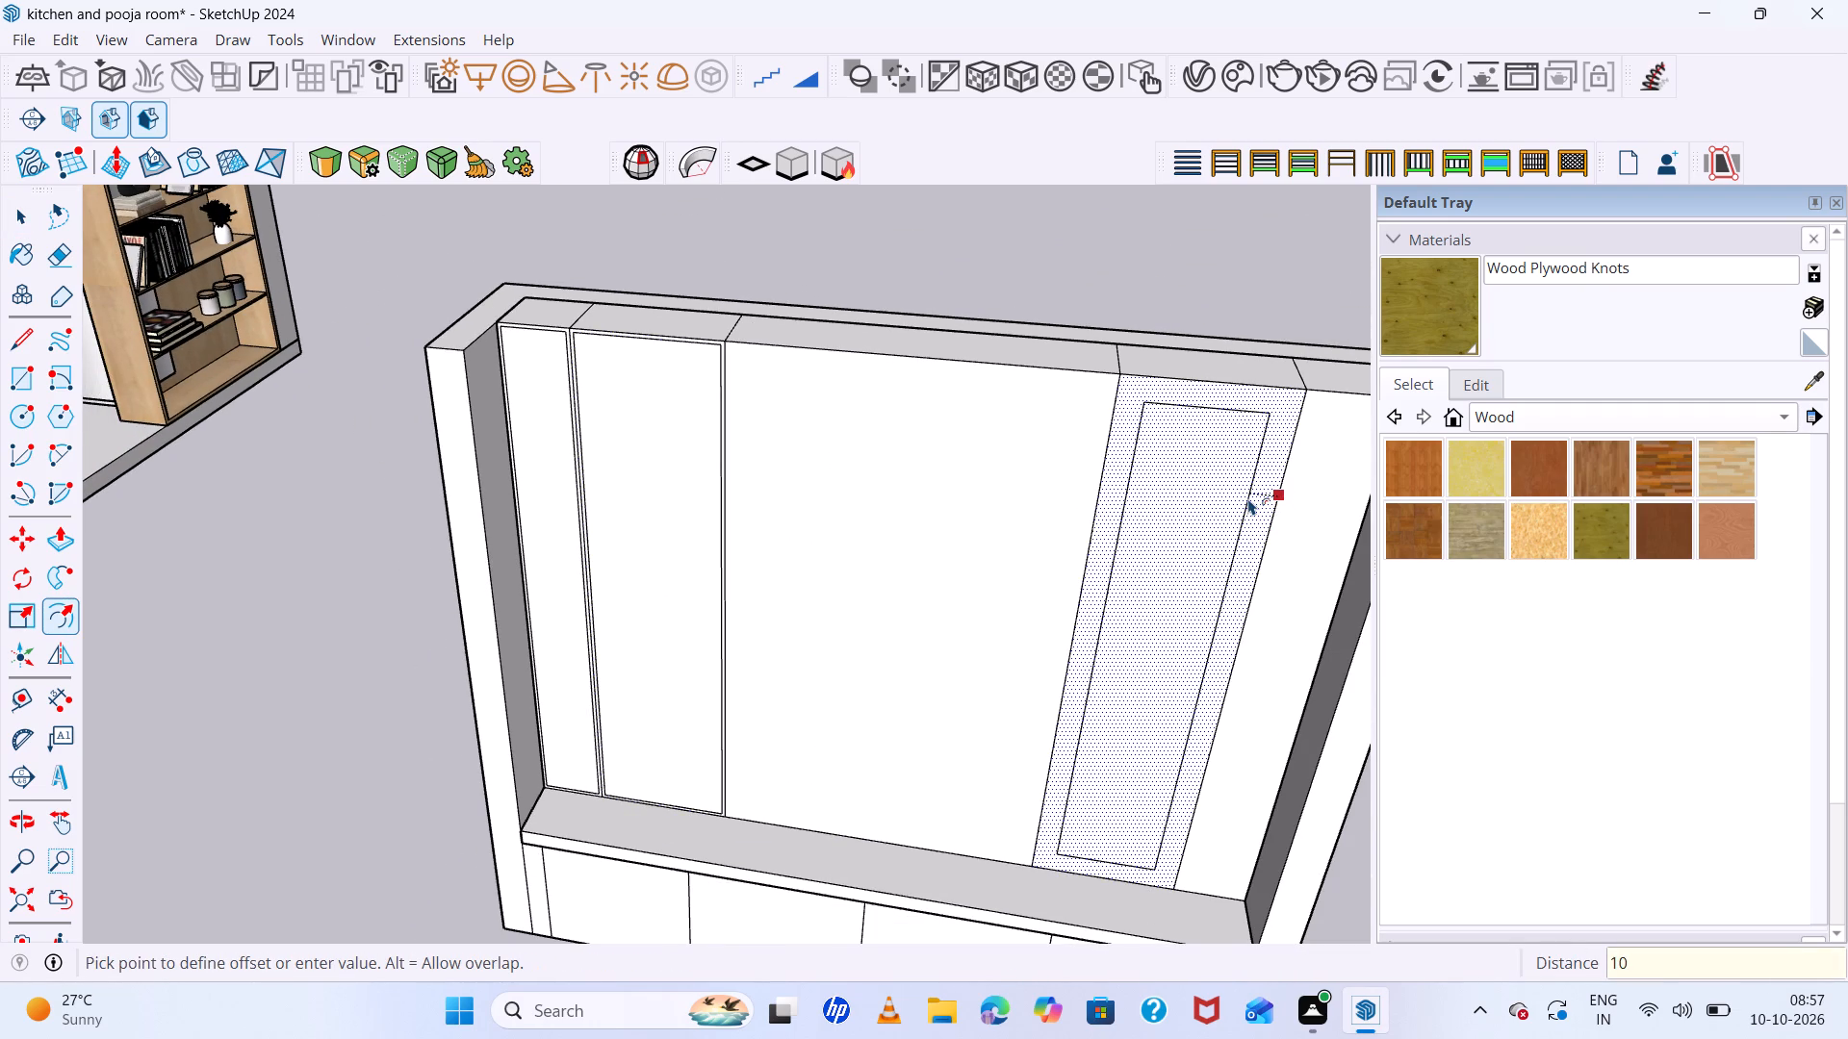
key(space)
Offset the front face outline of the narrow far-right block inward by 10 mm.
click(1331, 521)
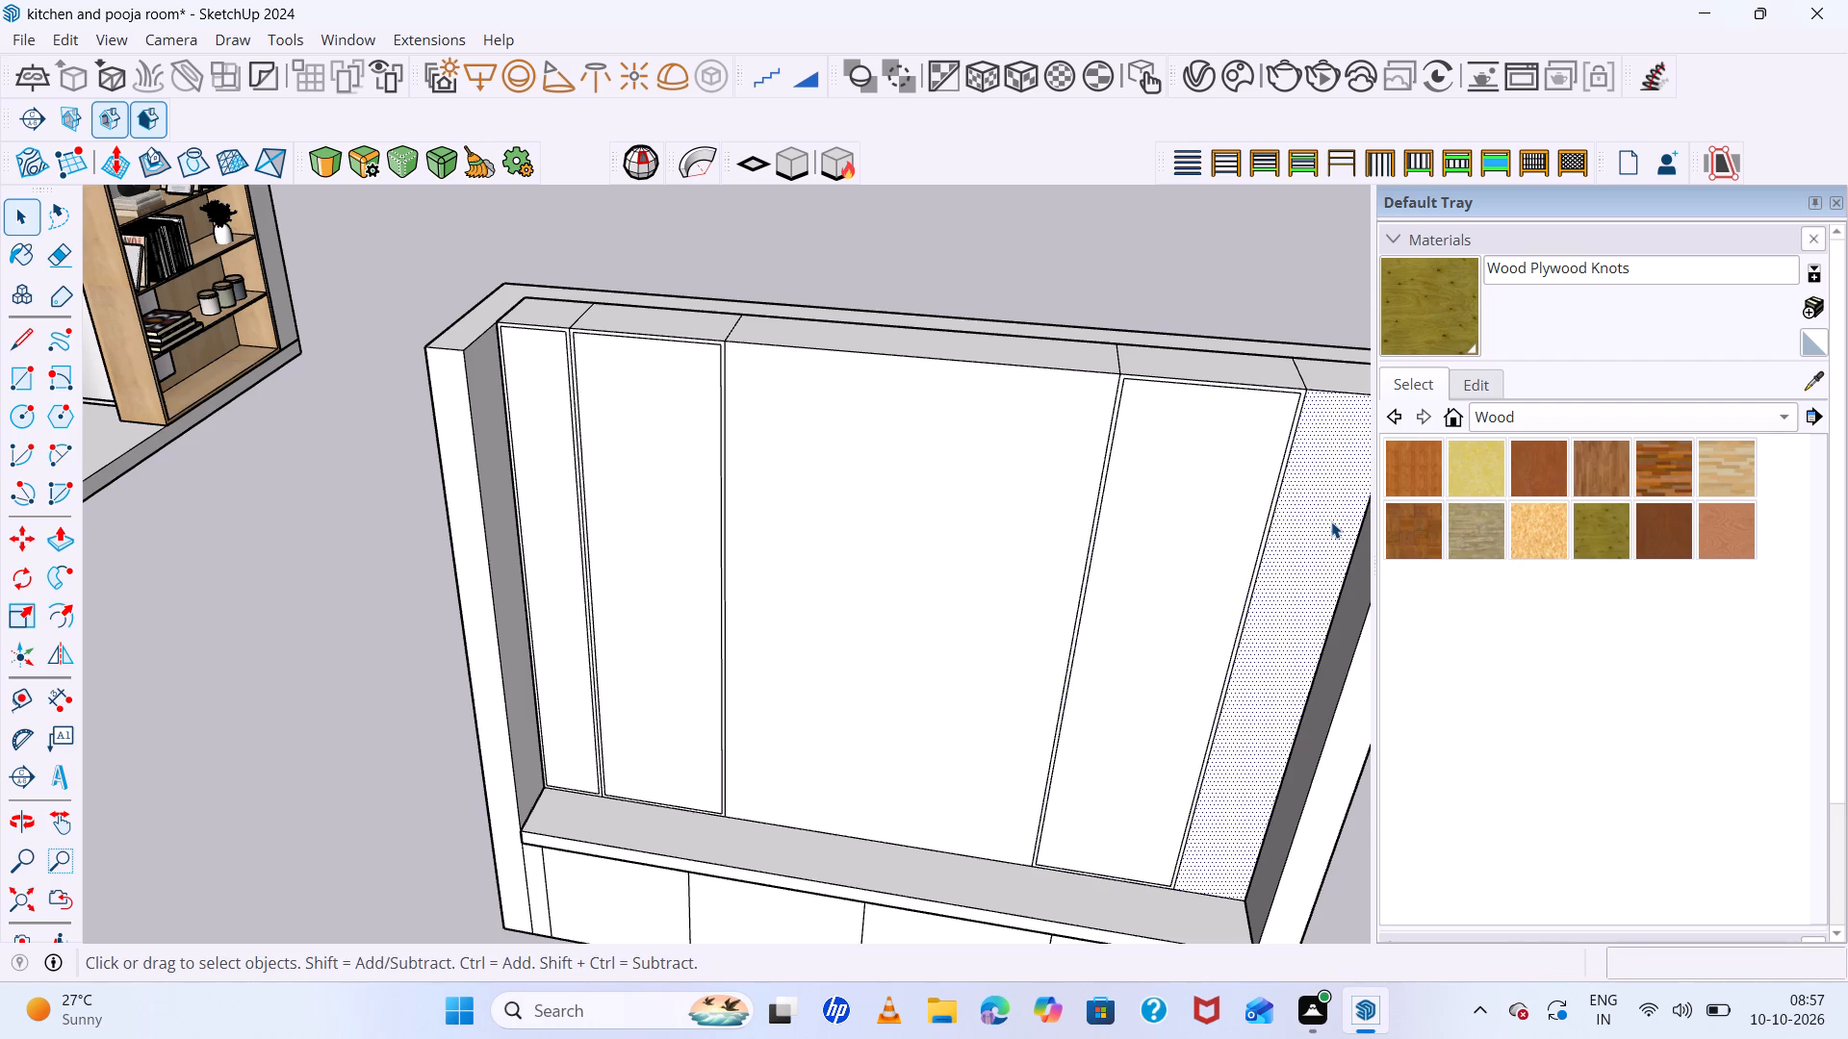
key(f)
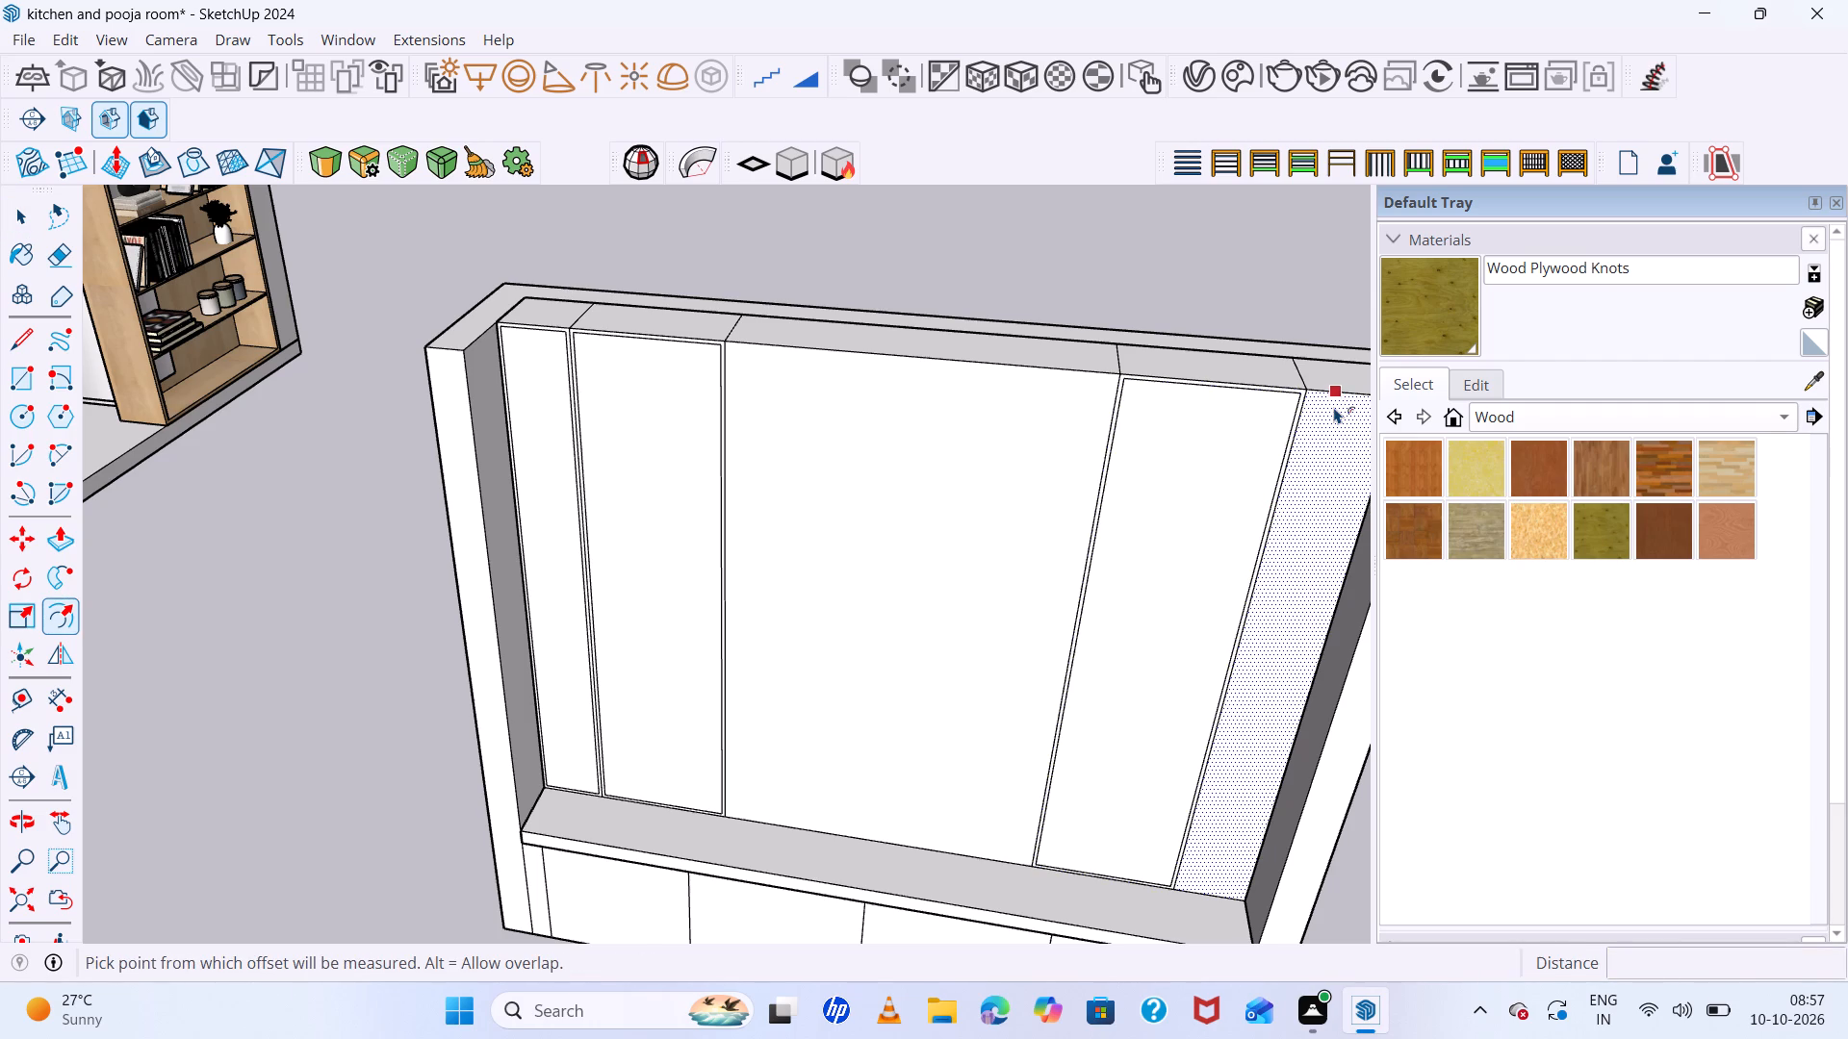
click(1336, 405)
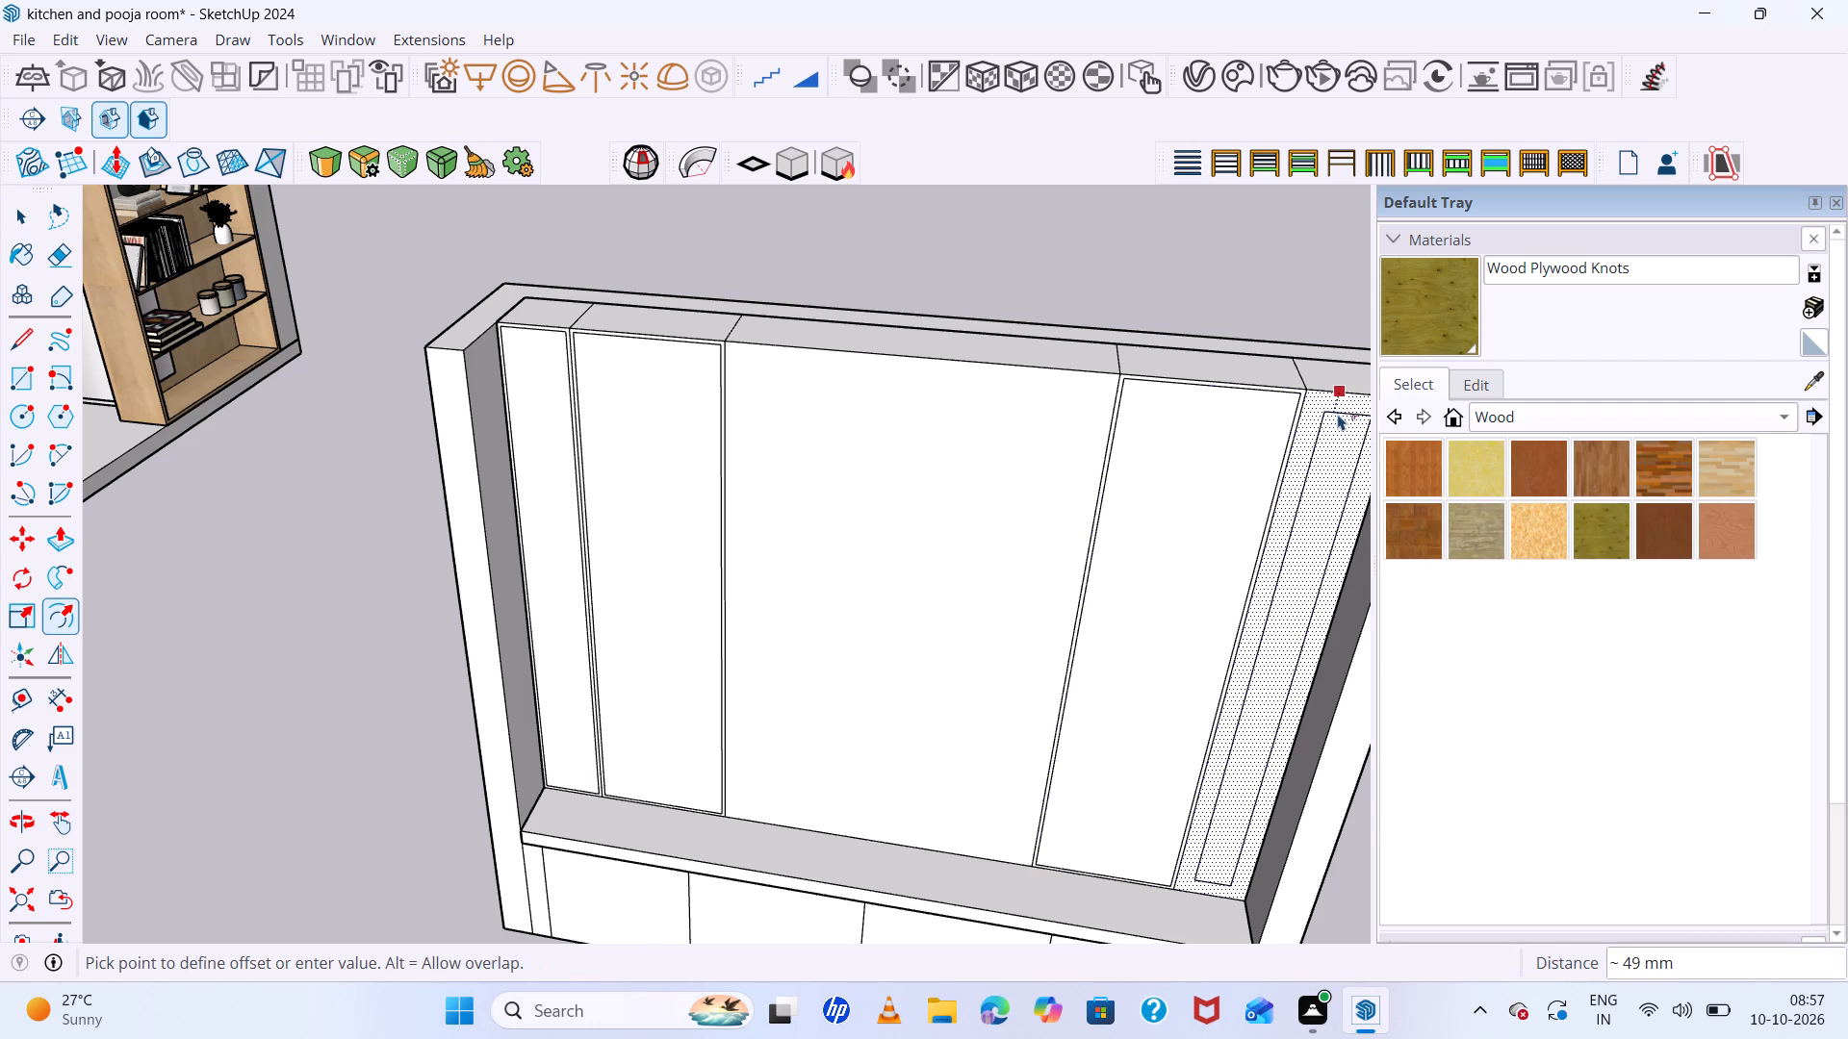
text(10)
key(Return)
key(space)
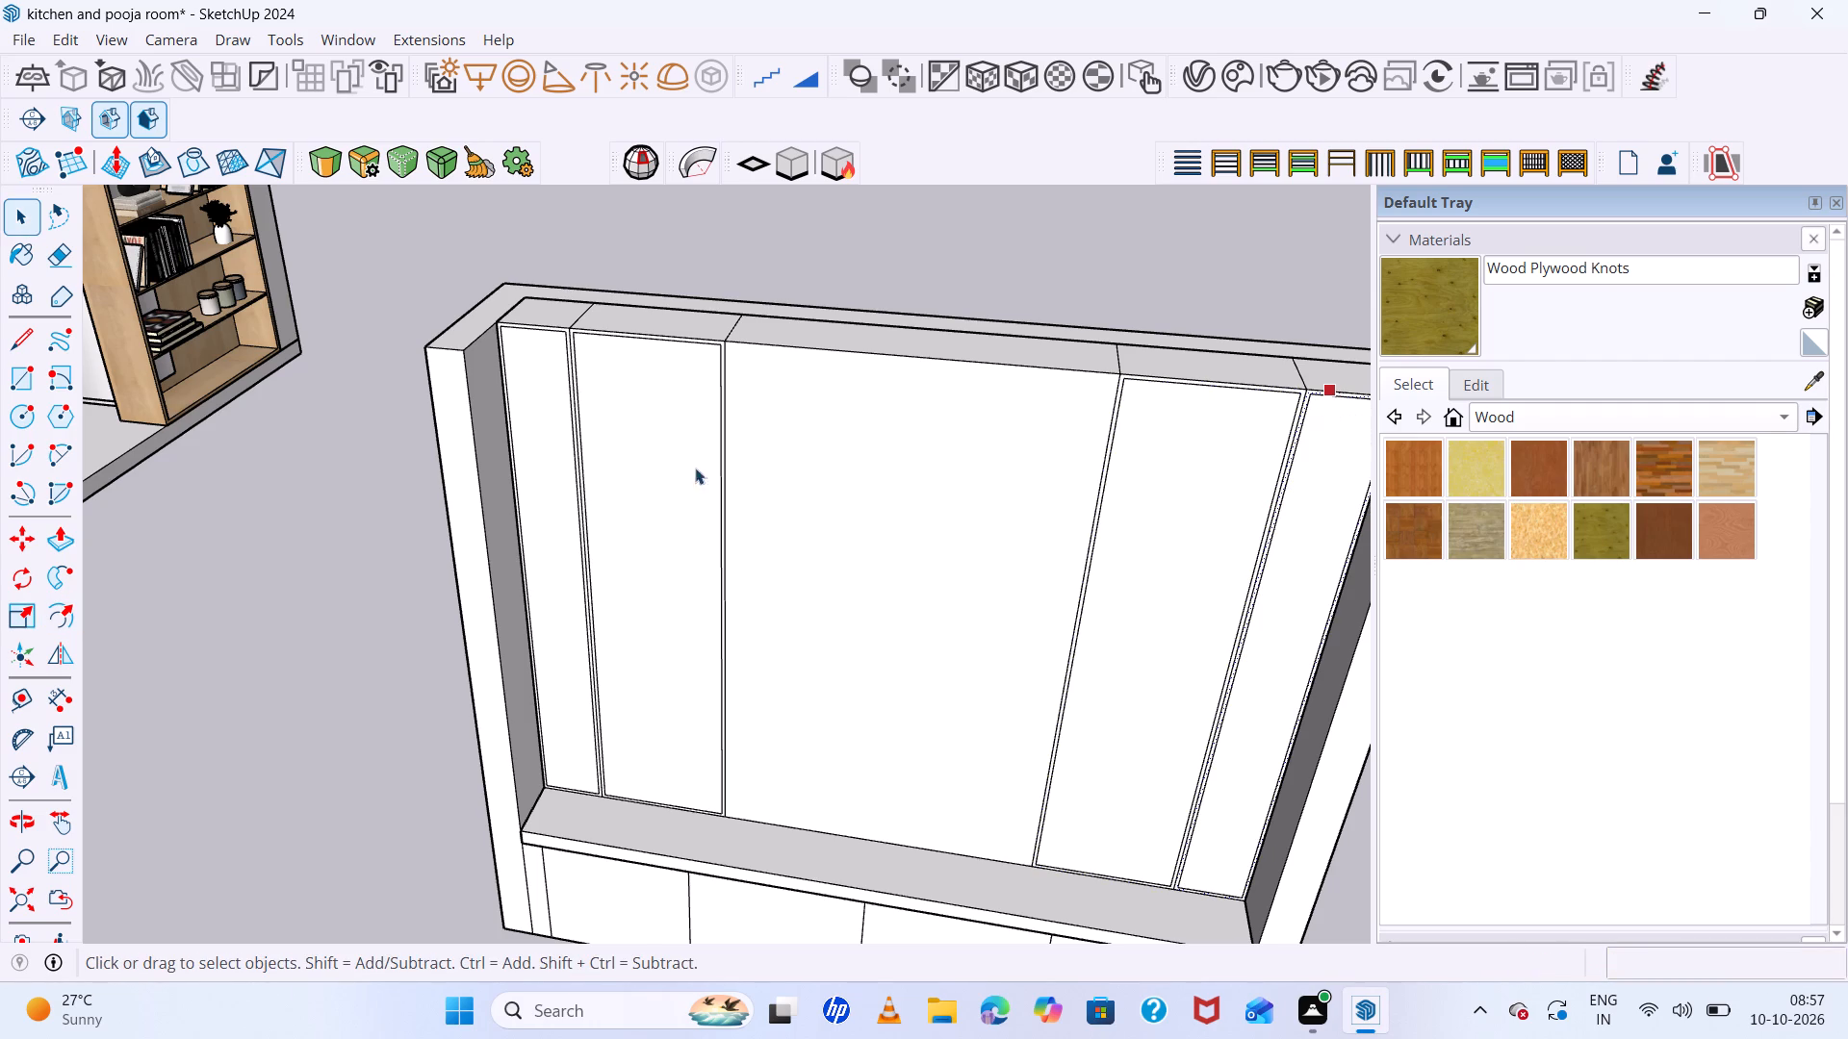
Place a guide line 20 mm in front of the rear edge on the blocks' top faces.
scroll(508, 446, up, 7)
click(565, 409)
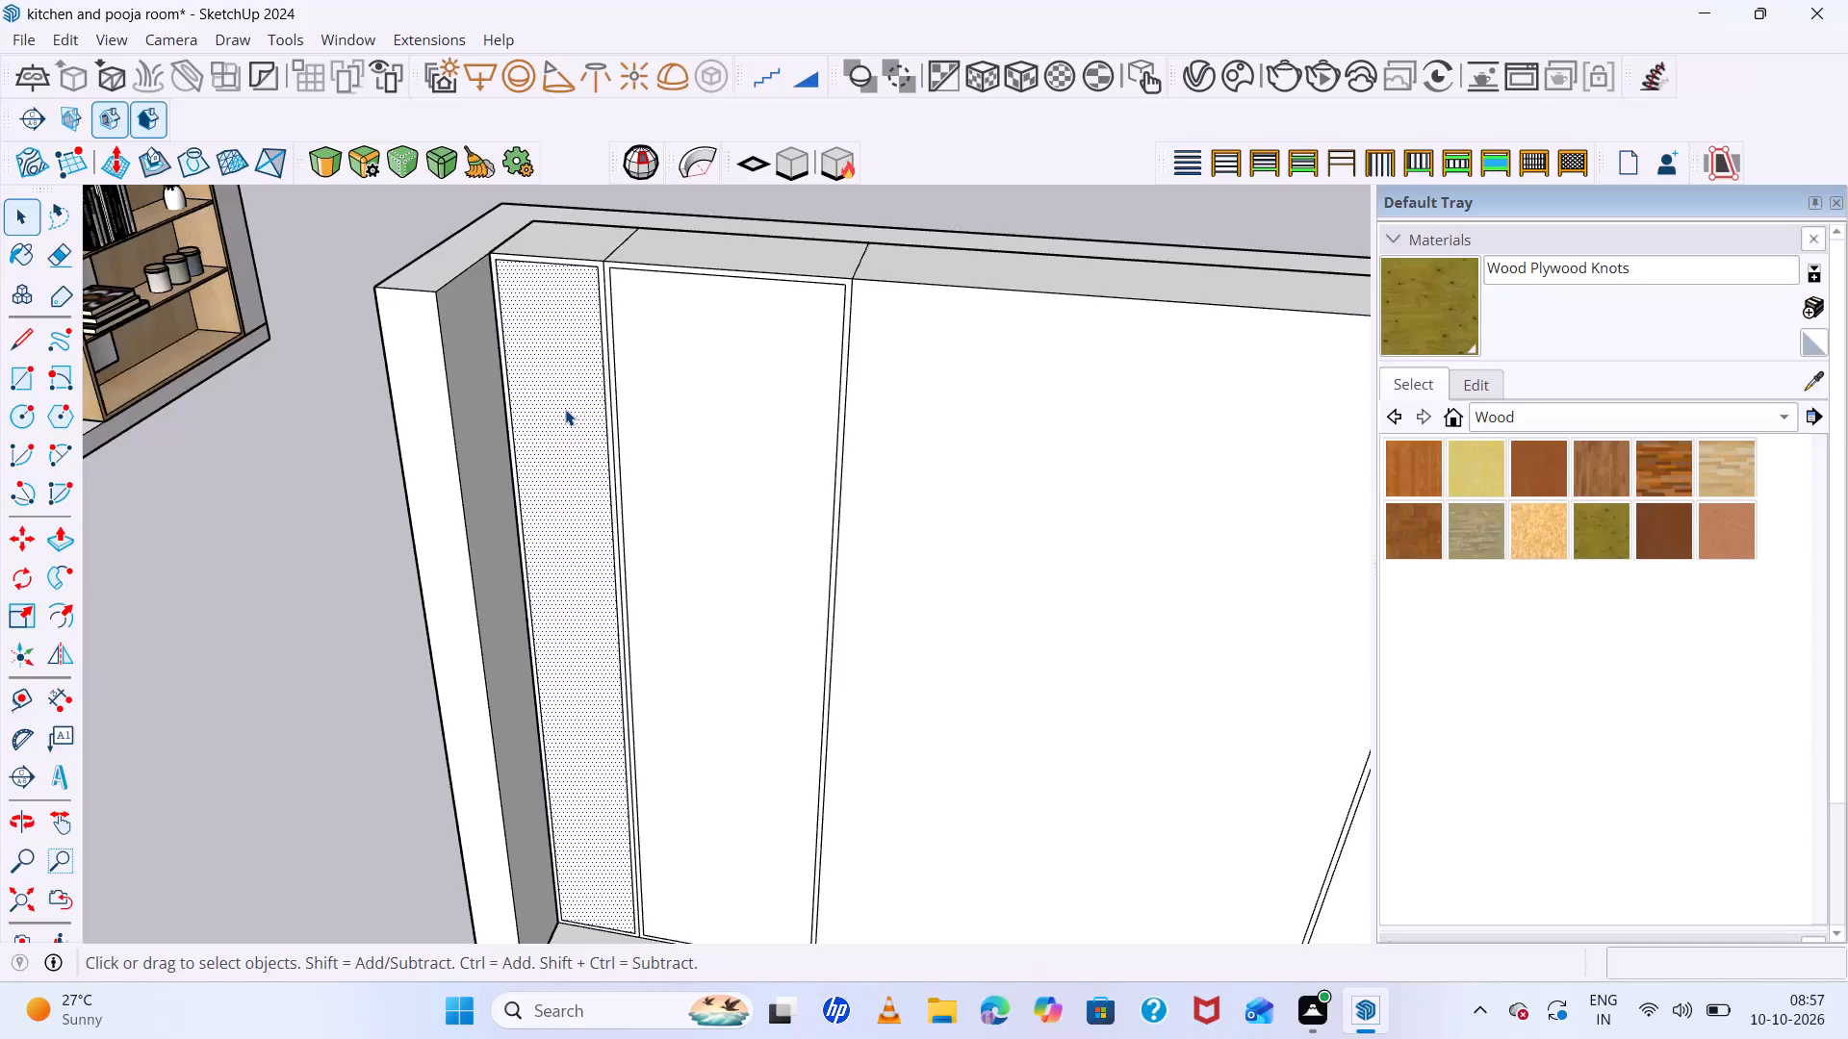
middle_drag(570, 409, 566, 543)
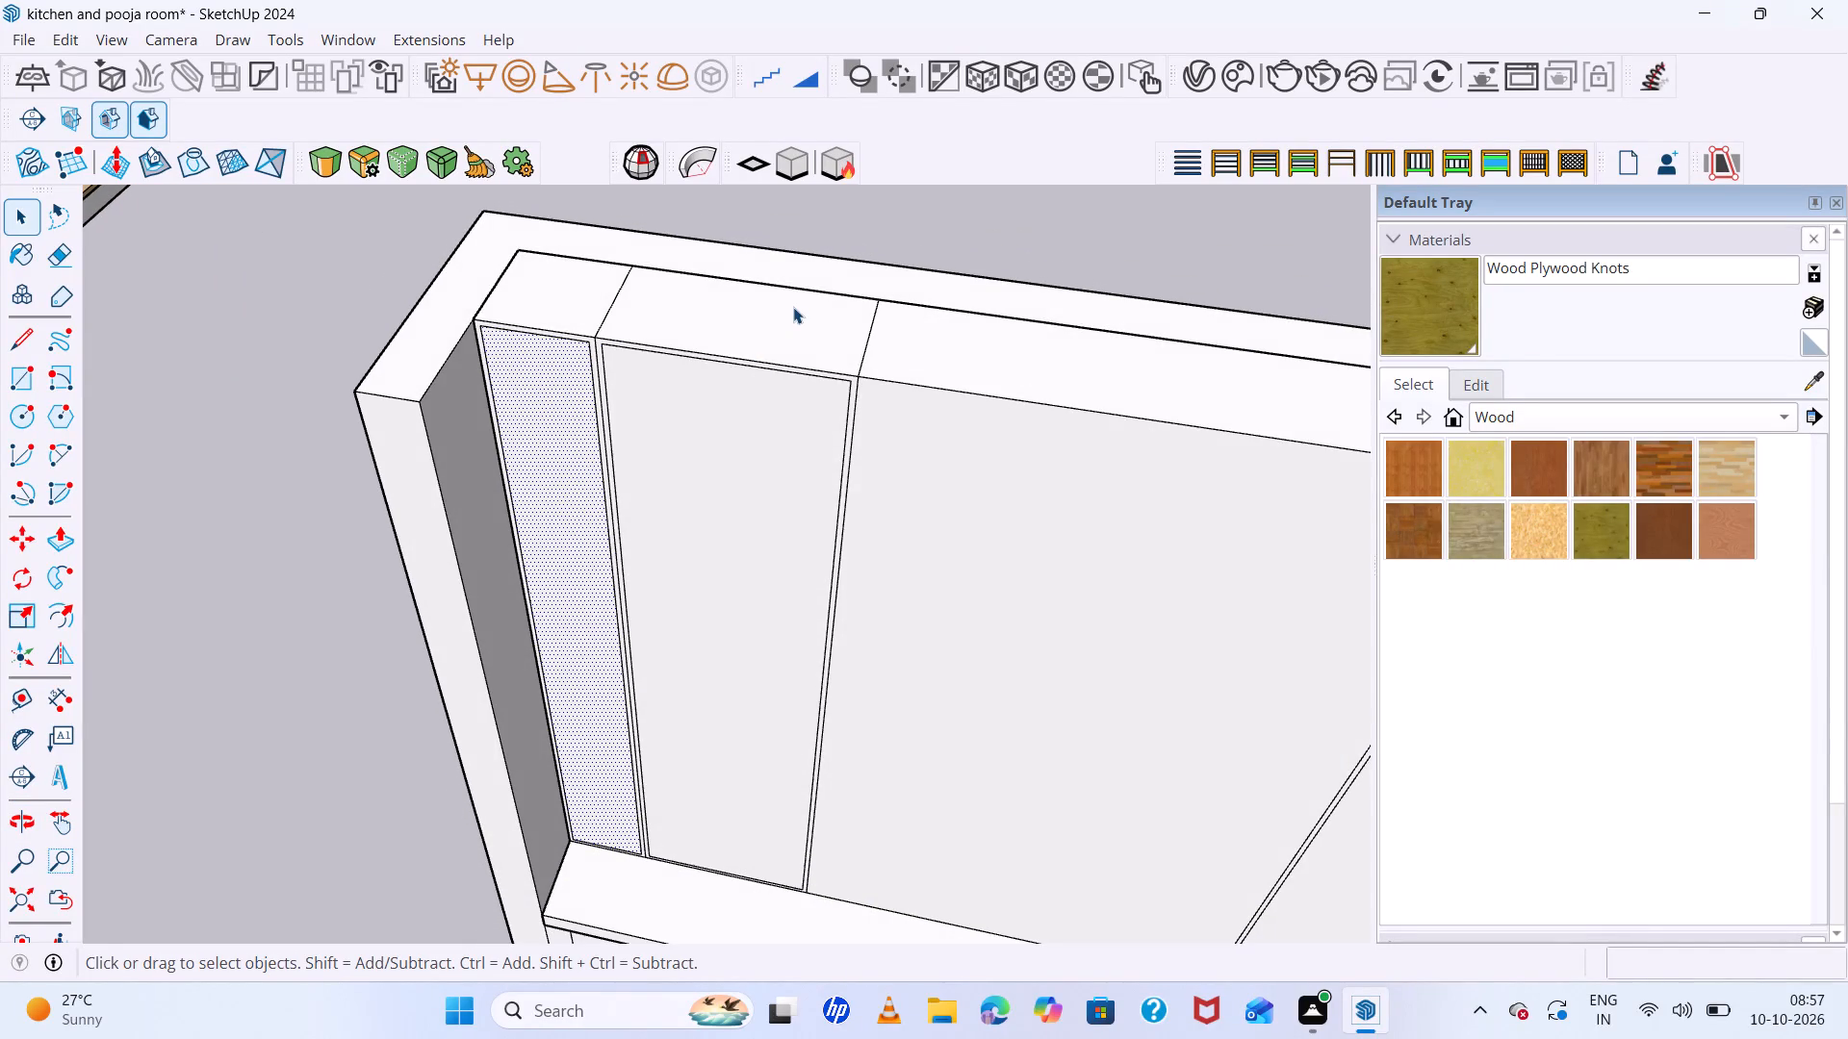
key(t)
click(804, 291)
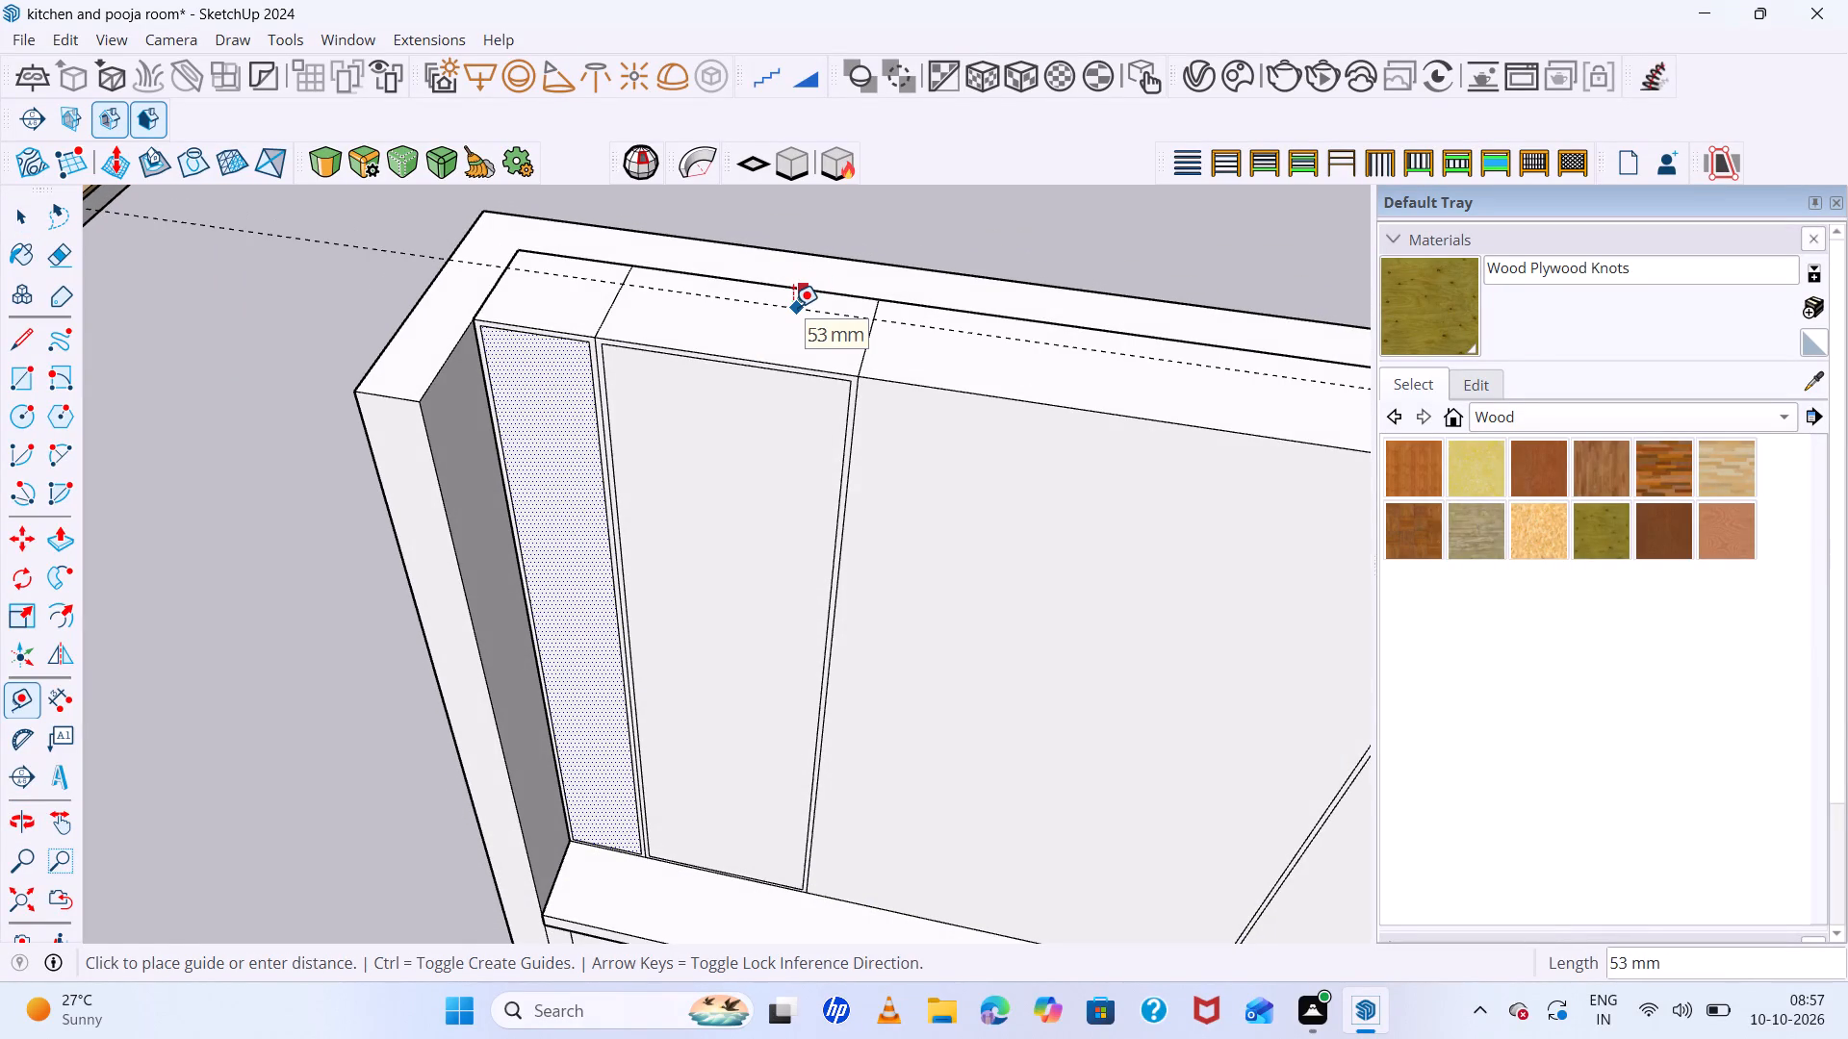
text(20)
key(Return)
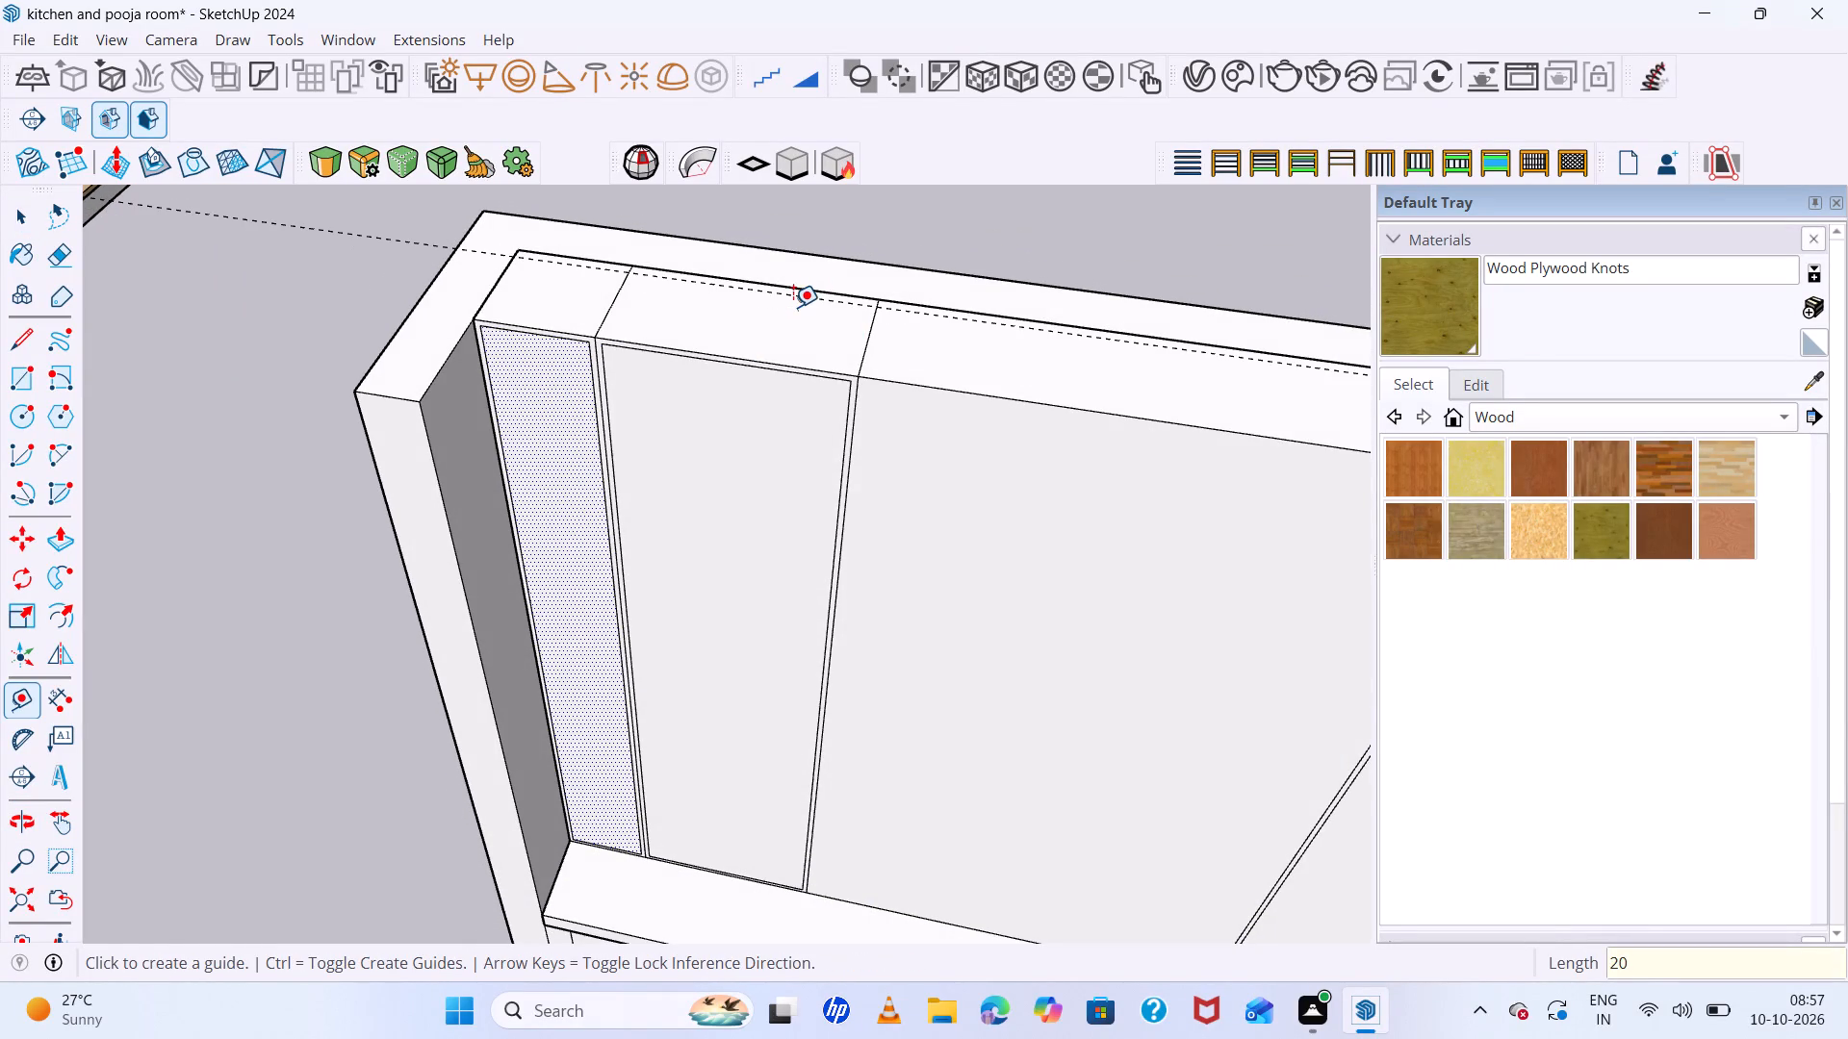
Push the inset front face of the narrow far-left block back to the guide to hollow out the compartment.
key(p)
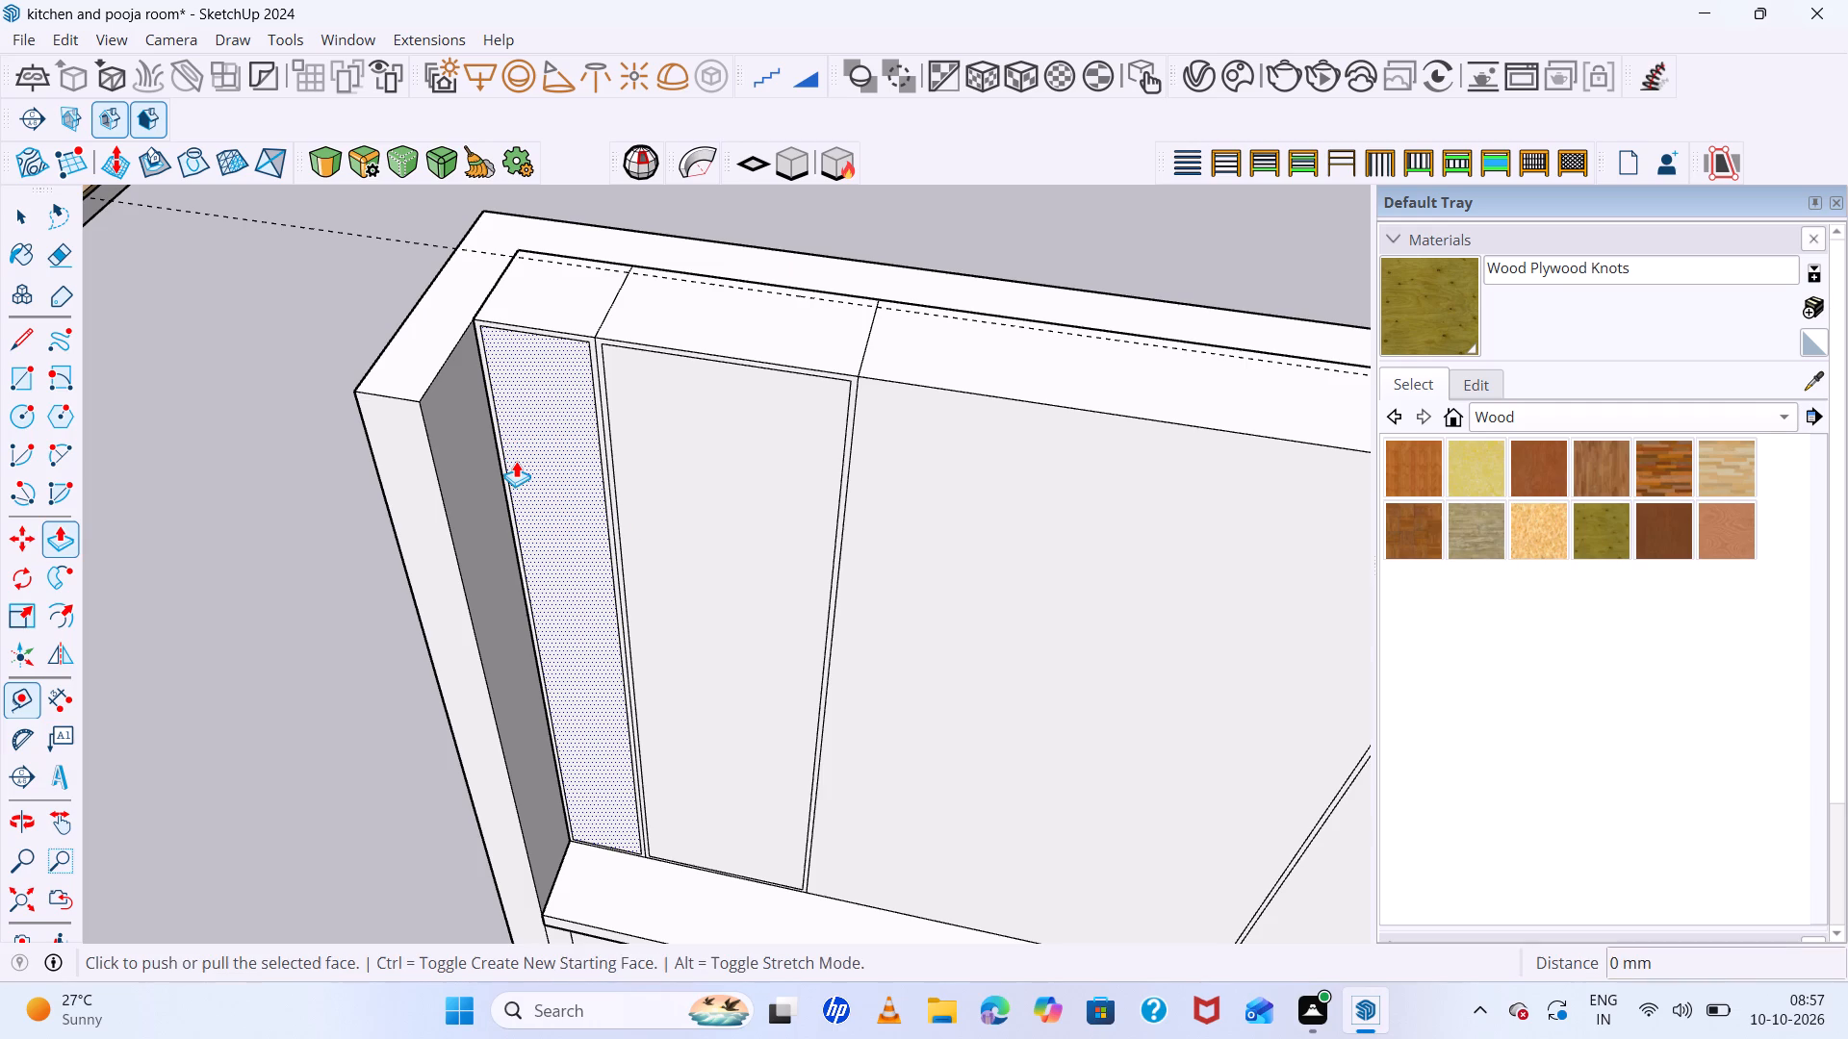
click(516, 461)
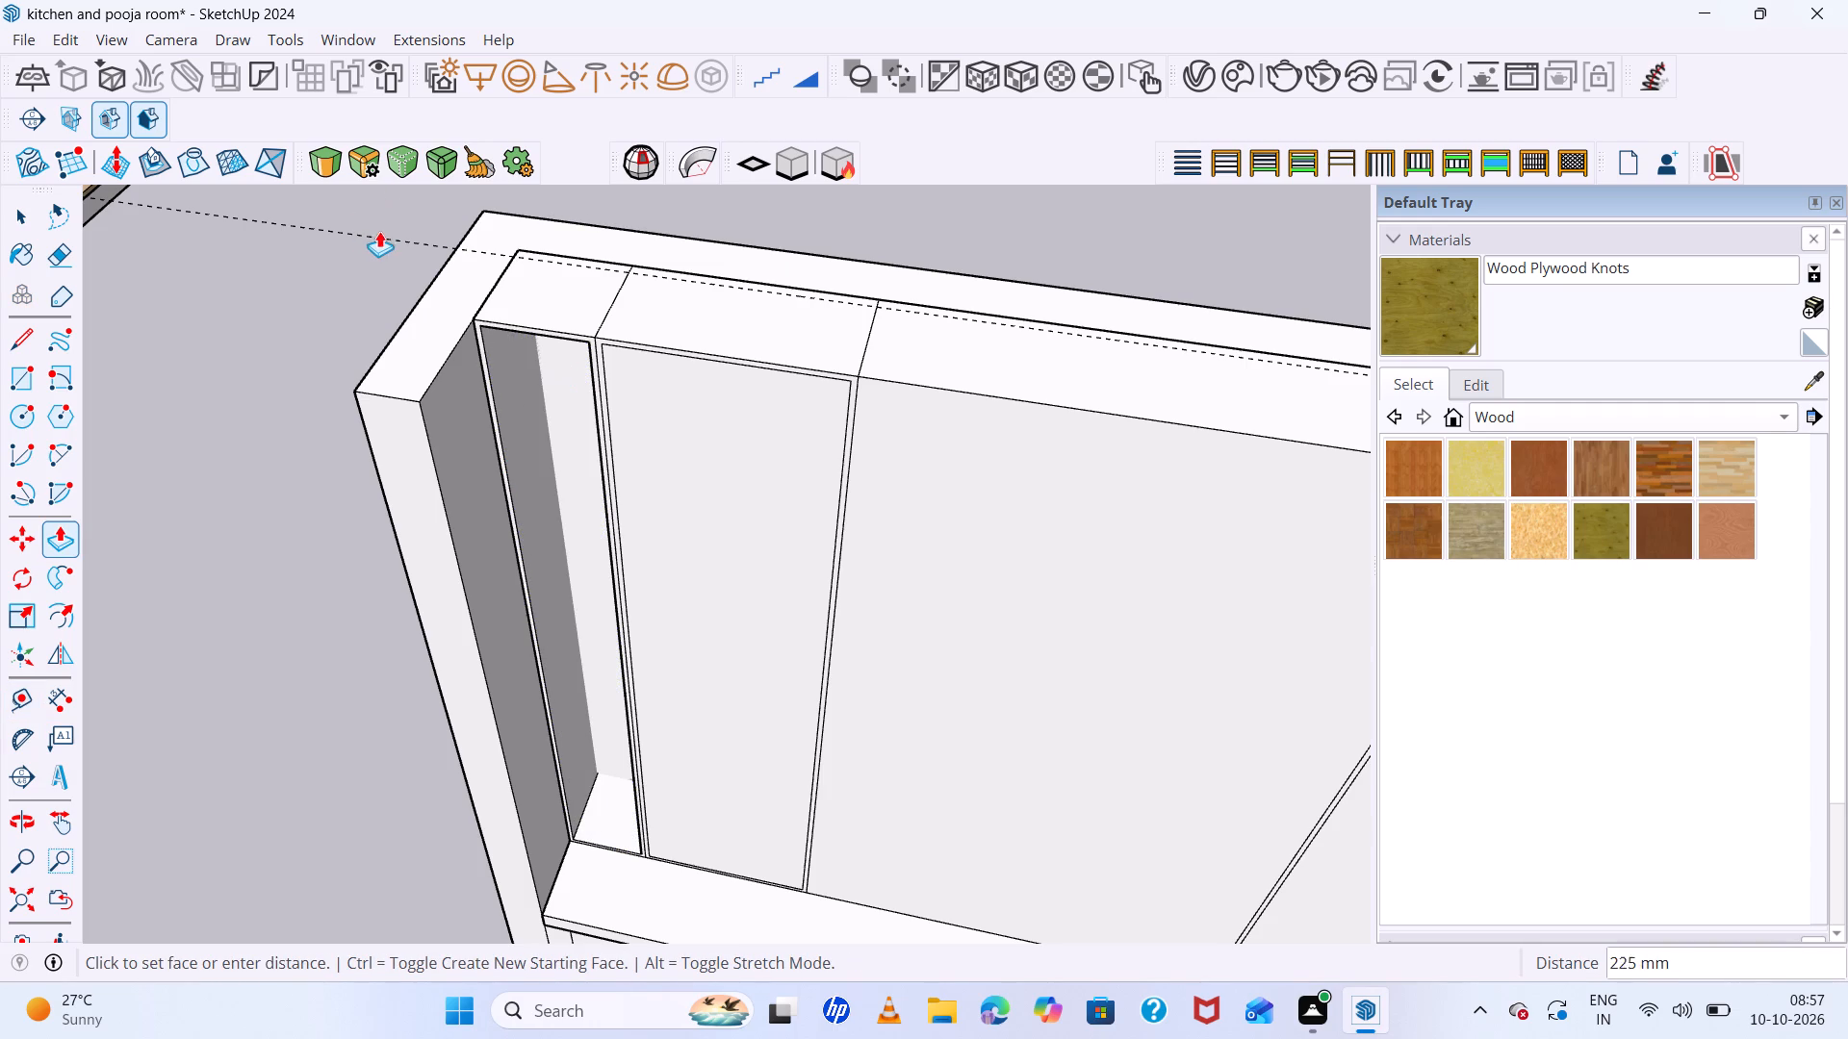
click(400, 239)
click(671, 476)
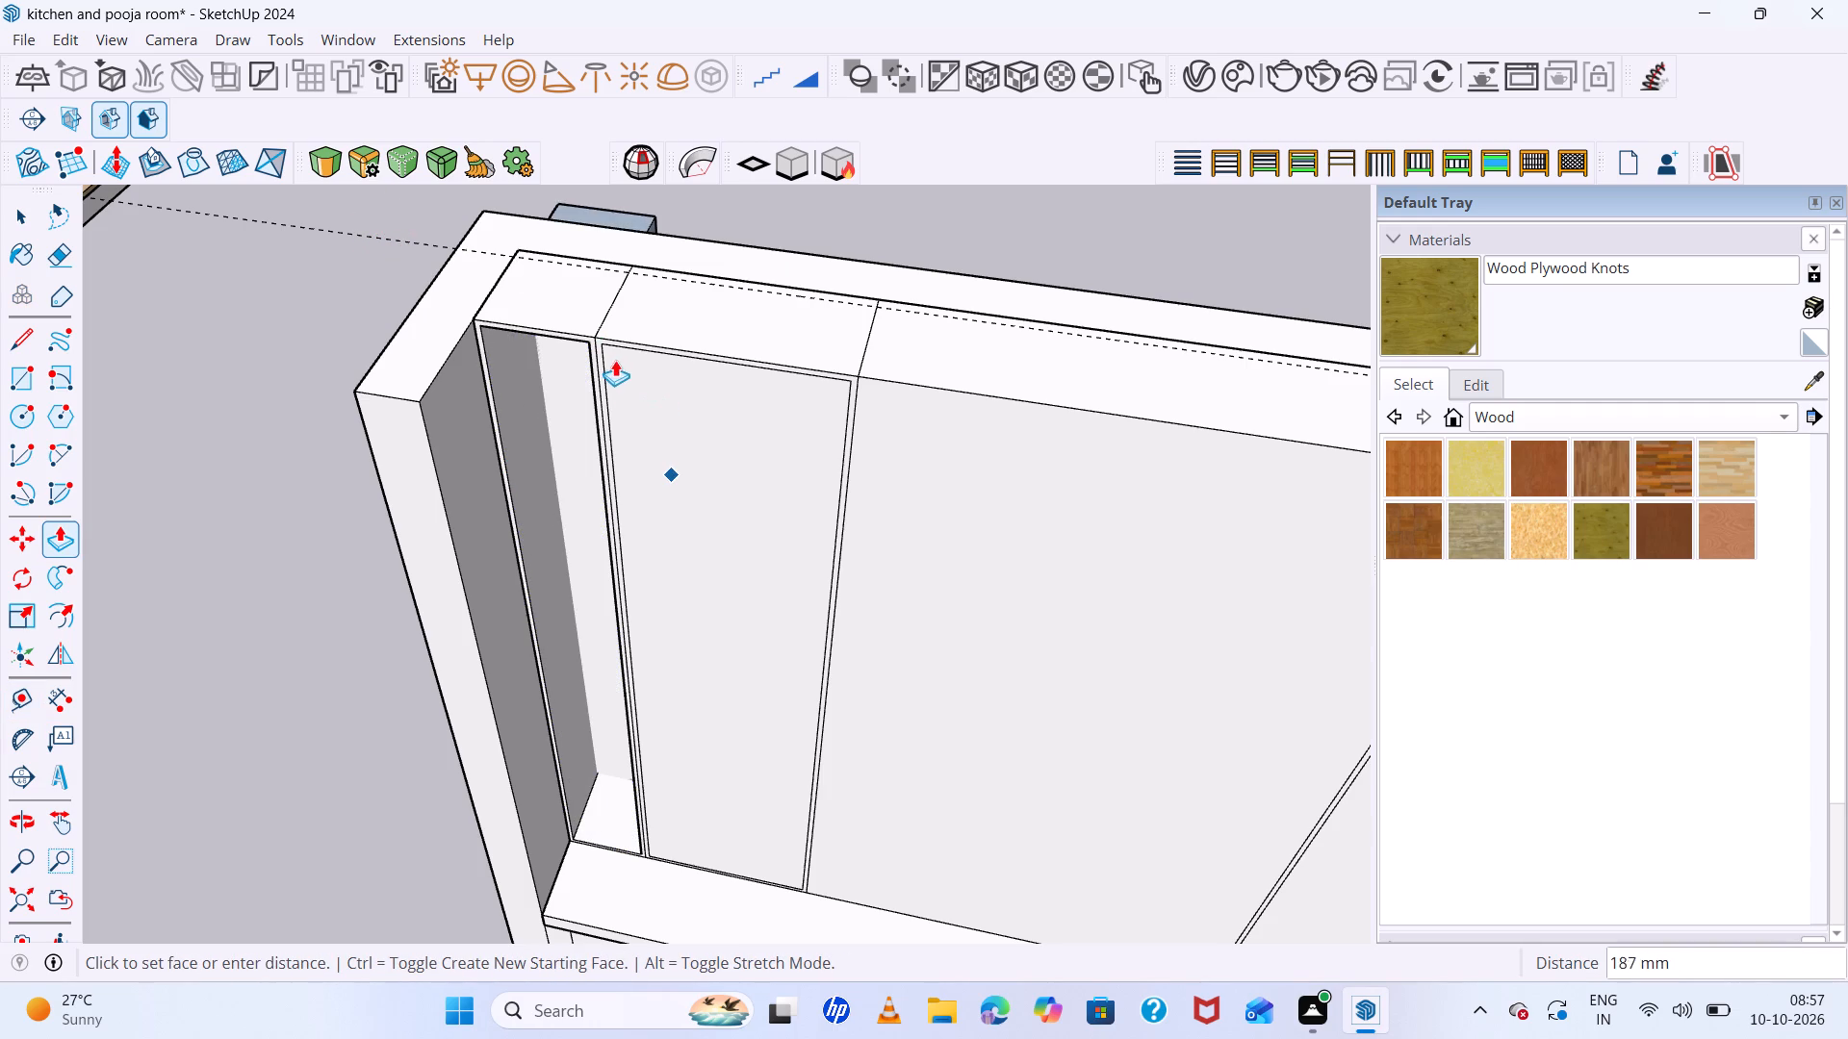
key(space)
Push the inset front face of the second block from the left 177 mm back to the guide.
click(704, 437)
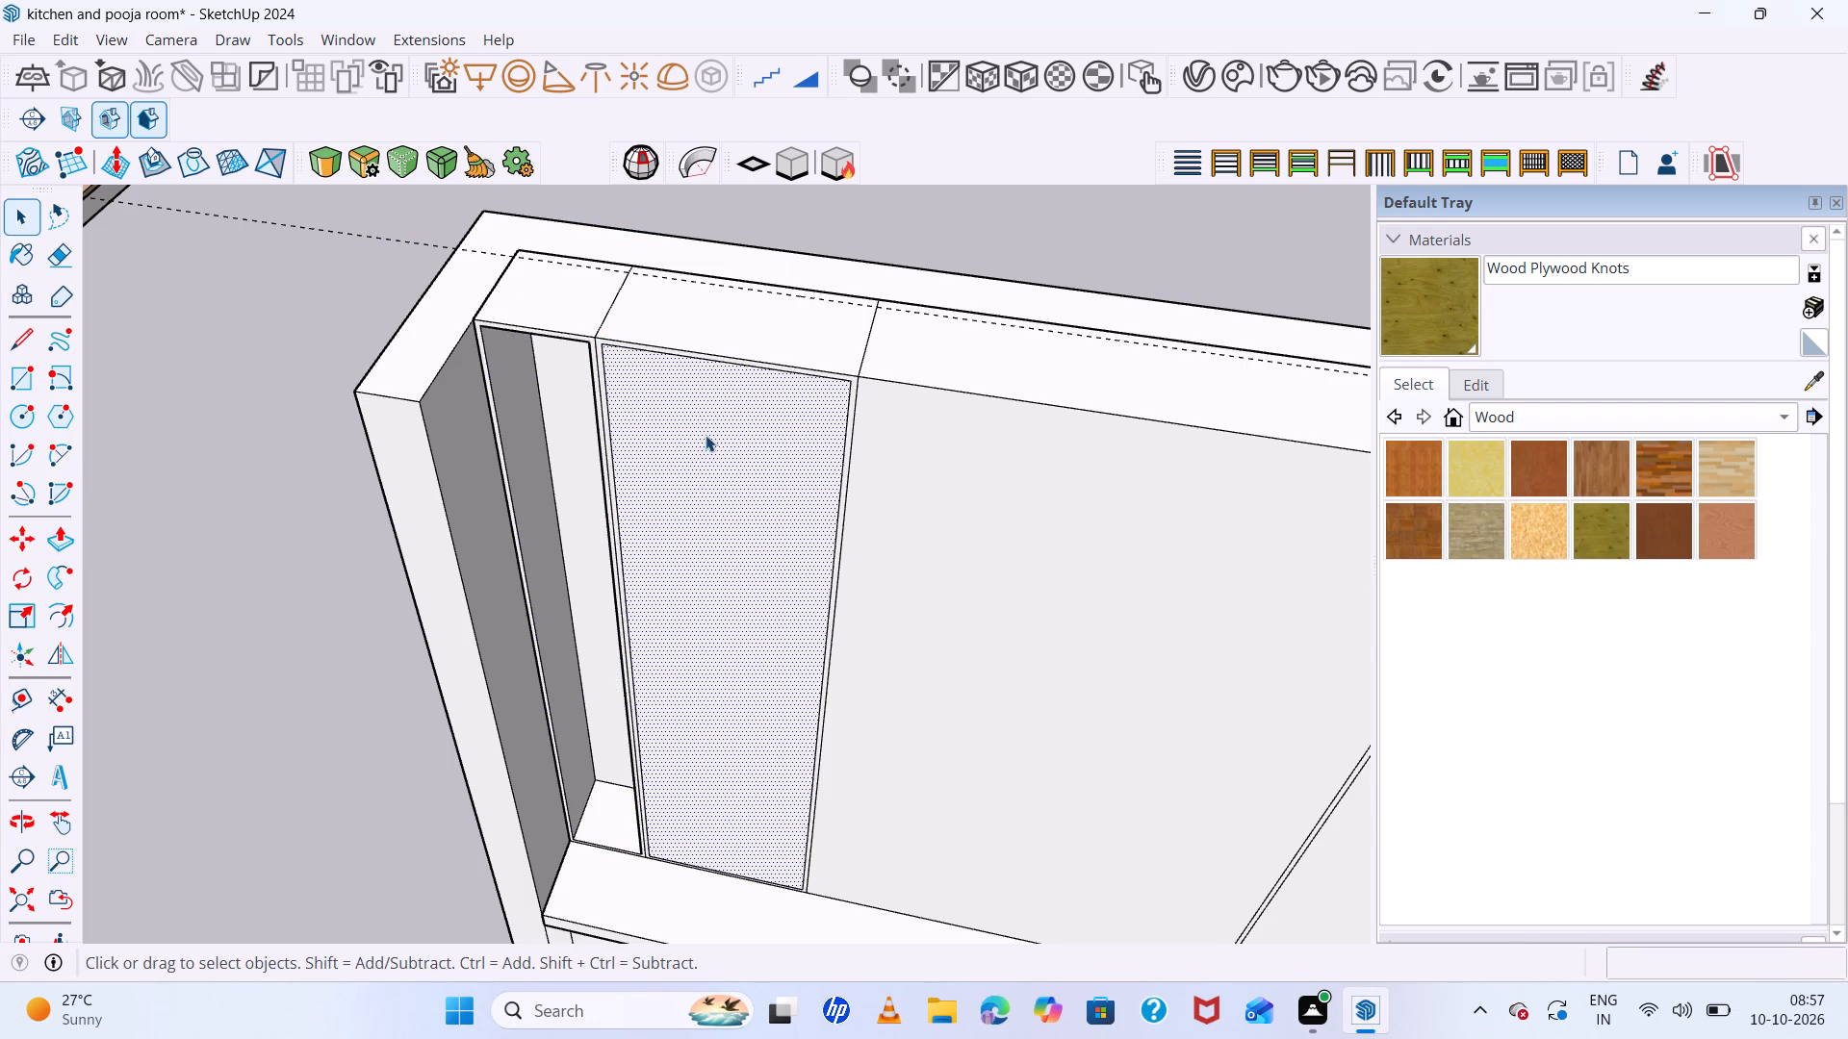
key(p)
click(706, 436)
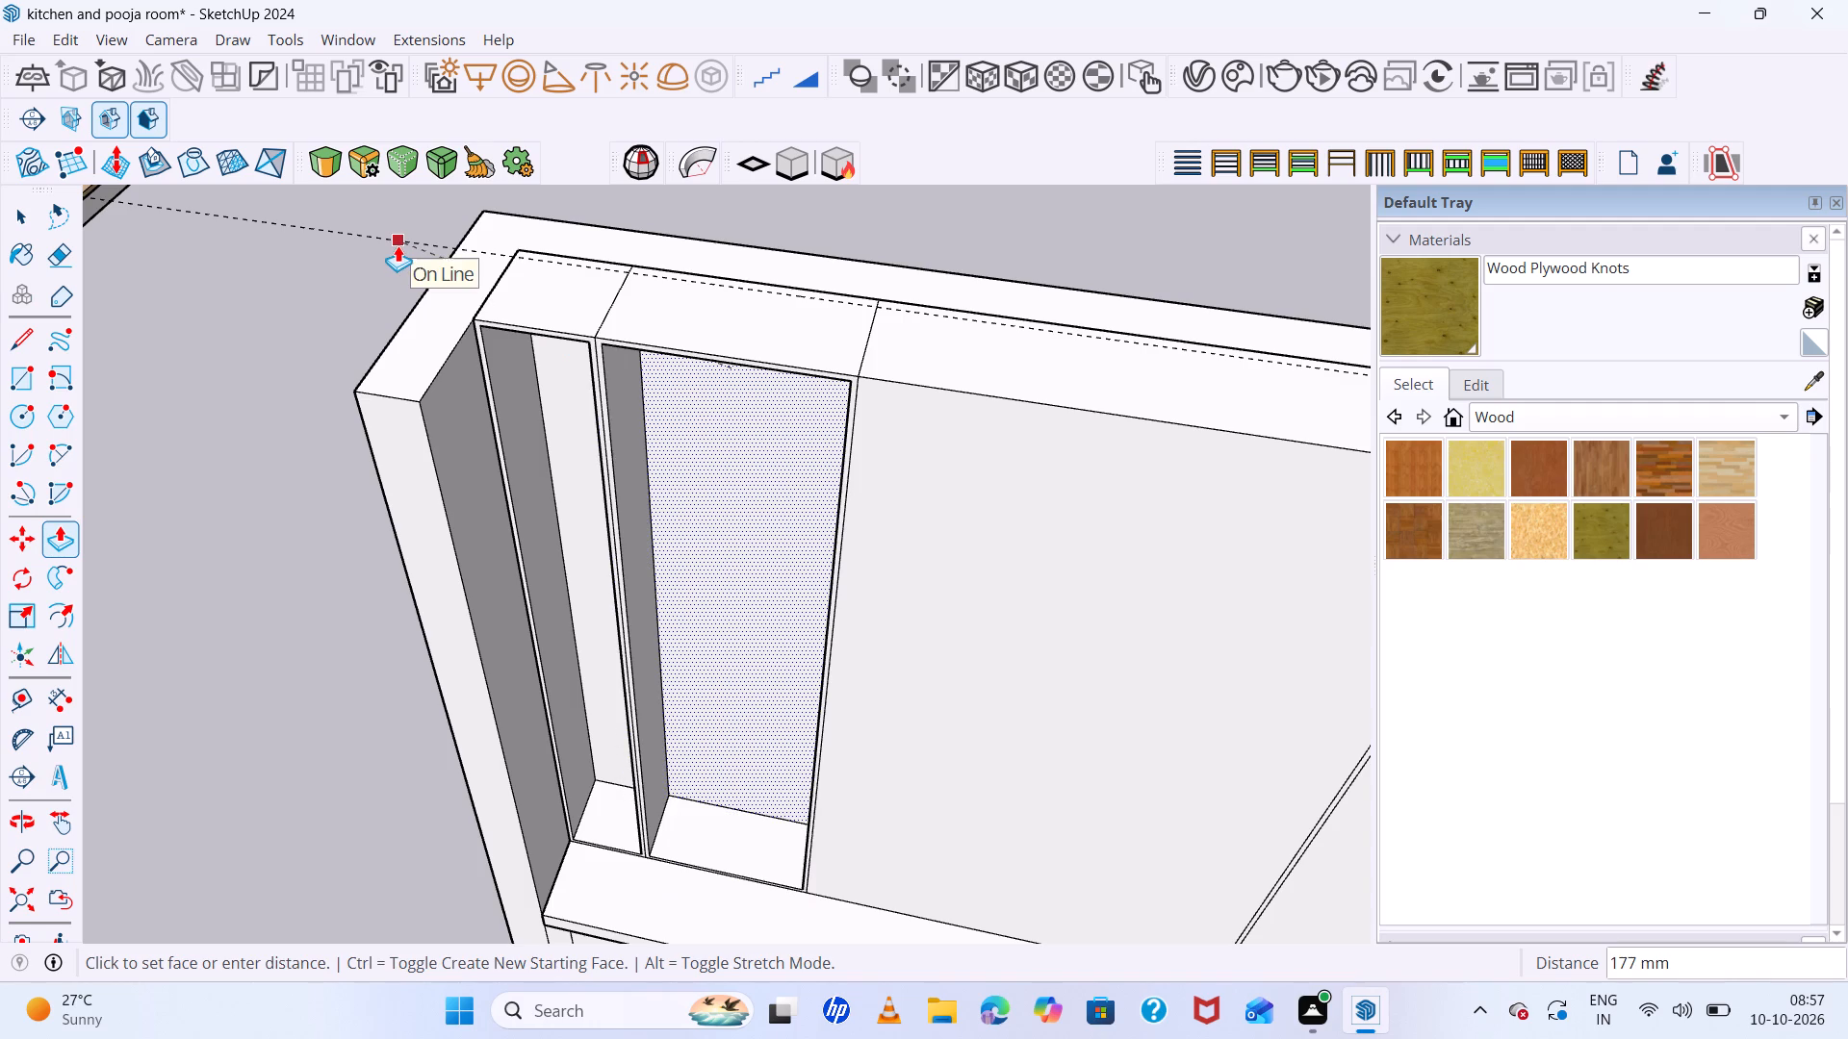
click(398, 245)
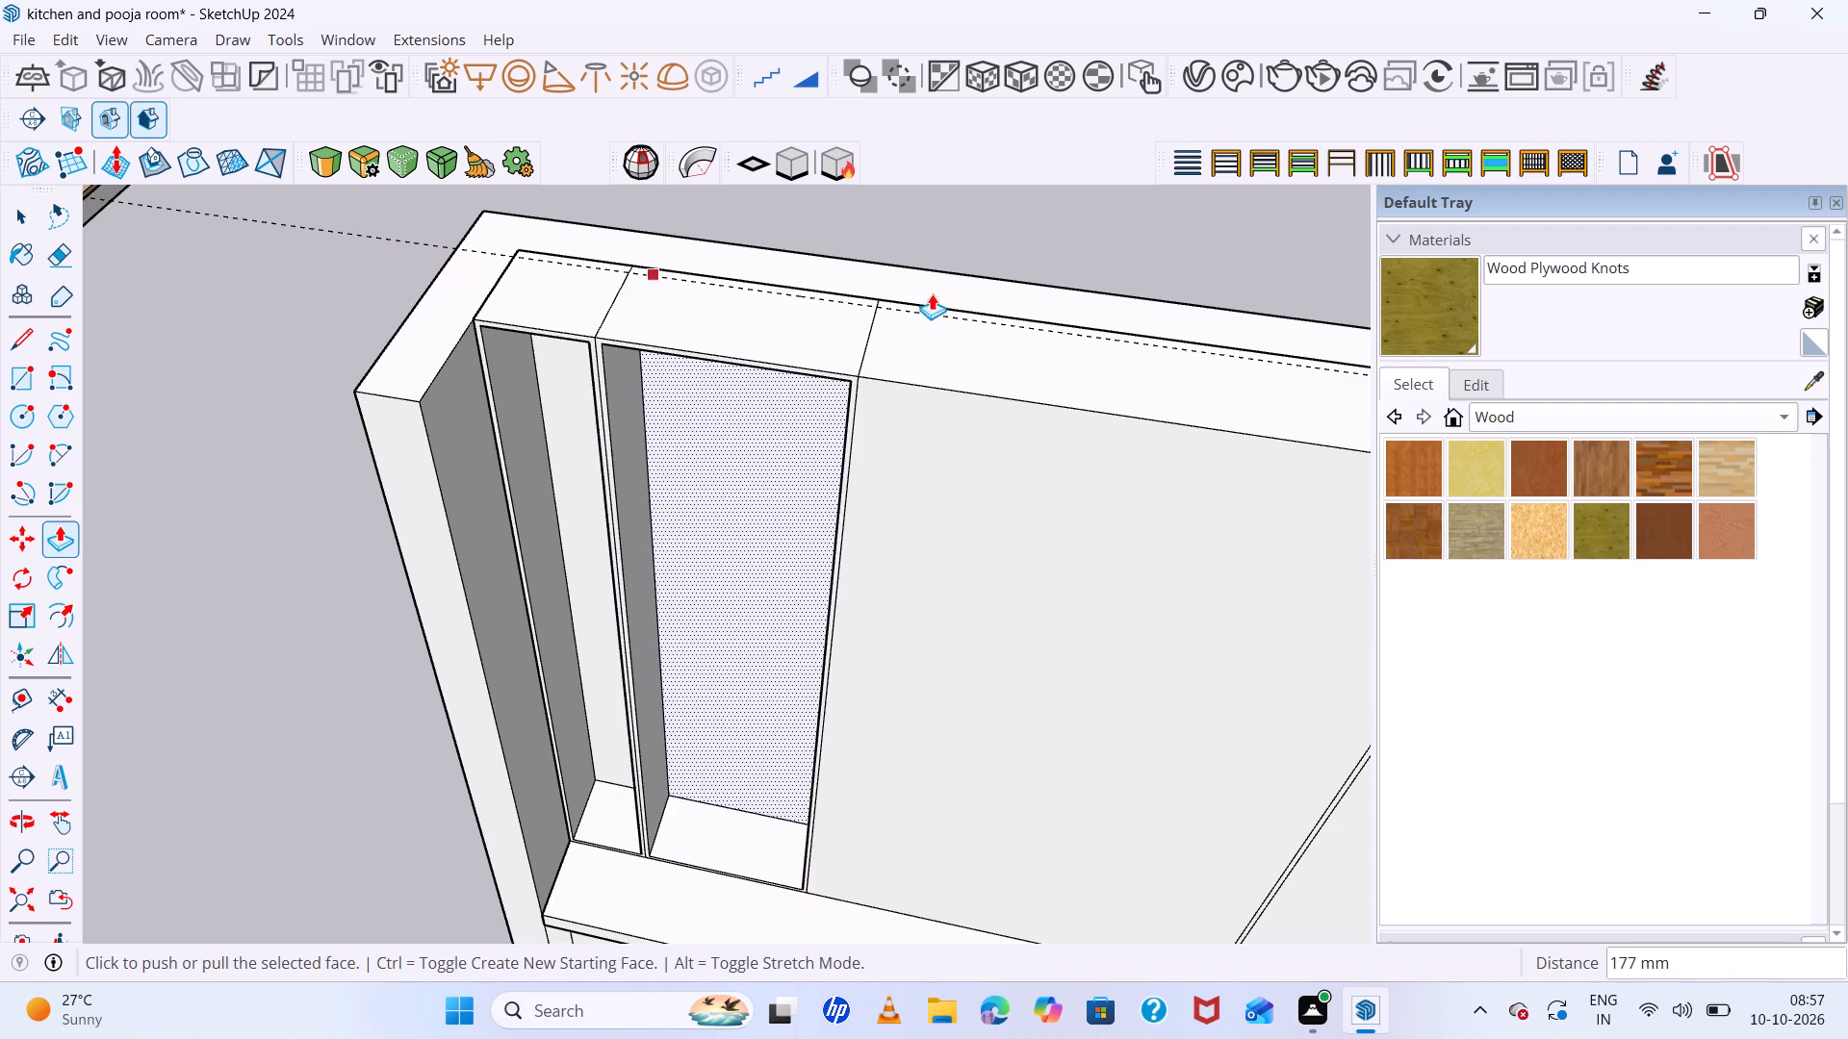
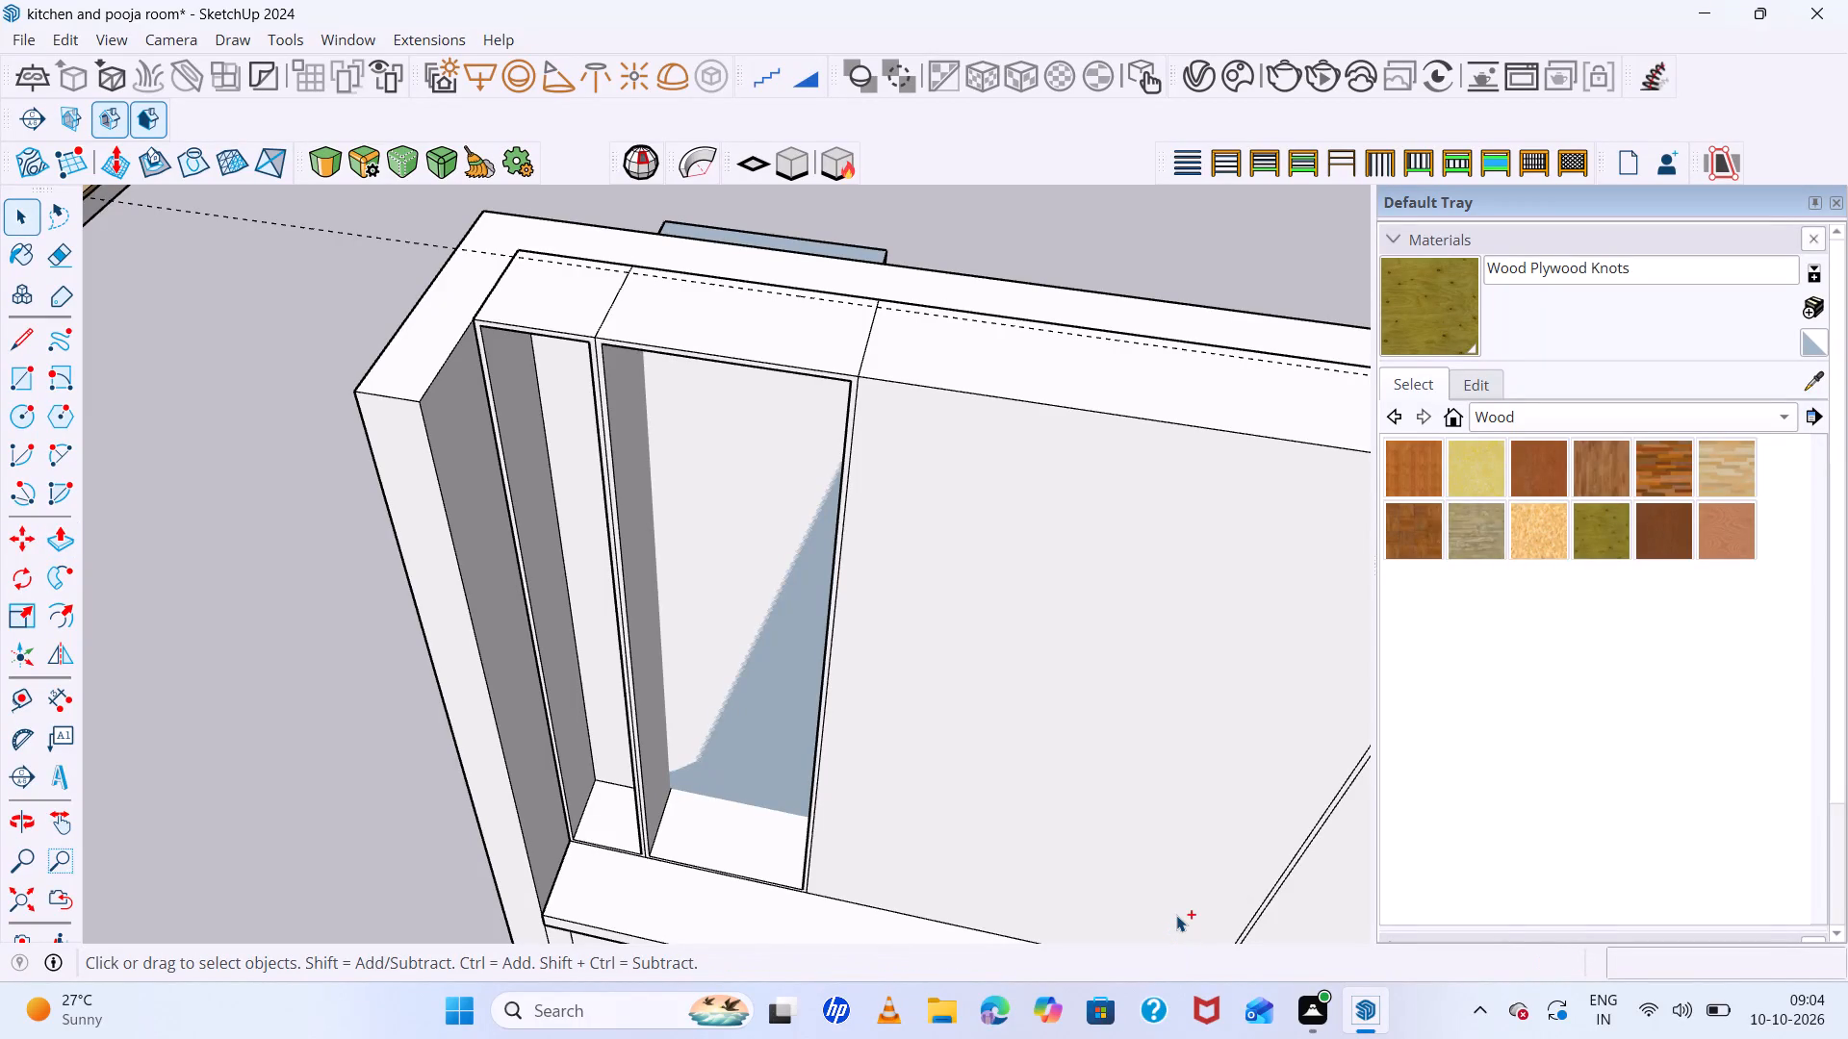
Undo the extra push that drove the recessed face of the second block from the left out through the cabinet's back.
key(ctrl+x)
key(ctrl+x)
key(space)
key(space)
key(ctrl+z)
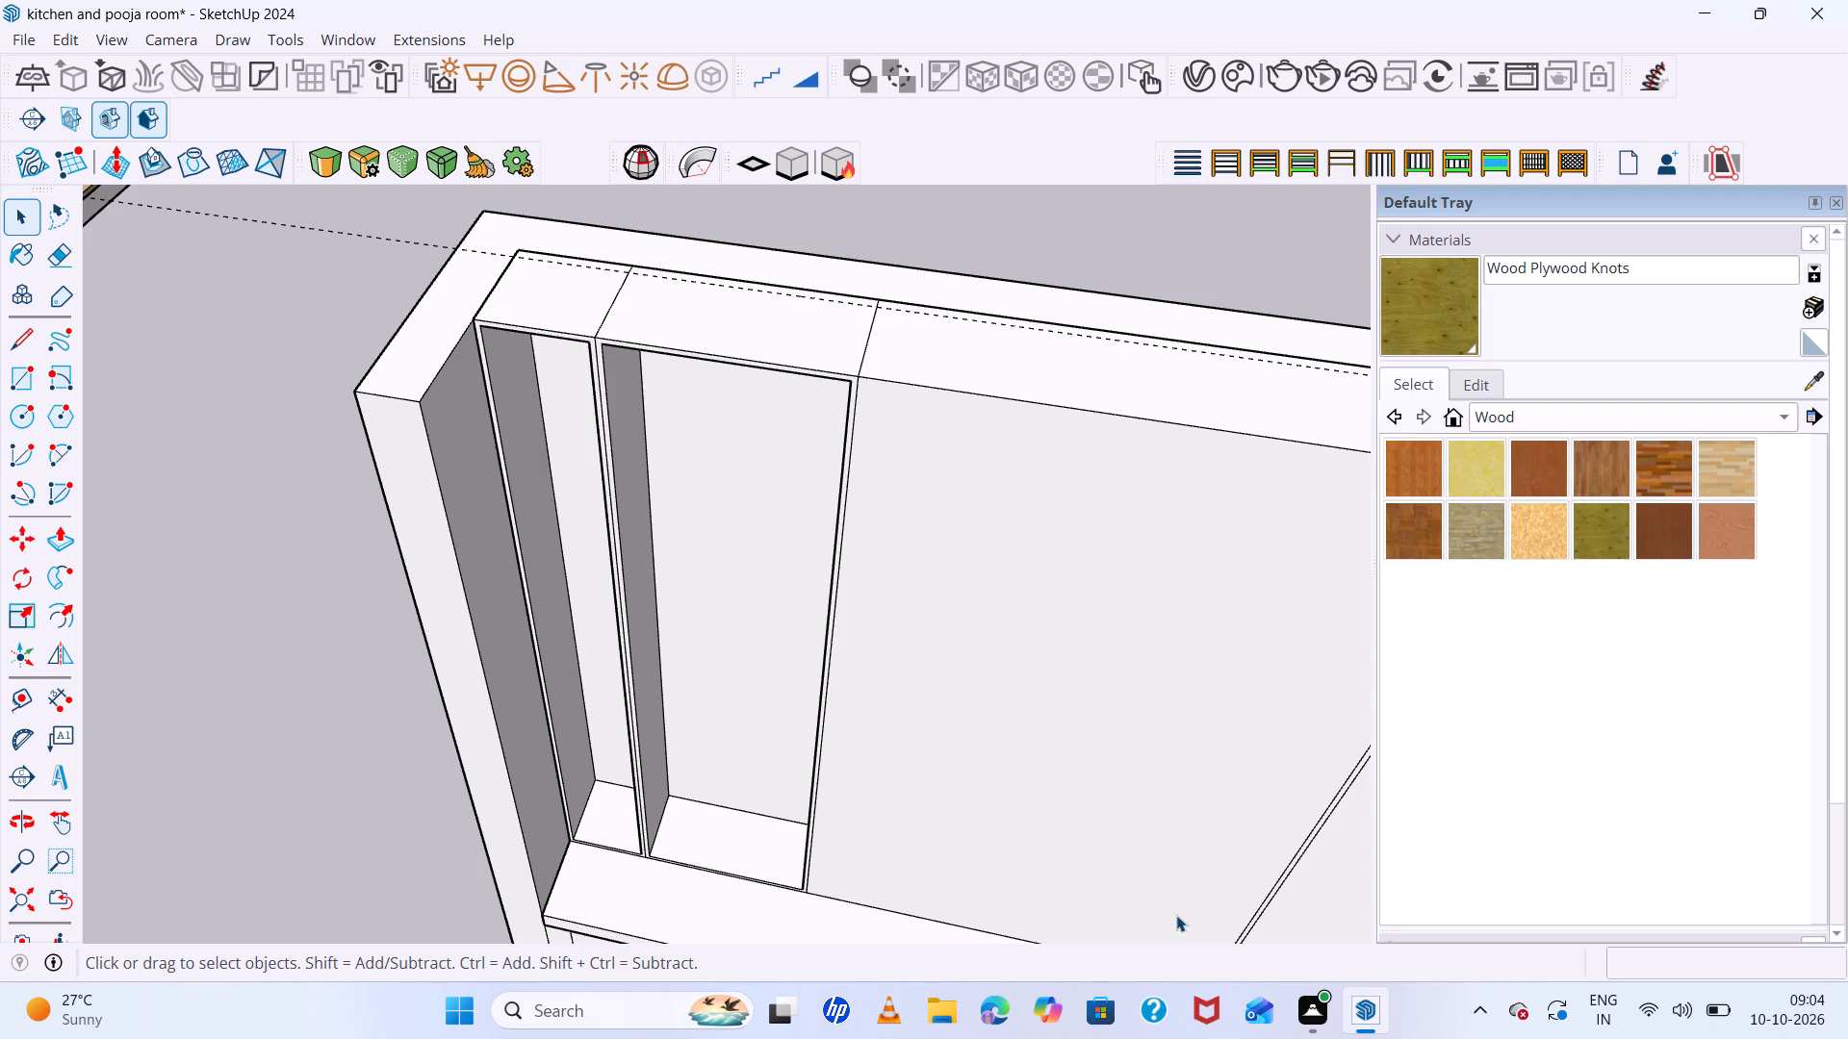
Push the inset front face of the narrow far-right block 177 mm back to the guide to hollow out the compartment.
scroll(854, 696, down, 5)
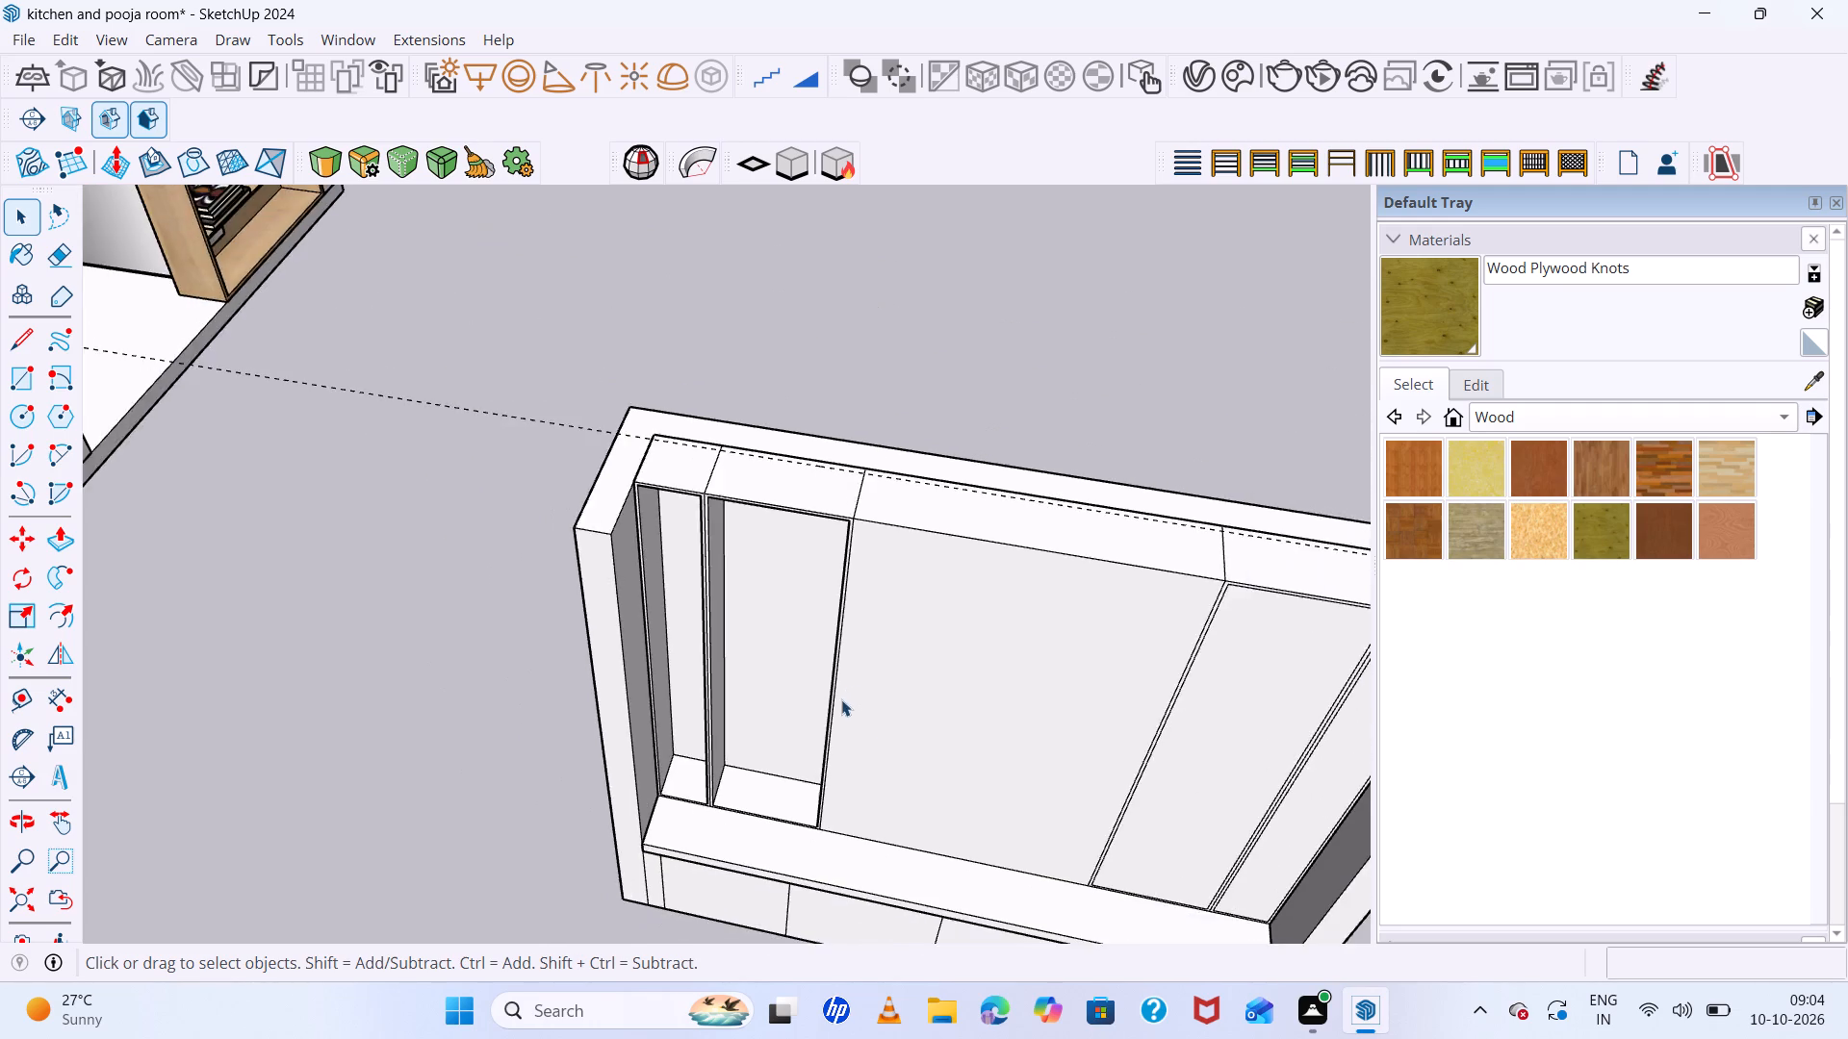
scroll(841, 699, down, 4)
scroll(1237, 925, up, 4)
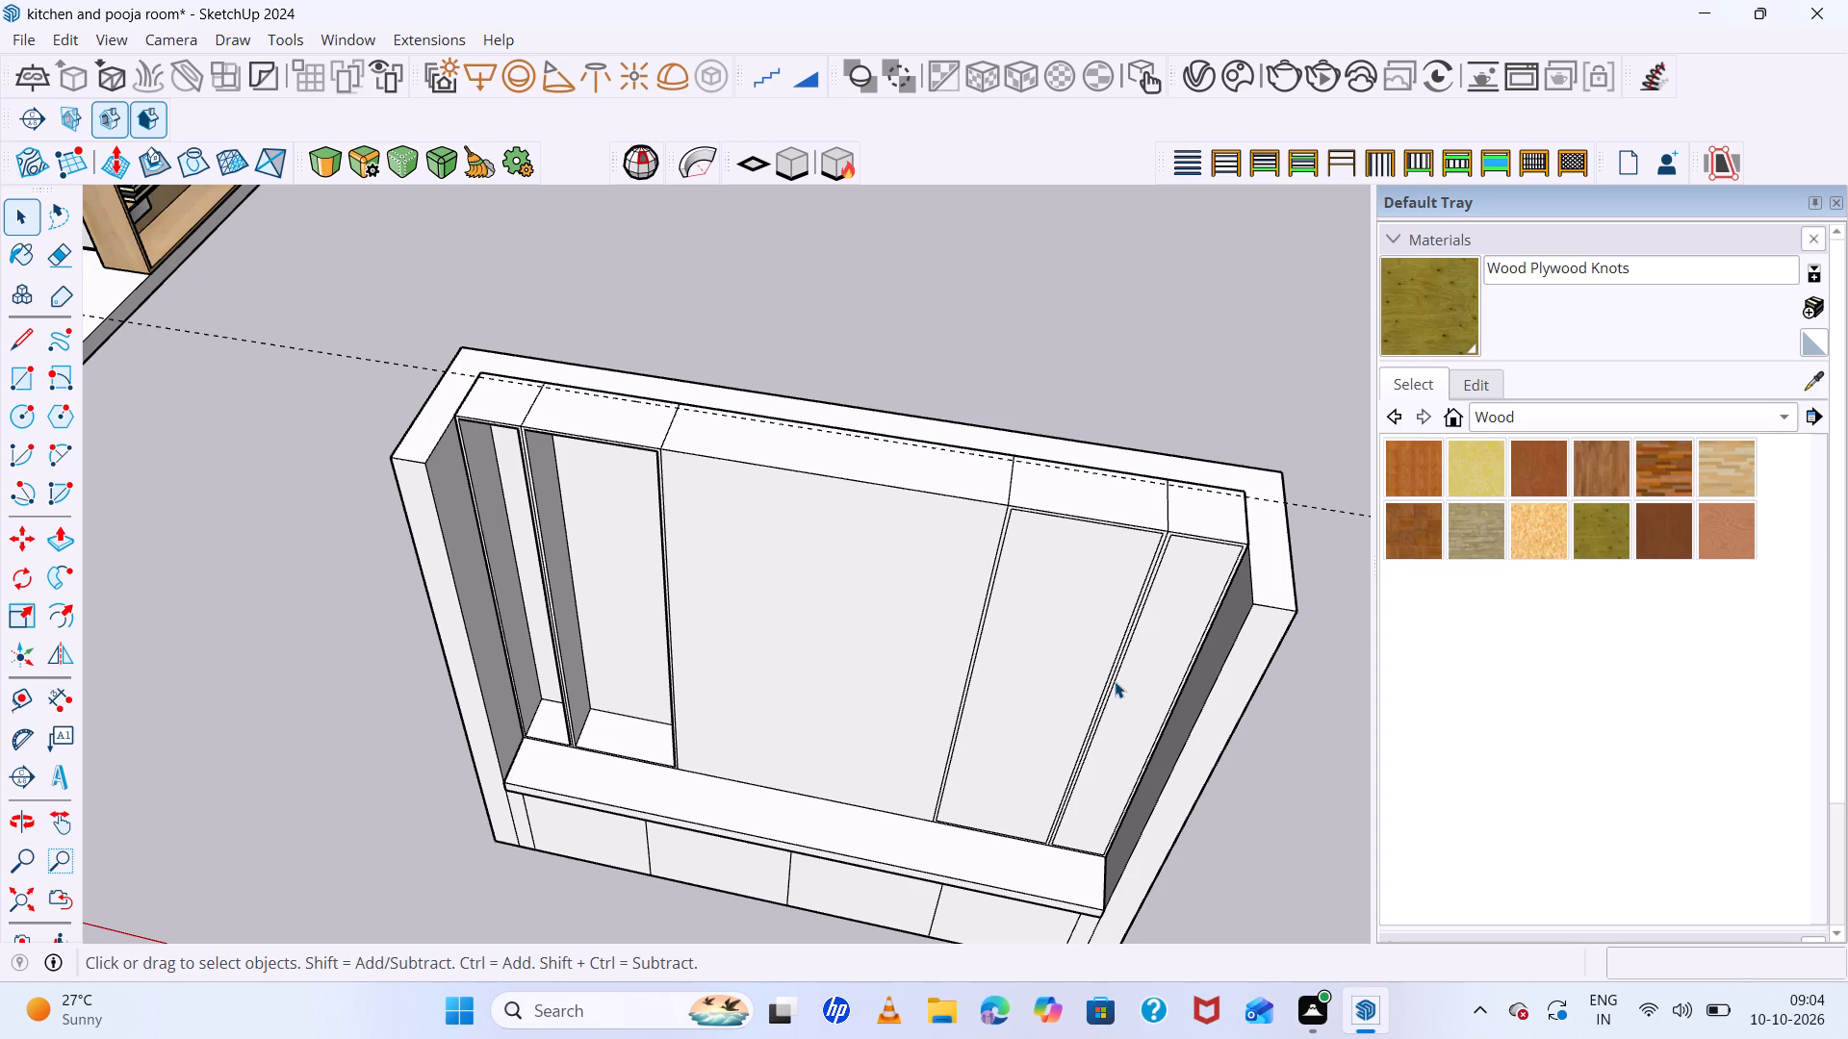
key(p)
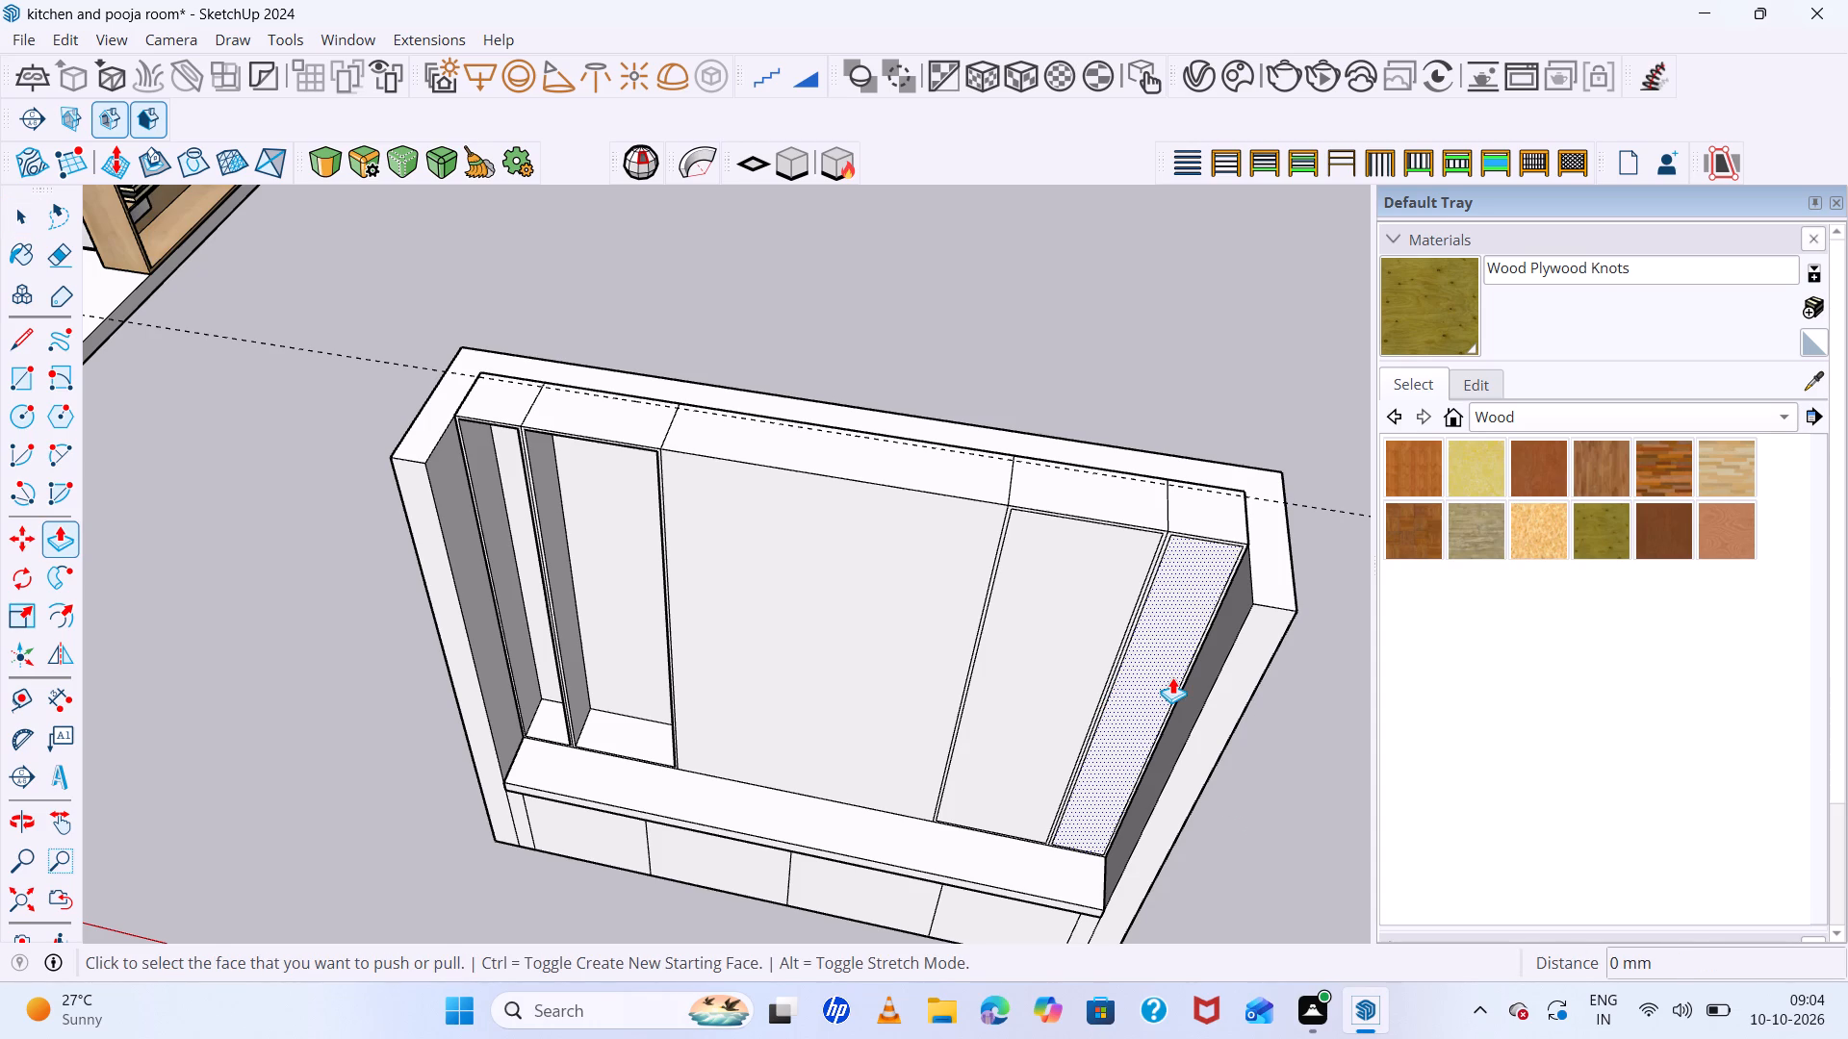
click(1163, 660)
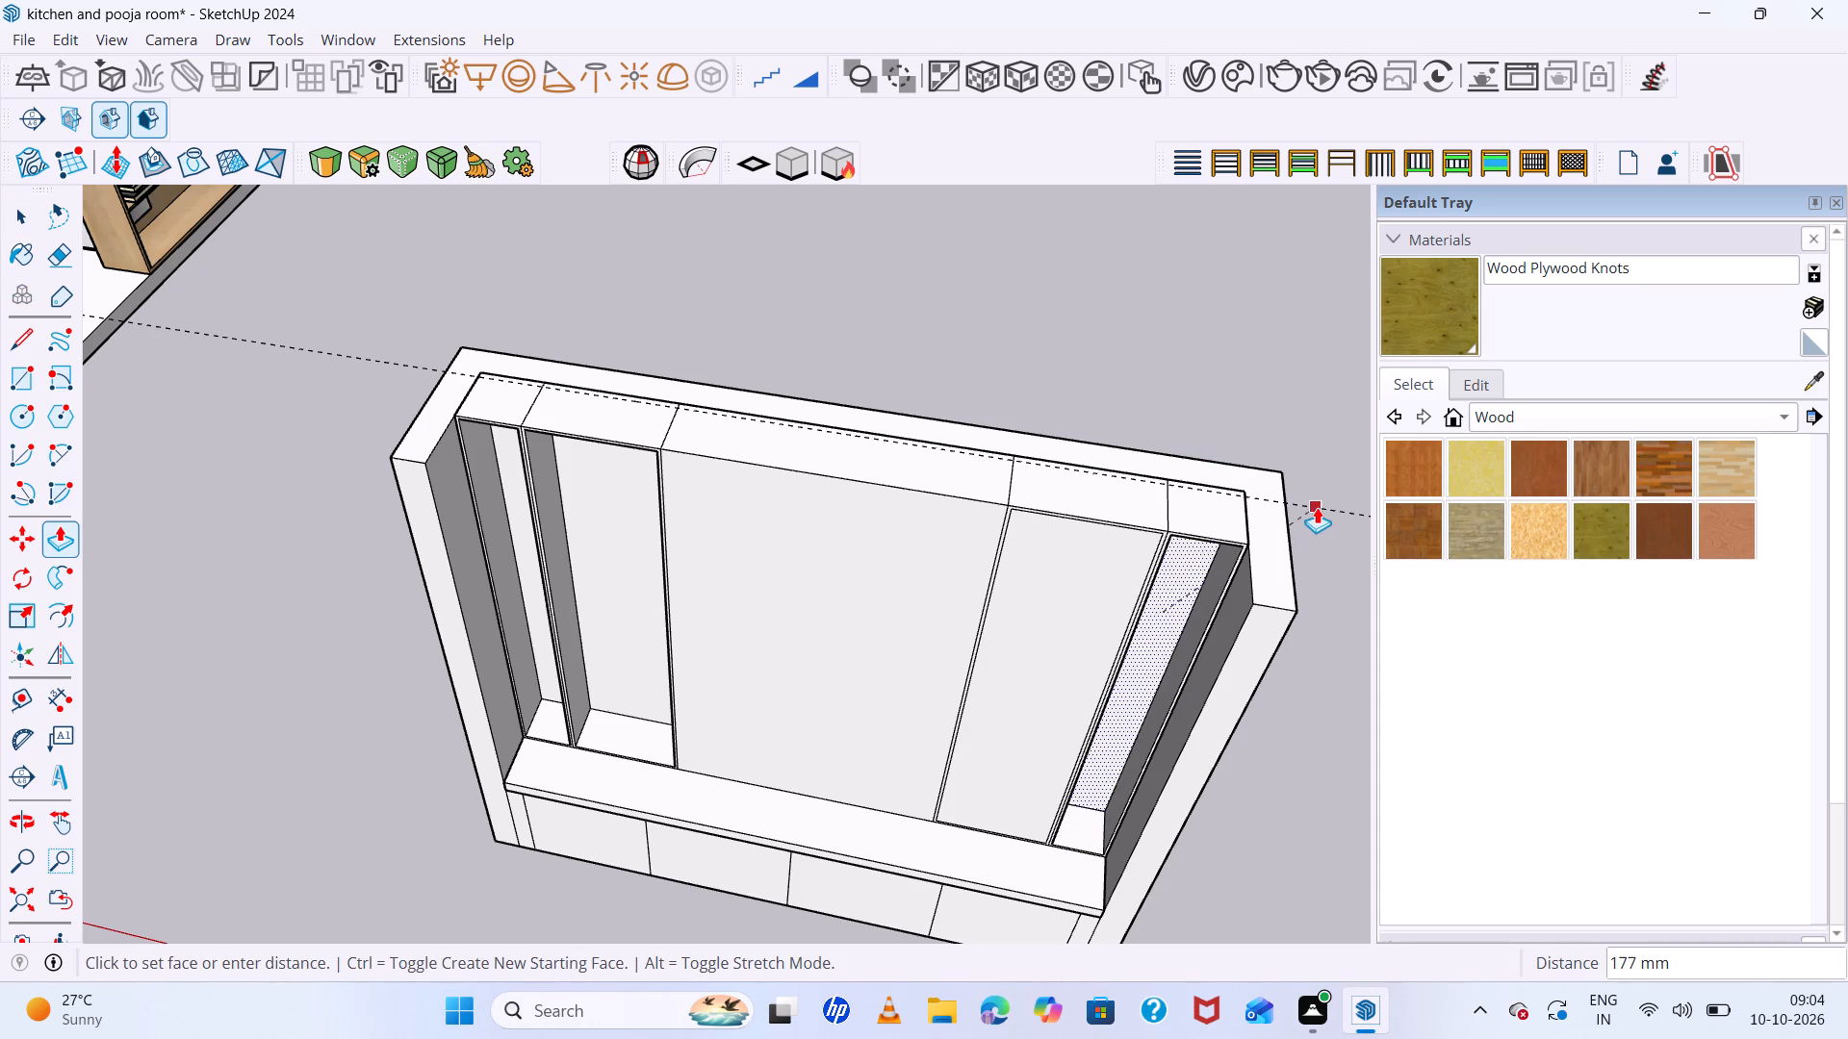
click(1318, 507)
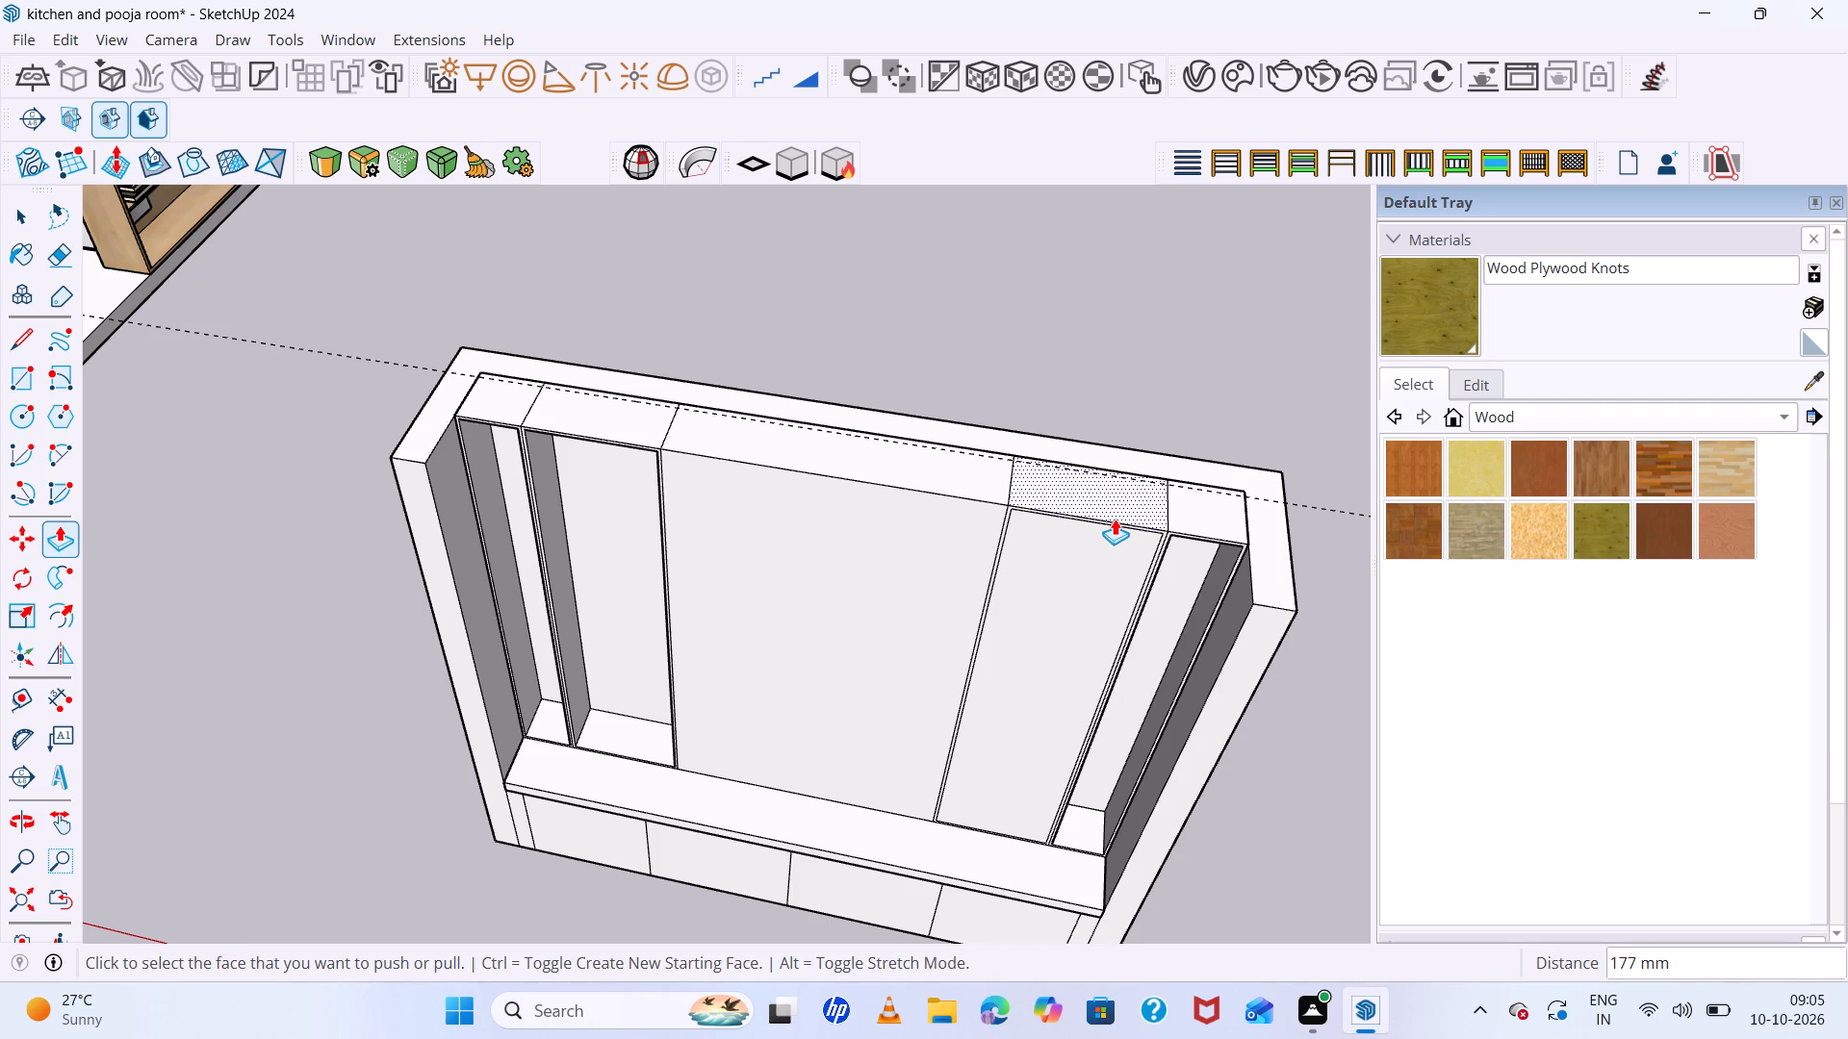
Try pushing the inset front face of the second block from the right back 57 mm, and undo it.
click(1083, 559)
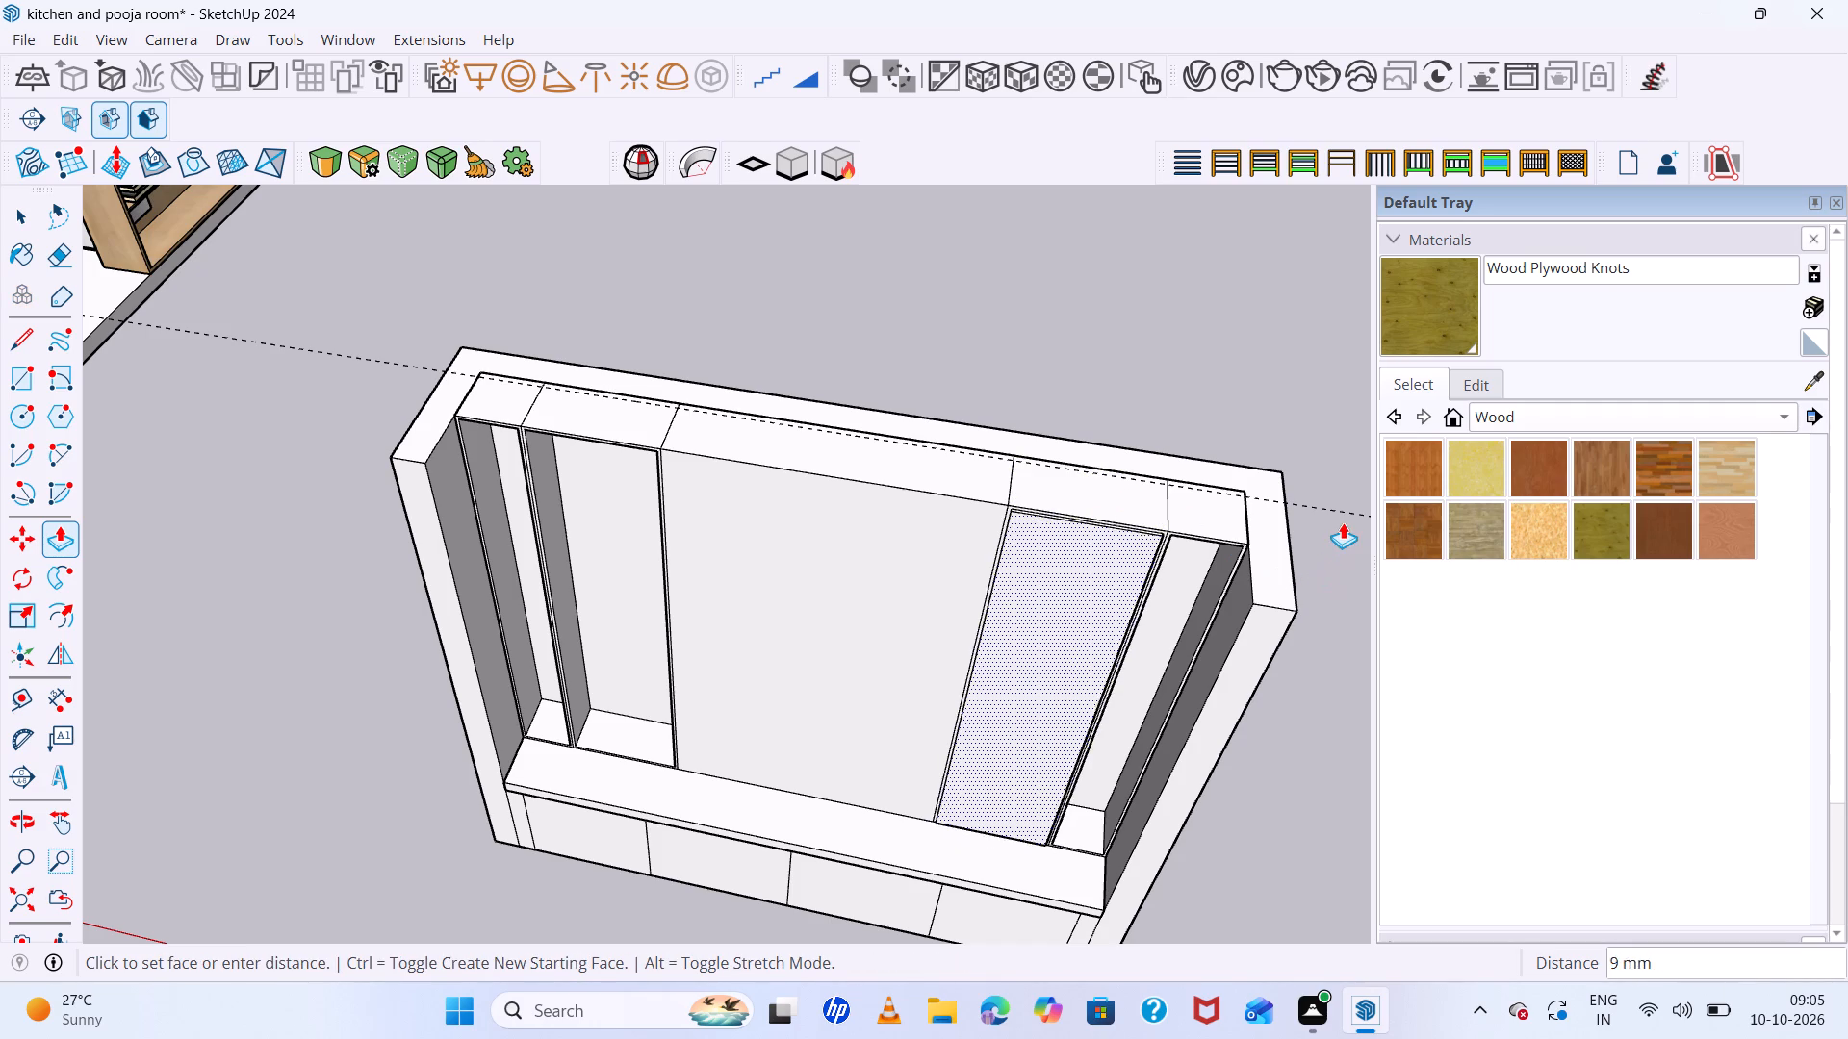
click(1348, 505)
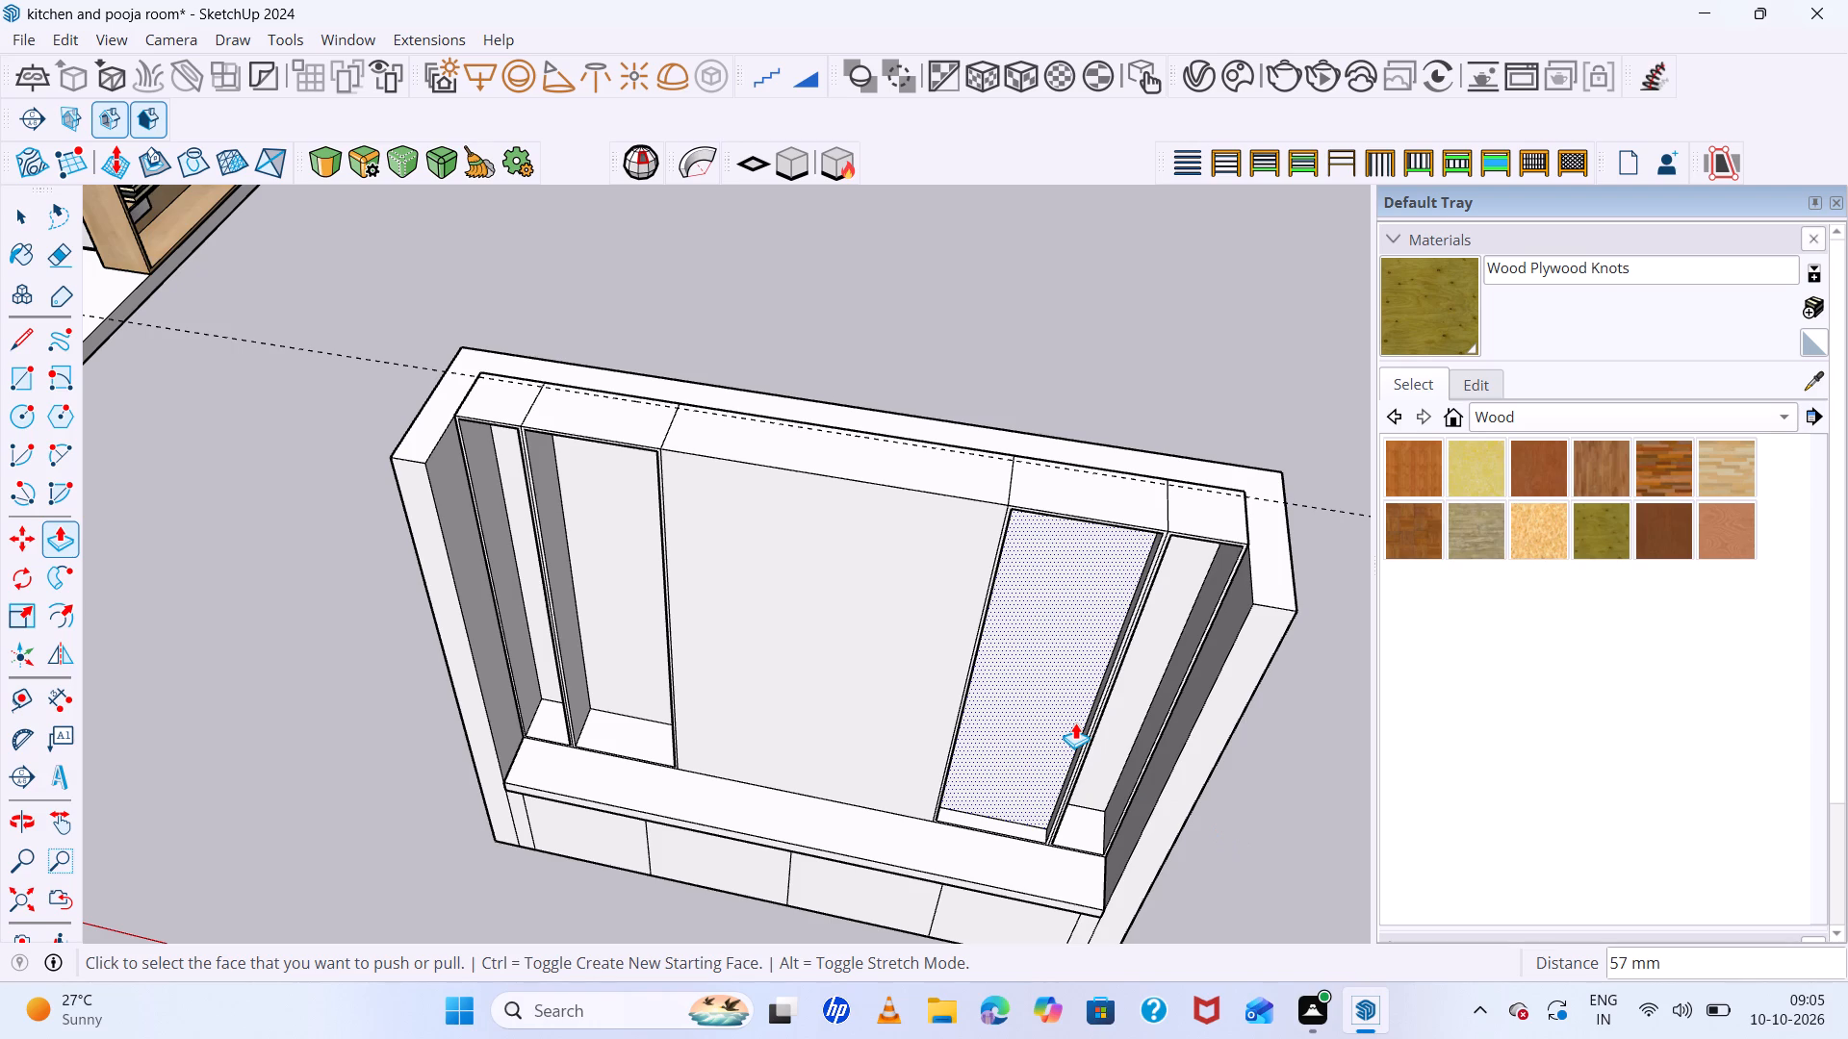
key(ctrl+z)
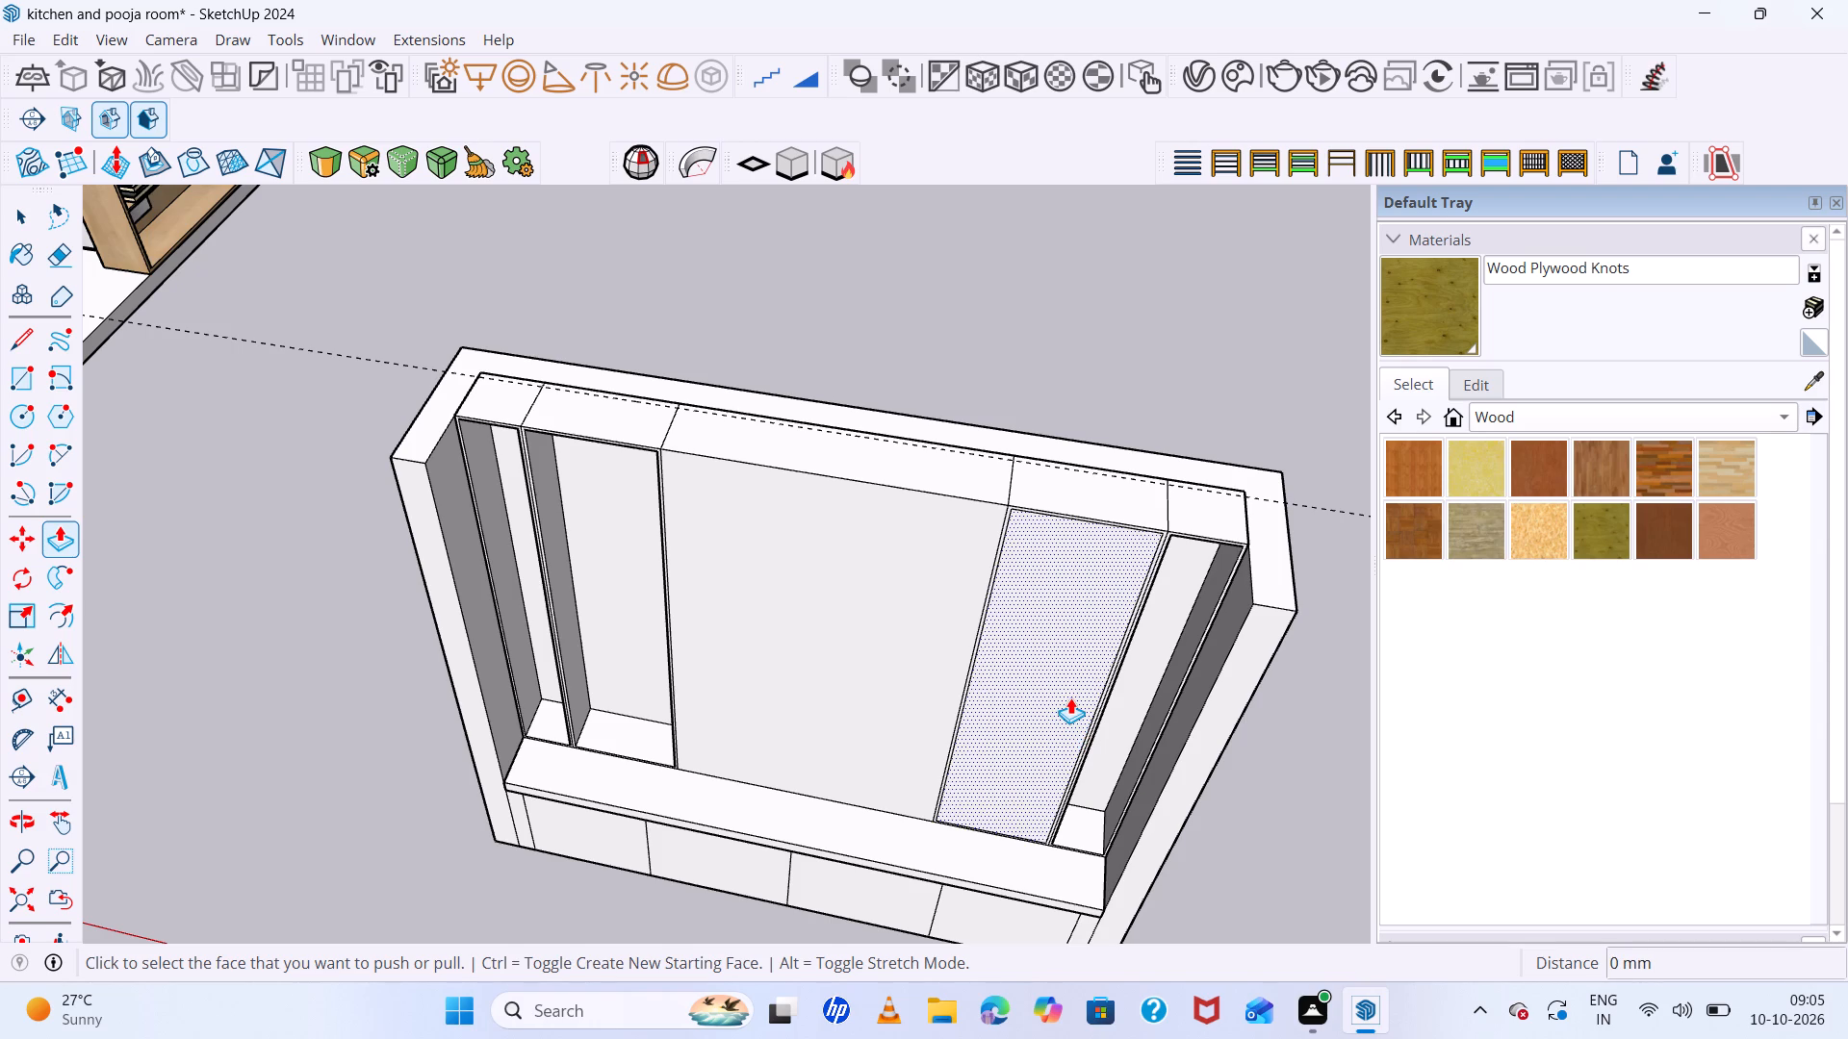
Push the inset front face of the second block from the right 177 mm back to the guide.
click(1070, 697)
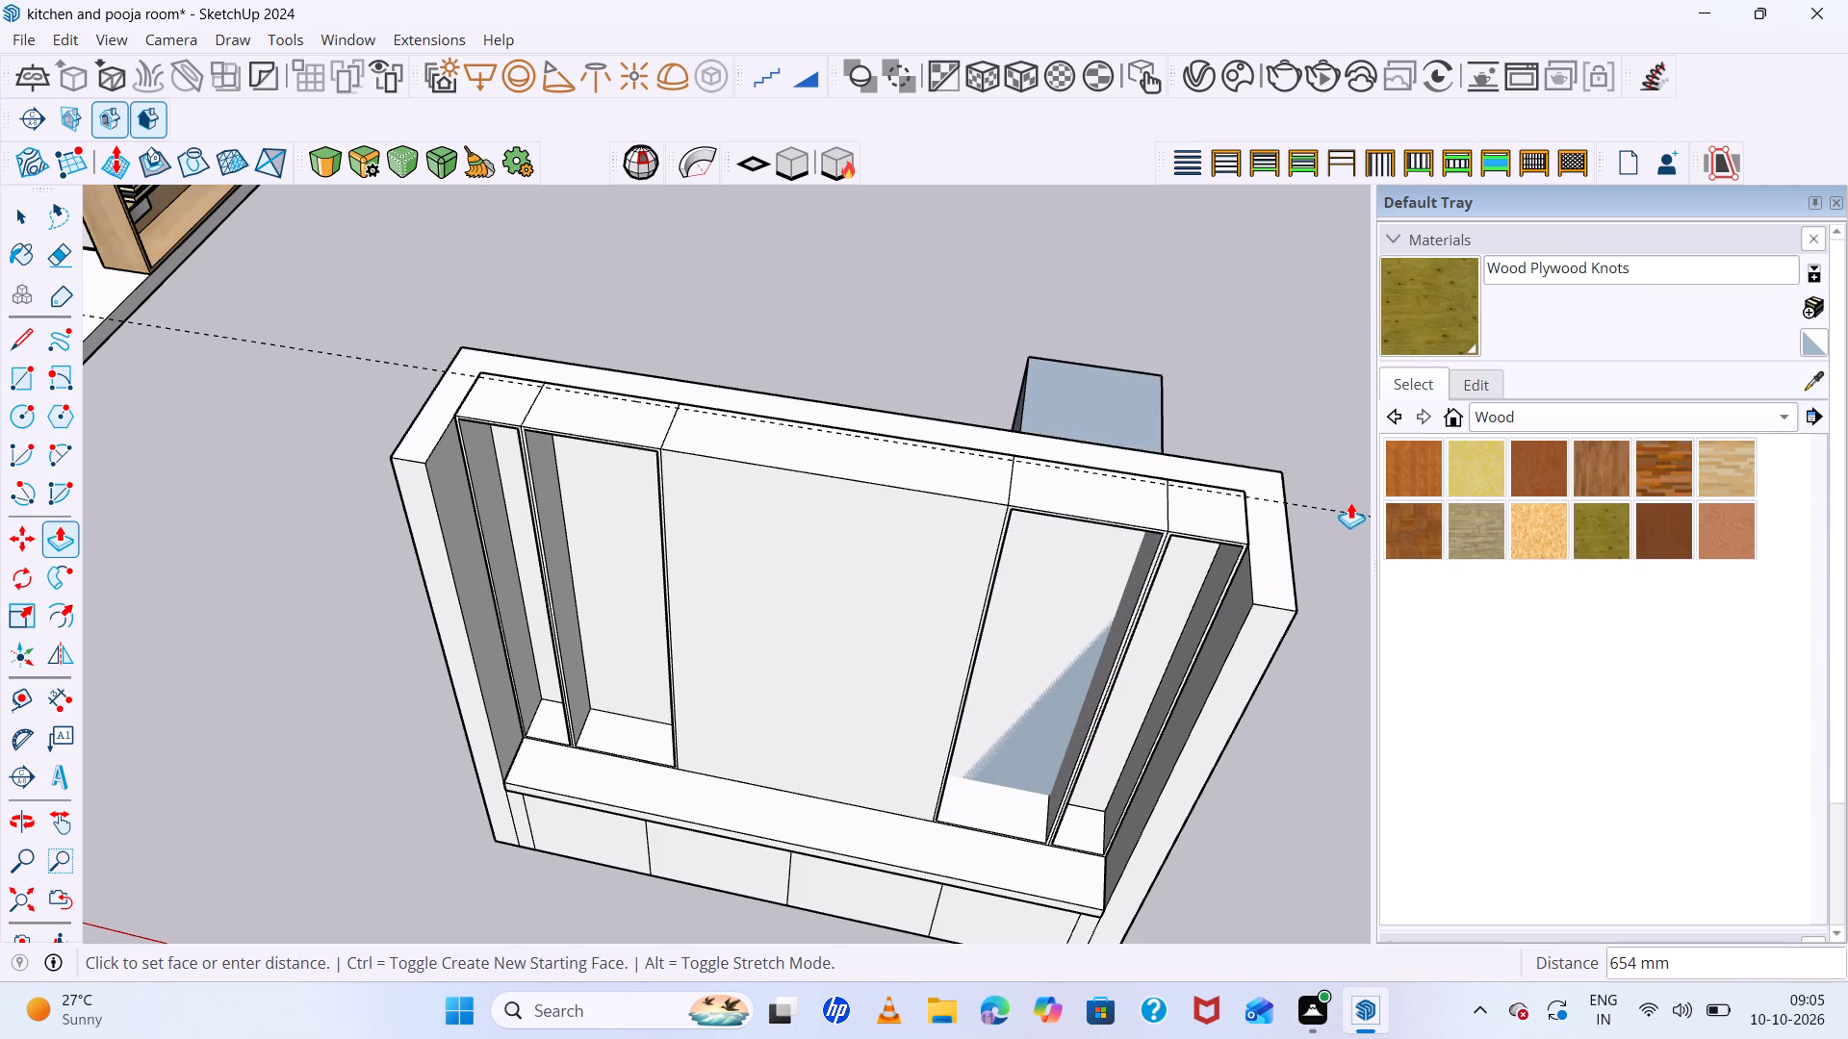
click(1328, 504)
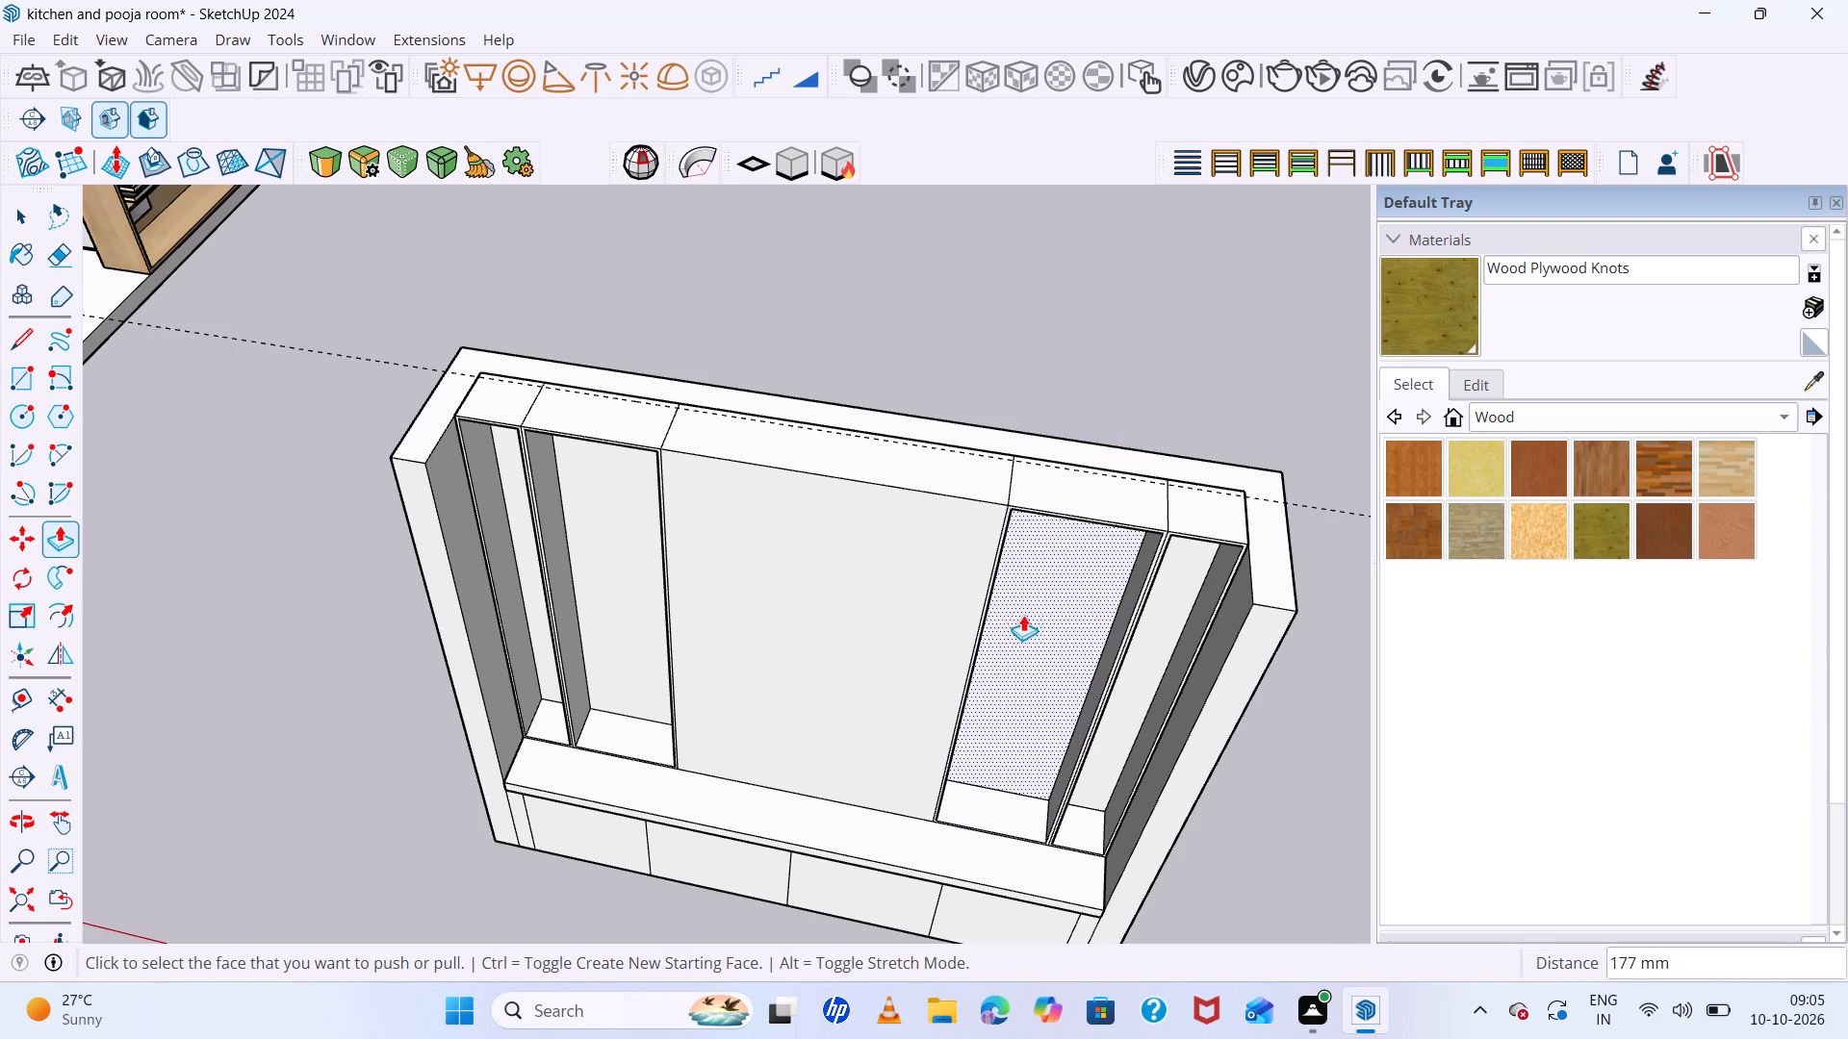
Push the front face of the wide middle block back the full 197 mm to clear the space between the side compartments.
click(896, 731)
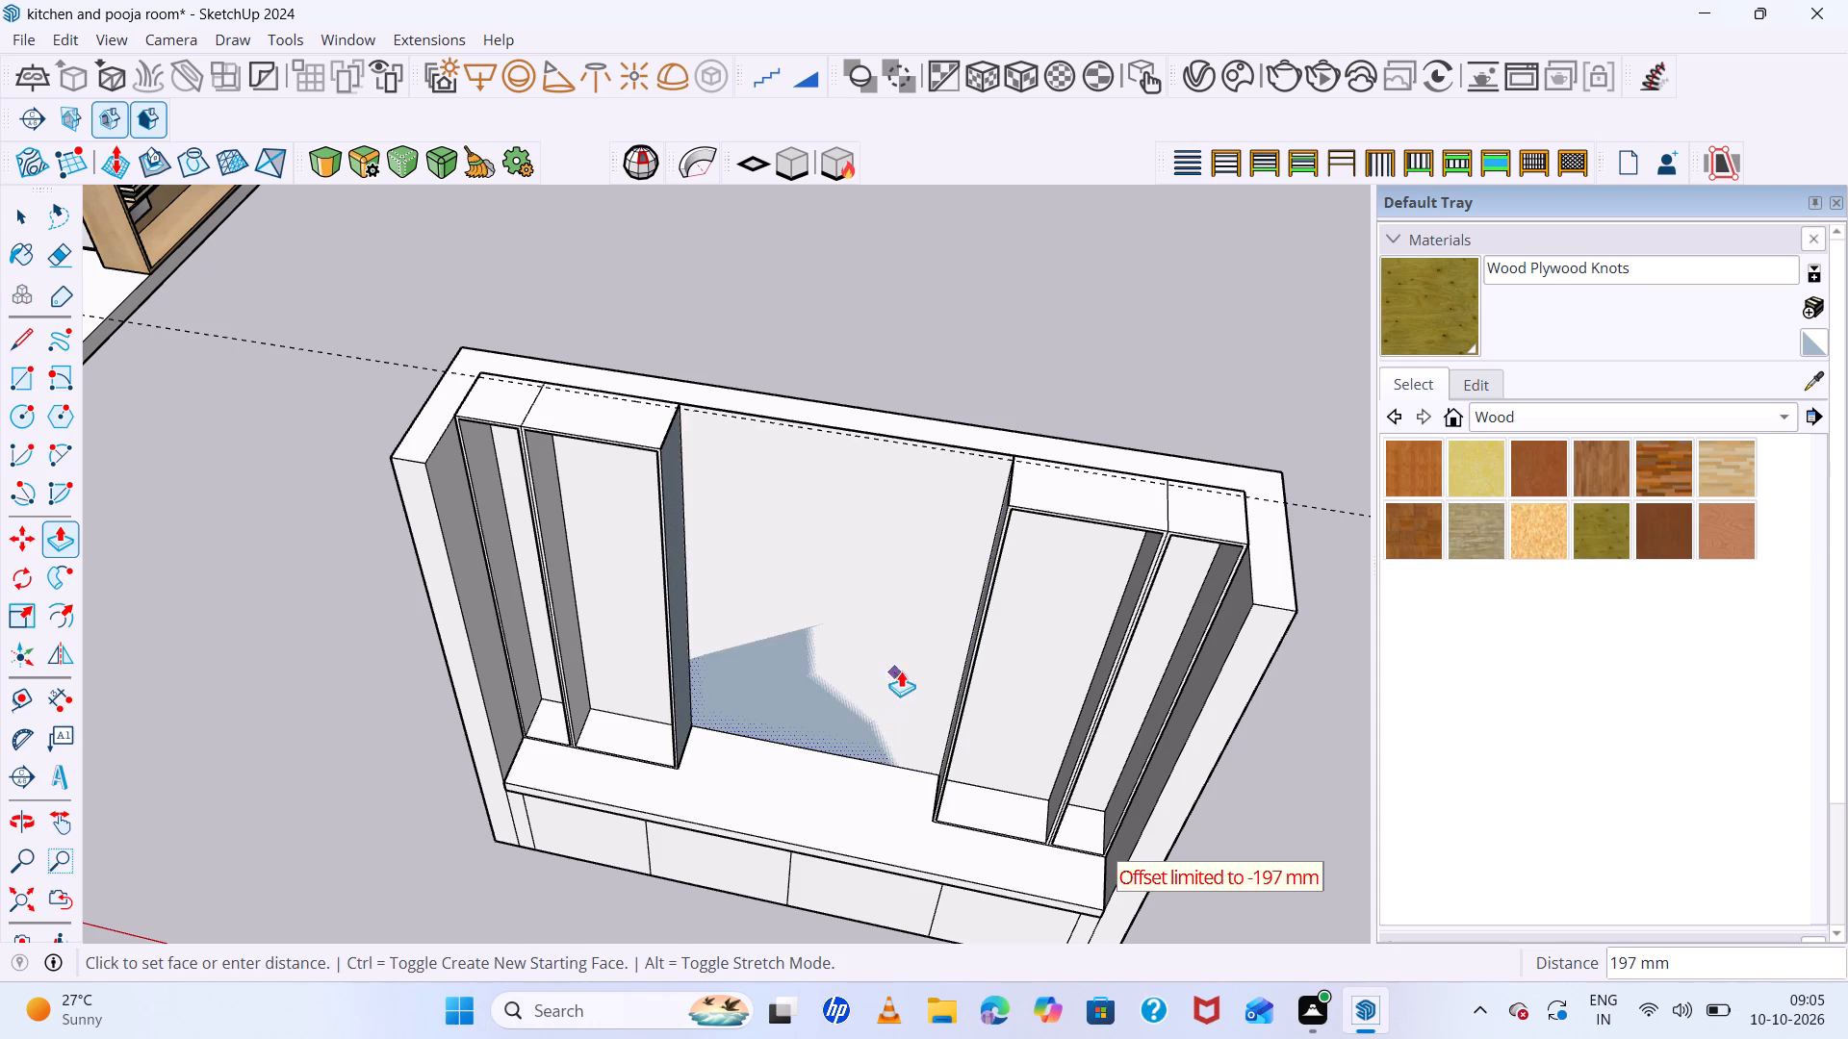
click(1334, 519)
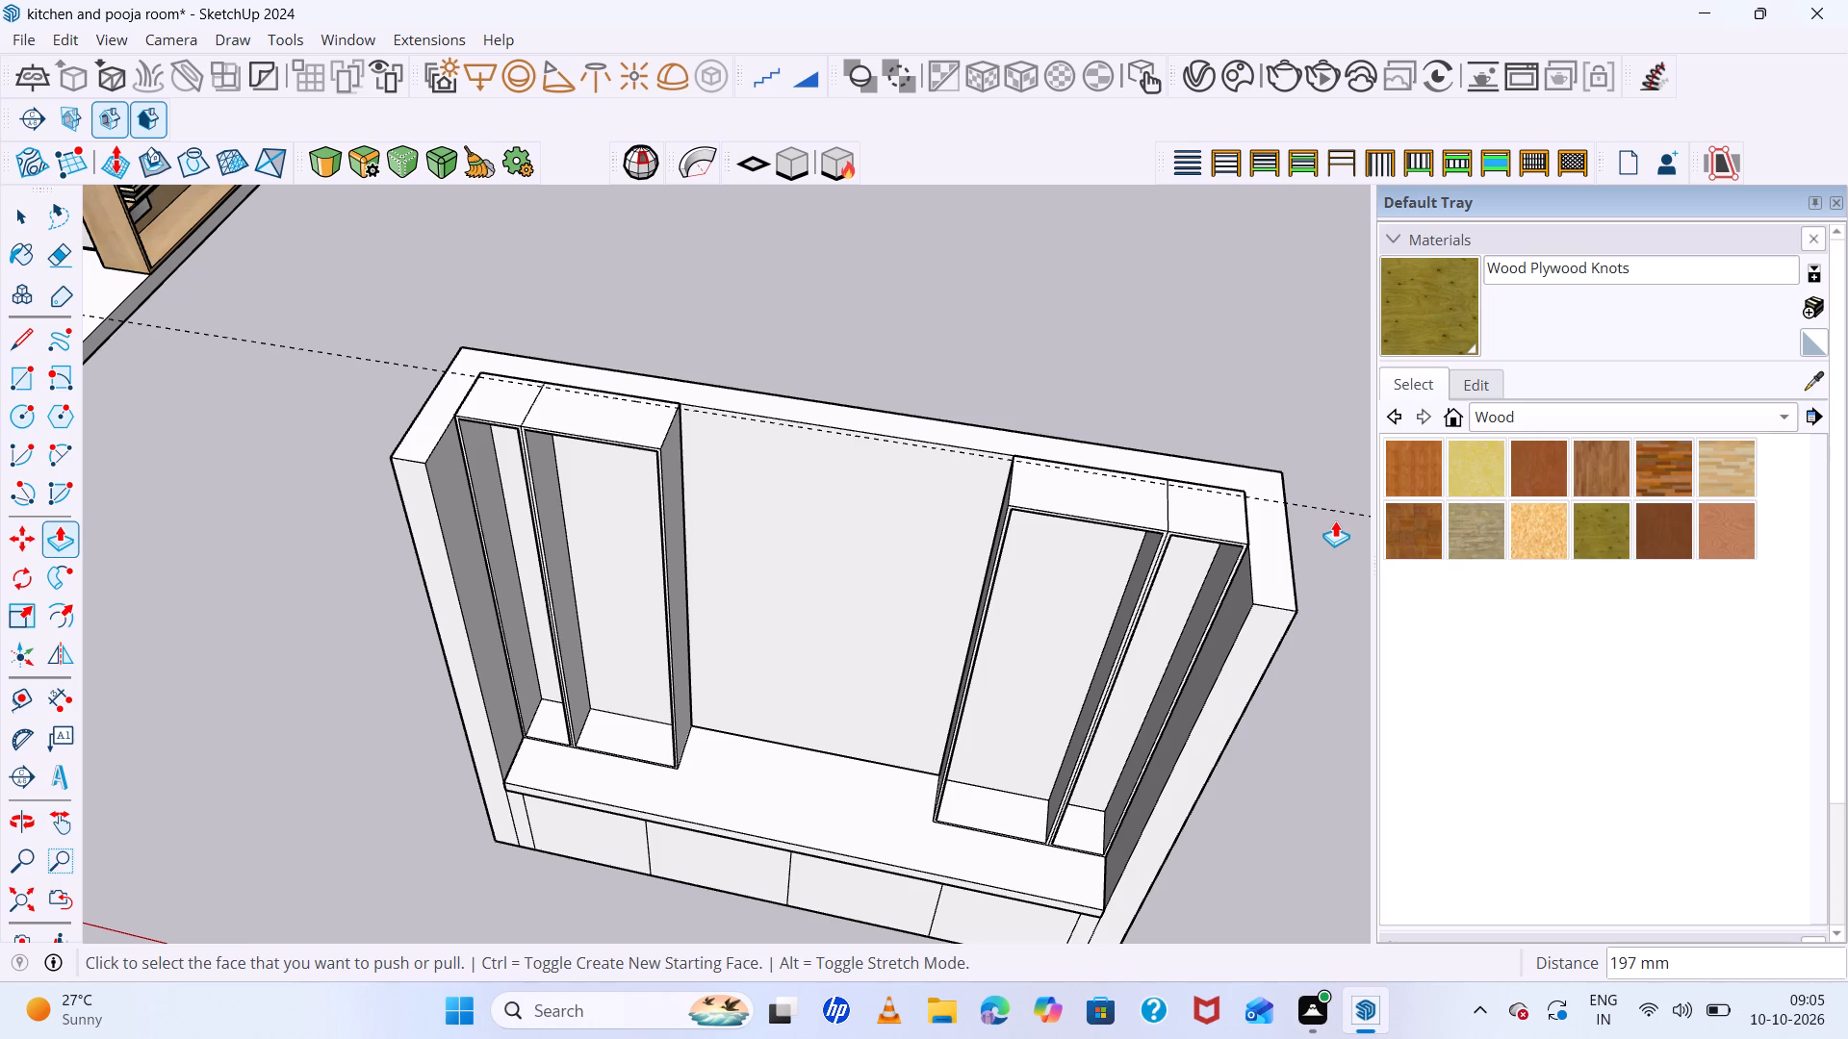
Place a horizontal guide line 450 mm below the top edge of the back panel in the middle opening.
key(t)
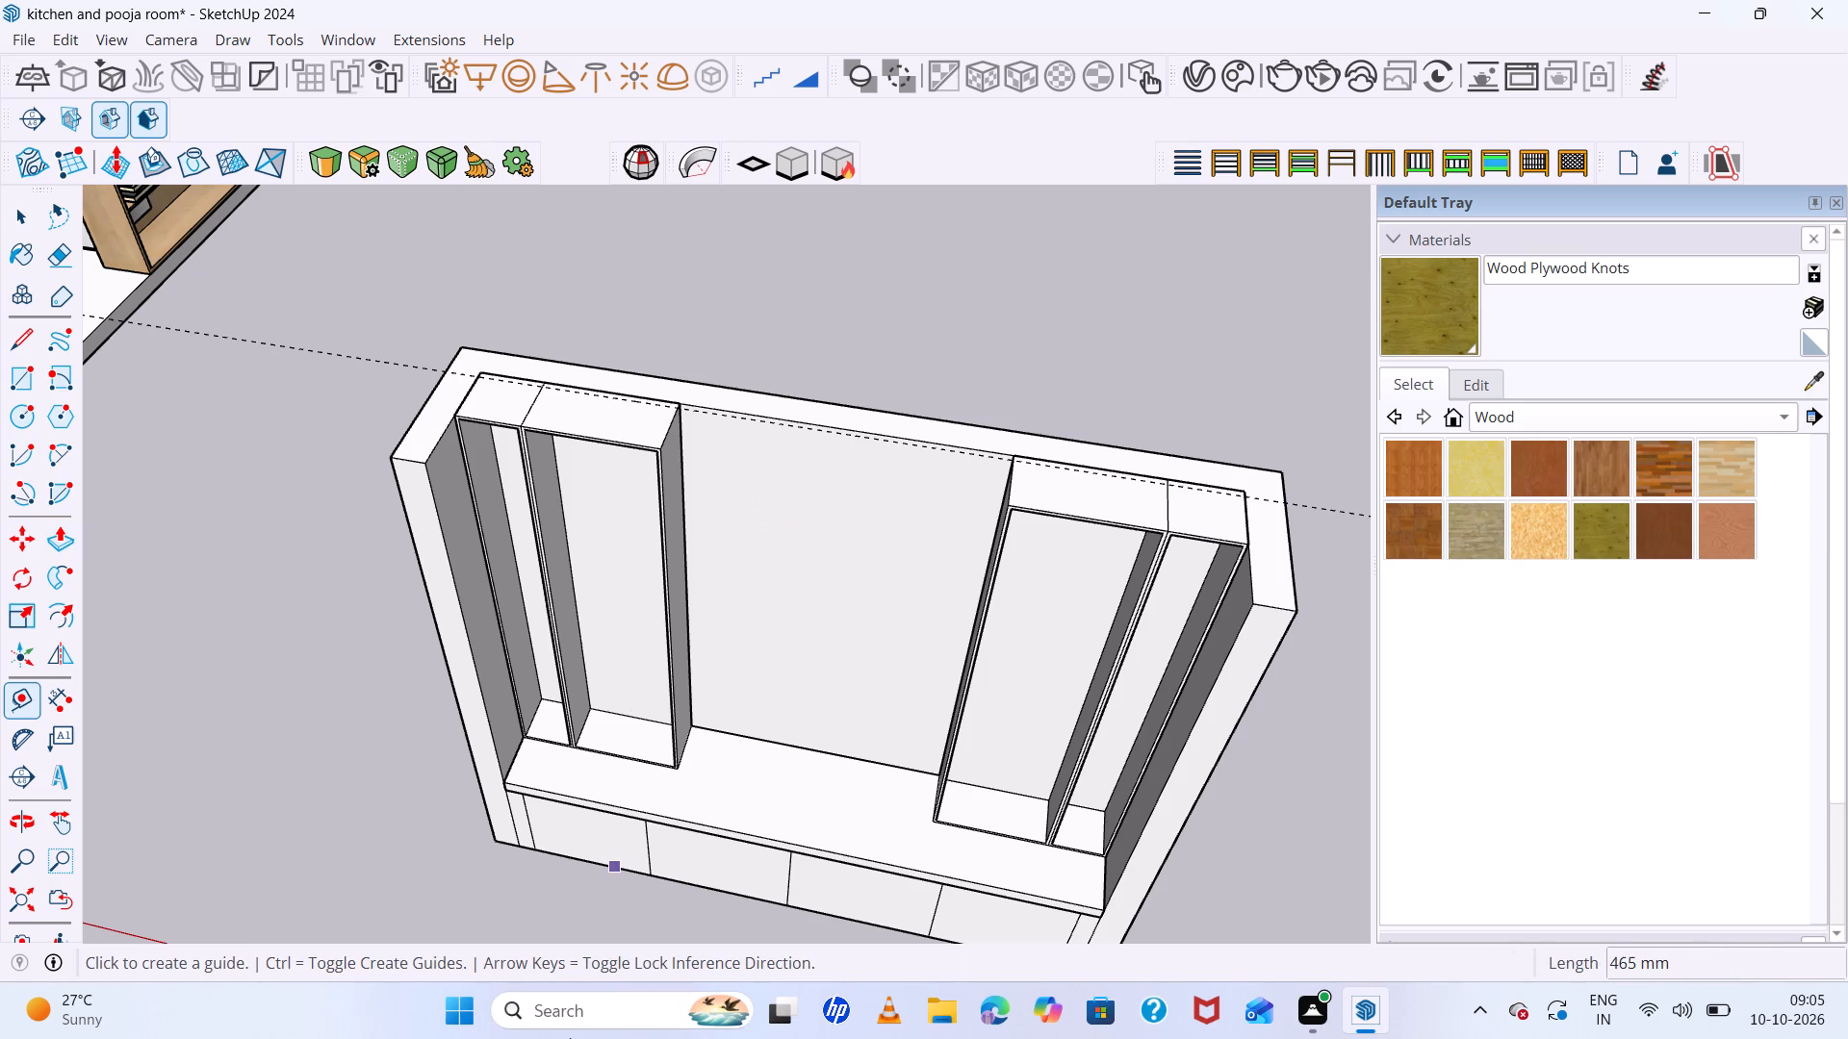
scroll(633, 823, down, 1)
middle_drag(635, 822, 689, 588)
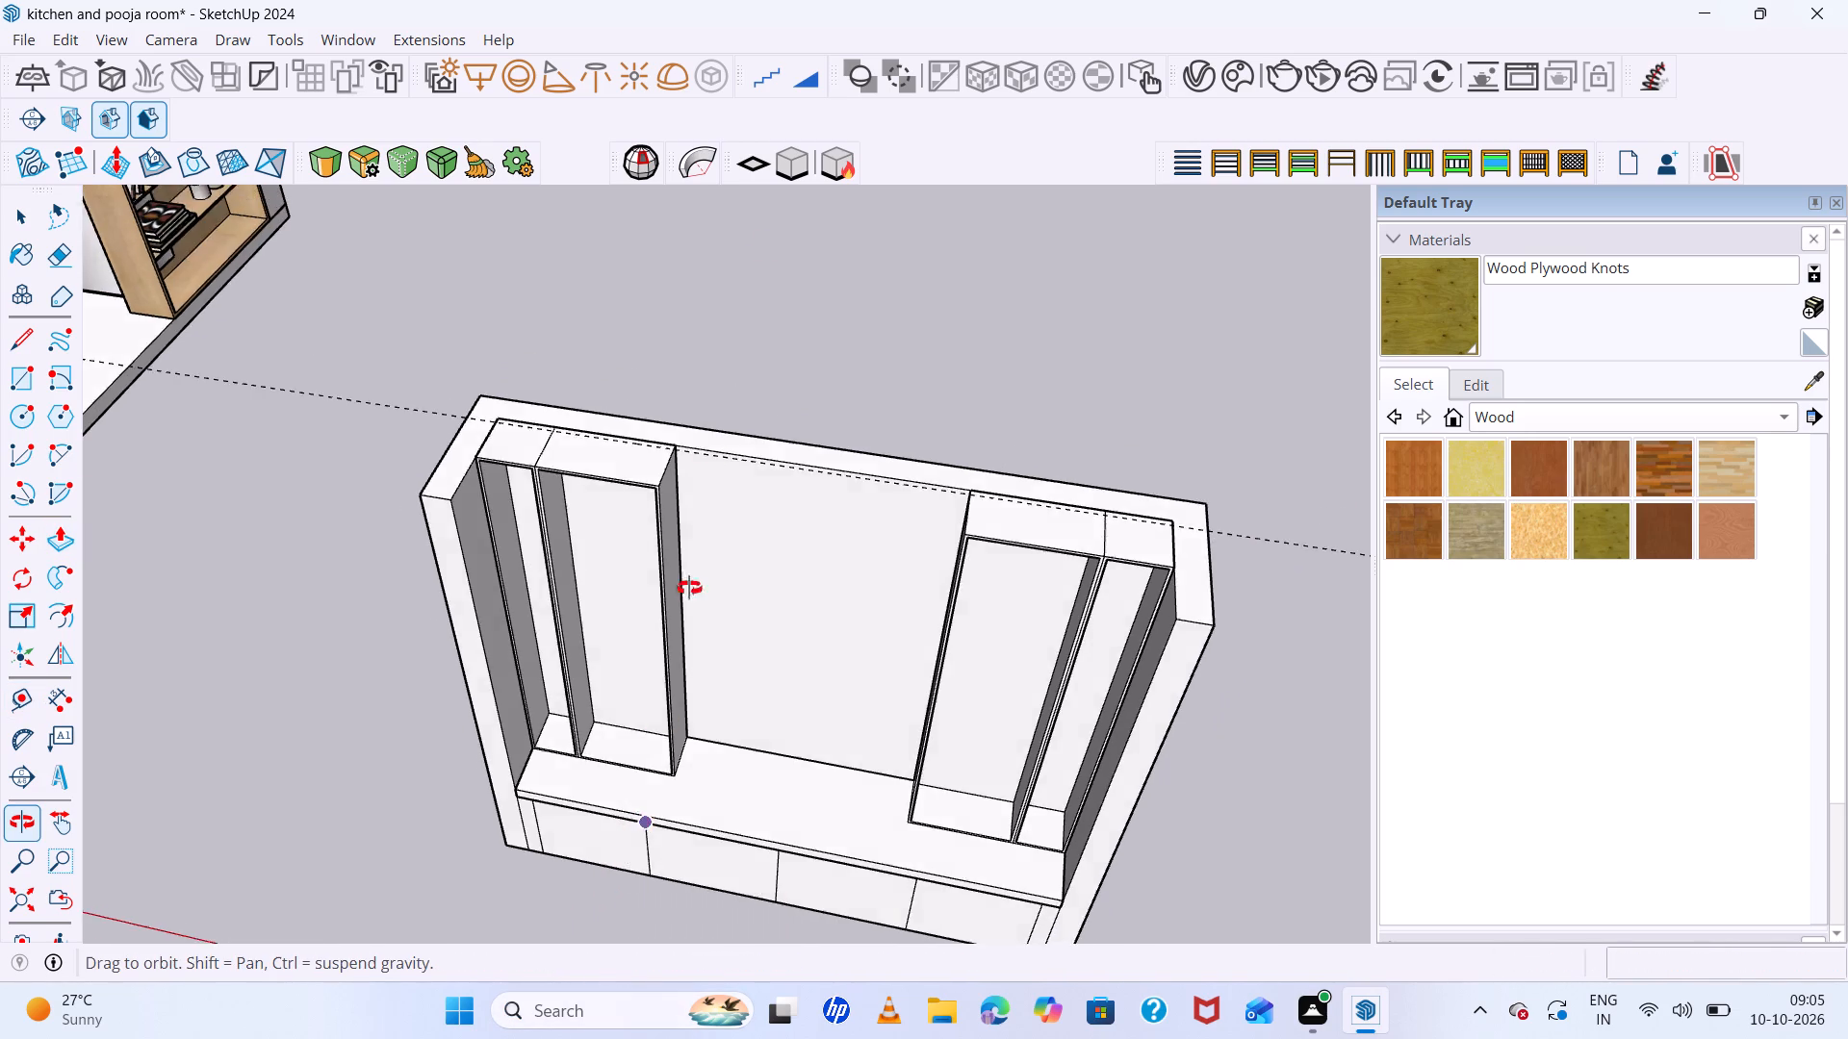
middle_drag(689, 588, 779, 121)
scroll(777, 126, down, 2)
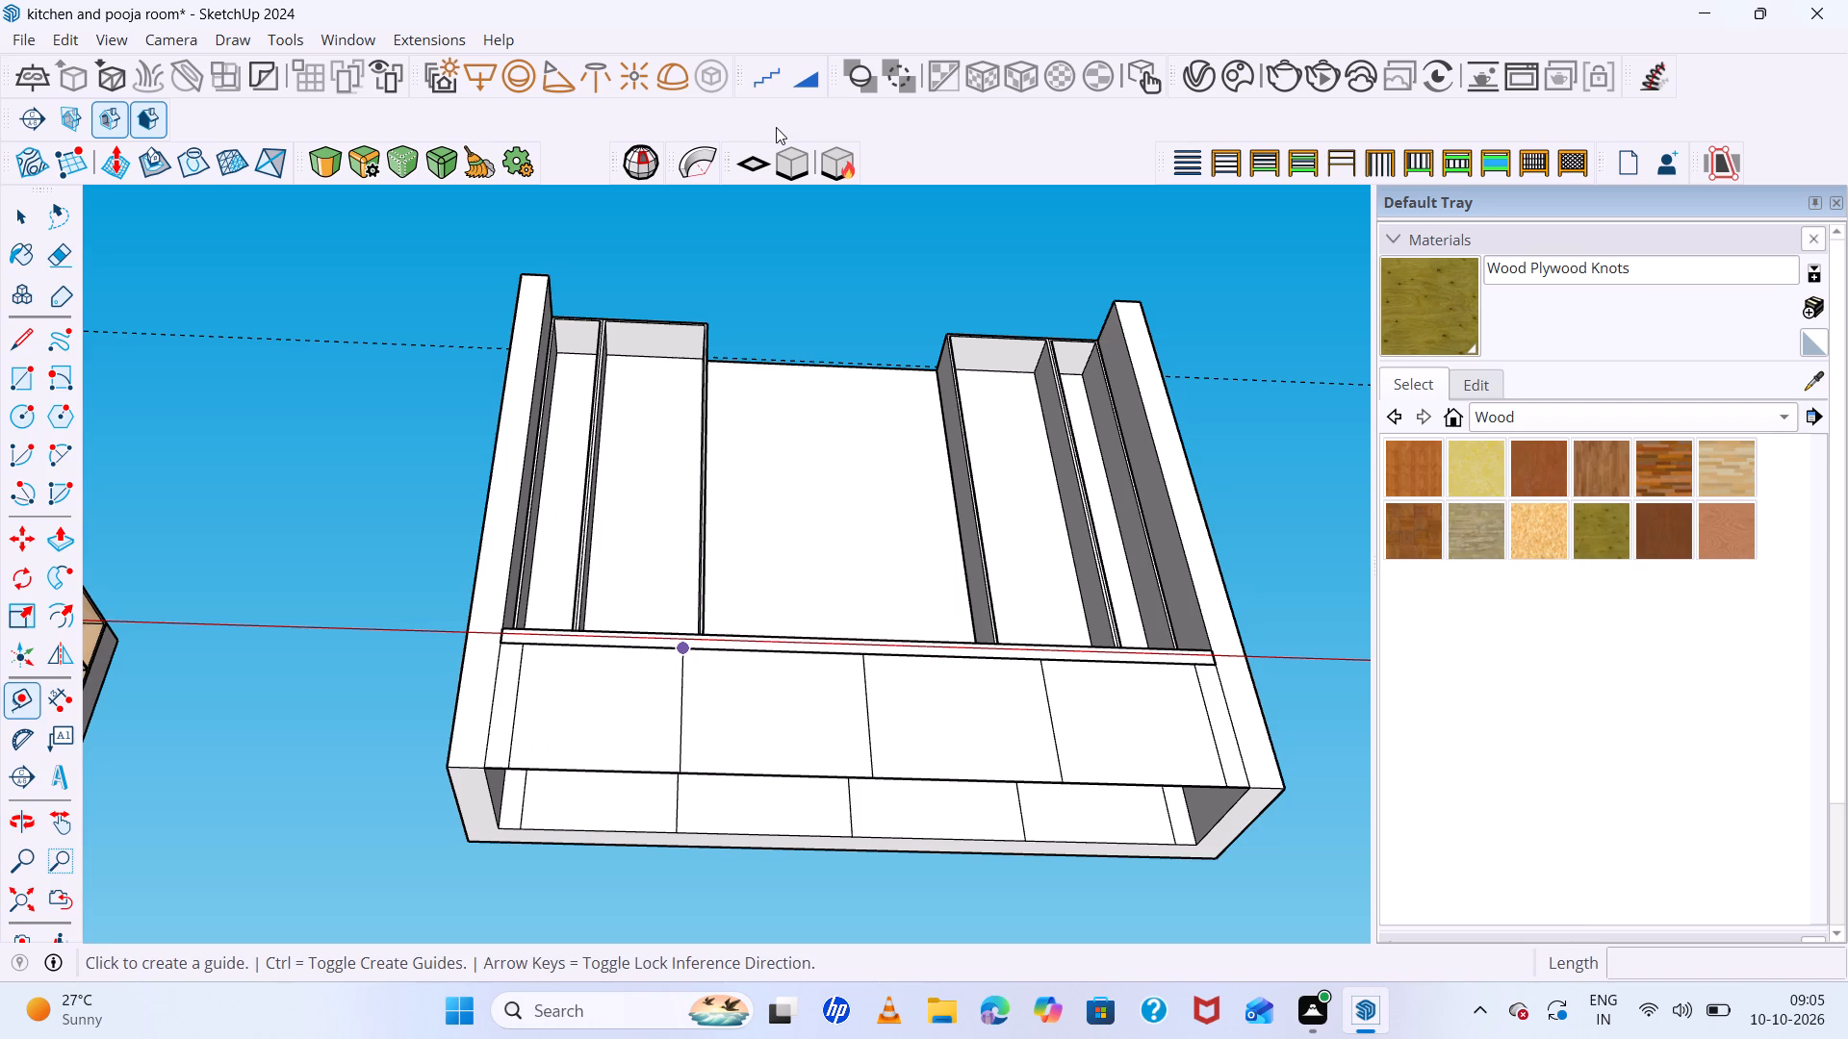
scroll(848, 660, down, 4)
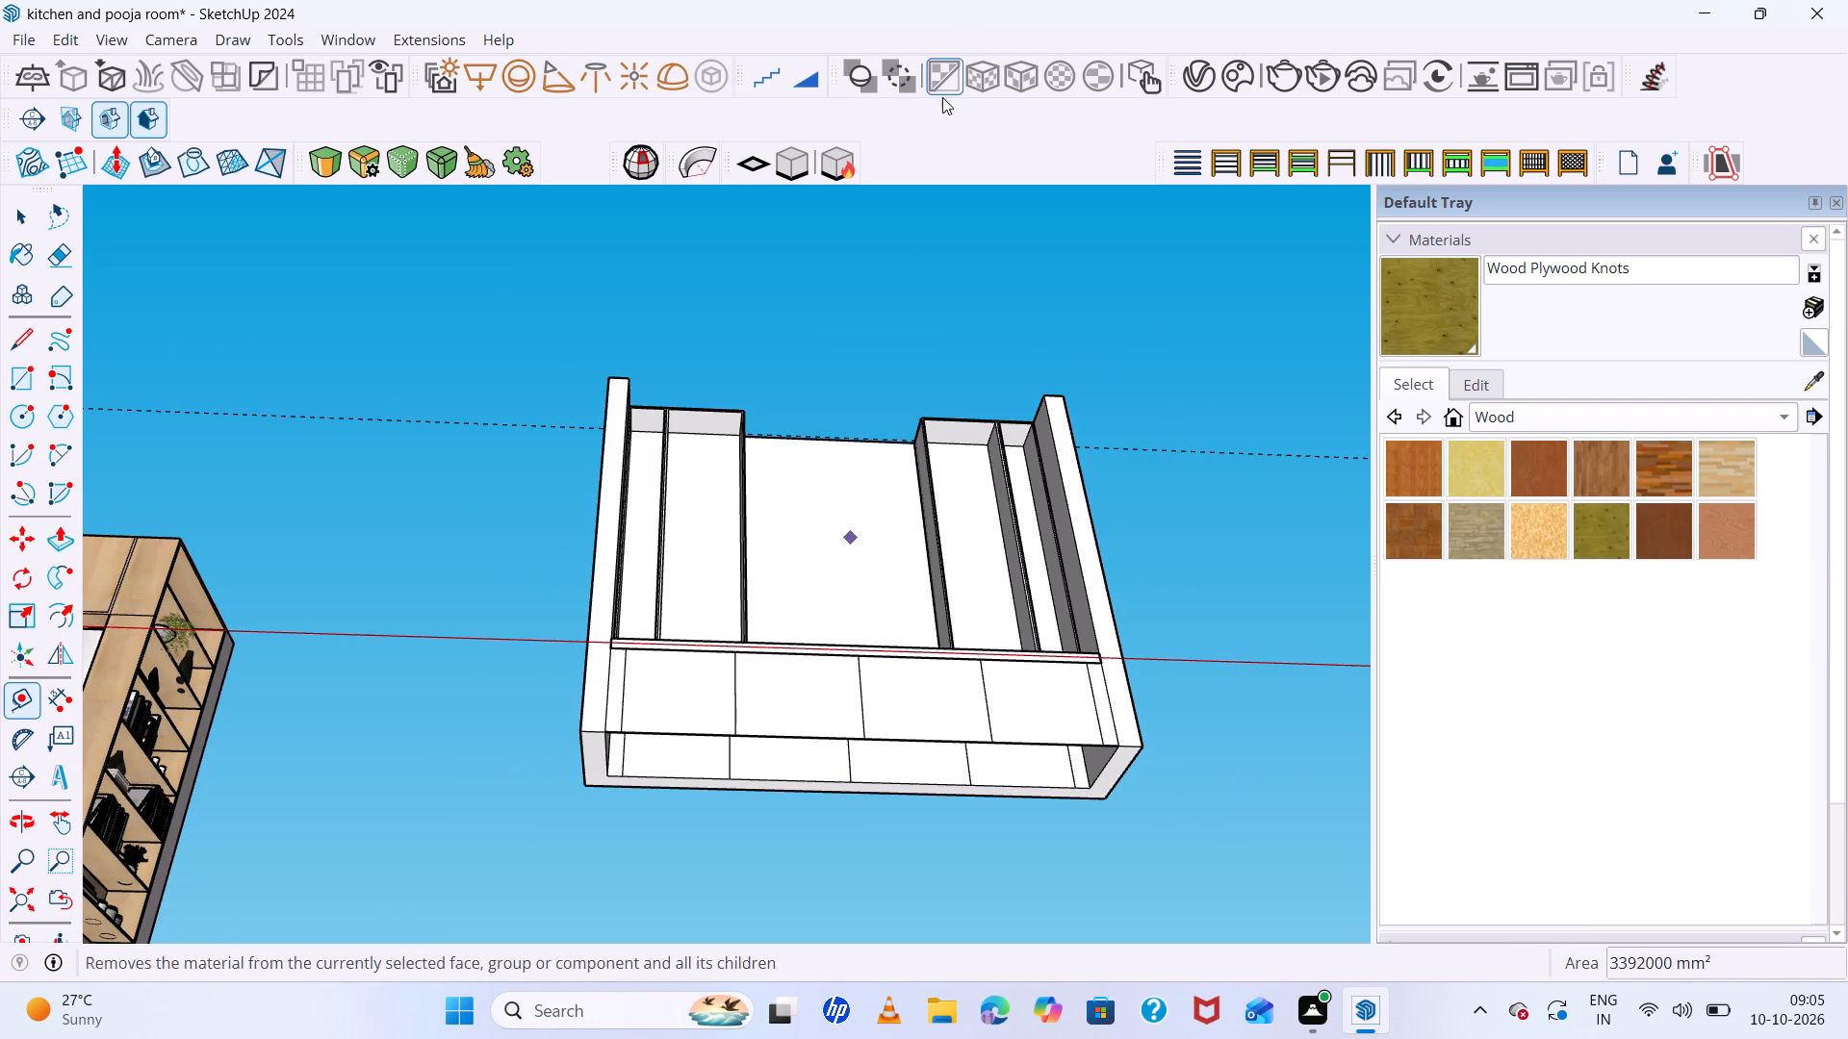
middle_drag(875, 372, 868, 412)
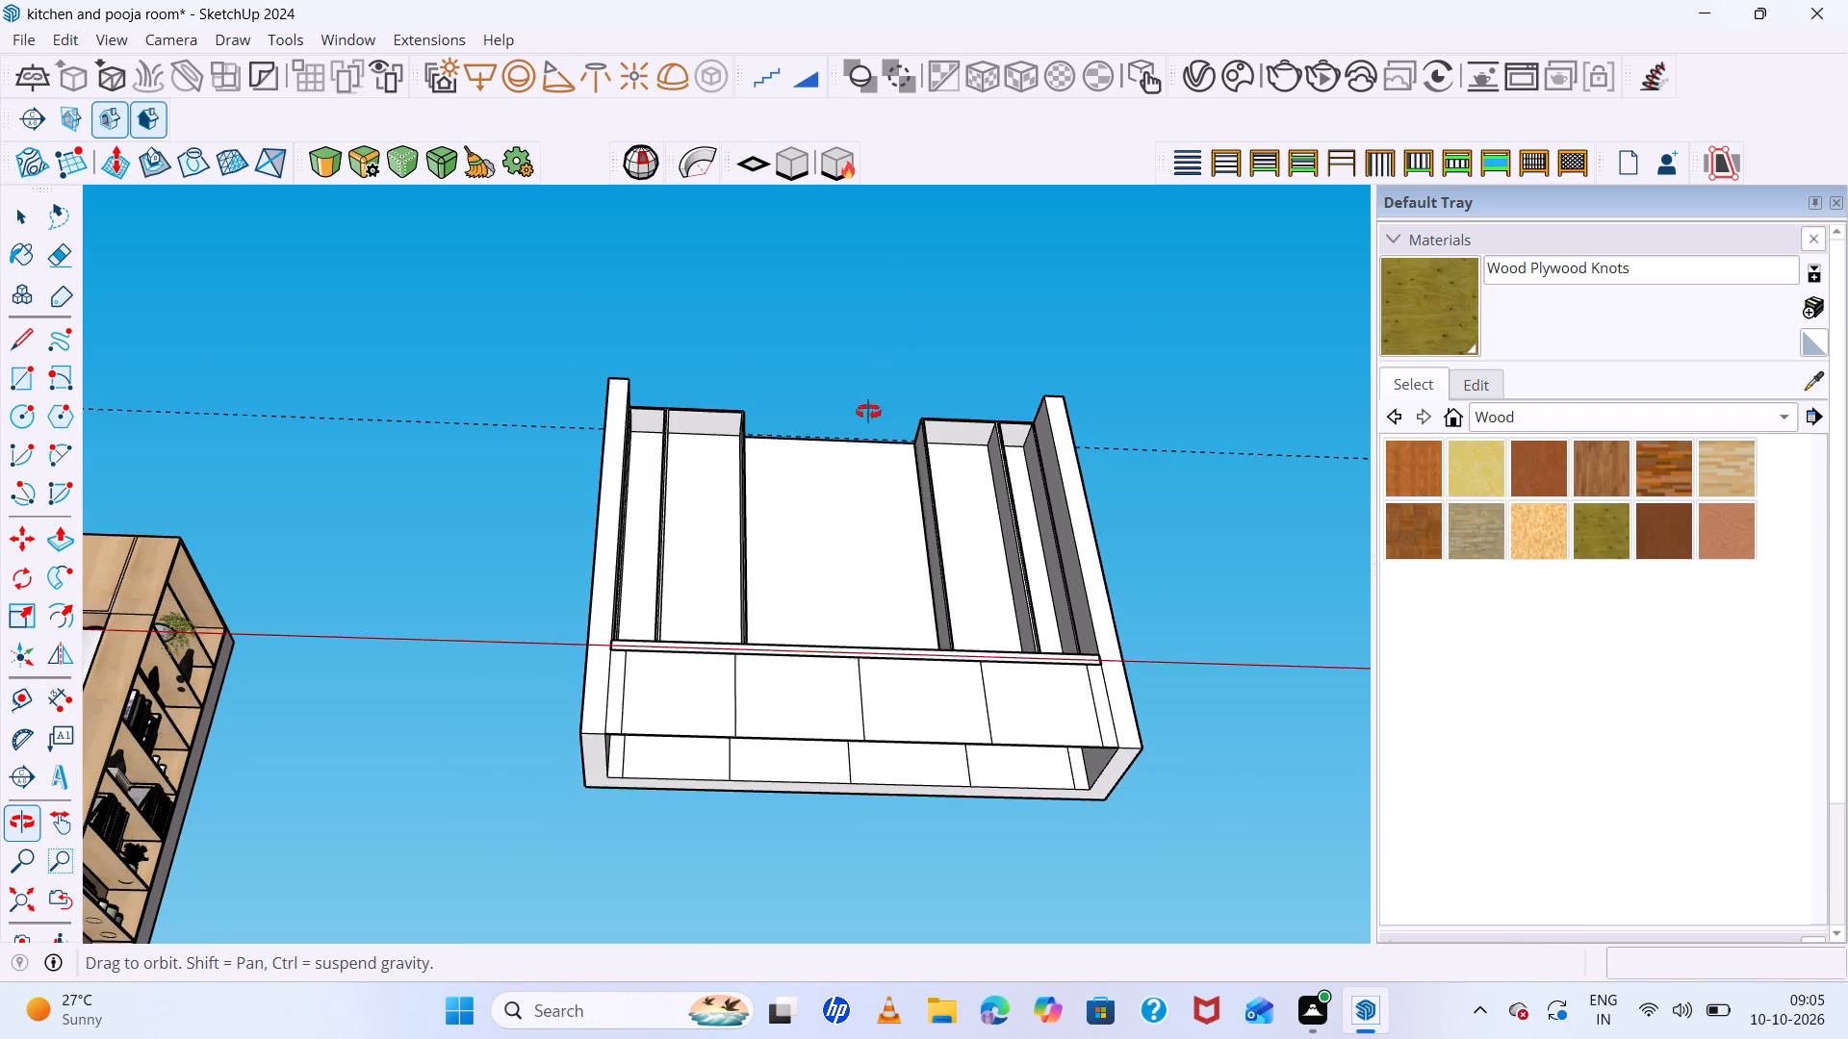
middle_drag(868, 412, 857, 760)
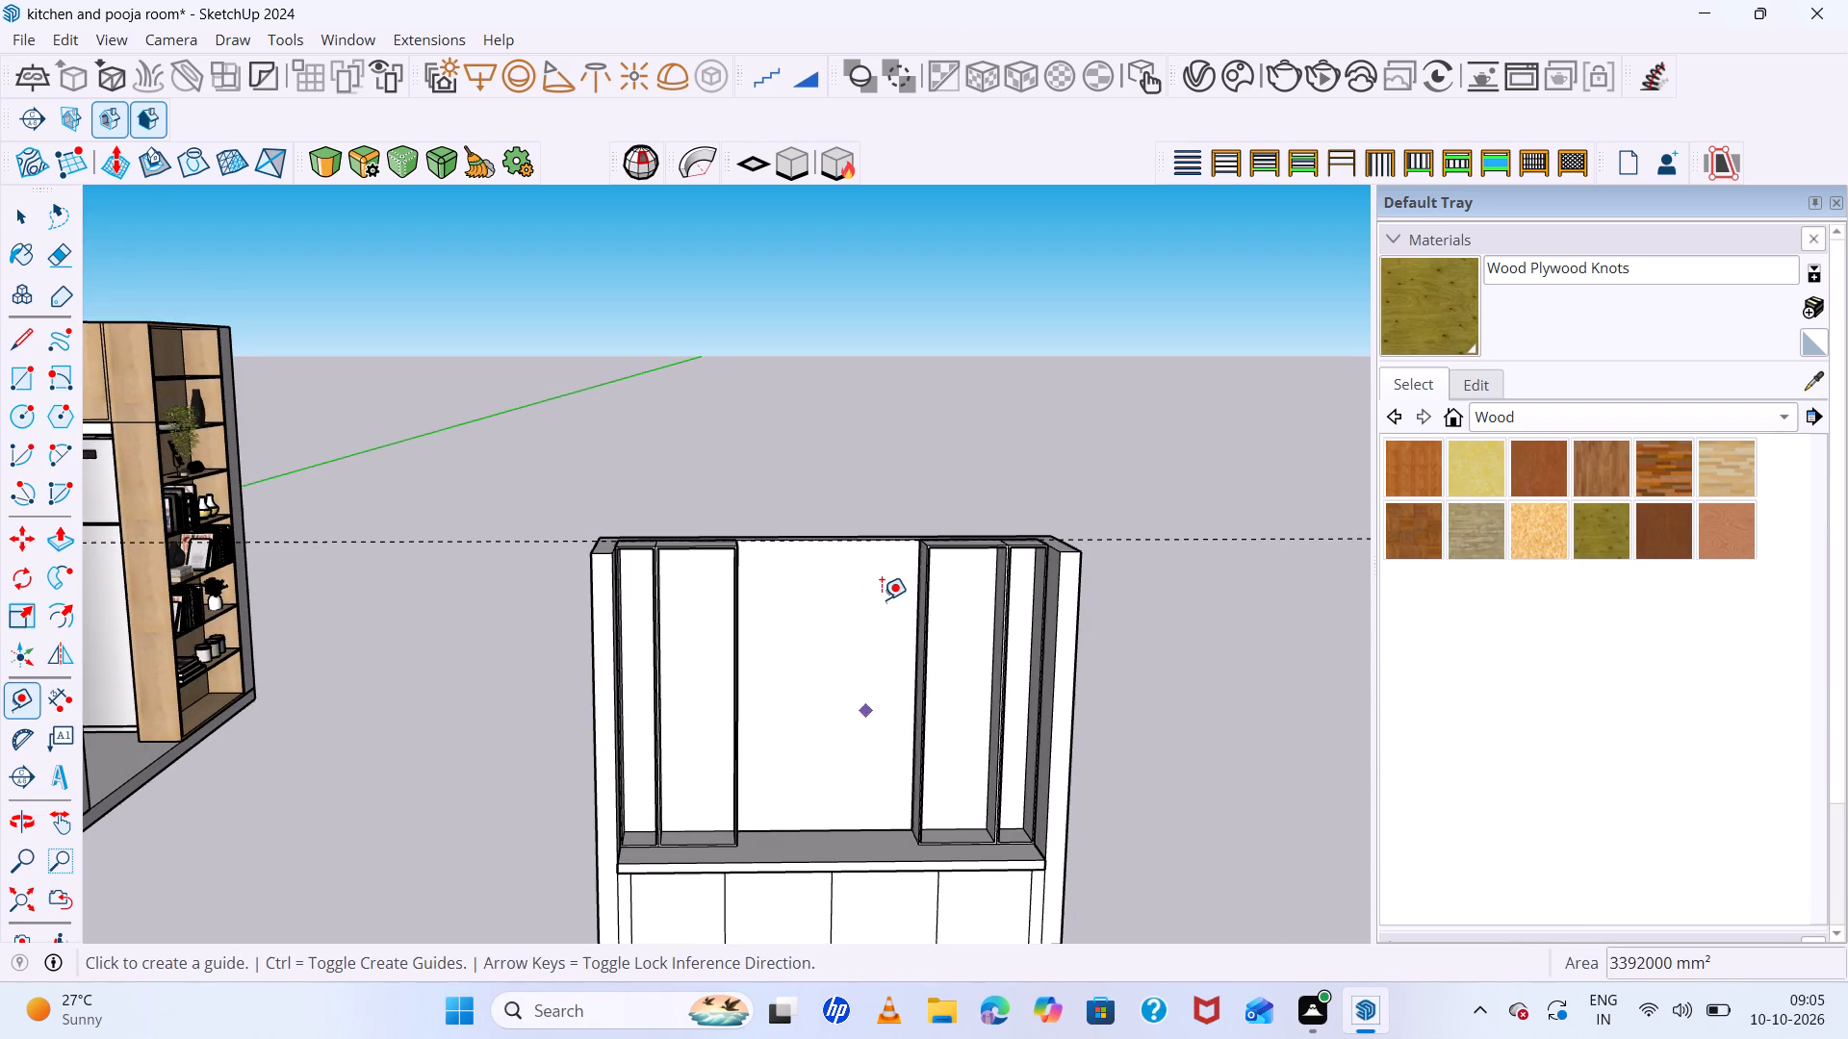
scroll(817, 530, up, 6)
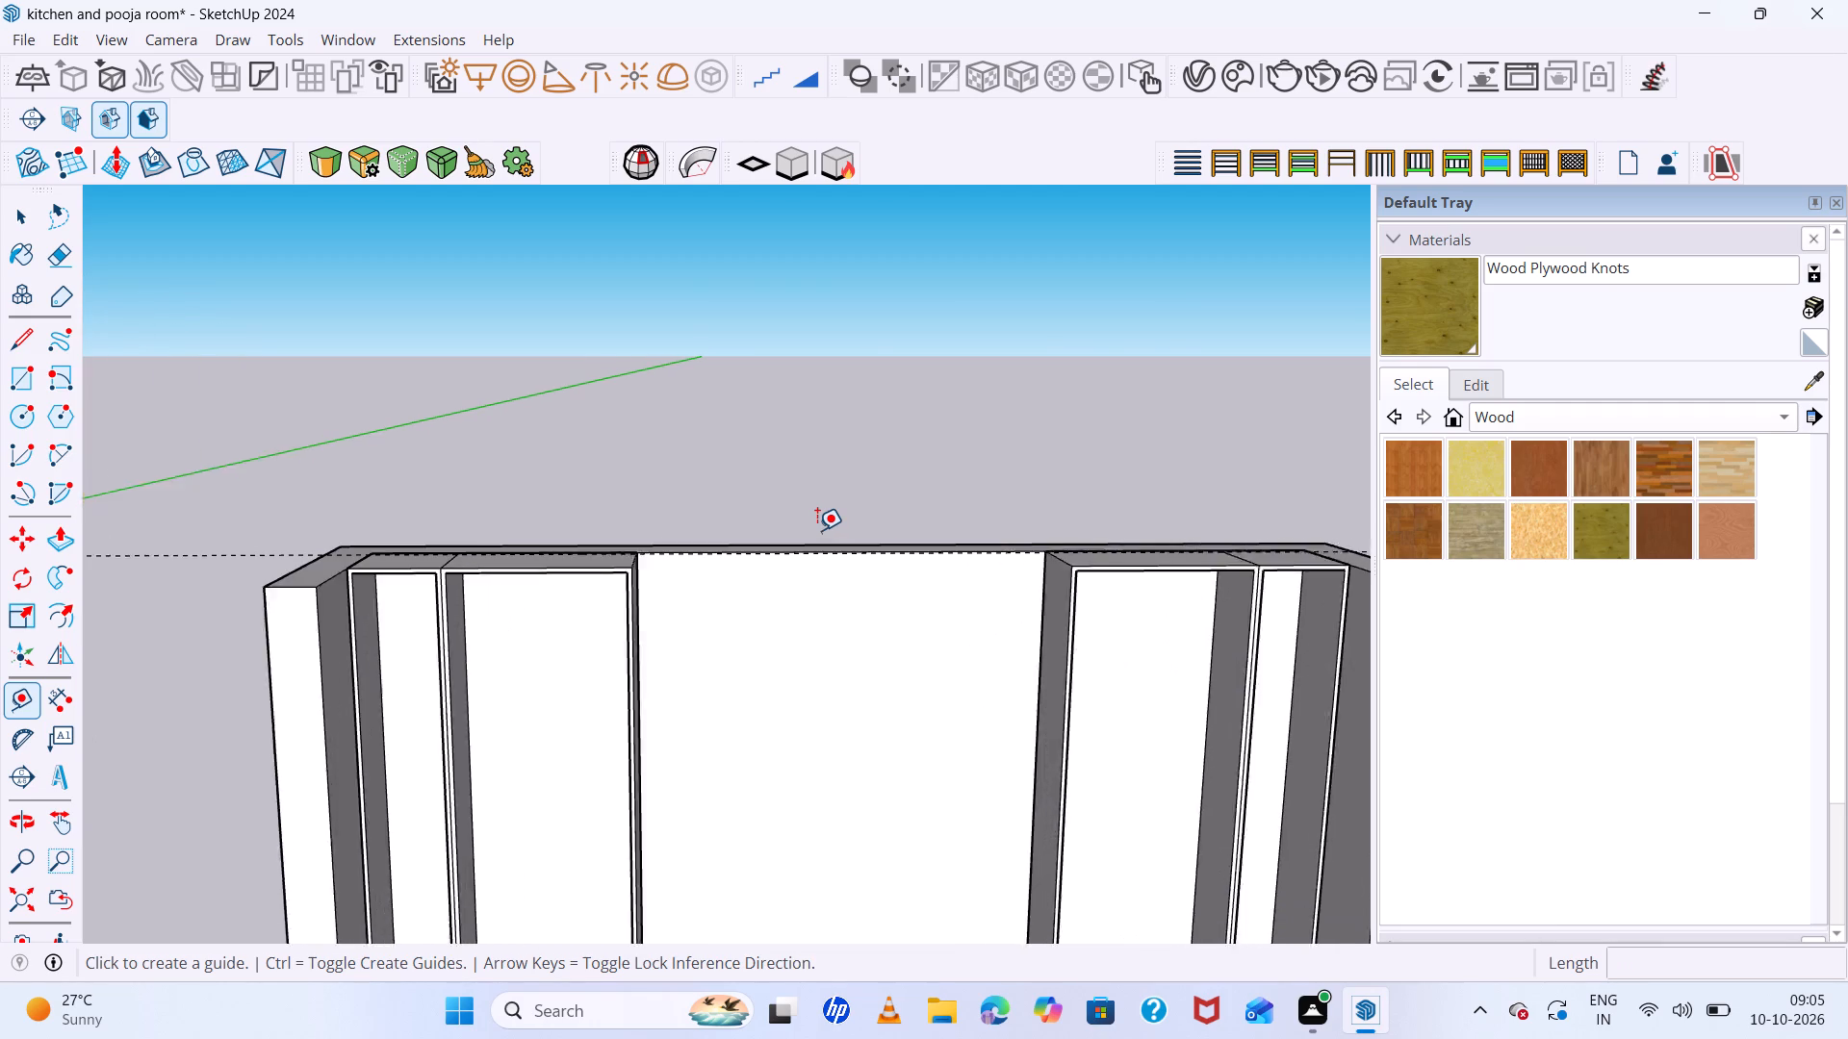
scroll(817, 530, up, 2)
middle_drag(808, 621, 787, 712)
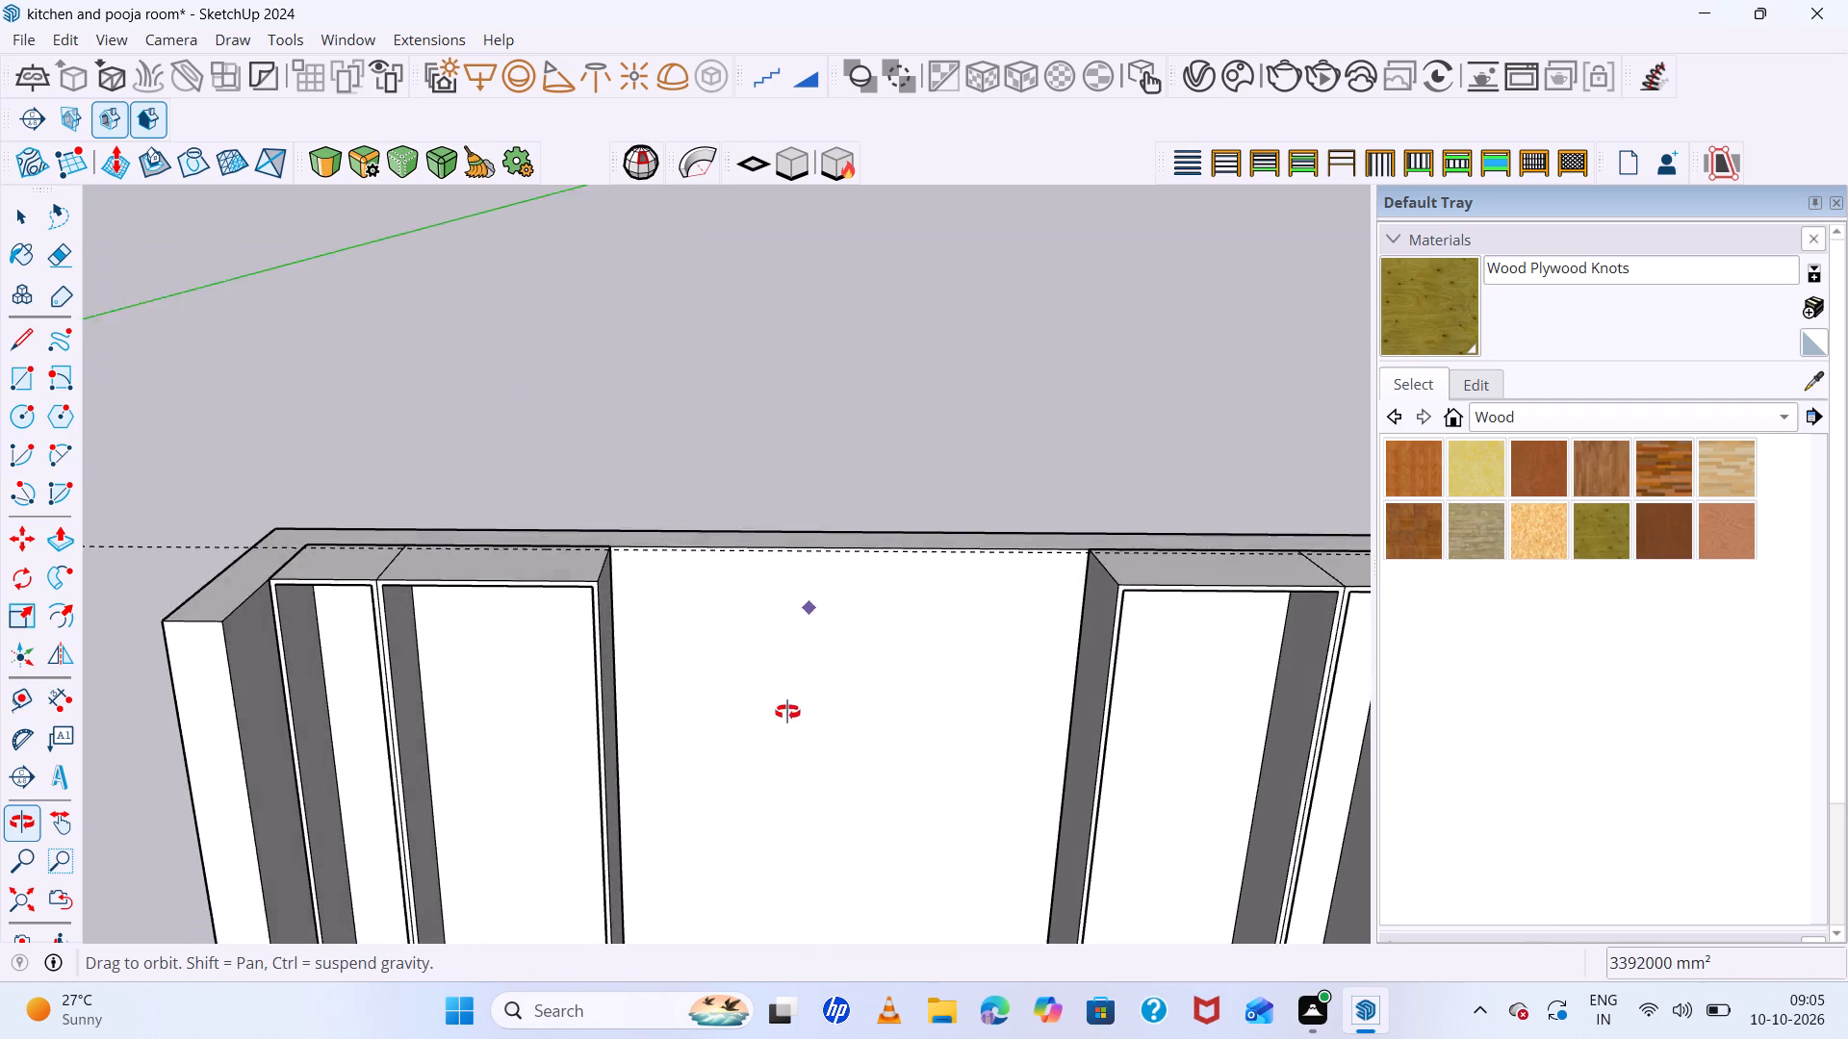
middle_drag(787, 712, 777, 781)
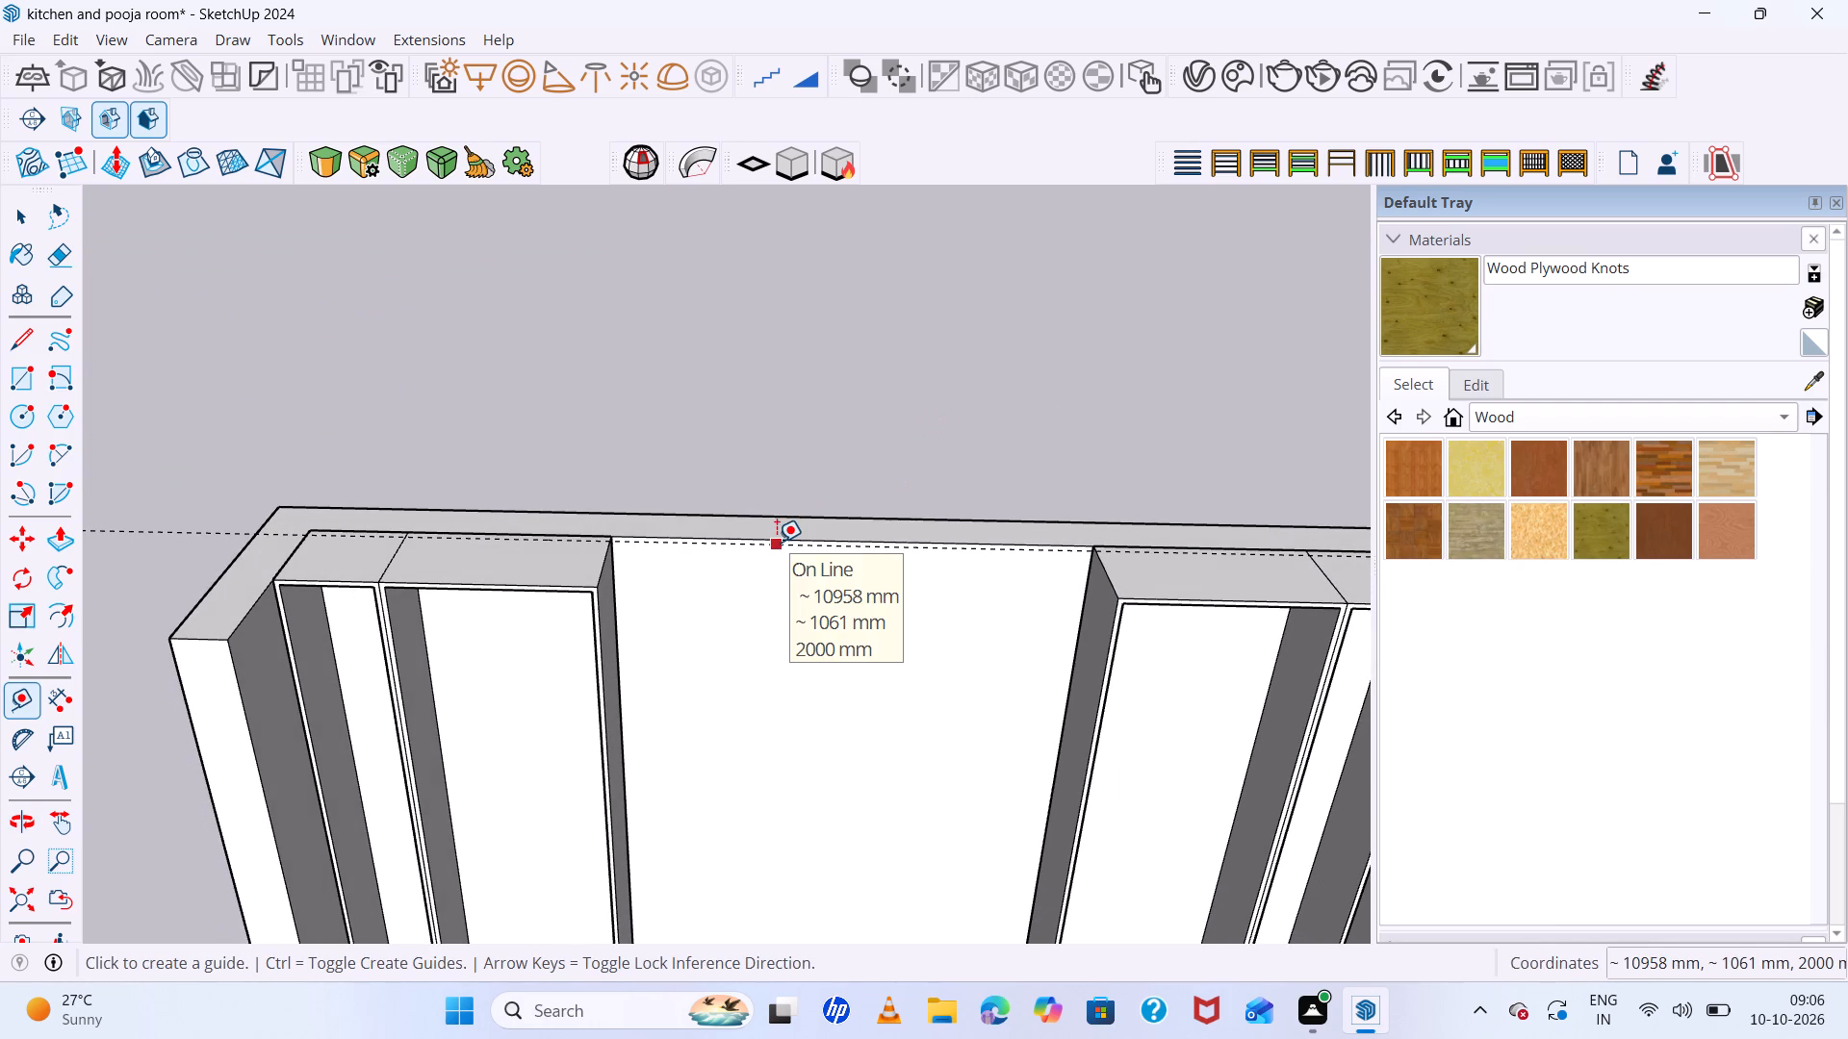
scroll(777, 542, up, 4)
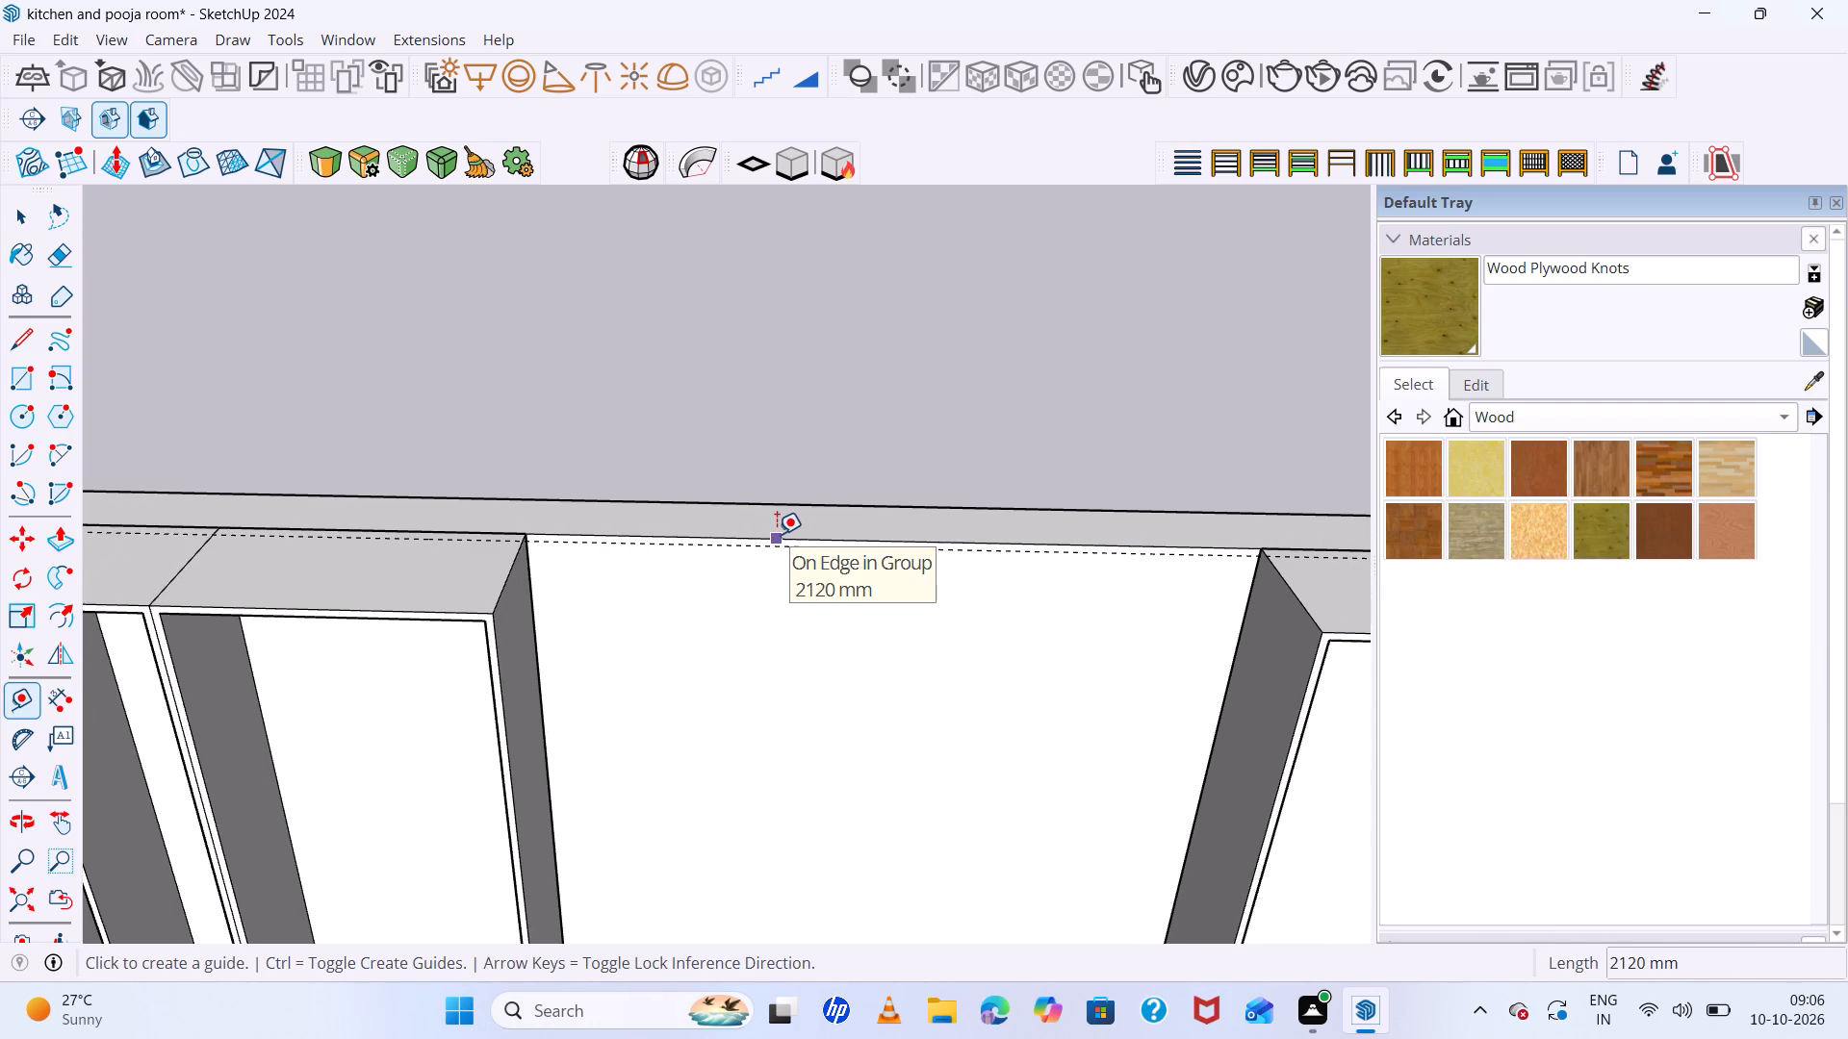
click(777, 534)
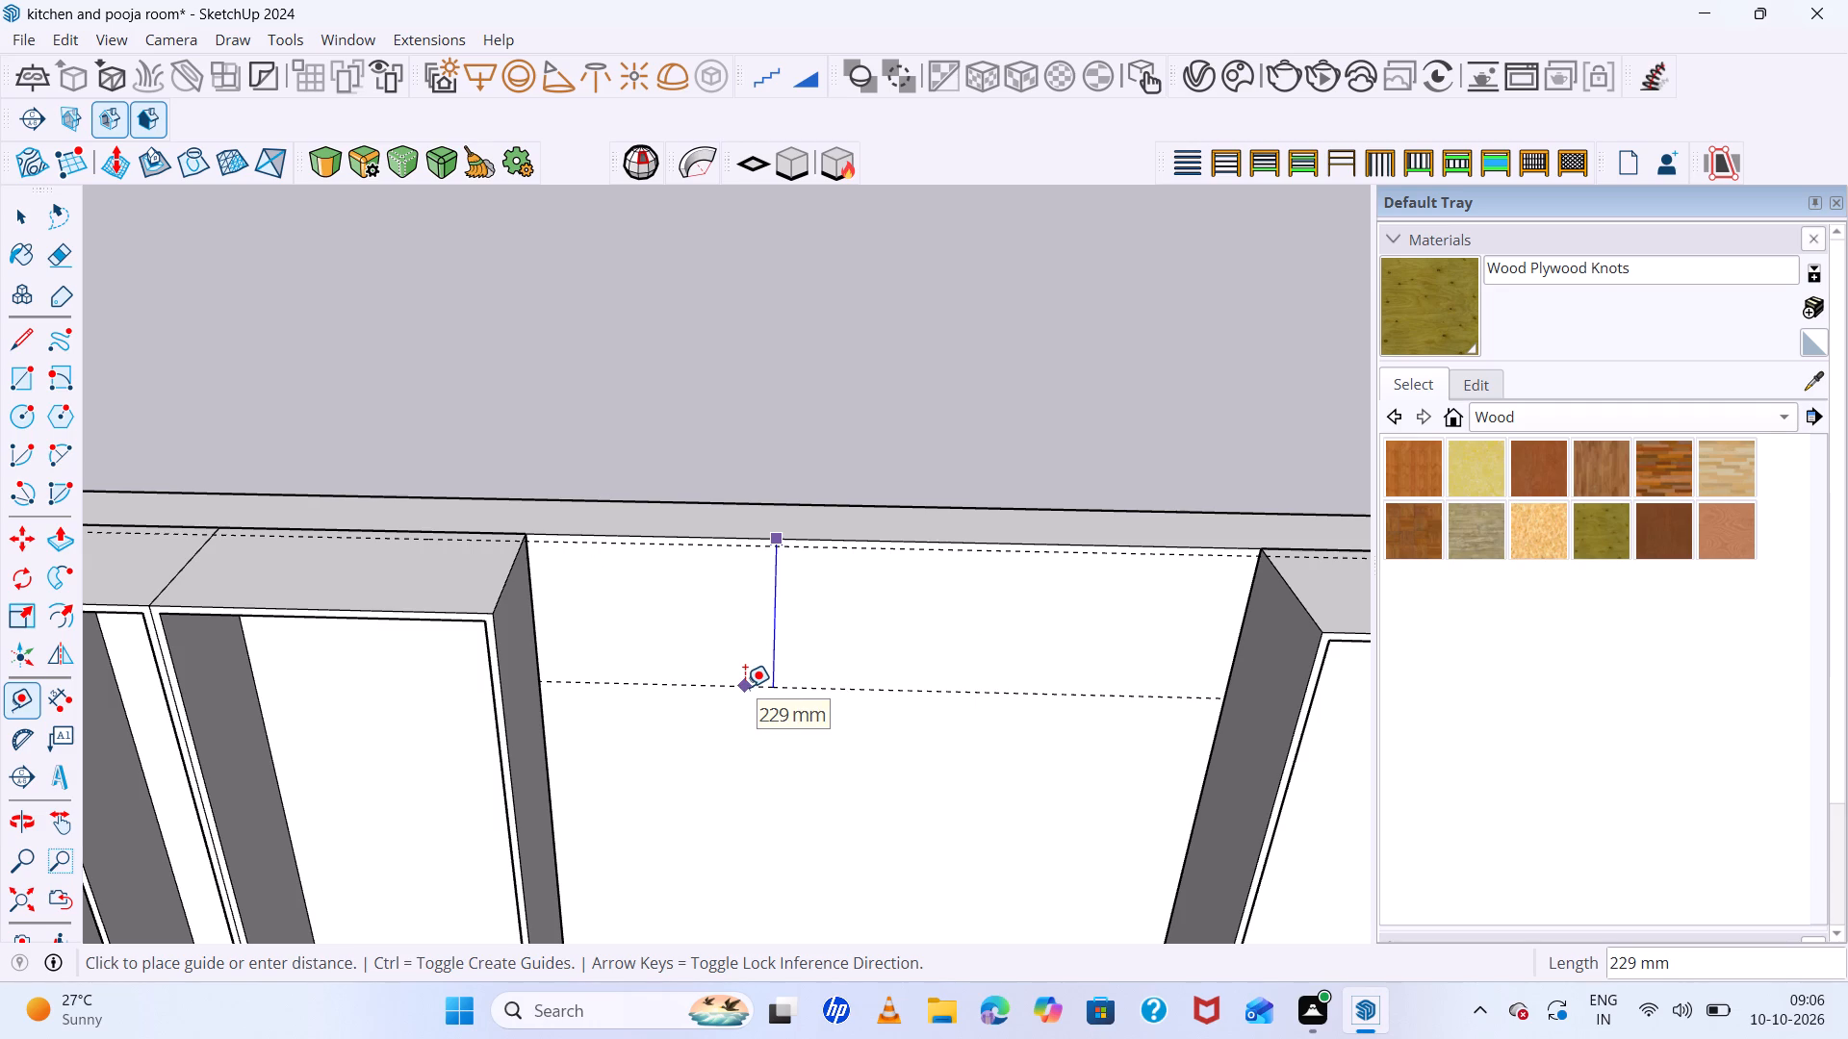
text(450)
key(Return)
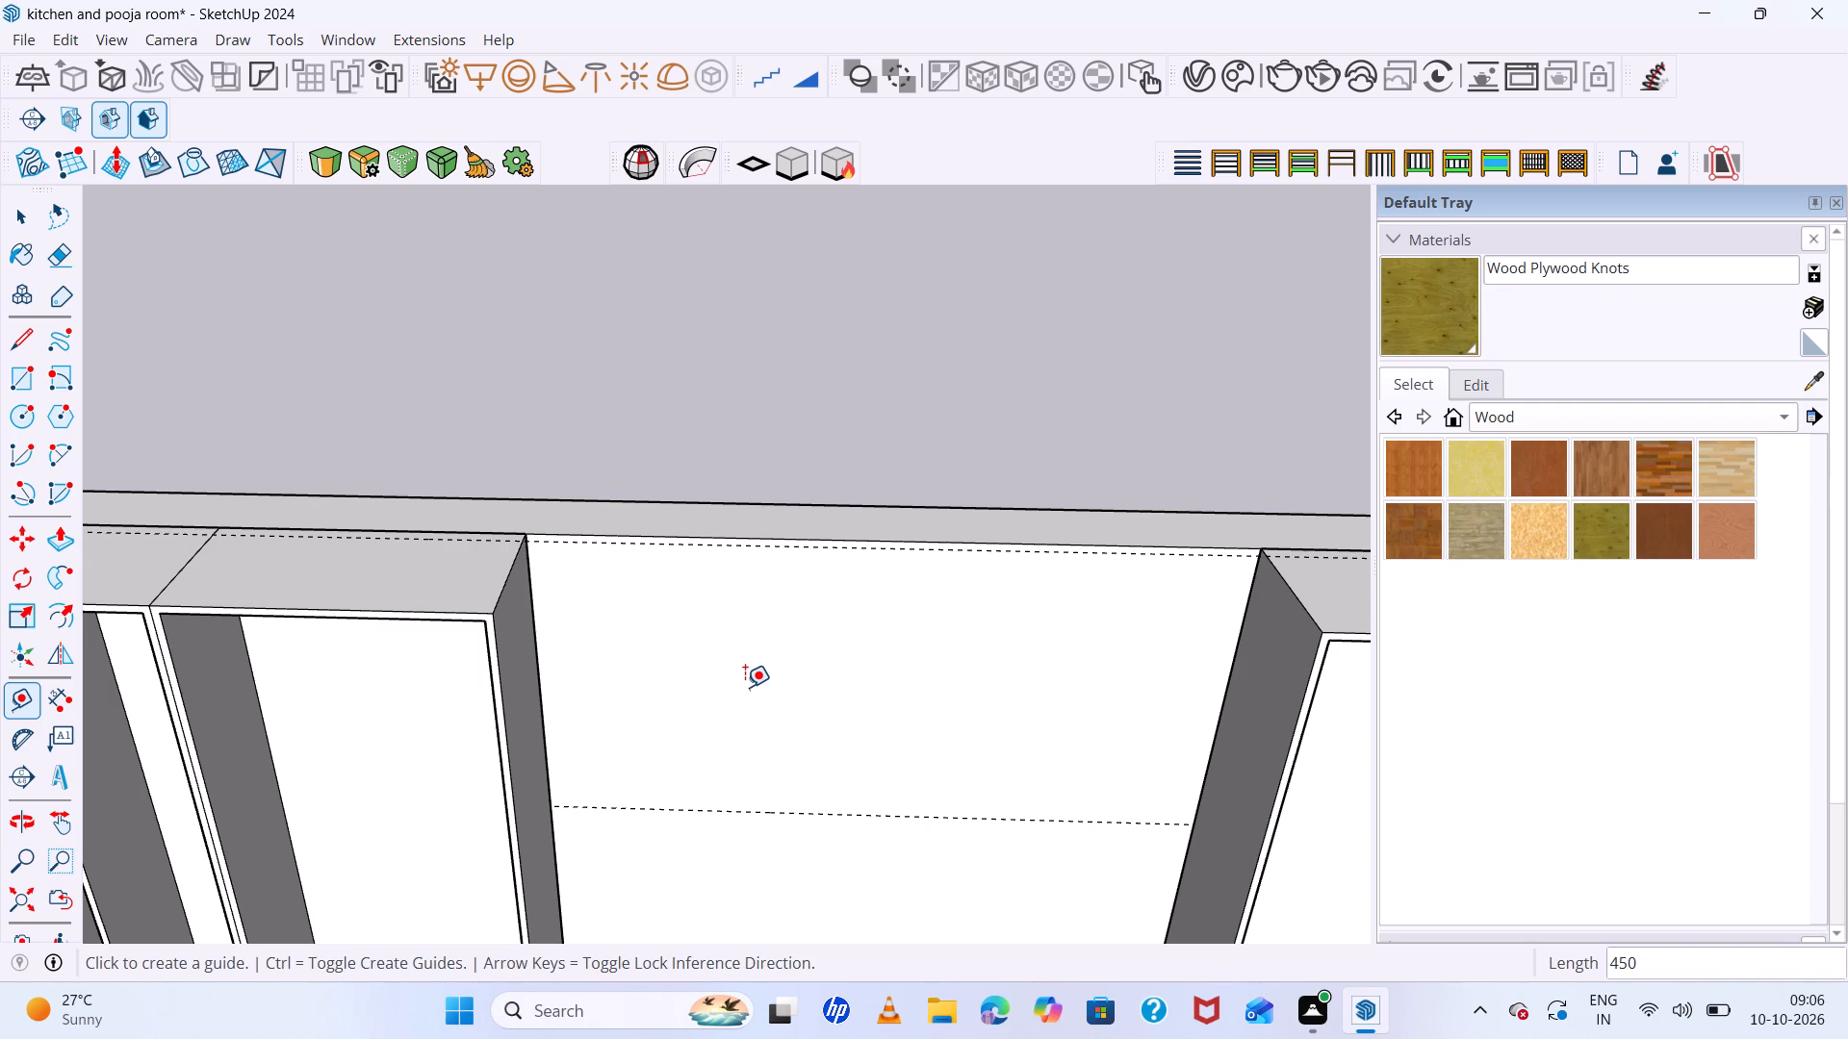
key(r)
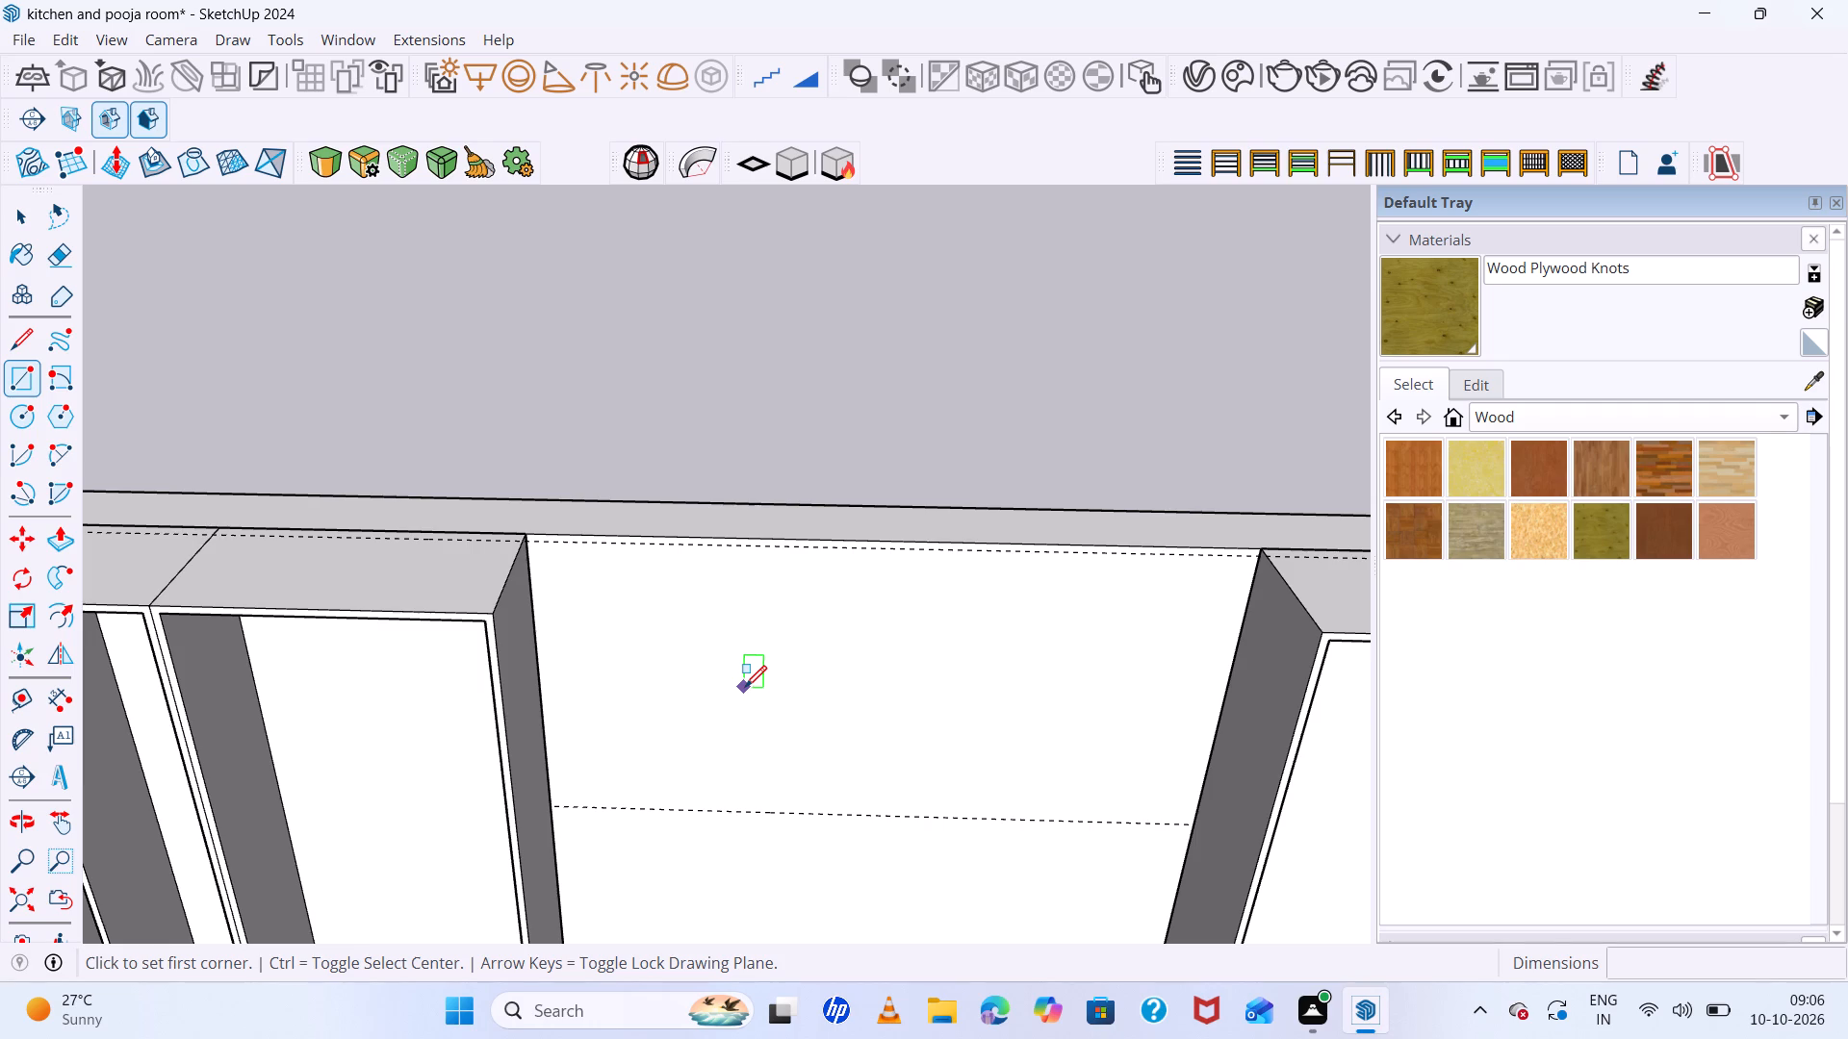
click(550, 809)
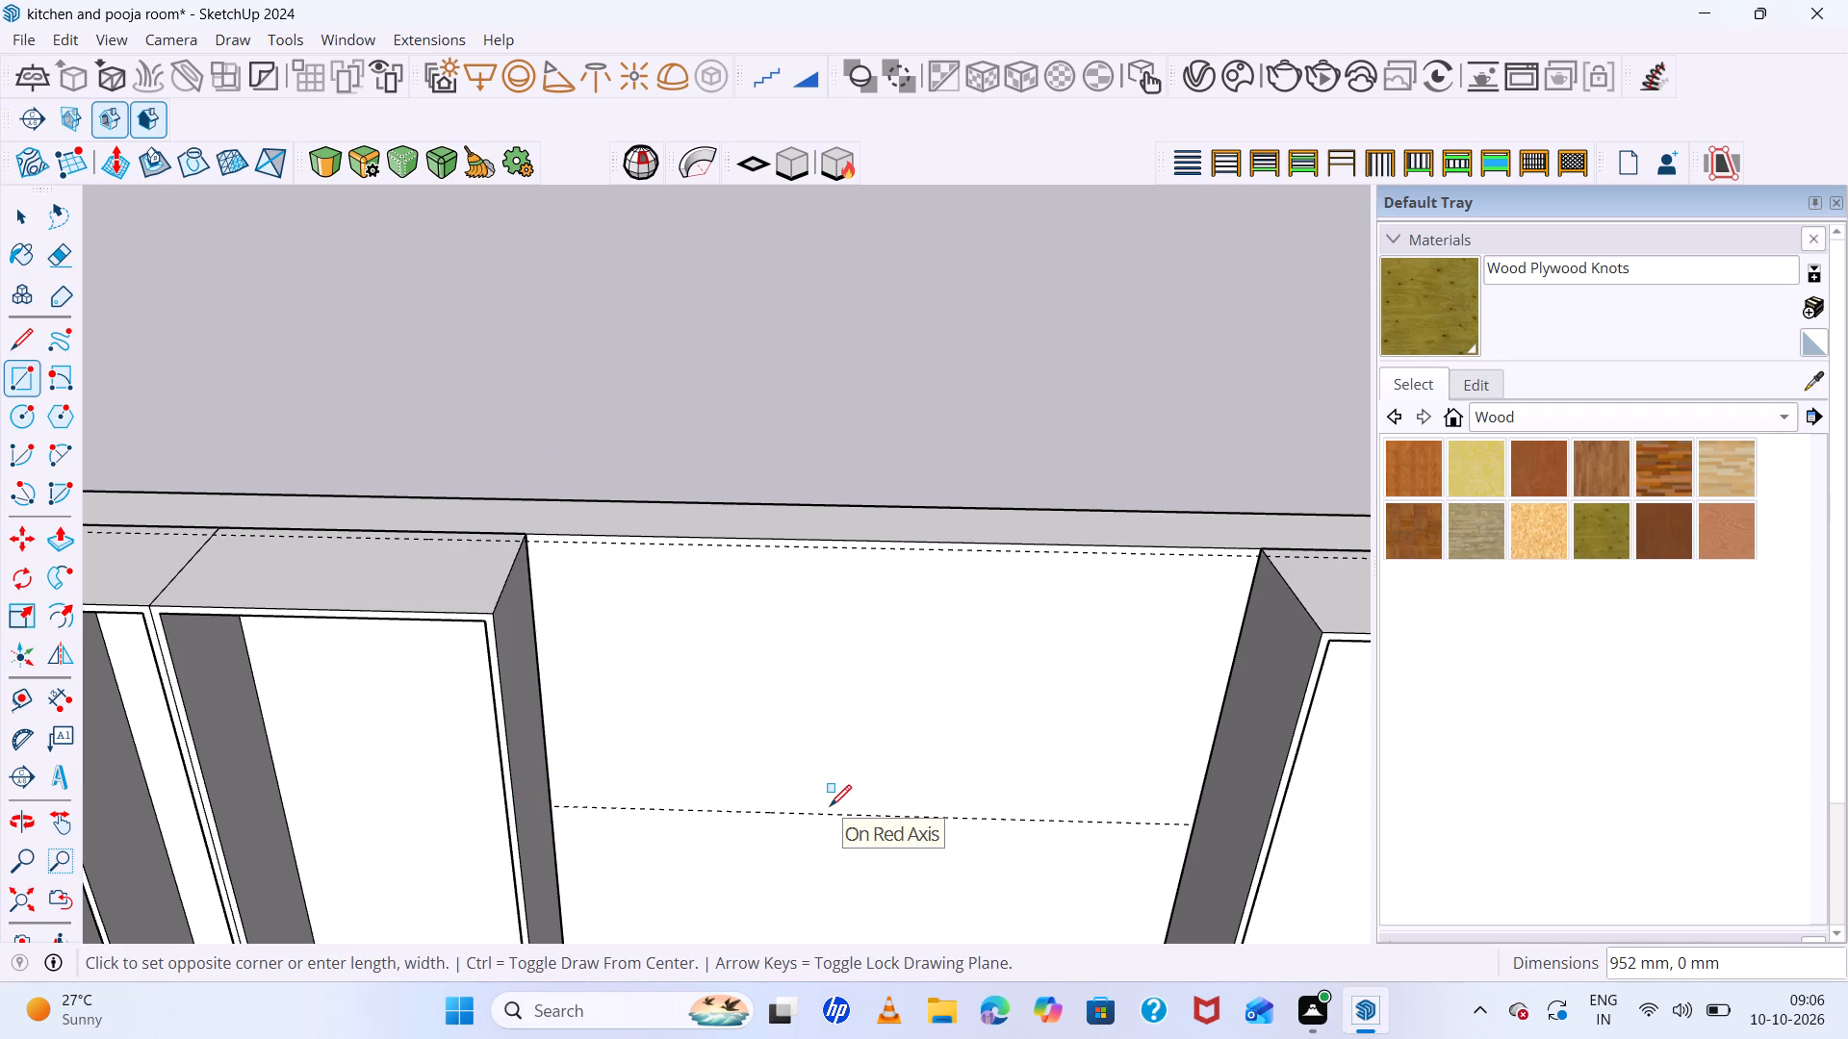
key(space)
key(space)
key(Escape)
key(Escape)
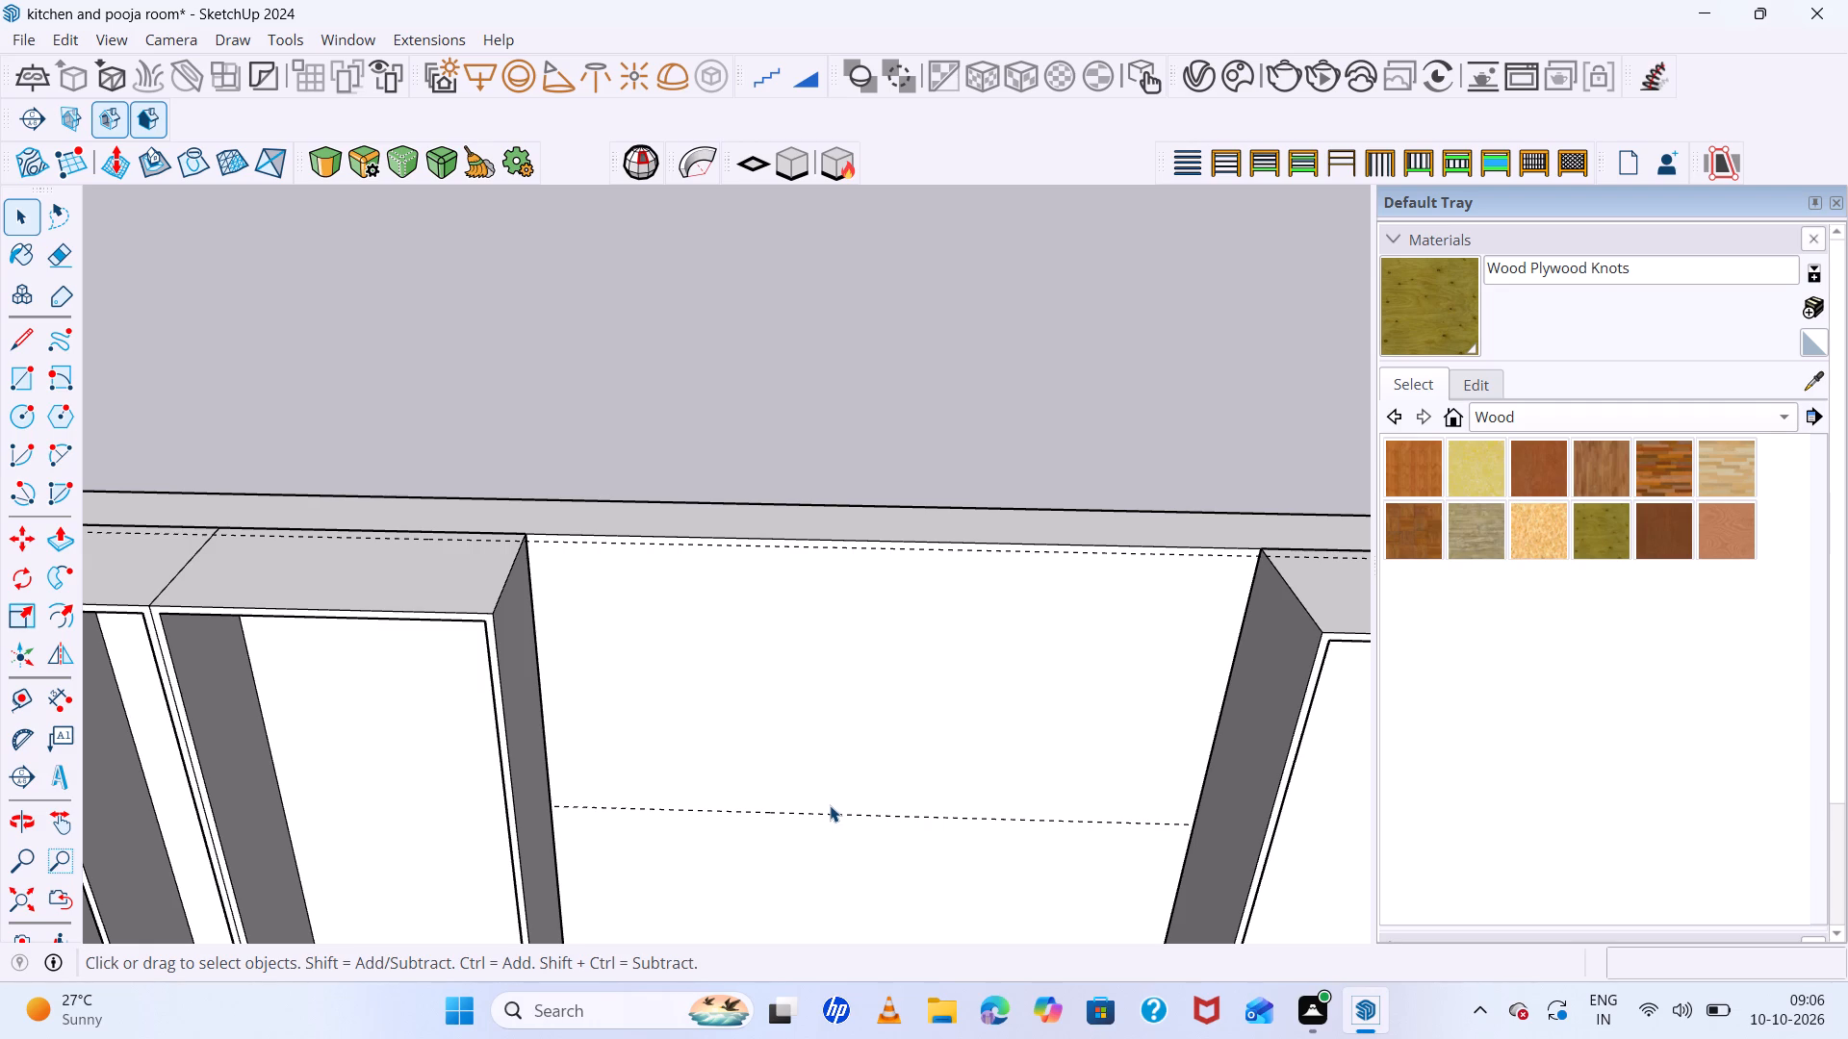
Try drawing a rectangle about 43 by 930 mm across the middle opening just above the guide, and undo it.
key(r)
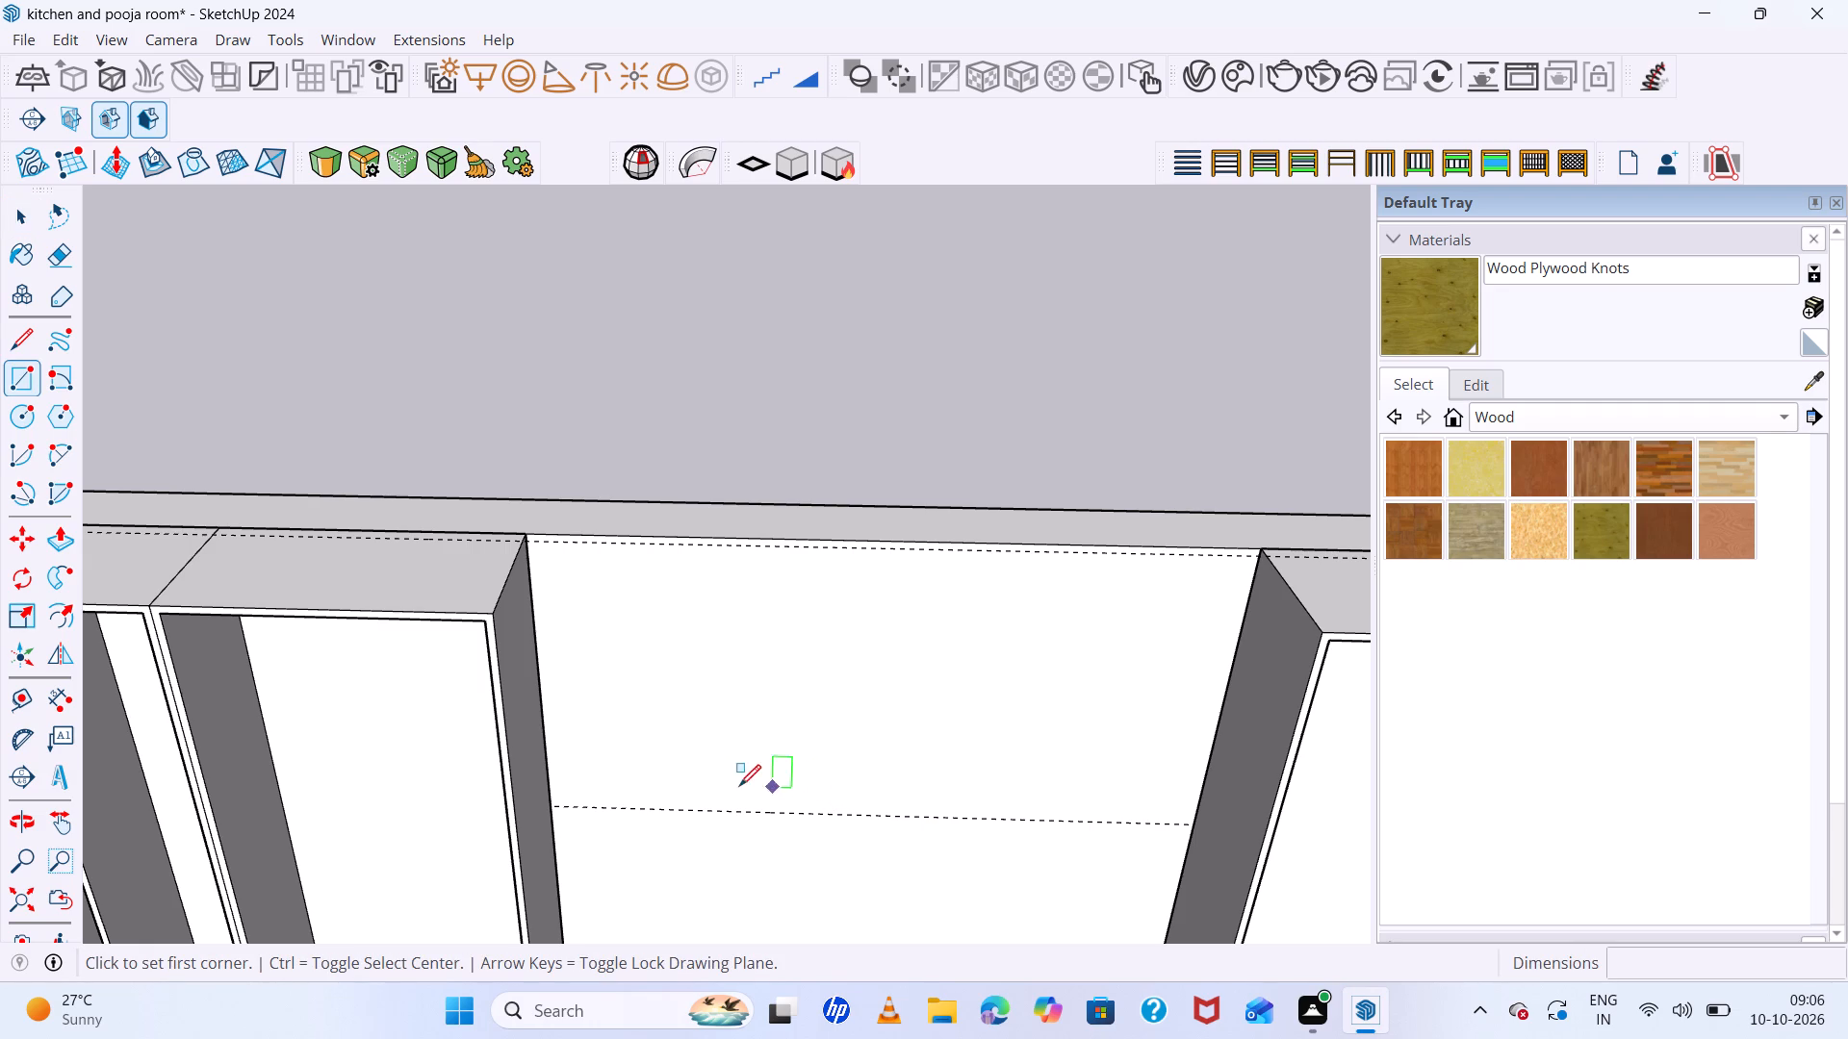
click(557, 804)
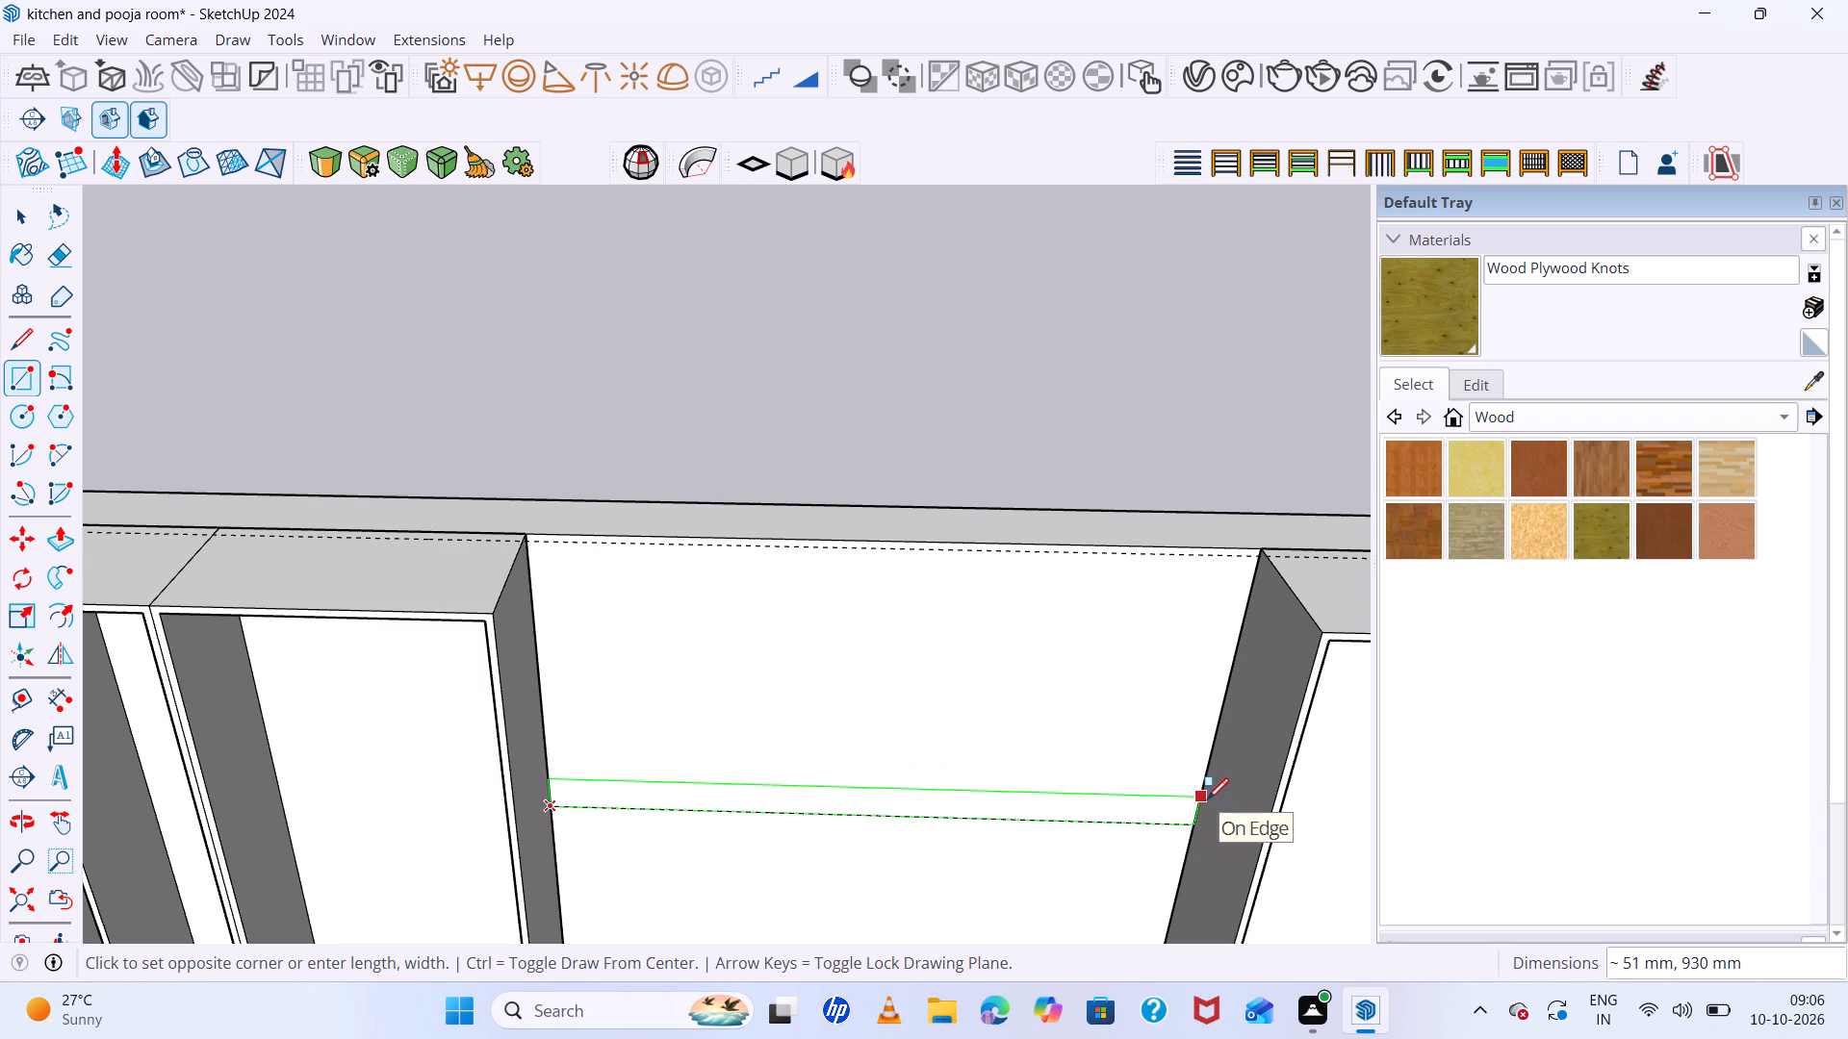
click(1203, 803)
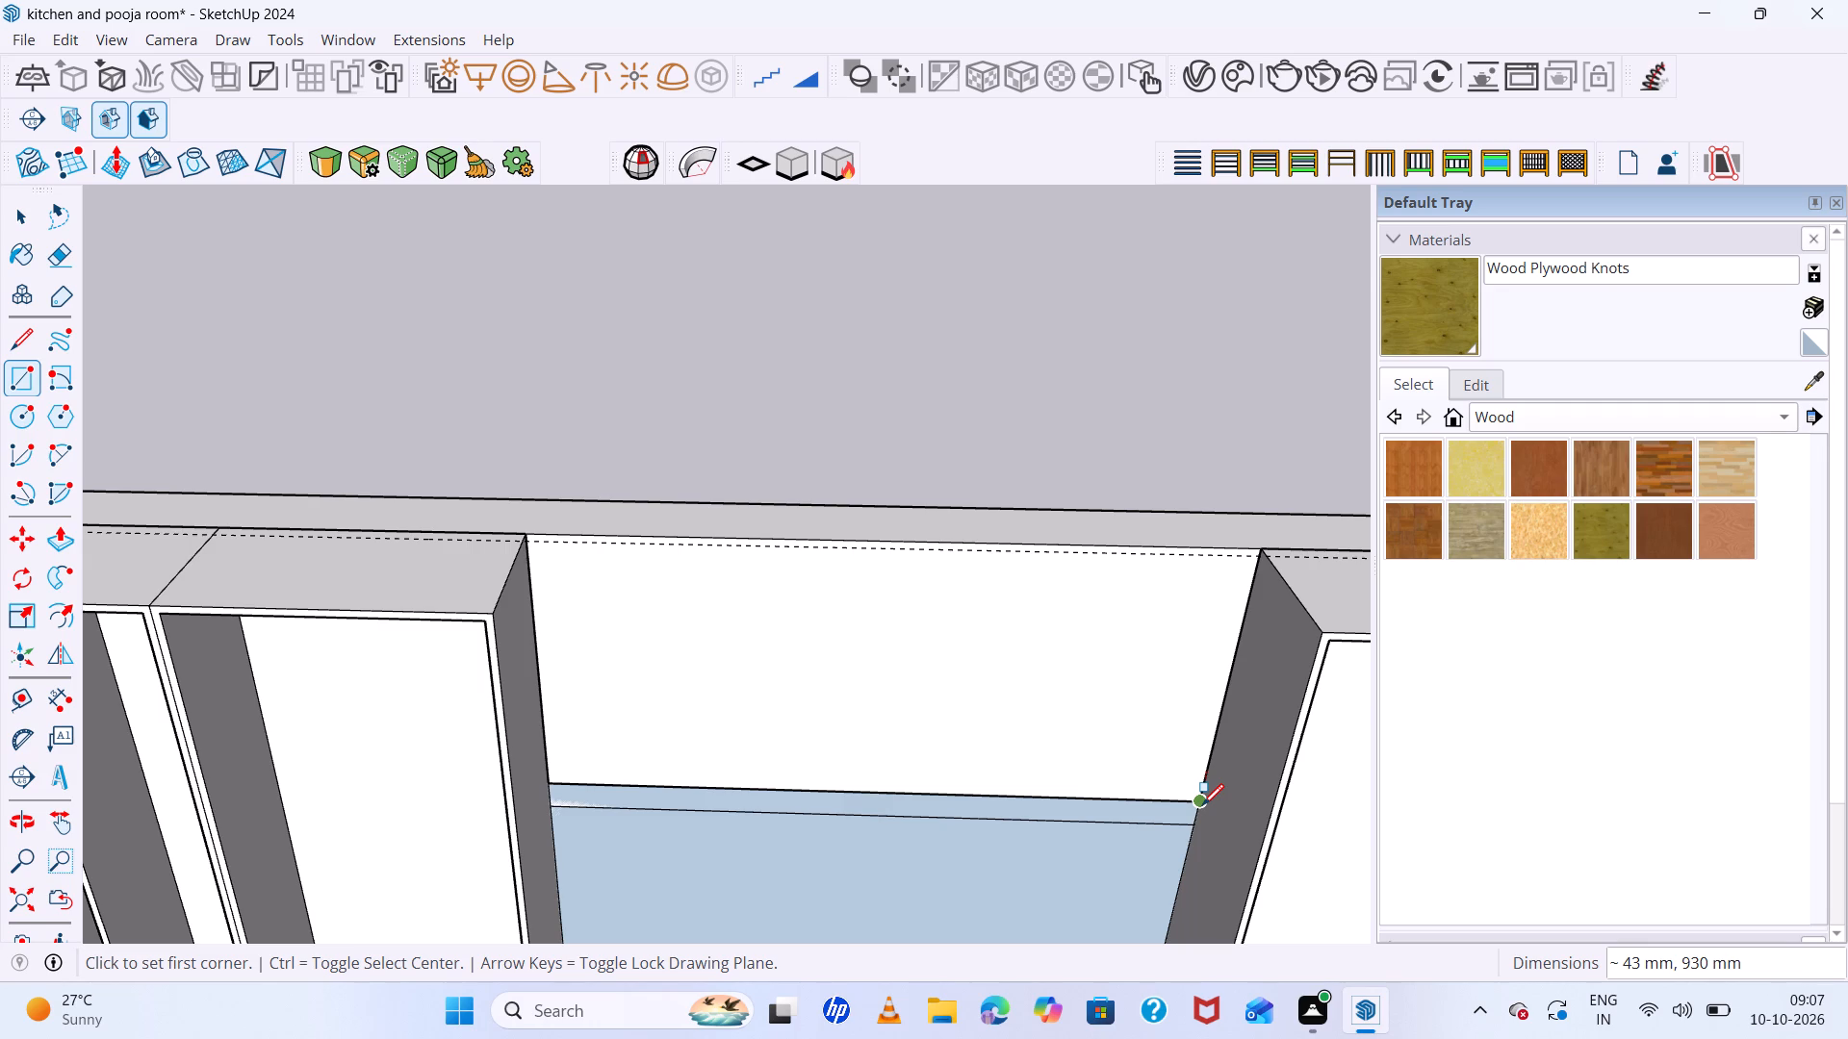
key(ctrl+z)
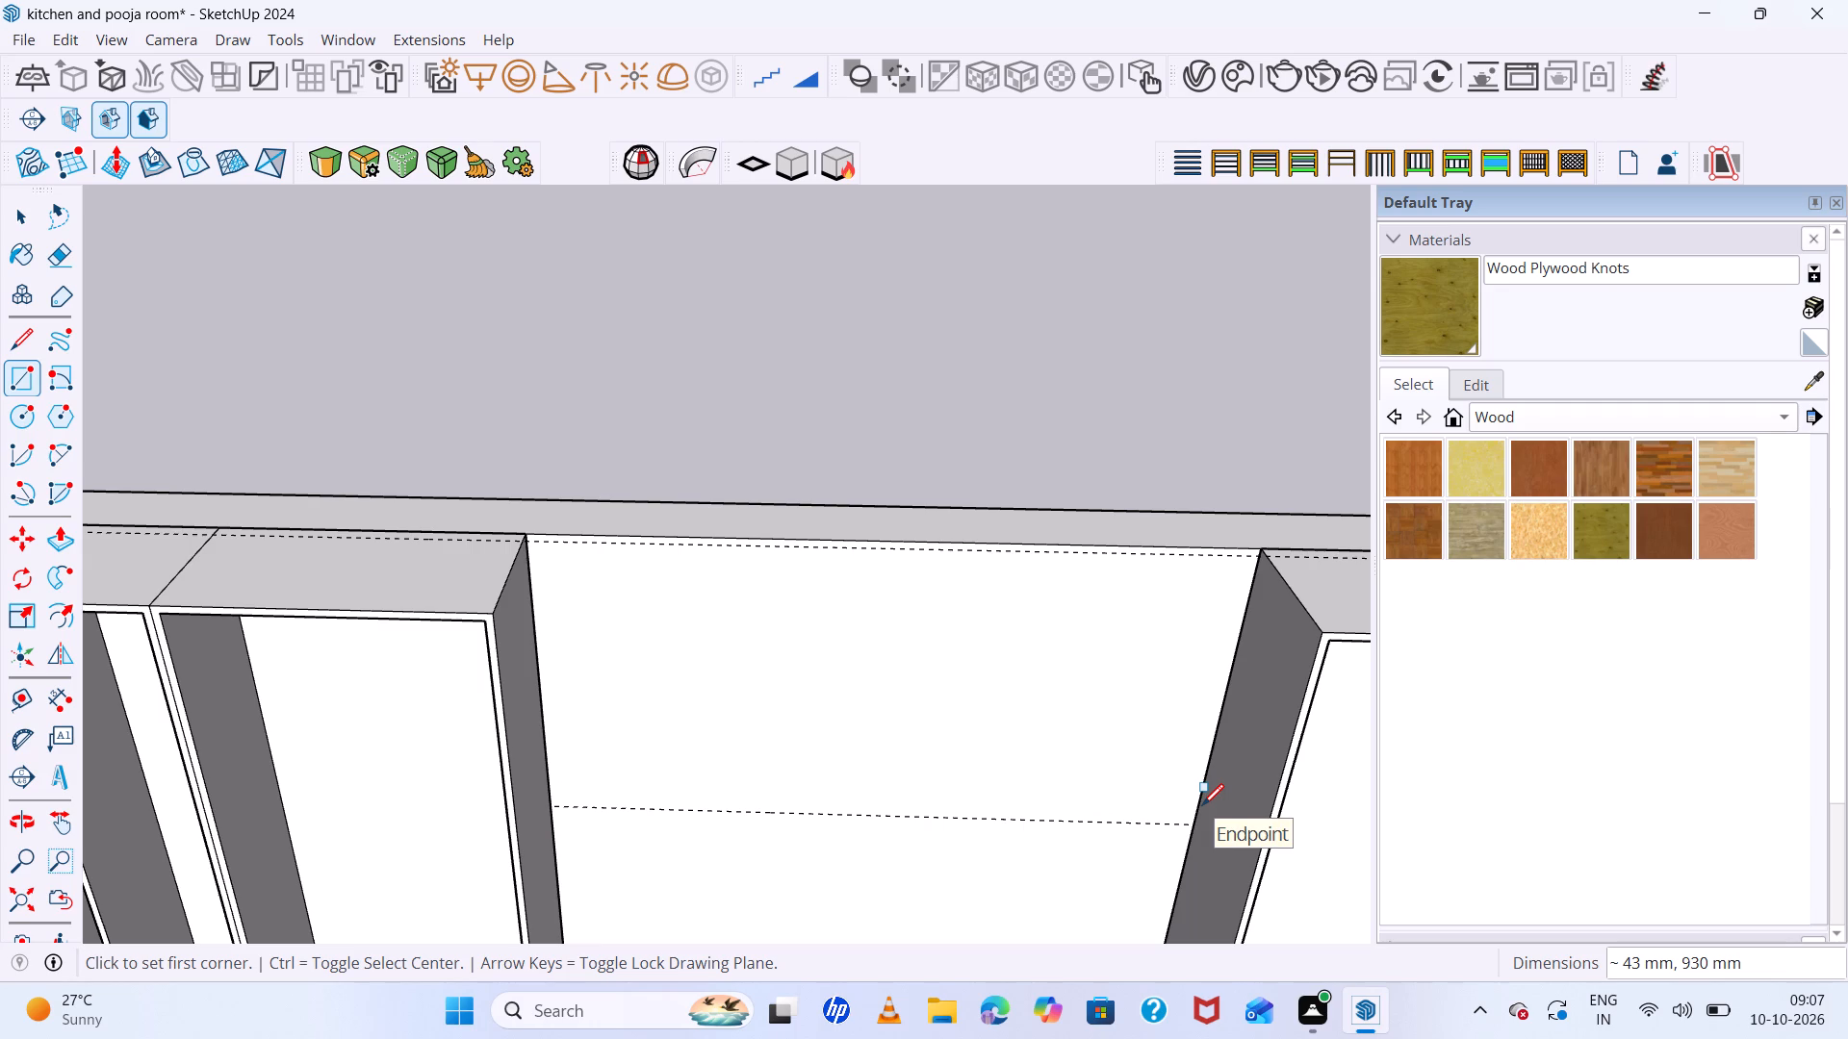
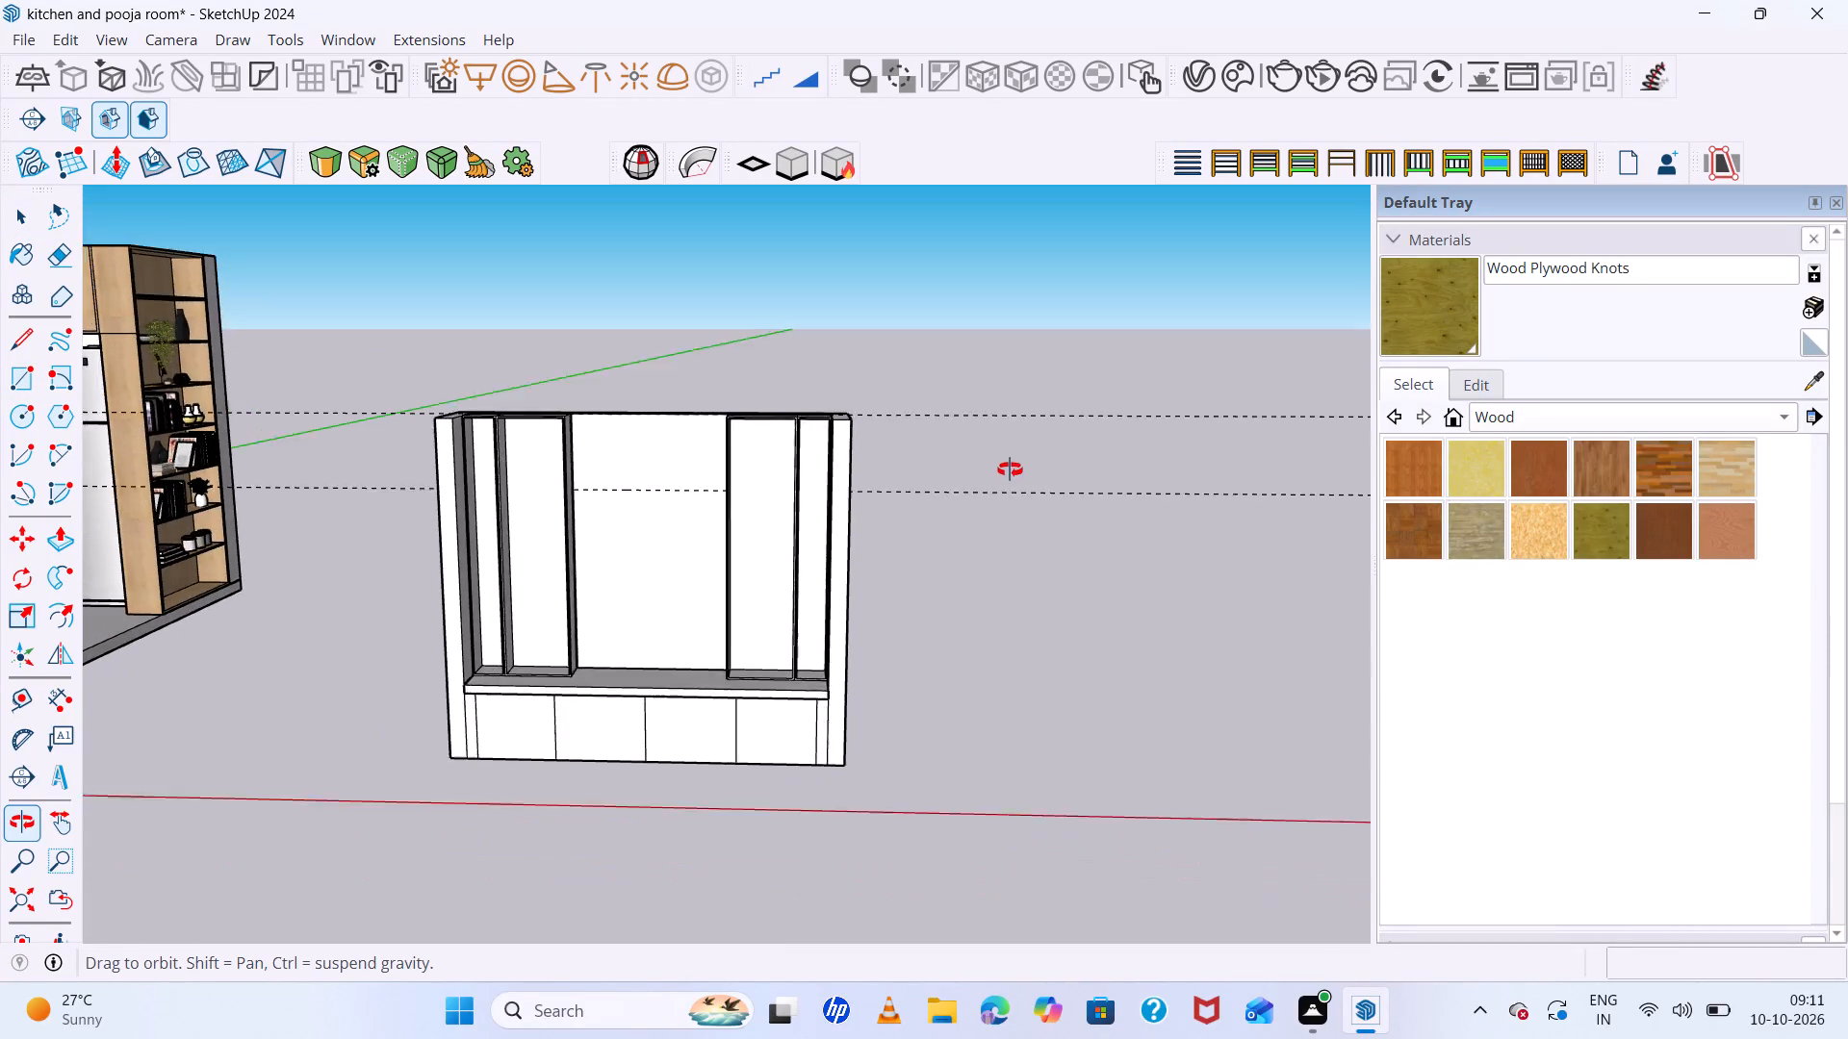
Delete the two horizontal guide lines crossing the wall cabinet.
middle_drag(1010, 469, 992, 468)
drag(1006, 370, 987, 531)
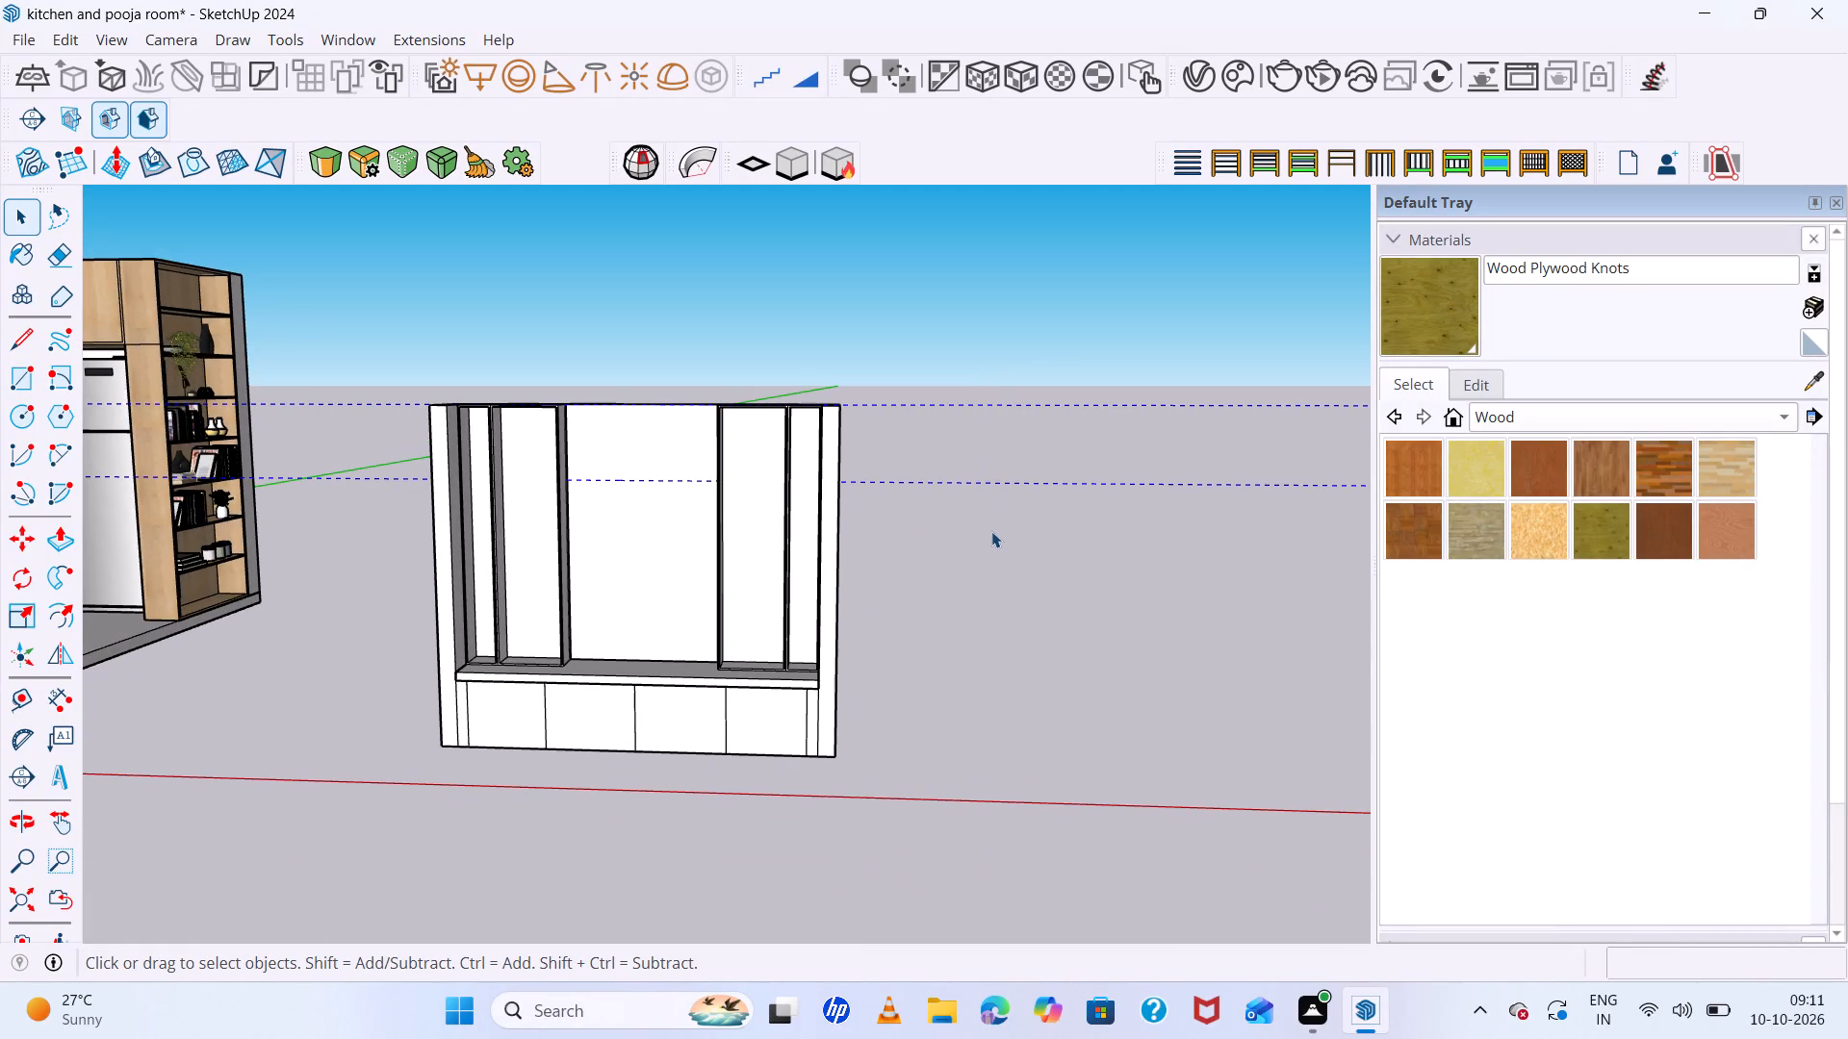
key(Delete)
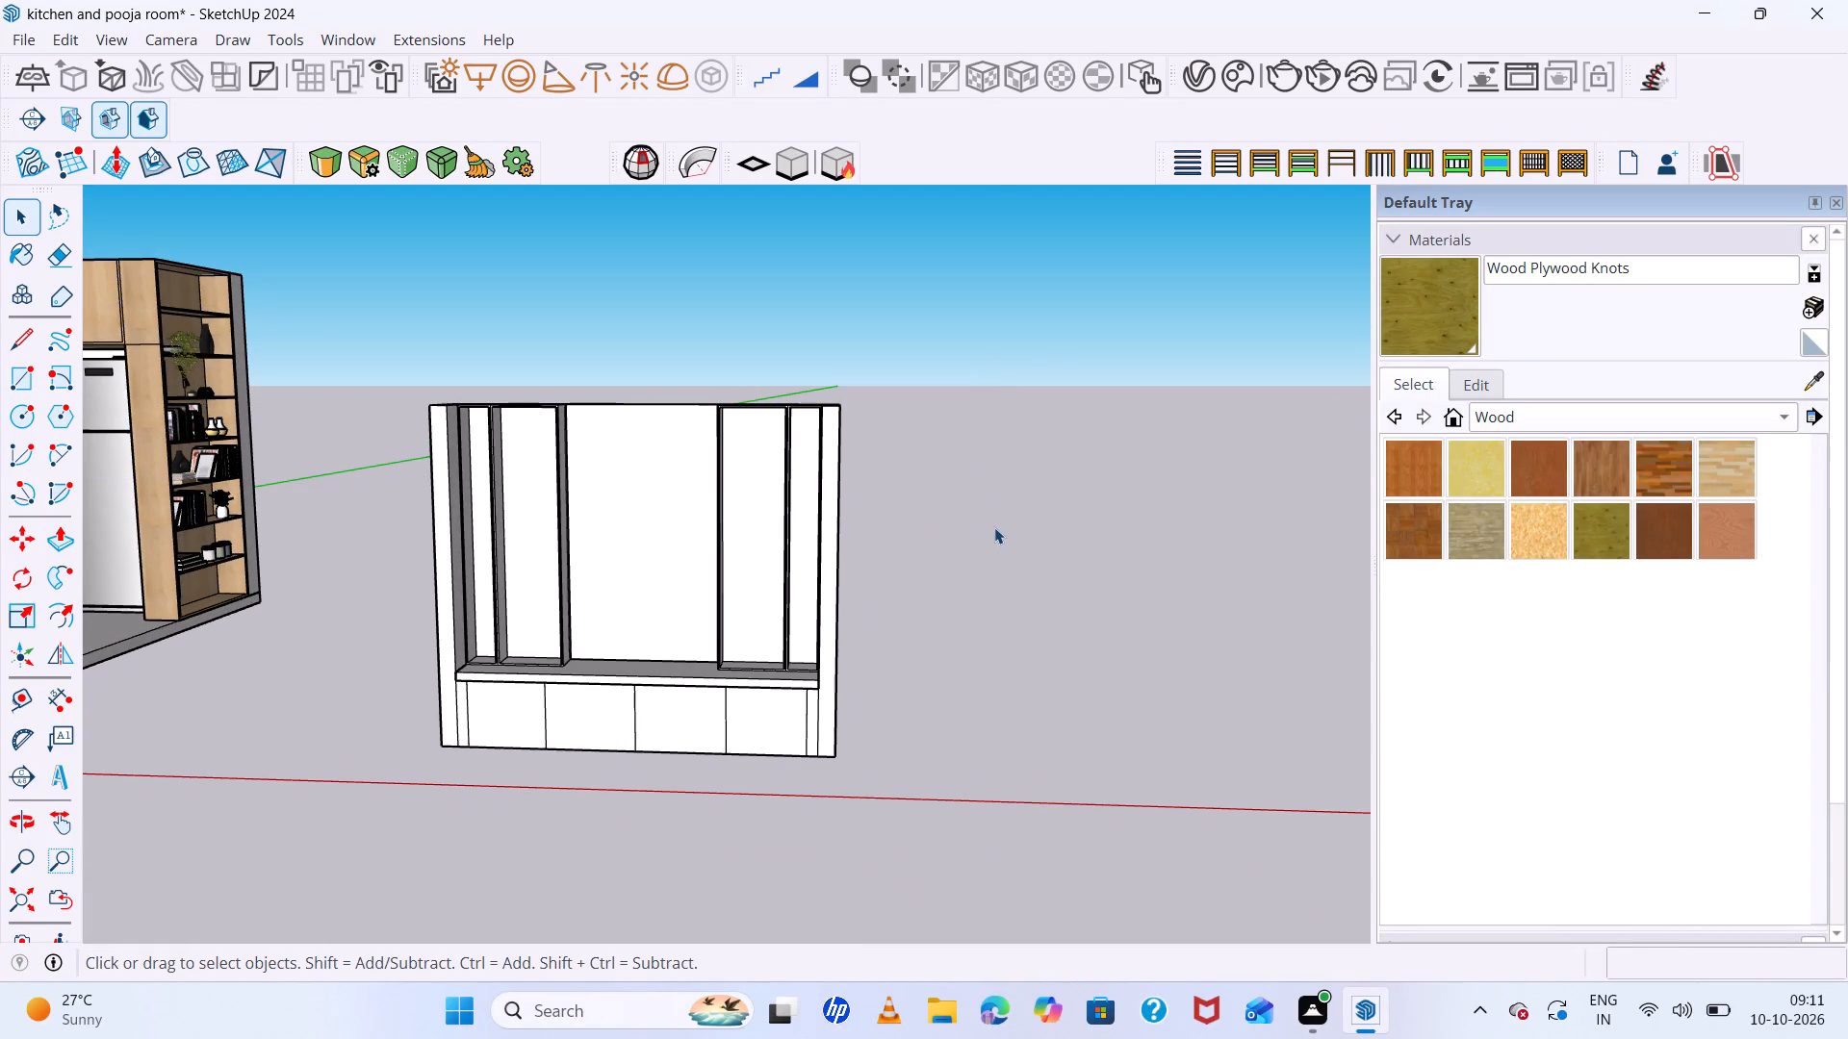
Delete the vertical seam line on the front edge of the divider in both the left and right side compartments.
scroll(454, 499, down, 8)
middle_drag(629, 558, 690, 769)
scroll(559, 742, up, 12)
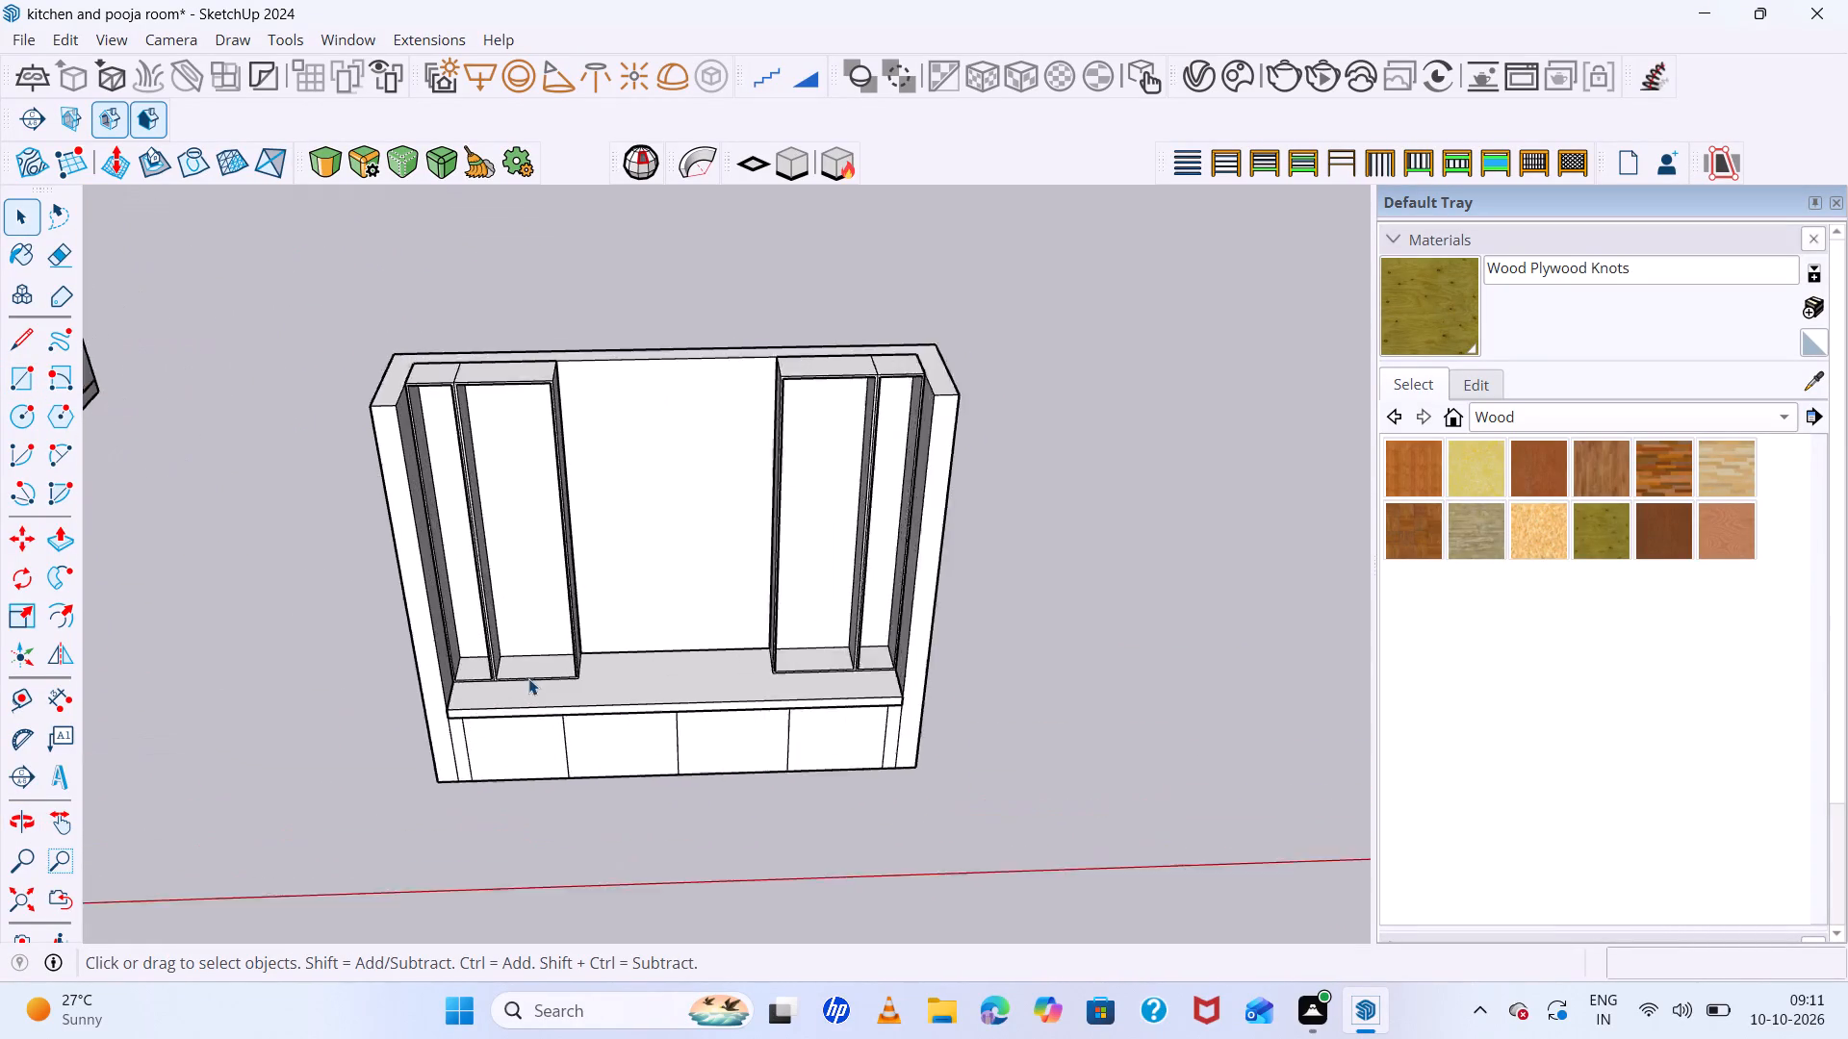
scroll(528, 678, up, 11)
middle_drag(582, 700, 416, 650)
scroll(411, 648, up, 7)
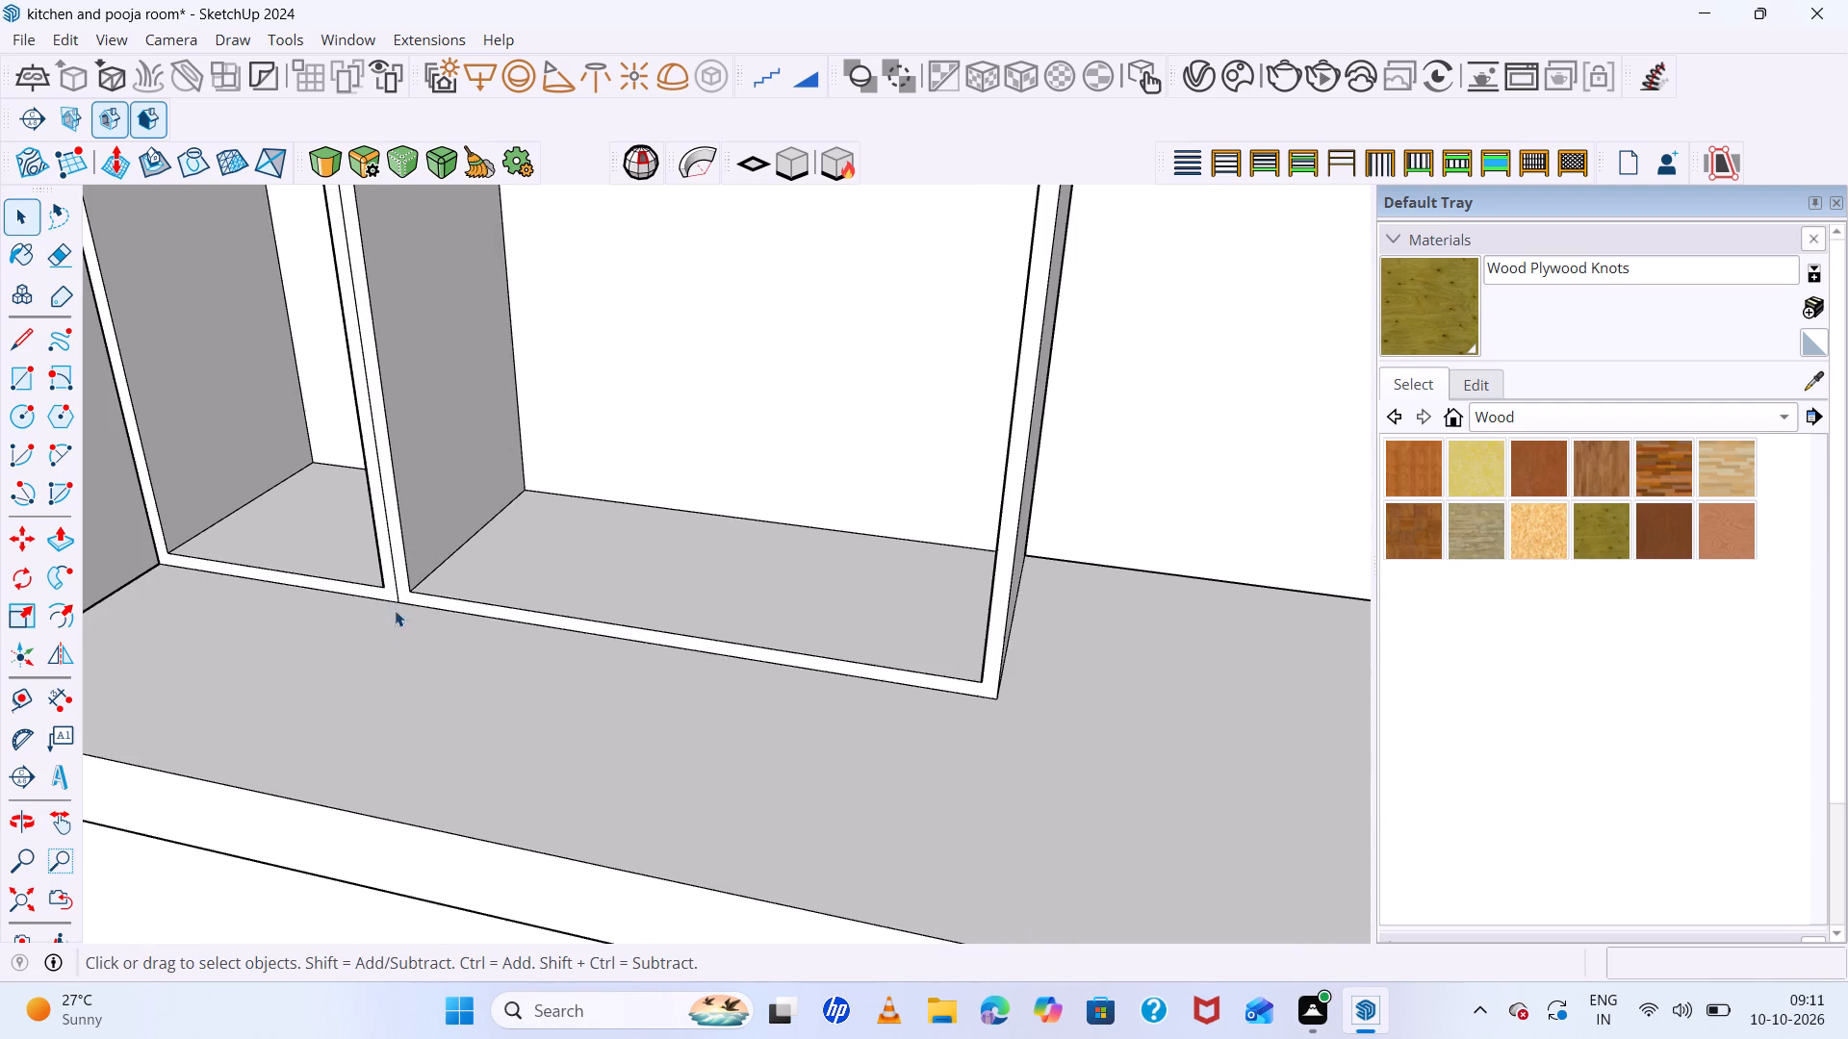
click(392, 566)
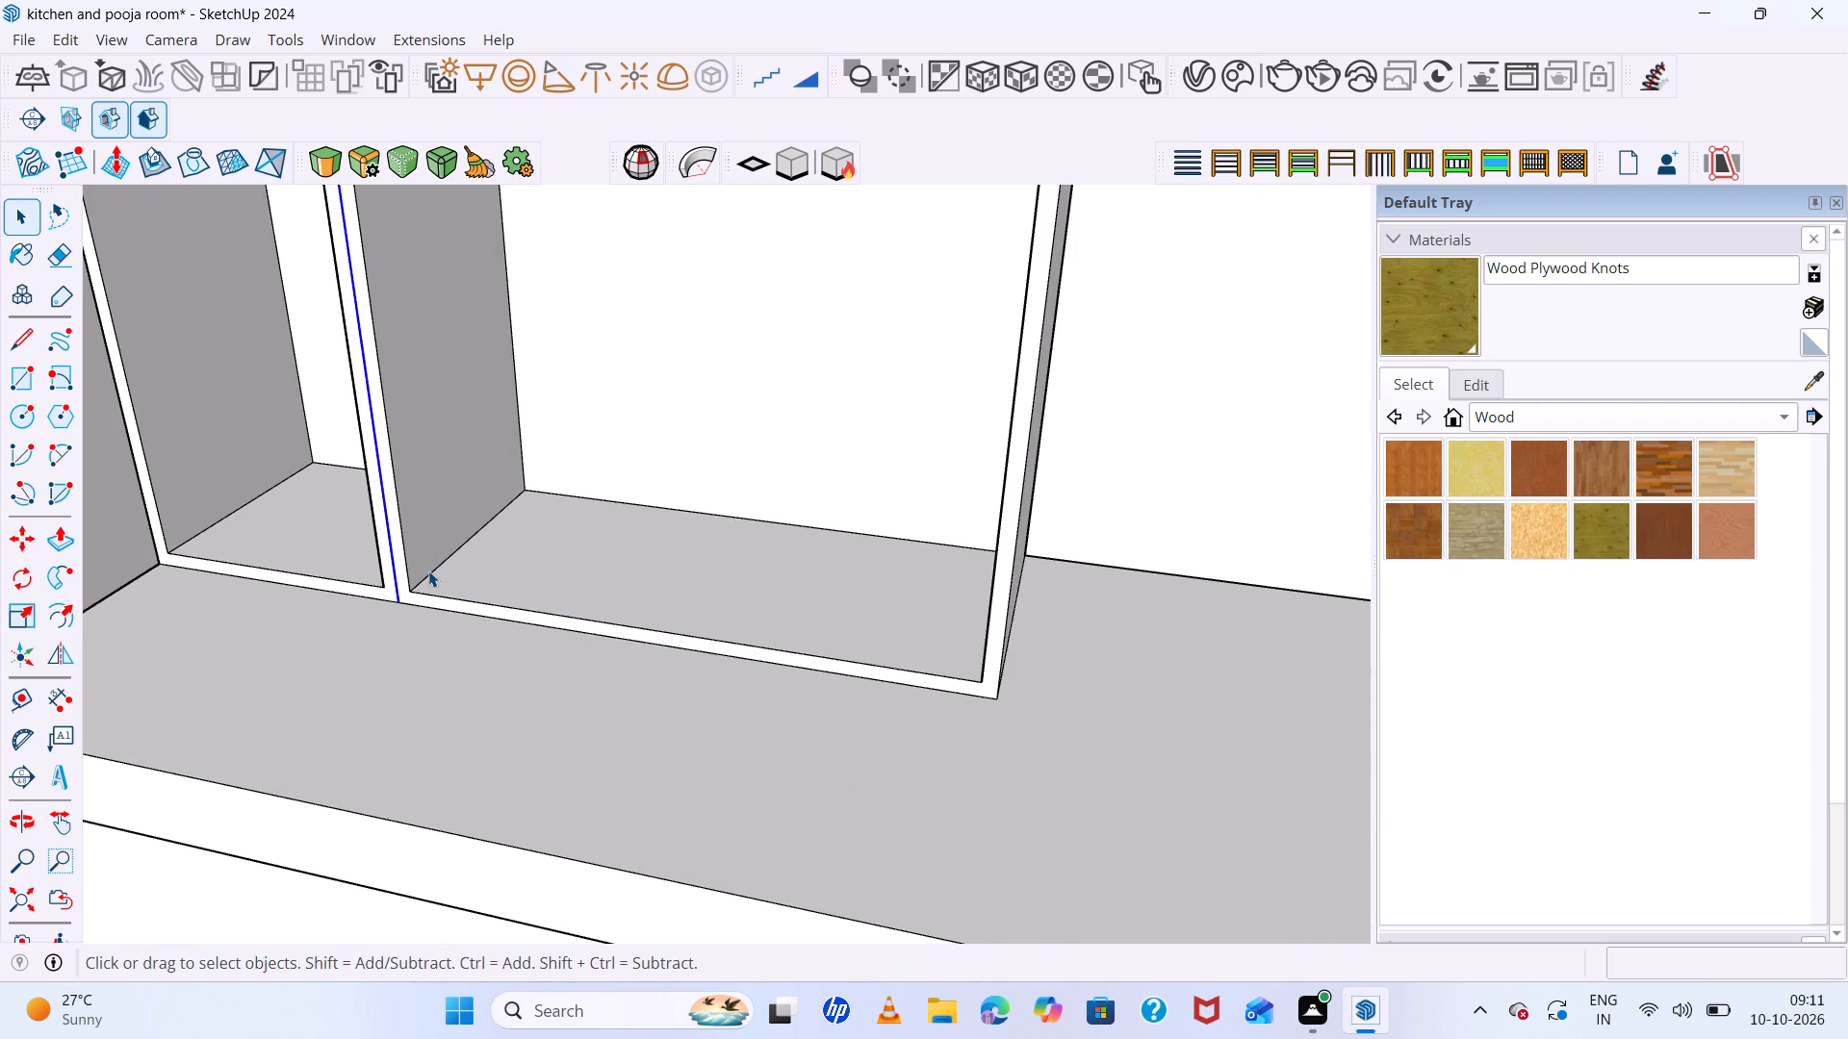
key(Delete)
scroll(431, 589, down, 15)
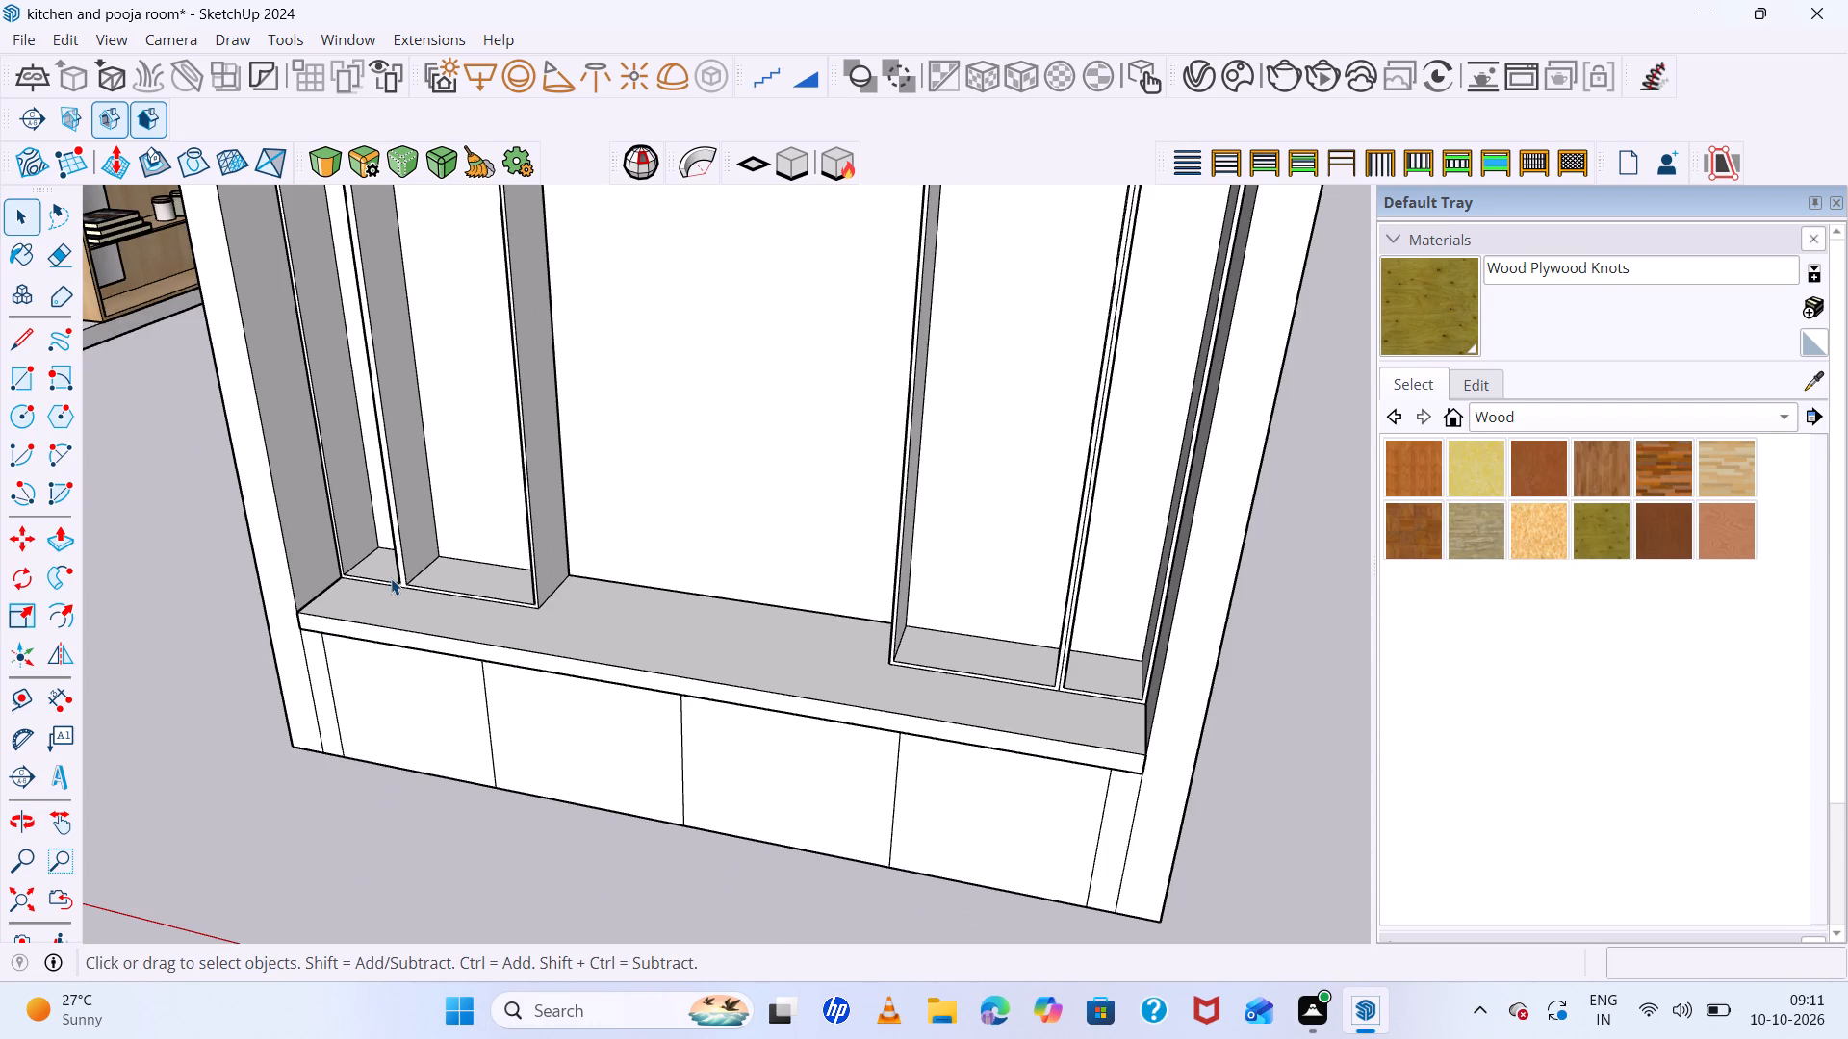
scroll(1022, 654, up, 6)
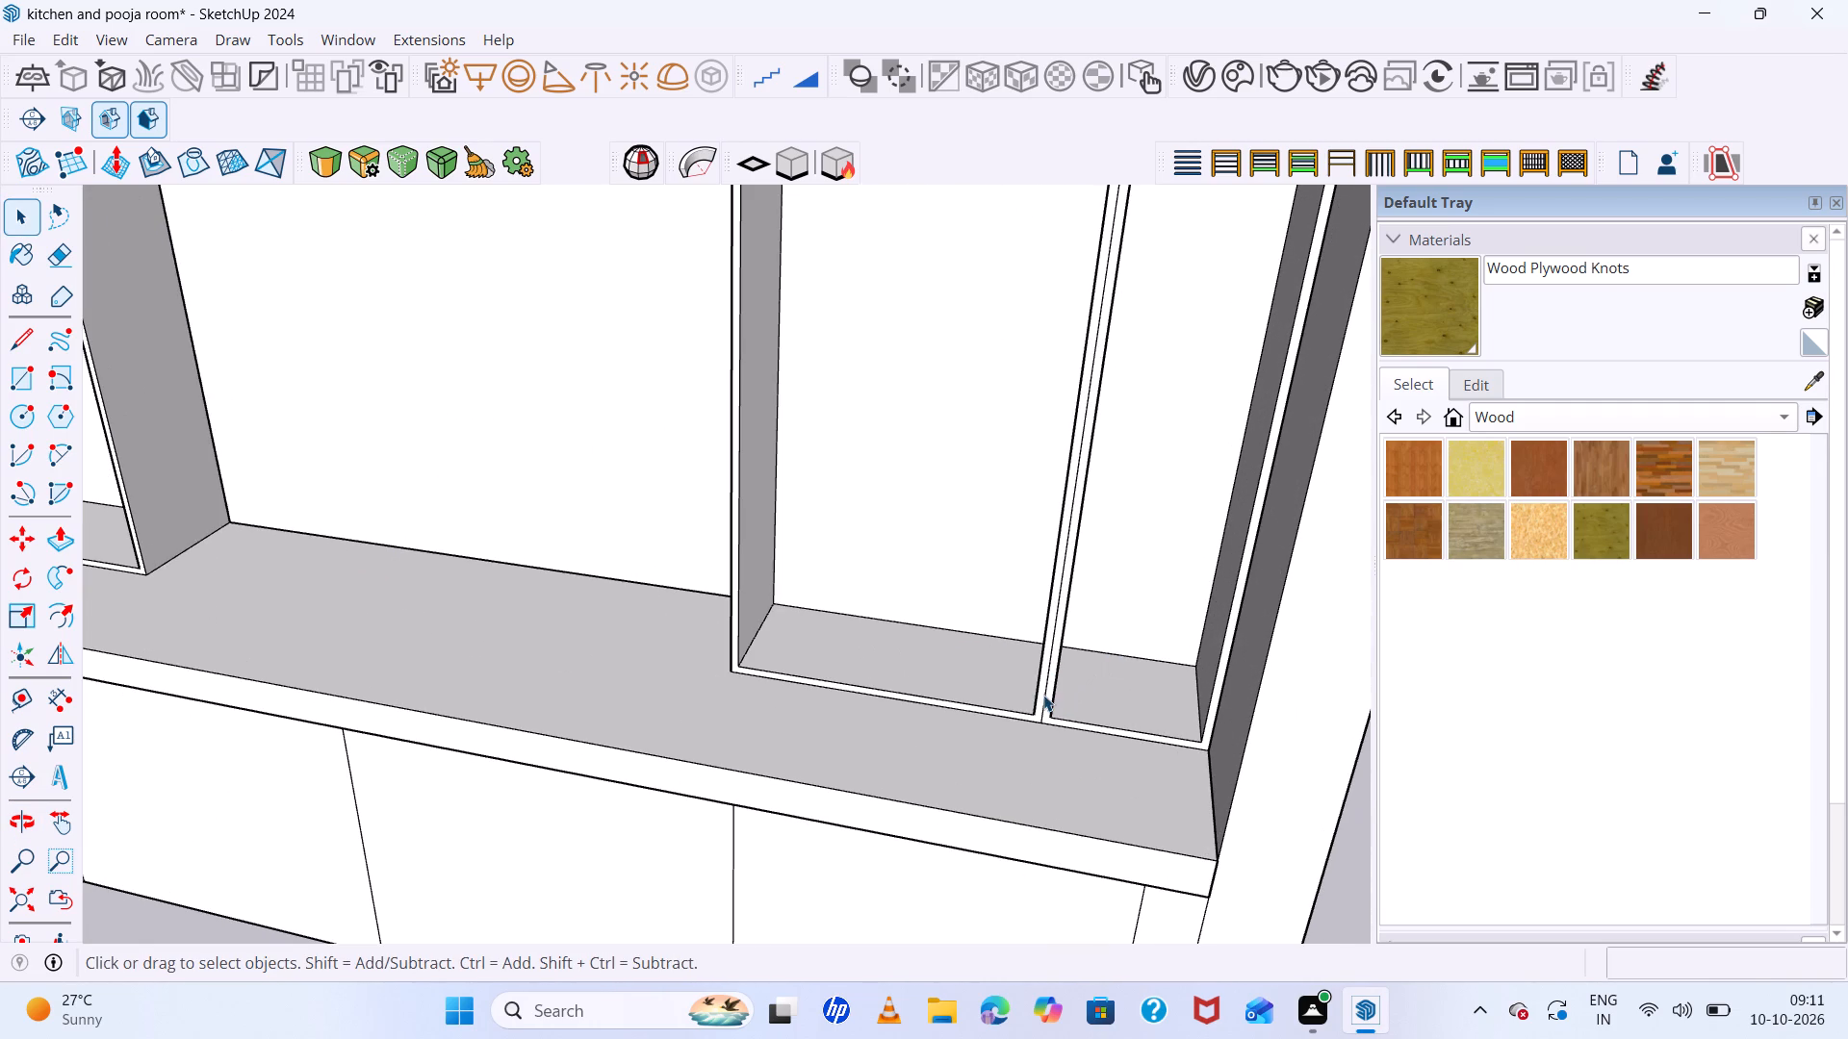
click(1044, 692)
key(Delete)
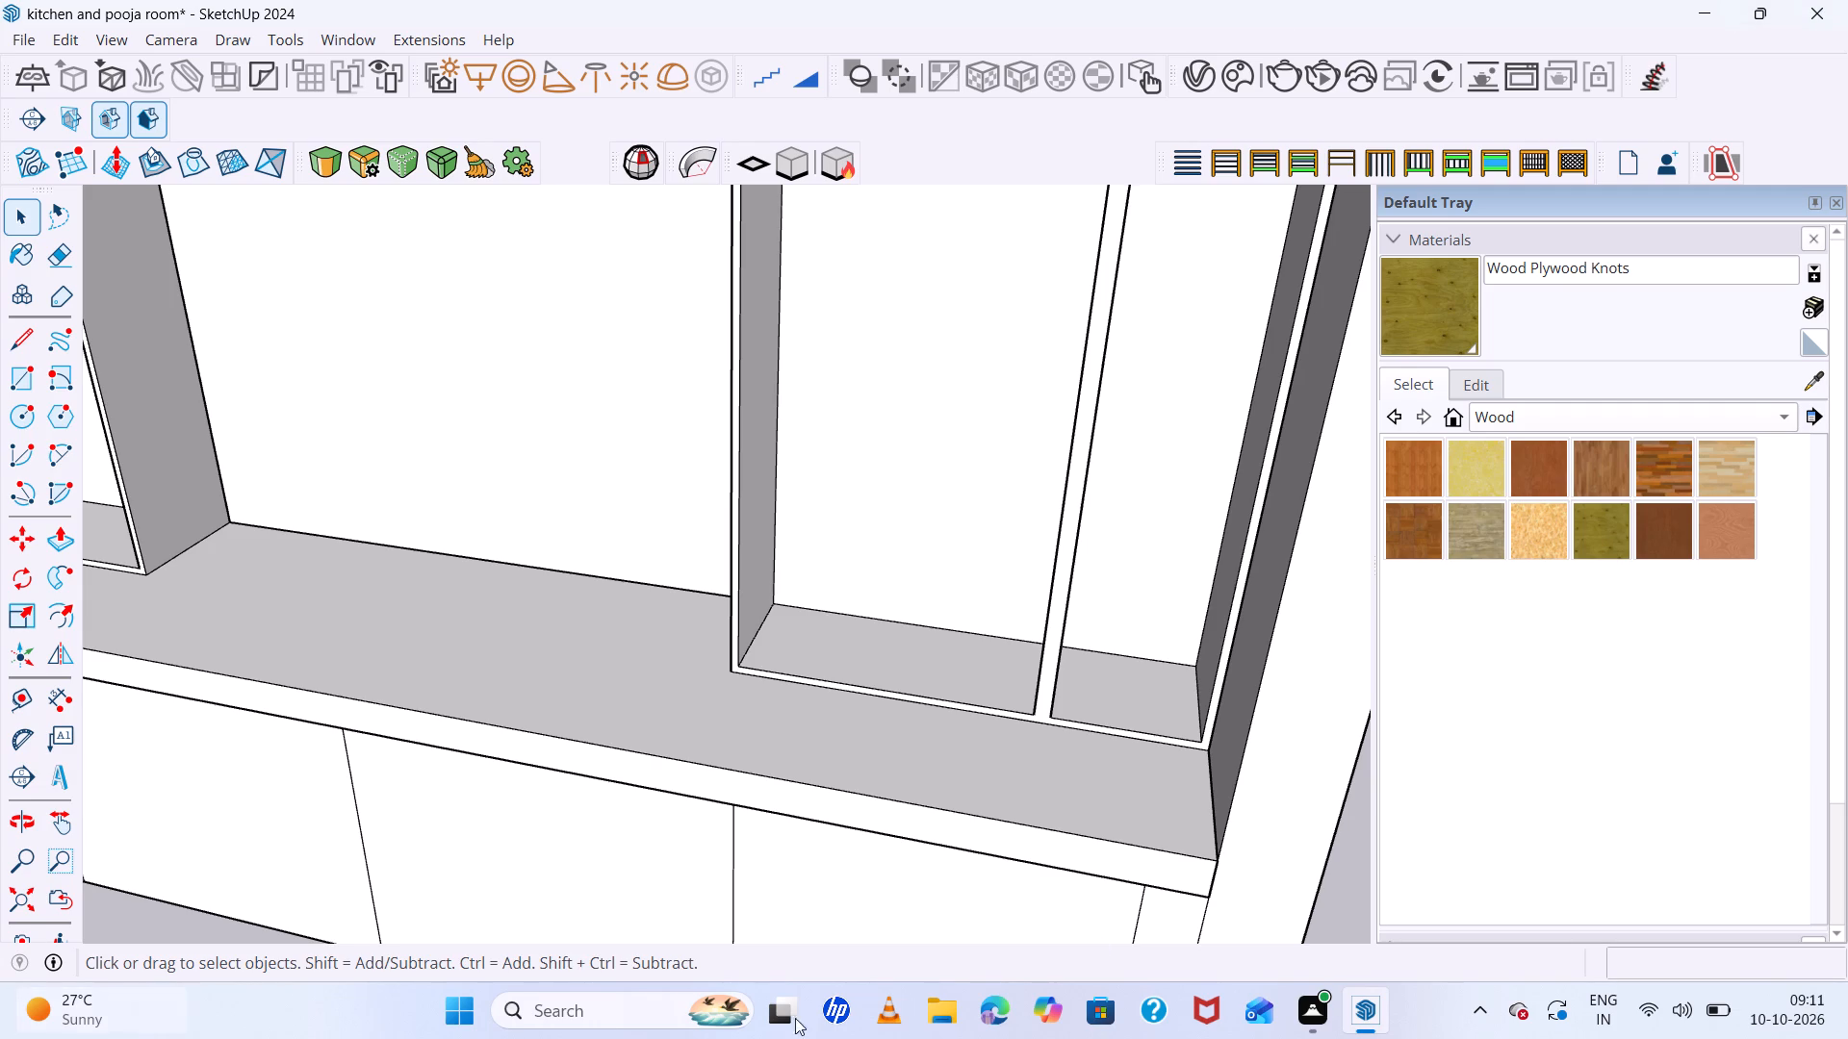
Save the model.
scroll(748, 1038, down, 5)
scroll(1030, 1038, down, 2)
scroll(627, 1038, down, 1)
scroll(812, 652, down, 11)
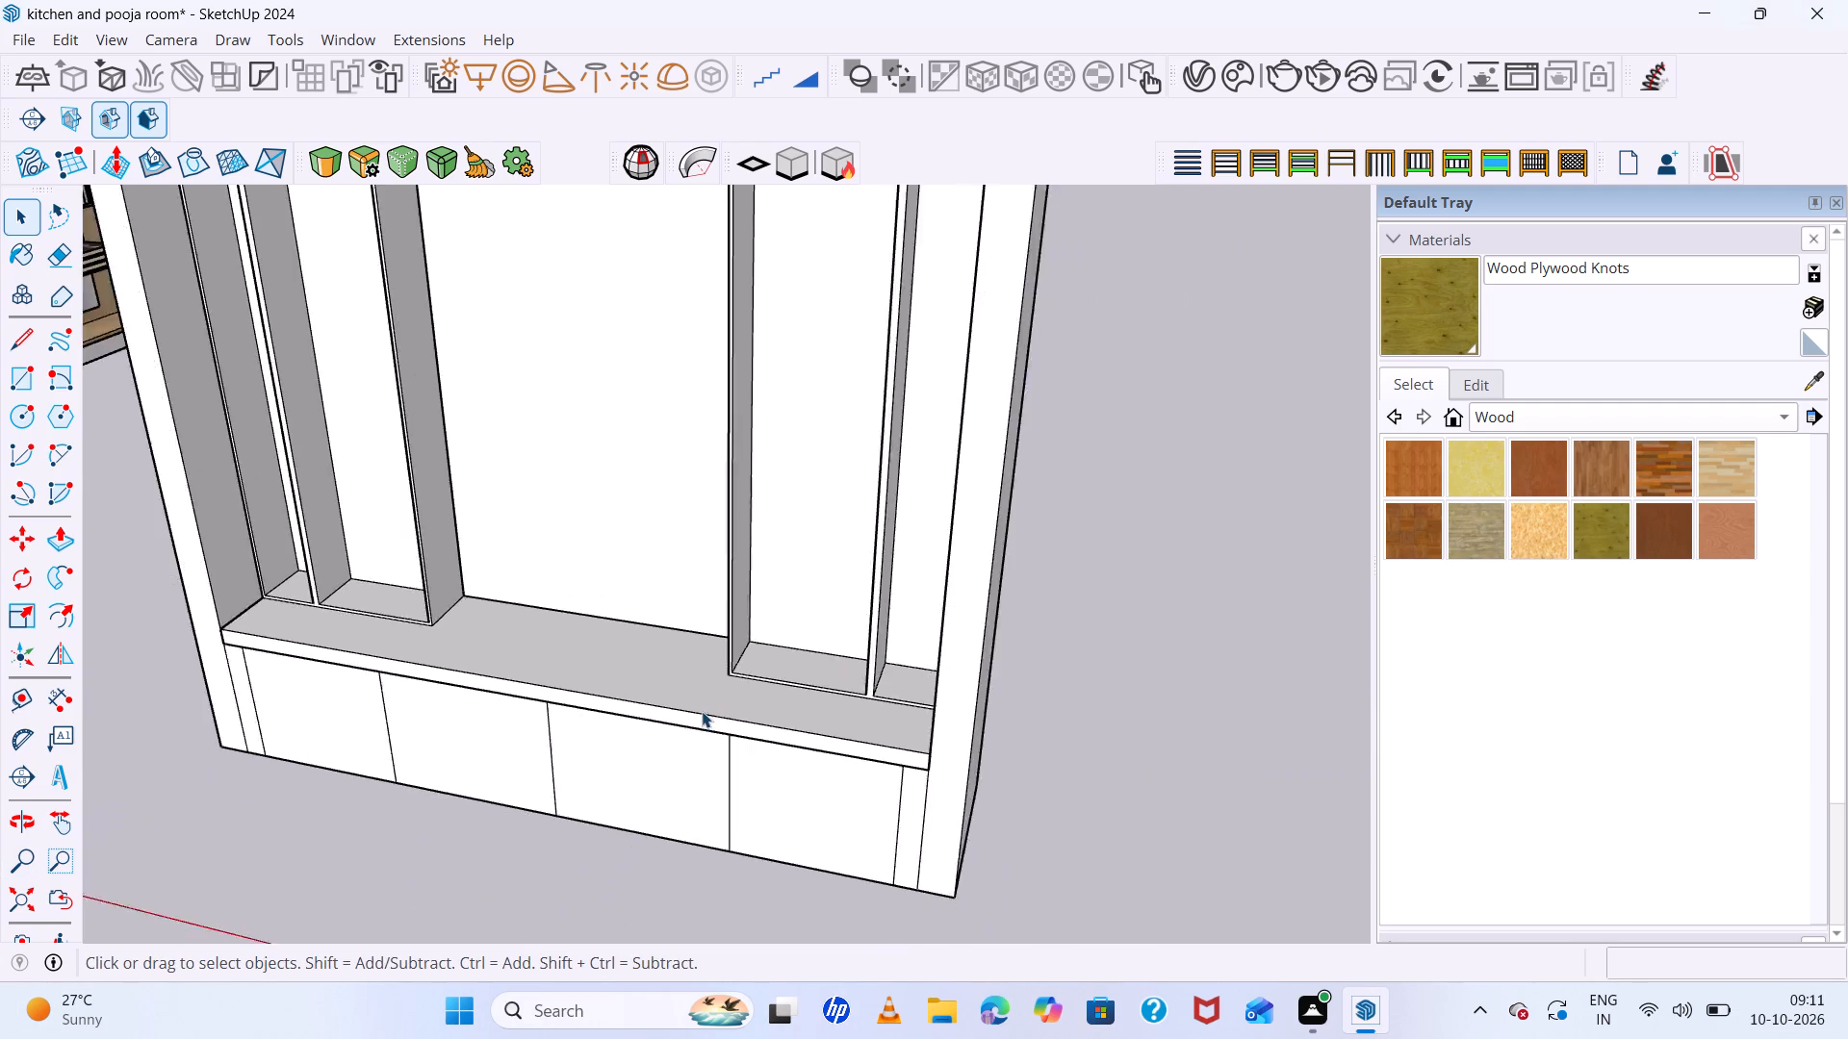
scroll(702, 711, down, 9)
scroll(792, 787, down, 3)
middle_drag(881, 813, 982, 812)
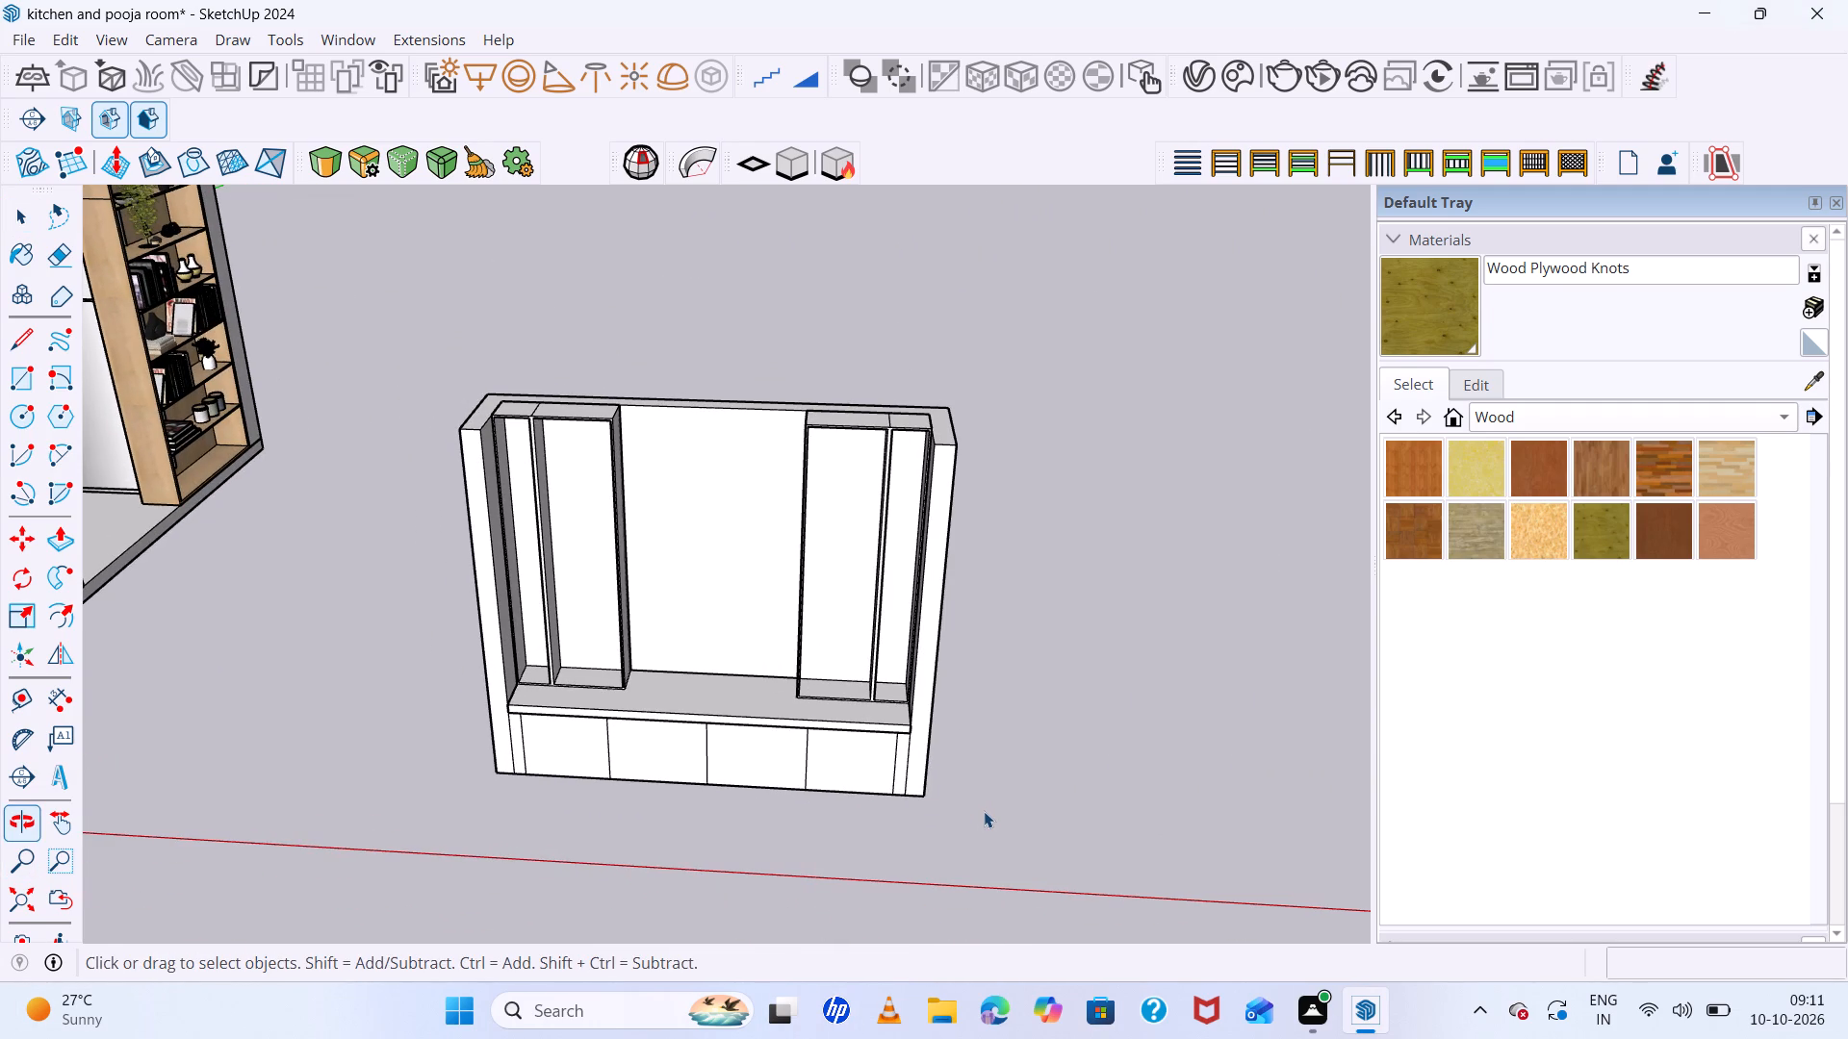
key(ctrl+s)
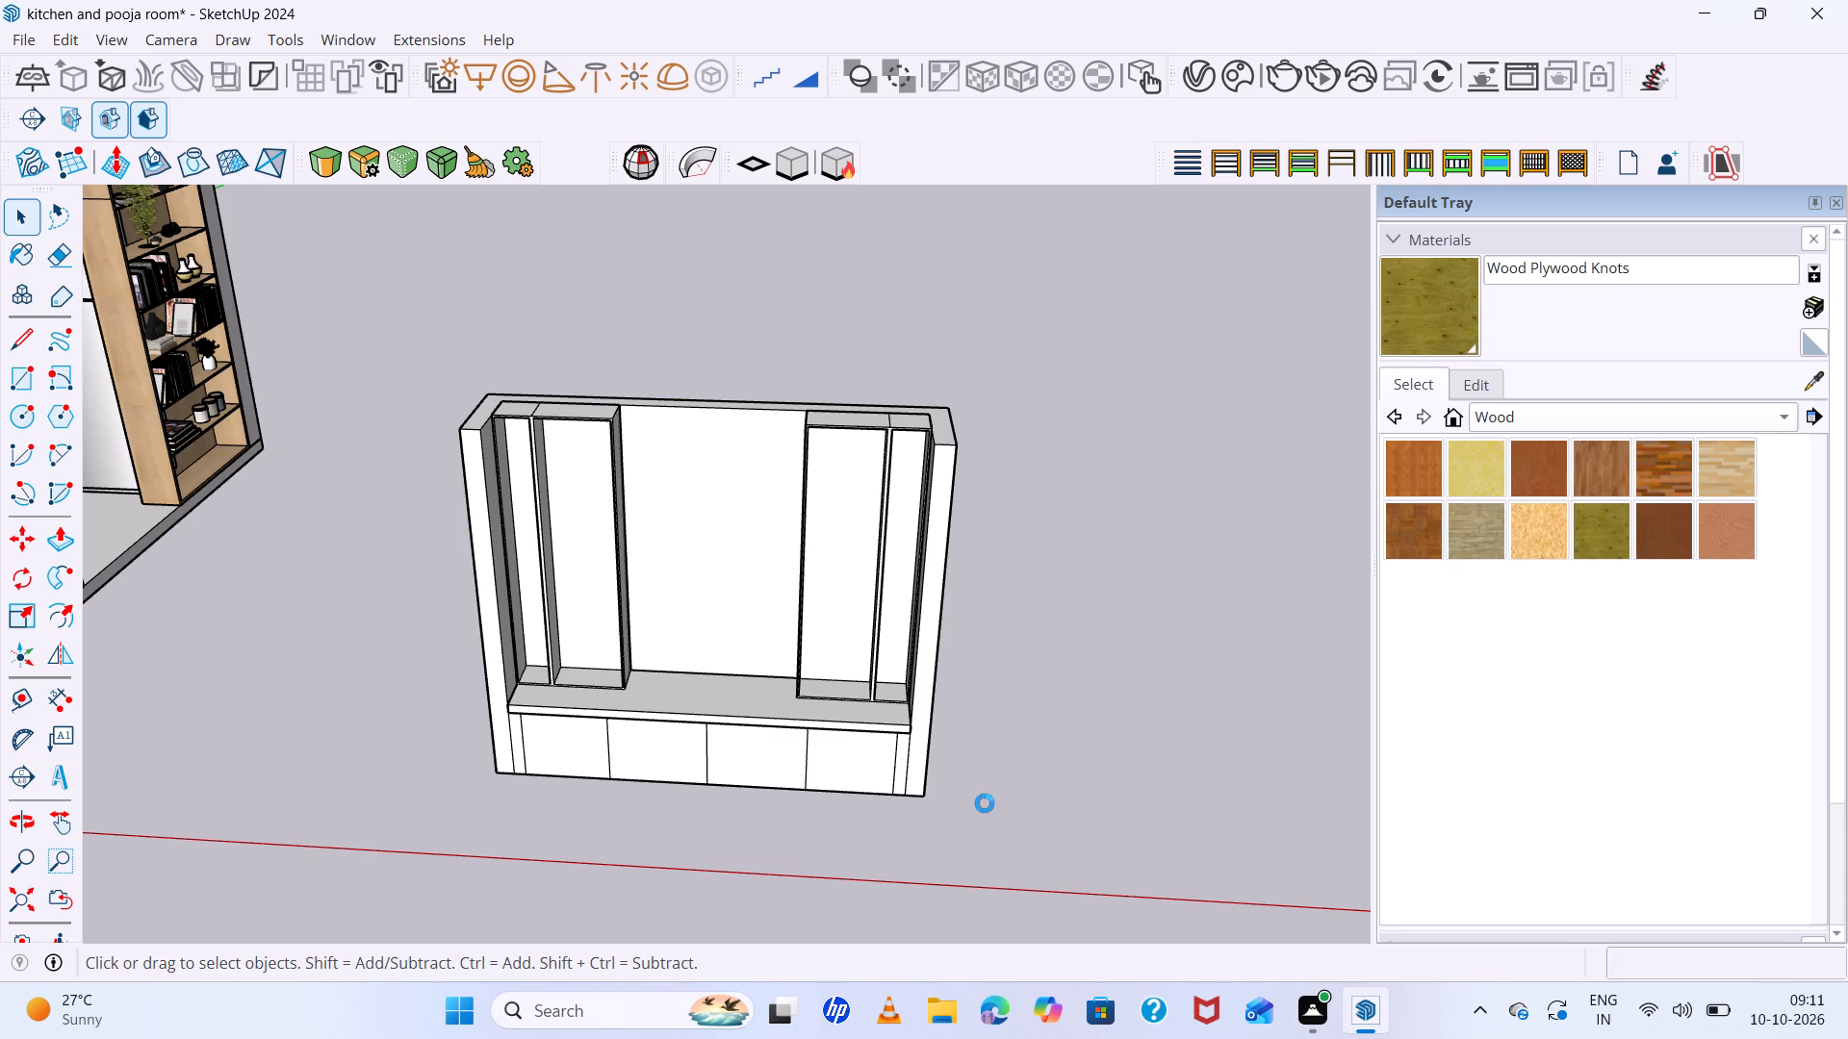
Thin the right-hand divider by pushing its side face in the wide compartment about 8 mm inward.
scroll(818, 522, up, 6)
scroll(796, 612, up, 10)
middle_drag(888, 654, 915, 651)
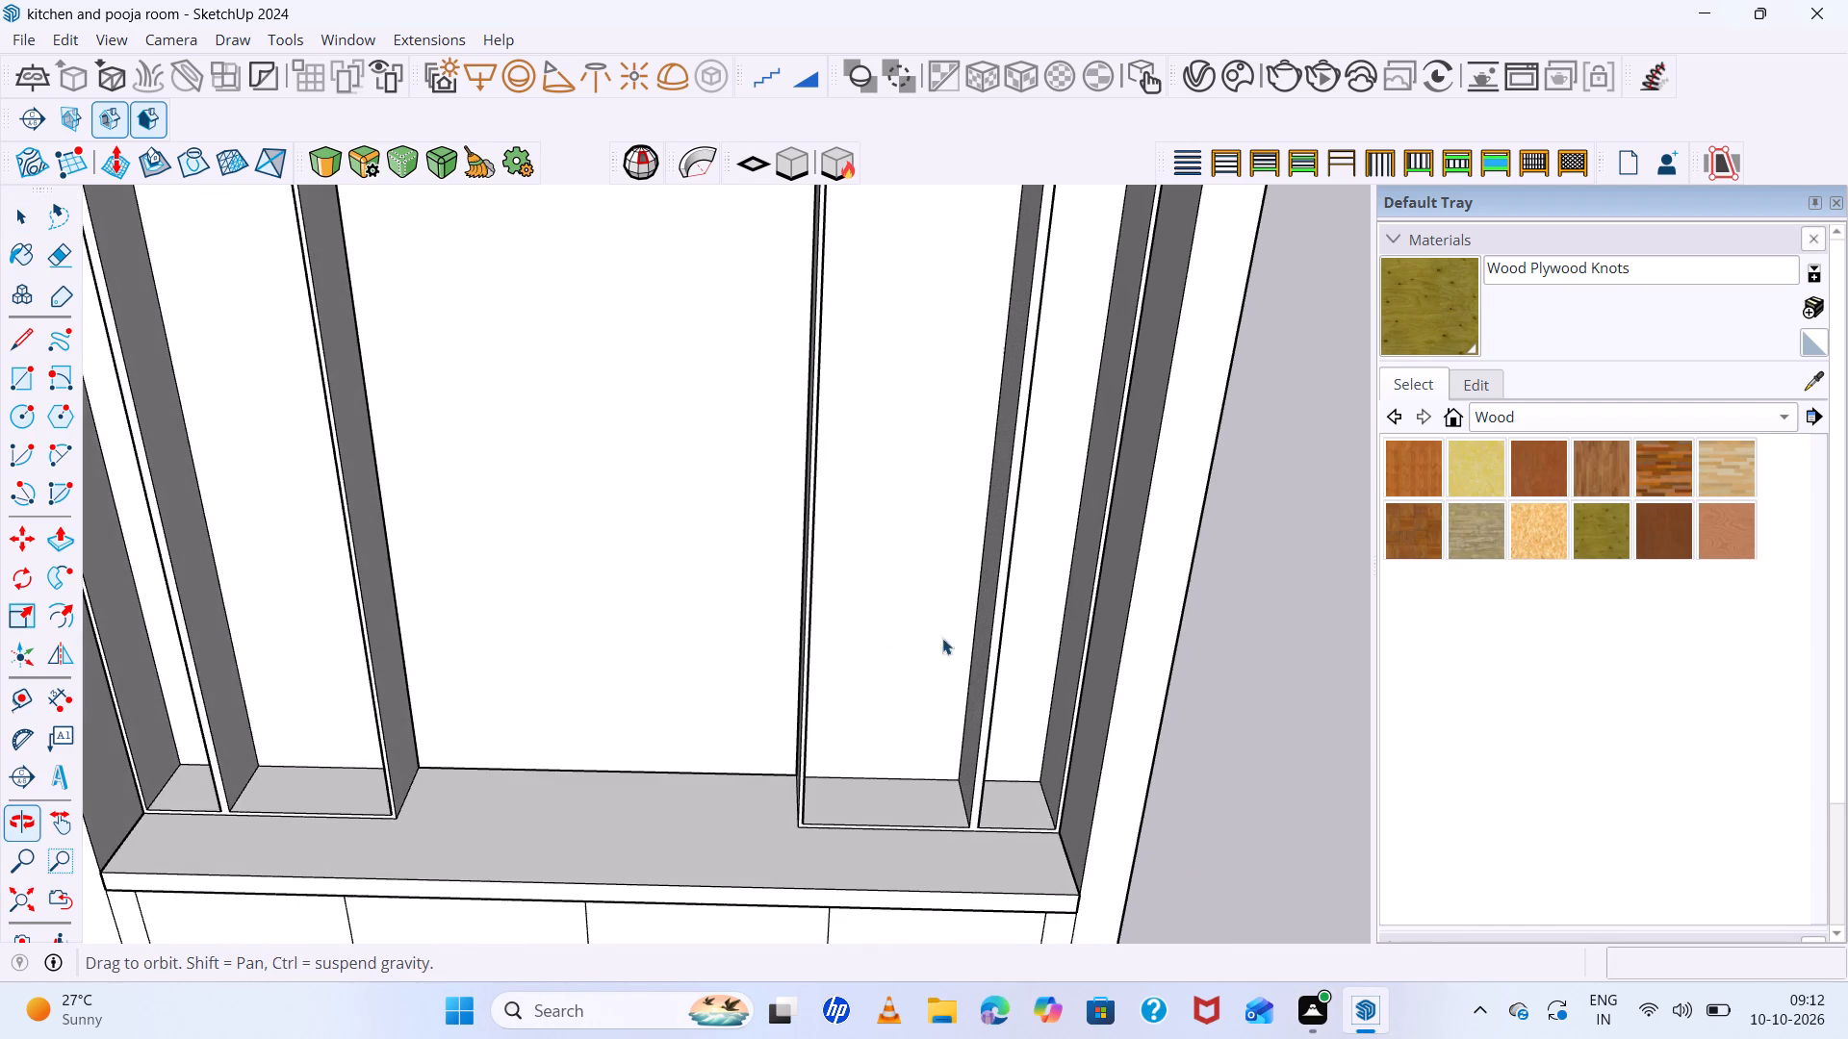
scroll(989, 605, up, 6)
middle_drag(1002, 561, 1096, 584)
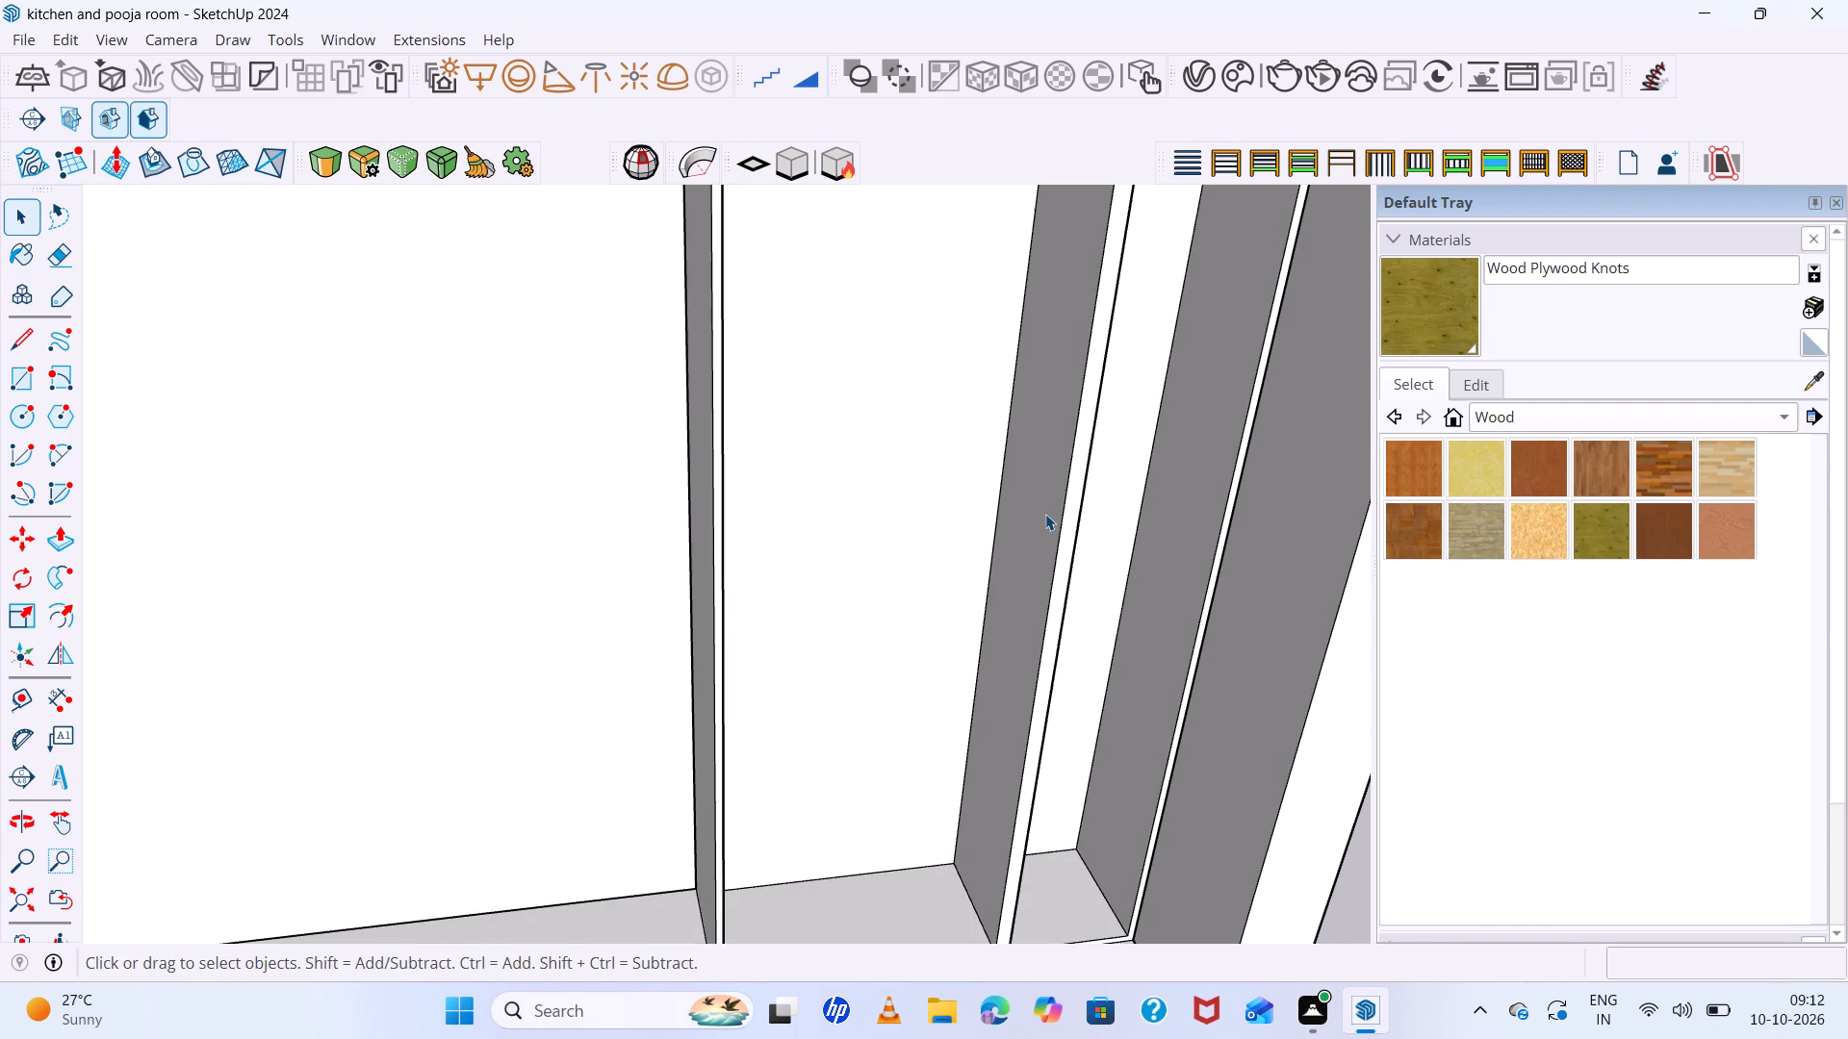
click(1045, 514)
key(p)
click(1045, 514)
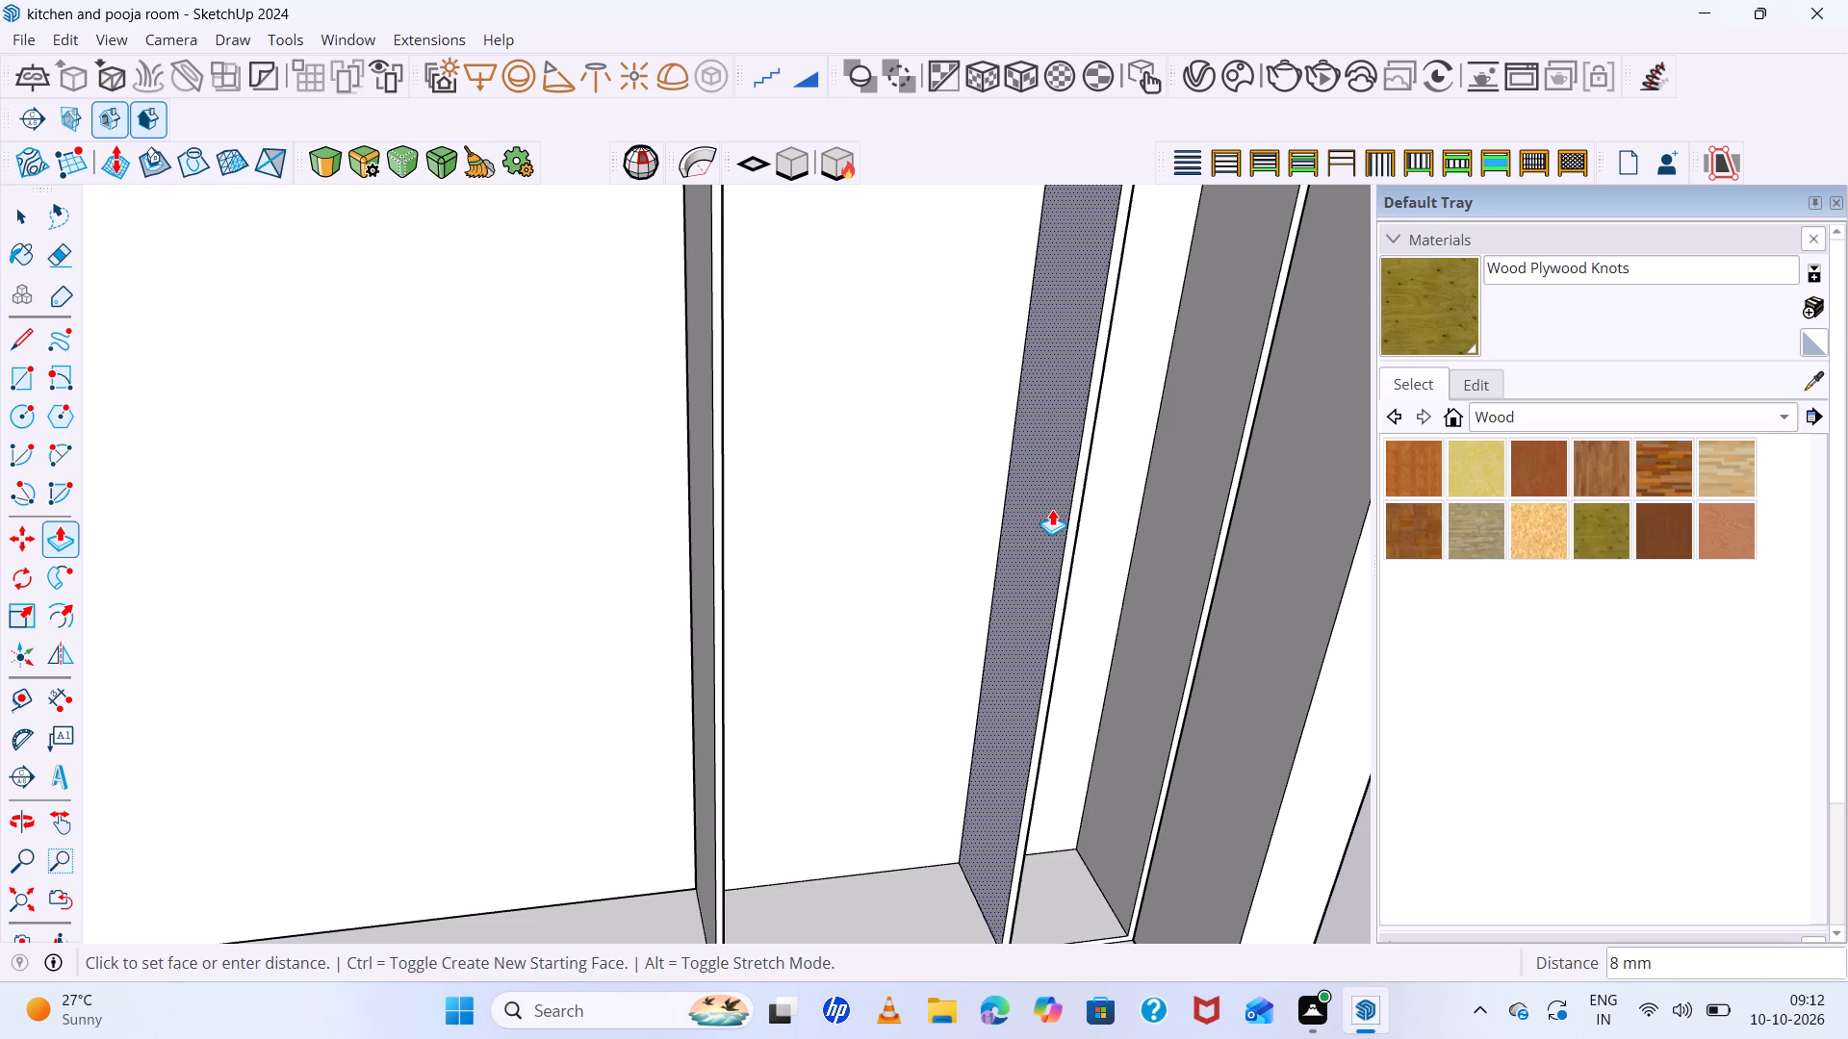
click(1052, 509)
Thin the left-hand divider by pushing its side face in the wide compartment a few millimetres inward.
scroll(1028, 591, down, 13)
middle_drag(1051, 749, 977, 744)
scroll(590, 597, up, 11)
key(space)
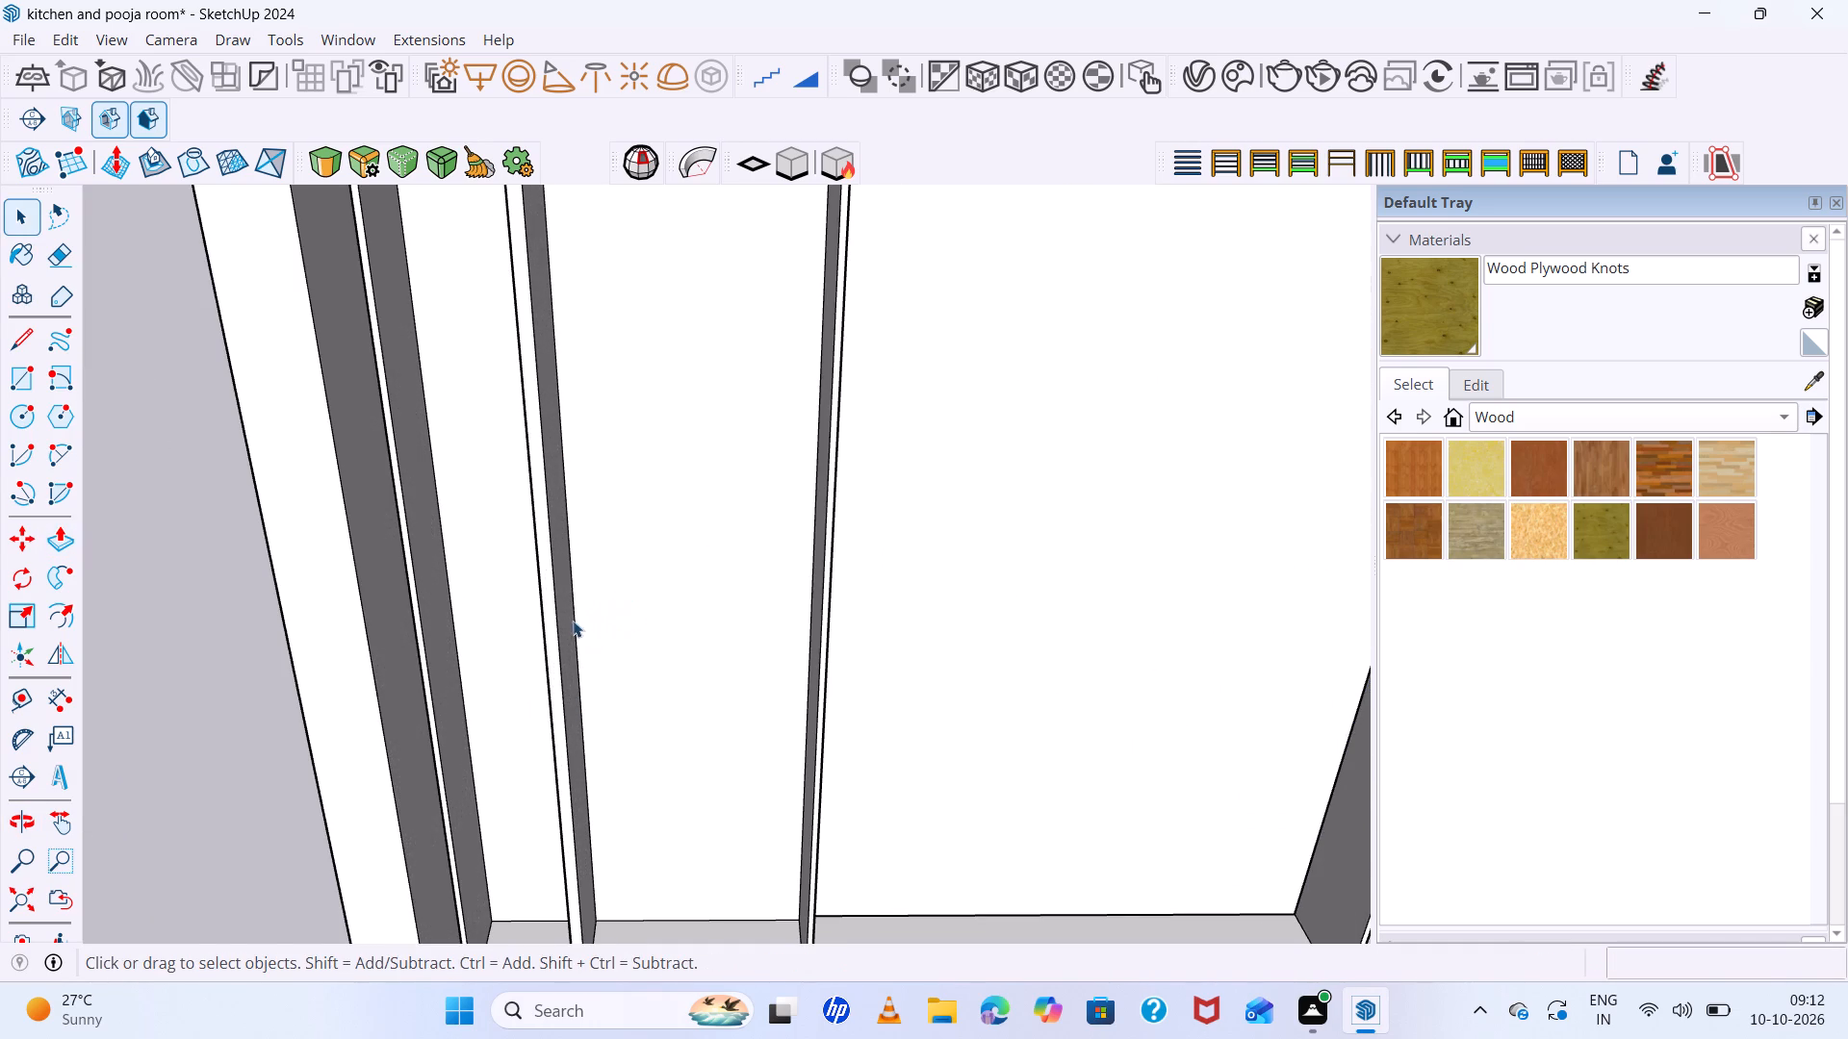
click(566, 621)
key(p)
click(565, 621)
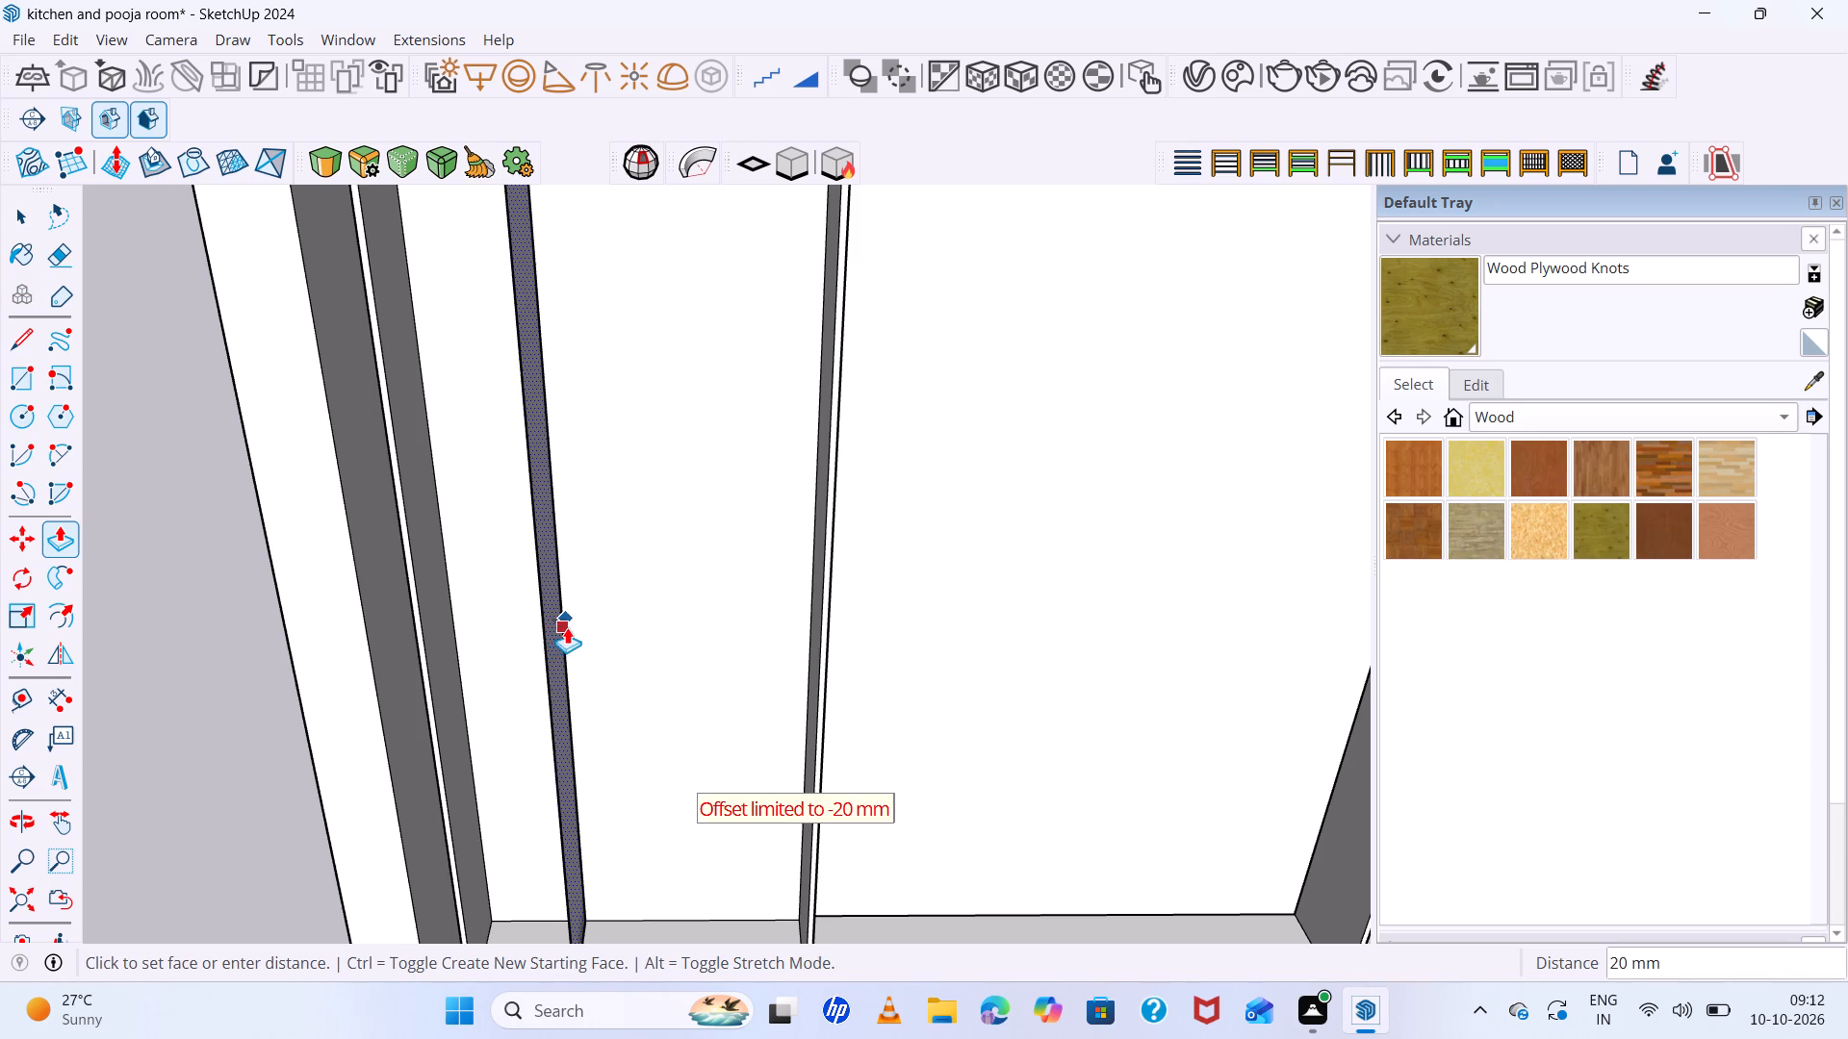
scroll(561, 634, up, 6)
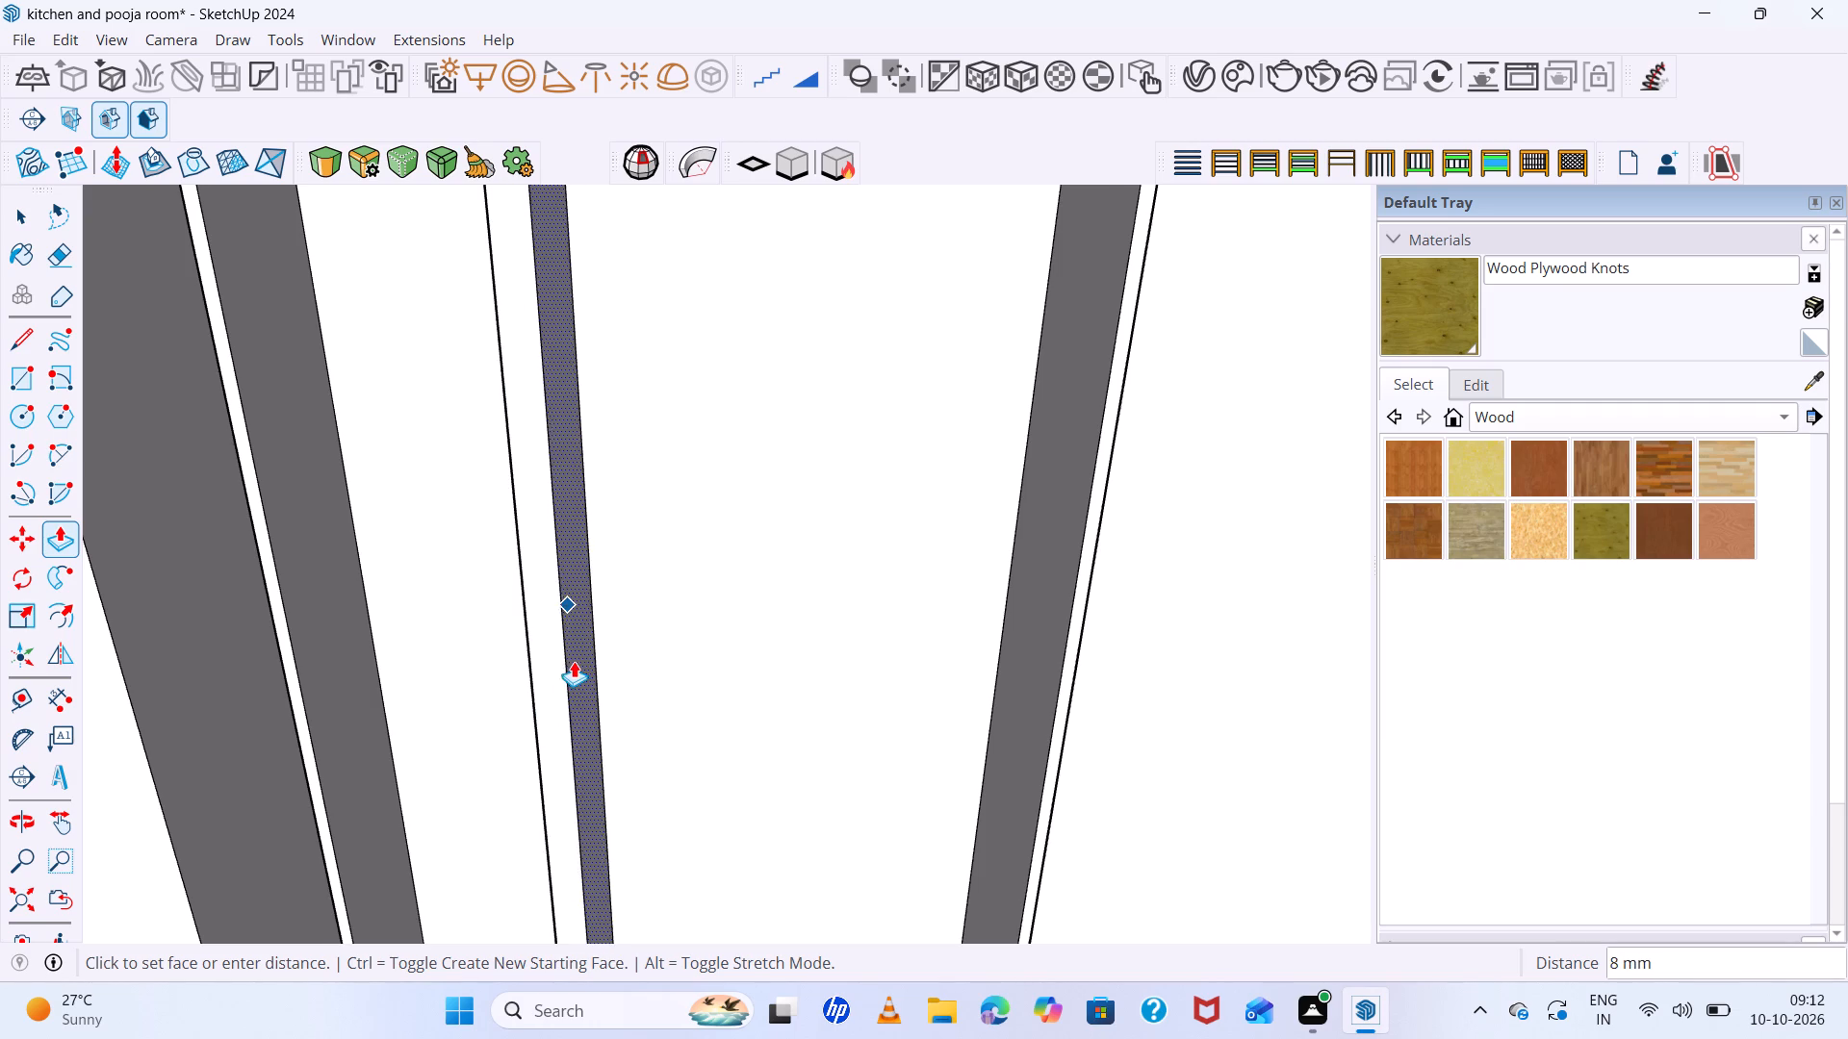
scroll(572, 662, up, 10)
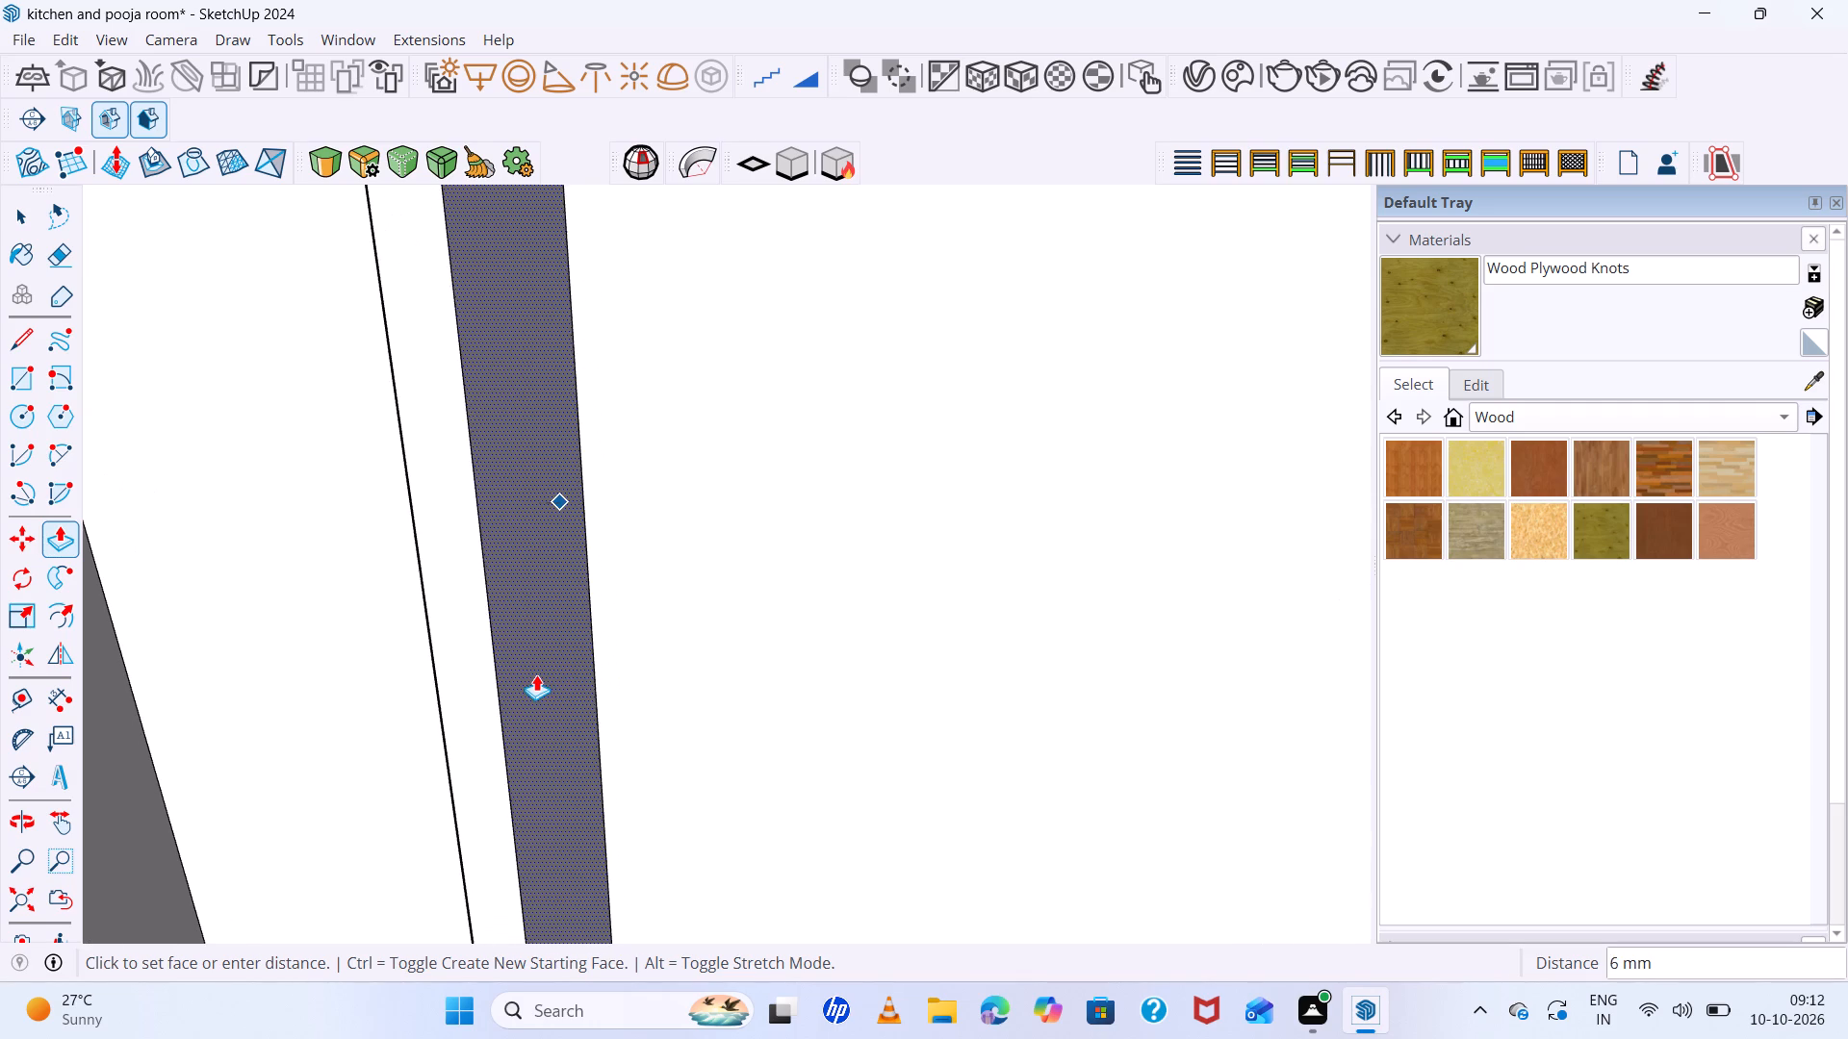
click(526, 678)
key(space)
Examine the whole wall cabinet and the tops of its side compartments from several angles.
scroll(609, 682, down, 18)
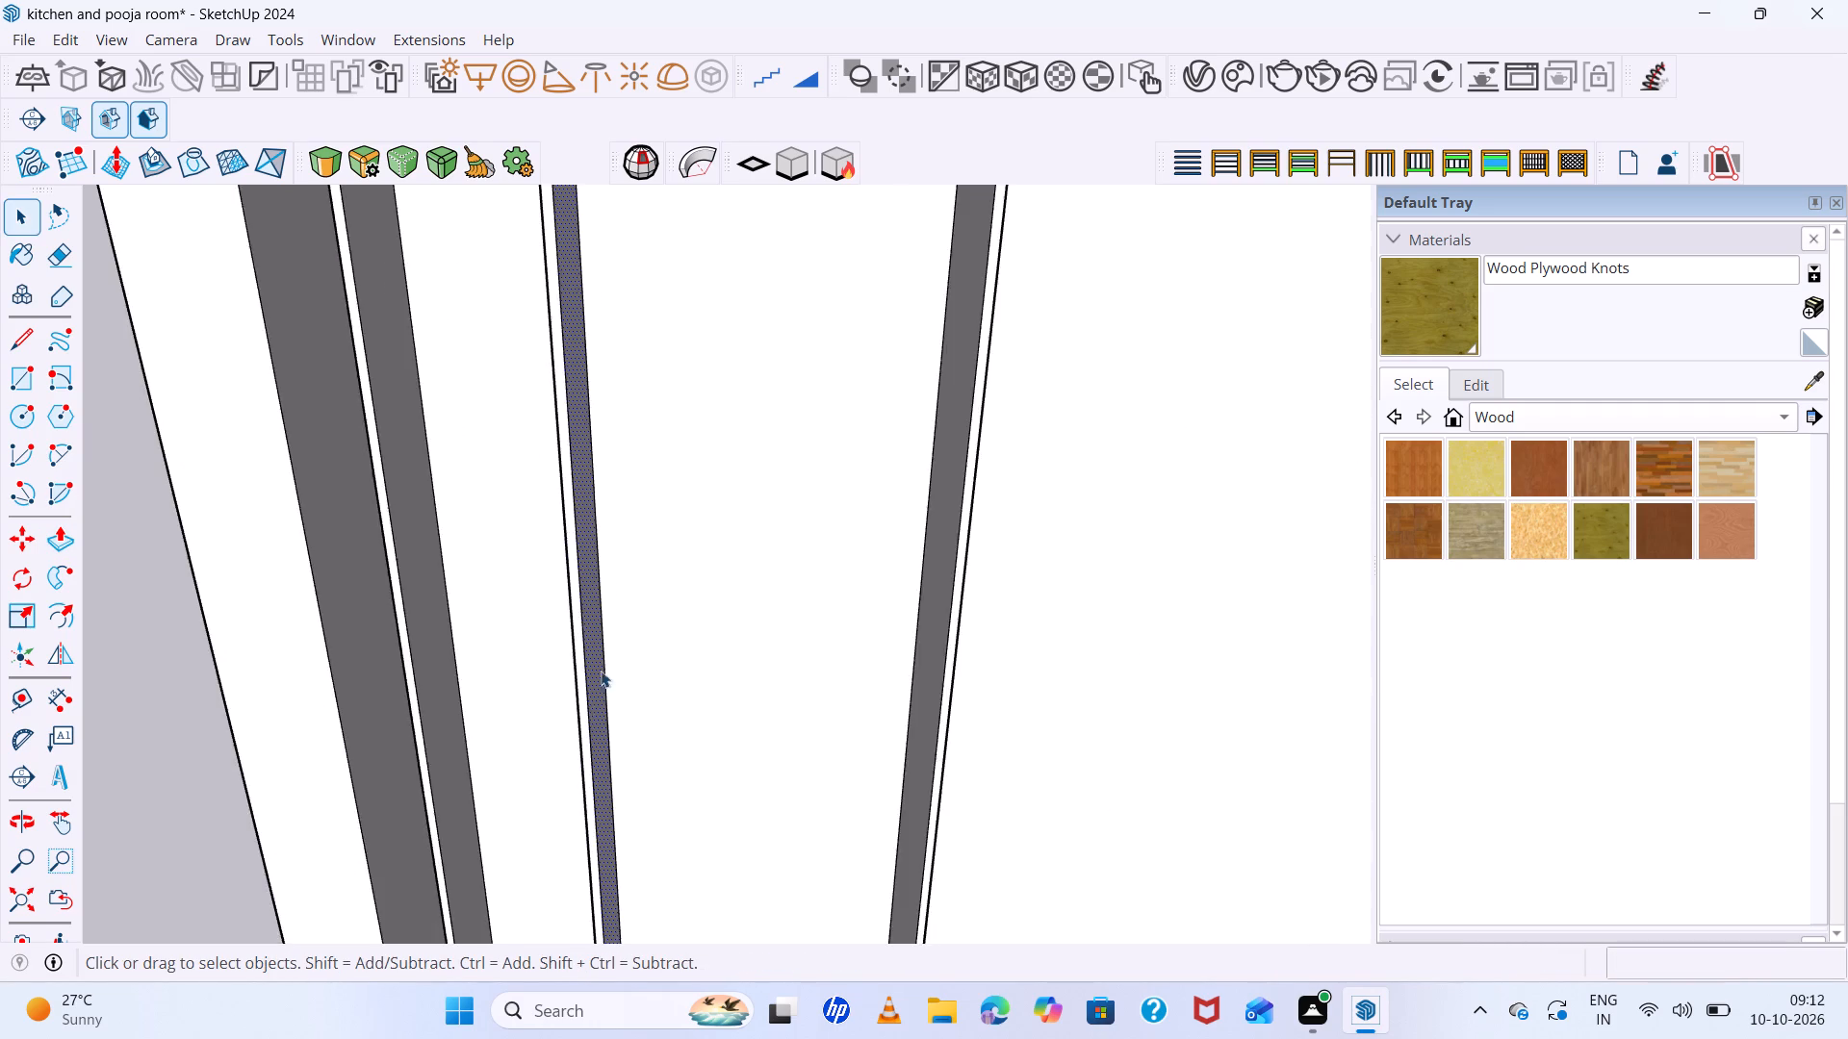
scroll(601, 671, down, 16)
middle_drag(1327, 822, 1322, 751)
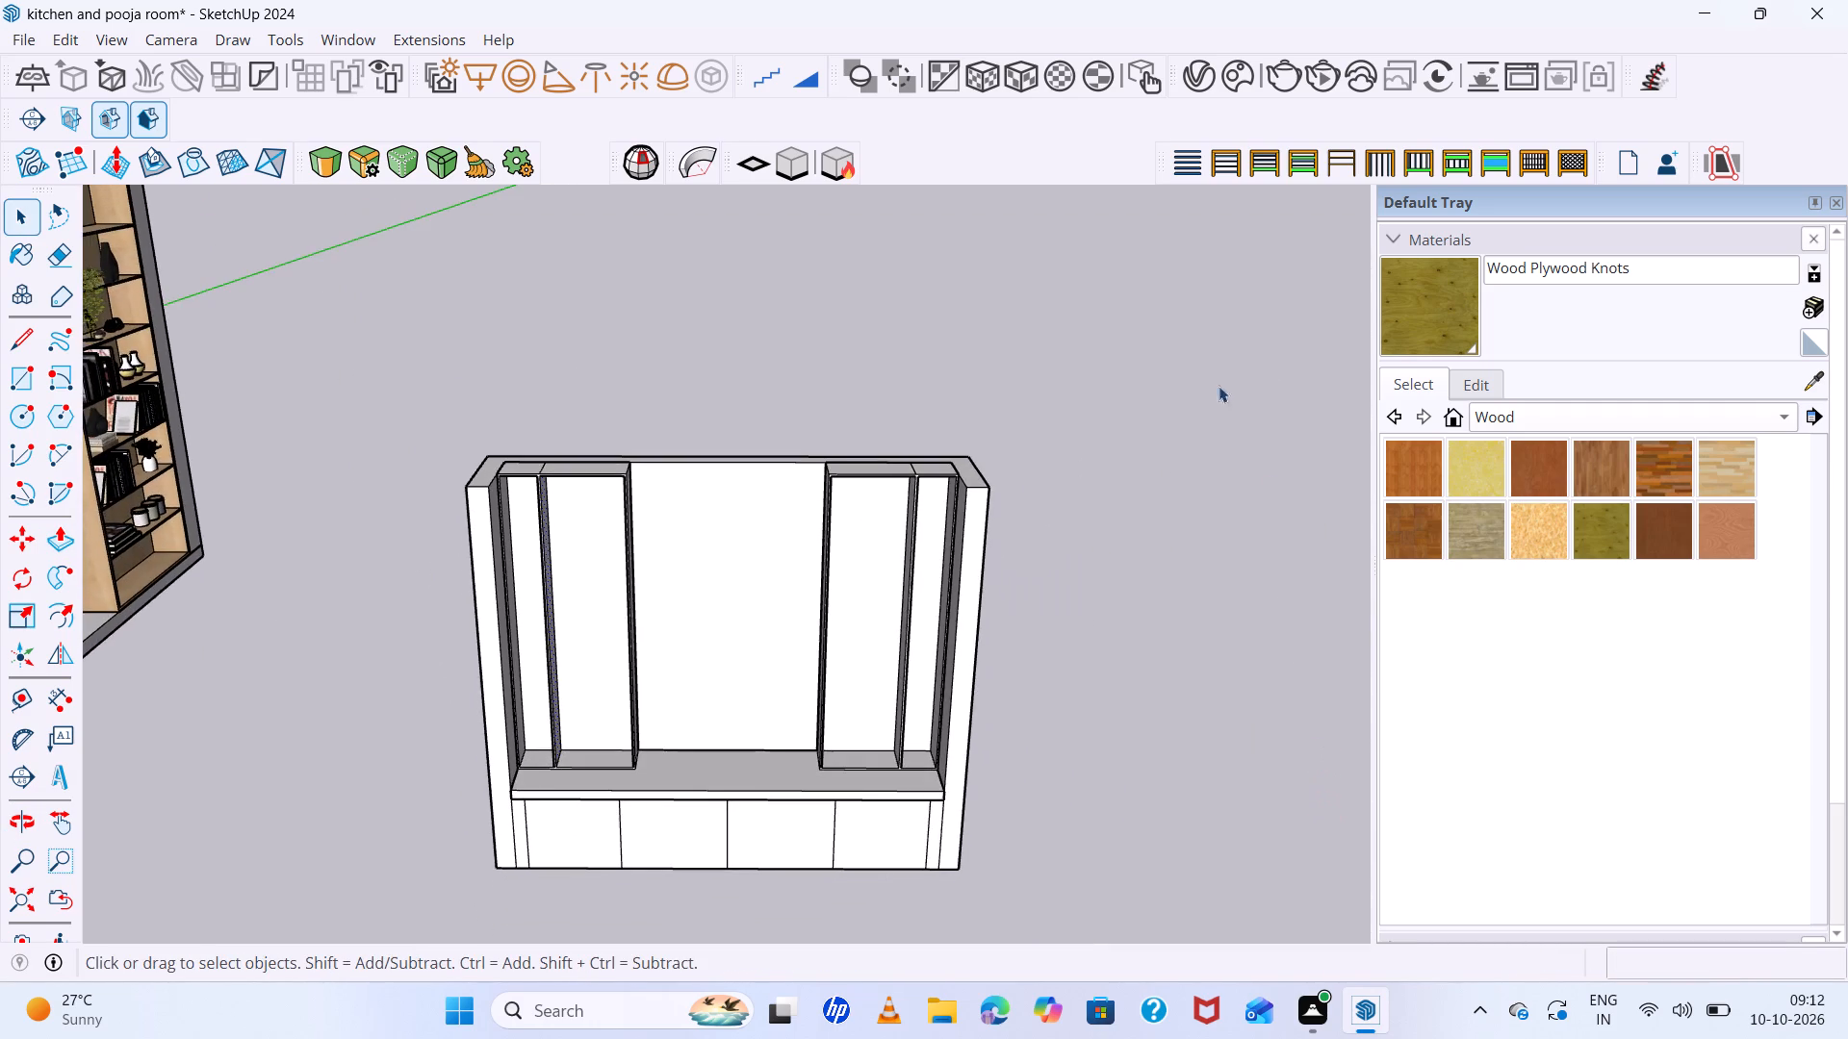
scroll(986, 412, up, 12)
middle_drag(1149, 672, 1151, 461)
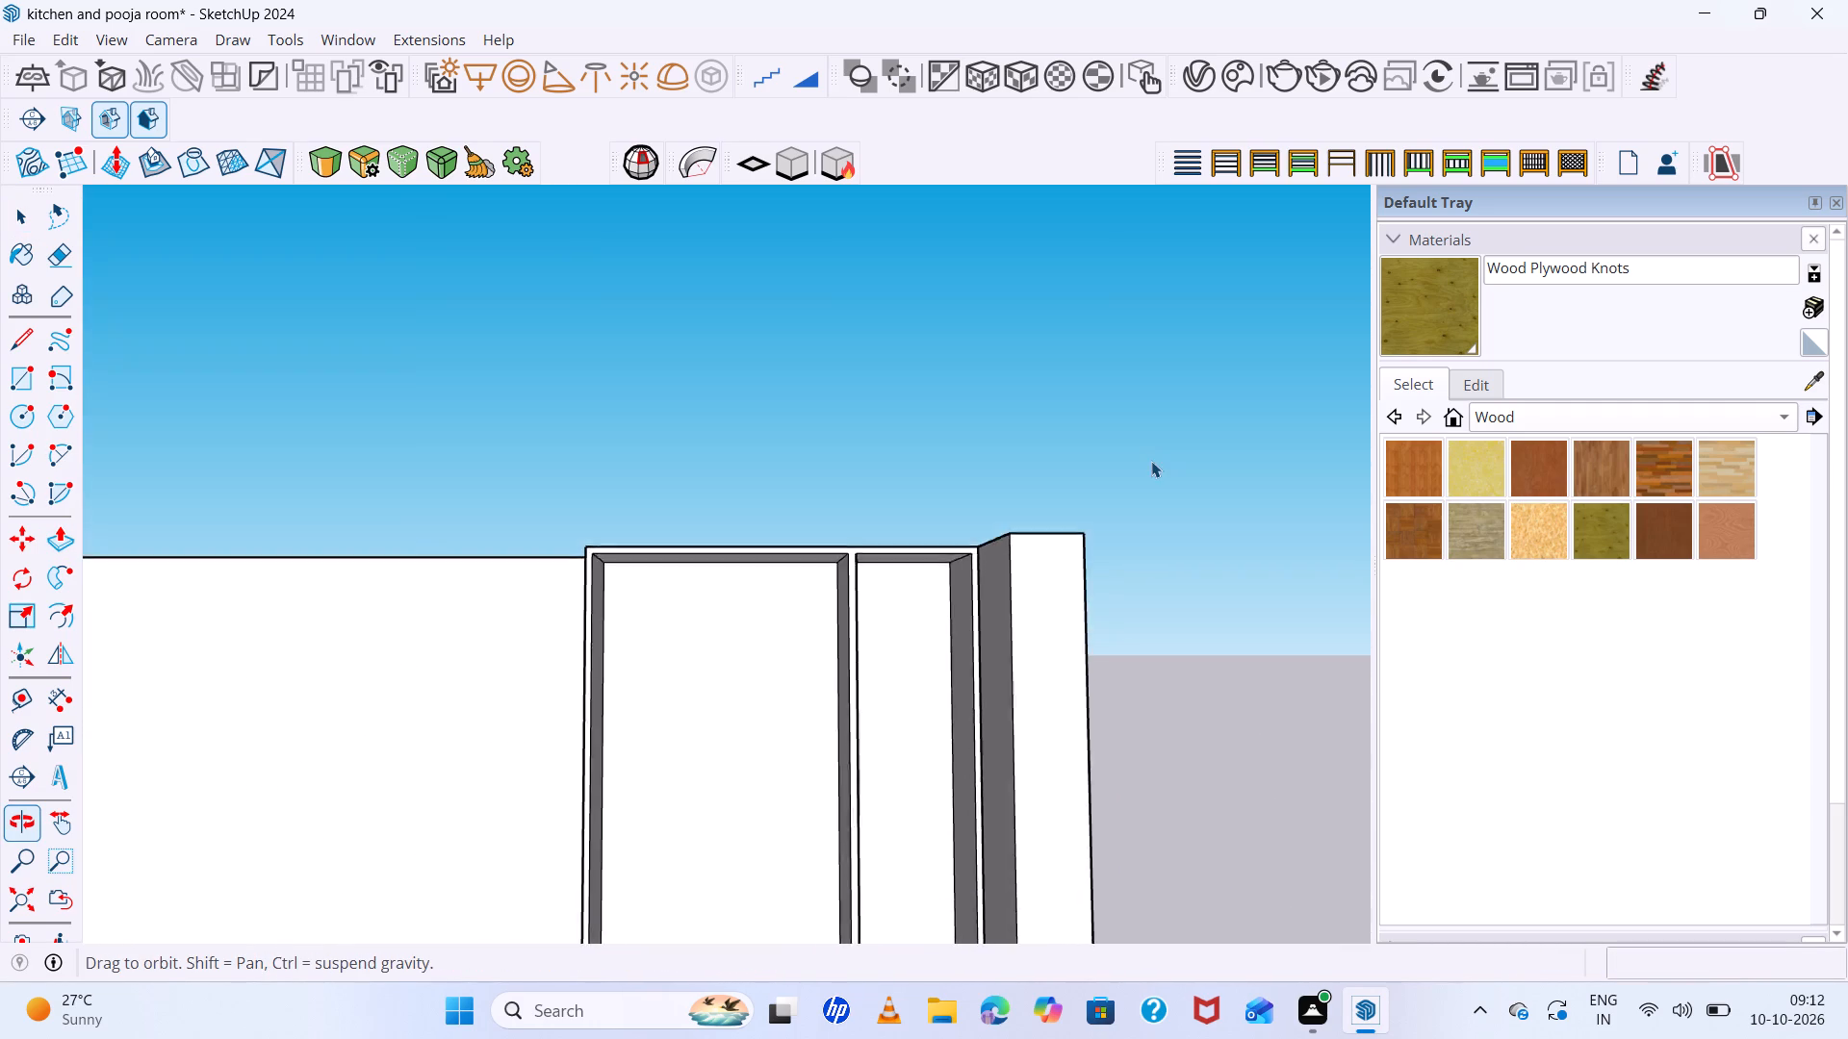
scroll(1151, 461, up, 1)
scroll(1048, 495, down, 14)
middle_drag(1186, 688, 1125, 812)
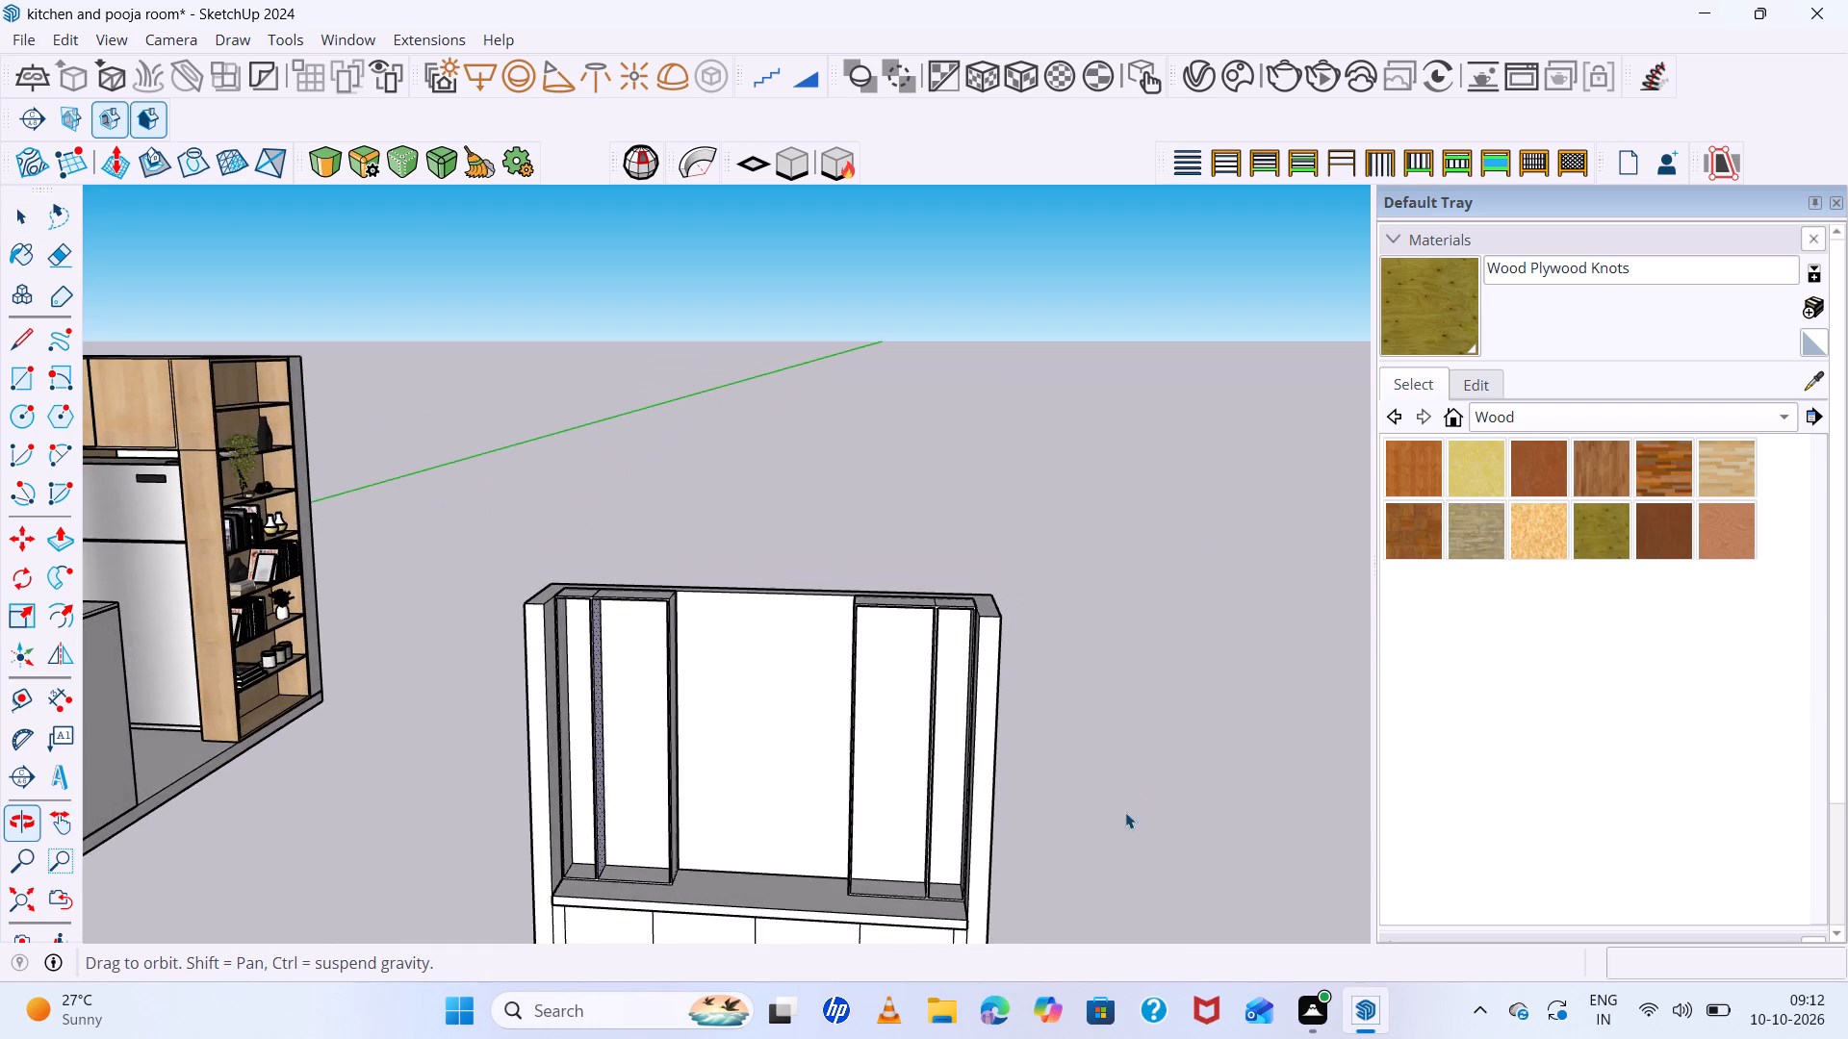
scroll(1070, 622, down, 6)
scroll(1059, 785, up, 6)
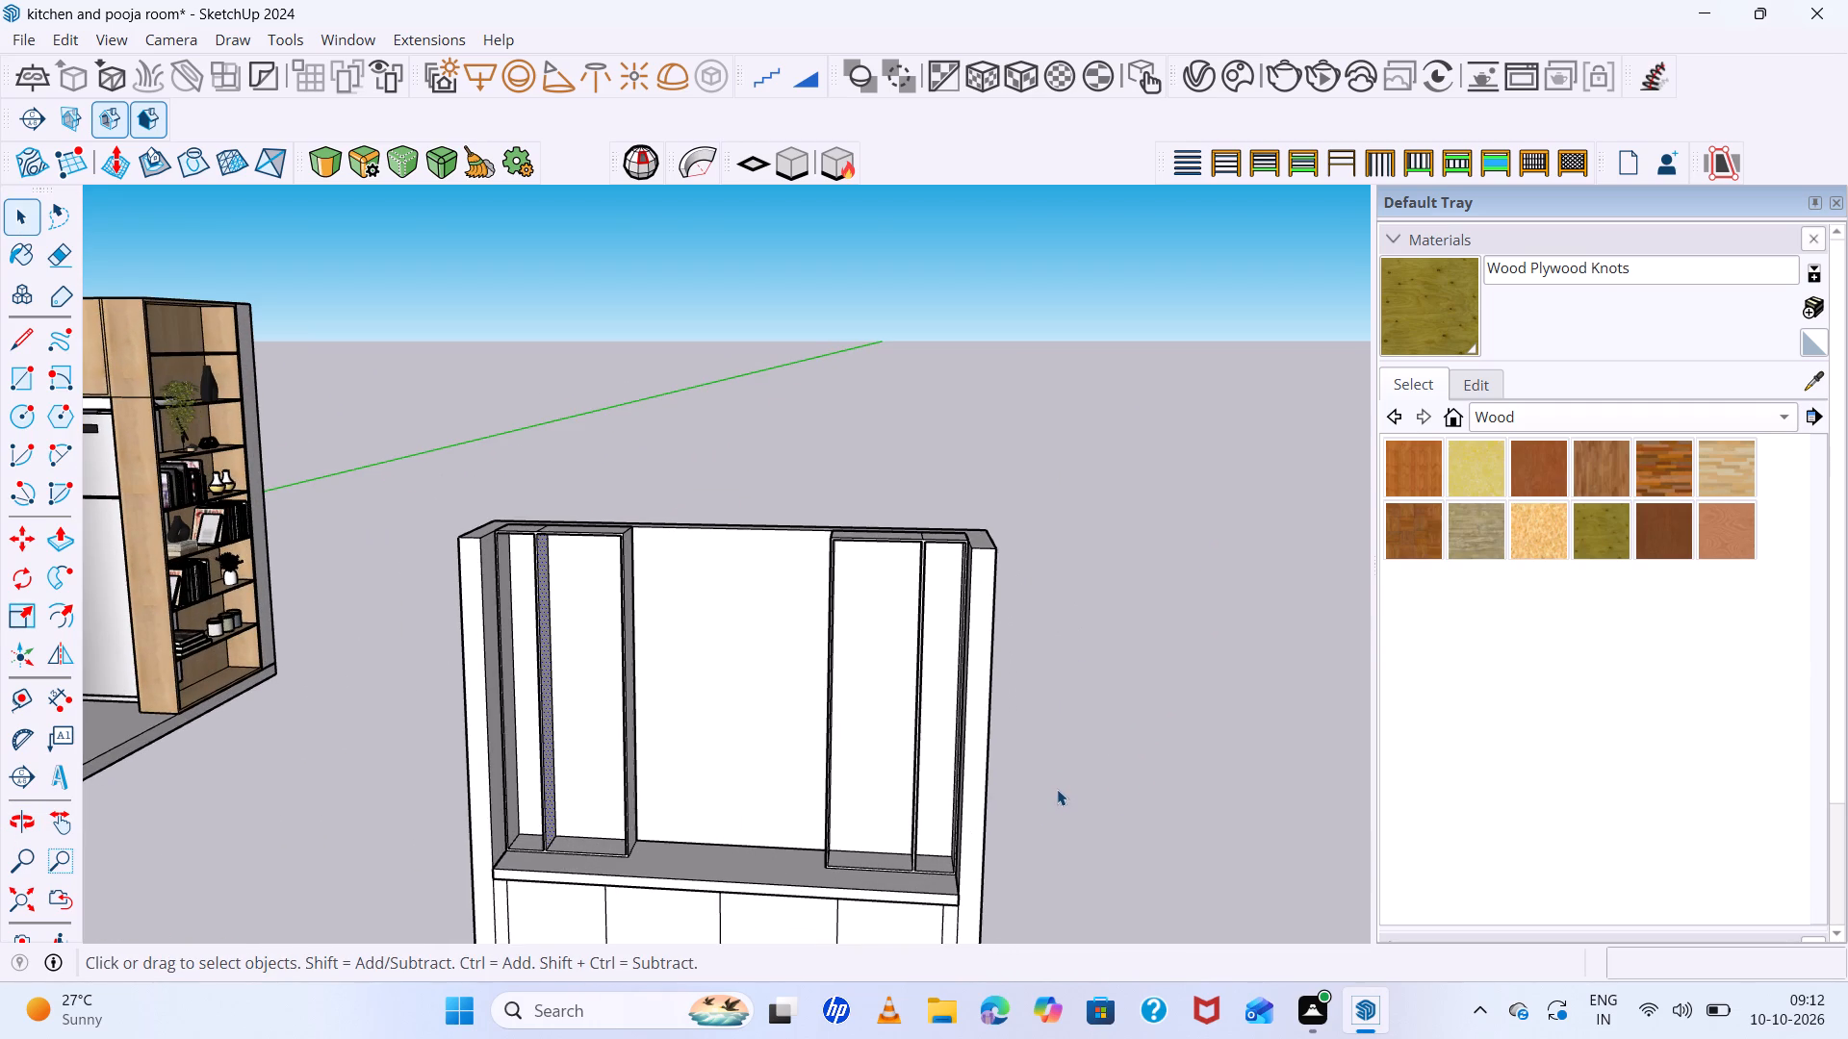
key(space)
scroll(1048, 762, down, 6)
scroll(1043, 717, up, 5)
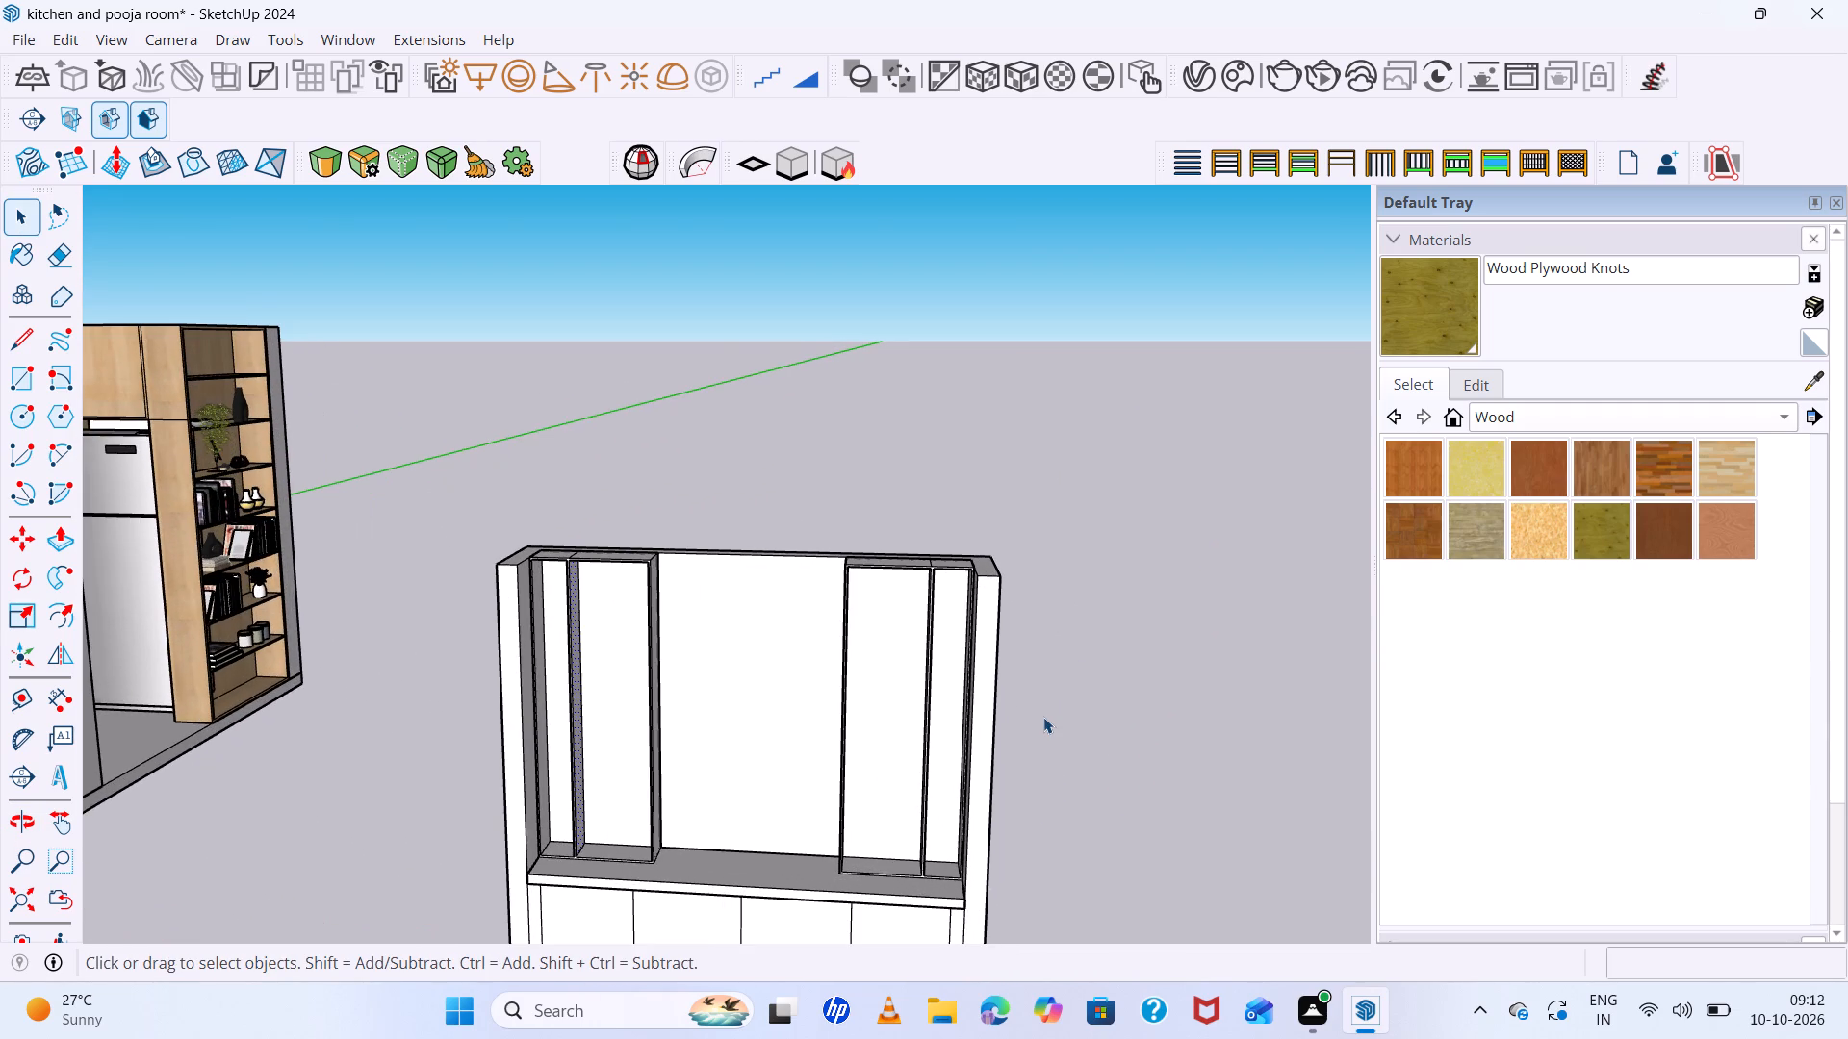
scroll(1043, 717, down, 1)
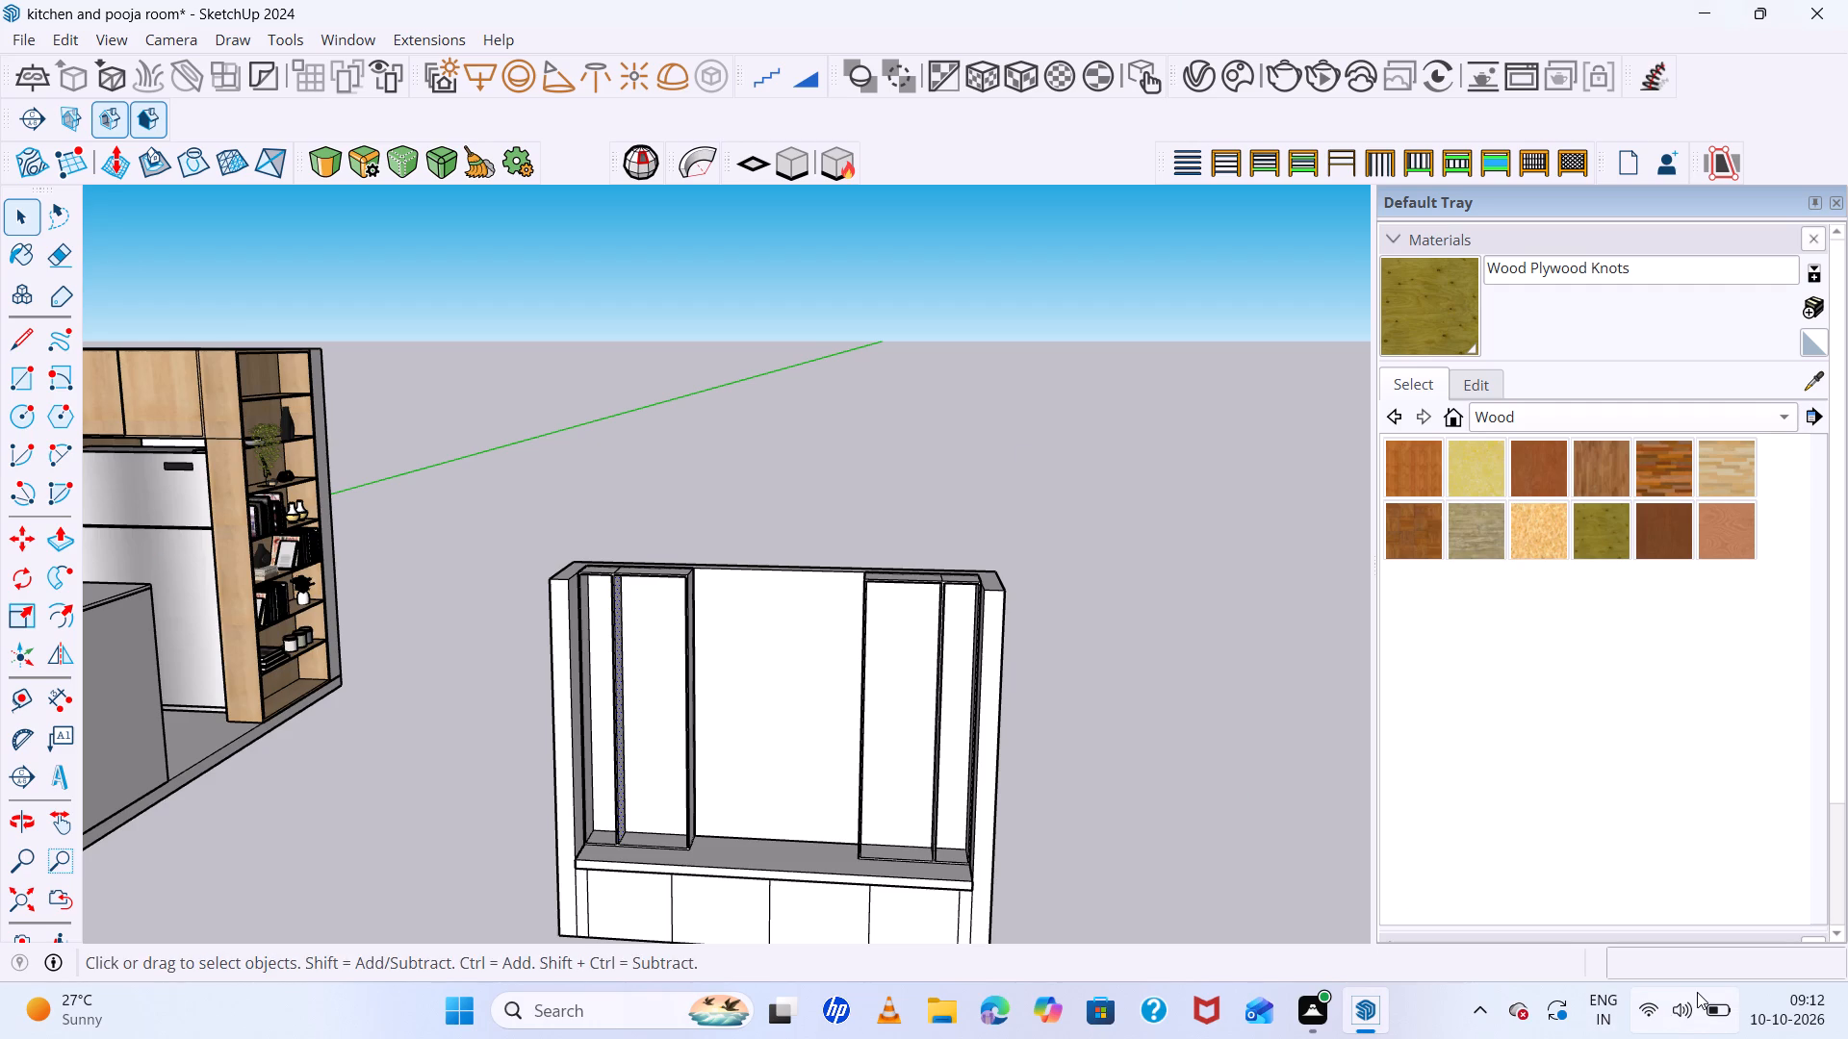
scroll(1697, 992, down, 3)
scroll(826, 606, down, 4)
middle_drag(1169, 801, 1153, 805)
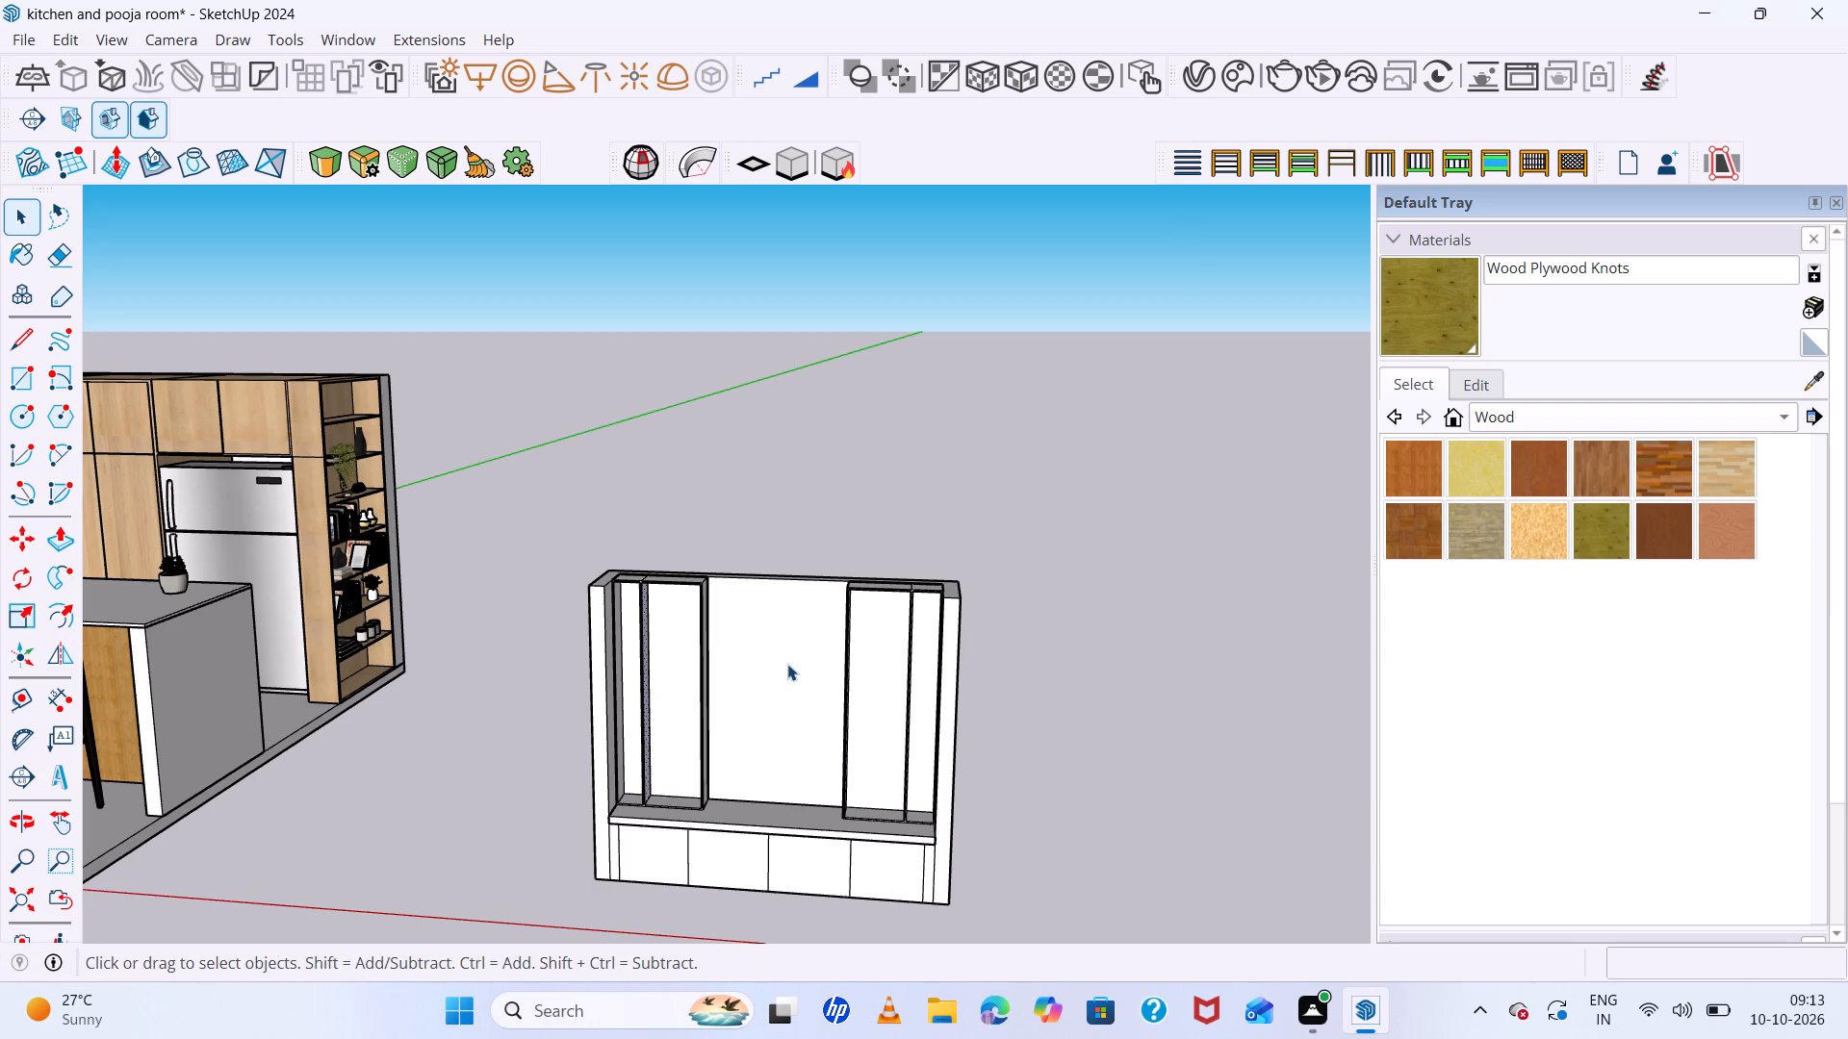
Examine the finished kitchen beside the cabinet, including its wall units, slatted backsplash and tall units.
scroll(830, 720, up, 1)
scroll(832, 723, down, 5)
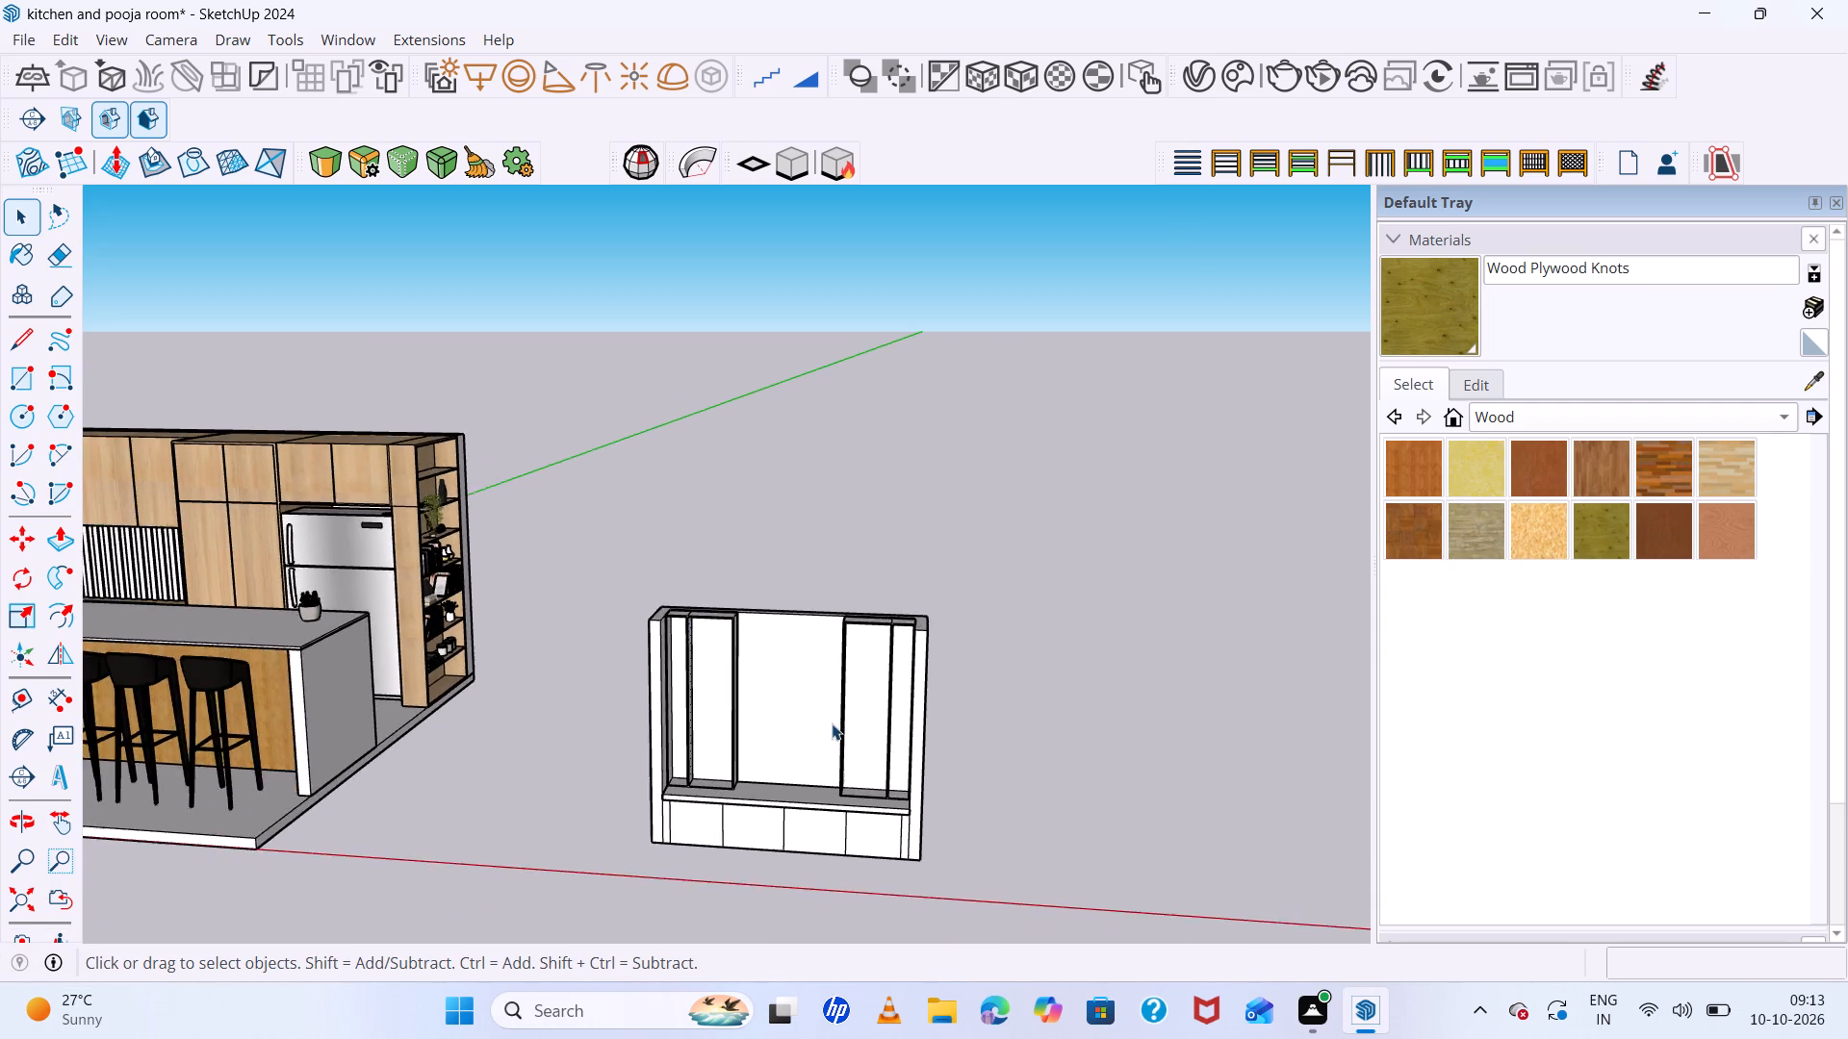
scroll(853, 756, down, 5)
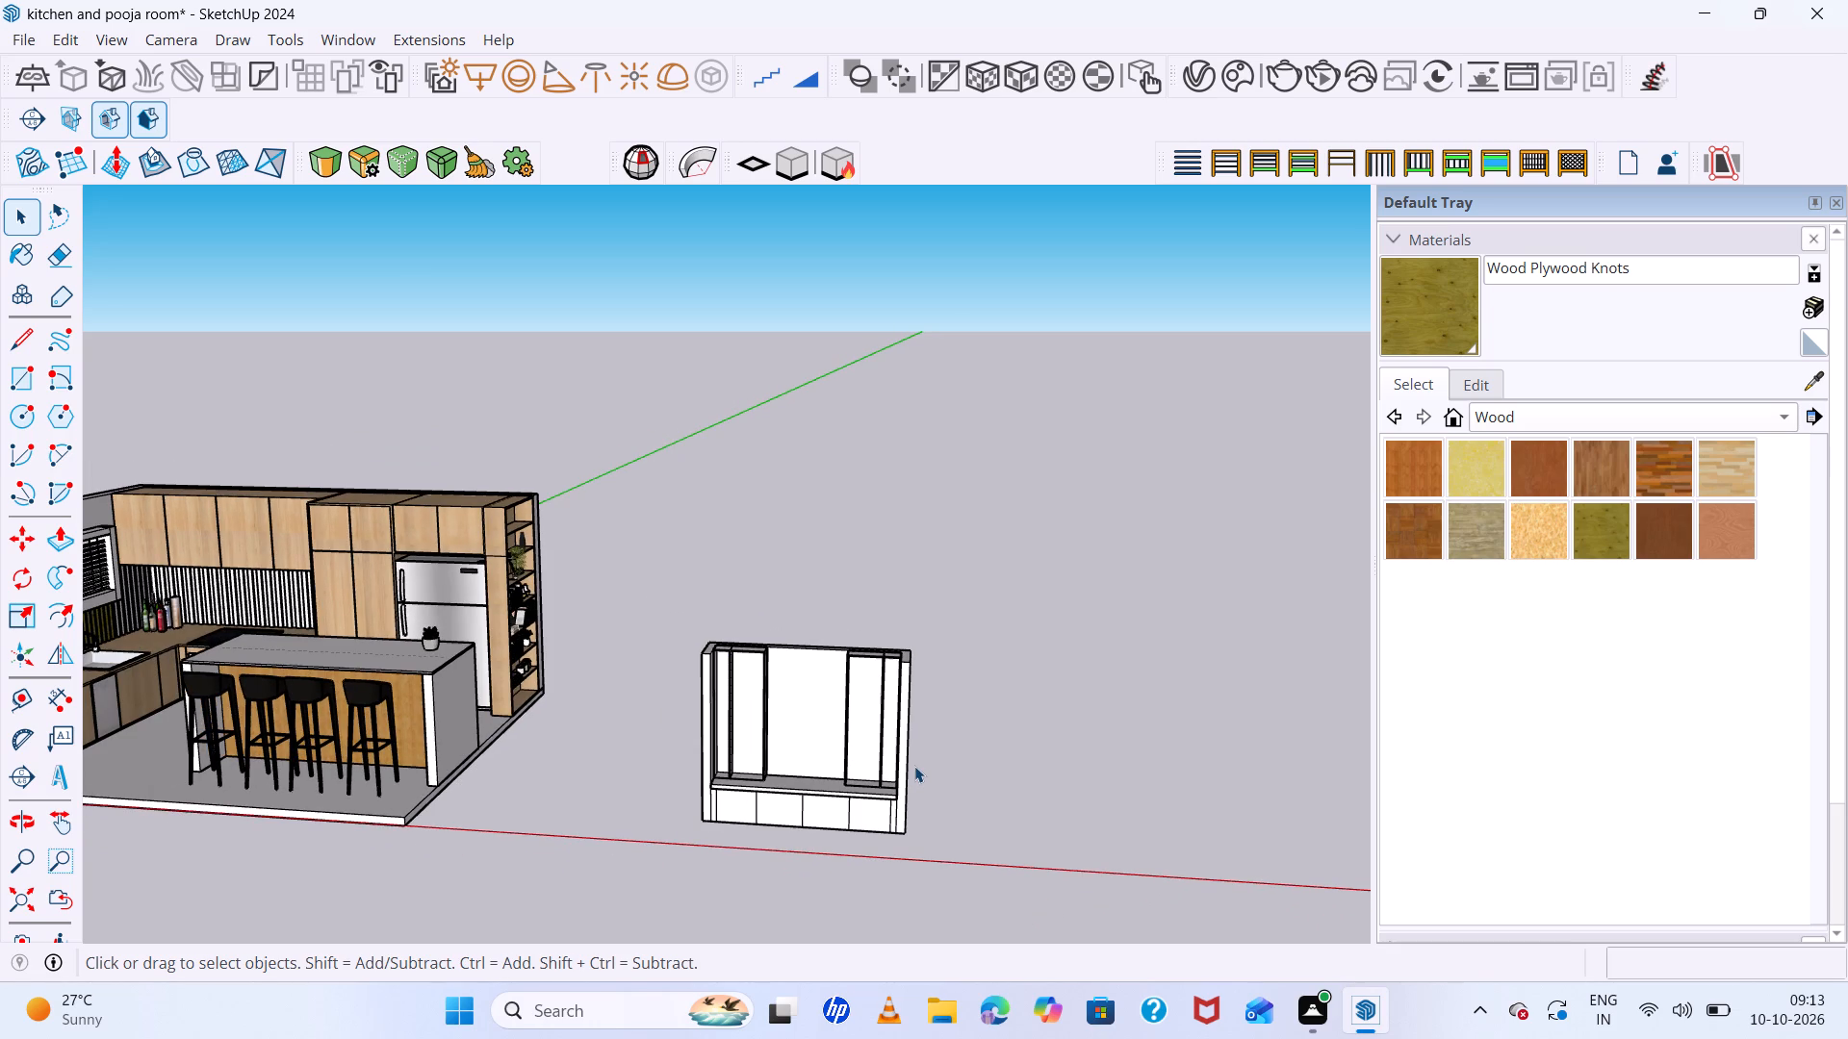
scroll(918, 764, down, 4)
middle_drag(984, 774, 918, 799)
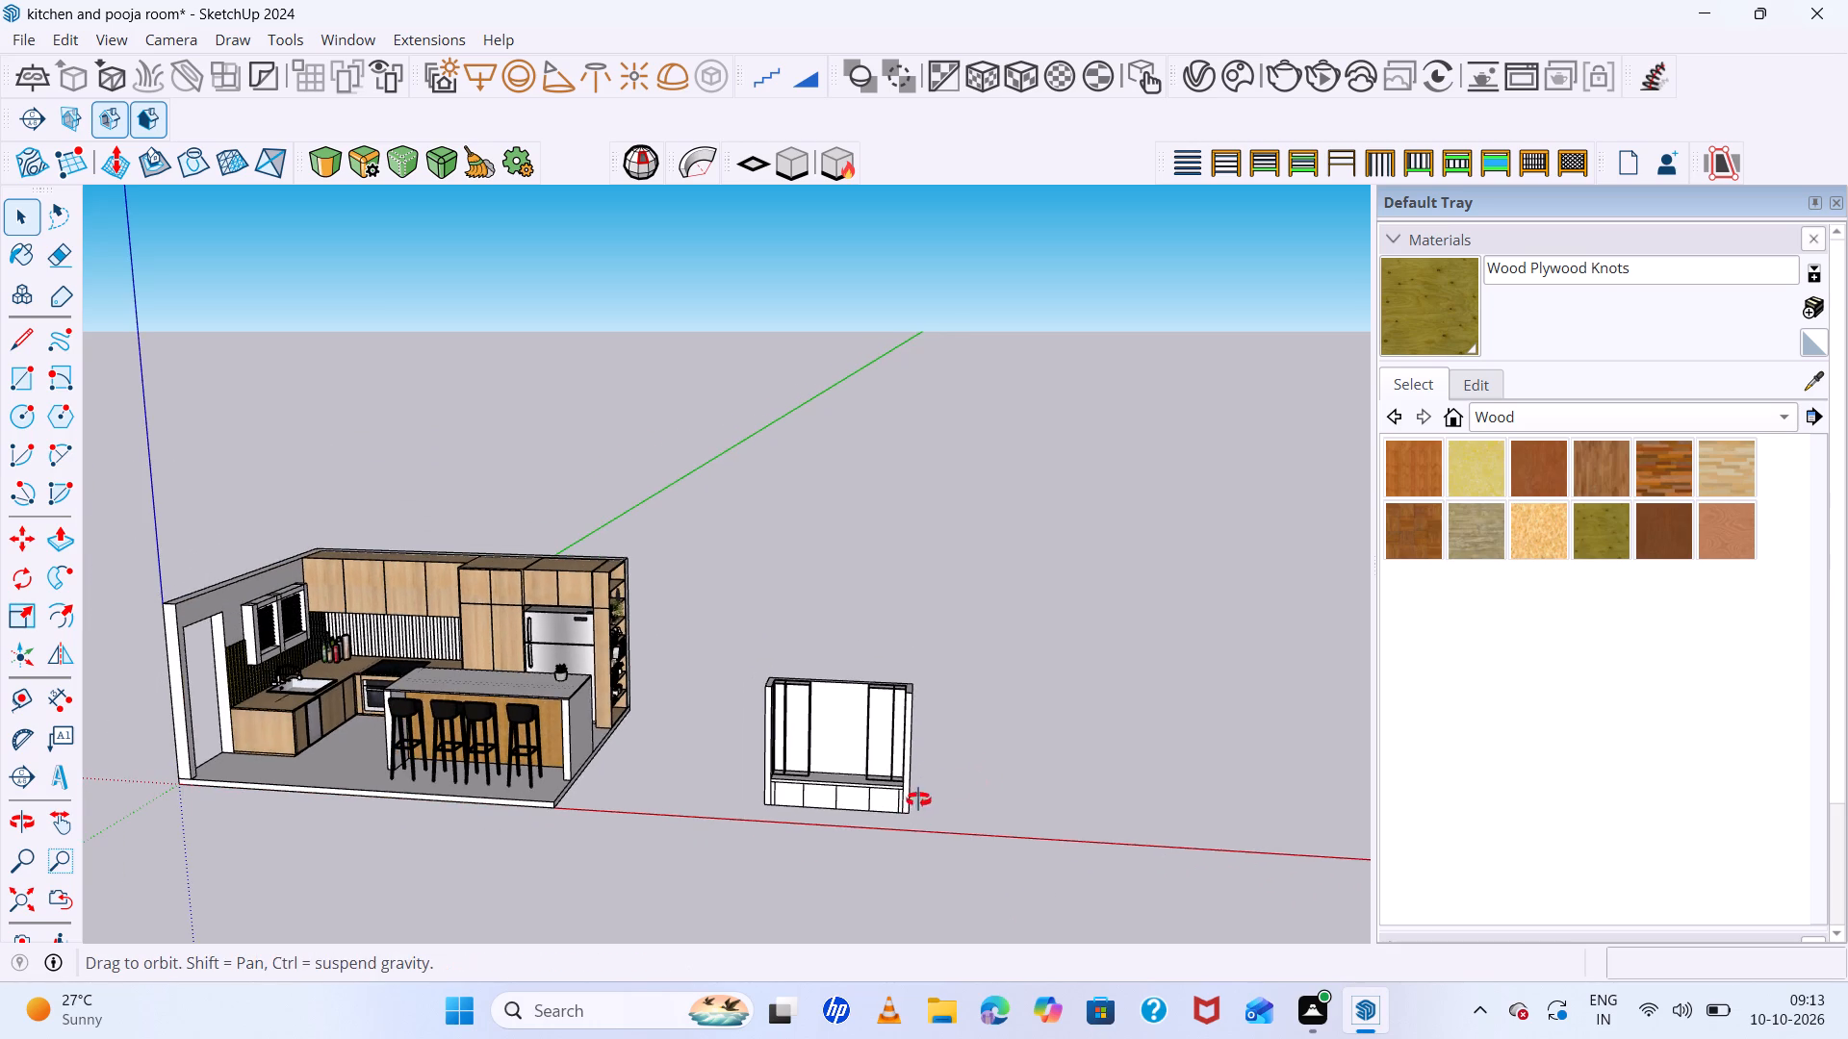
middle_drag(918, 799, 891, 859)
scroll(335, 611, up, 5)
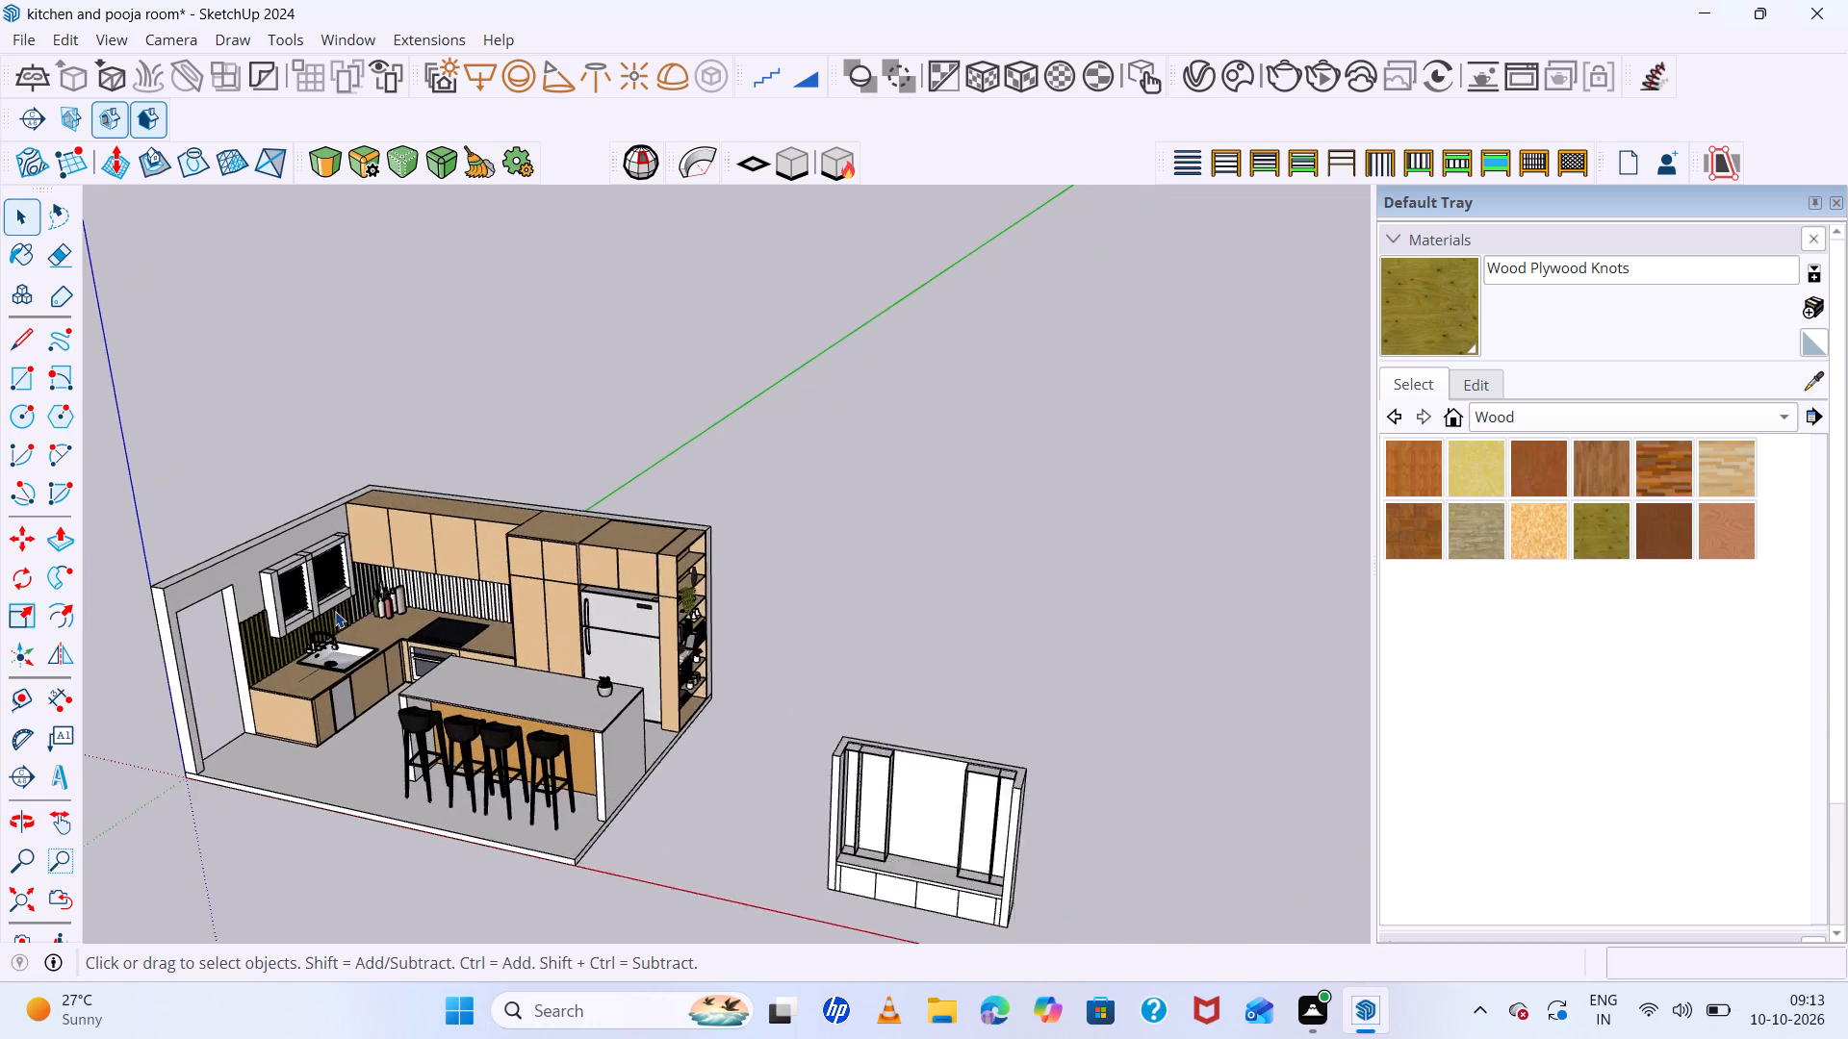
scroll(335, 611, up, 5)
middle_drag(531, 697, 619, 687)
scroll(512, 598, down, 5)
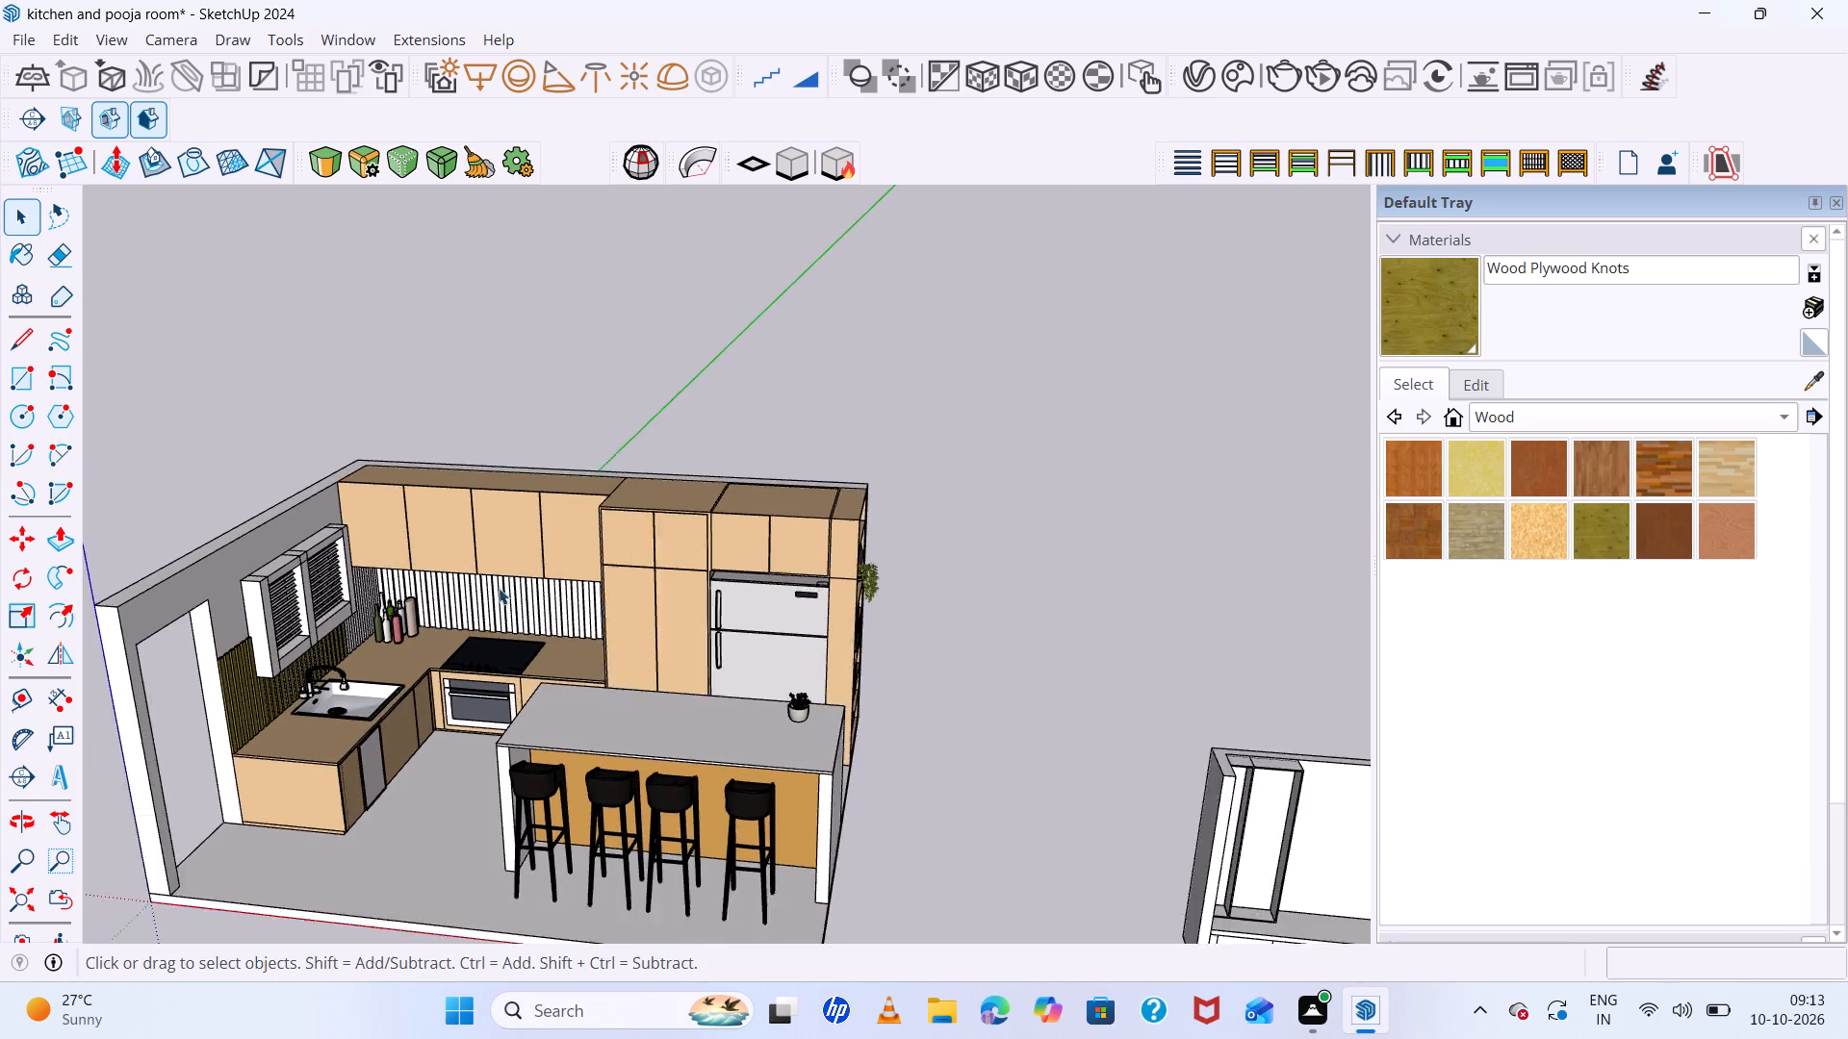
scroll(499, 588, down, 6)
scroll(503, 586, up, 20)
scroll(503, 586, up, 10)
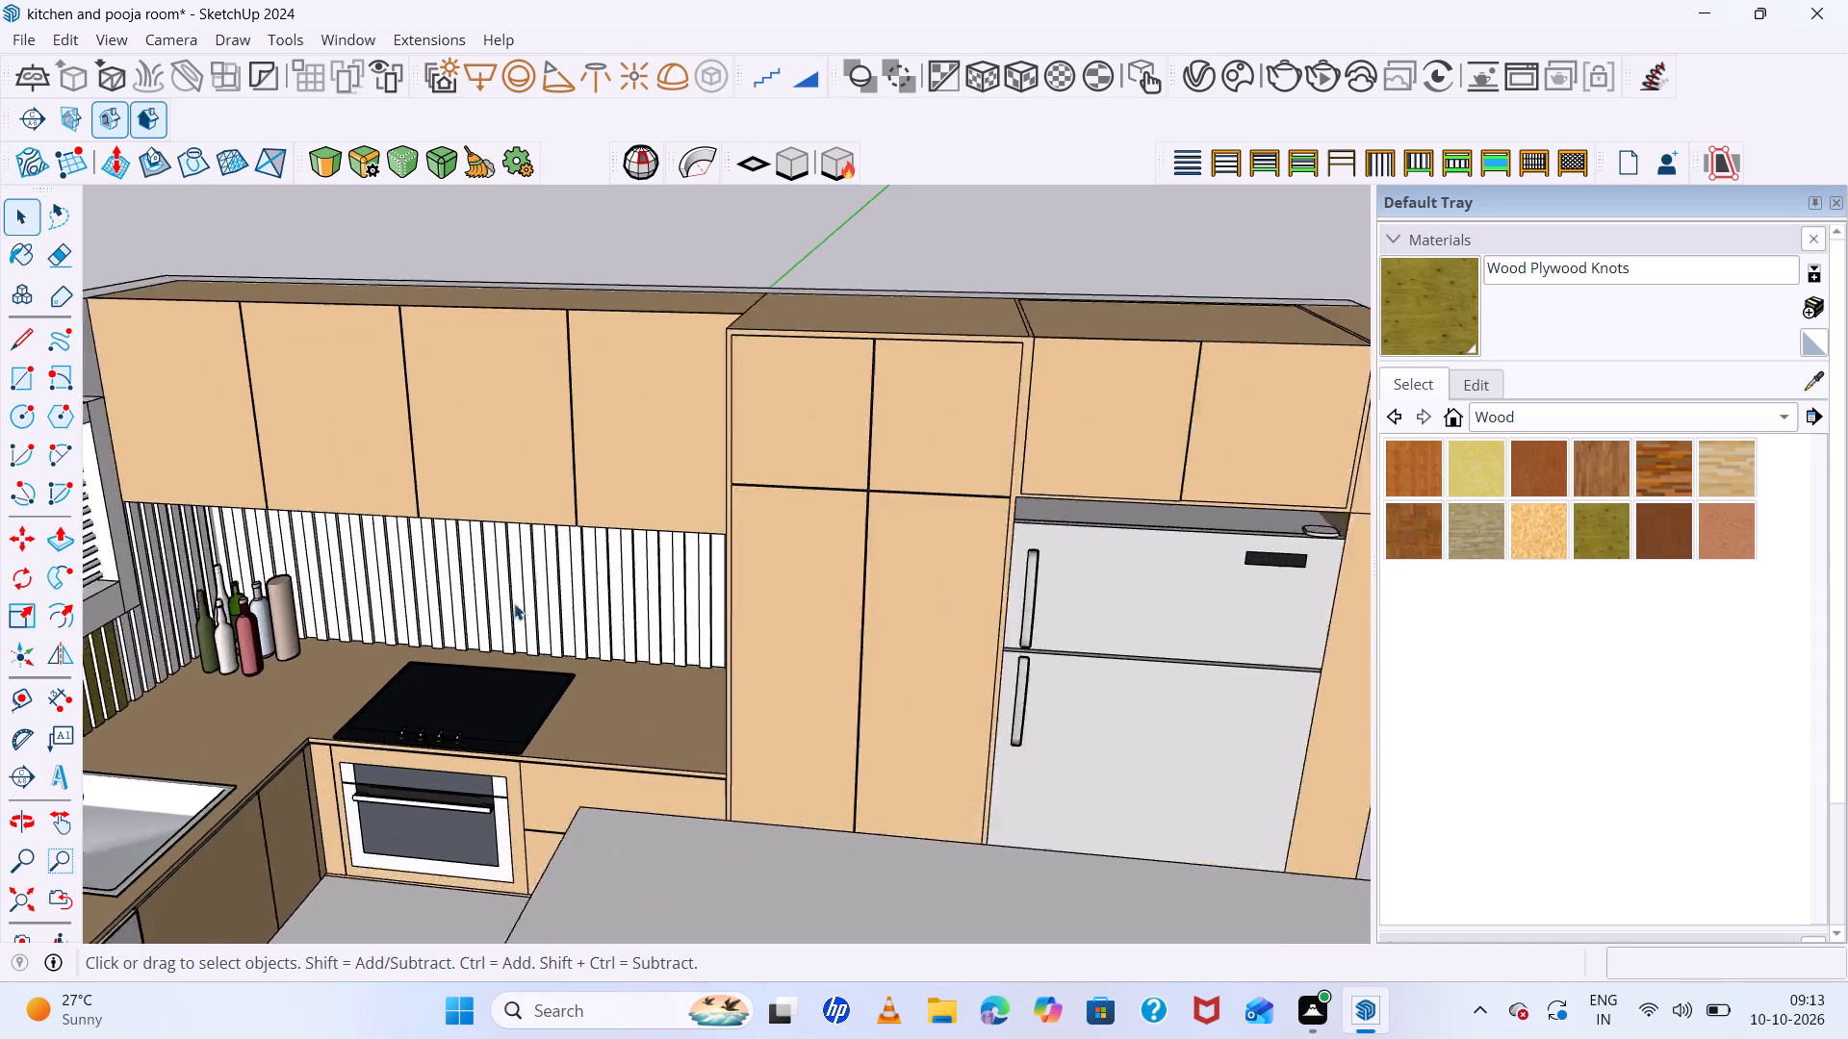
Paint the white backsplash slats nearest the tall unit, beside the fridge wall, with Wood Plywood Knots.
middle_drag(551, 596, 491, 581)
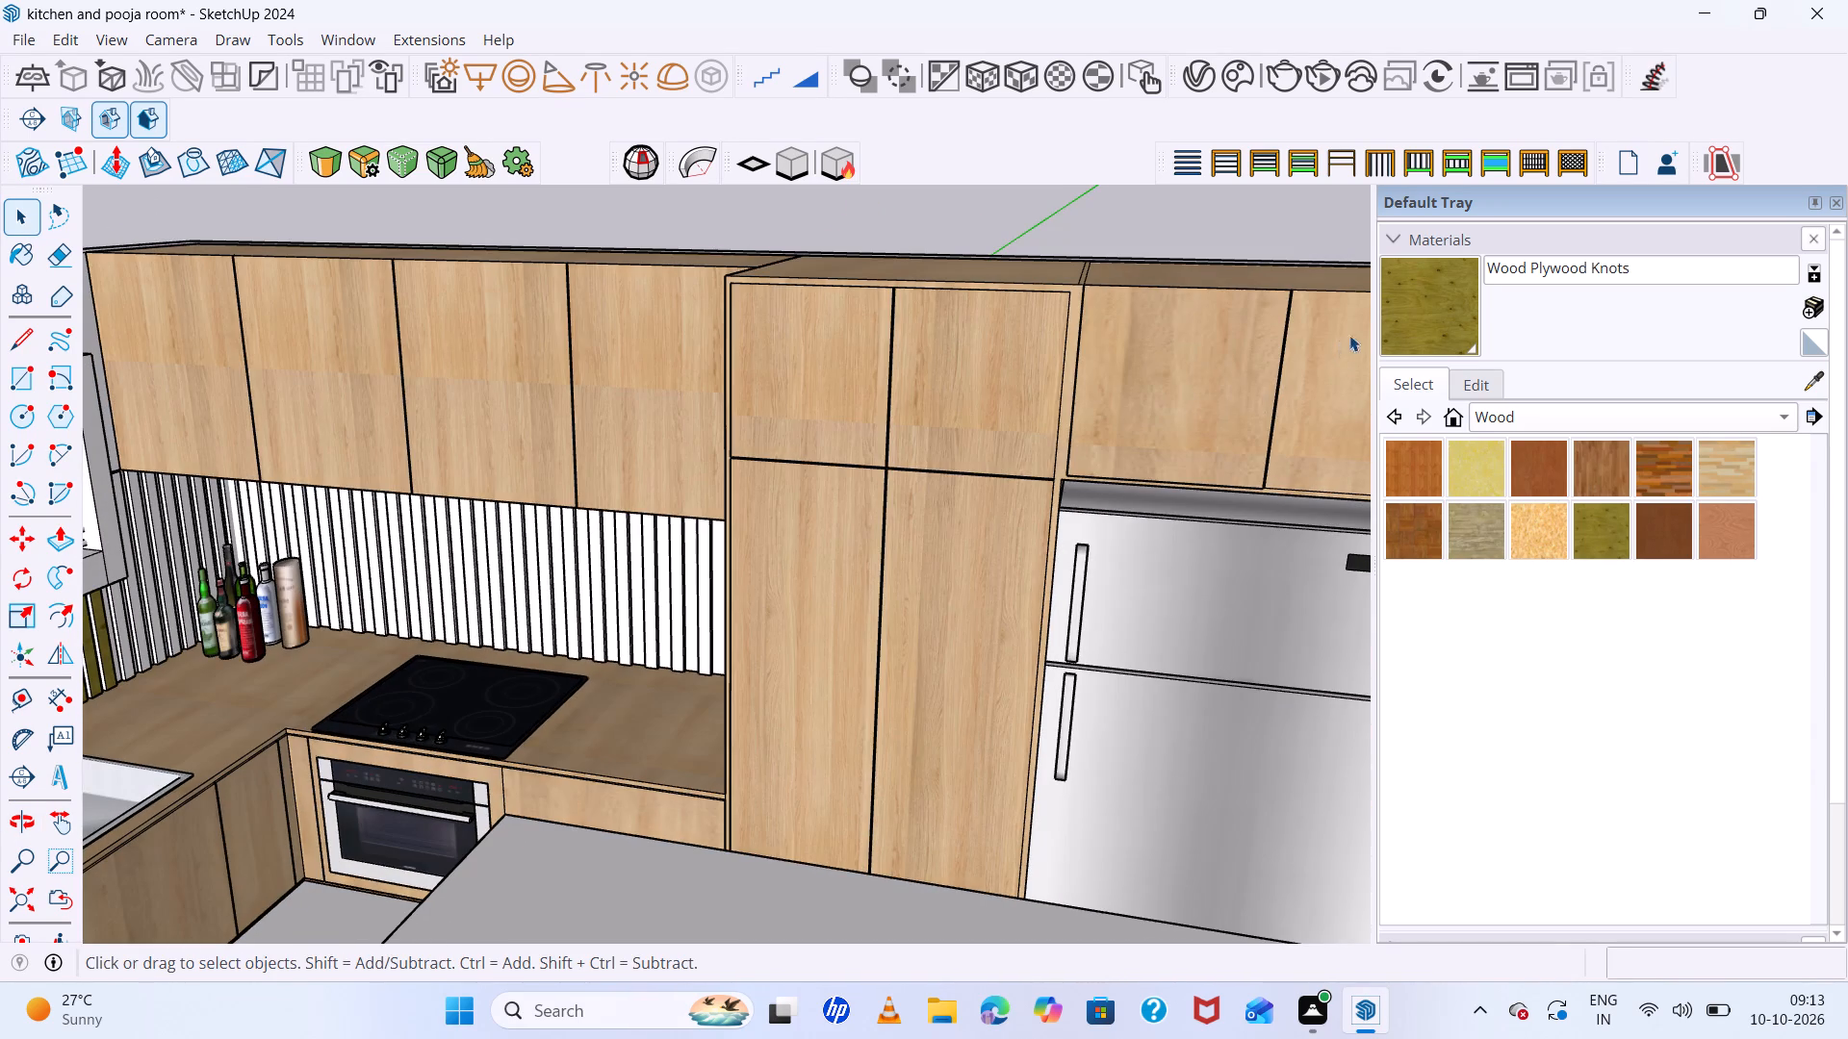
click(1435, 311)
scroll(645, 598, up, 6)
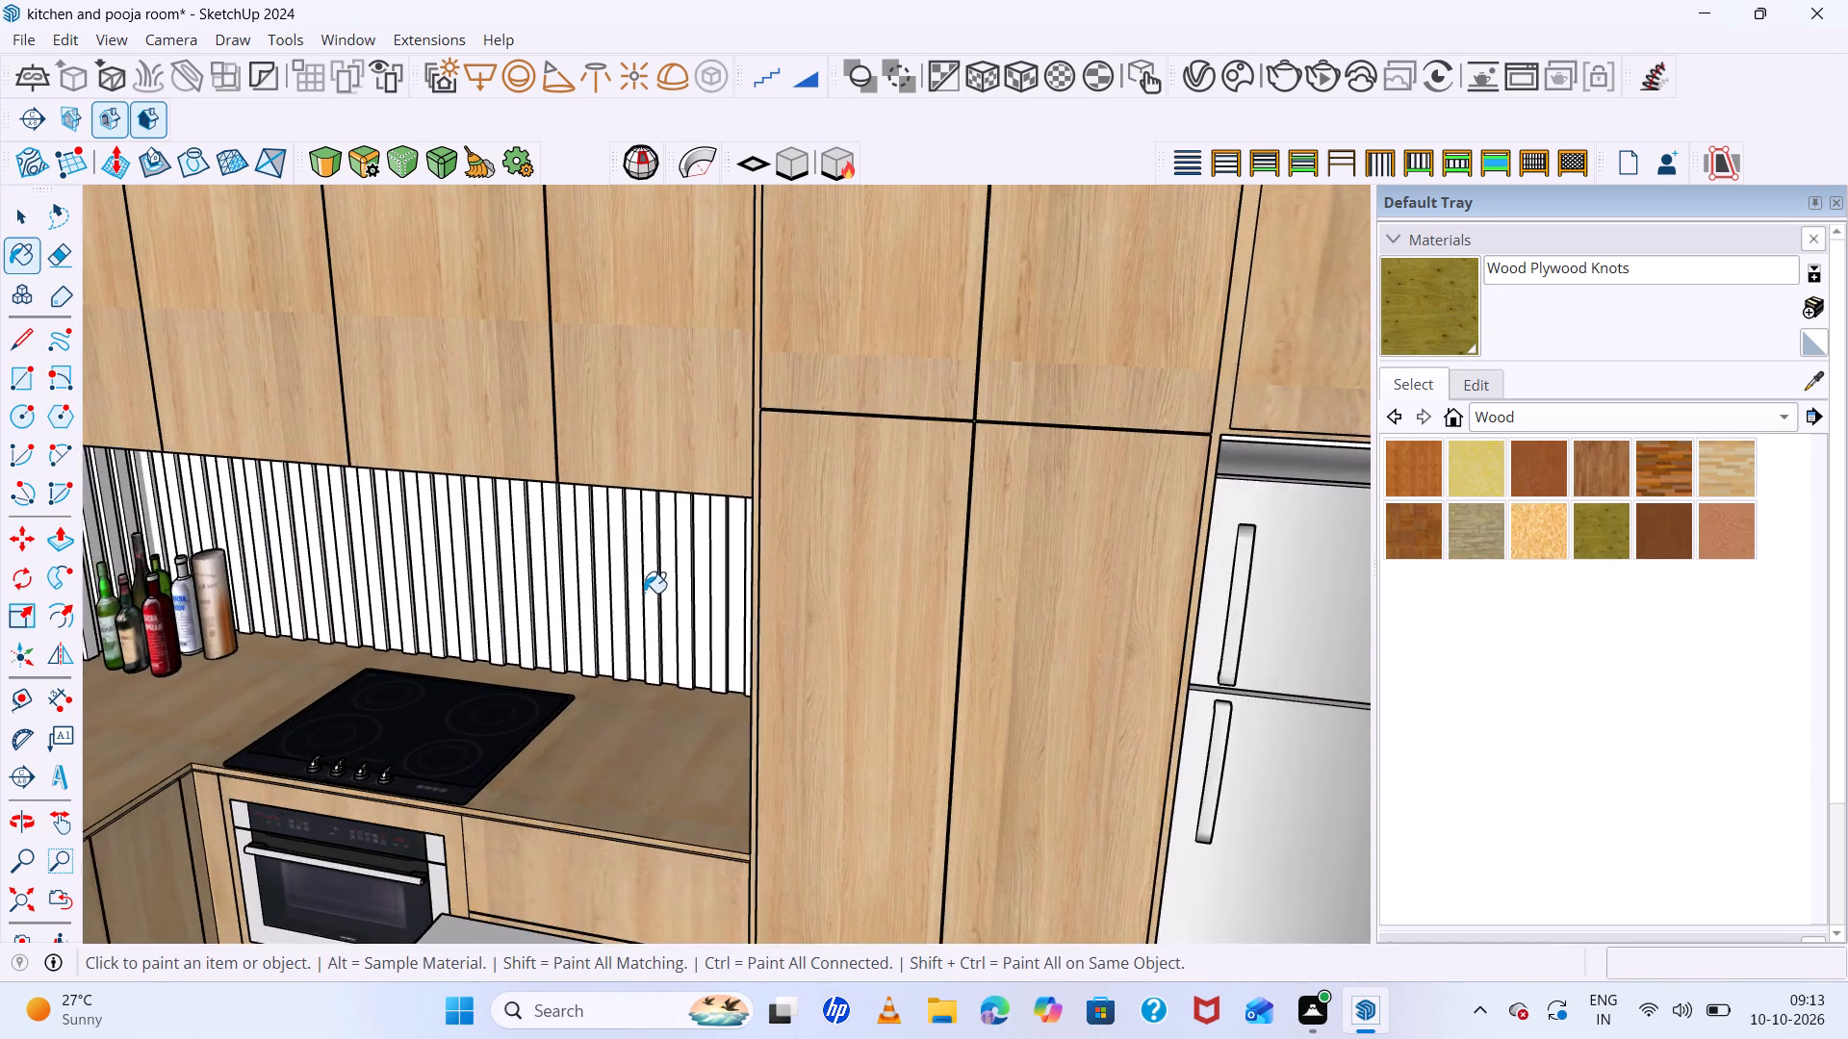
scroll(644, 593, up, 13)
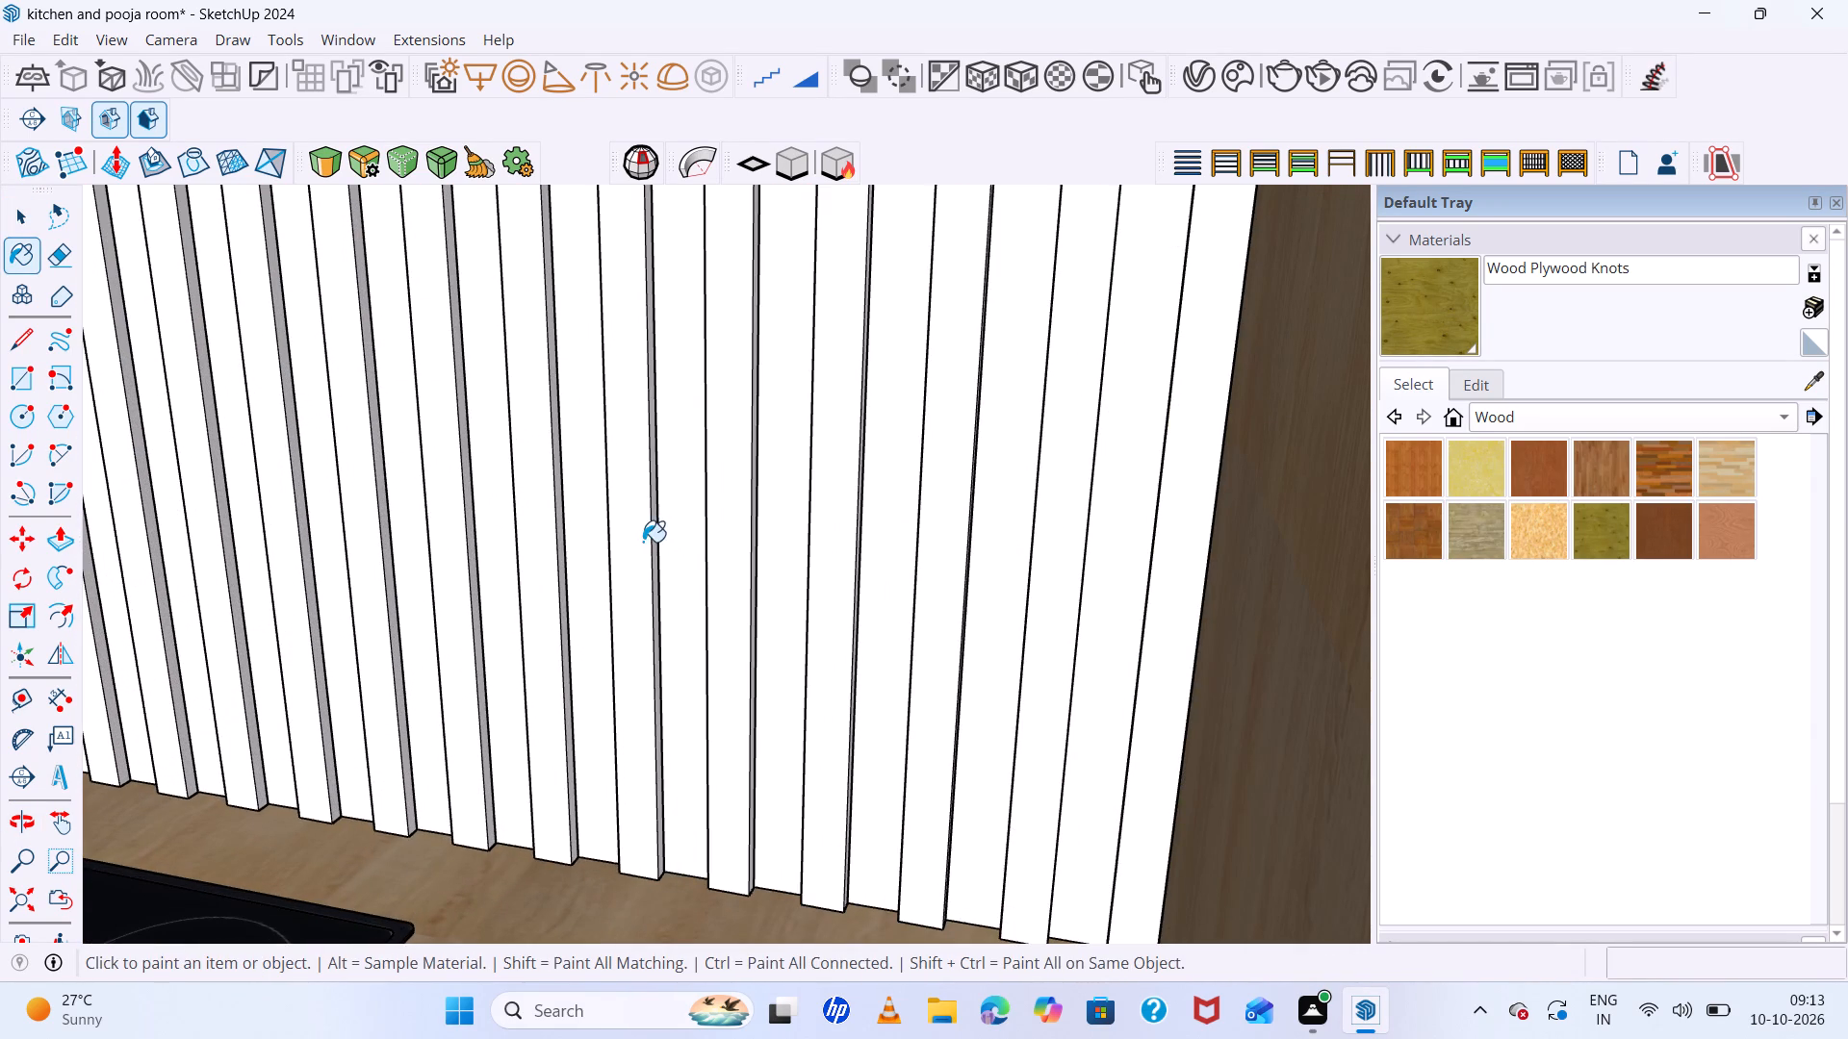
click(643, 542)
click(725, 538)
click(825, 538)
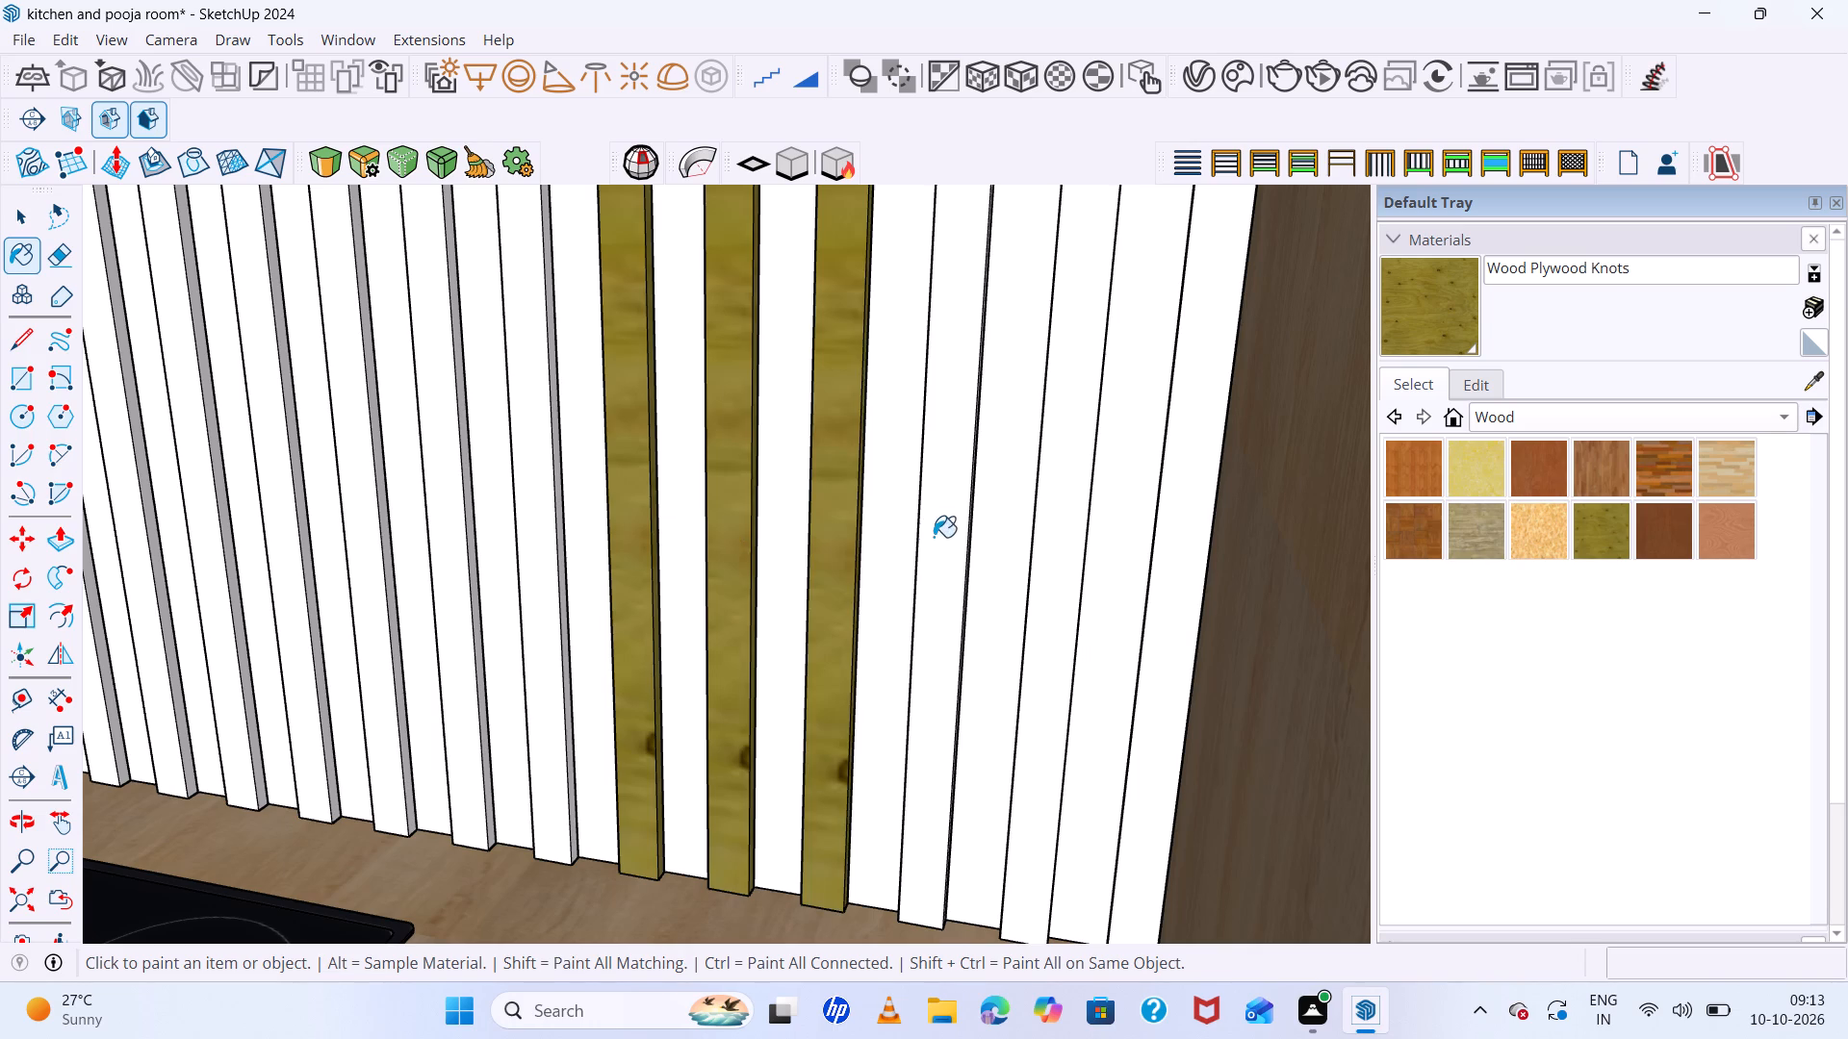
click(934, 537)
click(1050, 538)
click(1190, 542)
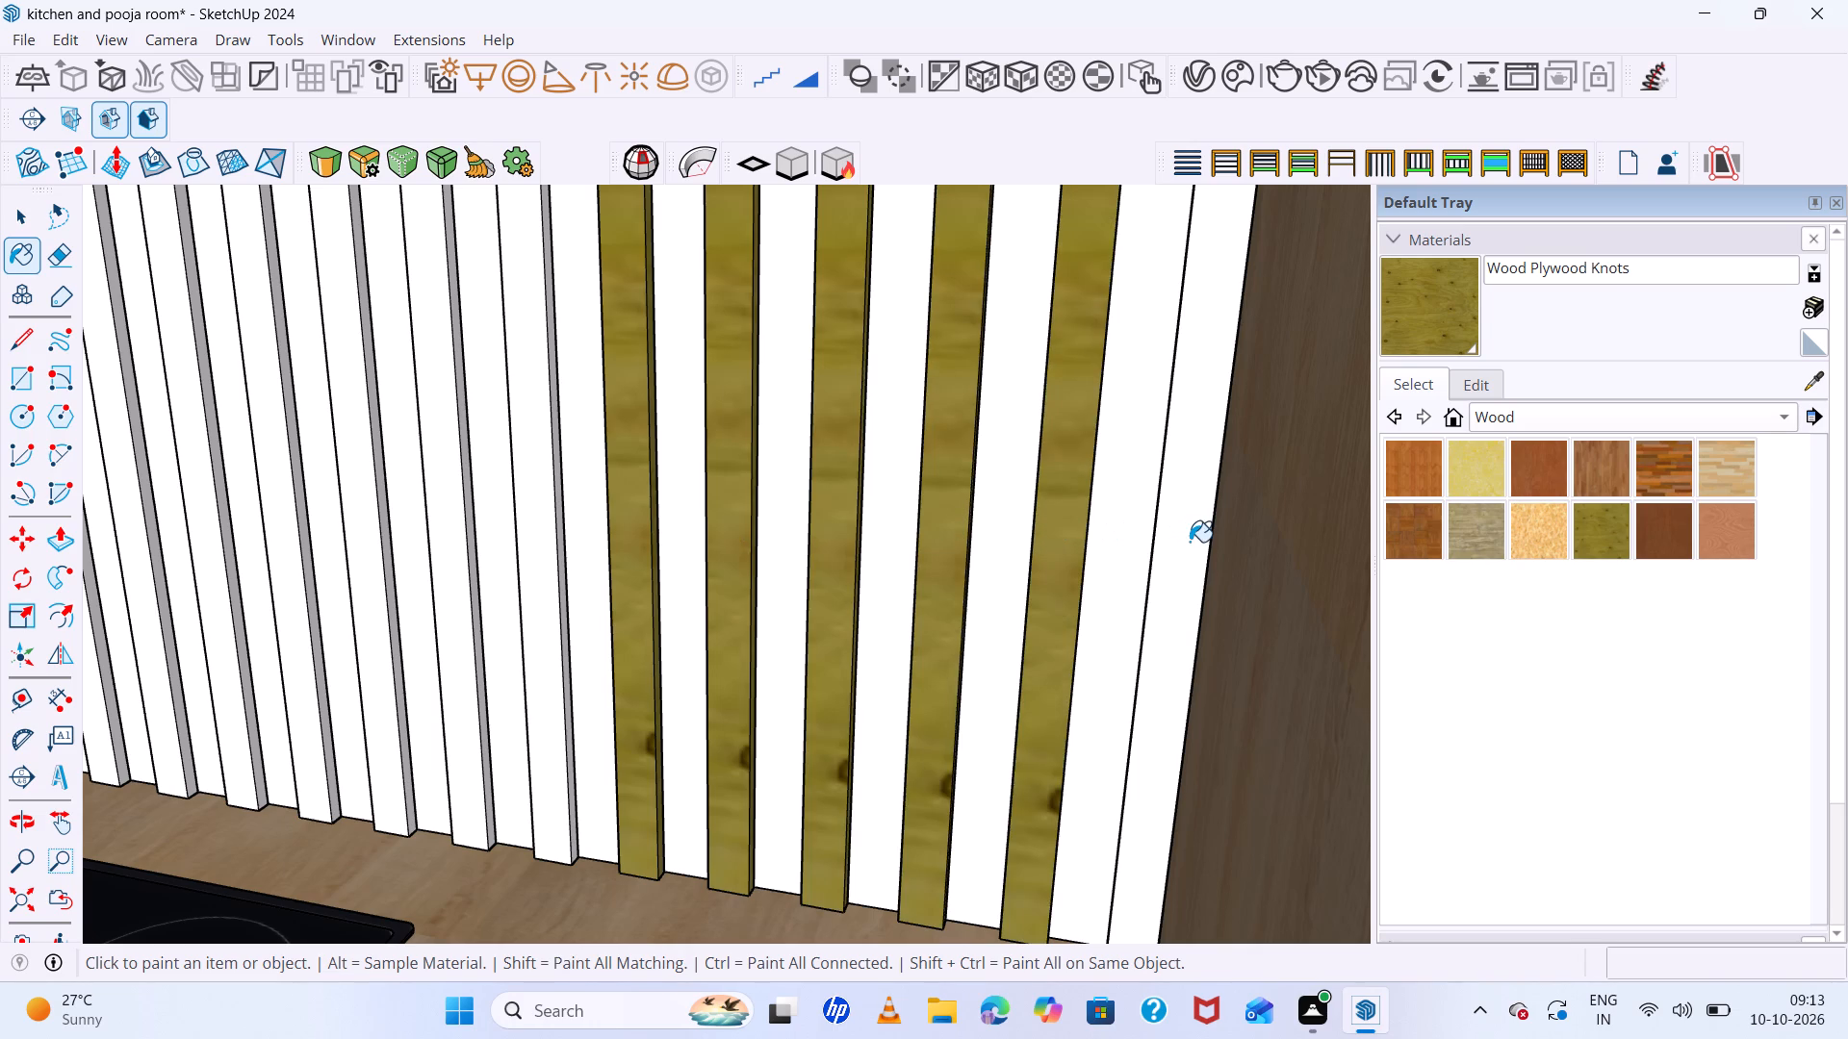
click(536, 475)
click(444, 465)
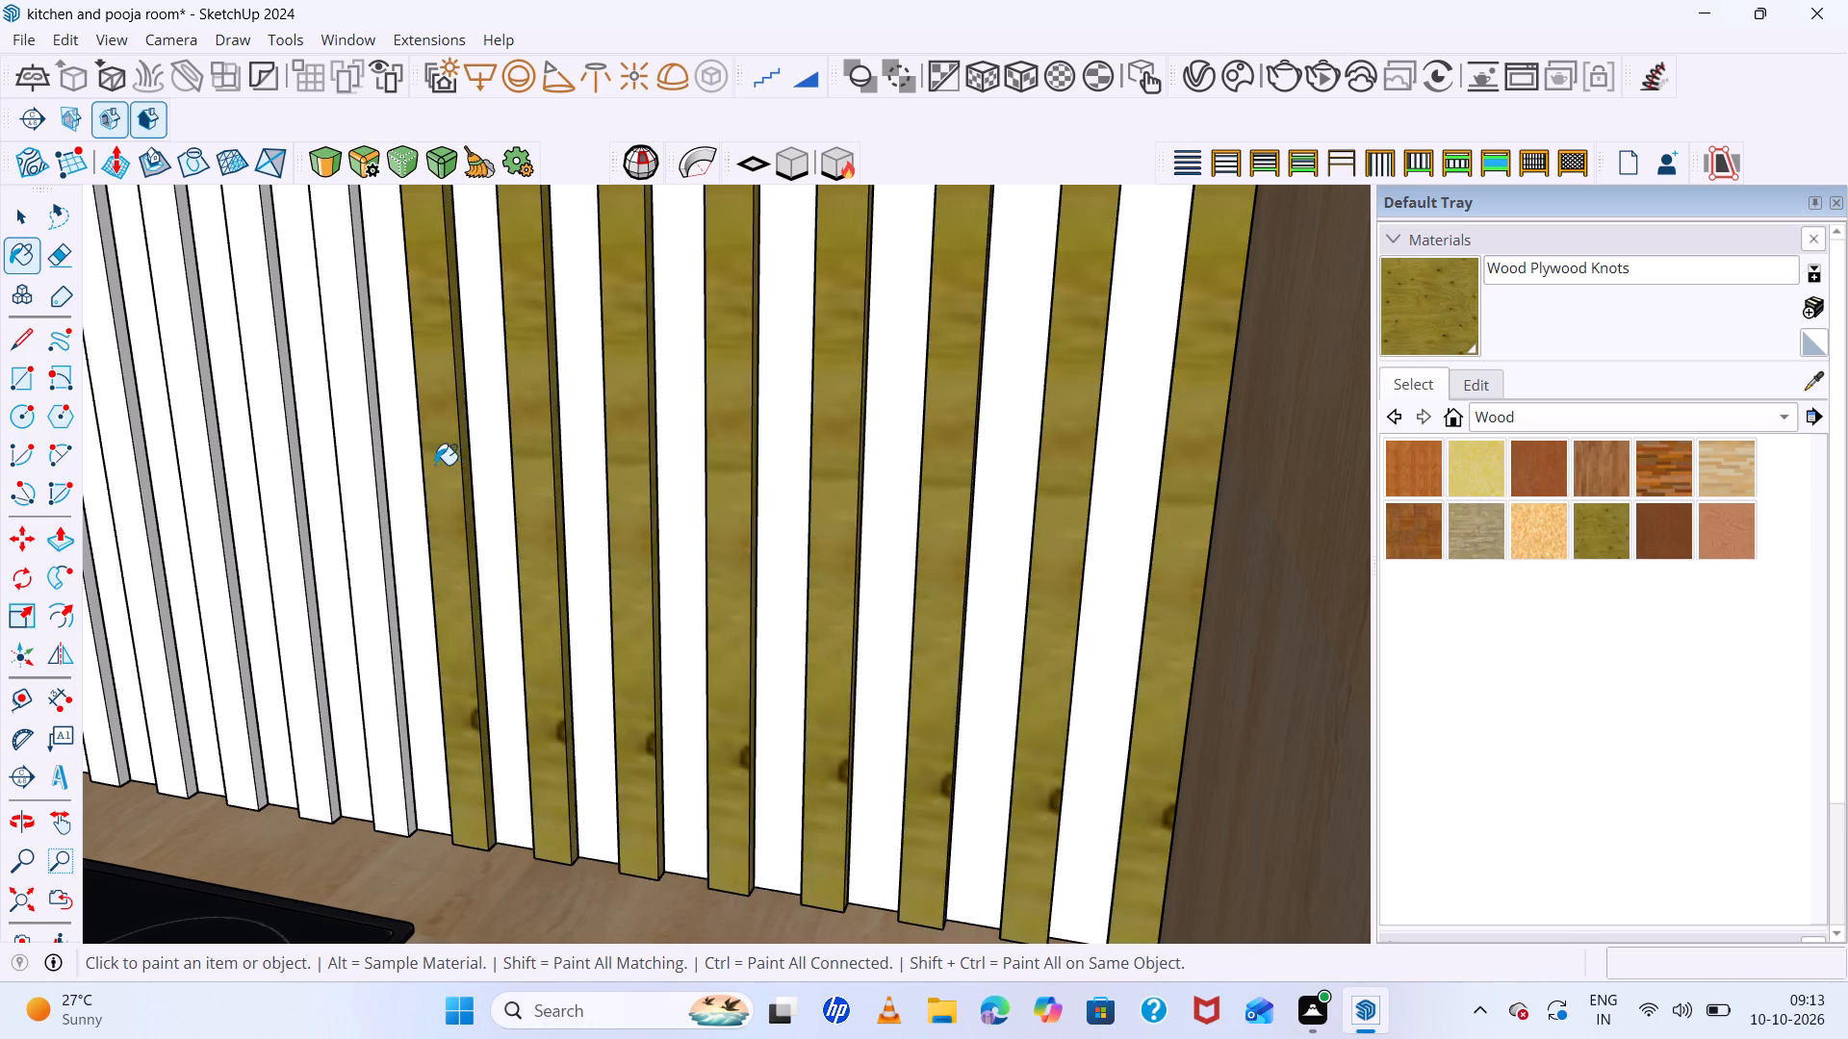
click(345, 466)
Continue painting the backsplash slats along the wall behind the hob with Wood Plywood Knots.
scroll(598, 587, down, 6)
scroll(399, 514, up, 5)
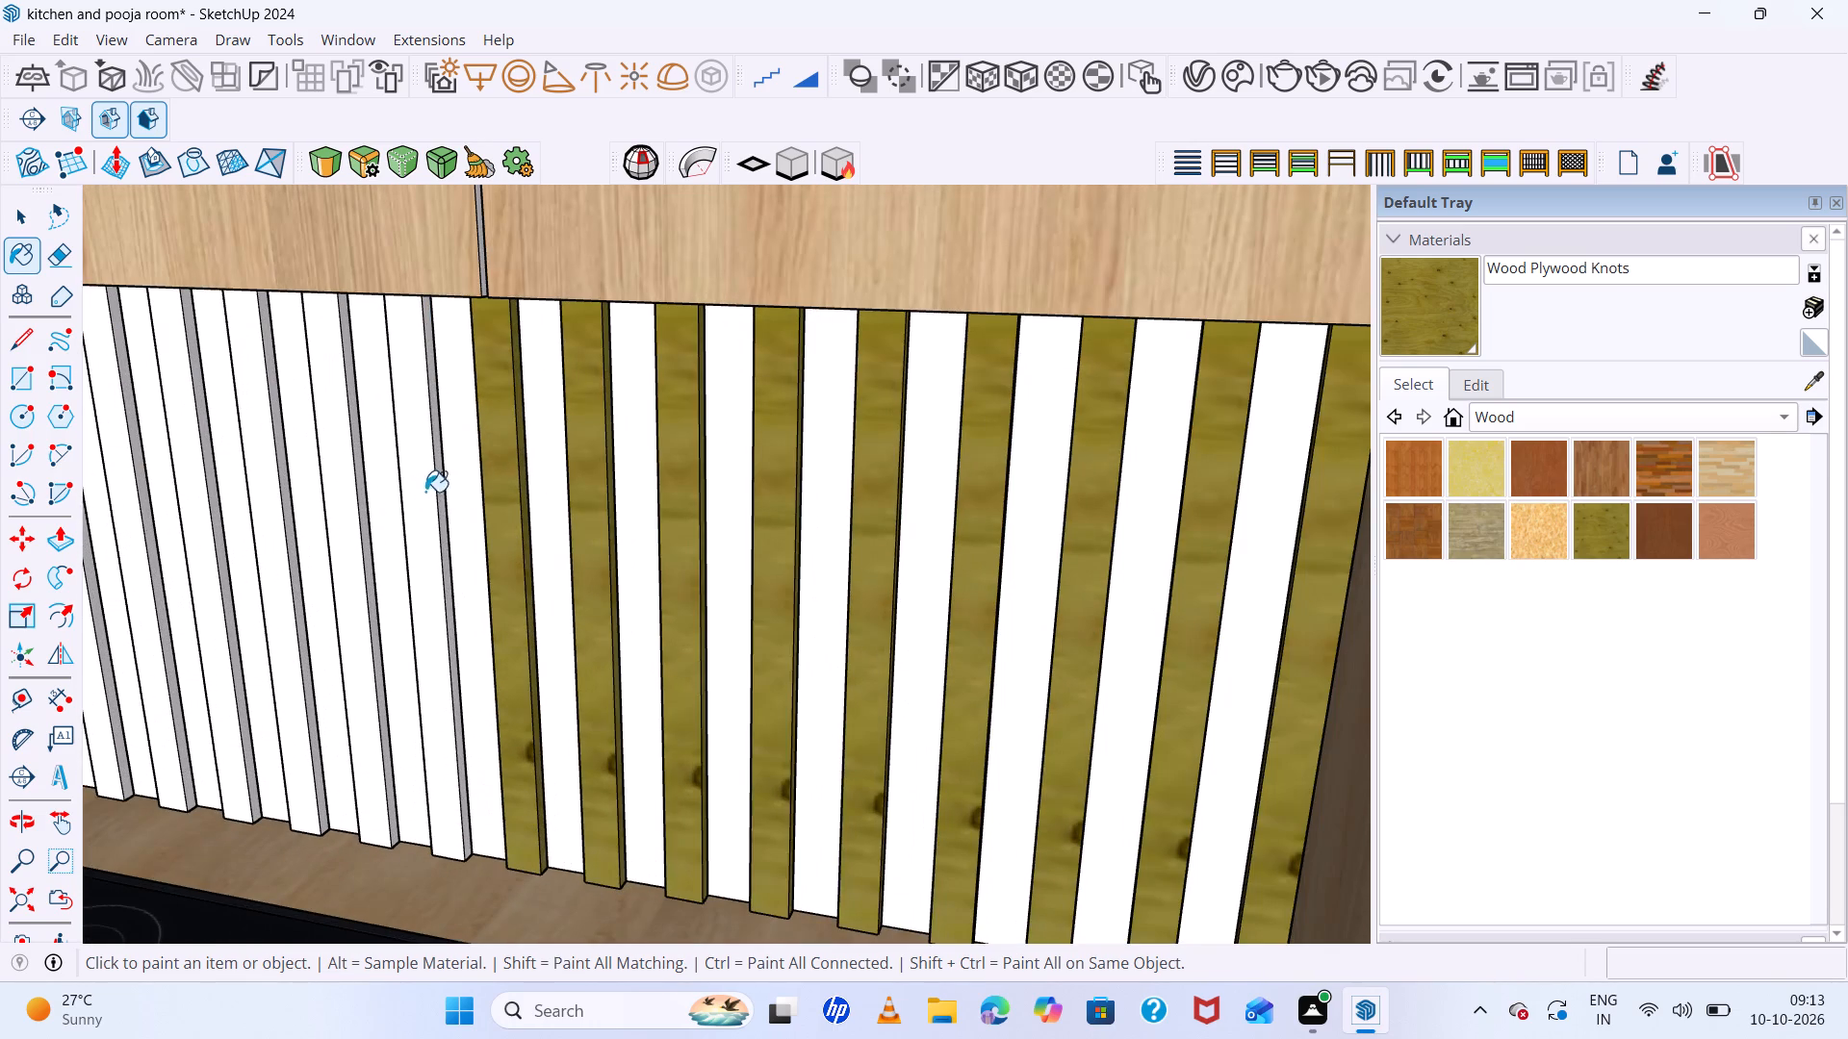
click(436, 481)
double_click(349, 474)
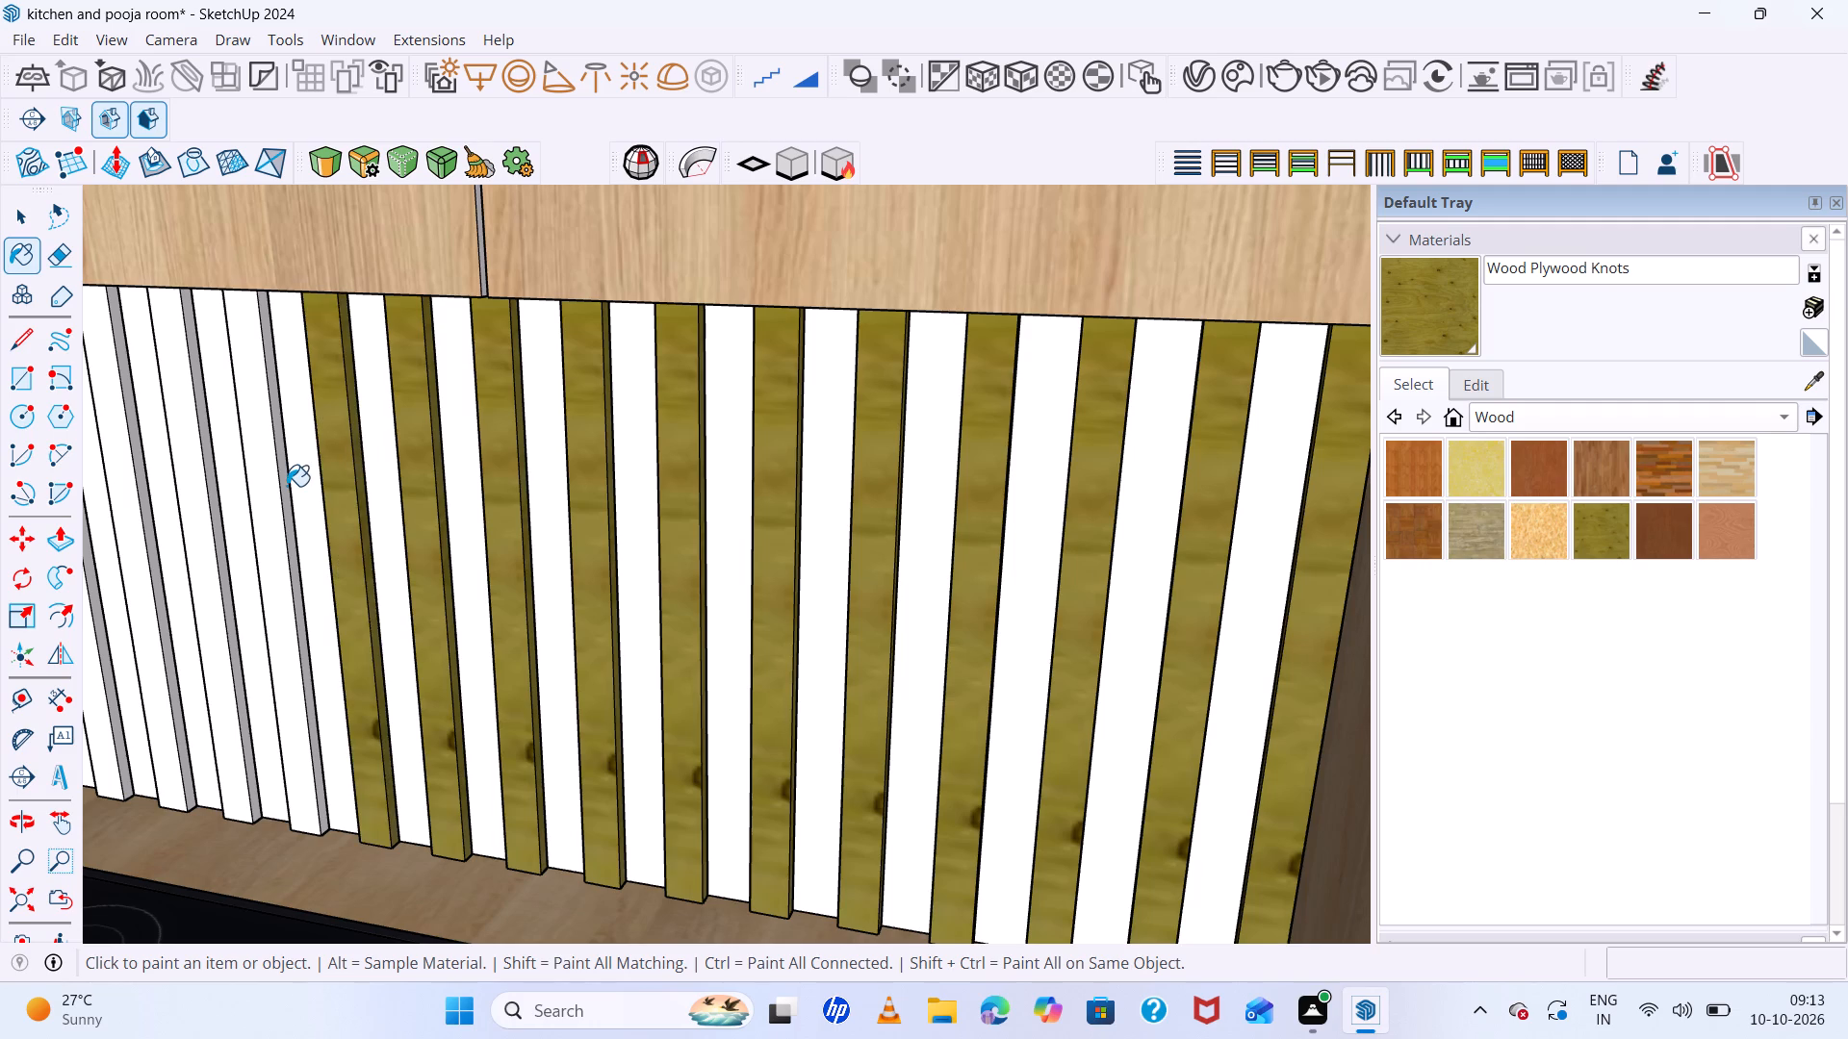
double_click(268, 490)
scroll(615, 668, down, 10)
scroll(475, 643, up, 3)
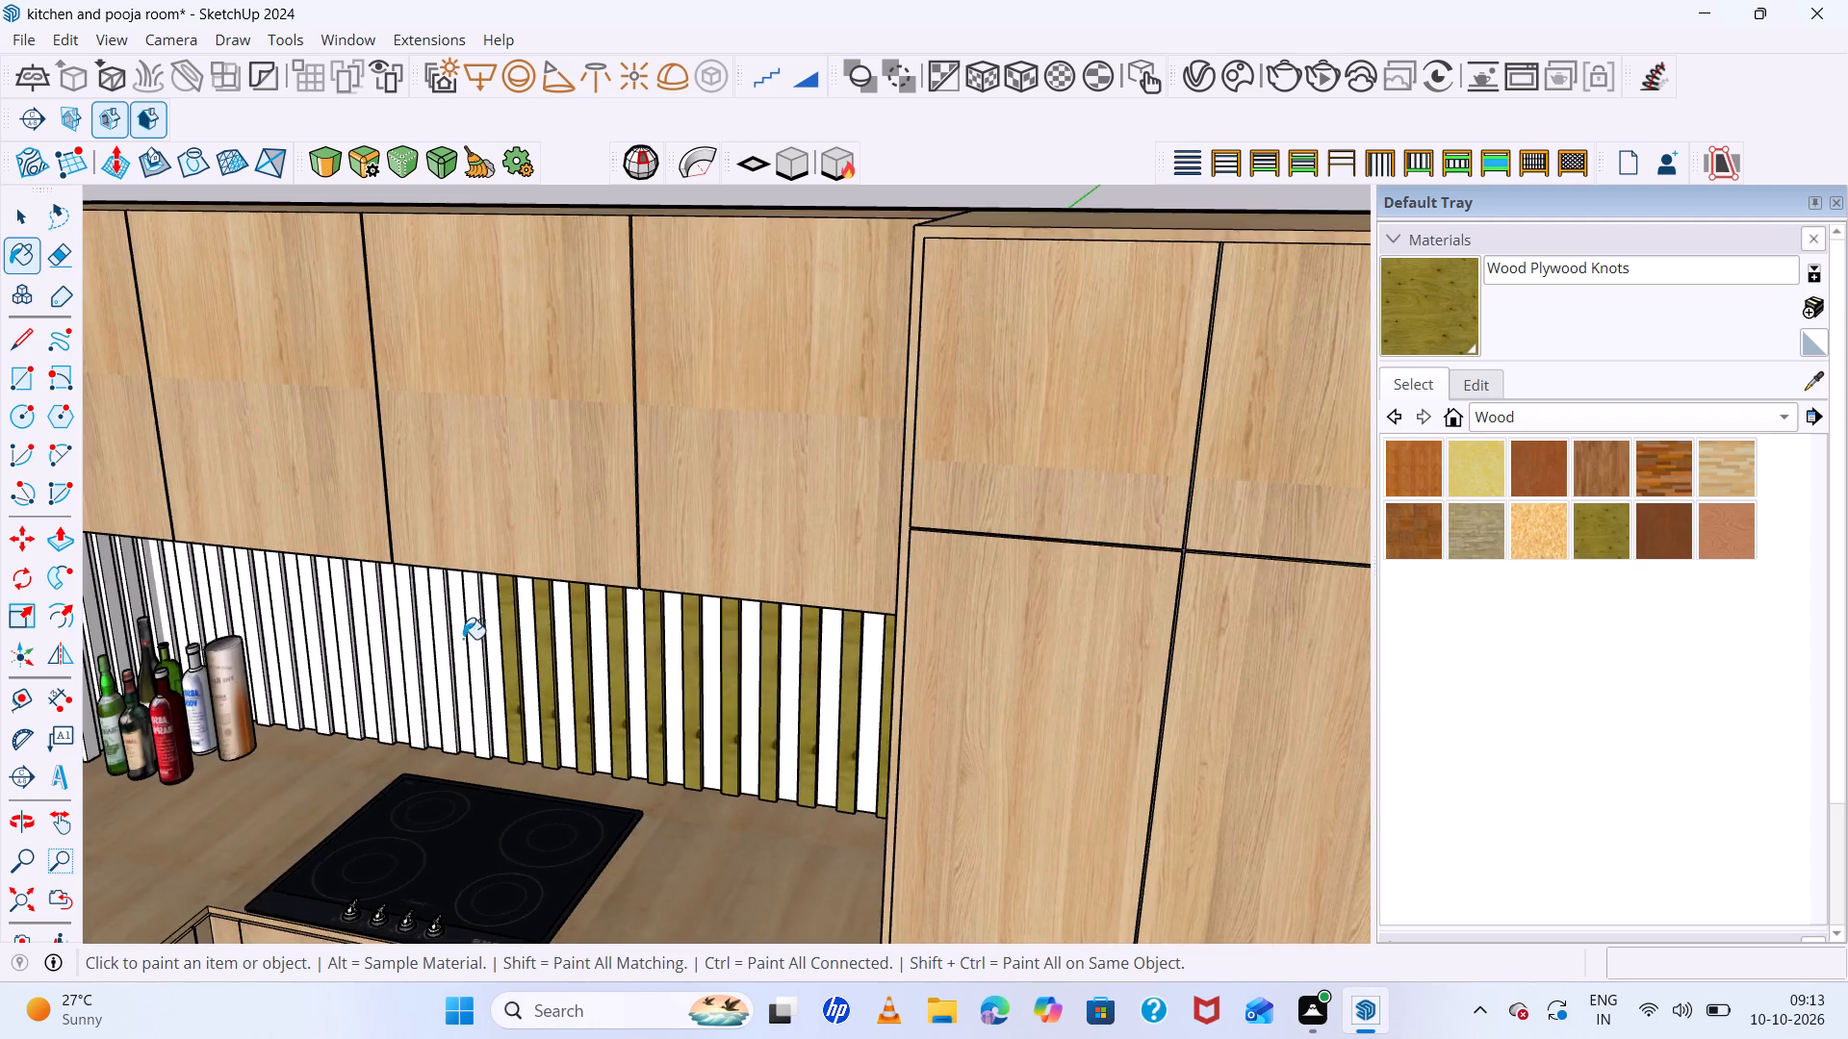
scroll(463, 639, up, 7)
click(493, 606)
click(403, 585)
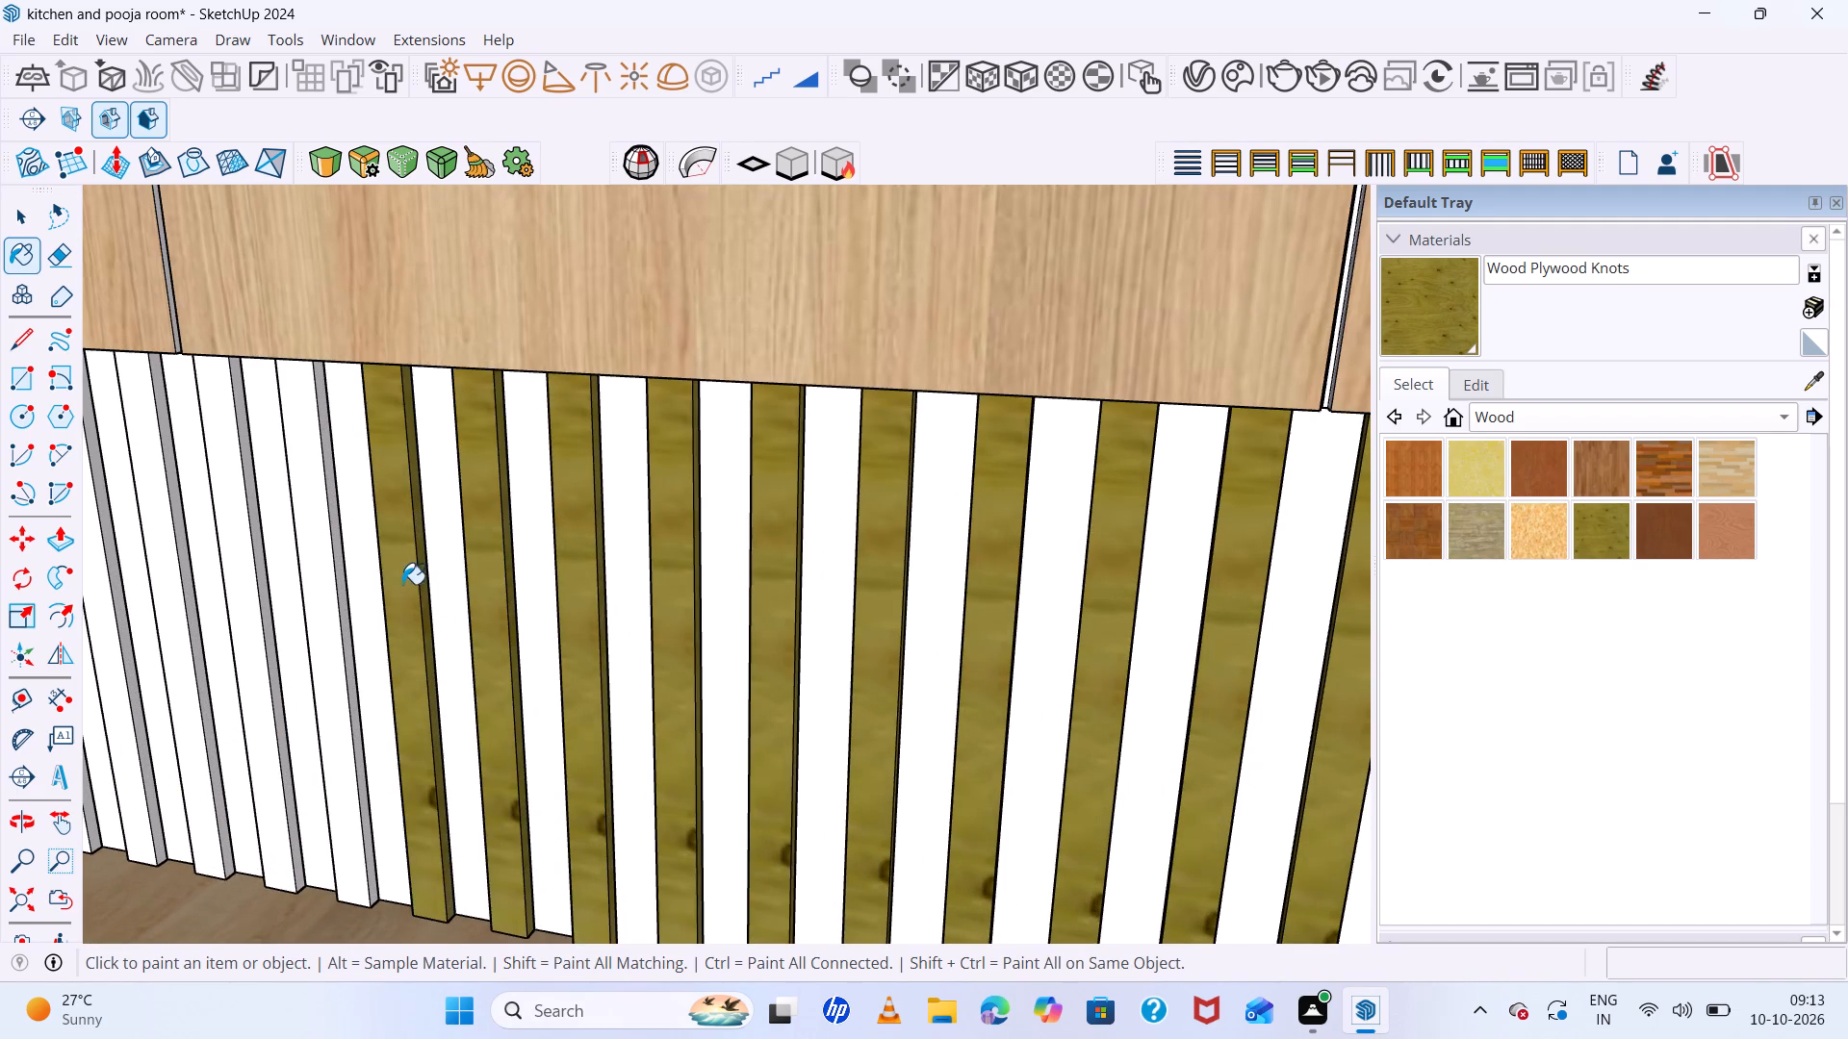
click(325, 596)
Paint the back-wall slats between the hob and the bottles with Wood Plywood Knots.
scroll(547, 691, down, 6)
scroll(378, 650, up, 5)
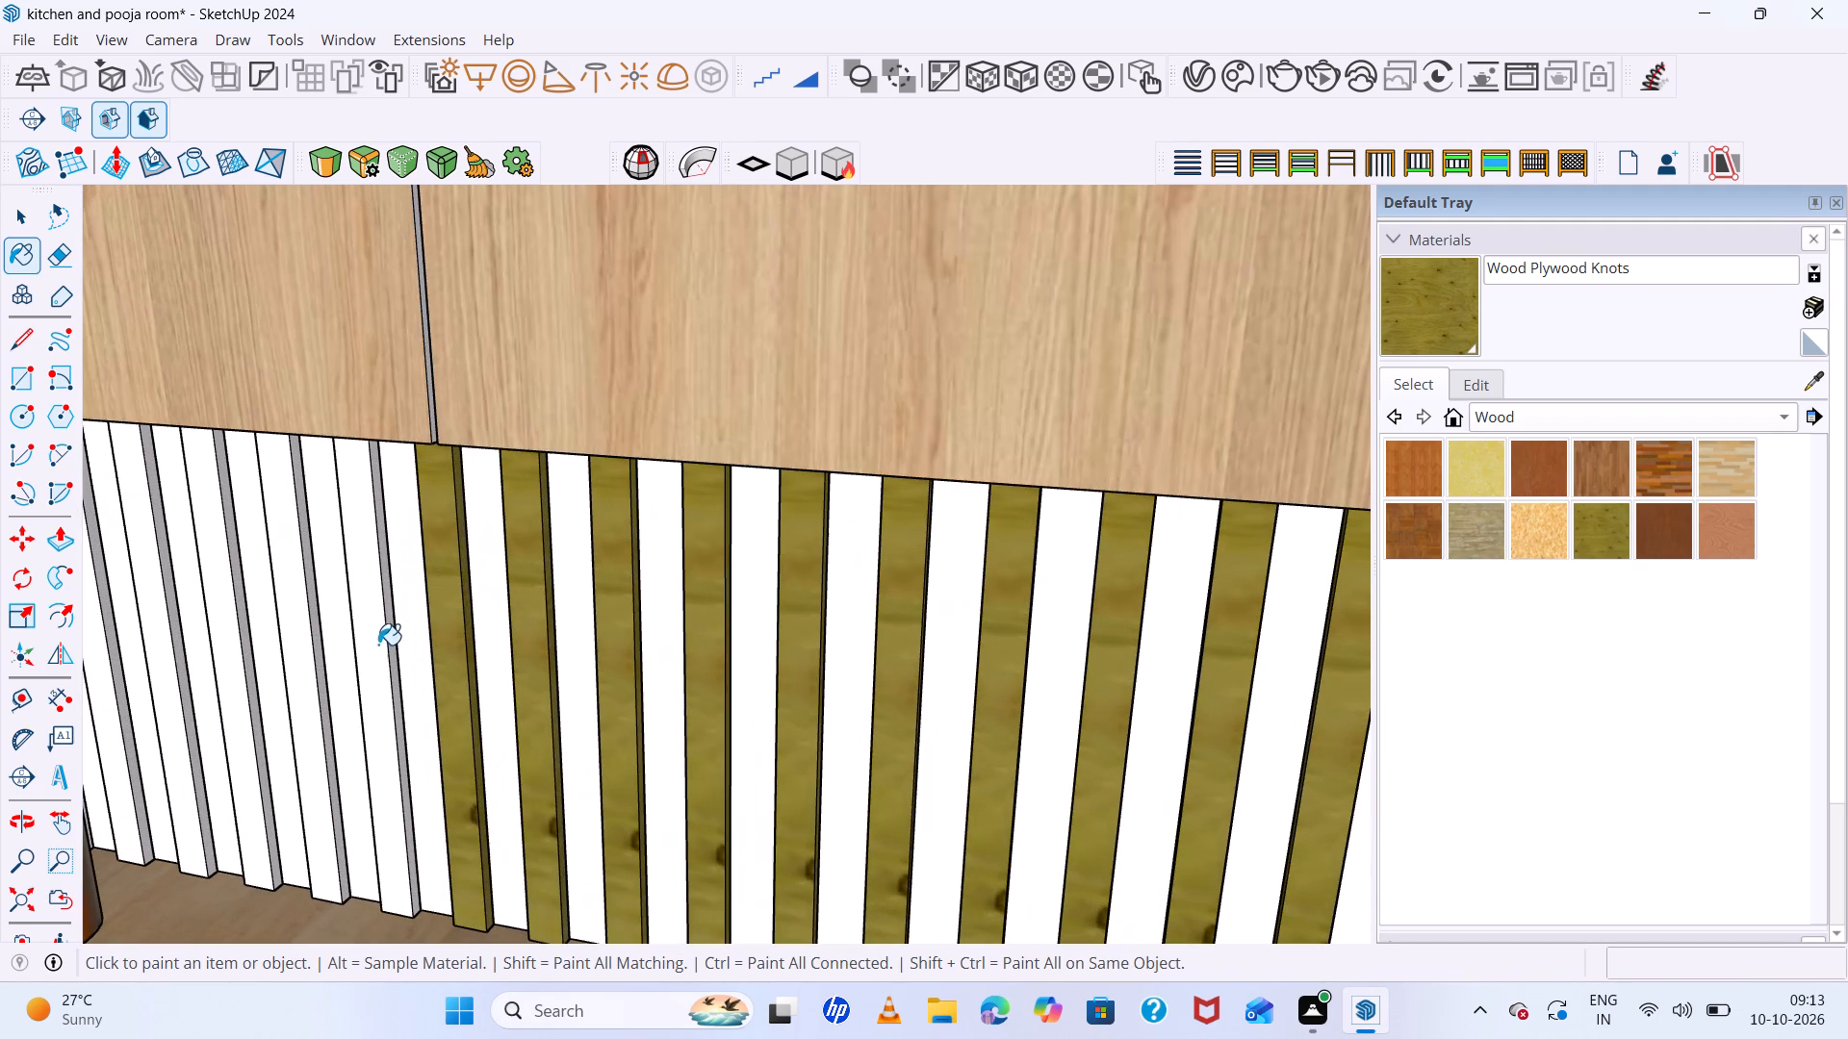
click(368, 633)
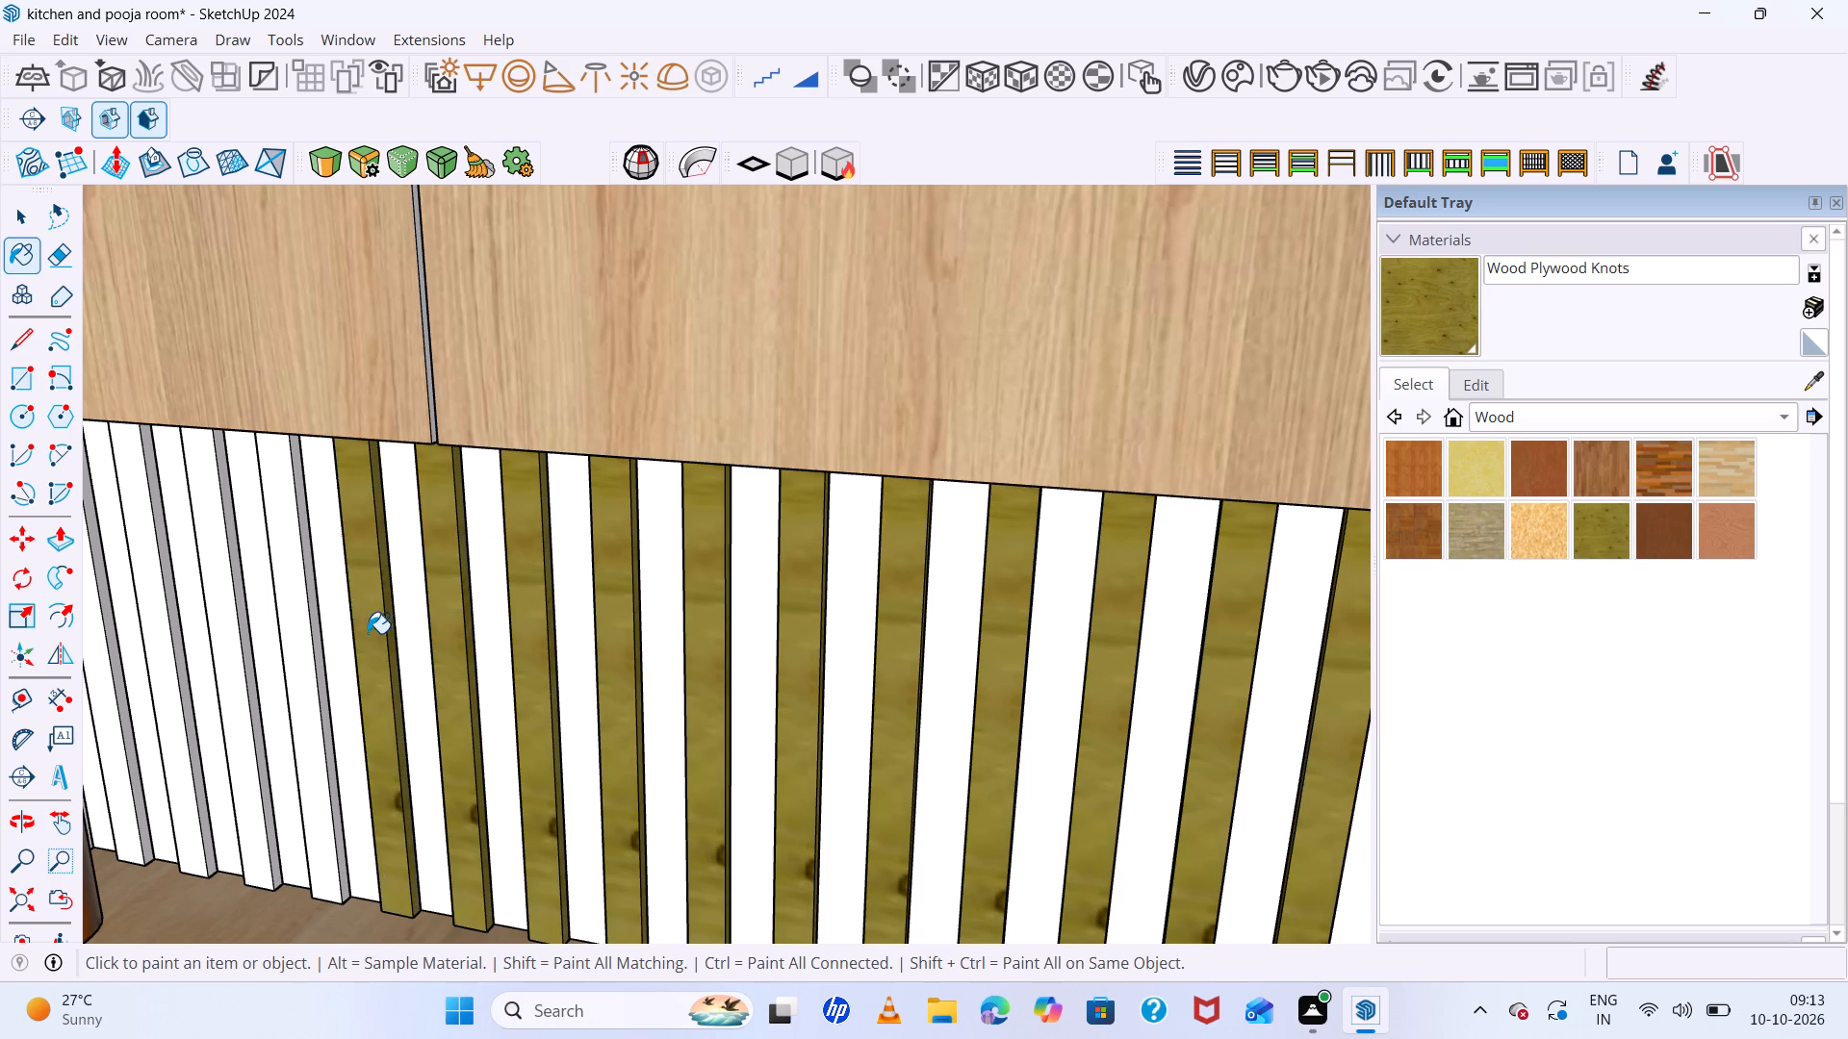
click(300, 601)
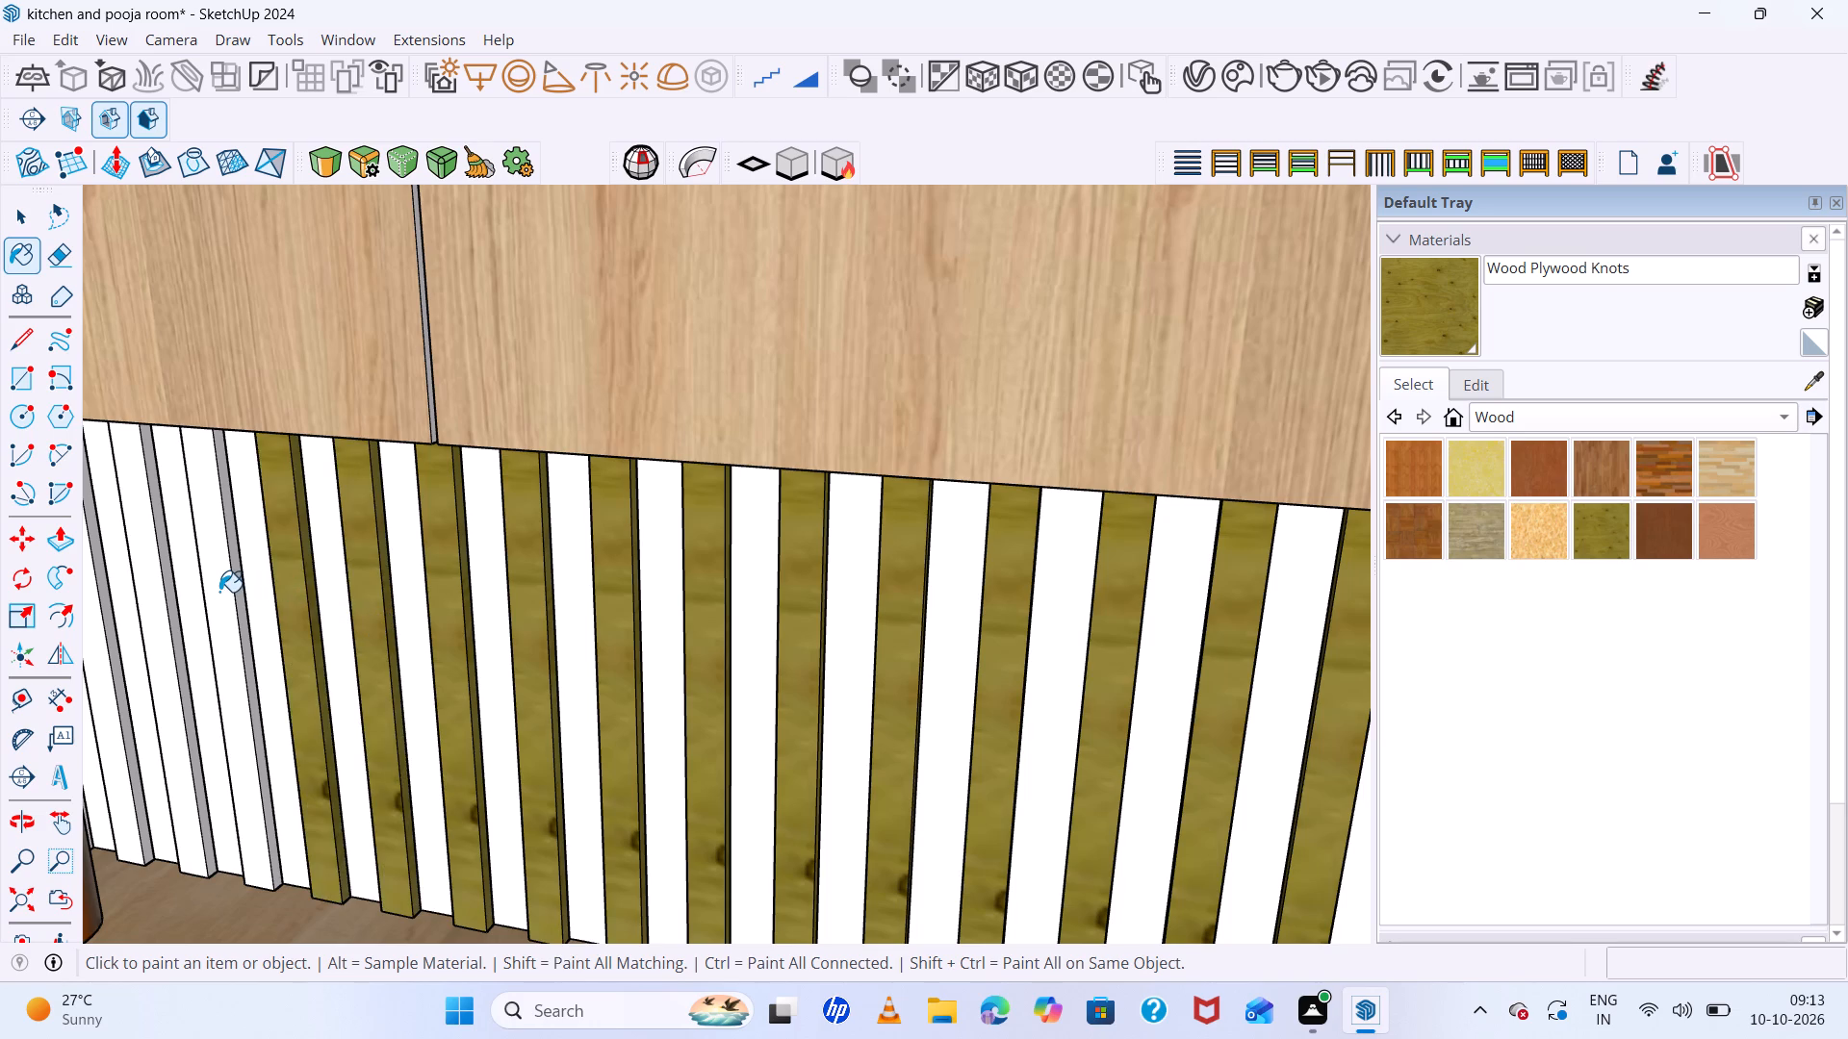
click(219, 592)
click(155, 591)
scroll(623, 728, down, 10)
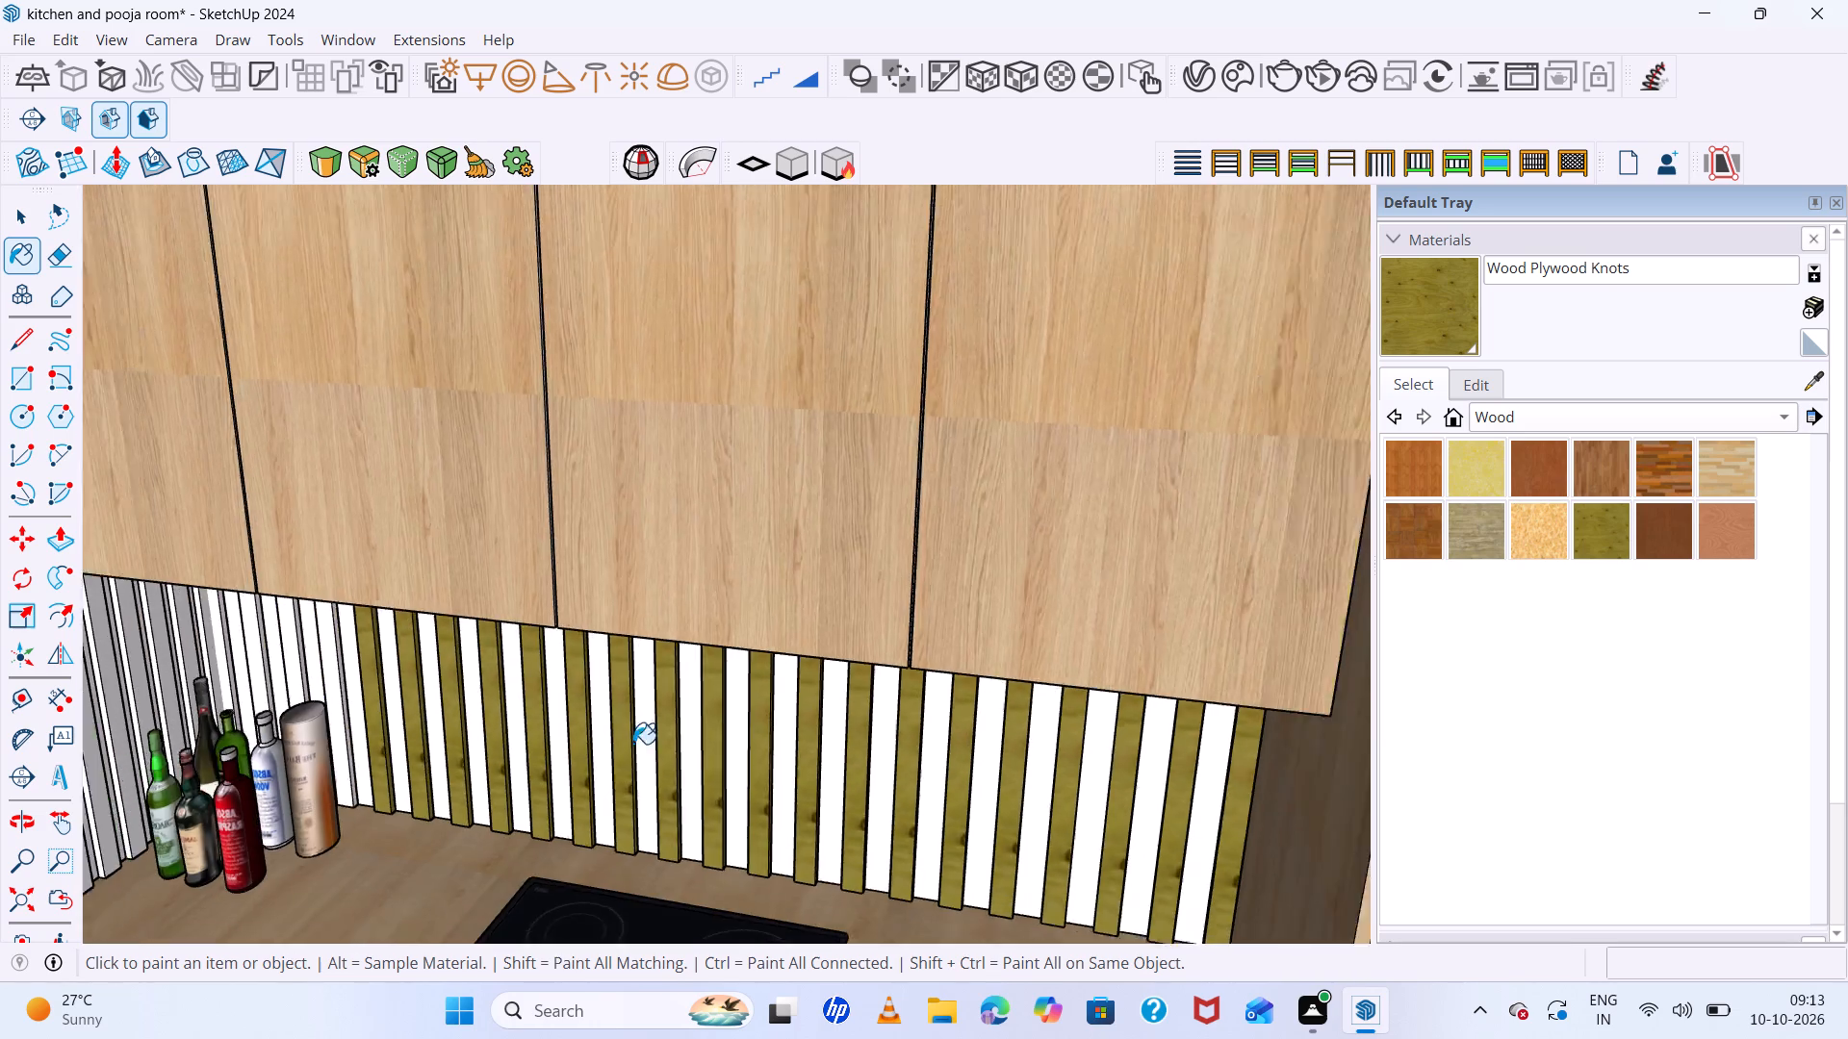
scroll(633, 744, down, 4)
middle_drag(765, 557, 749, 708)
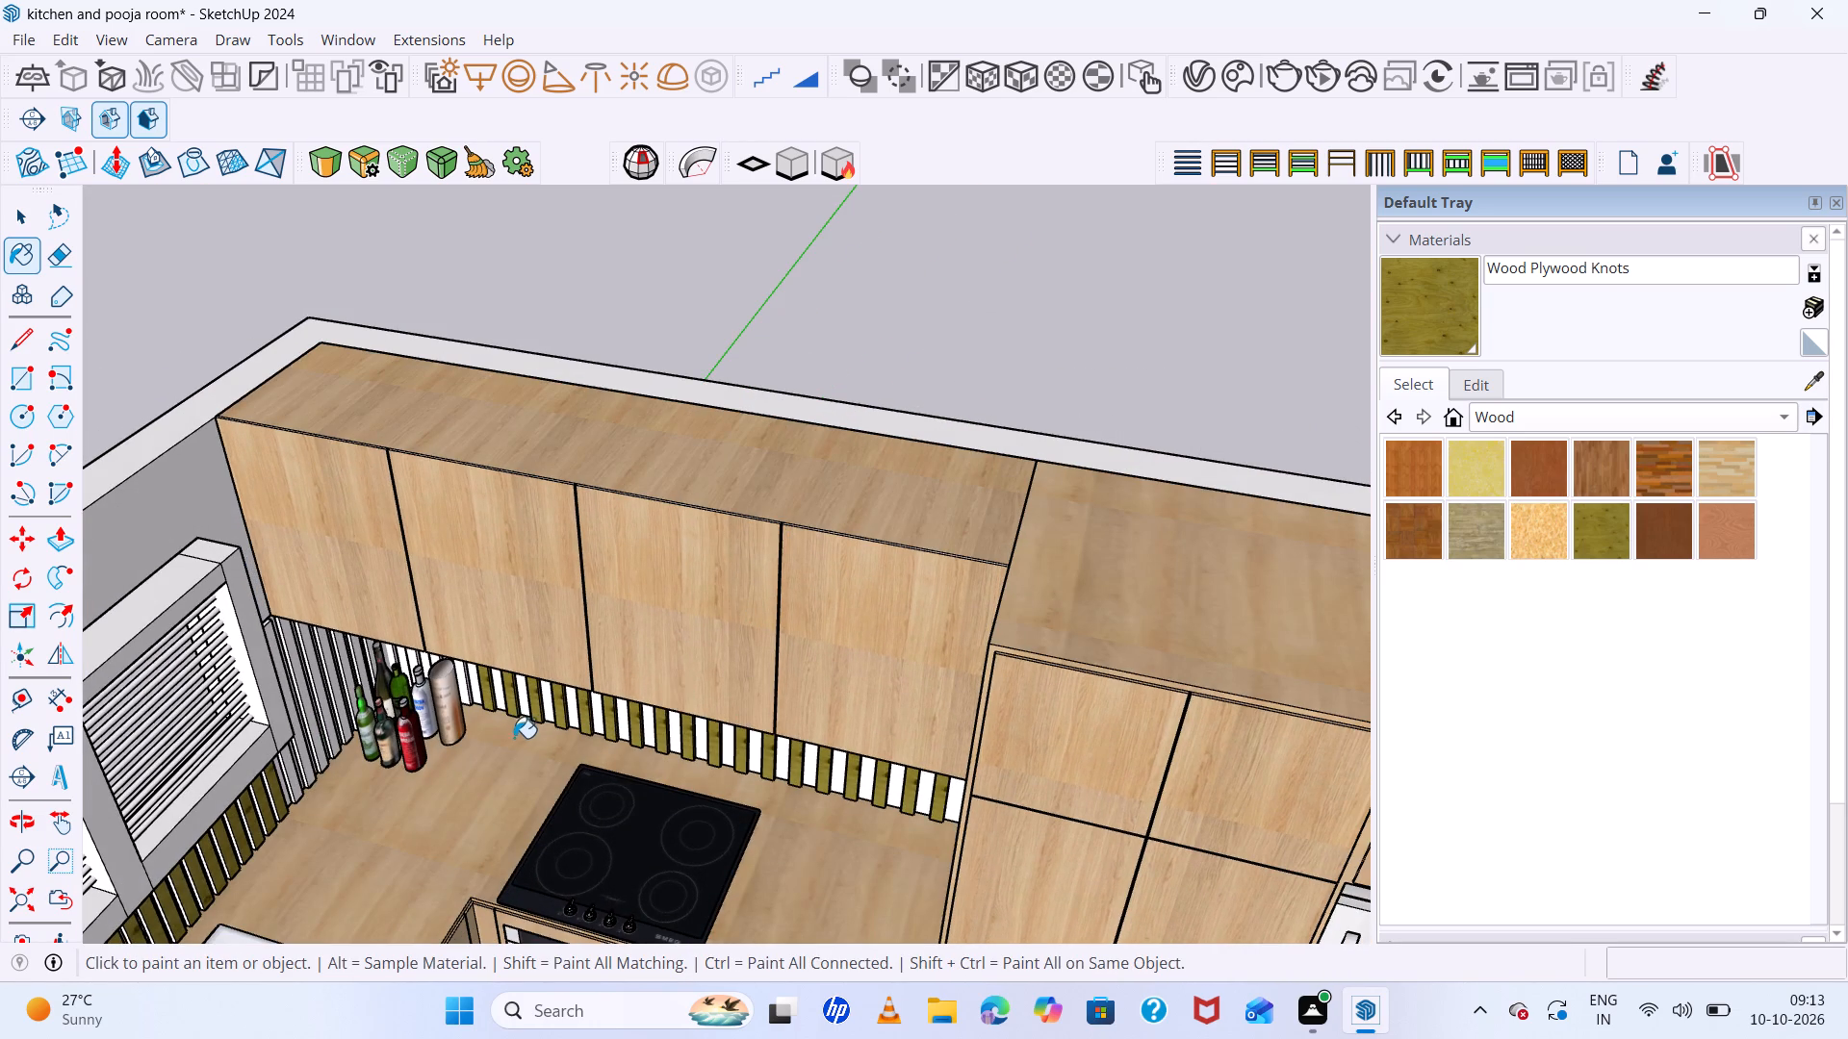
scroll(511, 739, up, 17)
click(445, 621)
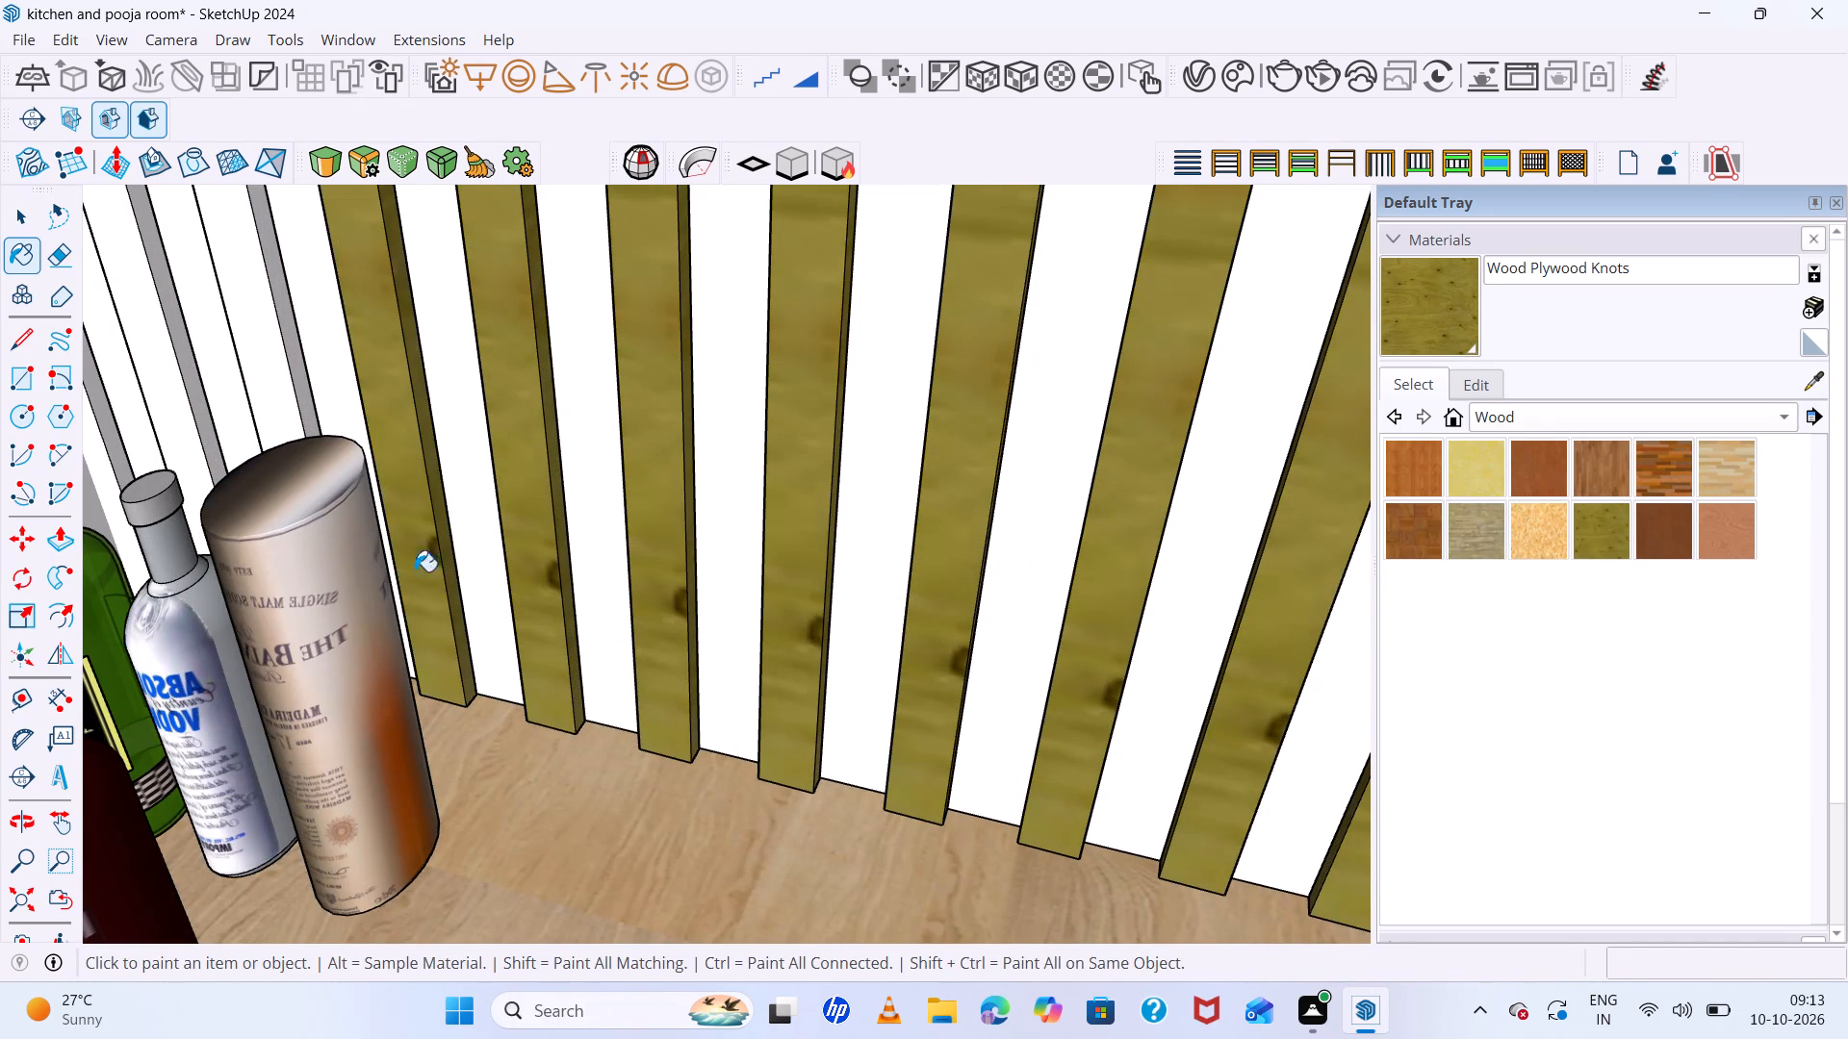
click(265, 337)
Paint the slats on the window wall beside the bottles and in the corner with Wood Plywood Knots.
scroll(717, 725, down, 10)
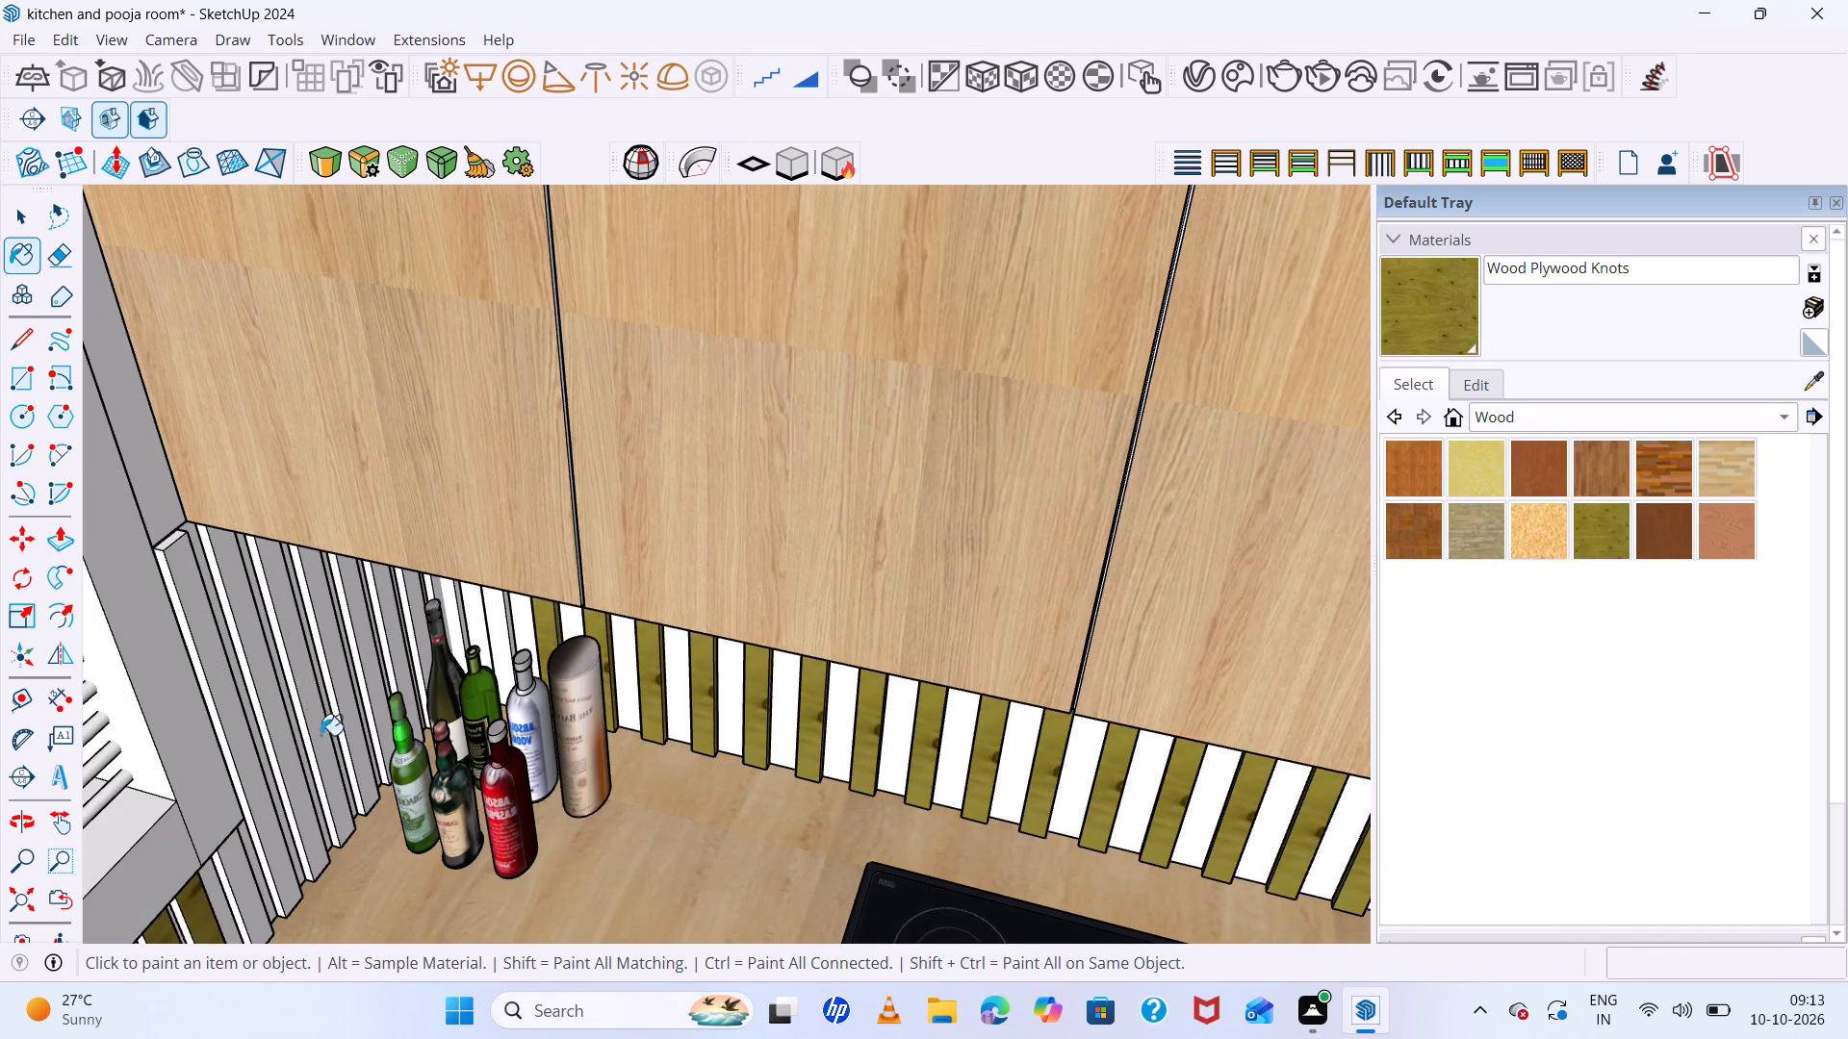
scroll(267, 712, up, 5)
scroll(200, 670, up, 4)
click(193, 652)
click(280, 609)
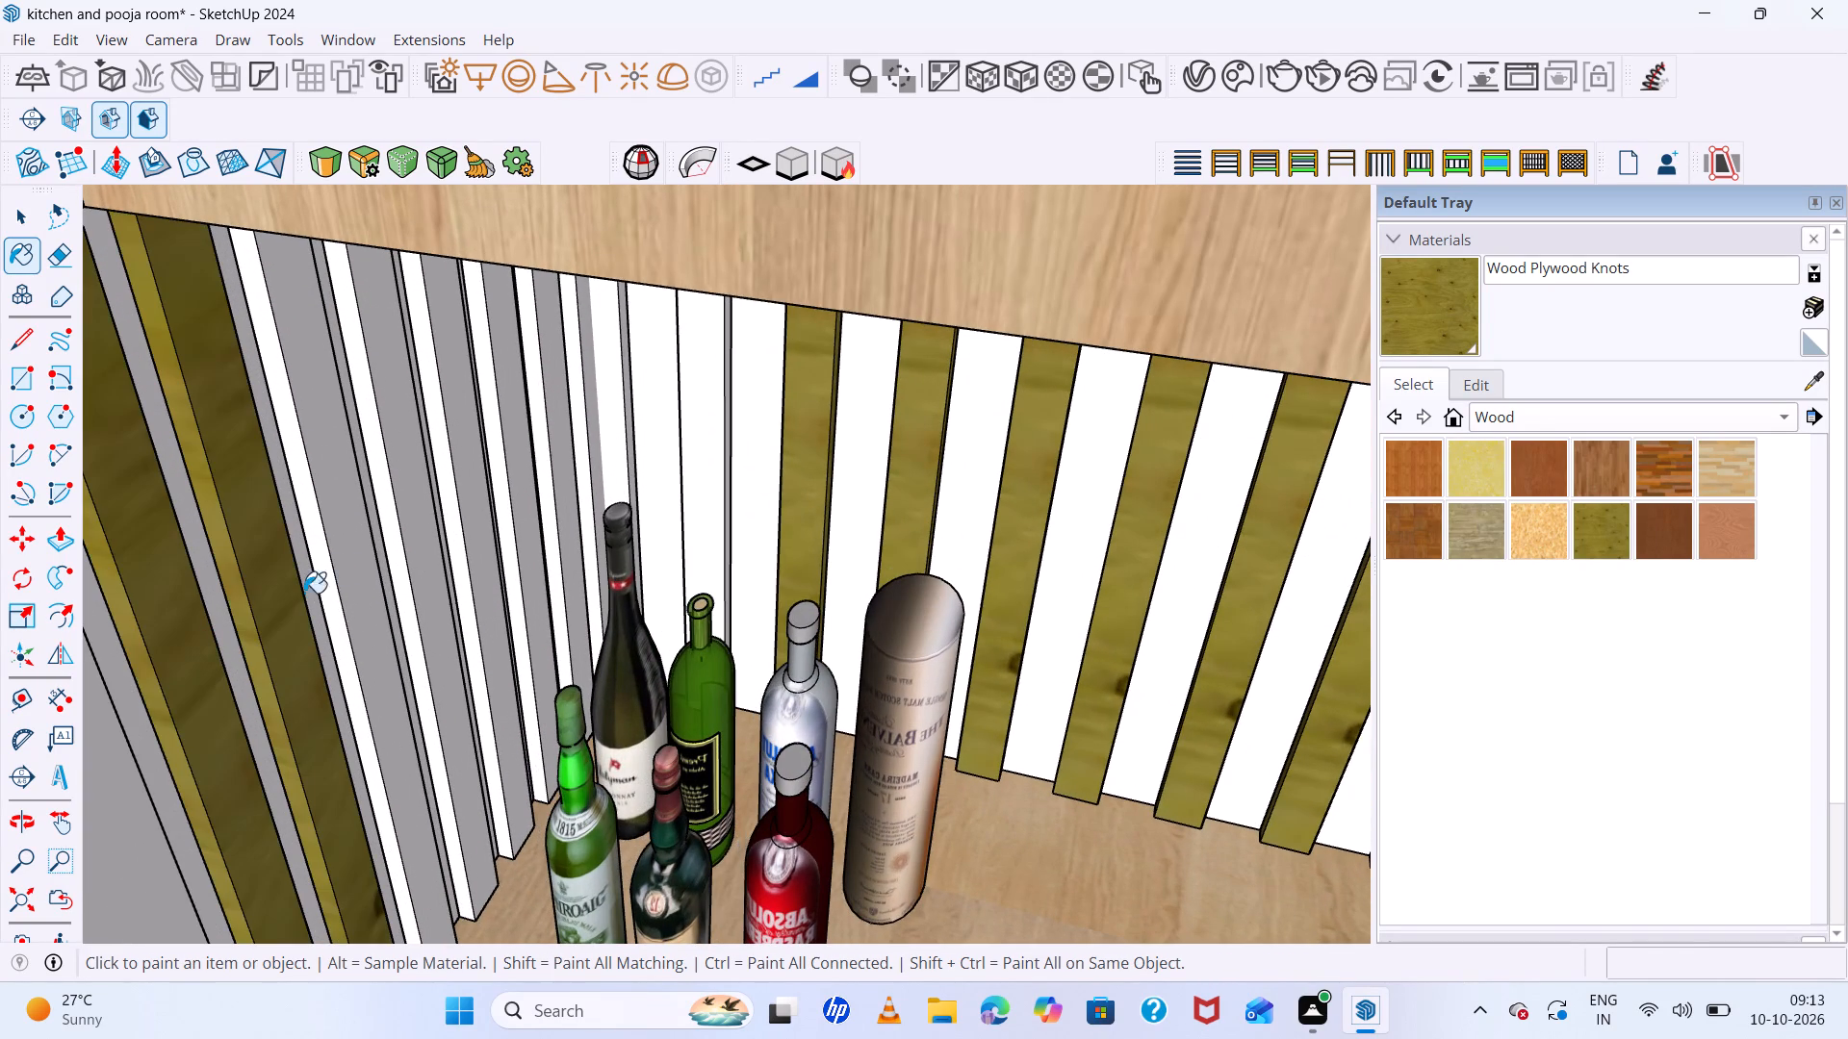
double_click(344, 570)
click(426, 536)
click(480, 517)
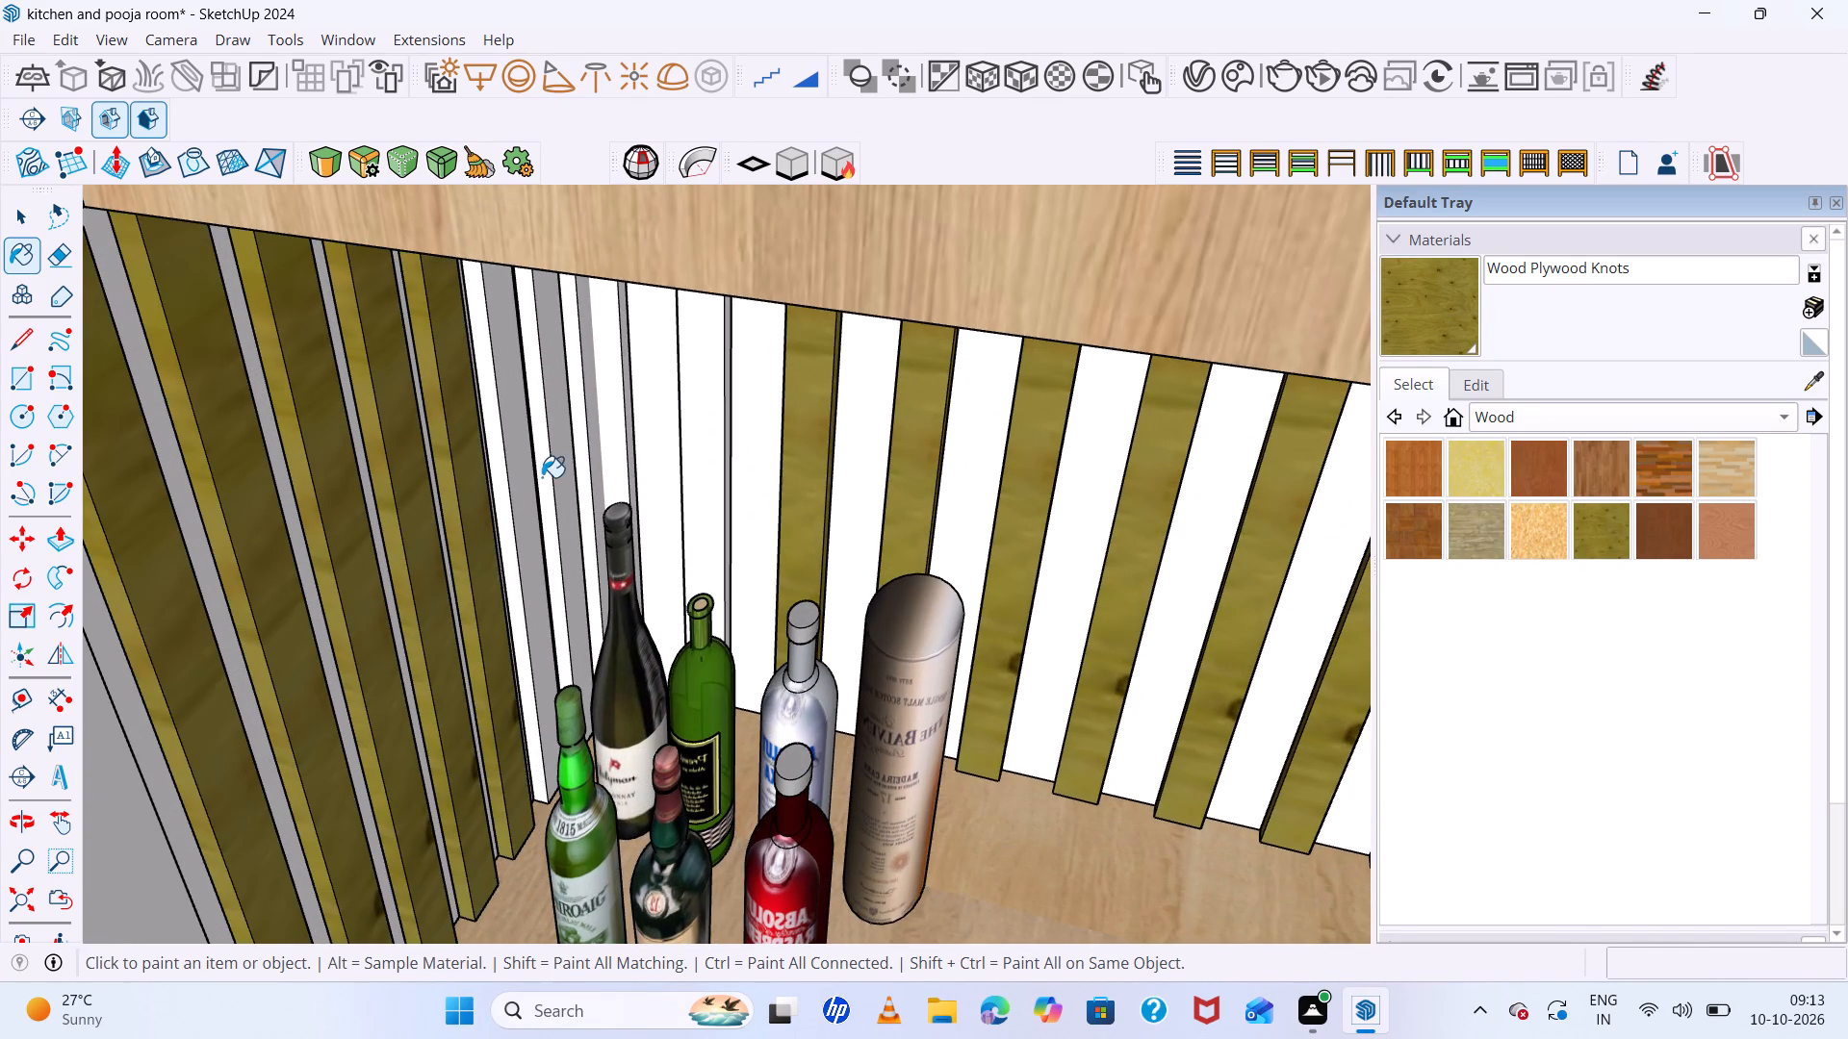
click(511, 490)
click(556, 465)
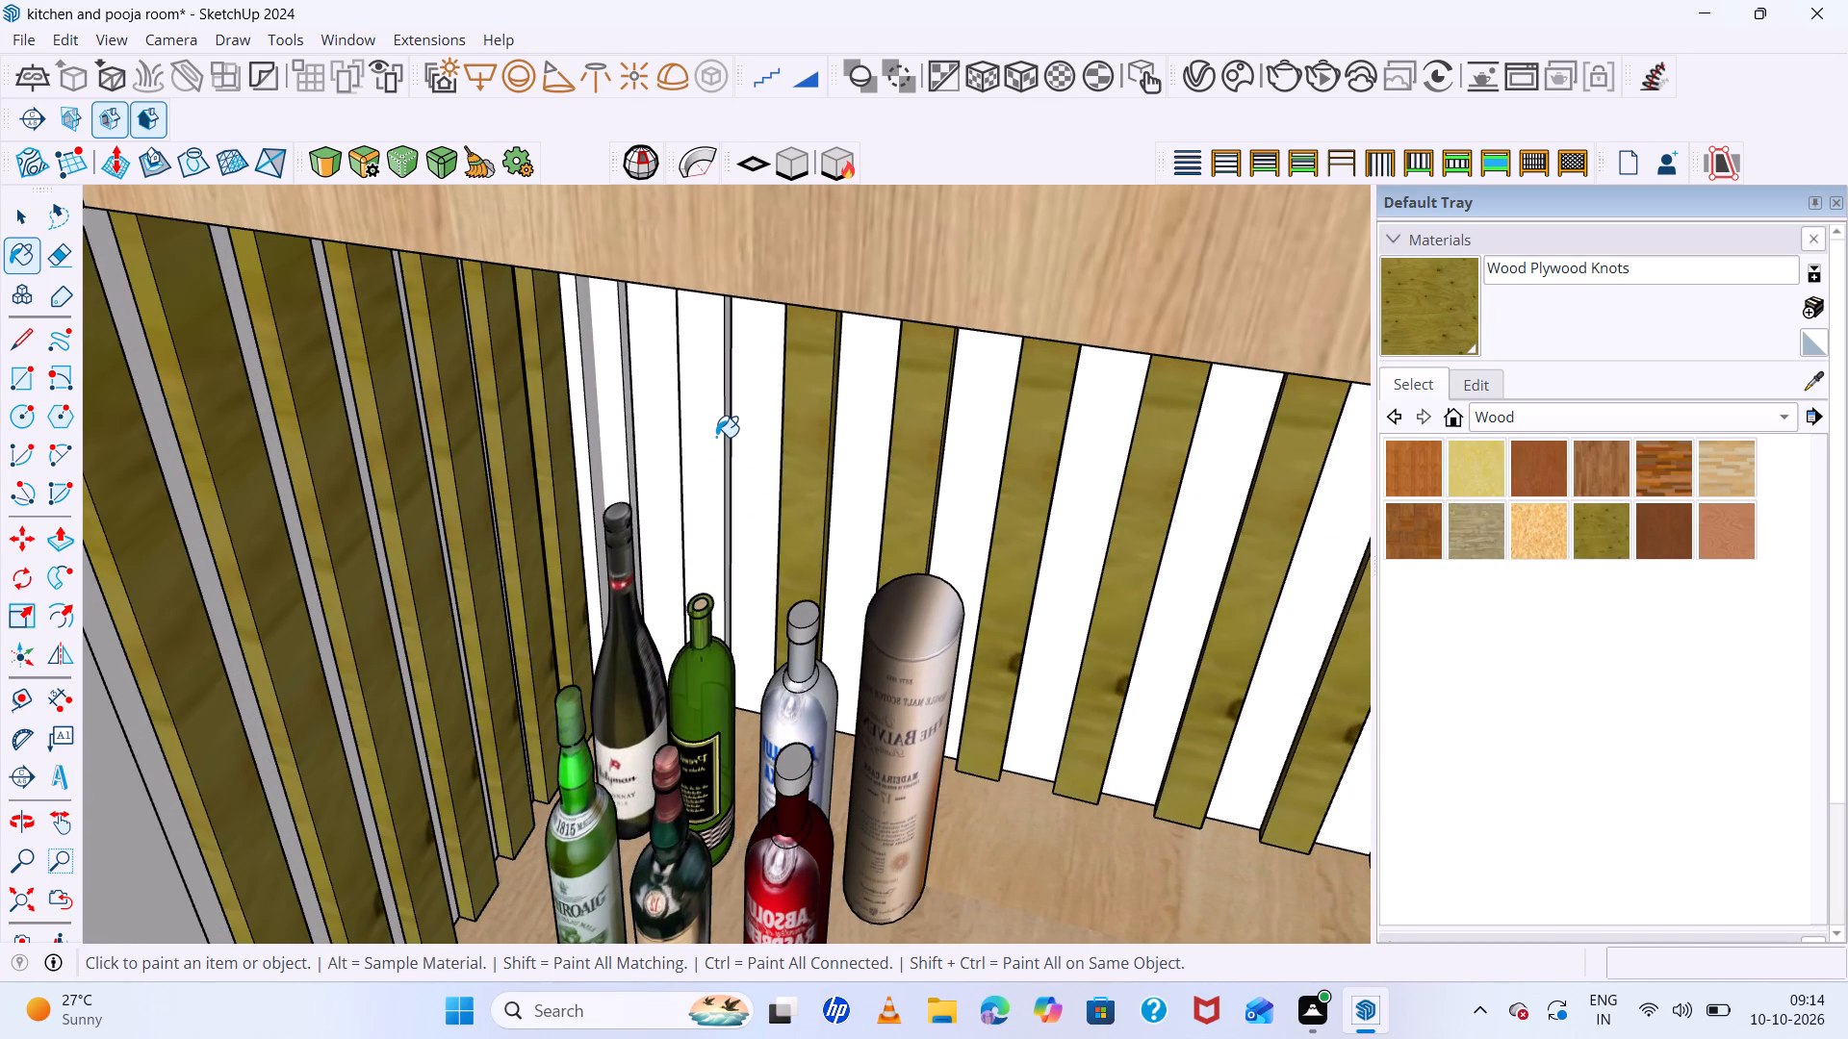
click(716, 437)
Examine the painted slatted backsplash within the whole kitchen from farther away.
scroll(315, 621, down, 20)
scroll(315, 621, down, 4)
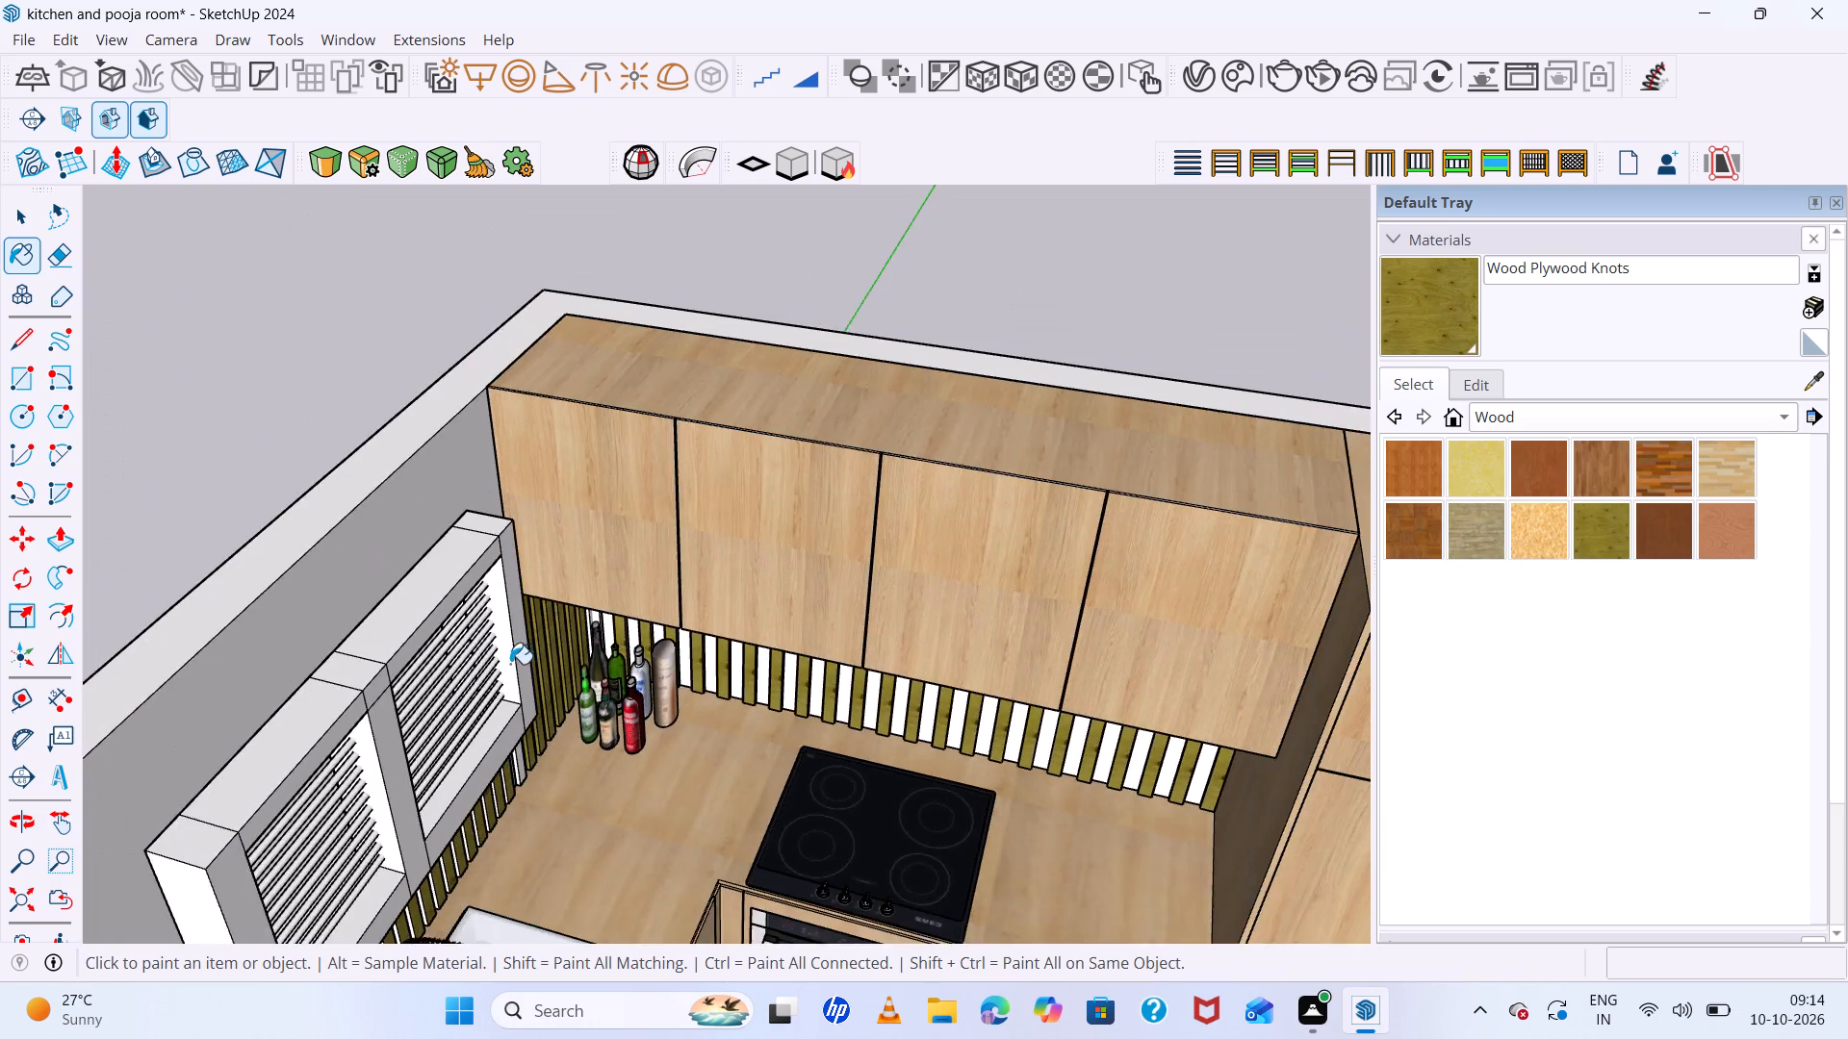
scroll(510, 664, down, 14)
middle_drag(781, 790, 673, 547)
middle_drag(650, 543, 628, 540)
middle_click(625, 540)
scroll(497, 550, down, 19)
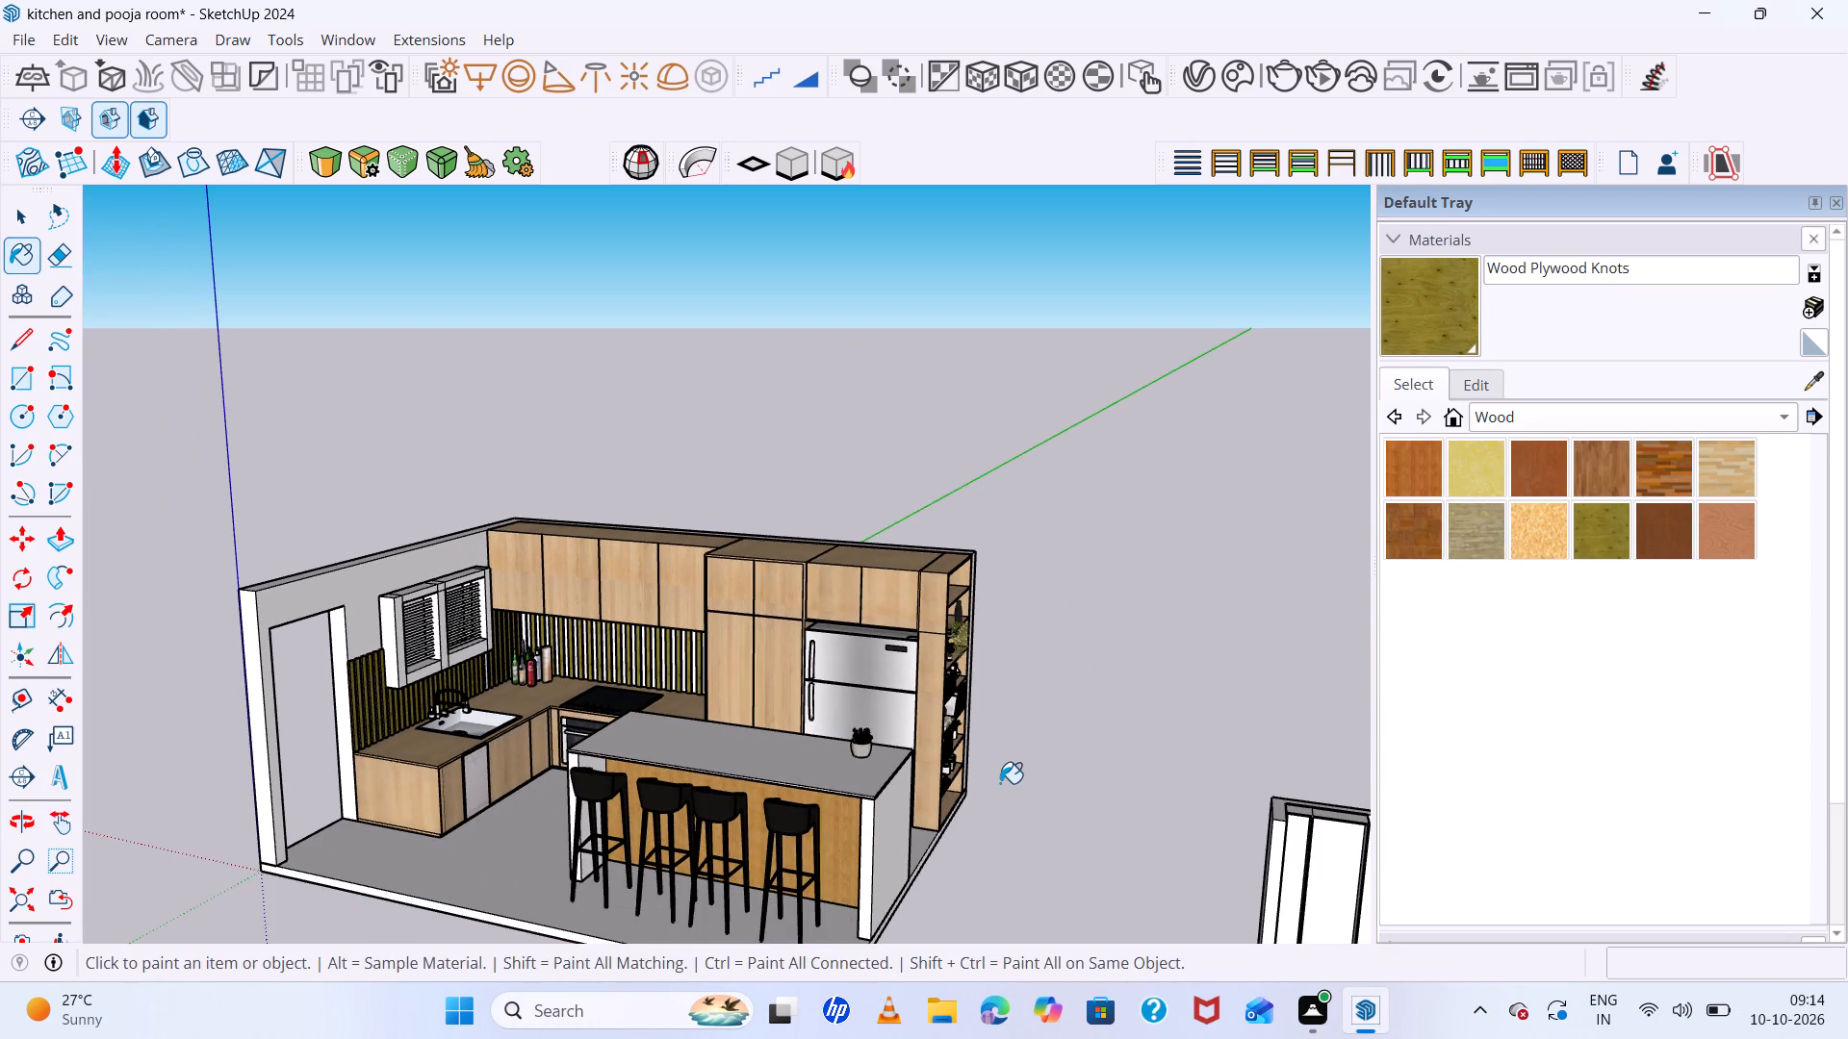
key(space)
scroll(439, 698, down, 6)
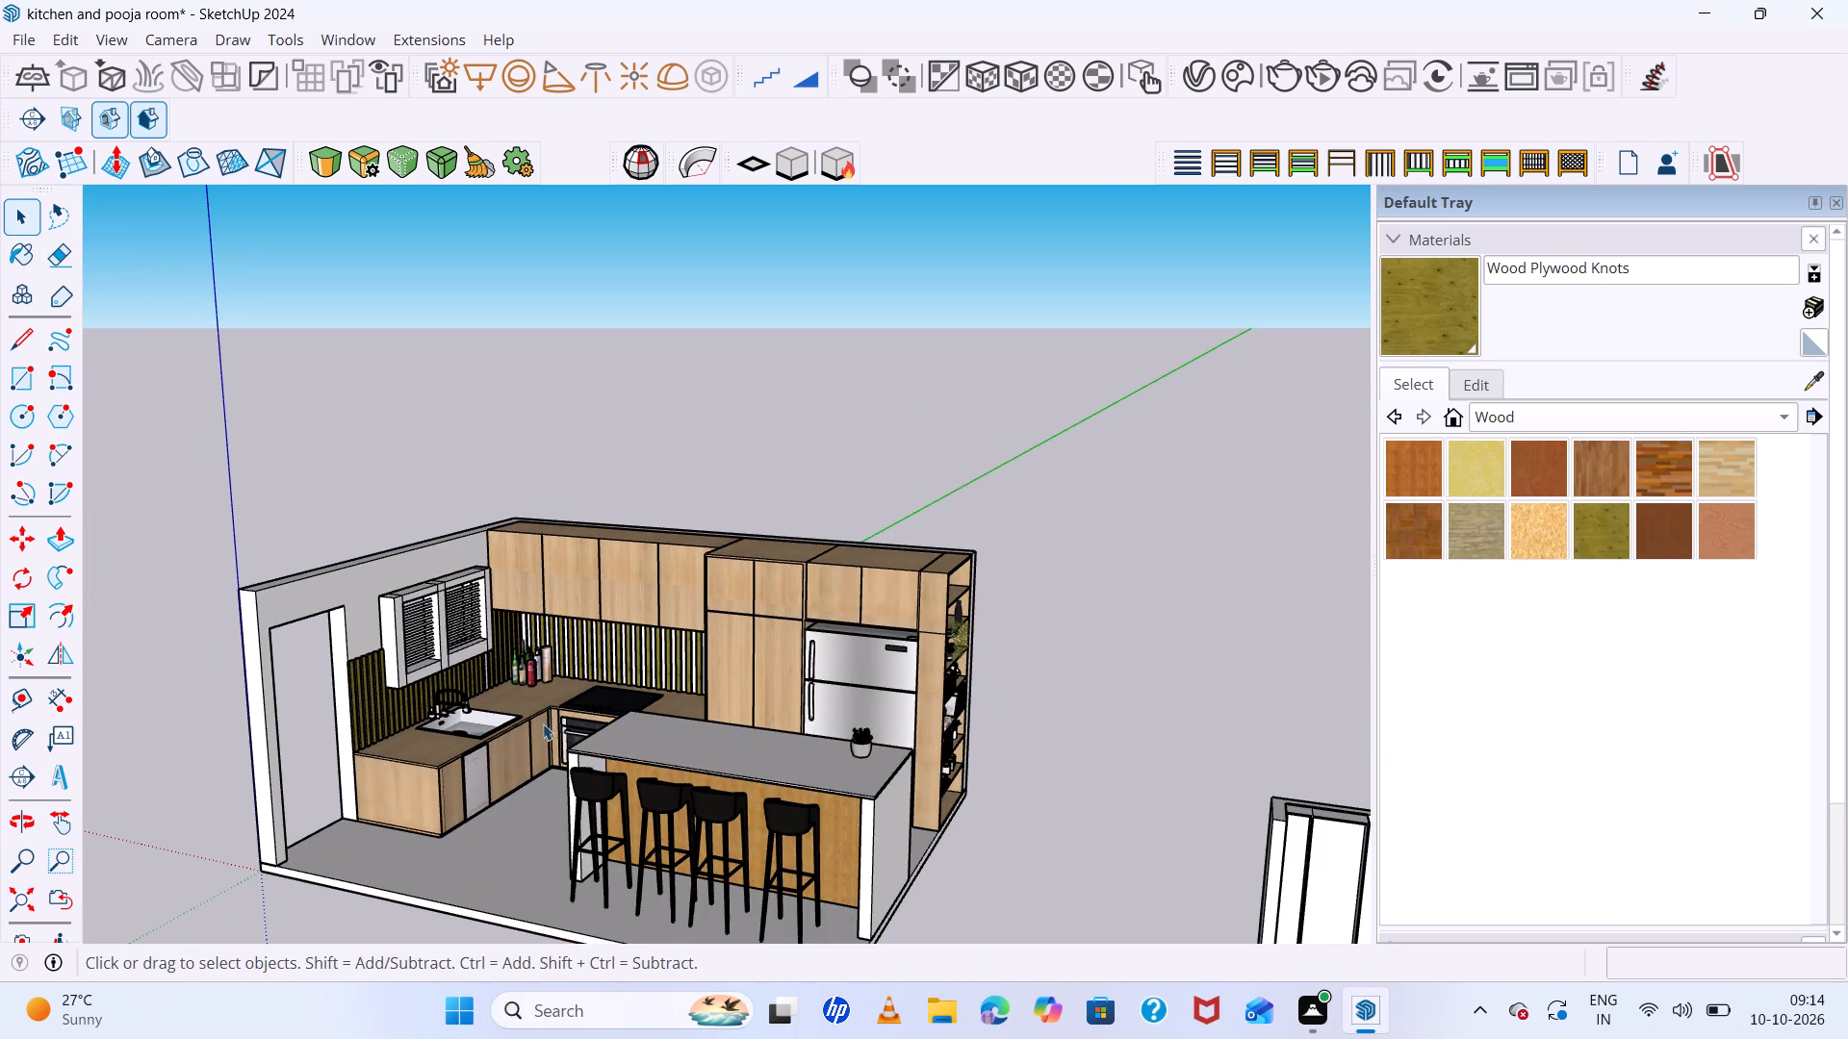
scroll(783, 790, up, 5)
middle_drag(794, 788, 735, 863)
scroll(612, 674, down, 18)
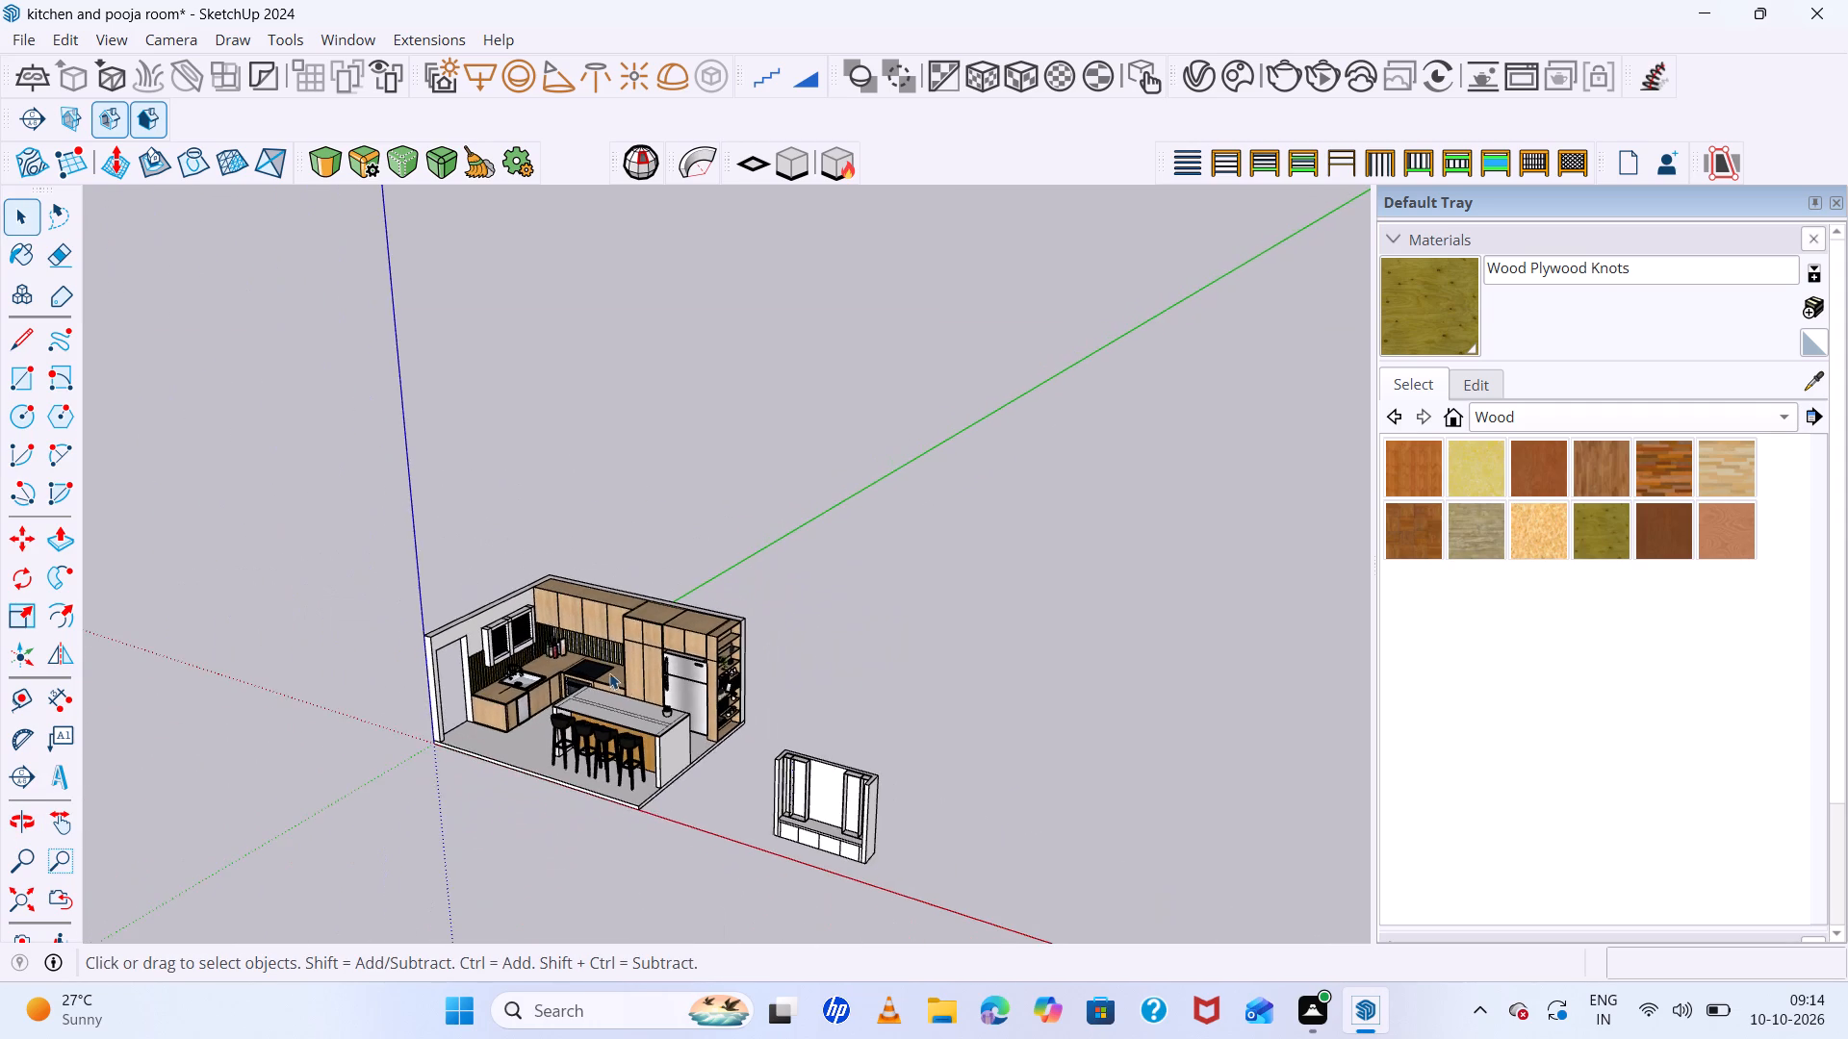
Examine the separate wall cabinet and its side compartments from the front and at an angle.
scroll(783, 794, up, 5)
scroll(905, 853, up, 16)
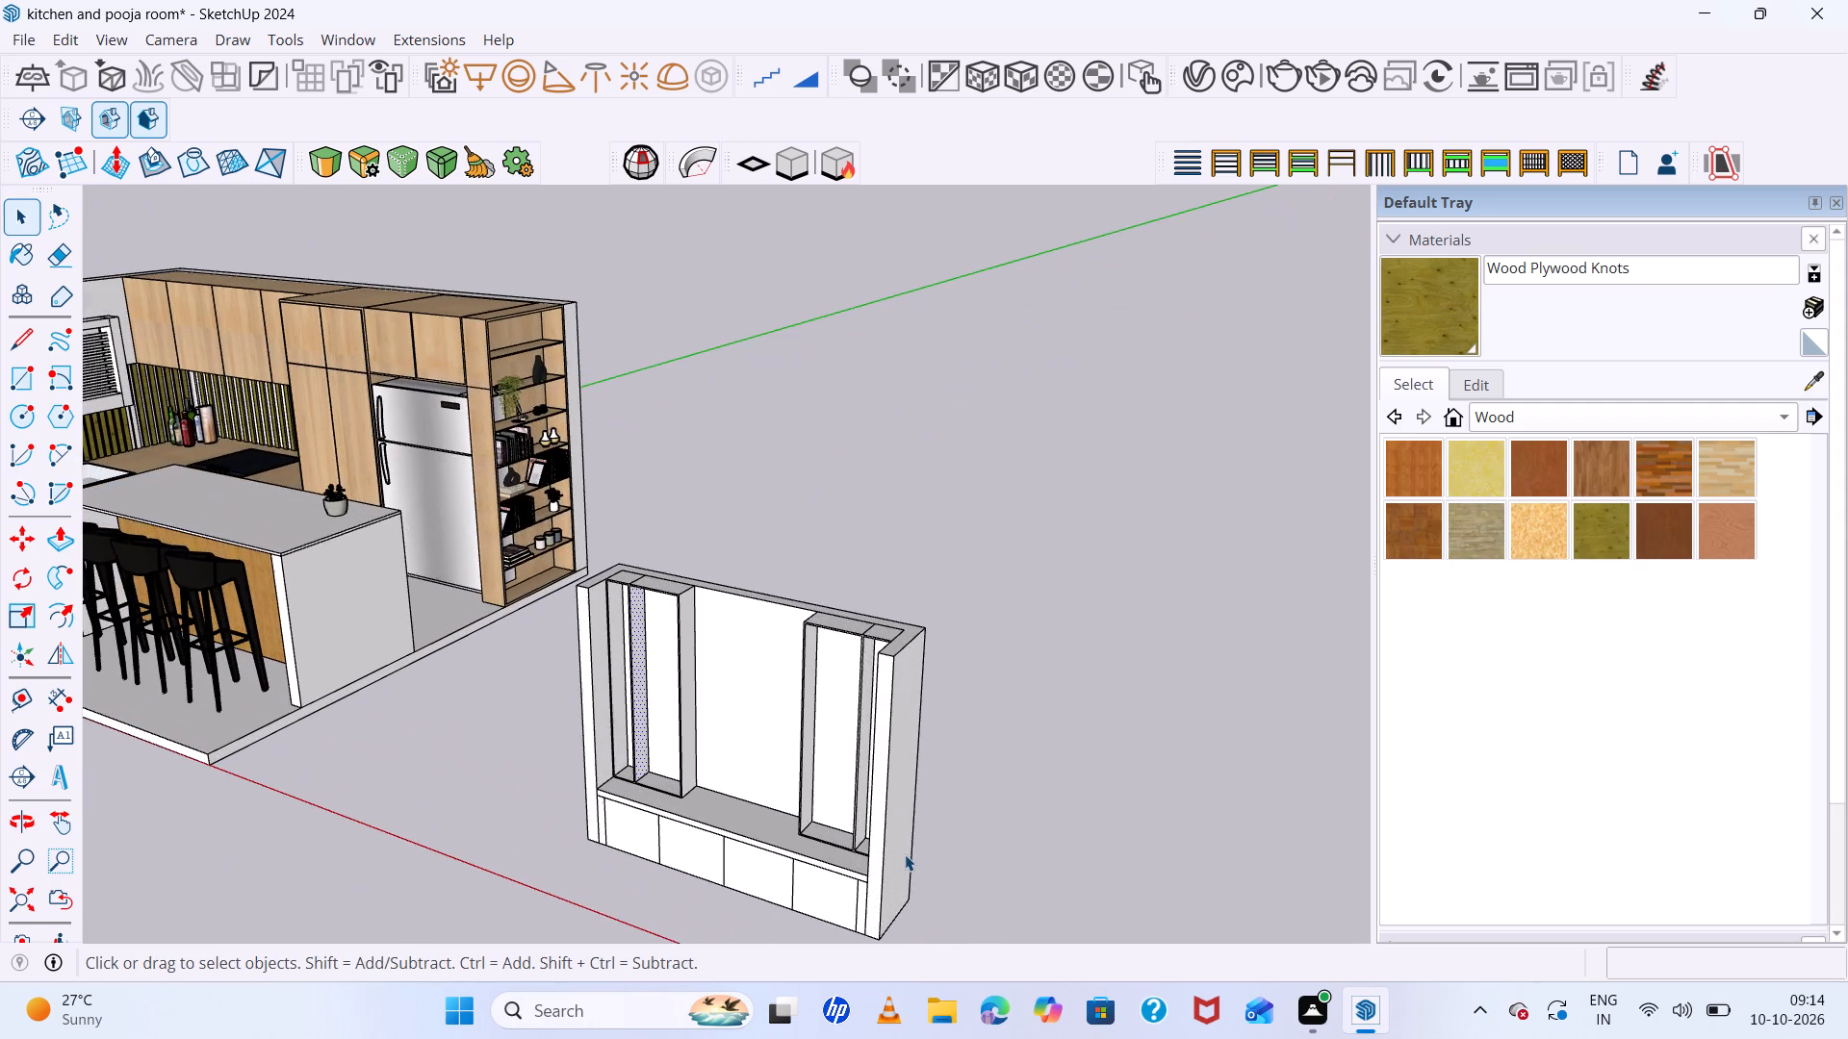
middle_drag(910, 855, 981, 857)
middle_click(981, 857)
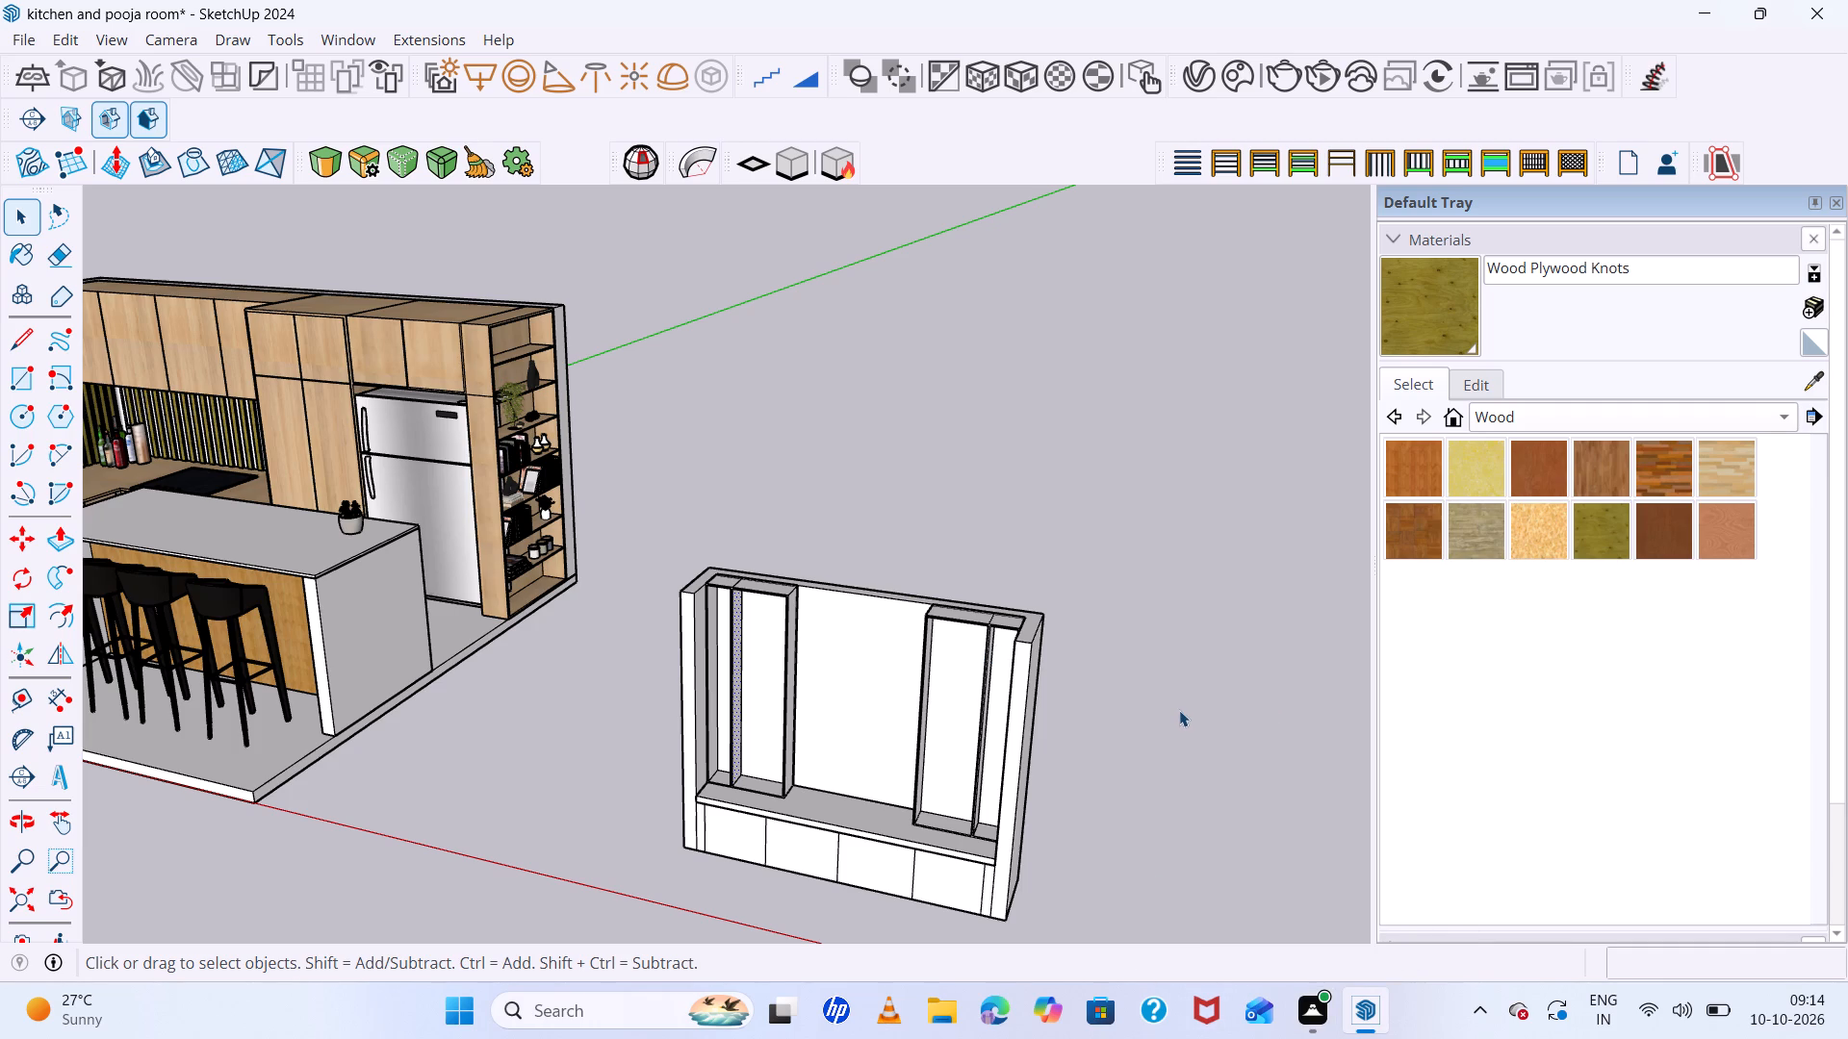
key(space)
scroll(937, 697, down, 6)
scroll(963, 733, up, 10)
middle_drag(1001, 777, 1003, 779)
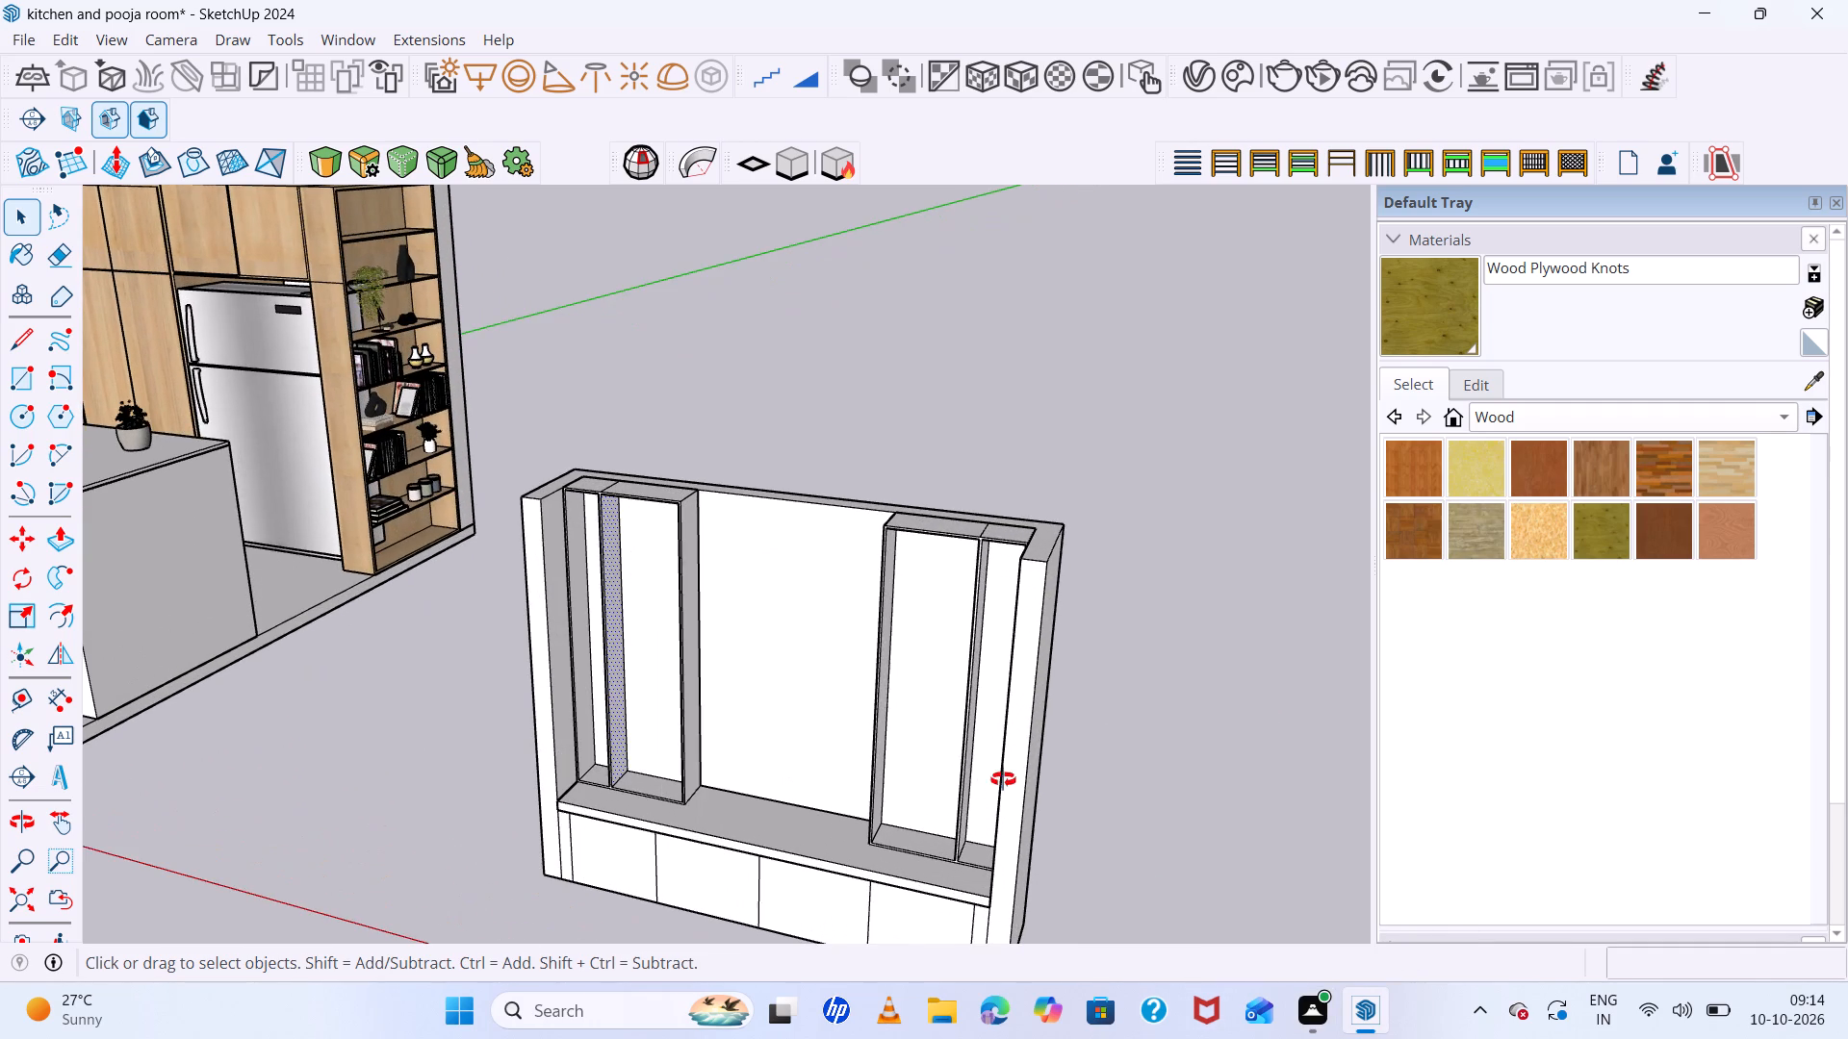
middle_drag(1003, 779, 1014, 780)
middle_click(1014, 780)
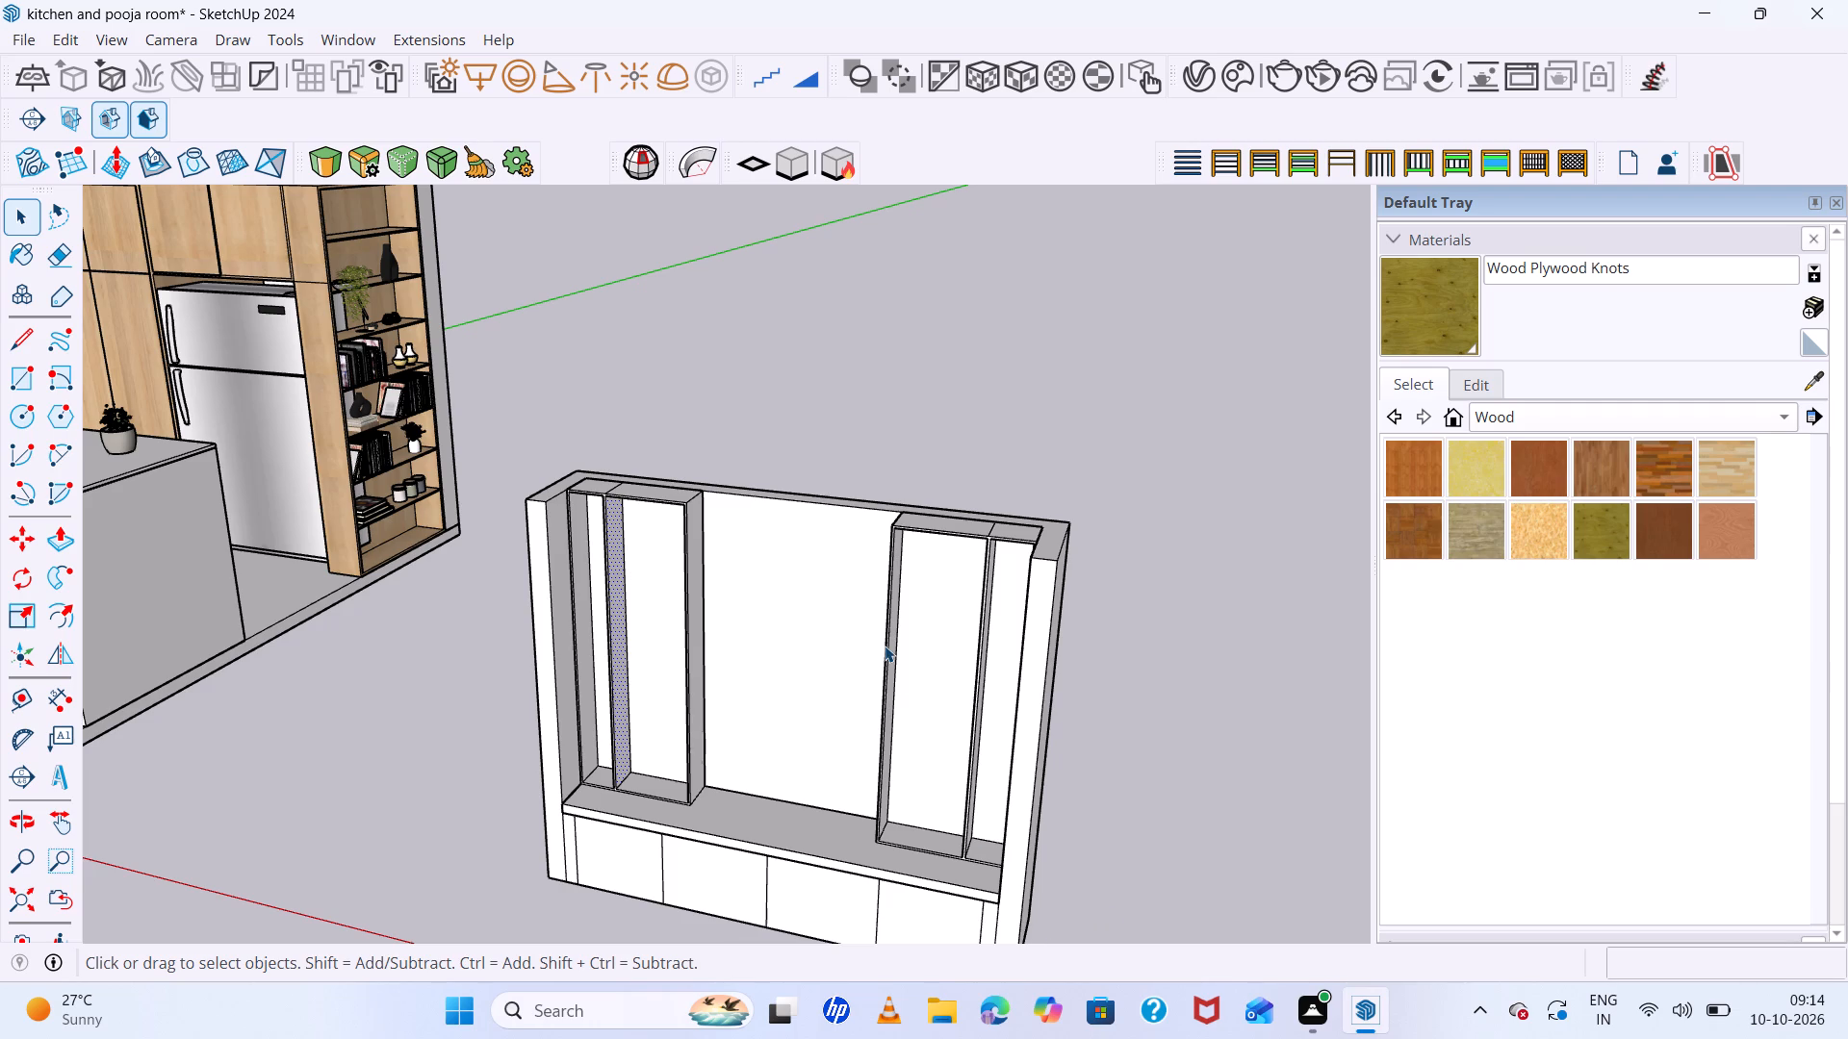
scroll(885, 646, down, 5)
middle_drag(945, 703, 1043, 747)
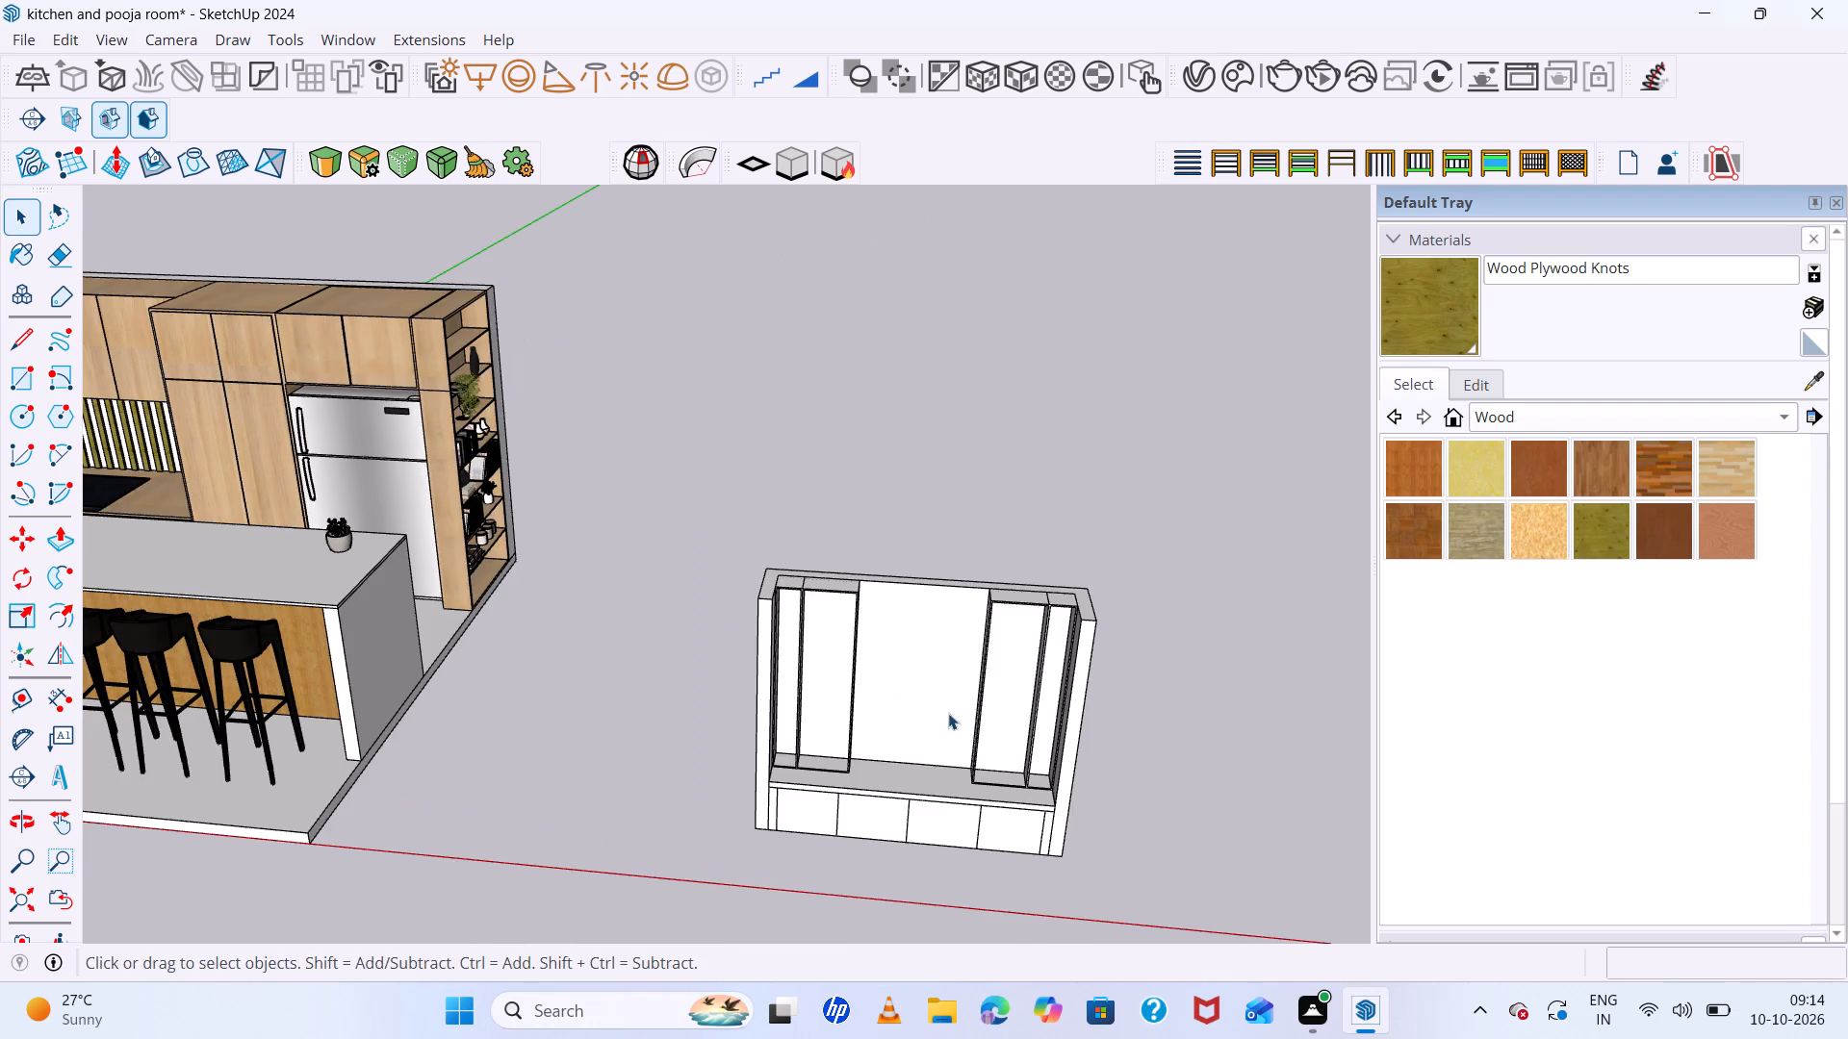
Copy the left wide compartment's bottom face upward about 530 mm as a shelf, and copy that shelf about 457 mm higher.
scroll(937, 721, up, 6)
scroll(832, 751, up, 7)
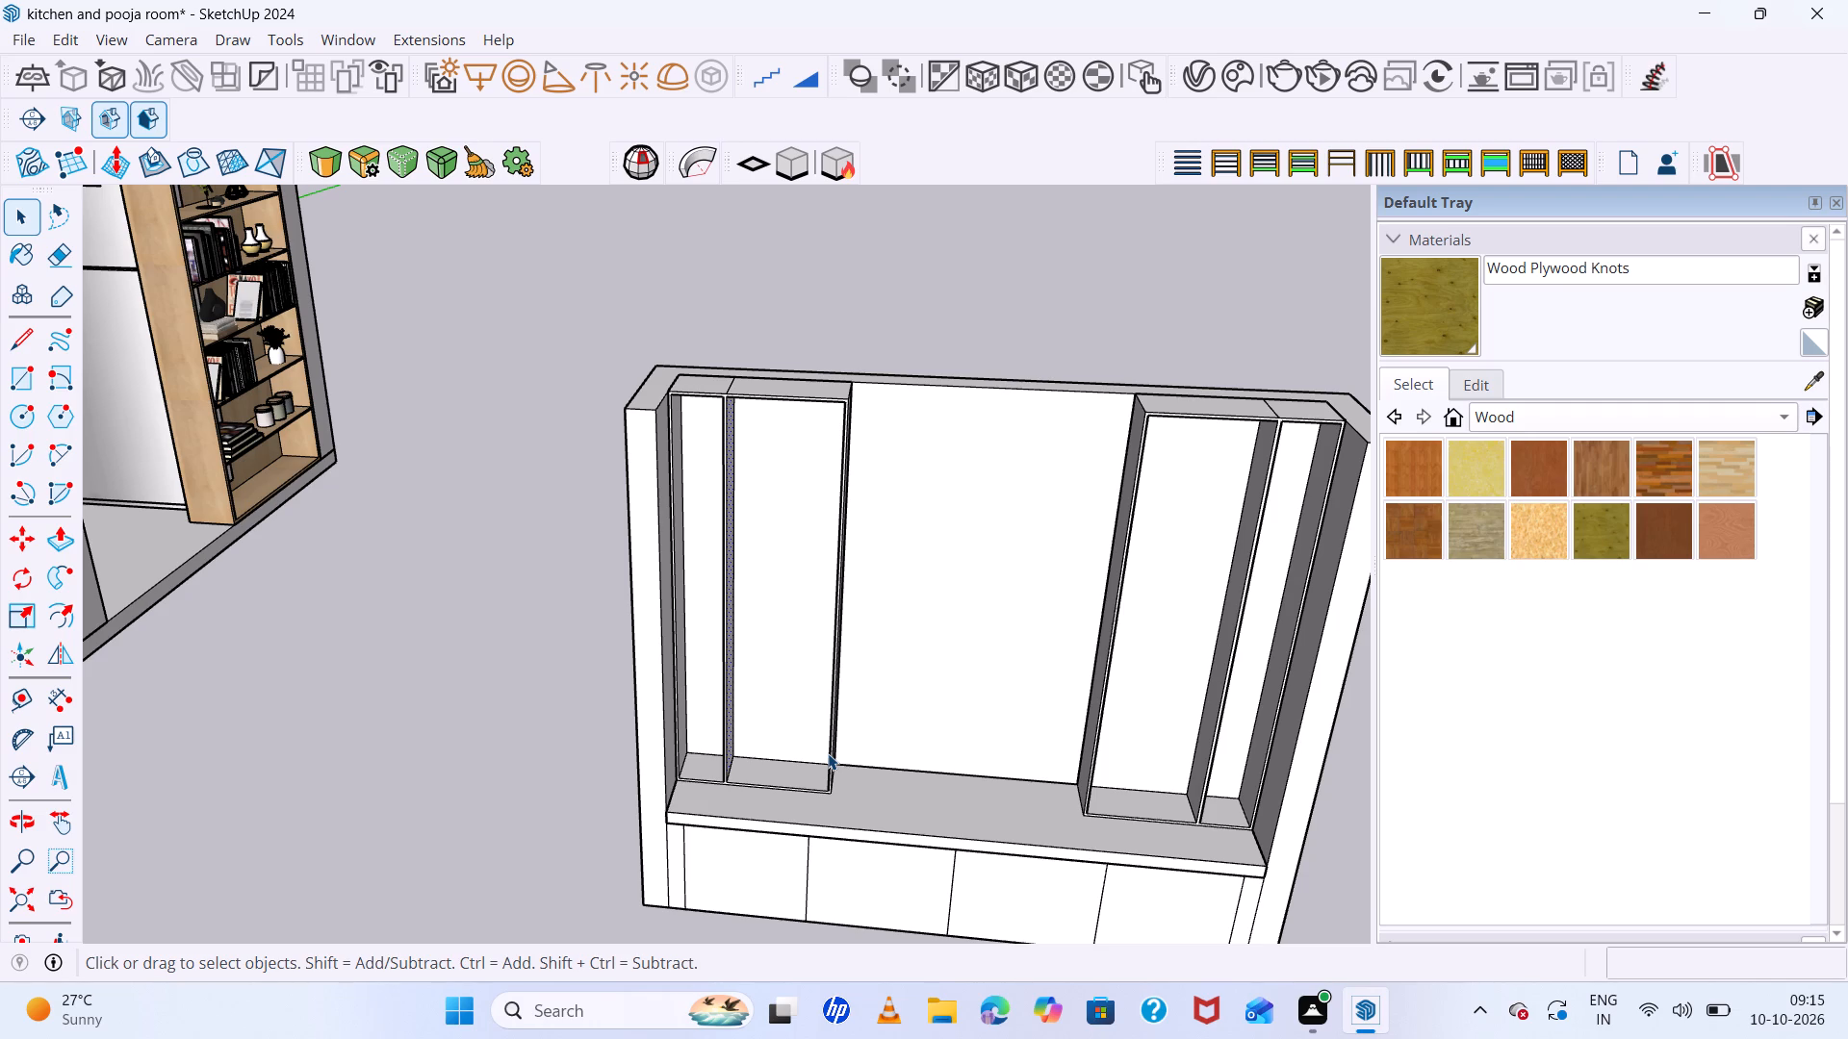
scroll(799, 760, up, 6)
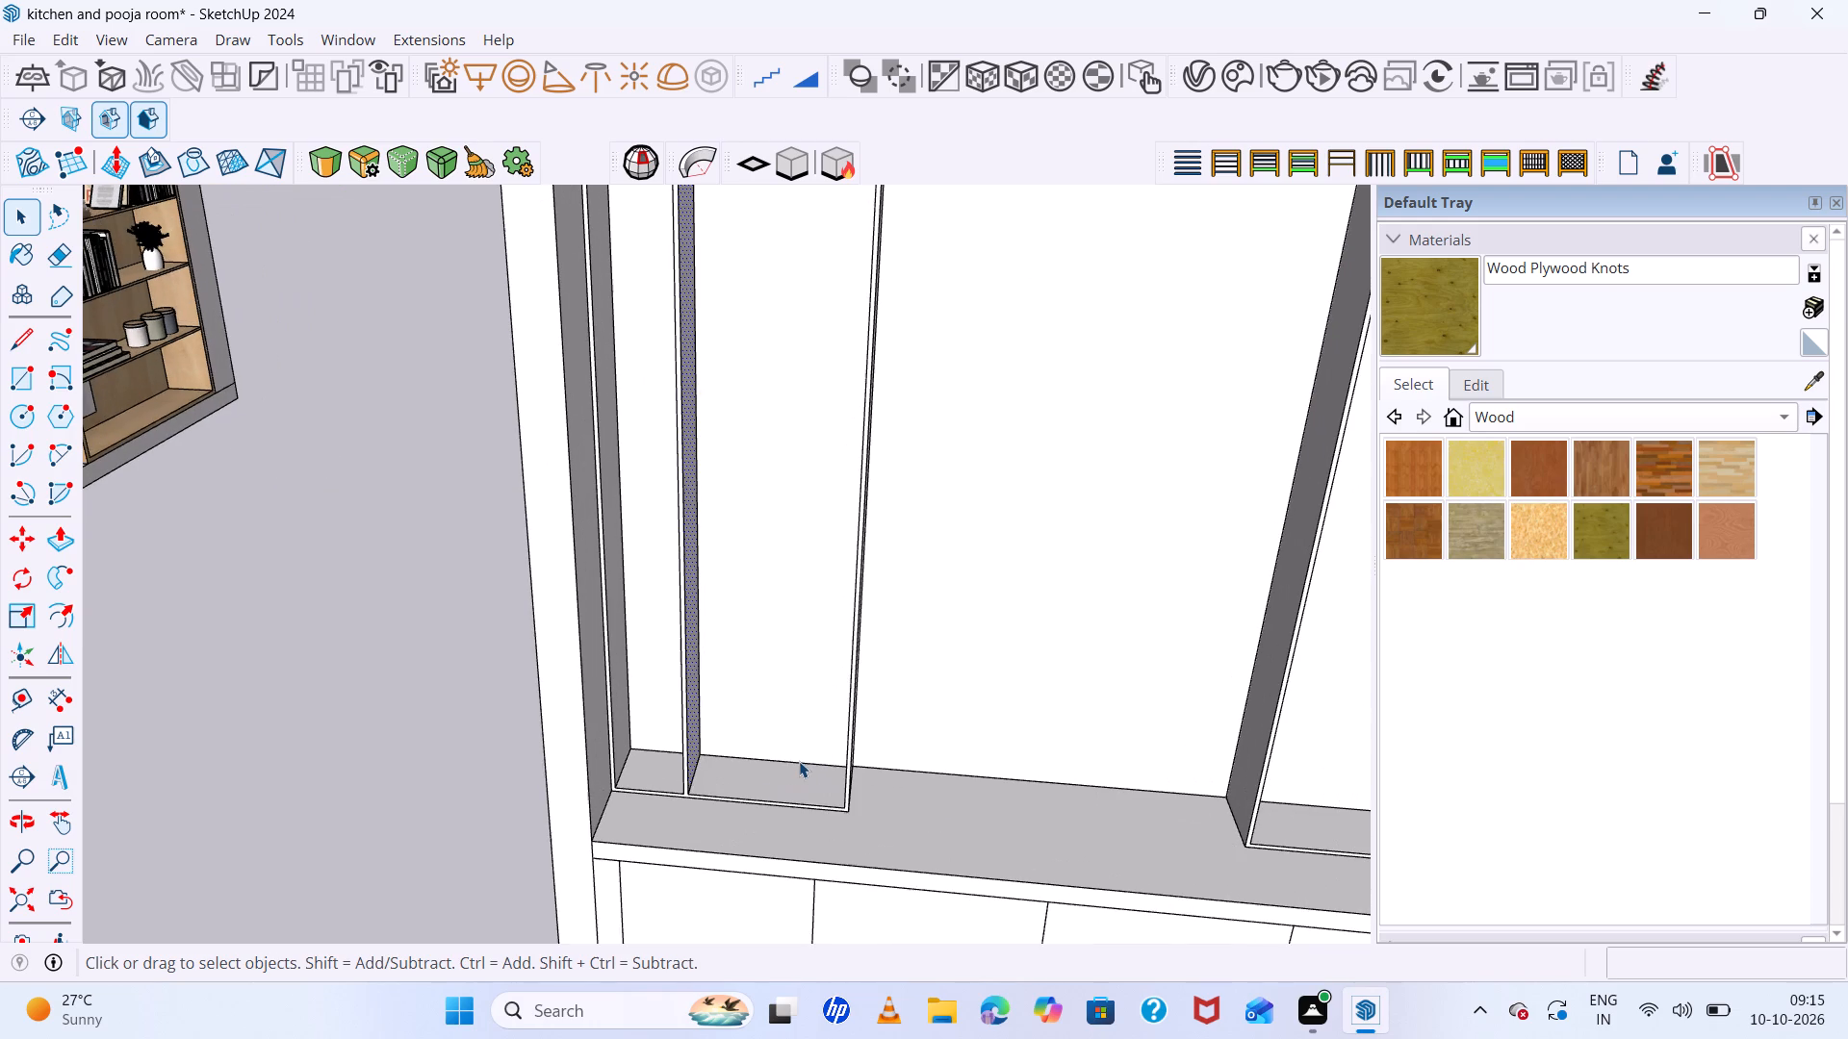
click(799, 777)
key(m)
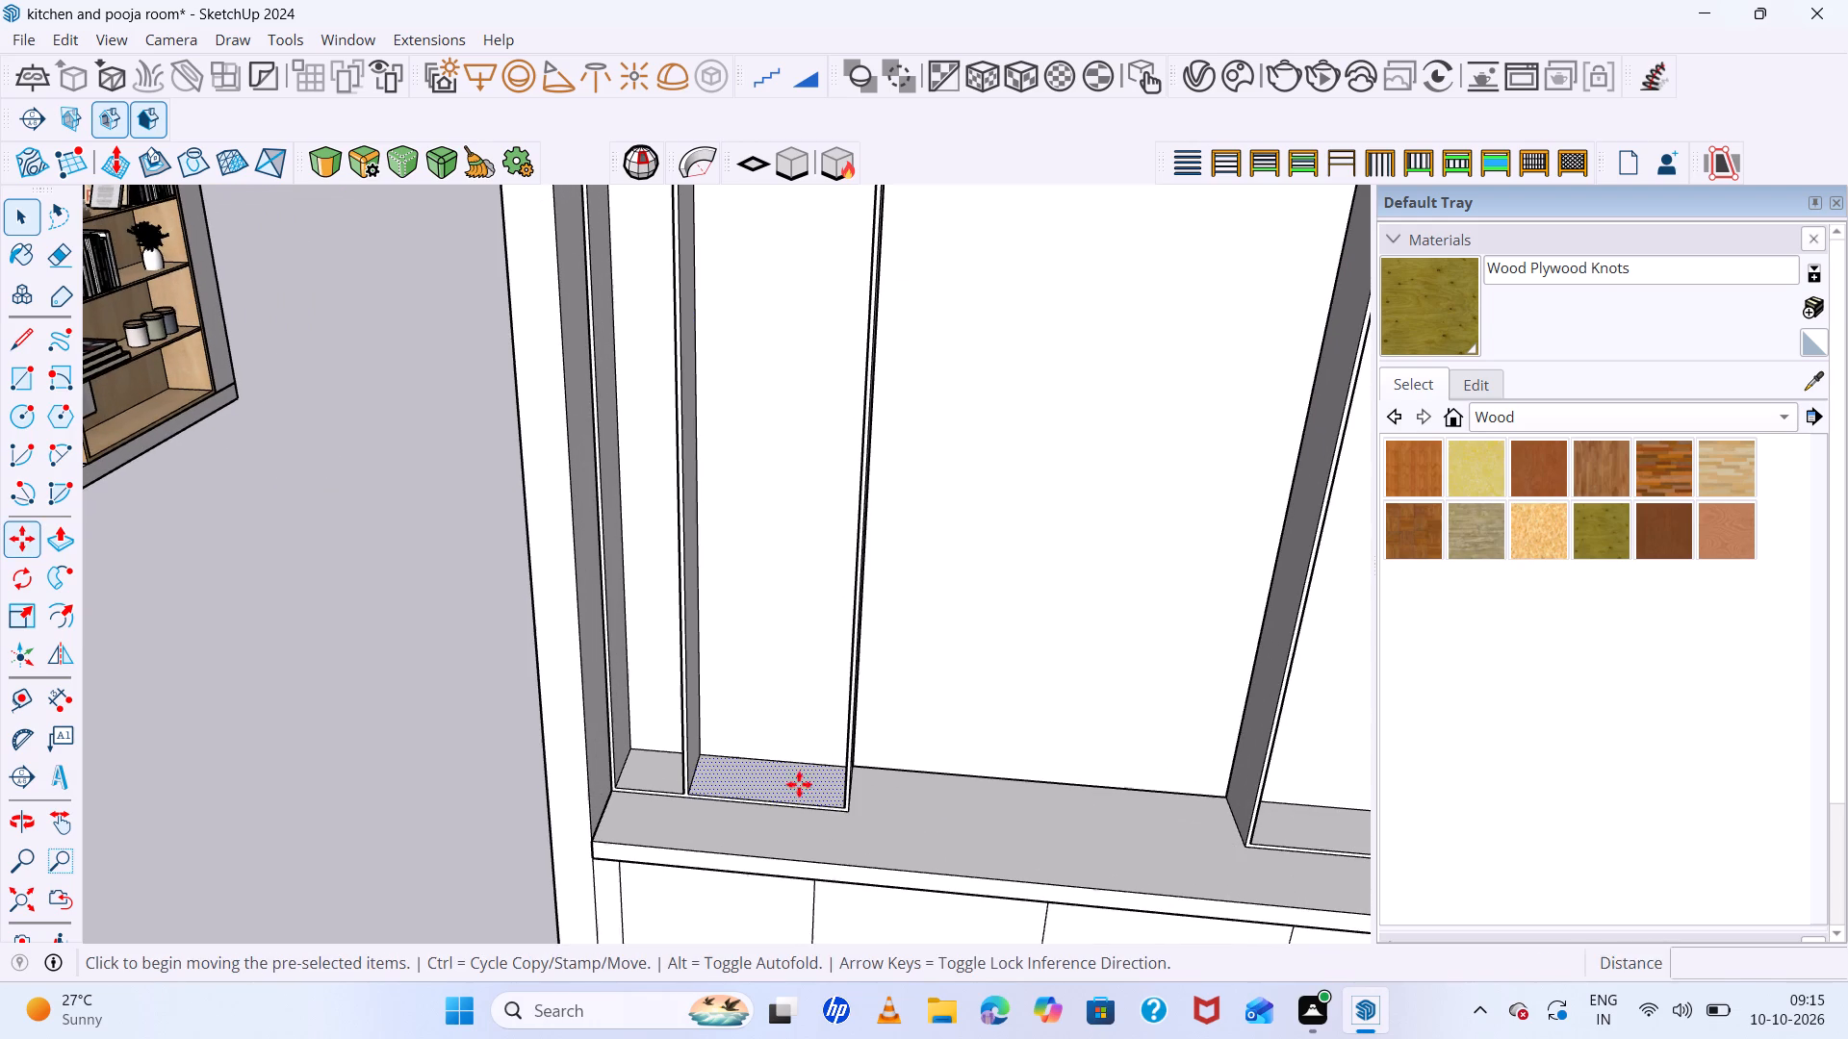
click(840, 812)
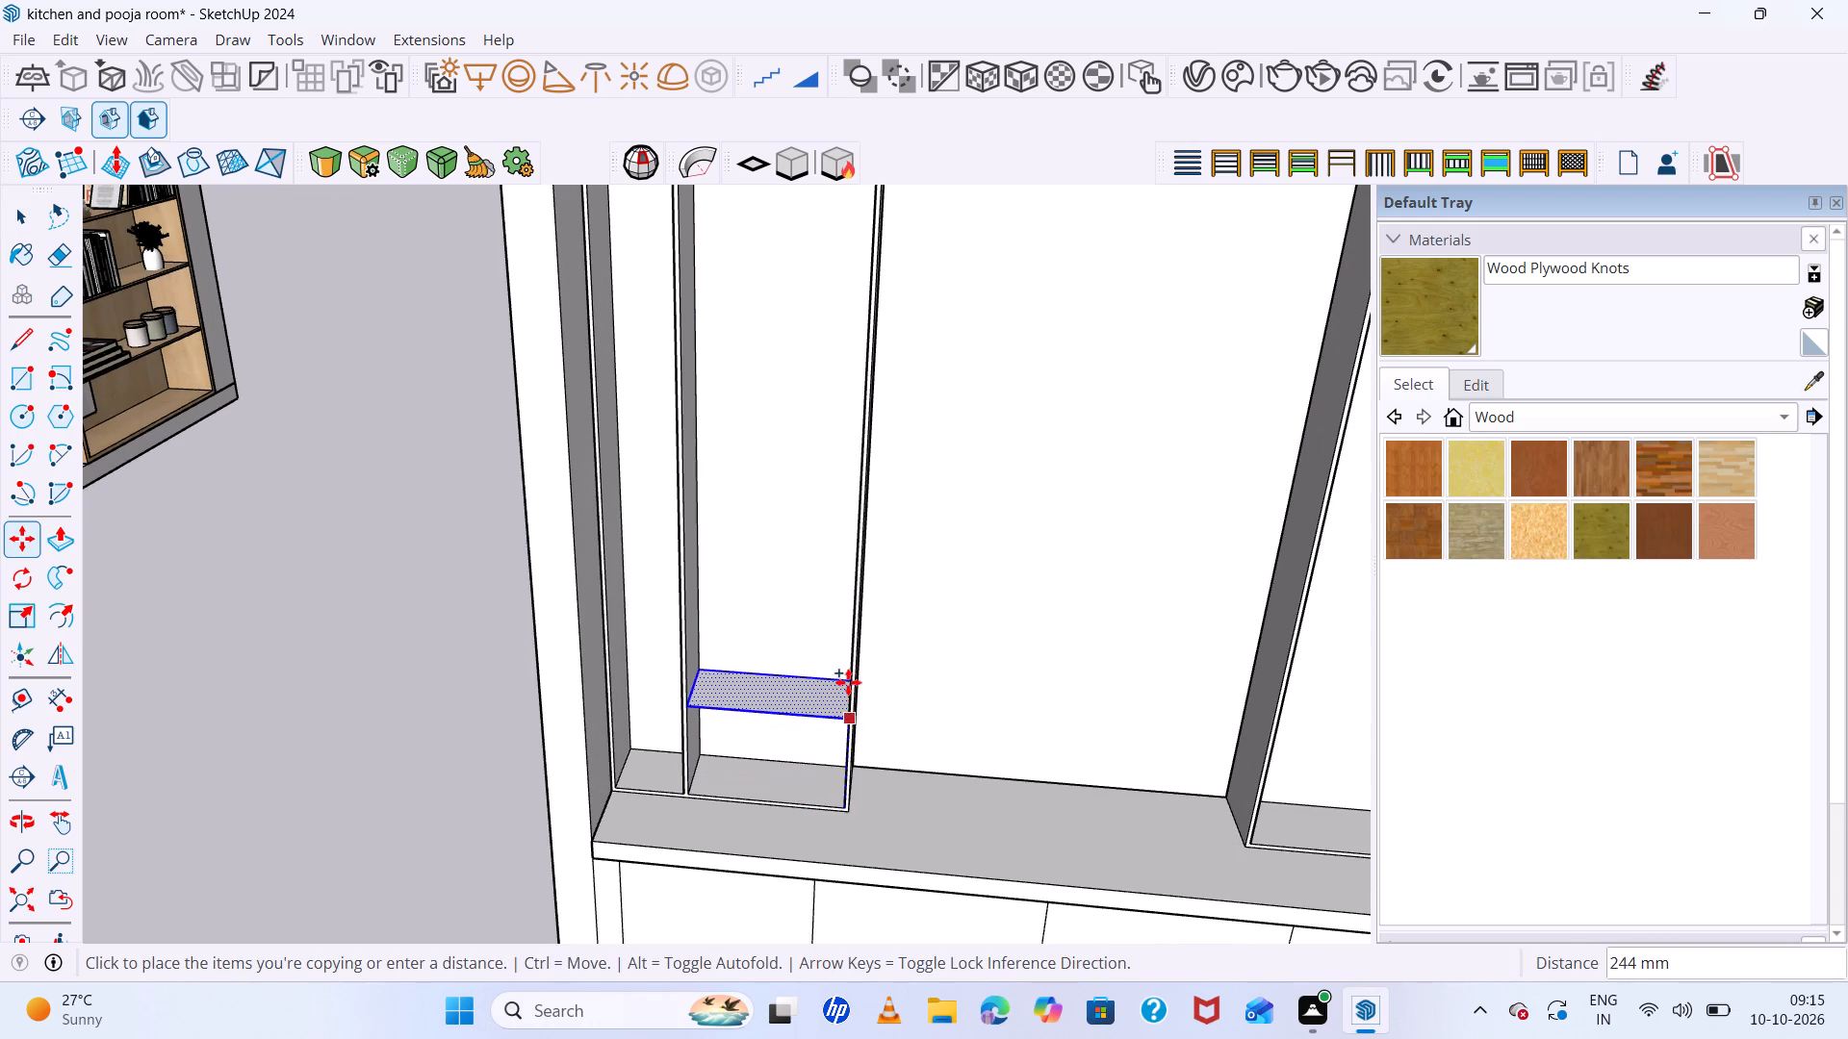
click(850, 612)
click(851, 615)
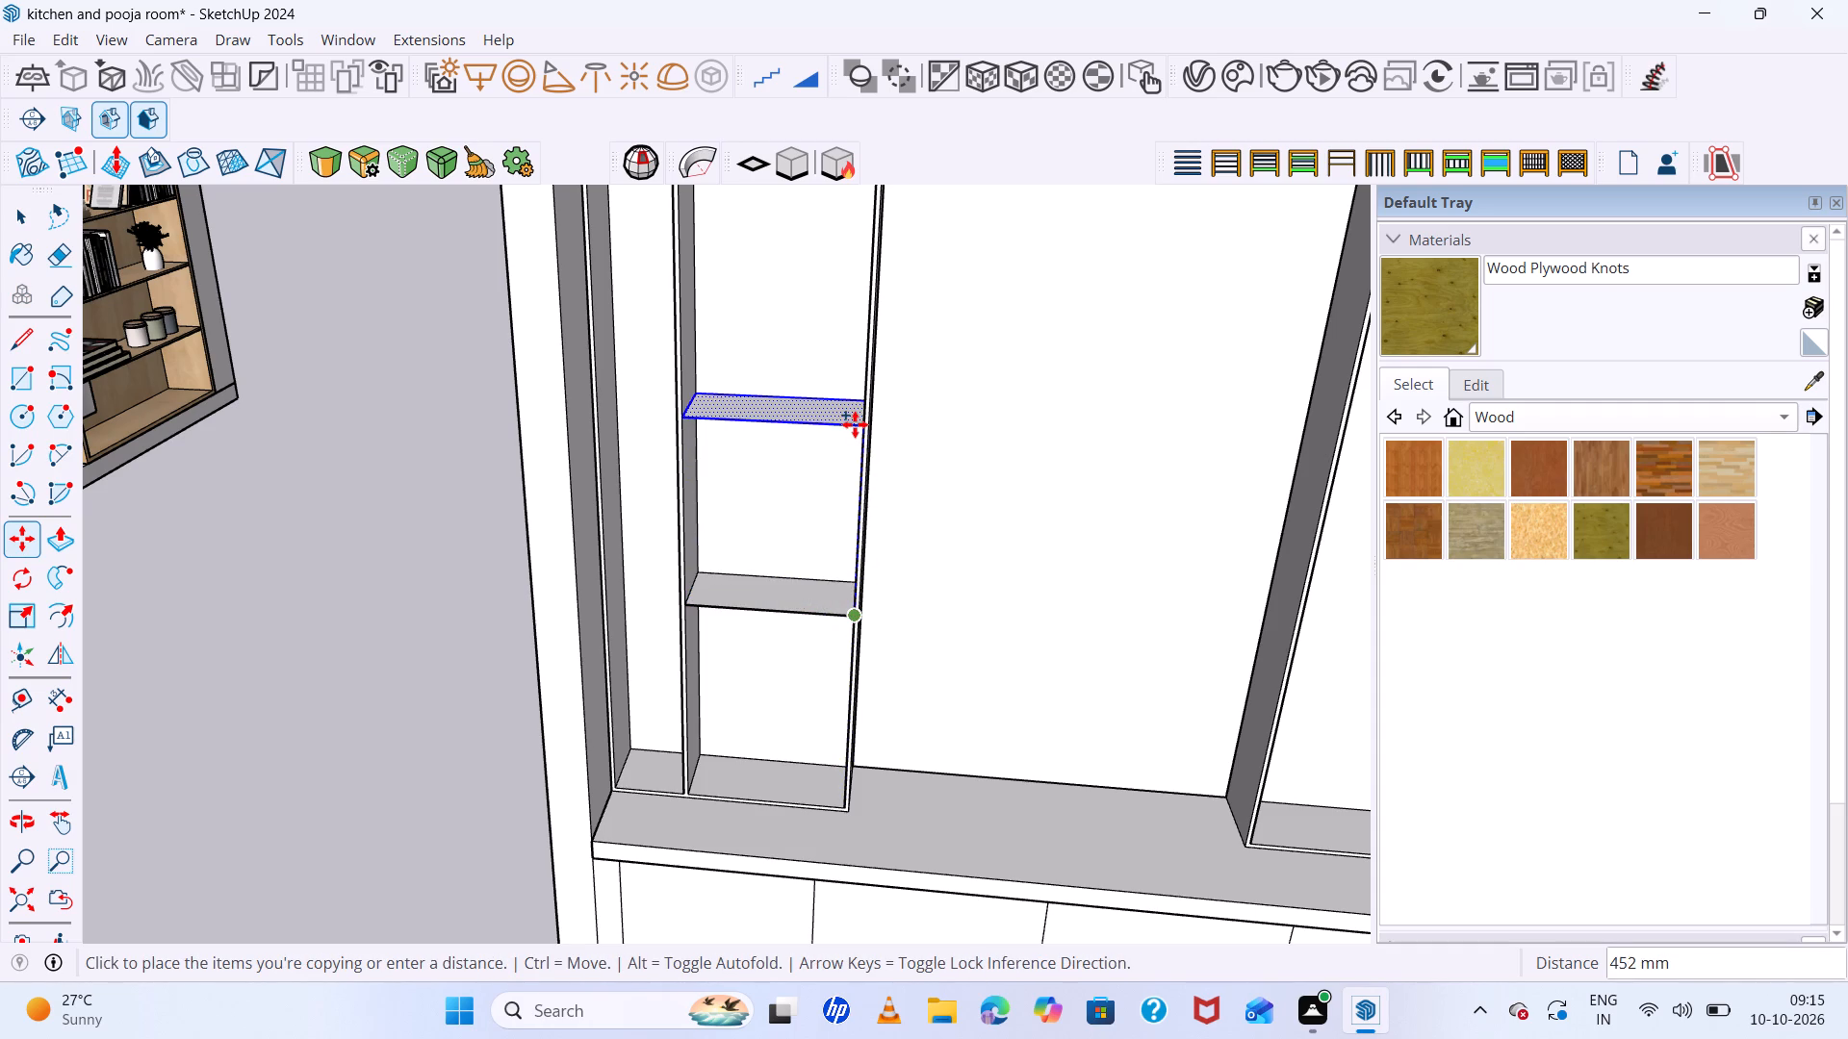
click(855, 424)
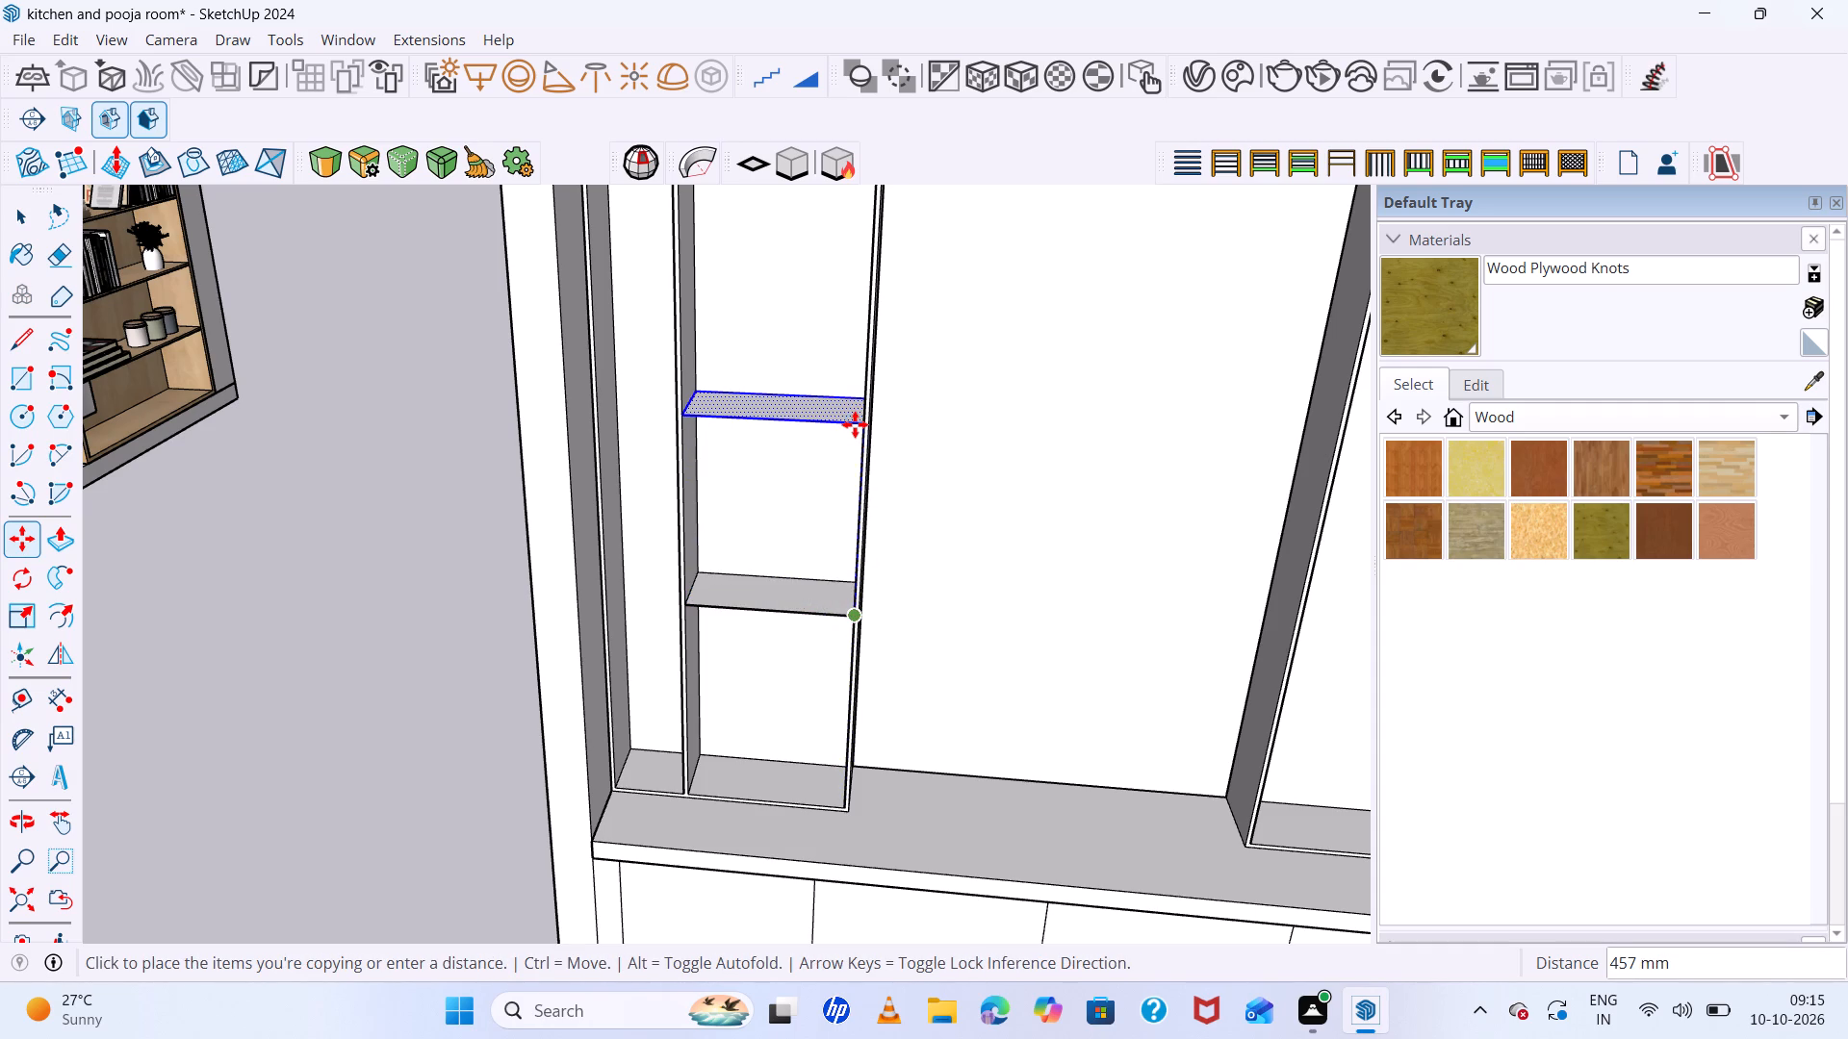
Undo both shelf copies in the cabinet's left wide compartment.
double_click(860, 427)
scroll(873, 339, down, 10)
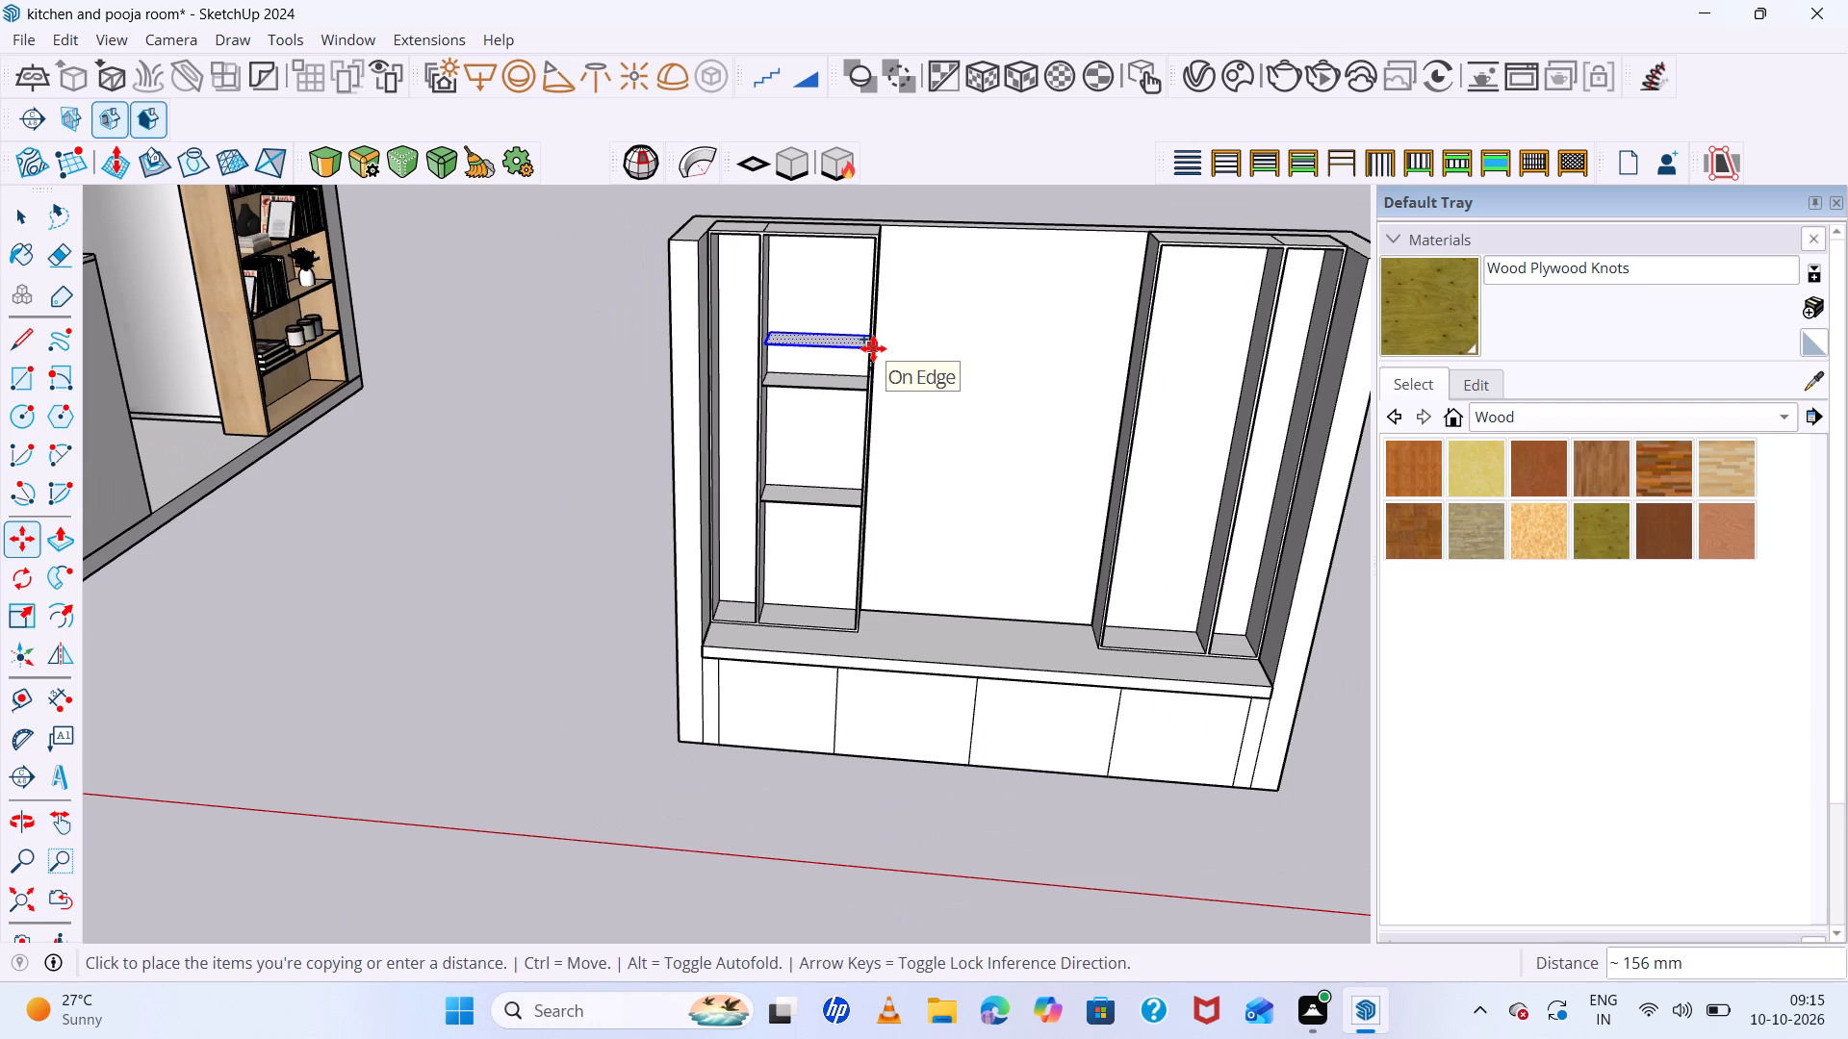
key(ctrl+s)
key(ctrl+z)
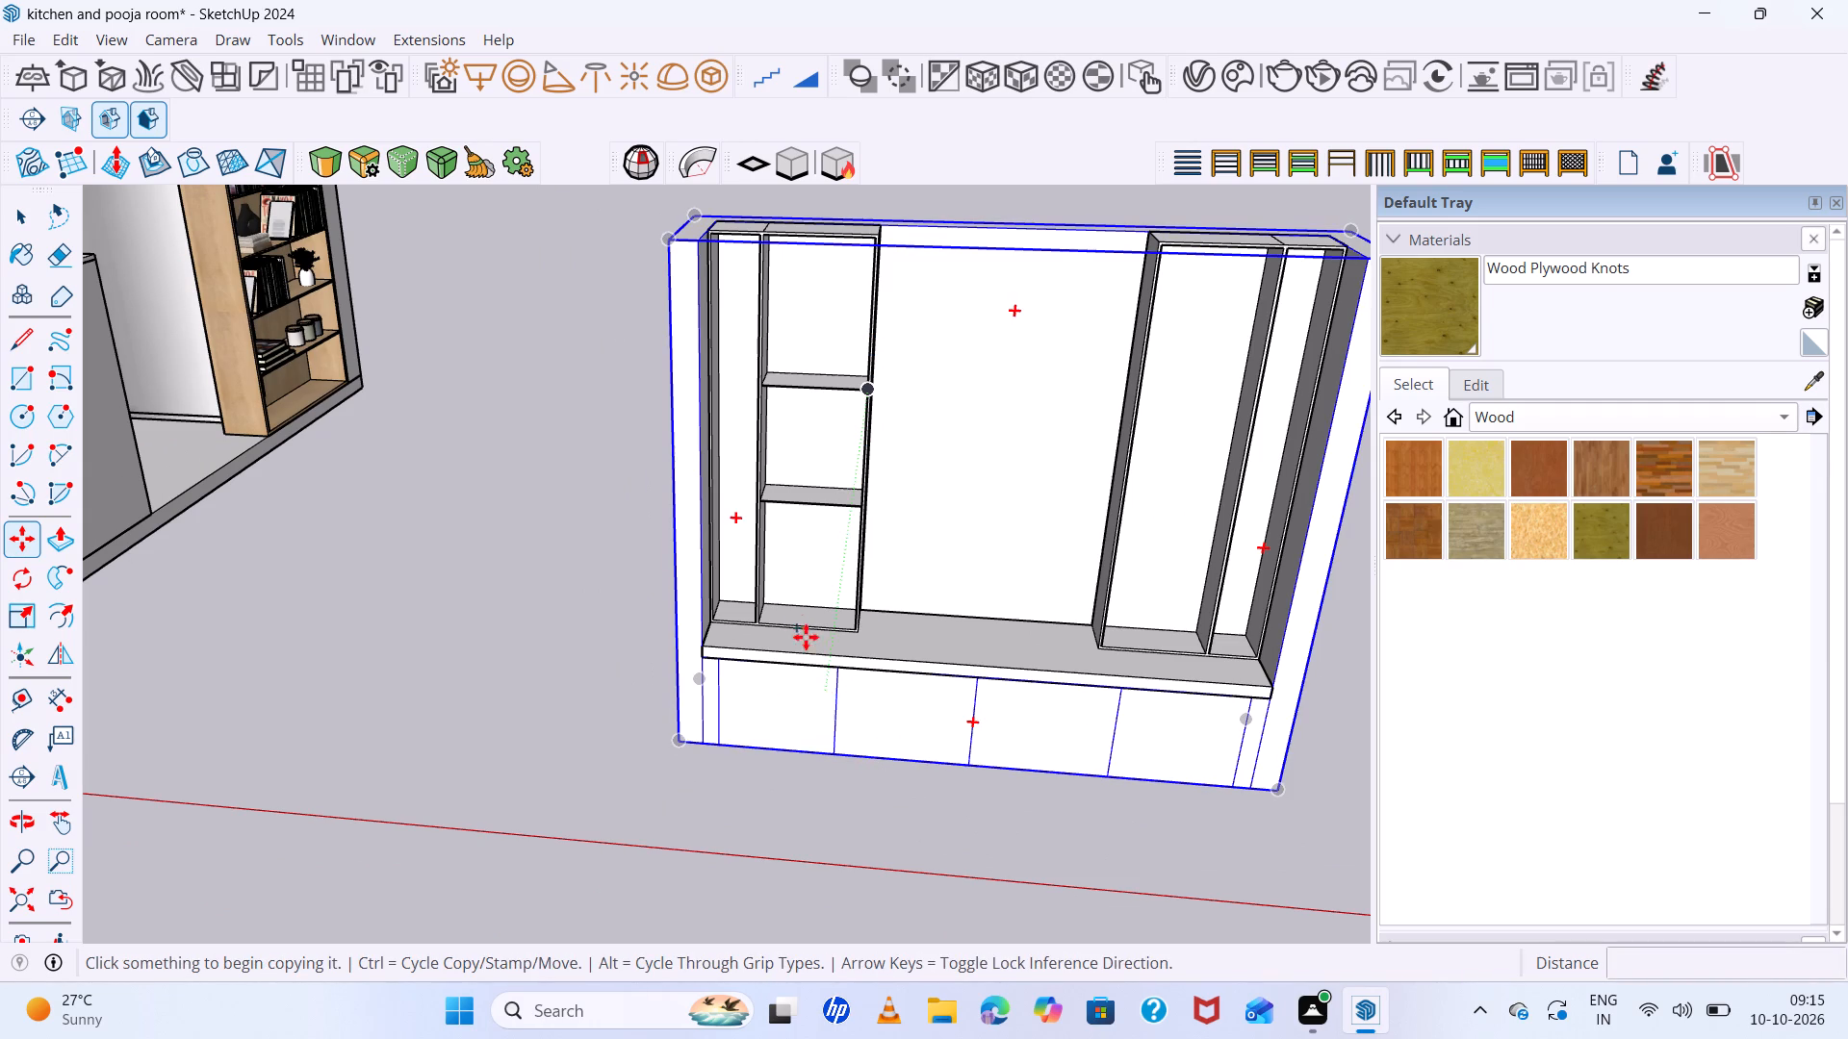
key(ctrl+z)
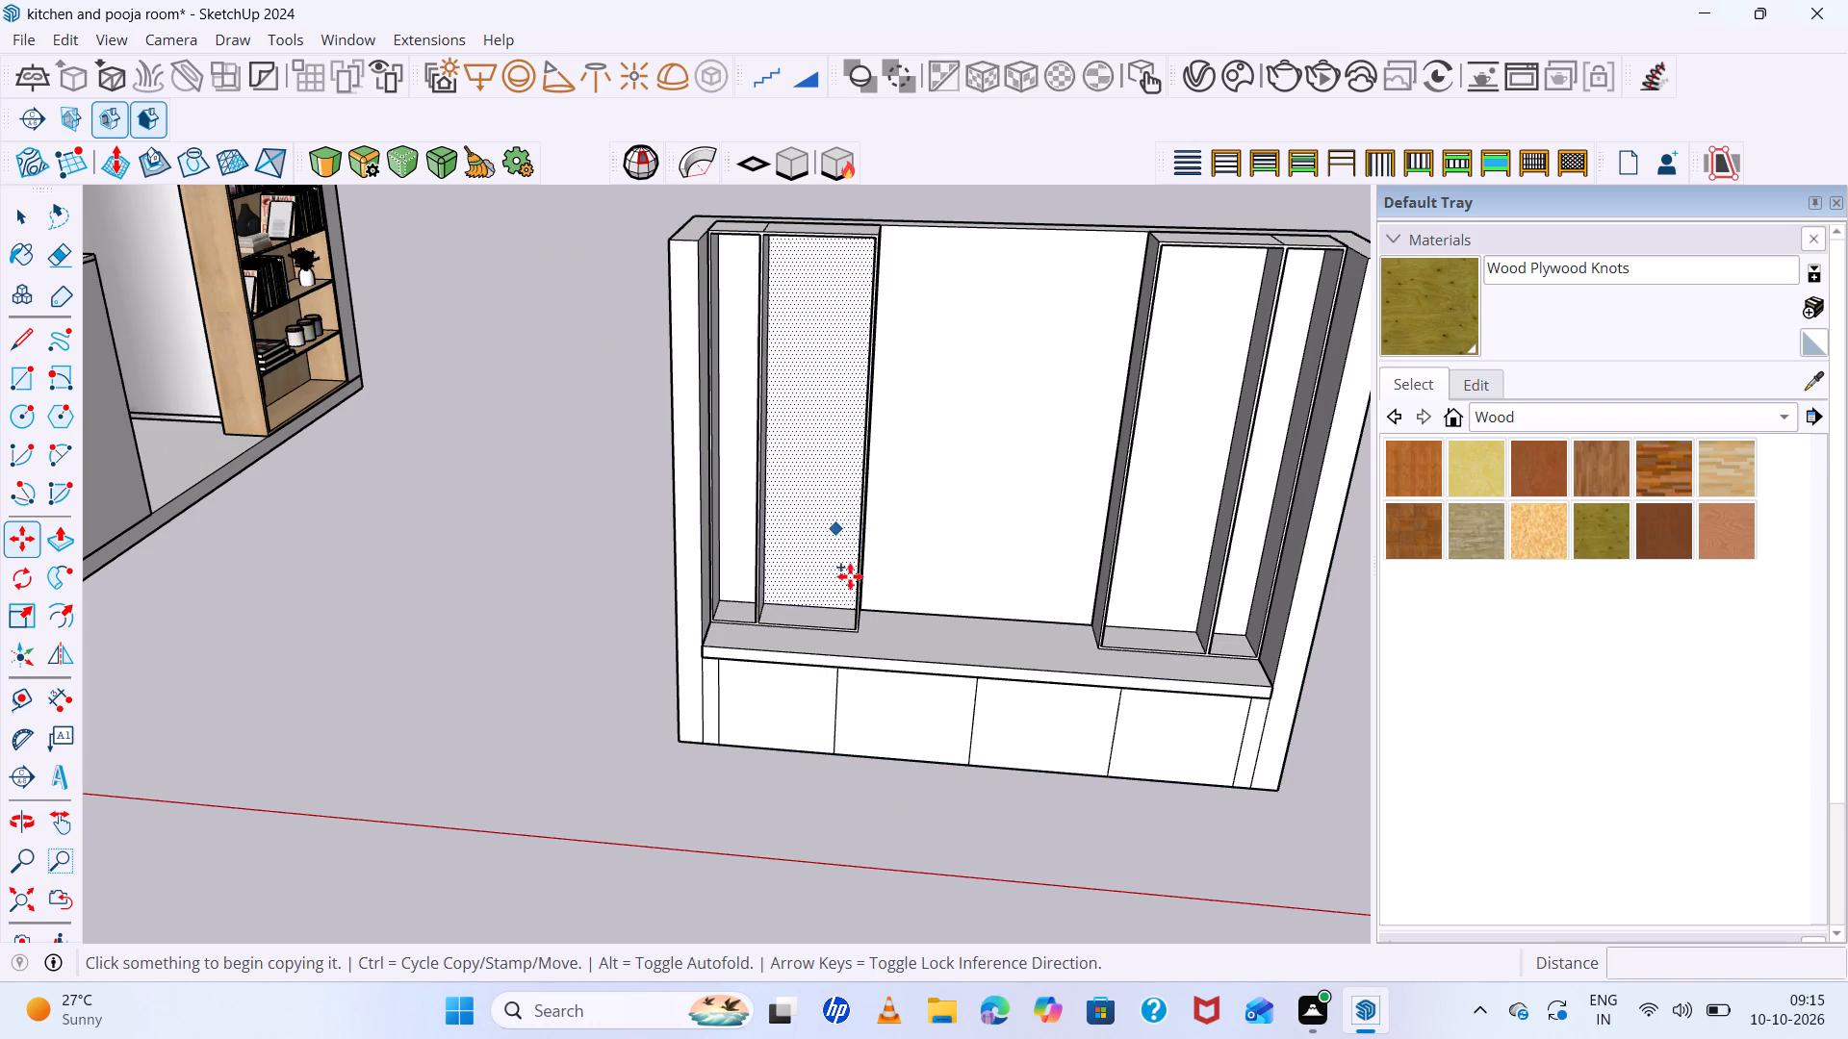
Copy the left wide compartment's bottom face straight up about 355 mm as the lowest shelf.
scroll(850, 630, up, 5)
middle_drag(825, 620, 819, 701)
scroll(842, 689, up, 6)
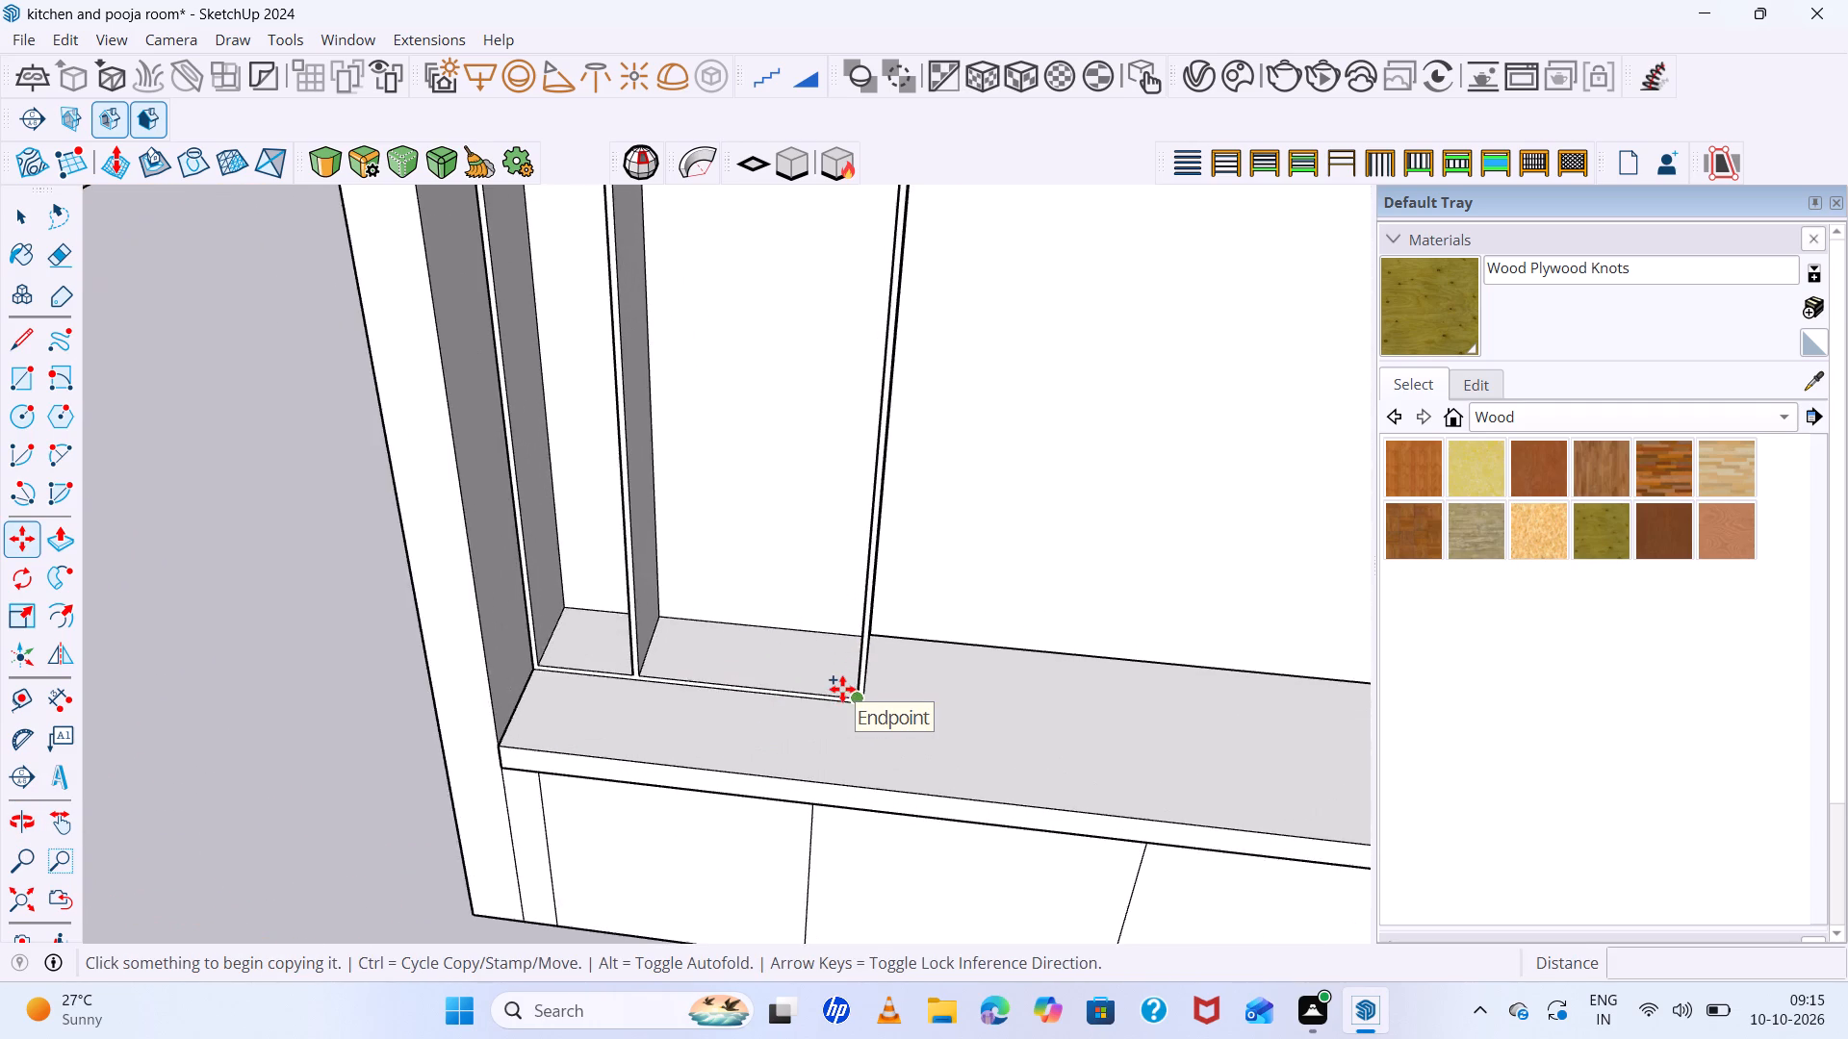
scroll(842, 689, up, 5)
key(space)
click(765, 641)
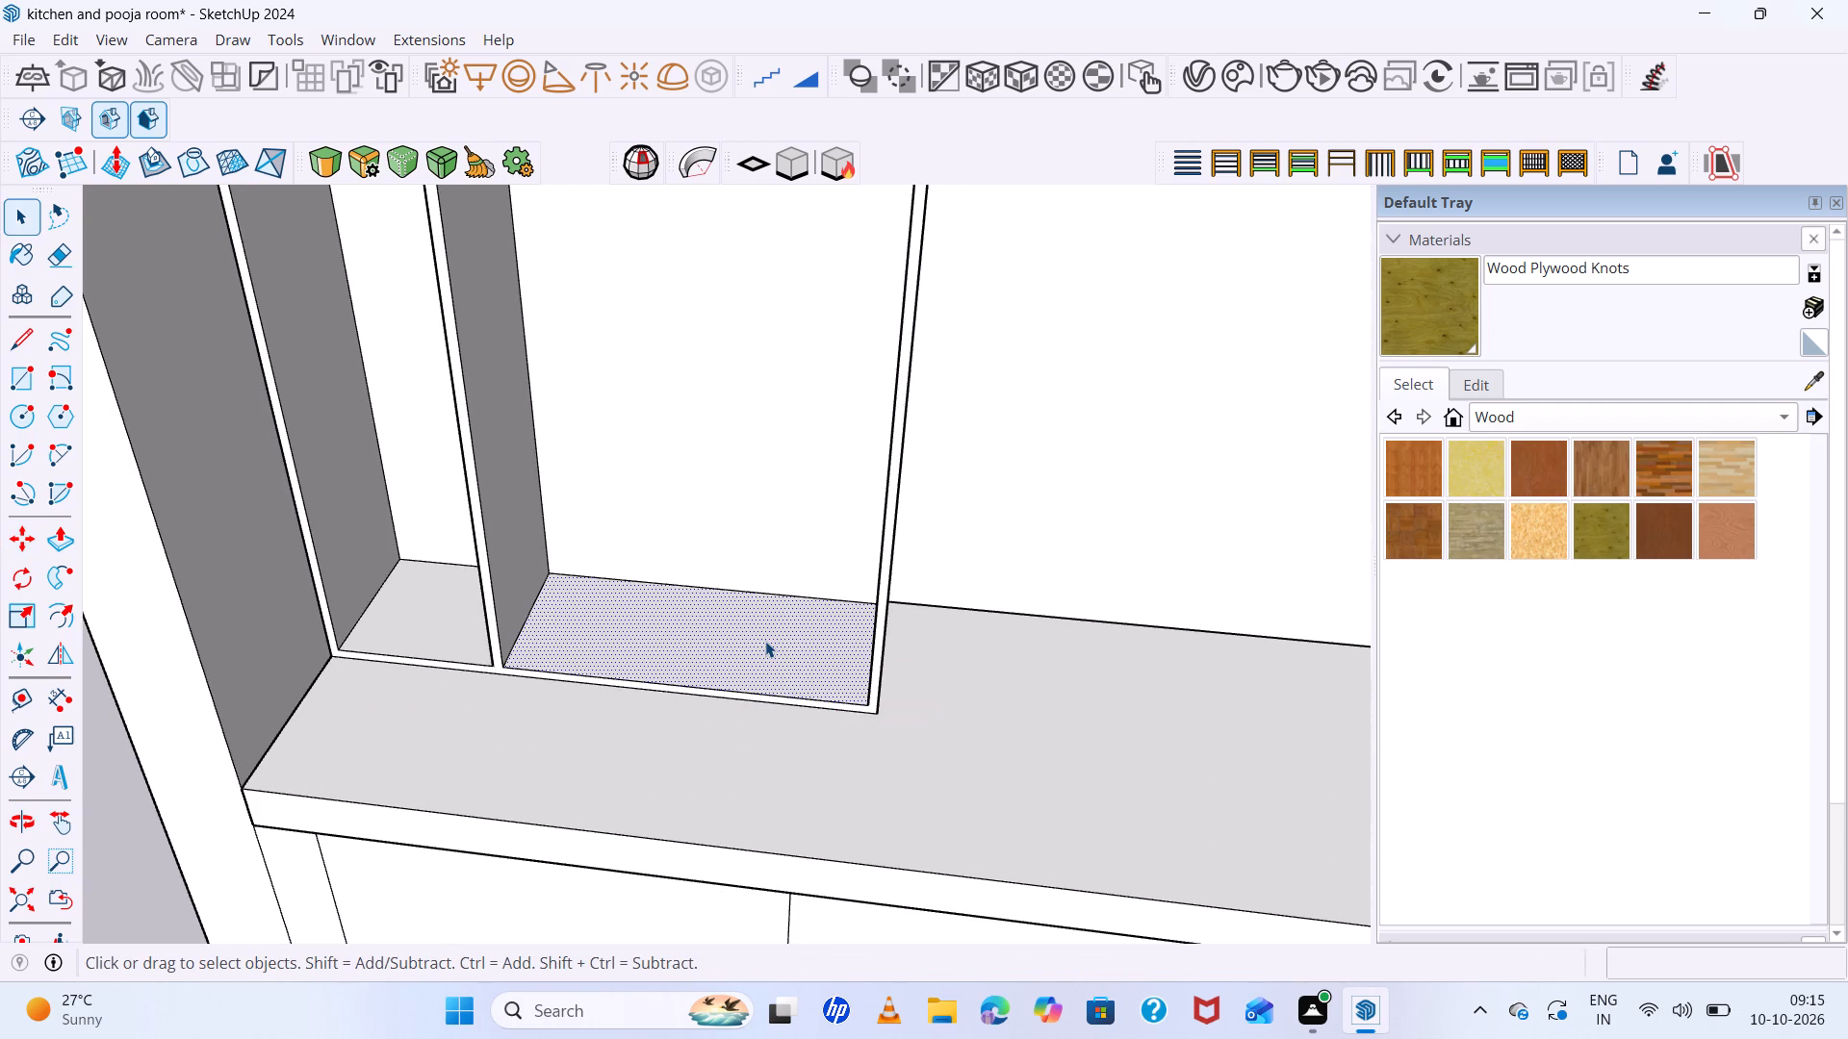
key(m)
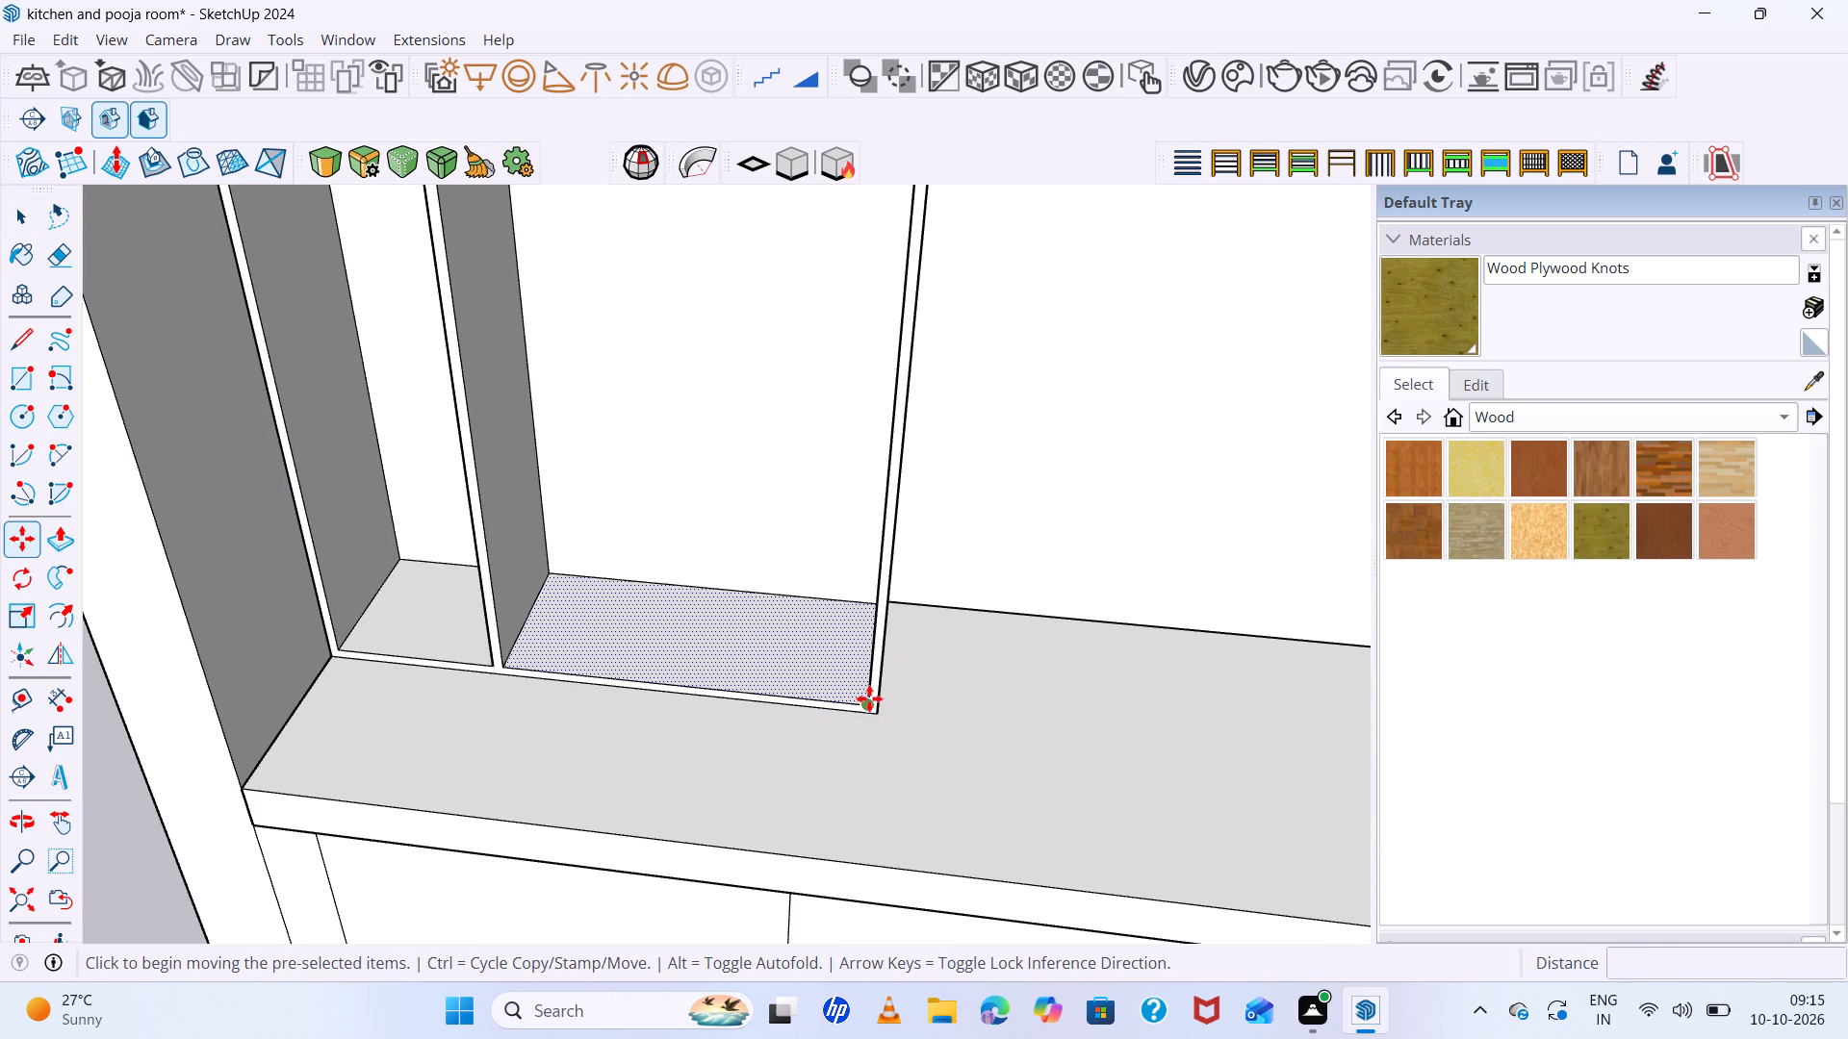
click(869, 698)
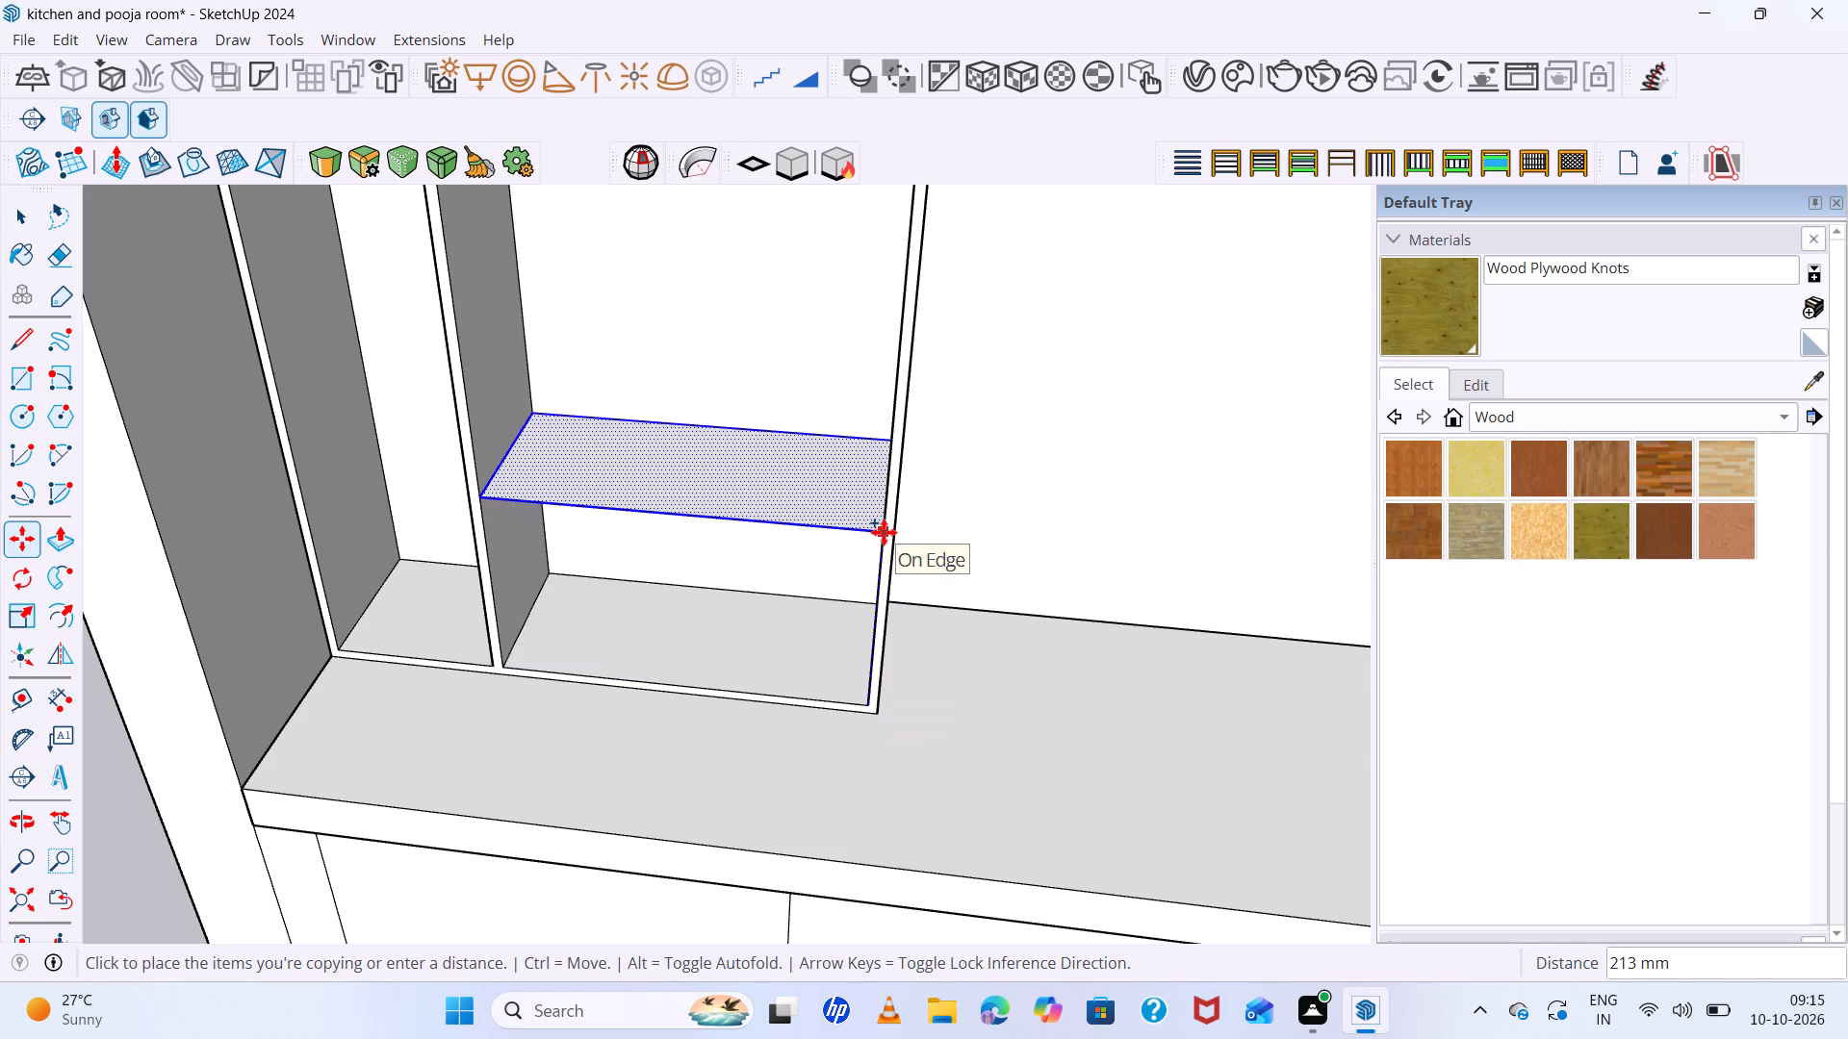
key(Up)
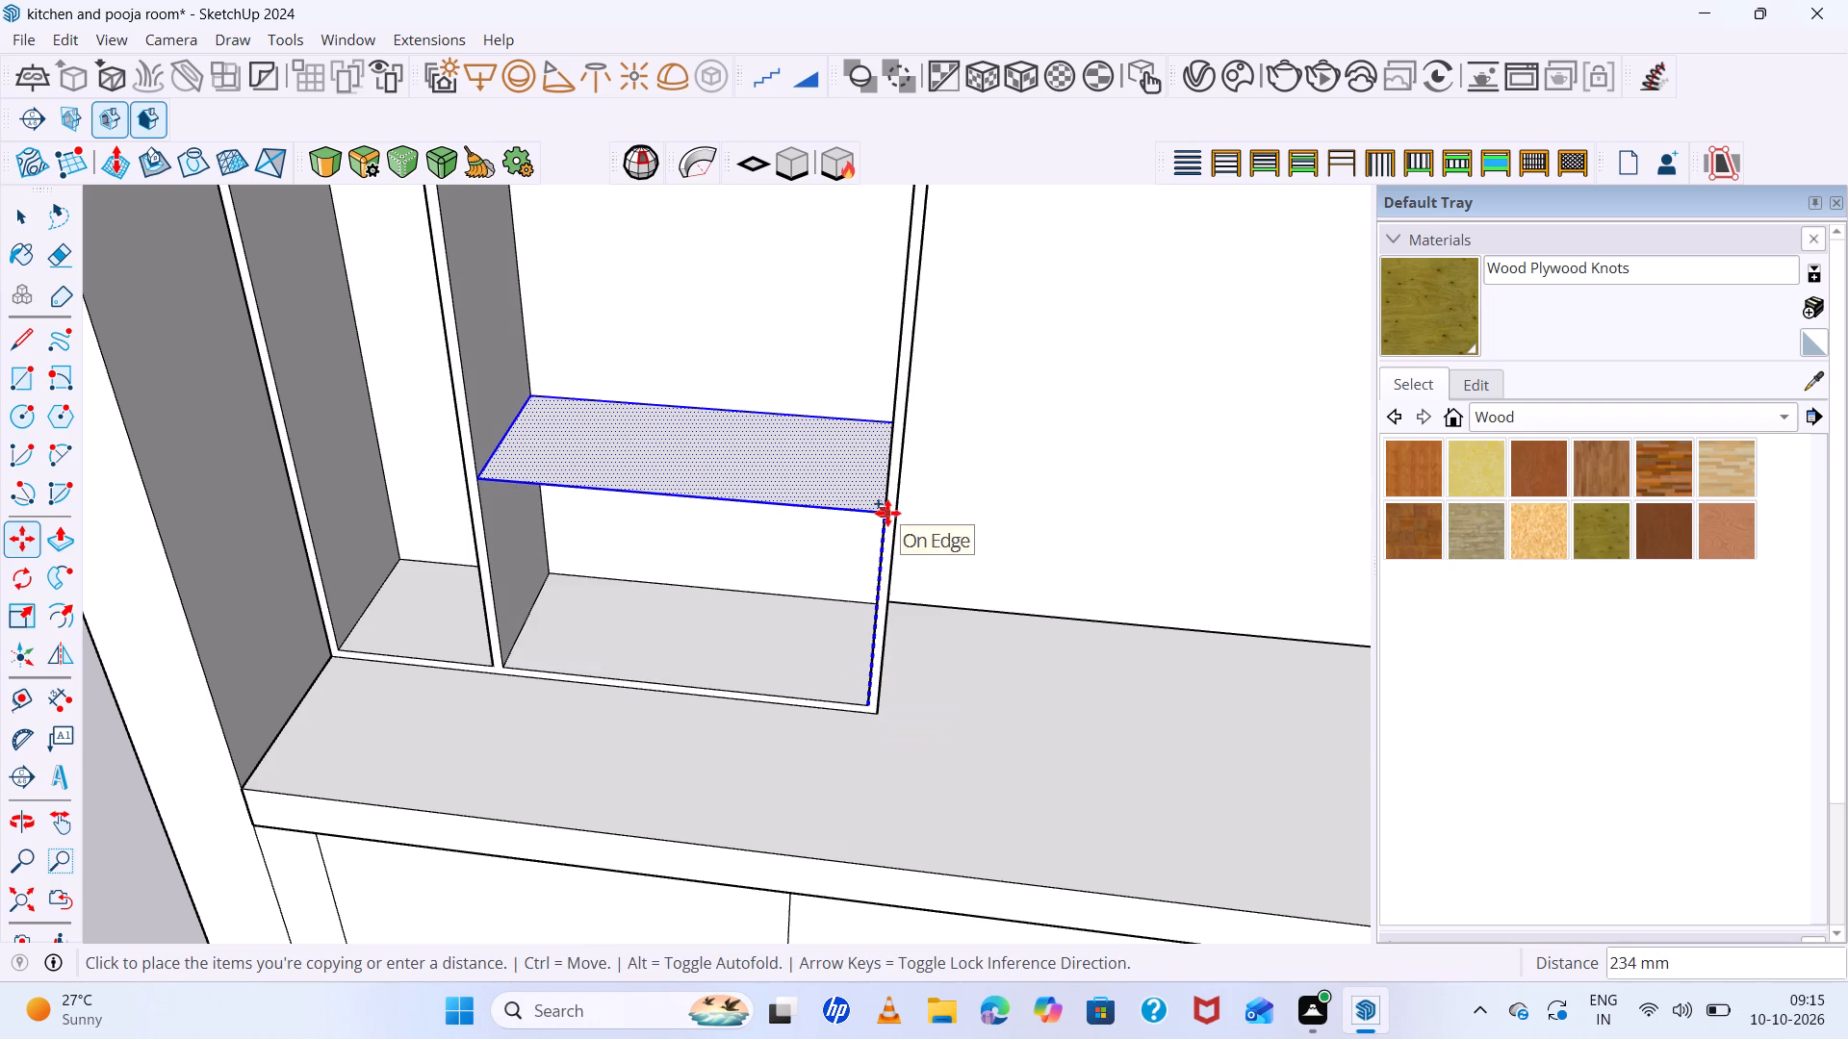
click(902, 395)
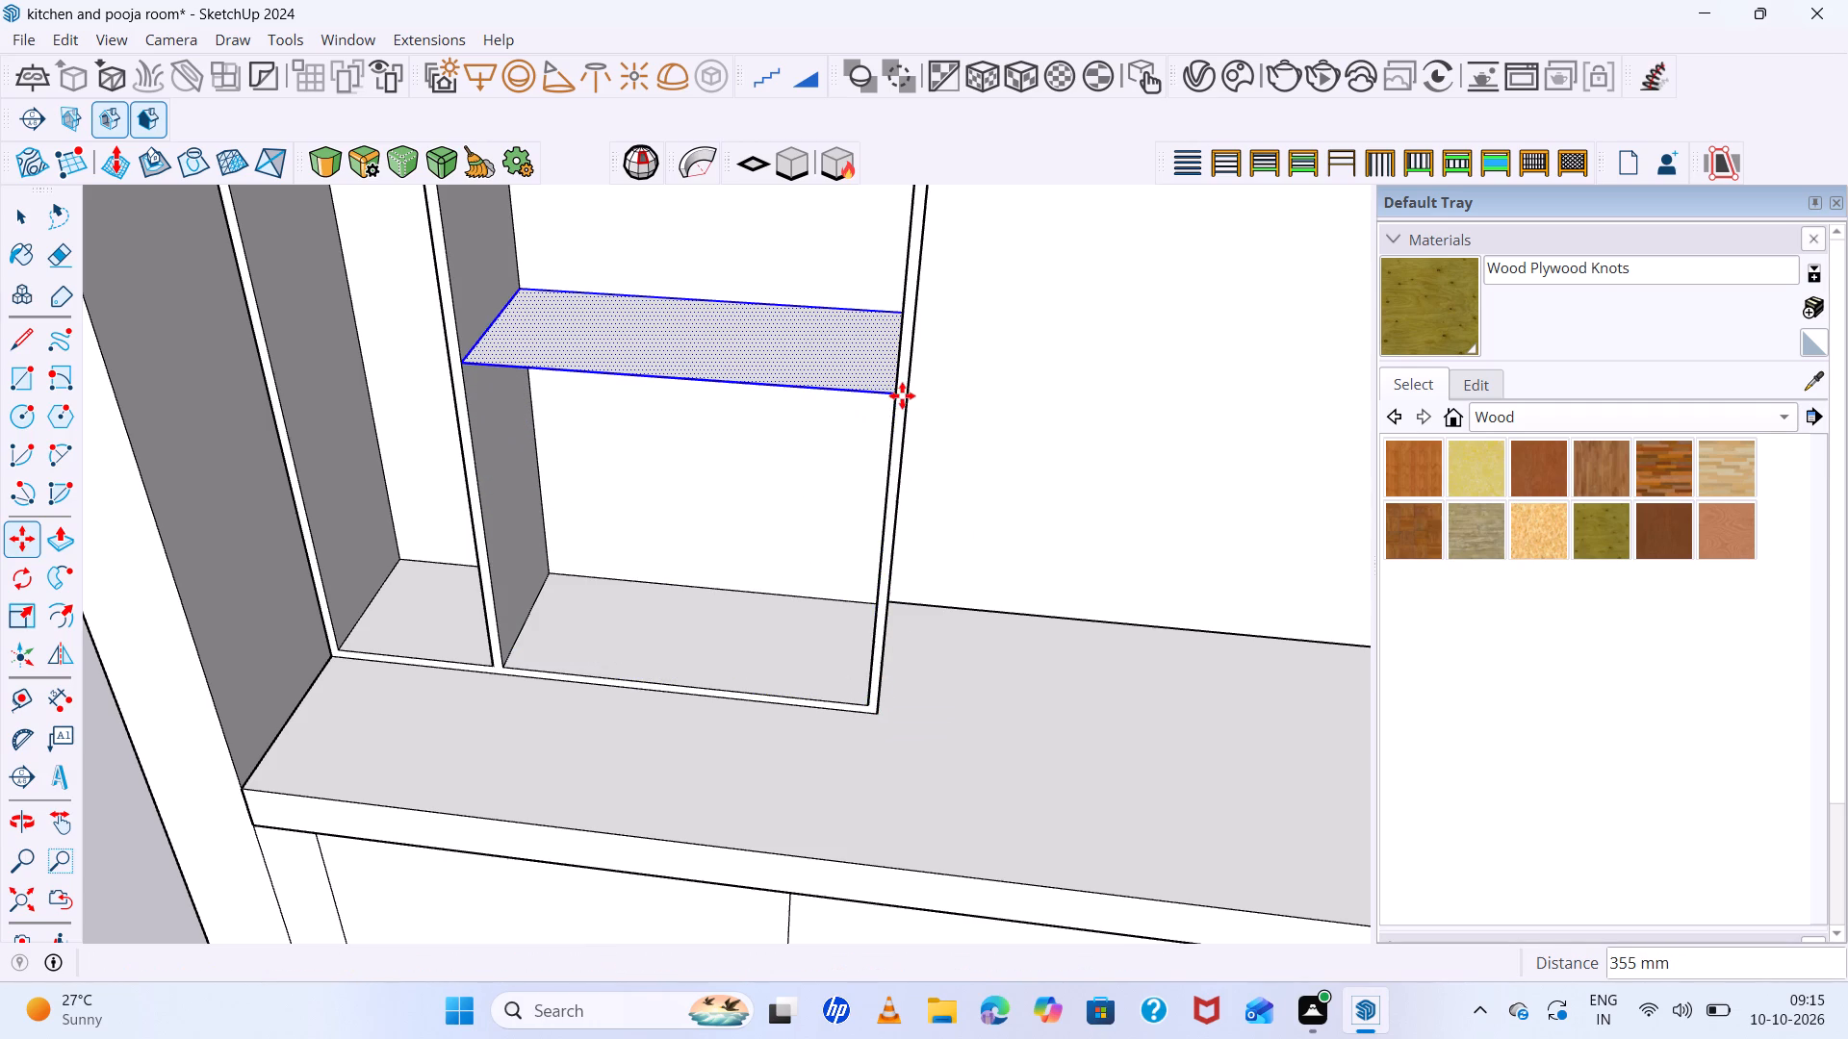
Move the new shelf in the left wide compartment about 56 mm higher.
scroll(861, 497, down, 13)
scroll(868, 502, up, 5)
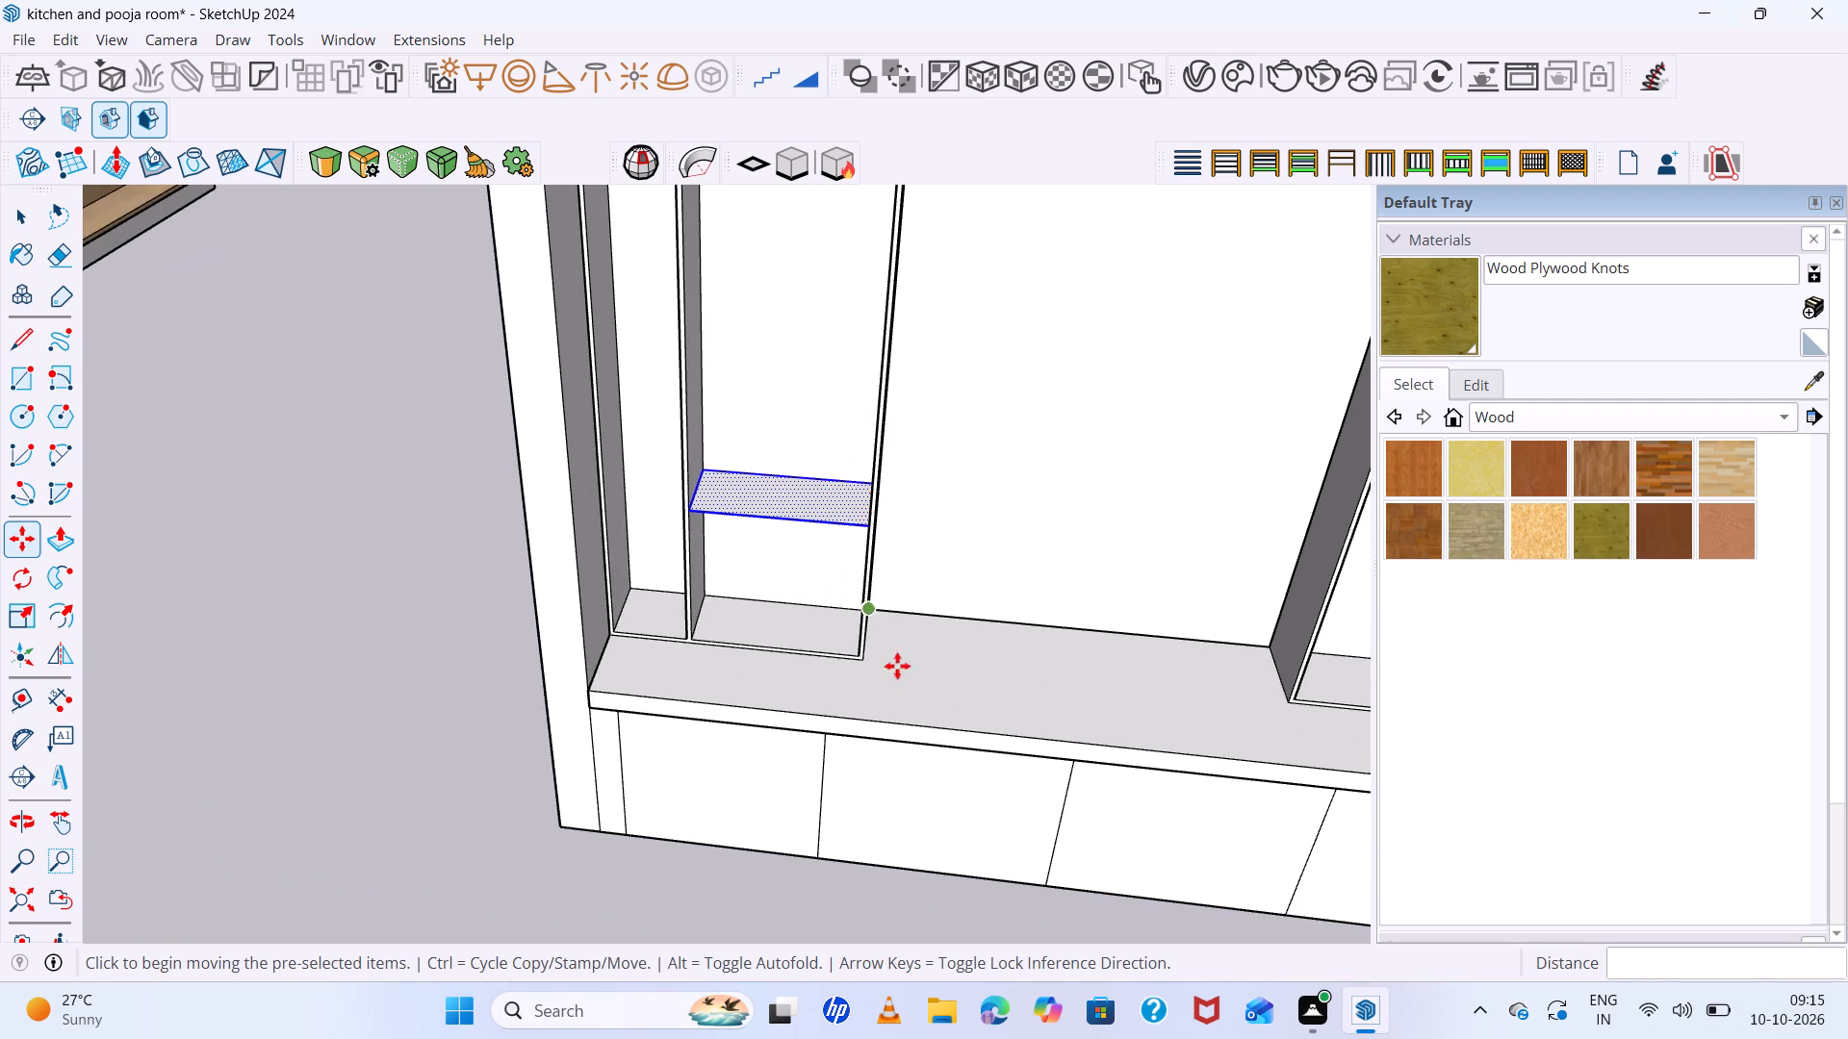
middle_drag(909, 680, 946, 585)
scroll(892, 484, up, 10)
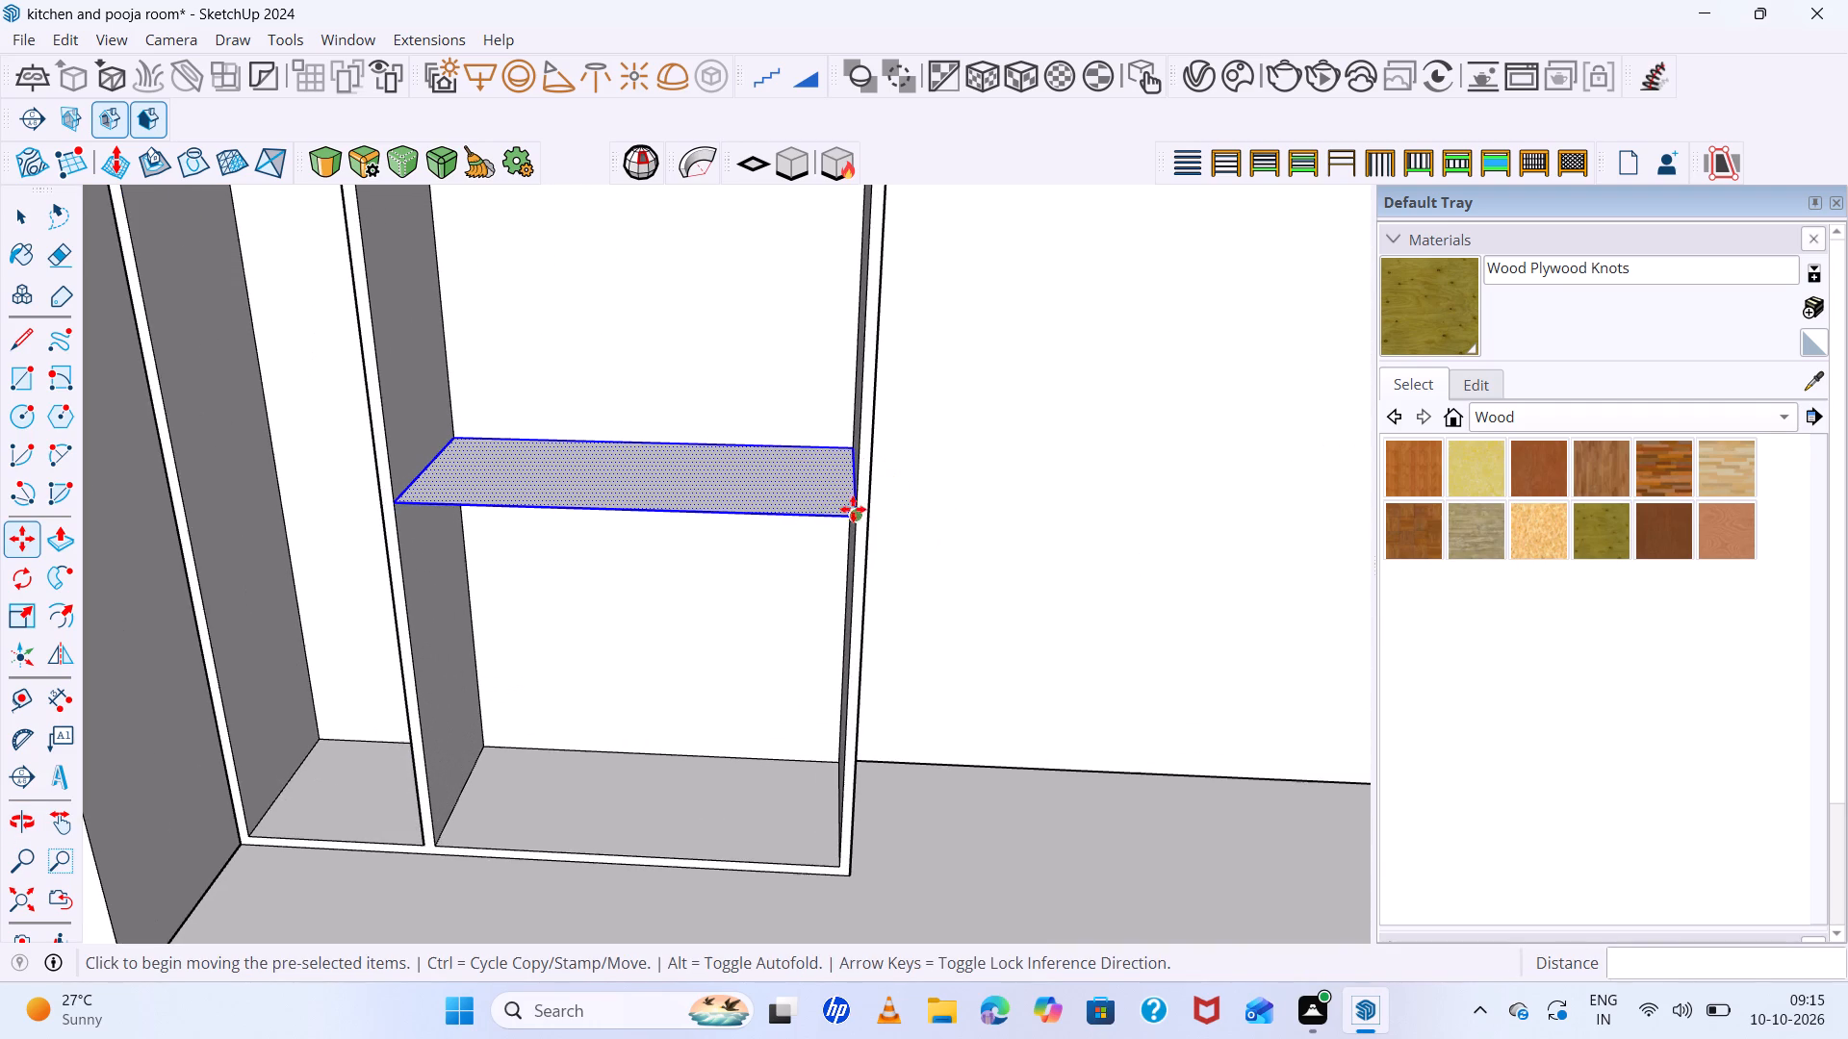
click(859, 519)
click(860, 451)
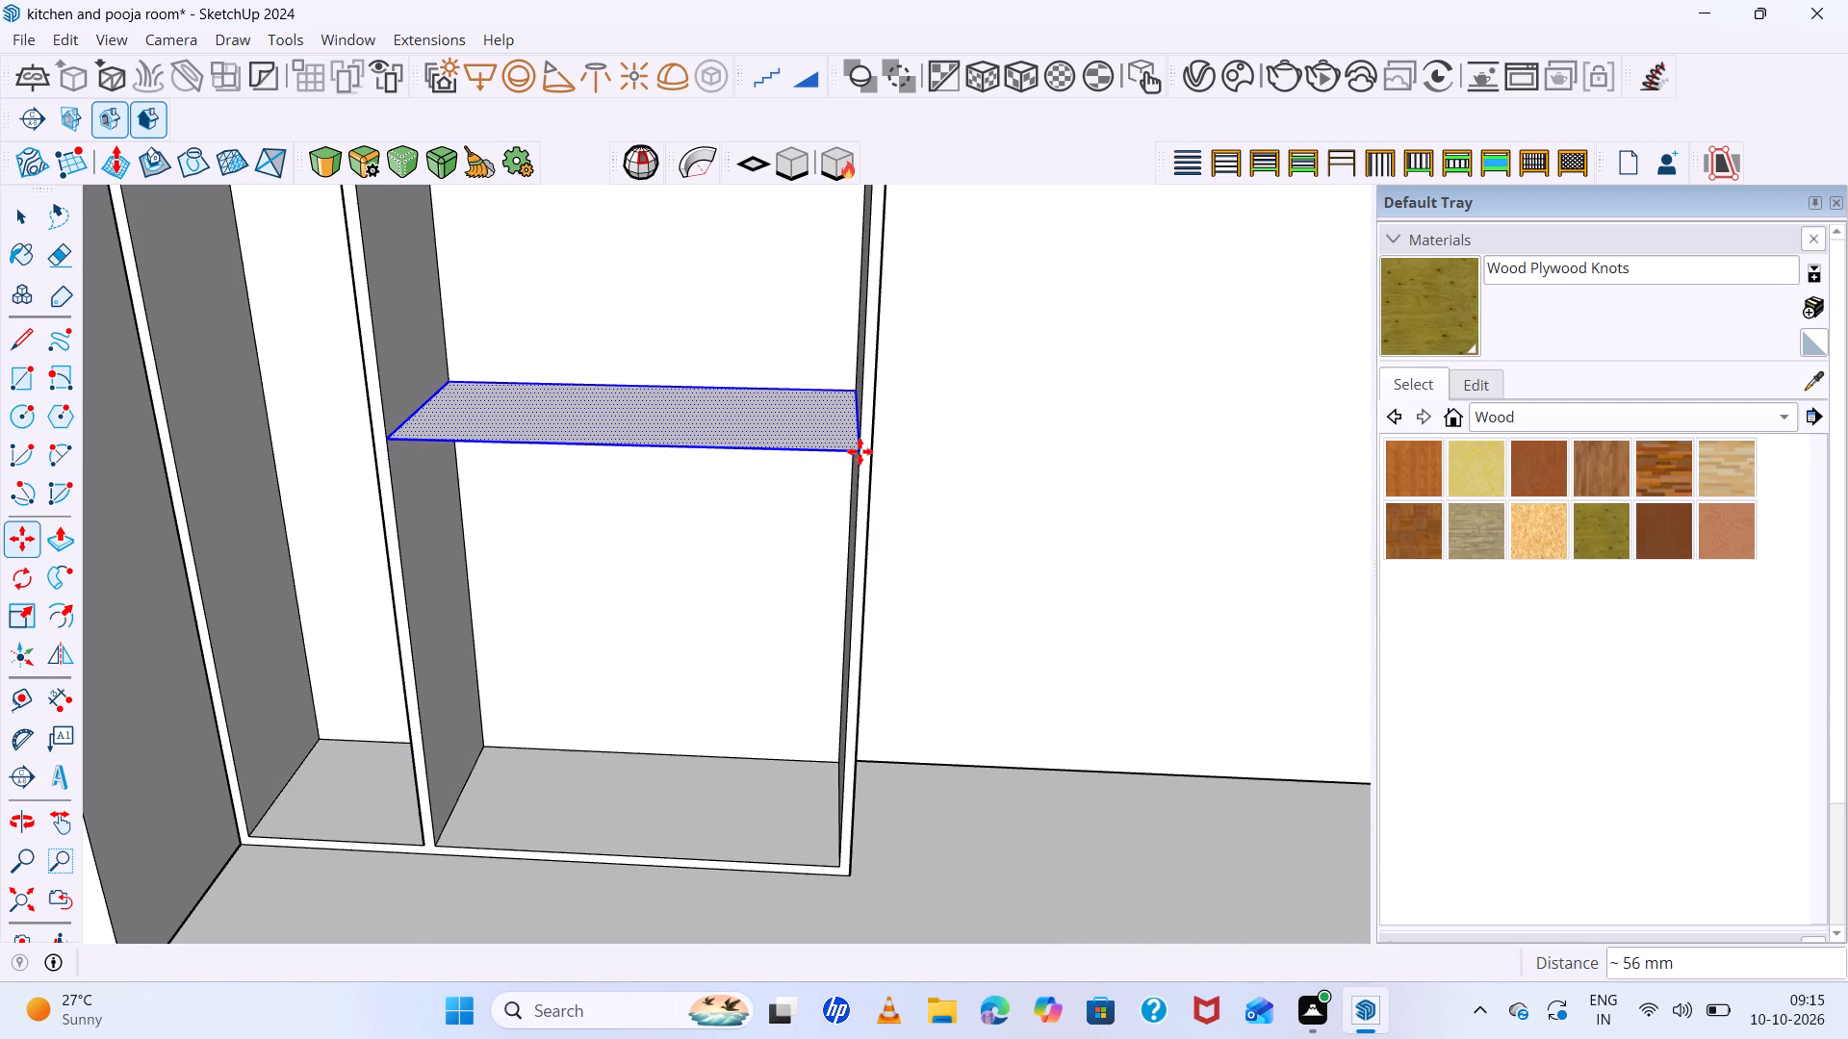
Copy that shelf about 631 mm straight up and divide the distance with 2/ to add an evenly spaced middle shelf.
click(860, 451)
scroll(869, 411, down, 6)
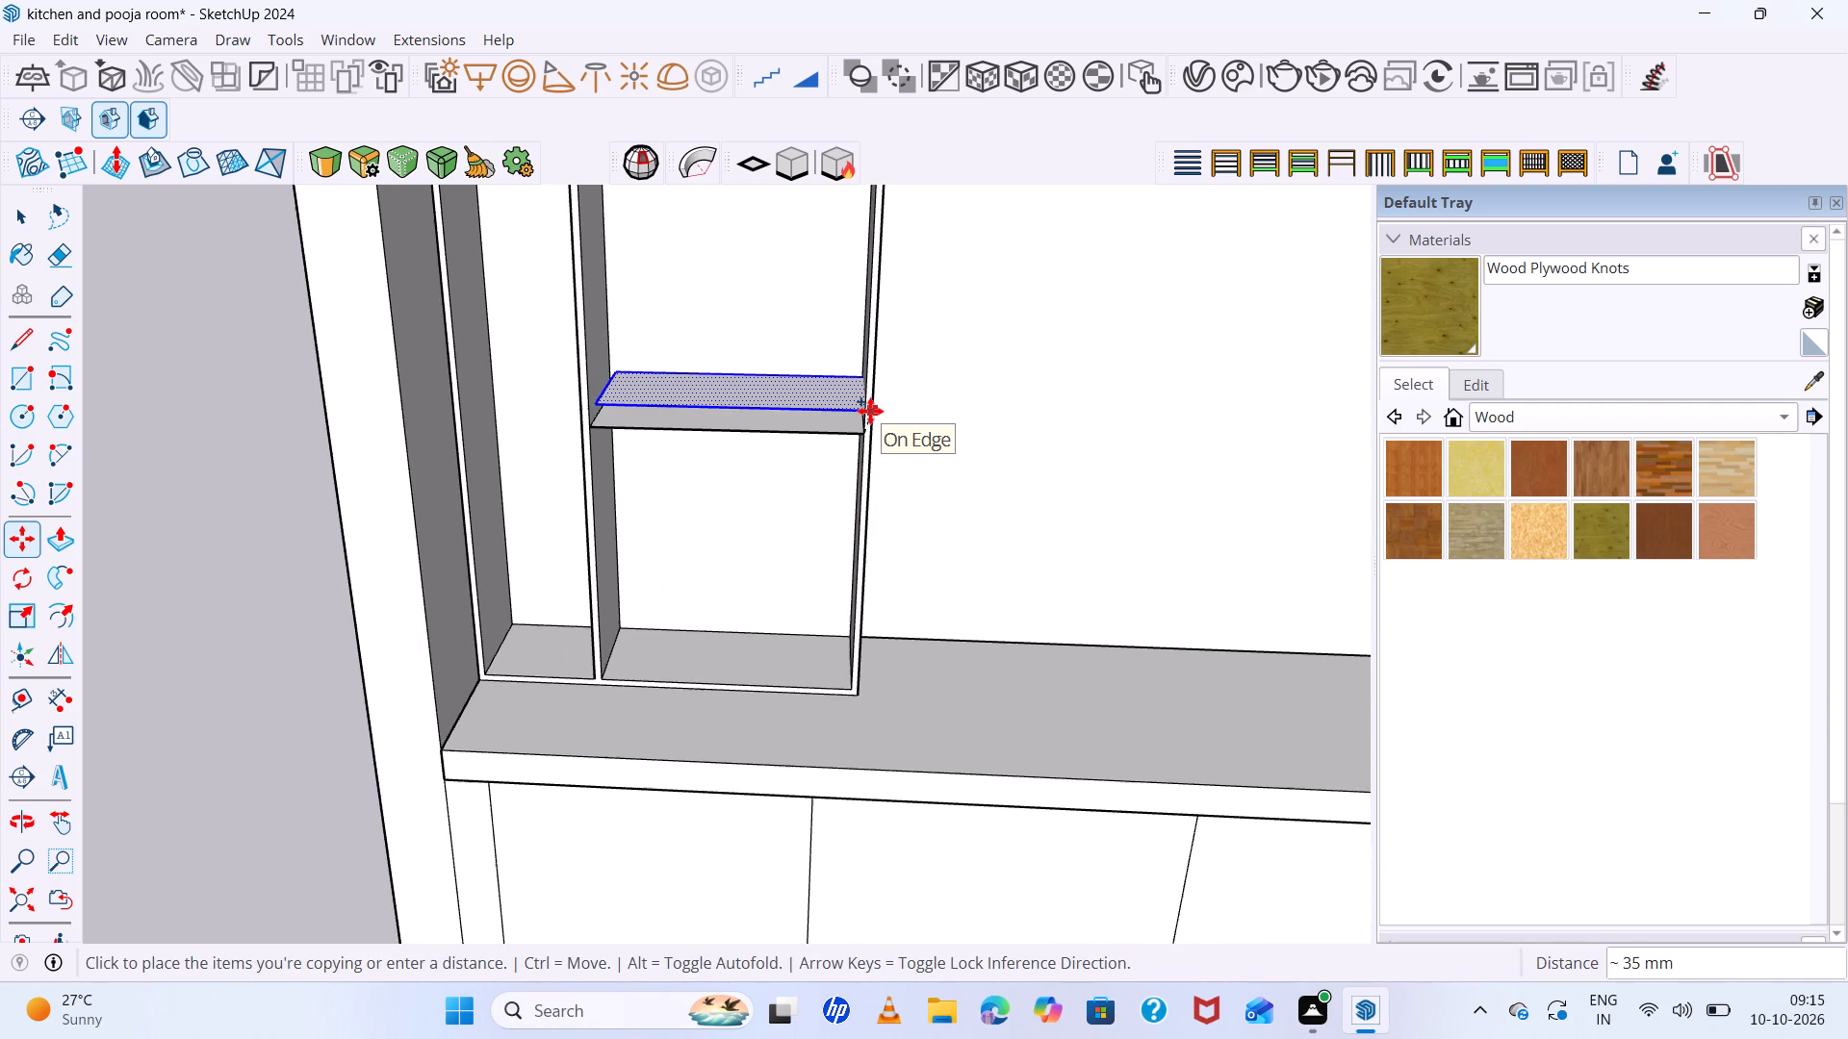
key(Up)
scroll(876, 411, down, 5)
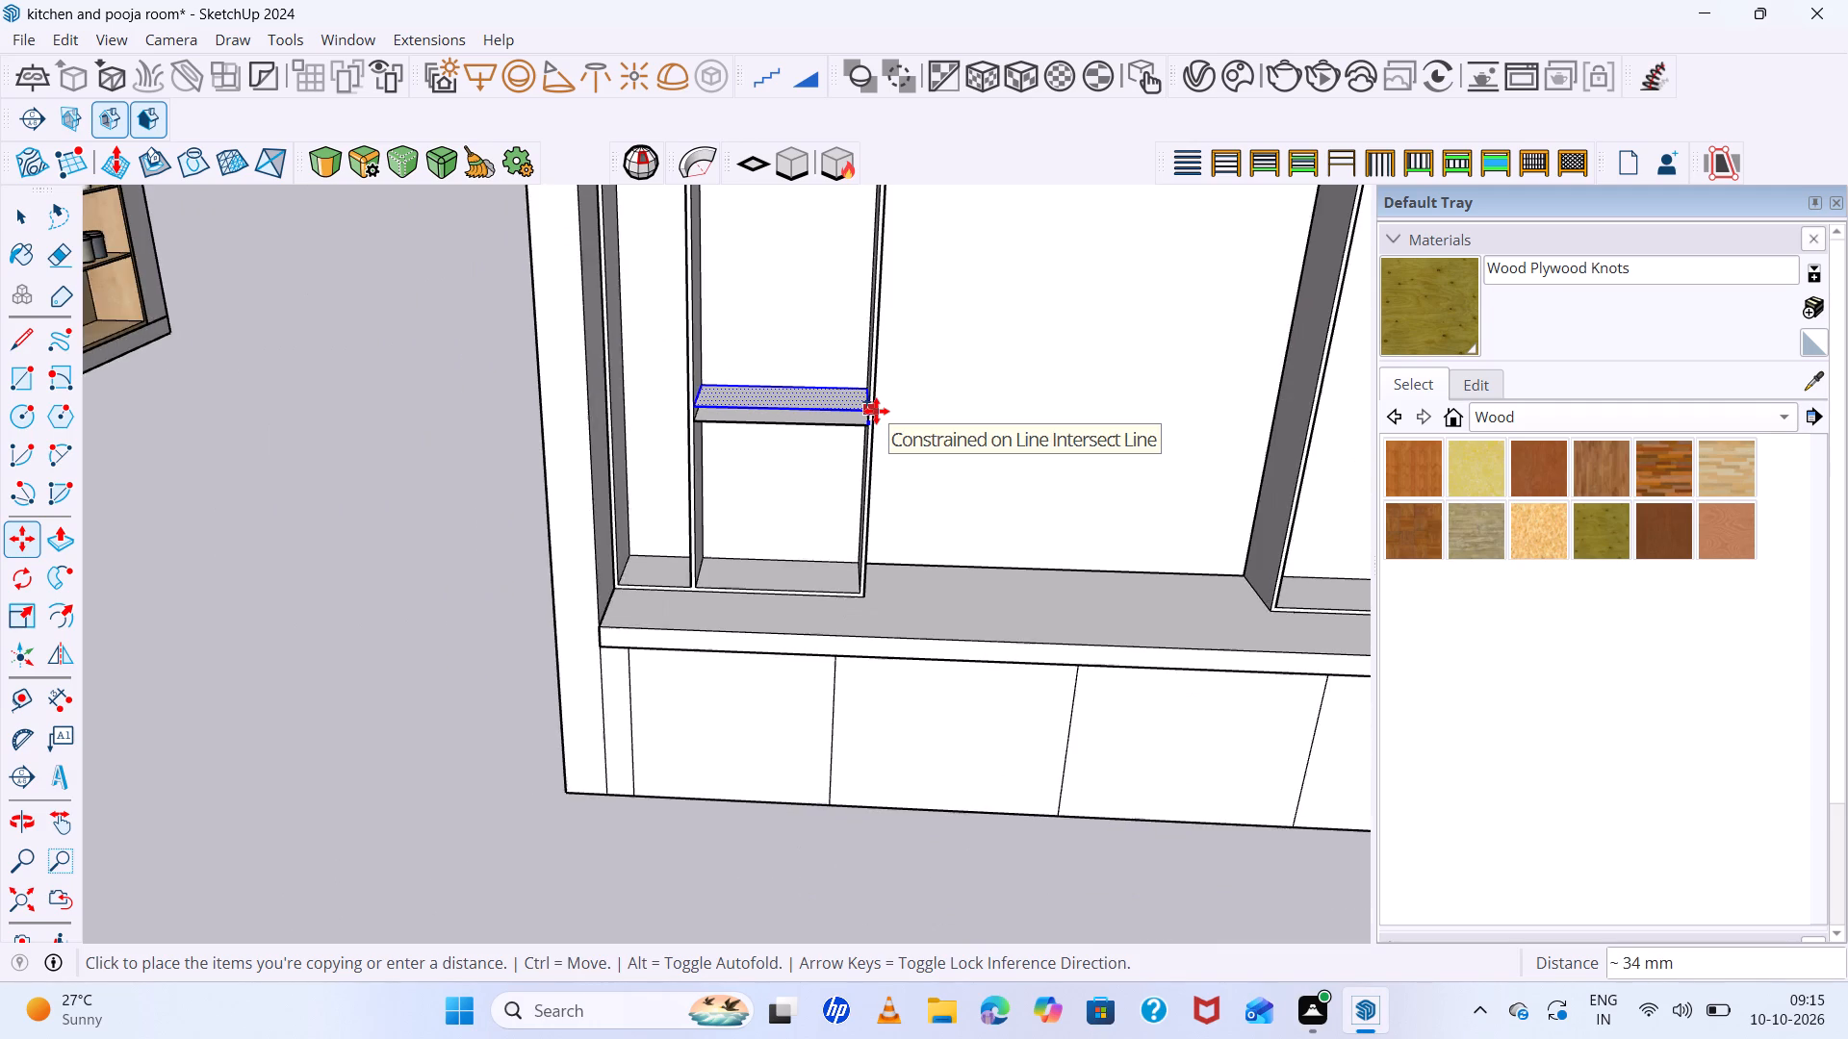
scroll(876, 411, down, 14)
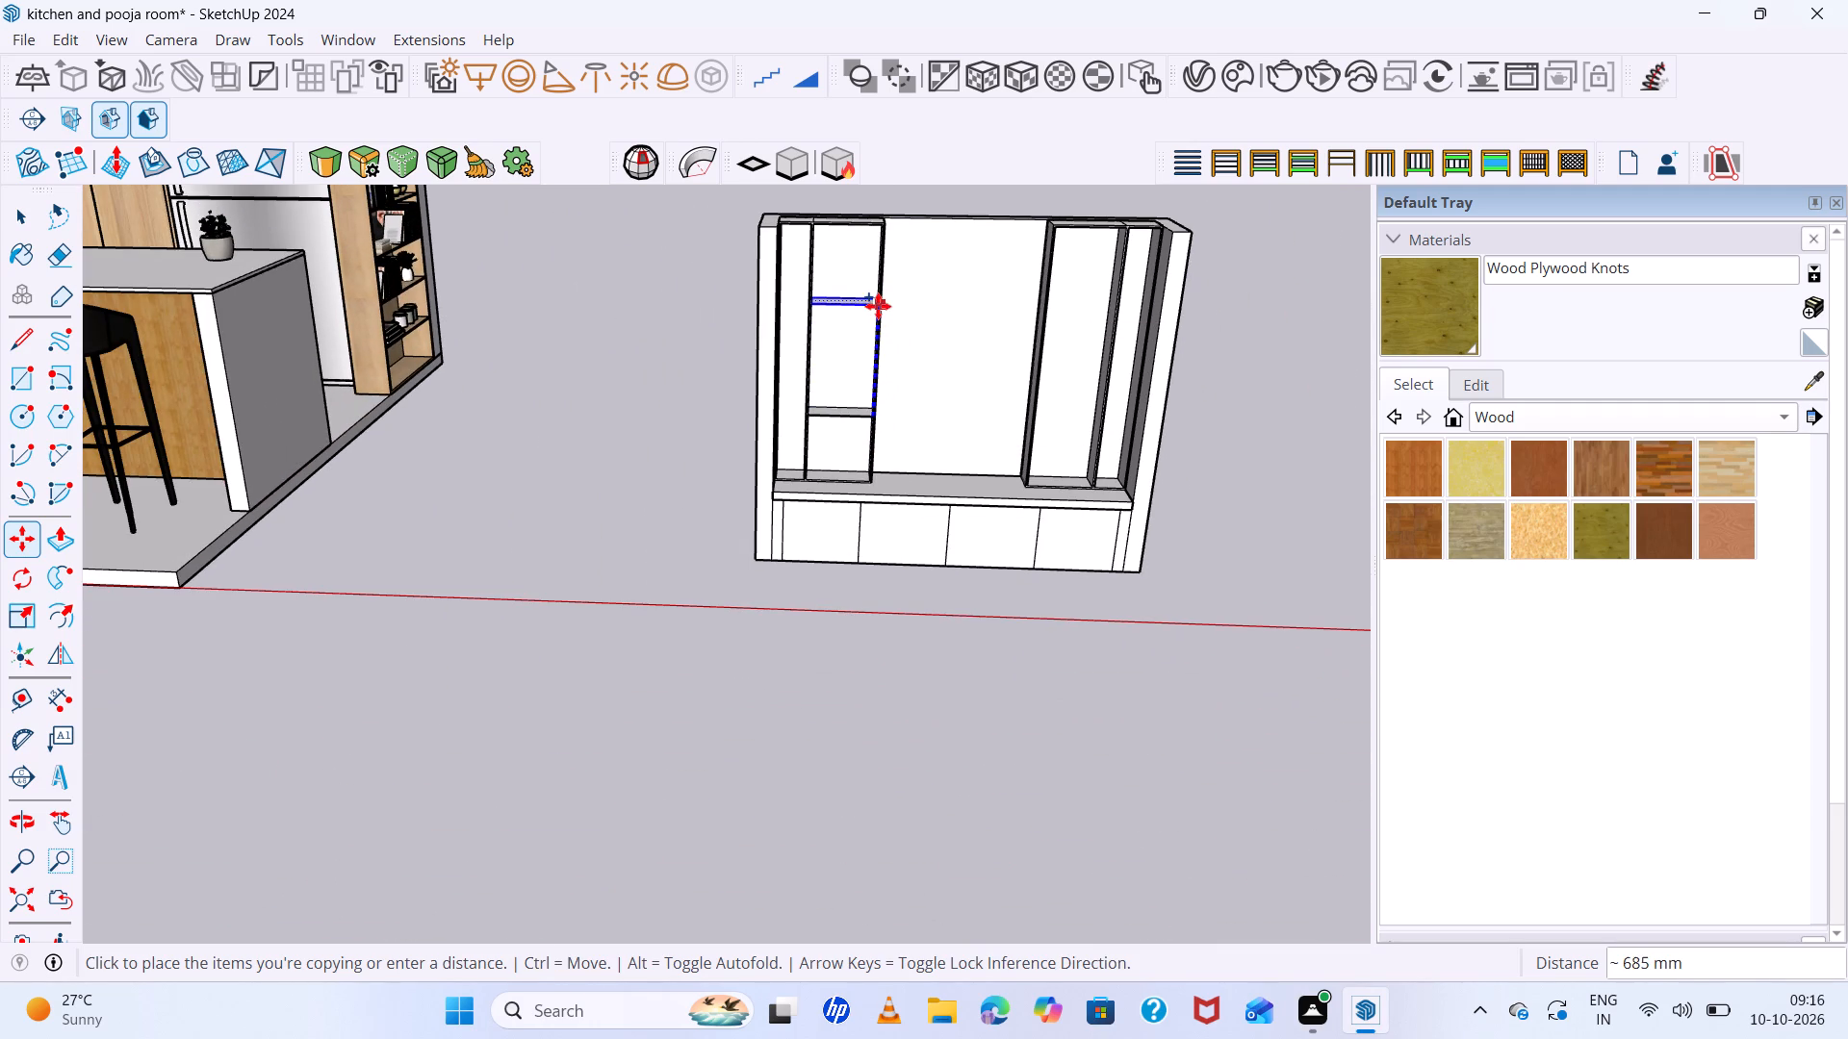
scroll(878, 310, up, 11)
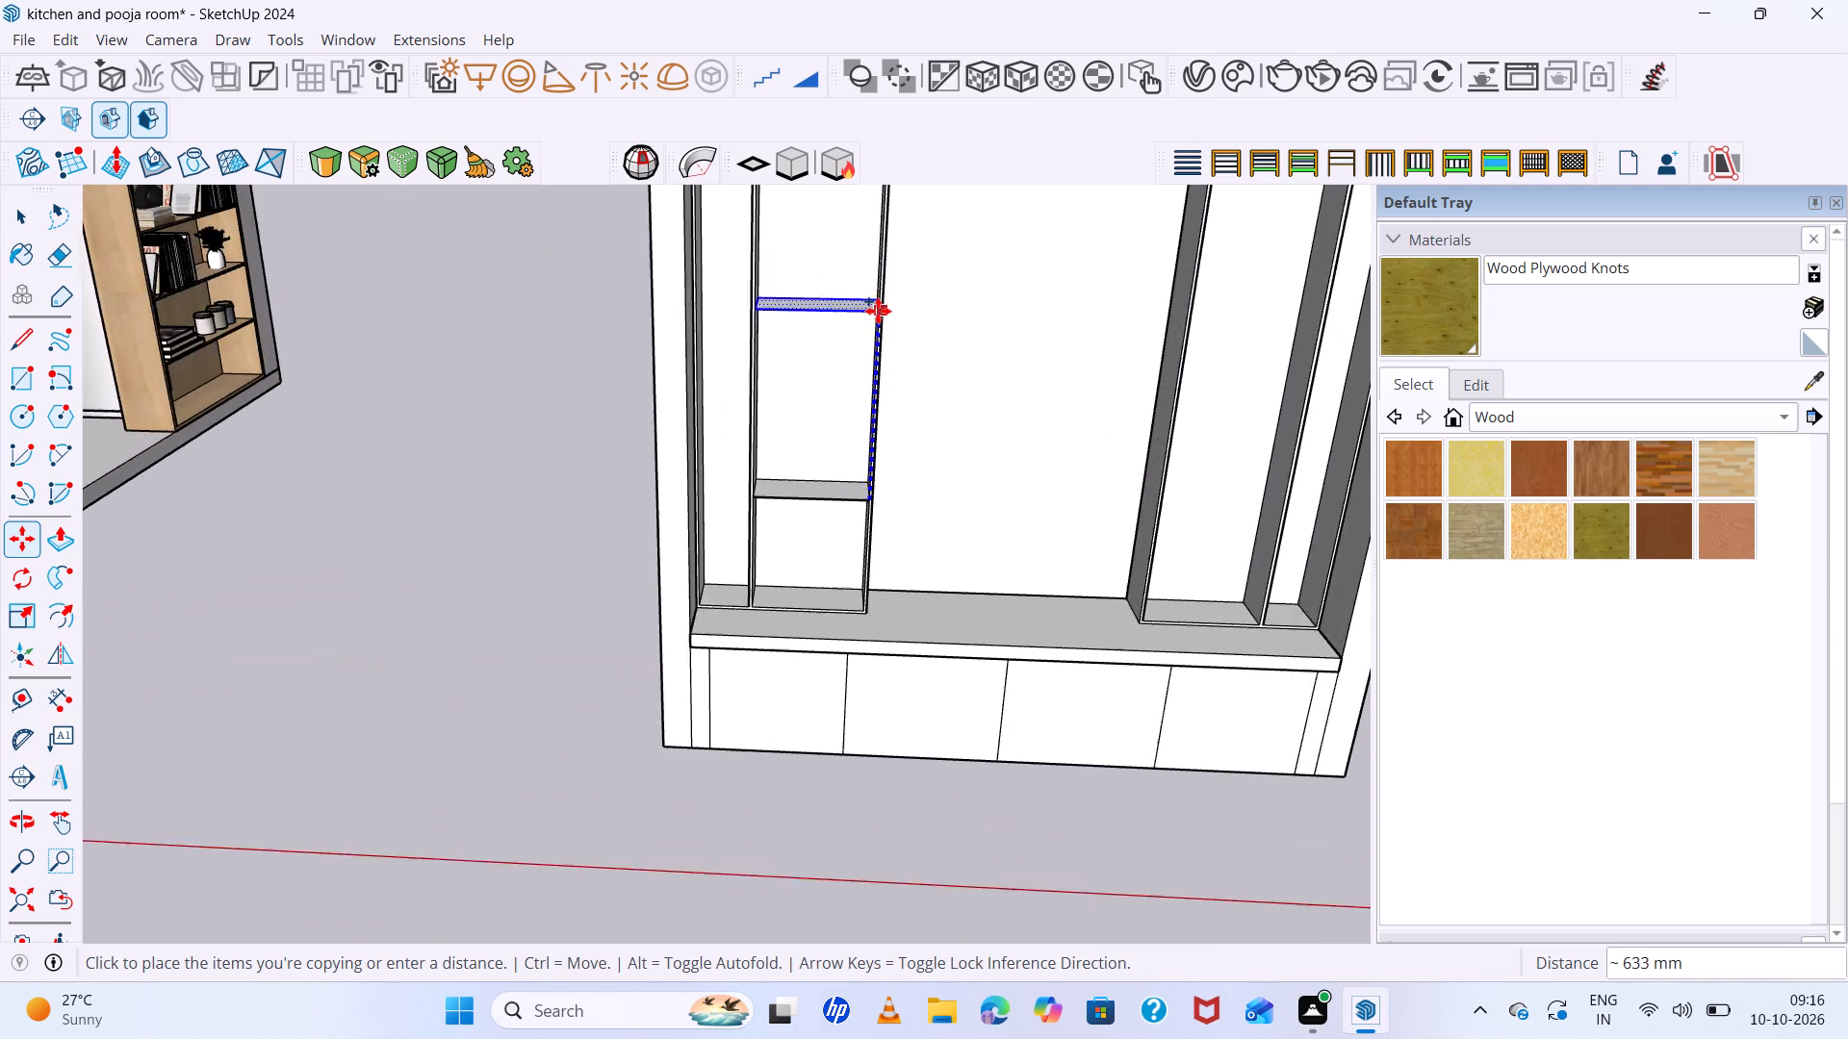
scroll(878, 311, up, 14)
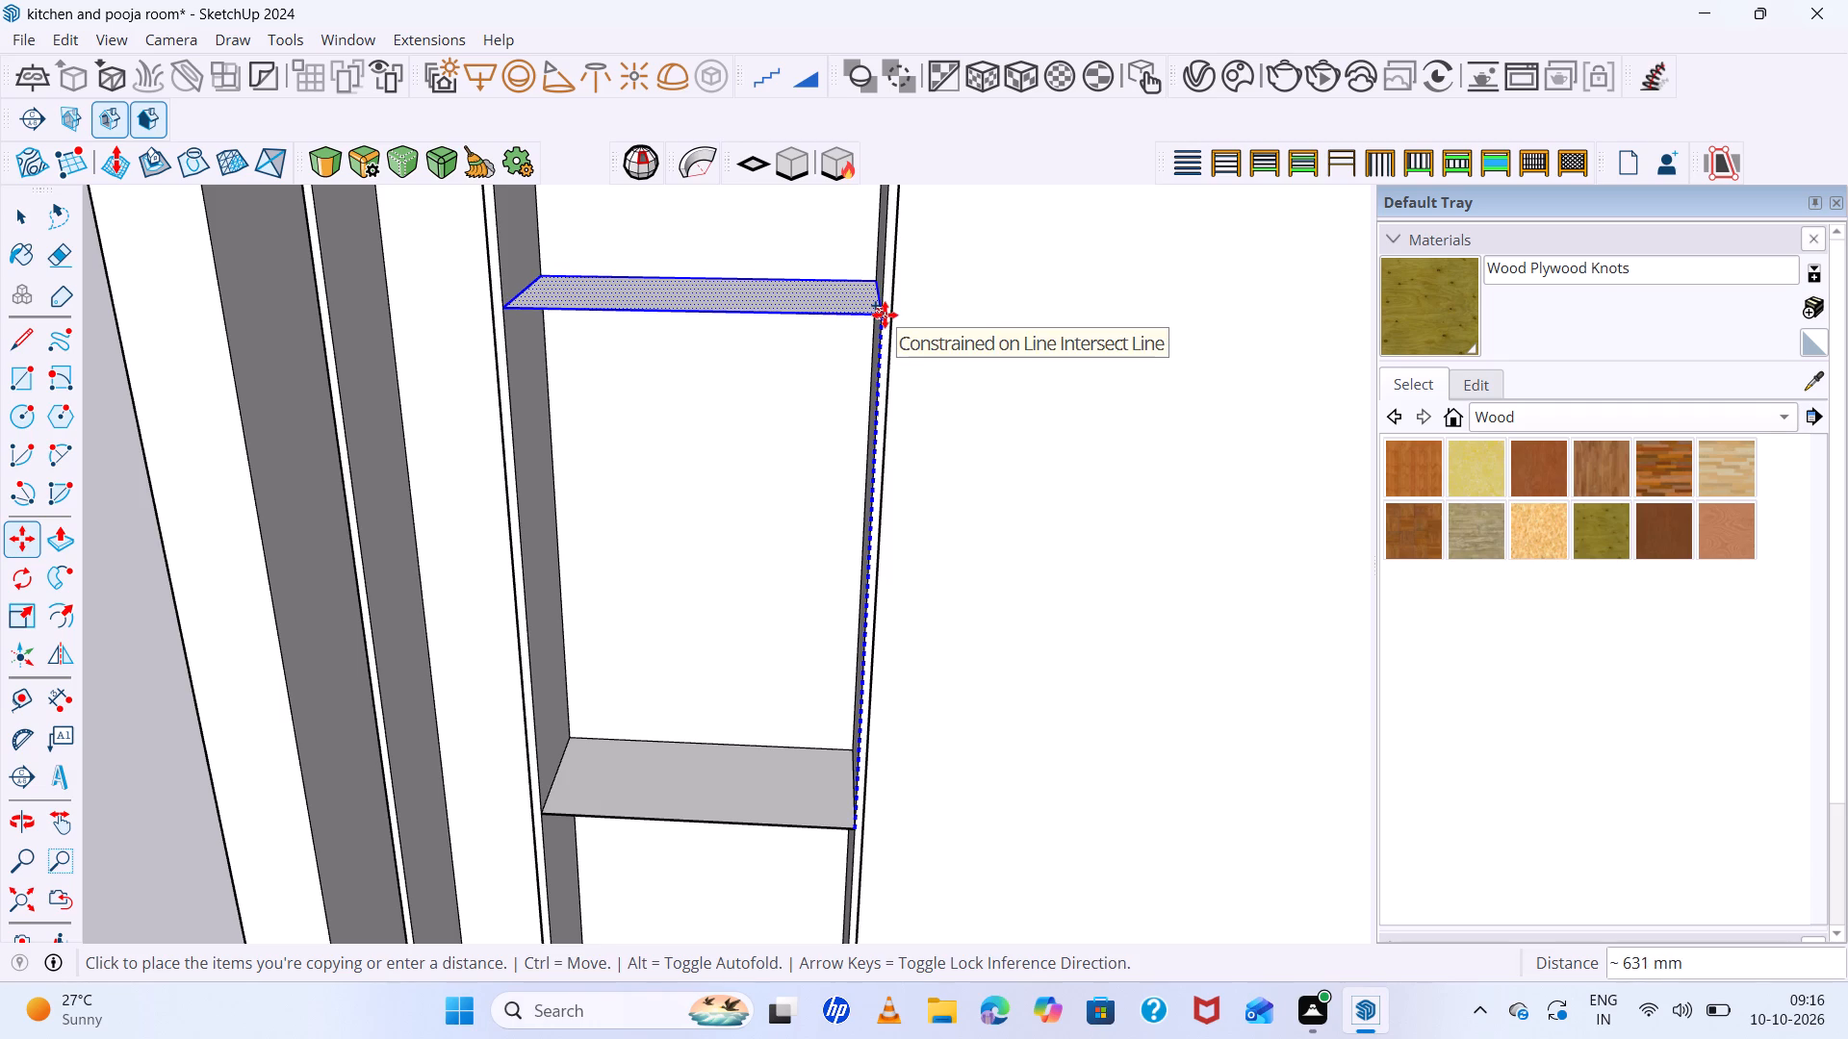
click(885, 315)
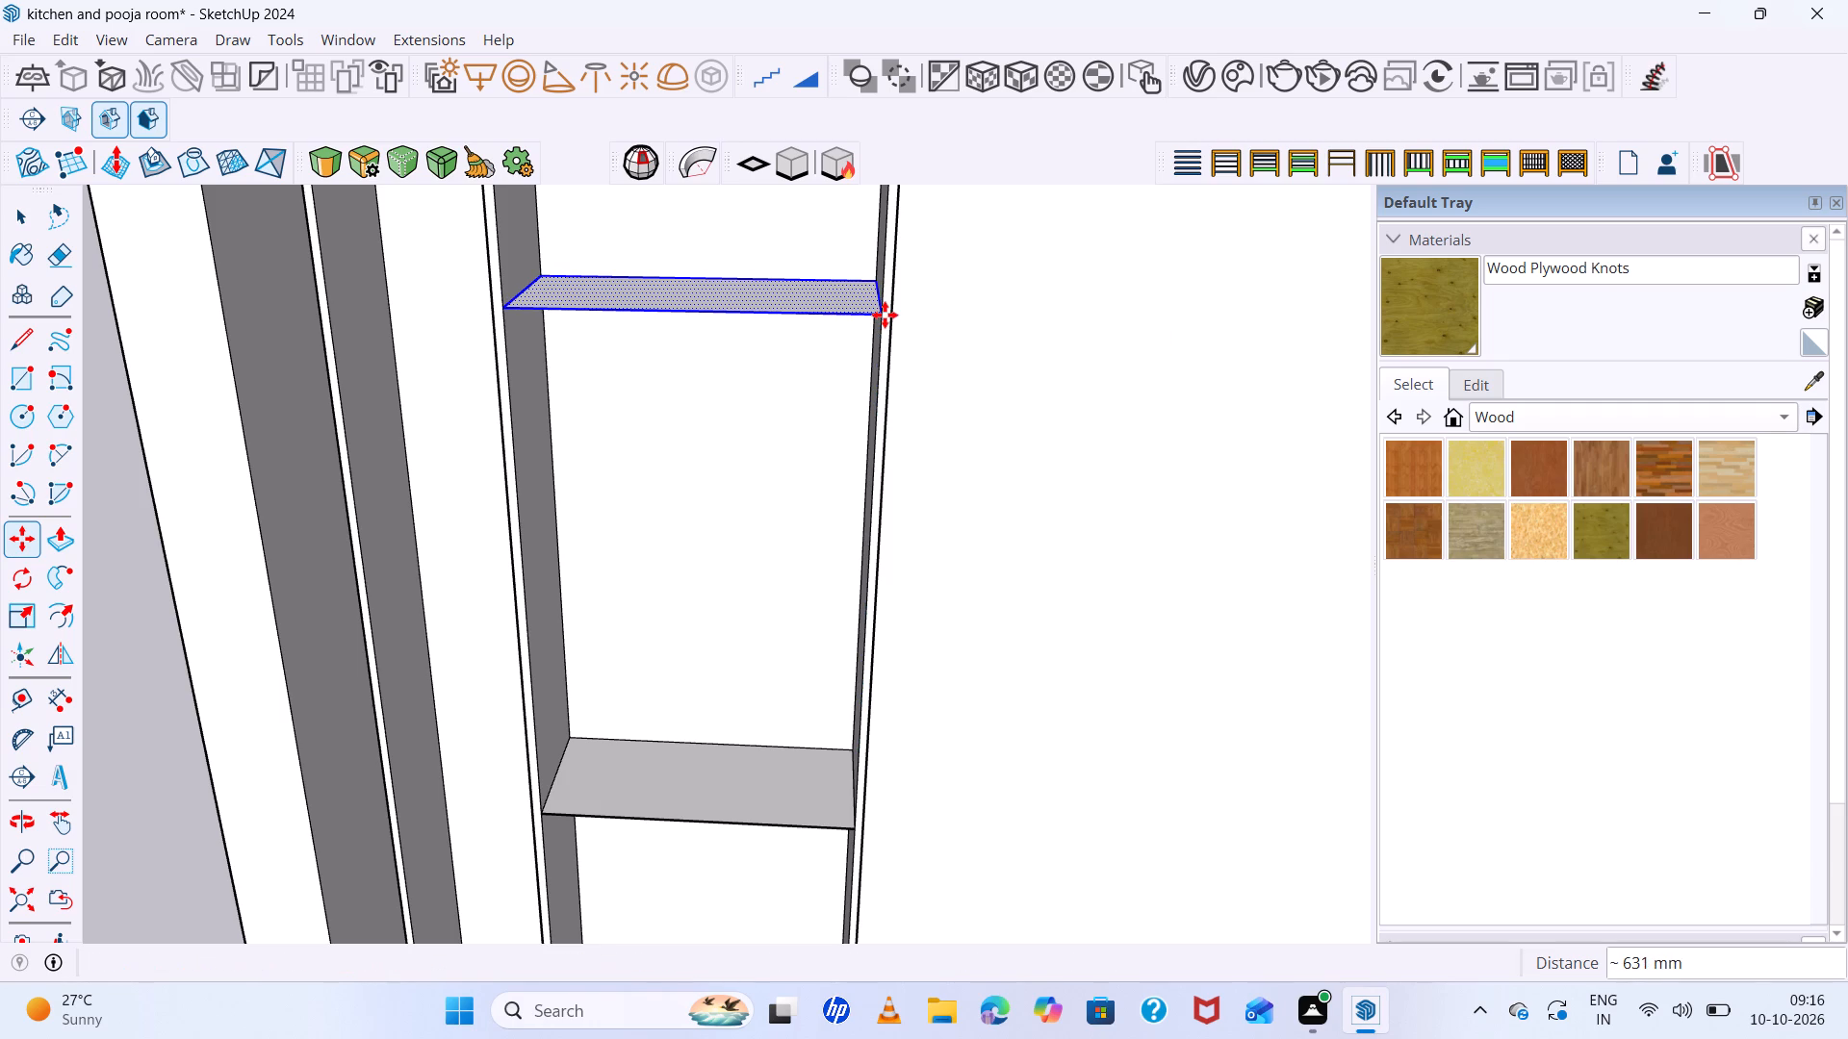
text(2/)
key(Return)
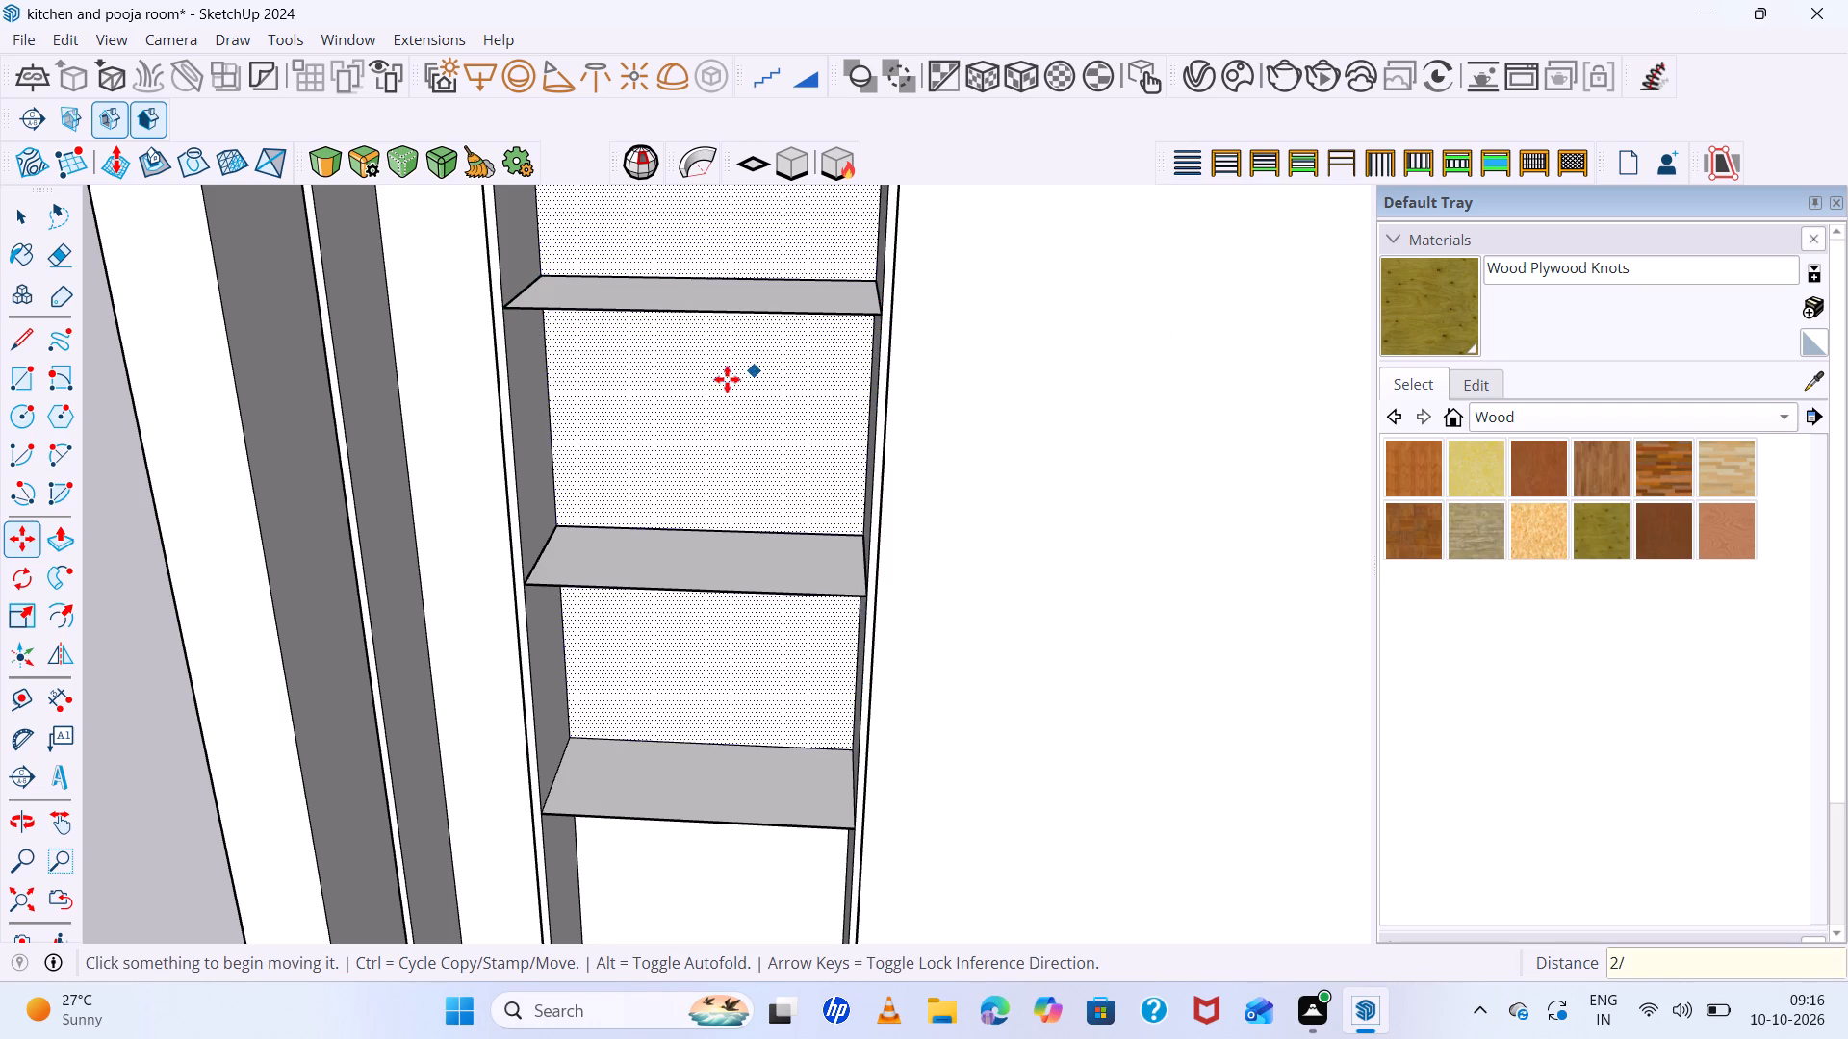
Copy the right wide compartment's bottom face upward about 396 mm as its lowest shelf.
scroll(675, 478, down, 6)
scroll(576, 646, down, 8)
middle_drag(794, 670, 824, 592)
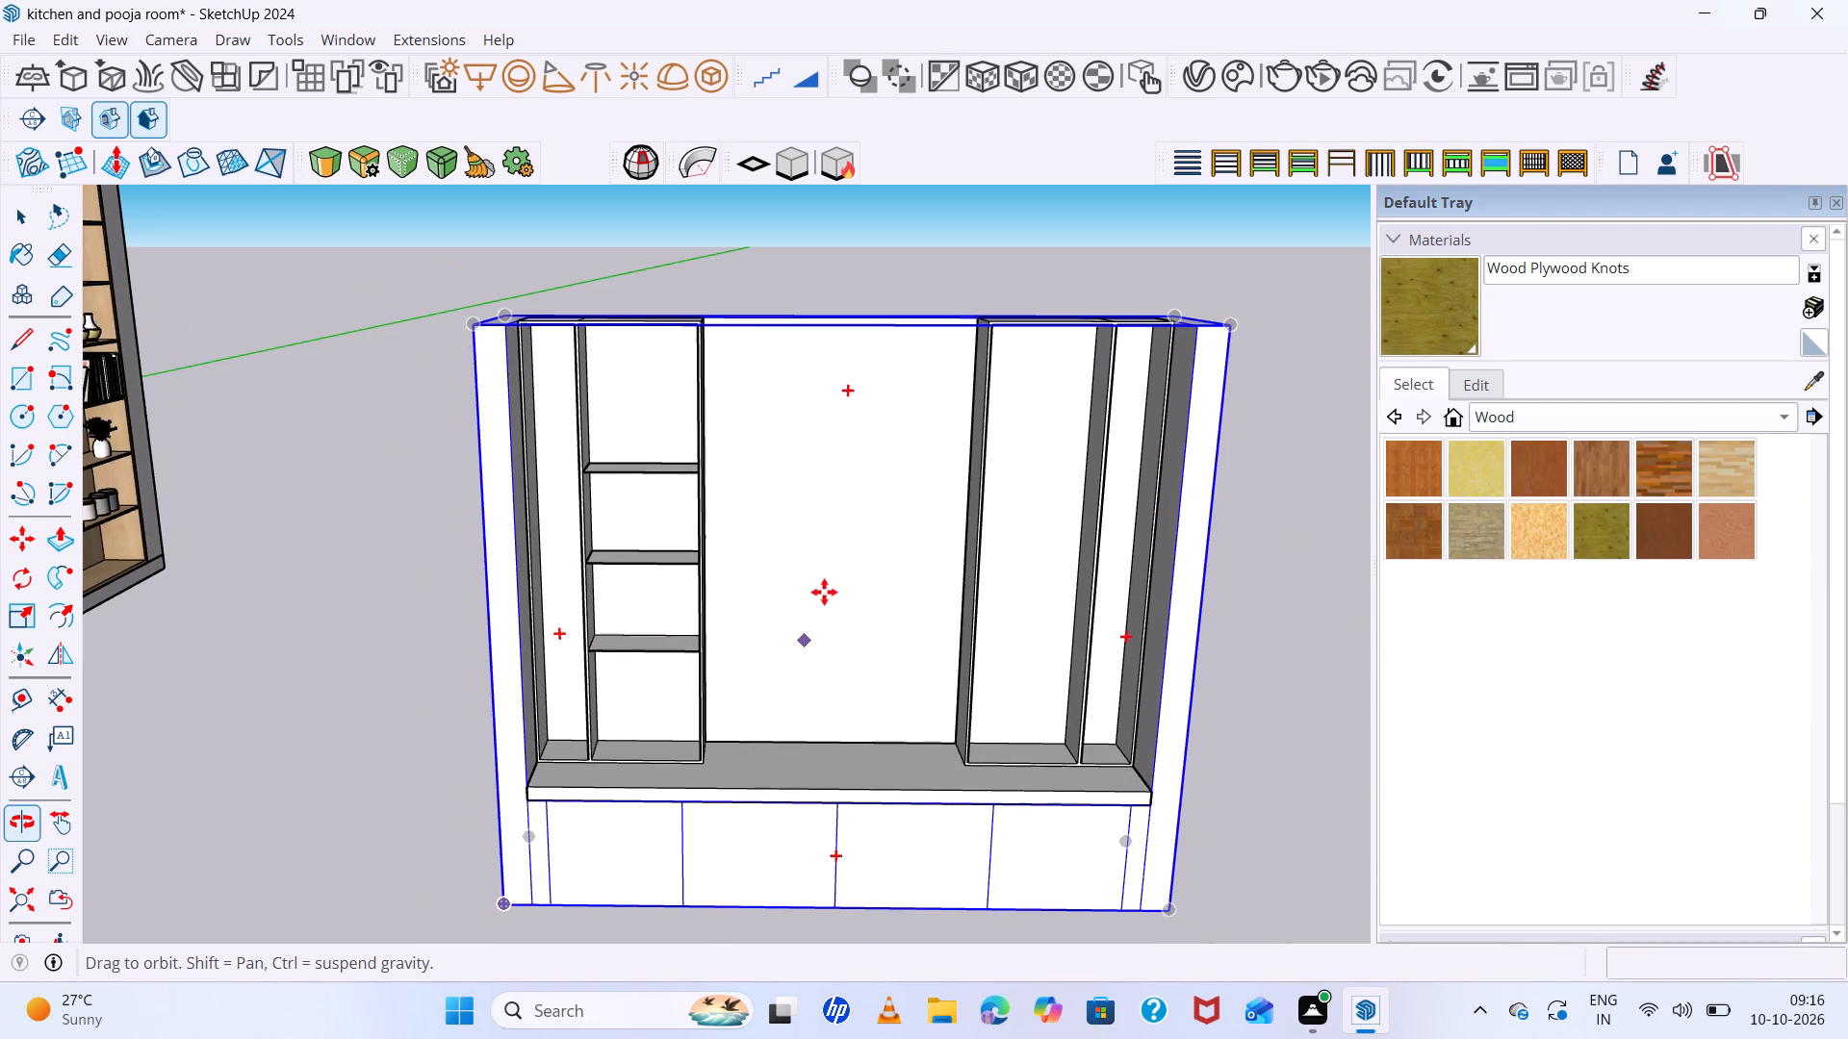
scroll(691, 621, up, 6)
key(space)
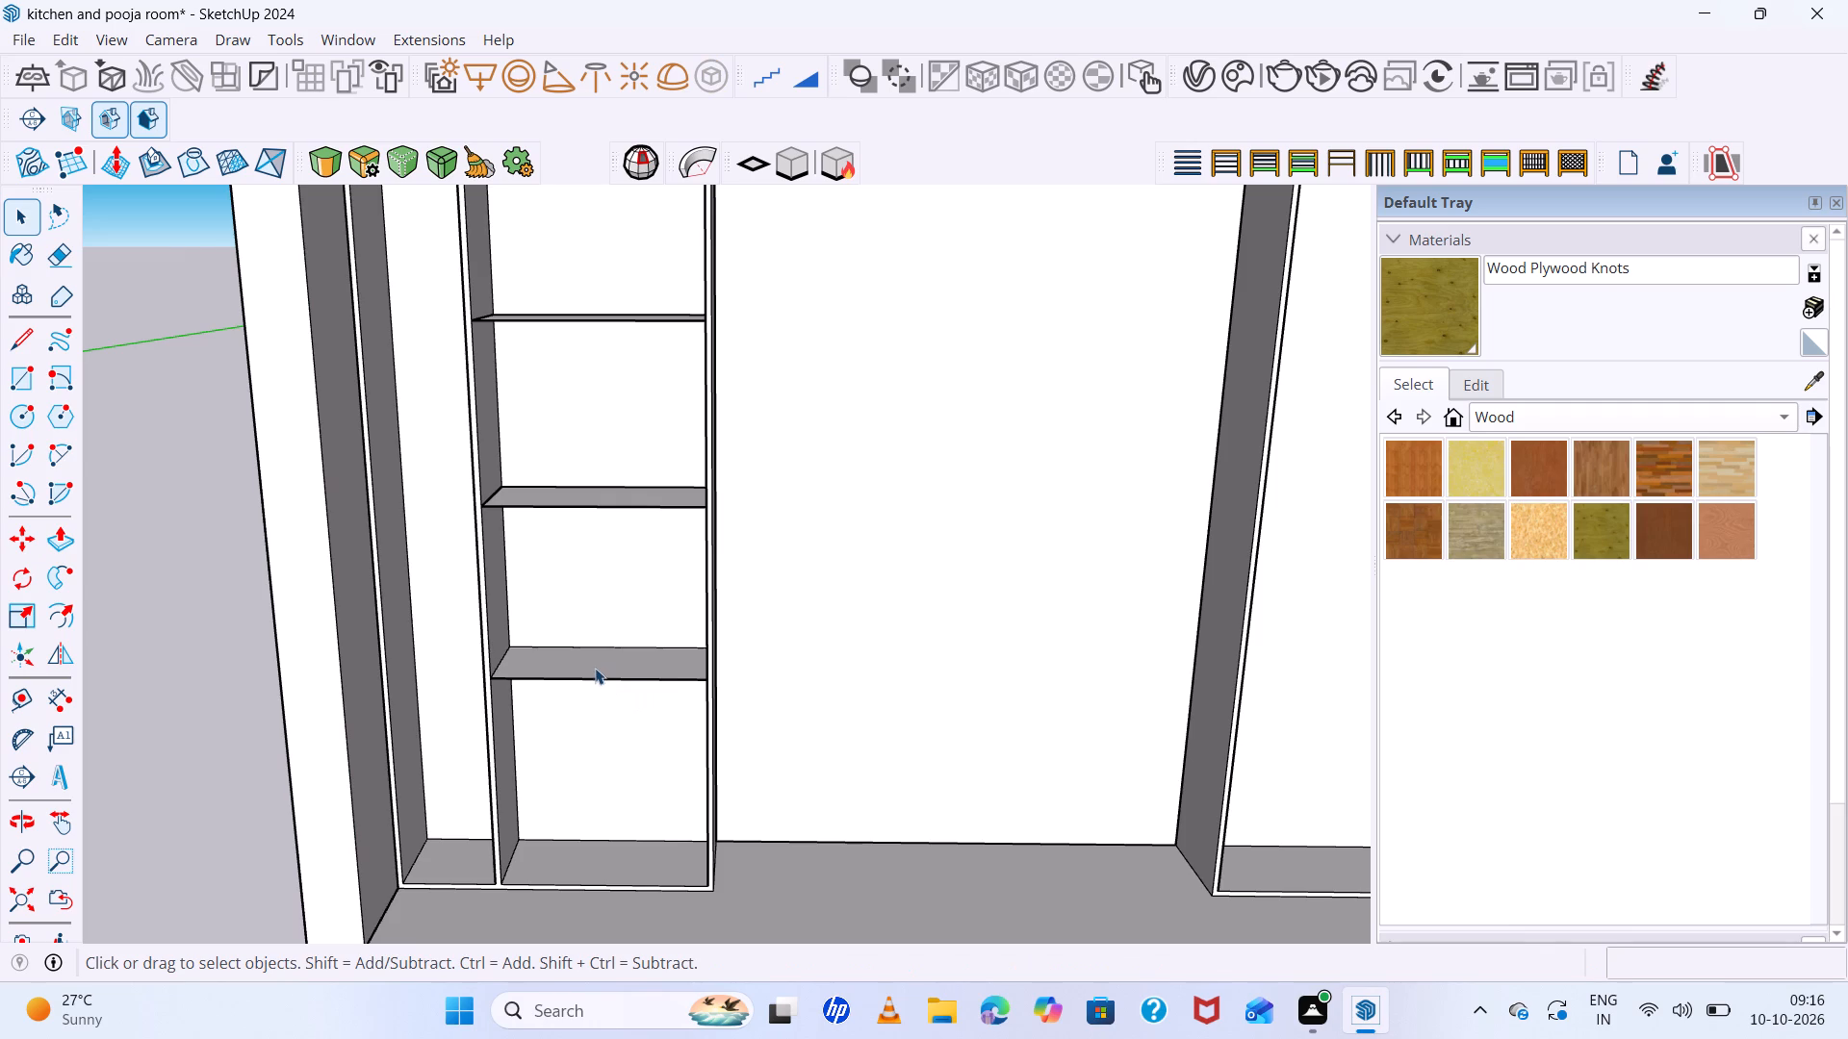
click(595, 667)
scroll(594, 666, down, 4)
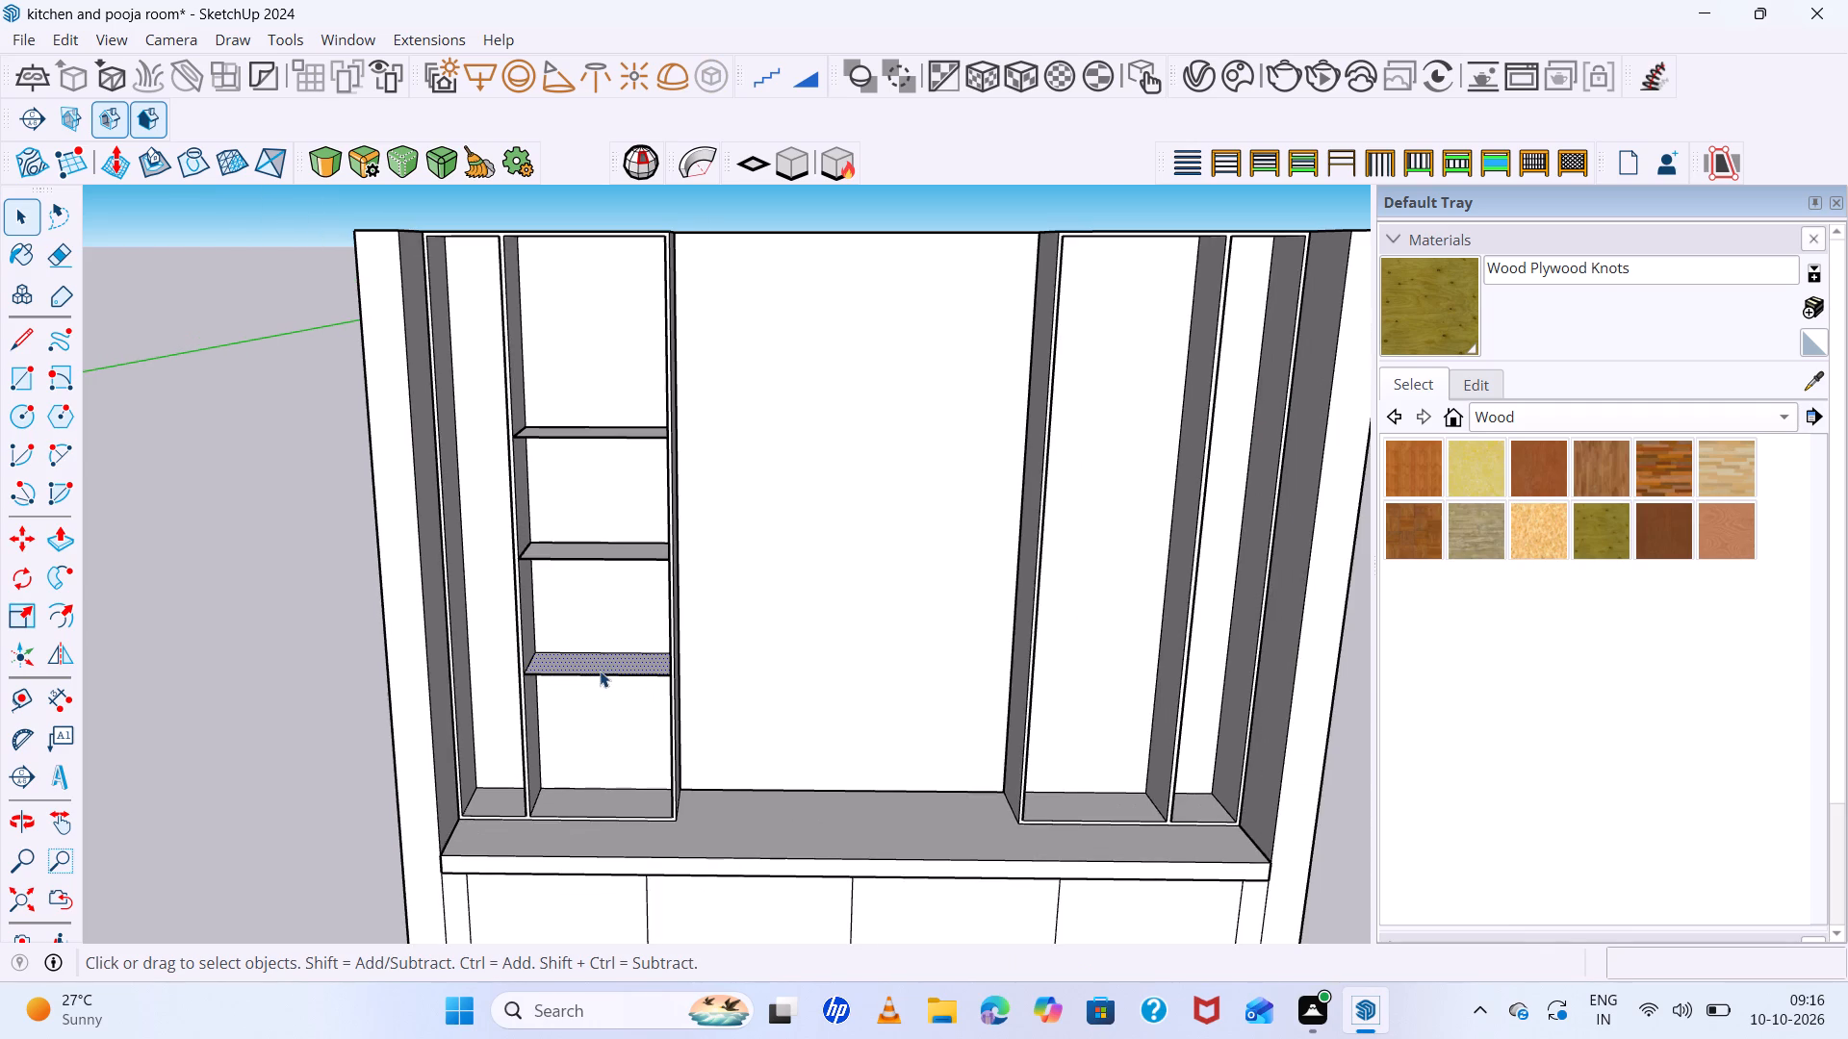
scroll(654, 687, down, 1)
scroll(1099, 805, up, 4)
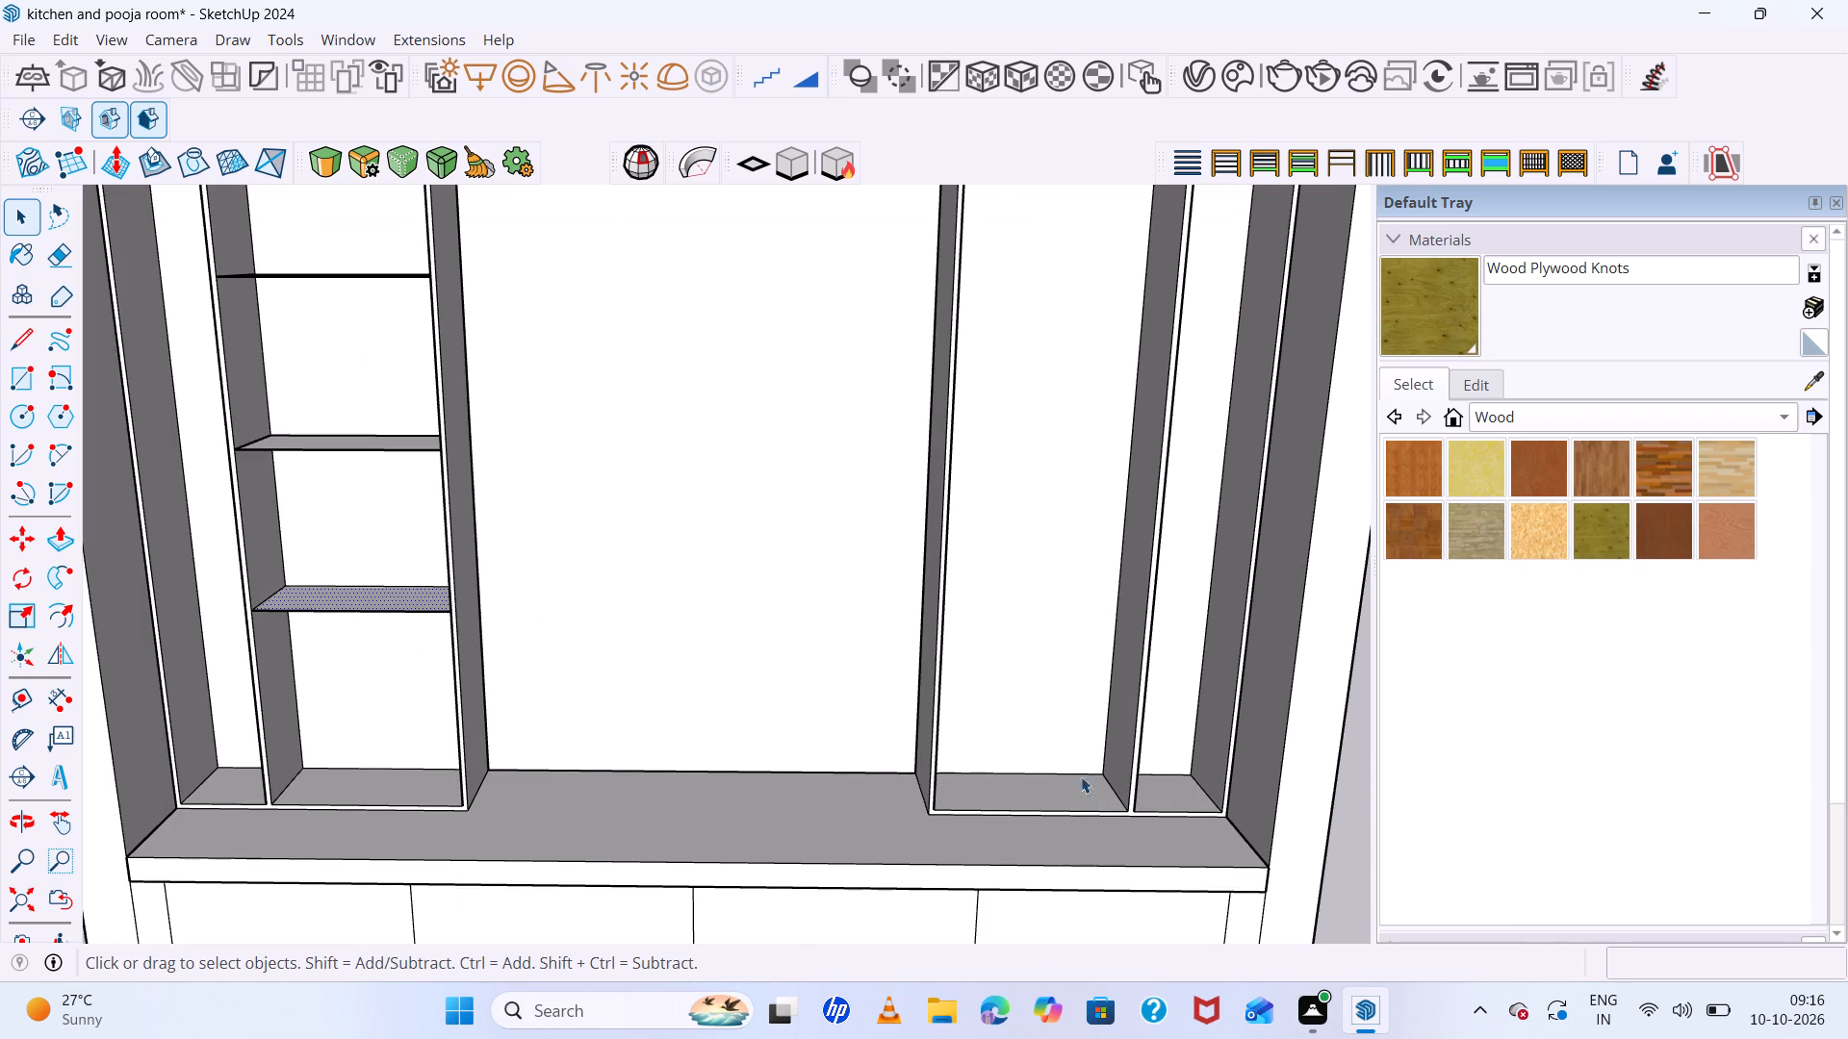
click(1064, 788)
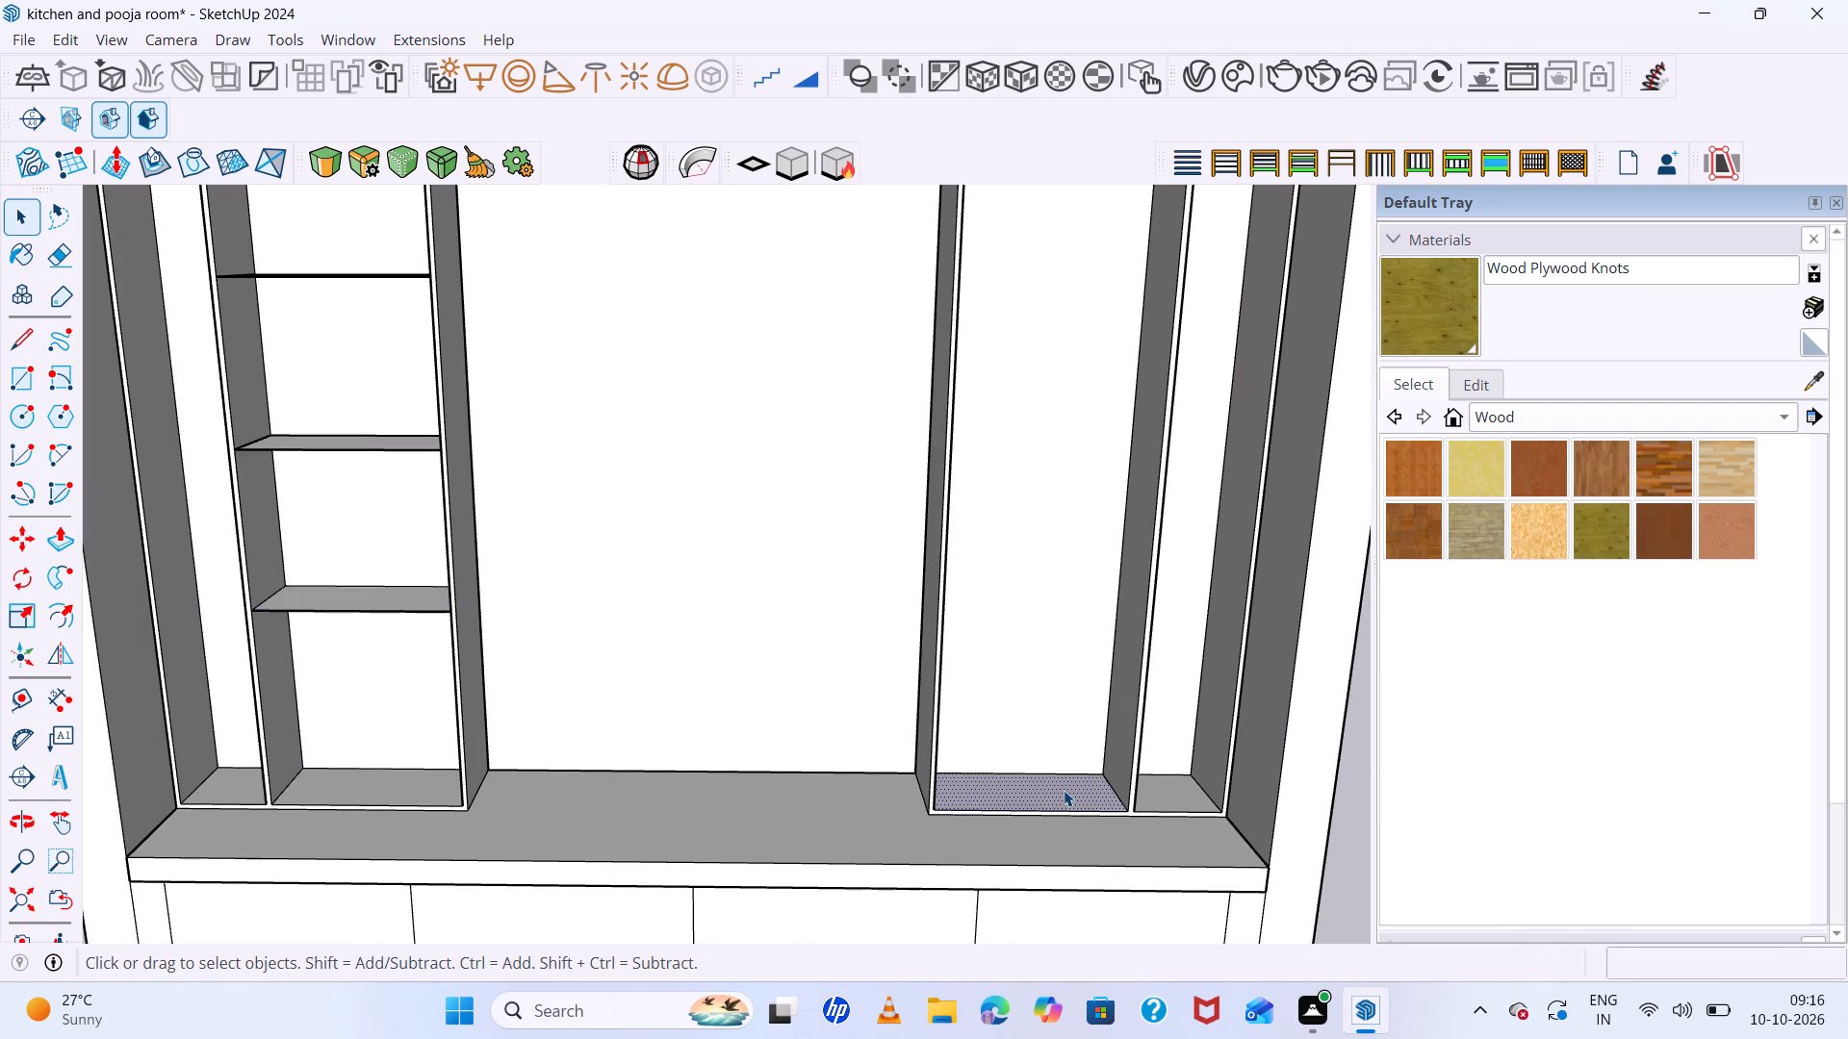
key(m)
click(944, 807)
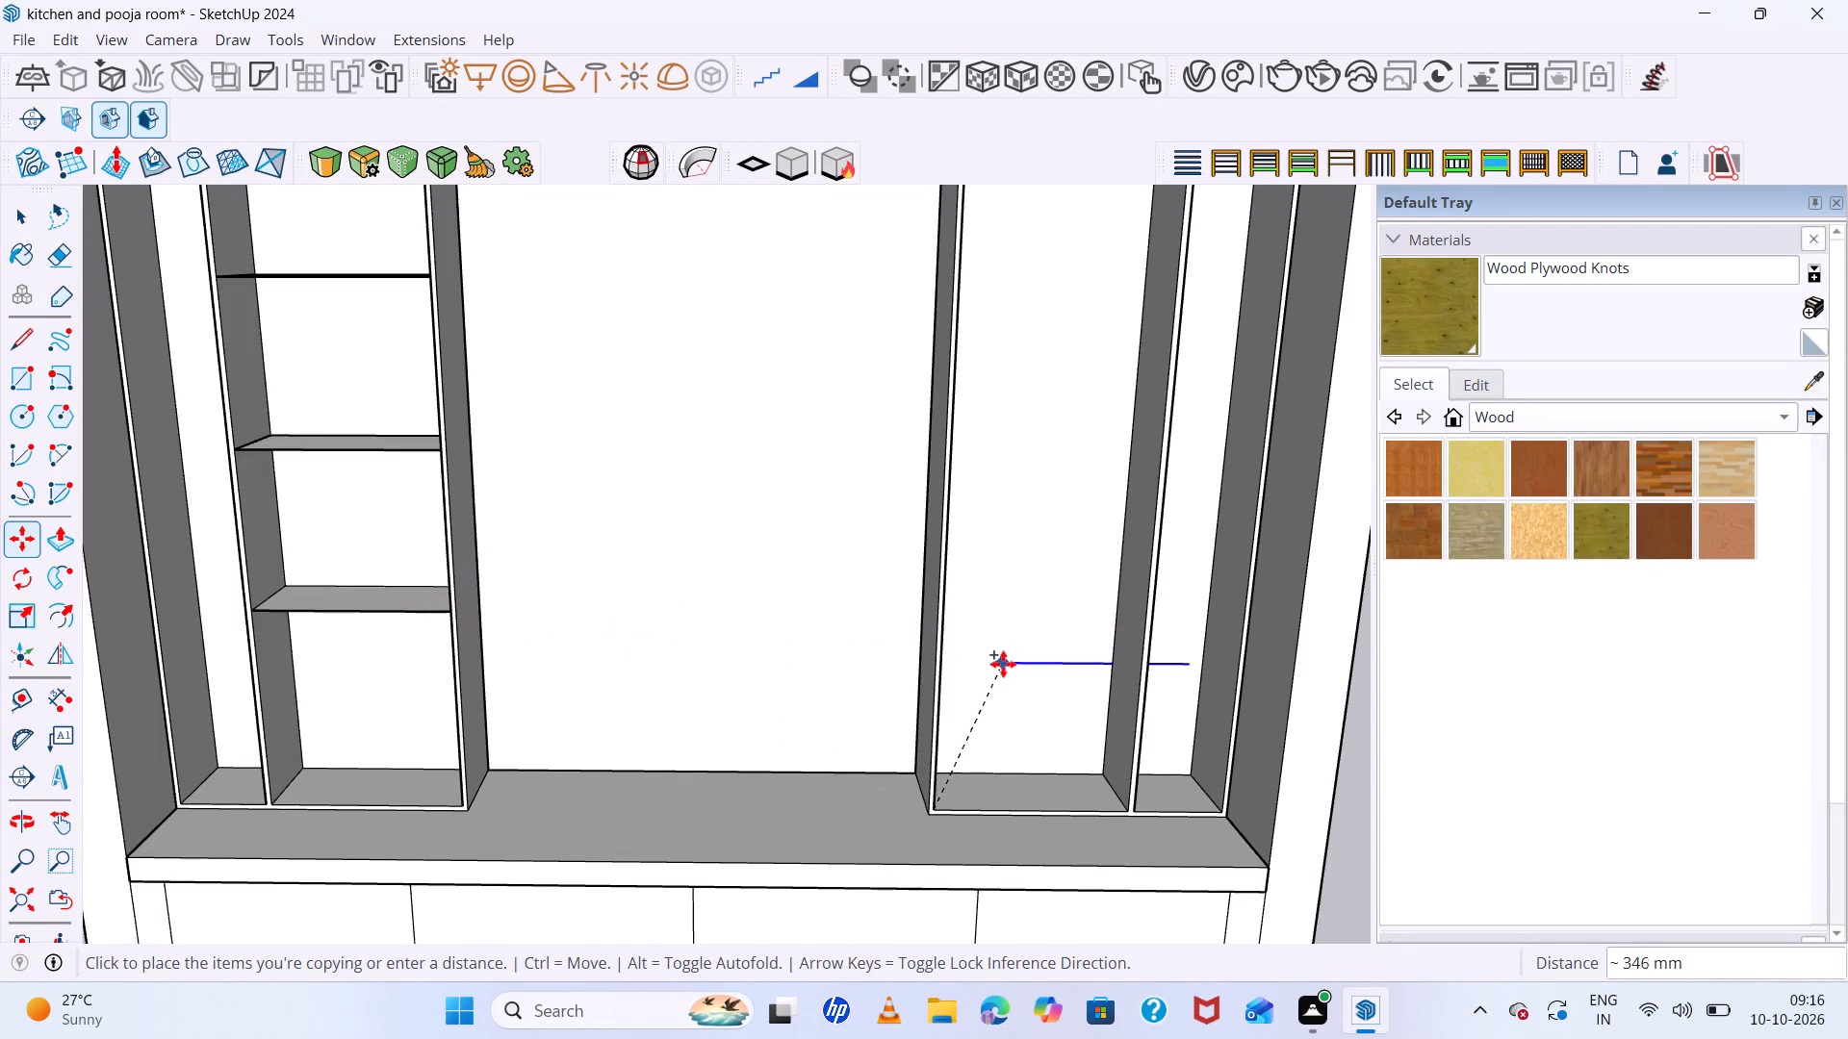
click(948, 622)
Copy the right compartment's shelf about 621 mm higher and divide the distance with 2/ to add a middle shelf.
ctrl+click(948, 622)
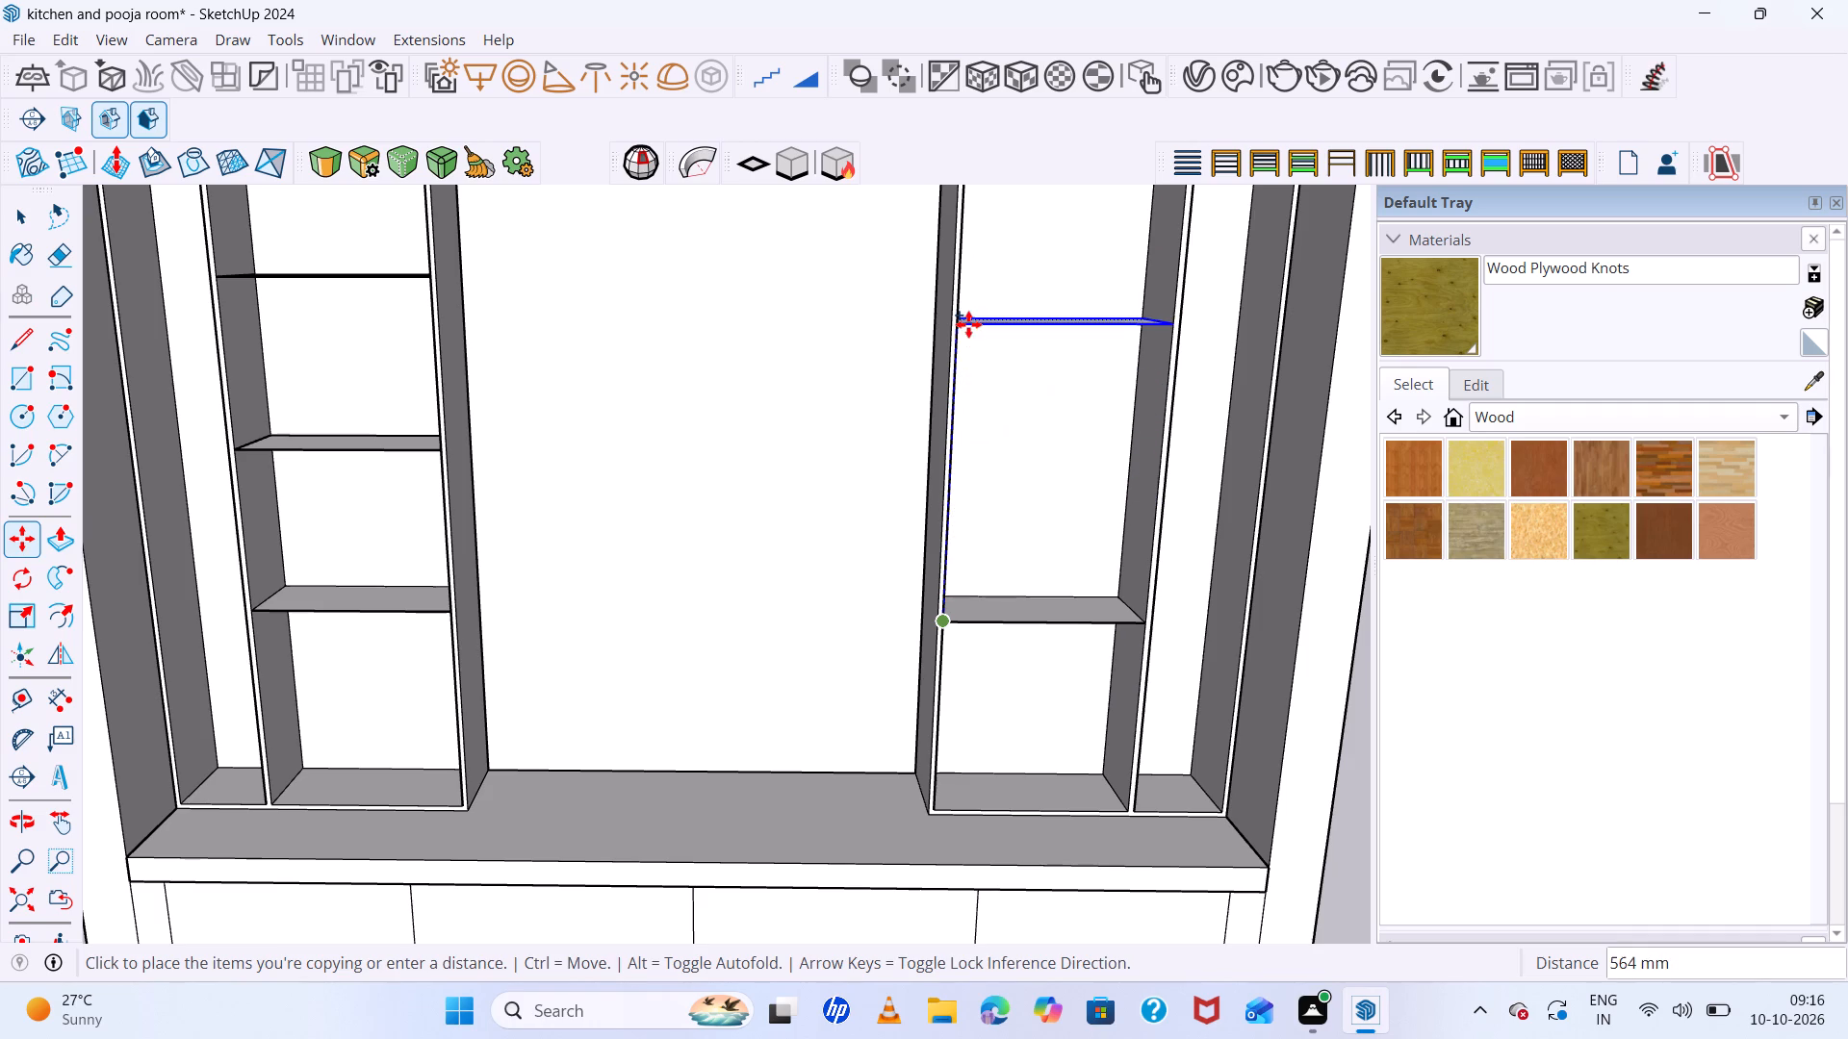
click(966, 291)
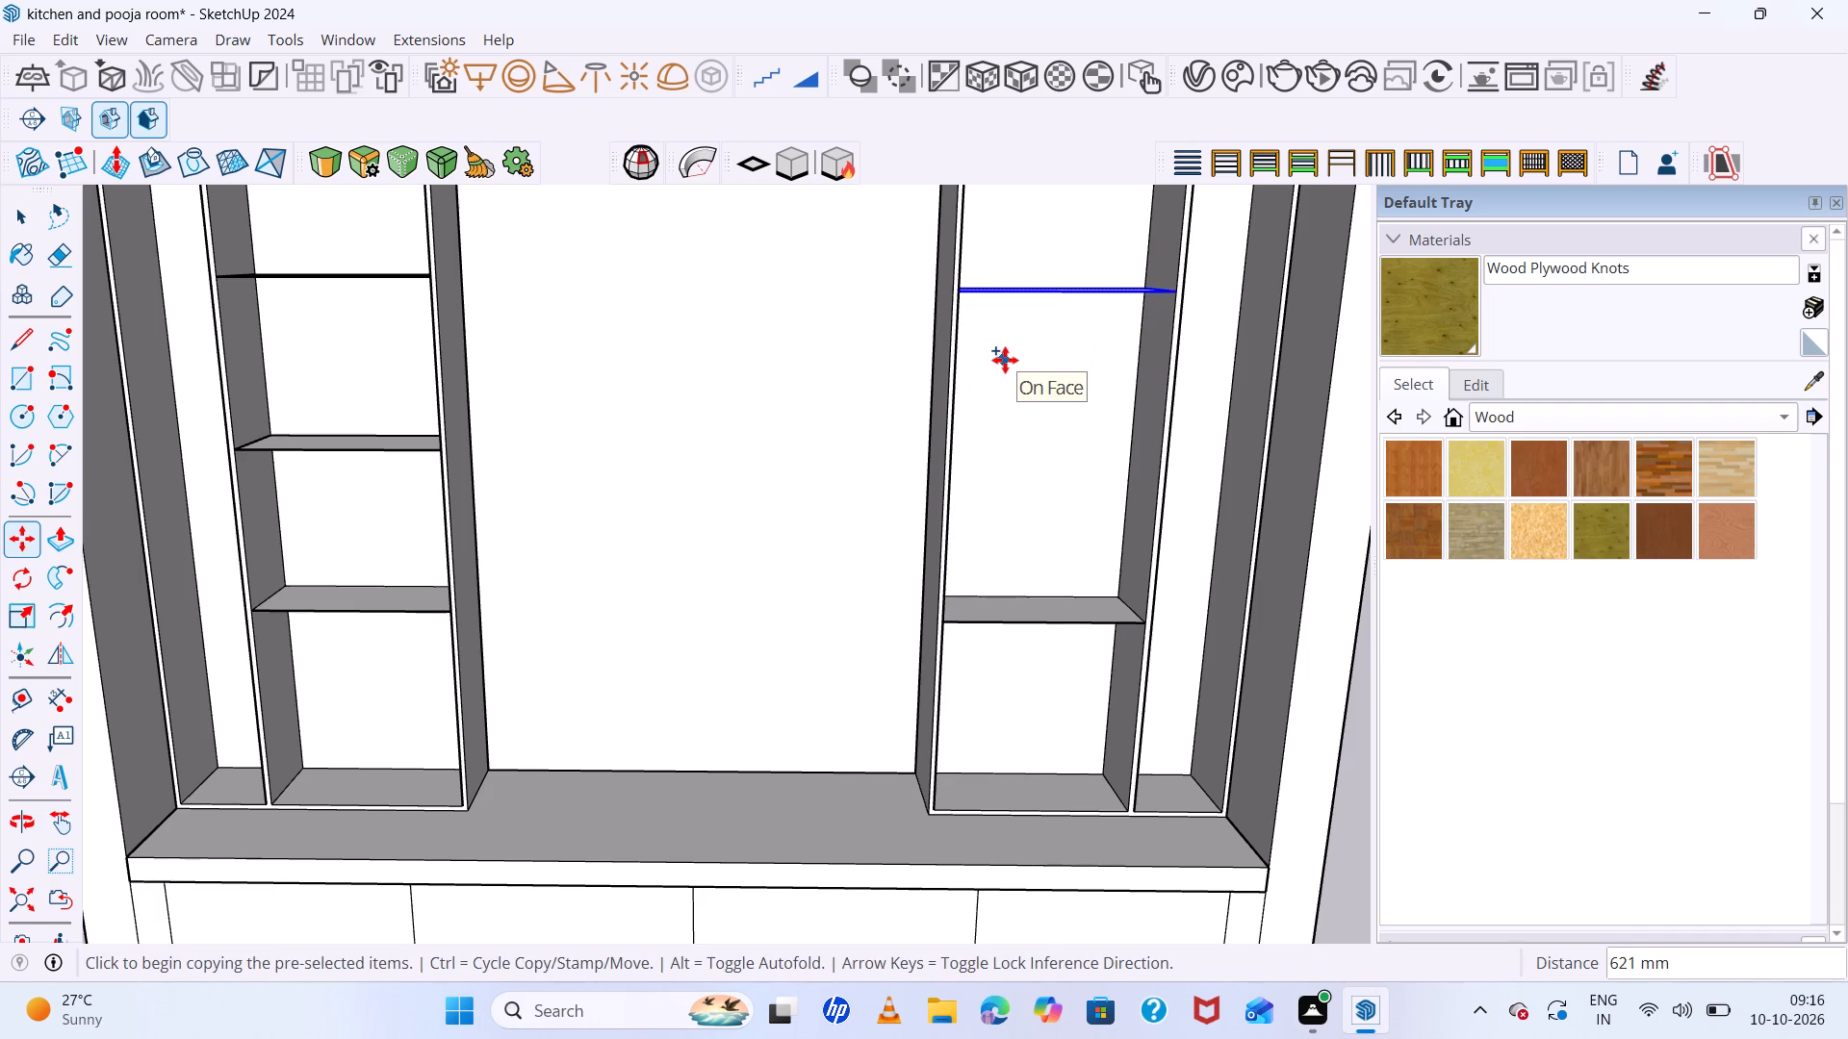
text(2/)
key(Return)
scroll(586, 723, down, 8)
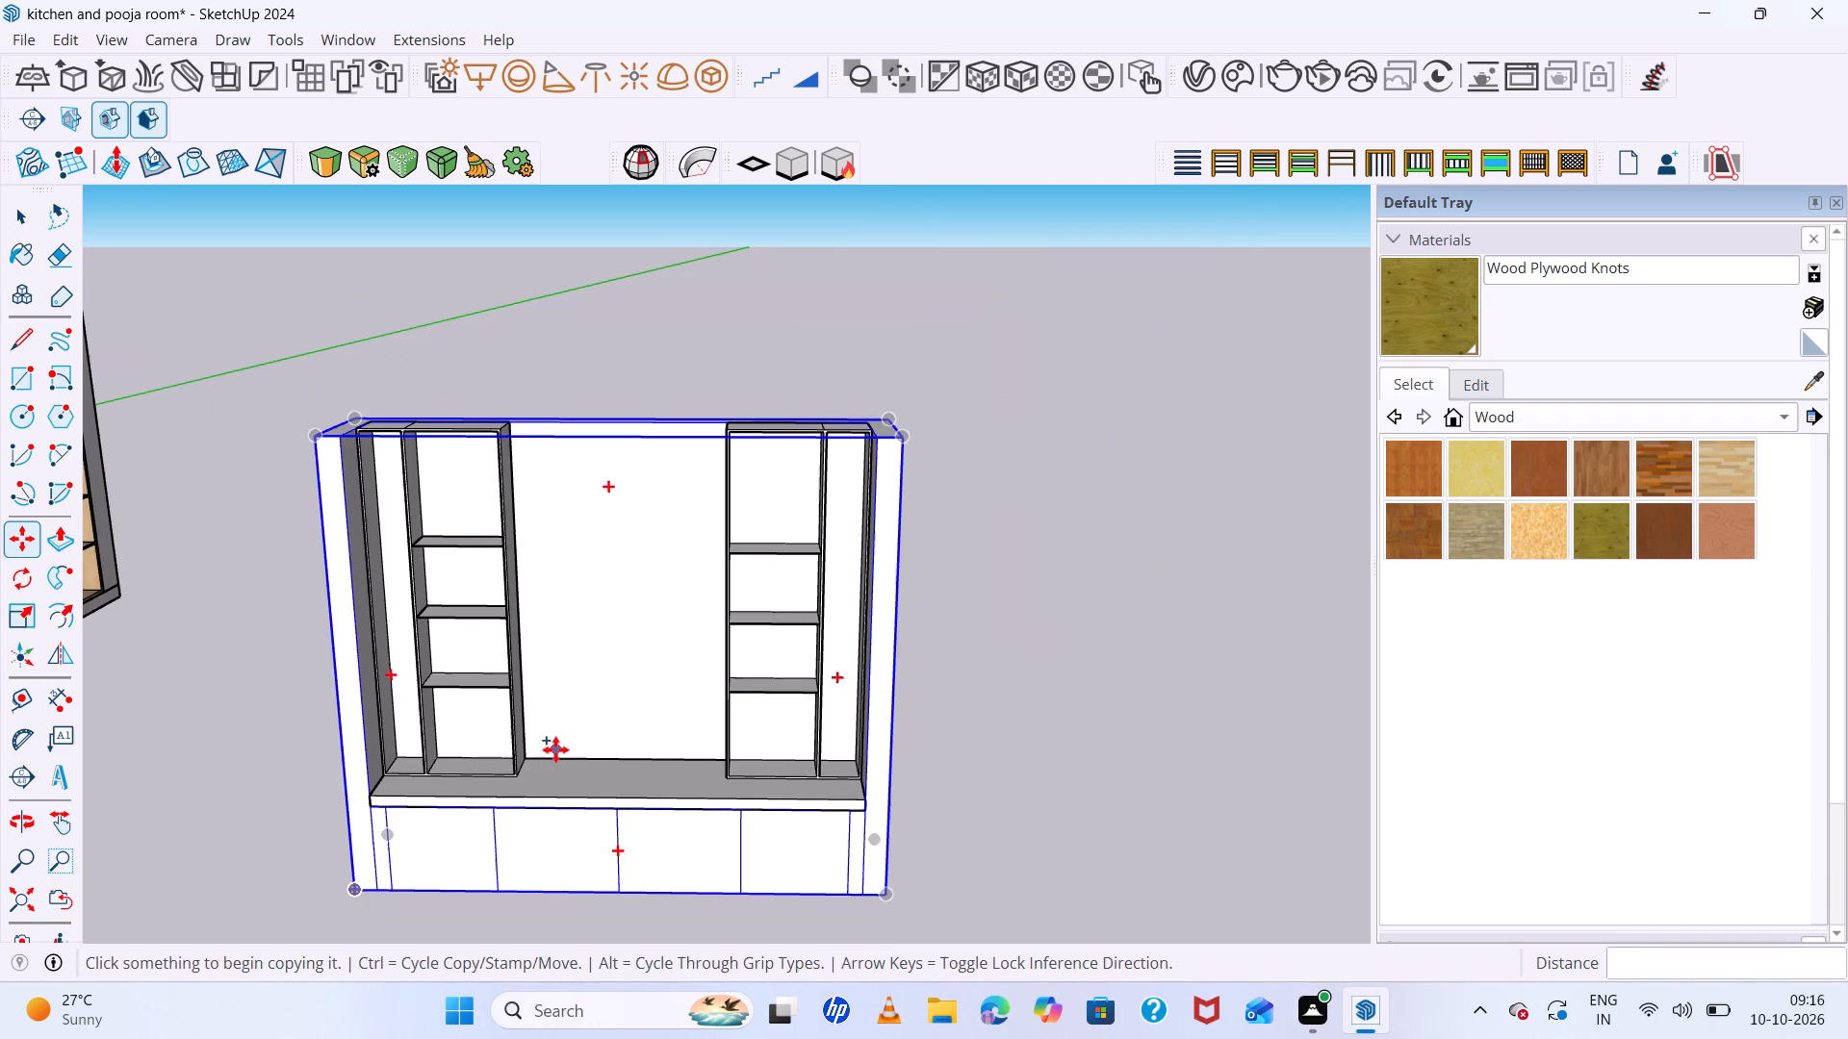
key(space)
click(972, 751)
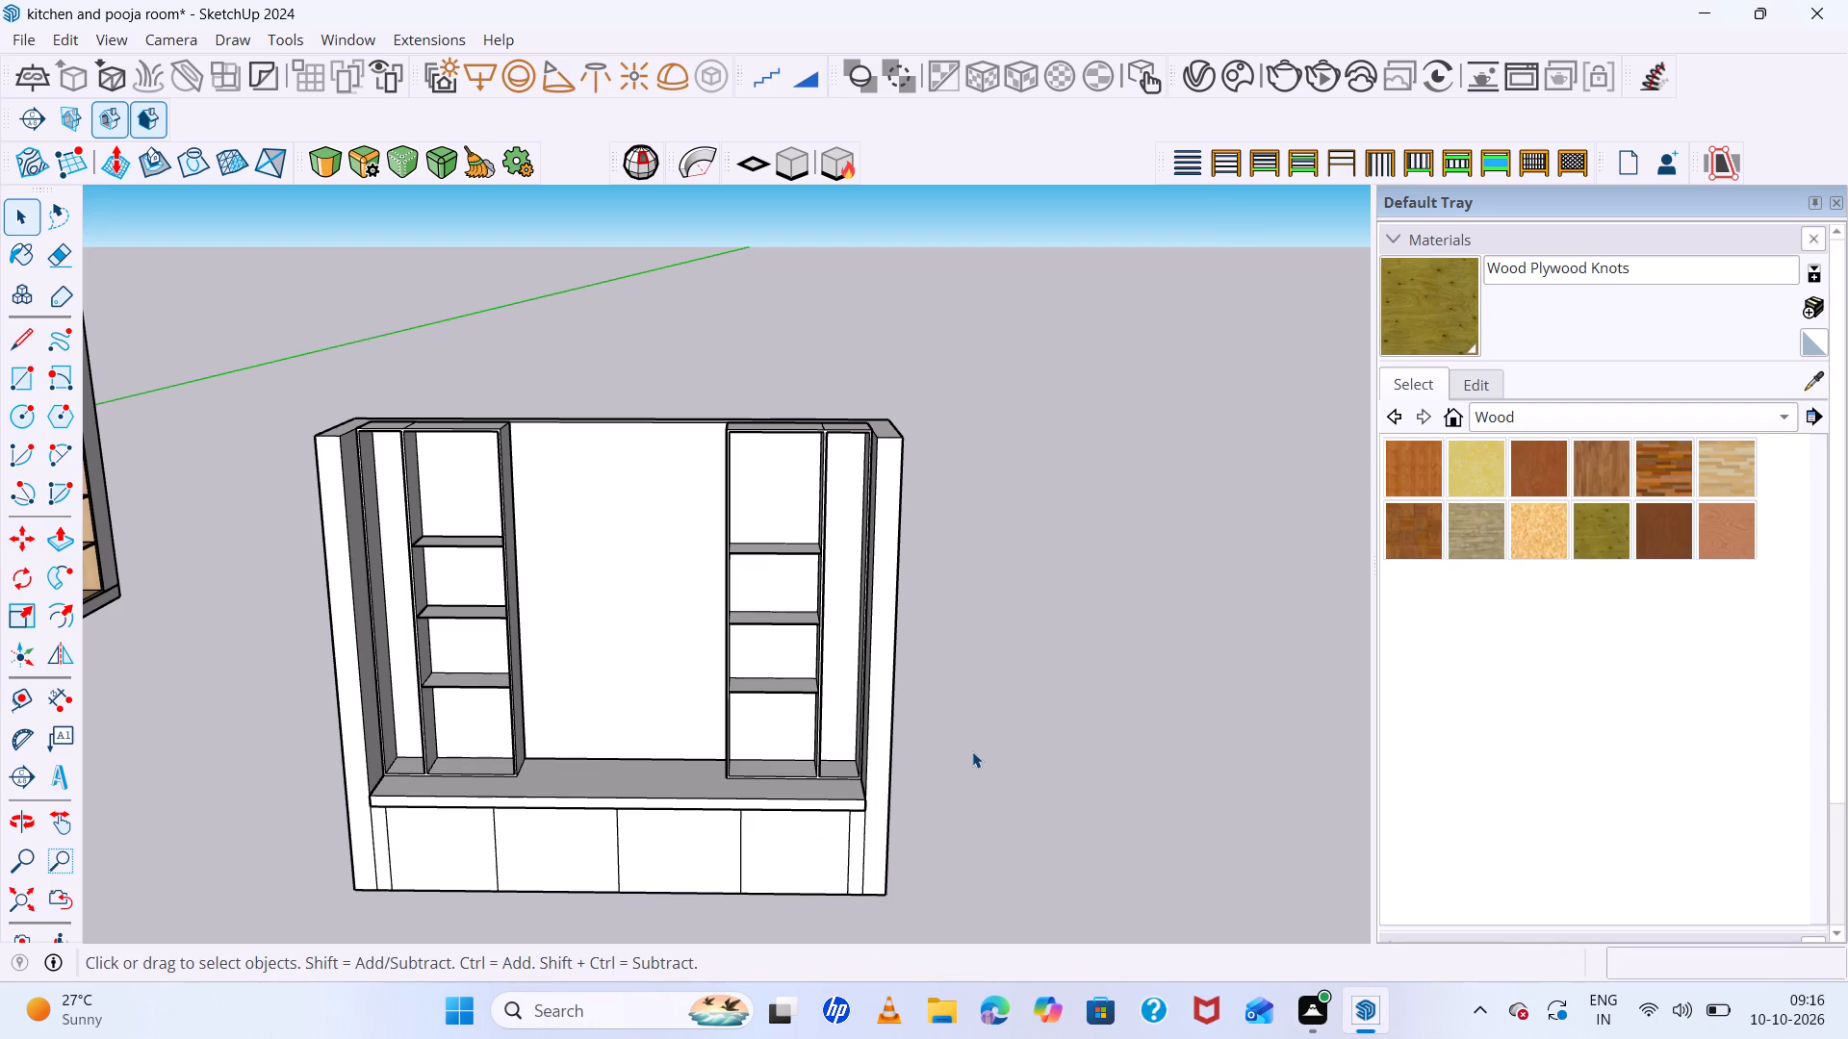
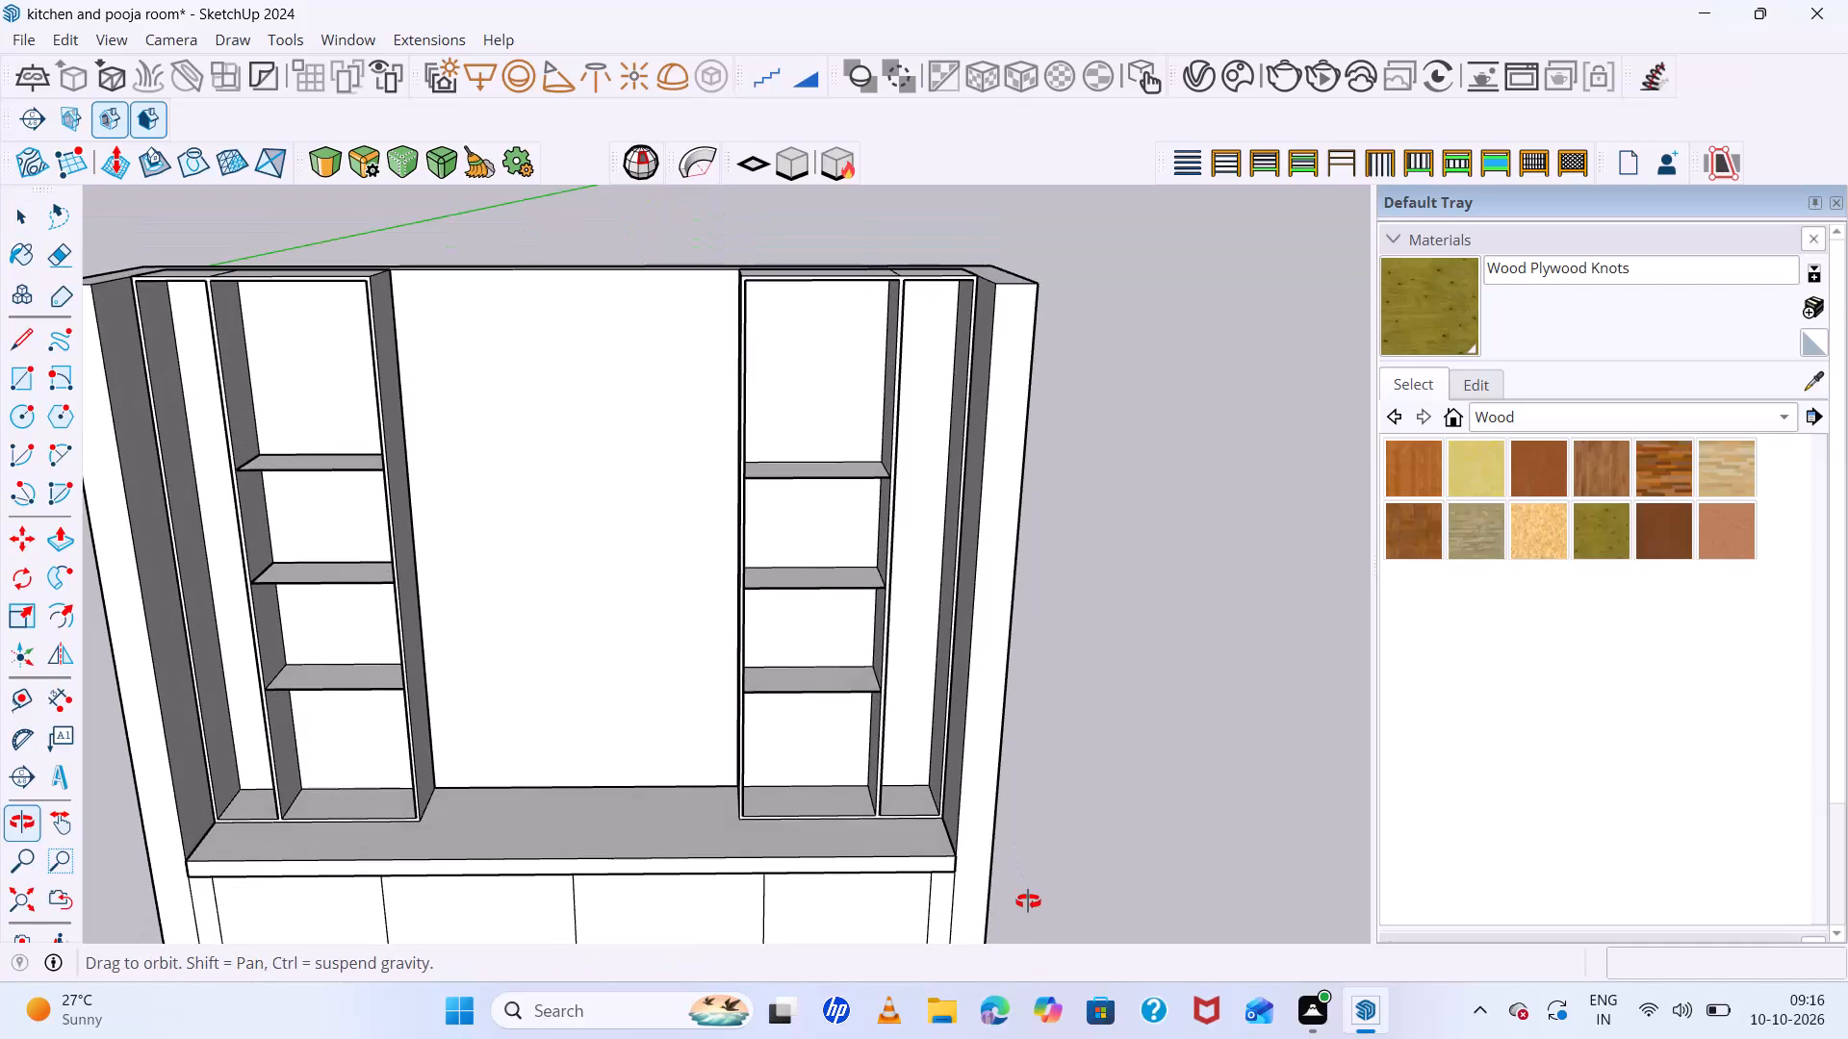
Push/Pull the lowest shelf face in the right wide compartment up 10 mm to give it thickness.
scroll(901, 808, up, 5)
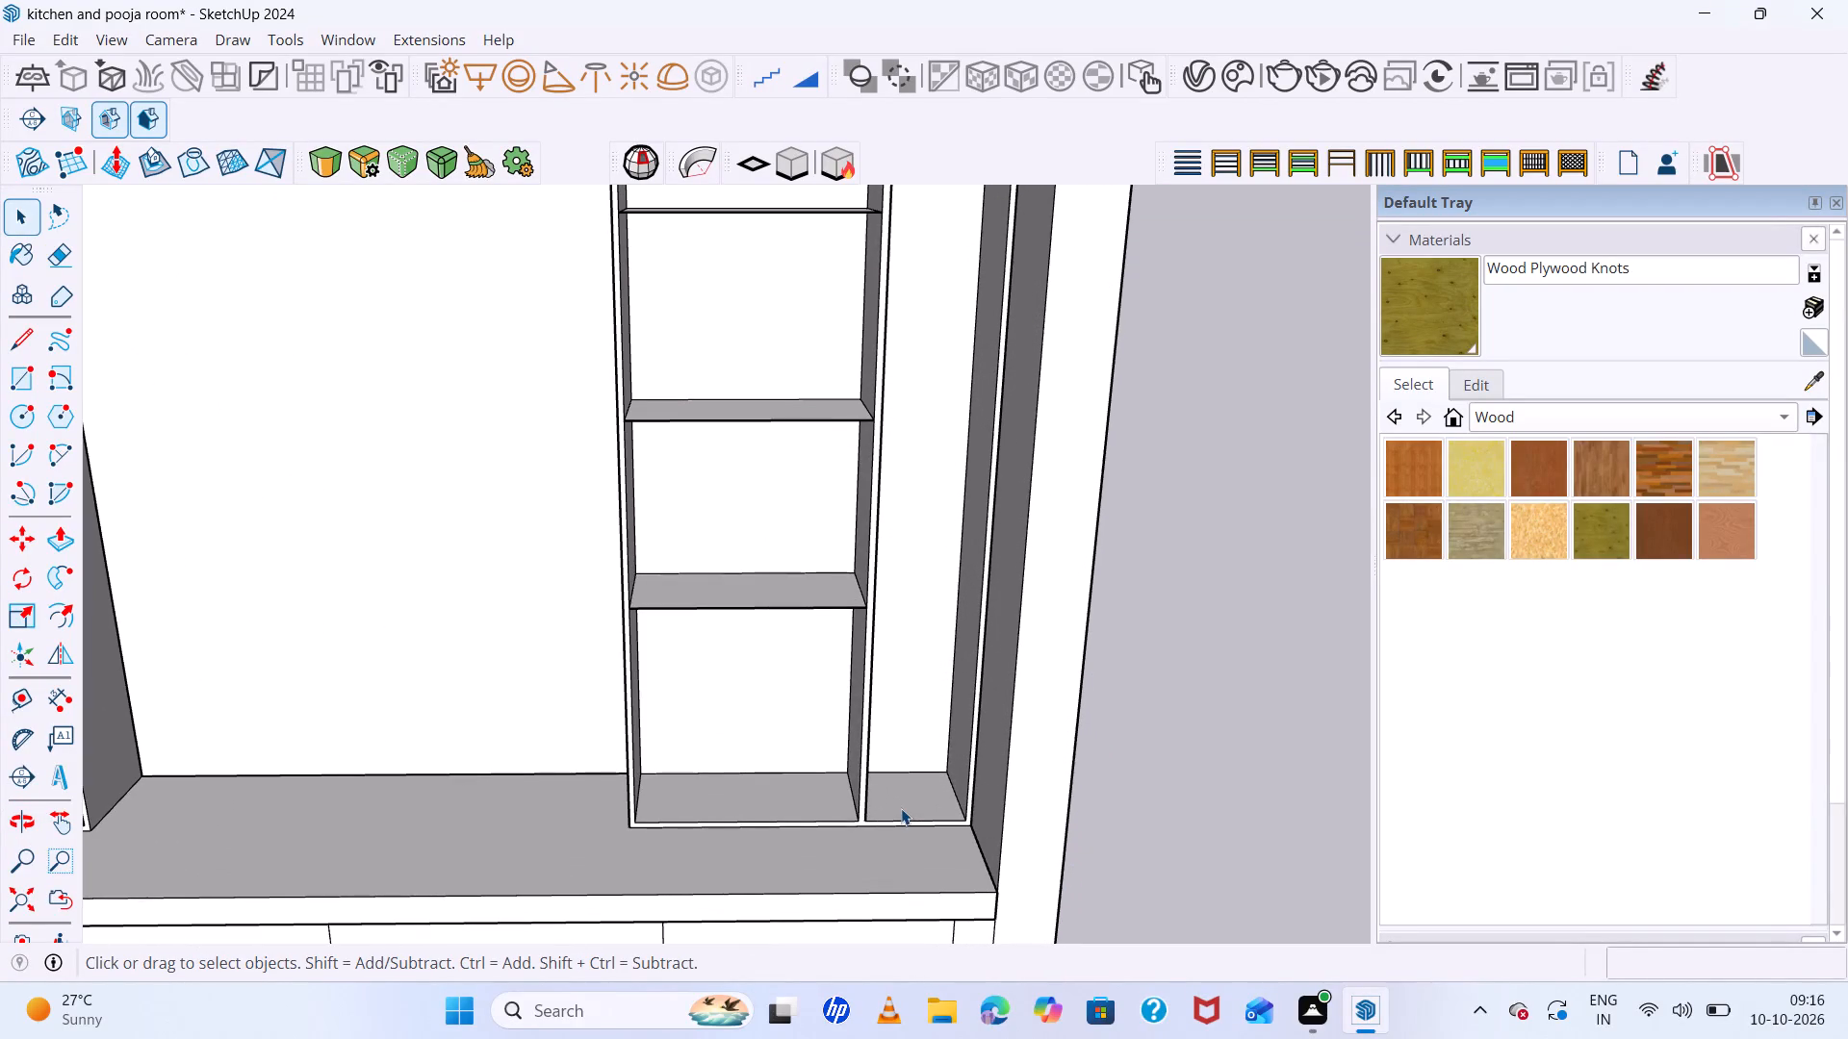
scroll(686, 792, up, 3)
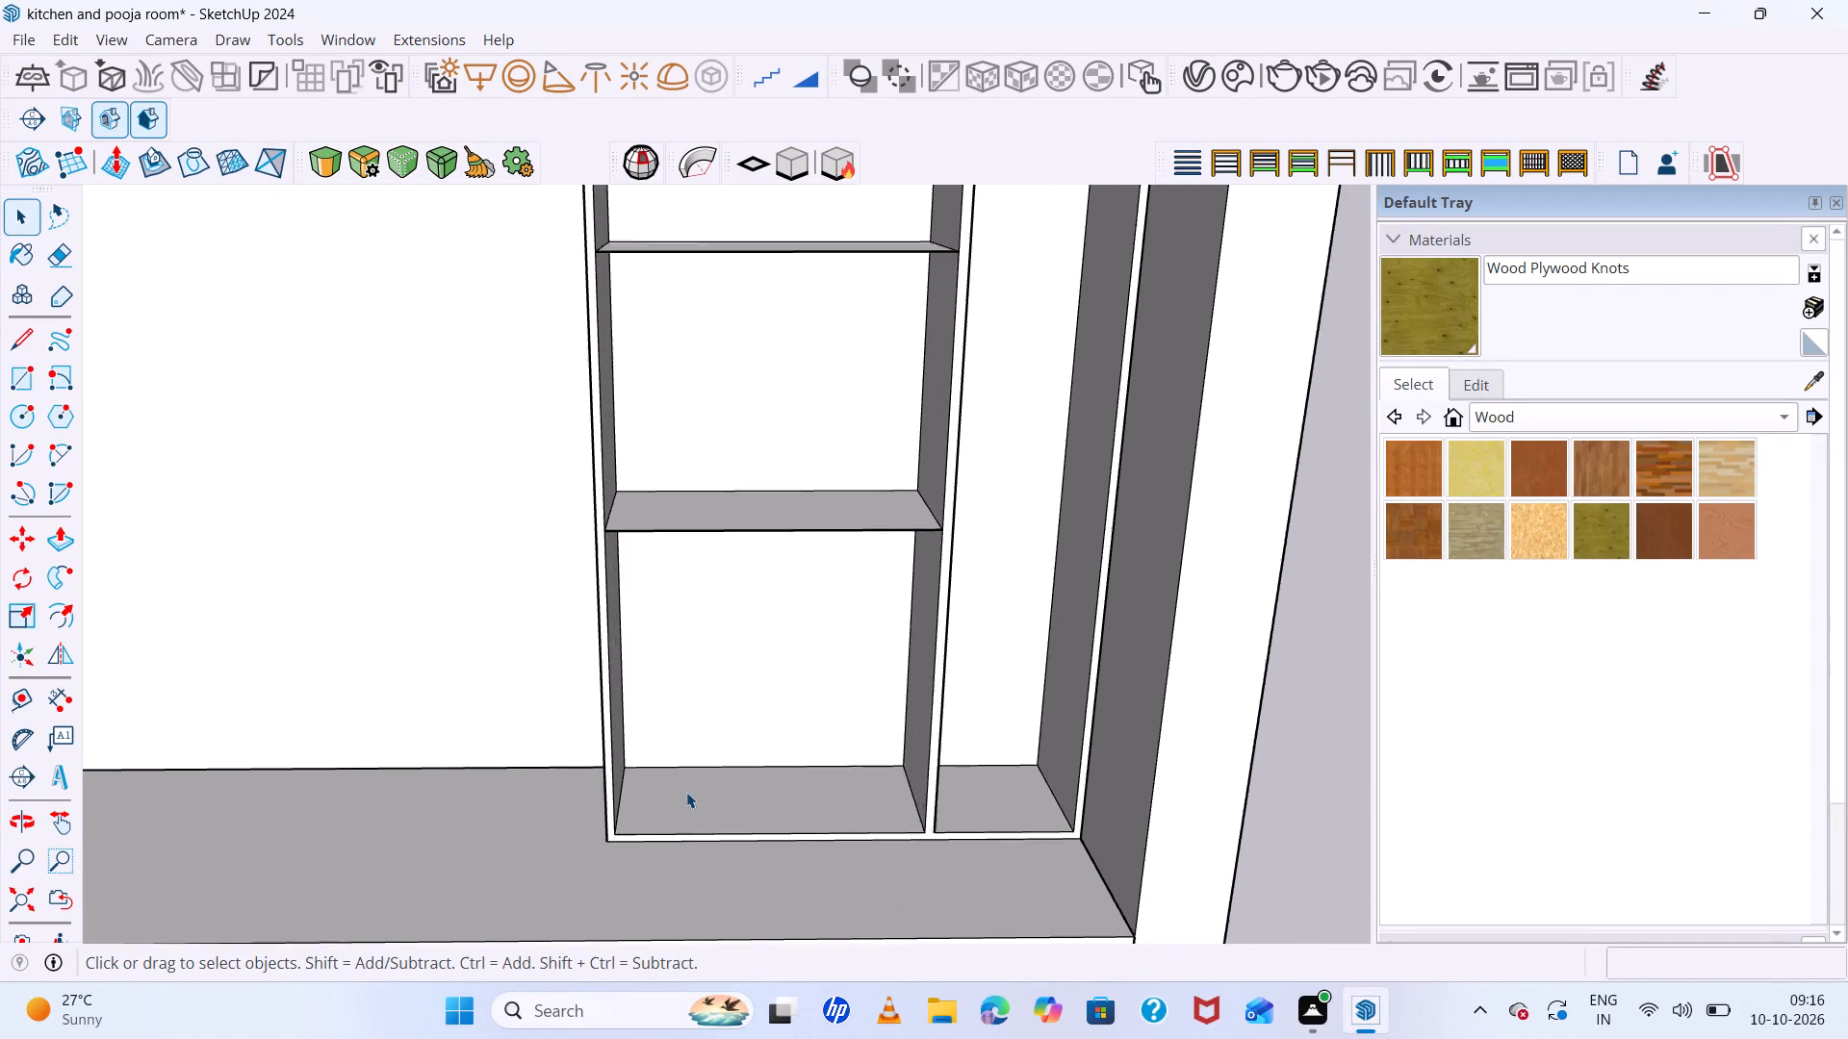
scroll(686, 792, up, 1)
click(793, 822)
key(p)
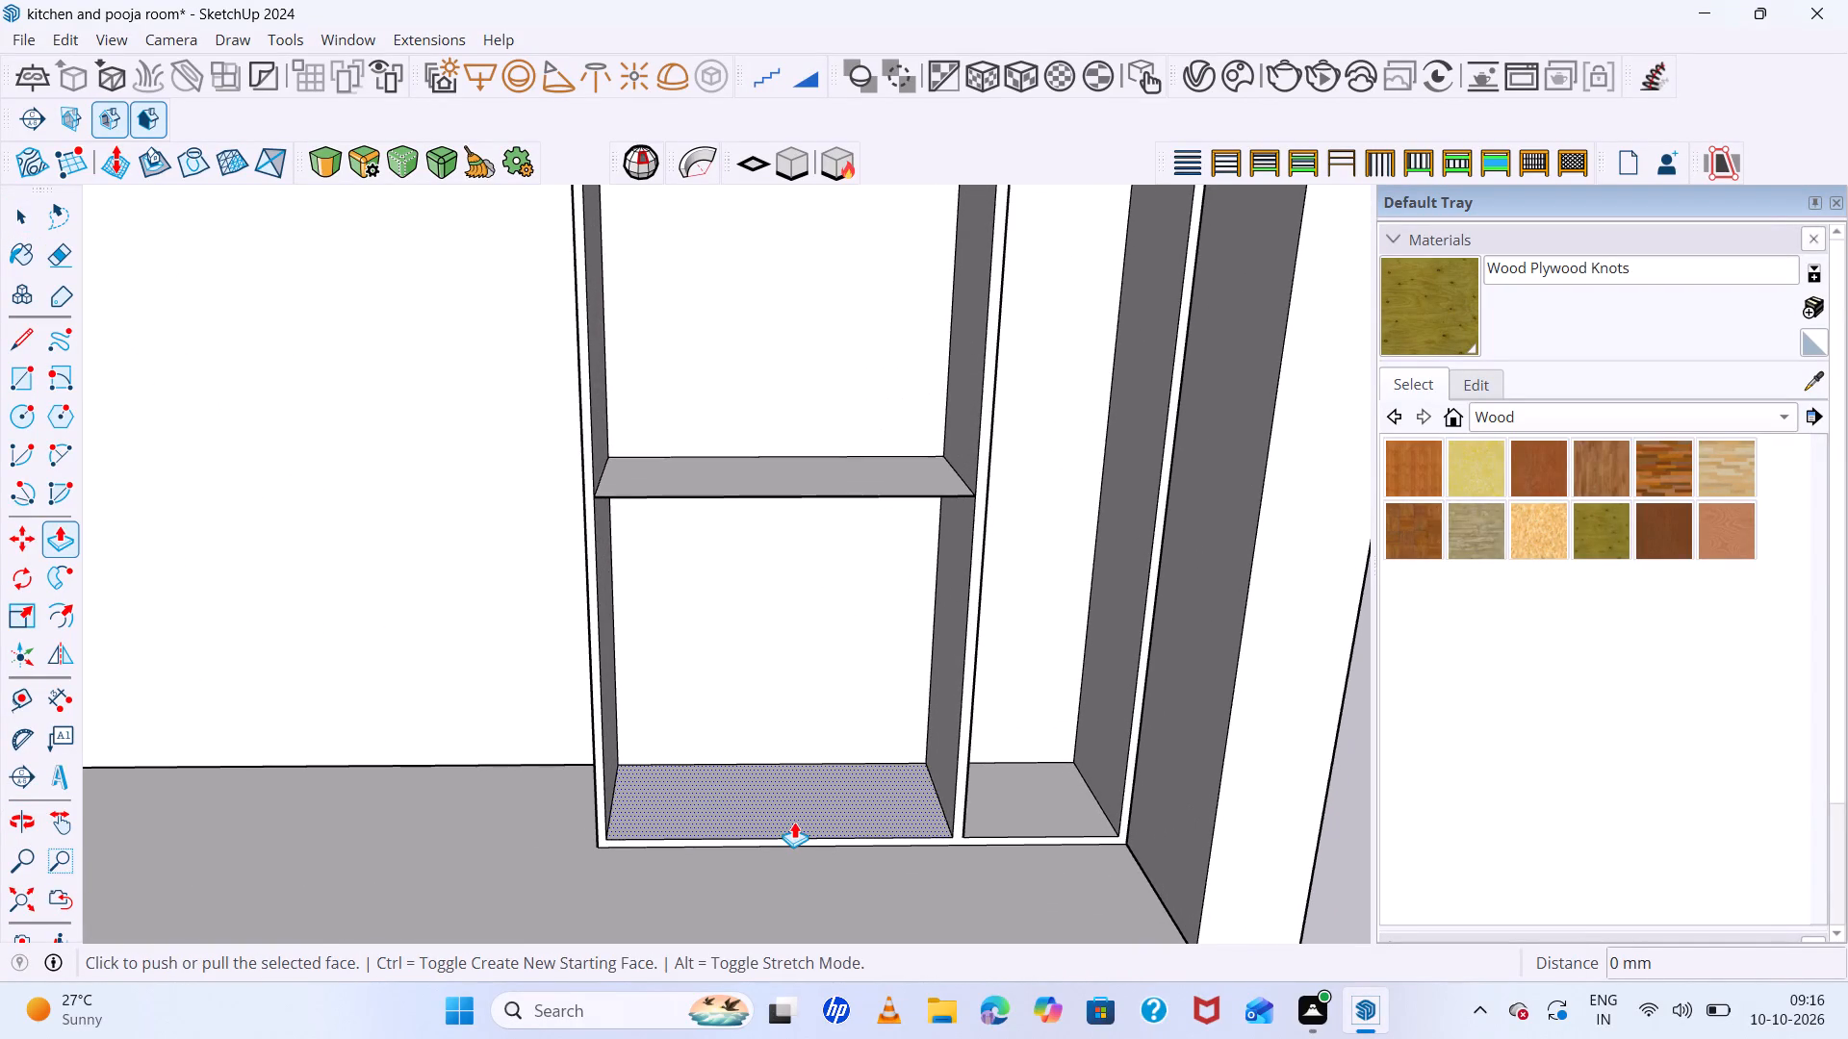
middle_drag(773, 505, 792, 592)
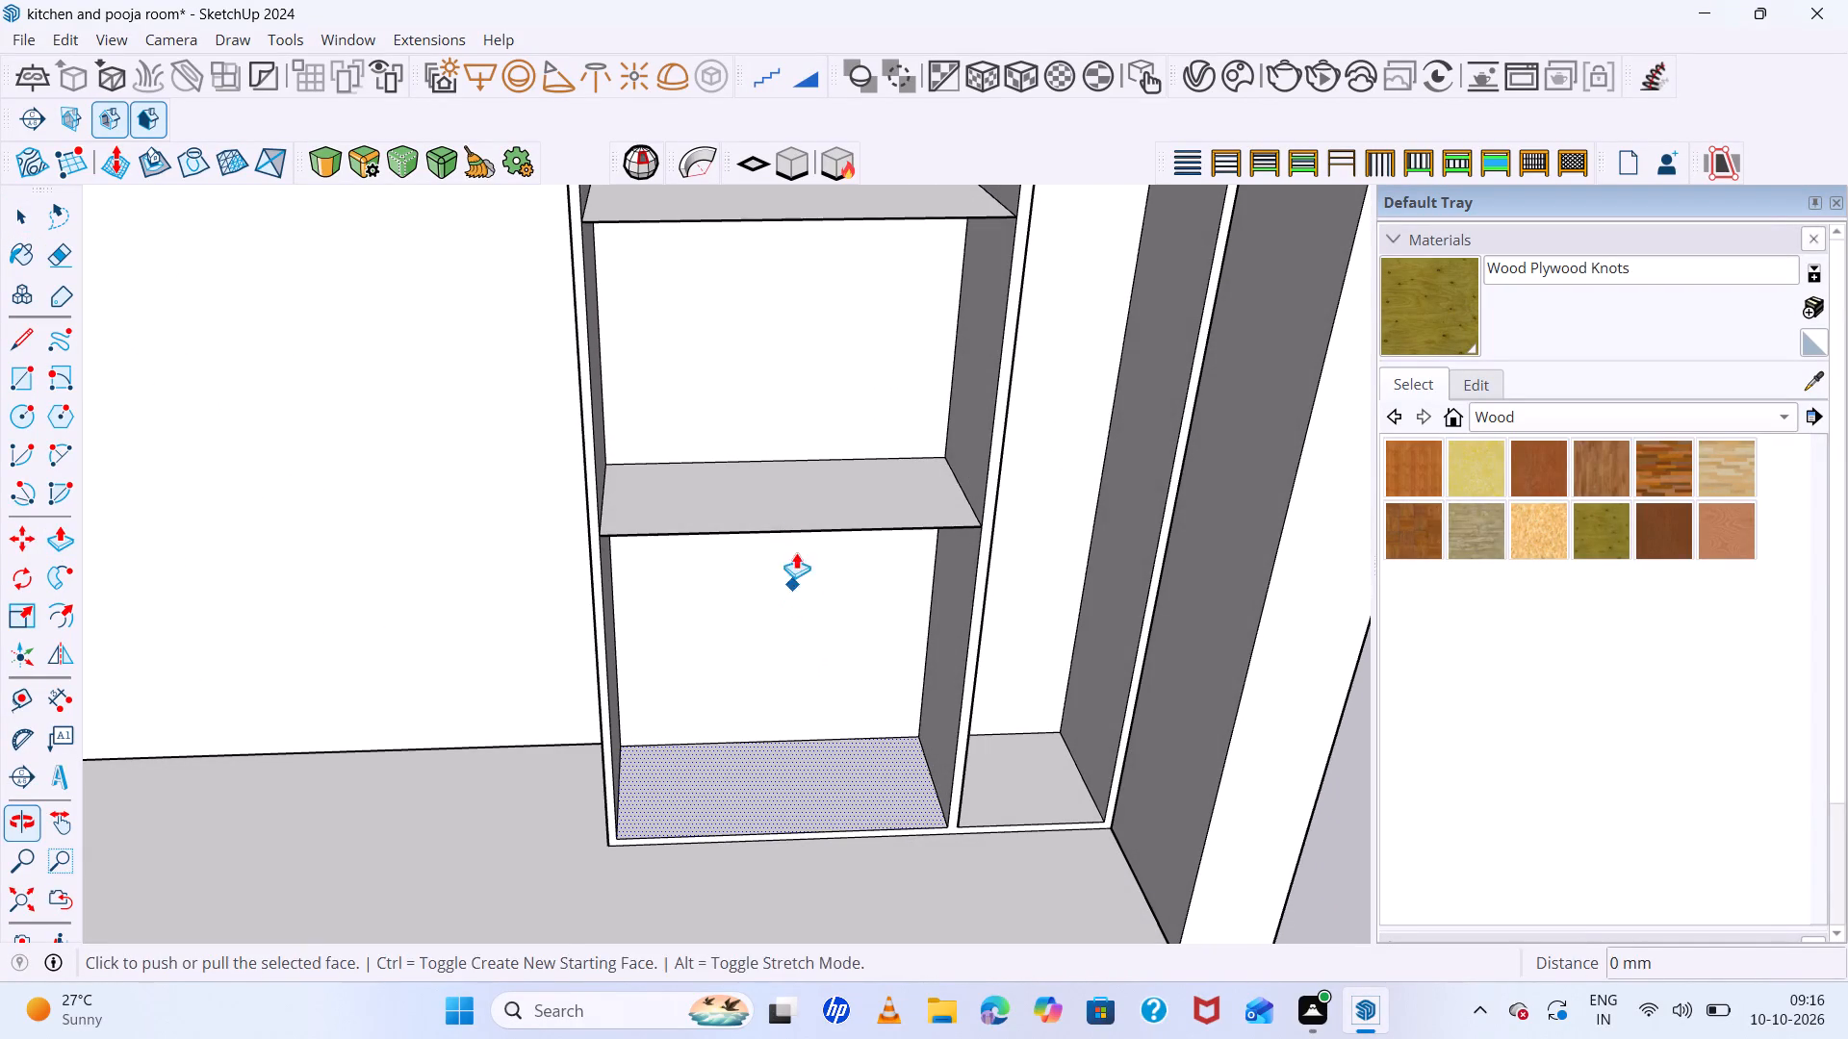
key(space)
click(790, 502)
key(p)
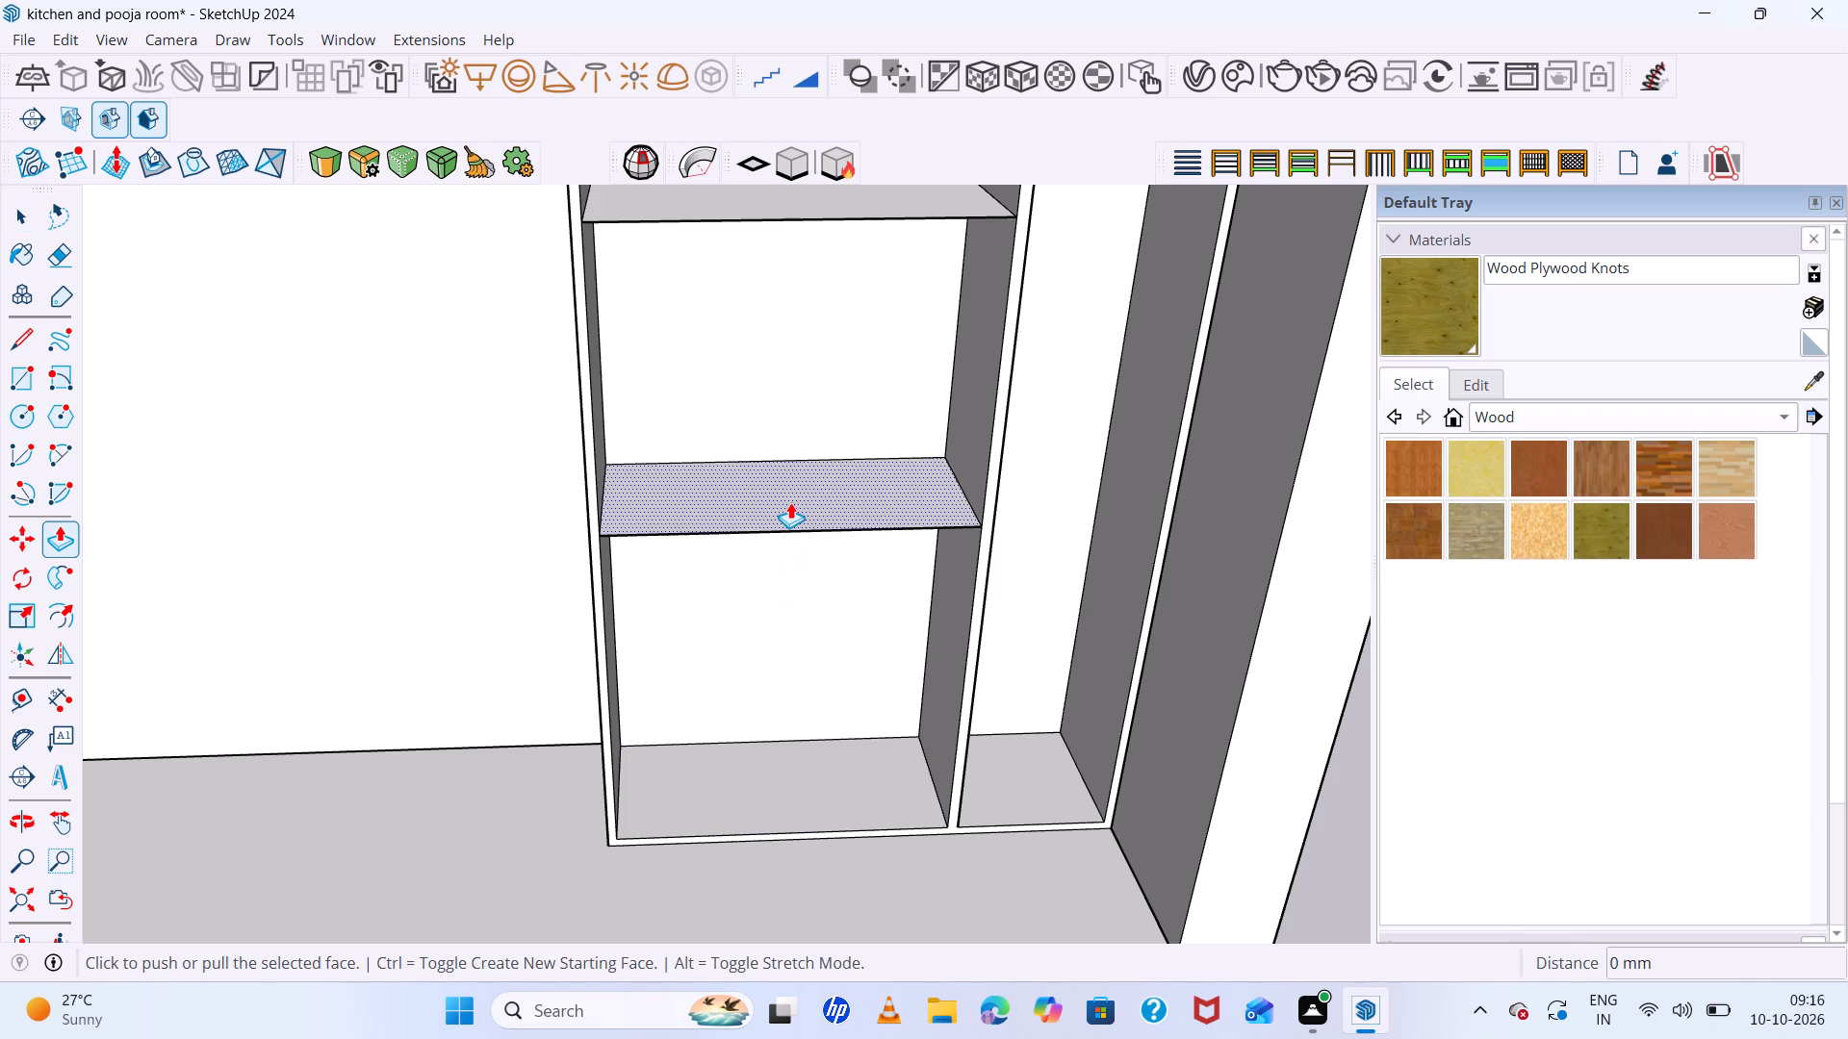
click(790, 502)
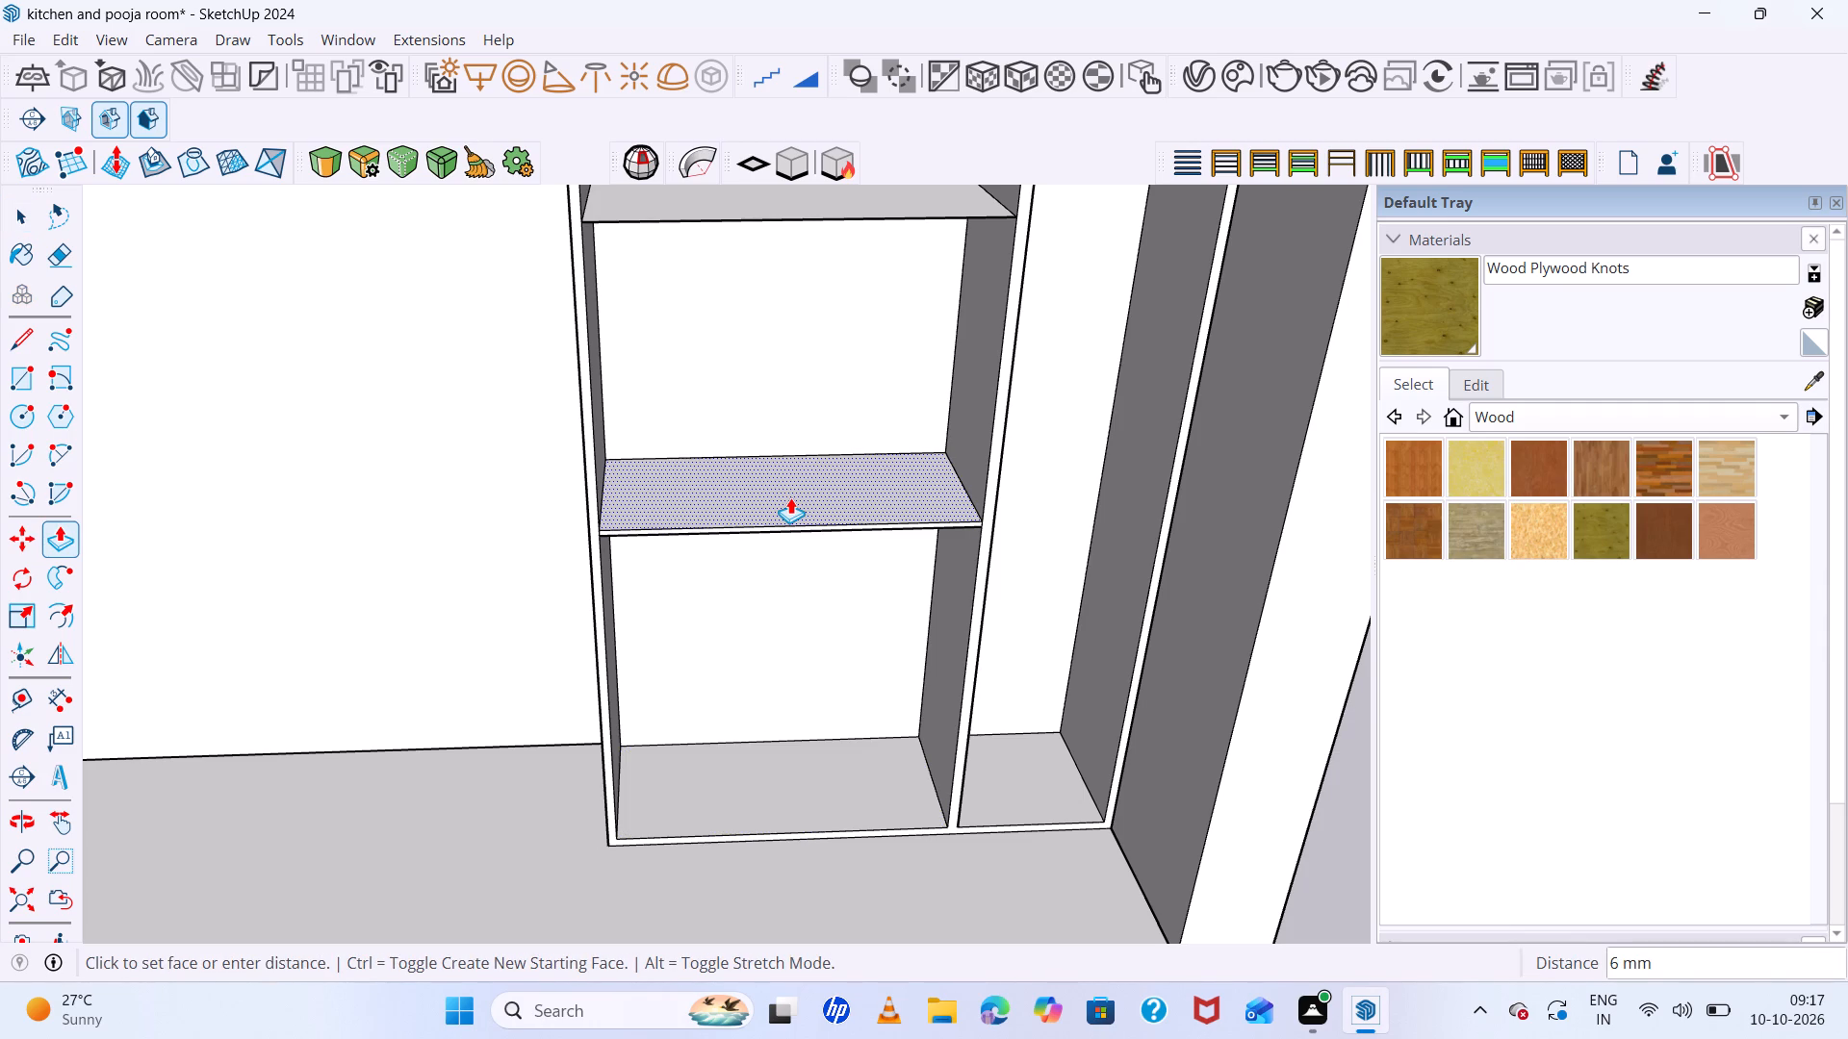
text(10)
key(Return)
Repeat the 10 mm Push/Pull on the middle shelf of the right wide compartment.
scroll(762, 468, down, 4)
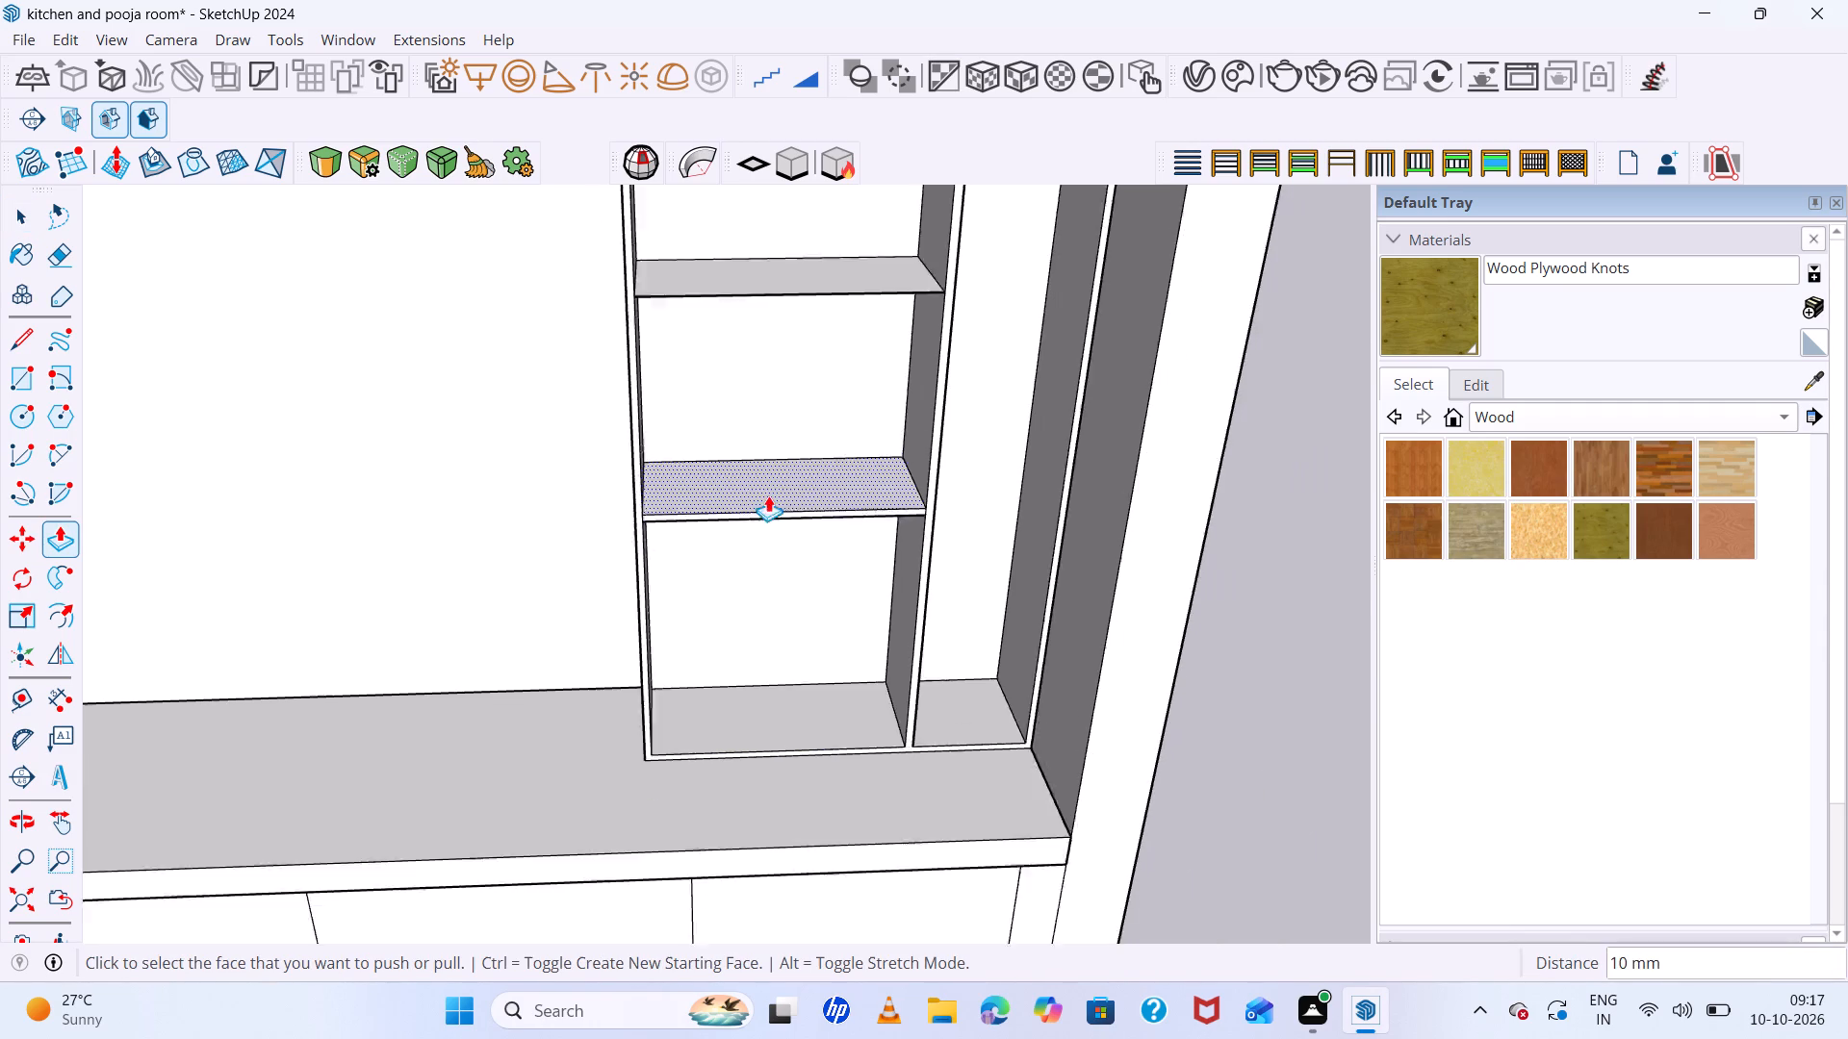
scroll(768, 495, down, 1)
double_click(795, 316)
Push/Pull the top shelf face in the right wide compartment up 10 mm.
scroll(764, 703, down, 7)
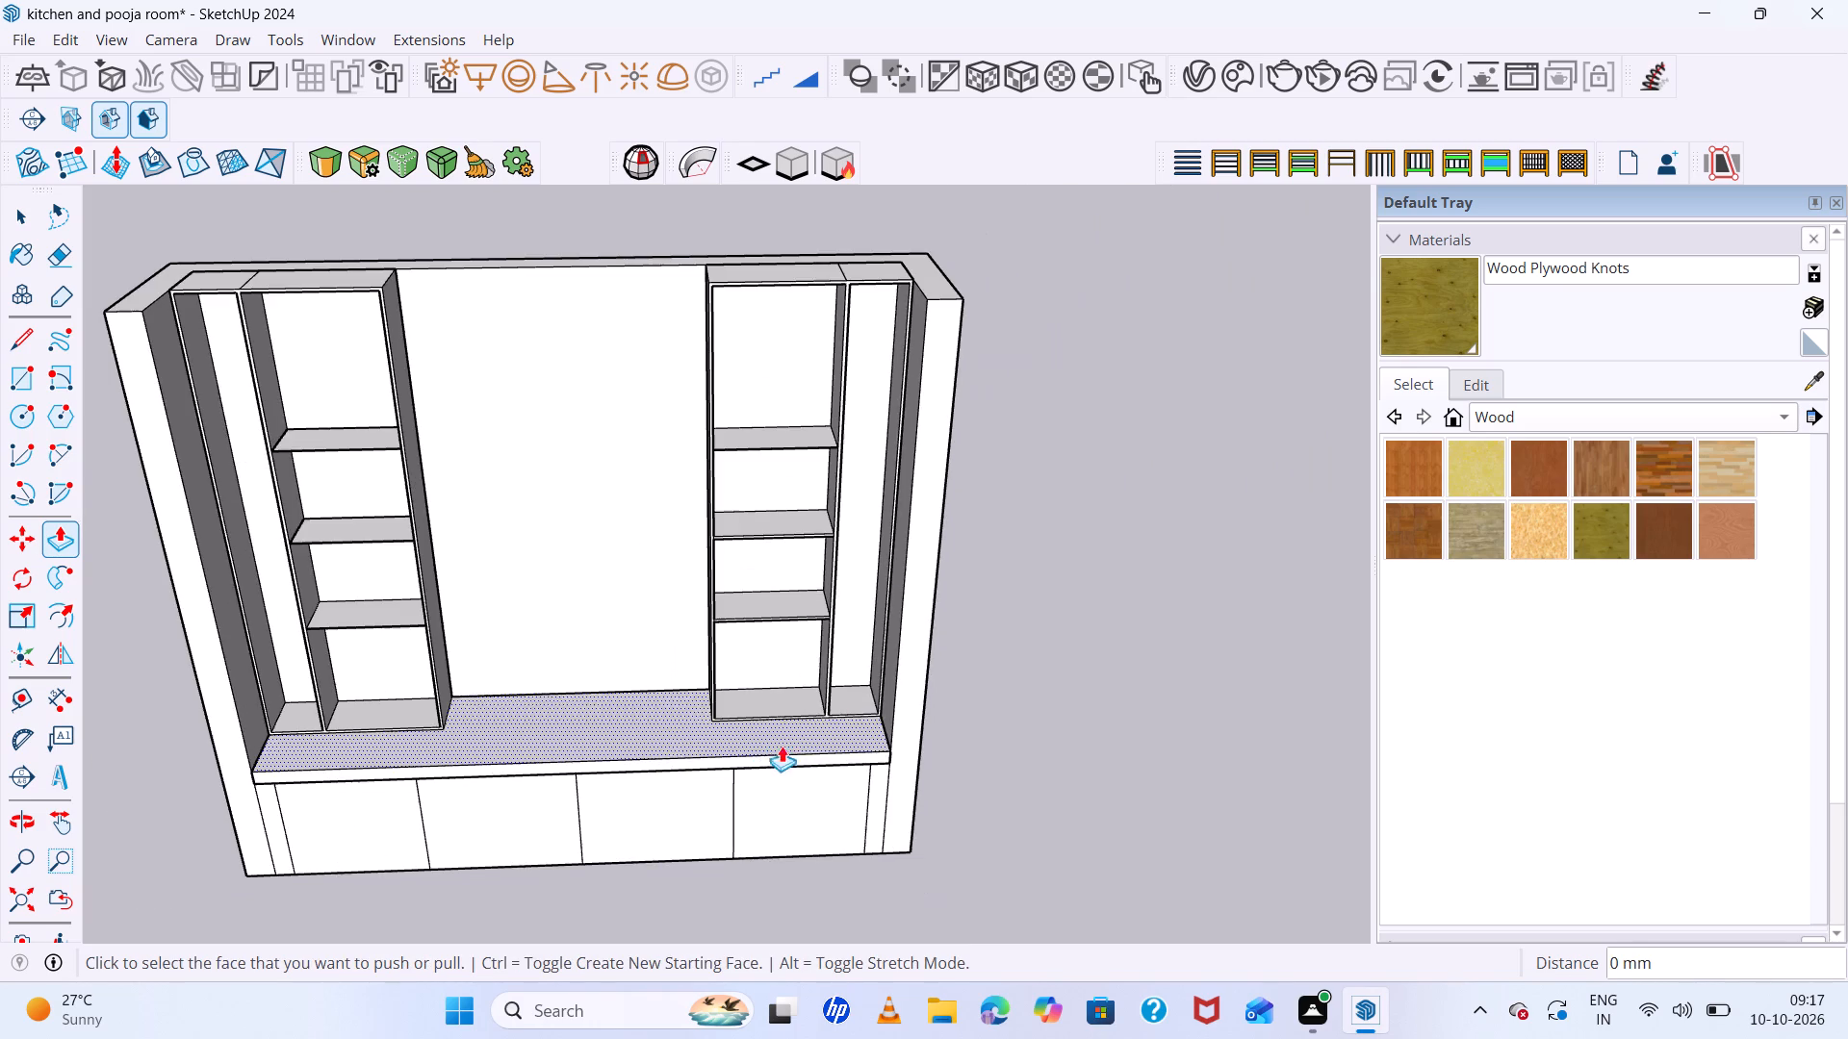
scroll(787, 381, up, 9)
click(784, 466)
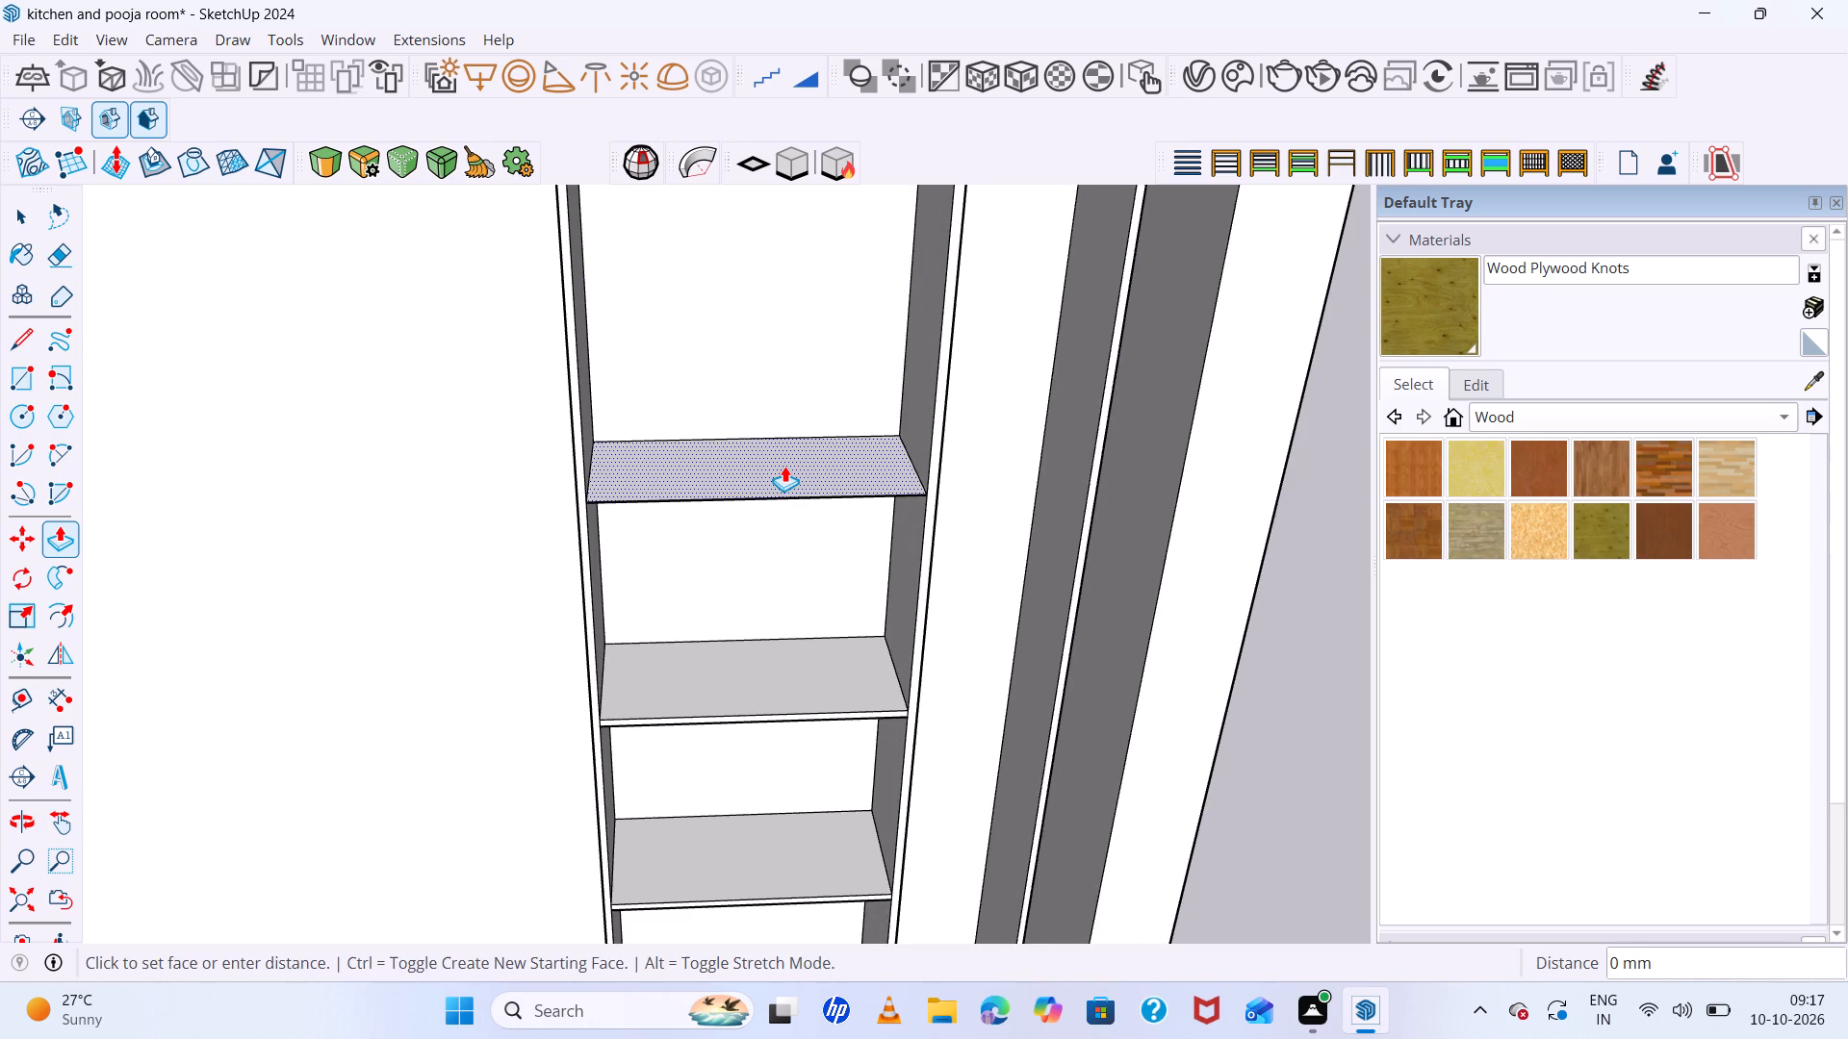
click(784, 466)
click(786, 466)
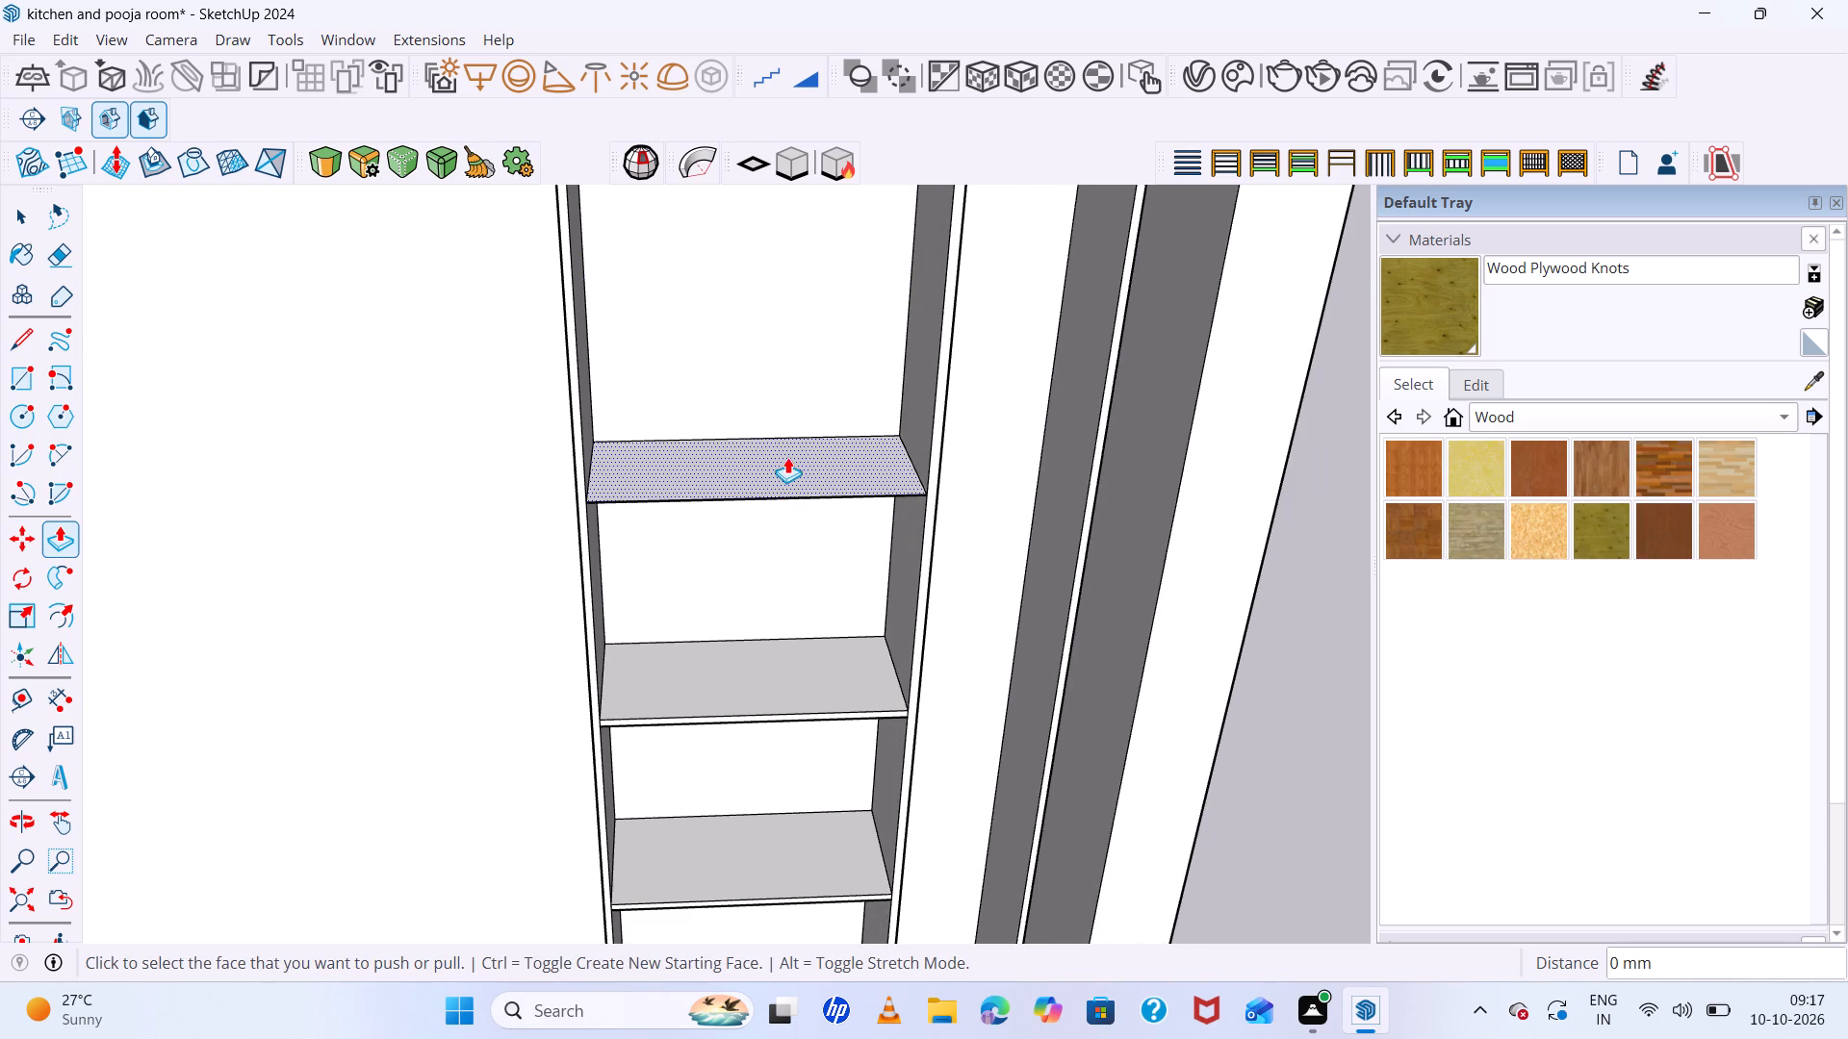
click(818, 477)
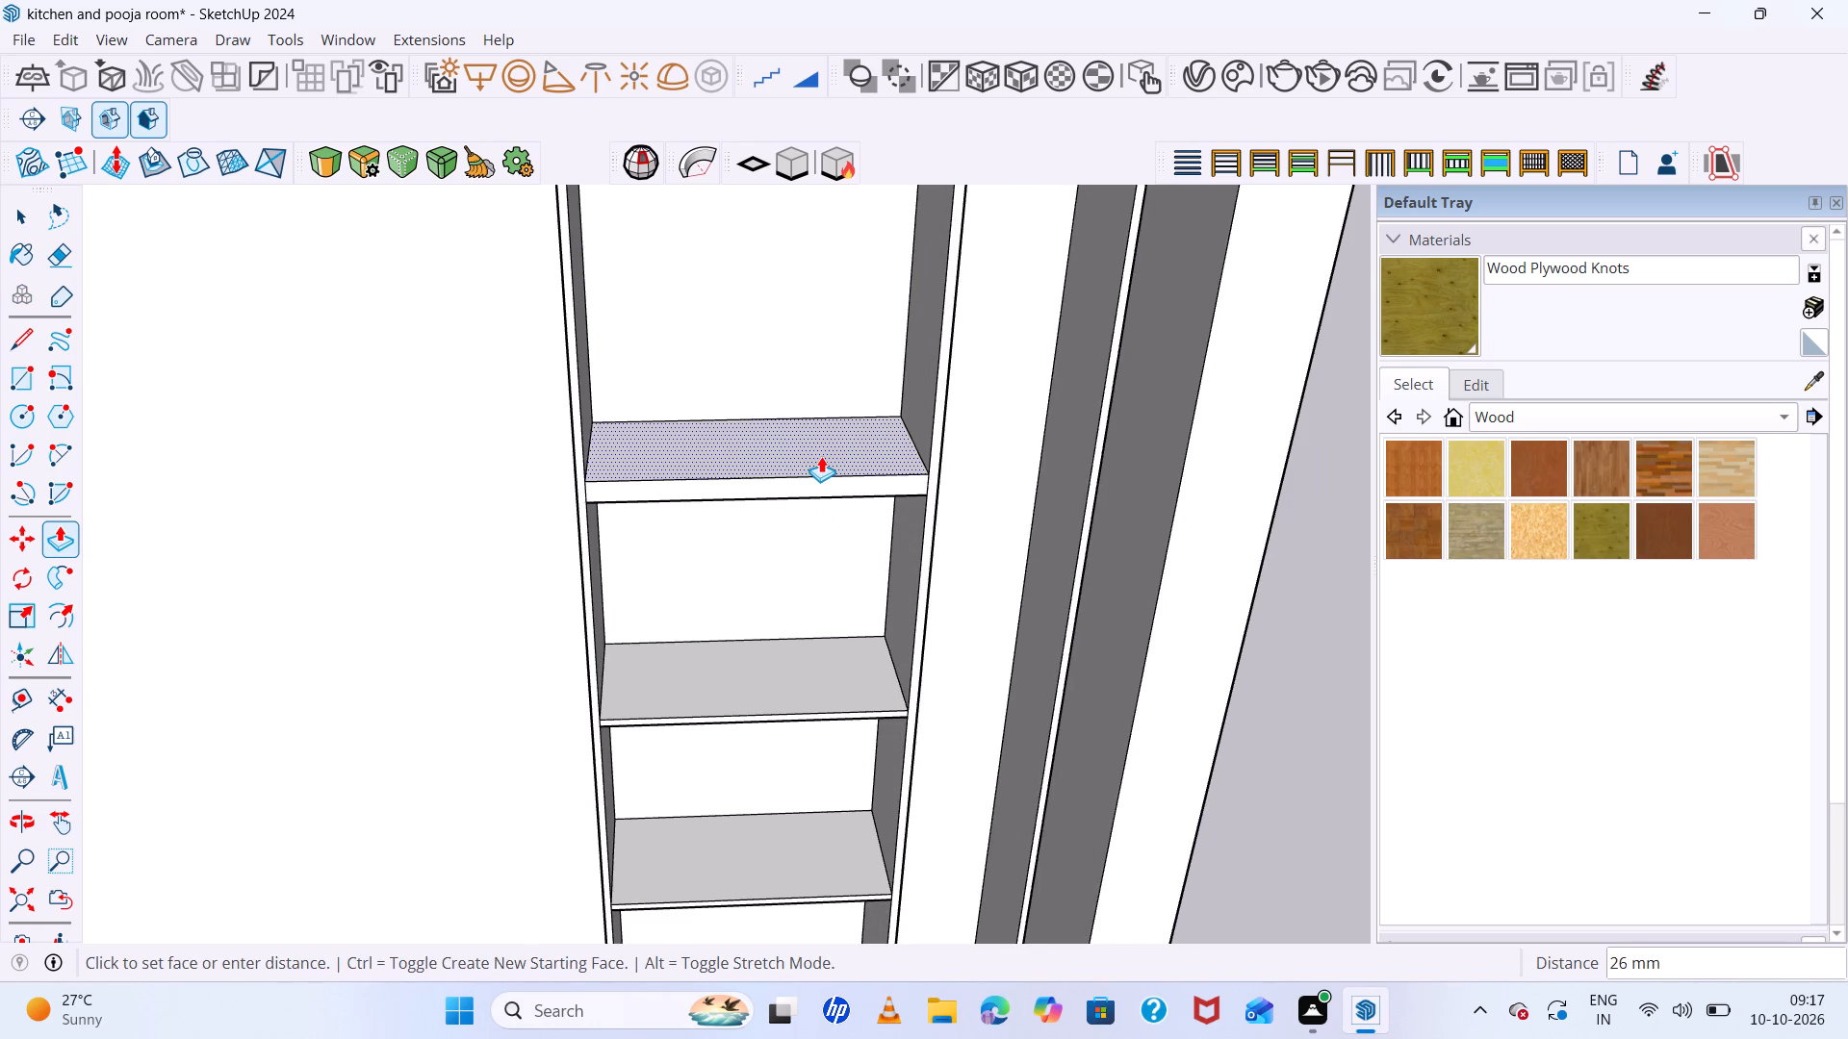
text(10)
key(Return)
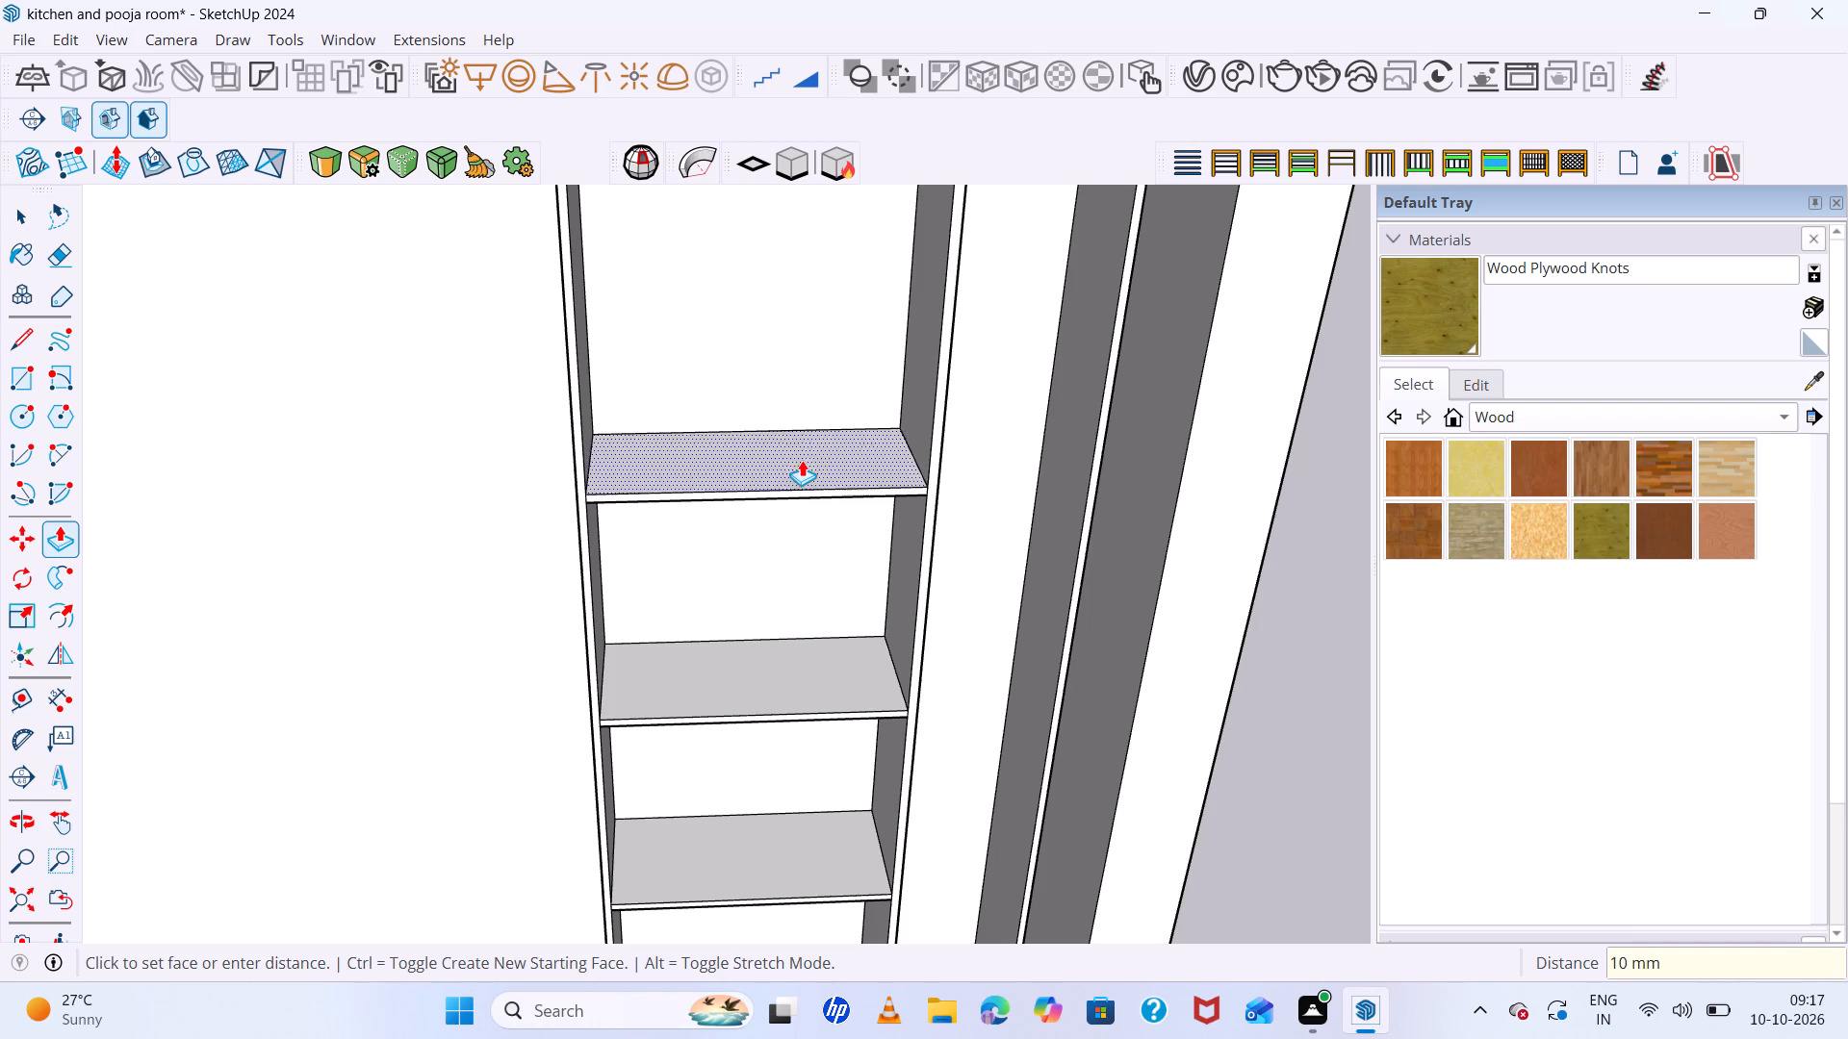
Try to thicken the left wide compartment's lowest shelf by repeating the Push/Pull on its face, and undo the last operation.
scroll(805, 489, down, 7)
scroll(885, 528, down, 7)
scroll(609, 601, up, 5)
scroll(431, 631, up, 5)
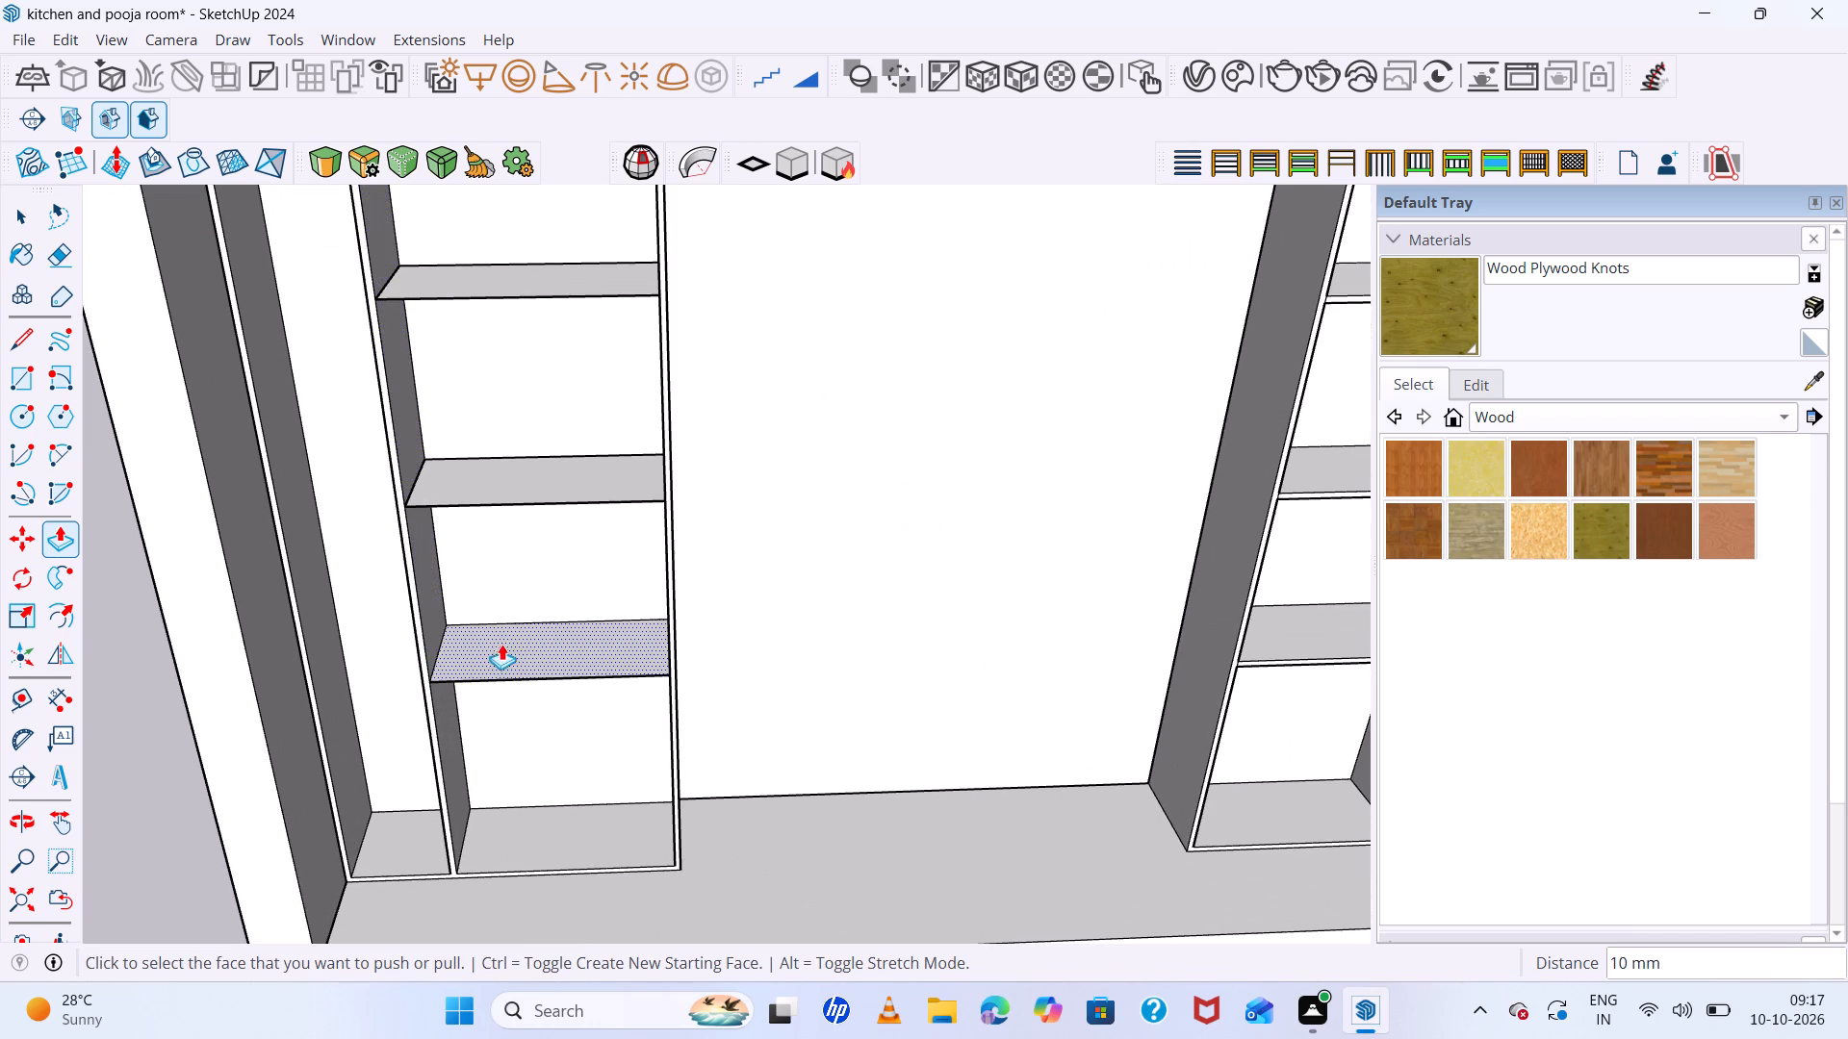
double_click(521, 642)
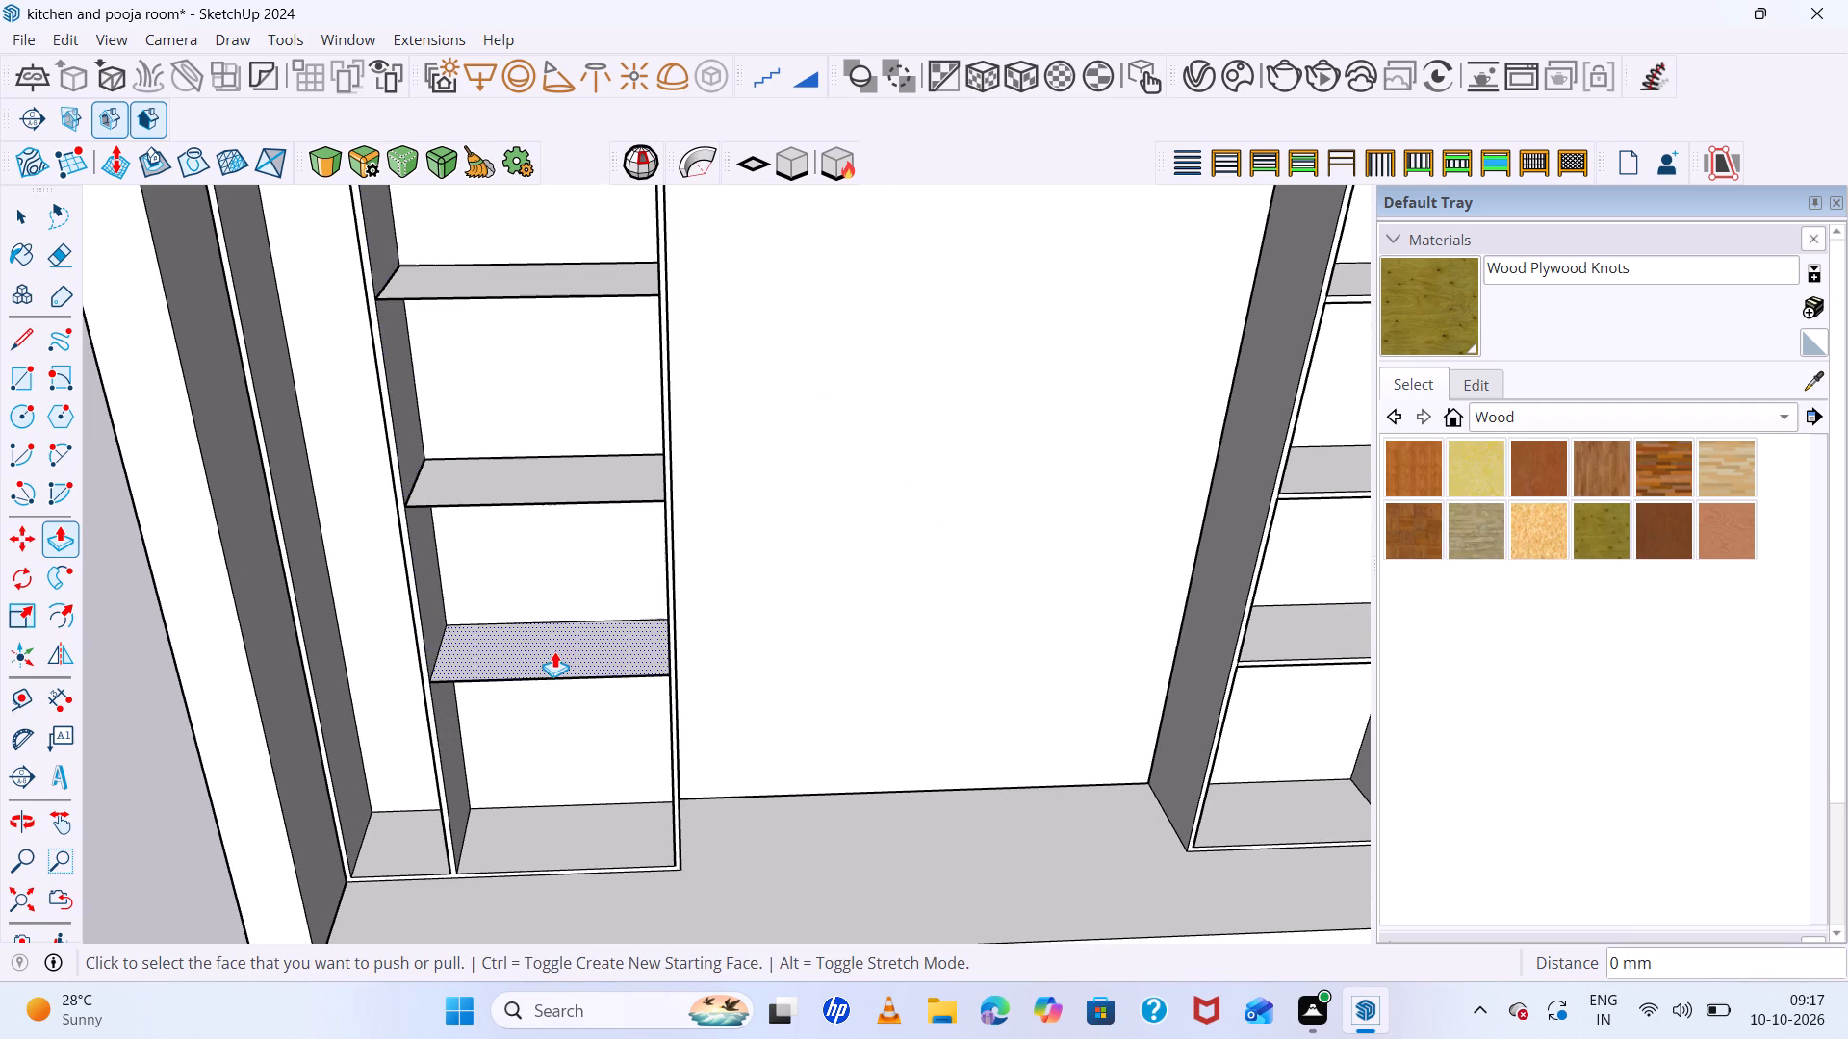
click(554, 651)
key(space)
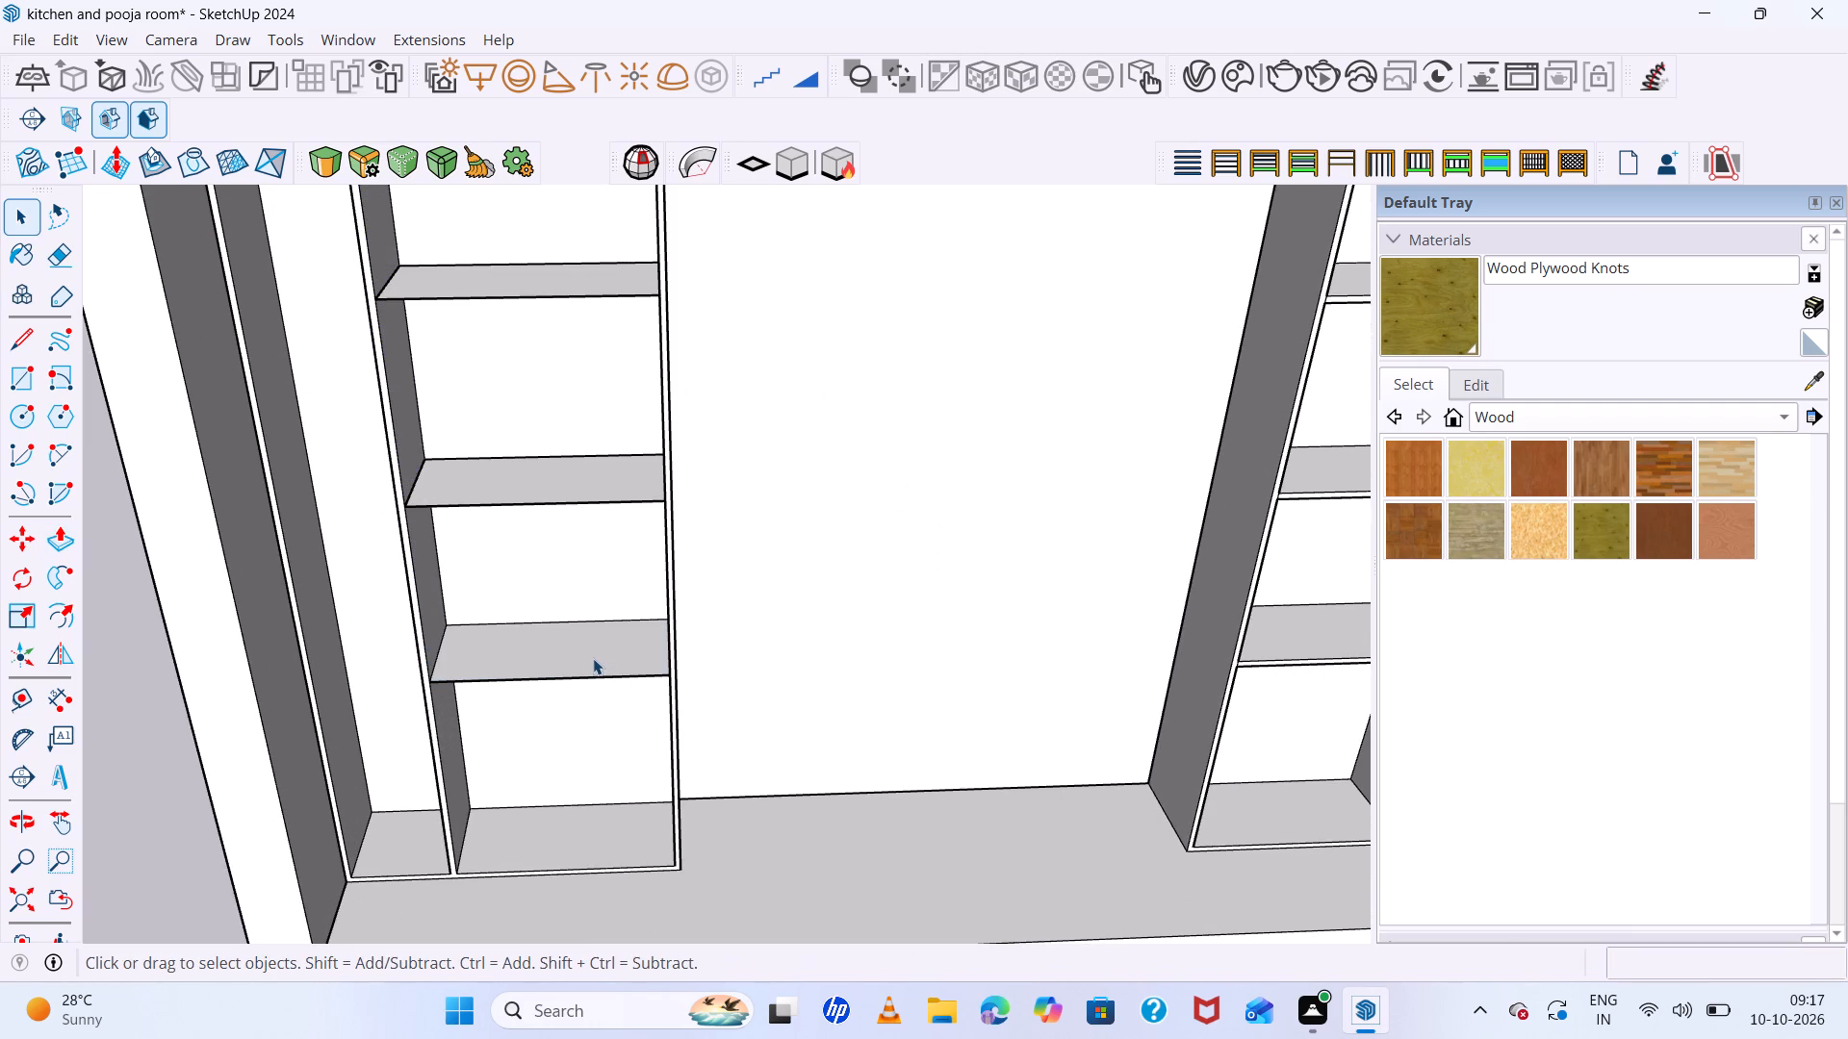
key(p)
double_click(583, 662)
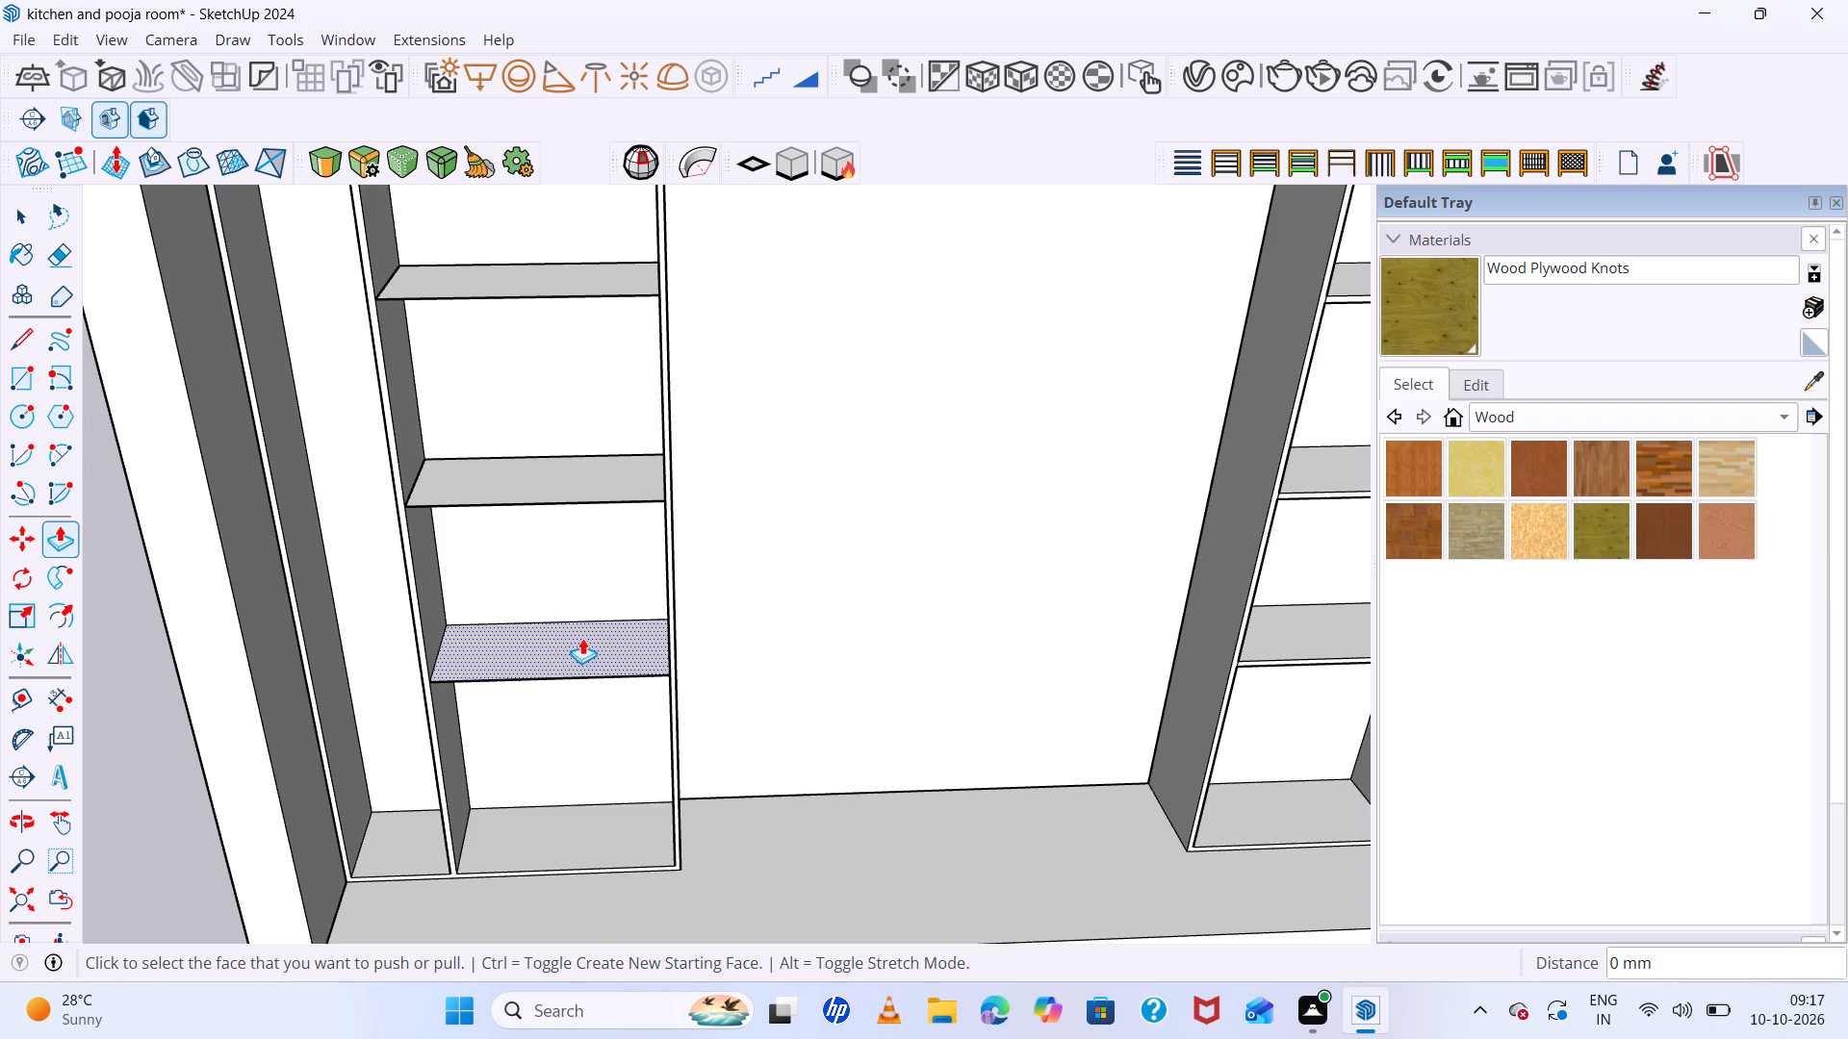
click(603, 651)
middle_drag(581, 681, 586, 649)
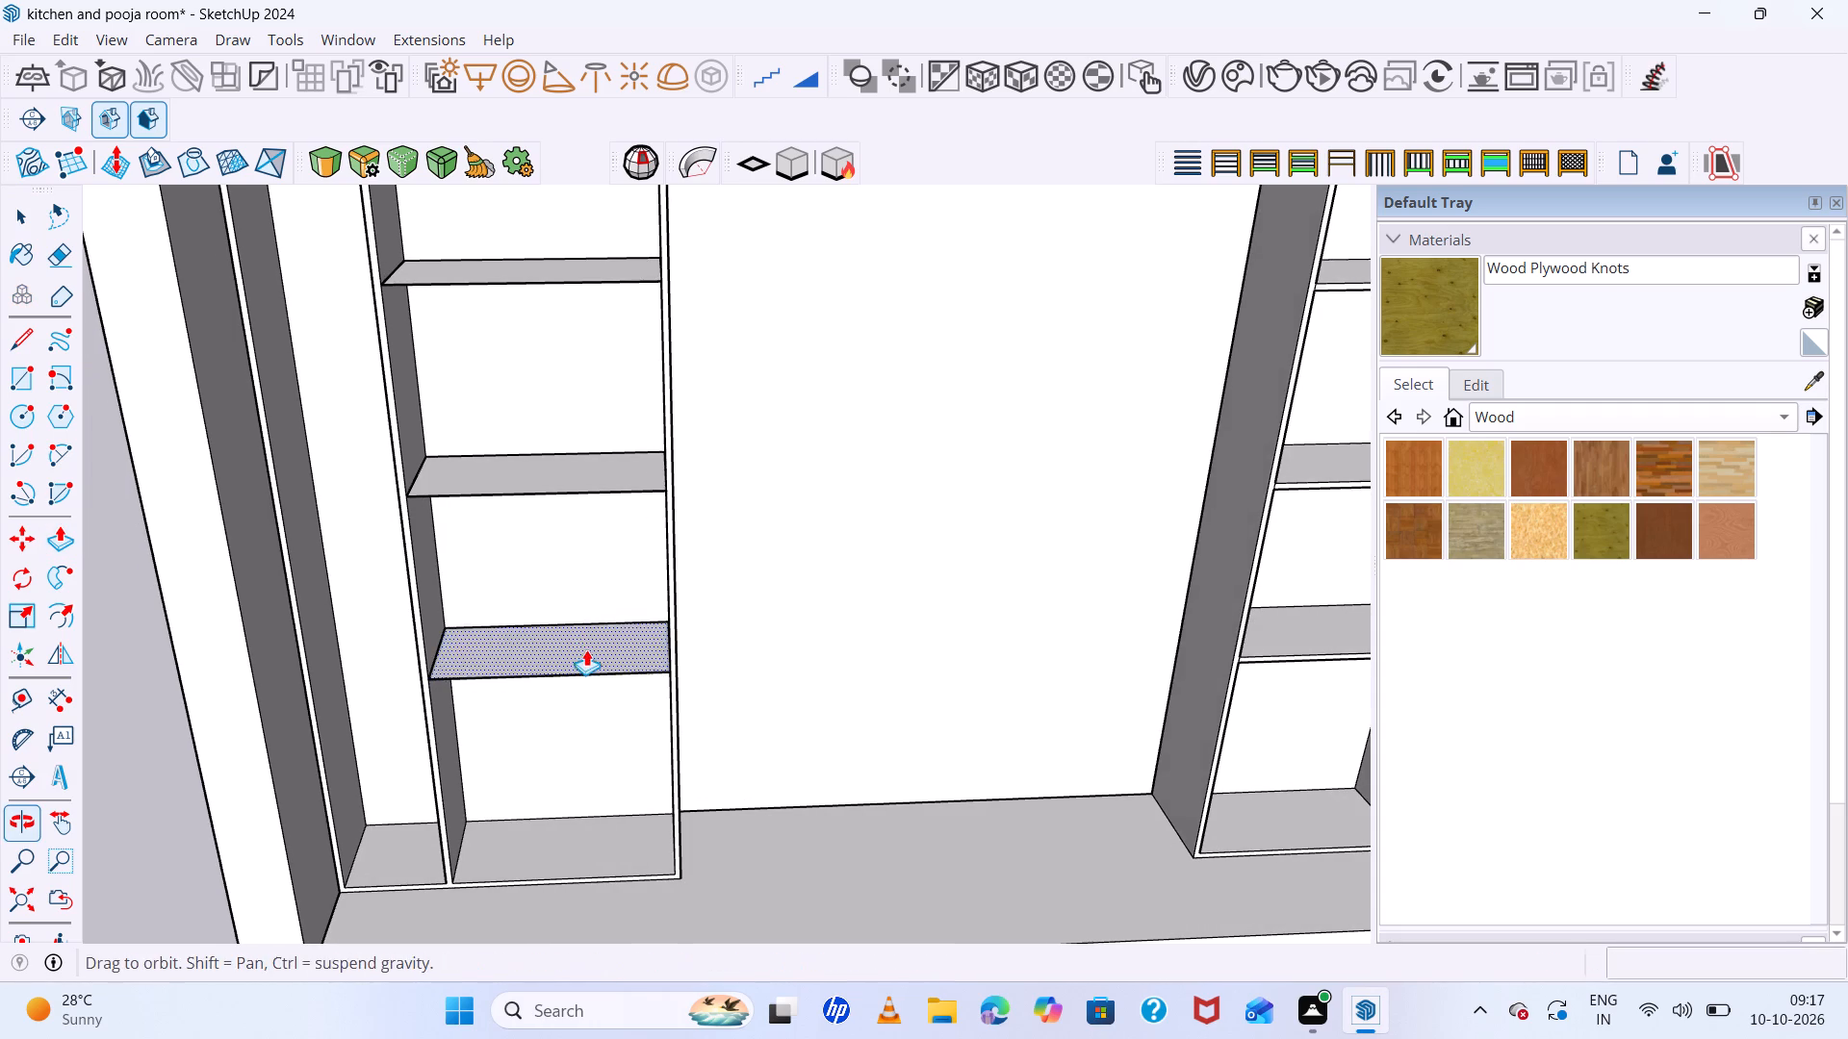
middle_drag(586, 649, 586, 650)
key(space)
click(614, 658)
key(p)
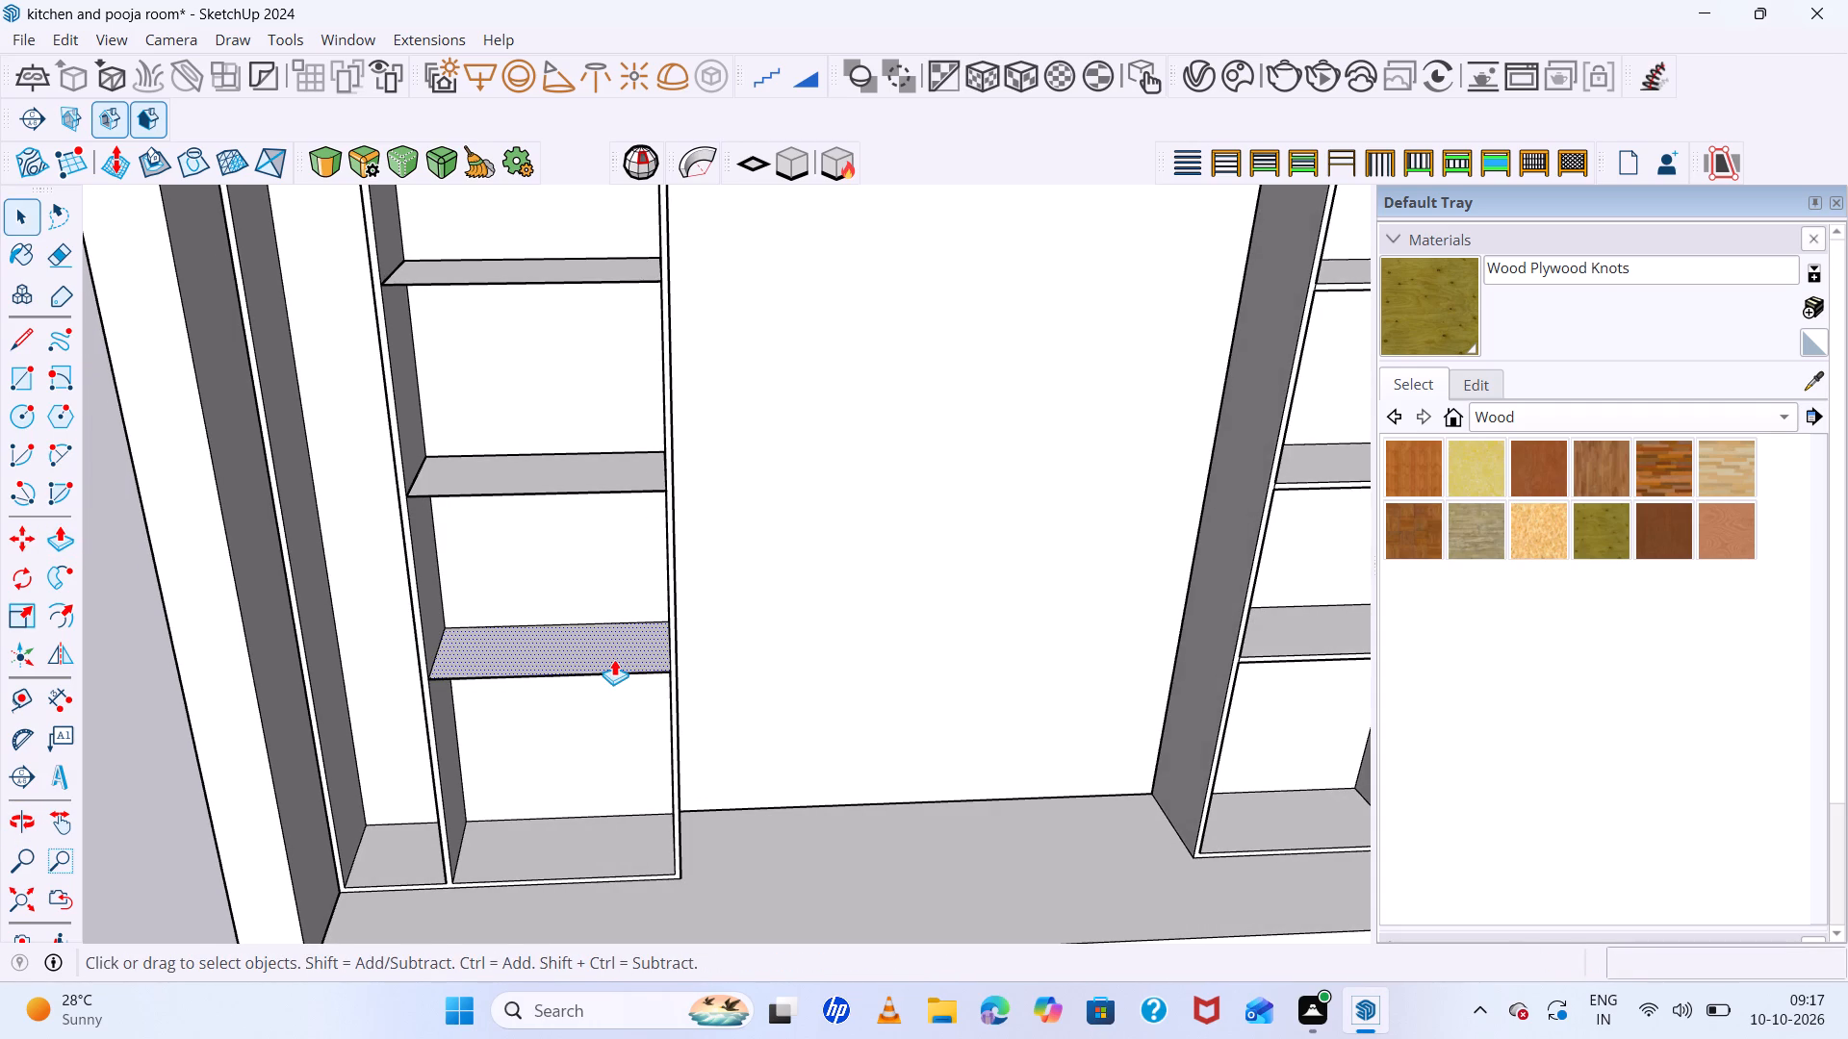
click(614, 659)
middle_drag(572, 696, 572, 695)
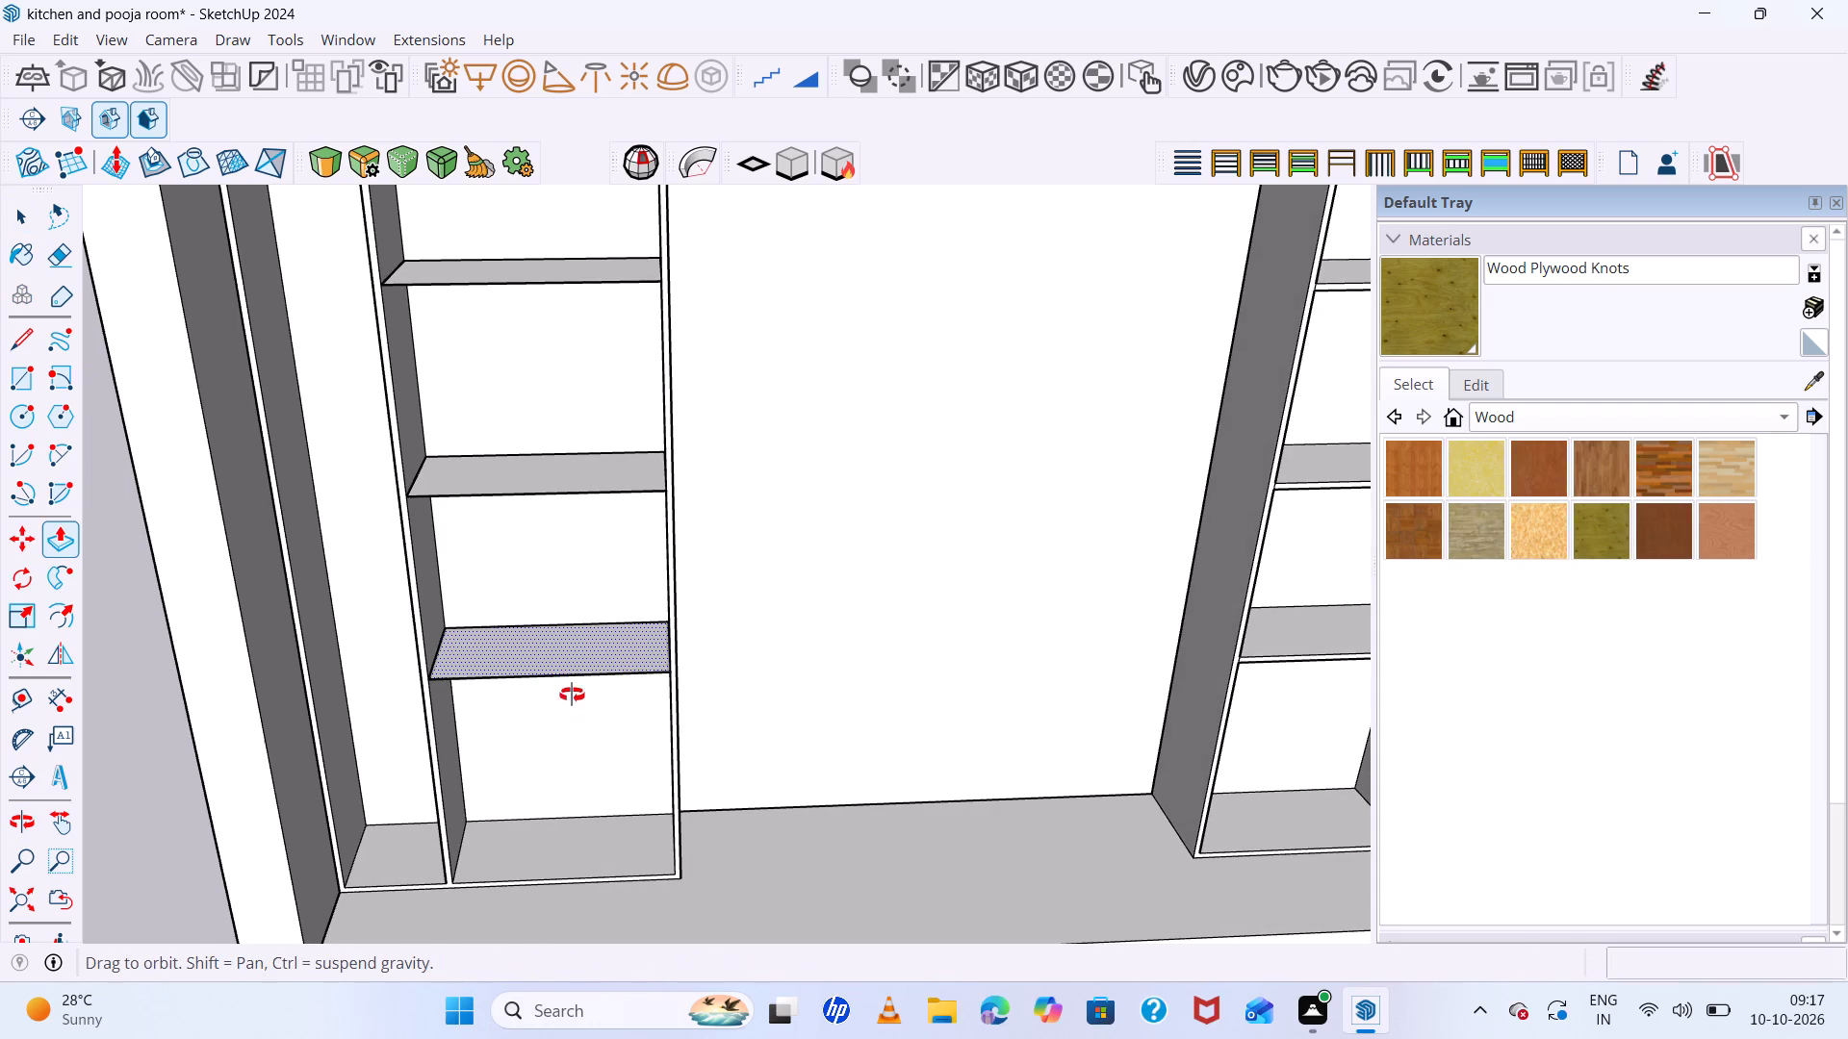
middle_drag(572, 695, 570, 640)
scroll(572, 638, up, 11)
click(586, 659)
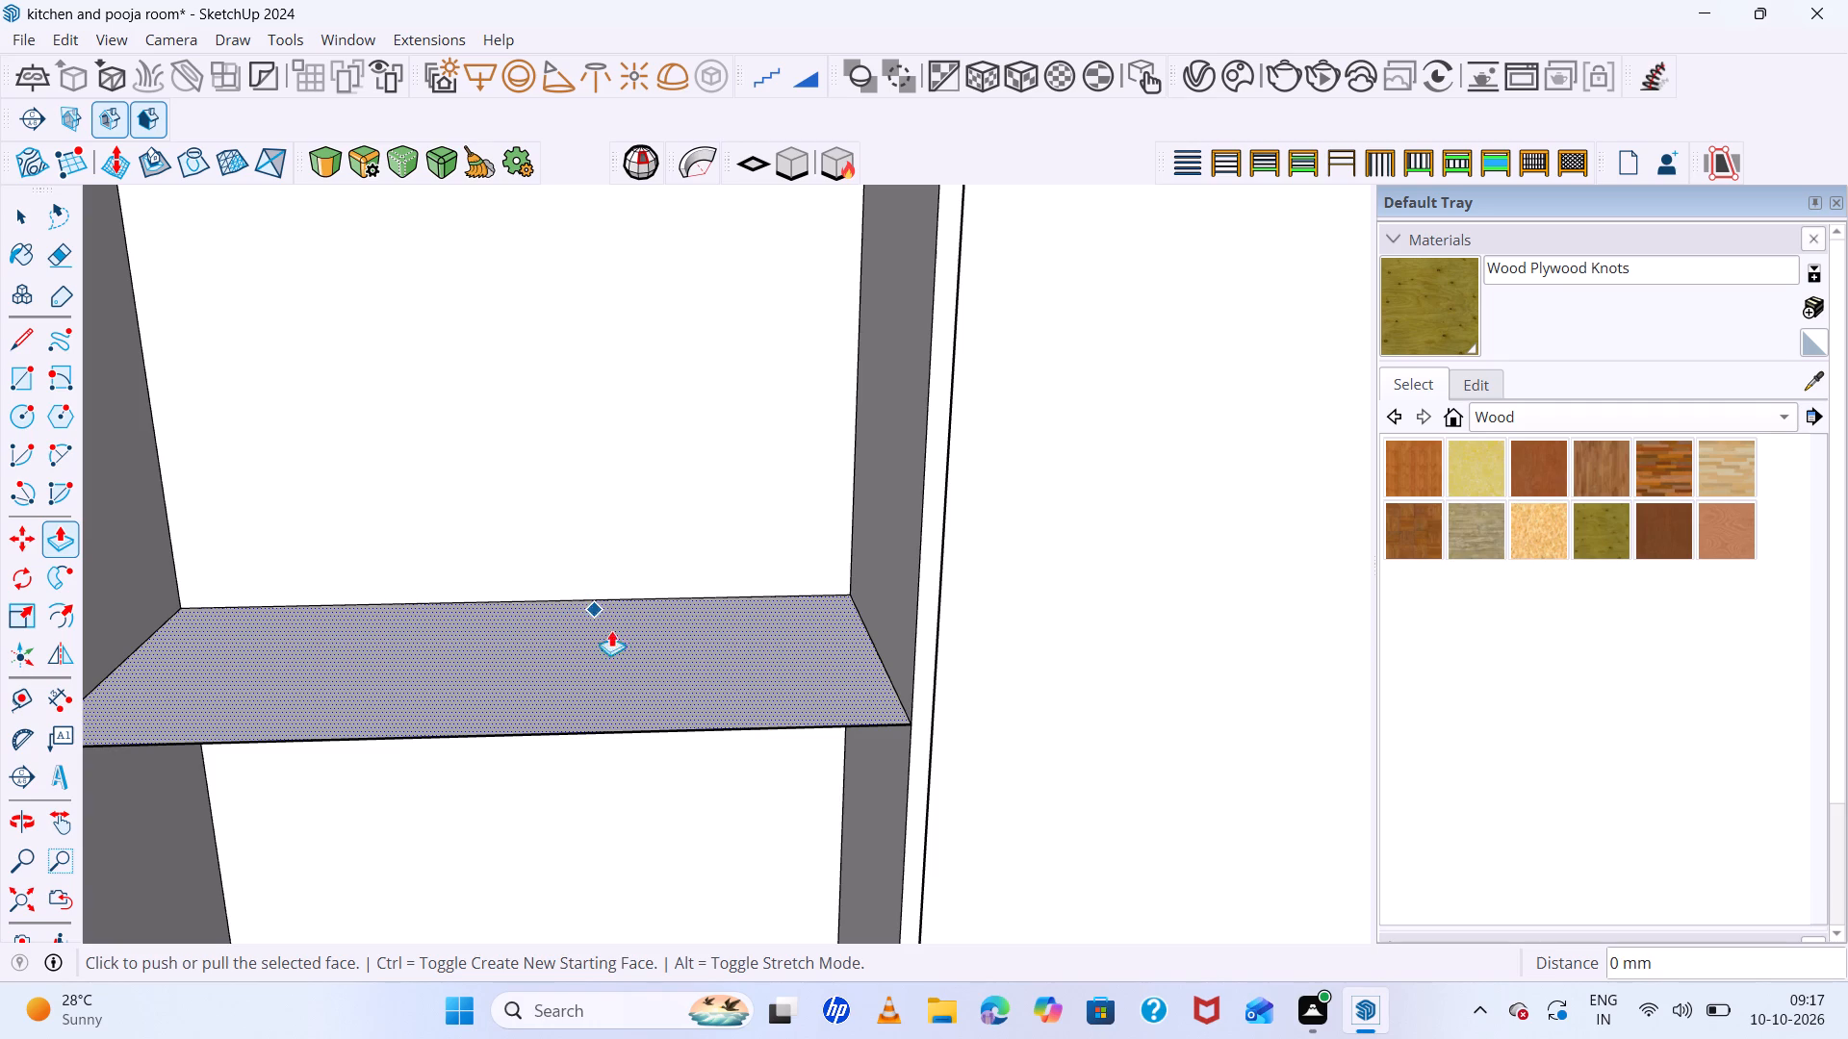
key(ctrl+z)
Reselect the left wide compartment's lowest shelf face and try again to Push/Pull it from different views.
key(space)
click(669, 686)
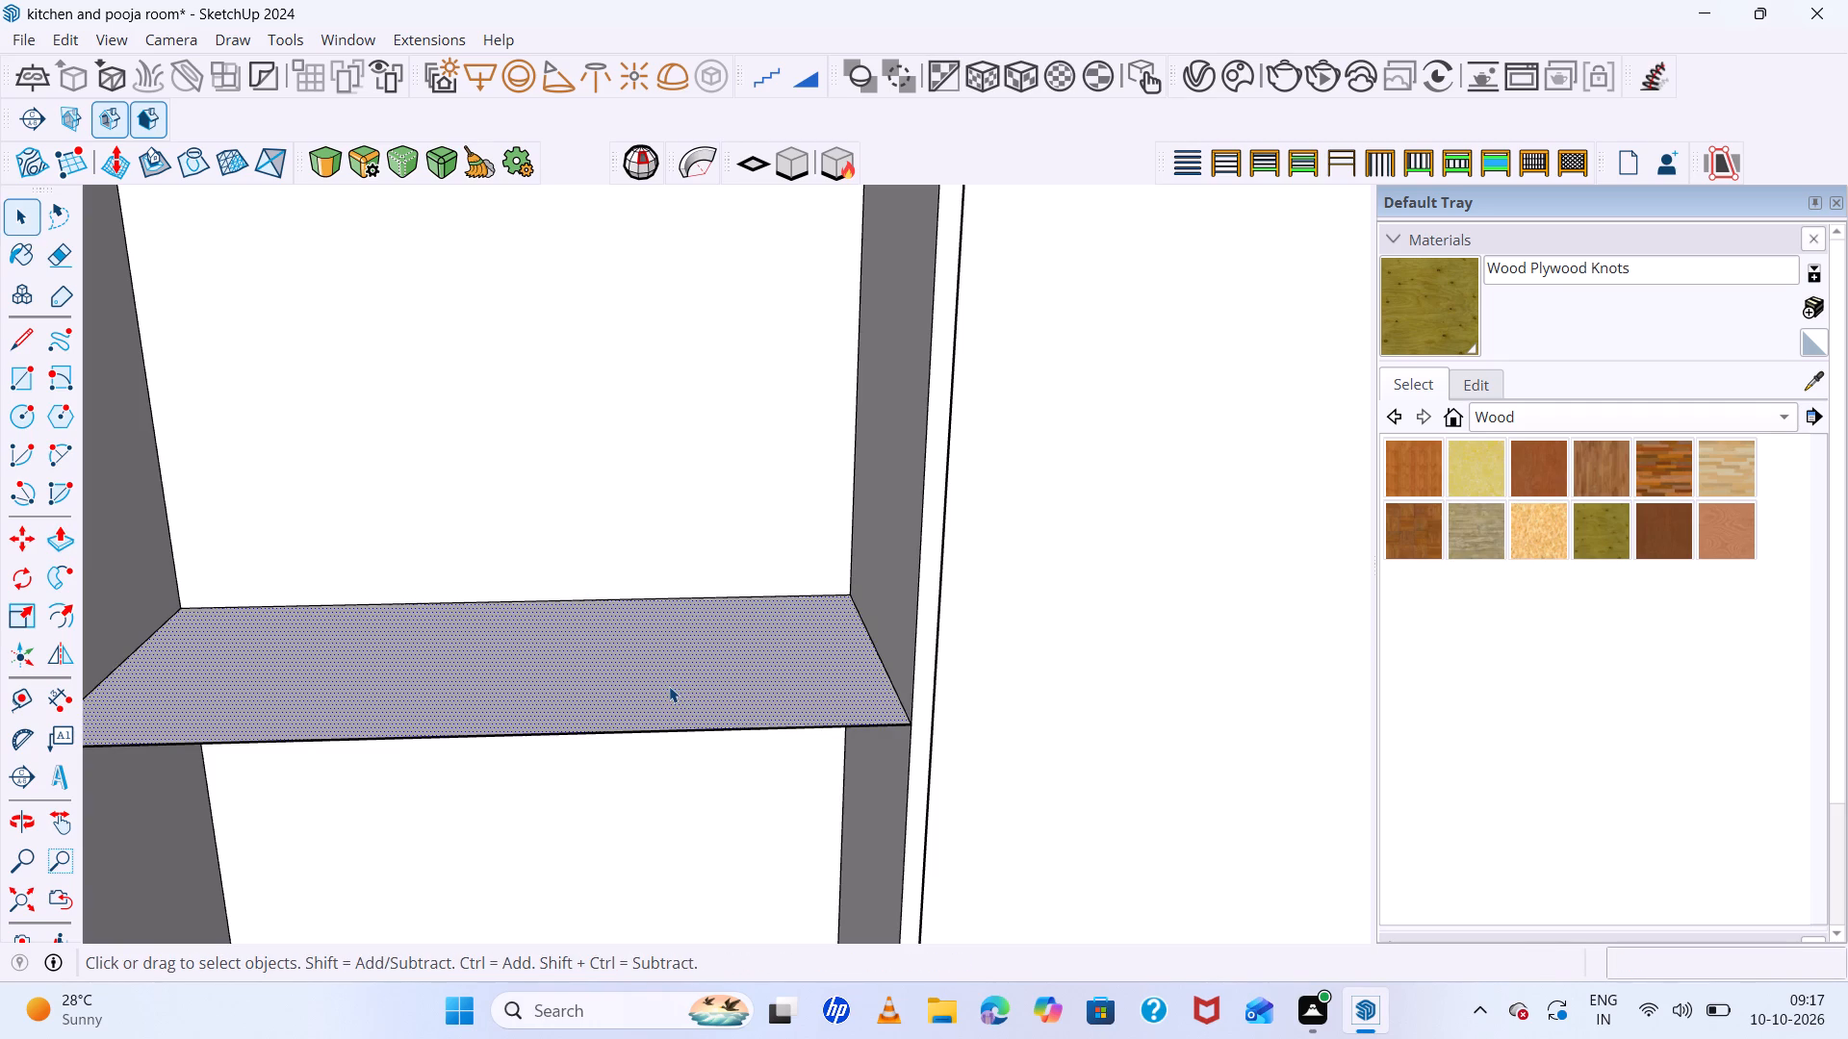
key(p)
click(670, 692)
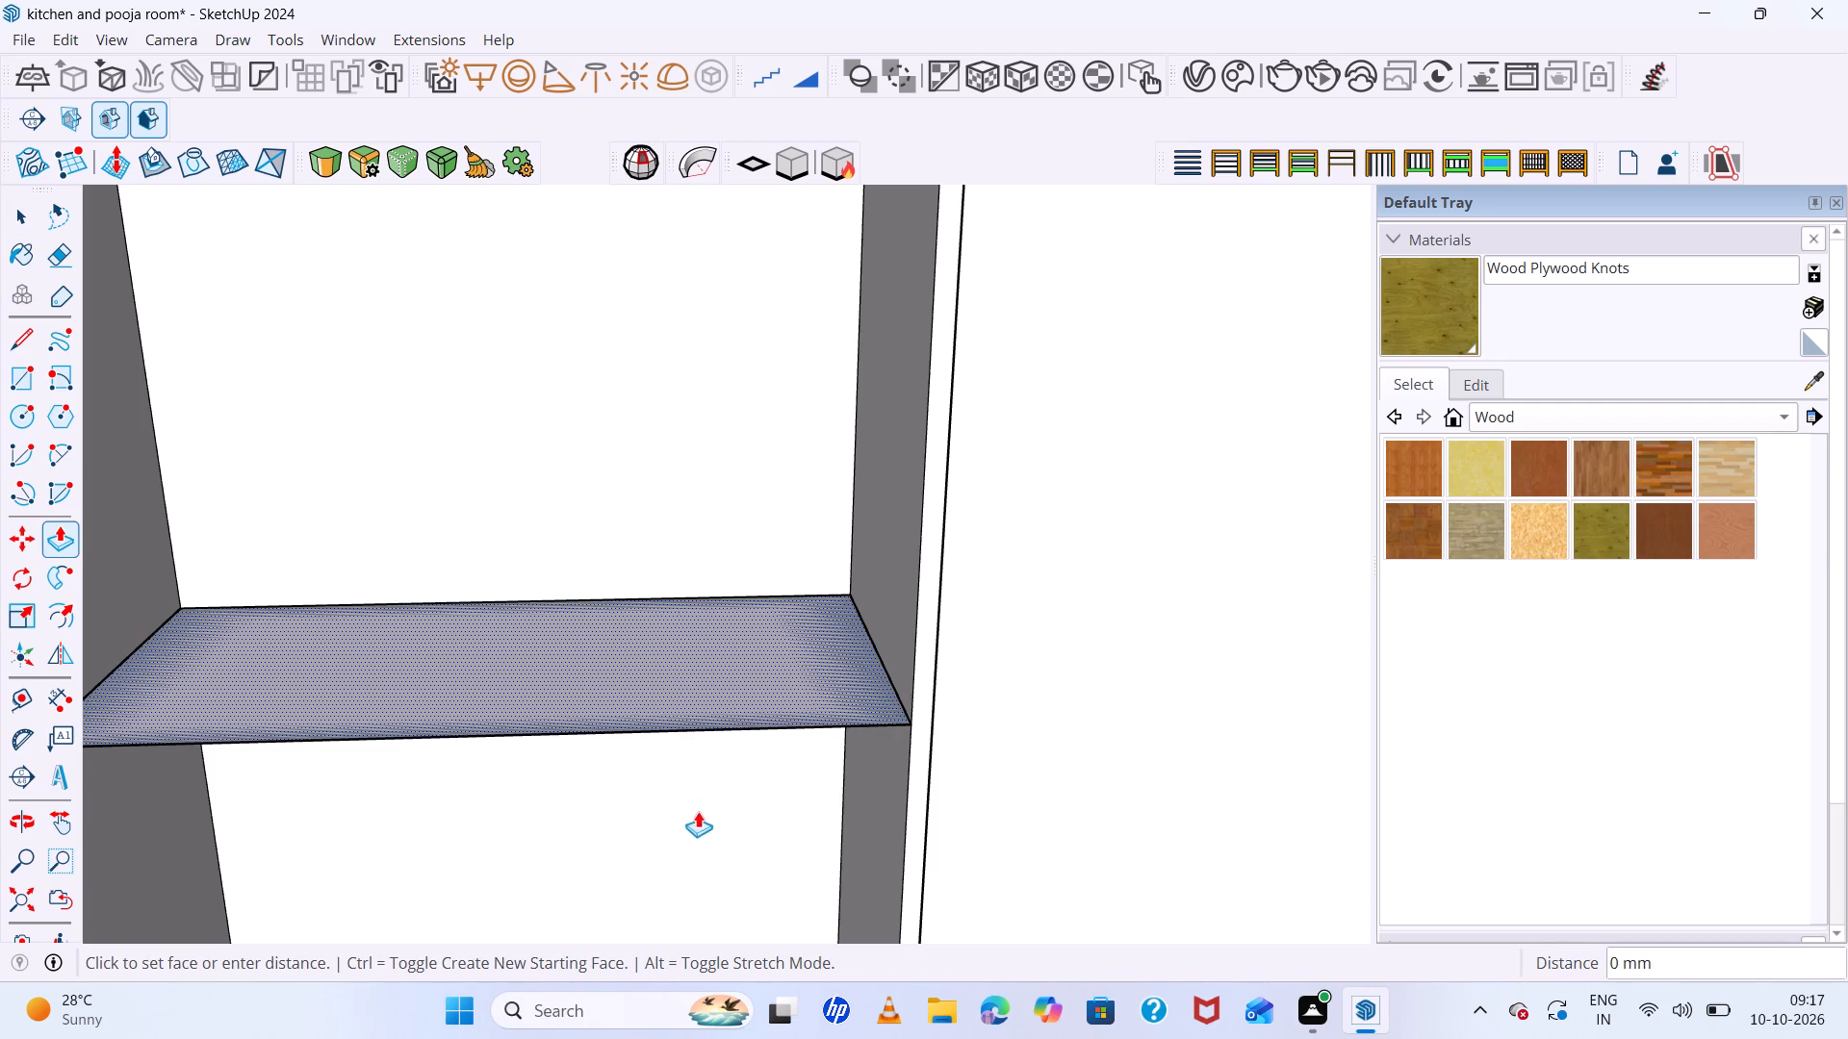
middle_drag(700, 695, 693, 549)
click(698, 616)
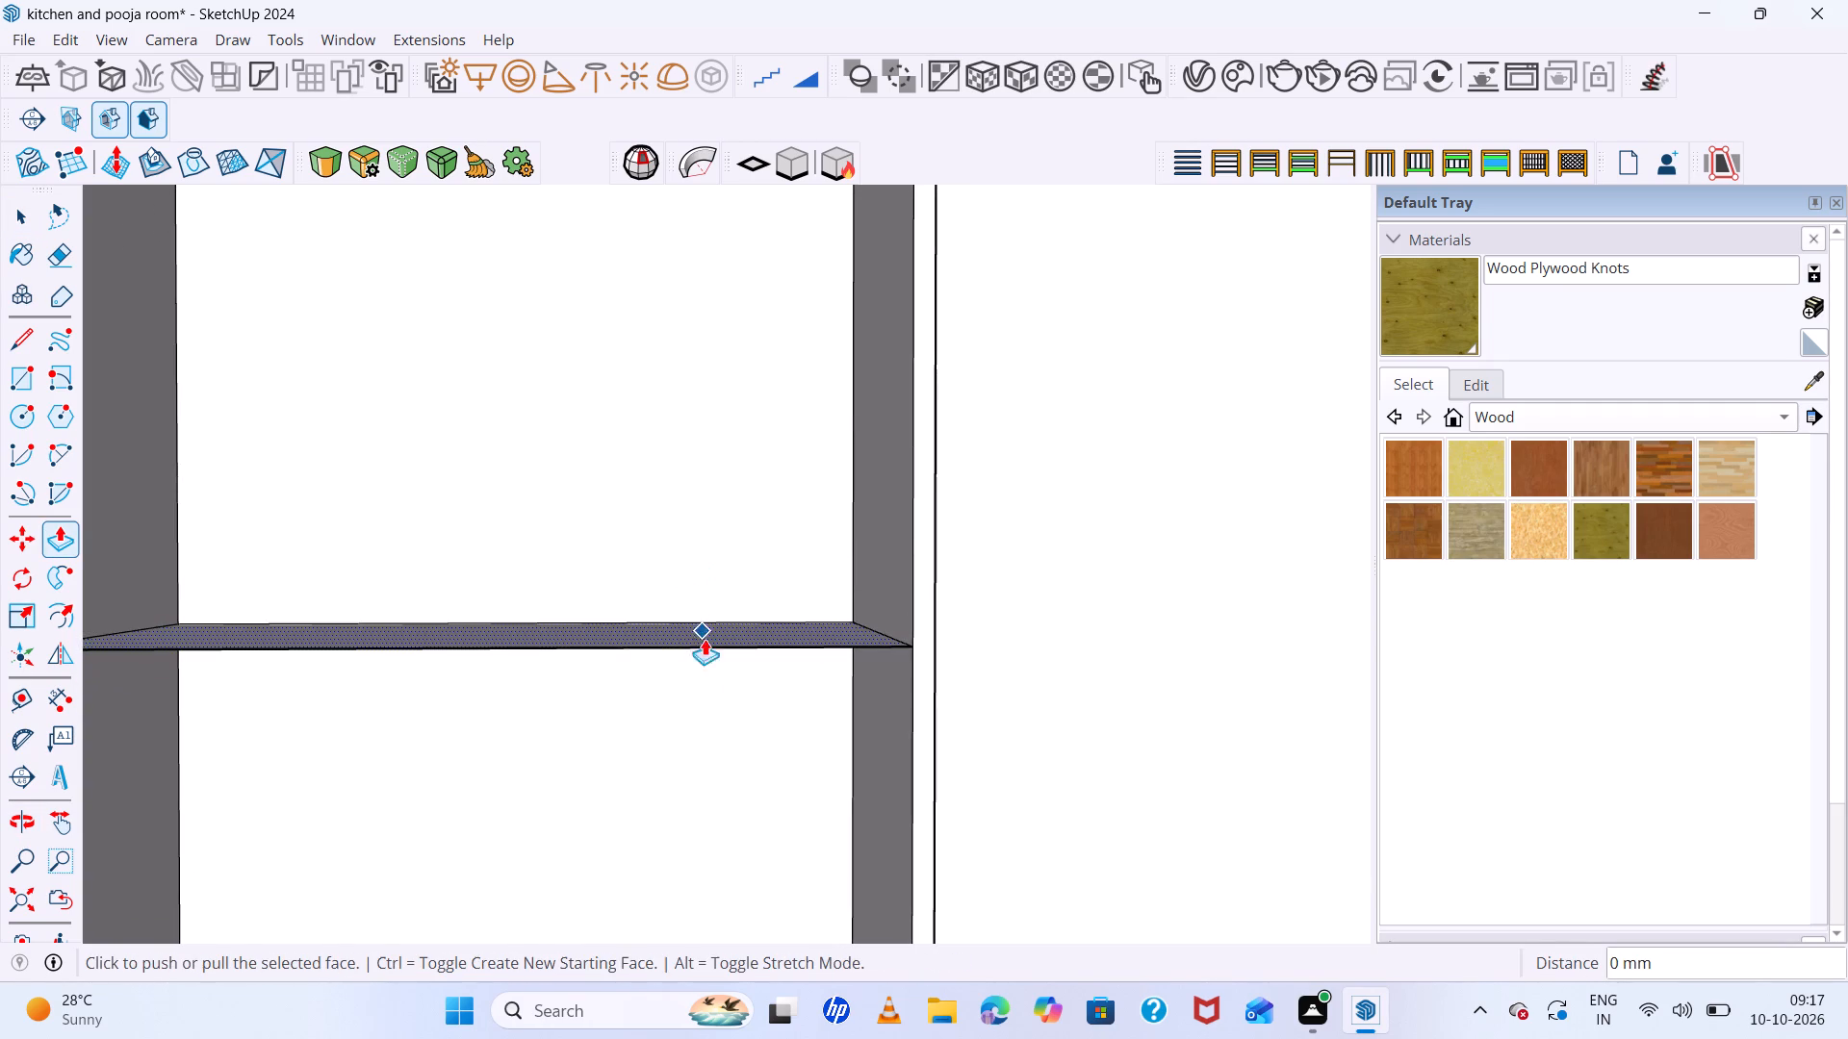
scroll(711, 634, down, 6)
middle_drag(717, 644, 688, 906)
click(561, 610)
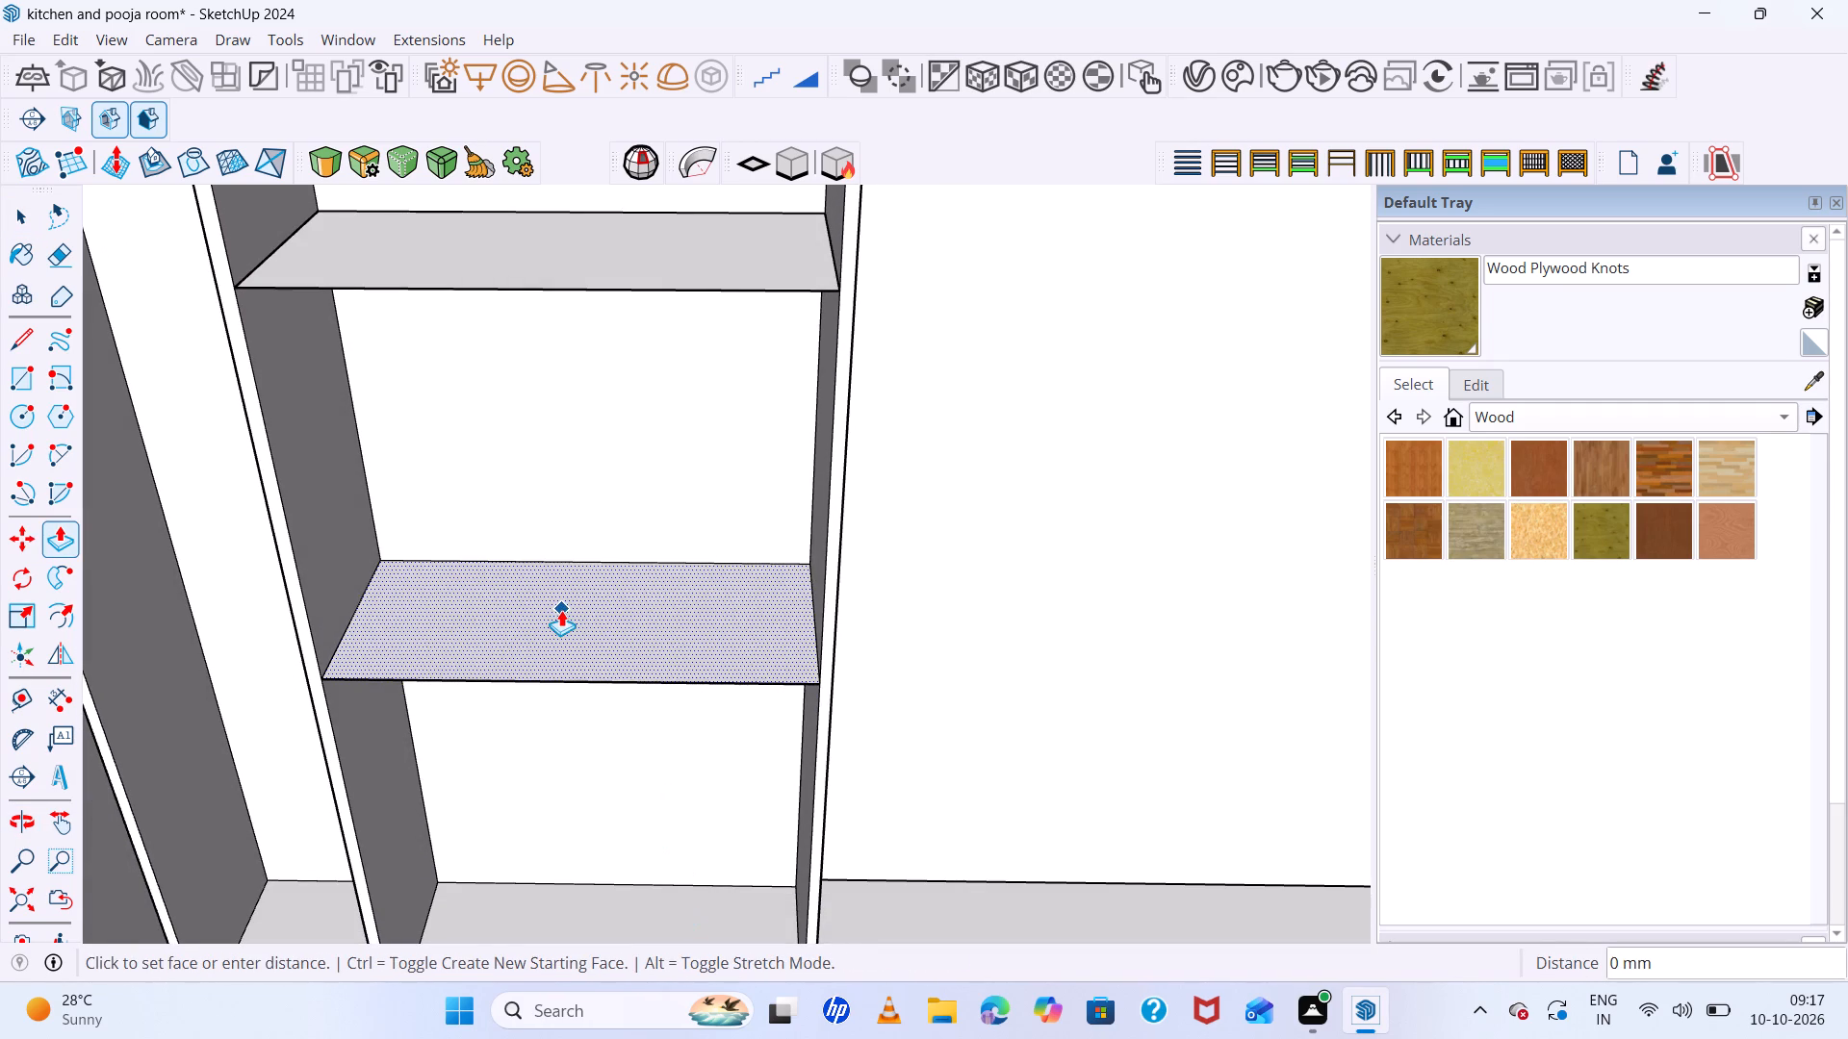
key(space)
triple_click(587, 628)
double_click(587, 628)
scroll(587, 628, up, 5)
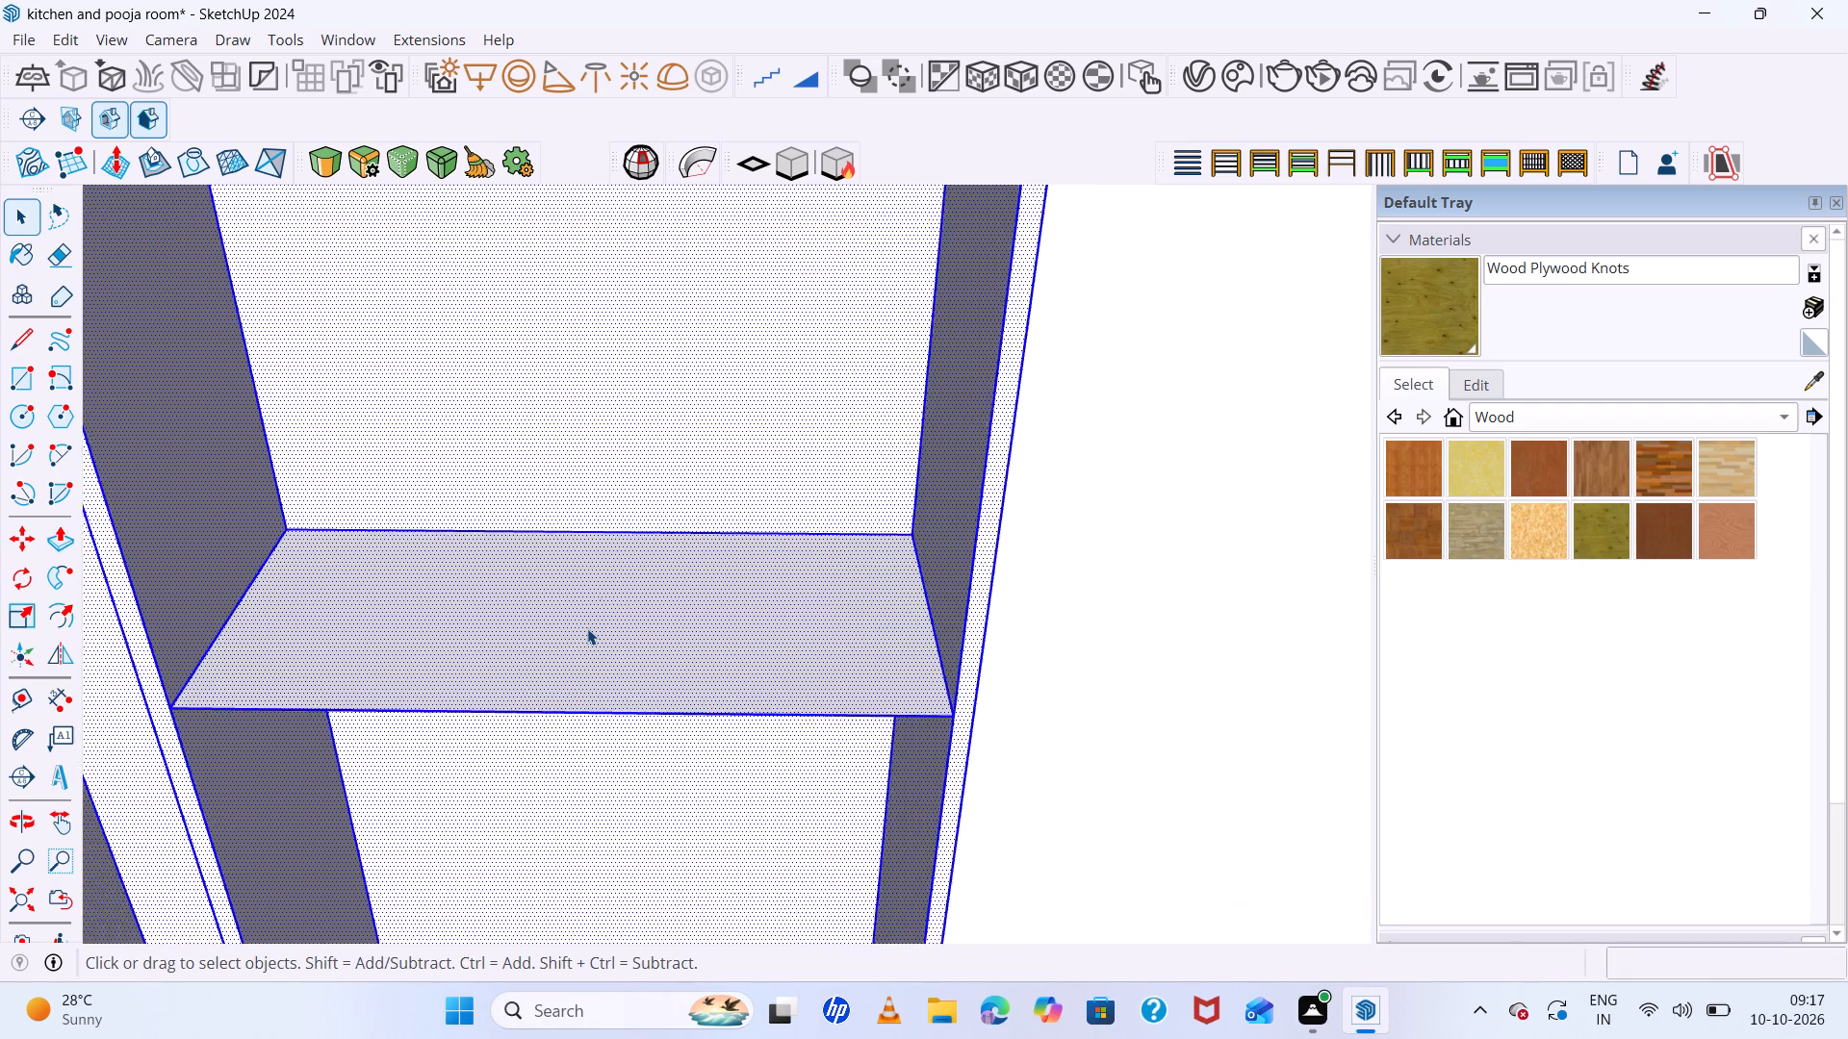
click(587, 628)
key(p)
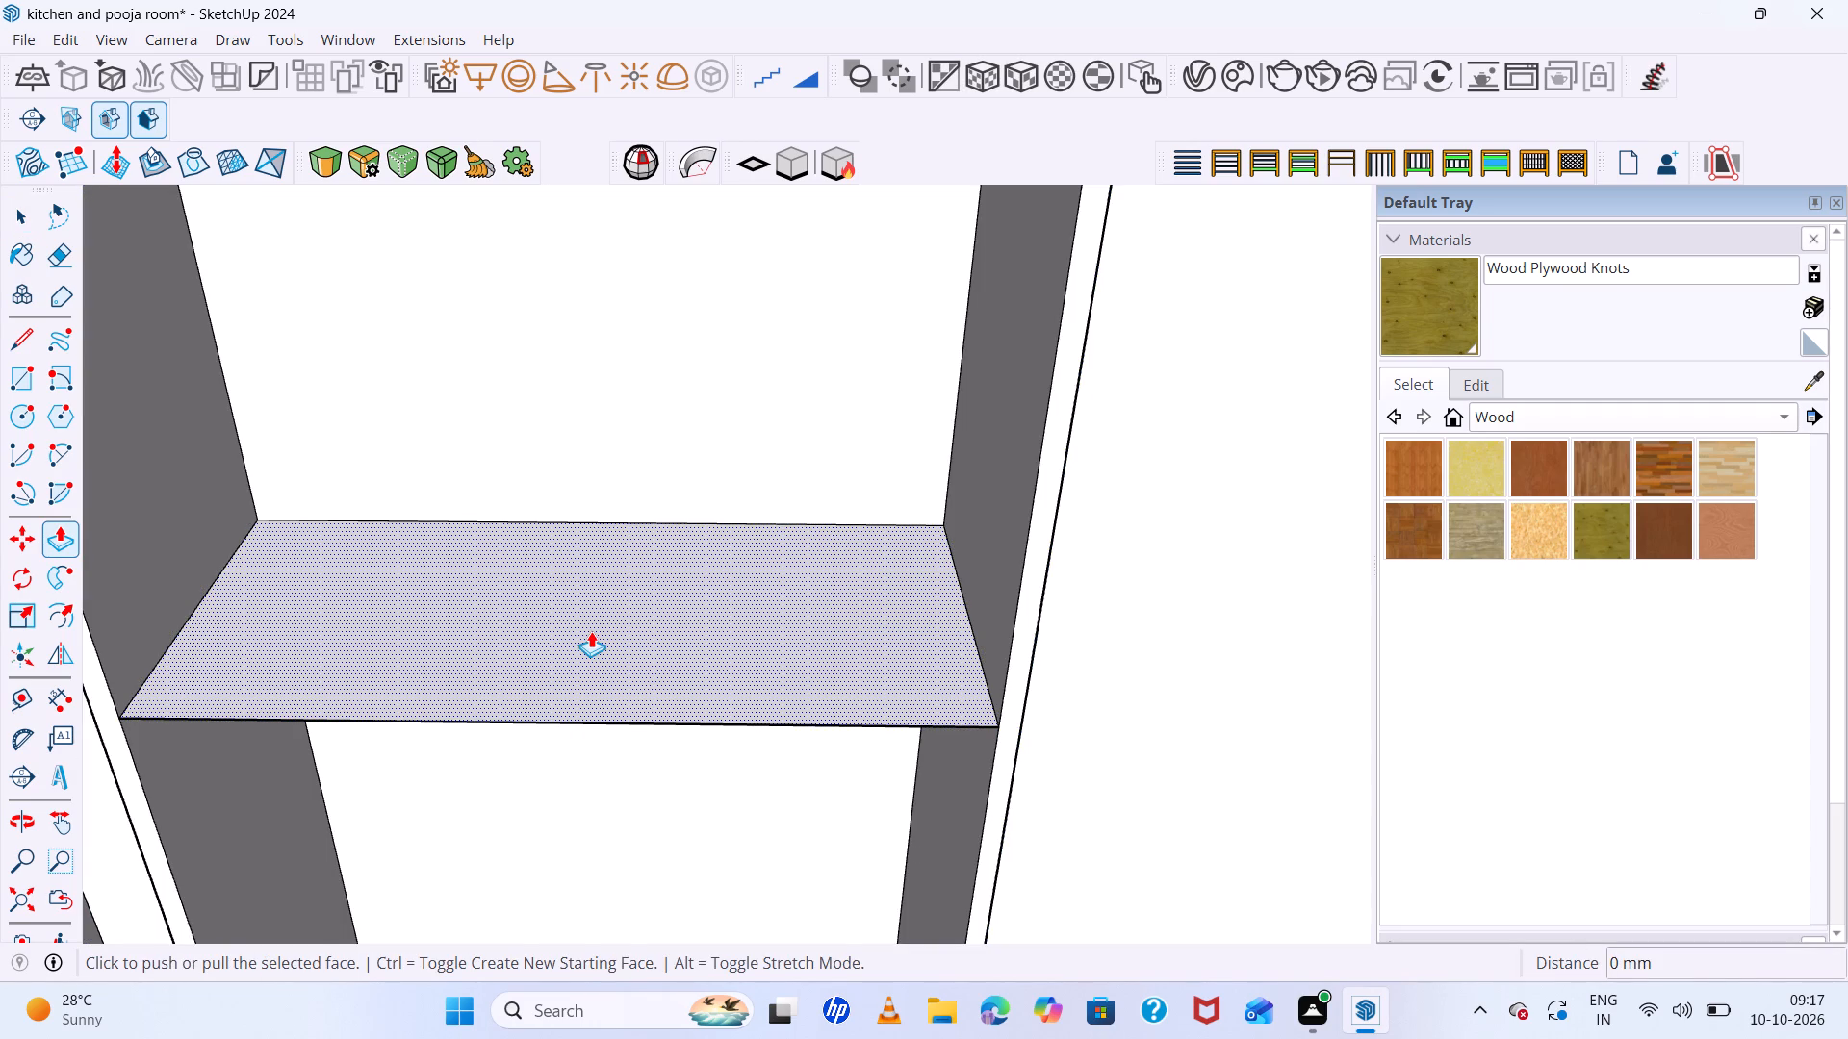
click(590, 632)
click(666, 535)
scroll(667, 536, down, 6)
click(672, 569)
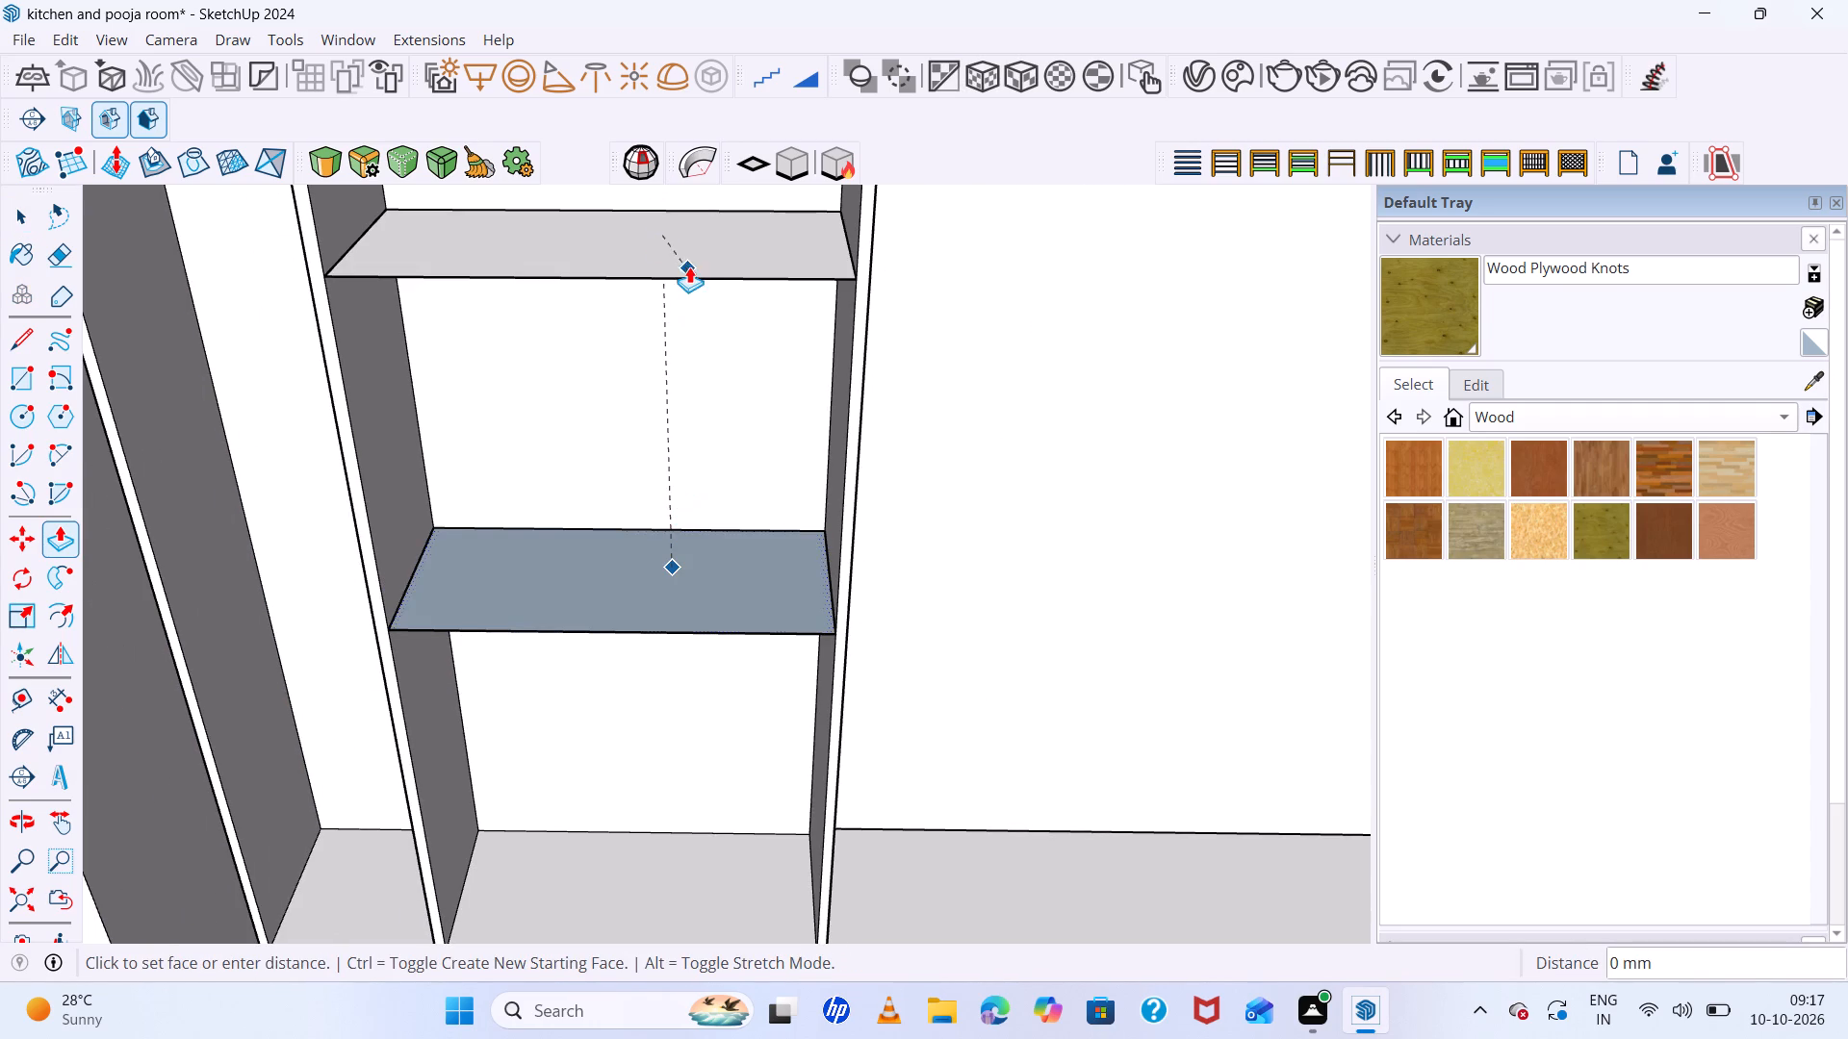
Push/Pull the middle shelf face in the left wide compartment up 10 mm.
key(space)
click(692, 259)
key(p)
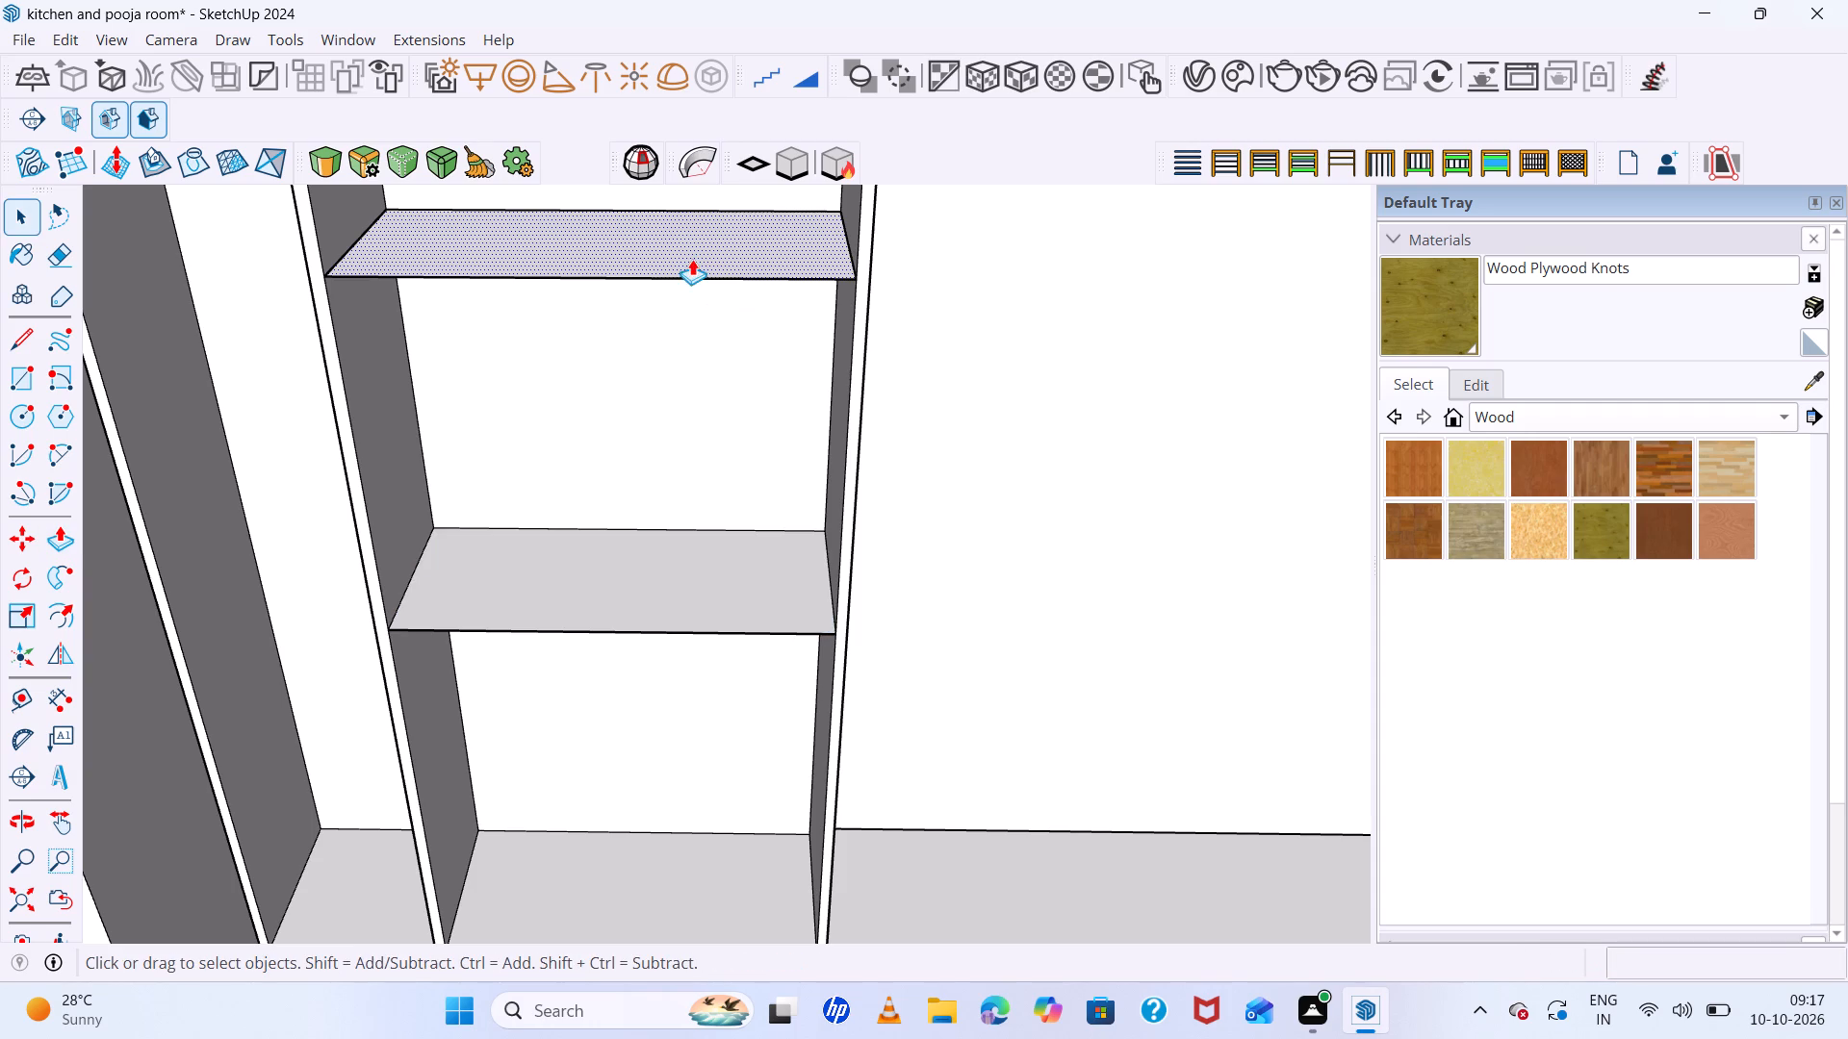
click(692, 259)
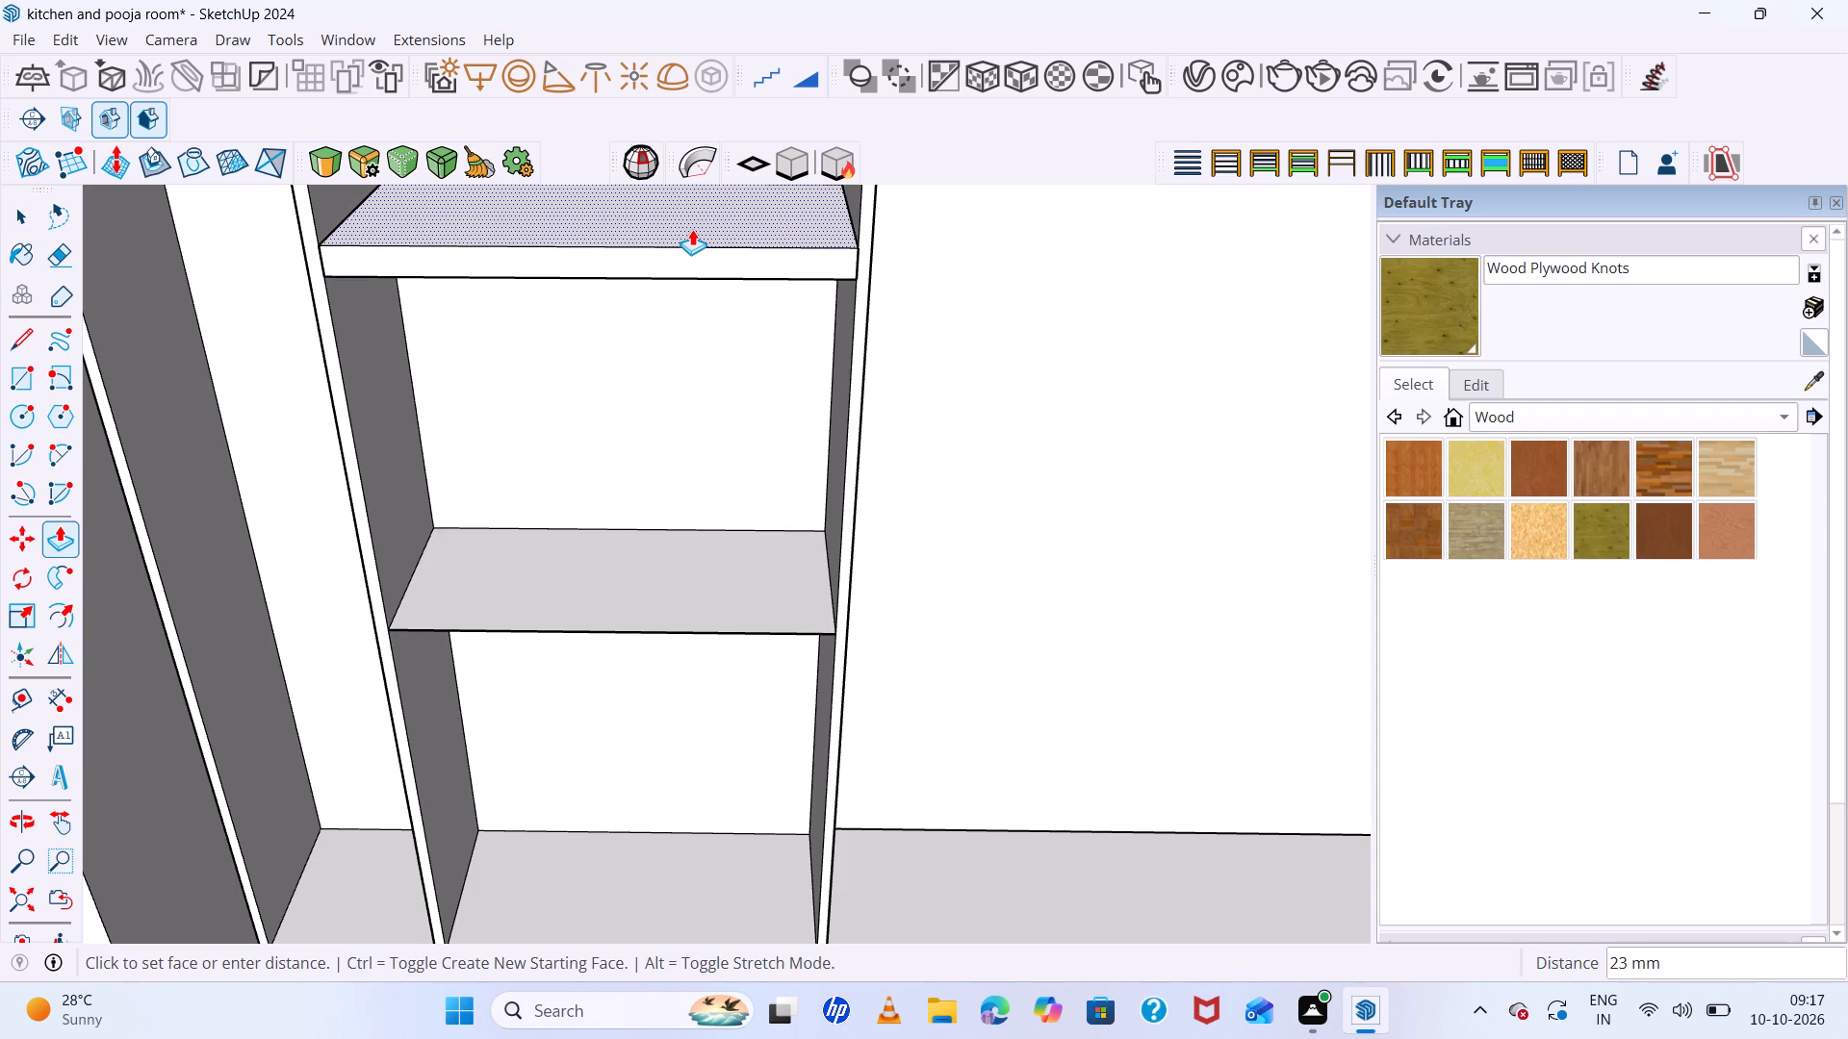
text(10)
key(Return)
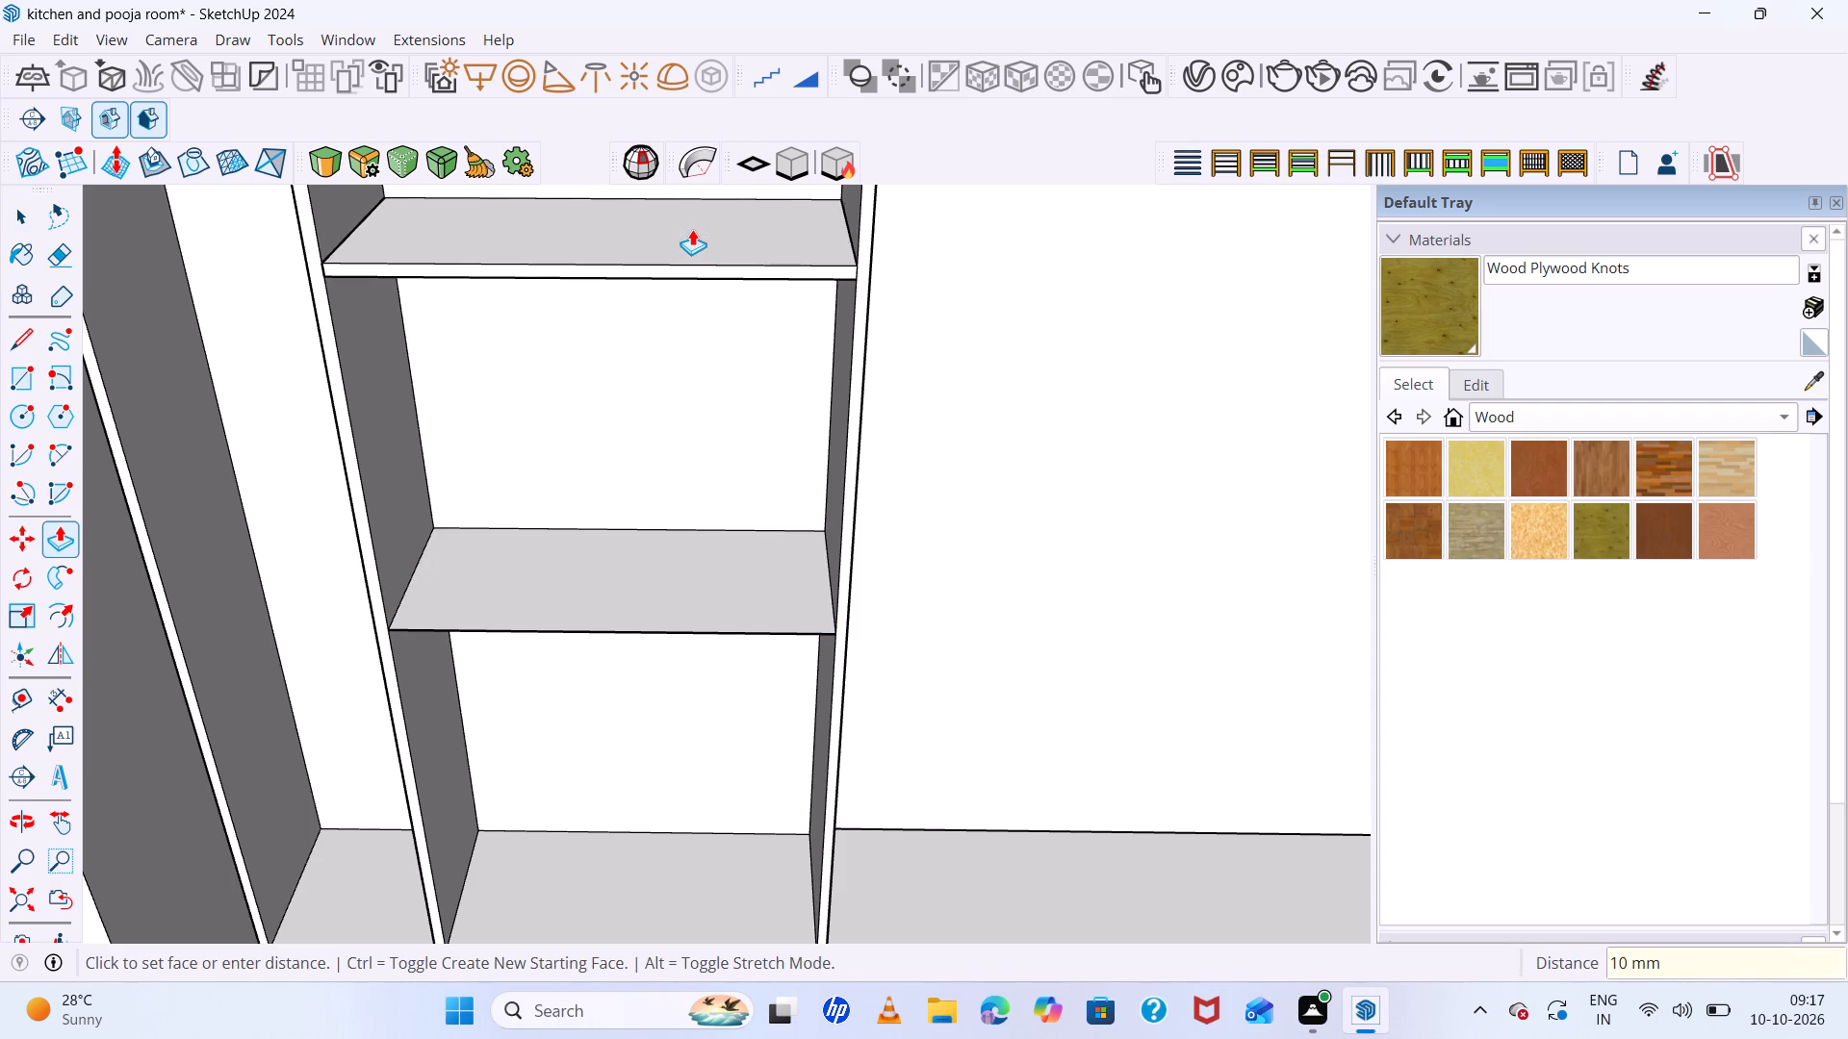
Push/Pull the top shelf face in the left wide compartment up 10 mm.
scroll(389, 596, down, 7)
scroll(497, 114, up, 4)
scroll(514, 239, up, 2)
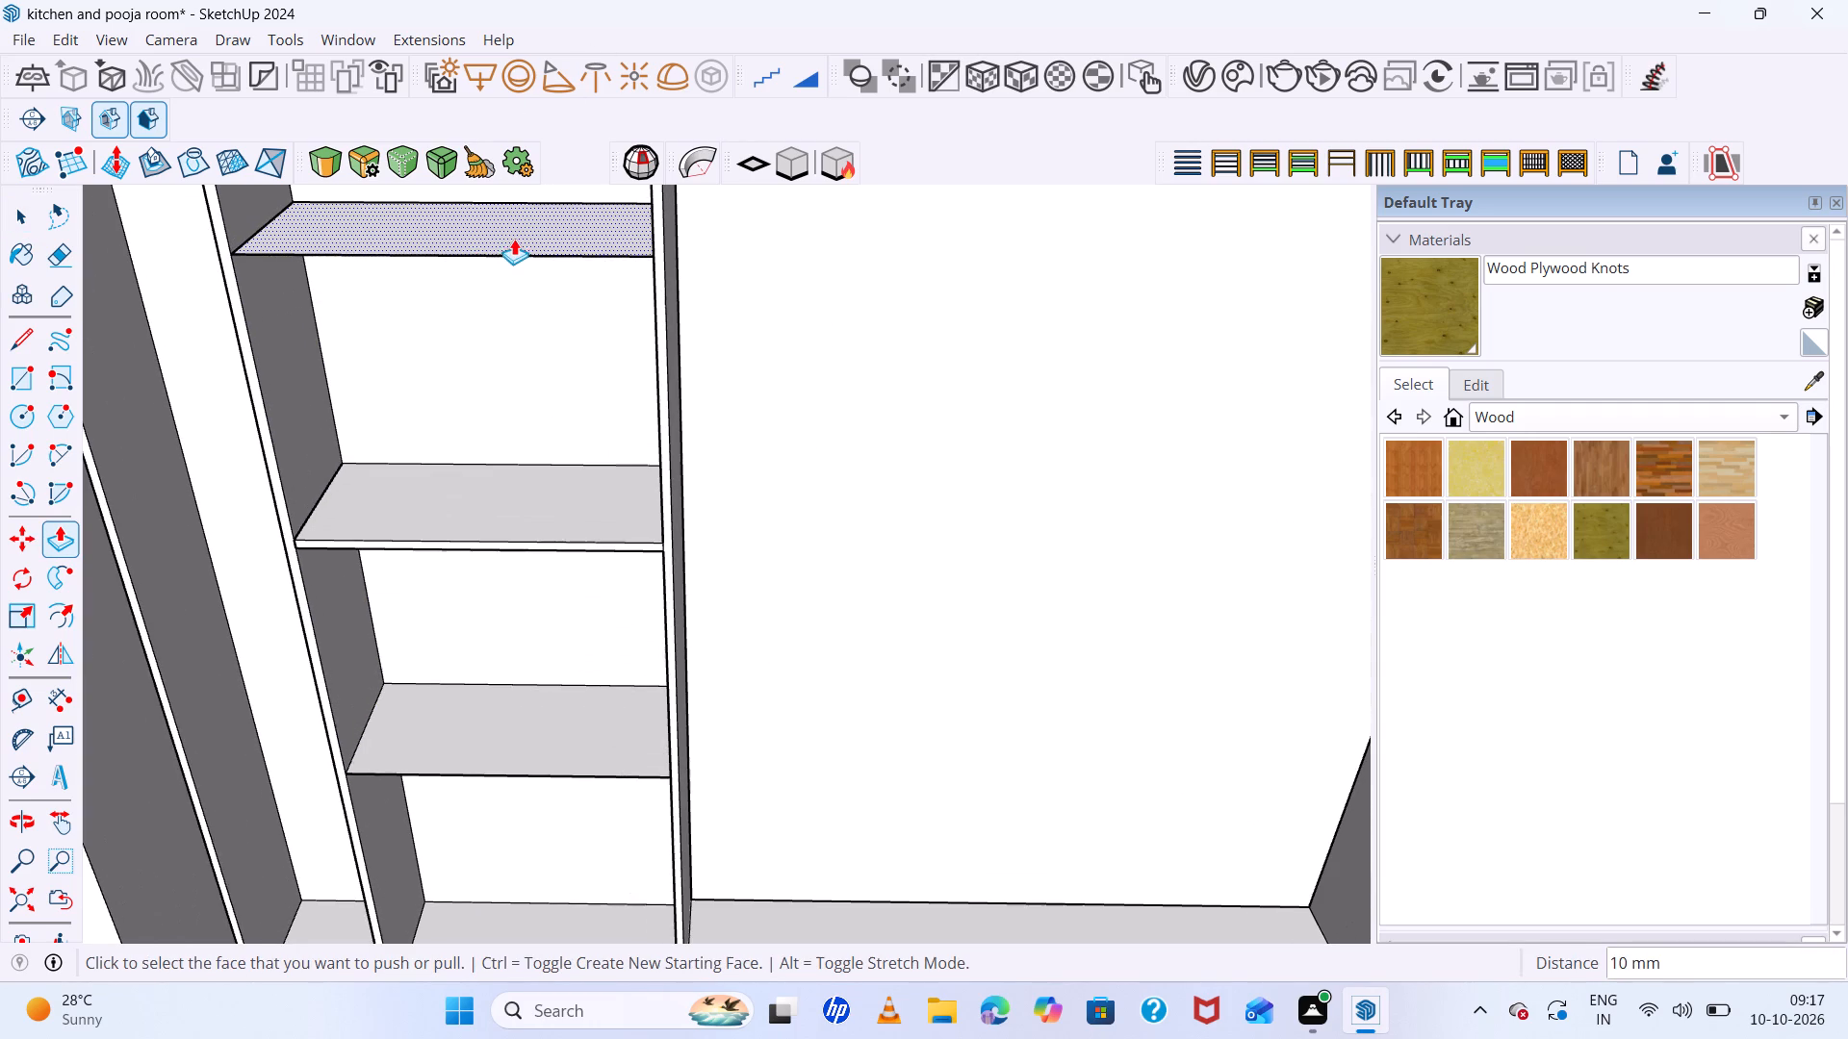
scroll(514, 239, up, 1)
click(514, 237)
text(10)
key(Return)
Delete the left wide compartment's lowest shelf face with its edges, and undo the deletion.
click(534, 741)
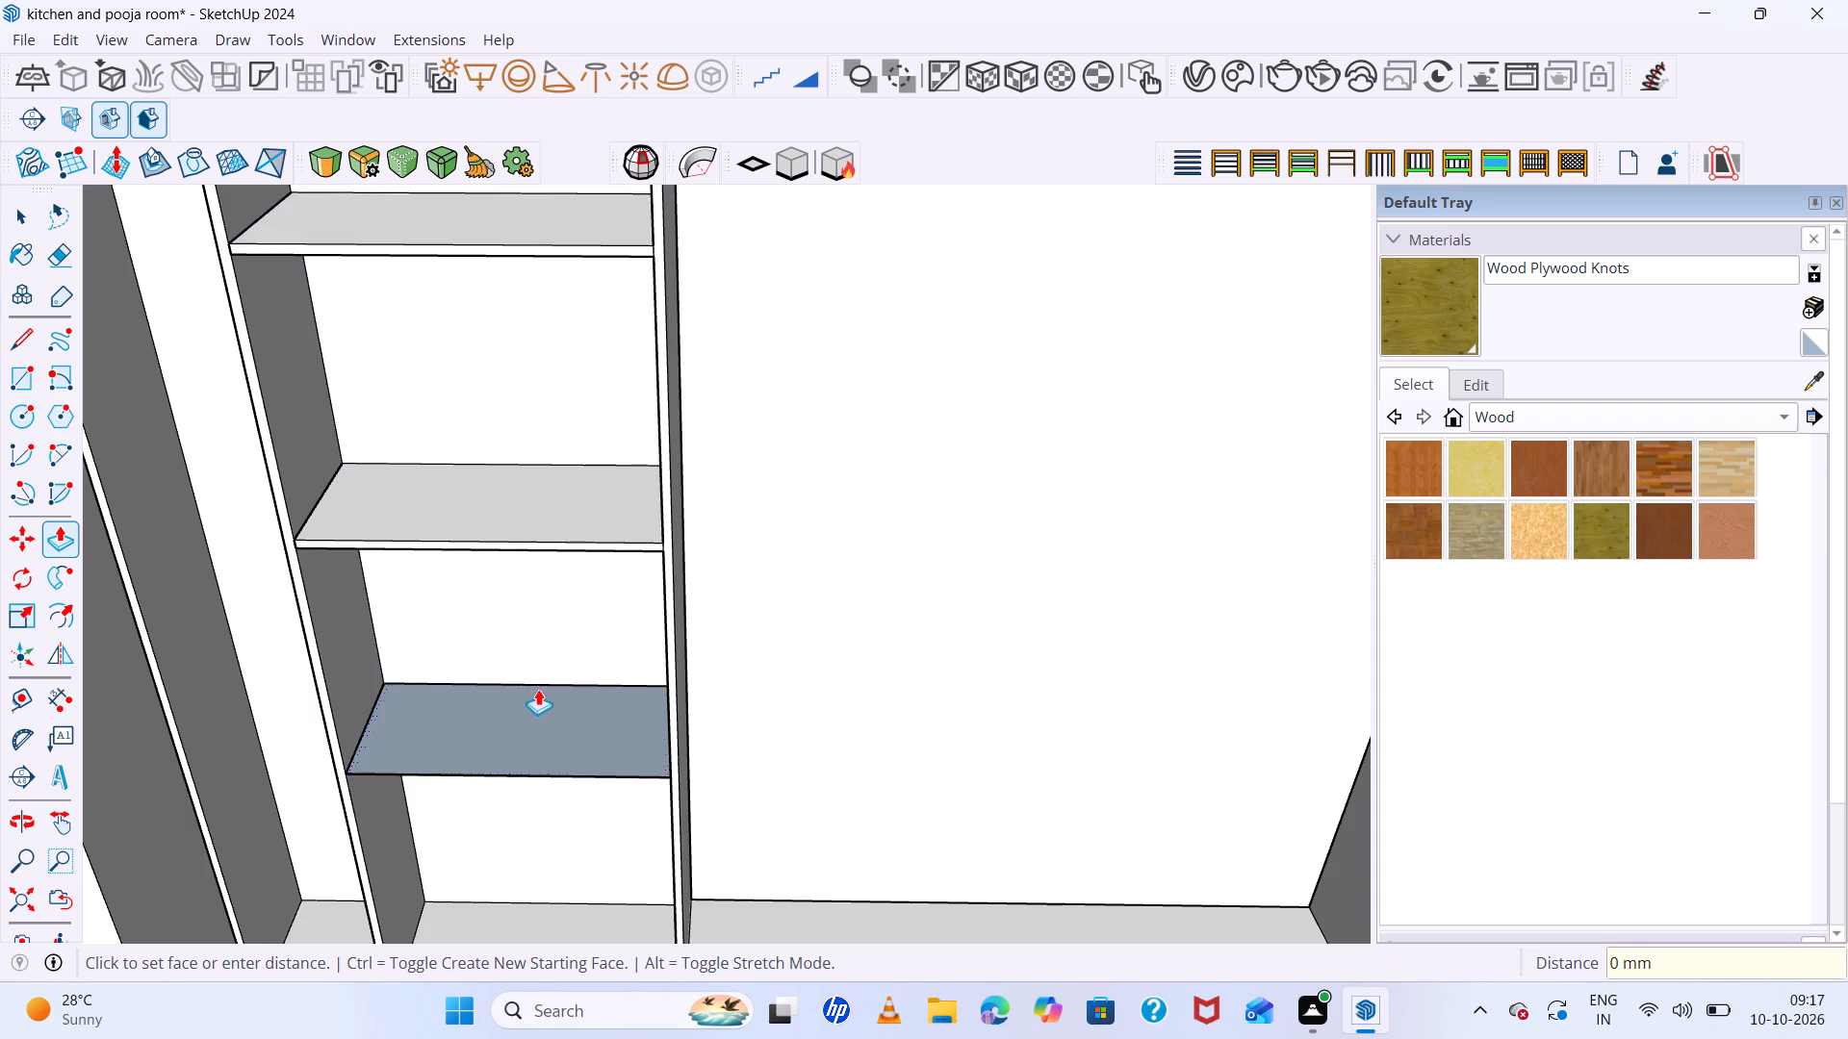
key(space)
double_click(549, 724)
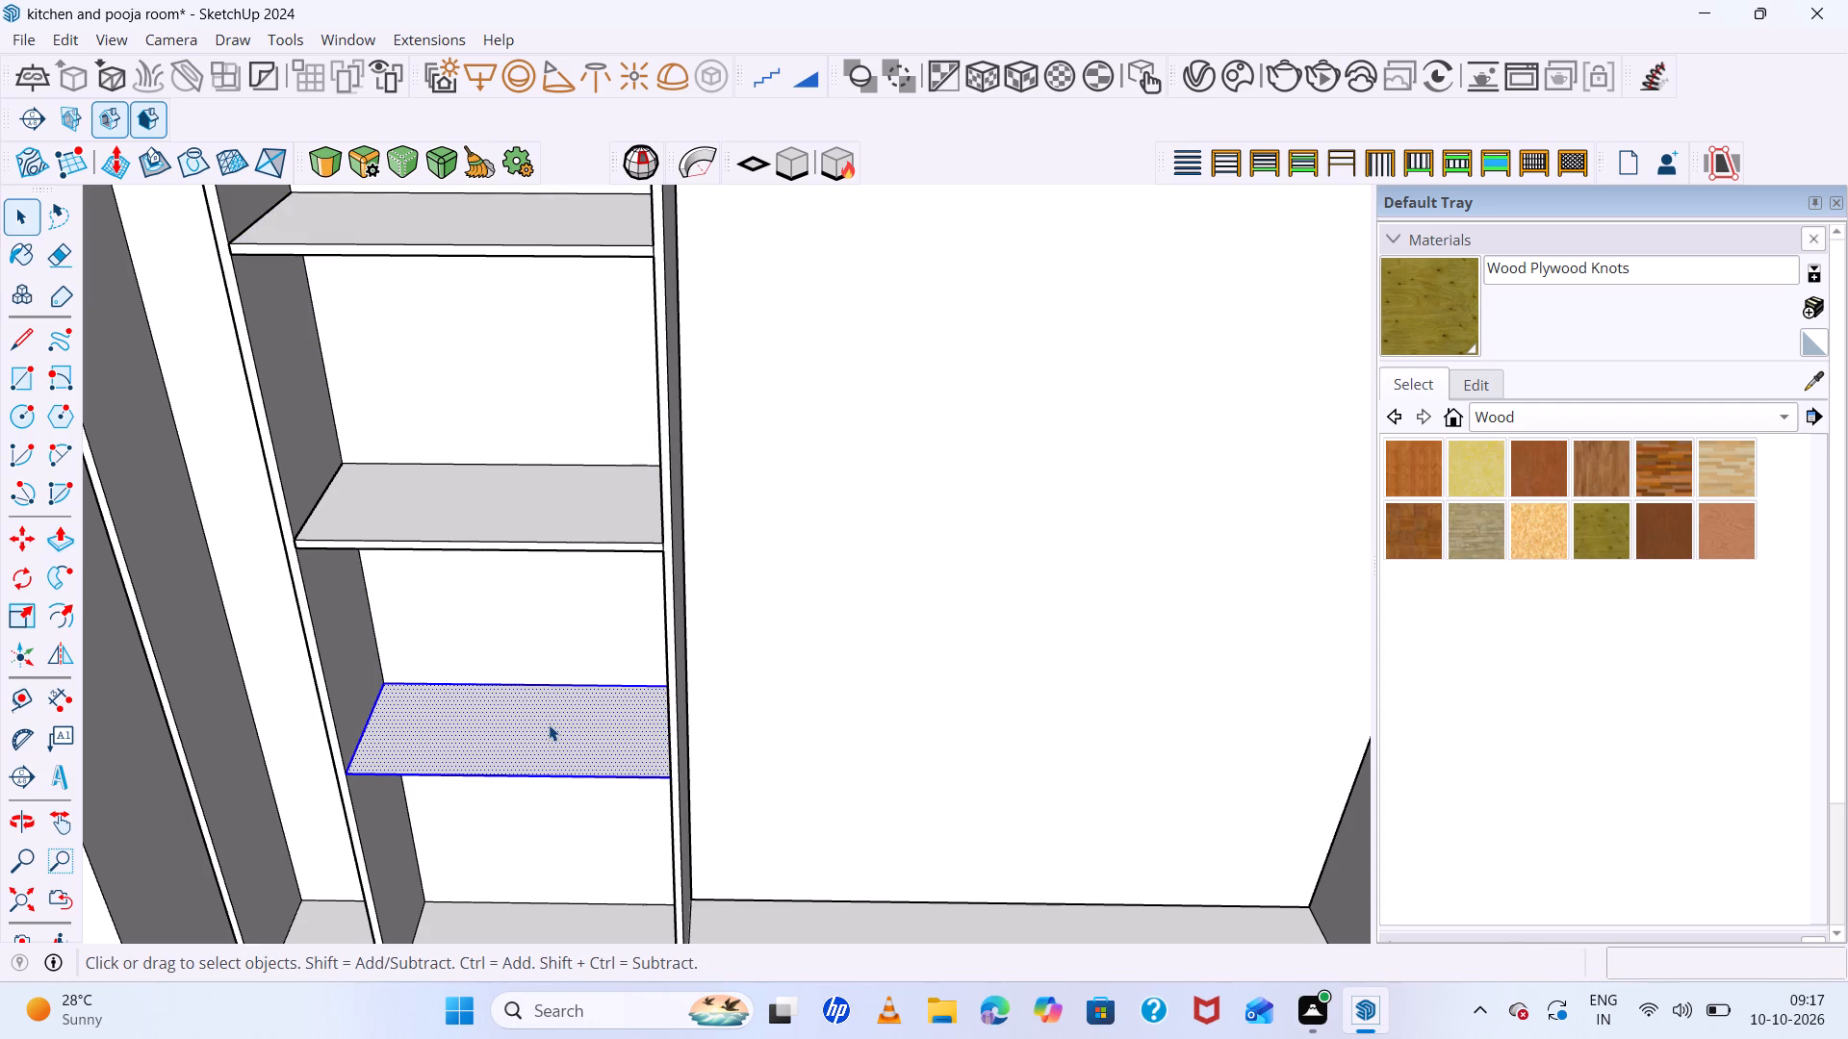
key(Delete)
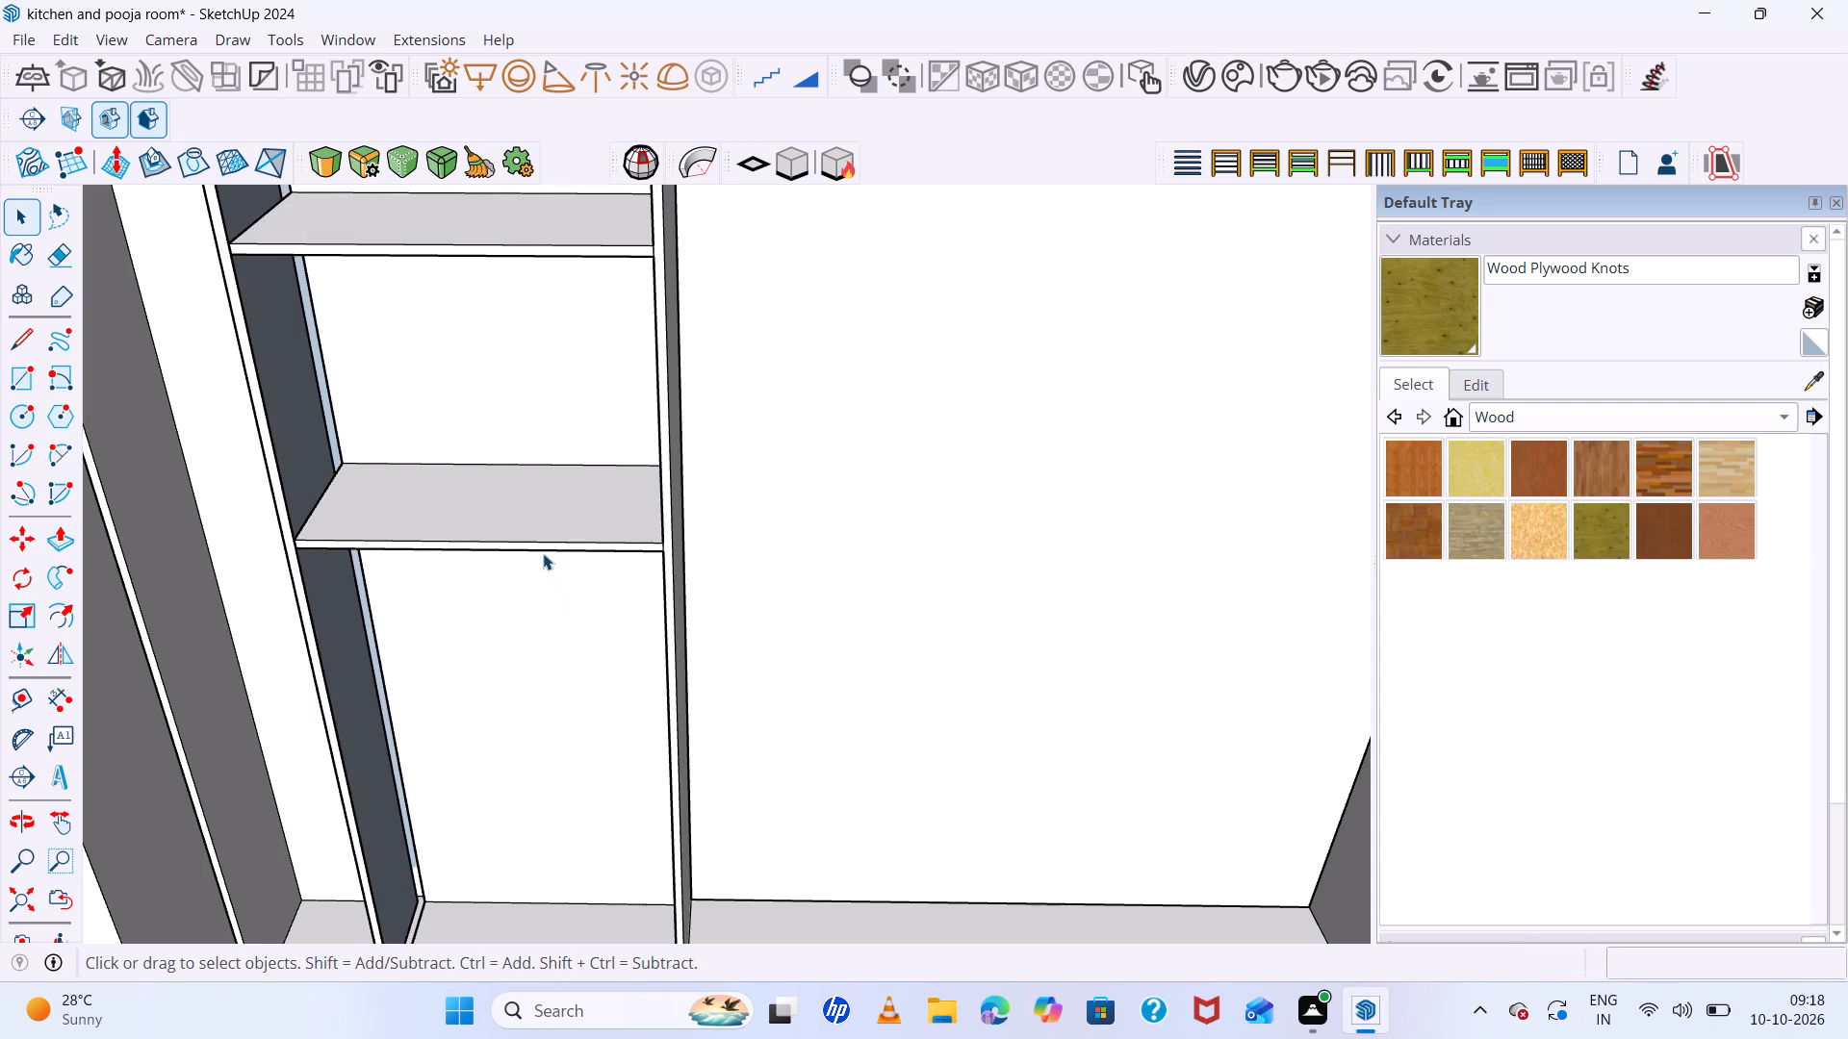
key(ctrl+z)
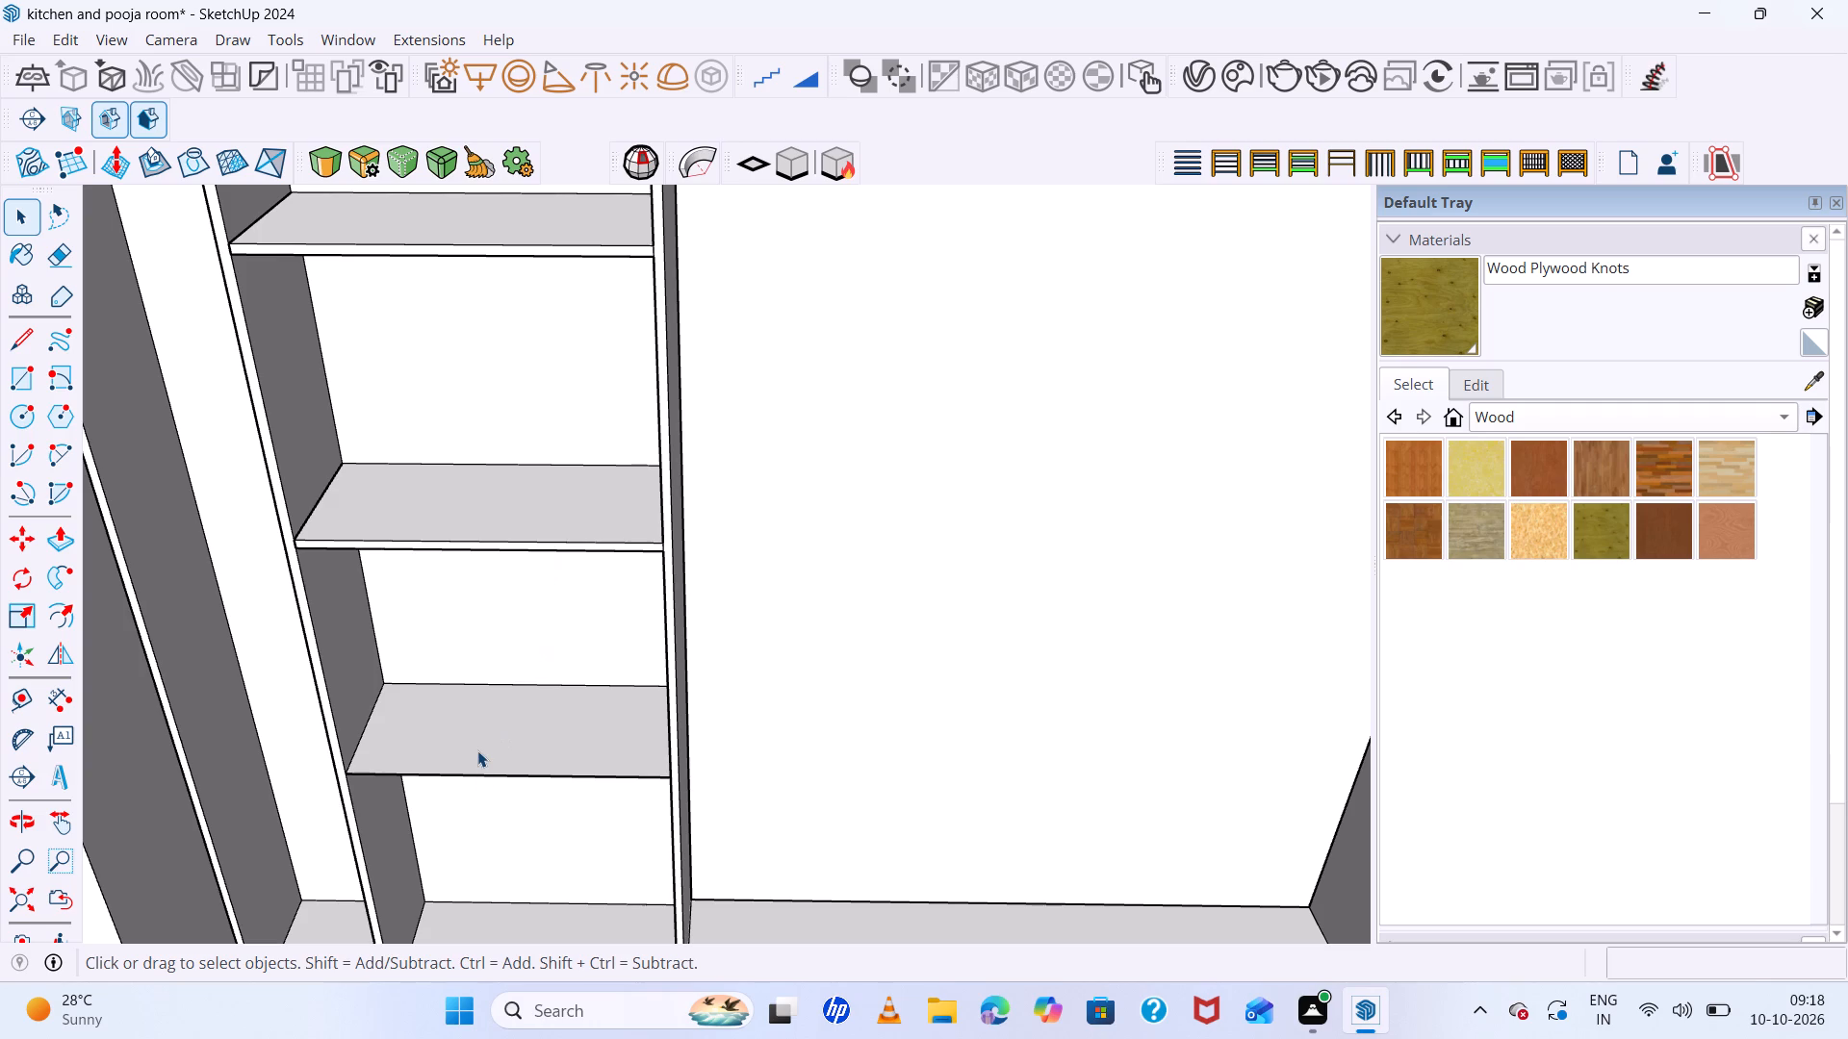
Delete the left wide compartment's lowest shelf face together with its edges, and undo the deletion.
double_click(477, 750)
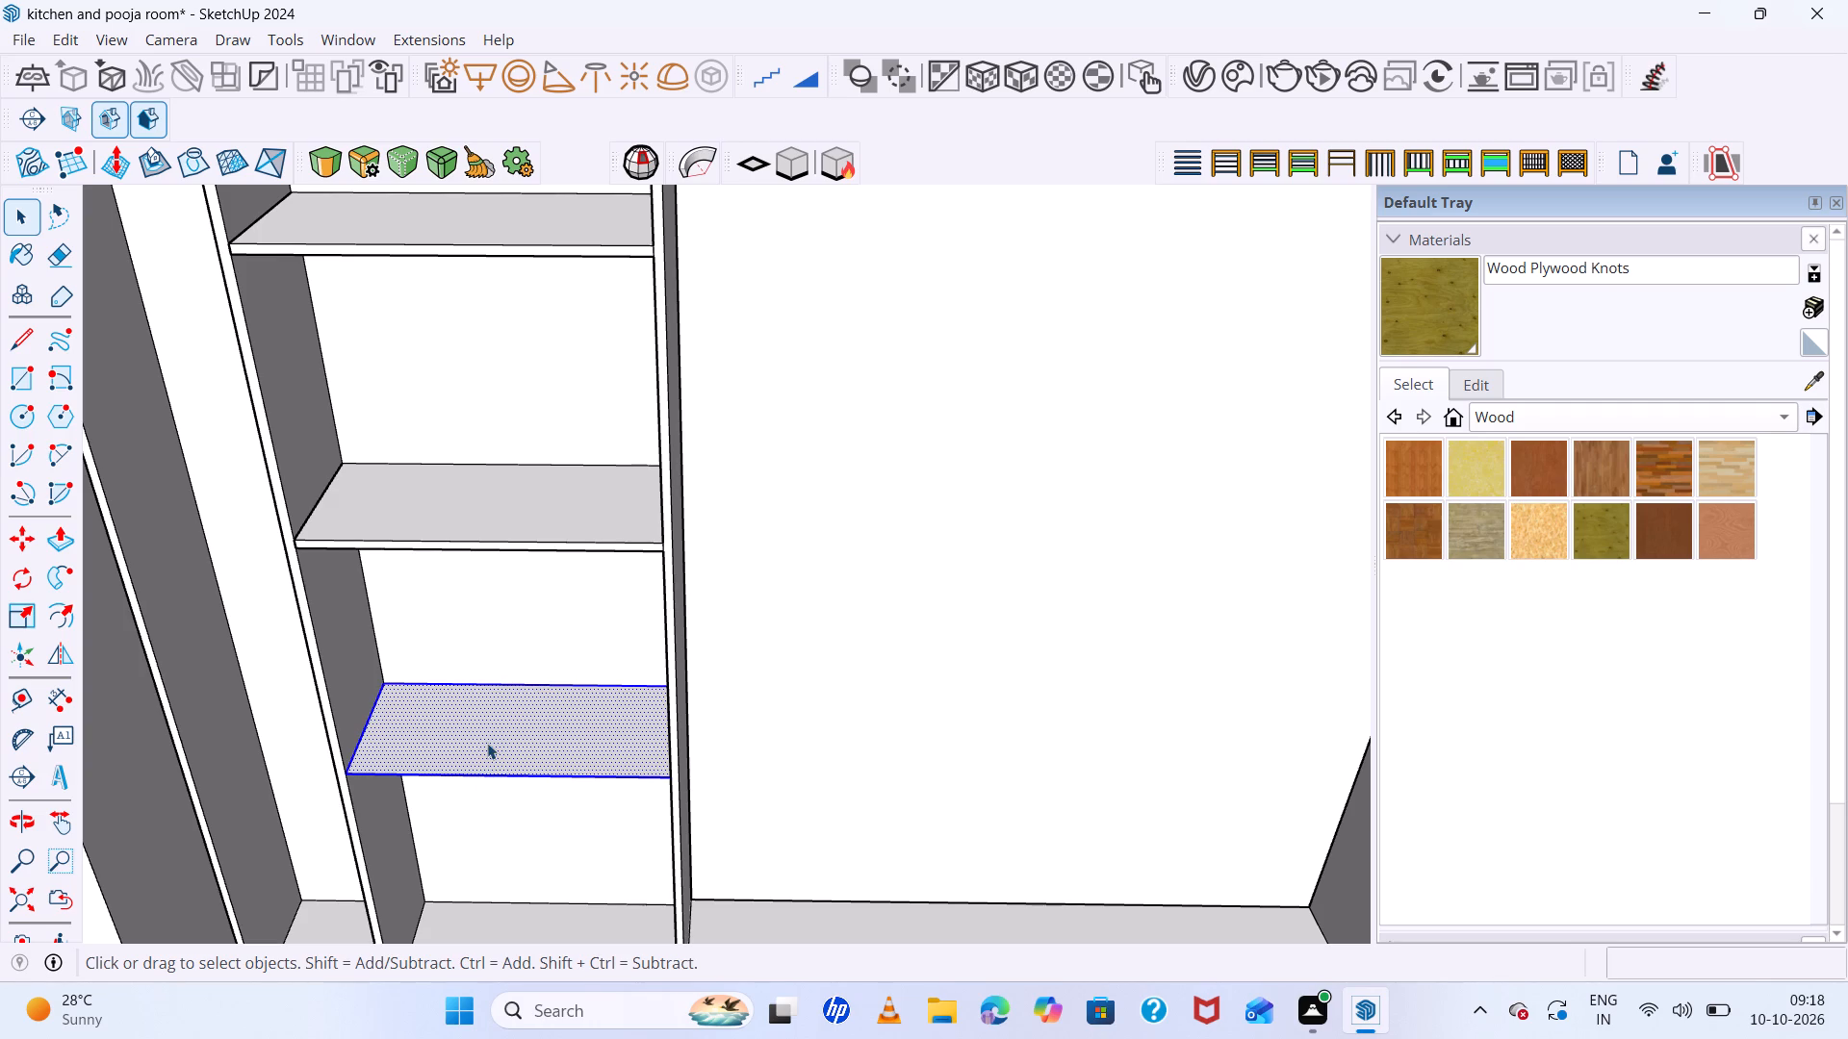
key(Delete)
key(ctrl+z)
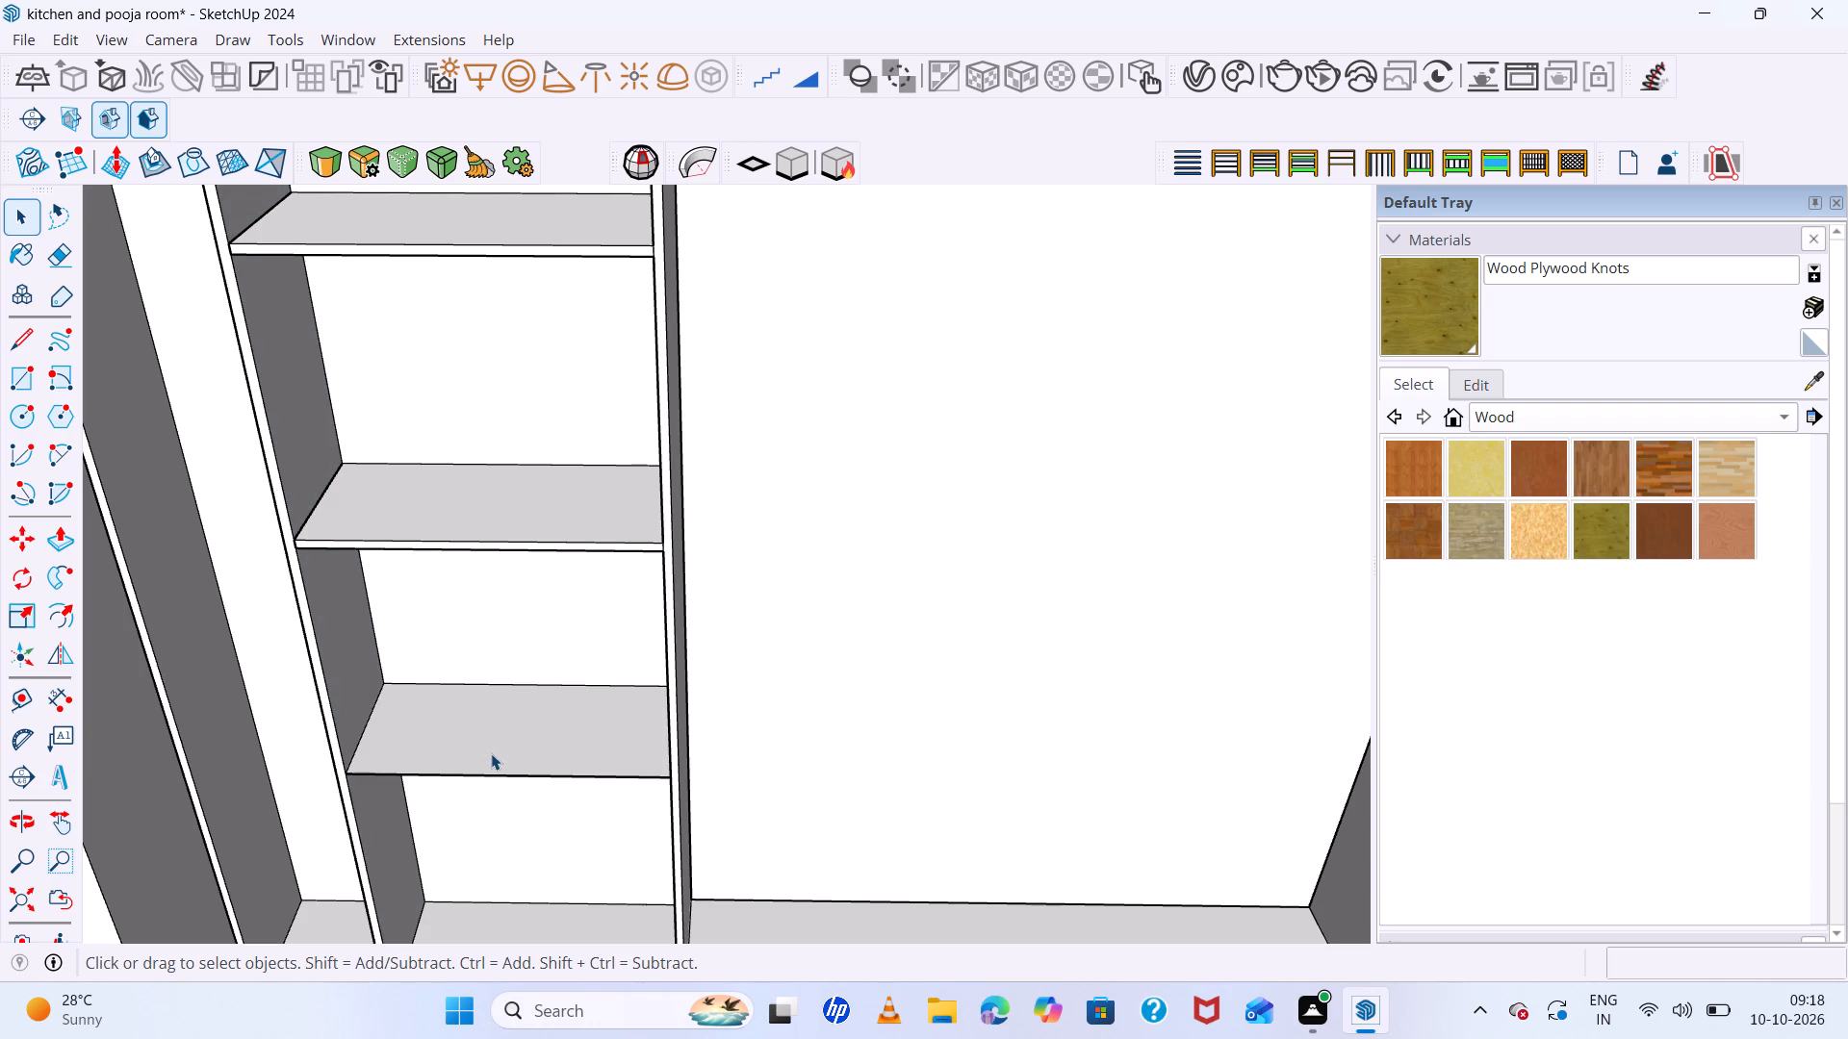
Delete only the left wide compartment's lowest shelf face and erase its leftover front edge.
click(491, 753)
key(Delete)
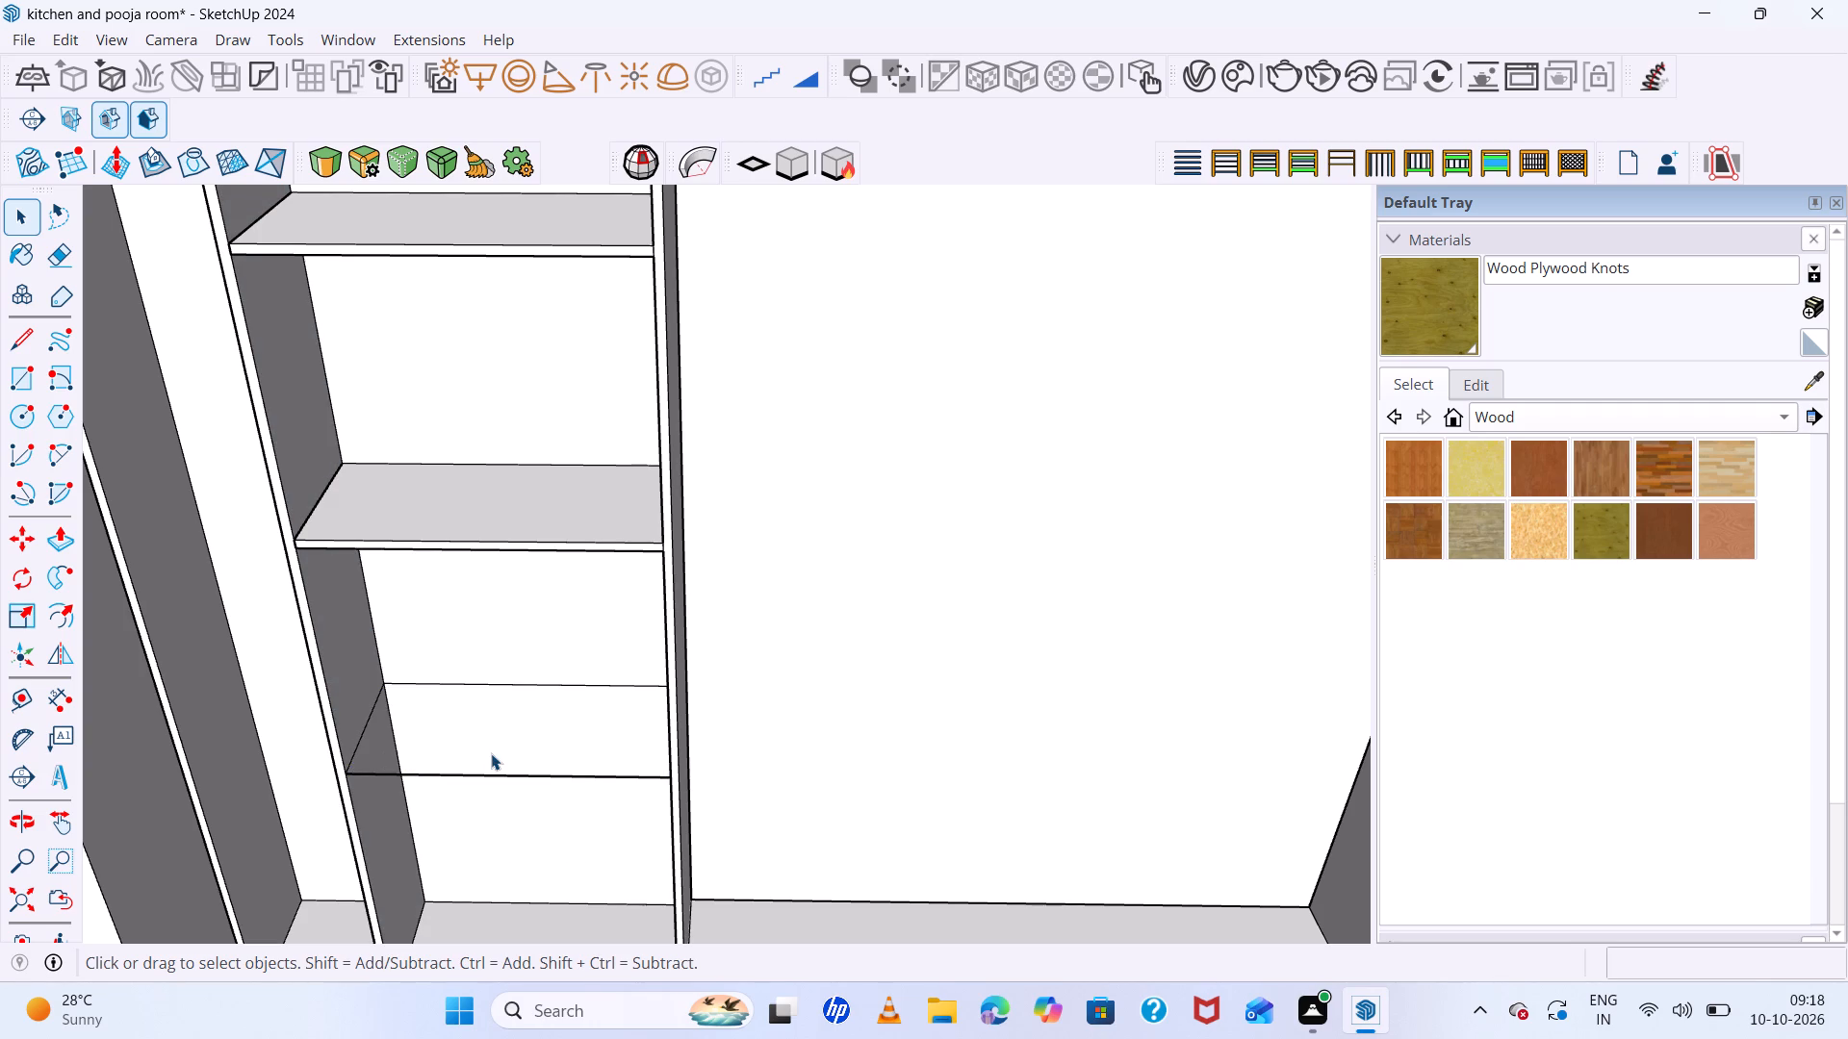
key(e)
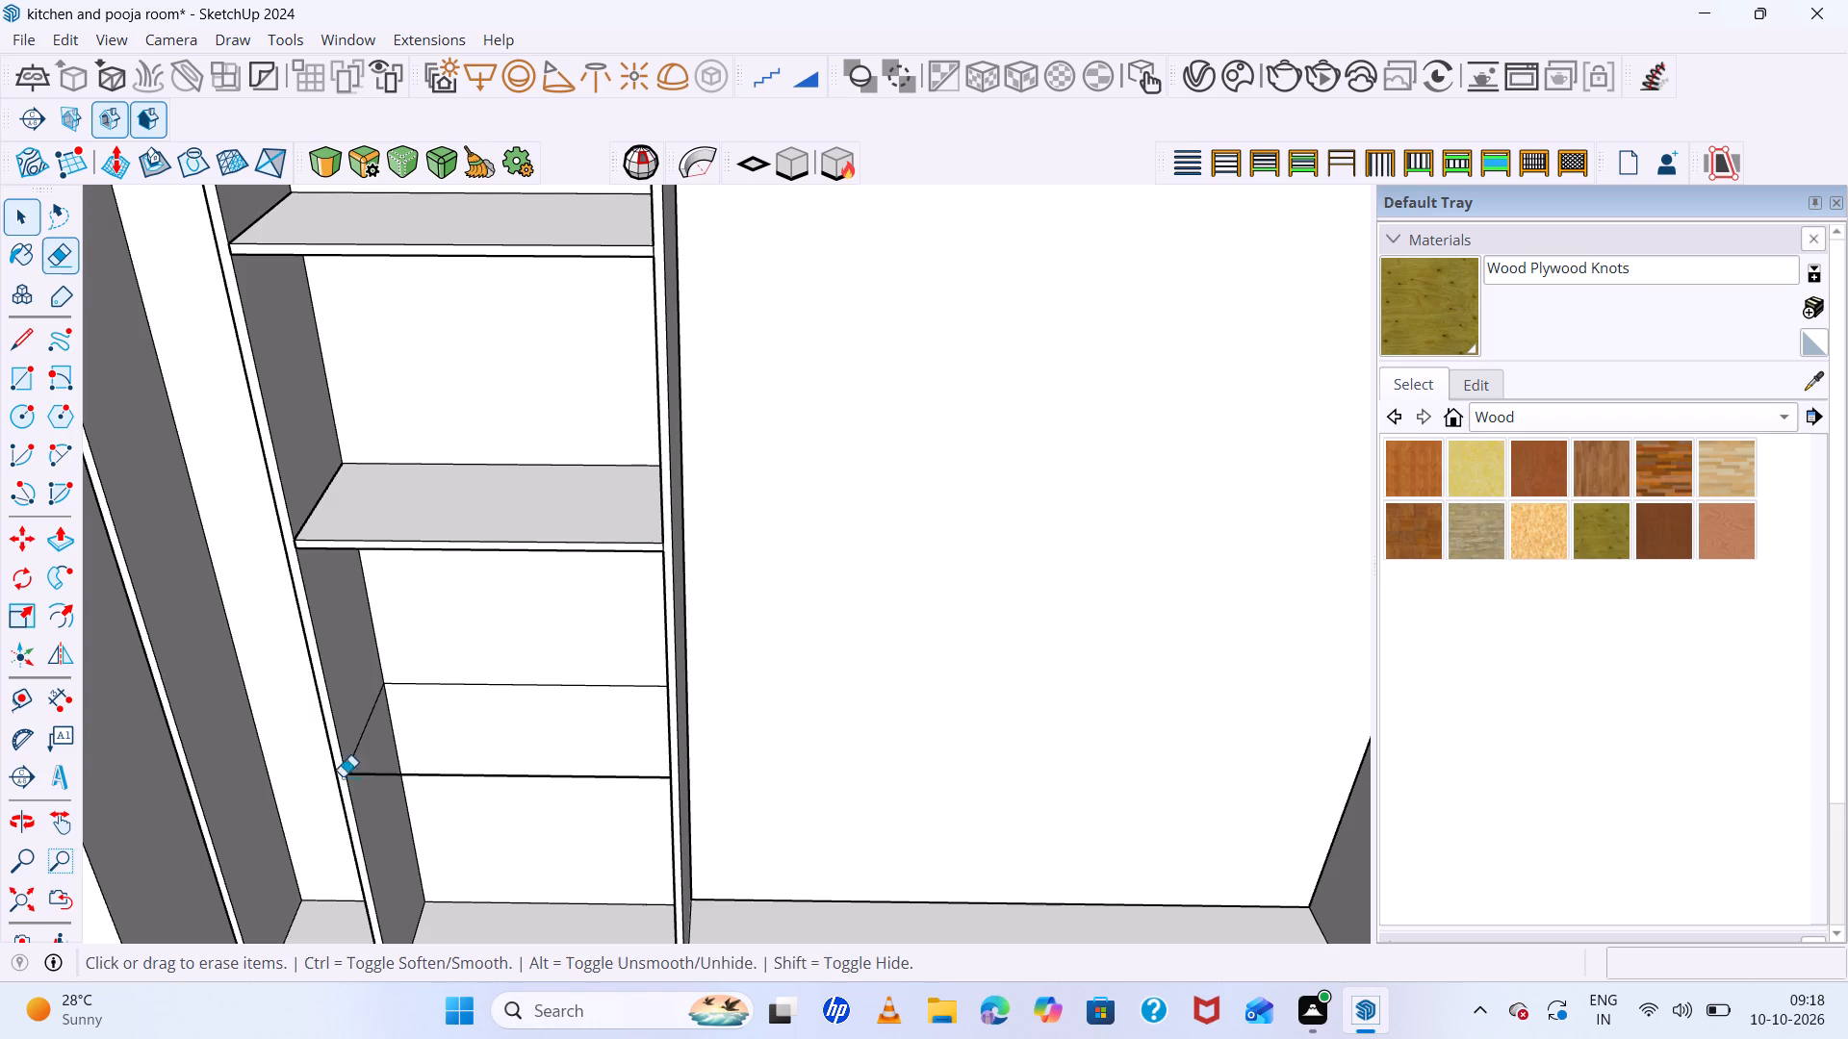
click(486, 773)
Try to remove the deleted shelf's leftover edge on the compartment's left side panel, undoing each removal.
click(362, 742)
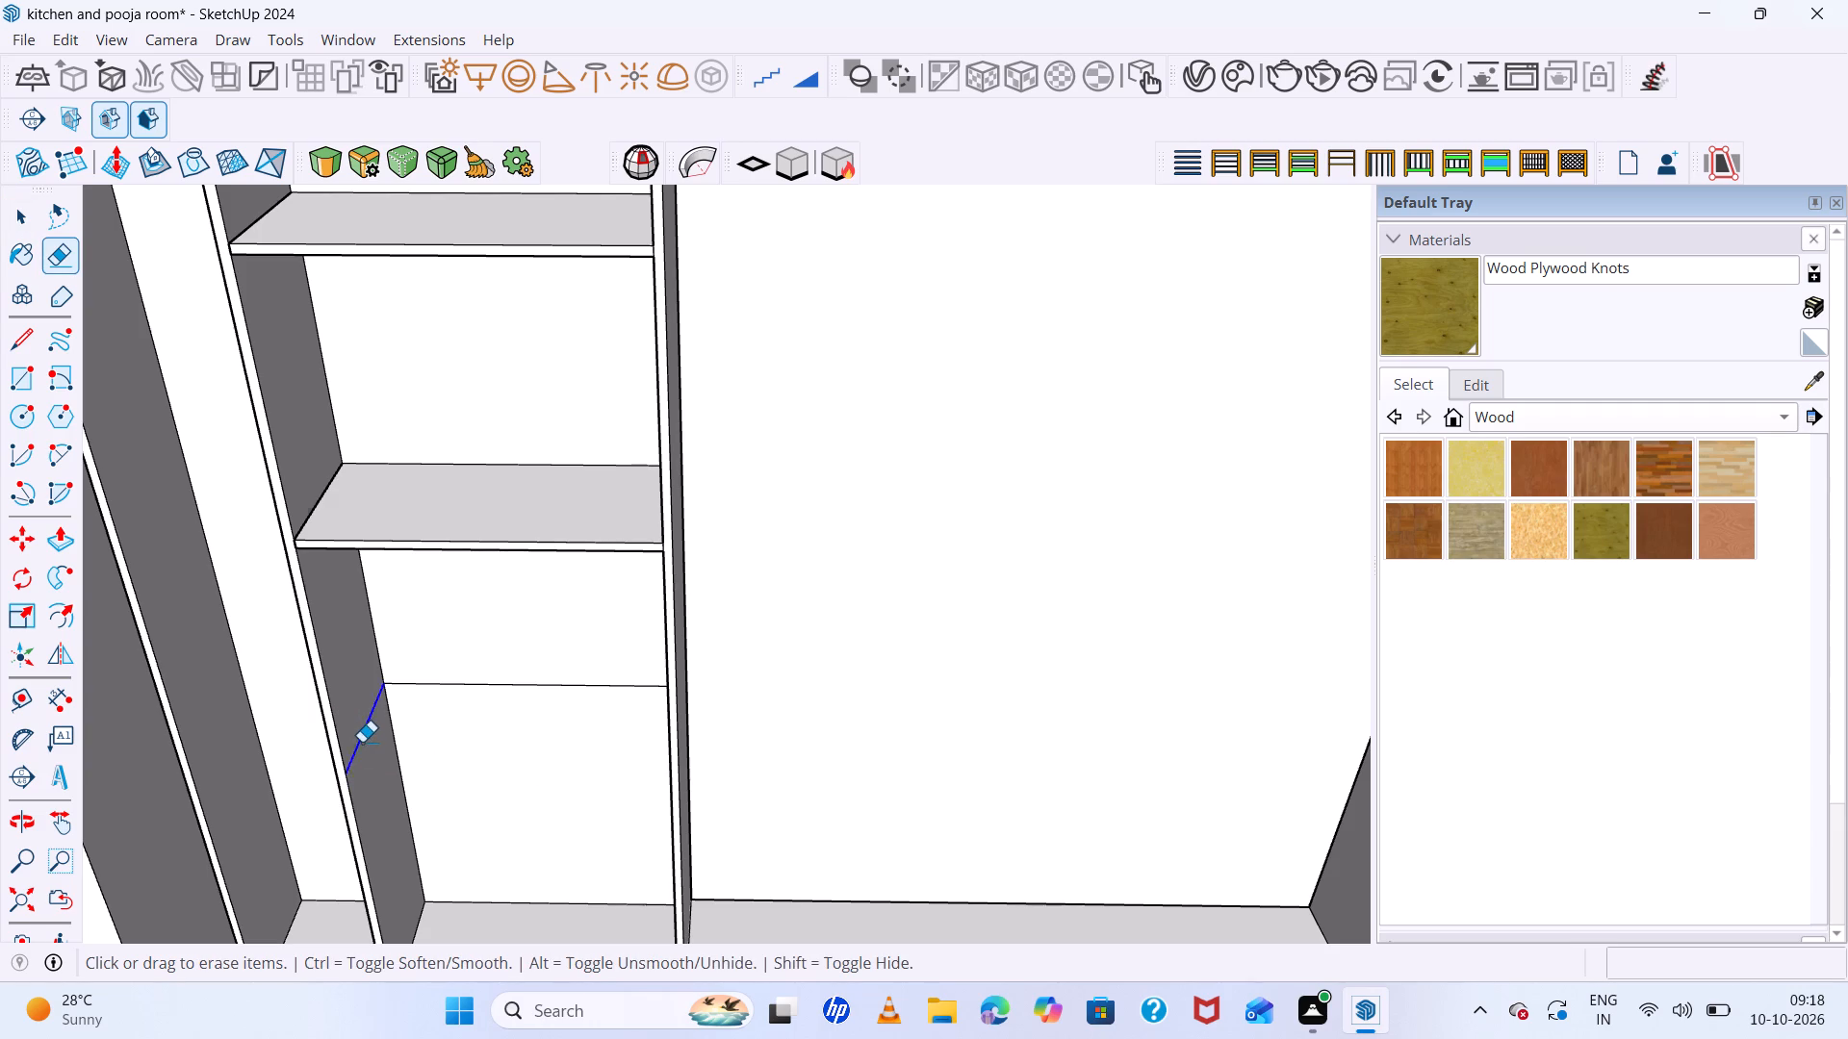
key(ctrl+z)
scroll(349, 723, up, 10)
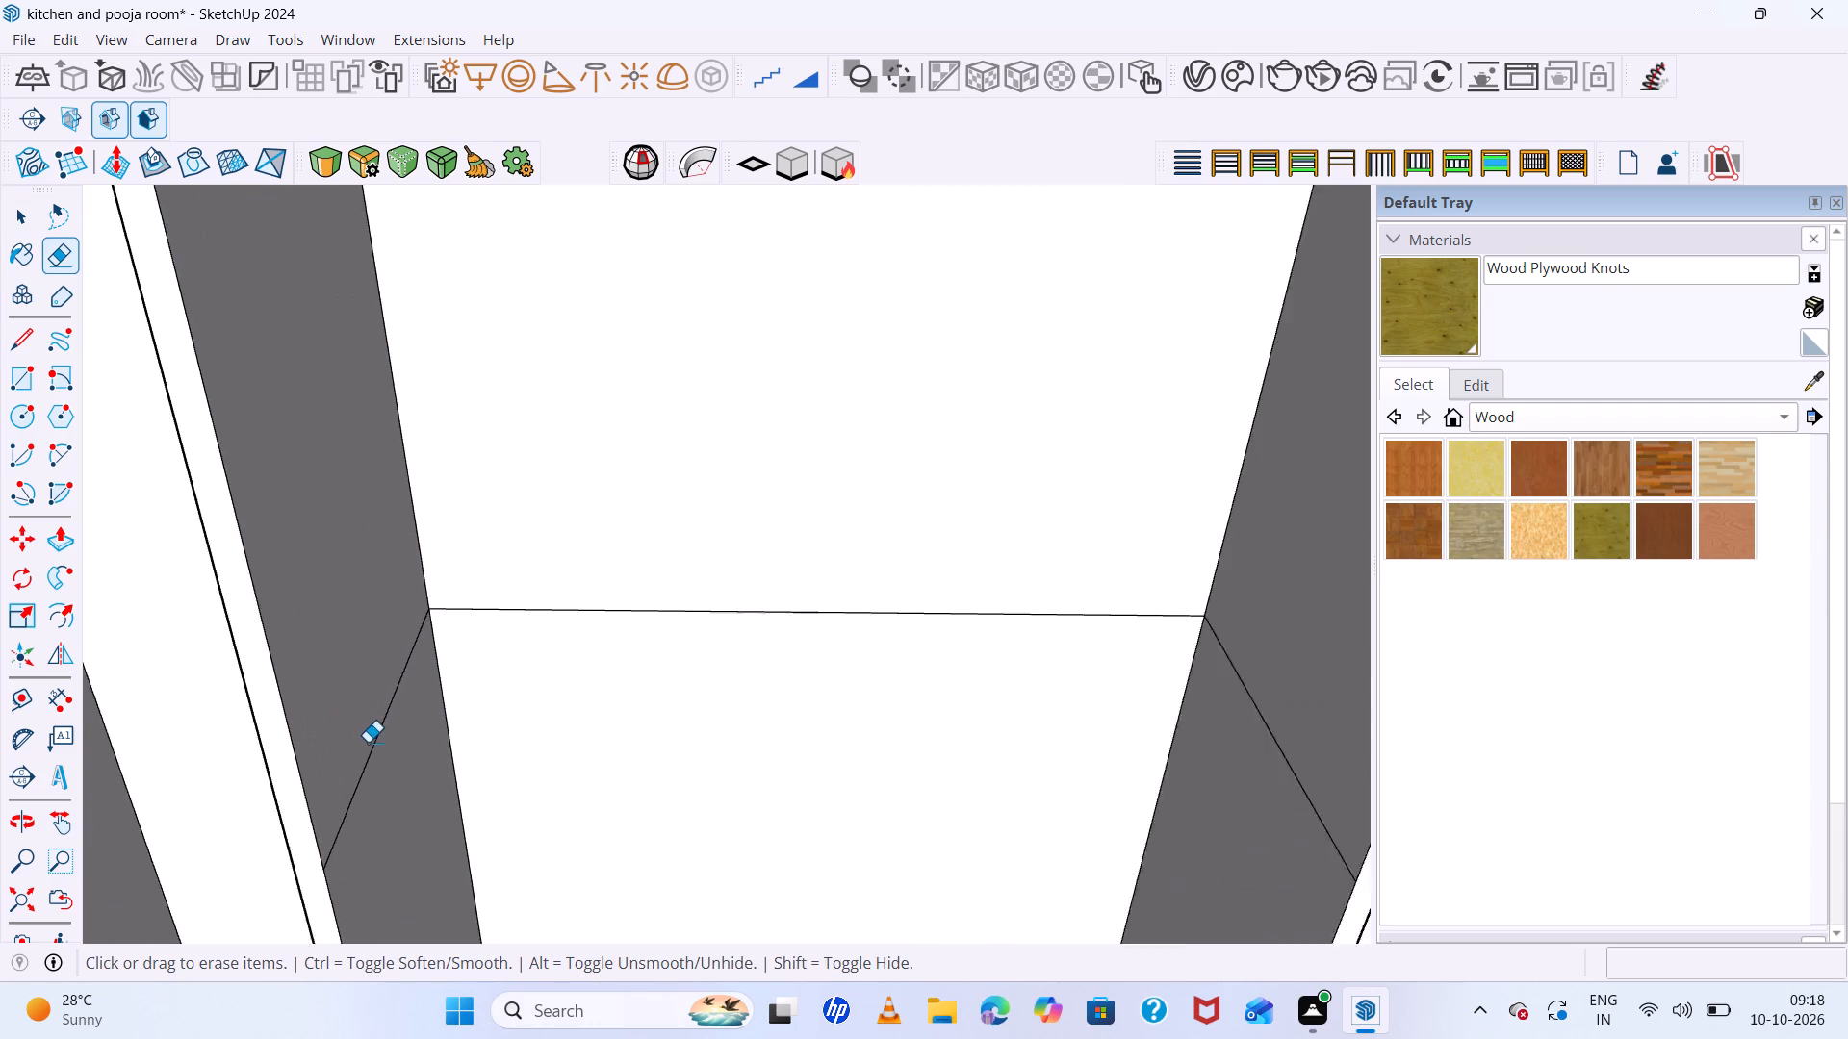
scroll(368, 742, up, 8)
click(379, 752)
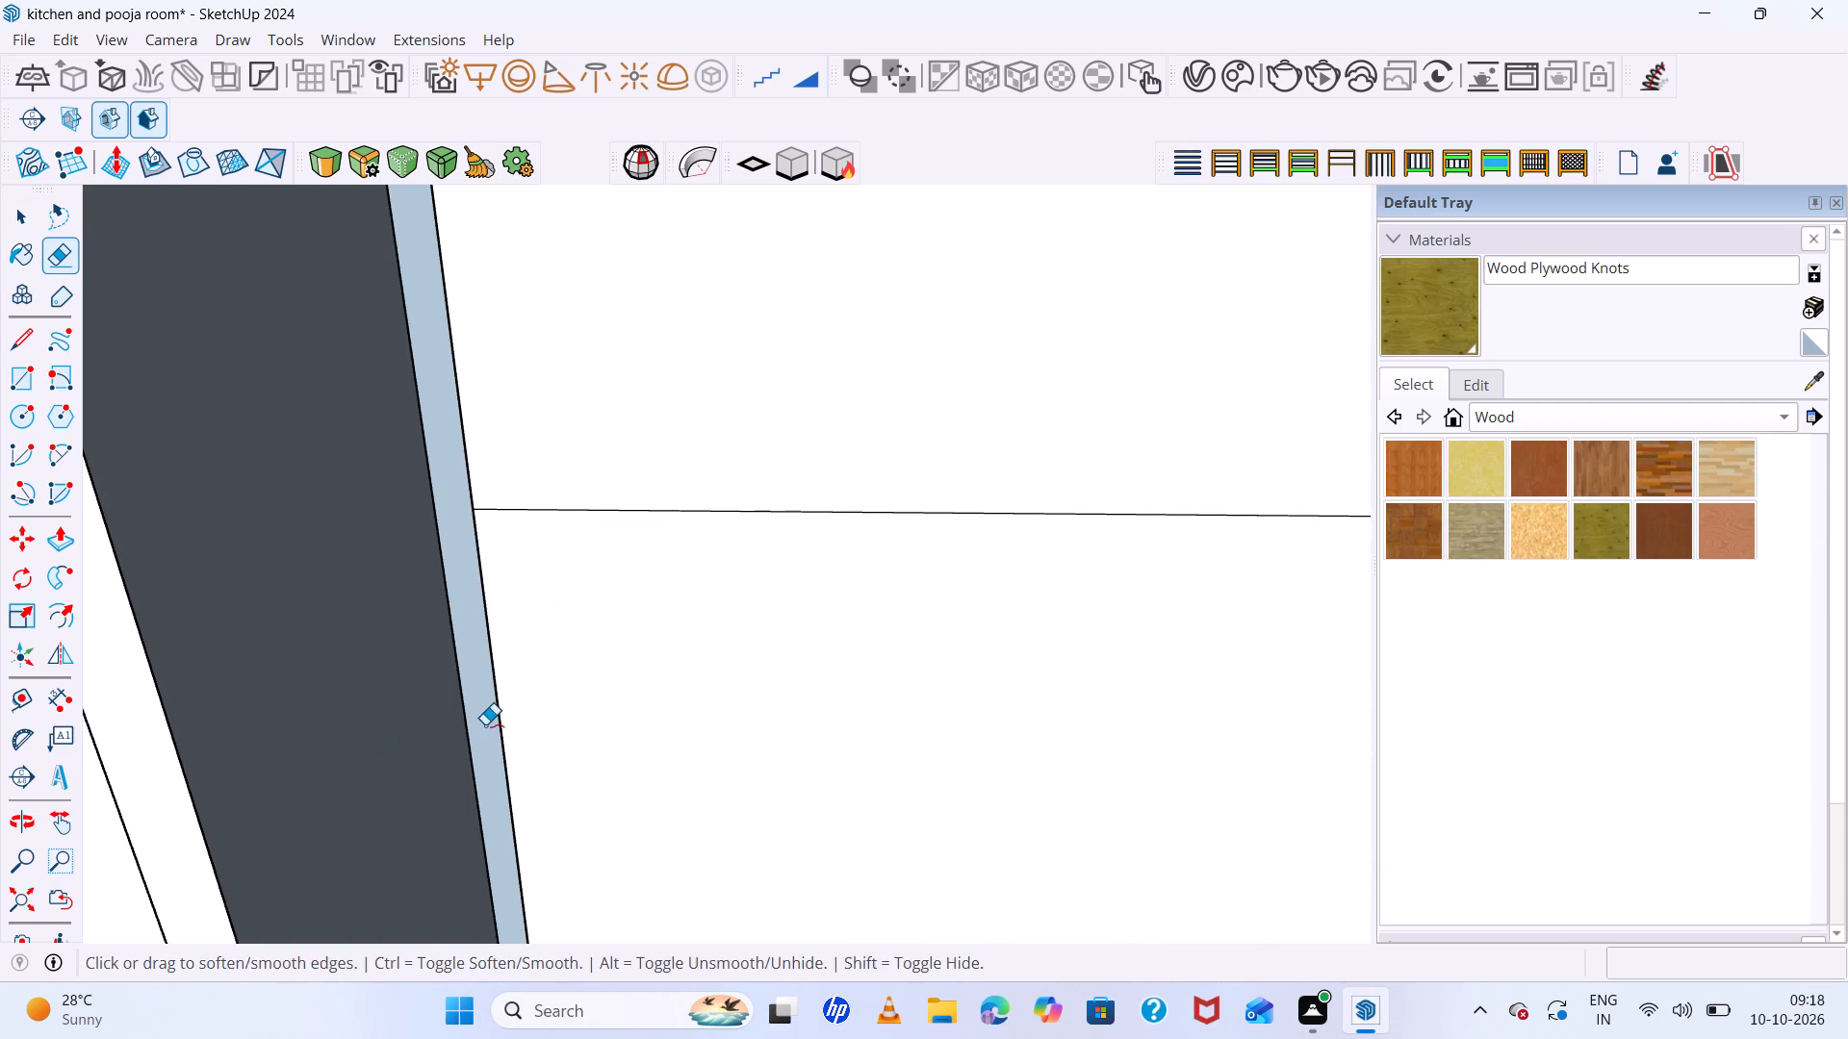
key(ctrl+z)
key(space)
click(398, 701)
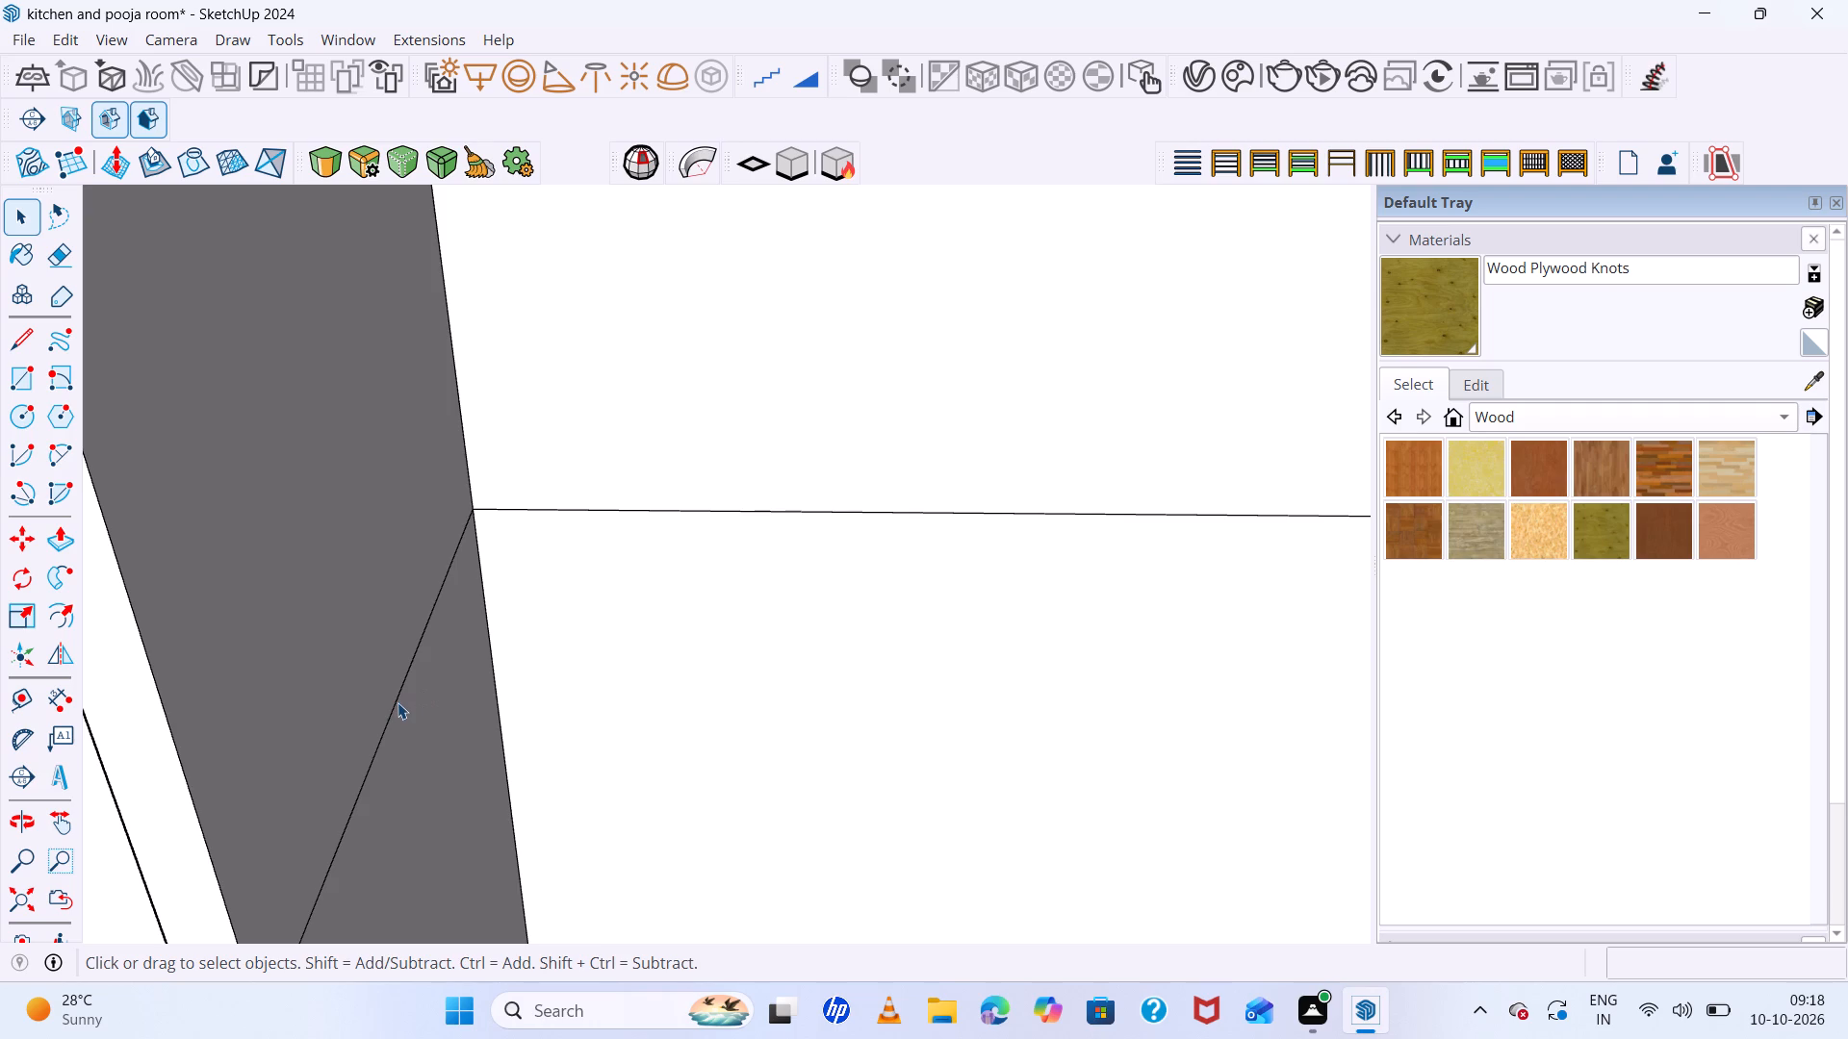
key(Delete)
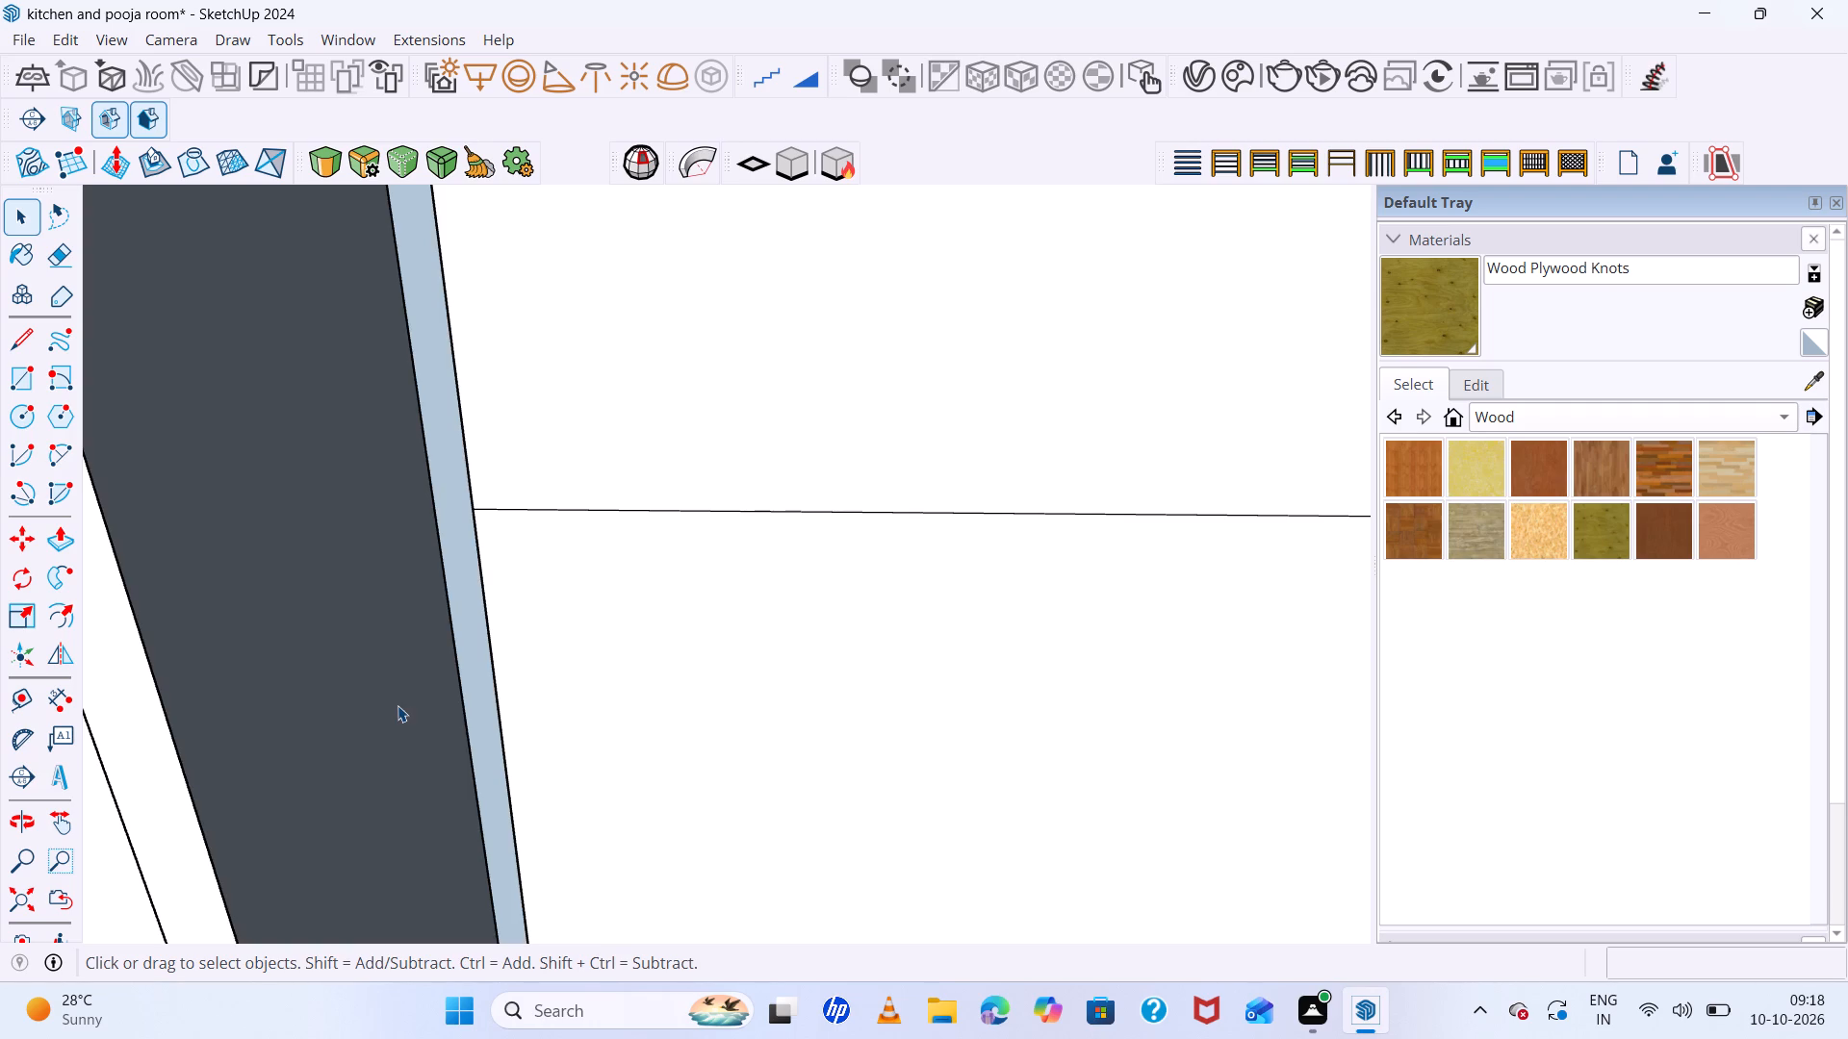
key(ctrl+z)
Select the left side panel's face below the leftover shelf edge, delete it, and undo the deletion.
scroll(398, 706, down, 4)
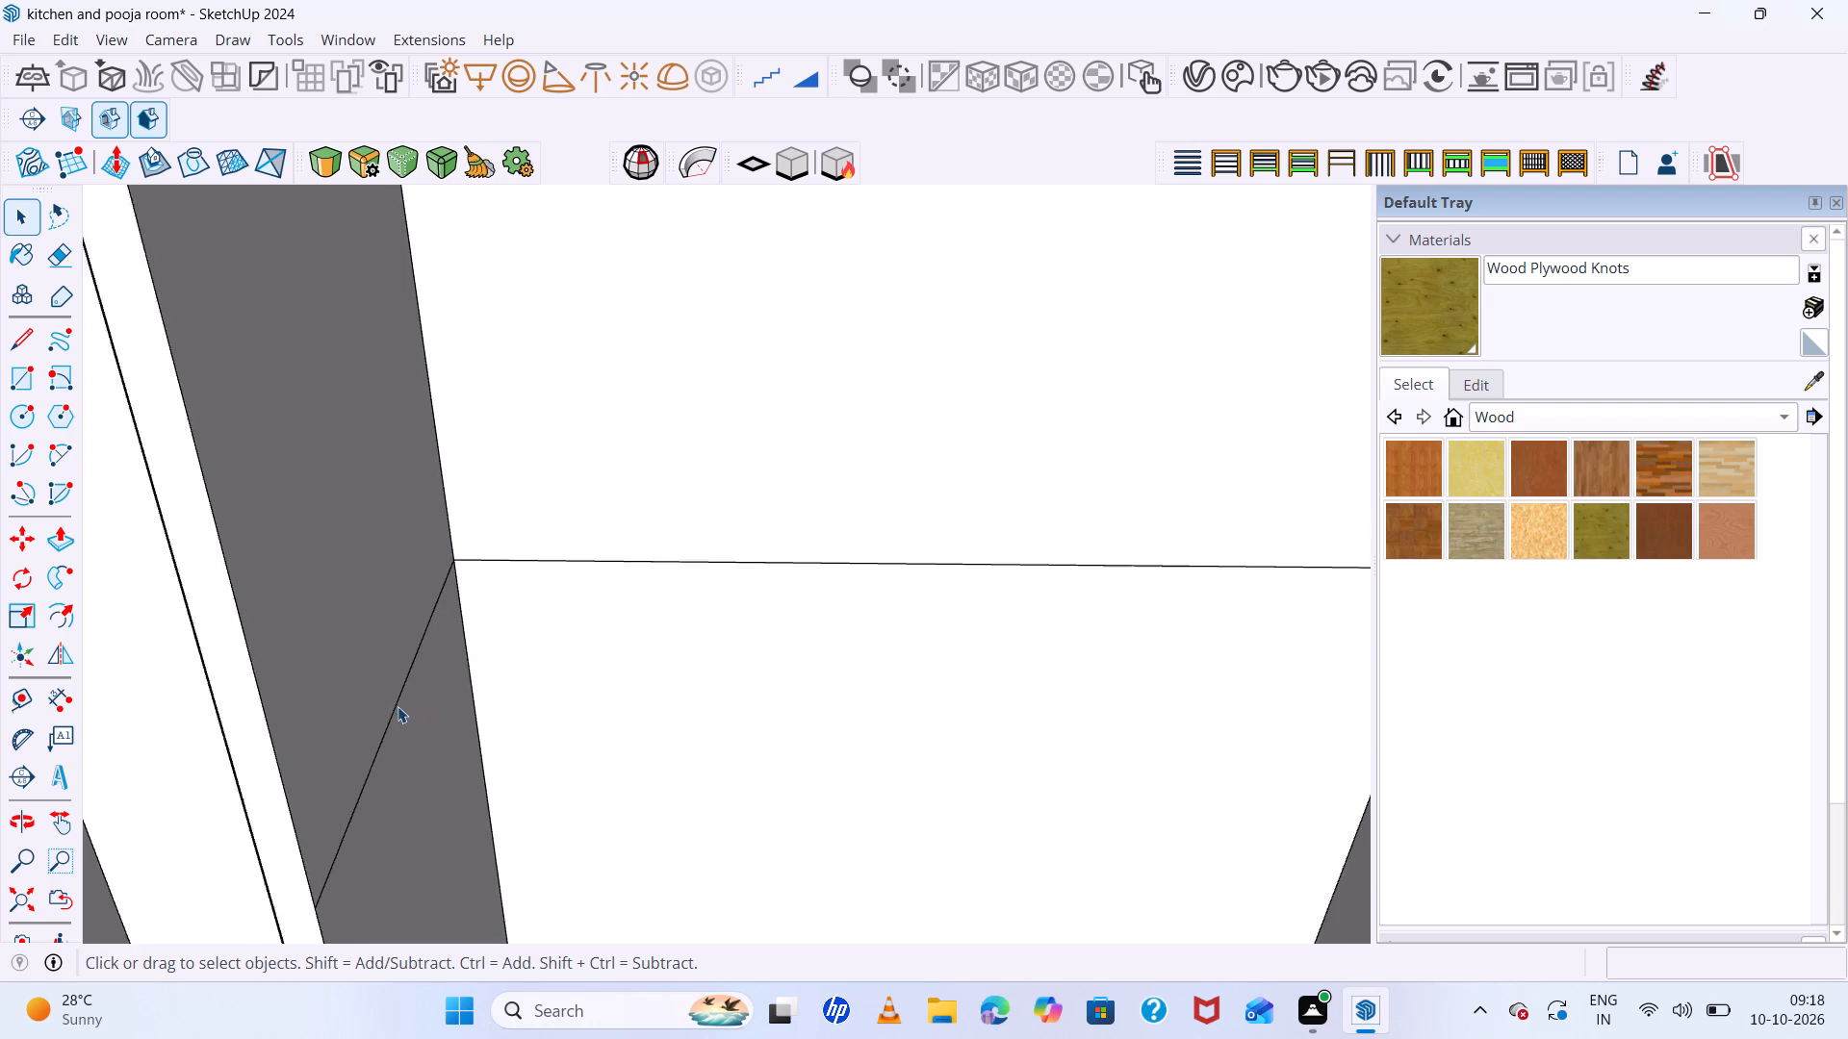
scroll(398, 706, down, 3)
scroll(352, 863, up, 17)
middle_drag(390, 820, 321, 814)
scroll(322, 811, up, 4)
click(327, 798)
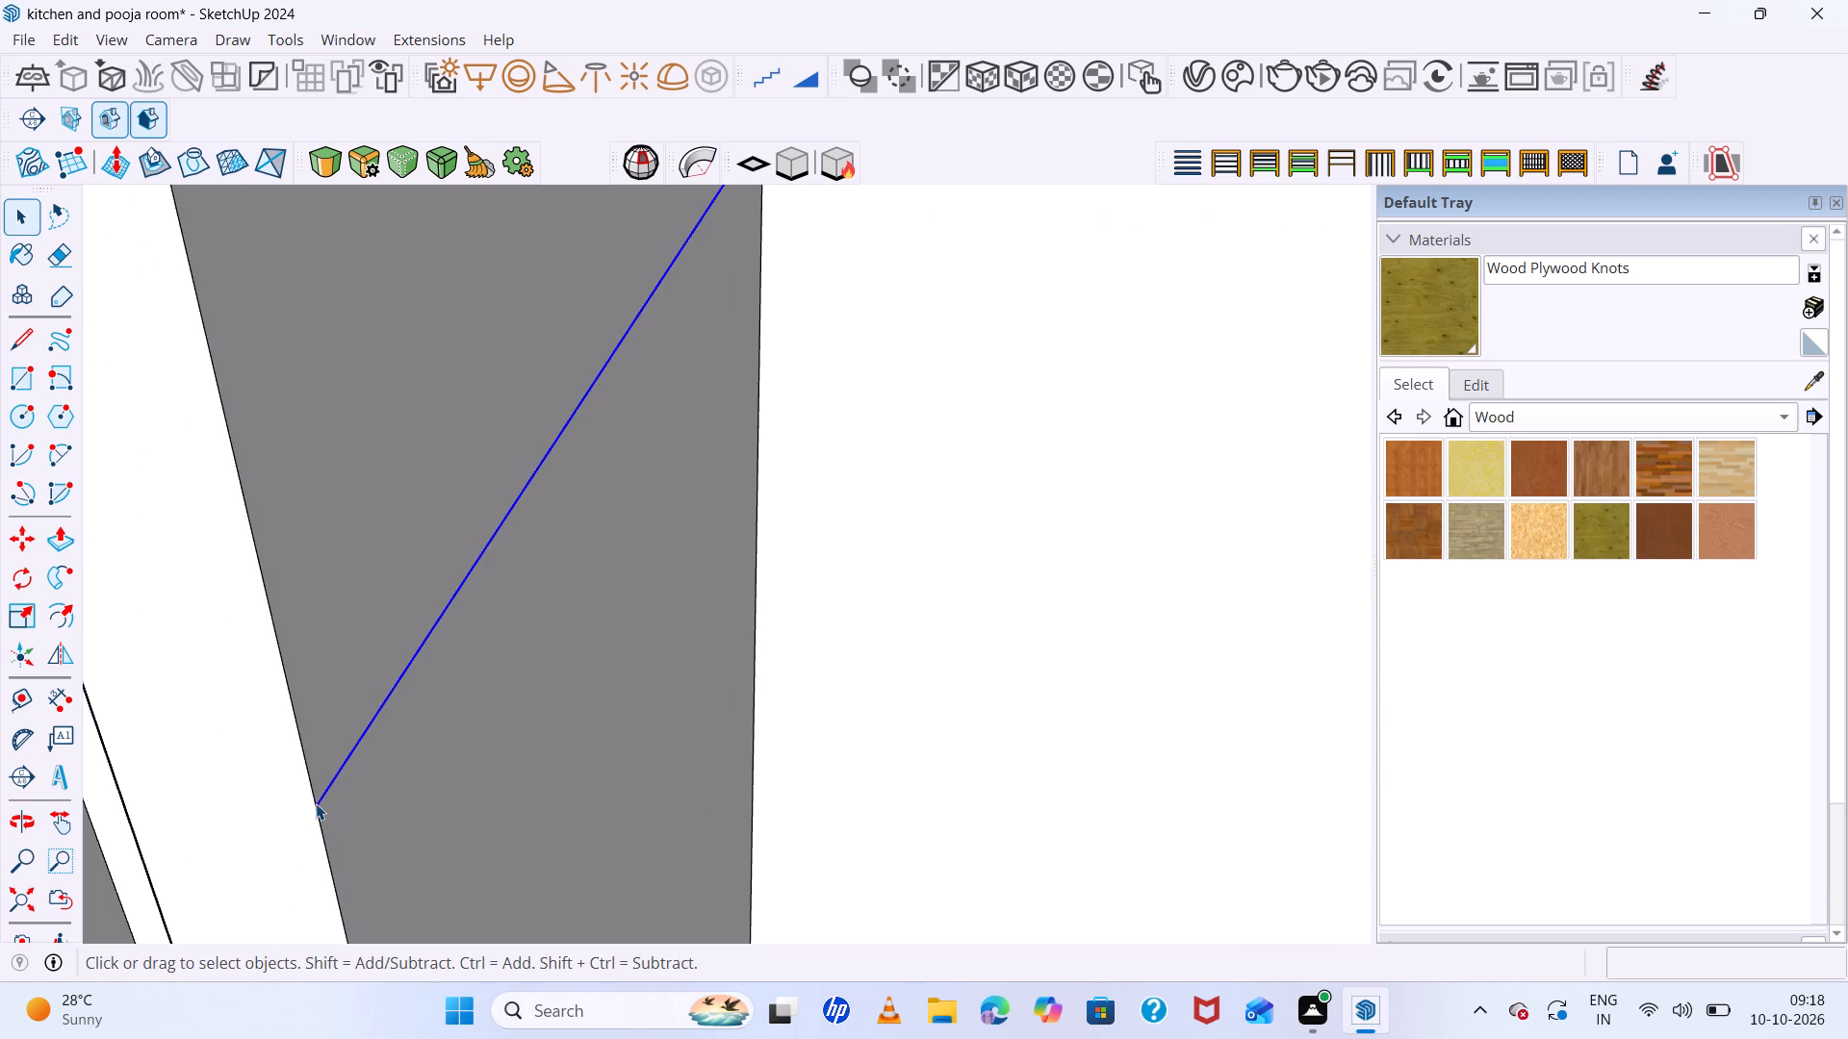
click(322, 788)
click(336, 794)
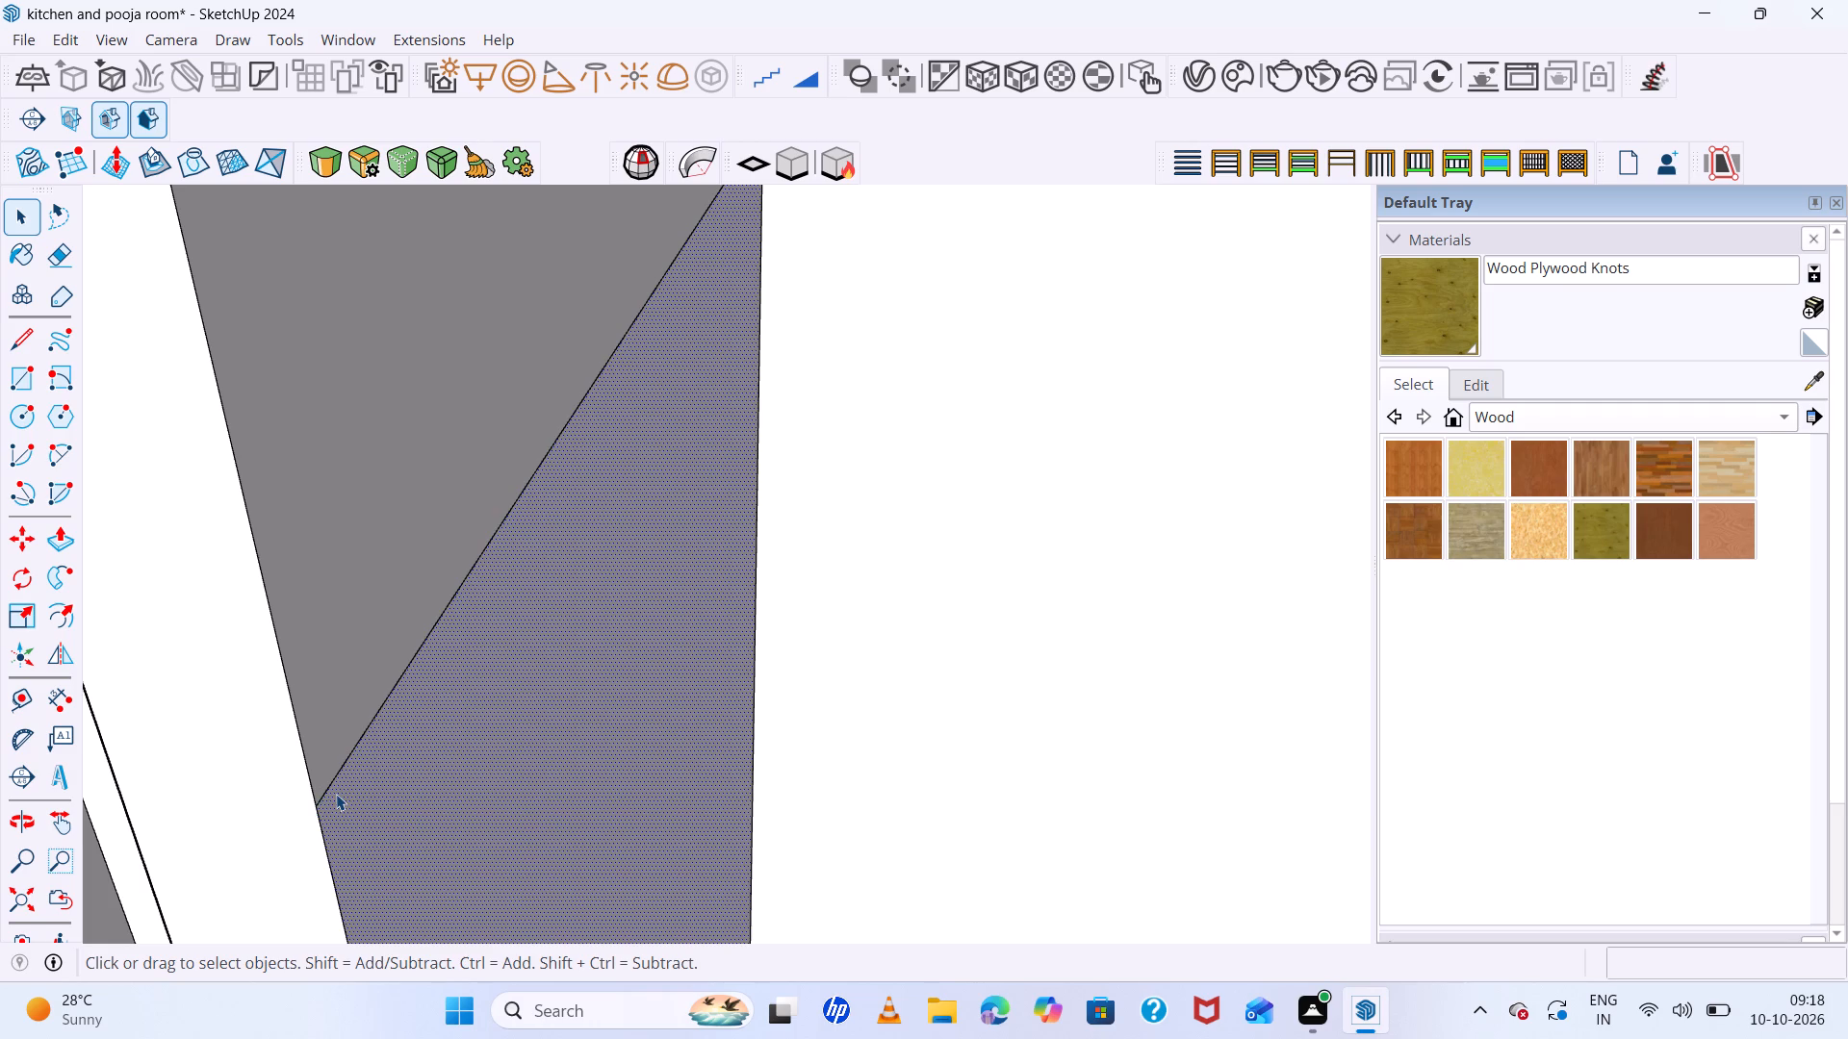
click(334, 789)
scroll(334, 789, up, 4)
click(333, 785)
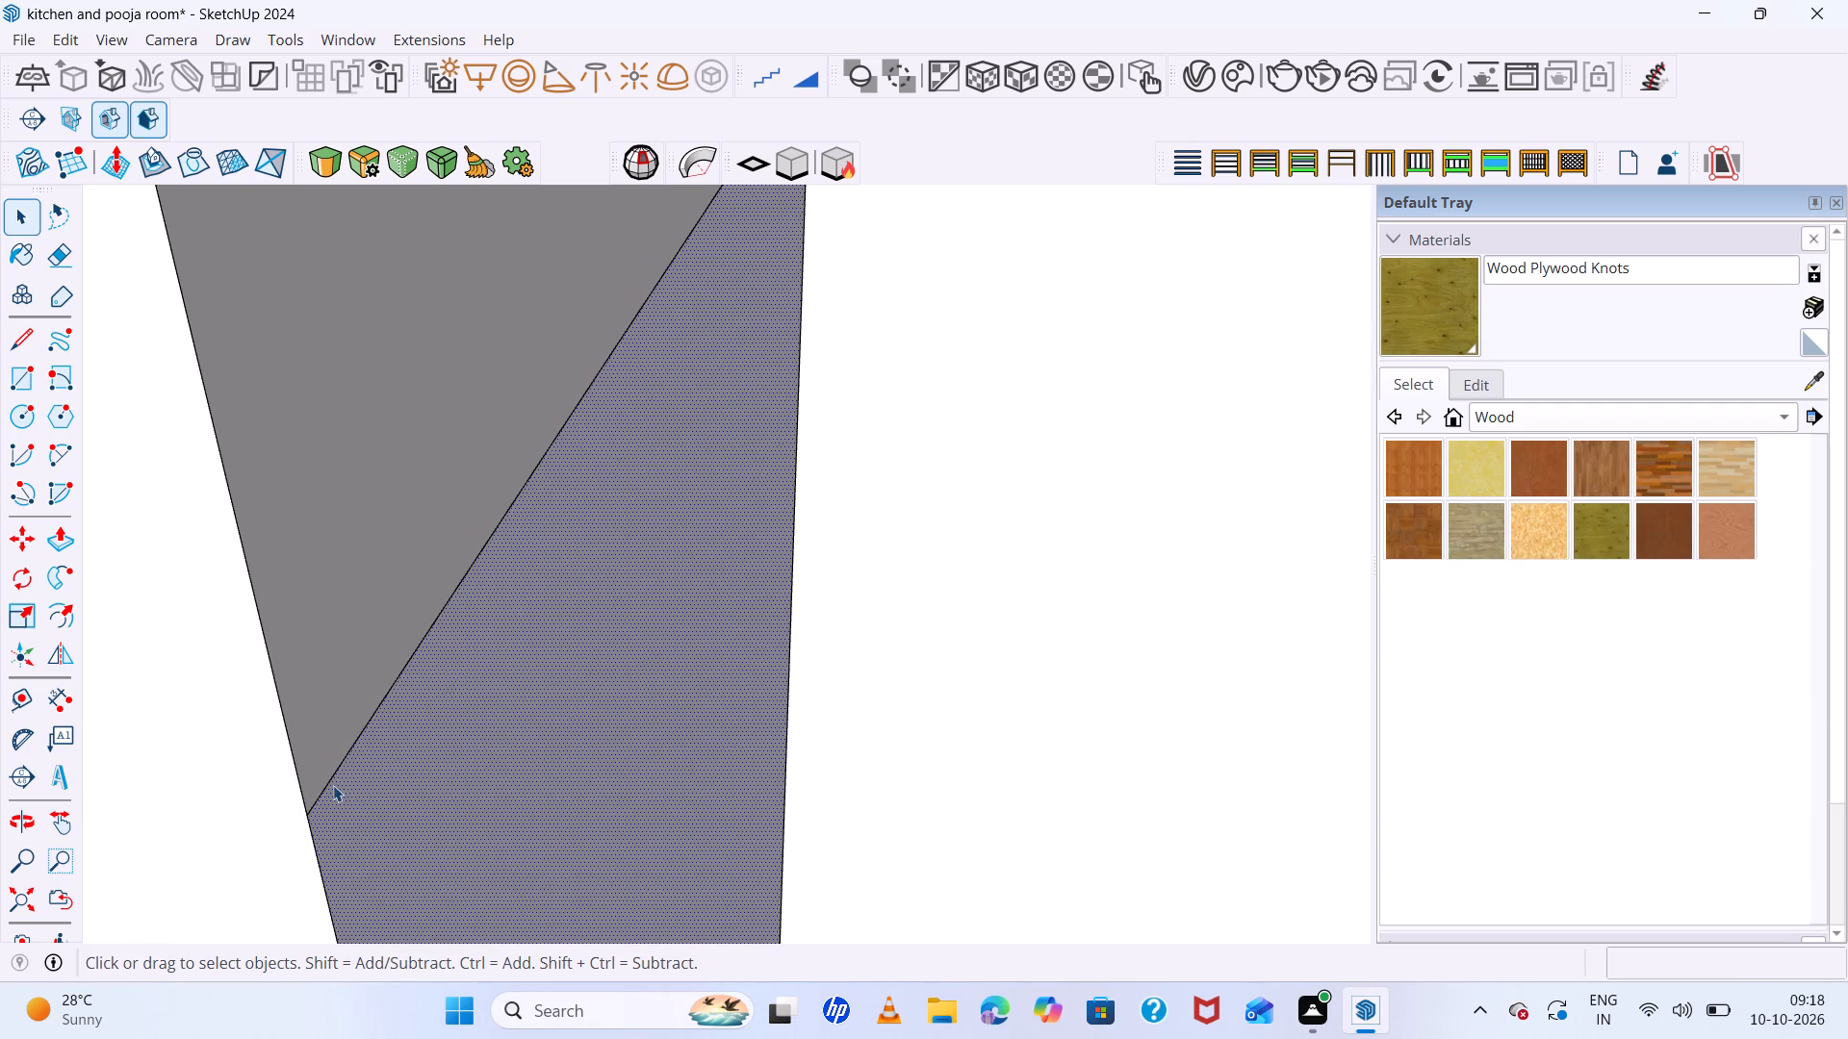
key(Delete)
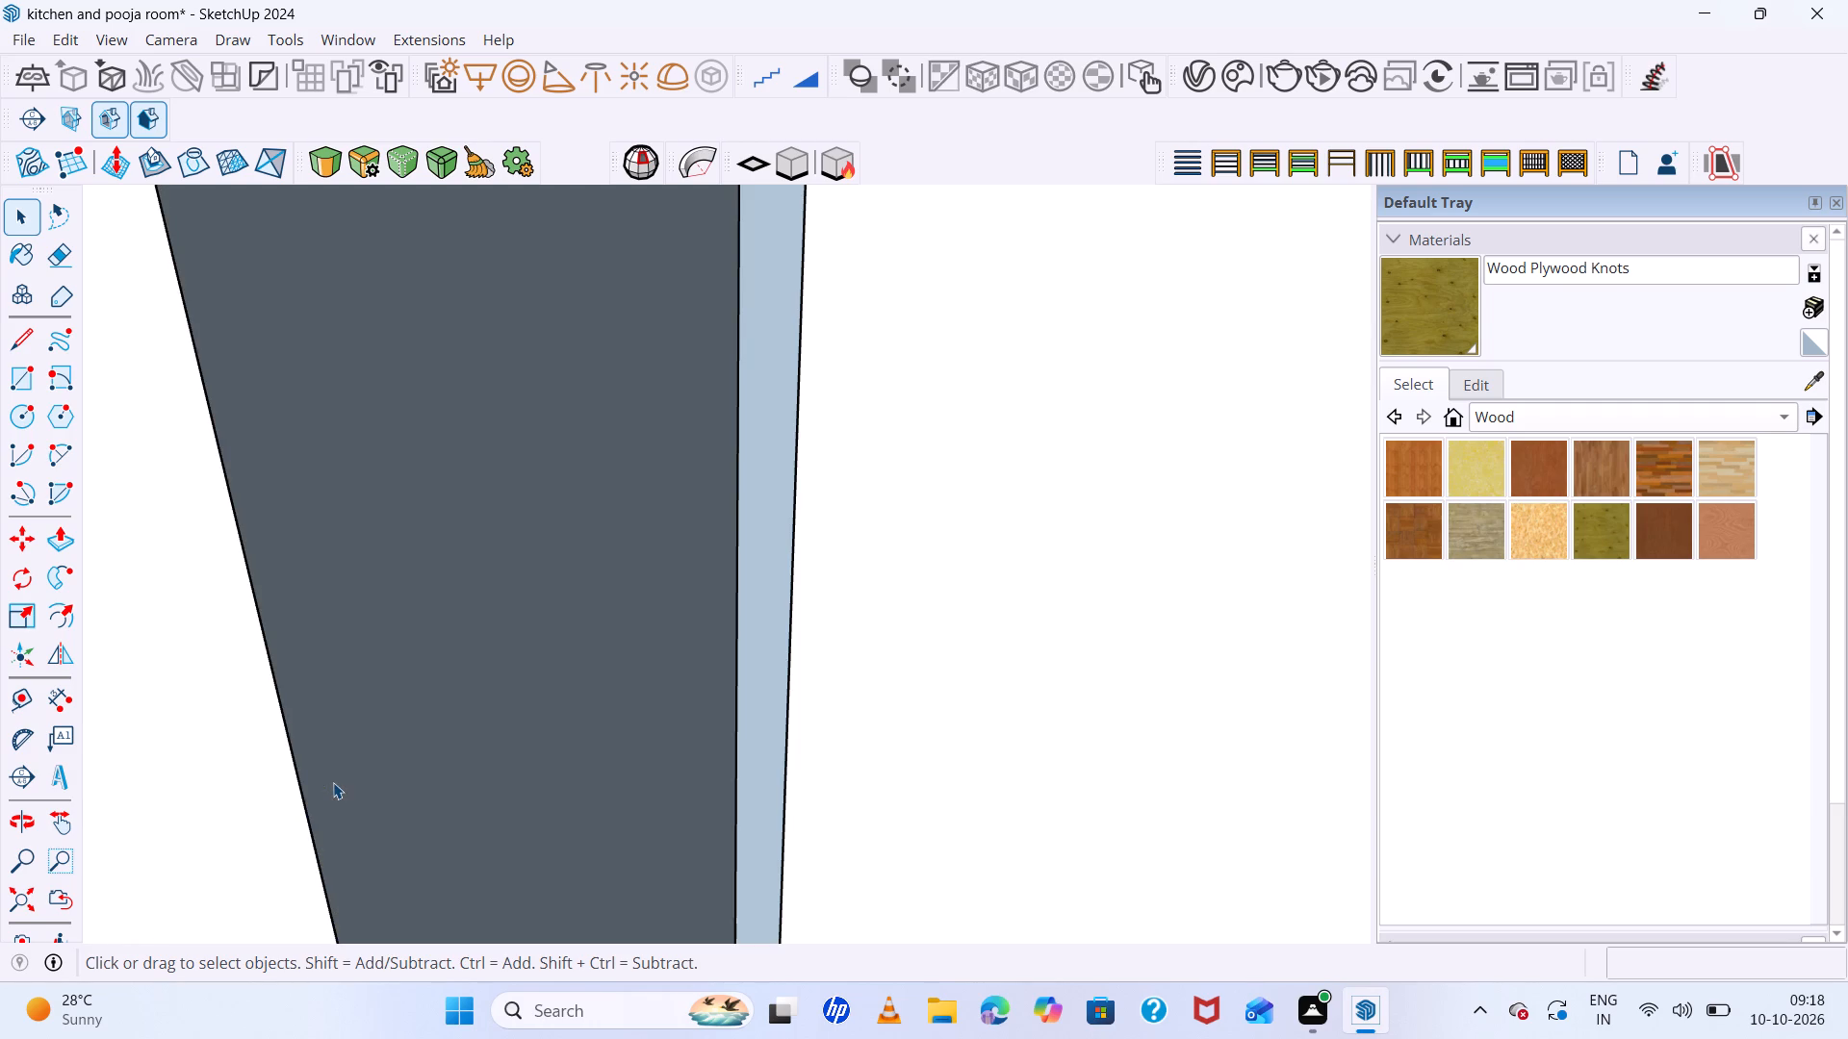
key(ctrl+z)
Erase the deleted lowest shelf's leftover back edge in the left wide compartment.
scroll(318, 777, down, 20)
scroll(318, 777, down, 1)
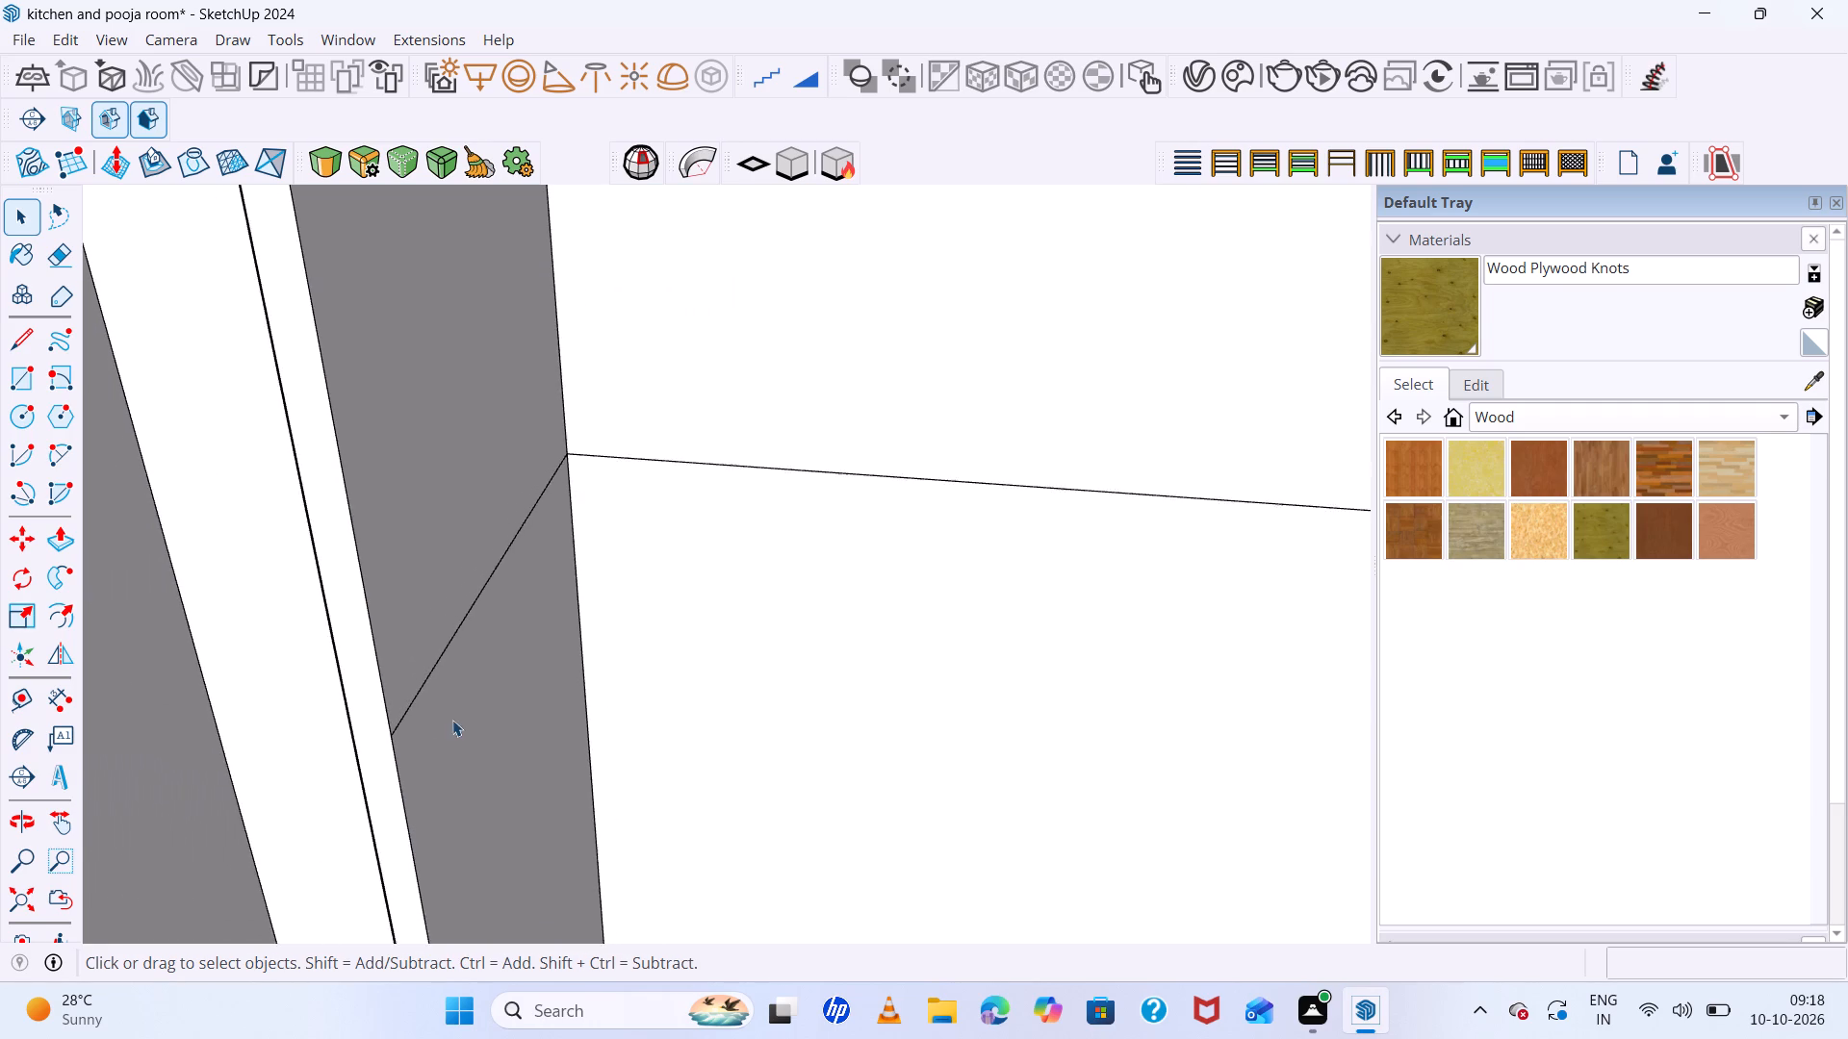
scroll(454, 720, down, 7)
key(e)
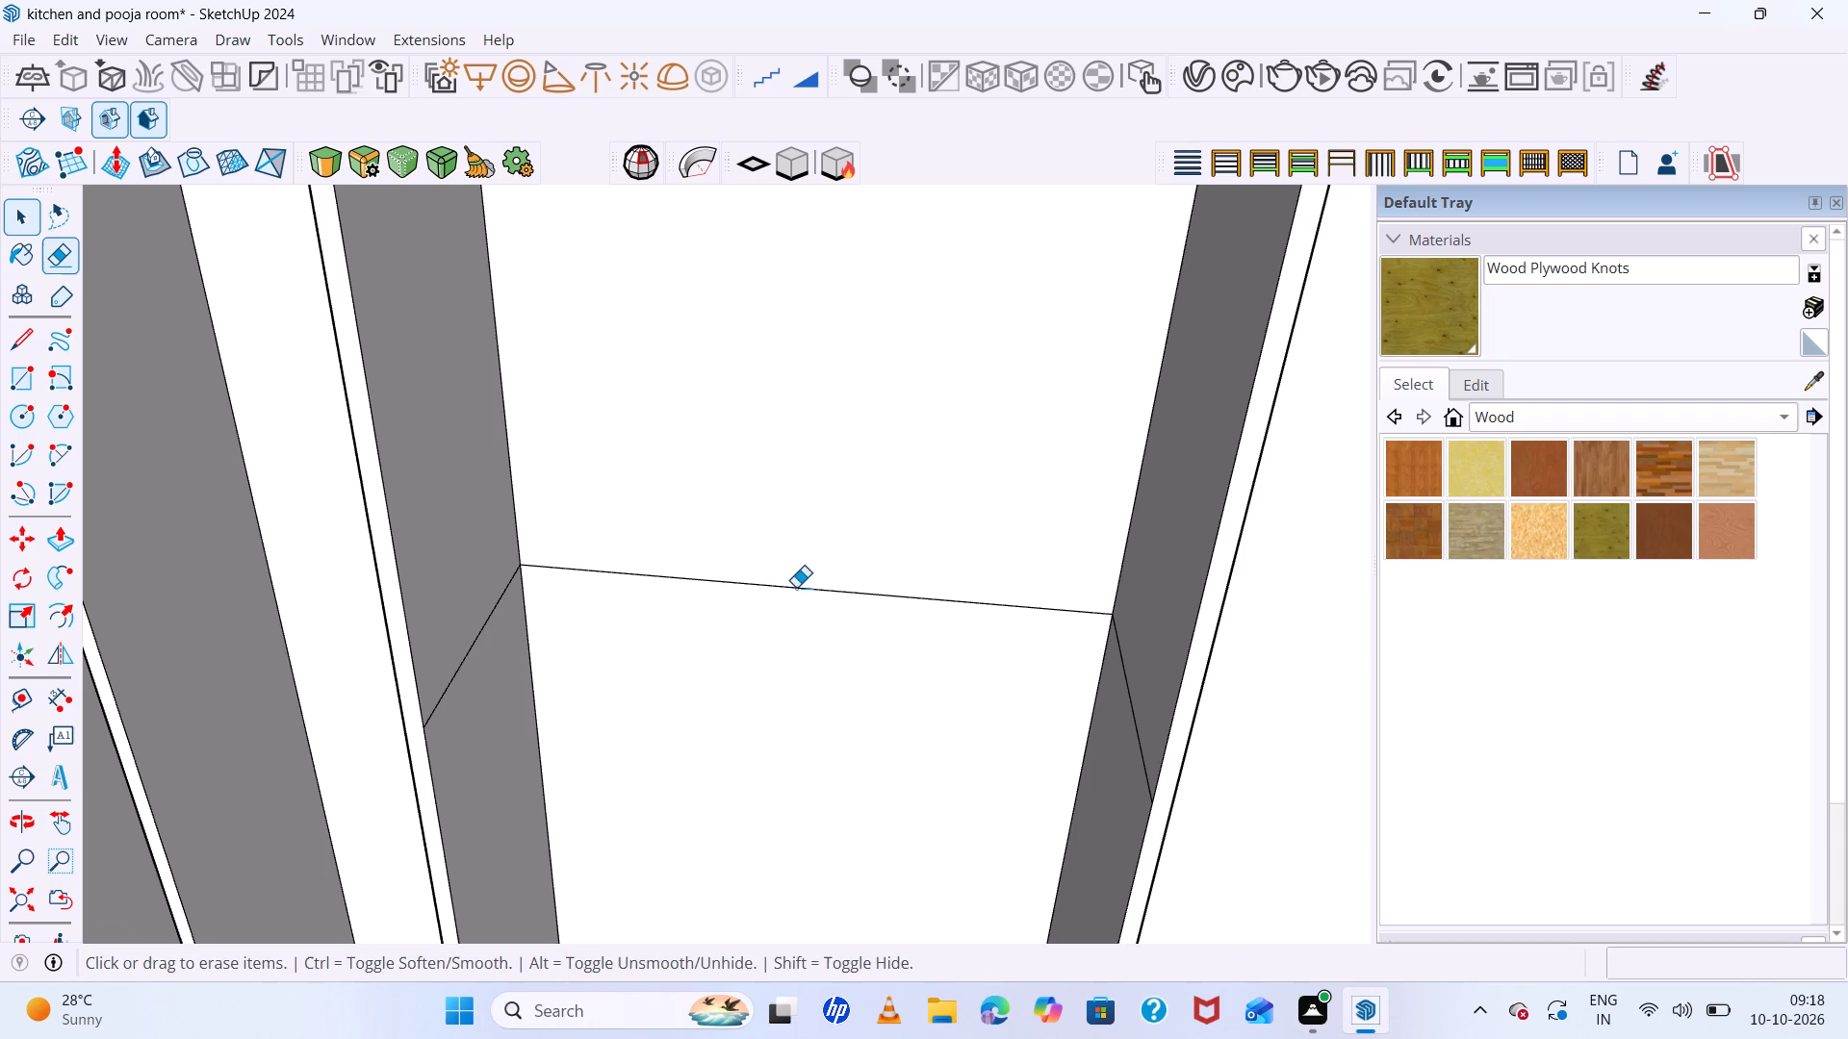
click(800, 587)
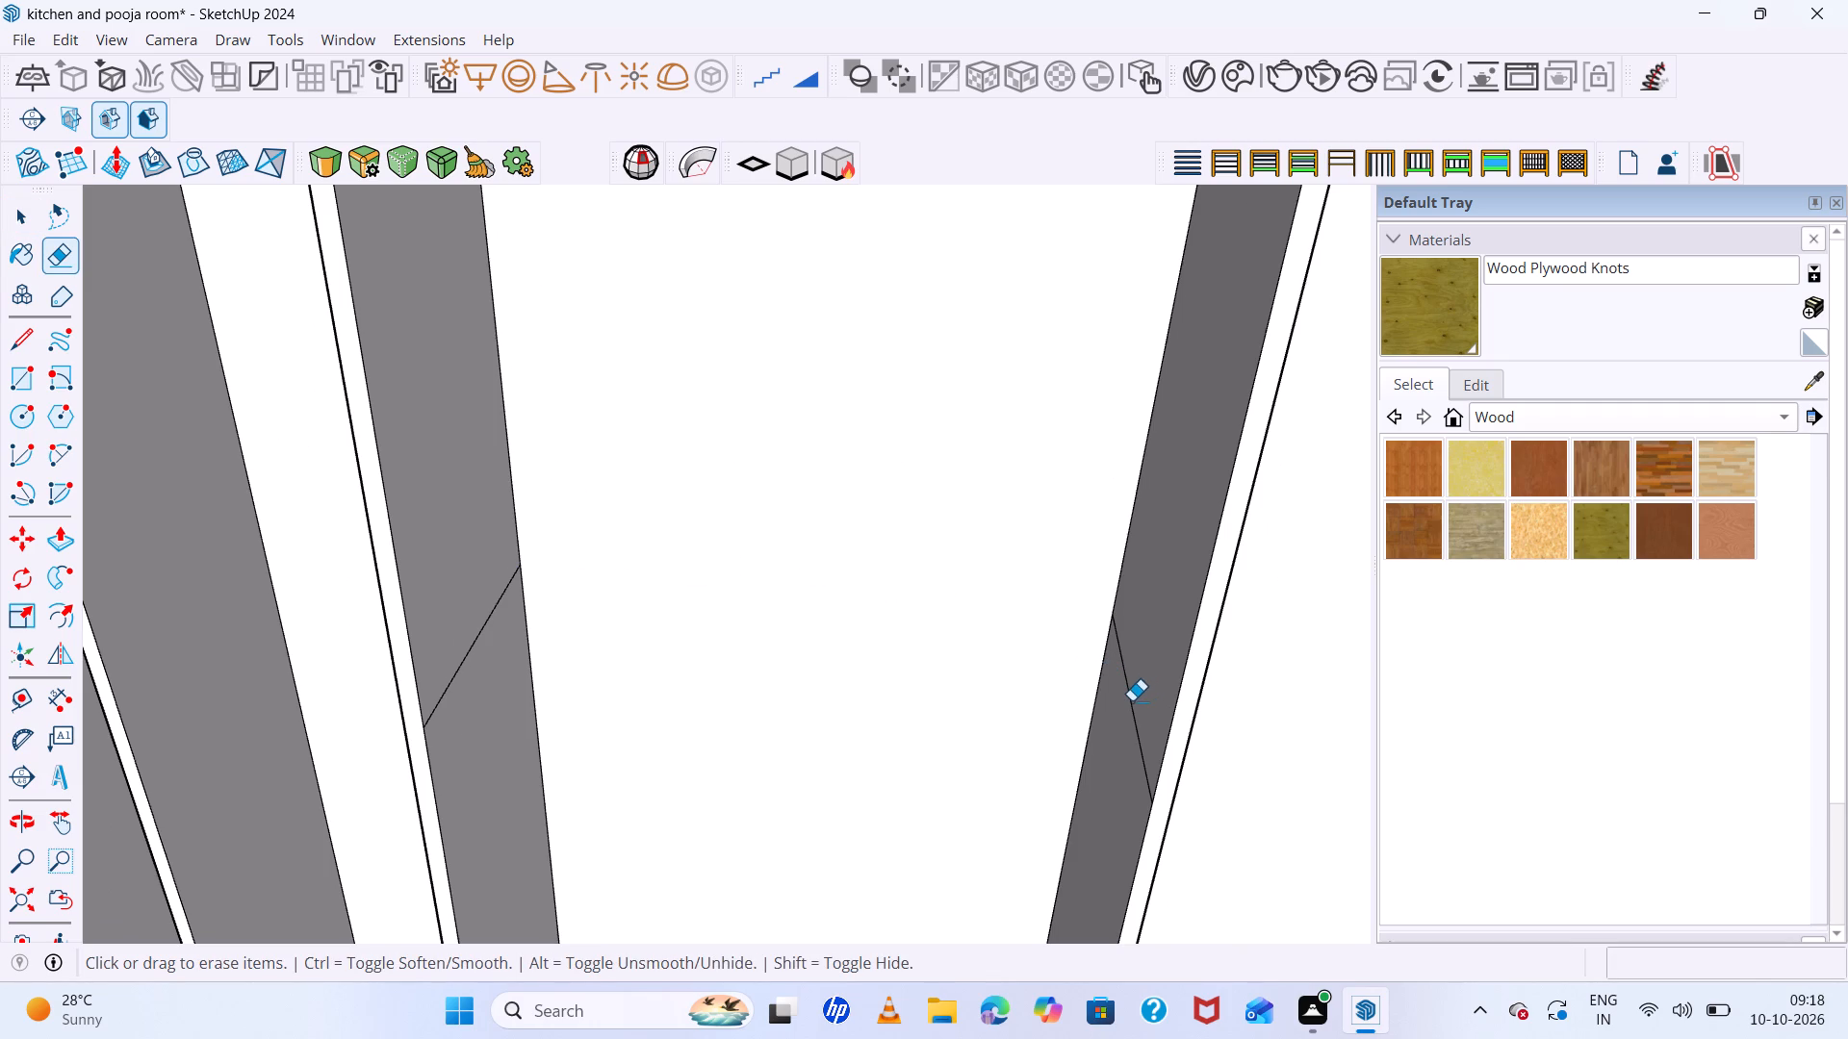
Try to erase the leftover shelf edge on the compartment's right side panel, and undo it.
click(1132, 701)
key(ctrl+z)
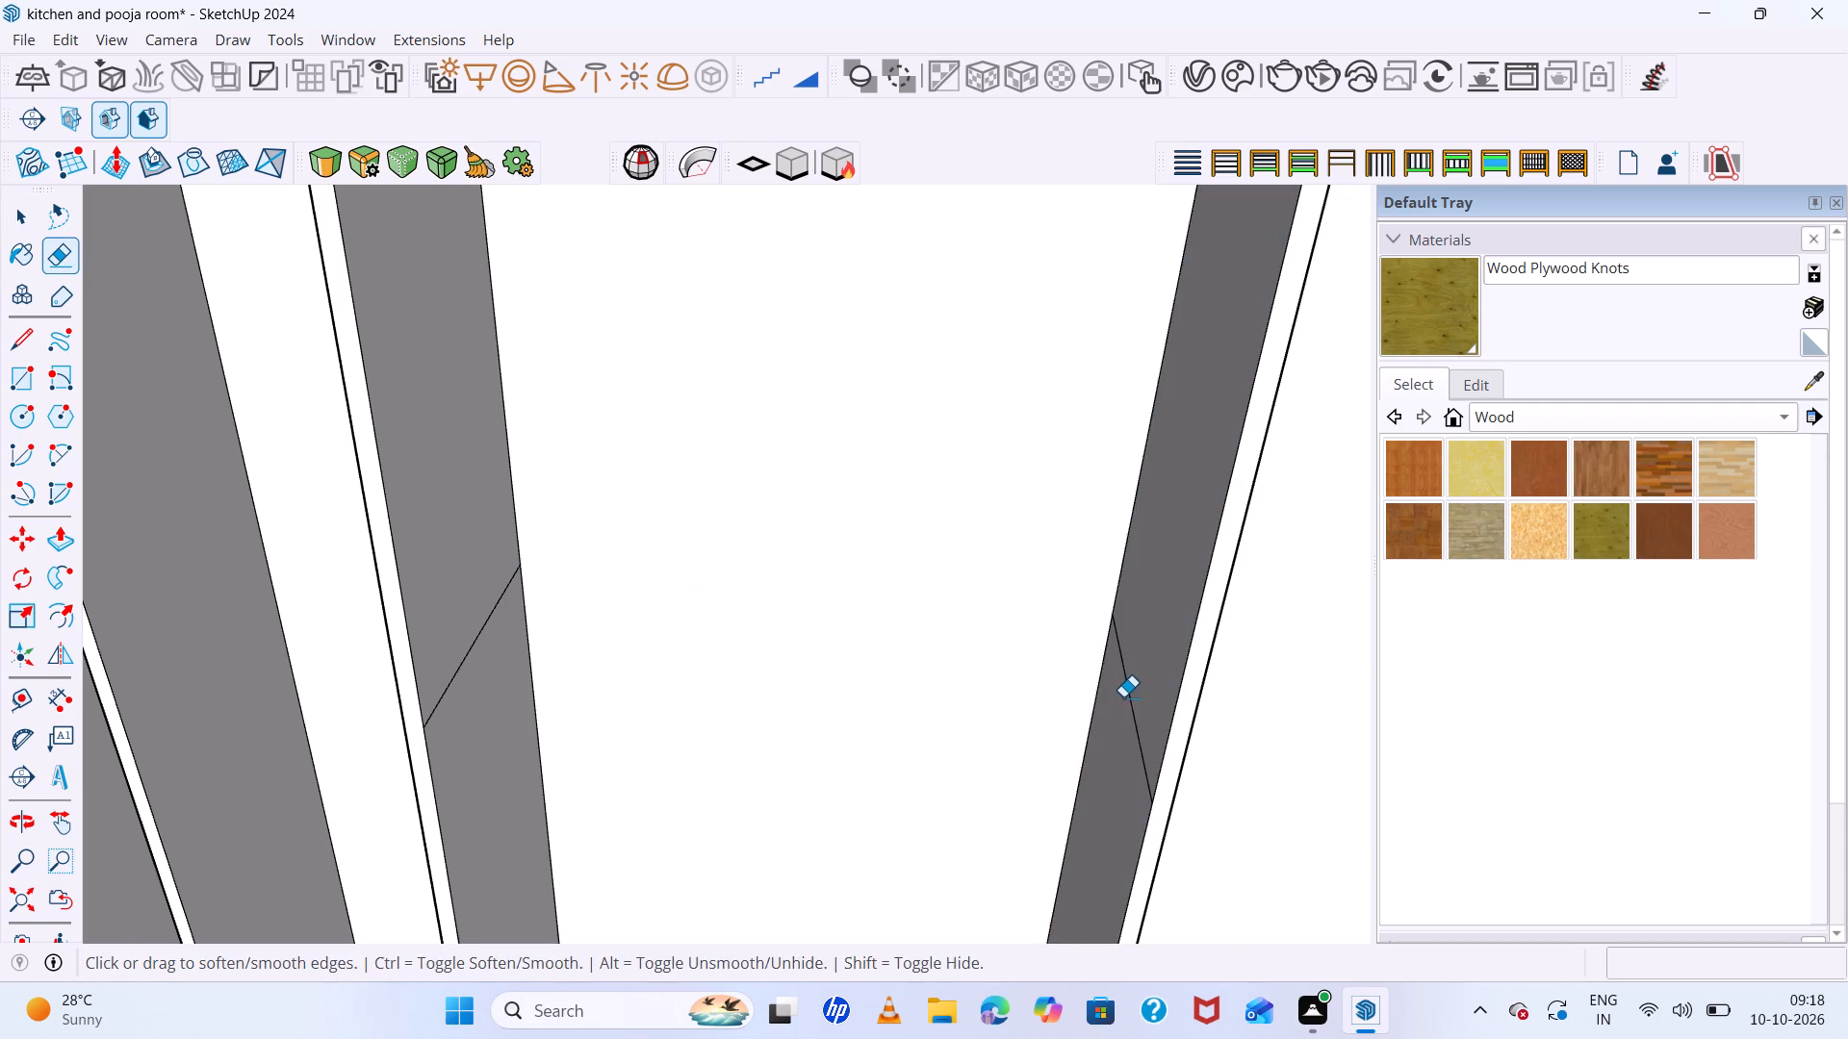
Copy the left wide compartment's middle shelf down about 325 mm onto the removed lowest shelf's leftover side edges.
scroll(416, 734, down, 11)
key(space)
double_click(635, 562)
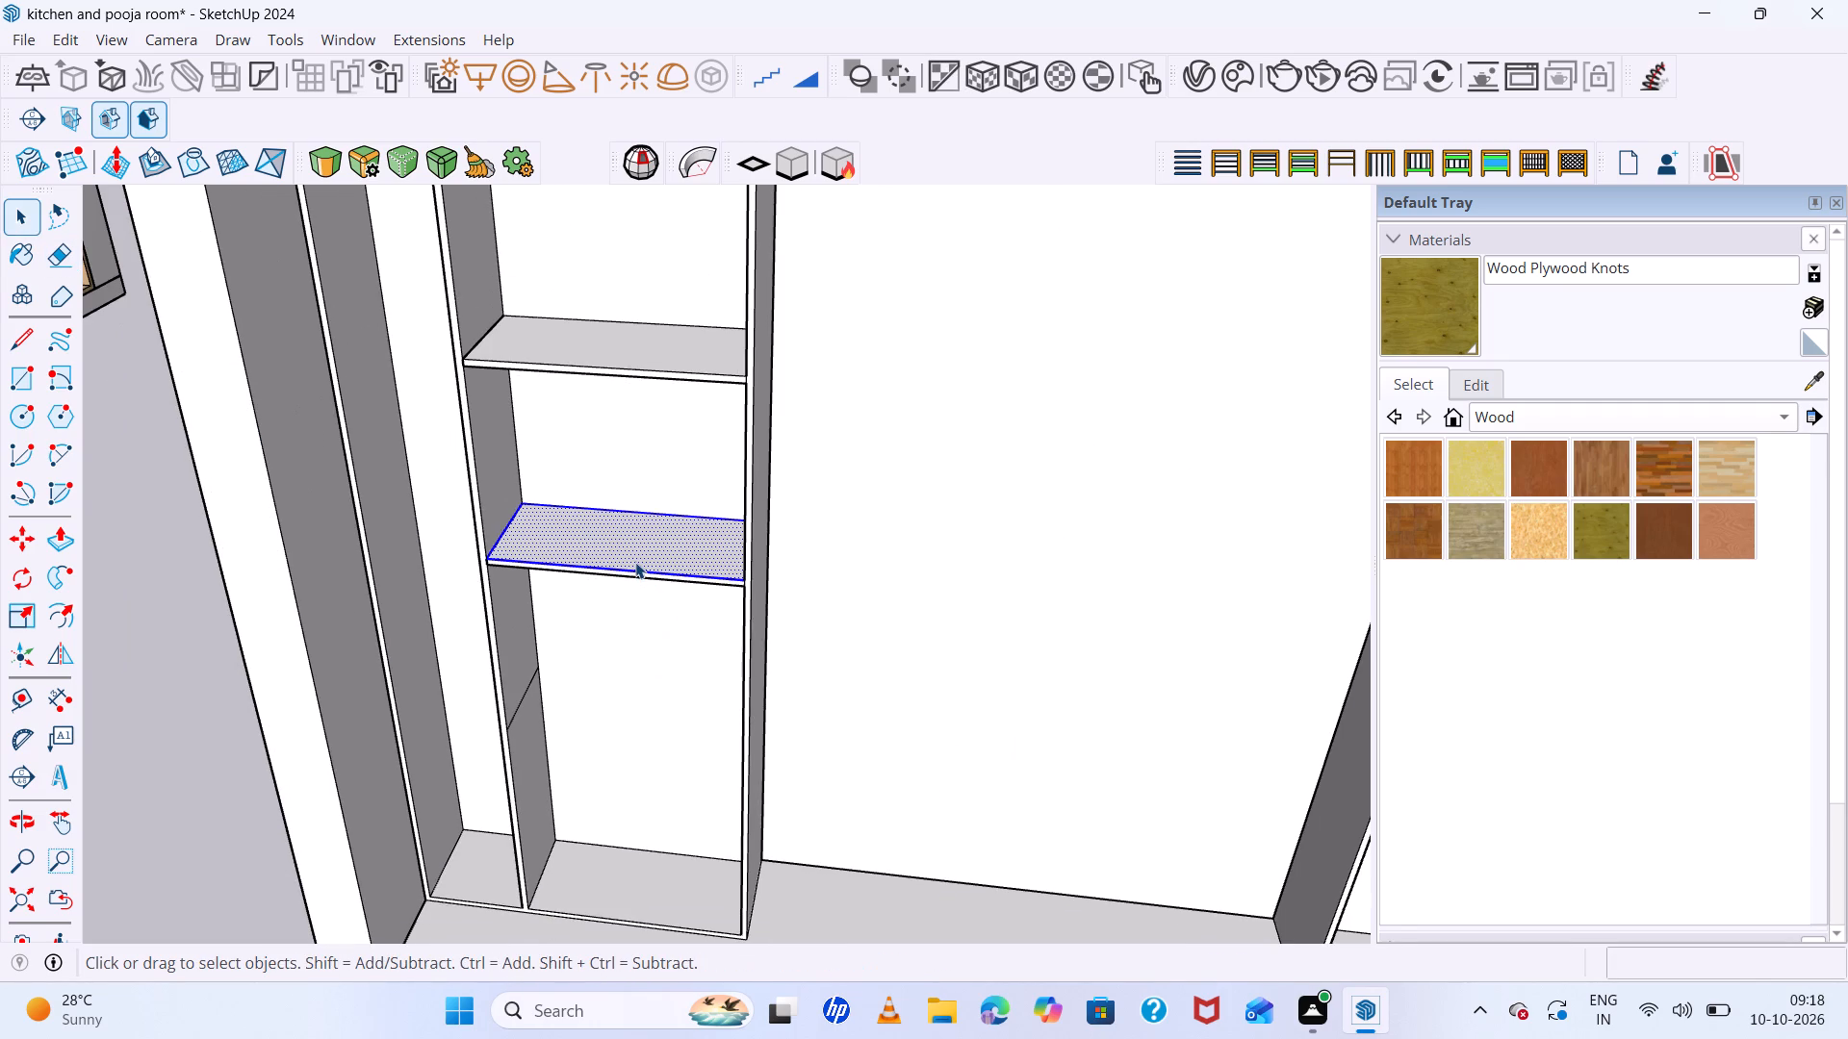
click(635, 562)
double_click(635, 563)
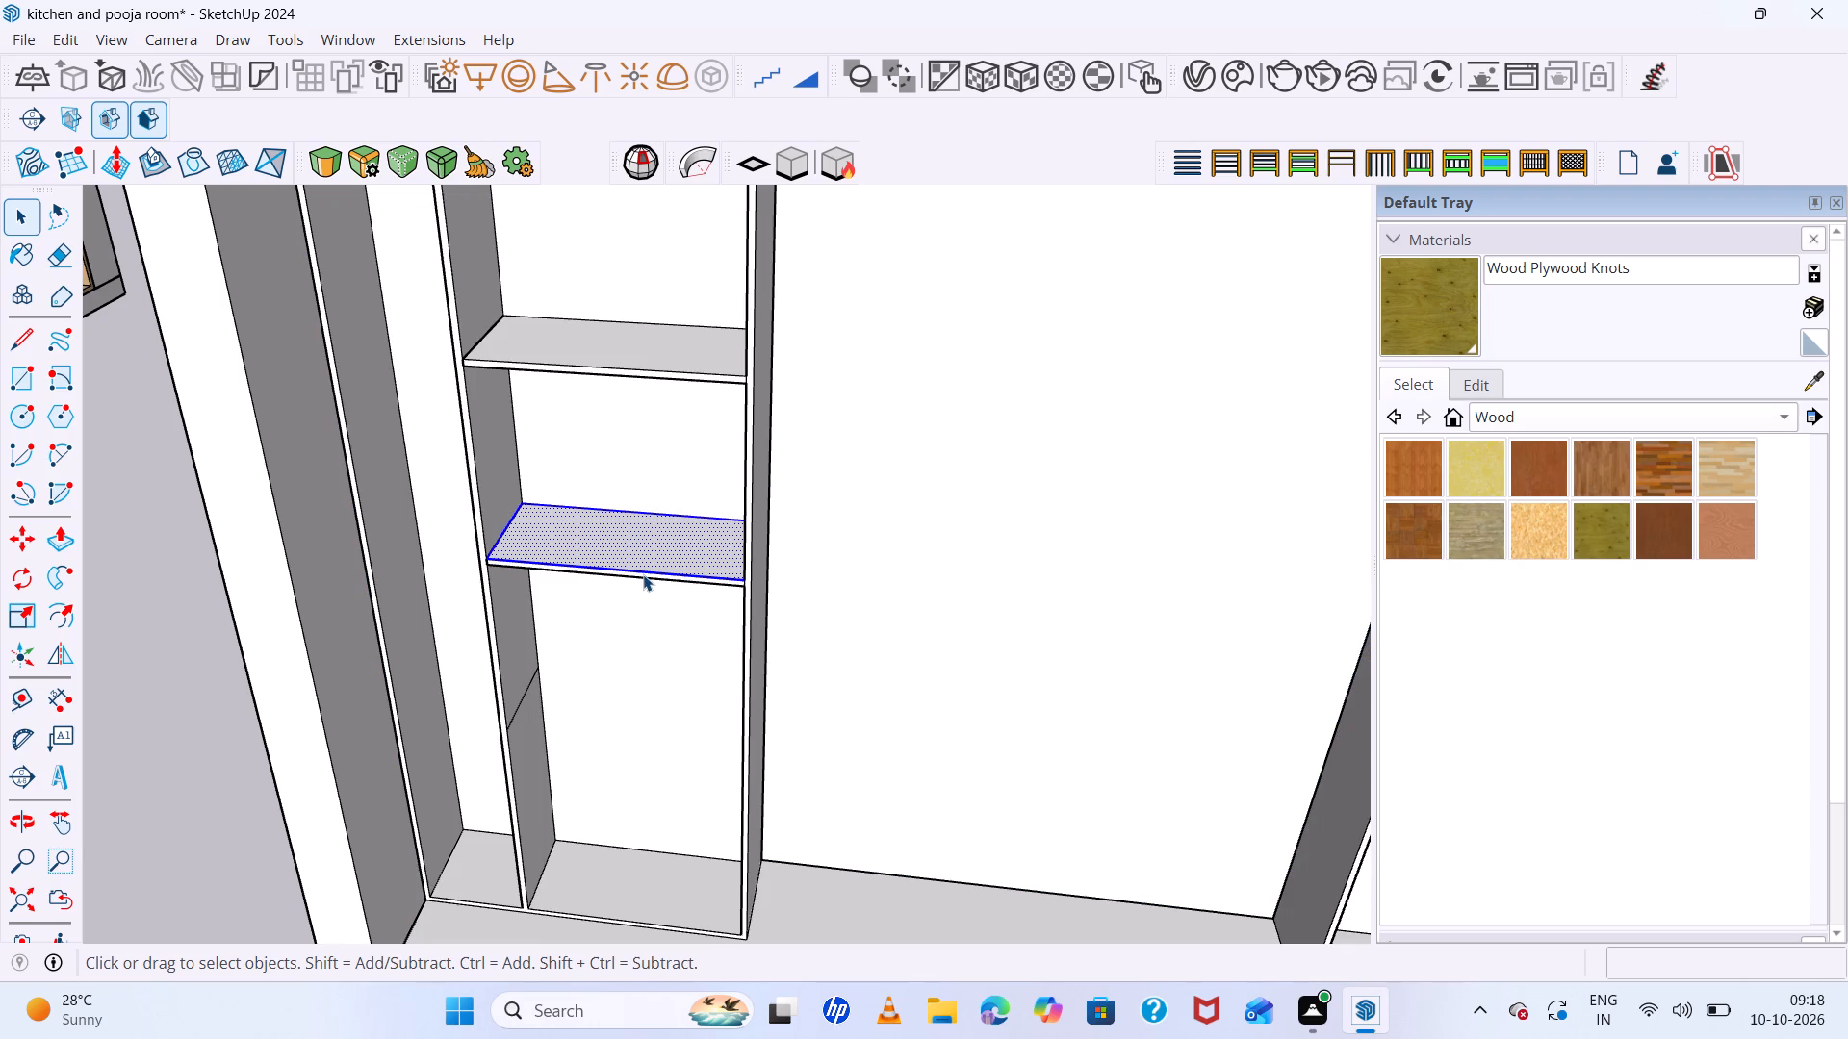
double_click(644, 576)
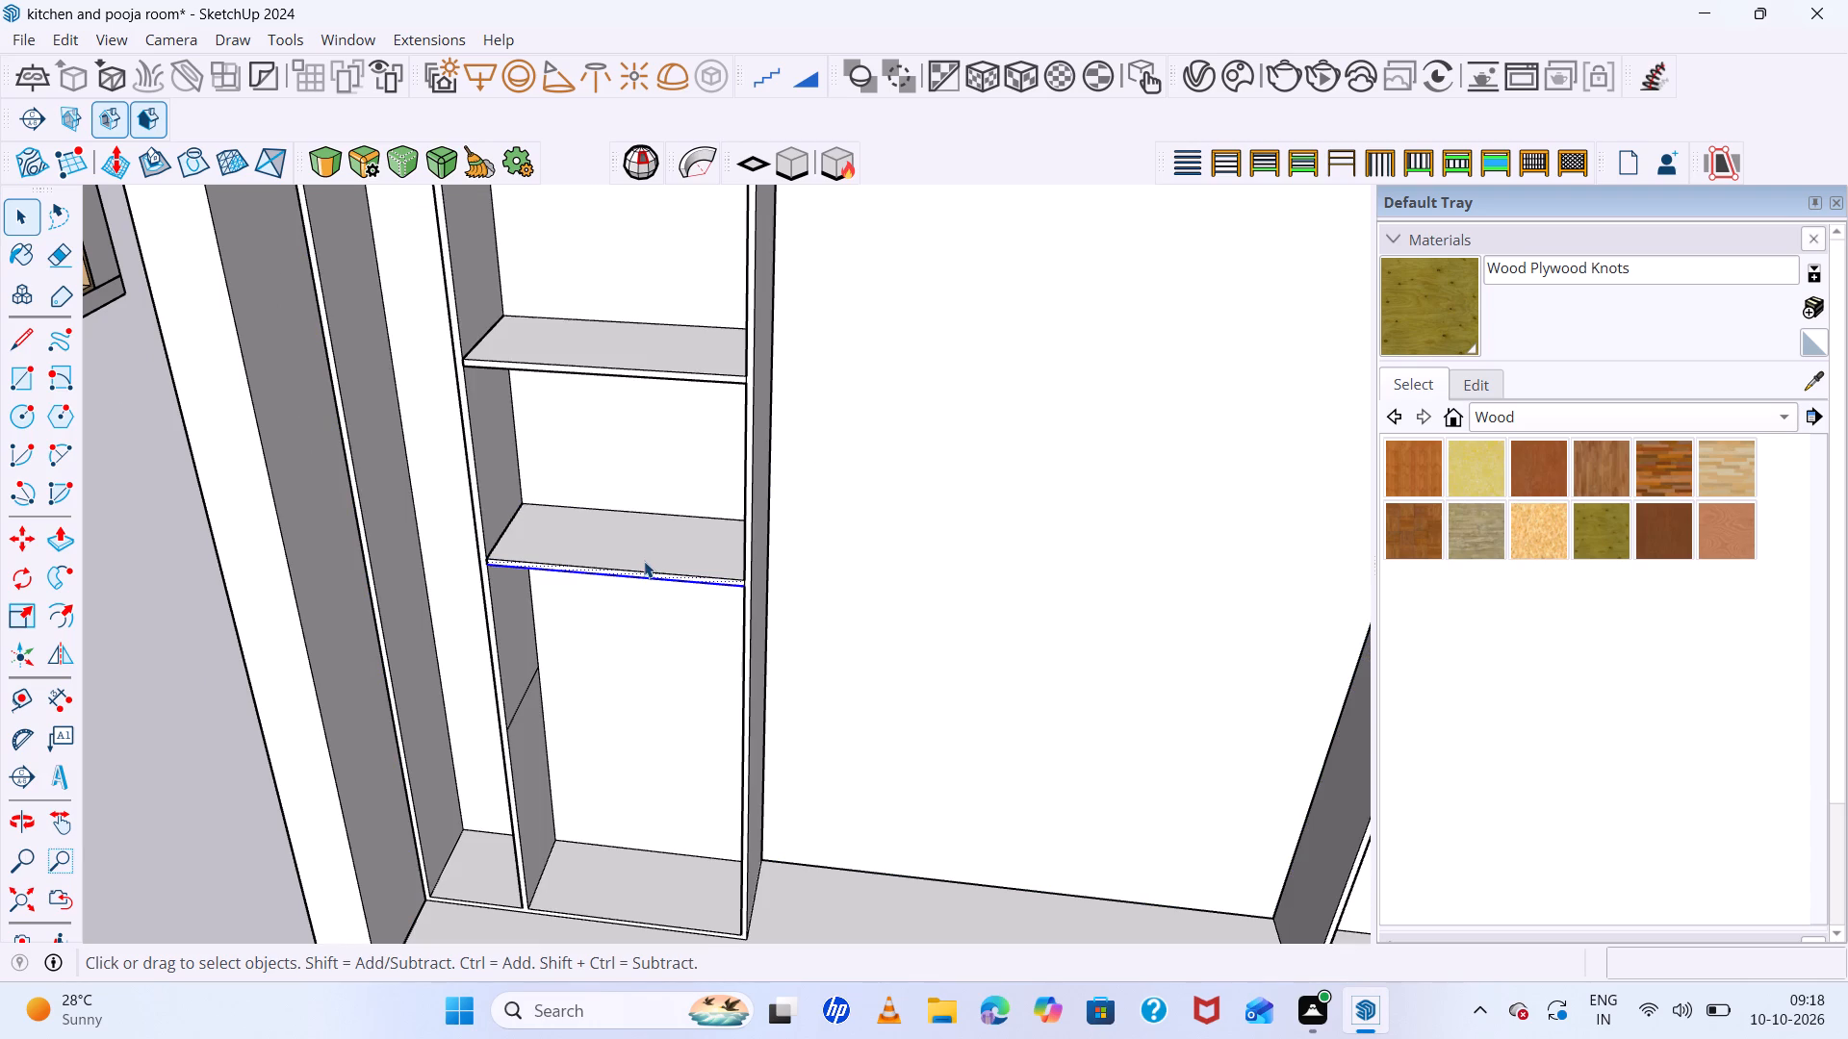
shift+double_click(644, 561)
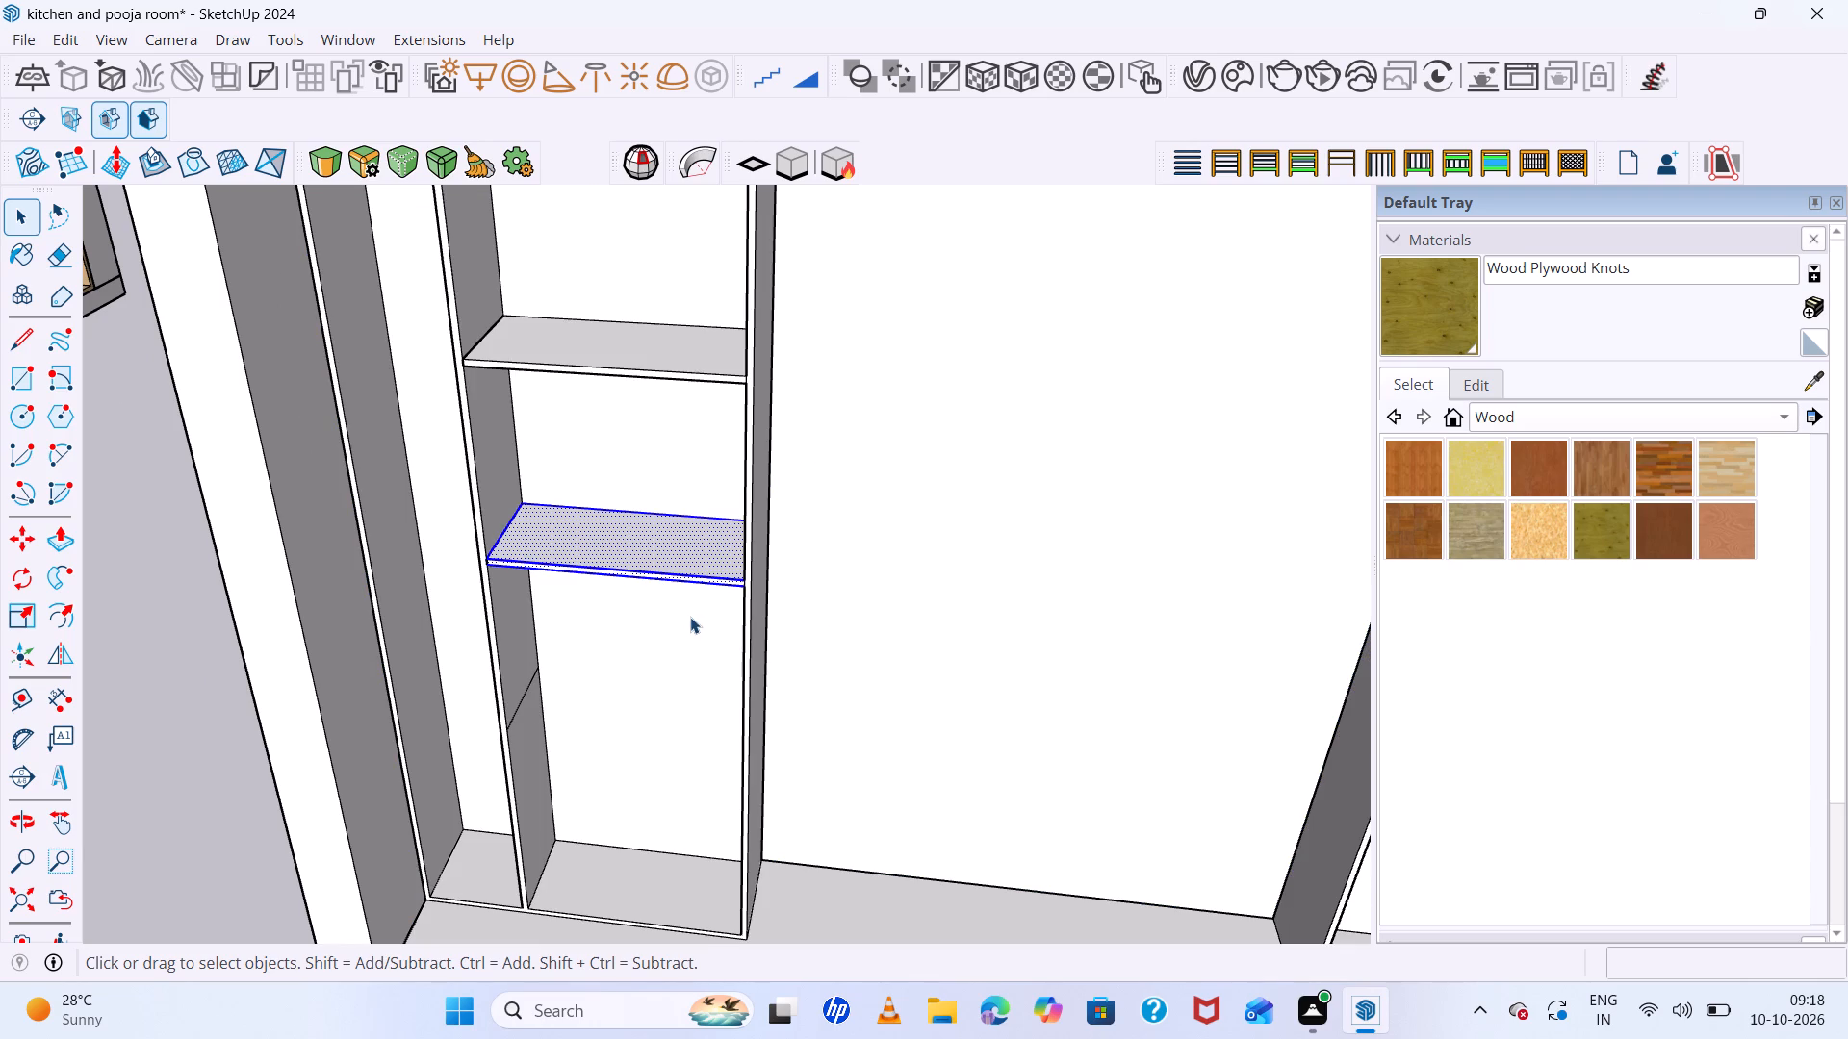
key(m)
scroll(752, 667, up, 4)
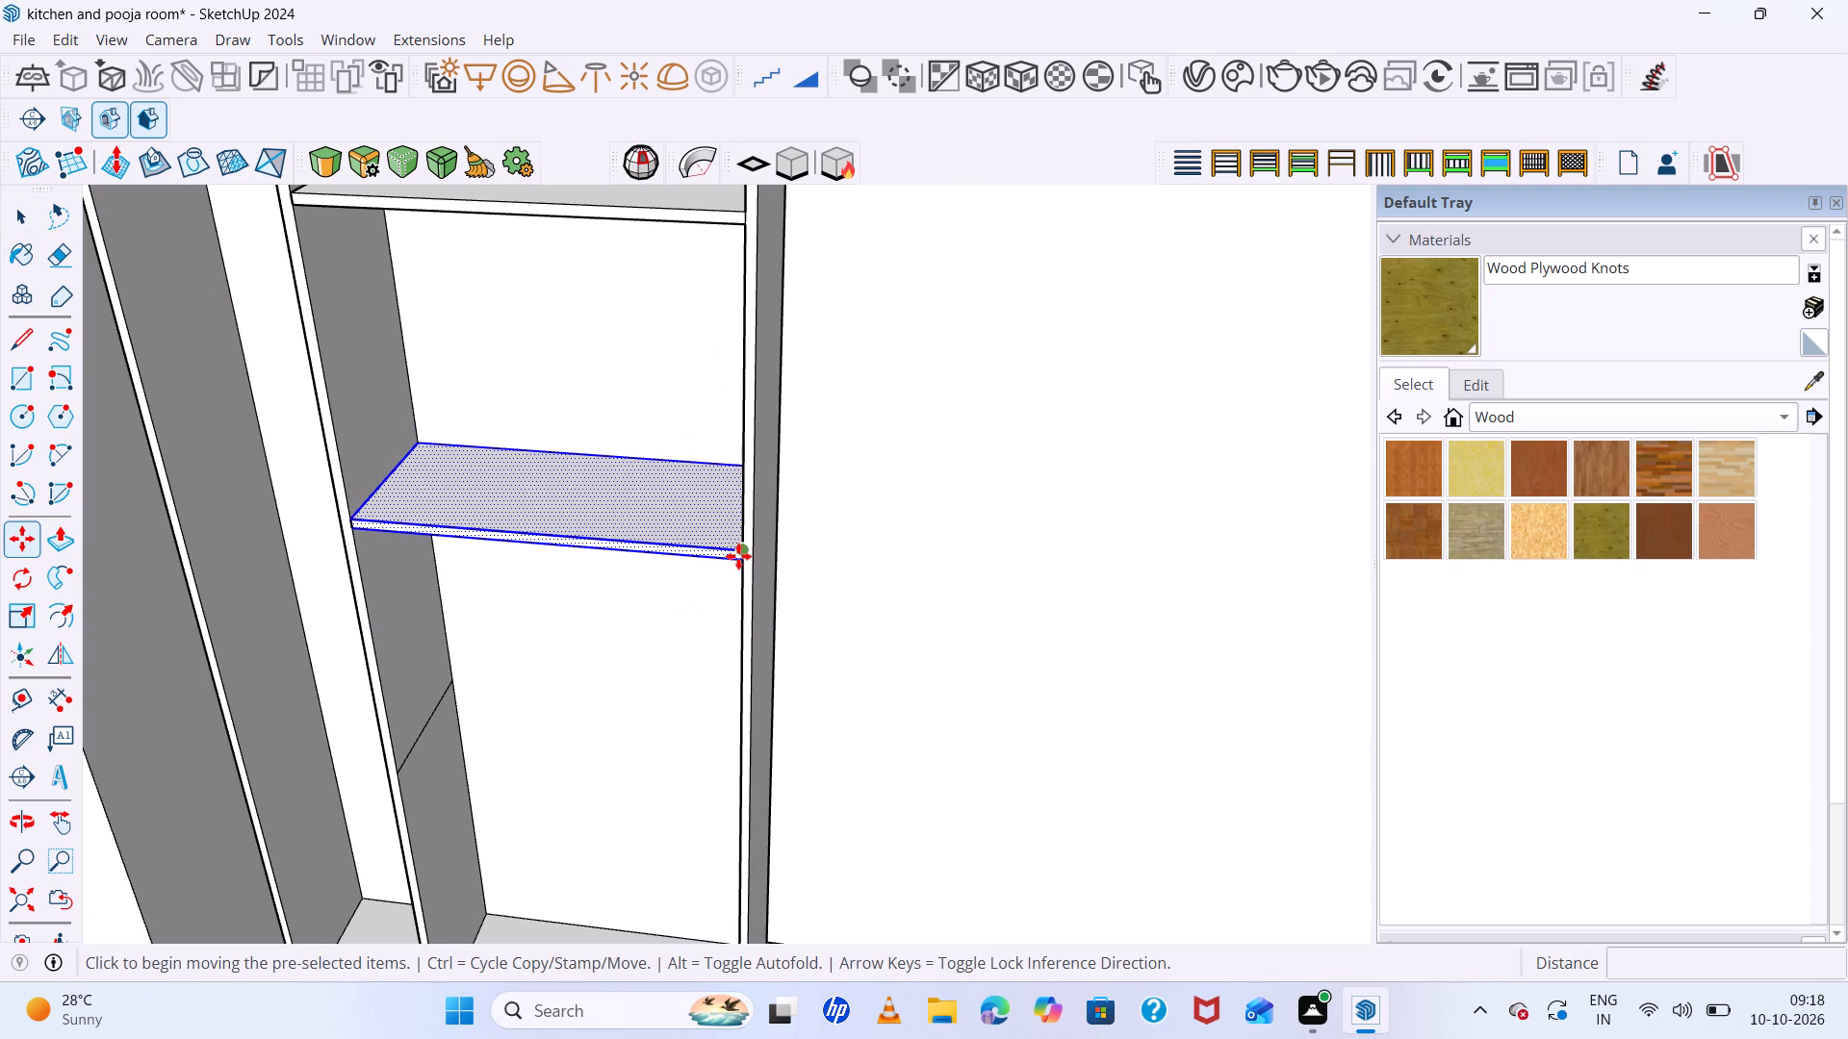
click(738, 556)
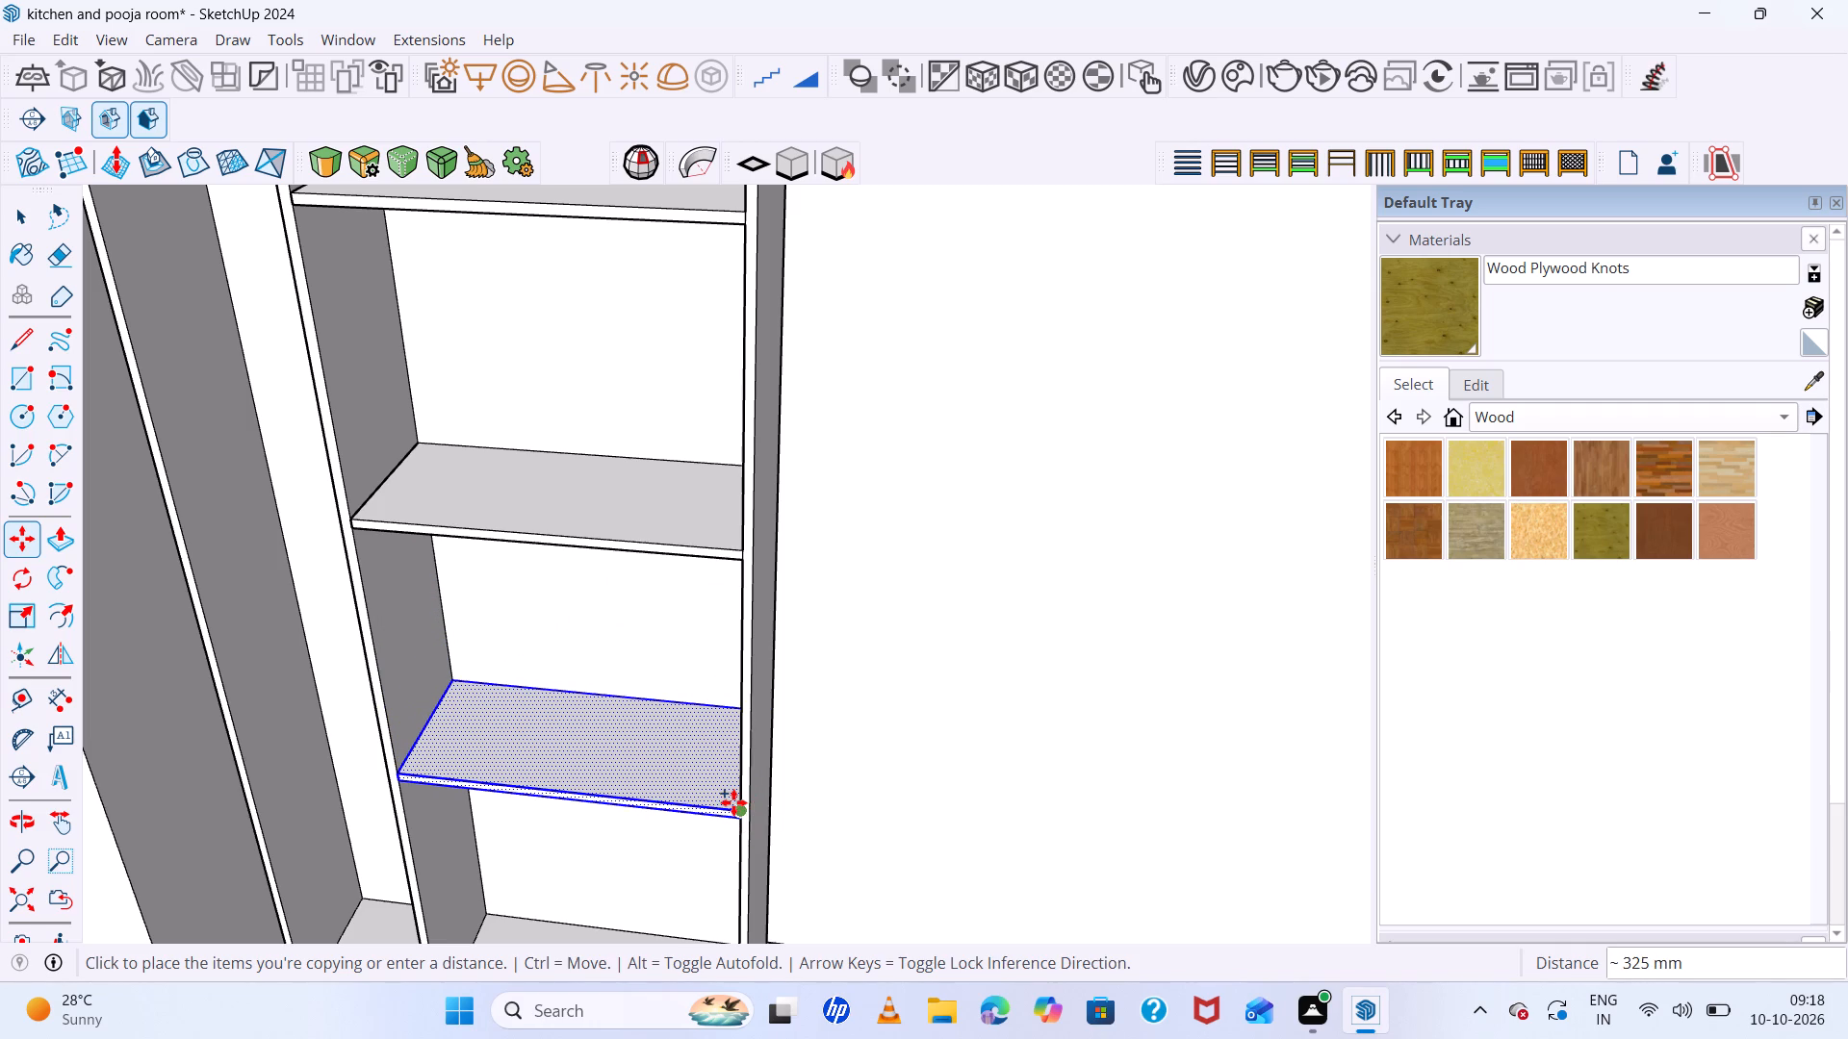
click(733, 802)
scroll(419, 746, down, 12)
key(space)
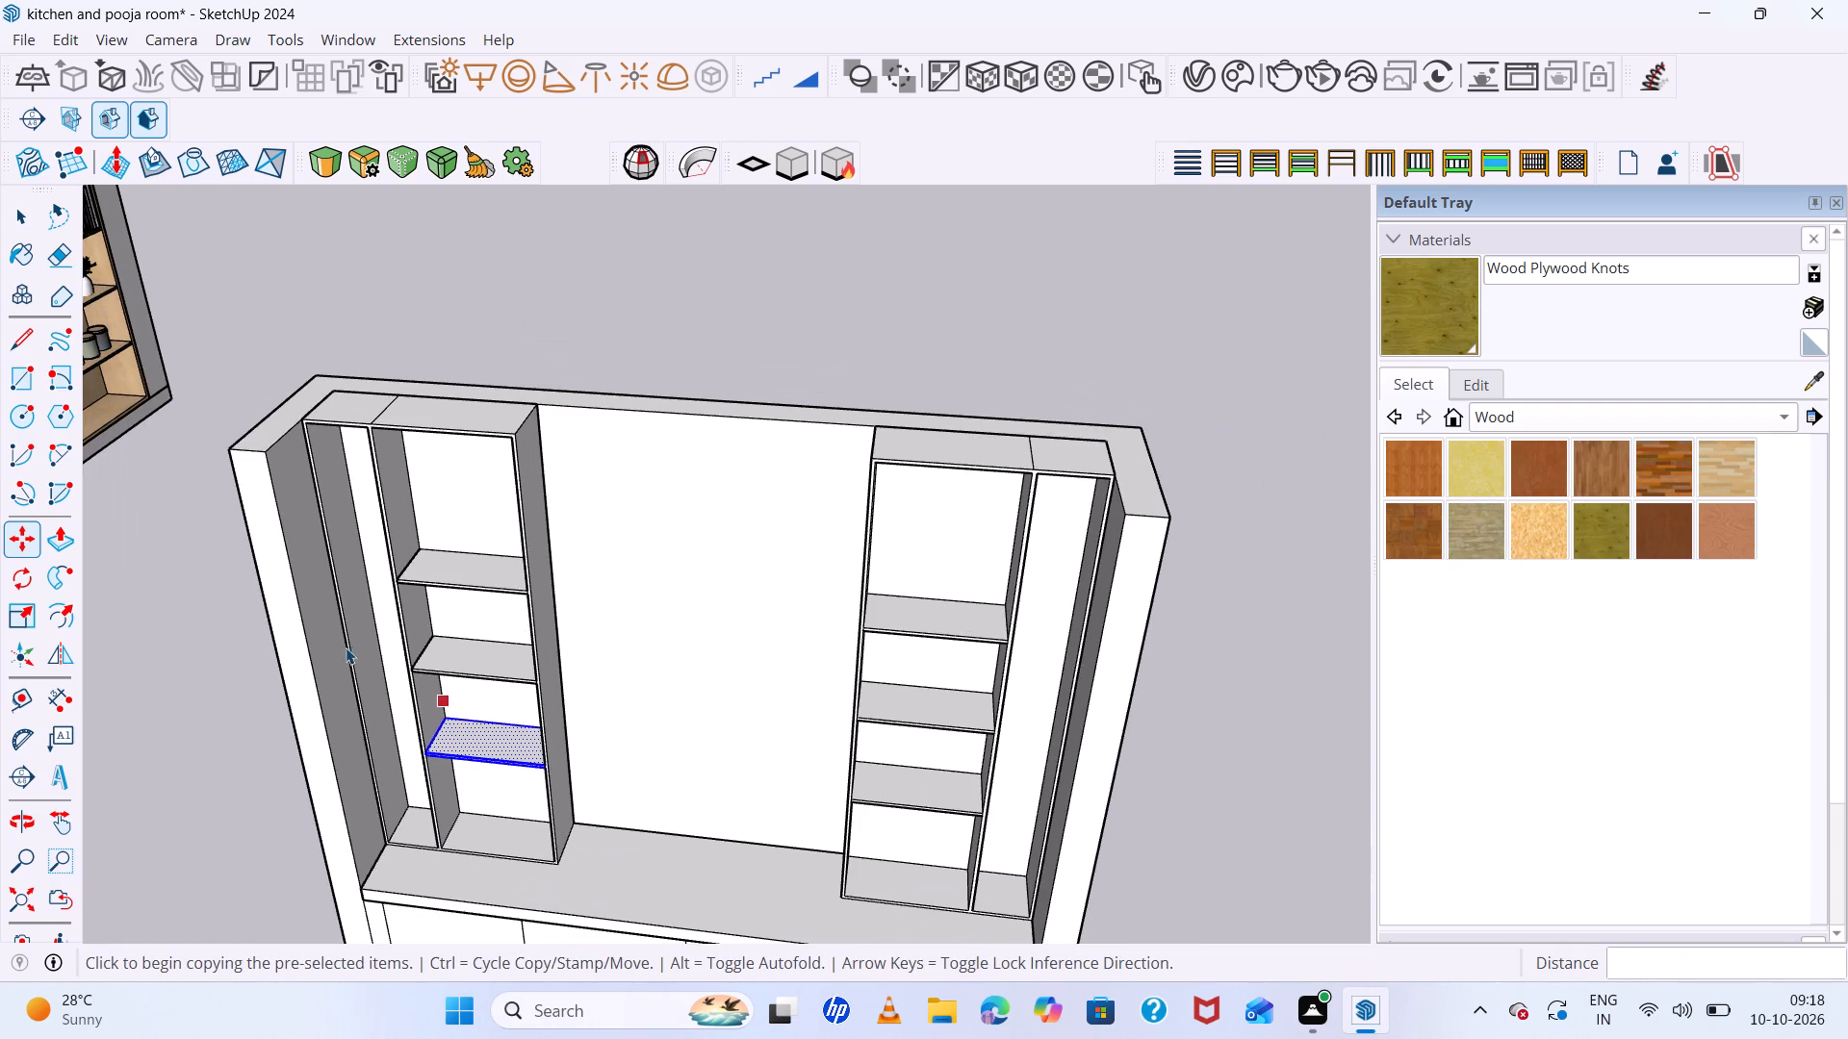
click(146, 571)
Examine the cabinet from the front and above, comparing the shelves in the left and right compartments.
scroll(637, 690, up, 9)
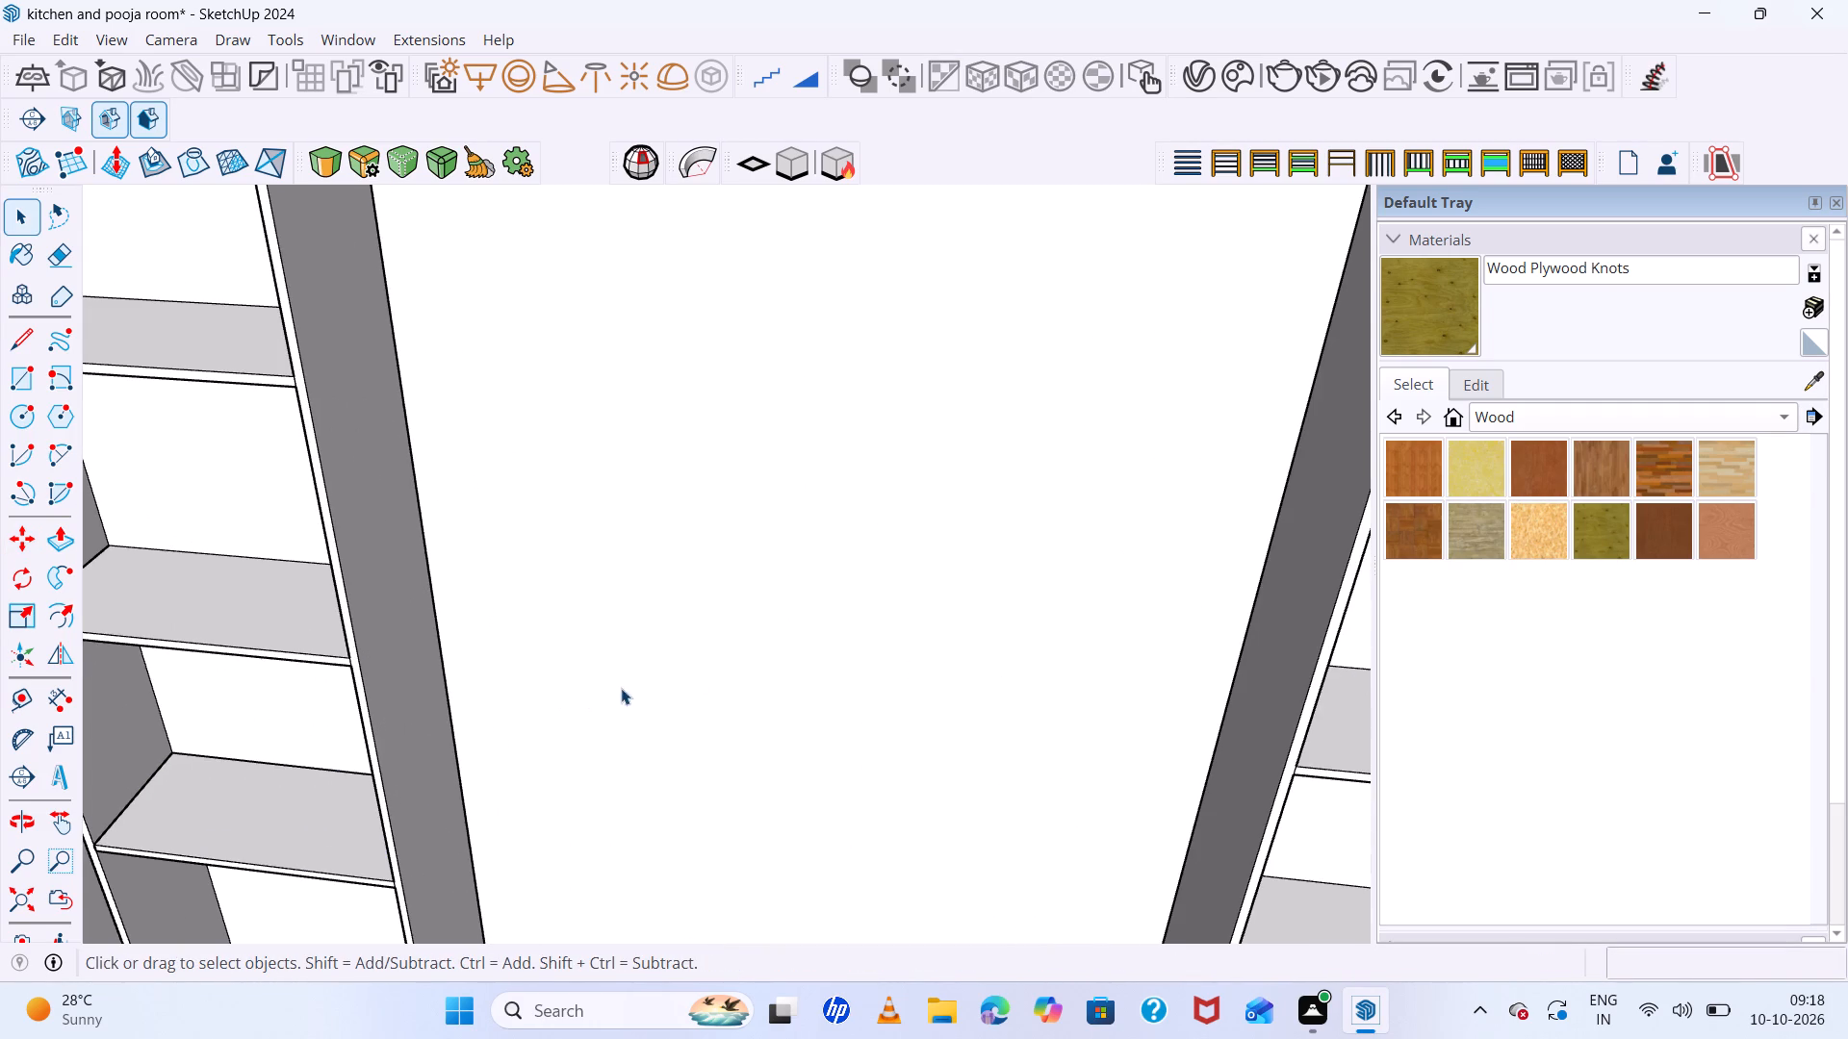
middle_drag(764, 649, 778, 645)
scroll(754, 634, down, 15)
middle_drag(1033, 721, 1066, 515)
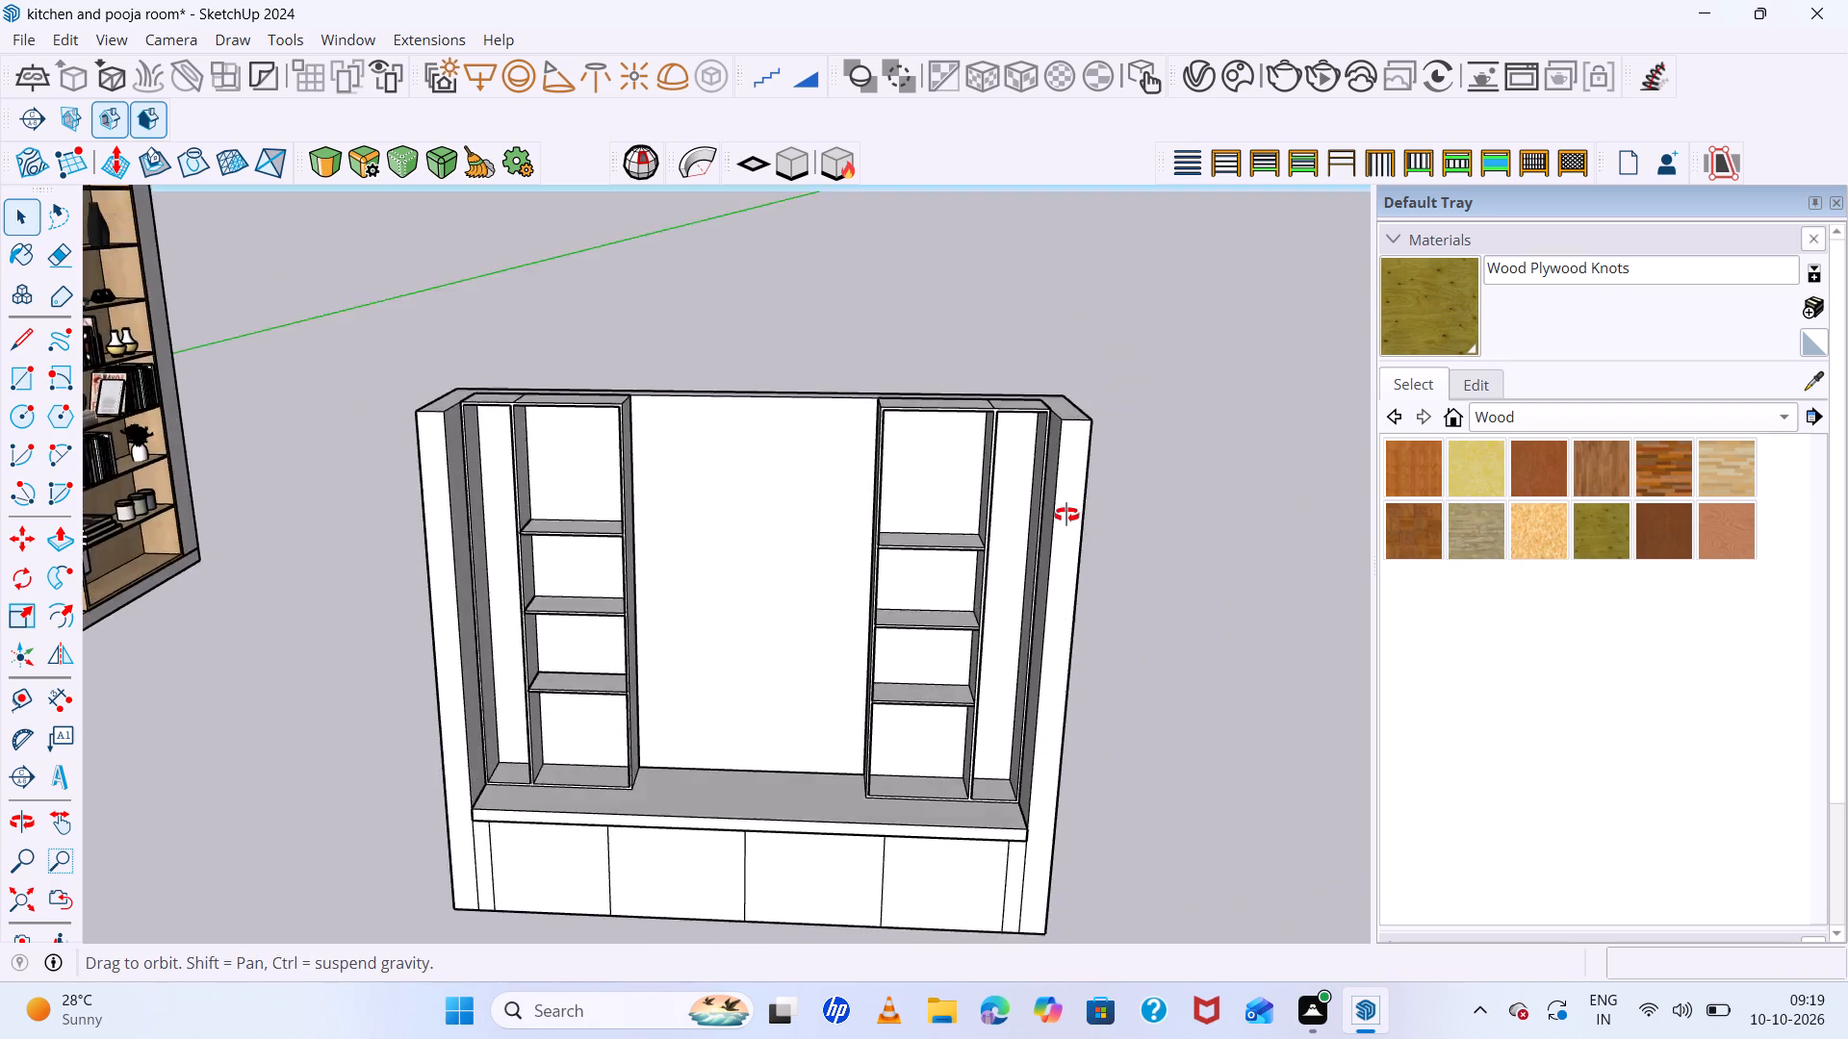
middle_drag(1066, 515, 1067, 494)
scroll(1076, 329, up, 5)
middle_drag(1111, 357, 1180, 359)
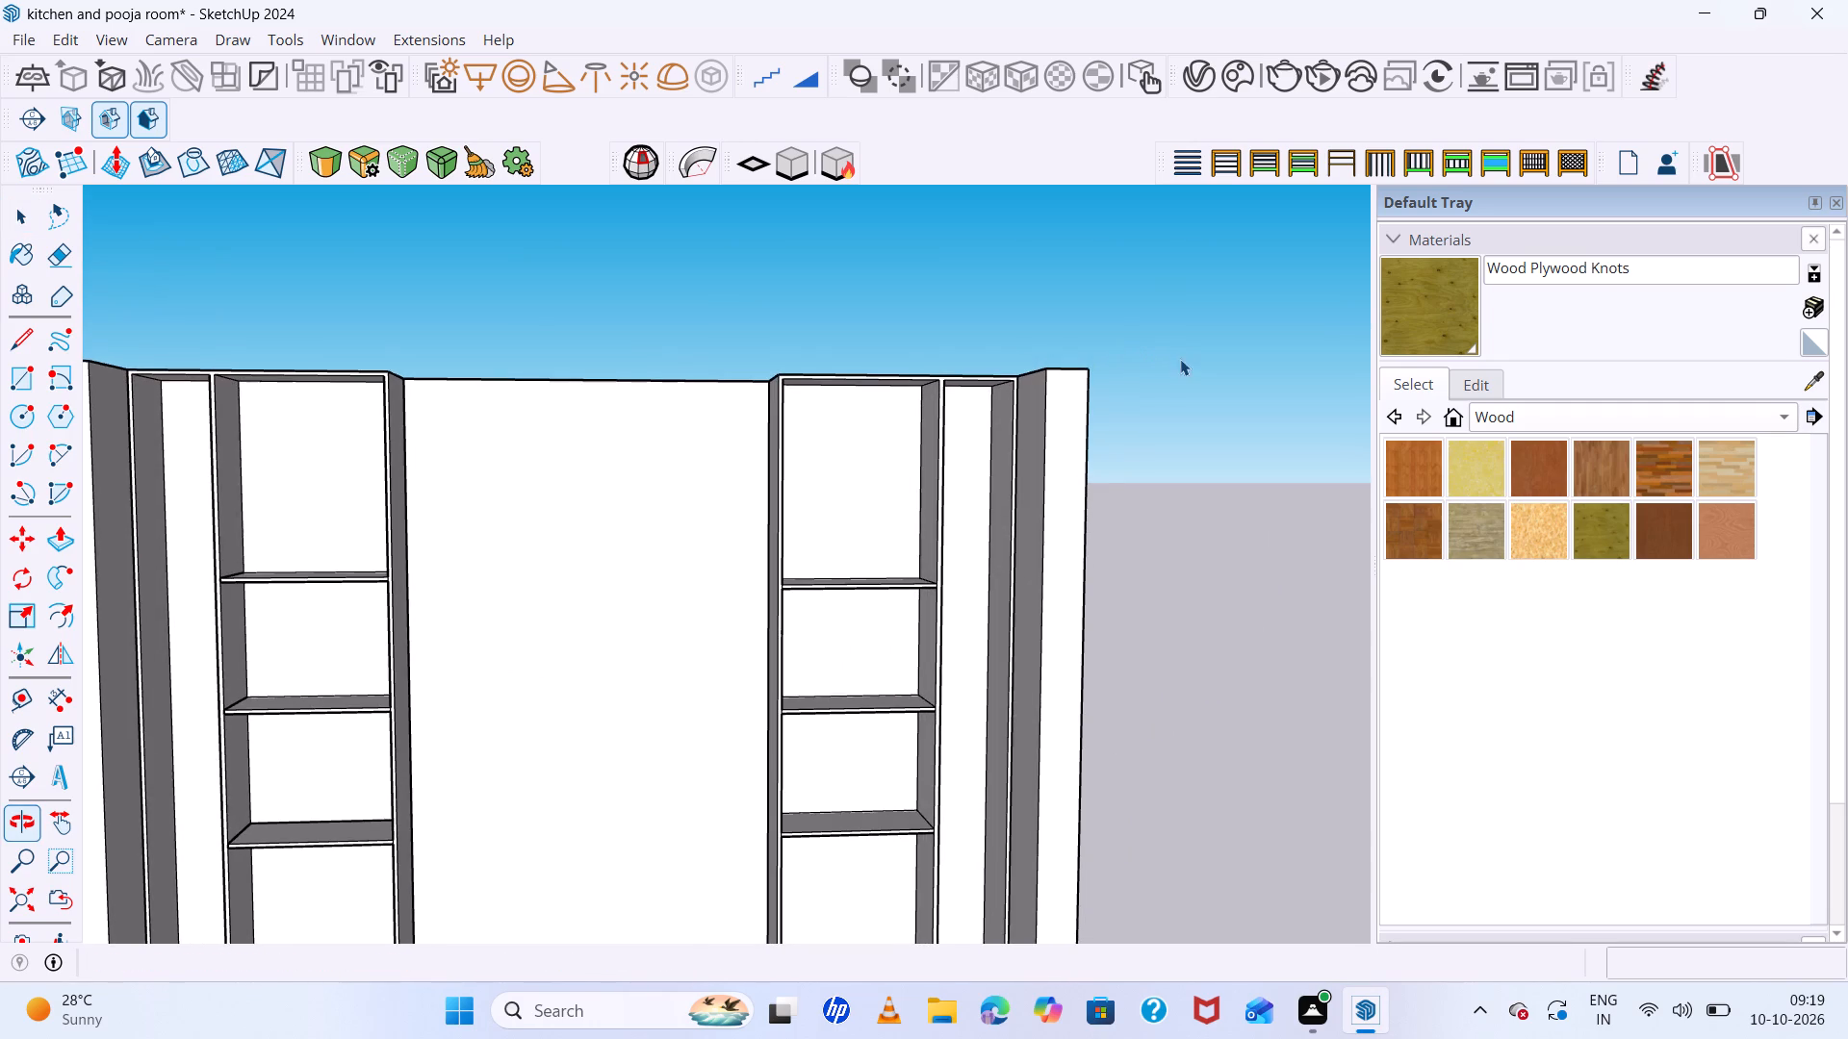
scroll(1146, 369, down, 10)
middle_drag(1196, 455, 1107, 568)
scroll(1105, 569, up, 4)
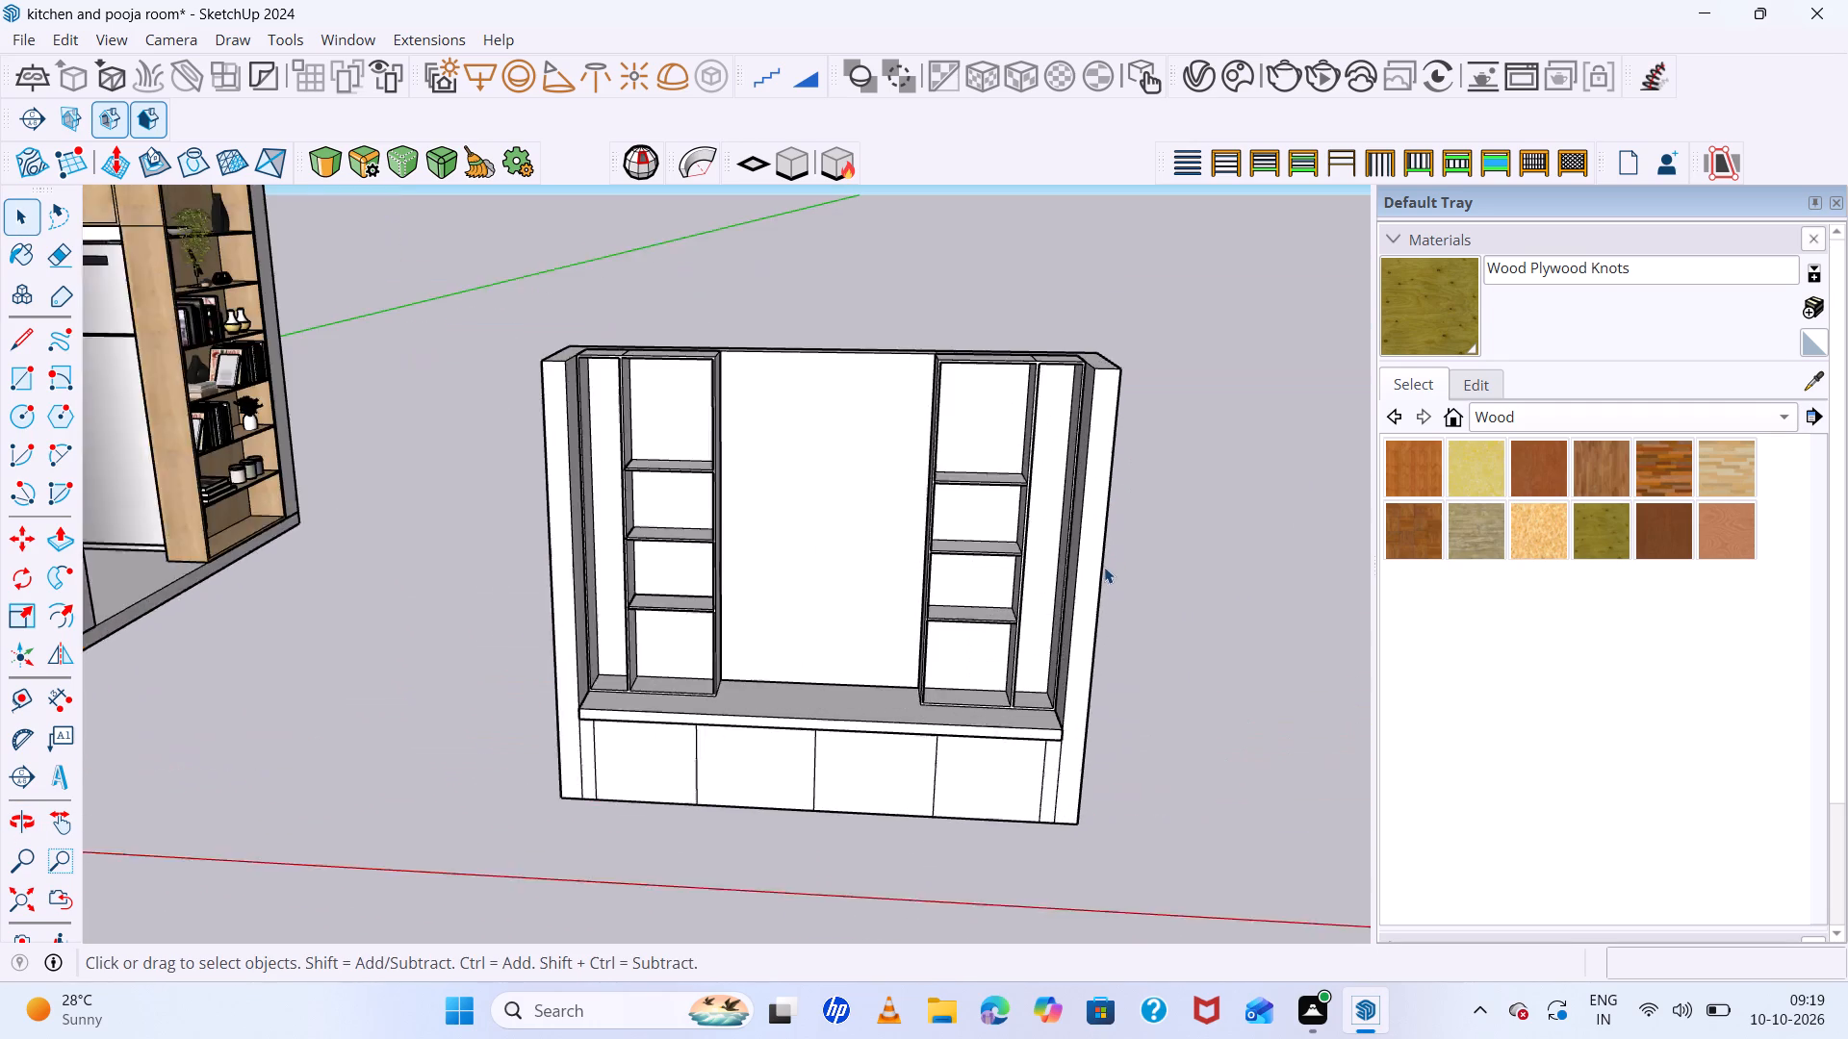
scroll(1104, 567, up, 2)
middle_drag(1100, 557, 1091, 513)
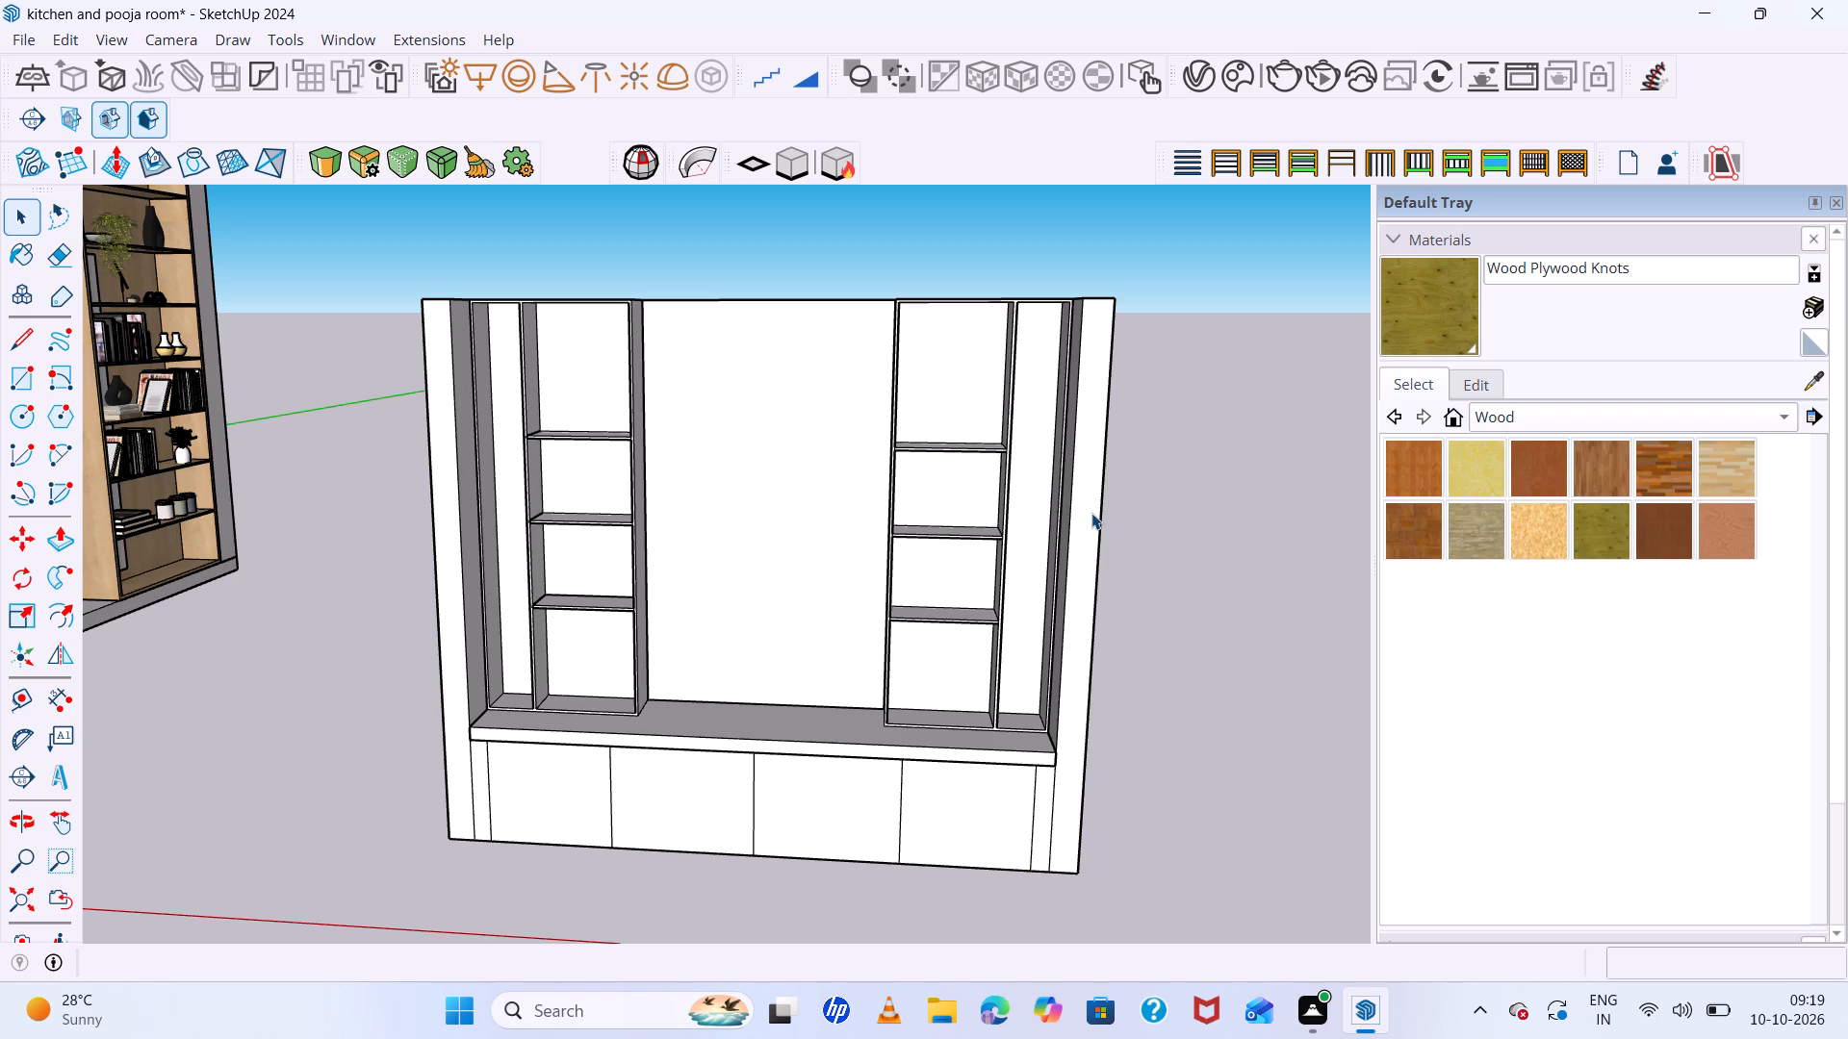
scroll(821, 677, up, 5)
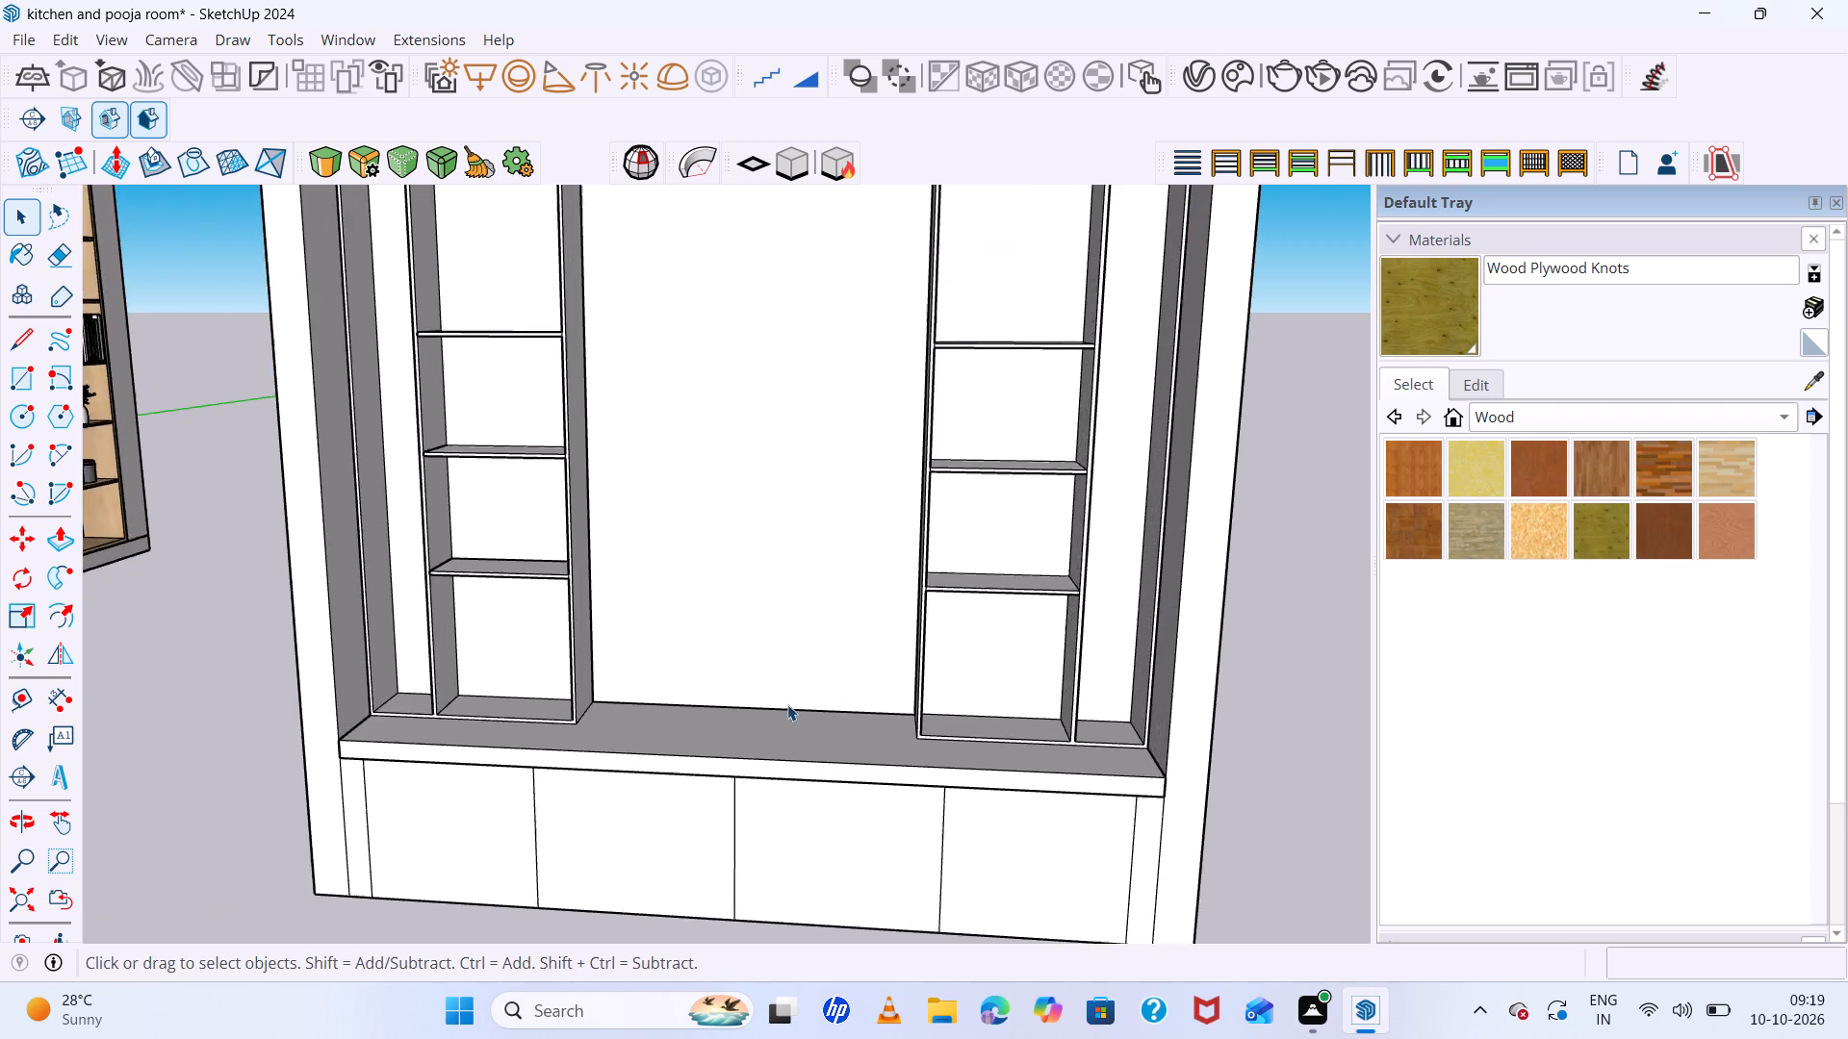
scroll(787, 712, up, 4)
middle_drag(792, 730, 831, 888)
middle_click(831, 888)
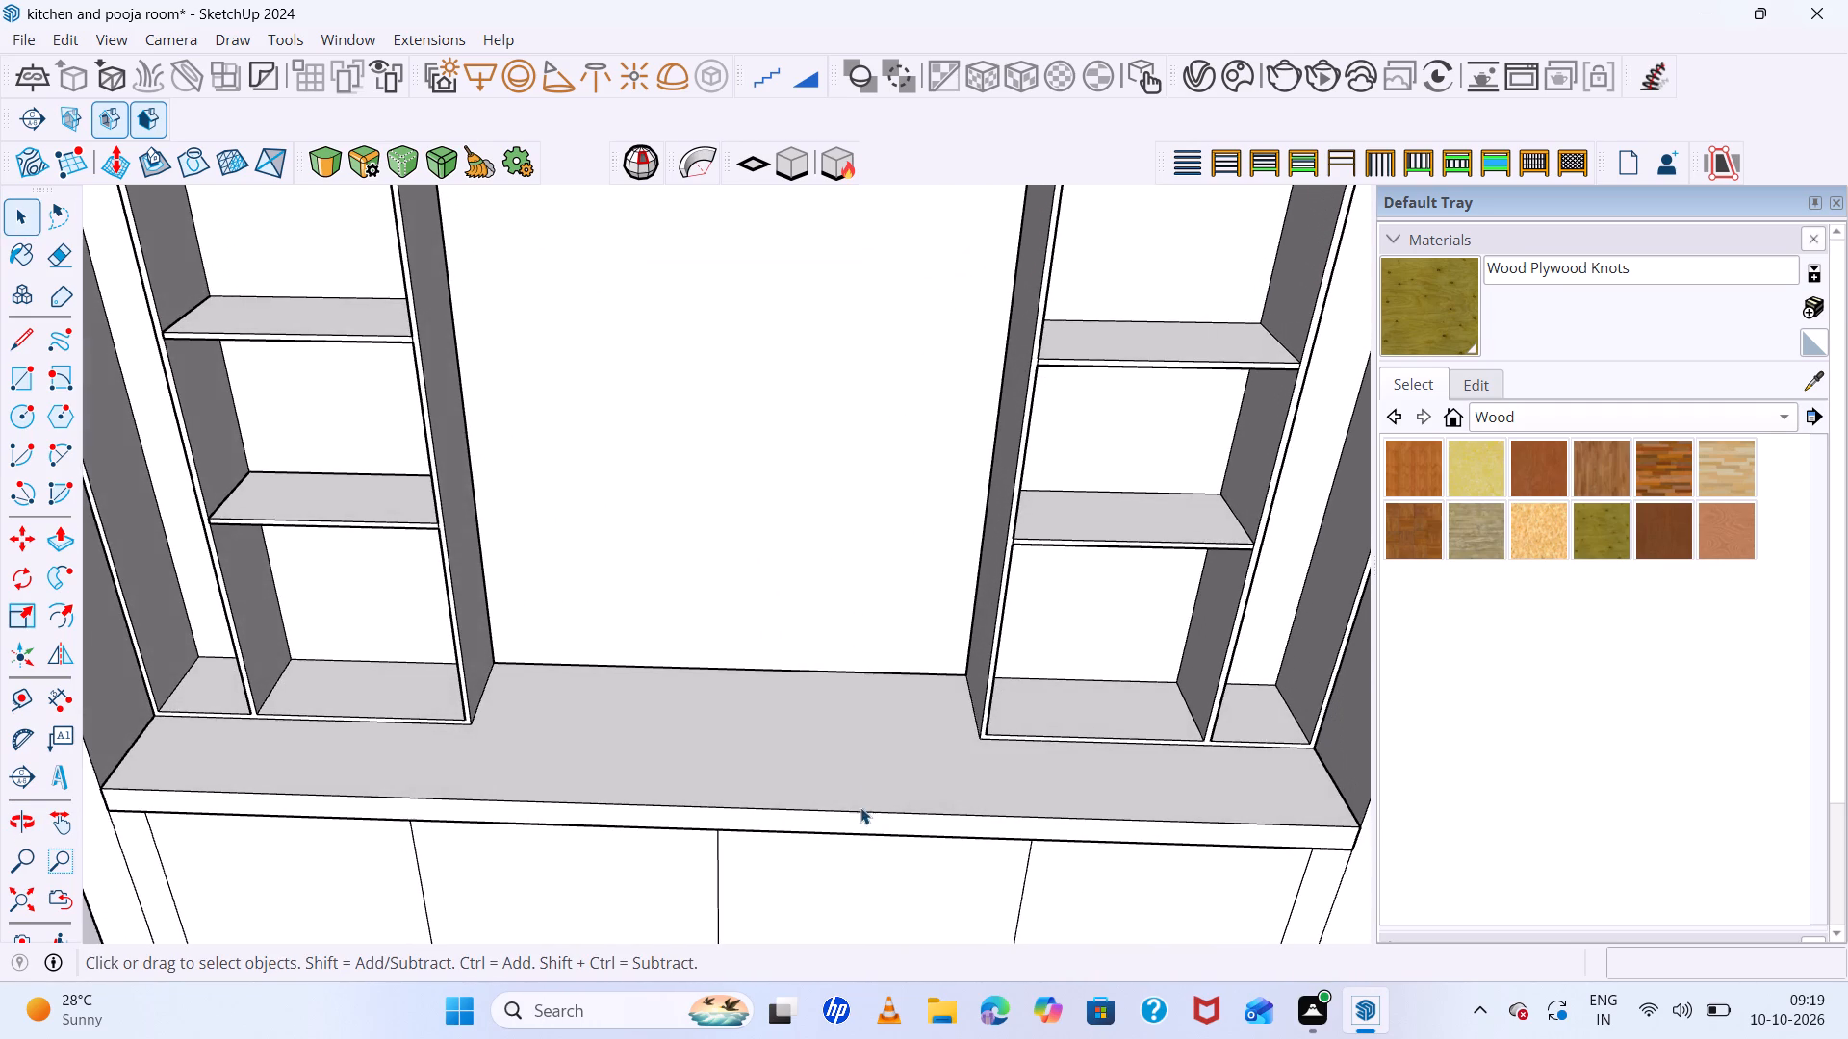
scroll(859, 774, down, 1)
Make a group of all the connected shelf, side compartment and ledge geometry inside the wall cabinet.
triple_click(1121, 540)
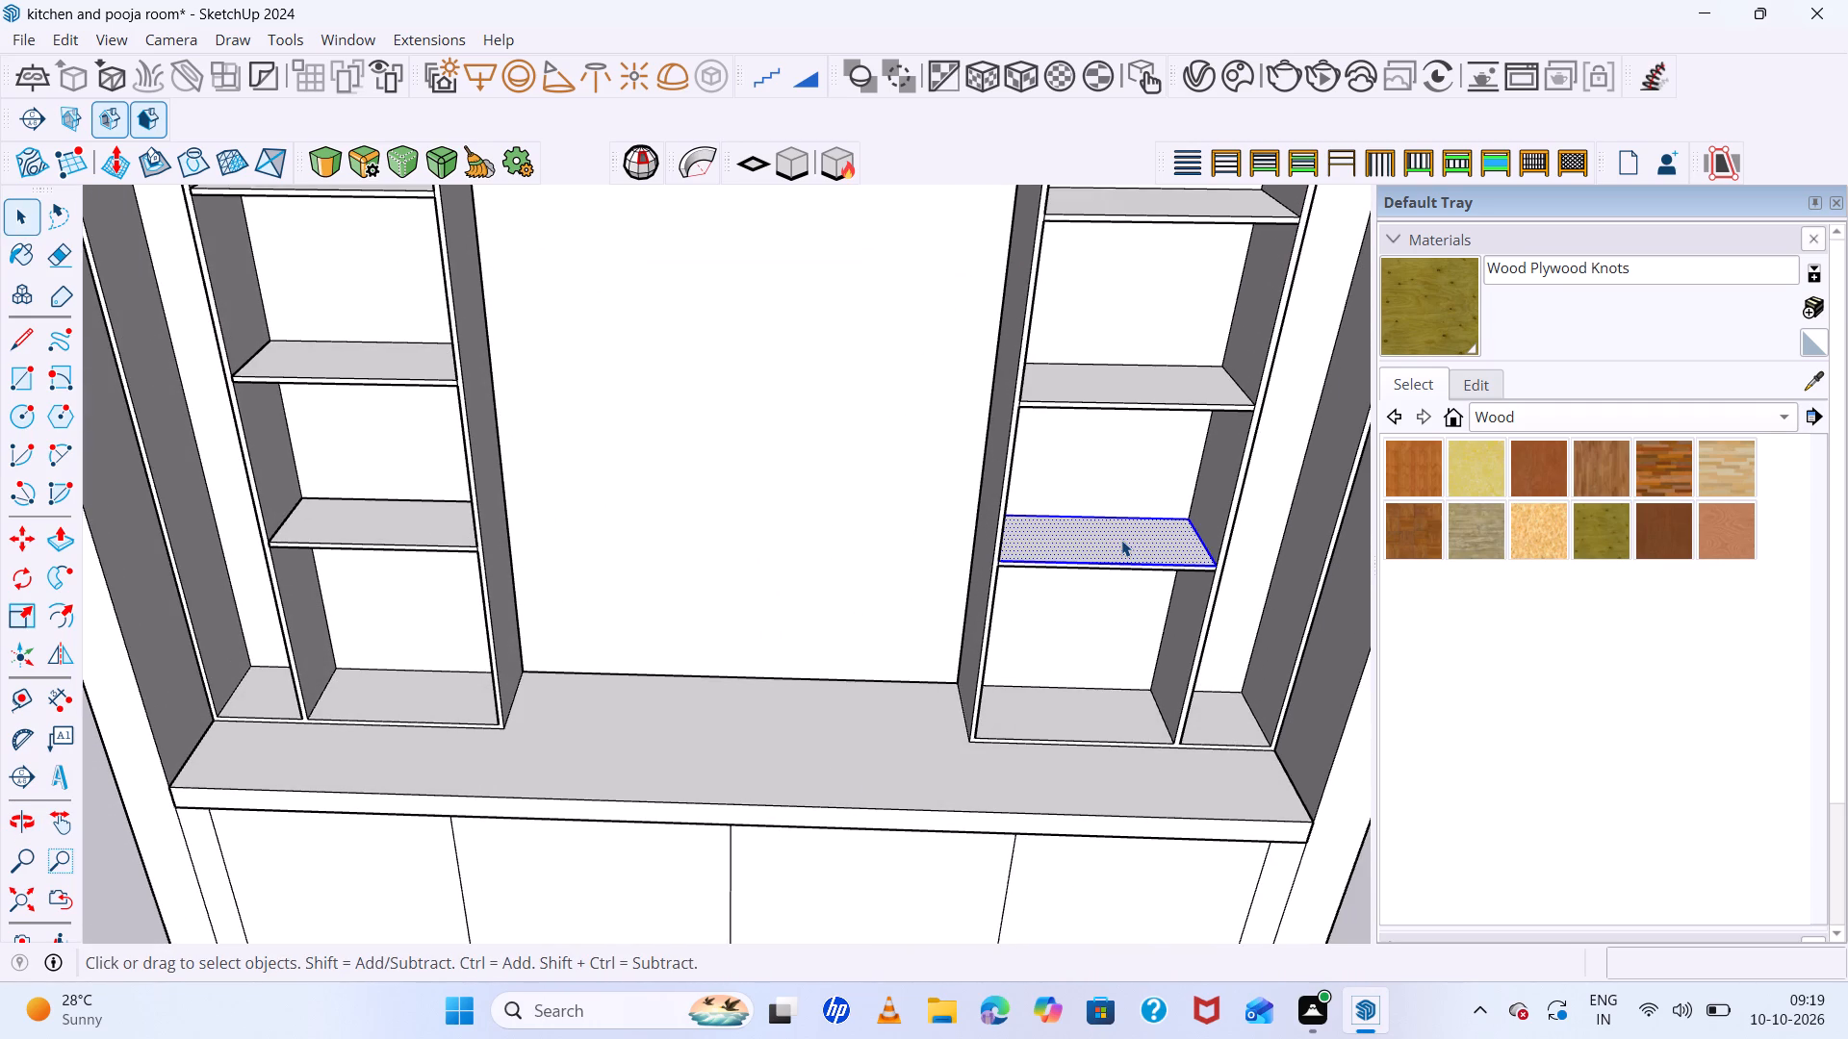
triple_click(1121, 540)
scroll(1121, 540, down, 6)
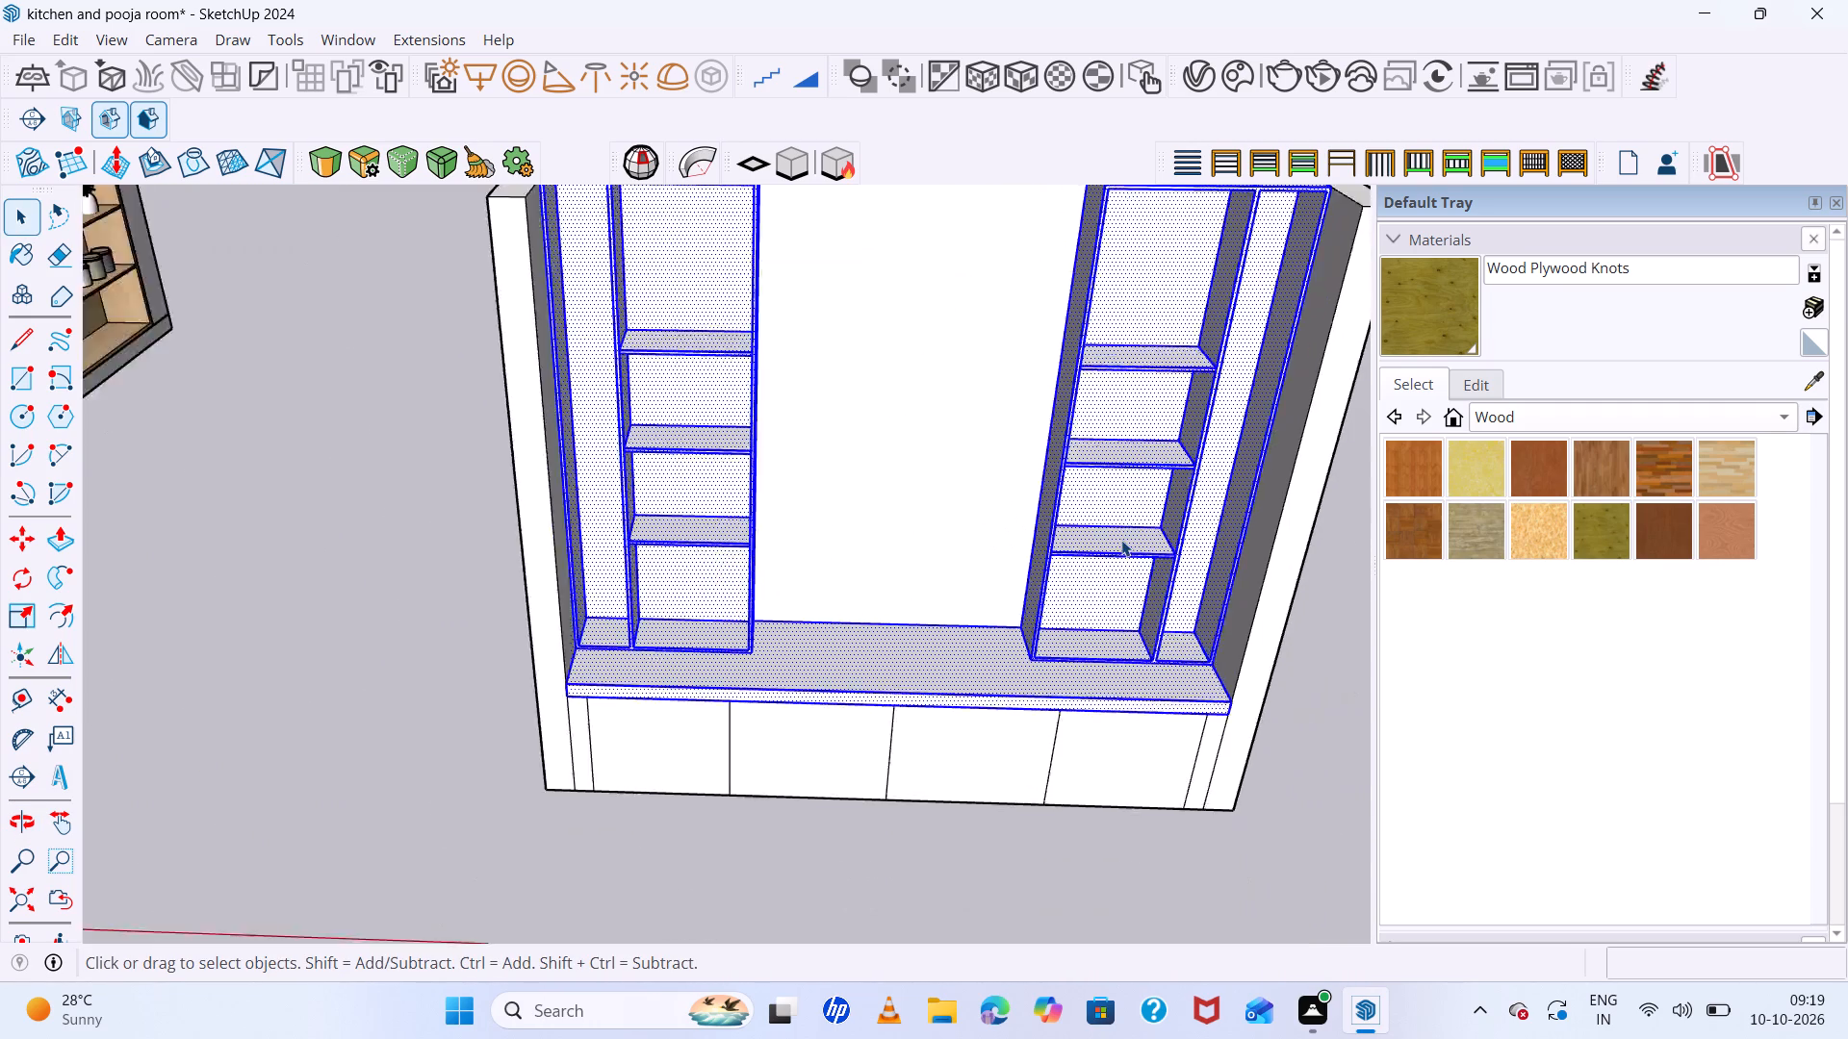
scroll(1121, 540, down, 5)
scroll(1183, 322, up, 5)
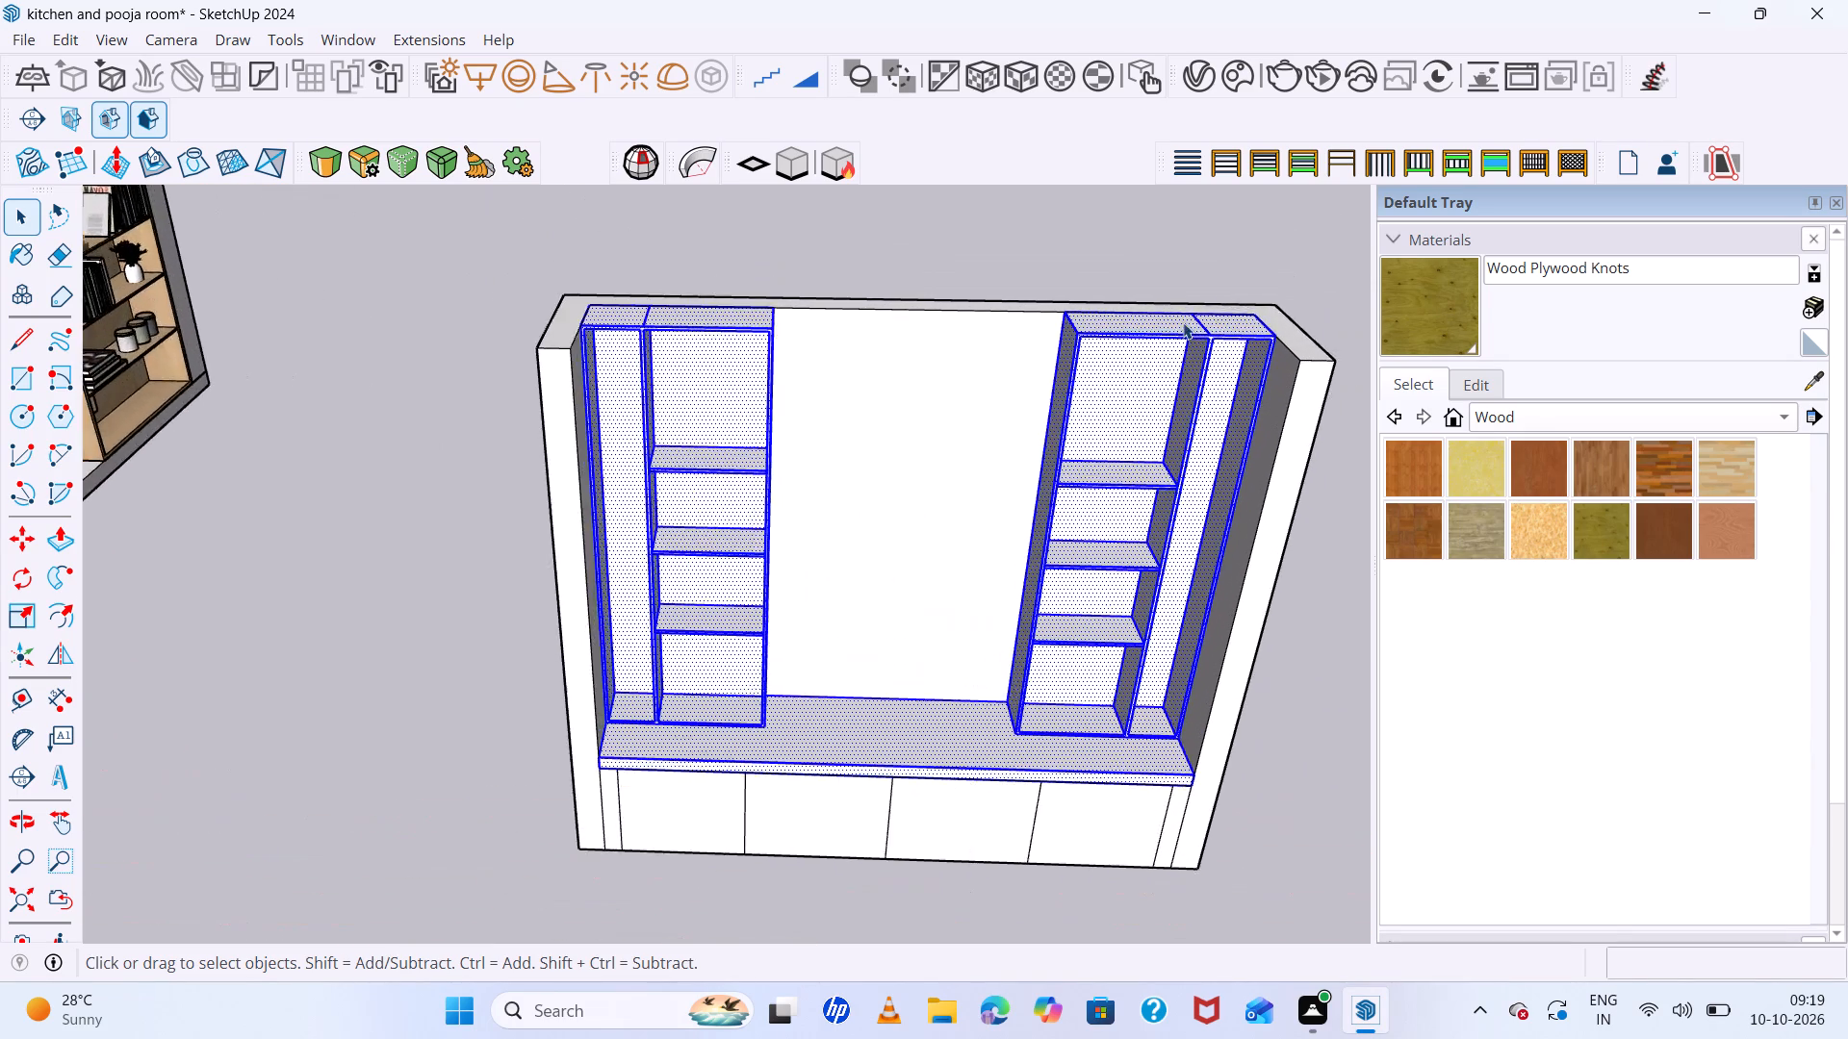
scroll(1183, 322, up, 5)
middle_drag(1173, 362, 1175, 520)
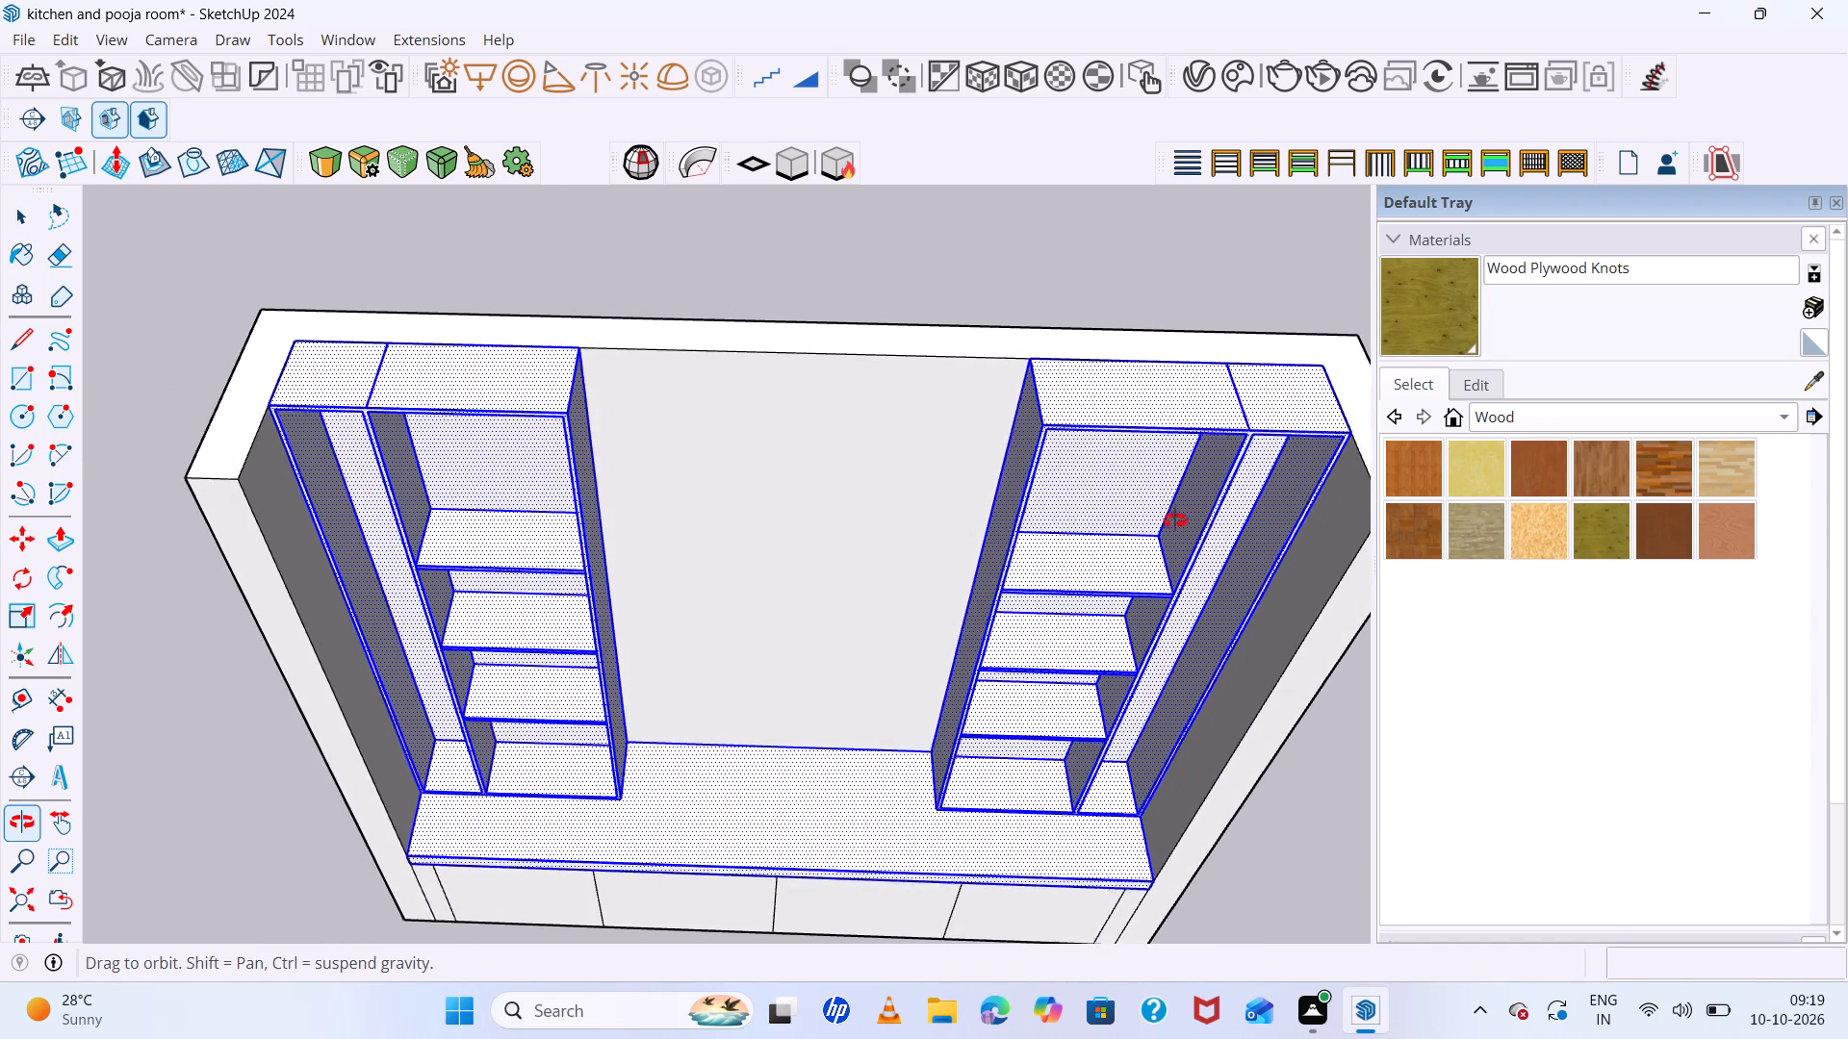
middle_drag(1175, 520, 1167, 445)
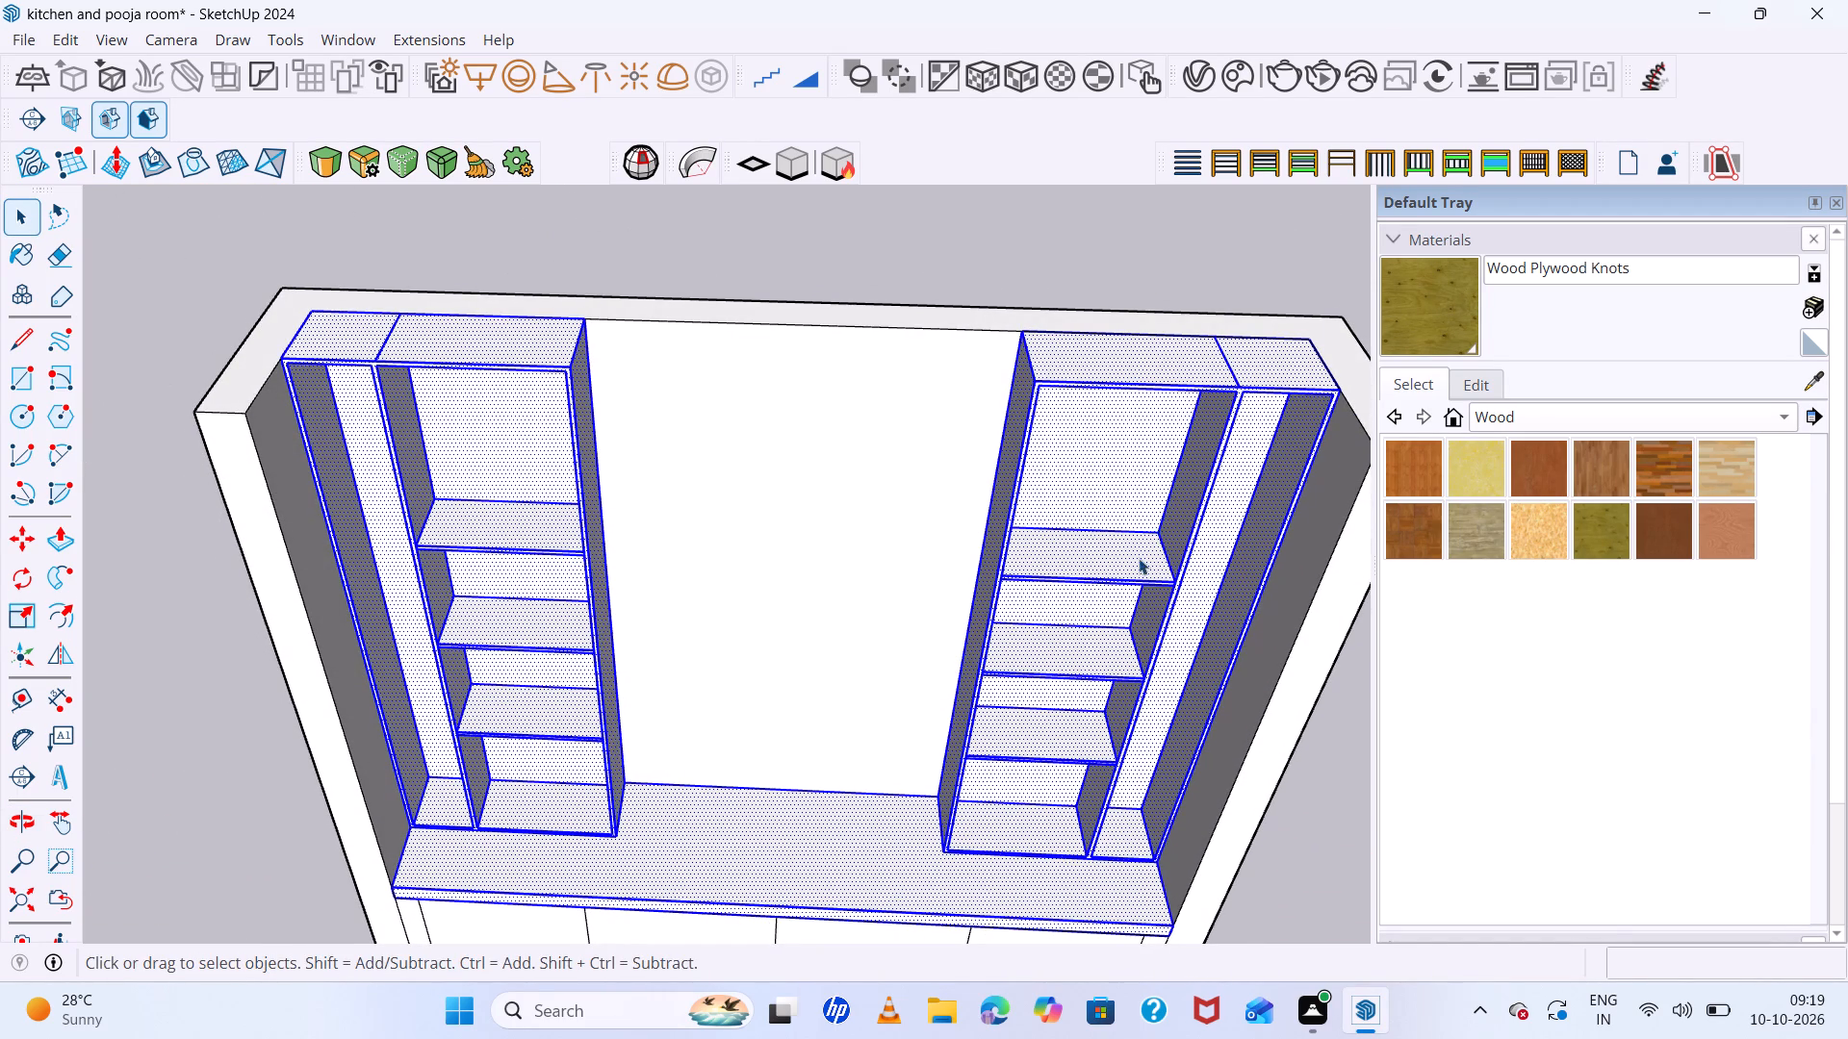
right_click(1139, 558)
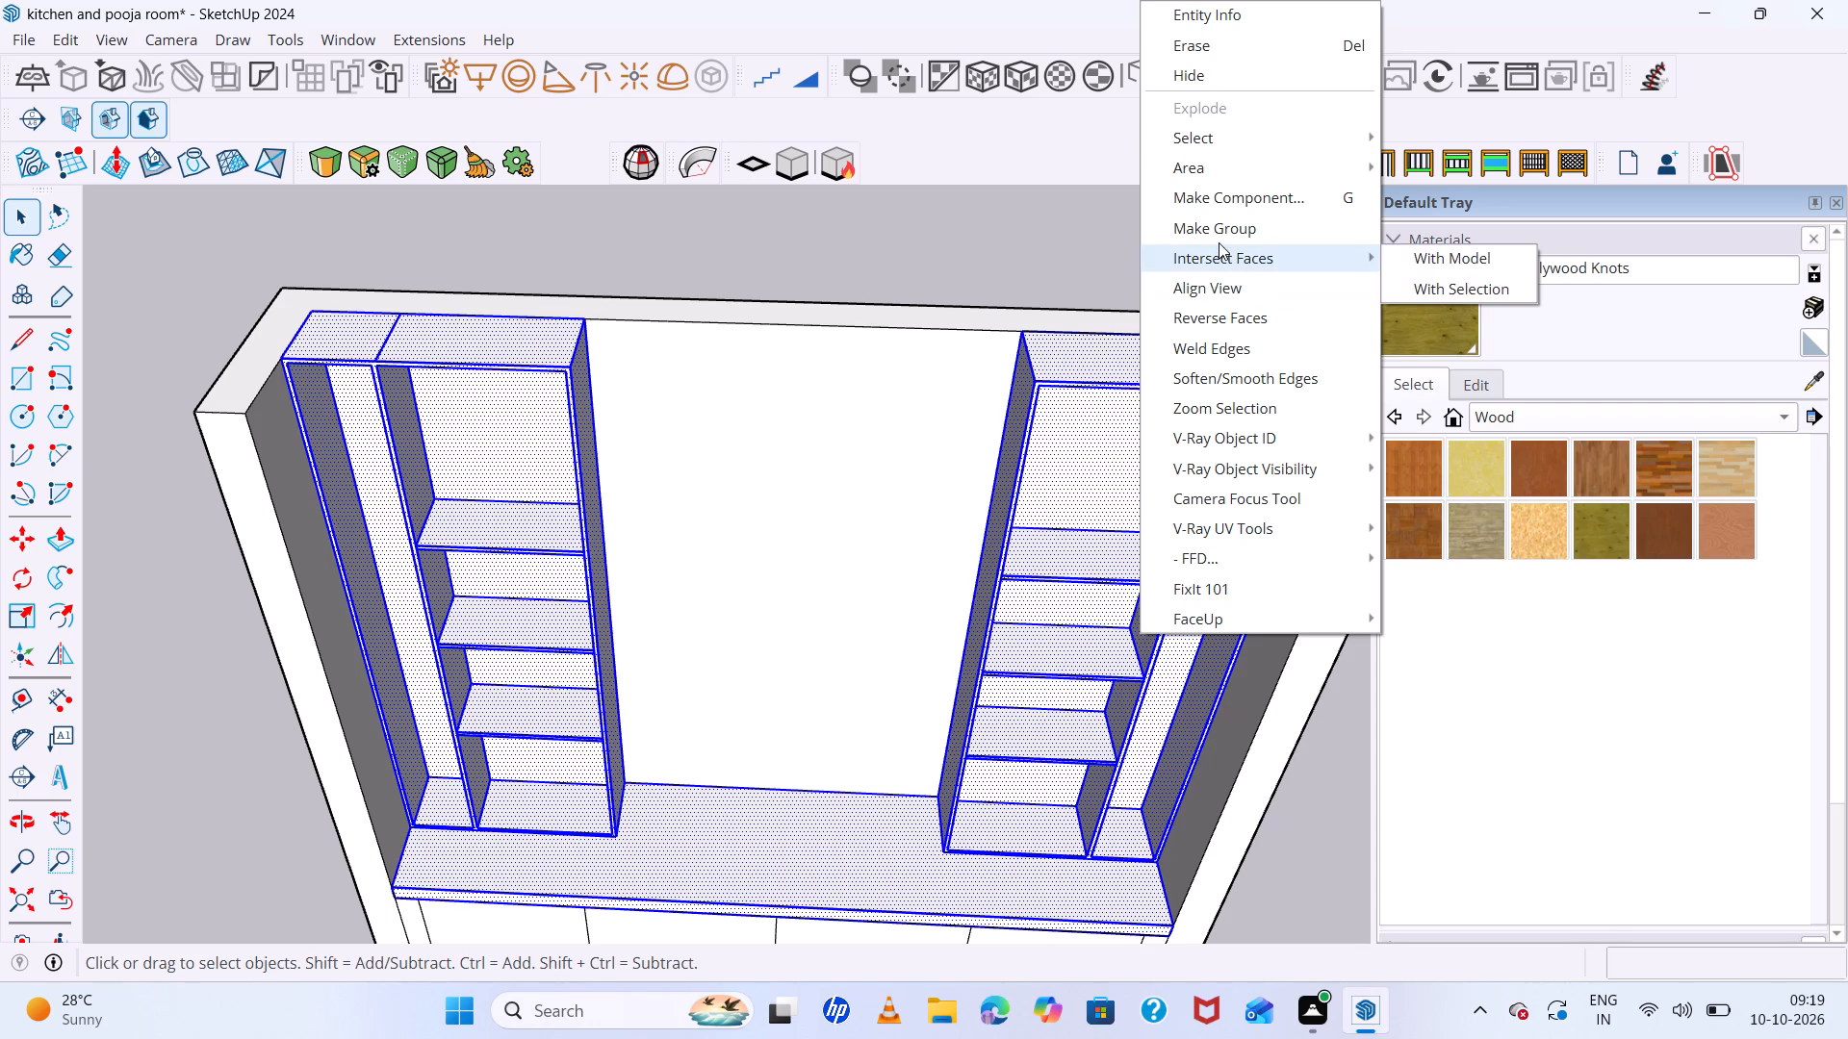
click(1219, 239)
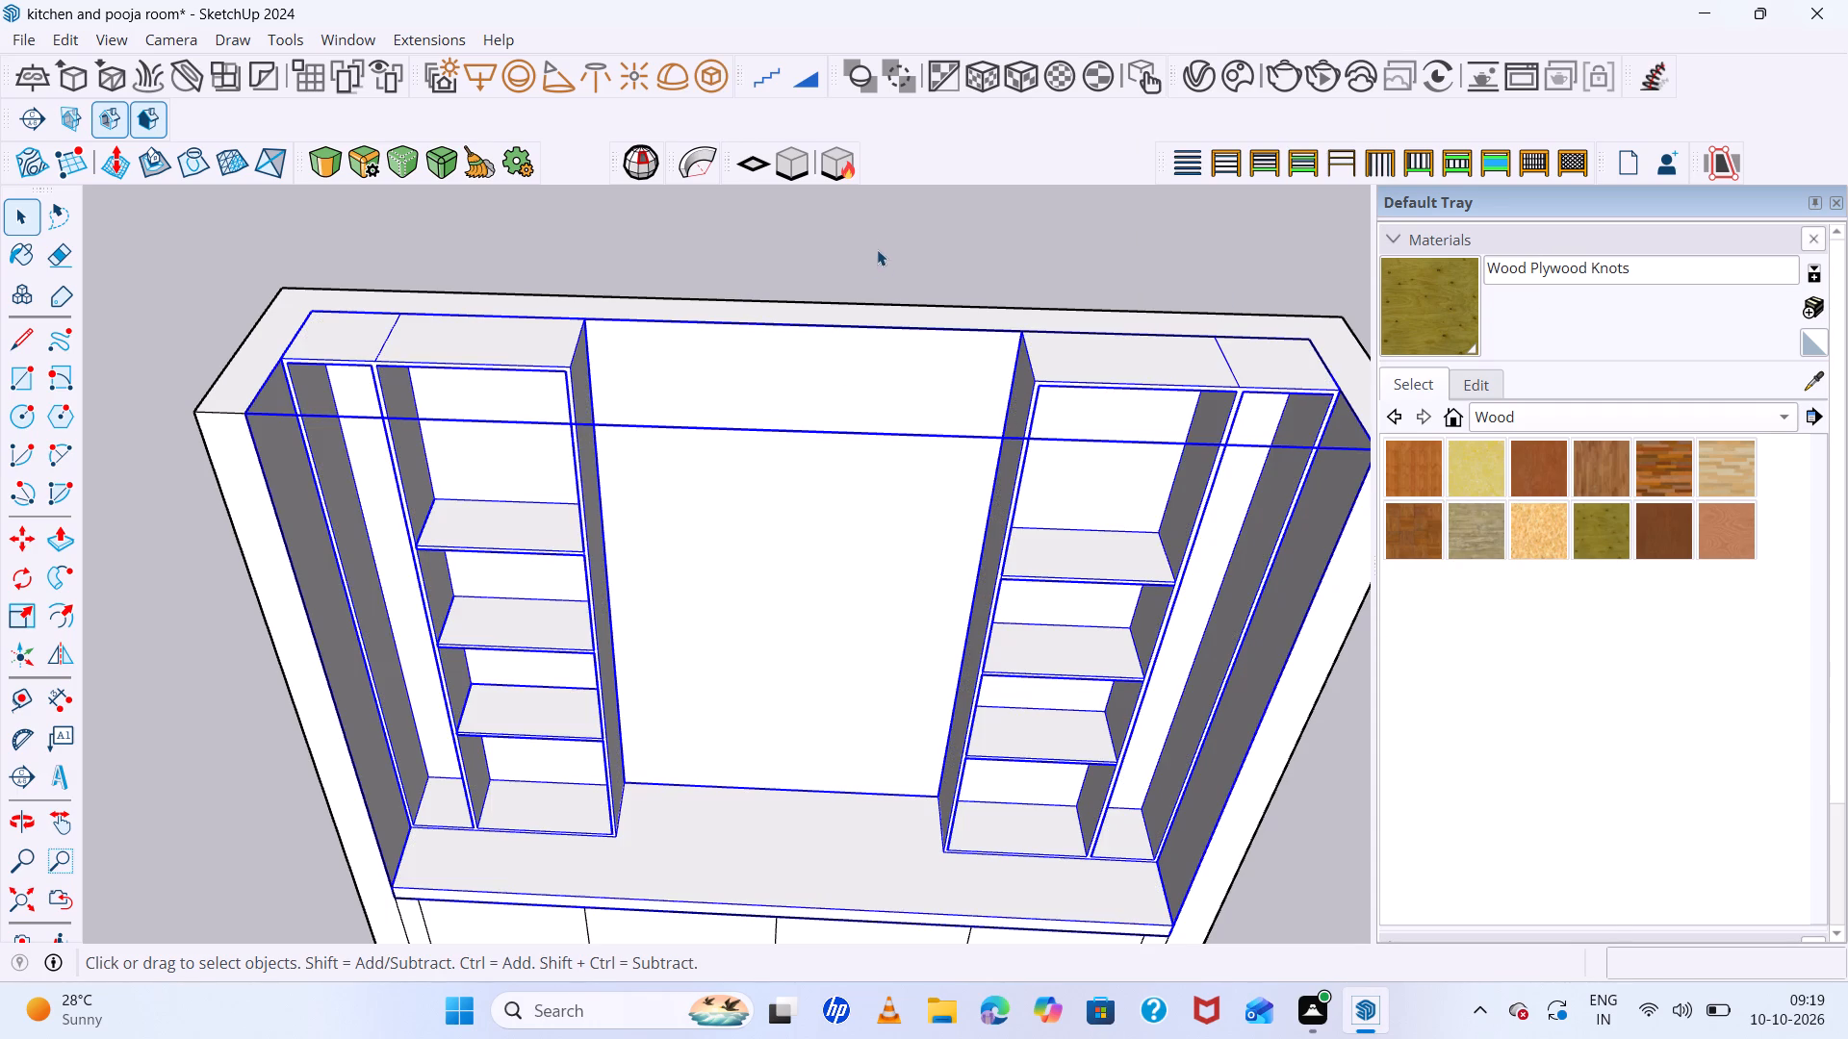
click(880, 227)
Draw a rectangle about 930 by 197 mm on the ledge, spanning the central opening between the two side compartments.
scroll(745, 834, up, 9)
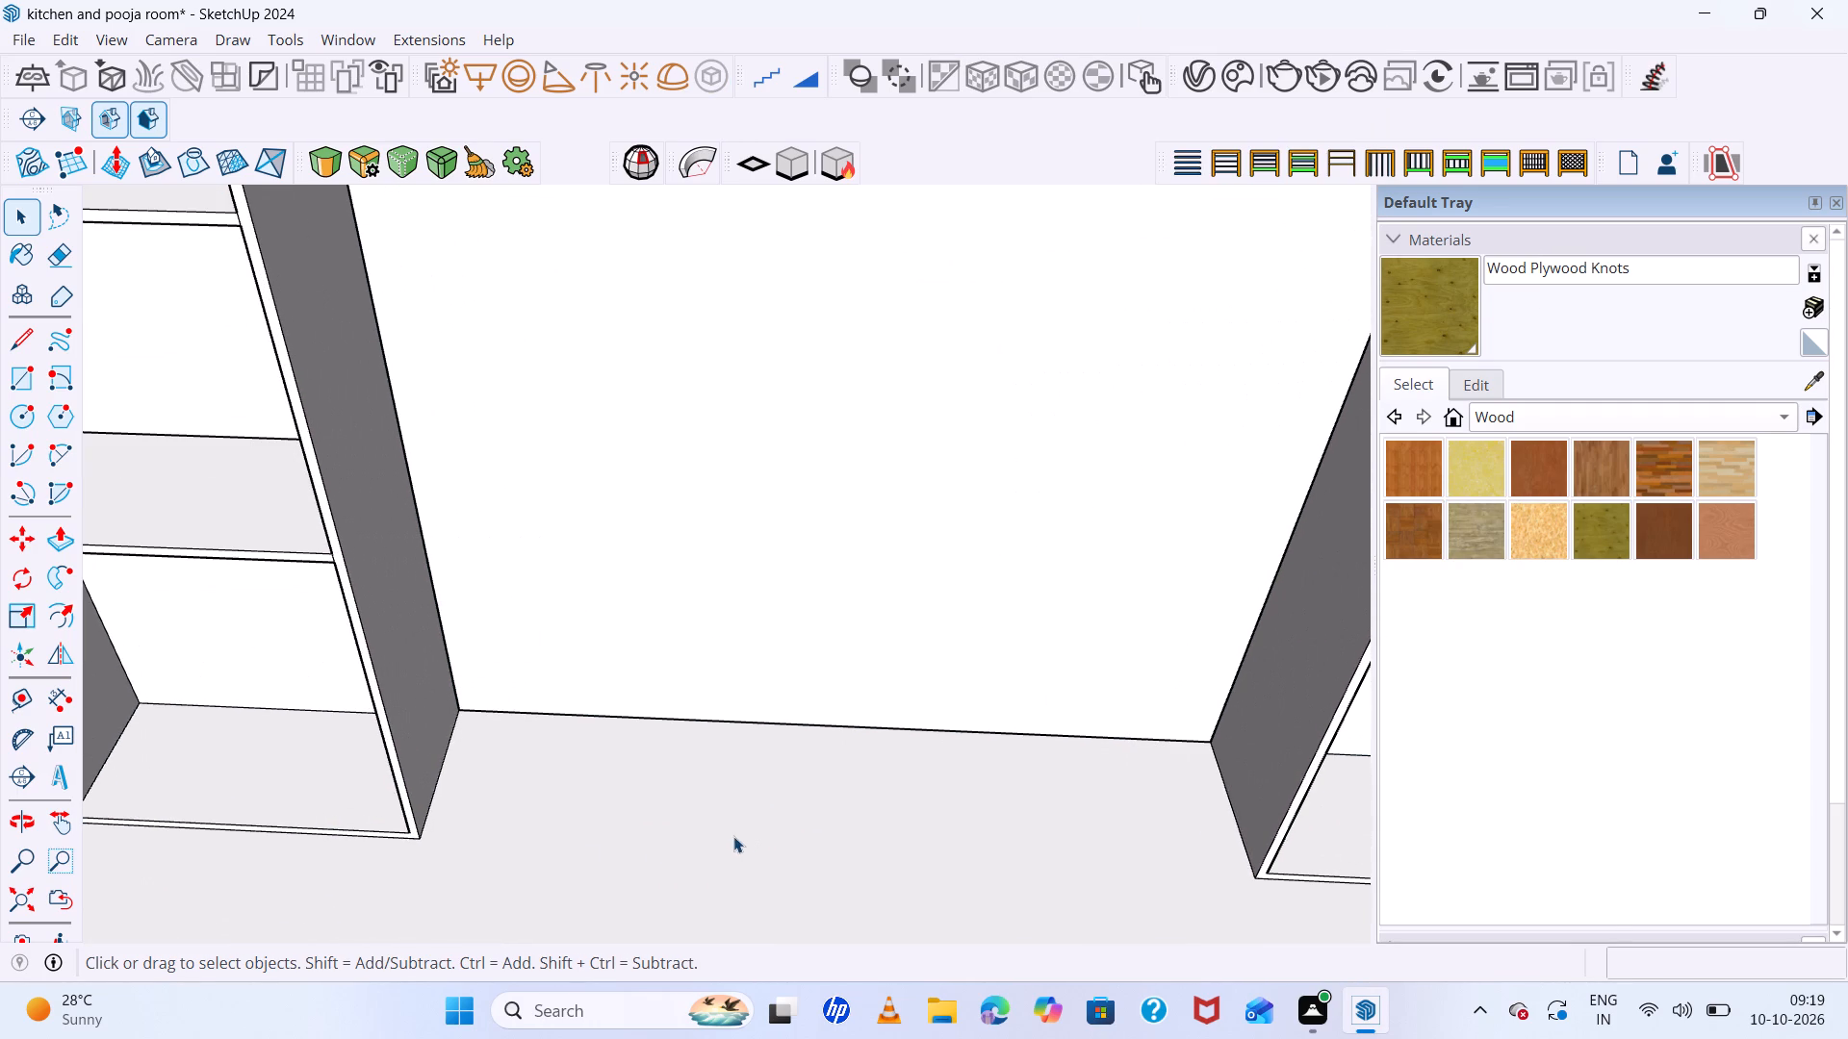
key(r)
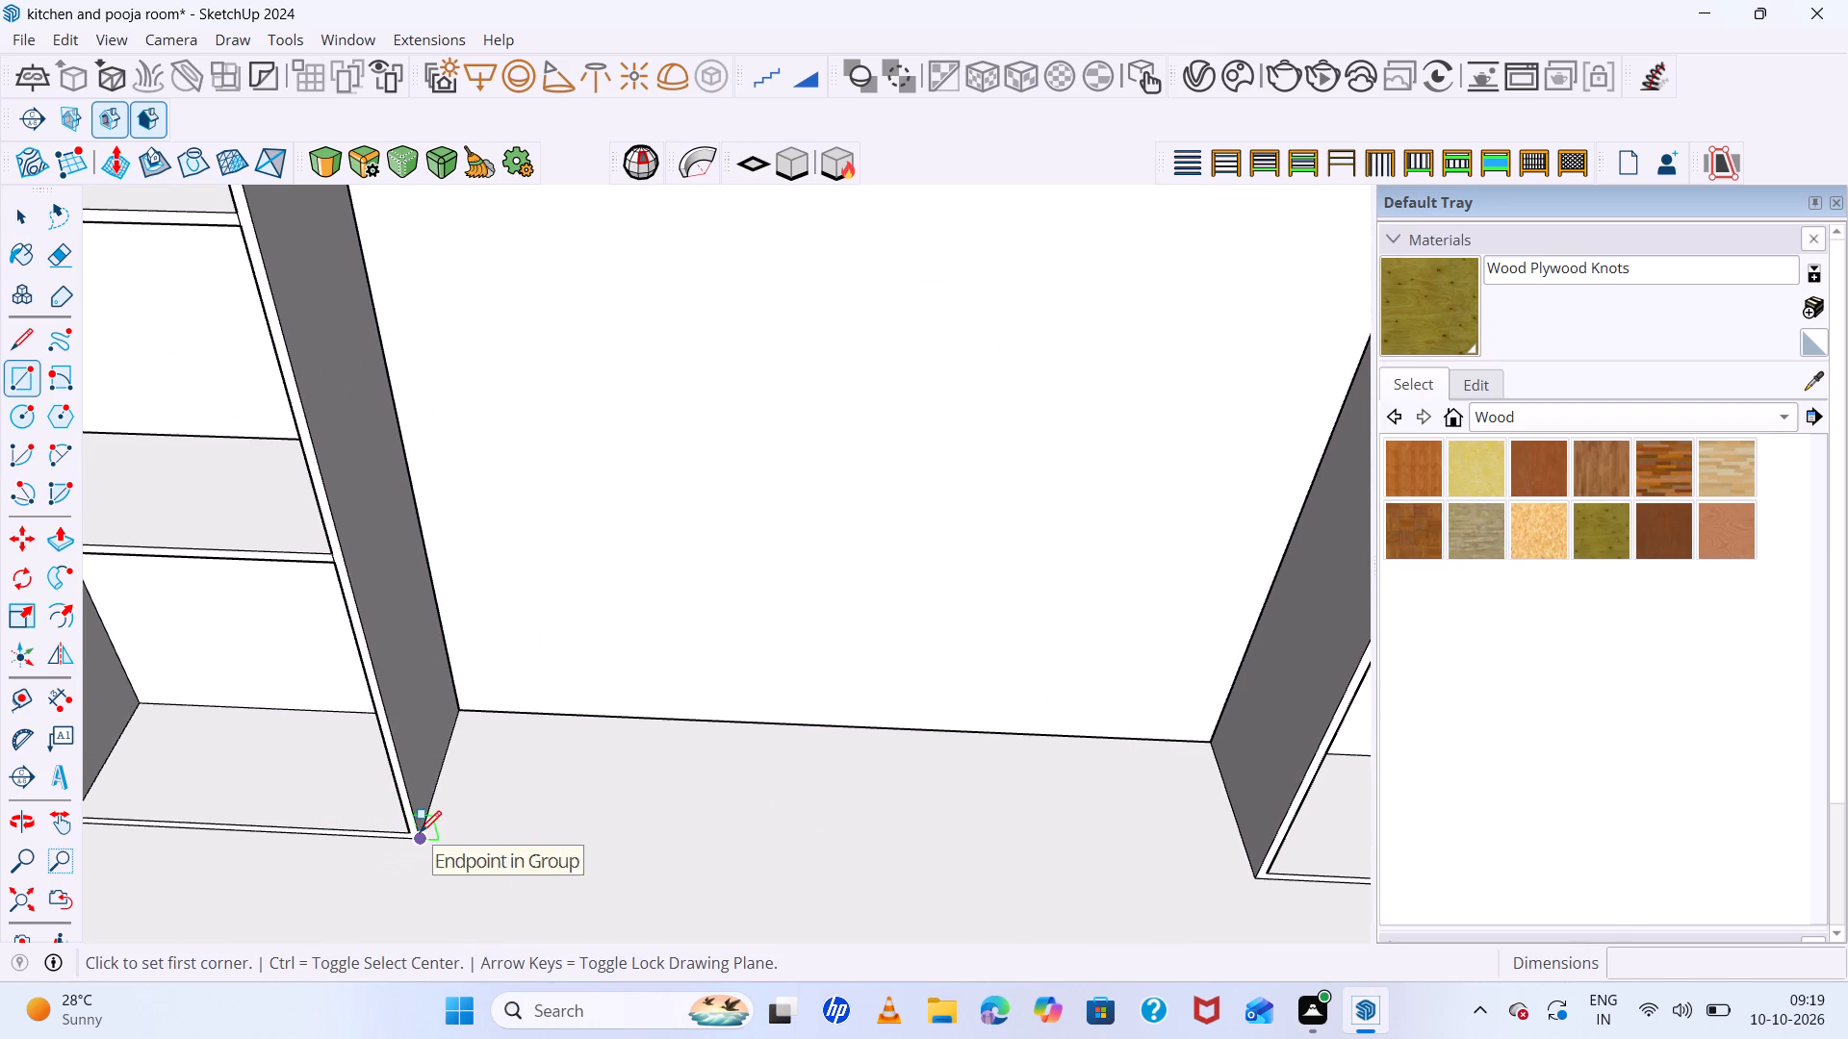
click(420, 832)
double_click(1211, 748)
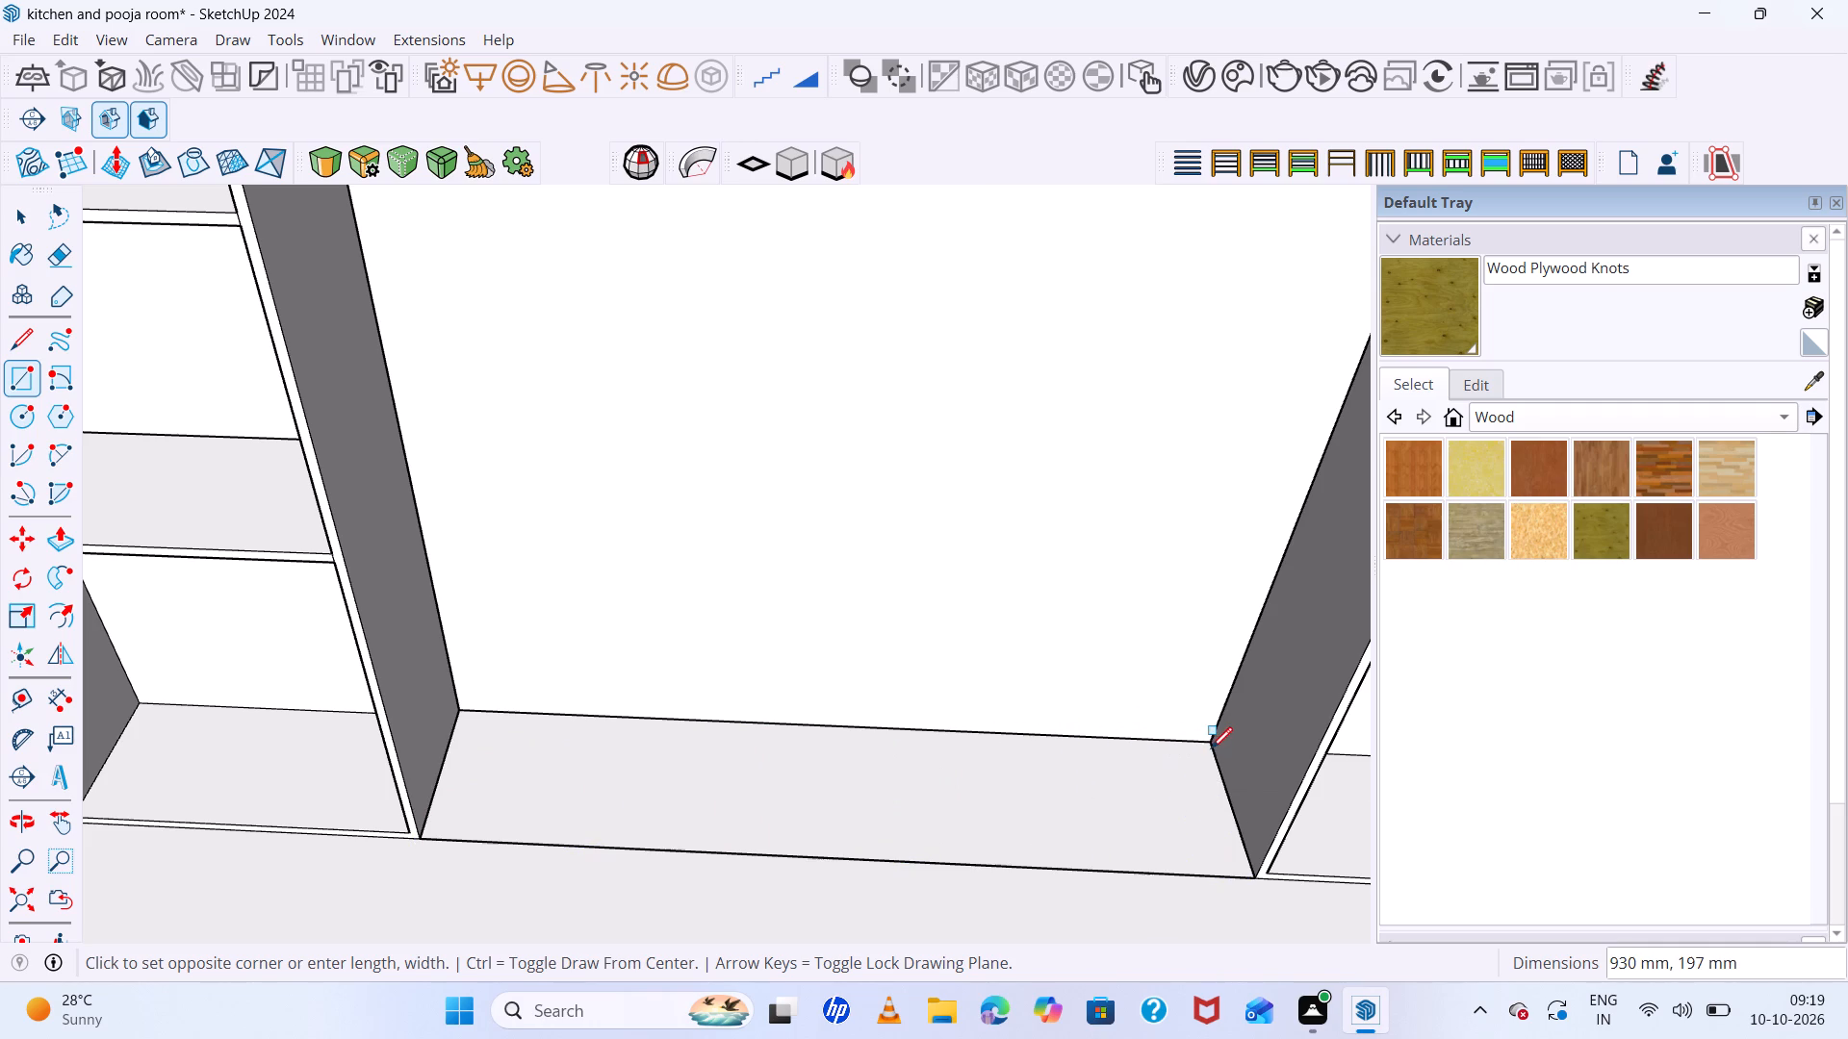
Push/Pull the rectangle in the central opening up 200 mm to form a box on the ledge.
key(p)
click(1019, 788)
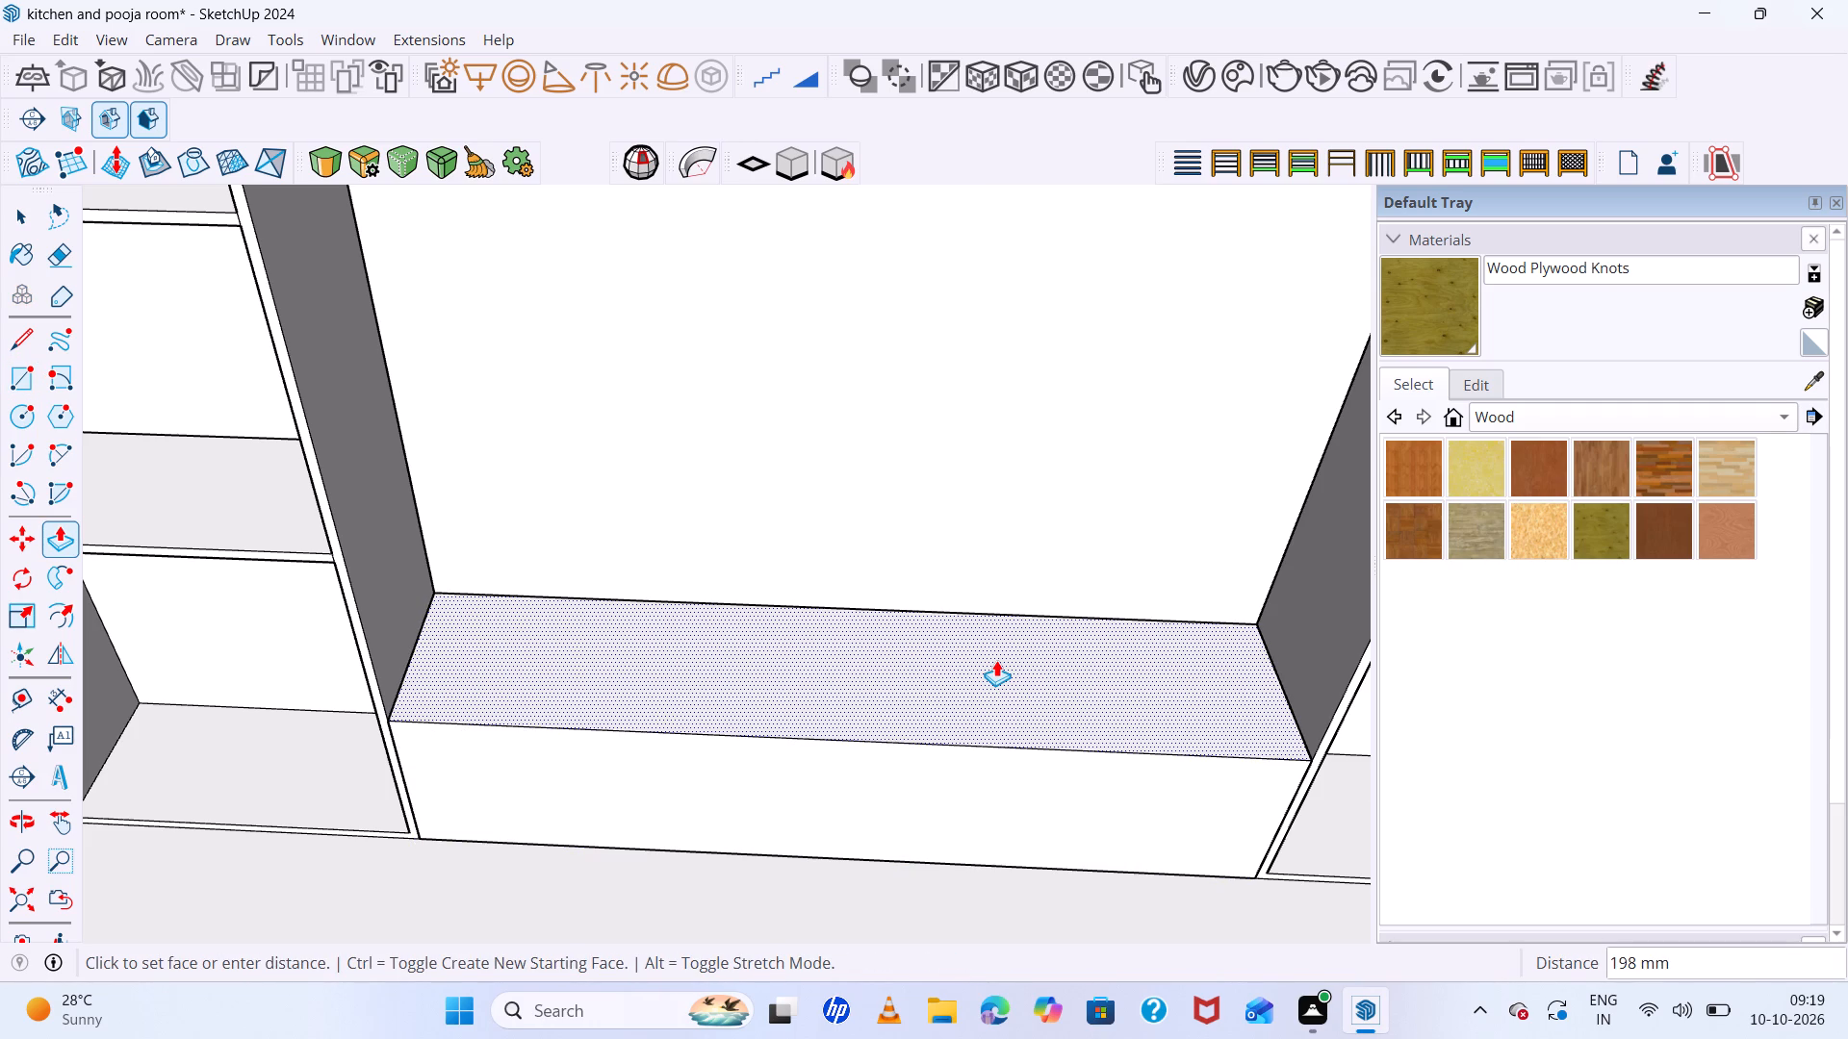
text(200)
key(Return)
Offset the outline of the central box's front face inward by 10 mm.
scroll(812, 755, down, 13)
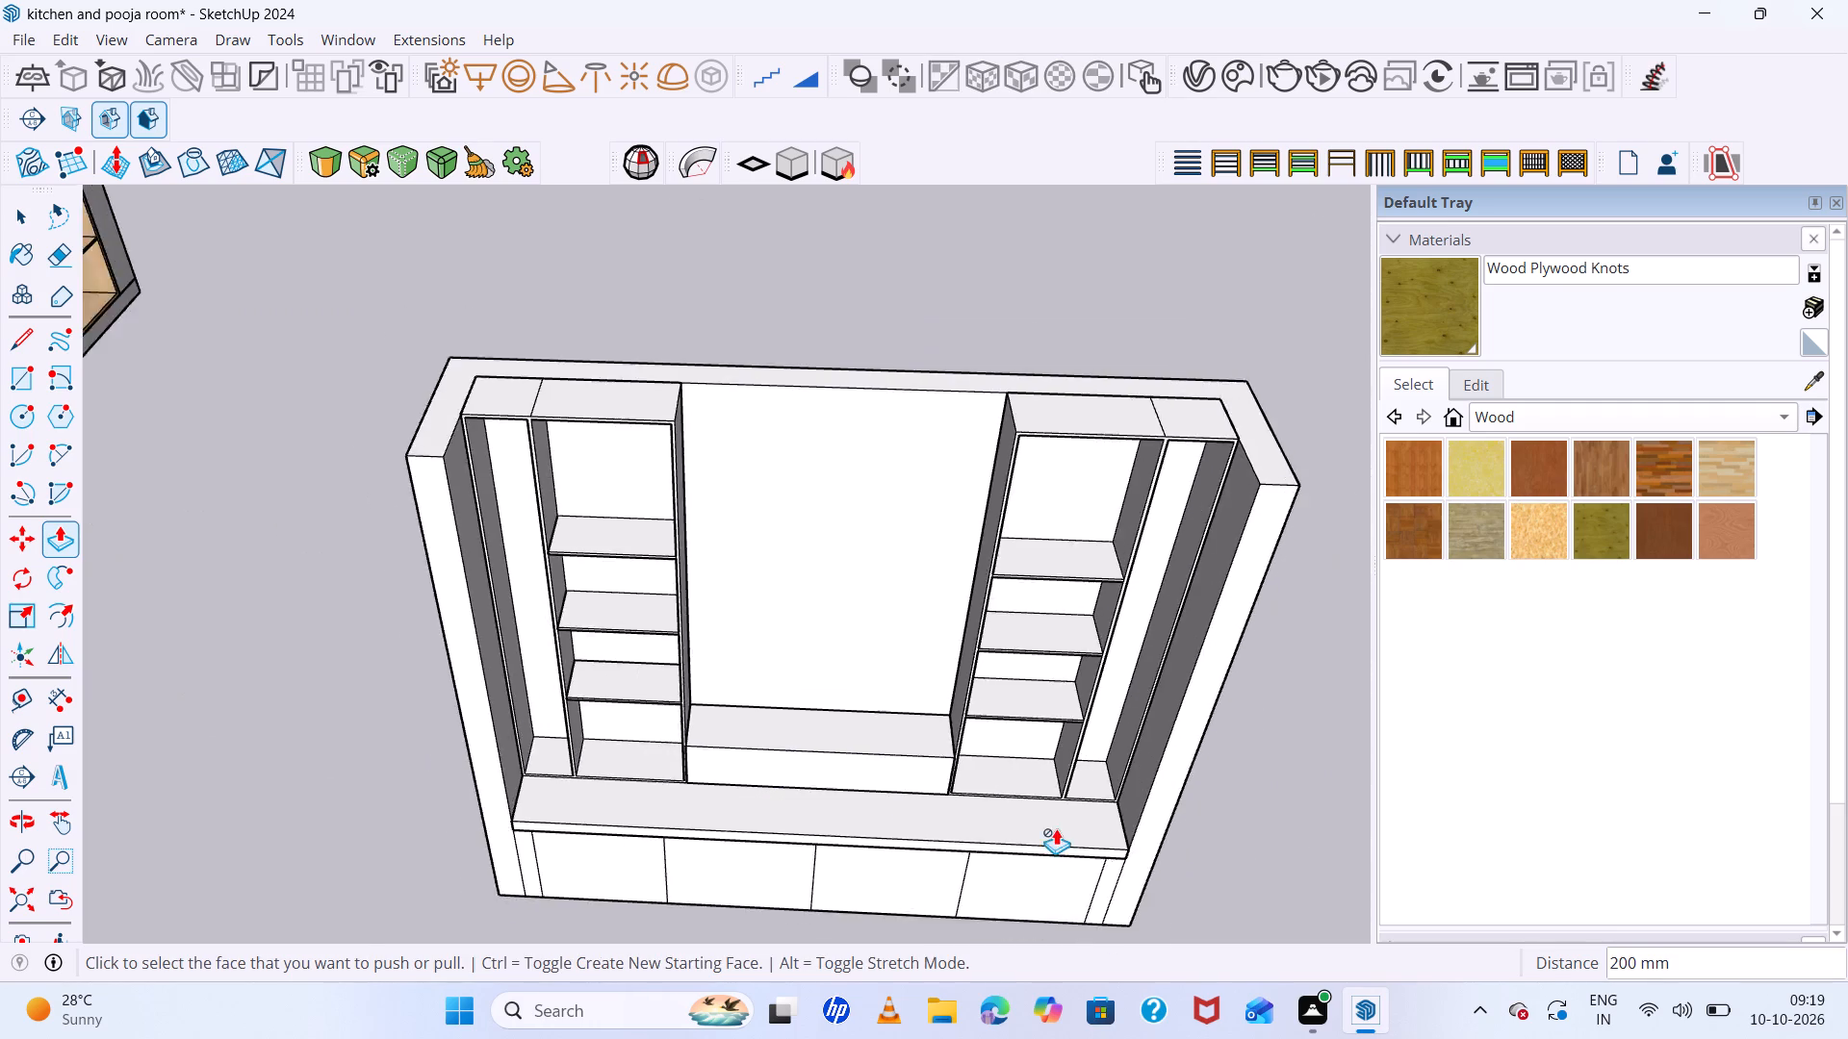
middle_drag(1056, 823, 1122, 578)
scroll(988, 670, up, 12)
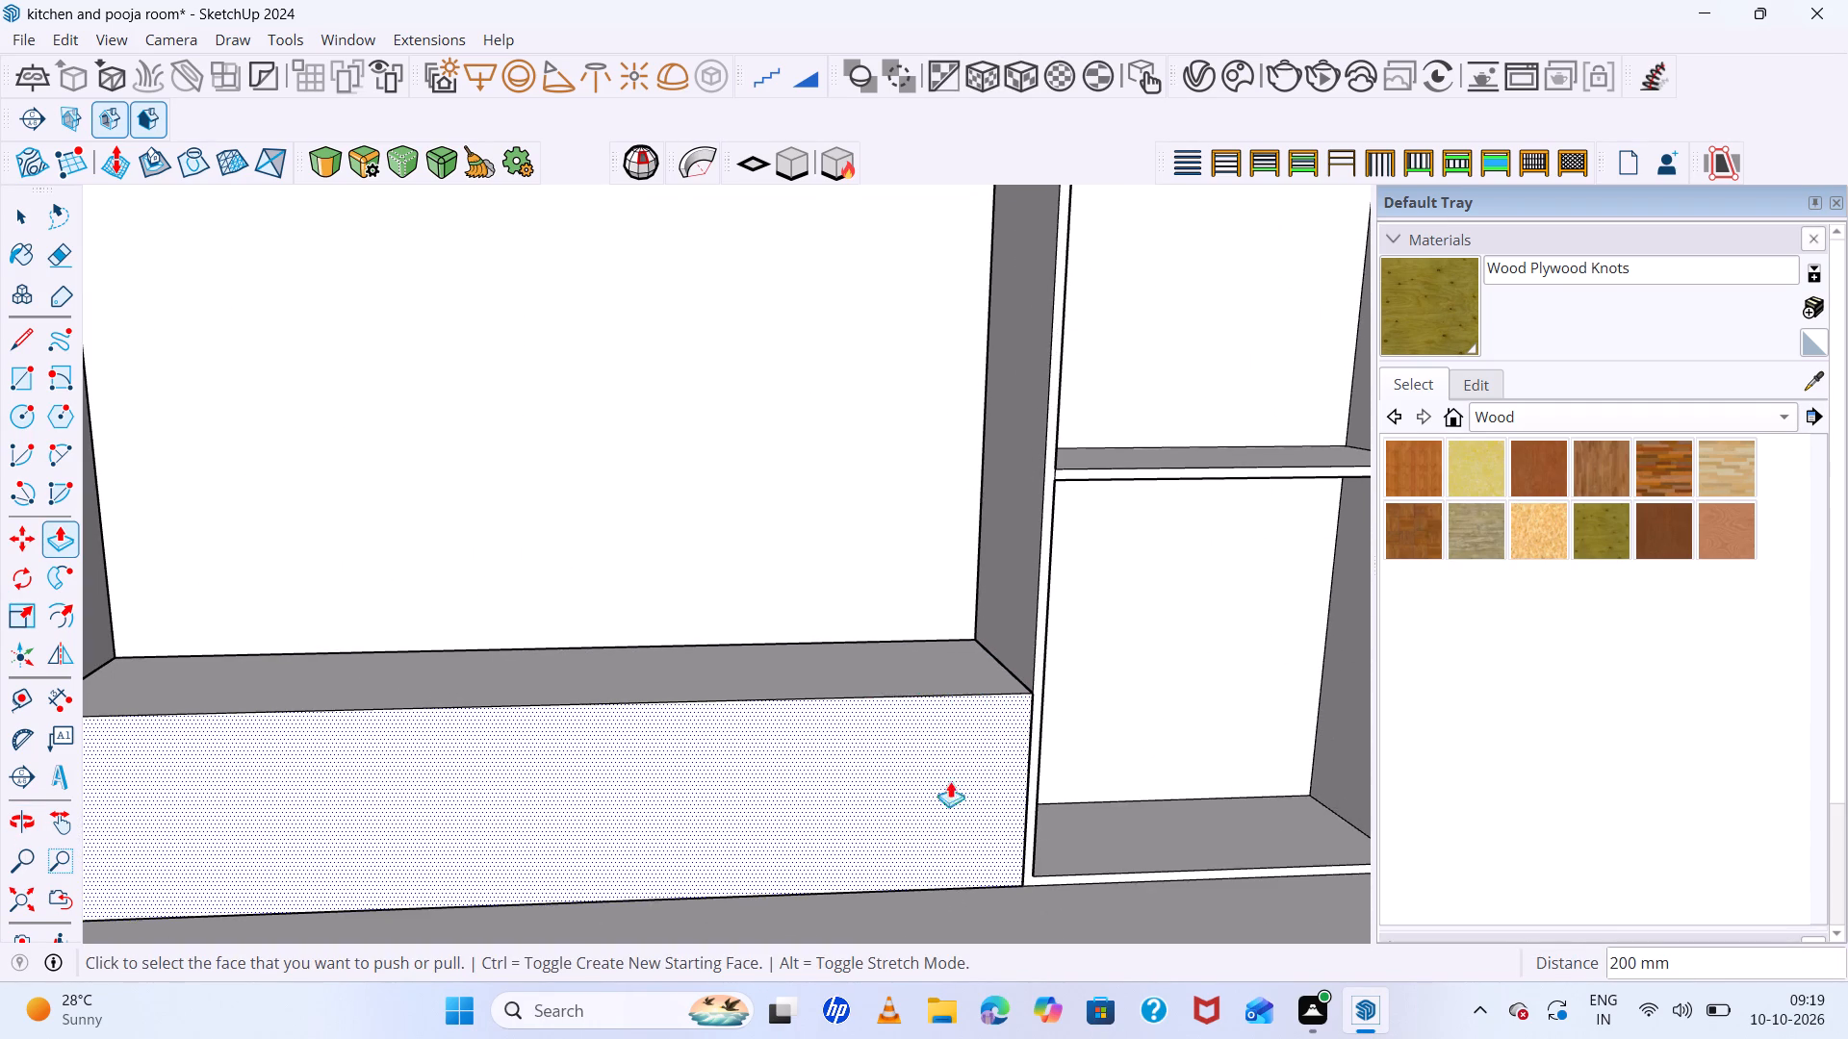
key(space)
click(954, 780)
key(f)
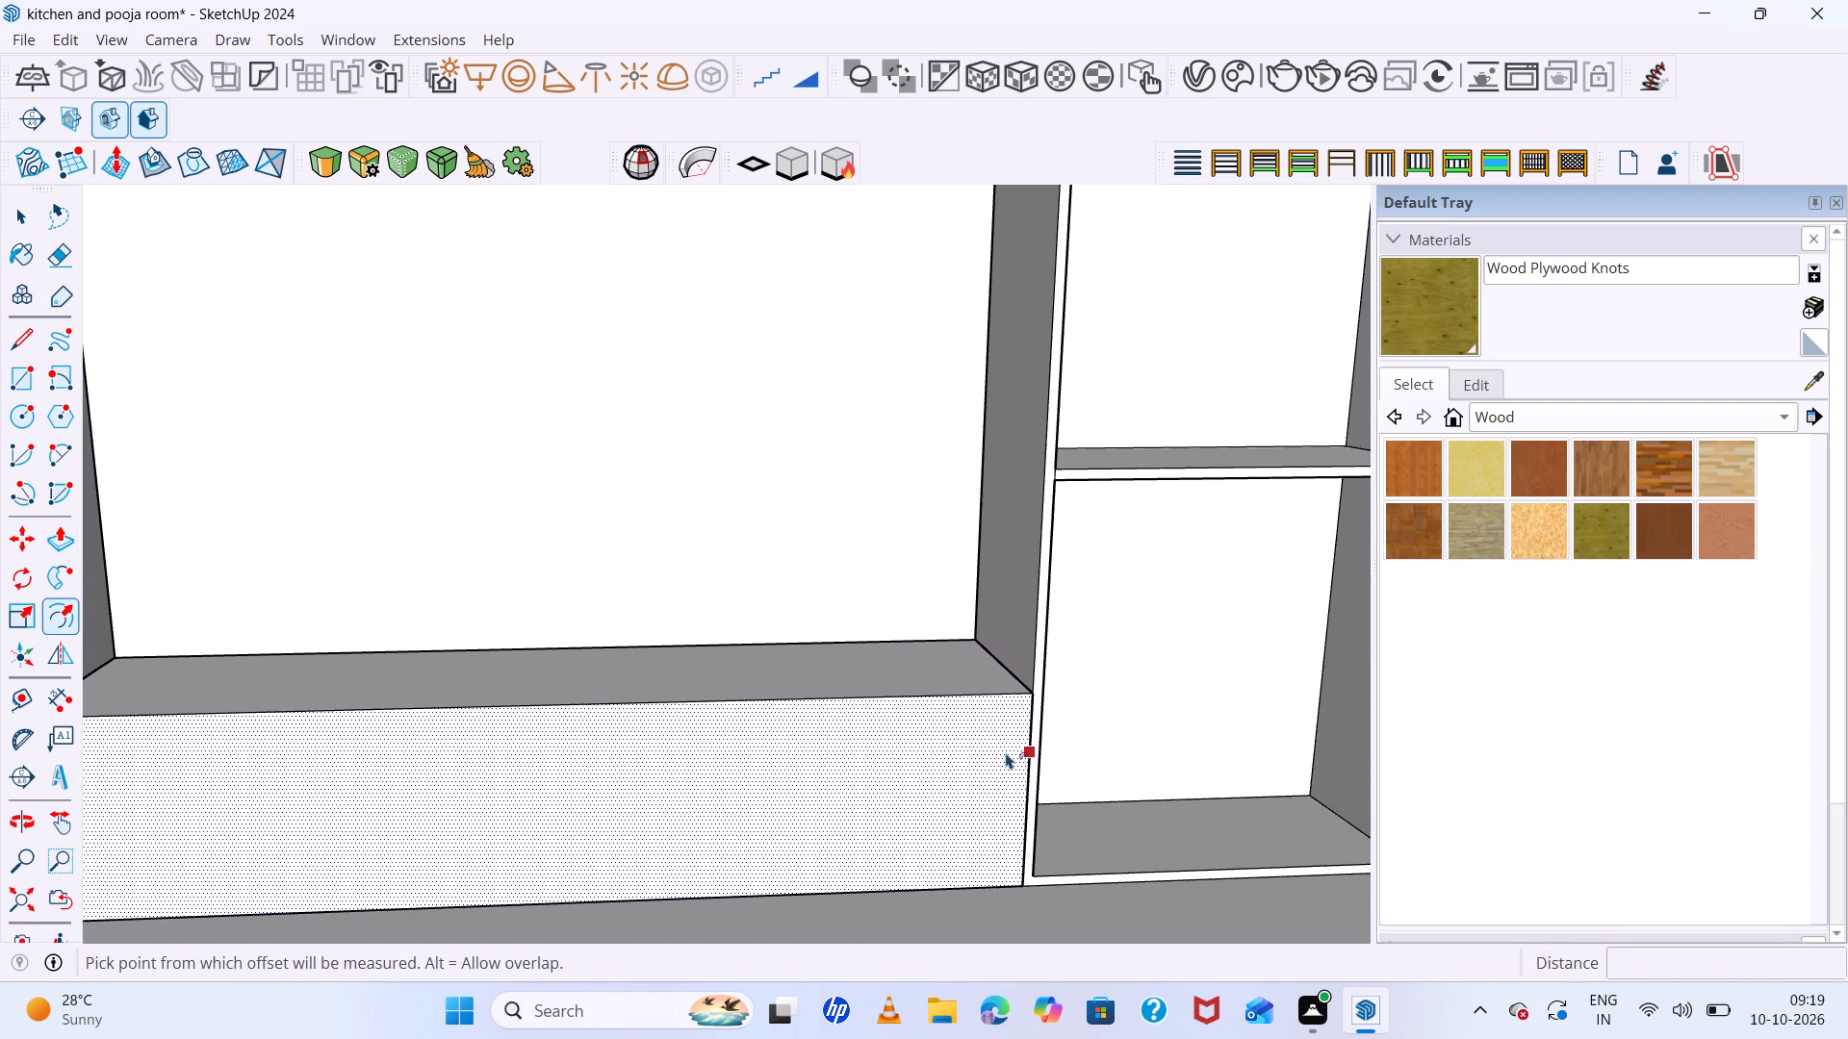
click(1008, 752)
text(10)
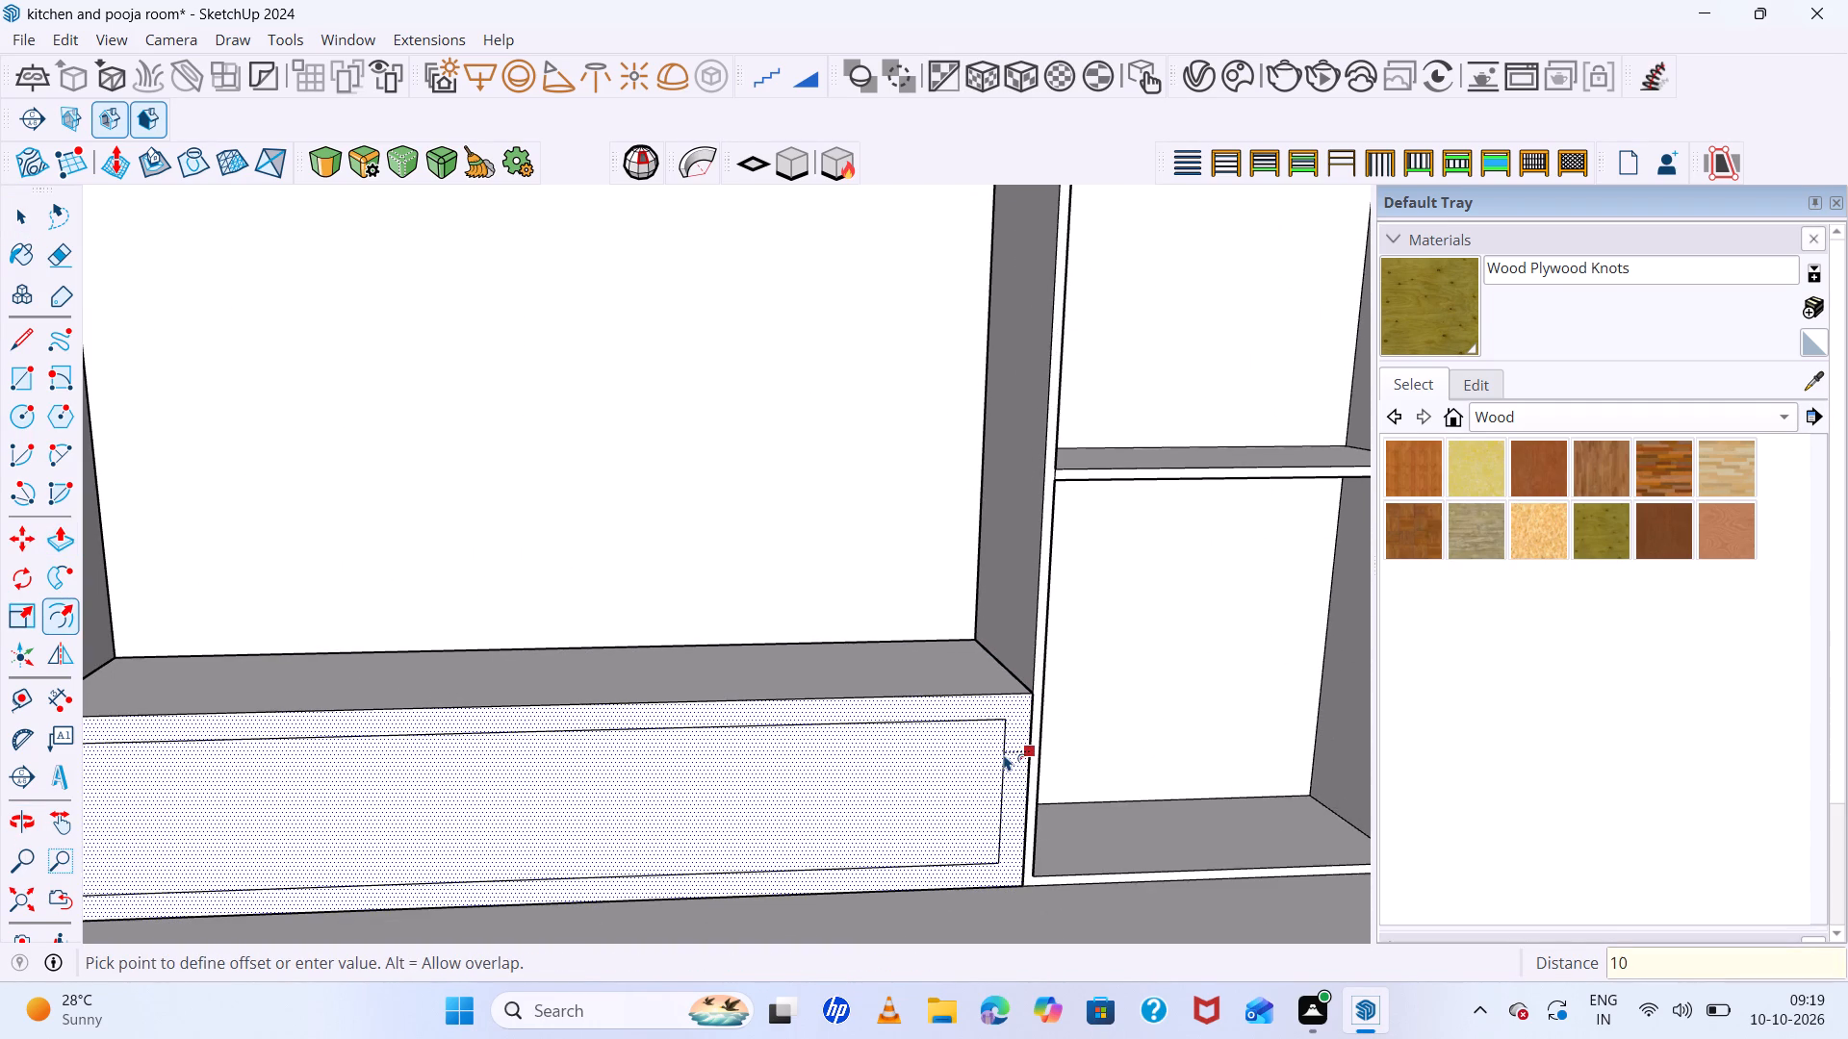
key(Return)
key(space)
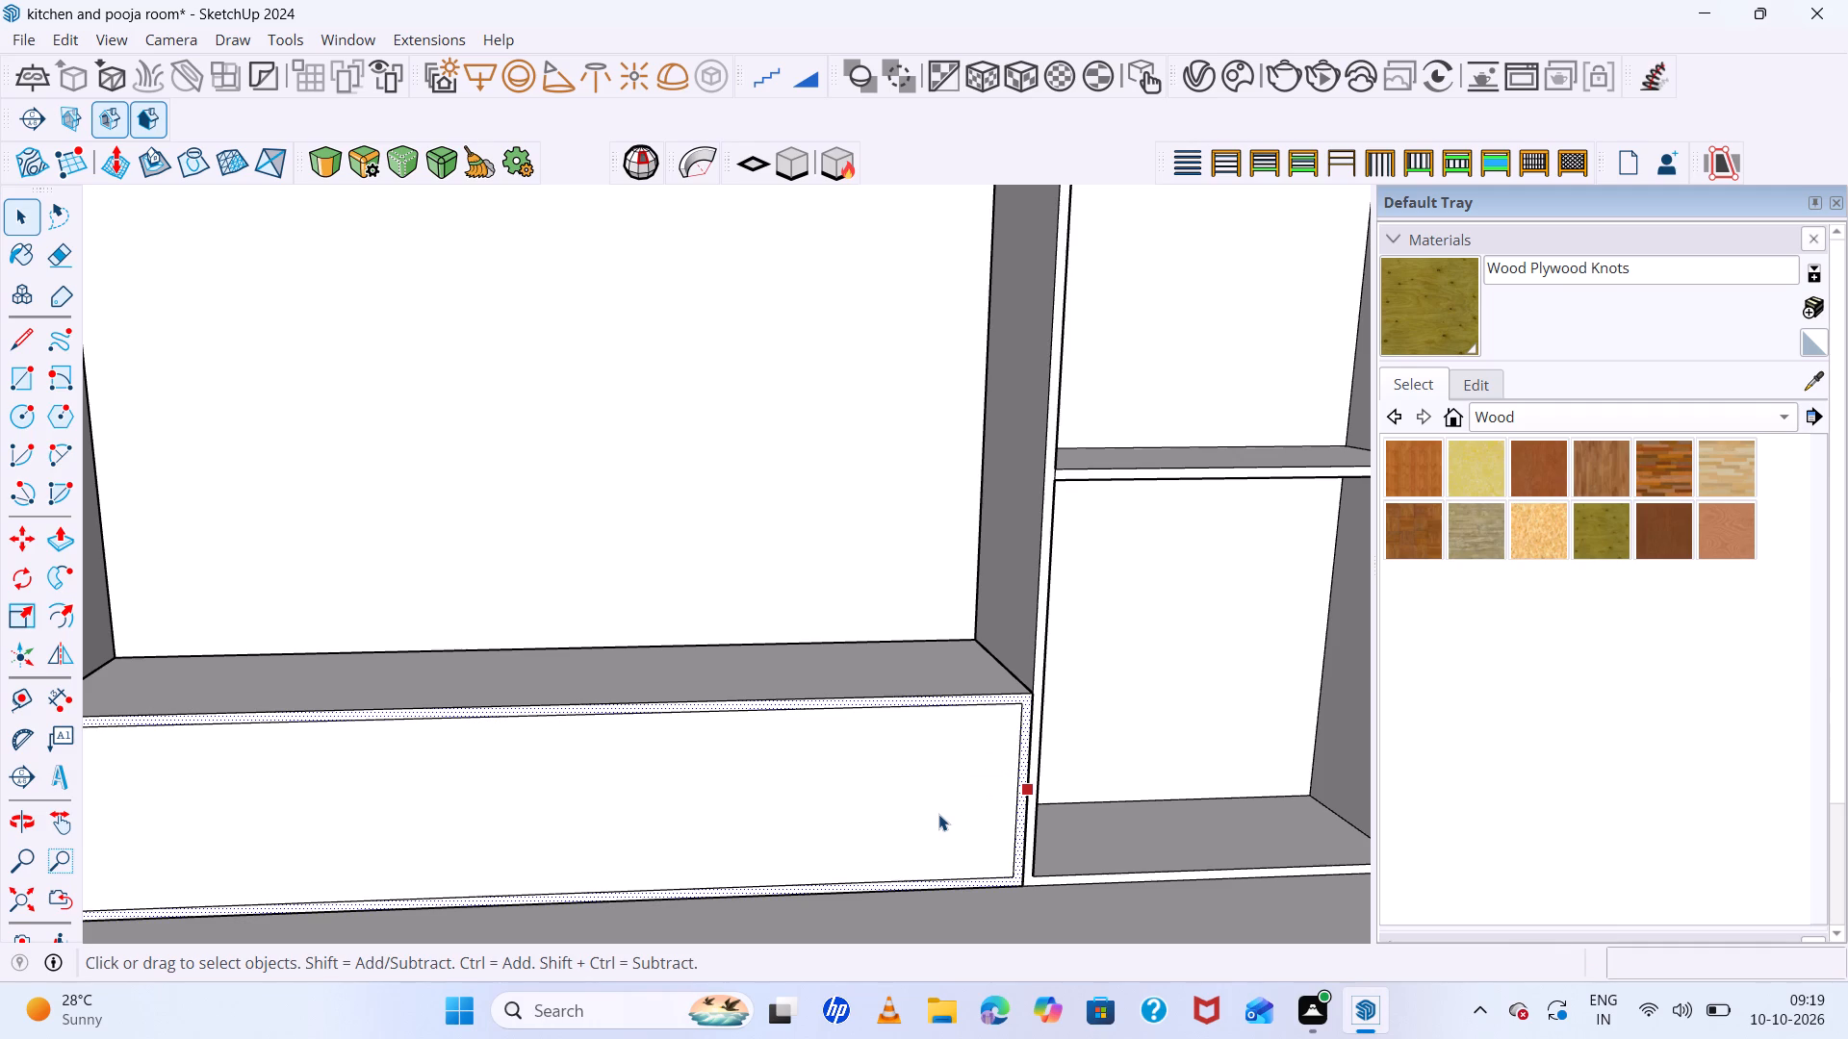
Move the offset outline's bottom edge down onto the bottom edge of the central box's front face.
middle_click(944, 833)
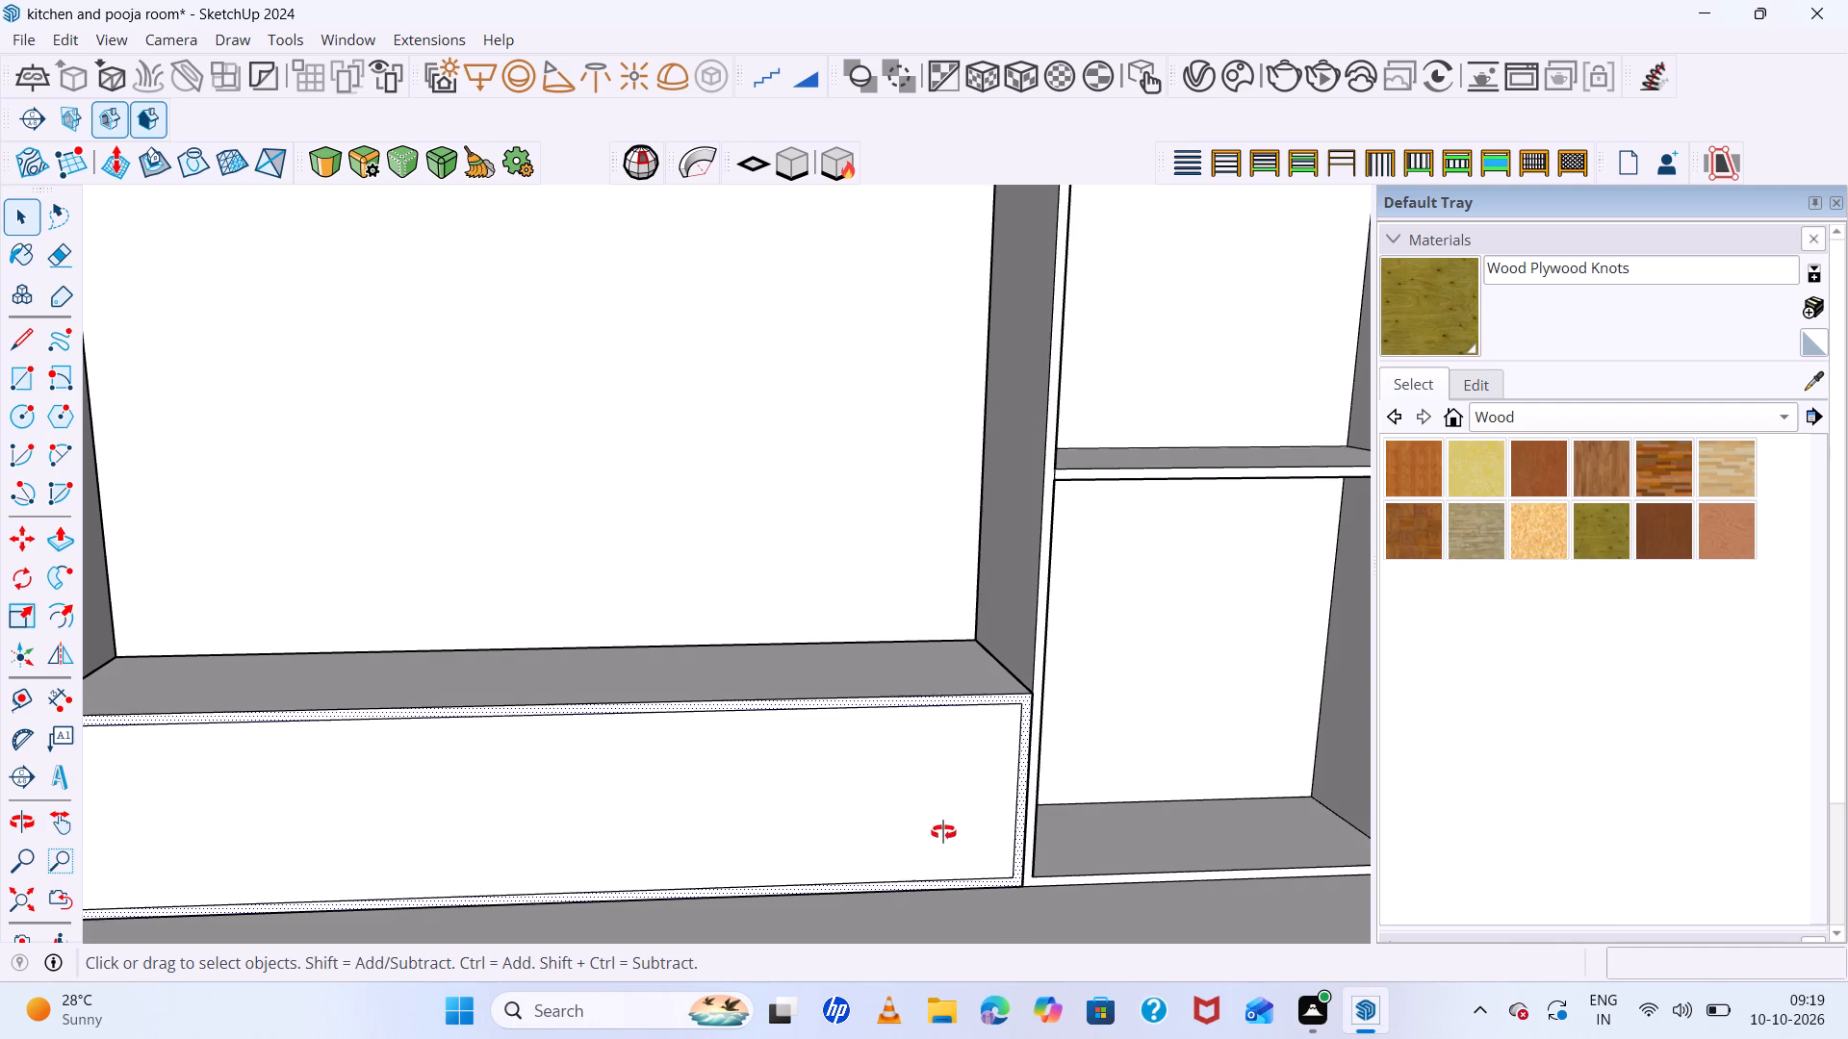
click(972, 878)
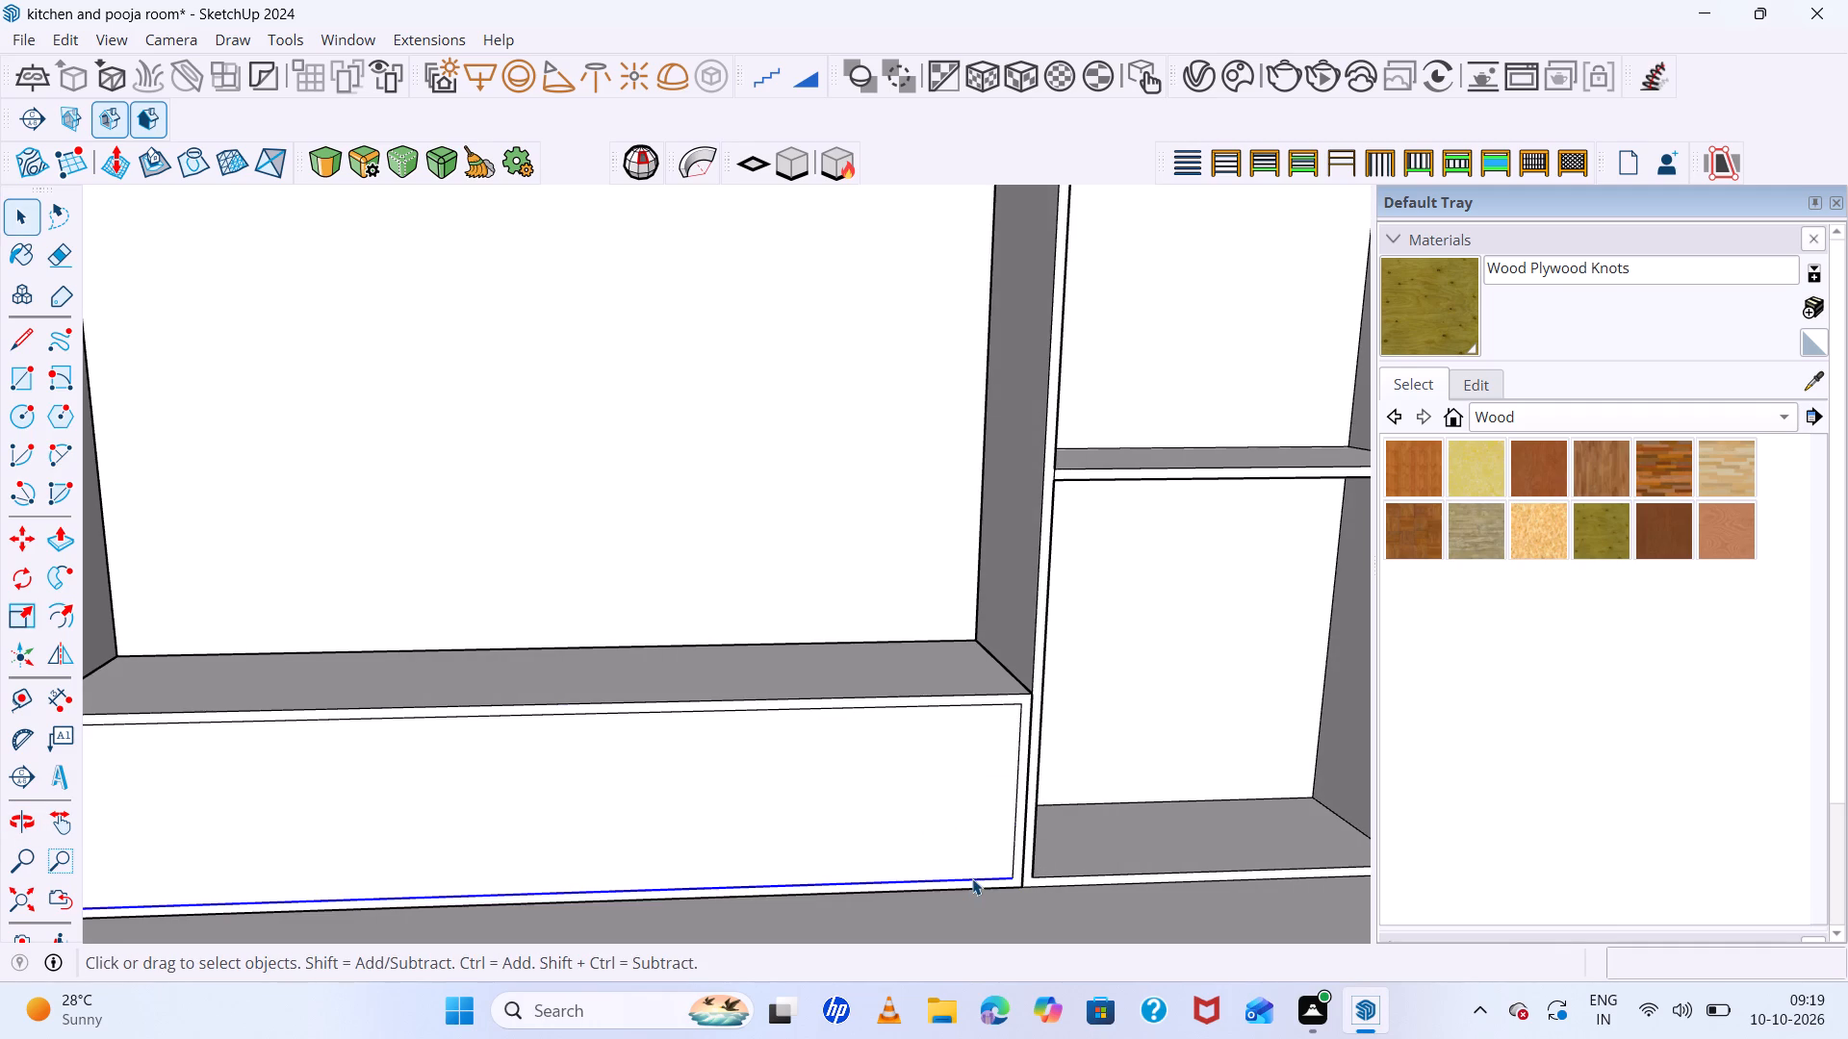
key(m)
click(972, 878)
click(972, 898)
key(space)
Examine the whole cabinet from the front and at an angle, checking the central box against the side compartments.
scroll(816, 797, down, 10)
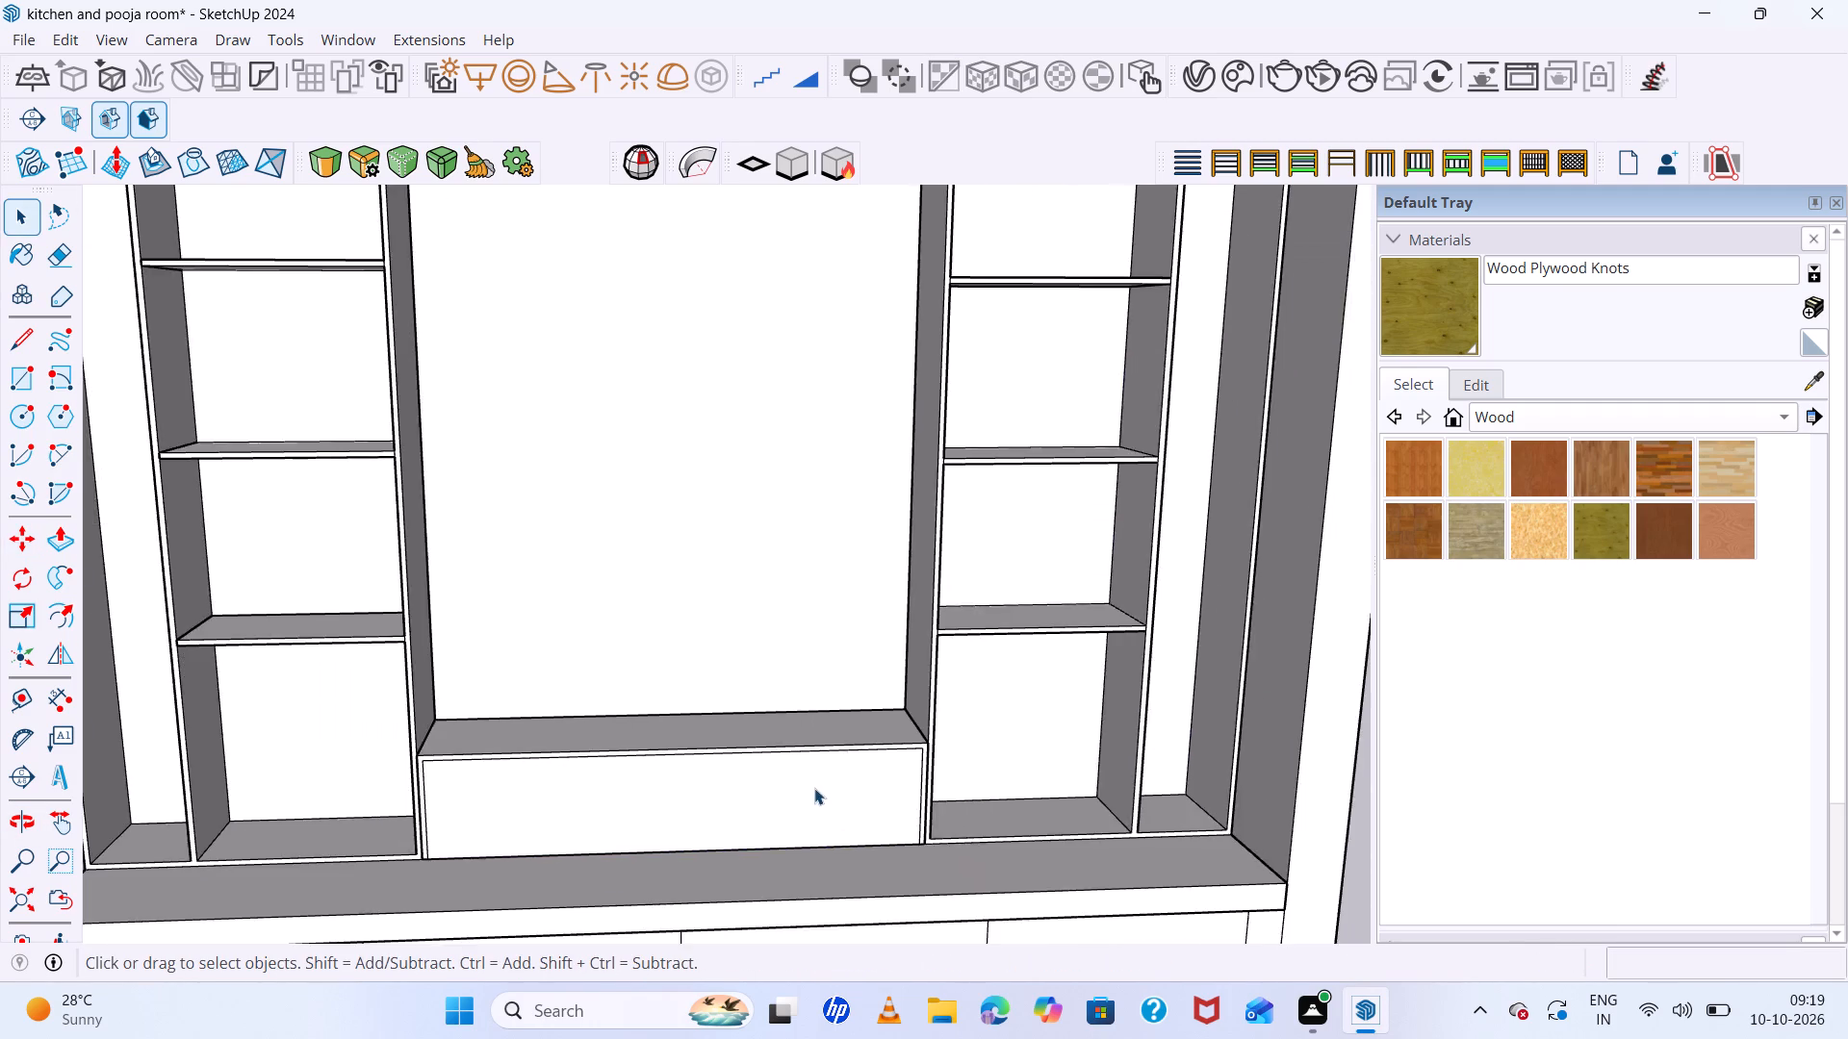
scroll(814, 788, down, 3)
middle_drag(935, 856, 770, 869)
click(1276, 683)
scroll(820, 675, down, 2)
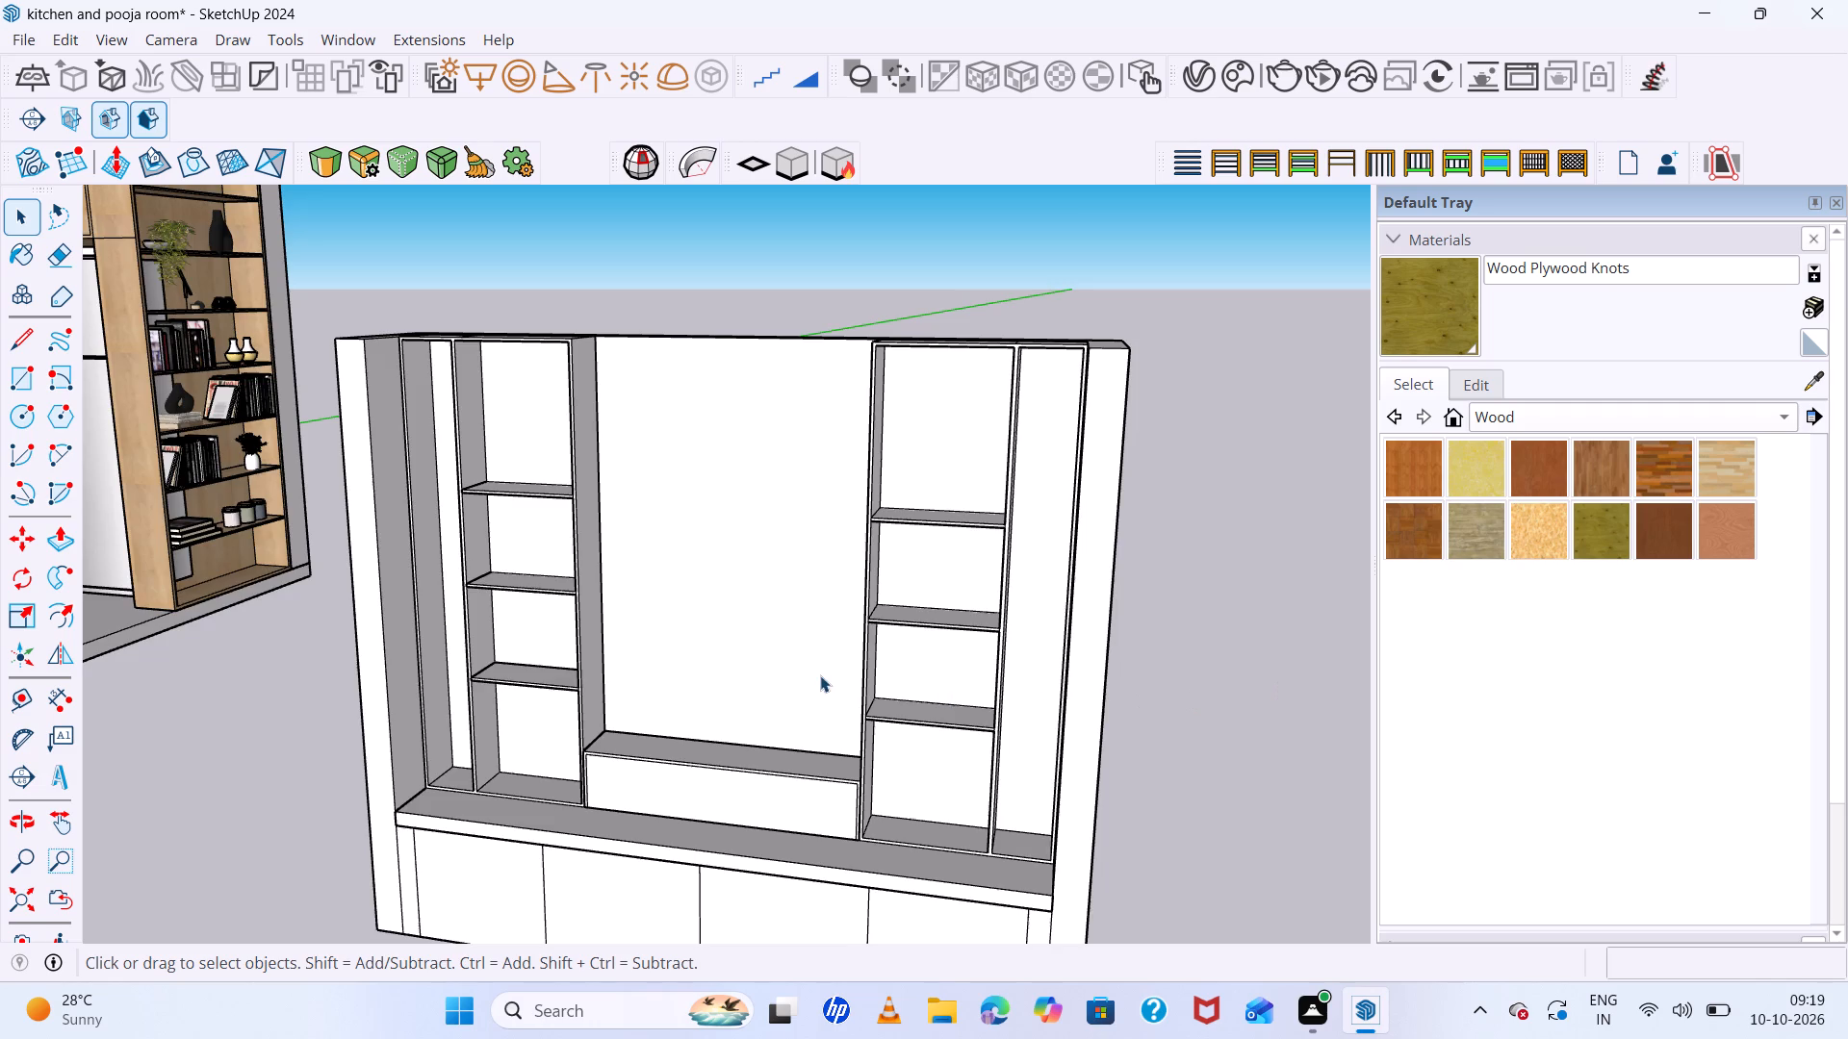
scroll(820, 675, down, 5)
middle_drag(1043, 771, 1168, 779)
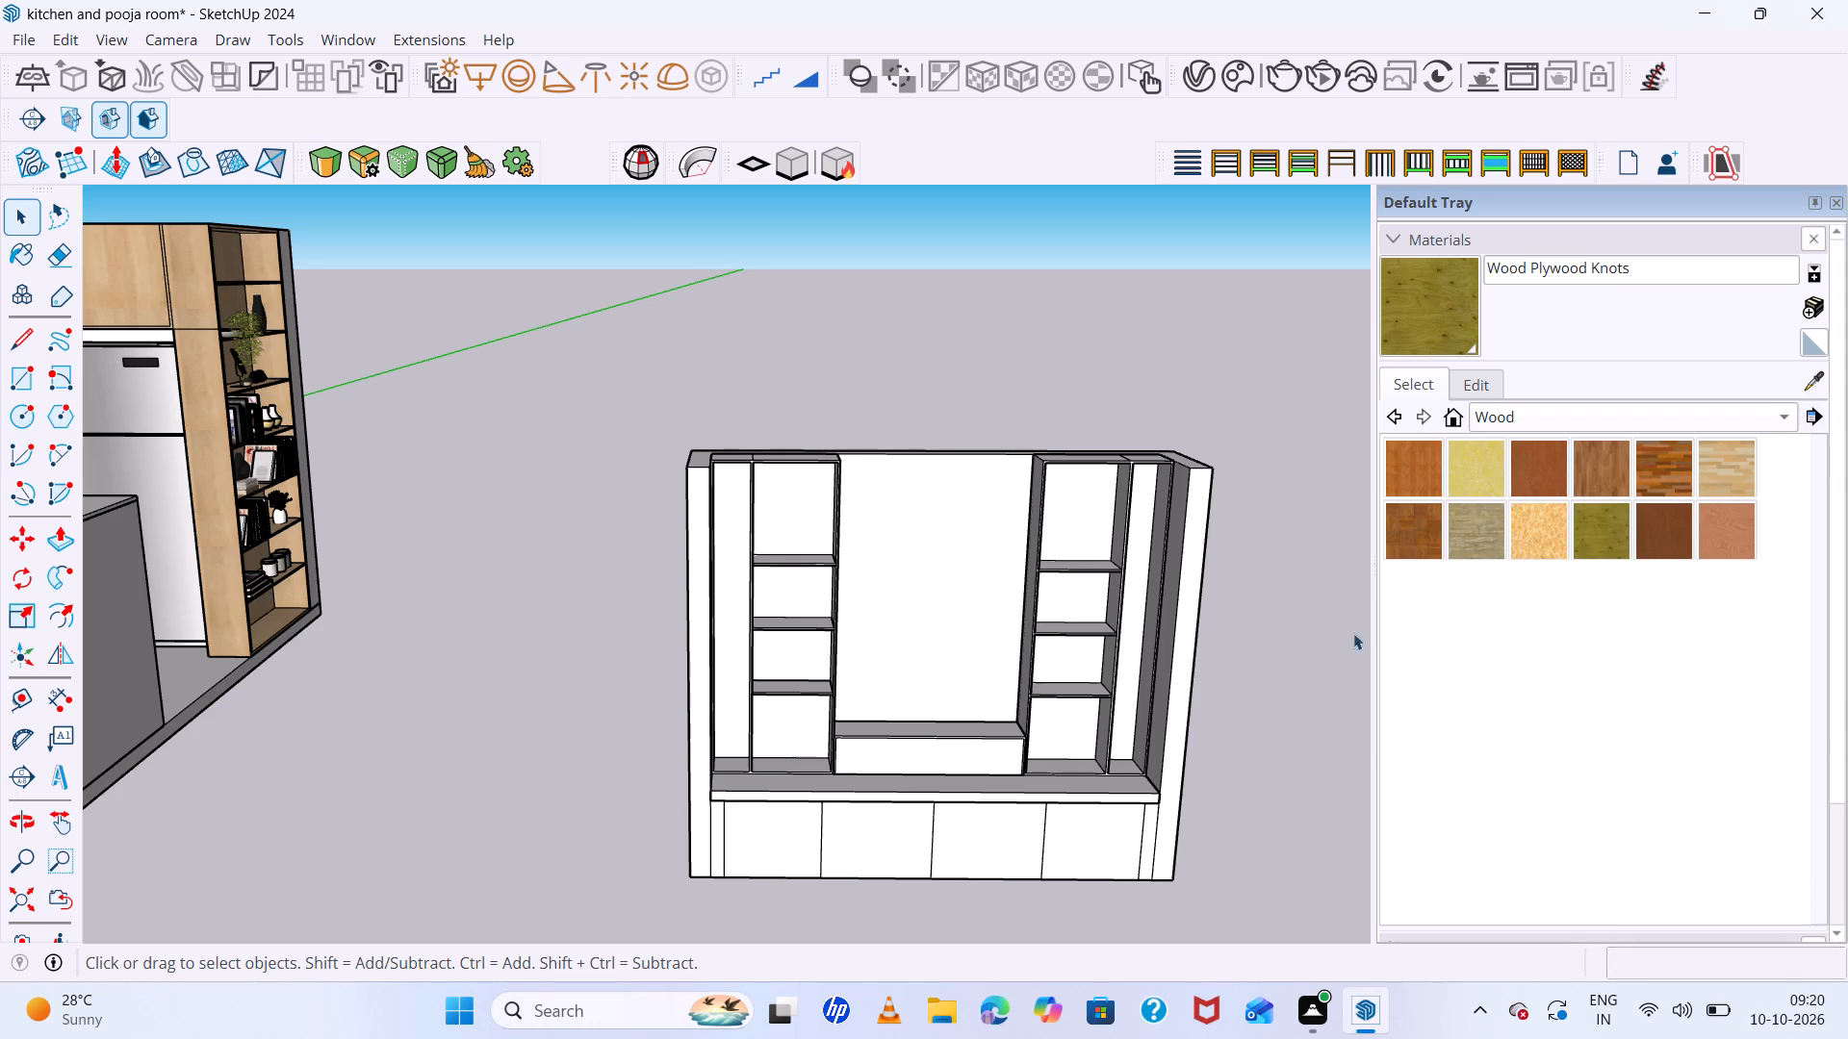
scroll(1079, 701, down, 7)
scroll(1076, 676, up, 5)
scroll(1081, 755, up, 3)
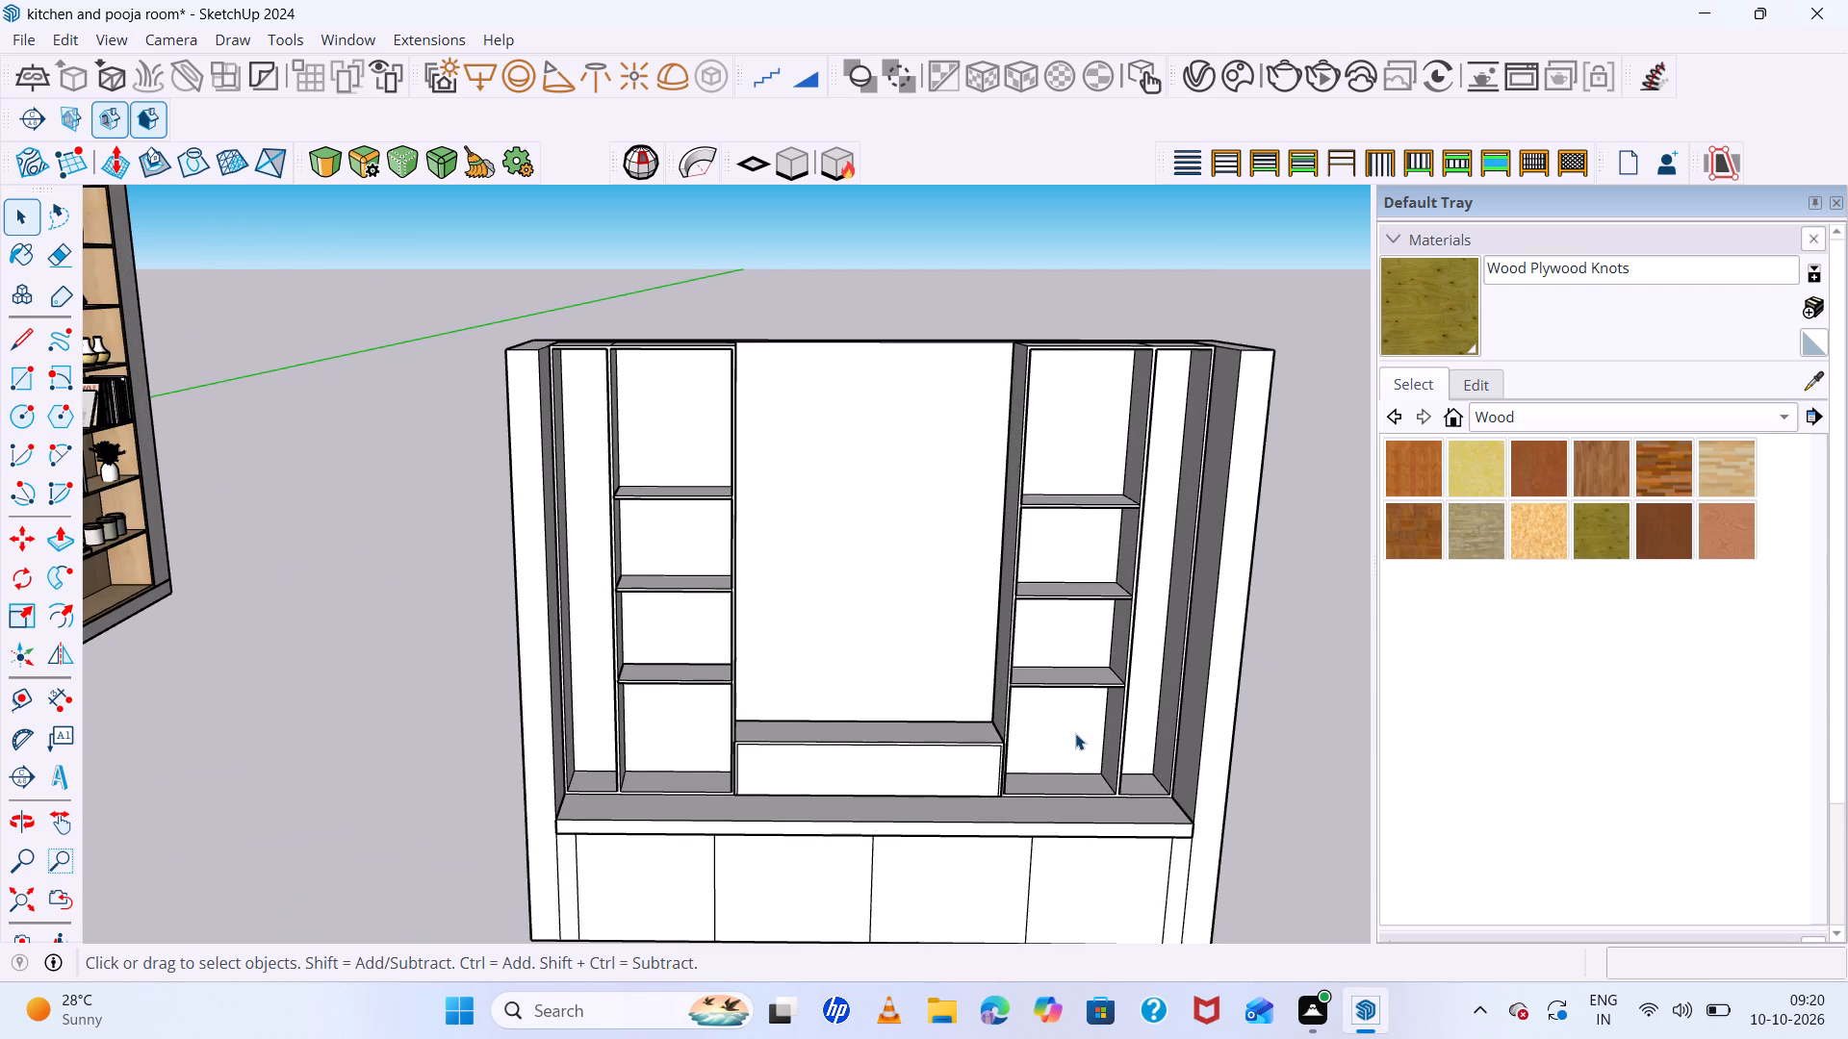
scroll(972, 755, down, 8)
scroll(991, 753, up, 7)
middle_drag(1060, 791, 971, 824)
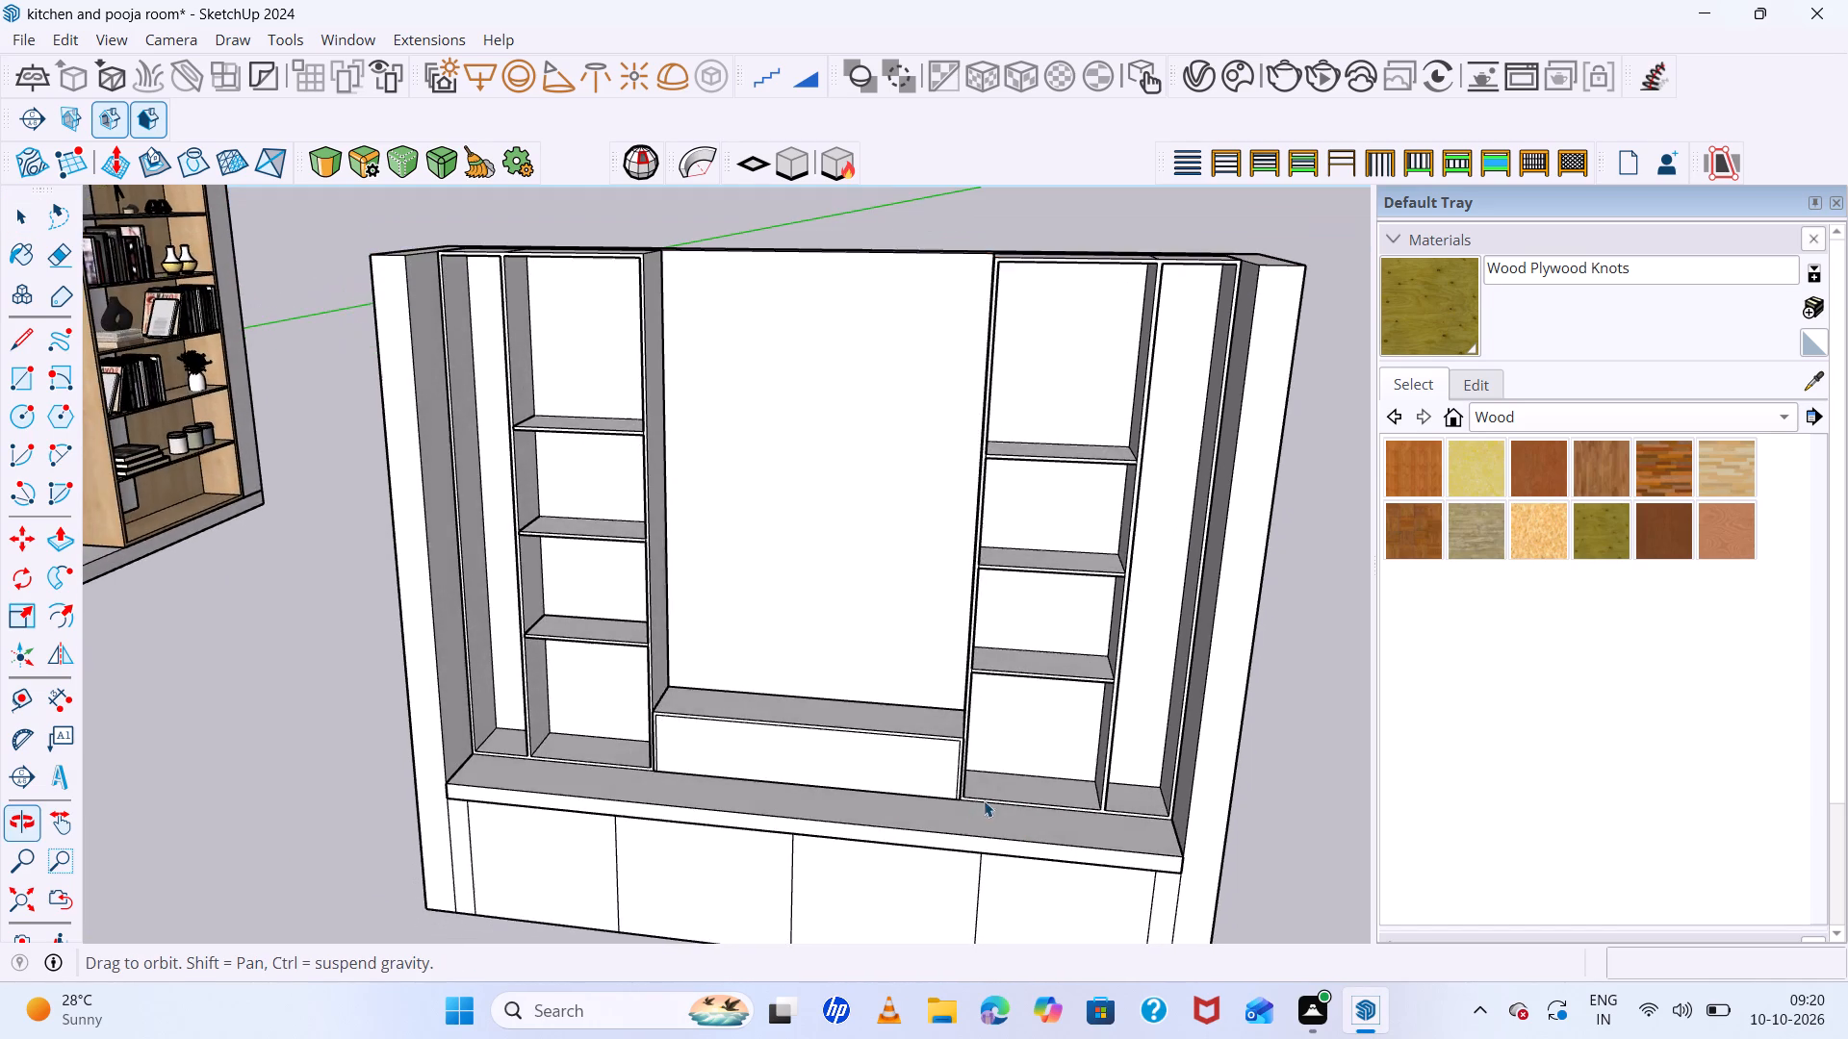
scroll(991, 782, down, 15)
scroll(1036, 817, up, 7)
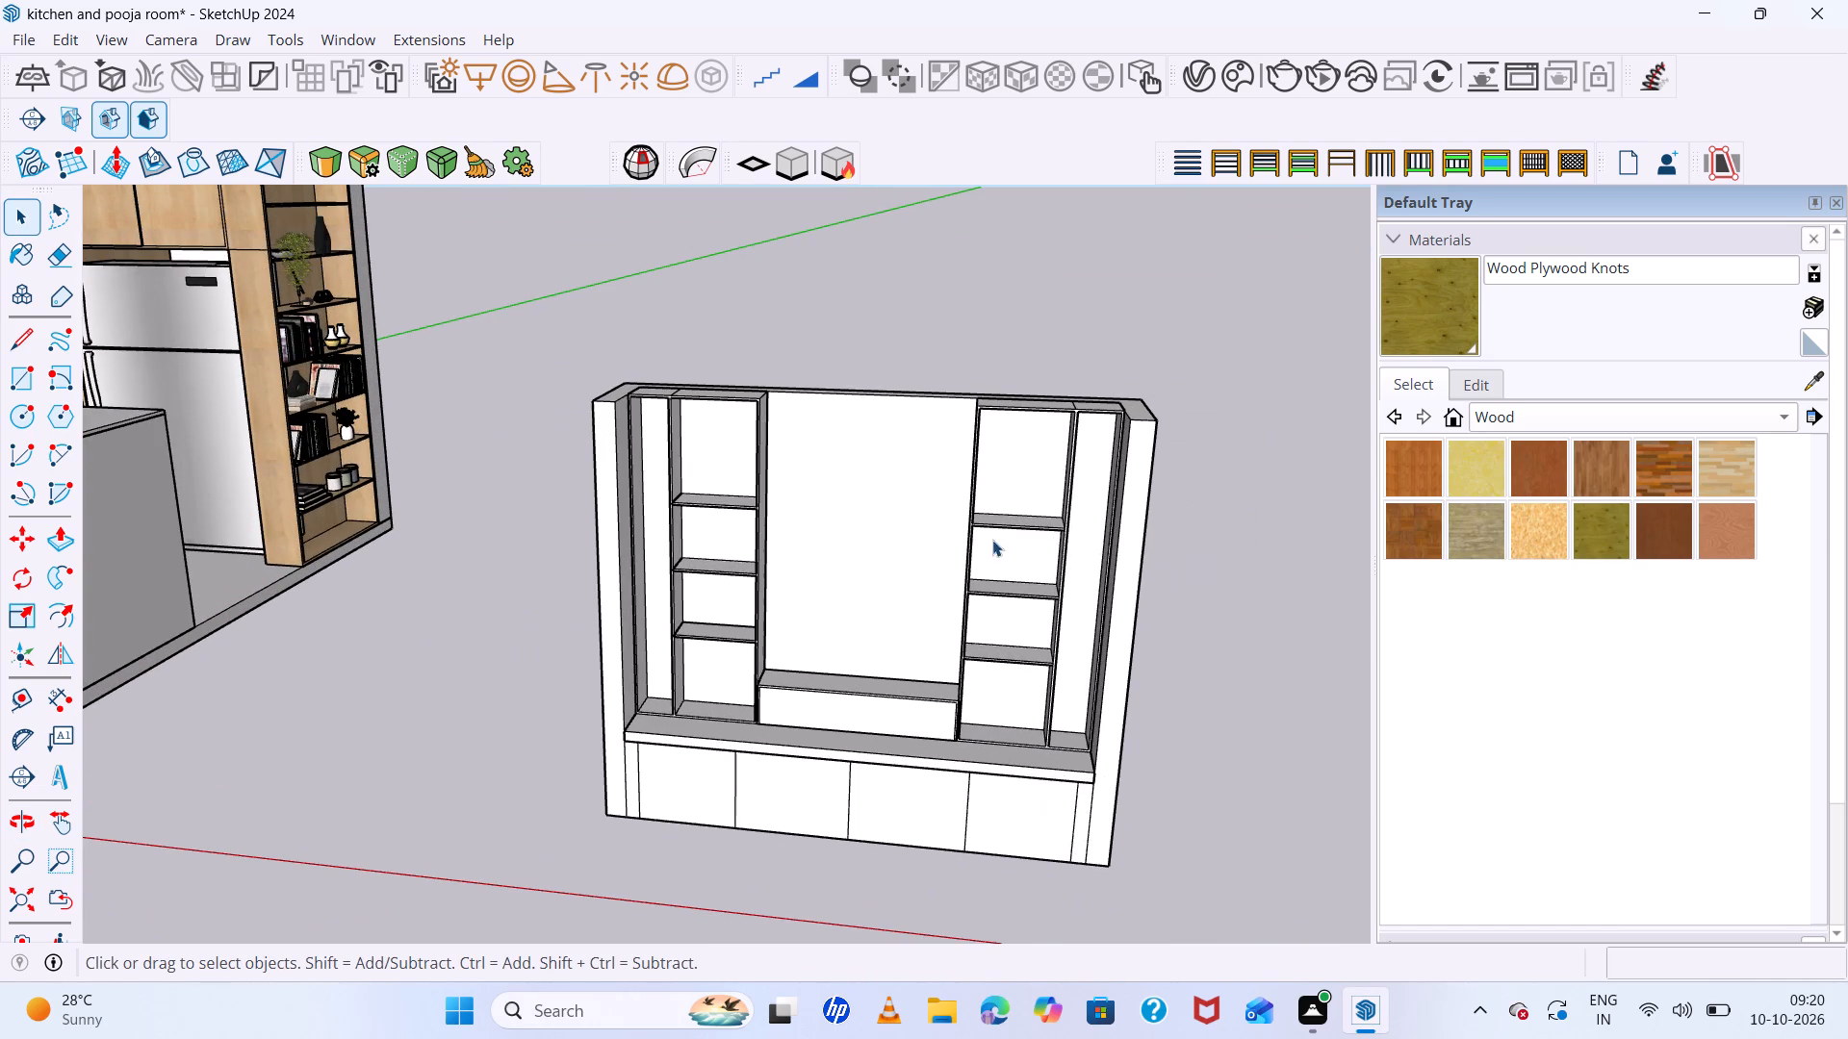
scroll(783, 480, up, 6)
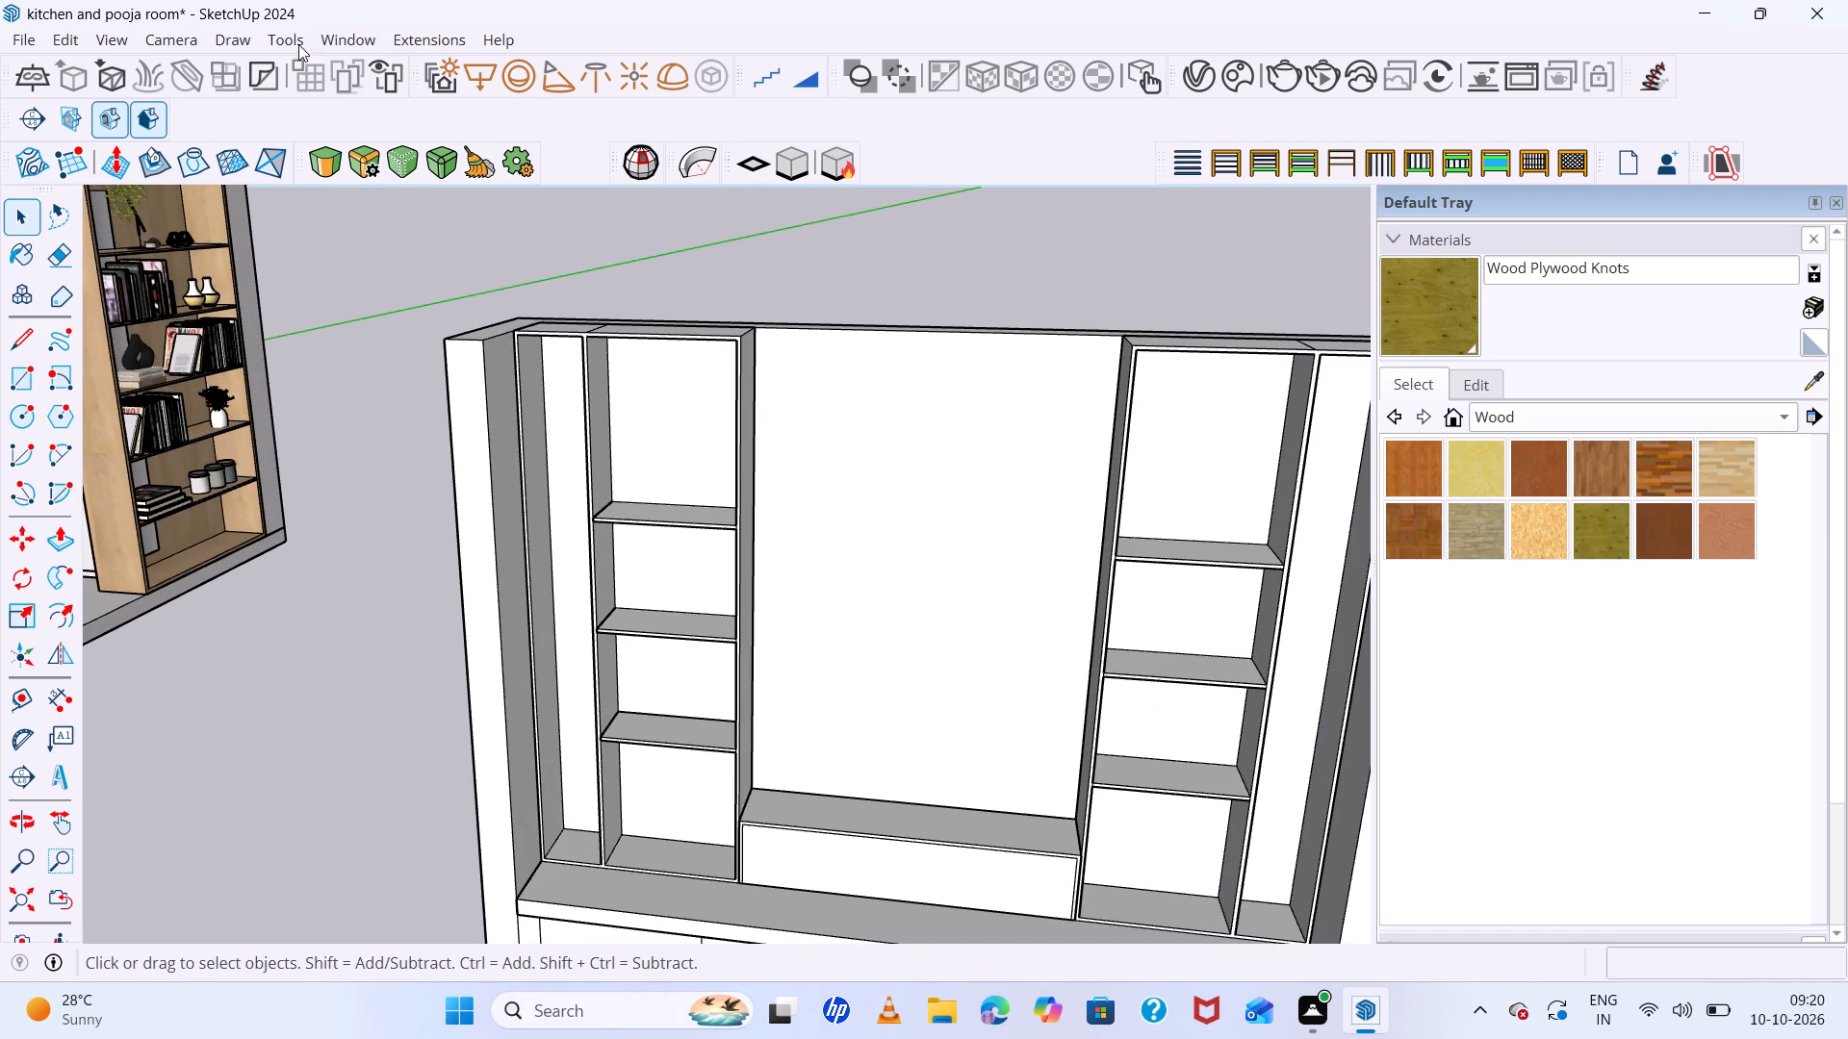
Open 3D Warehouse and search for "ganesh".
click(337, 40)
key(space)
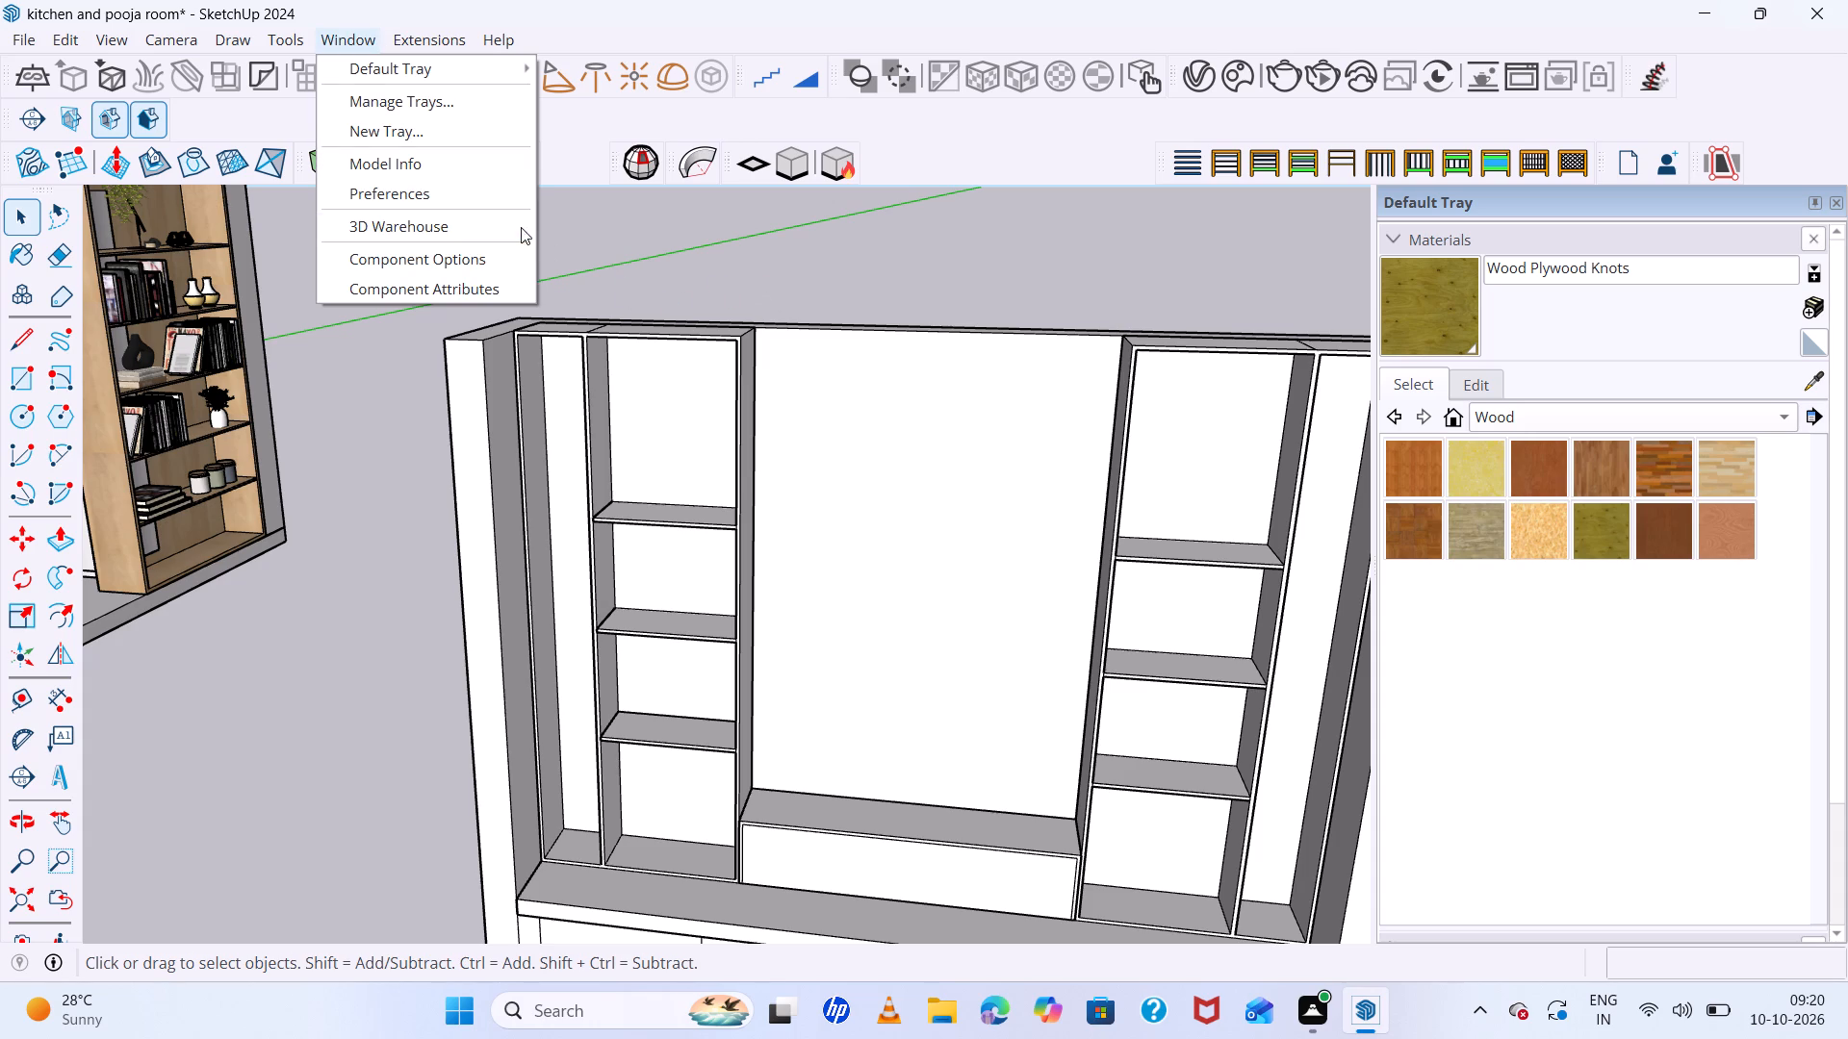
click(502, 227)
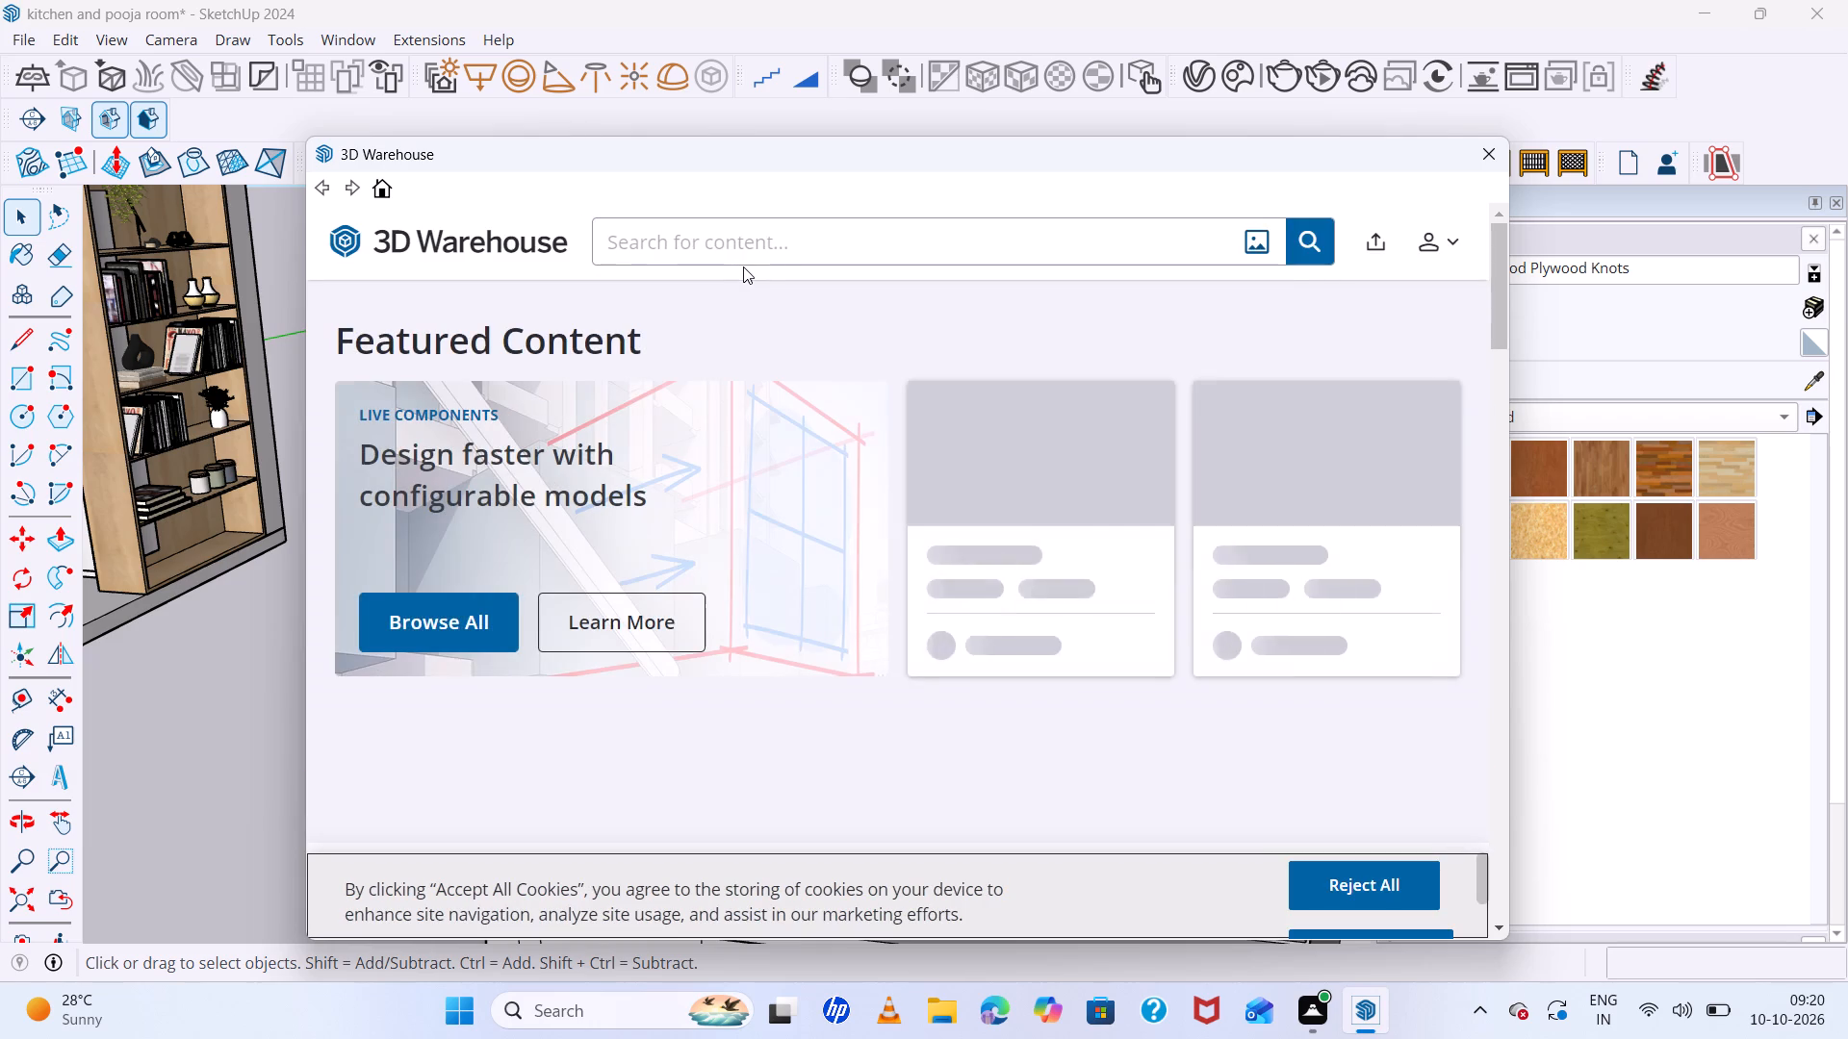
click(820, 249)
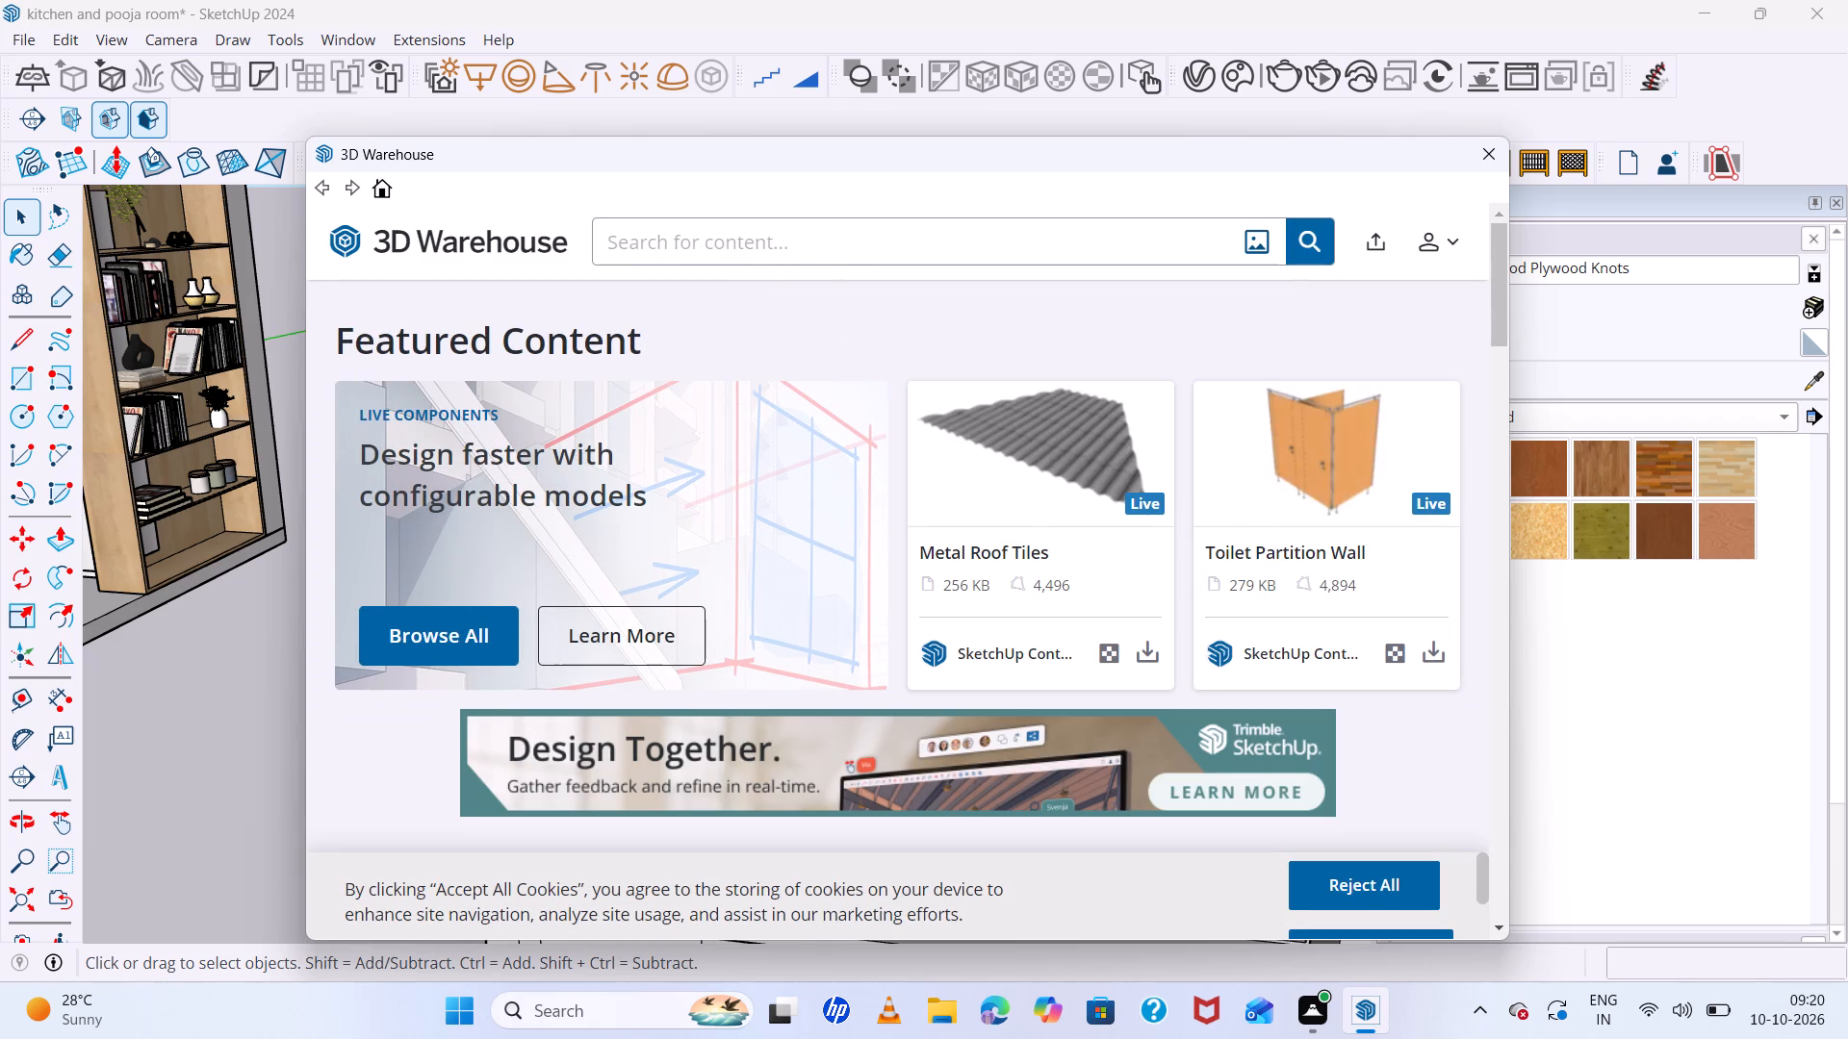
text(gan)
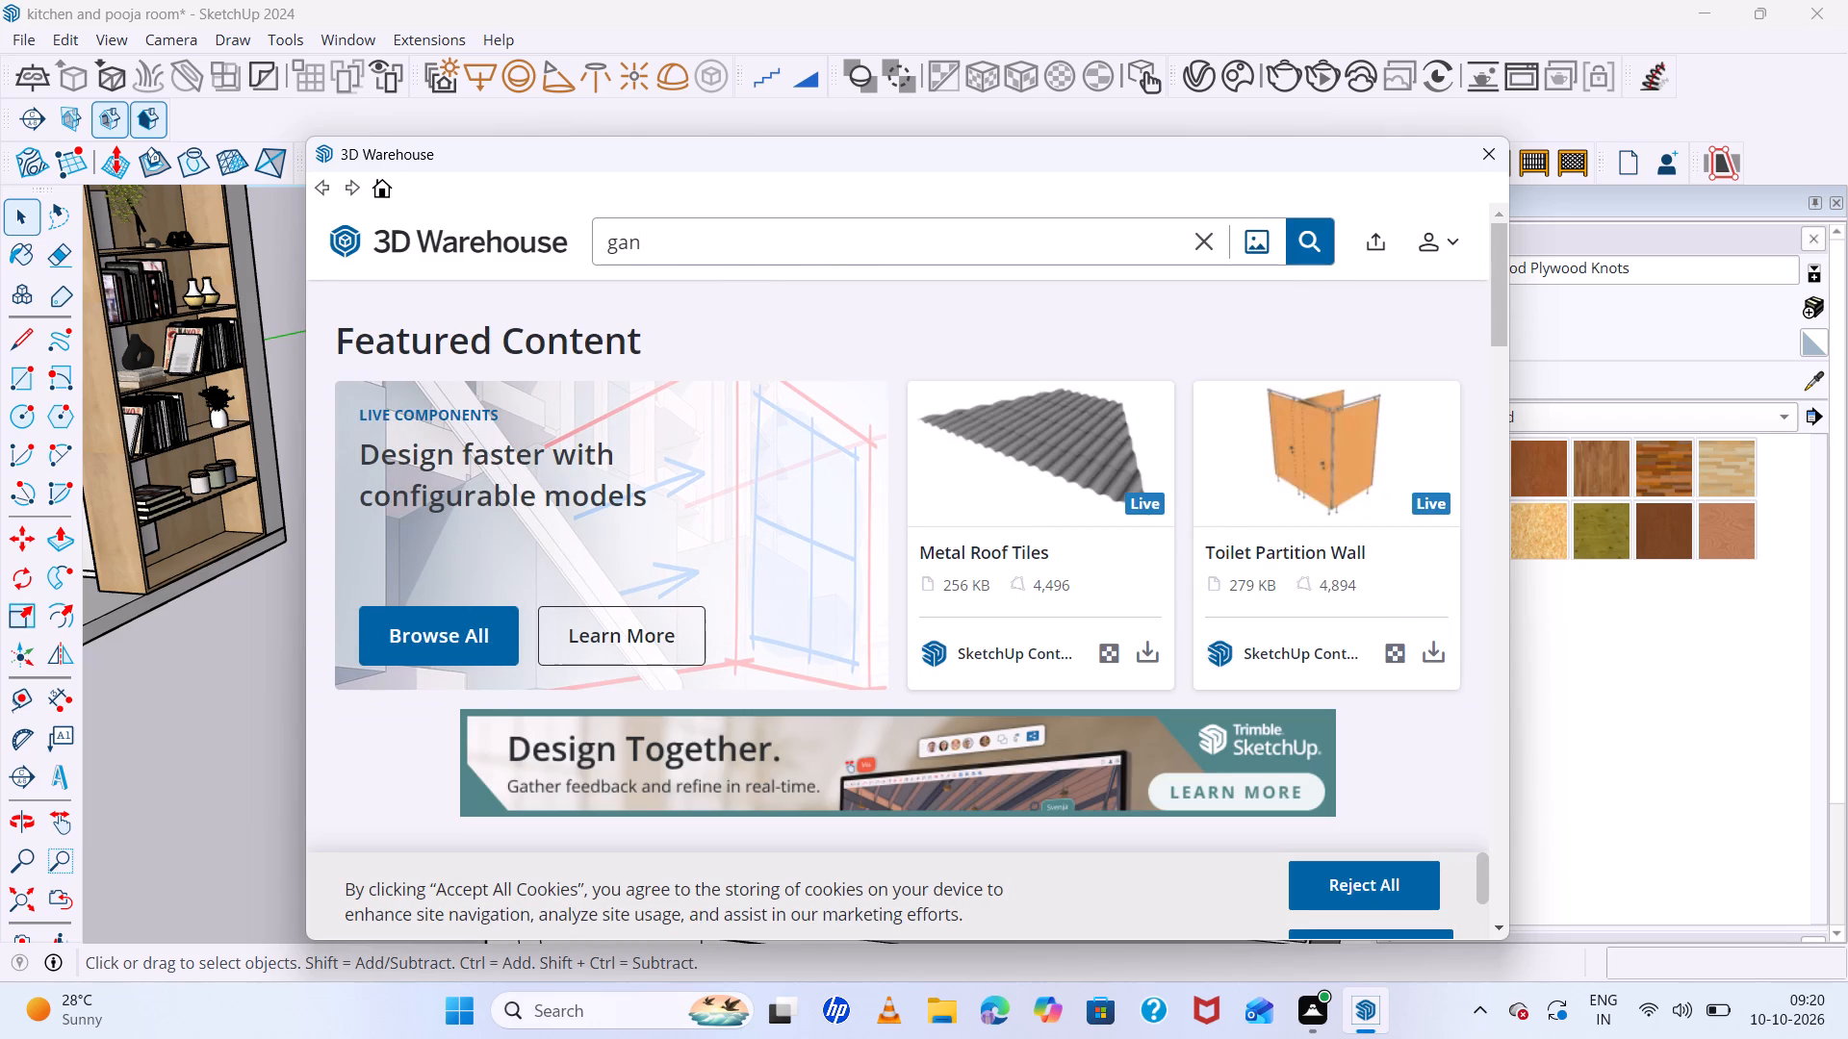
text(esh)
key(Return)
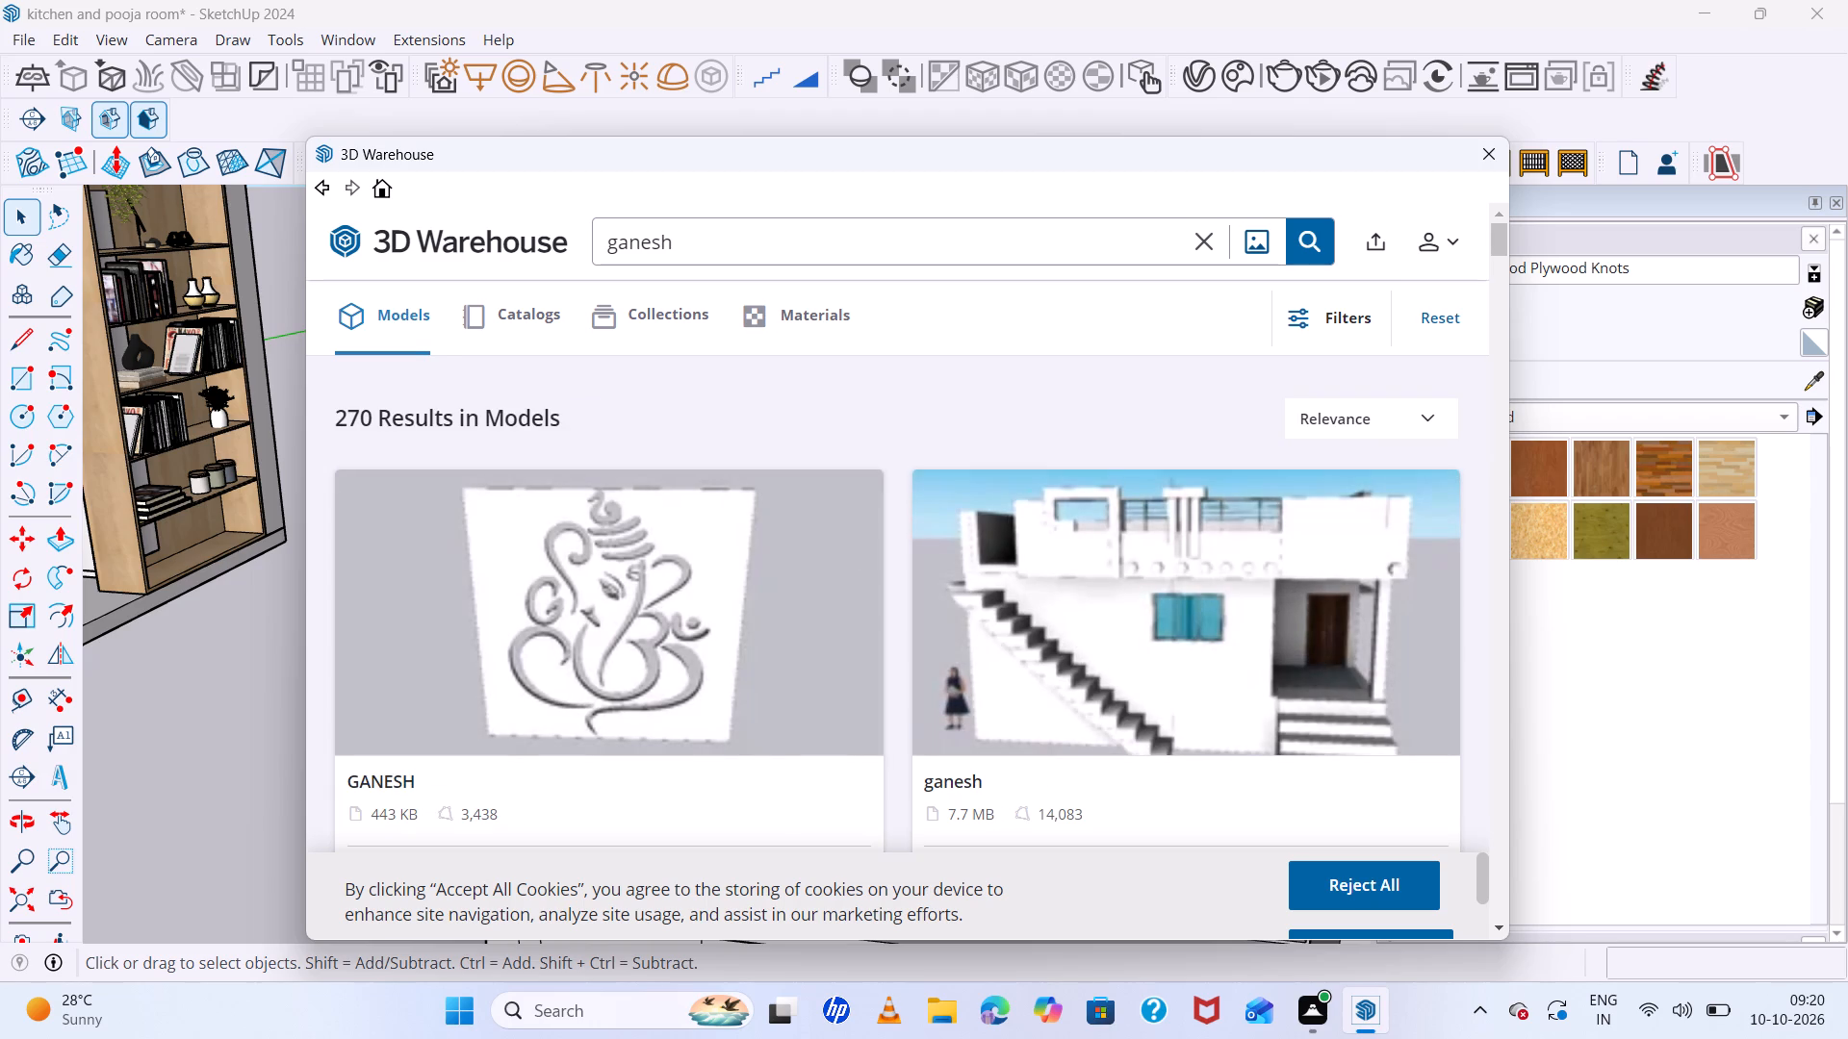
Download the 4.9 MB "ganesh" model of the coloured seated idol on a brown base directly into the model.
scroll(846, 717, down, 7)
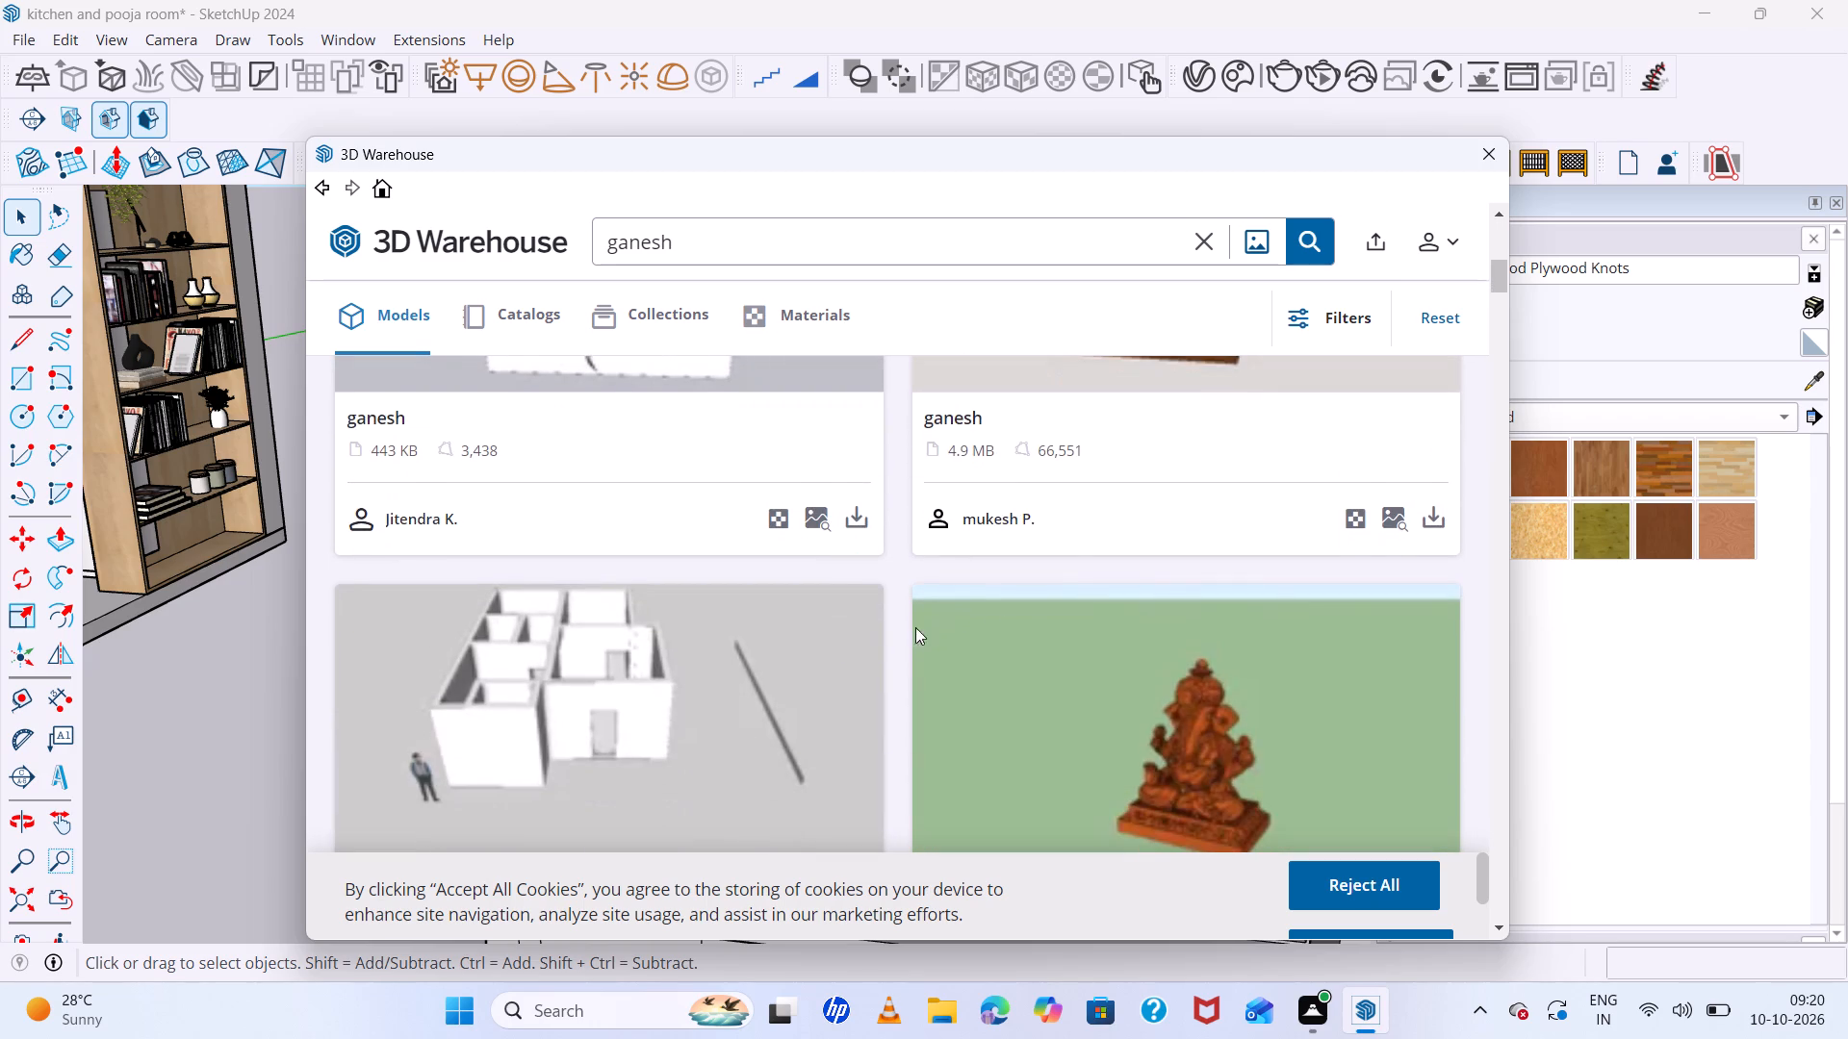
scroll(1068, 588, up, 2)
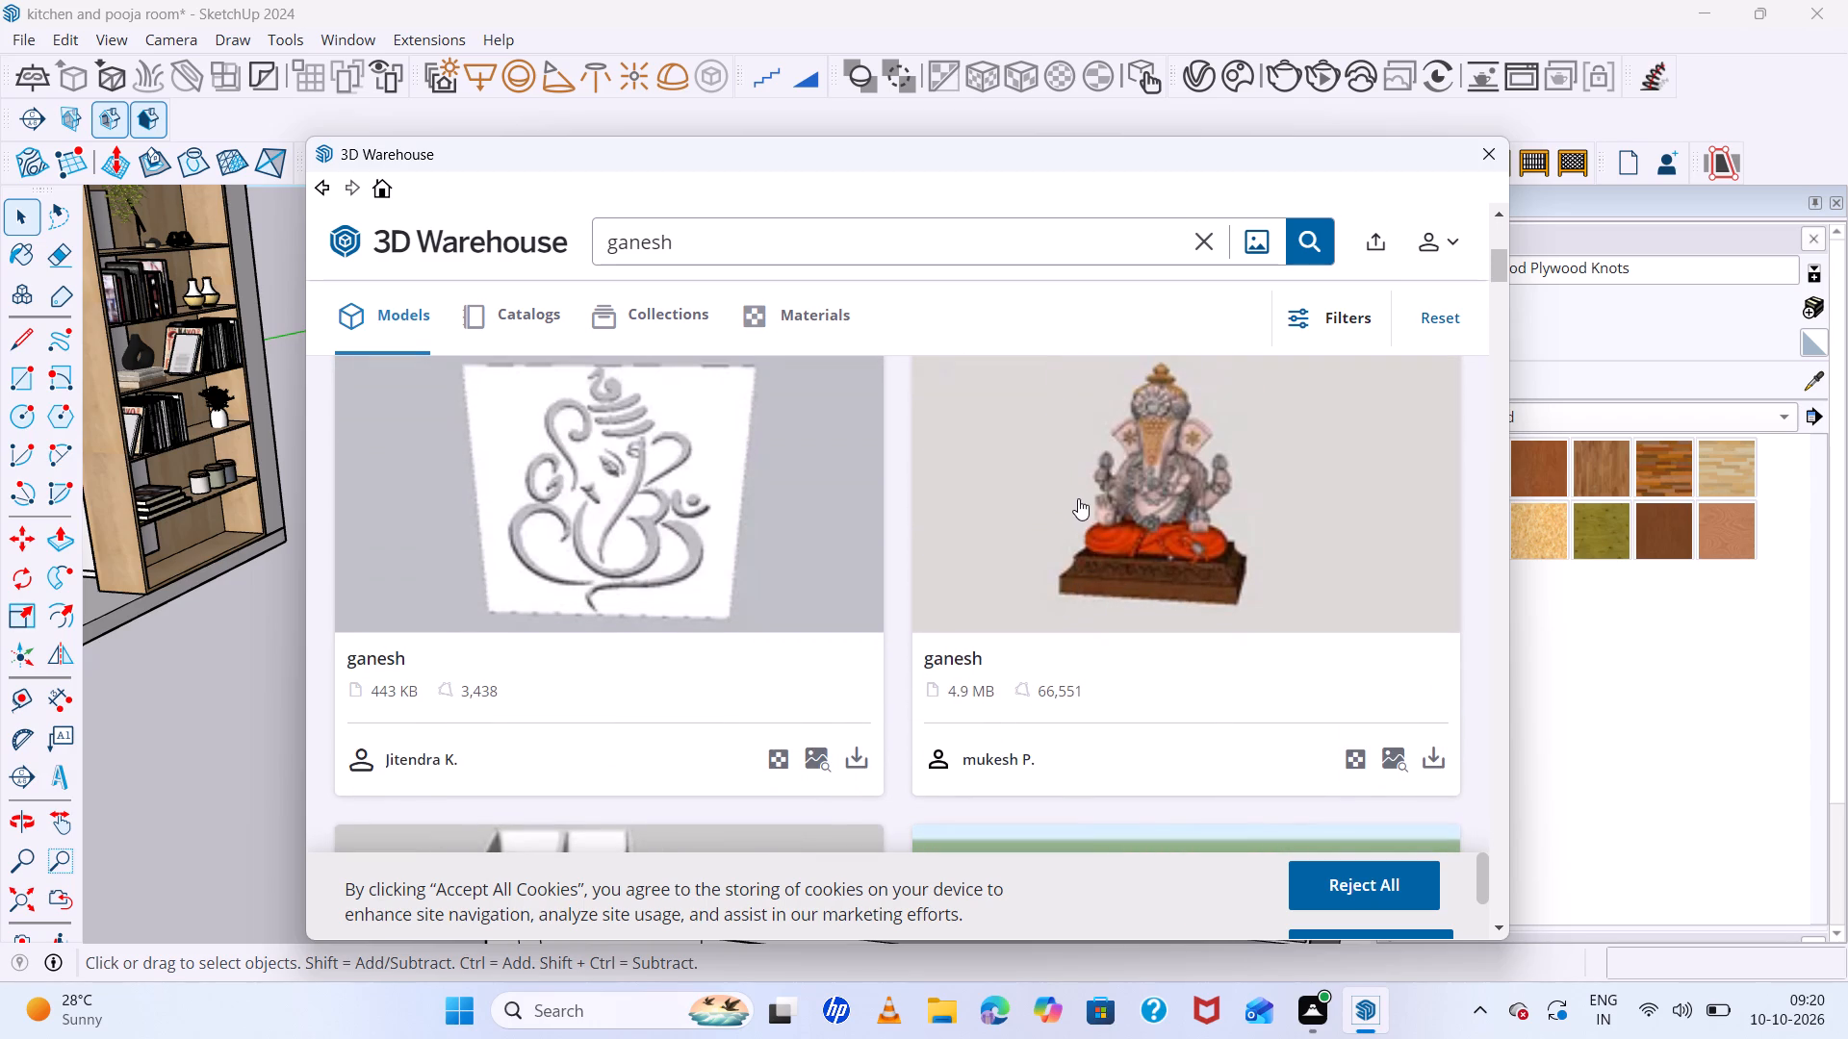
click(1098, 485)
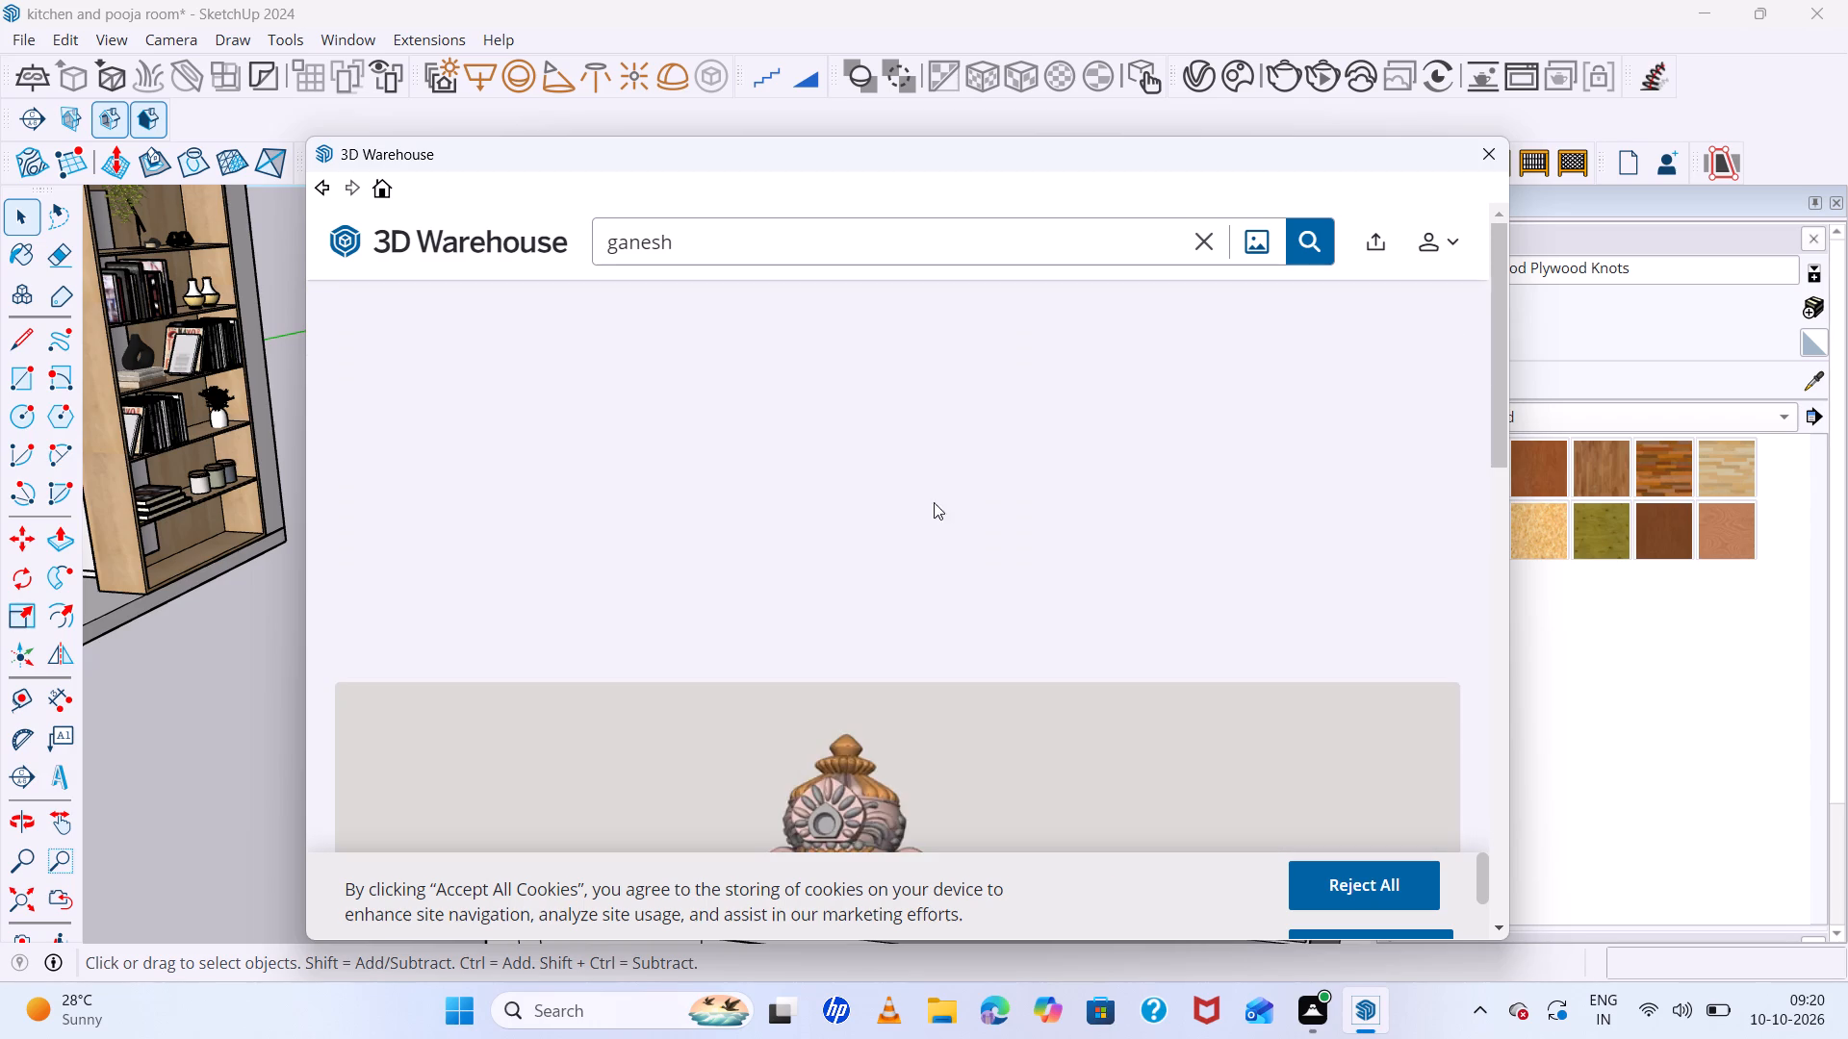
scroll(909, 498, down, 10)
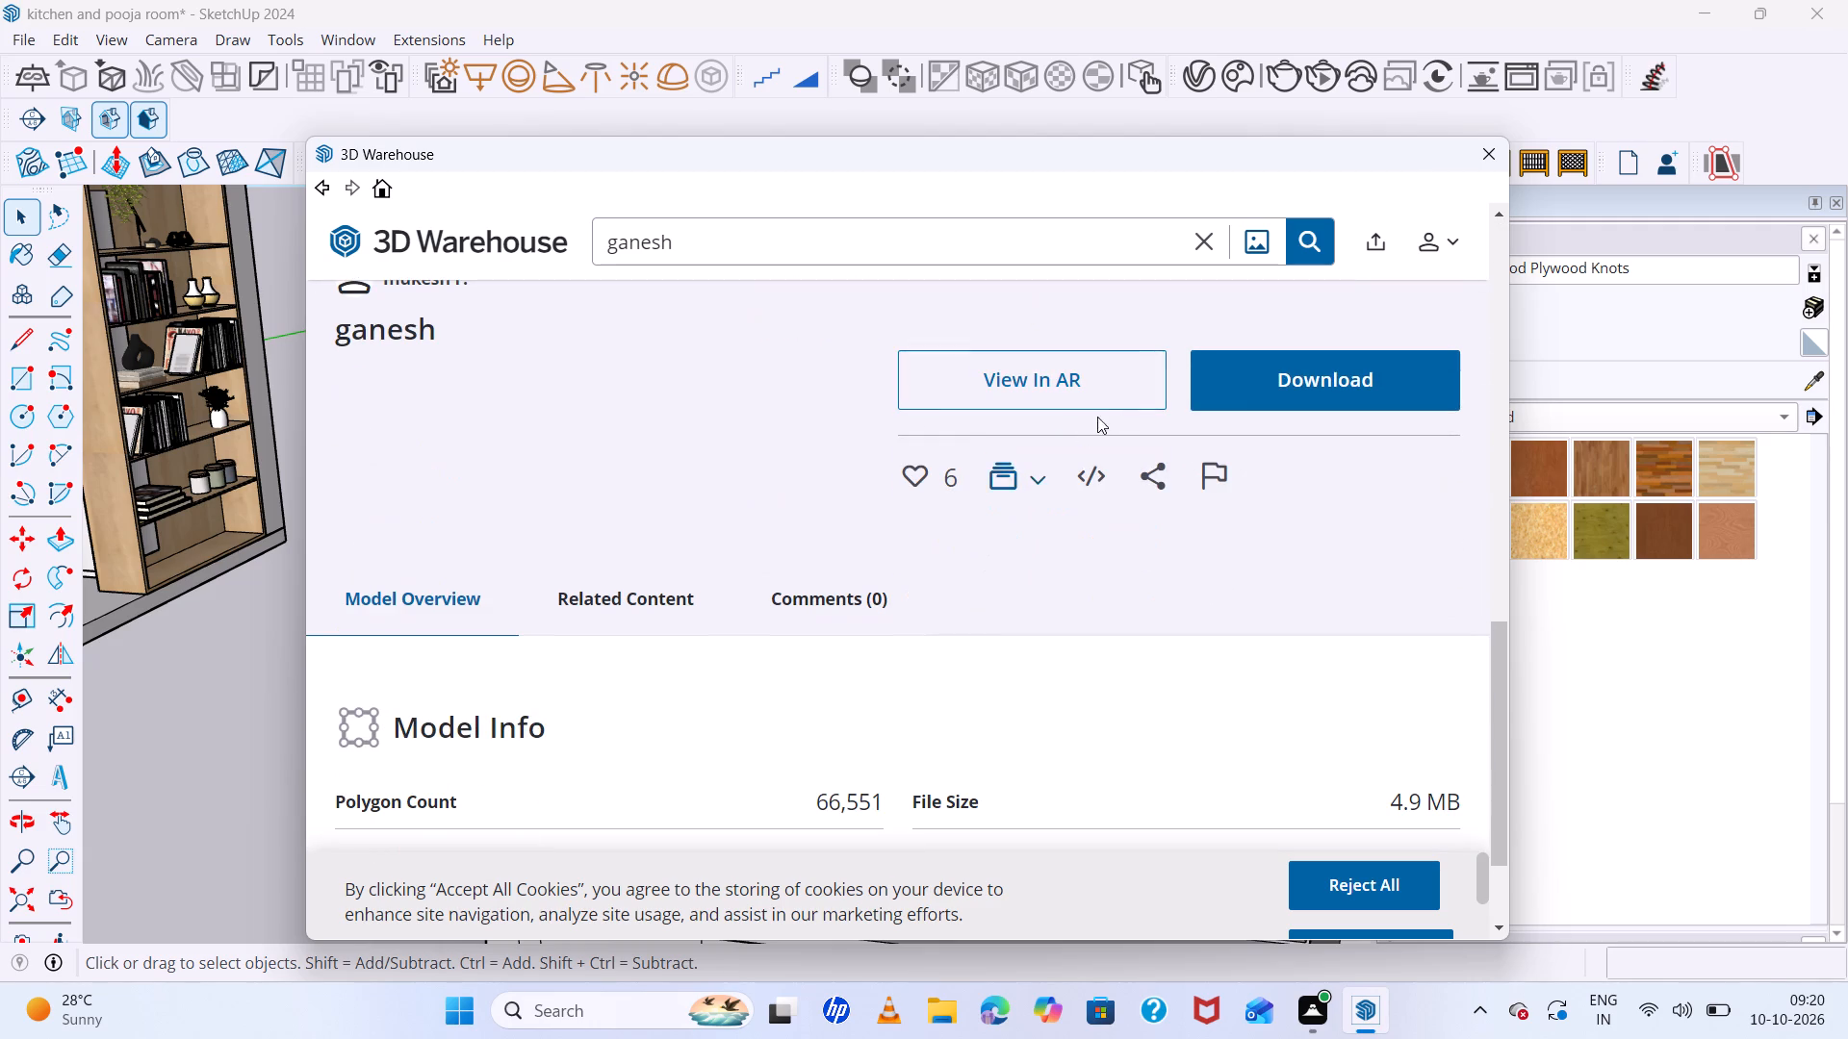
click(1282, 396)
click(821, 576)
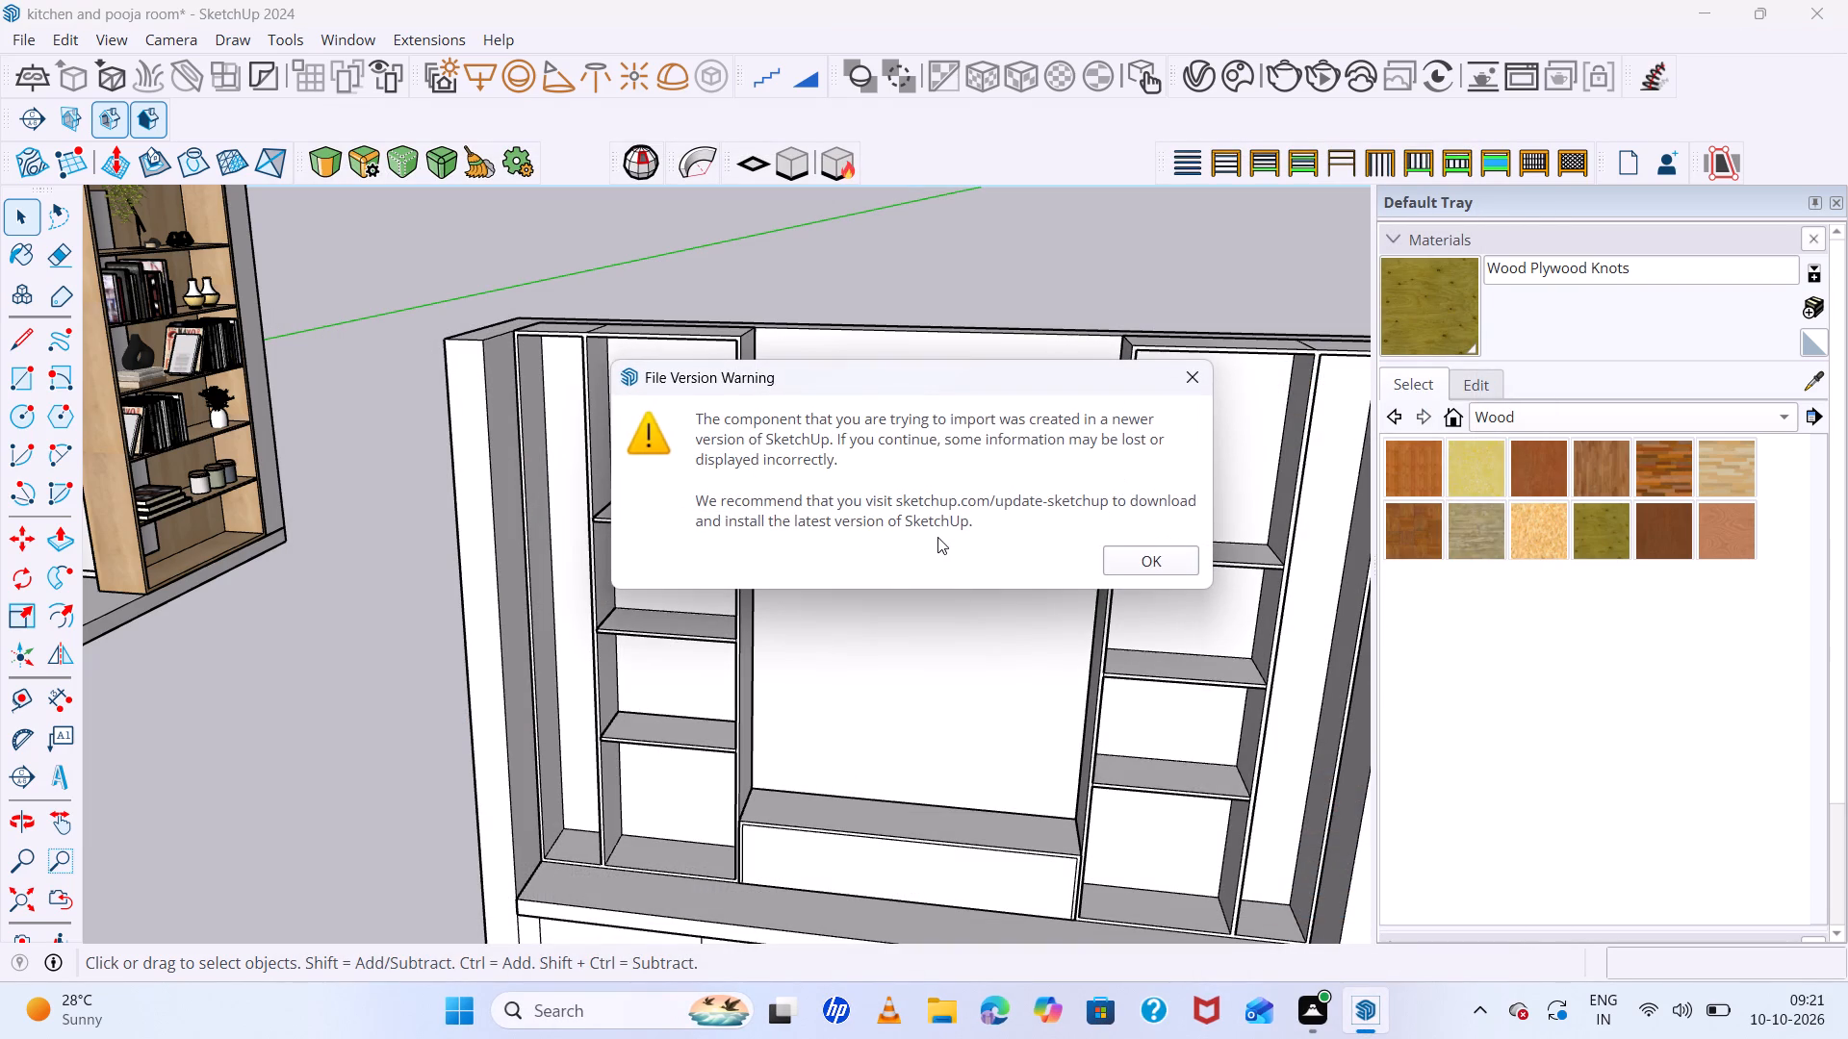
click(1144, 560)
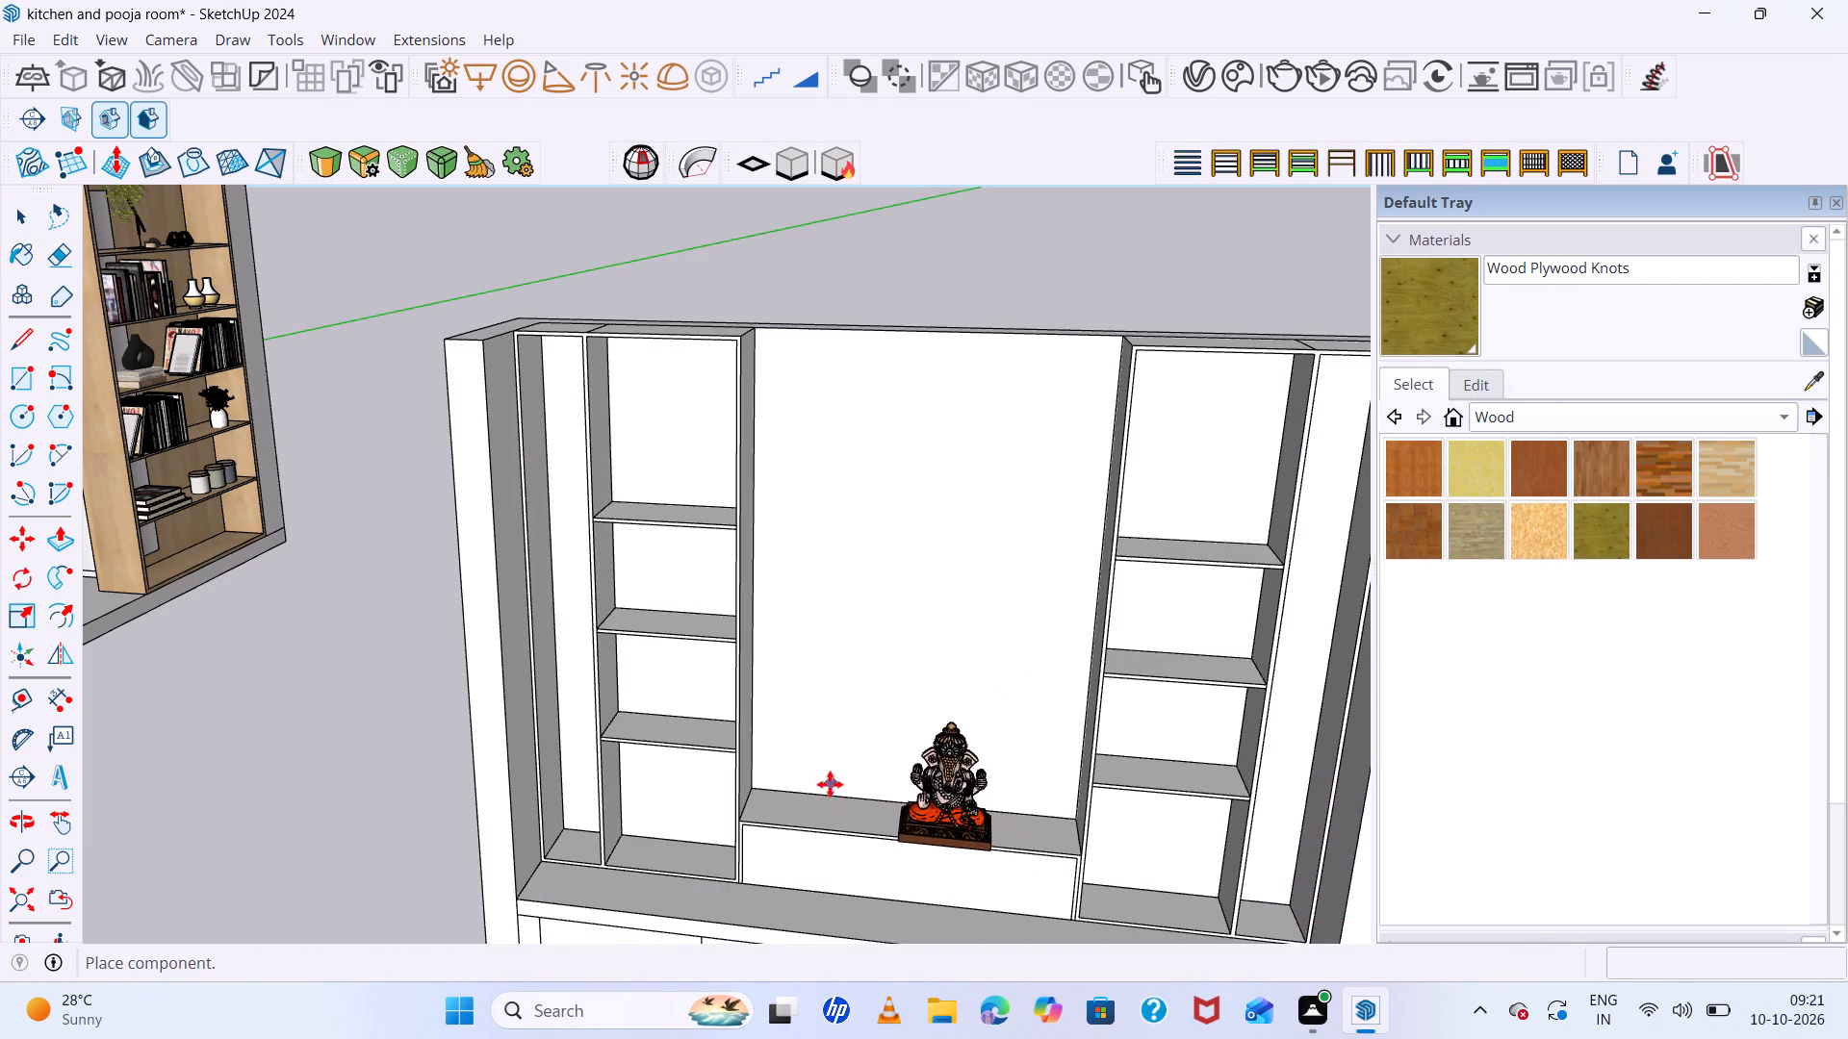
Place the downloaded Ganesh idol above the central box, between the side shelves.
click(793, 766)
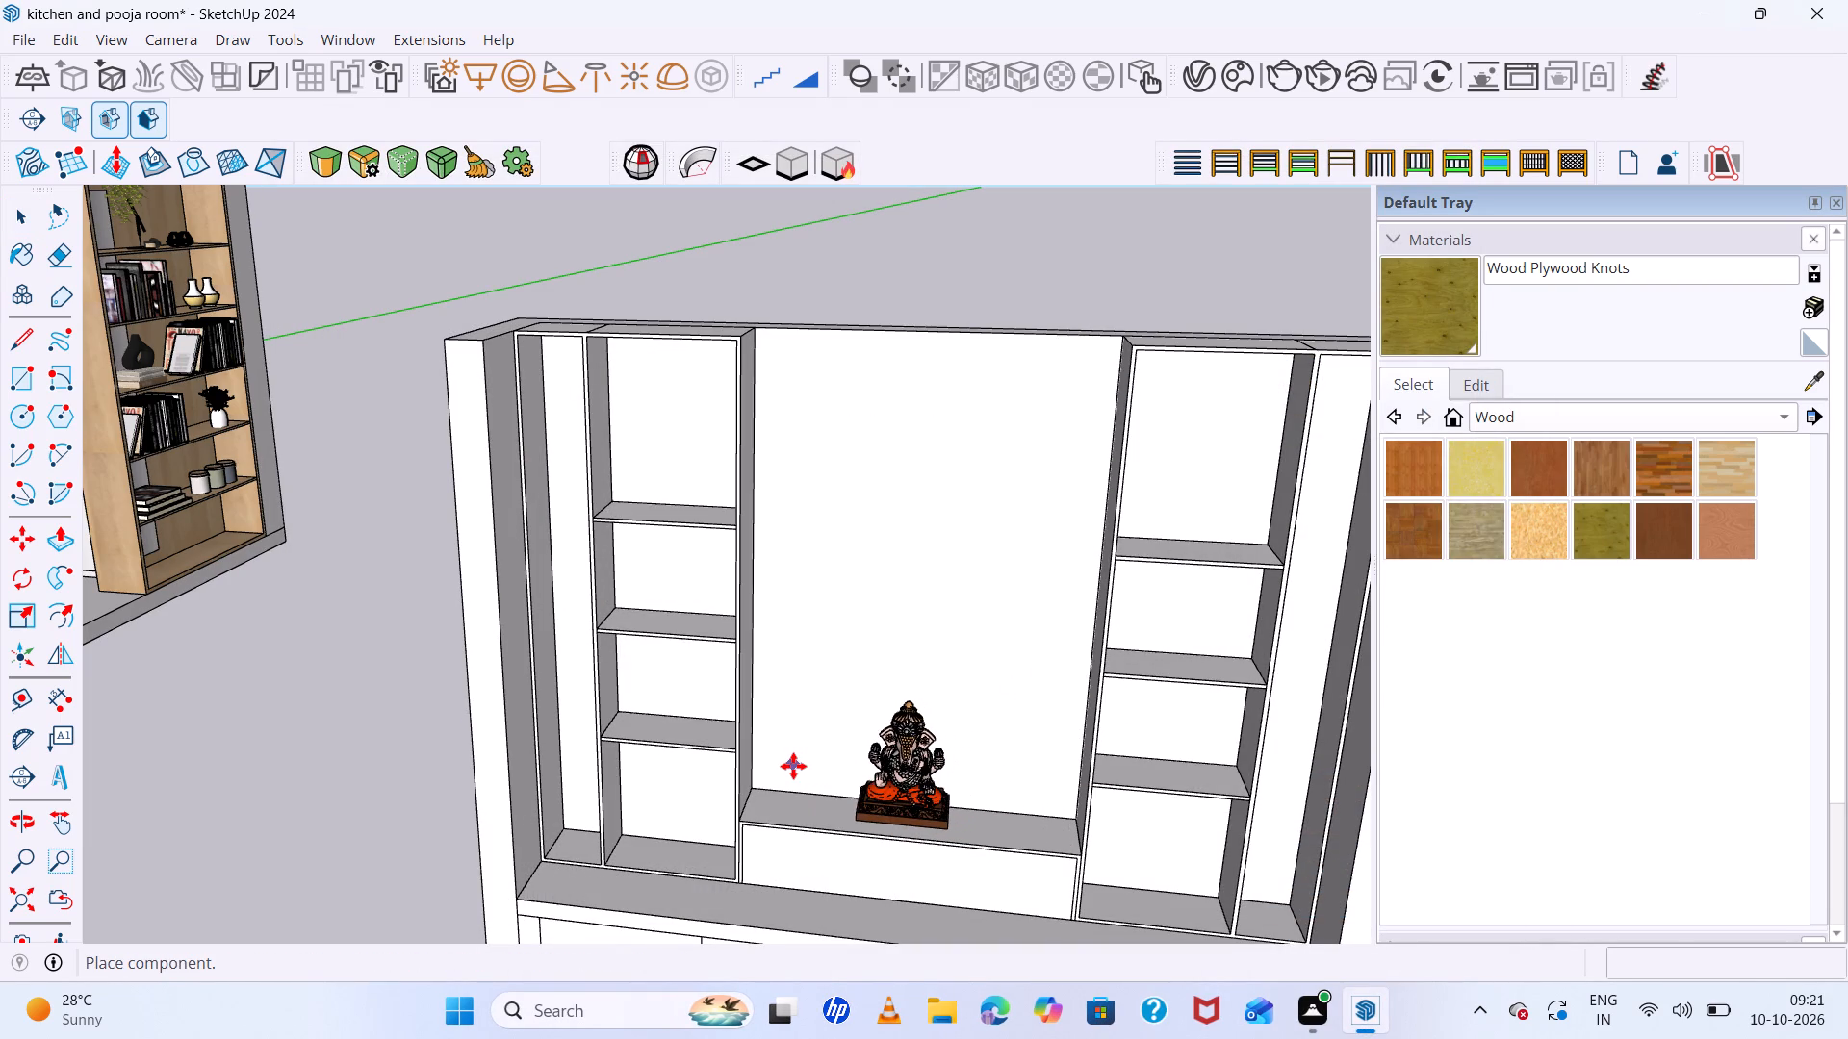
scroll(808, 478, down, 5)
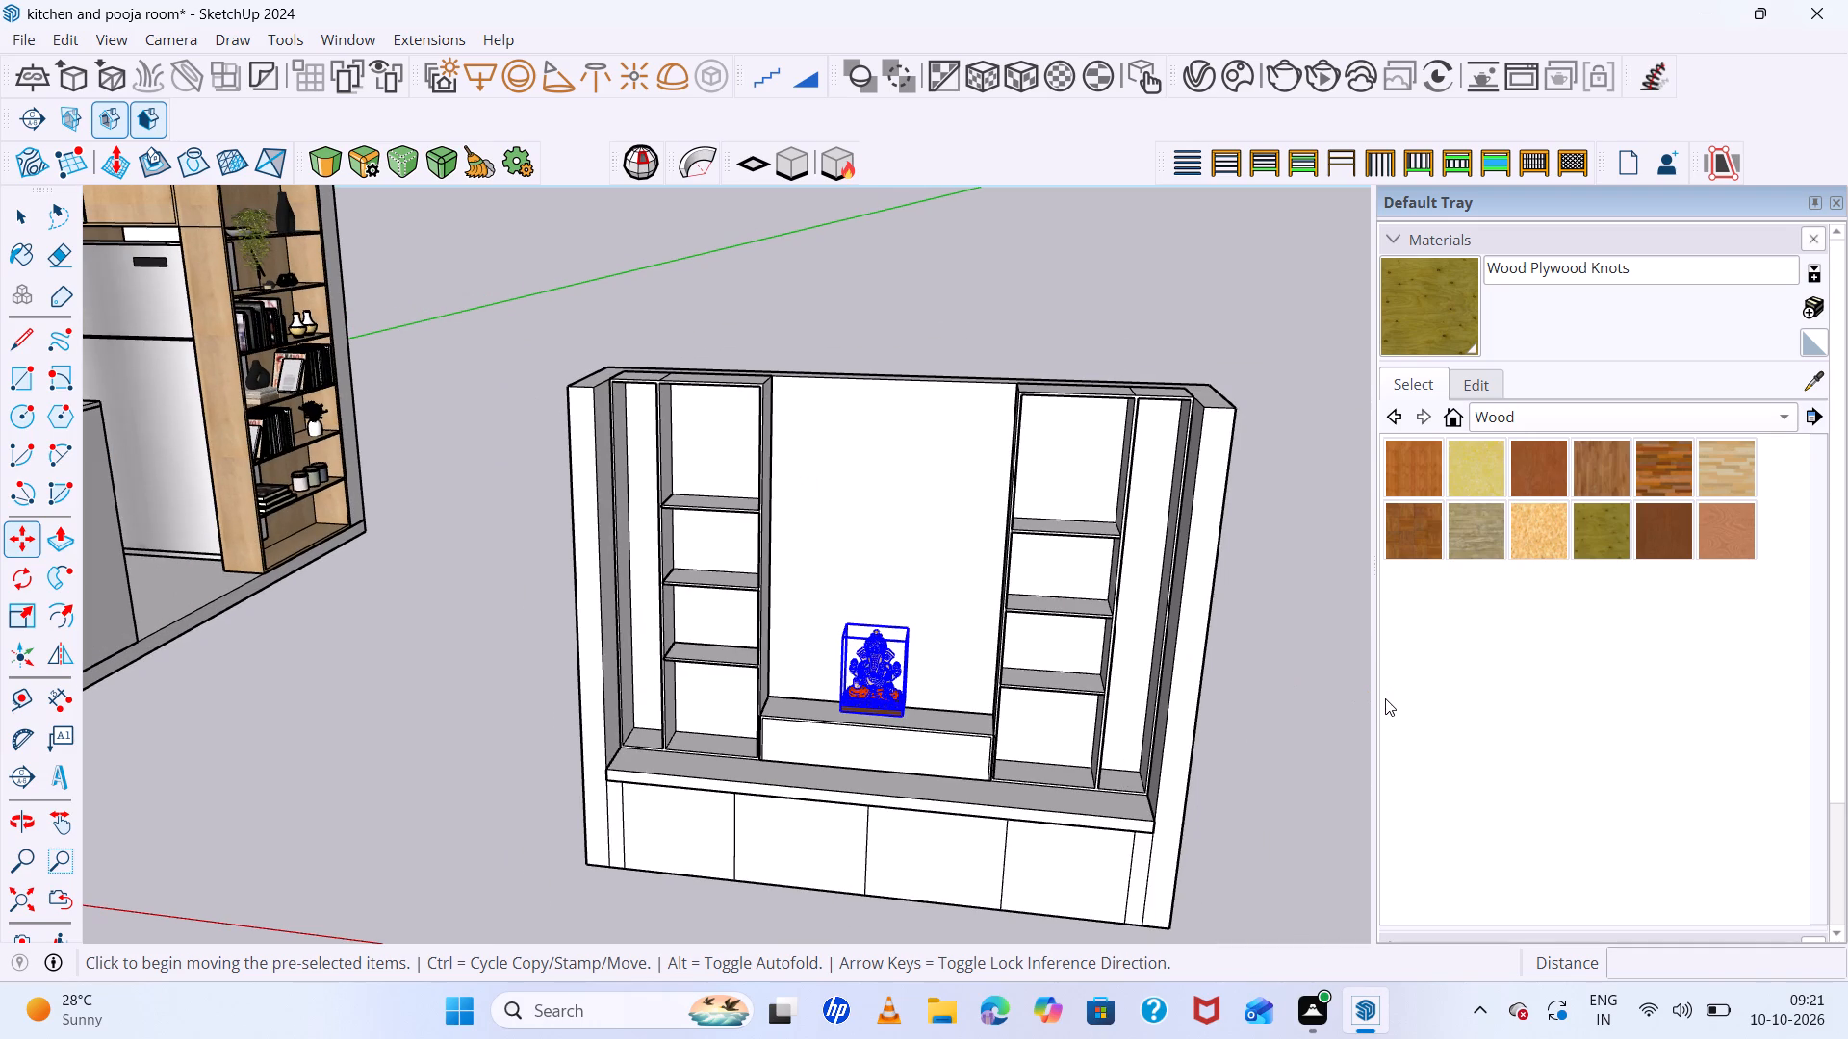
key(space)
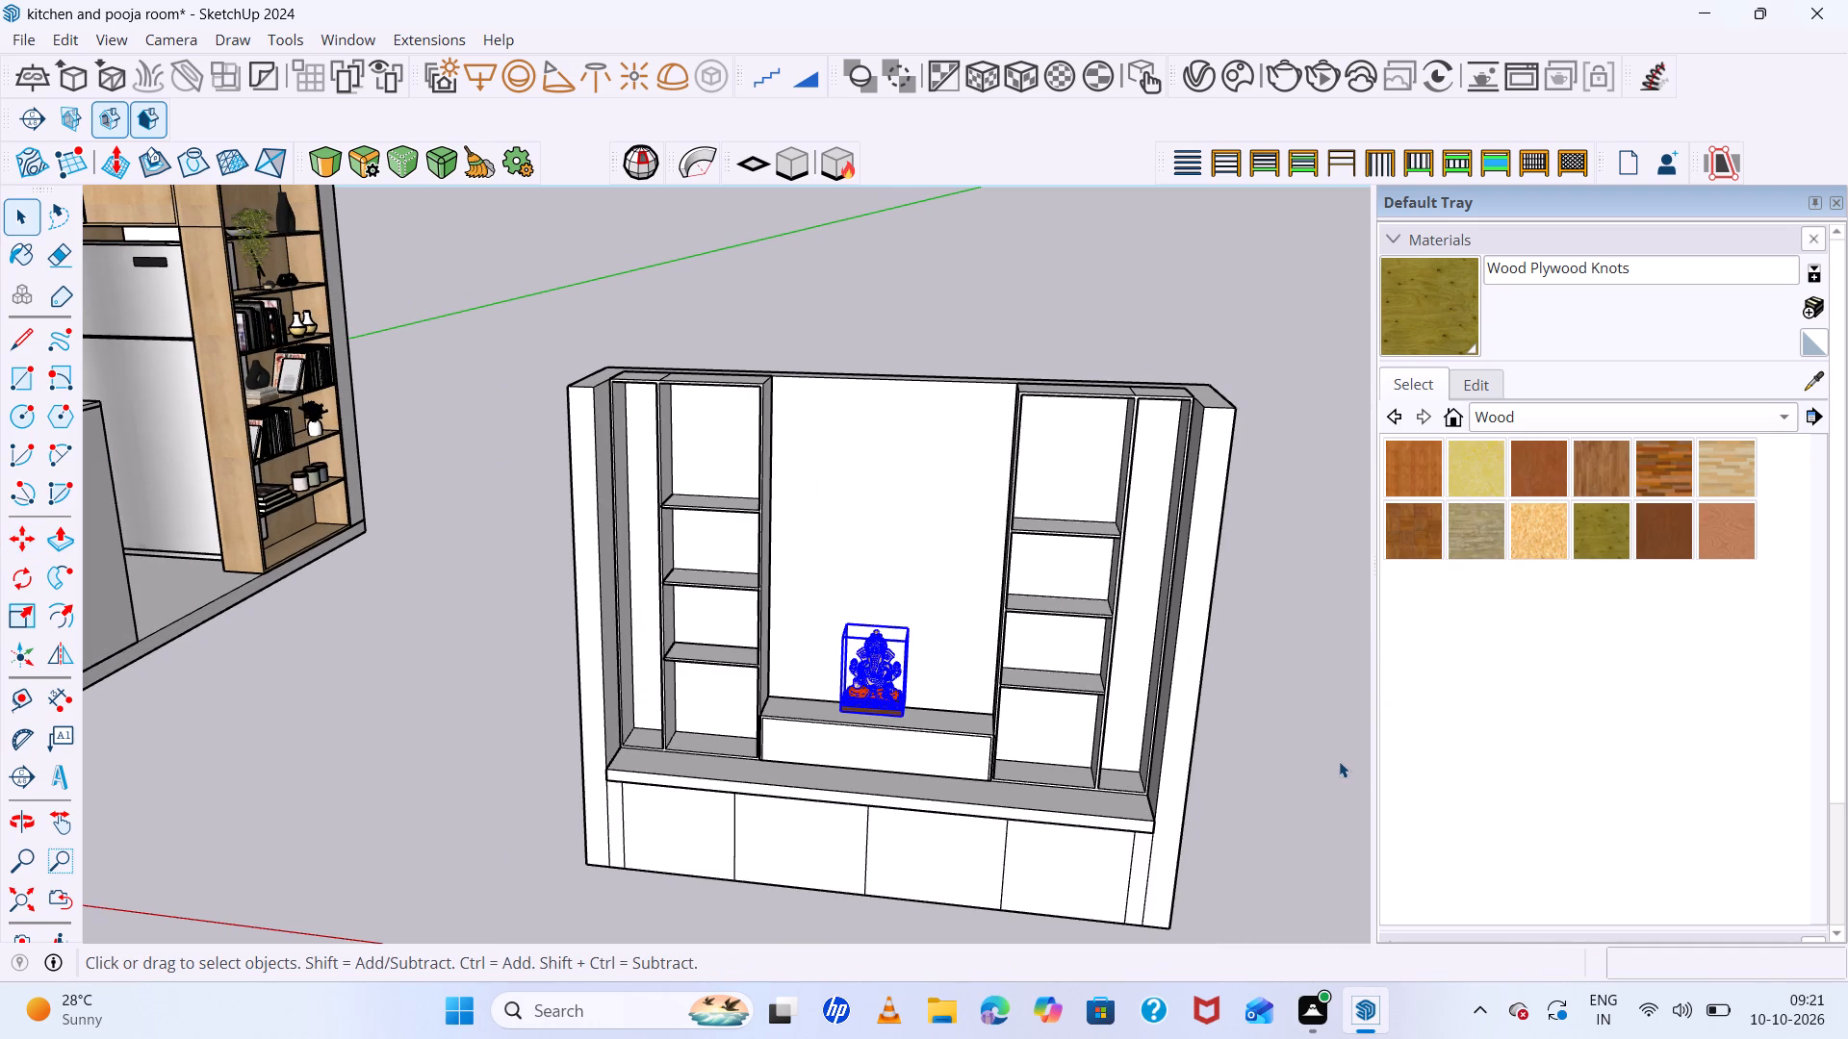
click(1334, 771)
Examine the placed idol up close and against the whole cabinet to check its size and position.
scroll(930, 680, up, 16)
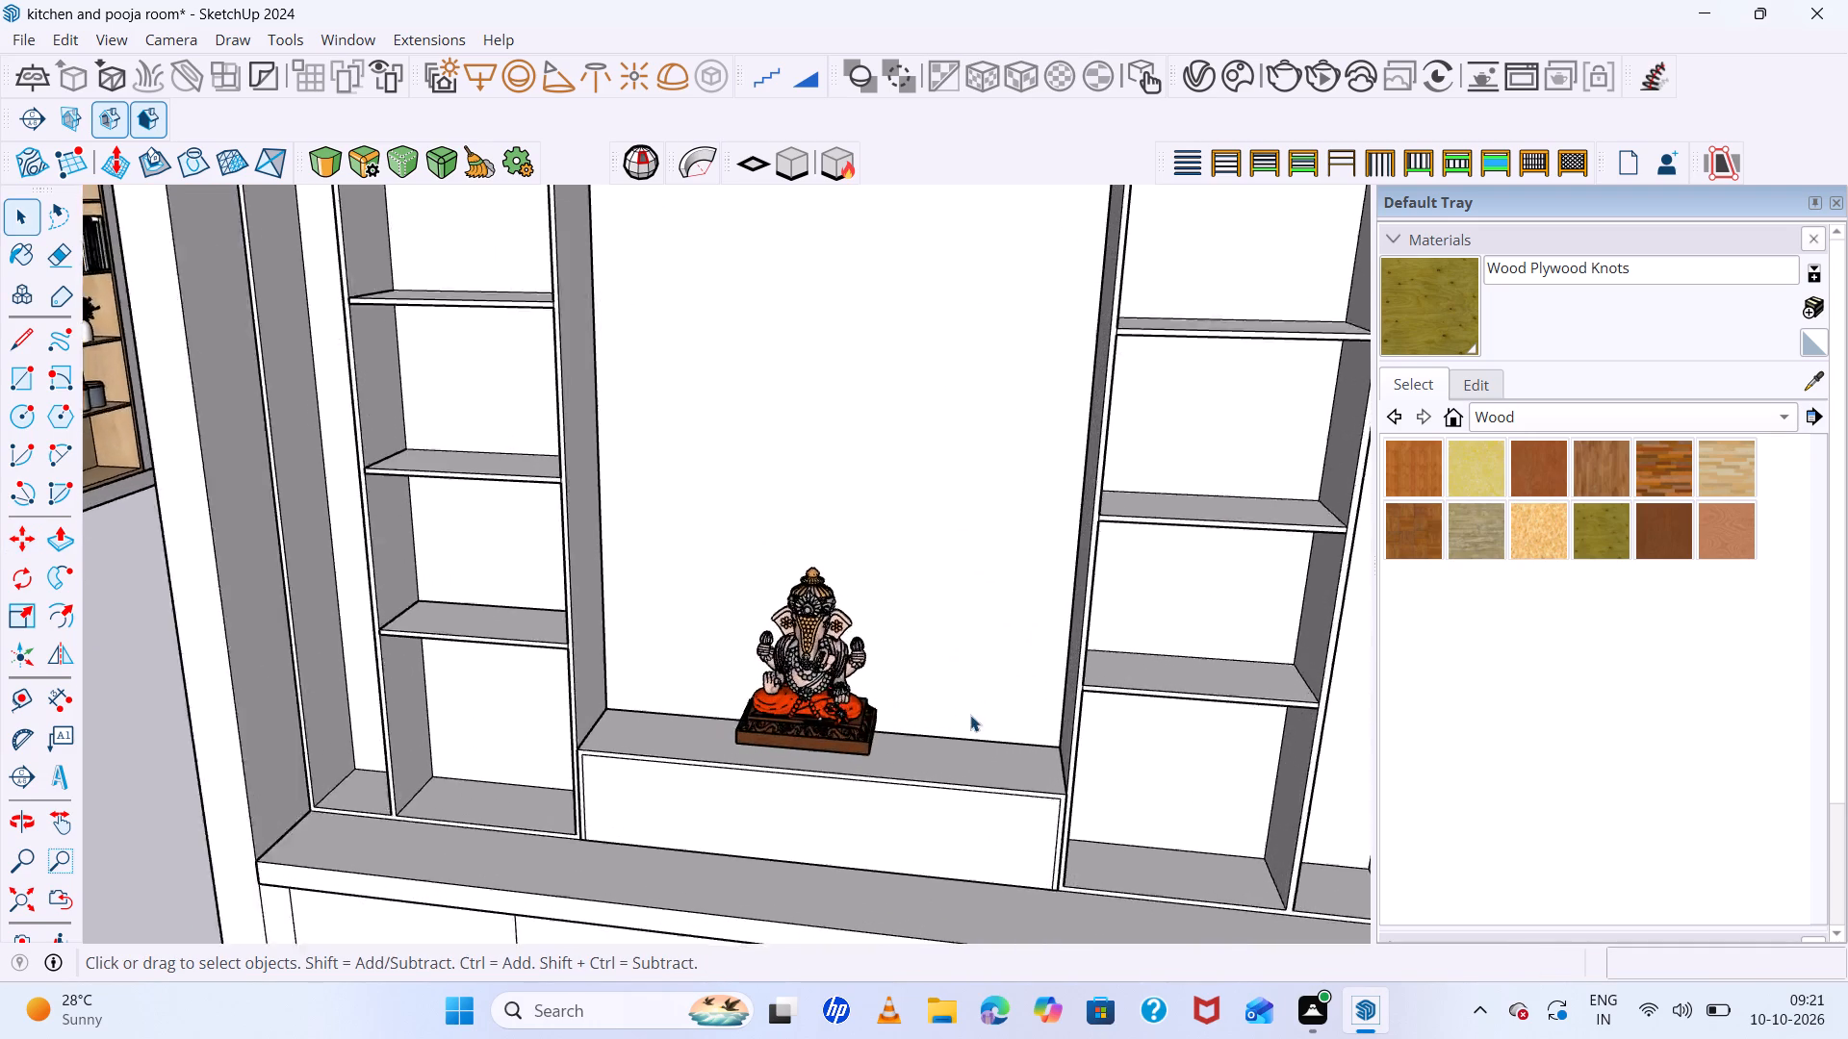
scroll(970, 715, up, 1)
scroll(845, 665, up, 6)
scroll(844, 664, down, 20)
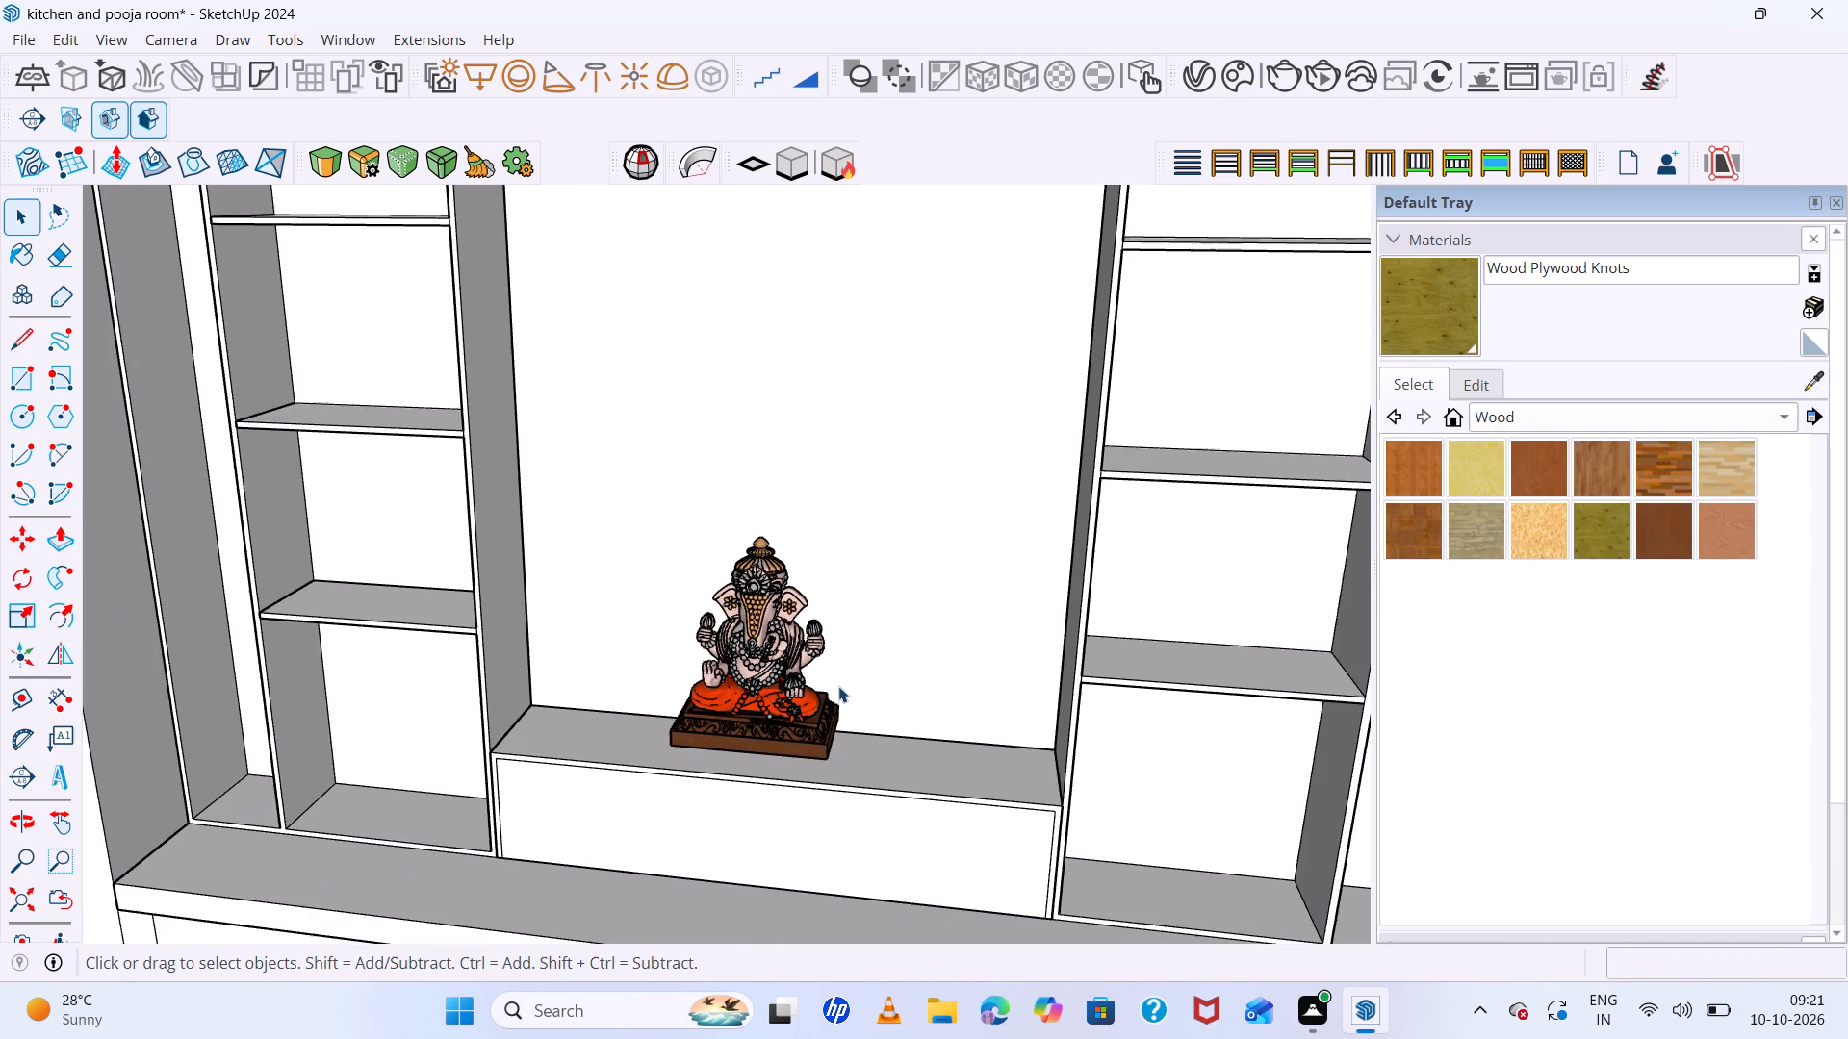
scroll(838, 686, down, 13)
middle_drag(1121, 883, 1136, 836)
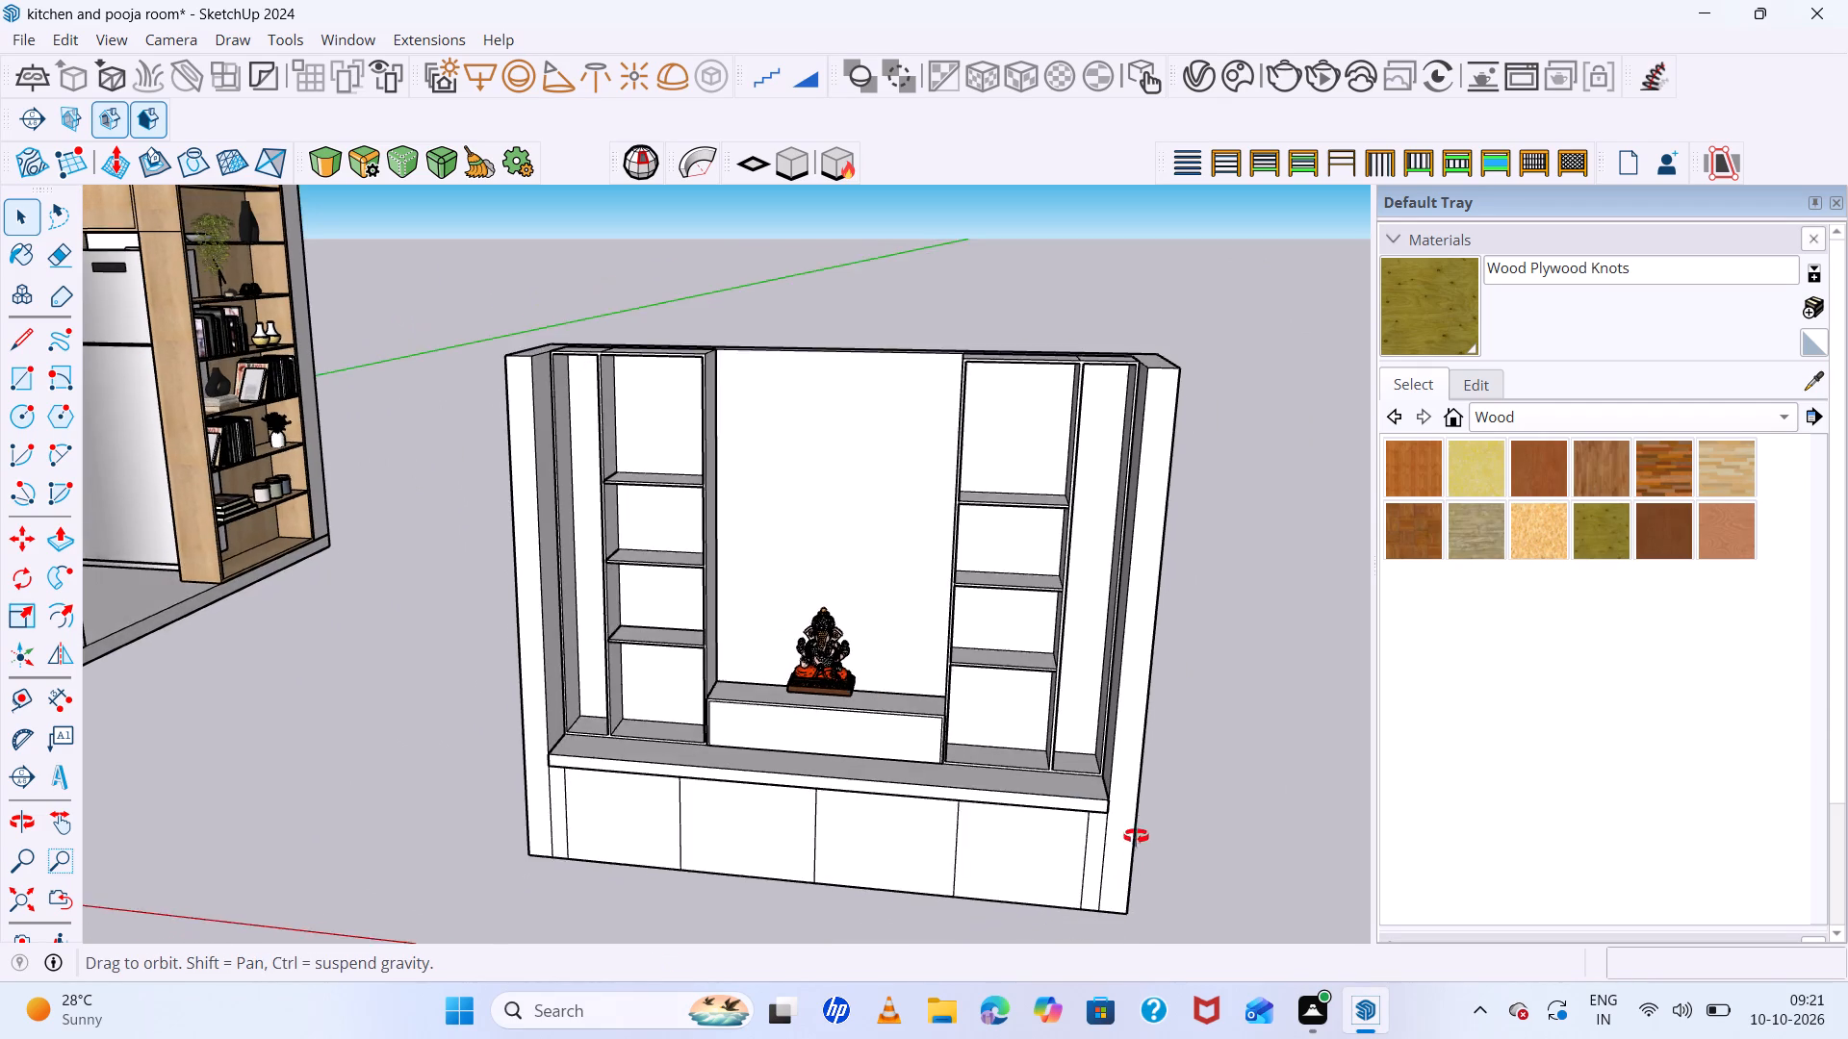
middle_drag(1136, 836, 1142, 812)
Move the Ganesh idol about 186 mm so its base's front corner meets the front edge of the central box's top.
scroll(832, 476, up, 12)
scroll(848, 603, up, 2)
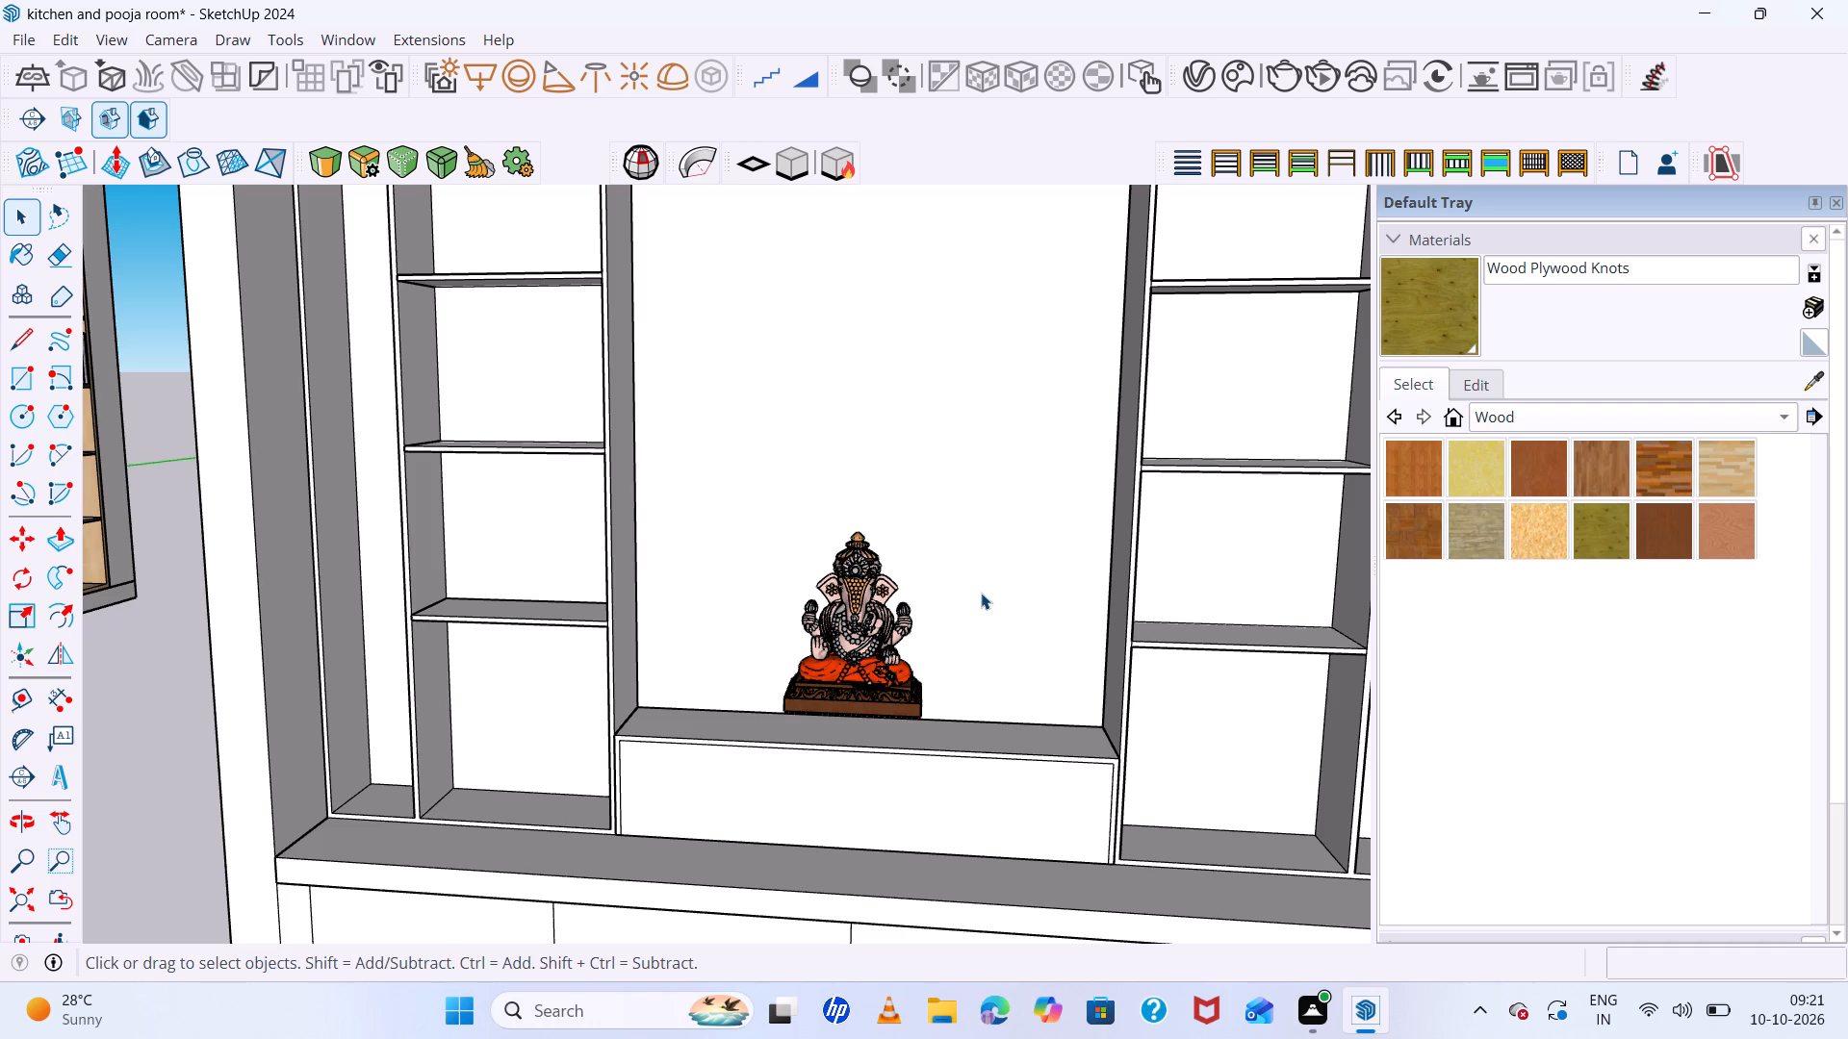
click(852, 641)
key(m)
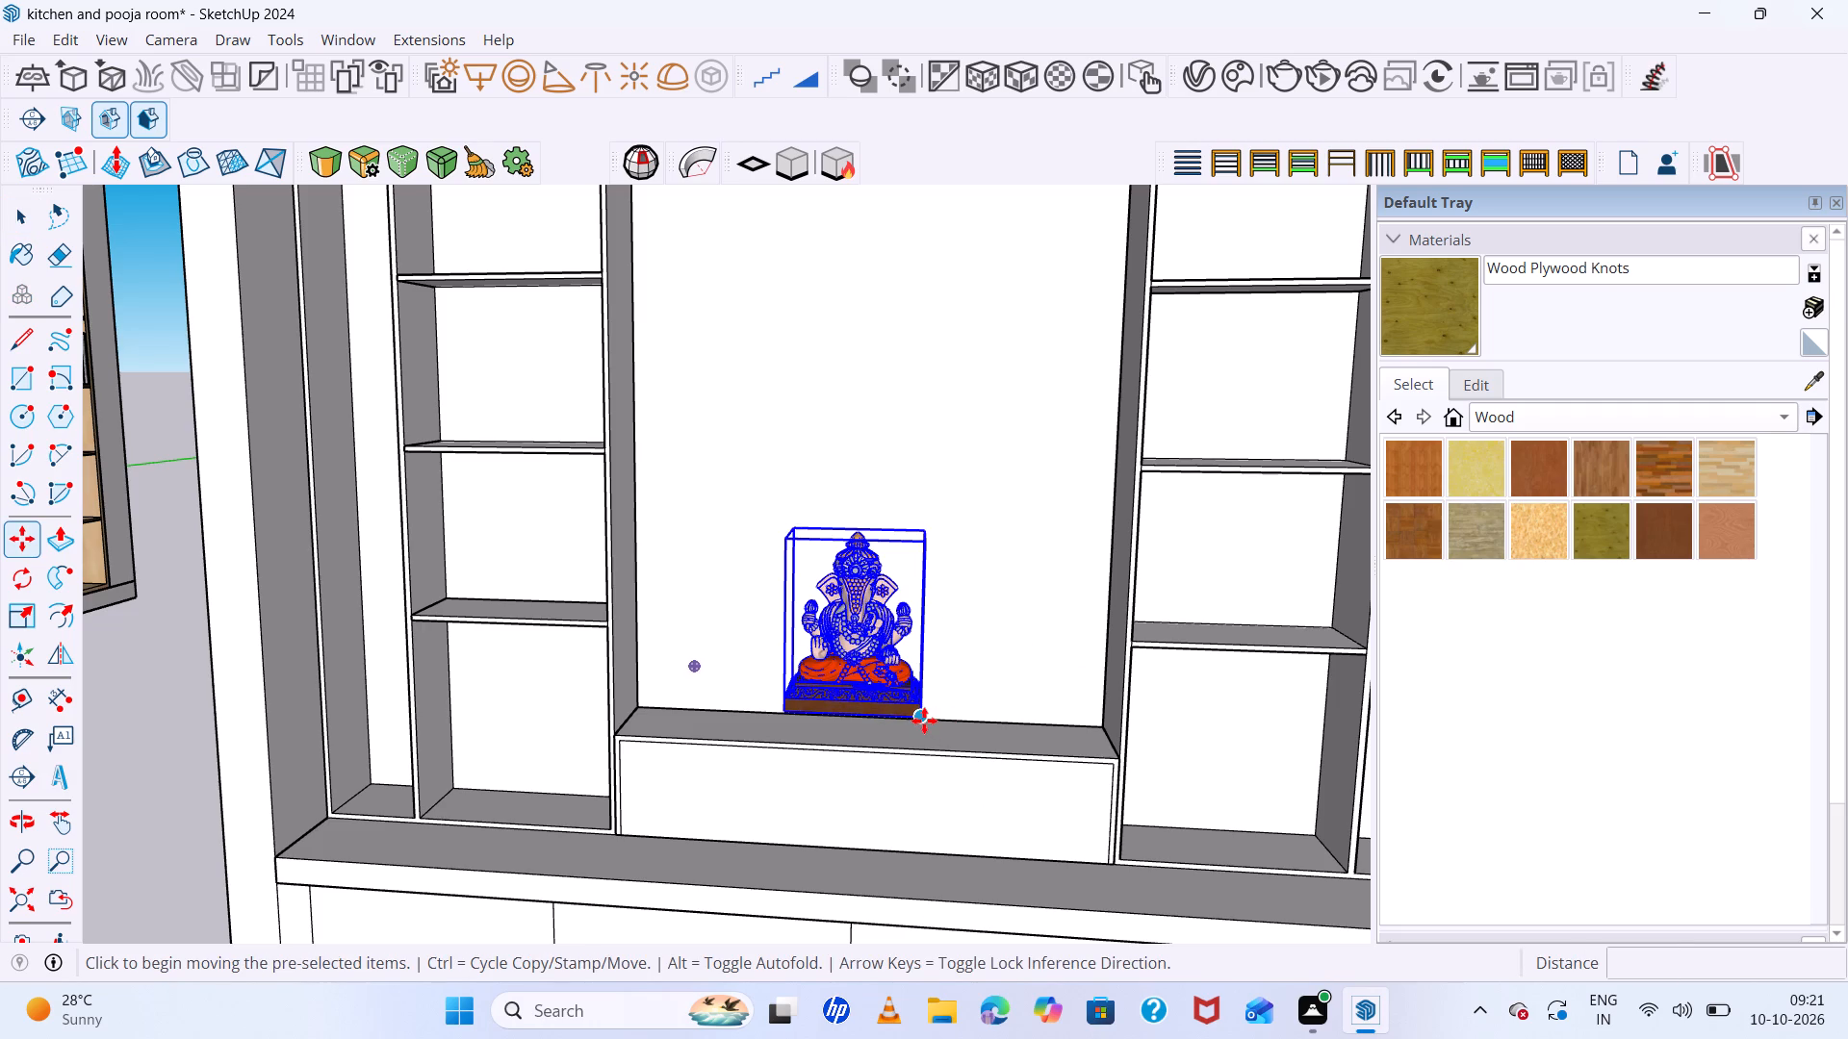
click(924, 721)
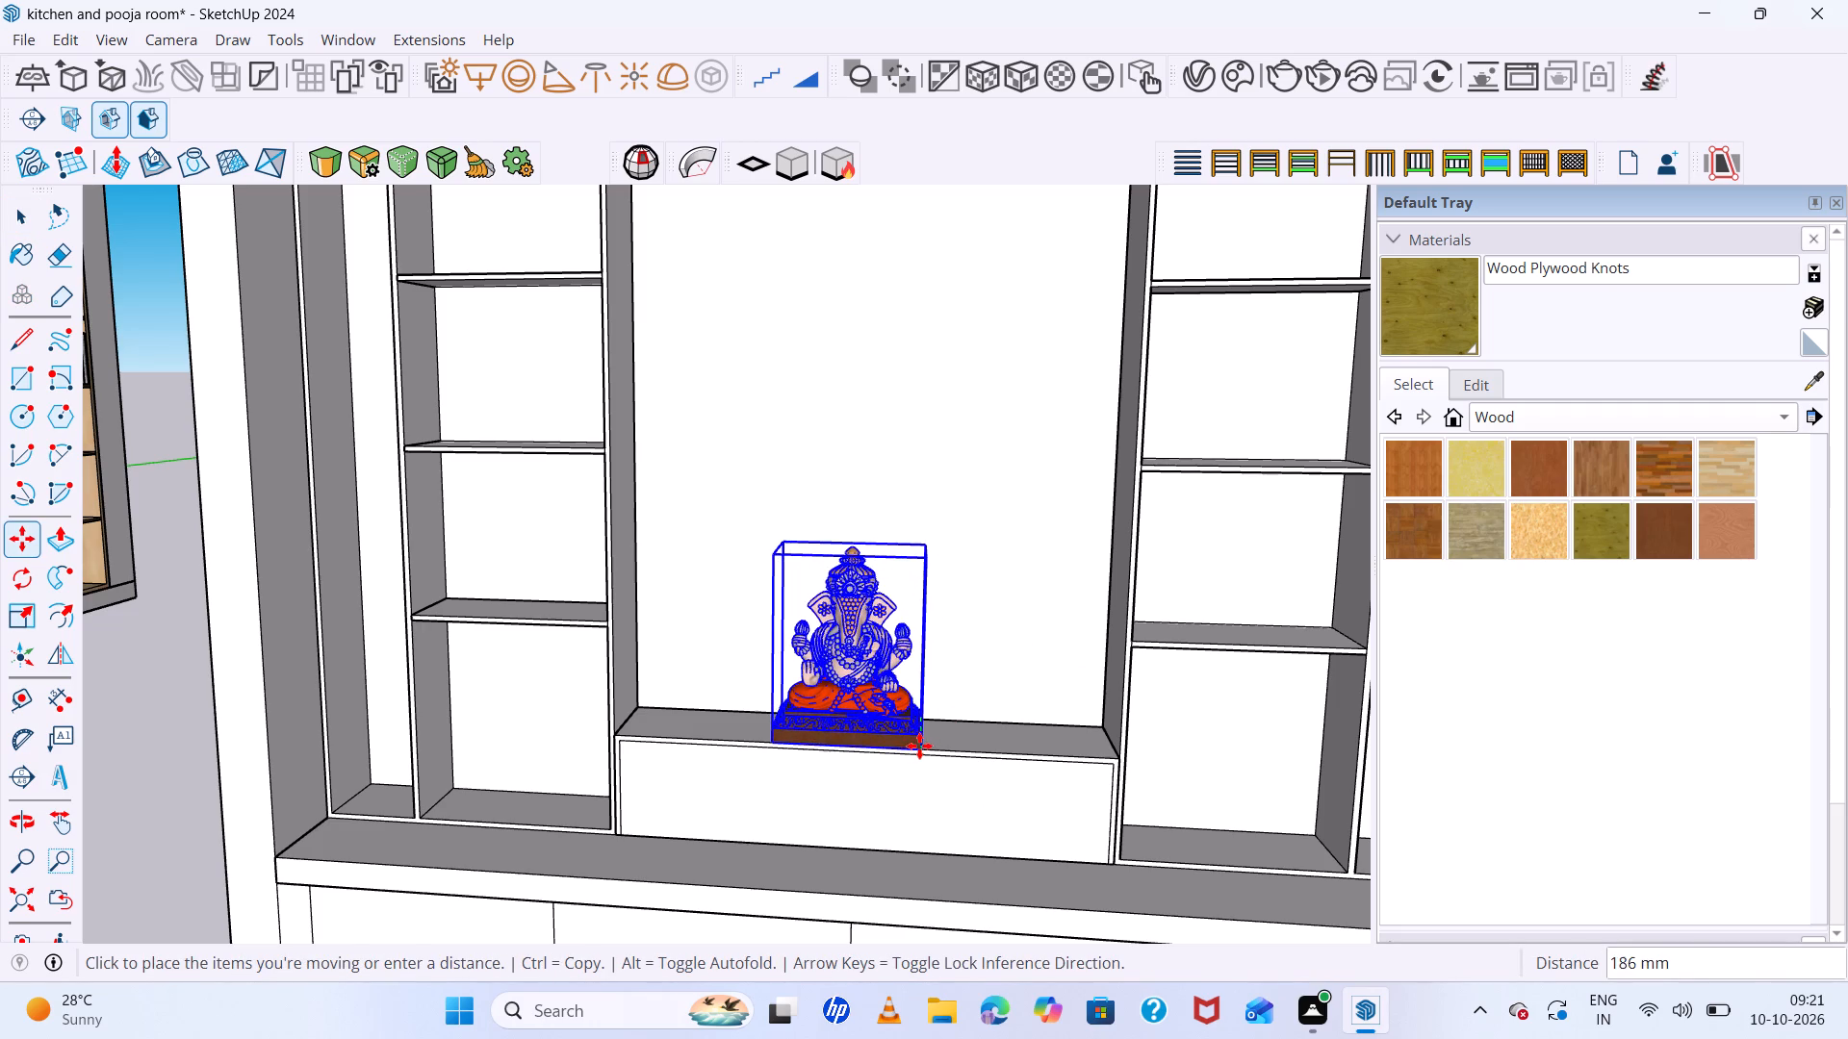
click(919, 746)
Scale the idol's height by about 1.66 along the blue axis and widen it along the red axis.
key(s)
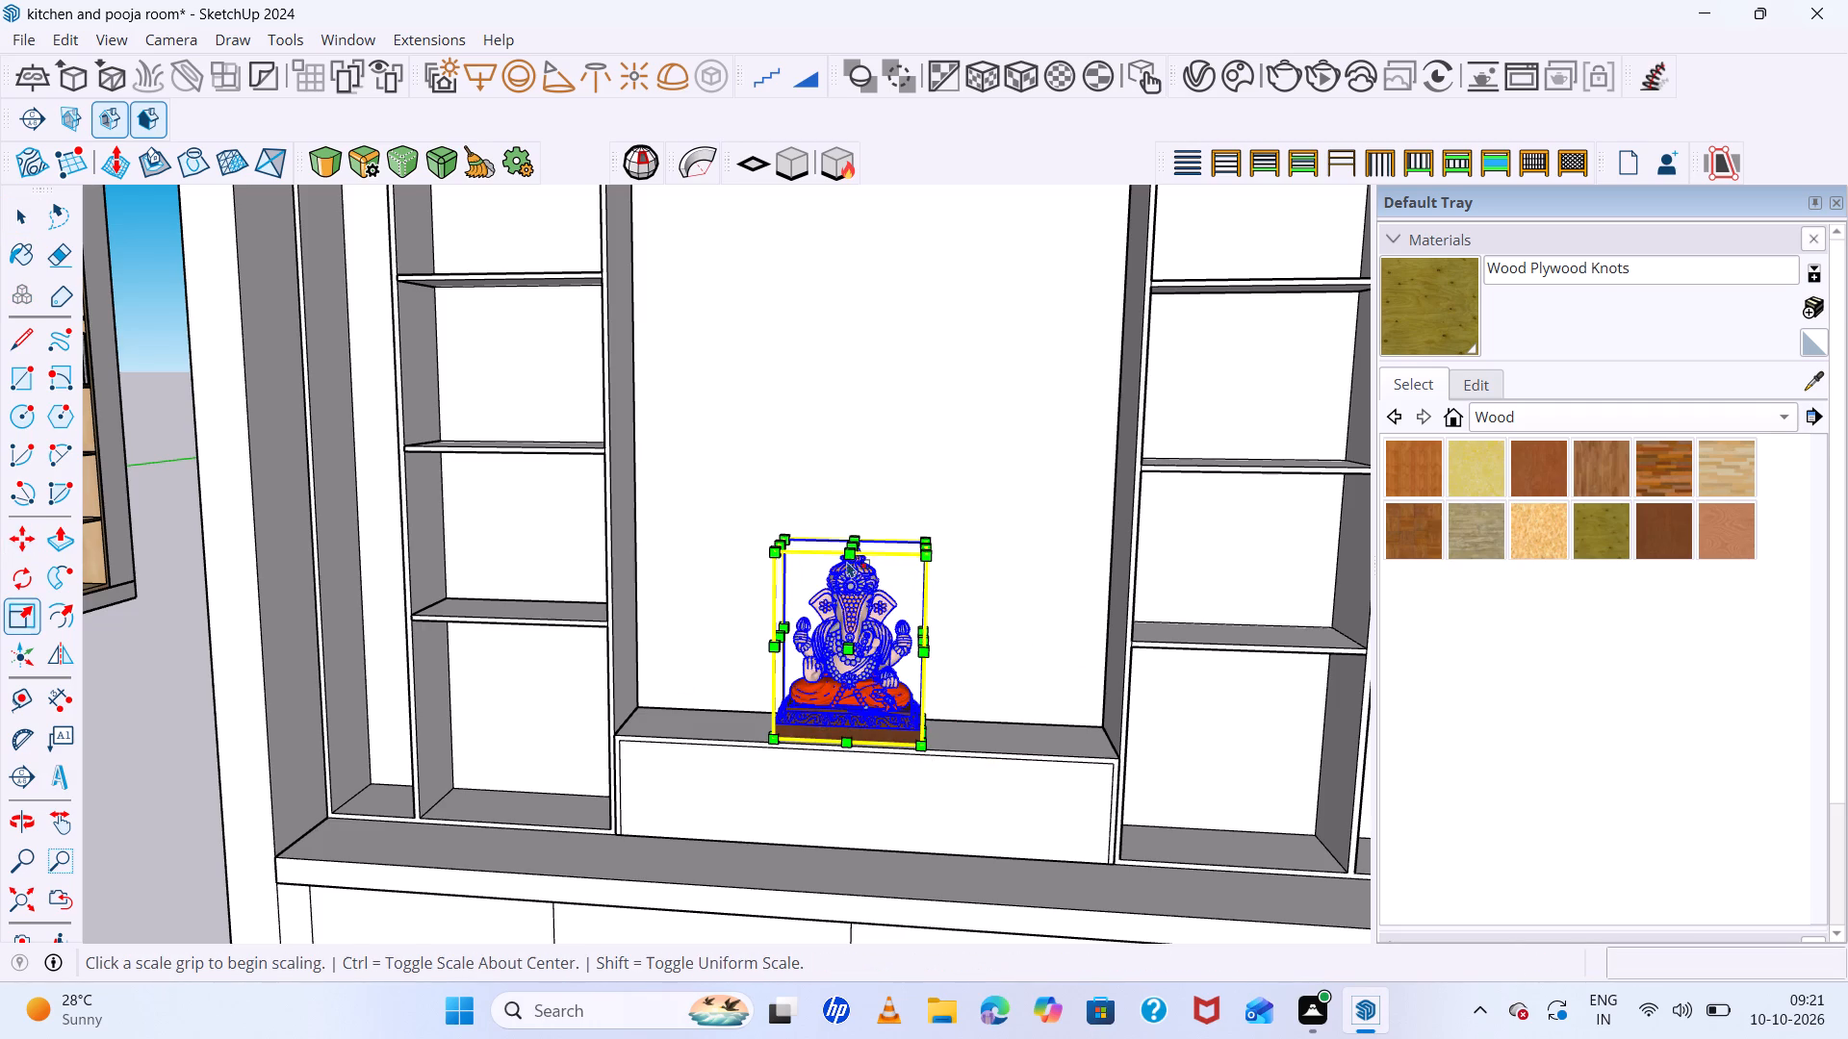
click(852, 540)
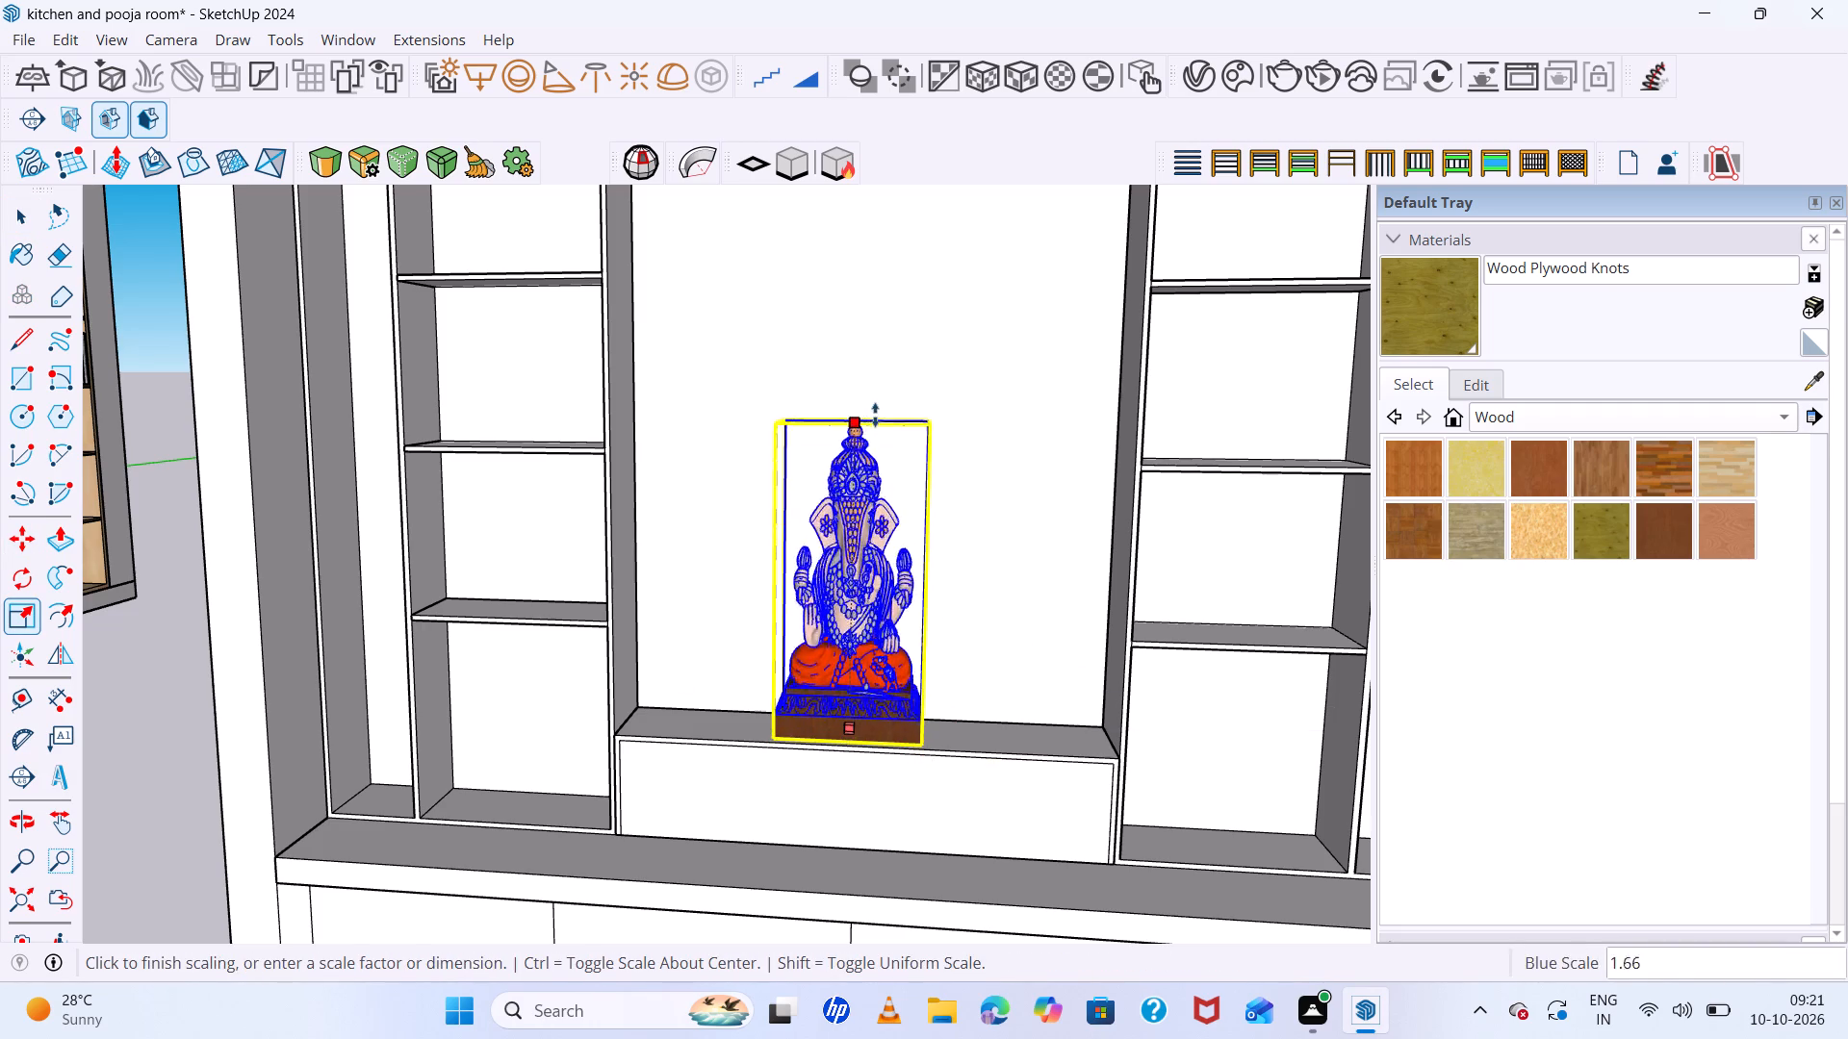
click(875, 415)
middle_drag(955, 573, 757, 591)
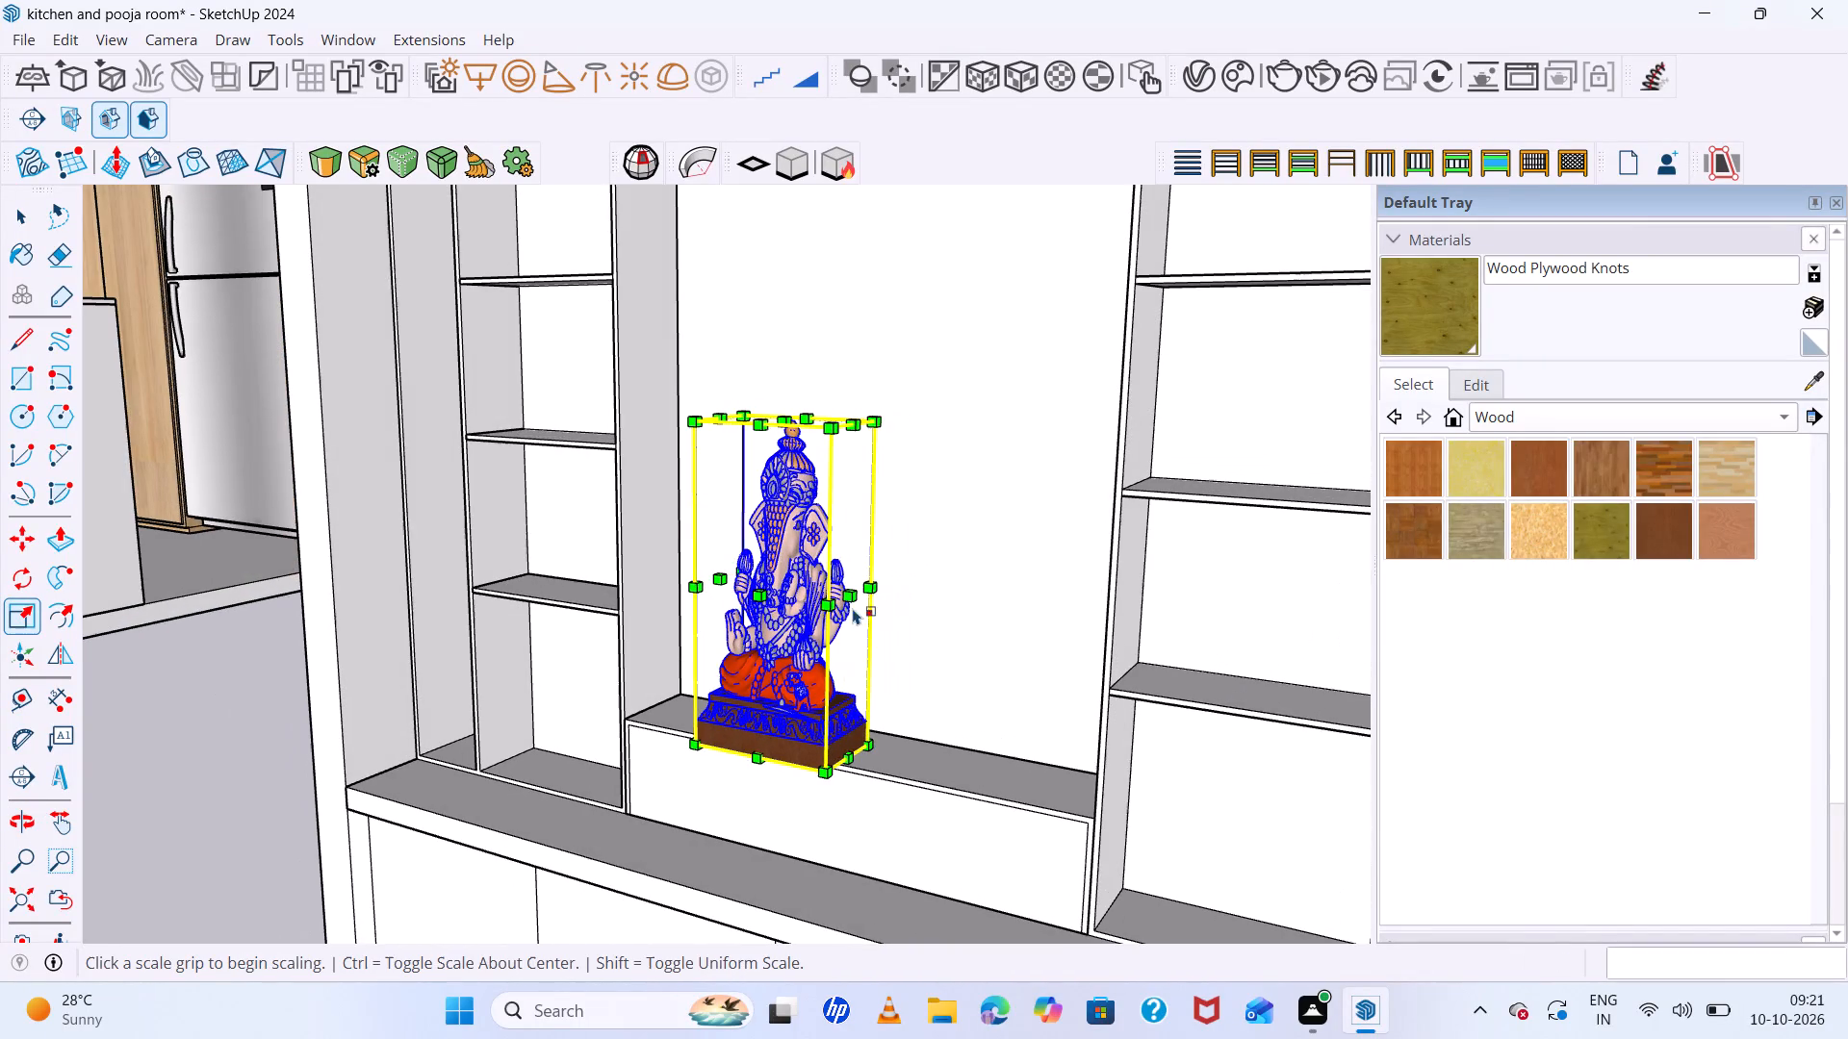
click(855, 590)
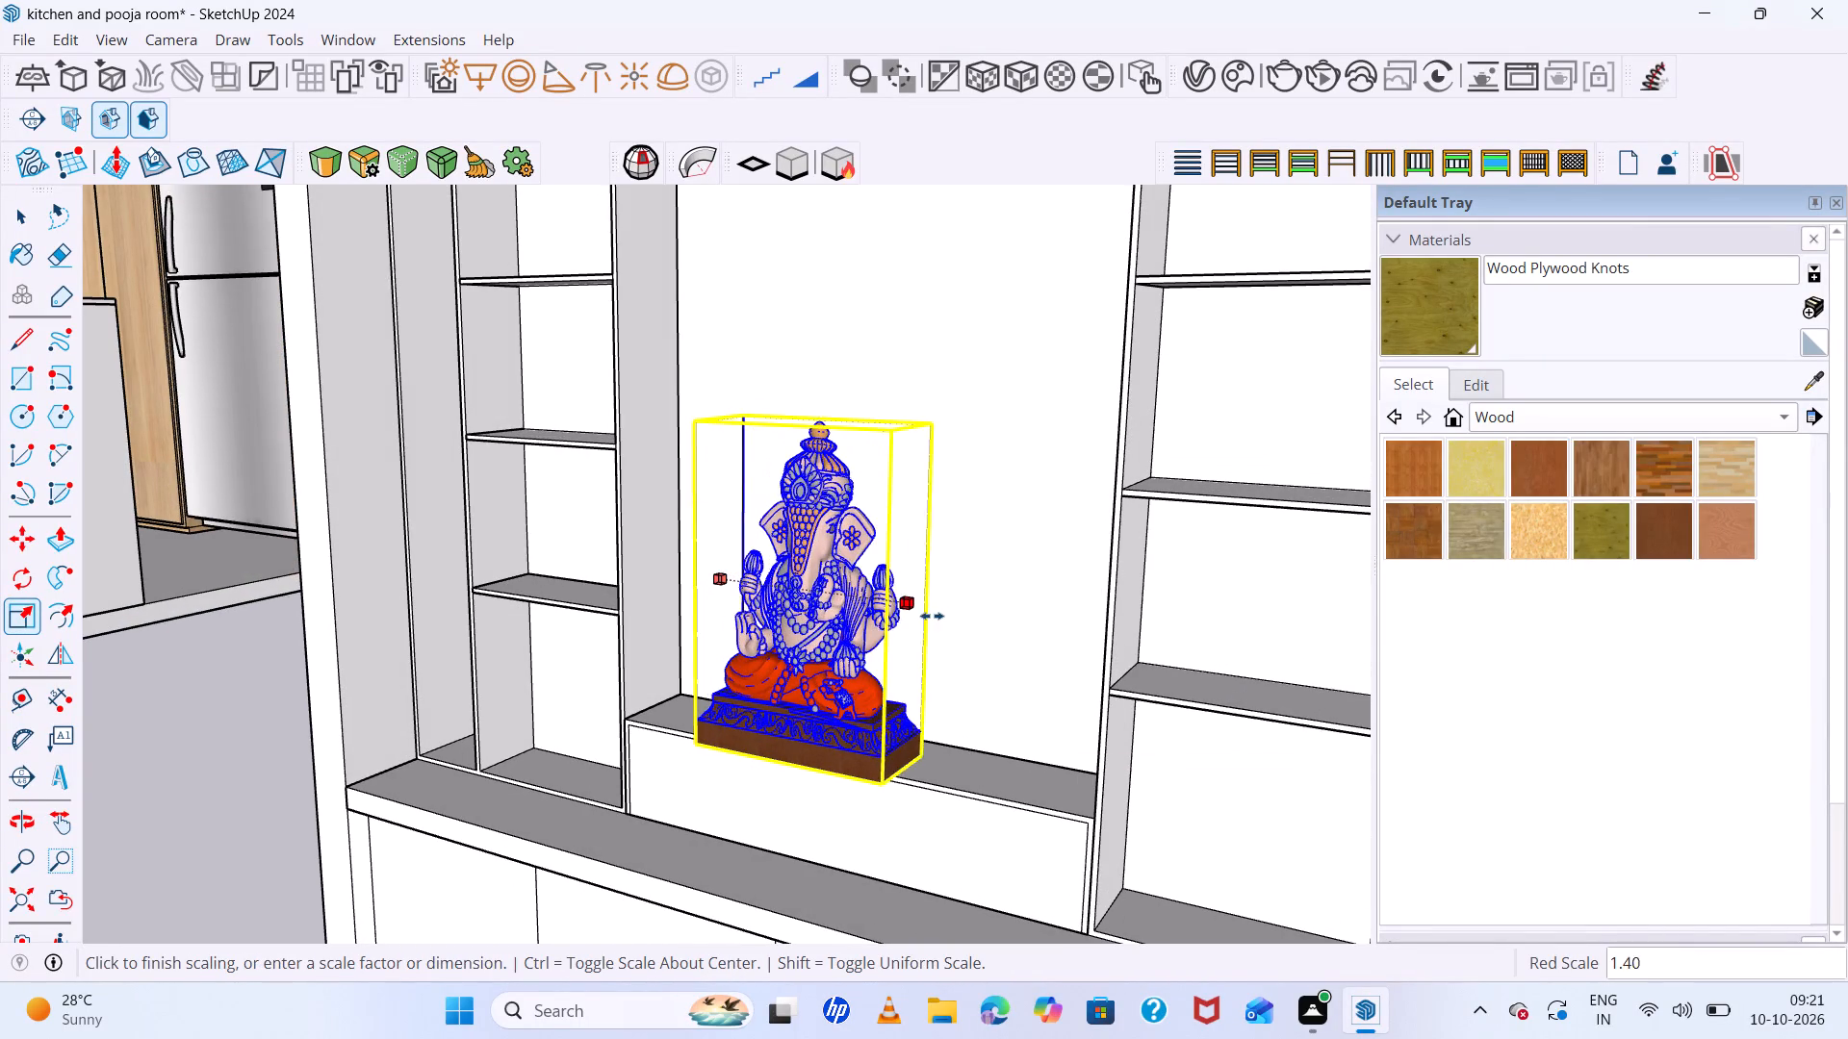
click(933, 616)
key(space)
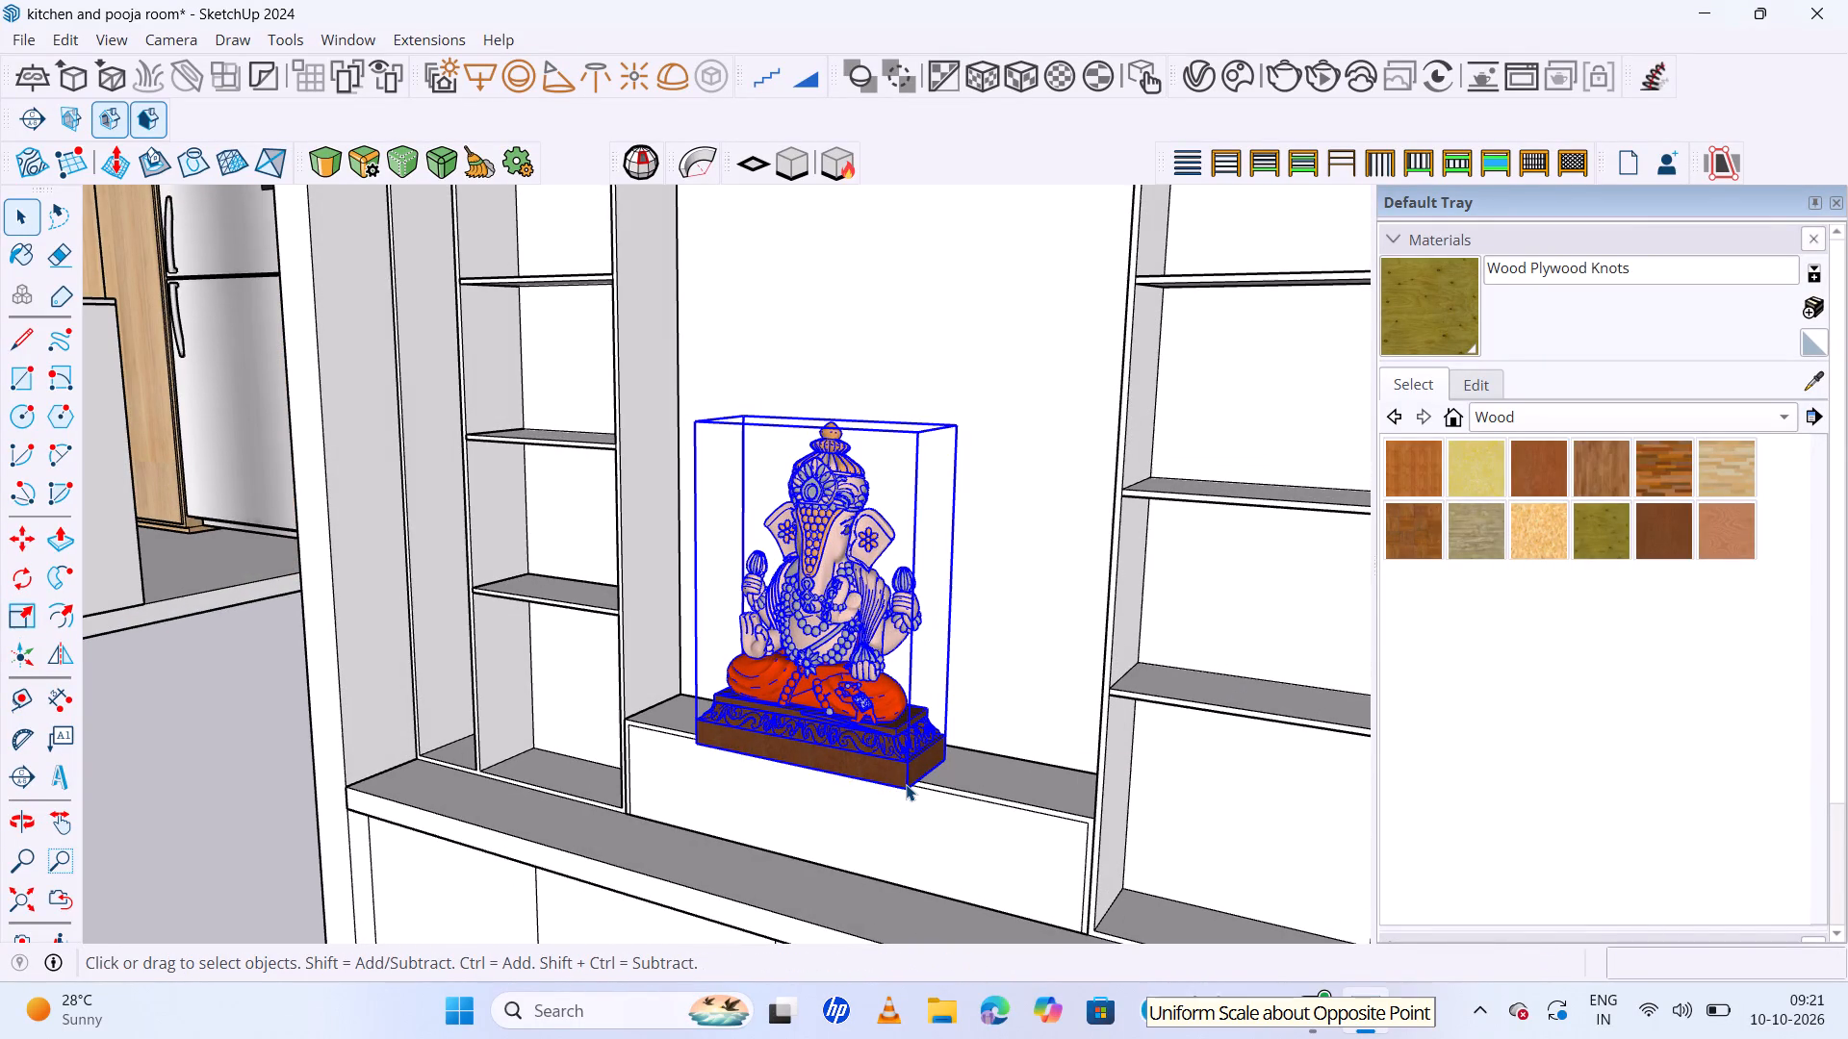
Move the enlarged idol about 80 mm, by its base's front corner, toward the top surface of the central box.
key(m)
click(902, 787)
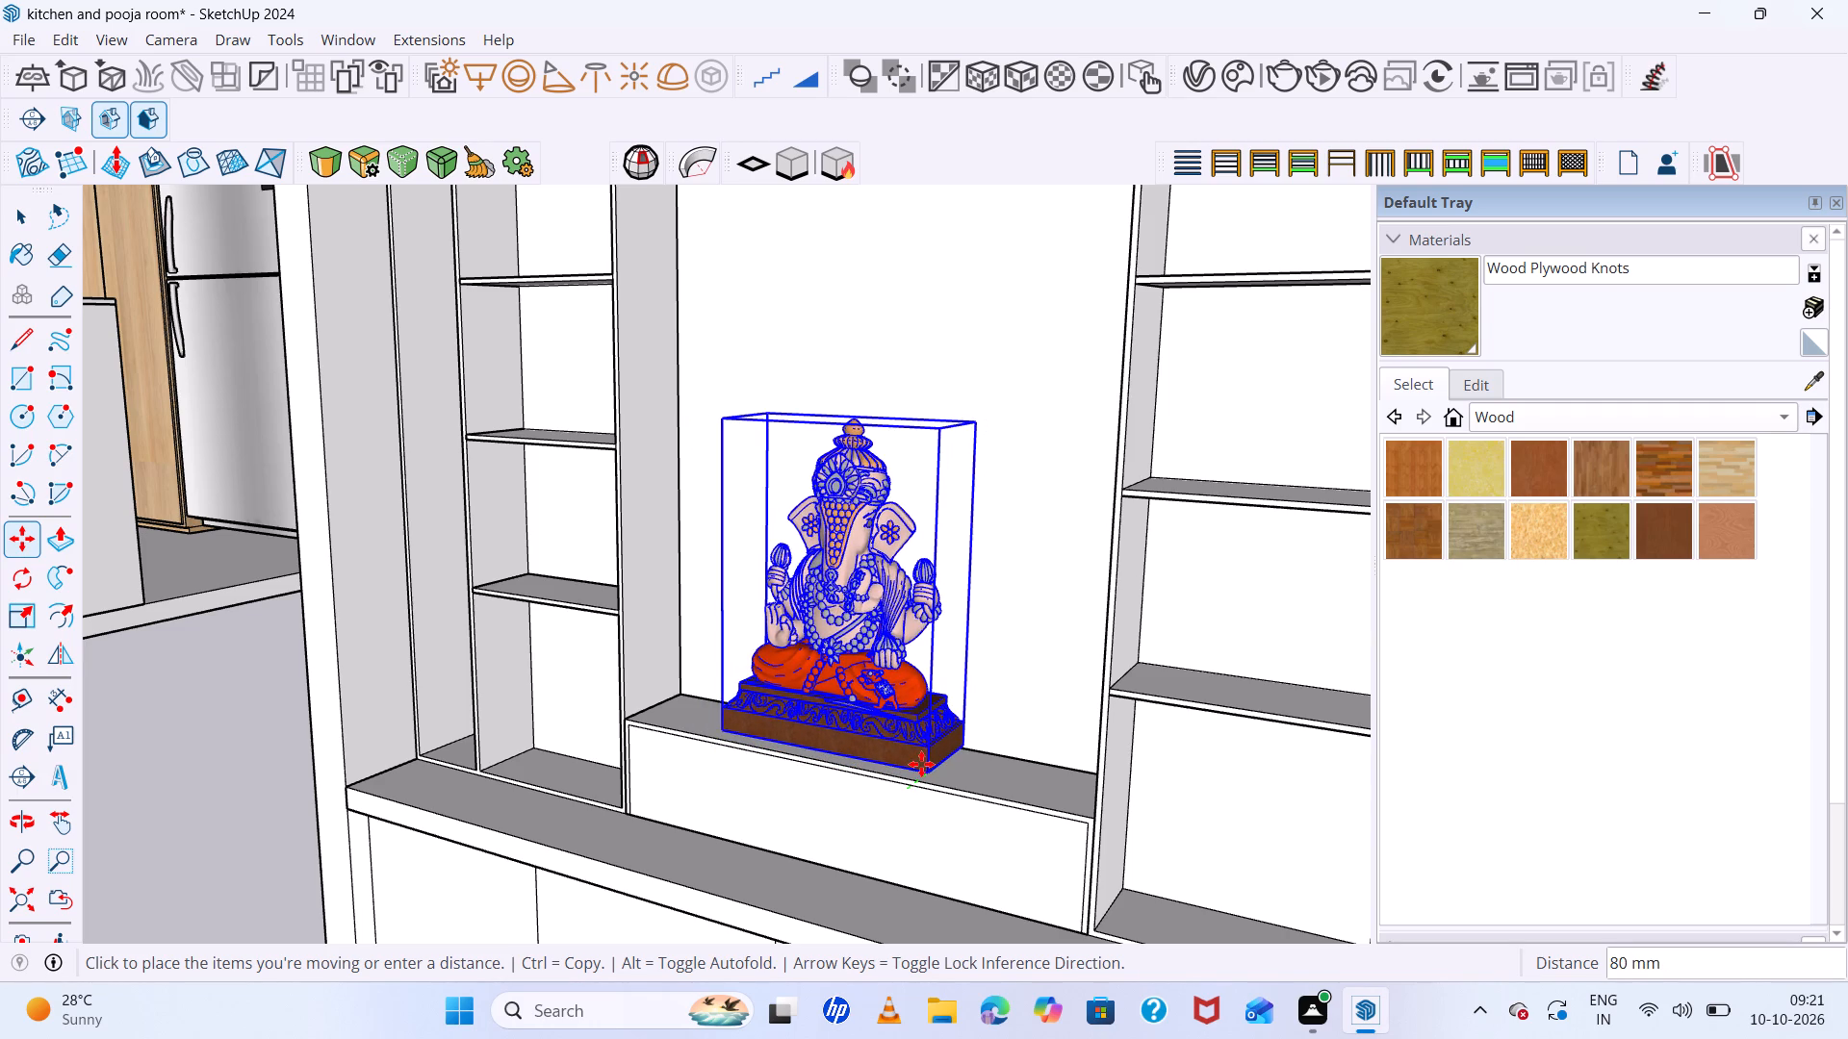
click(921, 764)
scroll(919, 784, up, 11)
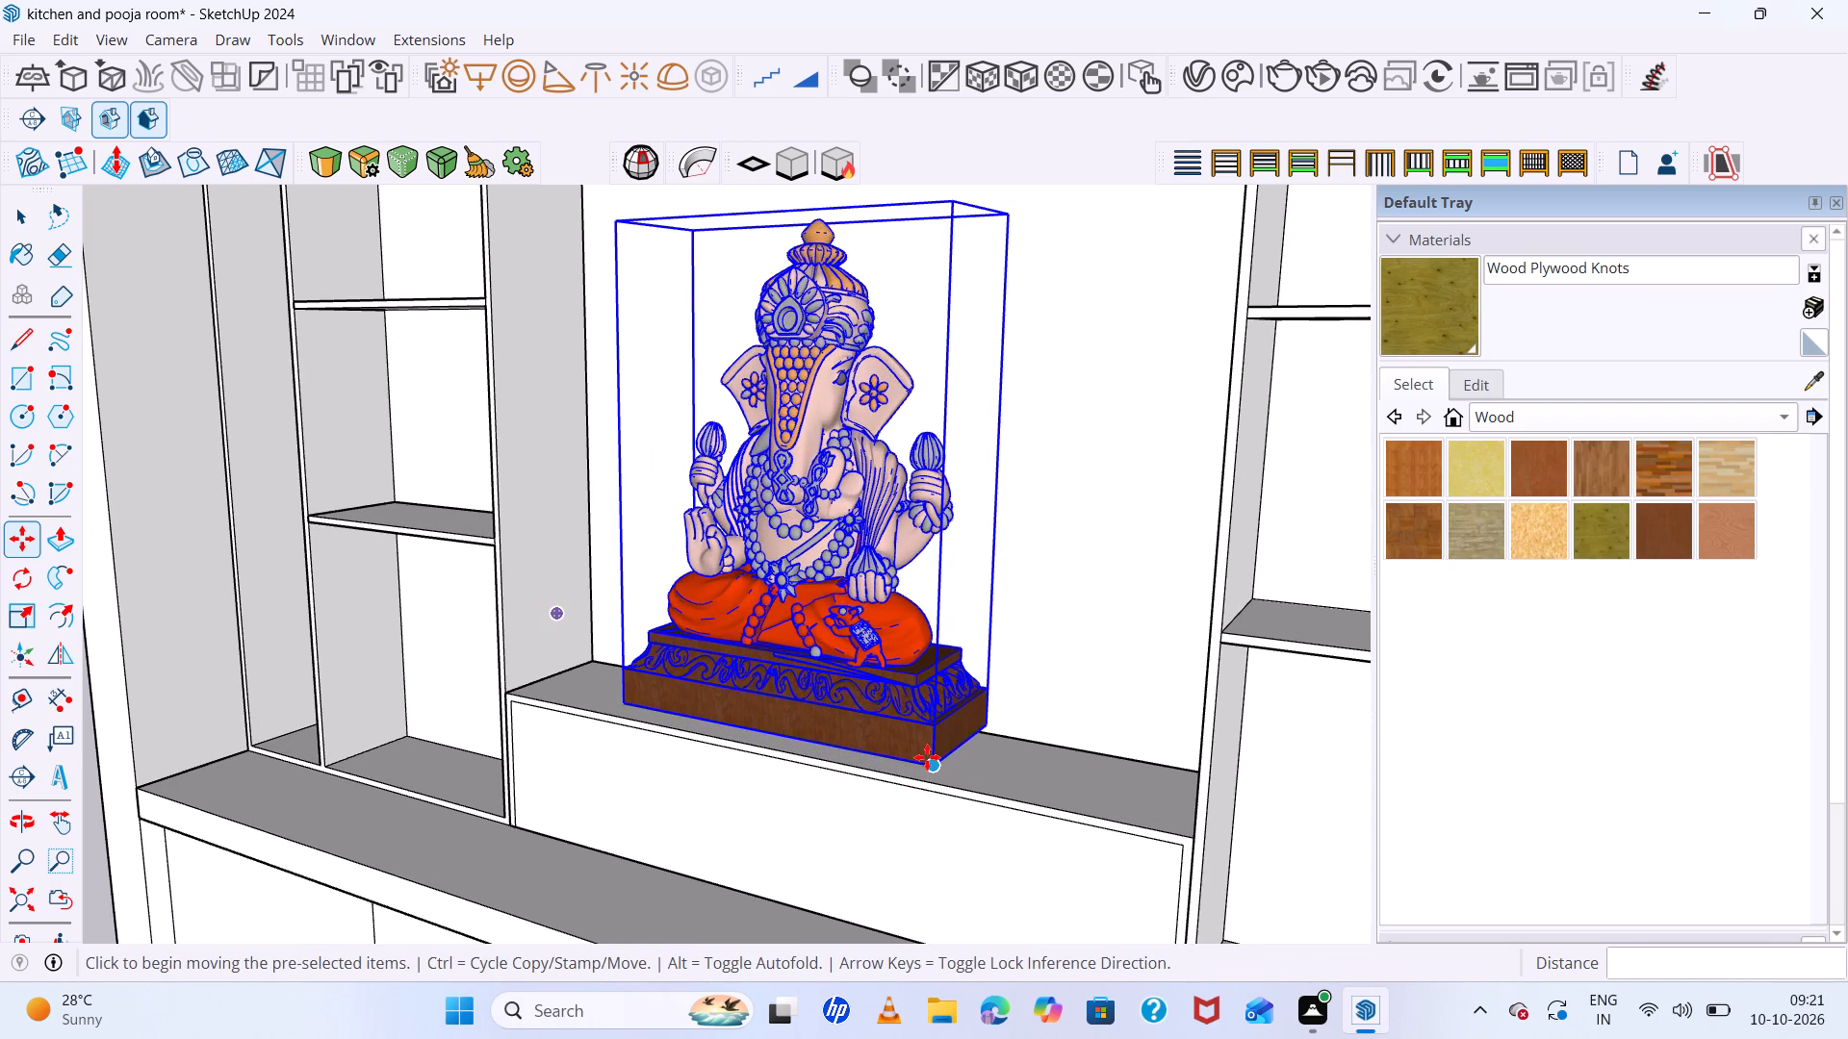
scroll(810, 623, down, 14)
scroll(893, 581, down, 4)
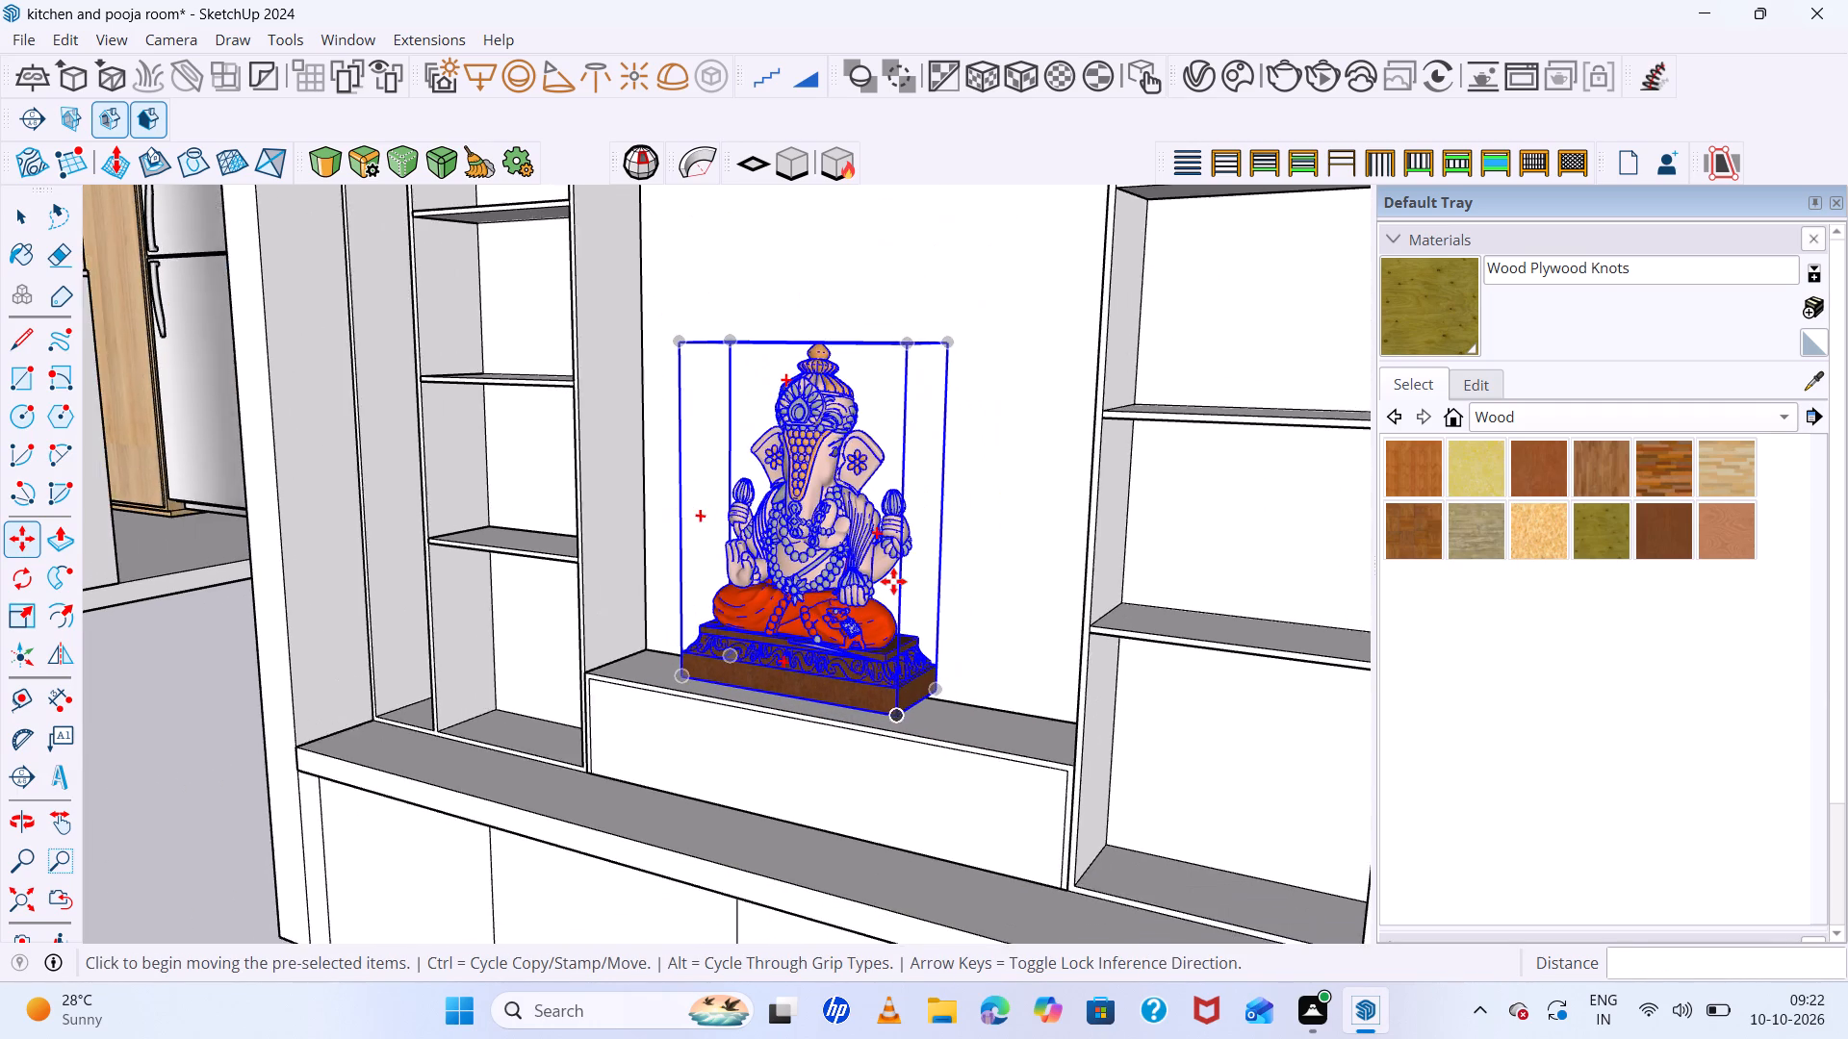
scroll(893, 581, down, 20)
scroll(893, 581, down, 4)
key(space)
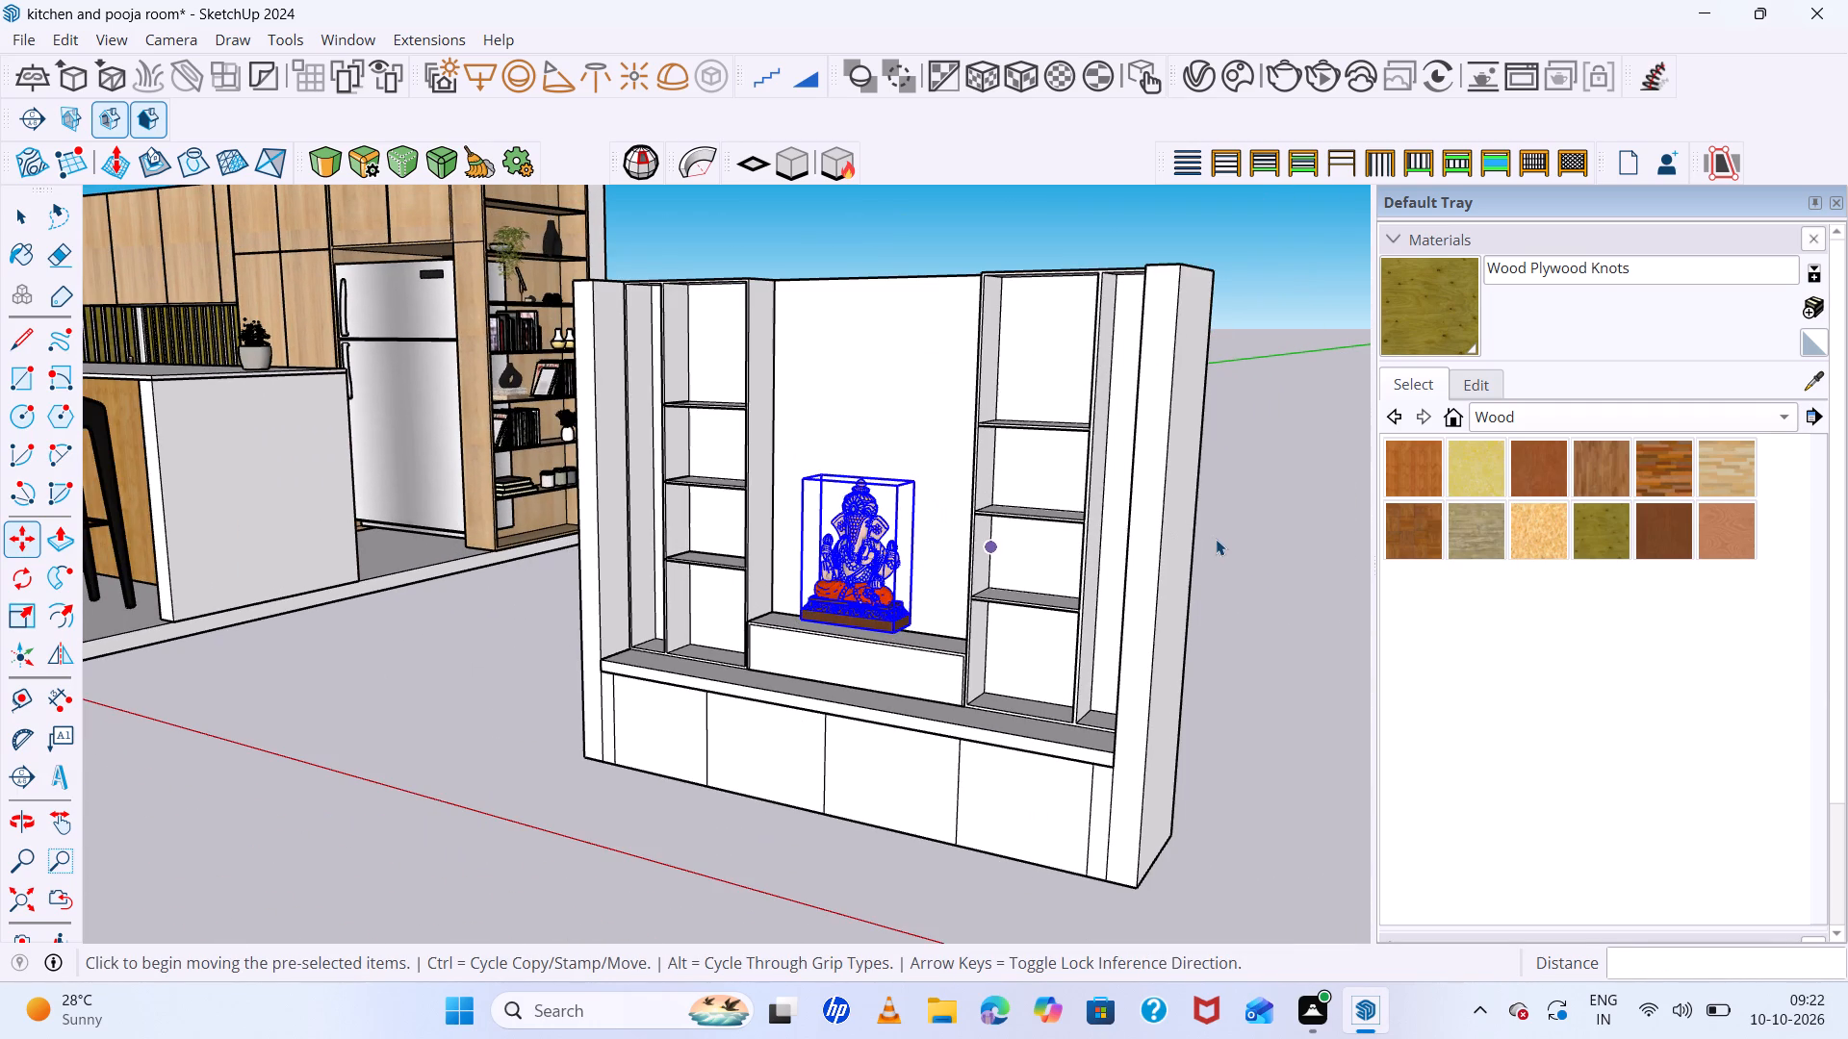
click(1216, 538)
Move the floating idol about 237 mm, bringing its base's front corner down to the central box's top front edge.
scroll(1182, 619, up, 8)
middle_drag(1150, 692, 1226, 684)
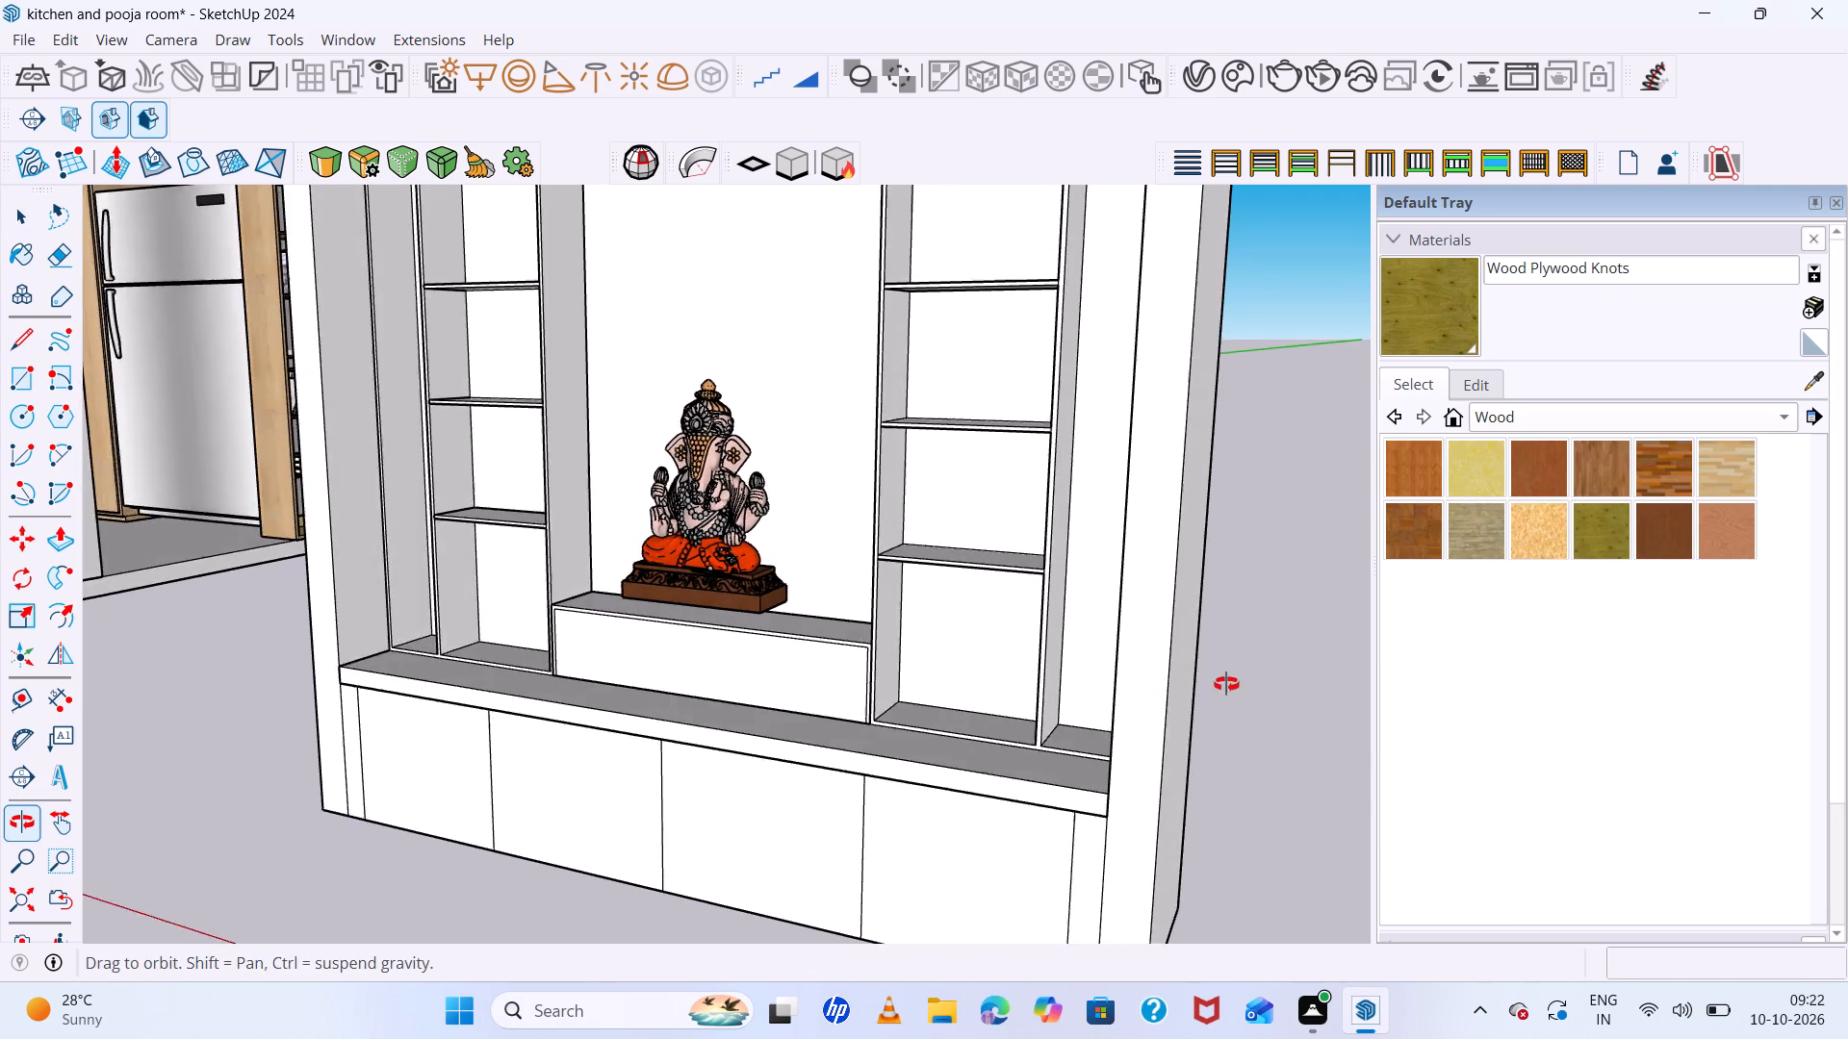
middle_drag(1226, 684, 1289, 674)
scroll(1289, 674, down, 4)
scroll(940, 624, up, 4)
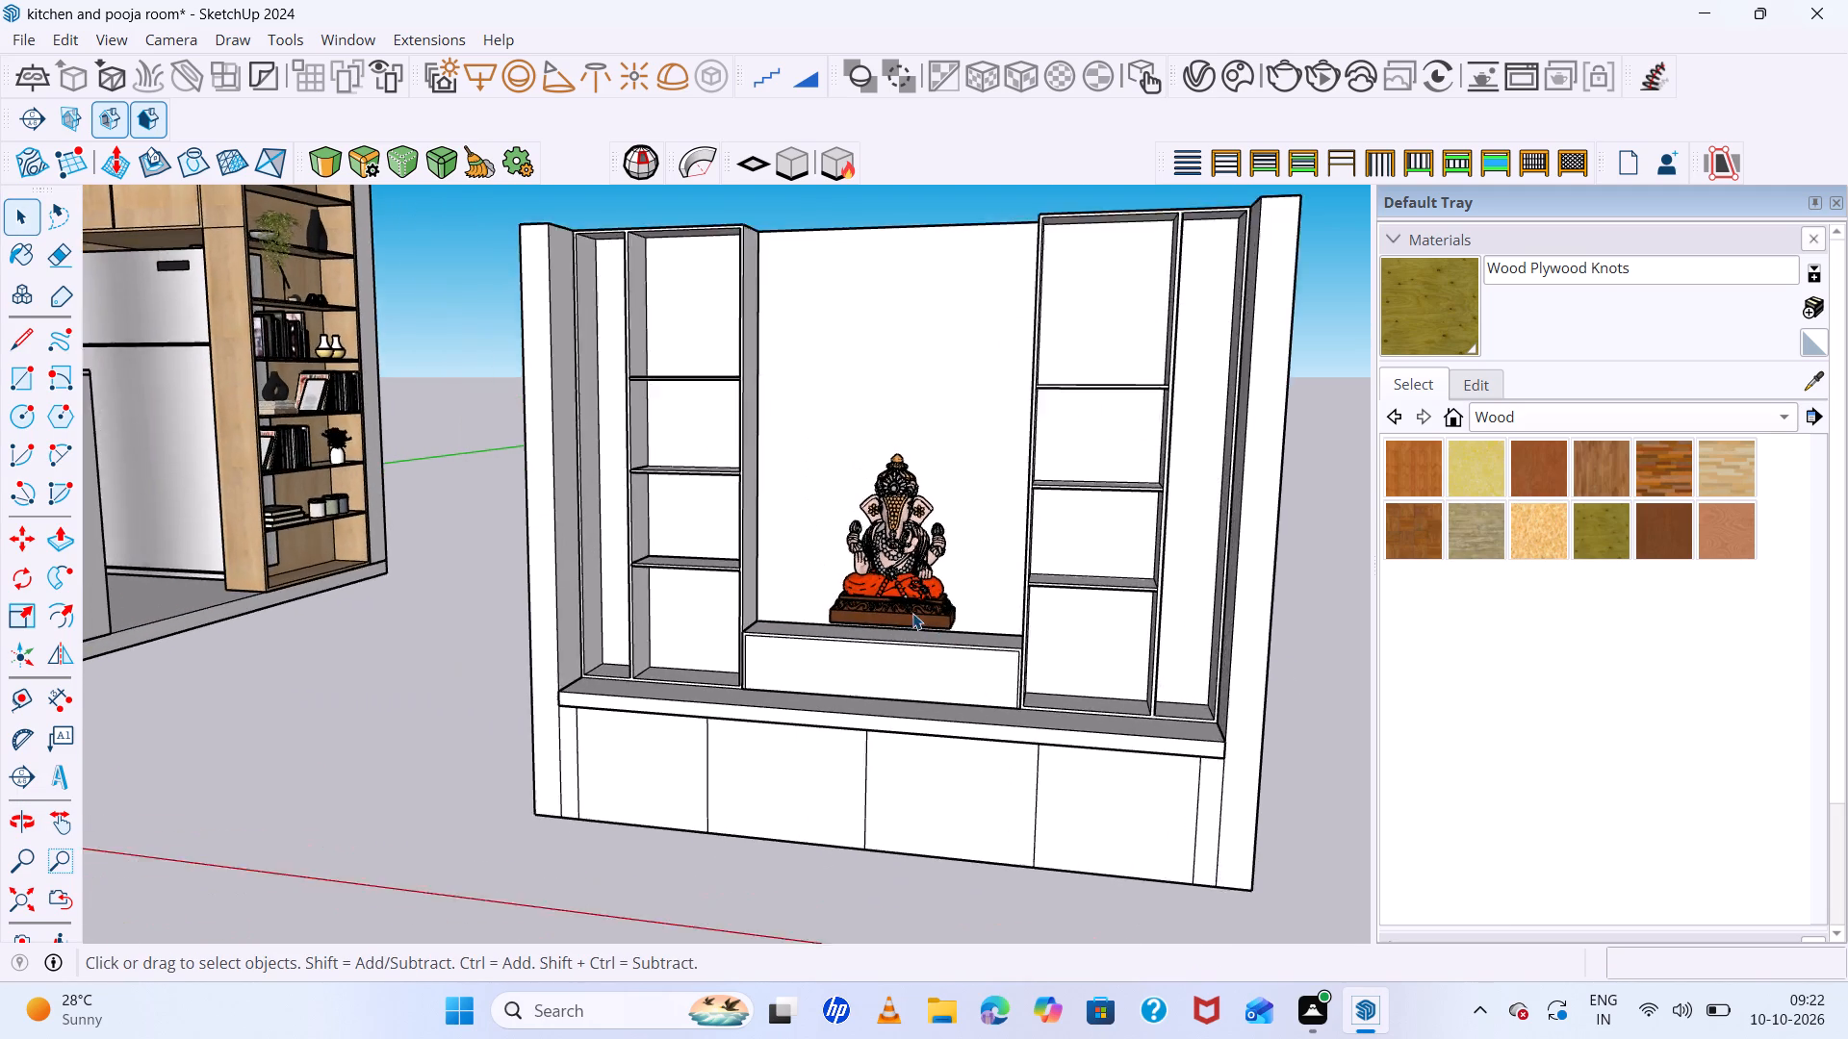
scroll(912, 613, up, 12)
middle_drag(931, 605, 926, 545)
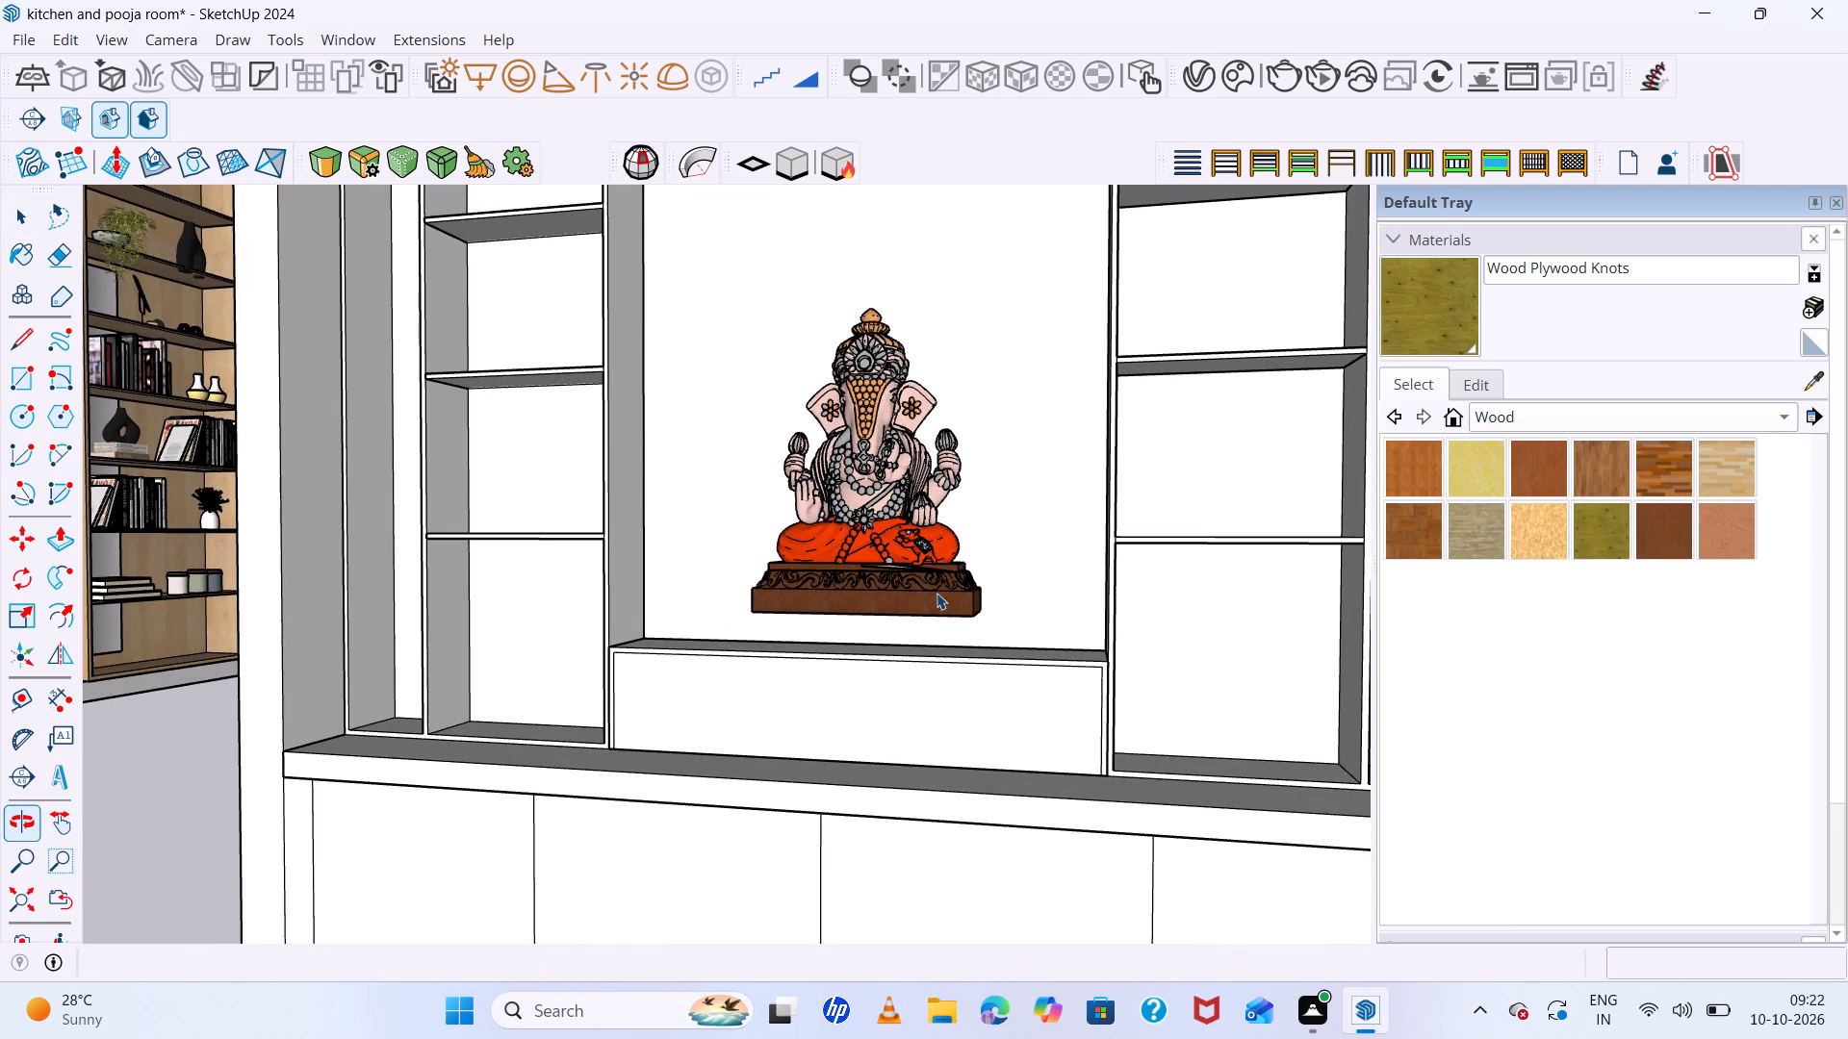
click(954, 598)
key(m)
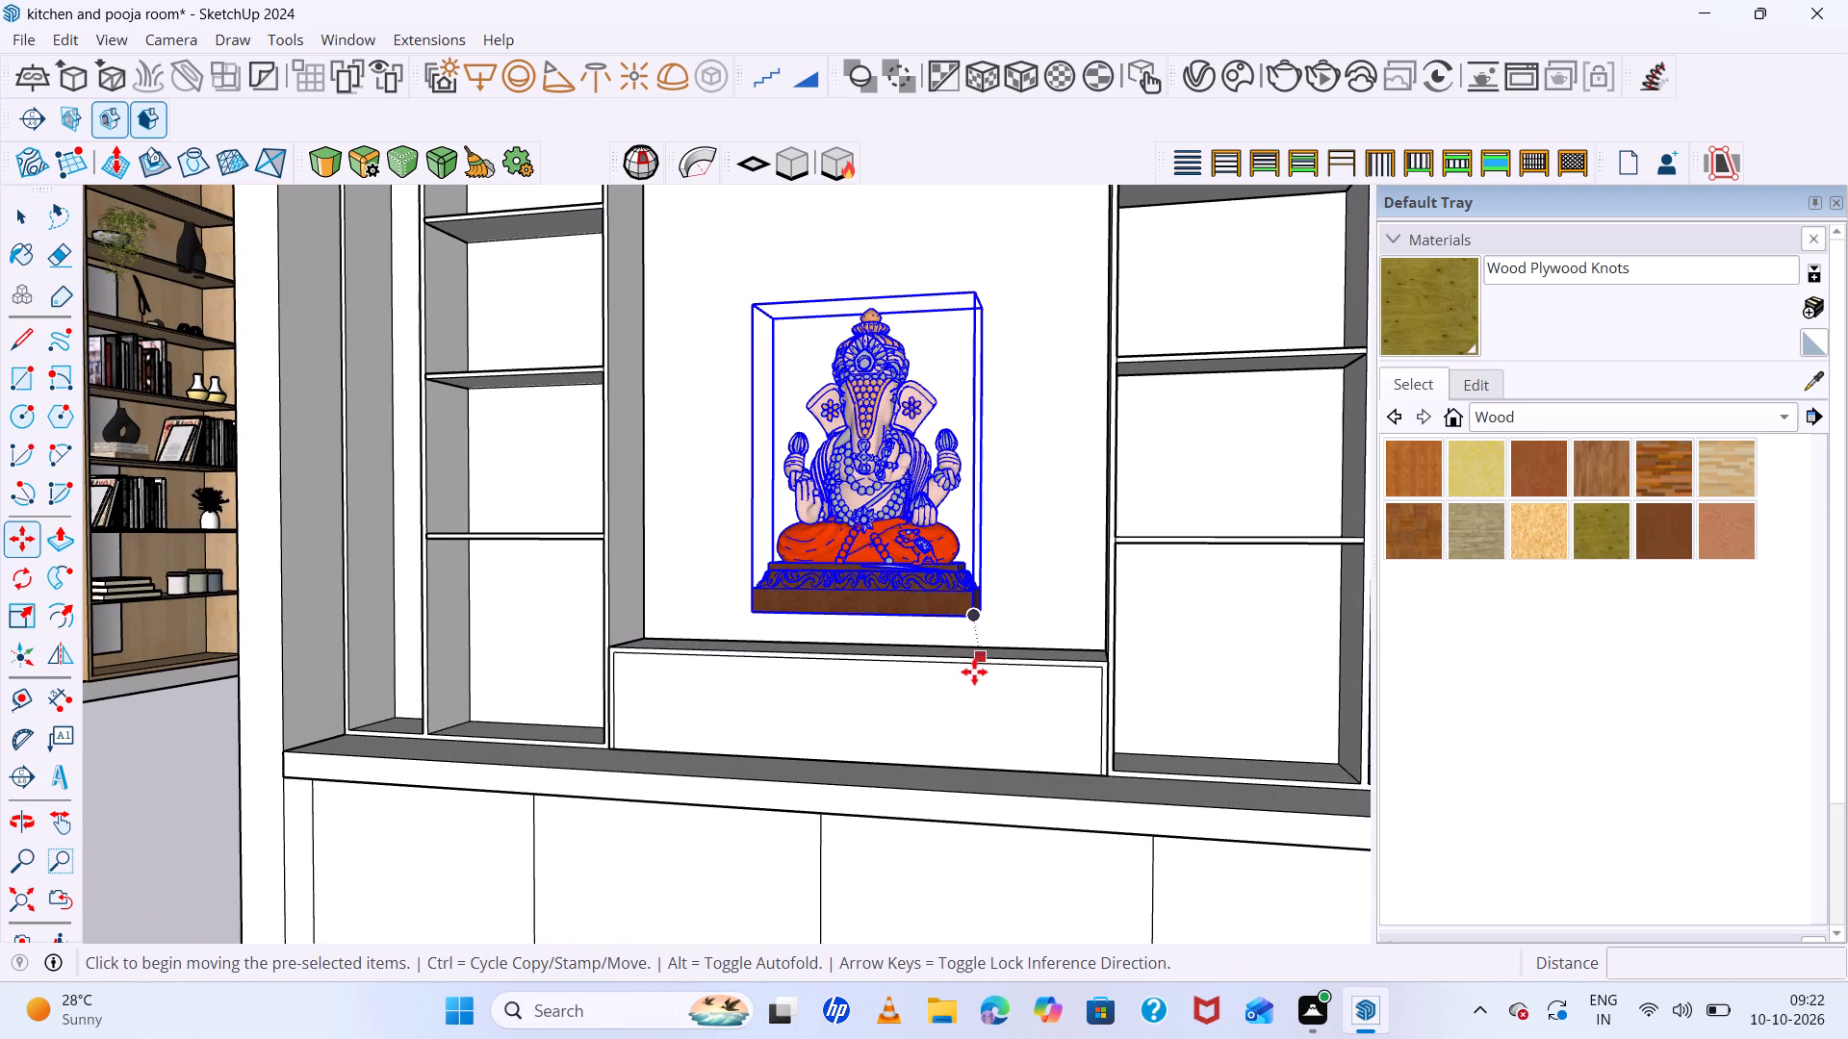
click(971, 619)
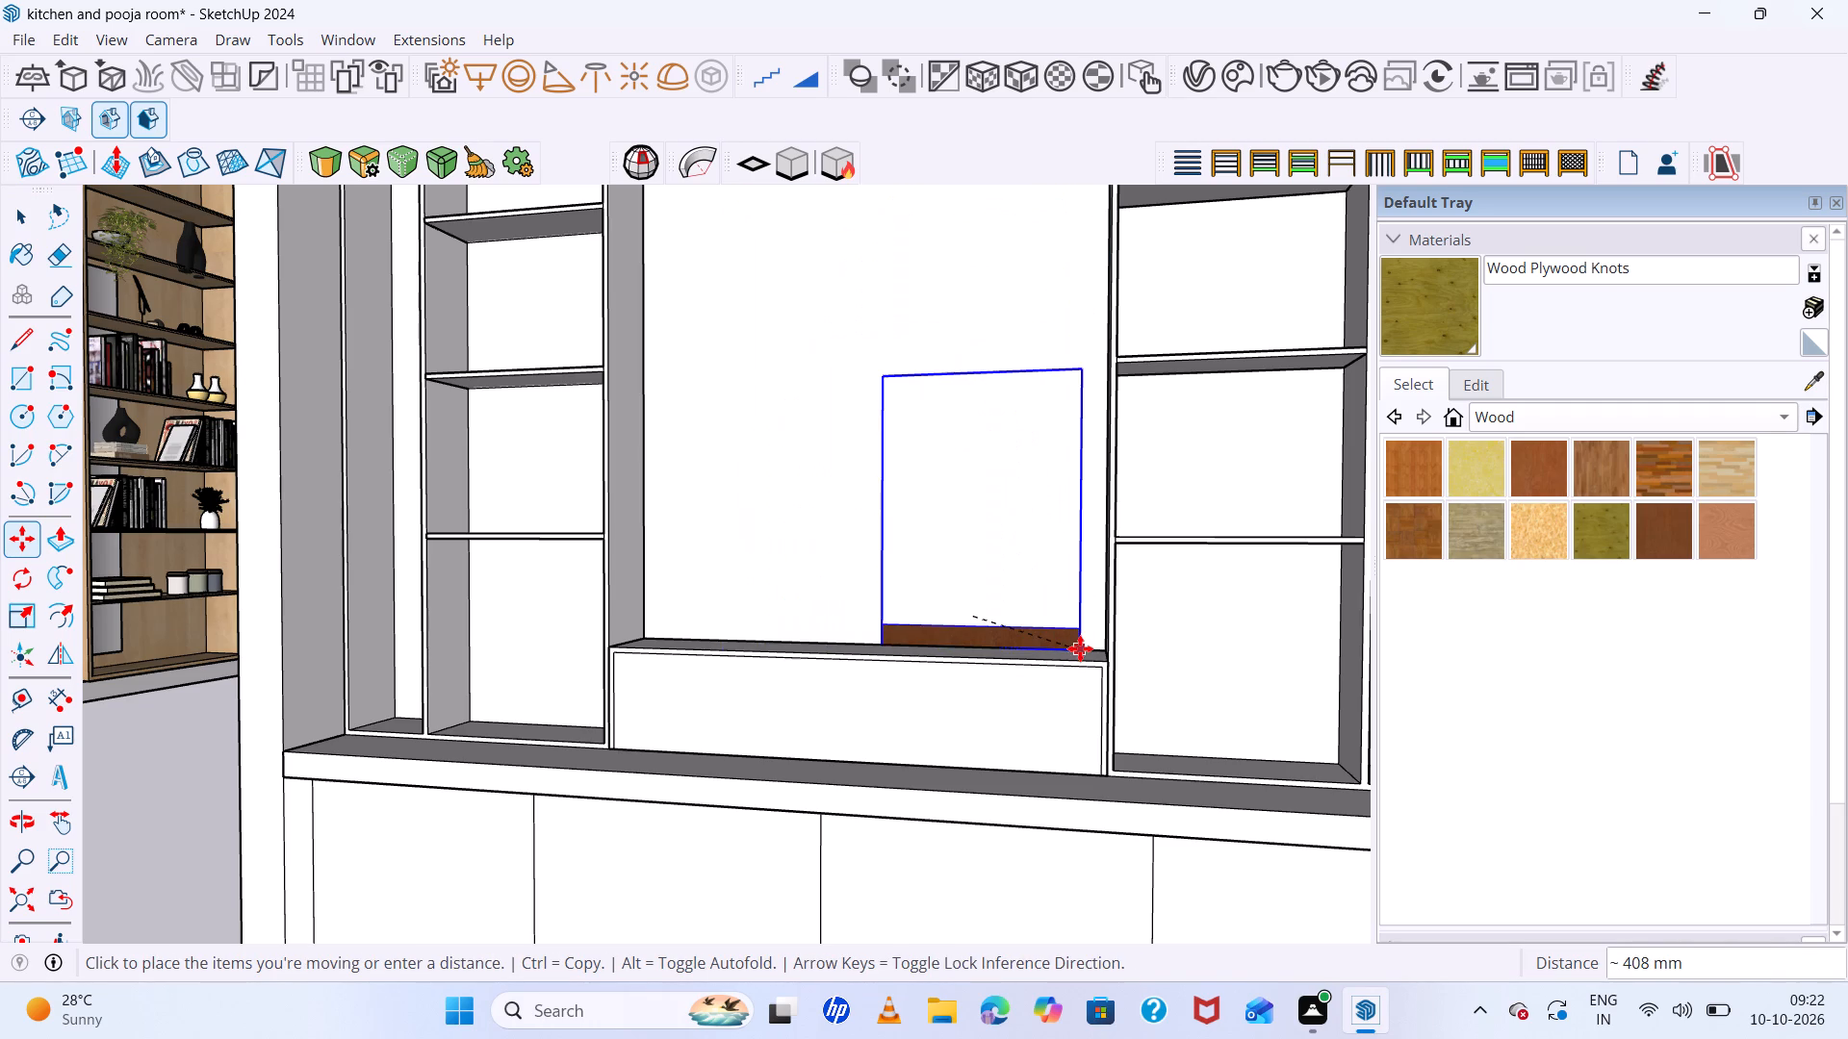
click(1068, 655)
Move the Ganesh idol about 217 mm along the red axis toward the middle of the central box's top, and deselect it.
scroll(1056, 654, up, 4)
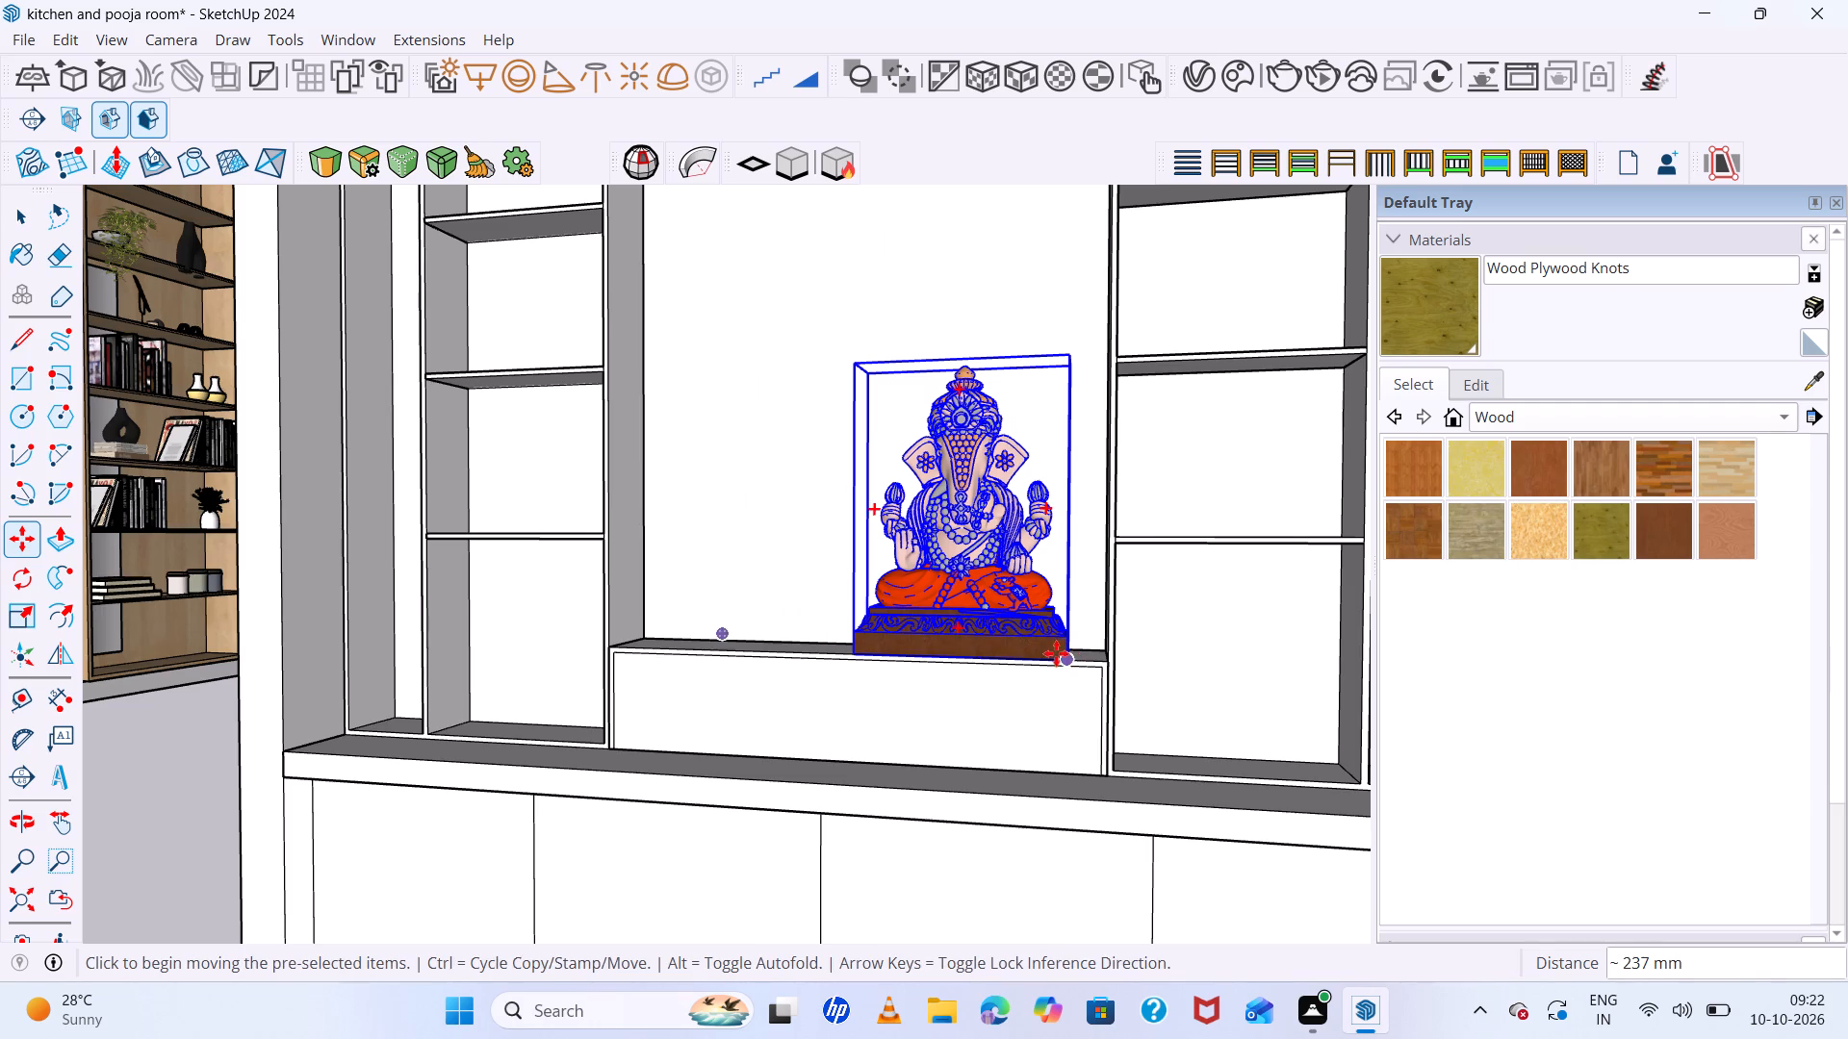
scroll(1056, 653, up, 7)
middle_drag(1030, 652, 840, 676)
scroll(1030, 652, up, 3)
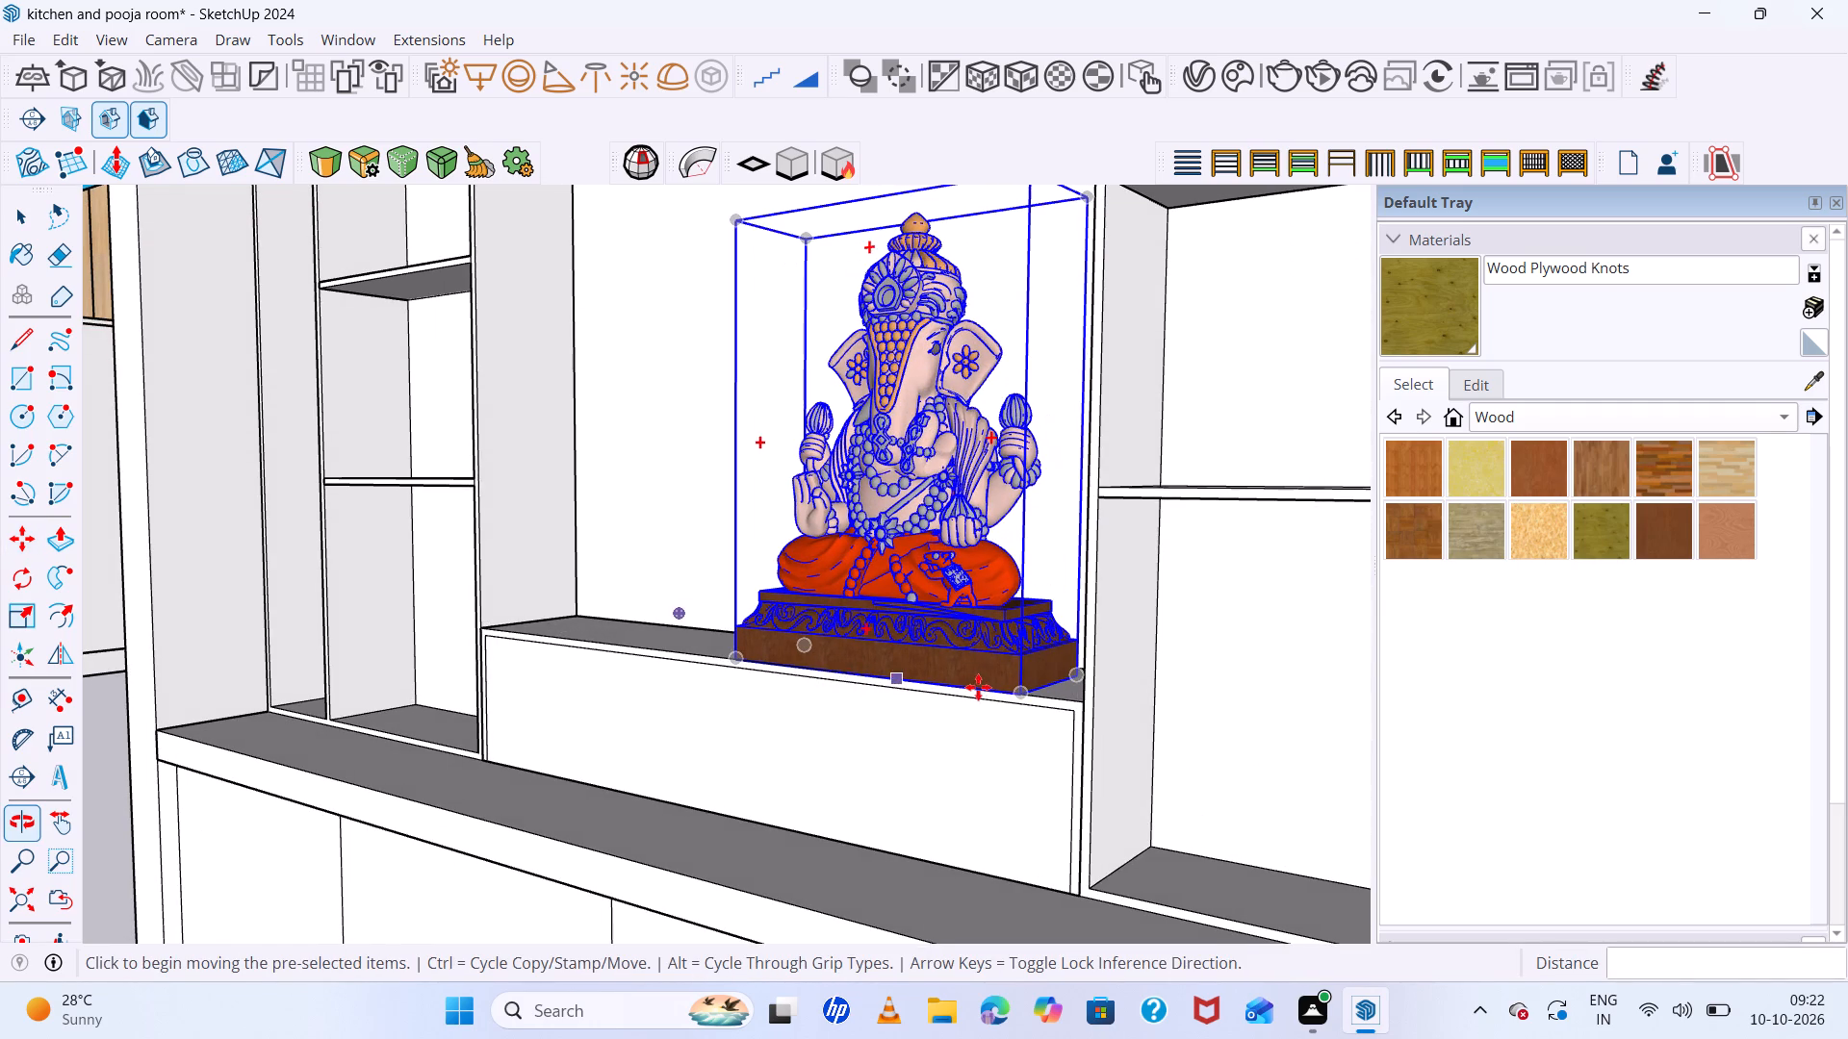
scroll(978, 687, up, 3)
click(1027, 689)
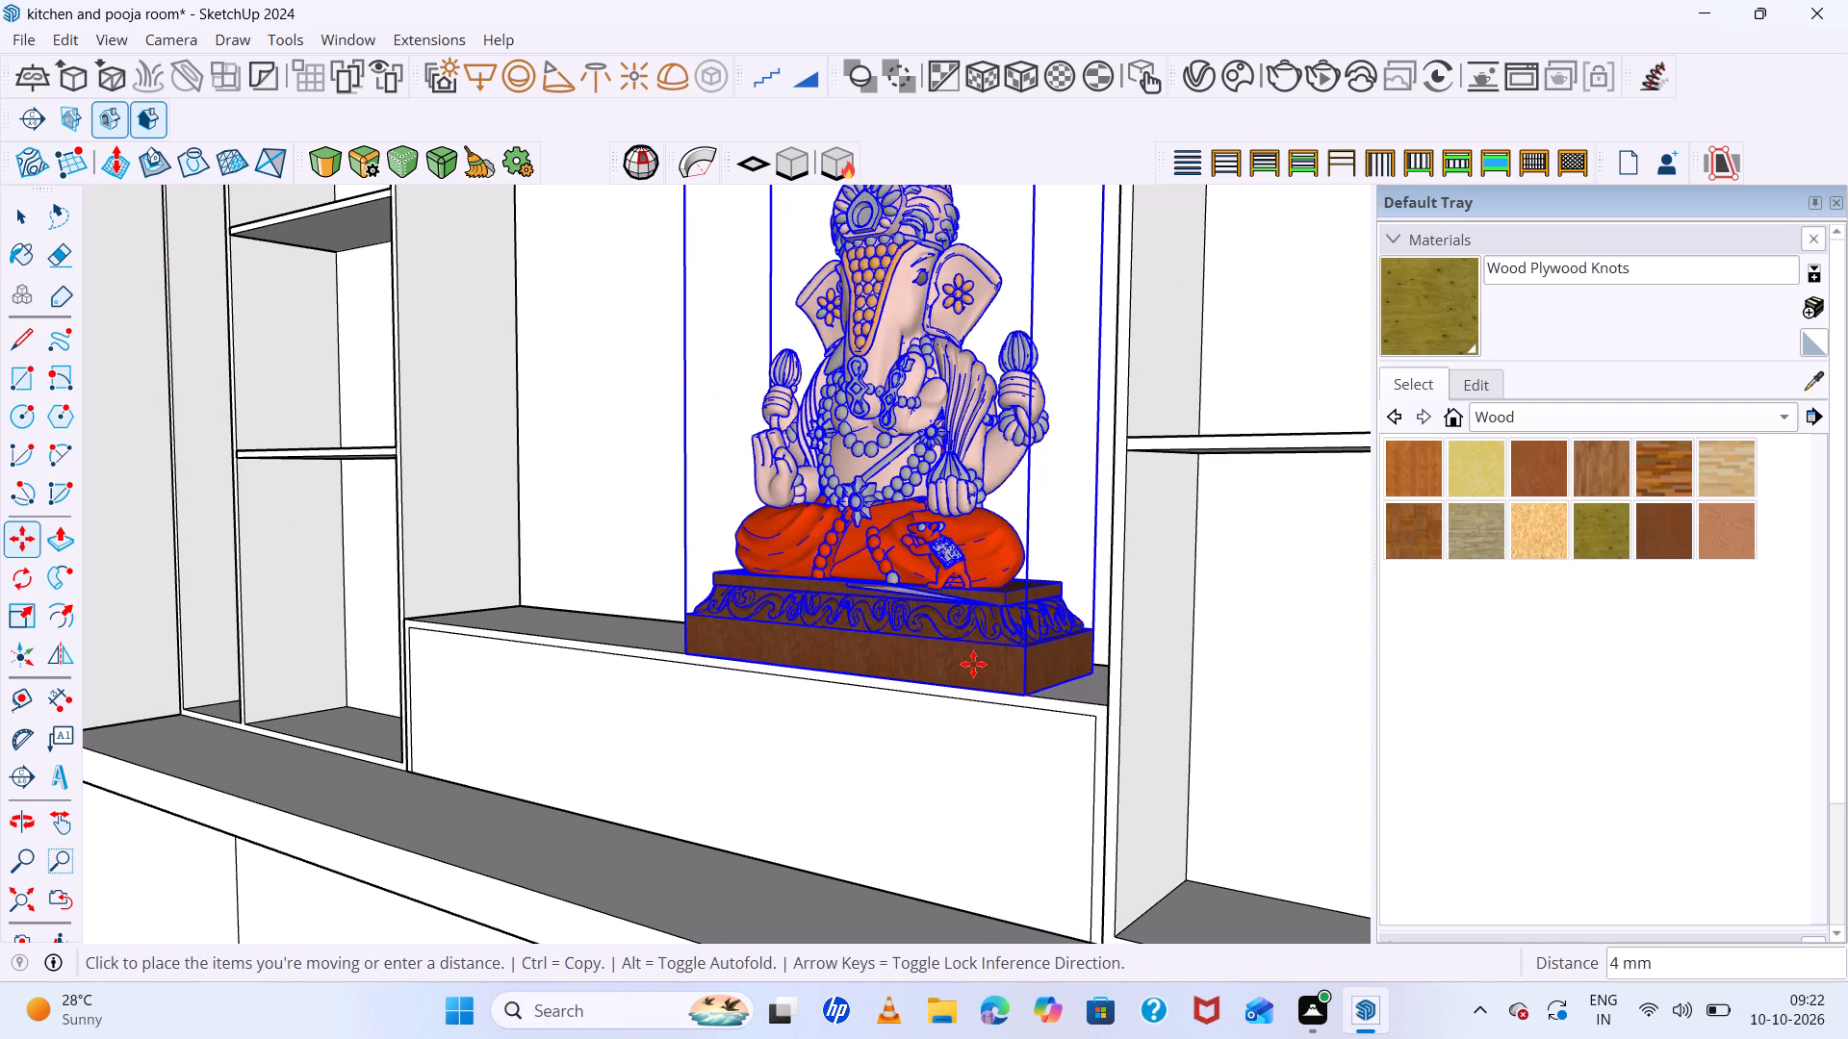
key(Left)
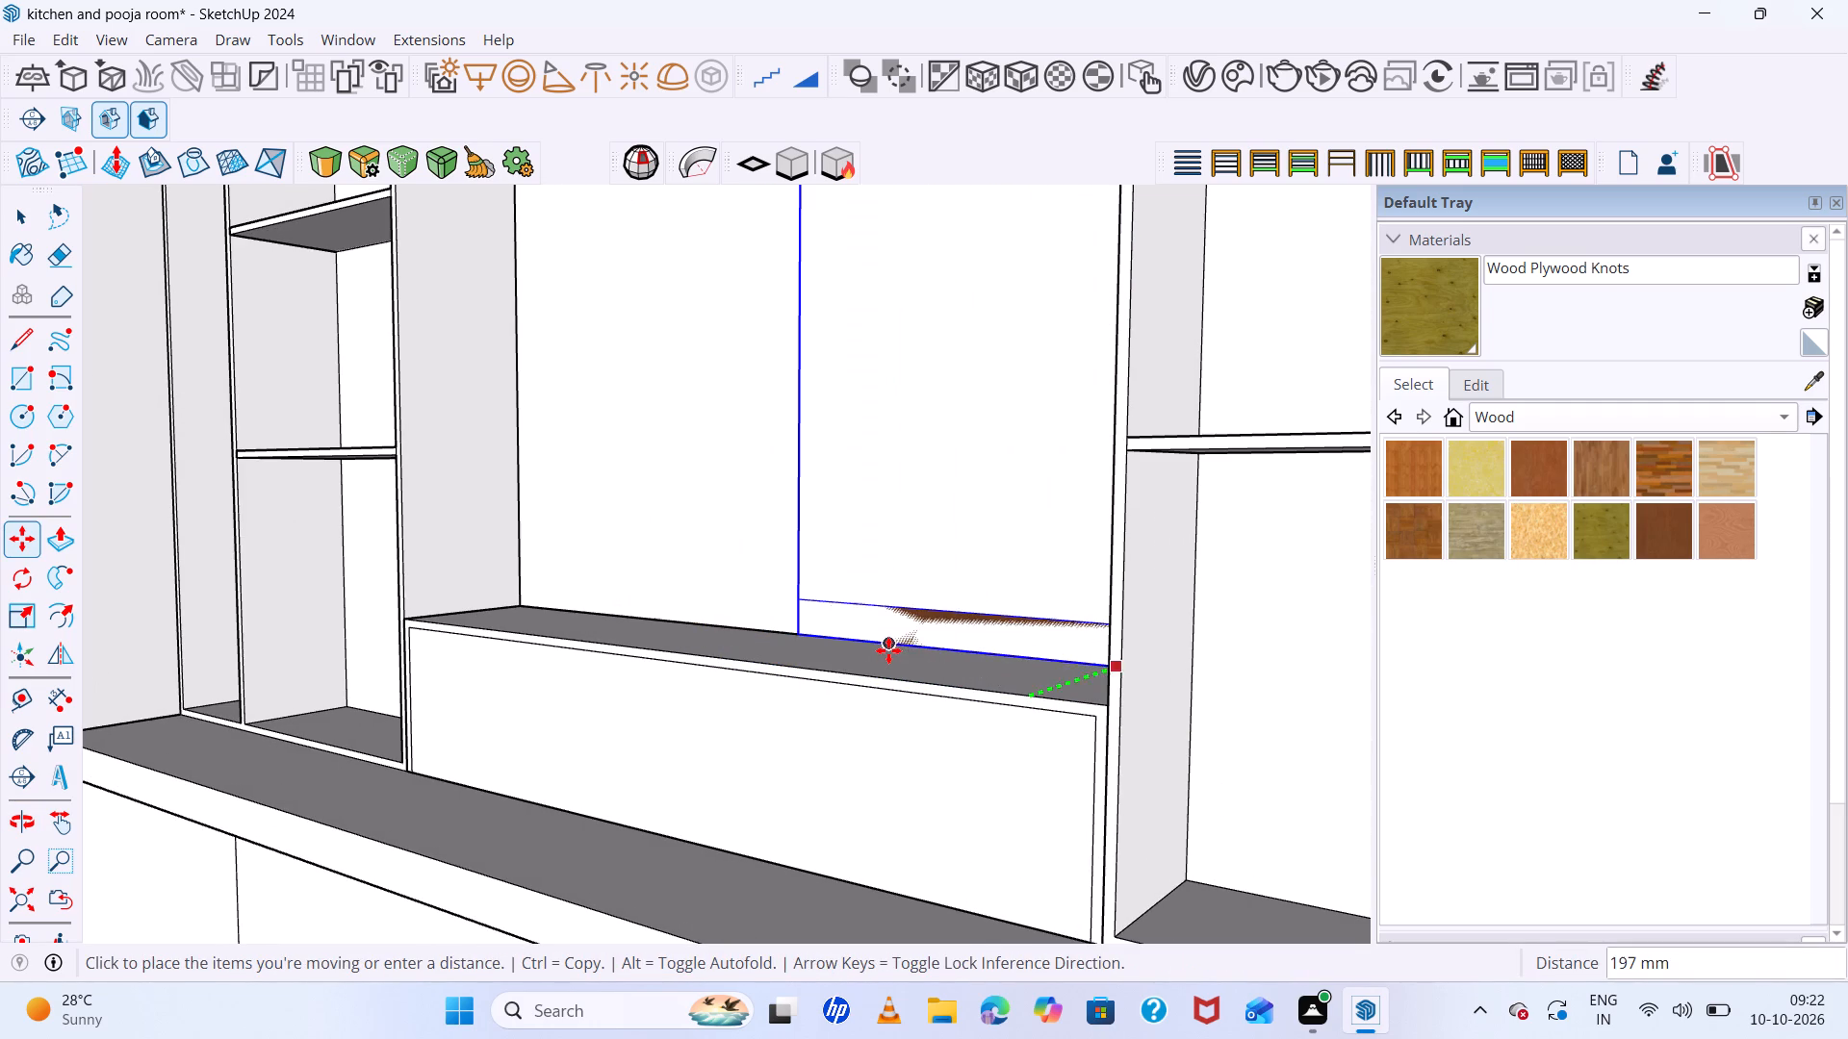
key(Right)
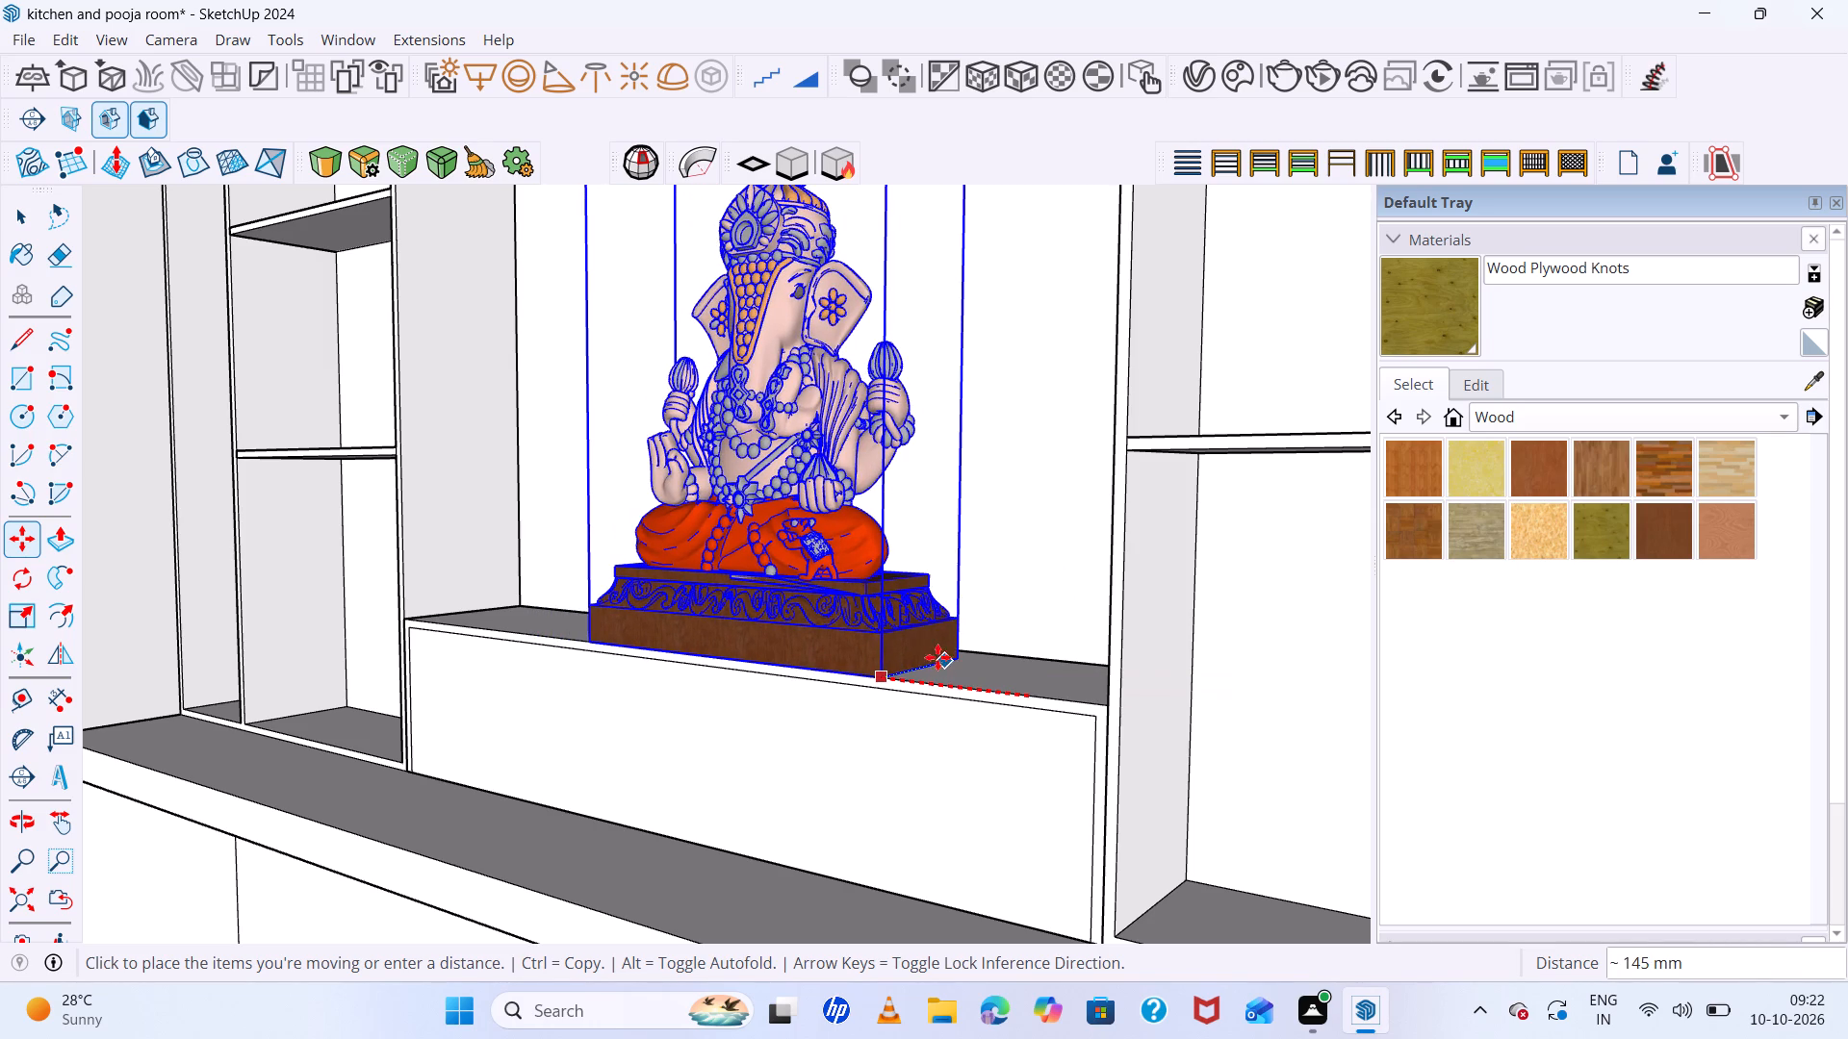
click(920, 647)
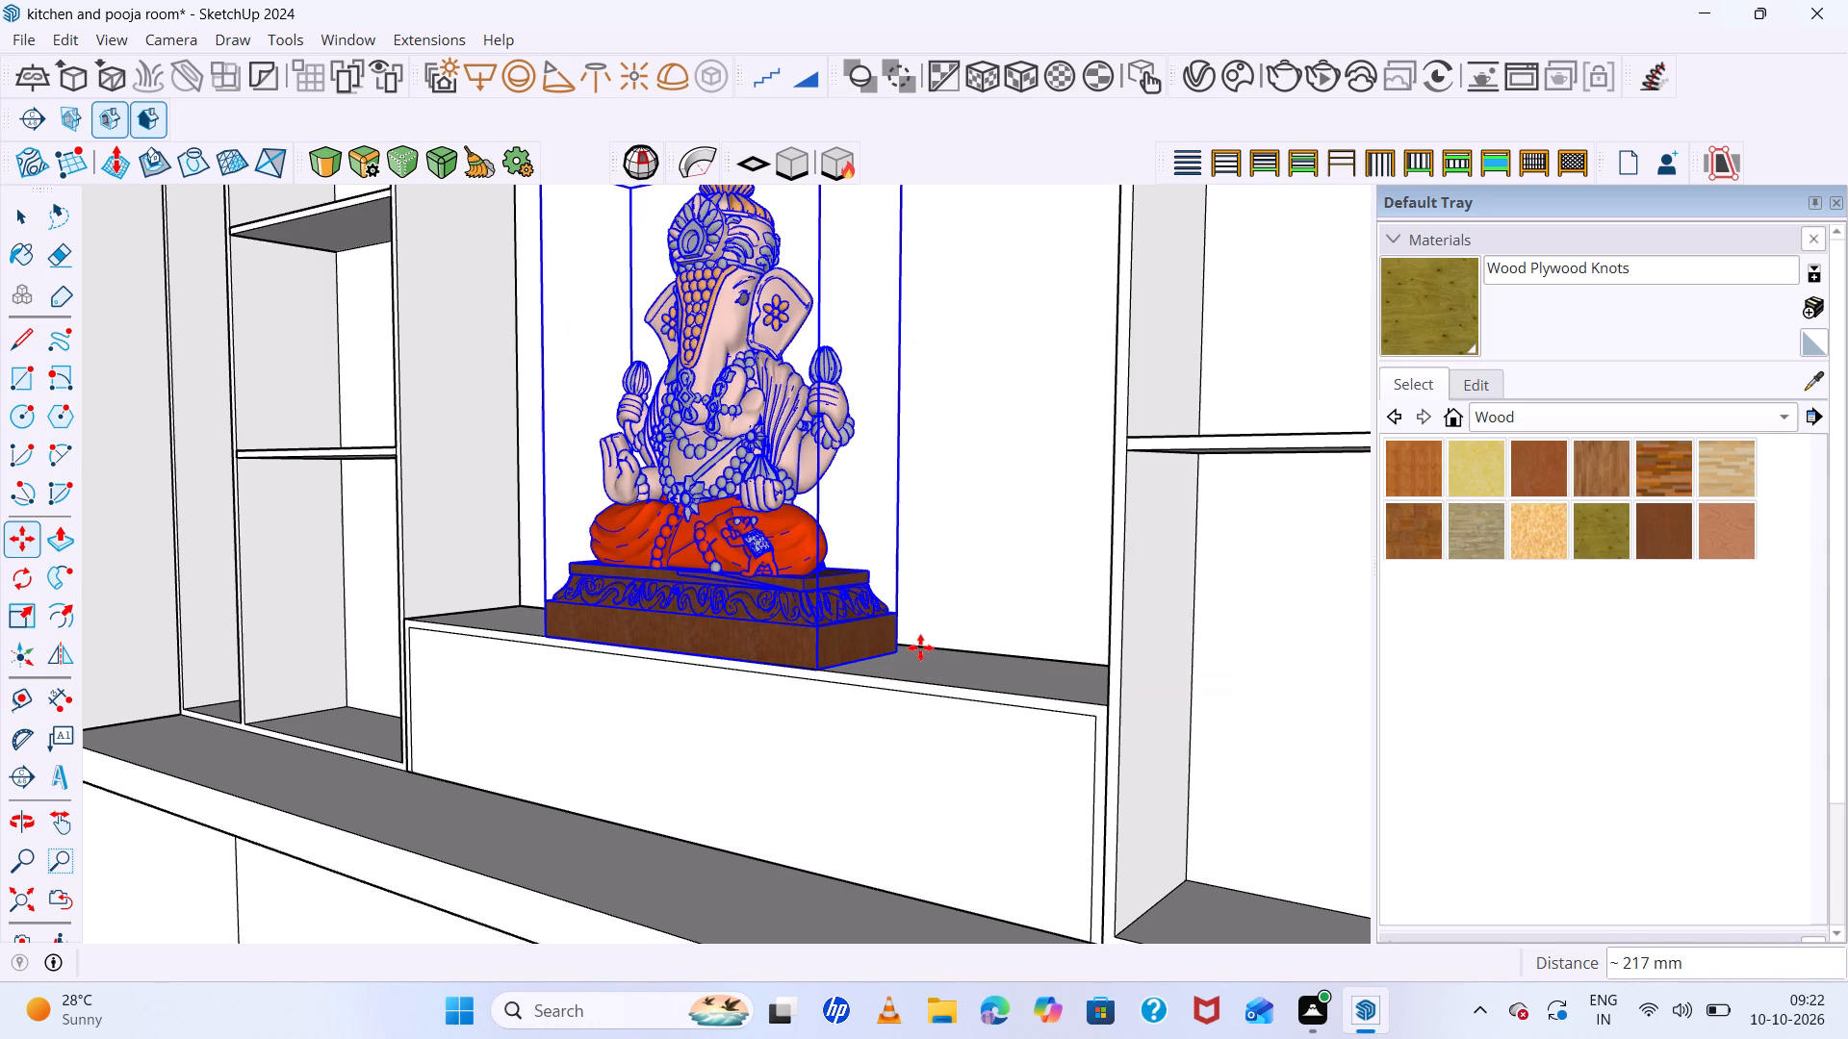
scroll(879, 681, down, 6)
key(space)
scroll(875, 685, down, 13)
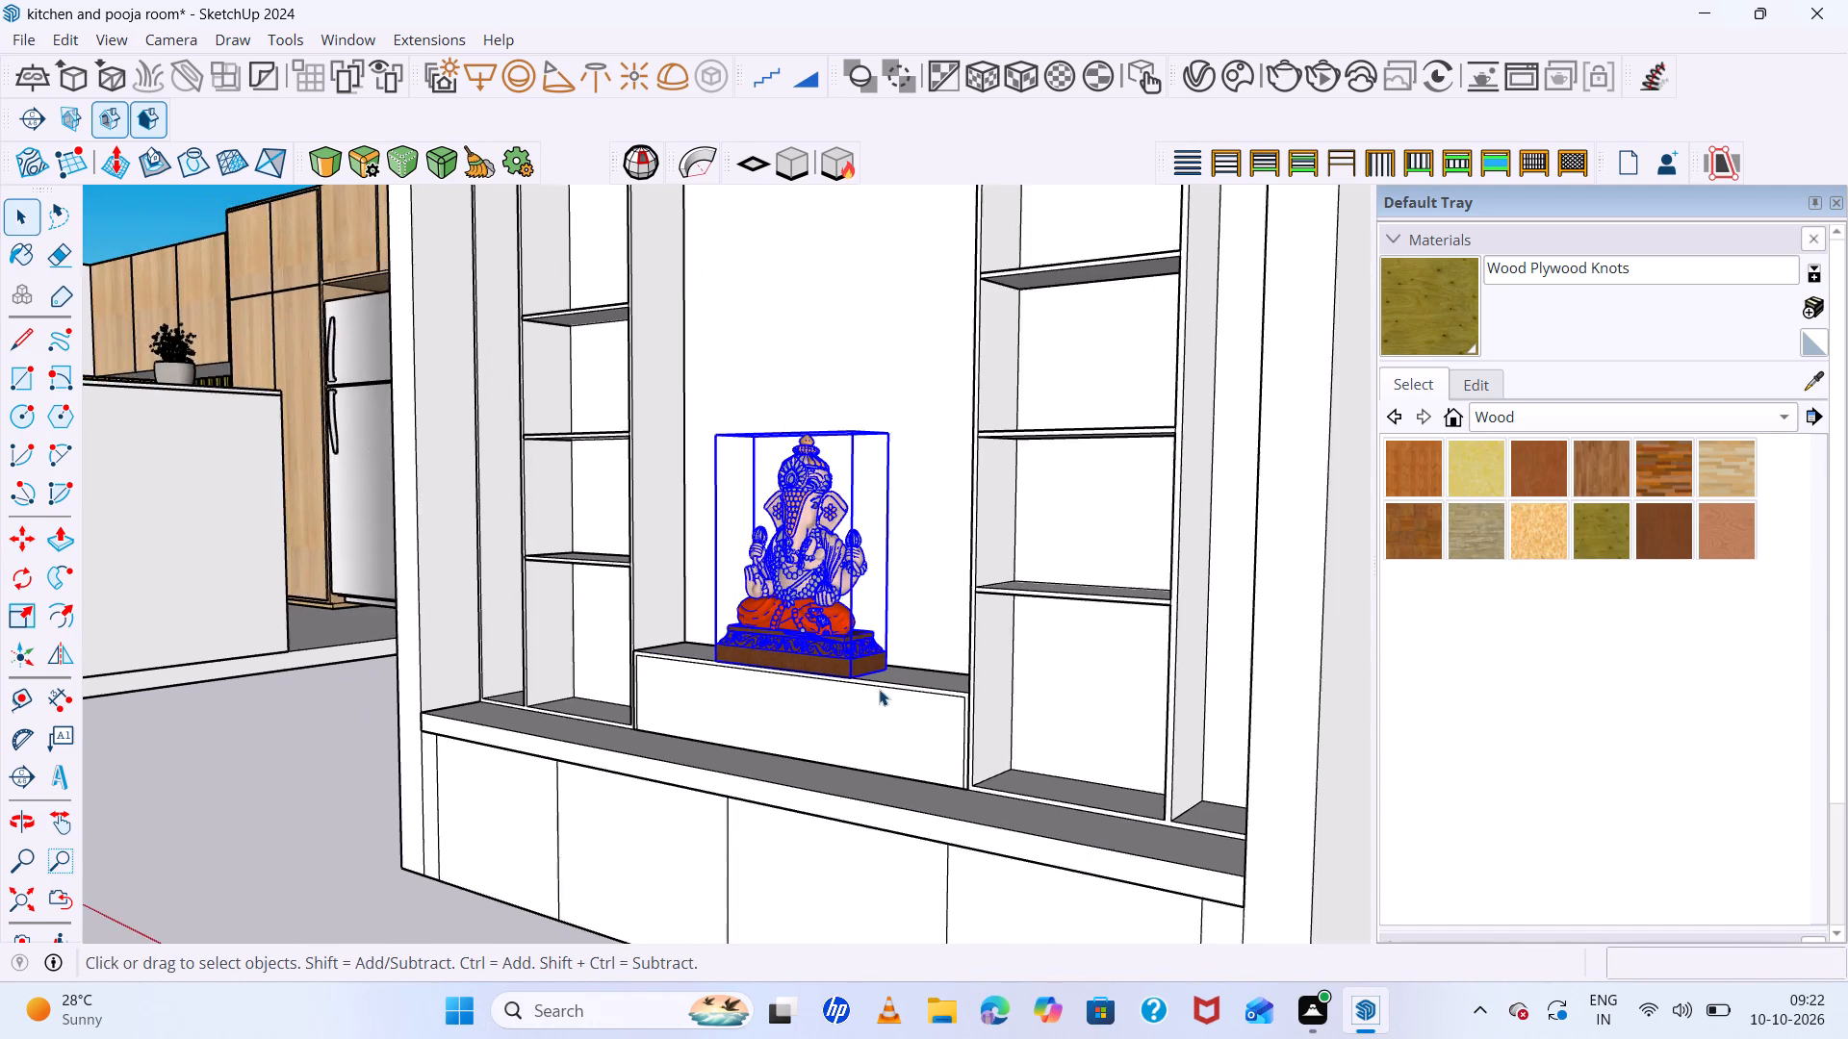
scroll(879, 689, down, 7)
key(space)
click(1218, 578)
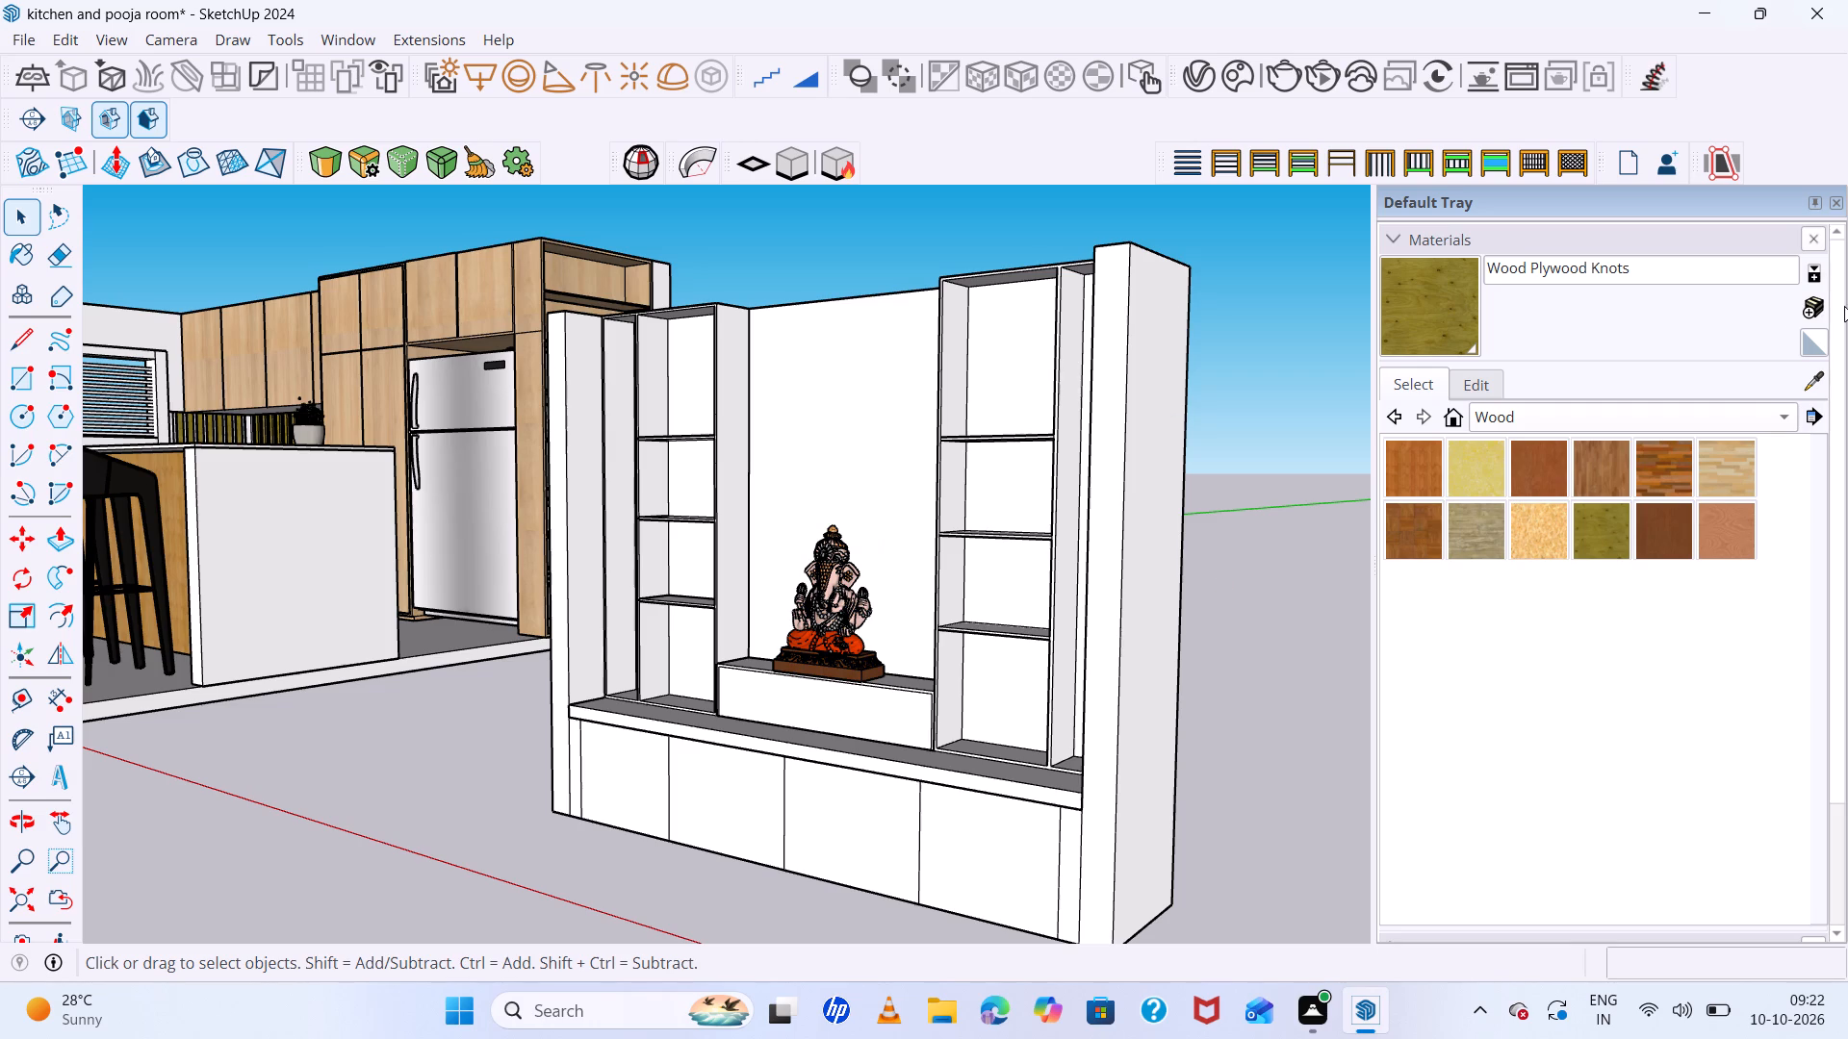
Examine the idol's size and centring on the raised platform from several angles and across the whole cabinet.
scroll(858, 501, down, 6)
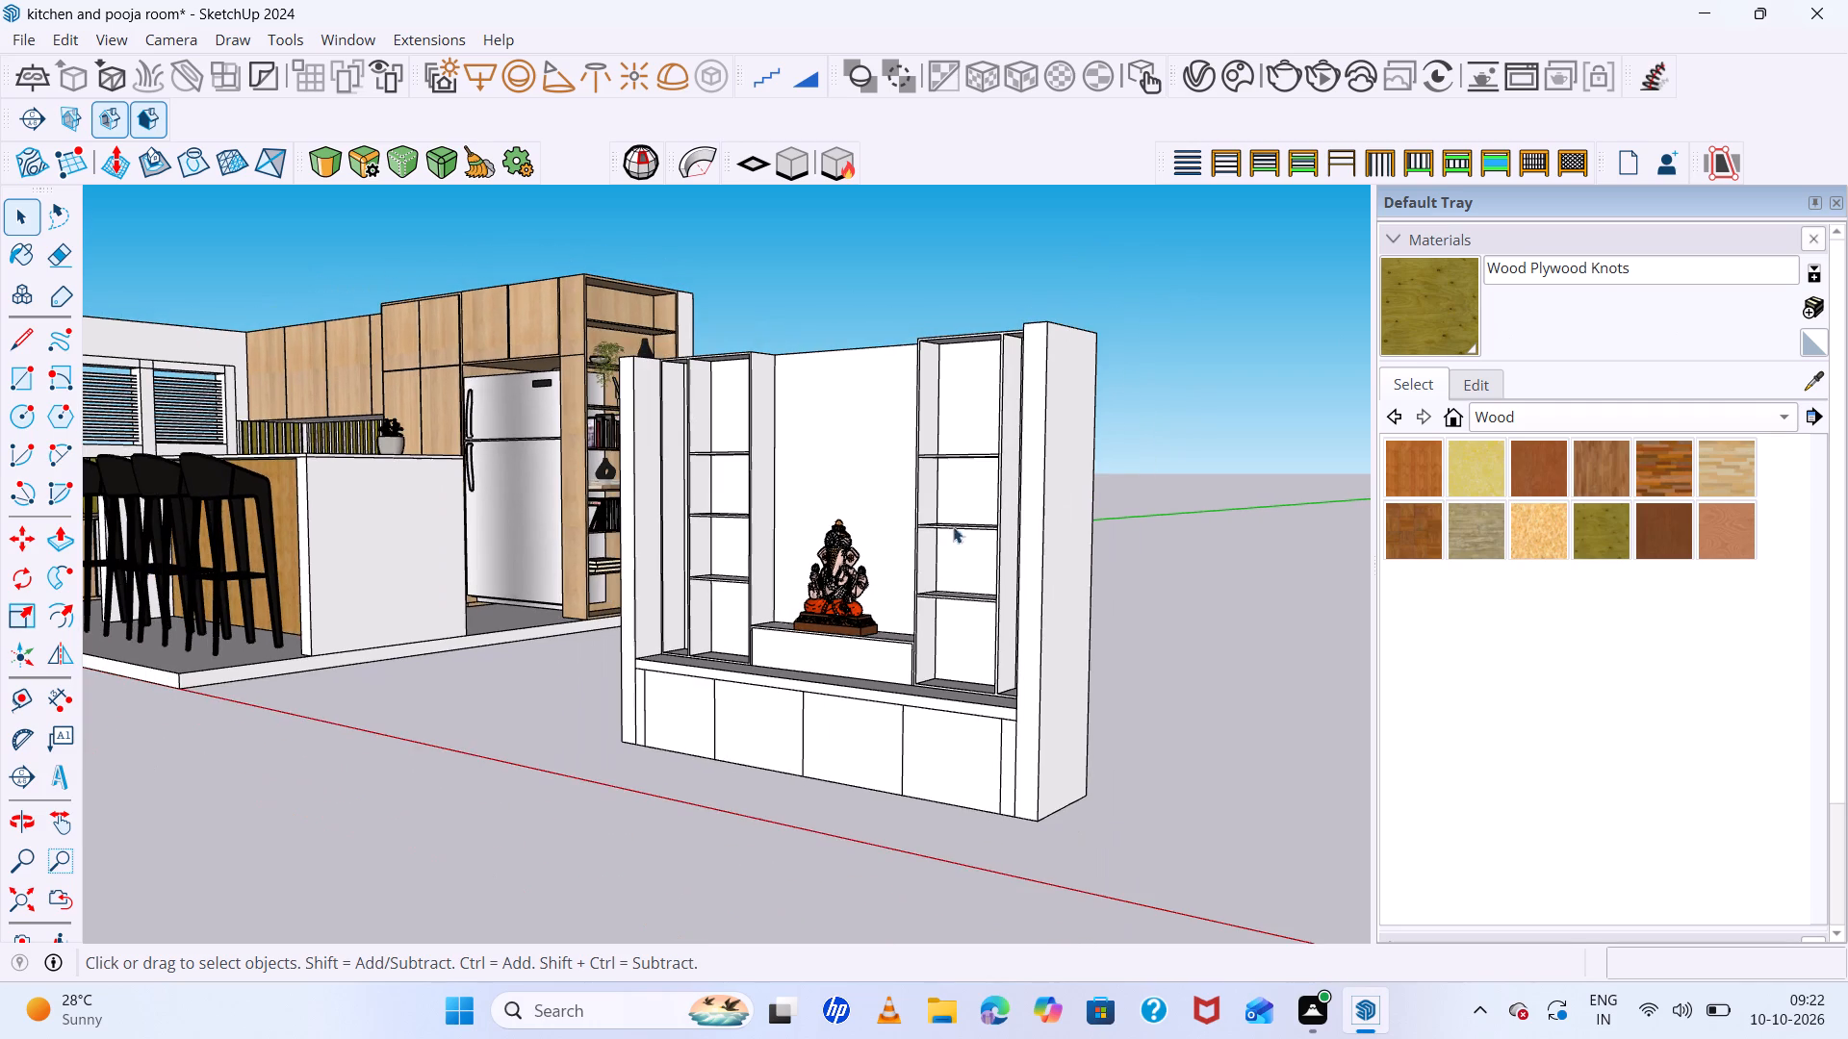
middle_drag(957, 559, 1111, 615)
scroll(1140, 614, up, 5)
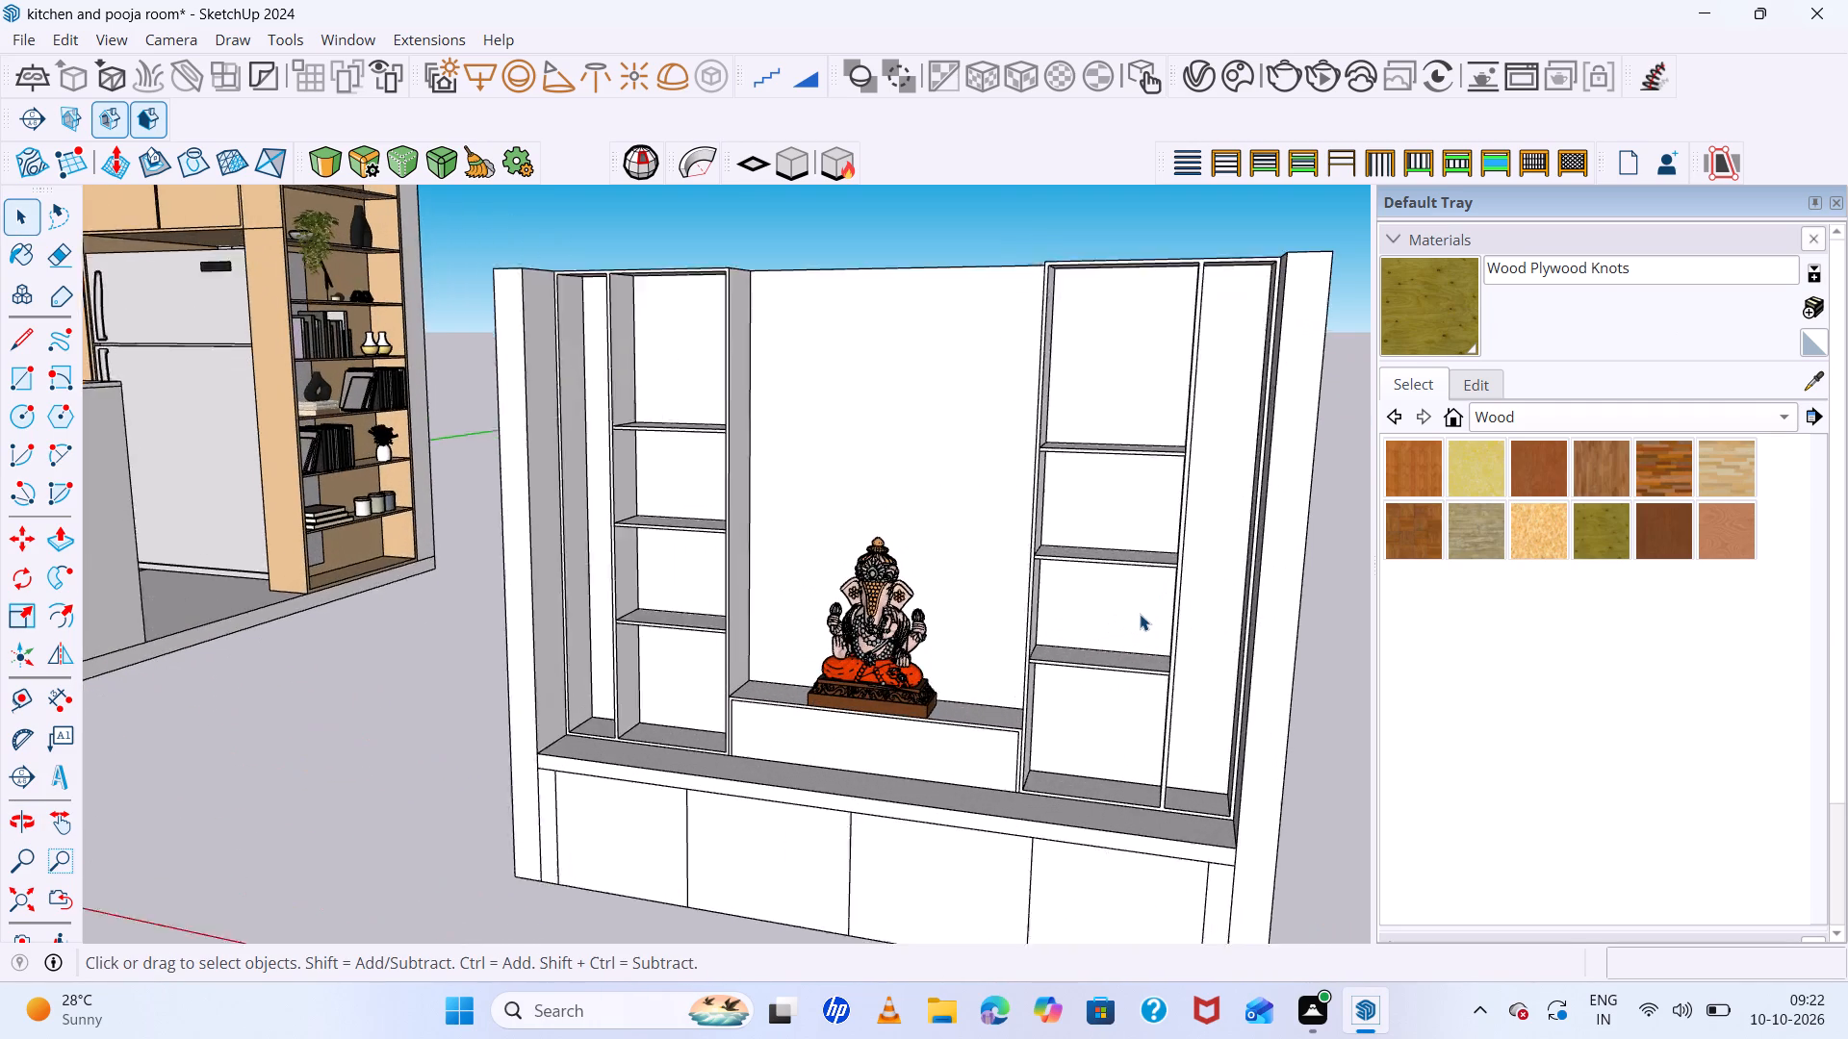
scroll(1140, 614, up, 2)
scroll(691, 467, down, 6)
middle_drag(857, 616, 942, 615)
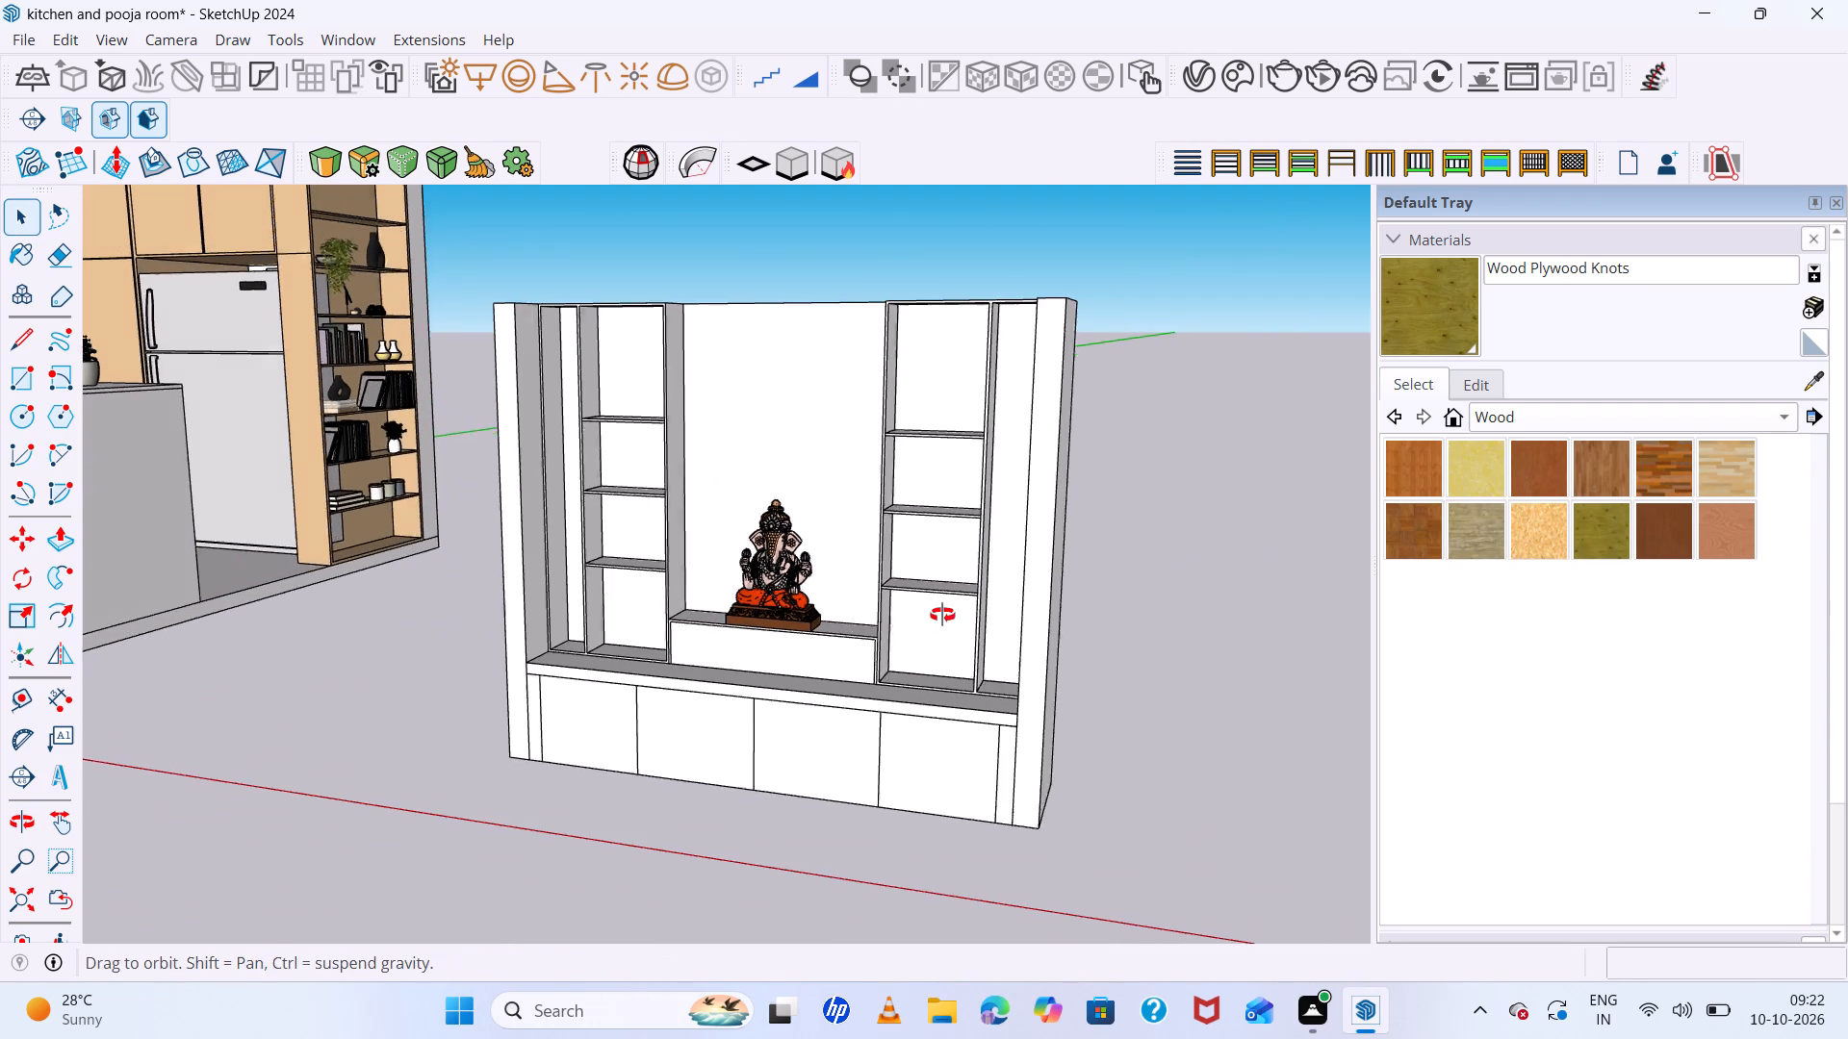
middle_drag(942, 615, 978, 612)
scroll(970, 546, up, 7)
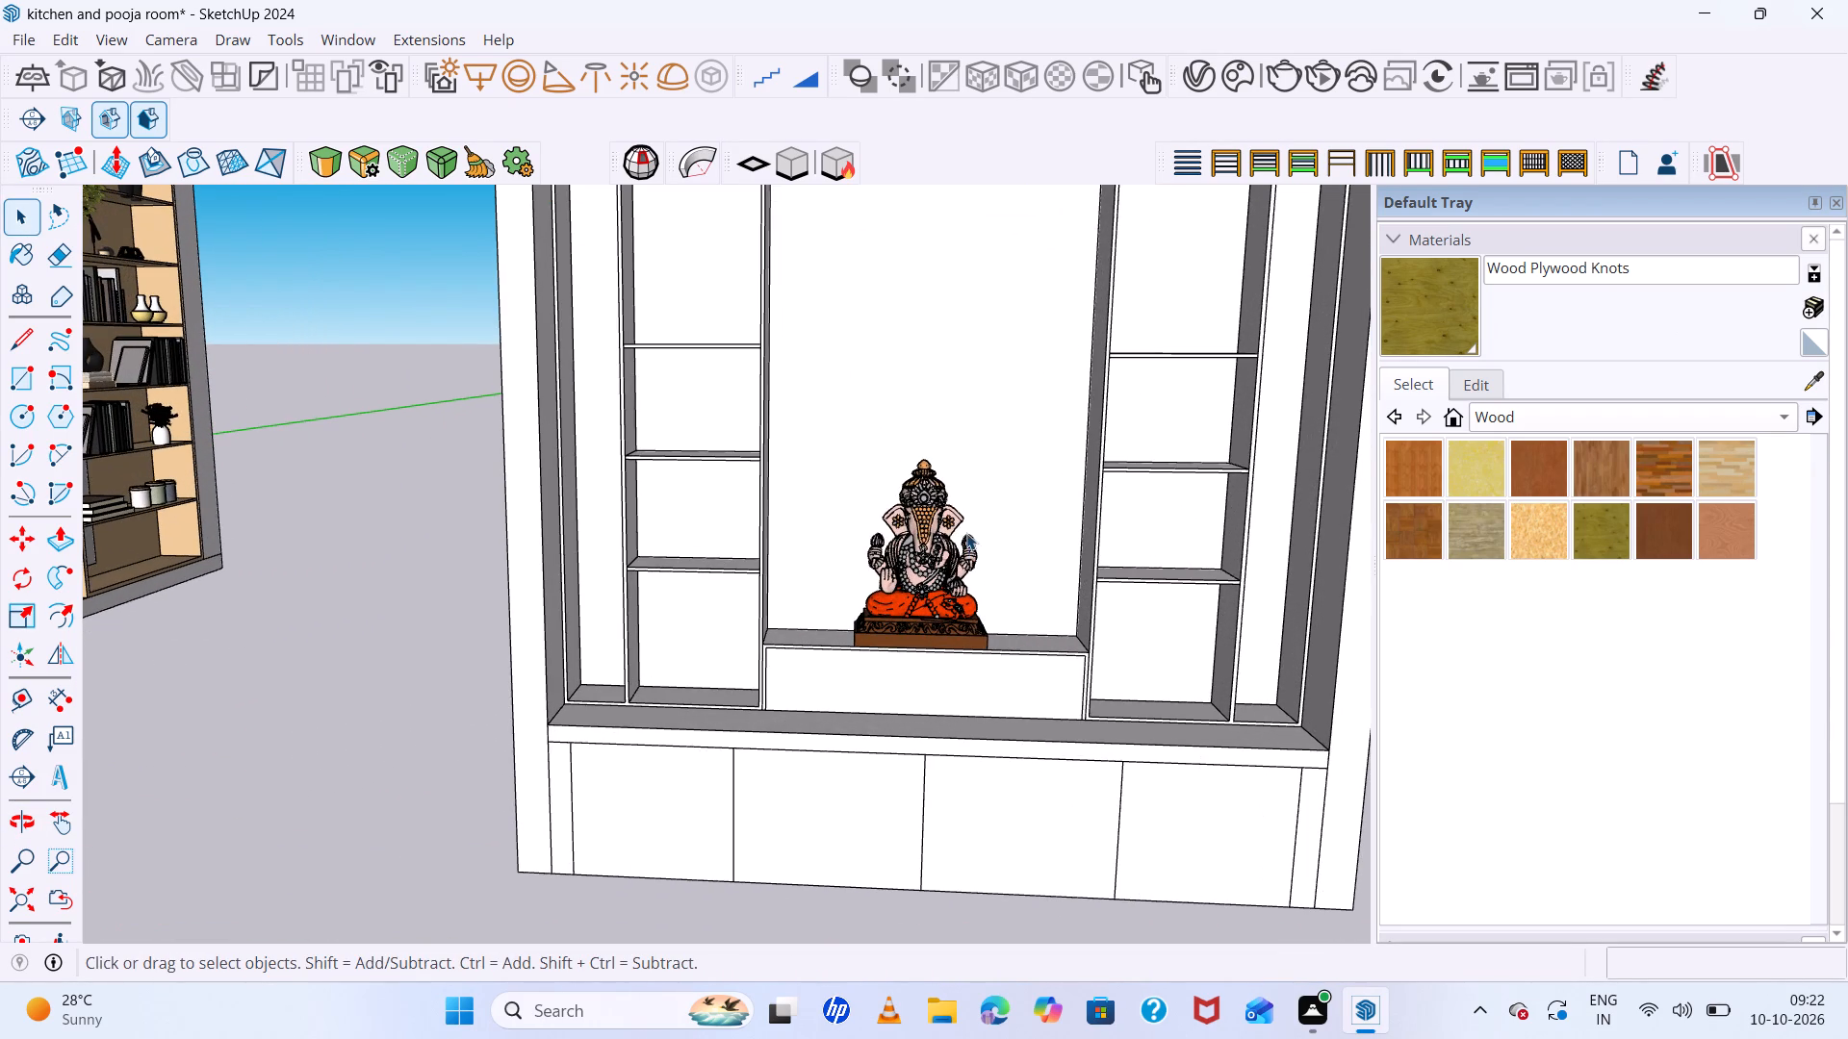
scroll(543, 462, down, 7)
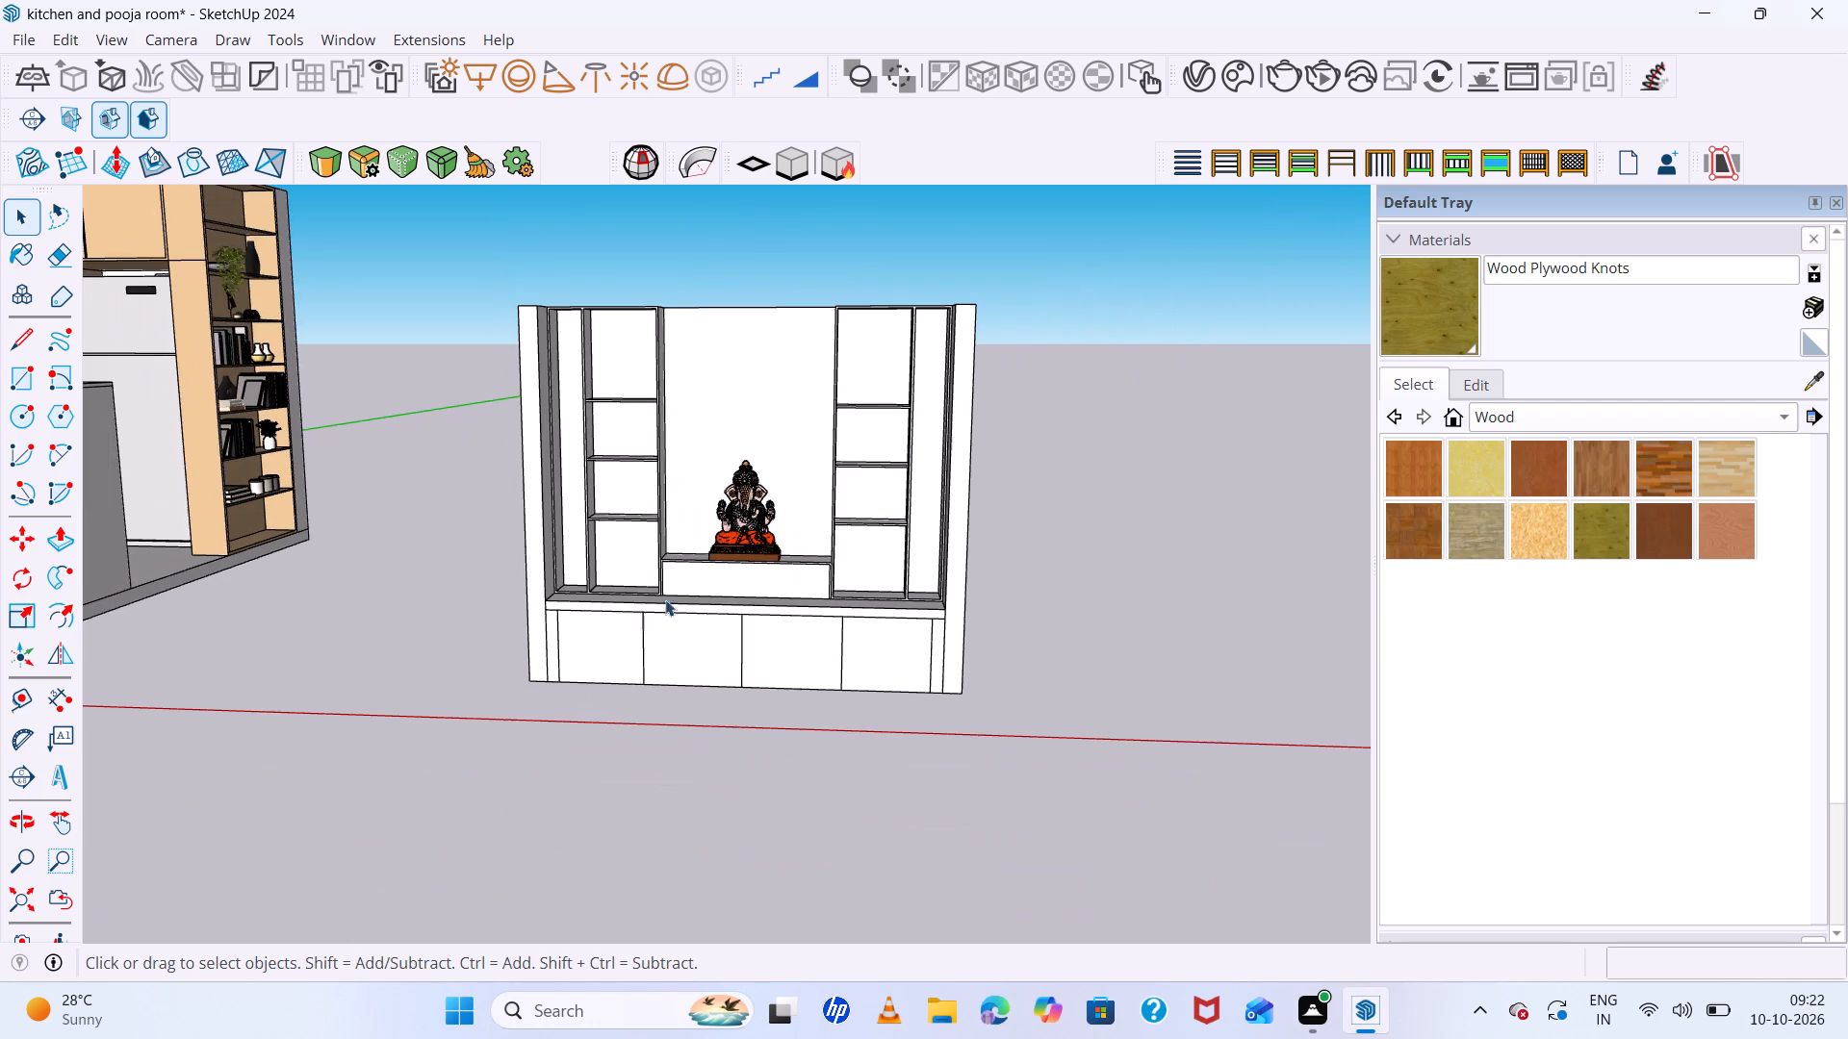
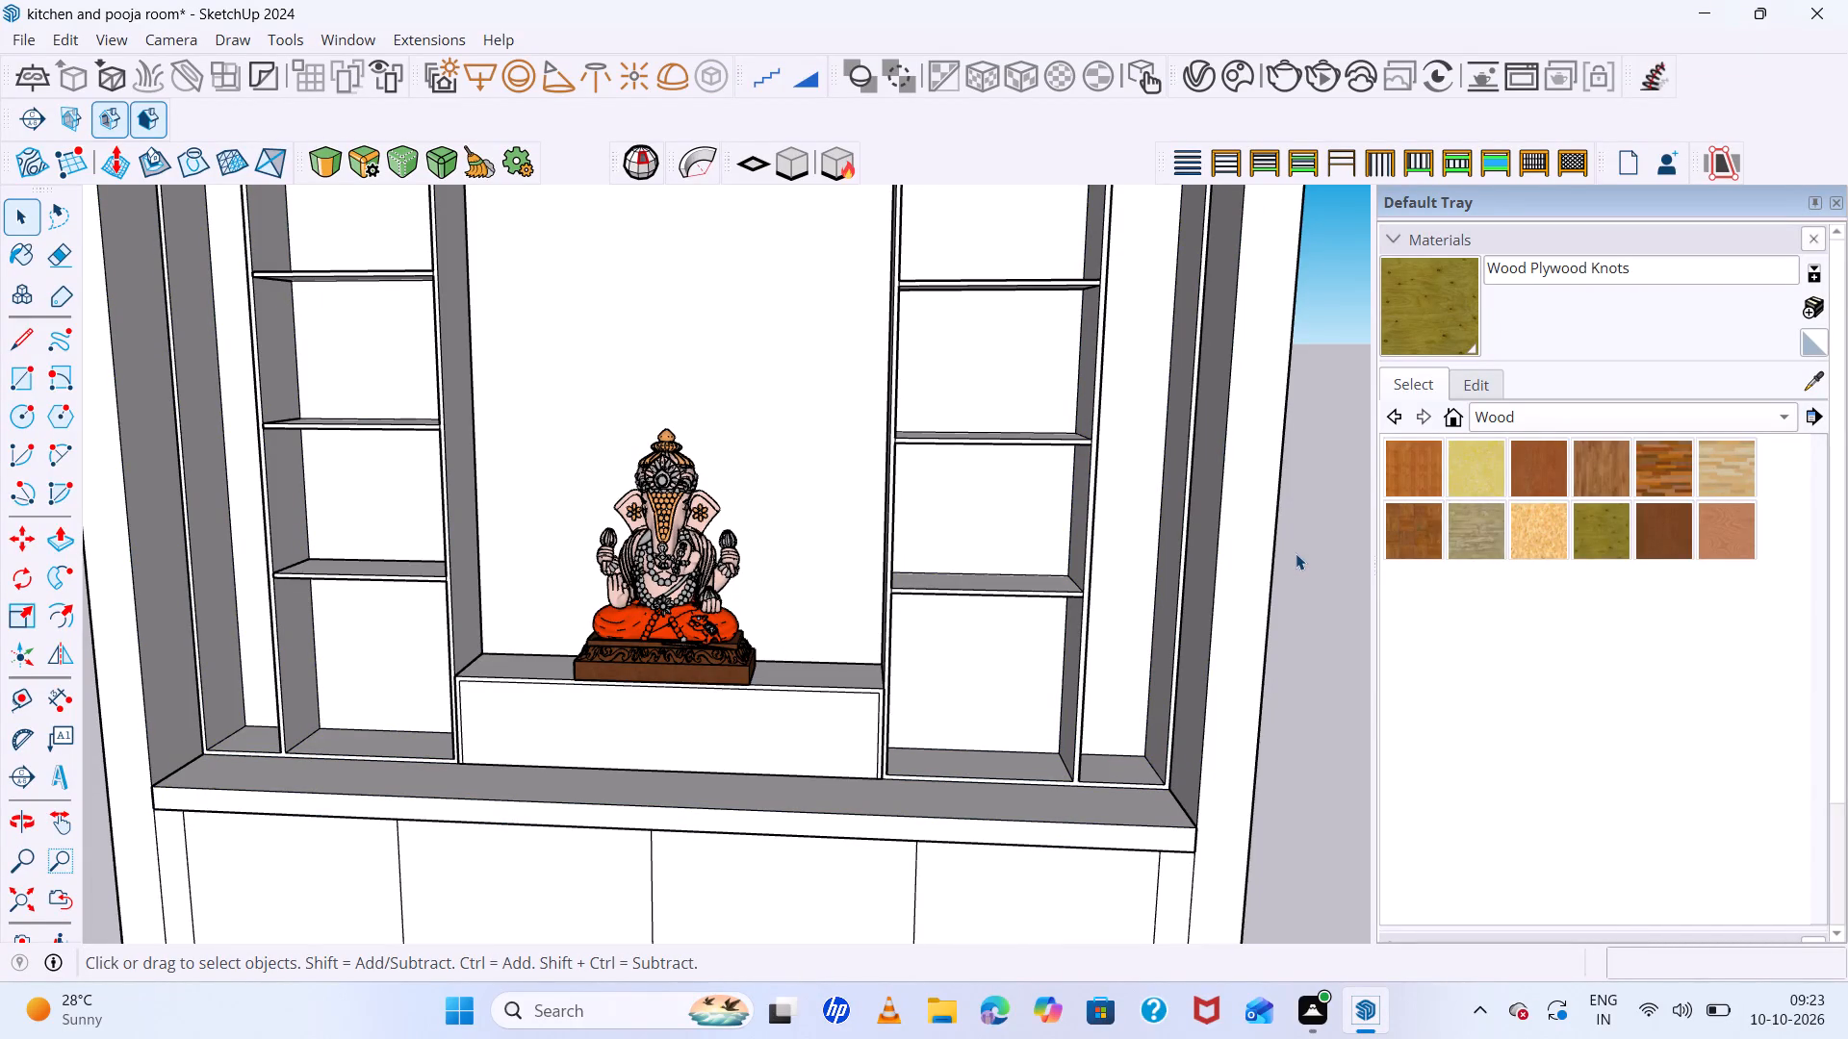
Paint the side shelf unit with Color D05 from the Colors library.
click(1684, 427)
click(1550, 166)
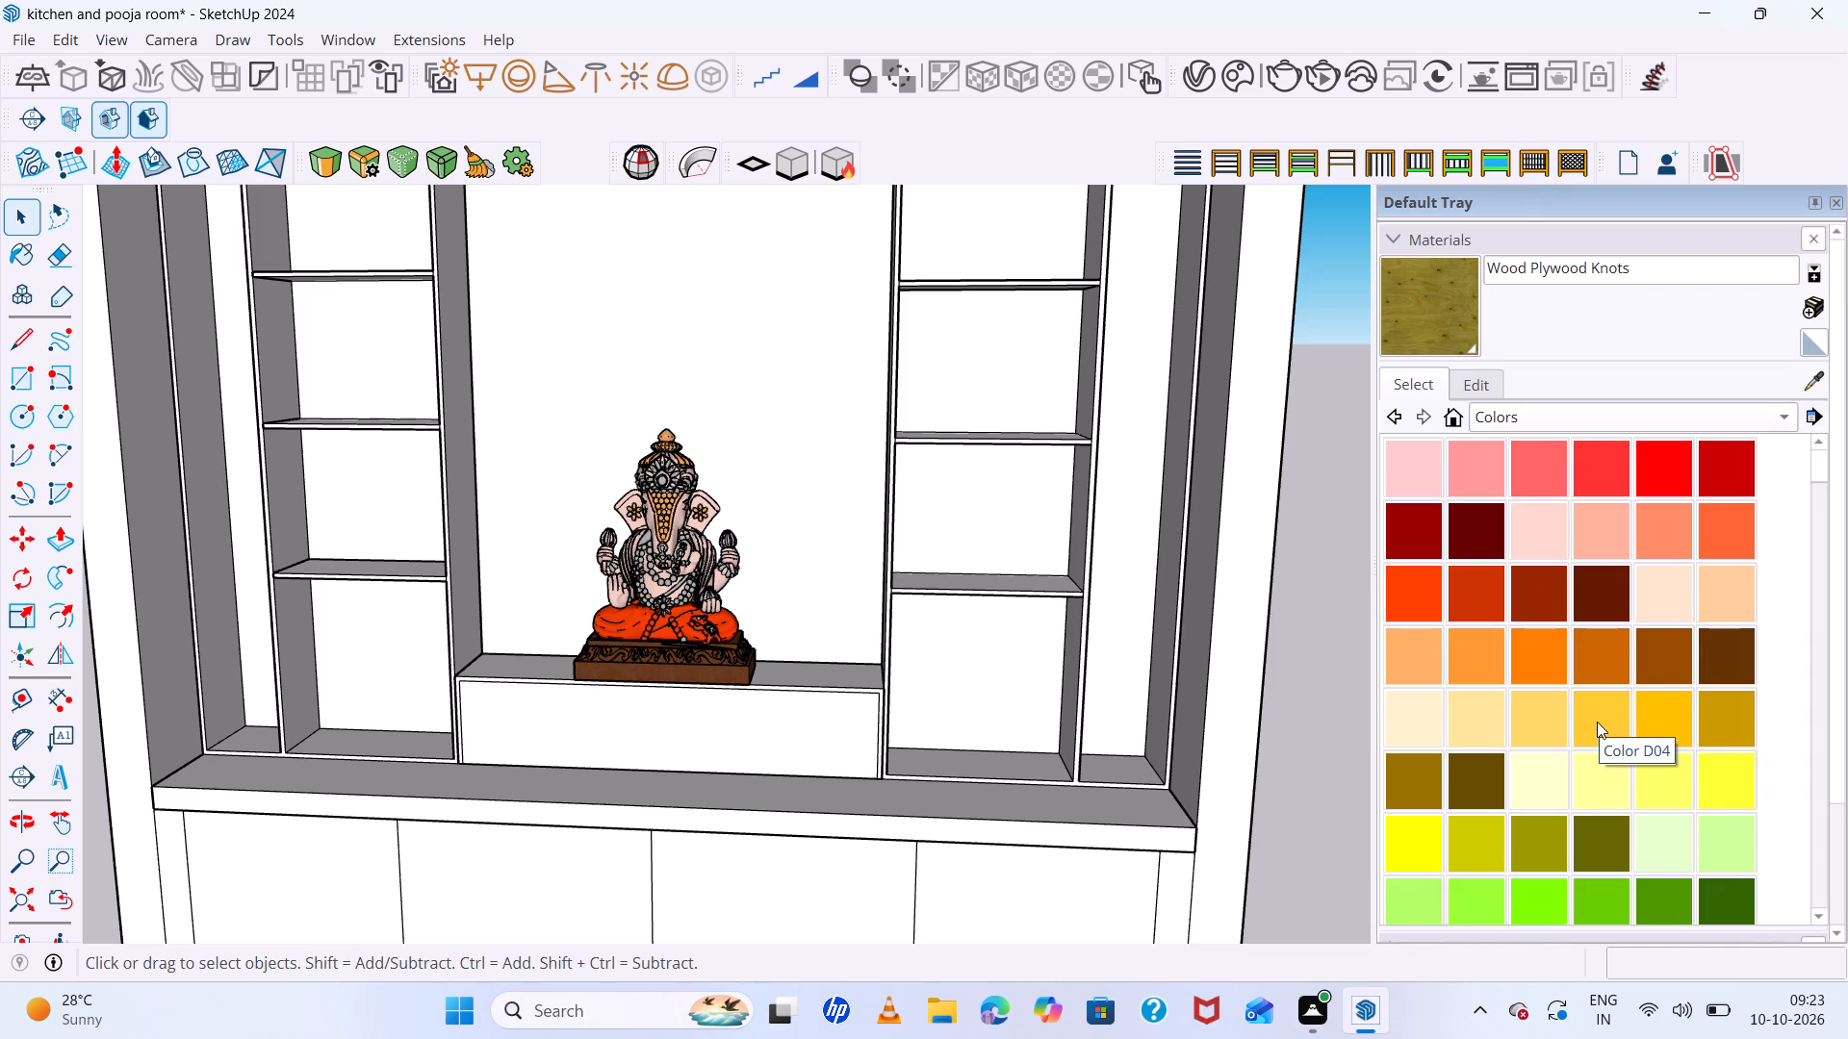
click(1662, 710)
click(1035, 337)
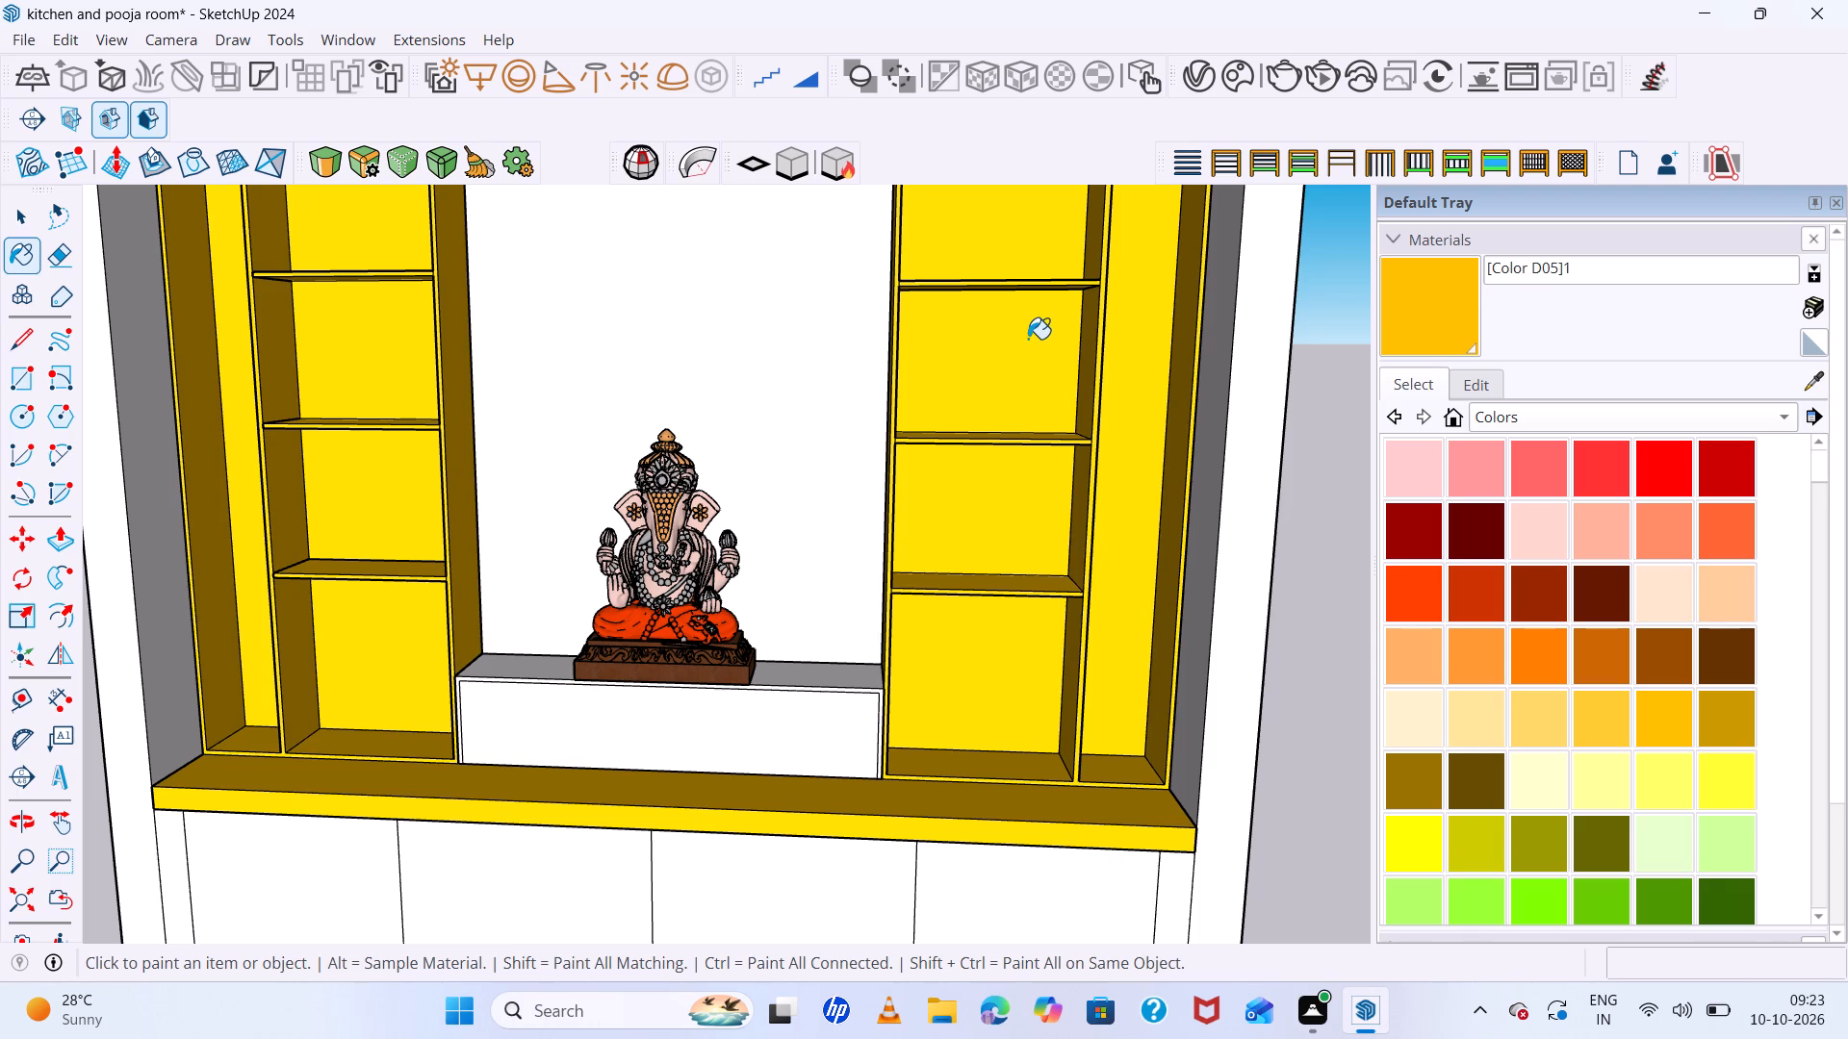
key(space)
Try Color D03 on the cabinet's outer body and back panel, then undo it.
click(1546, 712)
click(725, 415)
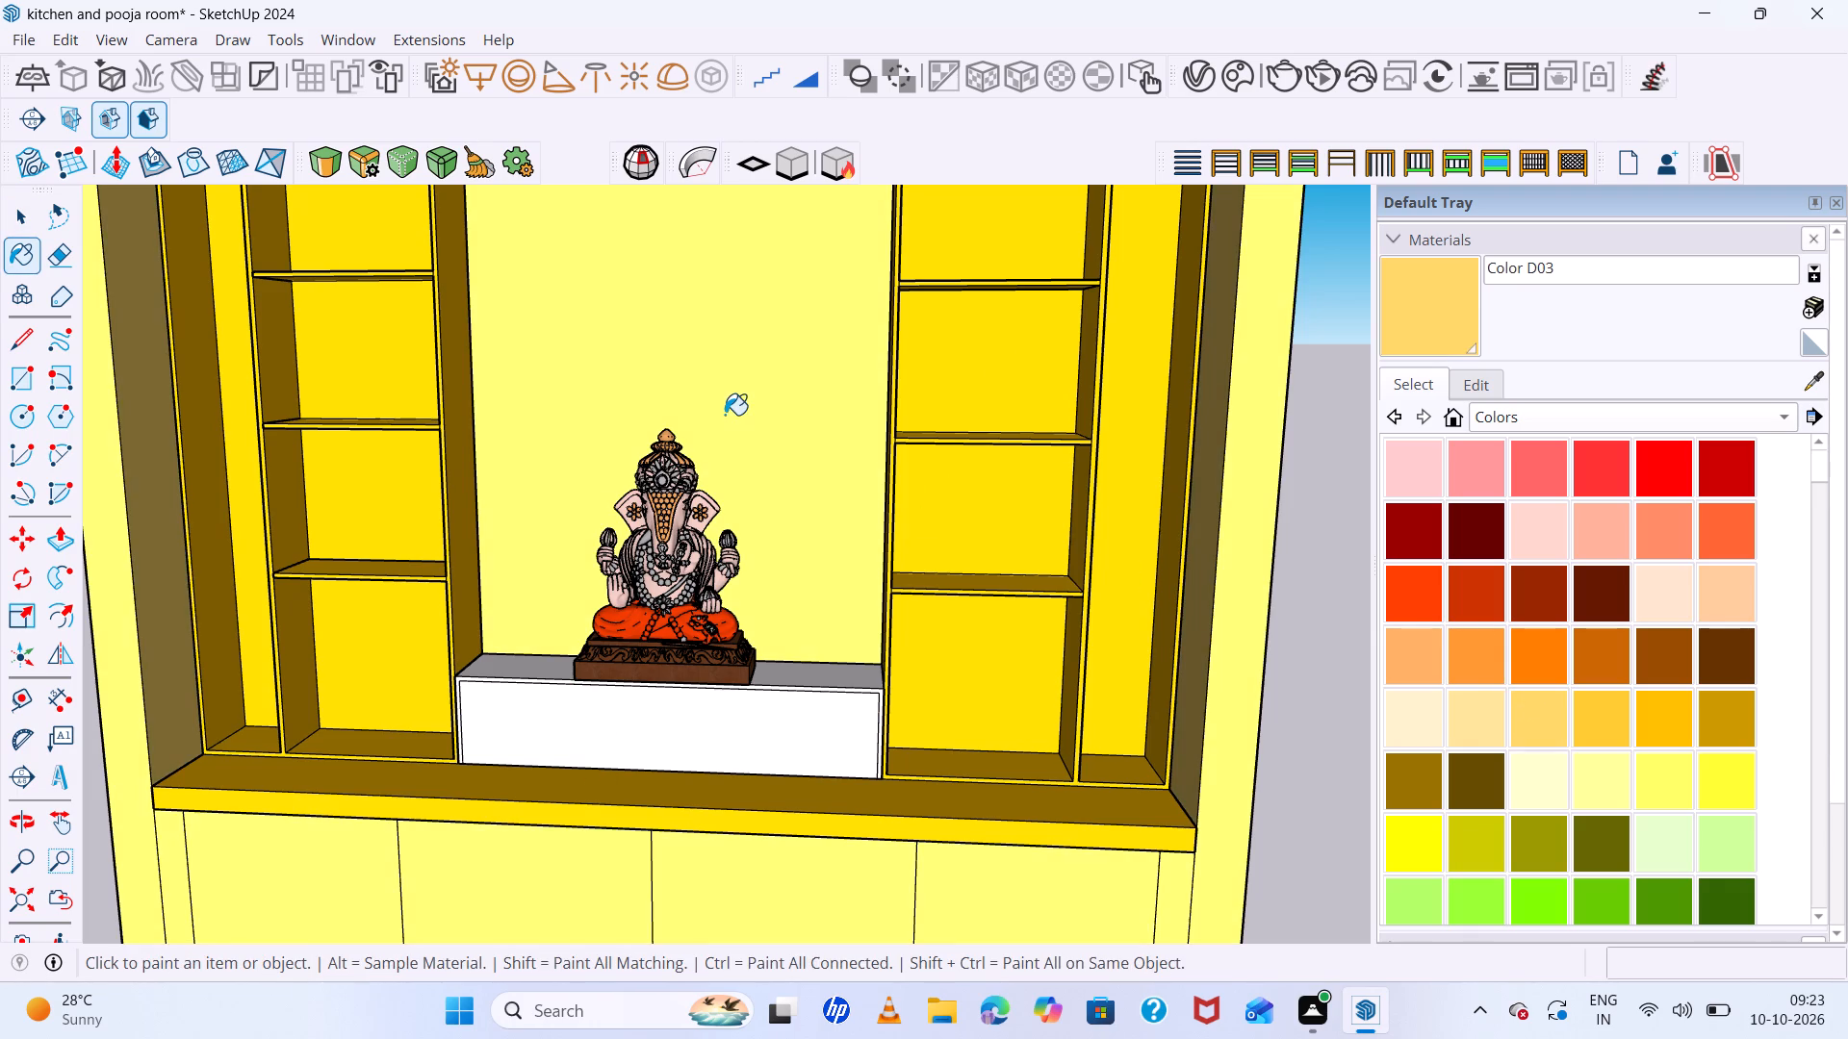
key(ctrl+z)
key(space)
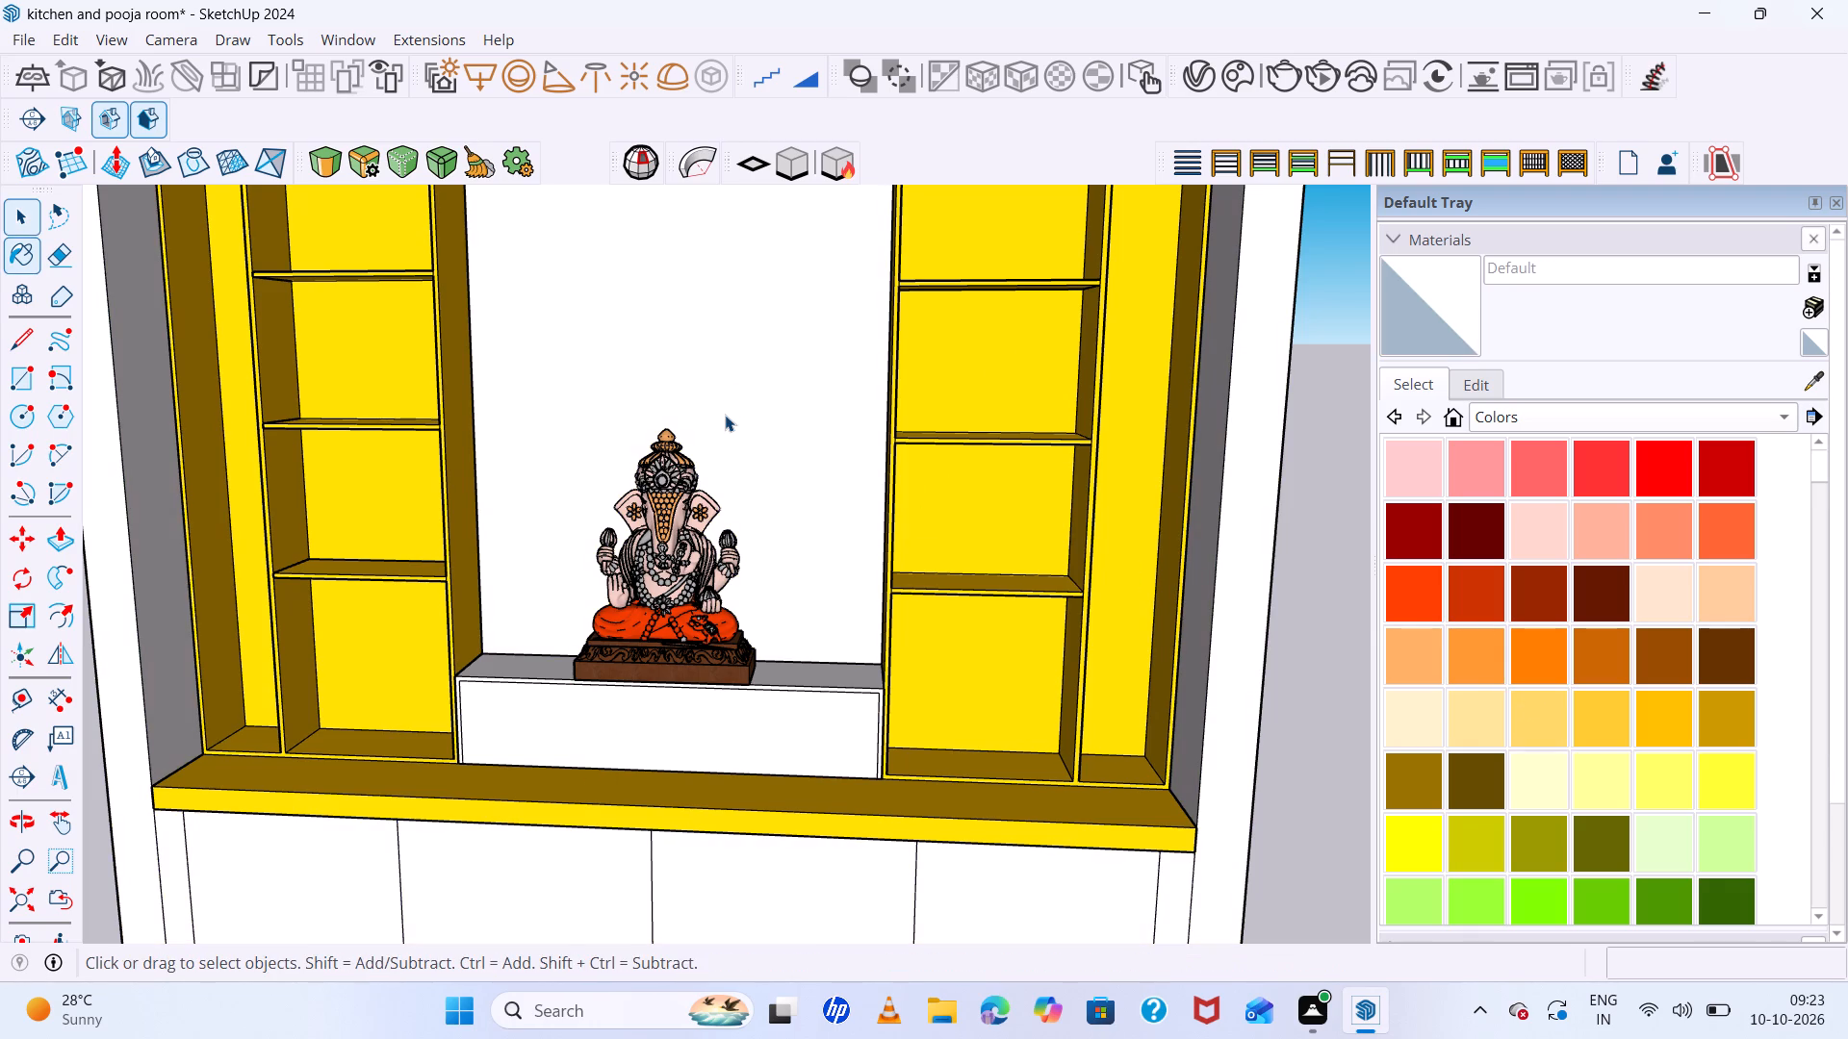
Open the cabinet body for editing and paint only the central back panel behind the idol with Color C04.
double_click(725, 415)
scroll(725, 415, up, 4)
click(724, 414)
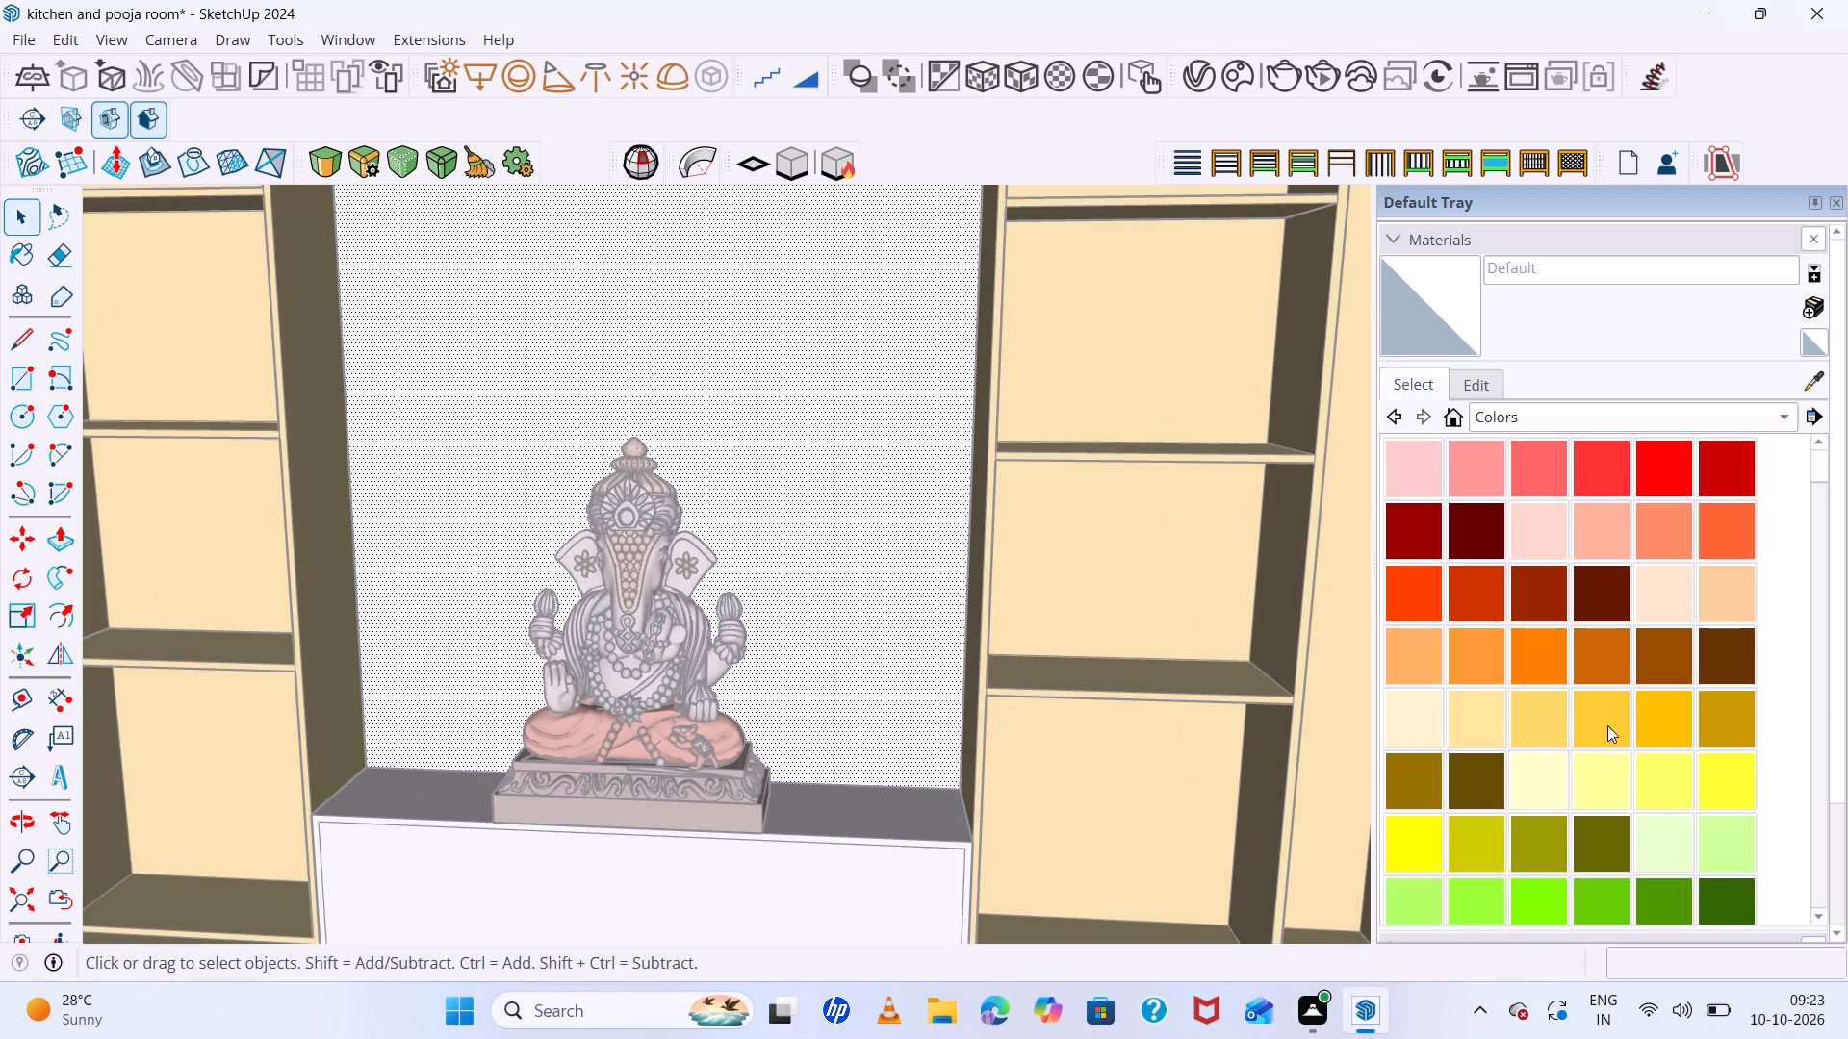
click(1473, 657)
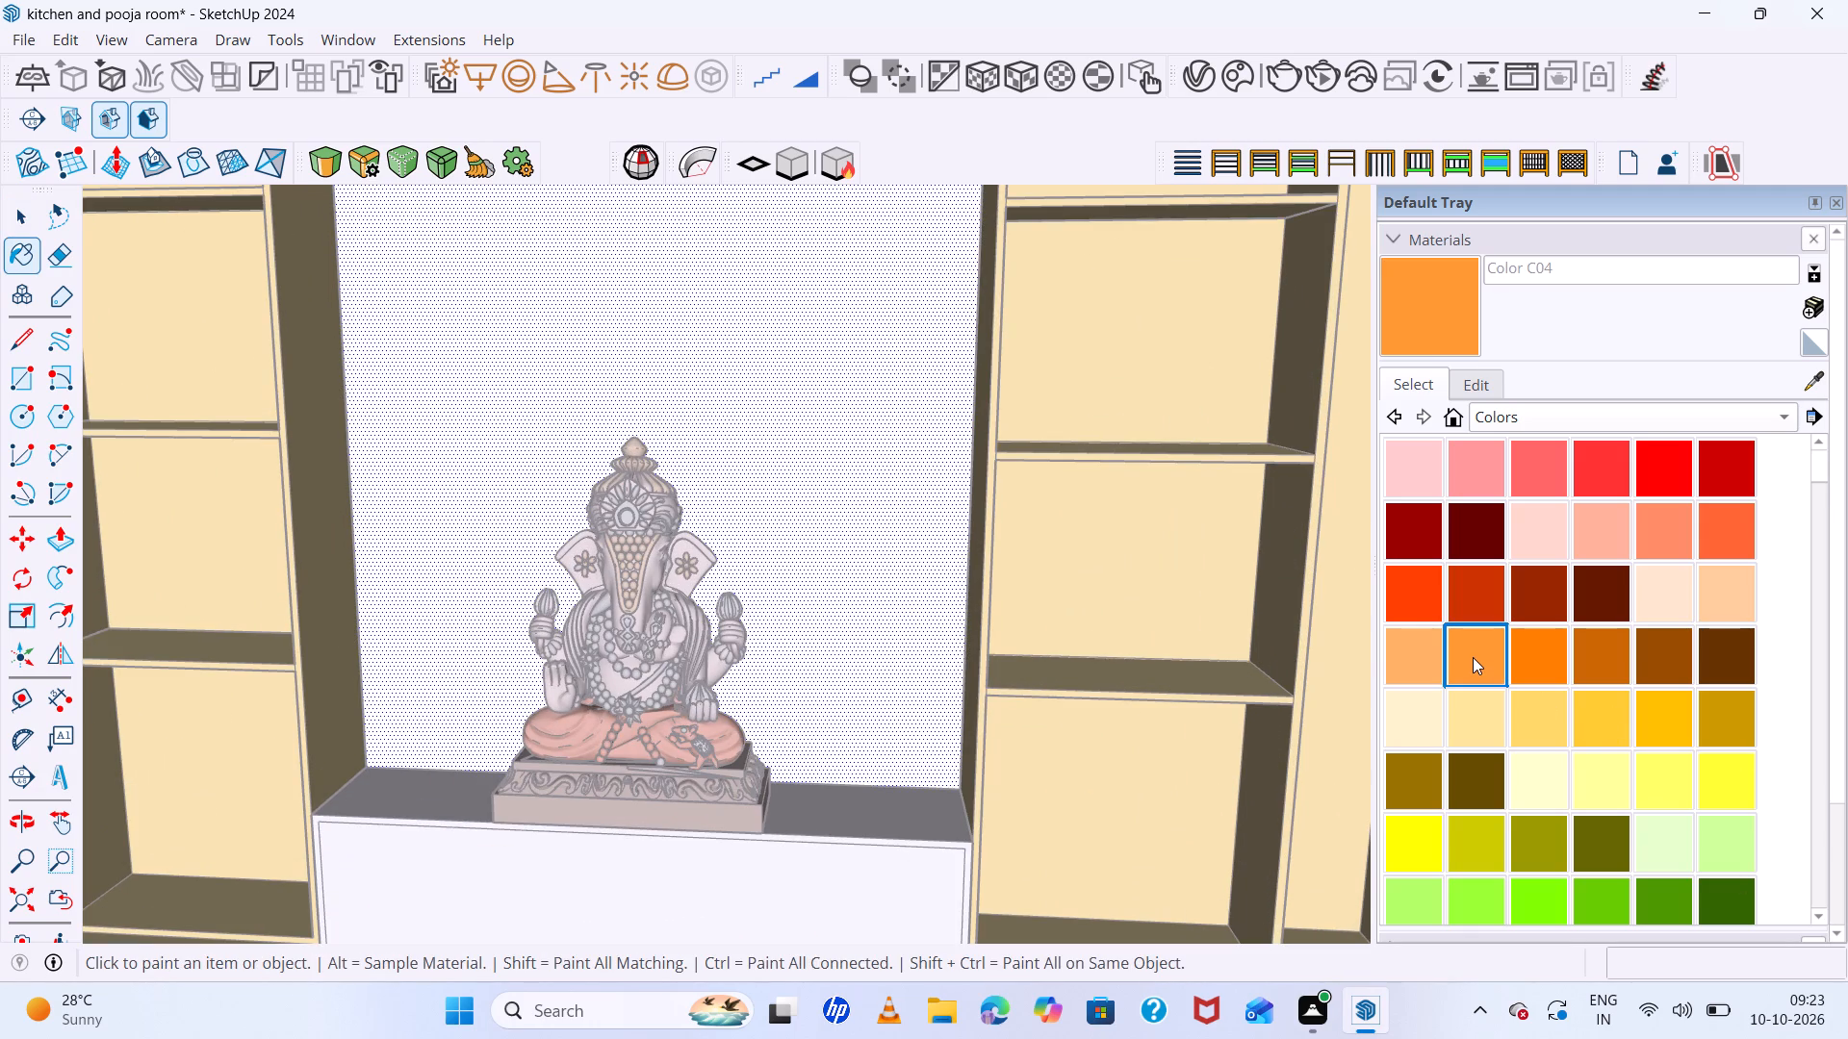
click(844, 490)
scroll(844, 490, down, 6)
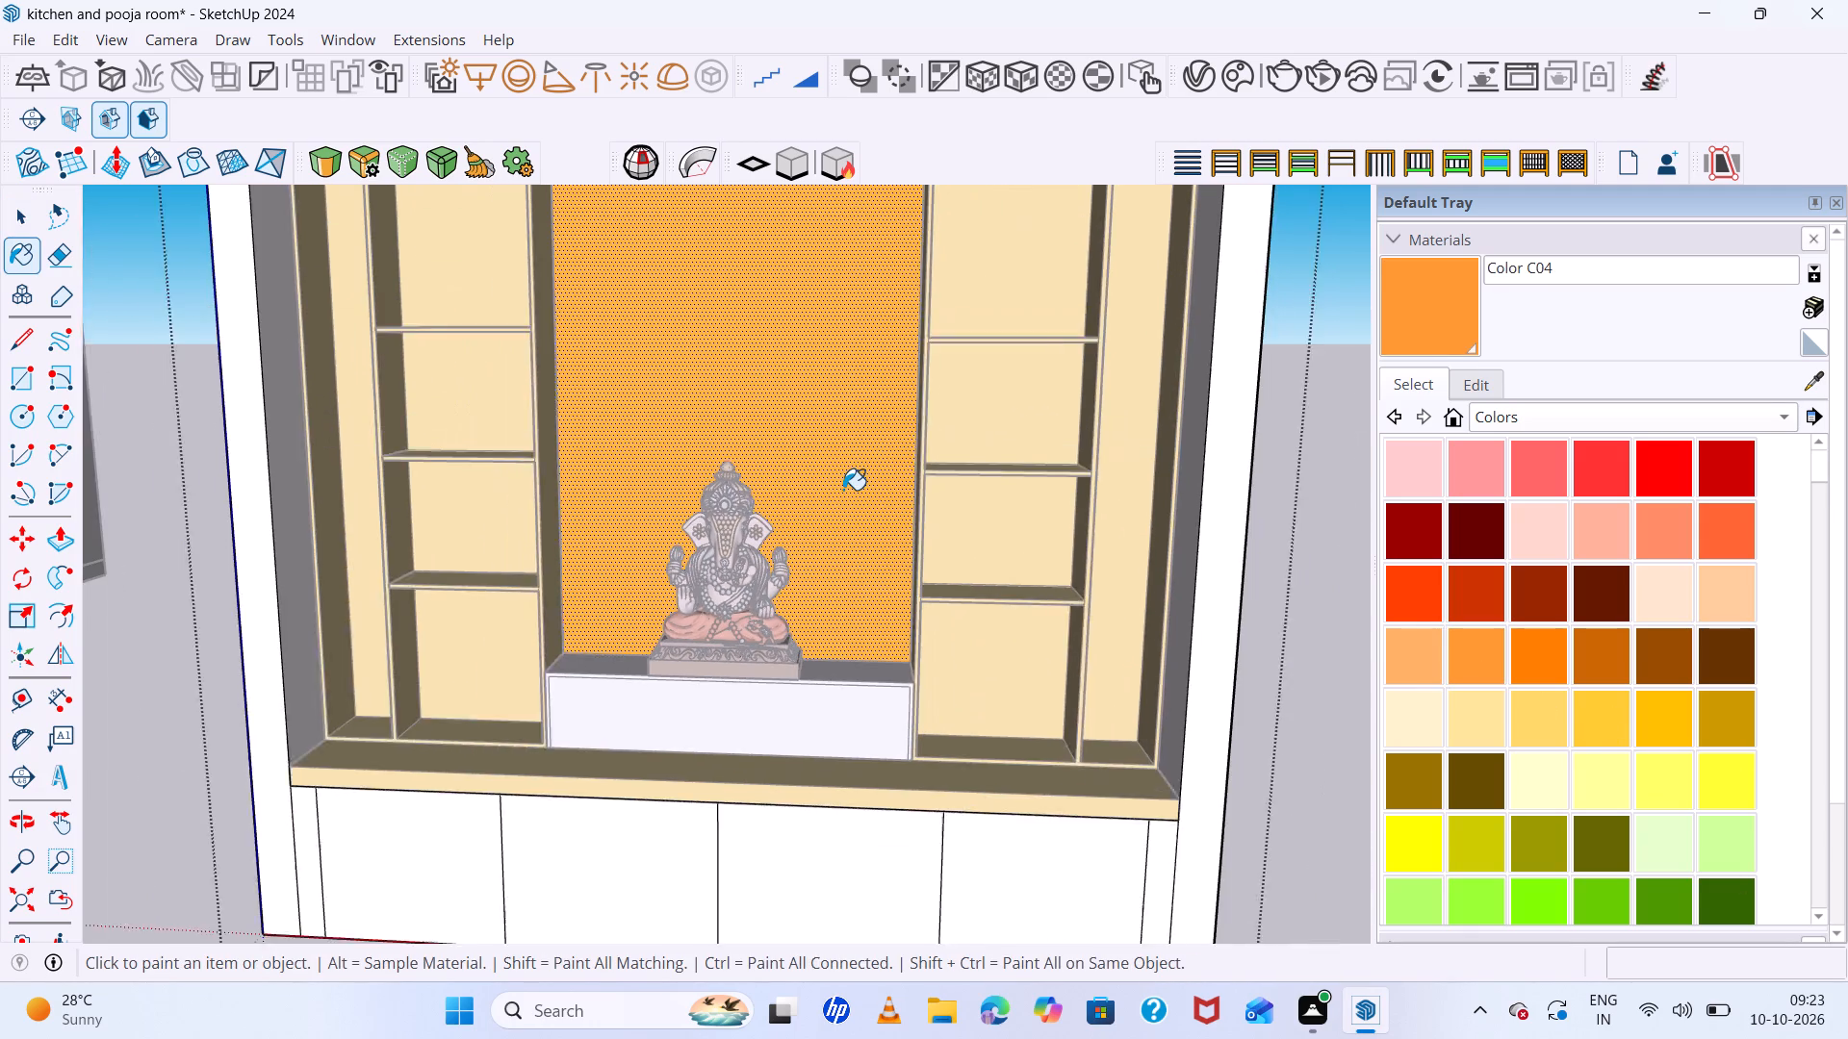
scroll(843, 490, down, 1)
key(space)
click(1301, 502)
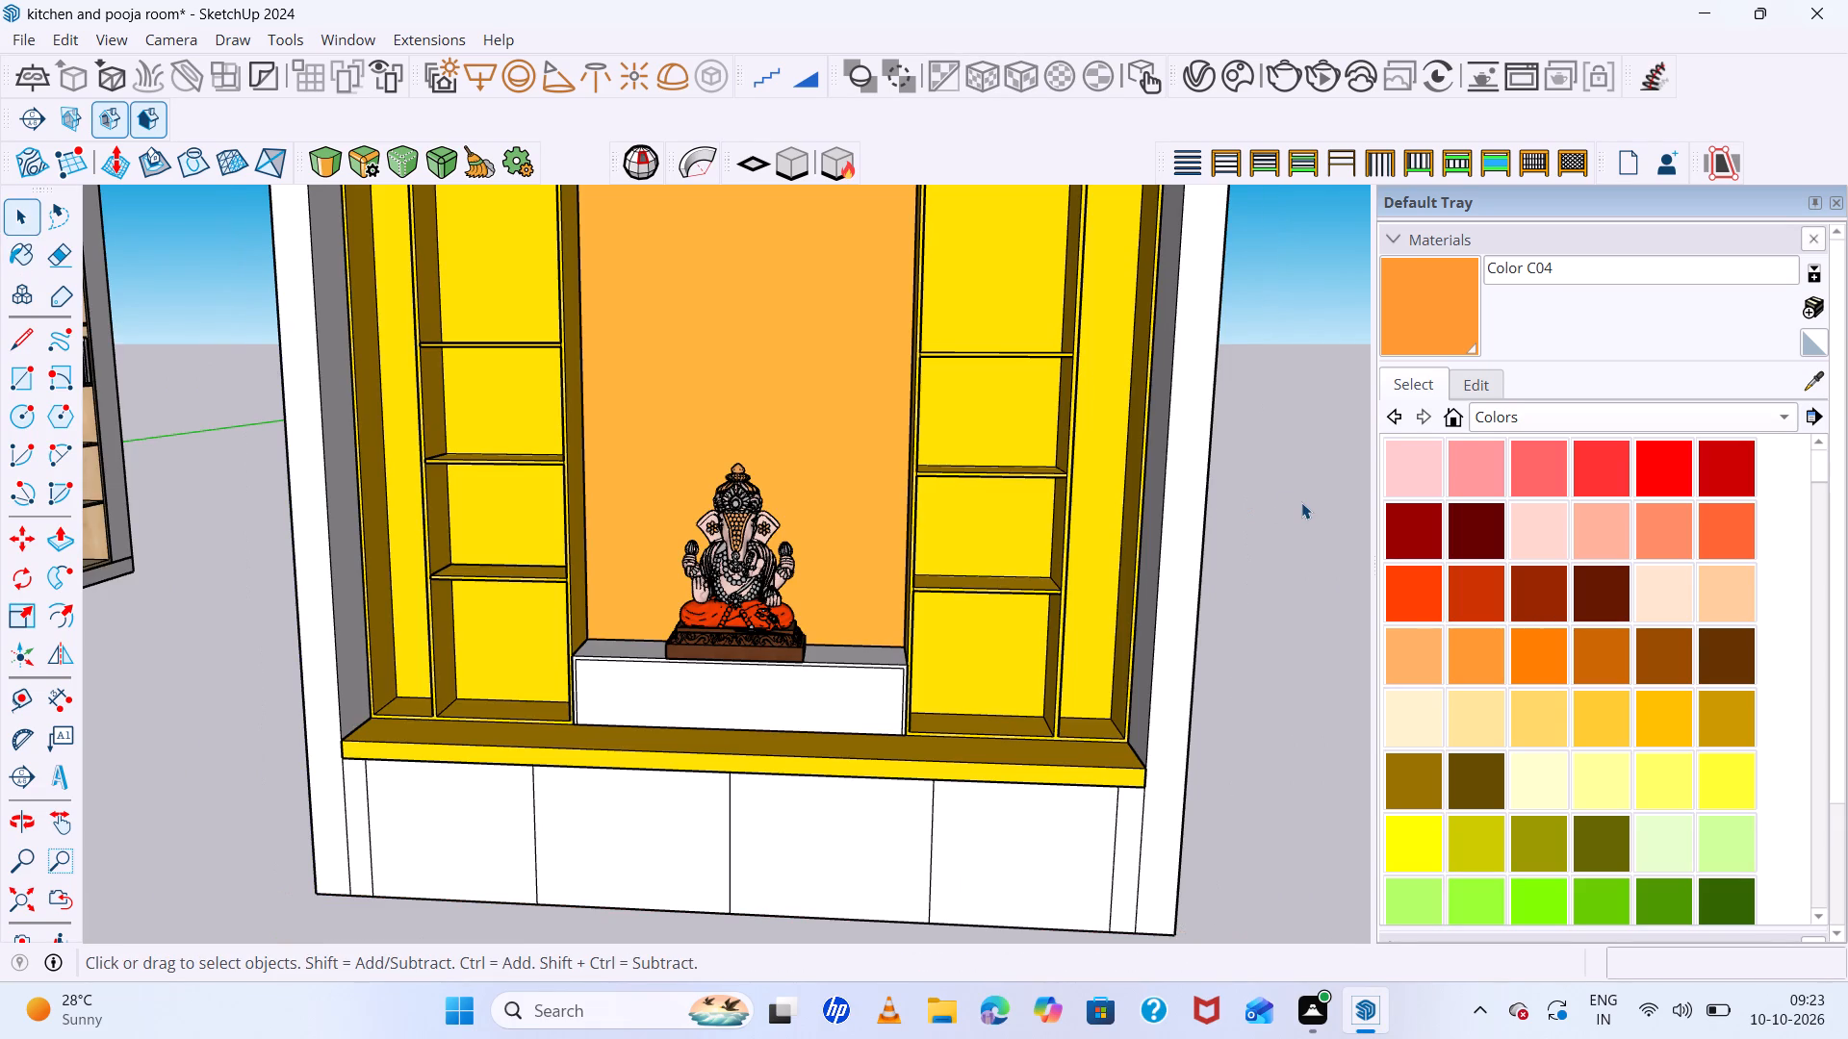
Repaint the side shelves and counter group with Color D02, and deselect it.
scroll(951, 661, down, 11)
middle_drag(1017, 706, 1008, 632)
middle_drag(1008, 632, 958, 668)
scroll(924, 511, up, 4)
click(905, 469)
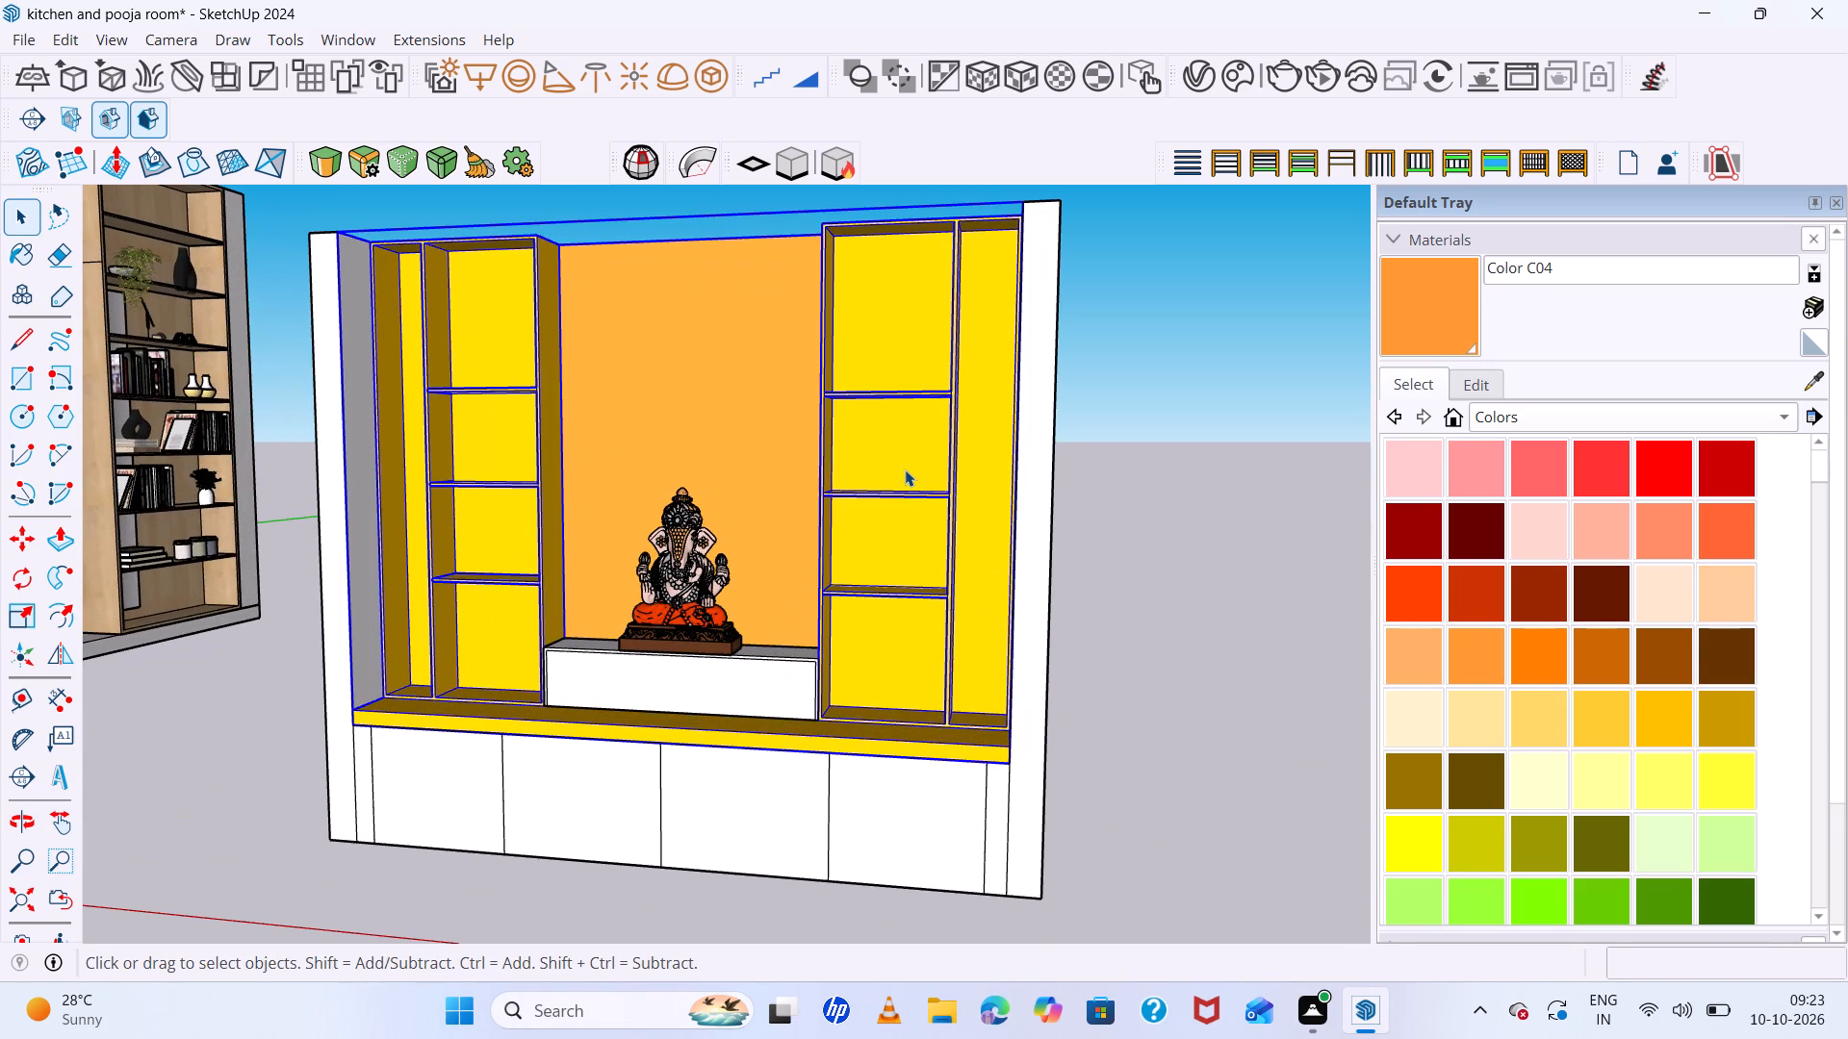
click(1405, 660)
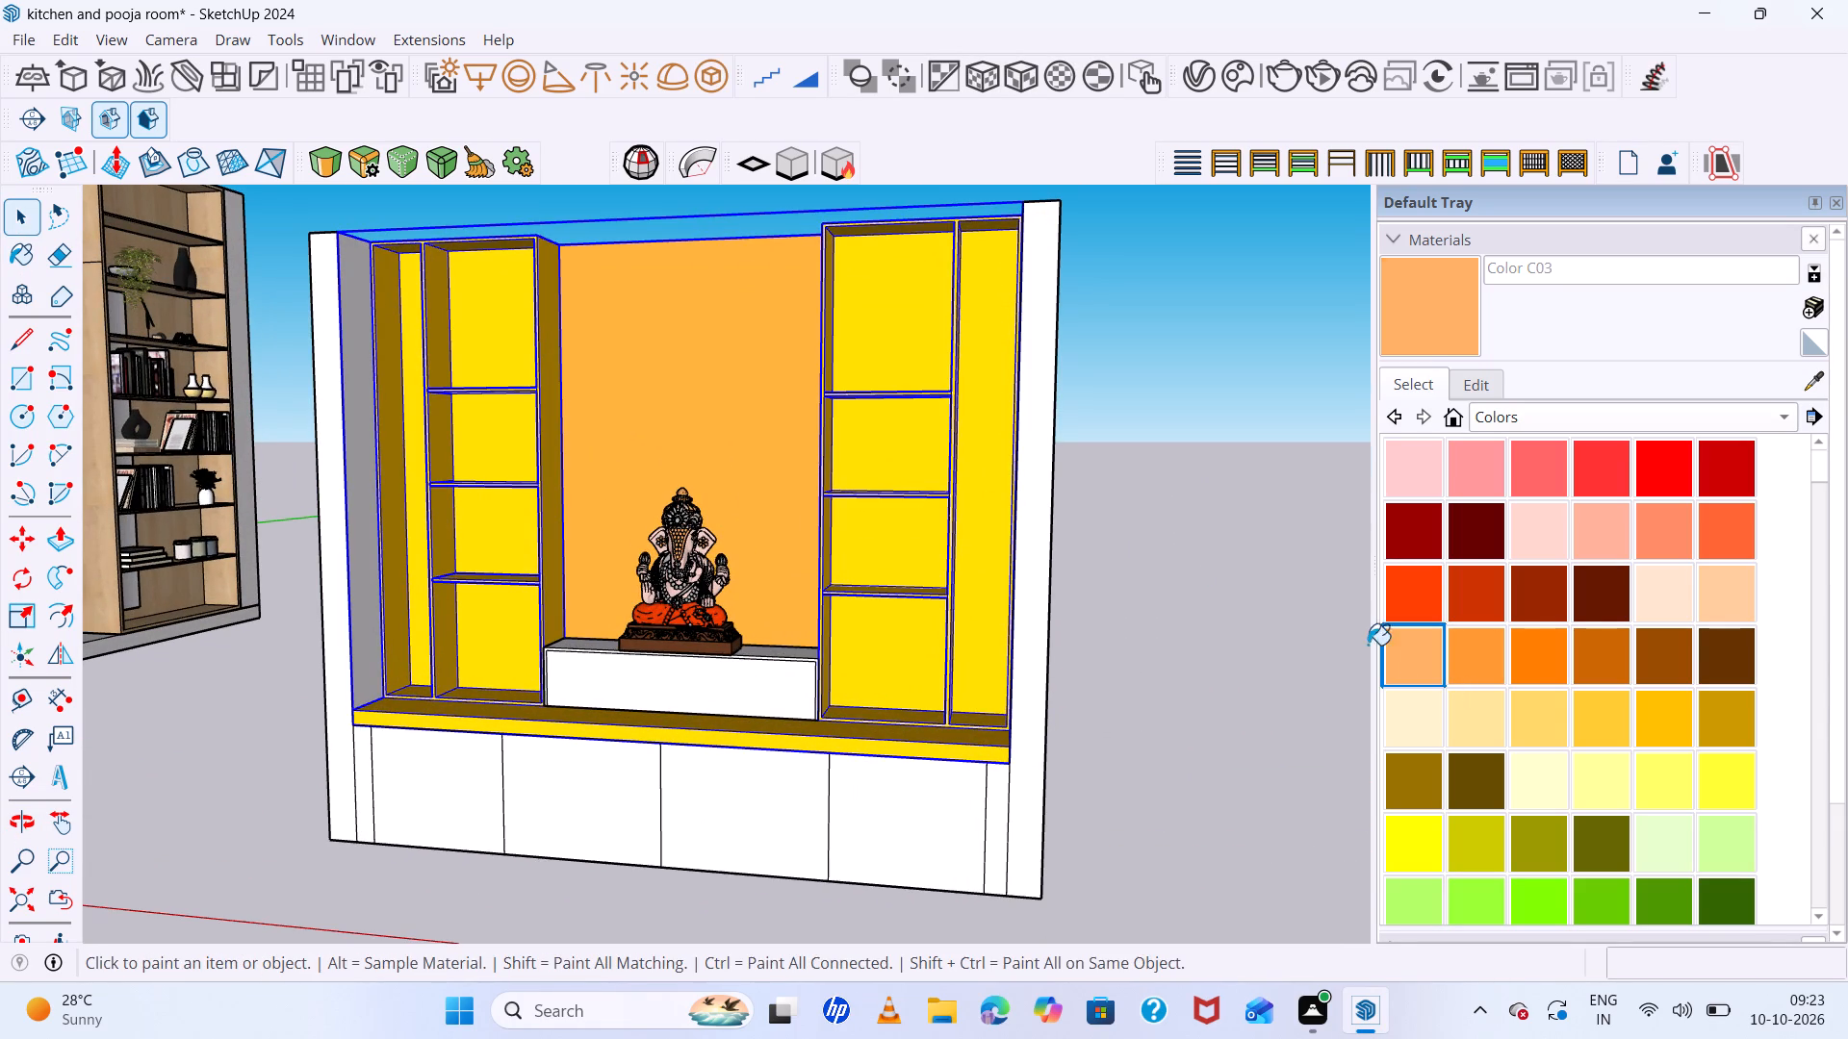
click(1470, 727)
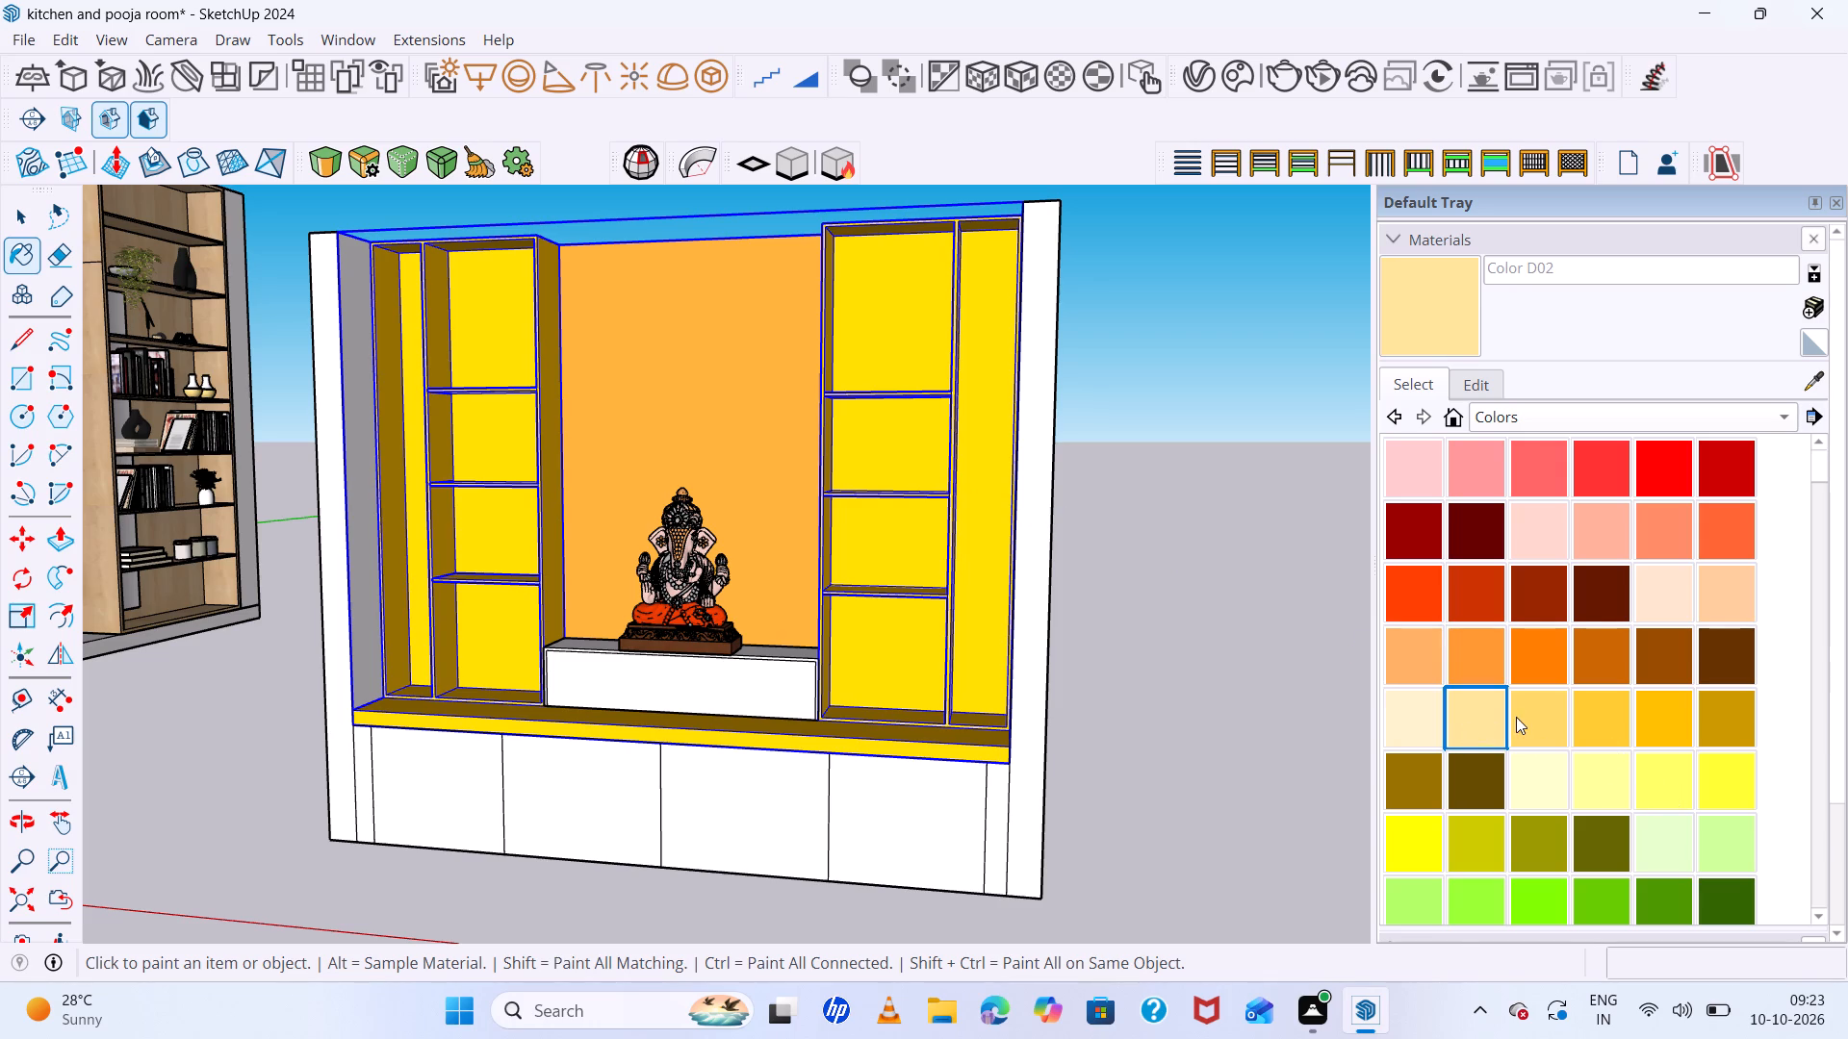
click(921, 479)
middle_drag(980, 541, 984, 544)
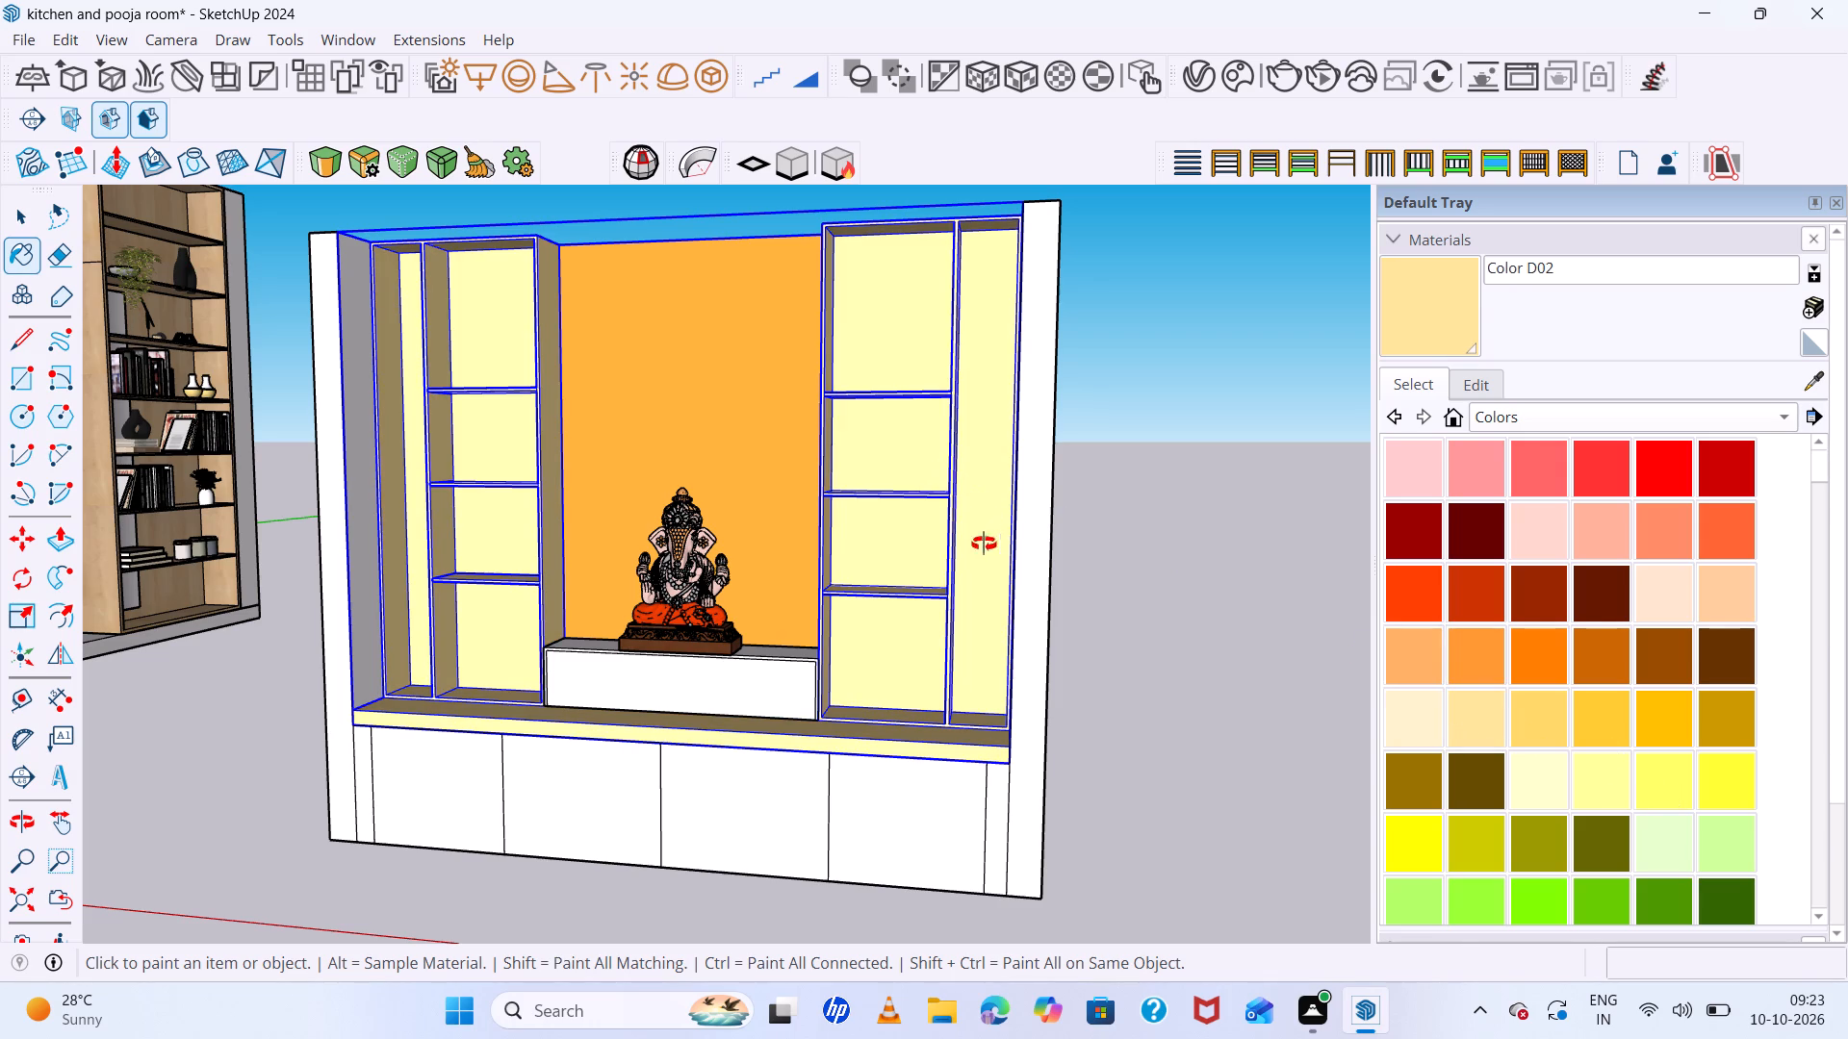
middle_drag(984, 544, 1057, 575)
key(space)
click(1139, 521)
Sample the orange Color C04 from the back panel and paint the central box's front and top faces with it.
scroll(818, 403, up, 7)
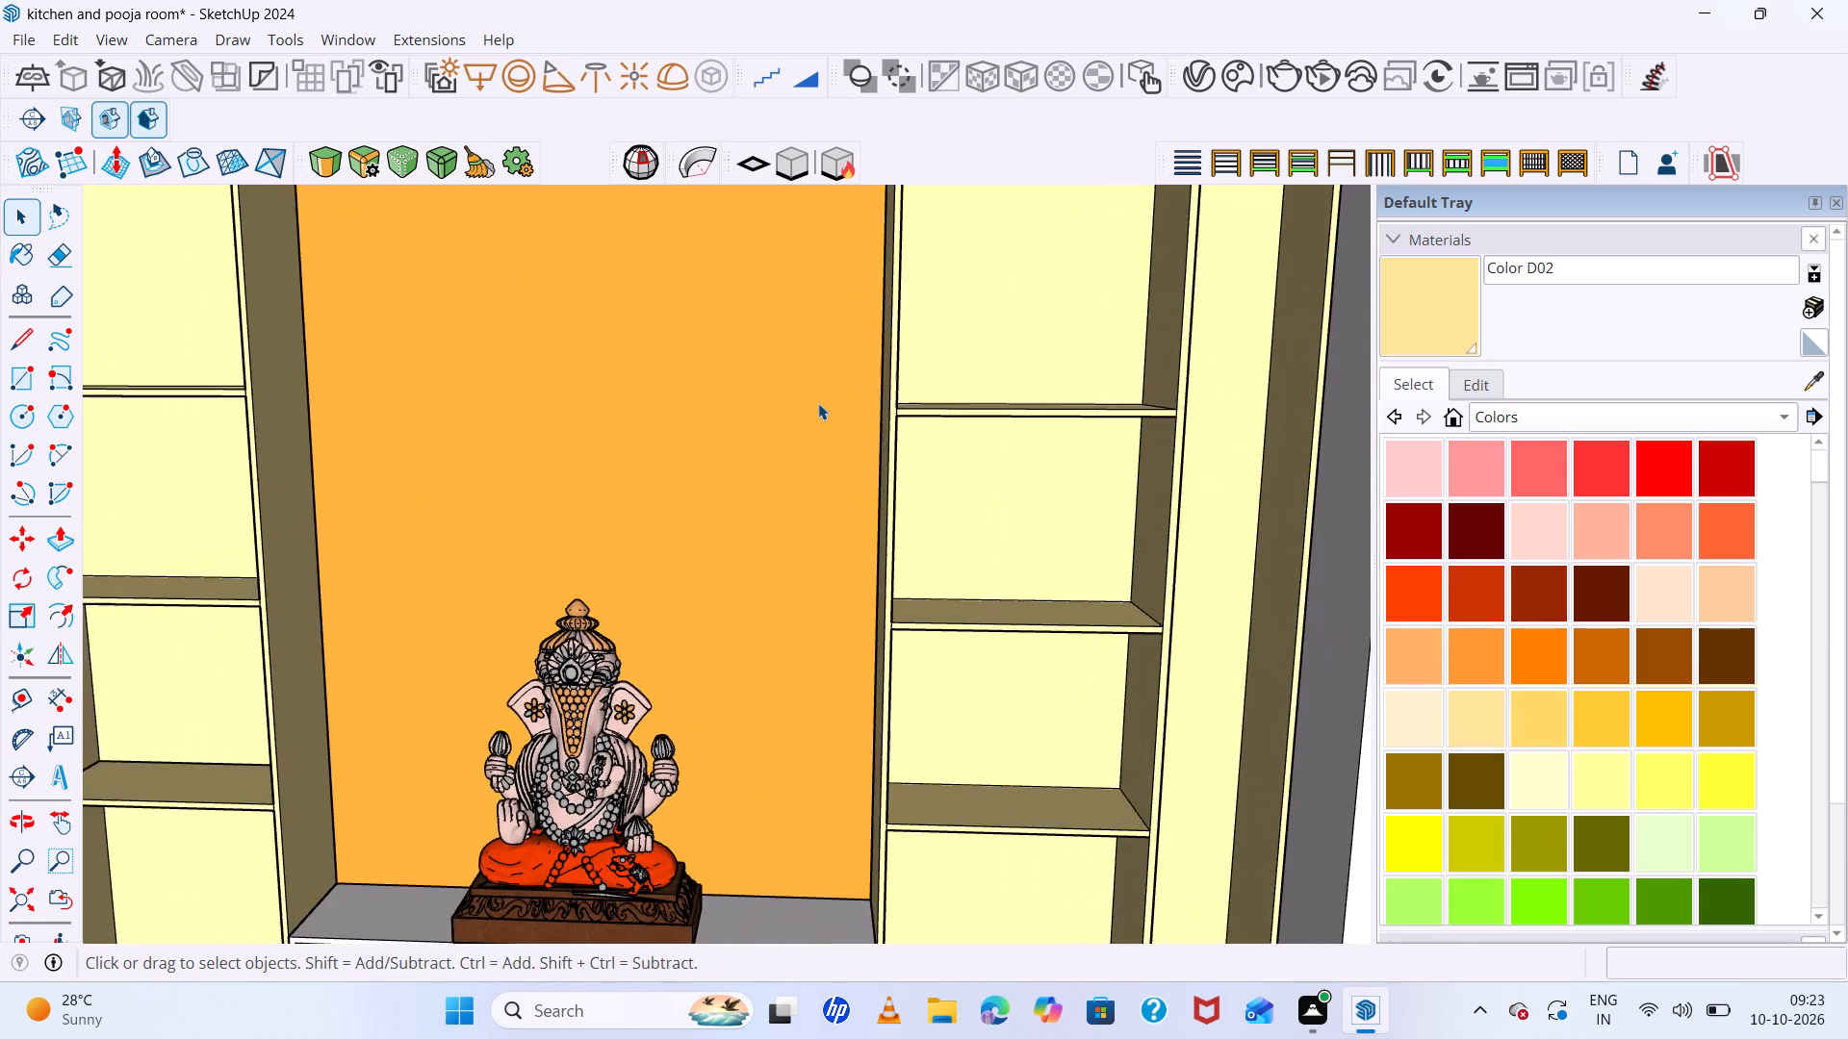
scroll(818, 402, down, 7)
scroll(1009, 694, down, 3)
middle_drag(1009, 694, 986, 728)
scroll(819, 606, up, 9)
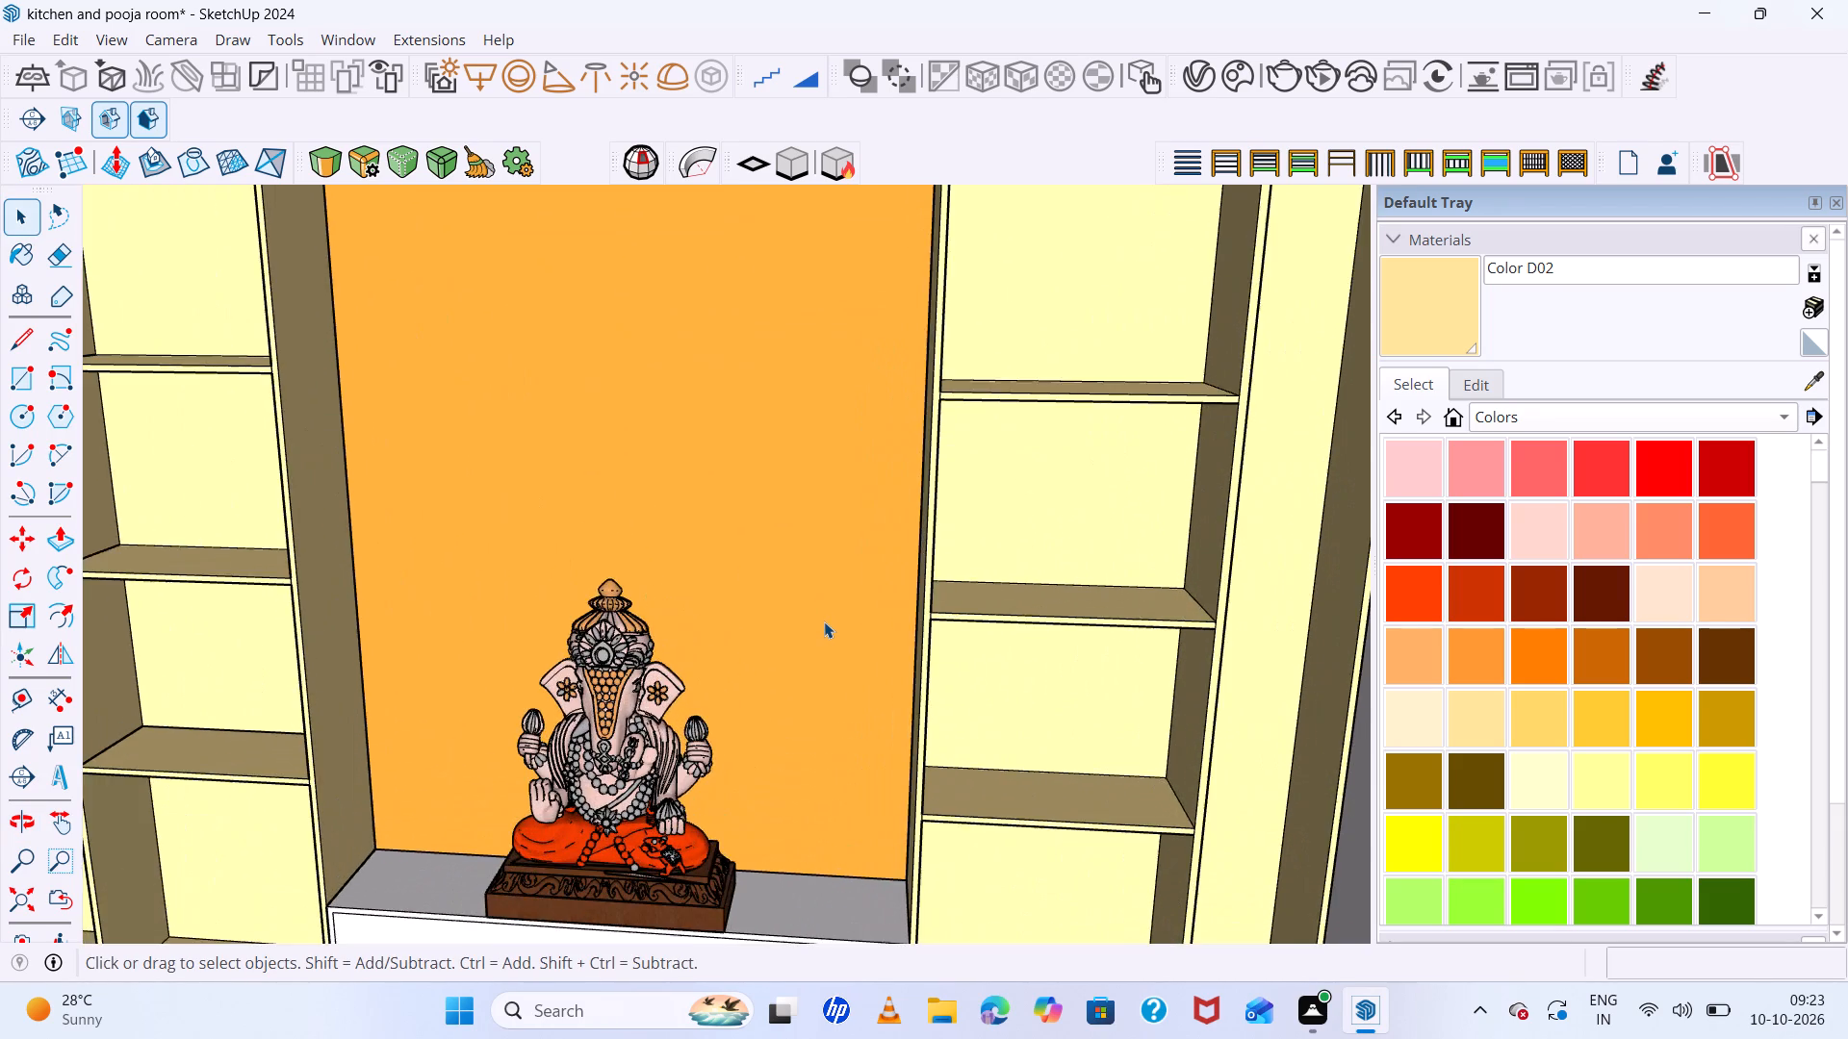
scroll(824, 621, down, 6)
scroll(706, 831, up, 6)
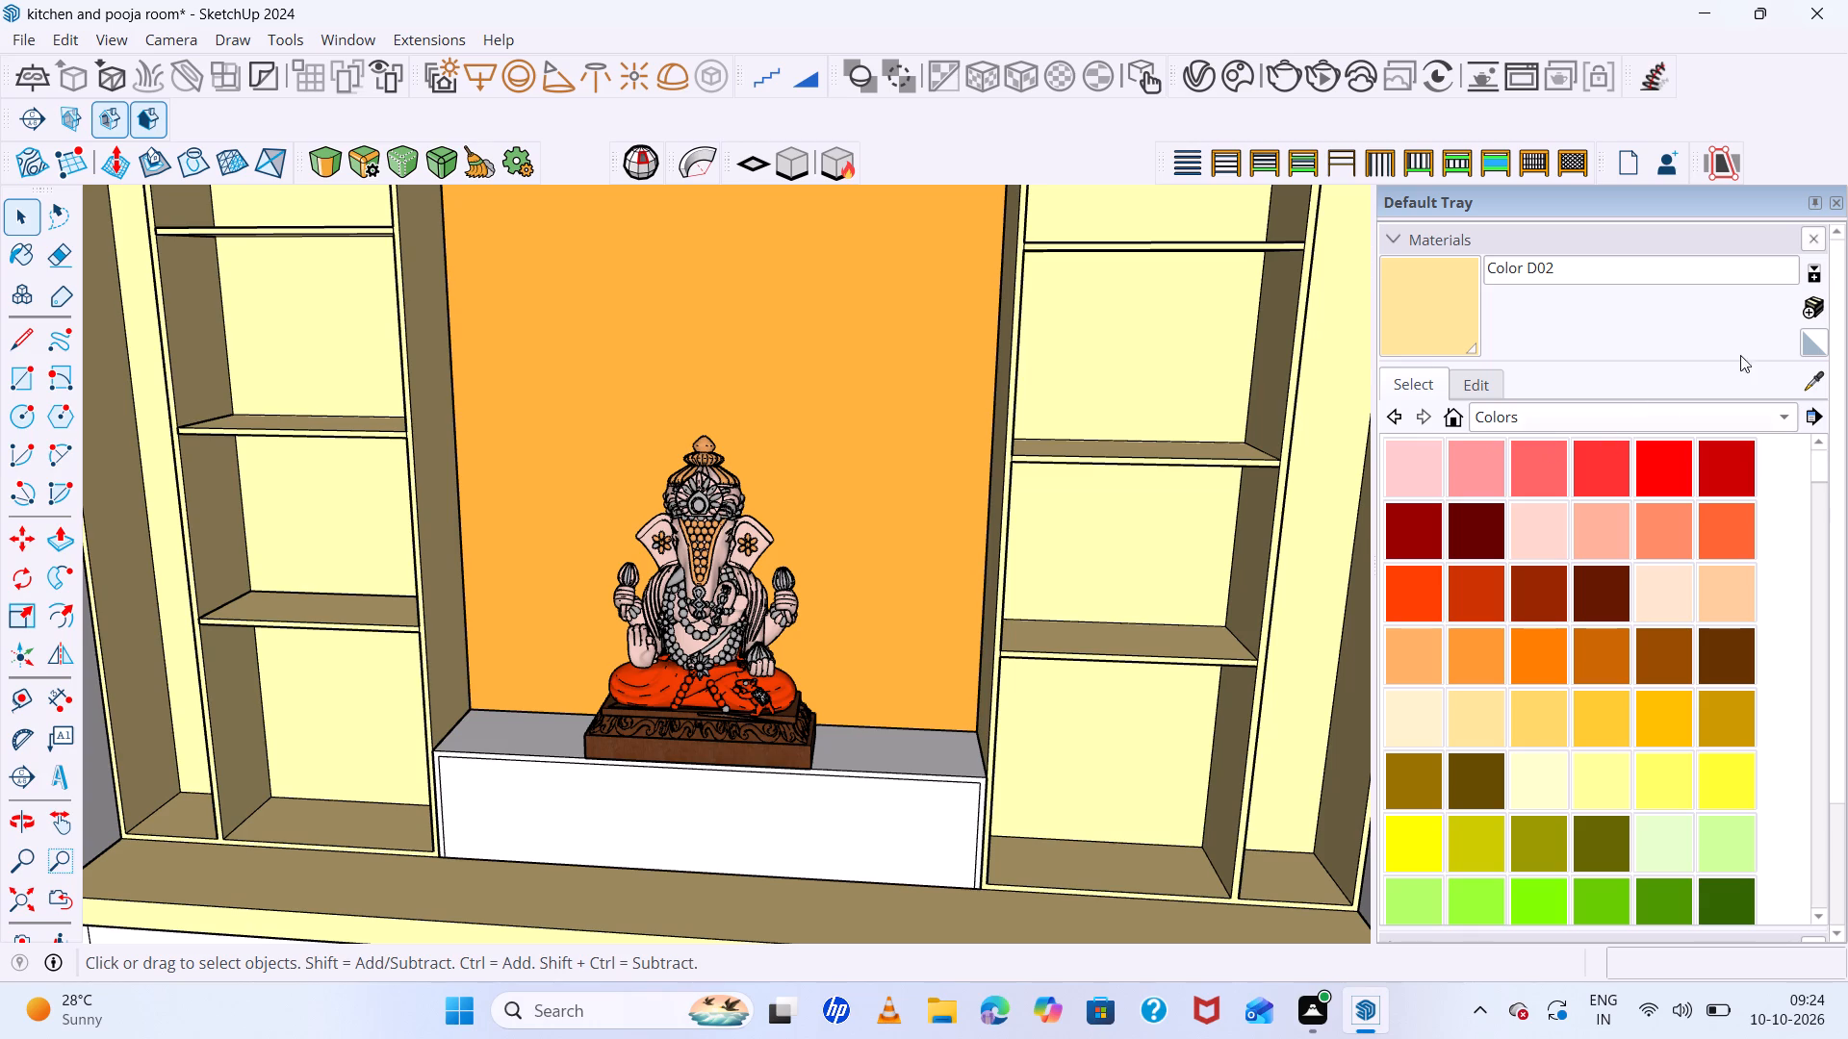
click(1809, 376)
click(929, 391)
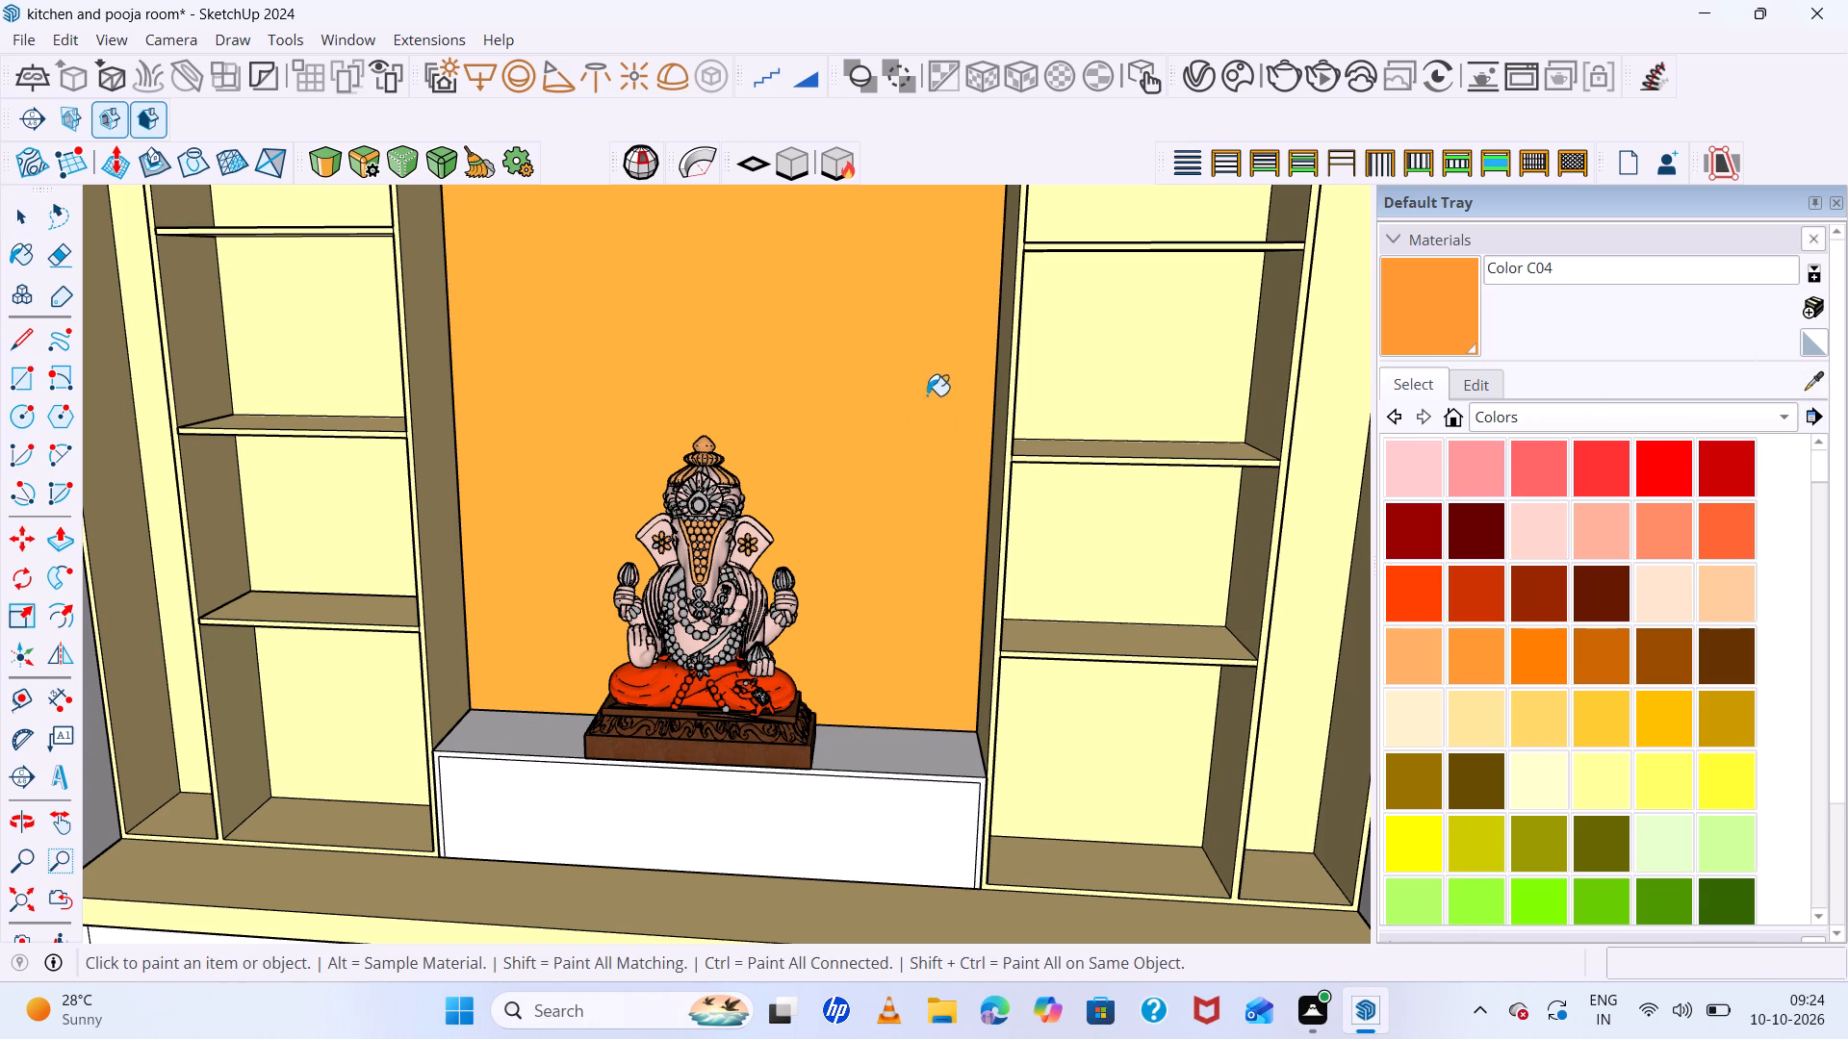
click(852, 804)
click(878, 756)
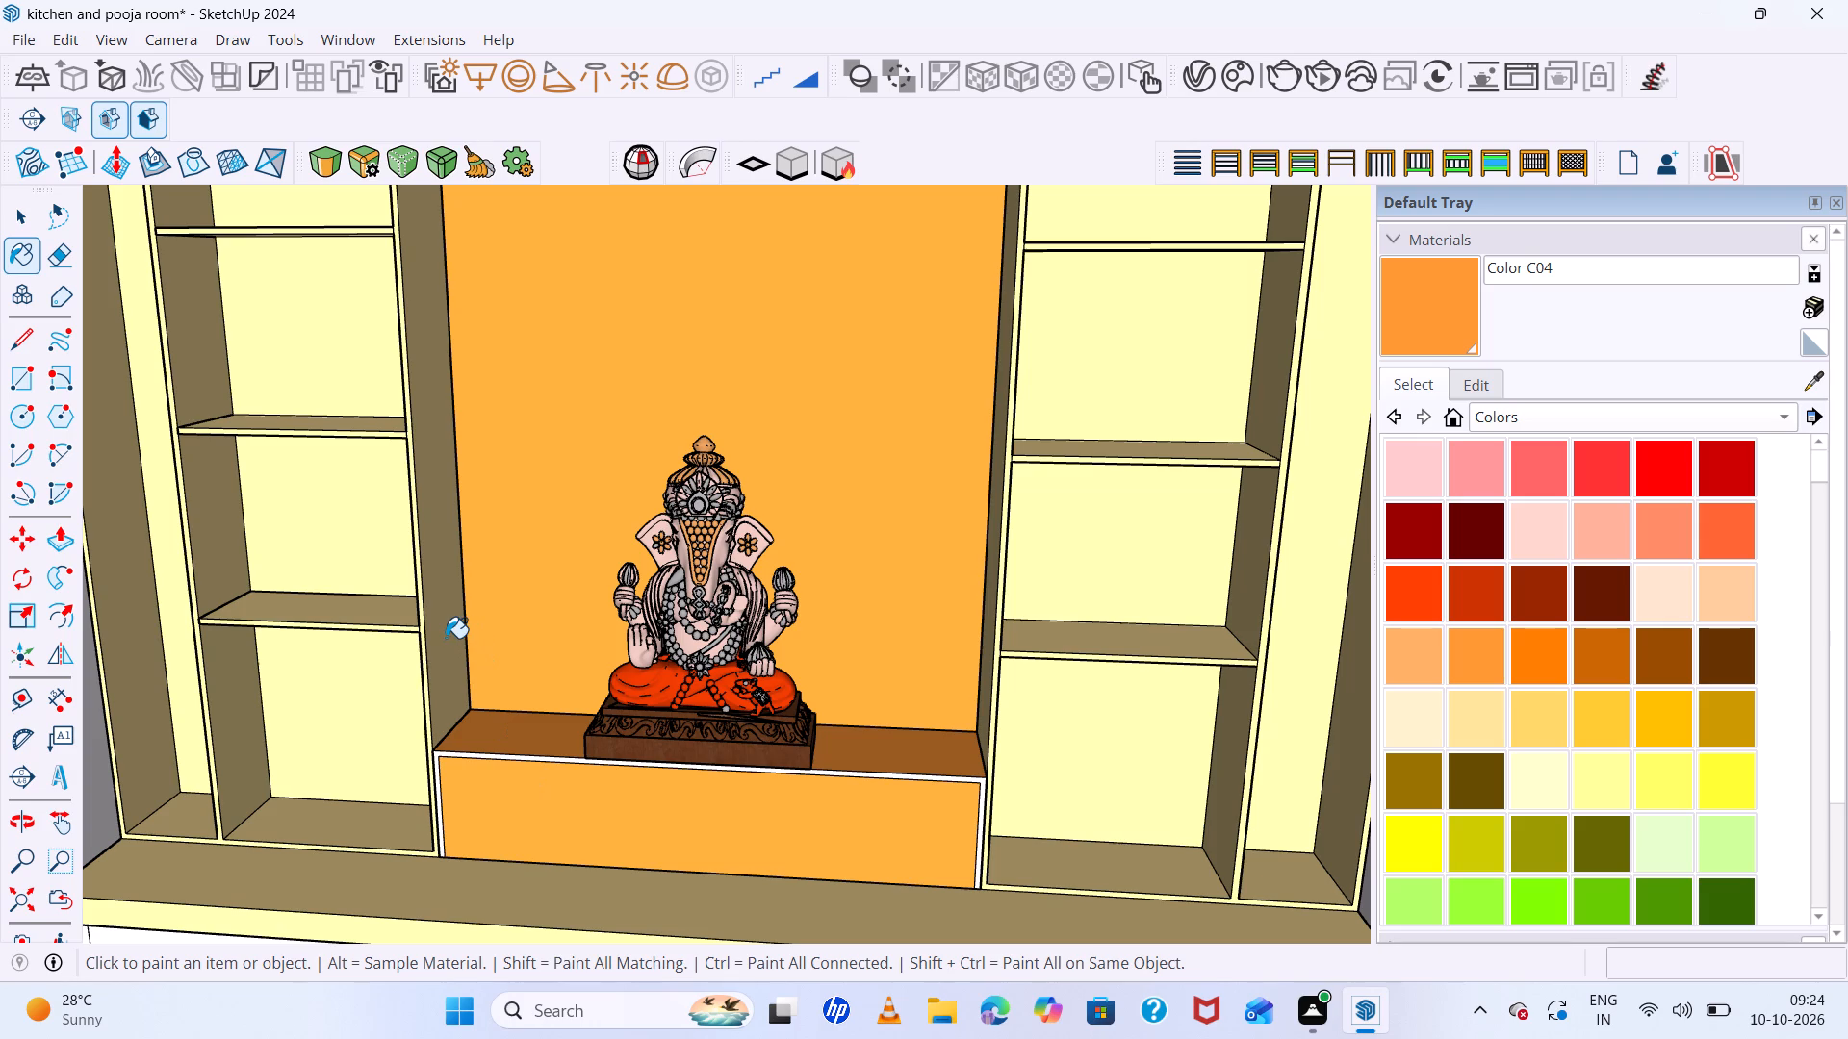
scroll(443, 639, down, 6)
scroll(542, 662, down, 4)
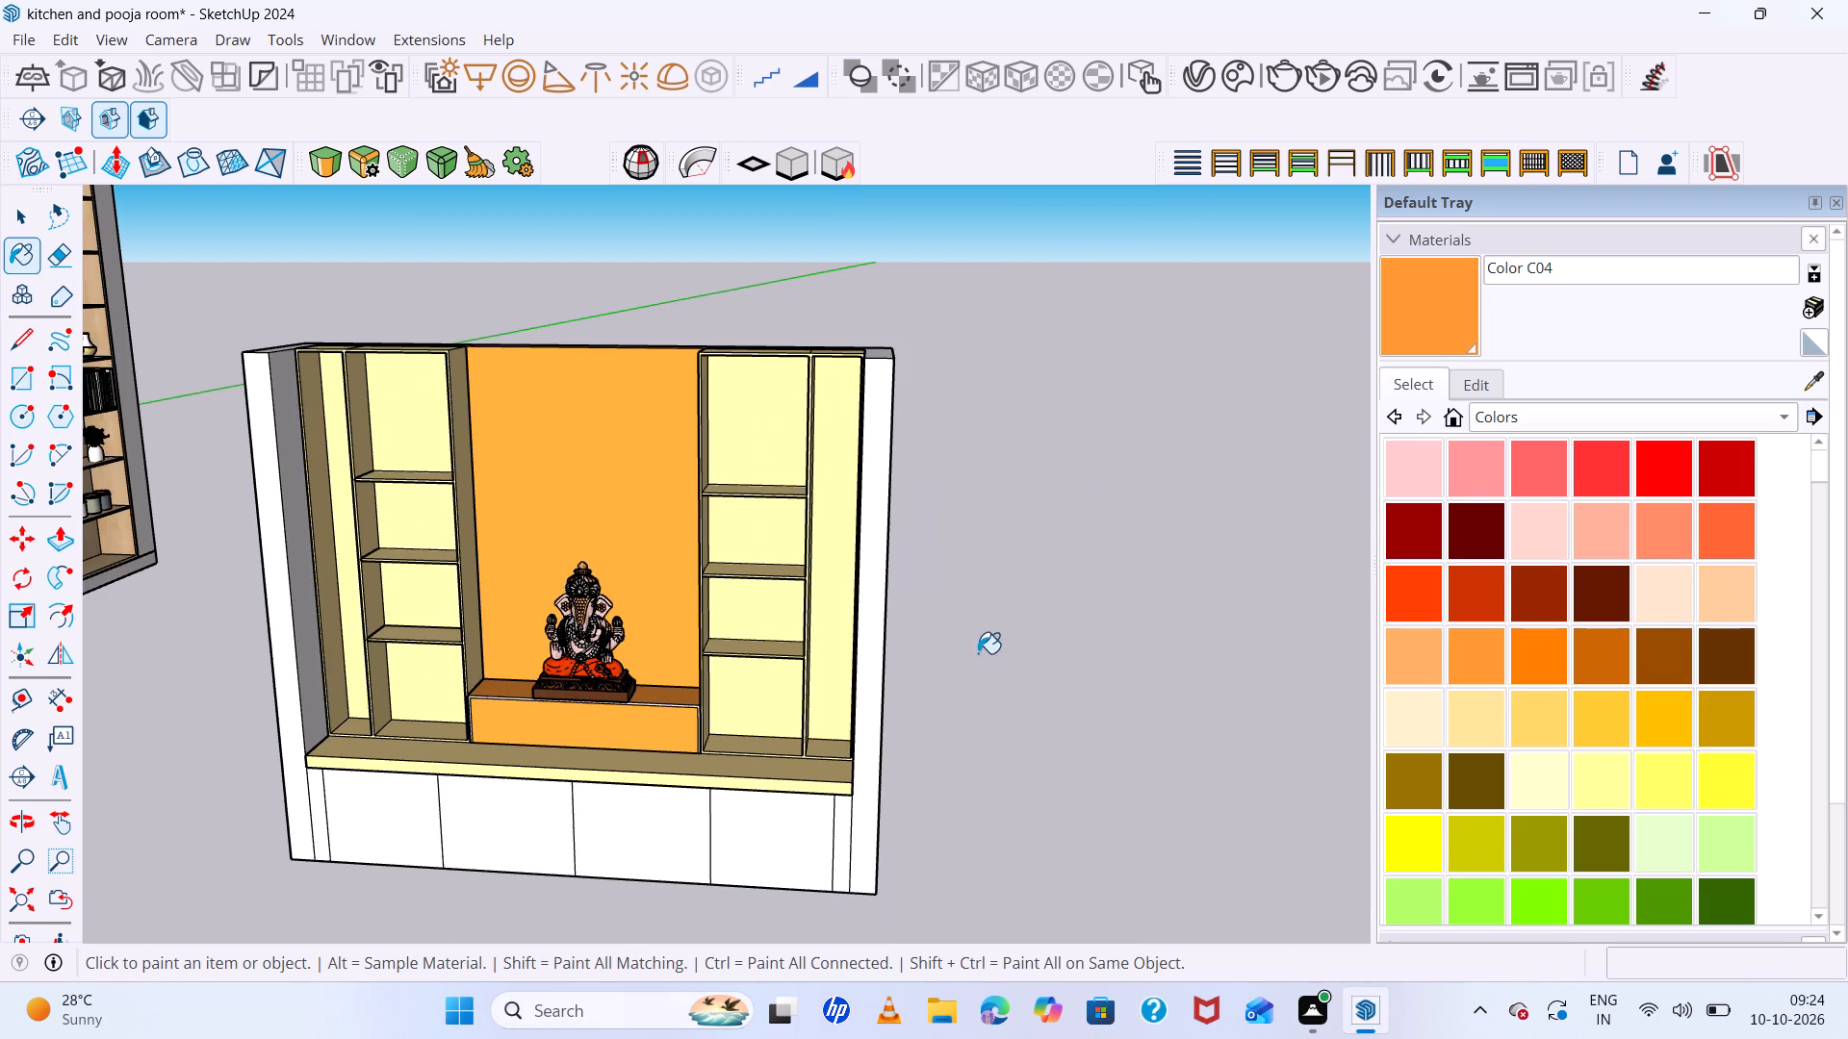
key(space)
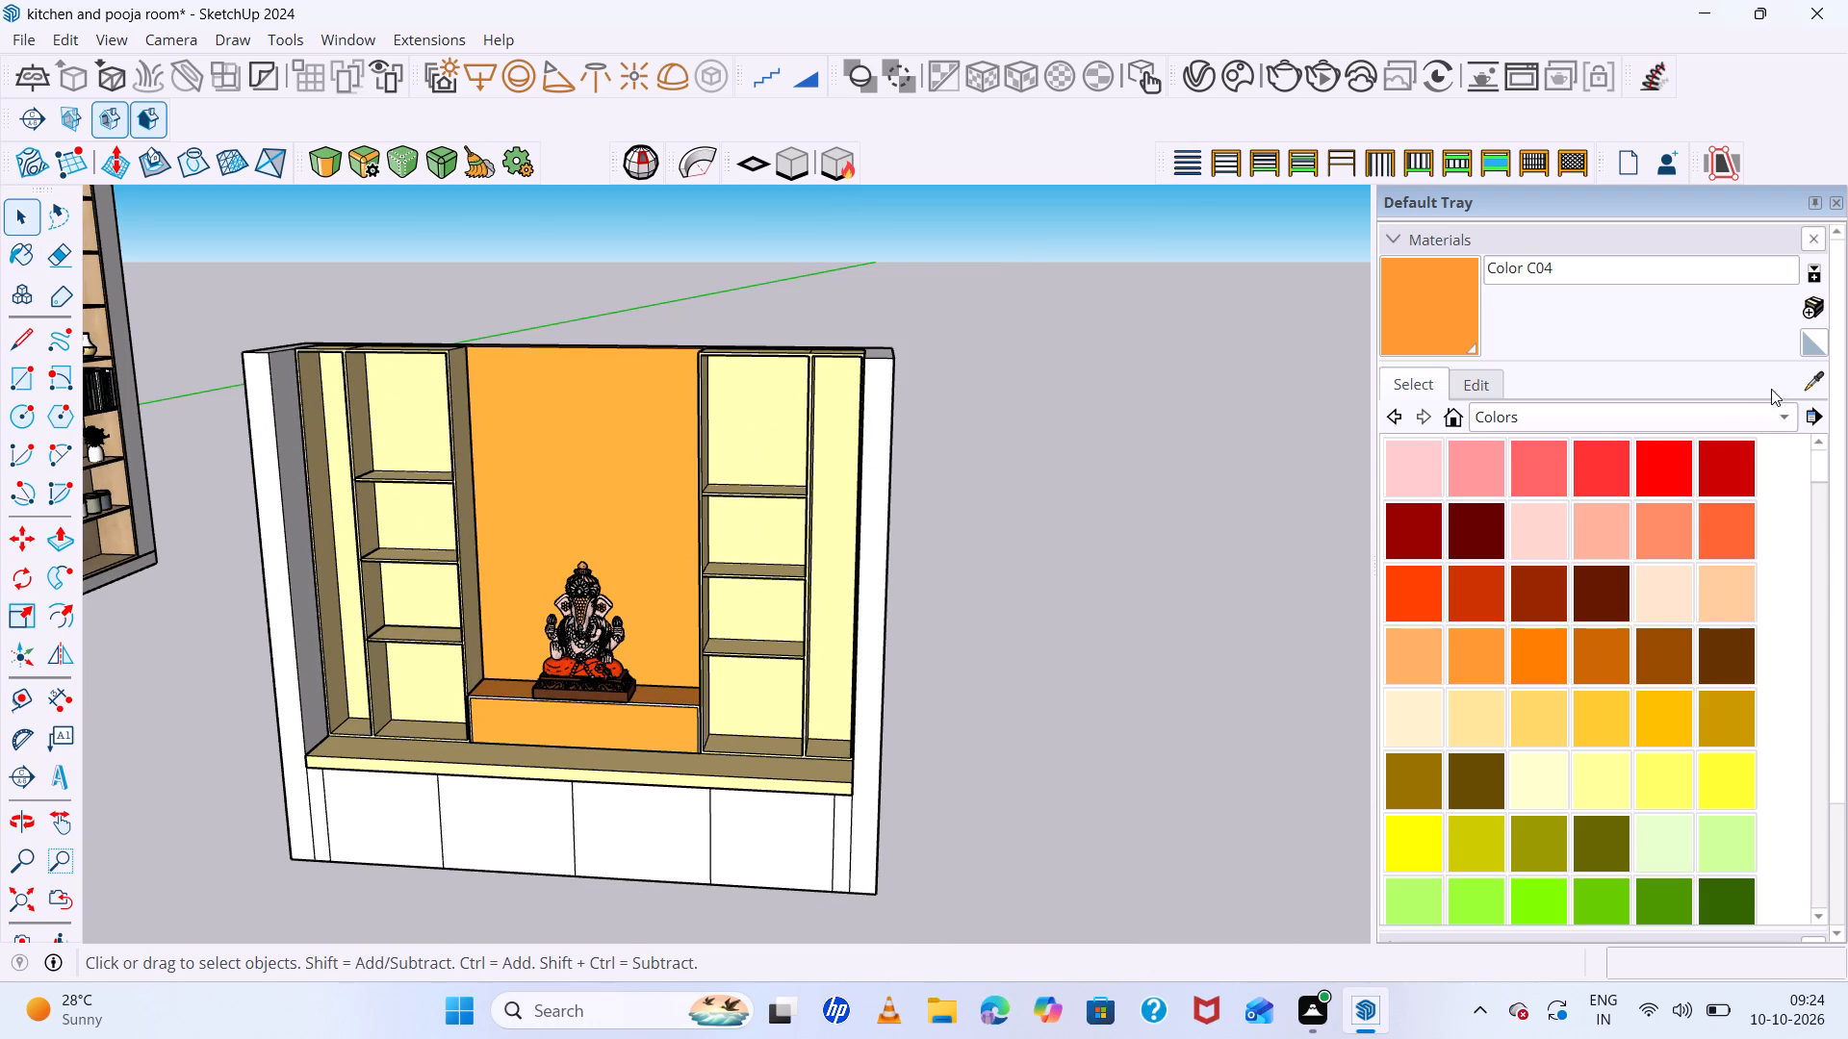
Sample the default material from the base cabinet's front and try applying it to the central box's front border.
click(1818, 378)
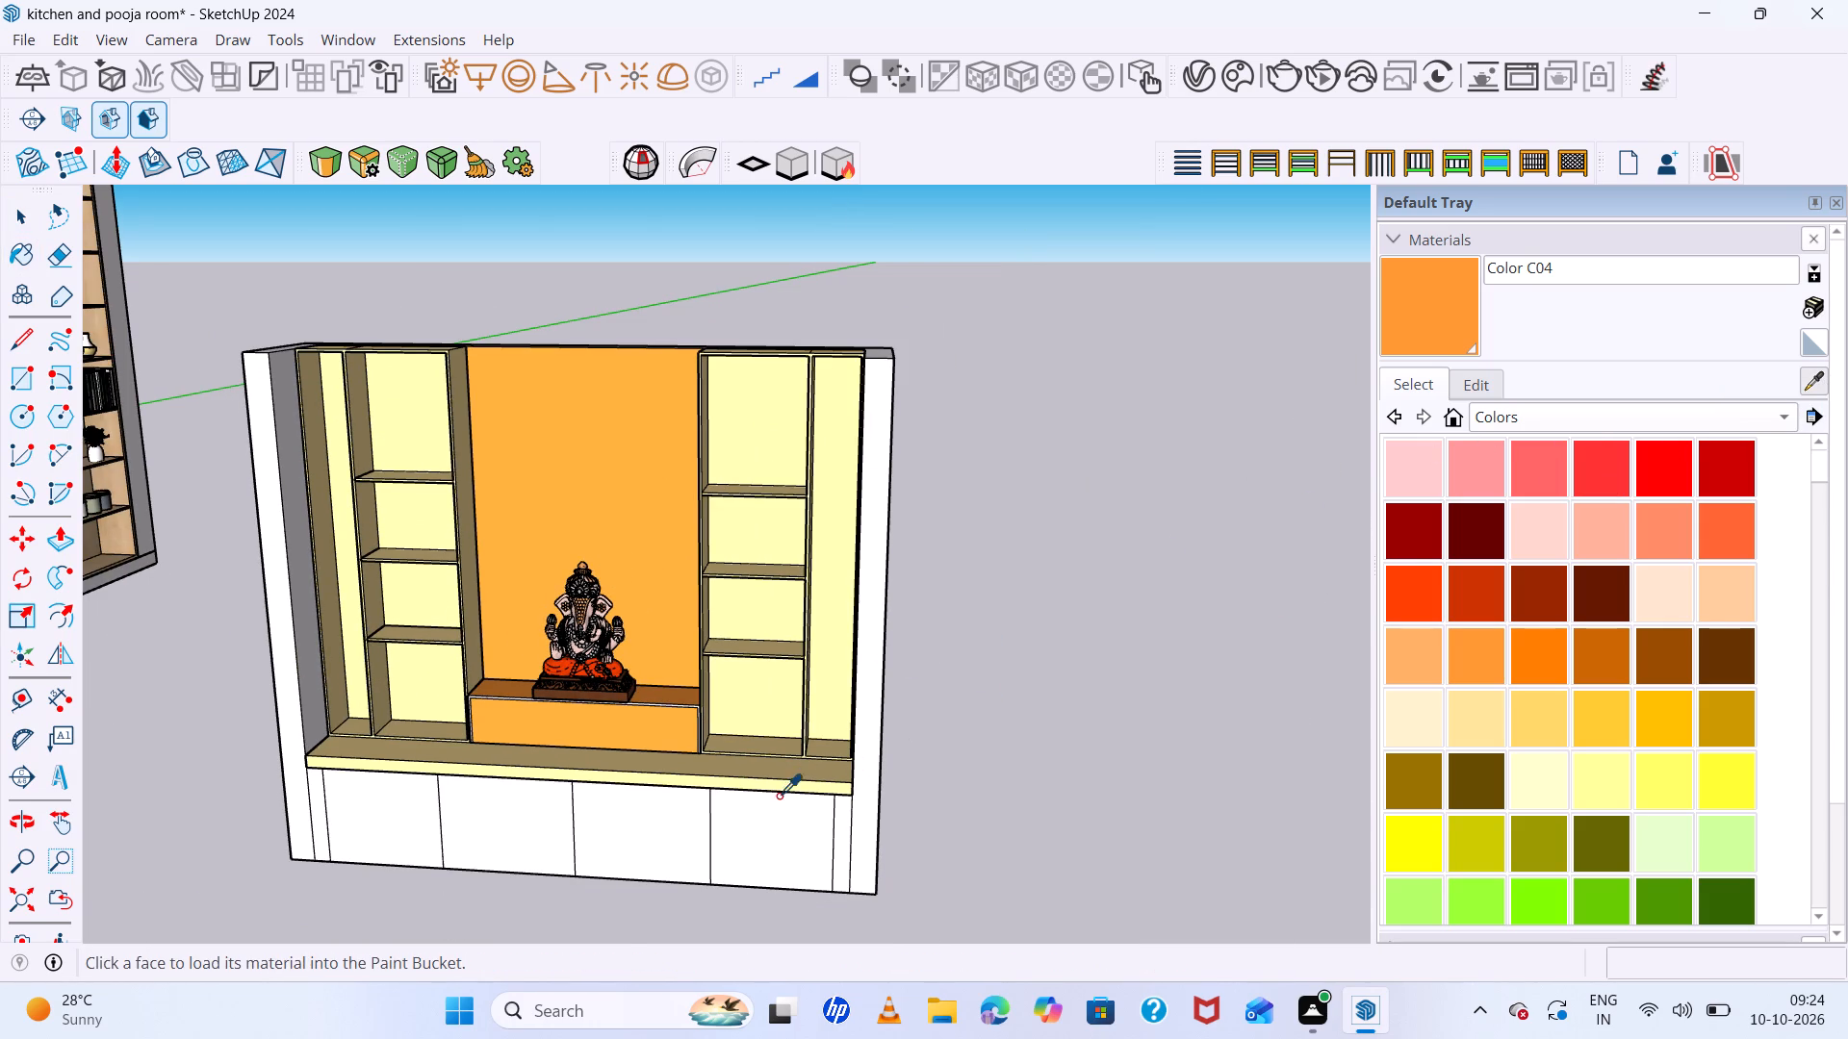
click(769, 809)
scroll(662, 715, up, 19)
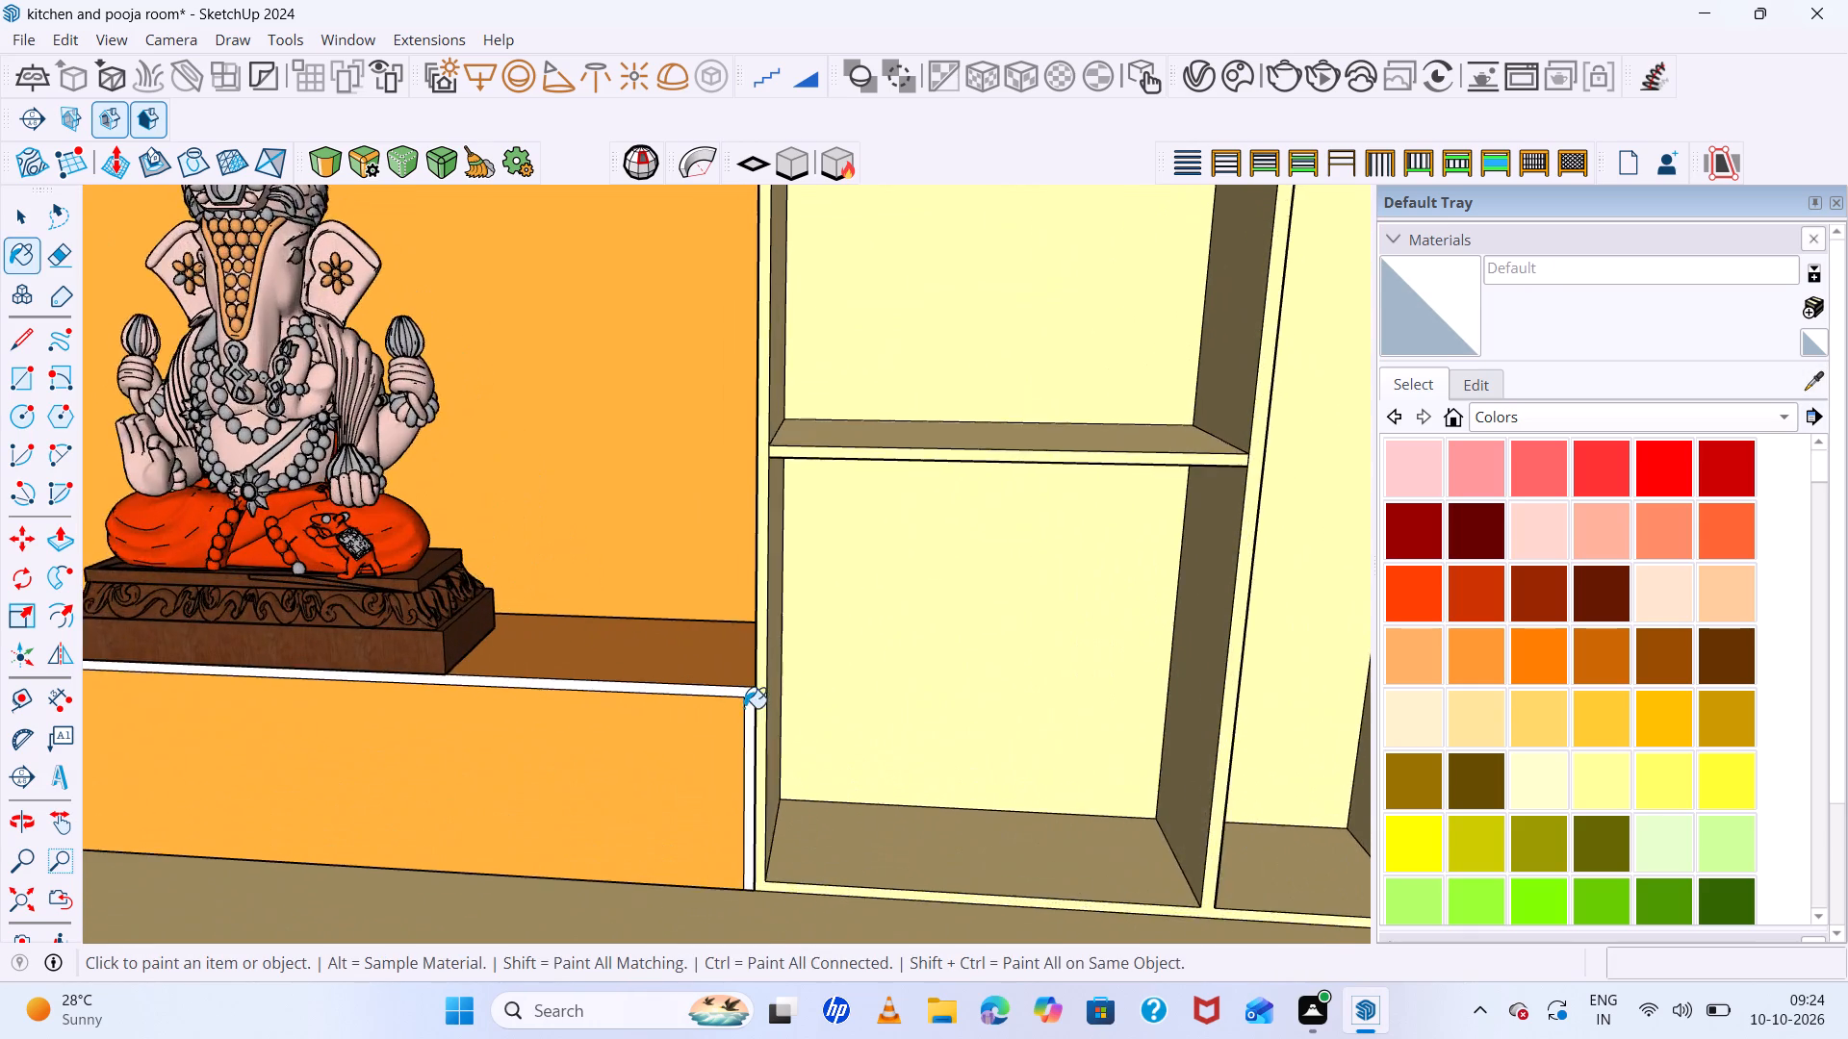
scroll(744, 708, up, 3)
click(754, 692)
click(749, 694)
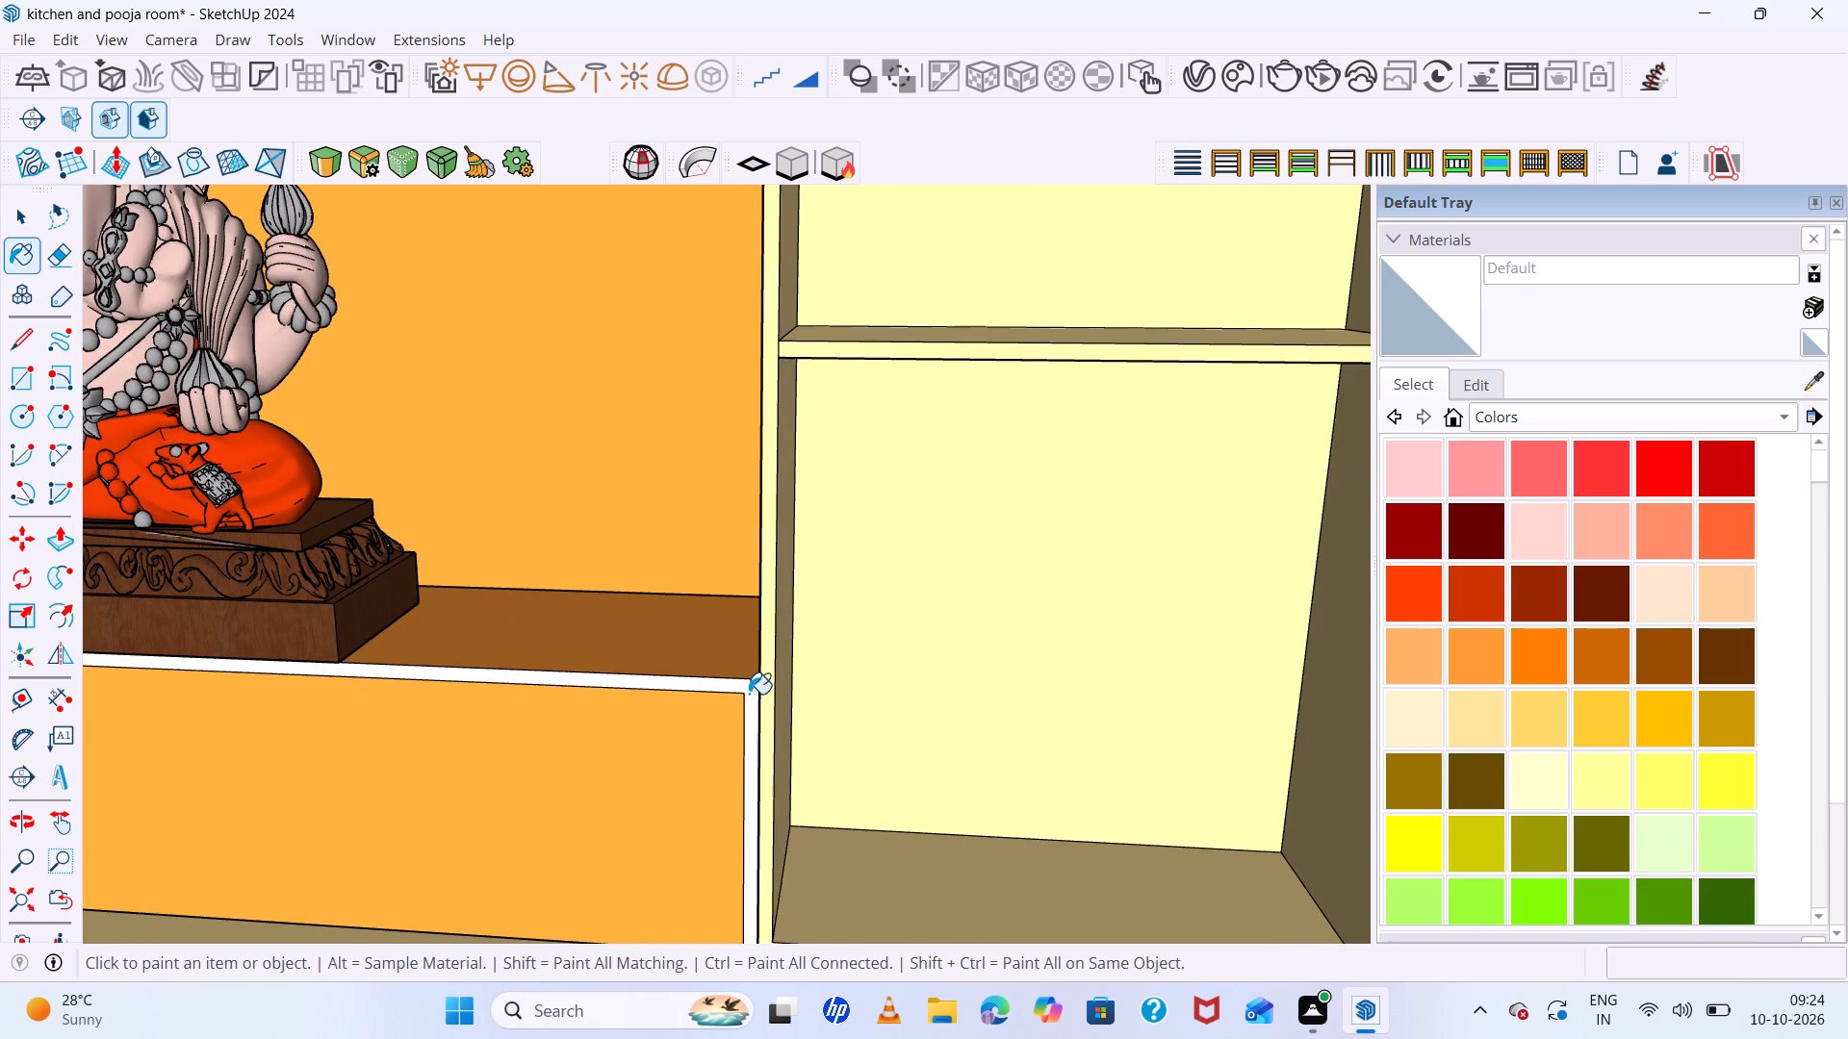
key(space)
Paint the narrow border around the central box's front face with black Color M09.
scroll(749, 694, up, 8)
click(749, 694)
scroll(749, 694, down, 6)
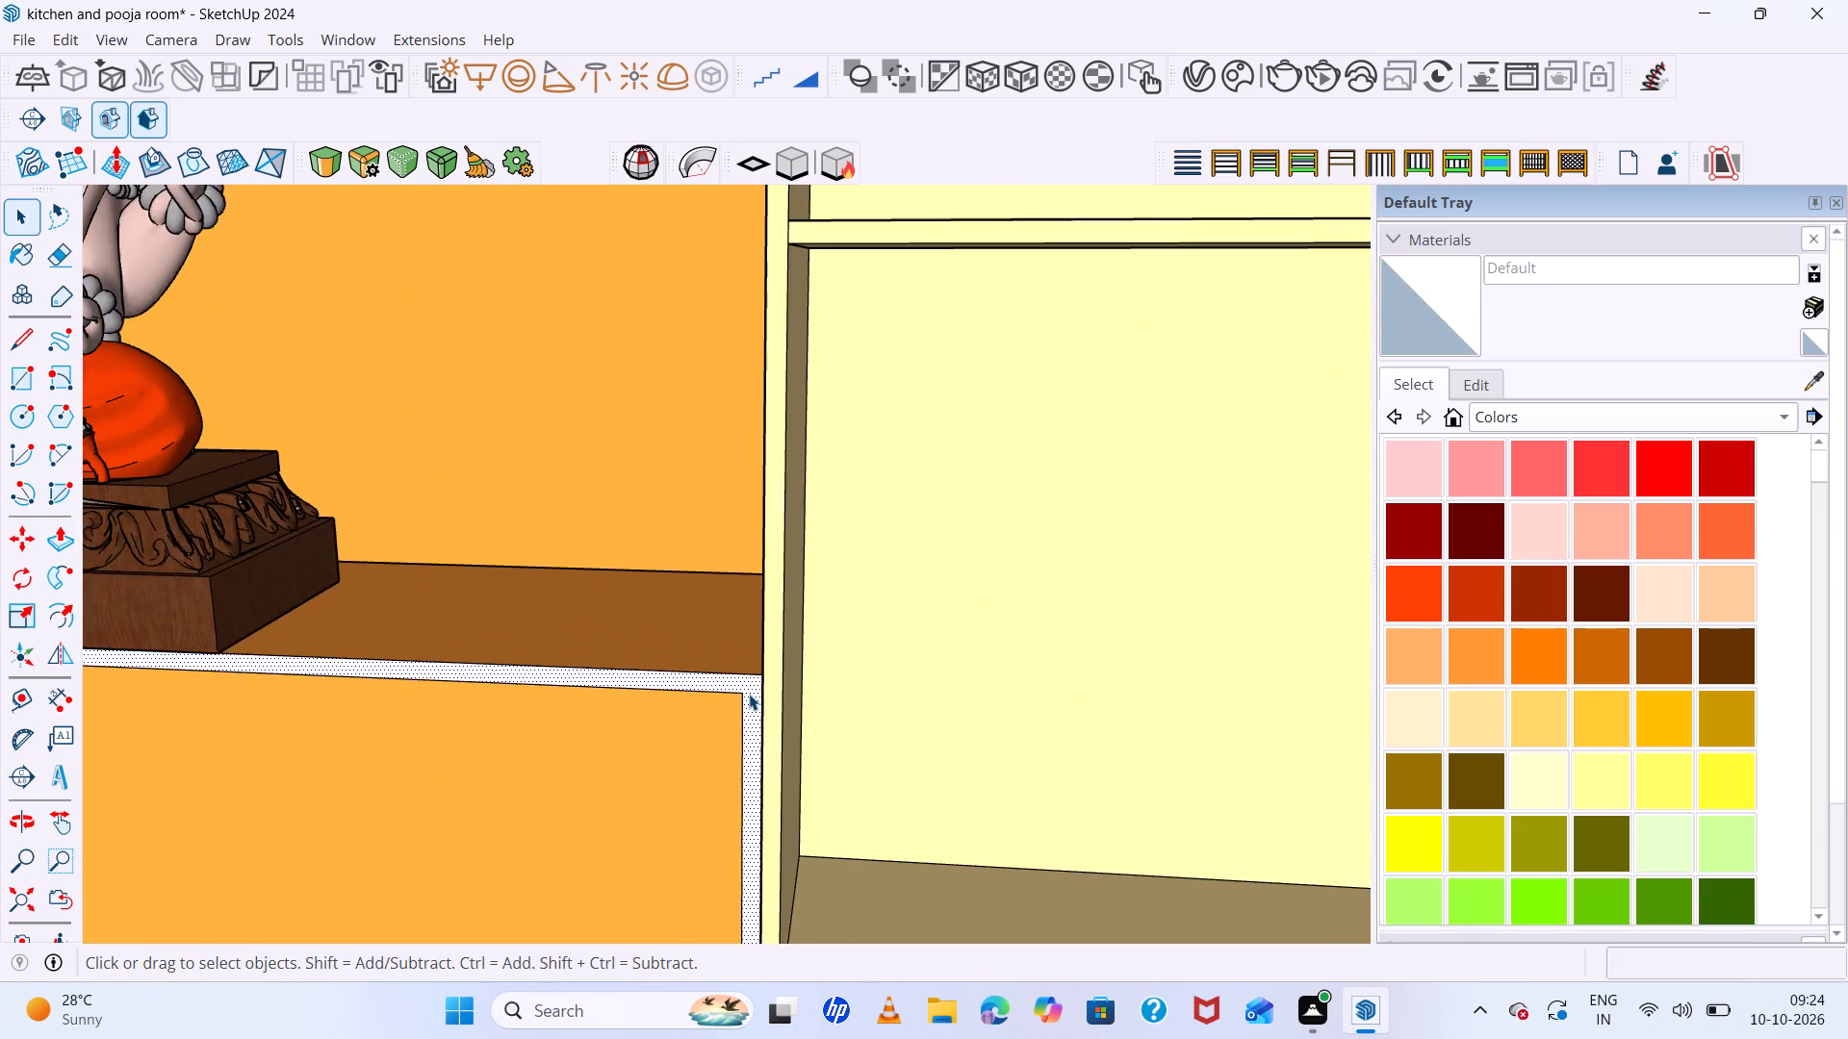
scroll(749, 694, down, 13)
scroll(1551, 608, down, 12)
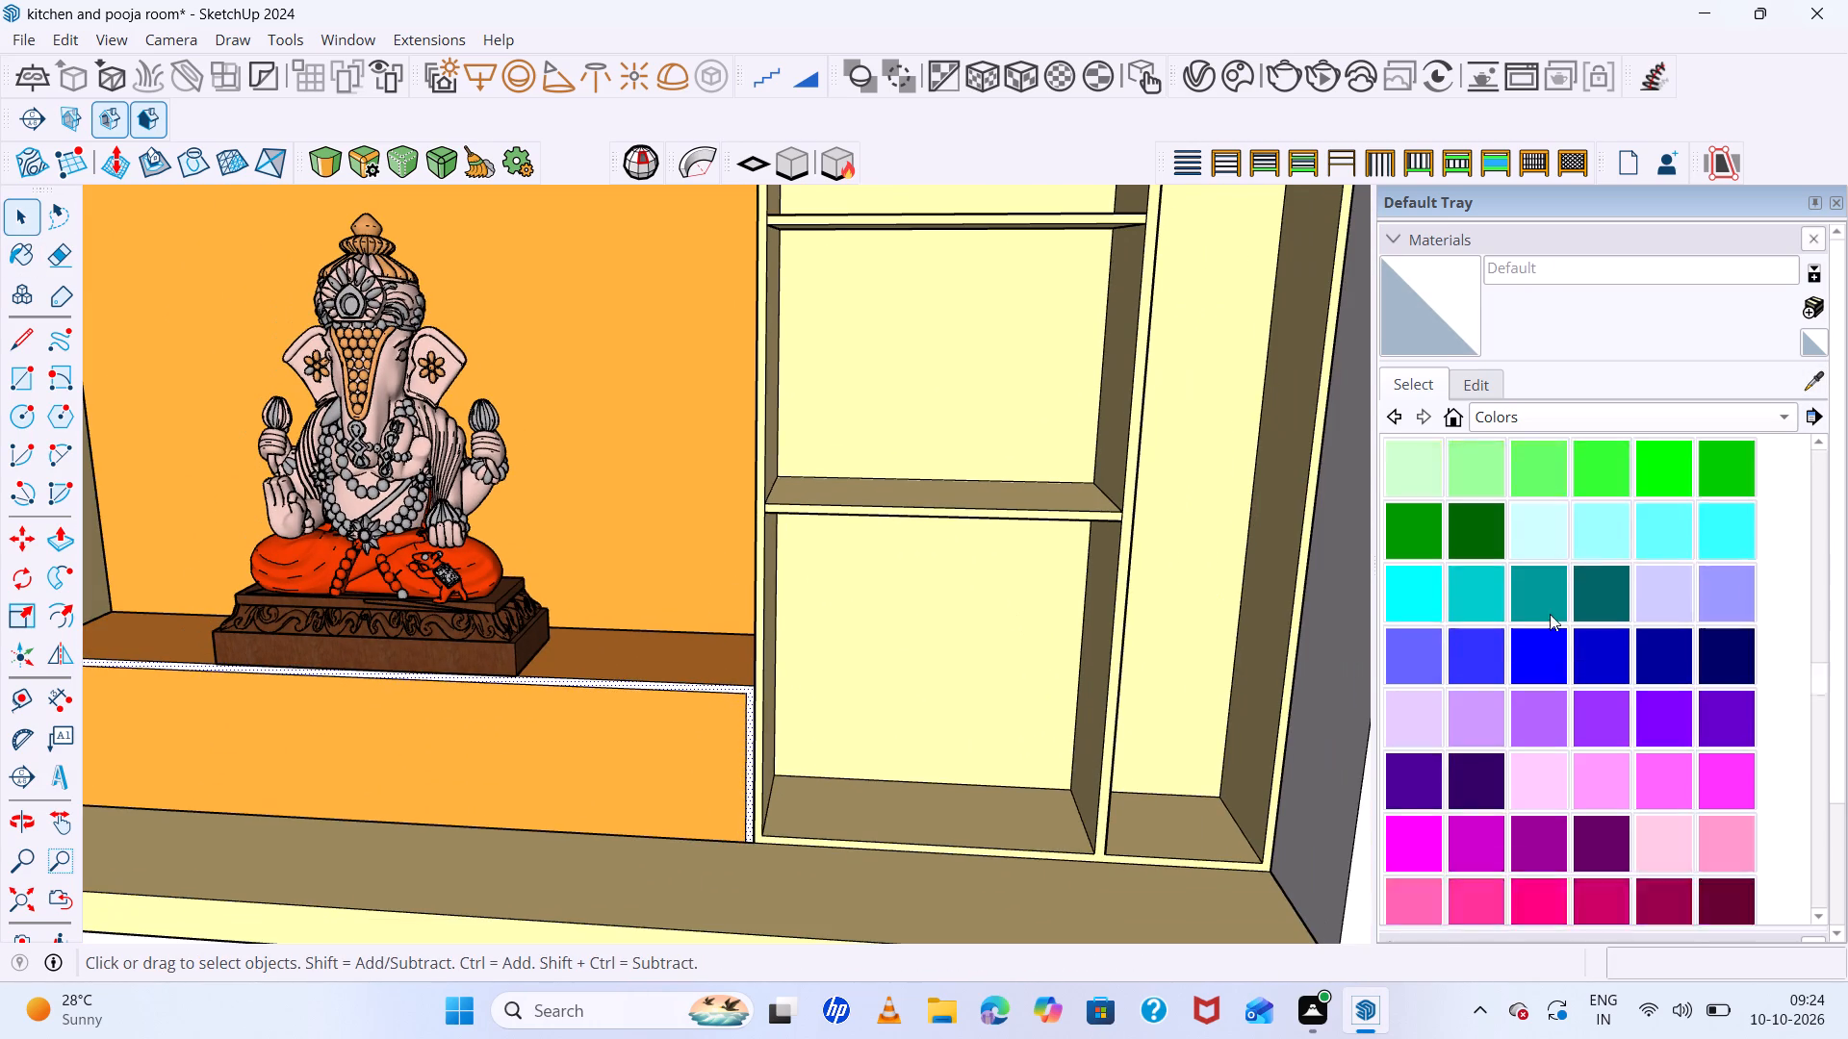
scroll(1550, 614, down, 5)
click(1604, 551)
scroll(955, 712, up, 5)
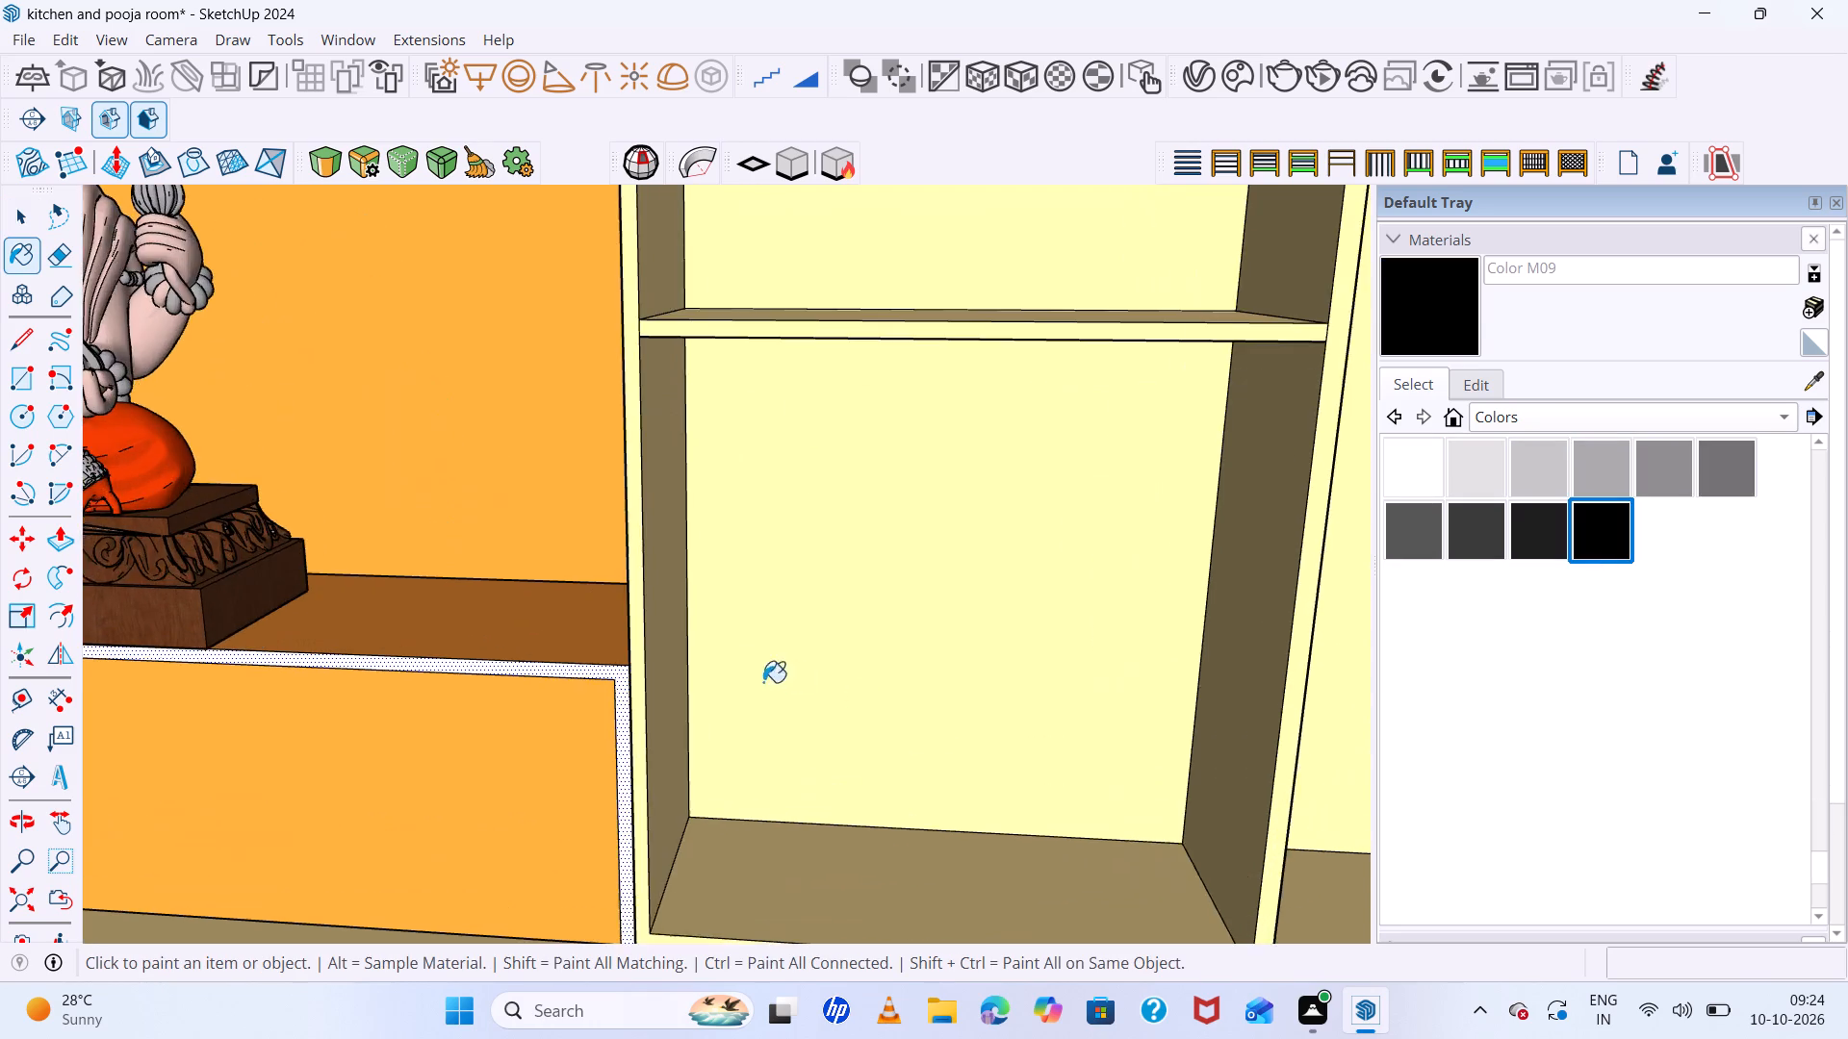
scroll(679, 691, up, 6)
click(593, 670)
scroll(738, 666, down, 9)
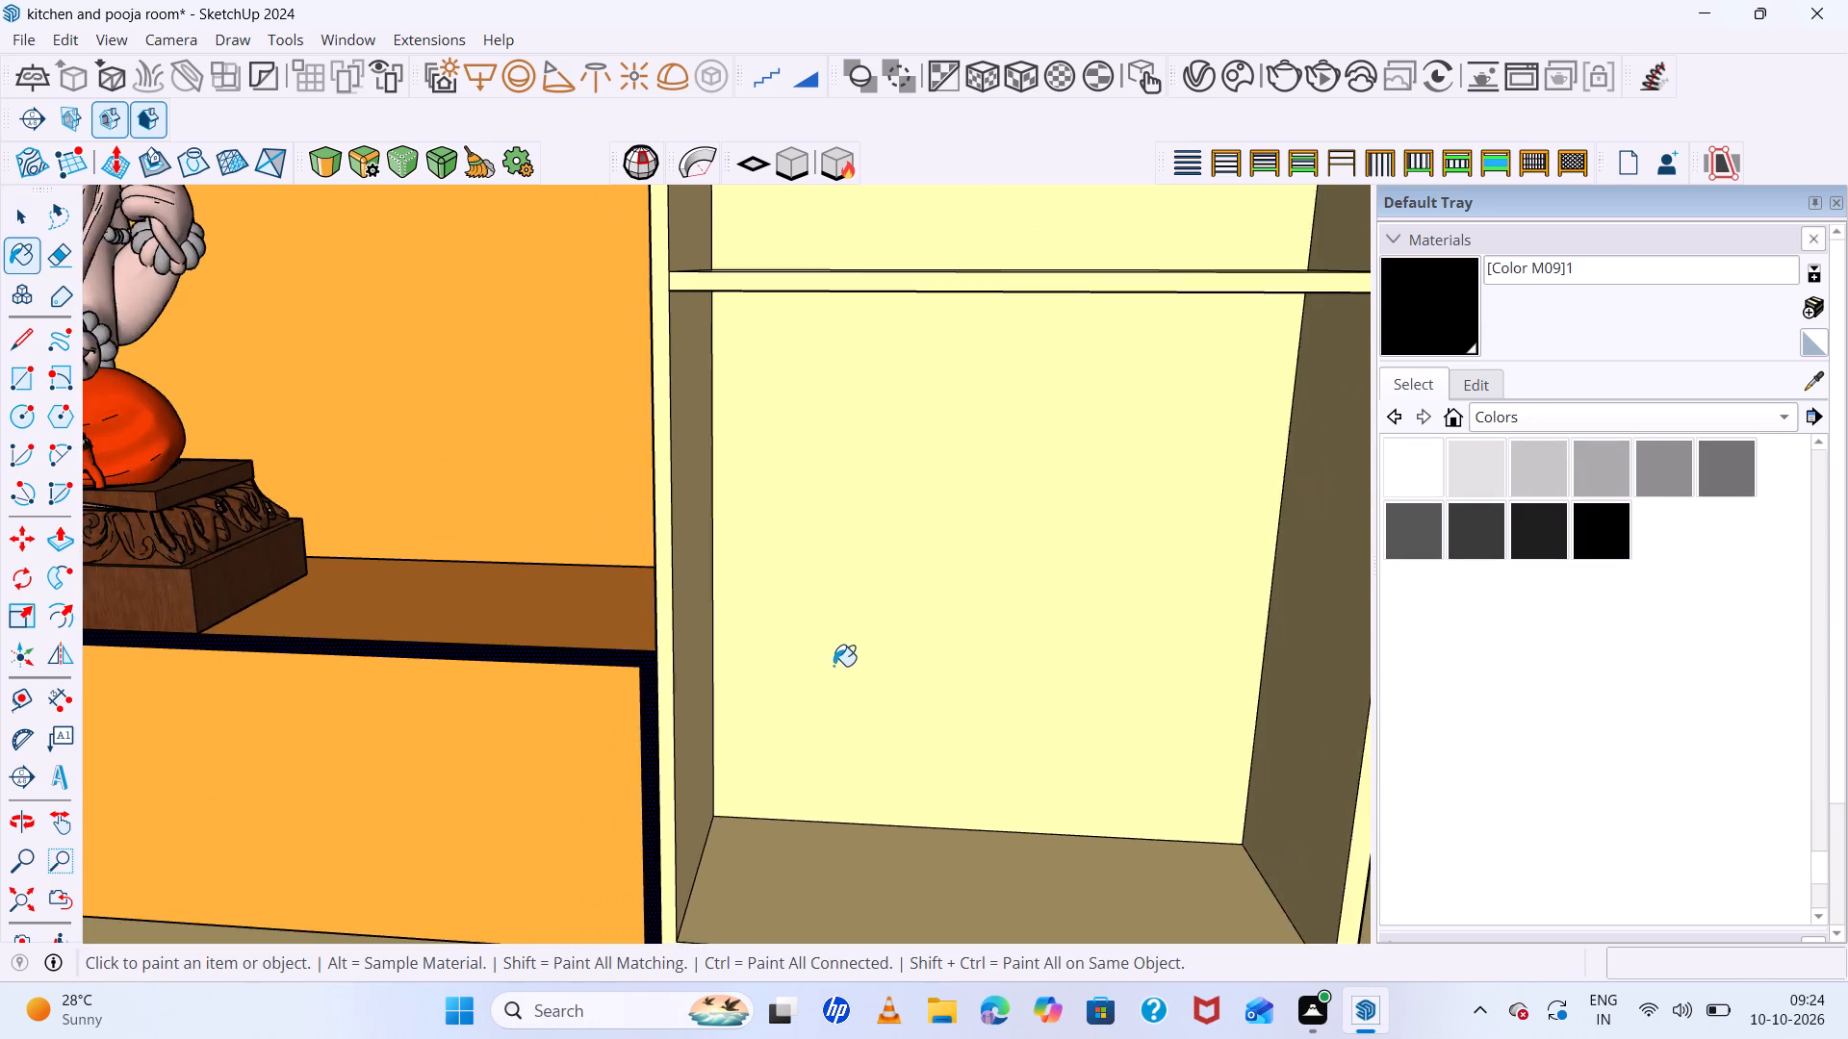
scroll(834, 666, down, 16)
key(space)
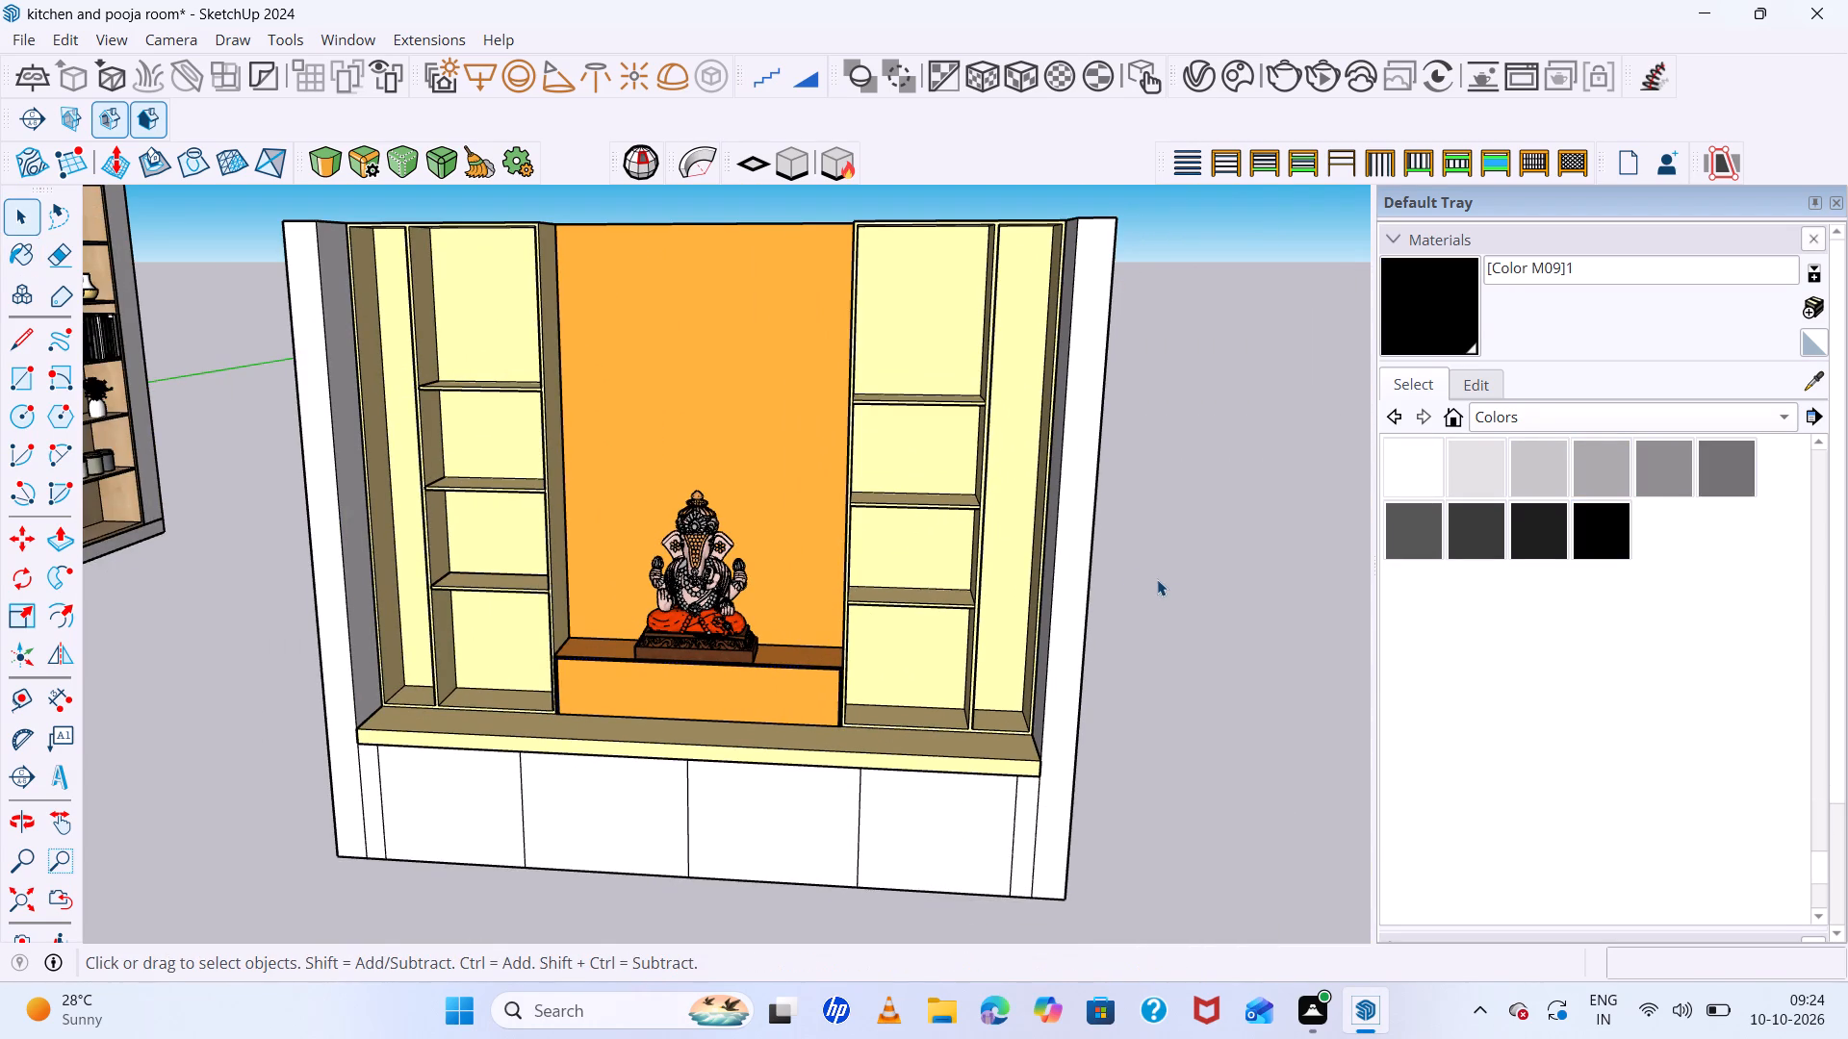
click(1157, 579)
Open the shelf group for editing and paint the right shelf unit's front frame edges with black Color M09.
scroll(827, 674, up, 5)
scroll(536, 700, up, 6)
middle_drag(542, 696, 559, 688)
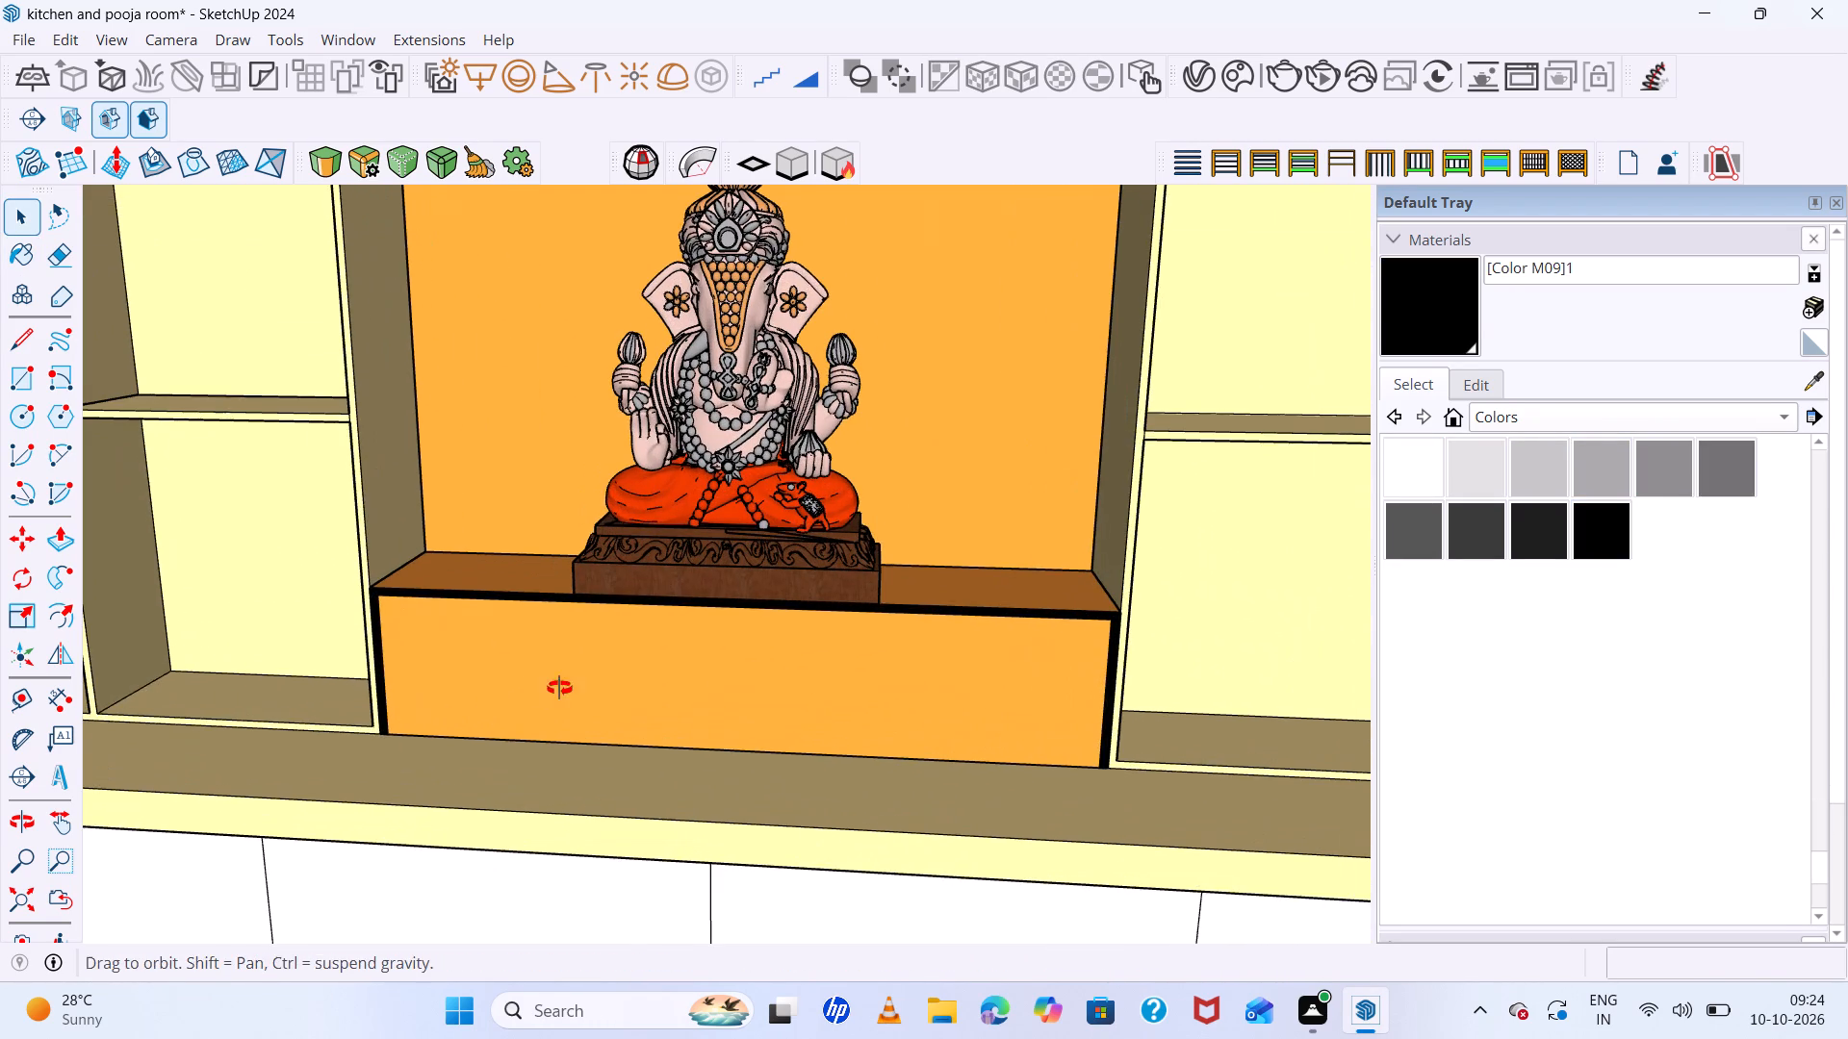
middle_drag(559, 688, 583, 677)
scroll(411, 724, up, 6)
scroll(404, 726, down, 16)
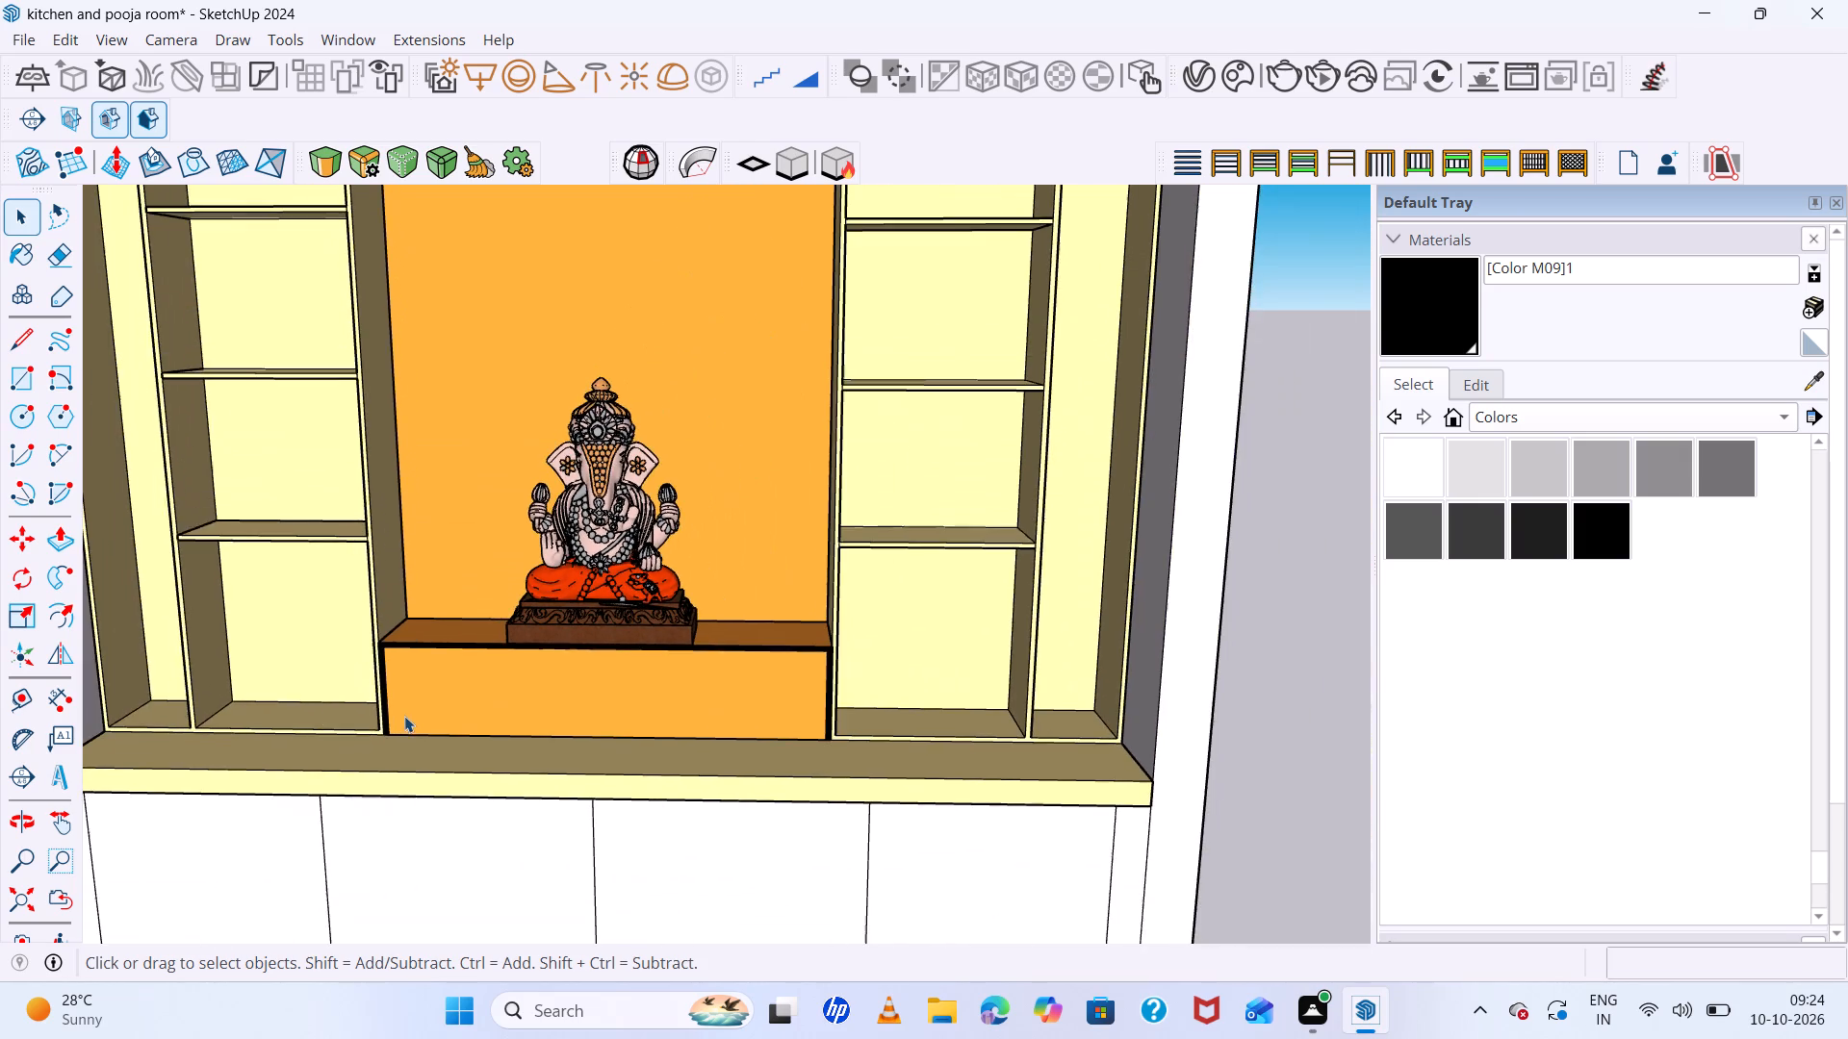
scroll(1020, 738, up, 12)
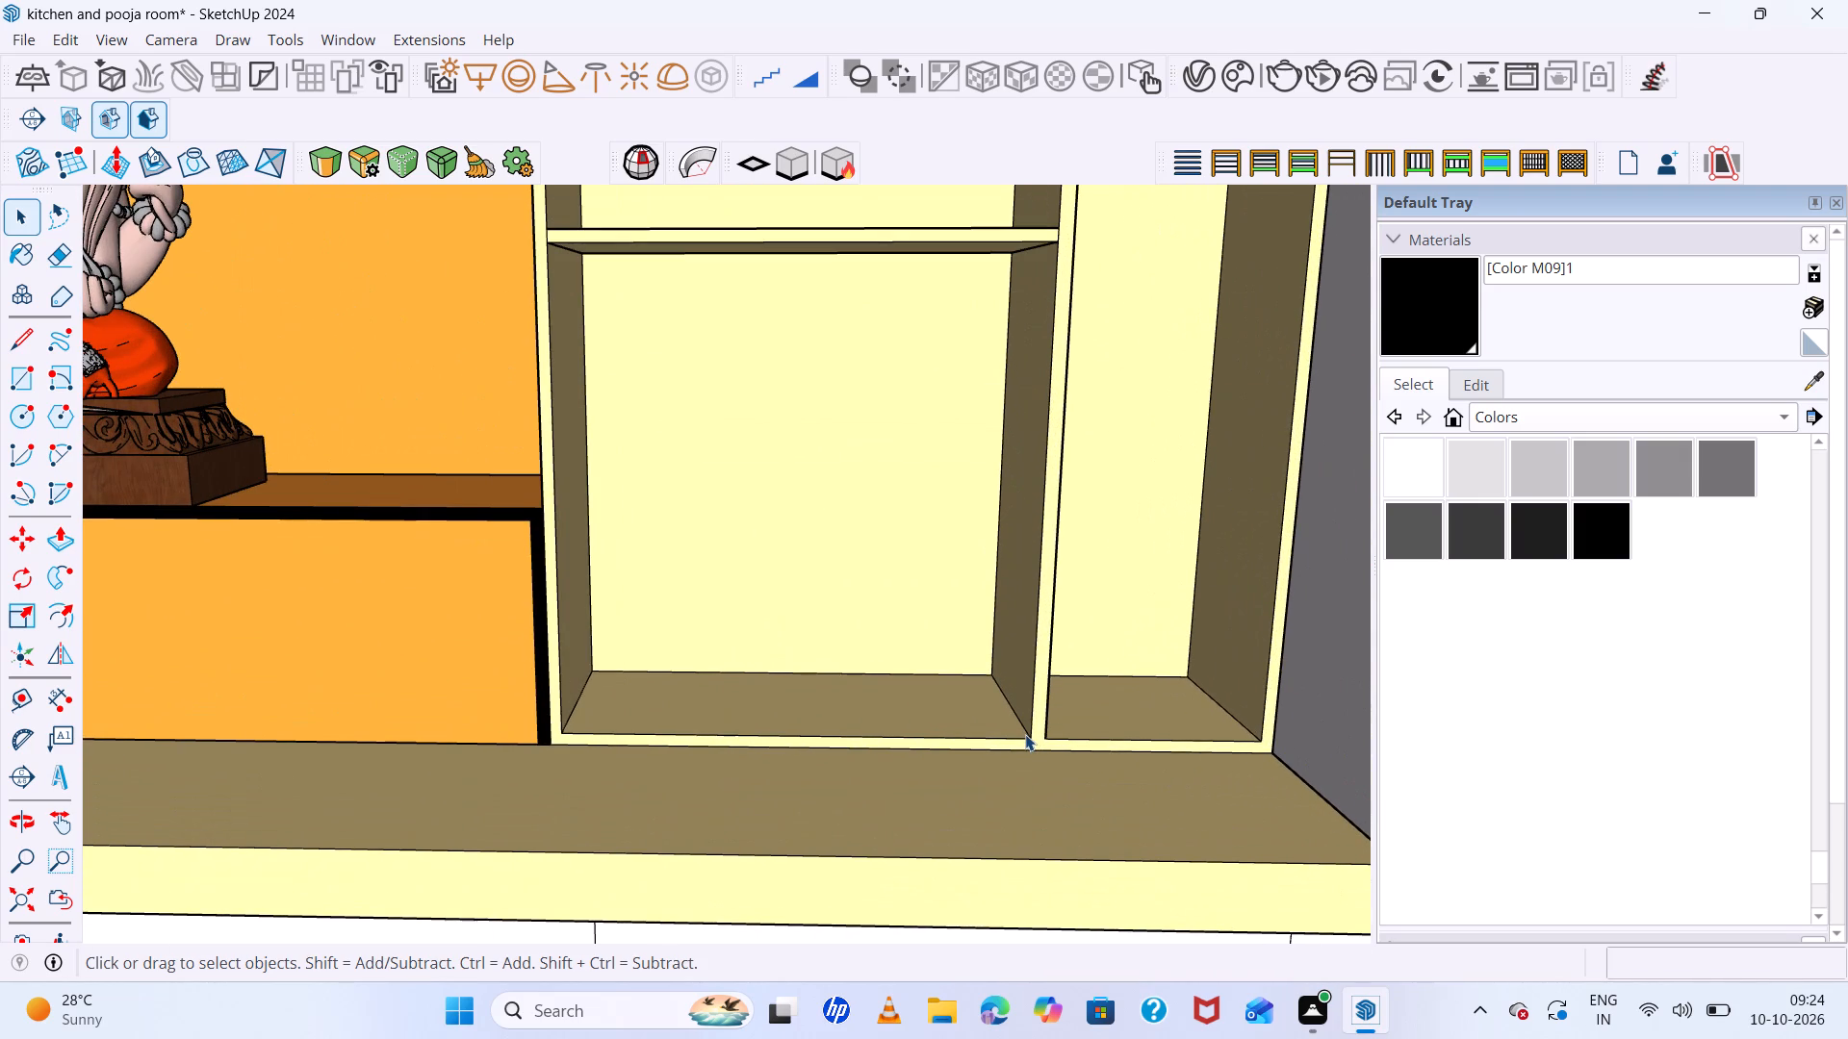
scroll(1025, 734, up, 6)
click(1053, 749)
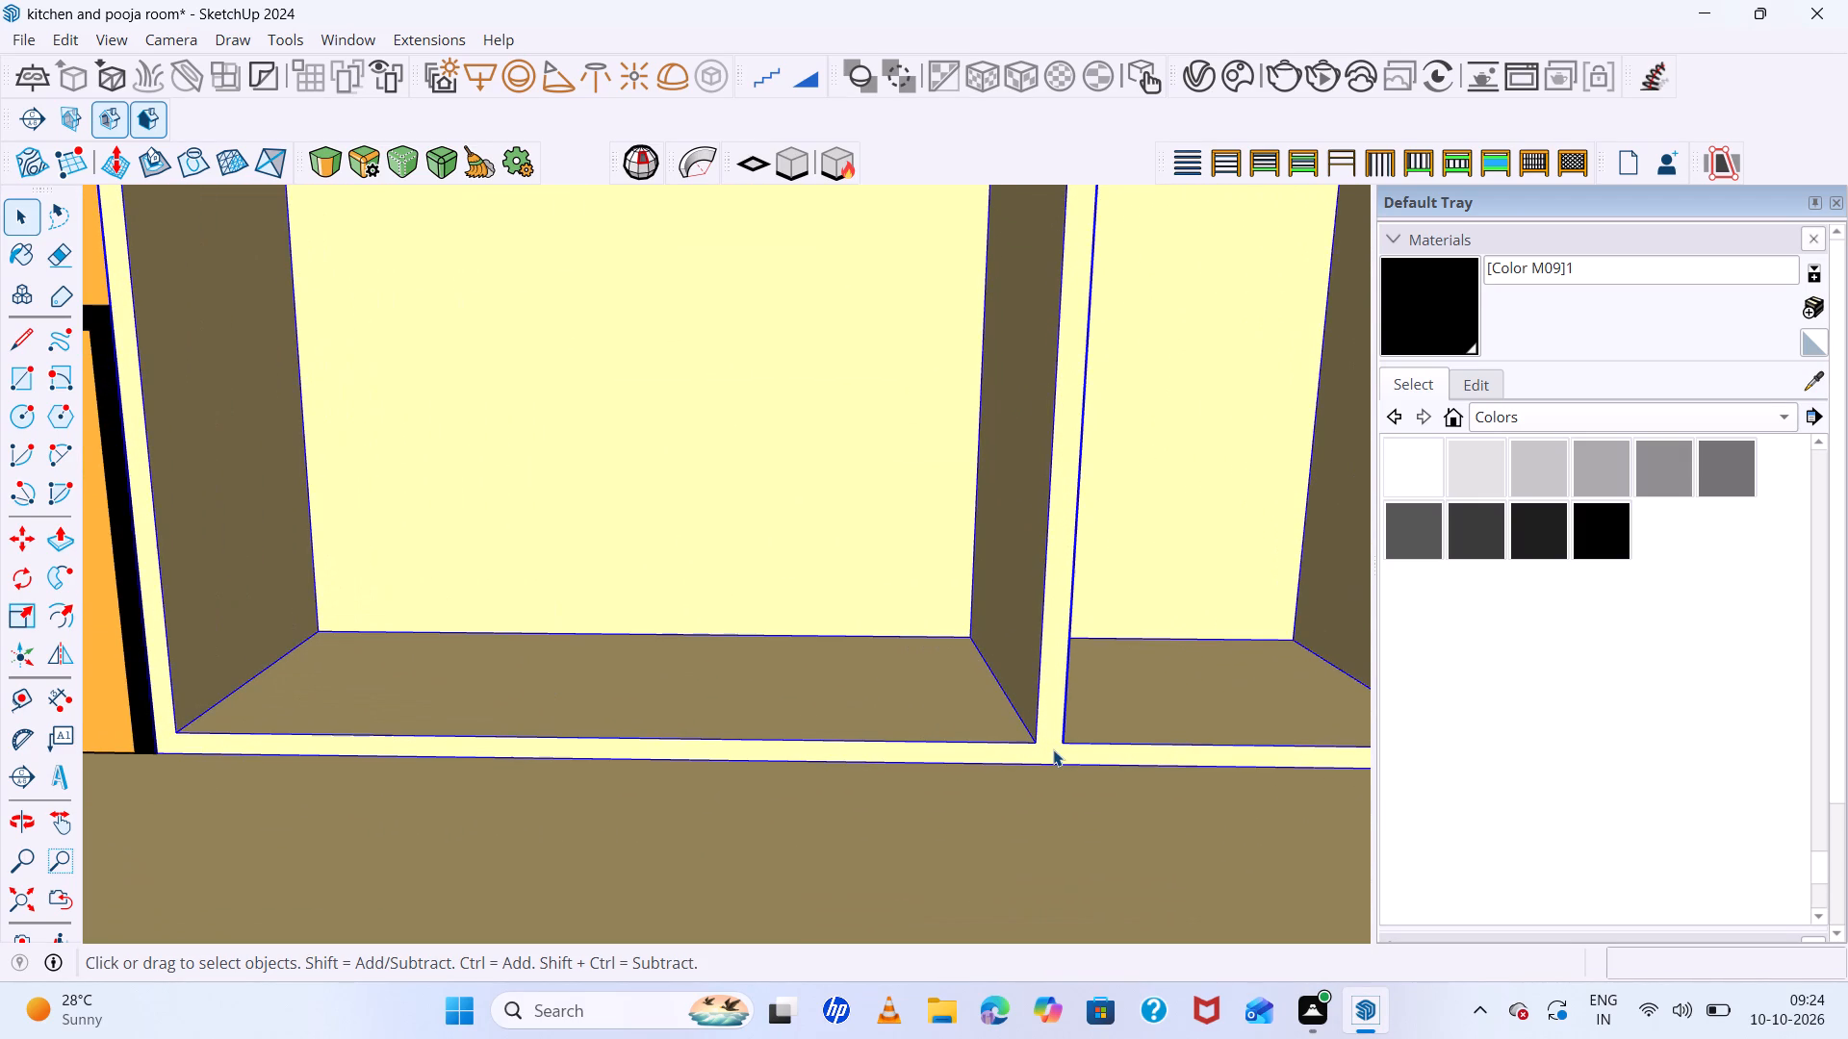
double_click(1053, 749)
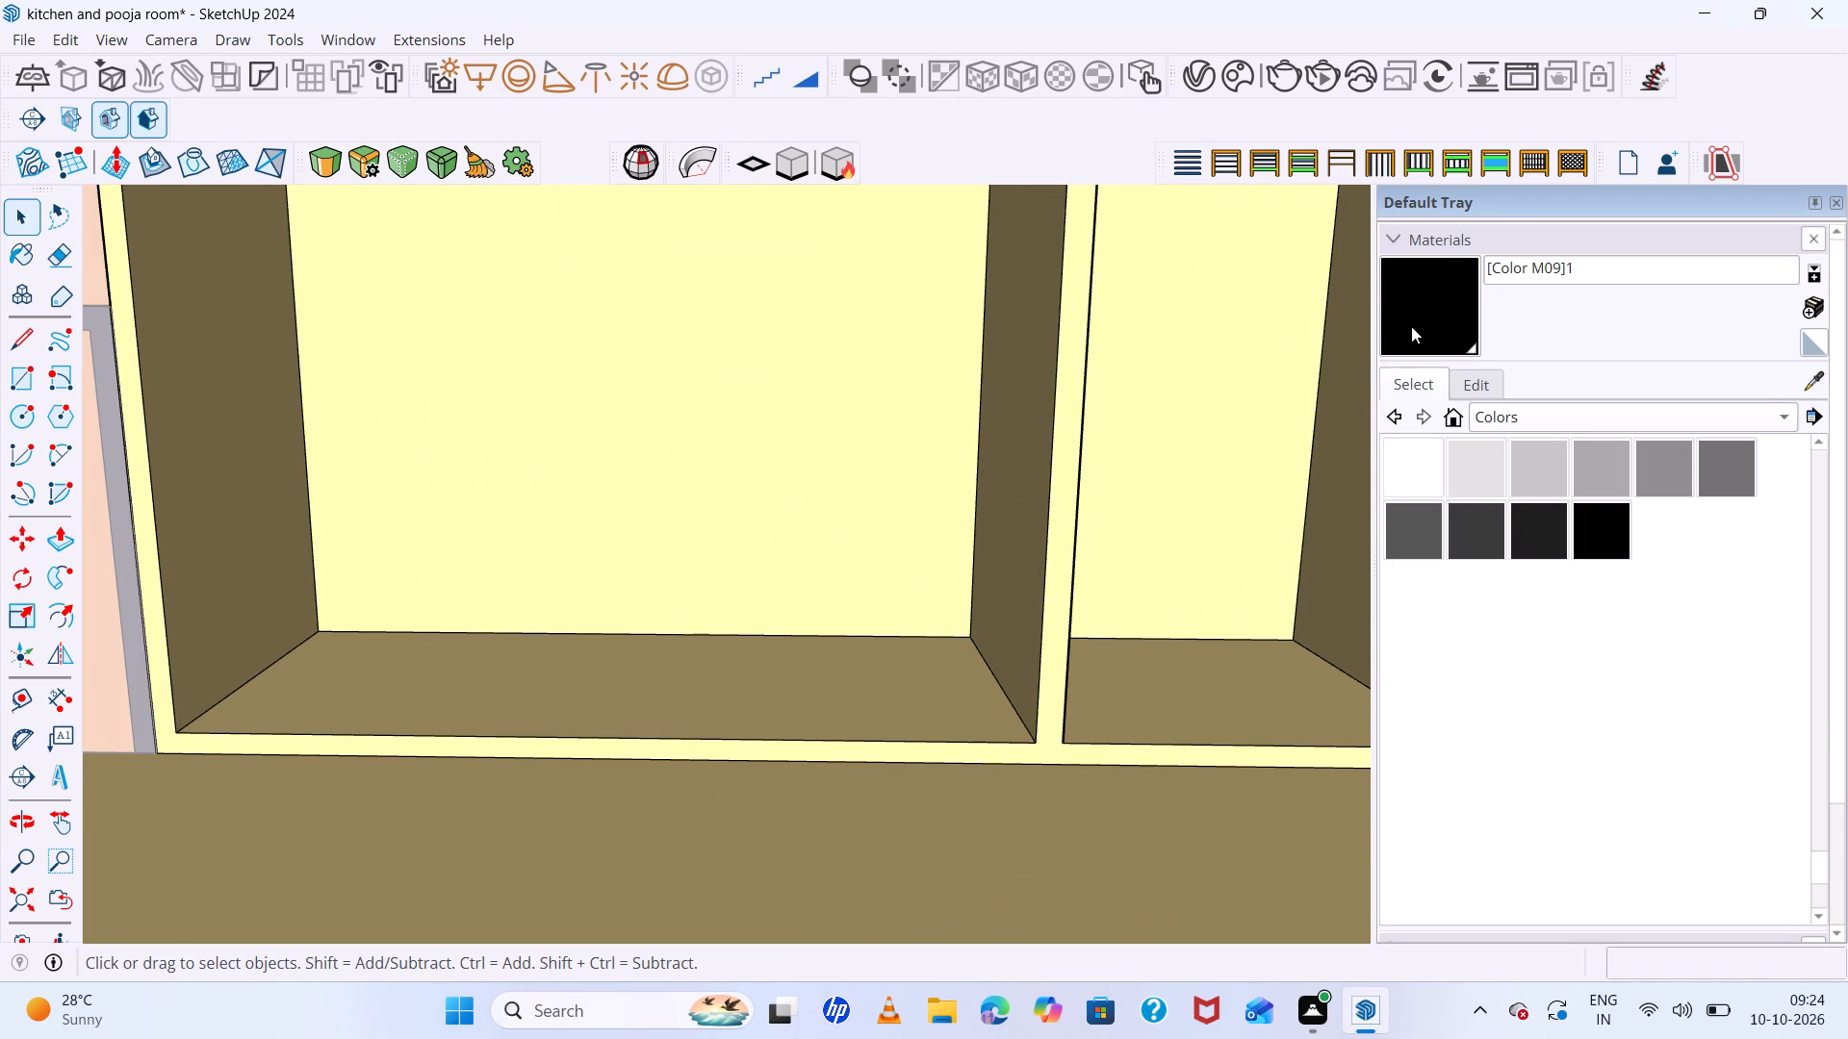
click(1413, 325)
click(1047, 716)
scroll(1047, 716, down, 7)
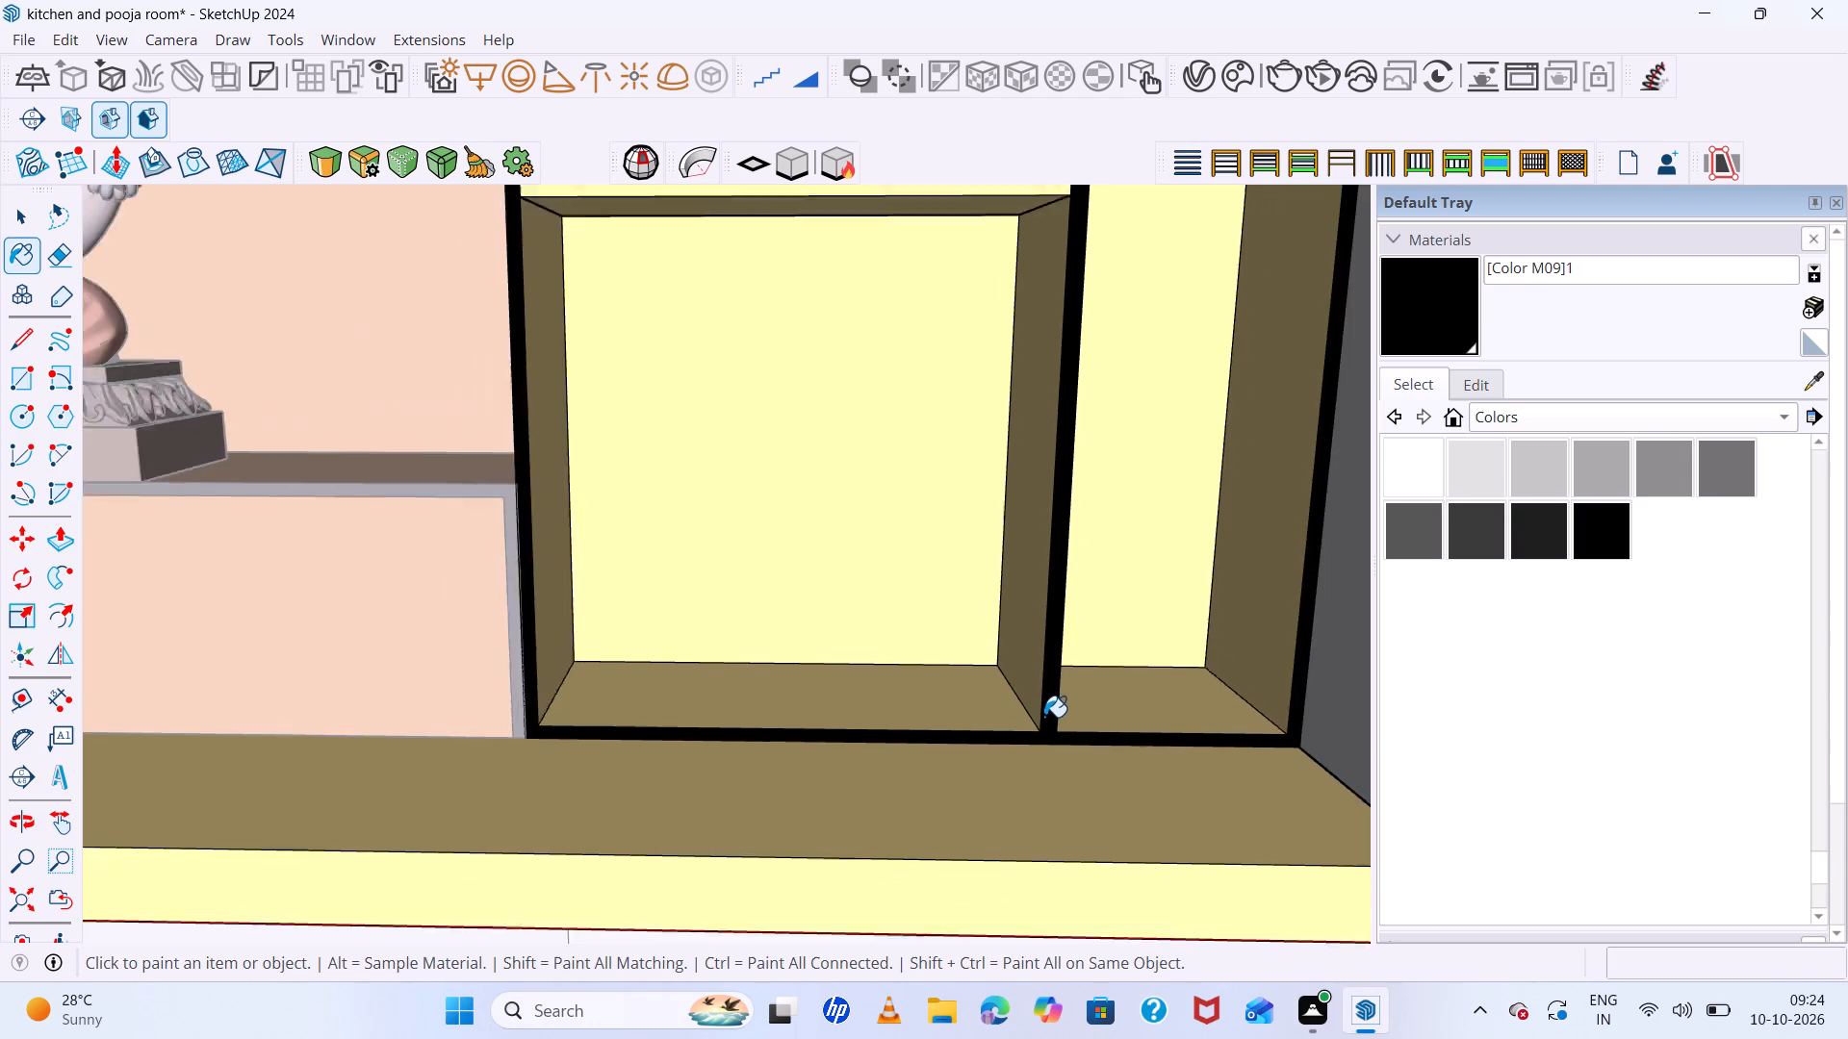
Paint the left shelf unit's front frame edges with black Color M09.
scroll(1040, 720, down, 18)
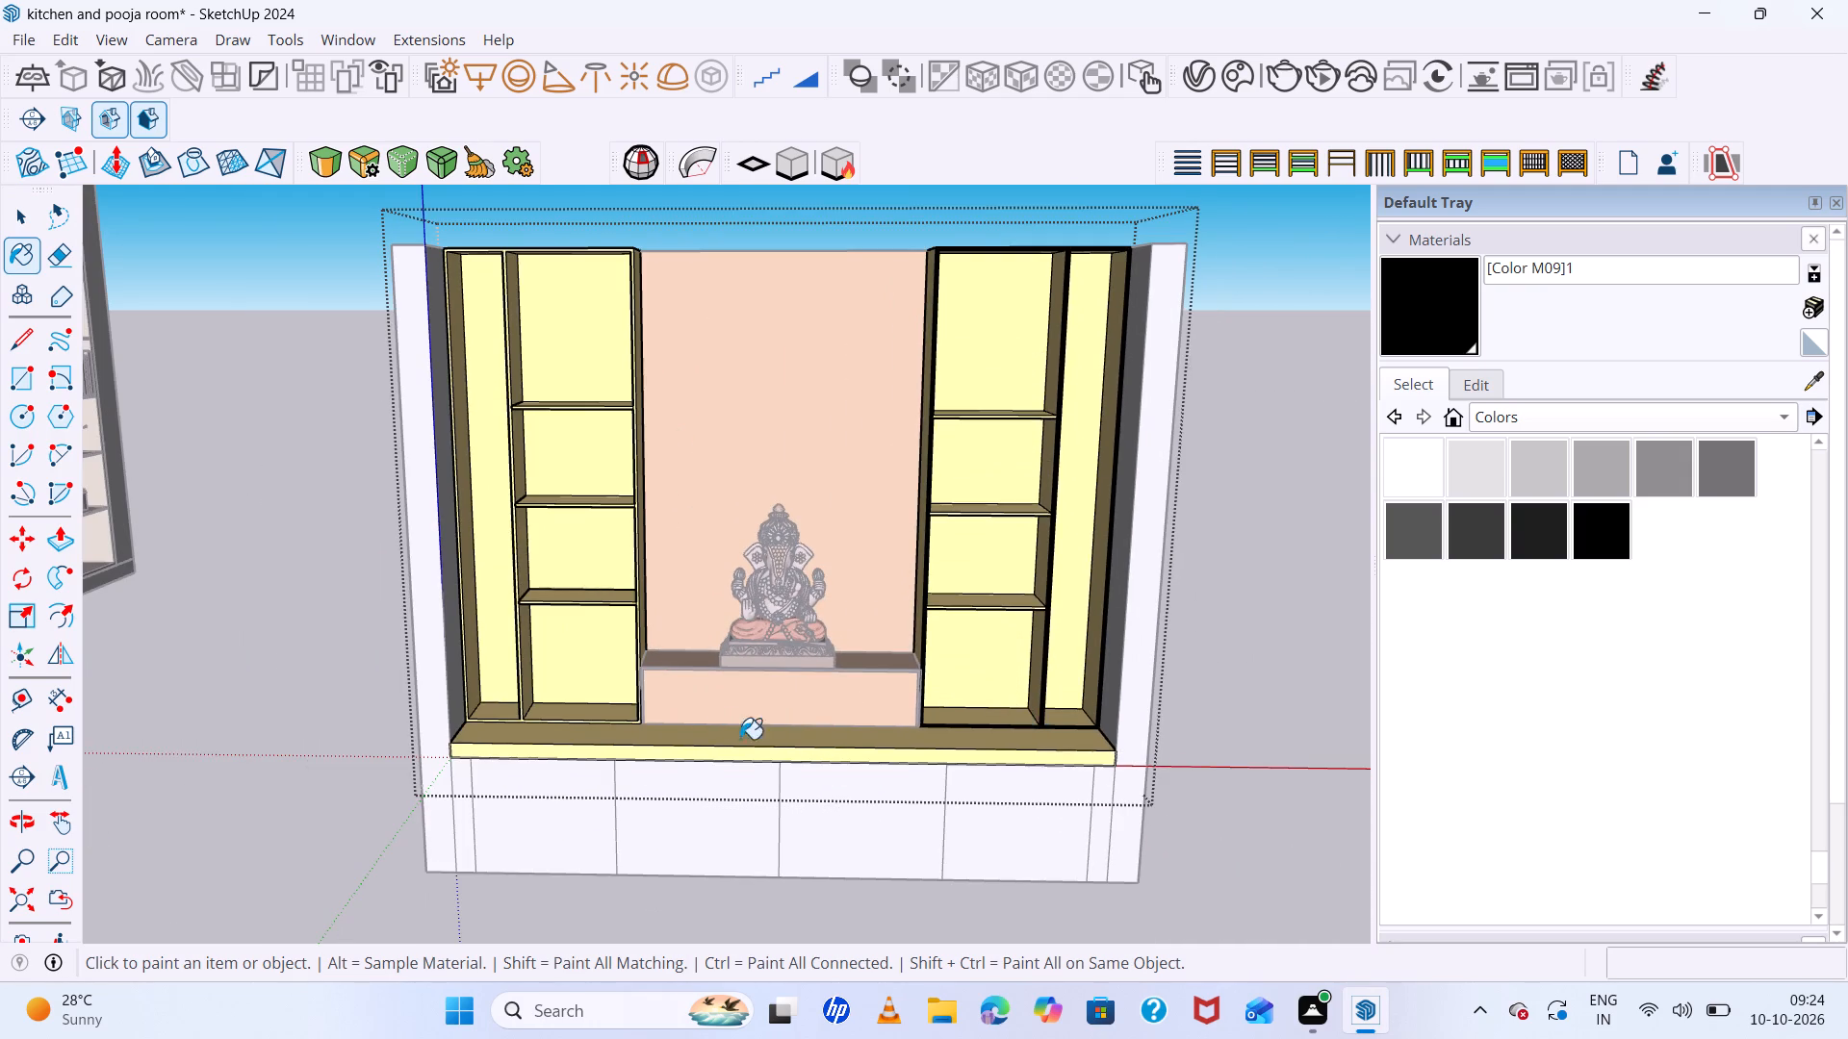
scroll(610, 725, up, 6)
scroll(462, 707, up, 18)
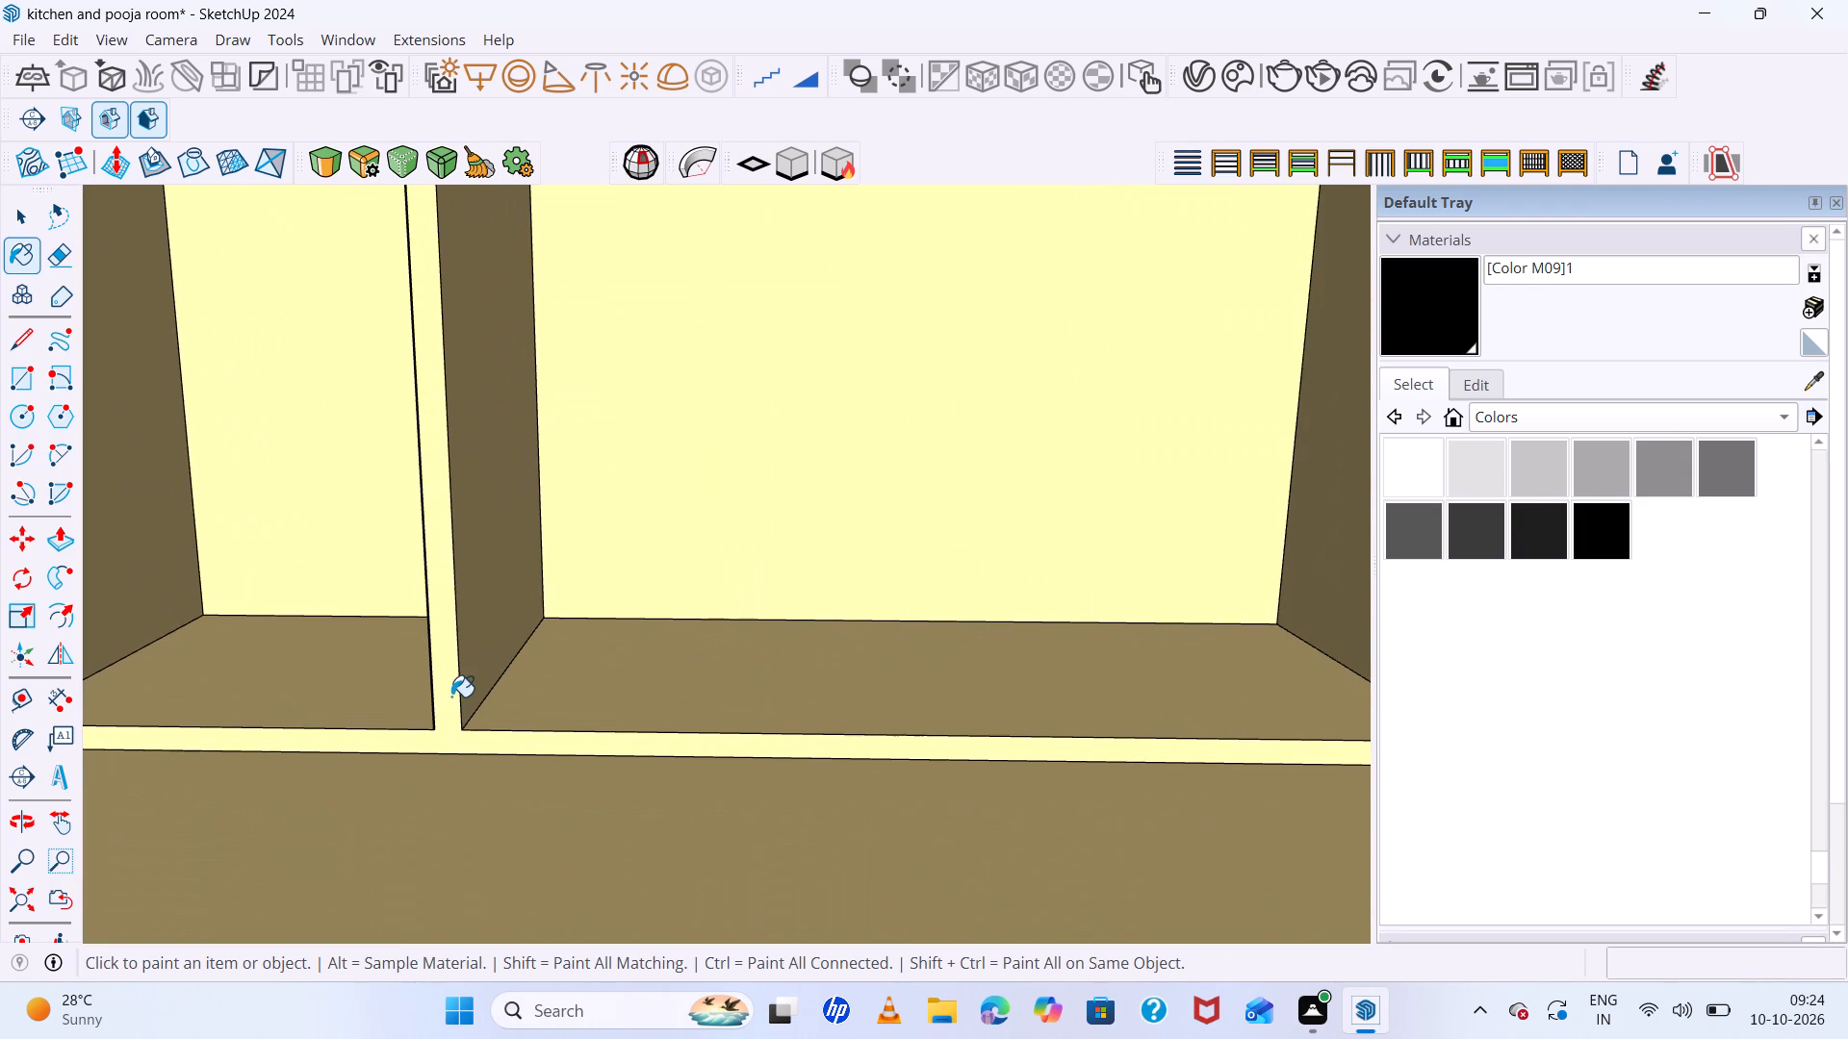
click(445, 702)
Paint the front edges of the three horizontal shelves in the left shelf unit with black Color M09.
scroll(523, 721, down, 13)
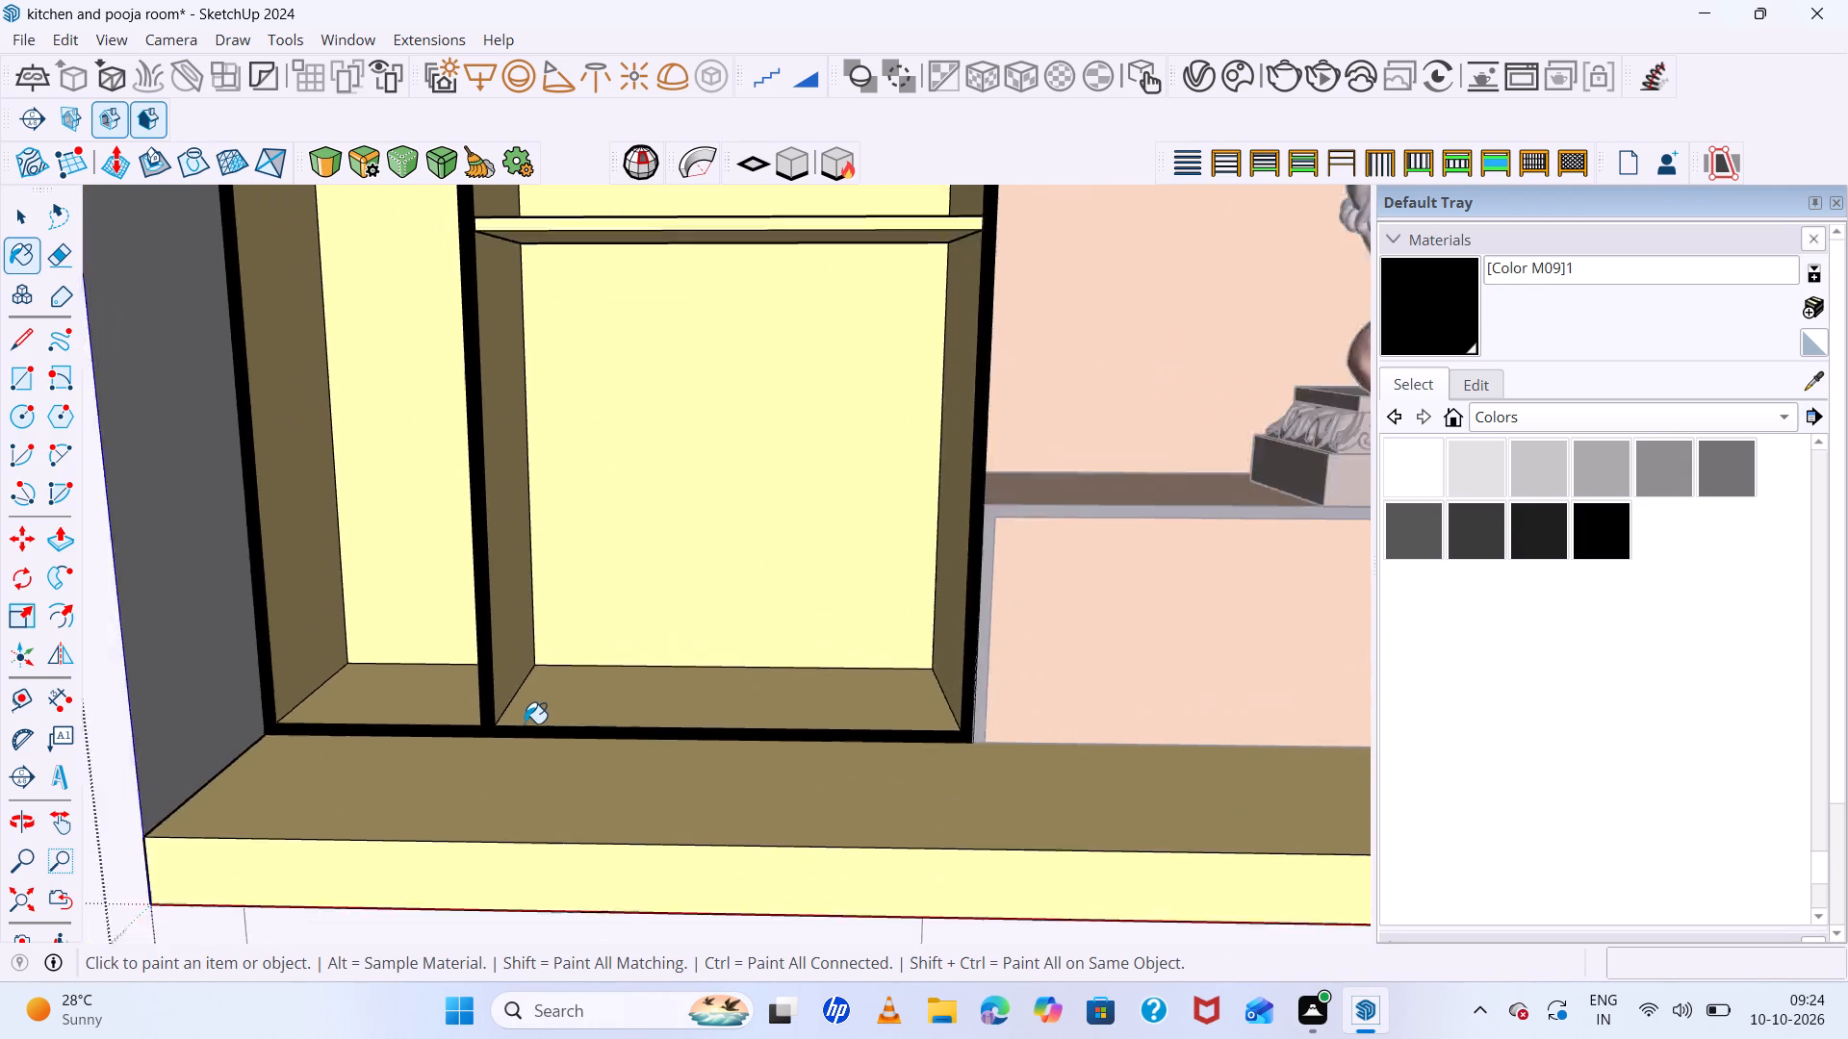
scroll(770, 384, up, 11)
click(779, 394)
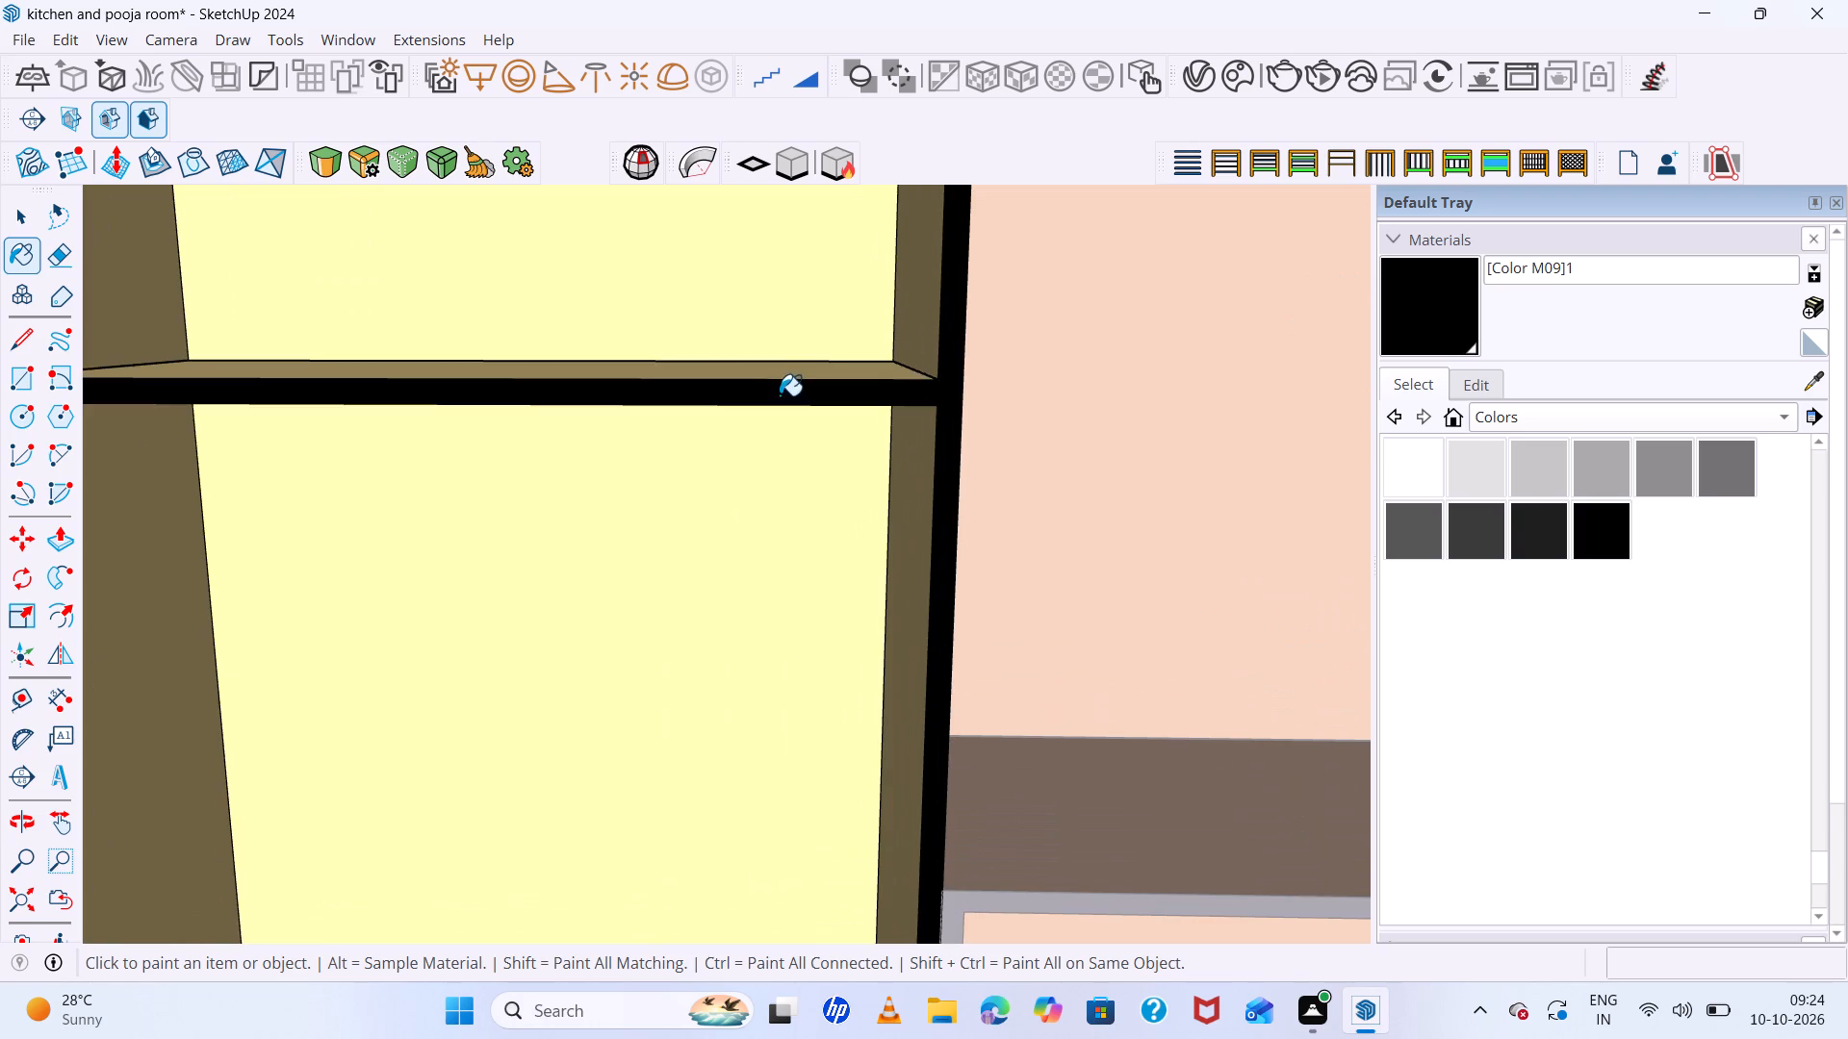
scroll(673, 601, down, 20)
scroll(673, 601, down, 1)
scroll(689, 588, up, 9)
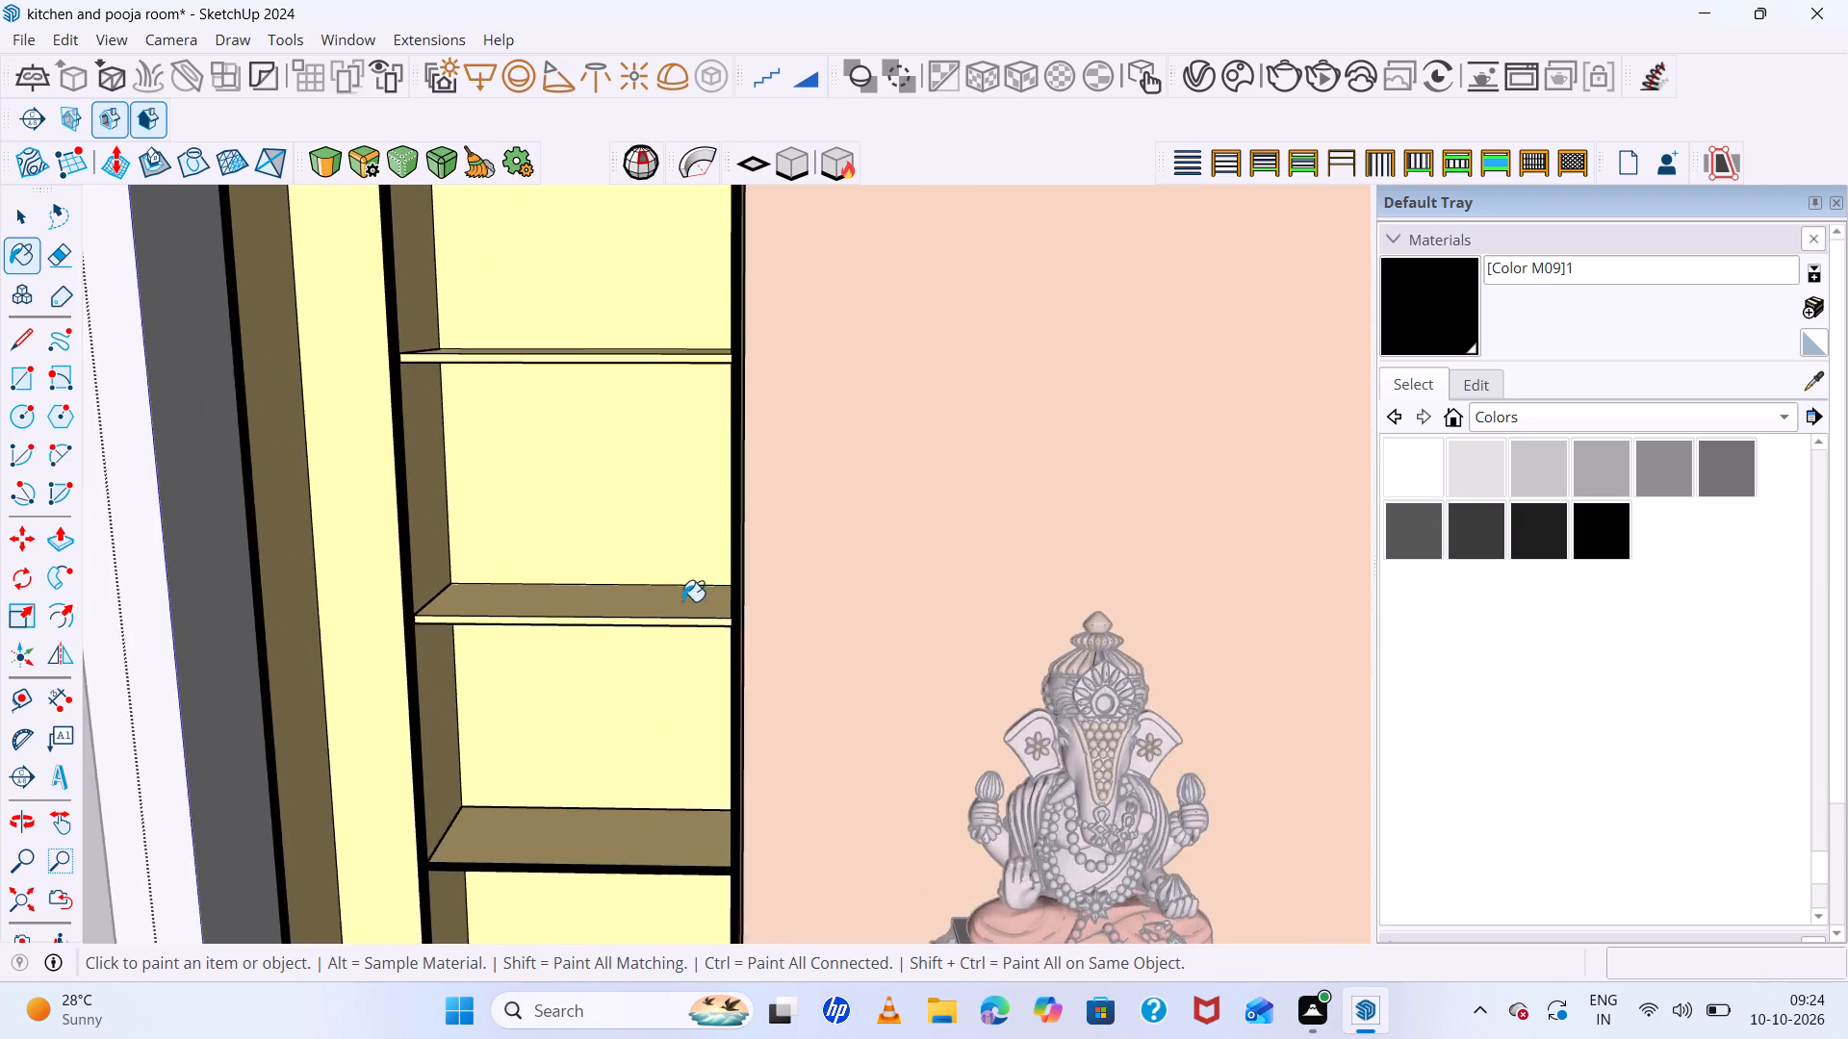
scroll(682, 601, up, 9)
click(695, 635)
scroll(704, 657, down, 13)
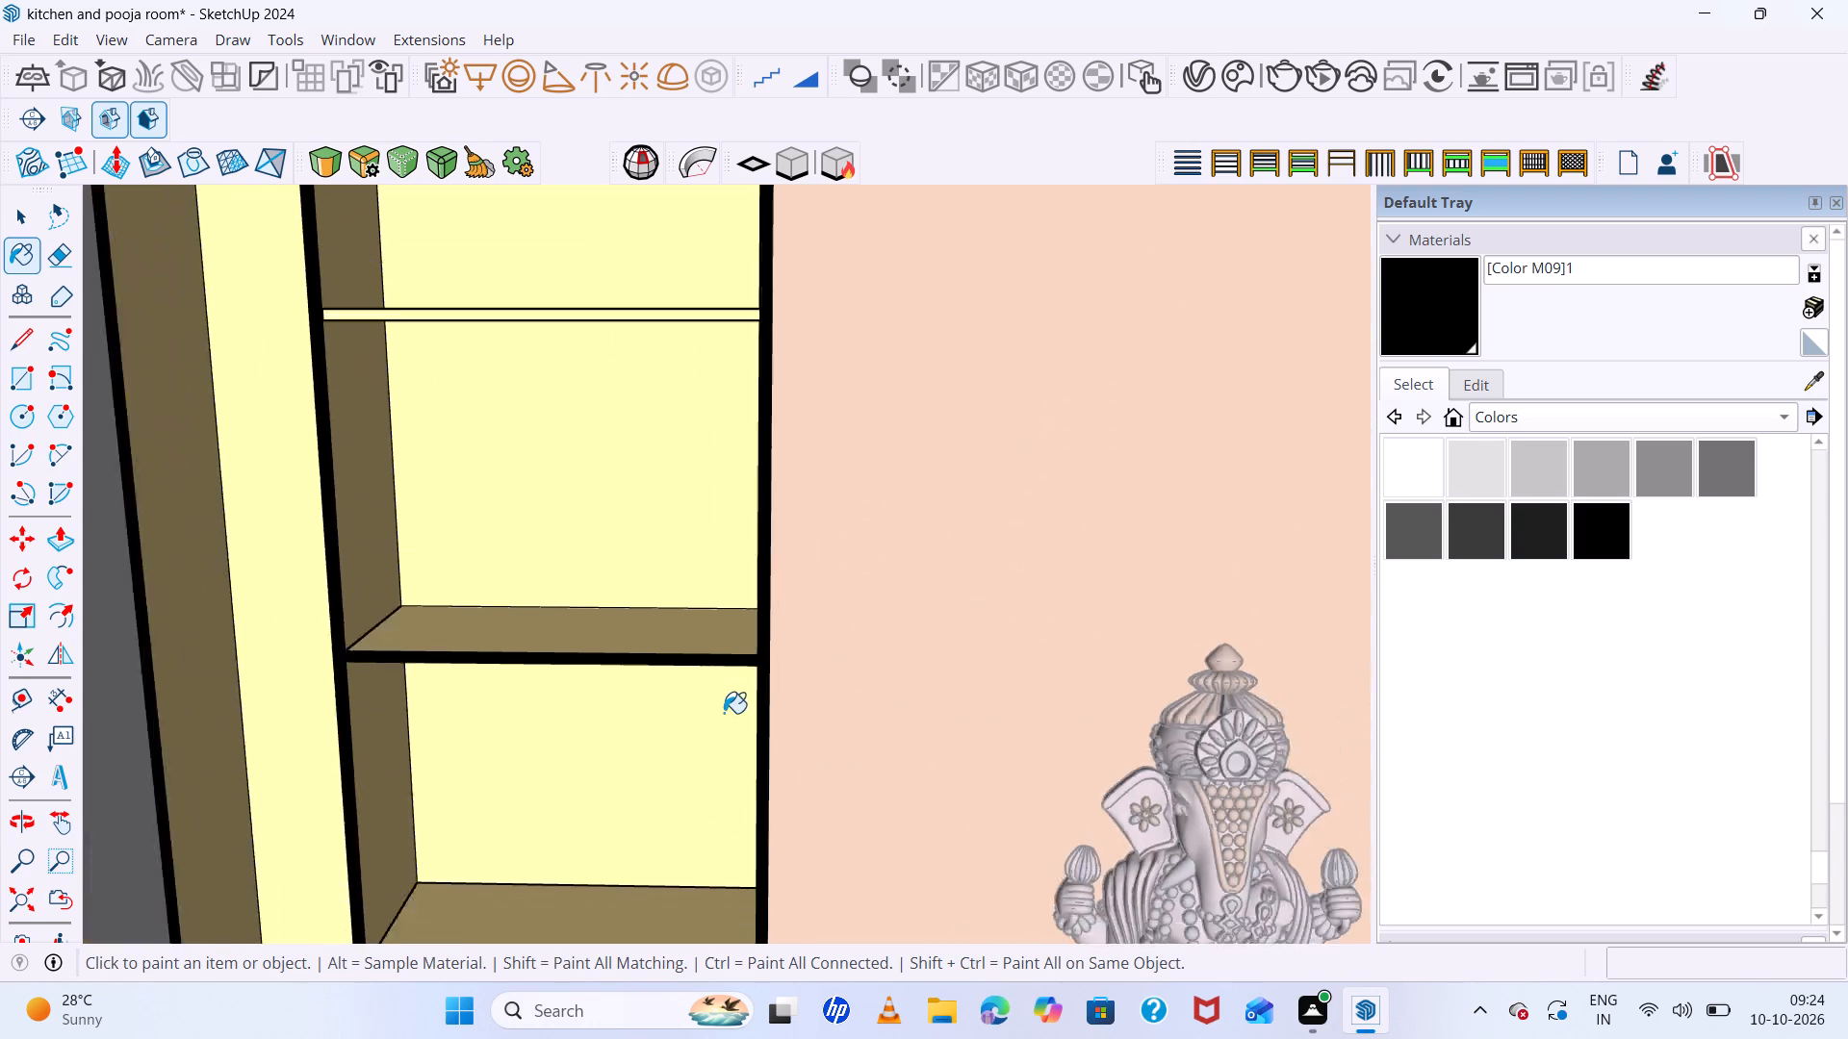
scroll(724, 713, down, 1)
scroll(578, 422, up, 5)
click(587, 436)
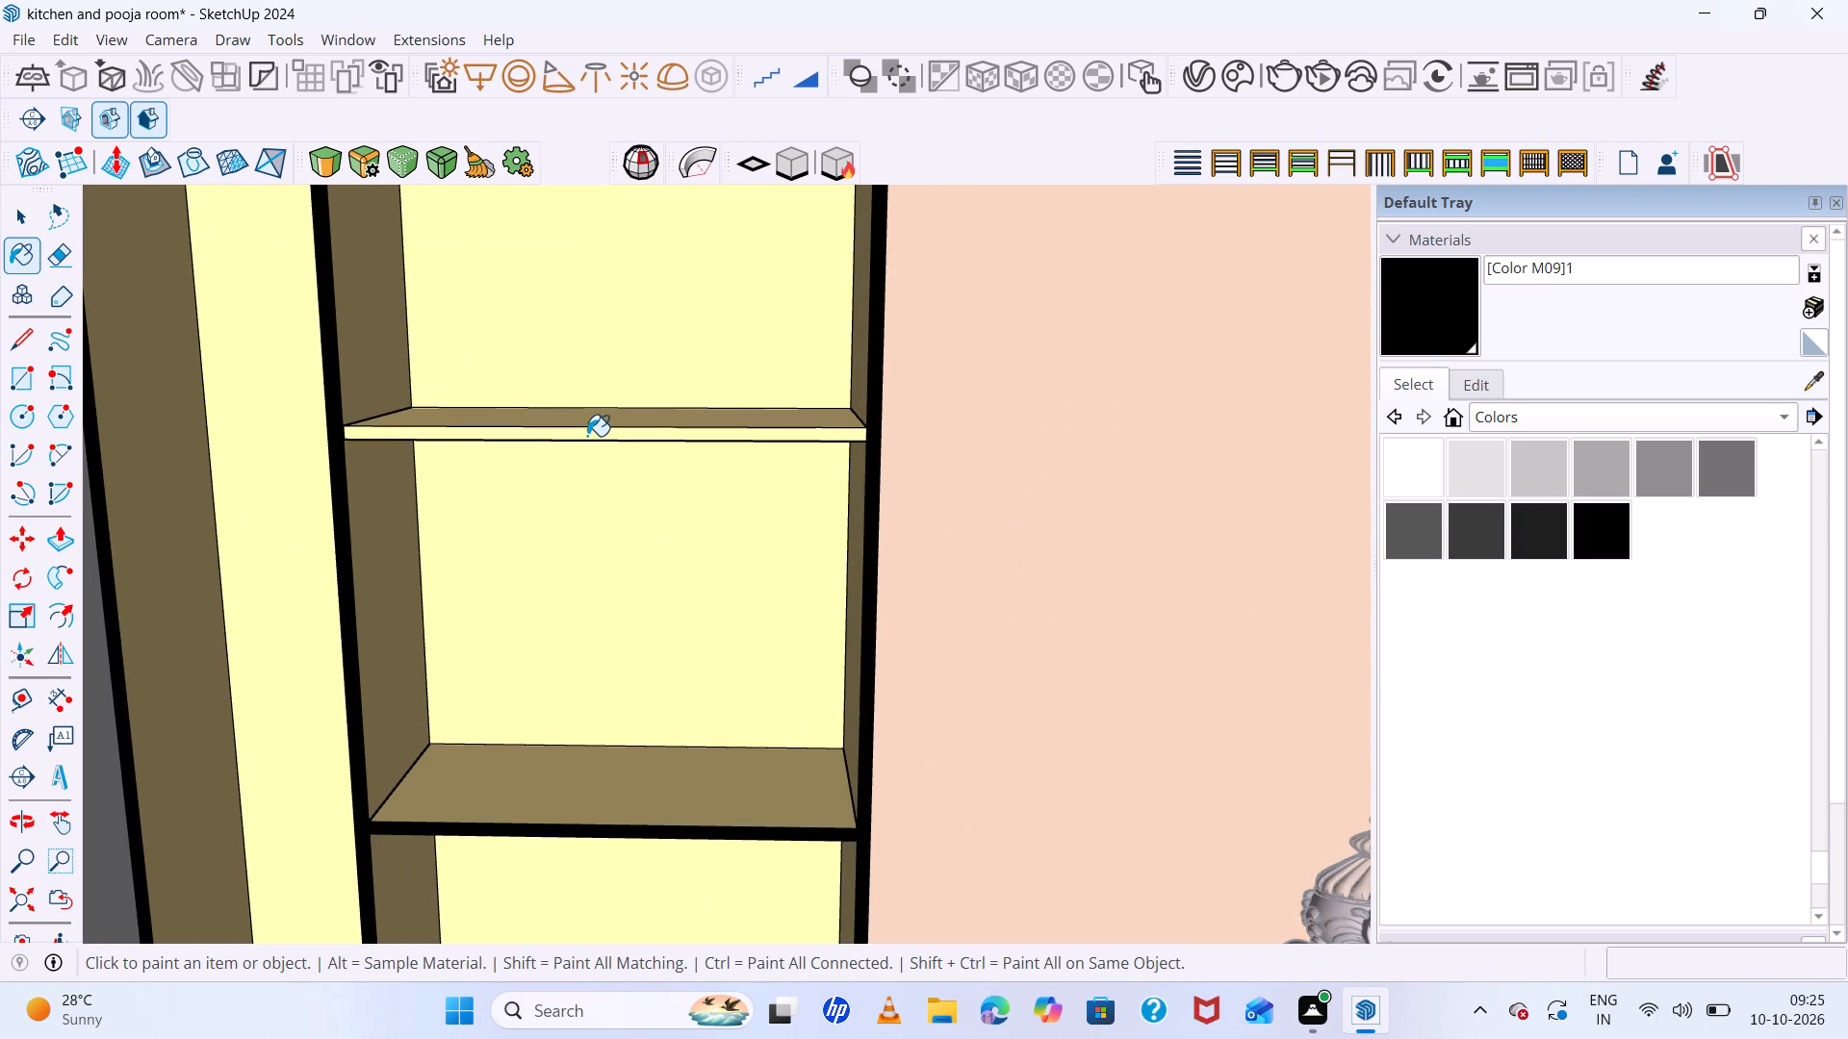
Paint the front edges of the right shelf unit's three horizontal shelves with black Color M09 and close the shelf group.
scroll(450, 495, down, 6)
scroll(423, 505, down, 15)
scroll(757, 451, up, 2)
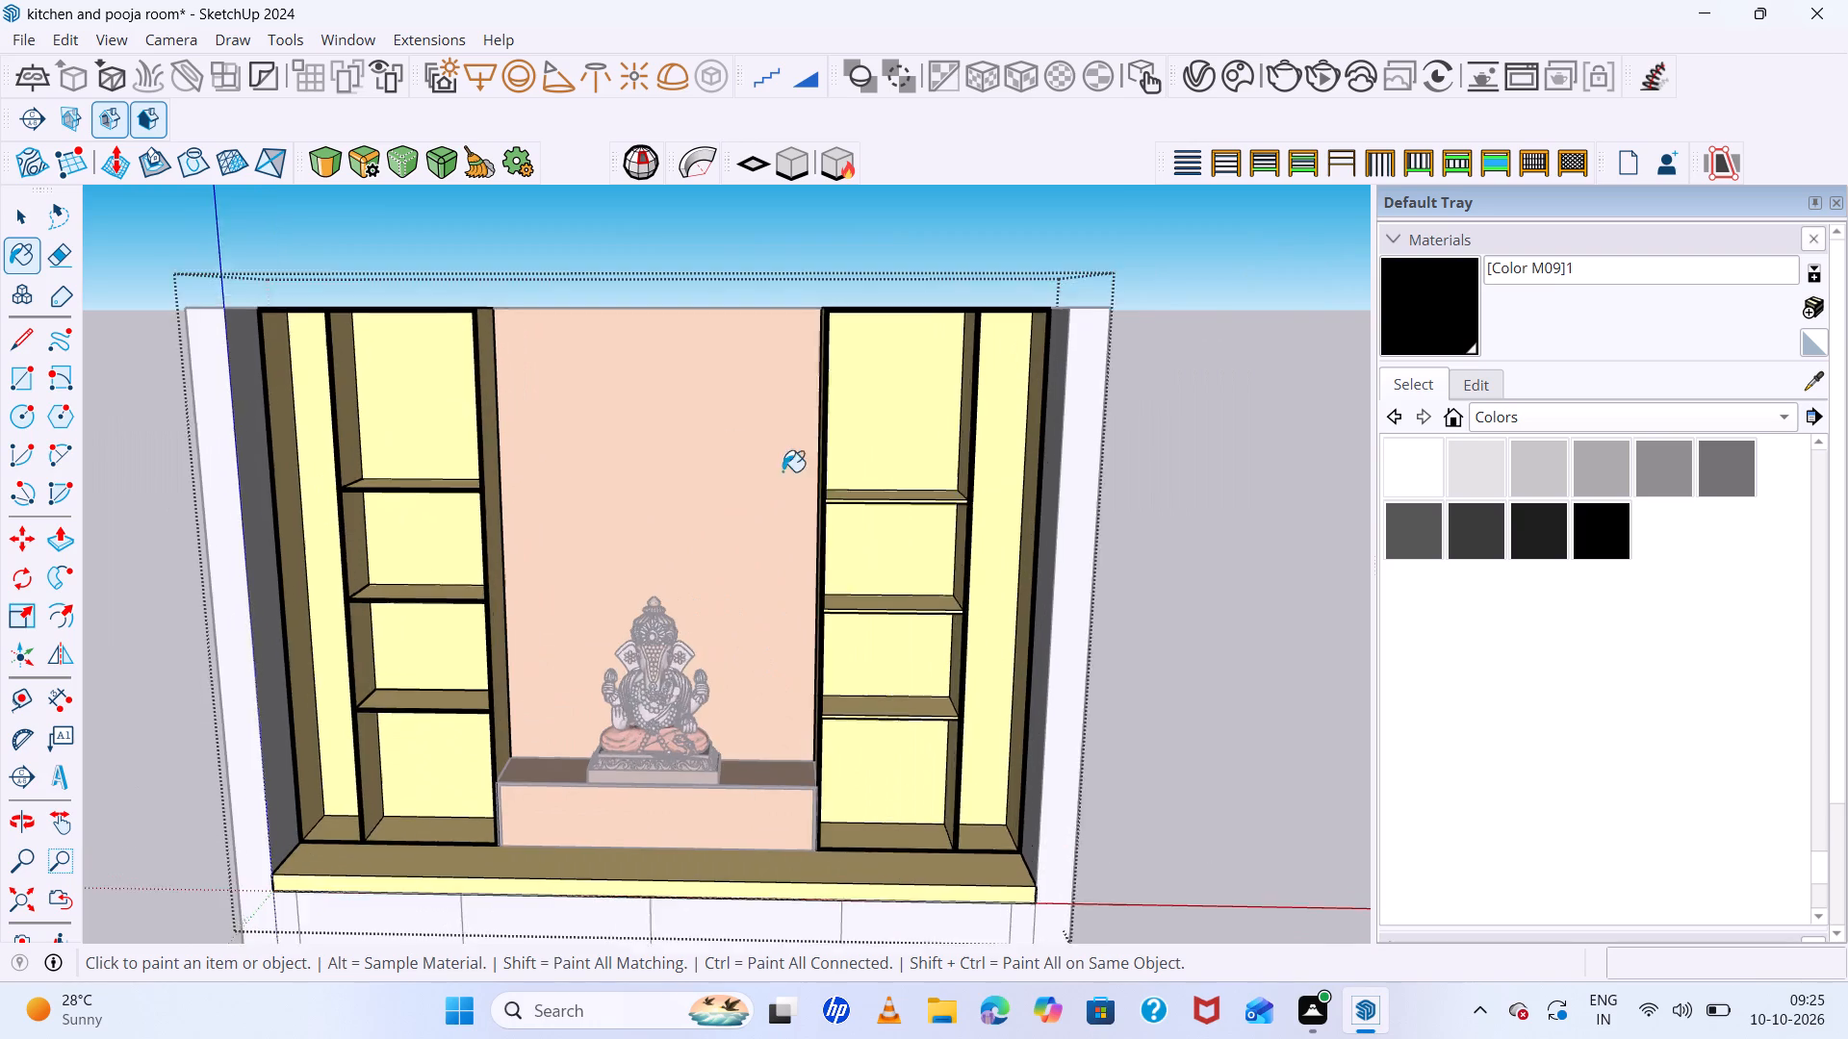
scroll(783, 471, up, 5)
scroll(997, 515, up, 6)
click(997, 512)
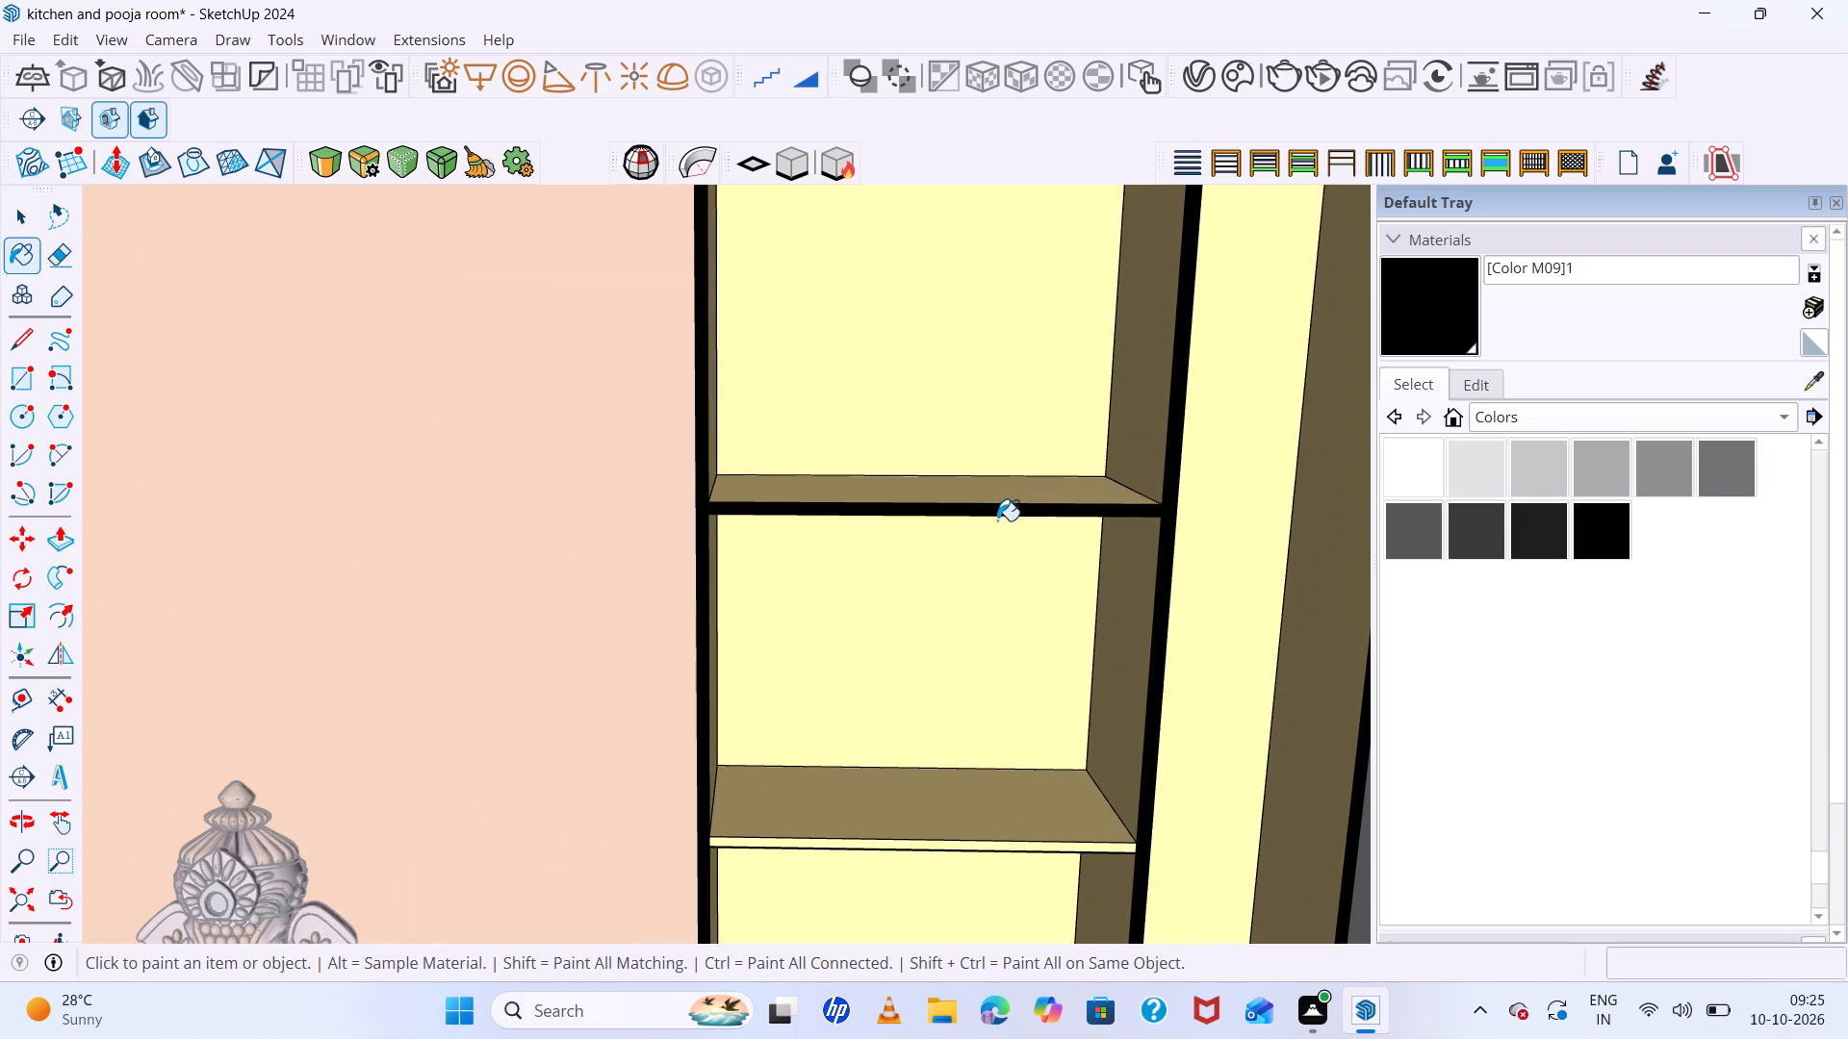
click(984, 849)
scroll(901, 618, down, 7)
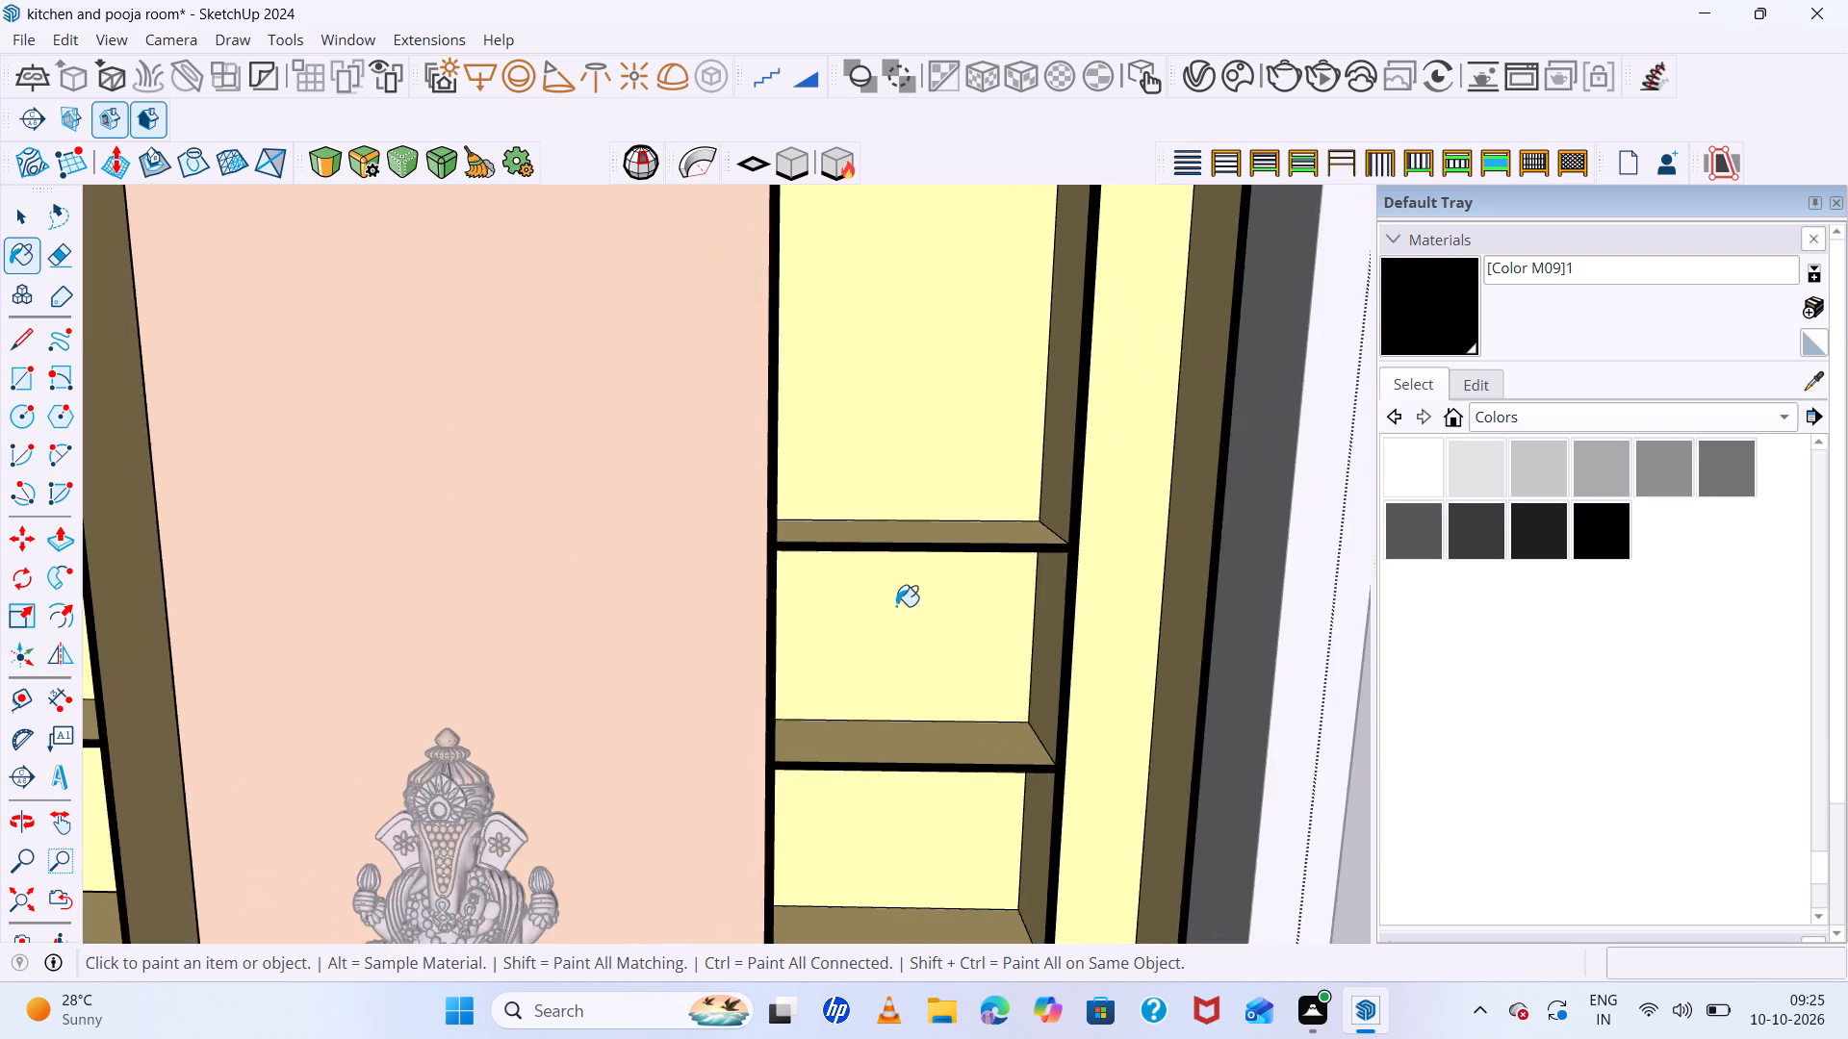
scroll(896, 603, down, 7)
scroll(927, 785, up, 13)
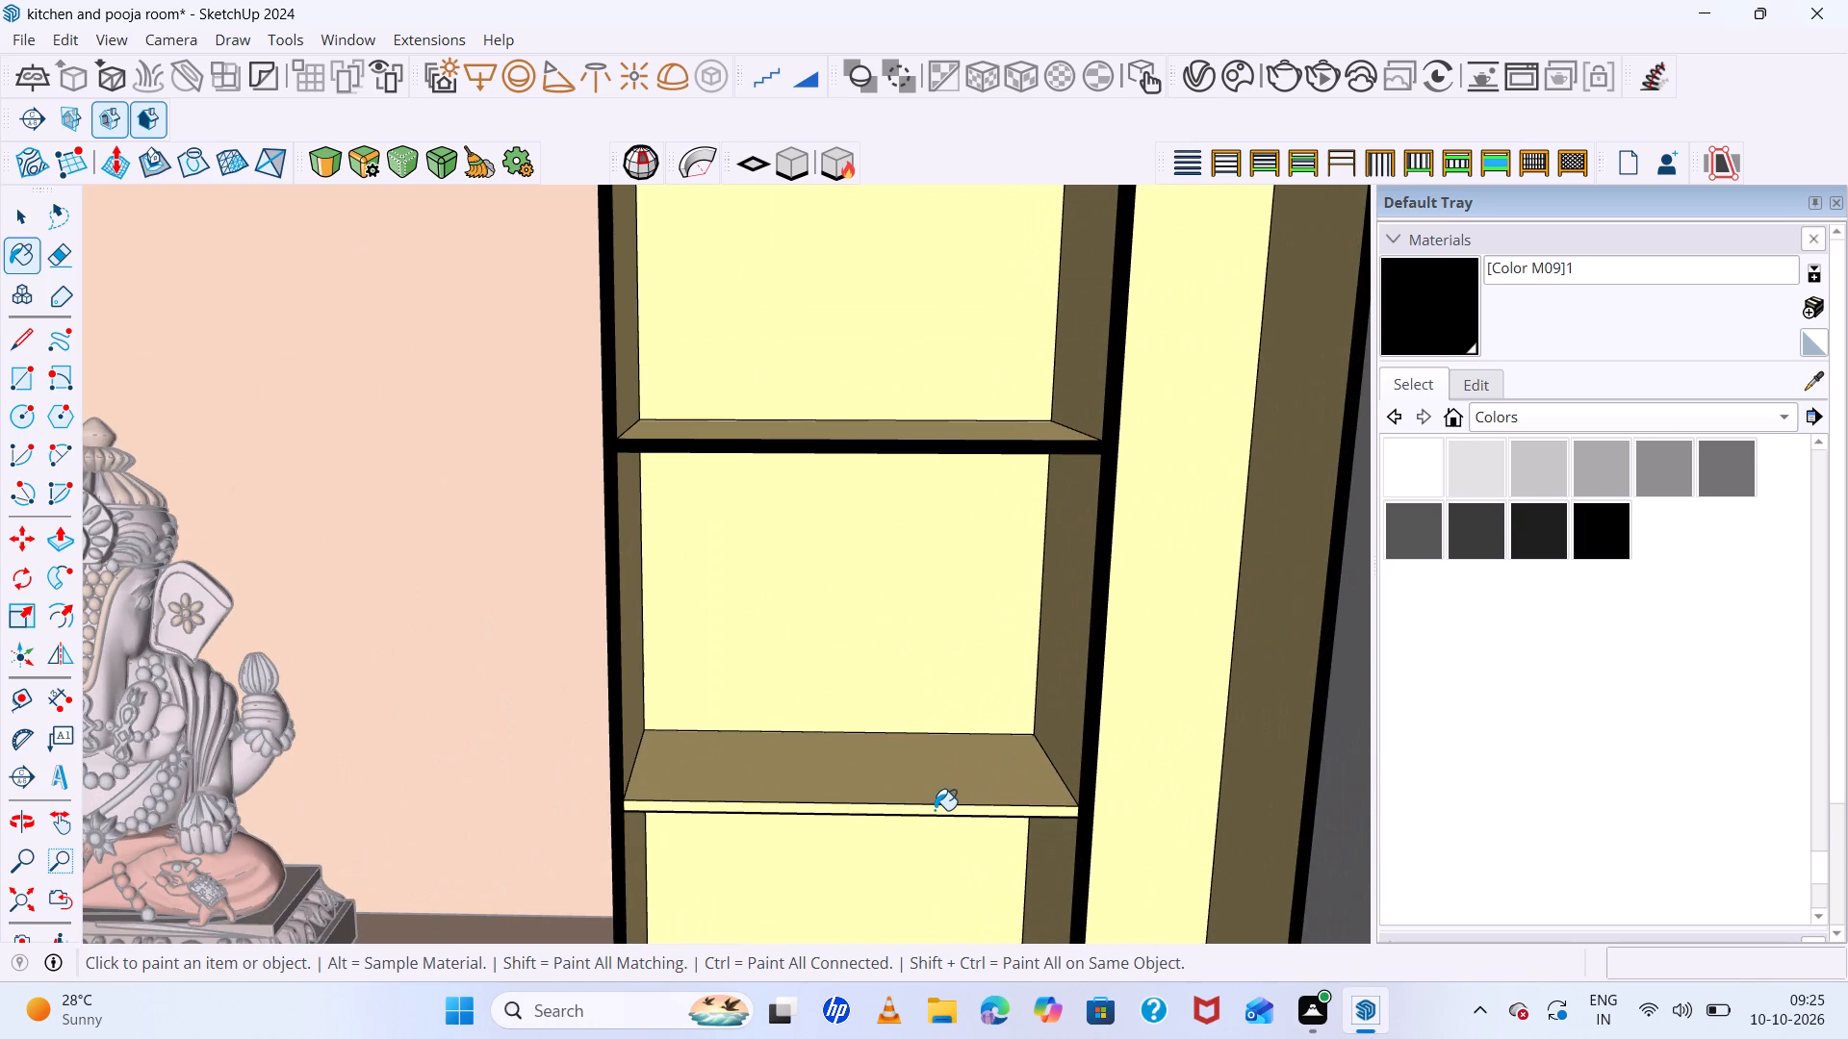
click(935, 810)
scroll(860, 660, down, 14)
scroll(847, 621, down, 7)
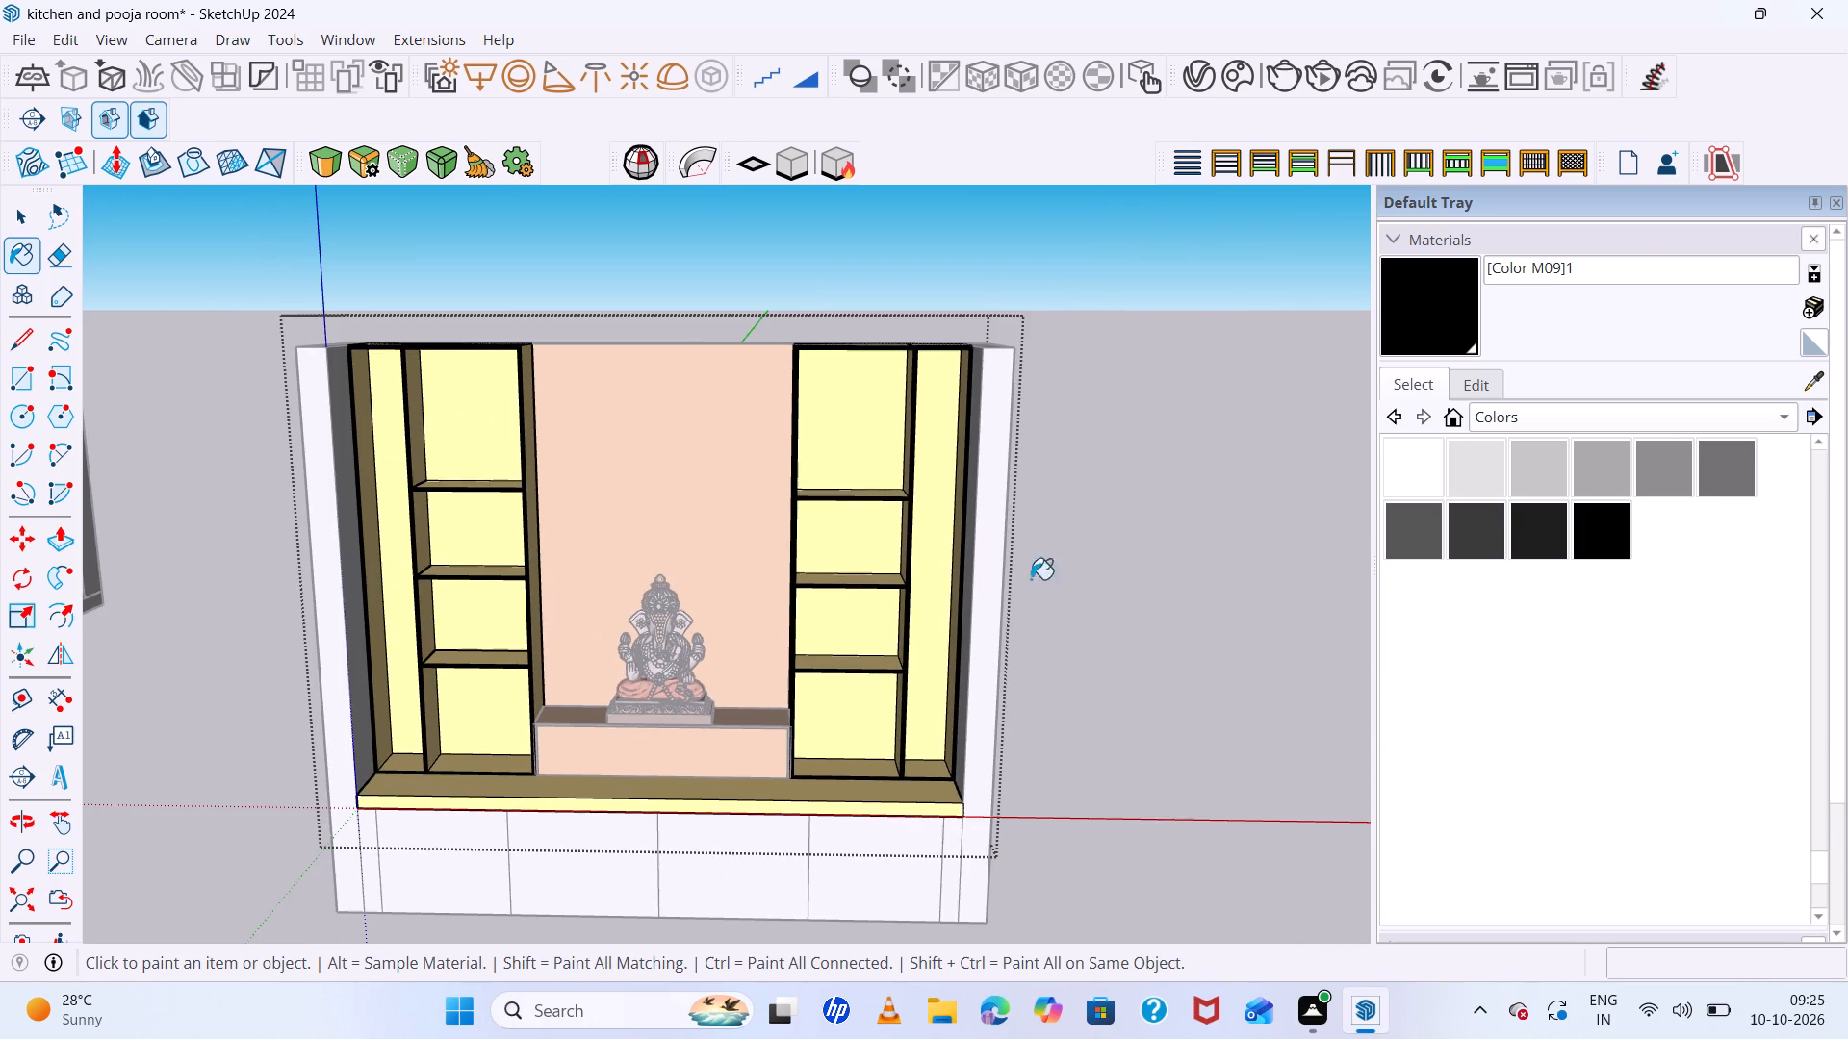
key(space)
click(1063, 570)
Examine the coloured pooja cabinet and its black shelf edges from the front and both sides.
scroll(971, 545, up, 5)
middle_drag(967, 538, 967, 516)
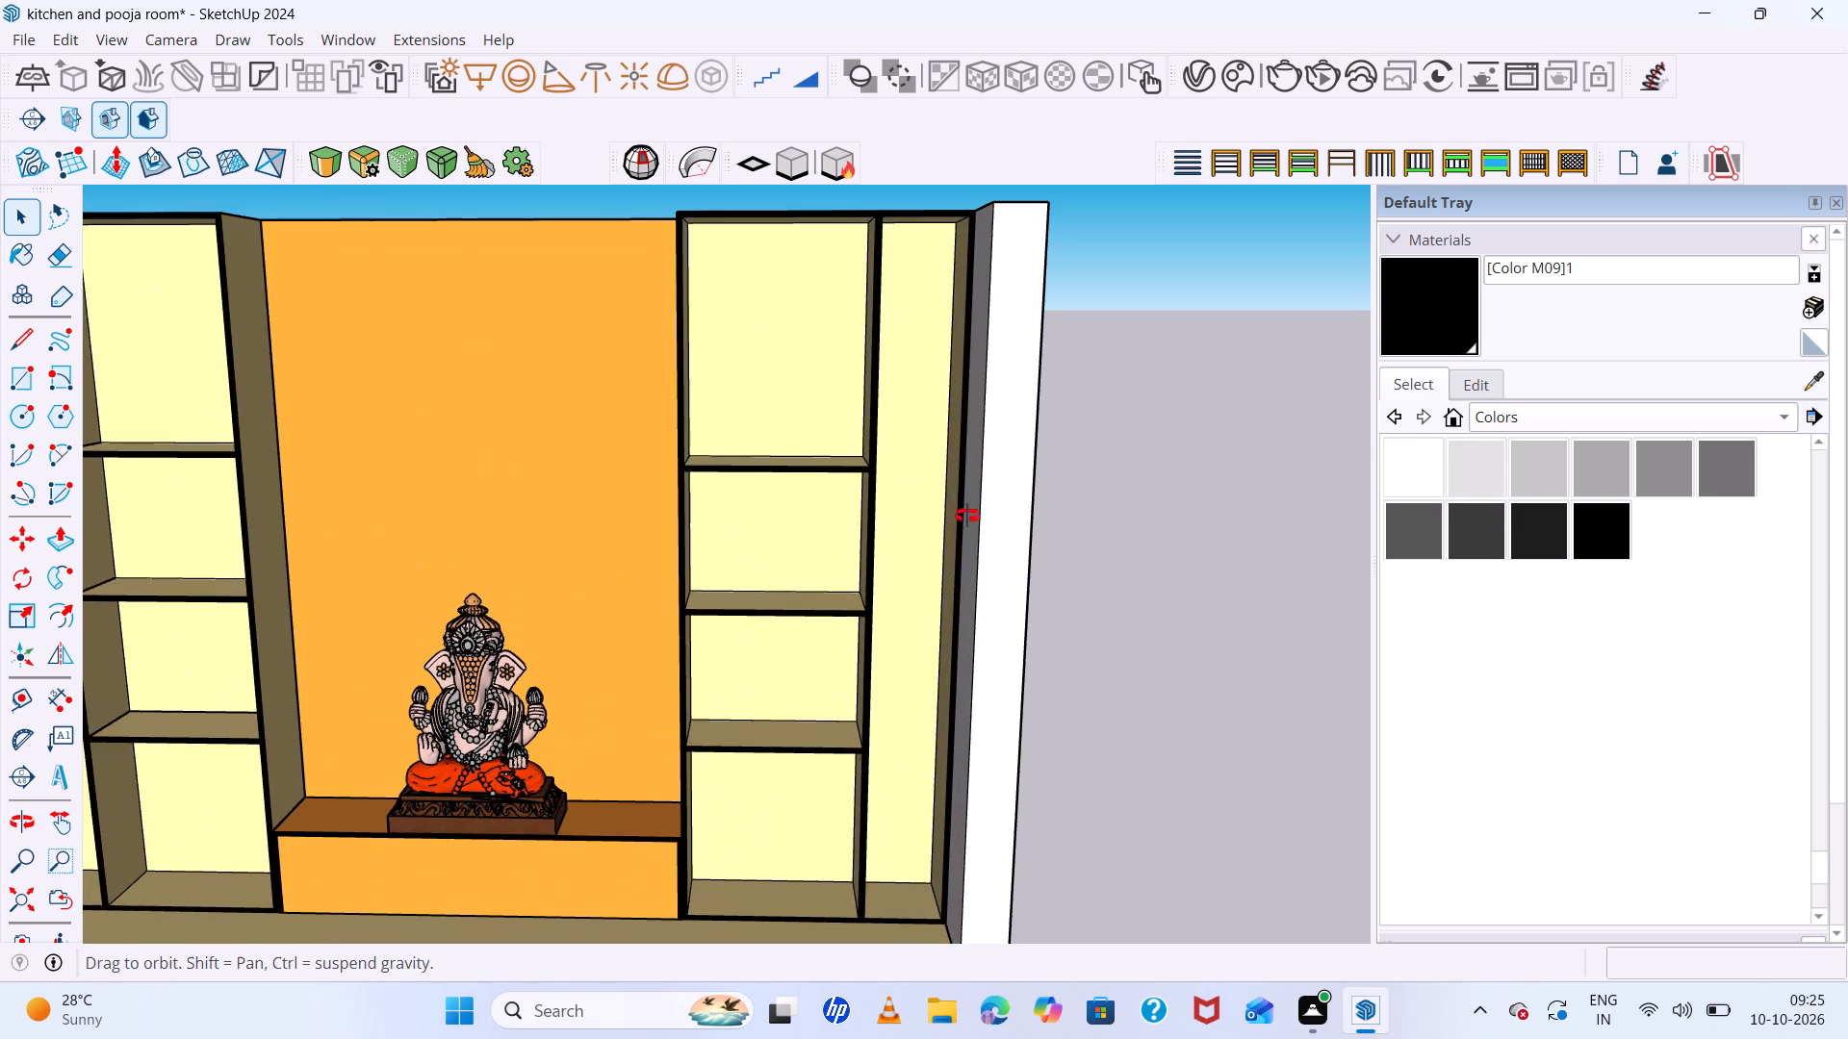
middle_drag(967, 516, 766, 429)
middle_click(766, 429)
middle_drag(766, 429, 760, 452)
scroll(777, 454, down, 12)
scroll(696, 647, up, 6)
middle_drag(695, 653, 762, 657)
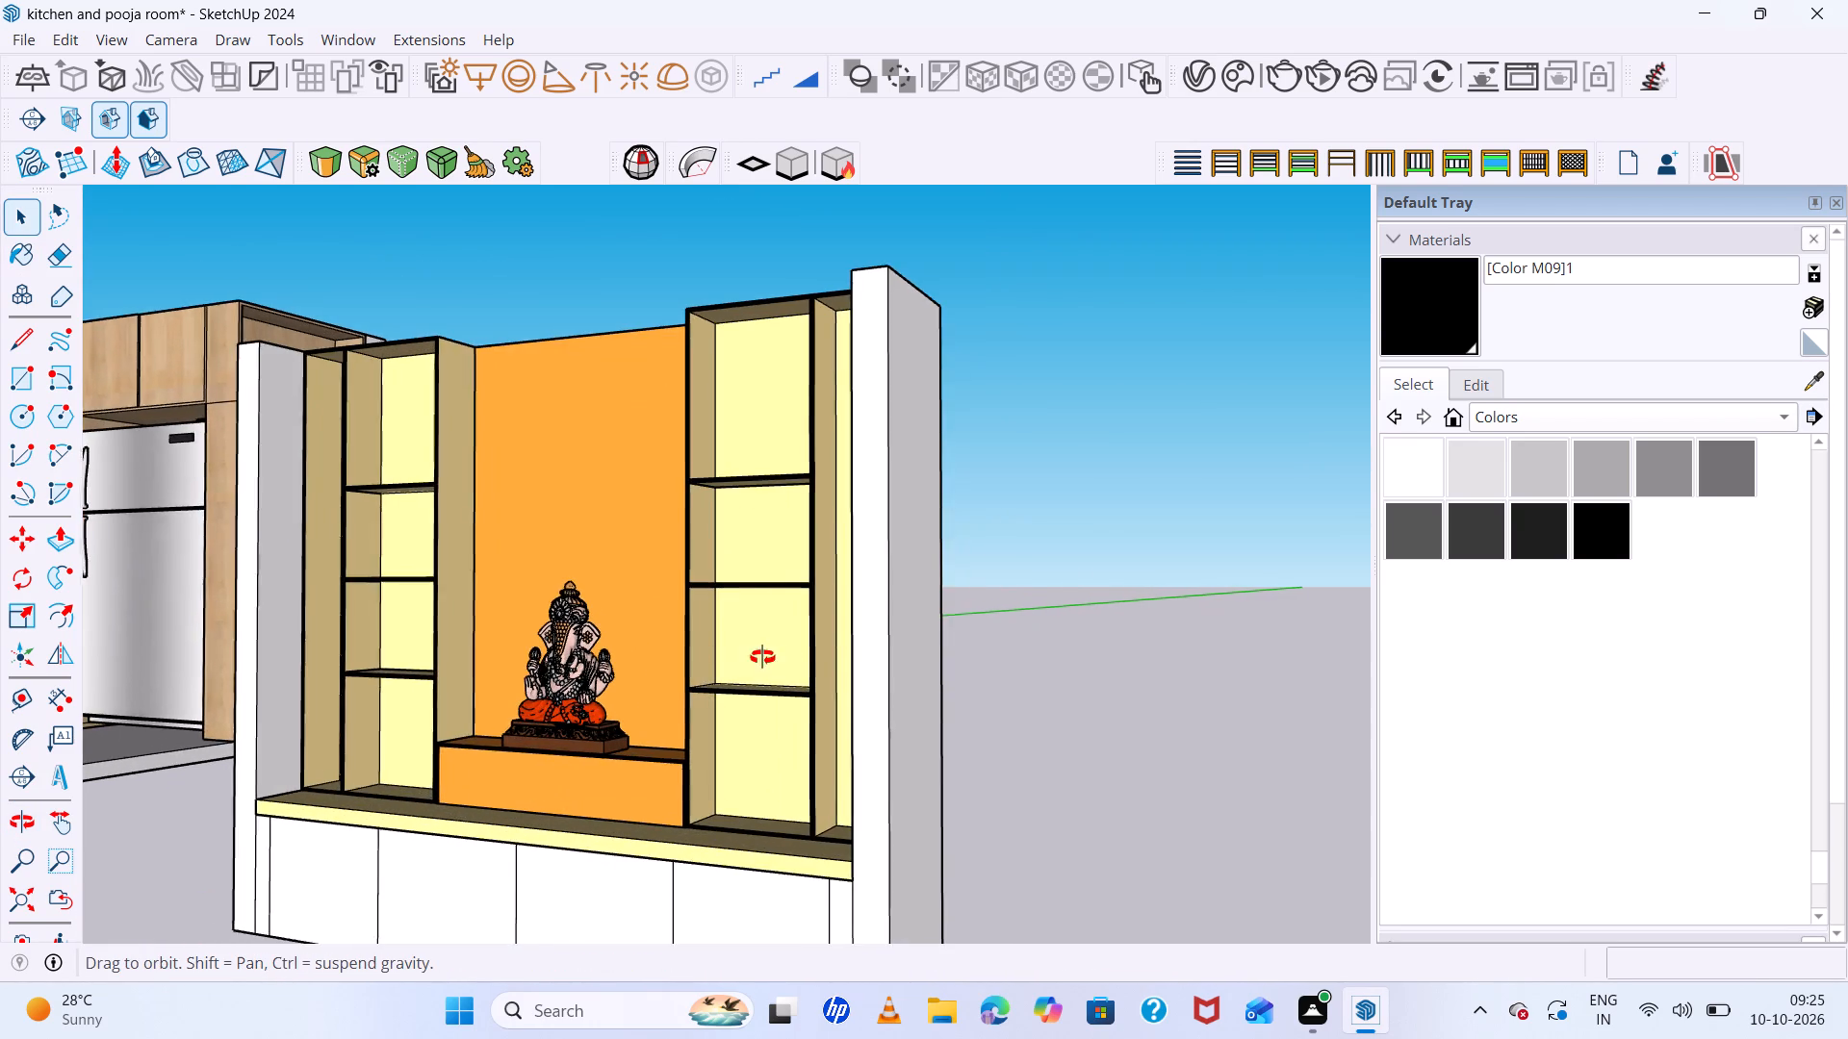
middle_drag(762, 657, 818, 695)
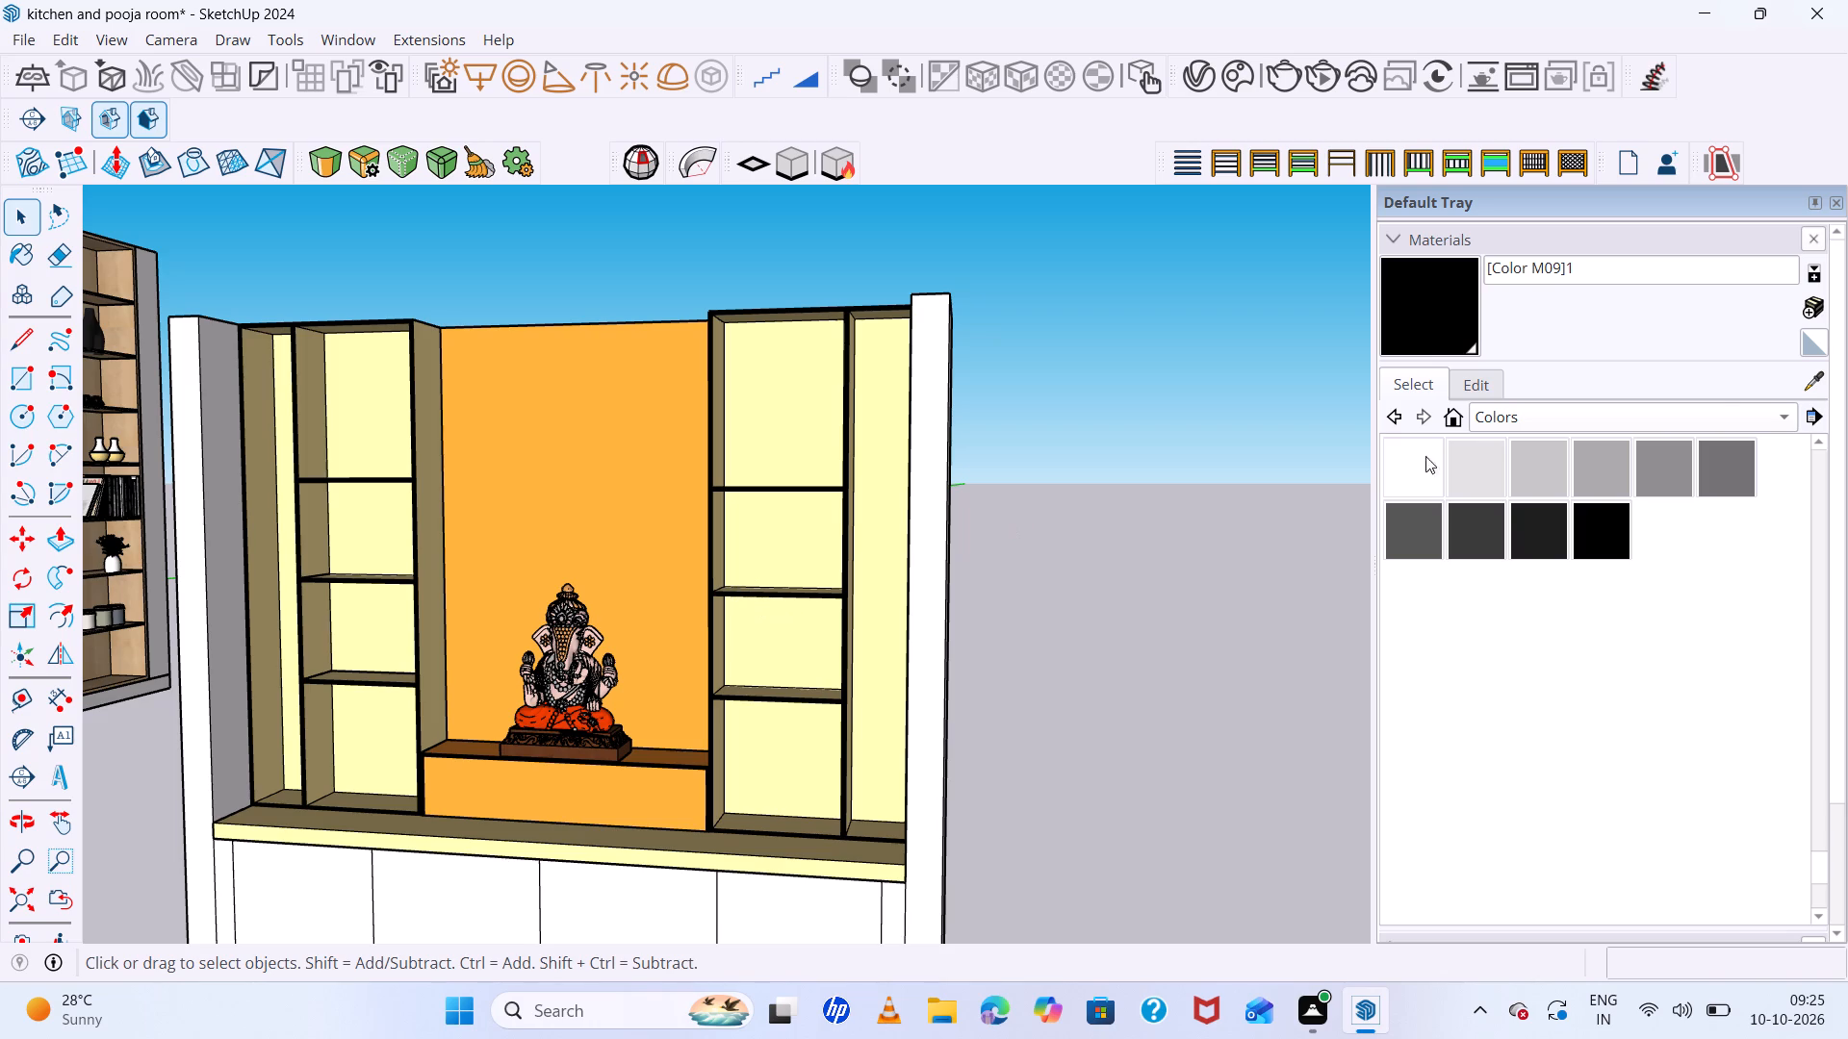
Sample the orange Color C04 from the back panel.
click(1808, 377)
click(597, 450)
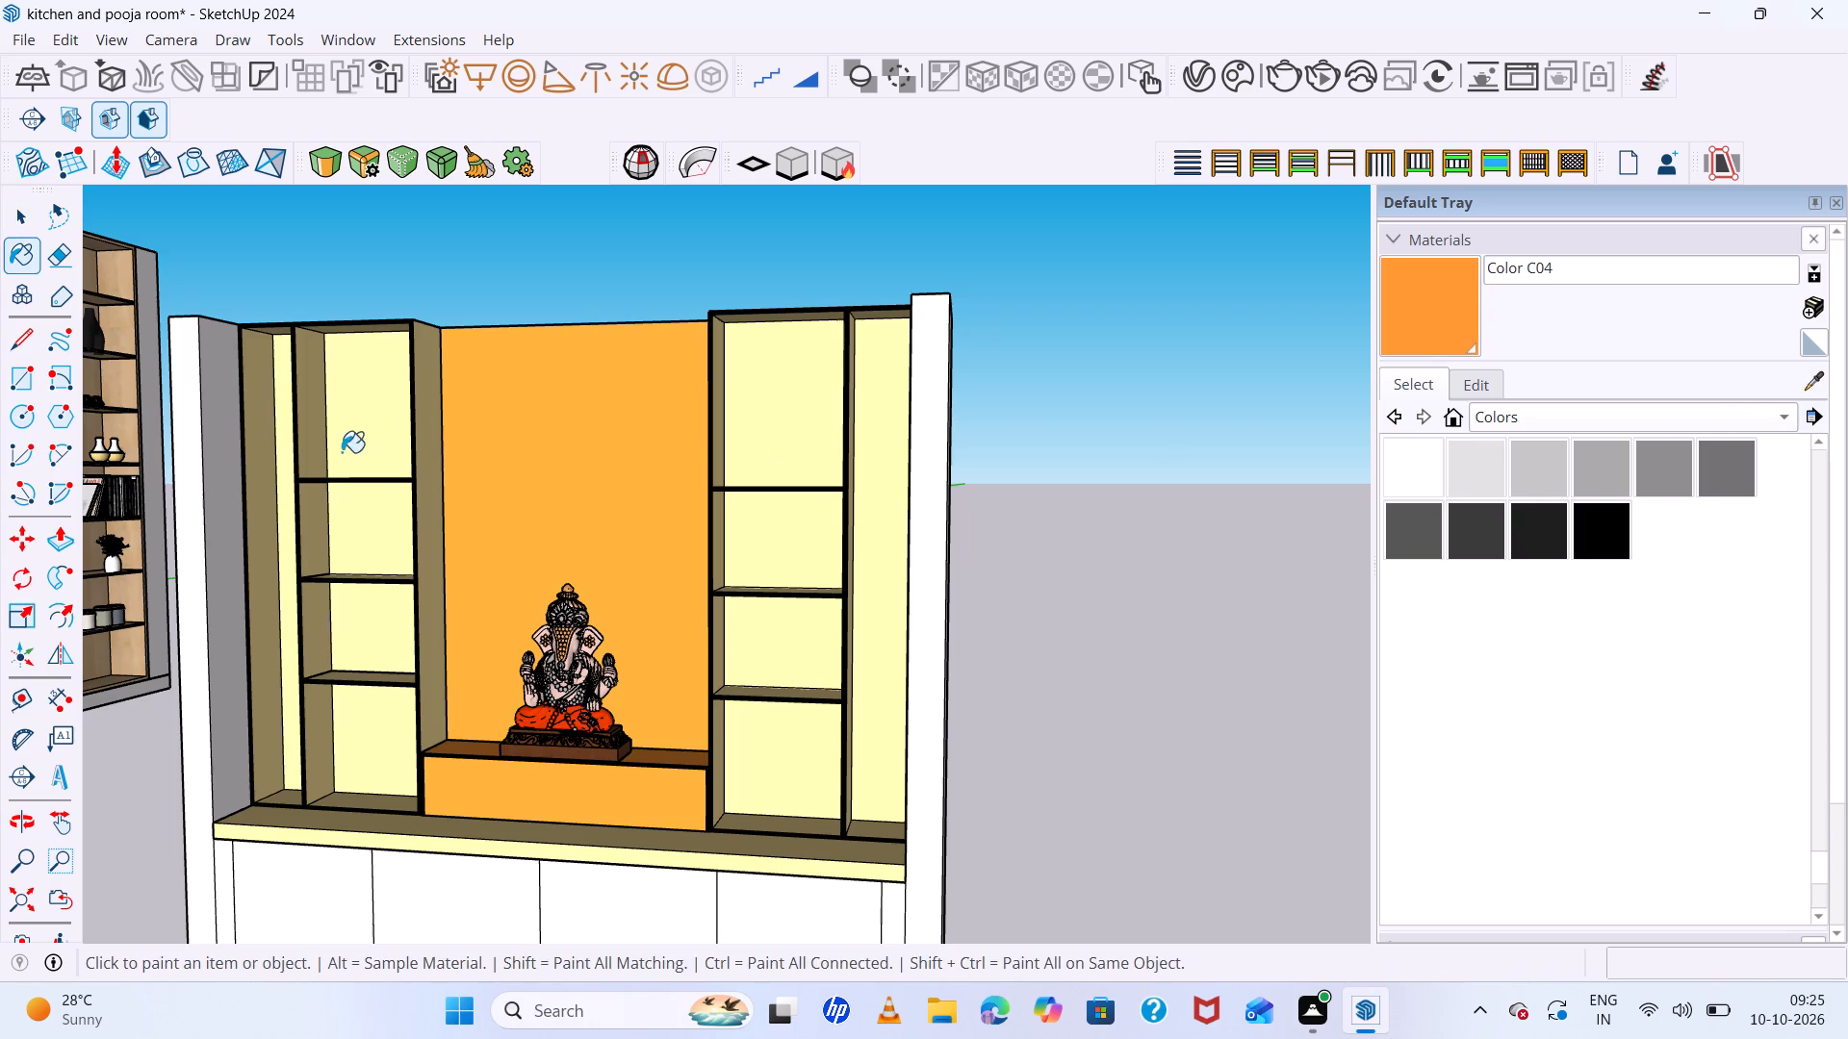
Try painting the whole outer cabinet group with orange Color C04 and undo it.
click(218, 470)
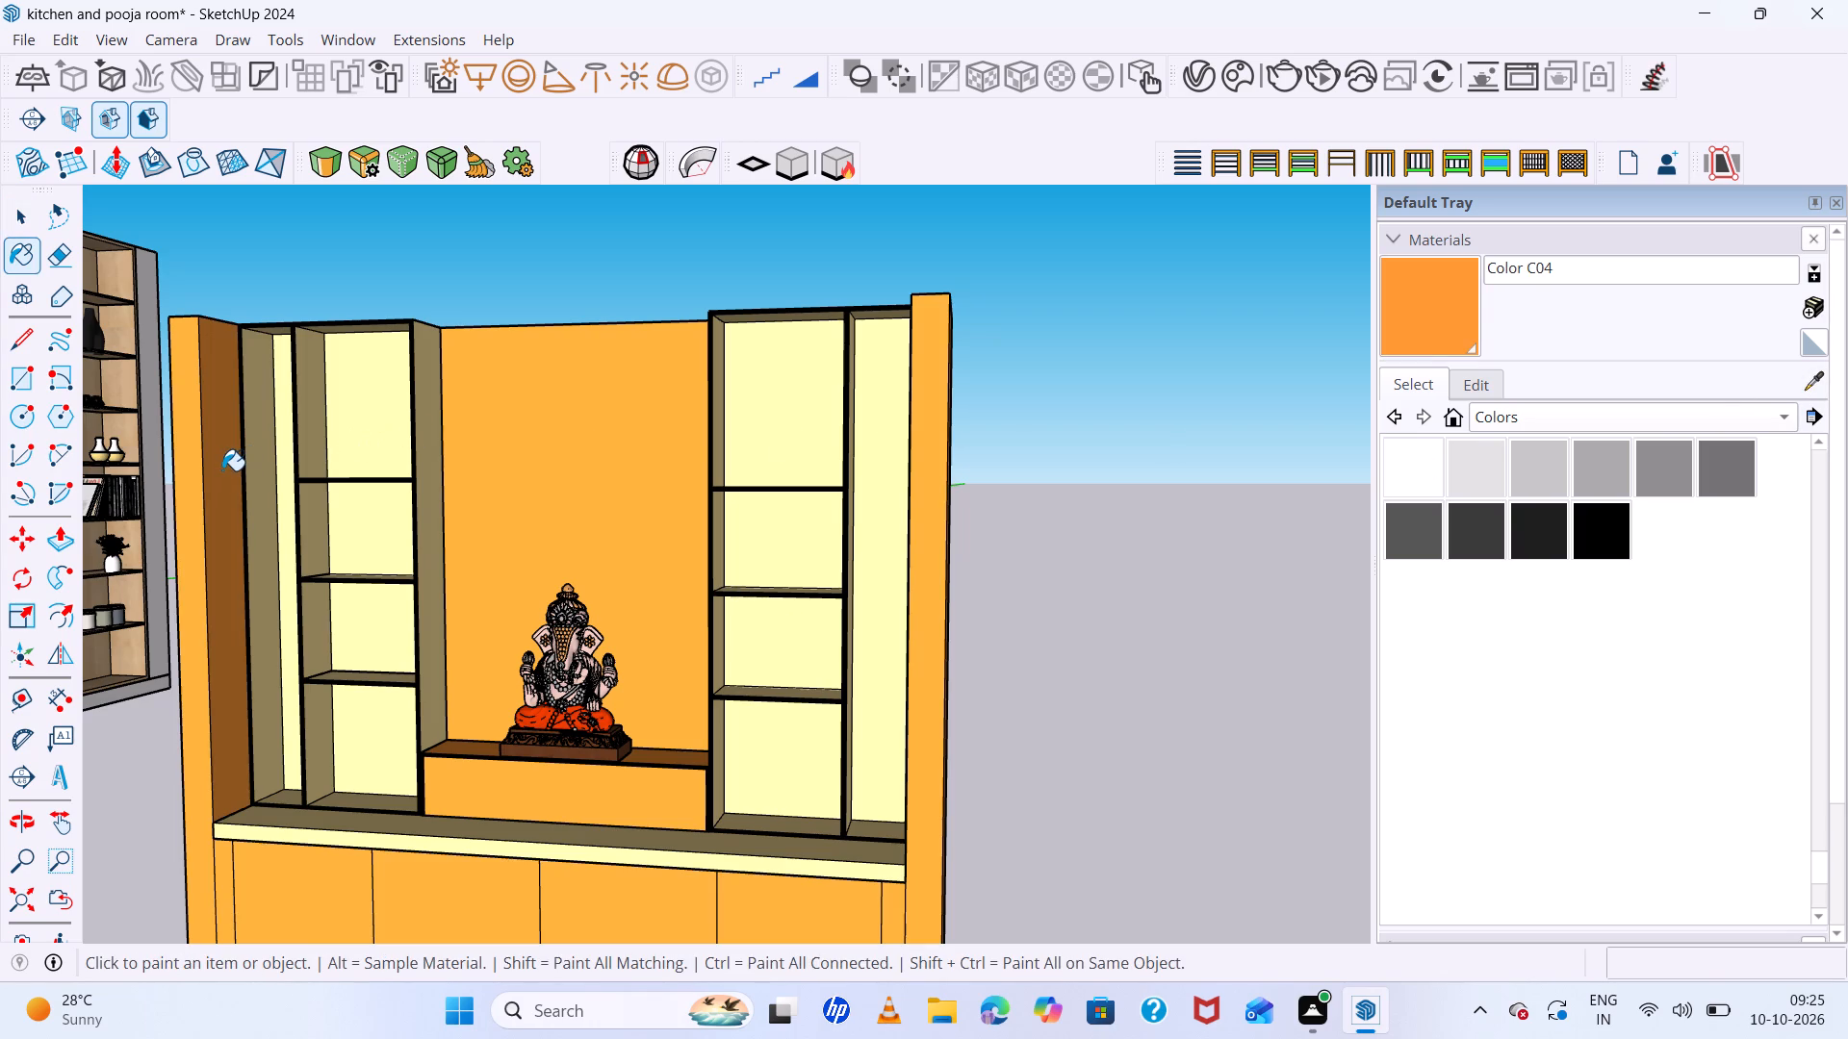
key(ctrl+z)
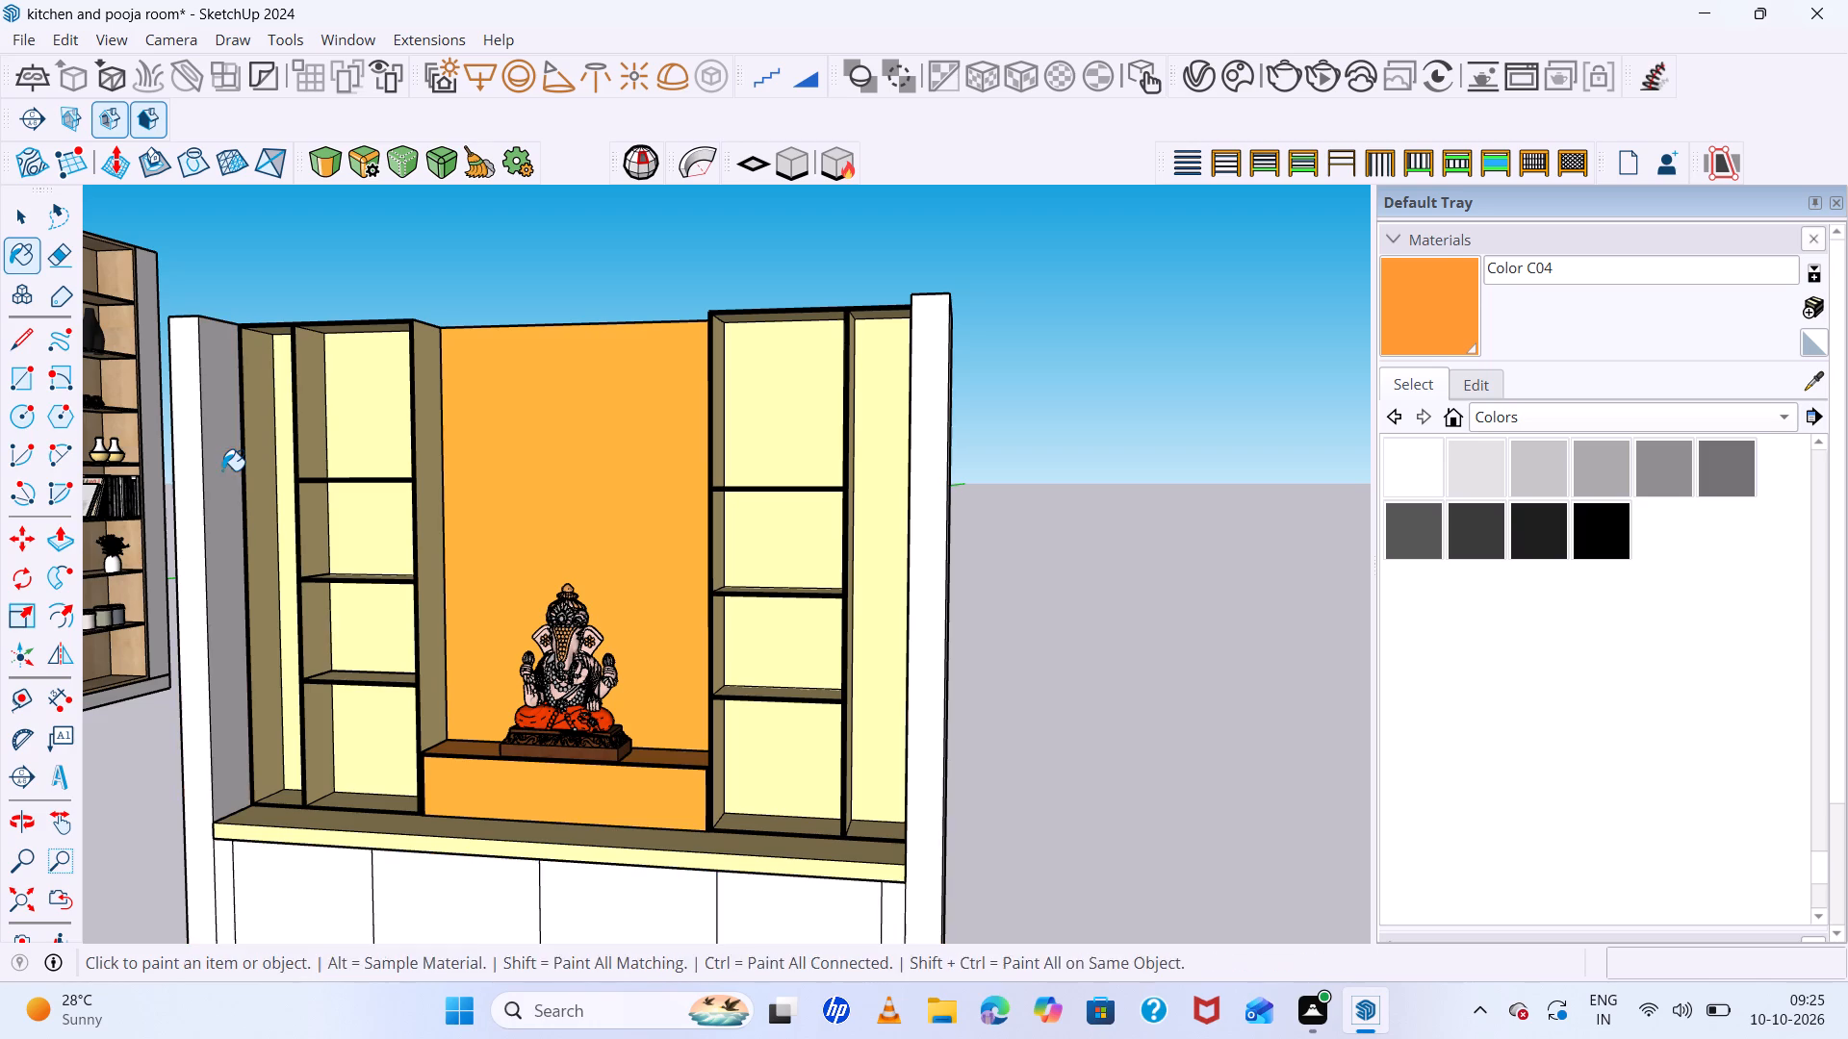
Open the outer cabinet group and paint the inner faces of both side walls with orange Color C04, then close the group.
key(space)
double_click(222, 470)
scroll(222, 470, up, 4)
click(222, 470)
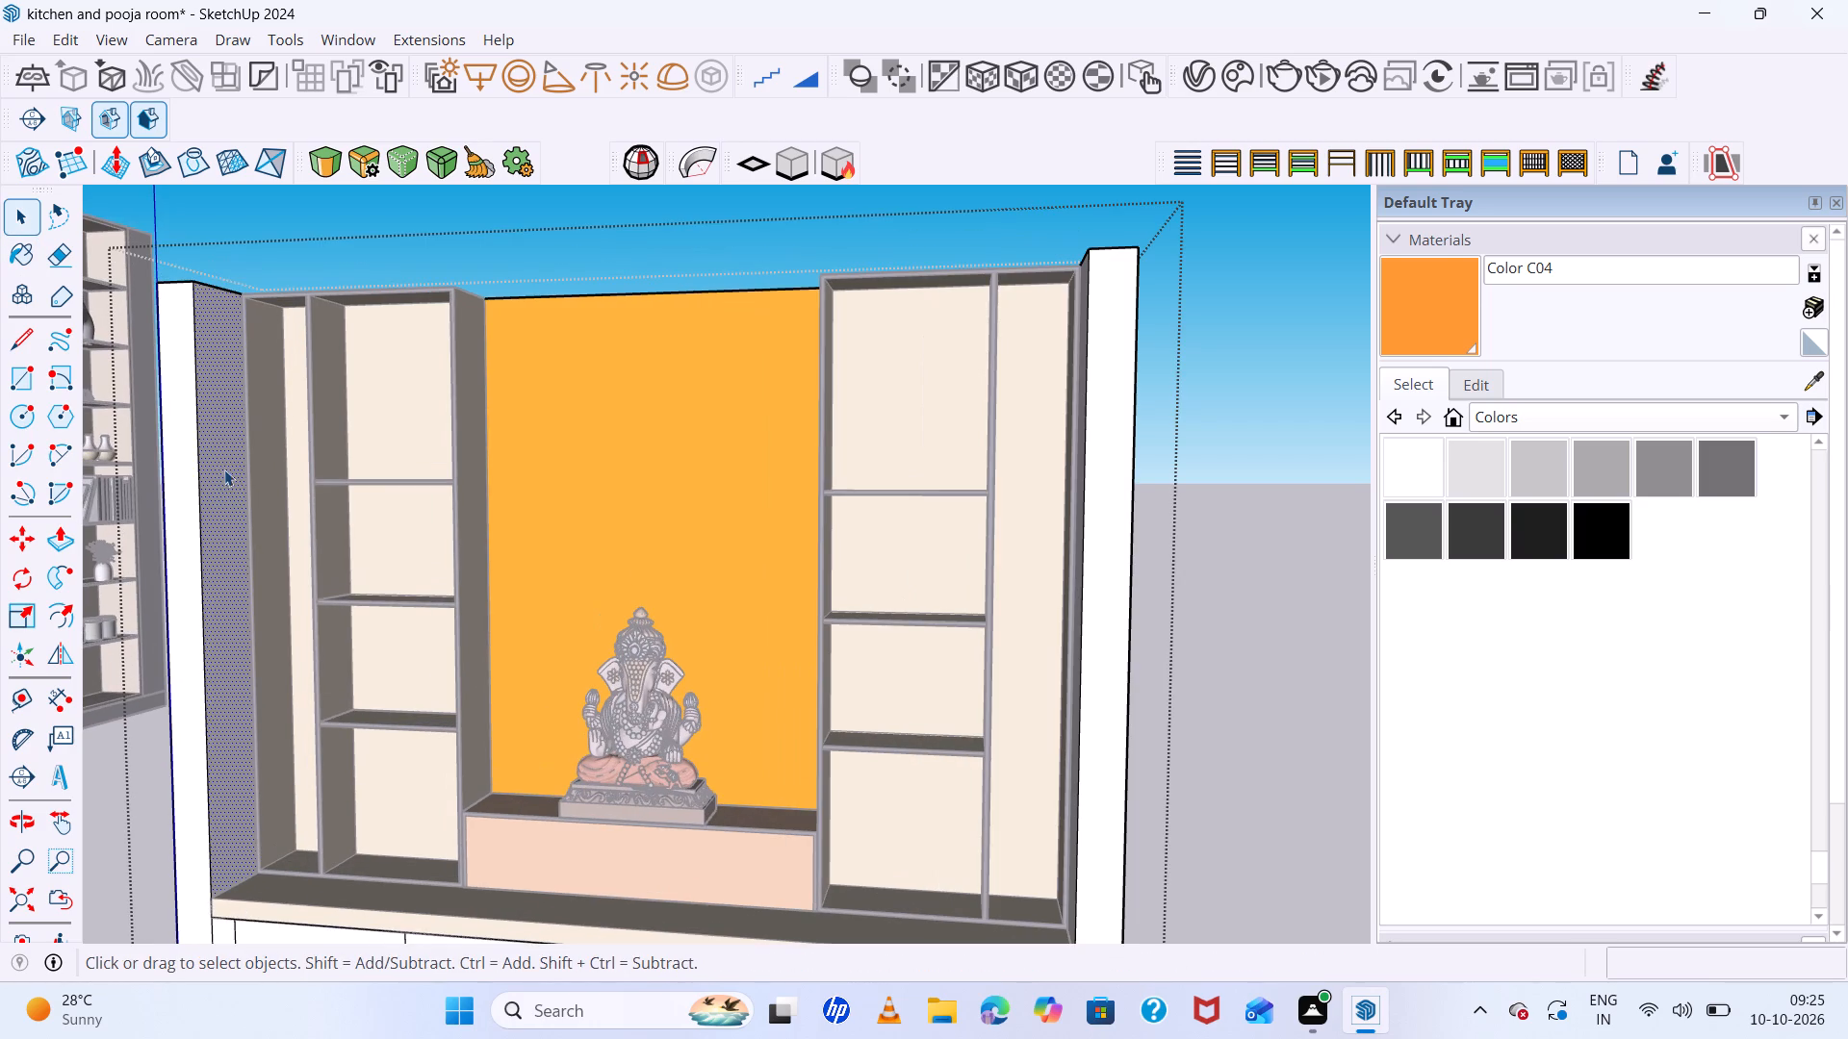
click(1419, 336)
click(232, 441)
scroll(233, 440, down, 7)
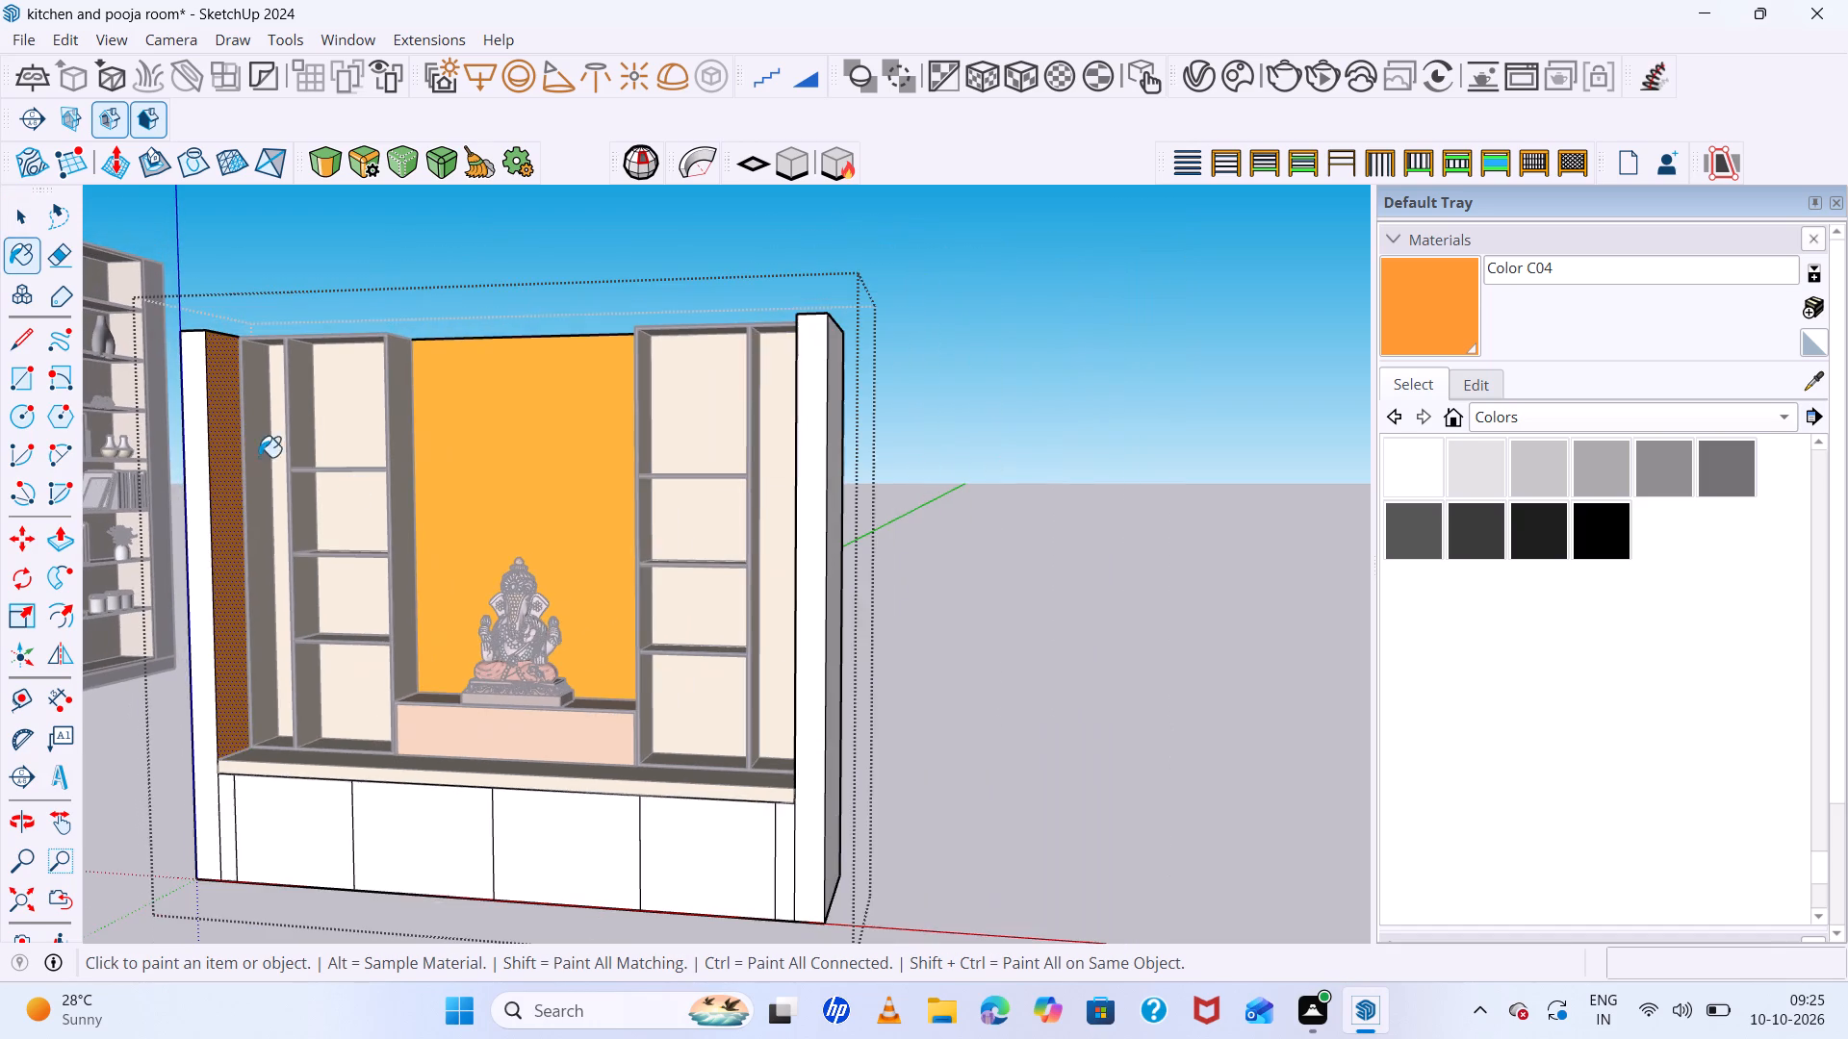
middle_drag(680, 575, 939, 615)
middle_click(939, 615)
click(1018, 524)
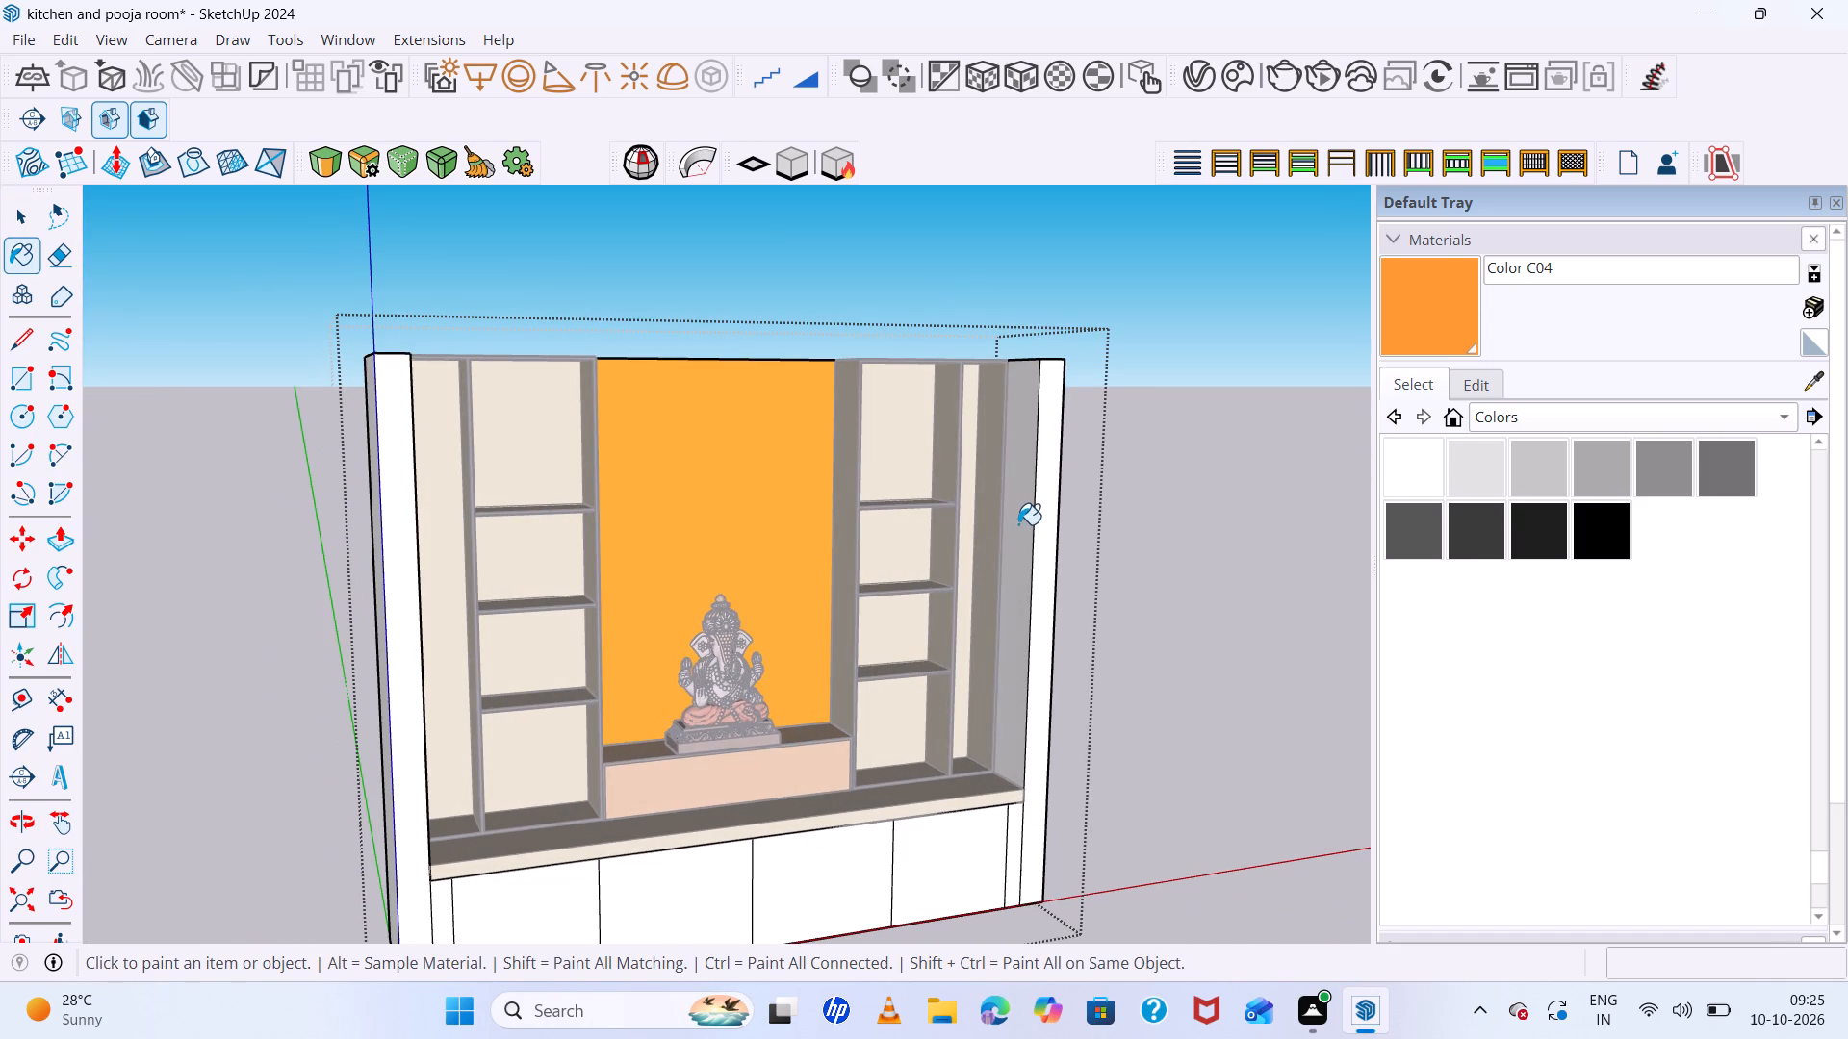
key(space)
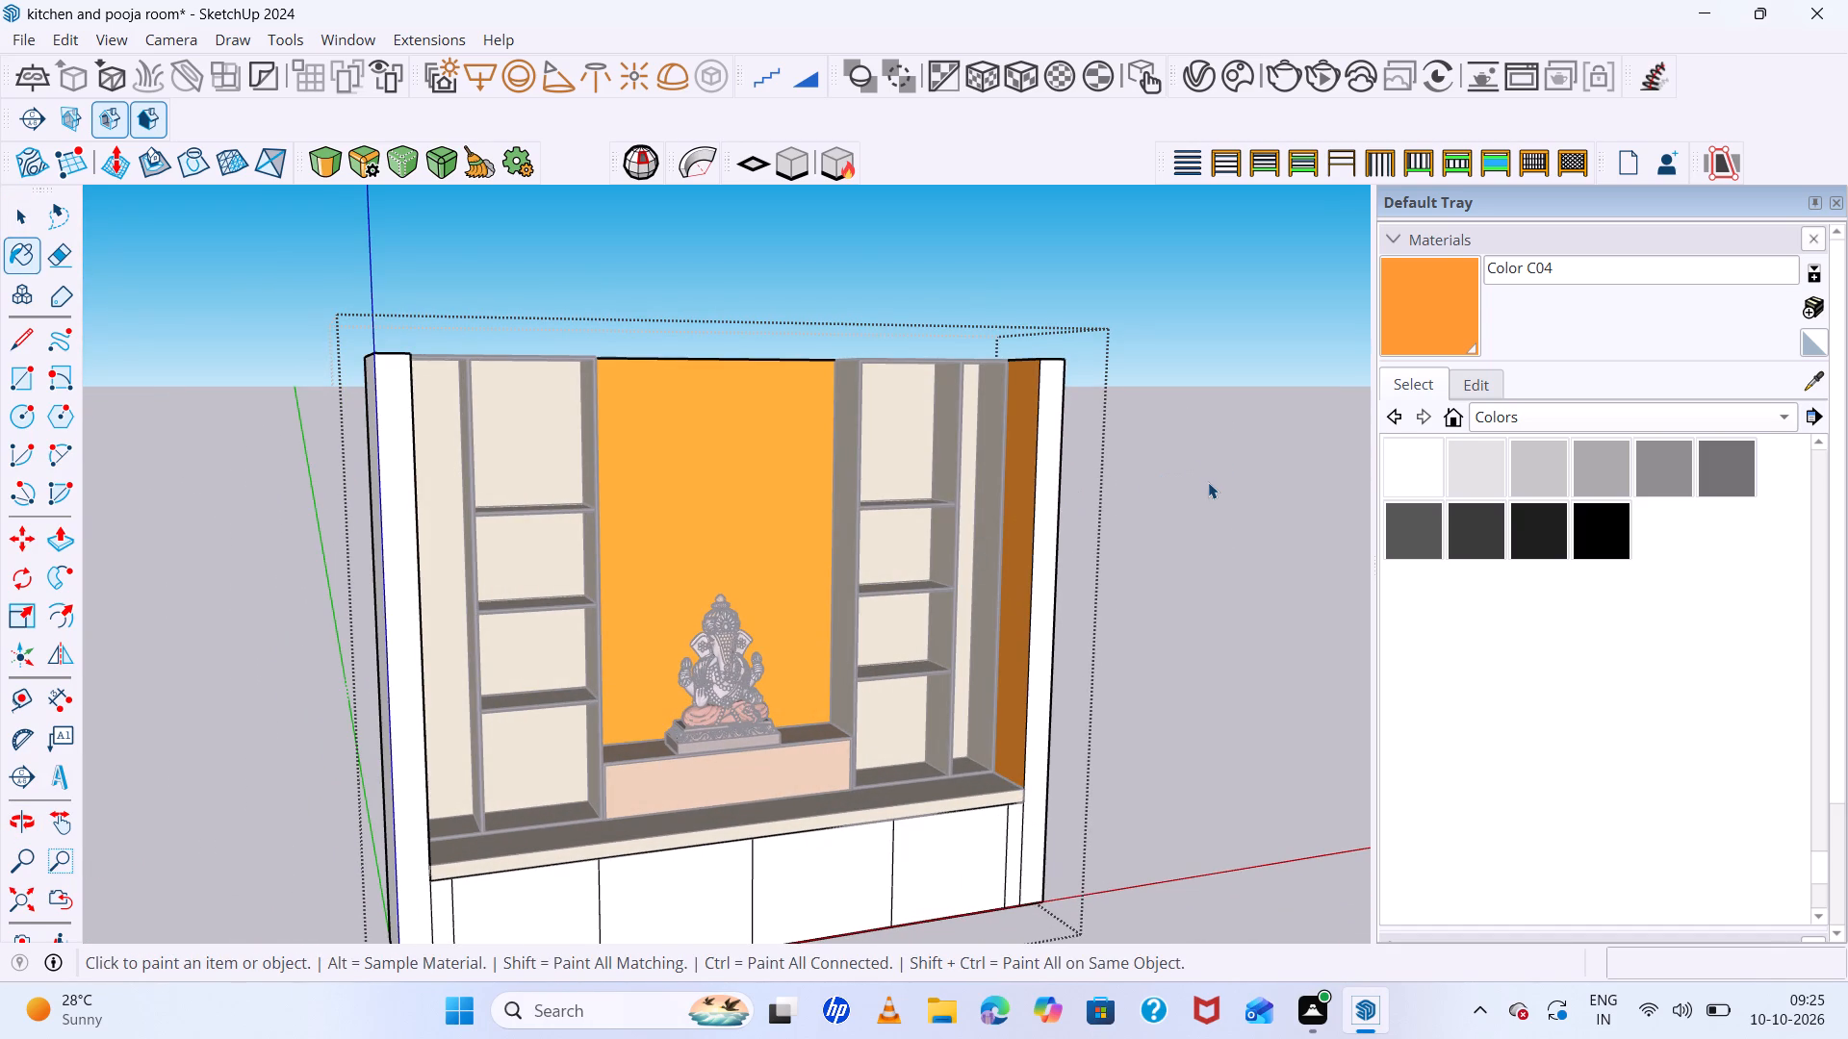
click(1208, 482)
Examine the pooja cabinet with its orange inner side walls from several angles and up close.
scroll(1200, 490, down, 6)
middle_drag(1192, 626, 964, 651)
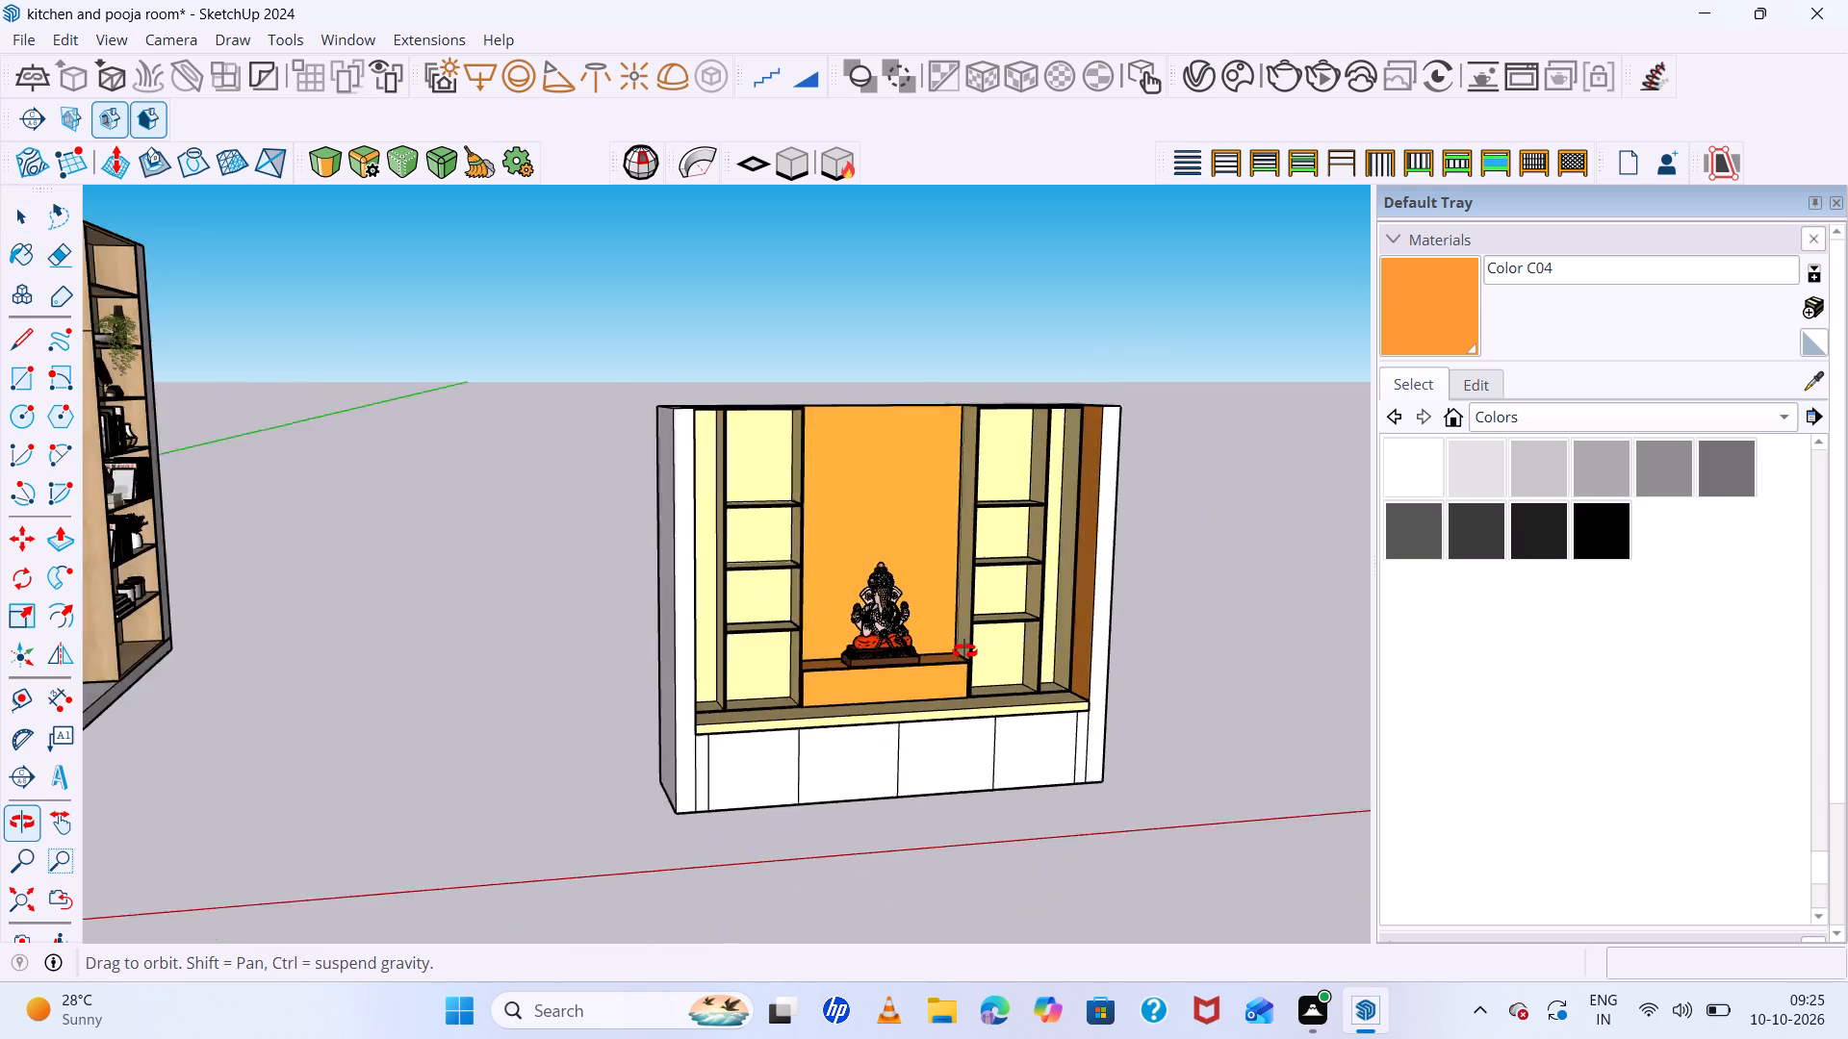
middle_drag(964, 651, 803, 629)
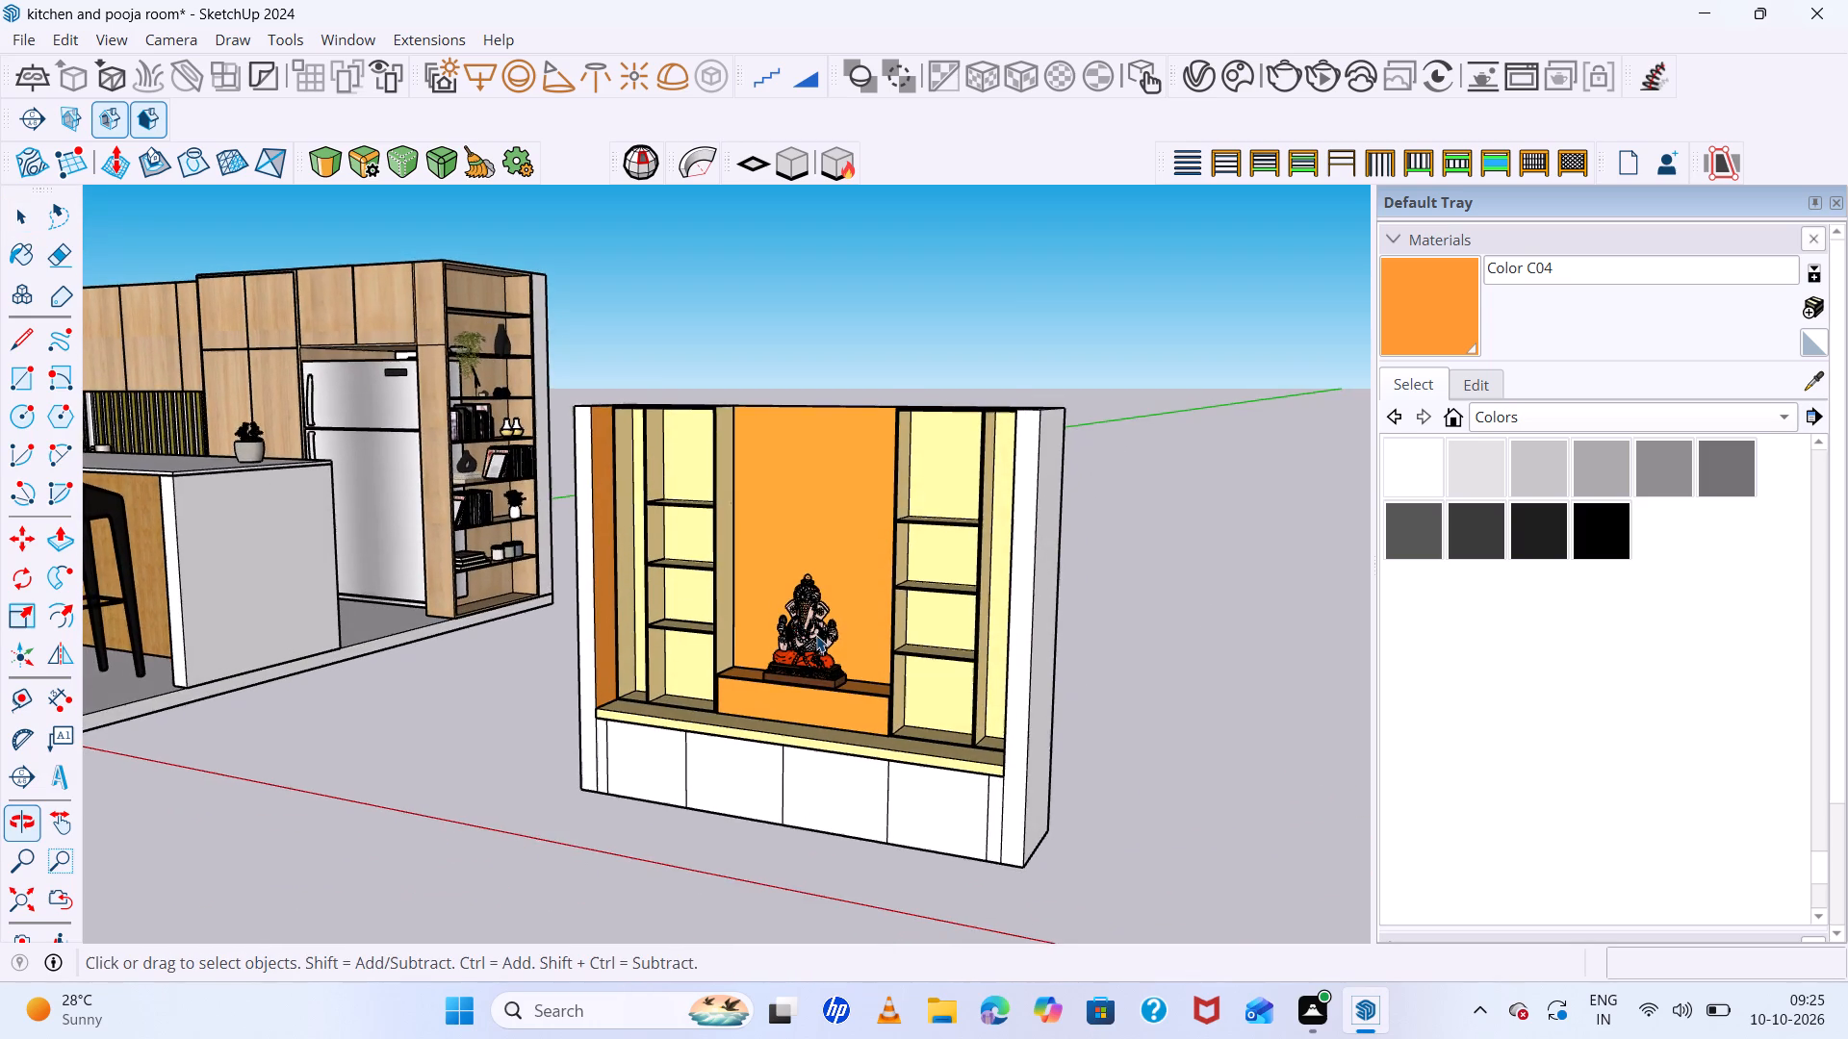
scroll(816, 635, up, 17)
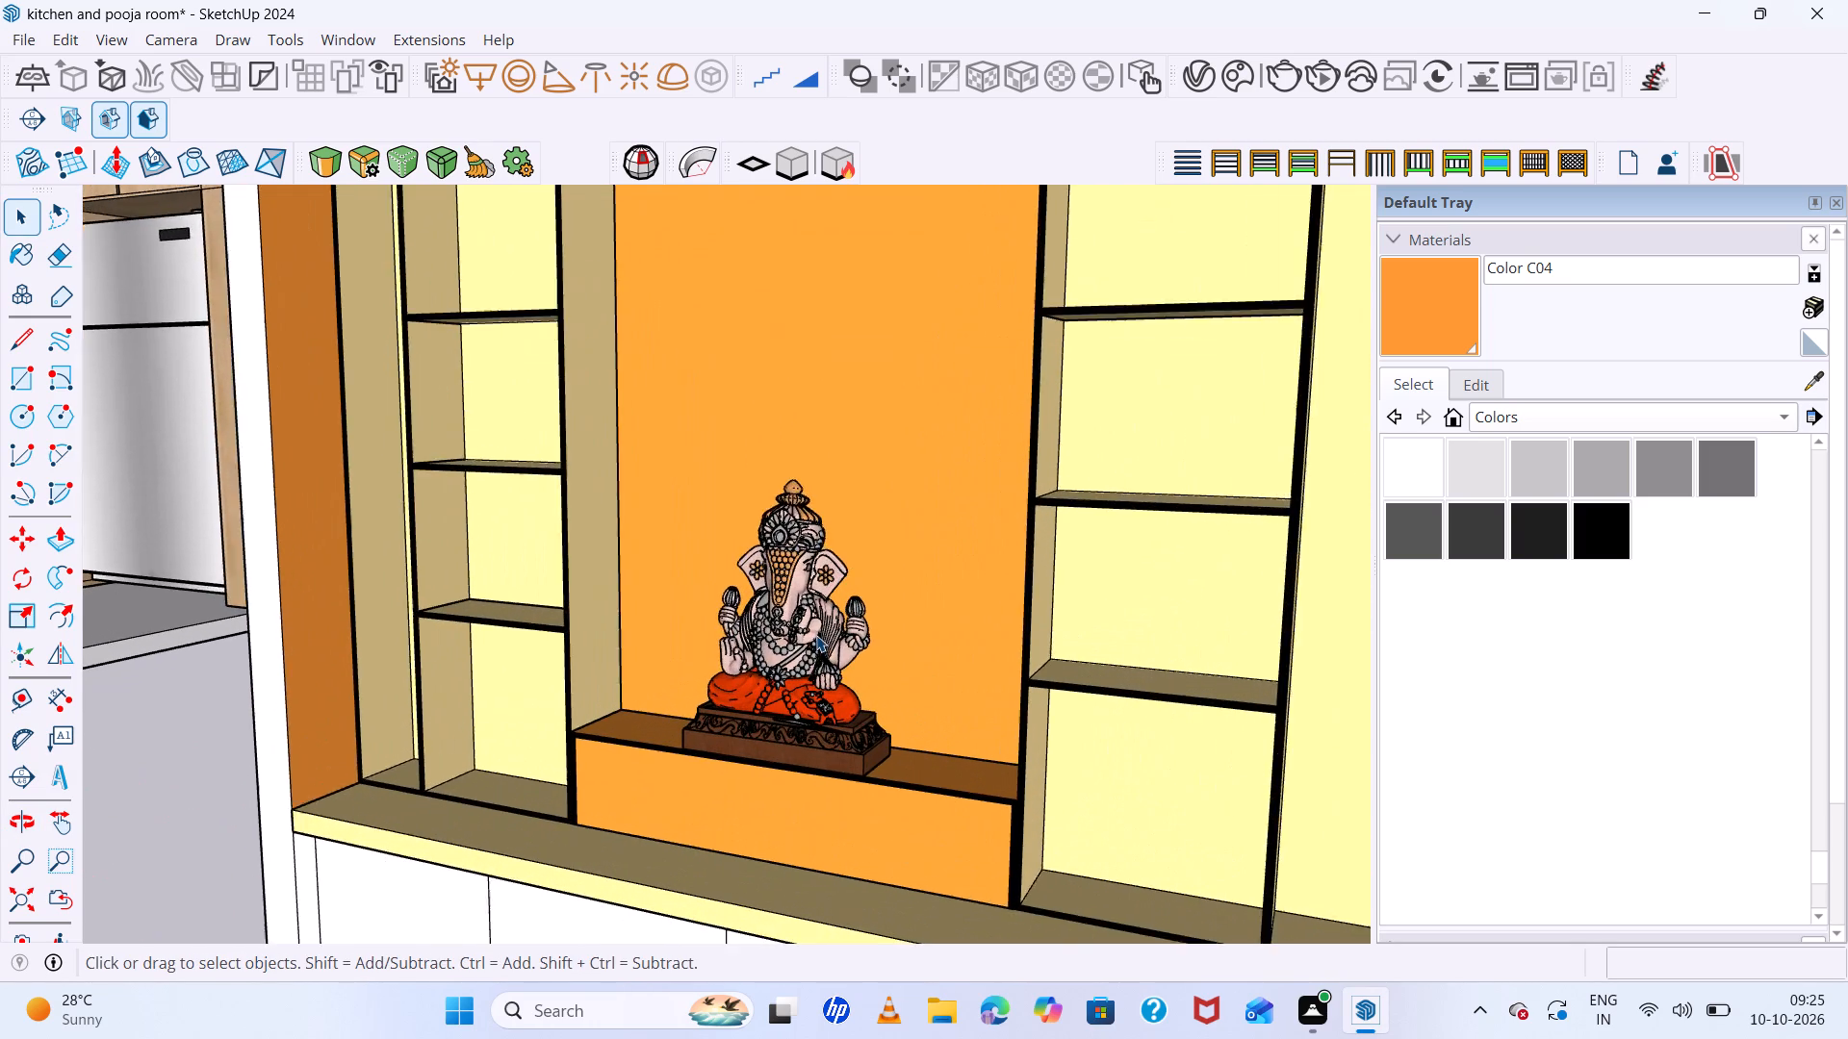
scroll(816, 635, down, 14)
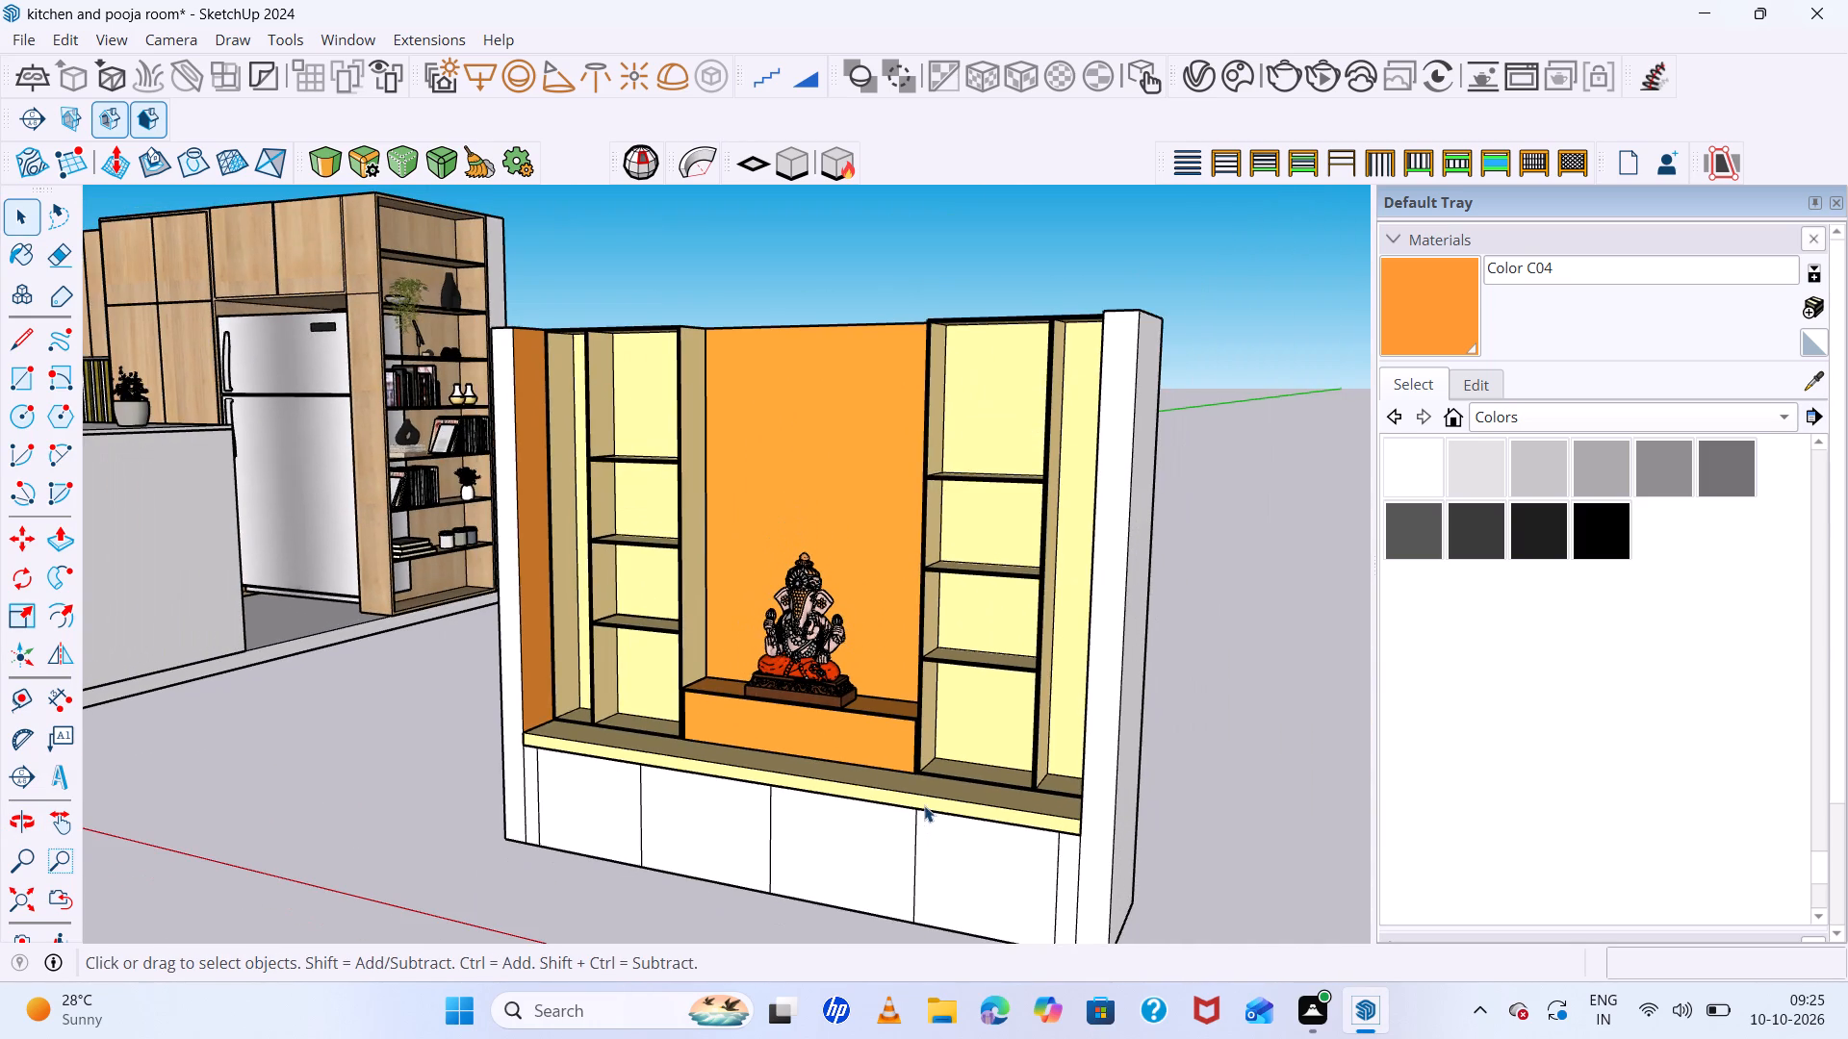
middle_drag(938, 807, 999, 817)
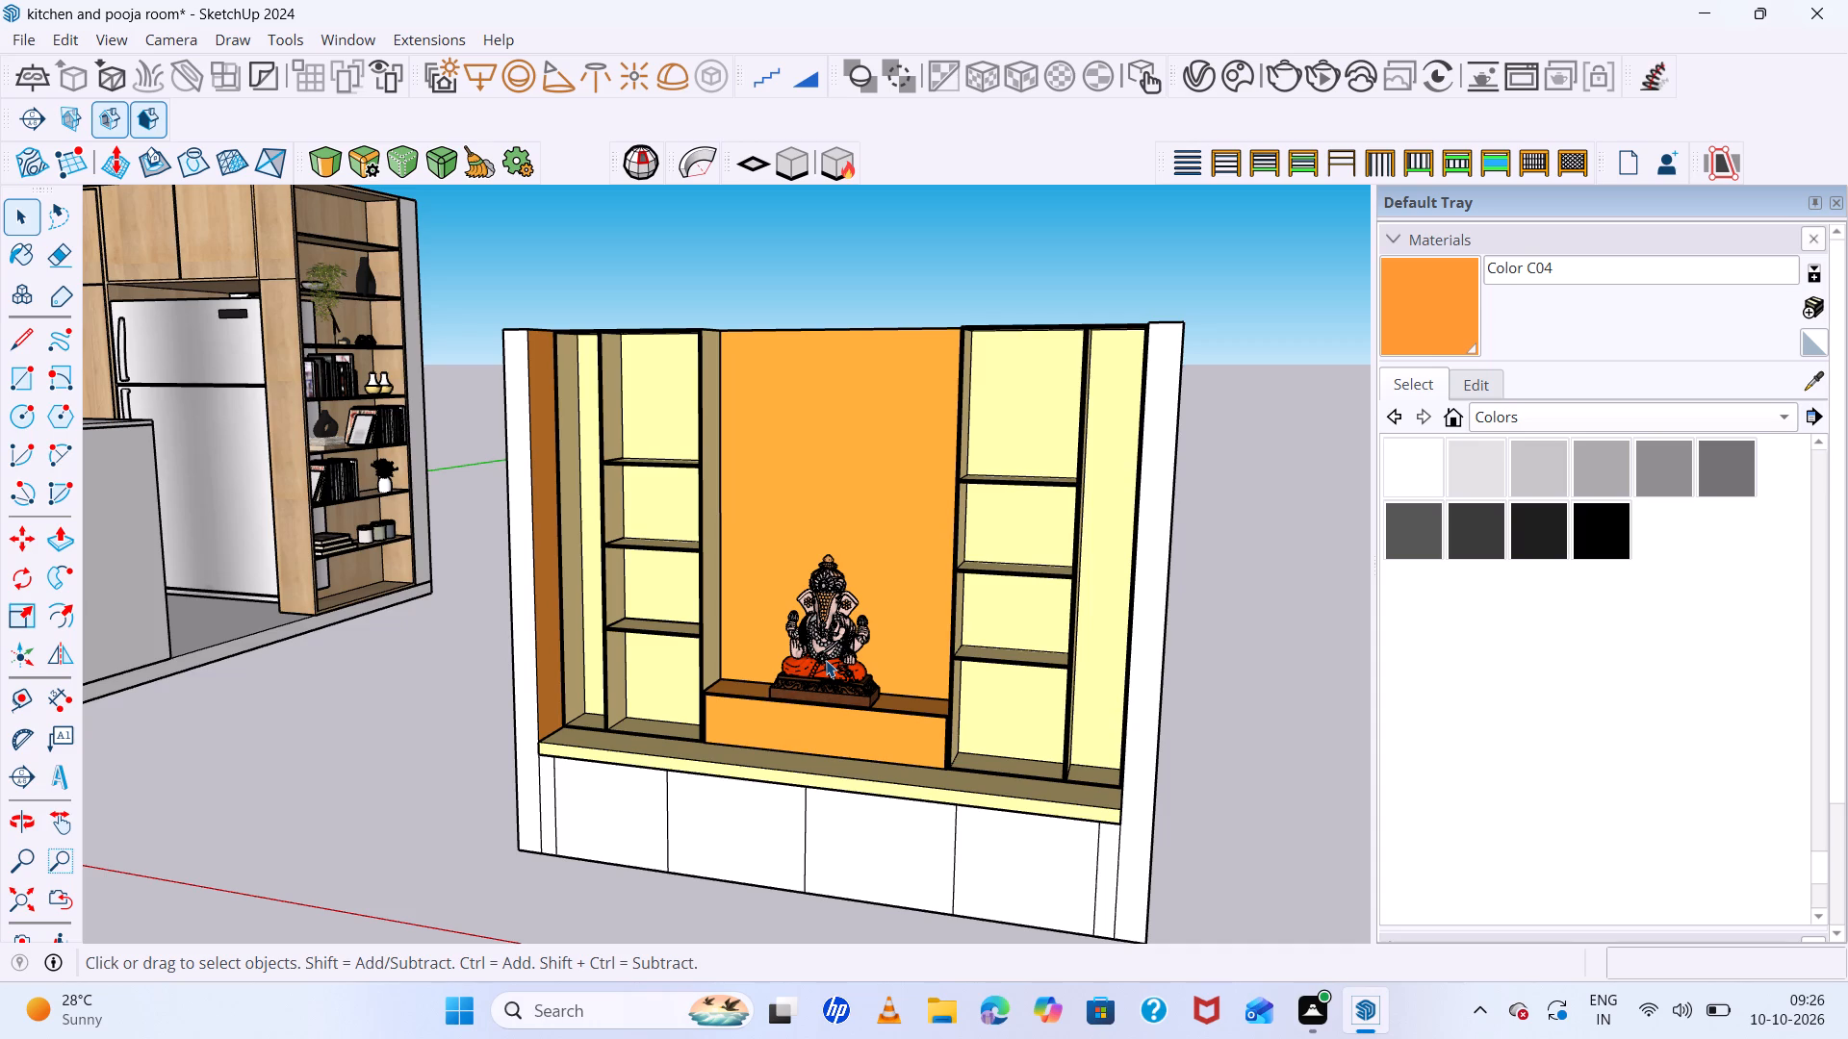
Open 3D Warehouse ready for a content search.
click(350, 44)
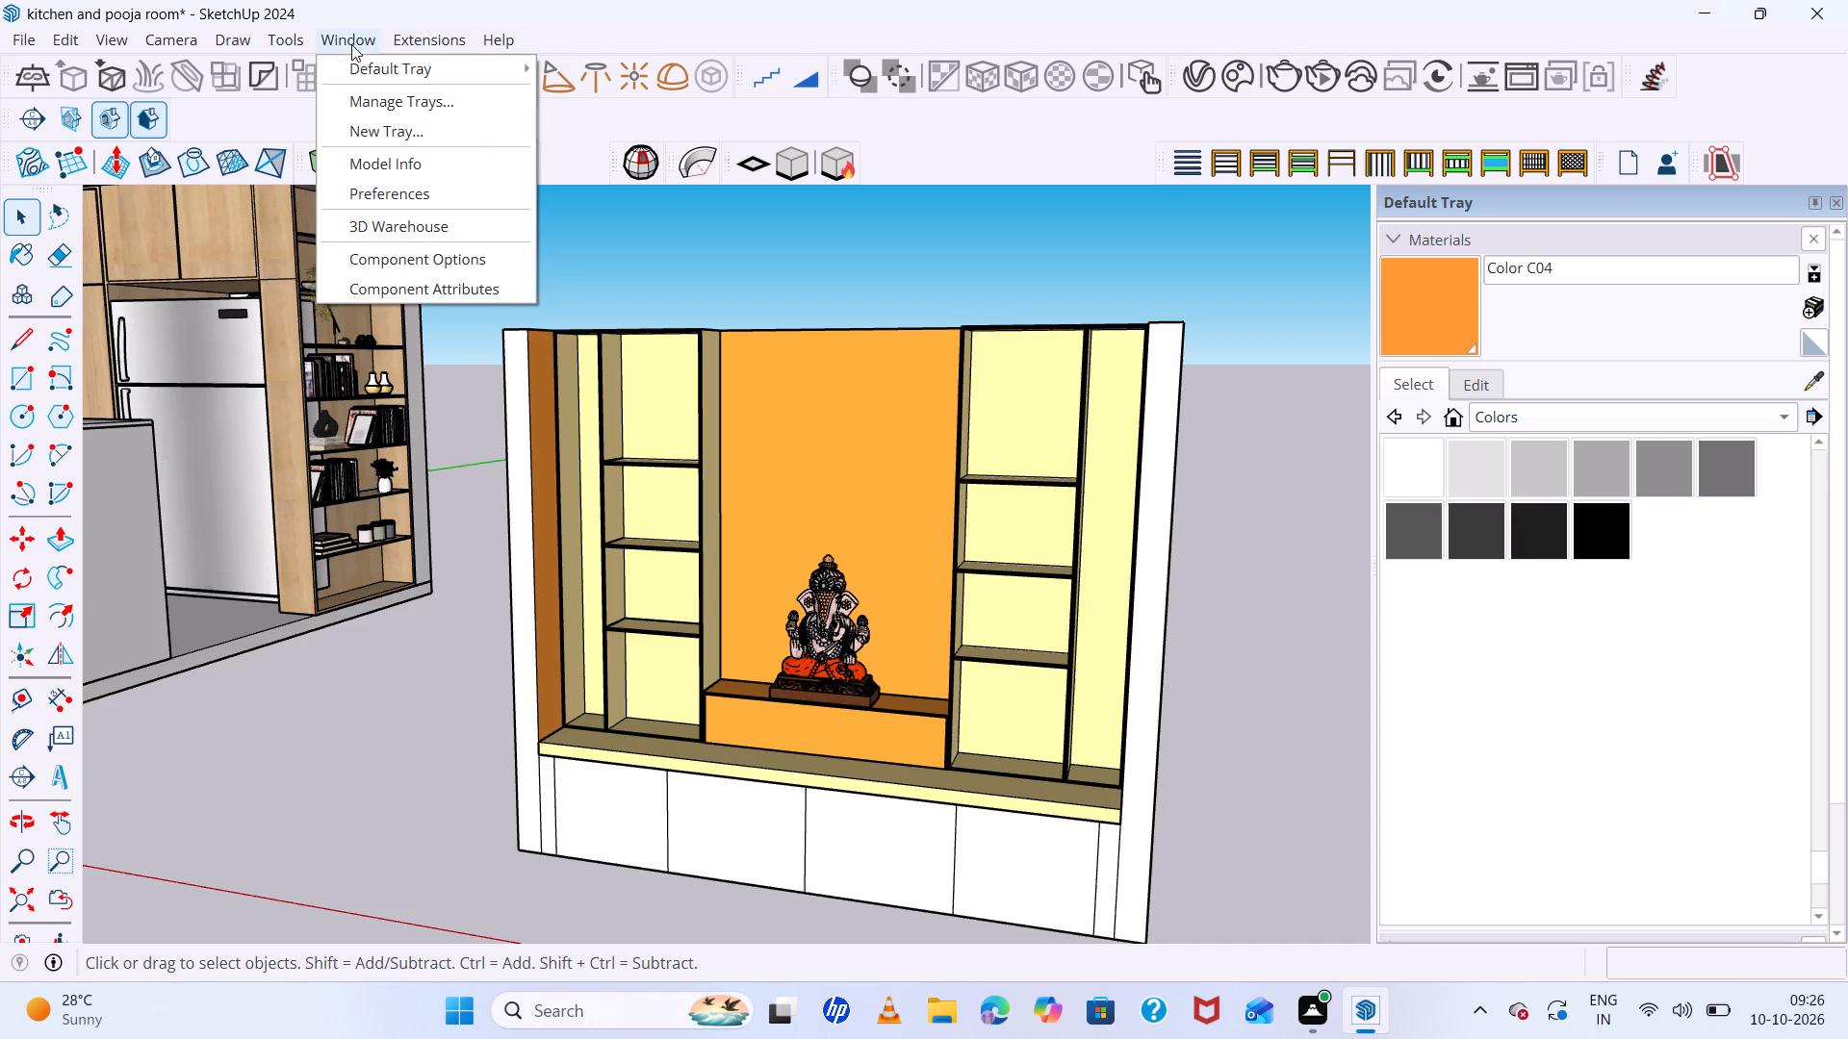
click(445, 233)
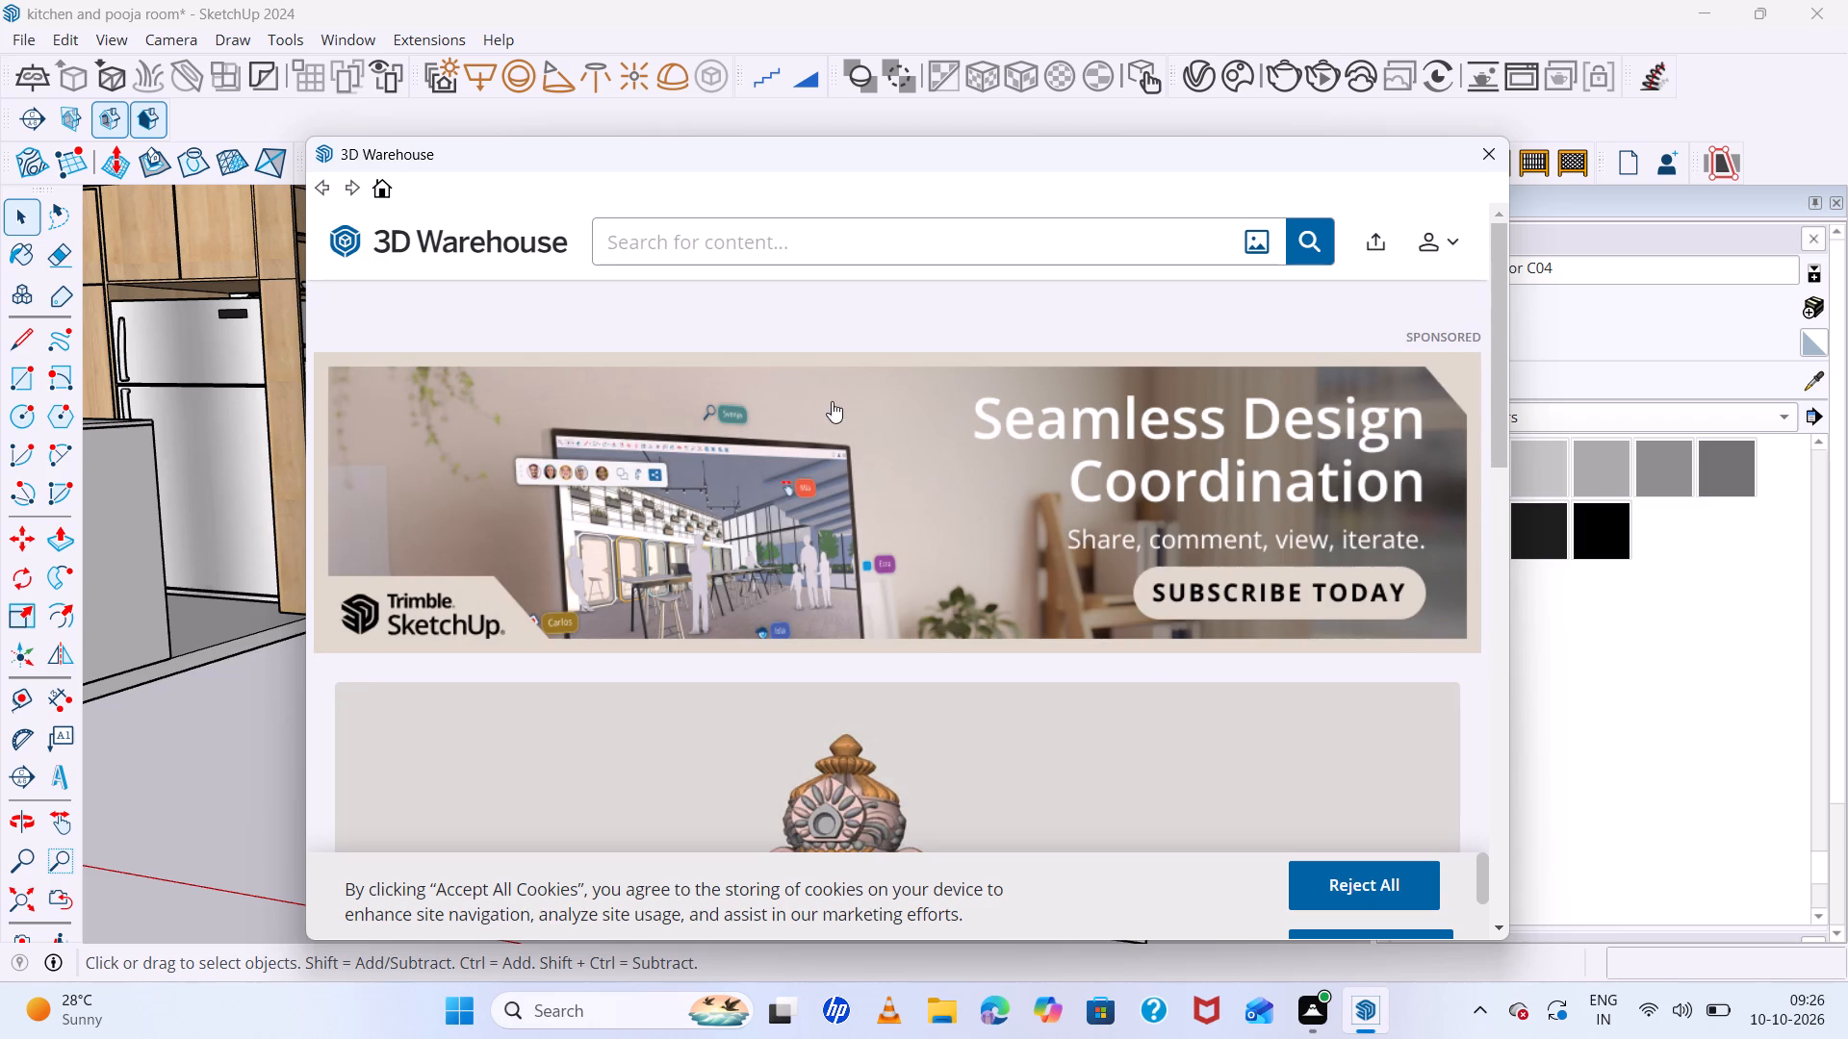
click(765, 254)
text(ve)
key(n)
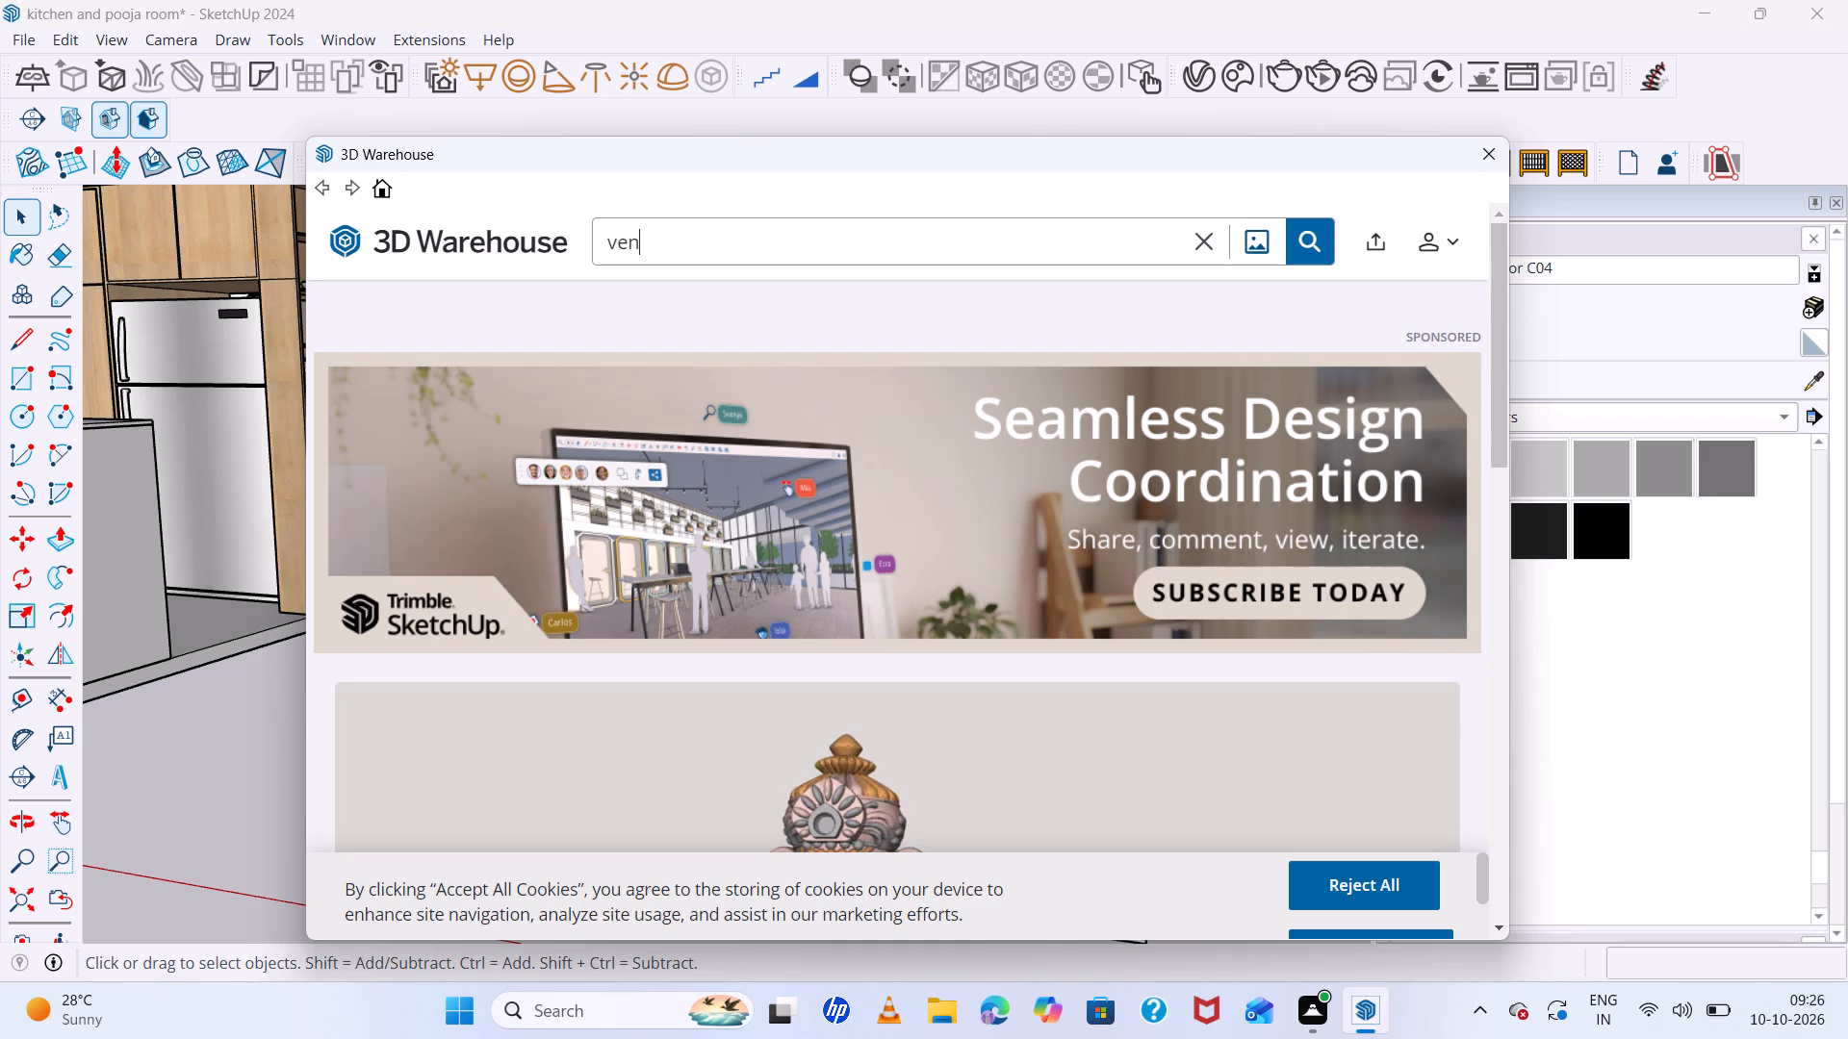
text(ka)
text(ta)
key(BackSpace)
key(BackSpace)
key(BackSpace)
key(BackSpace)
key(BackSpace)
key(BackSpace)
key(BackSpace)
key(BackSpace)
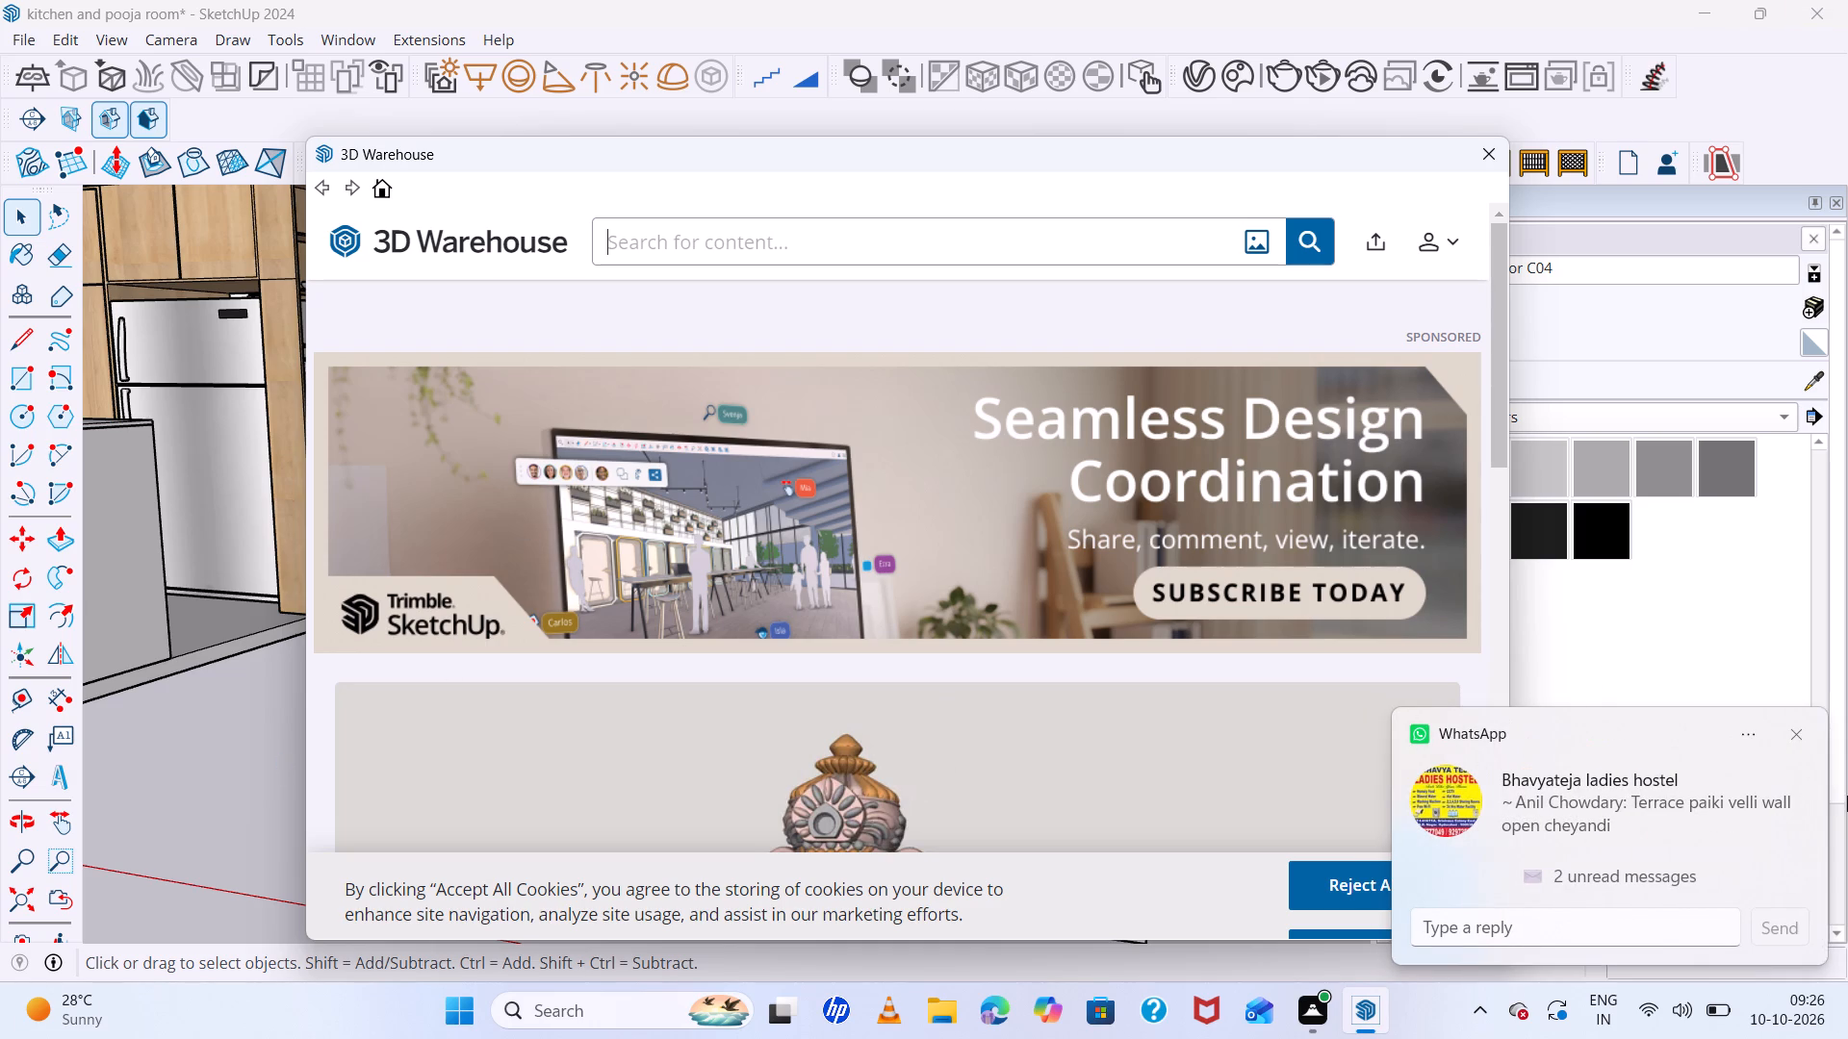
Dismiss the WhatsApp message notification overlapping the 3D Warehouse window.
click(1797, 740)
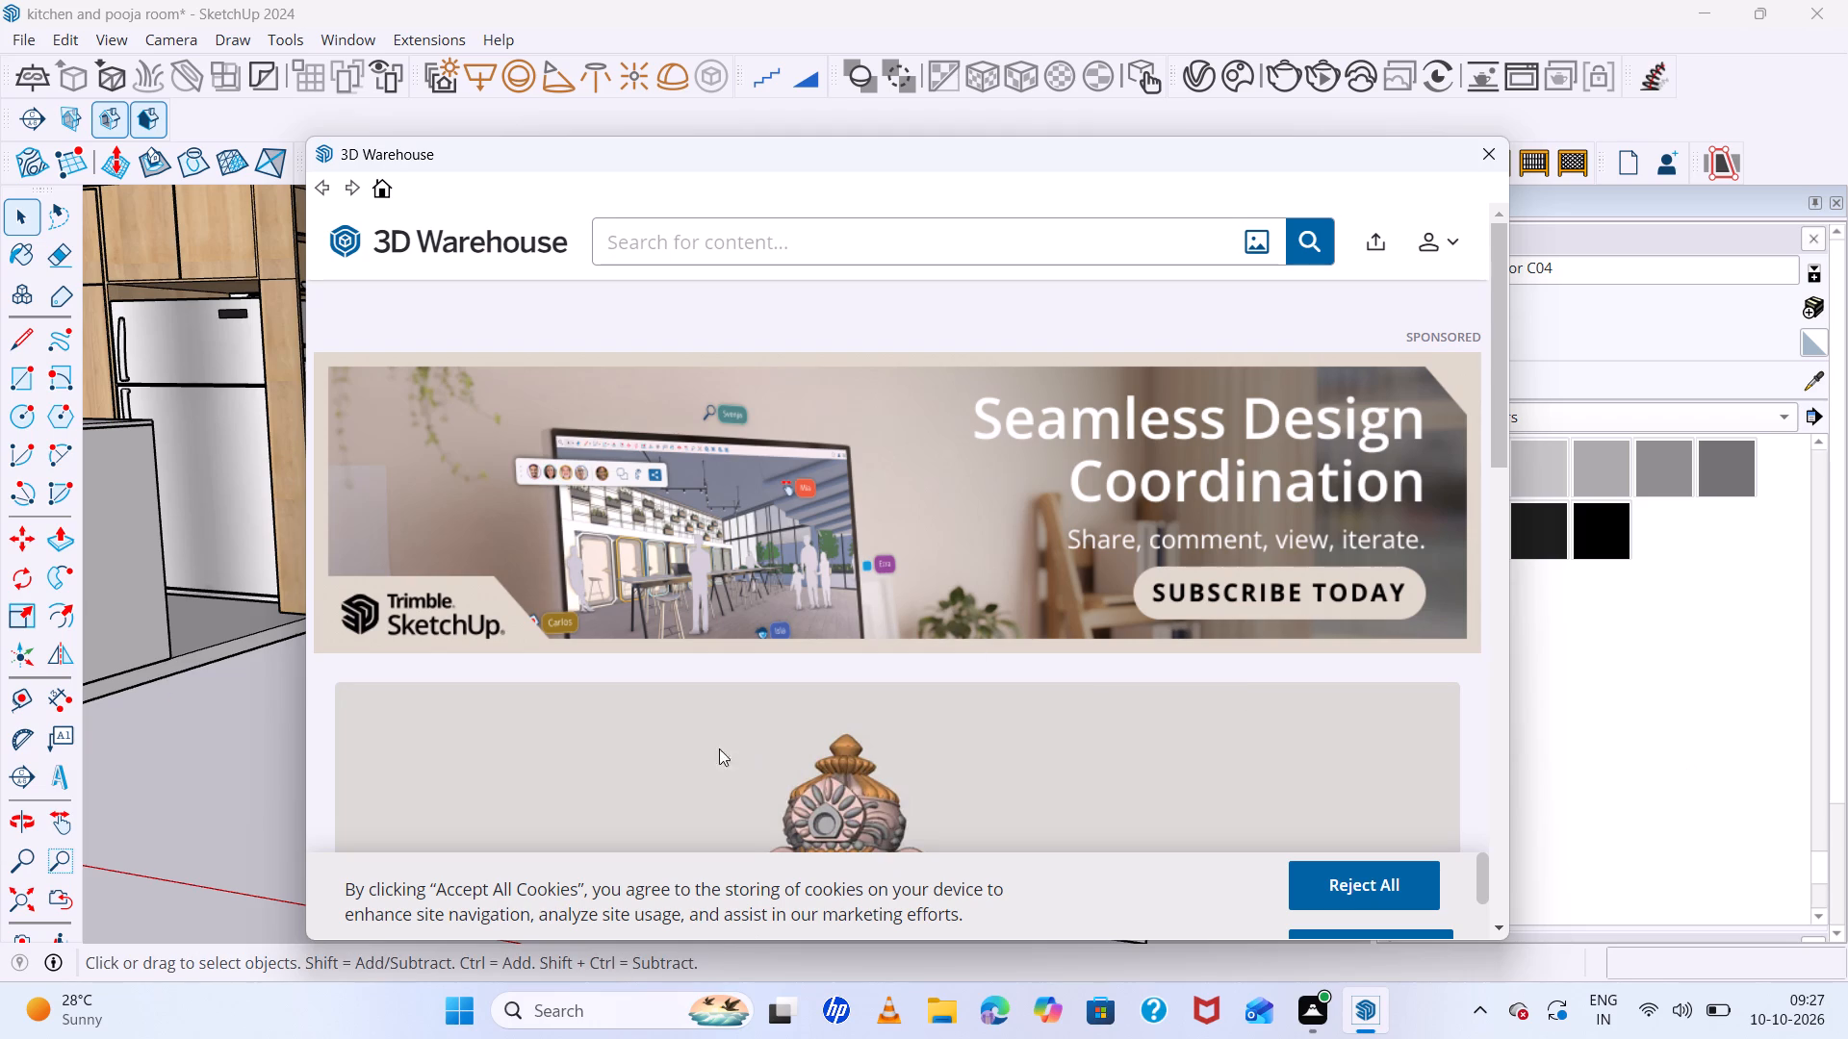
Return to the 3D Warehouse home page and search for "venkateshwara swami".
scroll(701, 745, down, 7)
scroll(842, 711, up, 1)
scroll(842, 711, down, 7)
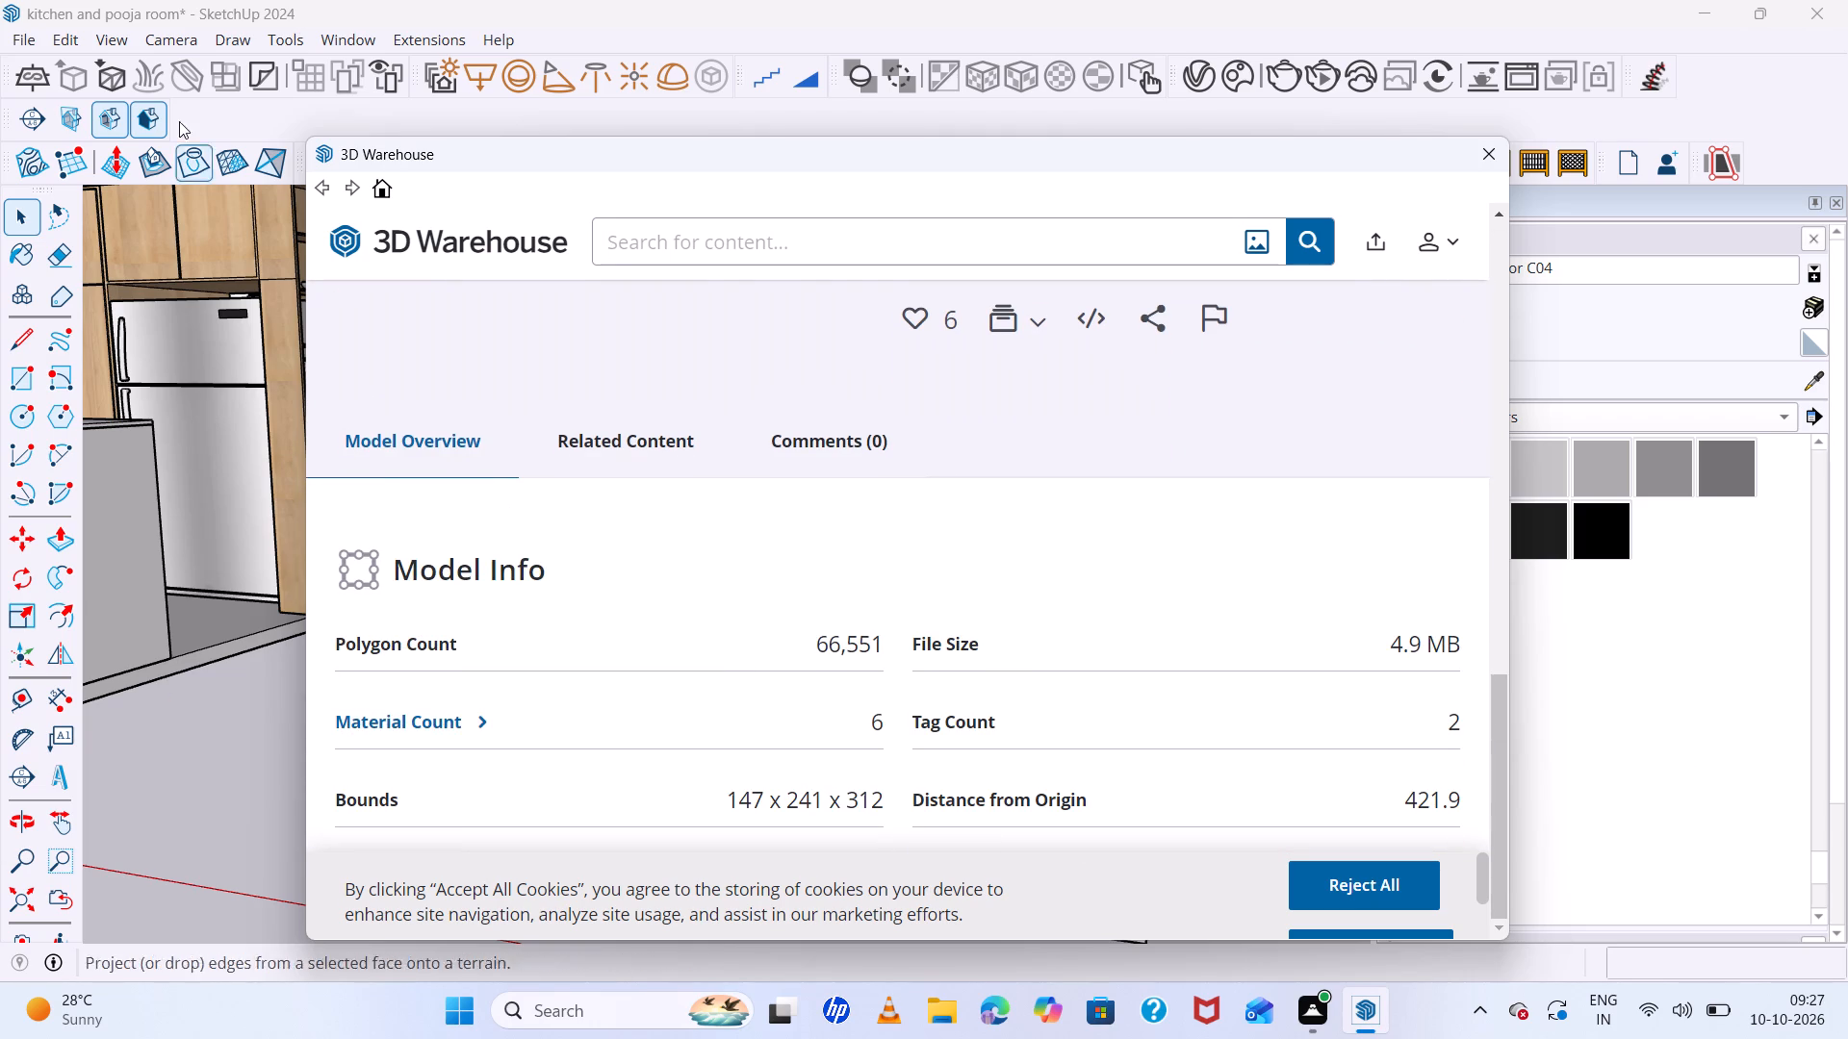
click(374, 186)
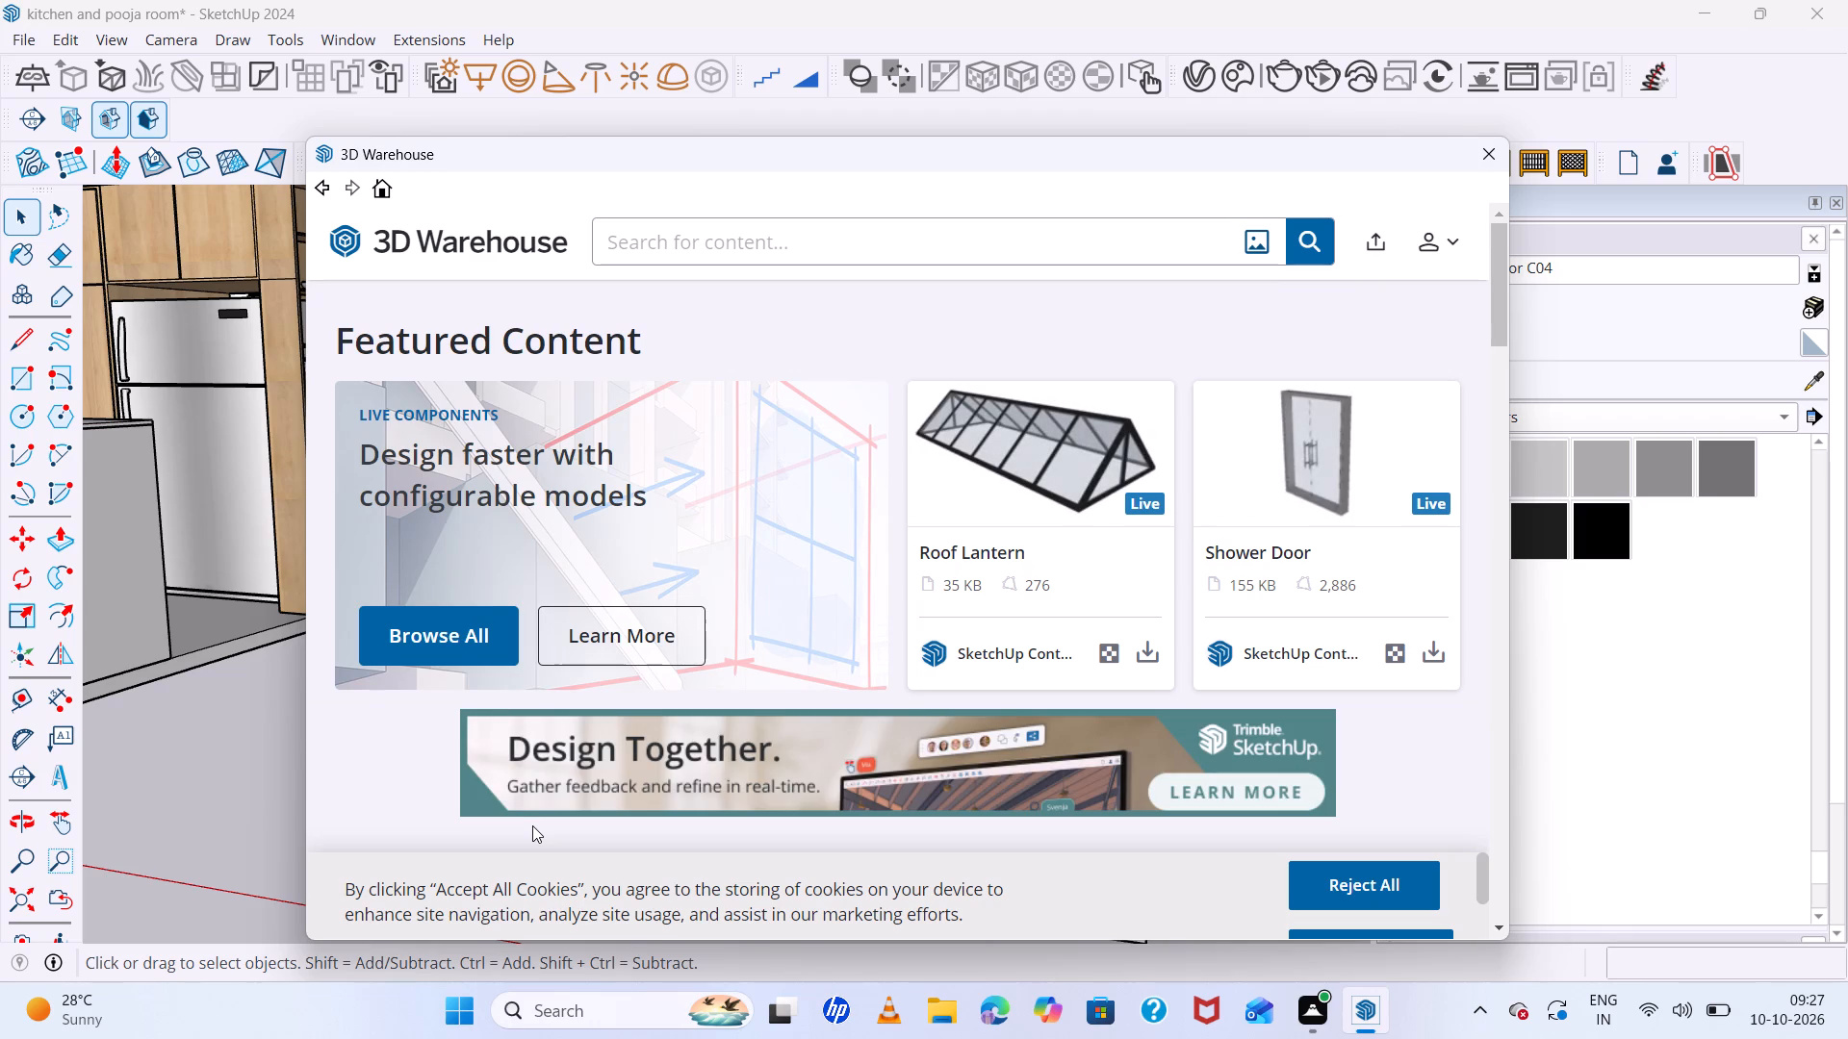
click(787, 239)
text(ve)
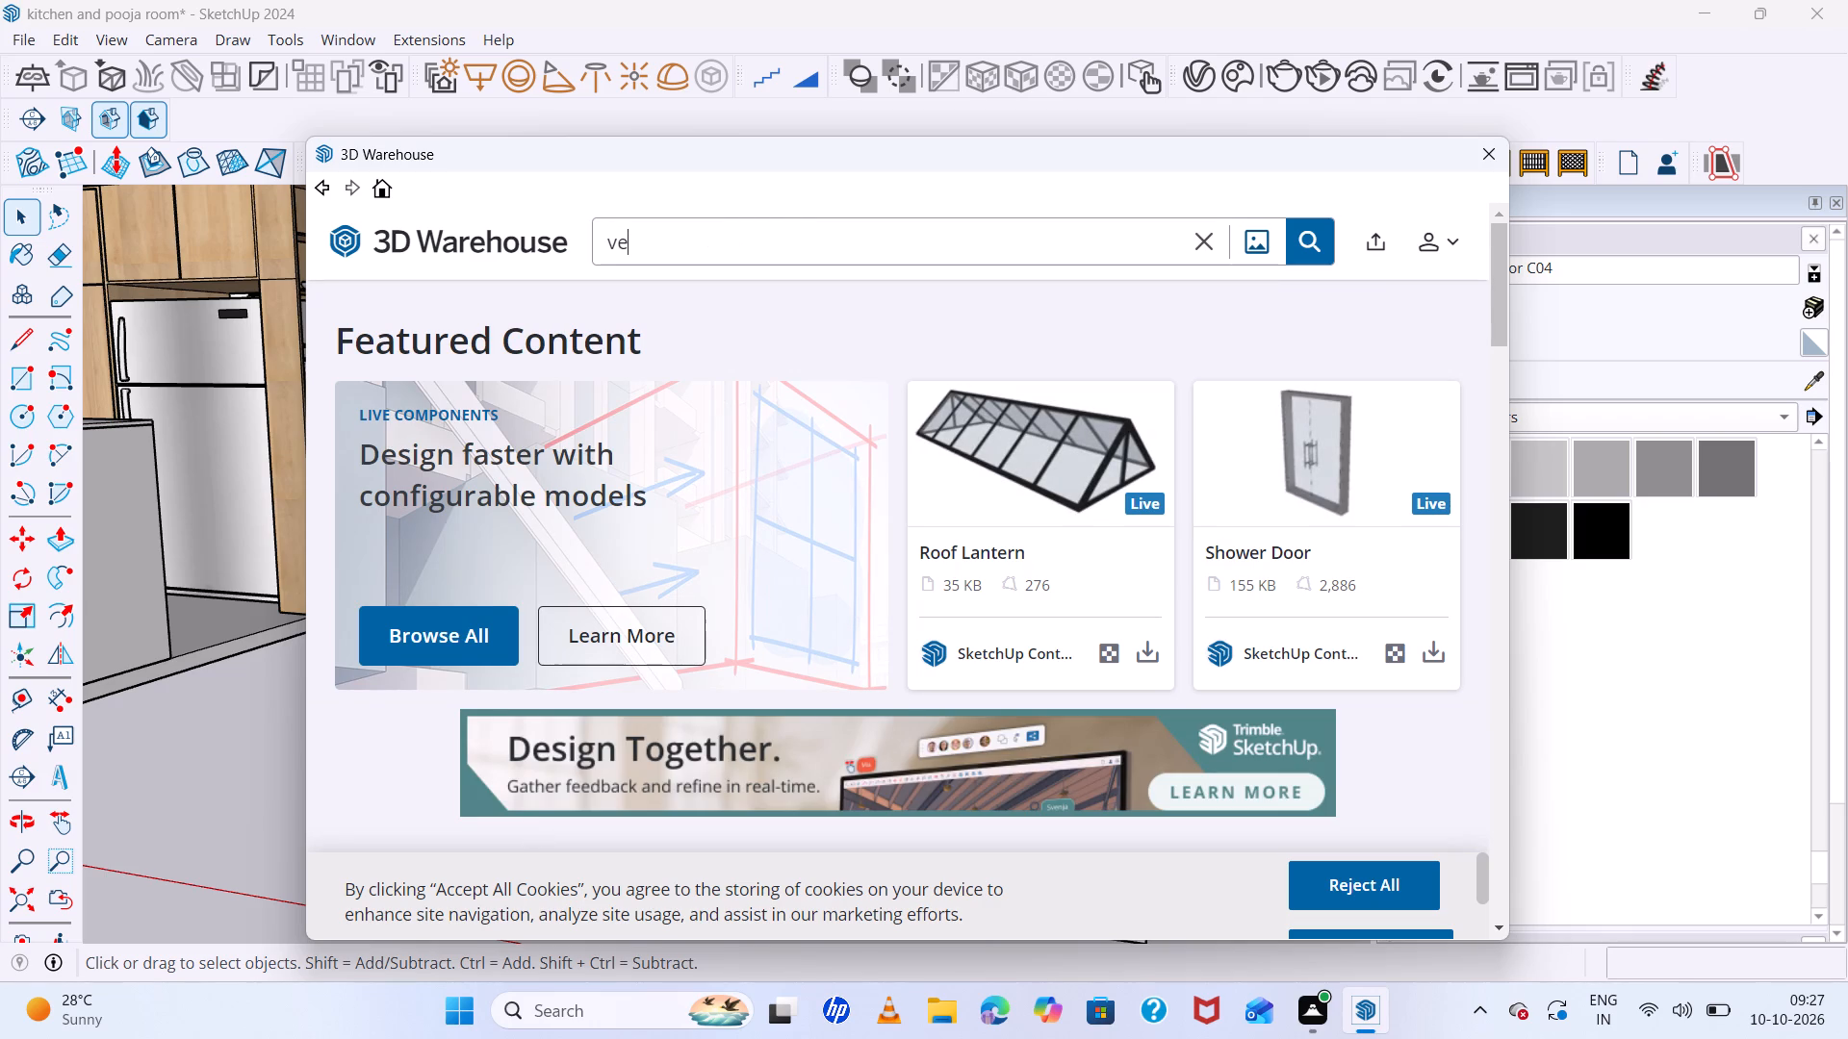
key(n)
key(k)
key(a)
key(t)
text(es)
key(h)
text(wara)
key(space)
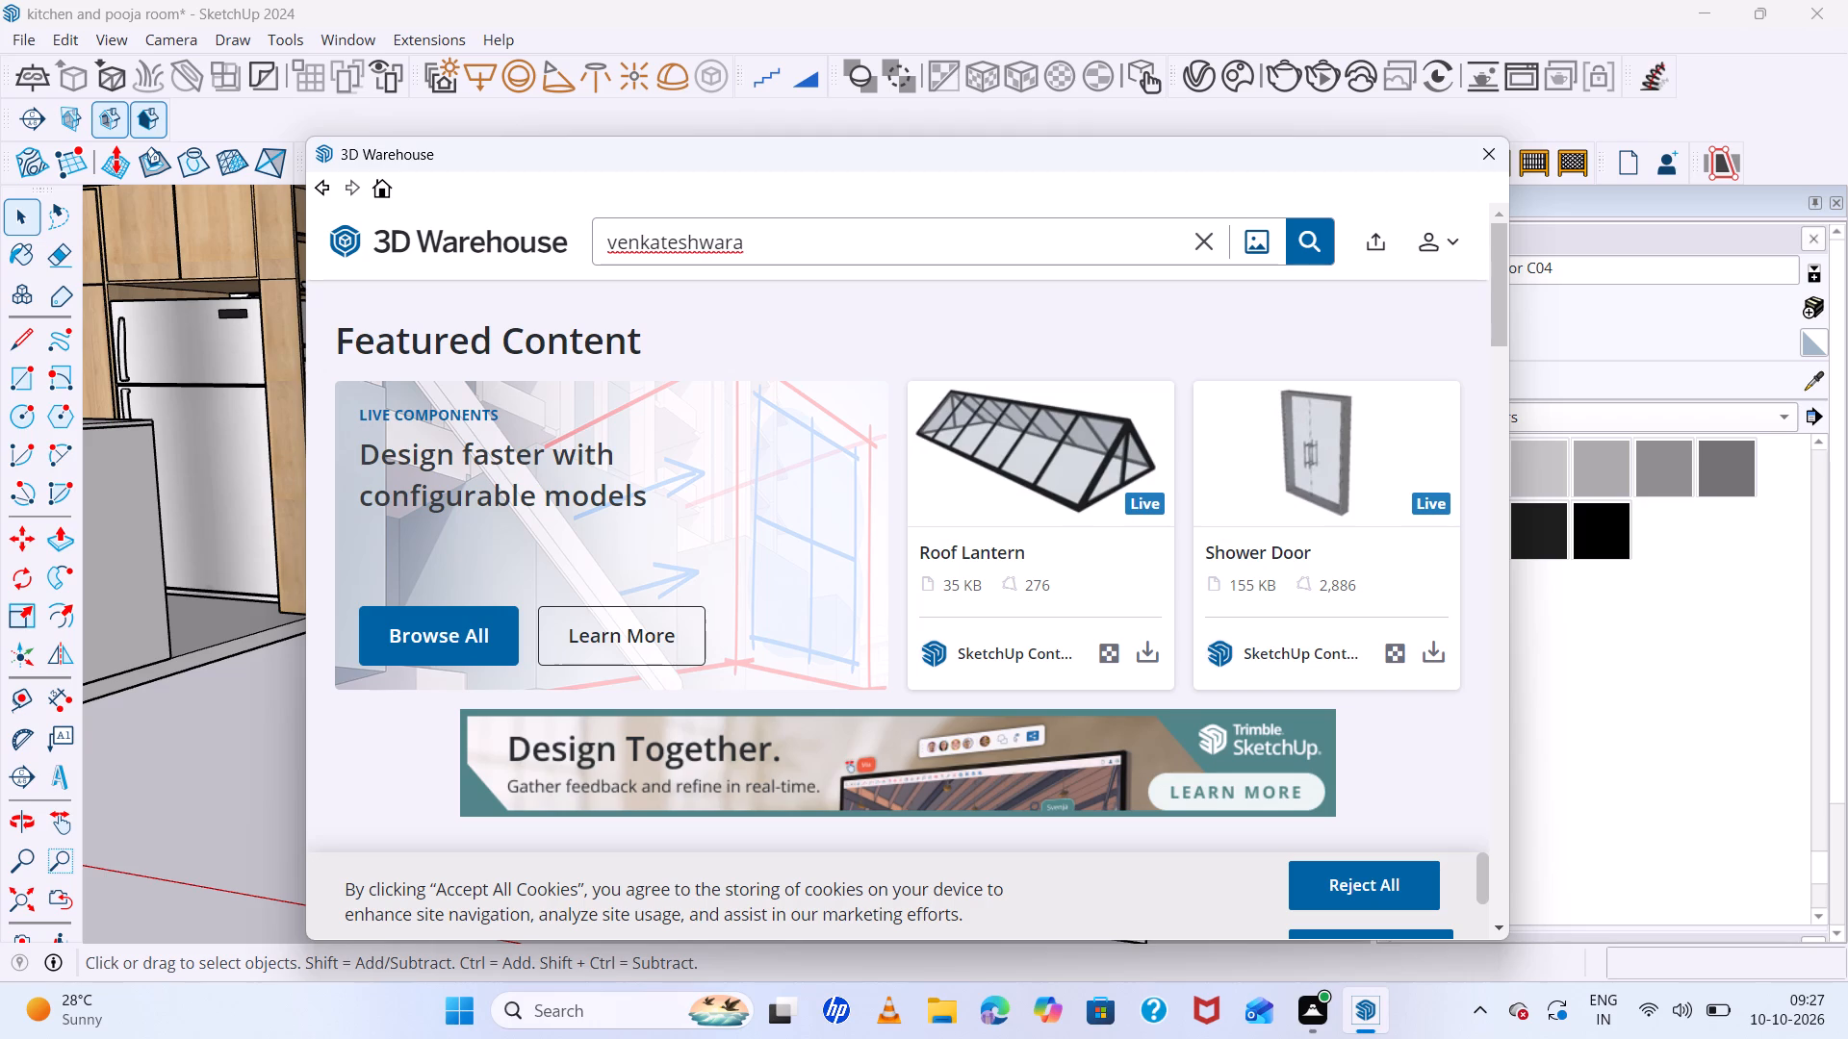
key(s)
text(wami)
key(Return)
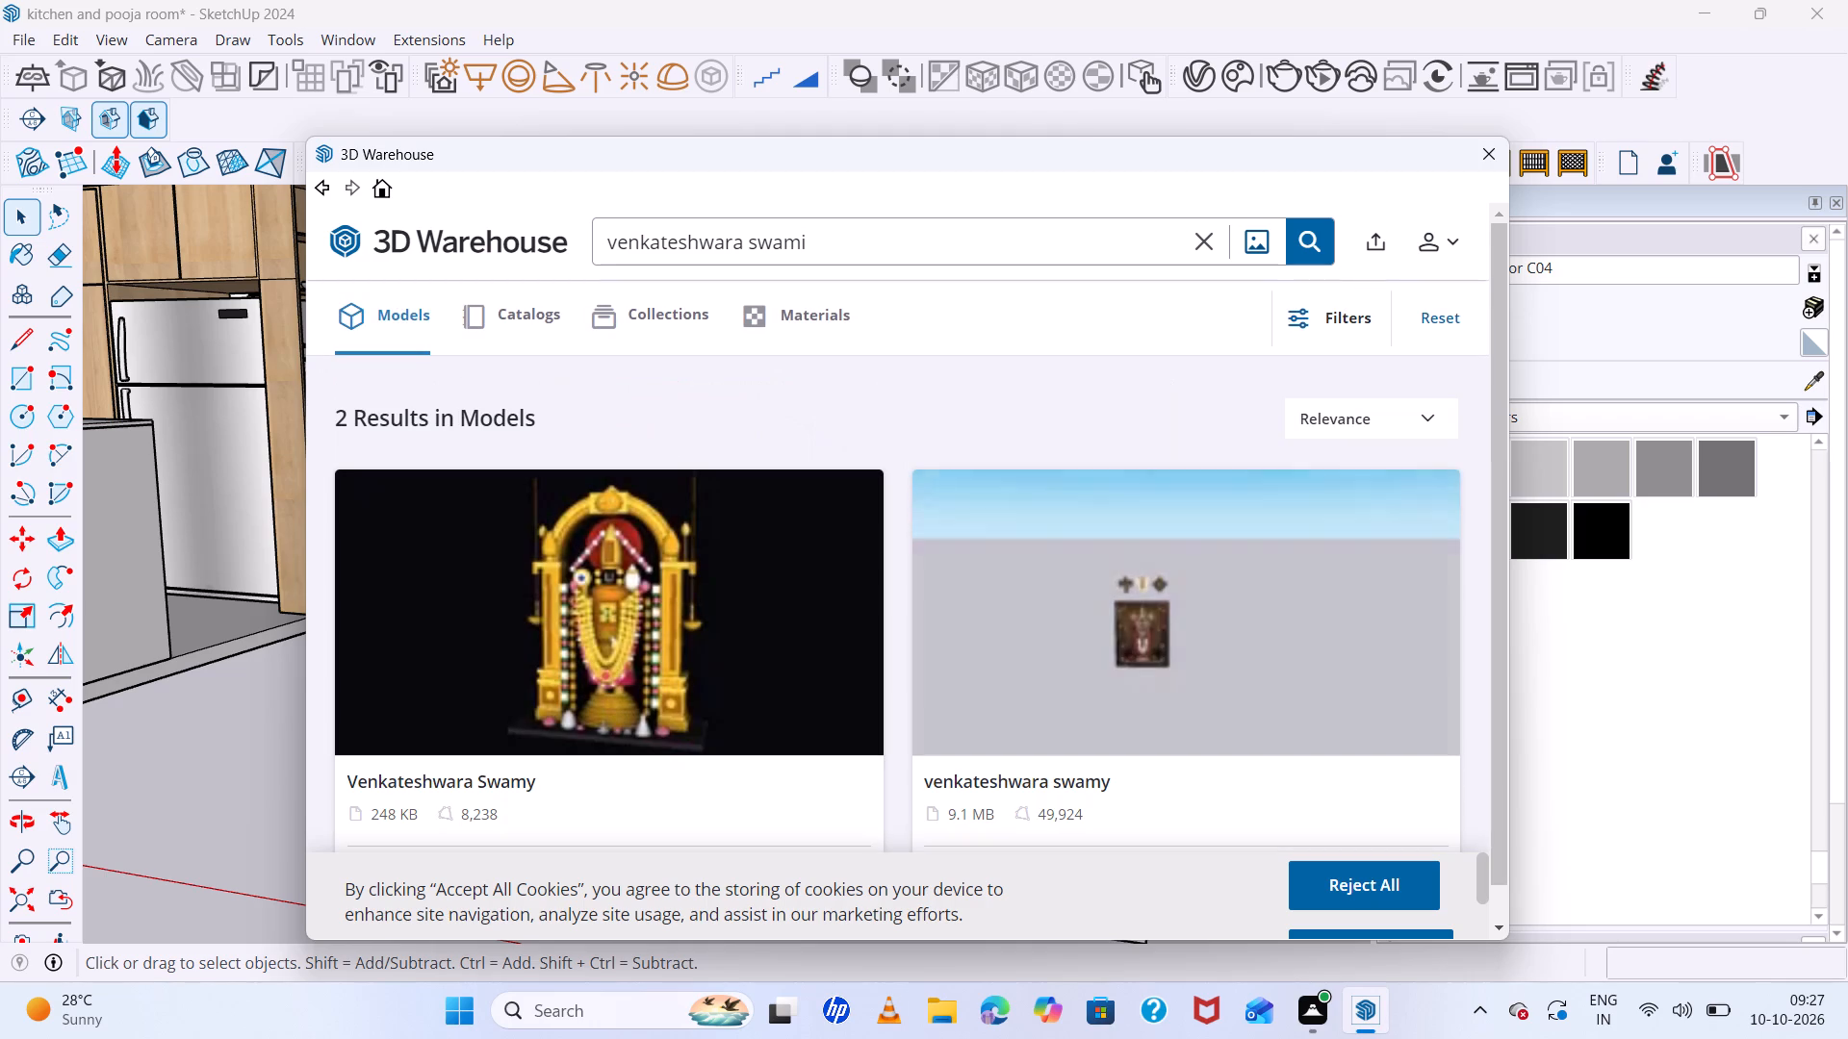
Examine the model search results for a Venkateshwara figure suited to the pooja cabinet.
scroll(751, 740, down, 7)
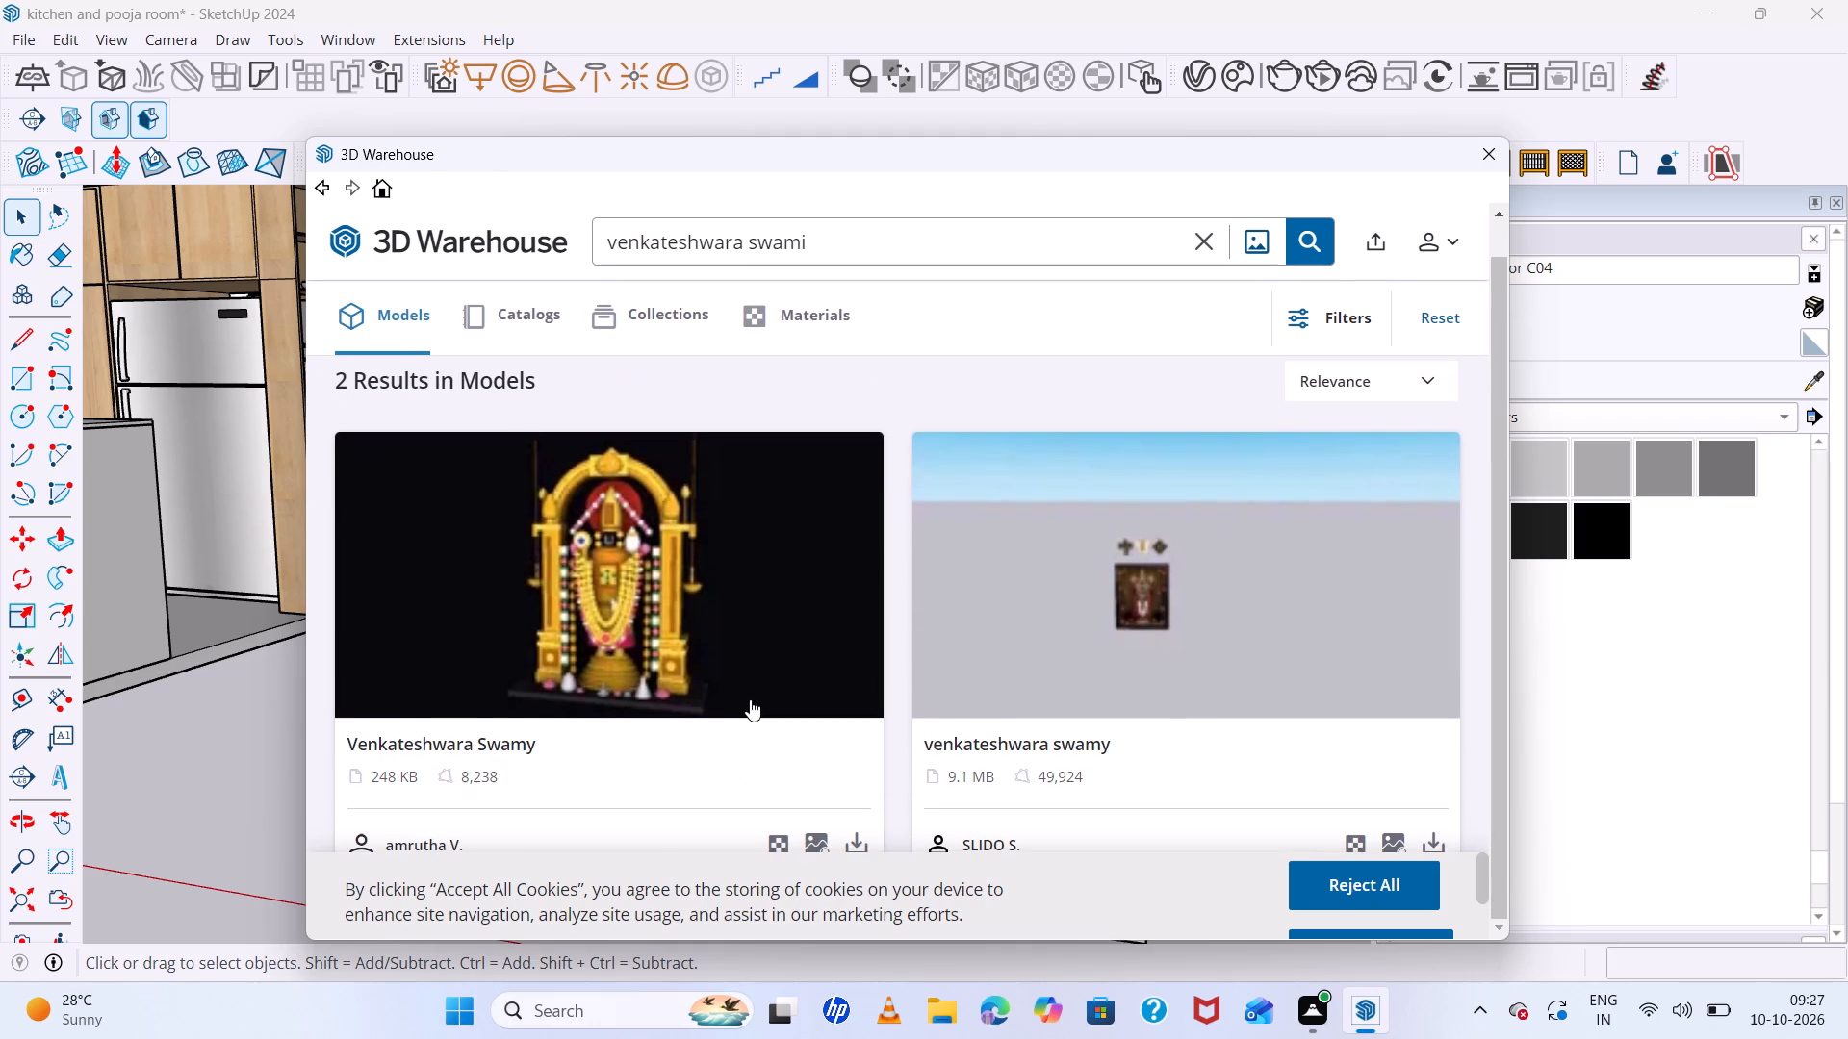
scroll(750, 699, down, 14)
scroll(1011, 672, up, 6)
scroll(1013, 671, down, 15)
scroll(962, 744, down, 7)
scroll(958, 729, up, 7)
scroll(950, 704, down, 8)
scroll(672, 425, up, 4)
scroll(671, 423, down, 6)
scroll(1208, 673, up, 3)
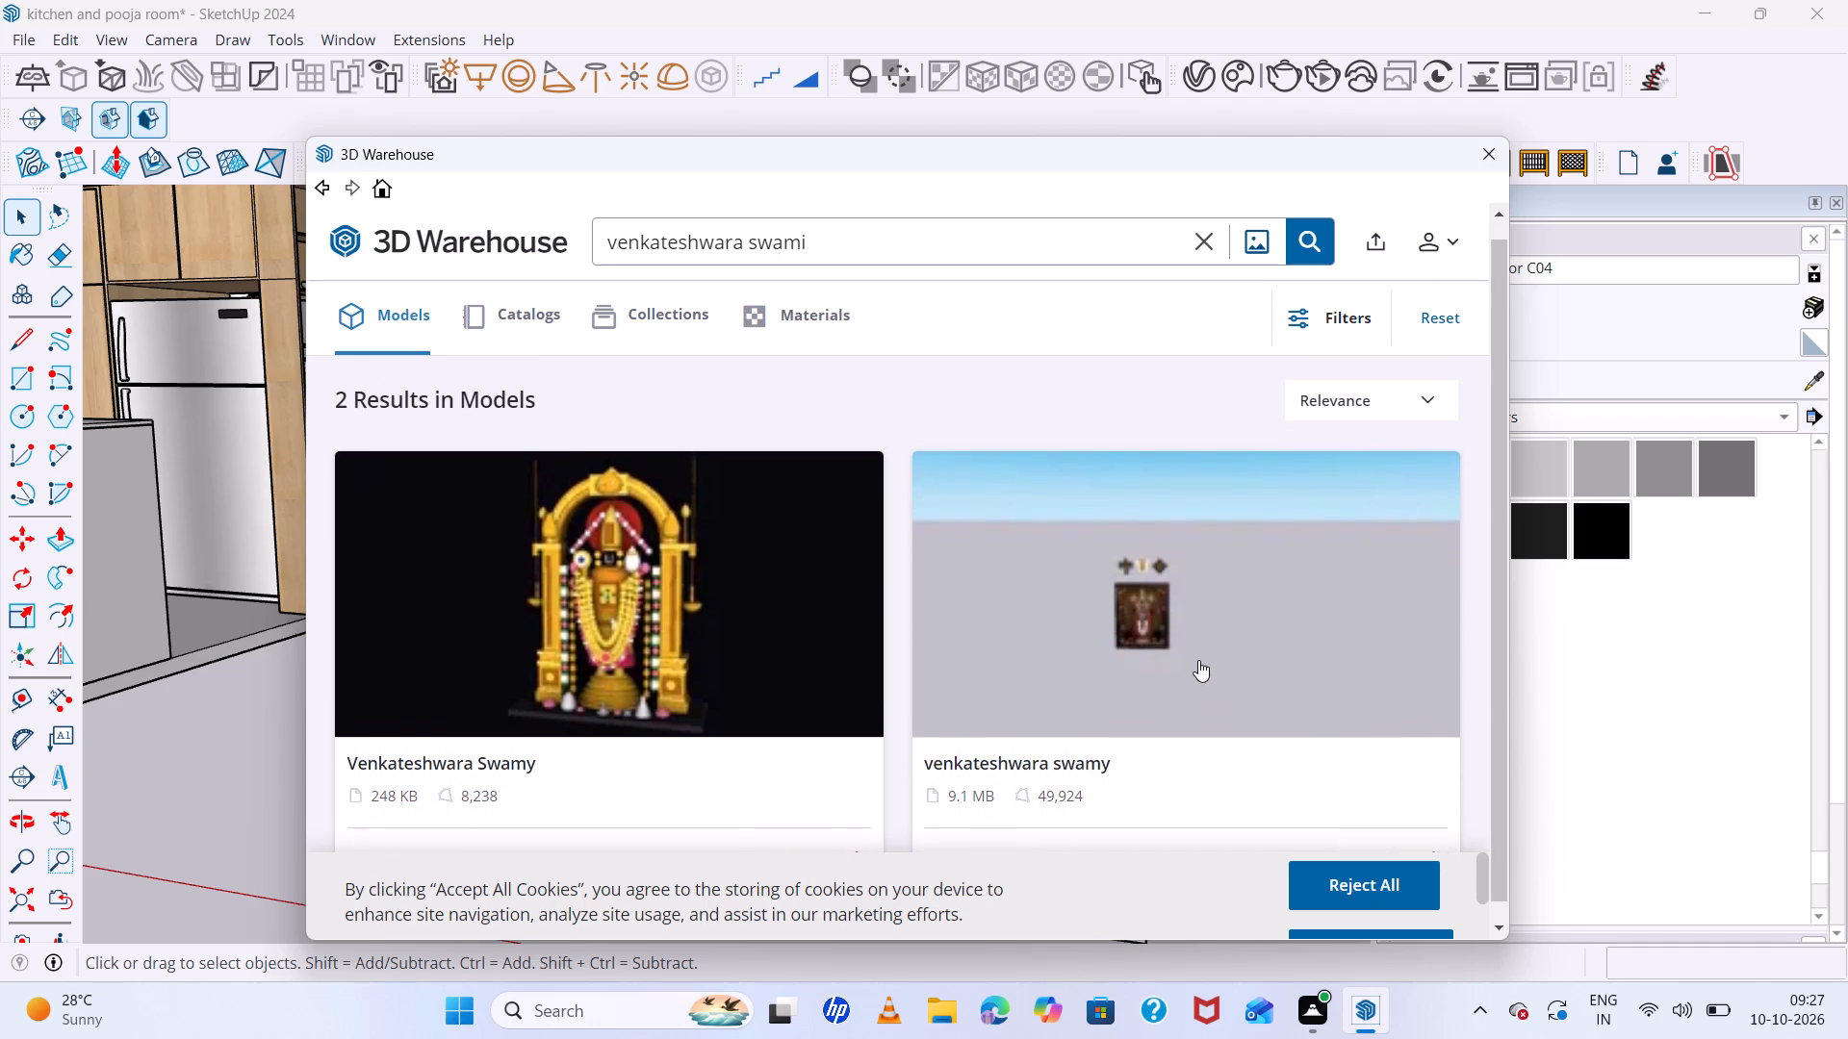
scroll(1198, 660, up, 4)
scroll(1196, 656, down, 8)
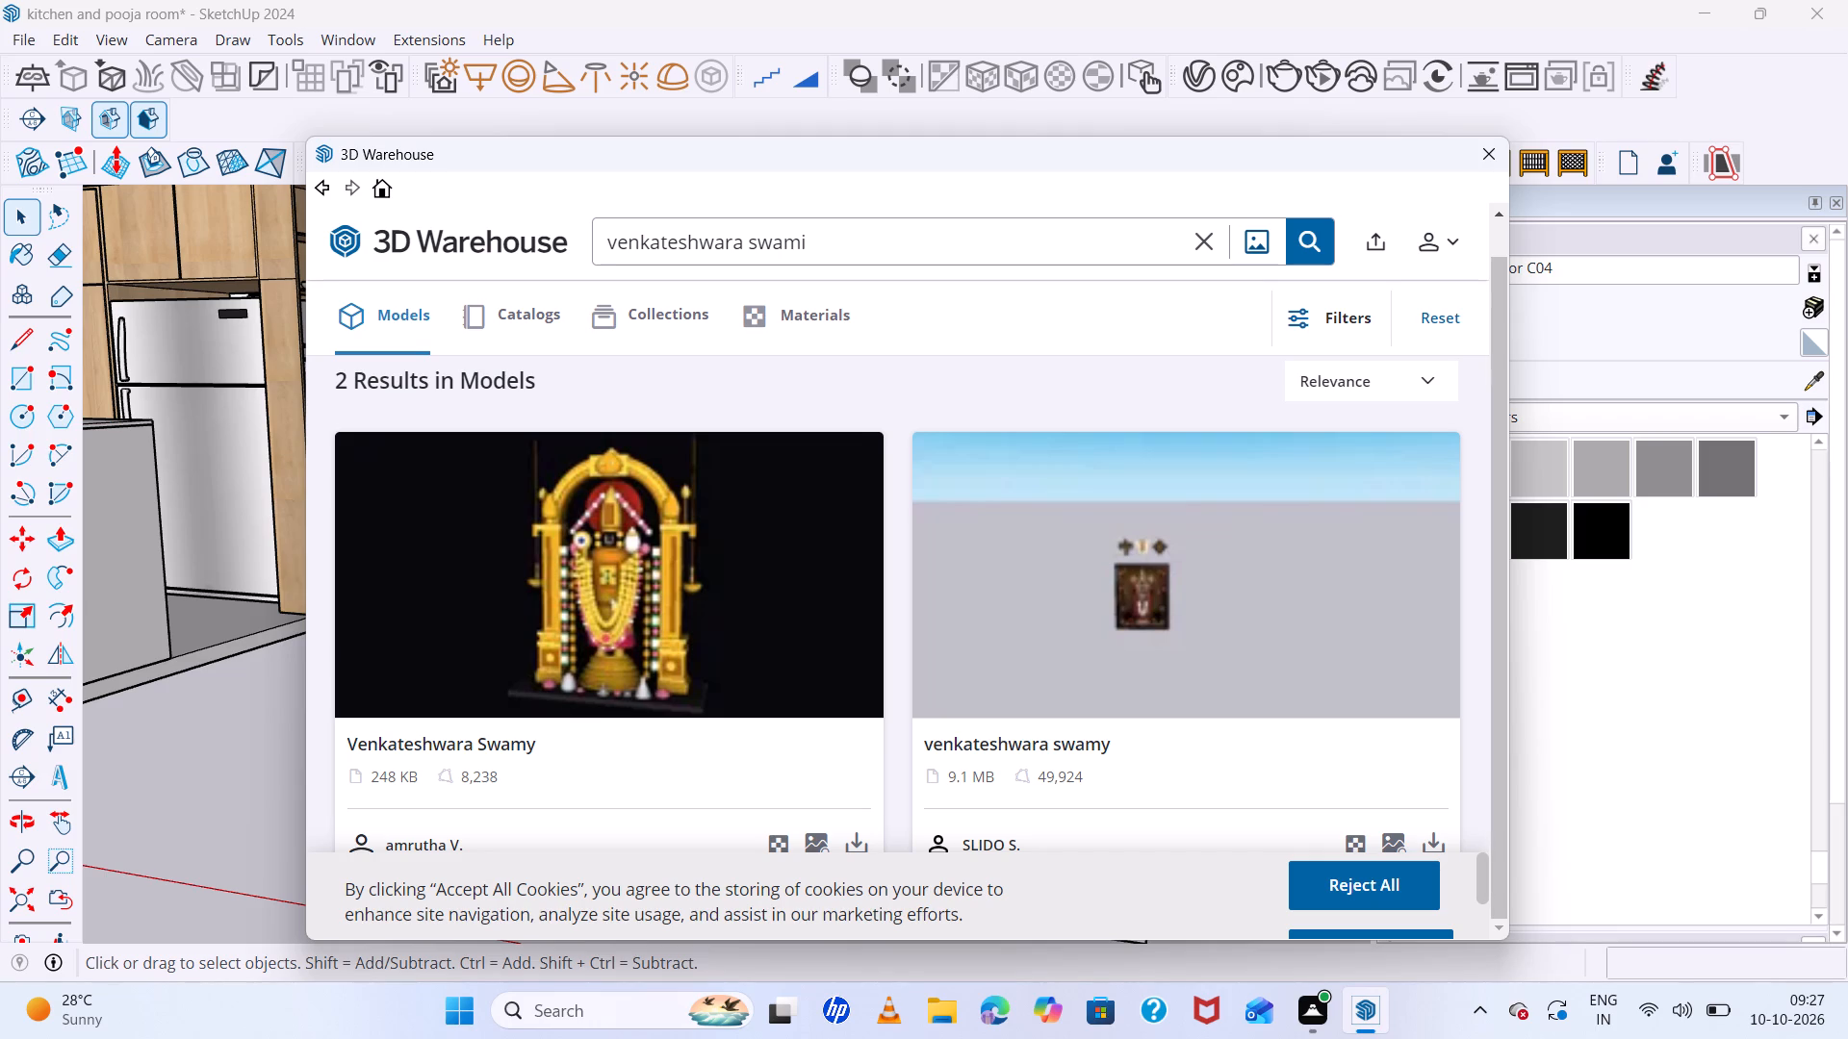
Open 3D Warehouse Image Search to look for models matching an image.
click(1259, 235)
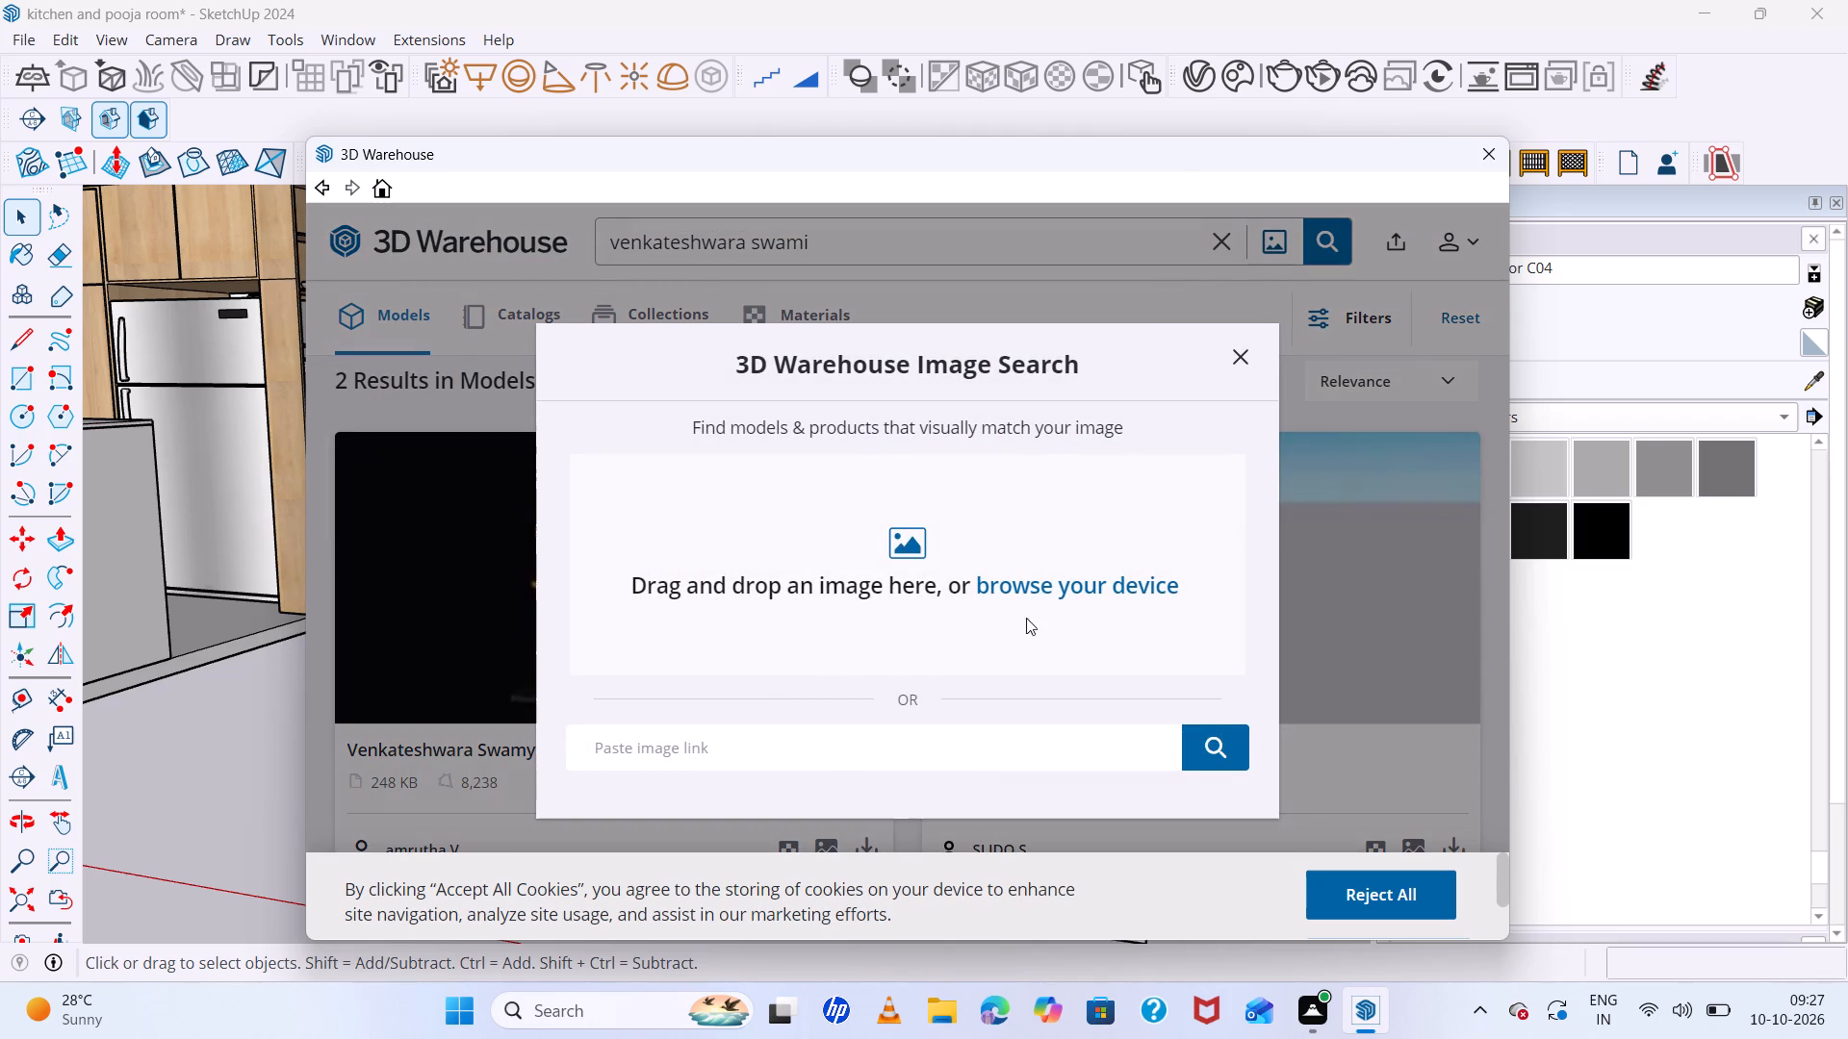
click(902, 581)
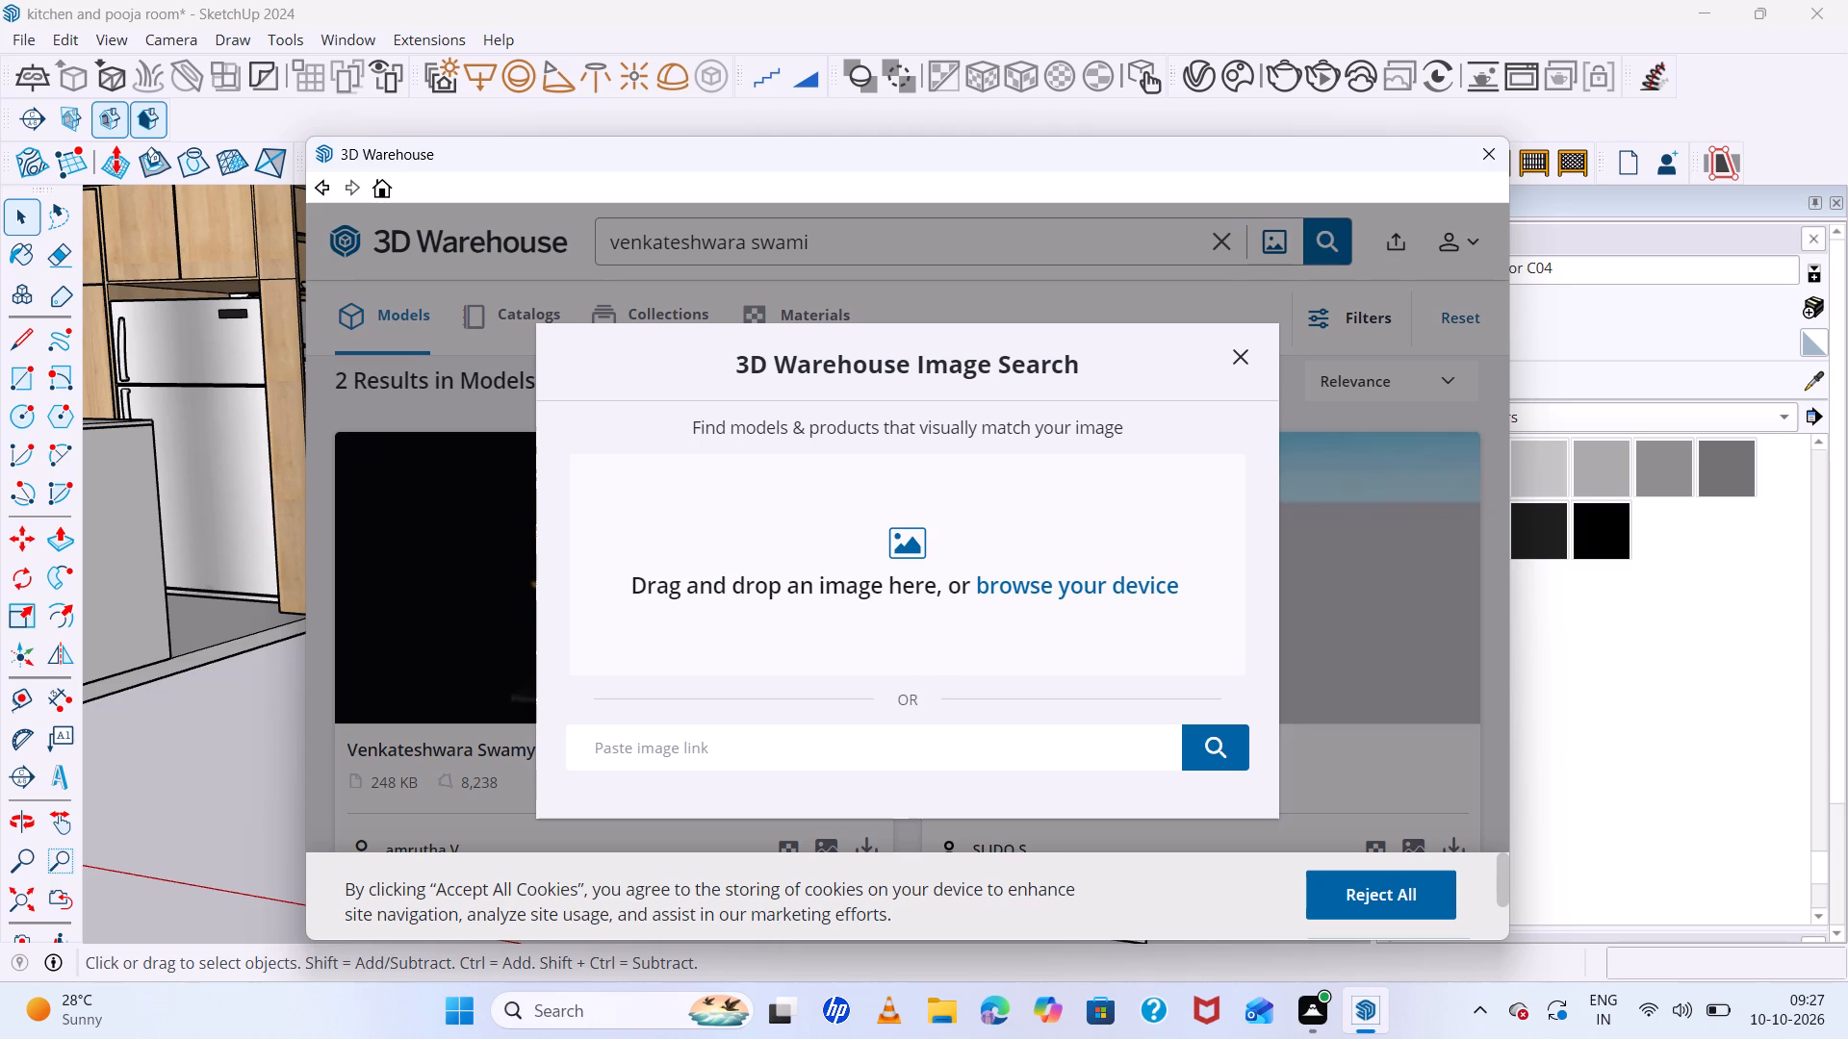
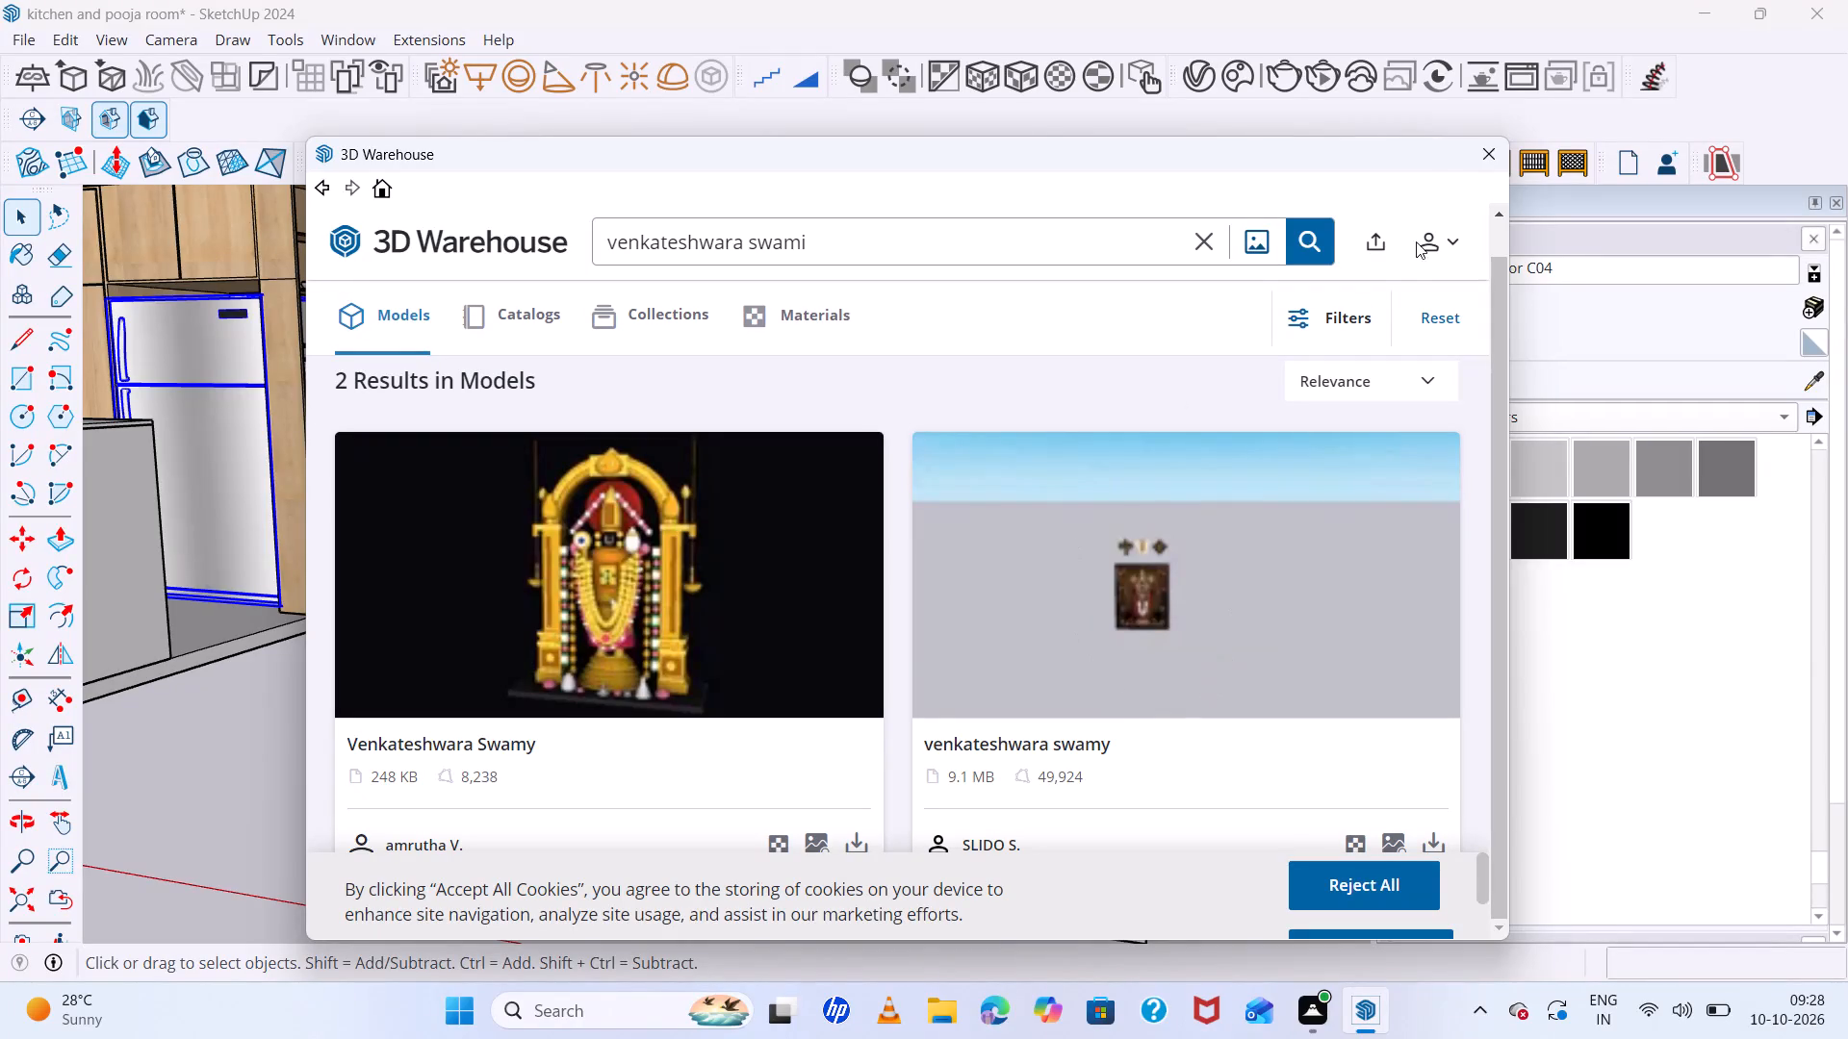
Close the 3D Warehouse window to return to the pooja cabinet model.
click(1474, 156)
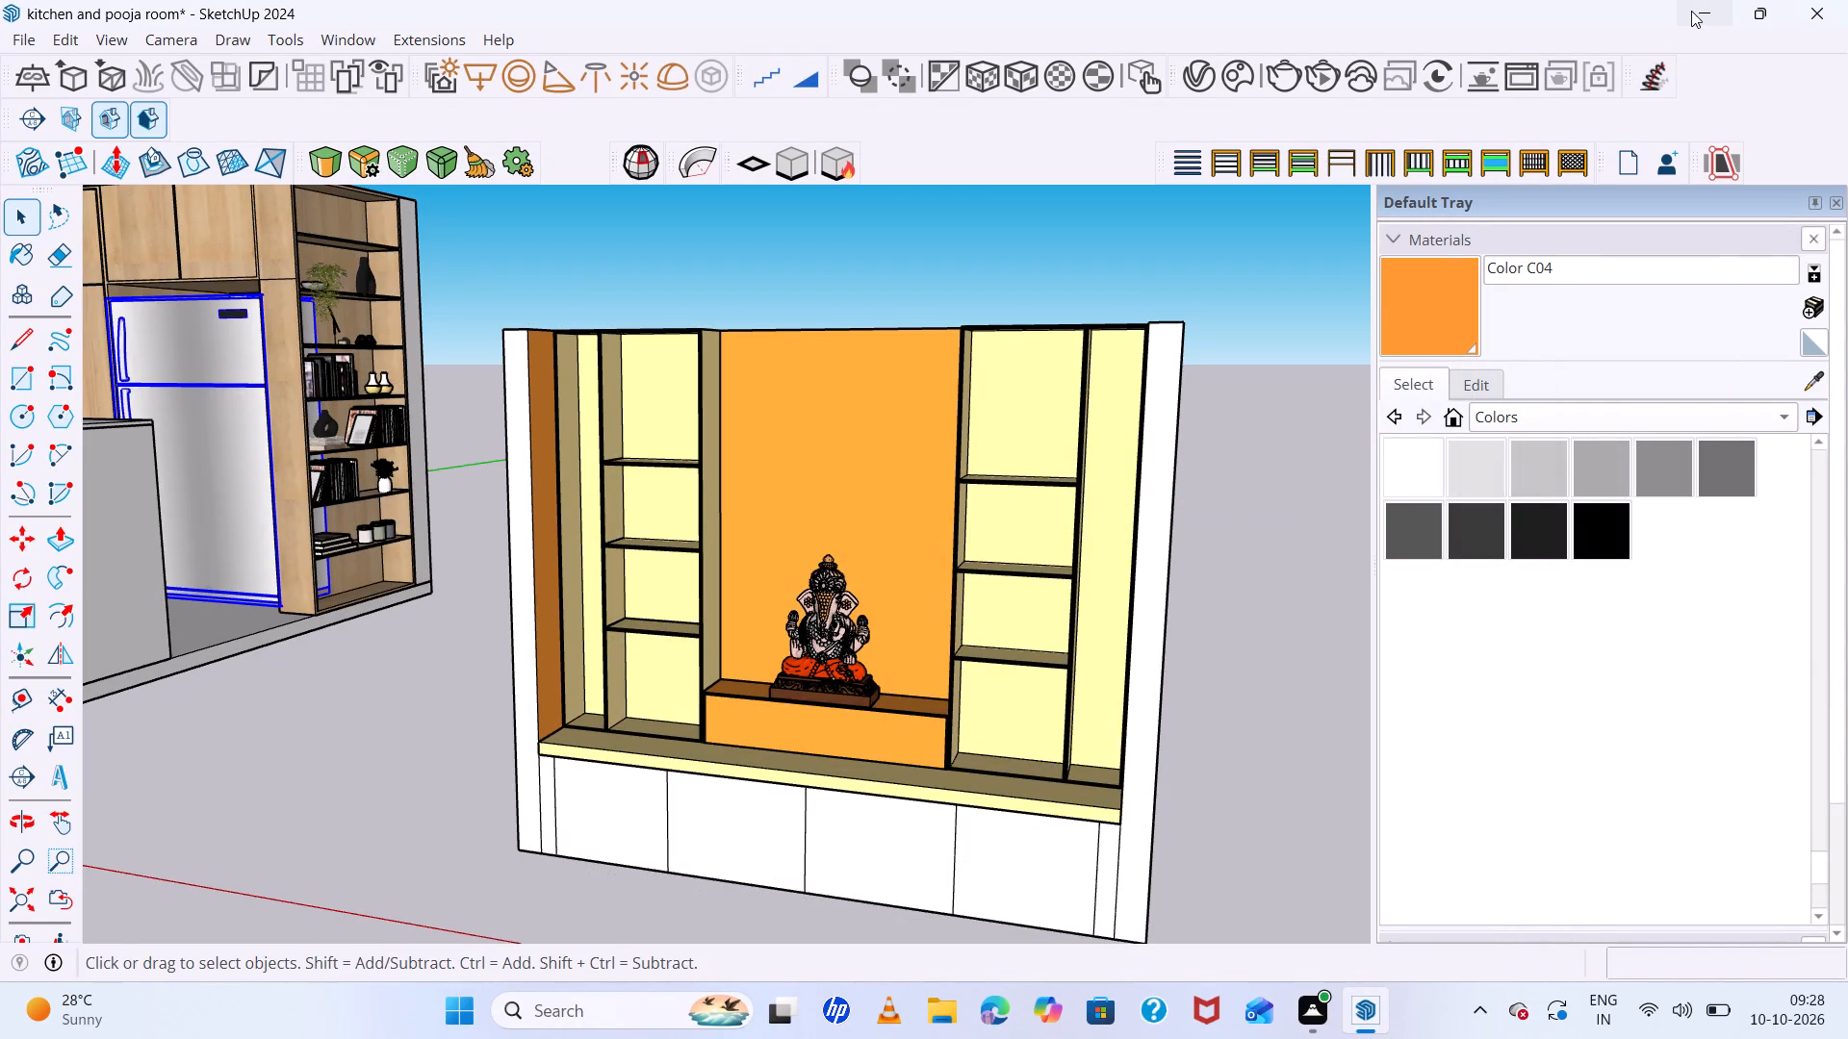
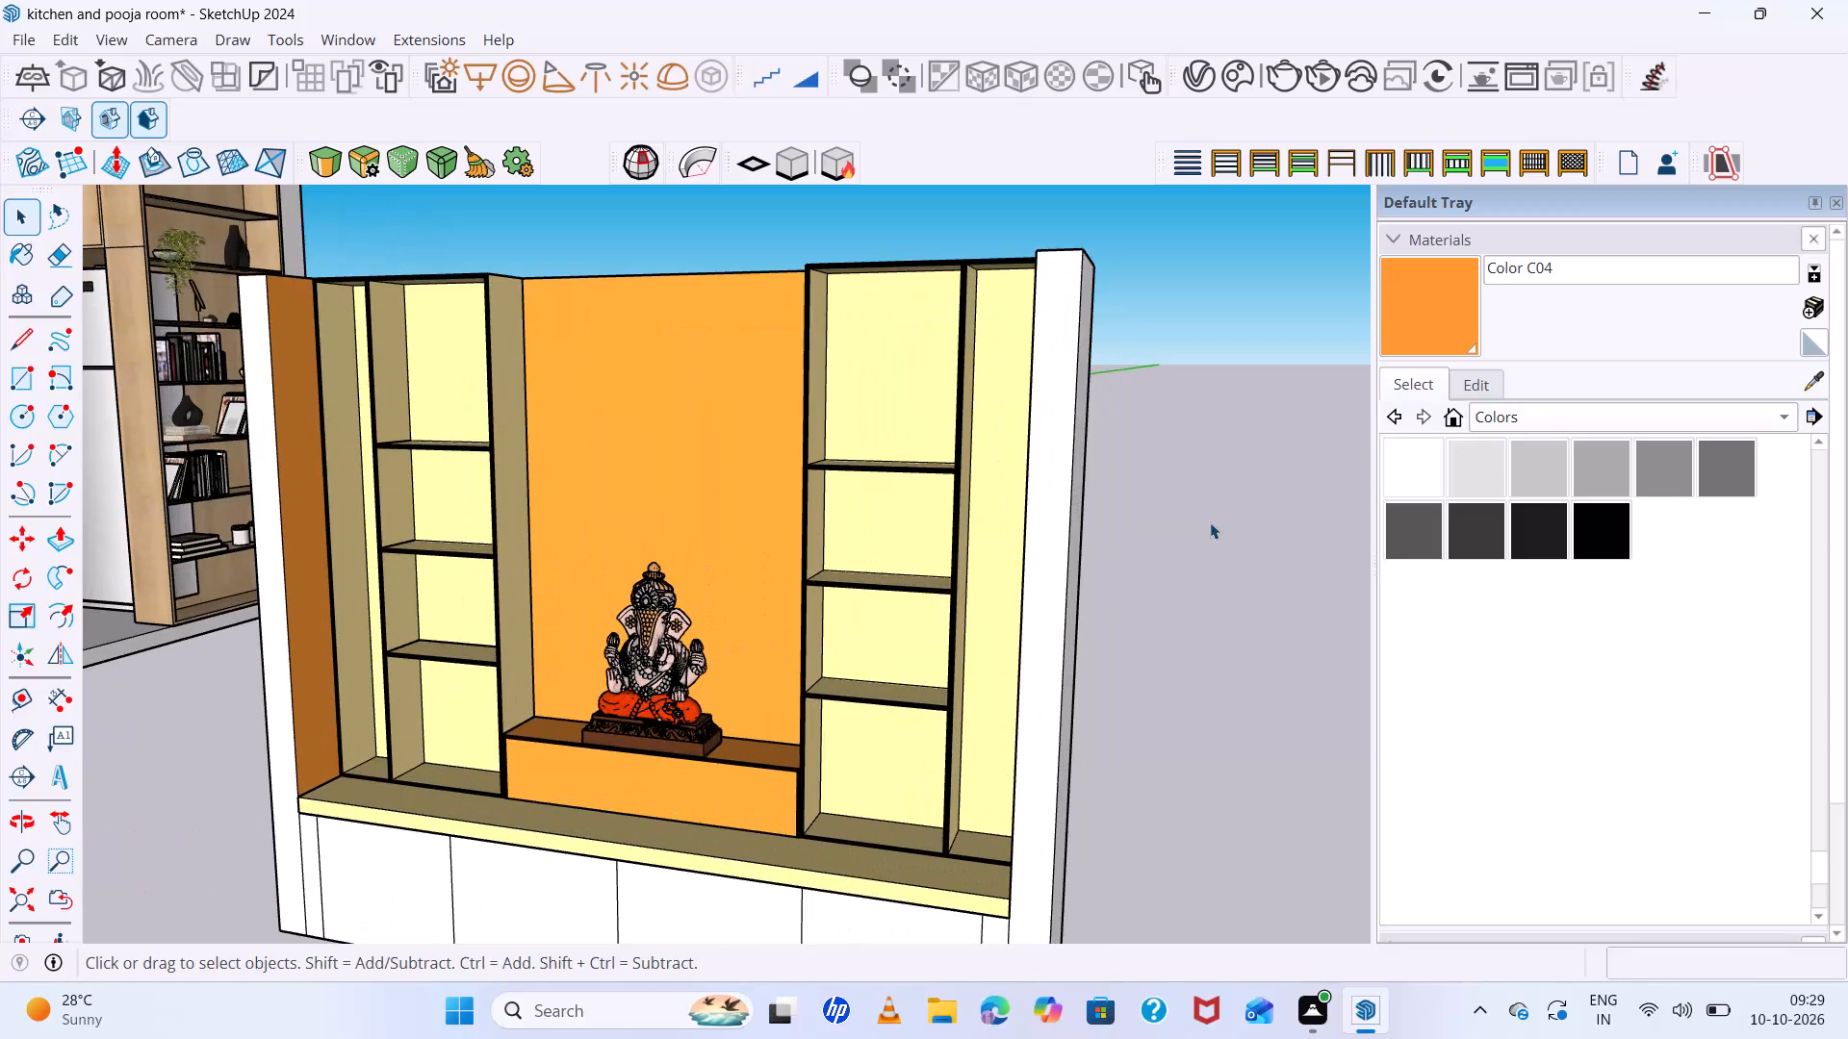
Open 3D Warehouse from the pooja cabinet model.
click(411, 38)
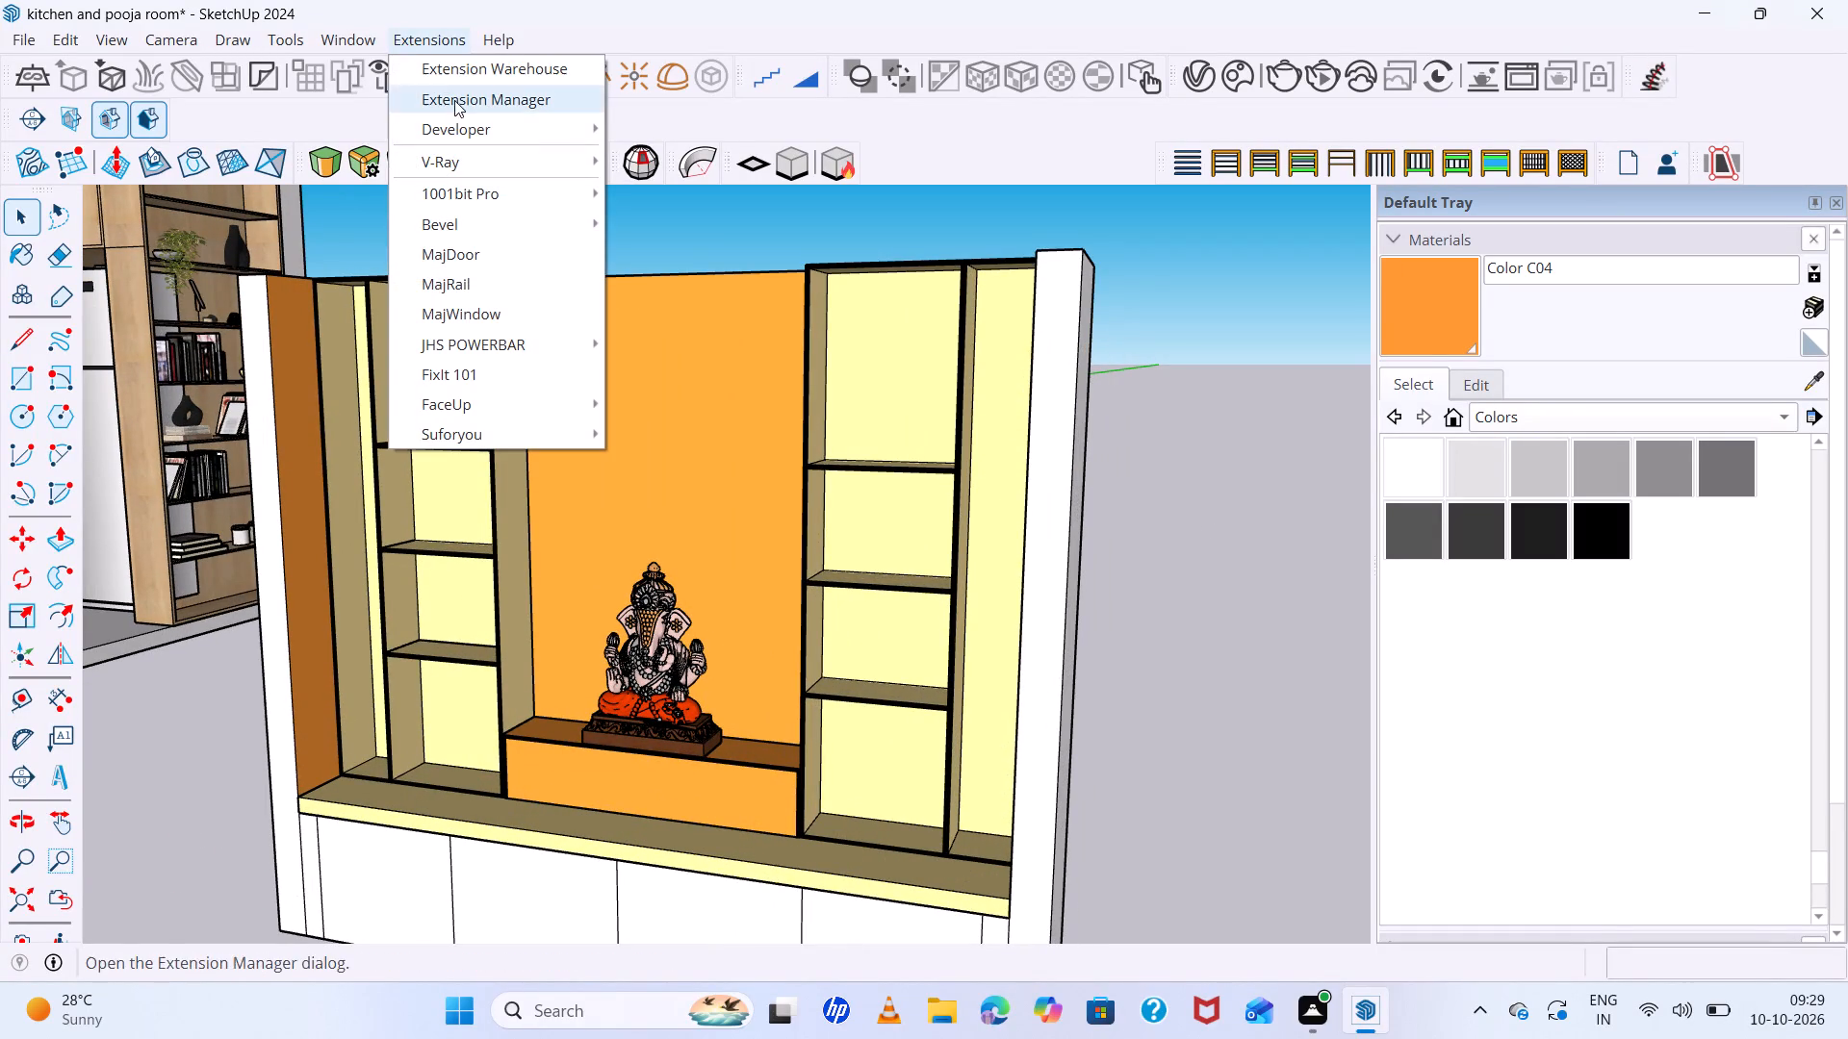
double_click(343, 40)
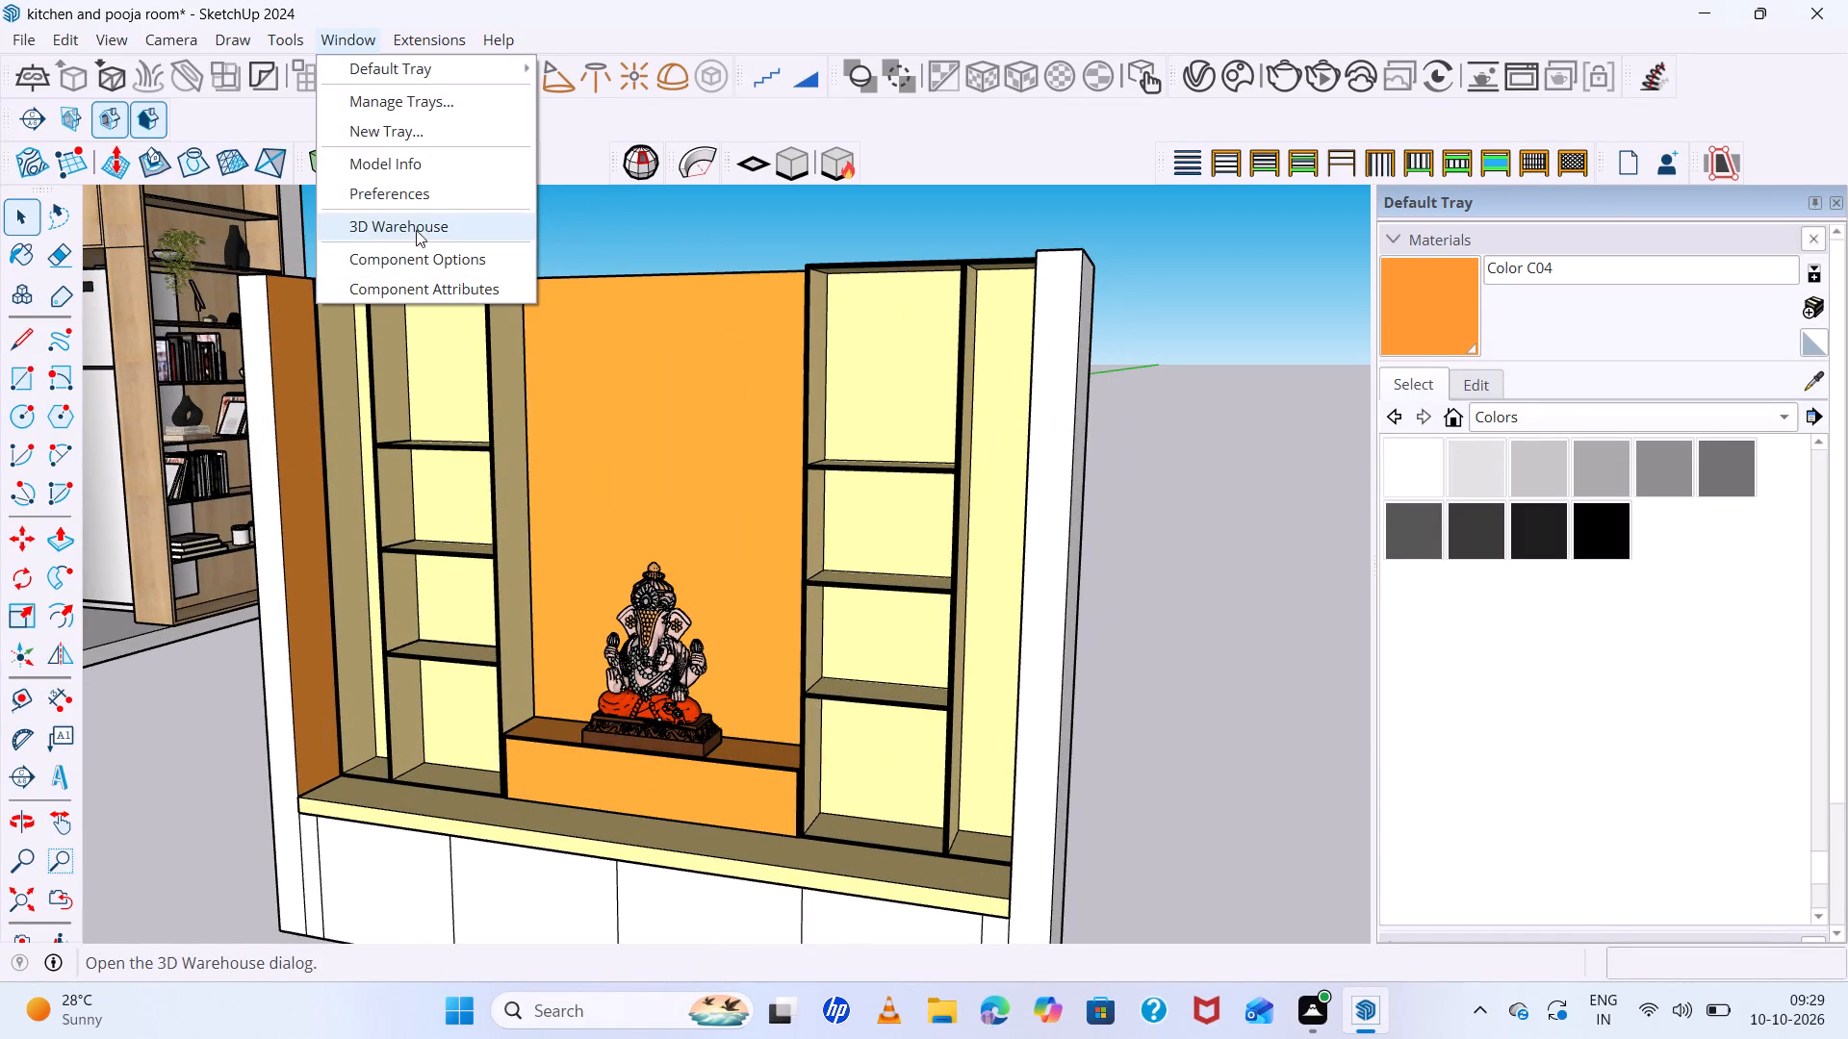
click(419, 235)
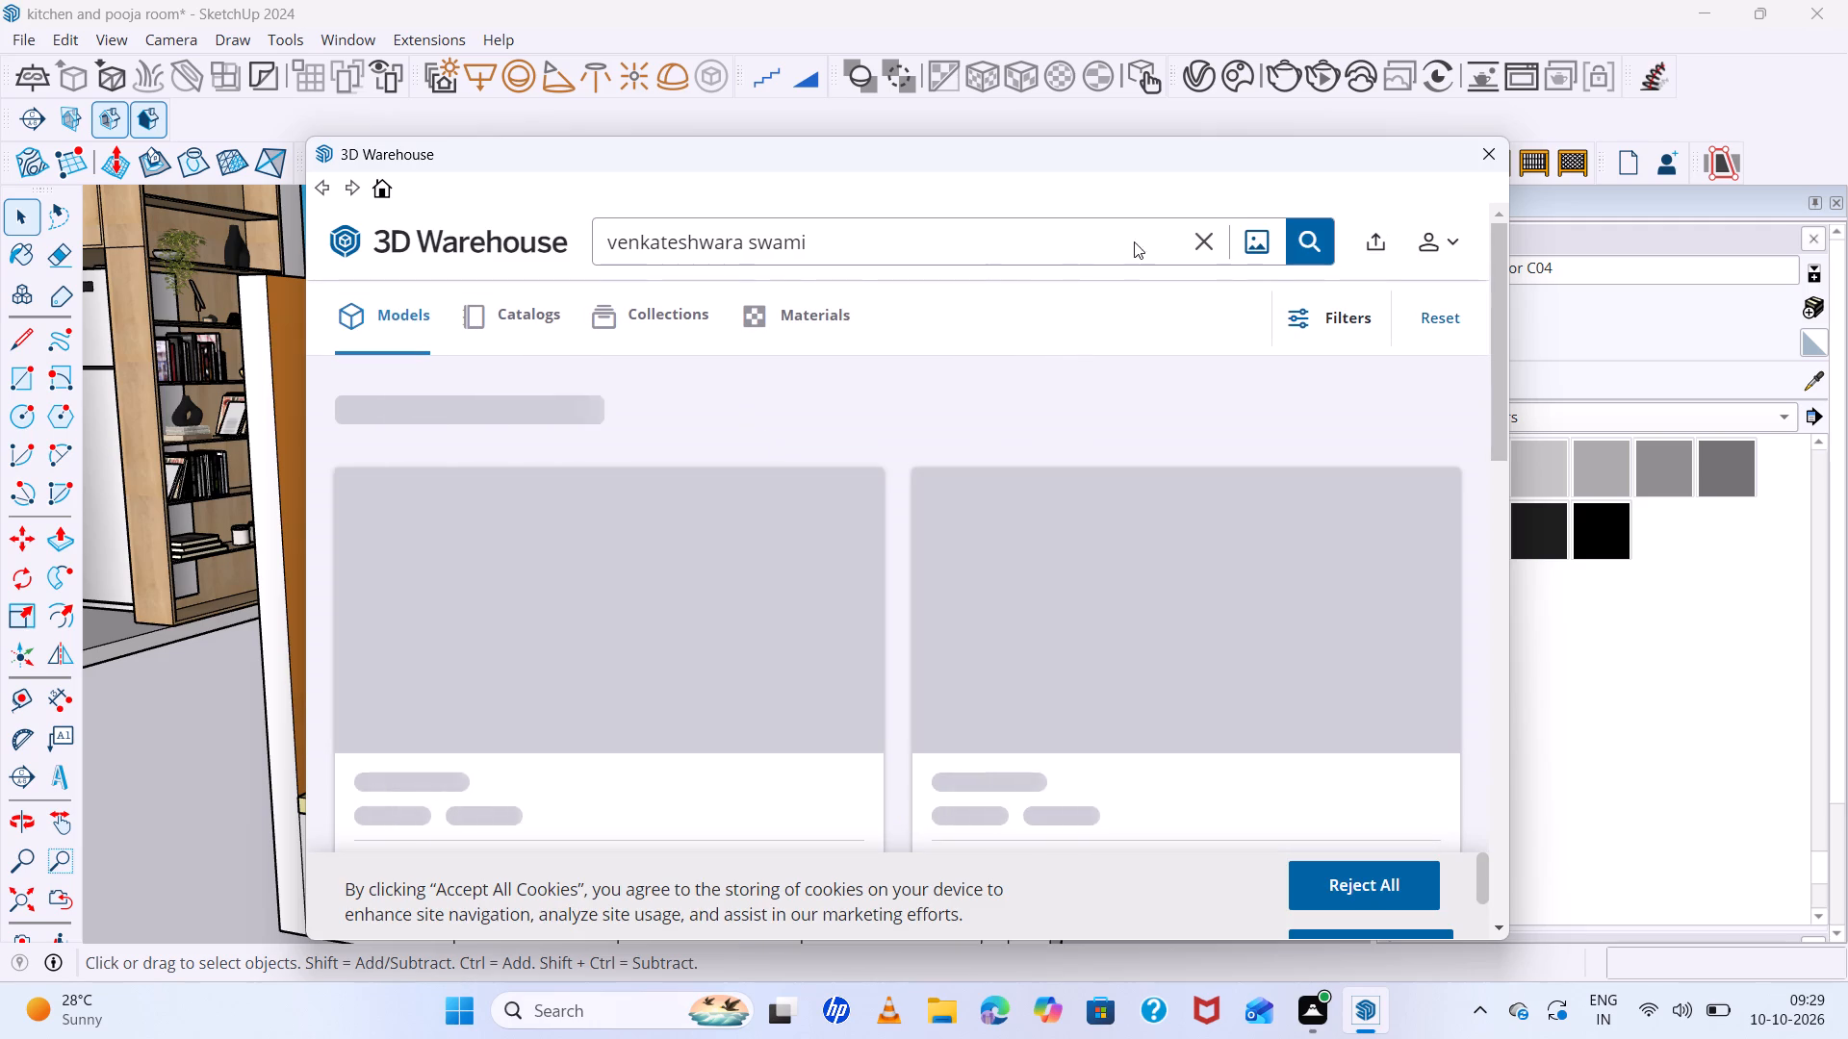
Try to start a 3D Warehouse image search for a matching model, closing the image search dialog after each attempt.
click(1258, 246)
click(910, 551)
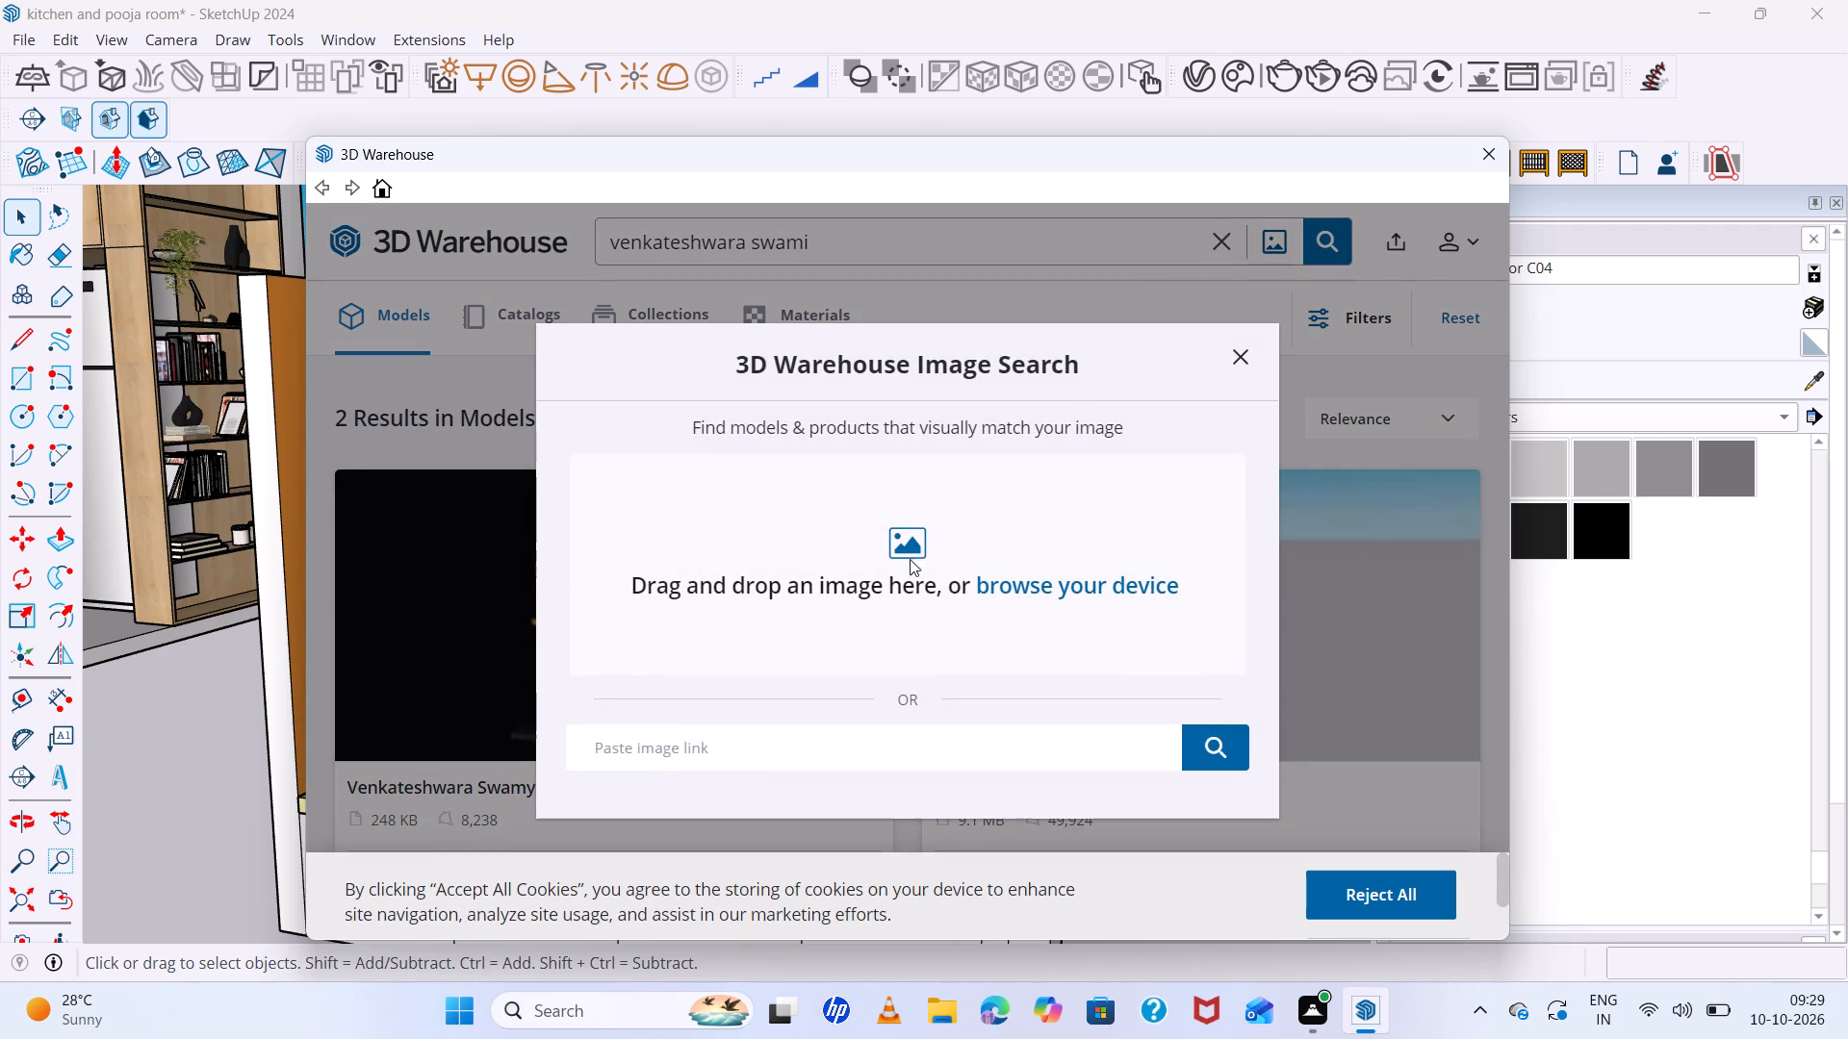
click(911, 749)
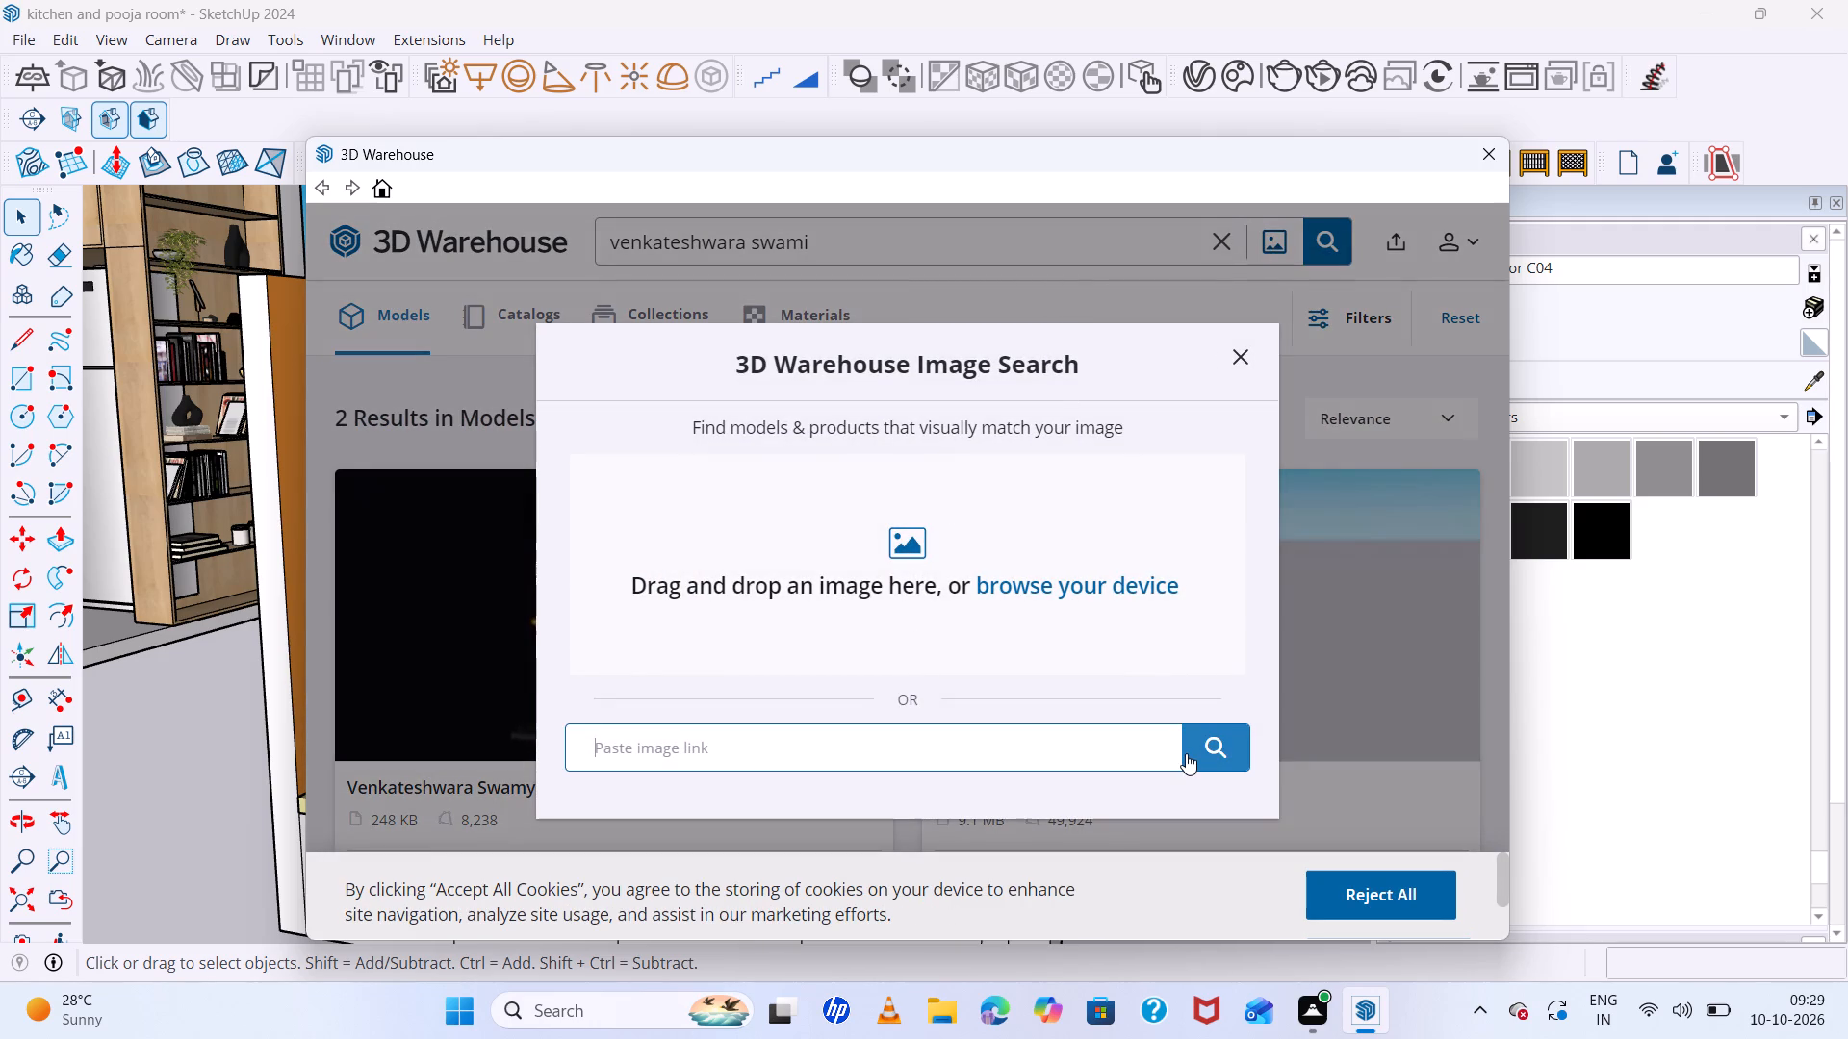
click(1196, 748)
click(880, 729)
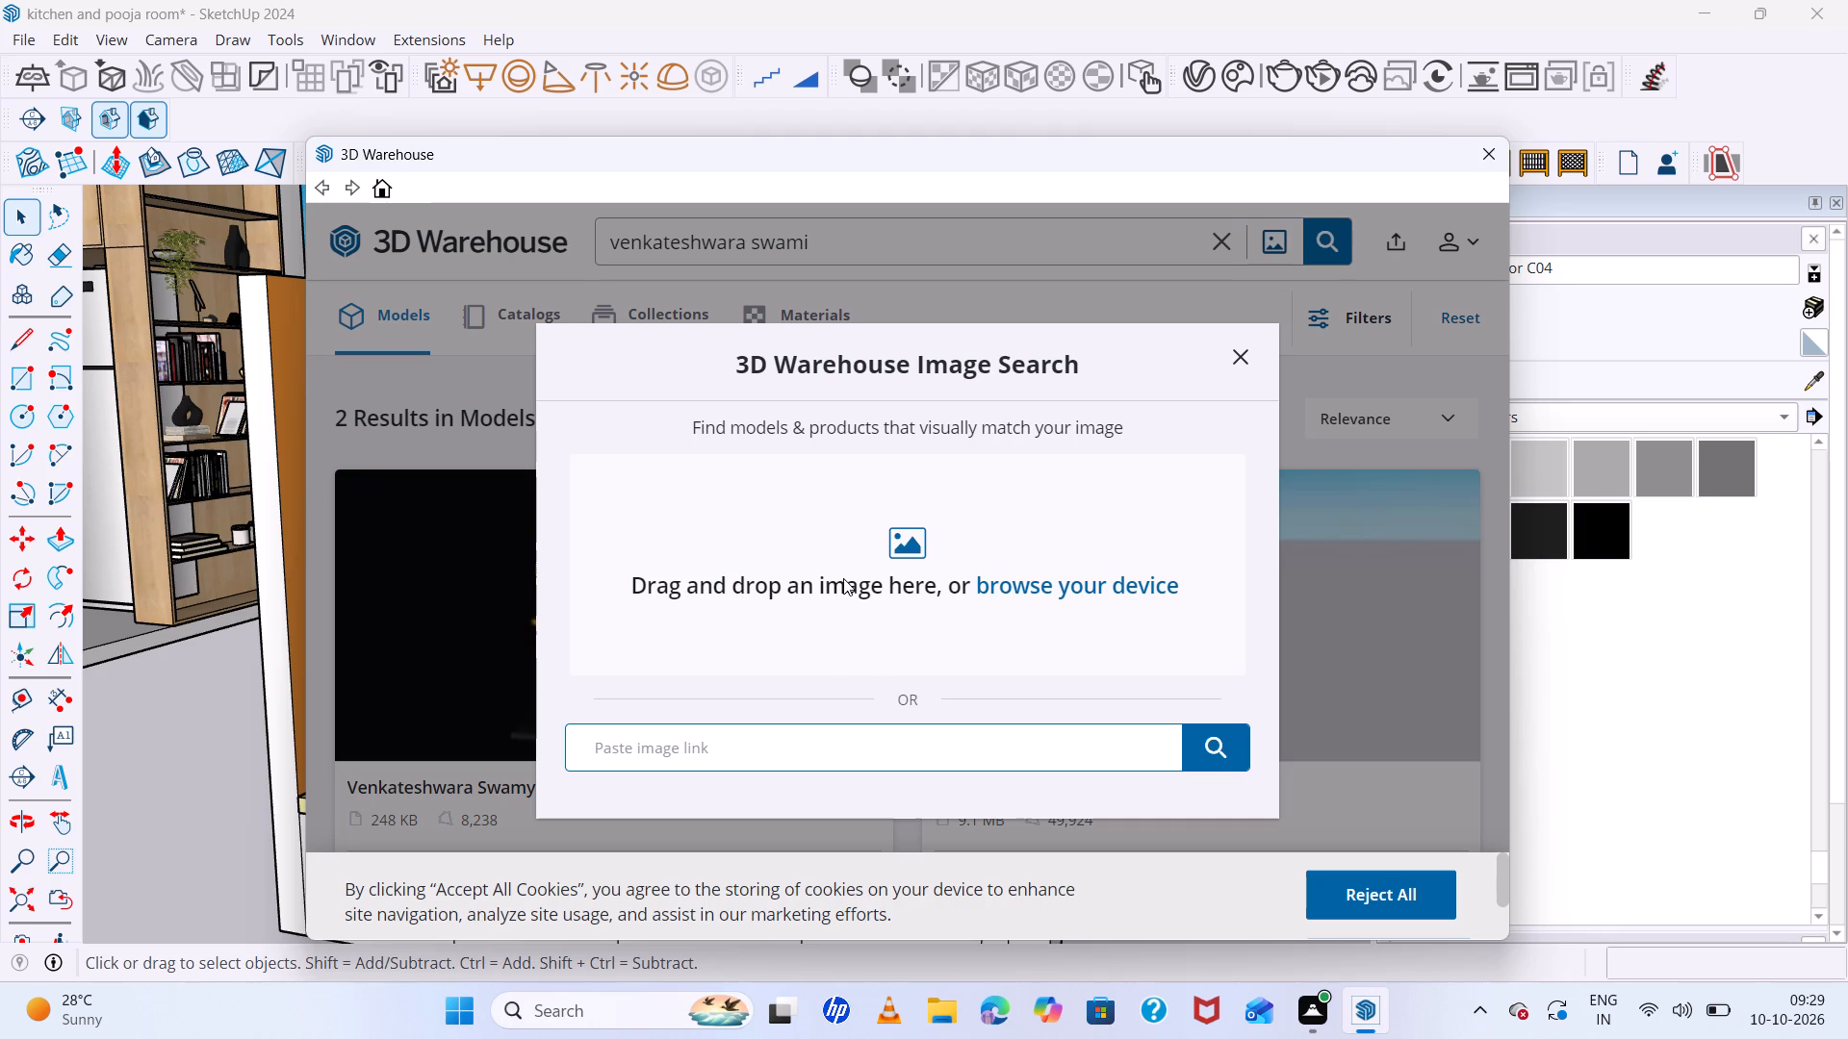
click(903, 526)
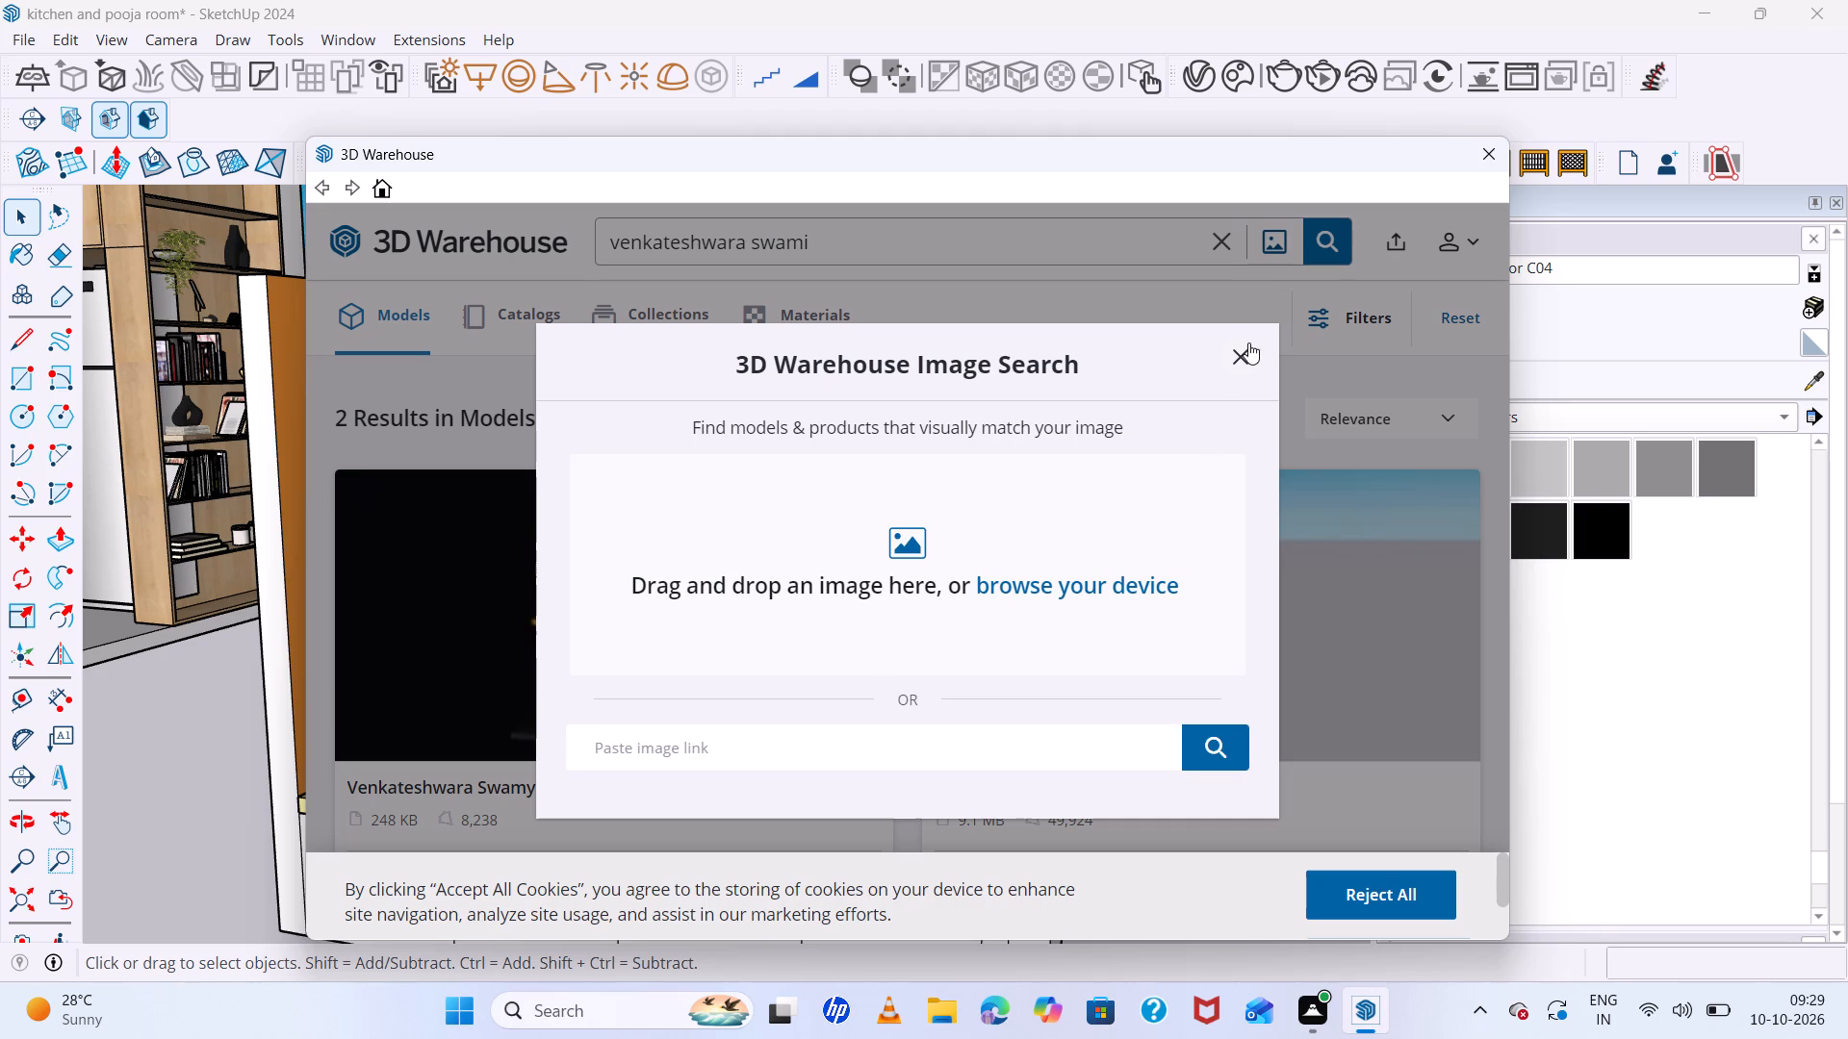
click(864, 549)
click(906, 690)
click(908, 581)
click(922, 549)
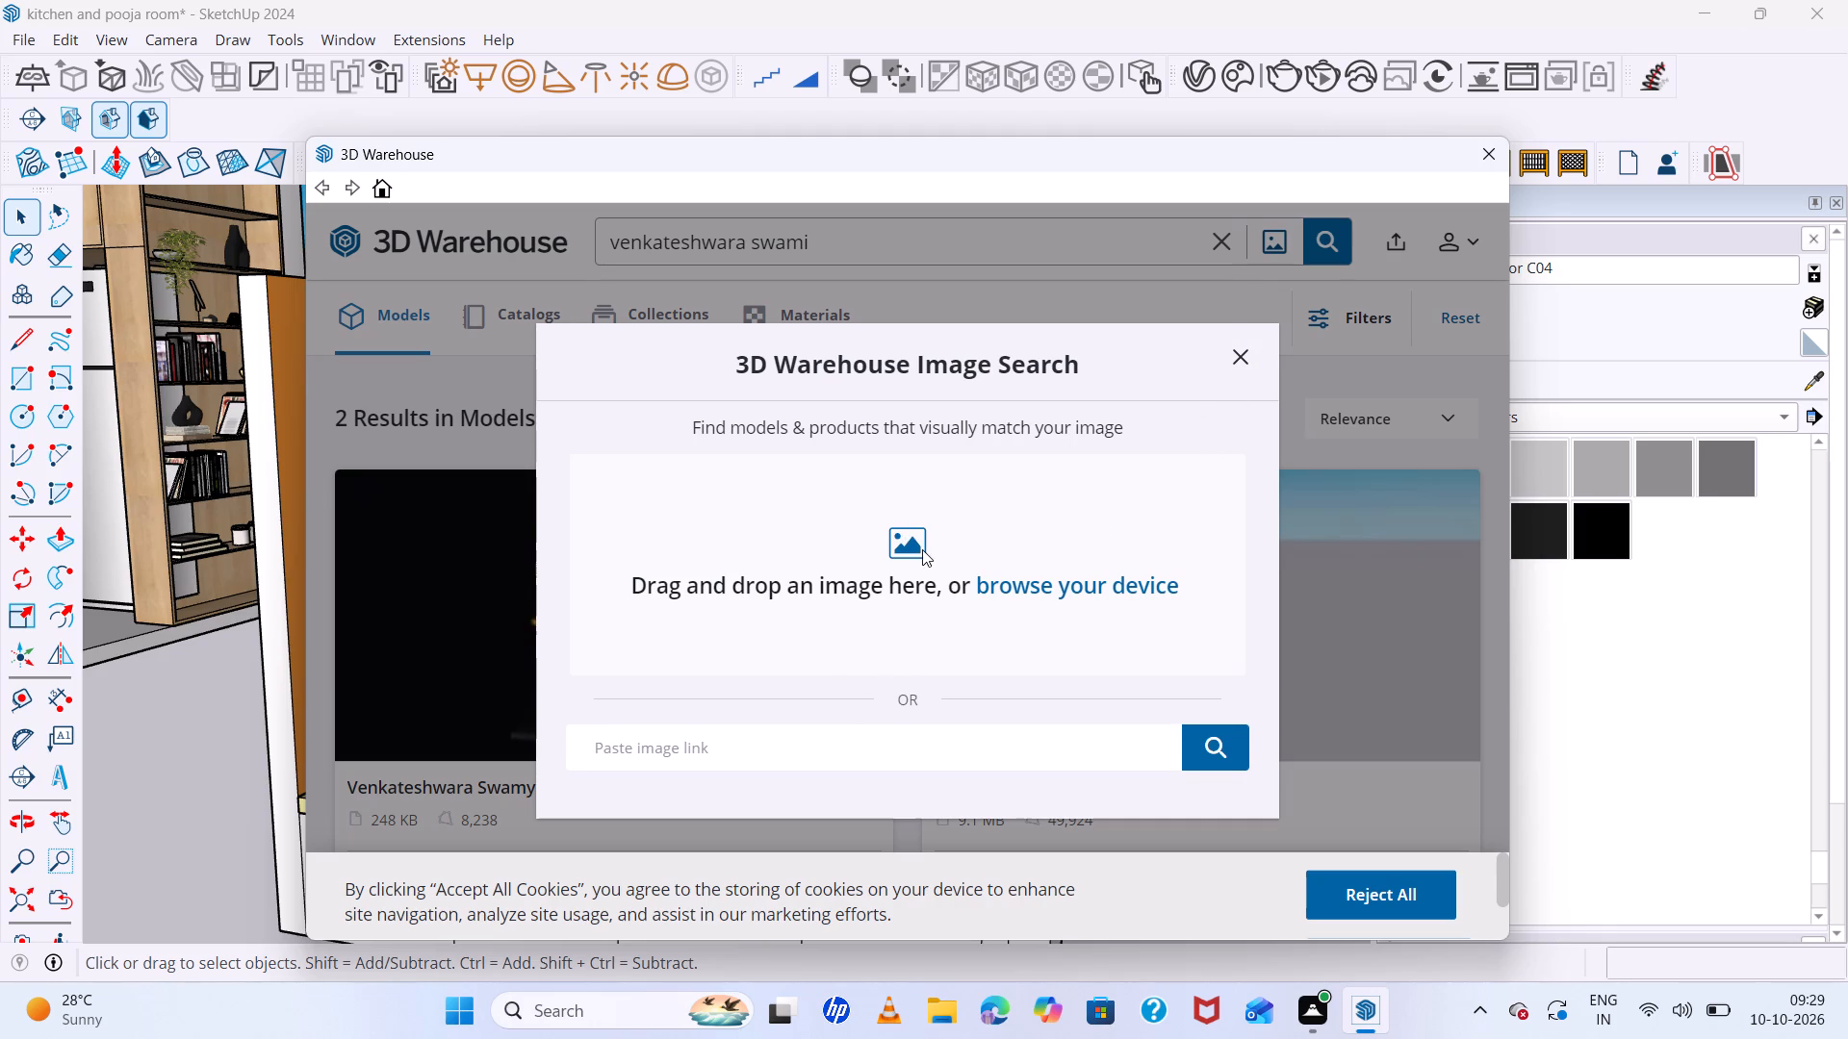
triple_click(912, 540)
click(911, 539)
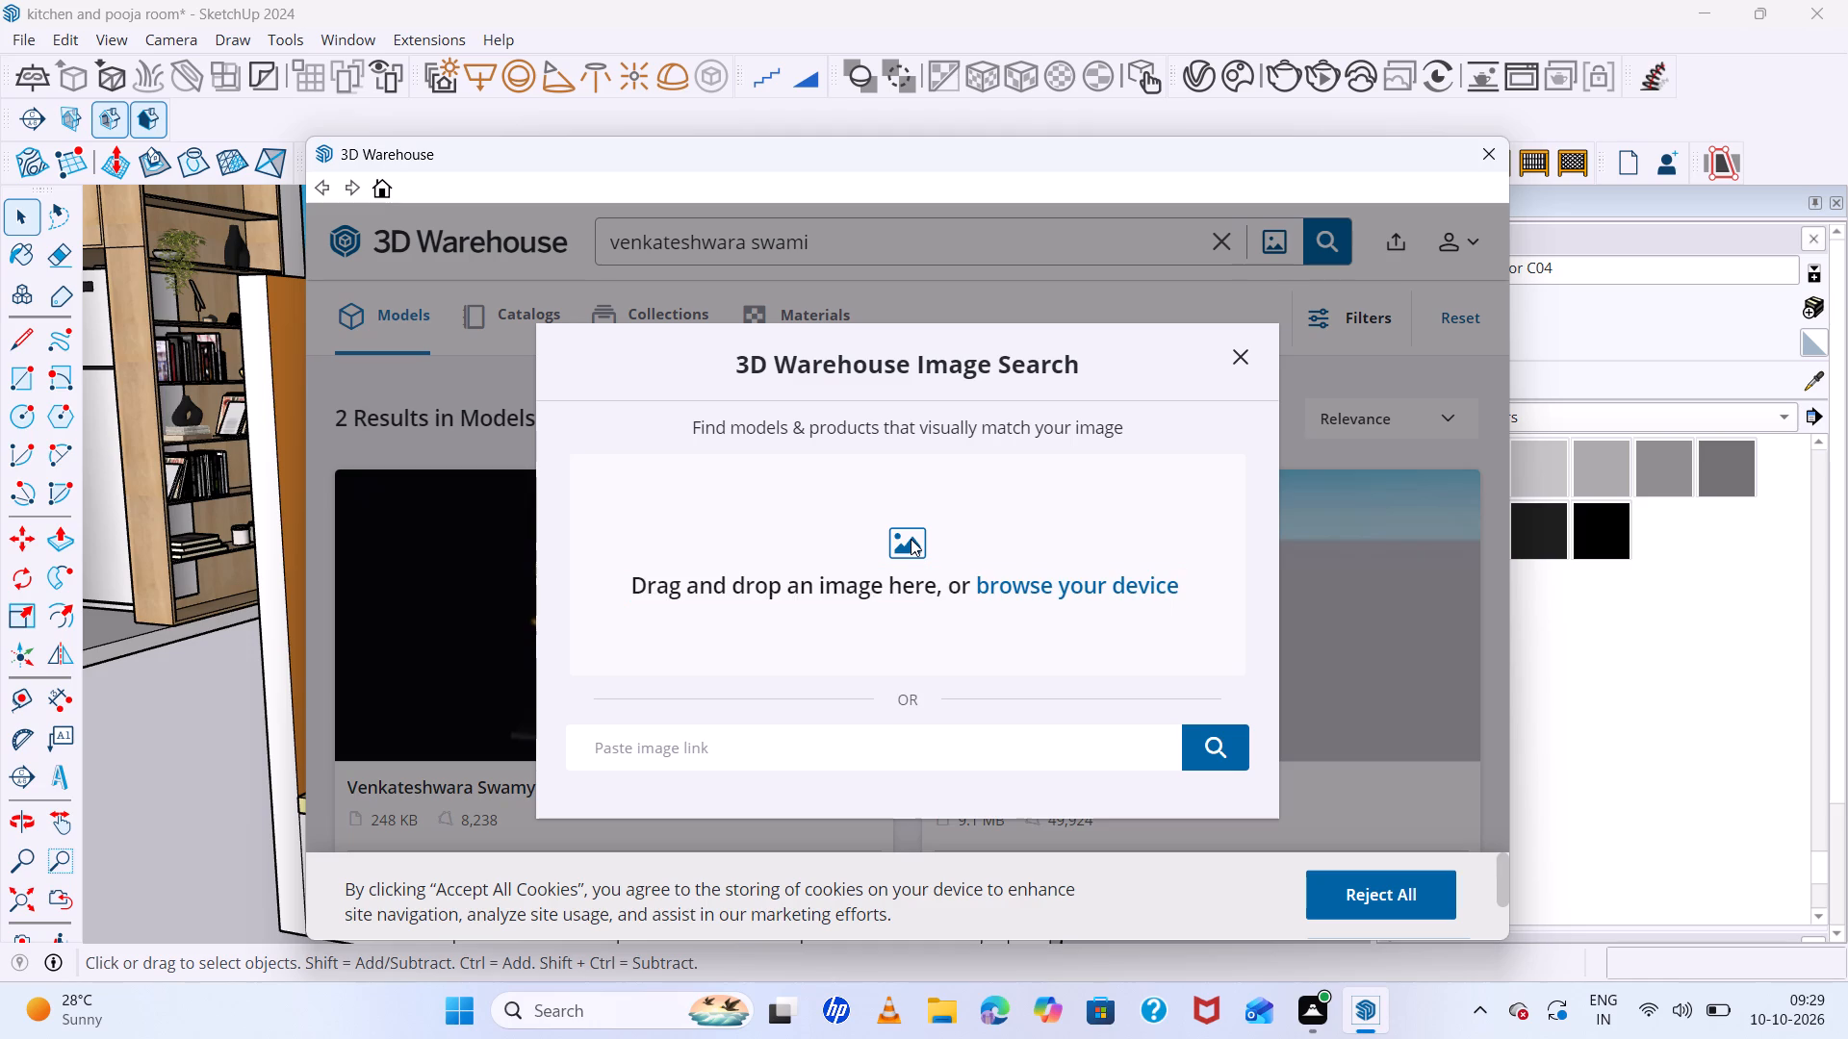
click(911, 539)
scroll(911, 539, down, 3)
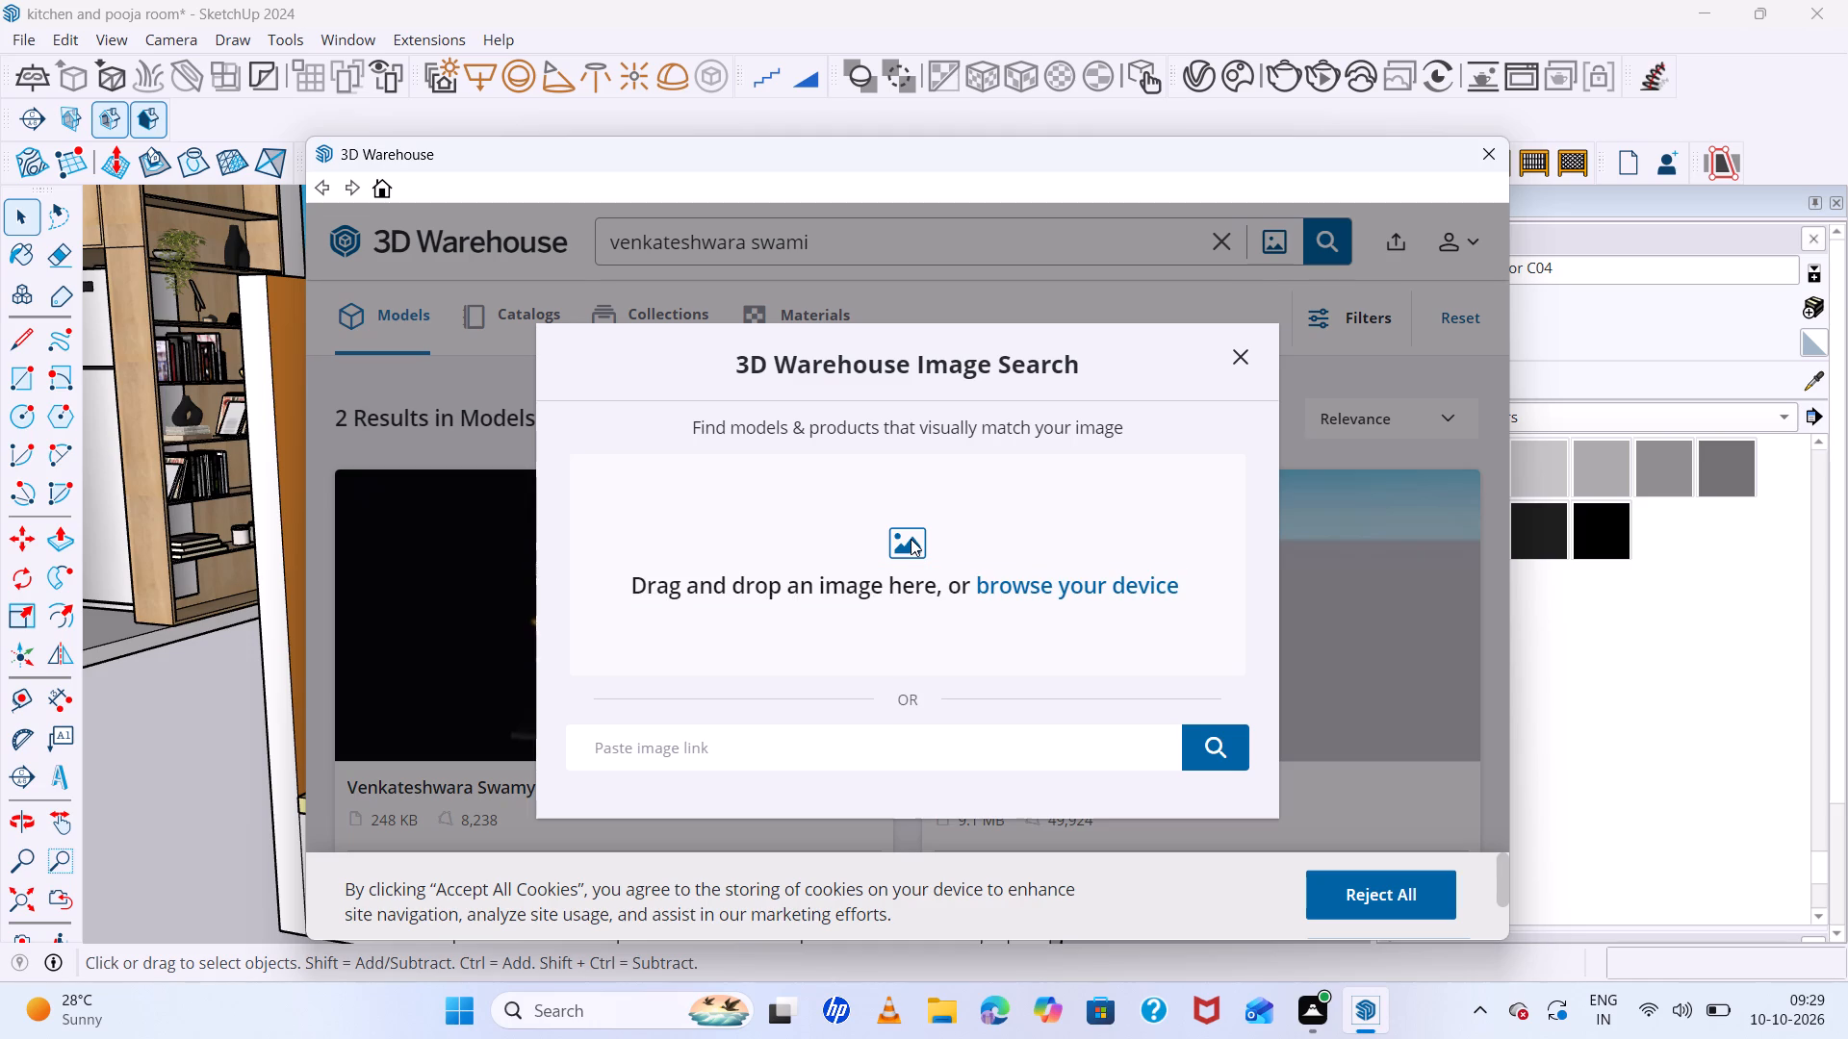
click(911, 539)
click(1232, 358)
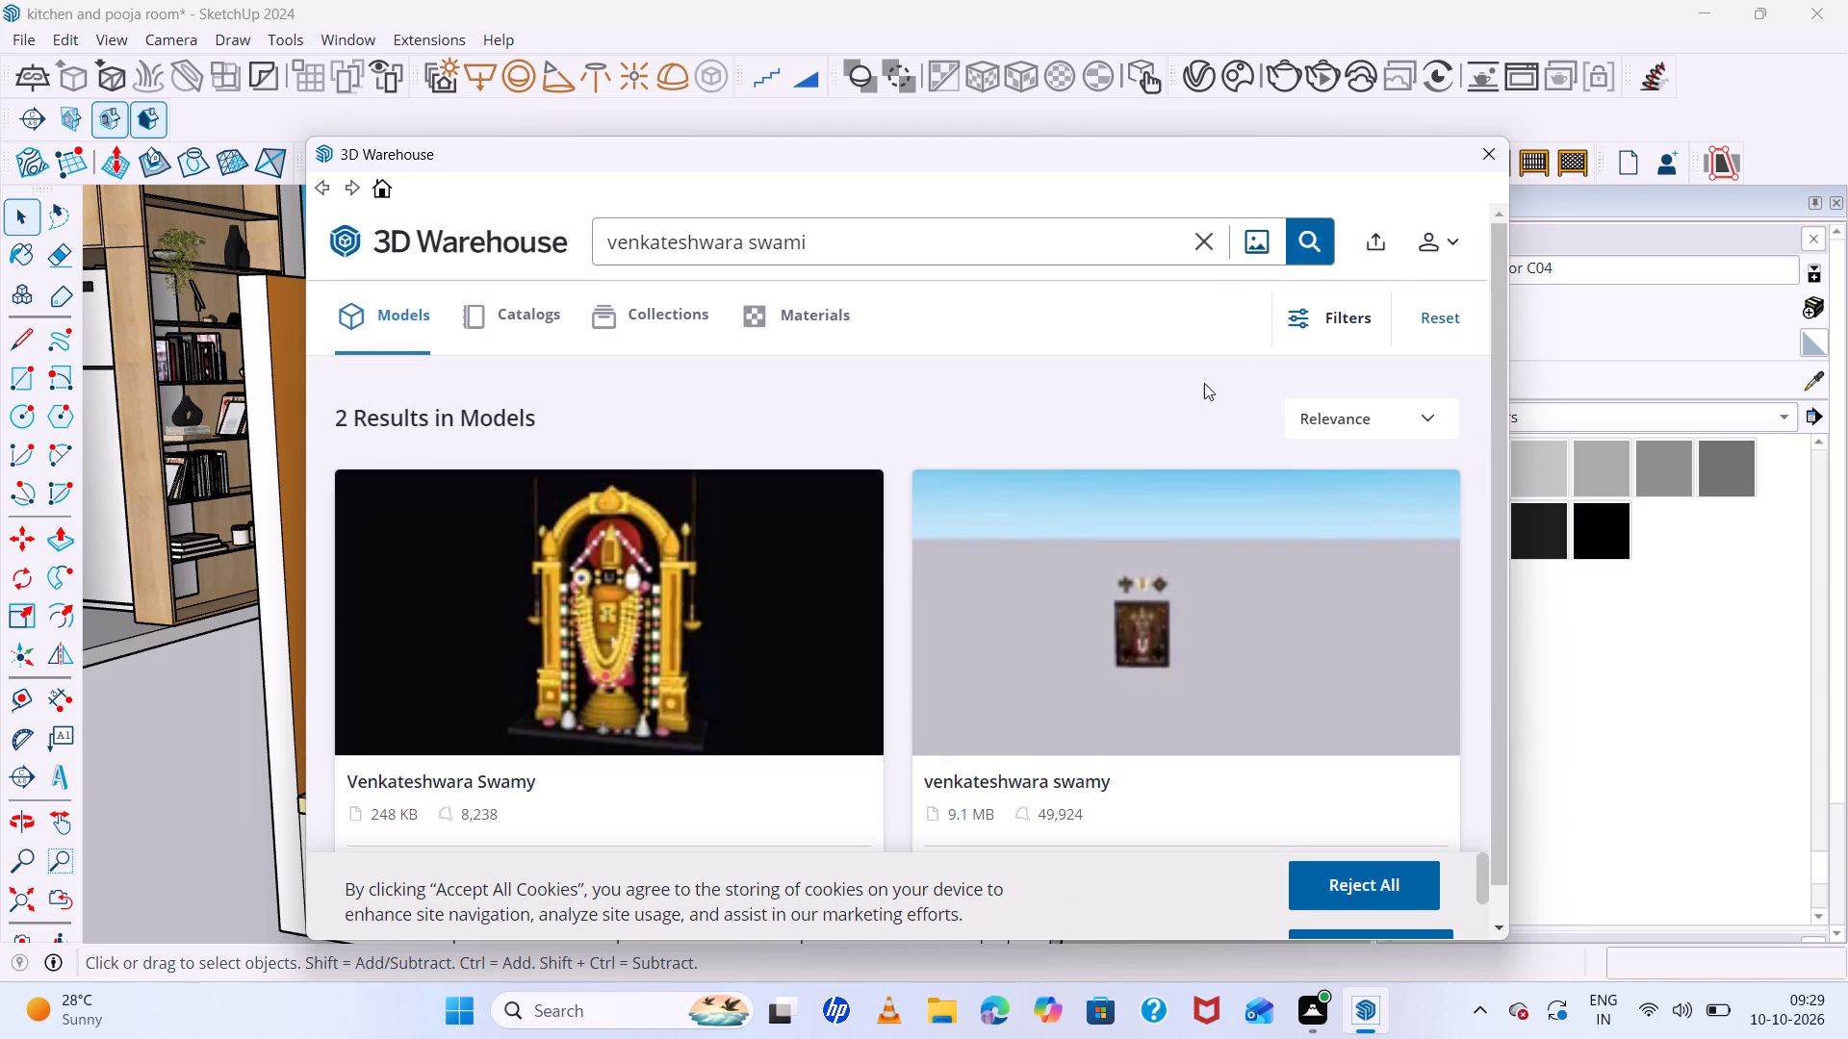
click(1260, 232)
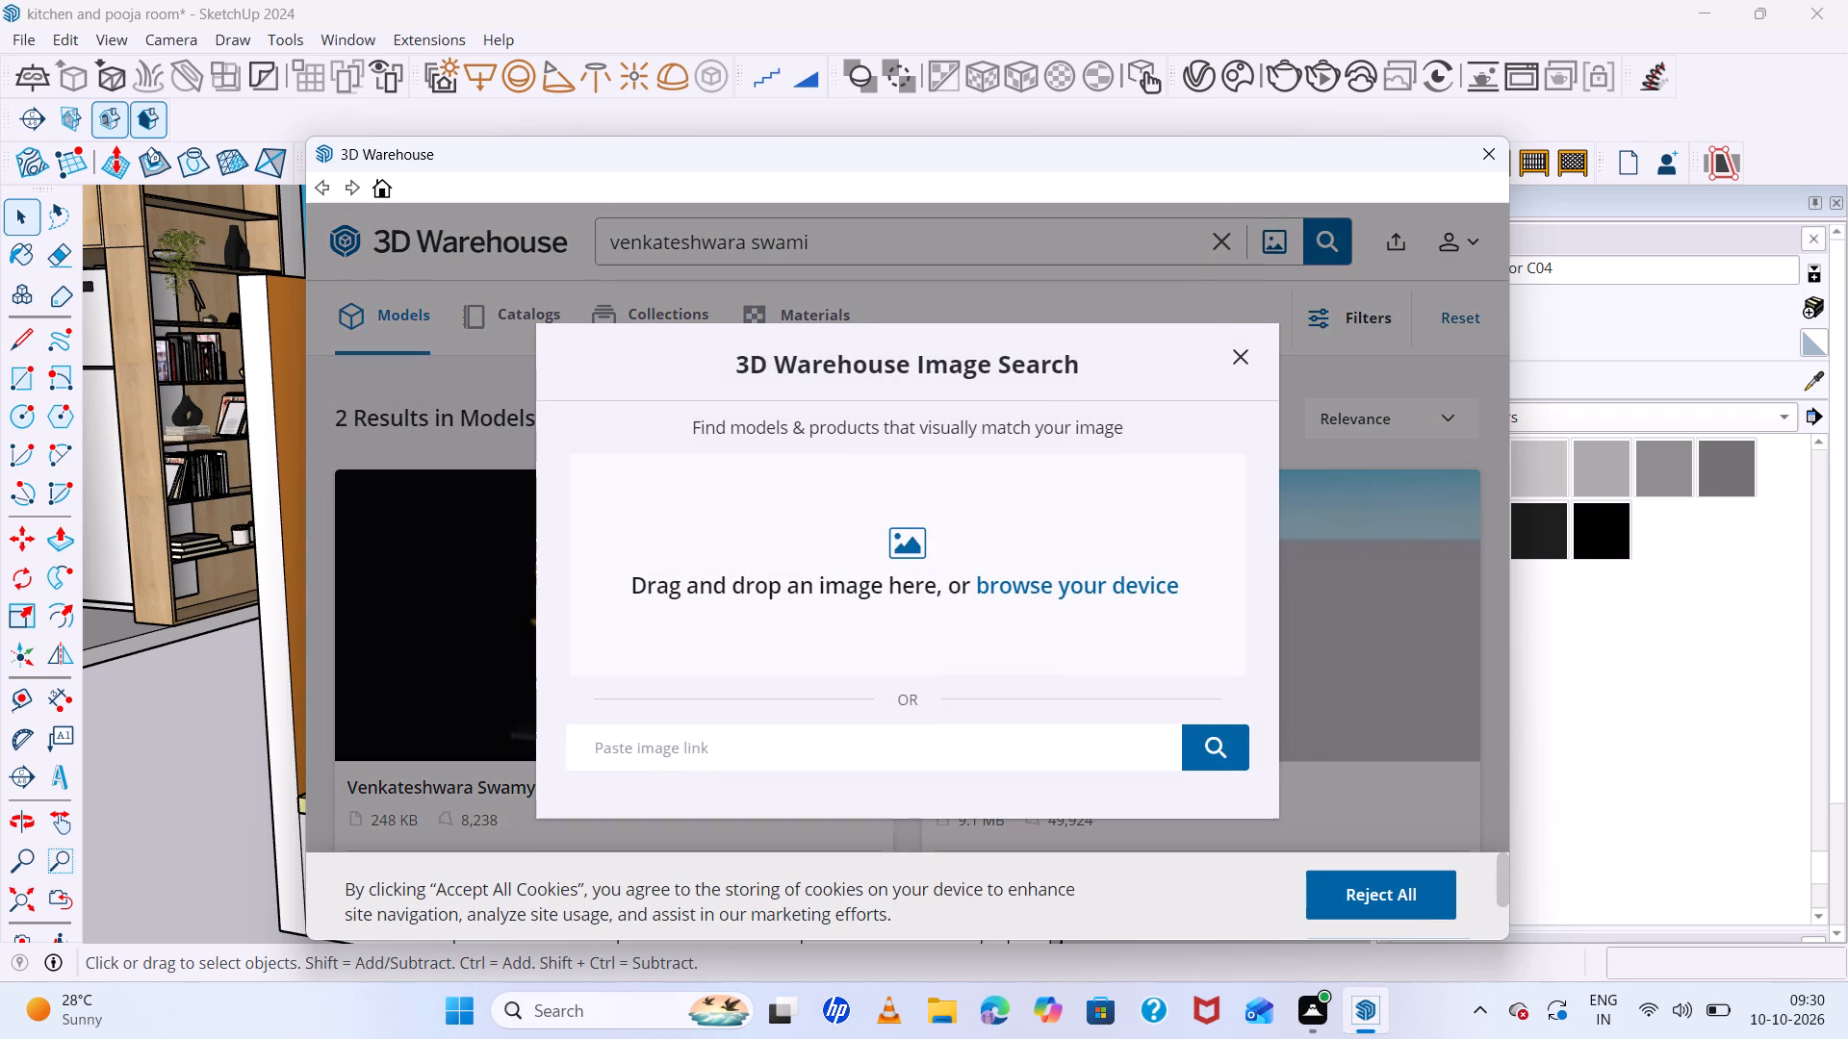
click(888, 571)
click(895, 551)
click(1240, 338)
Shorten the 3D Warehouse search to "venkateshwara" and look through the models for a suitable deity piece.
click(839, 244)
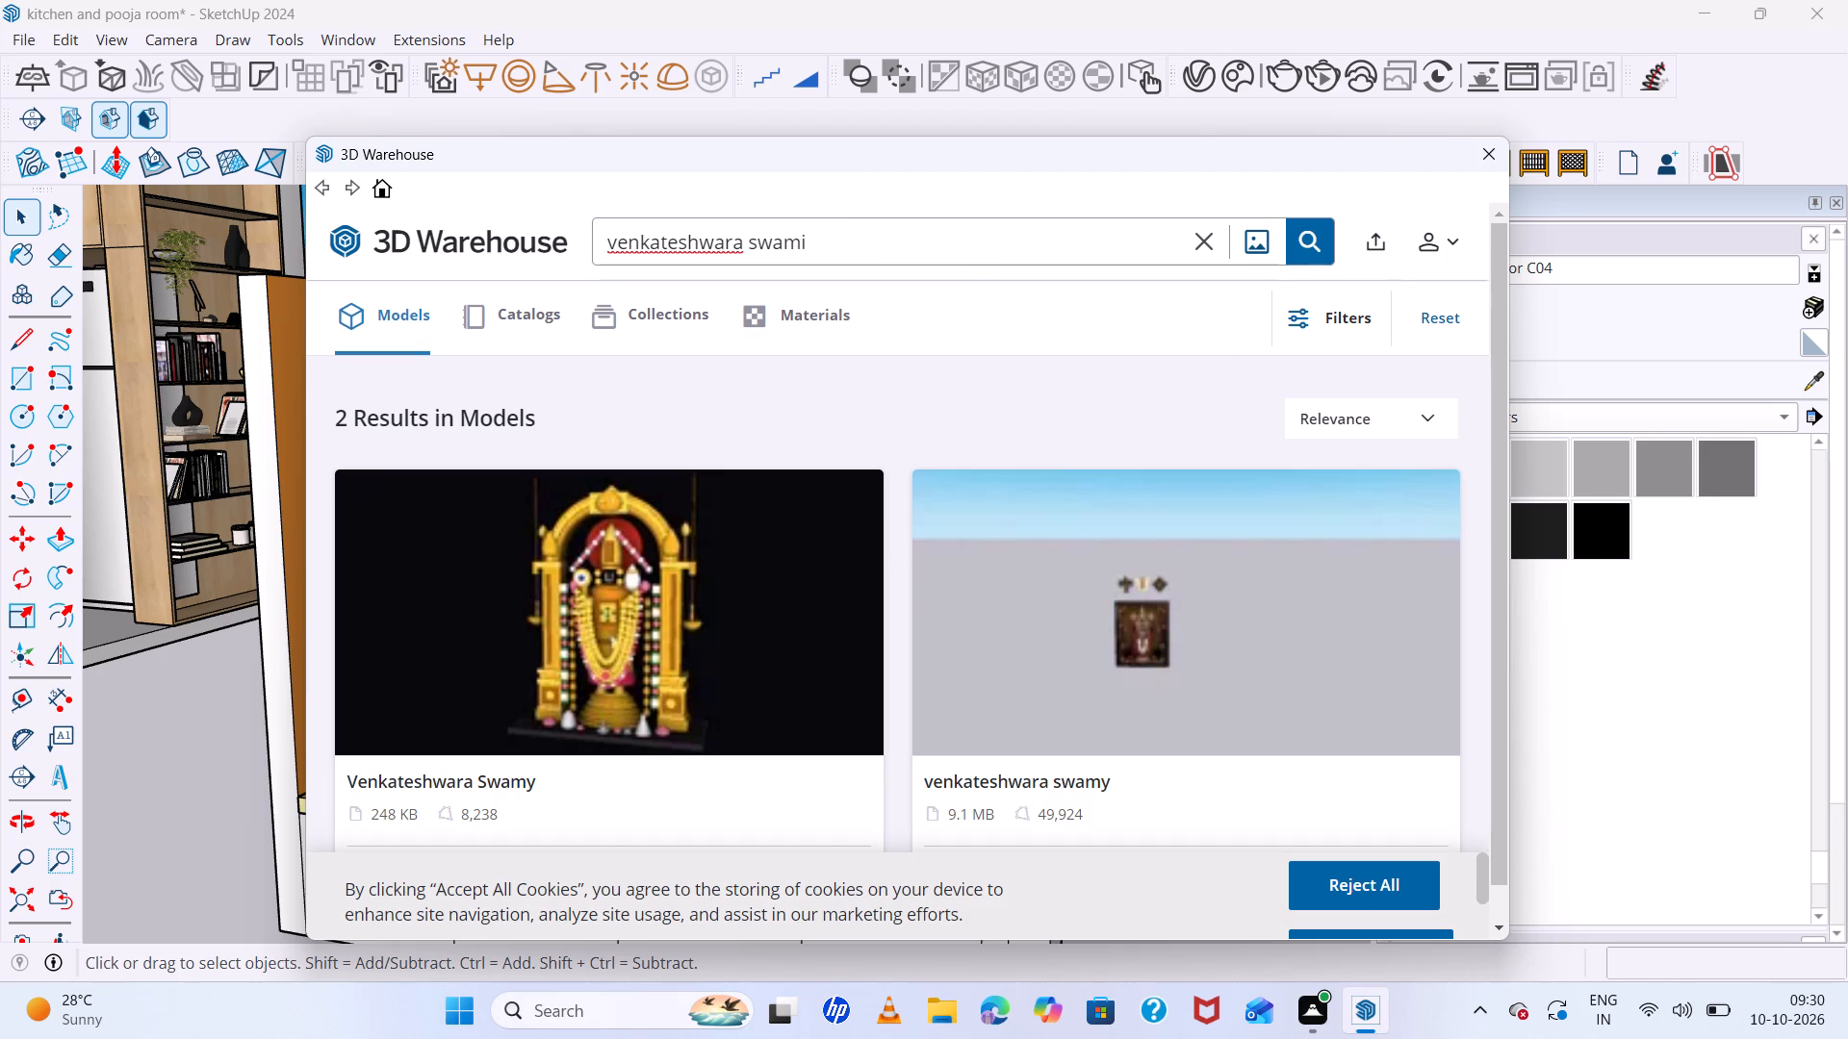
click(745, 242)
click(896, 243)
key(BackSpace)
key(BackSpace)
key(BackSpace)
key(BackSpace)
key(BackSpace)
key(Return)
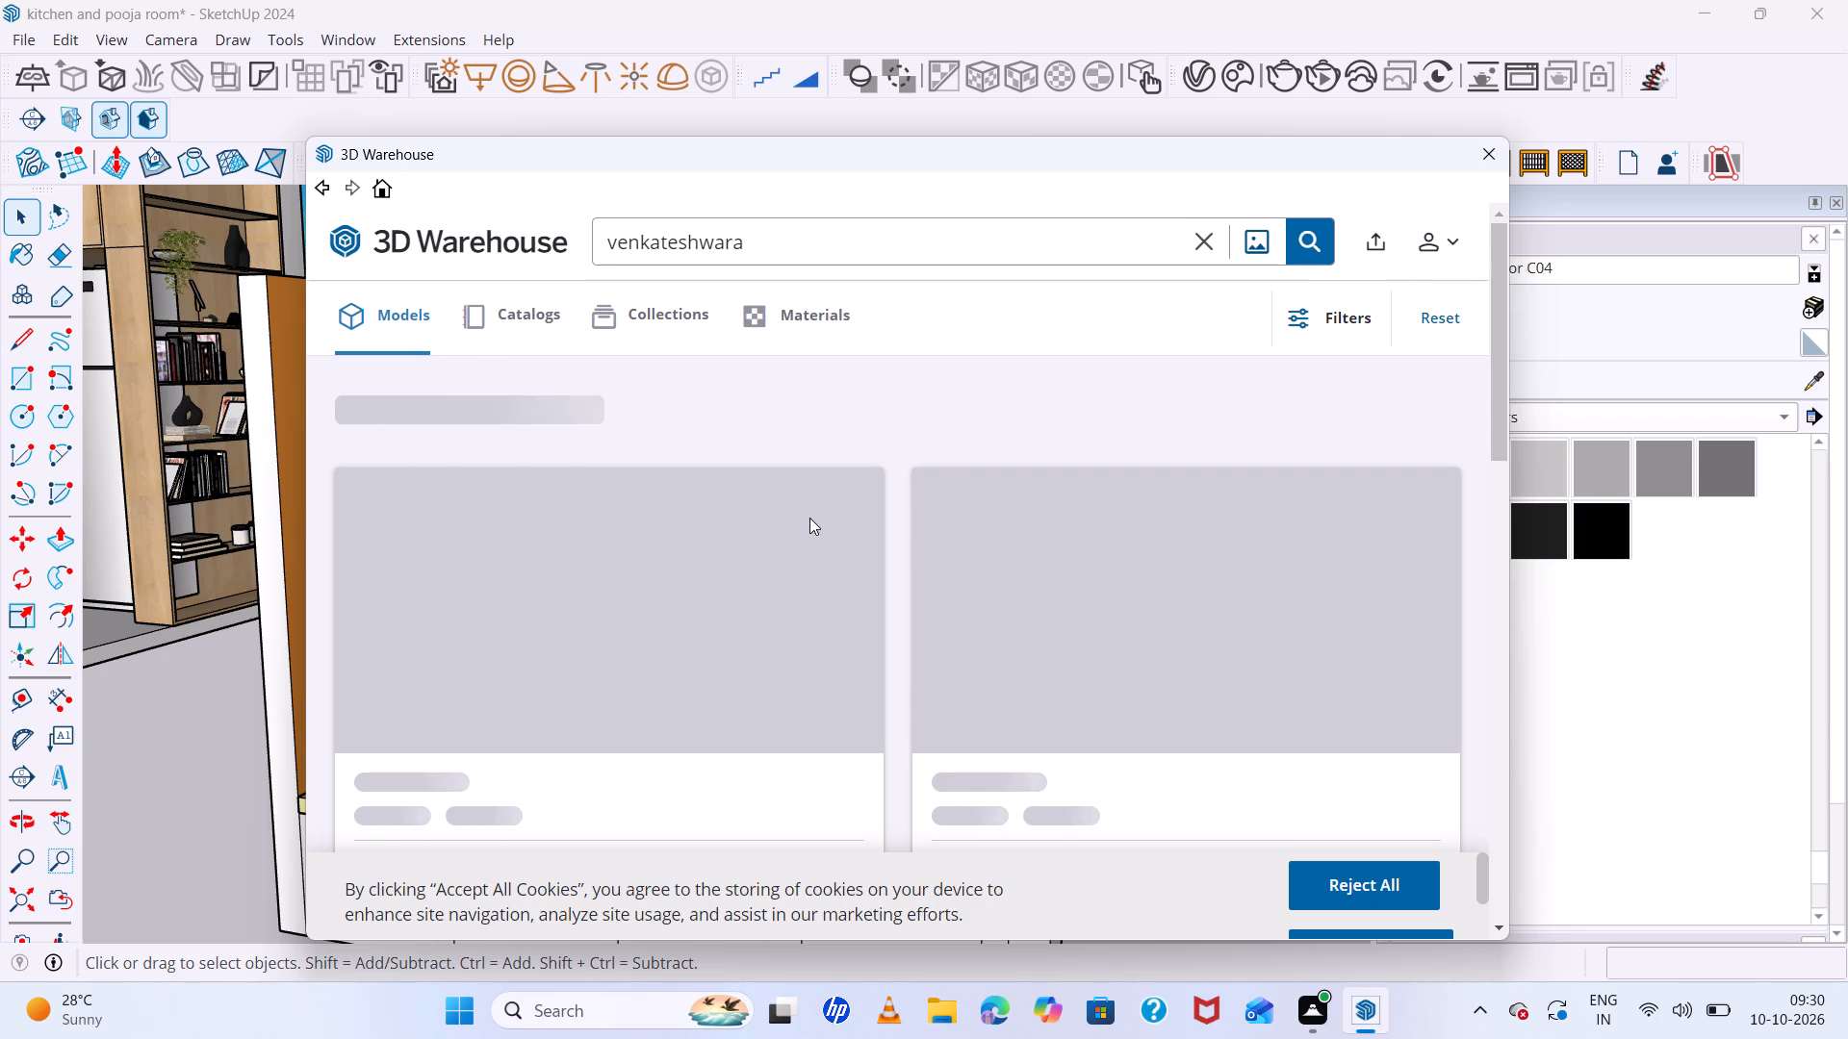
scroll(812, 517, down, 6)
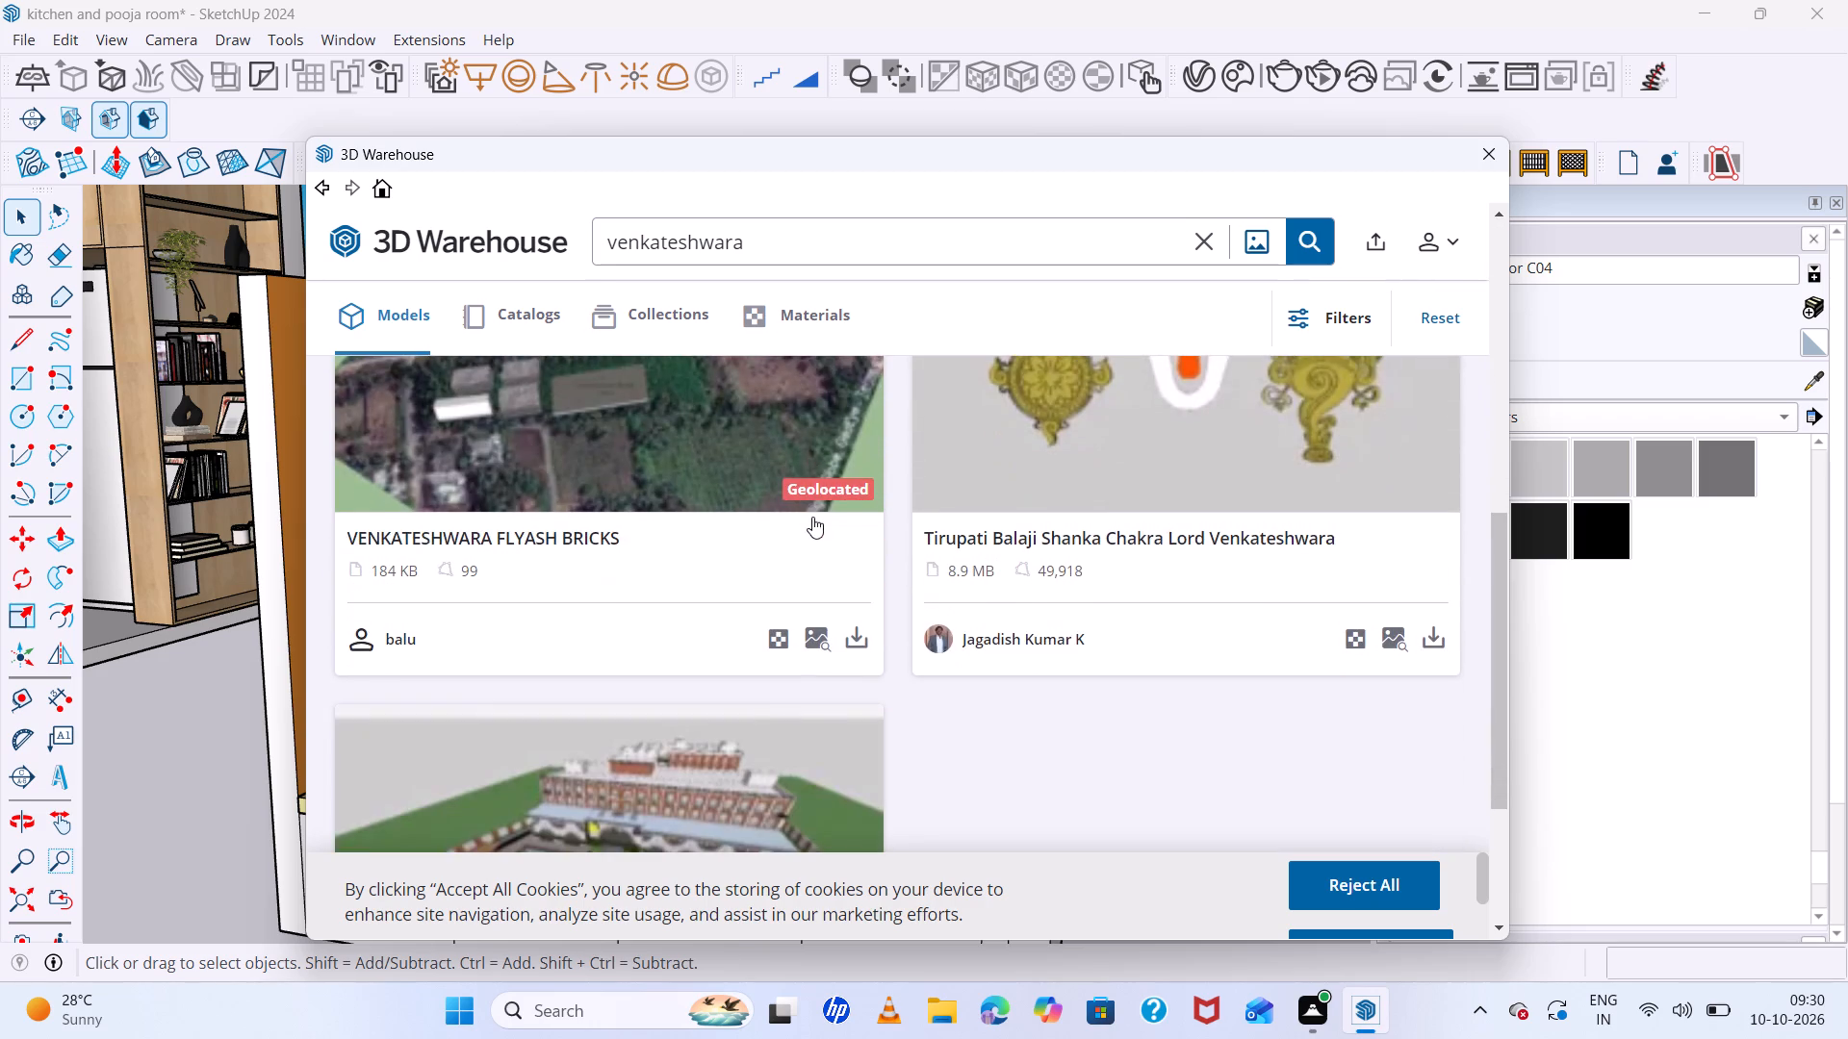
scroll(812, 517, down, 11)
scroll(812, 517, up, 3)
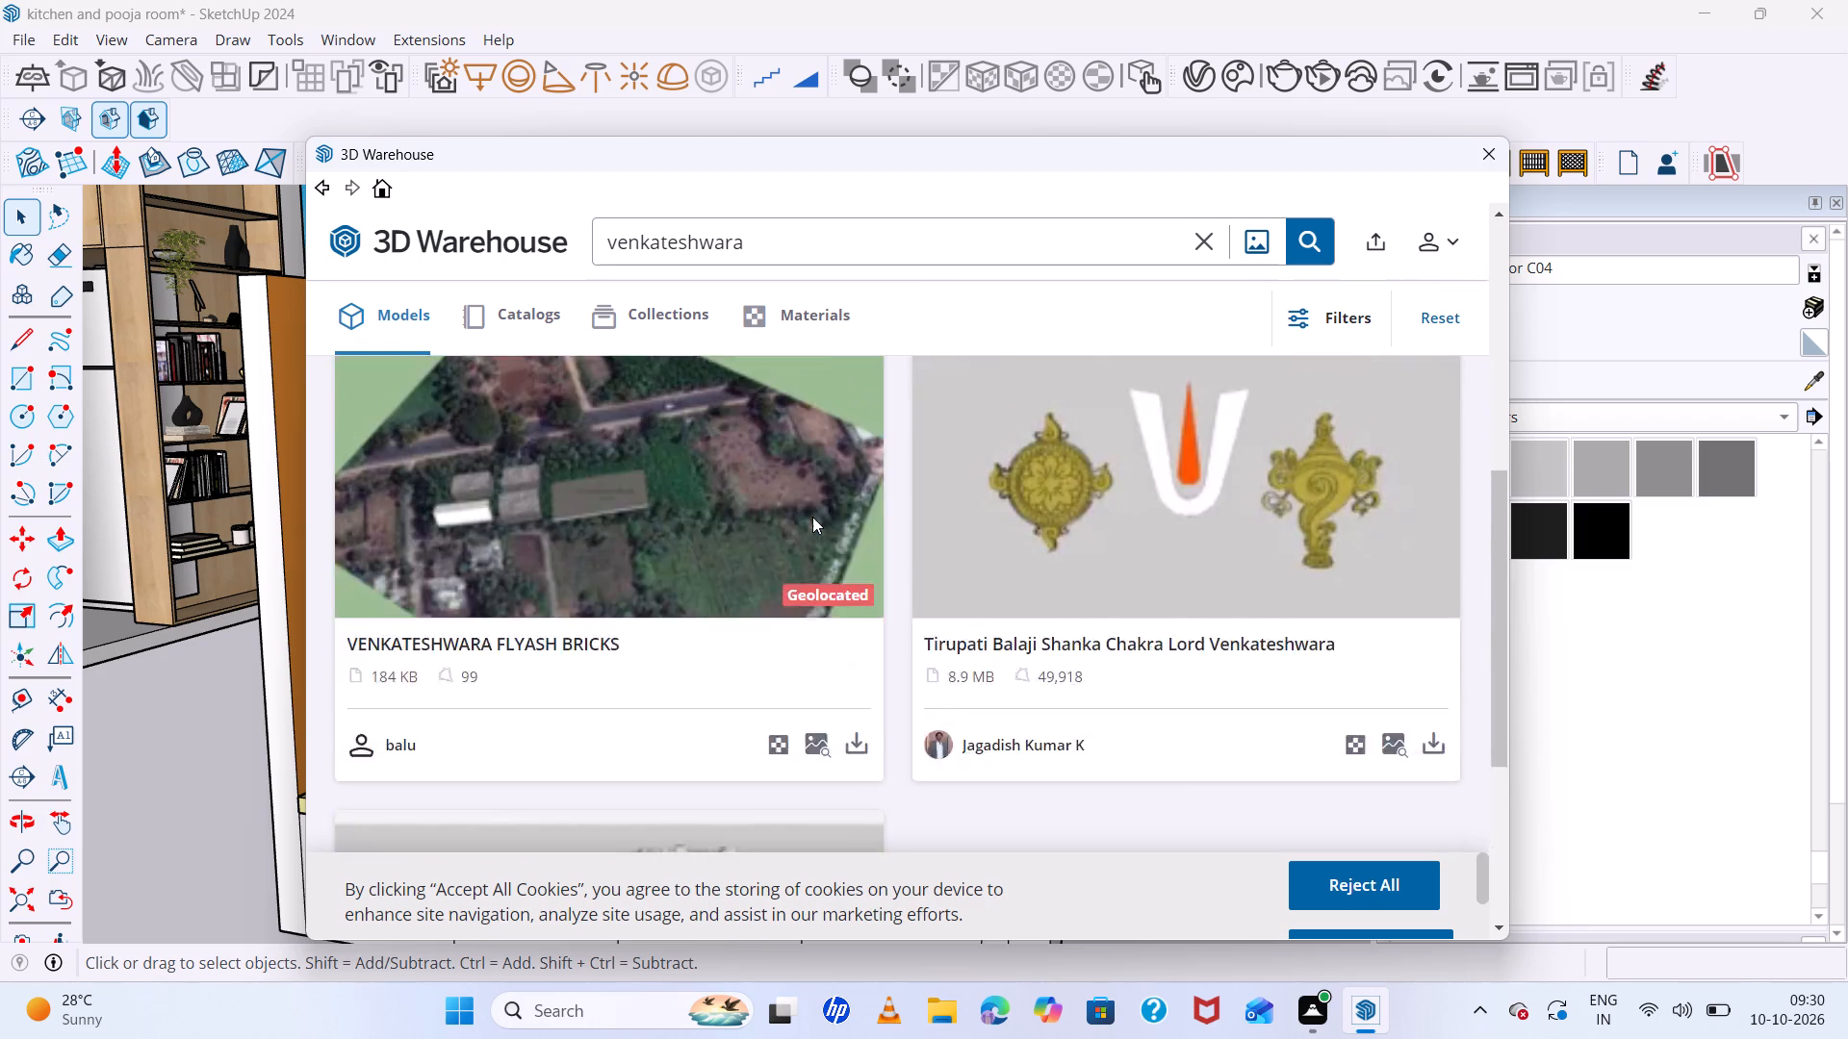
scroll(812, 517, up, 10)
scroll(813, 516, down, 6)
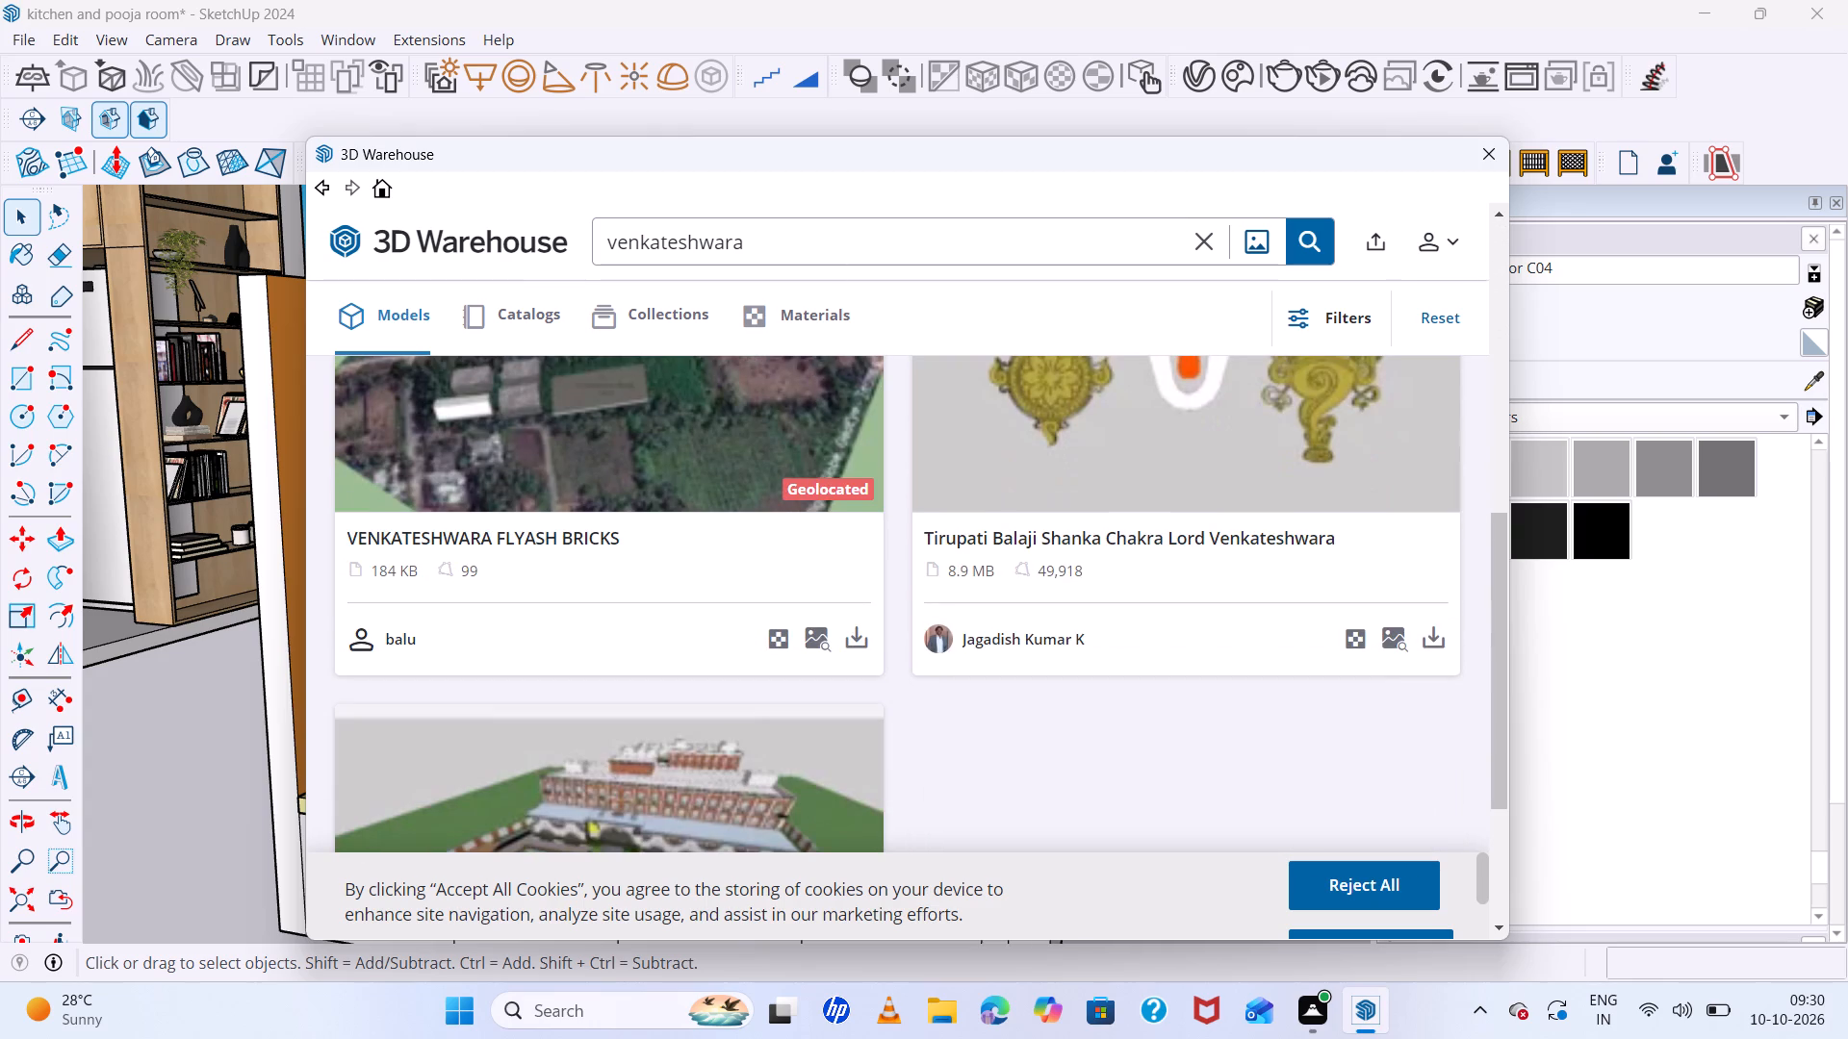
Replace the search text and search 3D Warehouse models for "ganesh".
click(824, 242)
key(BackSpace)
key(BackSpace)
key(BackSpace)
key(BackSpace)
key(BackSpace)
key(BackSpace)
key(BackSpace)
key(BackSpace)
key(BackSpace)
key(BackSpace)
key(BackSpace)
key(BackSpace)
key(BackSpace)
key(BackSpace)
key(BackSpace)
key(BackSpace)
key(BackSpace)
key(BackSpace)
key(BackSpace)
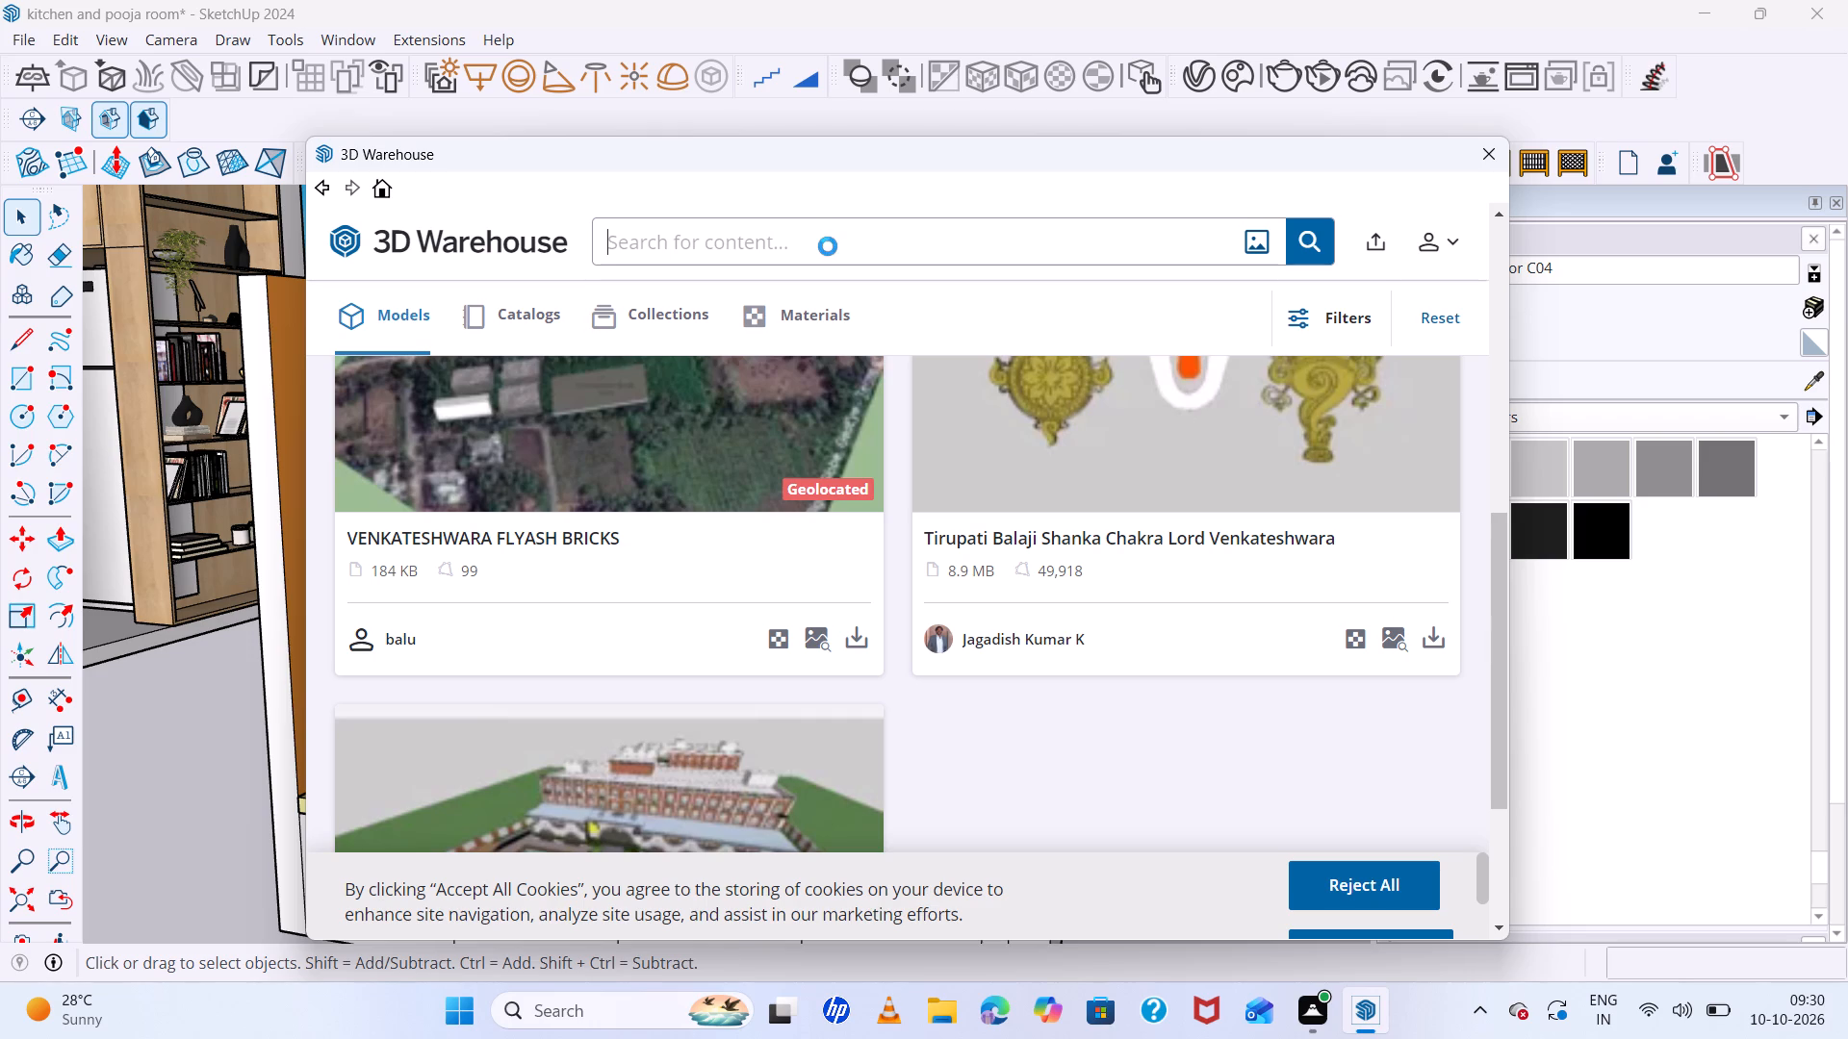
text(ge)
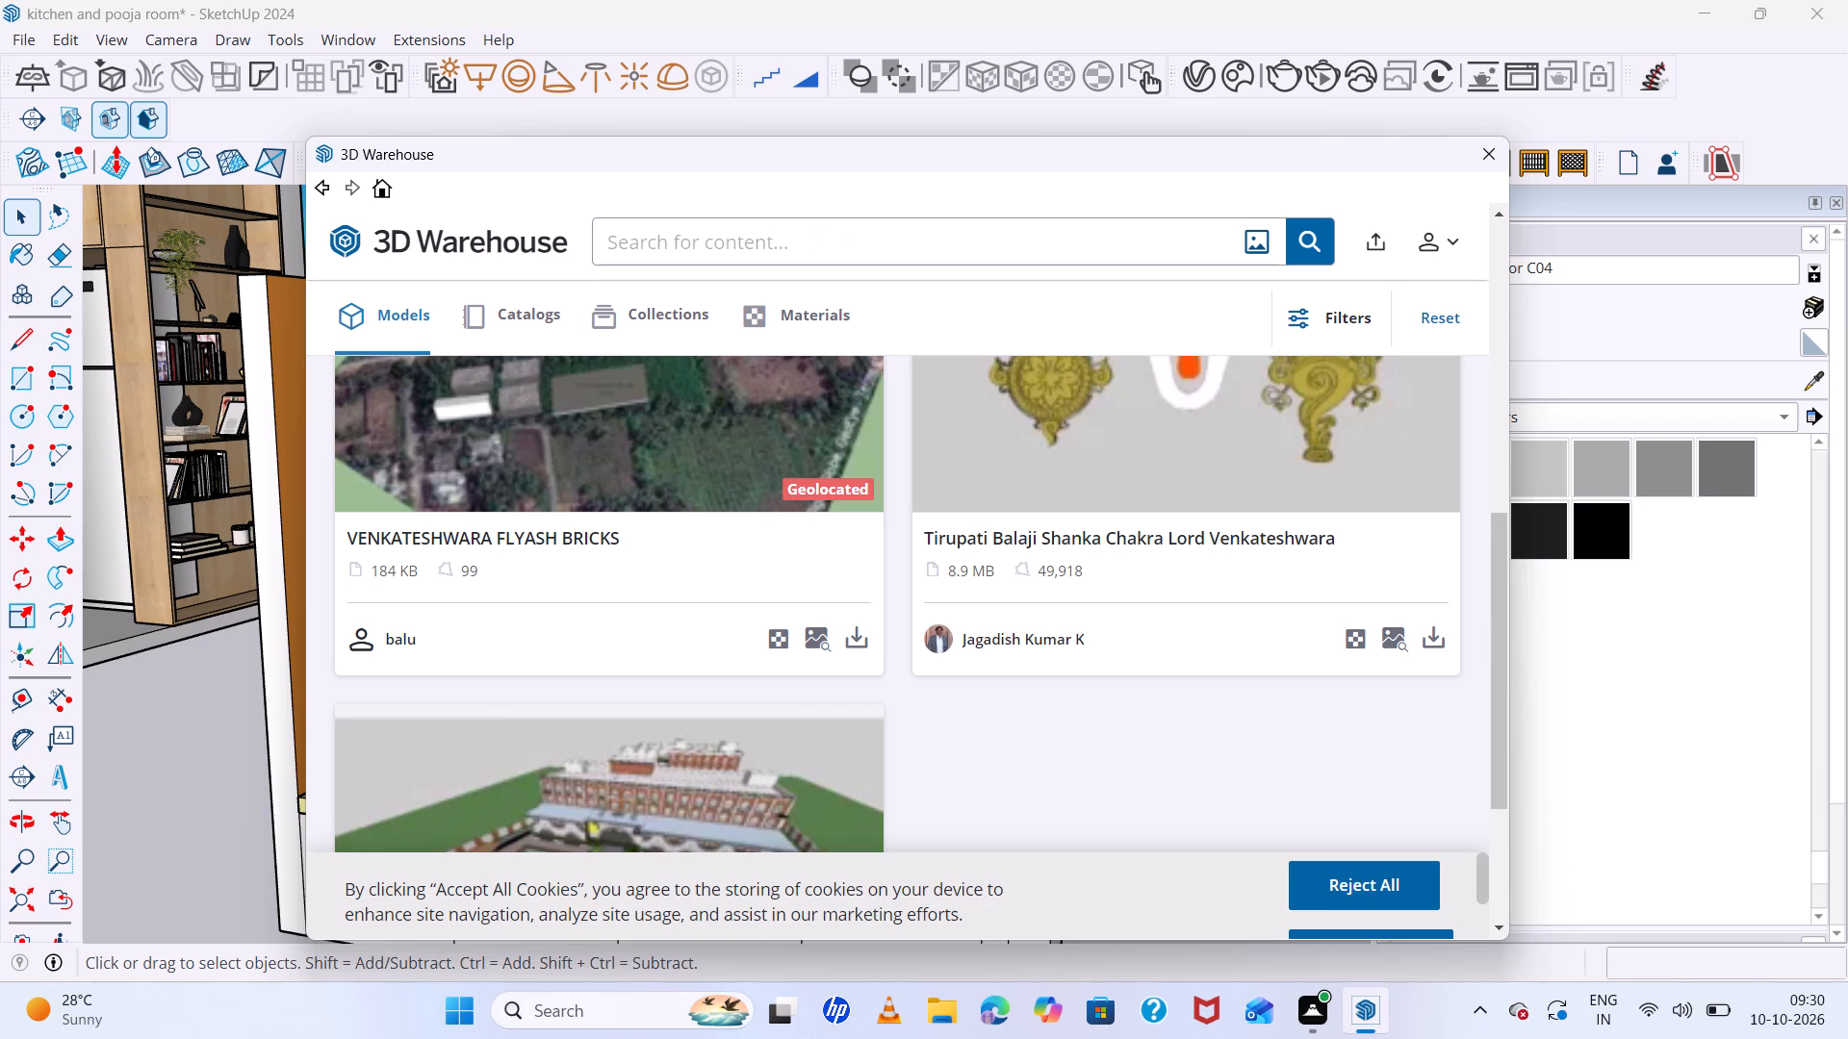
click(831, 244)
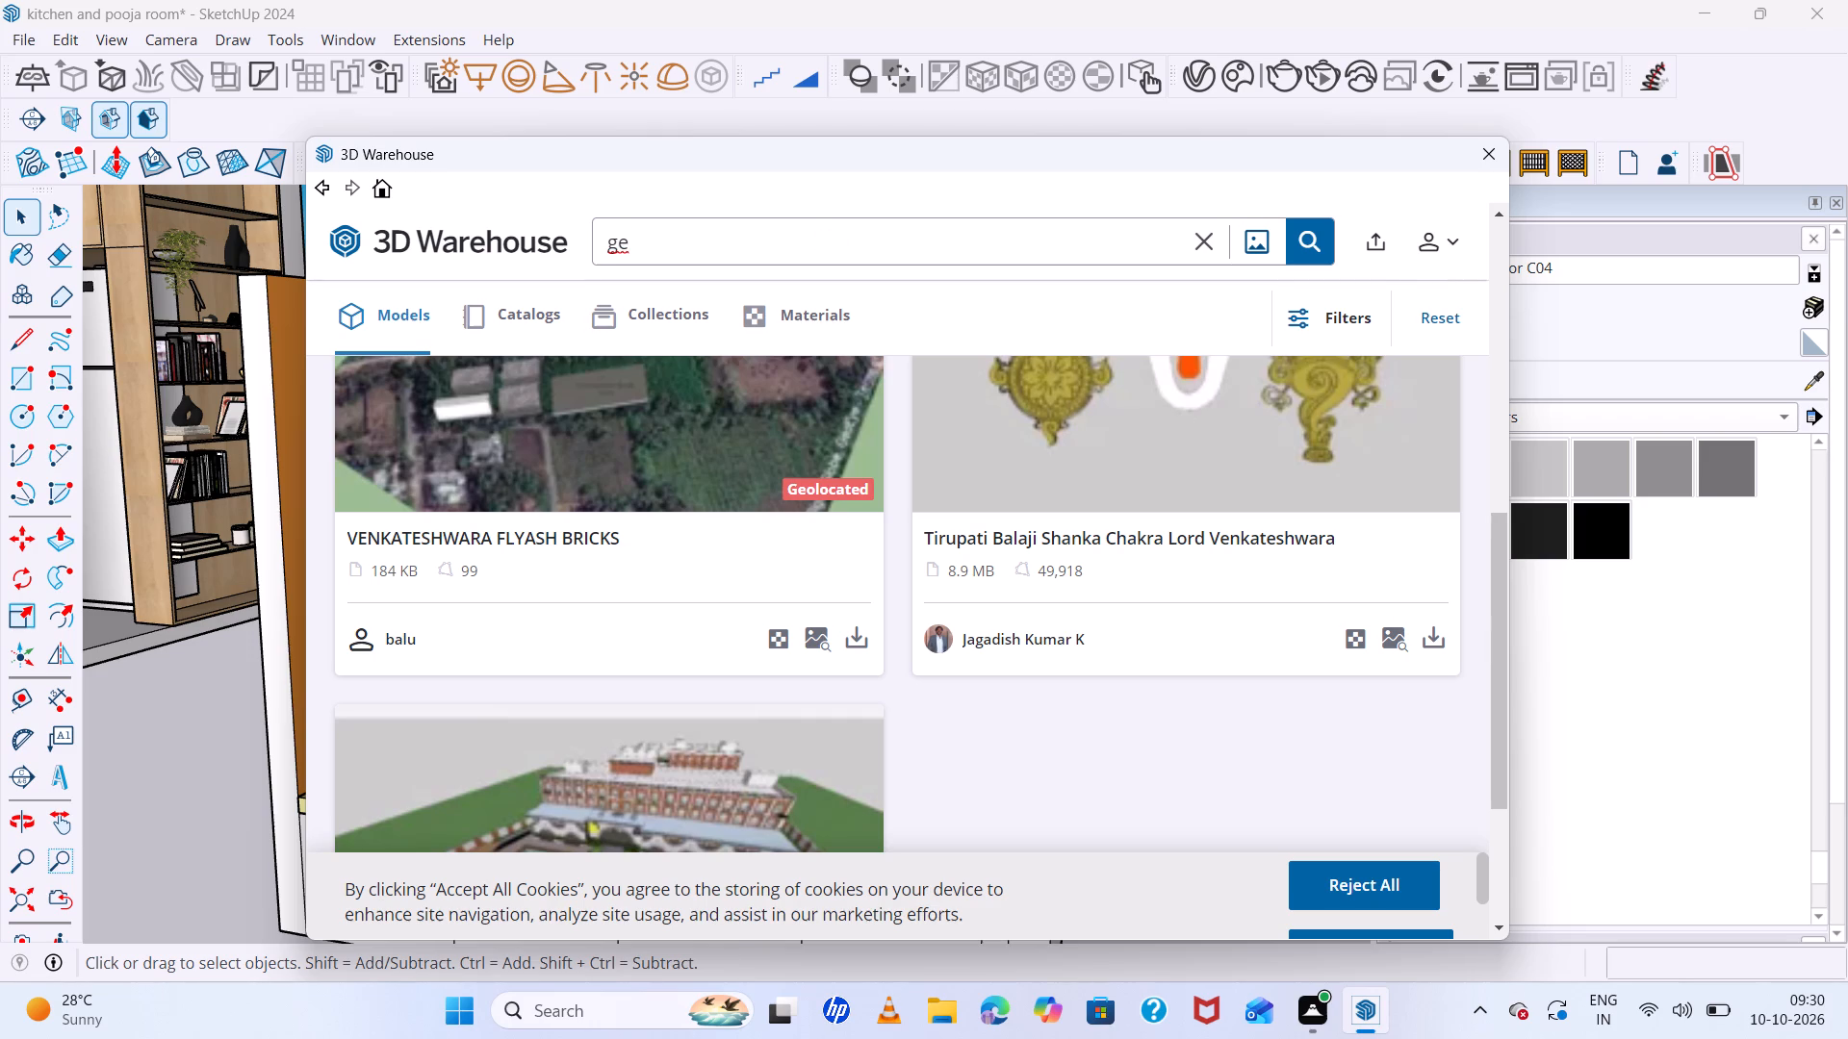
key(BackSpace)
text(an)
text(esh)
key(Return)
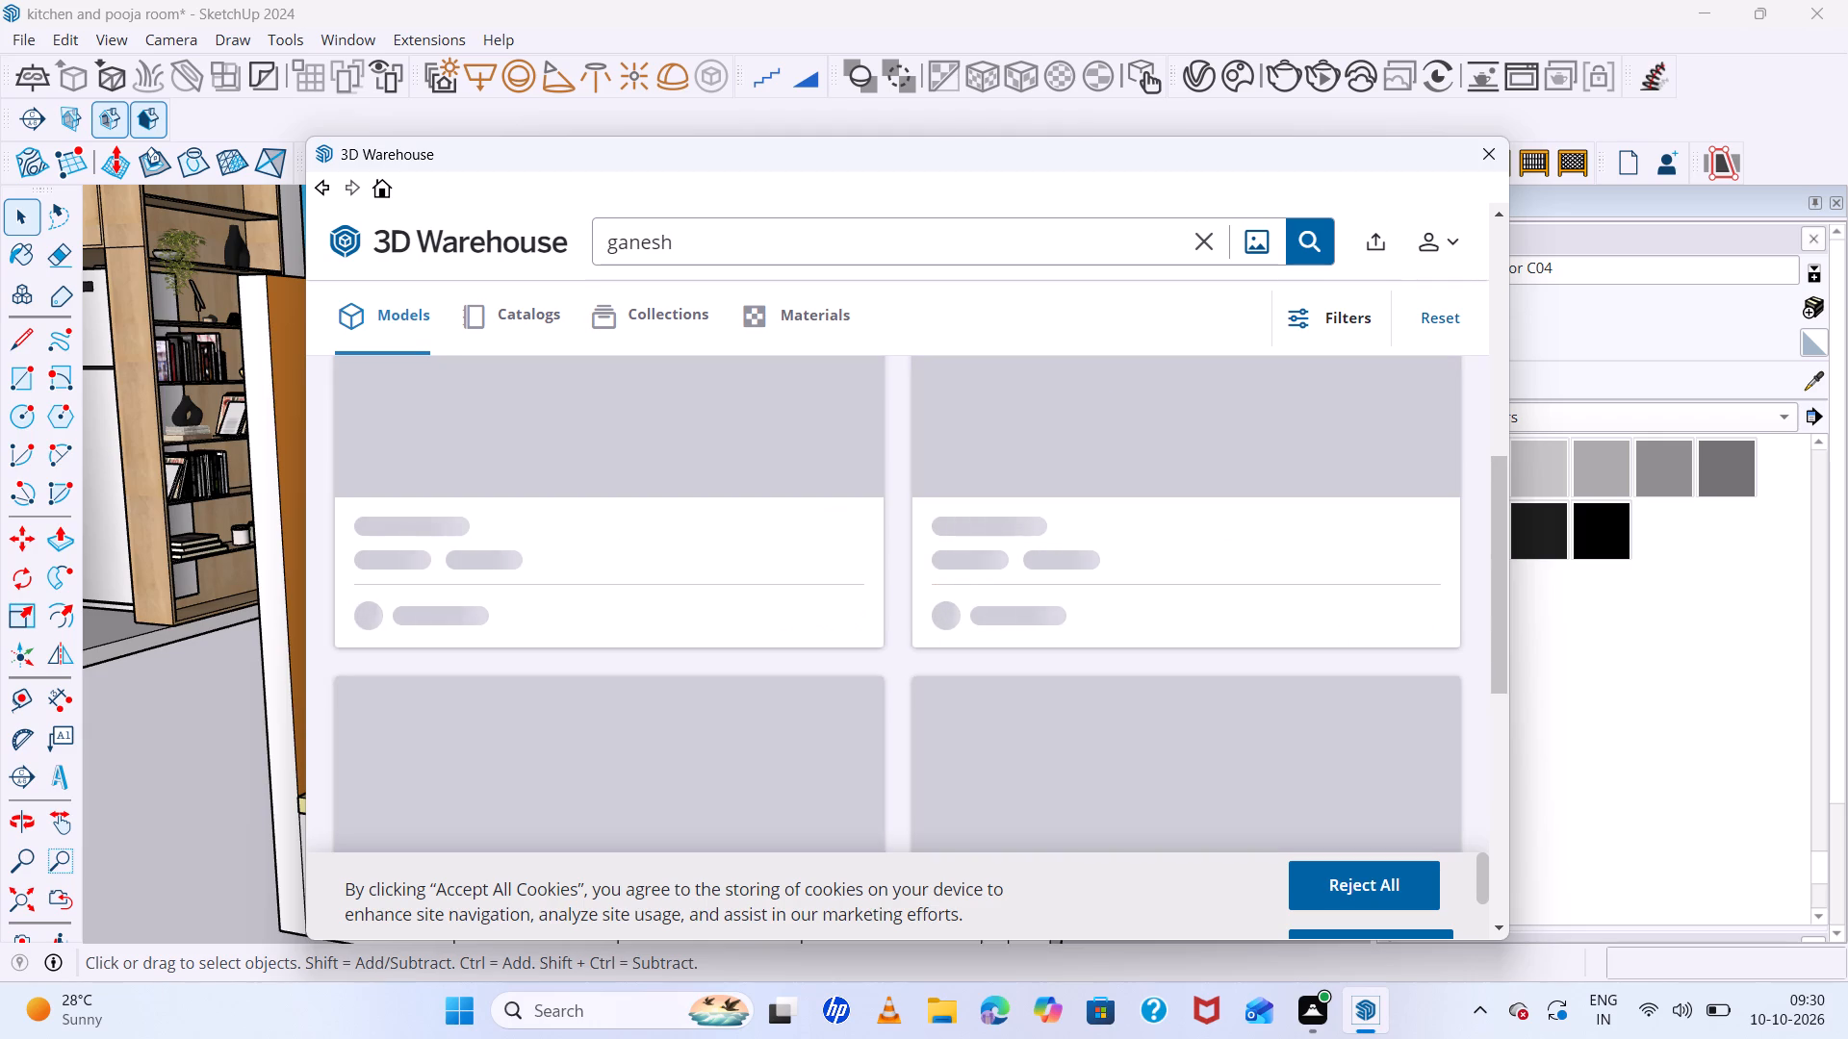
Look through the "ganesh" model results, rerun the search once, and close 3D Warehouse.
scroll(831, 588, down, 4)
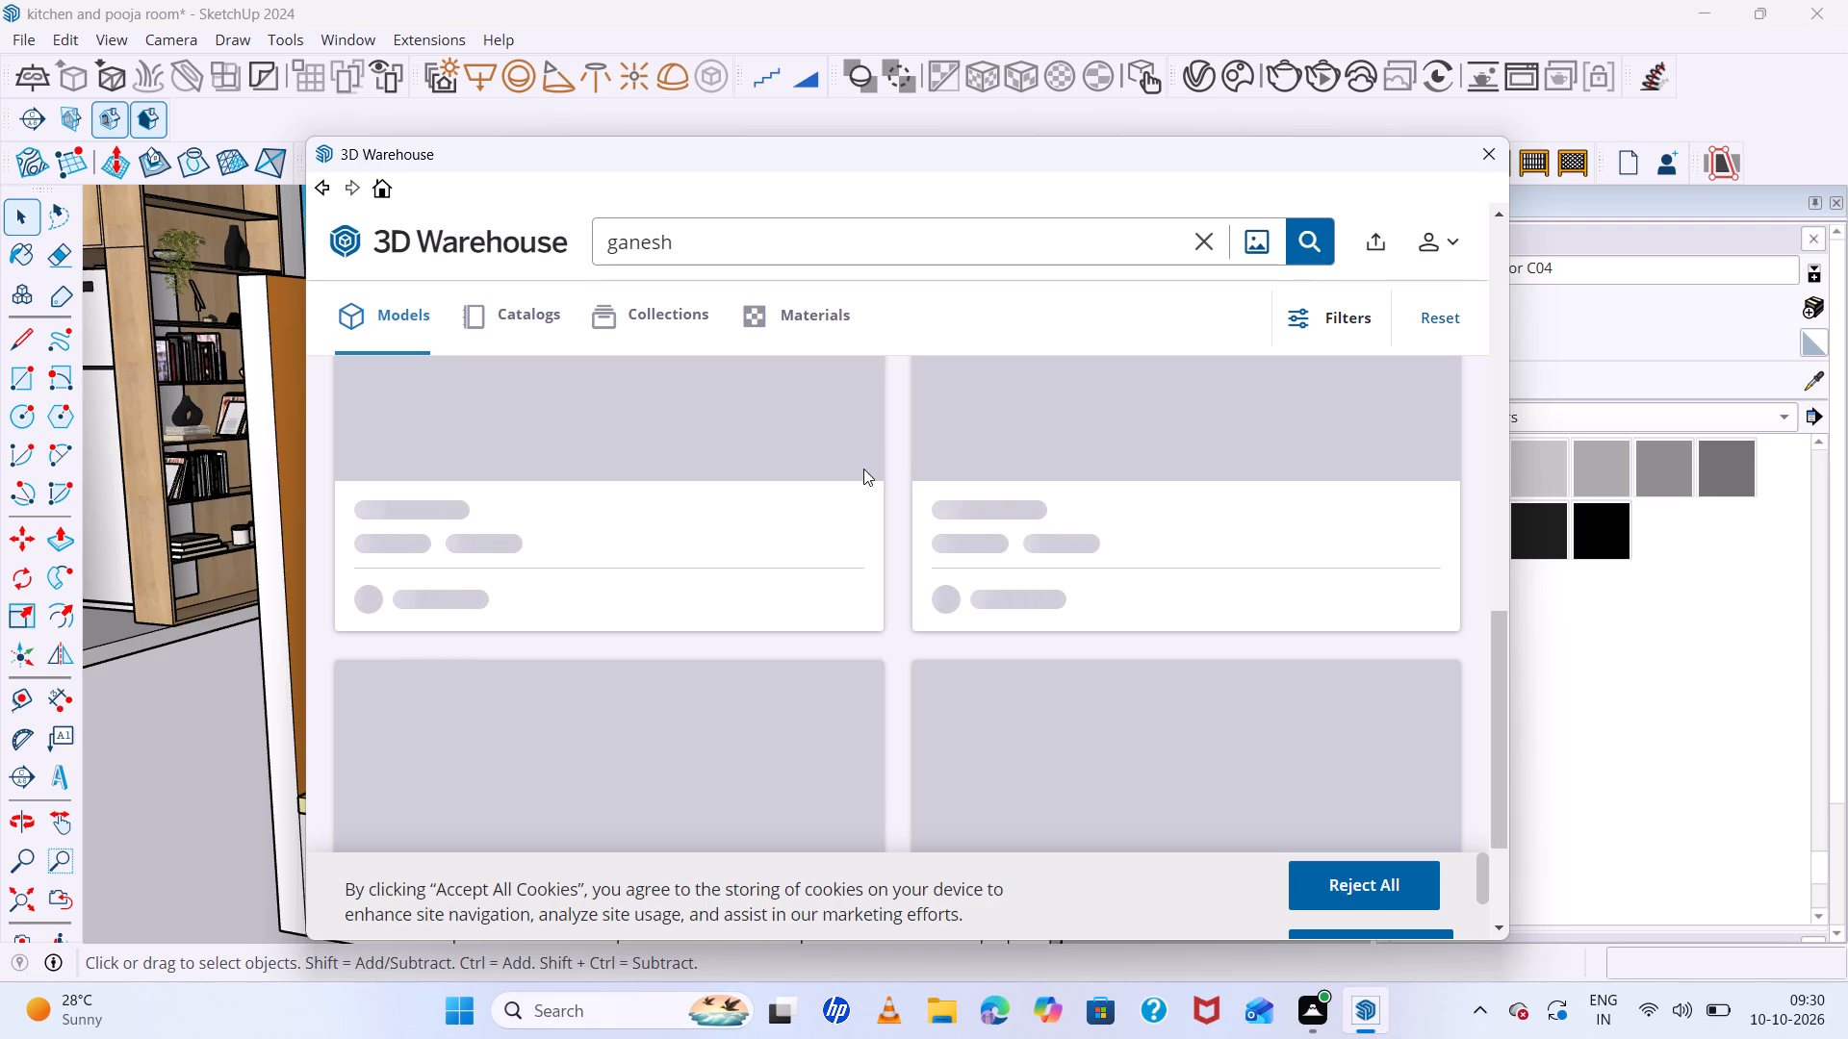
scroll(721, 526, down, 5)
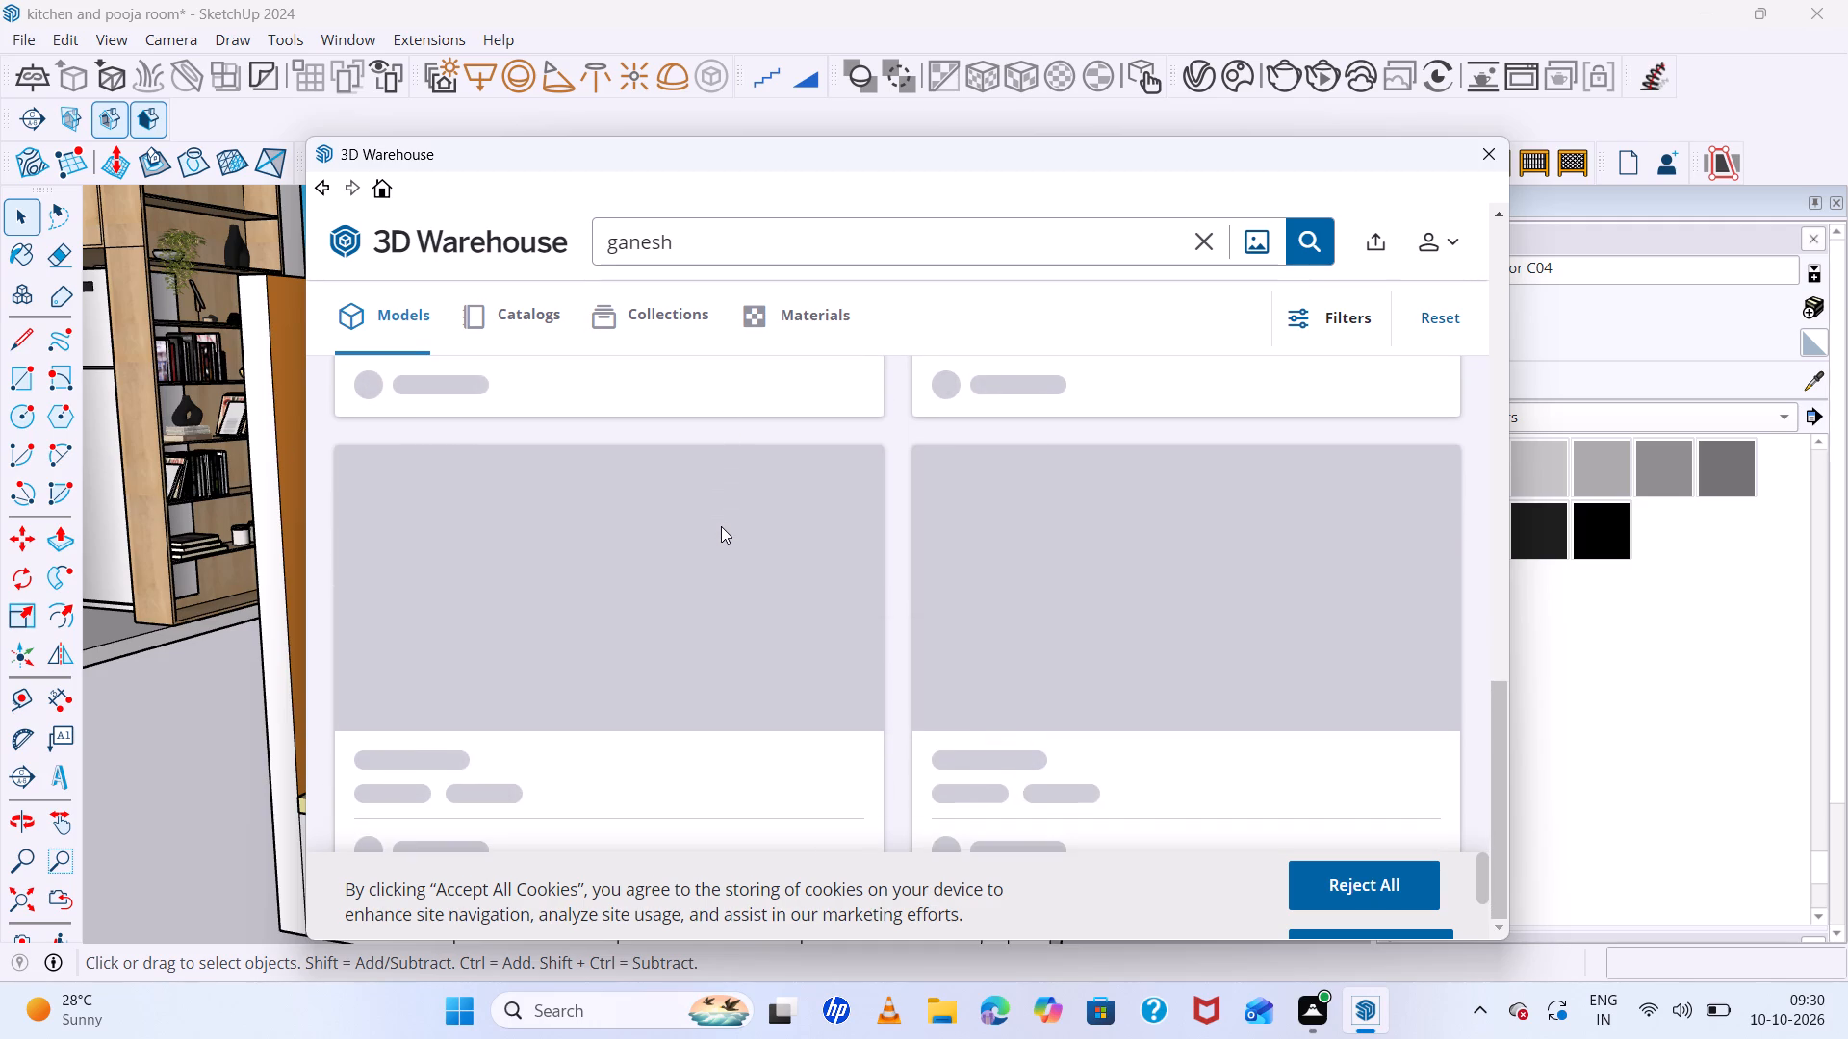
scroll(721, 526, down, 2)
scroll(721, 526, up, 12)
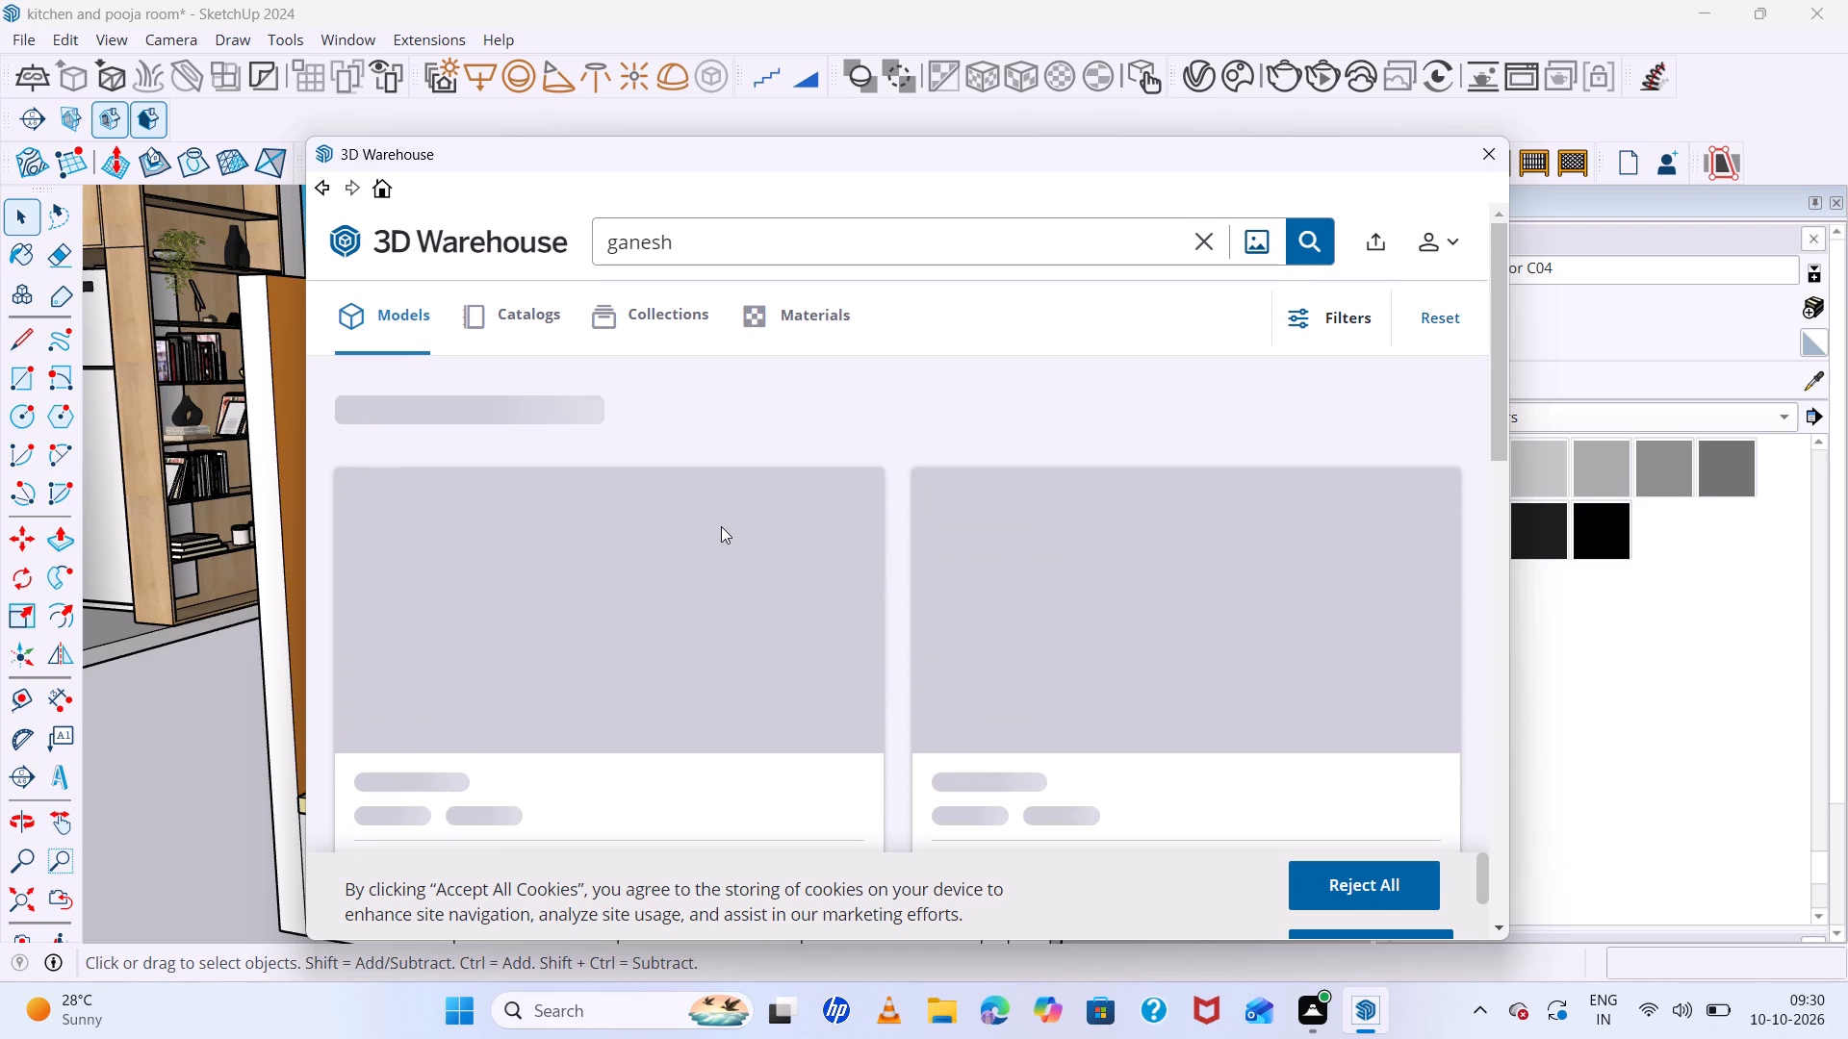
scroll(721, 526, down, 4)
scroll(715, 555, up, 4)
scroll(715, 555, down, 4)
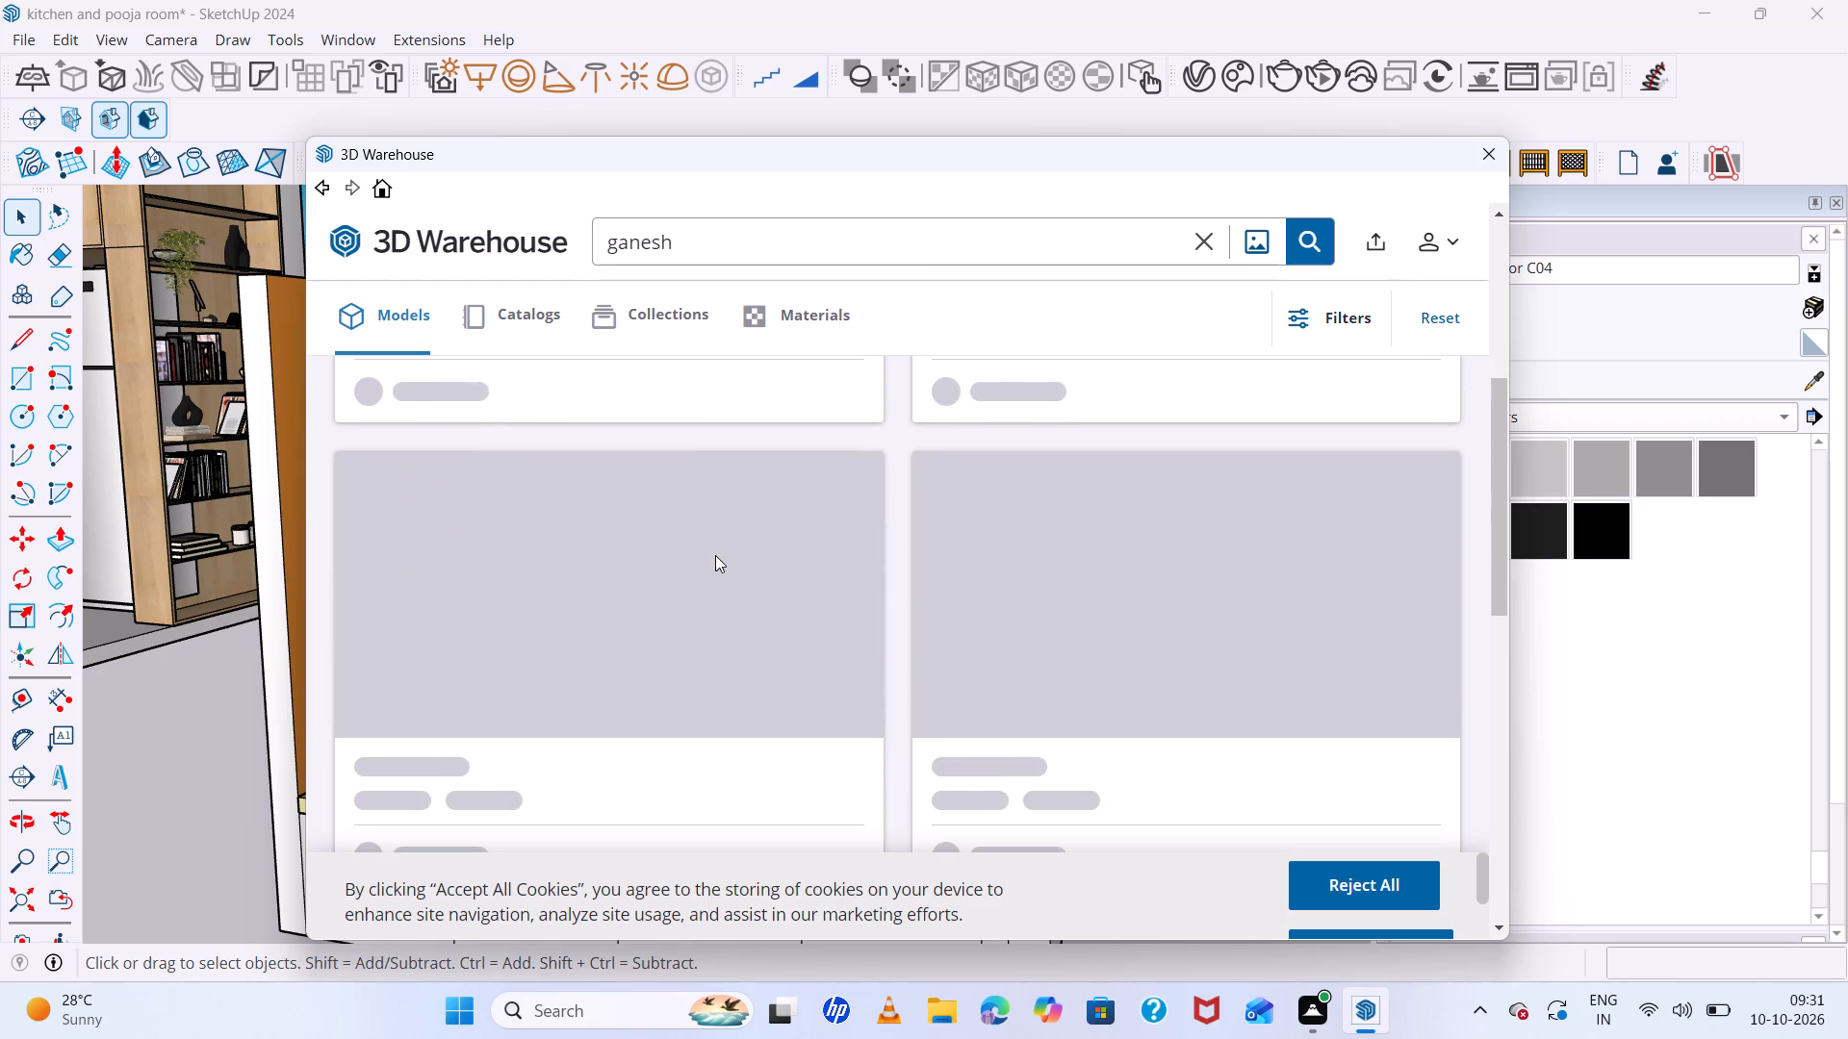
scroll(715, 555, up, 4)
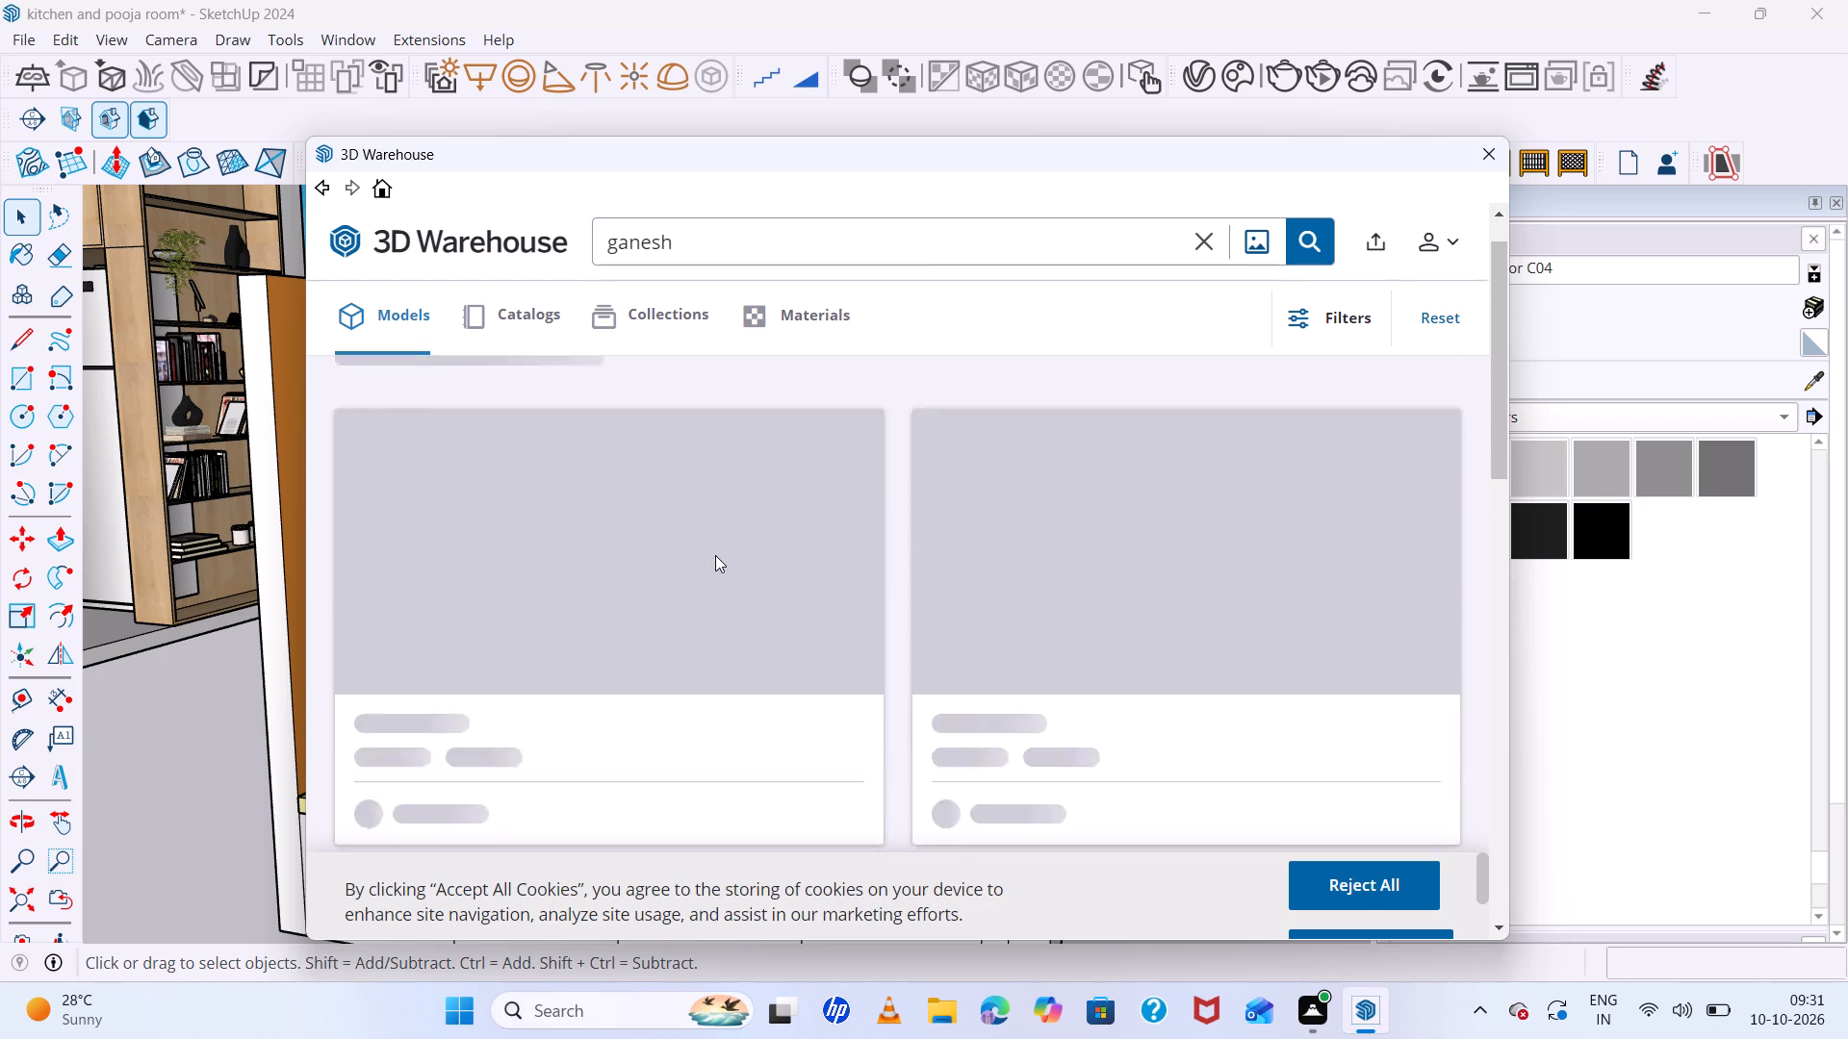
scroll(715, 555, down, 6)
scroll(715, 555, up, 6)
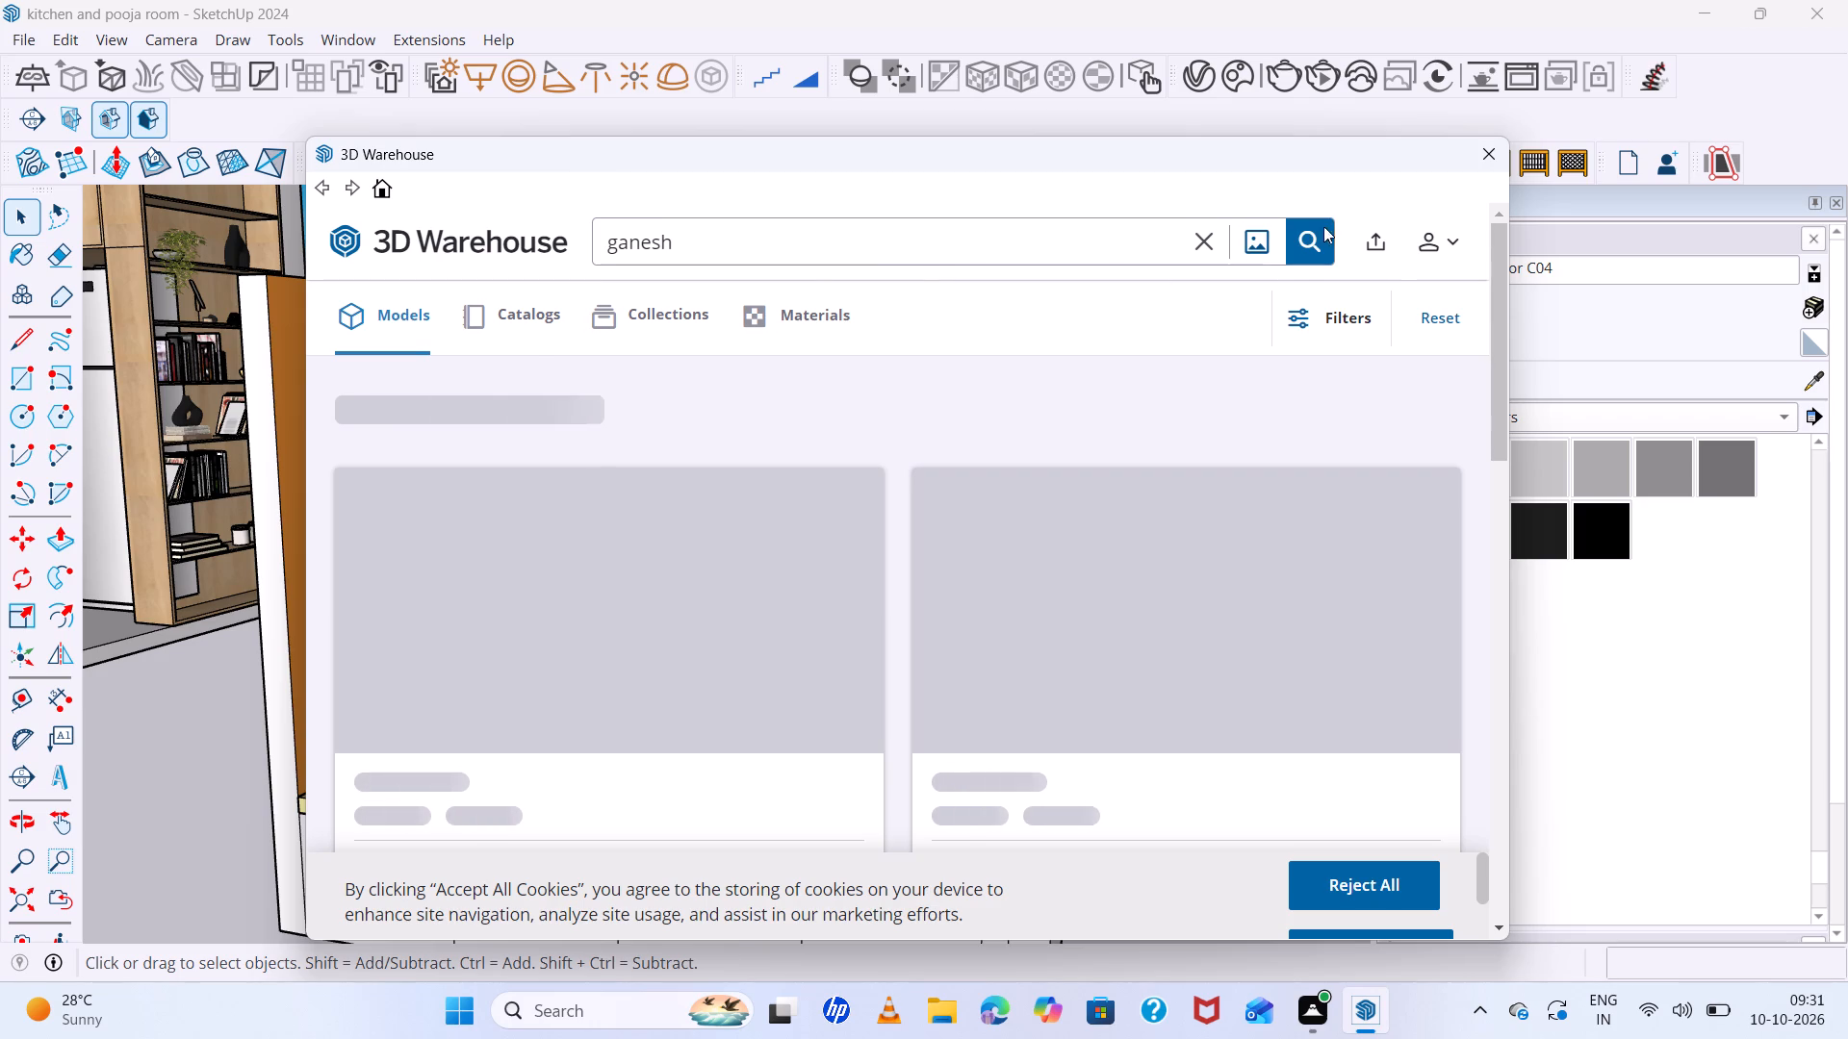
click(1316, 234)
click(1495, 165)
Reopen 3D Warehouse, go to its home page and look through the featured content.
click(363, 36)
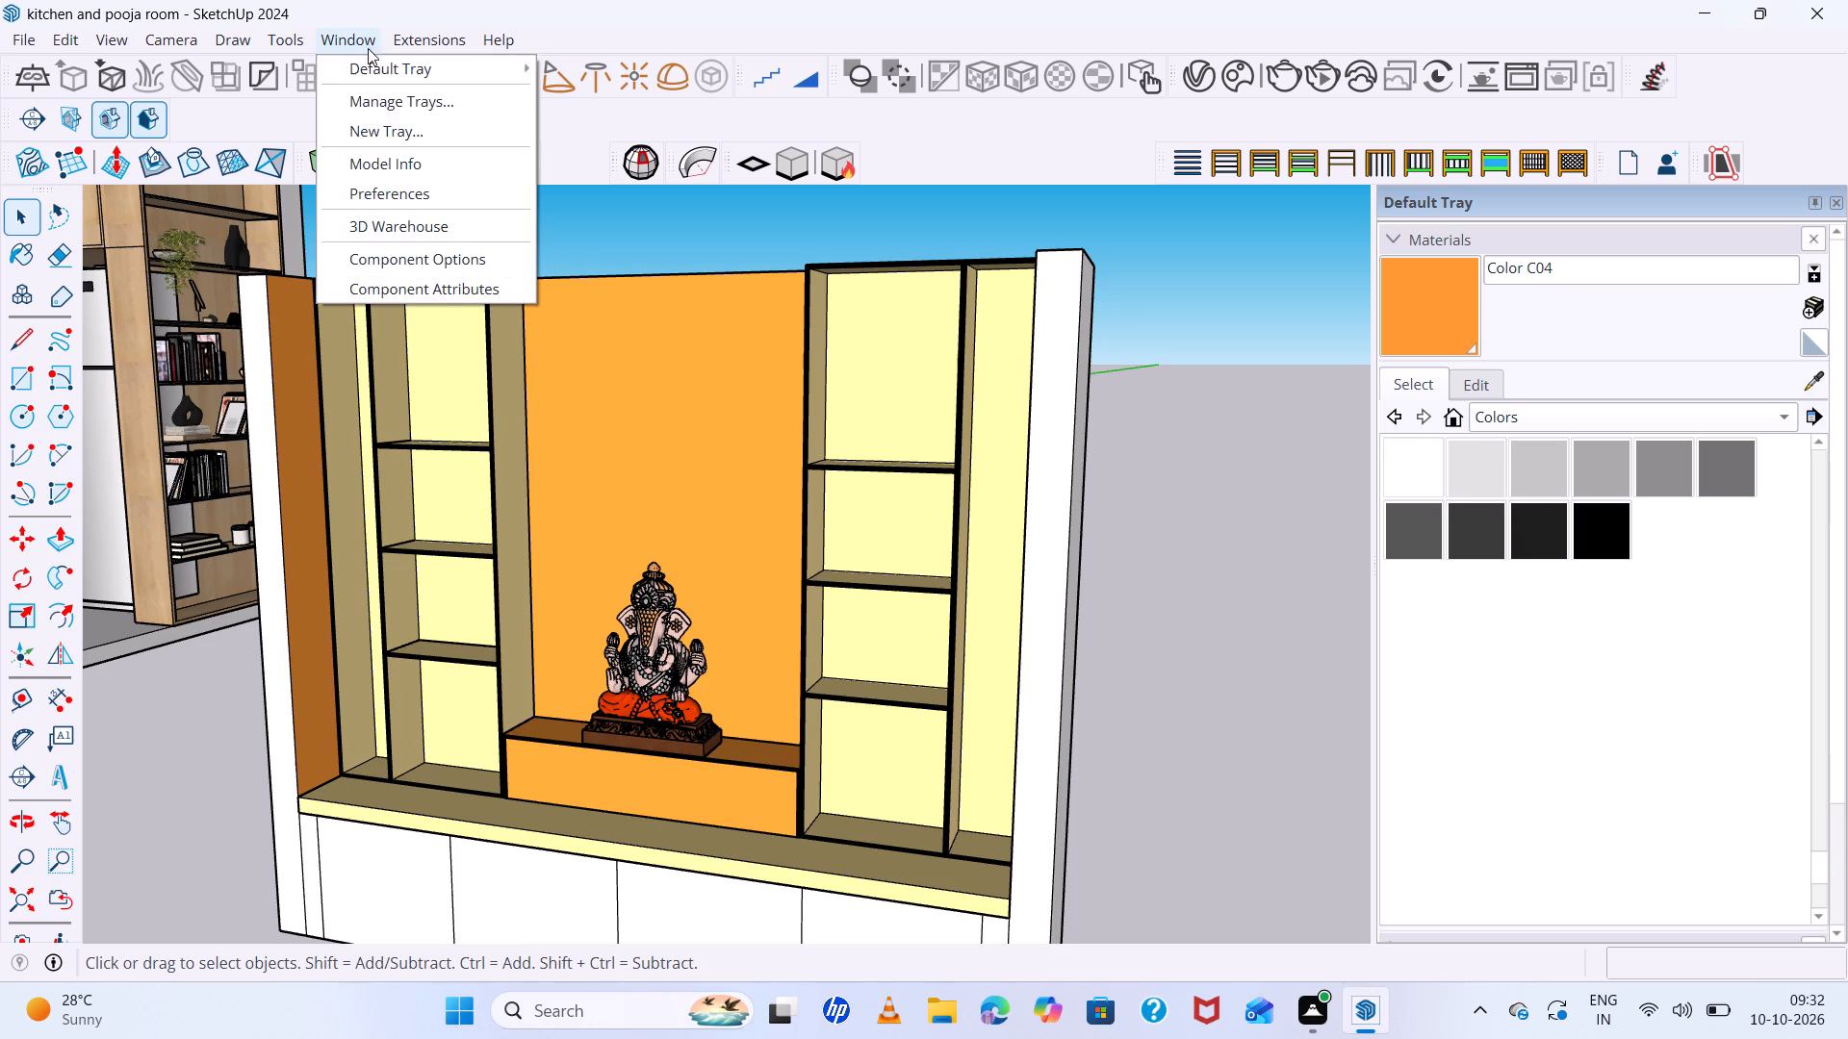
click(403, 227)
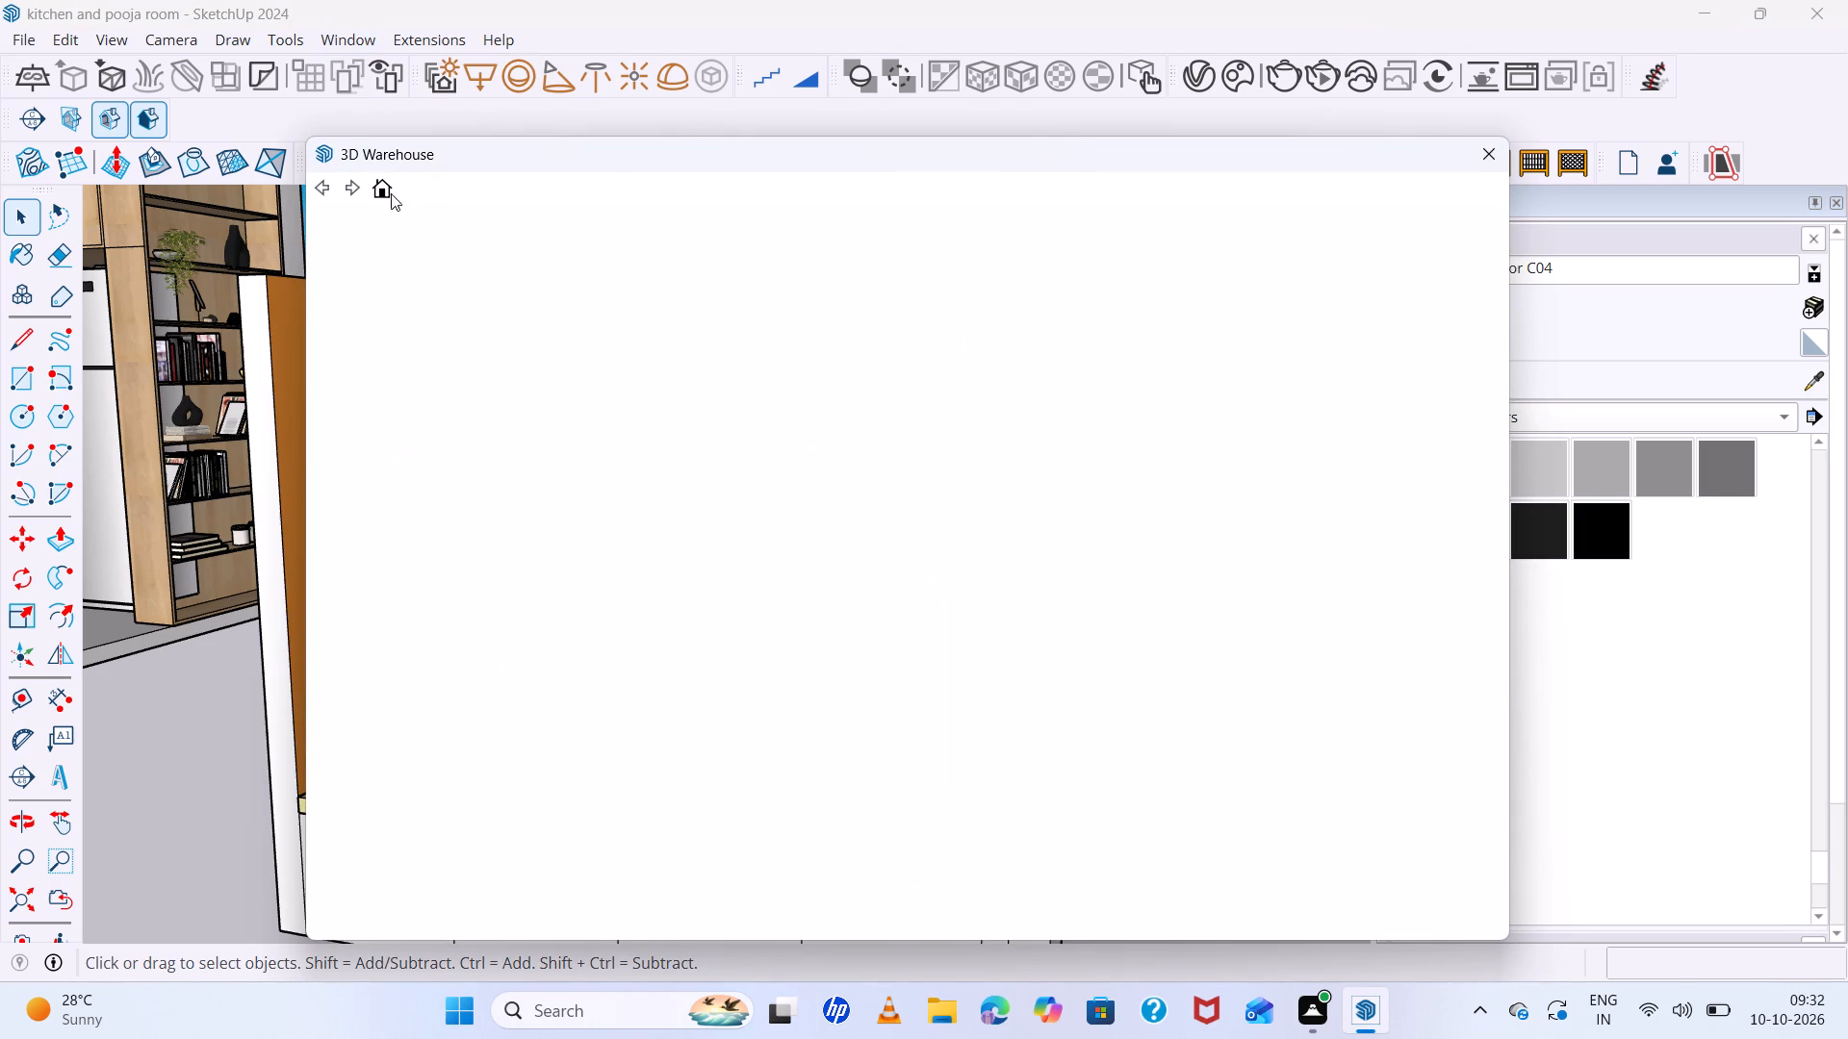
click(384, 188)
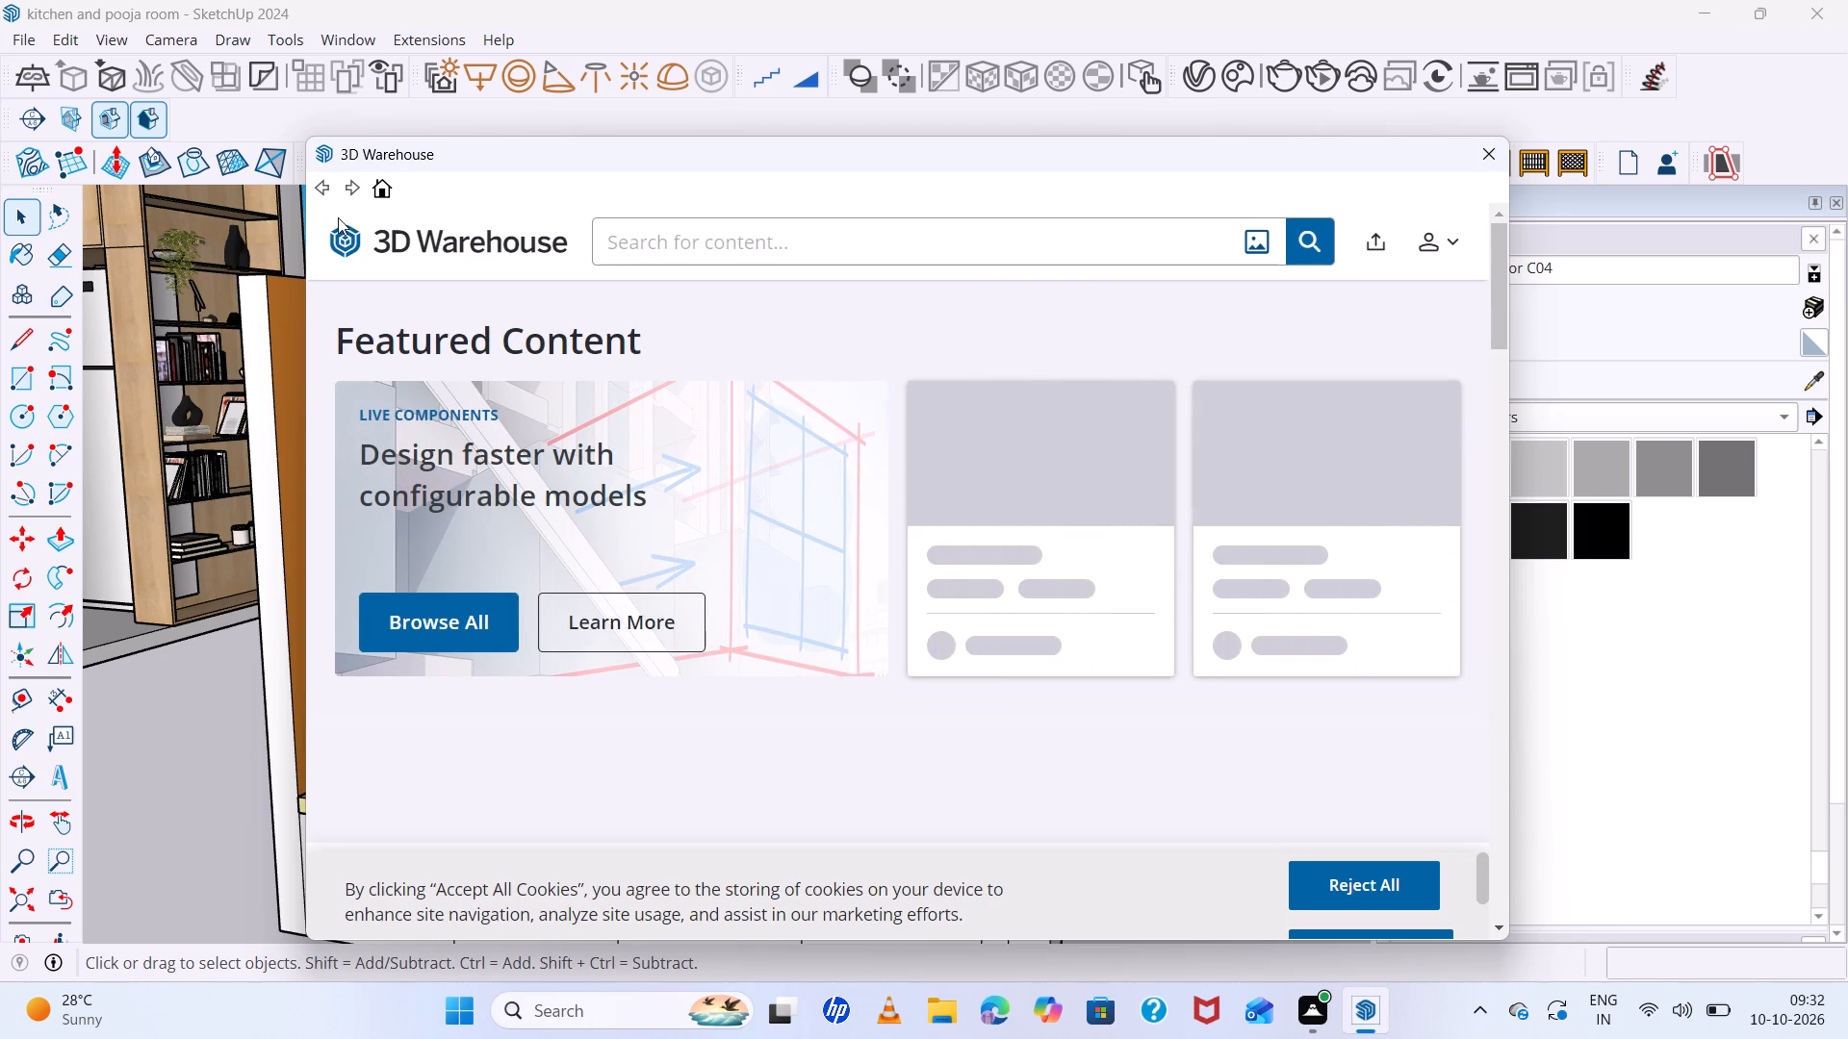
scroll(751, 388, down, 5)
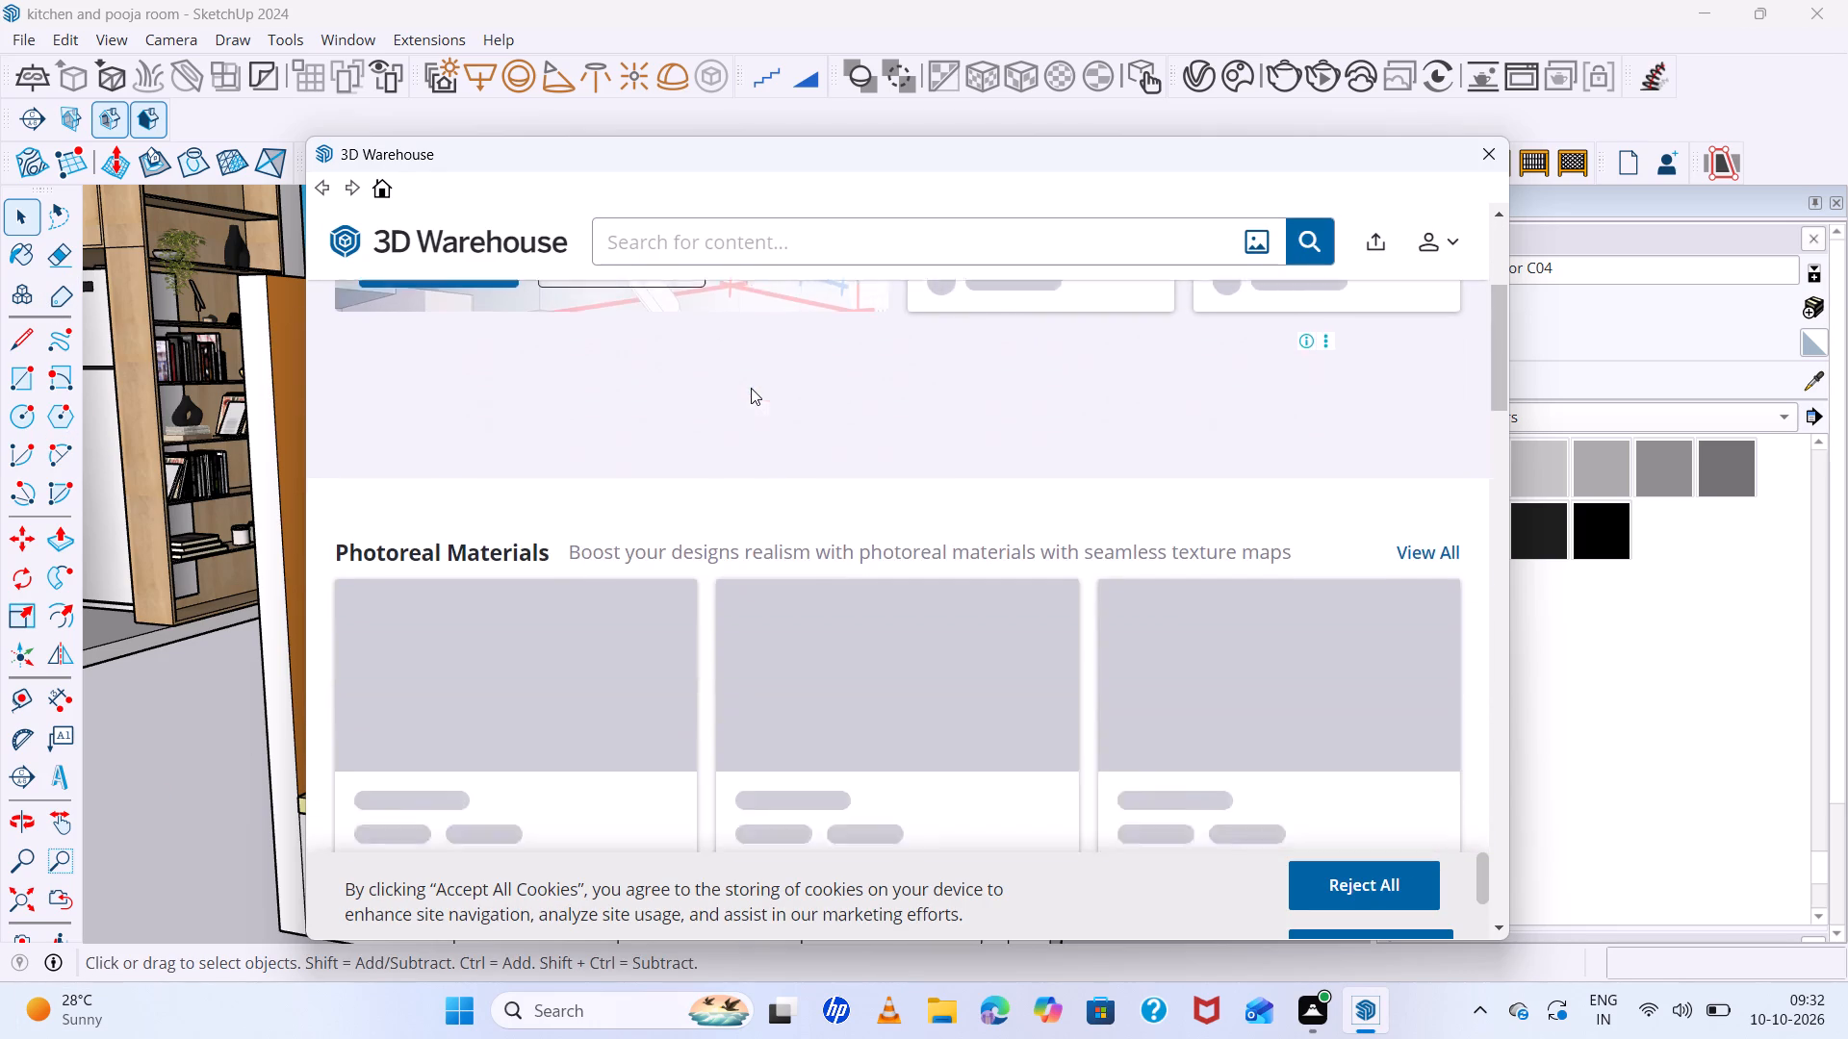
scroll(751, 388, down, 4)
scroll(751, 388, up, 8)
scroll(751, 388, down, 8)
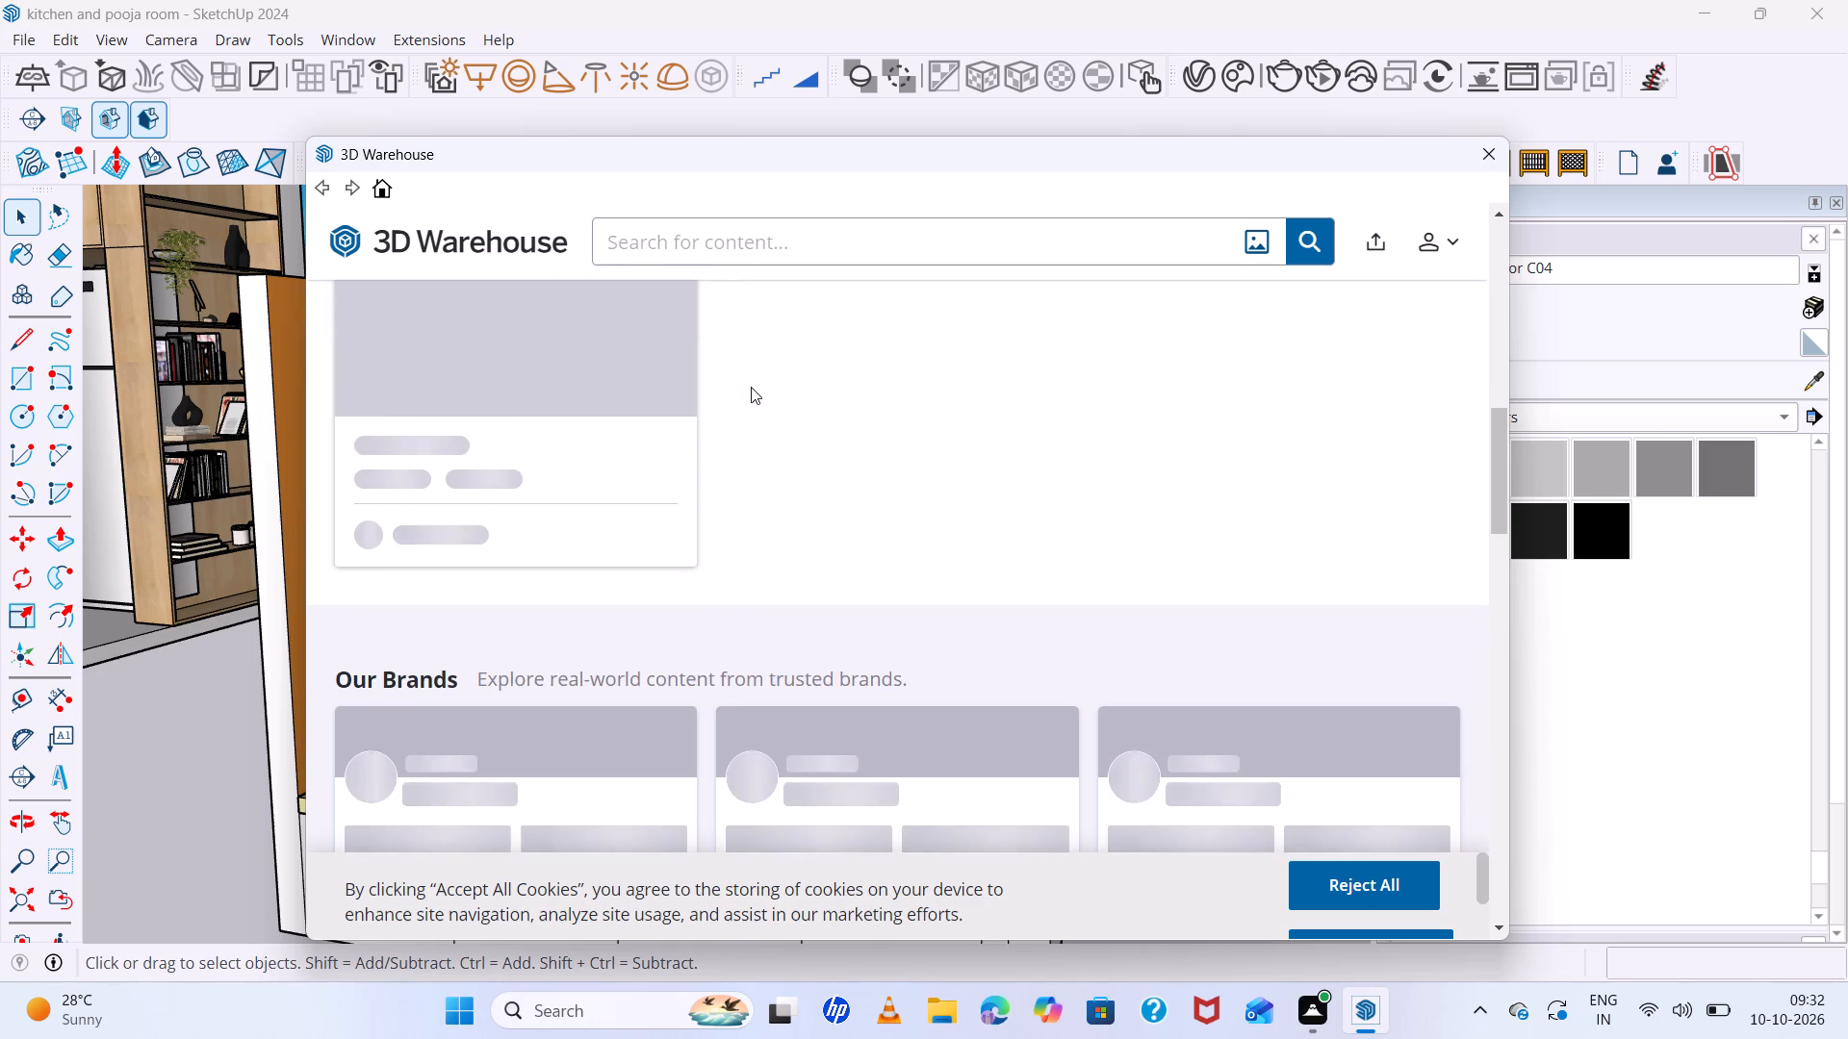
scroll(751, 387, up, 3)
scroll(751, 387, down, 3)
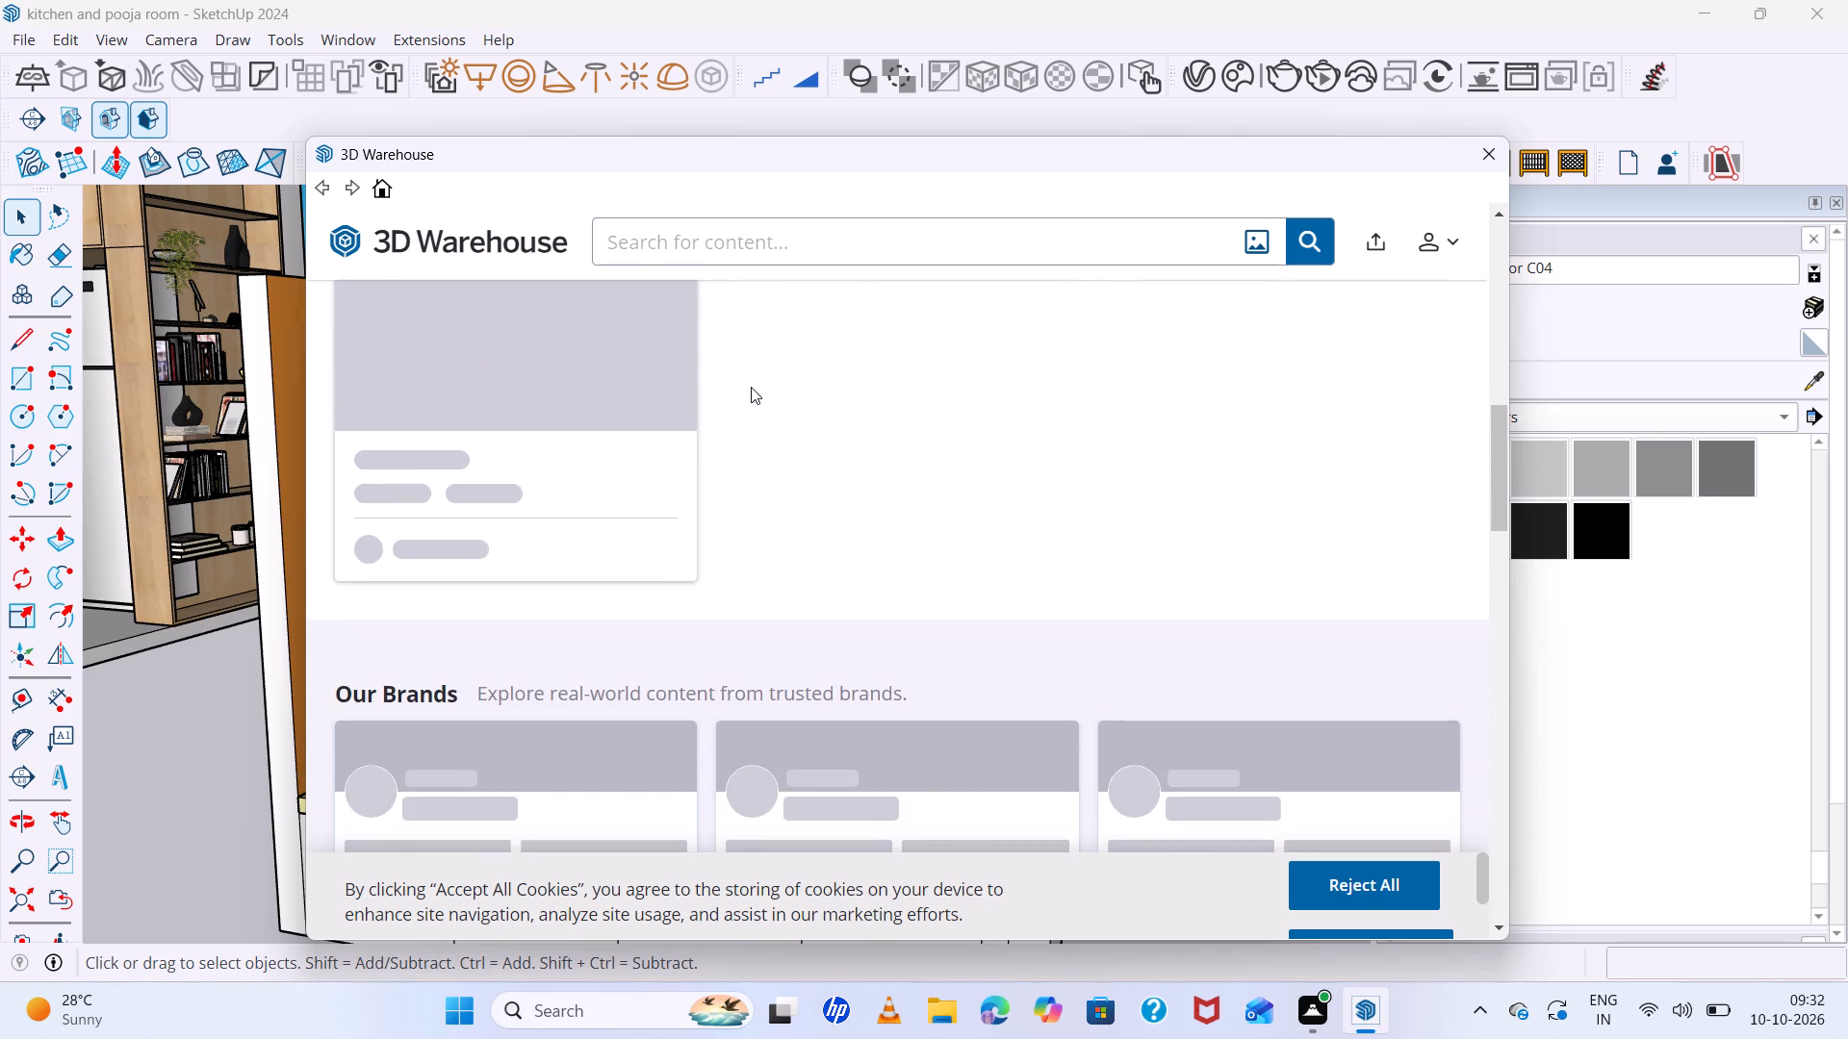
scroll(751, 387, up, 3)
scroll(751, 387, down, 6)
scroll(751, 387, up, 7)
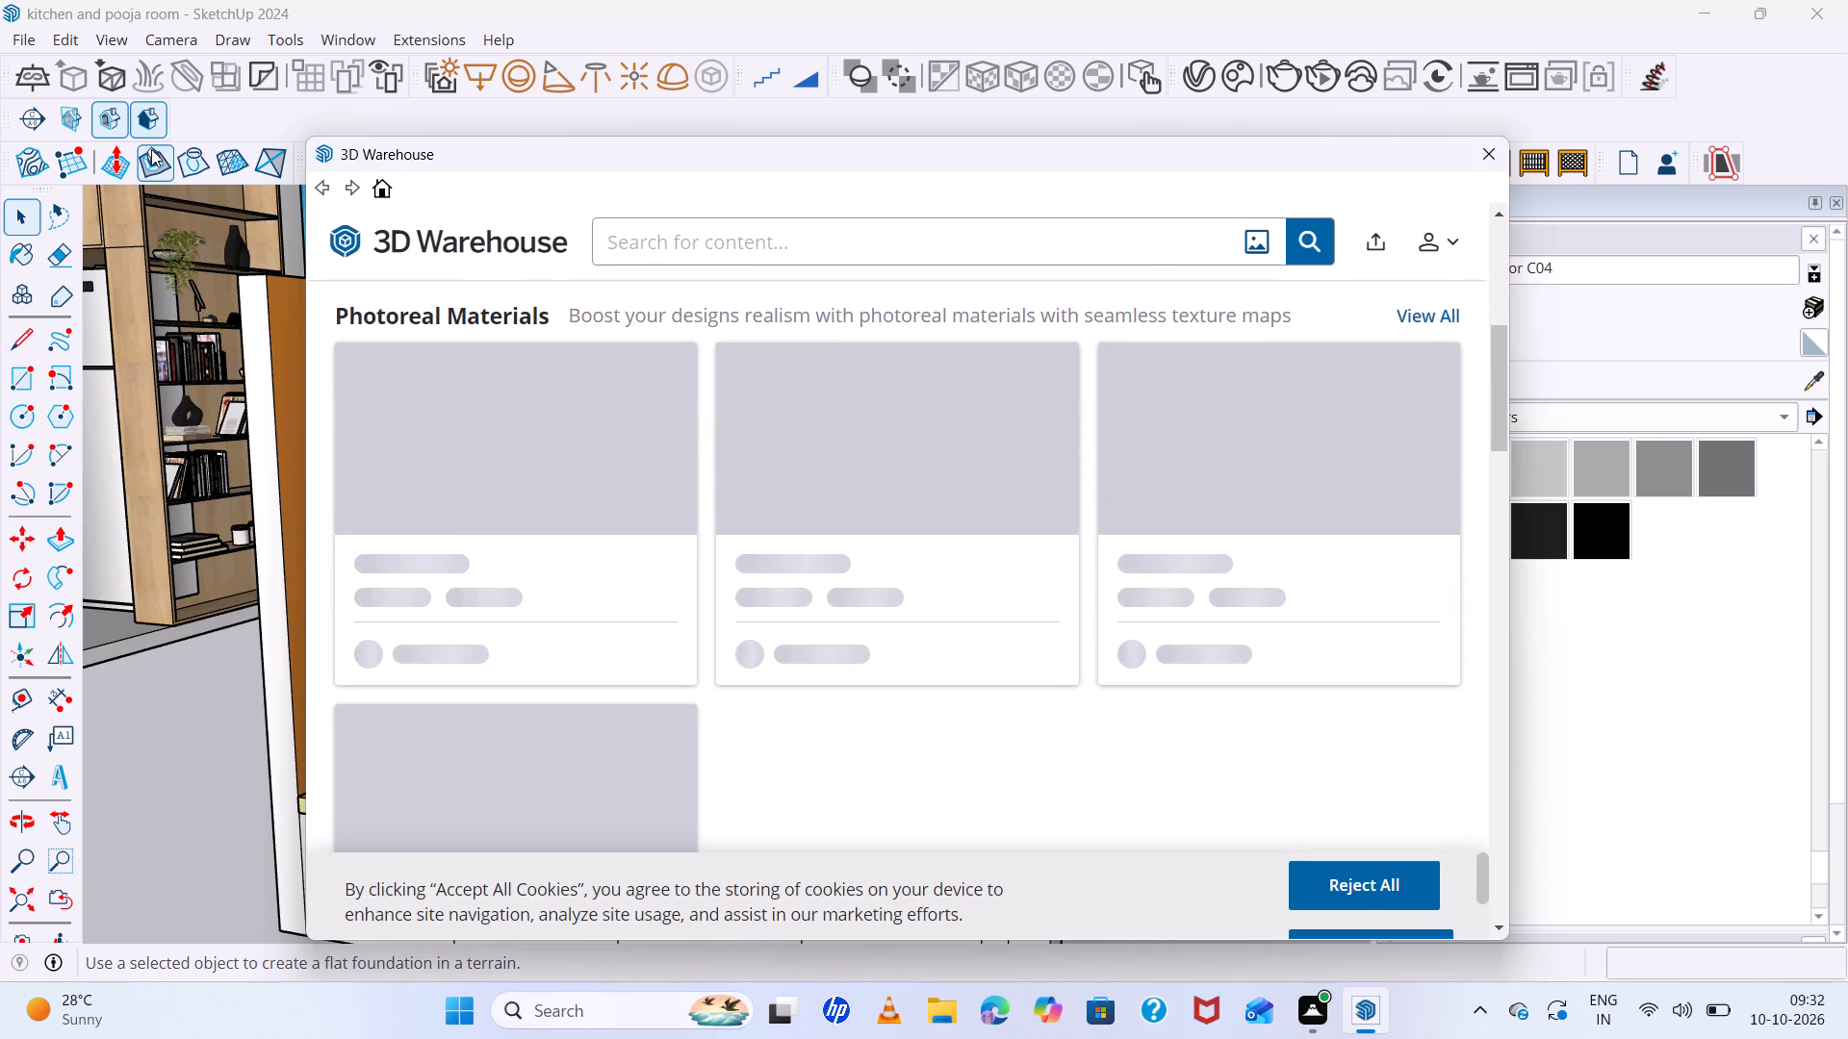
scroll(151, 149, up, 2)
scroll(151, 150, down, 5)
scroll(151, 150, up, 3)
scroll(151, 150, down, 3)
scroll(151, 150, up, 4)
scroll(150, 151, down, 4)
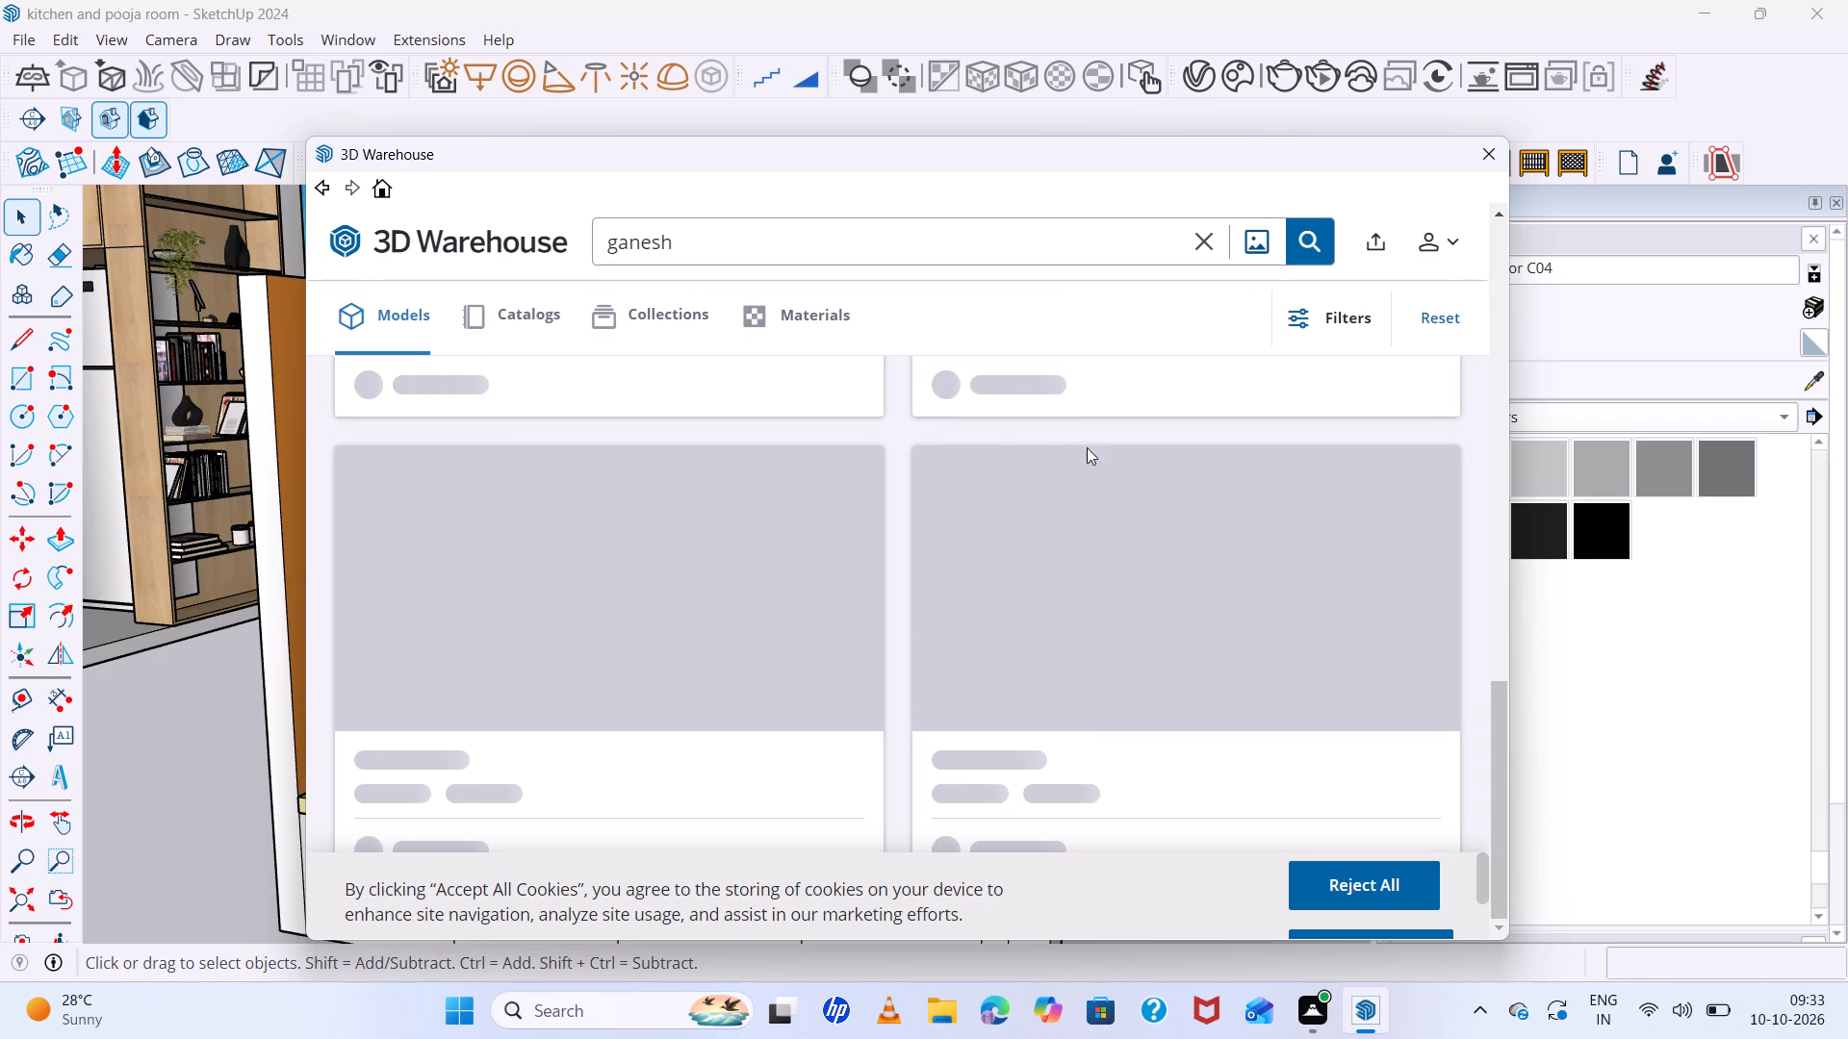
Look through the 3D Warehouse model results for "ganesh" and close 3D Warehouse.
scroll(960, 474, down, 5)
scroll(952, 614, up, 15)
scroll(952, 605, up, 6)
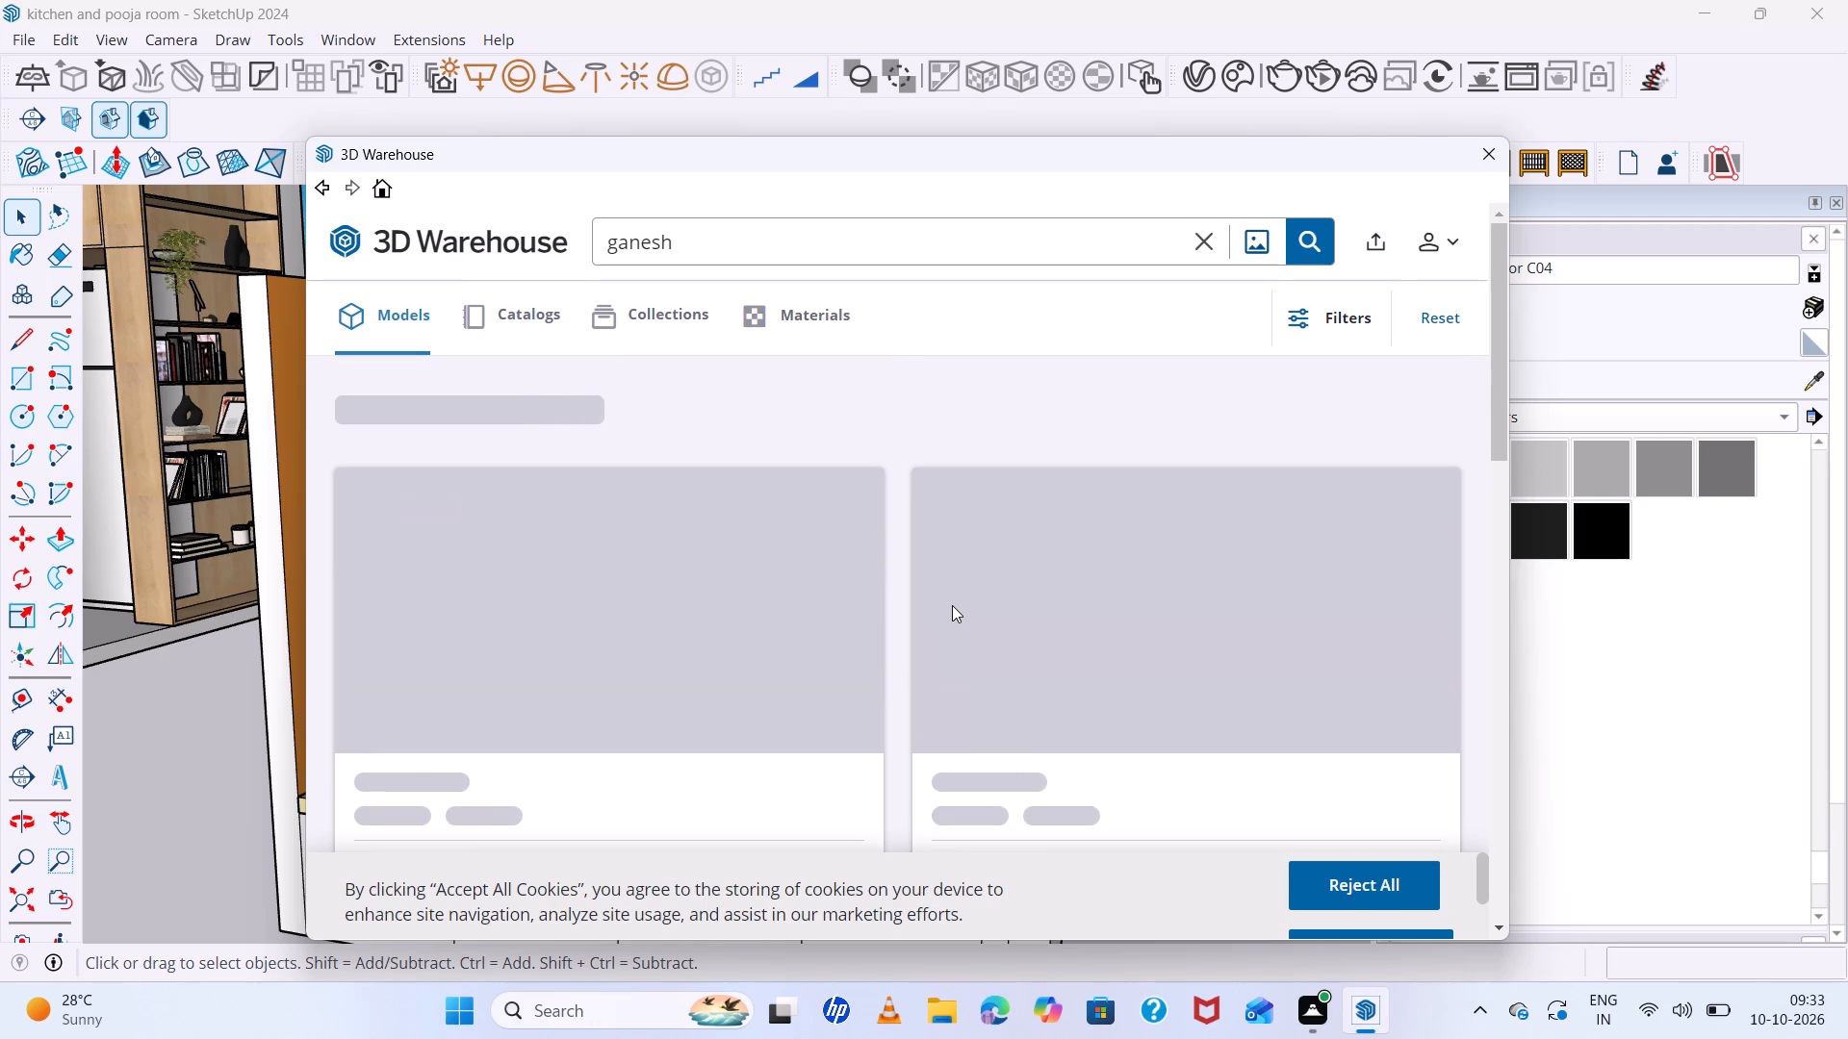
scroll(952, 601, up, 2)
scroll(952, 601, down, 15)
scroll(952, 601, up, 2)
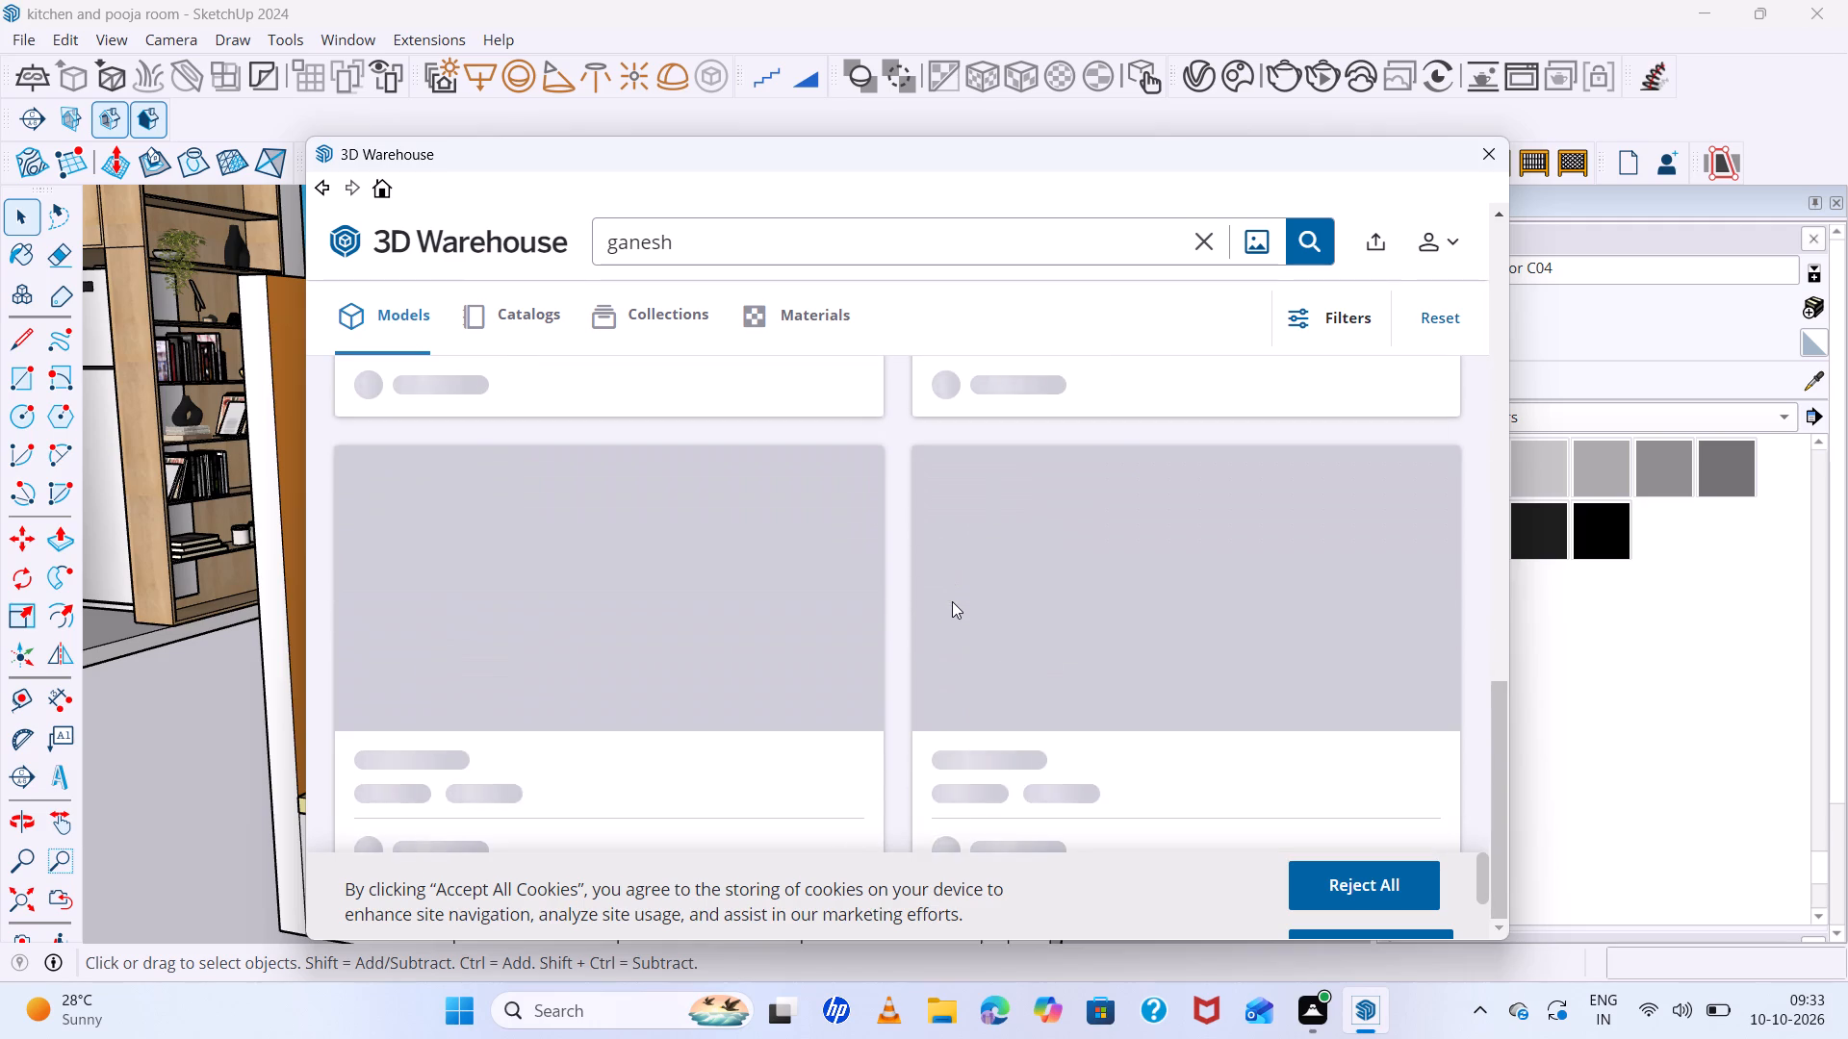
scroll(952, 601, up, 5)
scroll(952, 601, down, 6)
scroll(952, 601, up, 7)
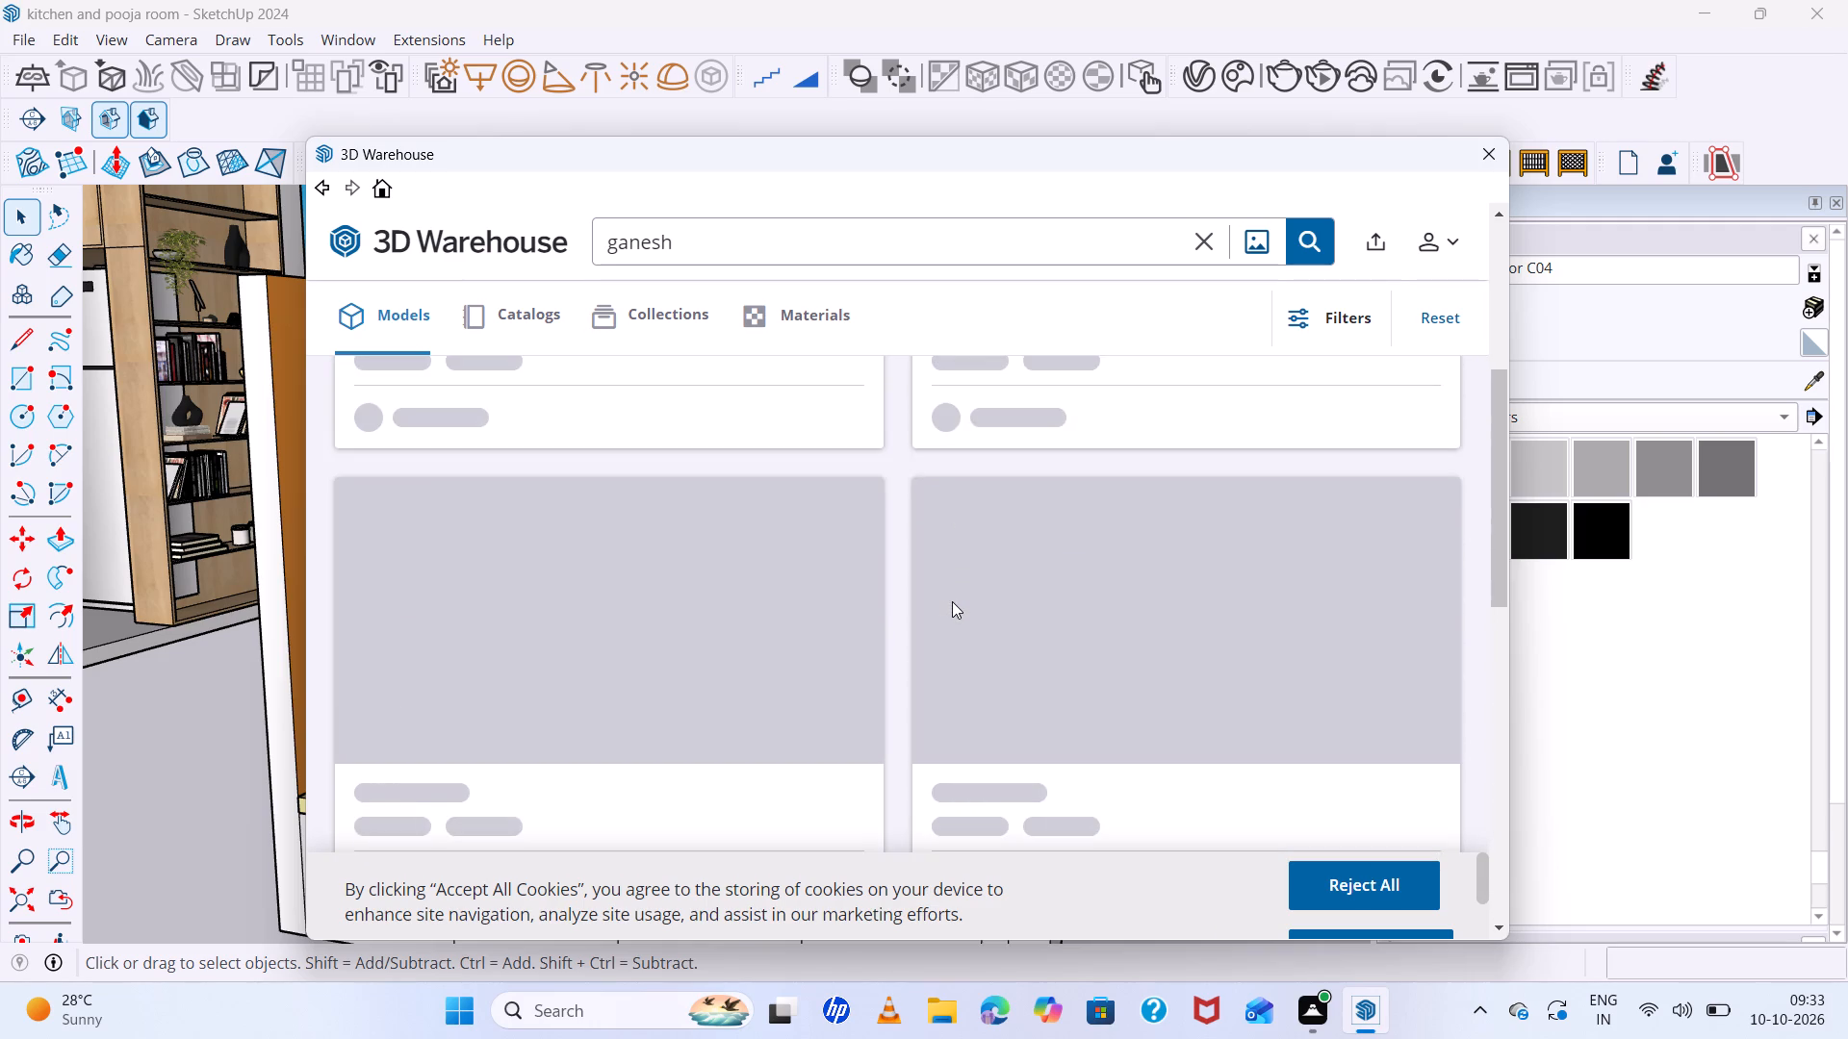
scroll(952, 601, down, 7)
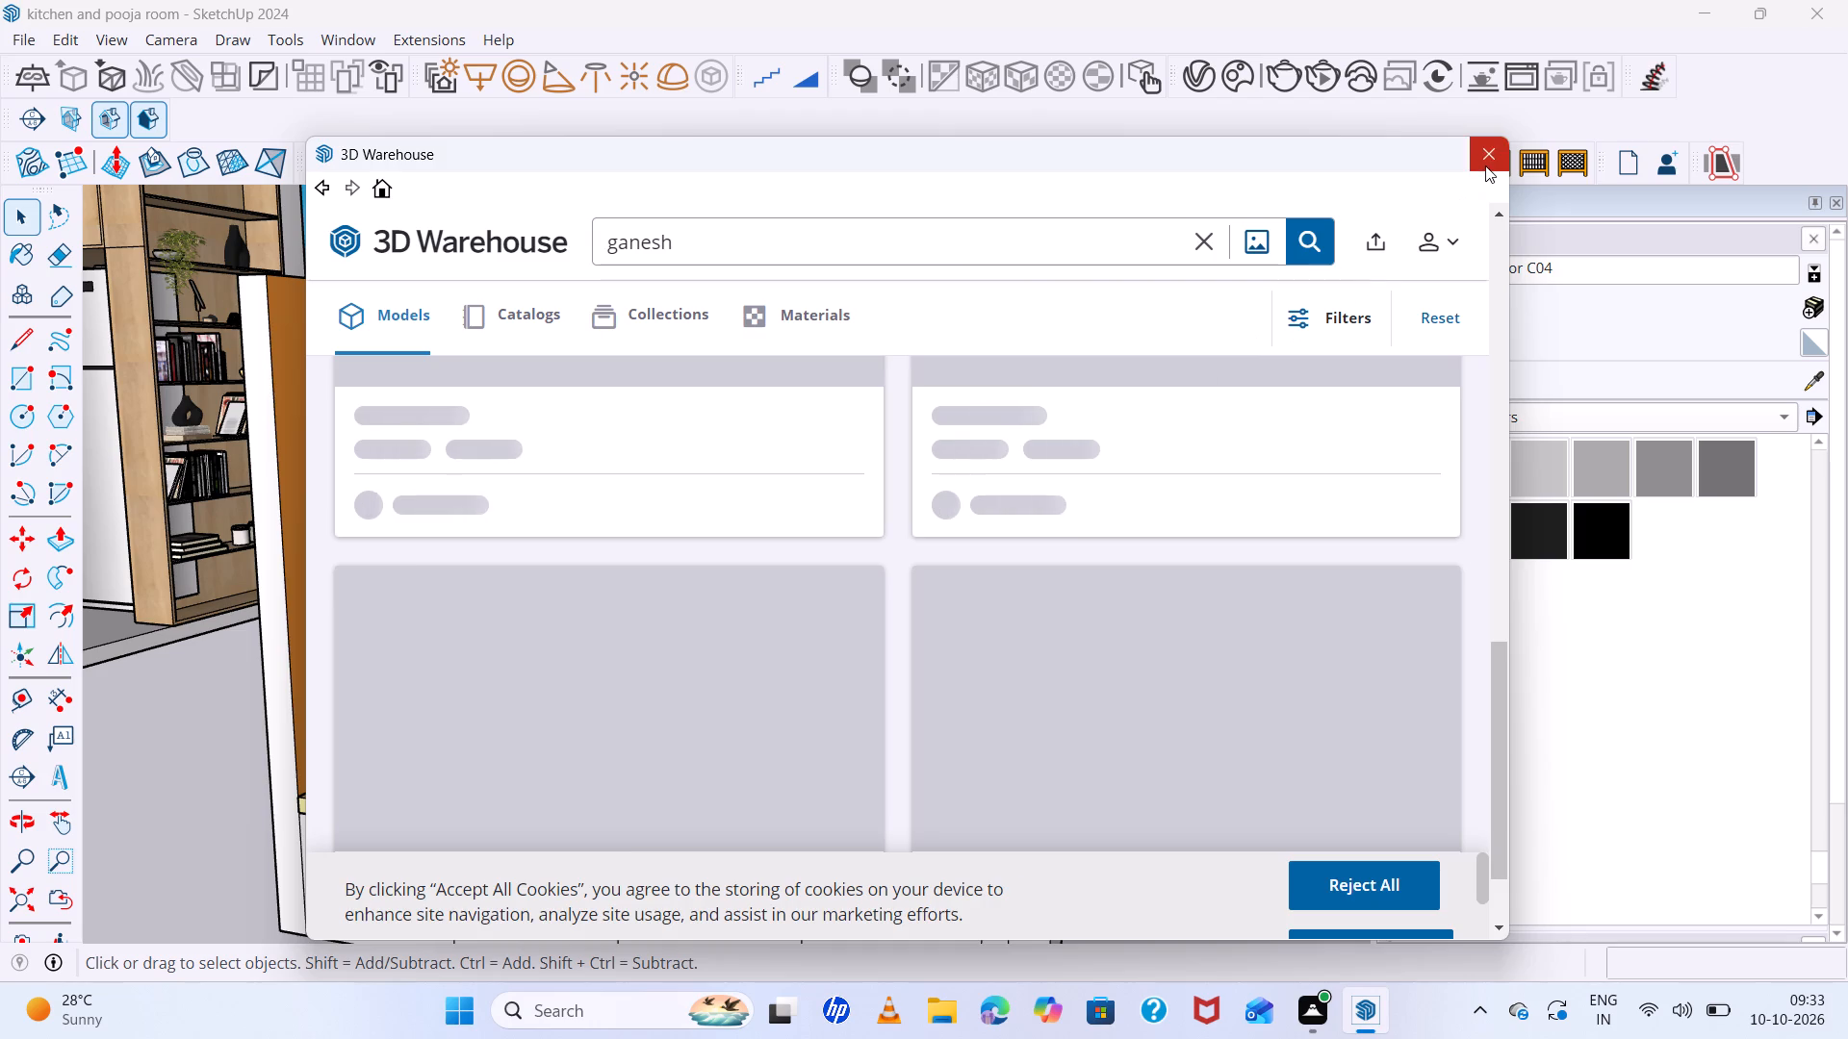
click(1485, 165)
Examine the pooja cabinet from the front, including its shelves, idol niche and unpainted base doors.
scroll(930, 499, down, 7)
middle_drag(908, 639, 1092, 703)
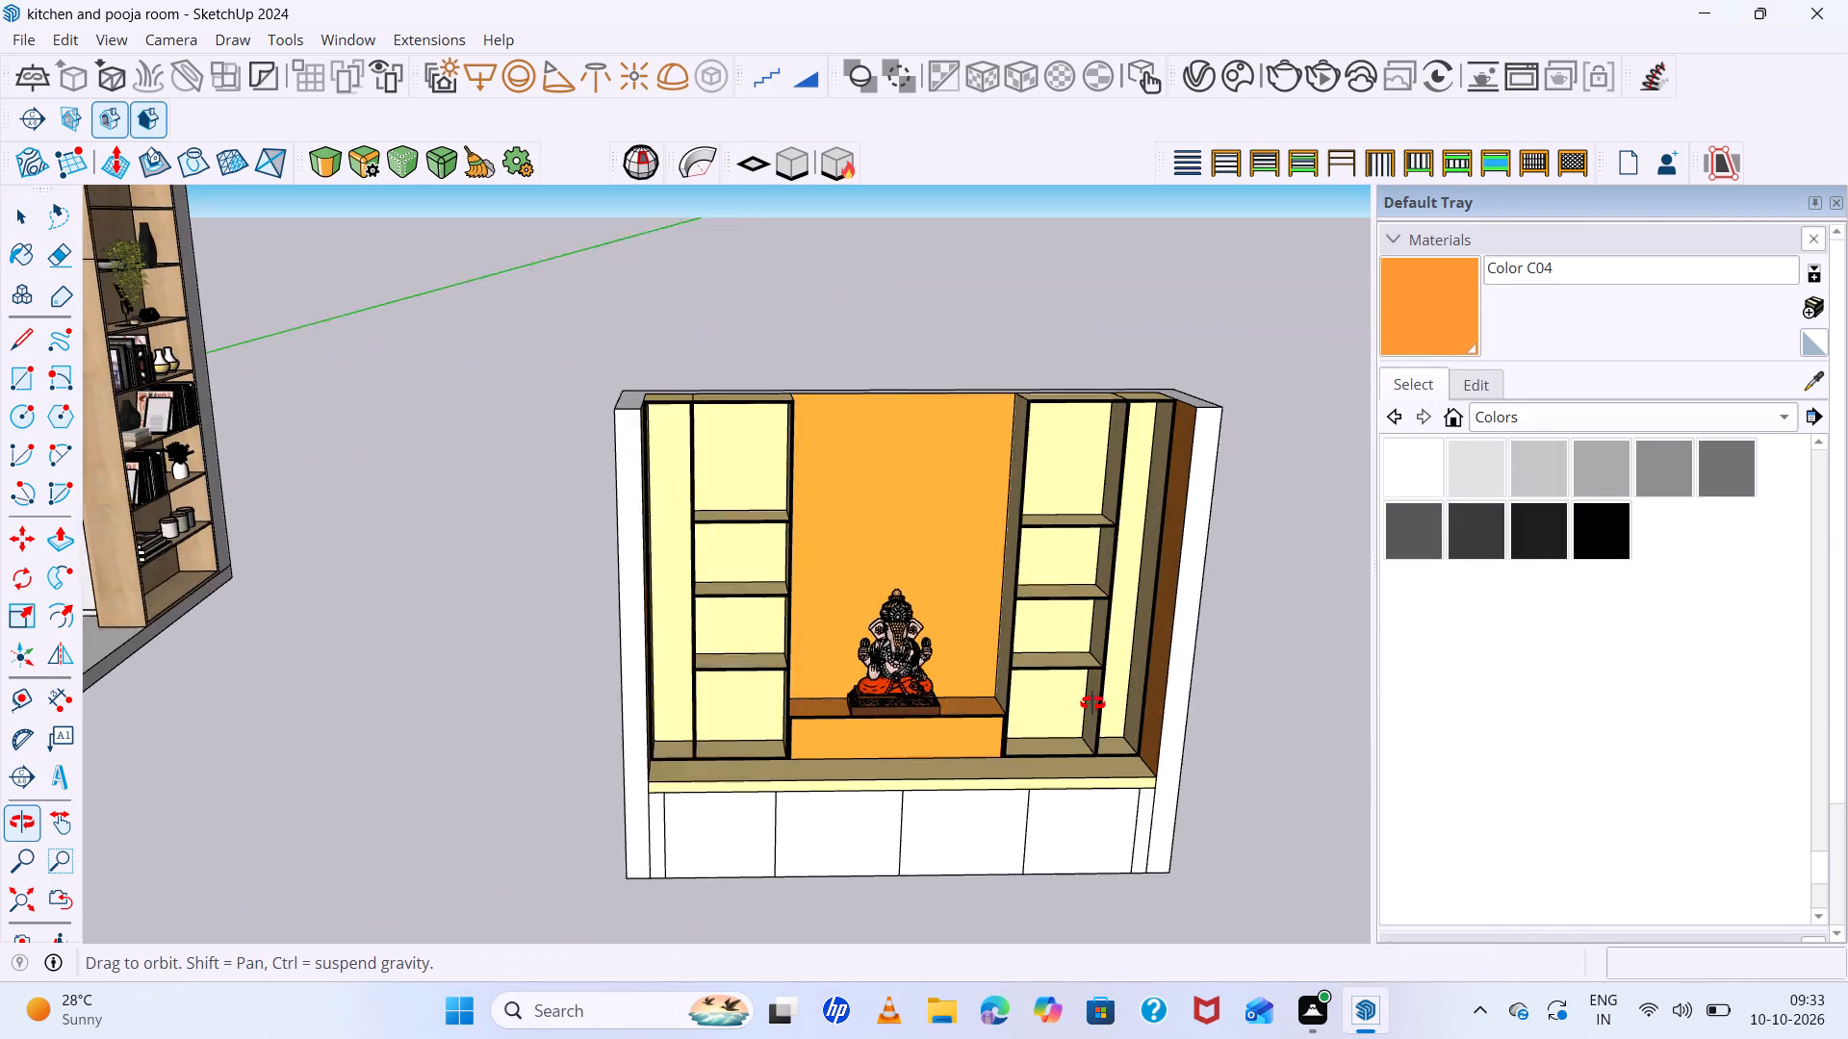
middle_drag(1092, 703, 1089, 663)
middle_click(1089, 663)
scroll(1090, 651, up, 9)
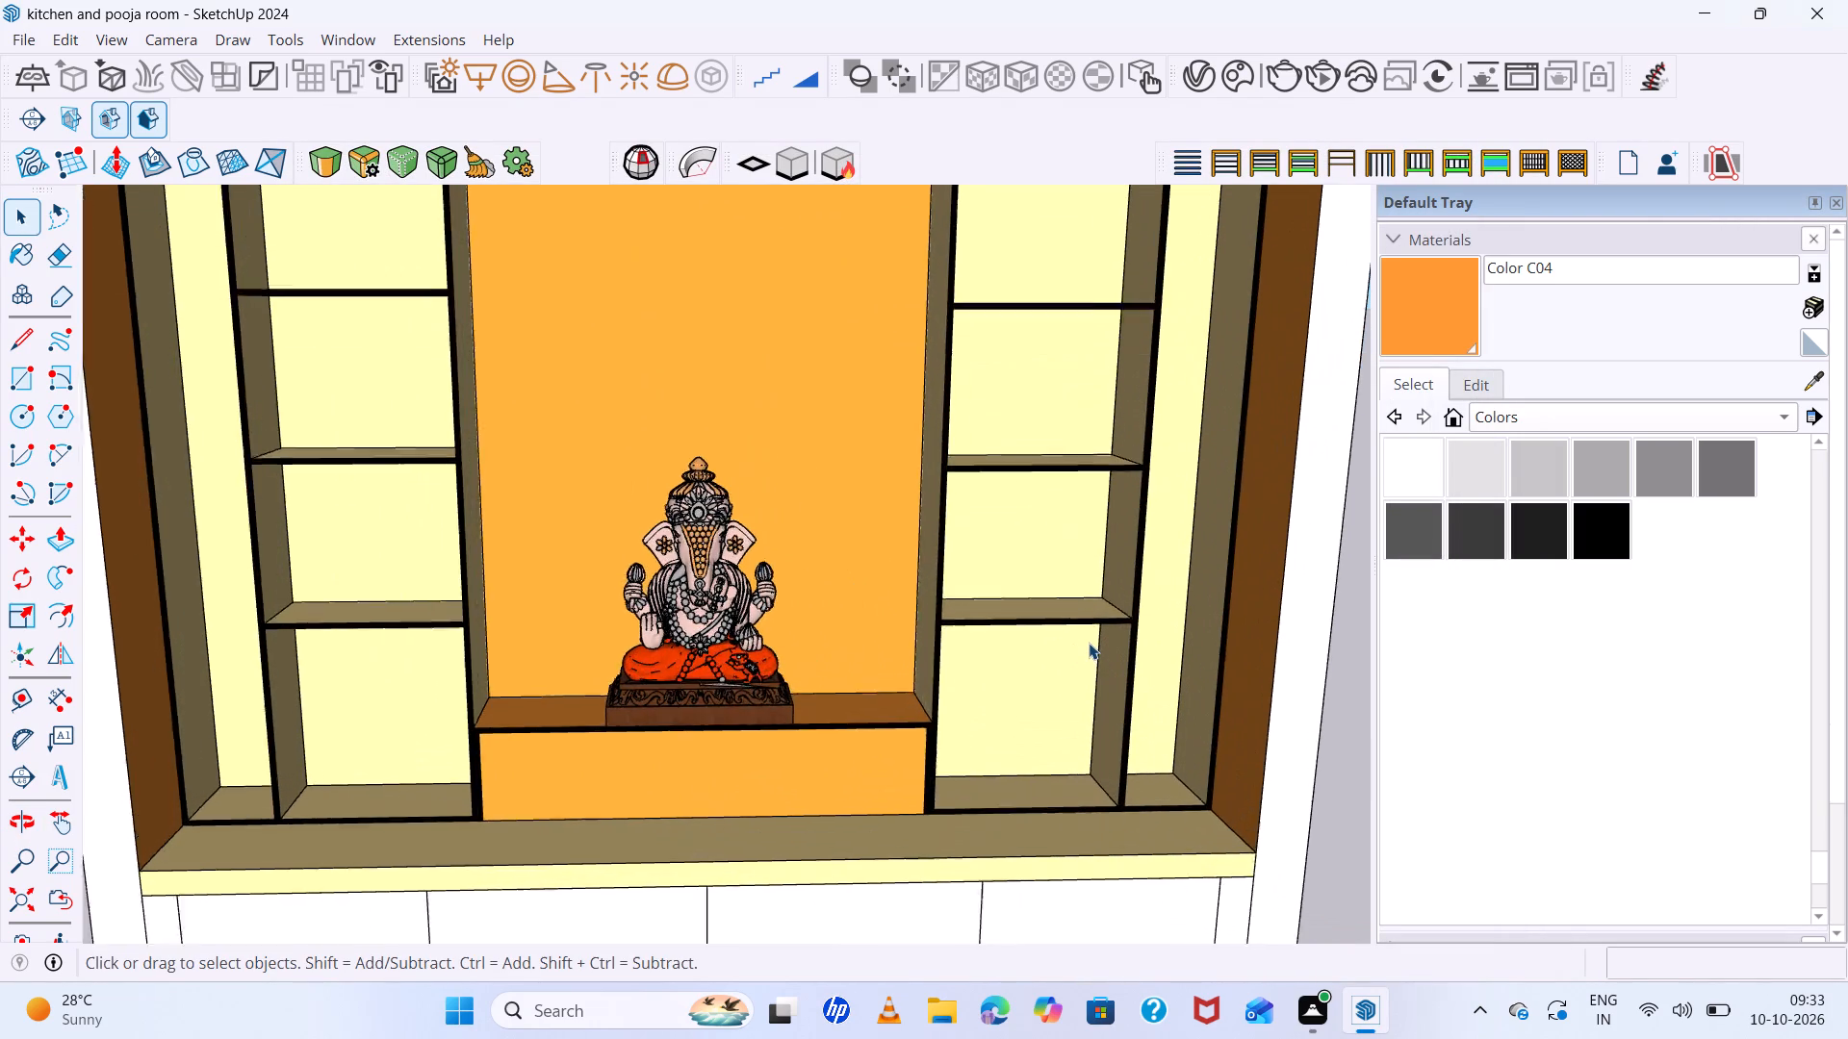
scroll(1089, 643, up, 5)
scroll(1089, 642, down, 8)
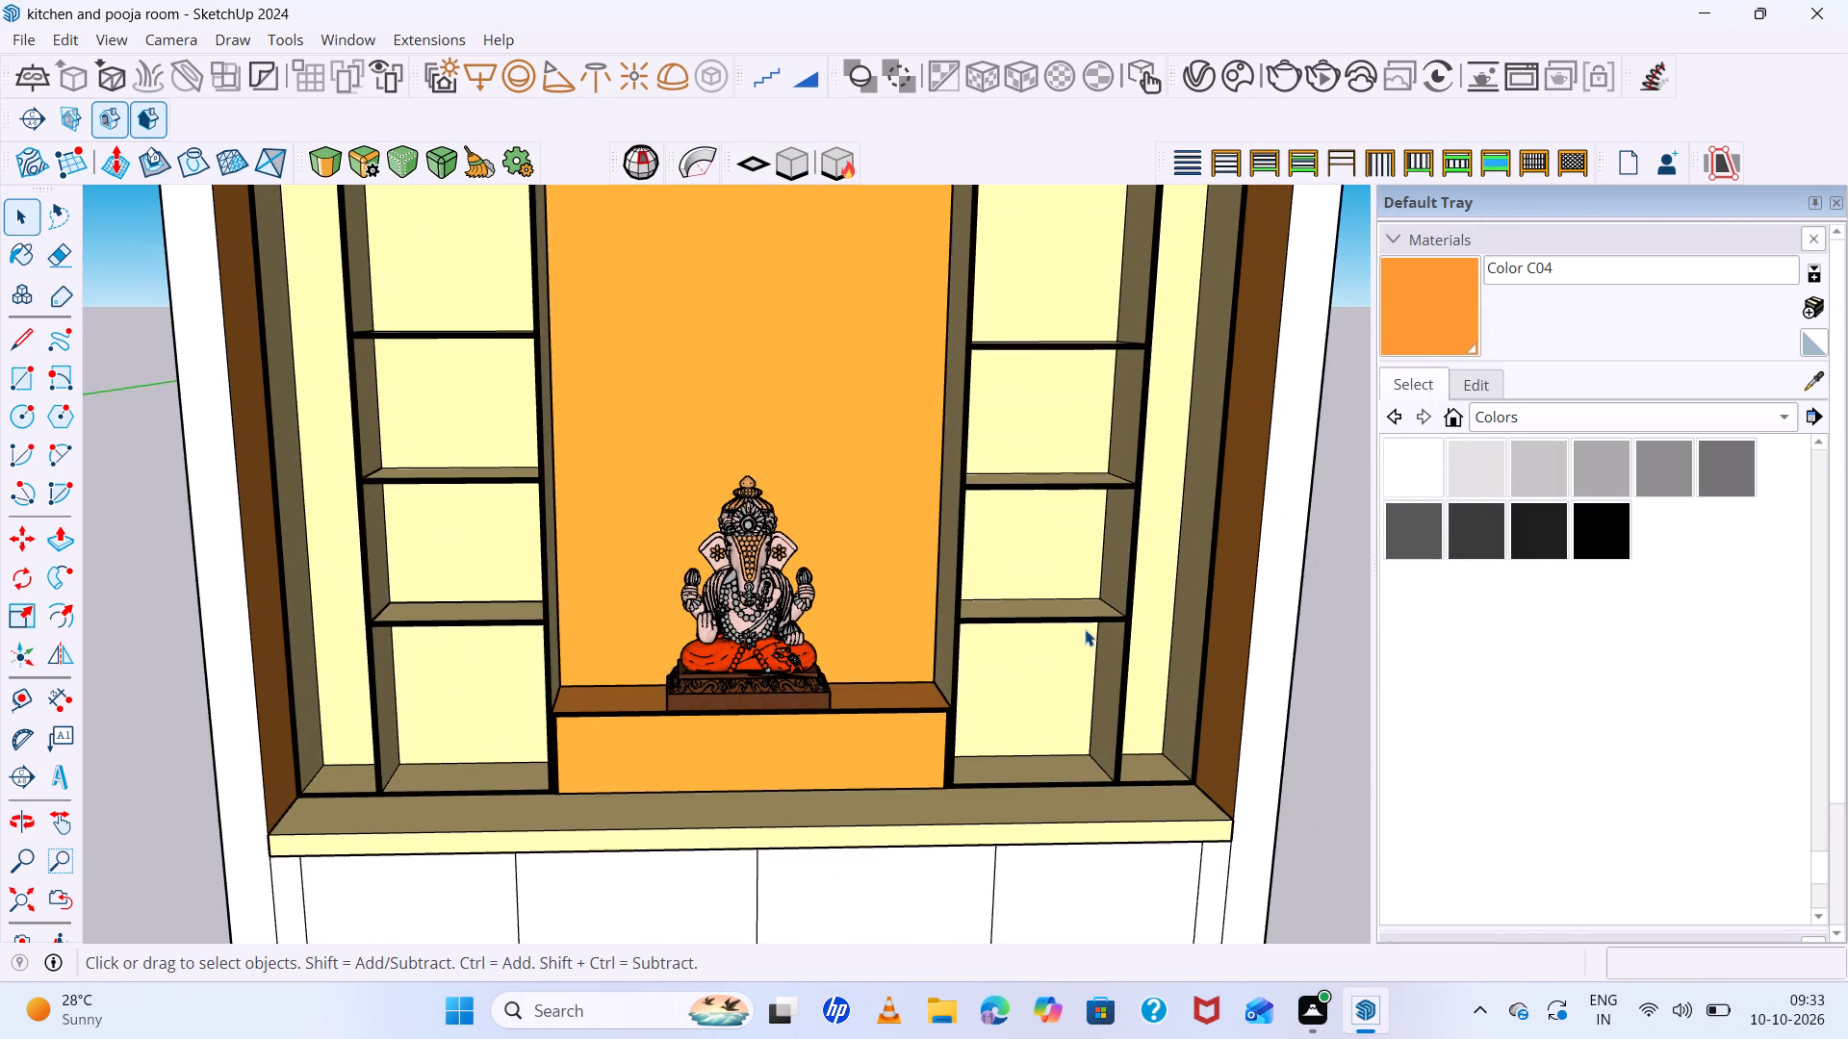
scroll(1085, 627, up, 7)
scroll(1085, 627, down, 14)
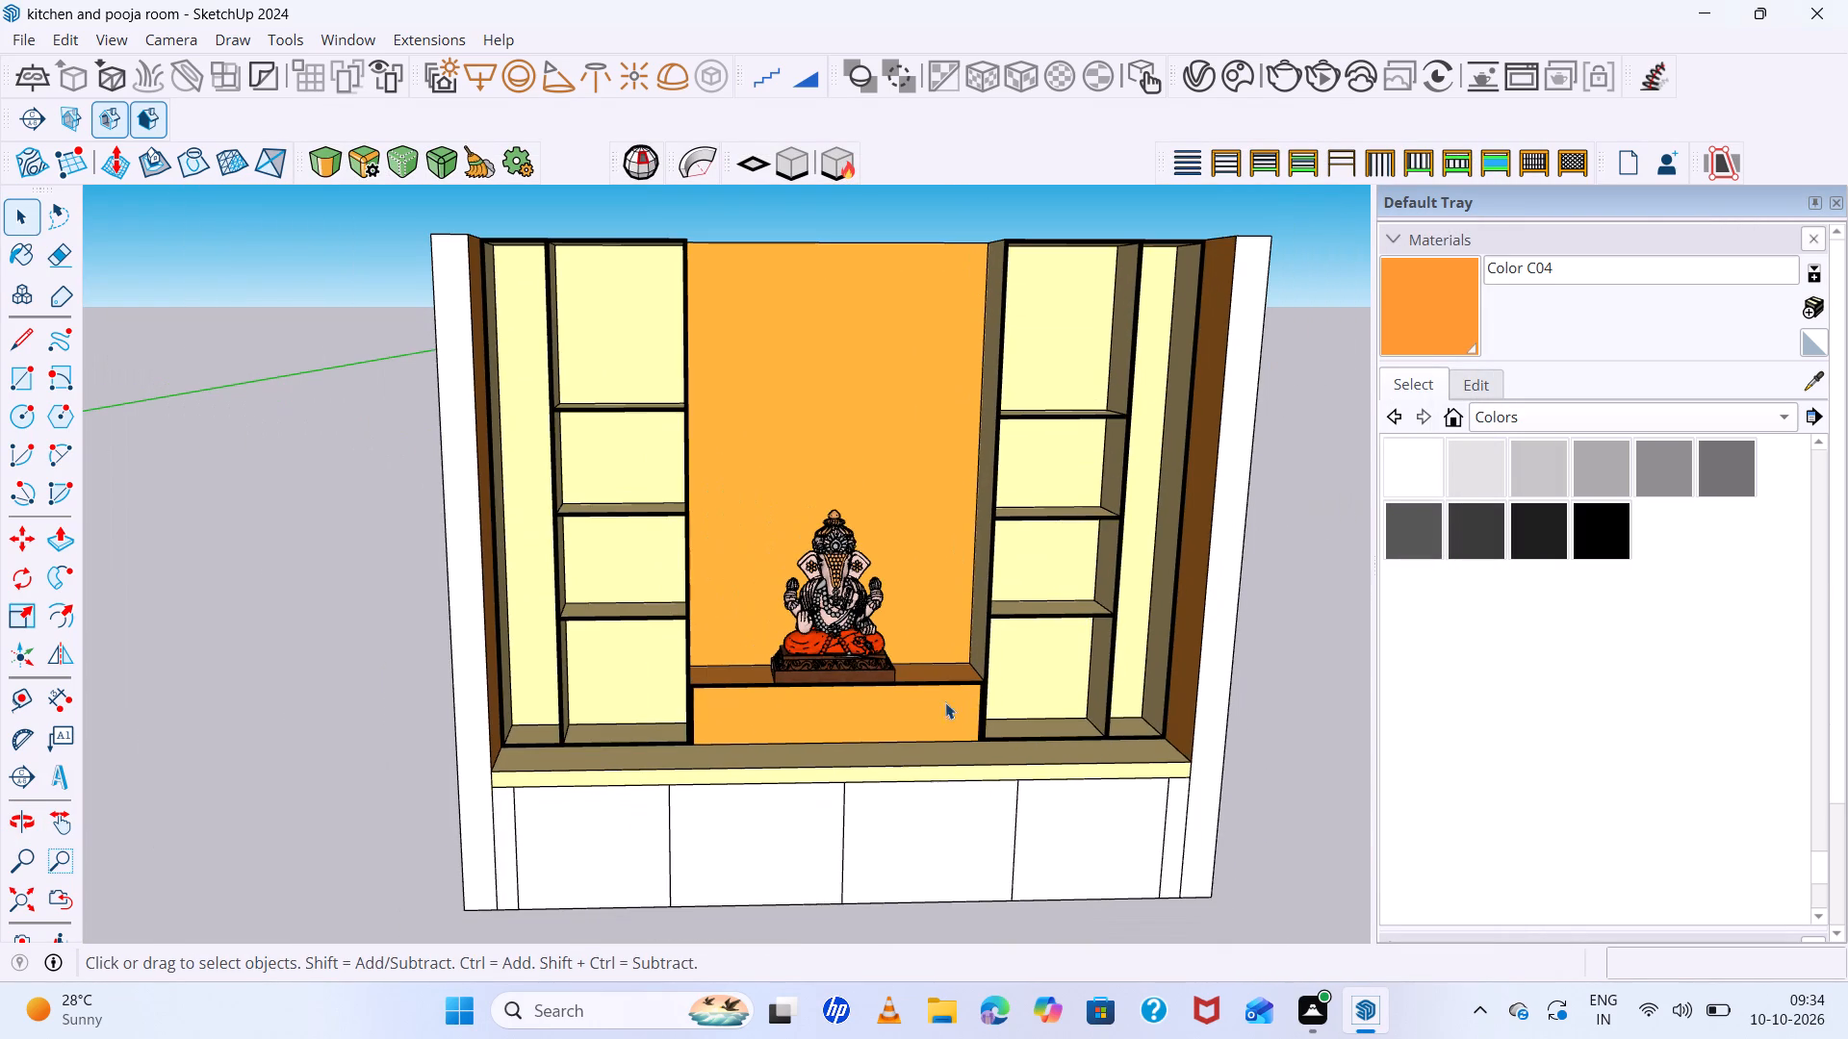
Paint the four base cabinet door fronts below the idol with Wood Cherry Original from the Wood materials, and leave the group.
click(628, 847)
scroll(628, 847, up, 5)
double_click(628, 847)
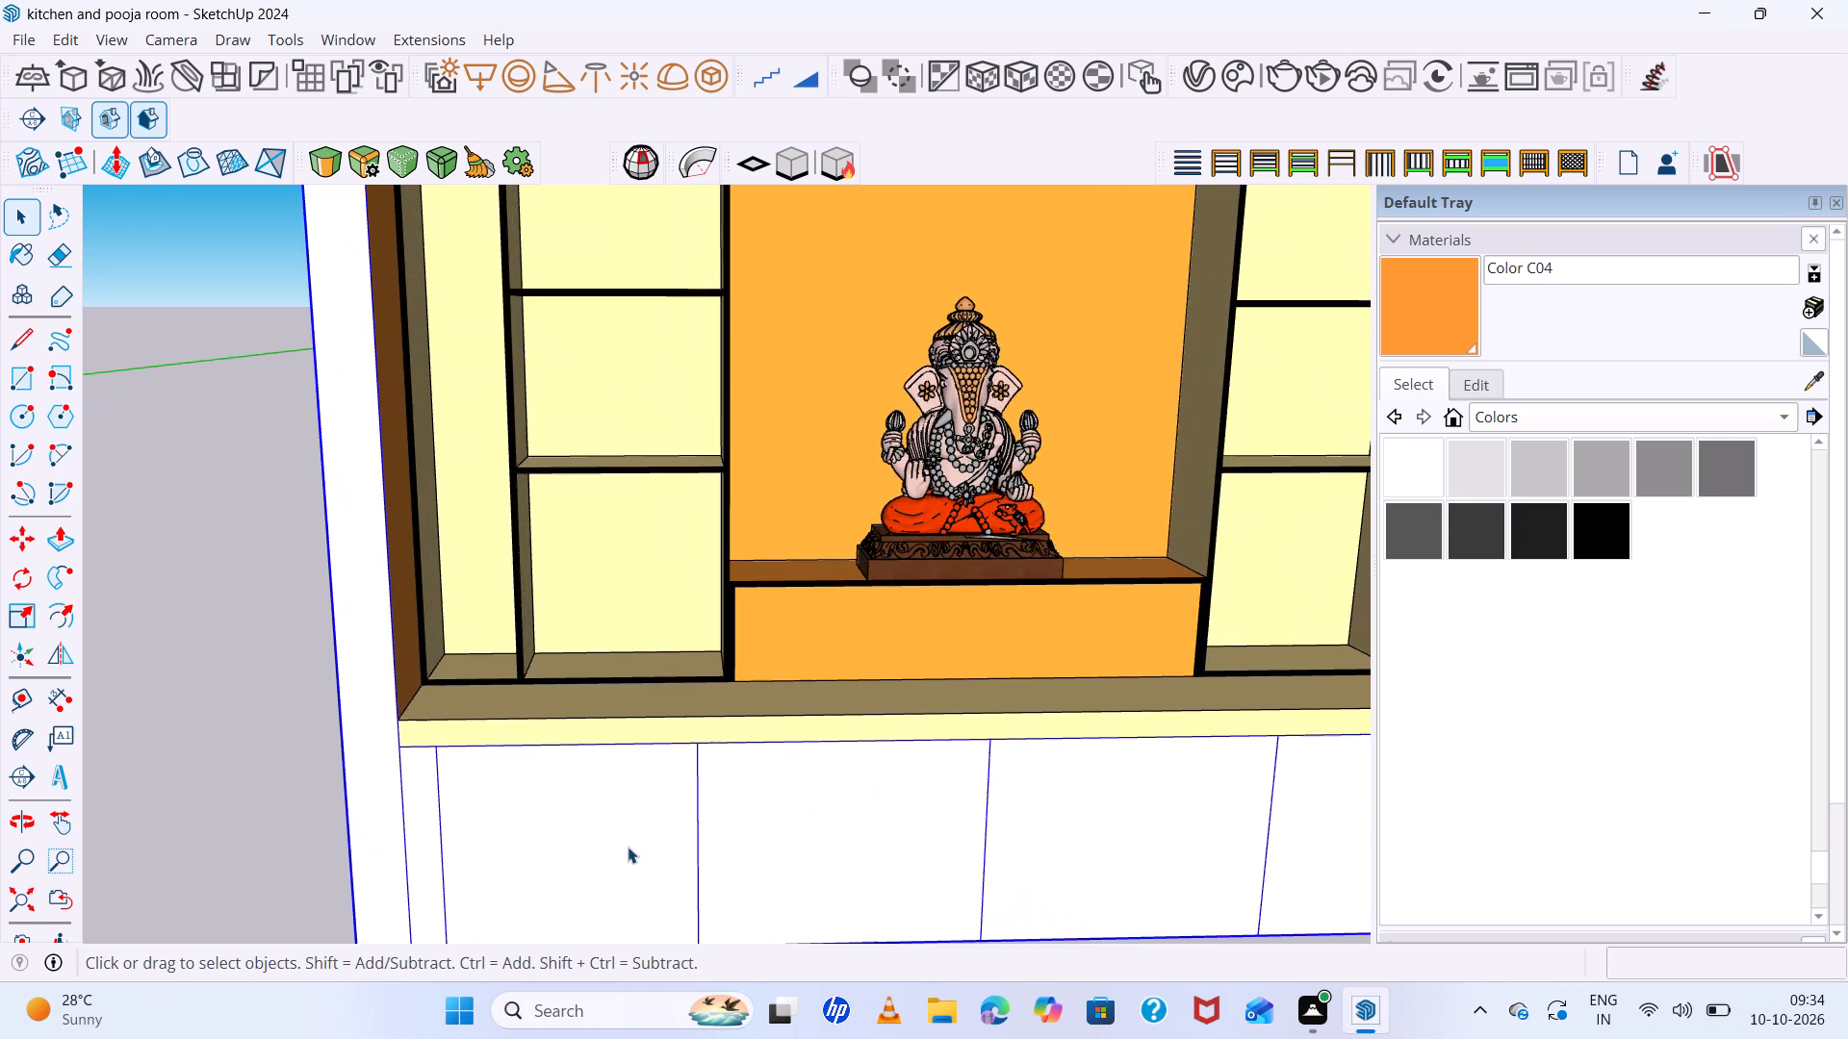
click(627, 831)
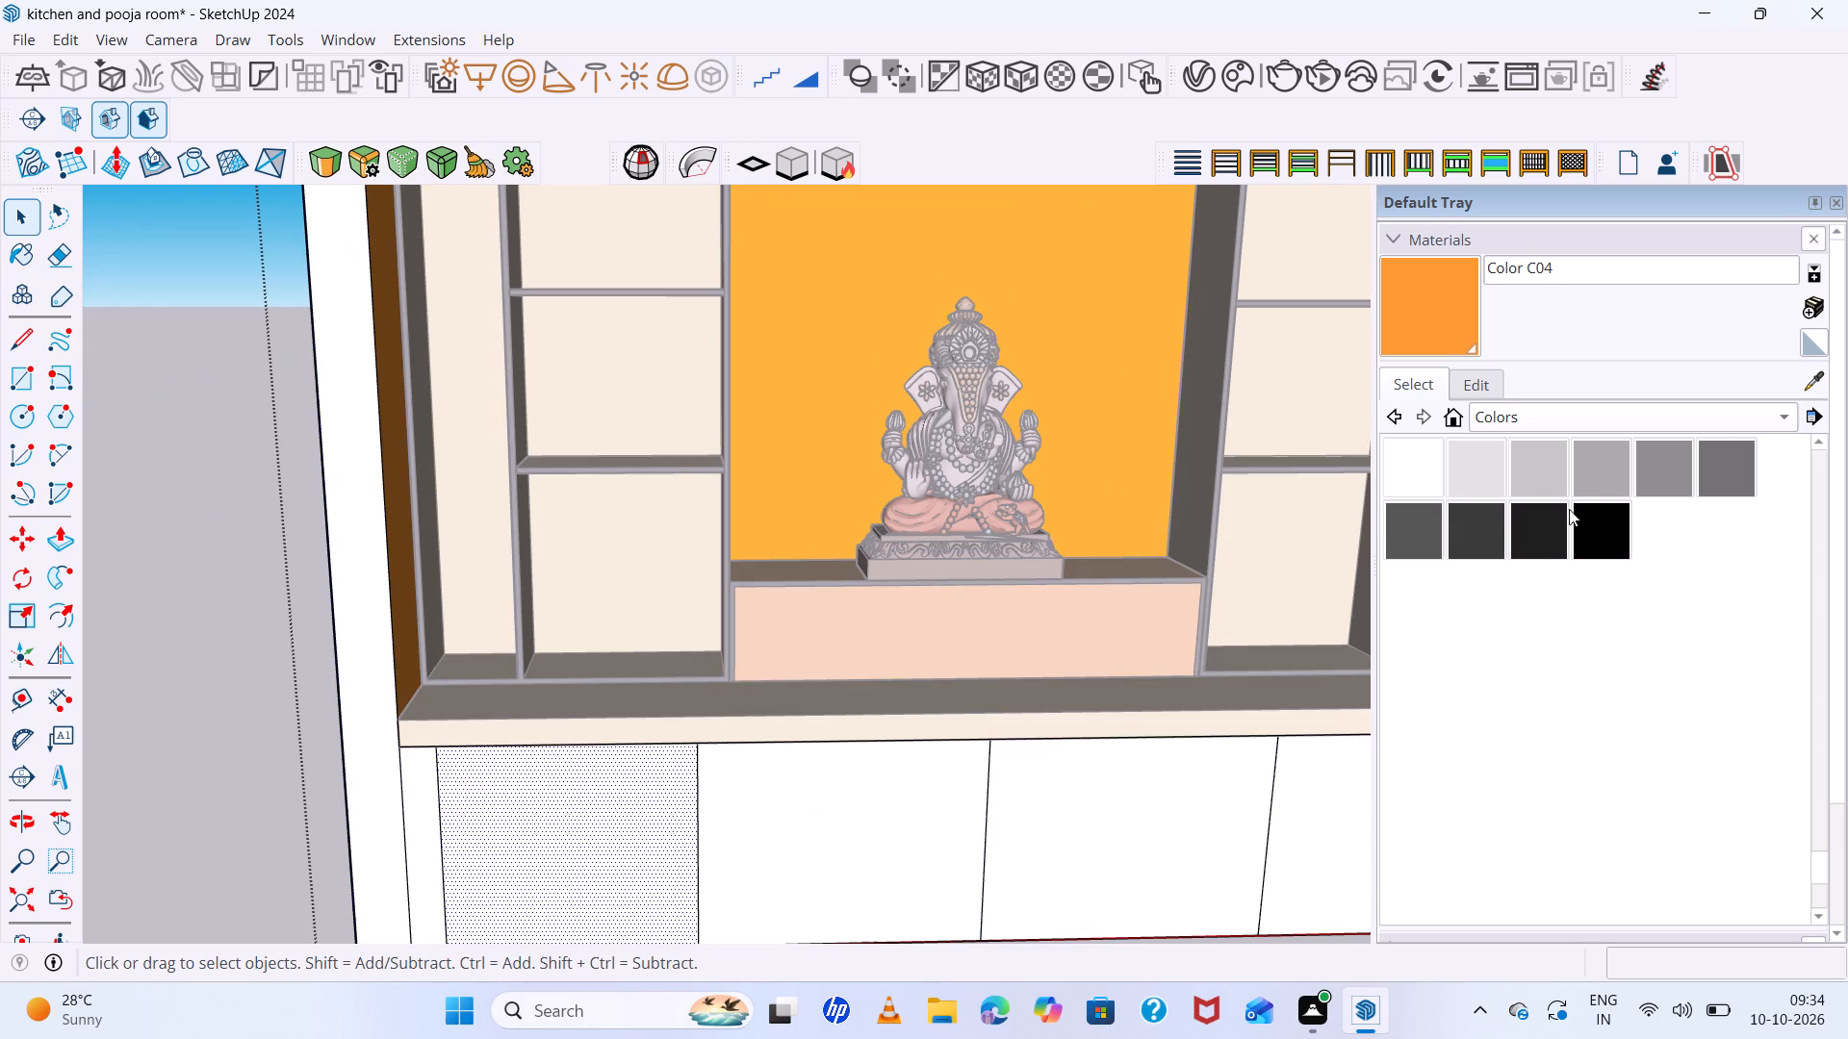
click(1605, 425)
click(1564, 665)
click(1537, 471)
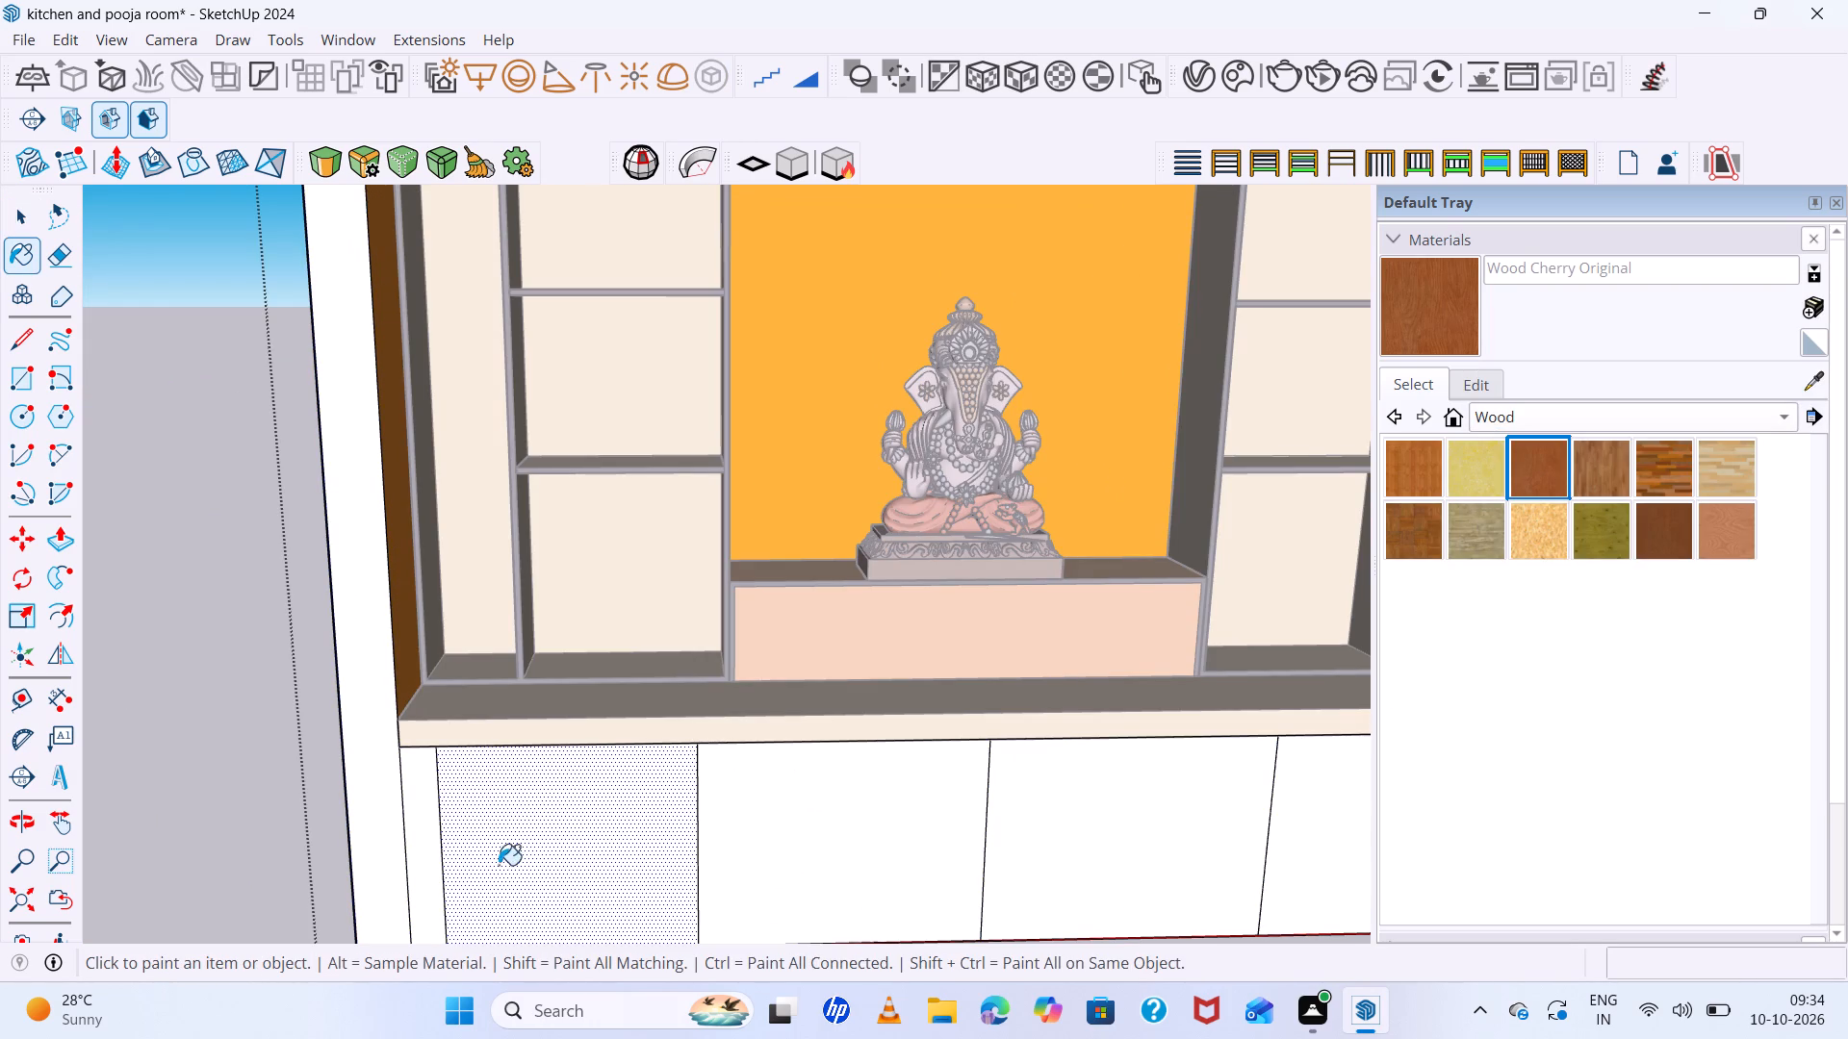
click(507, 862)
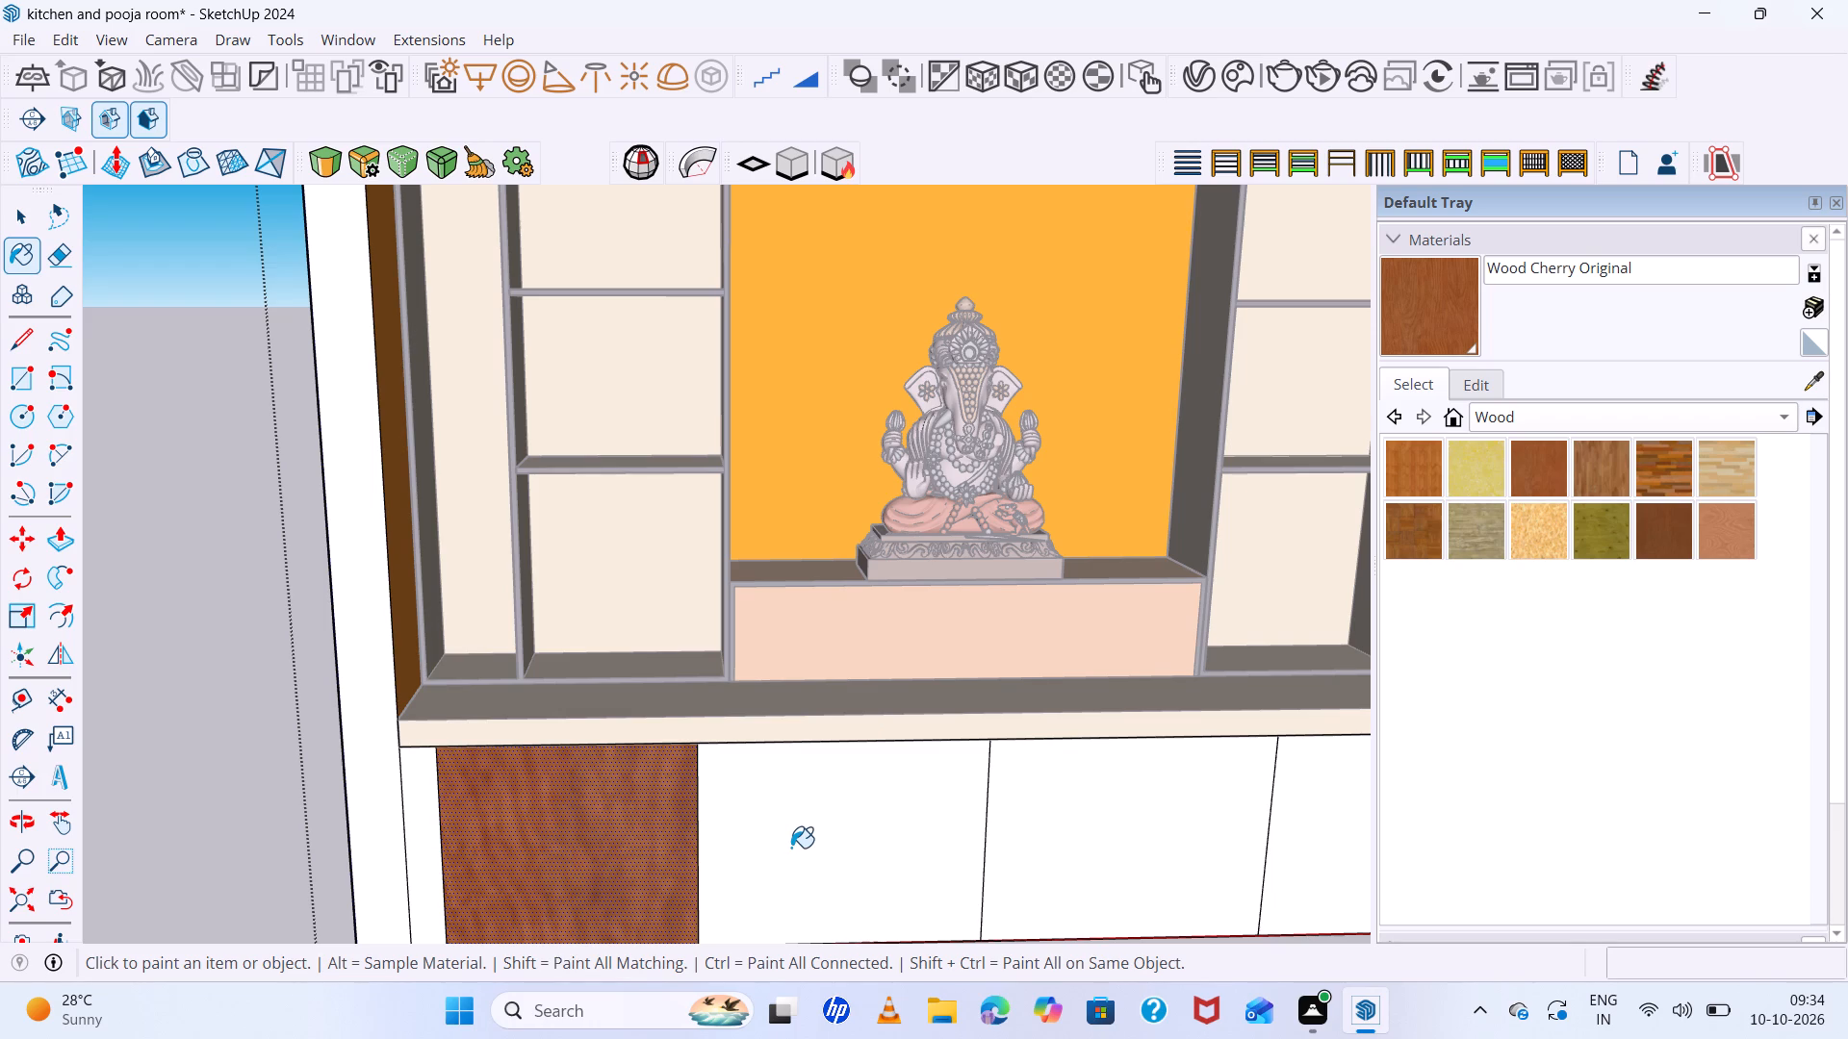
click(791, 848)
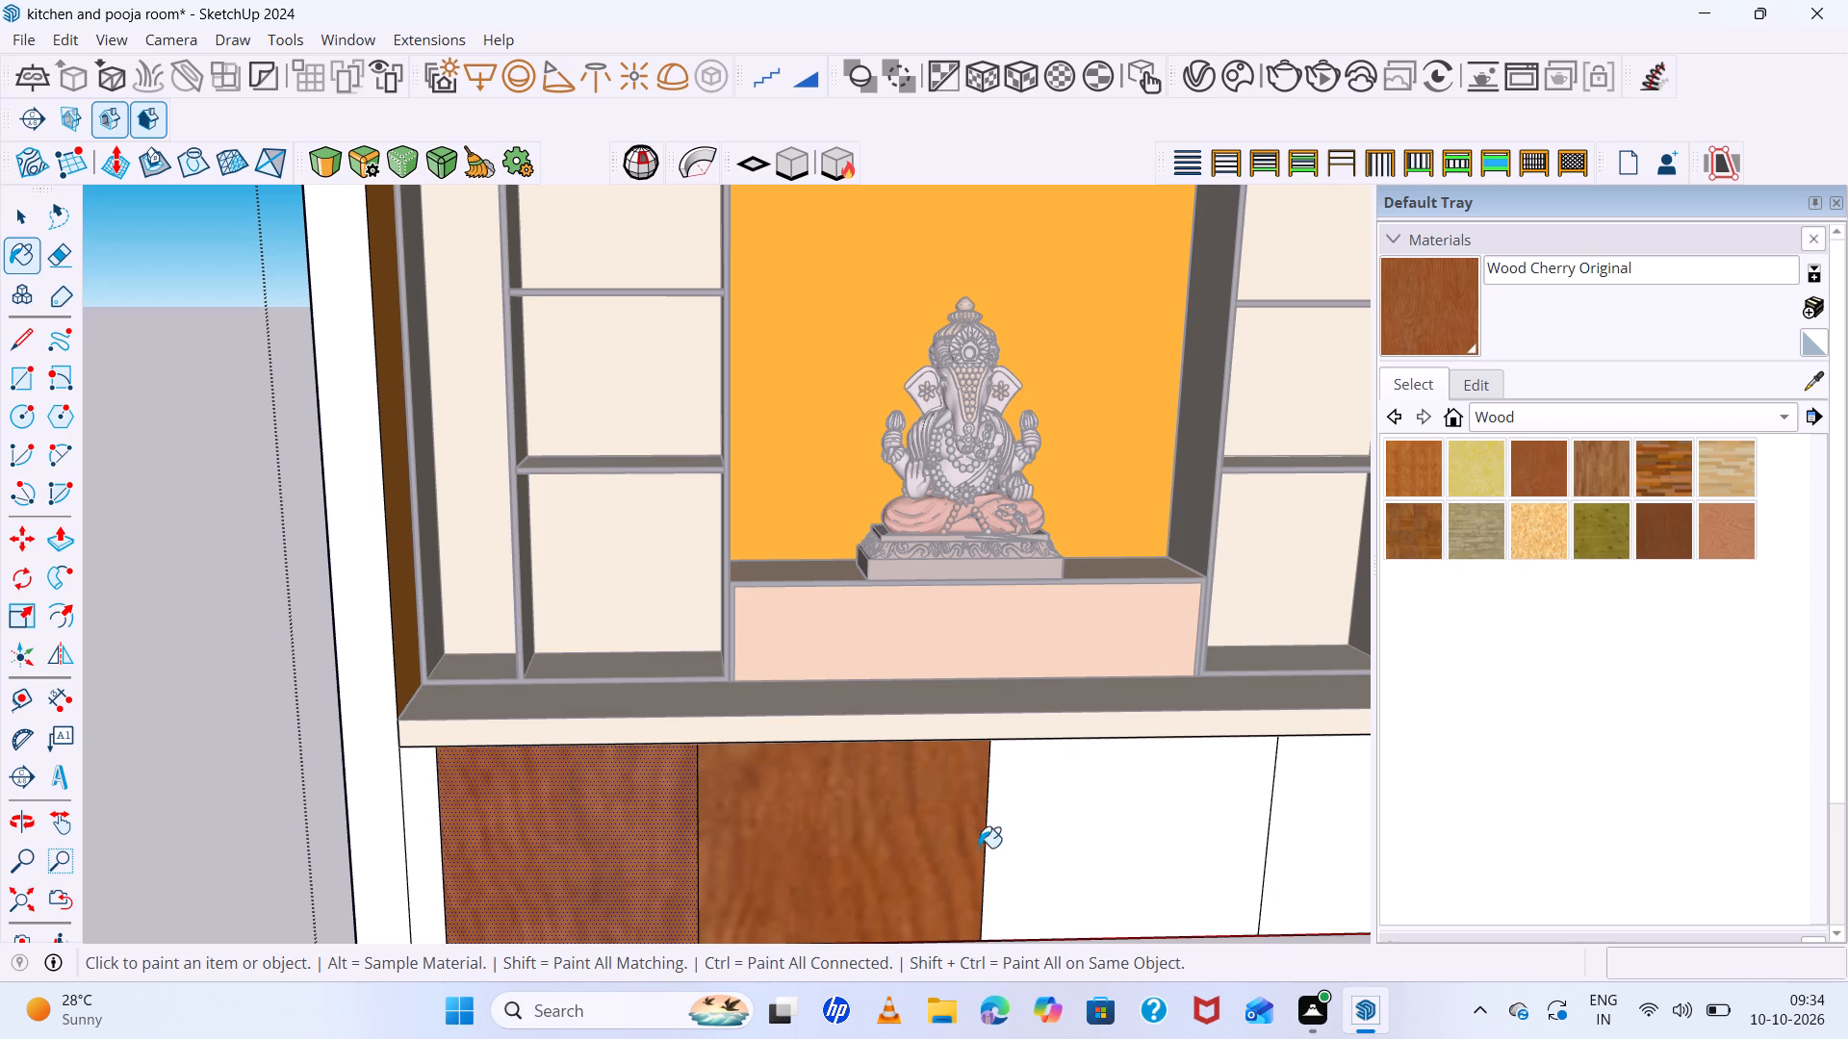
click(1099, 848)
scroll(715, 788, down, 6)
click(1071, 827)
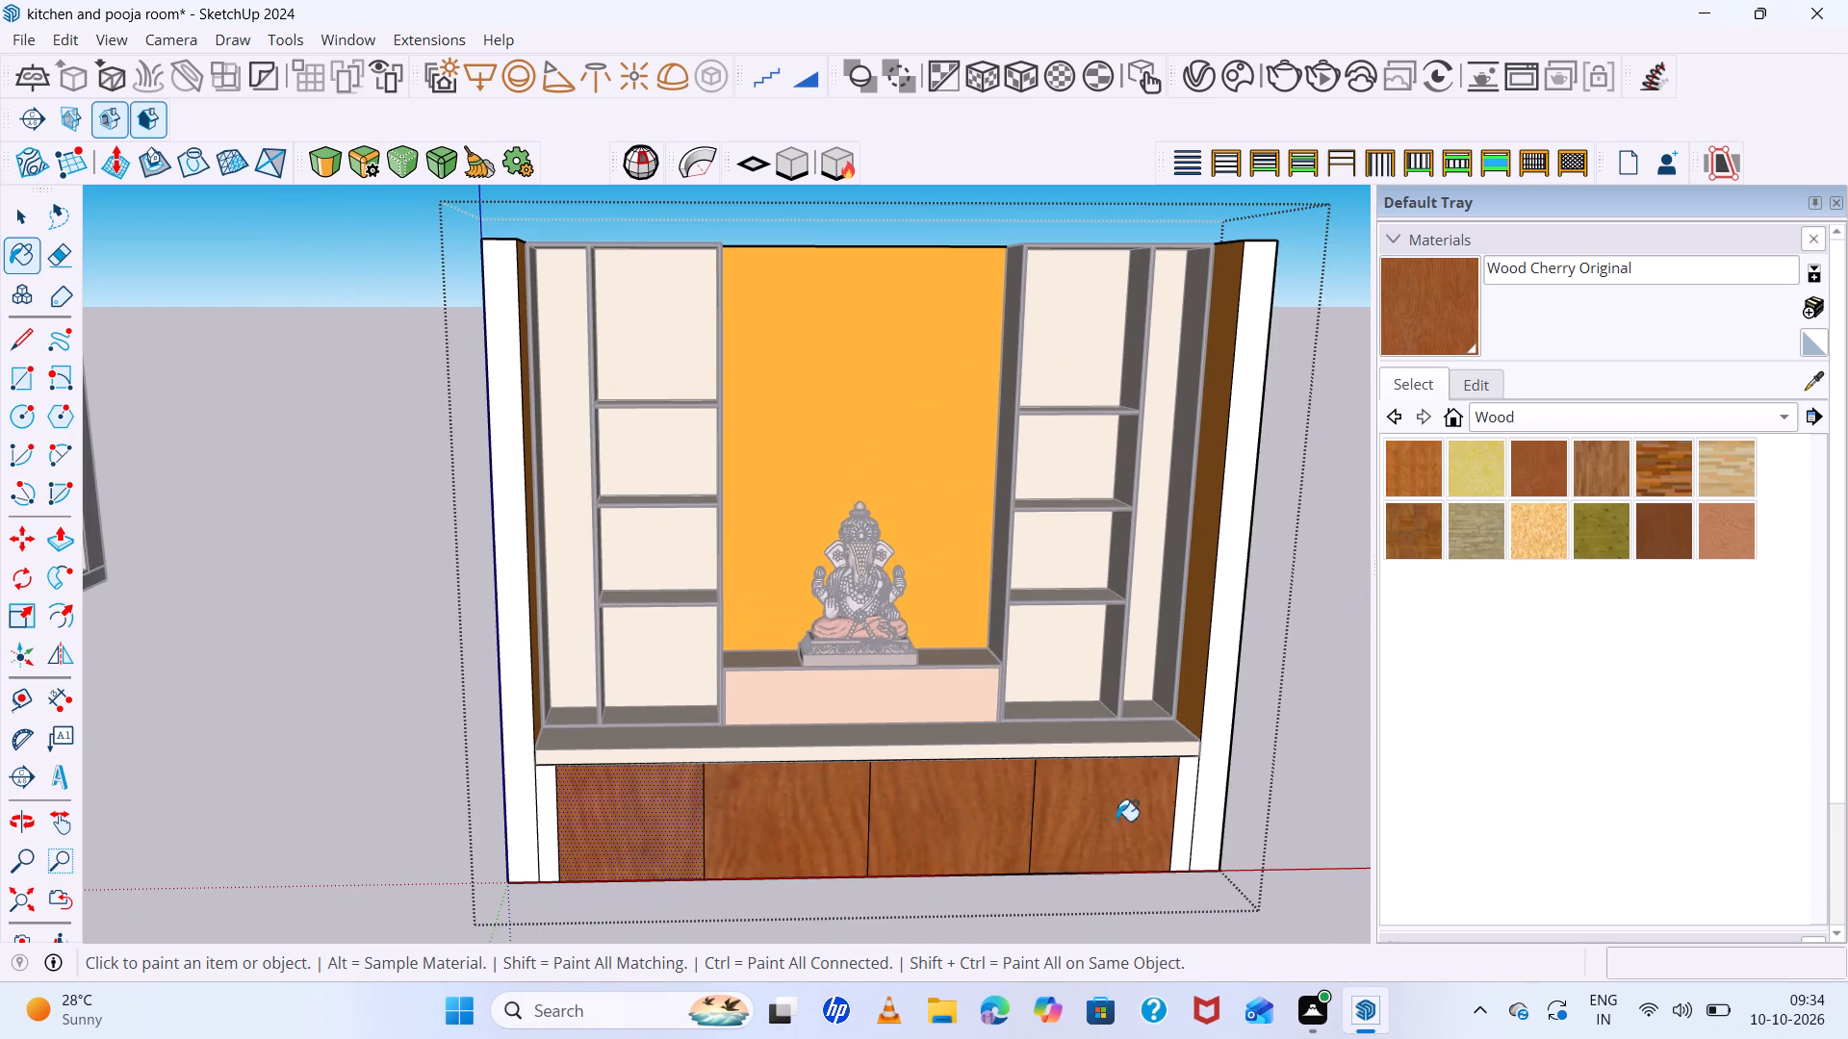
scroll(1193, 823, up, 6)
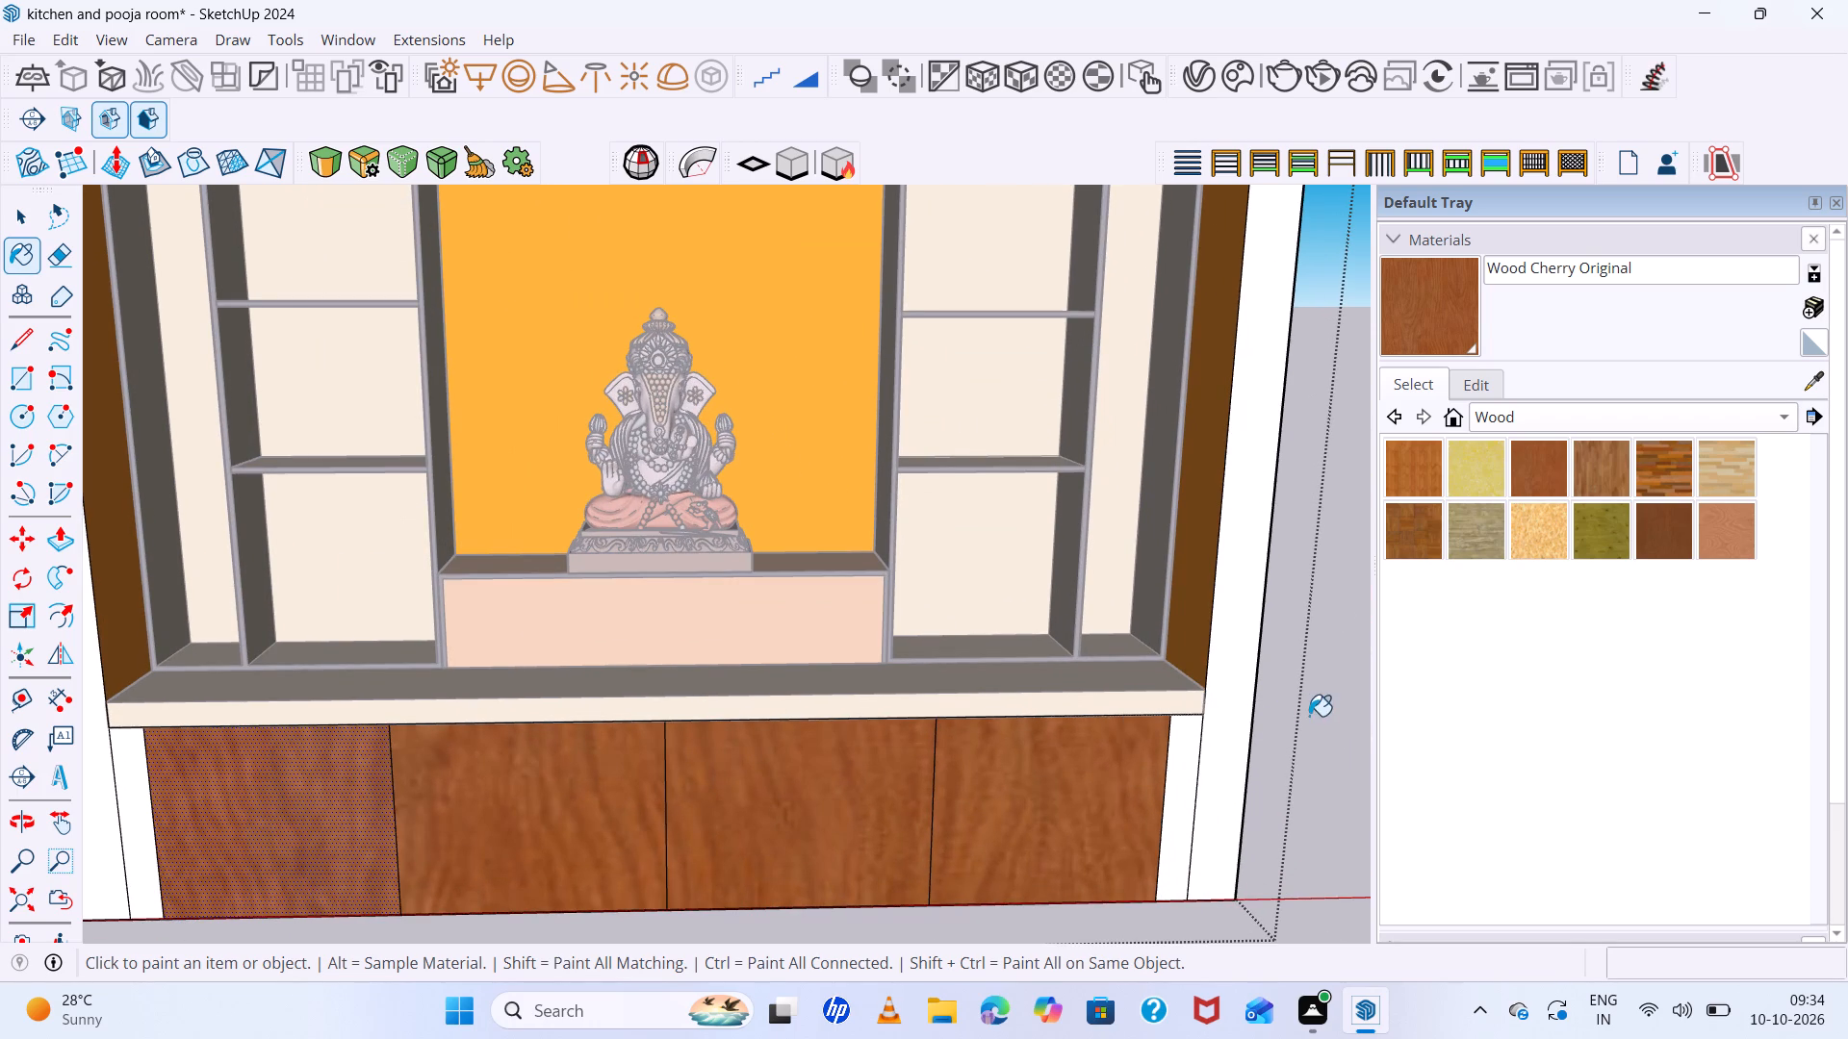
key(space)
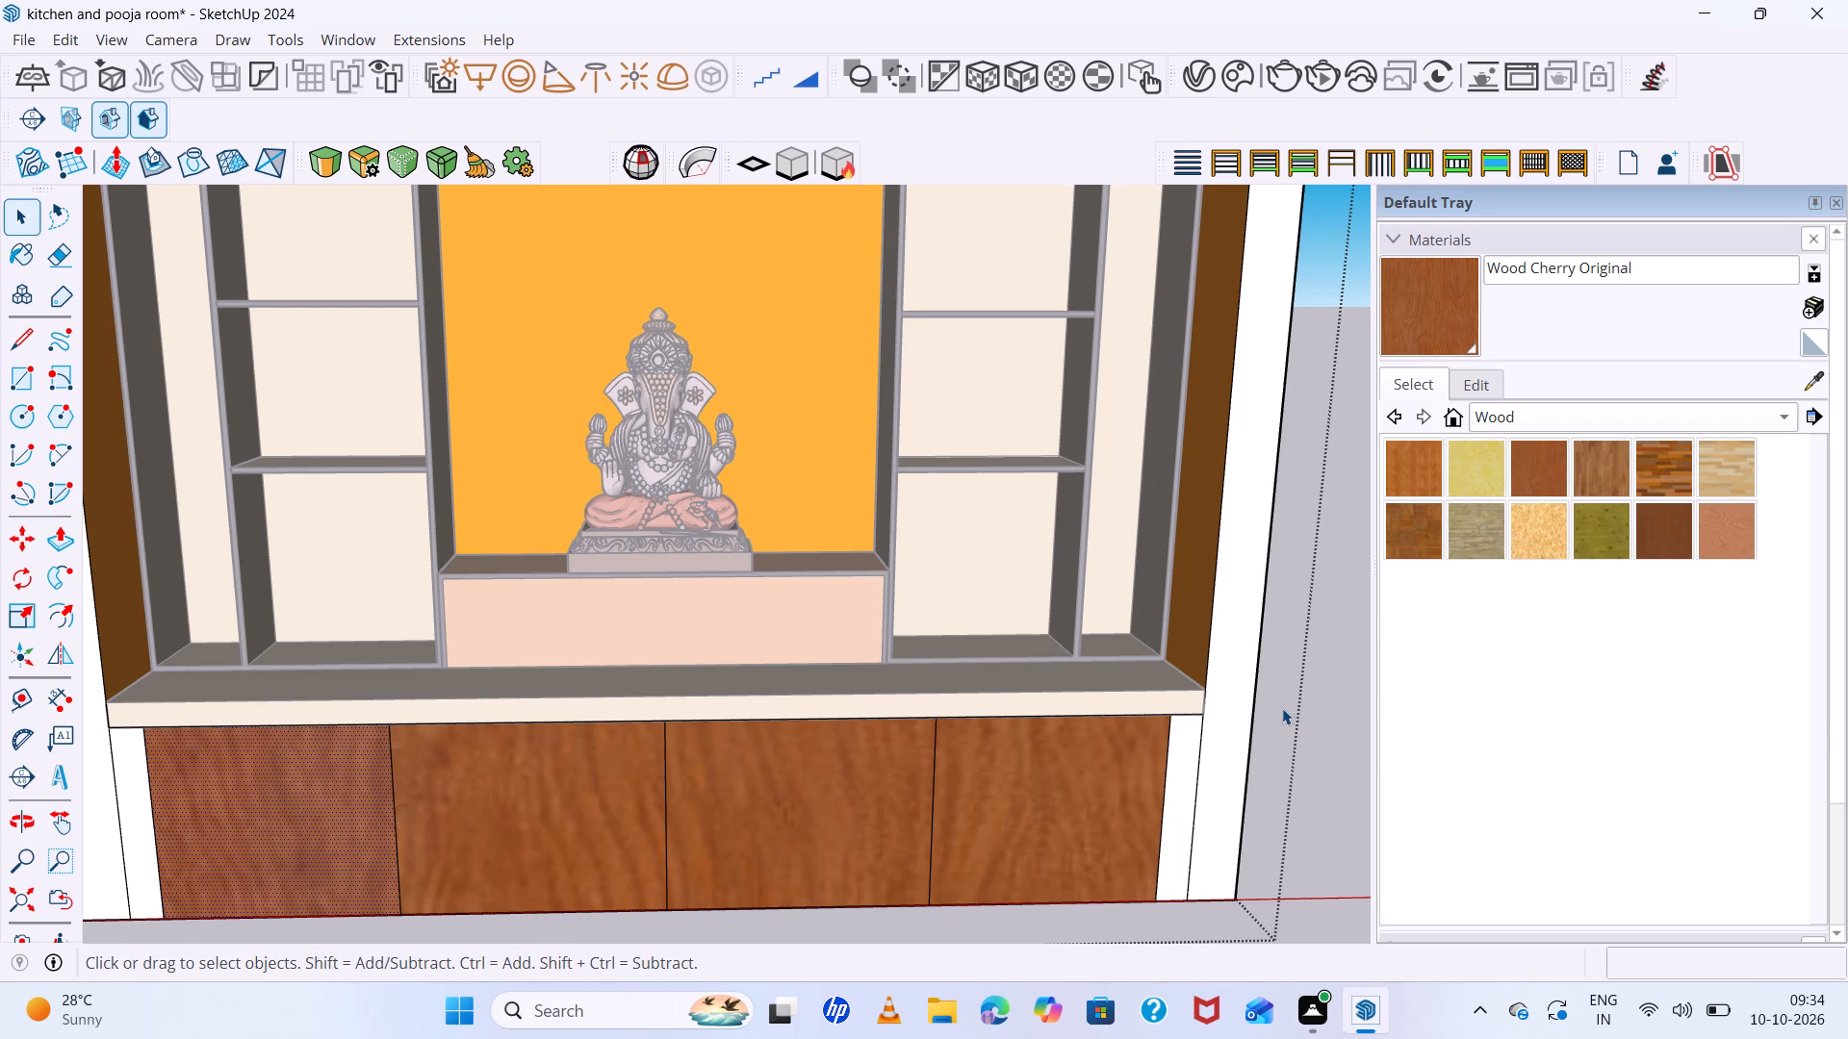
click(1360, 738)
Inspect the painted base doors and the cabinet's side panel from several angles.
scroll(1067, 708, down, 5)
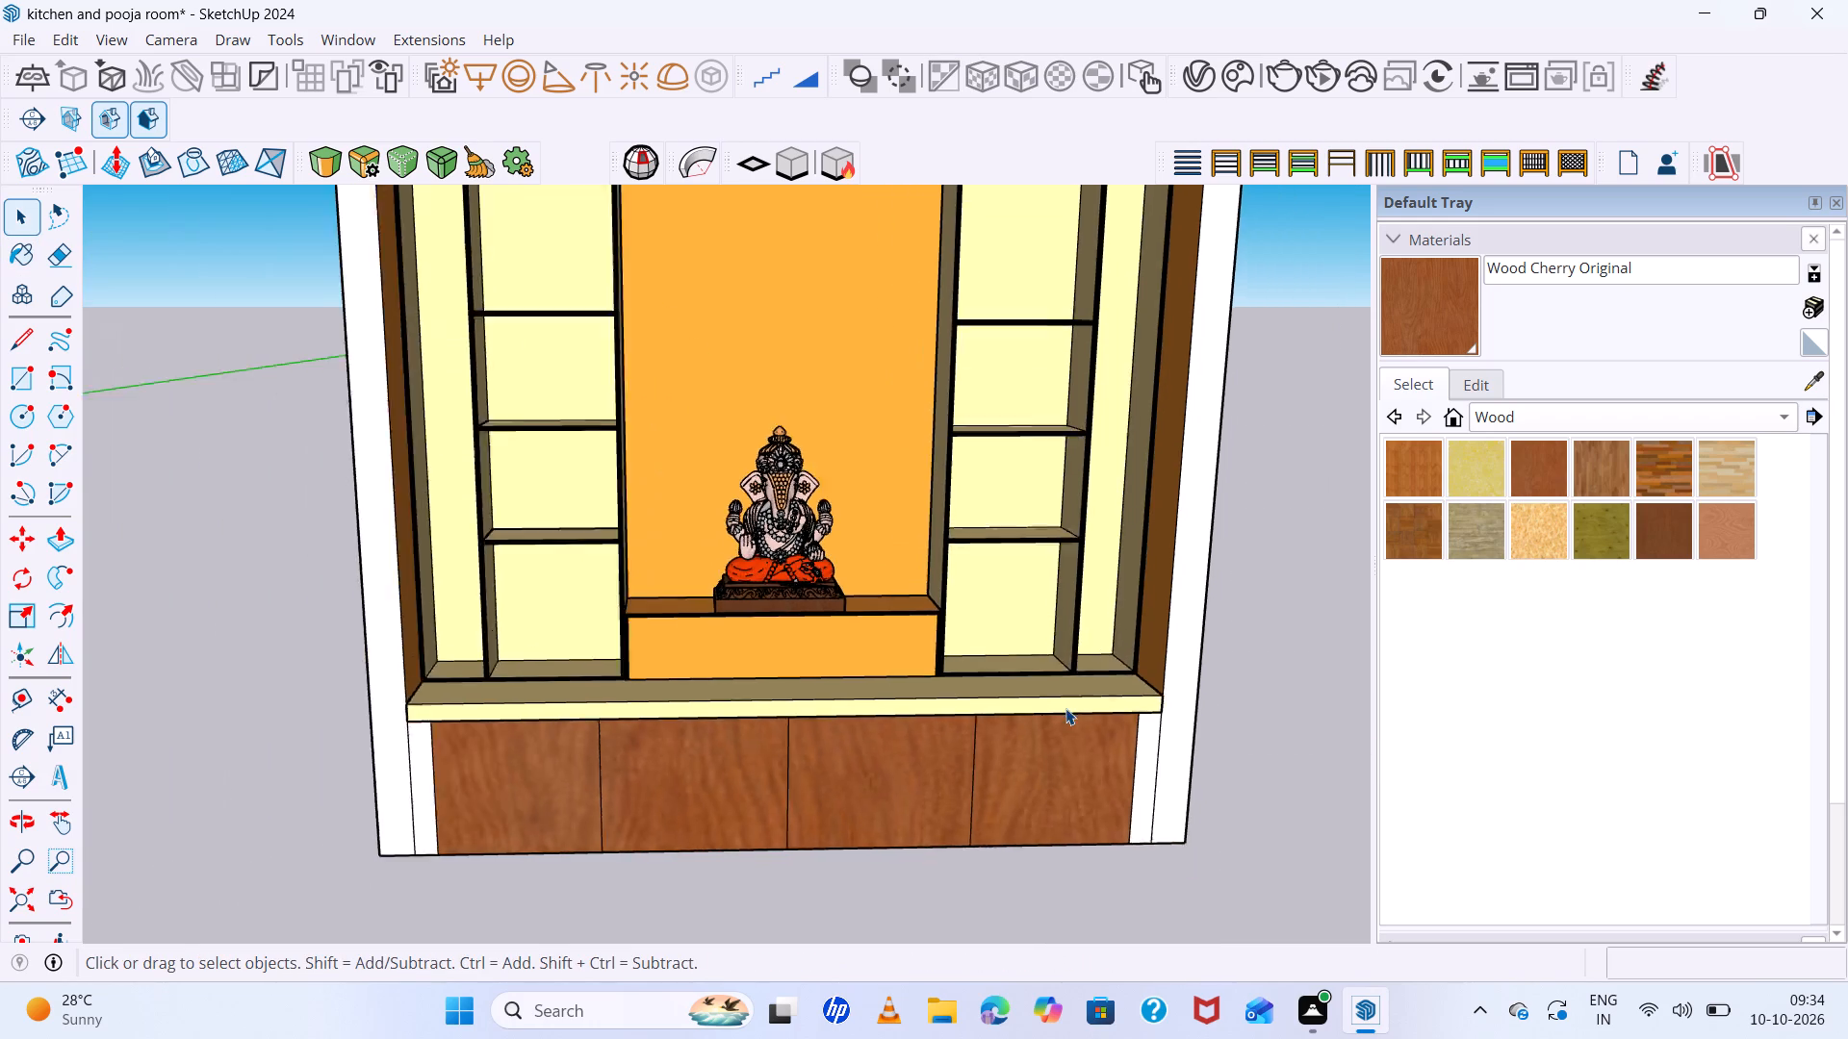
scroll(1065, 708, down, 2)
scroll(1176, 638, up, 7)
middle_drag(1175, 615, 955, 476)
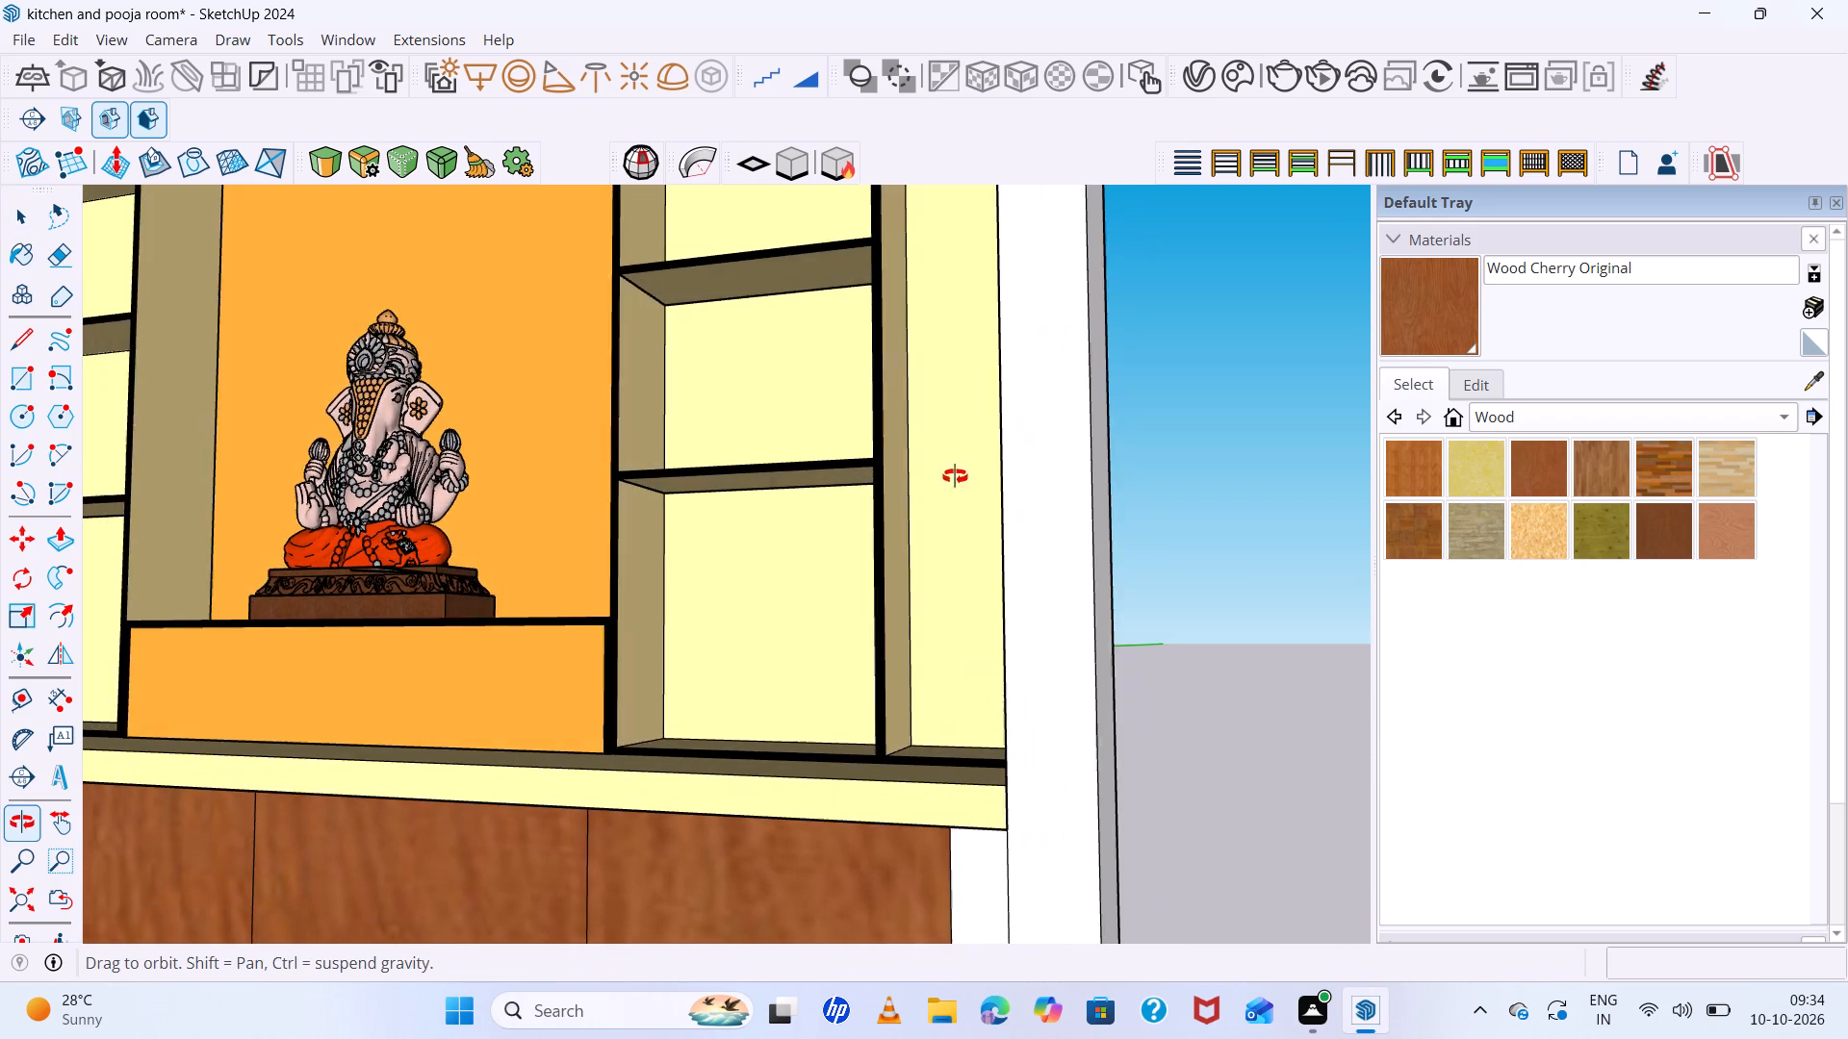
middle_drag(955, 476, 934, 475)
middle_click(934, 475)
scroll(947, 475, down, 8)
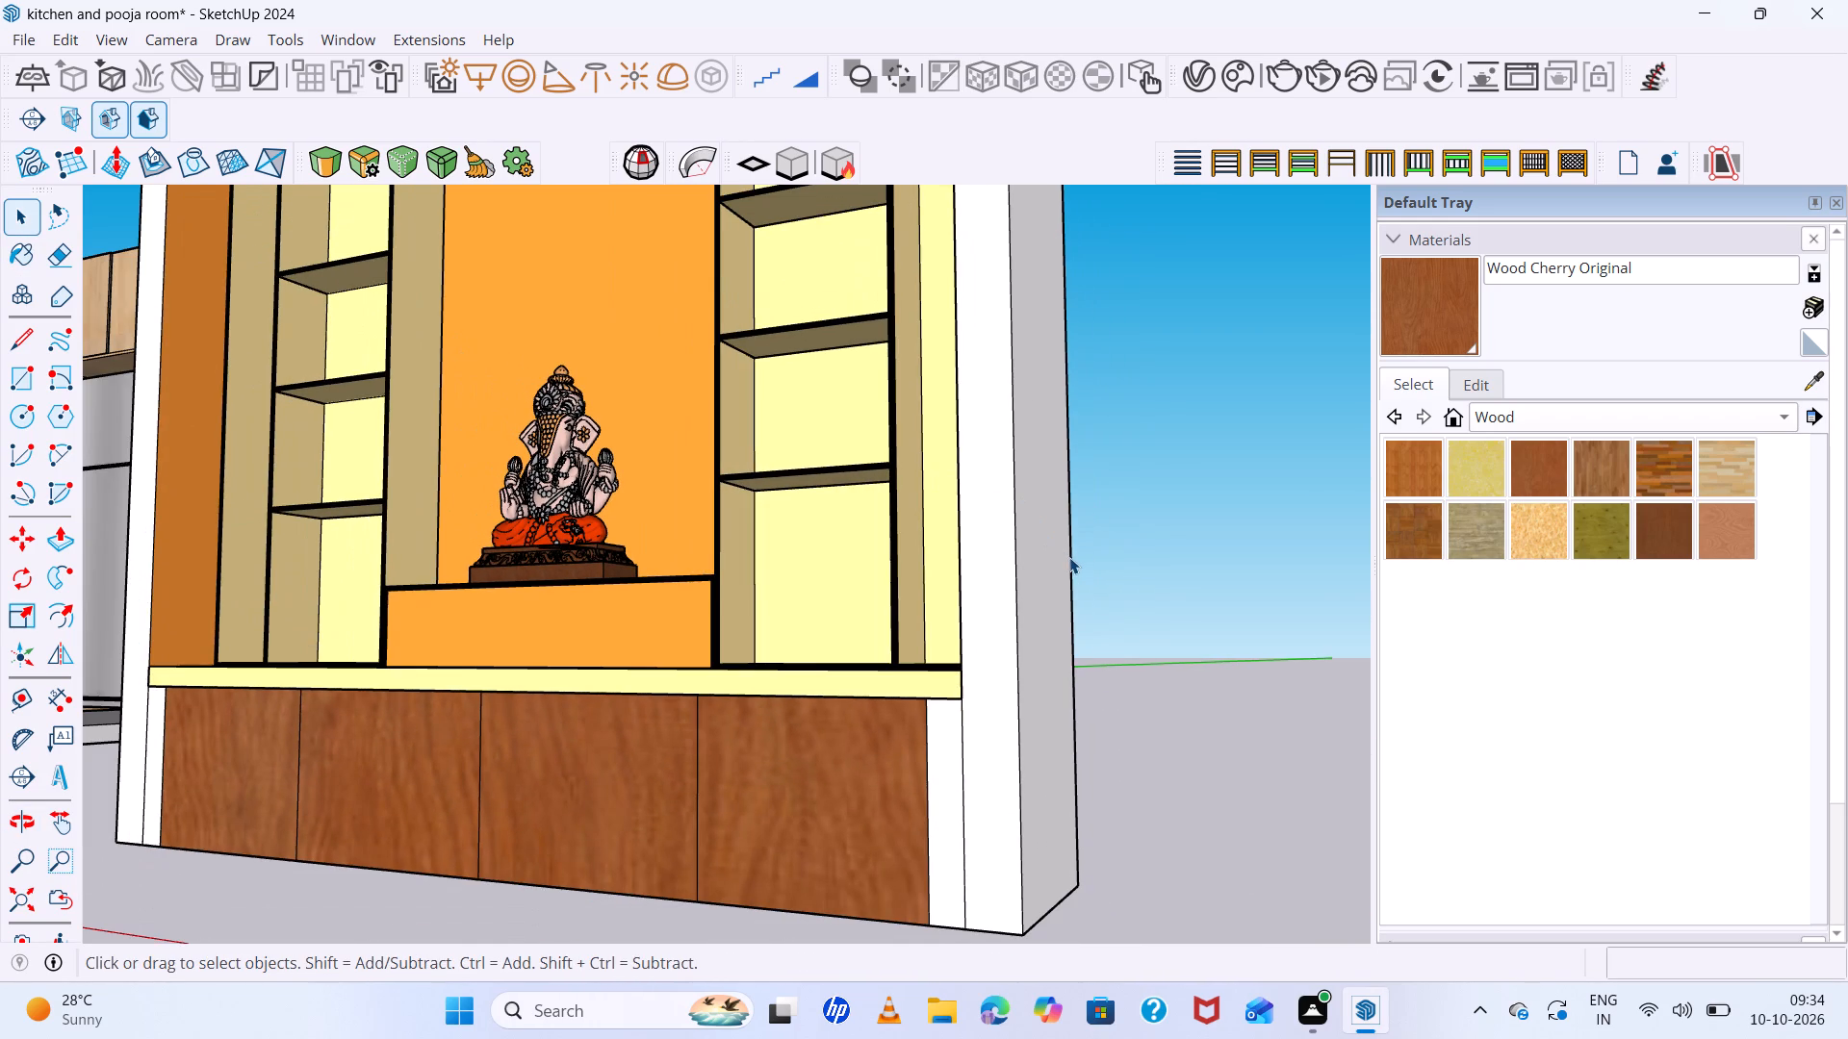
middle_drag(1070, 559, 1203, 574)
middle_click(1203, 574)
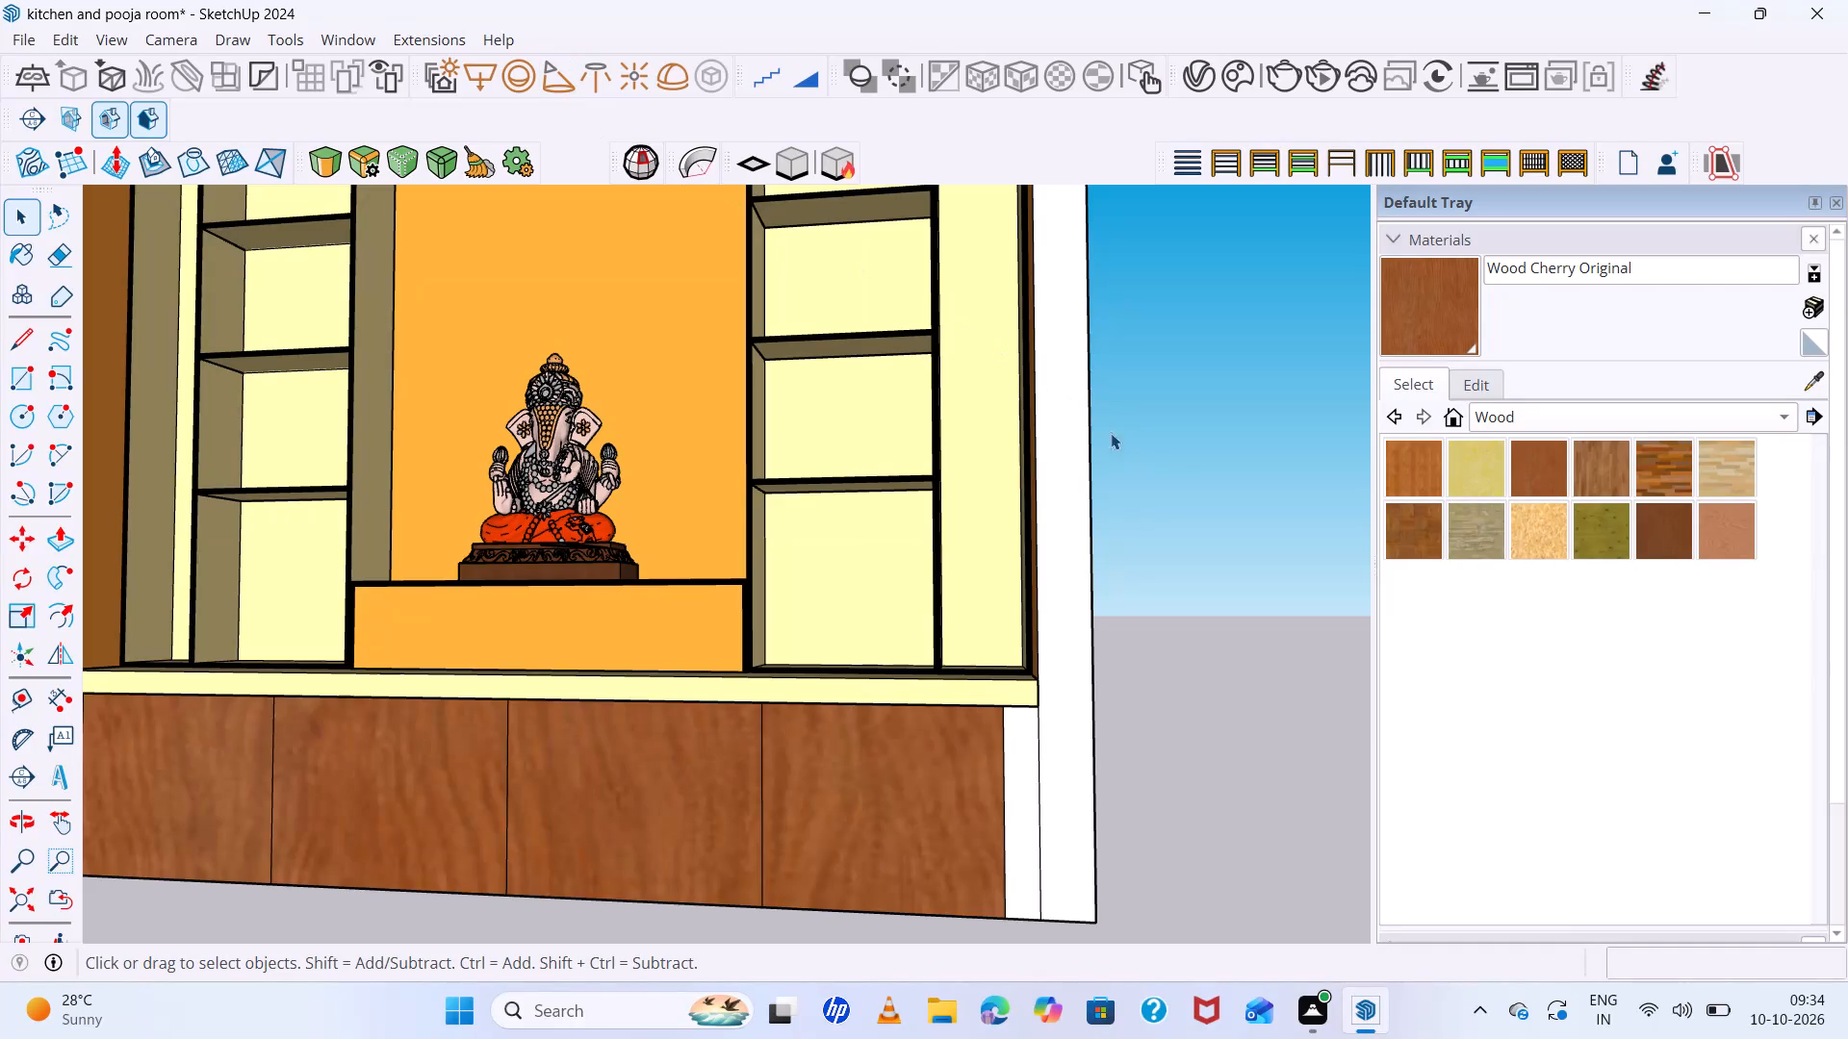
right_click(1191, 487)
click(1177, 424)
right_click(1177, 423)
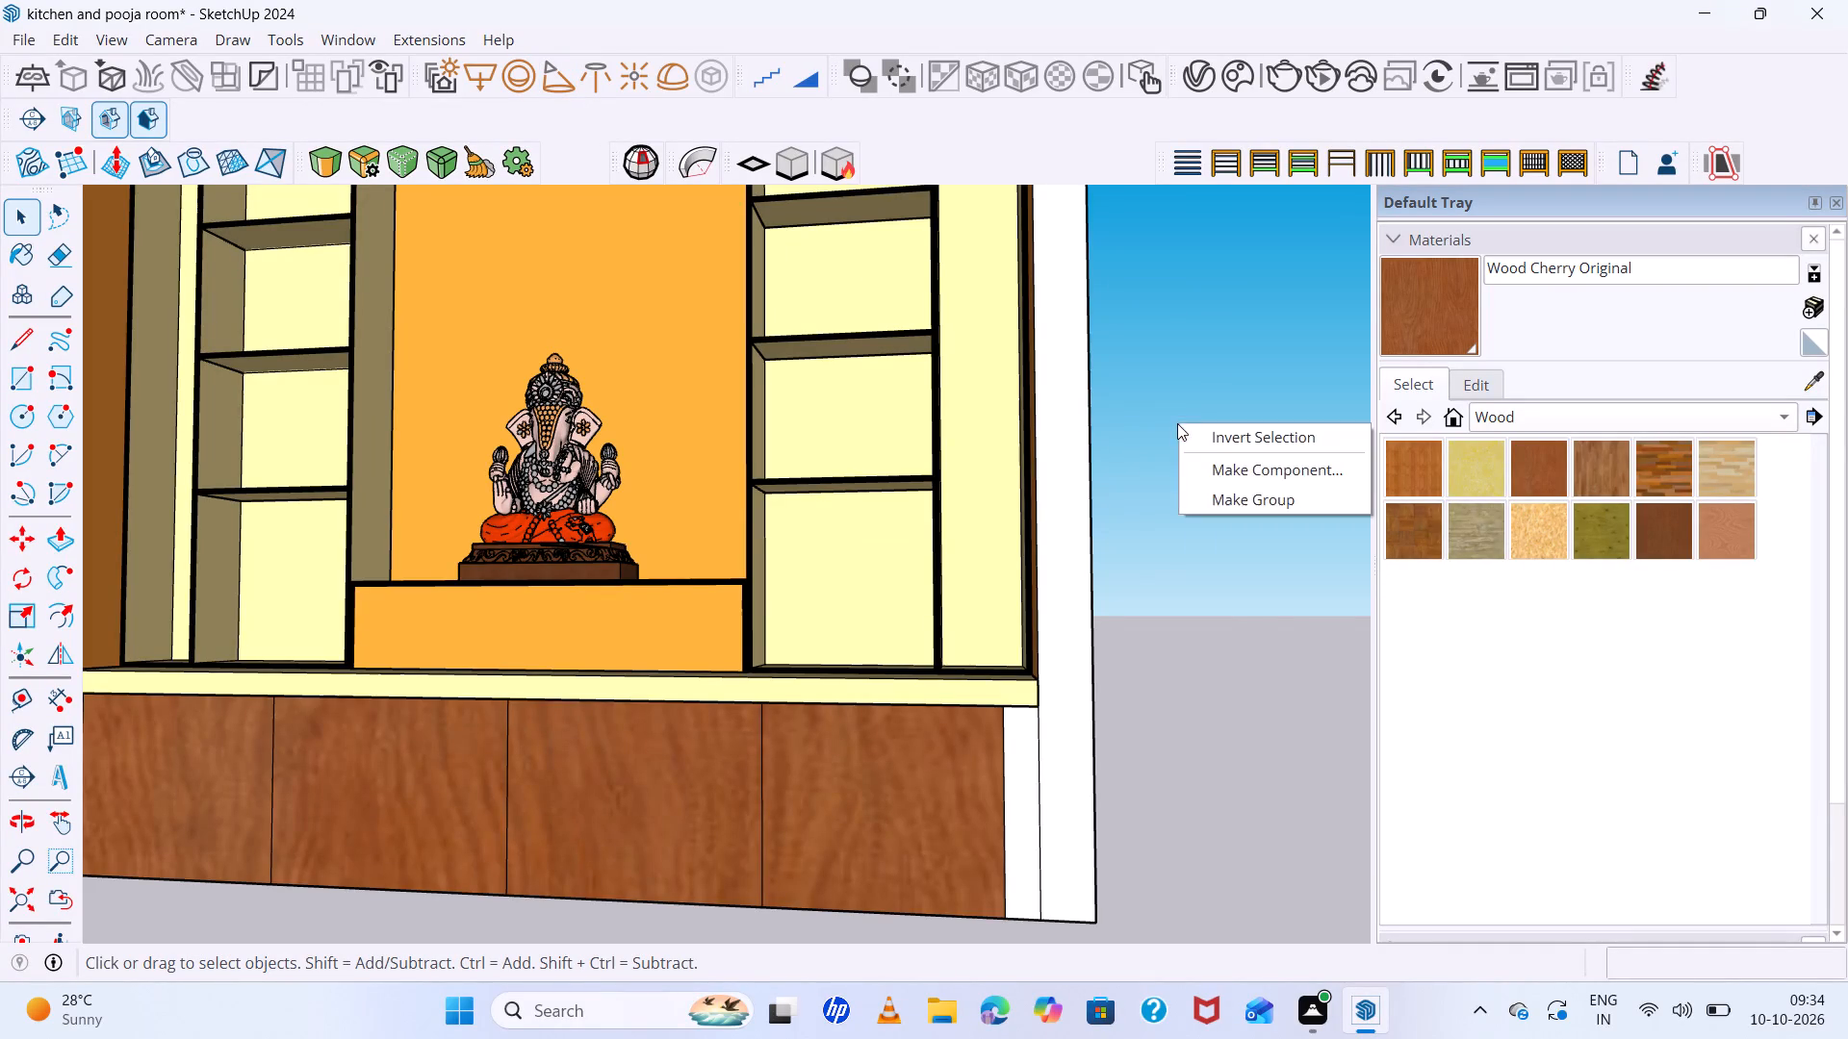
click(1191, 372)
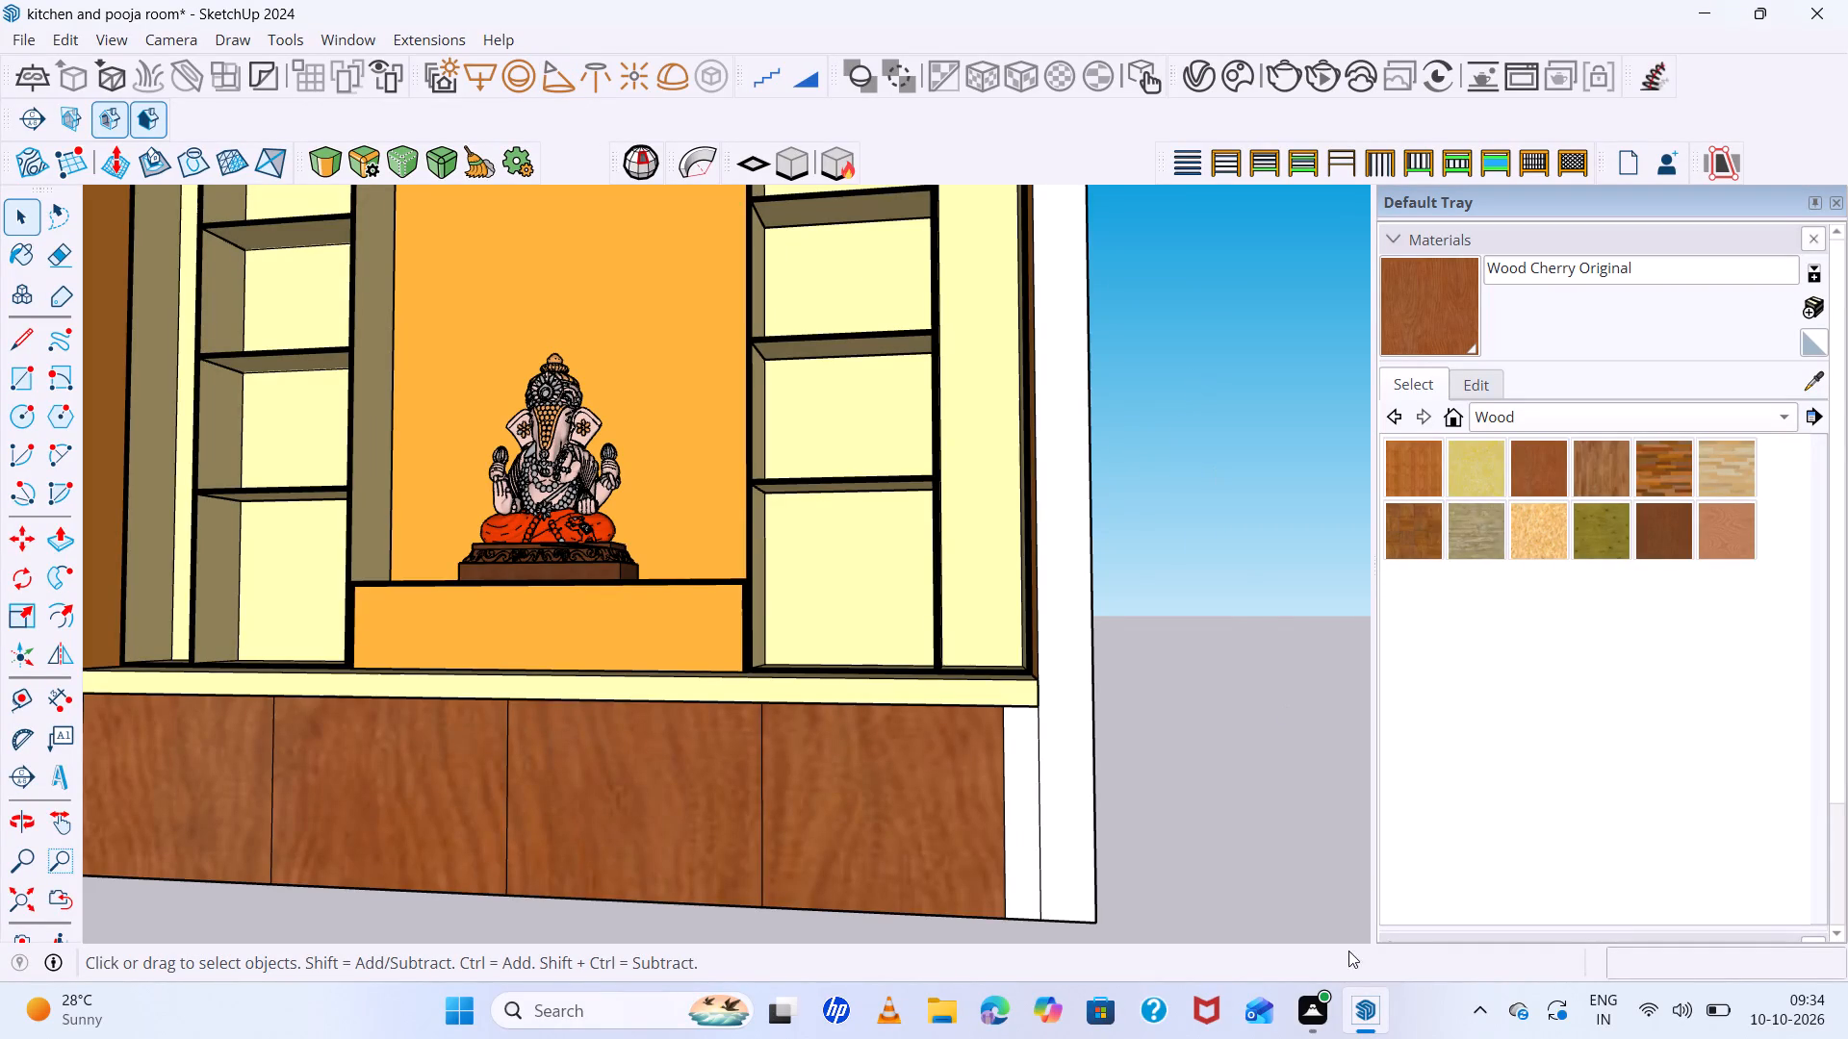
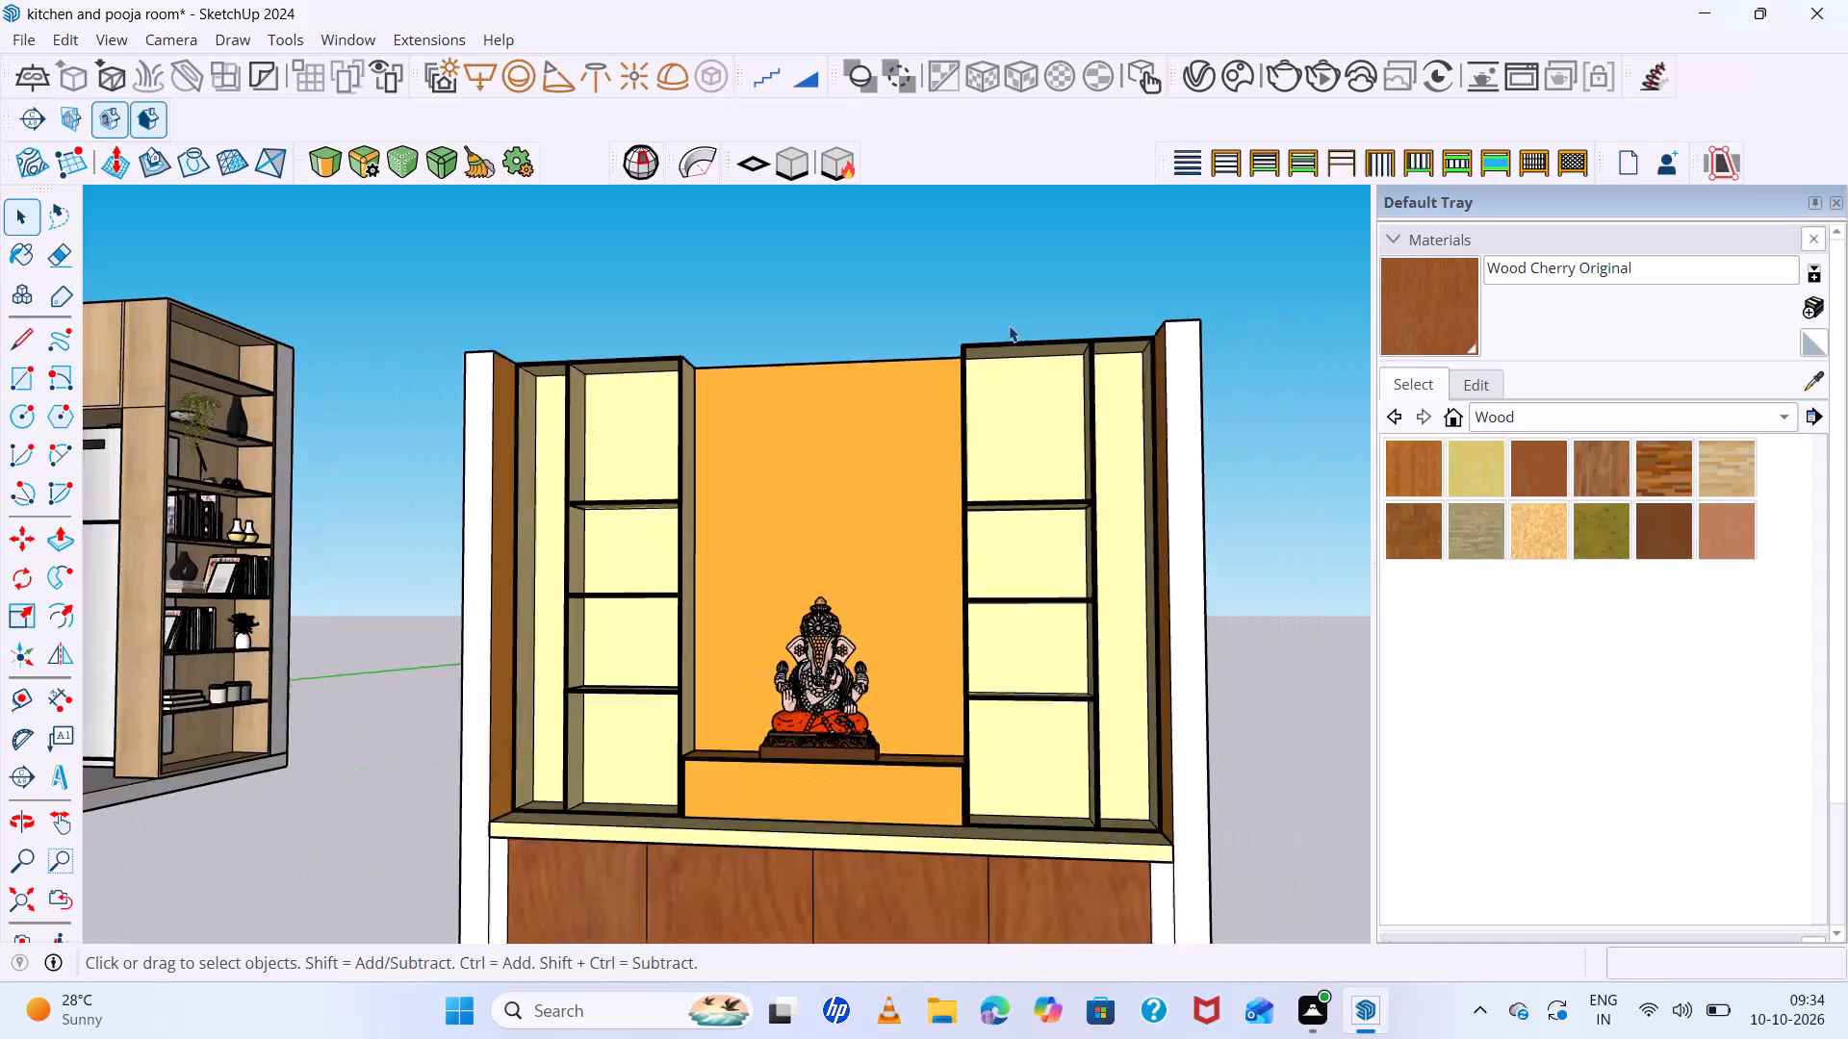
Open 3D Warehouse, scroll through the model results for "ganesh", and close 3D Warehouse.
middle_drag(1003, 343, 1065, 454)
middle_click(1065, 454)
scroll(1065, 454, up, 7)
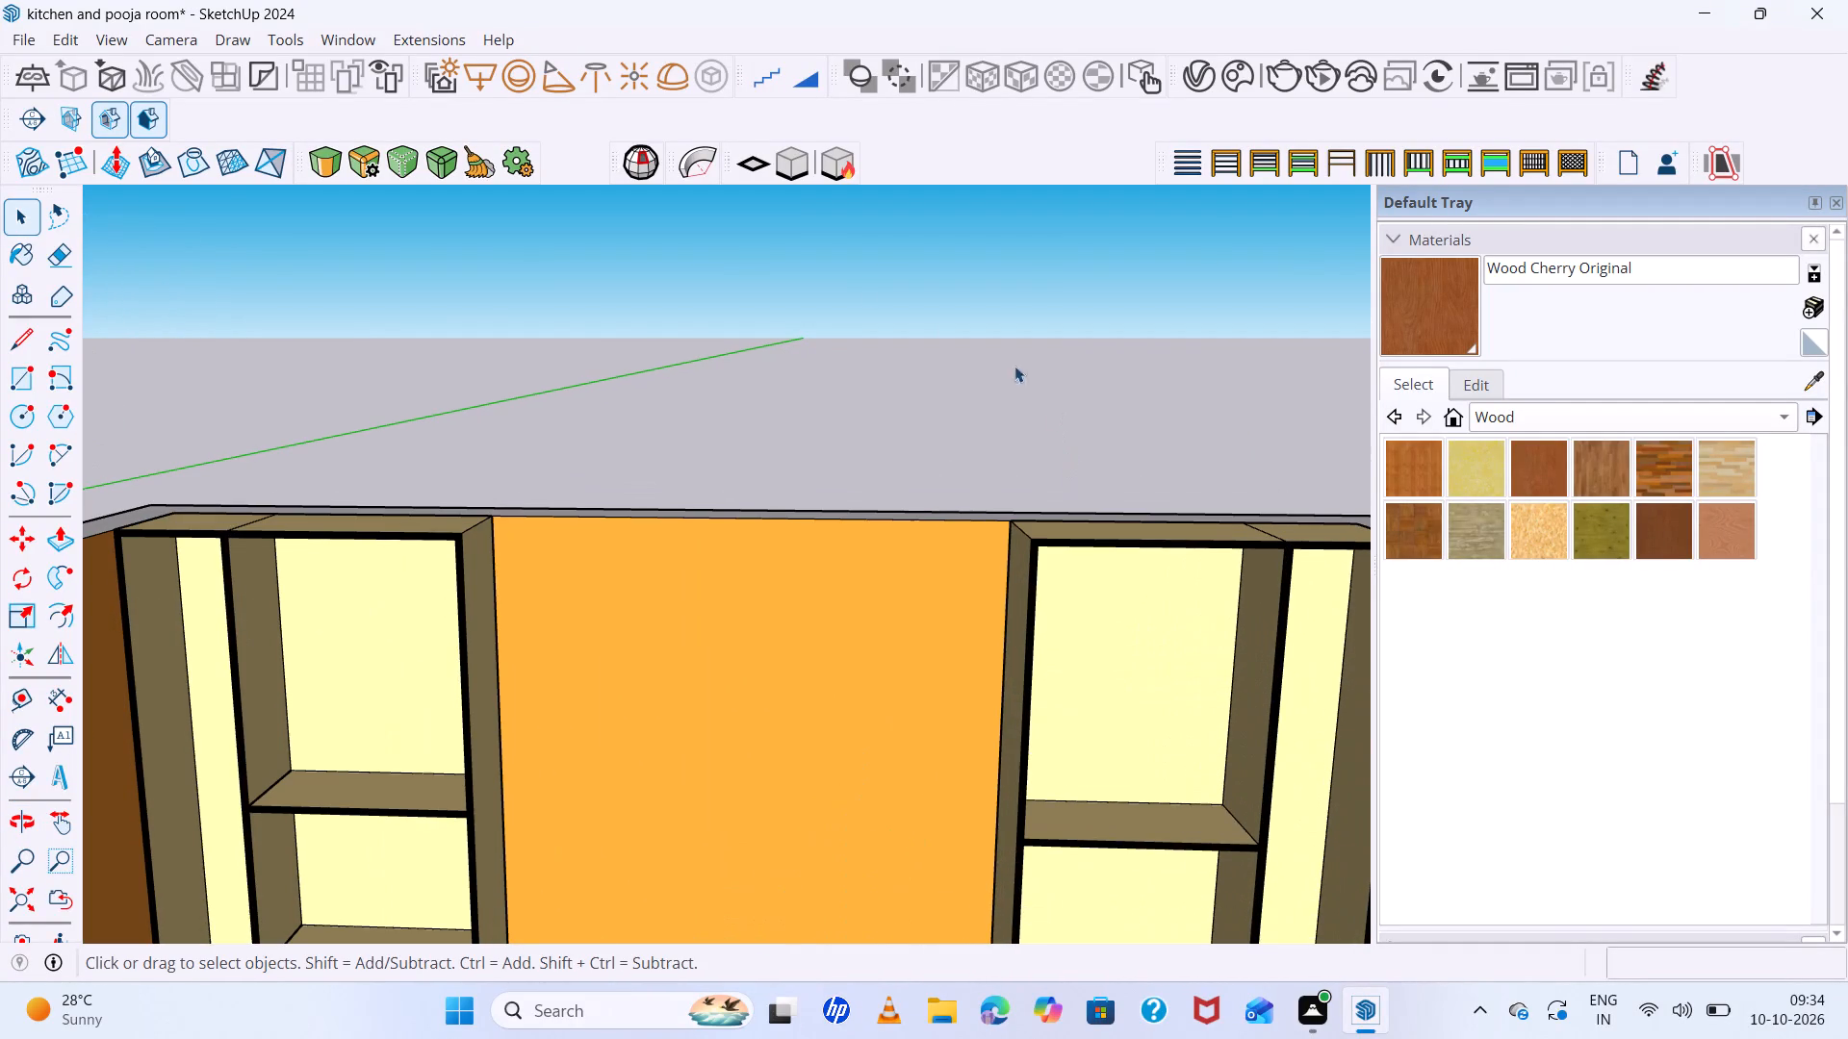
click(377, 33)
click(419, 220)
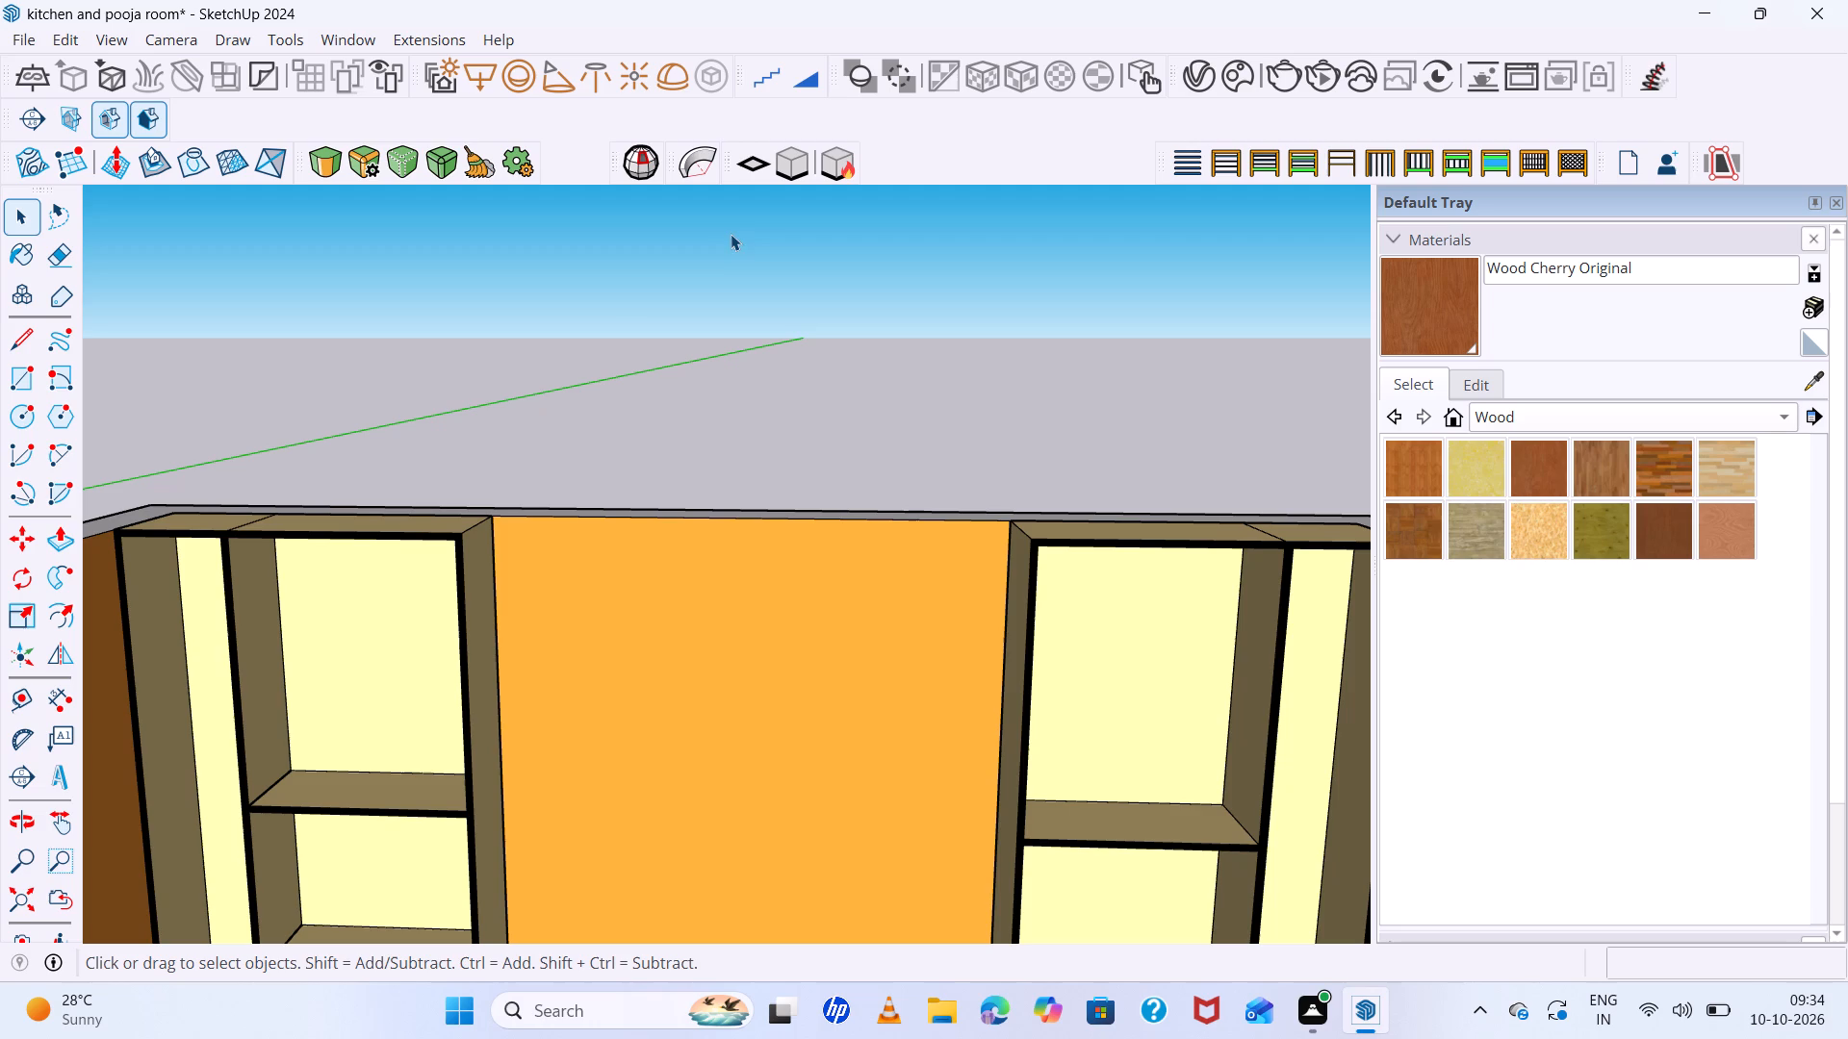
scroll(628, 310, down, 5)
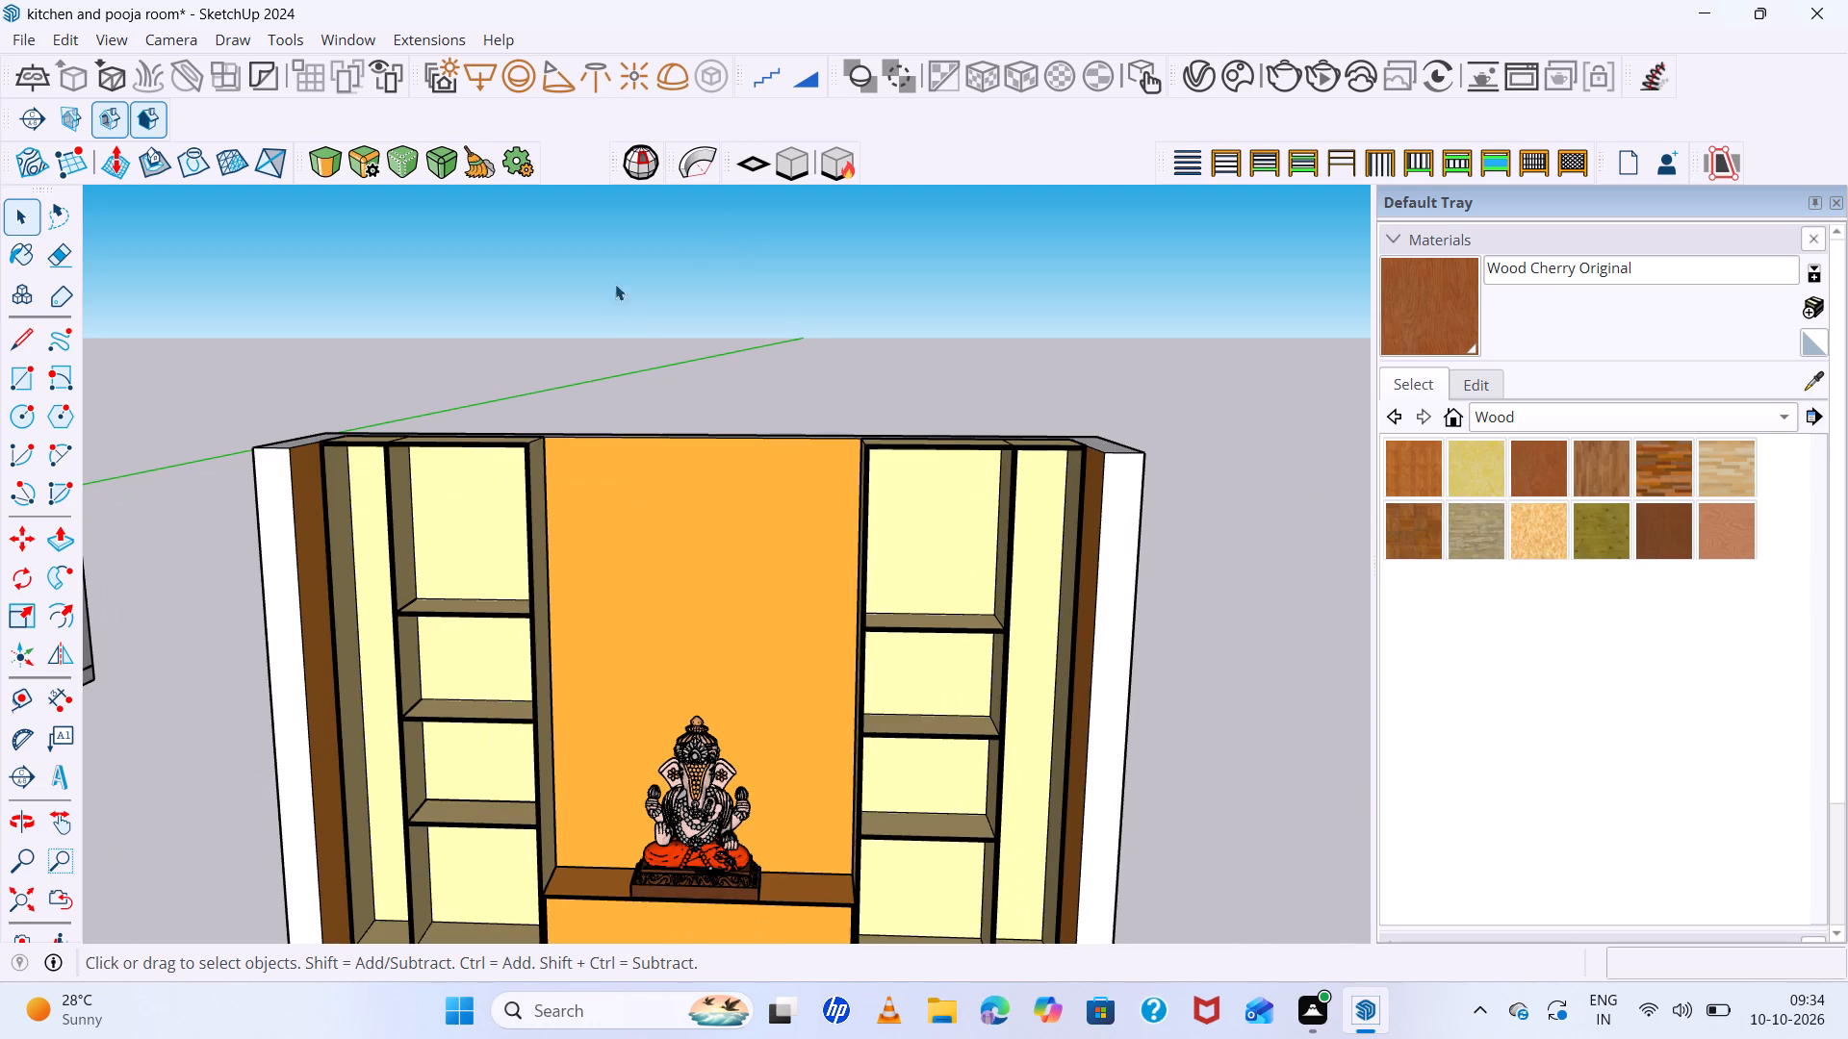
click(347, 37)
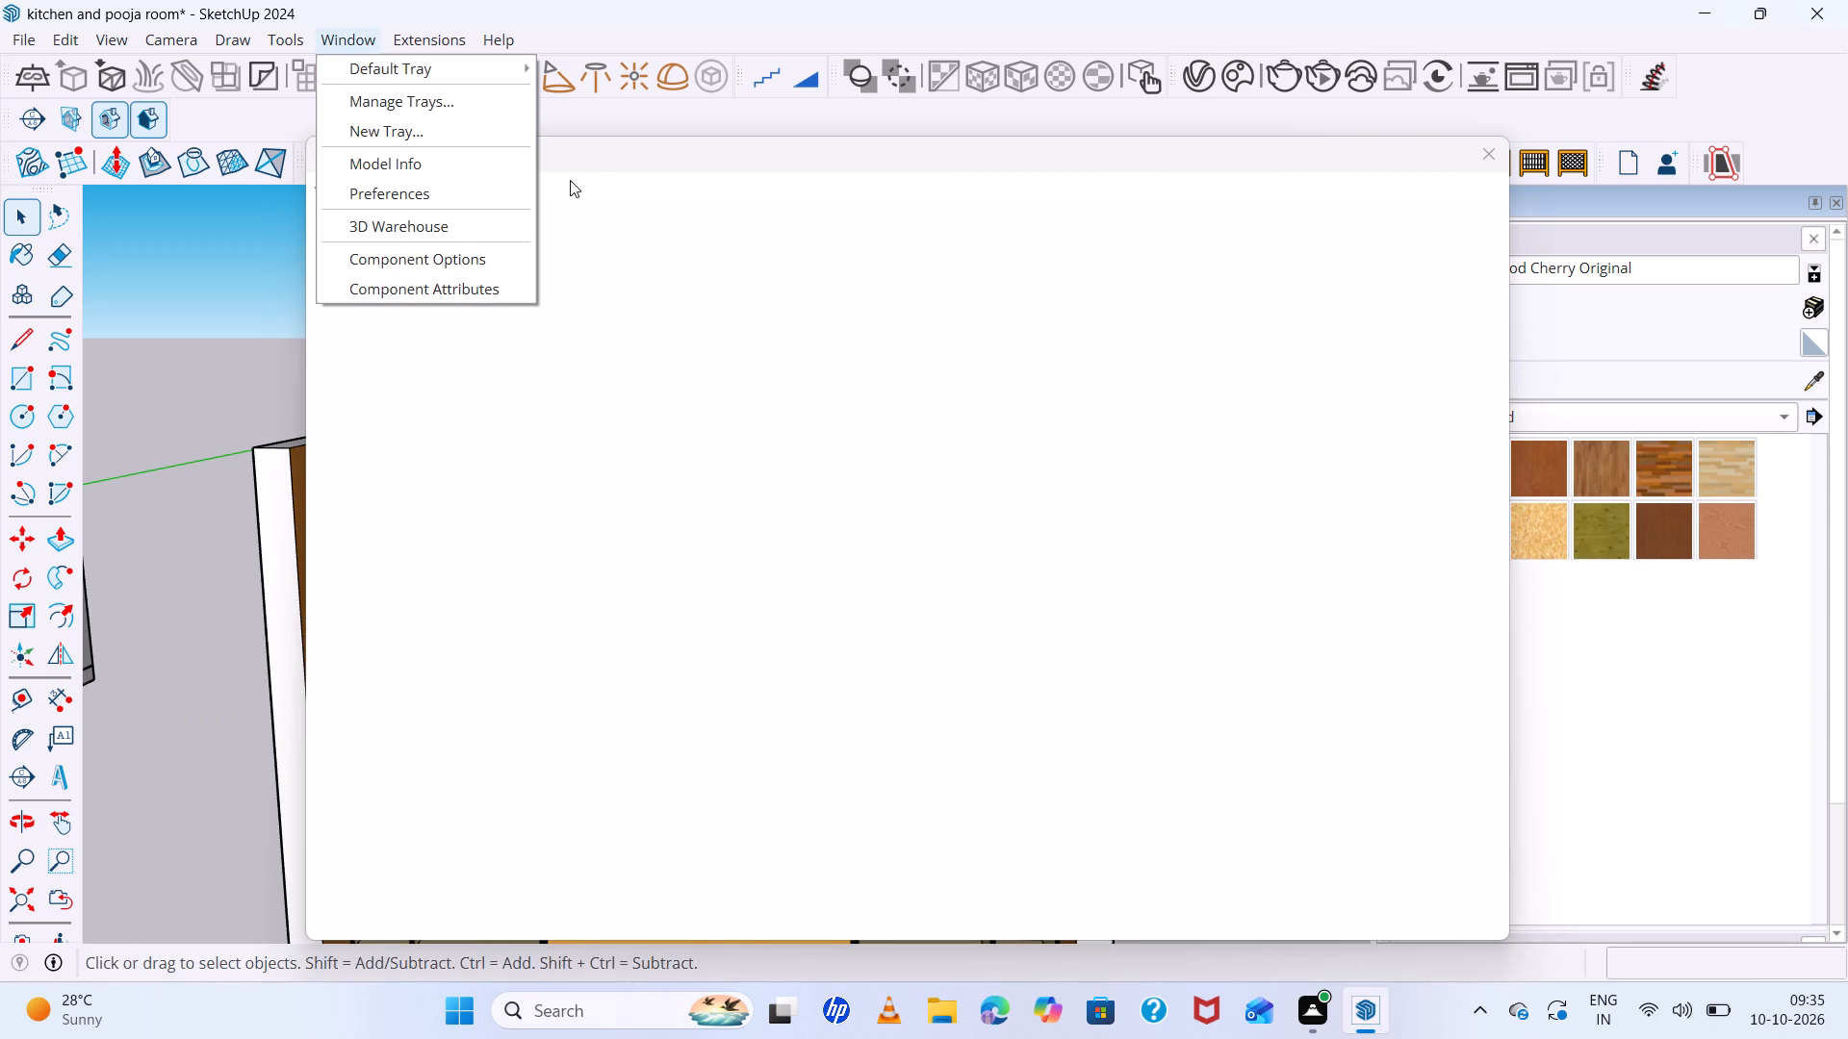
click(264, 293)
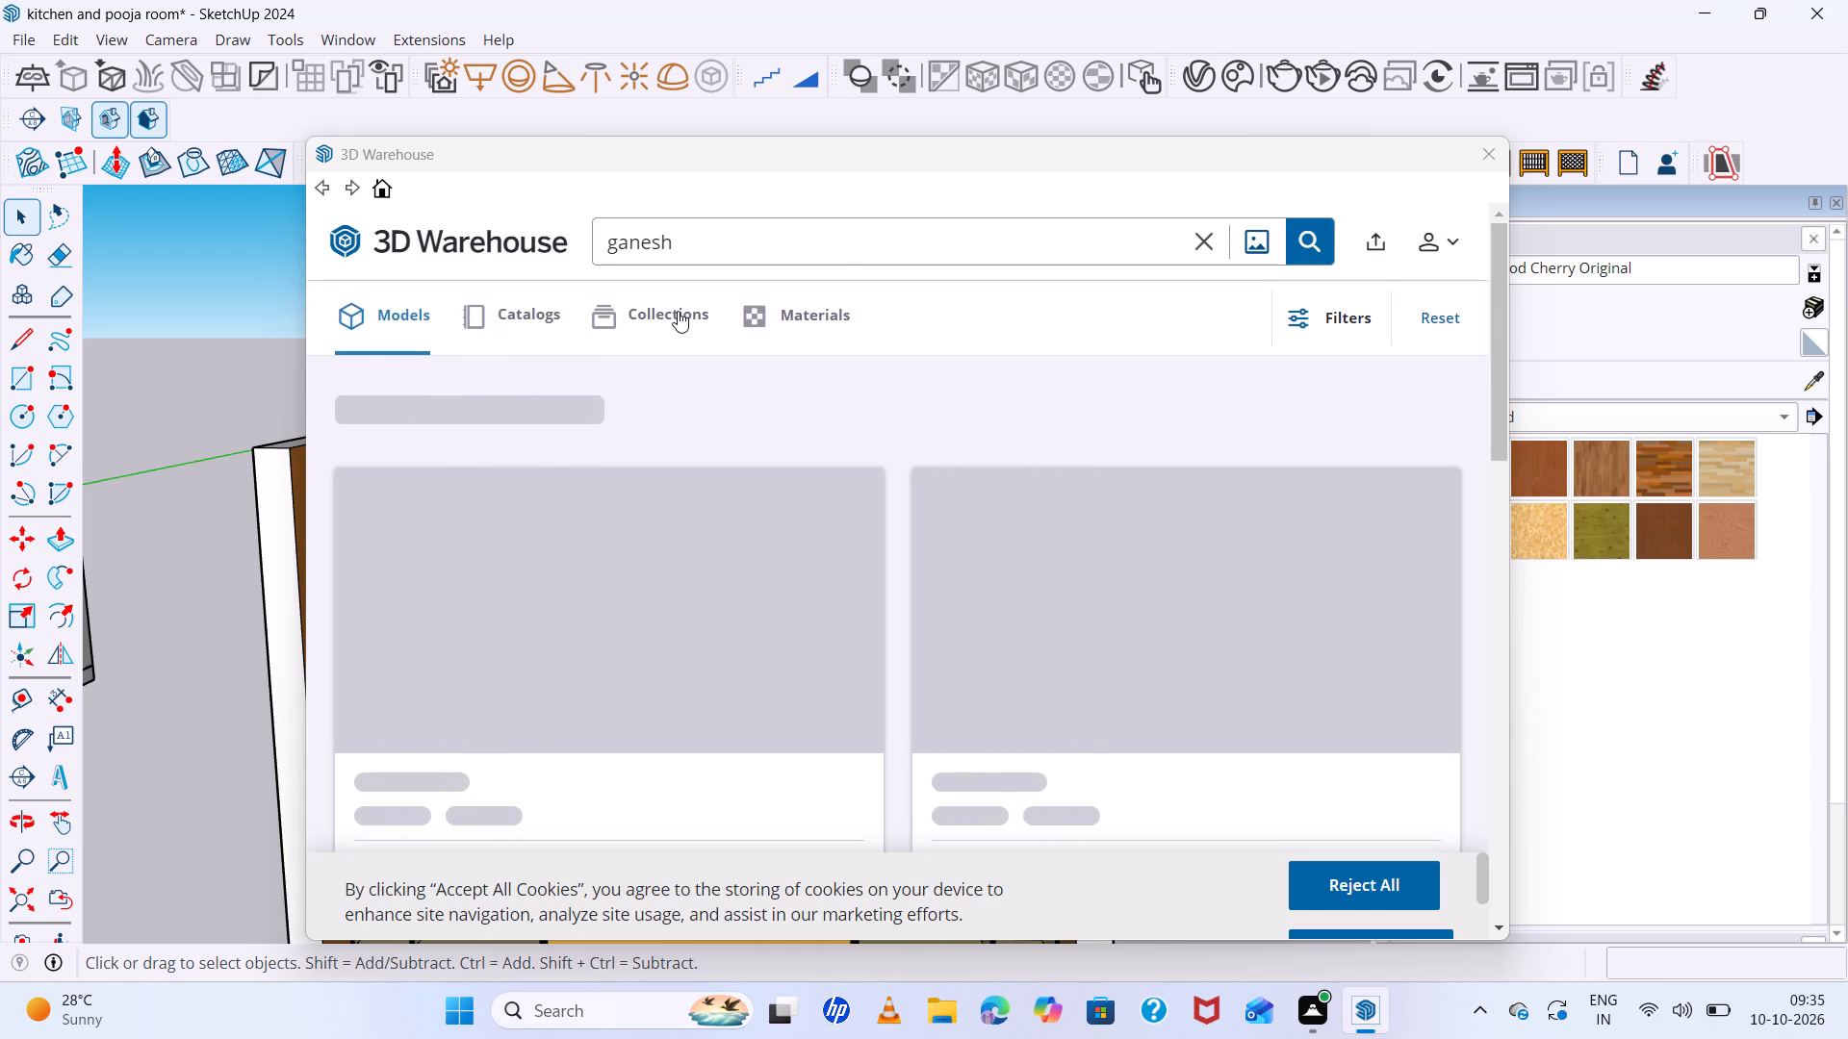
scroll(913, 561, down, 7)
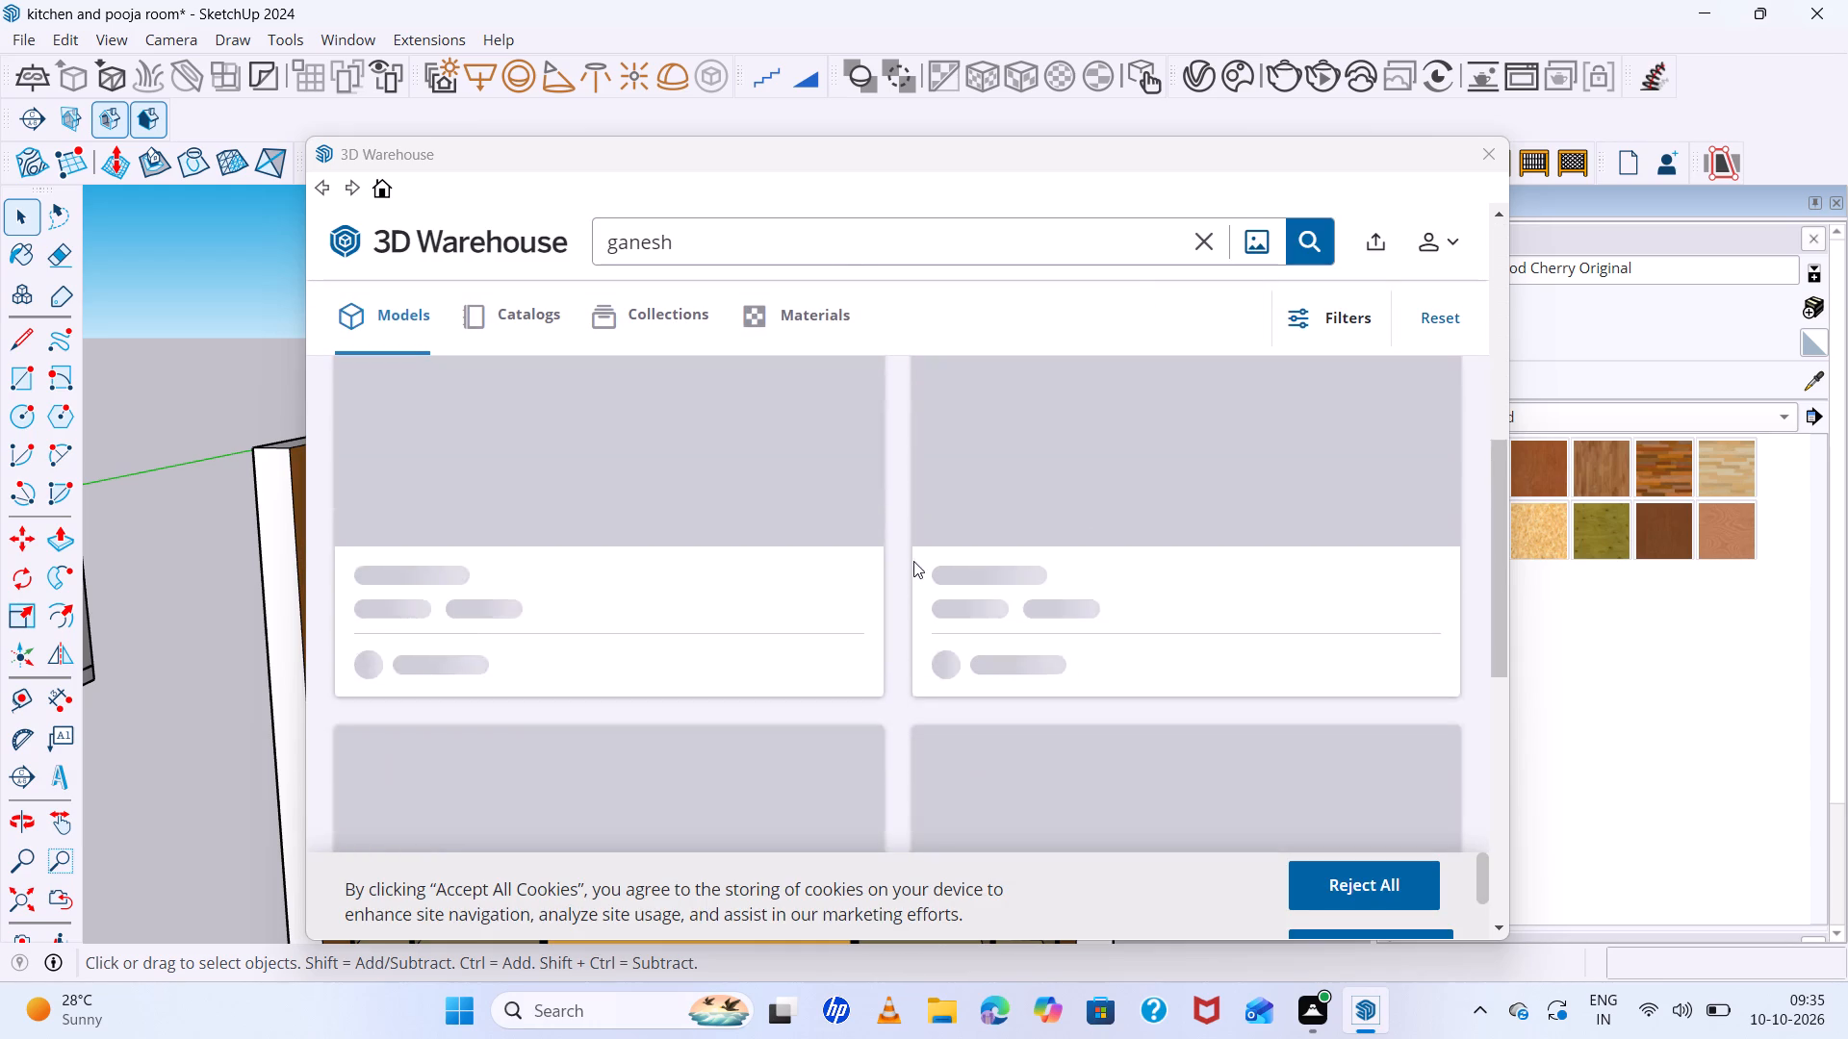
scroll(913, 562, down, 7)
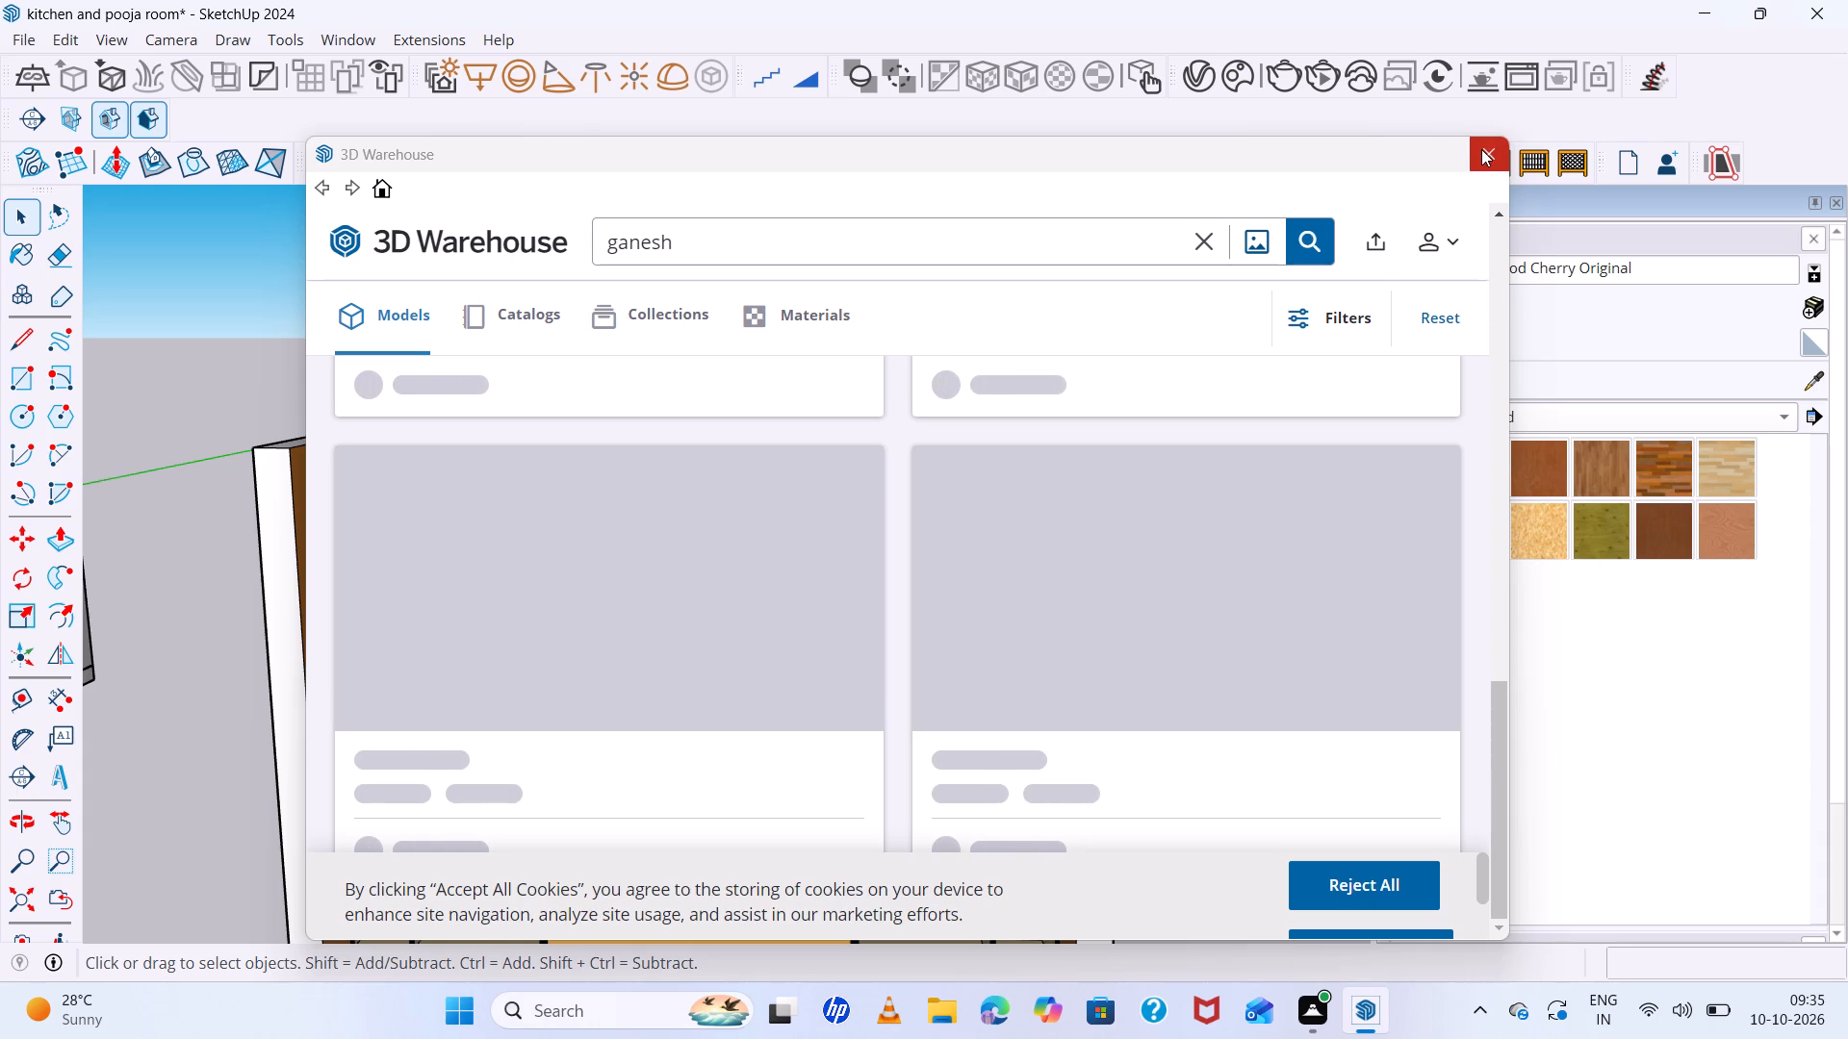
click(1481, 149)
Examine the whole pooja cabinet from the front and dismiss the energy saver notification.
scroll(654, 618, down, 15)
scroll(717, 760, up, 6)
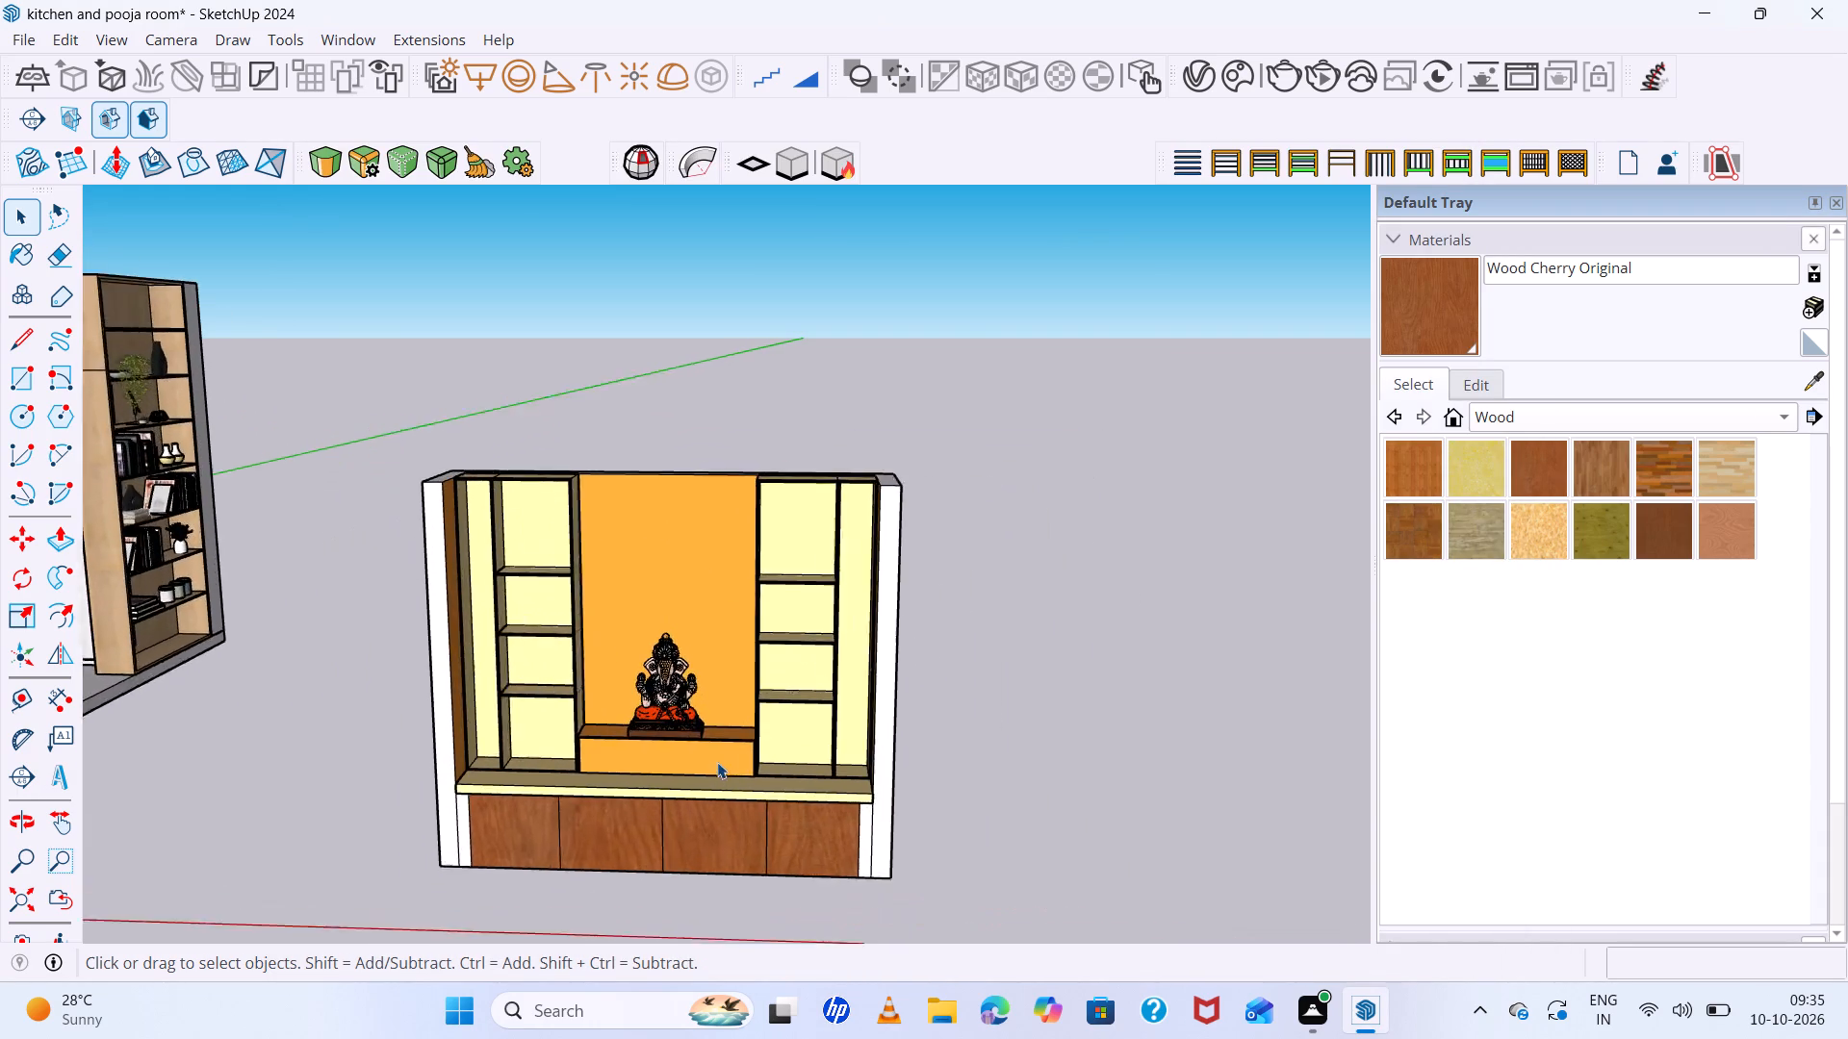
scroll(717, 762, up, 7)
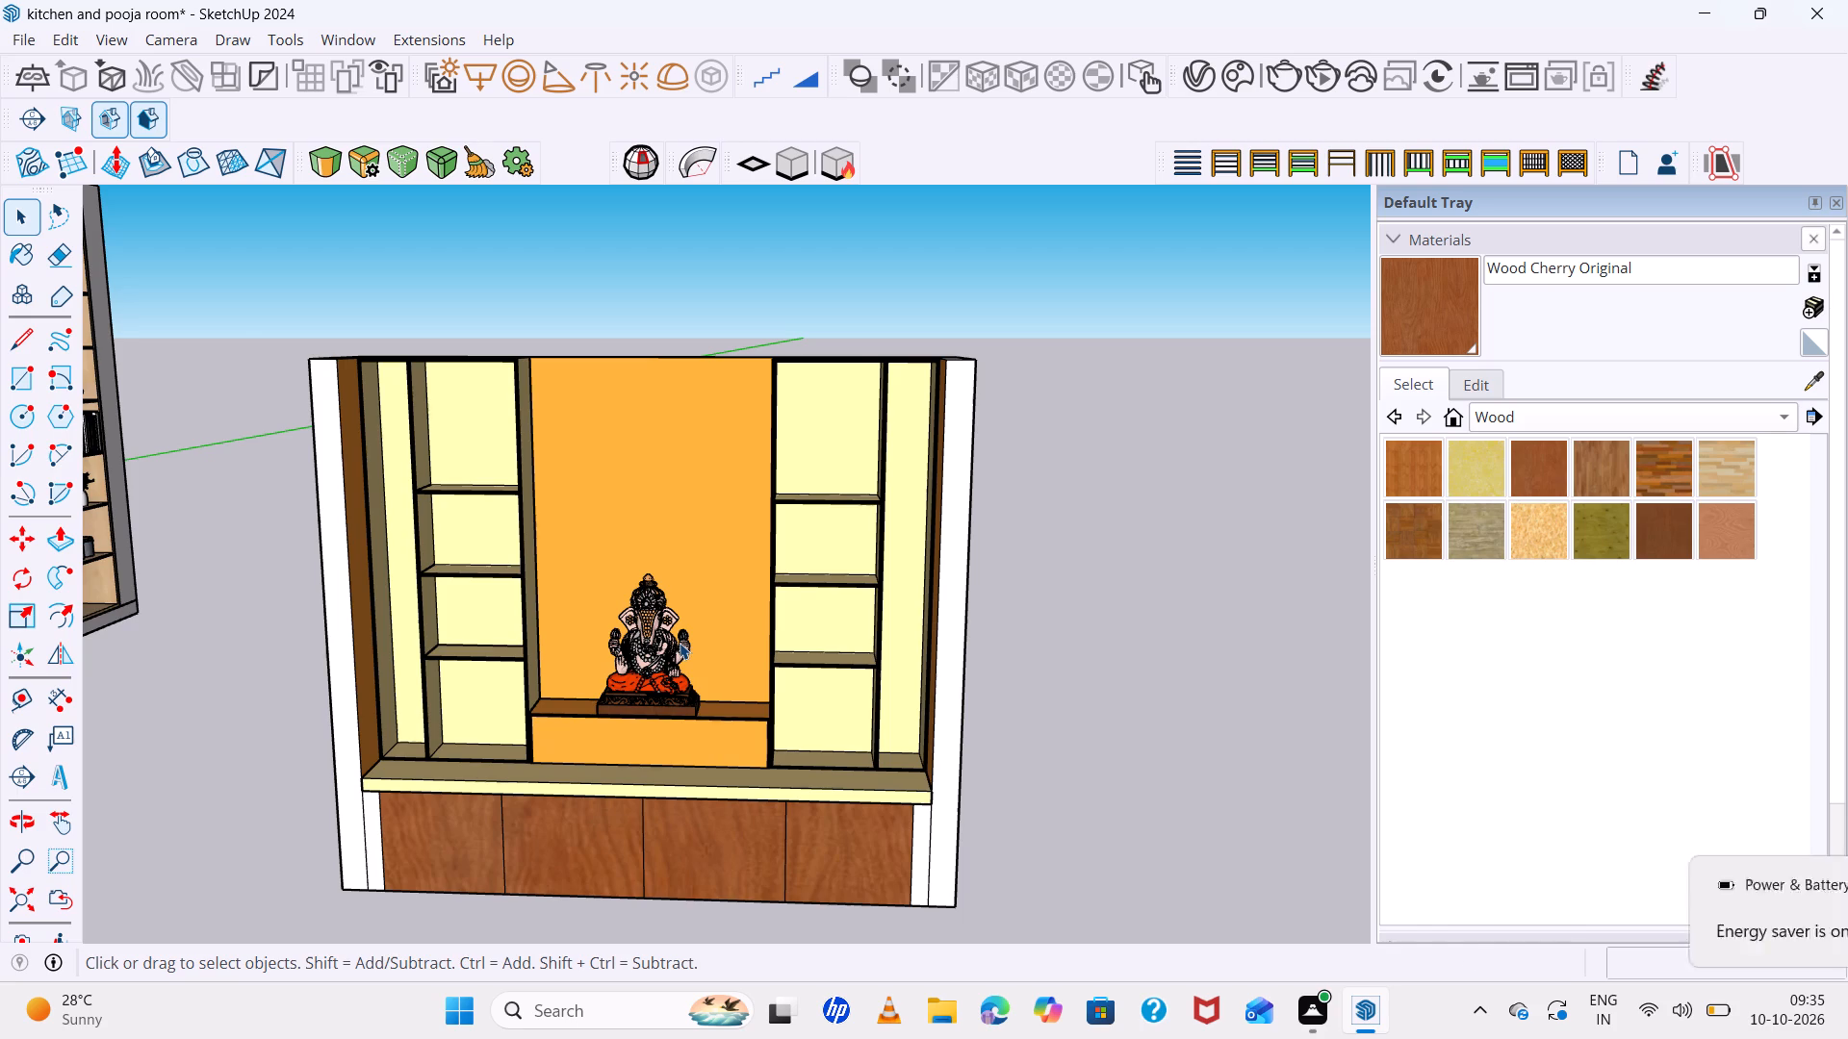
scroll(680, 643, up, 3)
scroll(680, 643, down, 1)
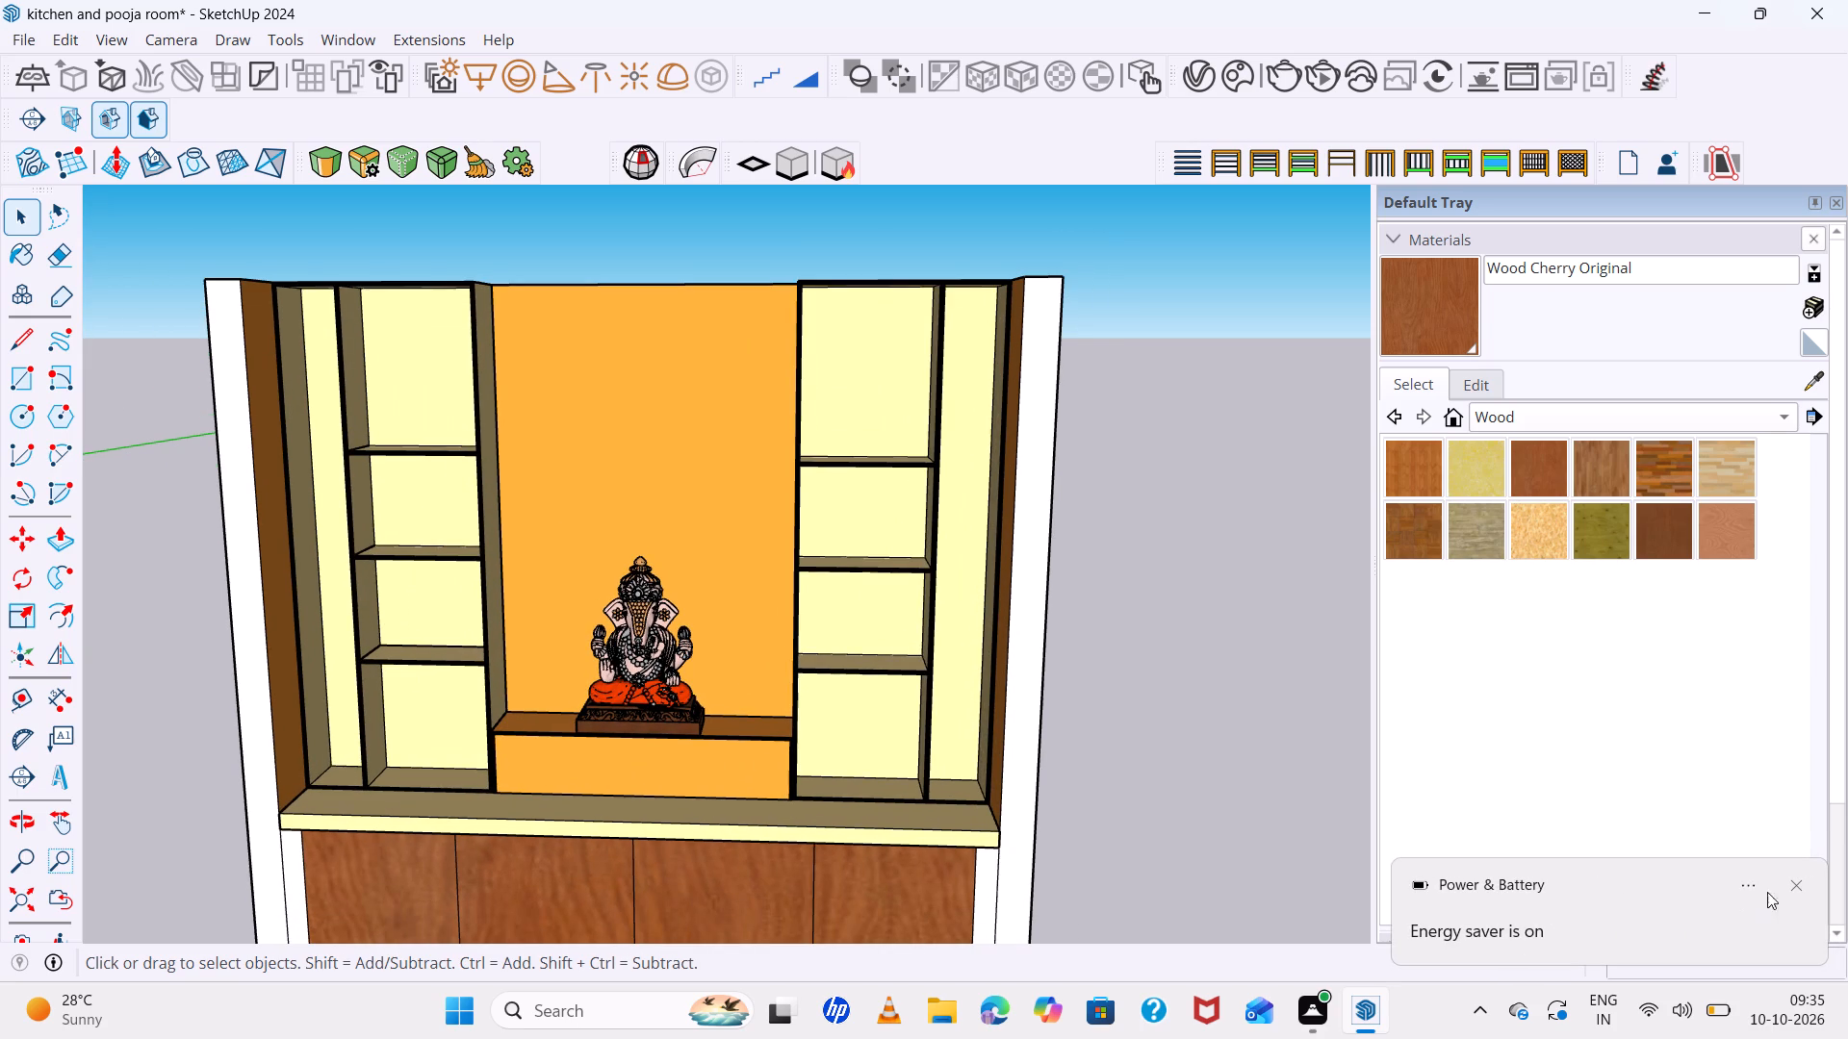
click(1790, 890)
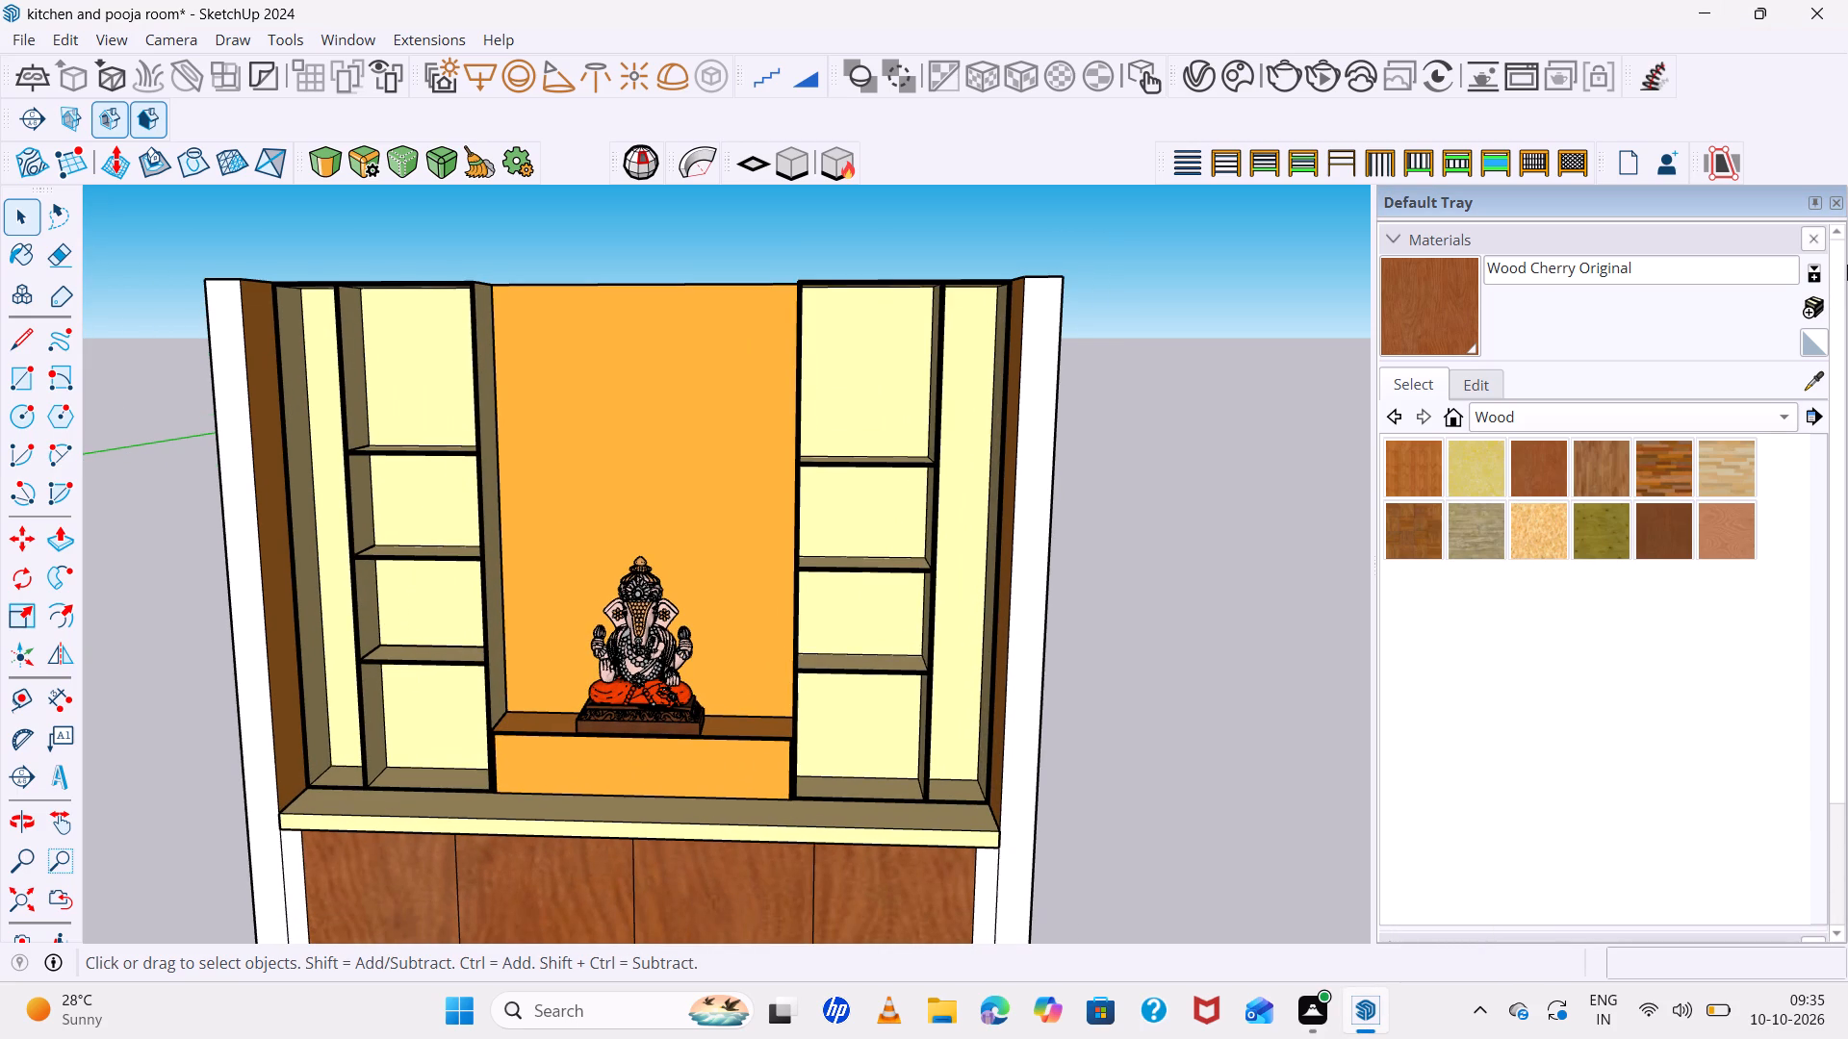
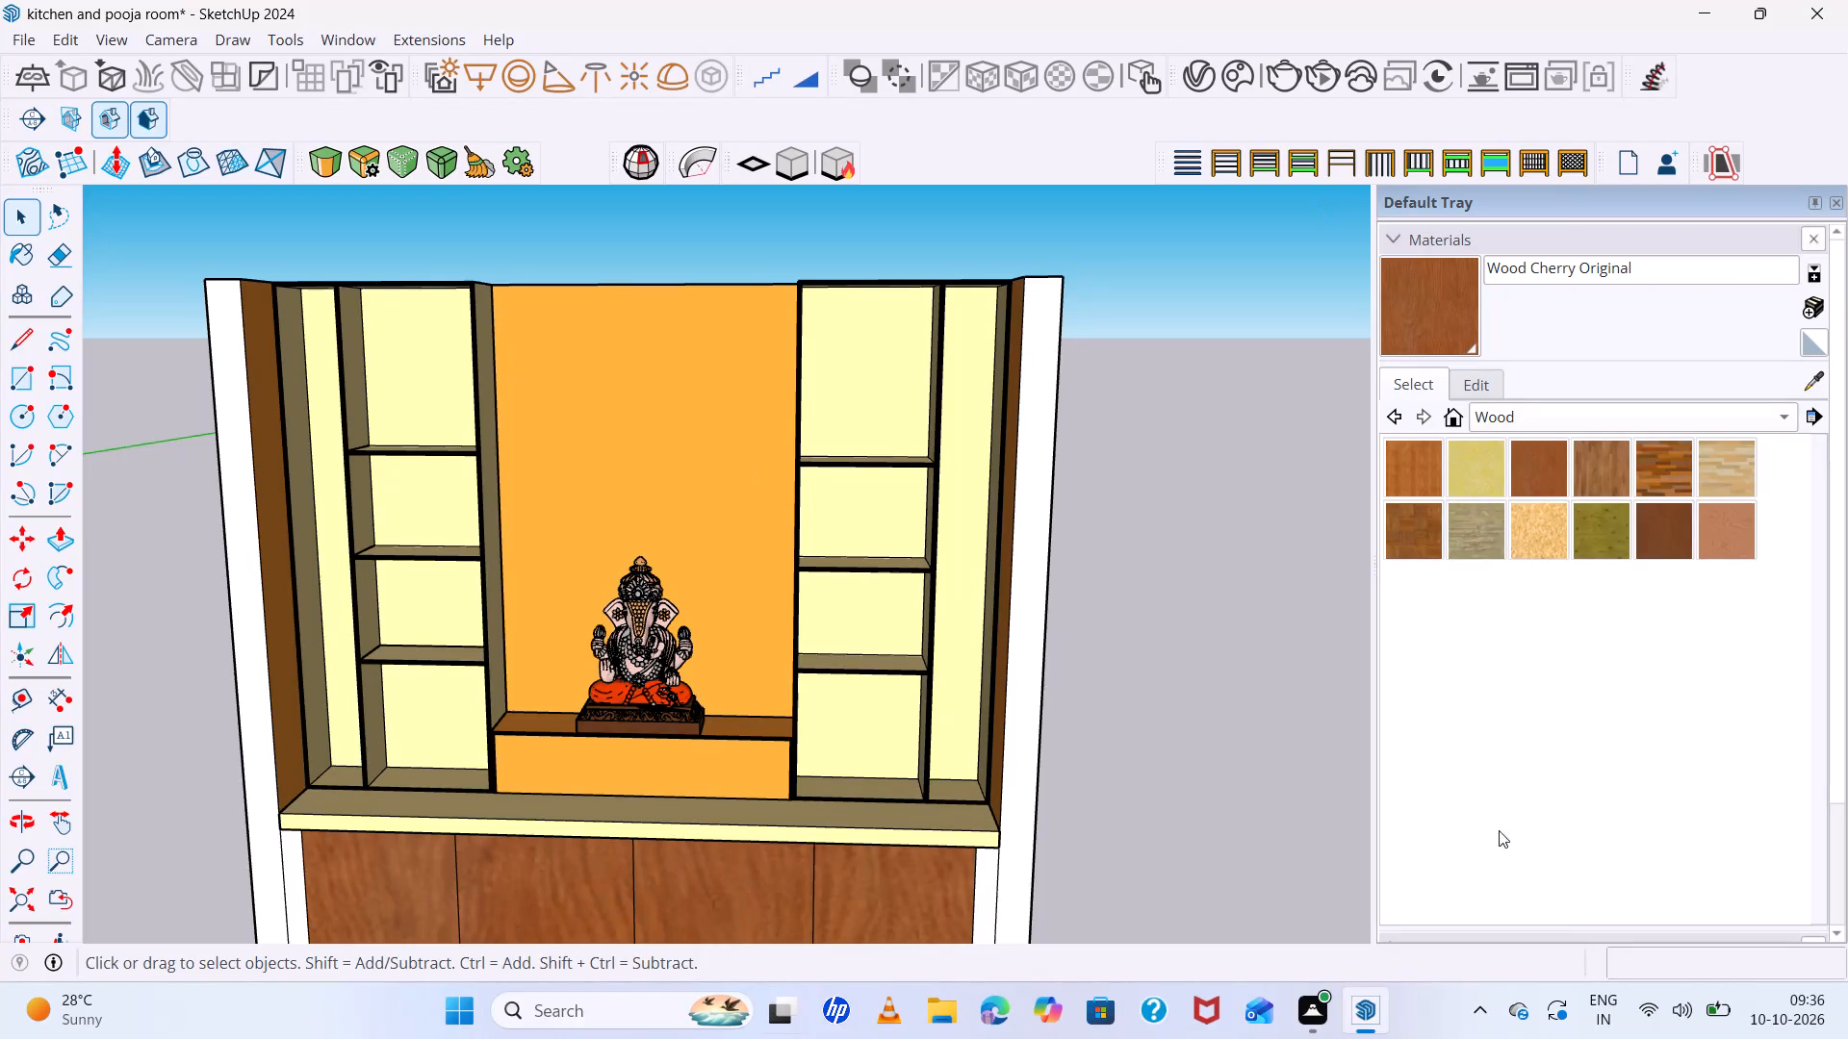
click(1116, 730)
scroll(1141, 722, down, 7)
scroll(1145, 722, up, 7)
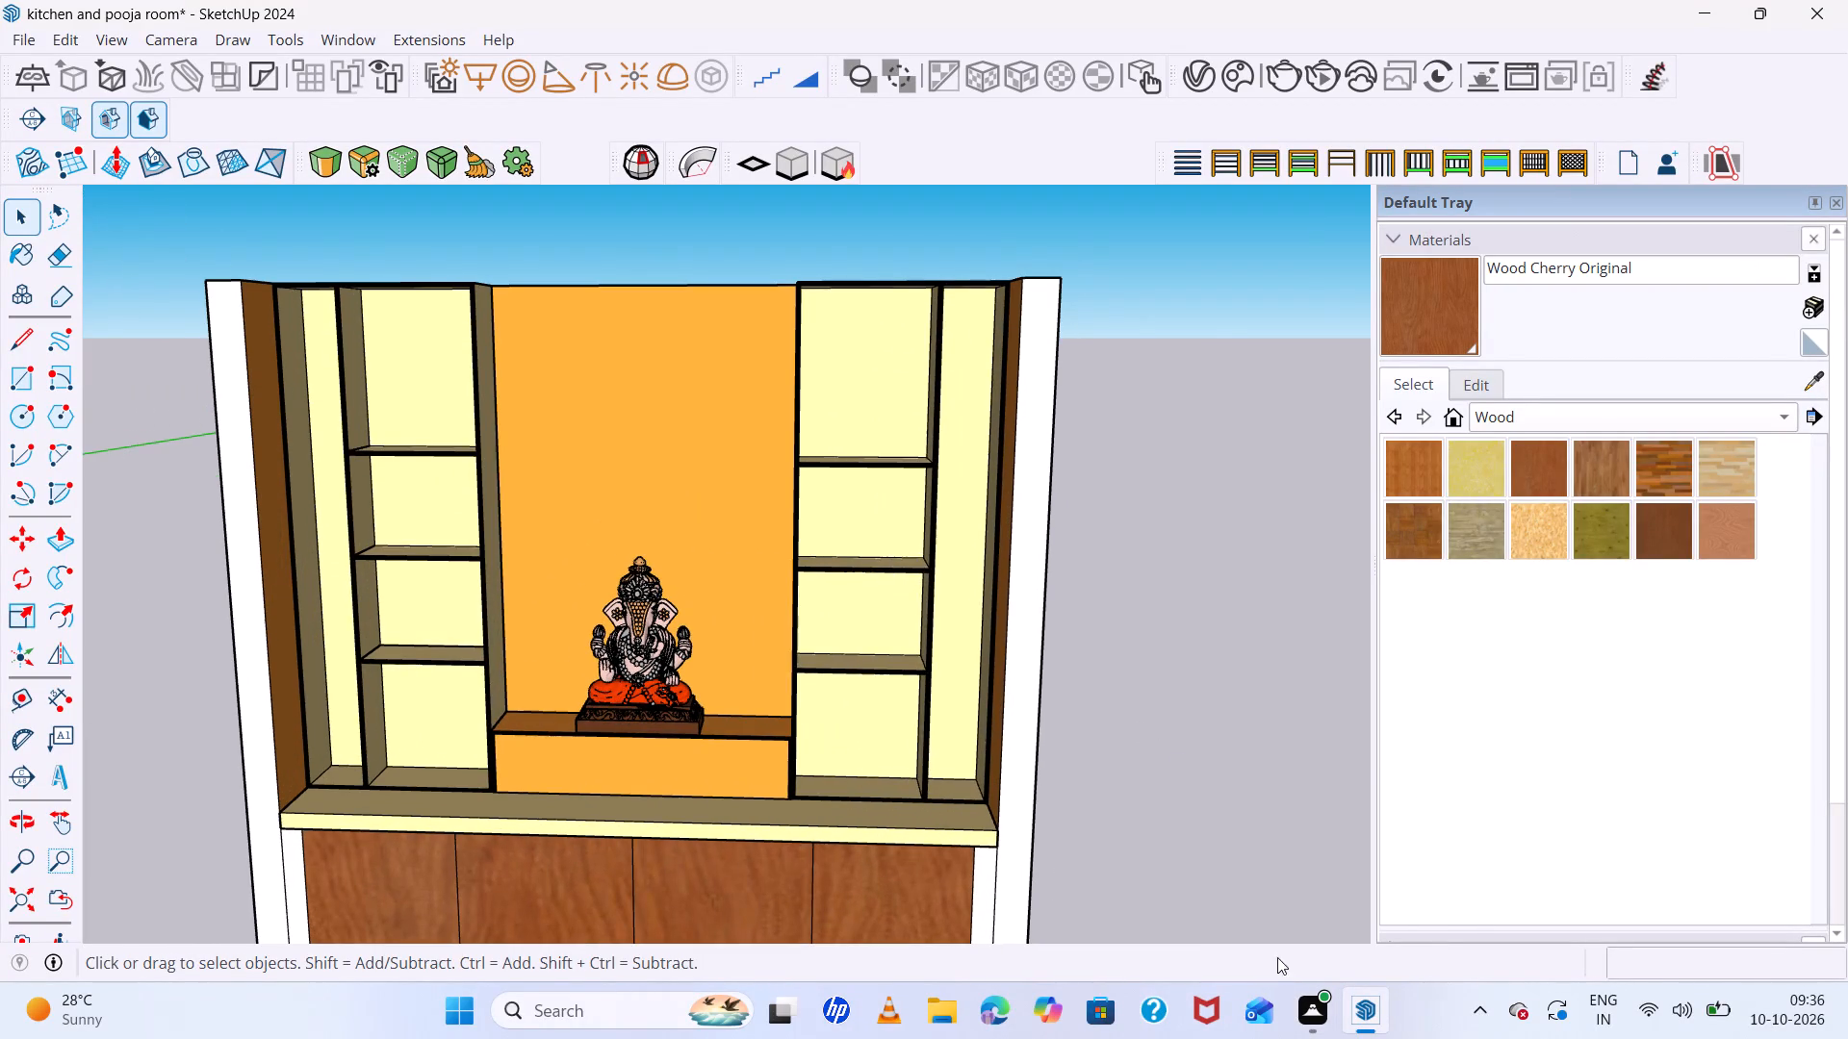
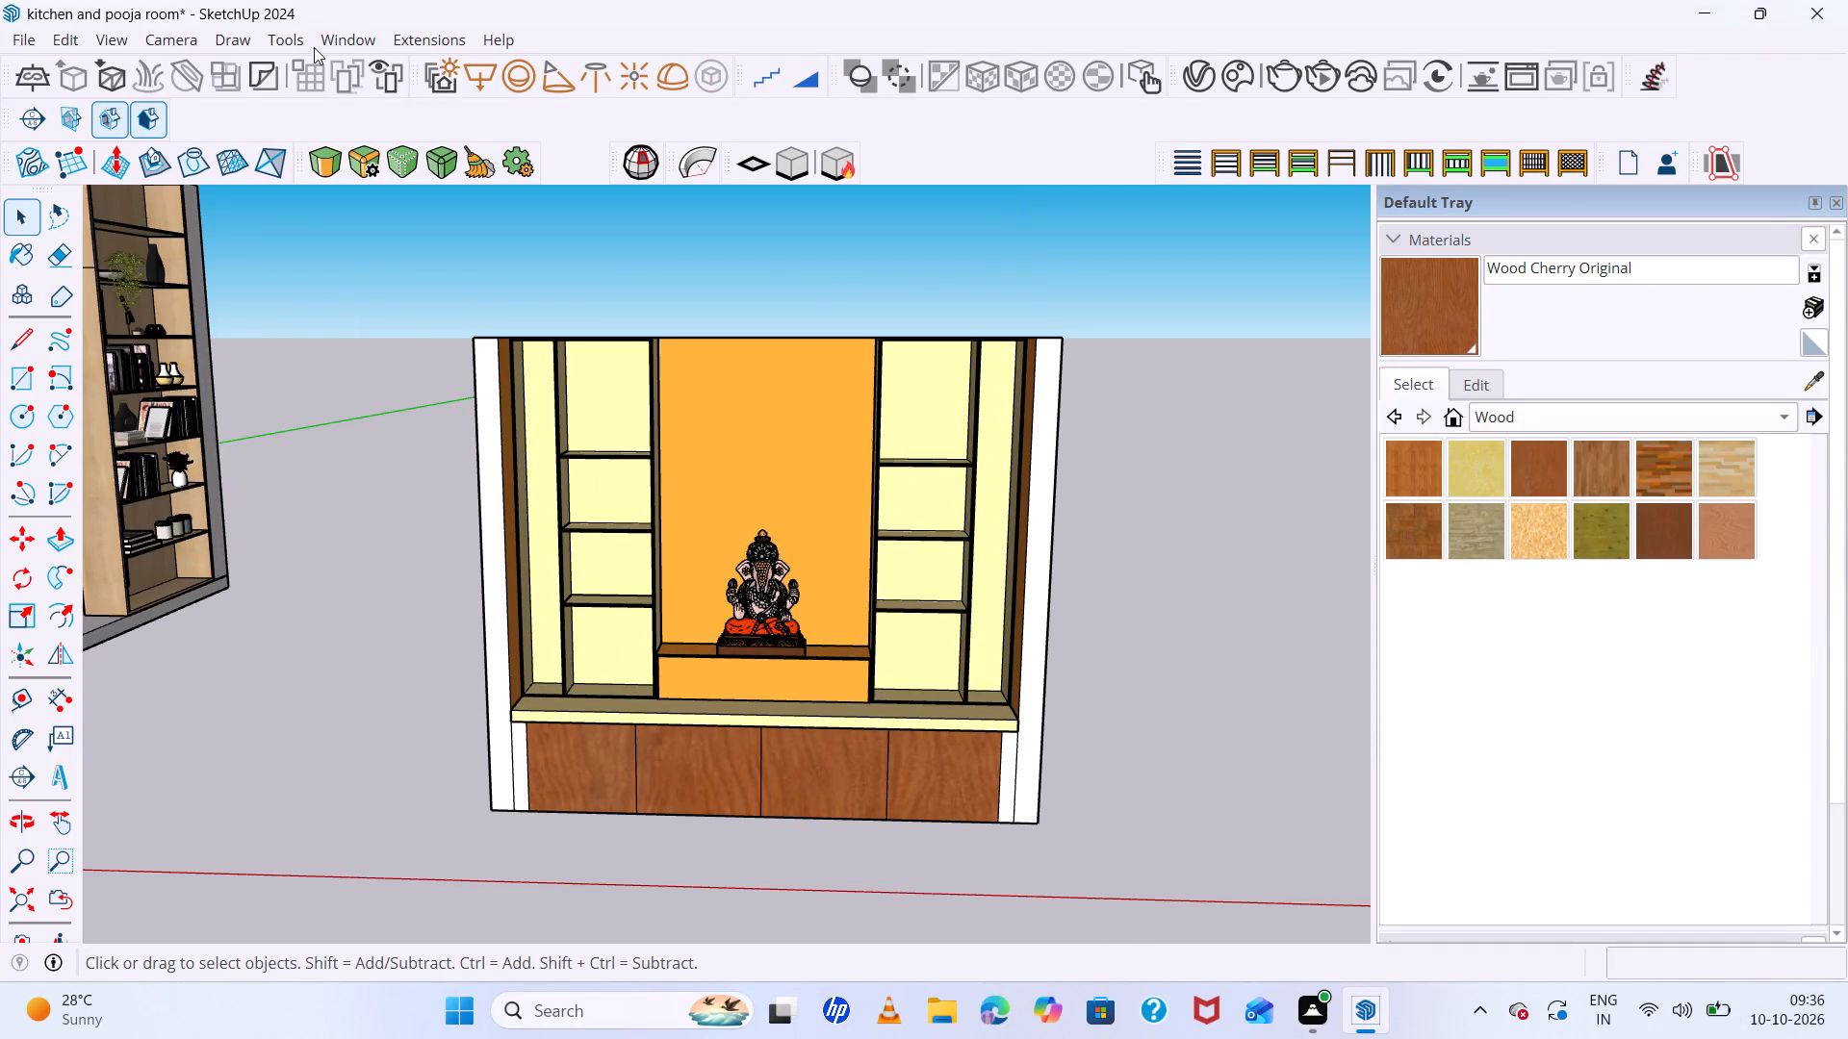
Open 3D Warehouse and look through the "ganesh" model results for another deity piece suited to the pooja cabinet.
click(356, 41)
click(442, 230)
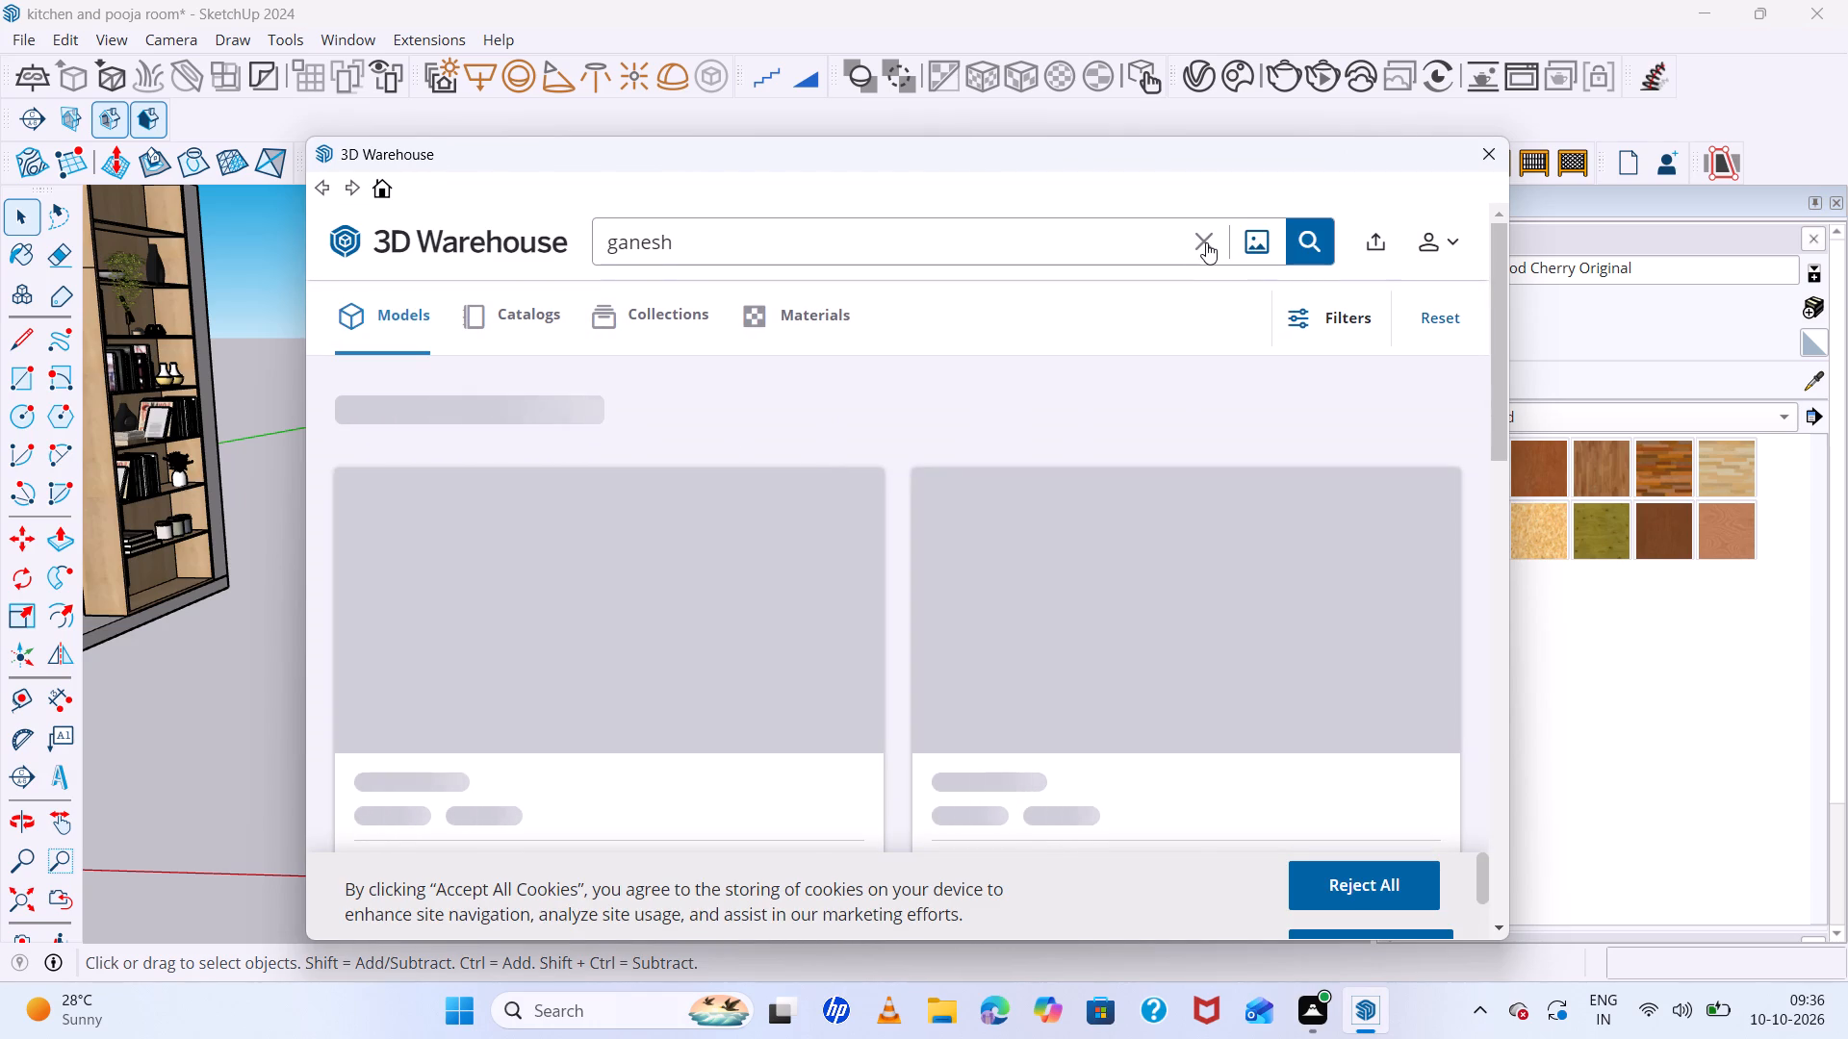
scroll(906, 572, down, 7)
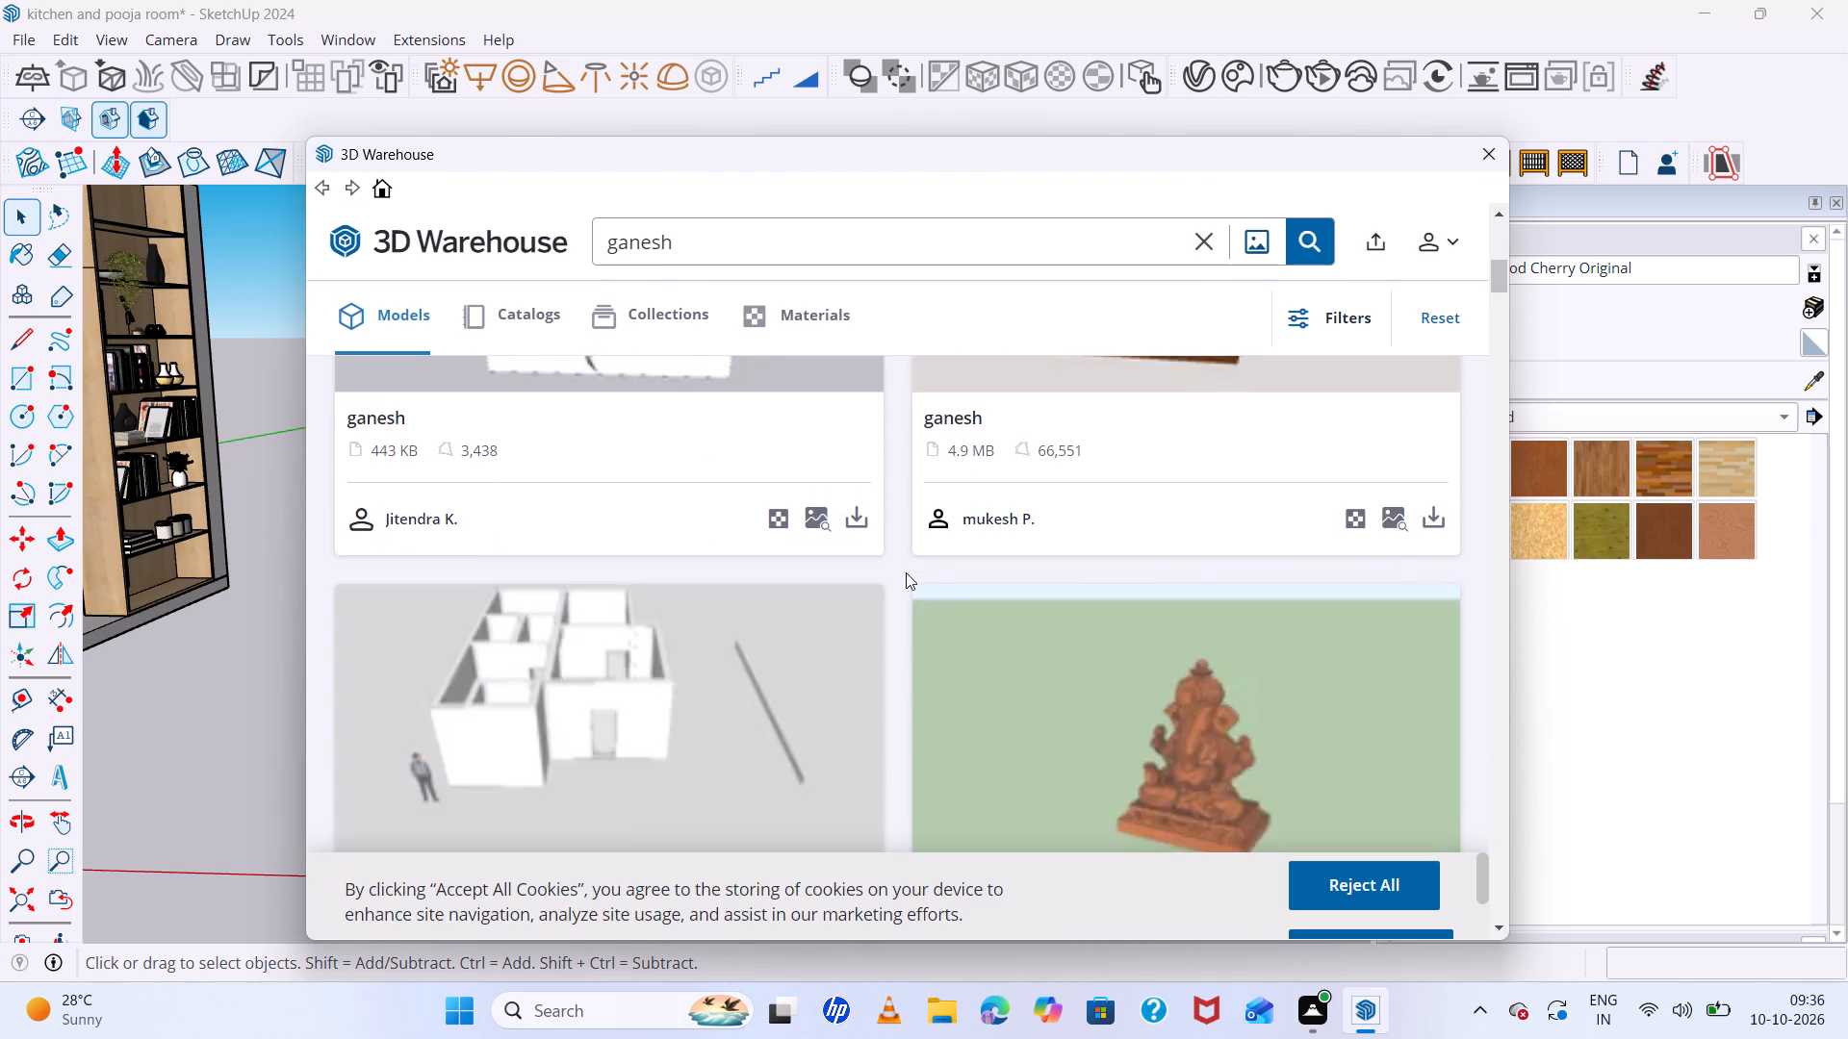
scroll(906, 572, down, 11)
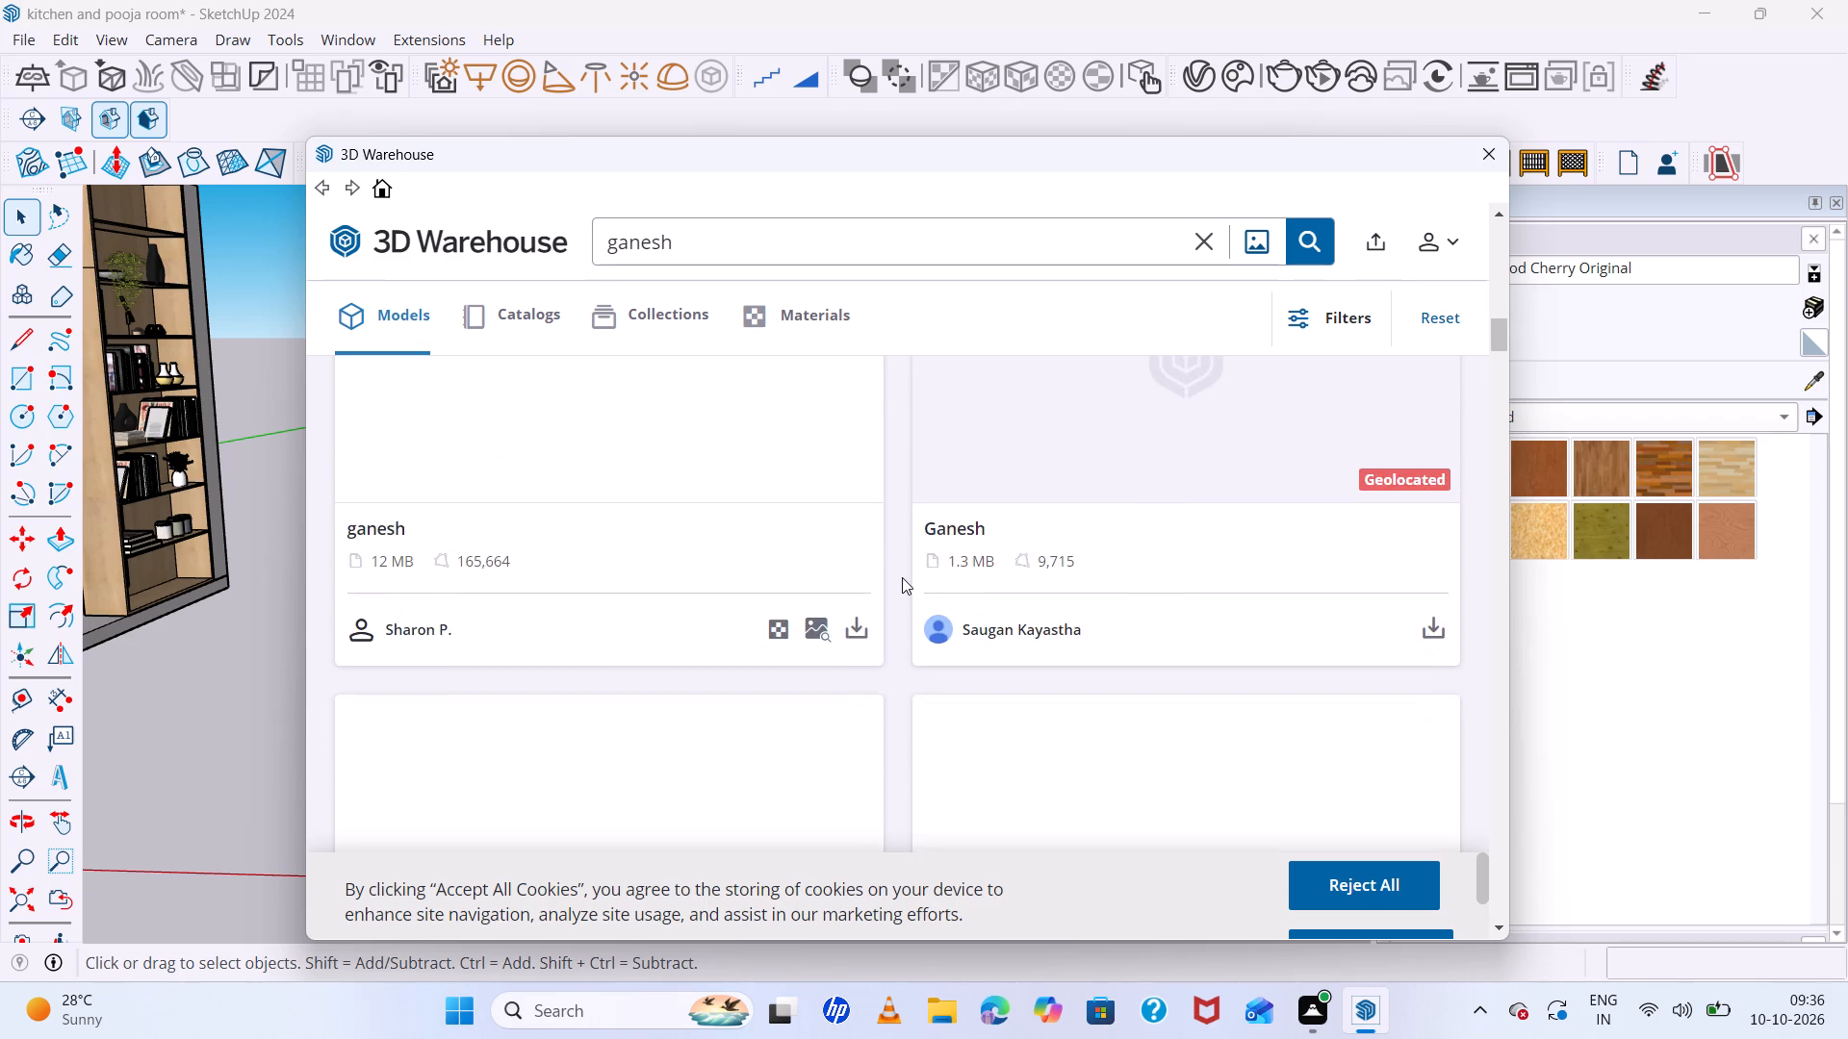
scroll(902, 577, up, 6)
scroll(902, 577, down, 7)
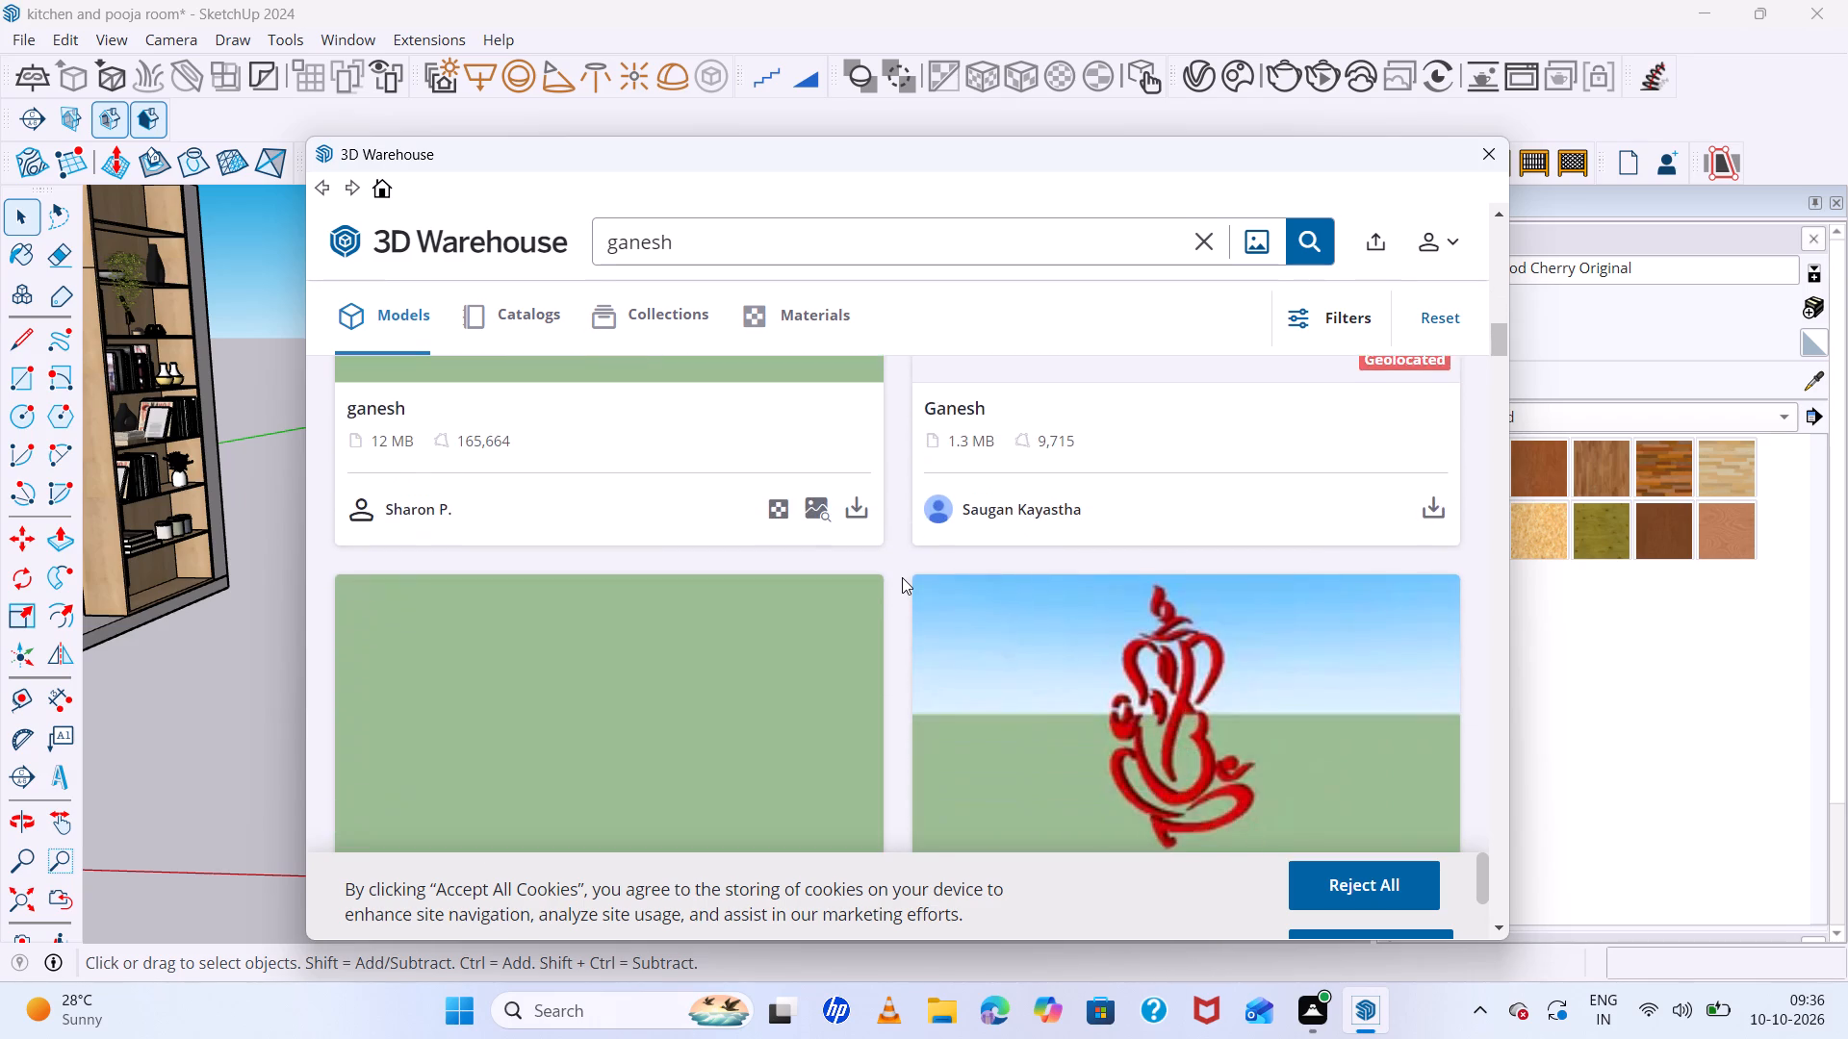
scroll(902, 577, down, 10)
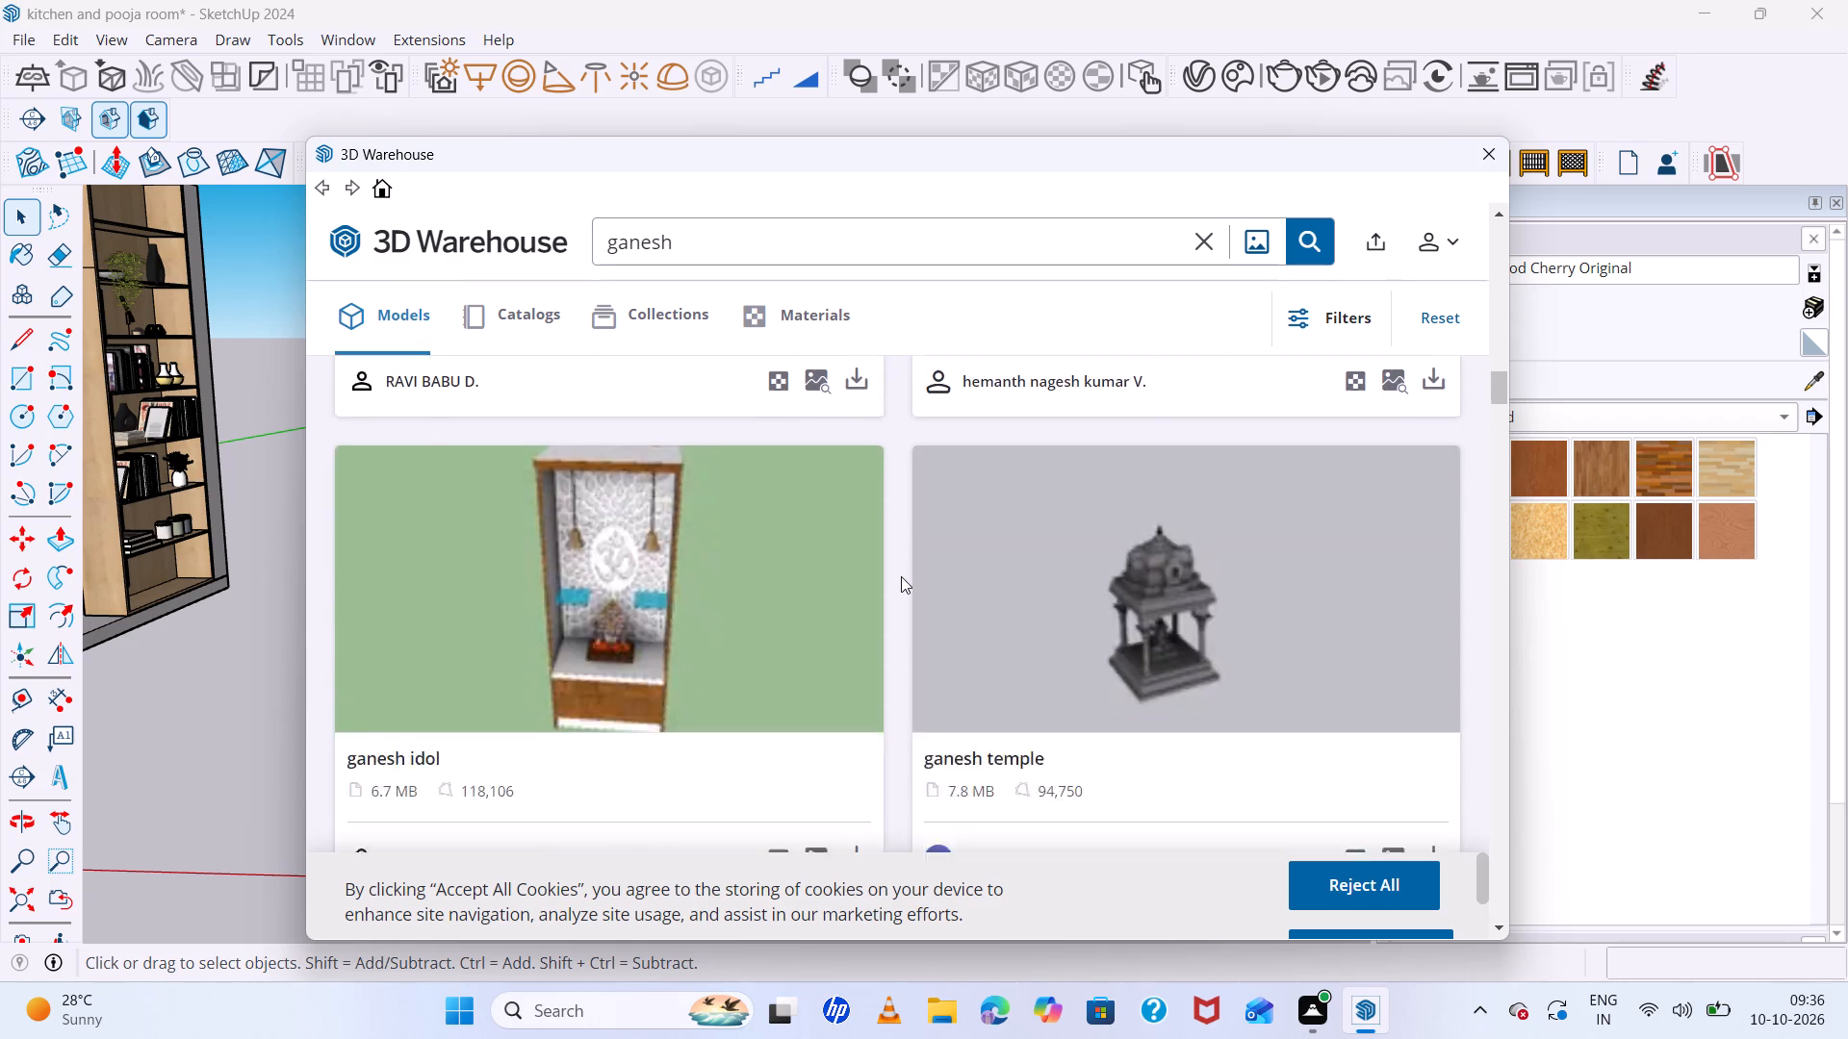
scroll(901, 576, down, 8)
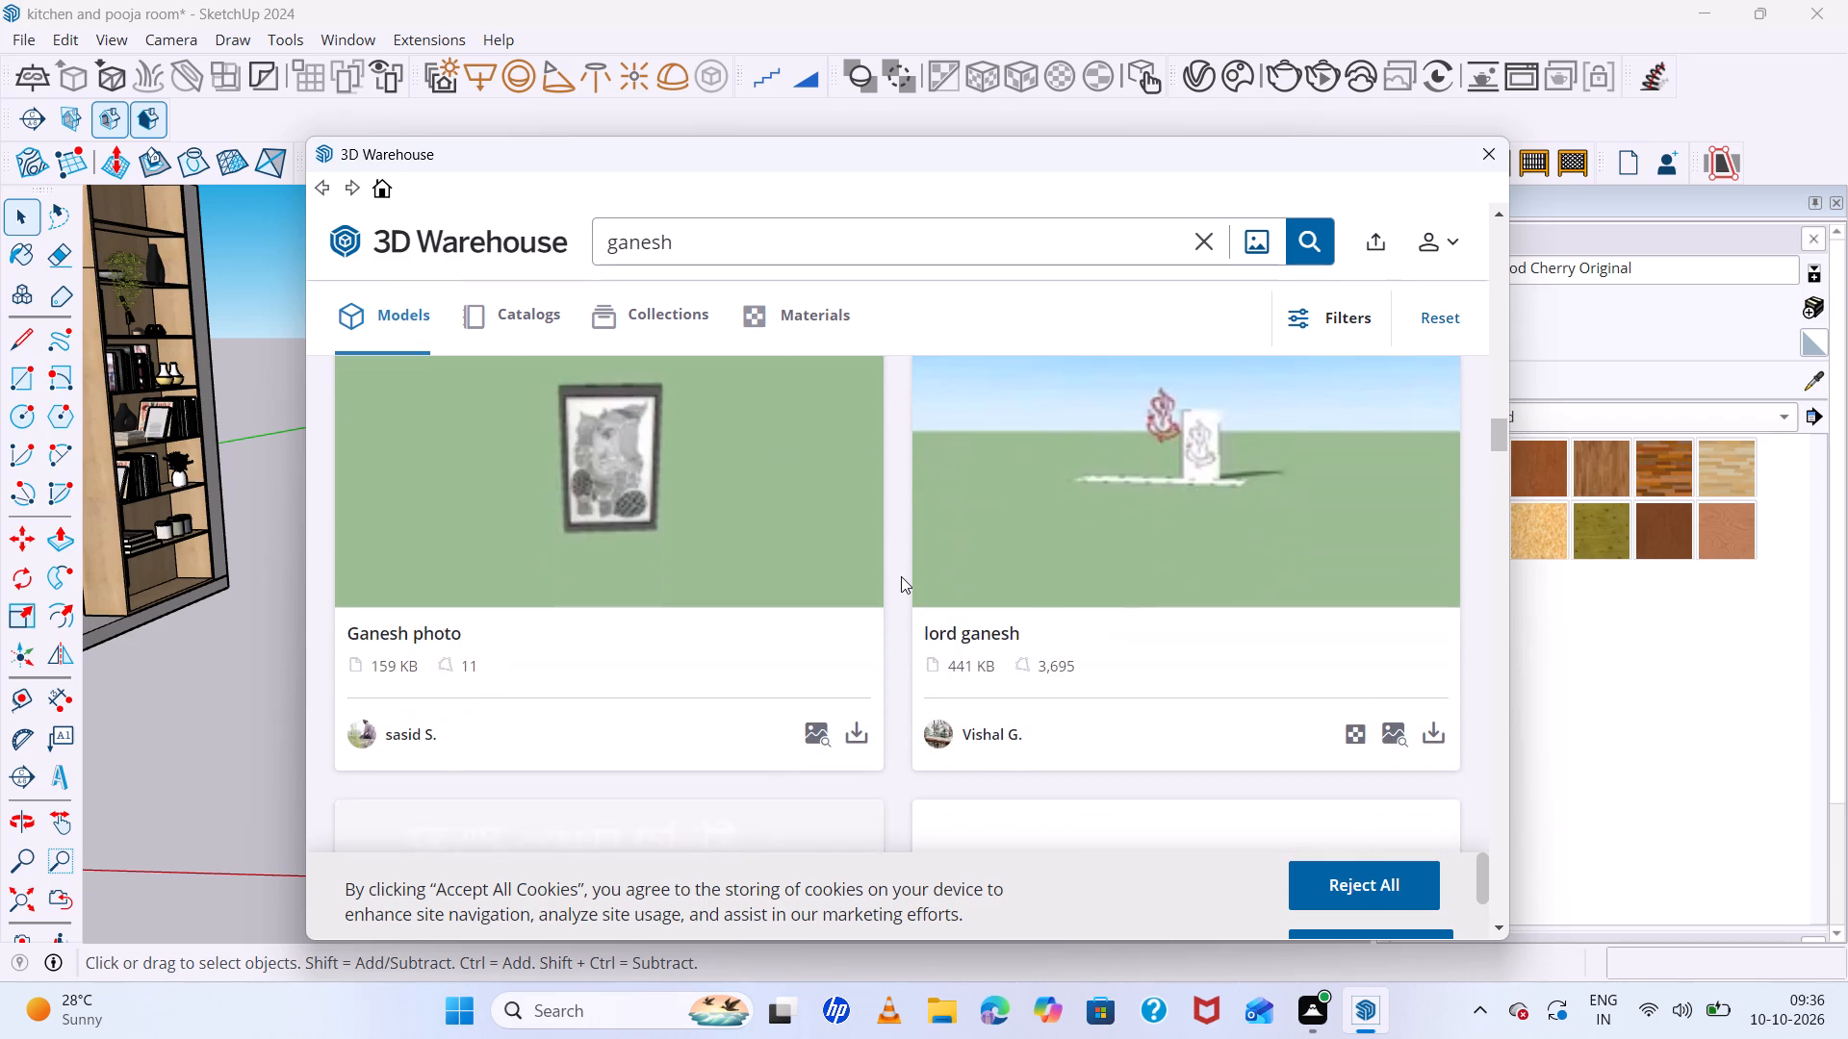
scroll(901, 576, down, 6)
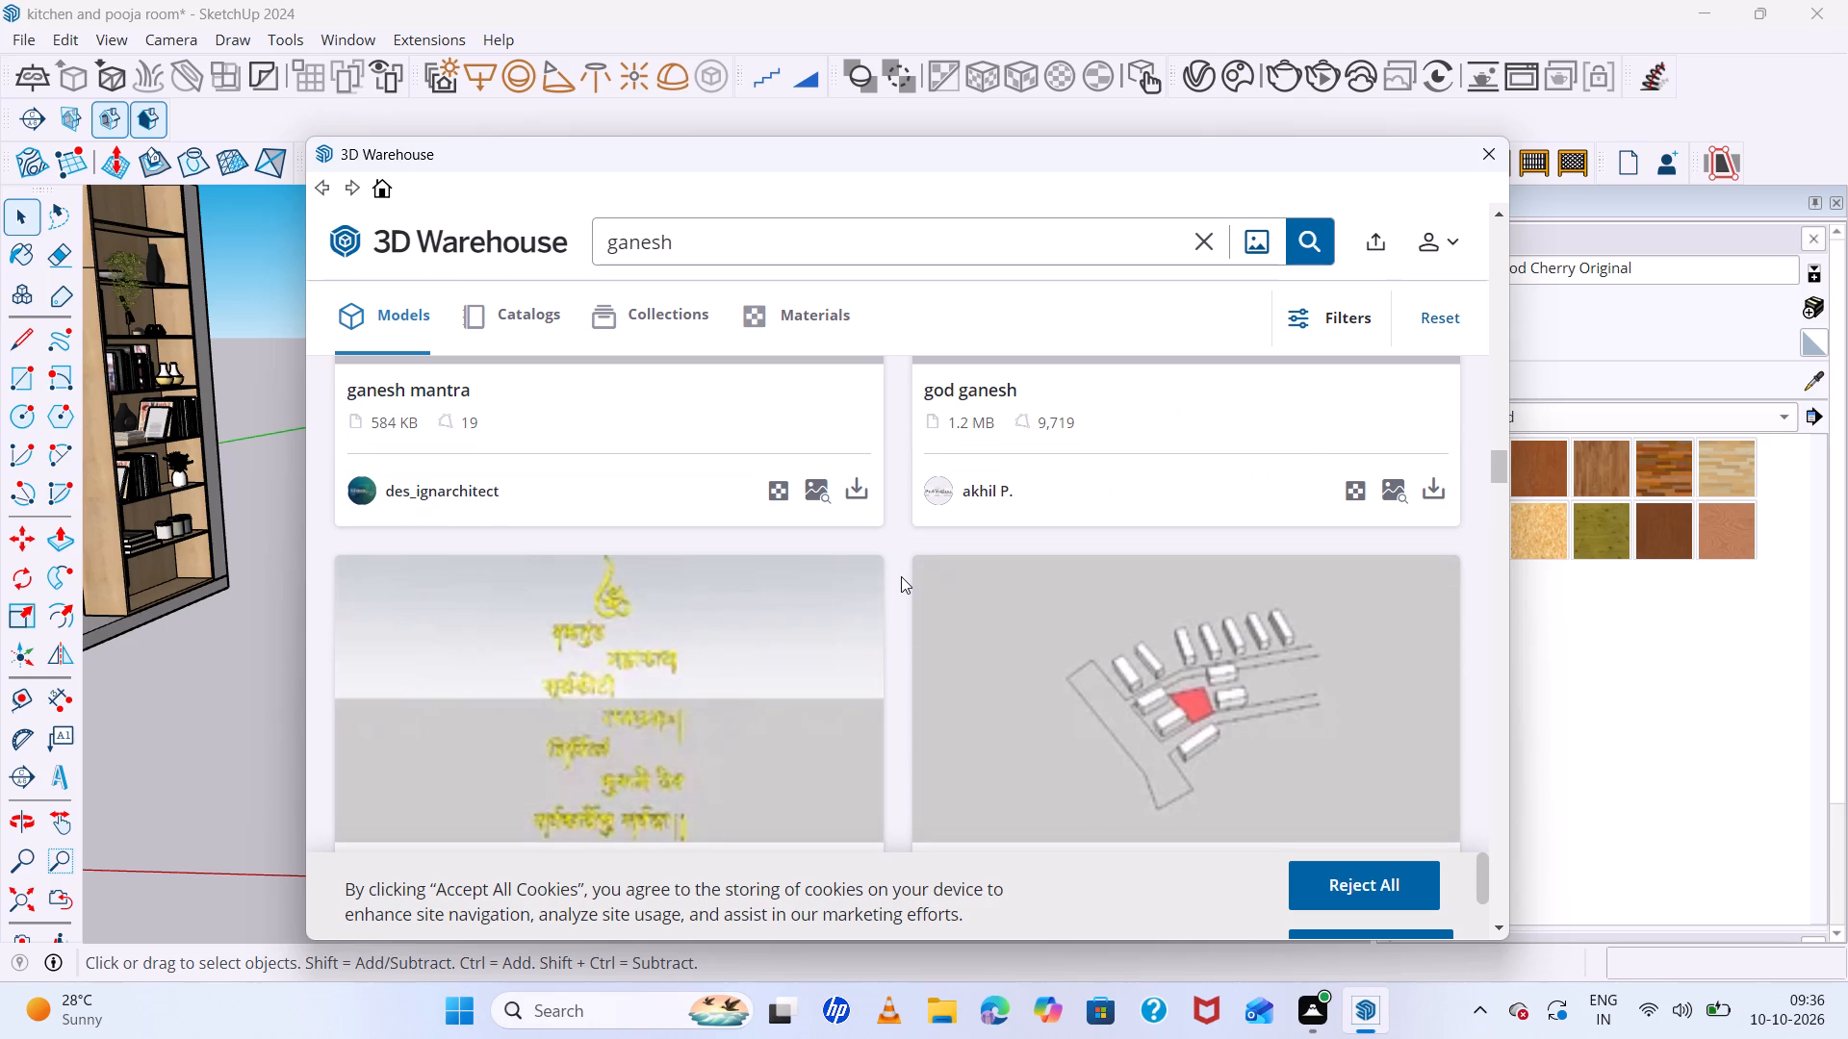
scroll(901, 576, down, 10)
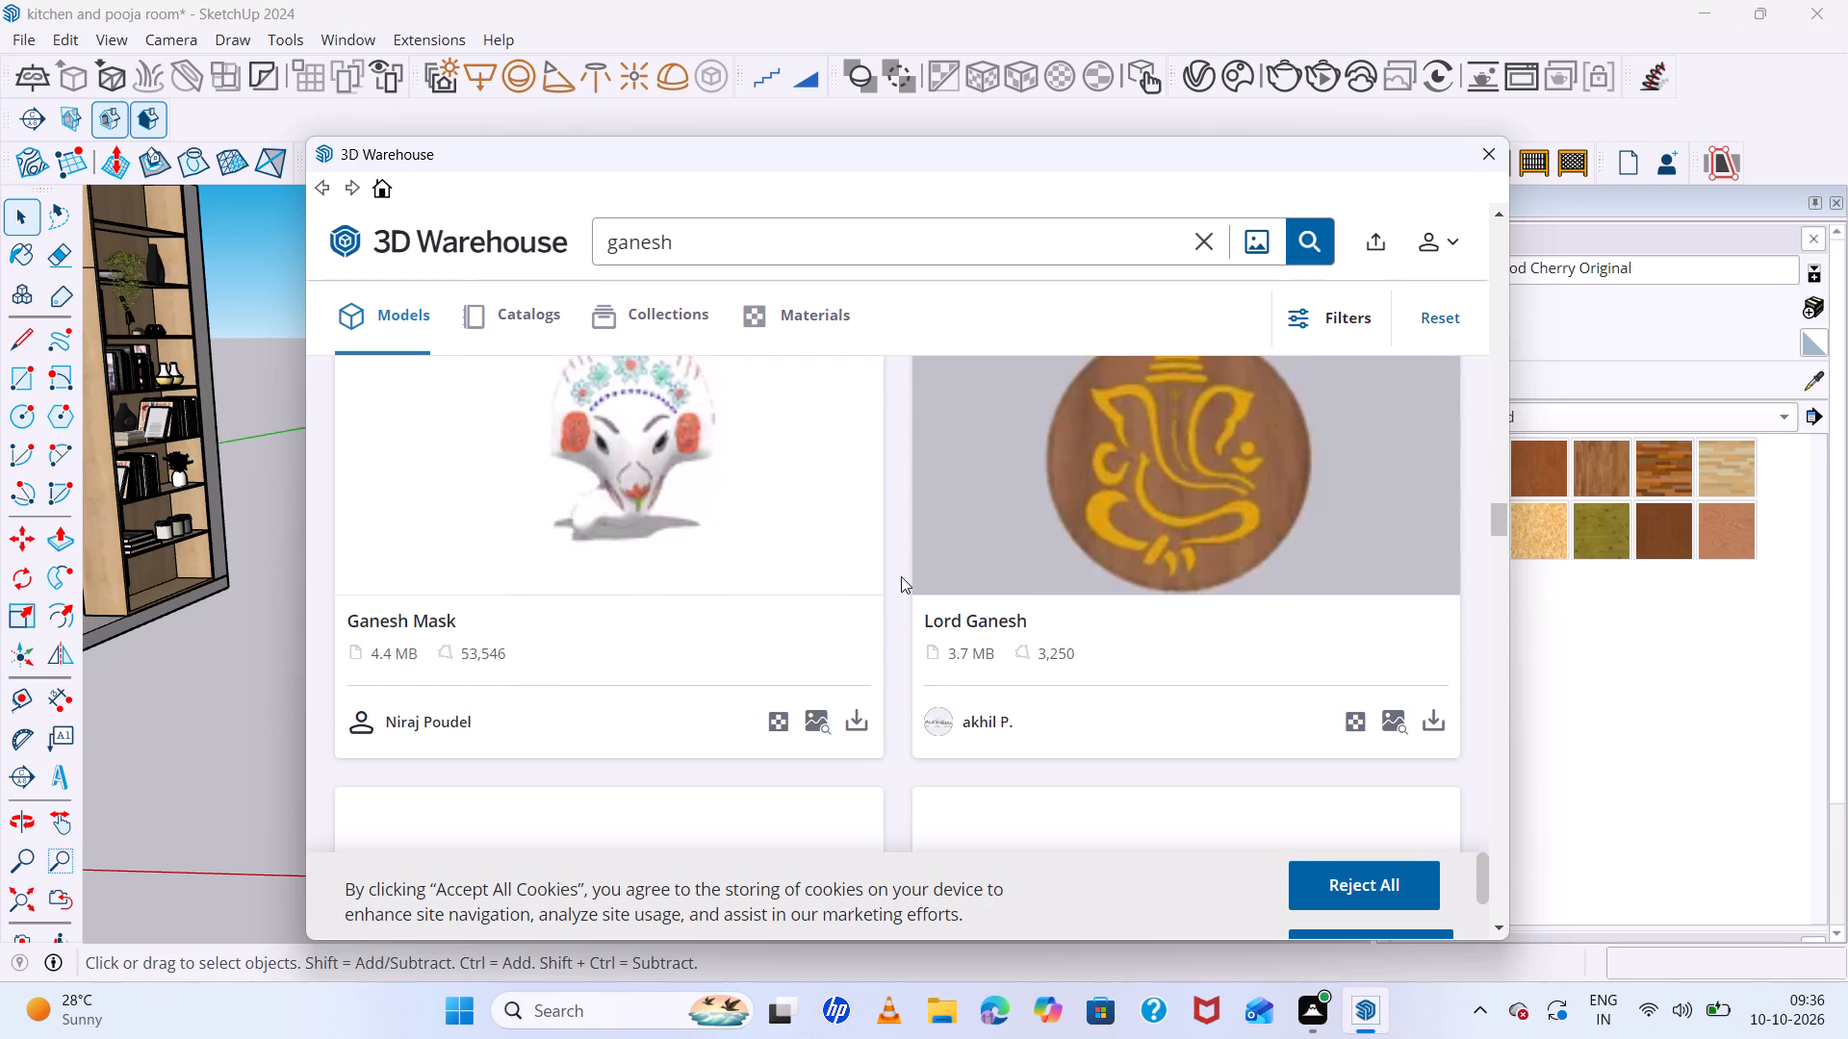
scroll(901, 576, down, 6)
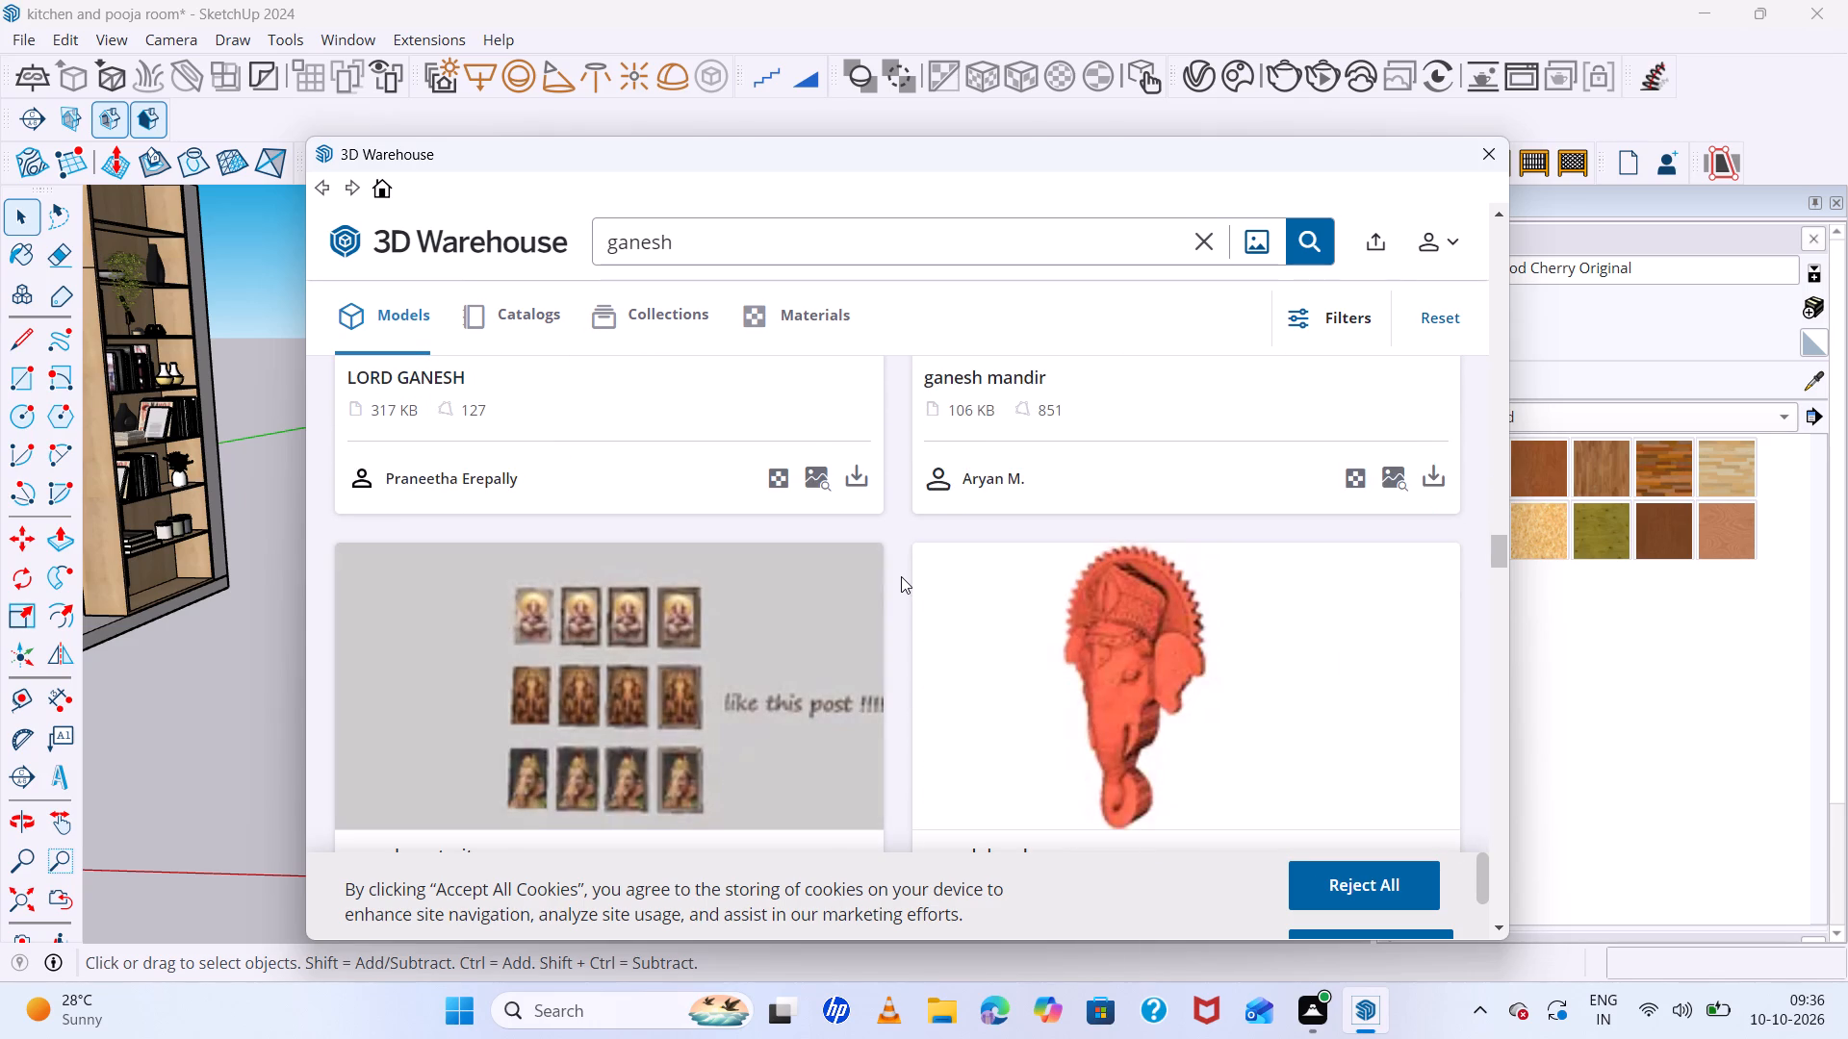
scroll(901, 576, down, 9)
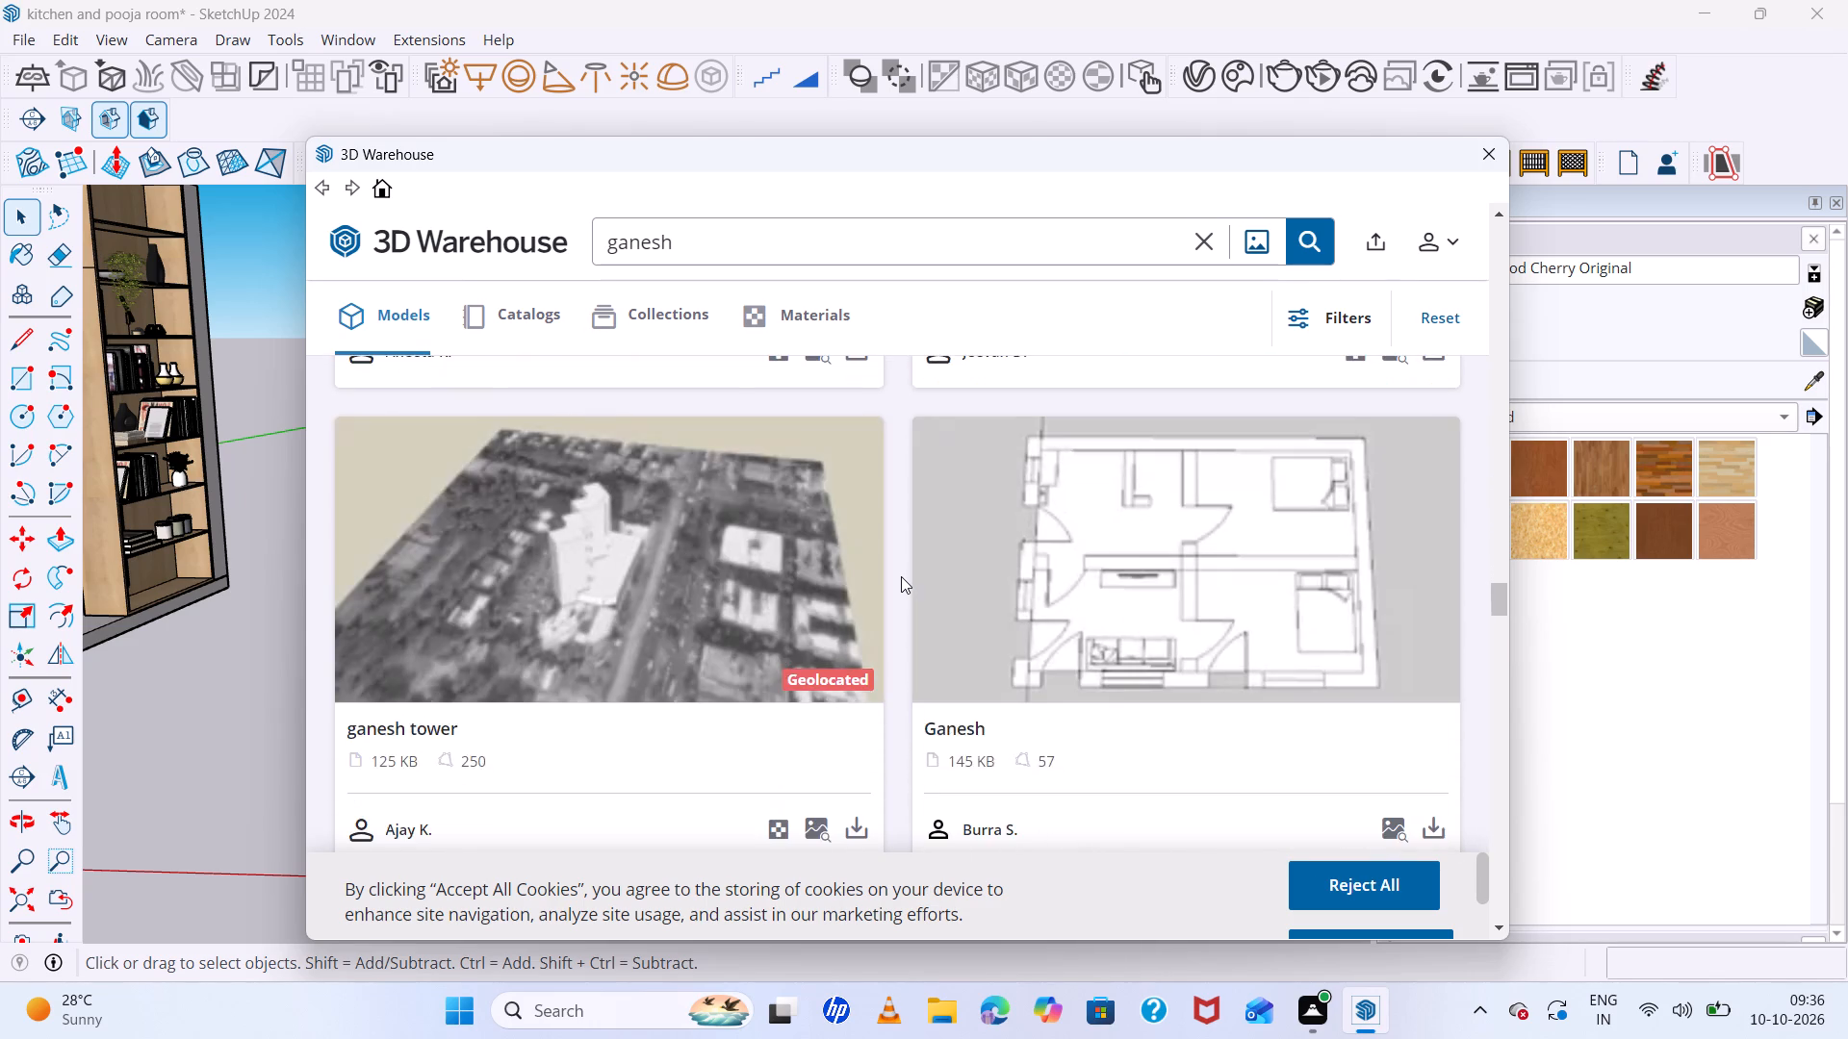
scroll(901, 576, down, 6)
scroll(901, 576, up, 1)
scroll(901, 576, down, 1)
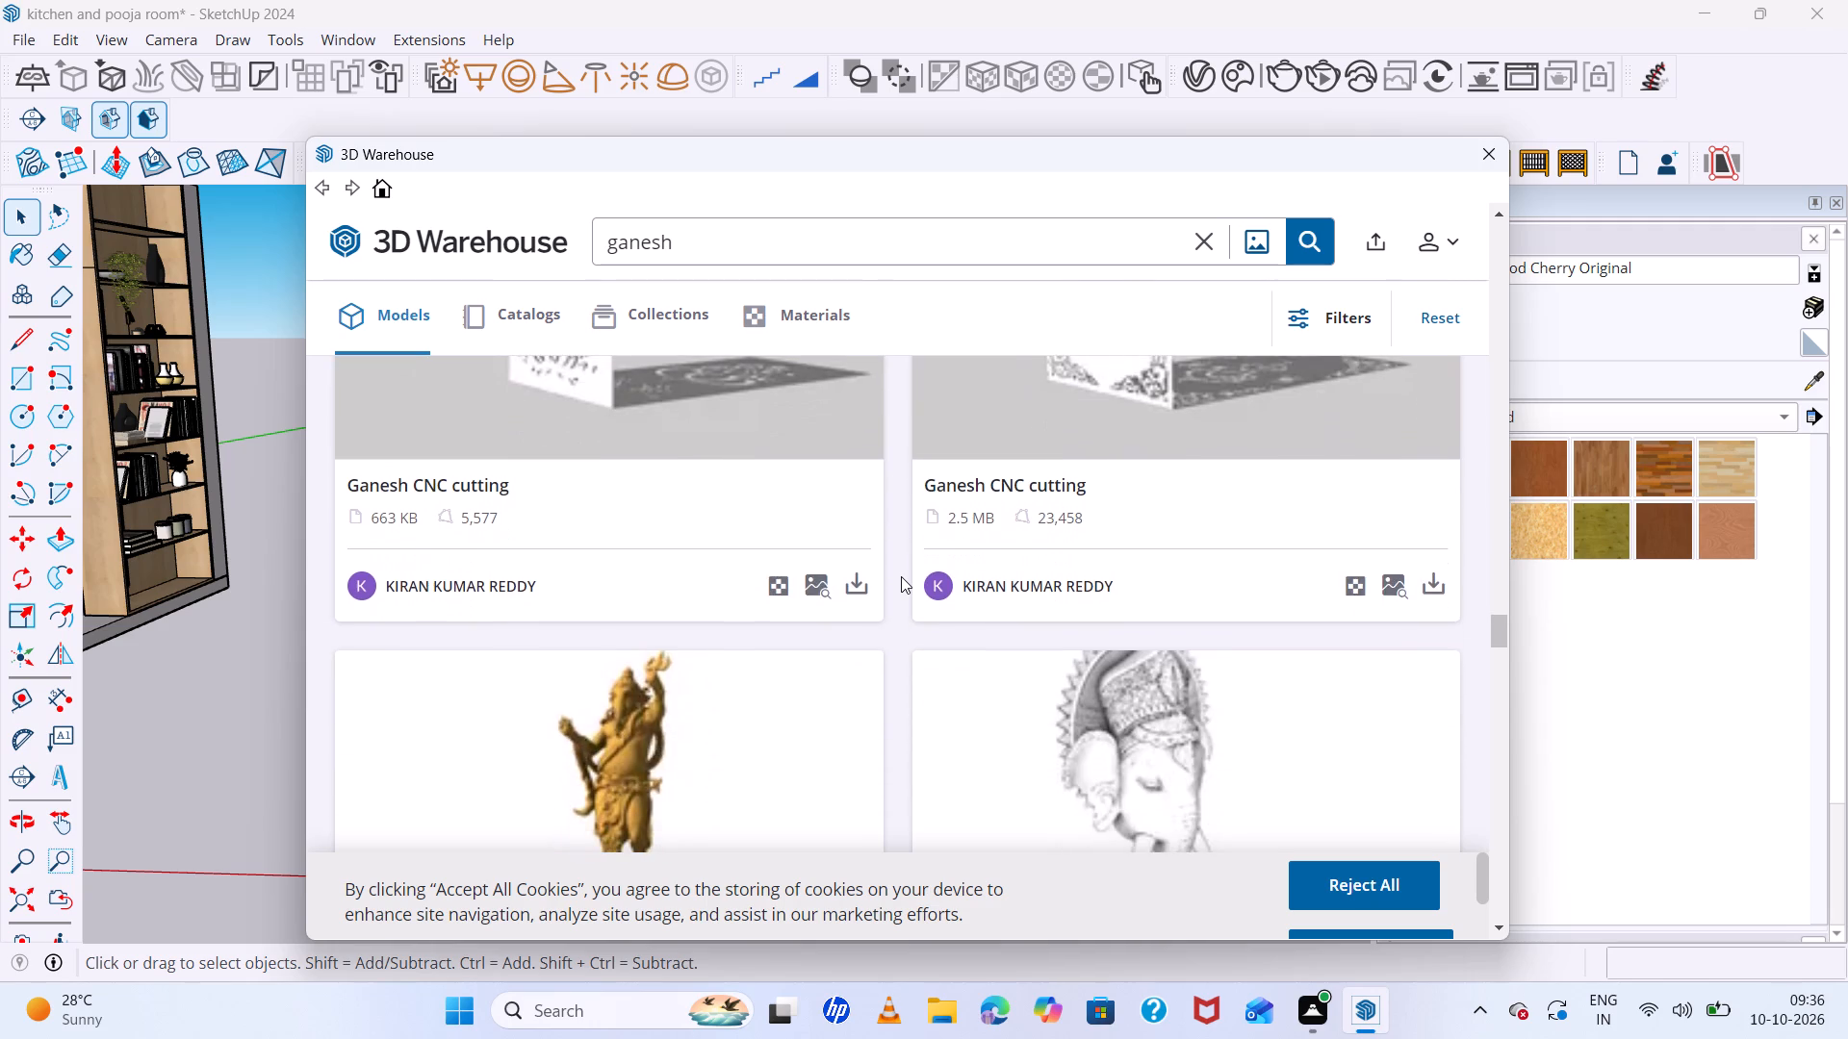
scroll(901, 576, down, 6)
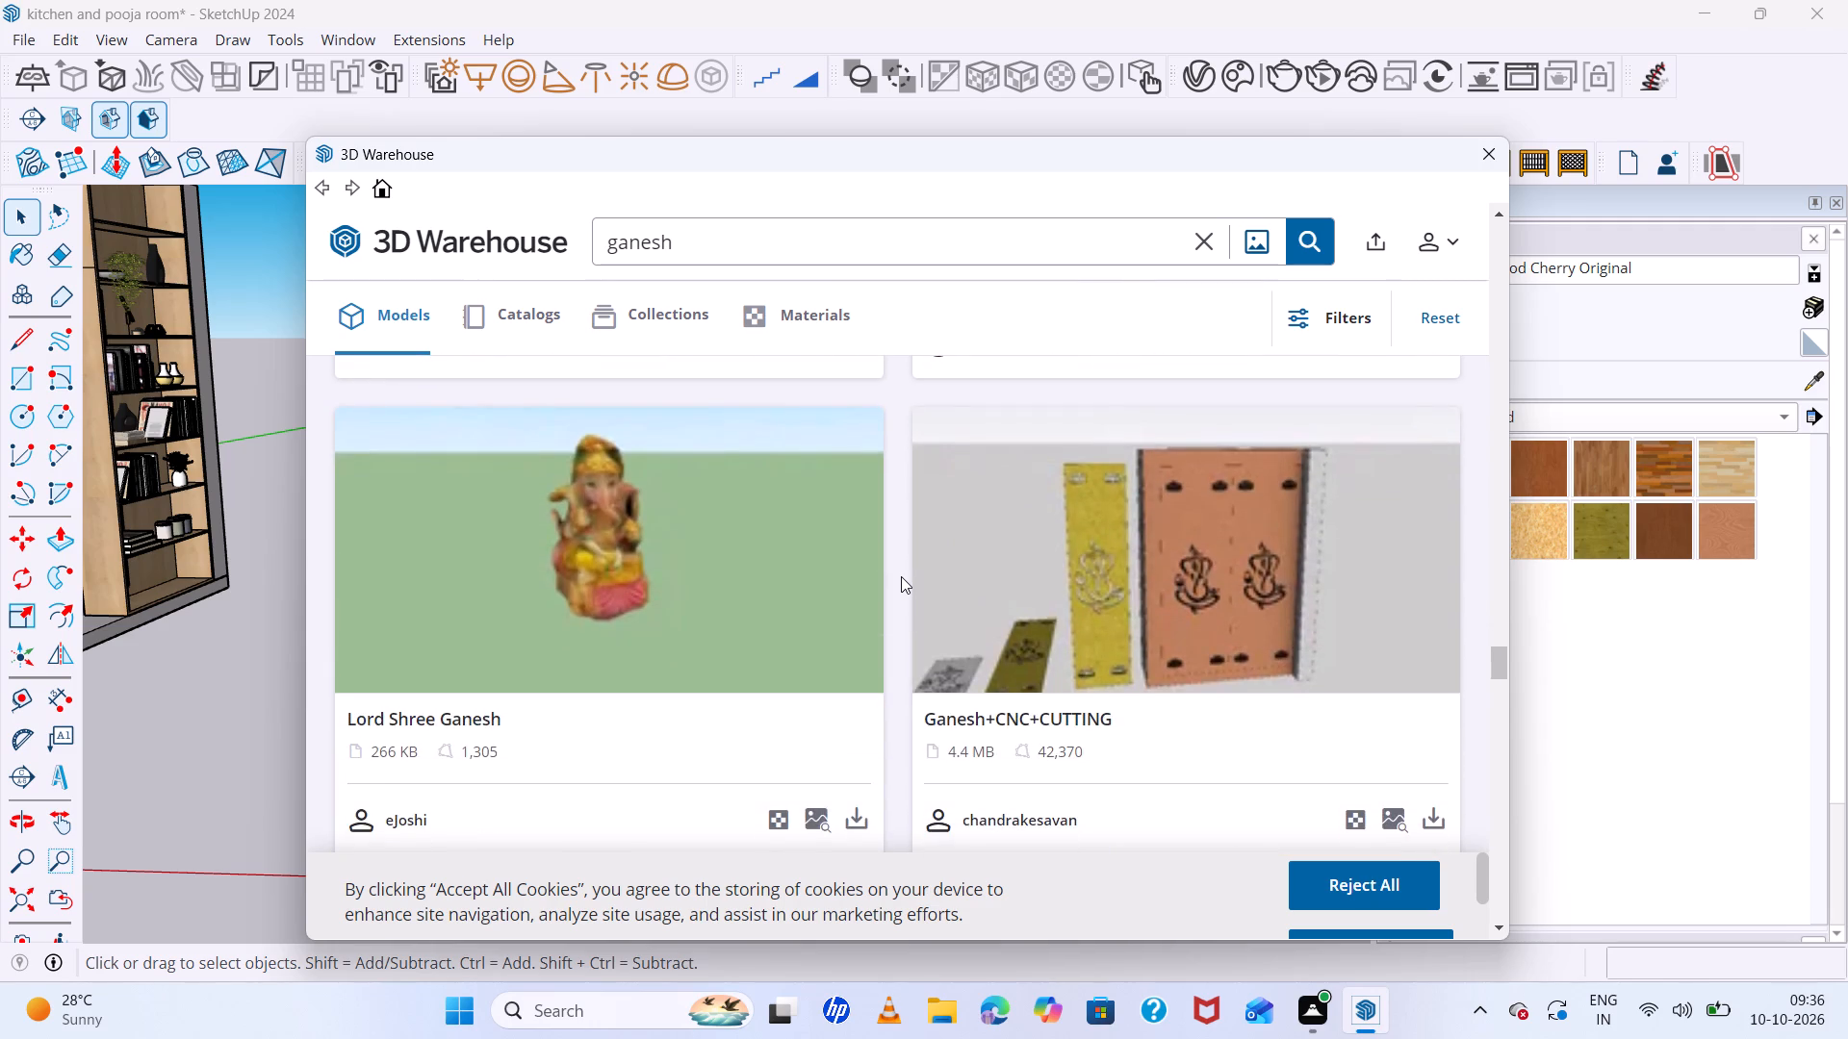
scroll(901, 576, down, 5)
scroll(901, 576, up, 11)
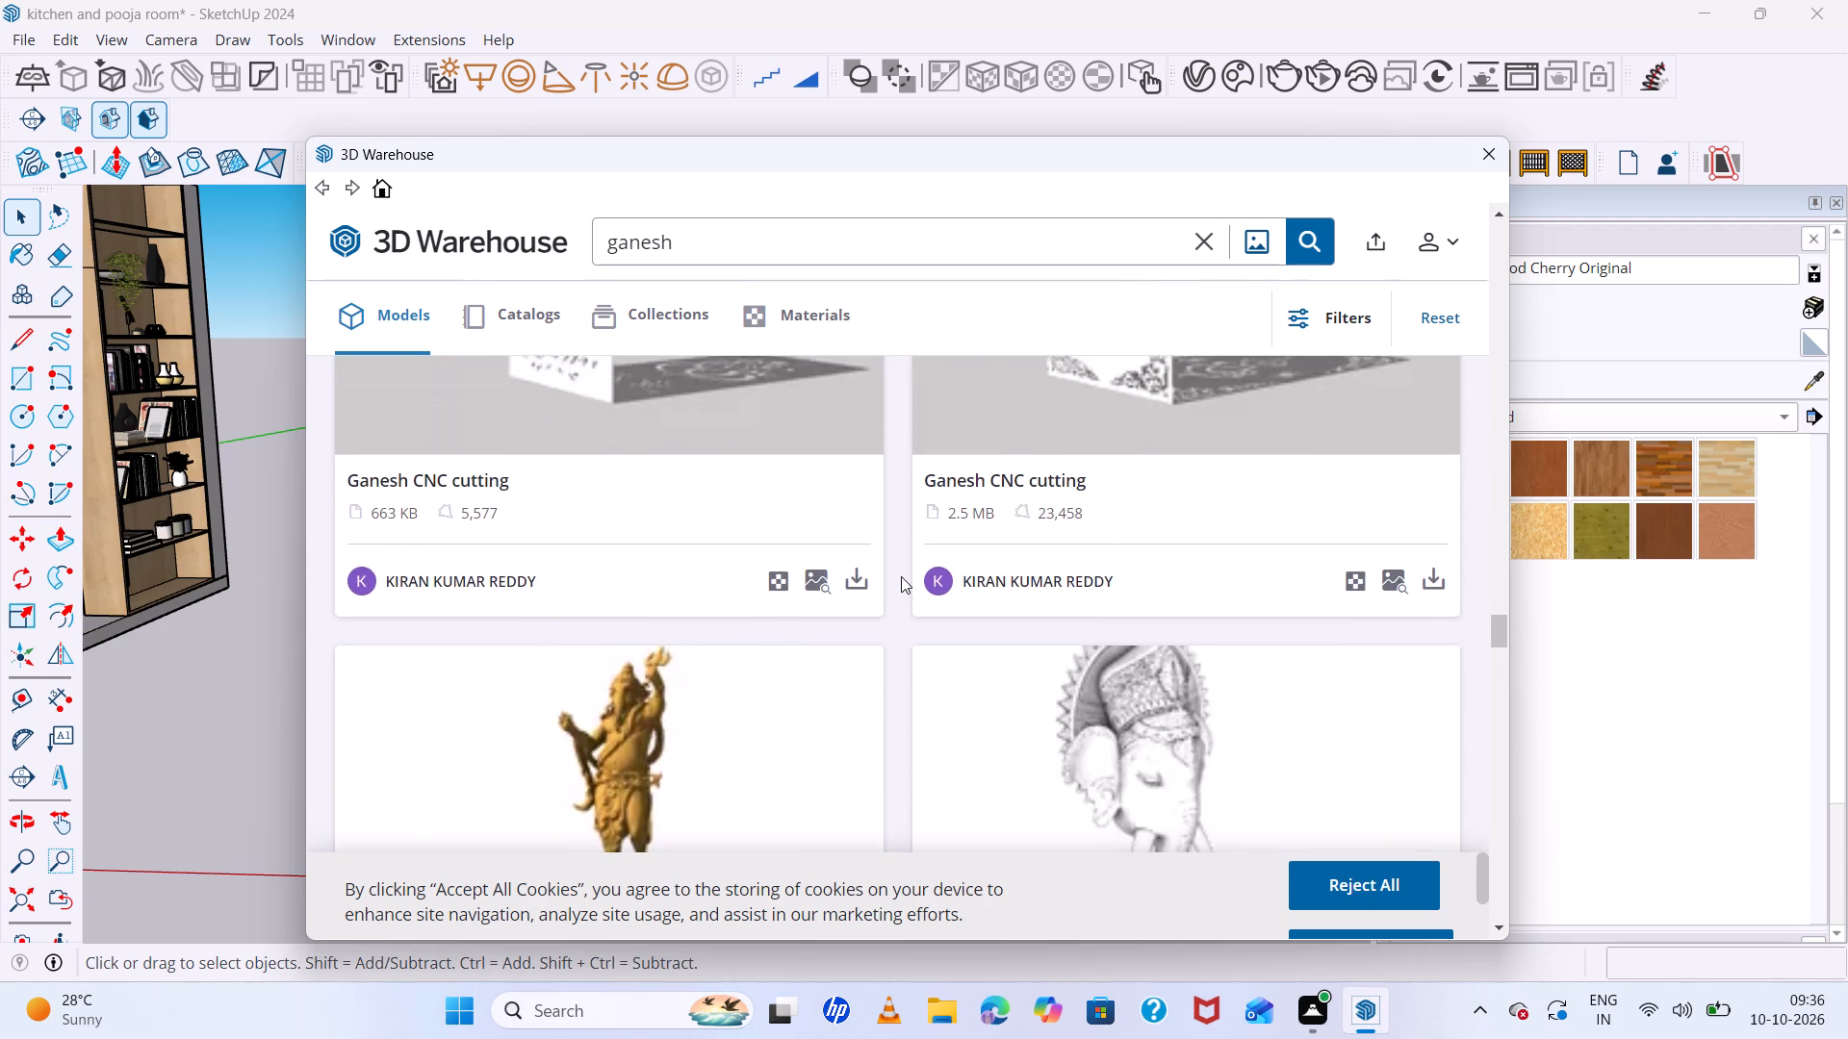
scroll(901, 576, up, 4)
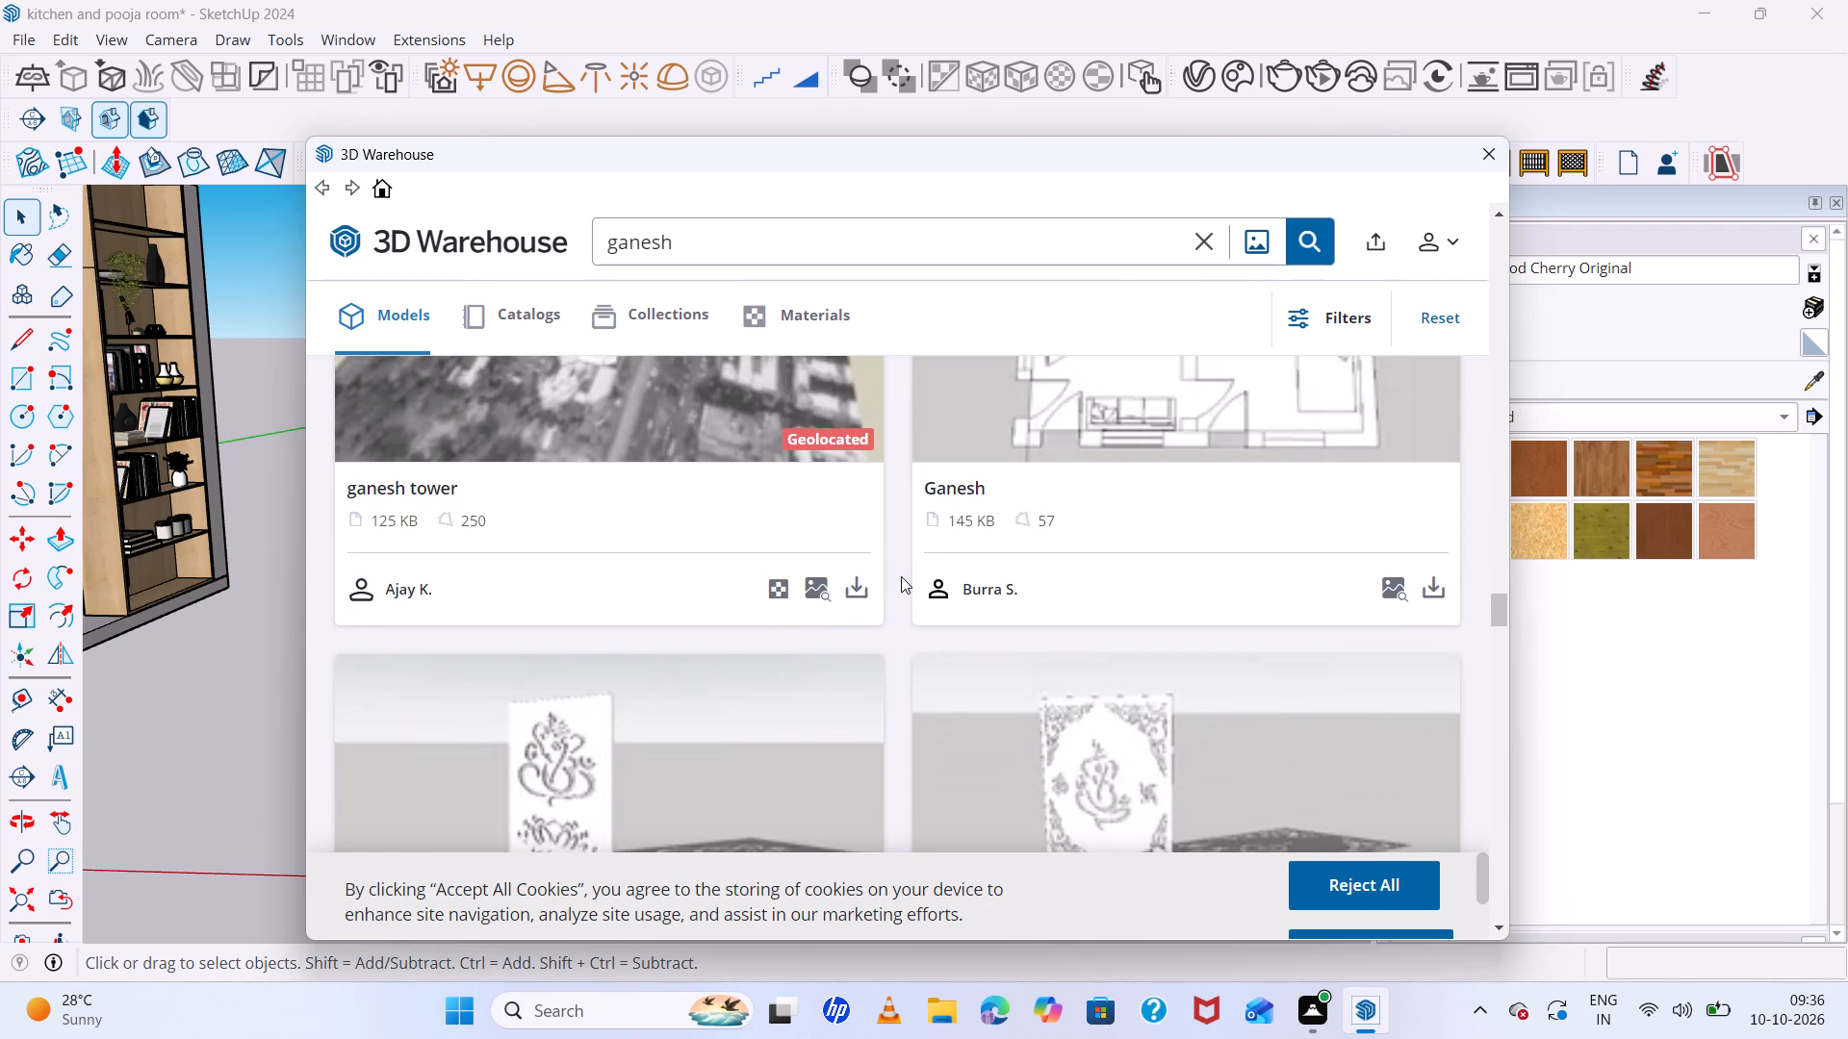
scroll(901, 576, down, 1)
scroll(901, 576, up, 5)
scroll(901, 576, down, 13)
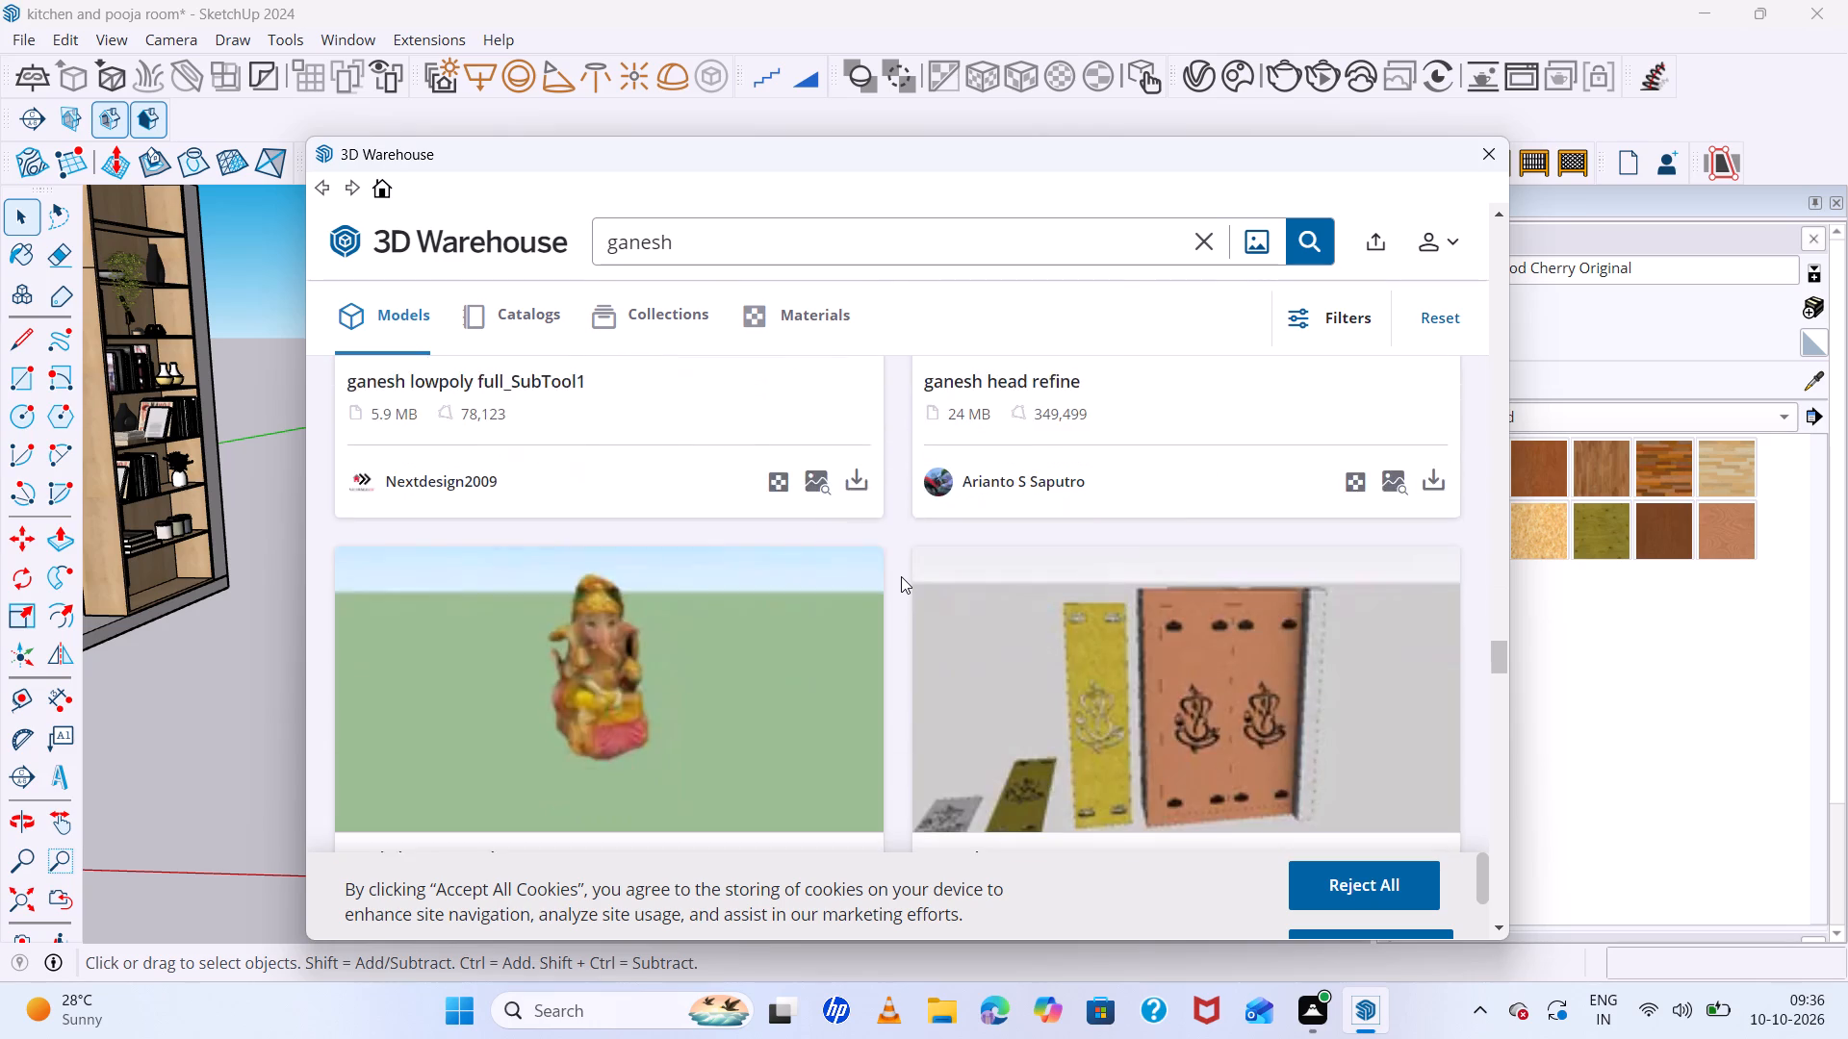
scroll(901, 576, down, 6)
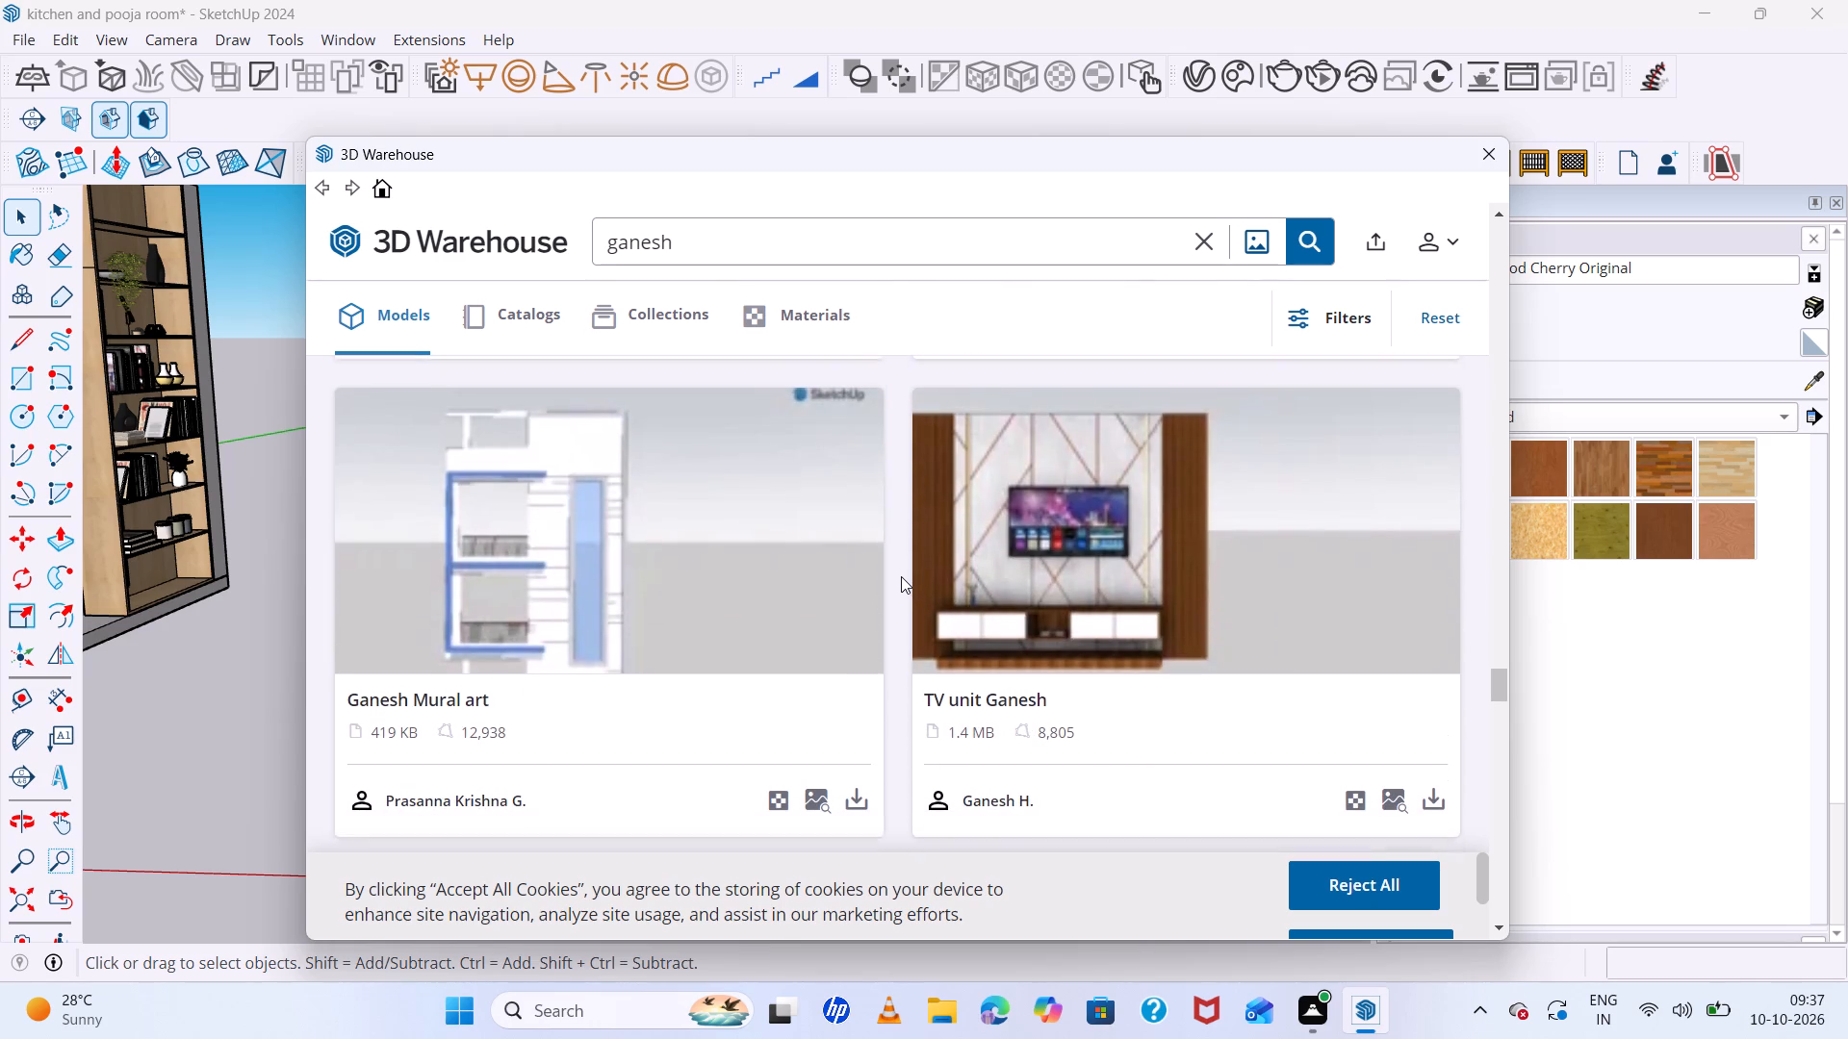
scroll(901, 576, down, 11)
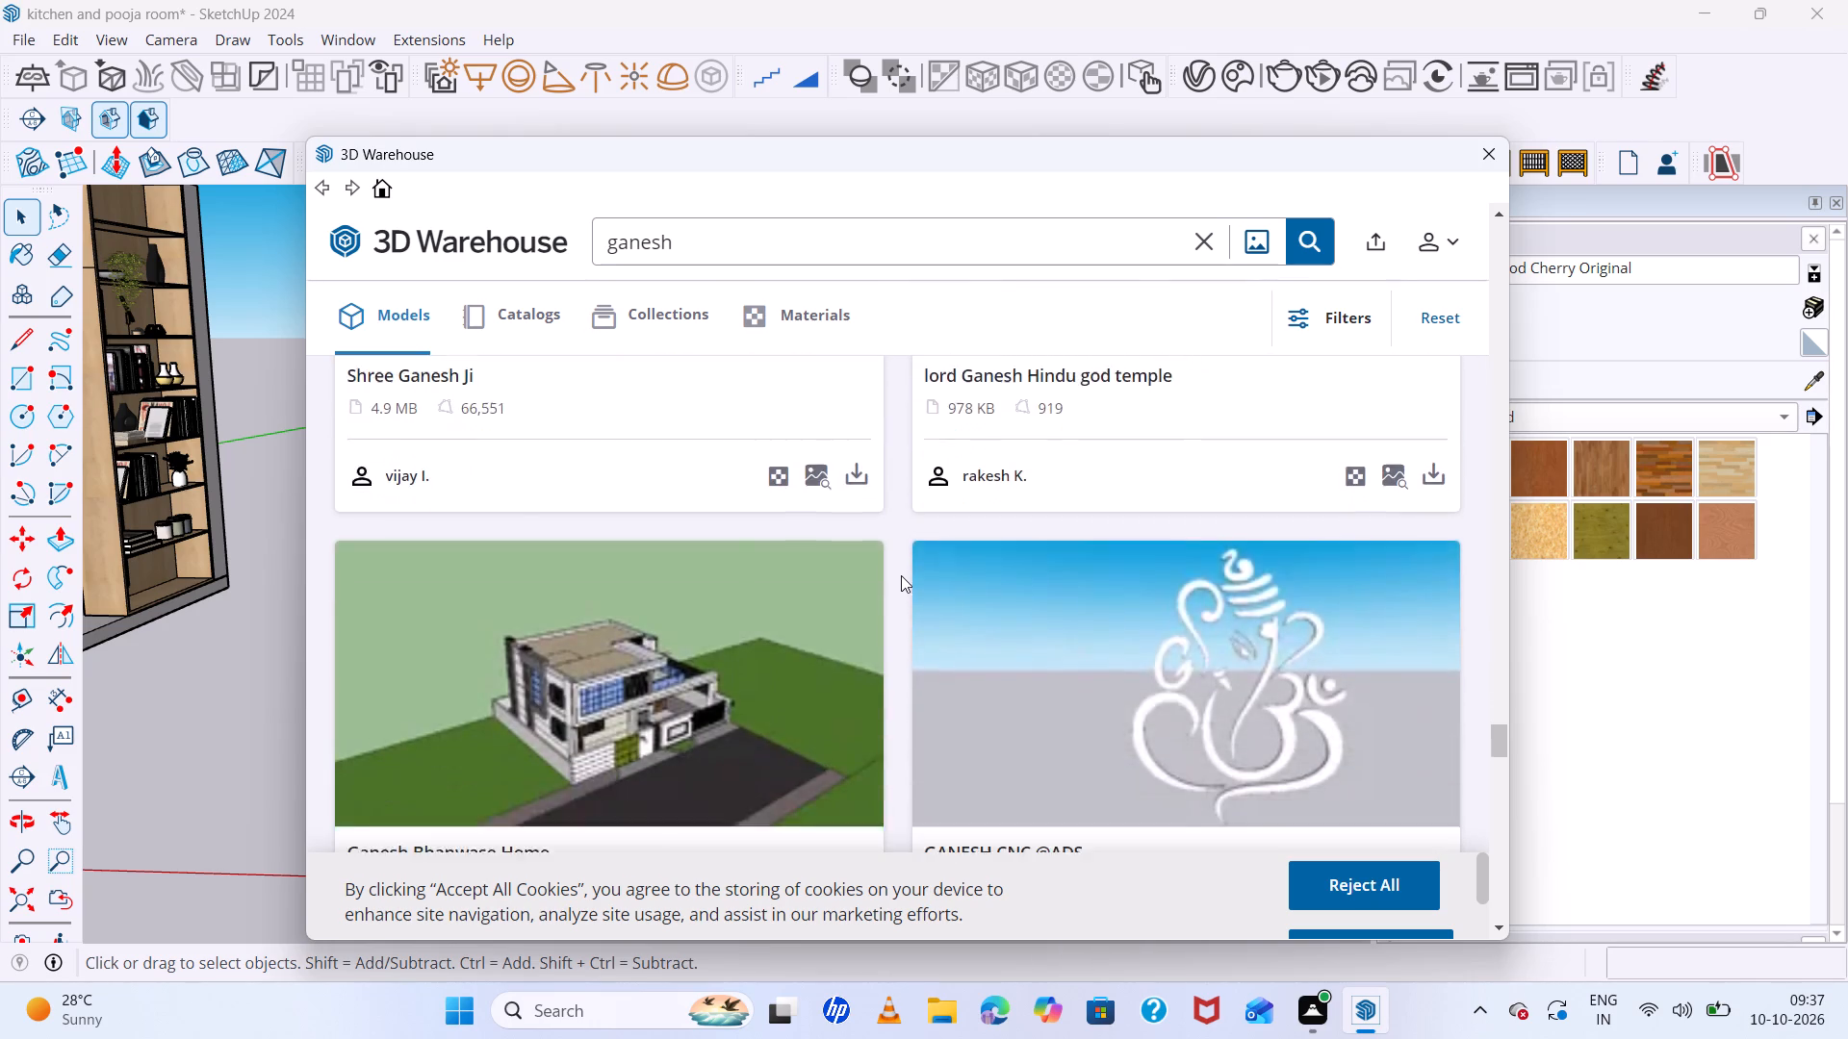
scroll(901, 575, down, 9)
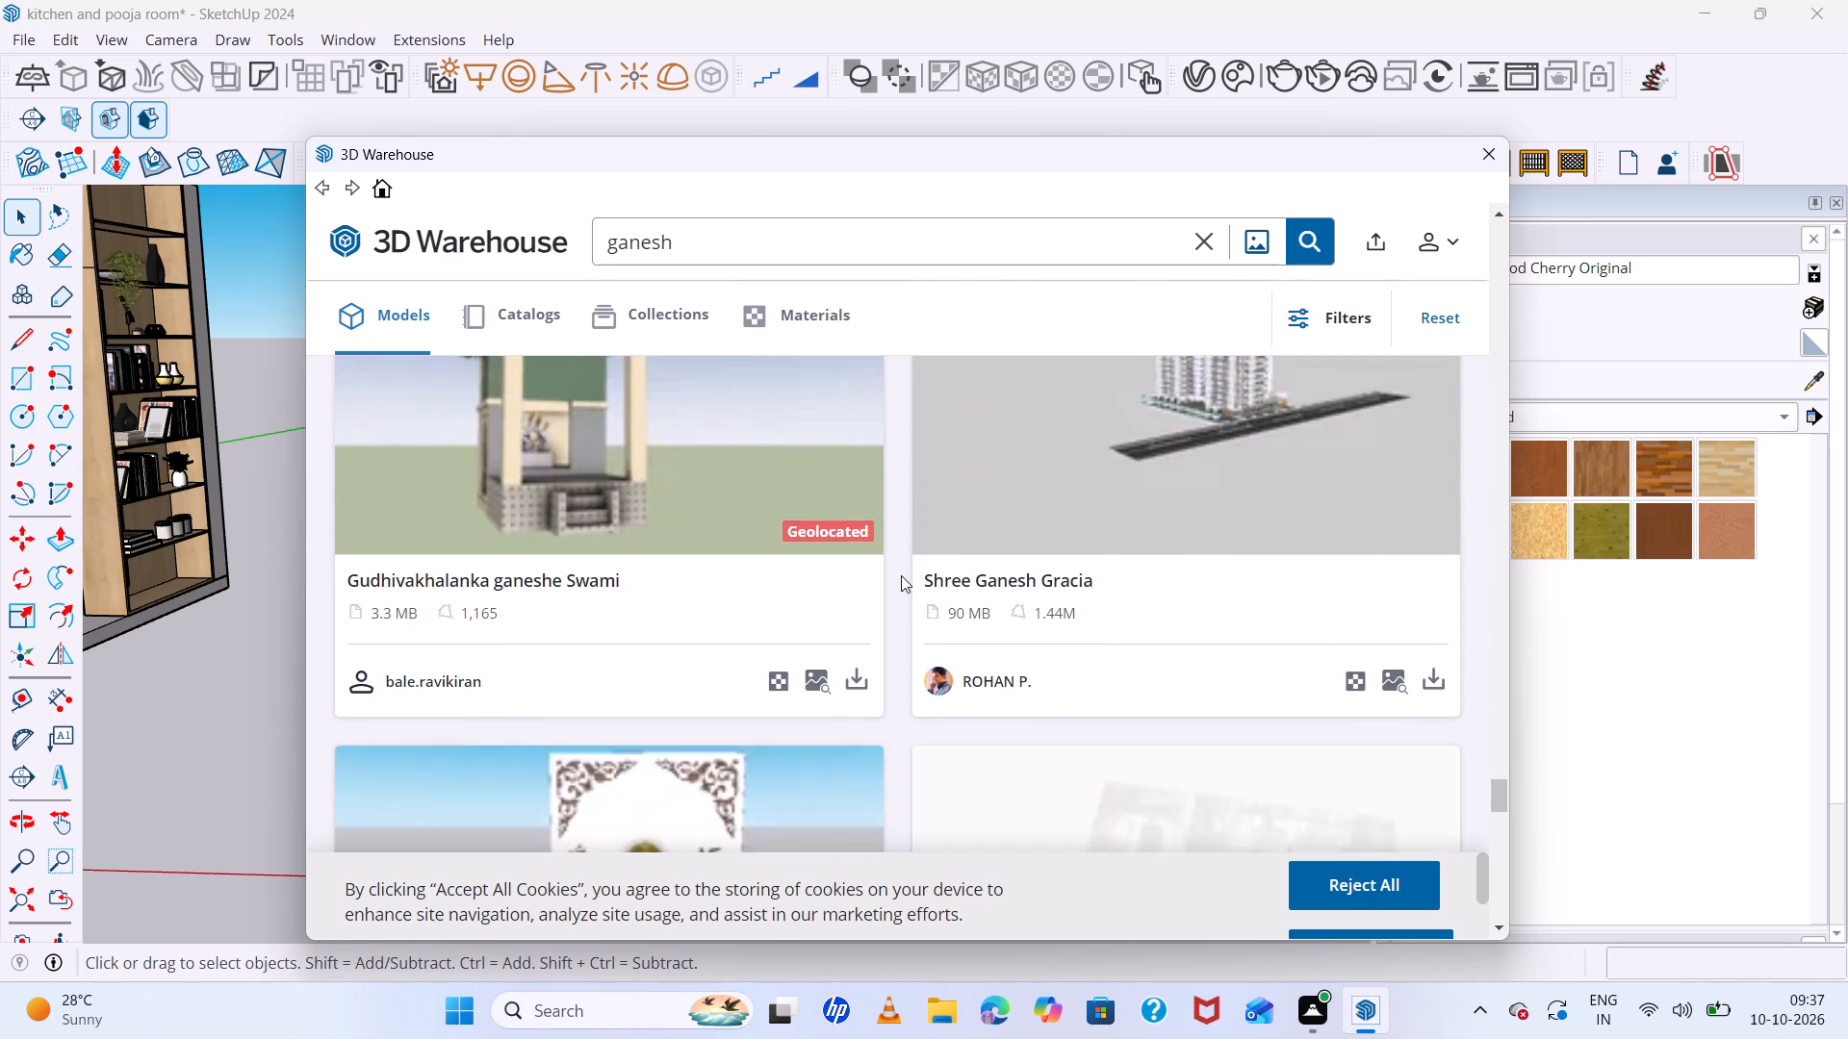
scroll(901, 575, down, 9)
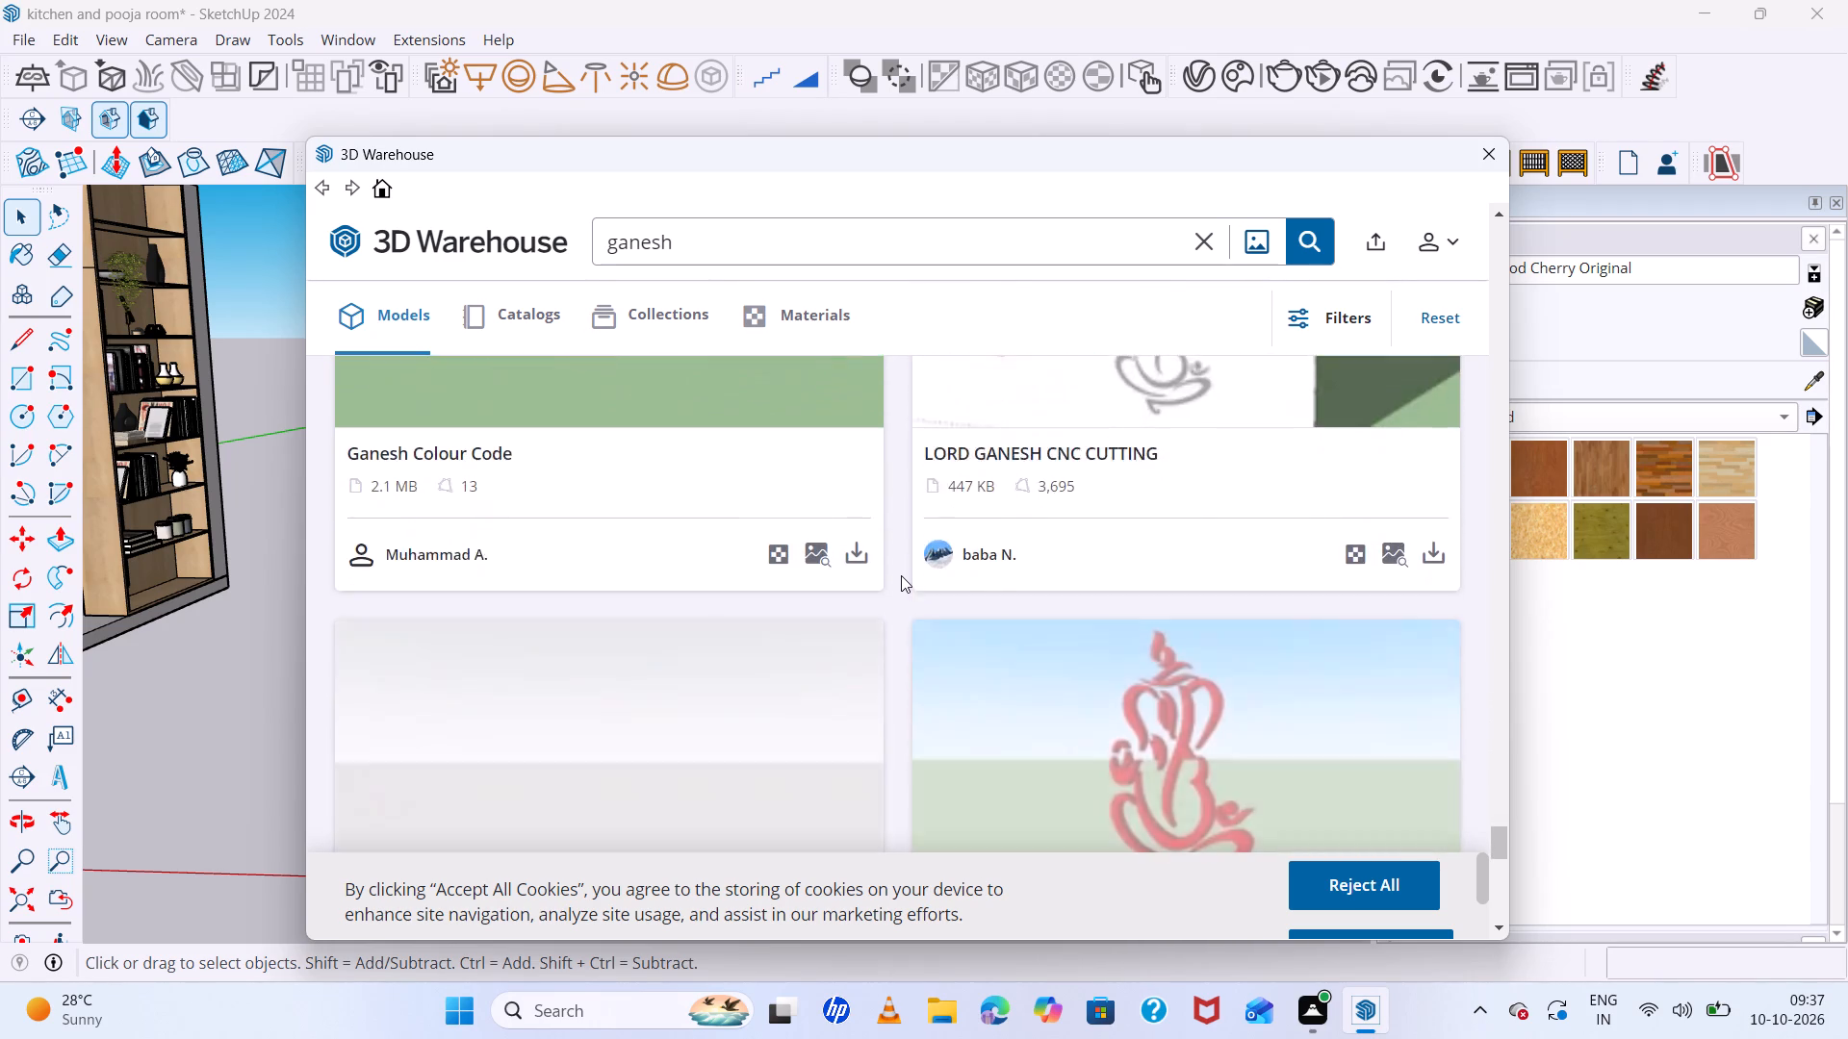
scroll(901, 575, down, 10)
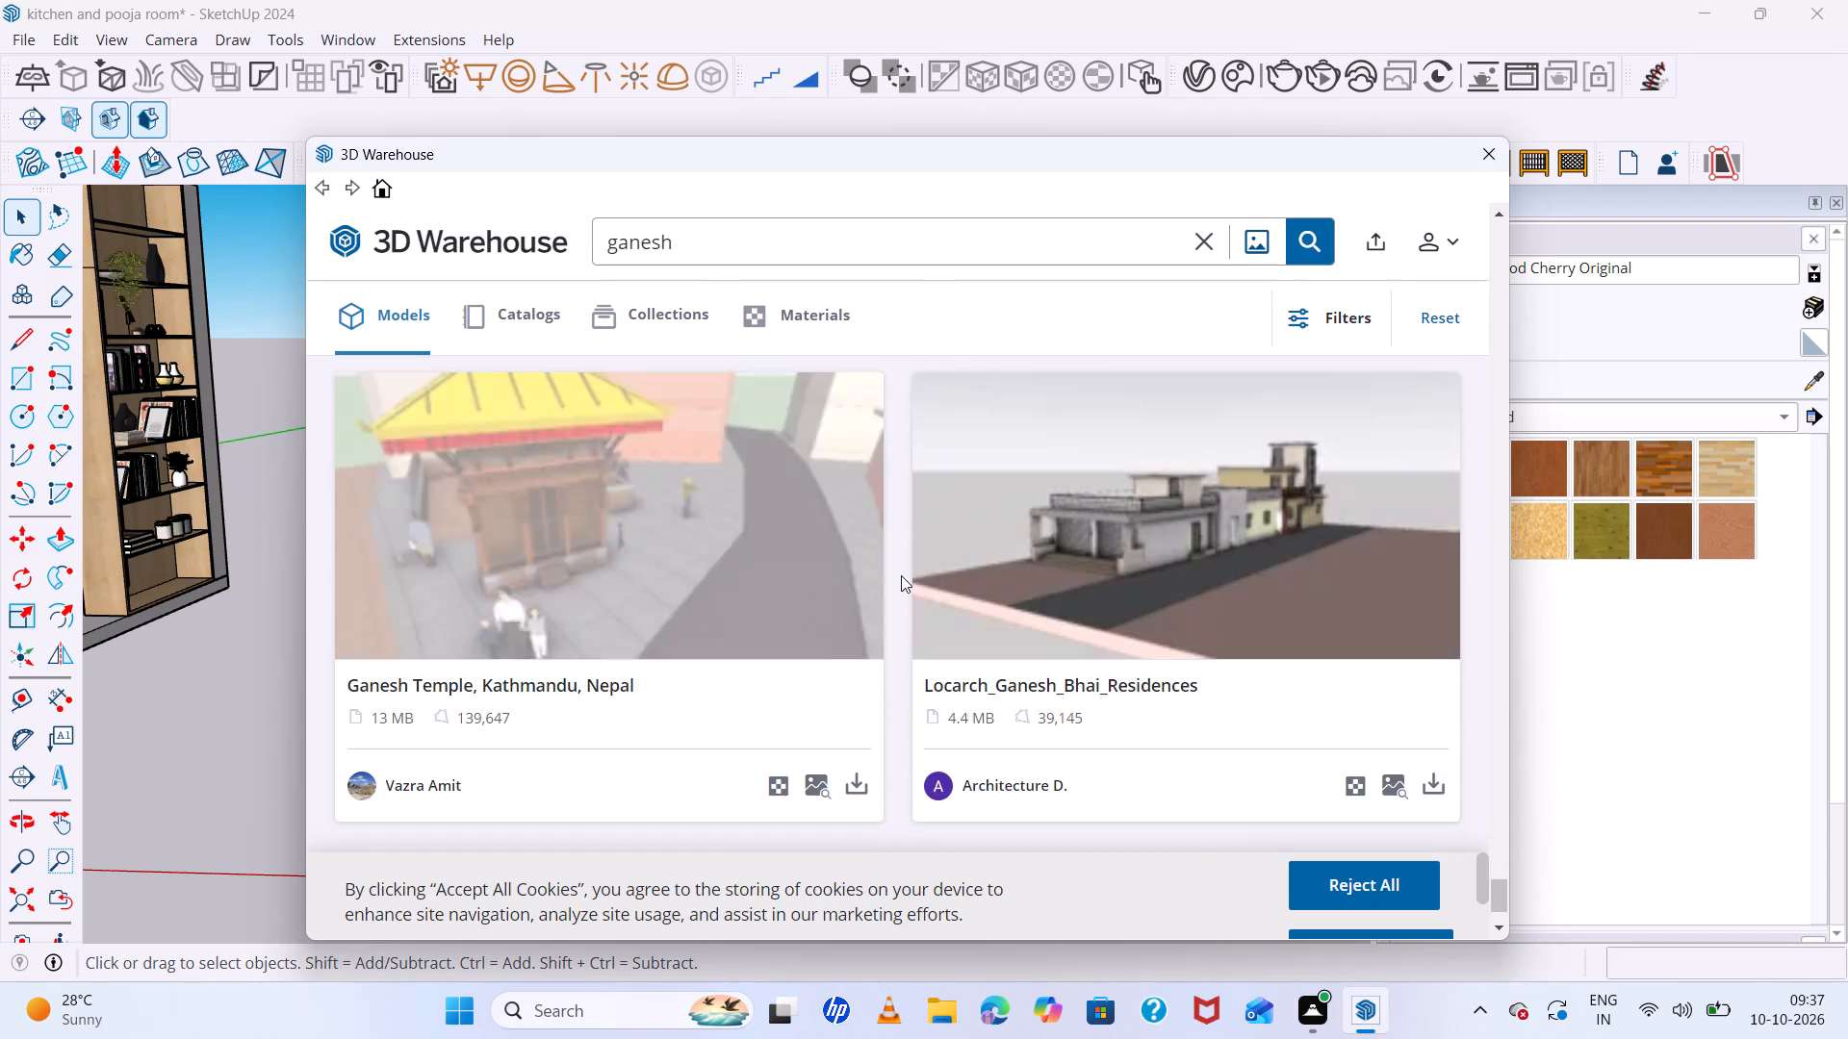
scroll(901, 575, up, 13)
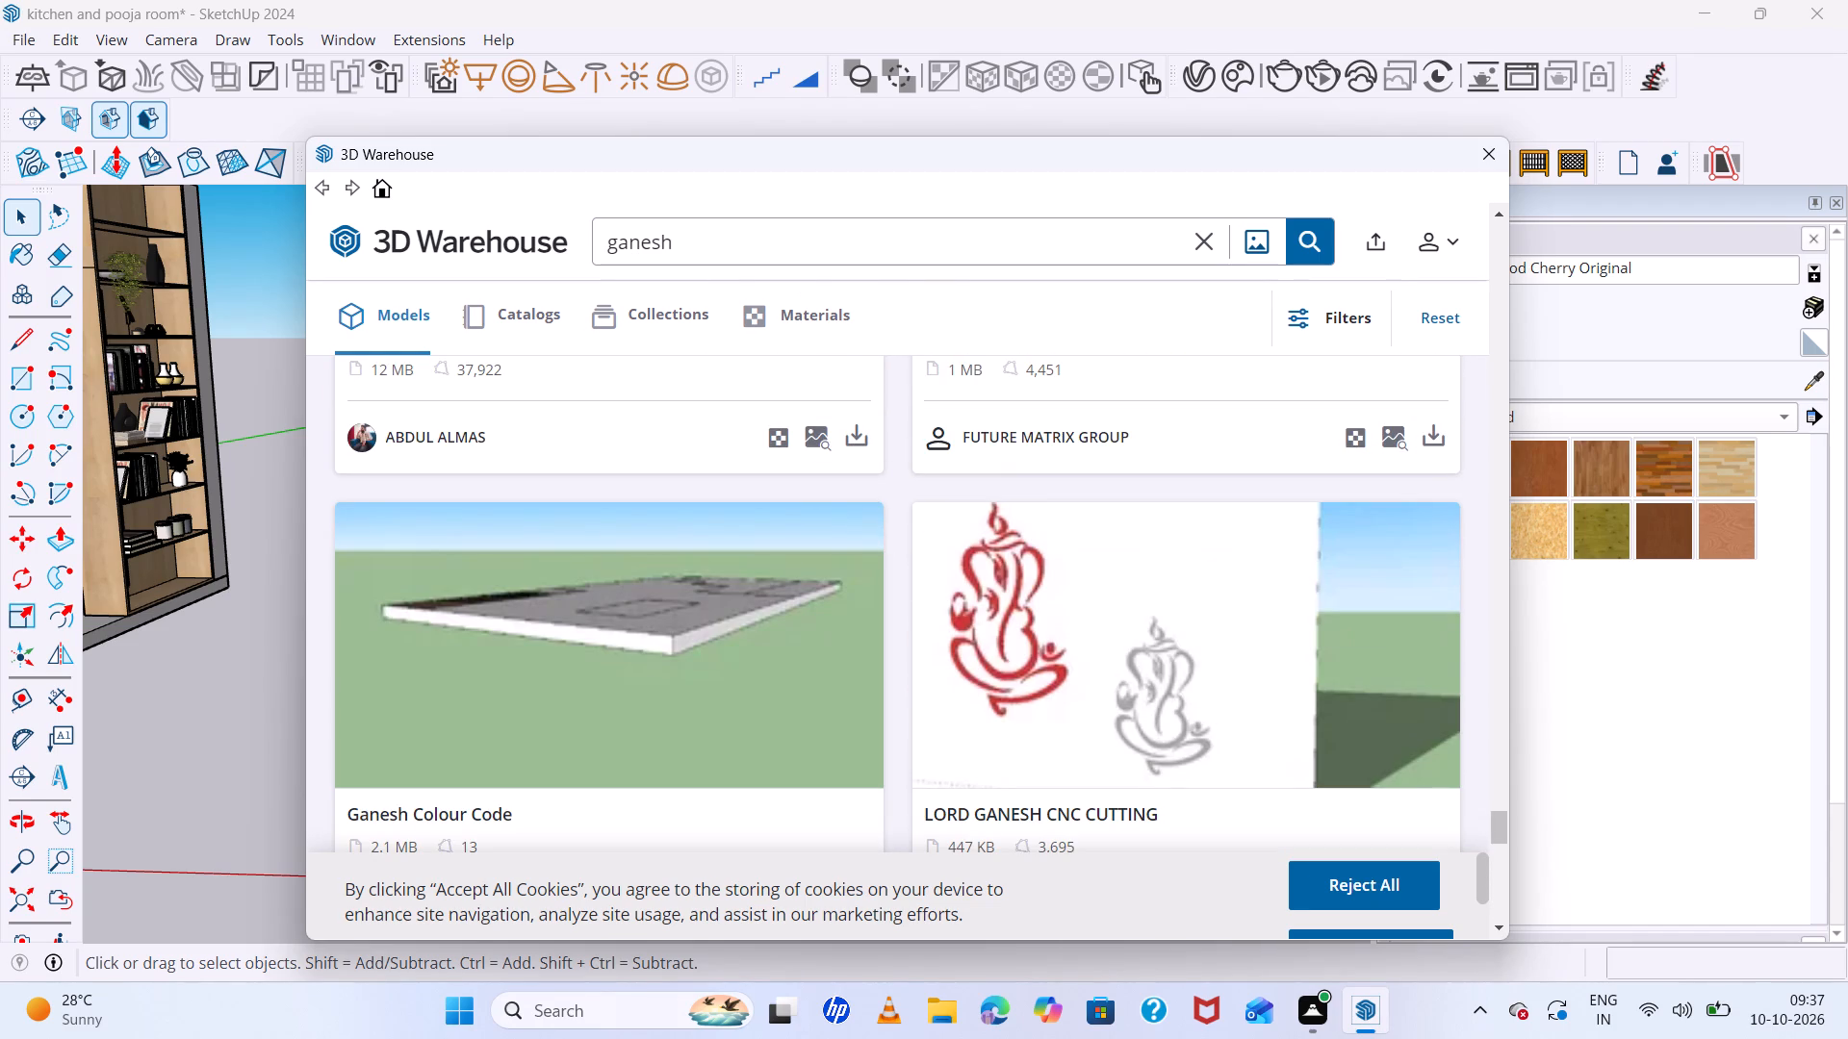
Search the 3D Warehouse models for "venkateshwara swami" and look over the results.
click(781, 240)
key(BackSpace)
key(BackSpace)
key(BackSpace)
key(BackSpace)
key(BackSpace)
key(BackSpace)
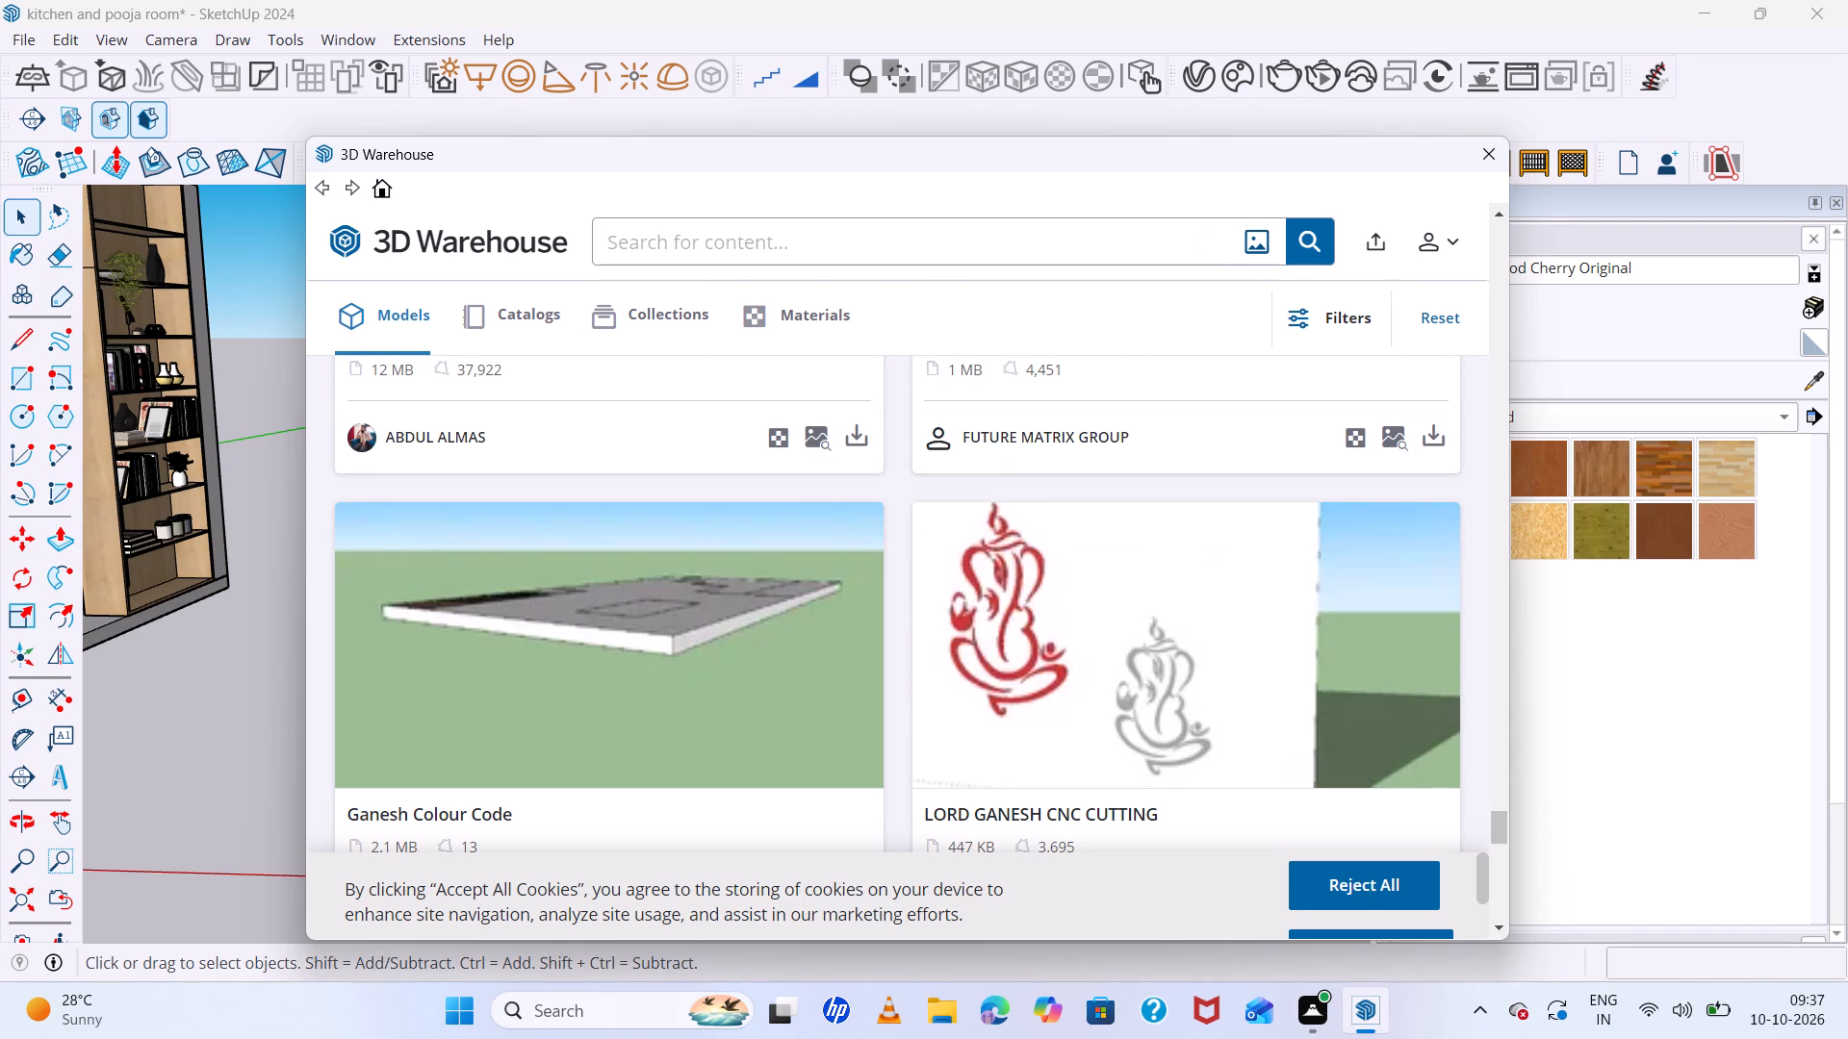
text(ve)
text(nka)
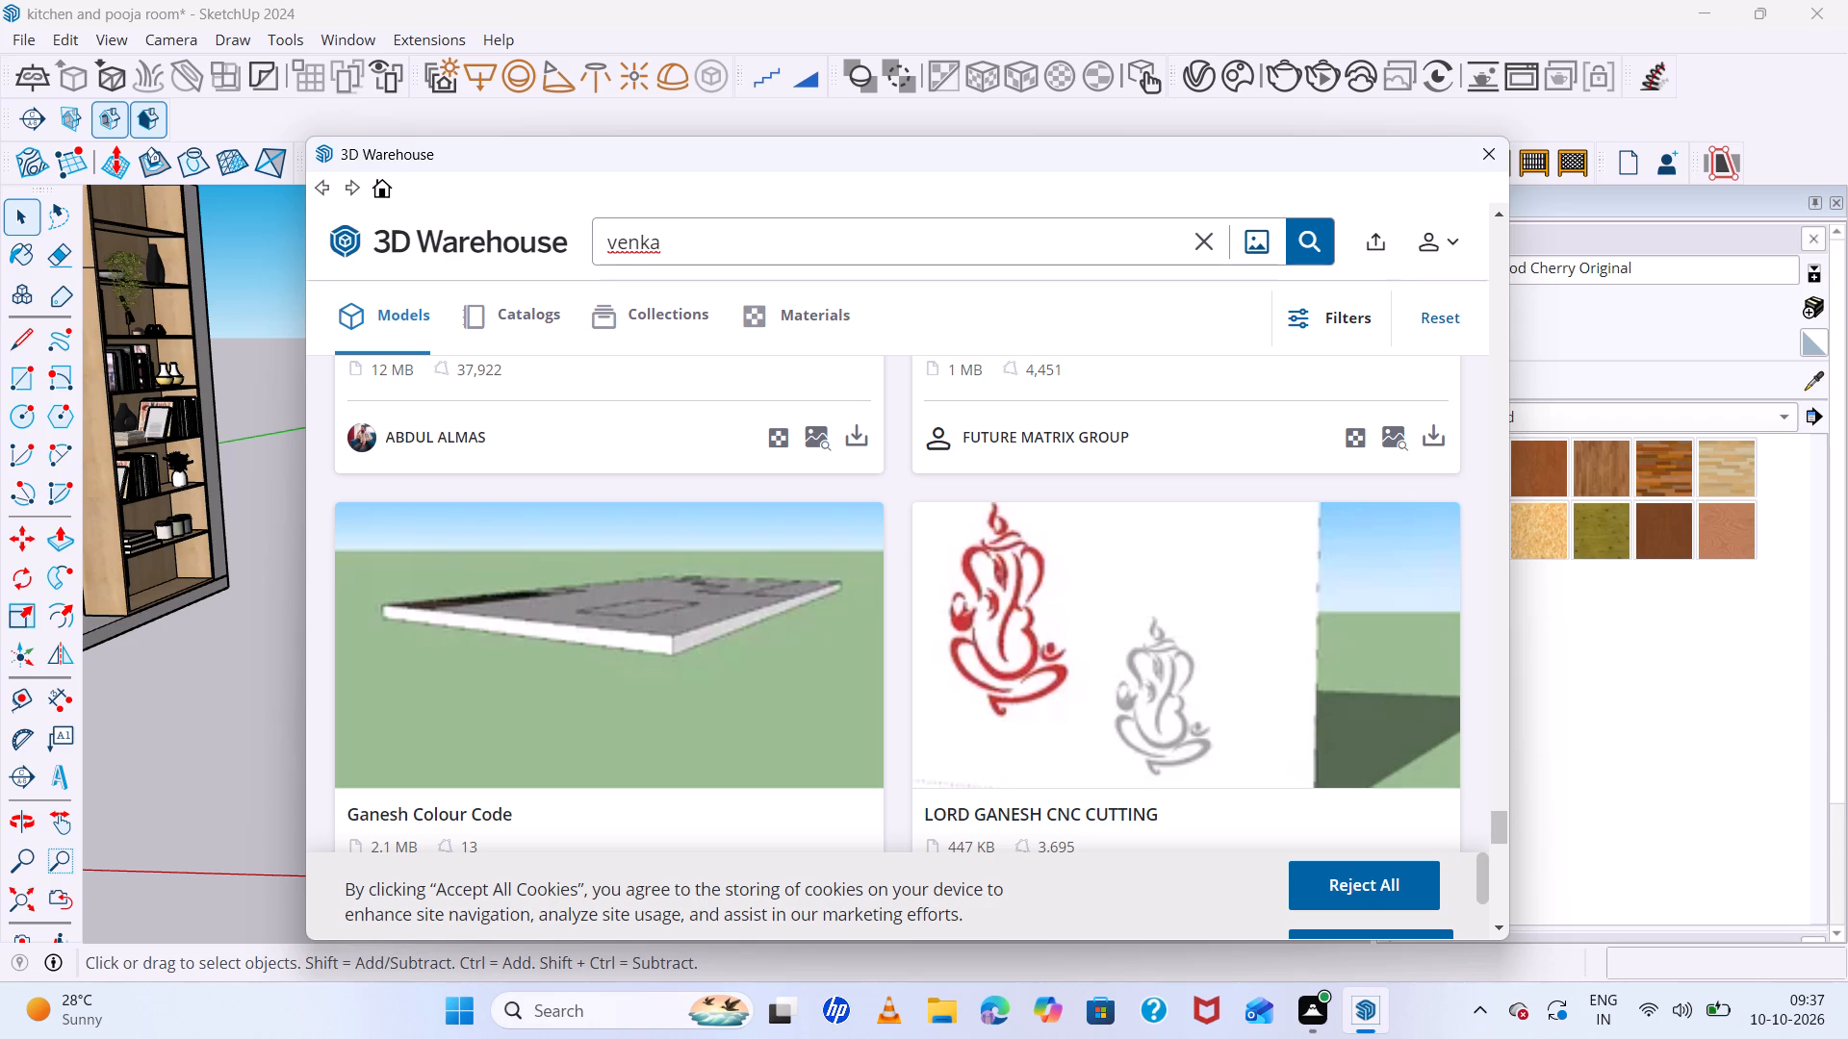
text(te)
key(s)
key(h)
text(wara swa)
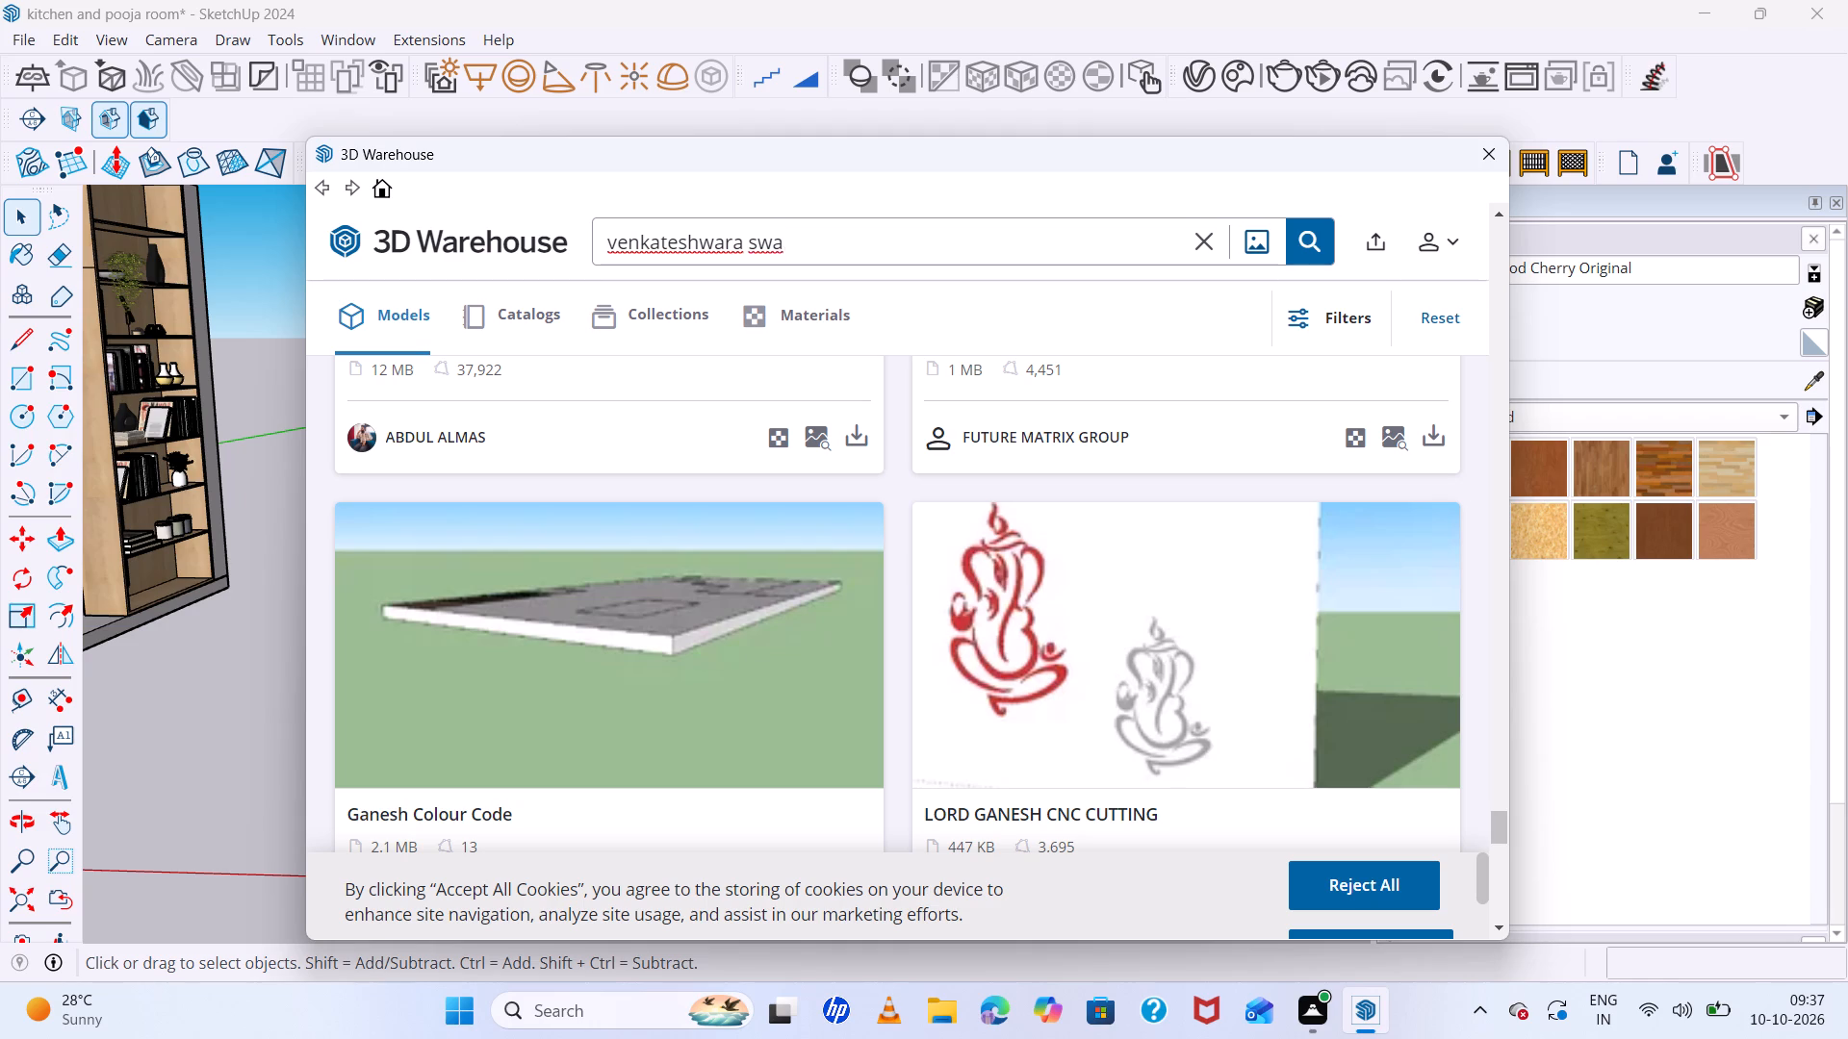
key(comma)
key(BackSpace)
text(mi)
key(Return)
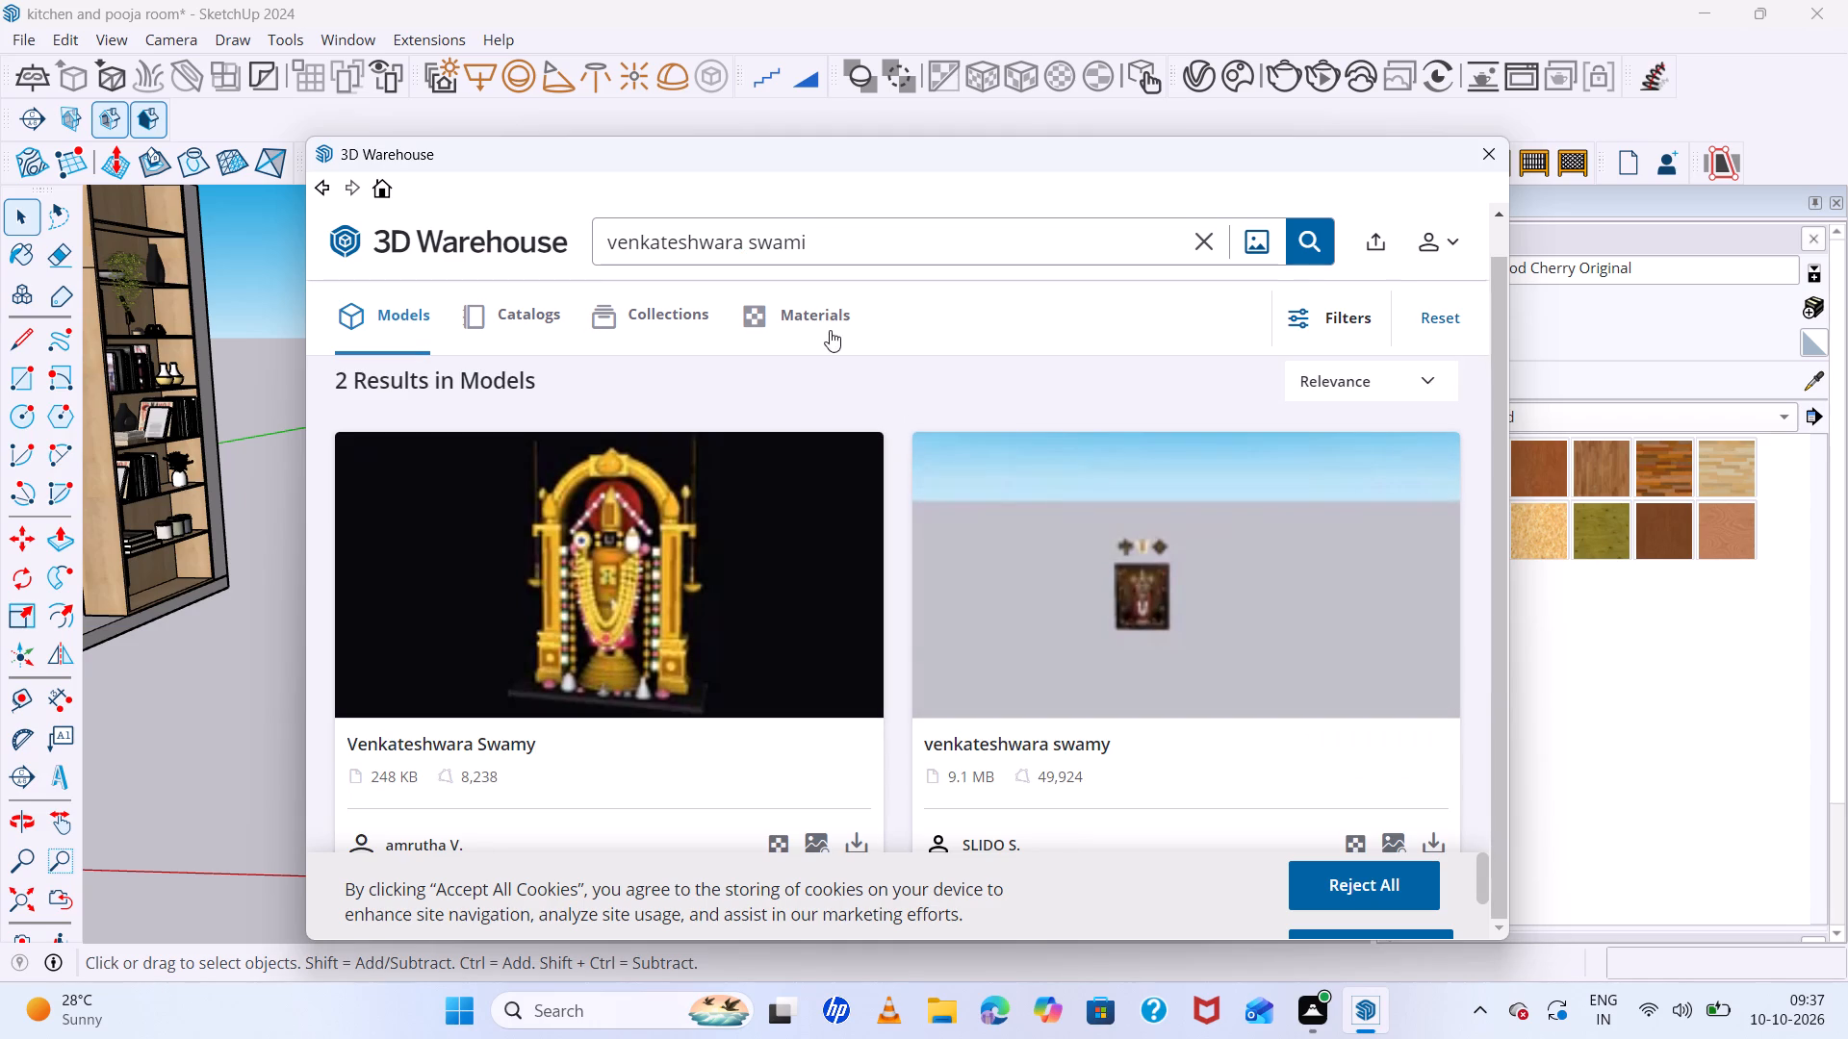
scroll(828, 335, down, 8)
scroll(968, 645, down, 14)
scroll(1009, 551, up, 1)
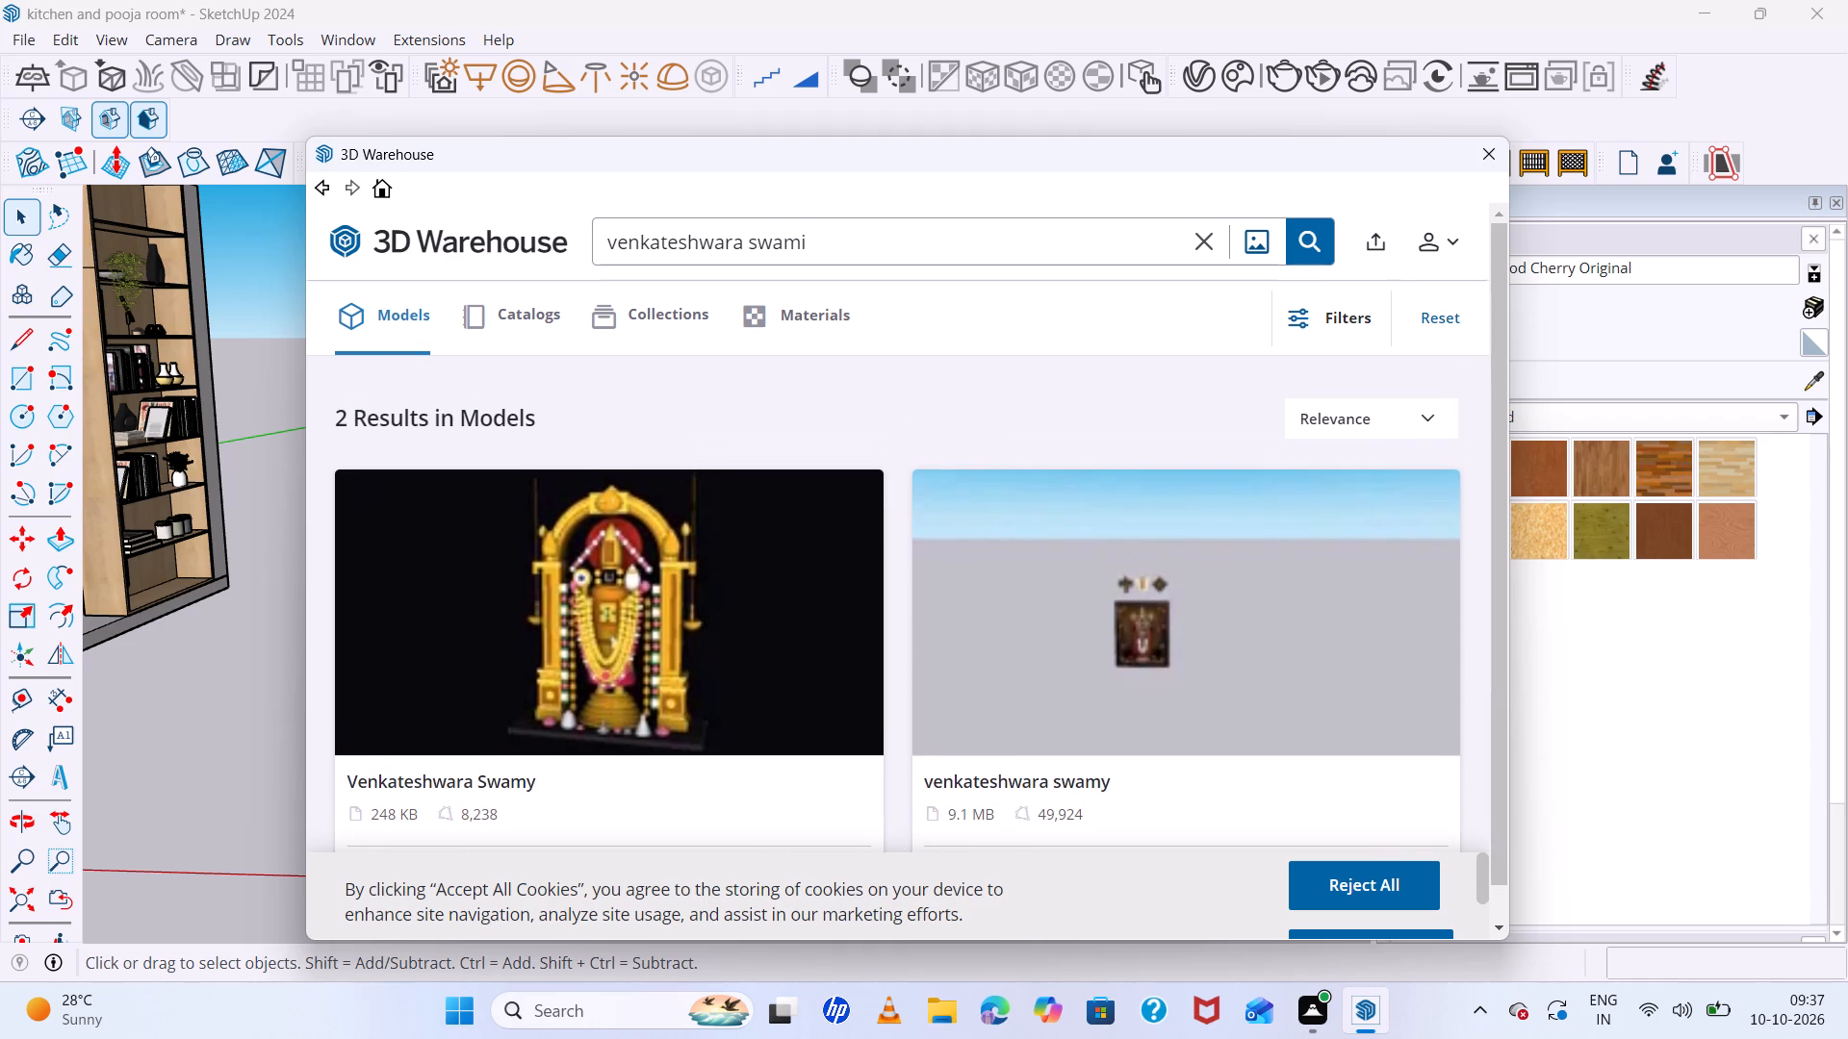
Shorten the search term to "swami", rerun the model search and browse the results.
click(823, 239)
click(742, 245)
key(BackSpace)
key(BackSpace)
key(BackSpace)
key(BackSpace)
key(BackSpace)
key(BackSpace)
key(BackSpace)
key(BackSpace)
key(BackSpace)
key(BackSpace)
key(BackSpace)
key(BackSpace)
key(BackSpace)
key(BackSpace)
key(BackSpace)
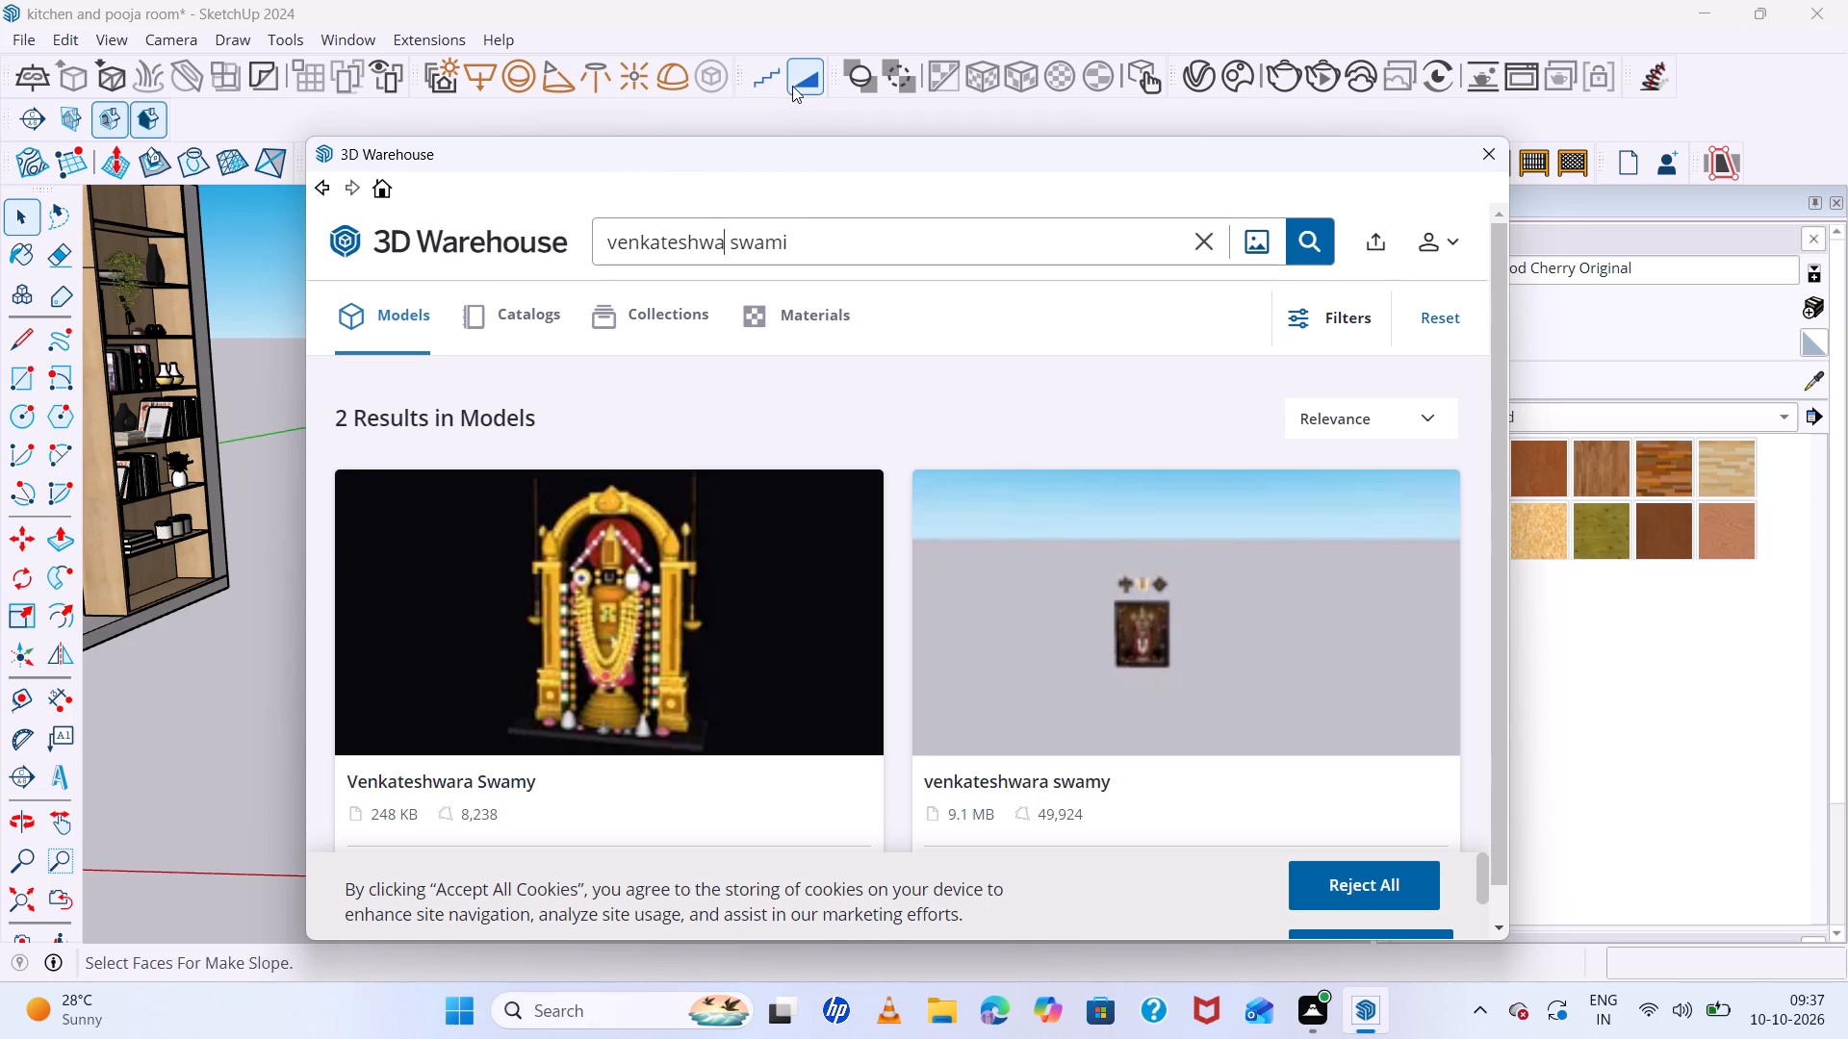
click(1295, 247)
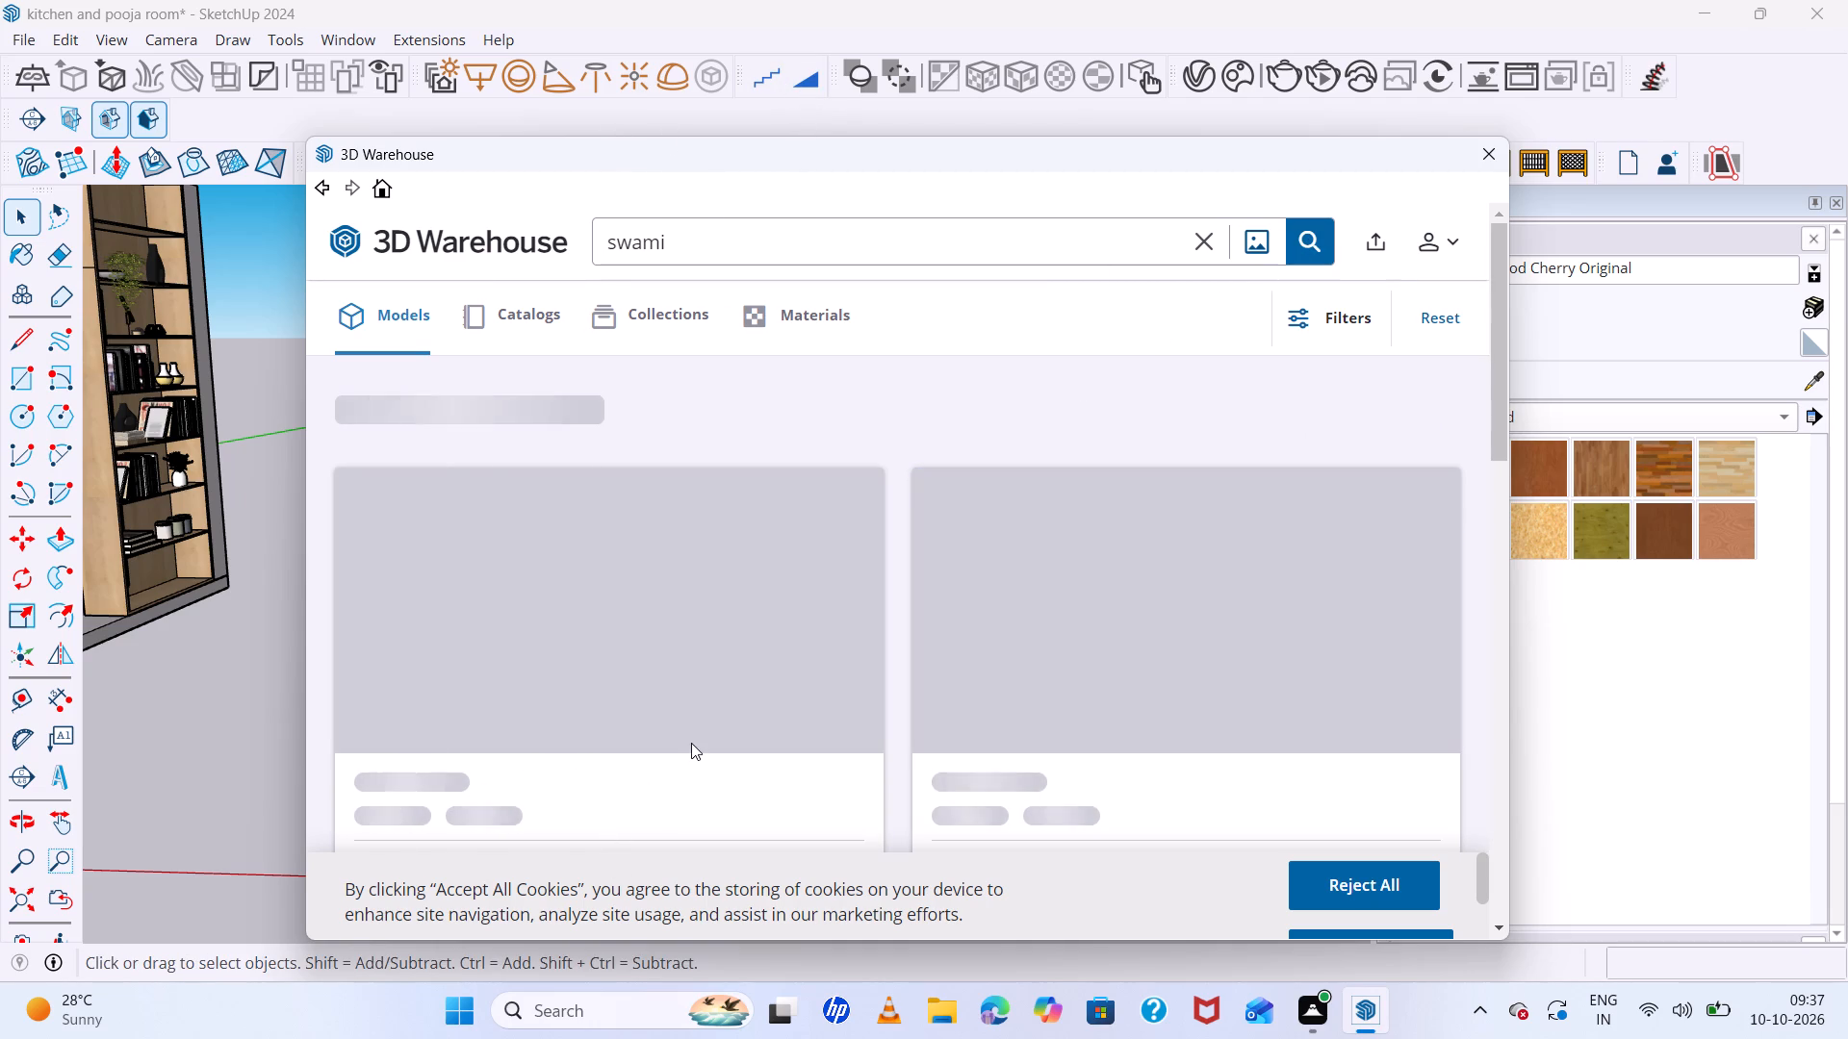
scroll(770, 685, down, 3)
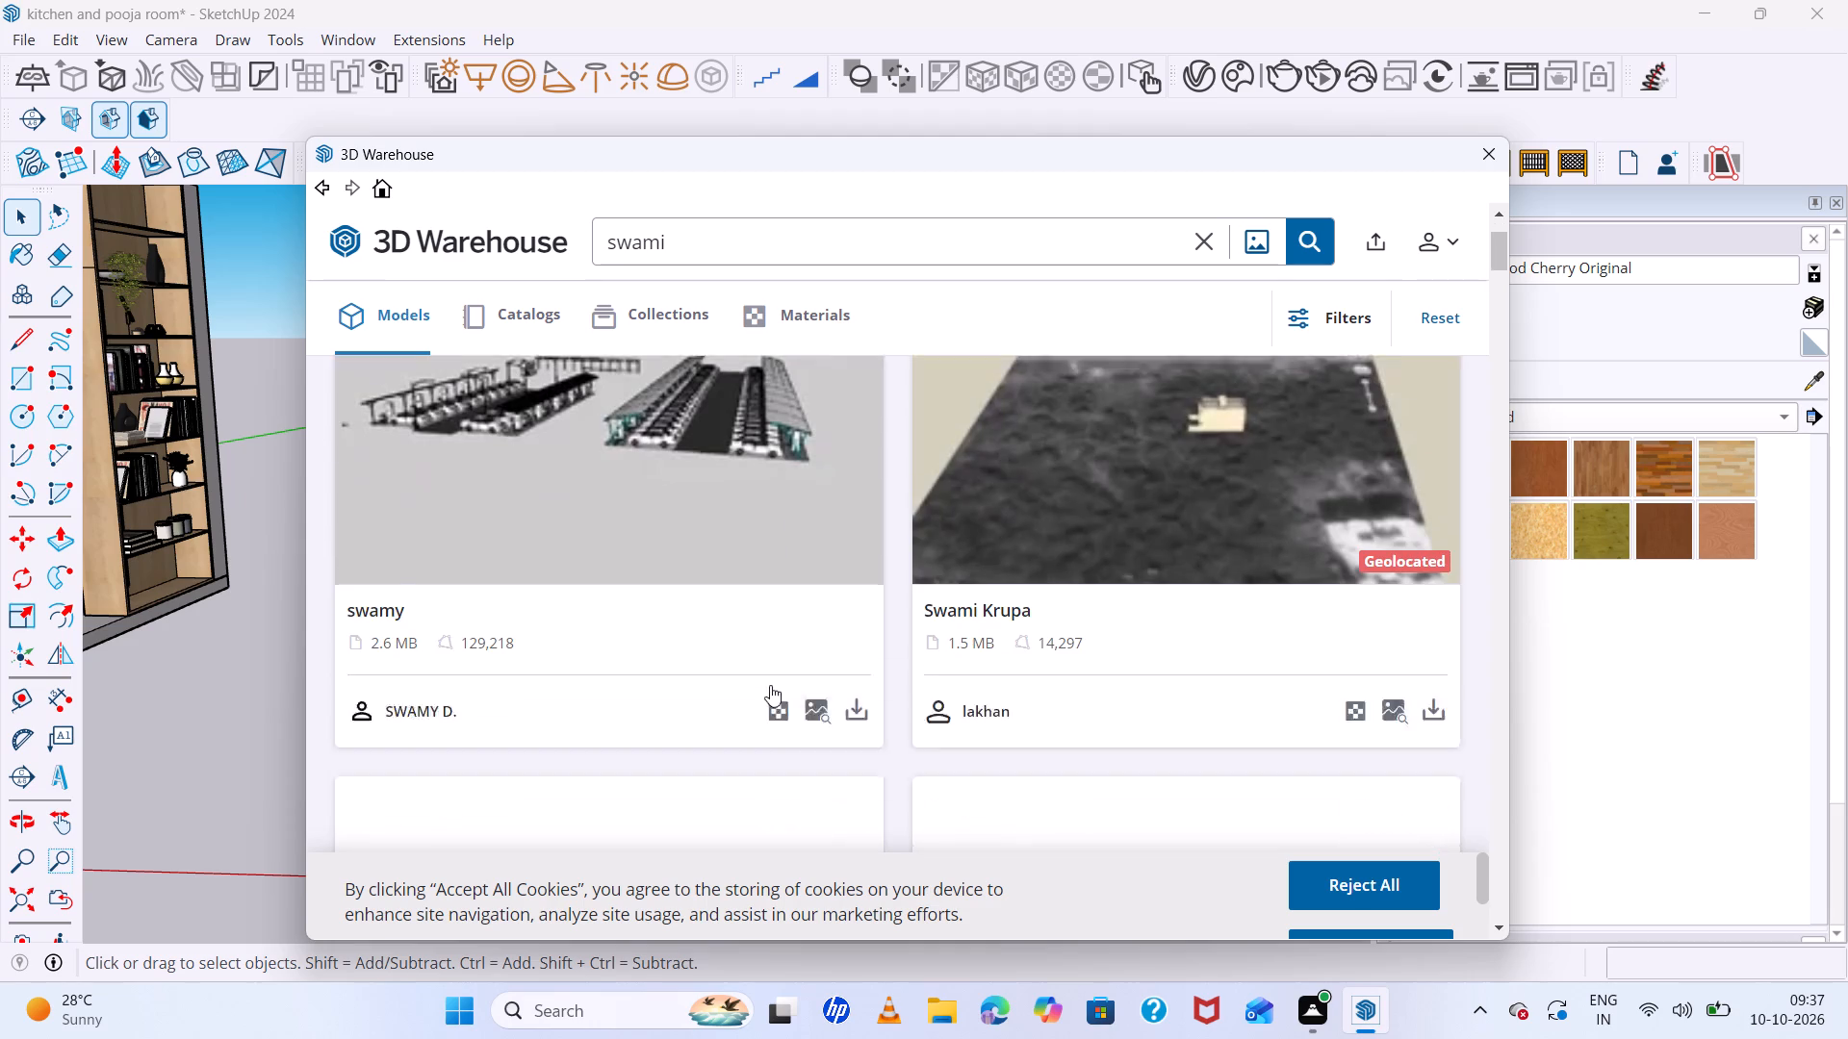
scroll(770, 685, down, 10)
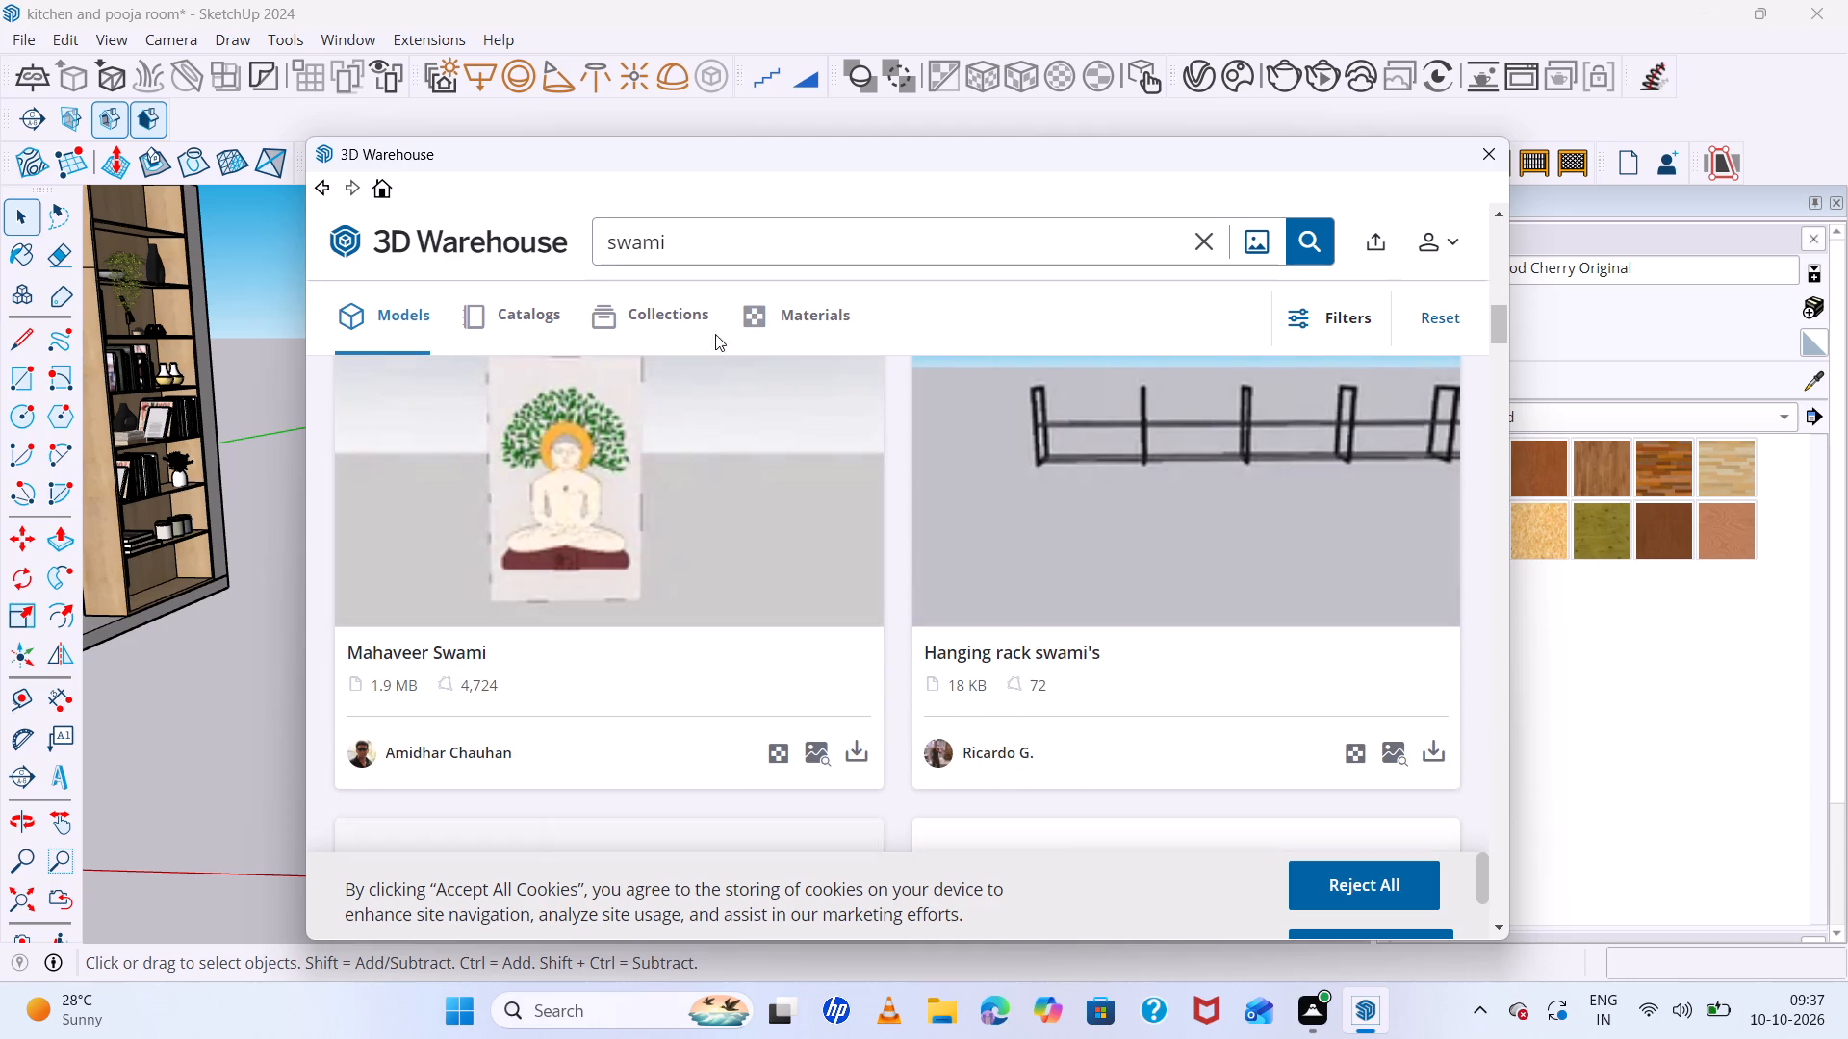
Search the 3D Warehouse models for "gods" and browse the results for a suitable deity statue.
click(722, 237)
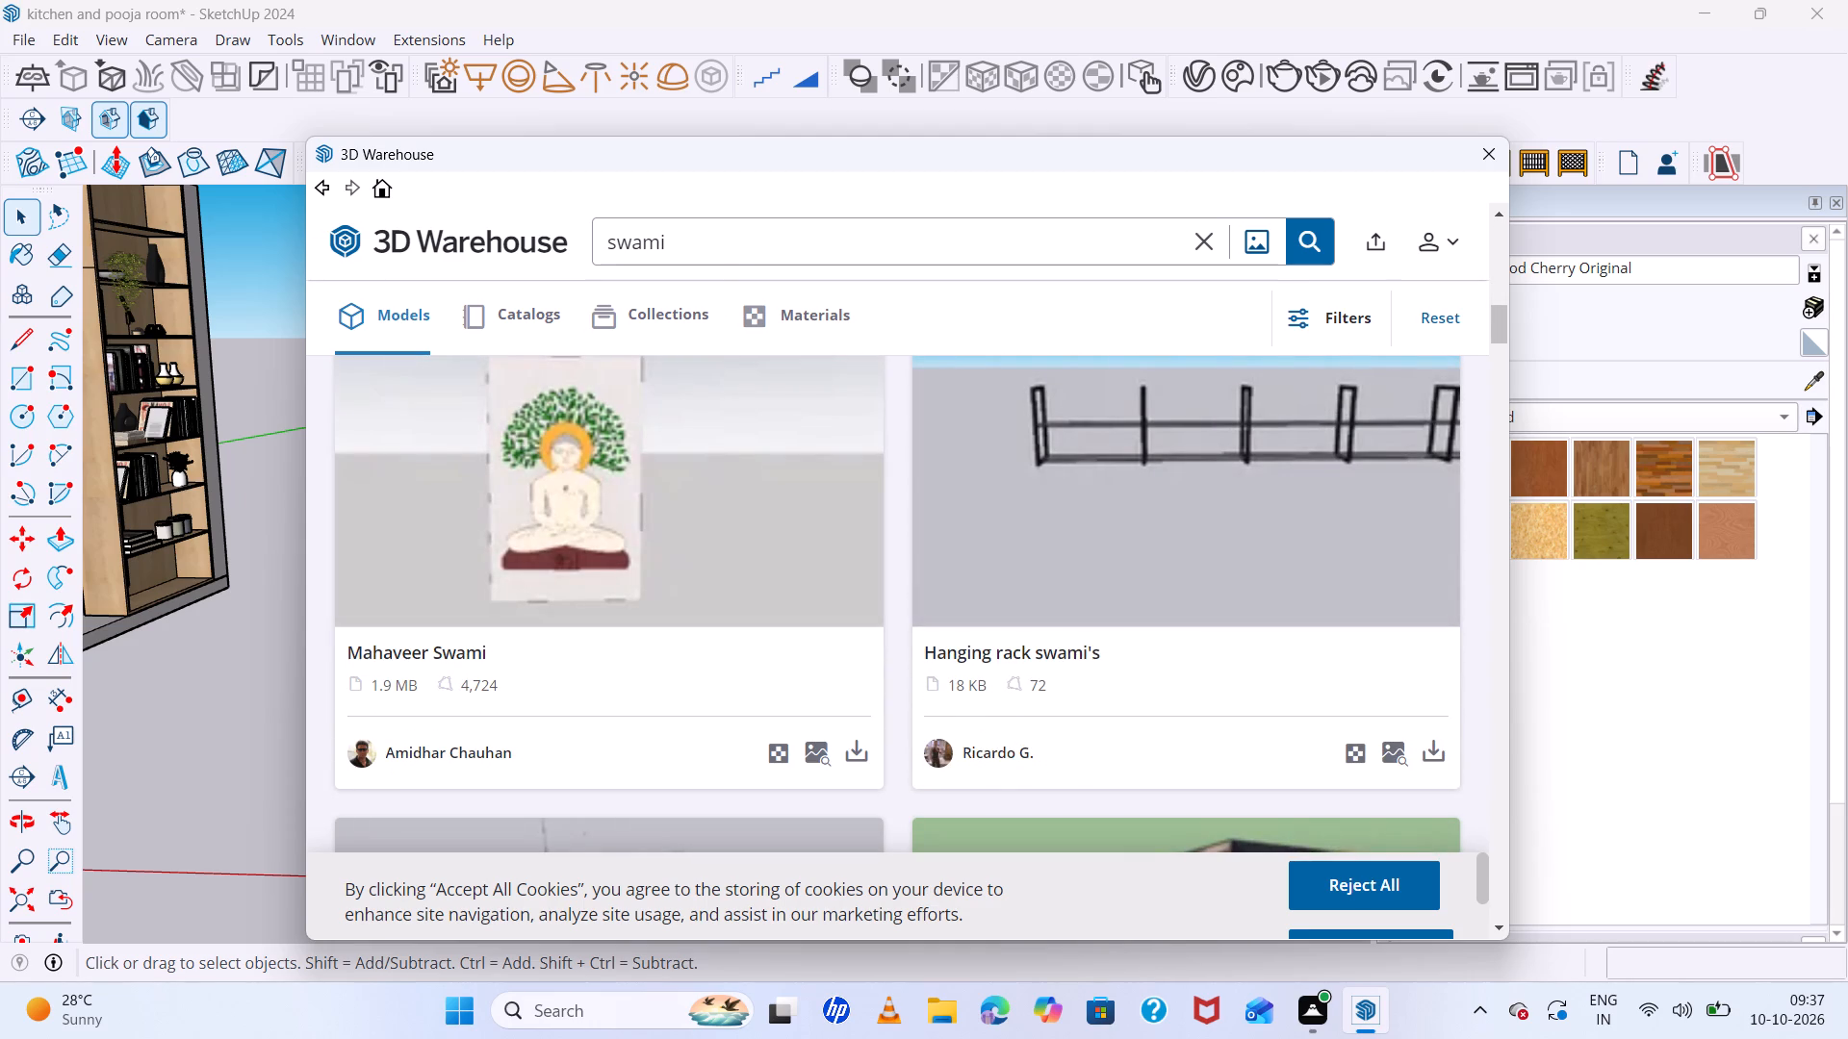
key(BackSpace)
key(BackSpace)
key(BackSpace)
key(BackSpace)
key(BackSpace)
key(BackSpace)
key(BackSpace)
key(BackSpace)
key(BackSpace)
key(BackSpace)
key(BackSpace)
text(gp)
key(BackSpace)
text(ods)
key(Return)
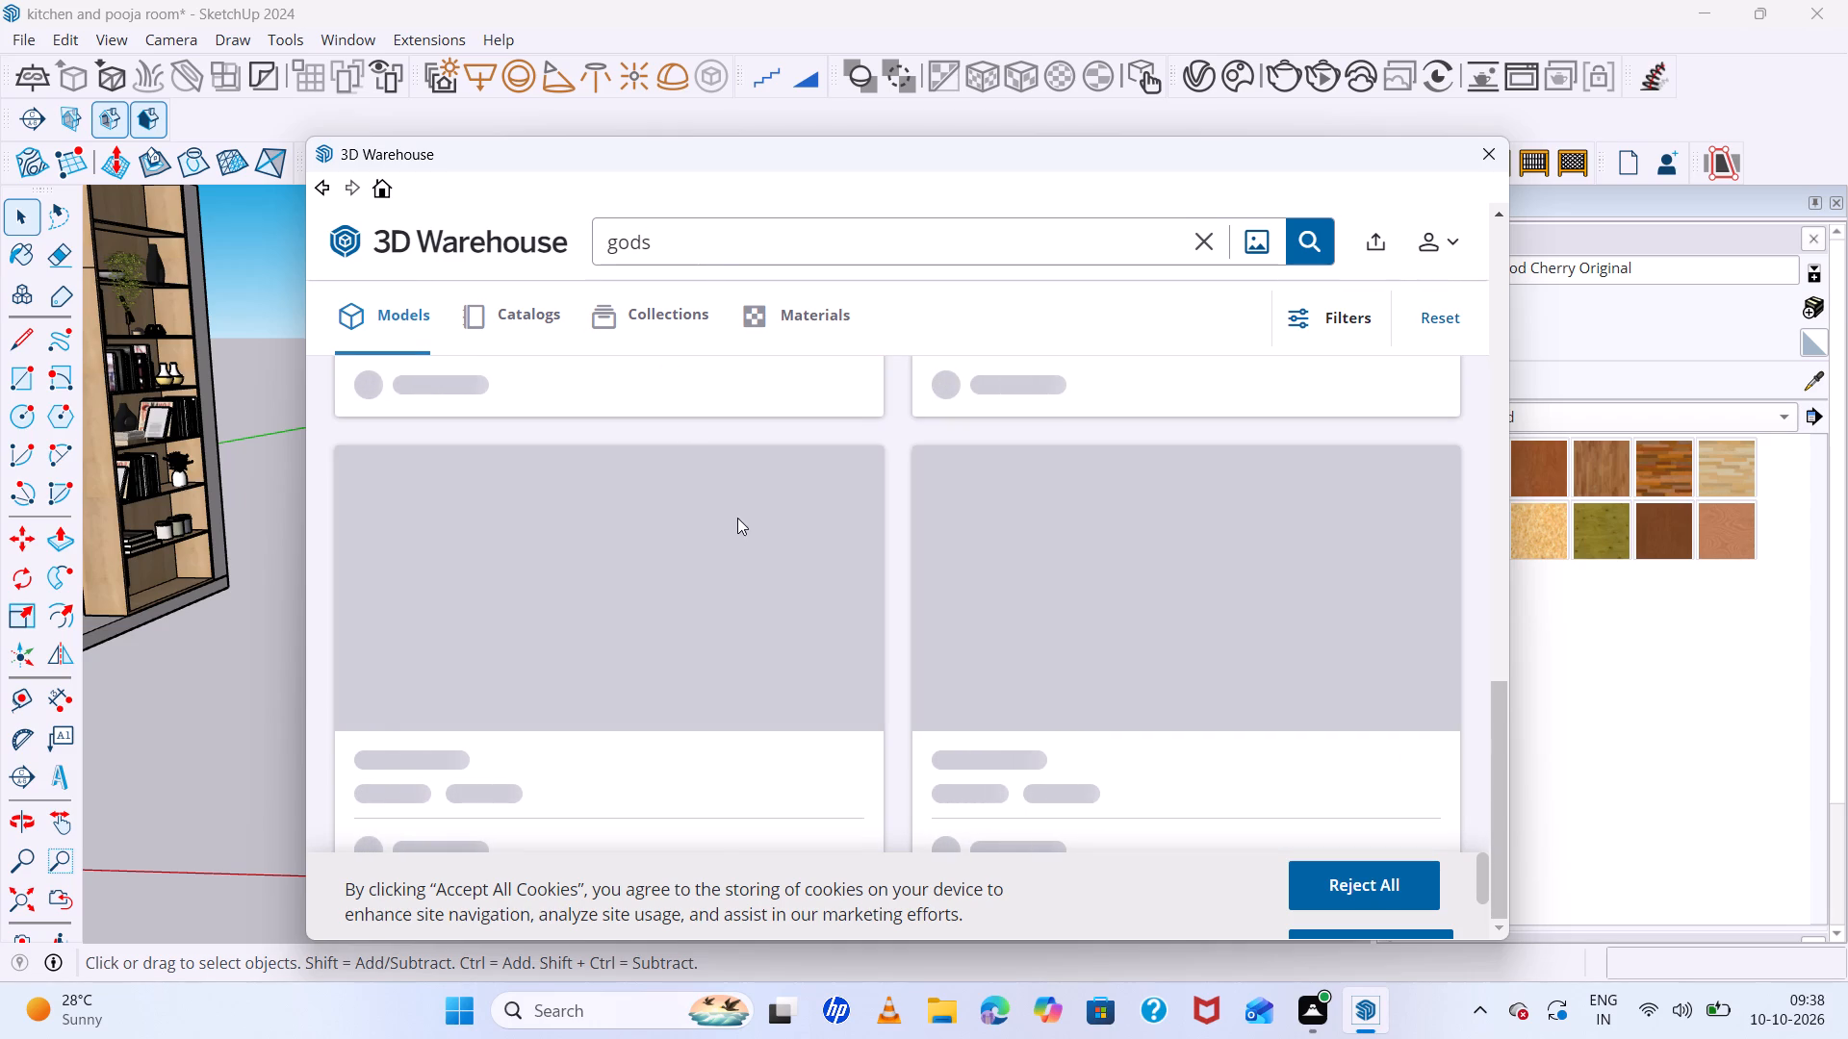
scroll(745, 506, down, 7)
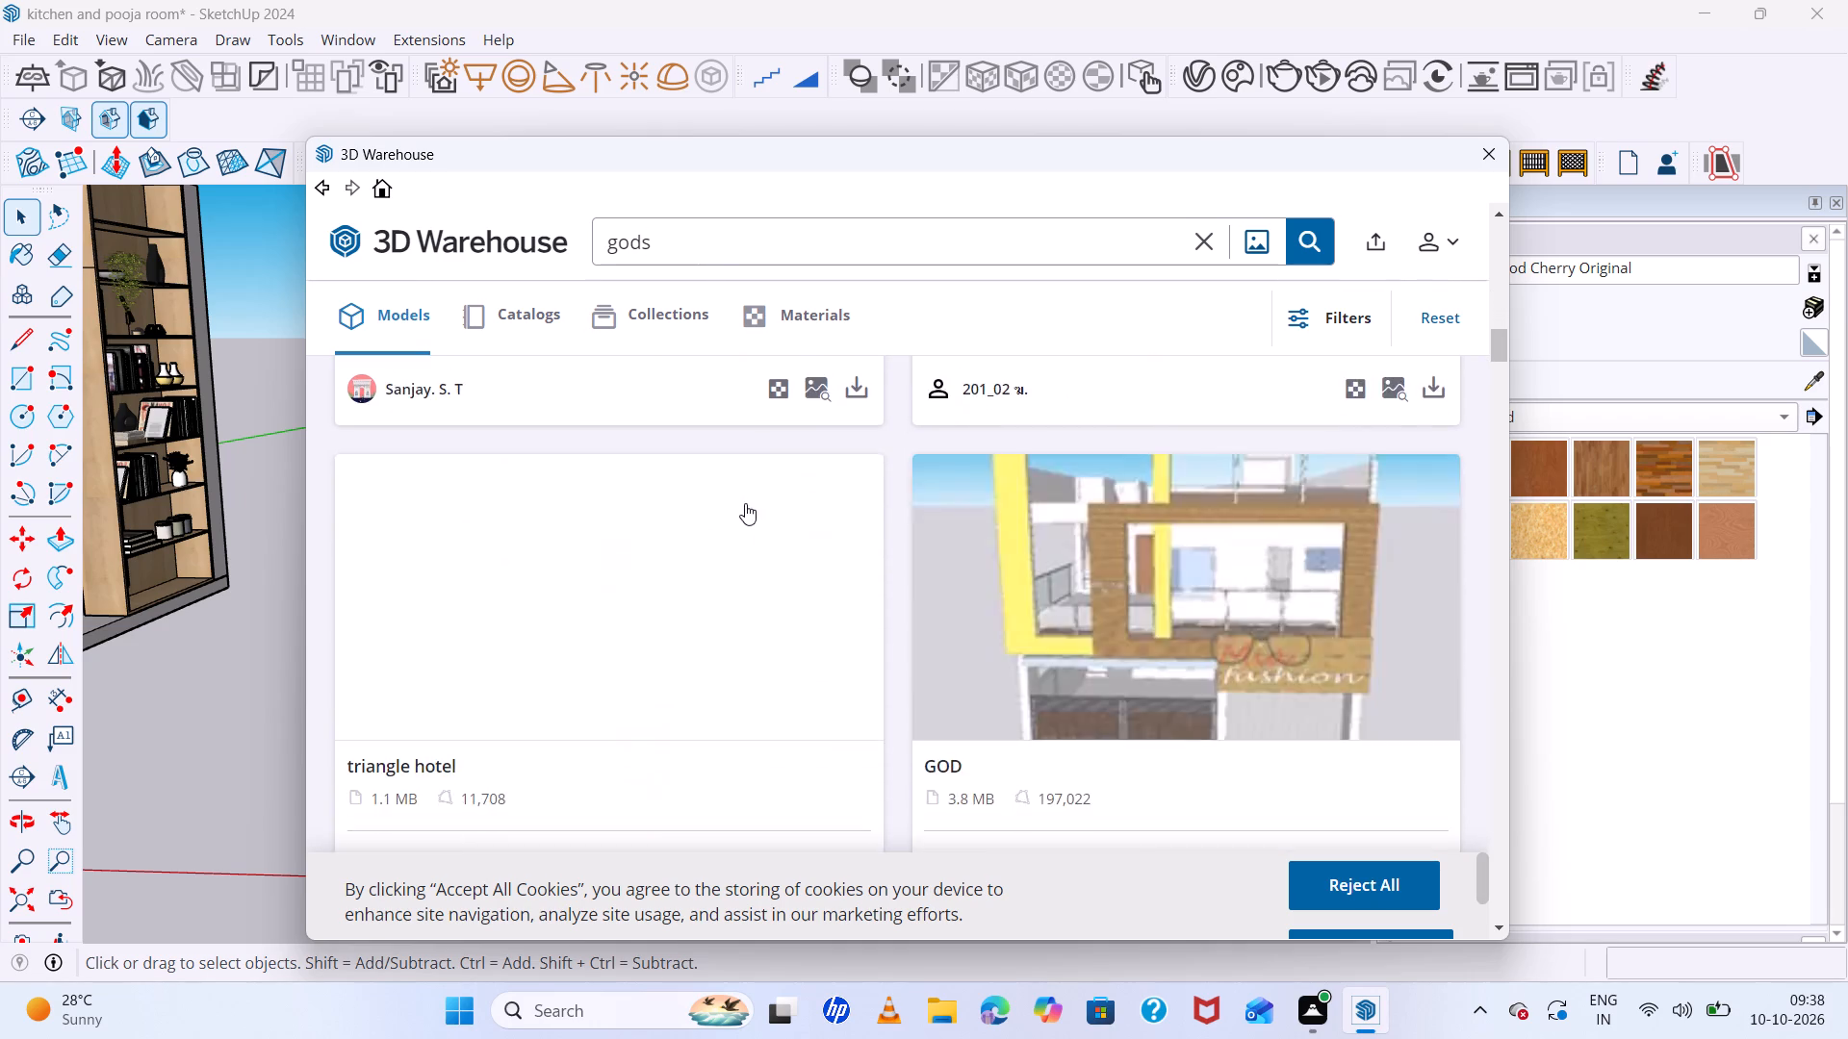
scroll(745, 503, down, 11)
scroll(745, 503, up, 6)
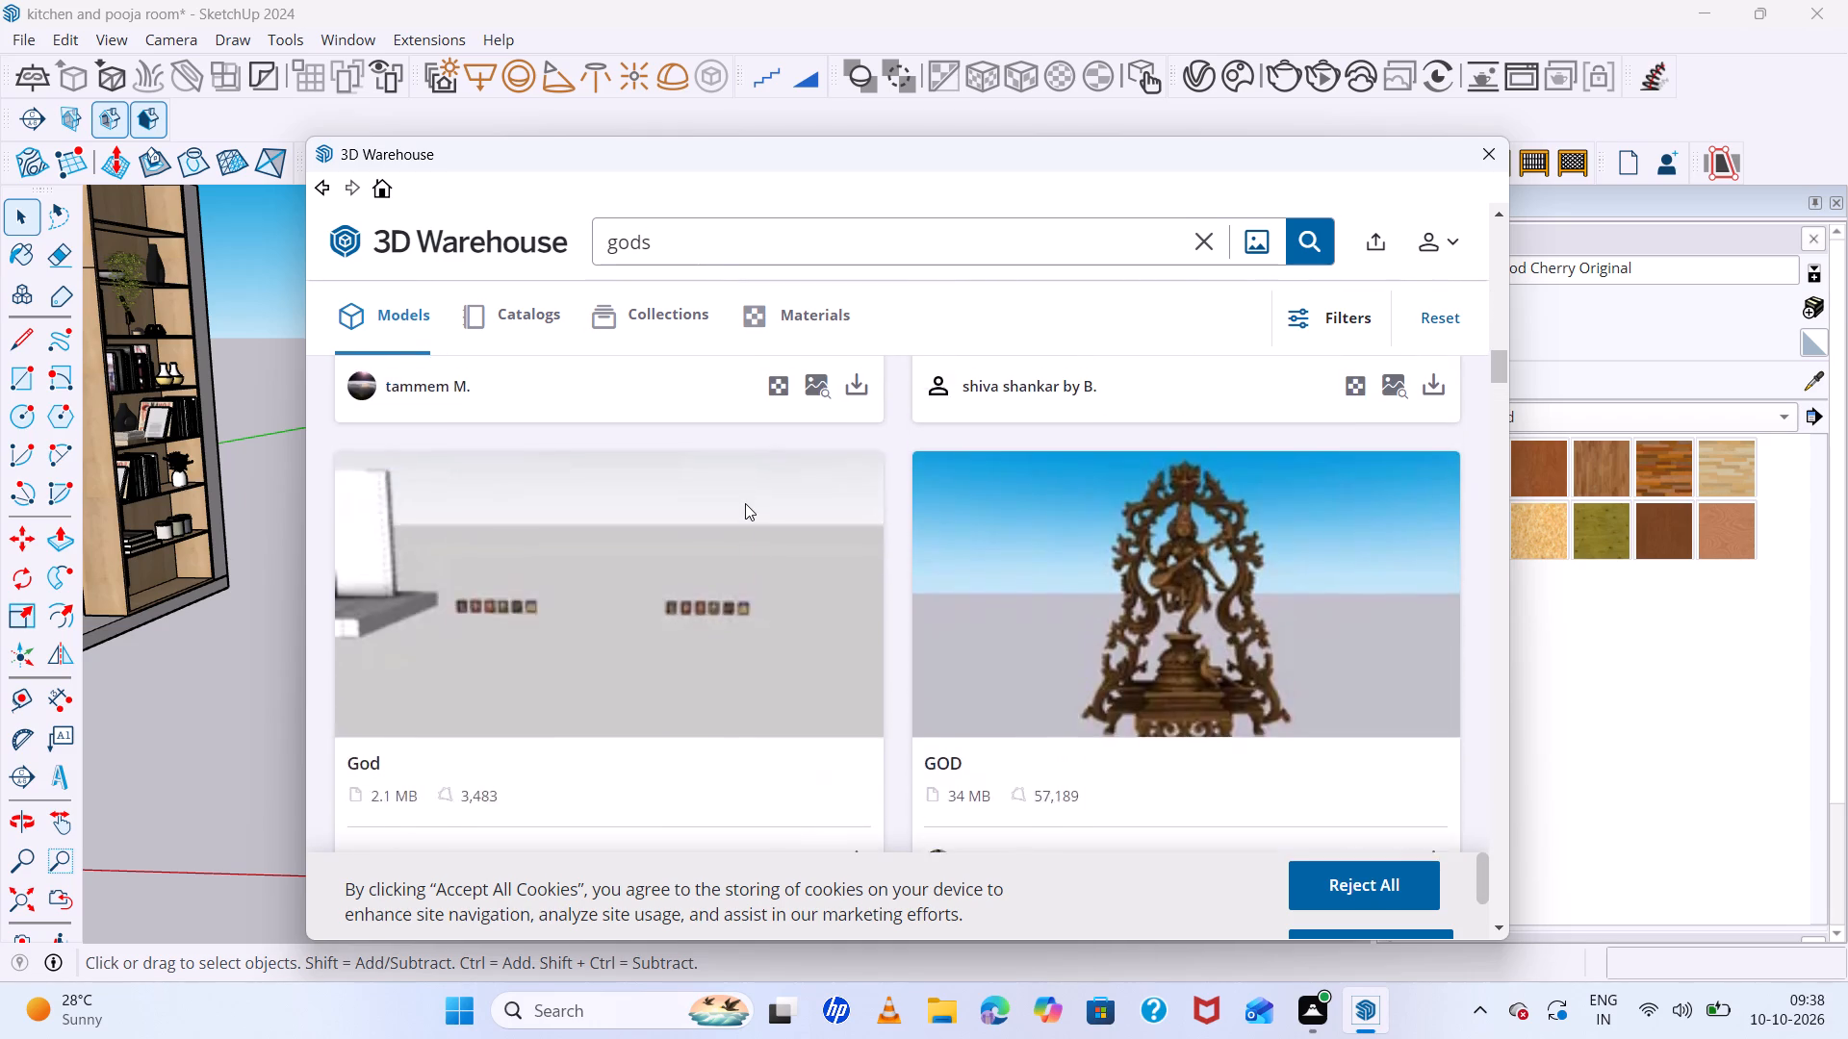
scroll(745, 503, up, 2)
scroll(745, 503, down, 8)
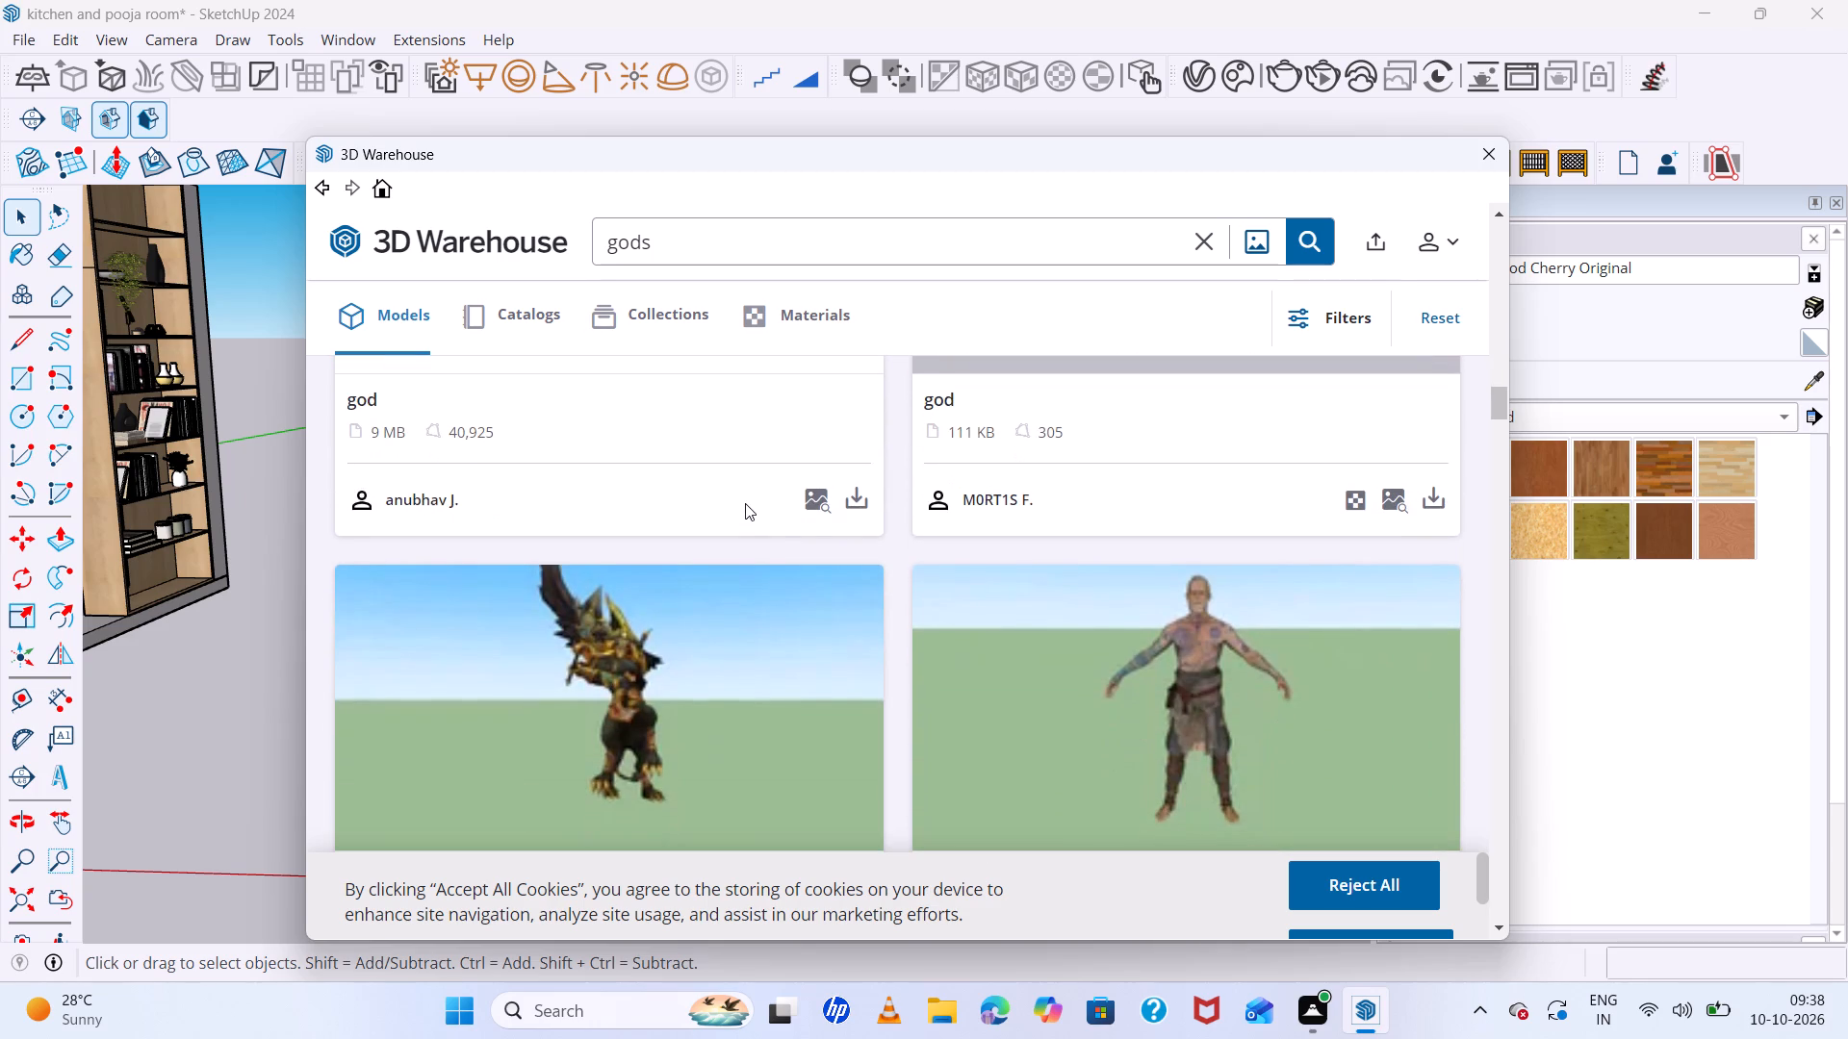
scroll(745, 503, down, 12)
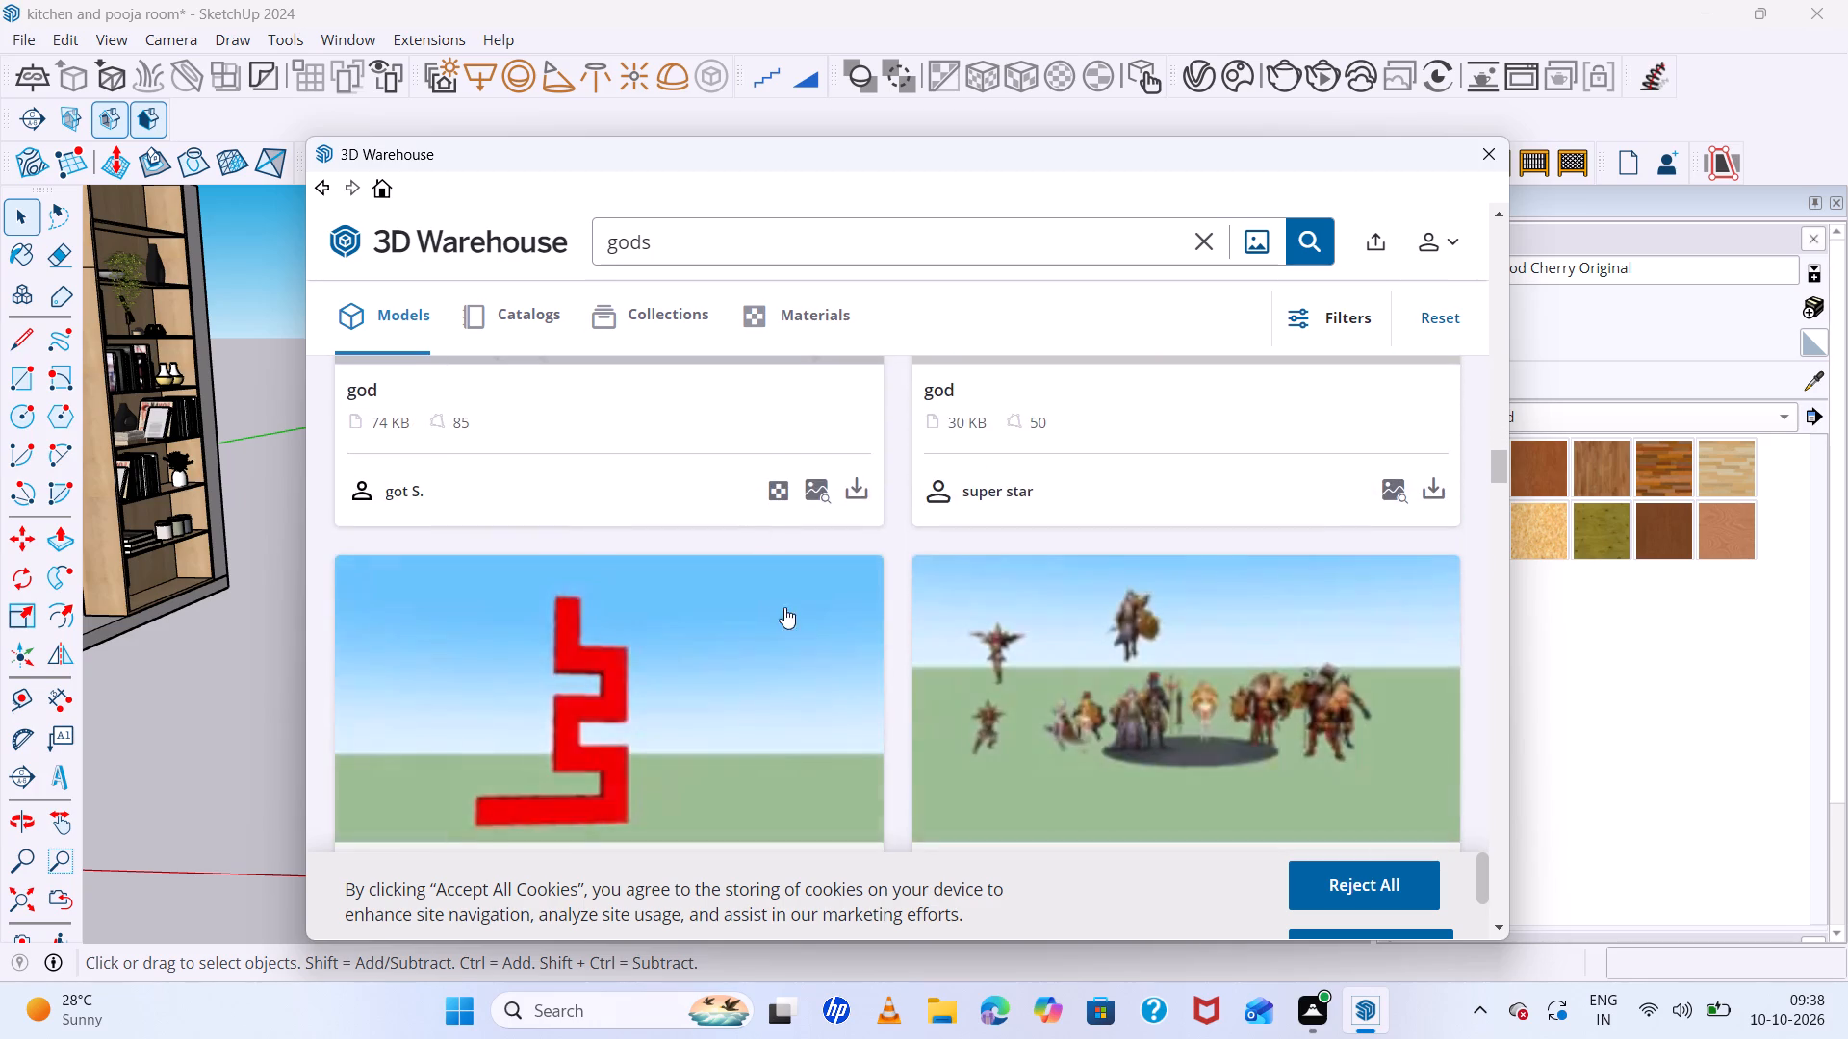
scroll(791, 617, up, 14)
scroll(1044, 606, up, 6)
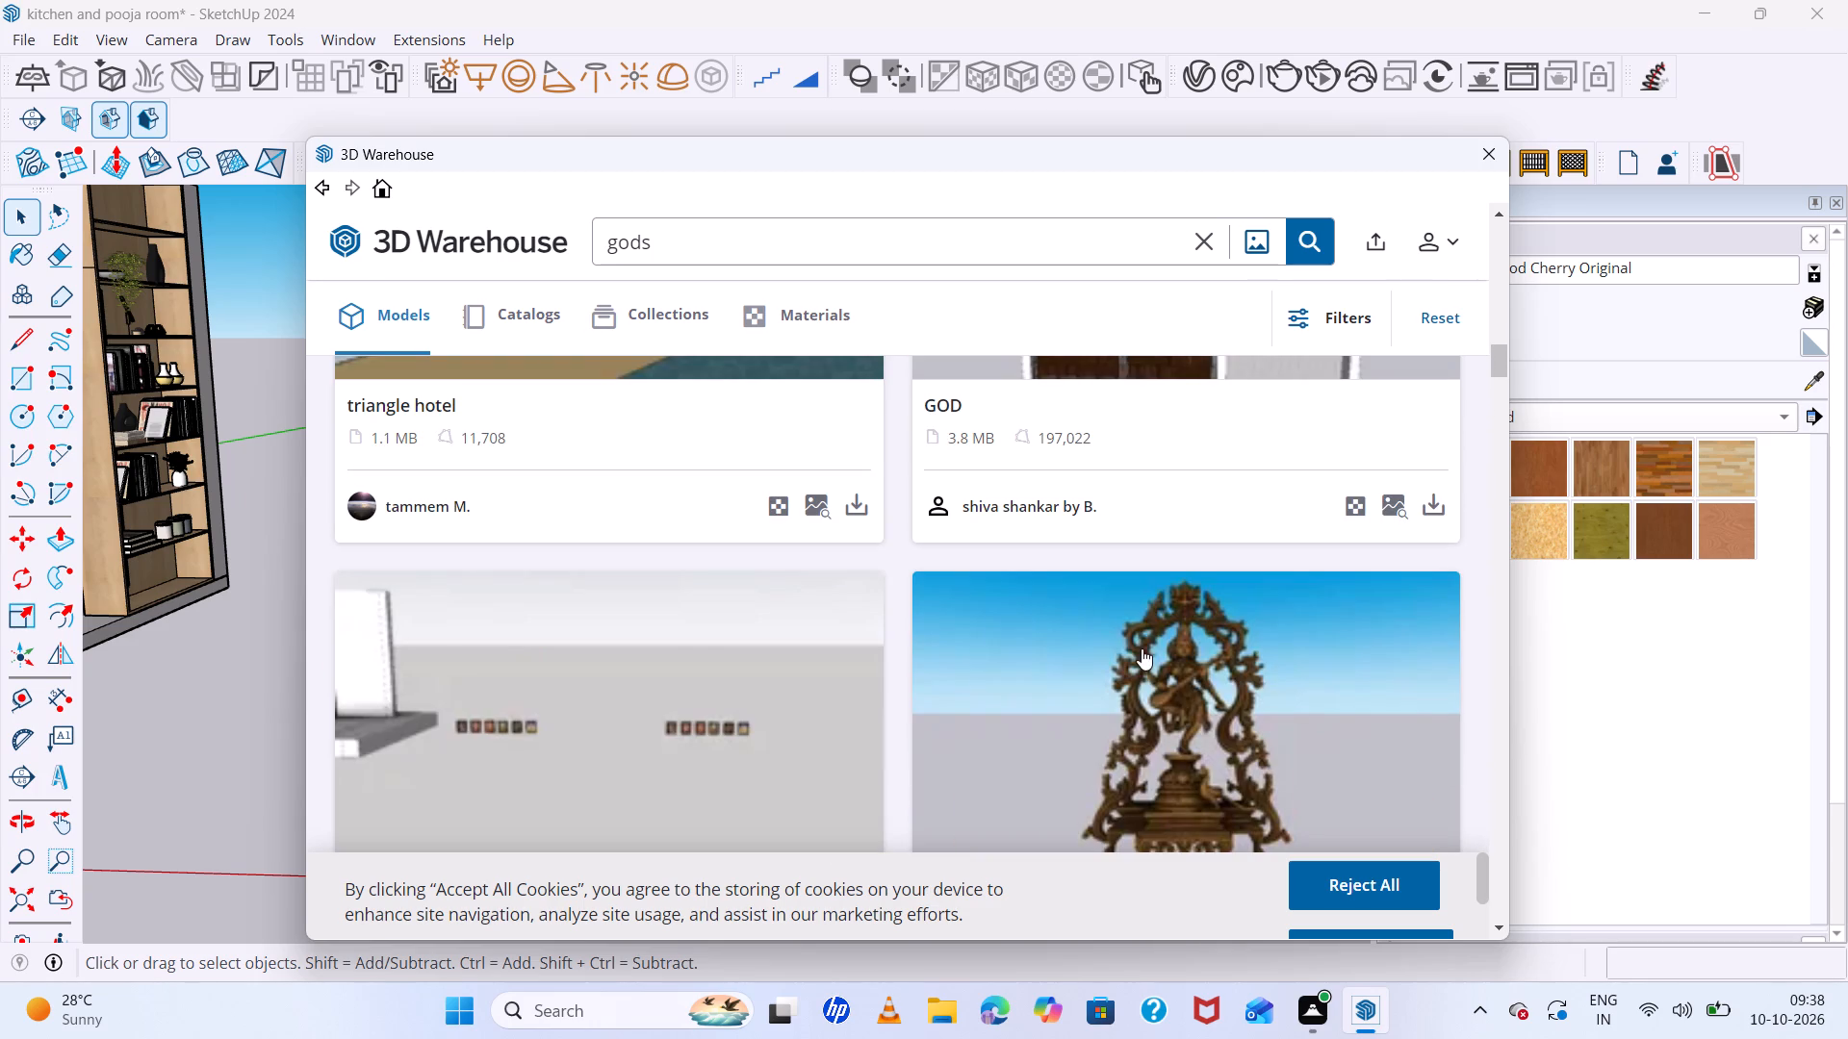
Open the 34 MB "GOD" model of the carved bronze deity in an ornate arch and download it into the drawing.
click(1142, 650)
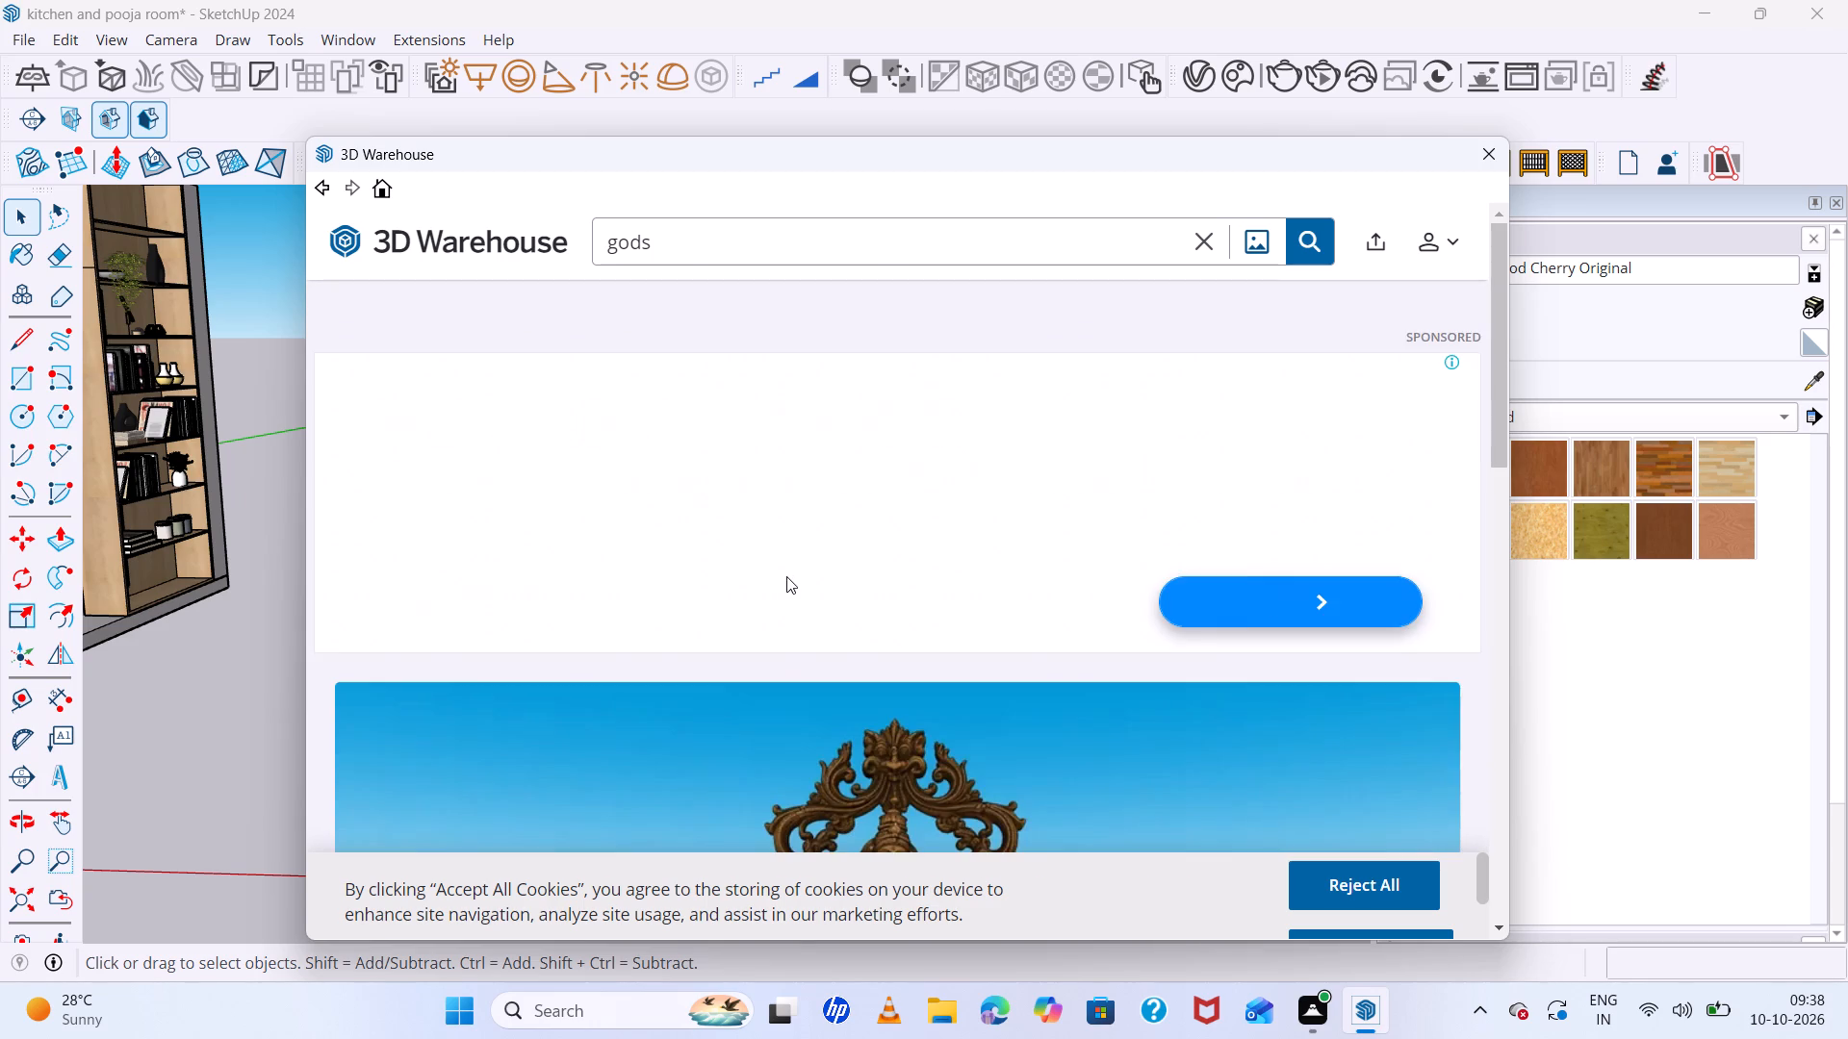
scroll(786, 576, down, 7)
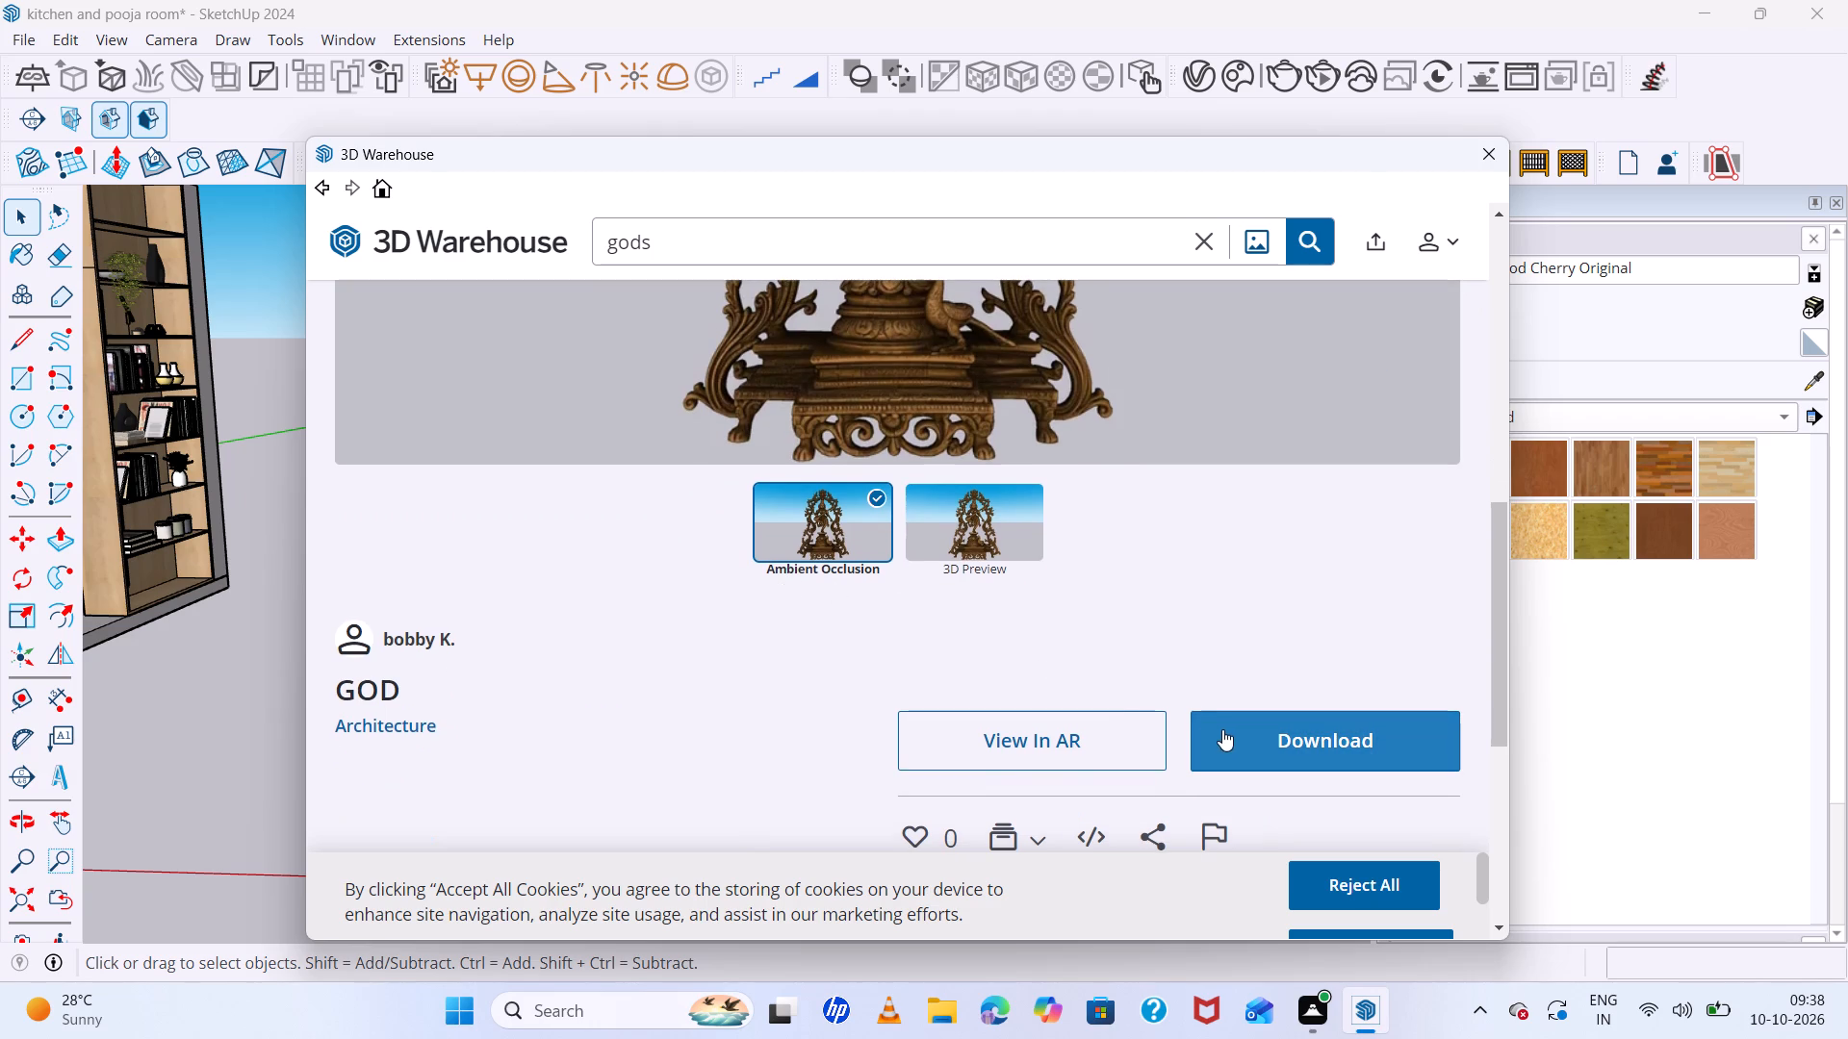
click(1222, 729)
click(832, 568)
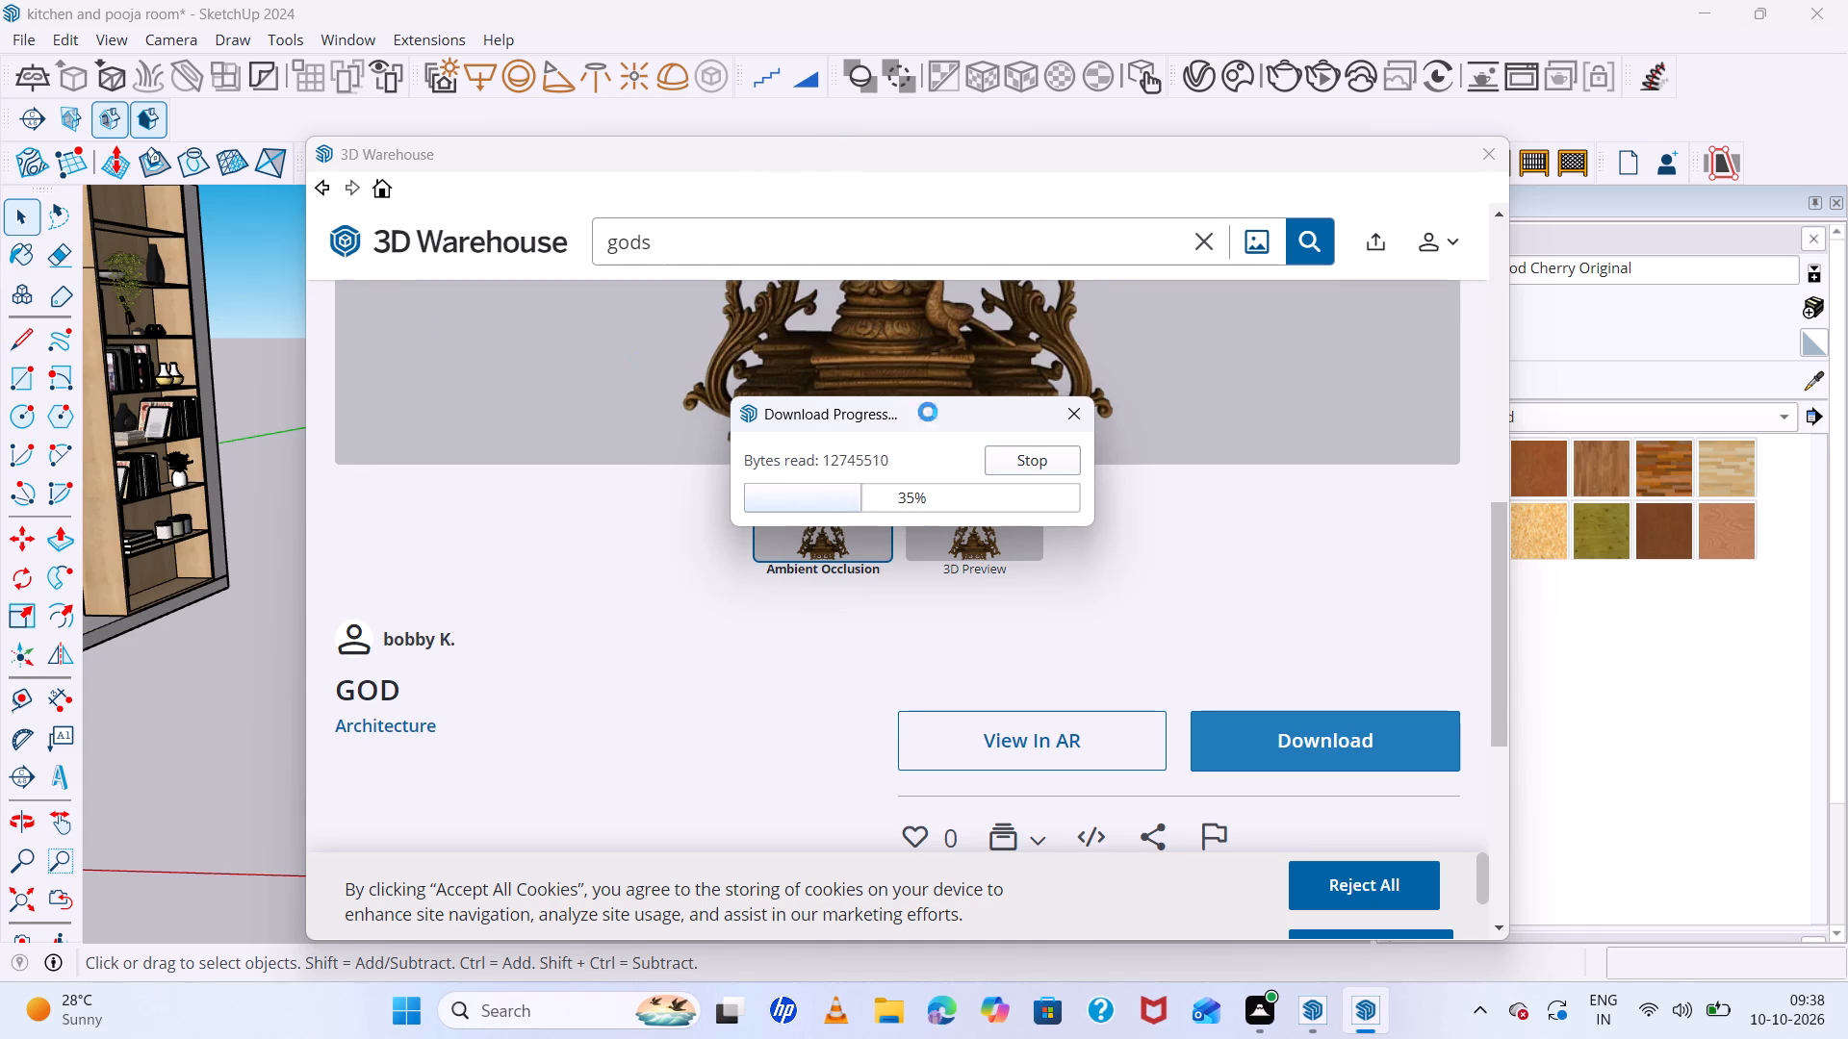
scroll(939, 507, up, 2)
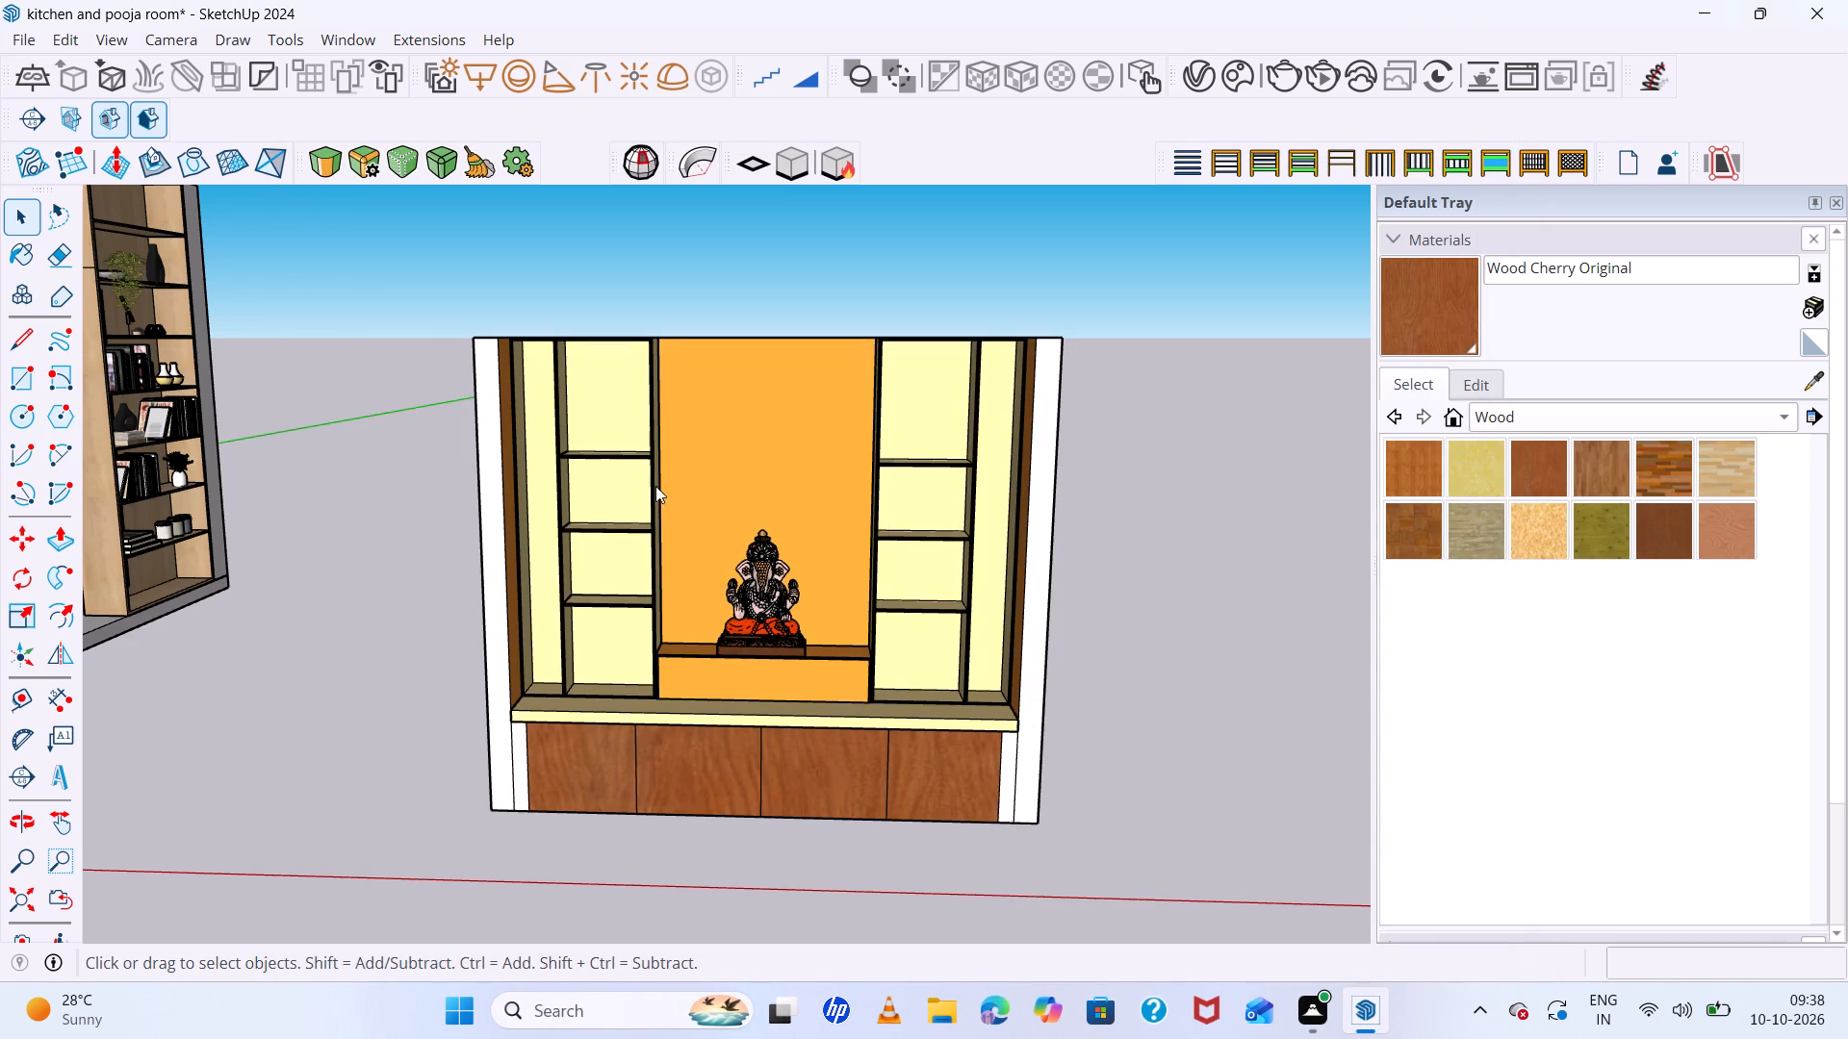
Place the downloaded carved deity statue on the ground just to the right of the pooja cabinet.
click(1168, 556)
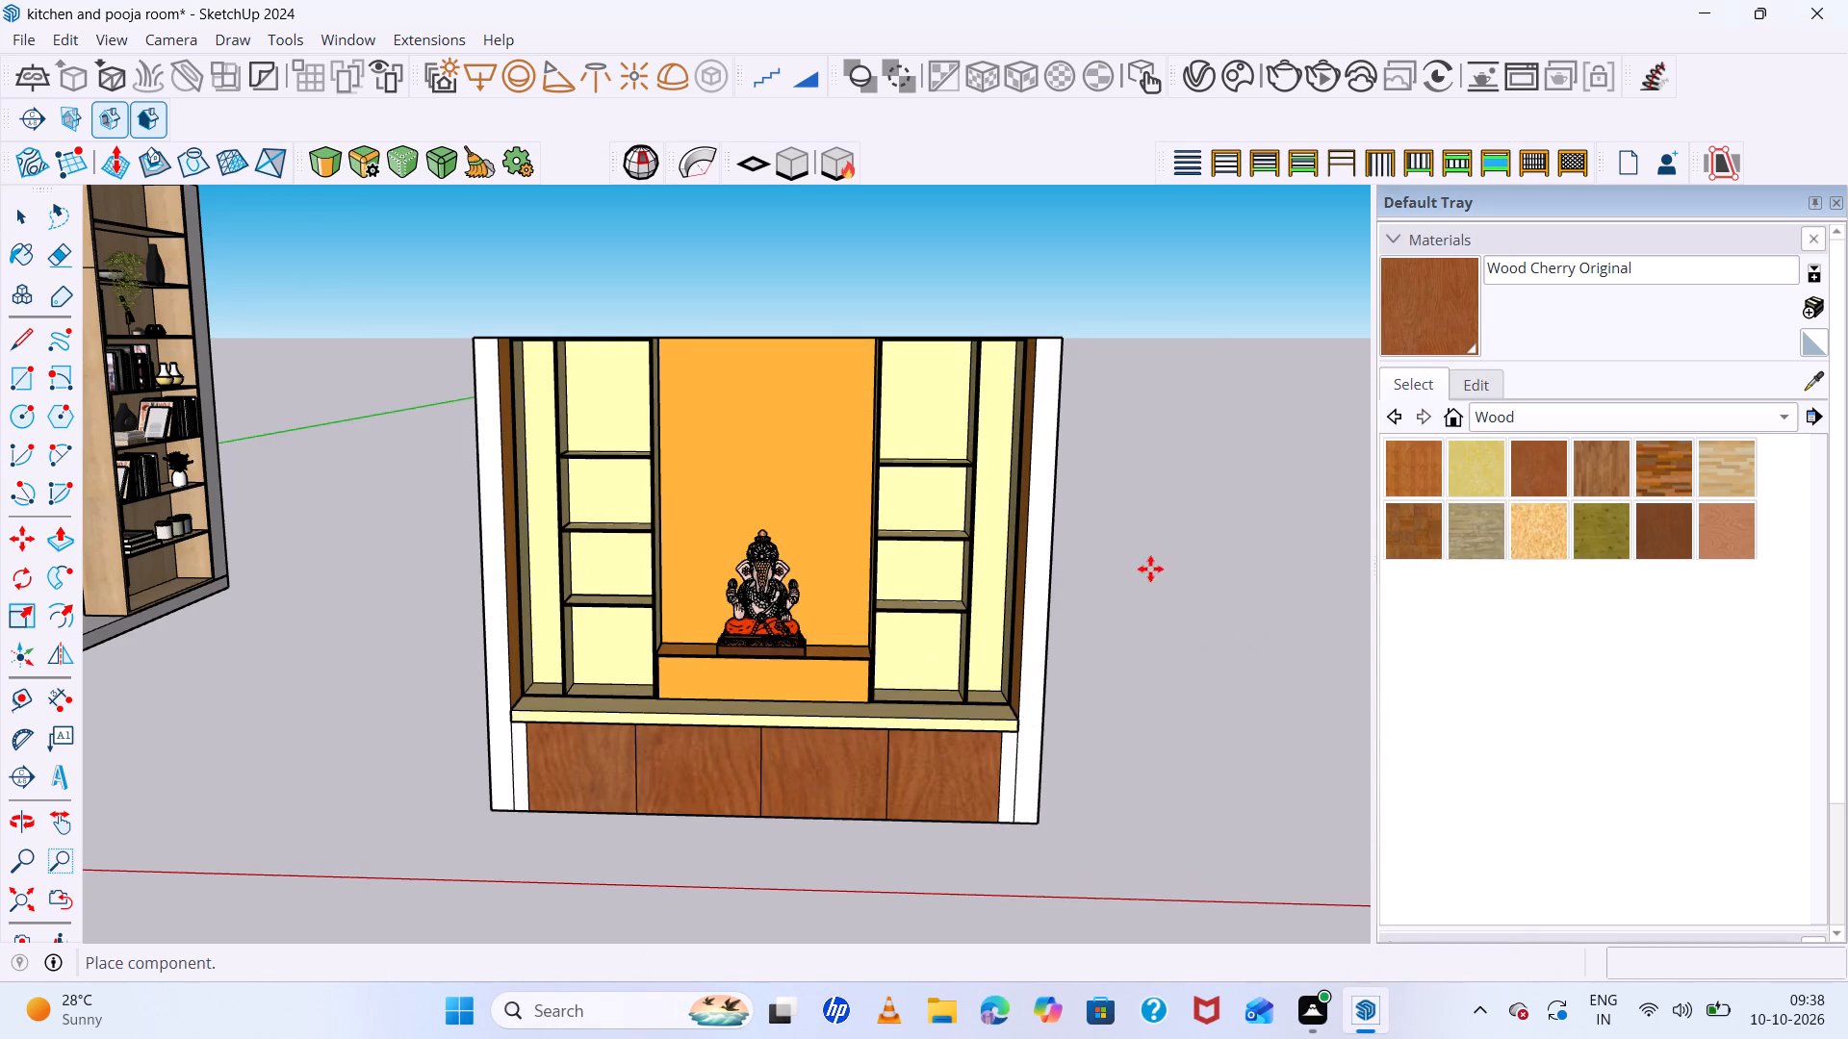
scroll(489, 726, down, 10)
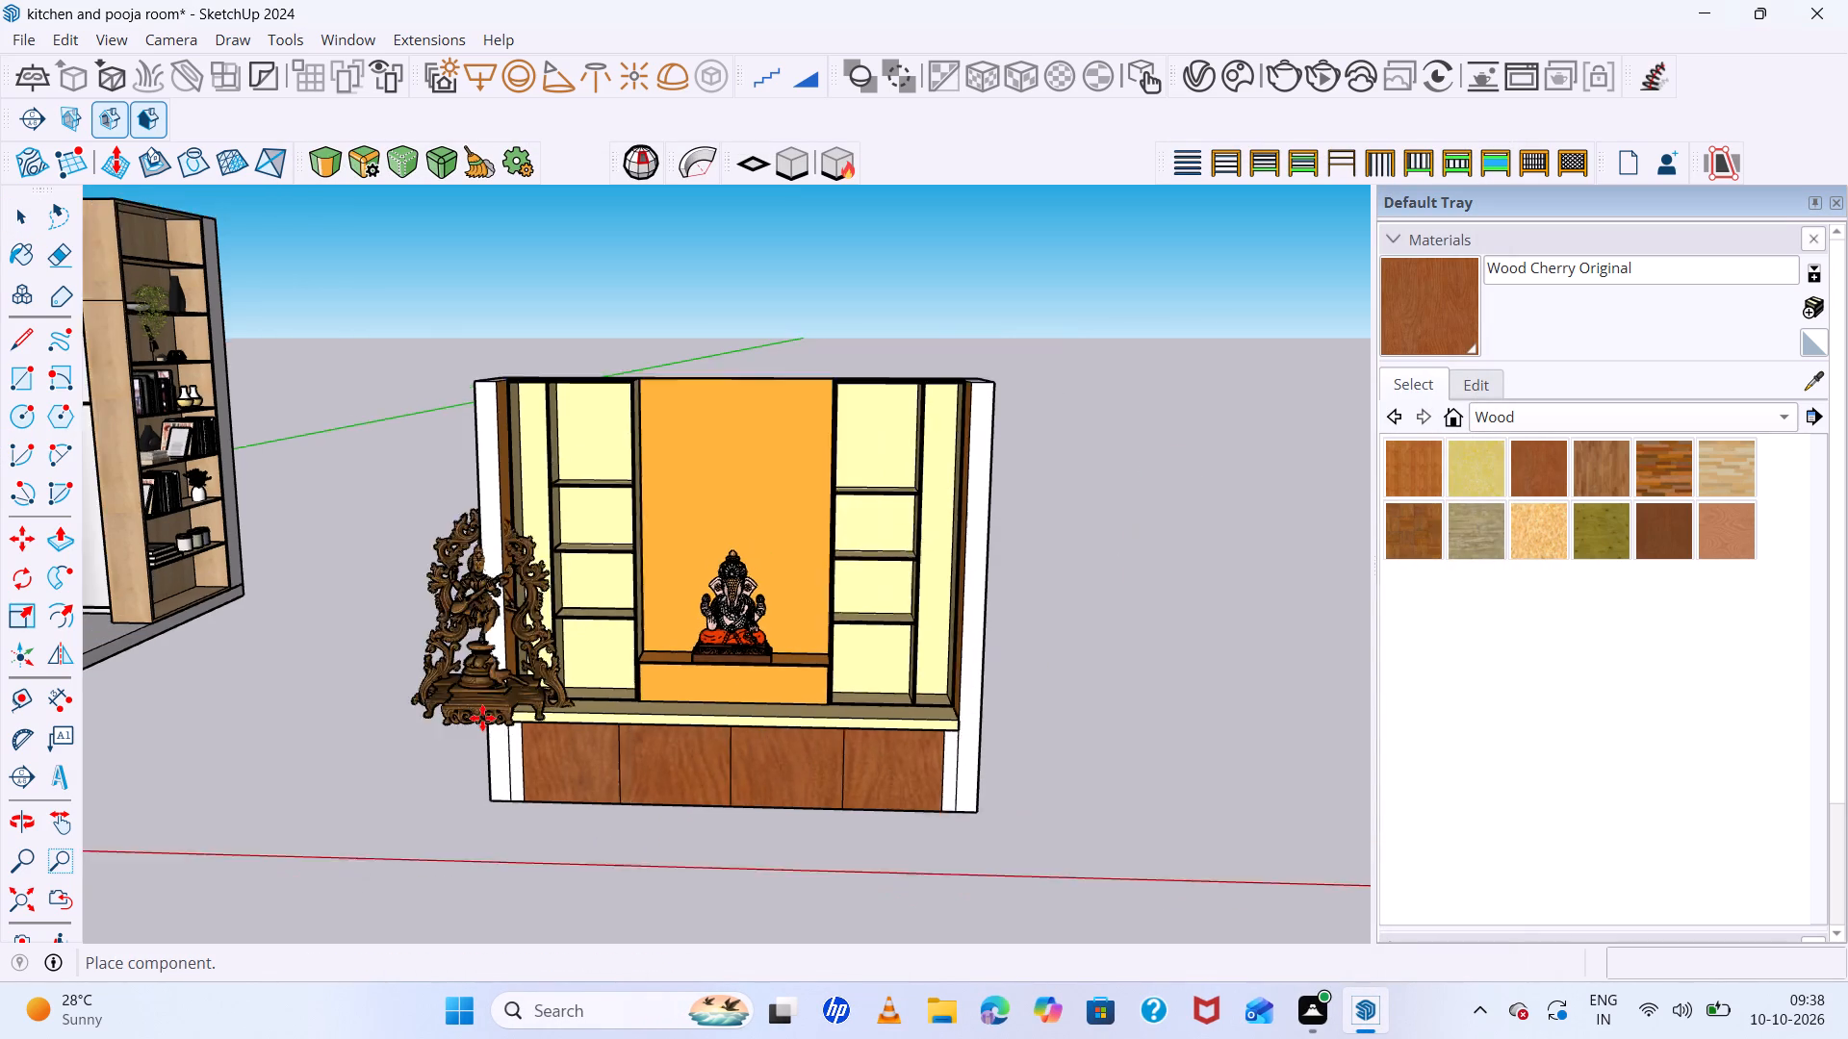
scroll(482, 718, down, 5)
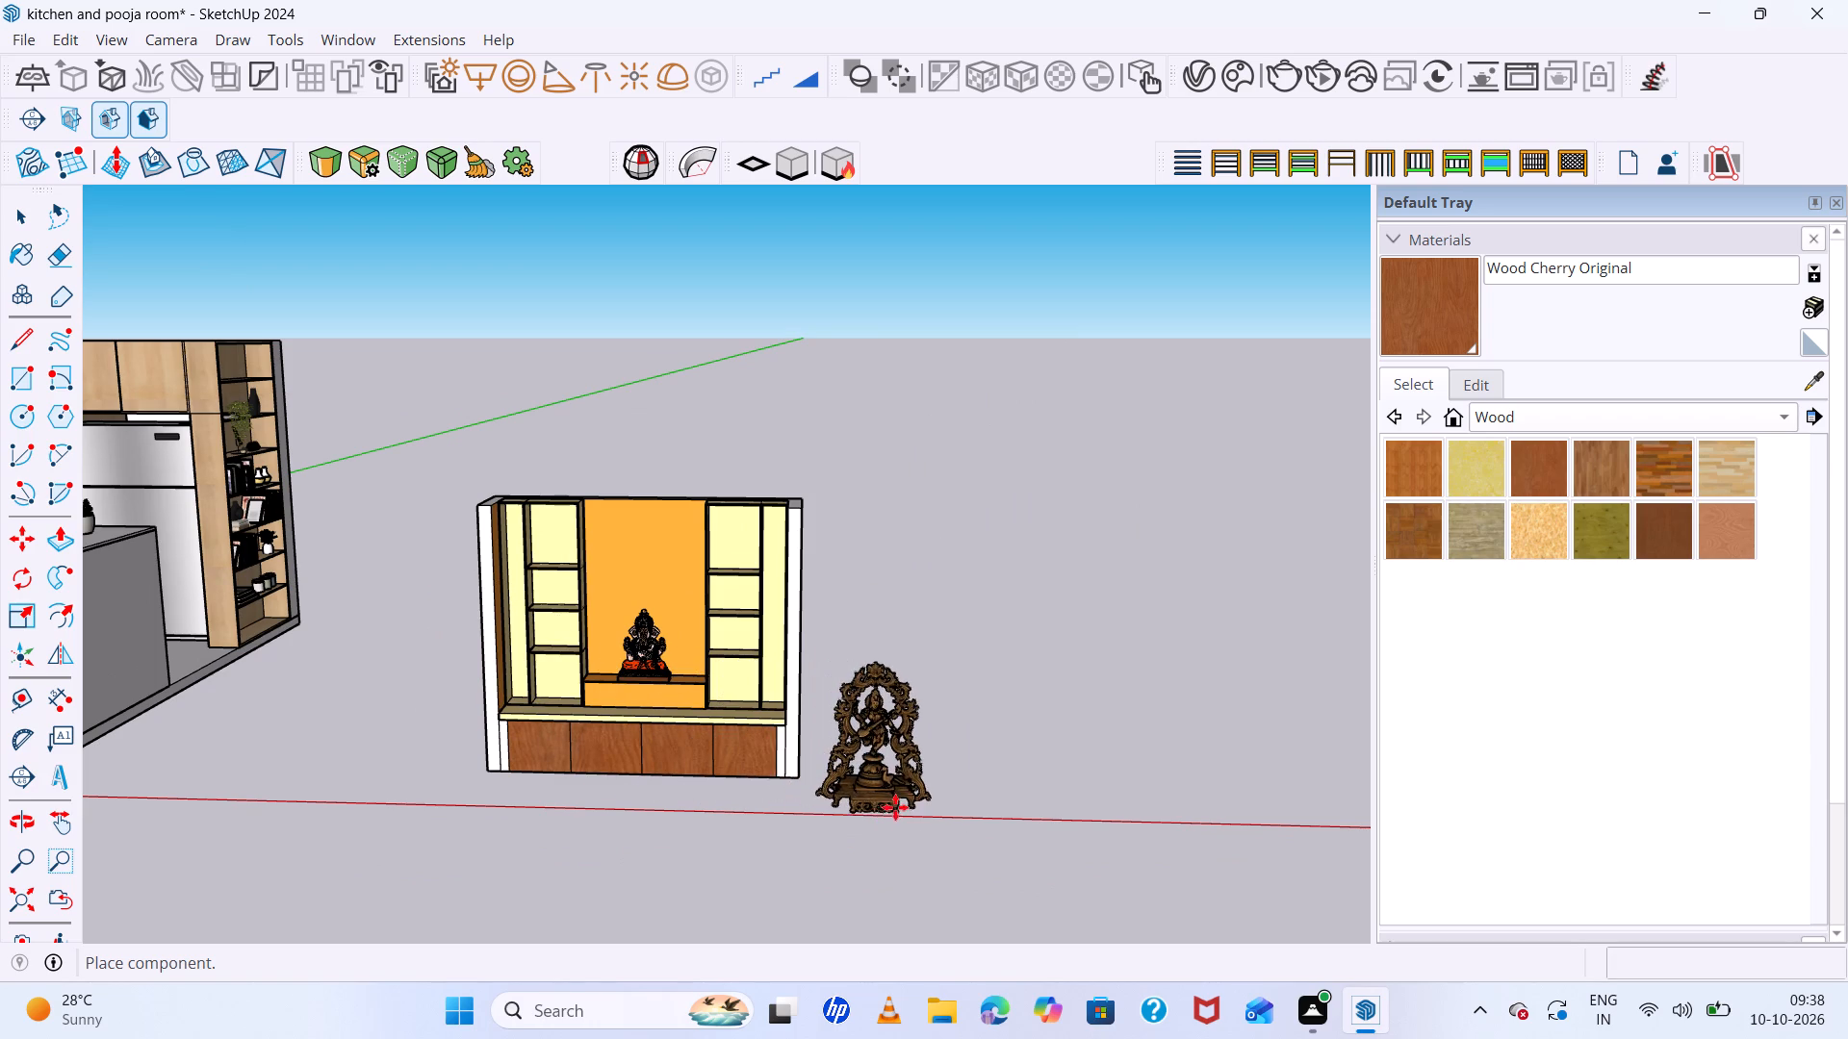
click(907, 804)
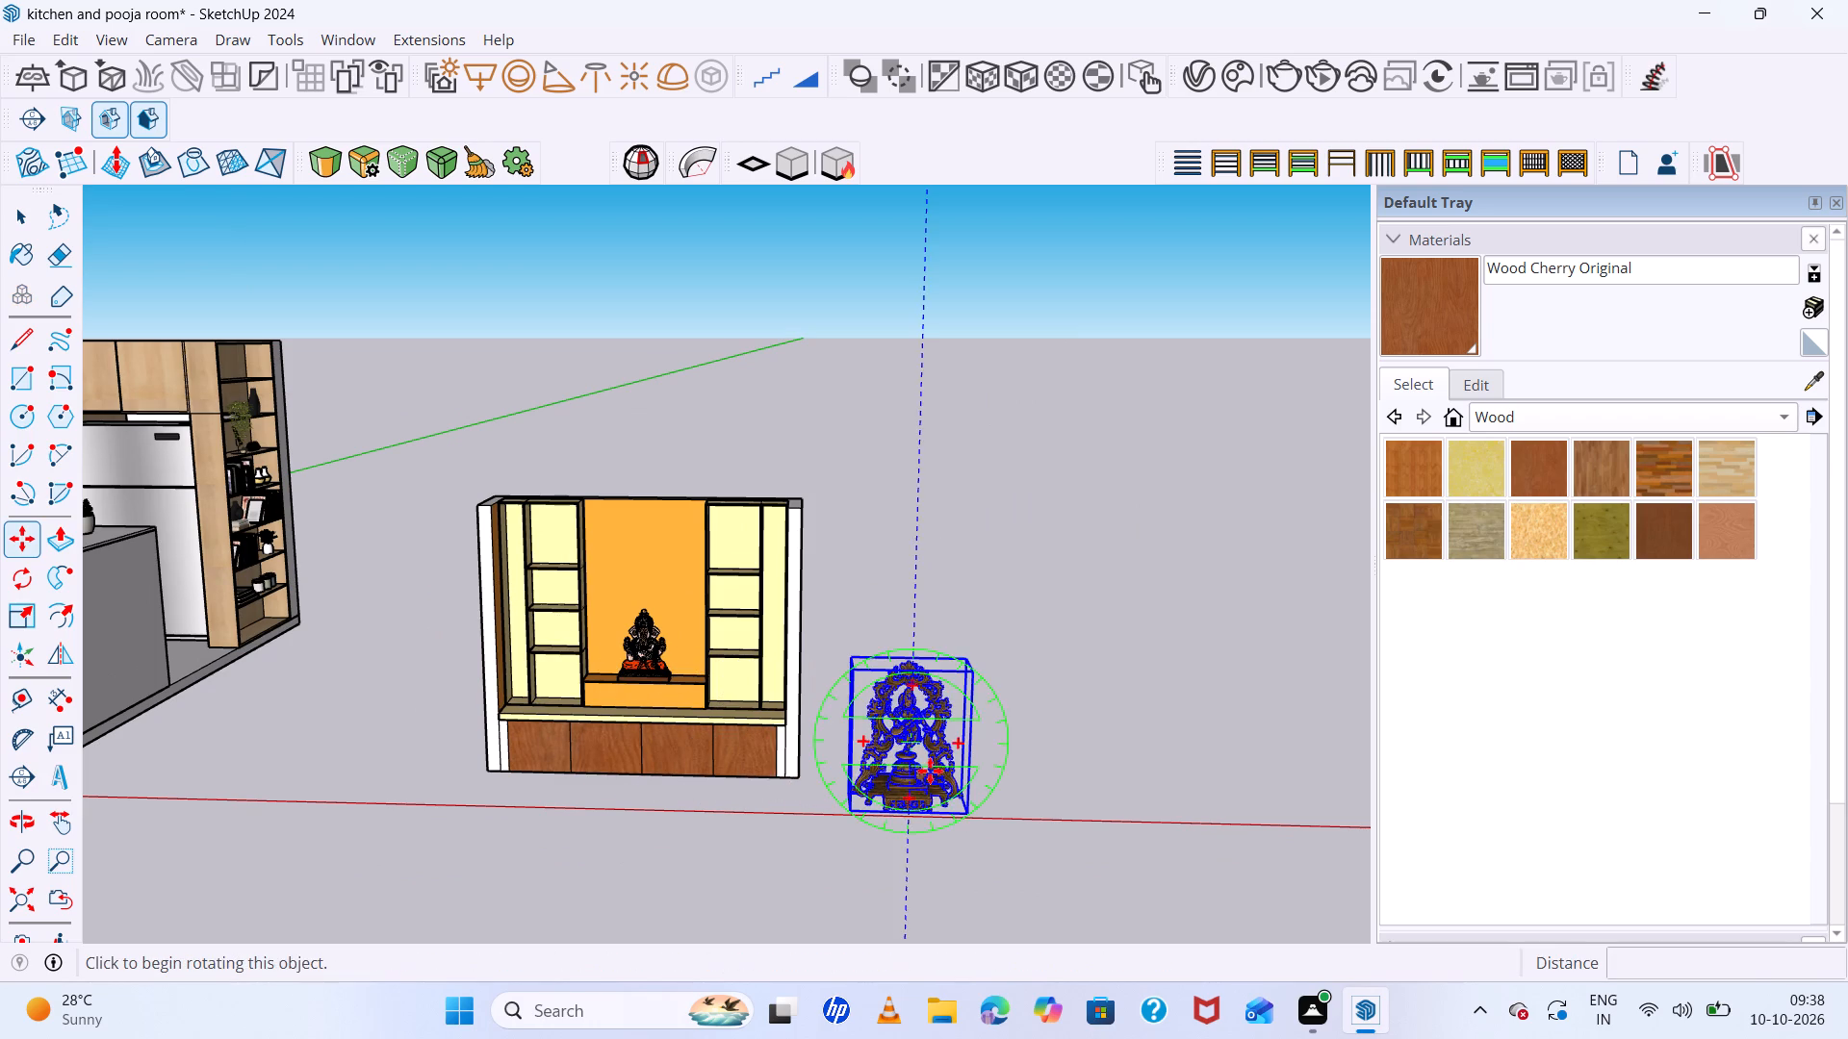
Scale the statue down in height, and narrow its width by a red-axis factor of about 0.69.
key(s)
scroll(912, 672, up, 6)
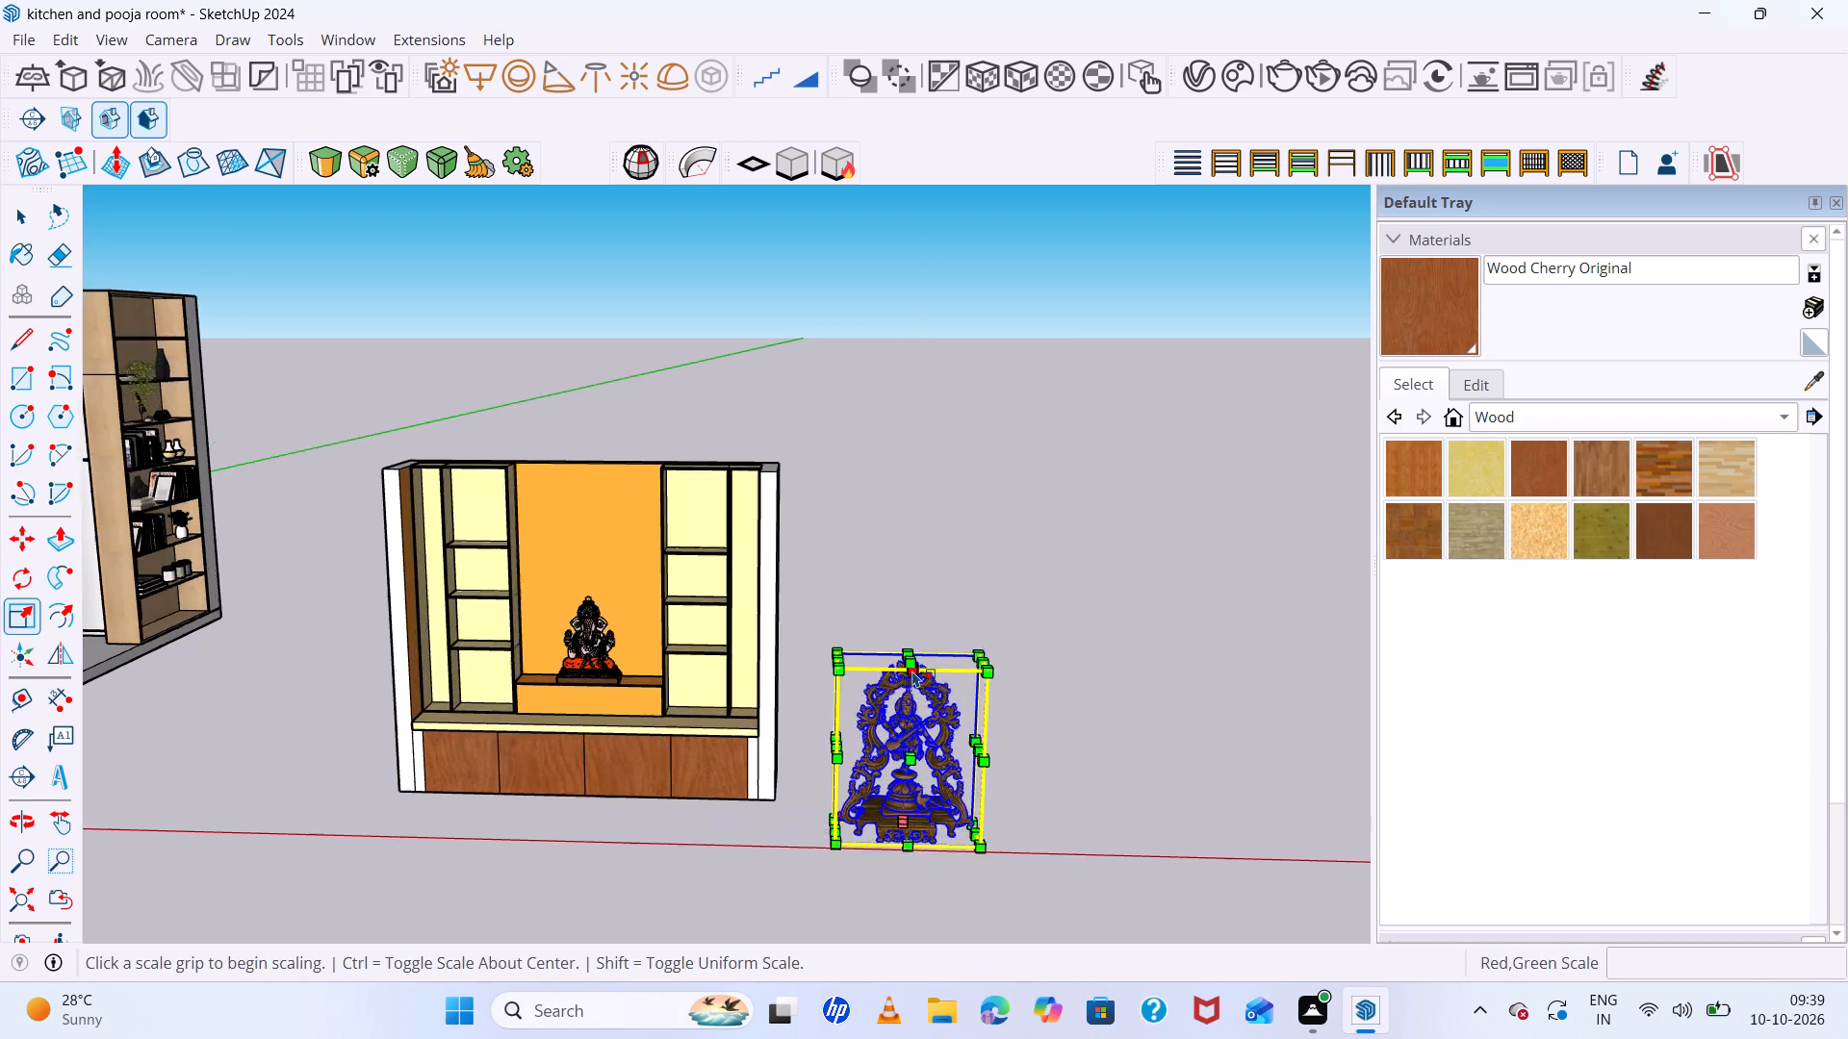
scroll(912, 662, up, 7)
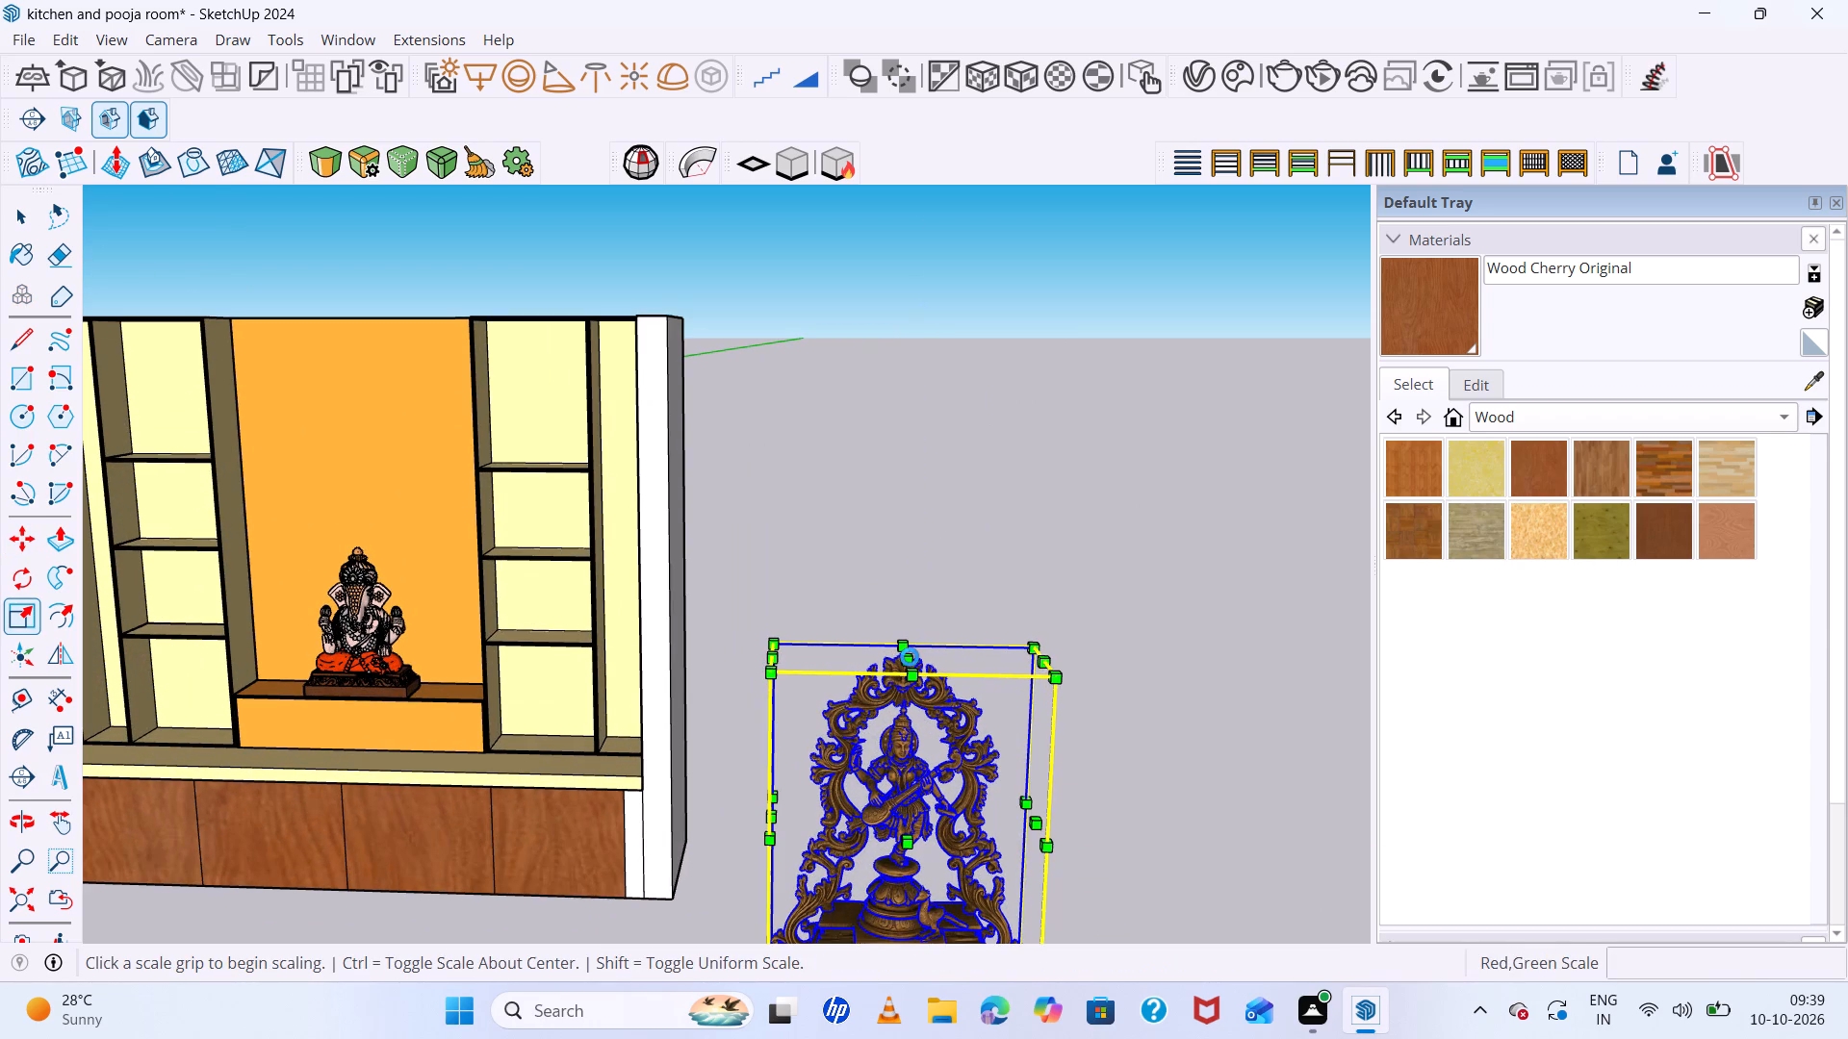
scroll(910, 657, up, 5)
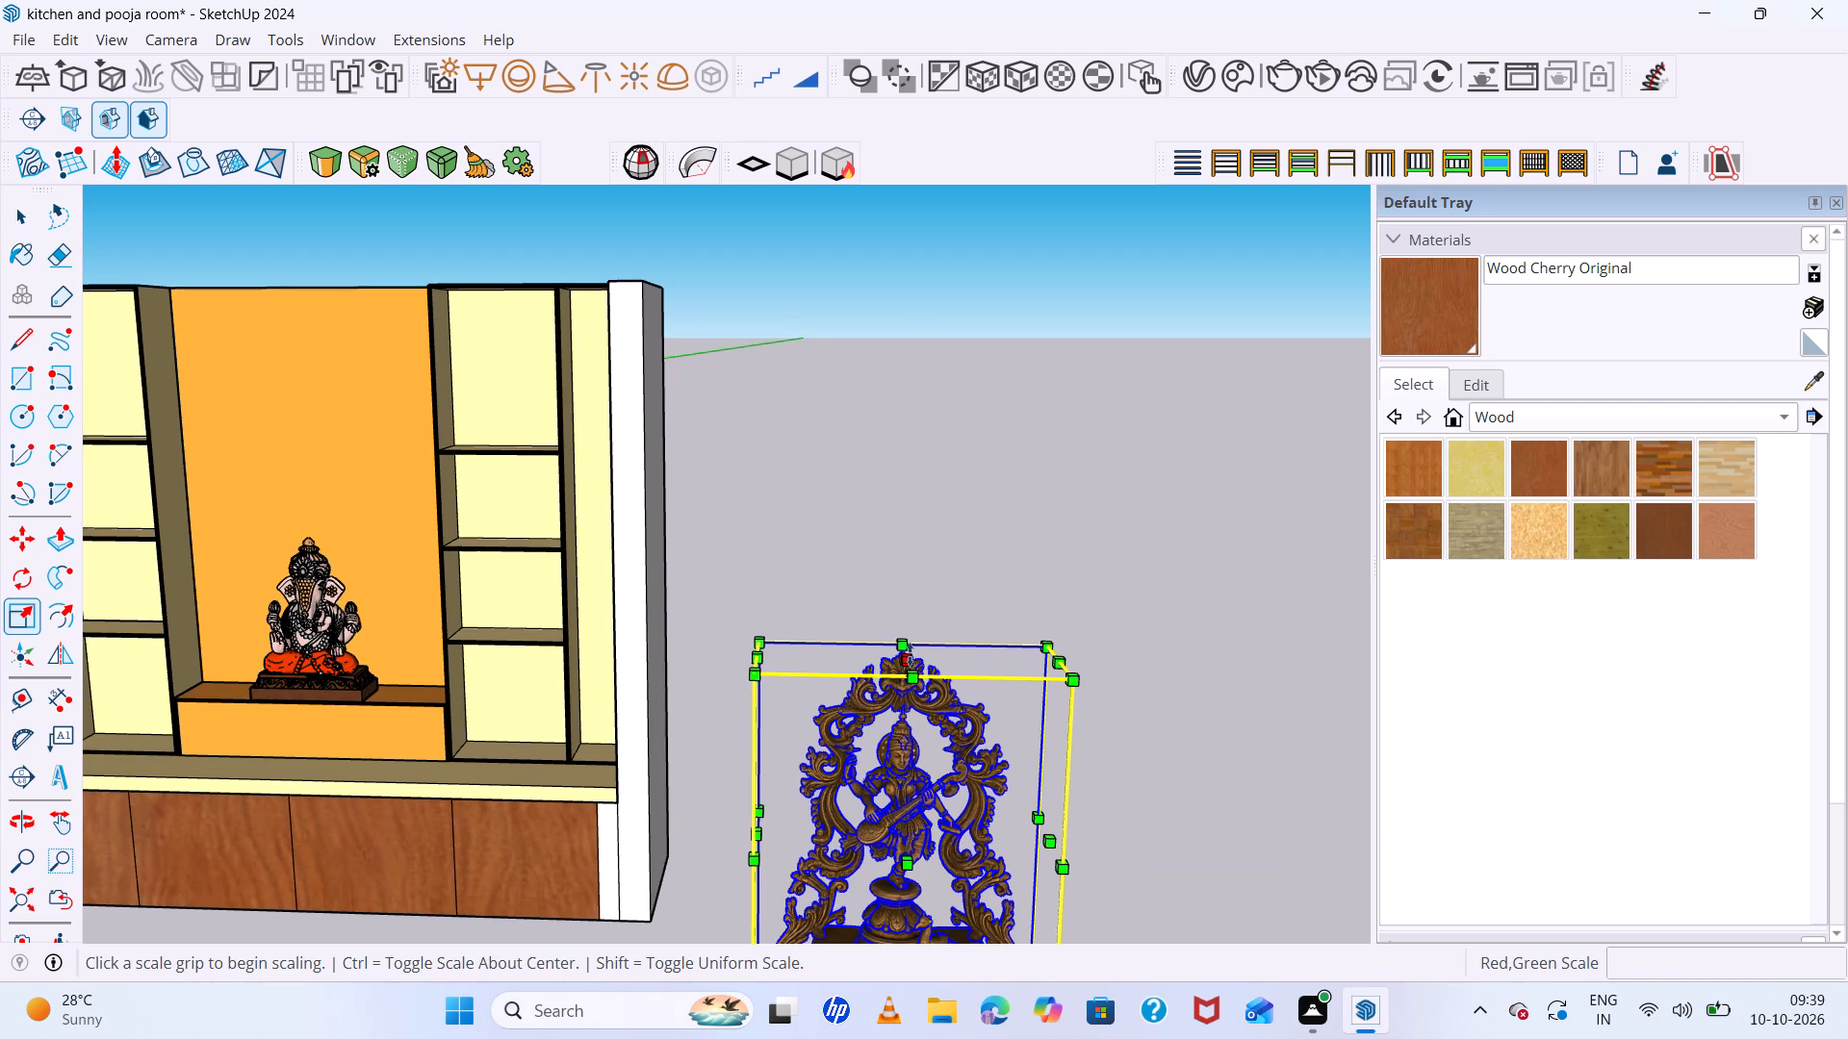
click(911, 654)
click(890, 806)
scroll(899, 568, down, 4)
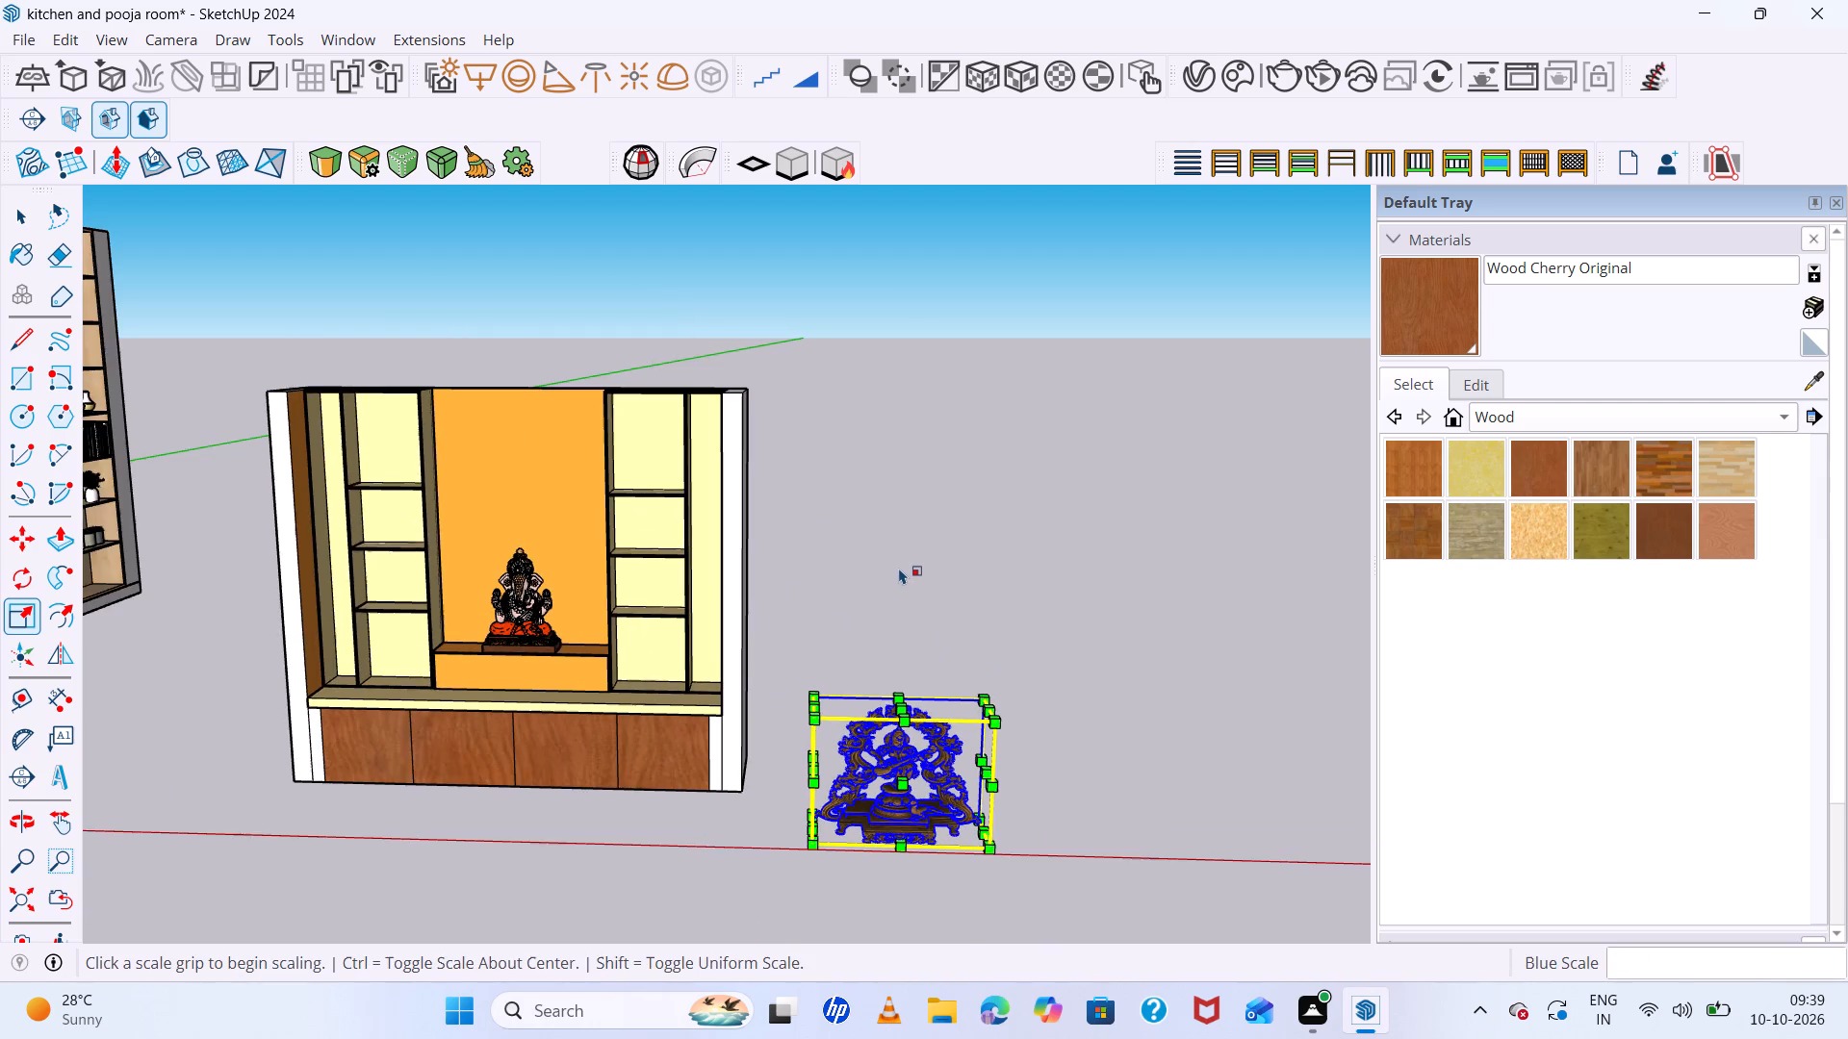
scroll(837, 727, up, 13)
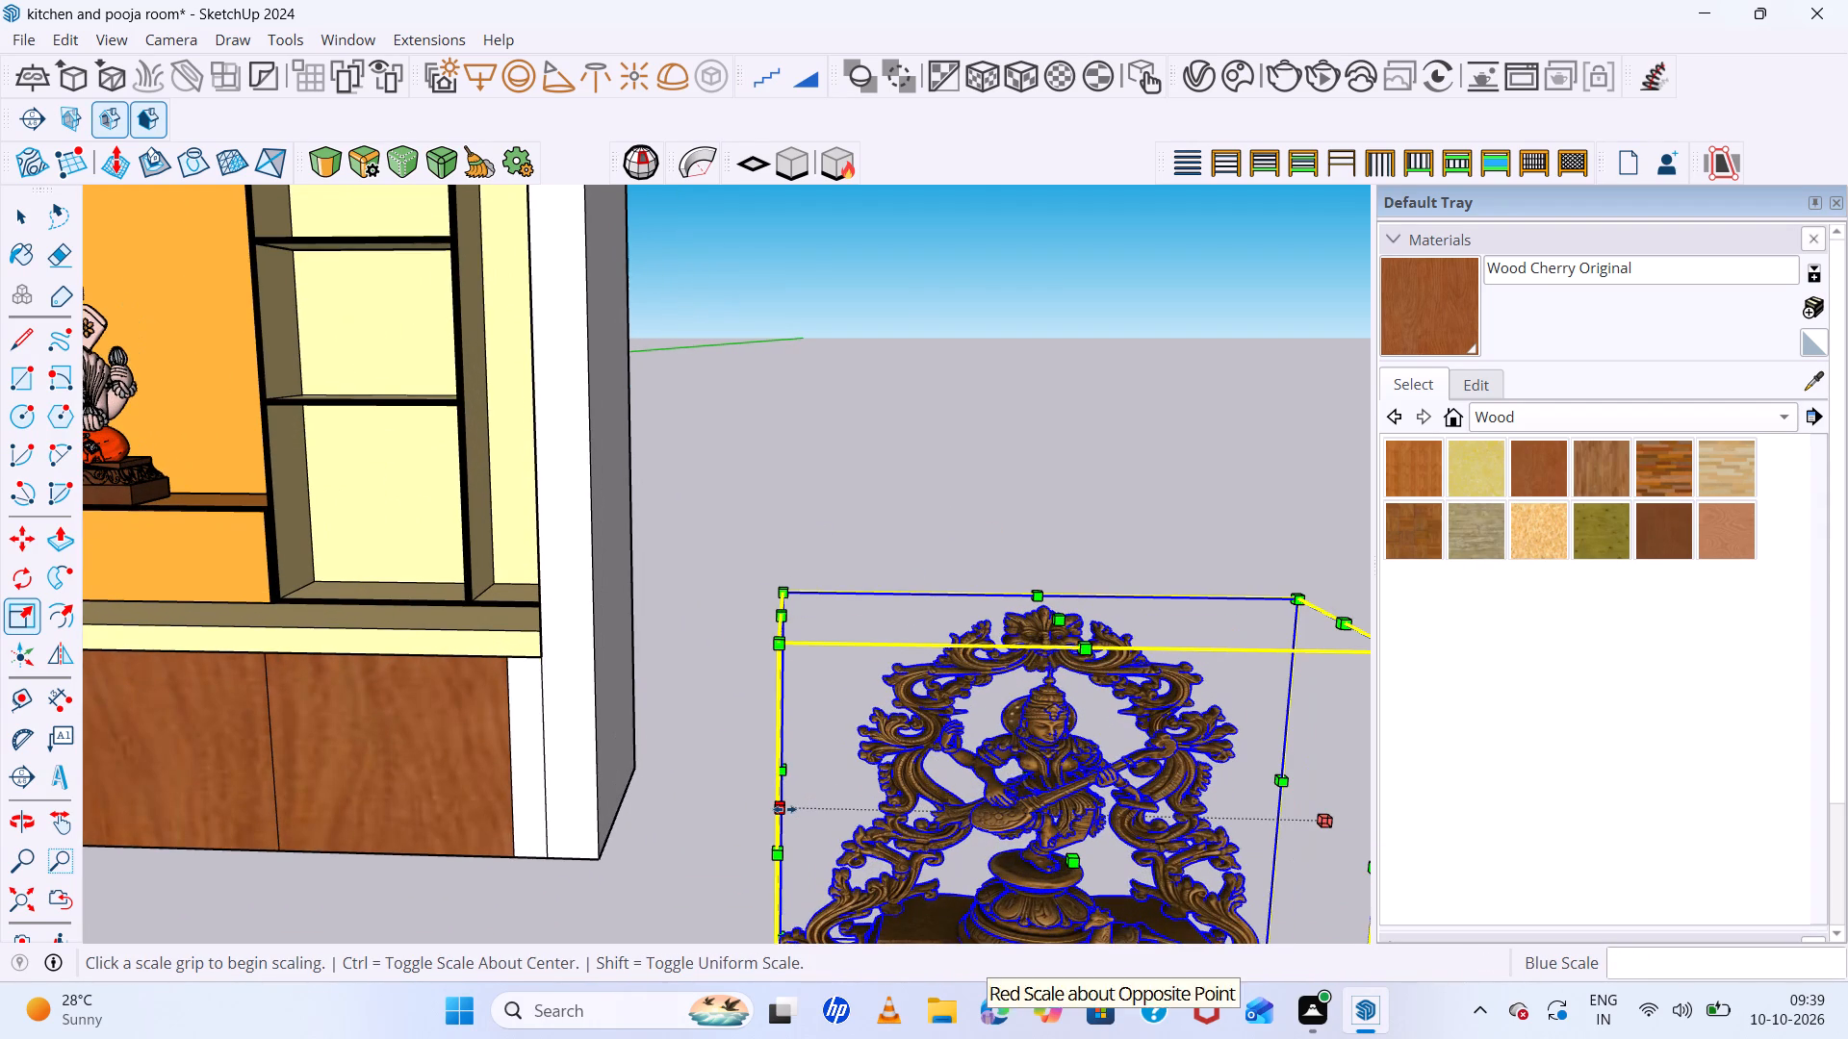
click(784, 809)
click(944, 800)
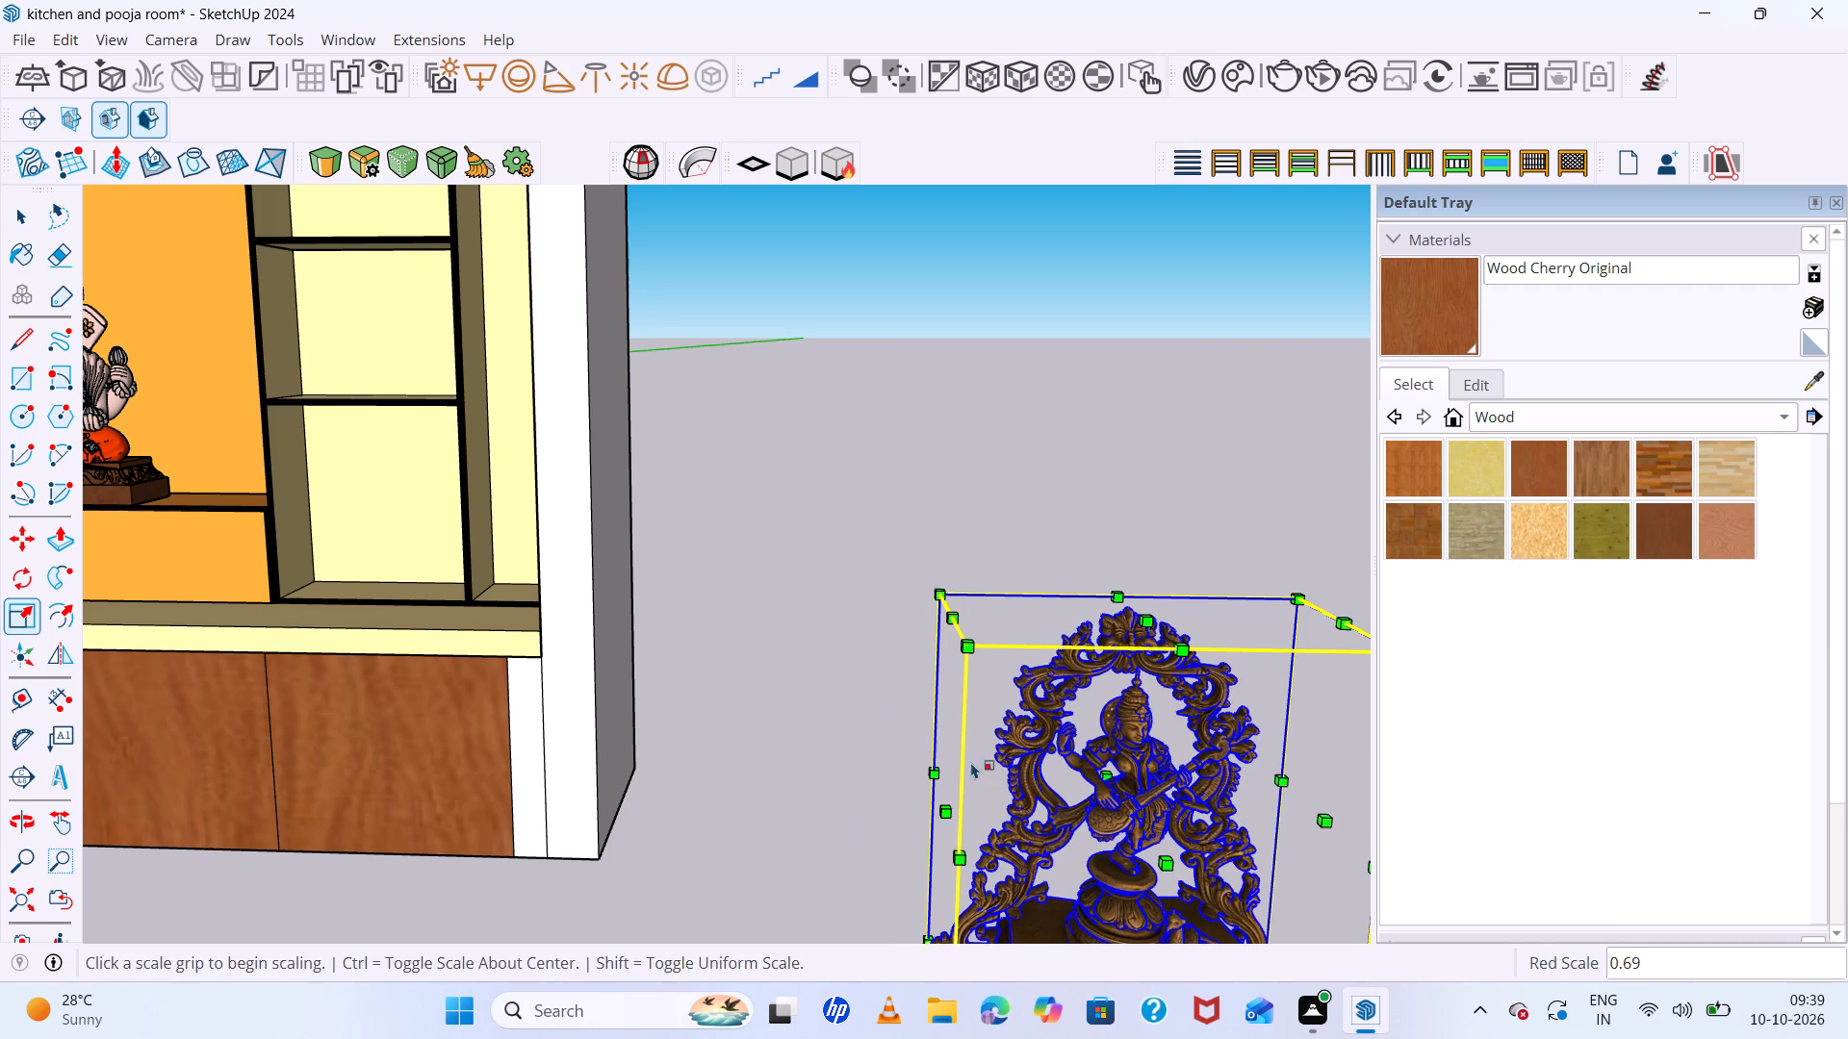
Shrink the statue further, scaling its height by about 0.62 and its width by about 0.53.
click(1144, 613)
click(1105, 766)
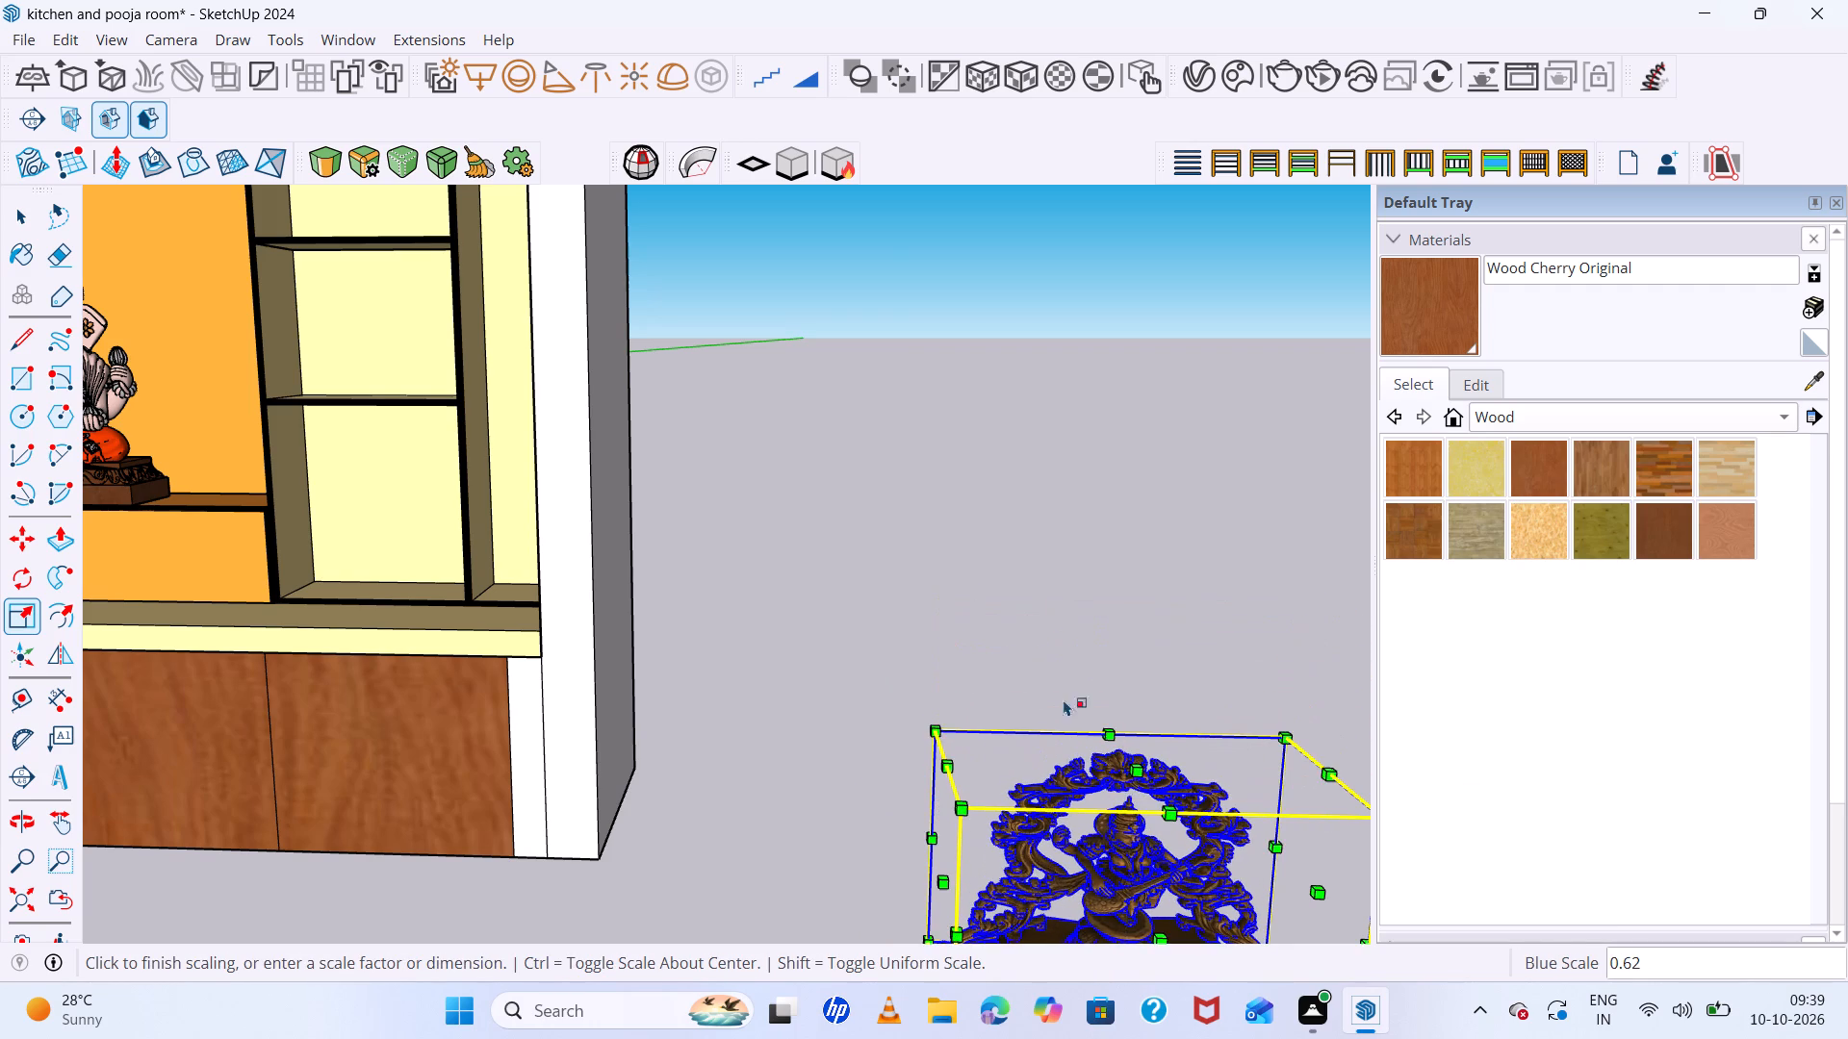
scroll(976, 596, down, 6)
scroll(1123, 739, up, 5)
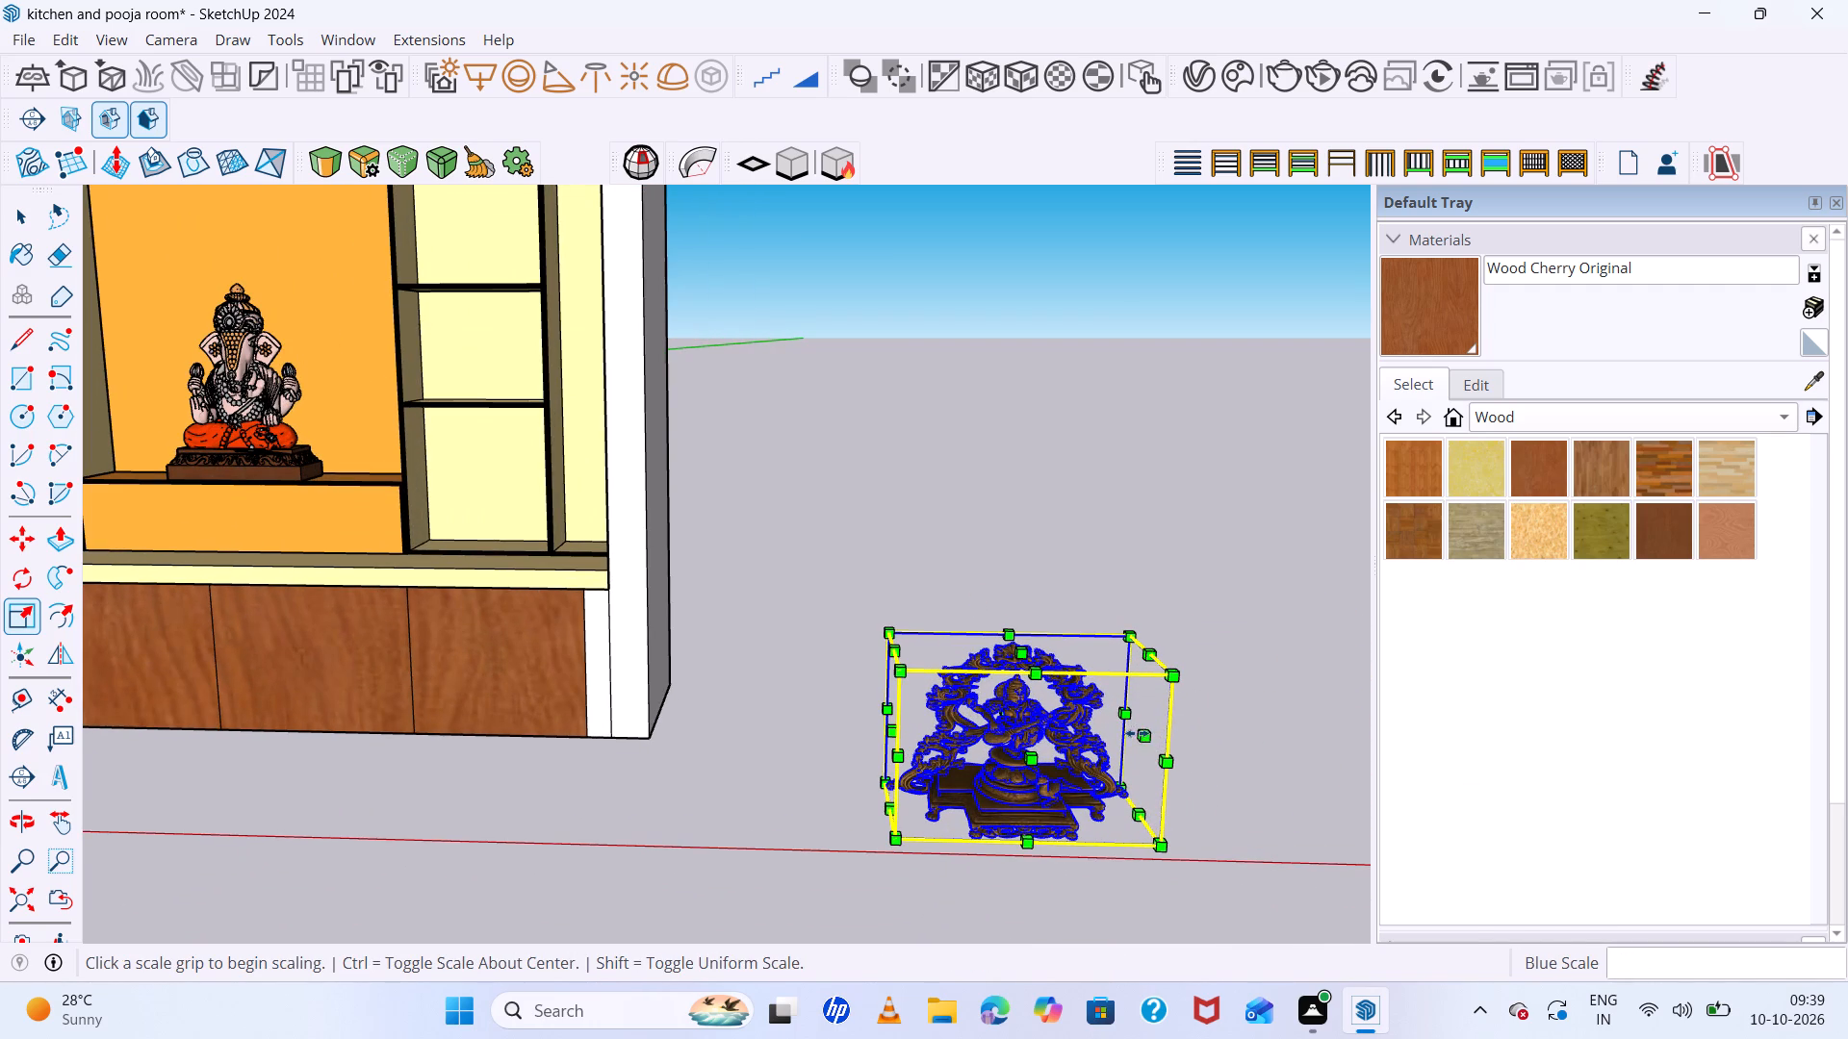
click(1139, 733)
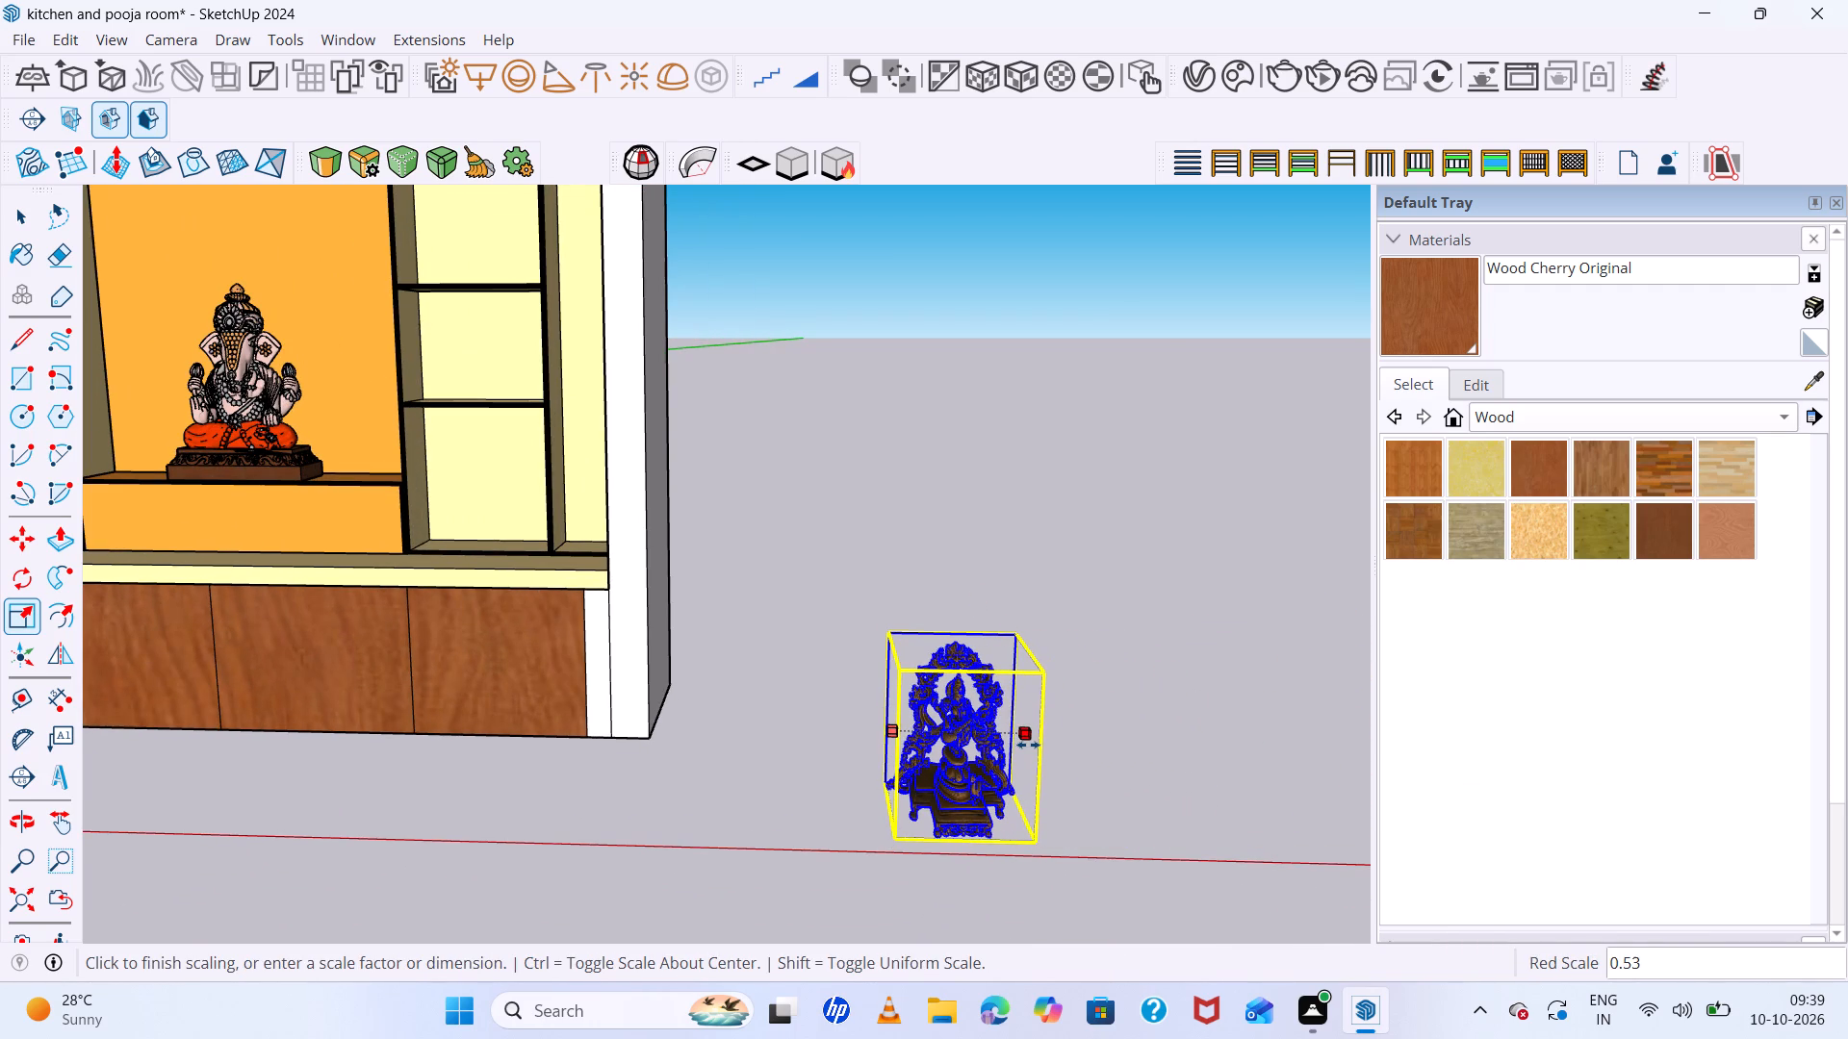
click(1028, 745)
key(space)
click(1098, 738)
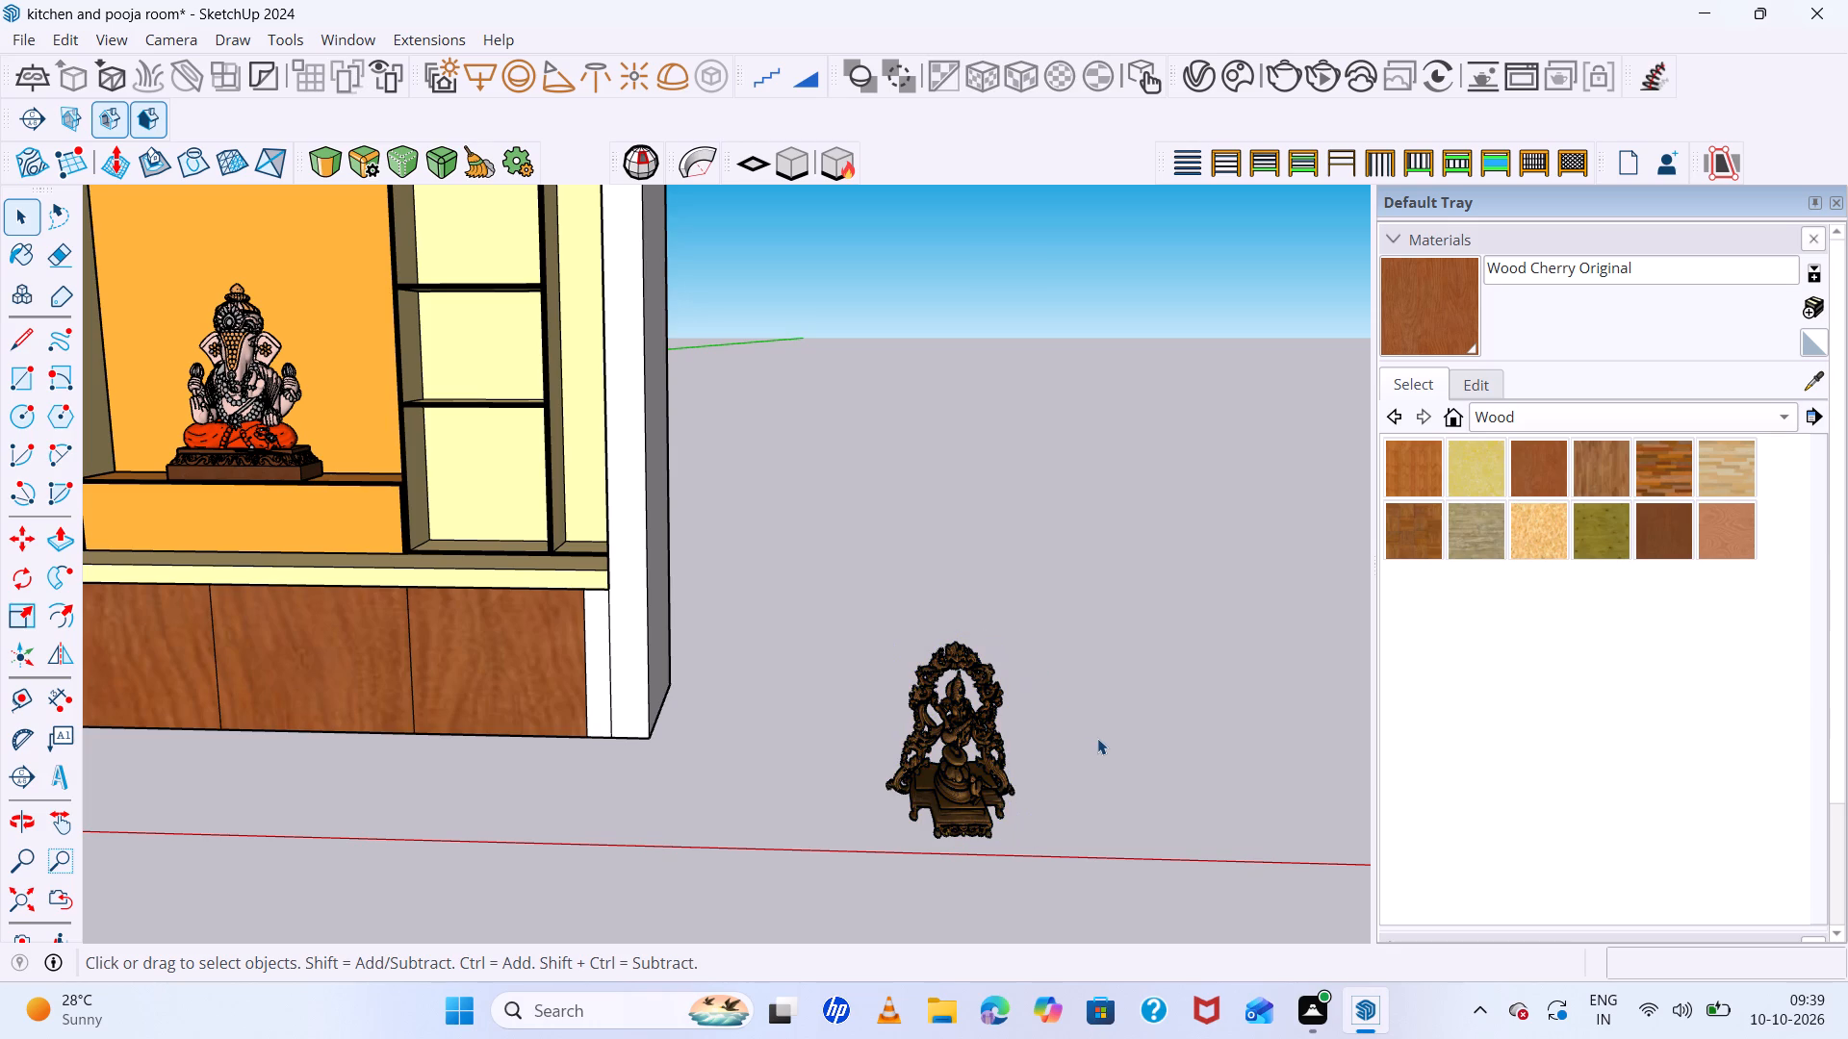
Move the statue about 2704 mm into the bottom compartment of the cabinet's left shelves, standing it on the counter.
click(992, 783)
key(m)
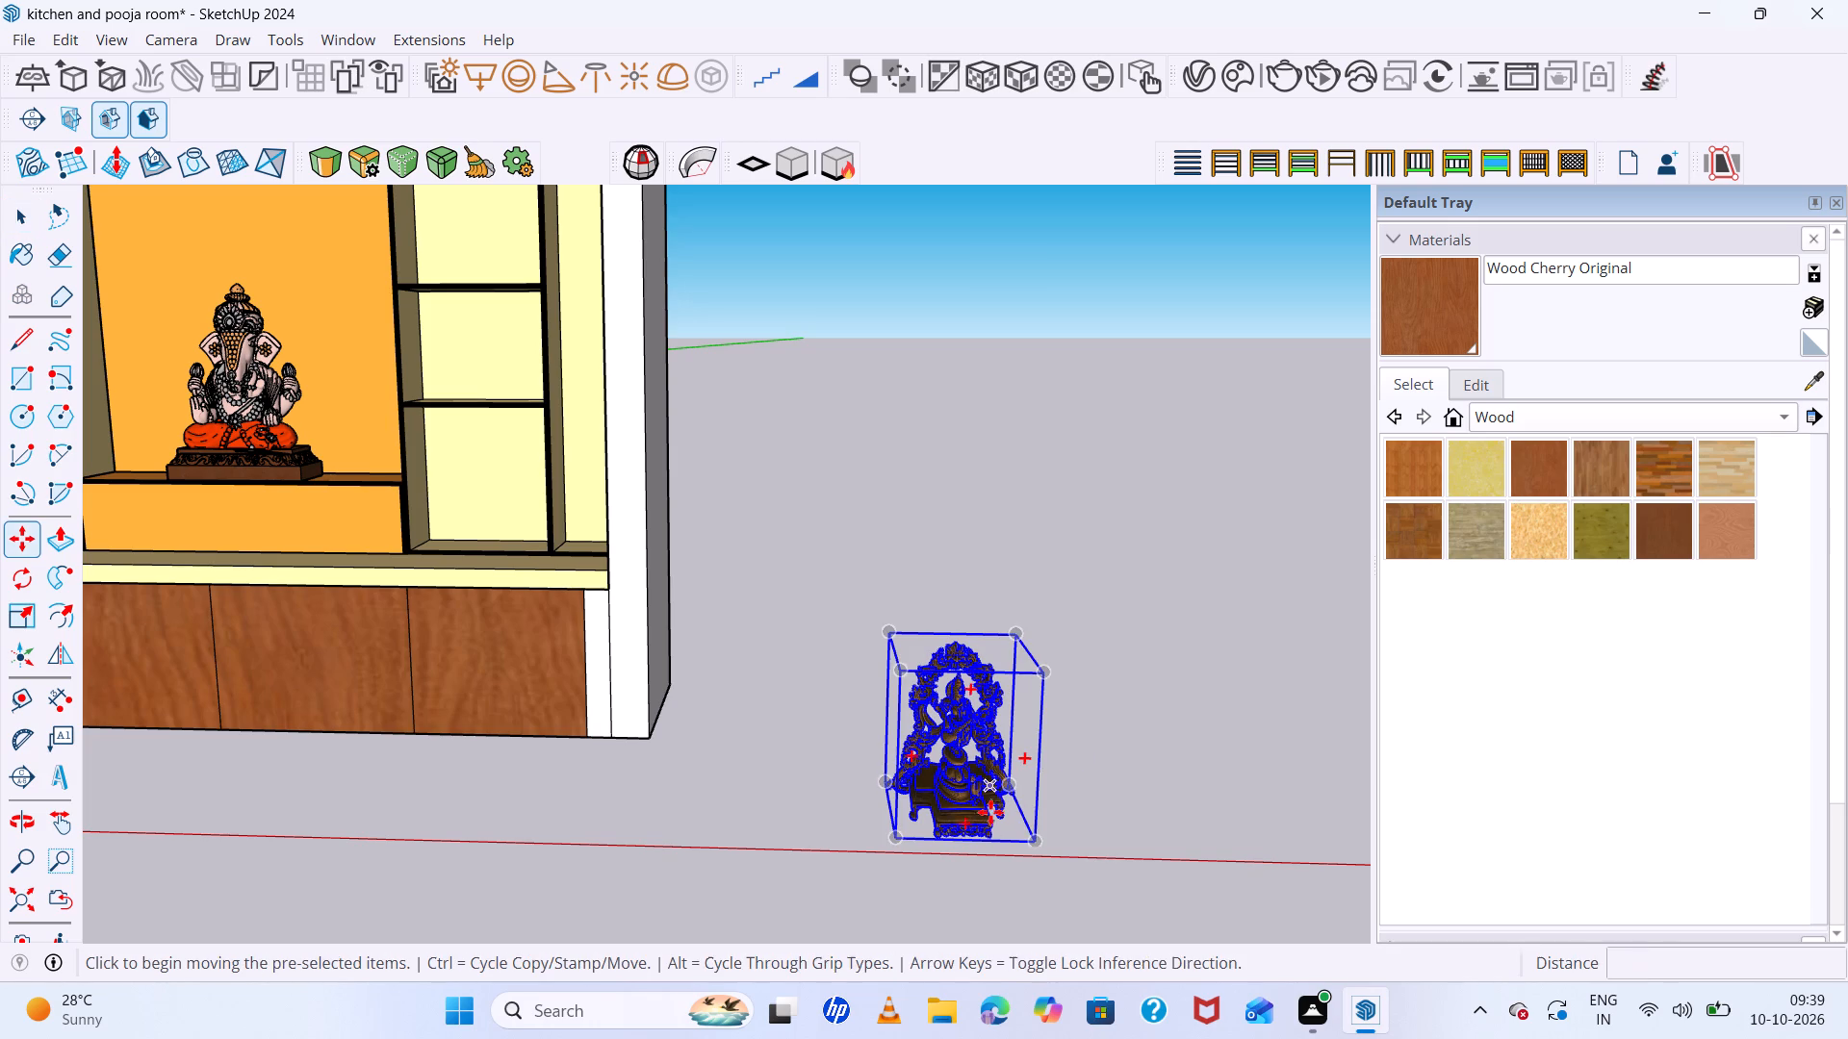
click(988, 836)
scroll(1157, 567, down, 12)
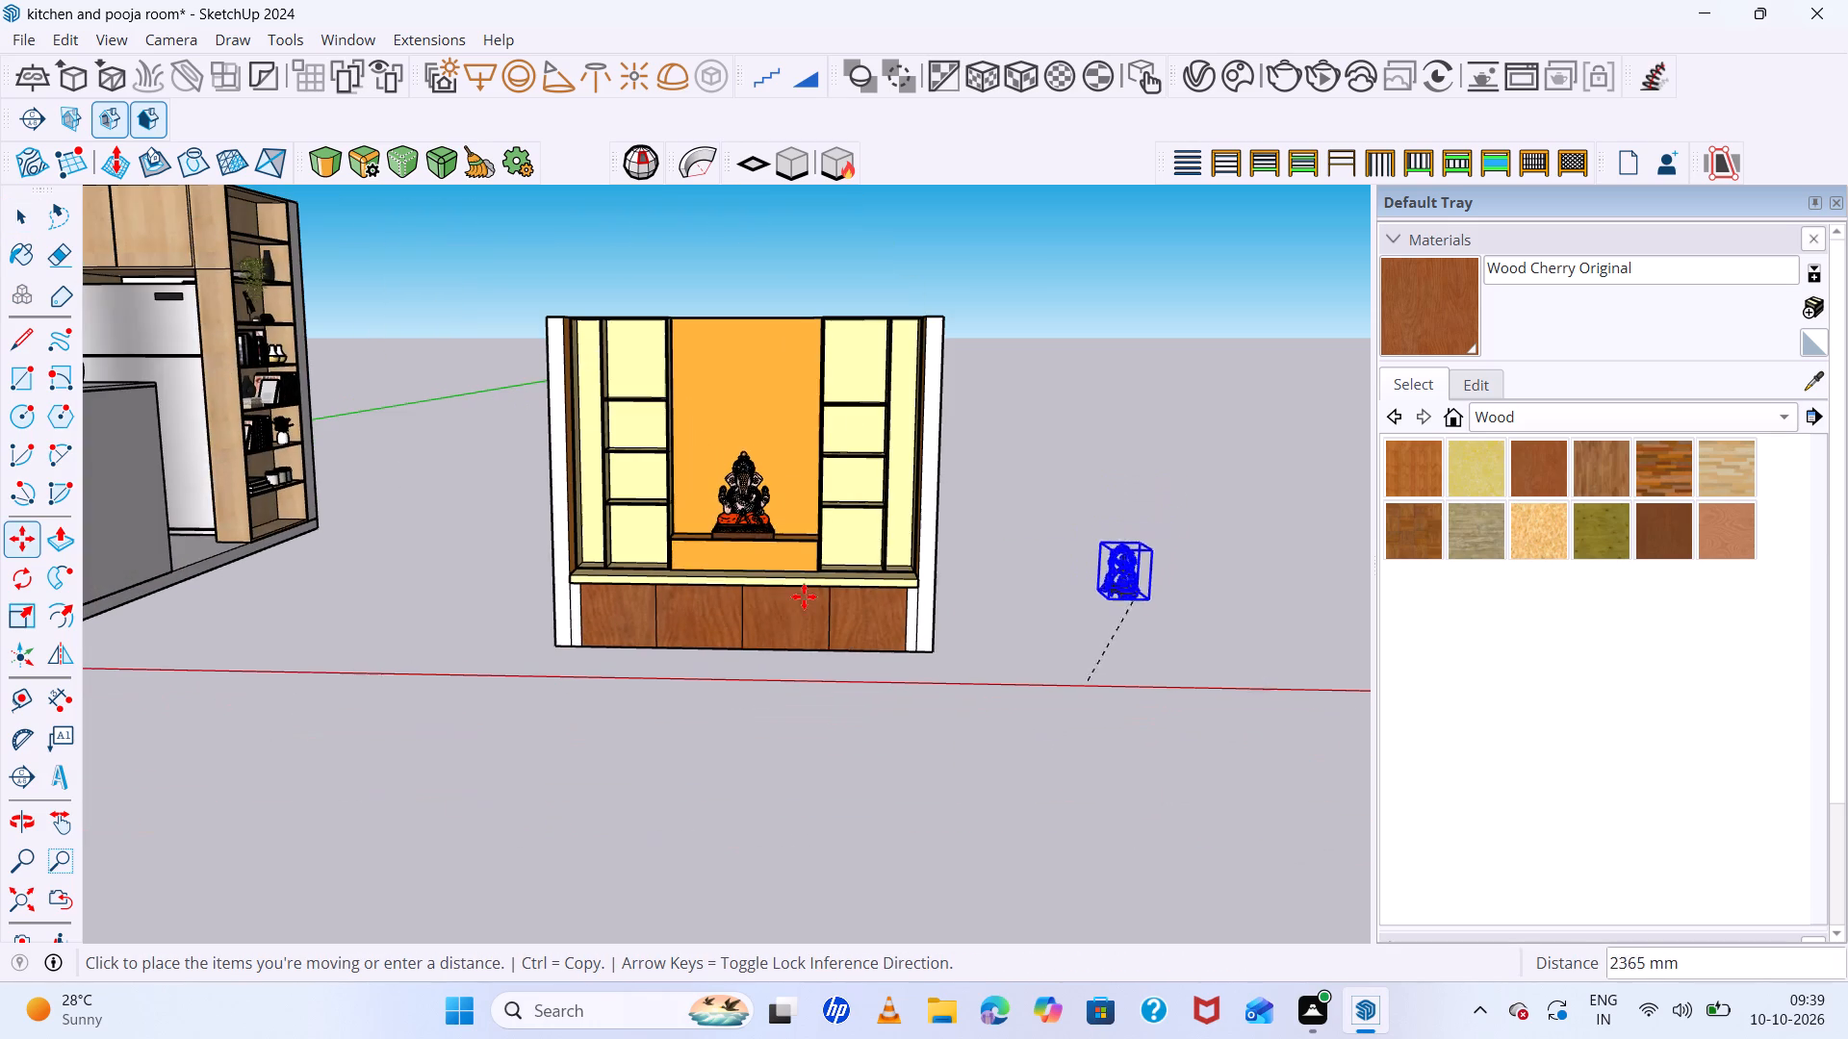
scroll(678, 547, up, 13)
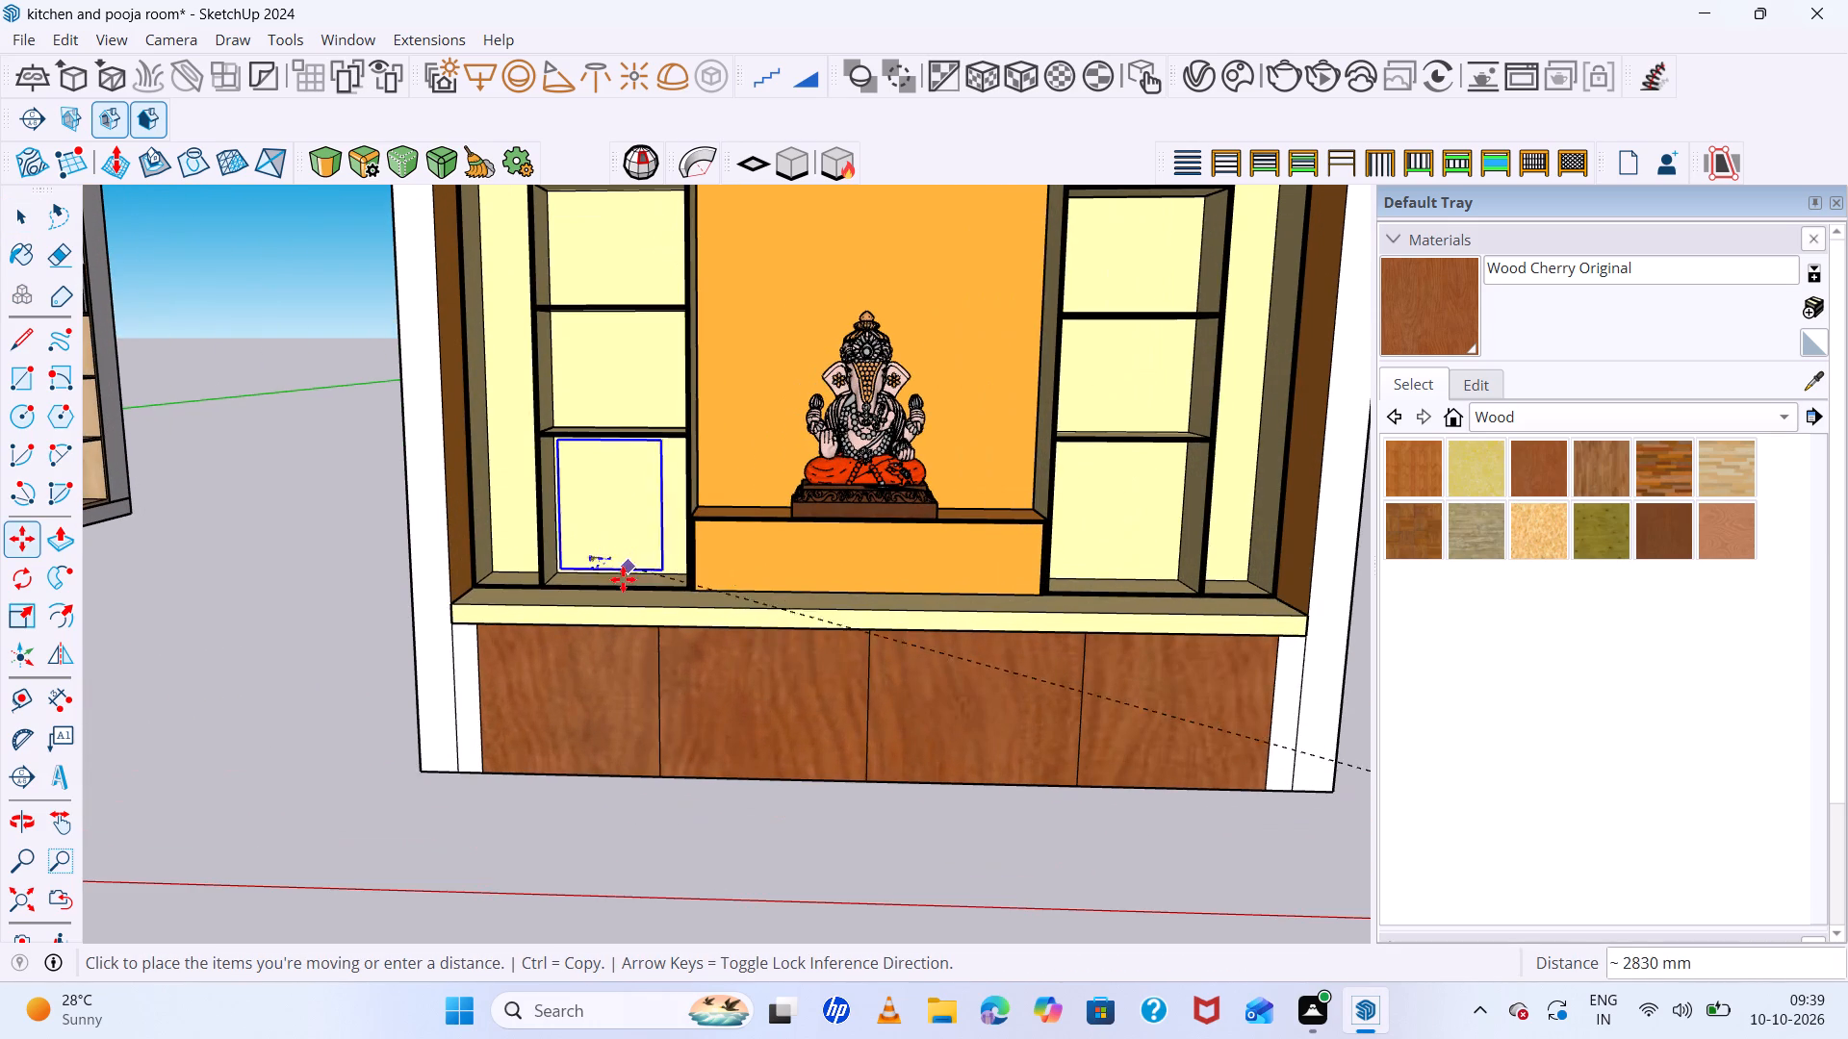
scroll(634, 588, up, 12)
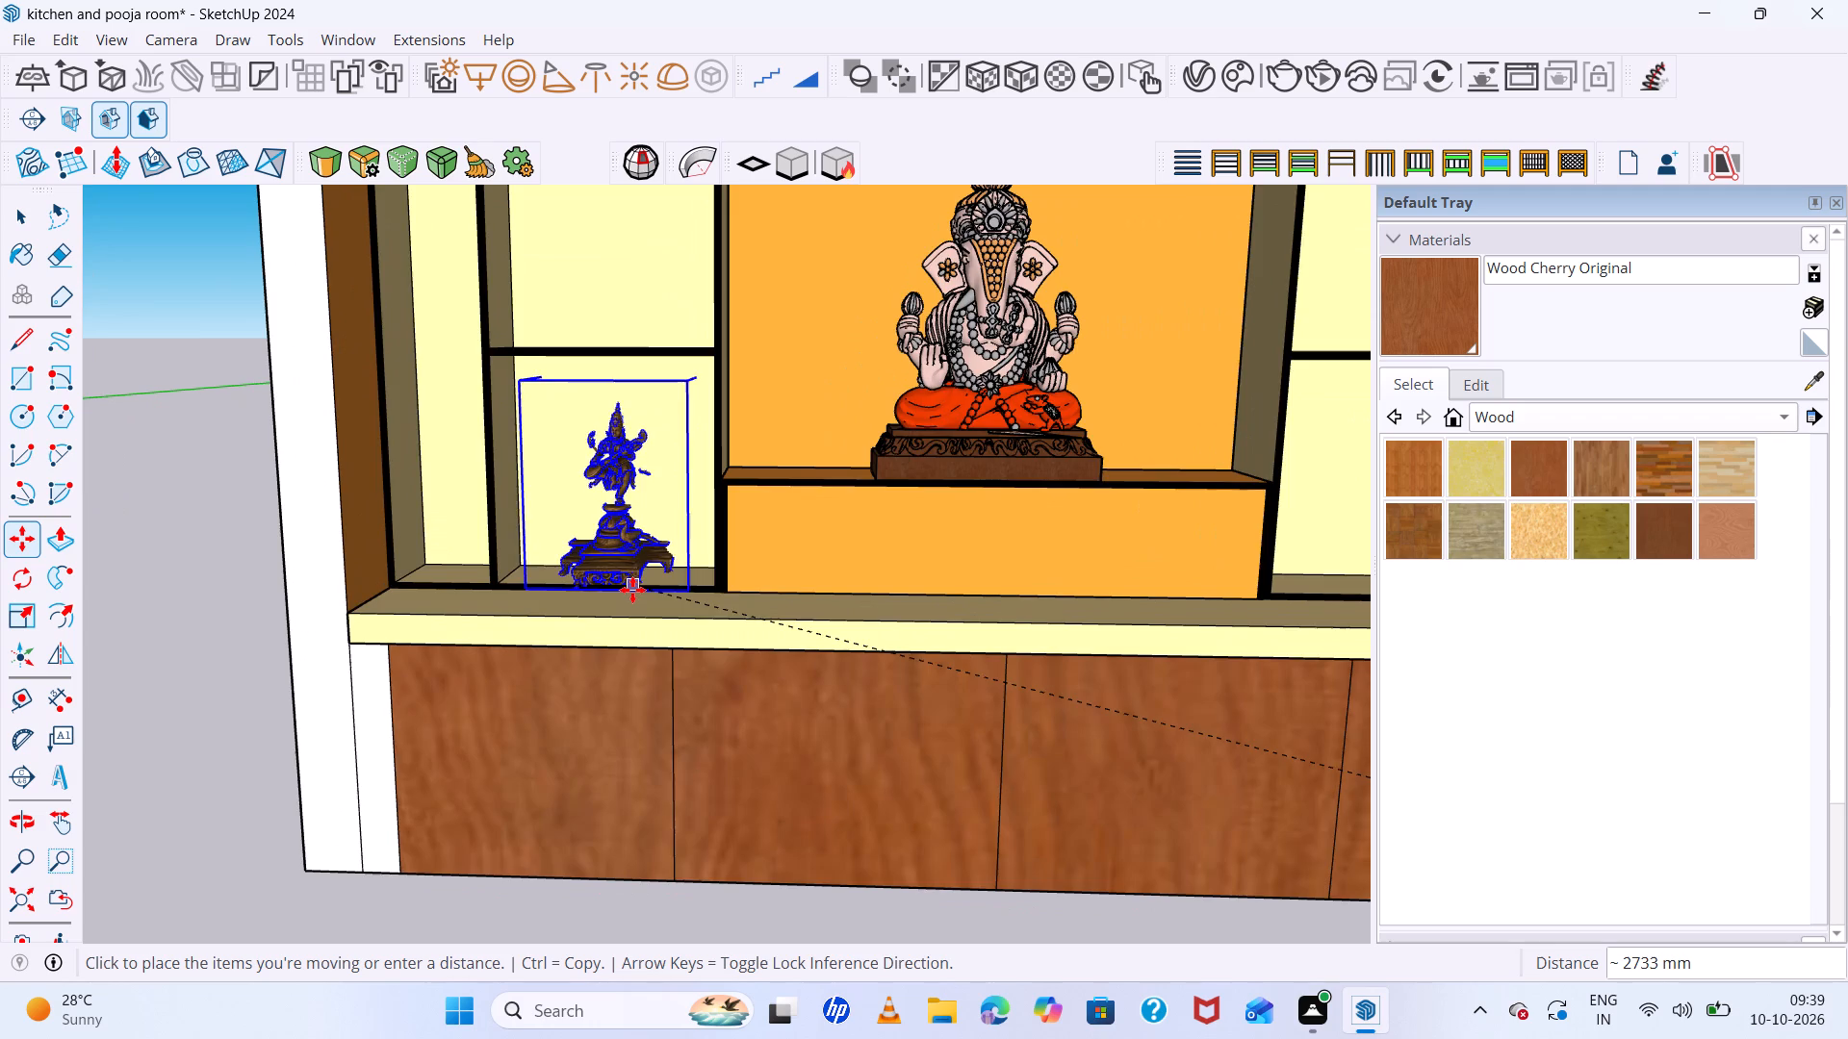
scroll(632, 590, up, 8)
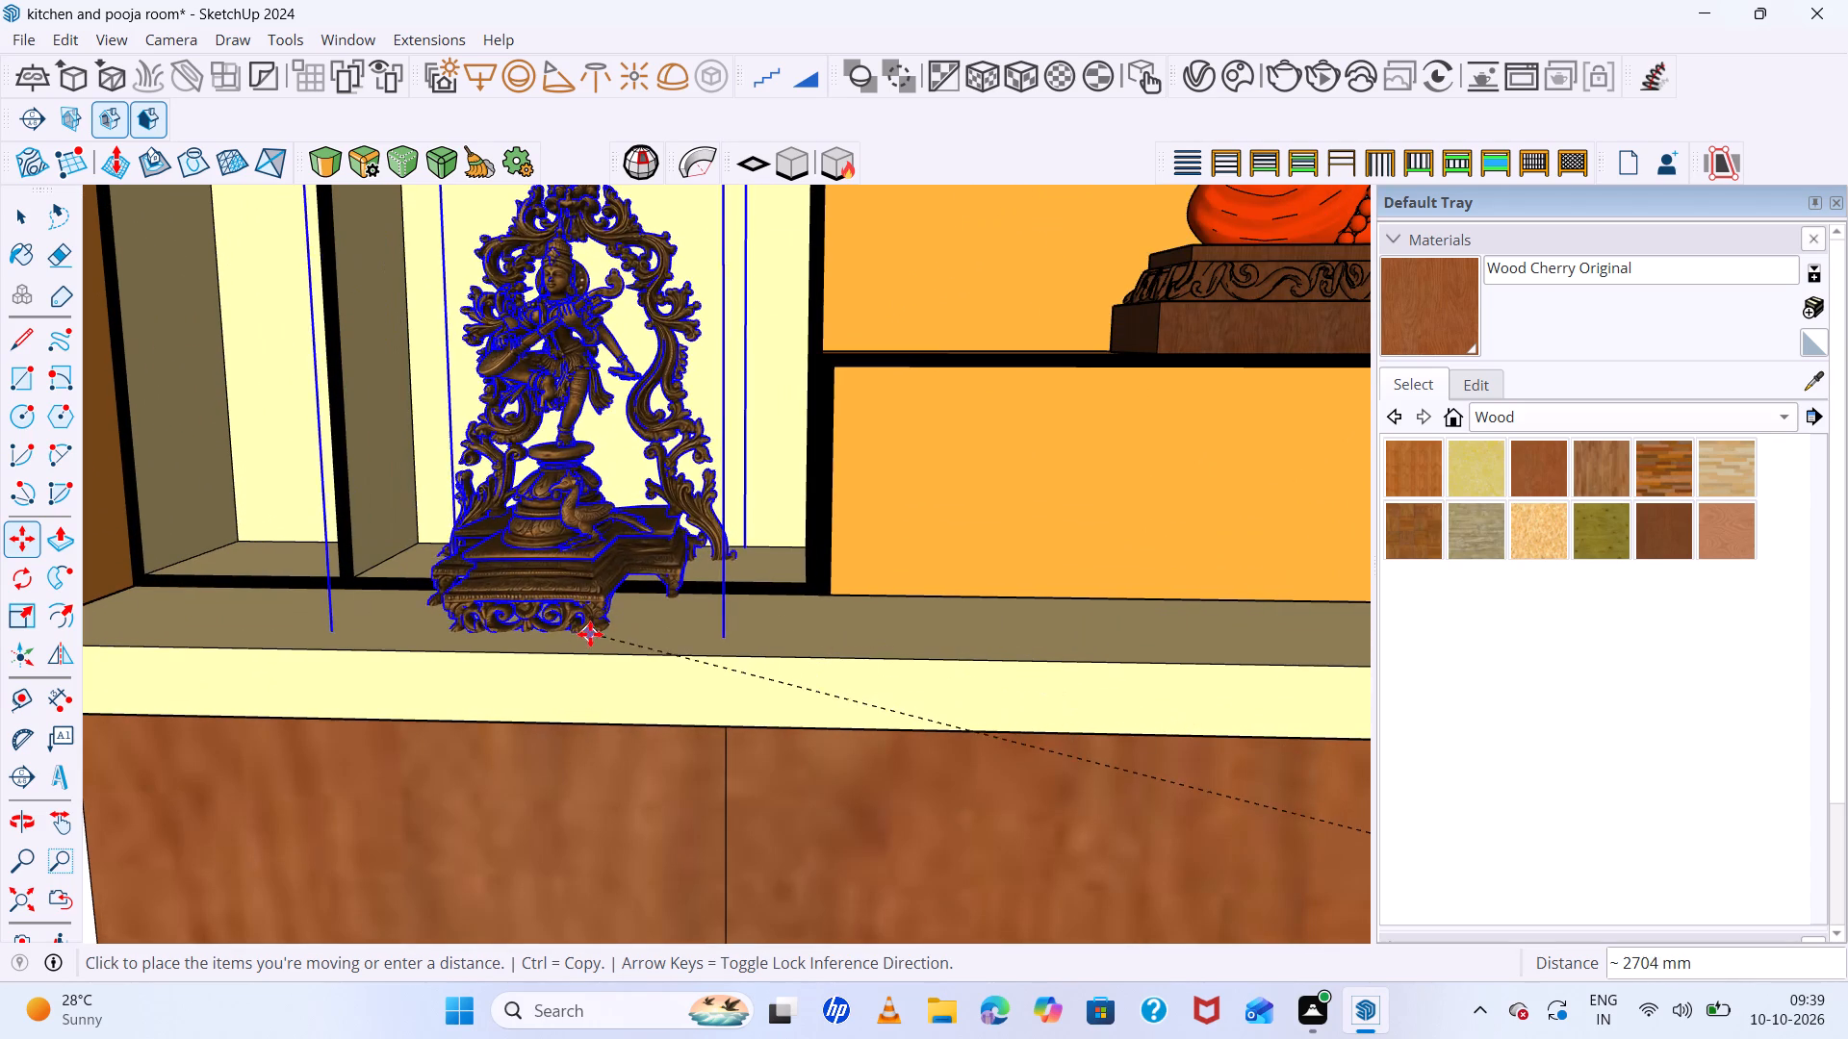
click(585, 636)
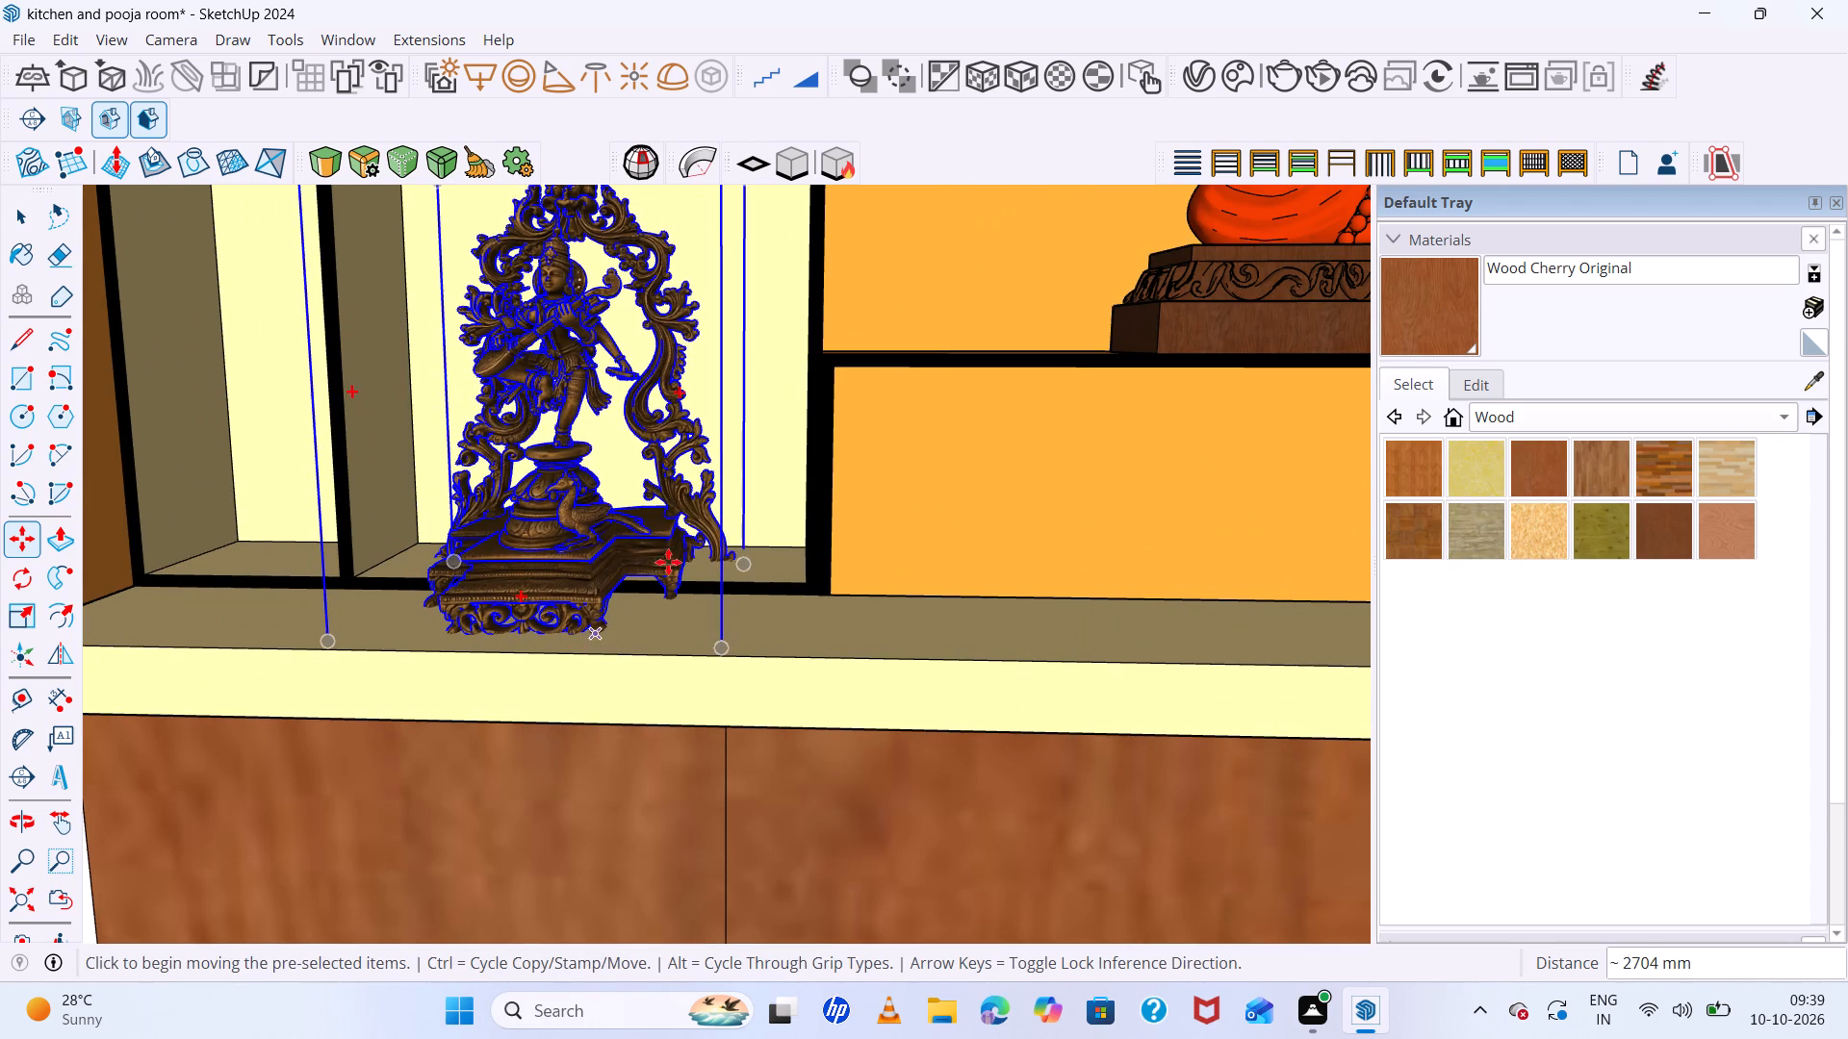
Narrow the statue in its shelf compartment by scaling its width along the red axis by about 0.77.
scroll(598, 503, down, 7)
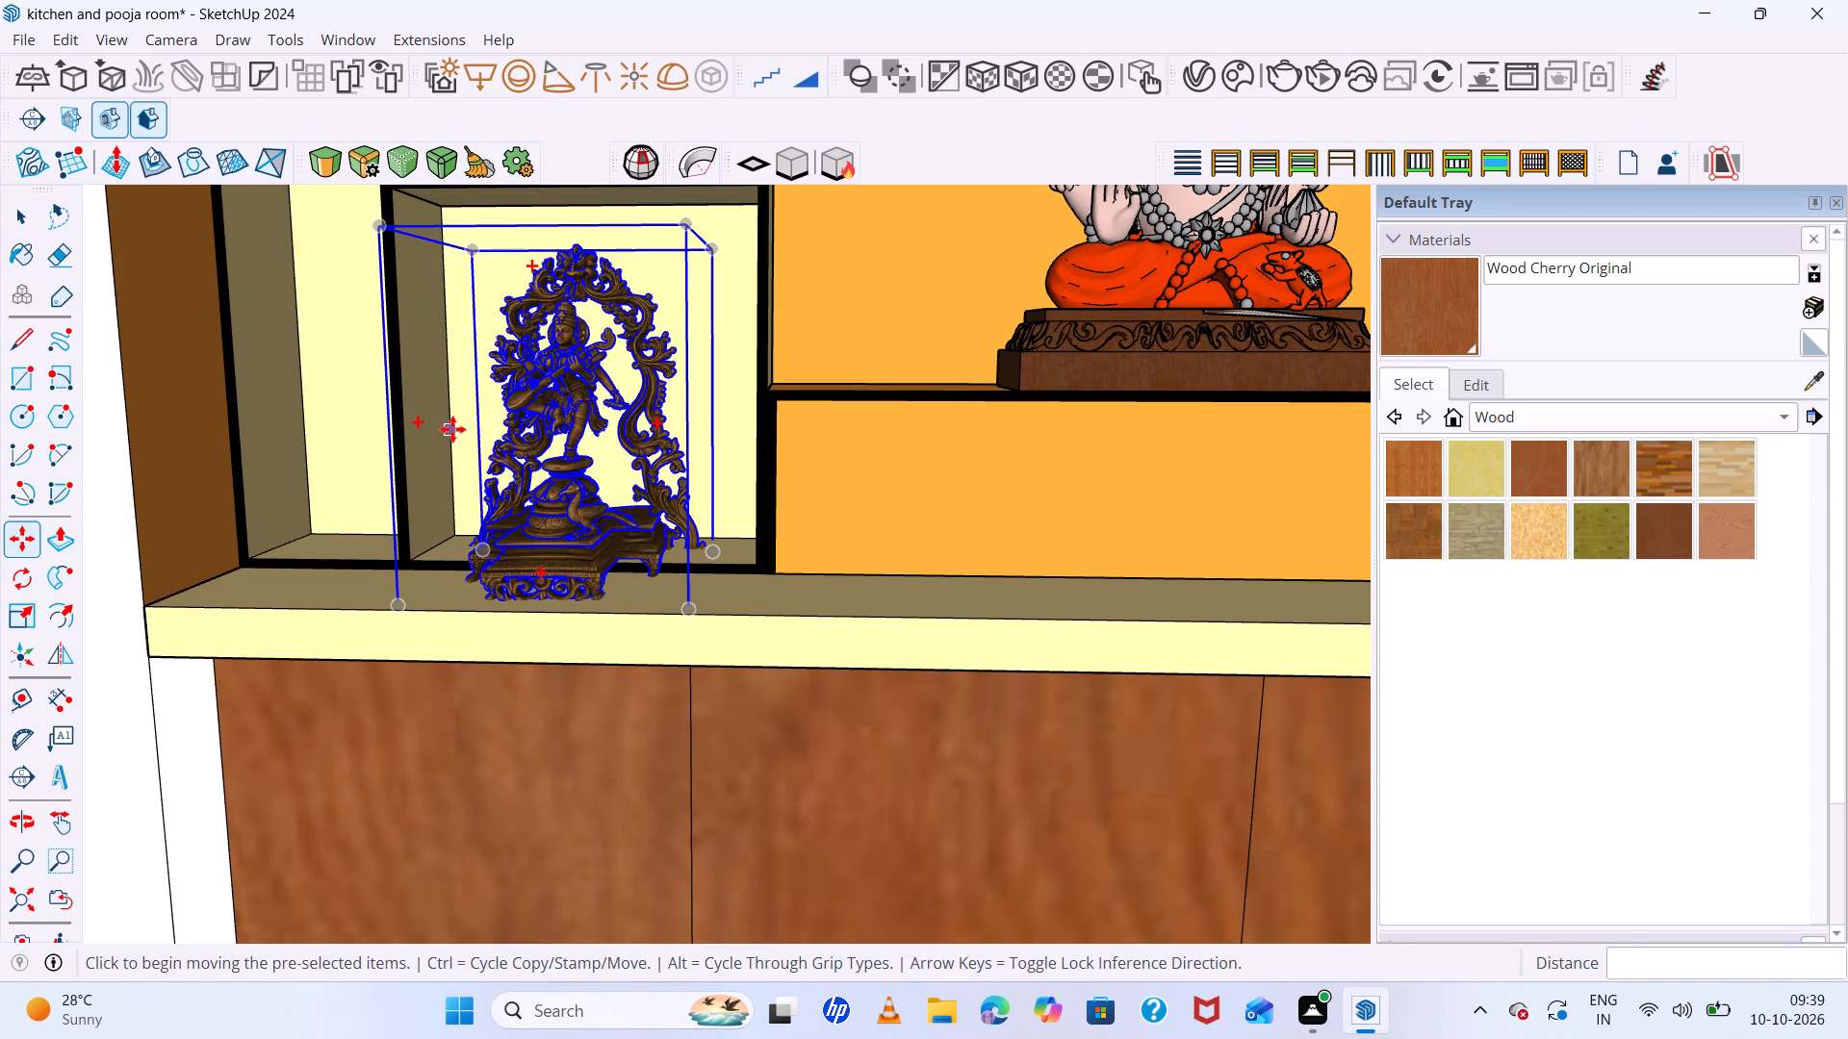
key(s)
click(446, 417)
click(497, 429)
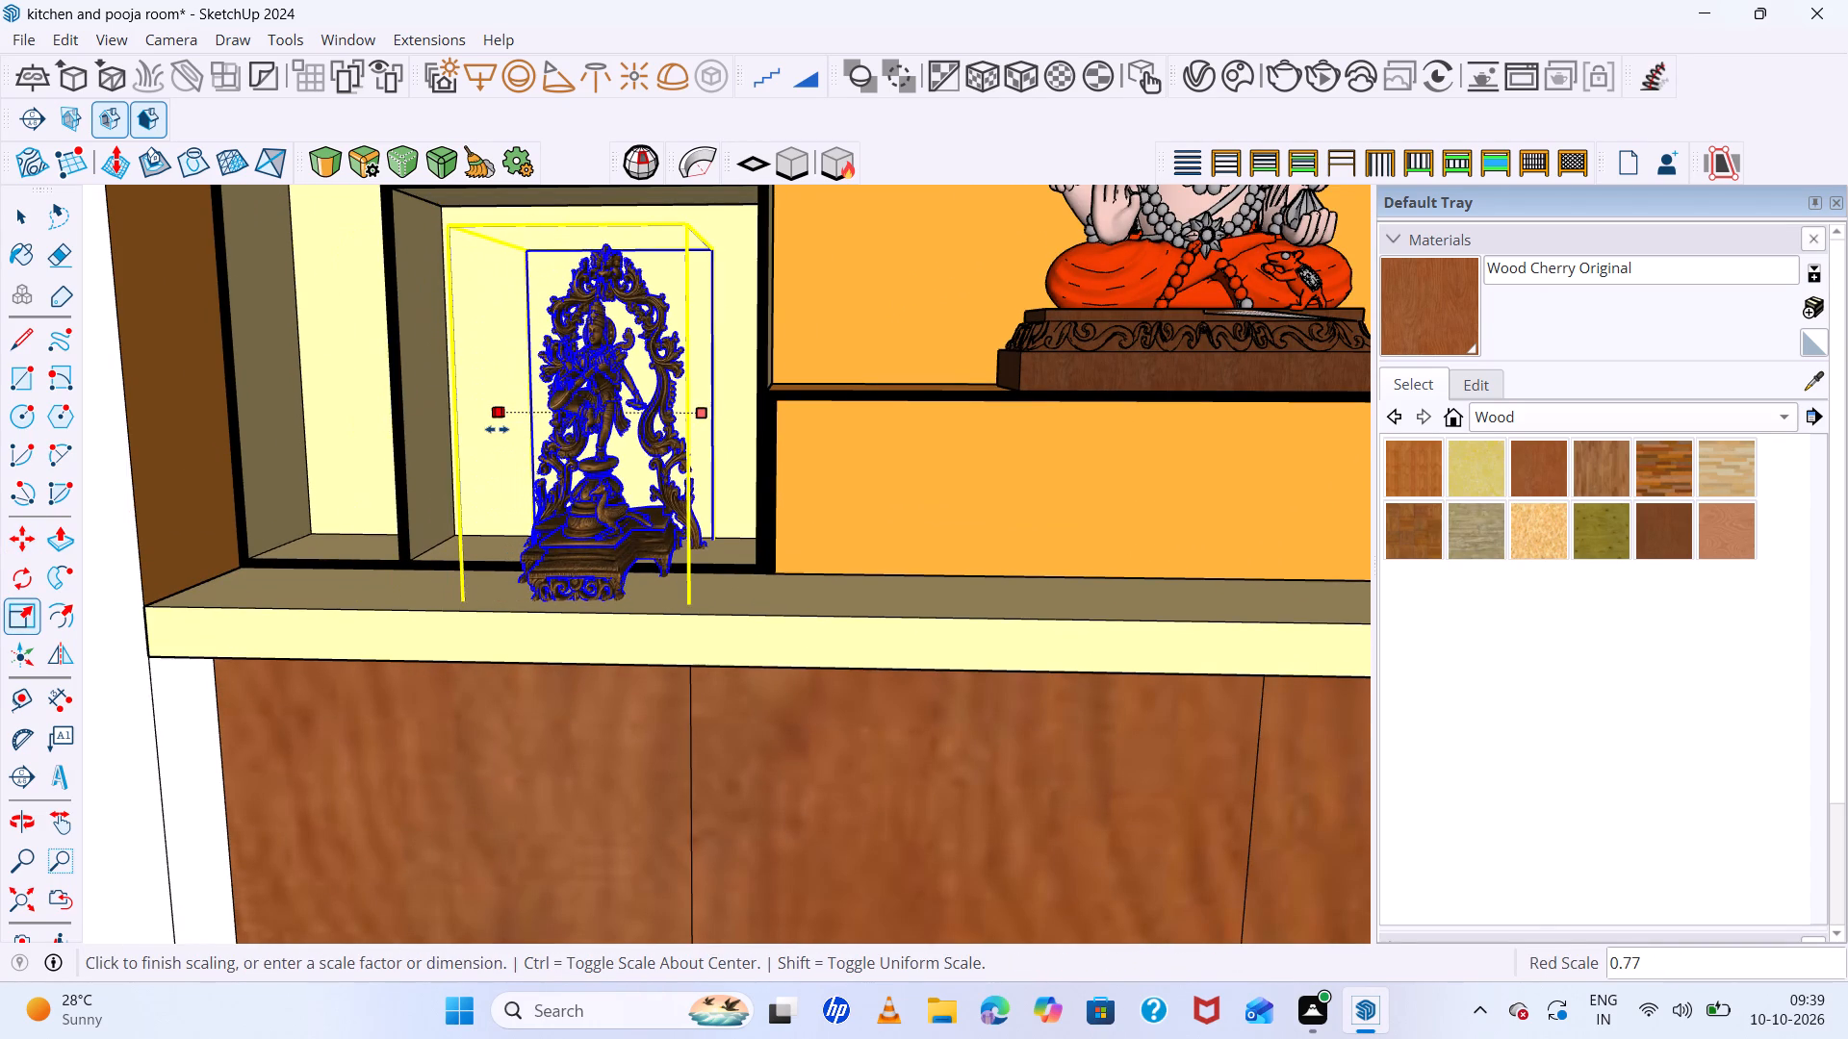
Reduce the statue's depth in its shelf compartment by scaling it along the green axis by about 0.49.
middle_drag(594, 289, 592, 529)
scroll(599, 395, down, 3)
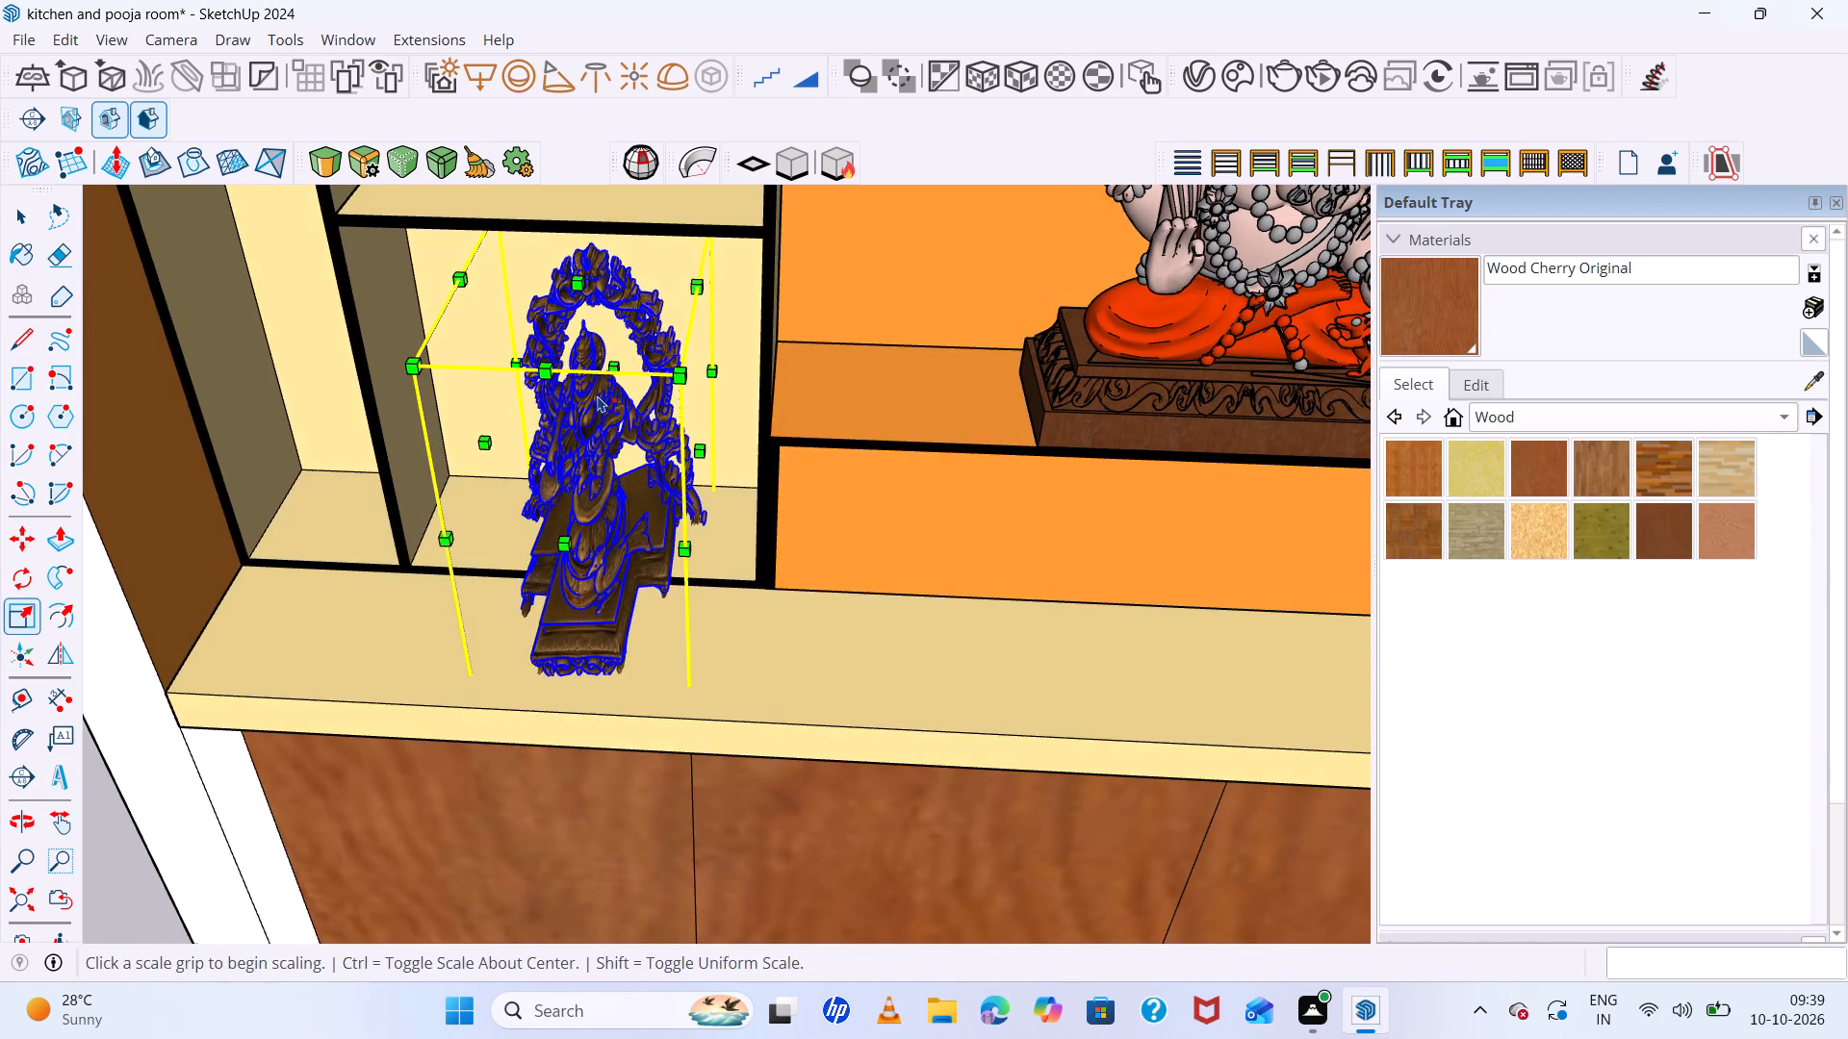
scroll(598, 395, down, 2)
click(567, 375)
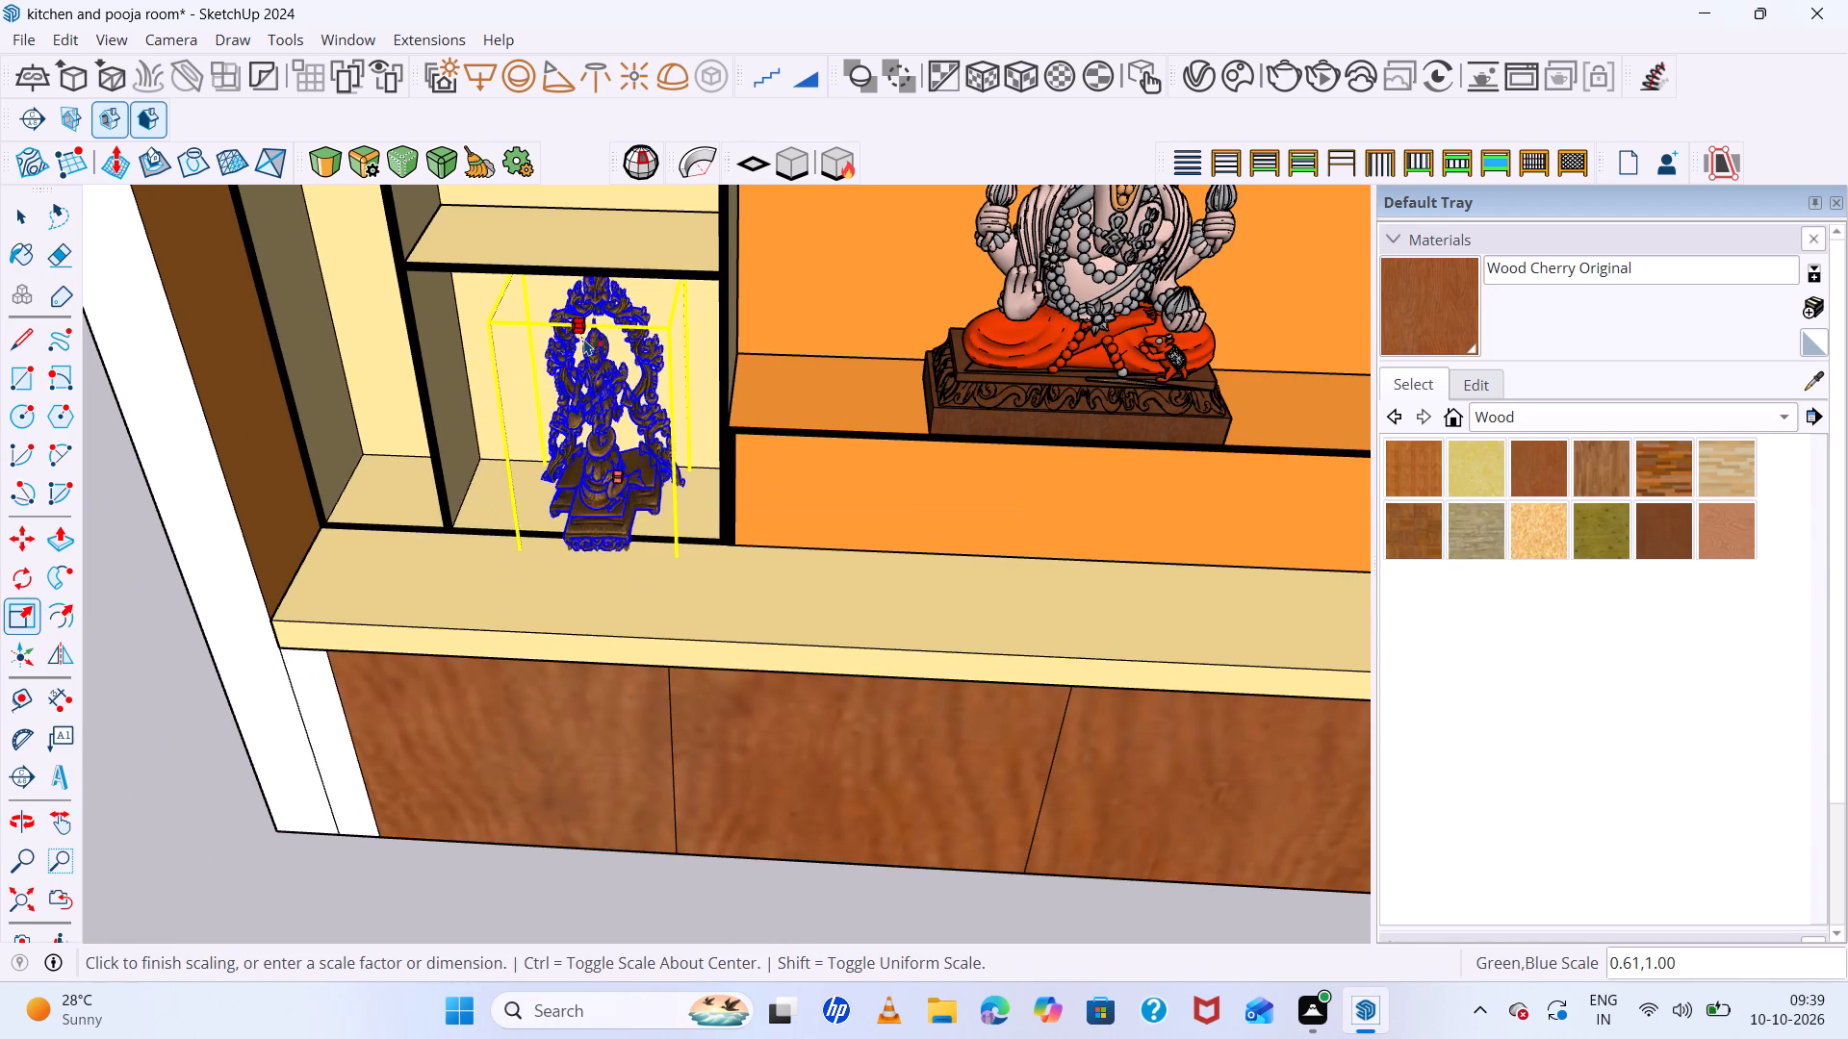
click(586, 333)
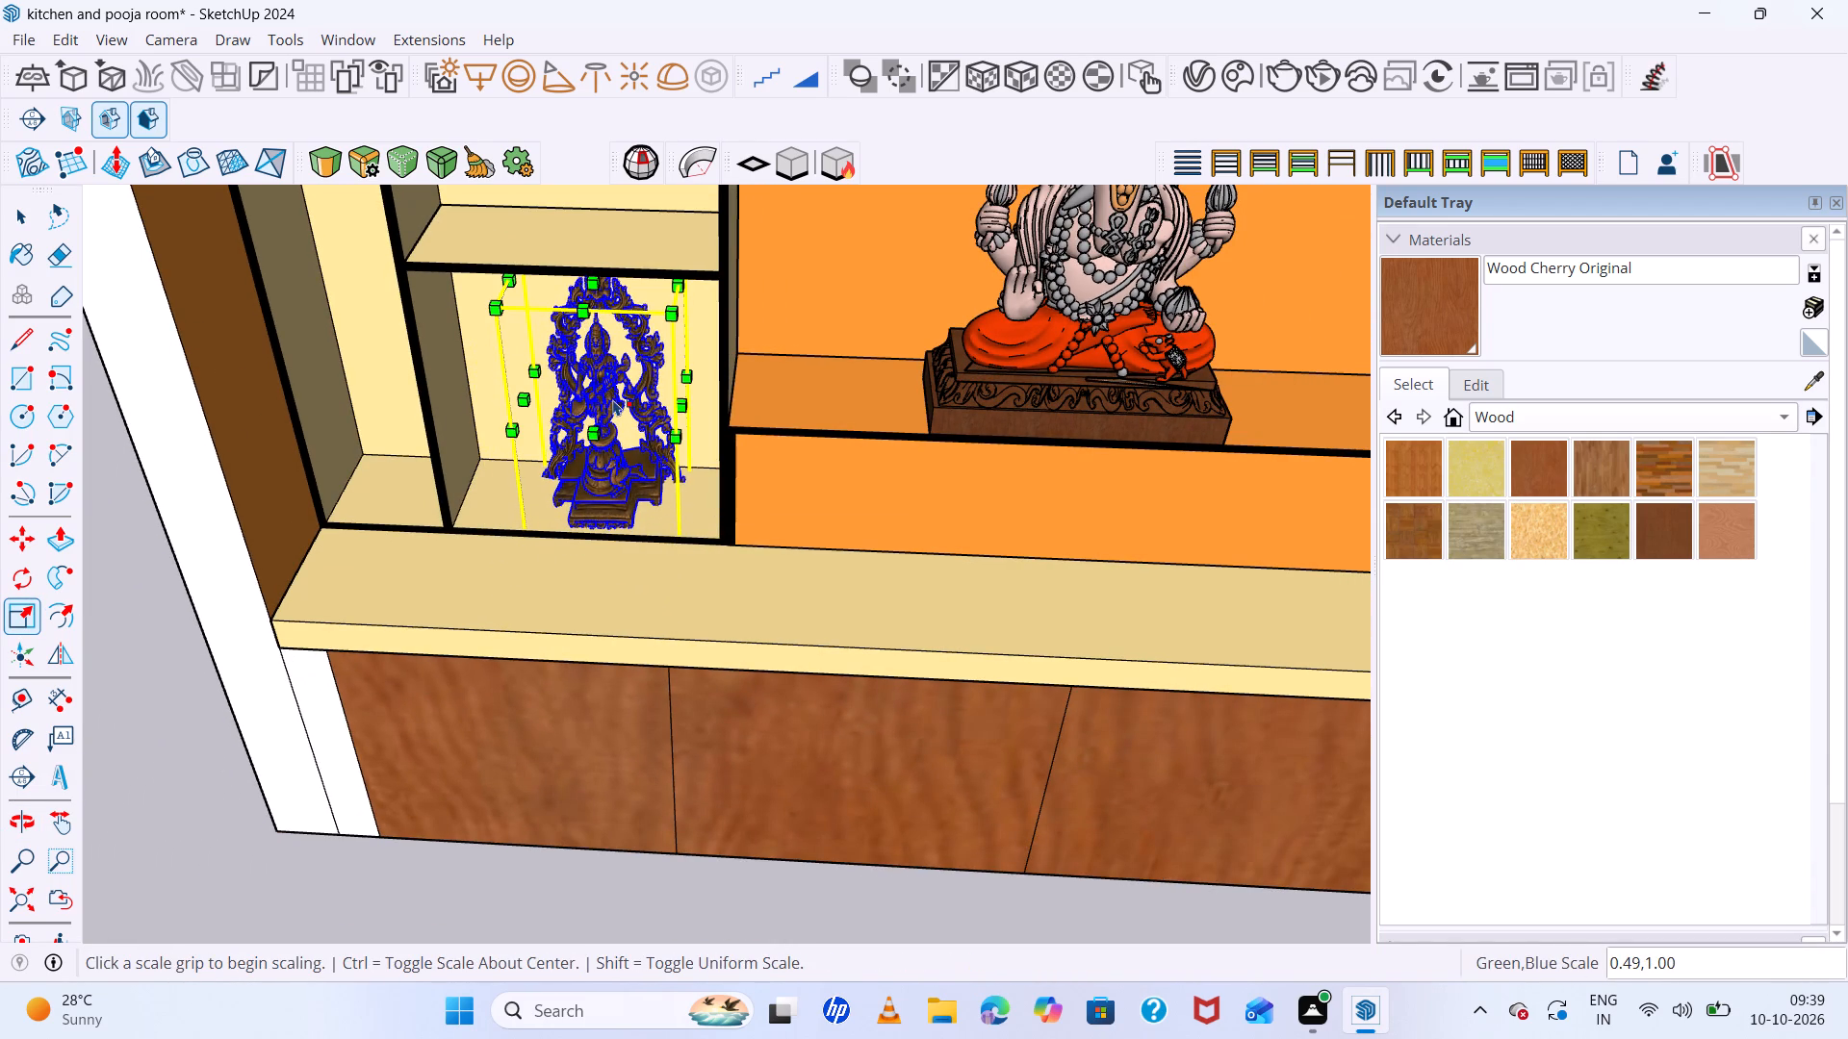
Move the statue about 154 mm forward, out of the bottom compartment toward the counter's front edge.
key(m)
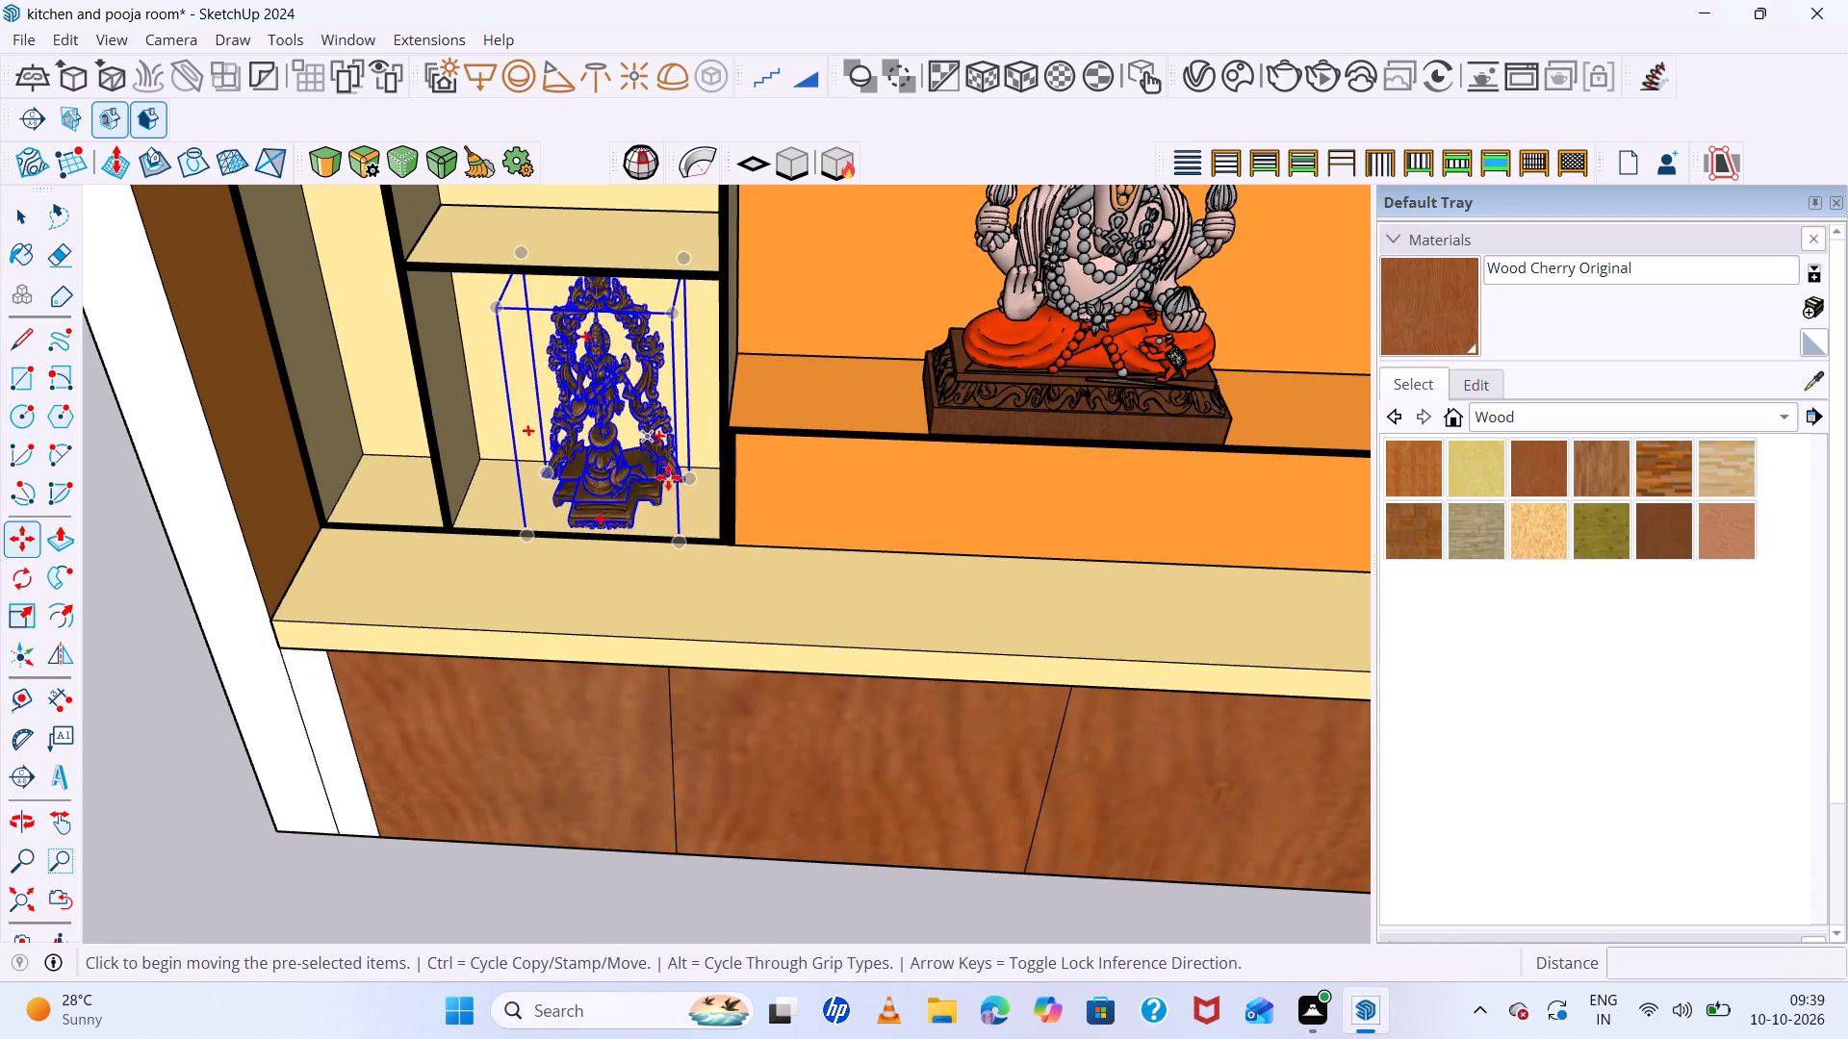
click(672, 475)
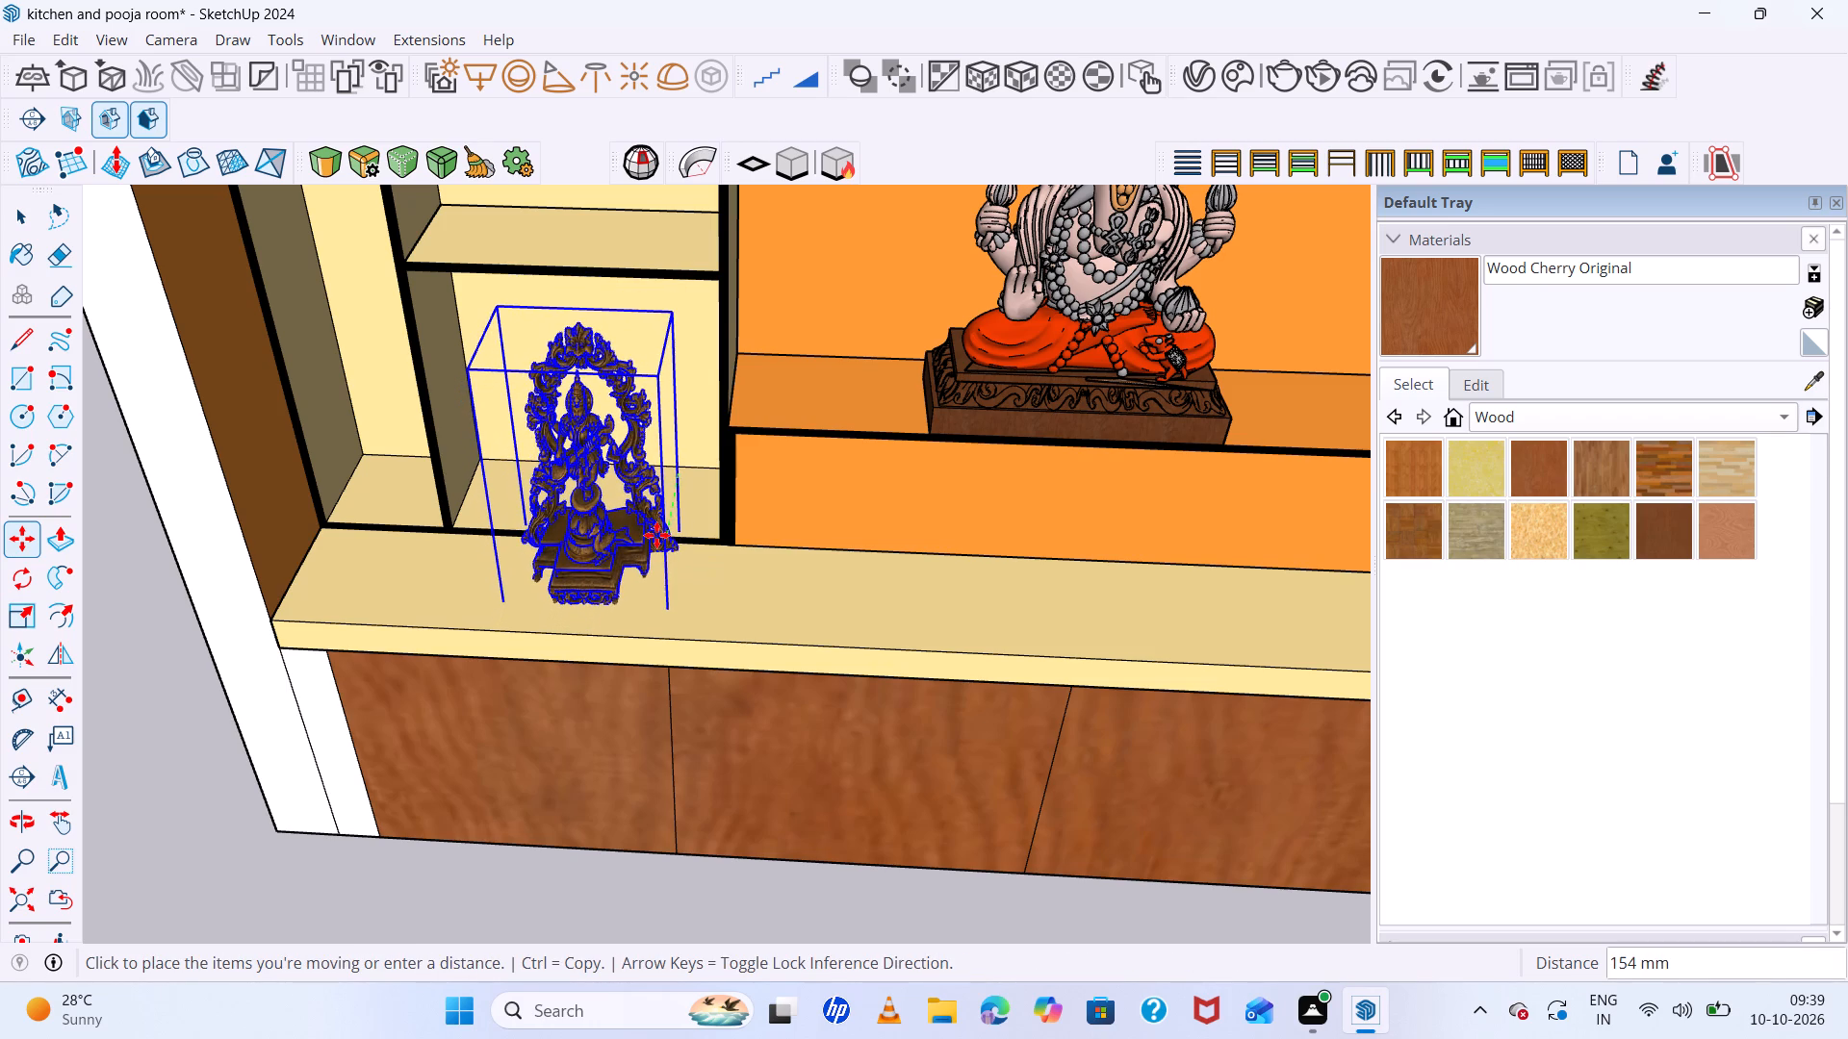
click(656, 535)
Reduce the statue's depth again with a green-axis scale factor of about 0.47.
key(s)
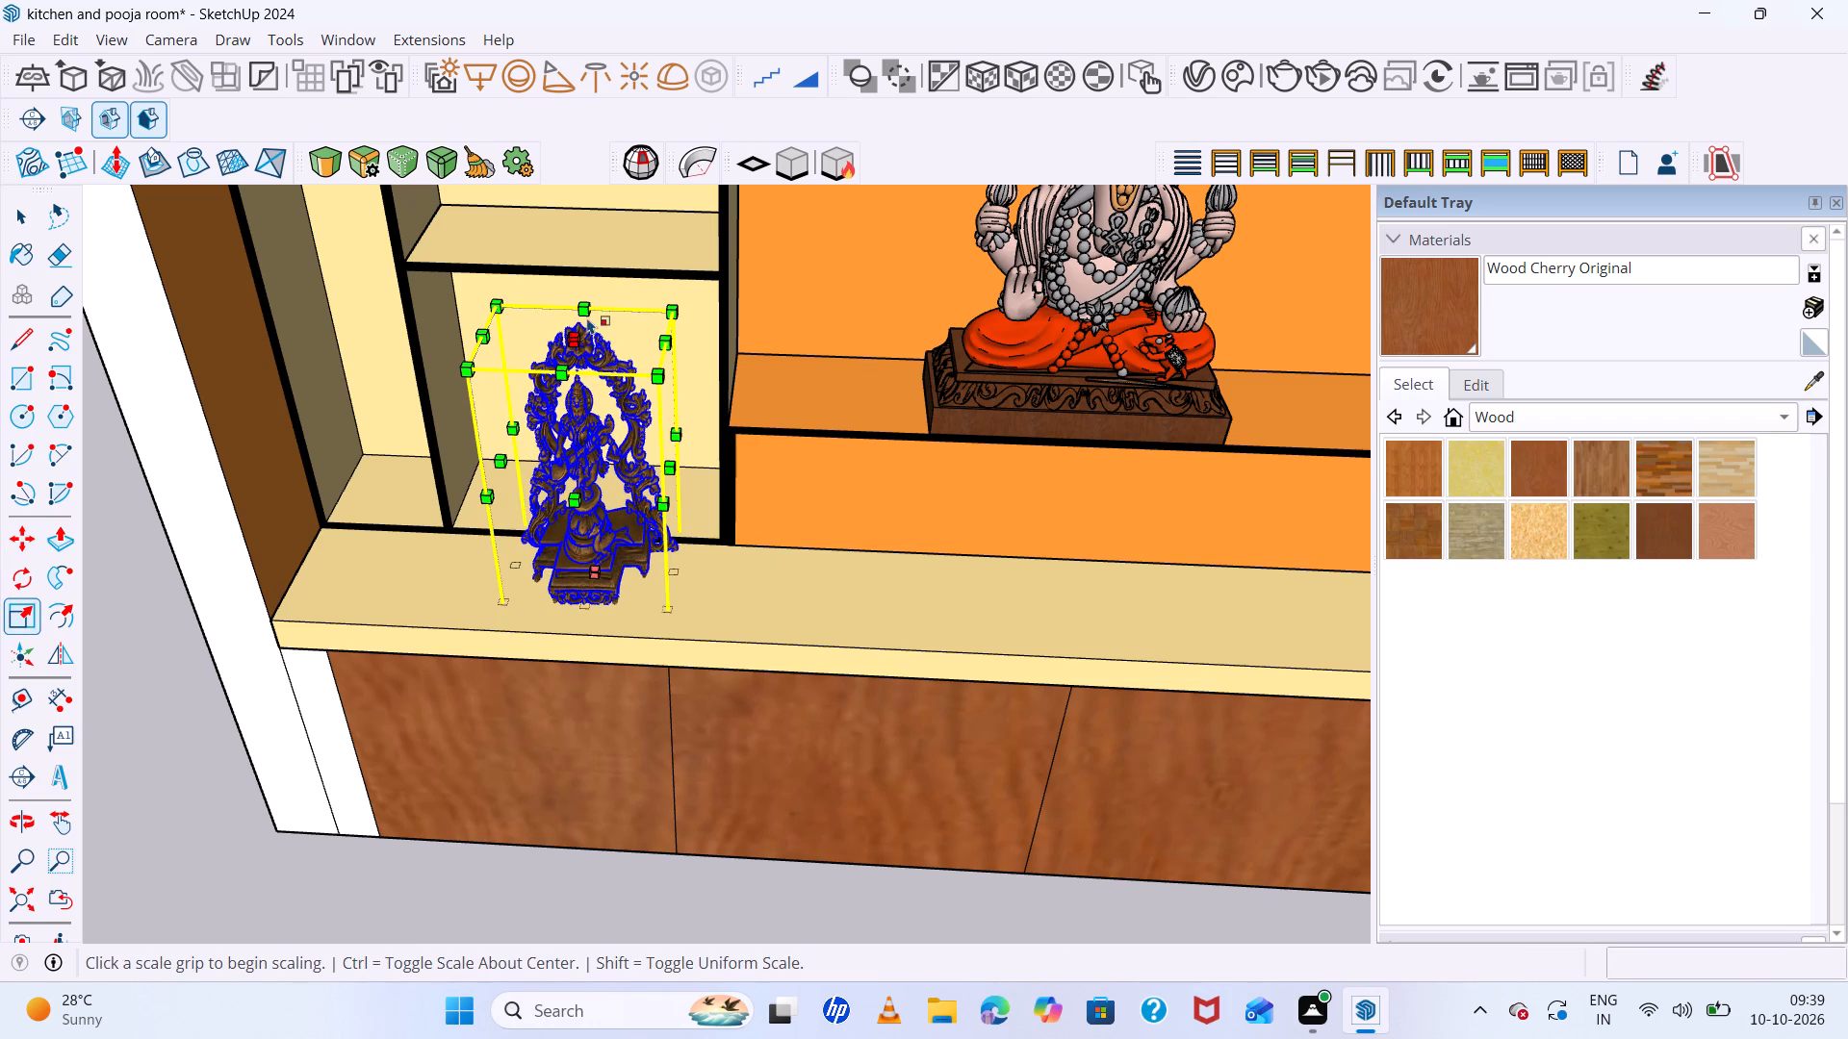
click(592, 307)
key(space)
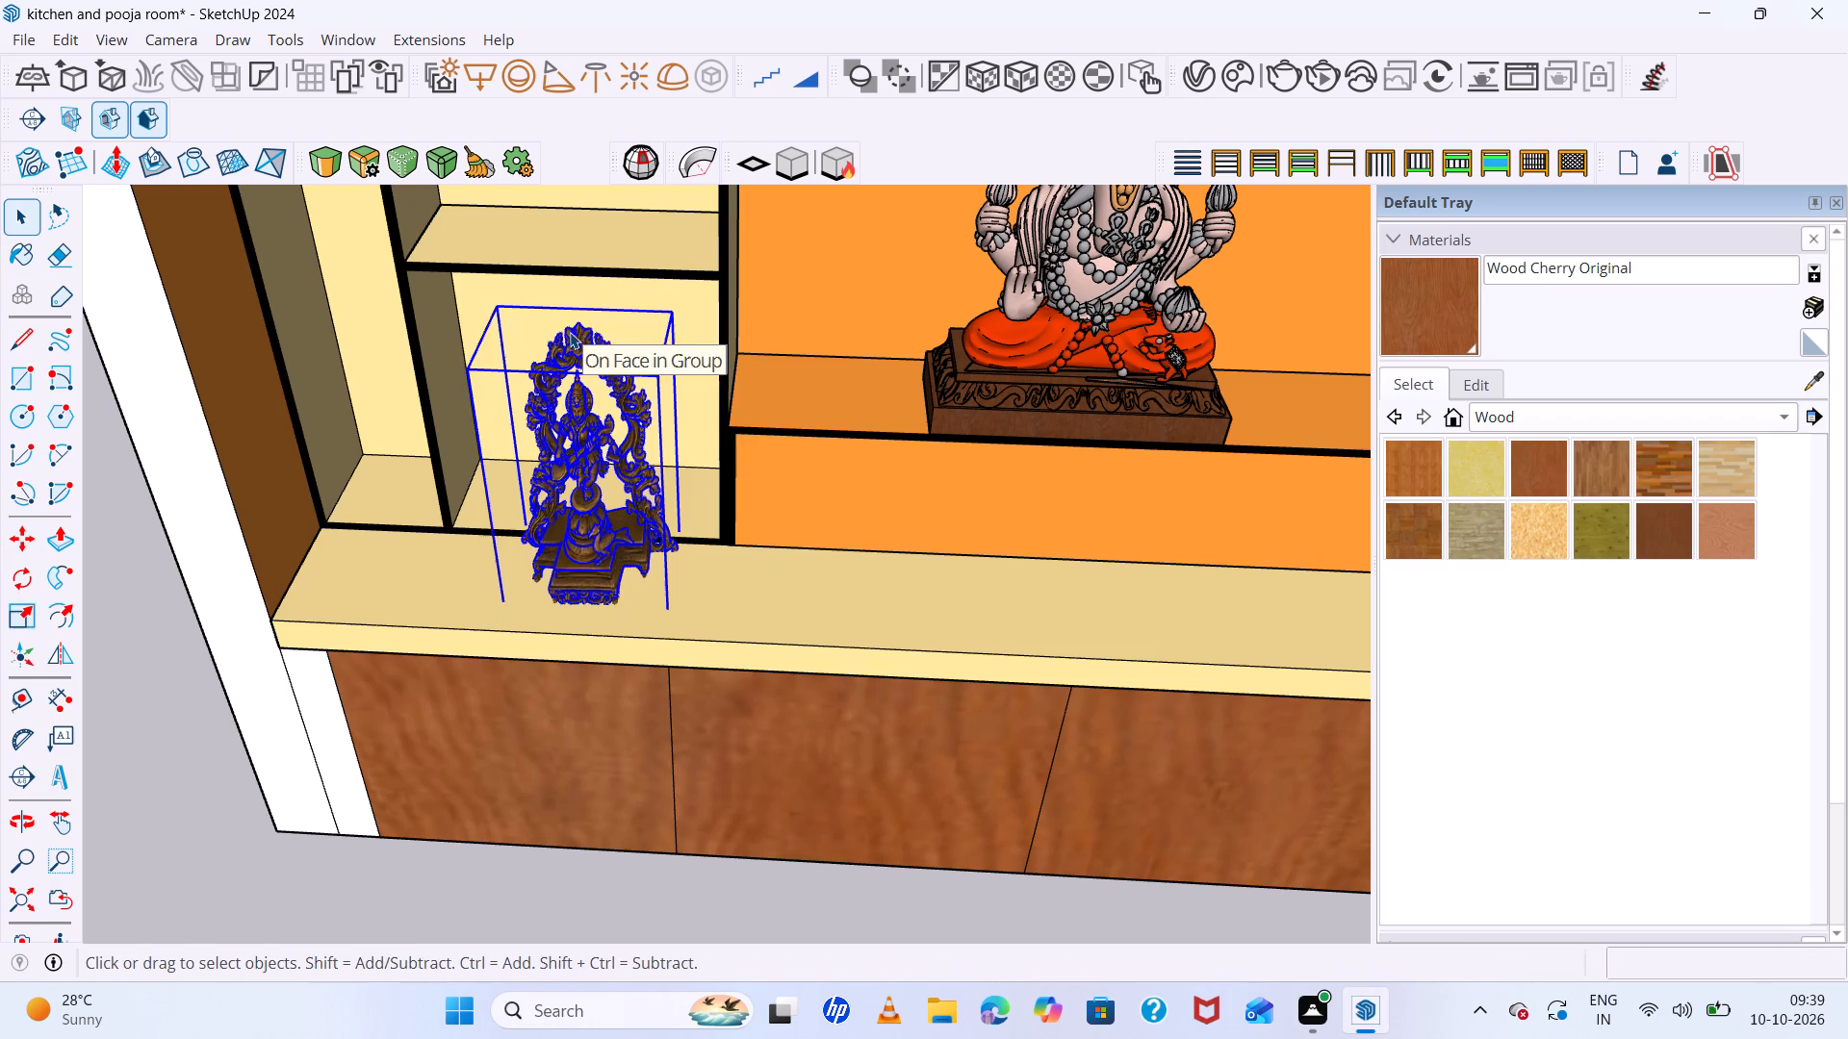
key(s)
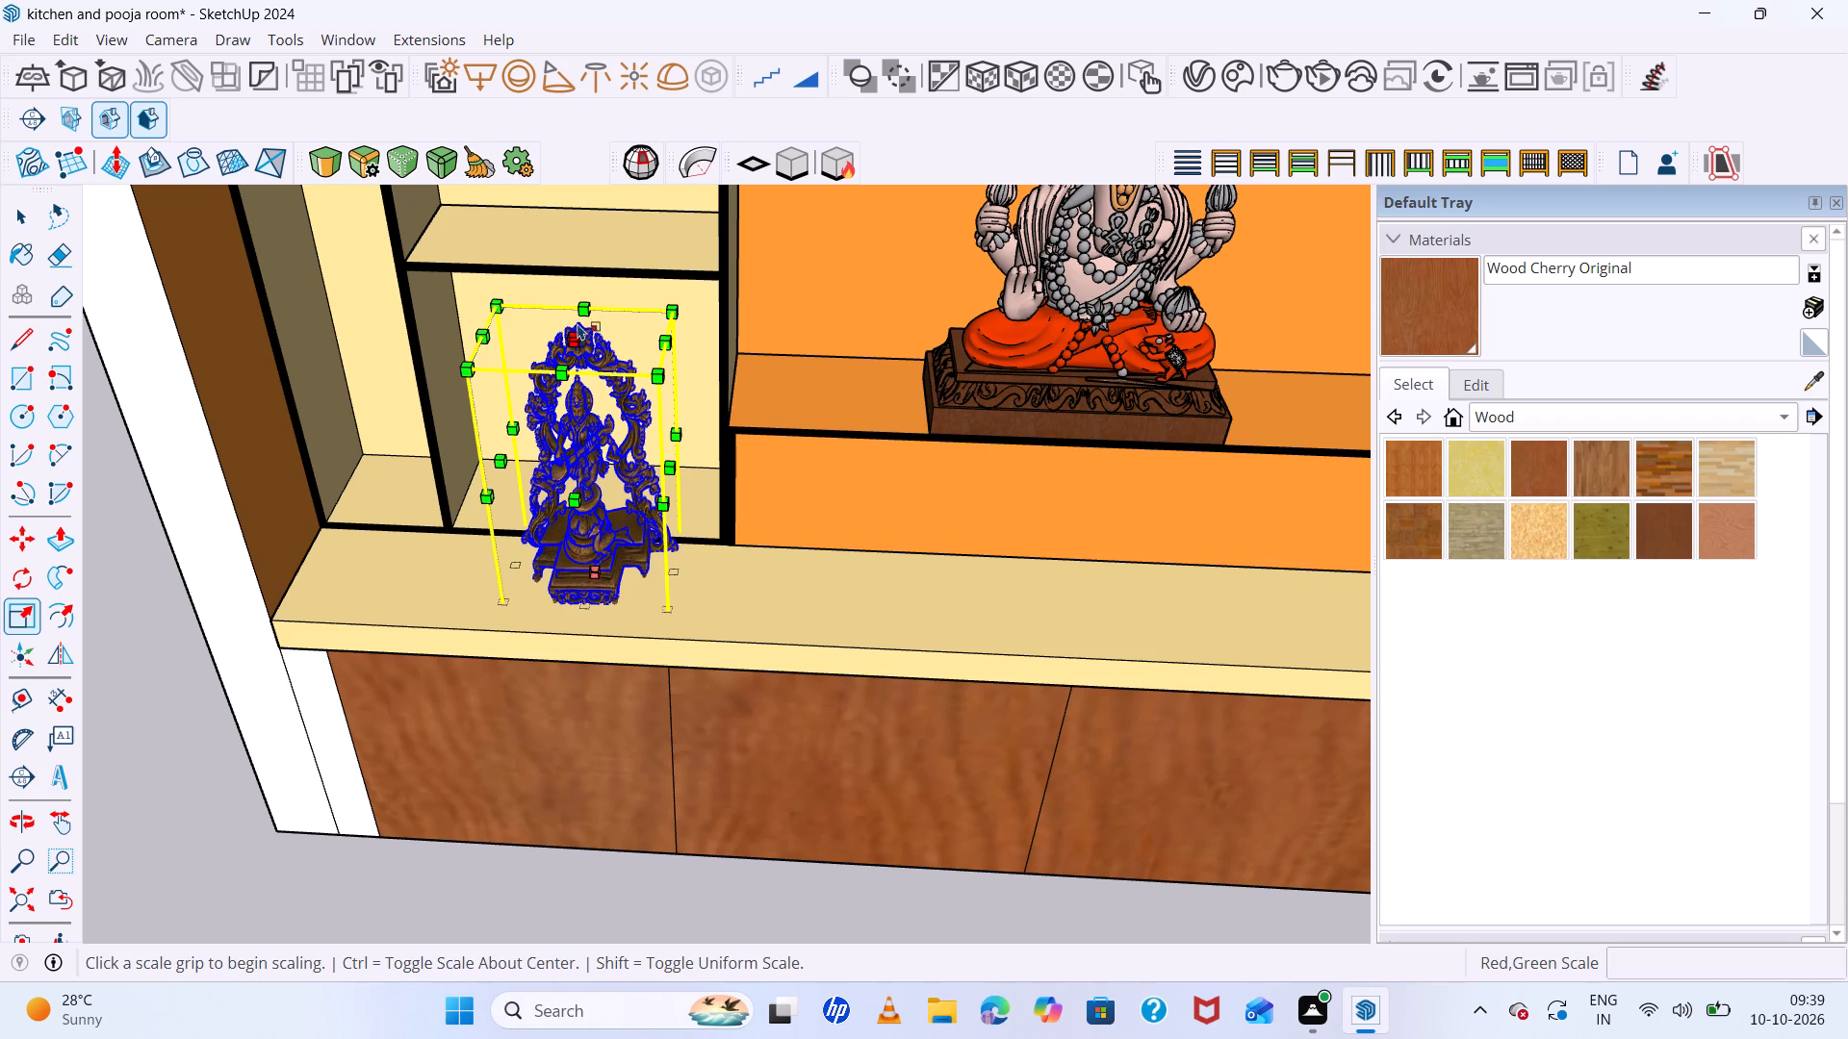
click(583, 308)
key(space)
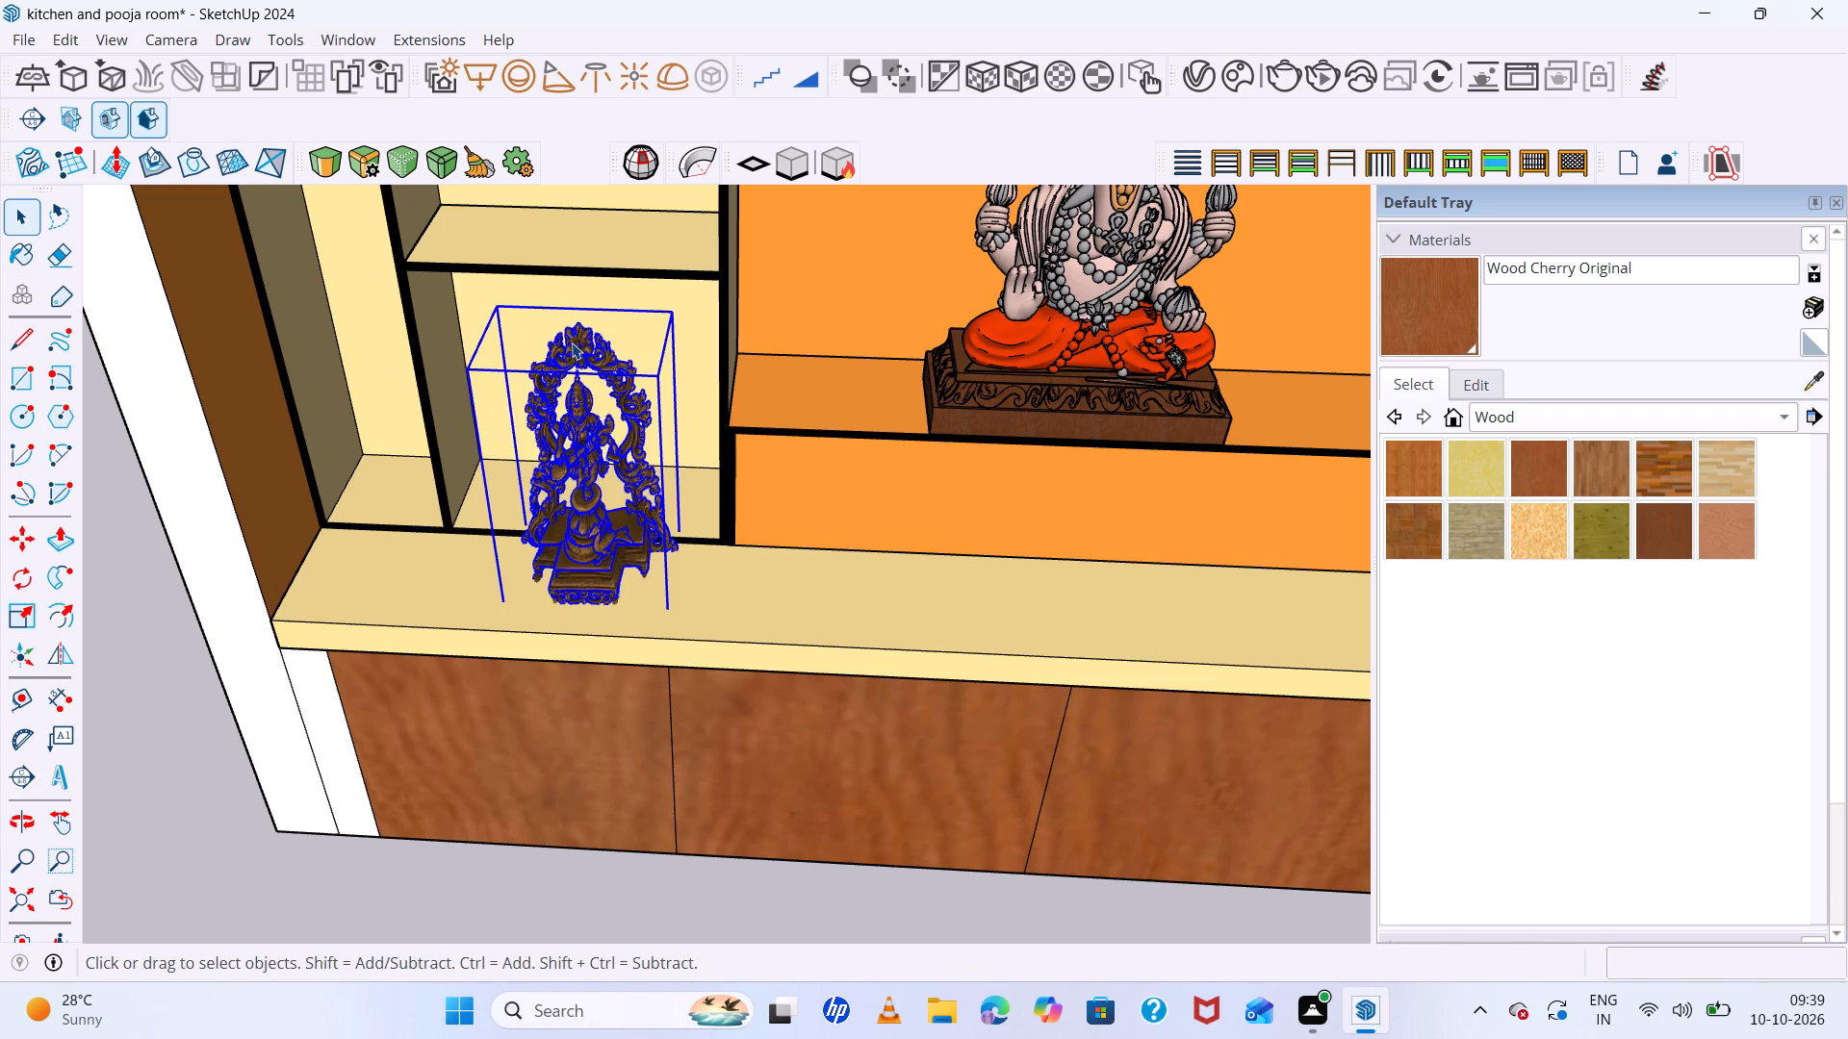
key(s)
click(566, 369)
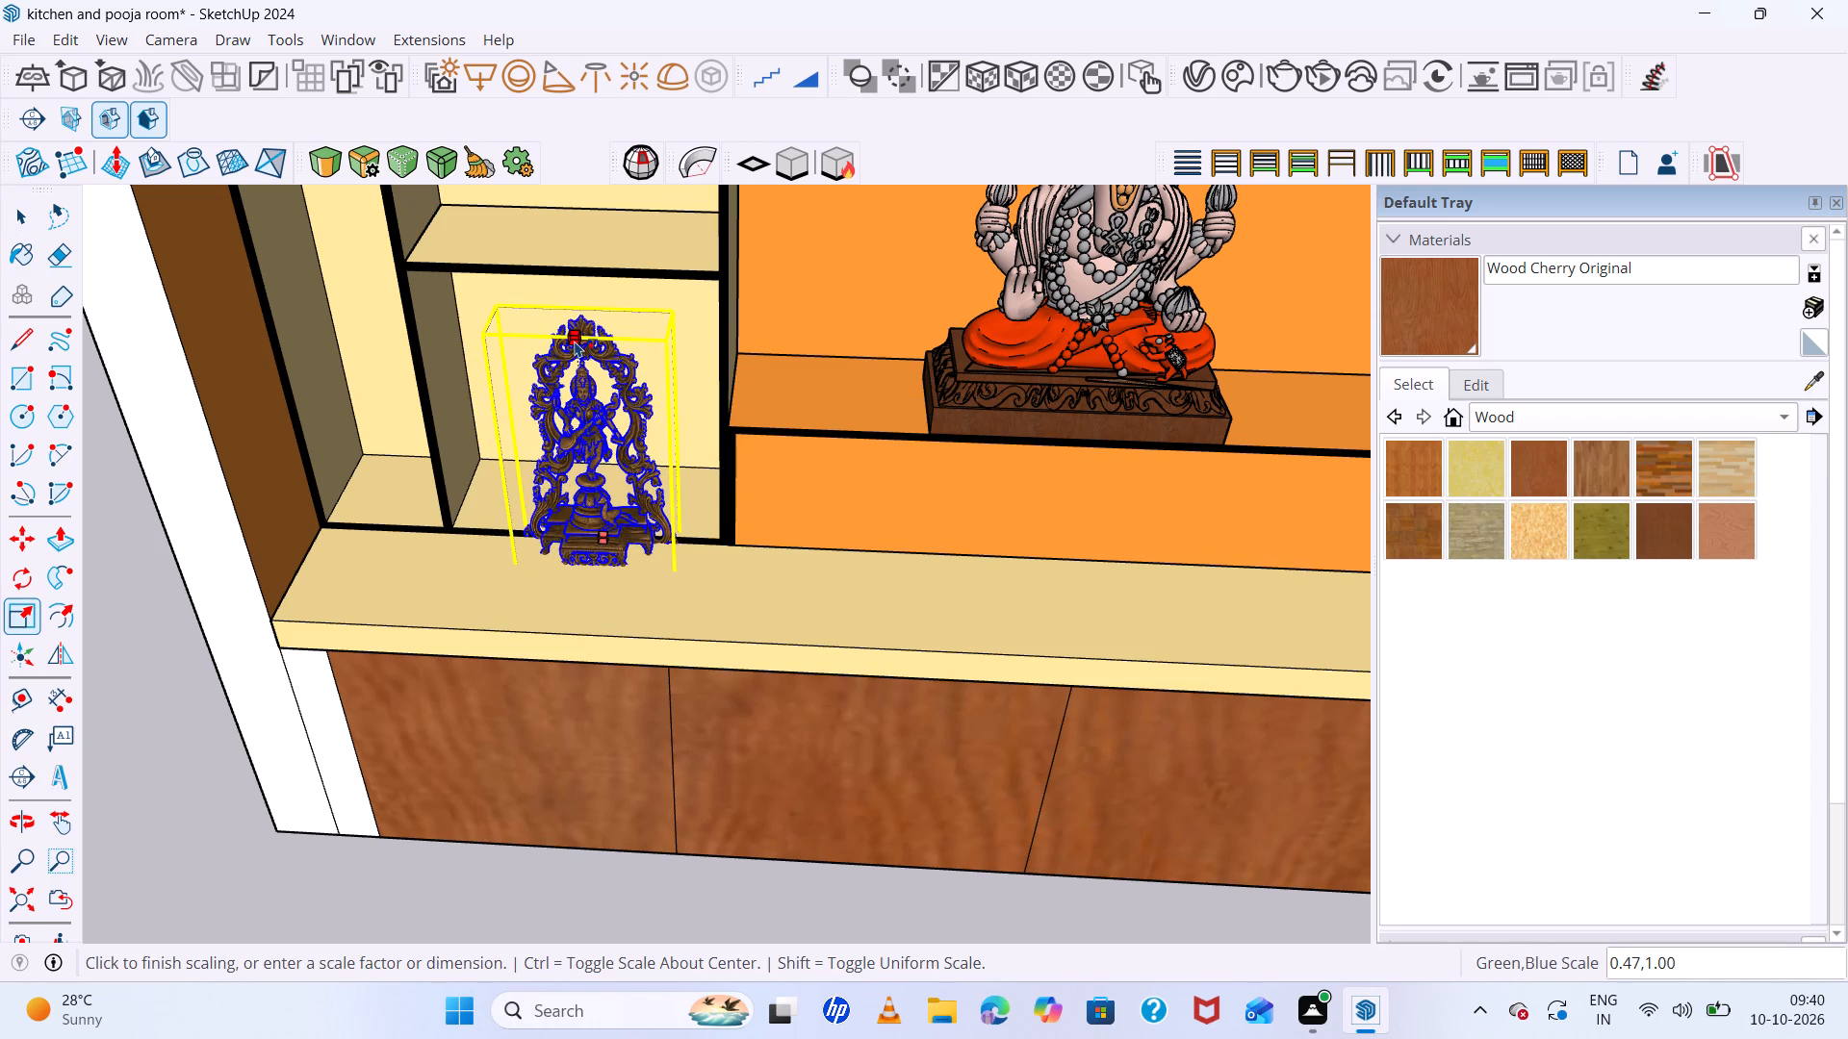
click(575, 341)
Shrink the statue further, scaling its width by about 0.77 and its height by about 0.83.
click(678, 448)
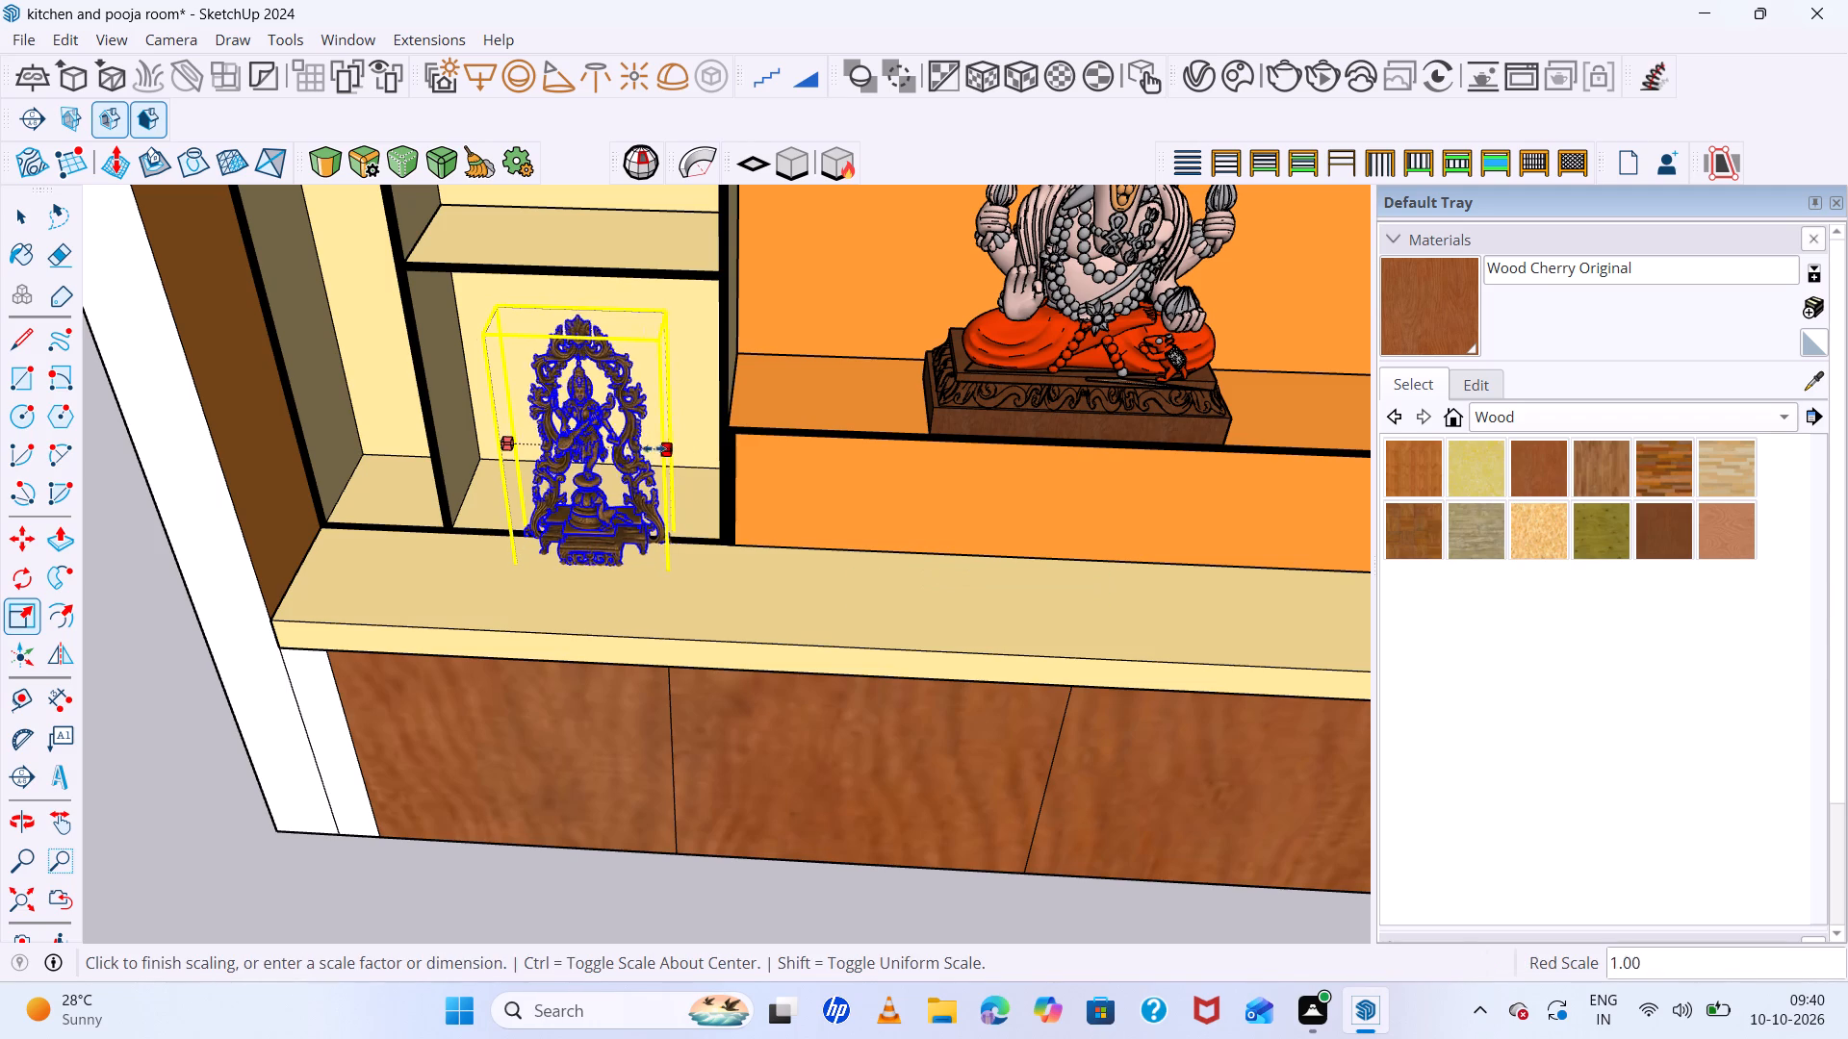
click(635, 445)
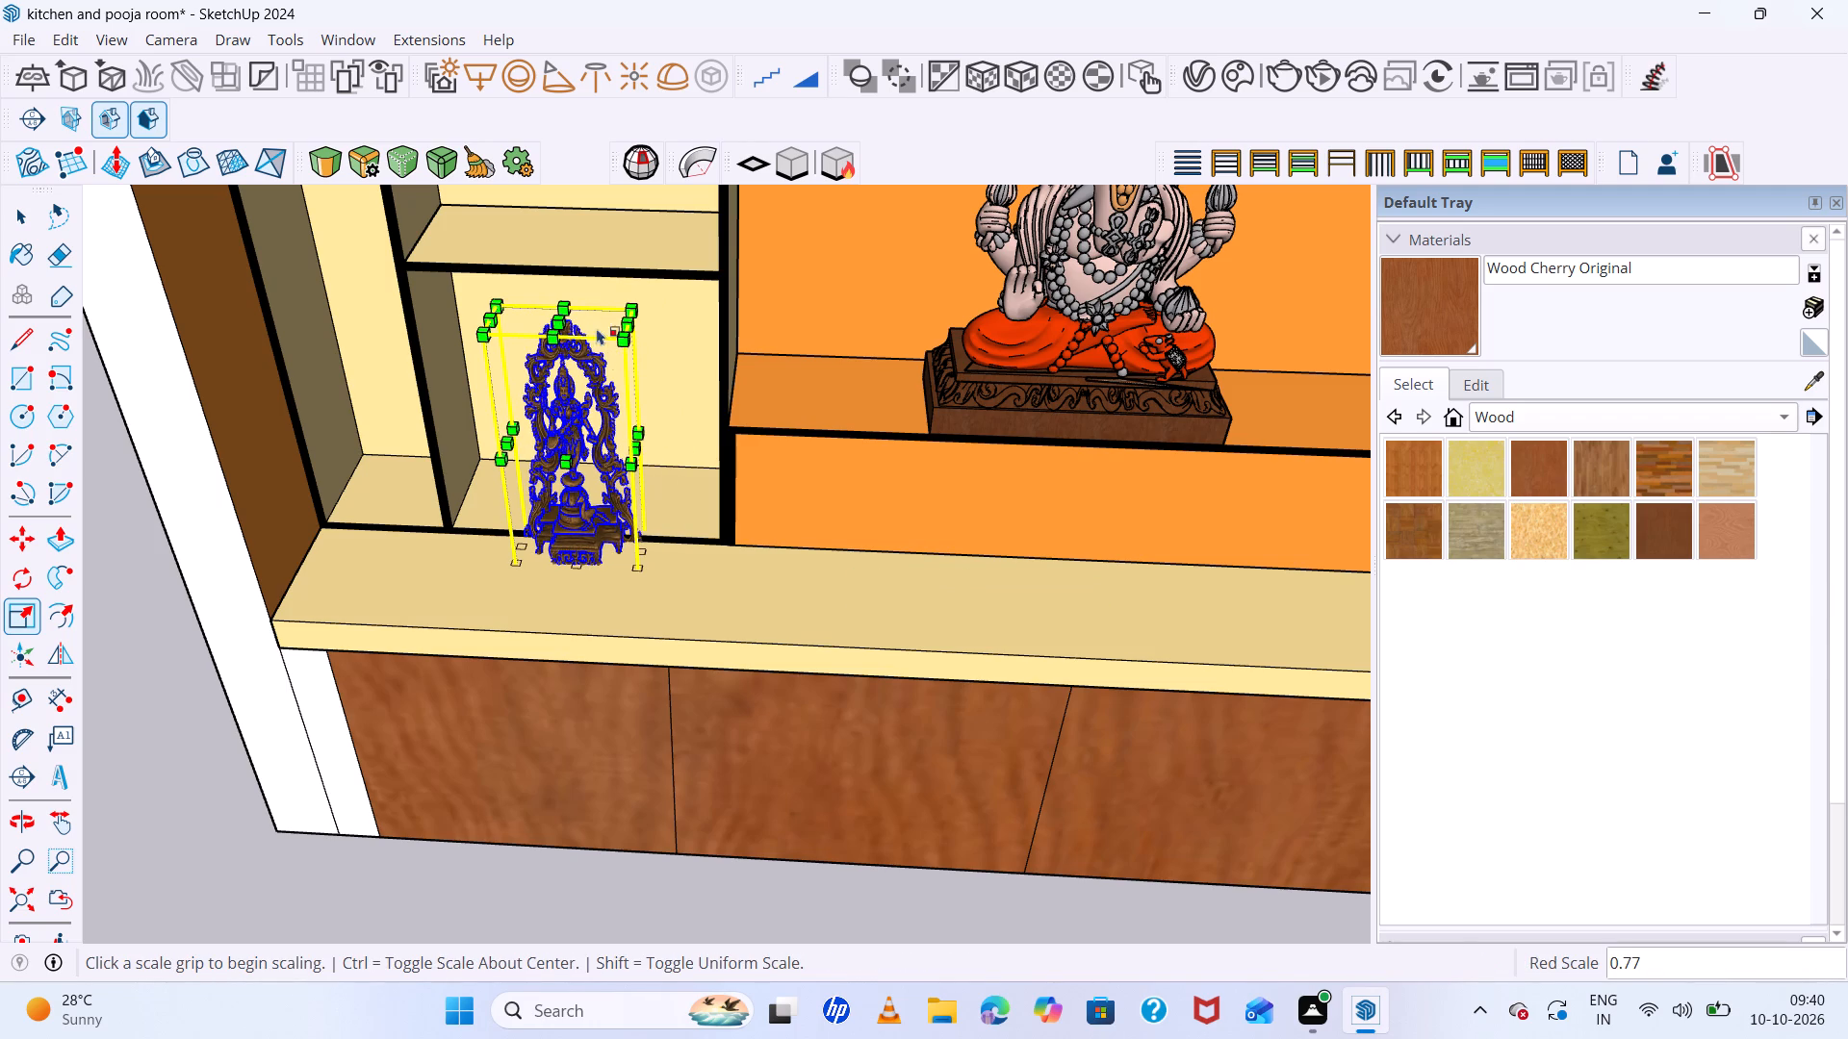
click(565, 317)
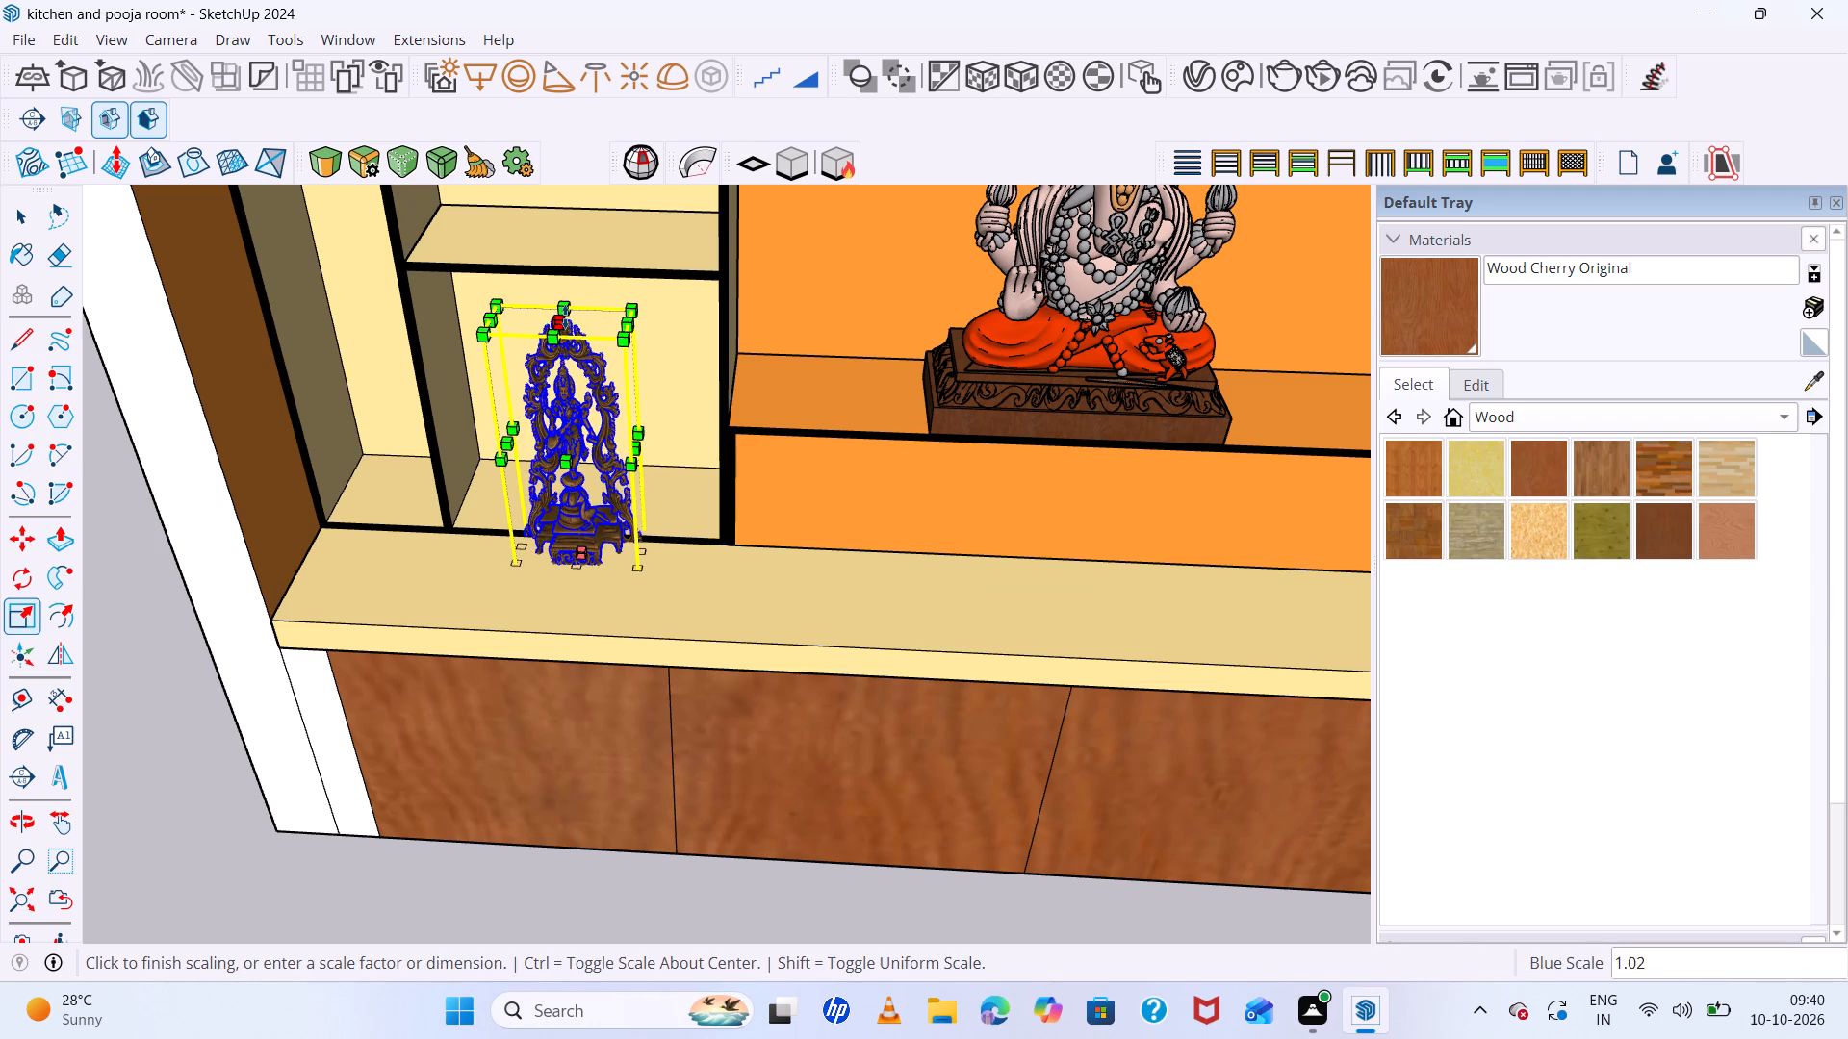
click(560, 367)
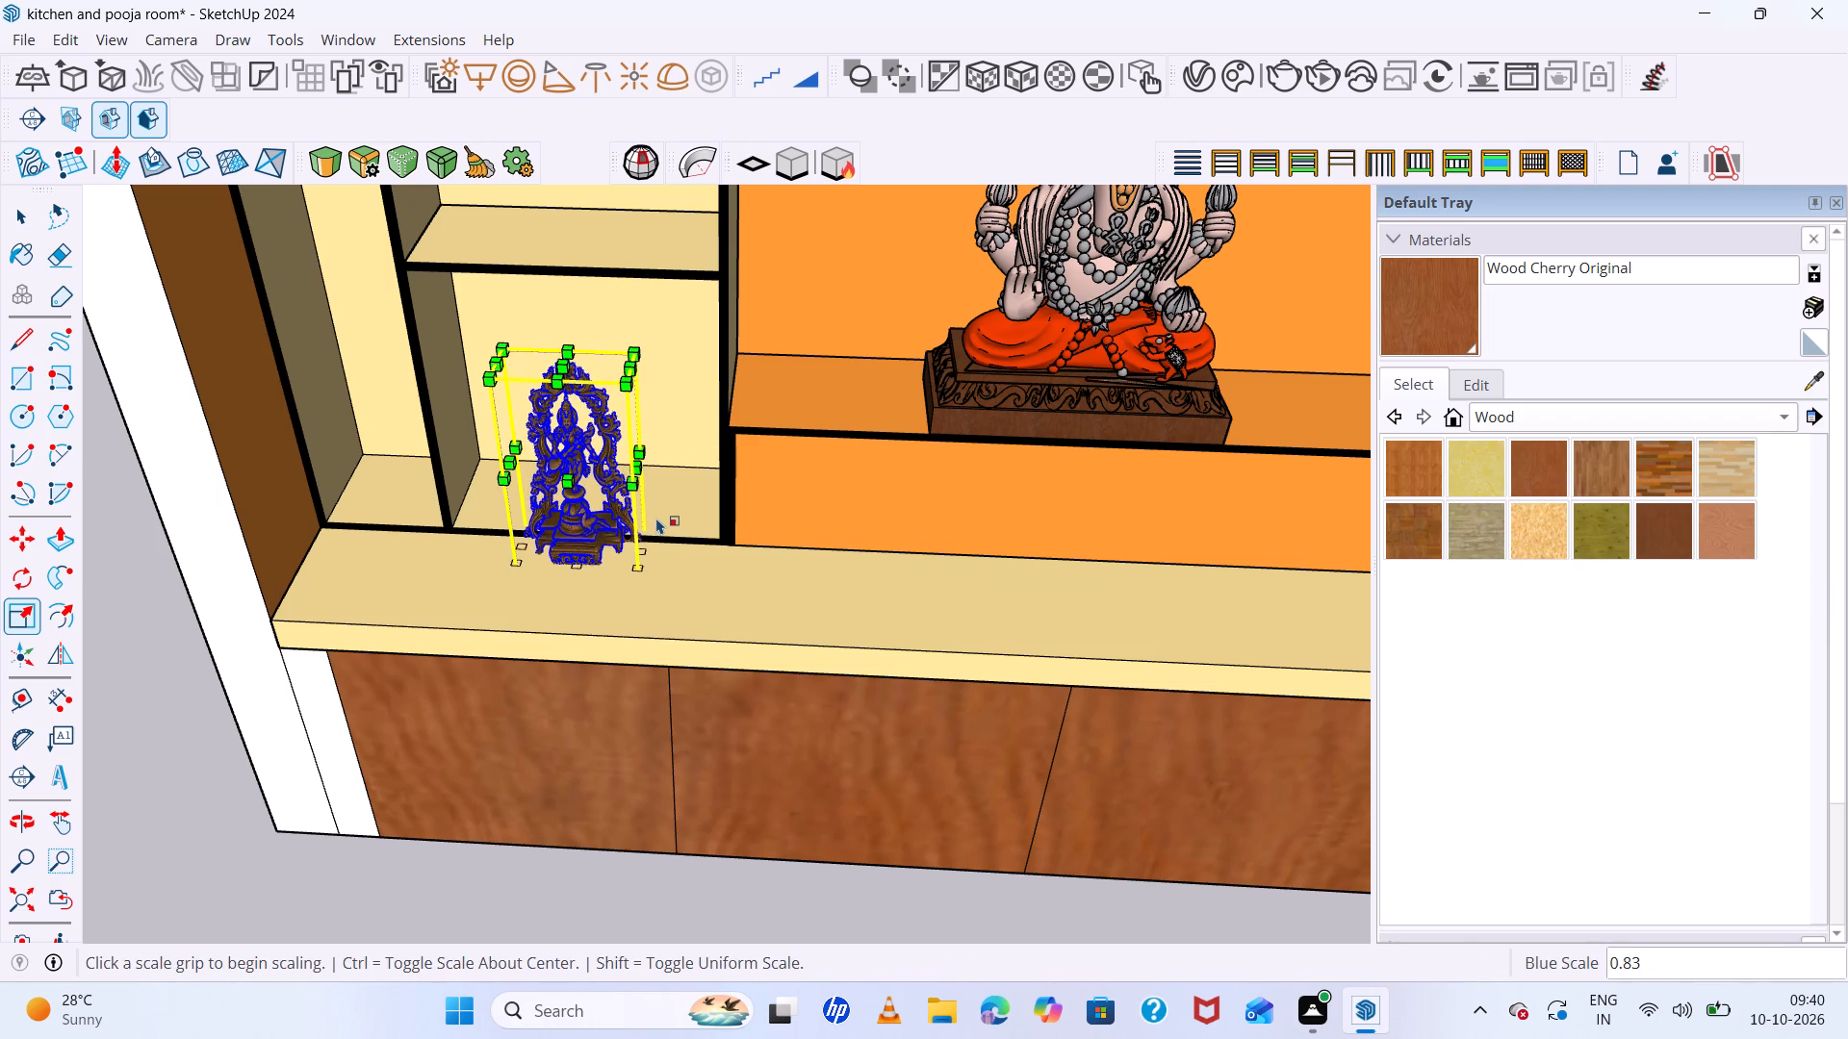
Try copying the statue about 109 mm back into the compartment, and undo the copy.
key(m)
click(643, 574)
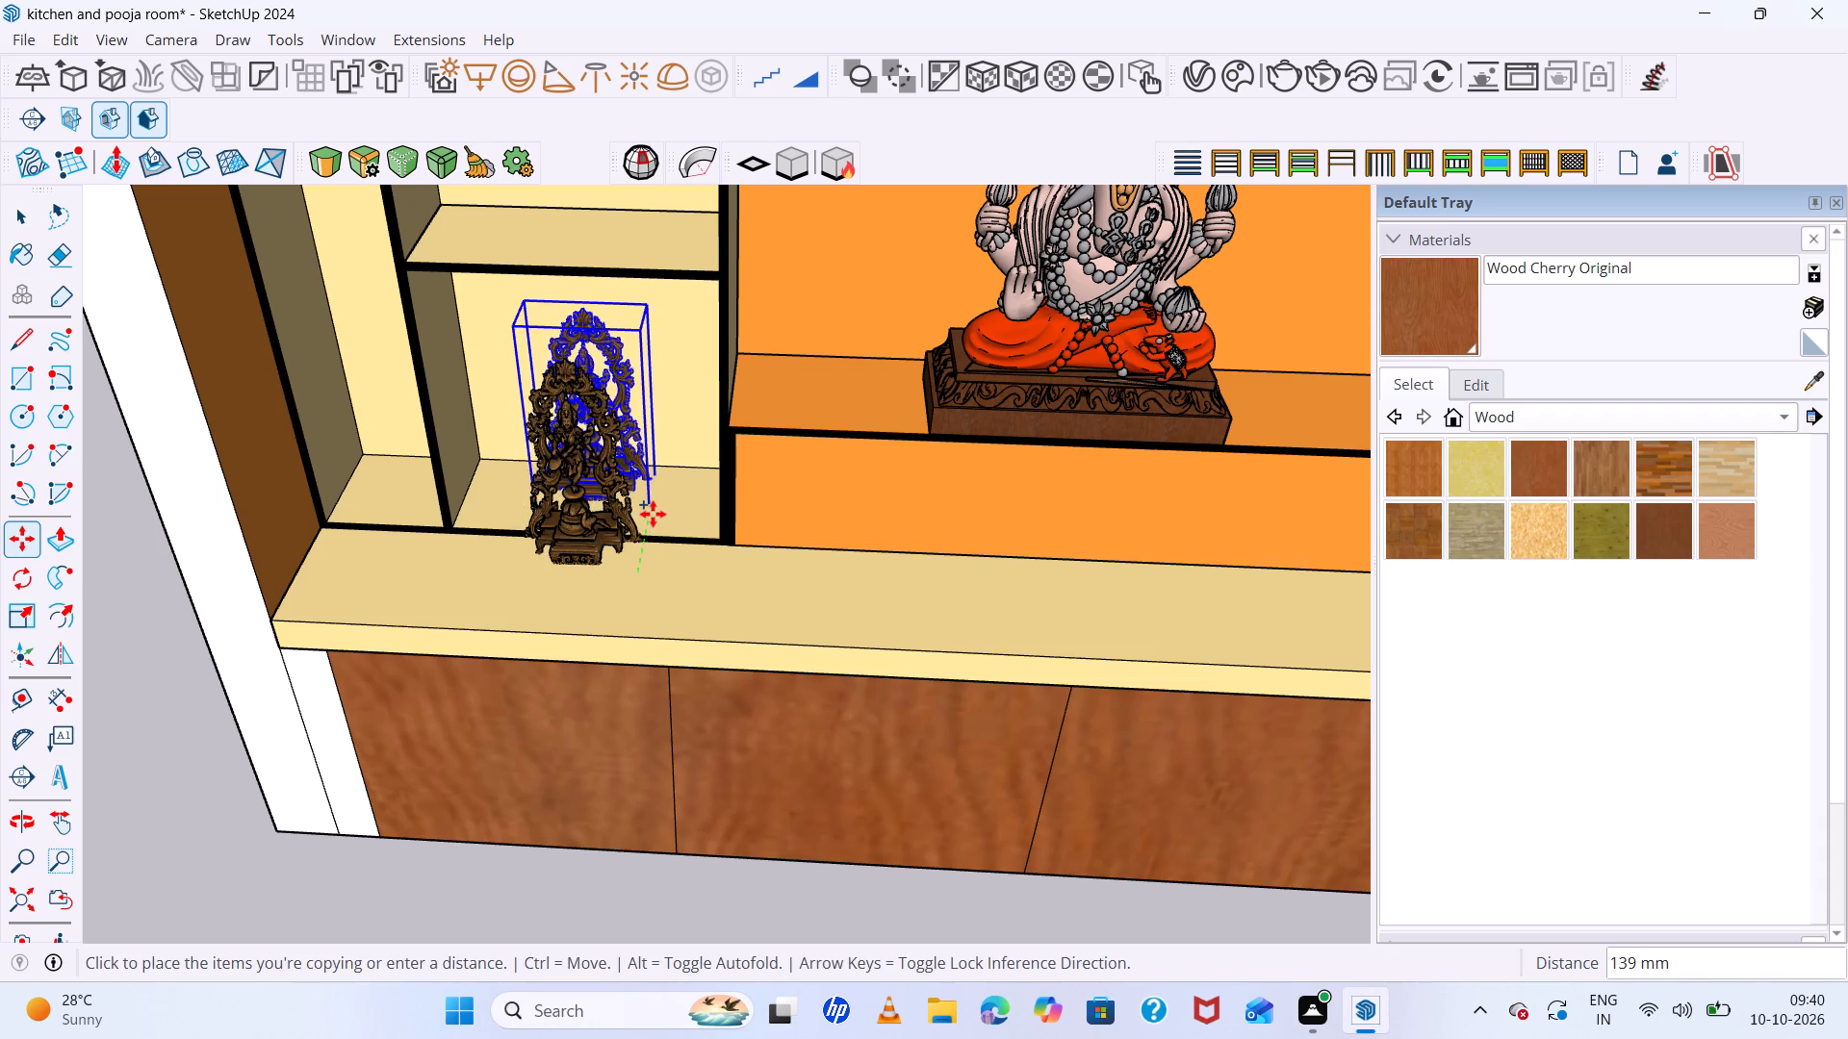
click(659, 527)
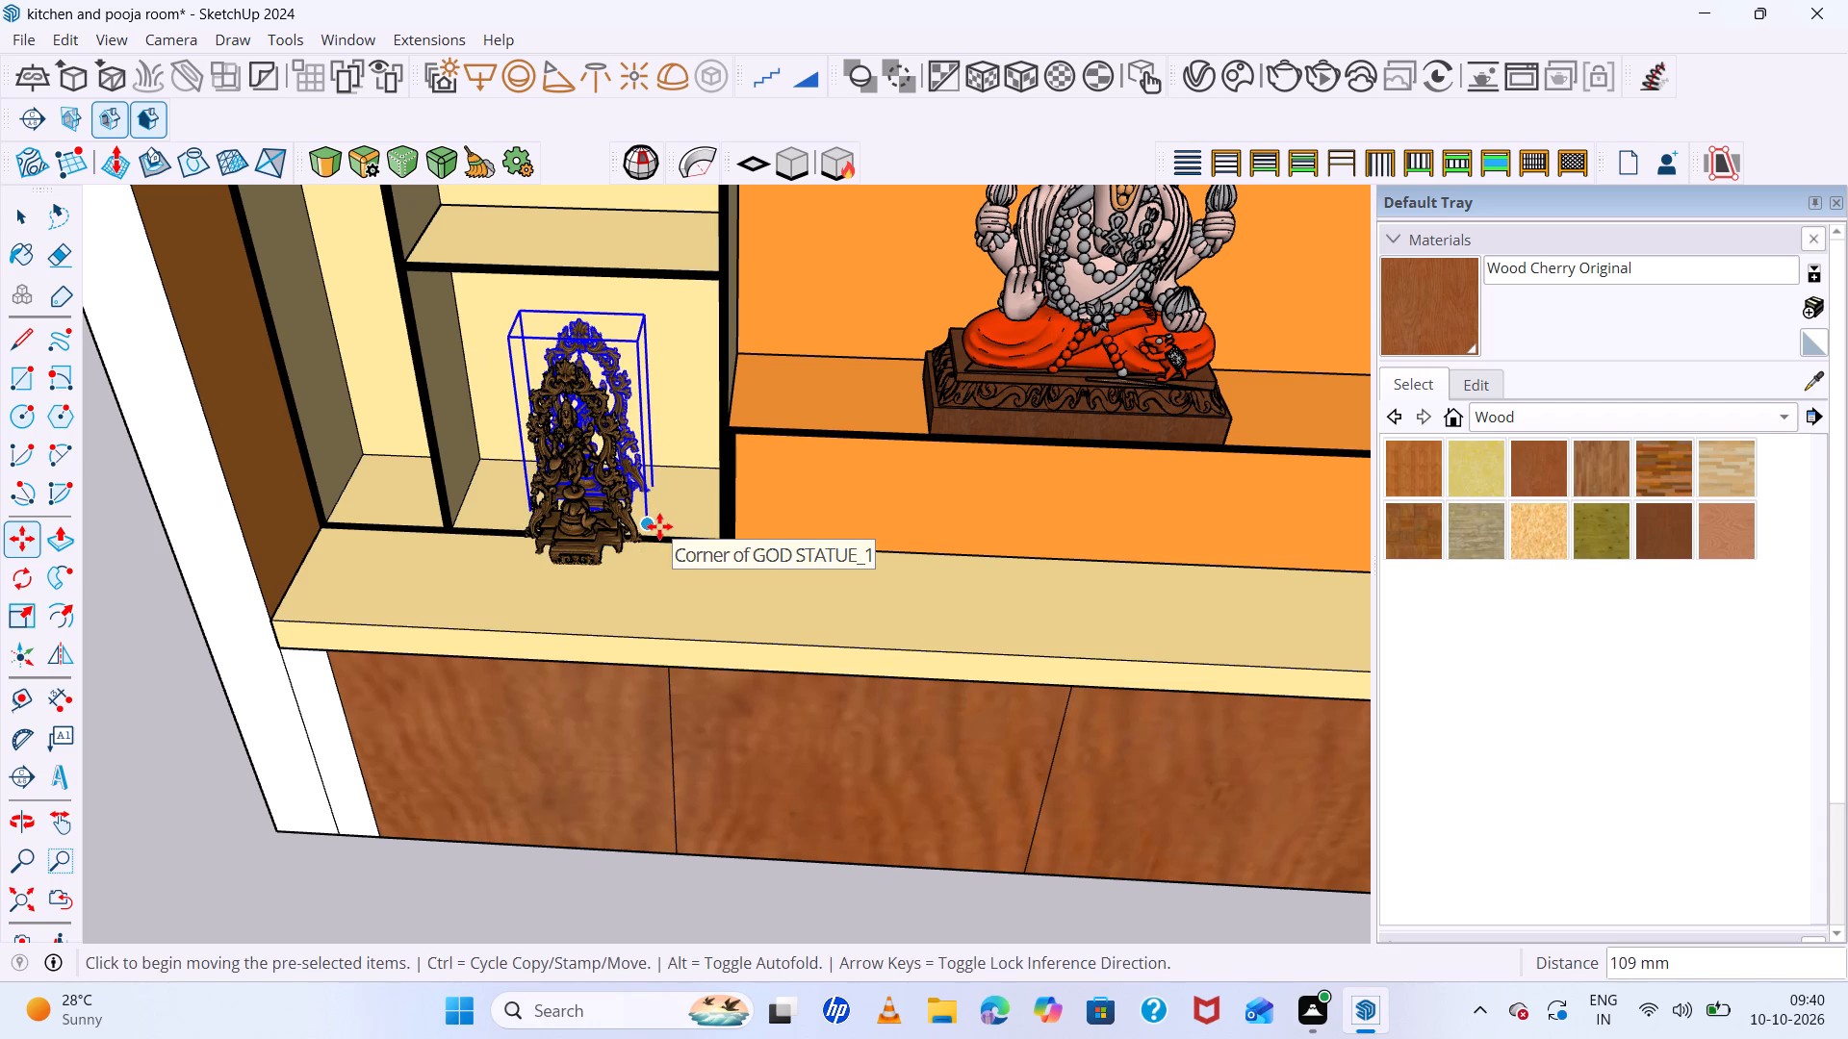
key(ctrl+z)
Move the statue about 103 mm back so it stands inside the bottom compartment of the shelves.
click(607, 554)
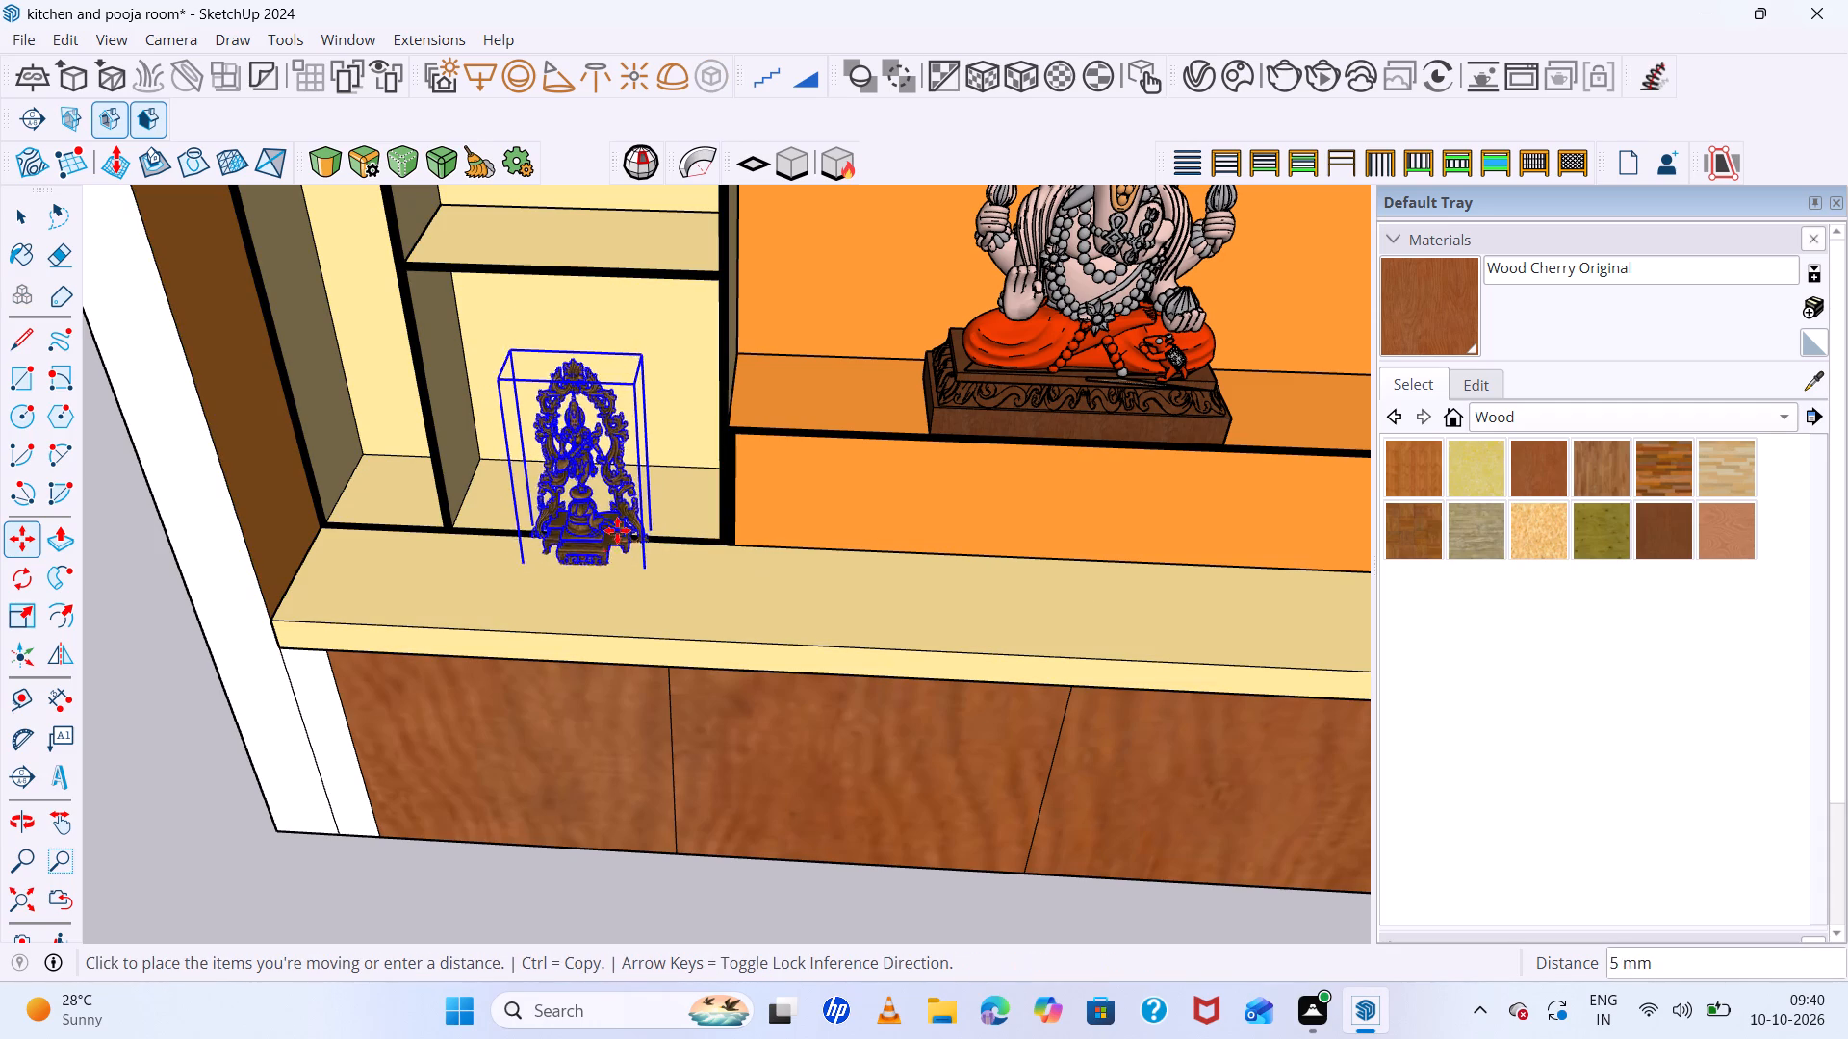
click(622, 510)
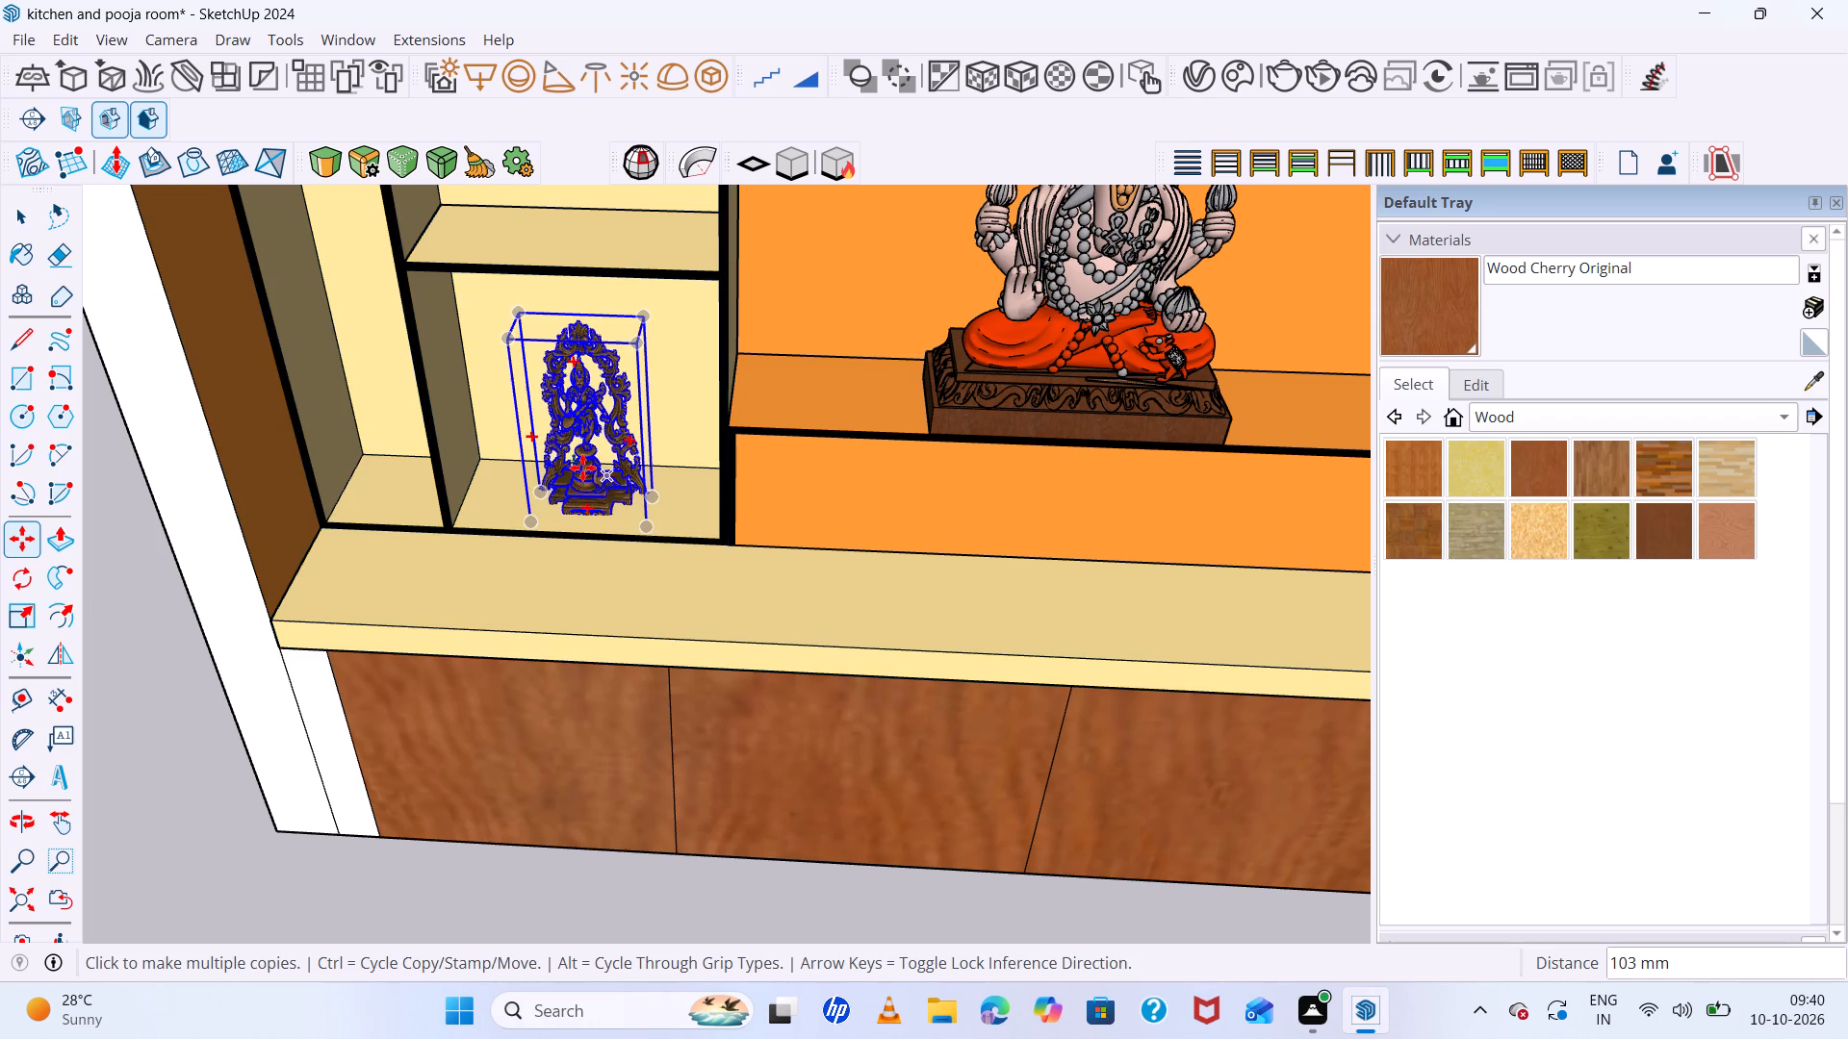
key(space)
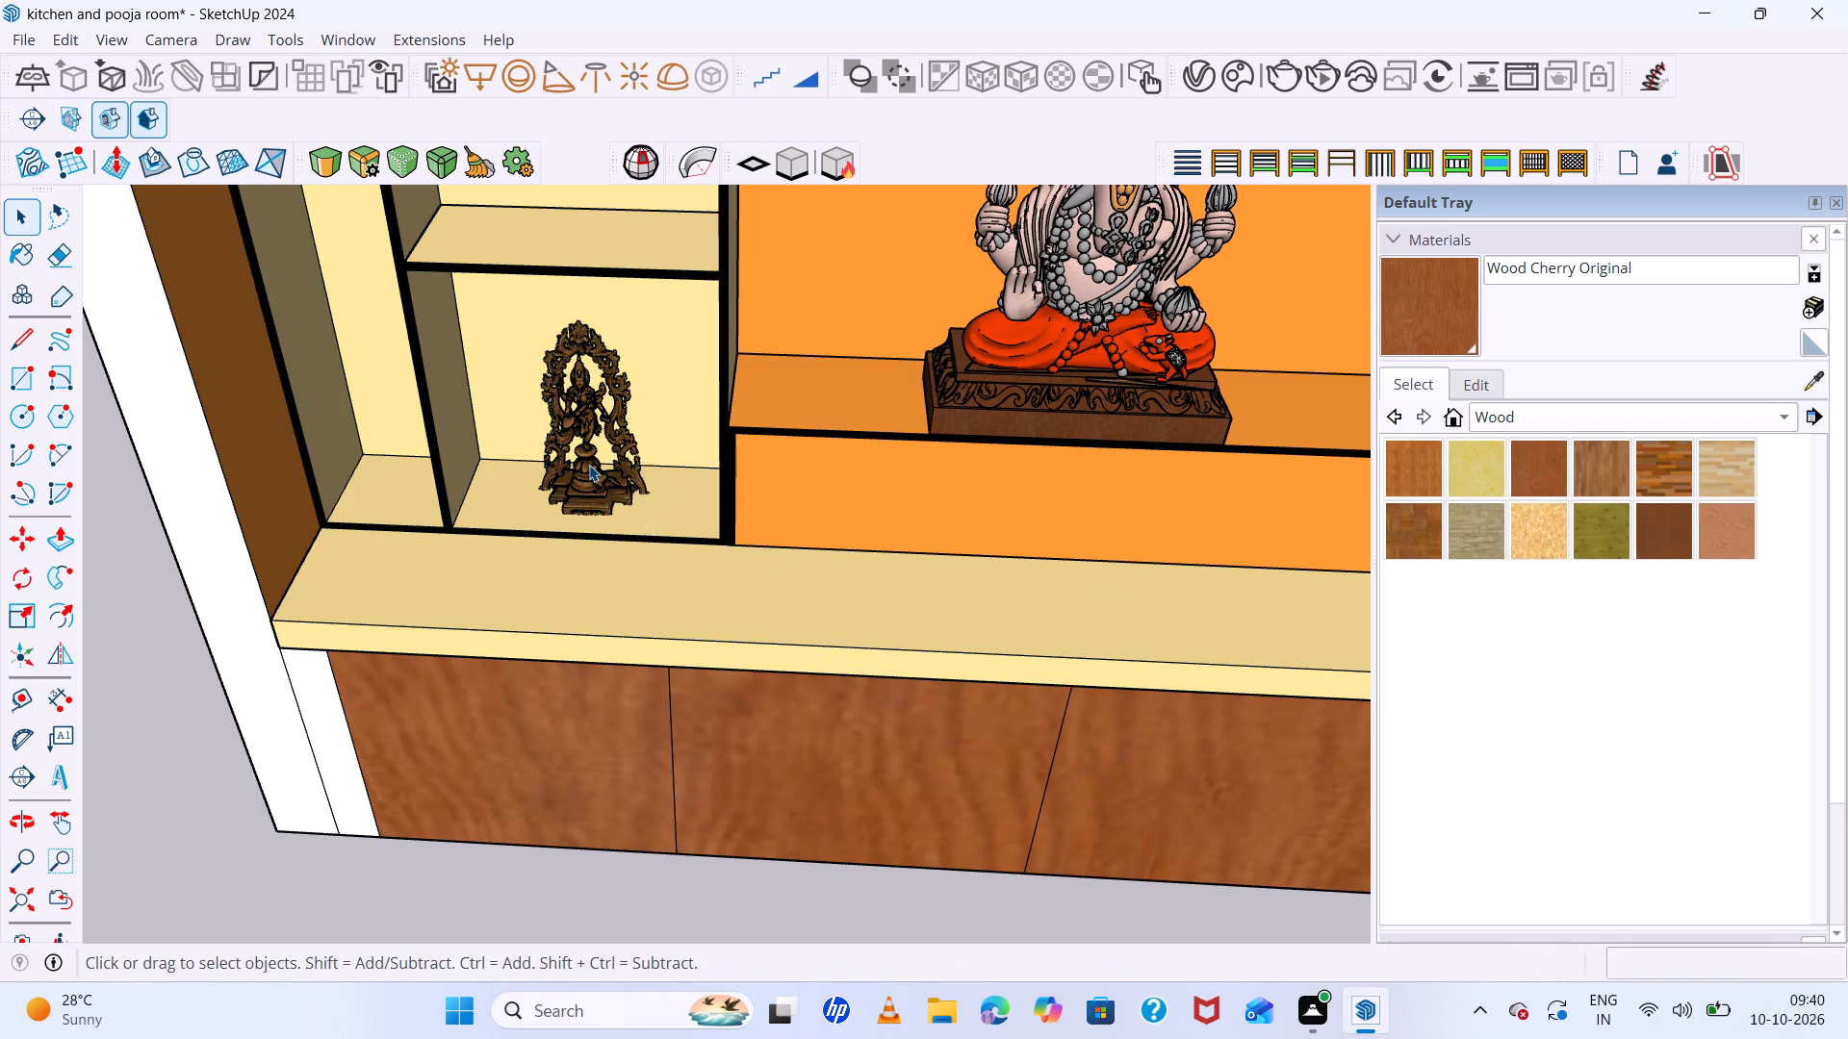
Copy the statue about 419 mm straight up along the blue axis into the second compartment of the left shelves.
click(589, 464)
key(m)
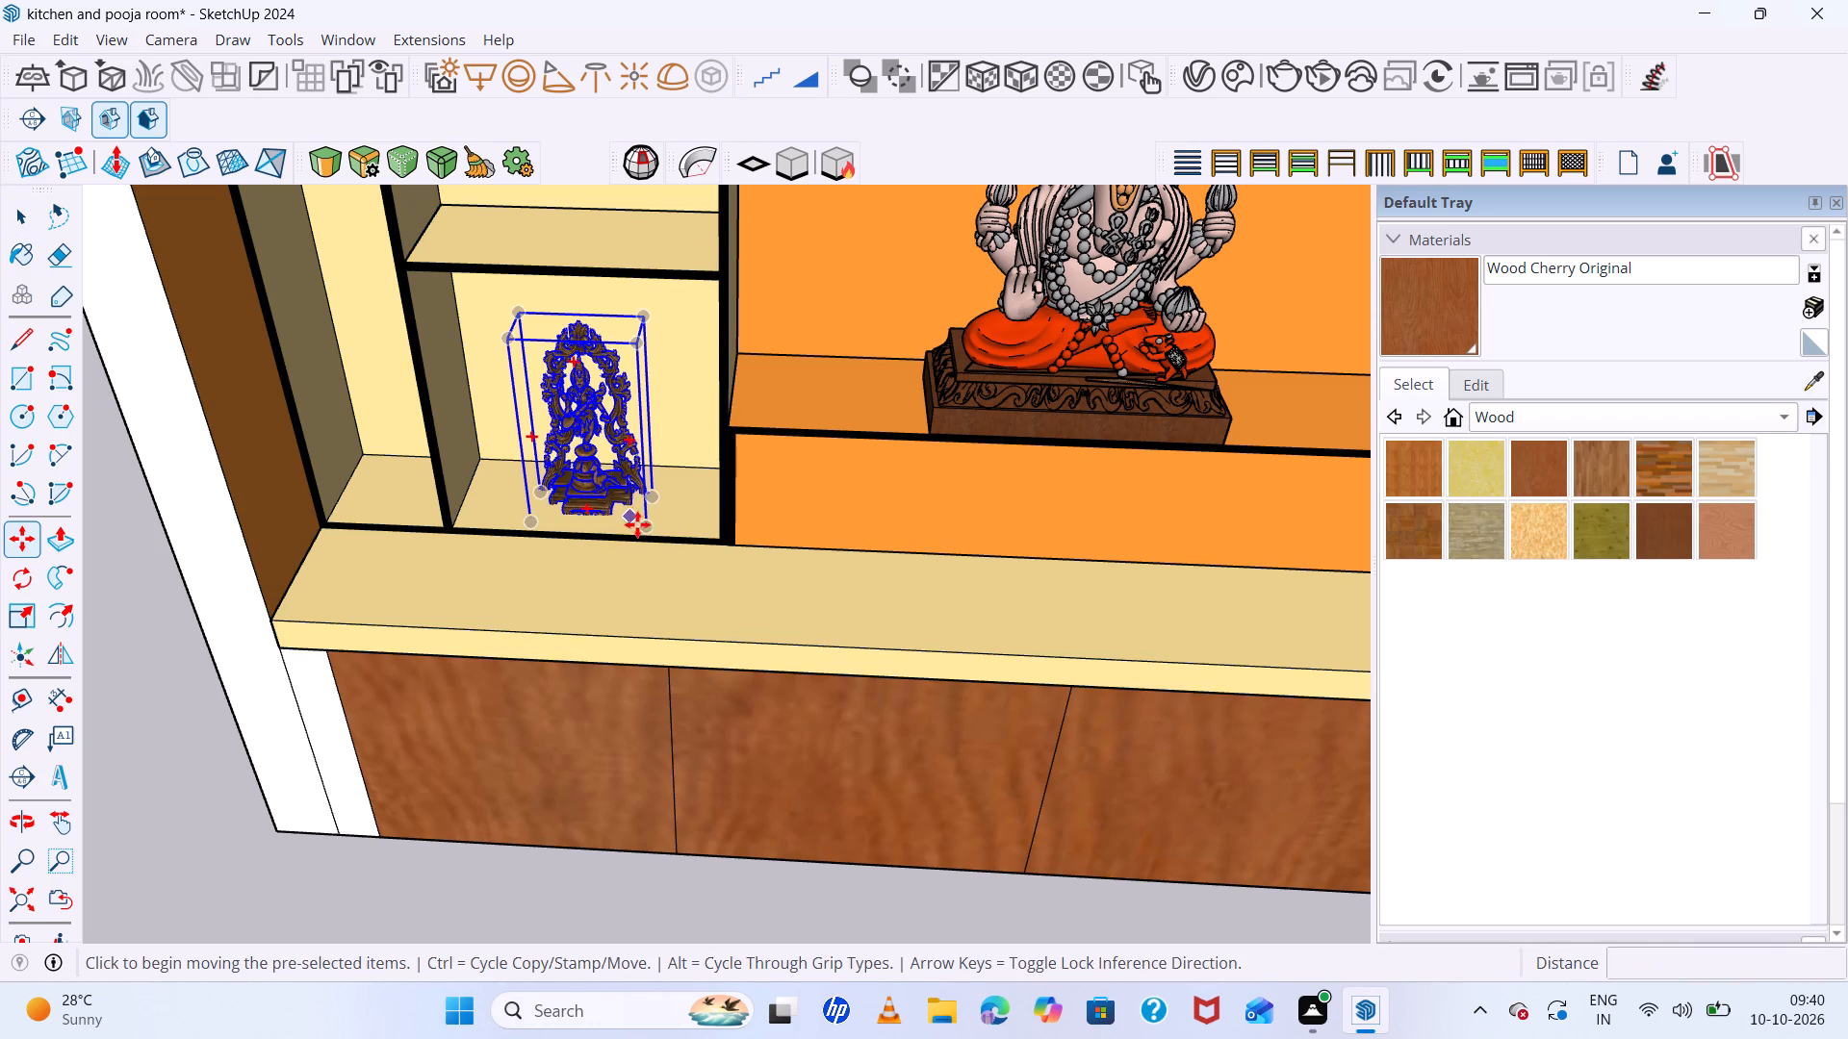
click(648, 527)
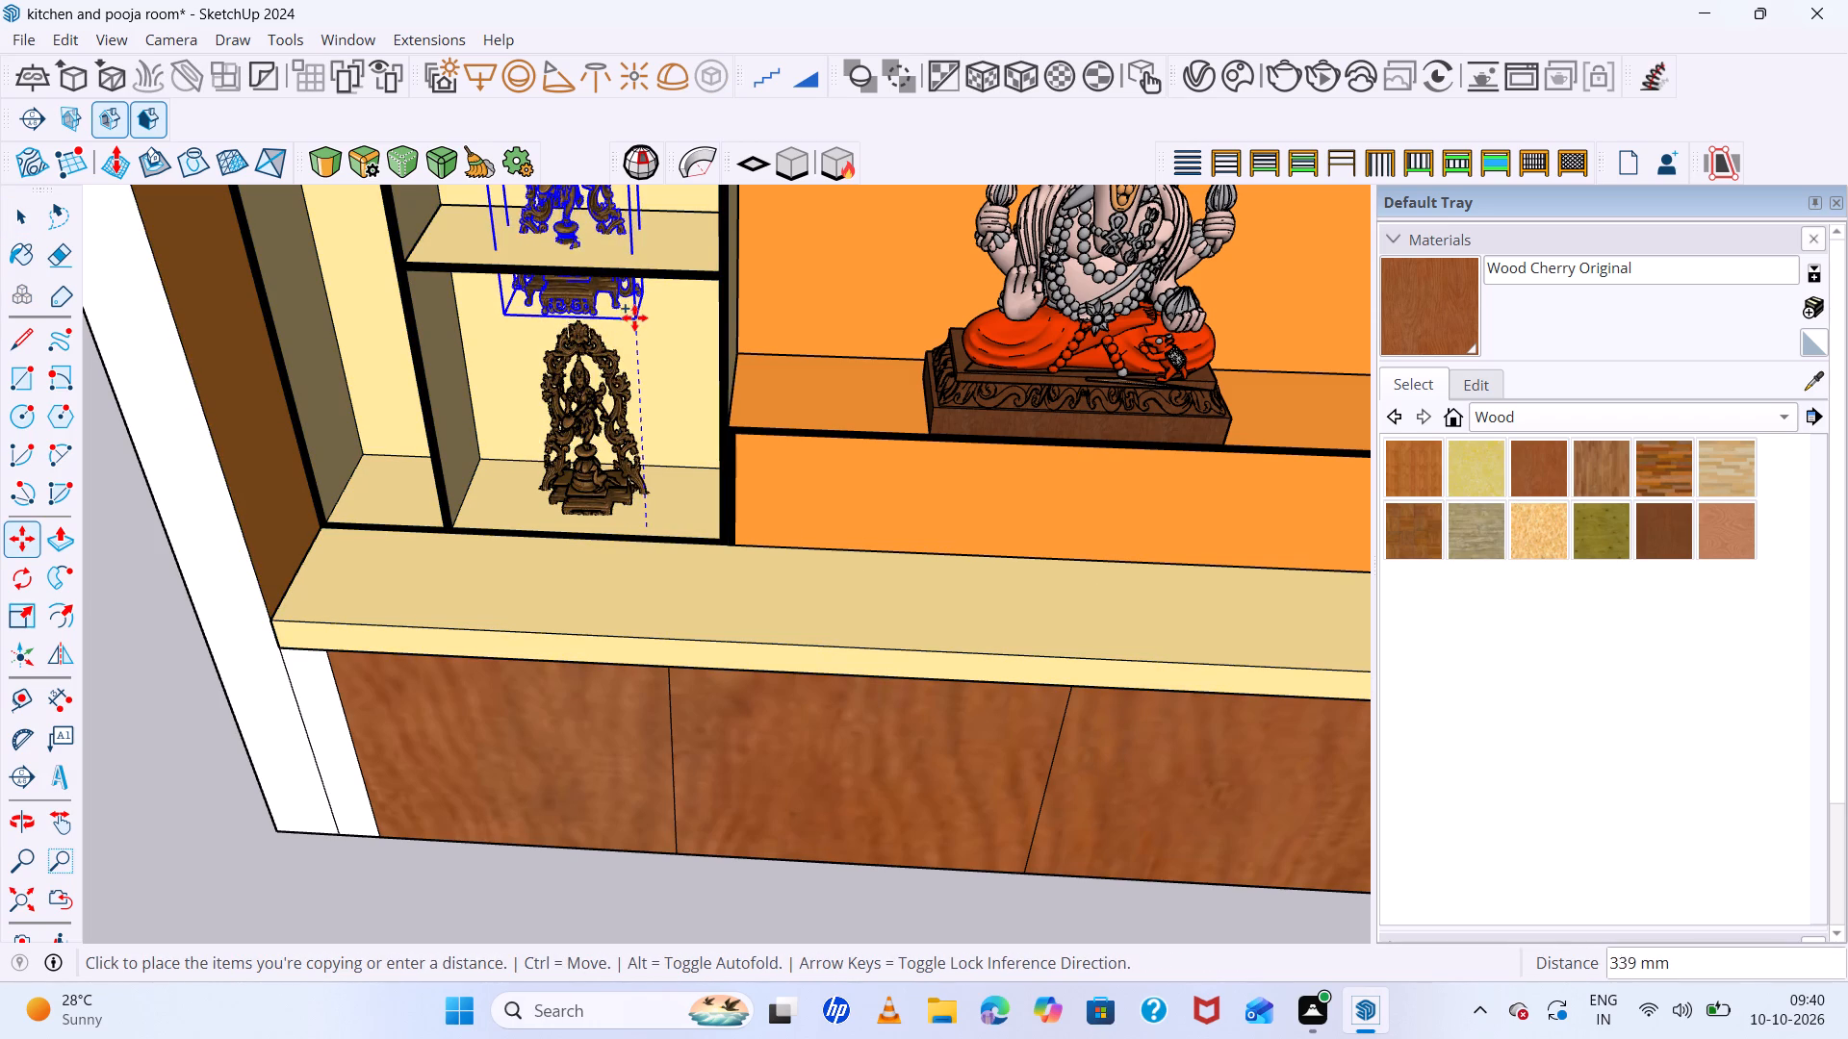
key(Up)
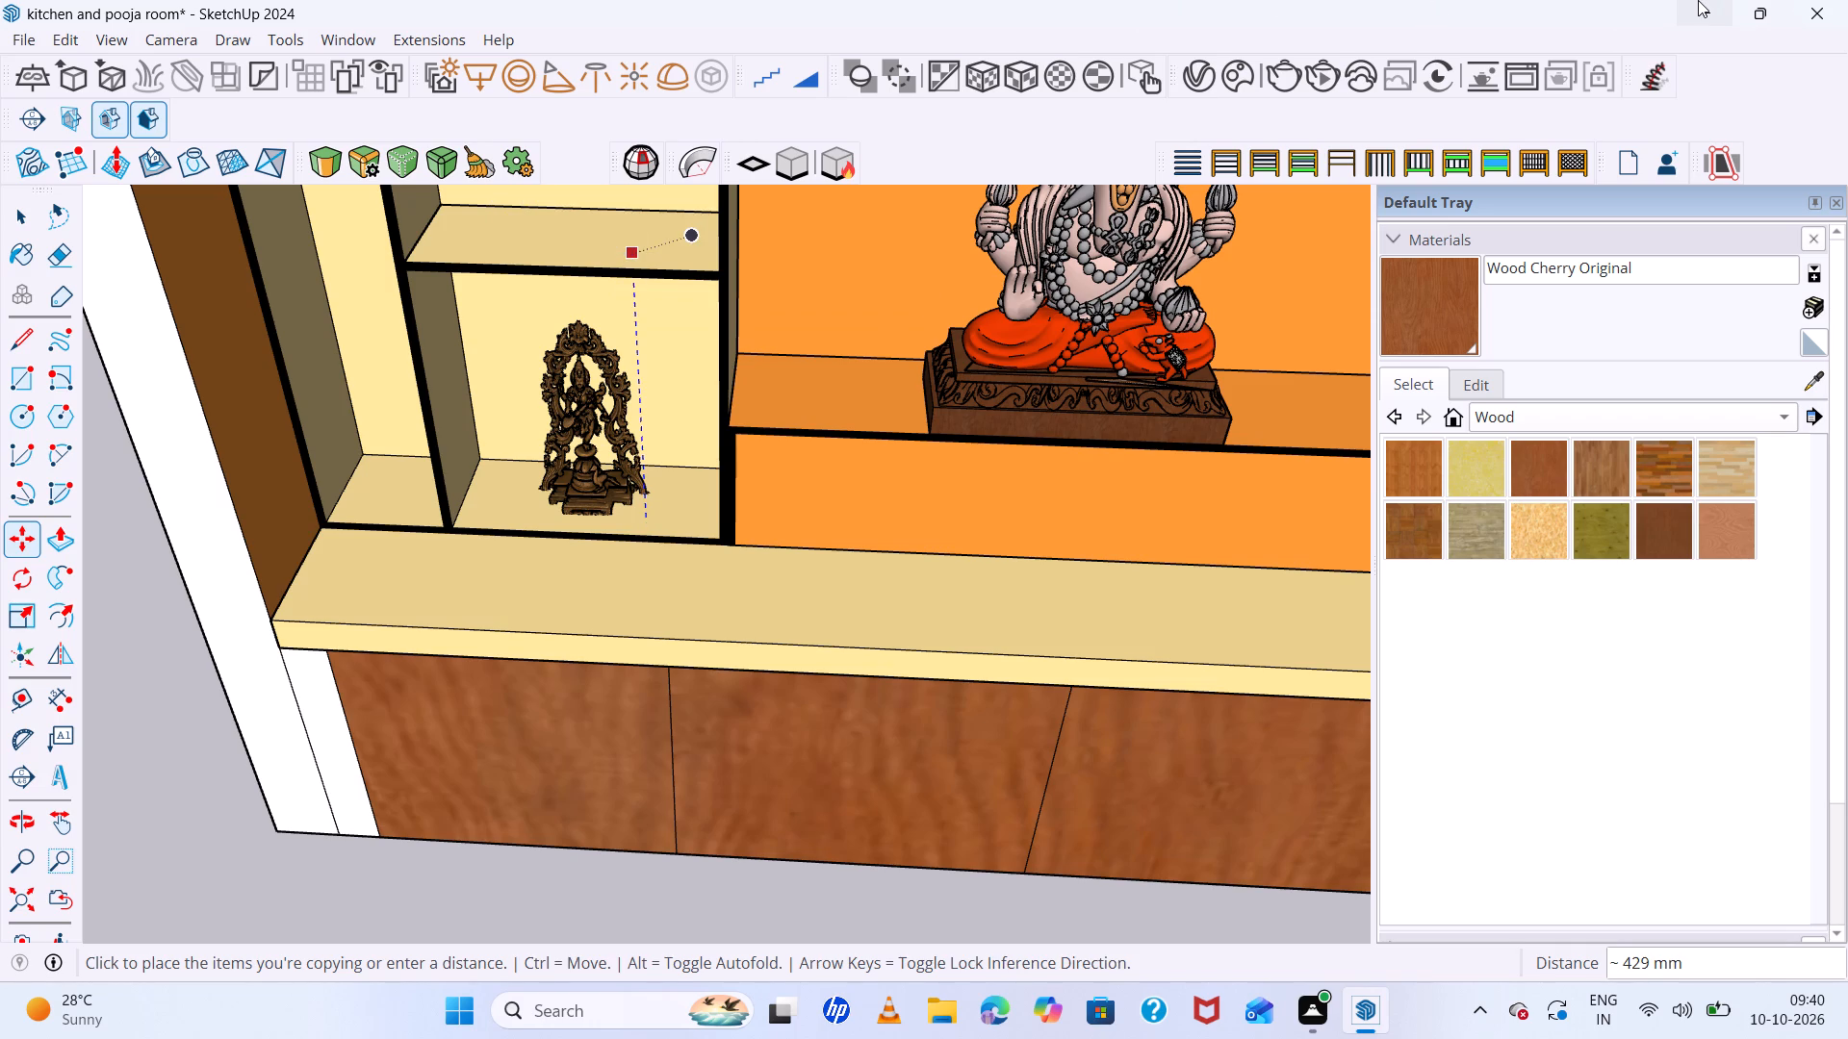
scroll(1823, 279, down, 1)
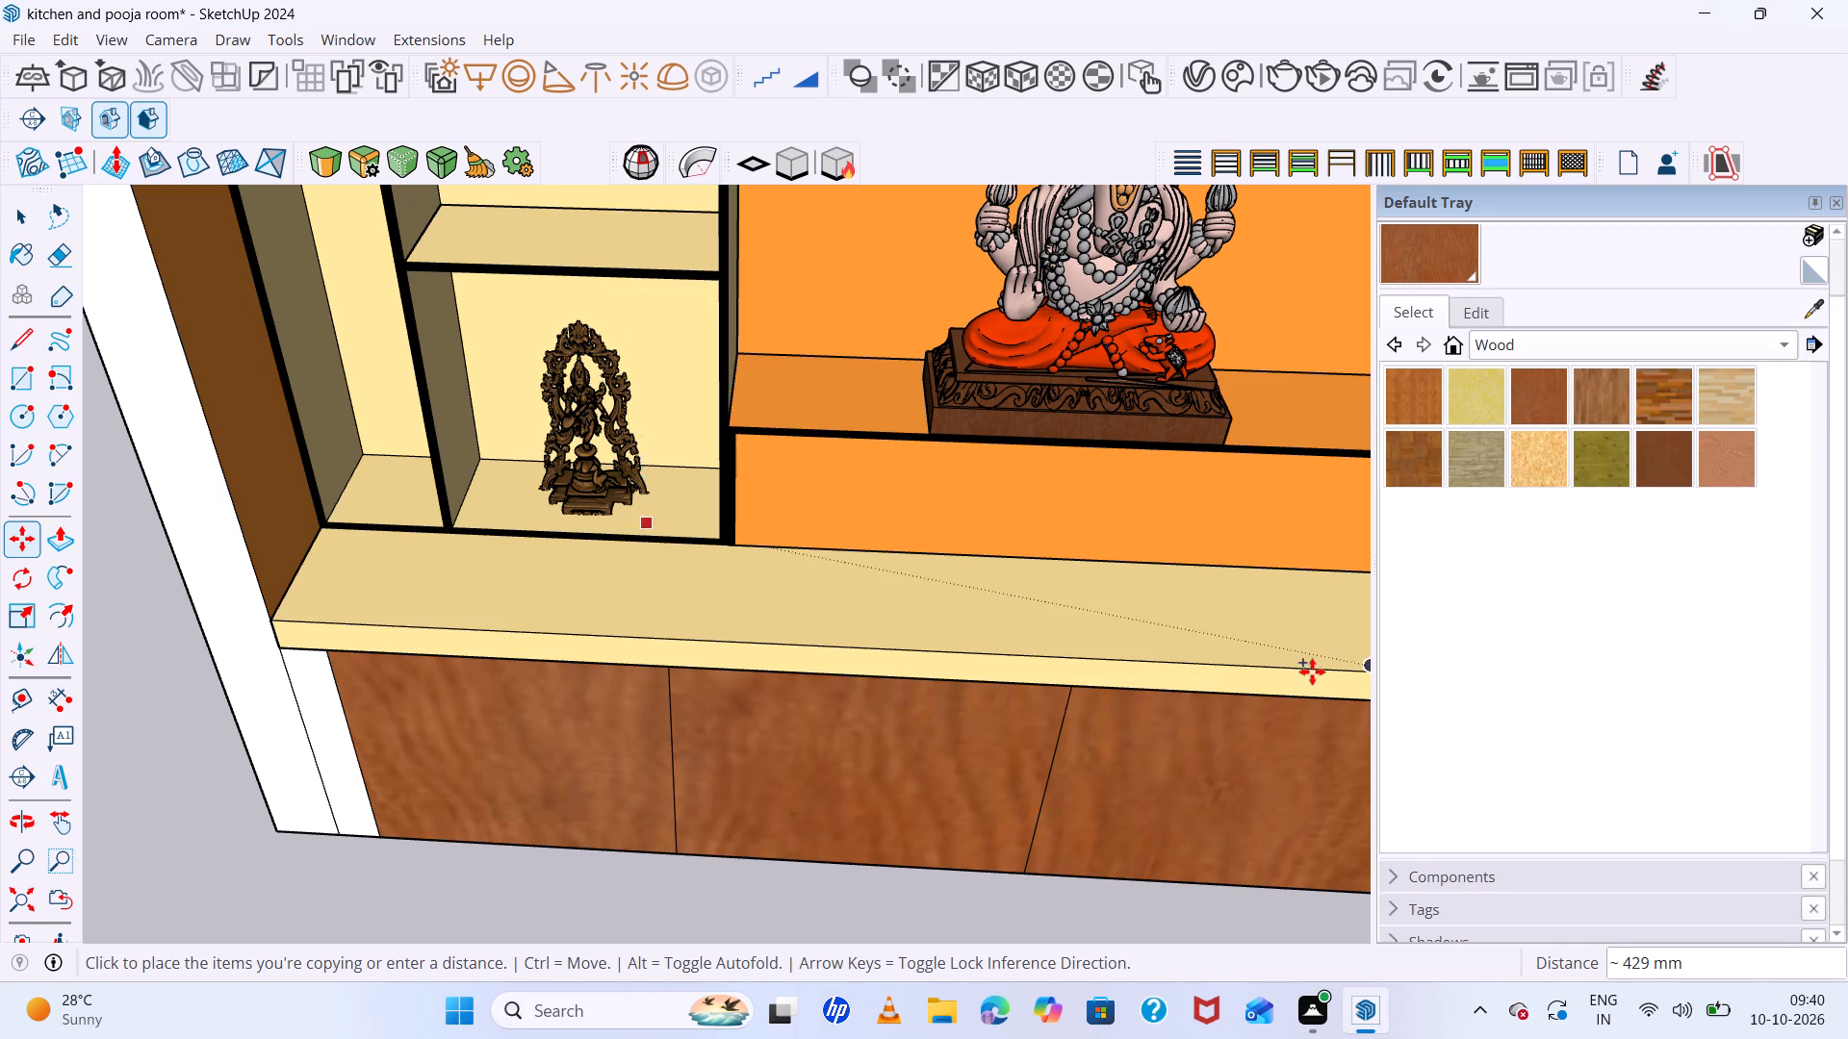
scroll(917, 518, down, 10)
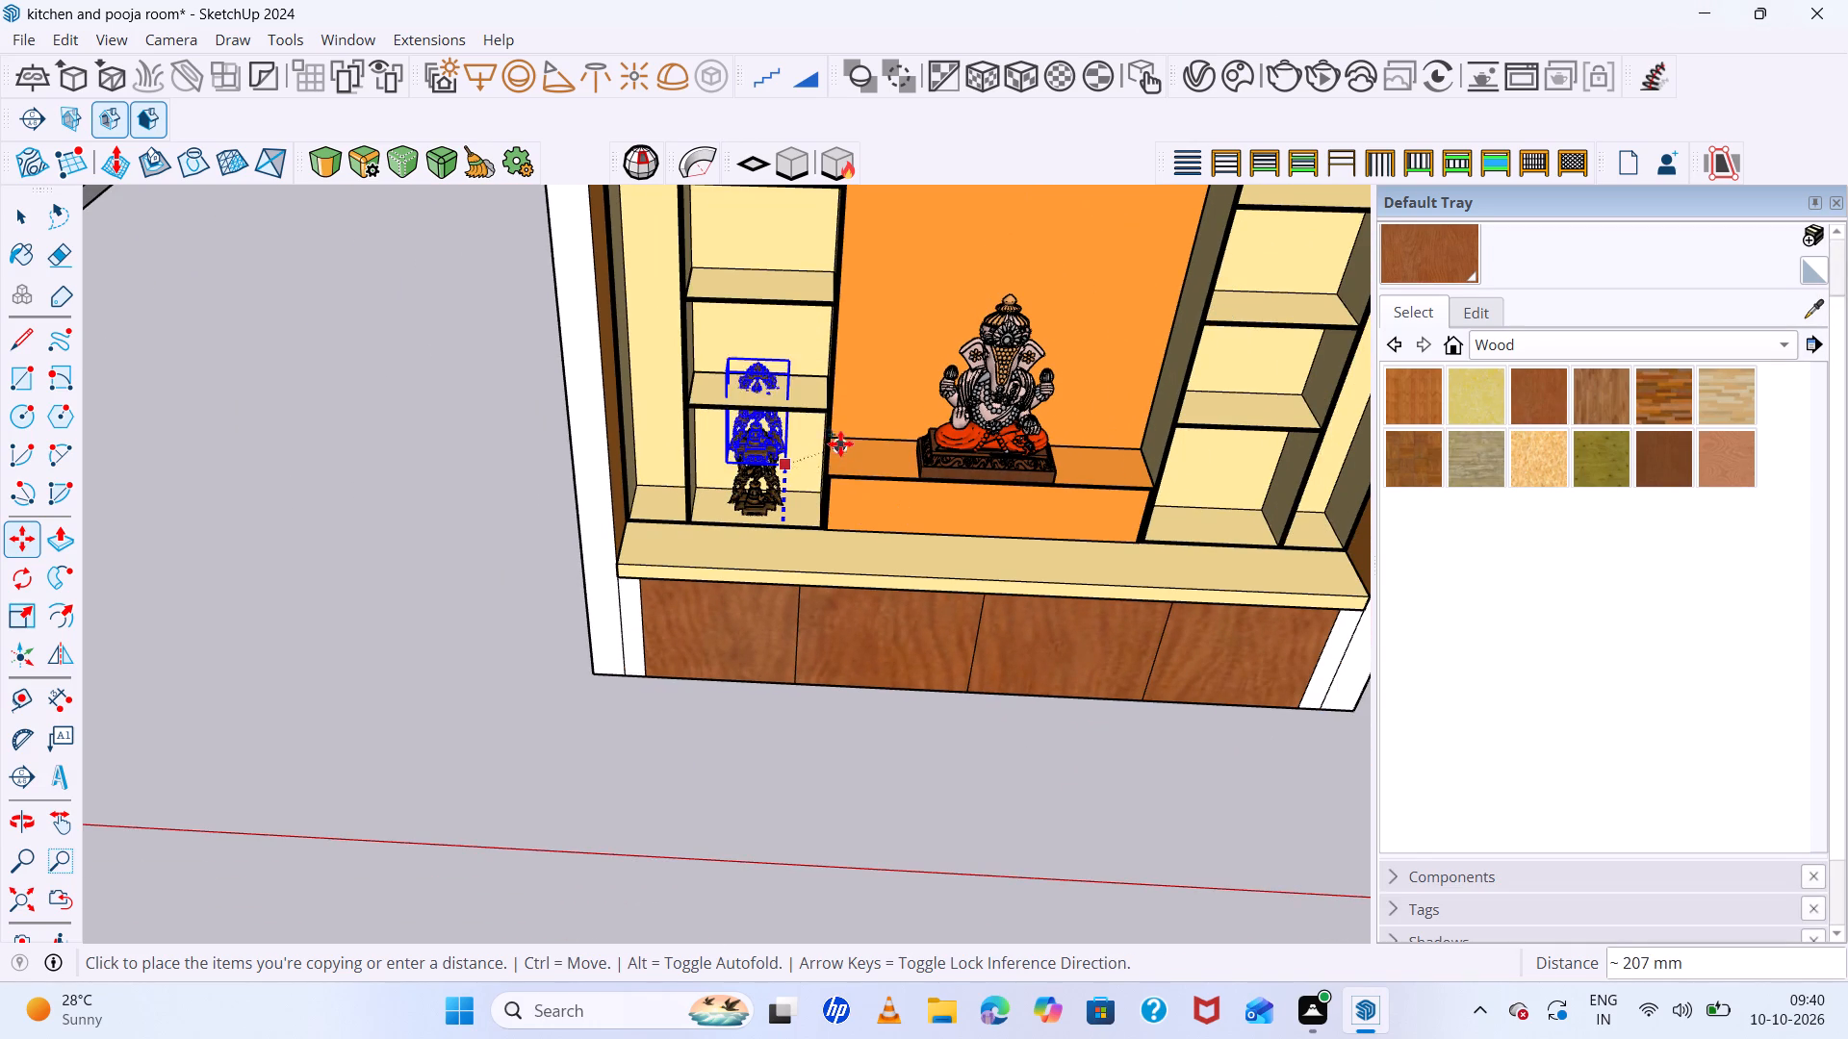
scroll(810, 410, up, 2)
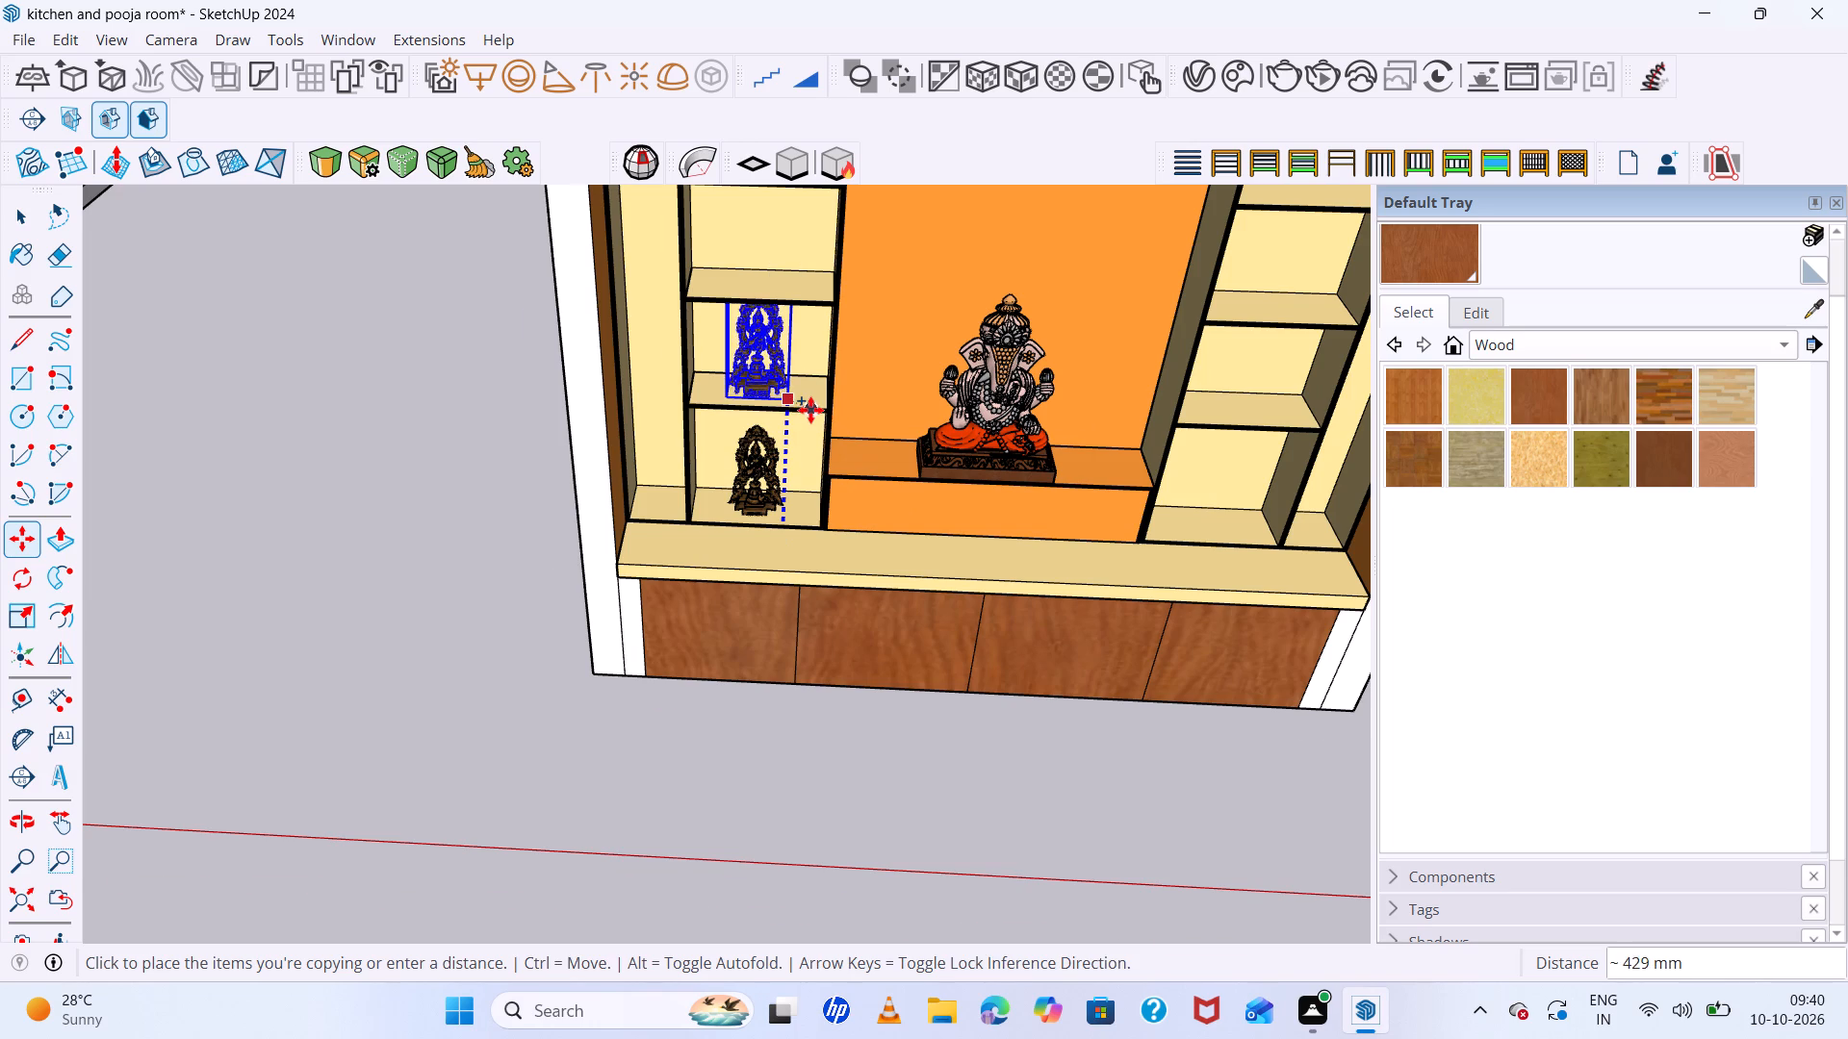
scroll(810, 410, up, 9)
click(842, 412)
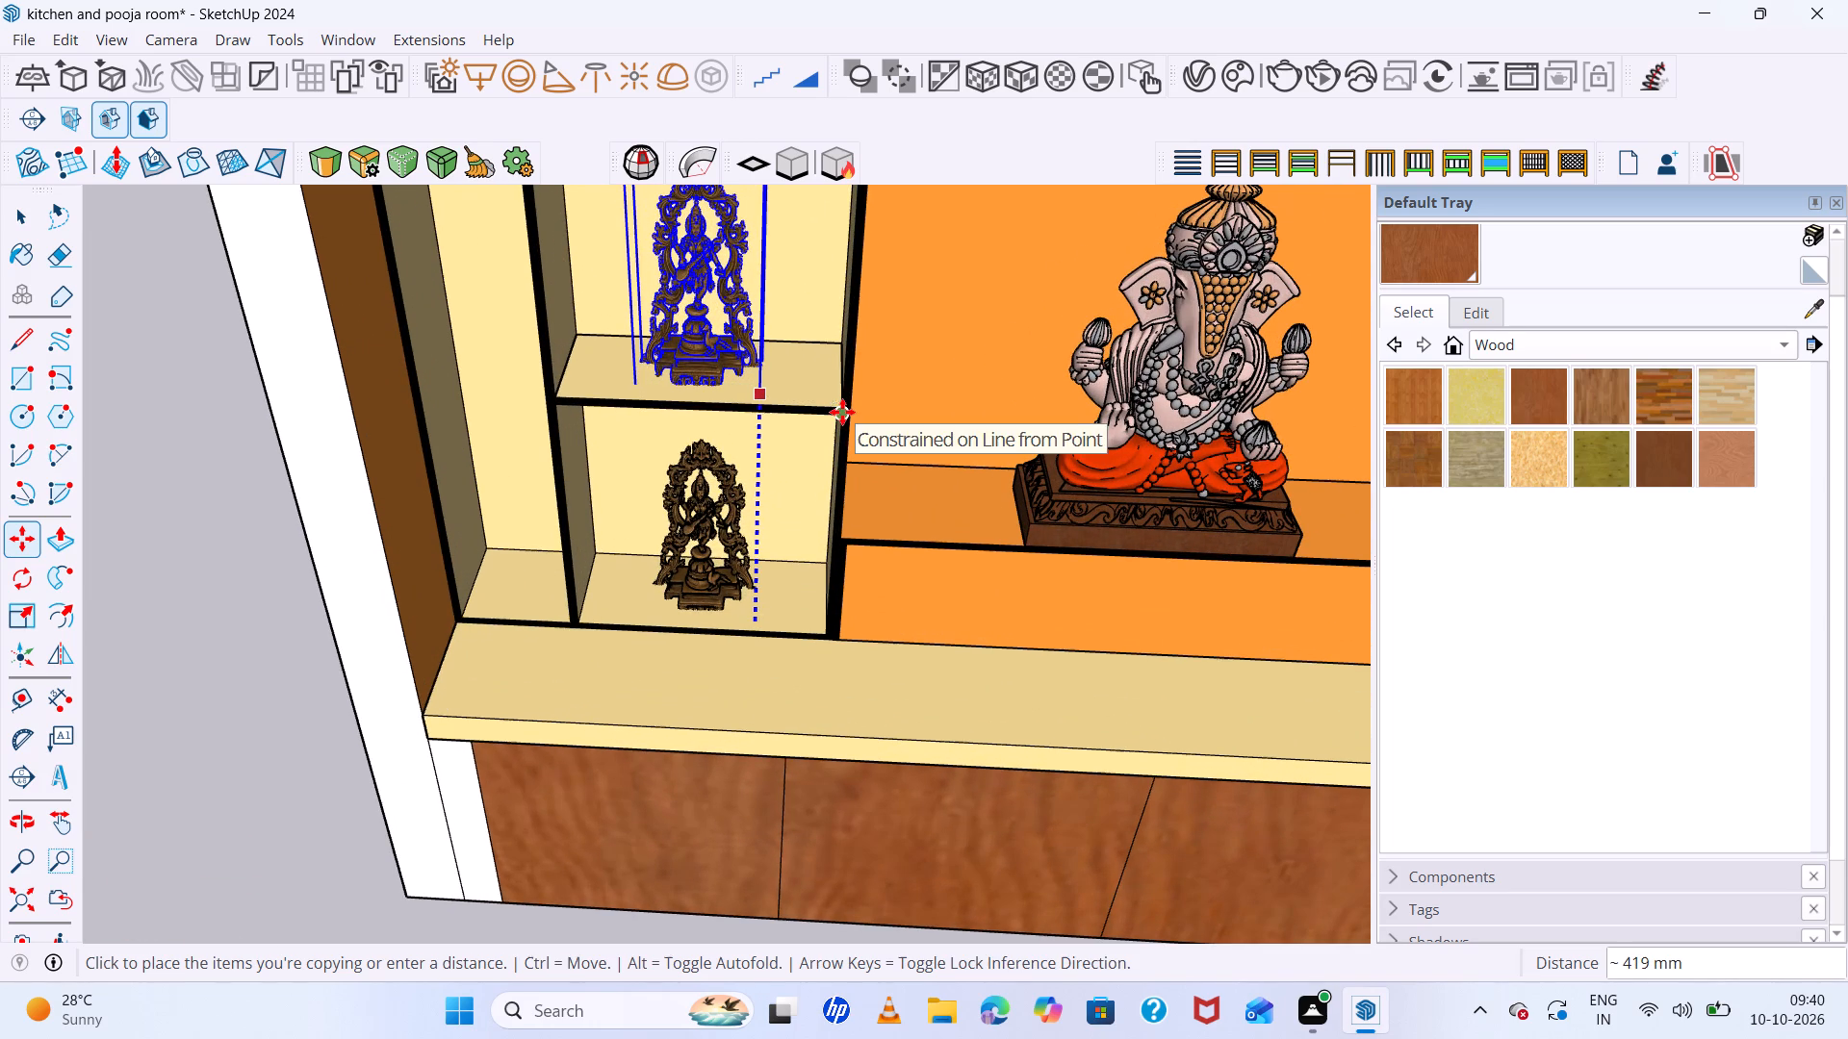
Copy the second compartment's statue about 348 mm straight up into the third compartment, using the shelf edge corners as reference points.
scroll(857, 340, down, 2)
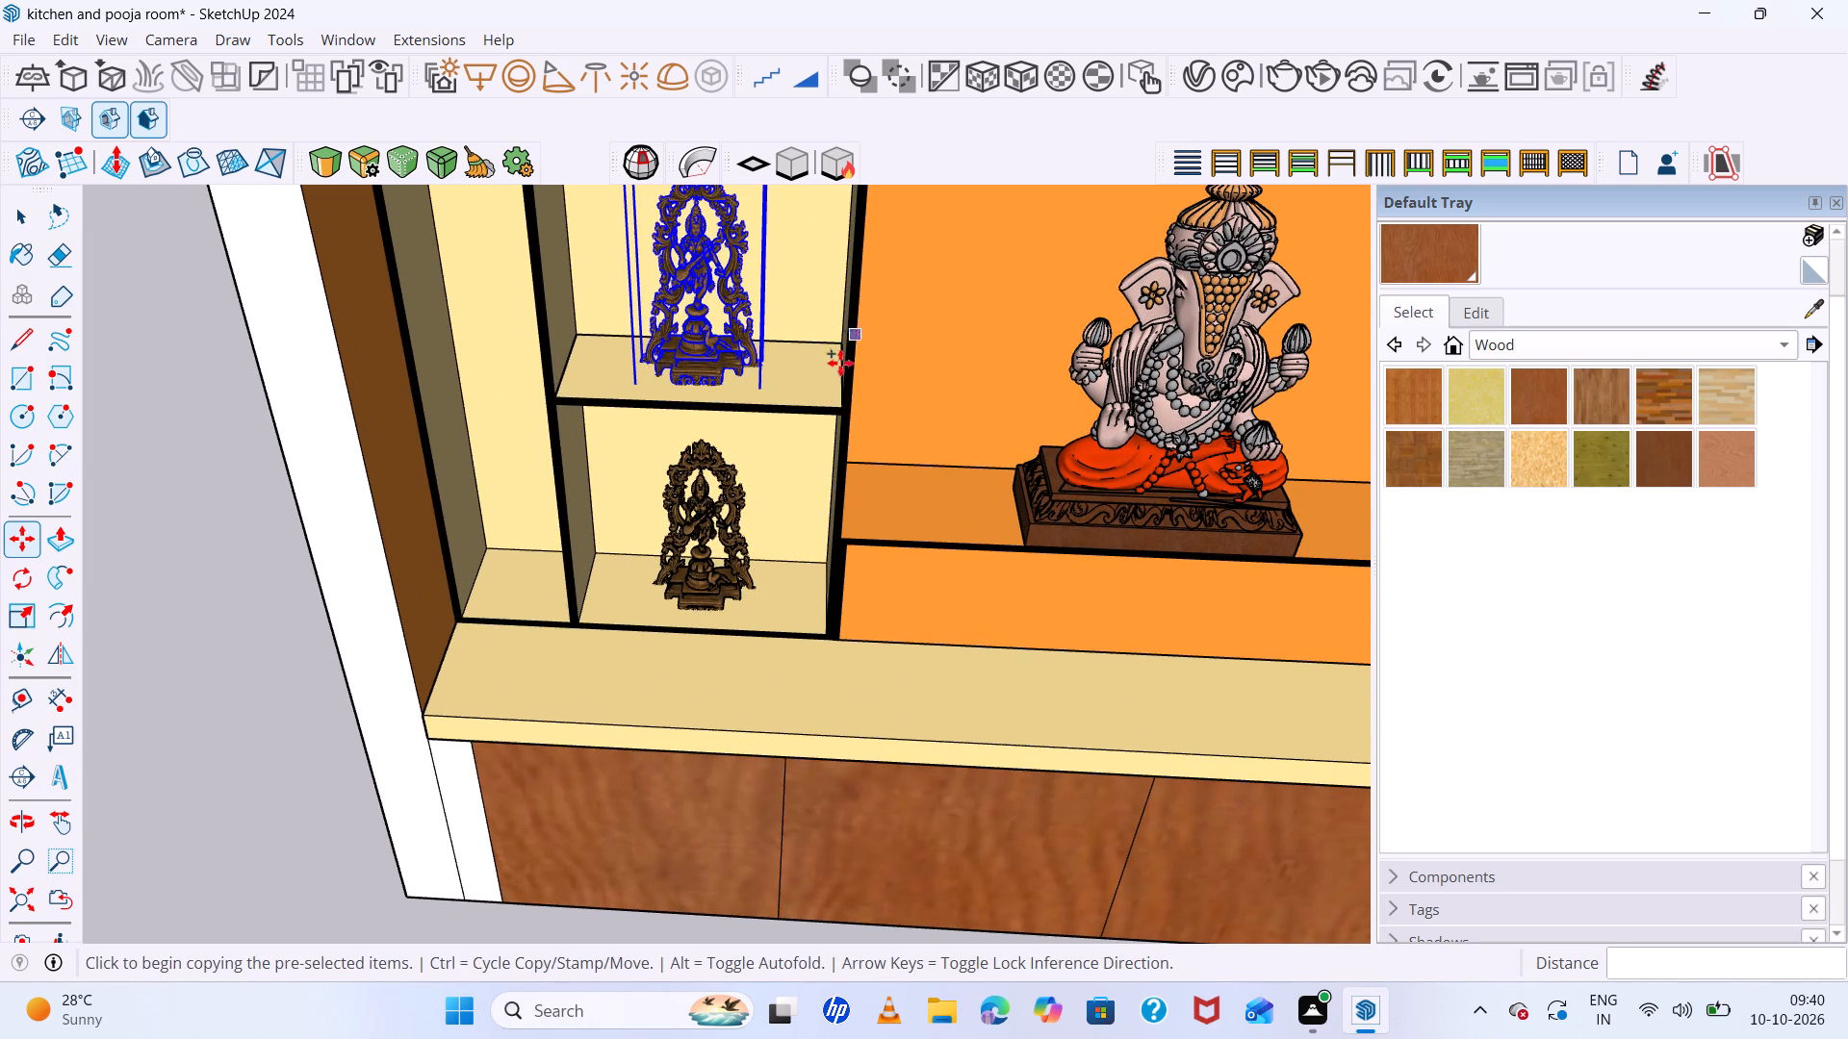
scroll(840, 363, down, 4)
scroll(841, 393, up, 11)
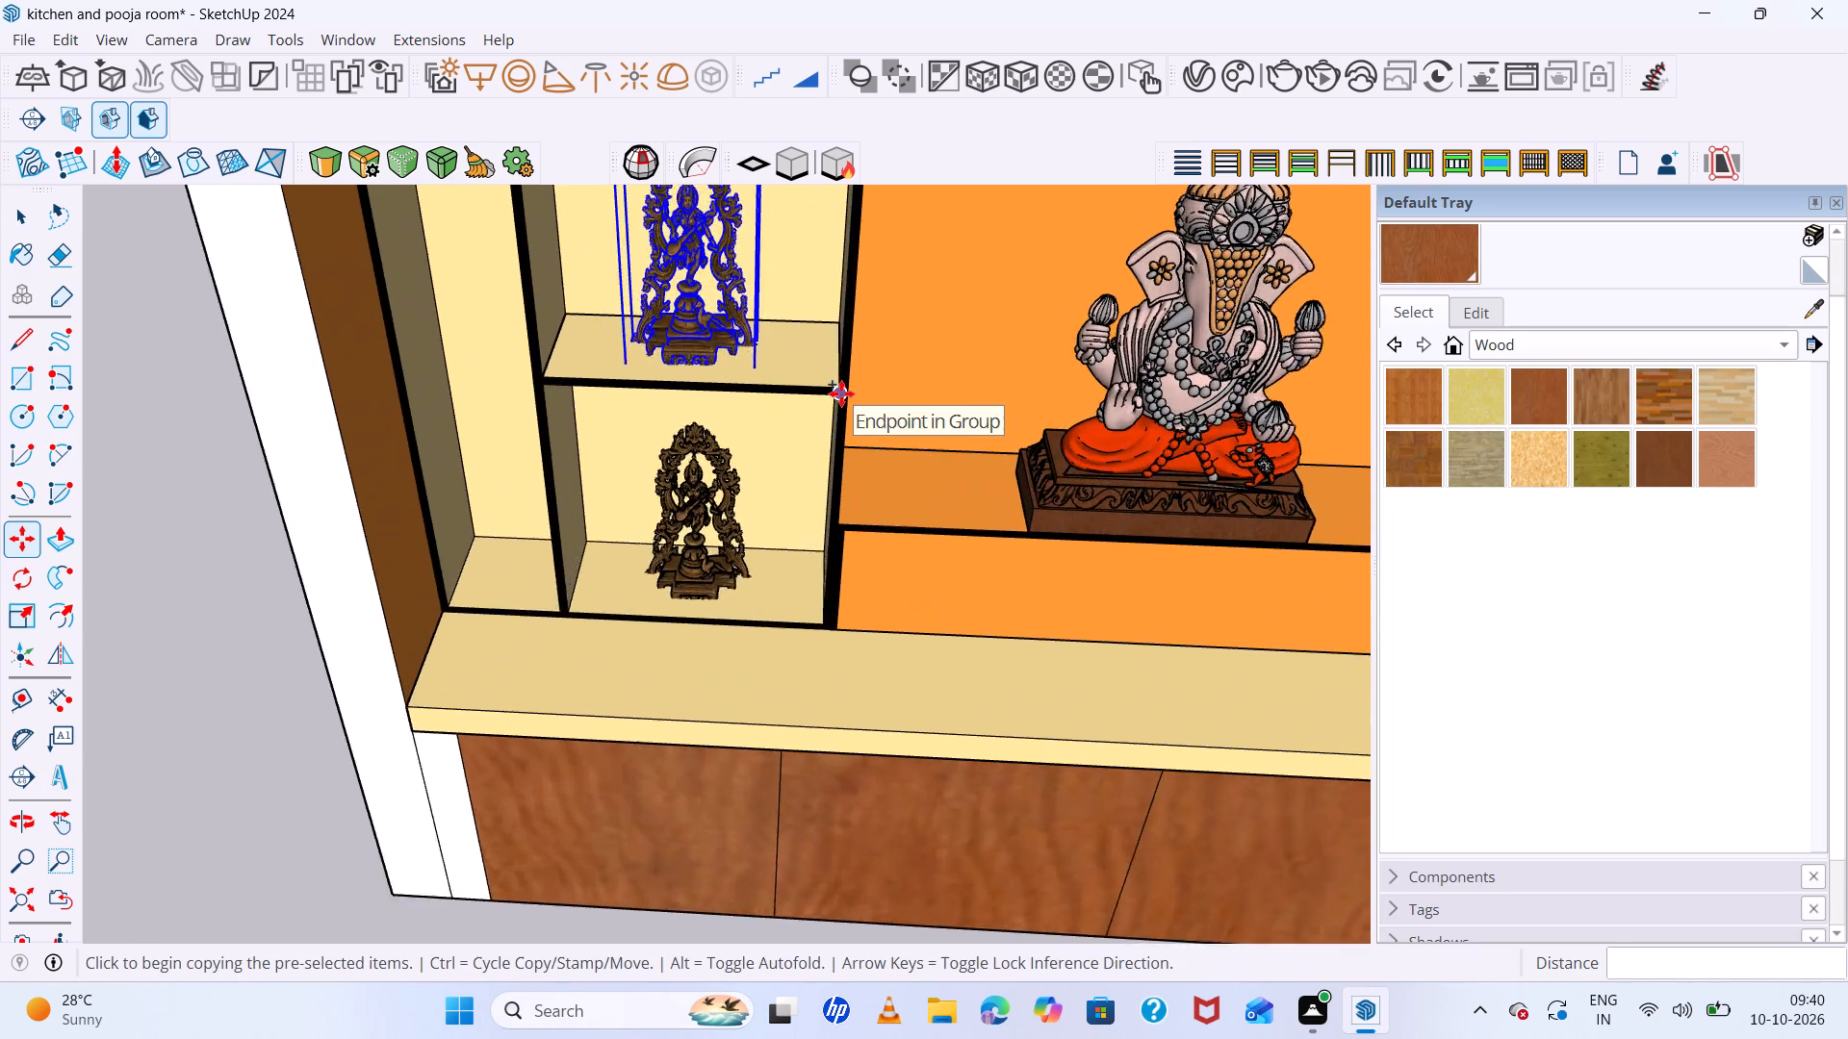
scroll(841, 393, up, 7)
click(839, 386)
scroll(842, 363, down, 13)
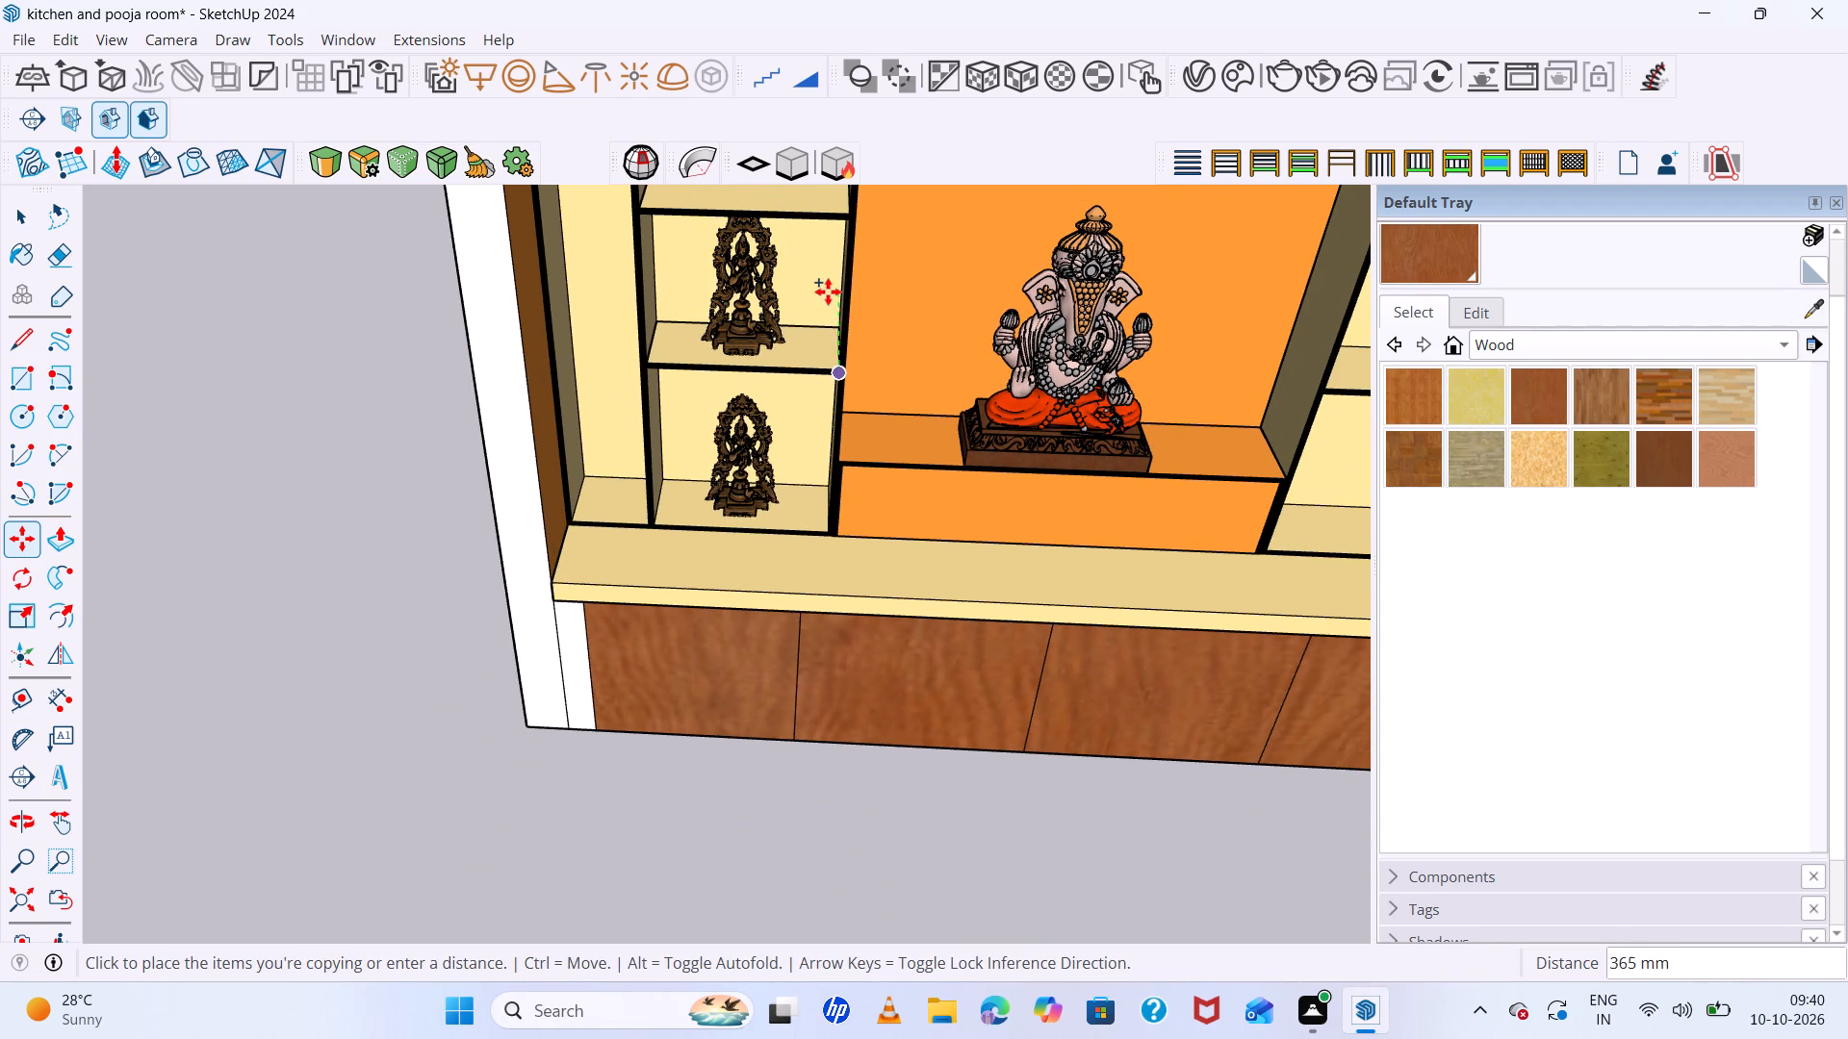
key(Up)
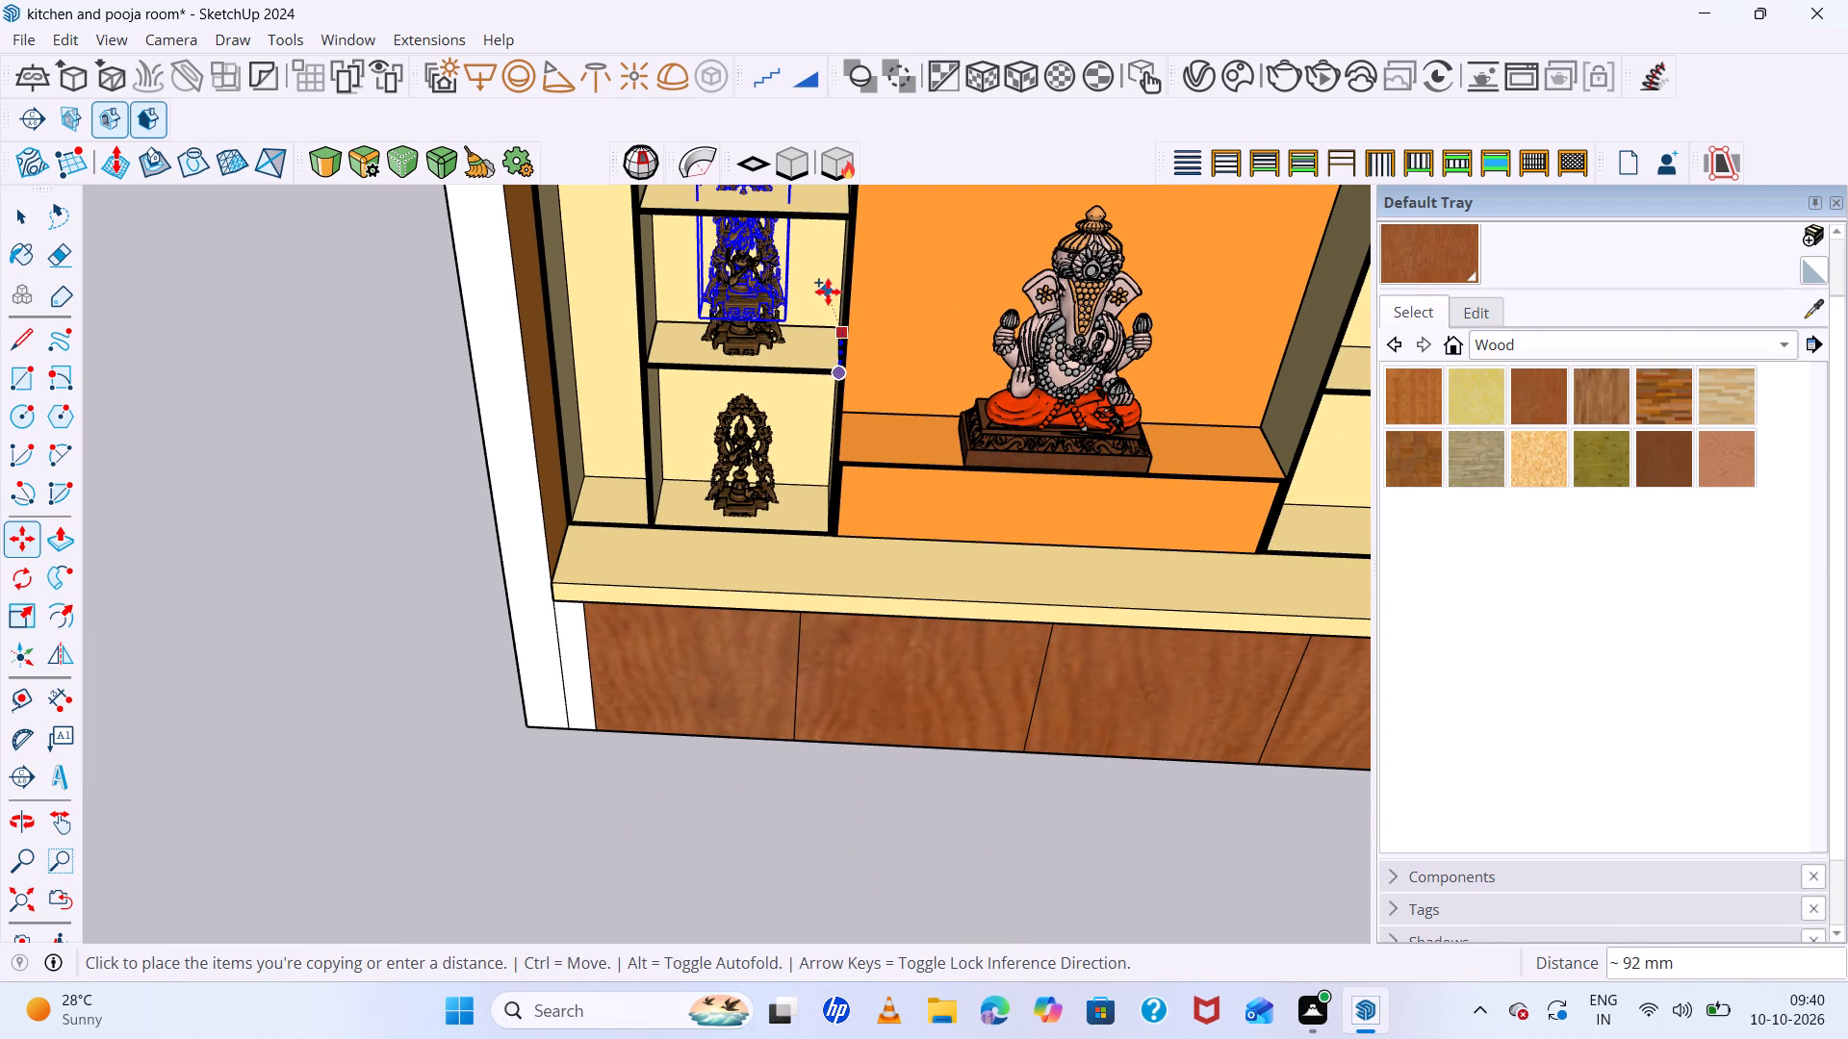
scroll(829, 293, down, 6)
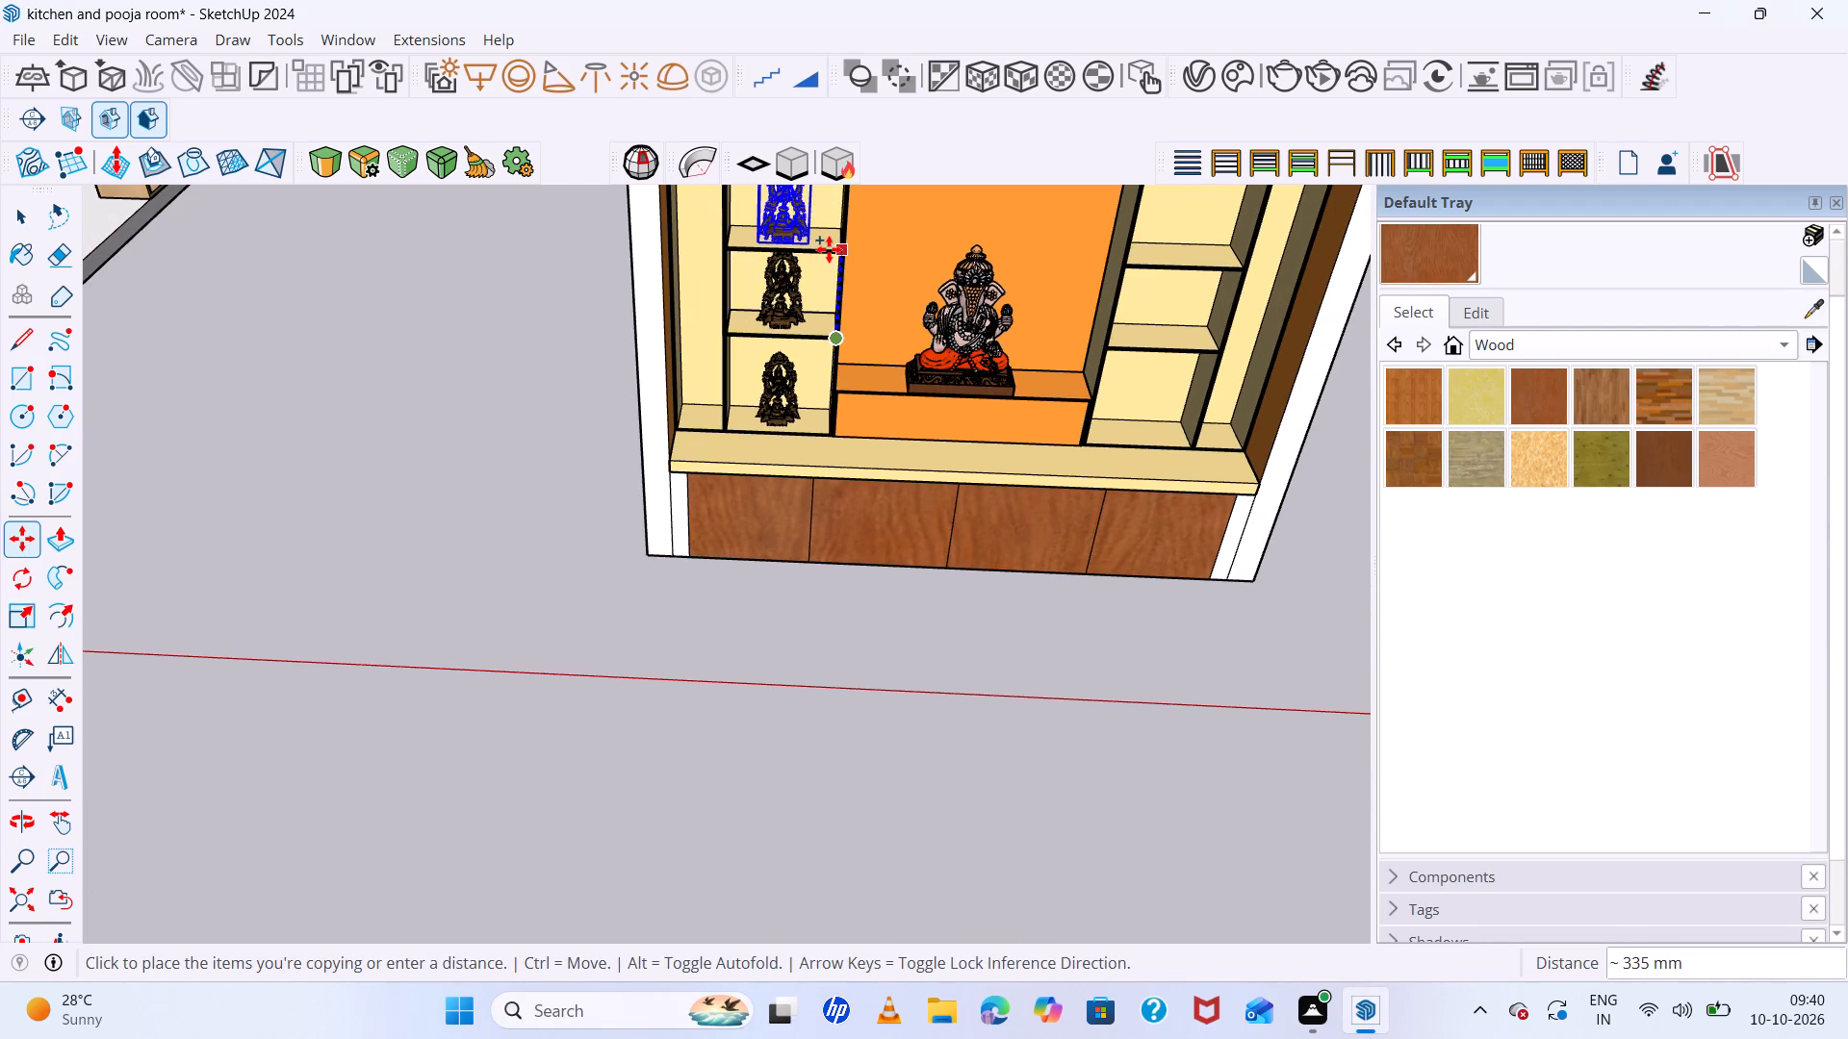
scroll(839, 248, up, 15)
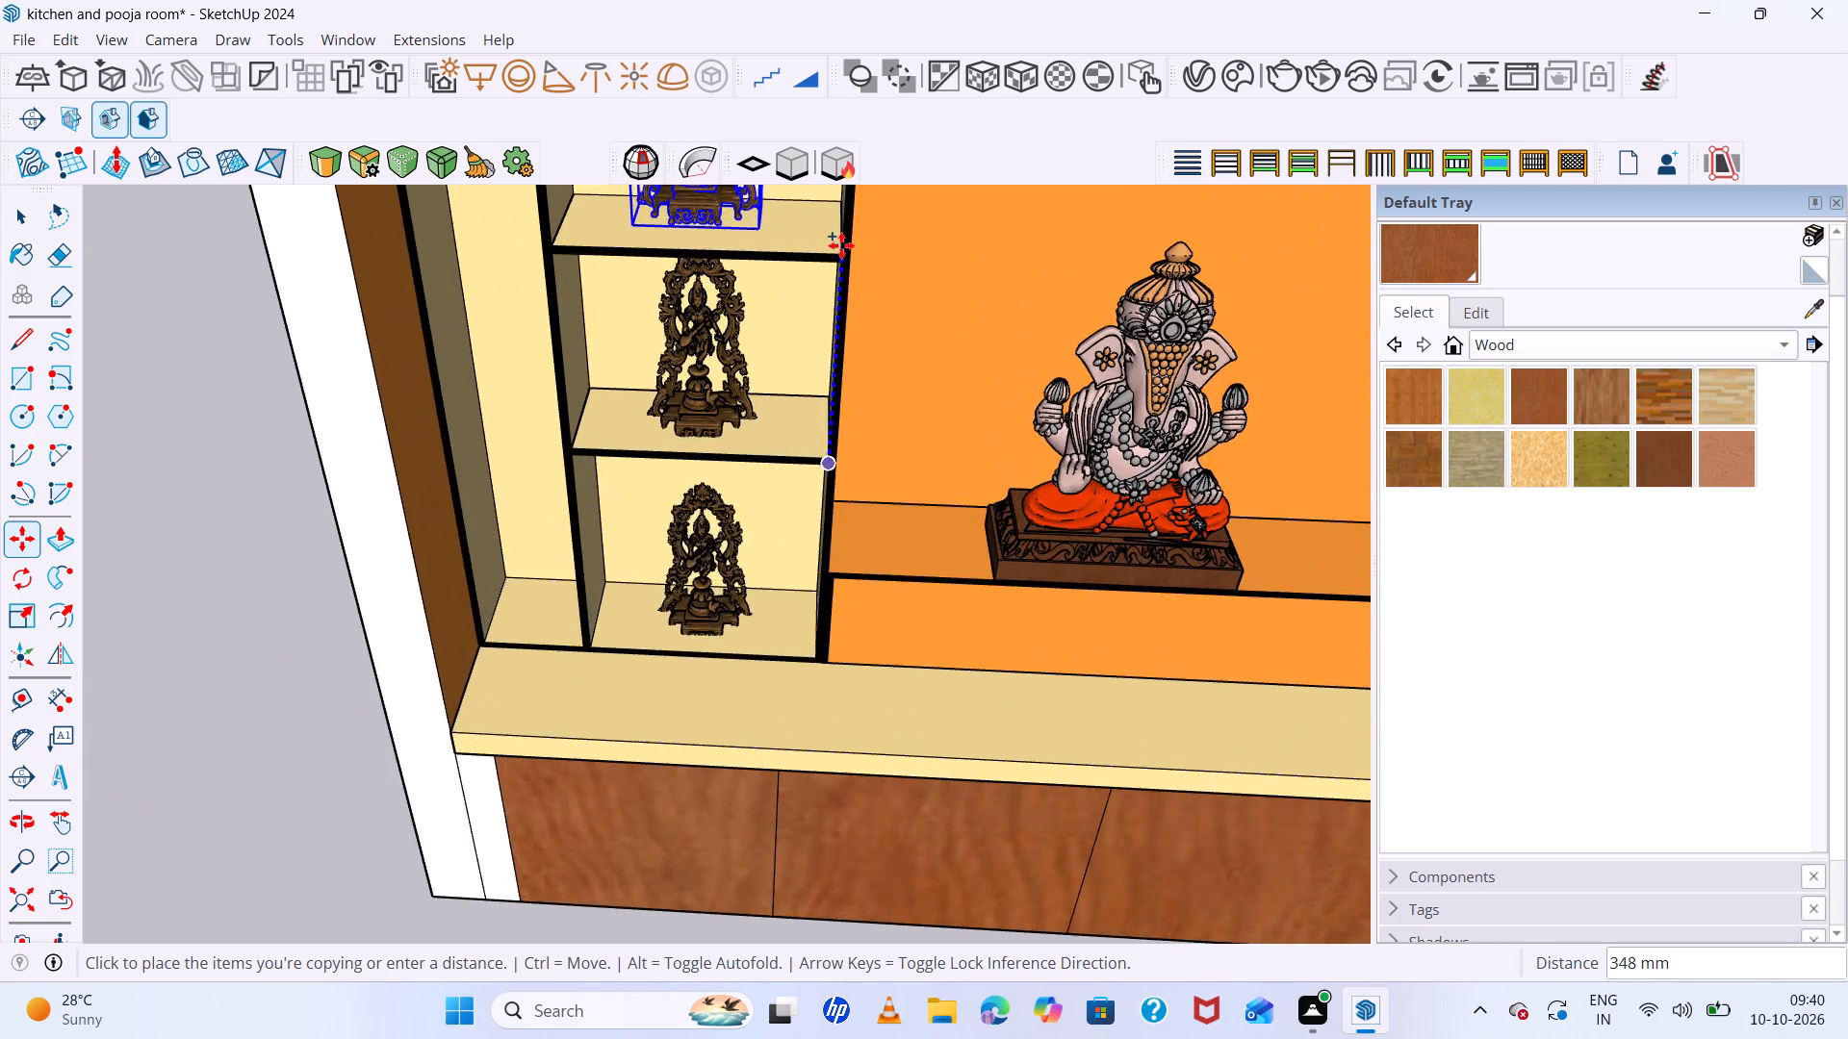
scroll(841, 245, up, 4)
click(843, 257)
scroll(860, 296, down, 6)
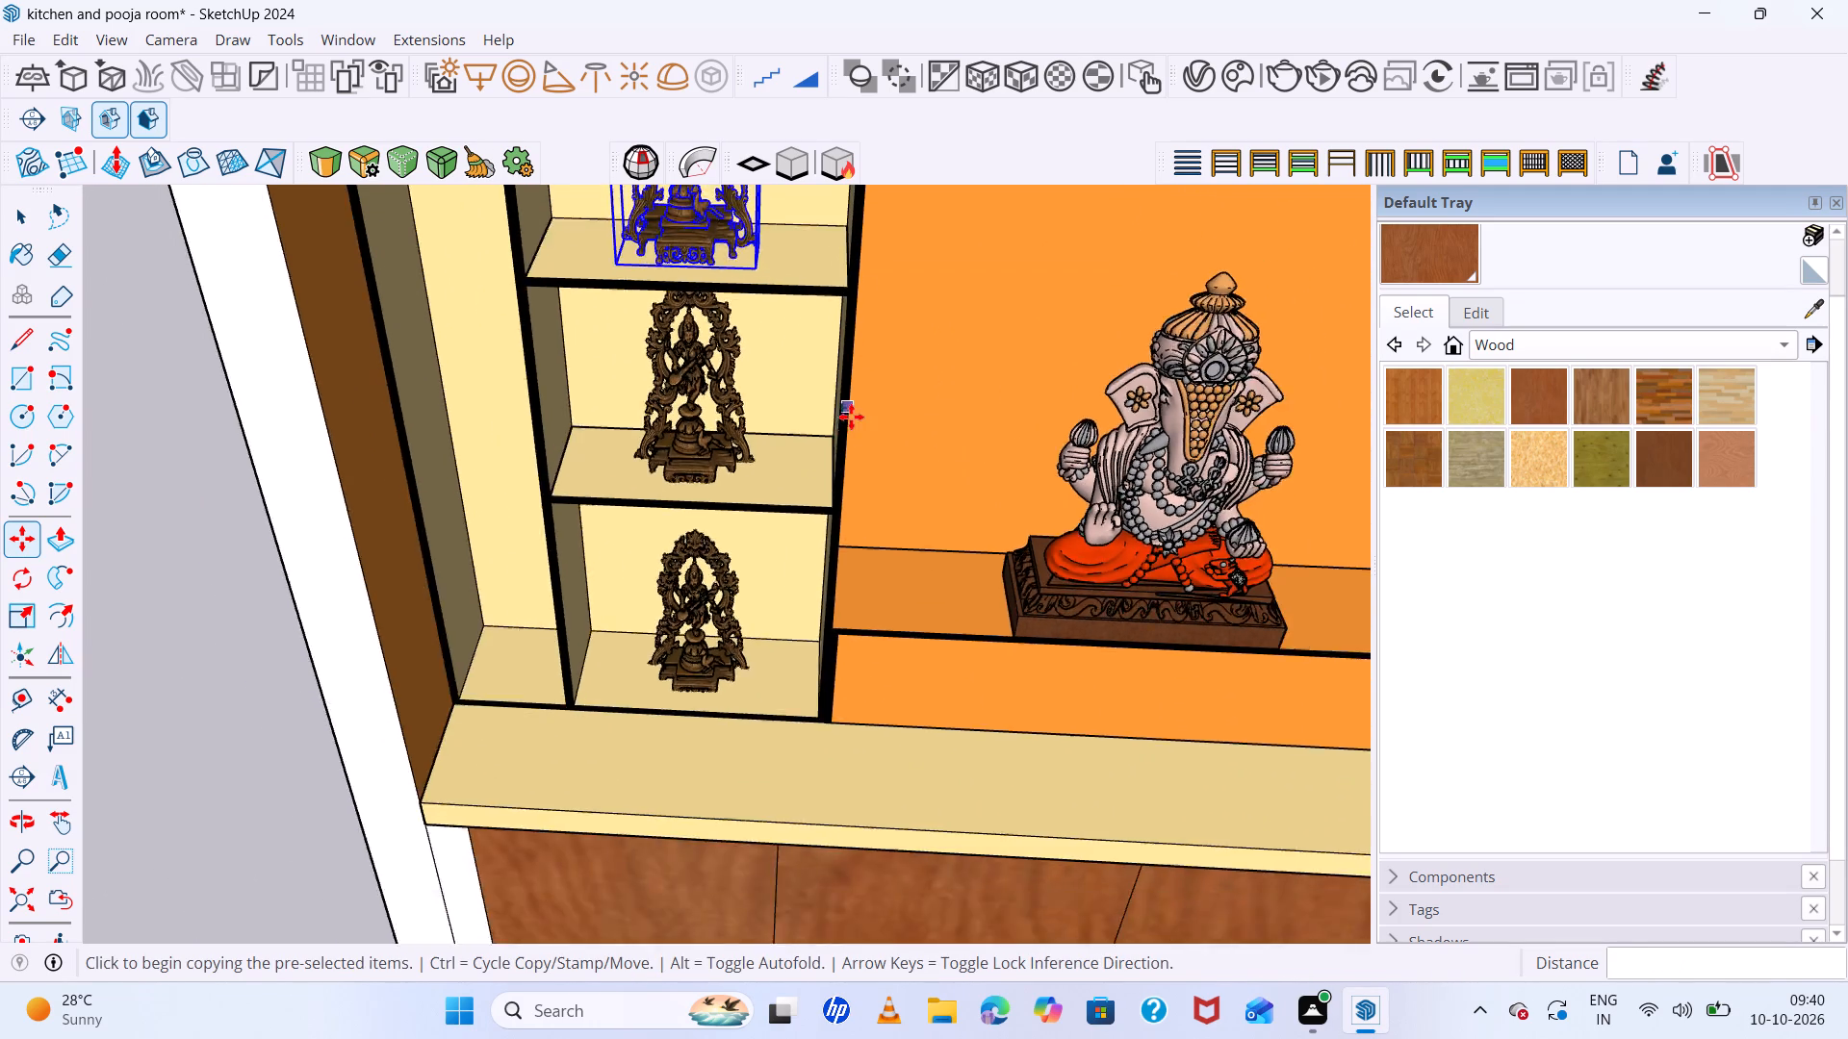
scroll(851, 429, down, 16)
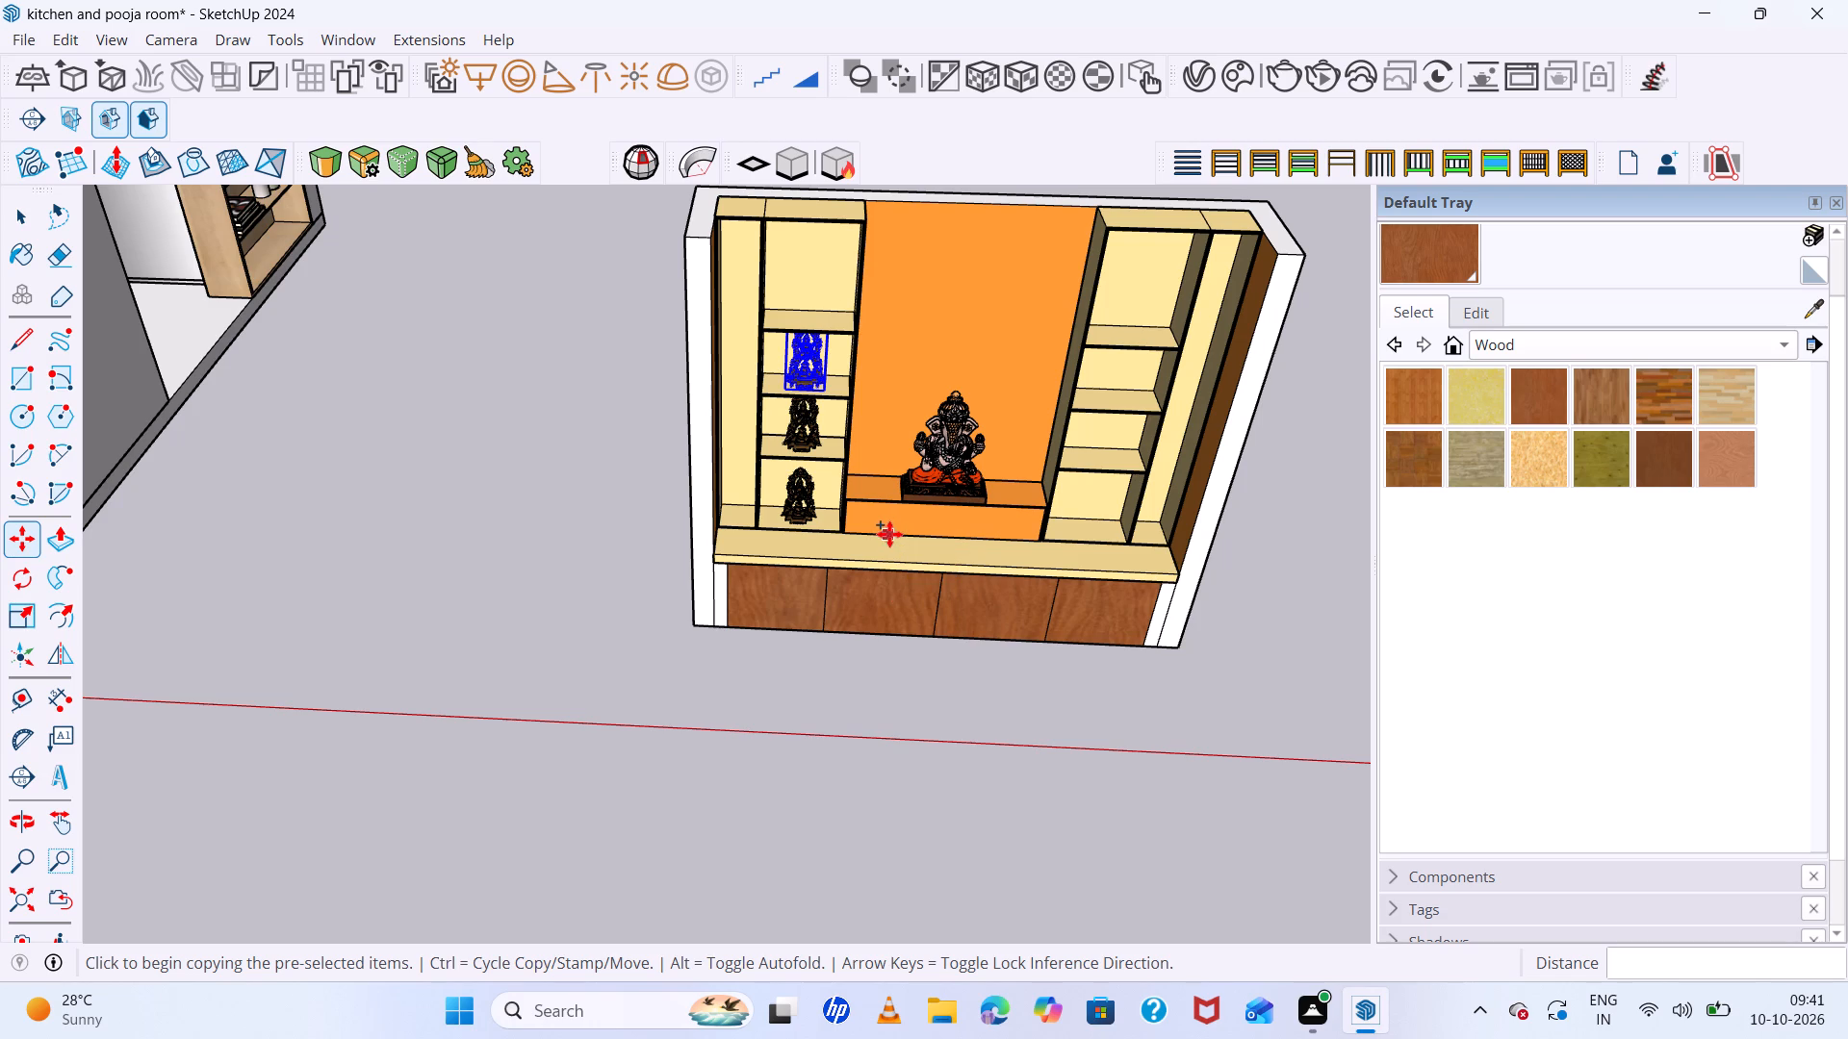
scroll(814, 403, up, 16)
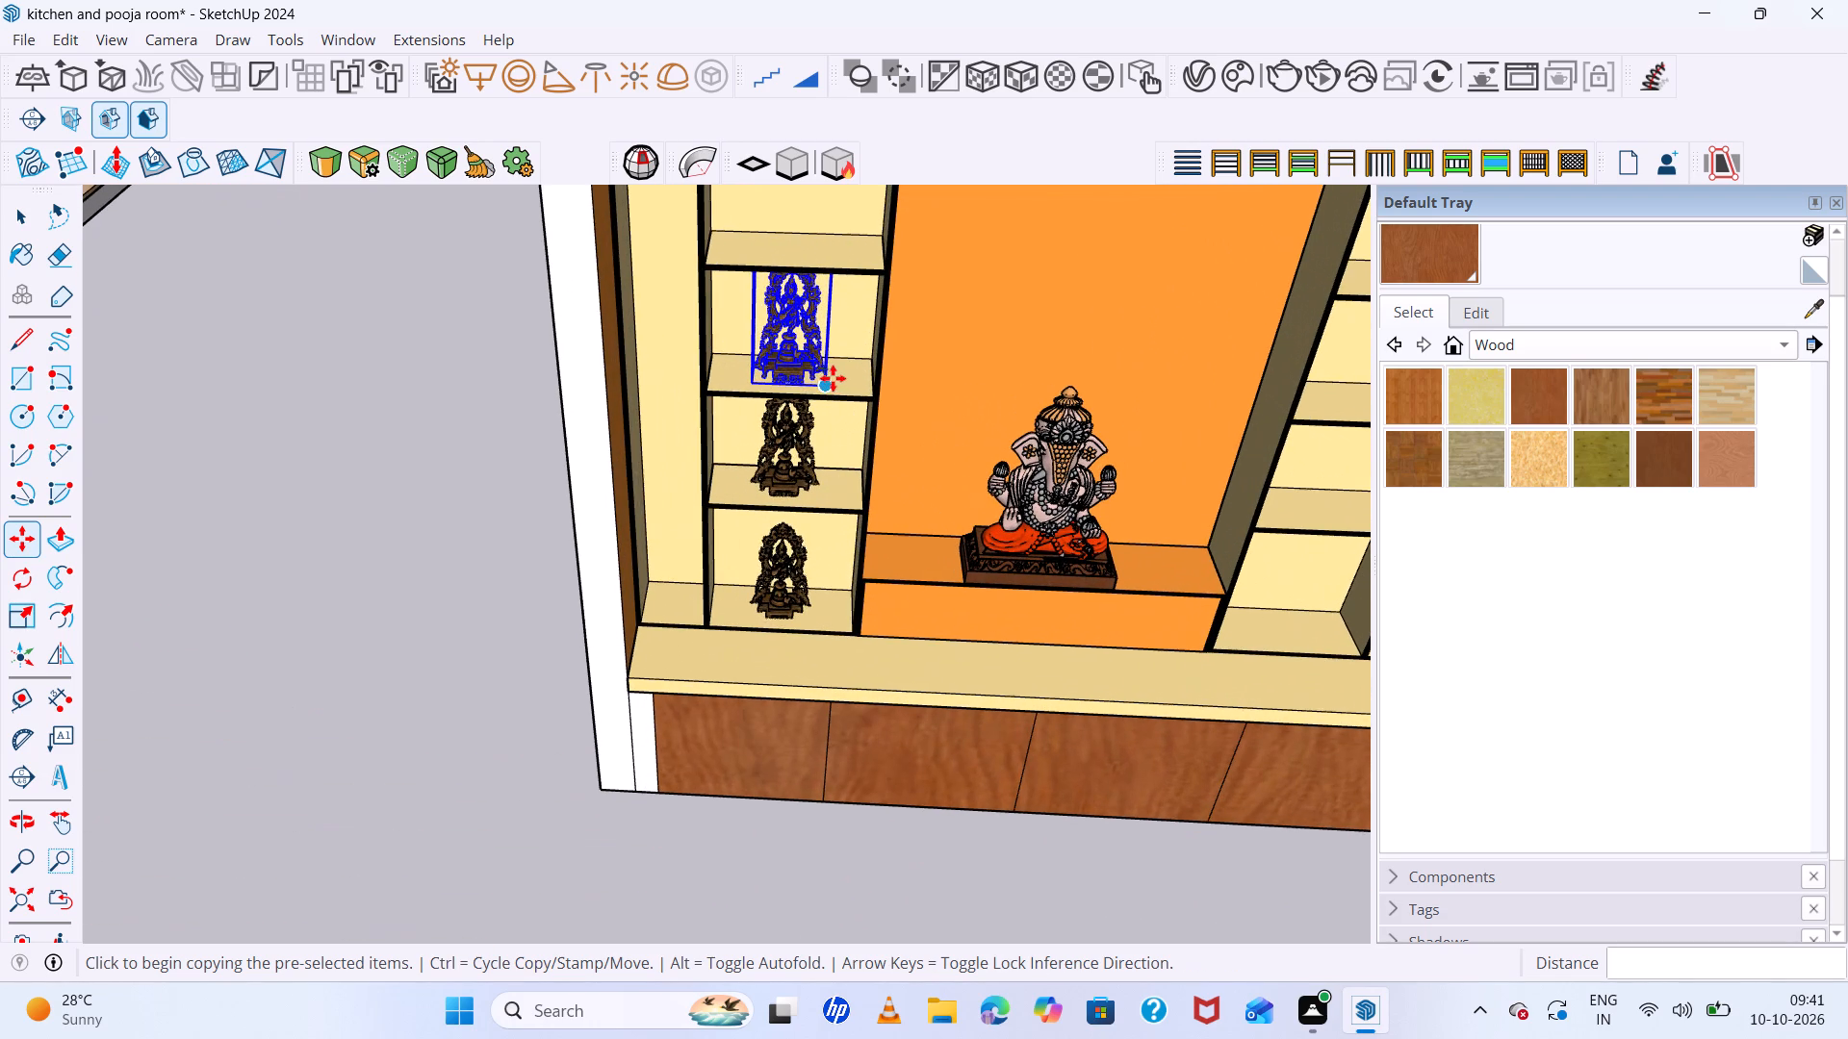
Copy the third compartment's statue about 315 mm straight up into the top compartment of the left shelves.
ctrl+click(828, 381)
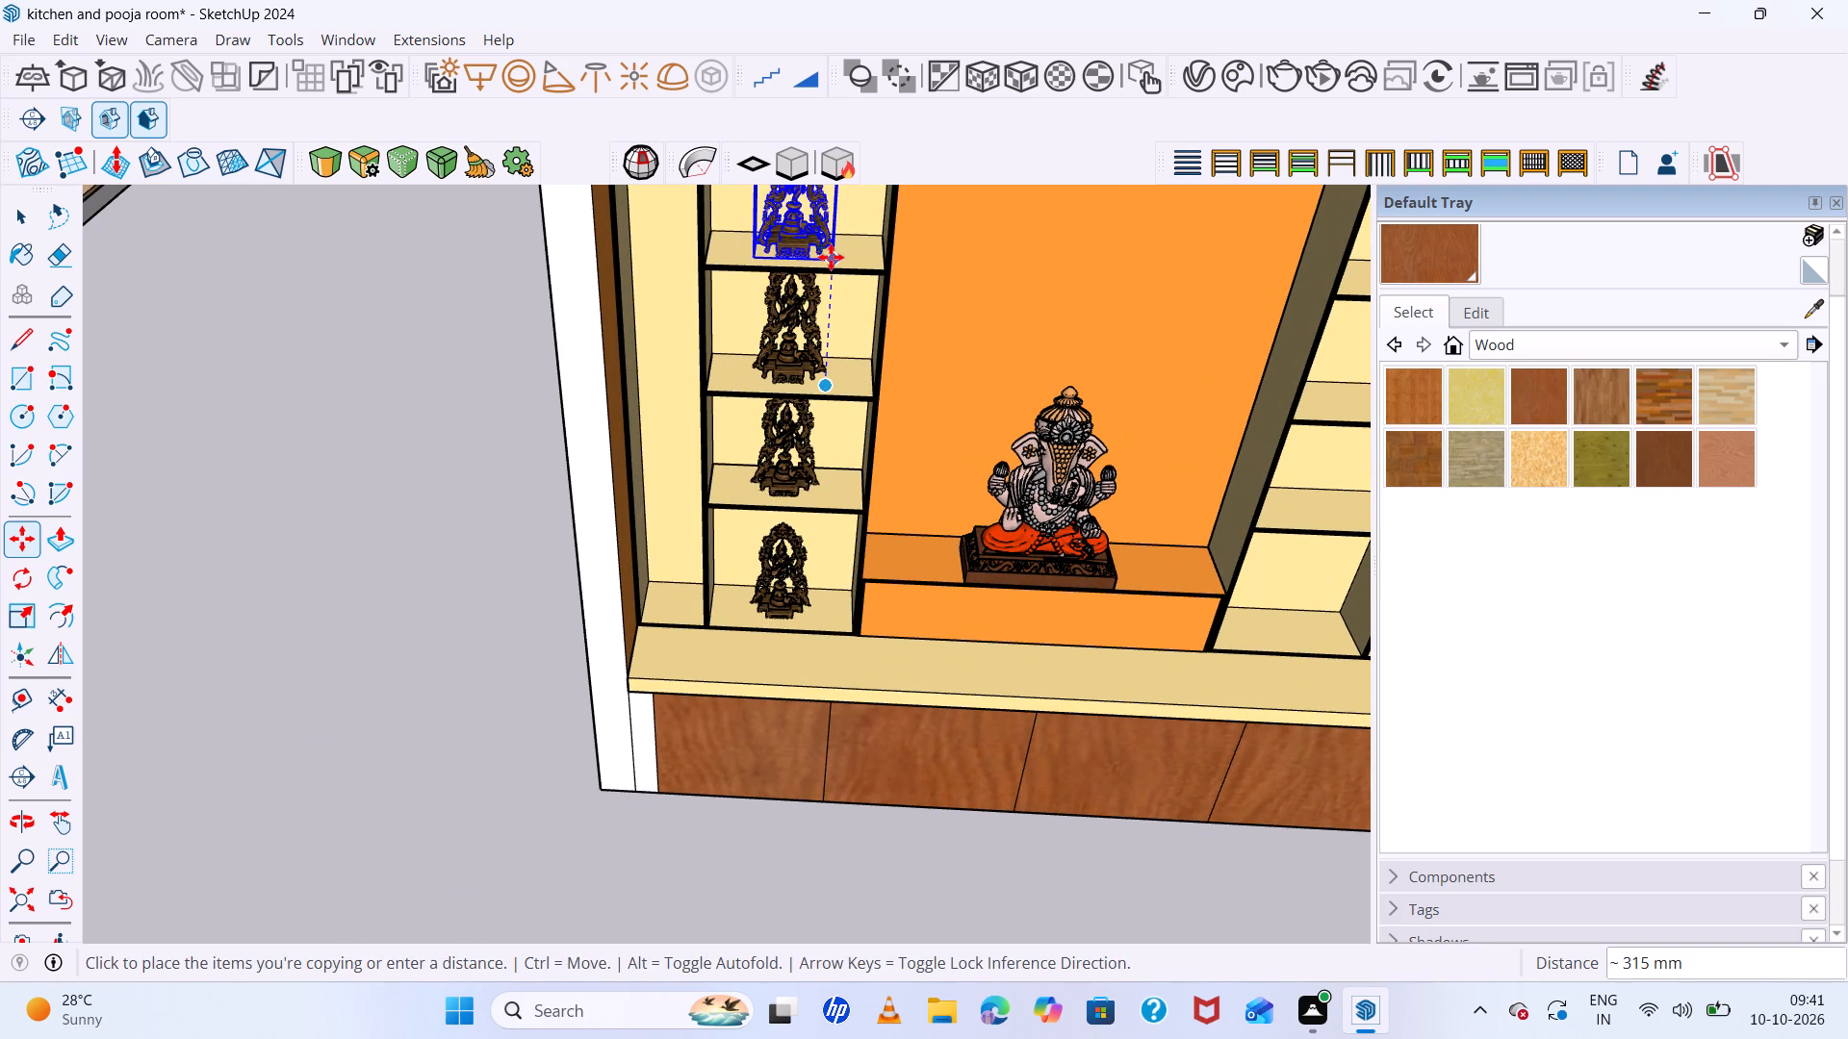
click(832, 256)
key(space)
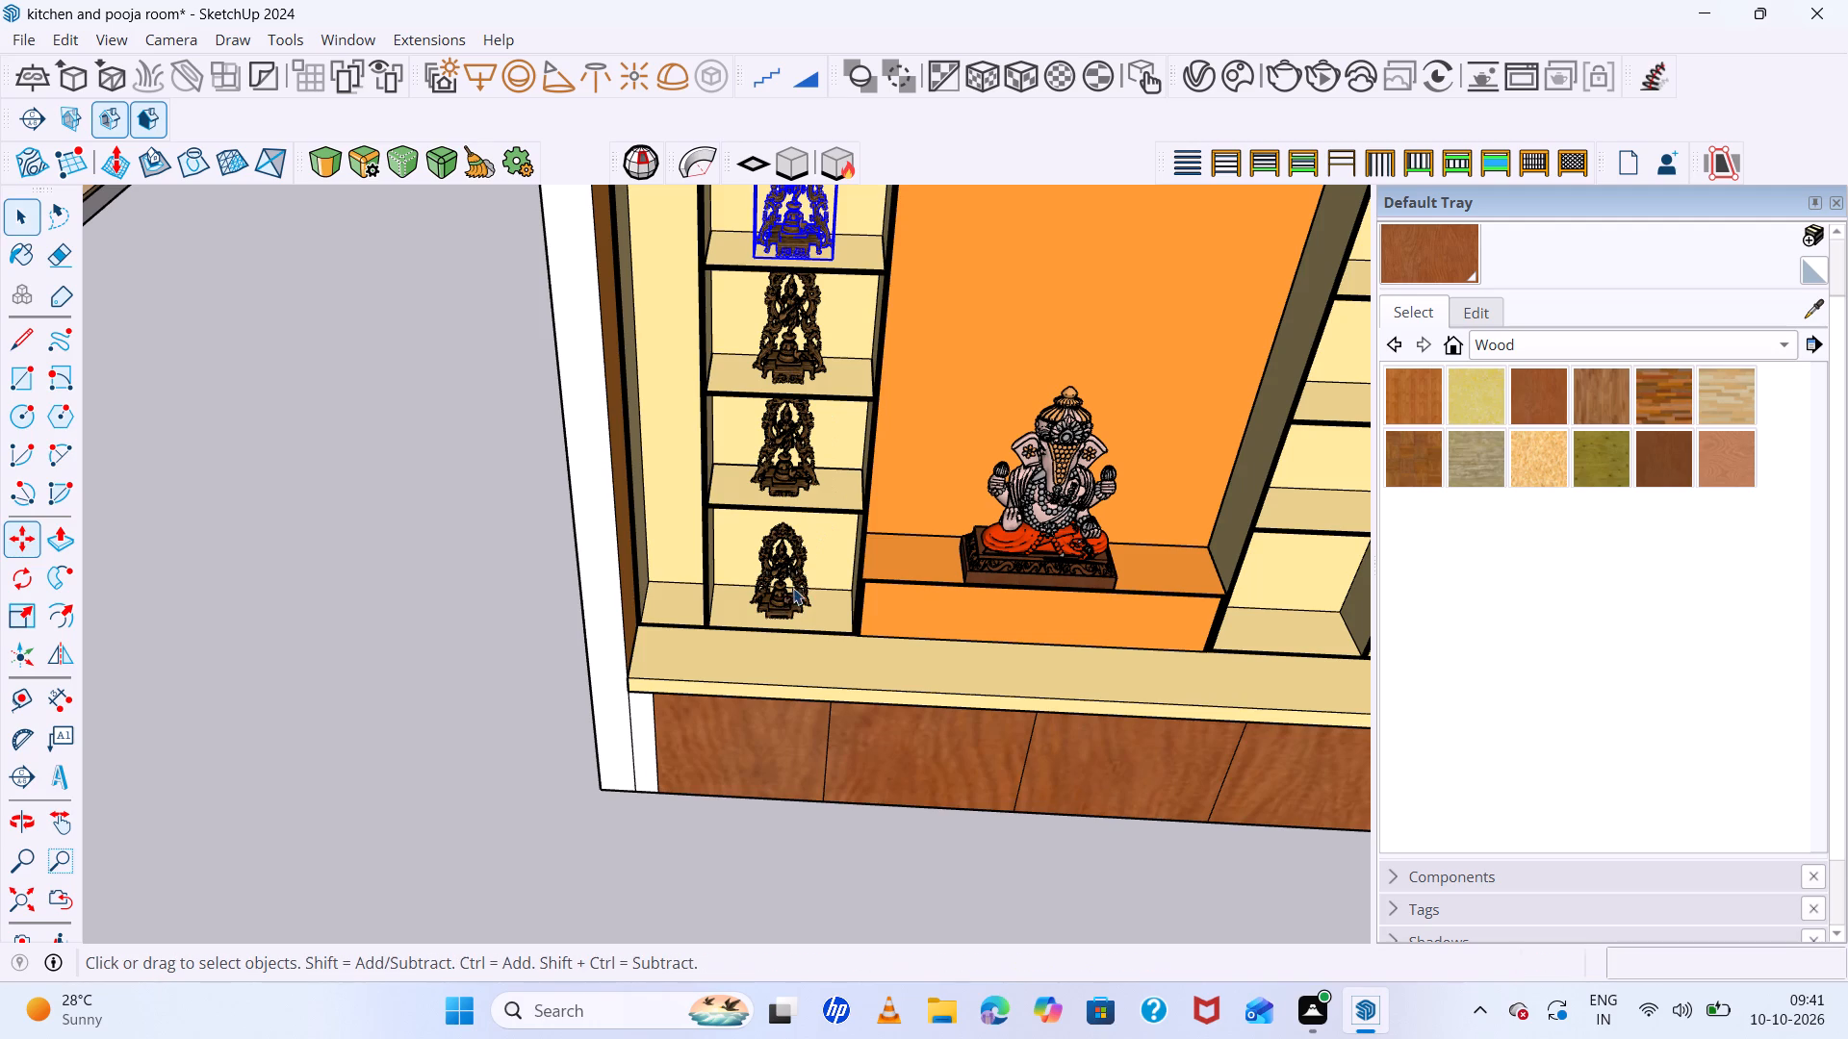
Copy the bottom left statue about 1687 mm across into the top compartment of the right shelves, using the shelf corners as reference points.
click(792, 584)
key(m)
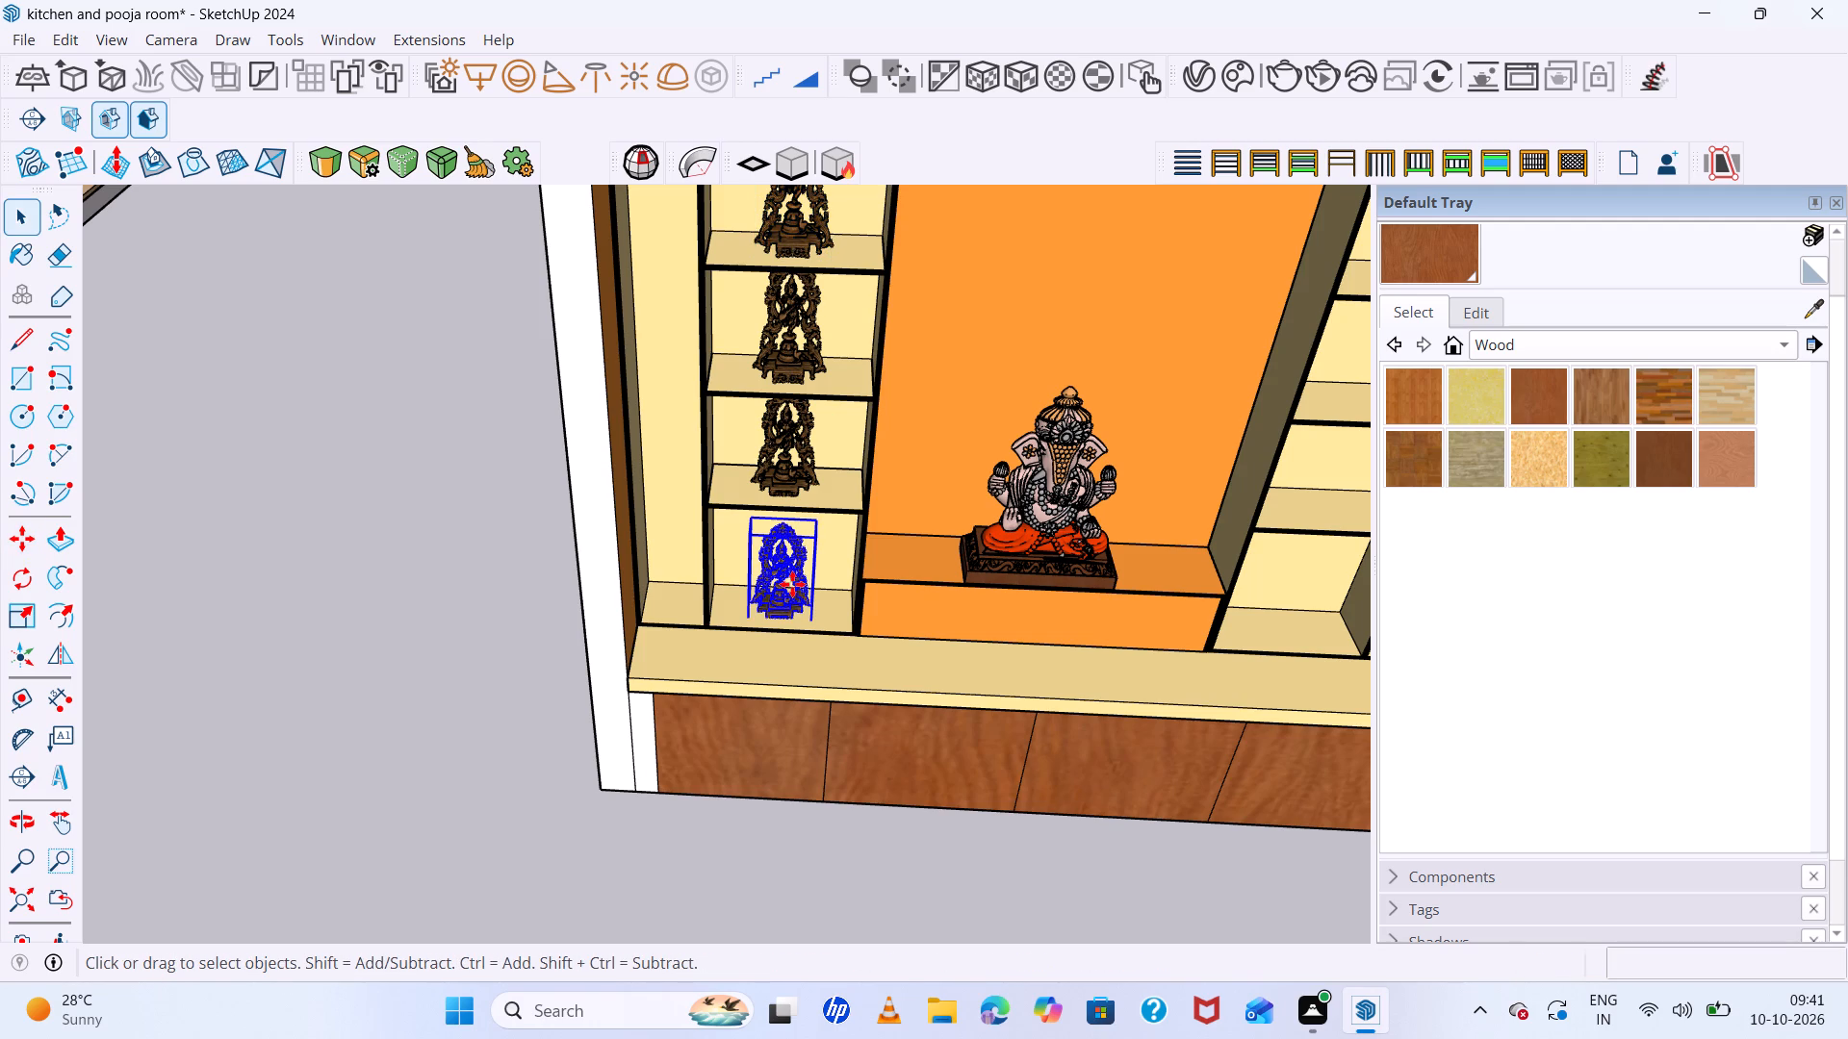
scroll(847, 639, up, 11)
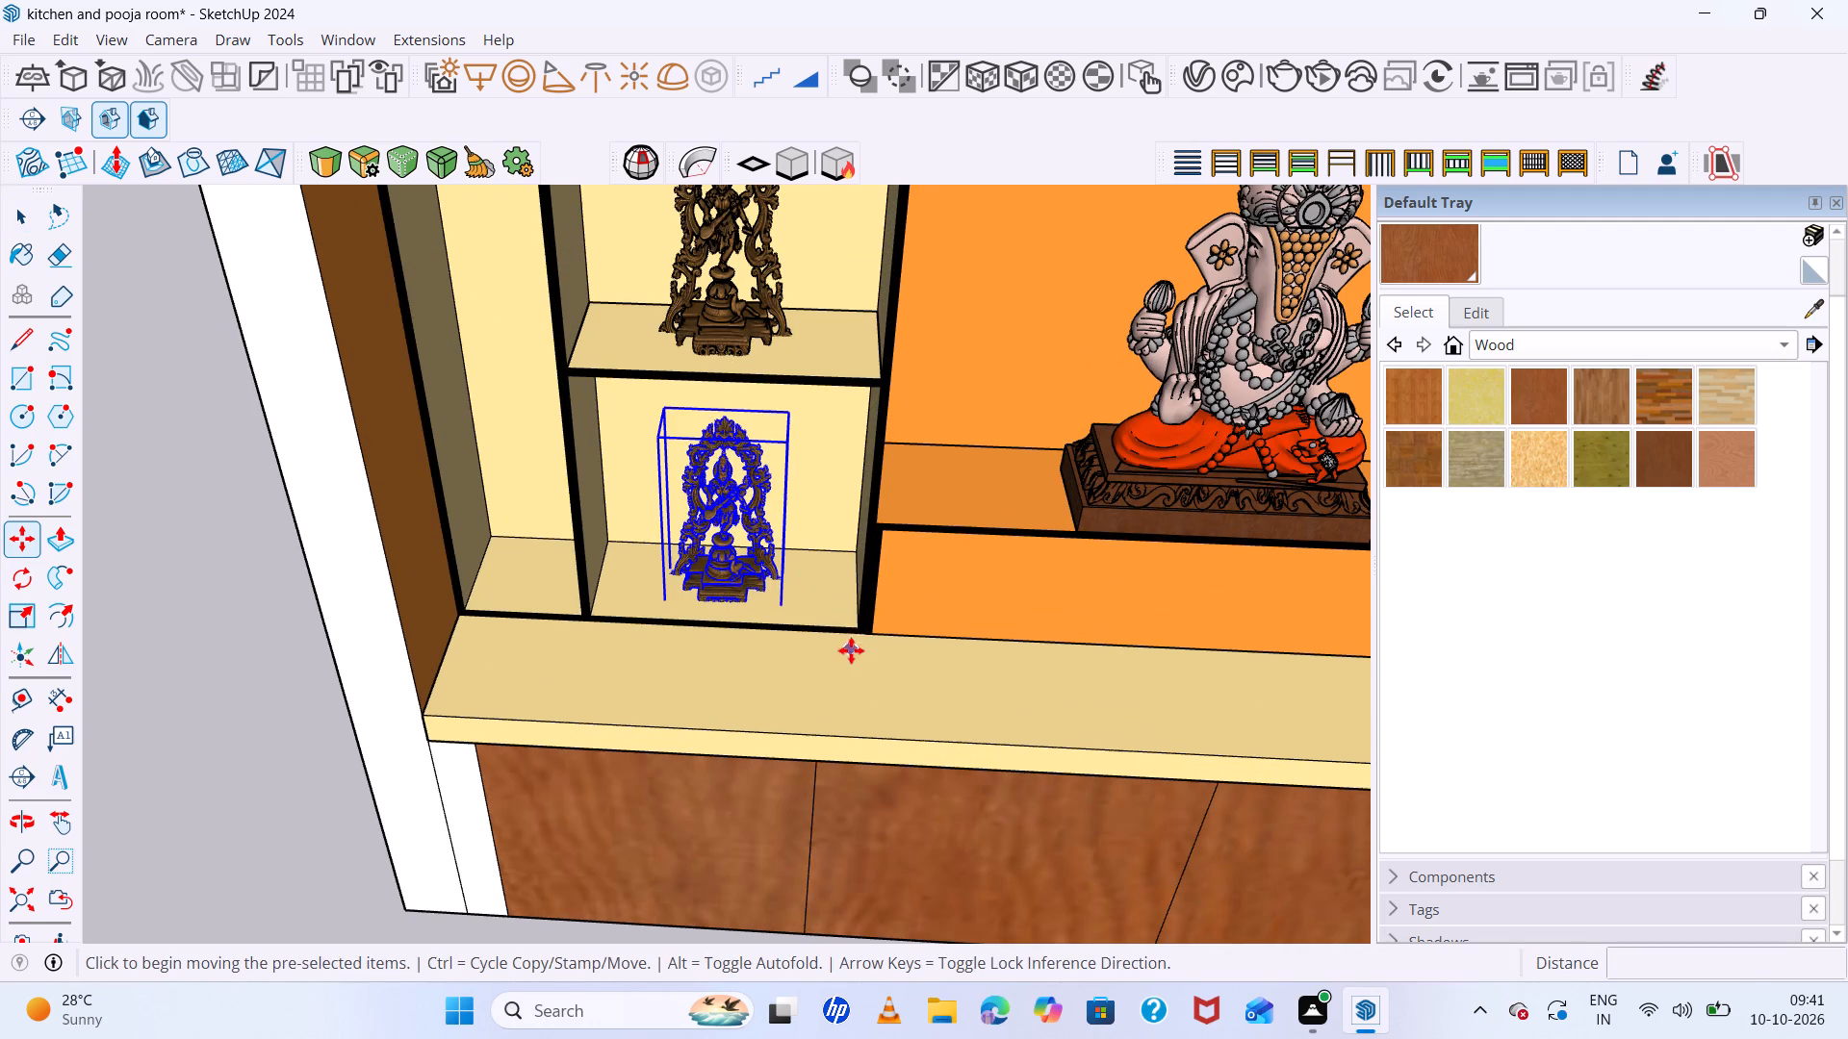
click(857, 628)
scroll(690, 684, down, 12)
scroll(588, 681, down, 7)
scroll(701, 657, down, 4)
scroll(992, 475, up, 3)
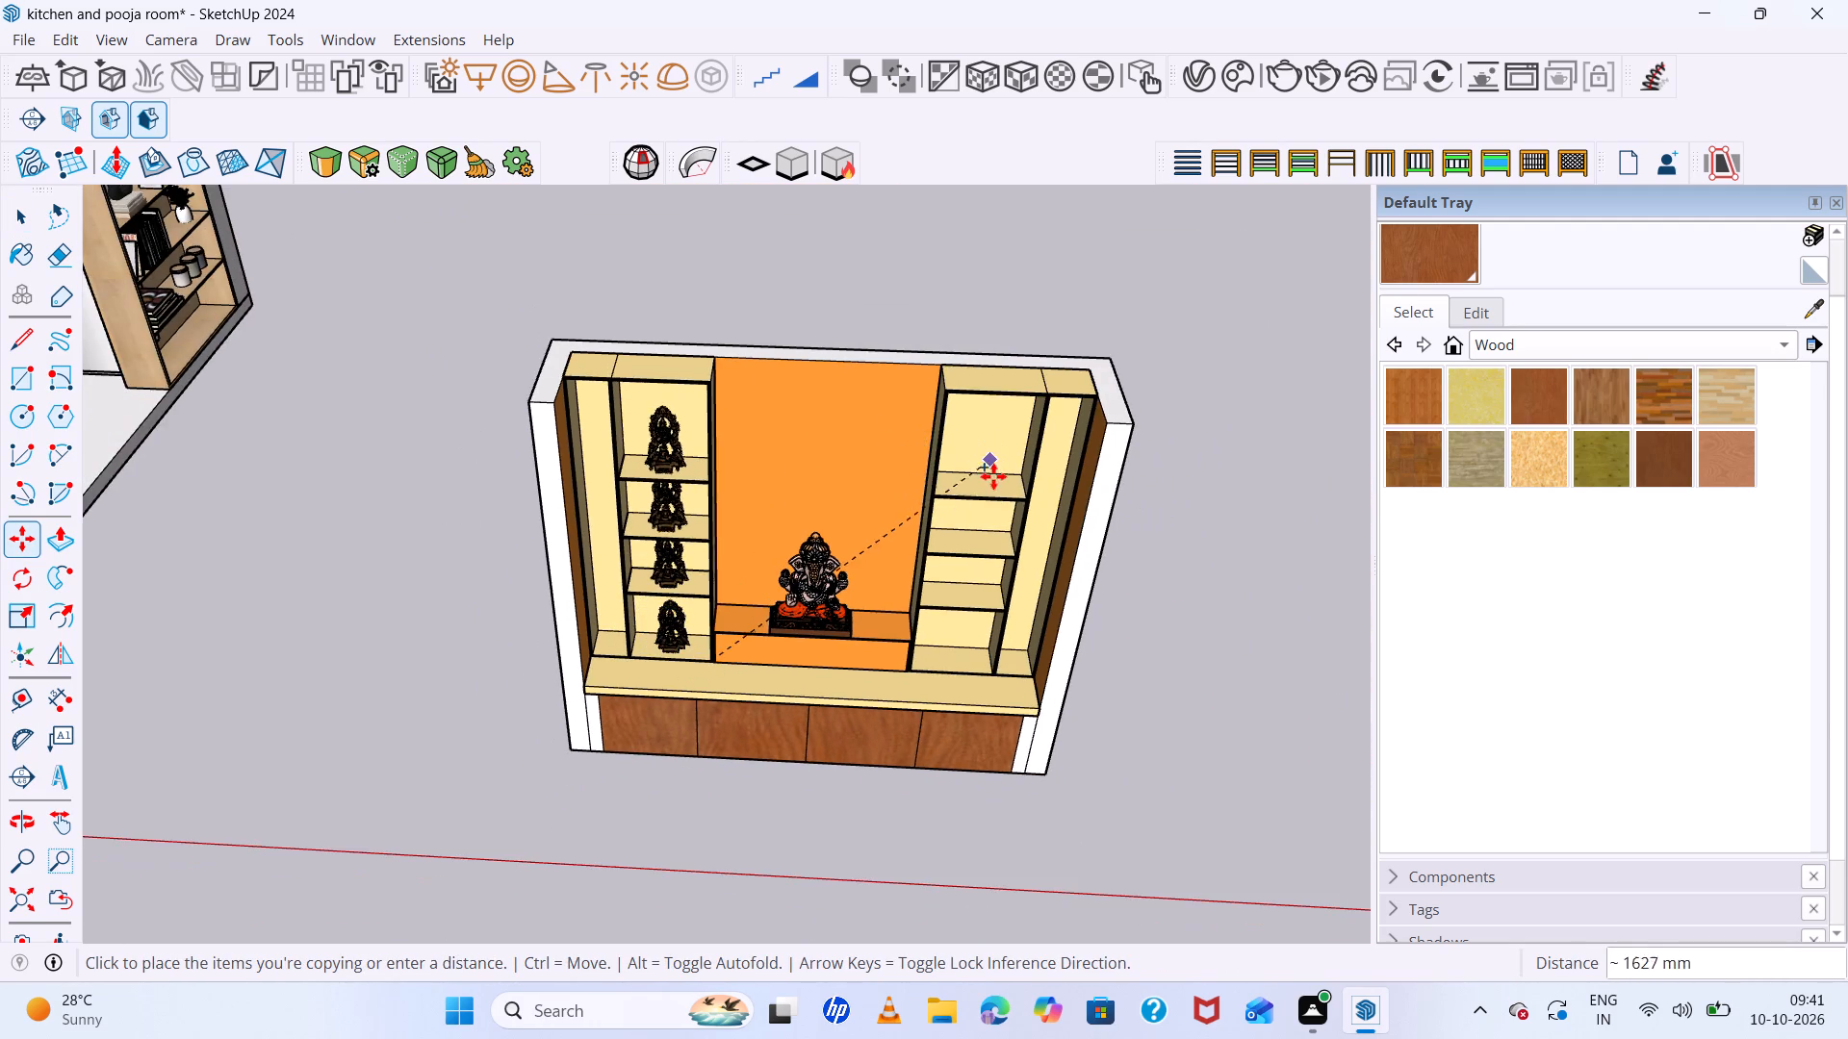
scroll(998, 486, up, 4)
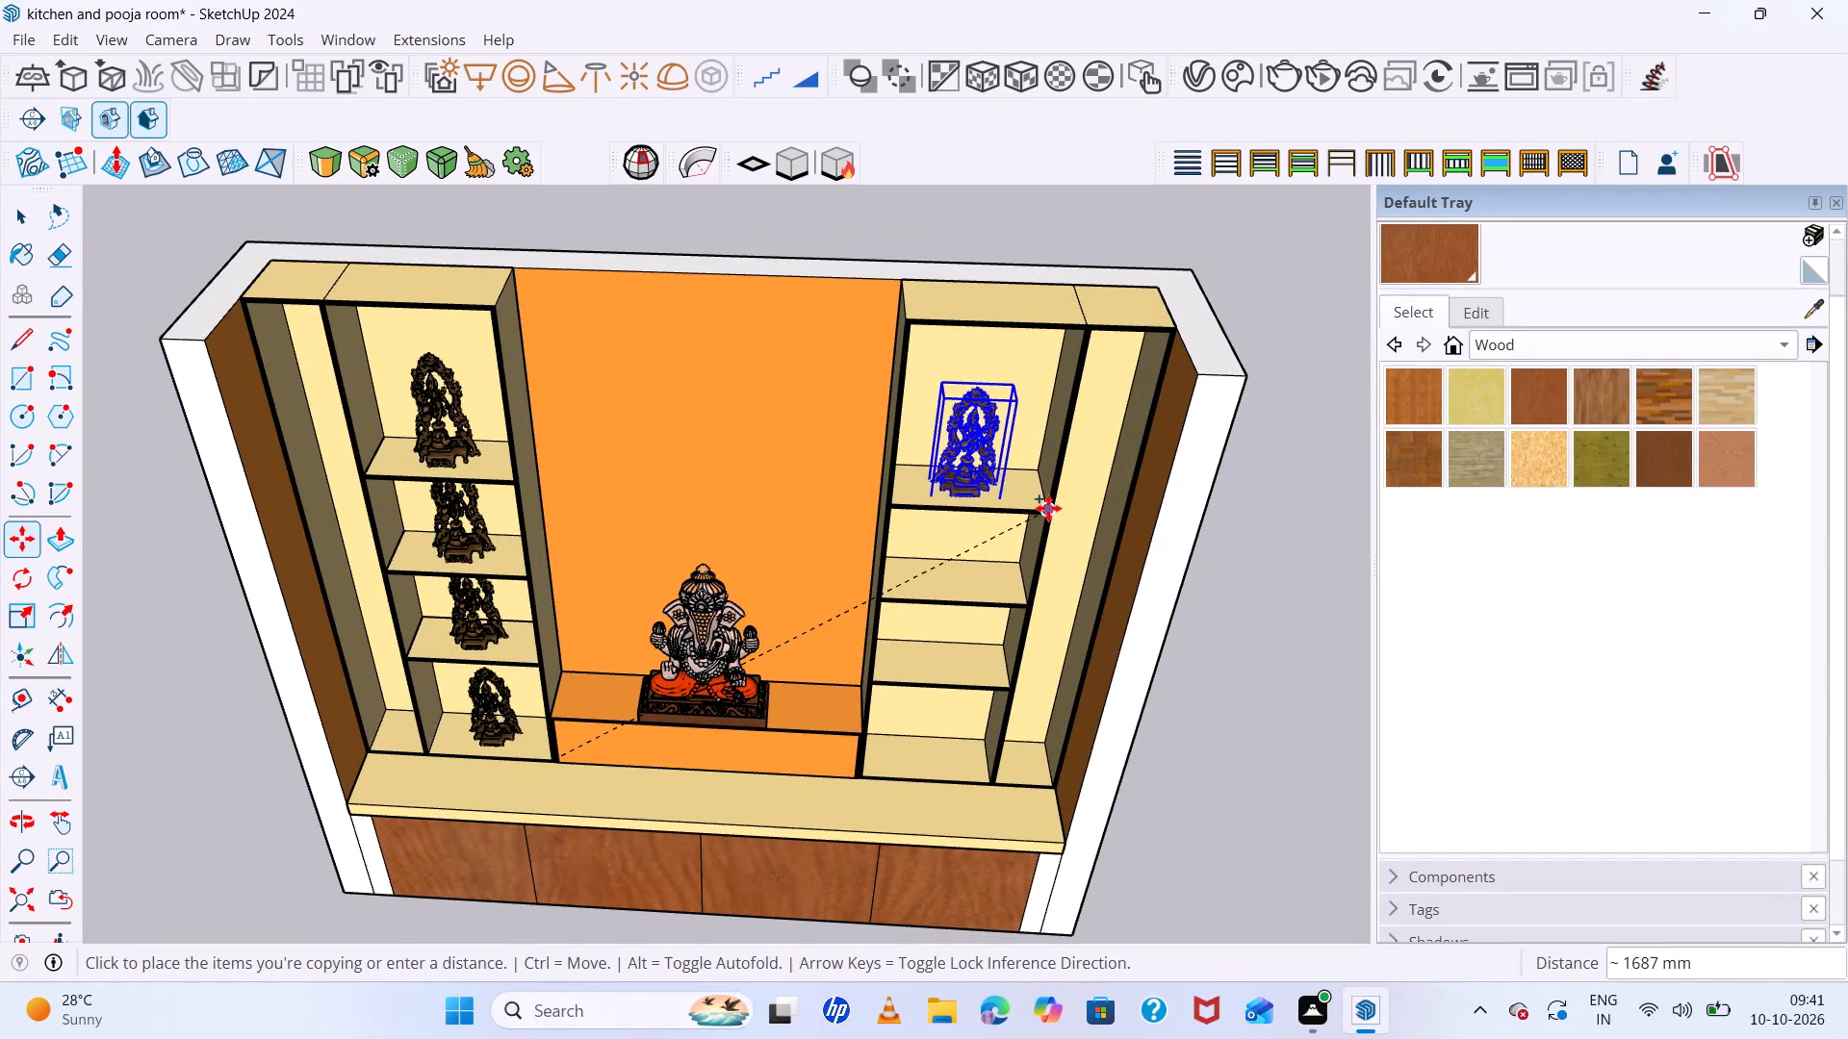
click(1049, 509)
Copy the right shelves' top statue down along the blue axis into the two compartments below, about 310 mm apart.
ctrl+click(1050, 510)
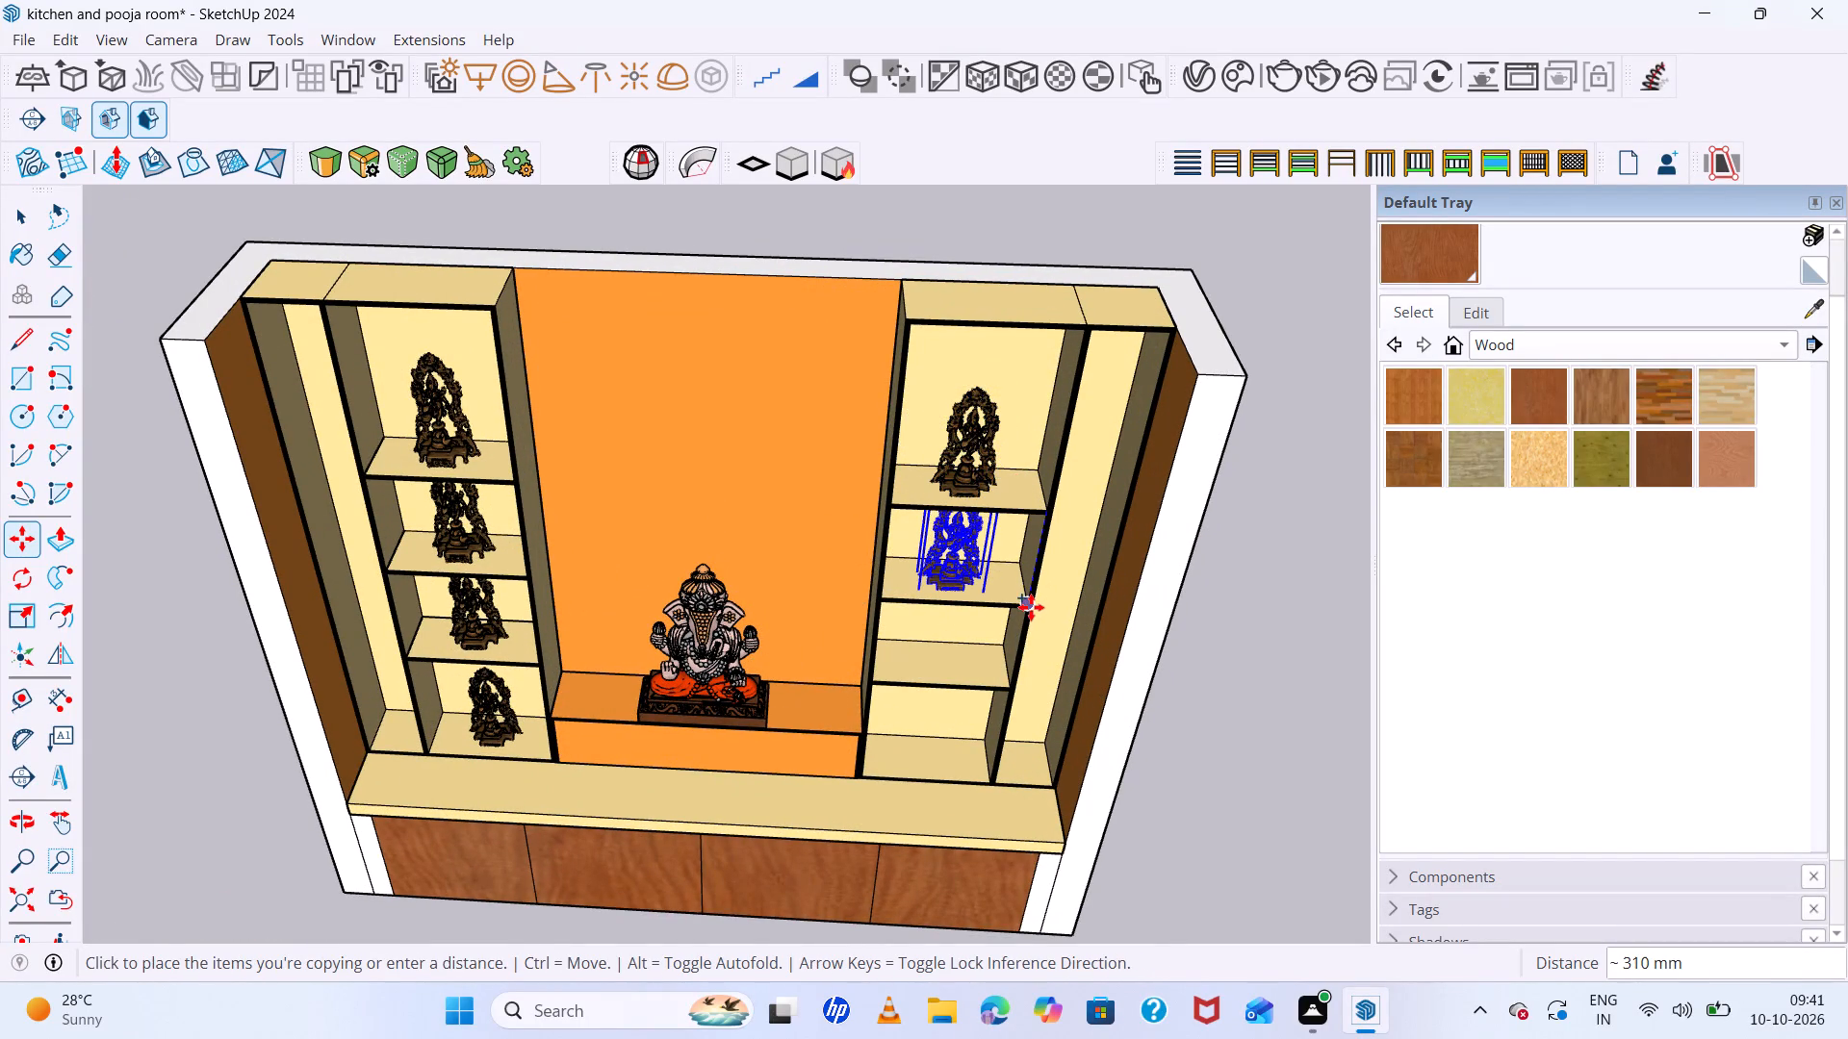
key(Up)
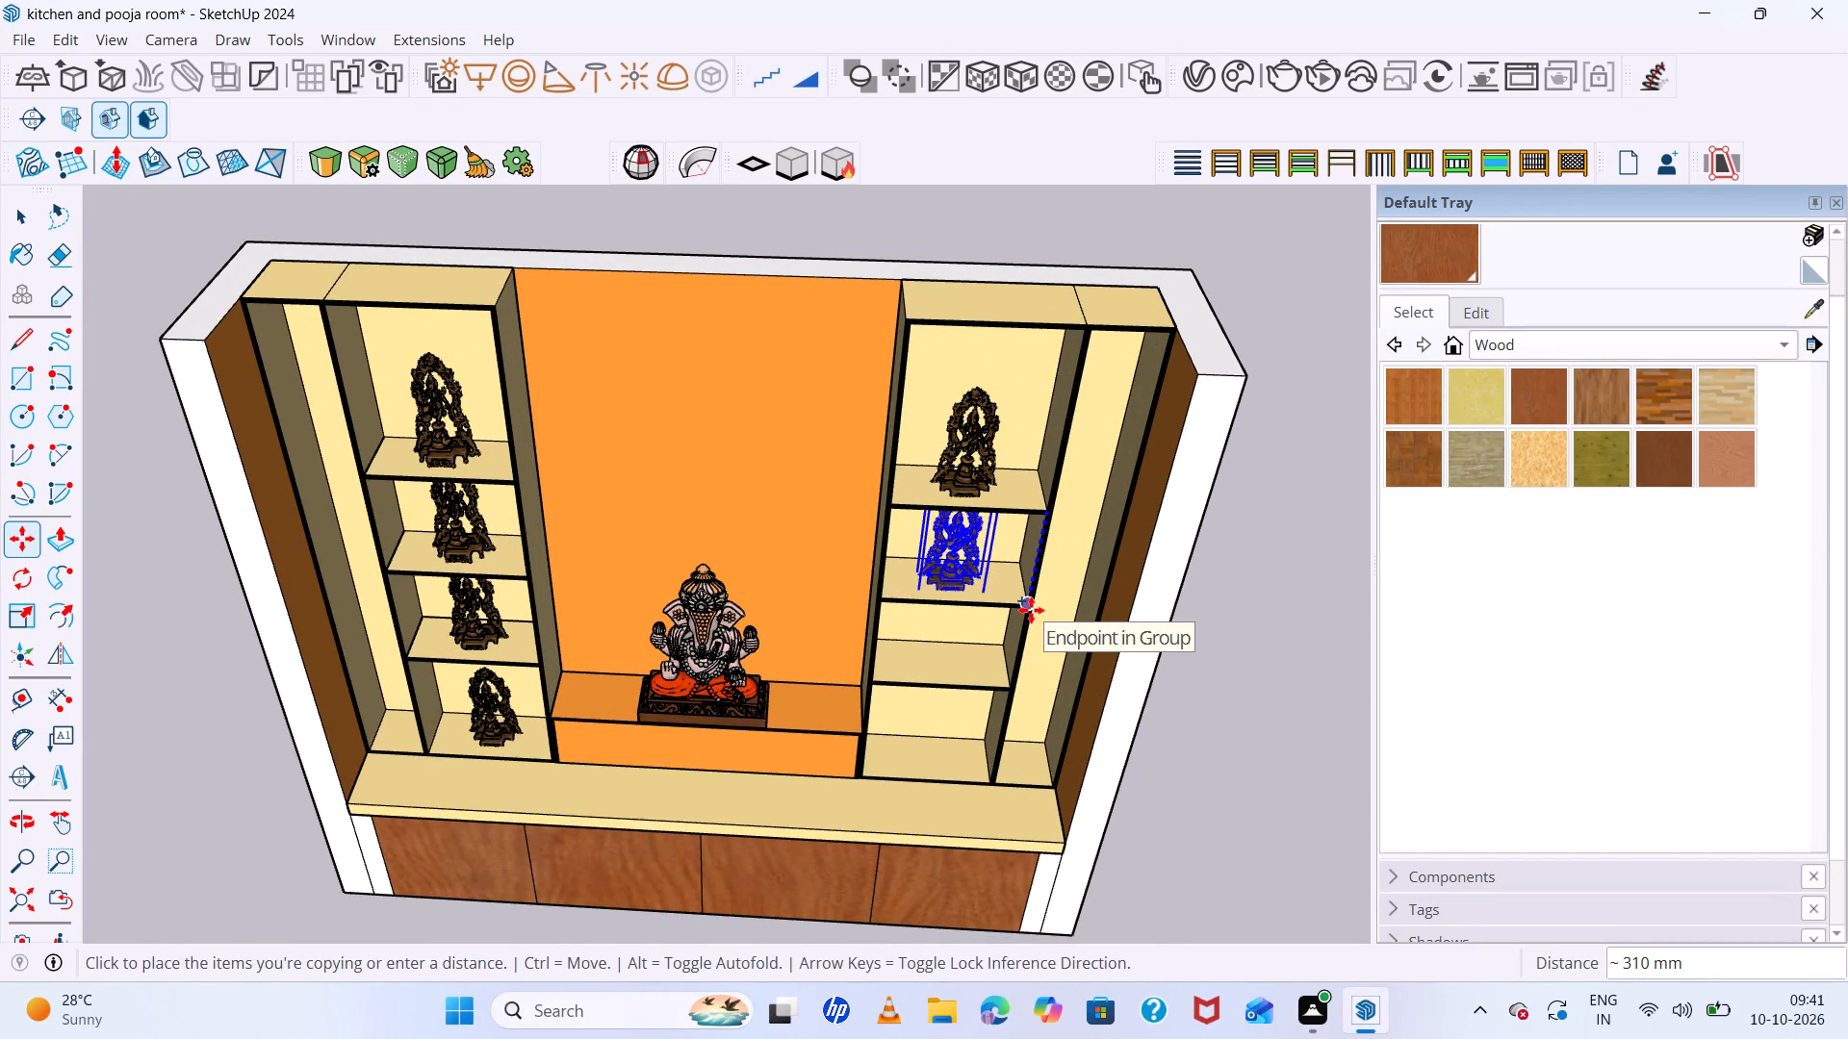
click(1031, 610)
double_click(1031, 610)
click(1015, 690)
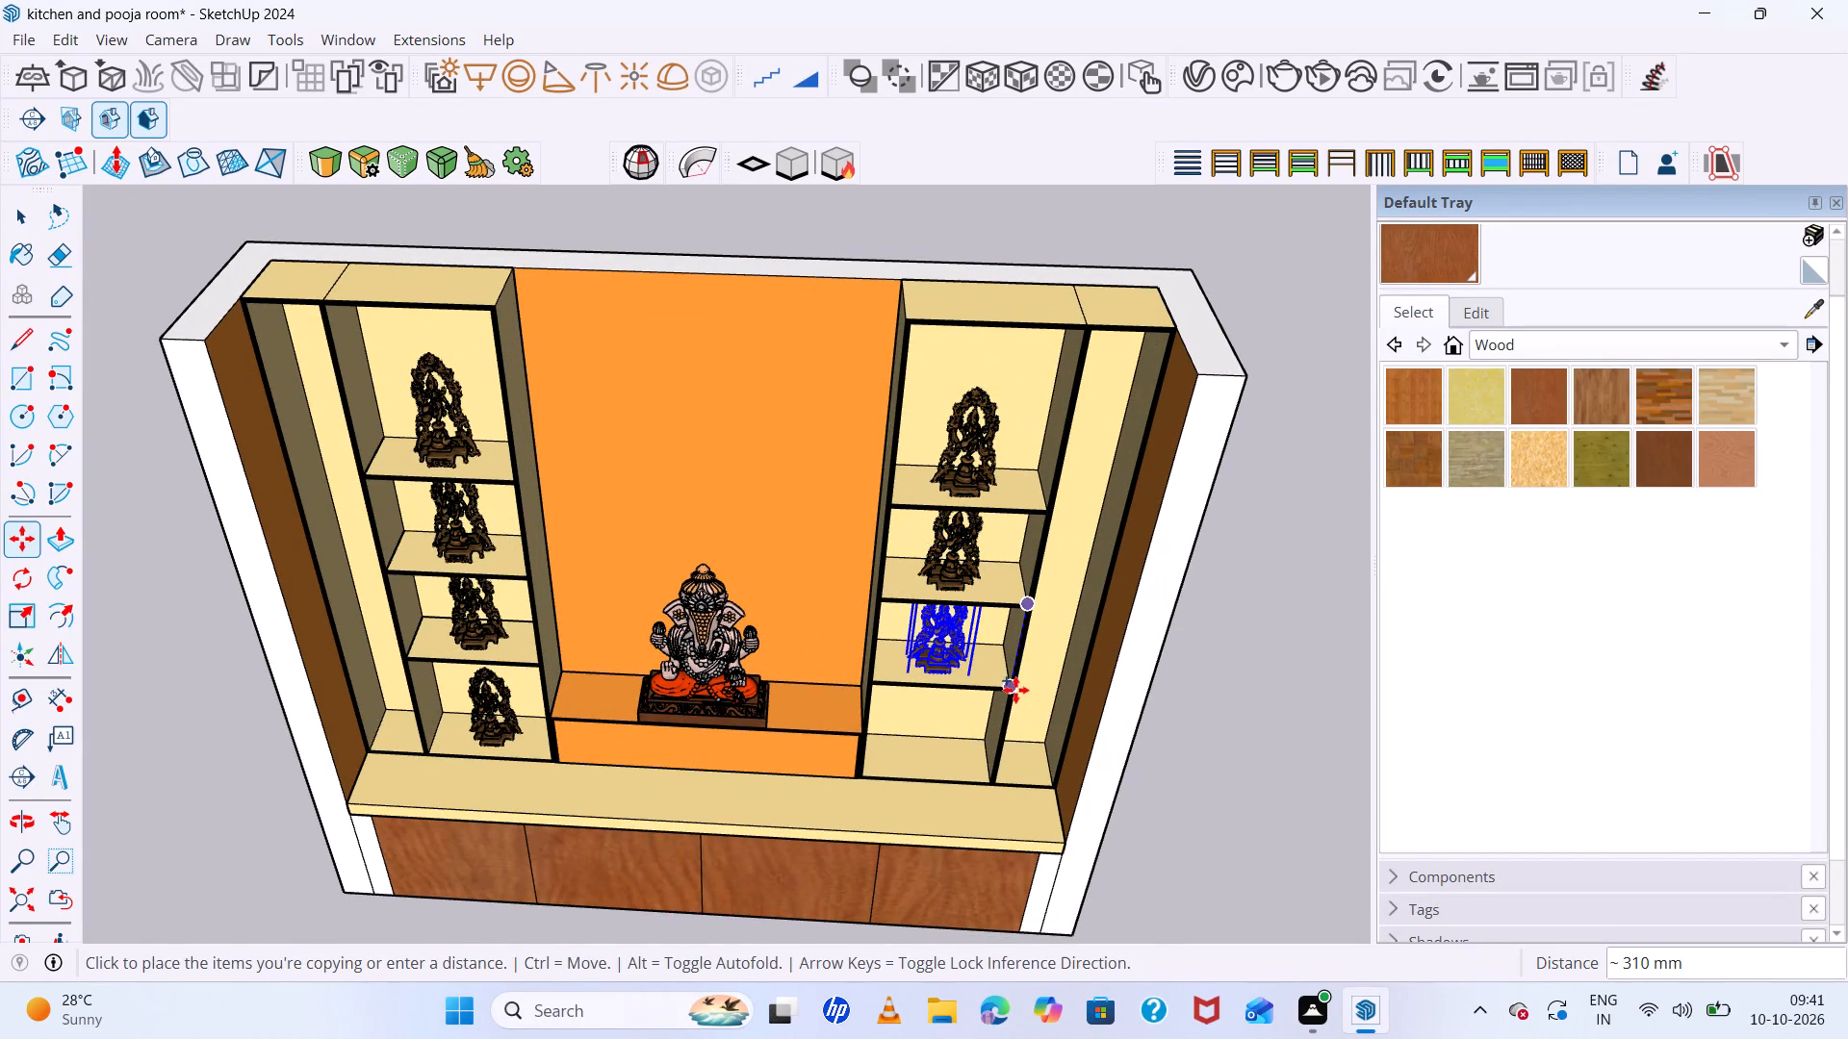
key(space)
Delete the statue in the bottom compartment of the left shelves.
click(489, 730)
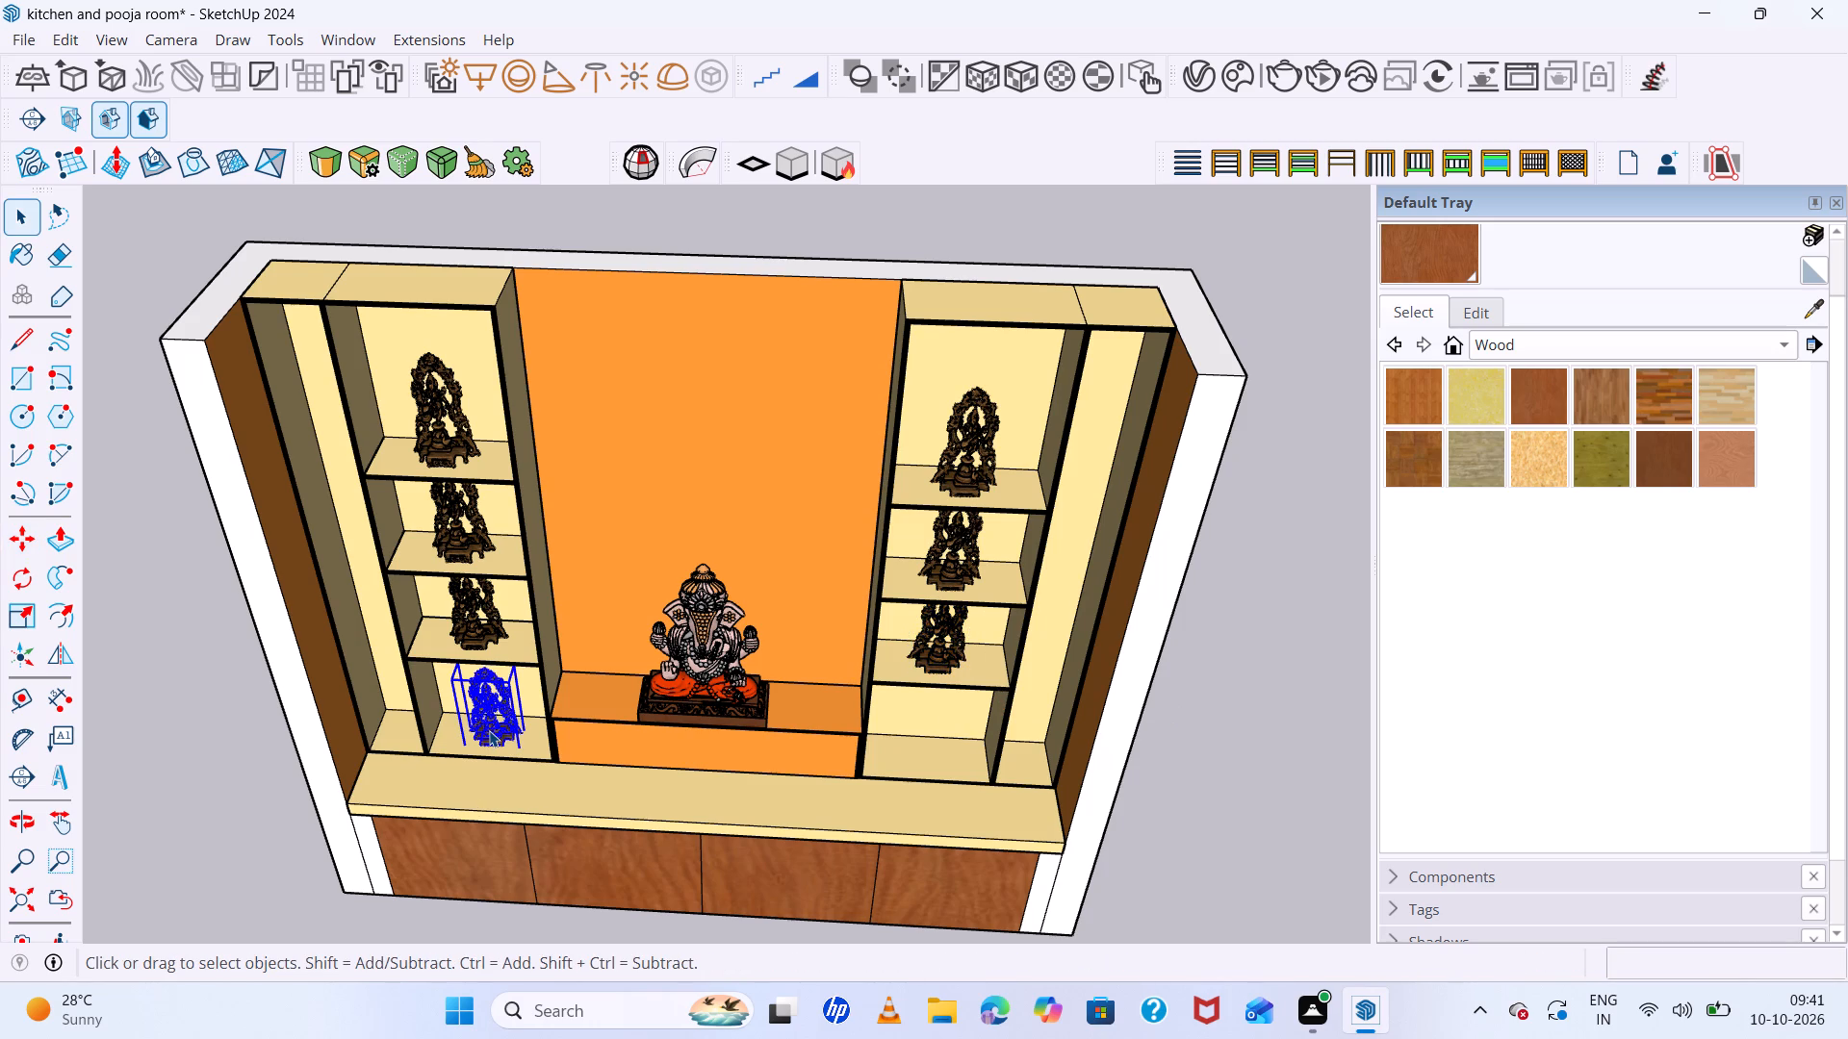
key(Delete)
Move the right shelves' top statue about 18 mm up along the blue axis so its base rests on the shelf.
scroll(510, 722, down, 4)
middle_drag(656, 800, 662, 762)
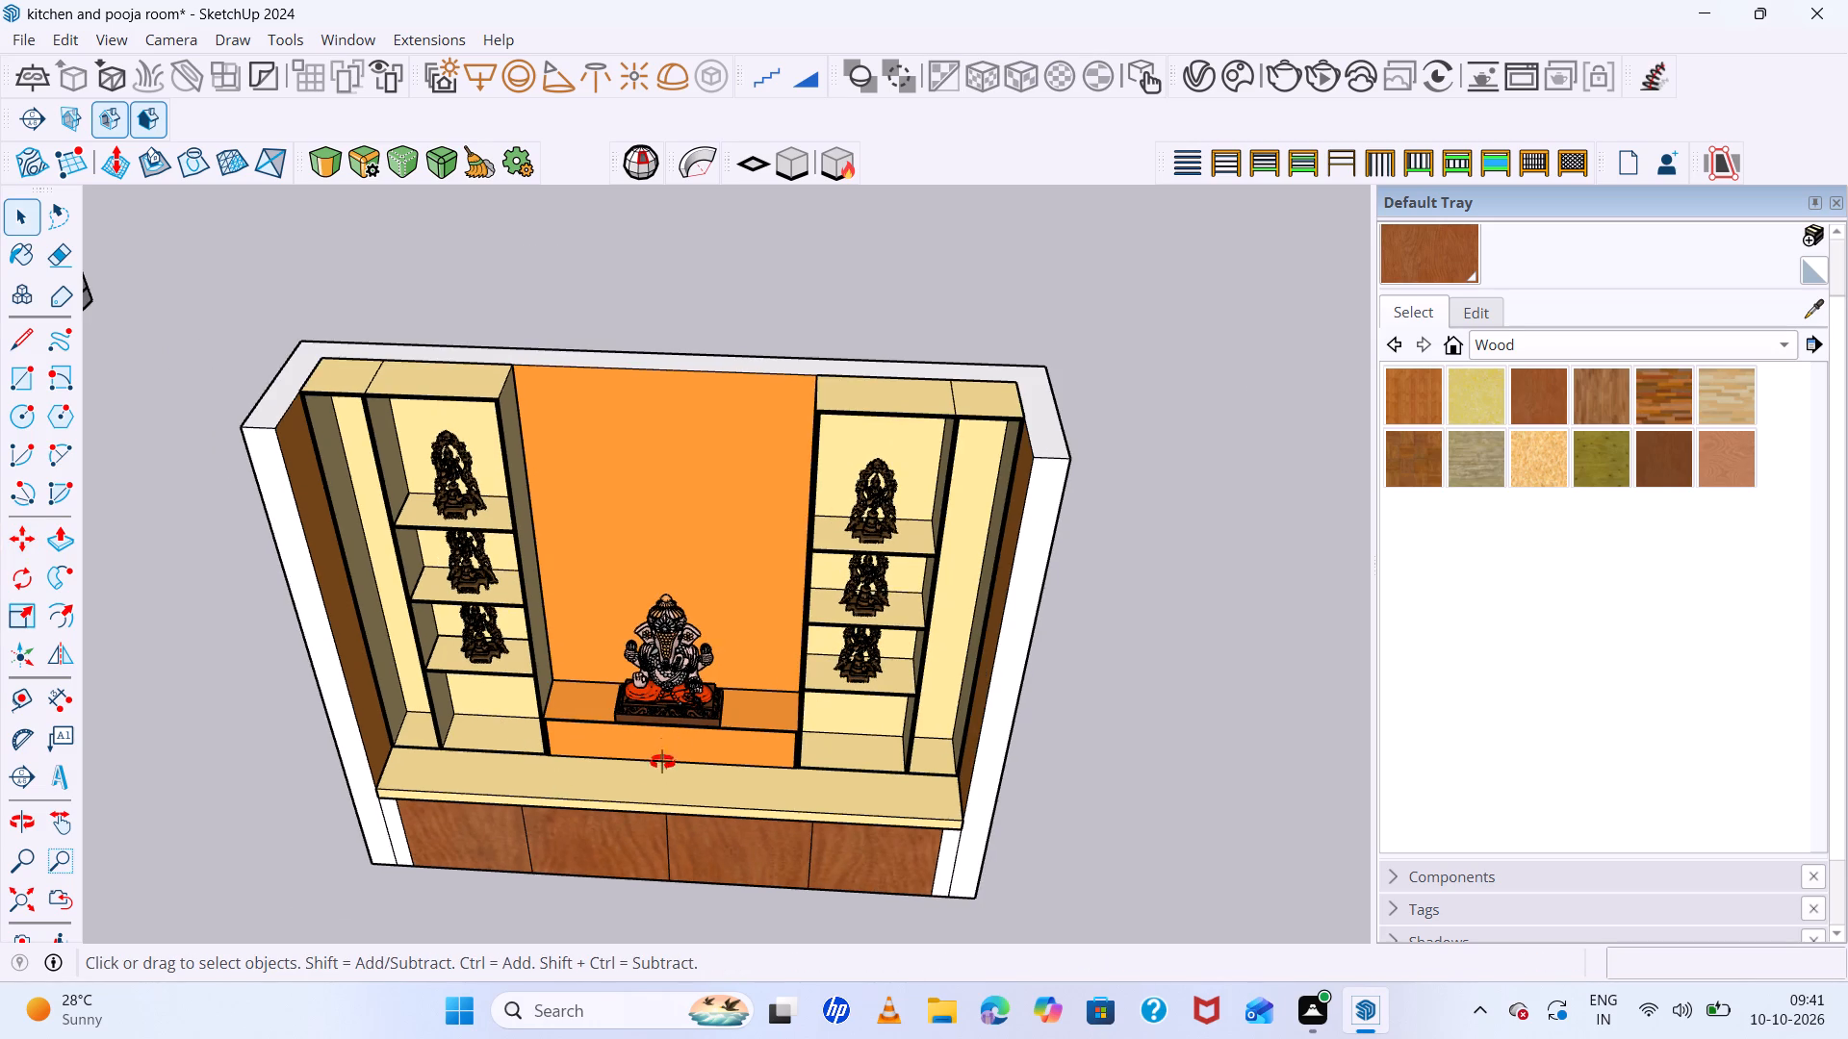
middle_drag(662, 762, 728, 498)
middle_click(728, 498)
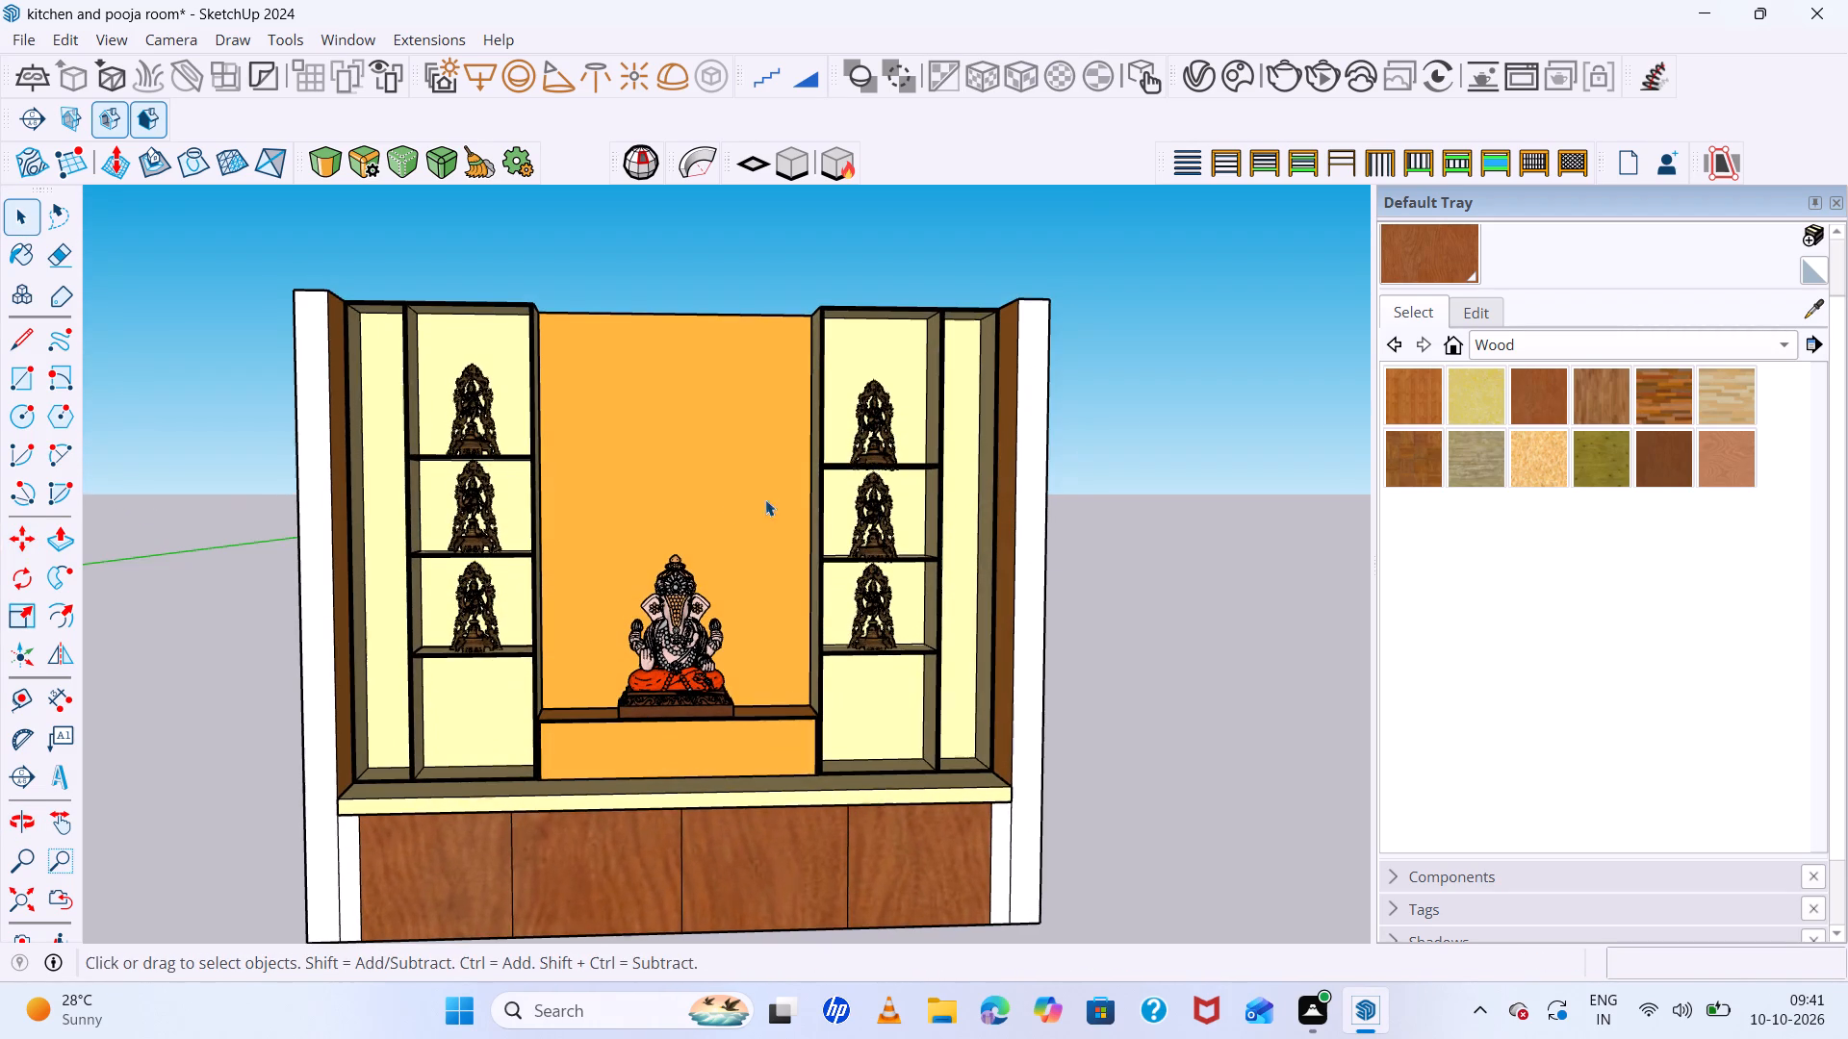
scroll(977, 484, up, 11)
scroll(945, 517, up, 15)
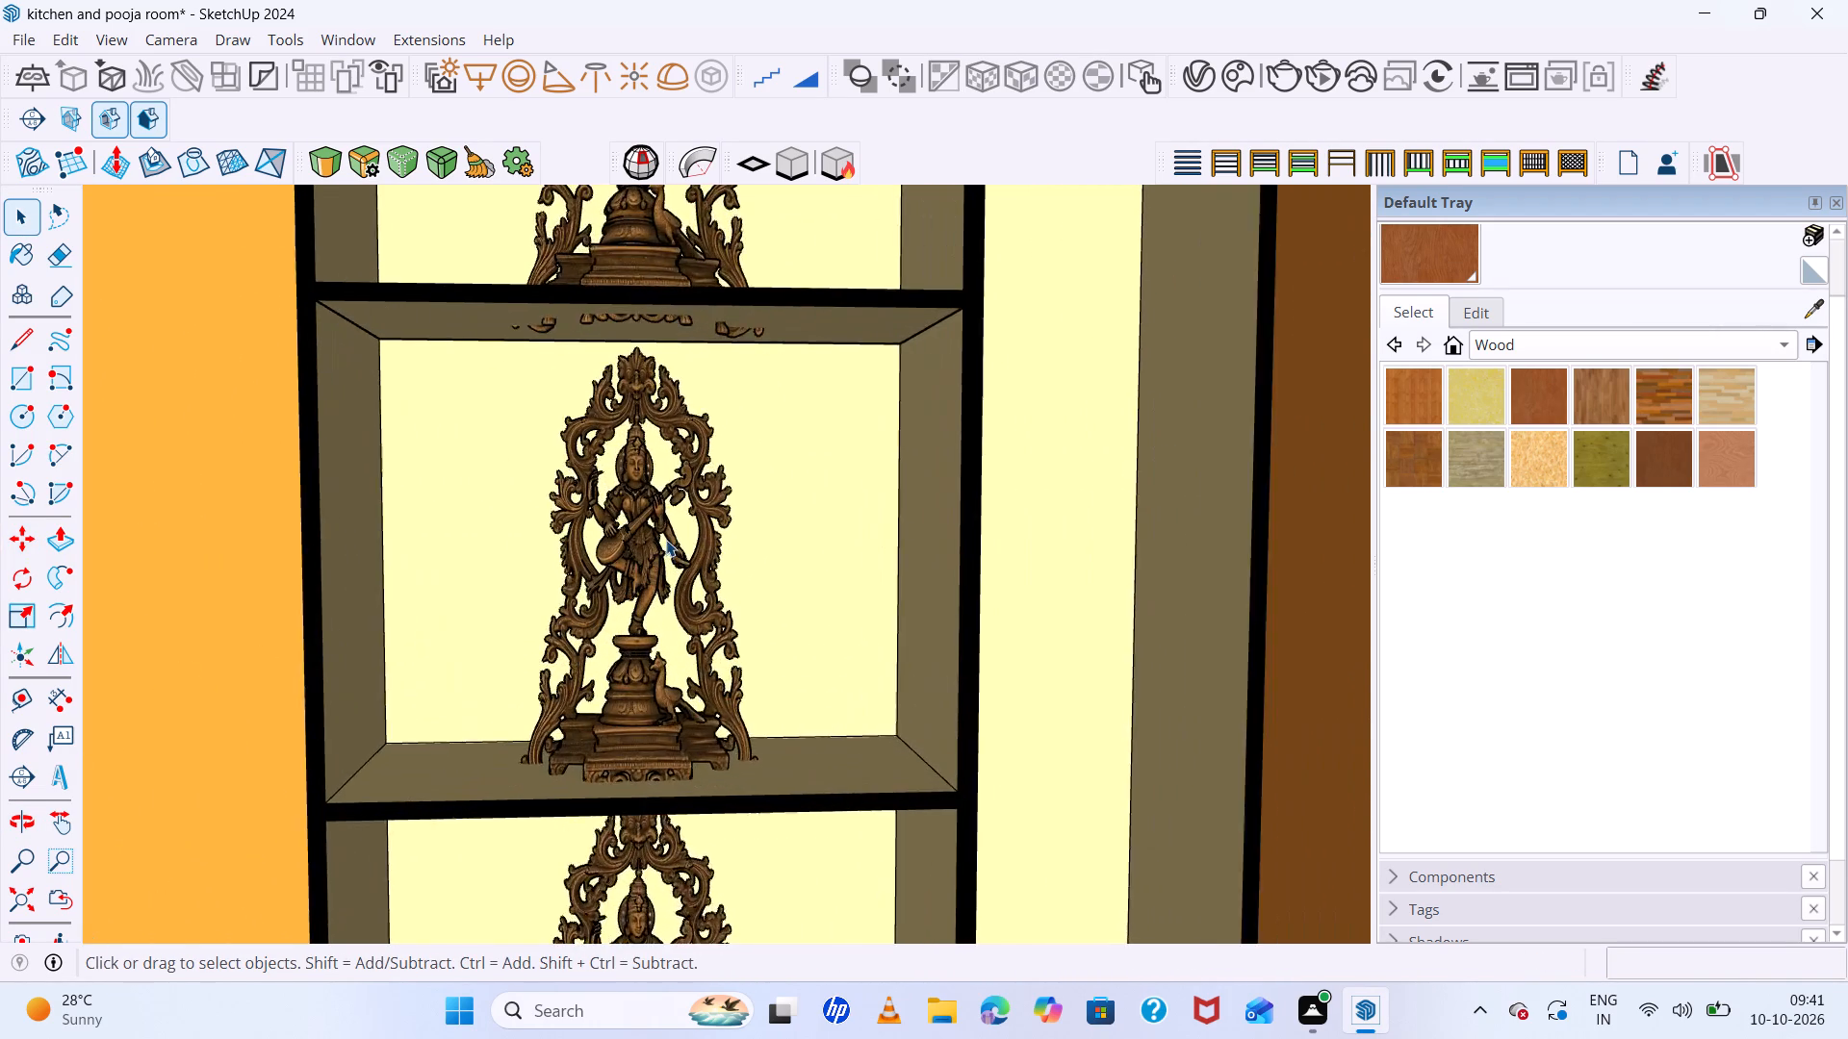
scroll(666, 540, up, 8)
scroll(665, 537, down, 12)
middle_drag(717, 559, 703, 596)
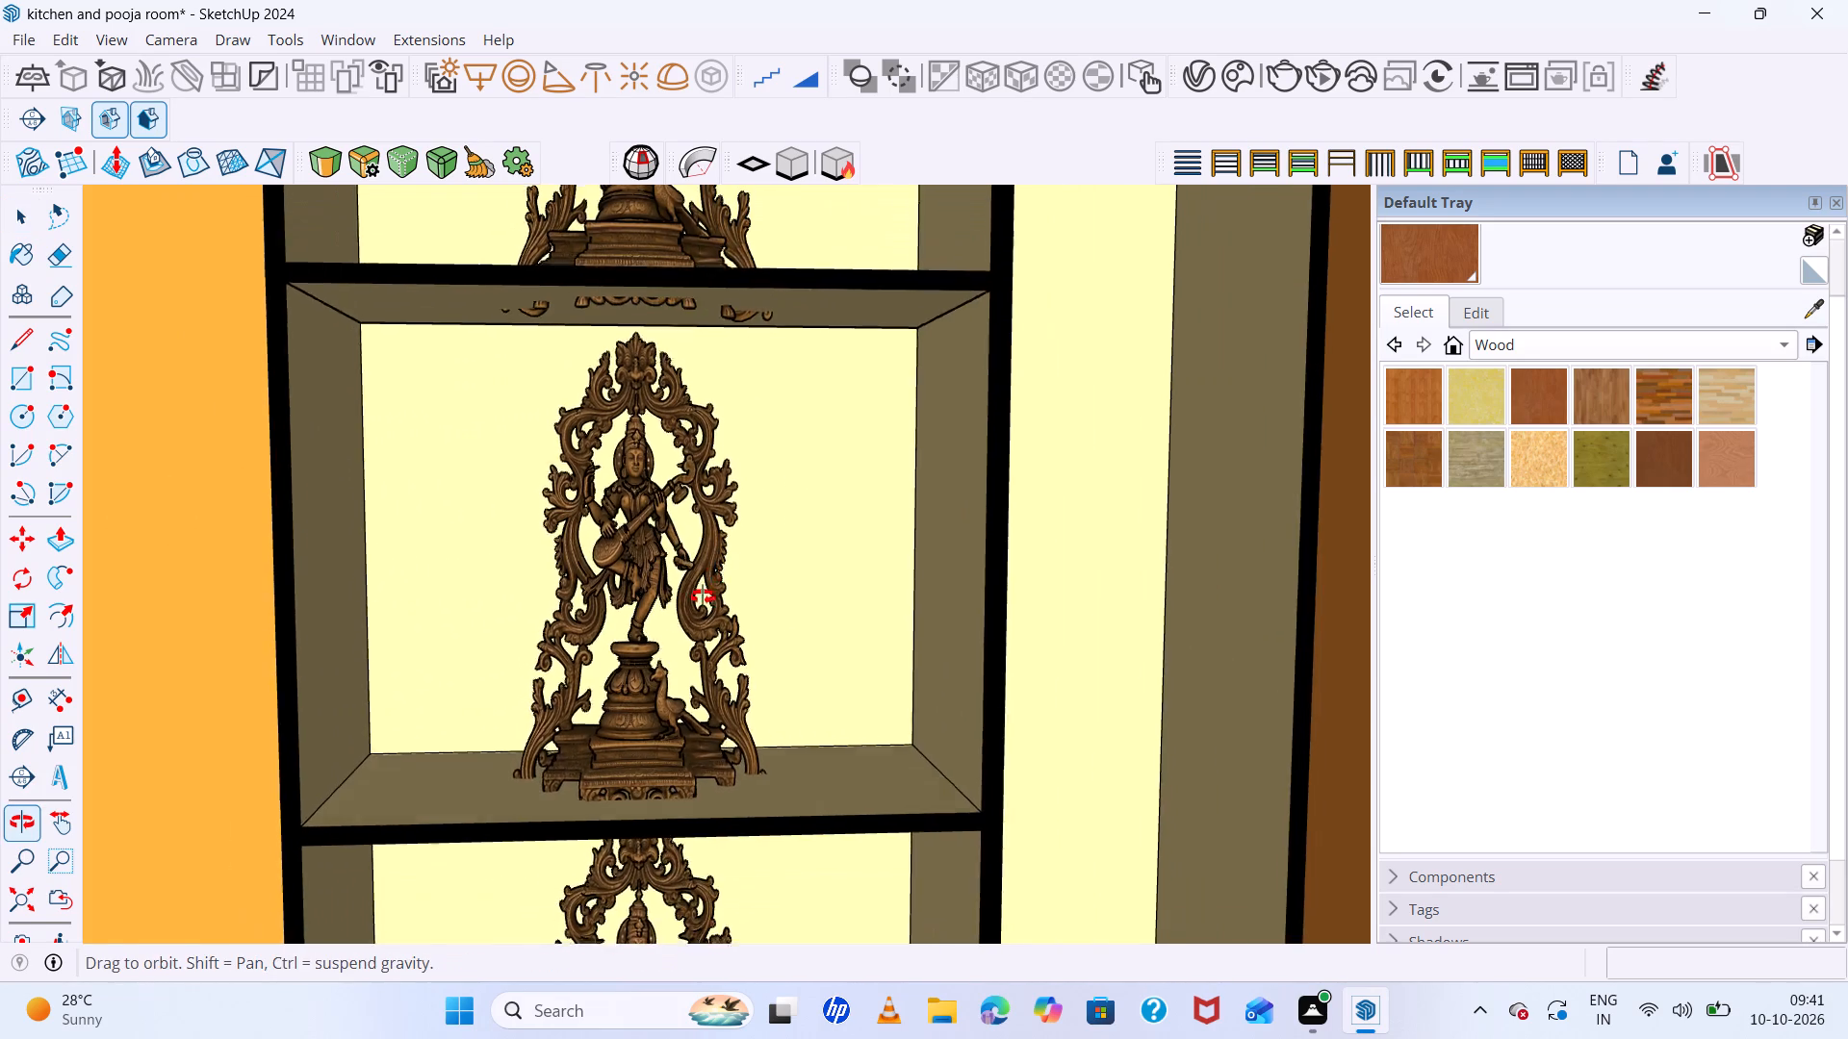
middle_drag(703, 596, 647, 705)
middle_click(647, 705)
click(619, 211)
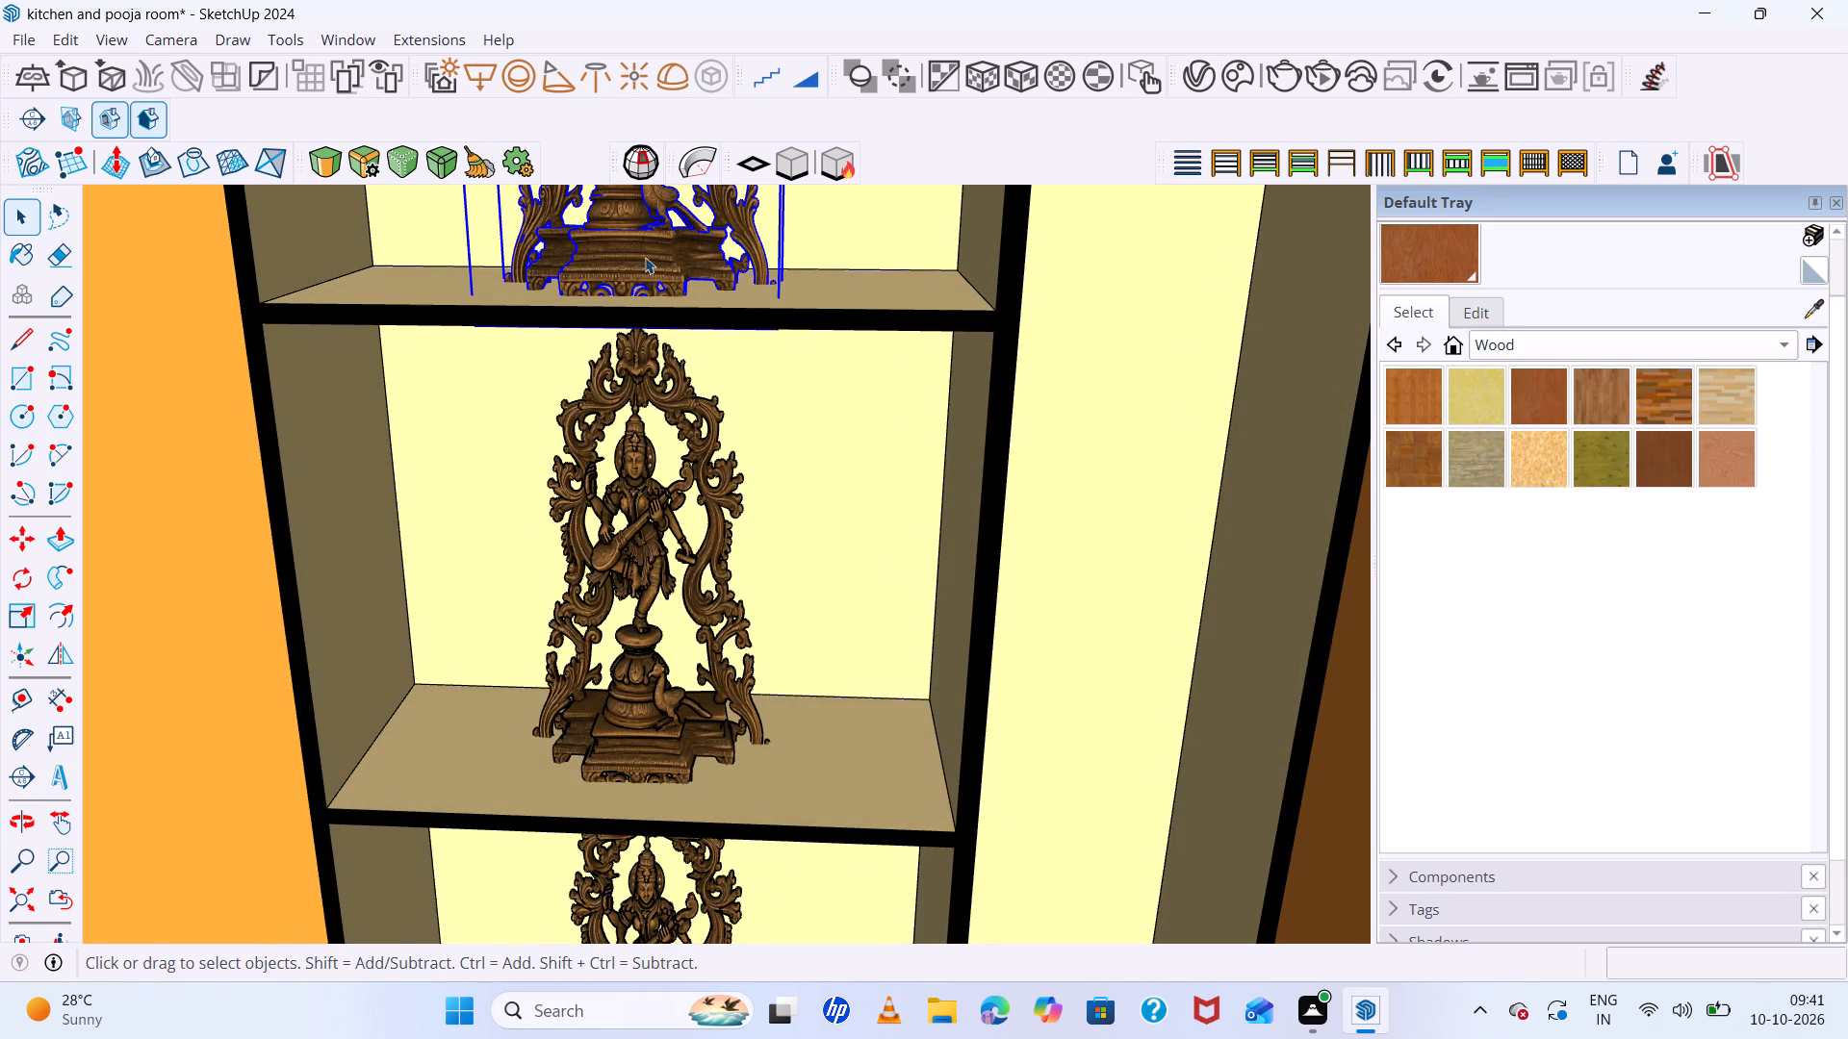
key(m)
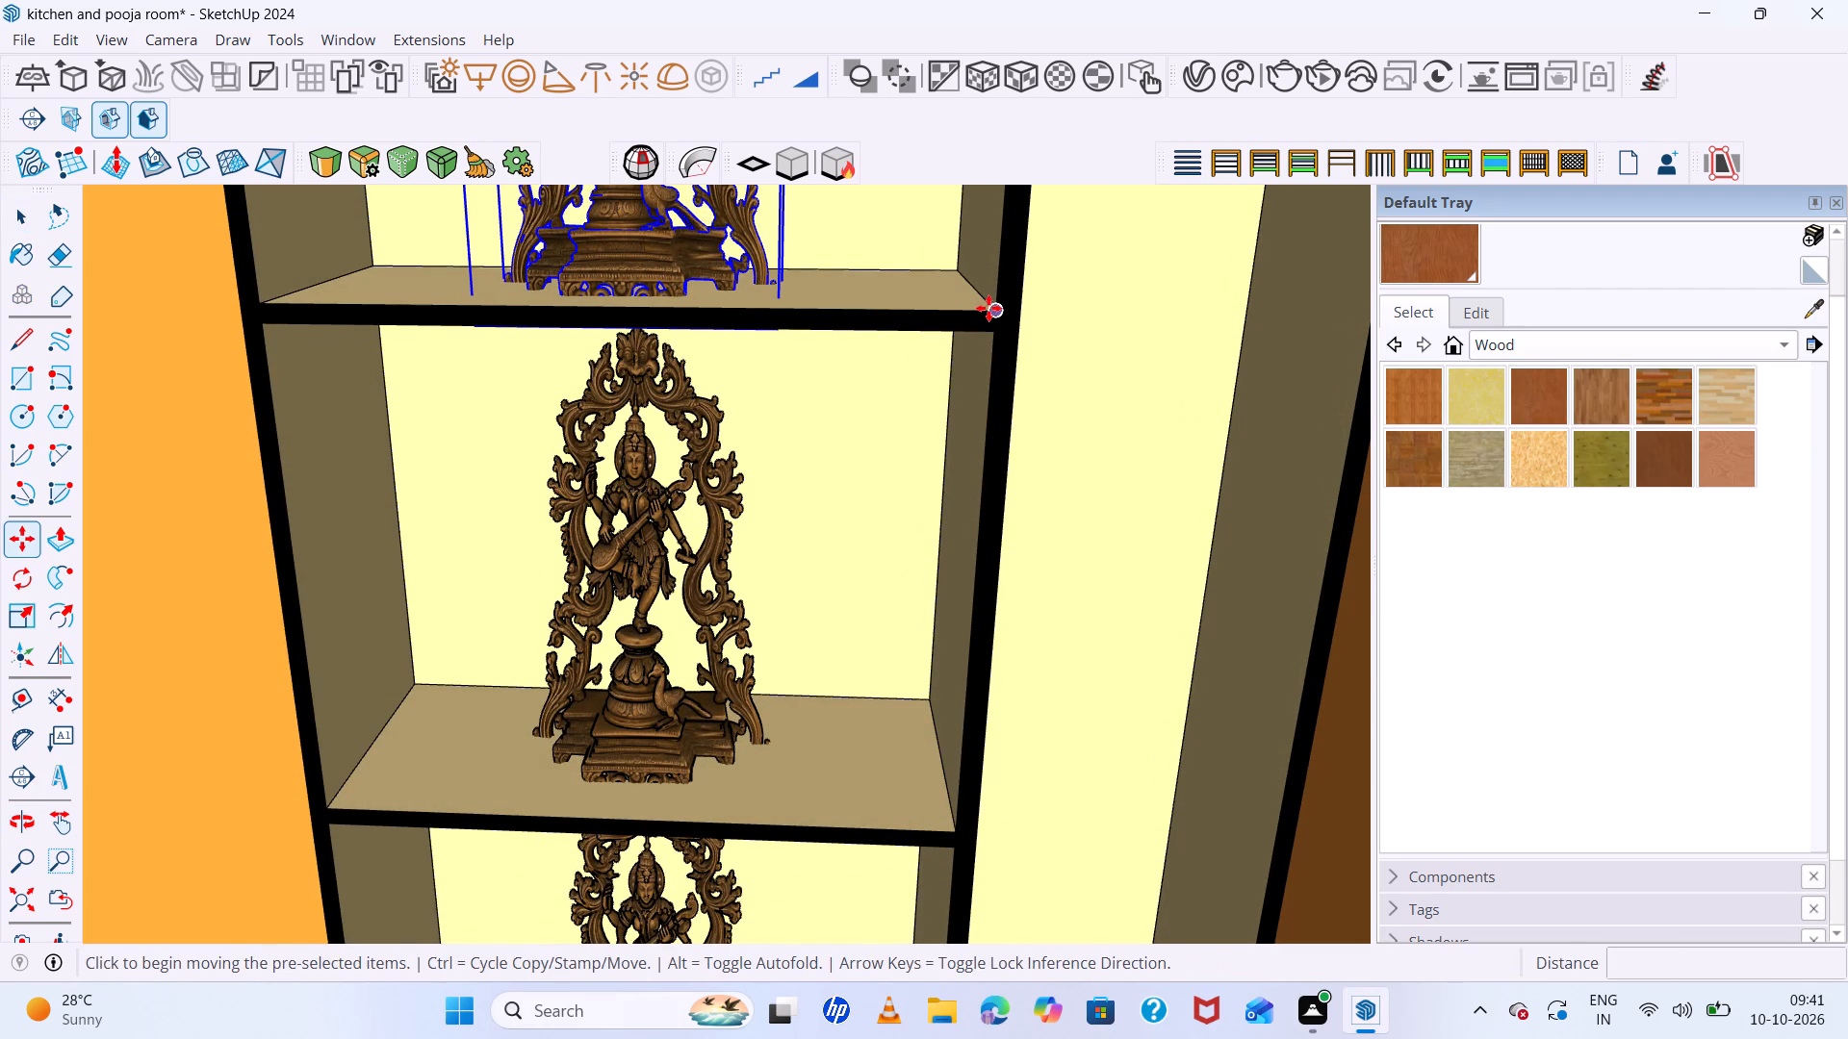
click(988, 308)
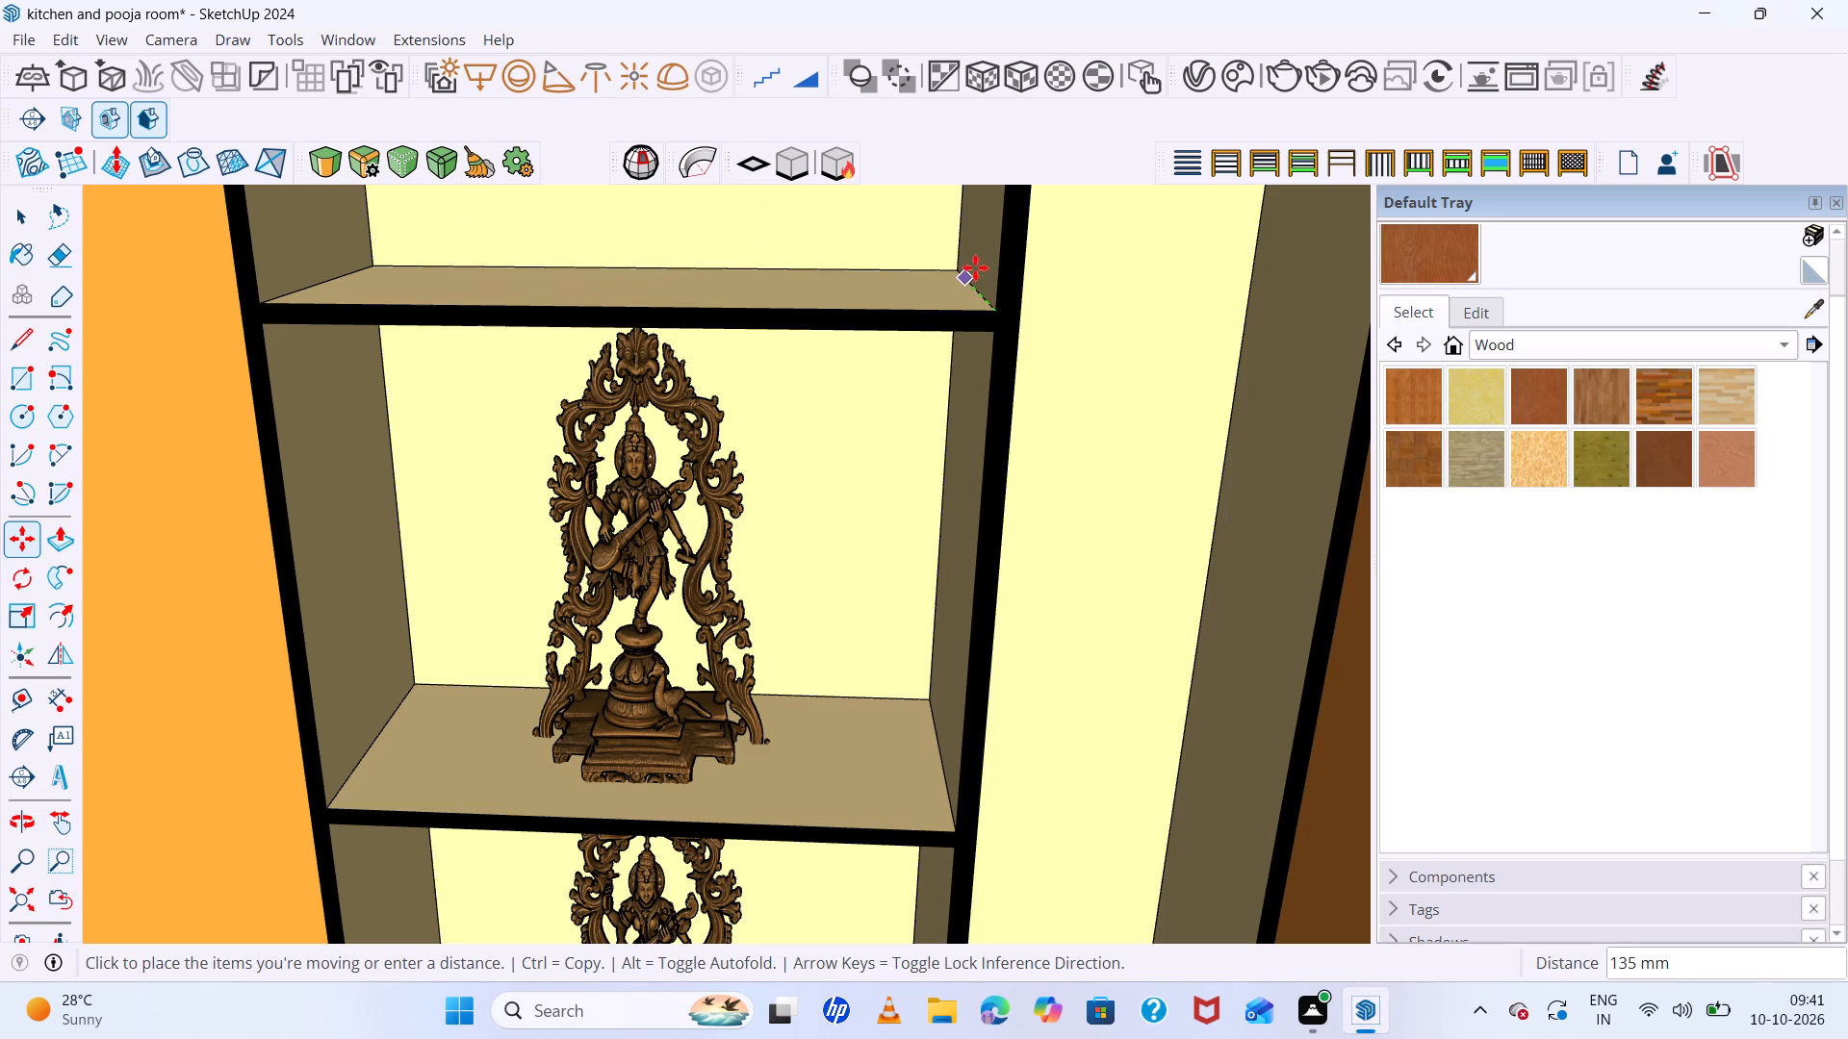
key(space)
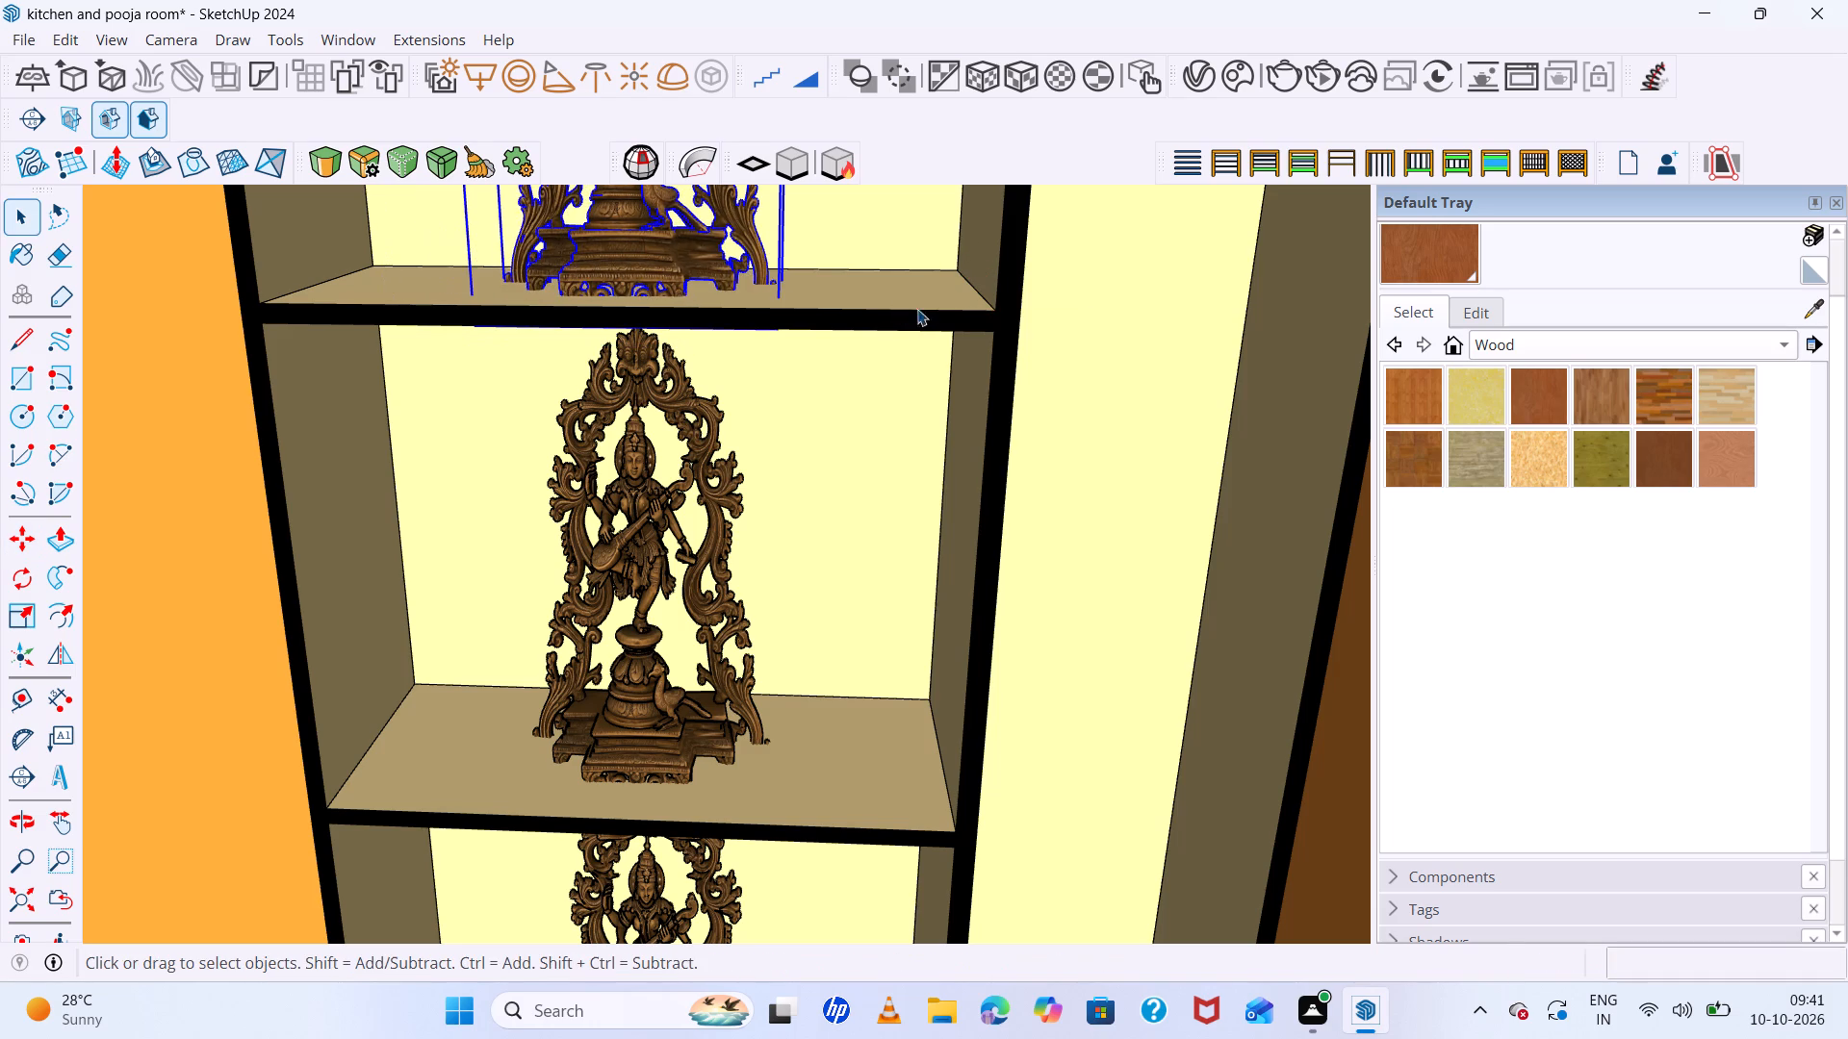
key(m)
click(673, 255)
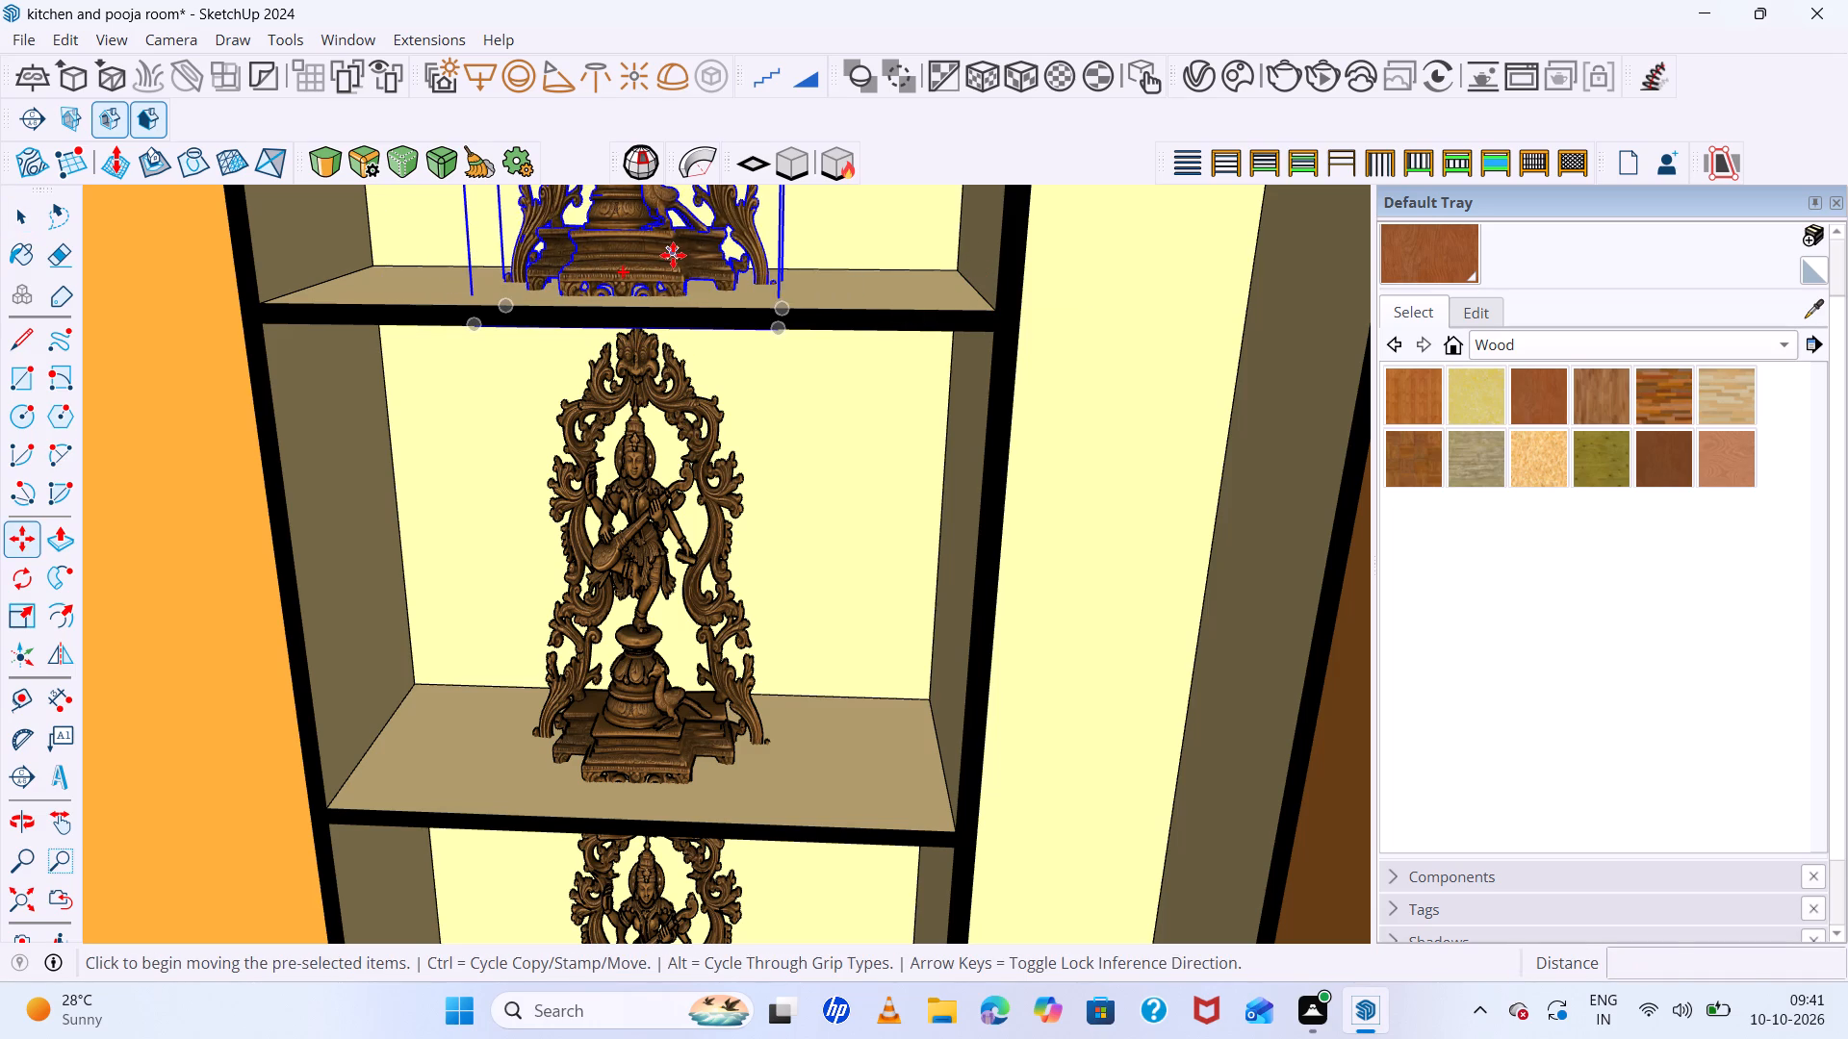
key(Up)
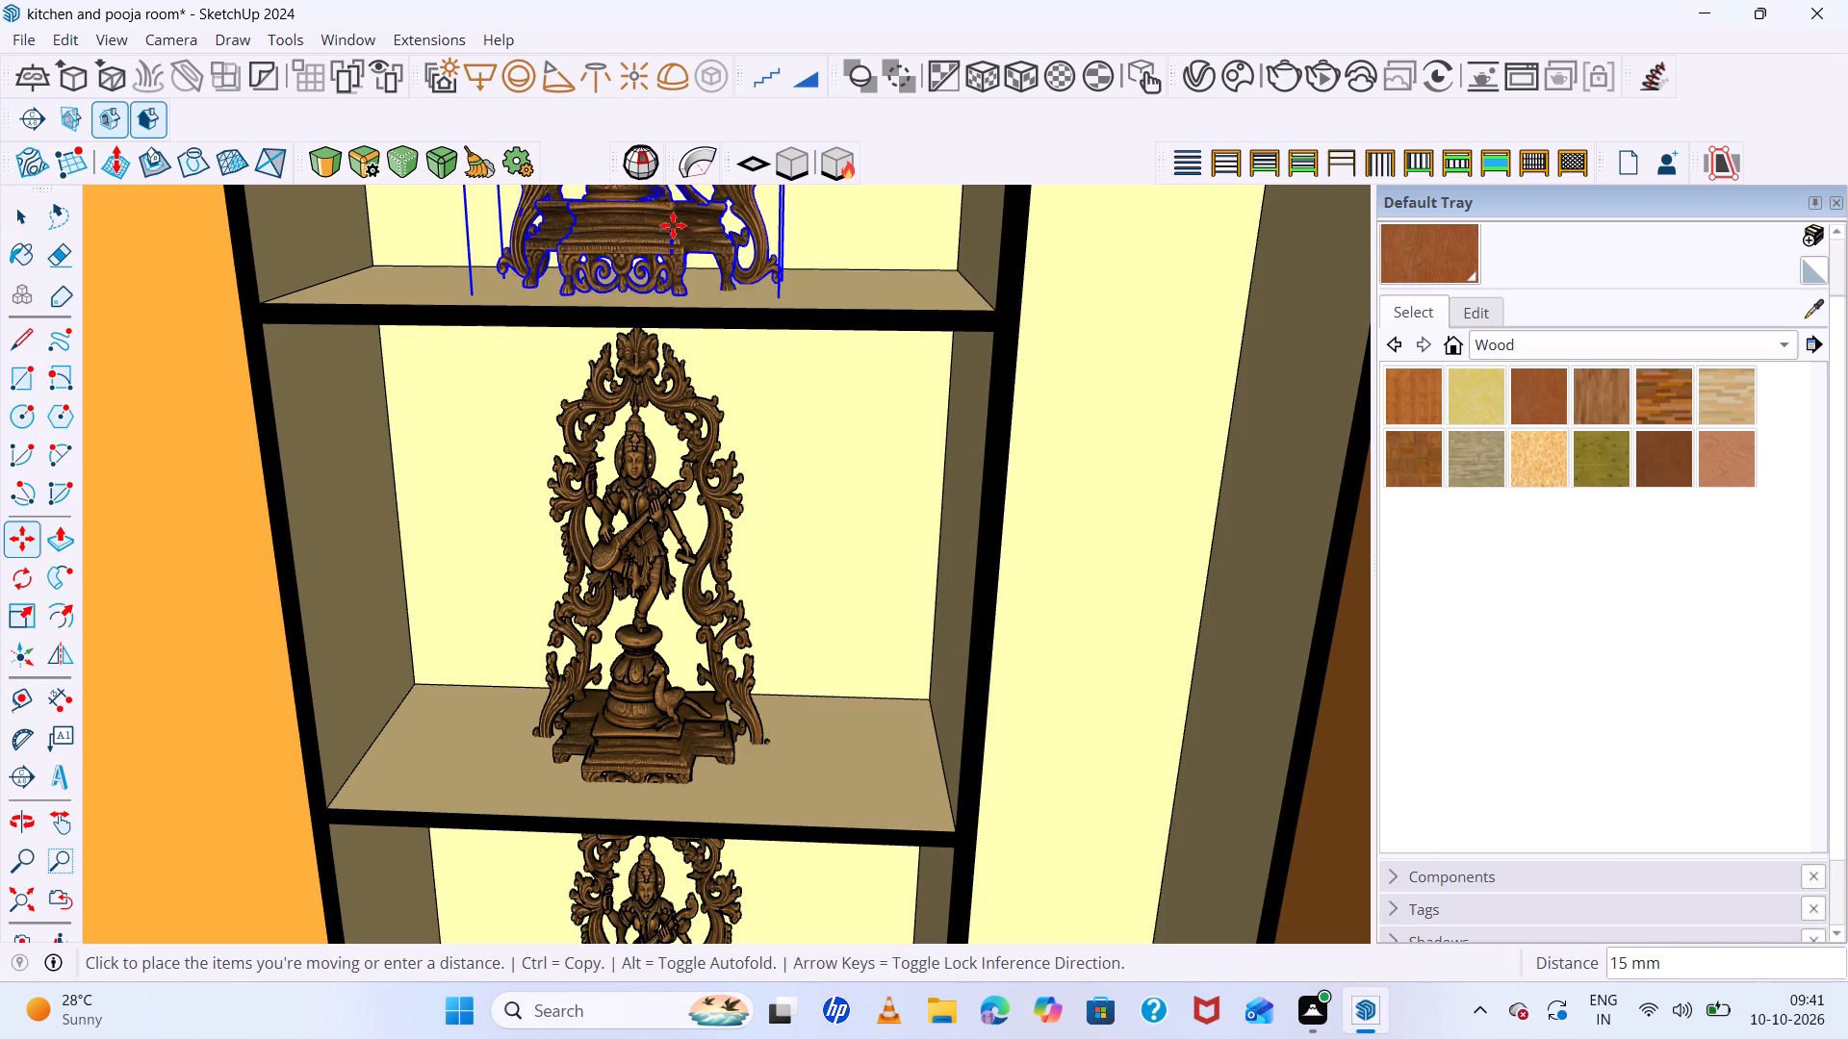
click(673, 220)
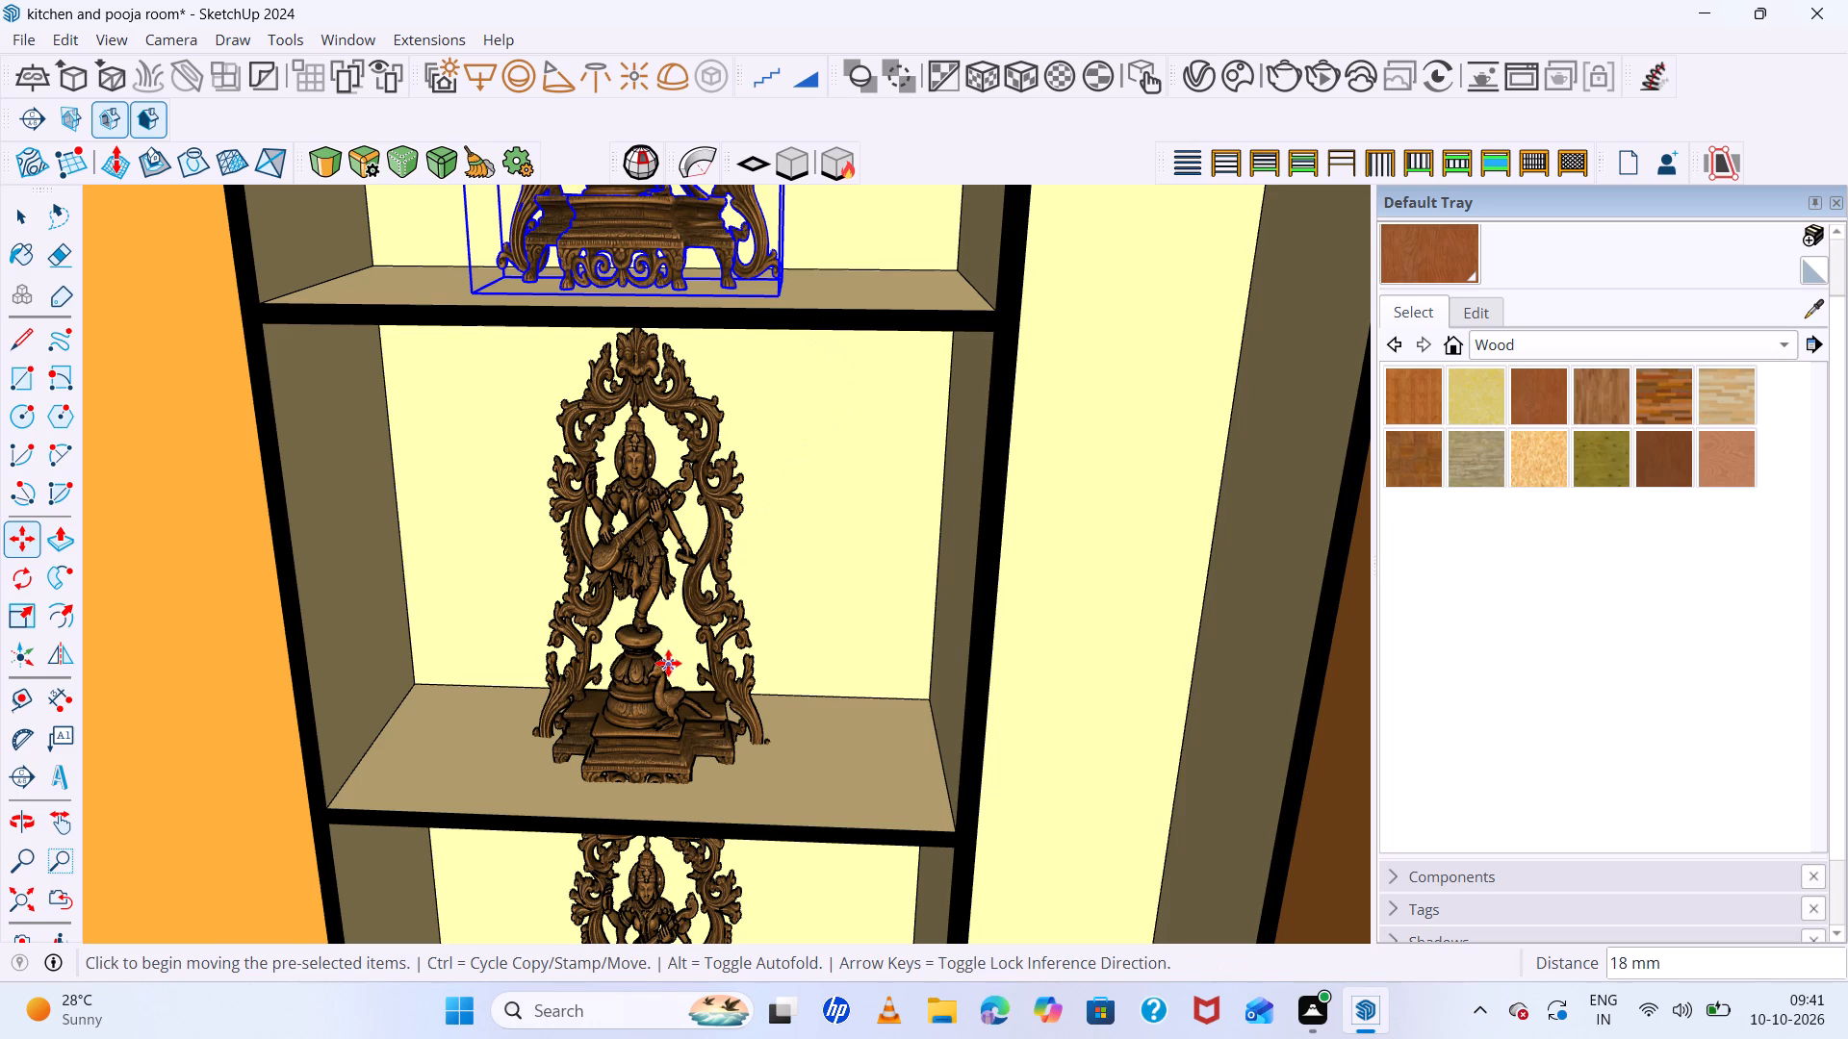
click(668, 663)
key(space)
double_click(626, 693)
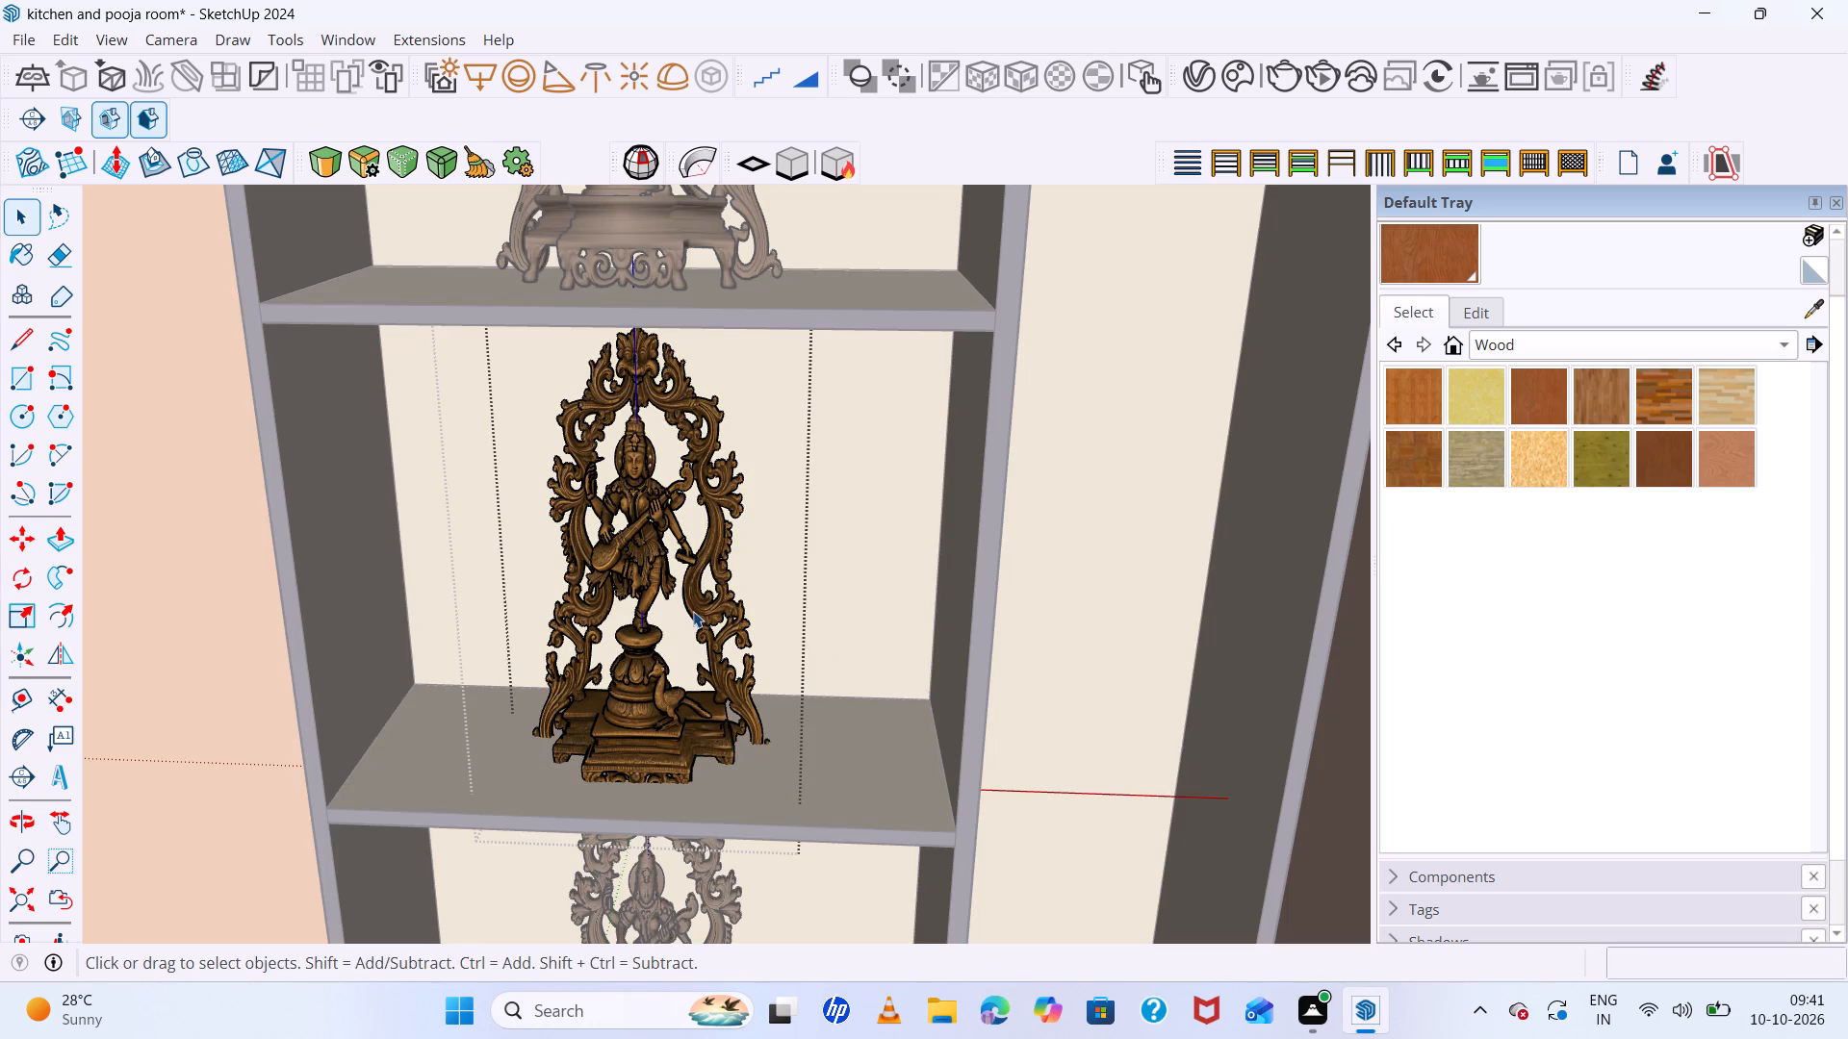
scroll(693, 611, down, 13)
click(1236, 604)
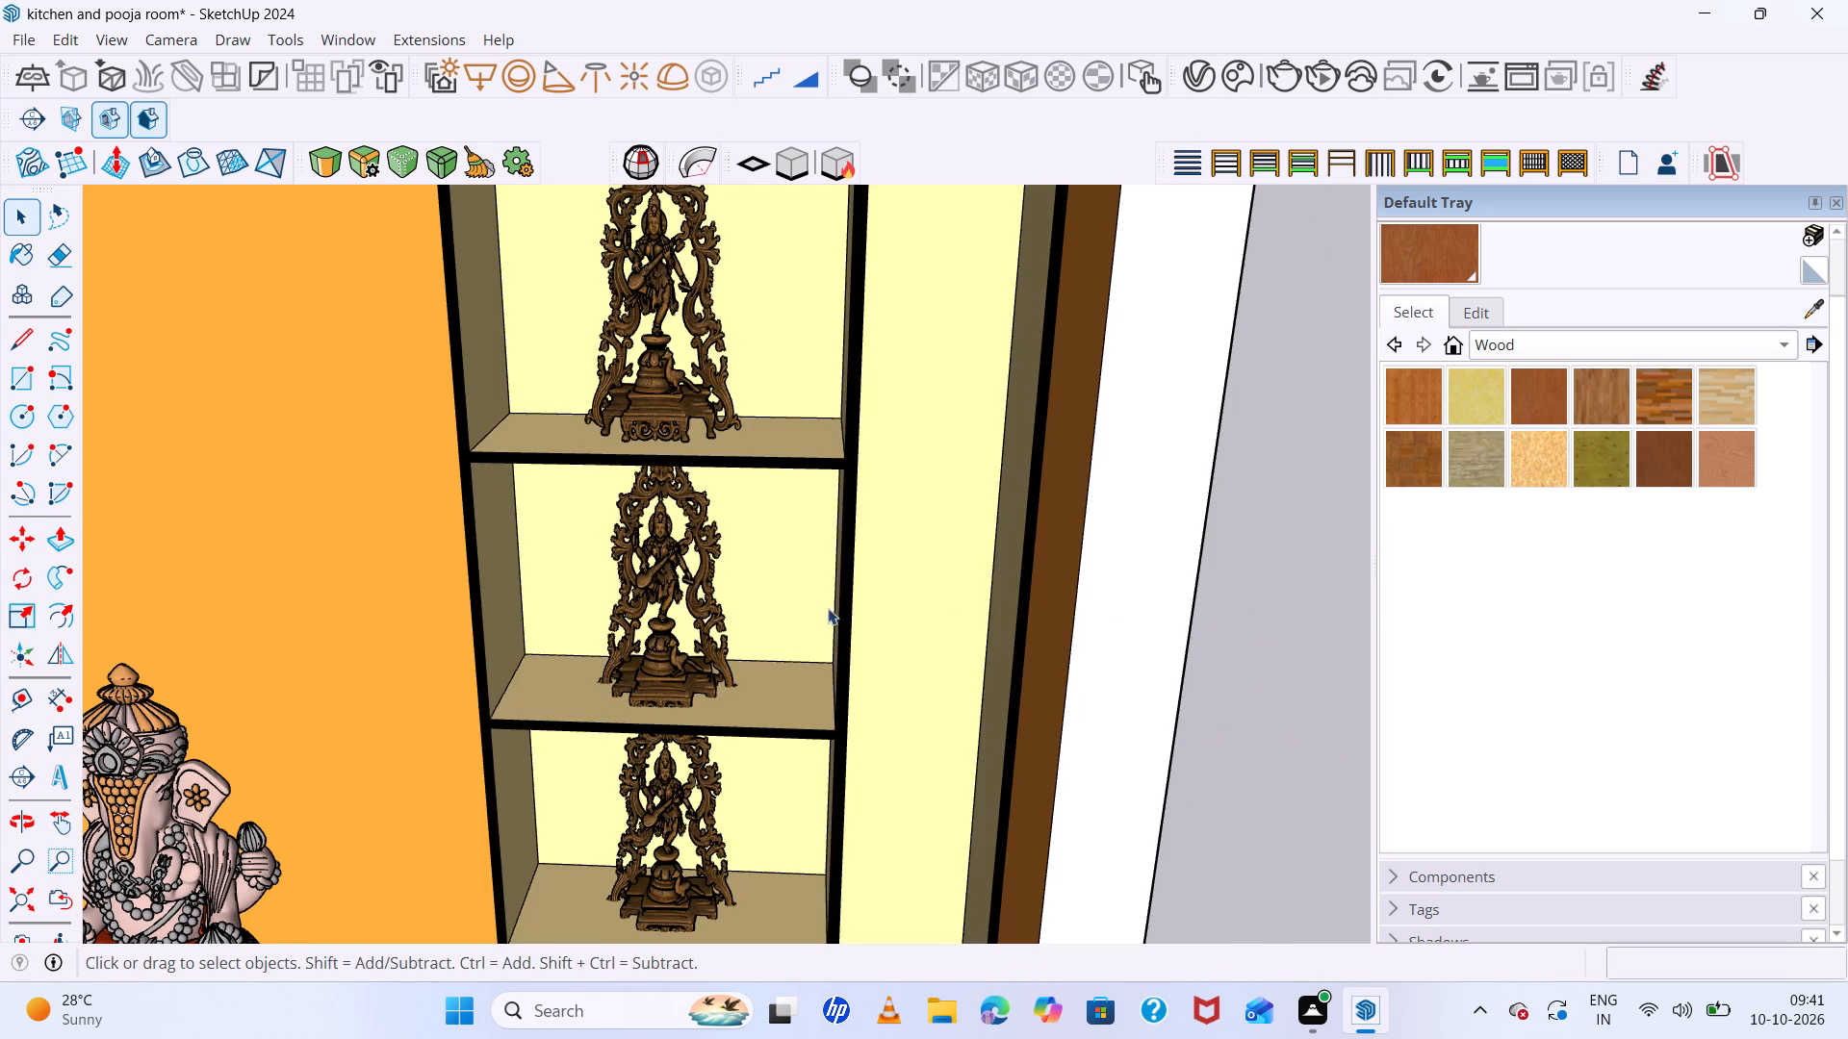
Move the second statue from the top in the right shelves about 19 mm up along the blue axis onto its shelf.
click(672, 599)
key(m)
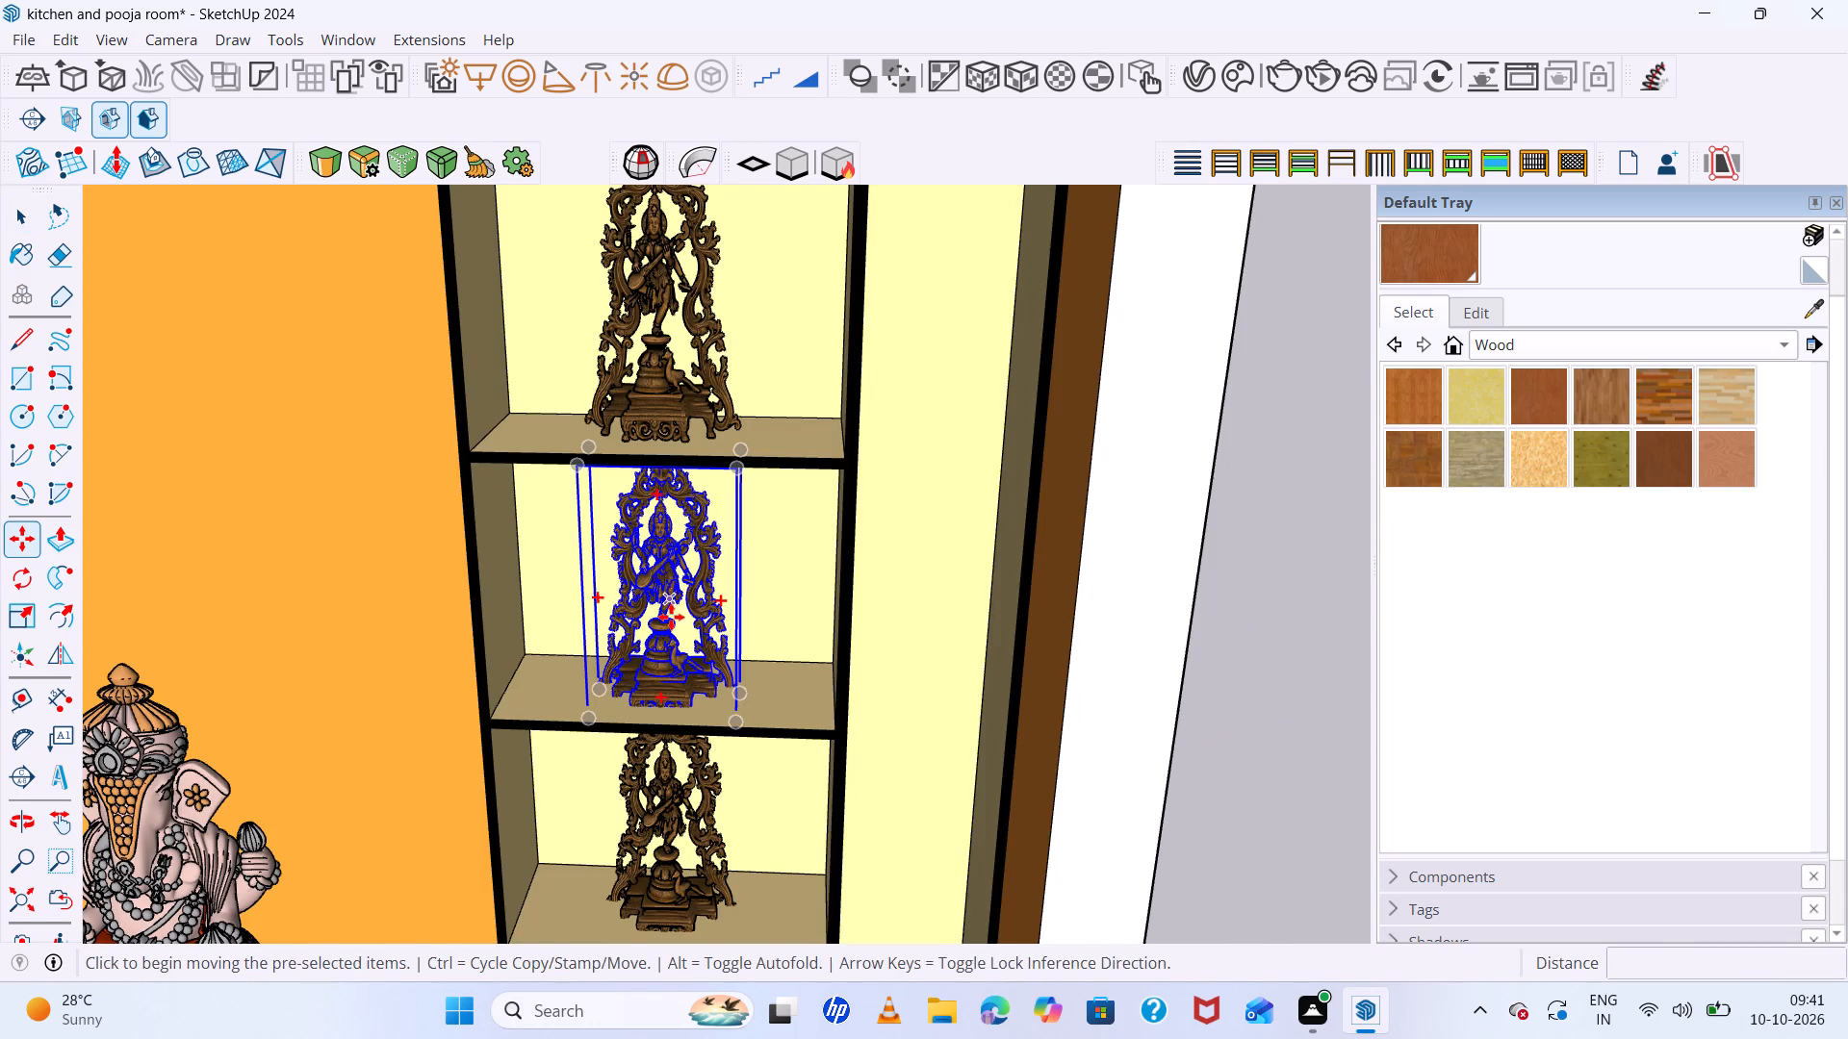
click(670, 690)
key(Up)
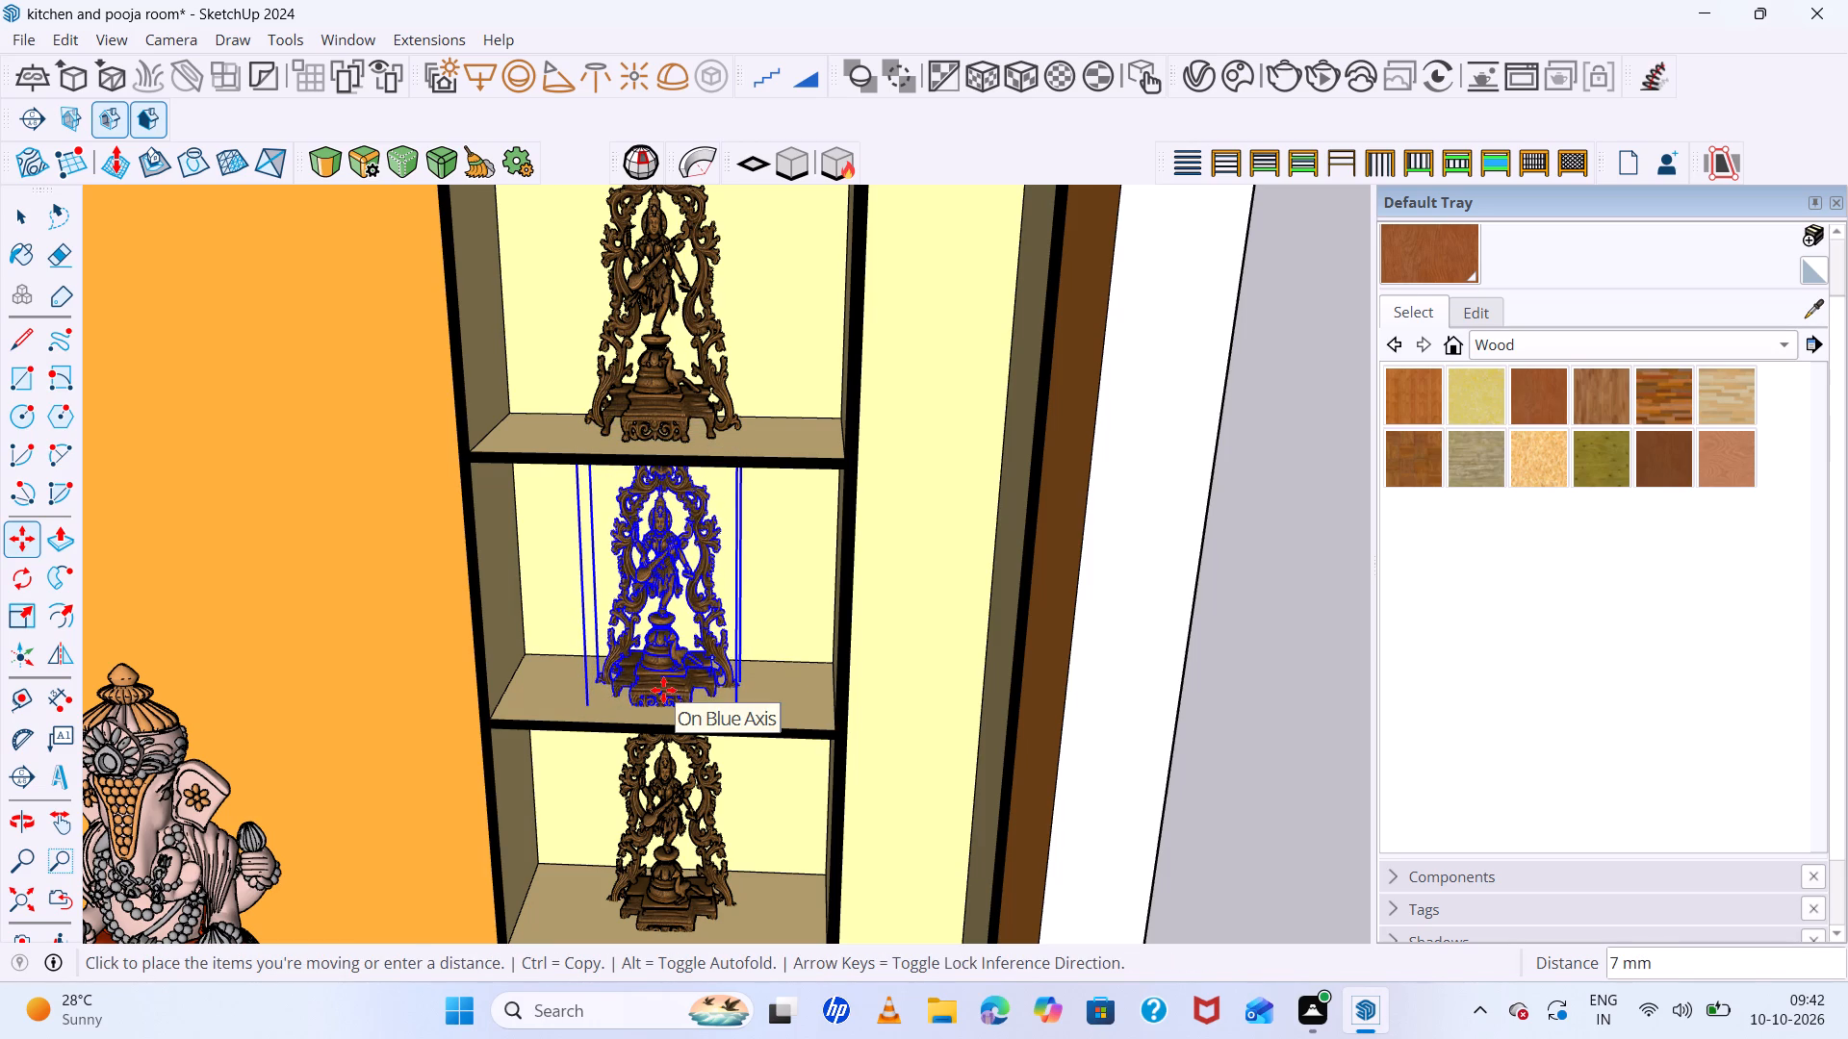
click(664, 680)
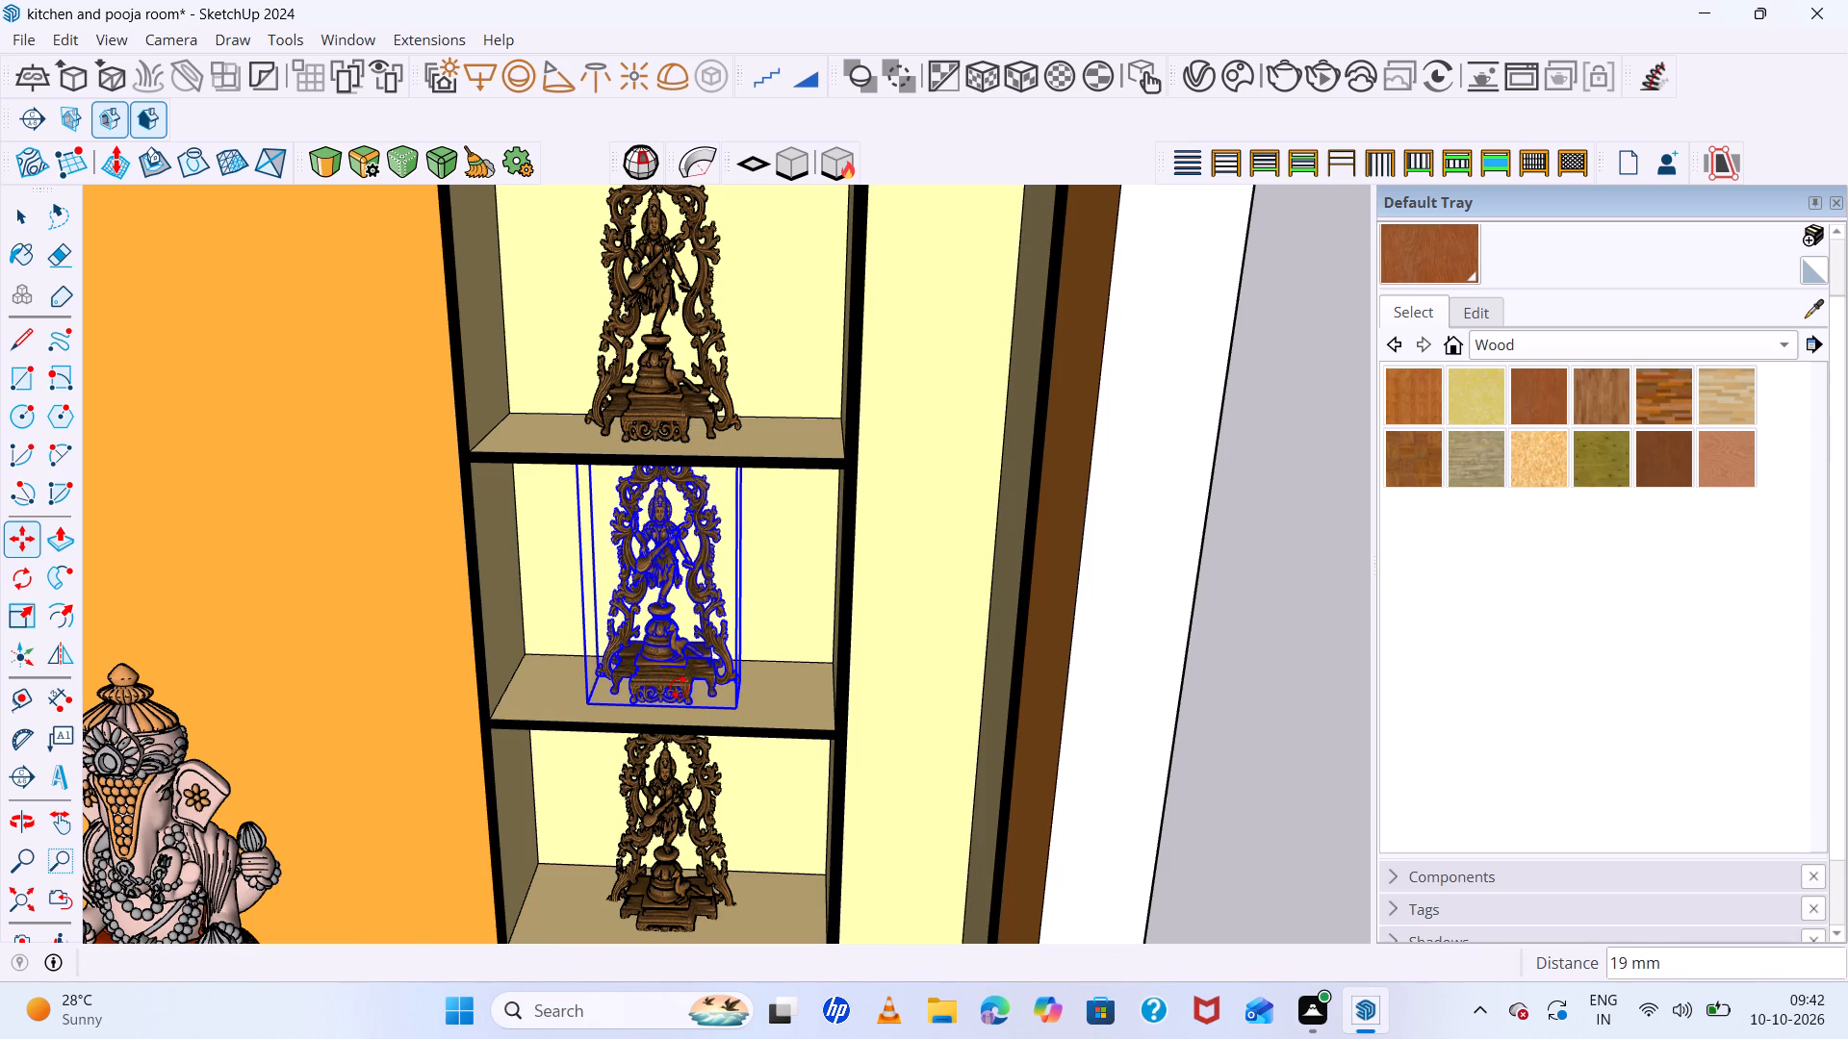
Move the lowest statue in the right shelves about 24 mm up along the blue axis onto its shelf.
middle_drag(912, 735, 914, 569)
scroll(880, 513, down, 10)
scroll(755, 761, up, 10)
key(space)
click(768, 718)
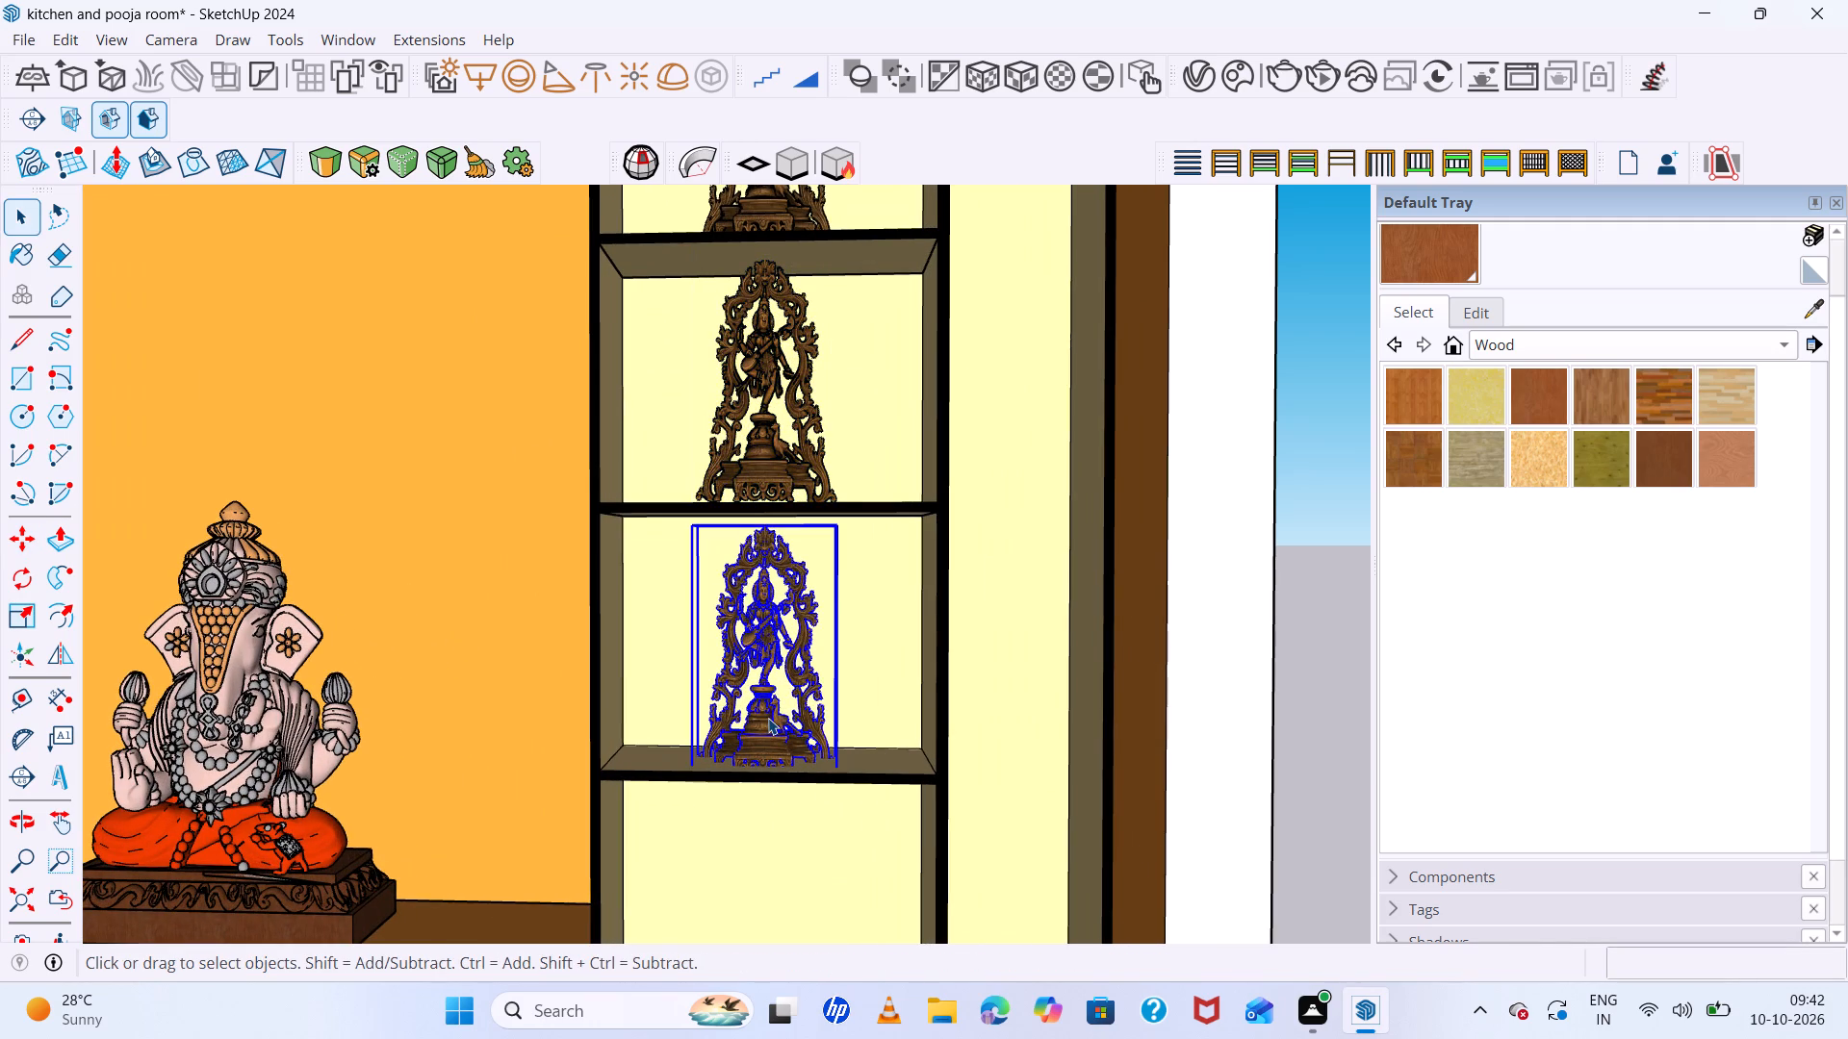
key(m)
click(768, 717)
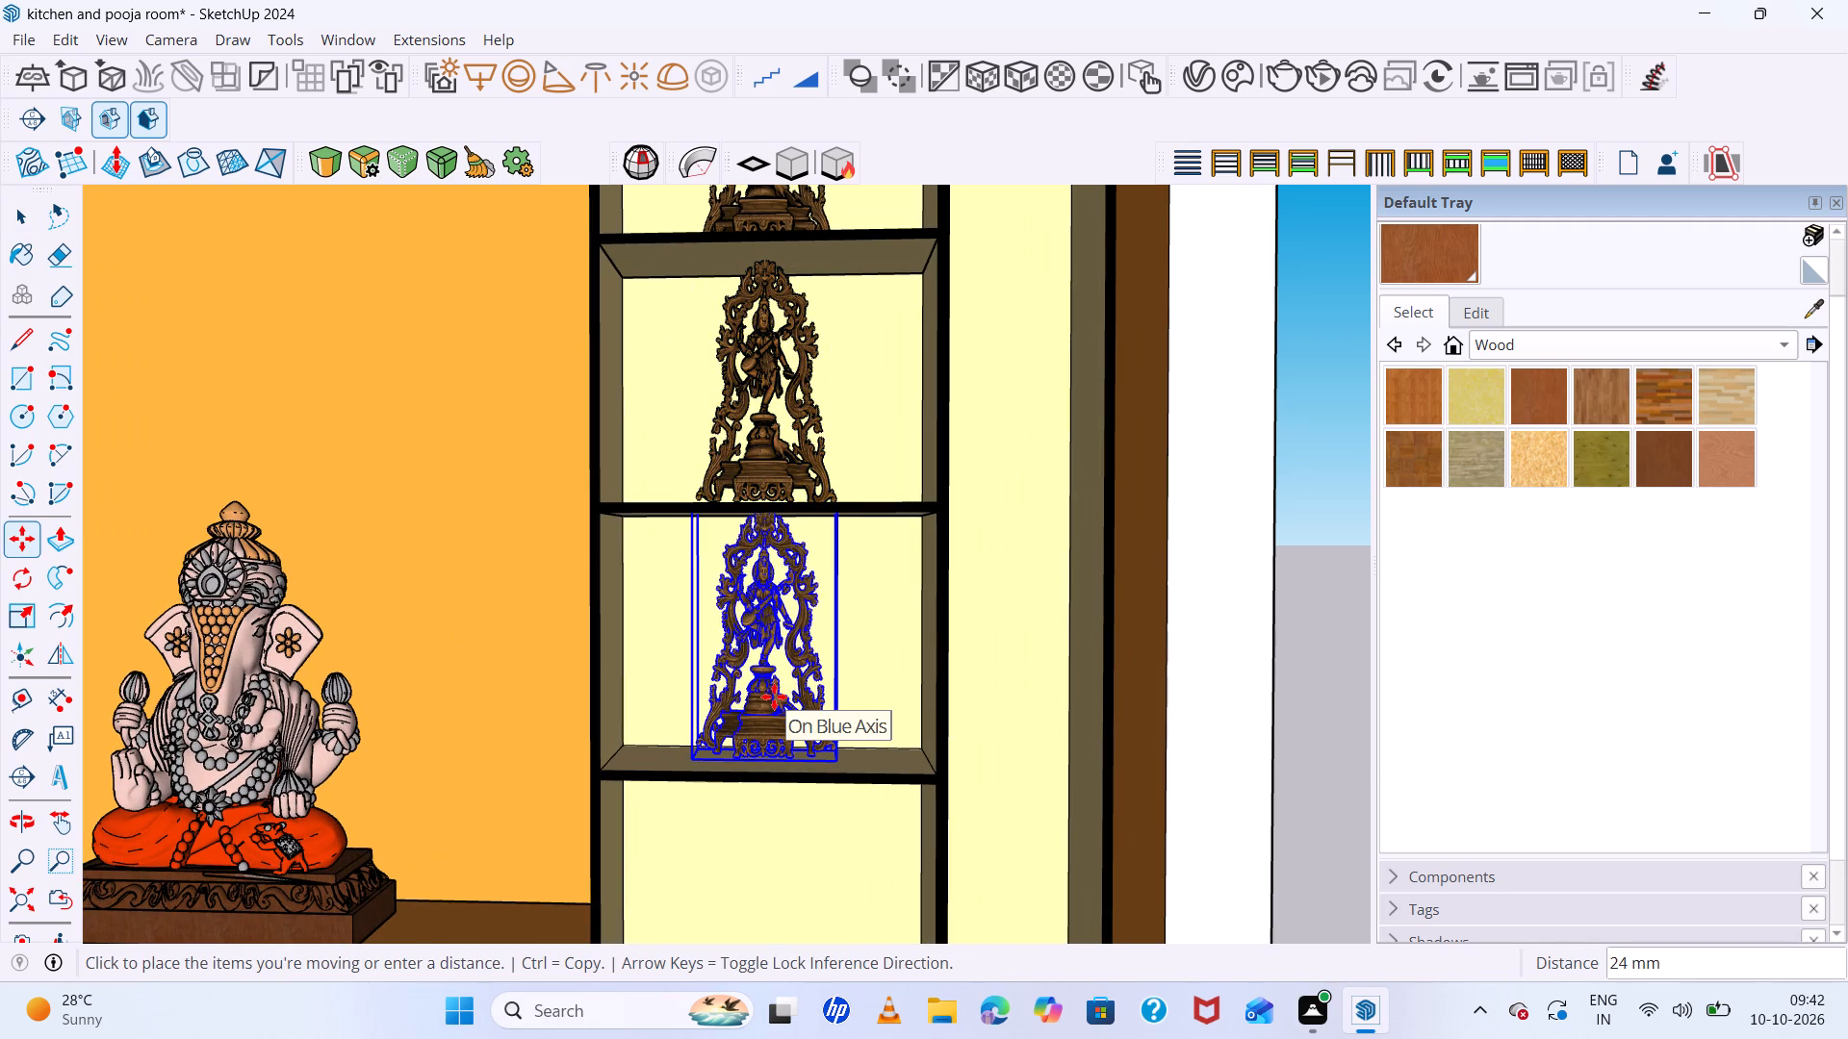
key(Up)
click(774, 697)
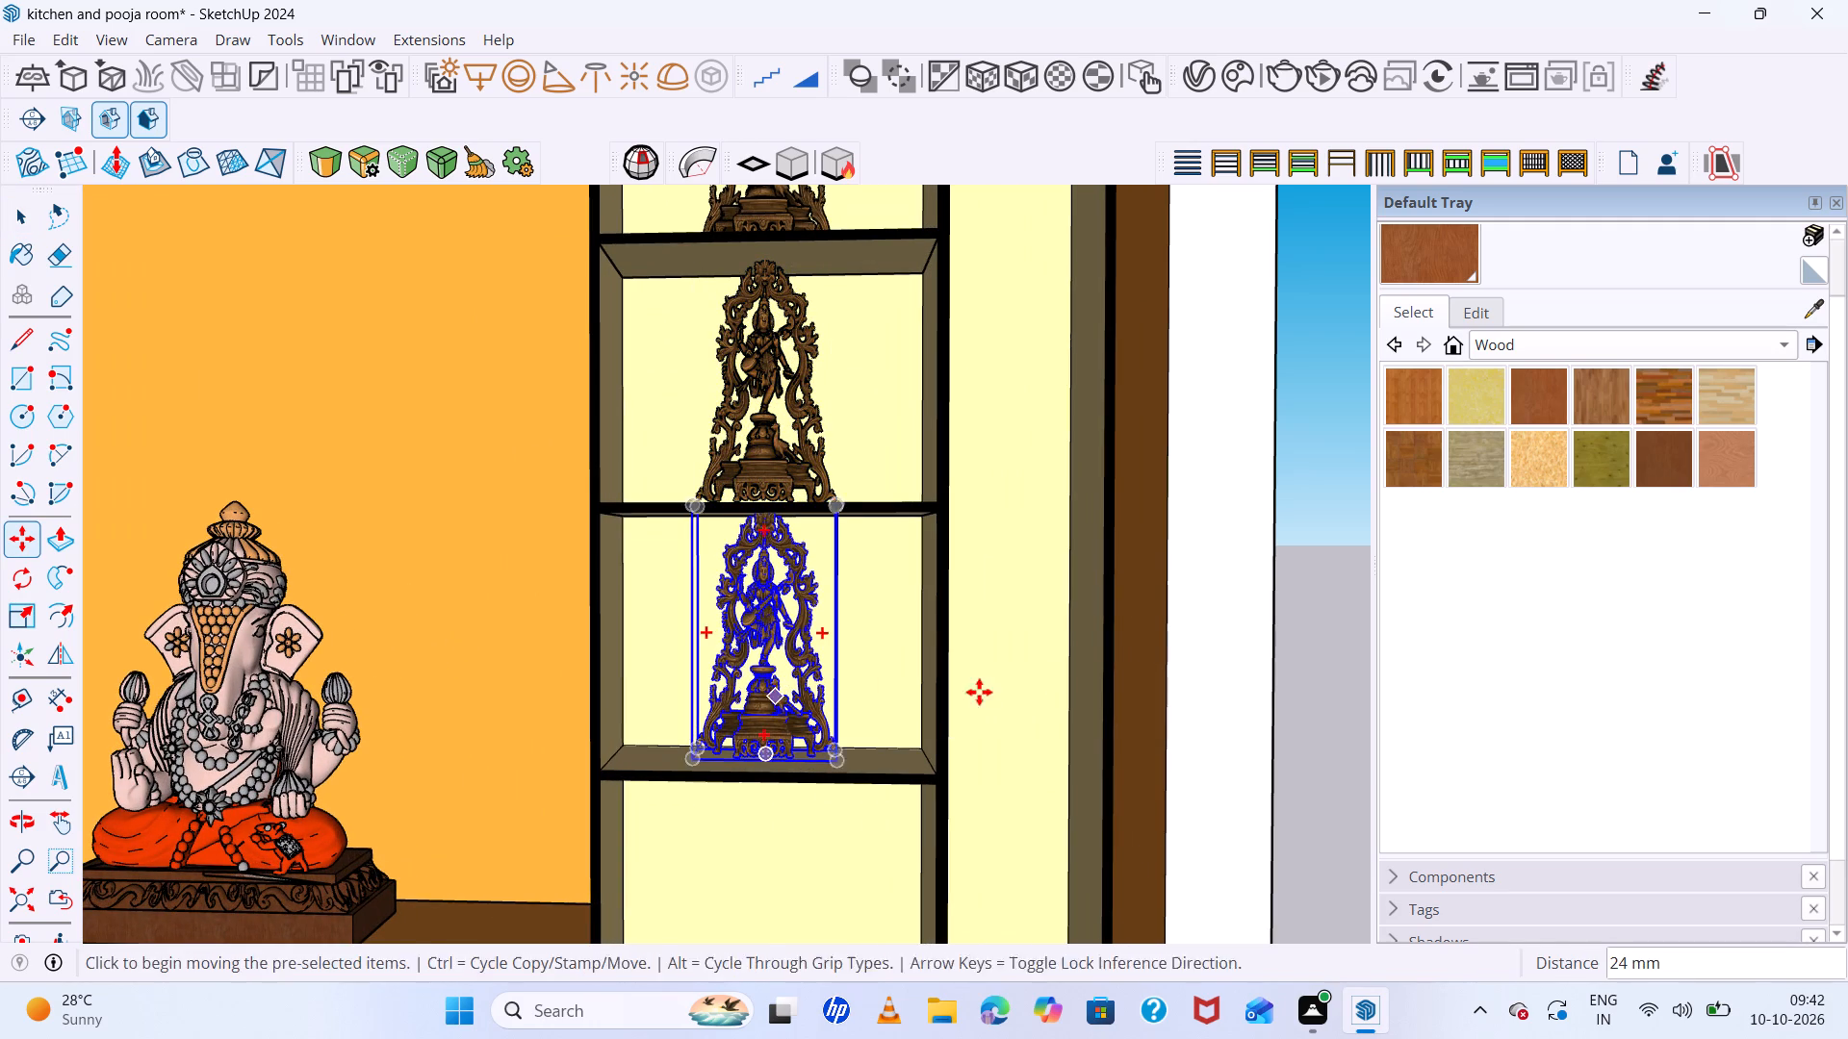
key(space)
click(1291, 628)
Examine the whole pooja cabinet from the front and side, checking the statues in both shelf columns.
scroll(950, 658, down, 17)
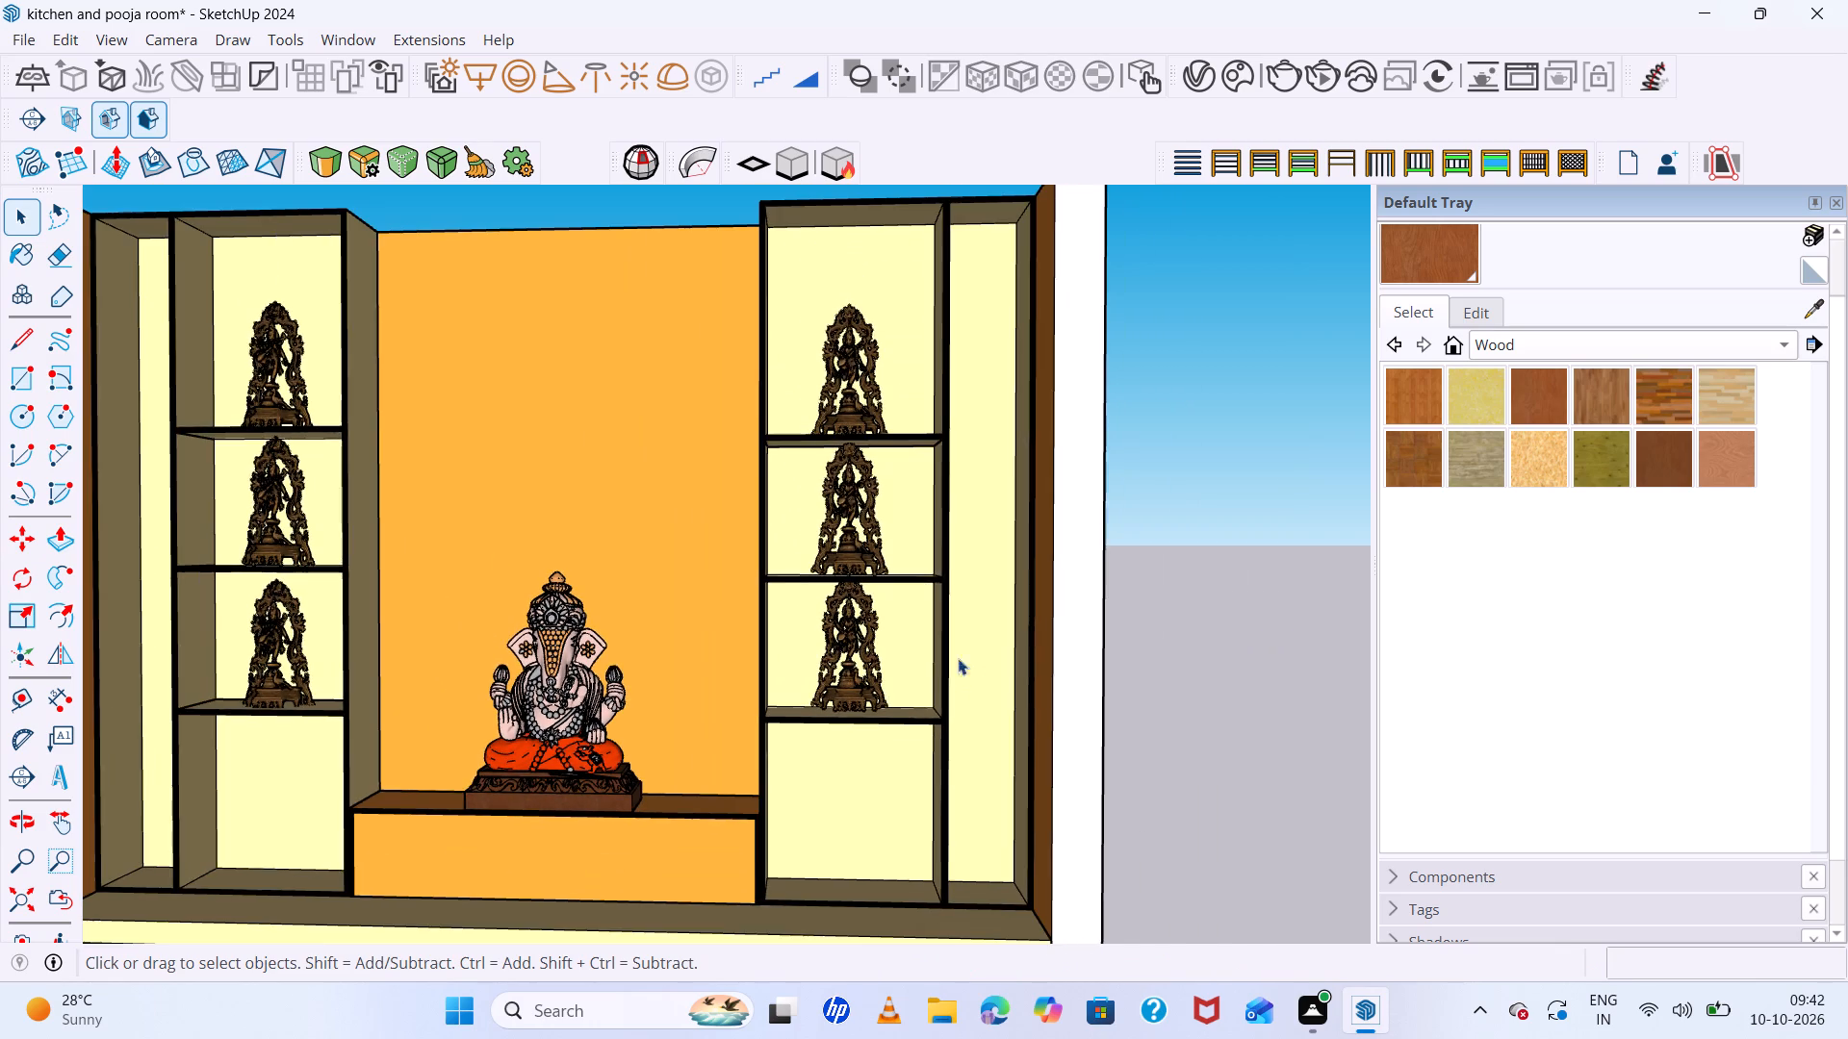
middle_drag(1067, 703, 1053, 761)
scroll(1062, 738, down, 13)
scroll(821, 694, up, 2)
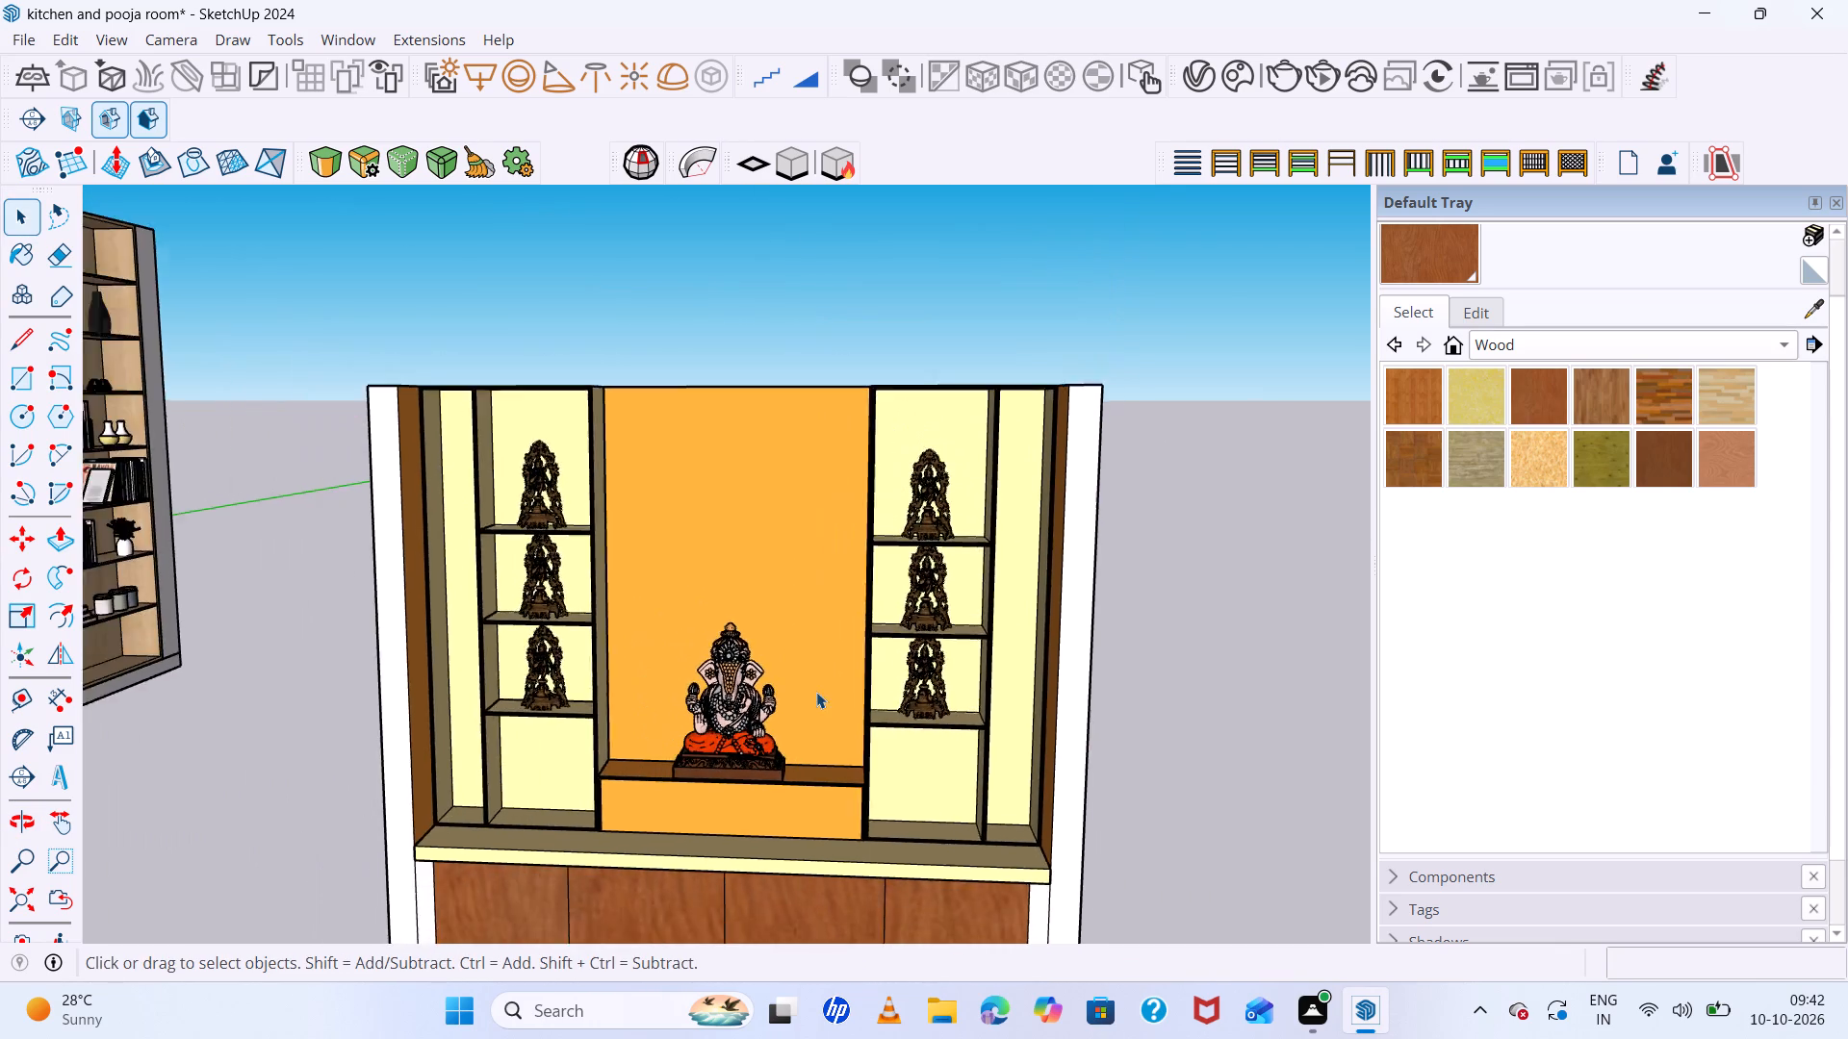
scroll(816, 692, up, 10)
middle_drag(837, 674, 943, 627)
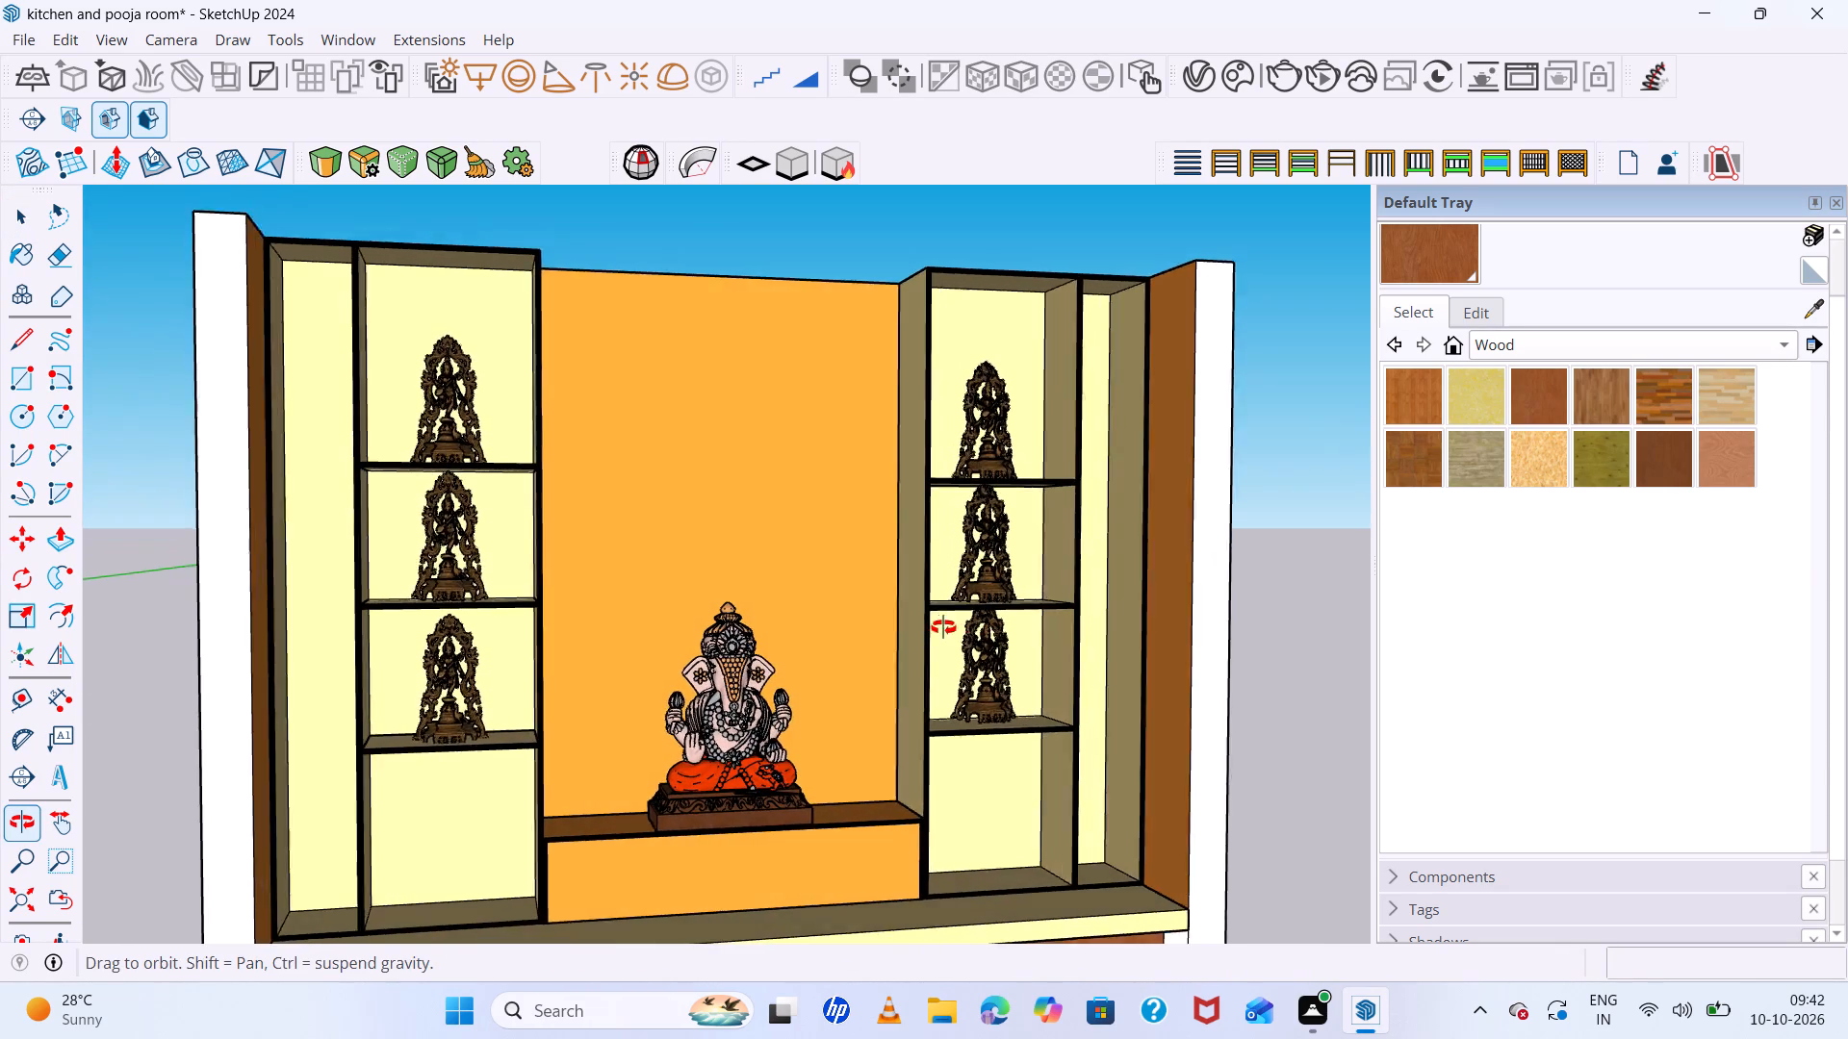
middle_drag(943, 627, 929, 628)
scroll(776, 570, down, 20)
middle_drag(971, 738, 959, 749)
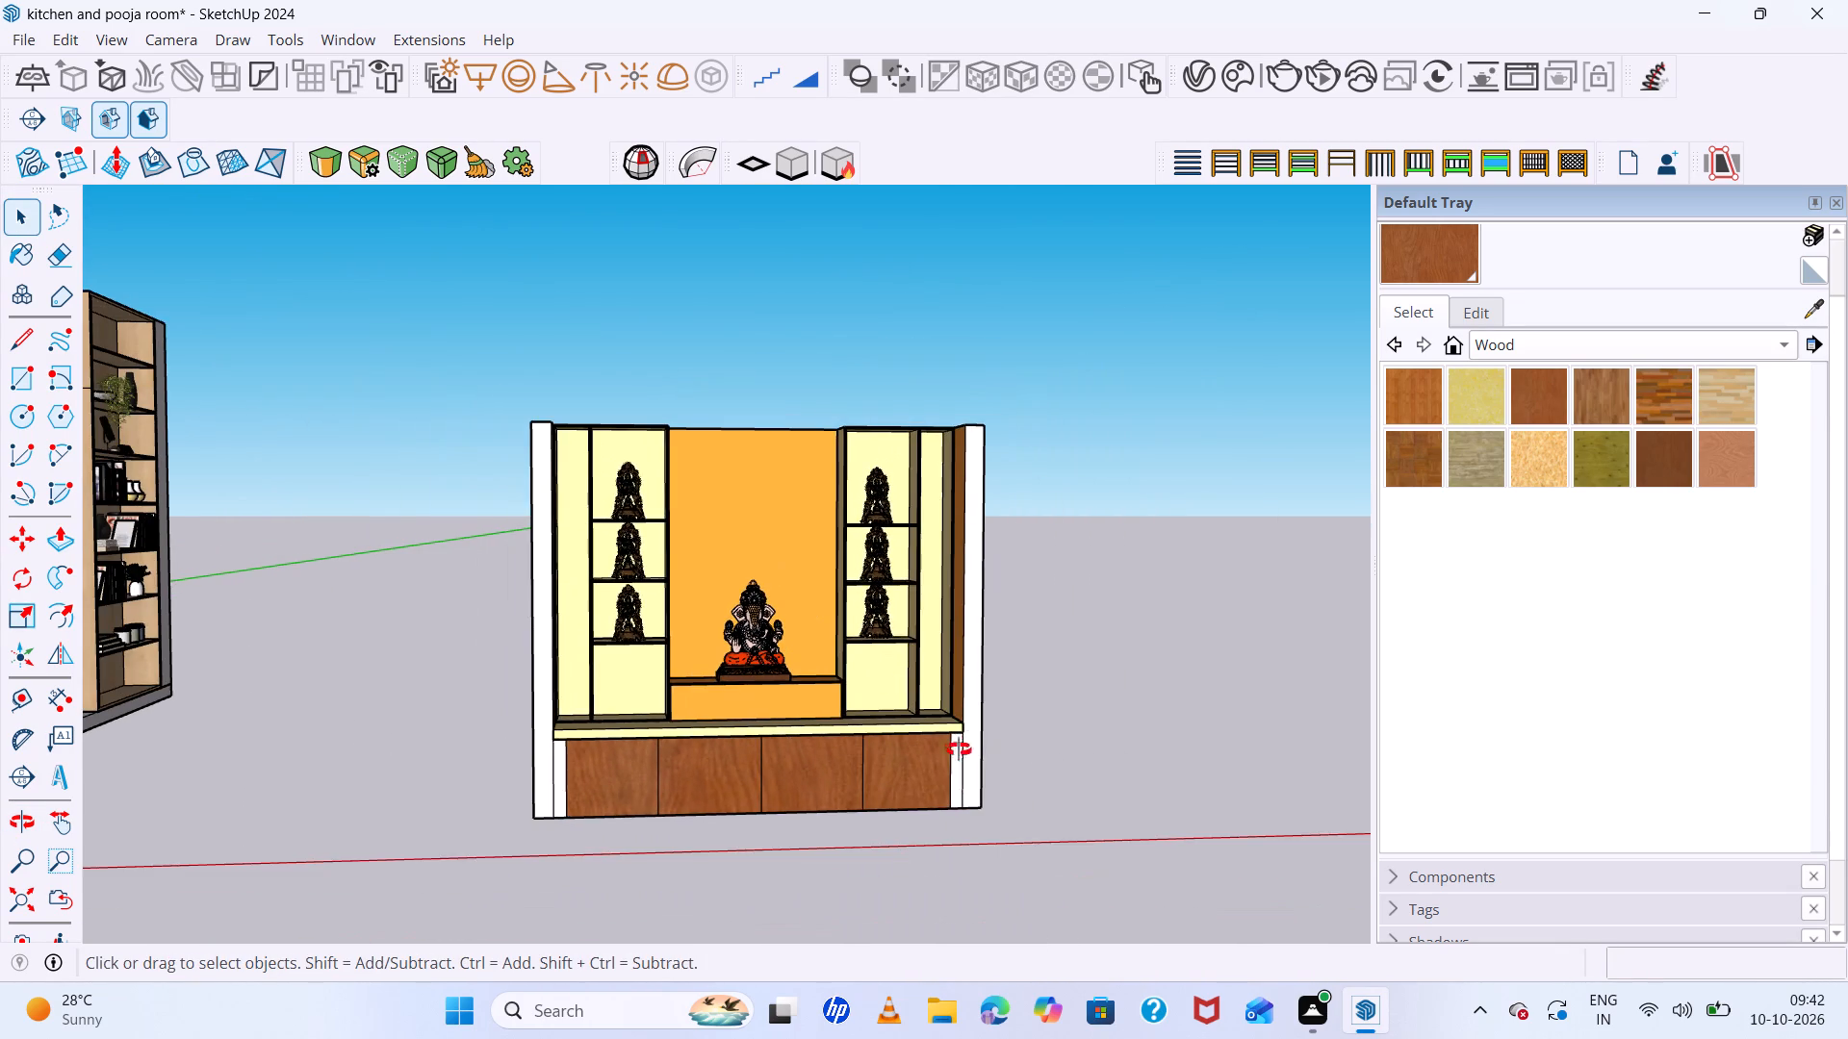
middle_drag(959, 749, 937, 766)
Save the kitchen and pooja room model.
key(ctrl+s)
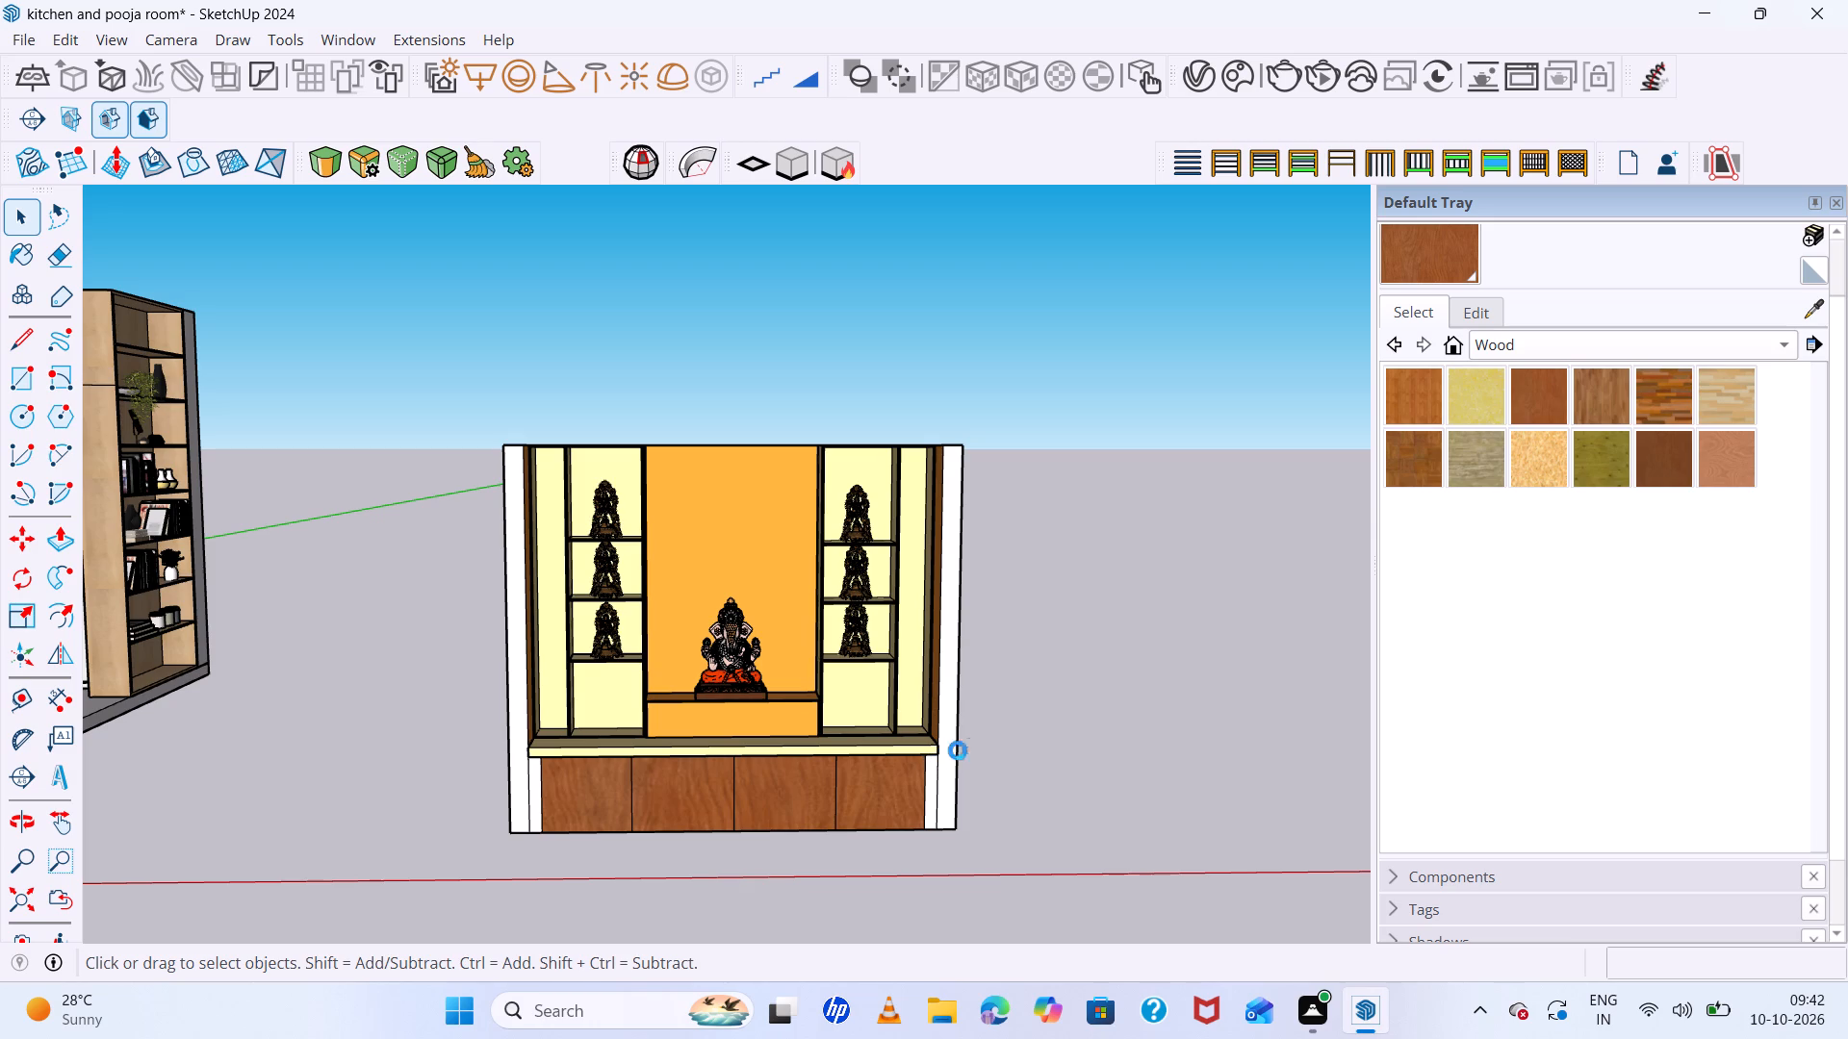
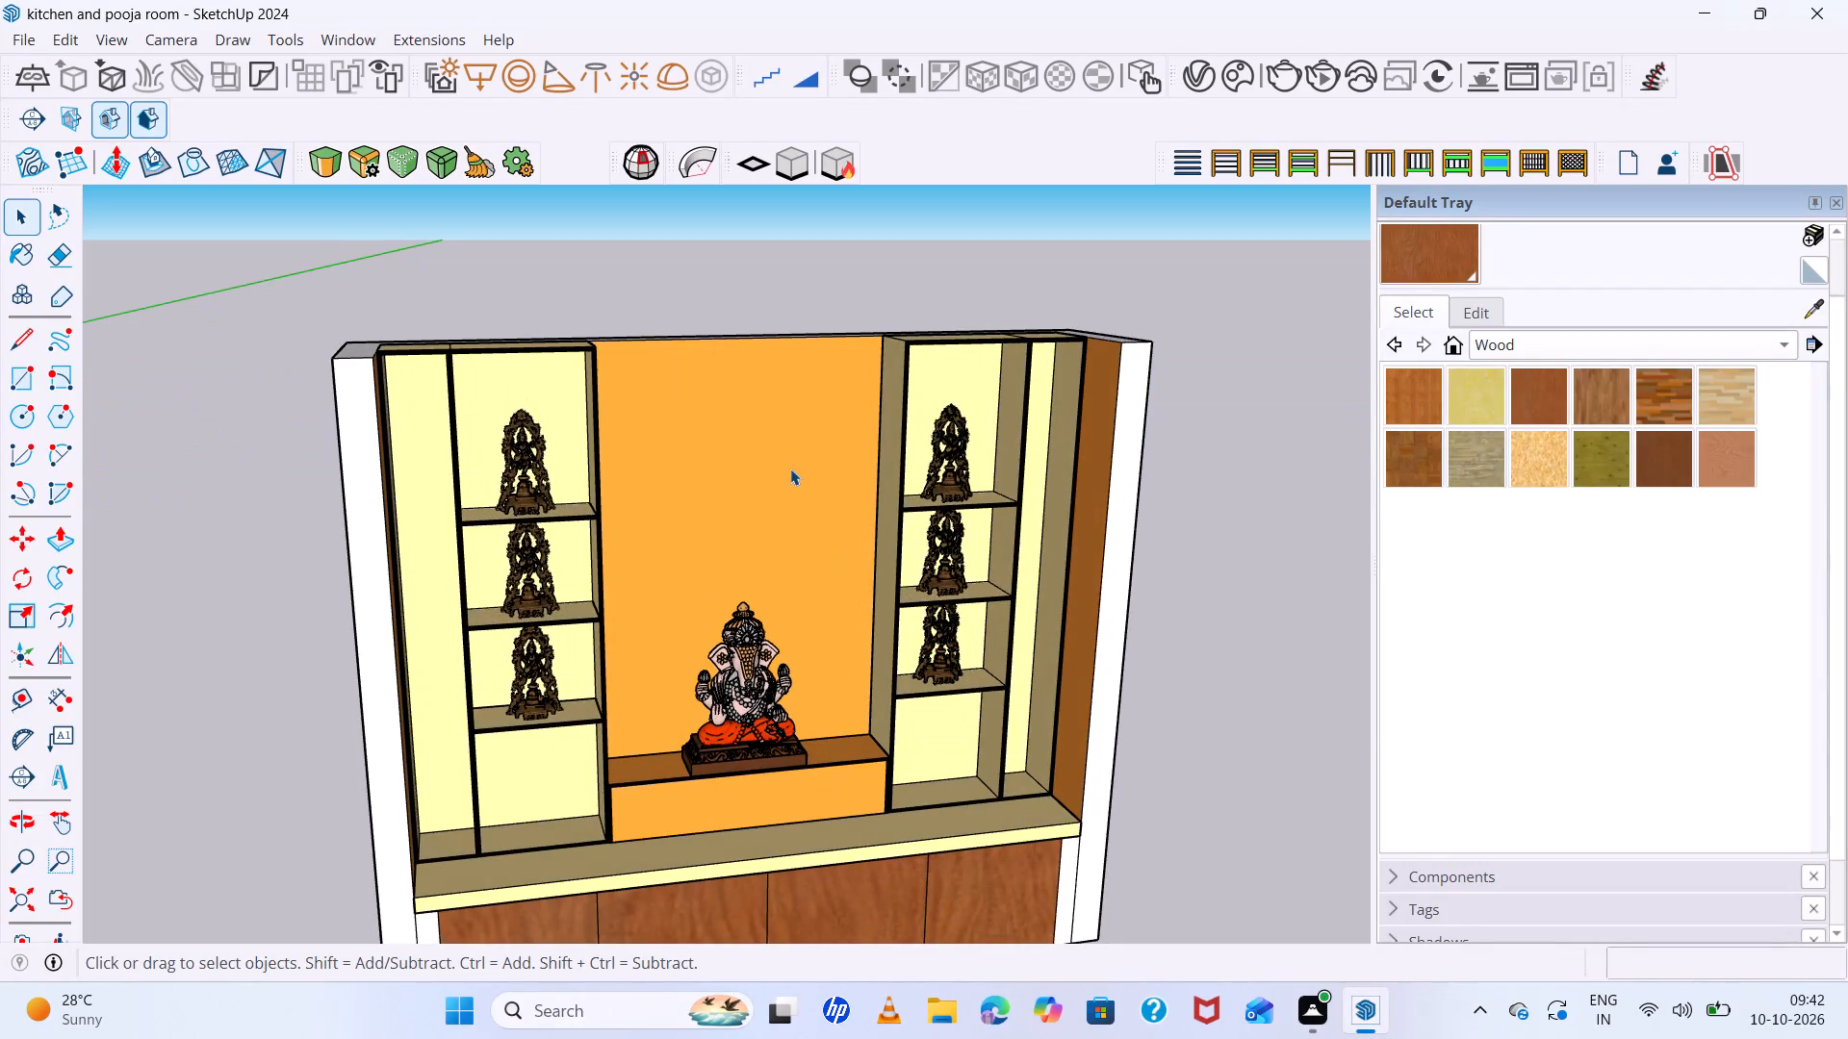
Examine the pooja cabinet's shelves, Ganesh platform and wooden base shutters from both sides and close up.
scroll(790, 469, down, 14)
middle_drag(899, 597, 648, 452)
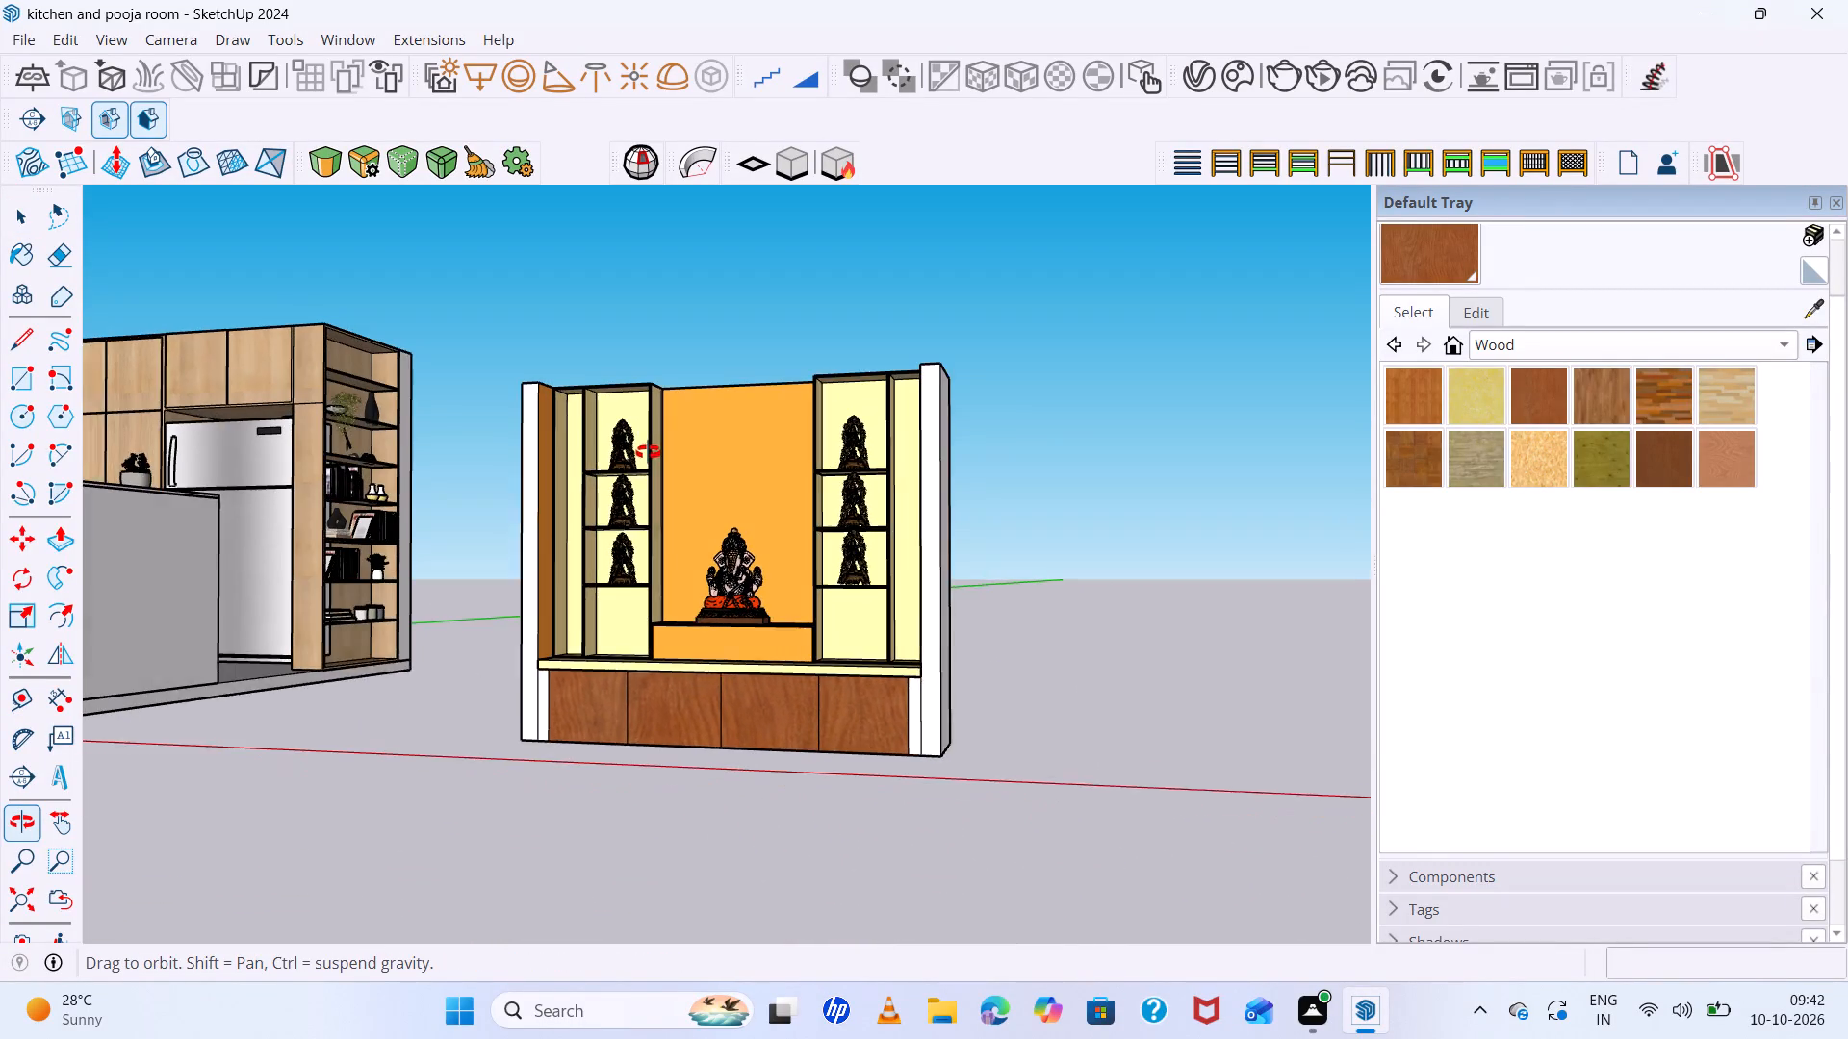
middle_drag(648, 452, 648, 449)
middle_click(648, 448)
scroll(731, 672, up, 12)
scroll(751, 690, up, 10)
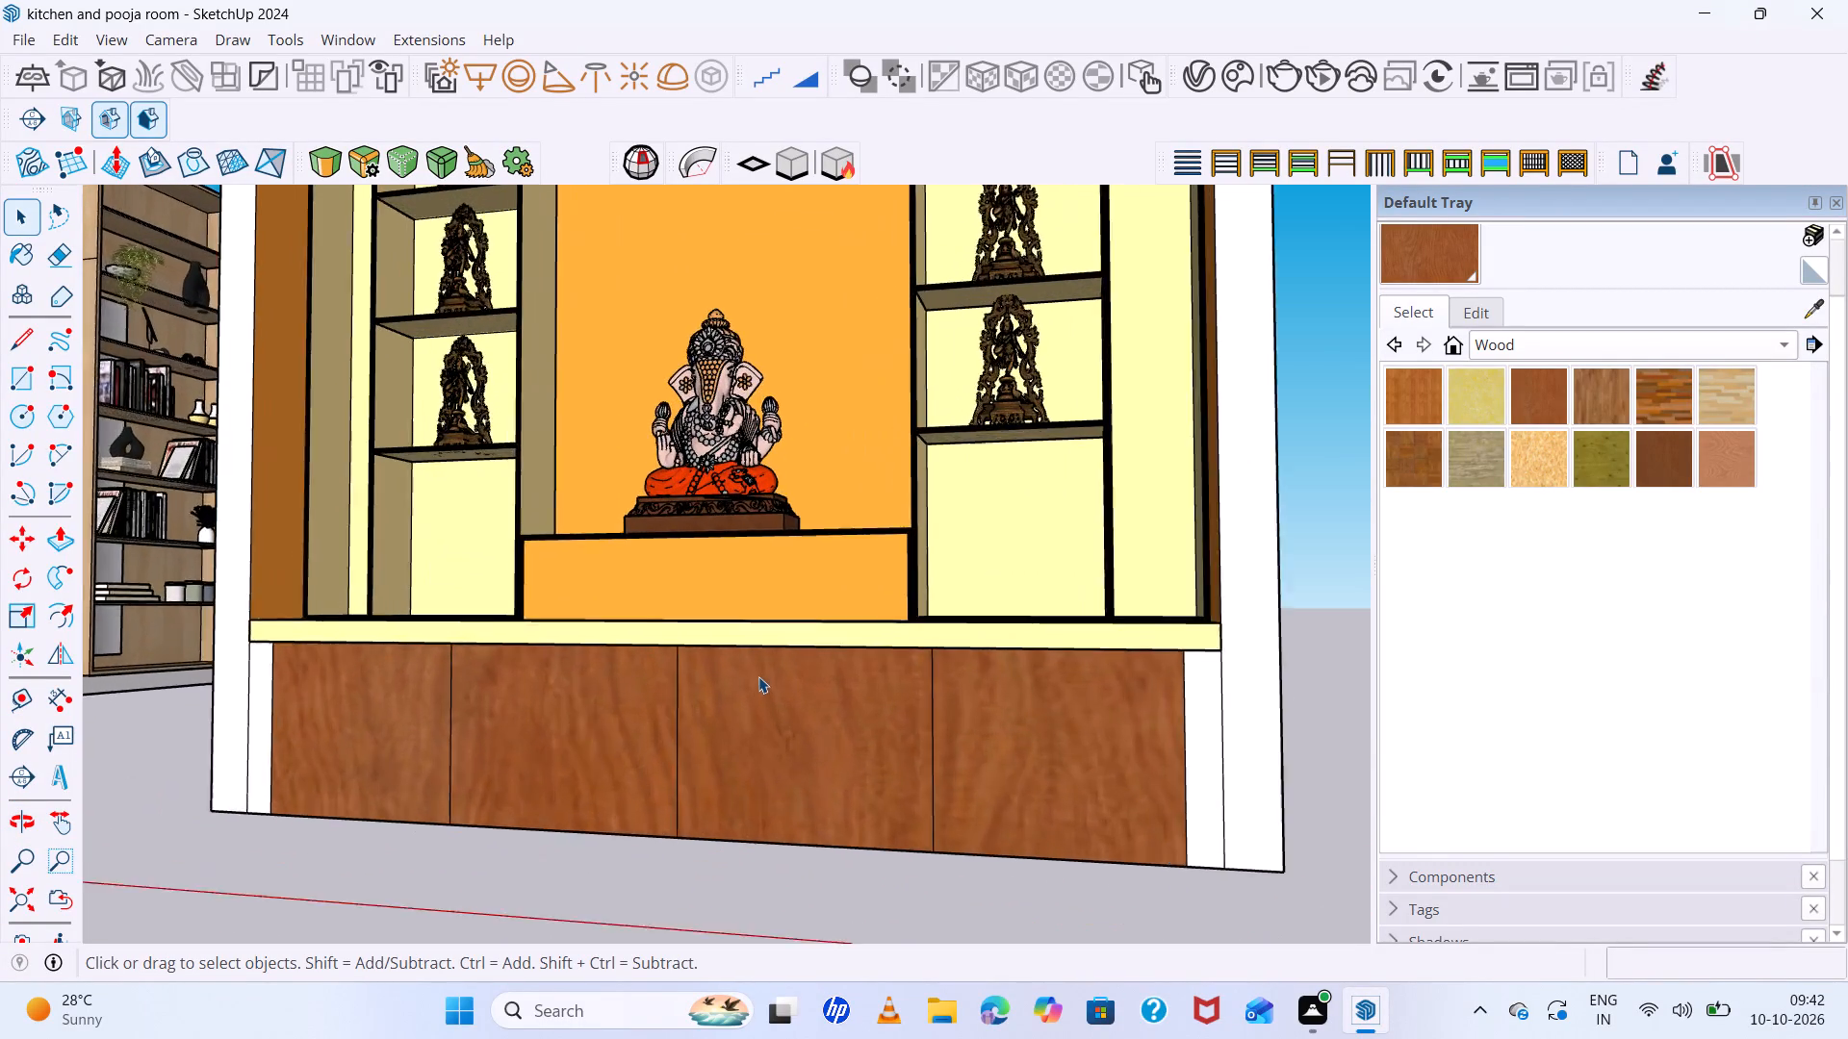
scroll(758, 676, up, 7)
scroll(733, 468, up, 6)
scroll(716, 442, down, 11)
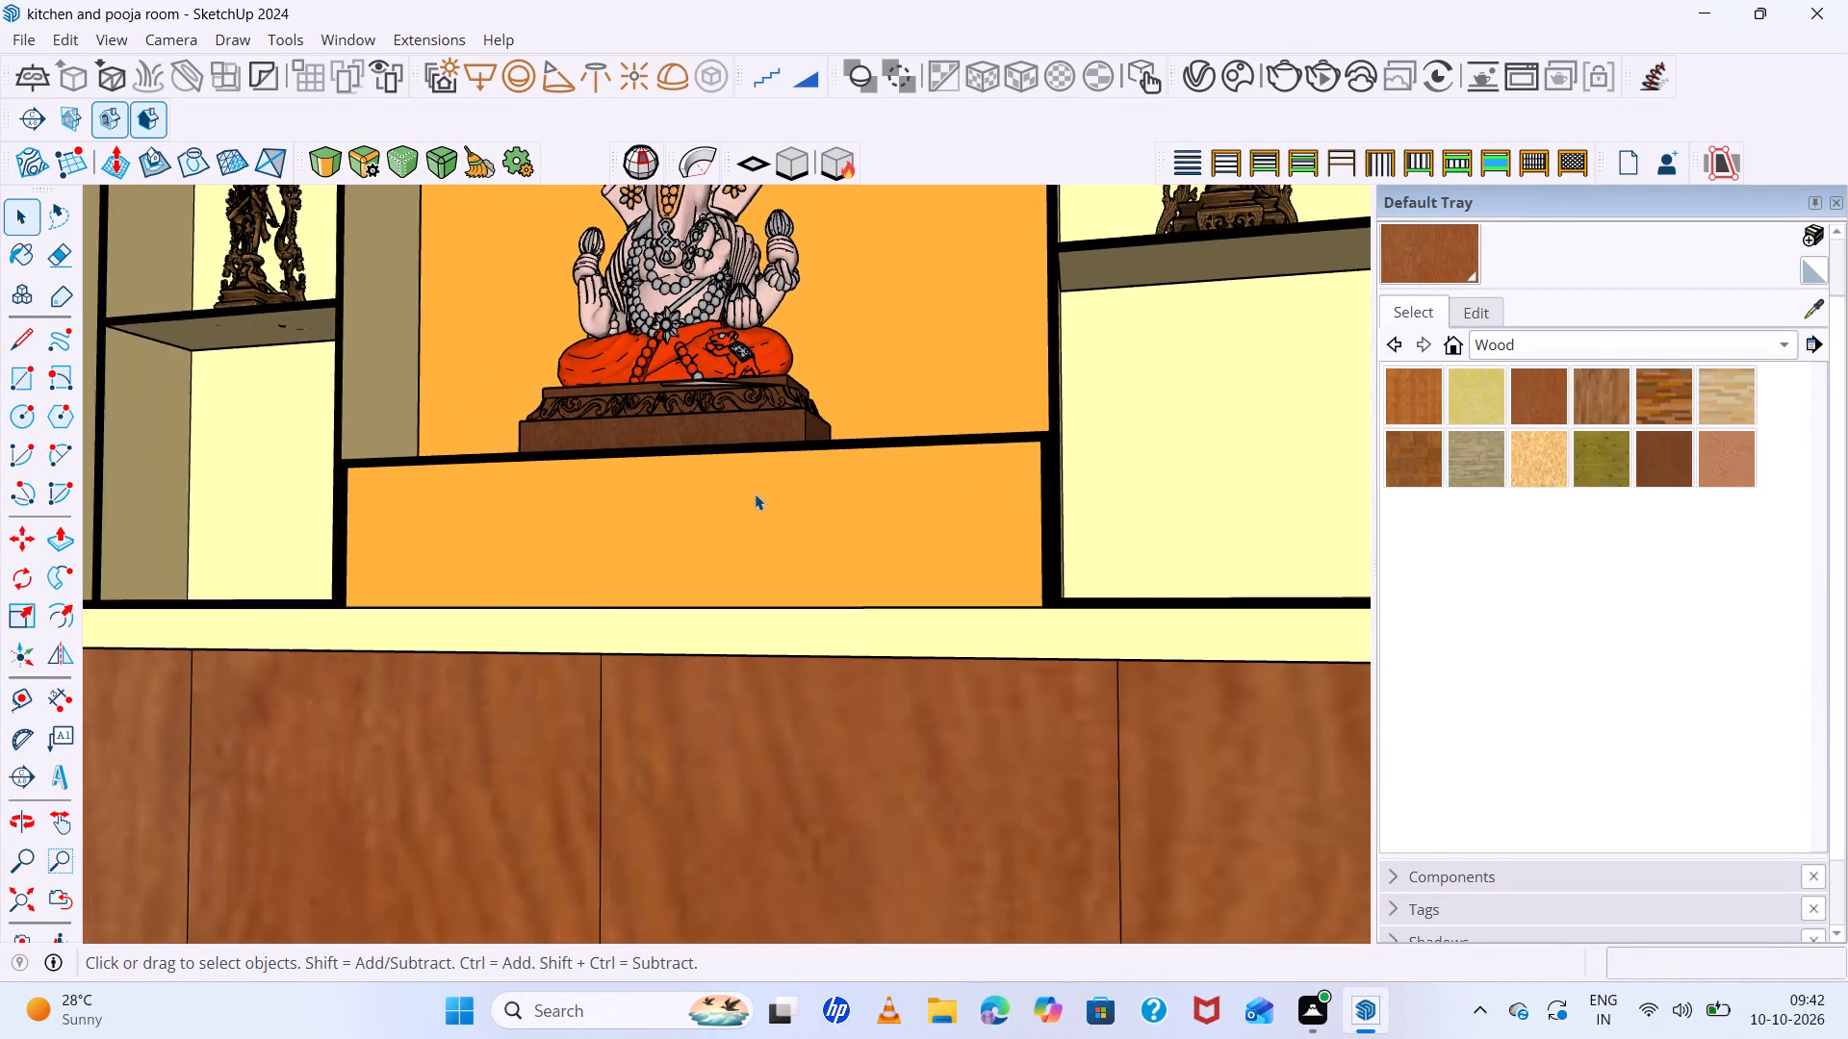
scroll(755, 494, down, 3)
scroll(757, 496, down, 20)
scroll(757, 496, down, 9)
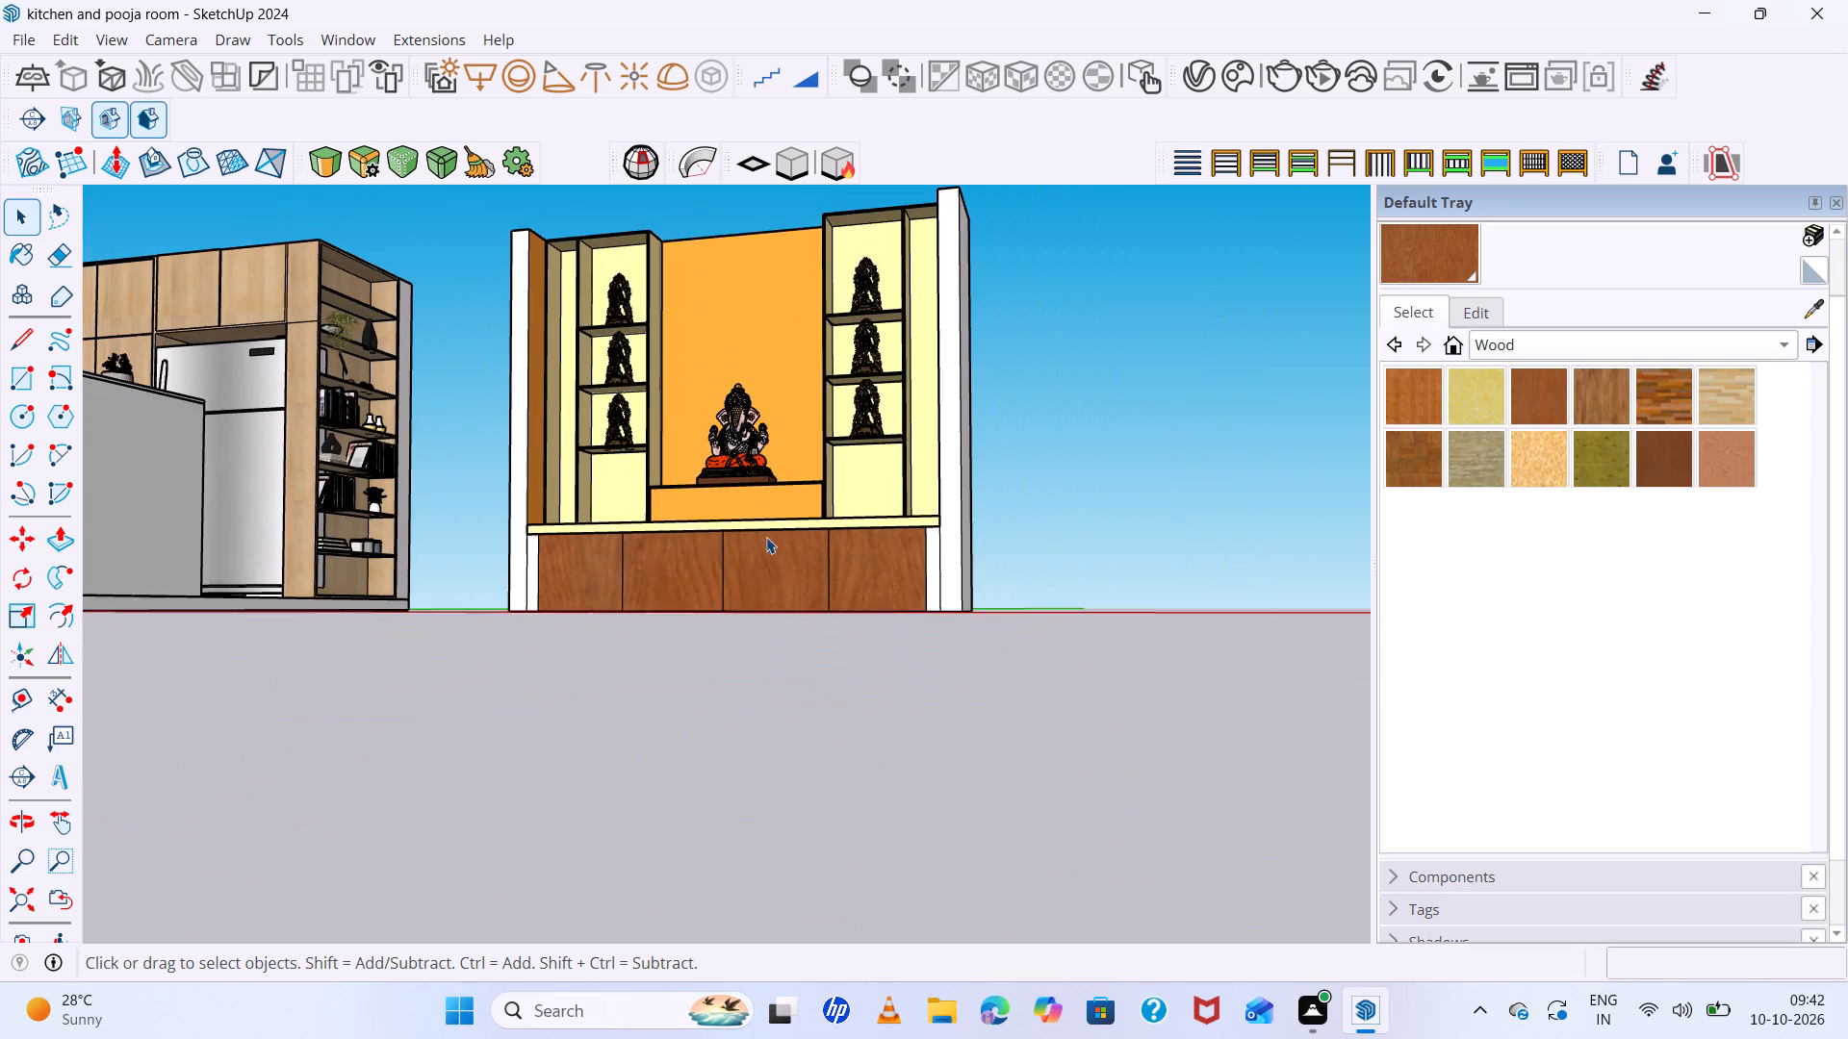
middle_drag(766, 537, 962, 647)
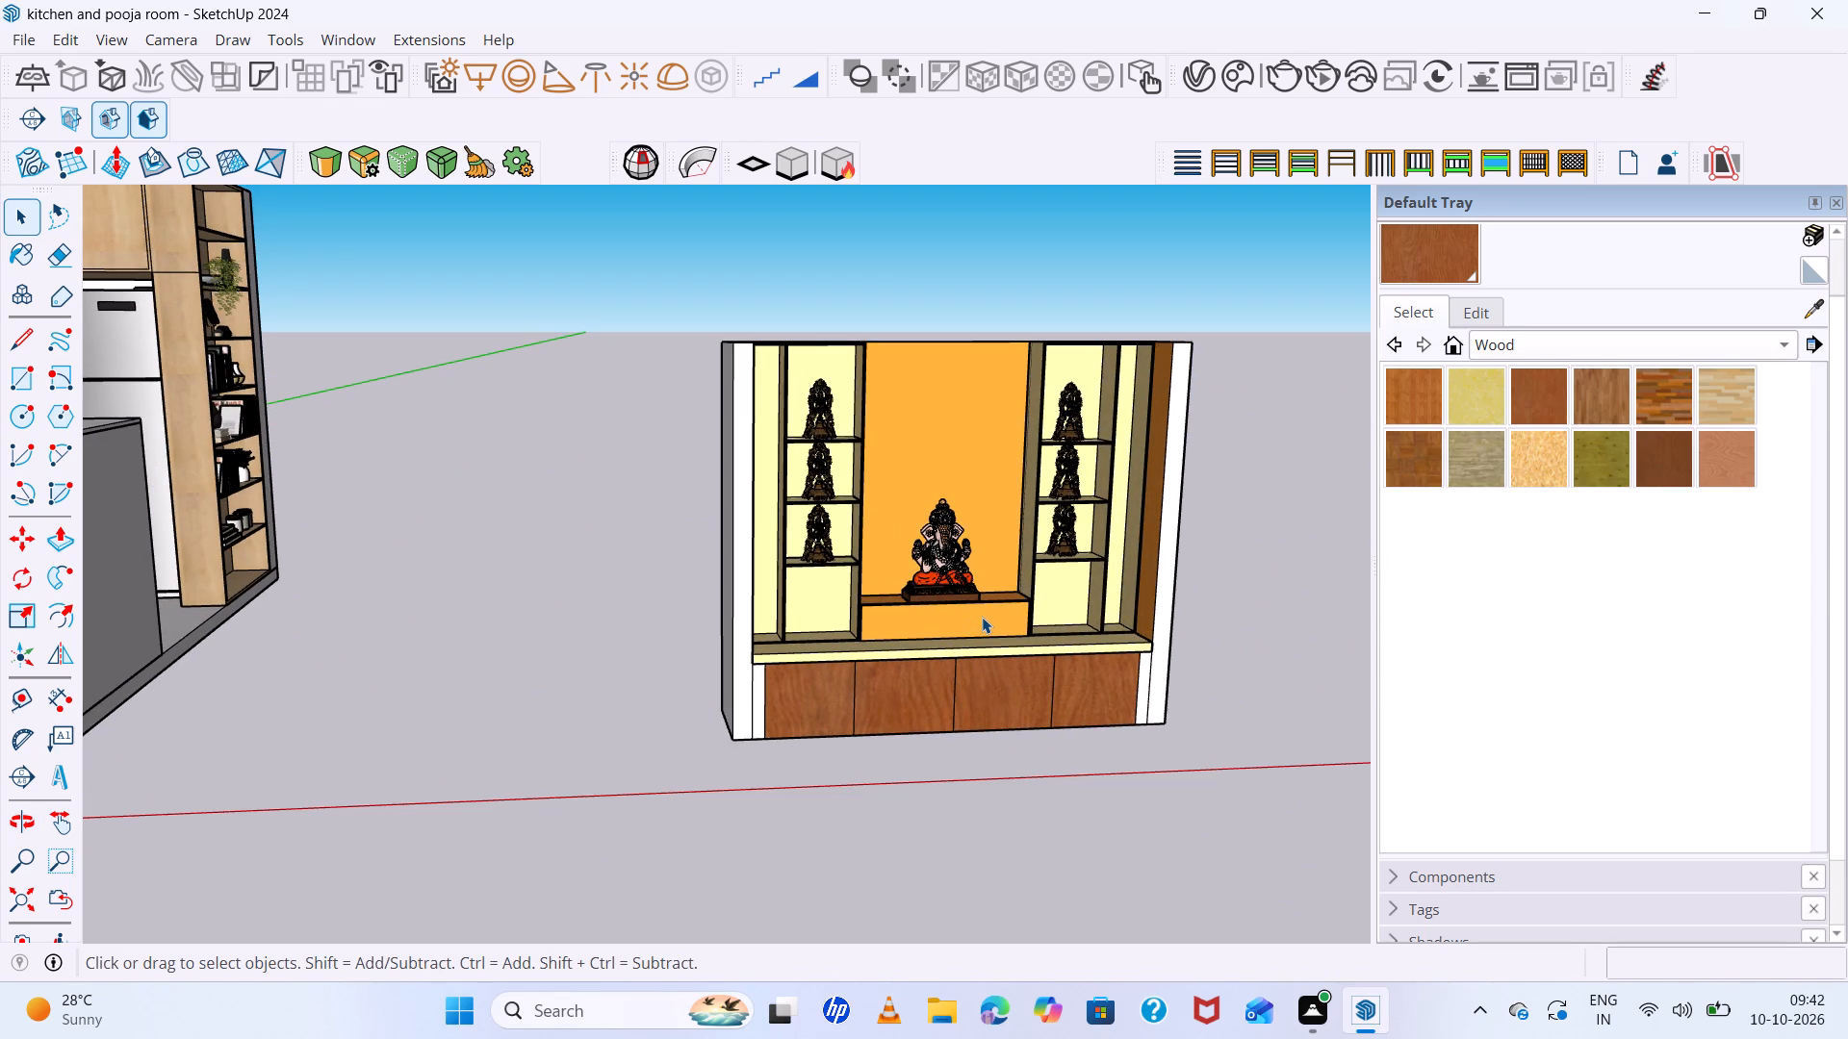
scroll(946, 524, up, 10)
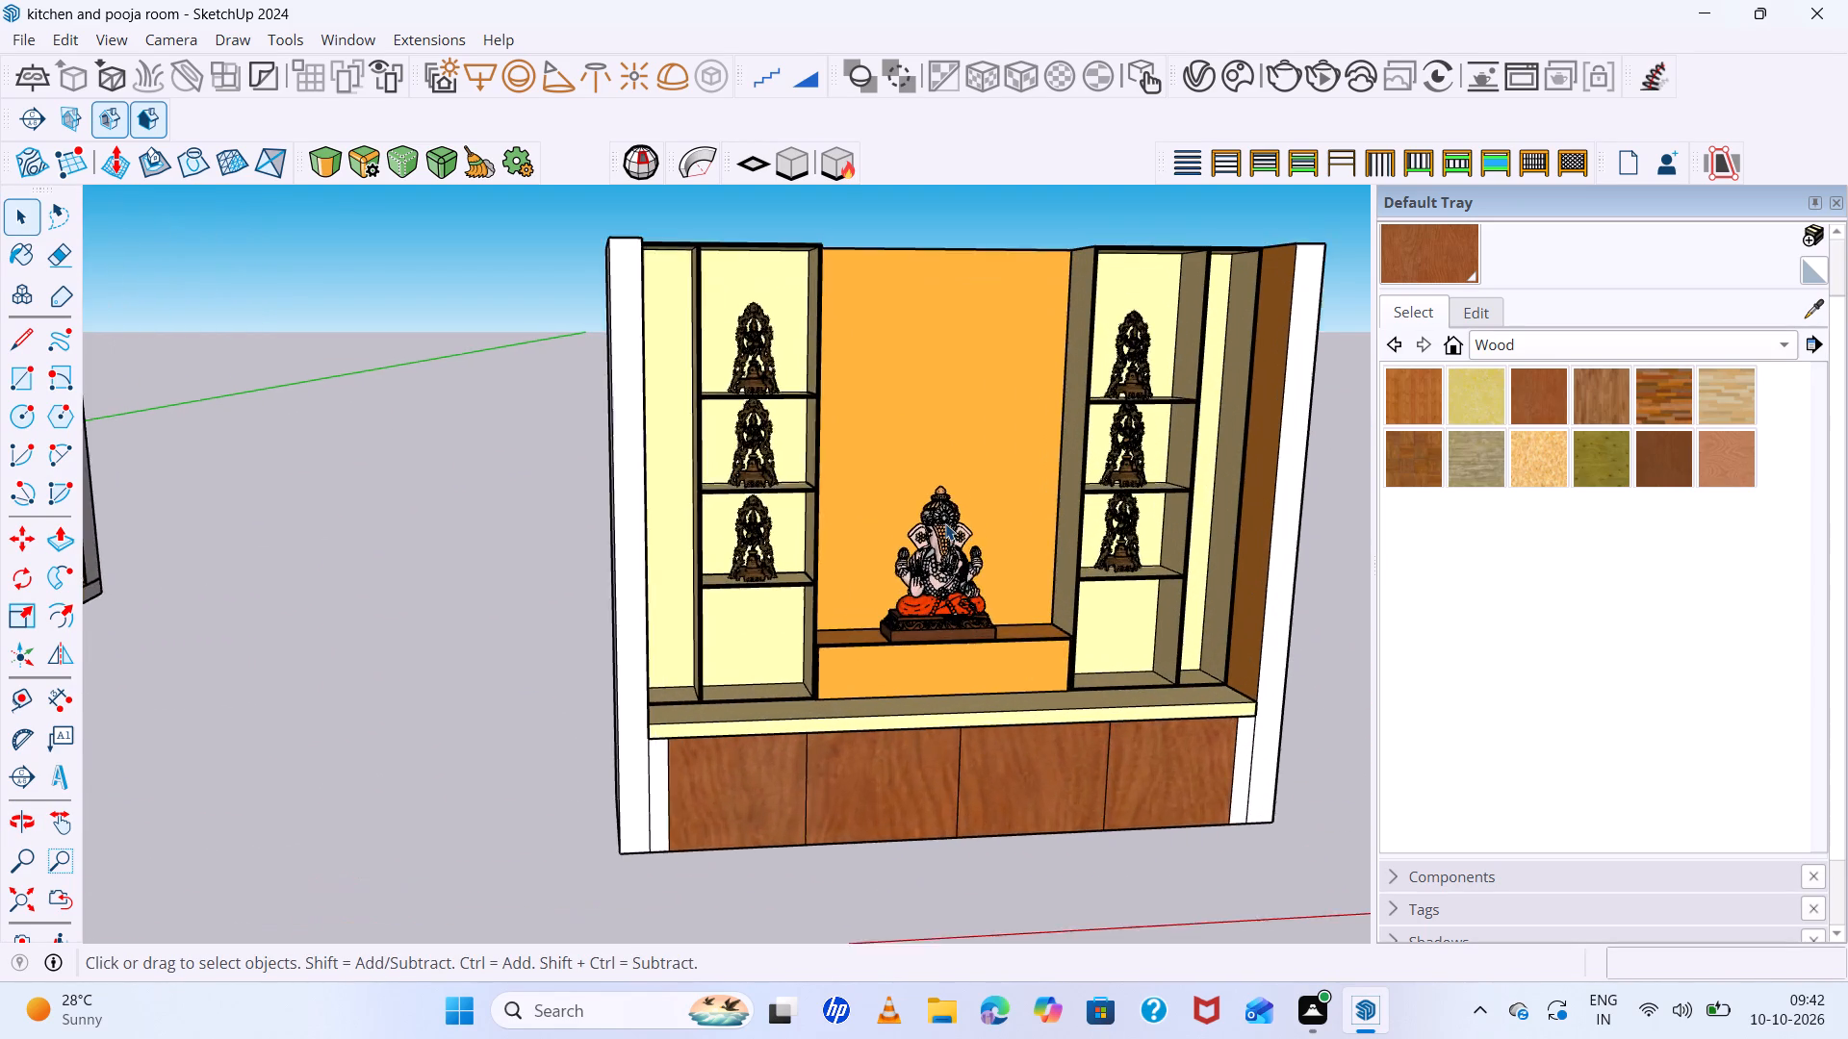
Open the 3D Warehouse at its home page and search it for "pooja lights".
click(421, 31)
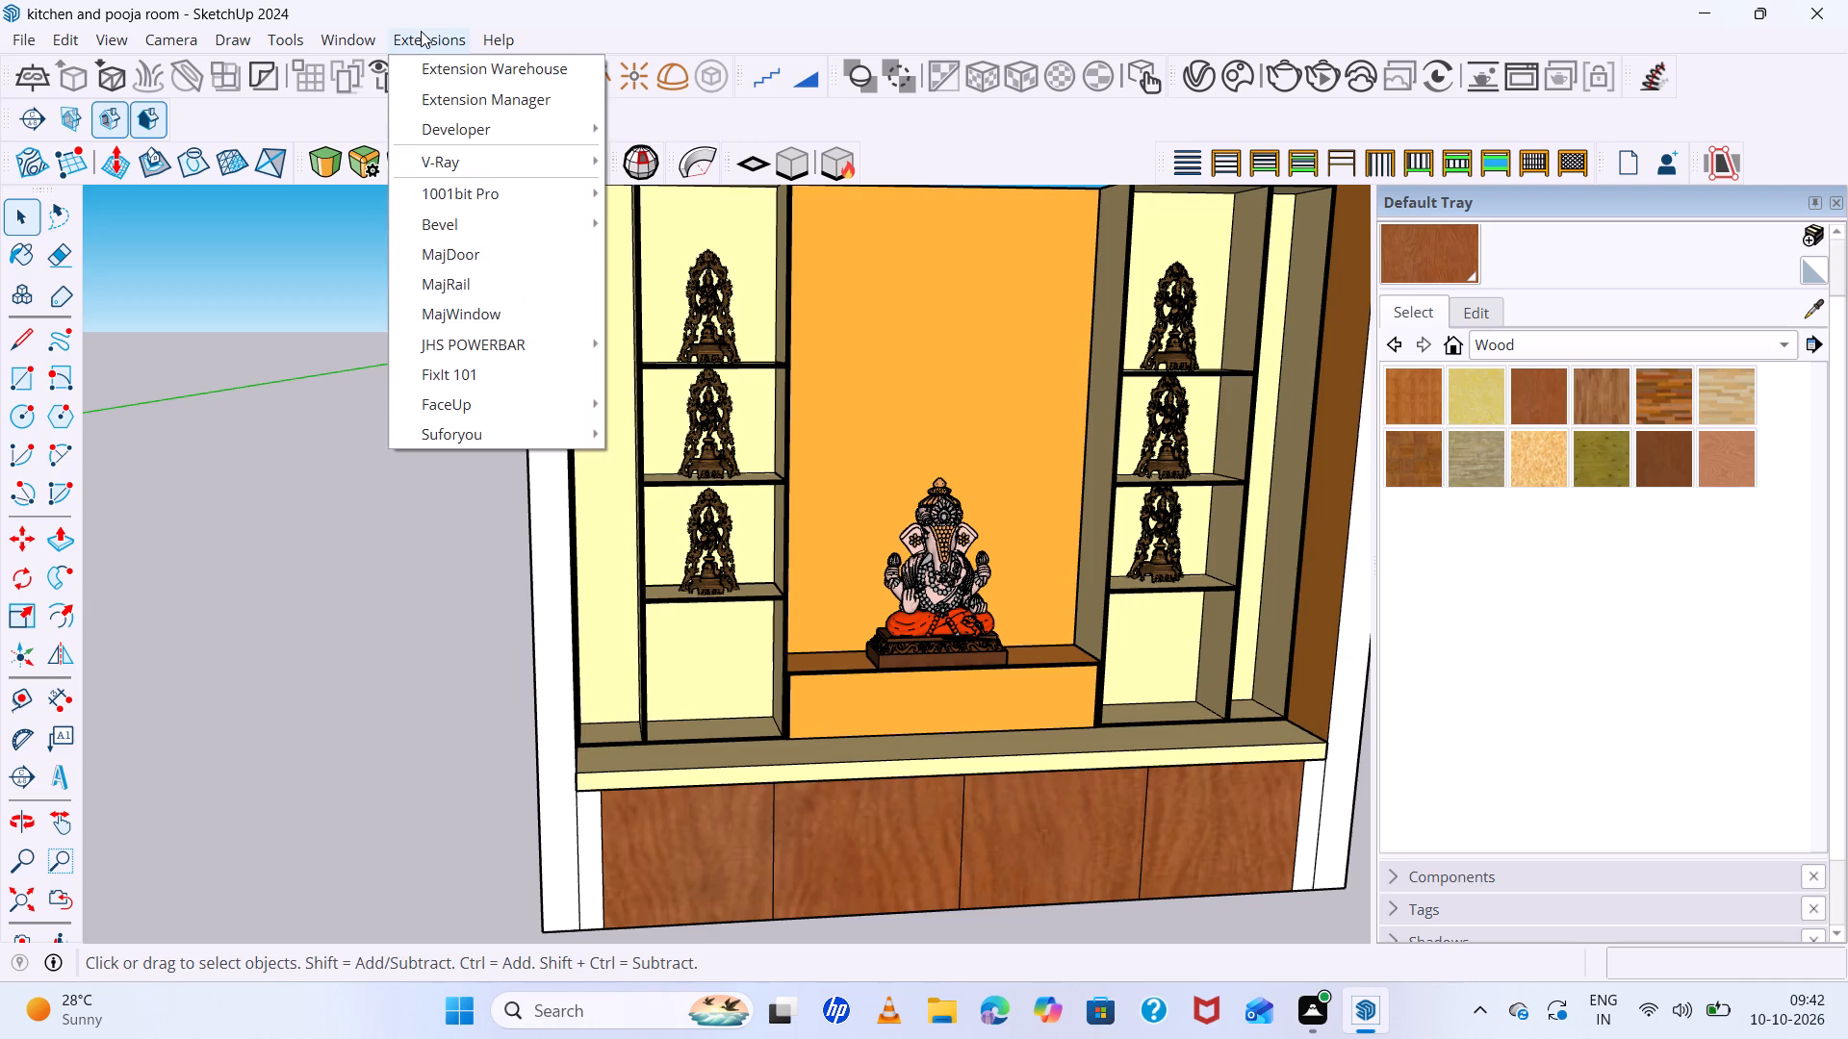
click(355, 49)
click(355, 49)
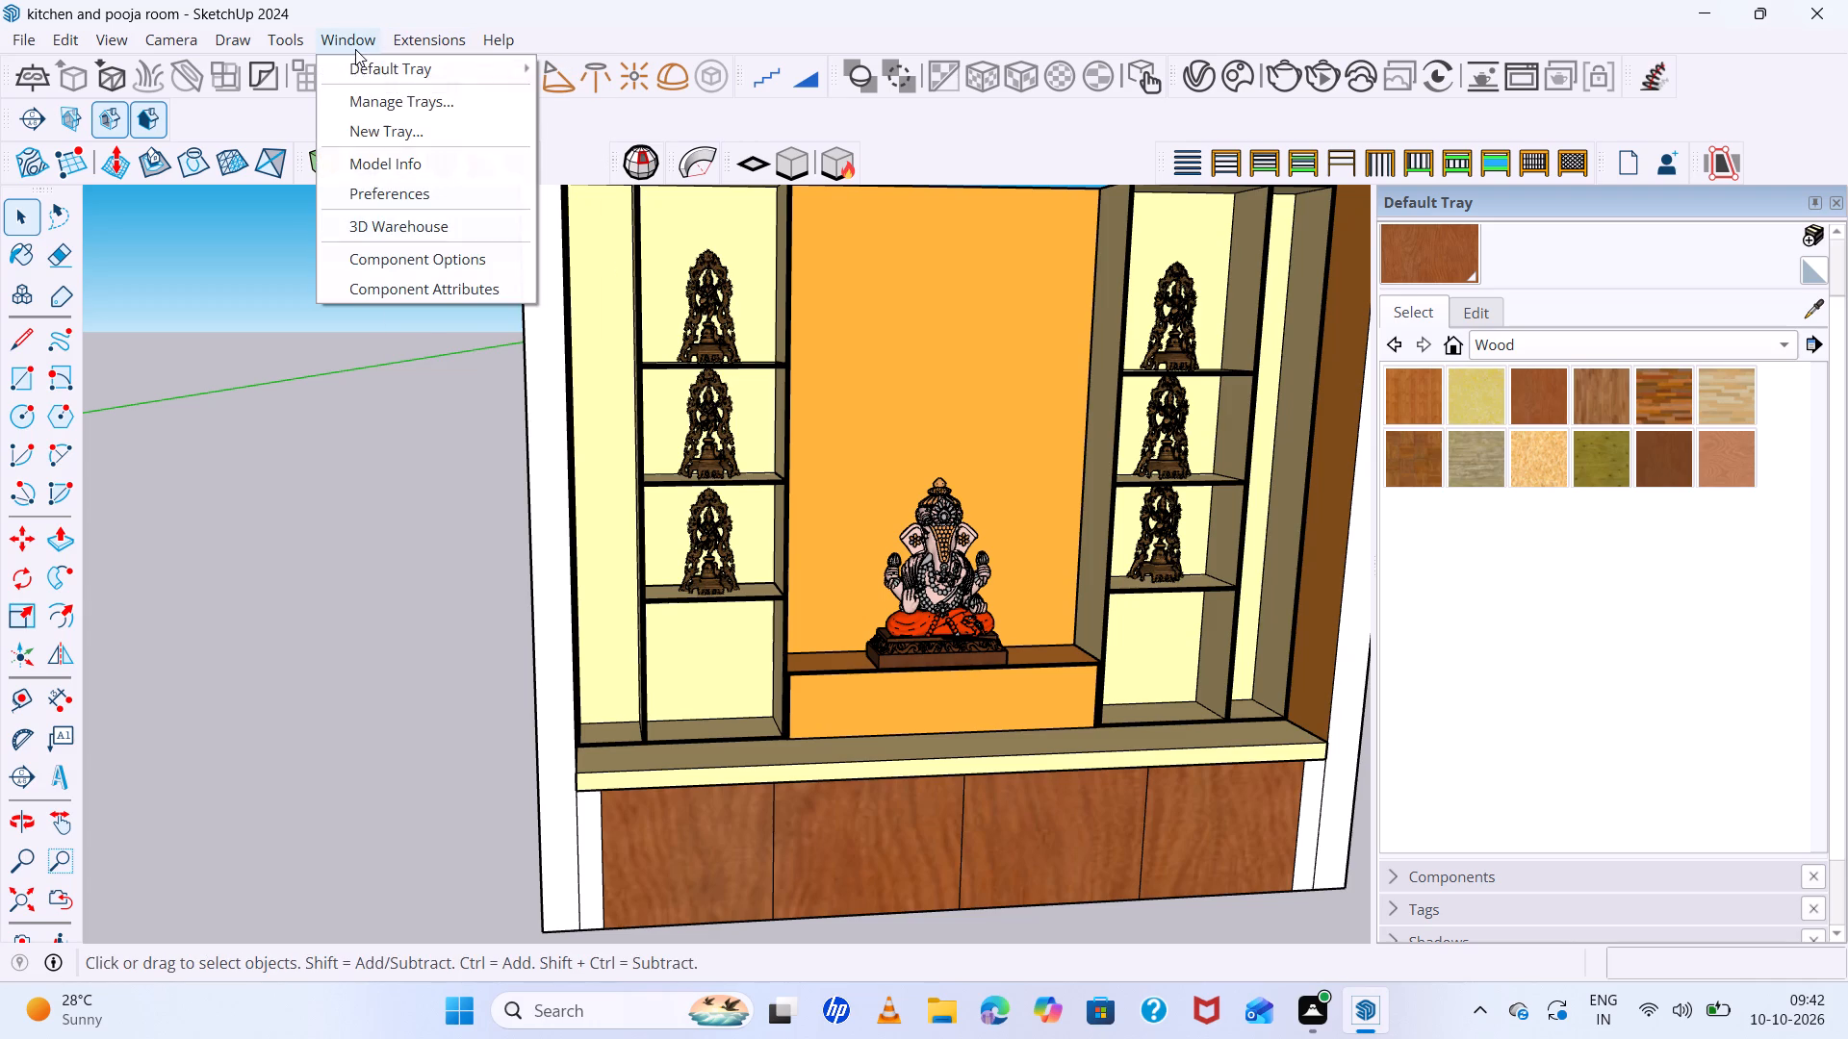
click(413, 223)
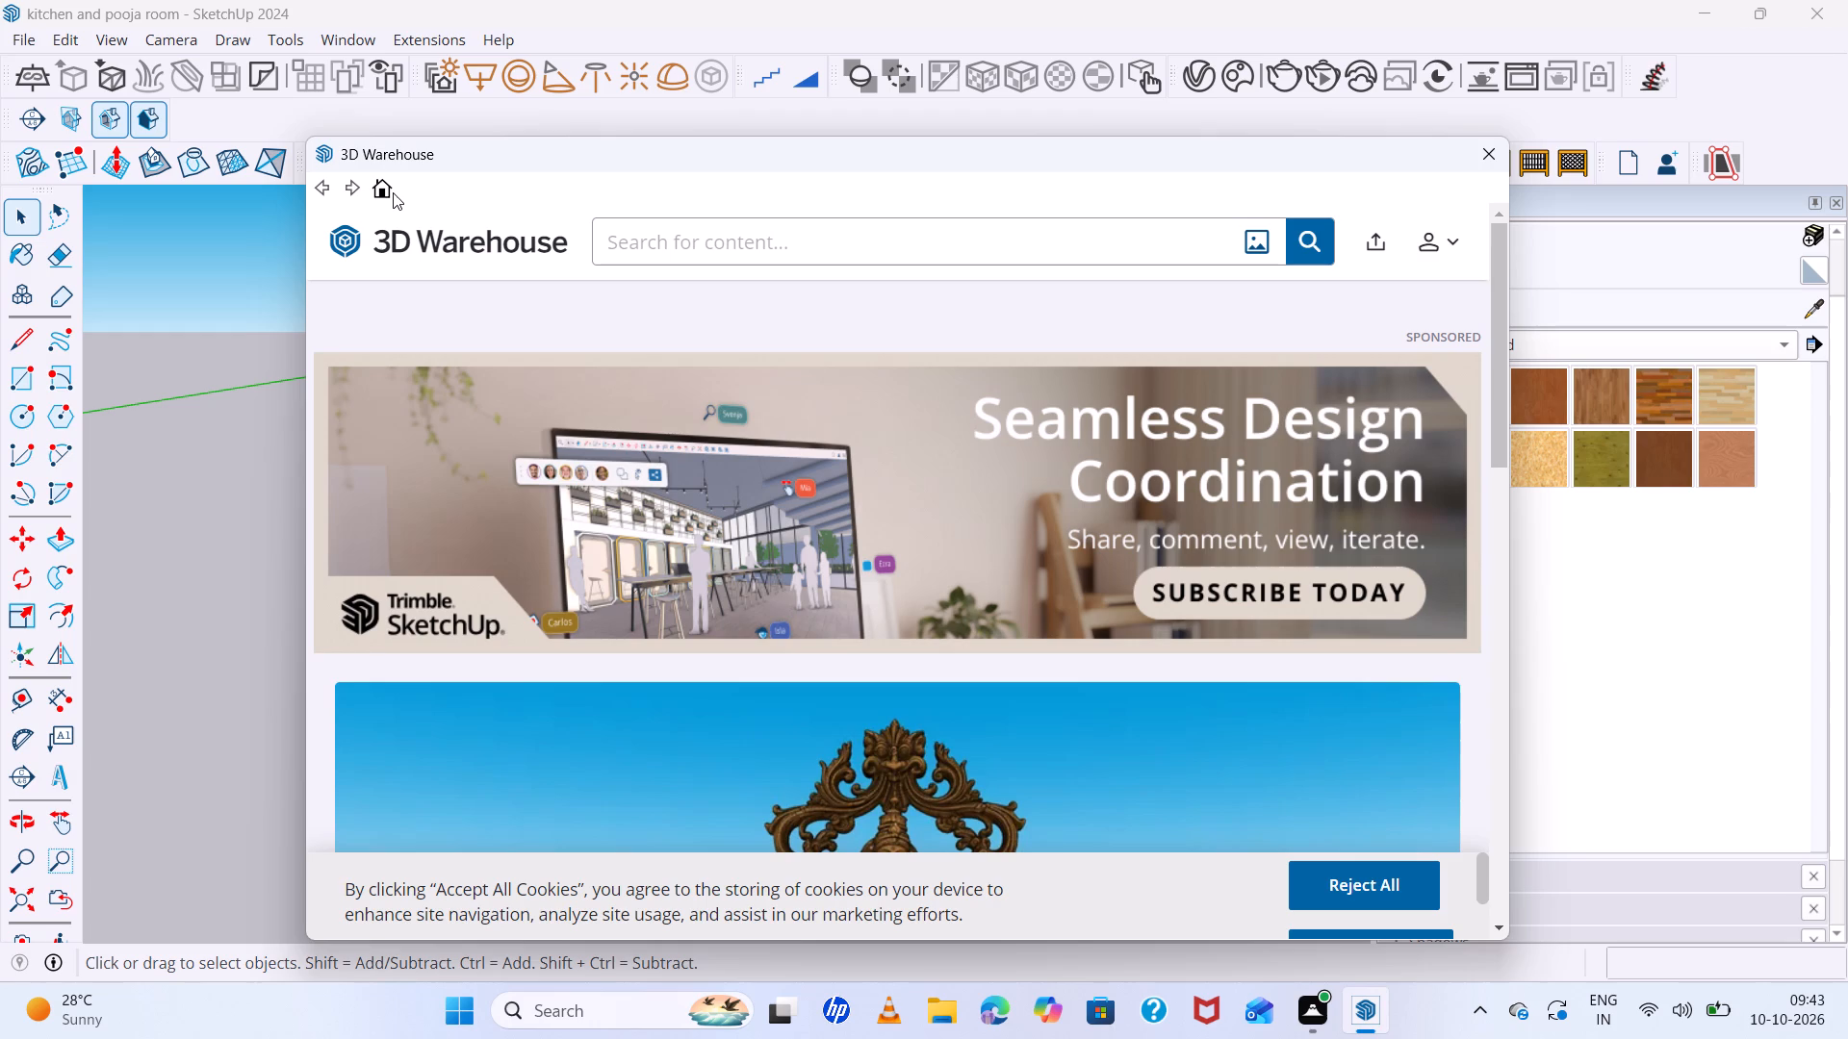
click(393, 192)
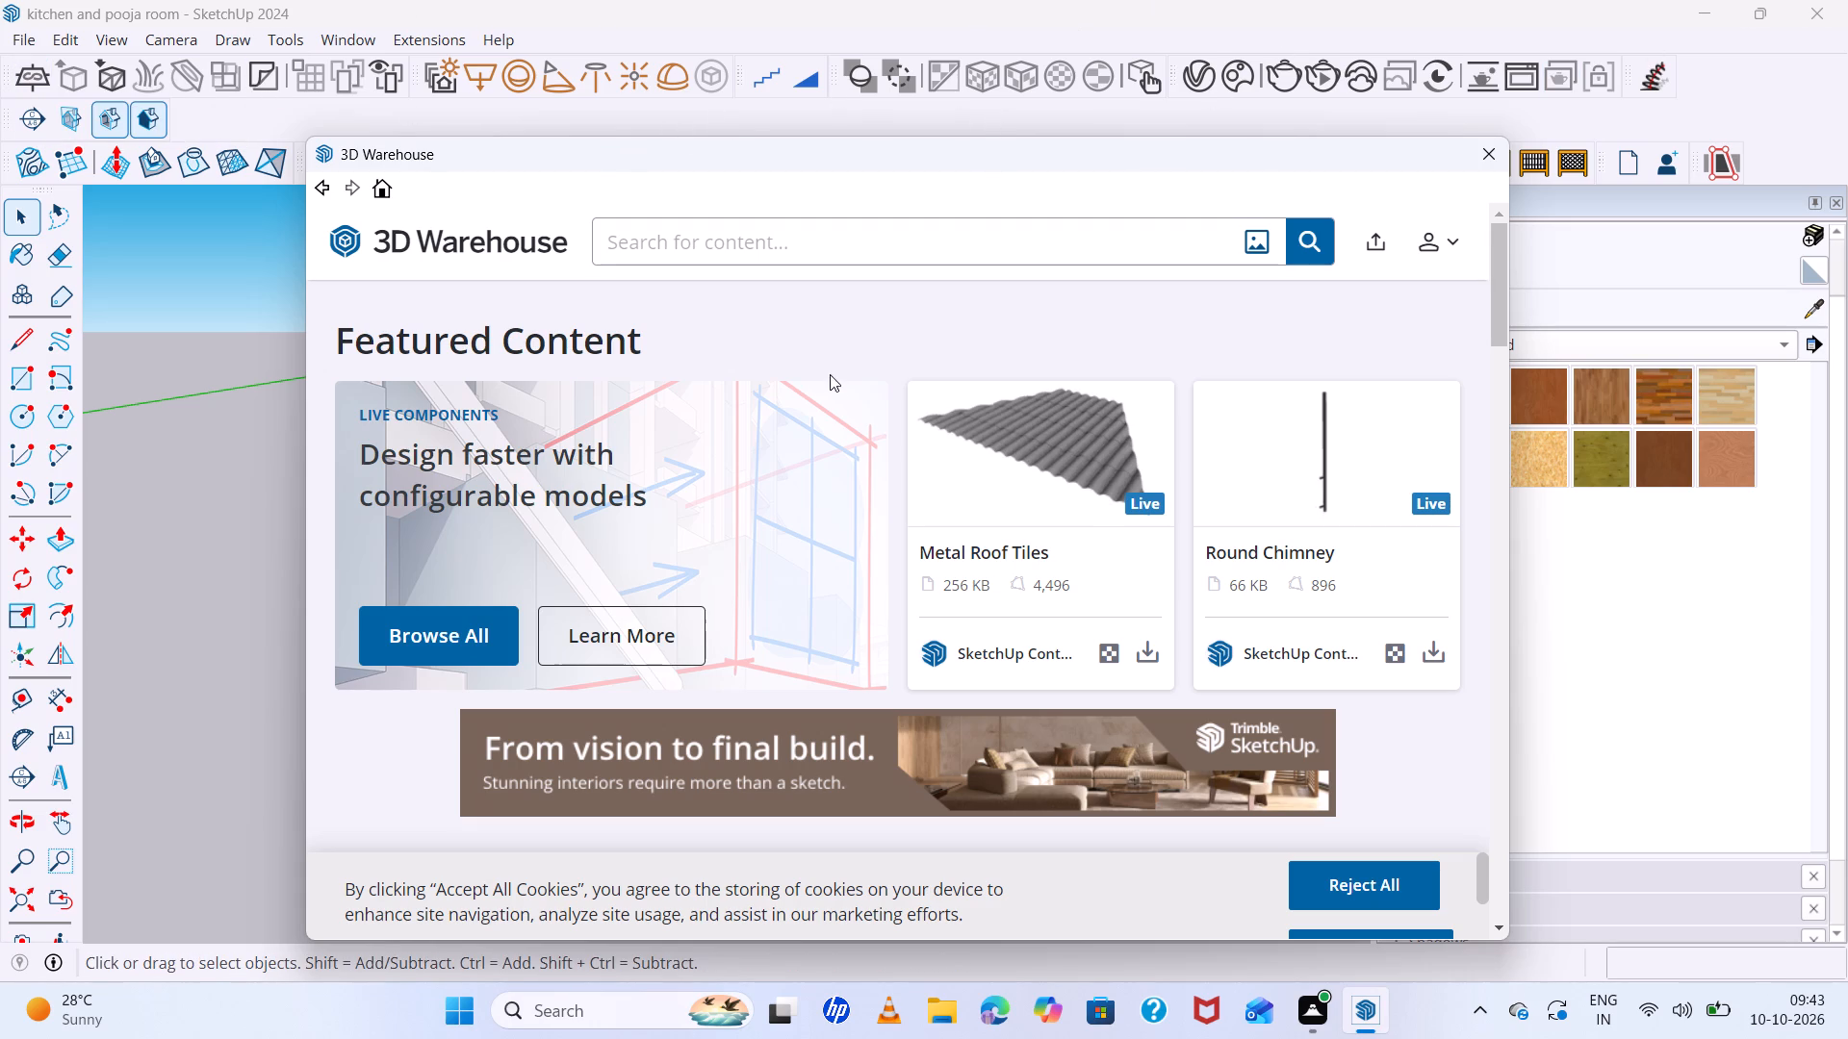
click(838, 253)
key(k)
key(BackSpace)
text(pooja)
key(space)
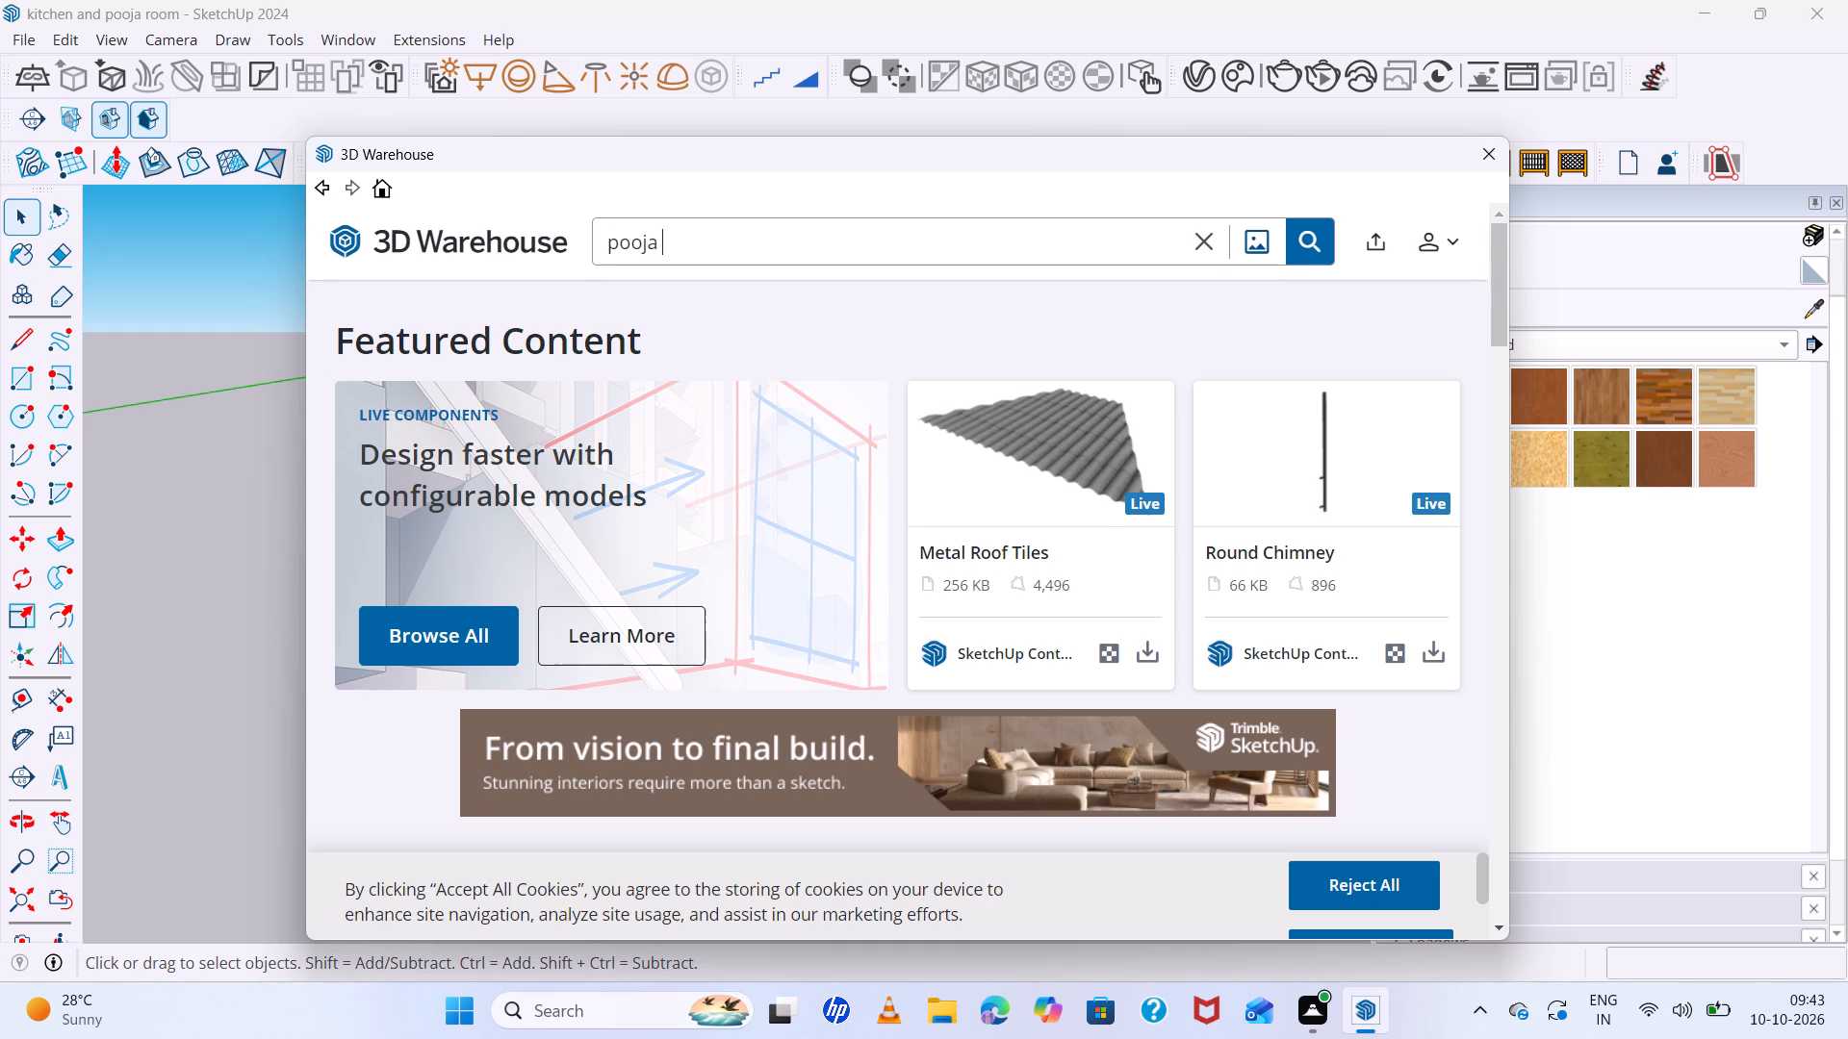
text(li)
key(g)
key(h)
text(ts)
key(Return)
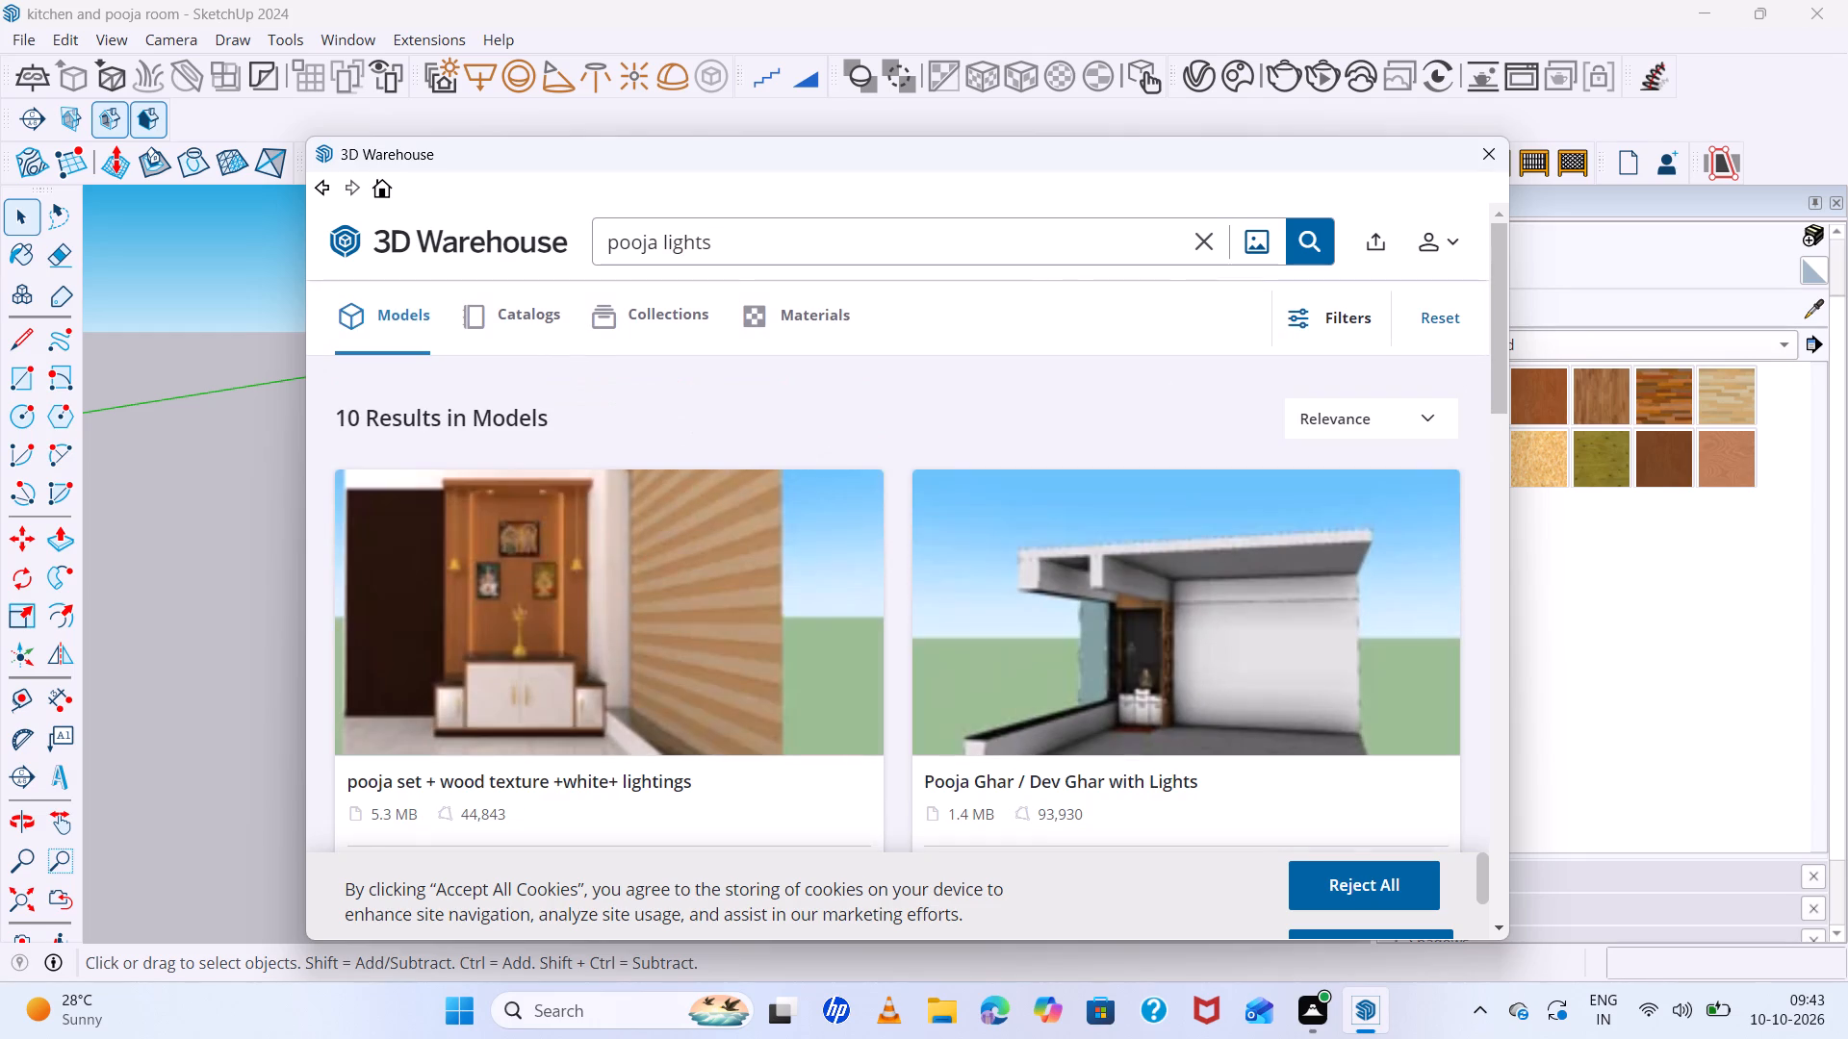
Look through the "pooja lights" model results for a light that suits the pooja cabinet.
scroll(708, 547, down, 7)
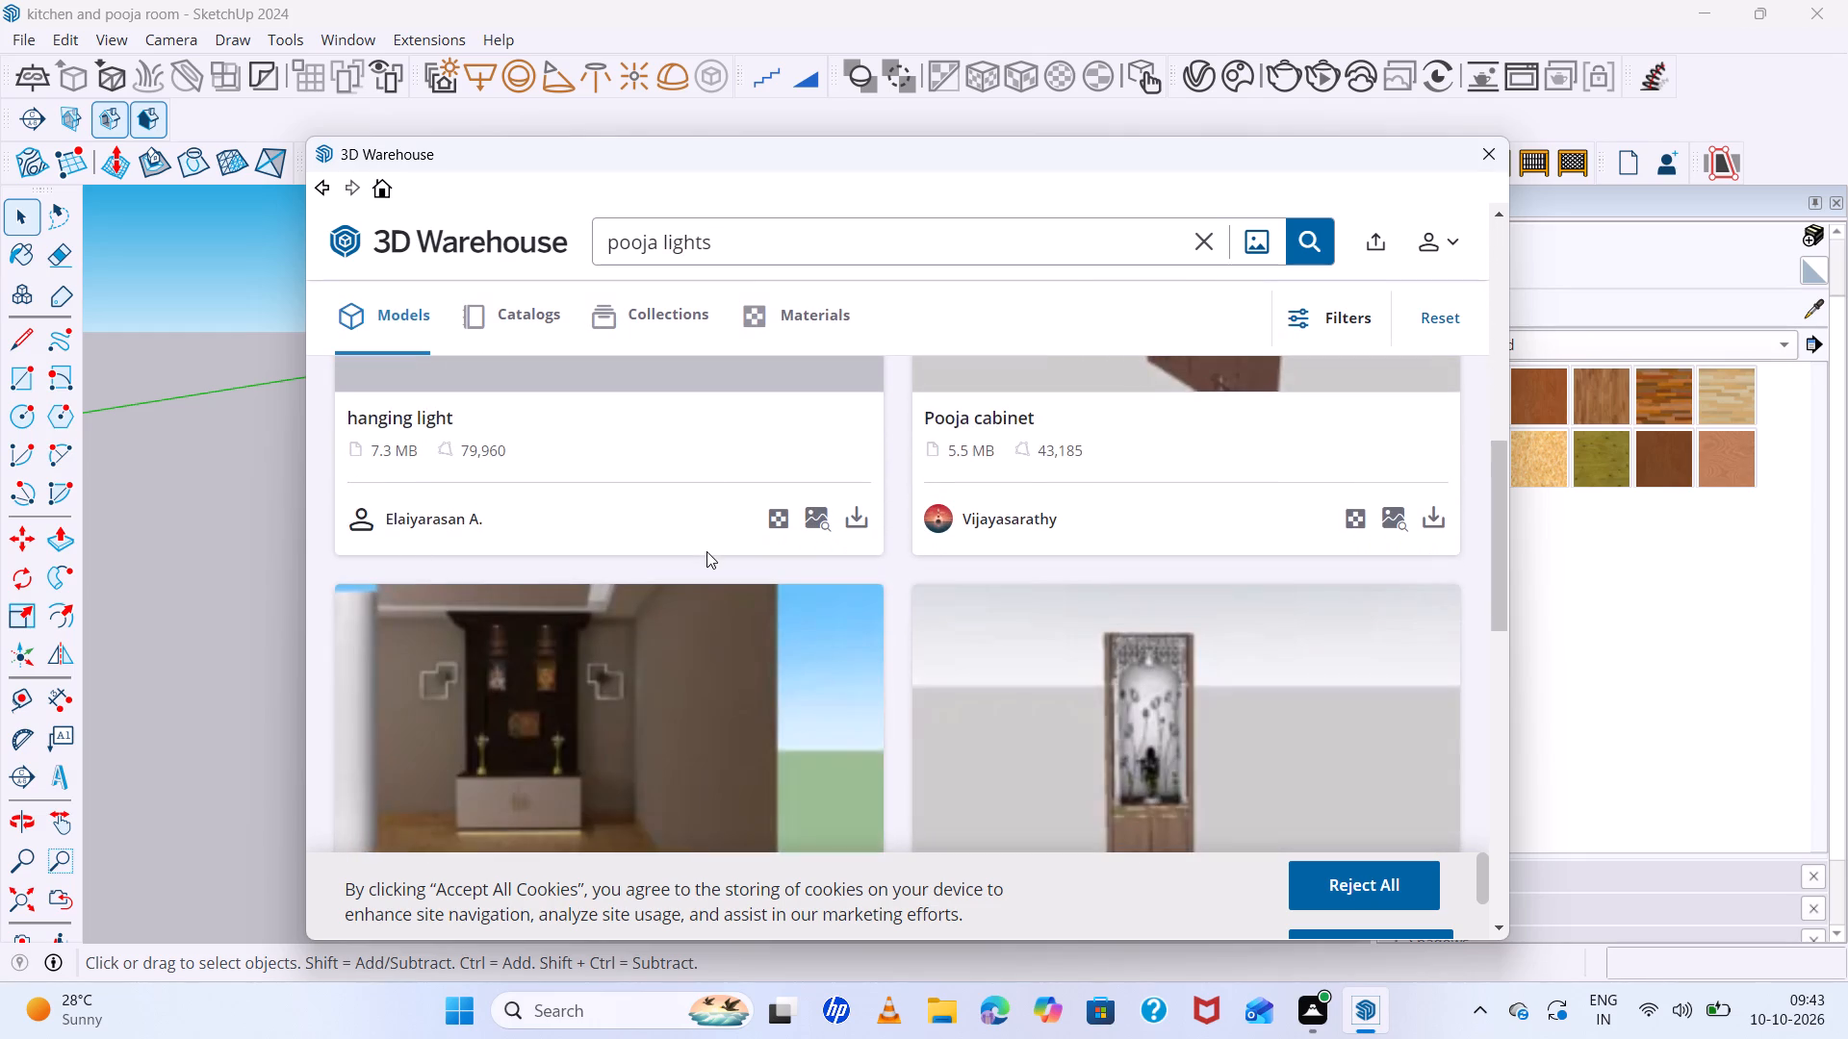
scroll(706, 551, down, 13)
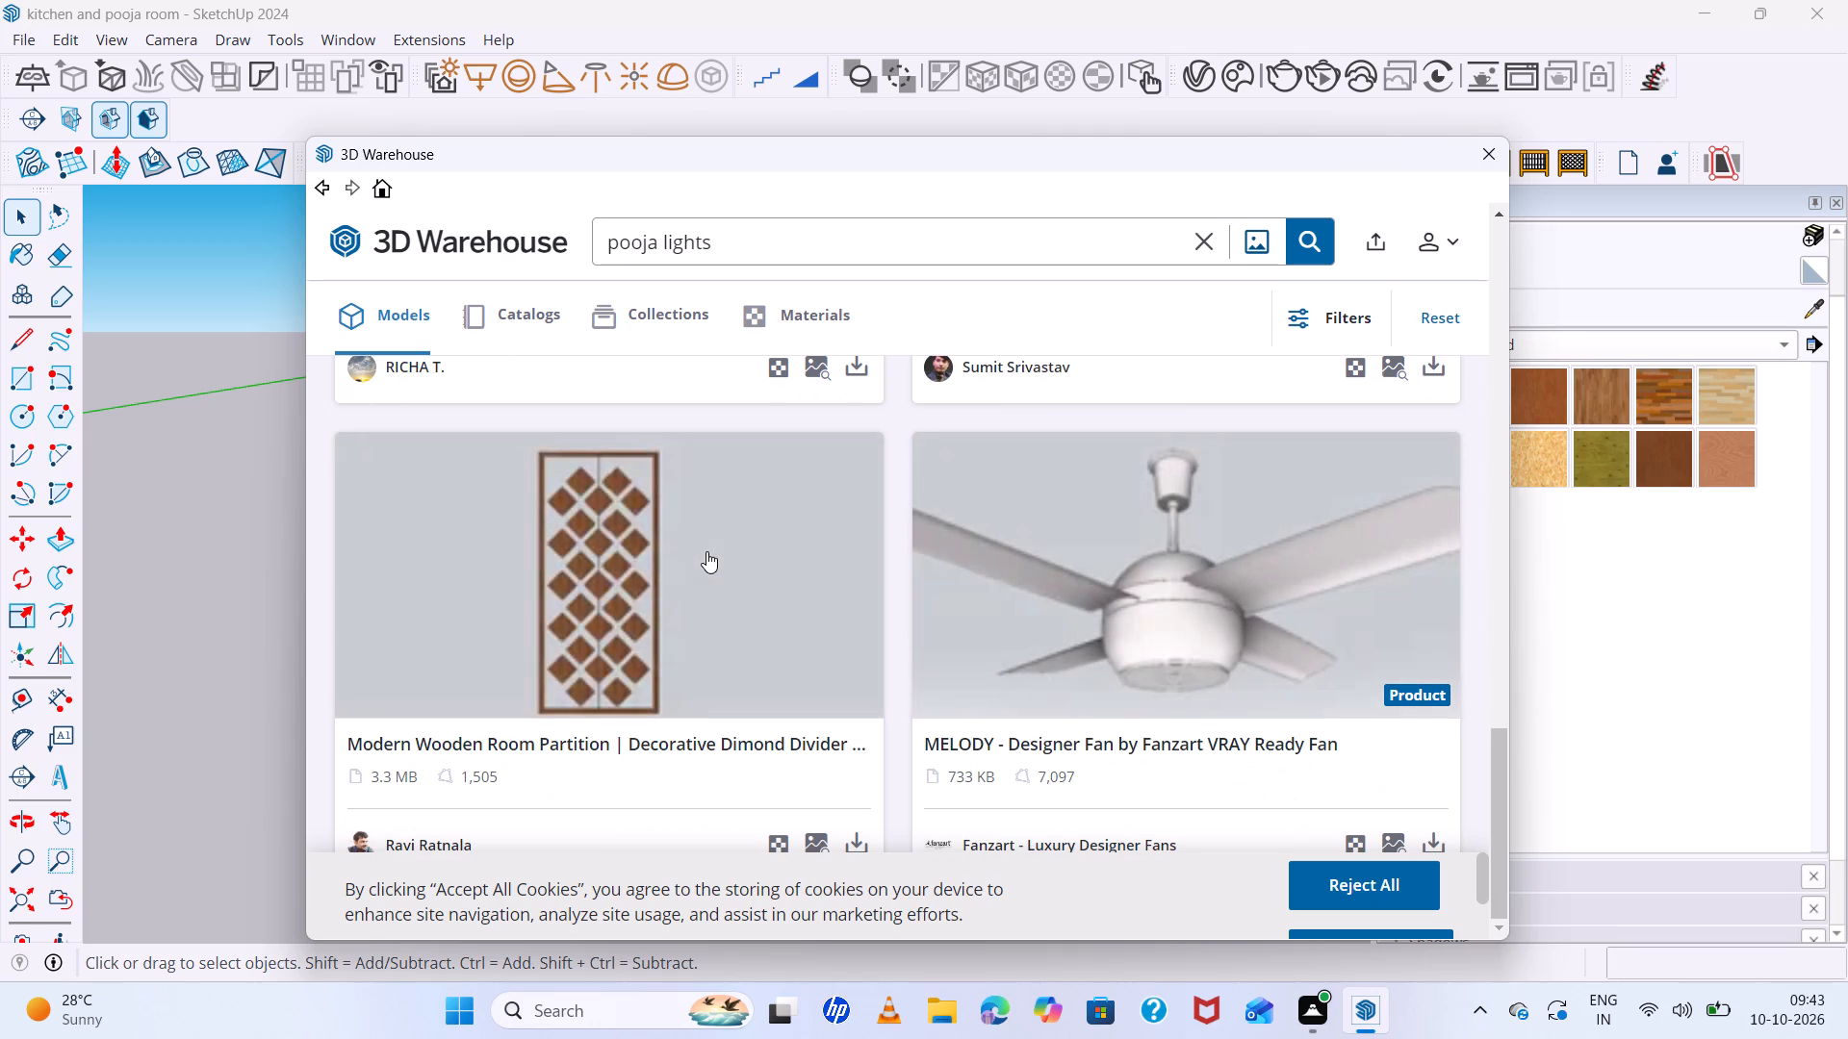
scroll(727, 570, down, 6)
scroll(912, 707, up, 7)
scroll(916, 681, down, 15)
scroll(916, 674, down, 7)
scroll(1151, 643, up, 4)
scroll(1157, 642, down, 7)
Reject all cookies on the 3D Warehouse site.
click(1359, 870)
Review the full "pooja lights" results again, comparing the hanging light and the pooja unit models.
scroll(996, 671, down, 2)
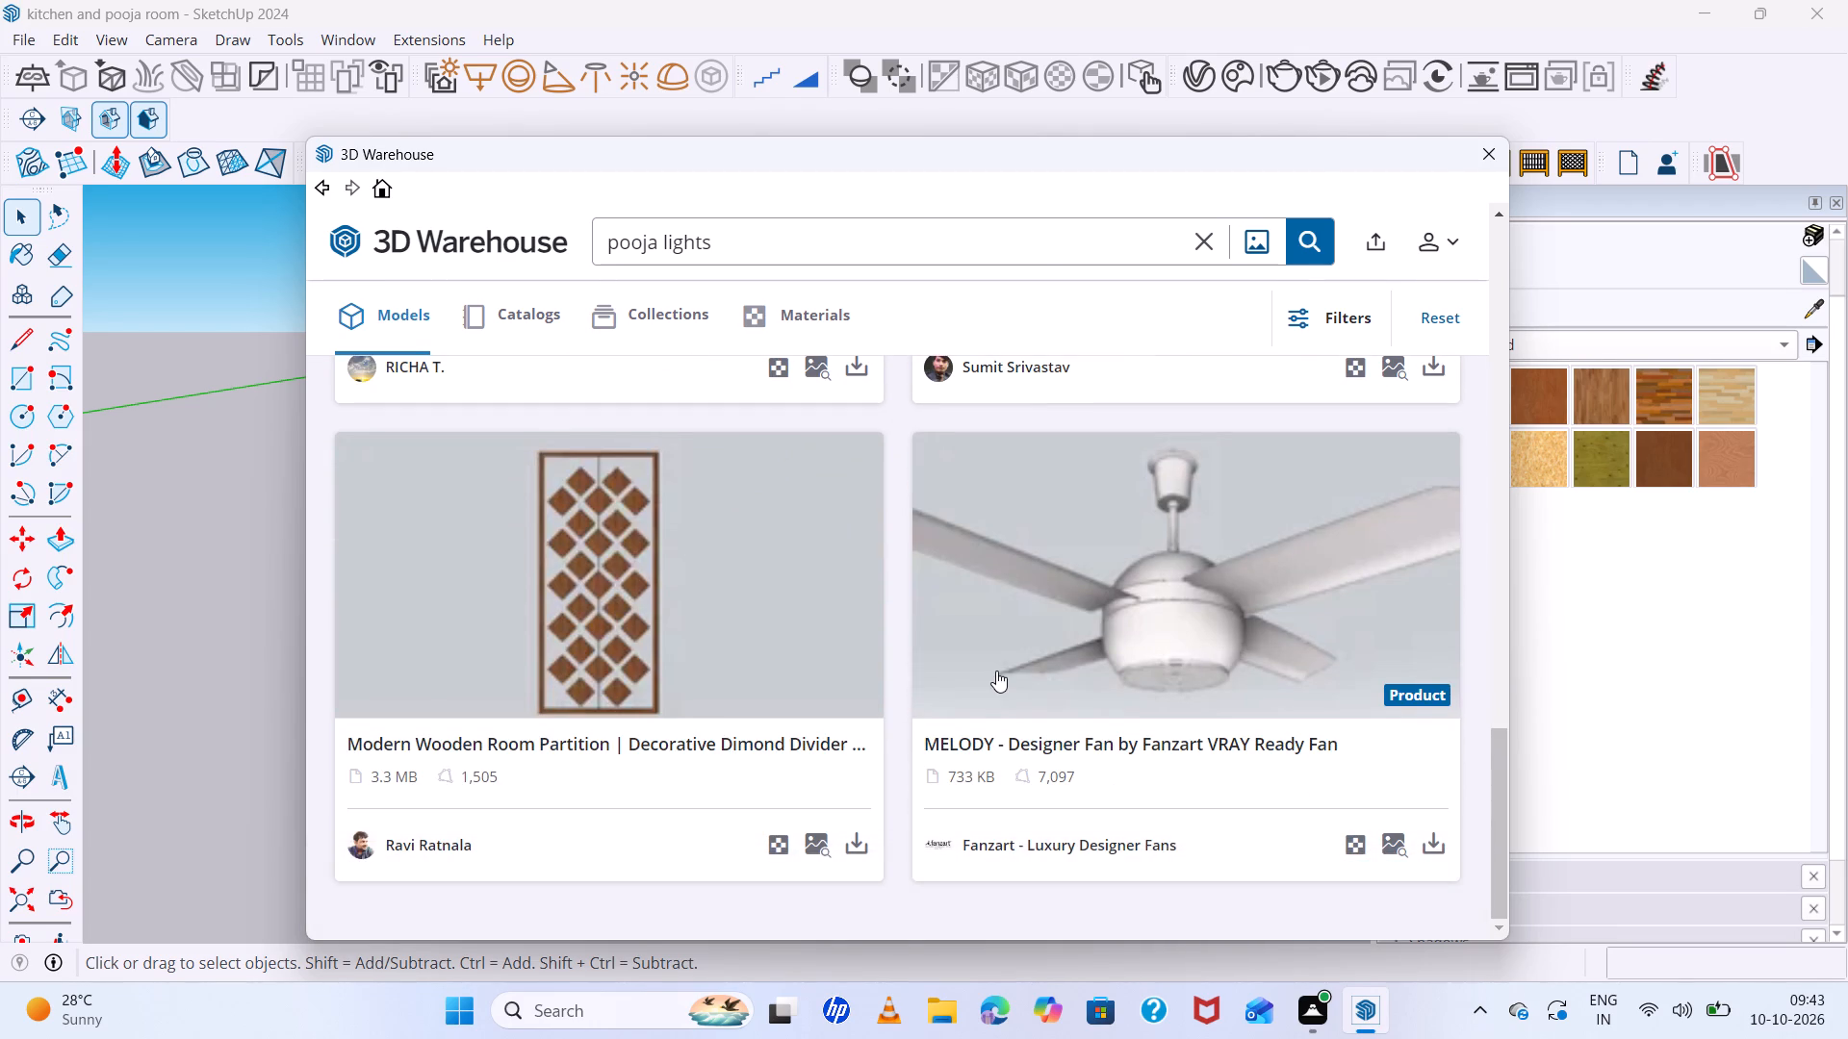
scroll(996, 671, down, 5)
scroll(988, 670, up, 15)
scroll(964, 603, up, 7)
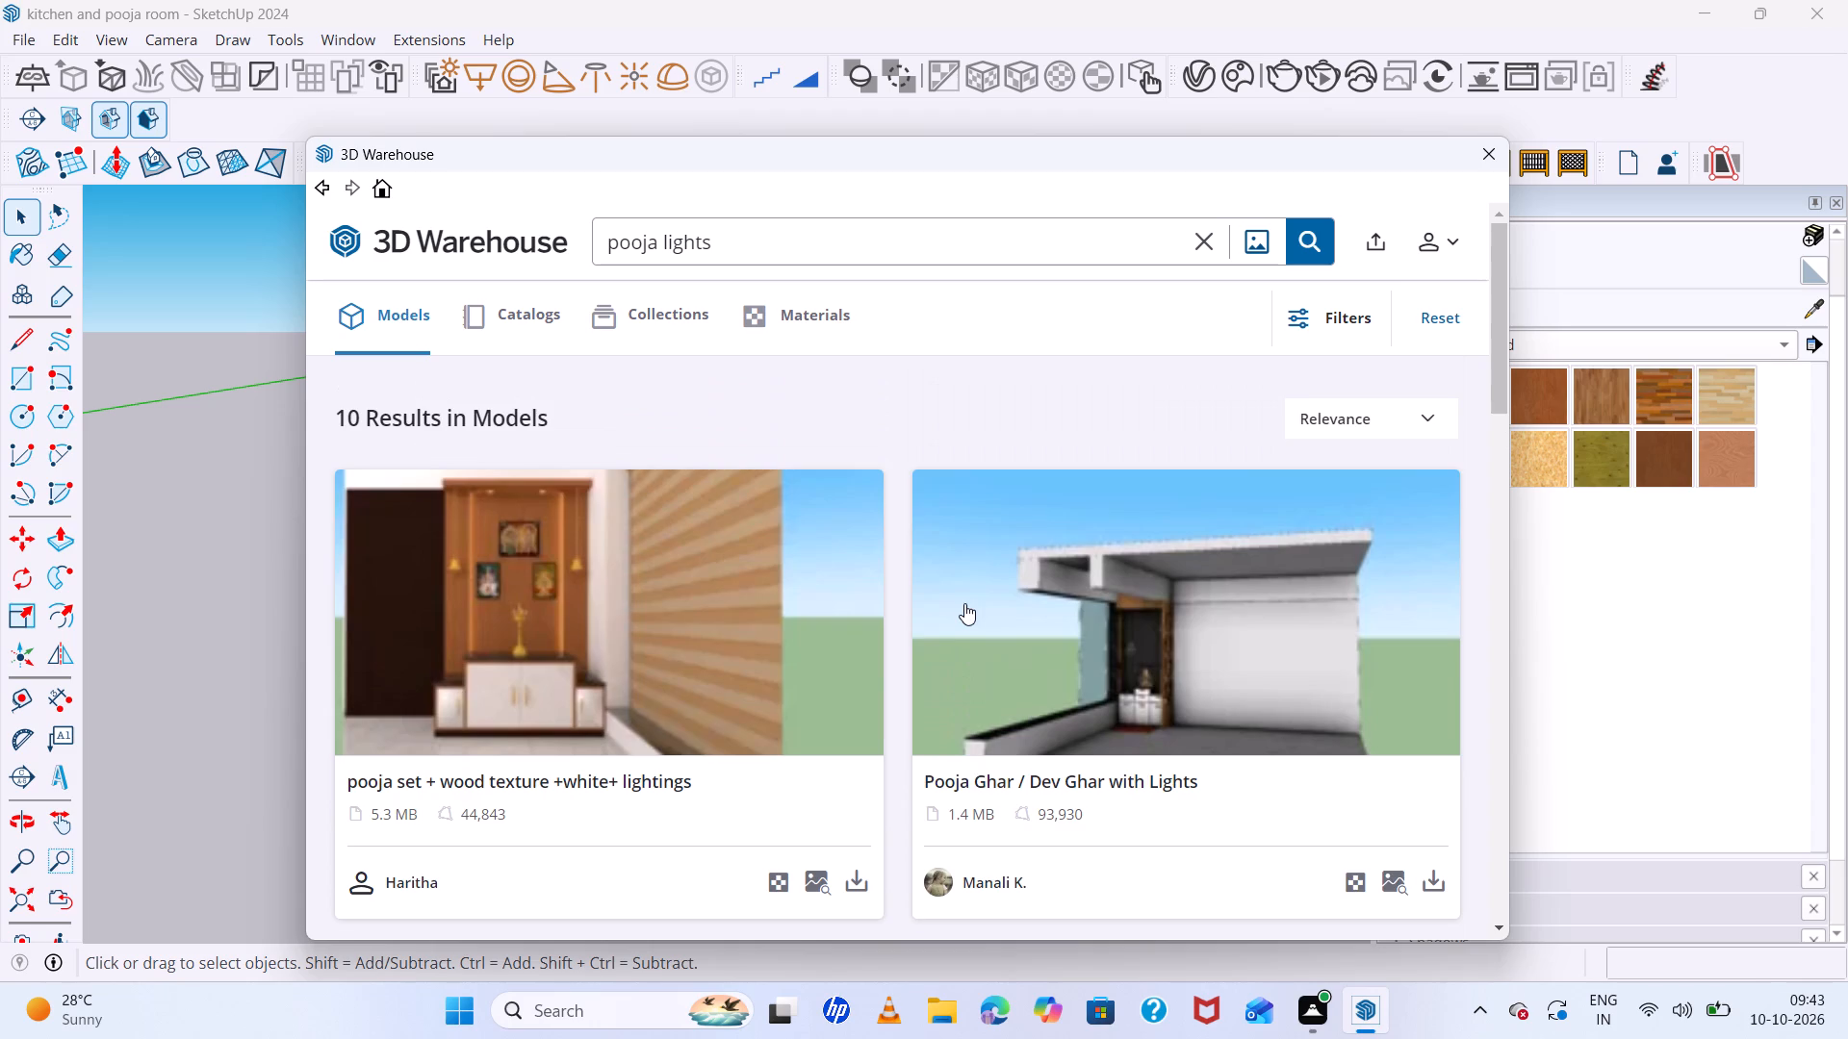
scroll(964, 601, down, 15)
scroll(964, 599, down, 15)
scroll(1140, 793, down, 7)
scroll(1103, 610, up, 5)
scroll(799, 534, up, 7)
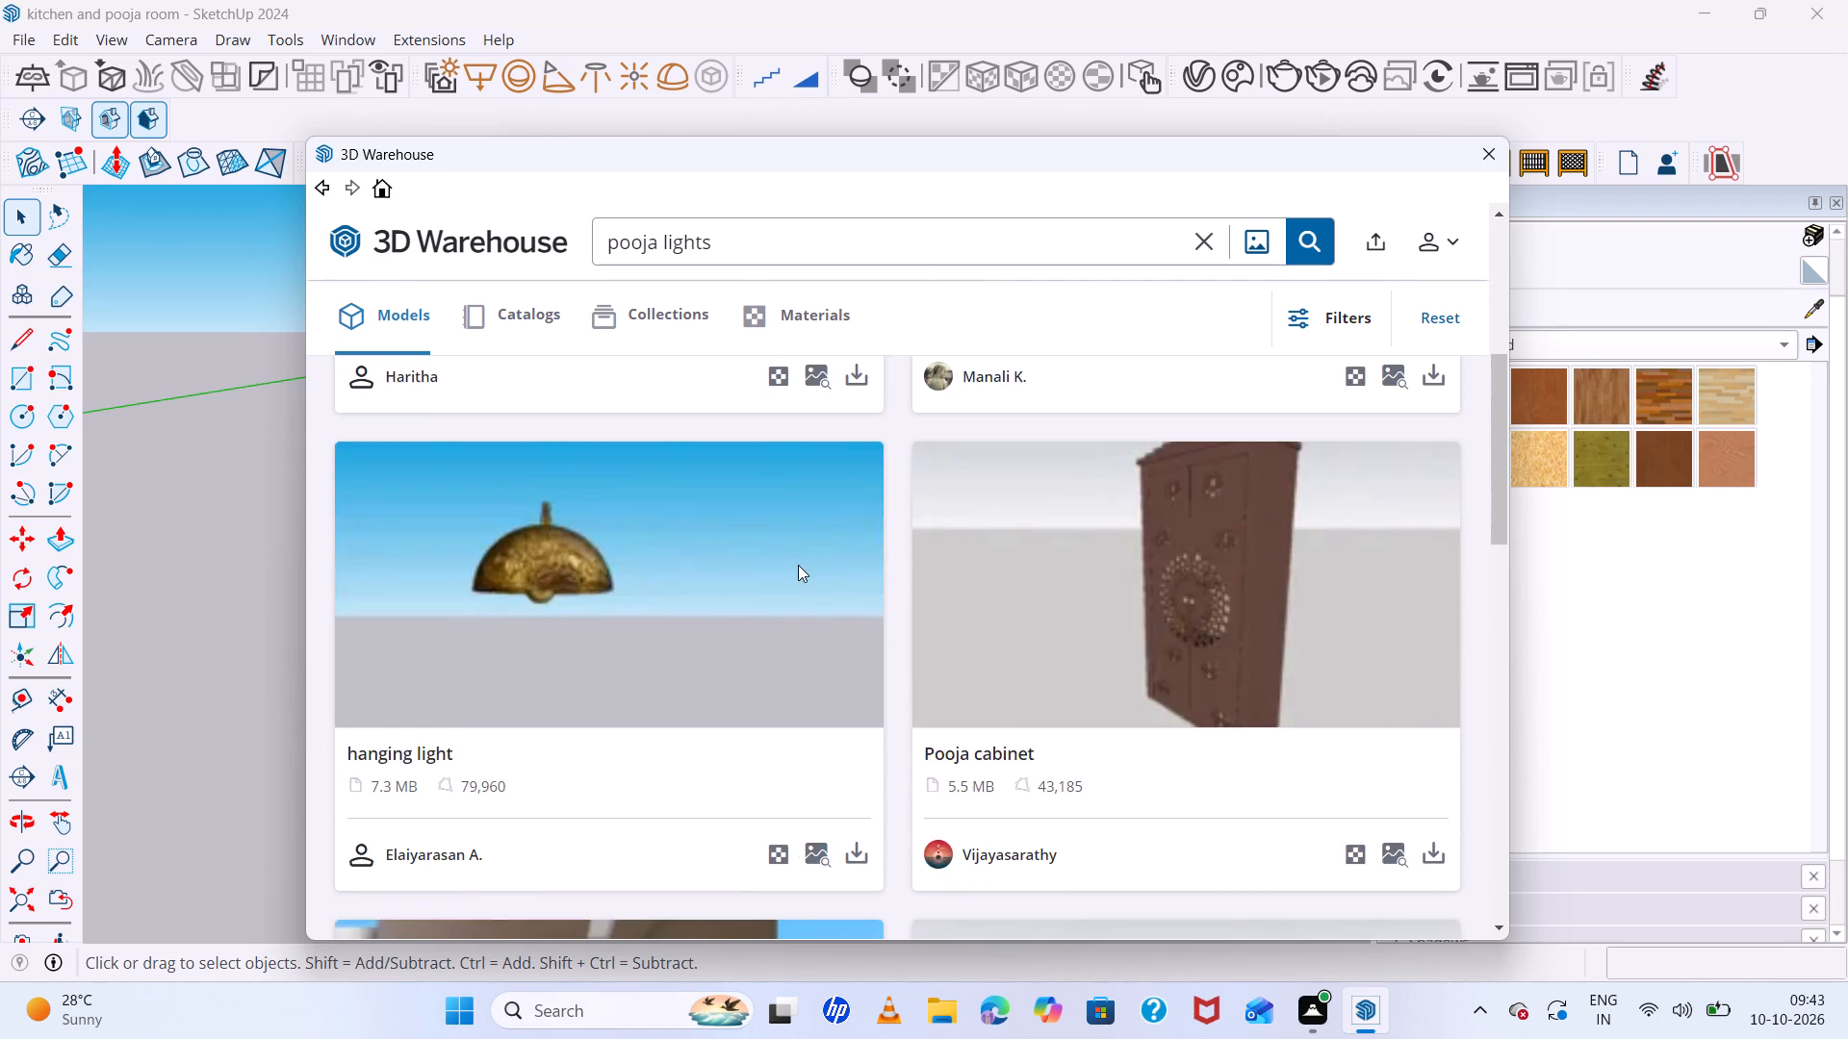
scroll(798, 565, up, 2)
scroll(798, 565, down, 12)
scroll(521, 473, up, 3)
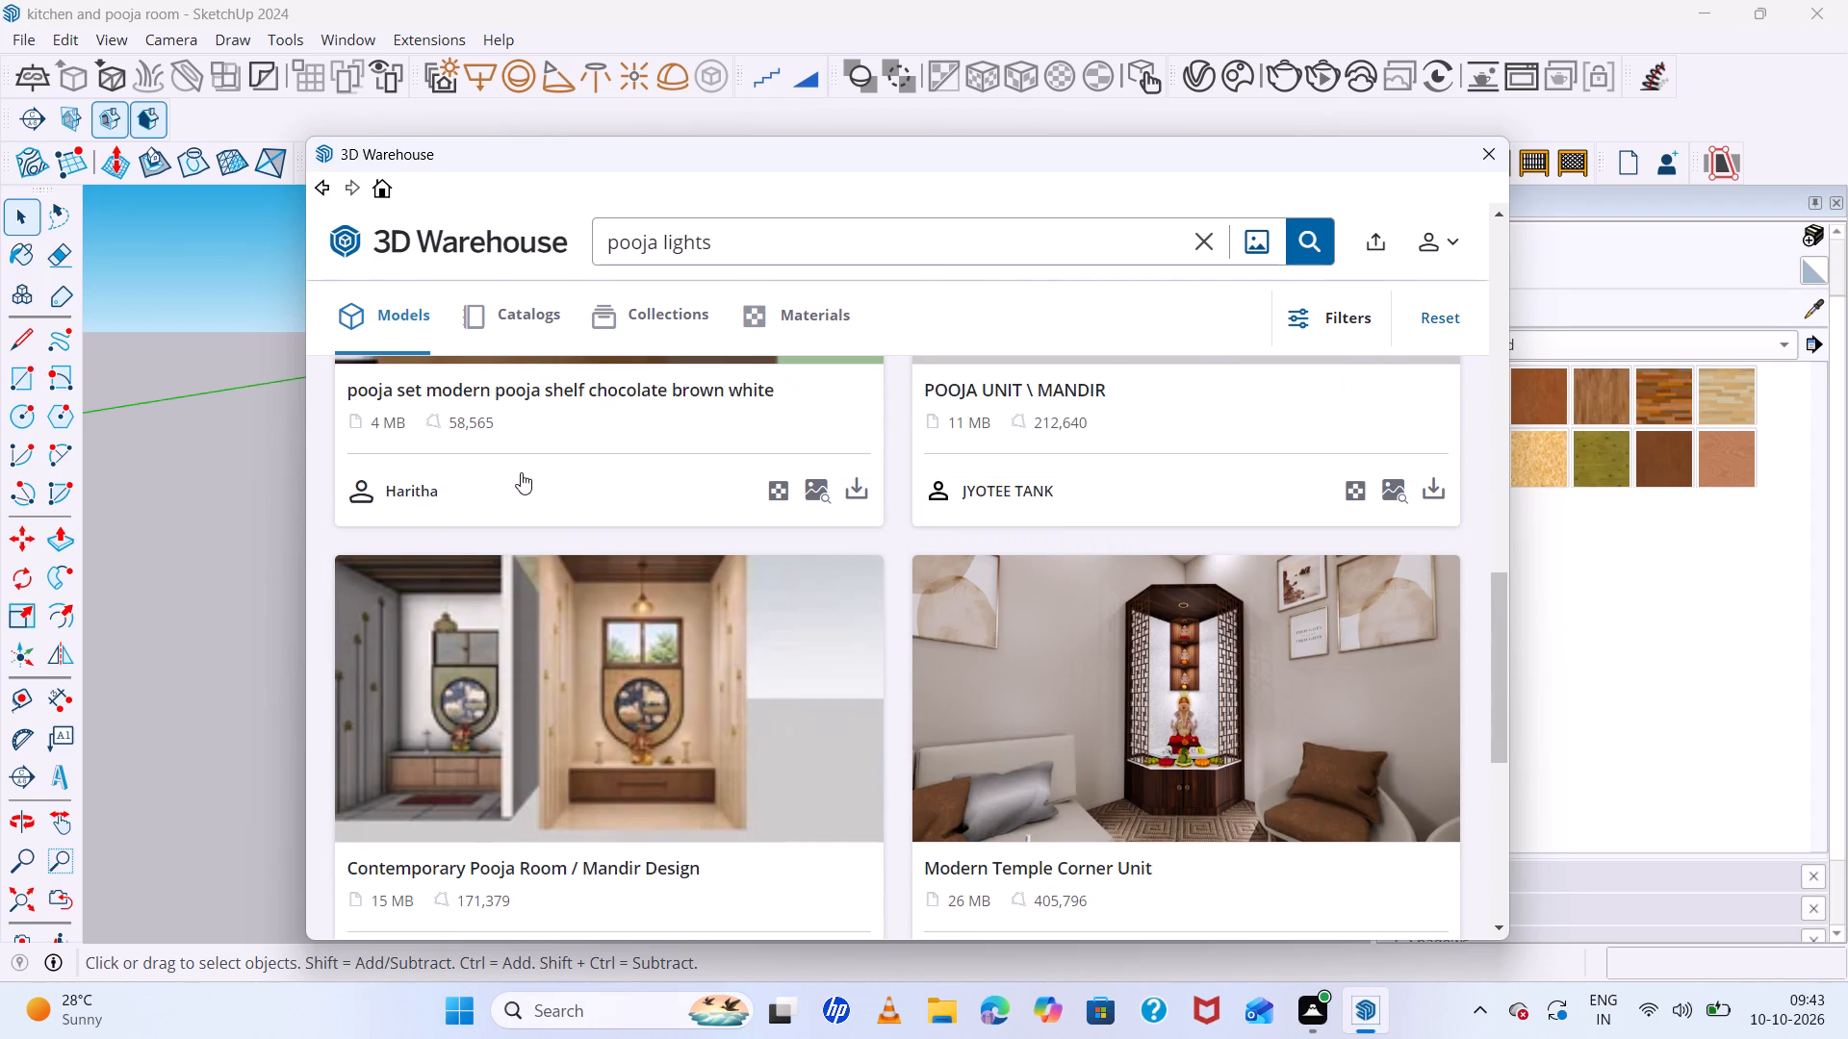
scroll(667, 602, up, 5)
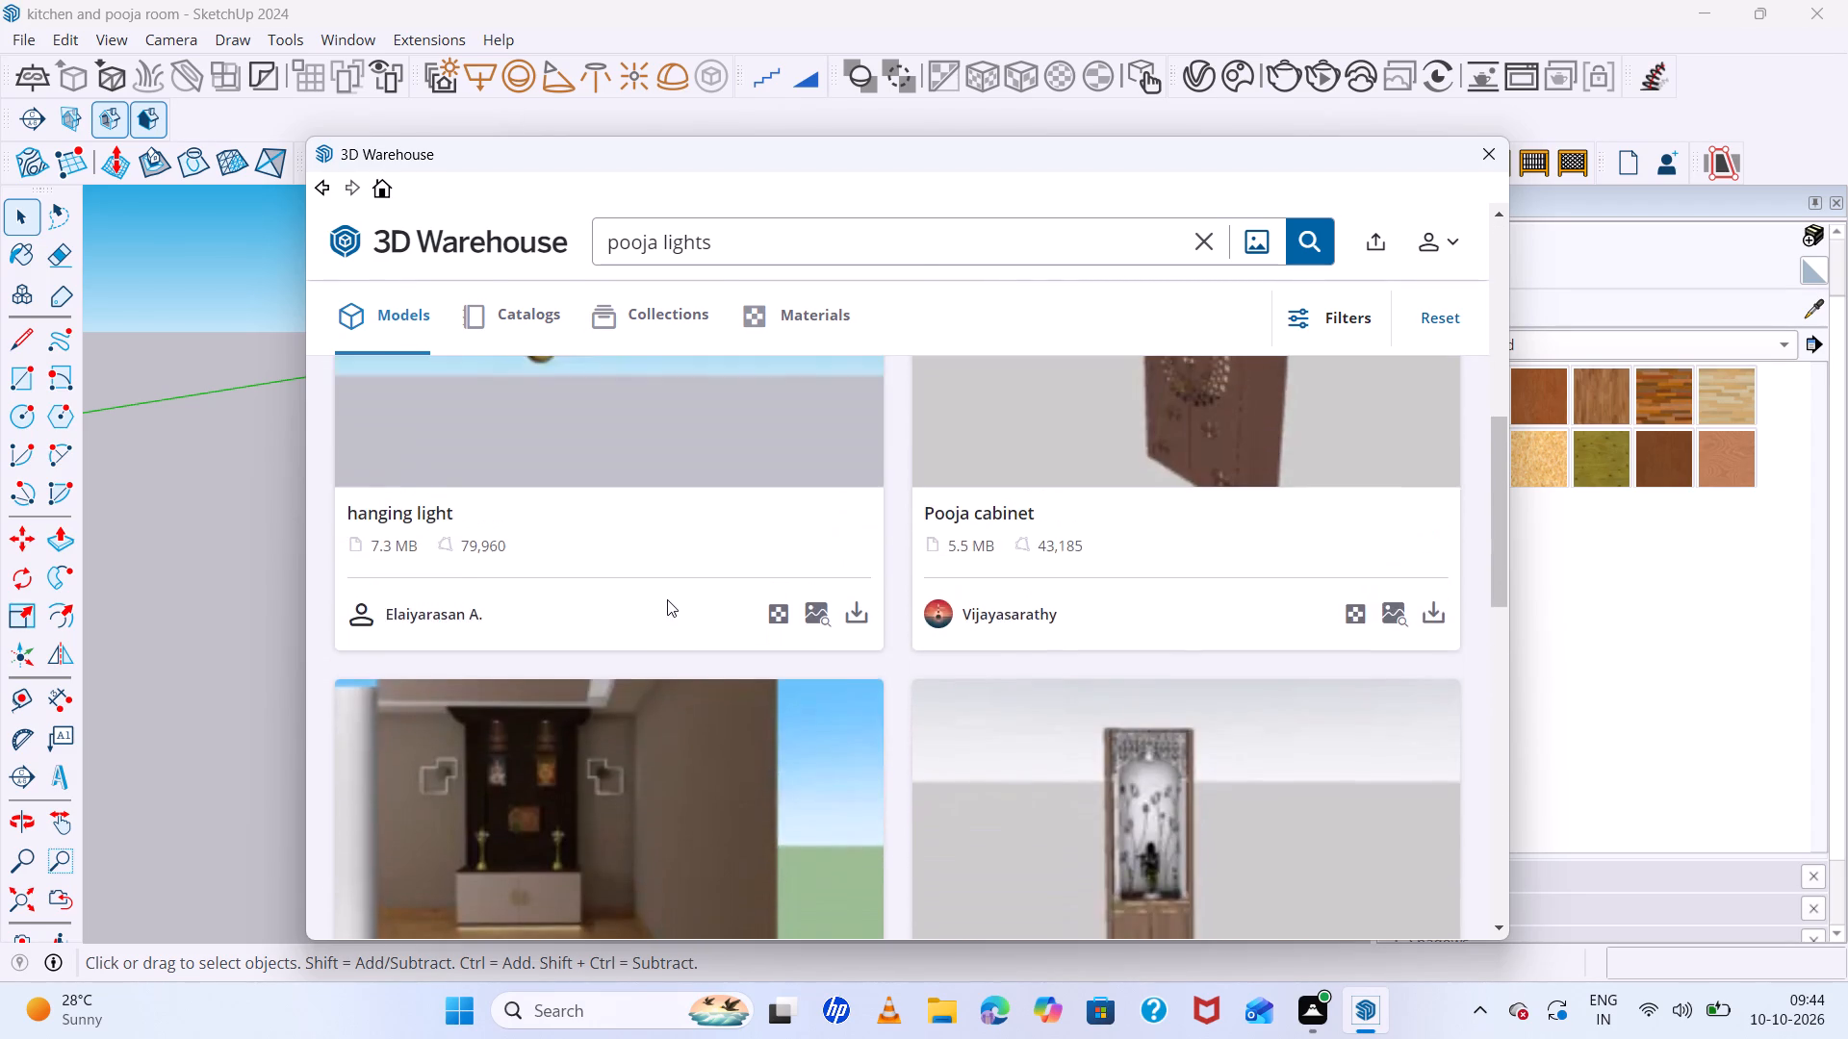
scroll(667, 599, up, 12)
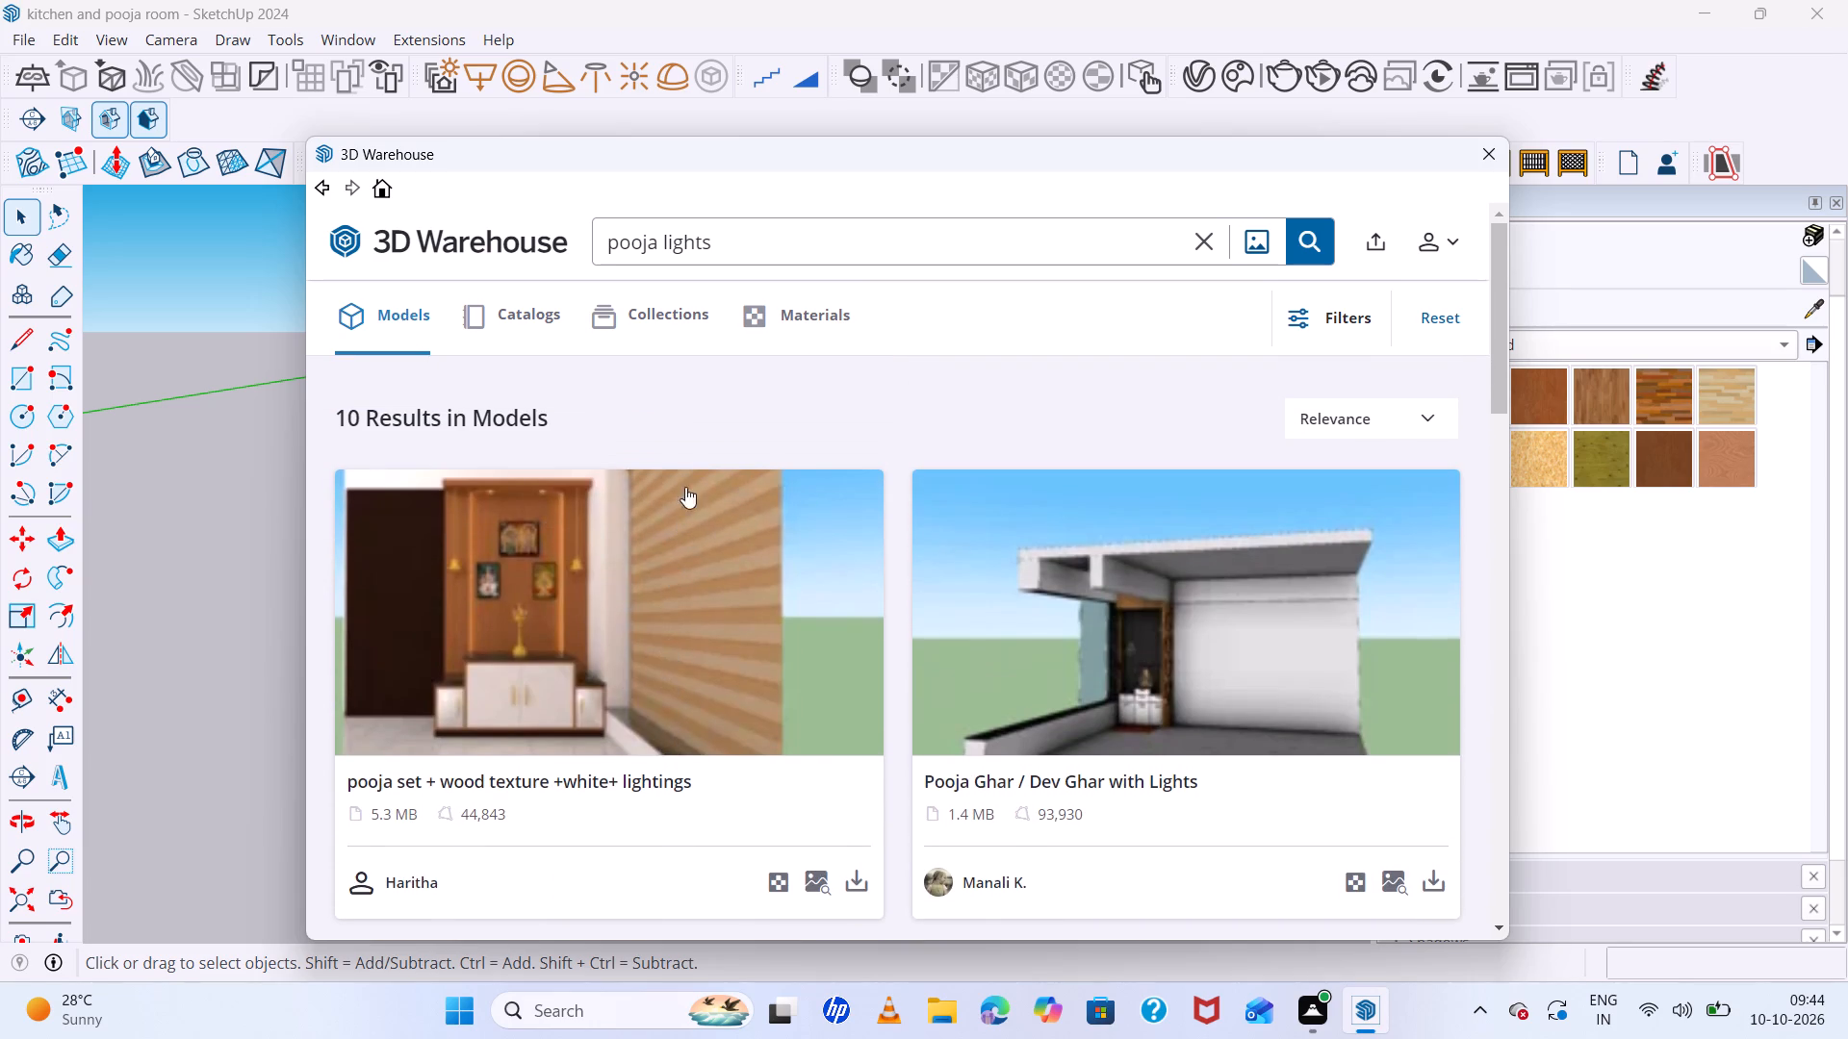
Shorten the search text to "pooja" and search the 3D Warehouse models again.
click(658, 241)
click(746, 243)
key(BackSpace)
key(BackSpace)
key(BackSpace)
key(BackSpace)
key(BackSpace)
key(BackSpace)
key(Return)
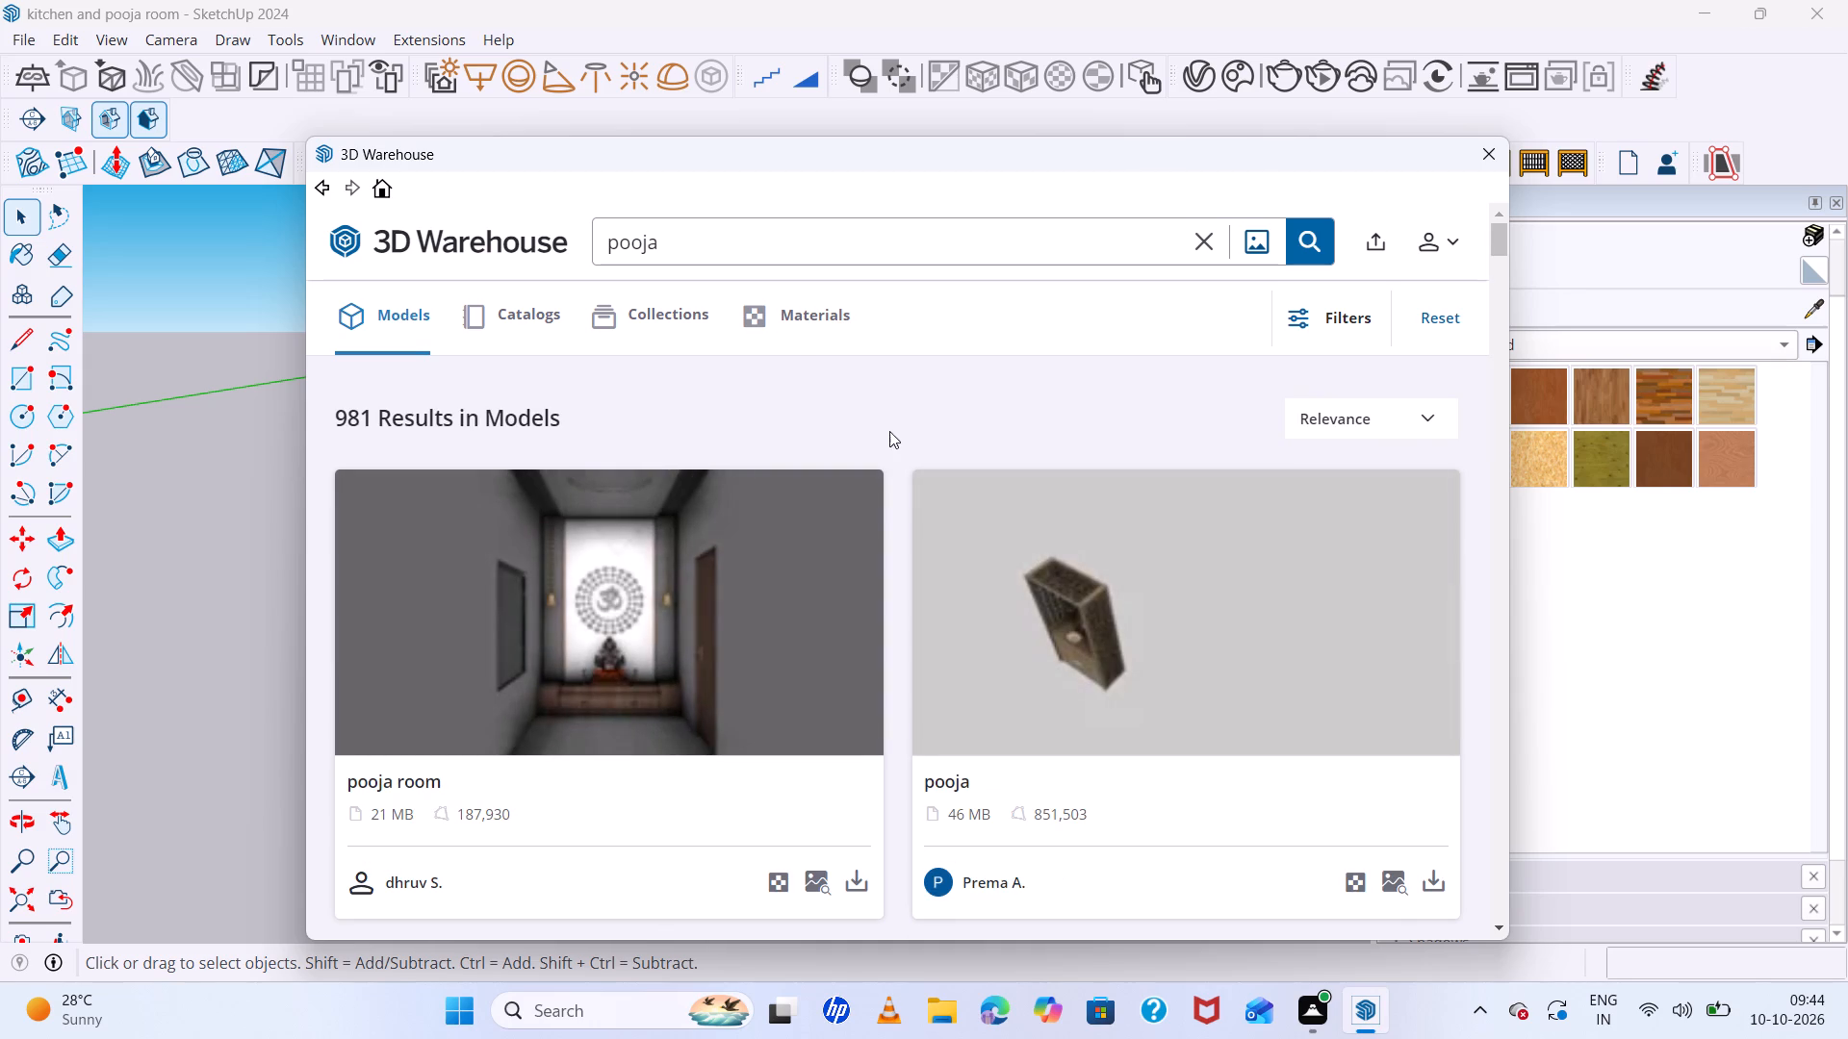
Look through the "pooja" model results for a pooja unit or decor that suits the cabinet.
scroll(889, 431, down, 12)
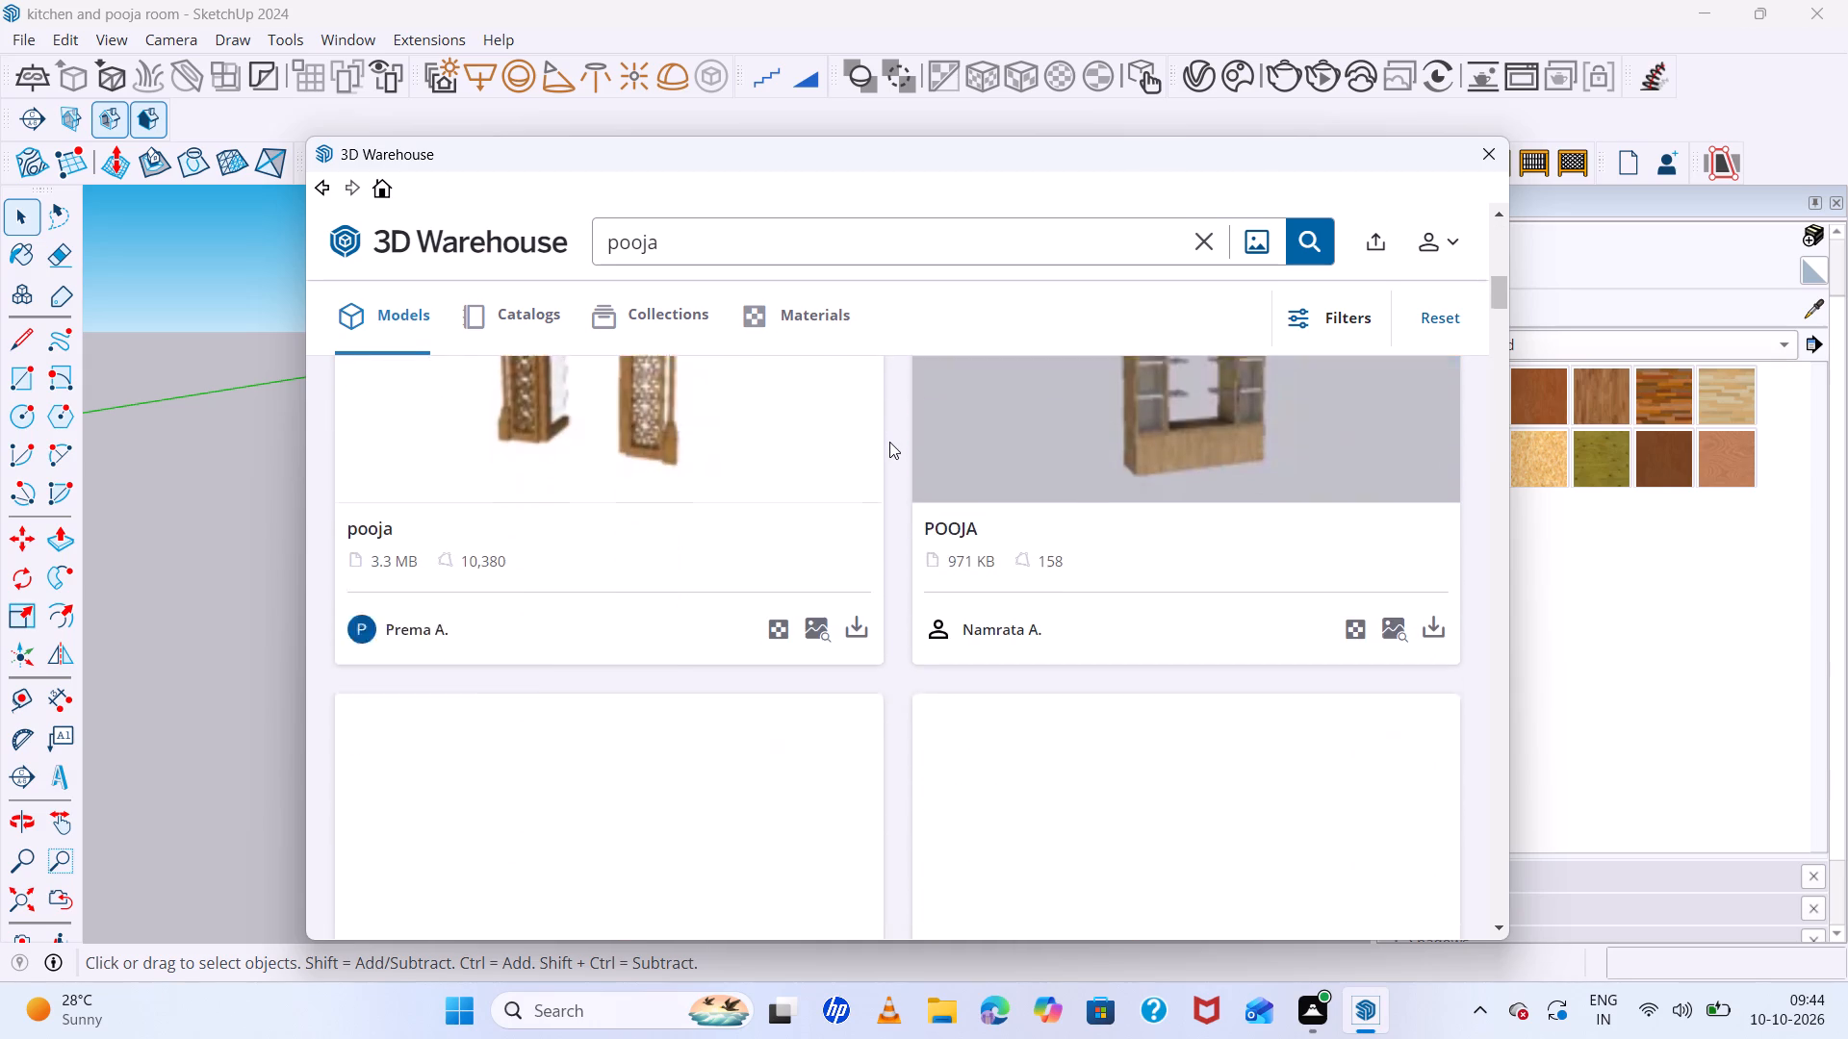
scroll(889, 448, down, 7)
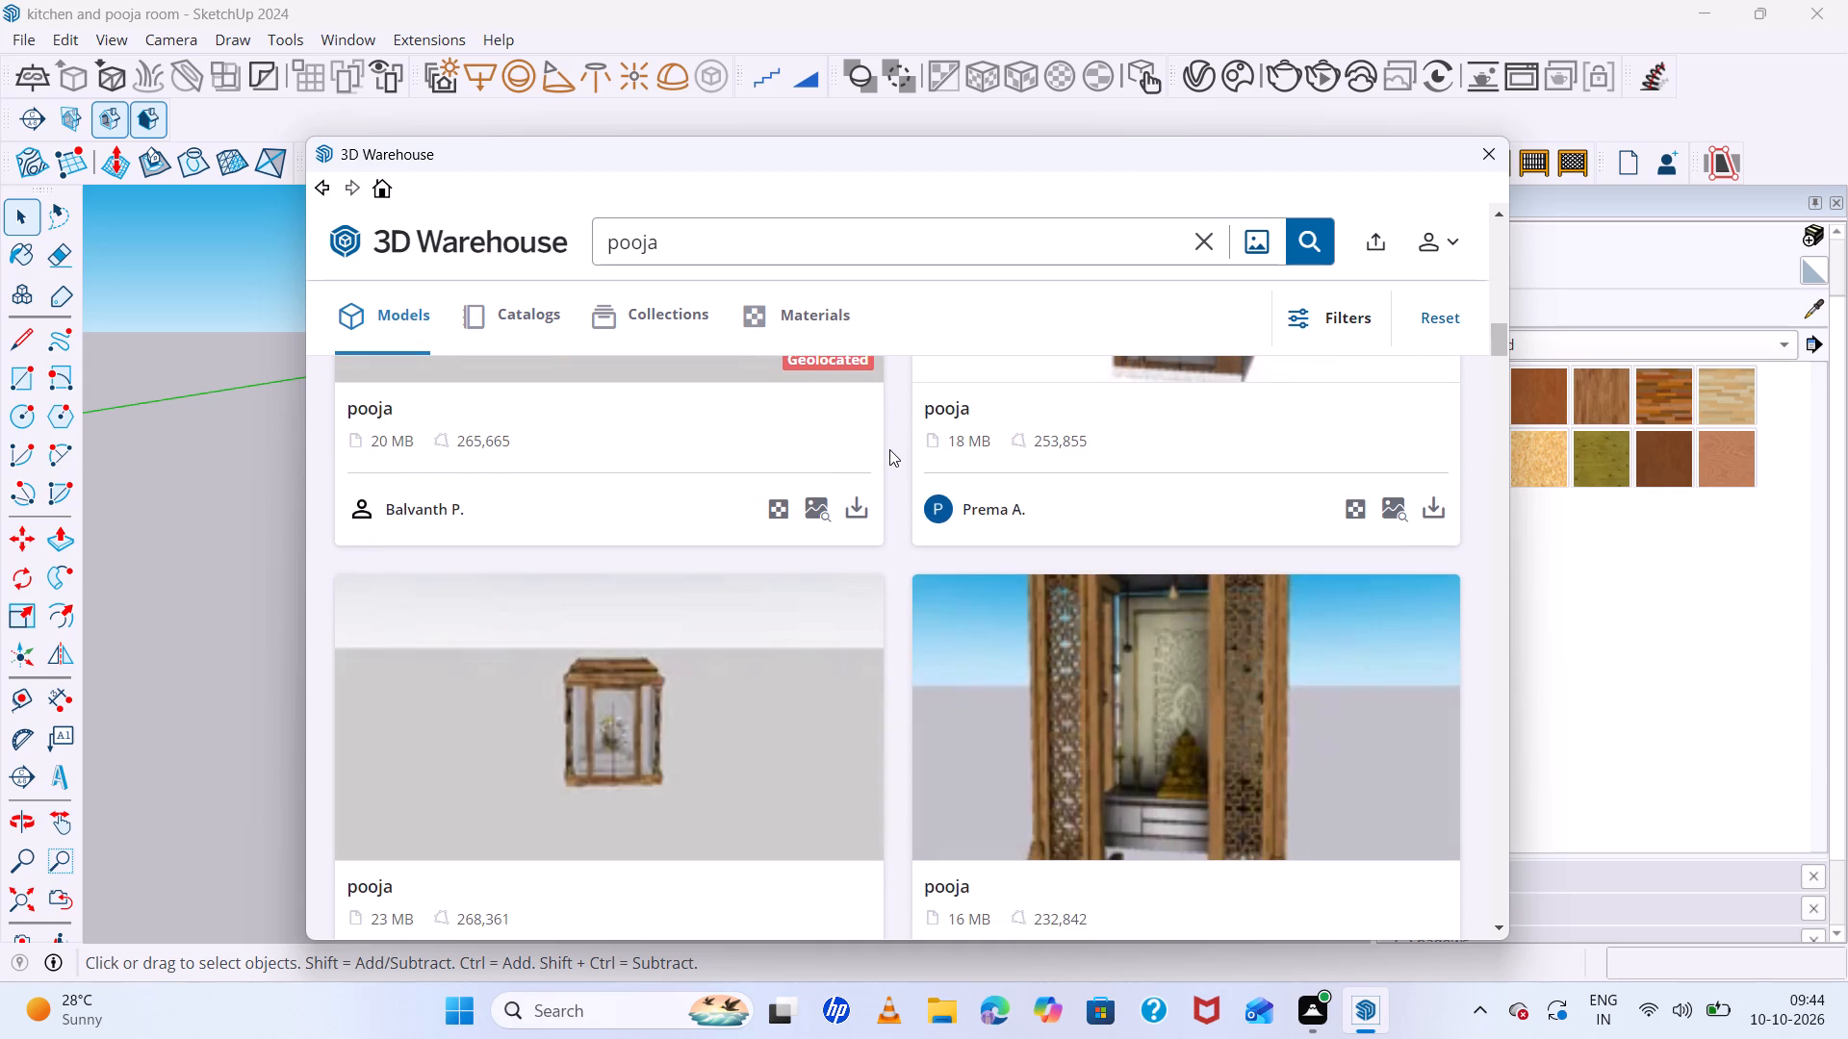
scroll(889, 450, down, 5)
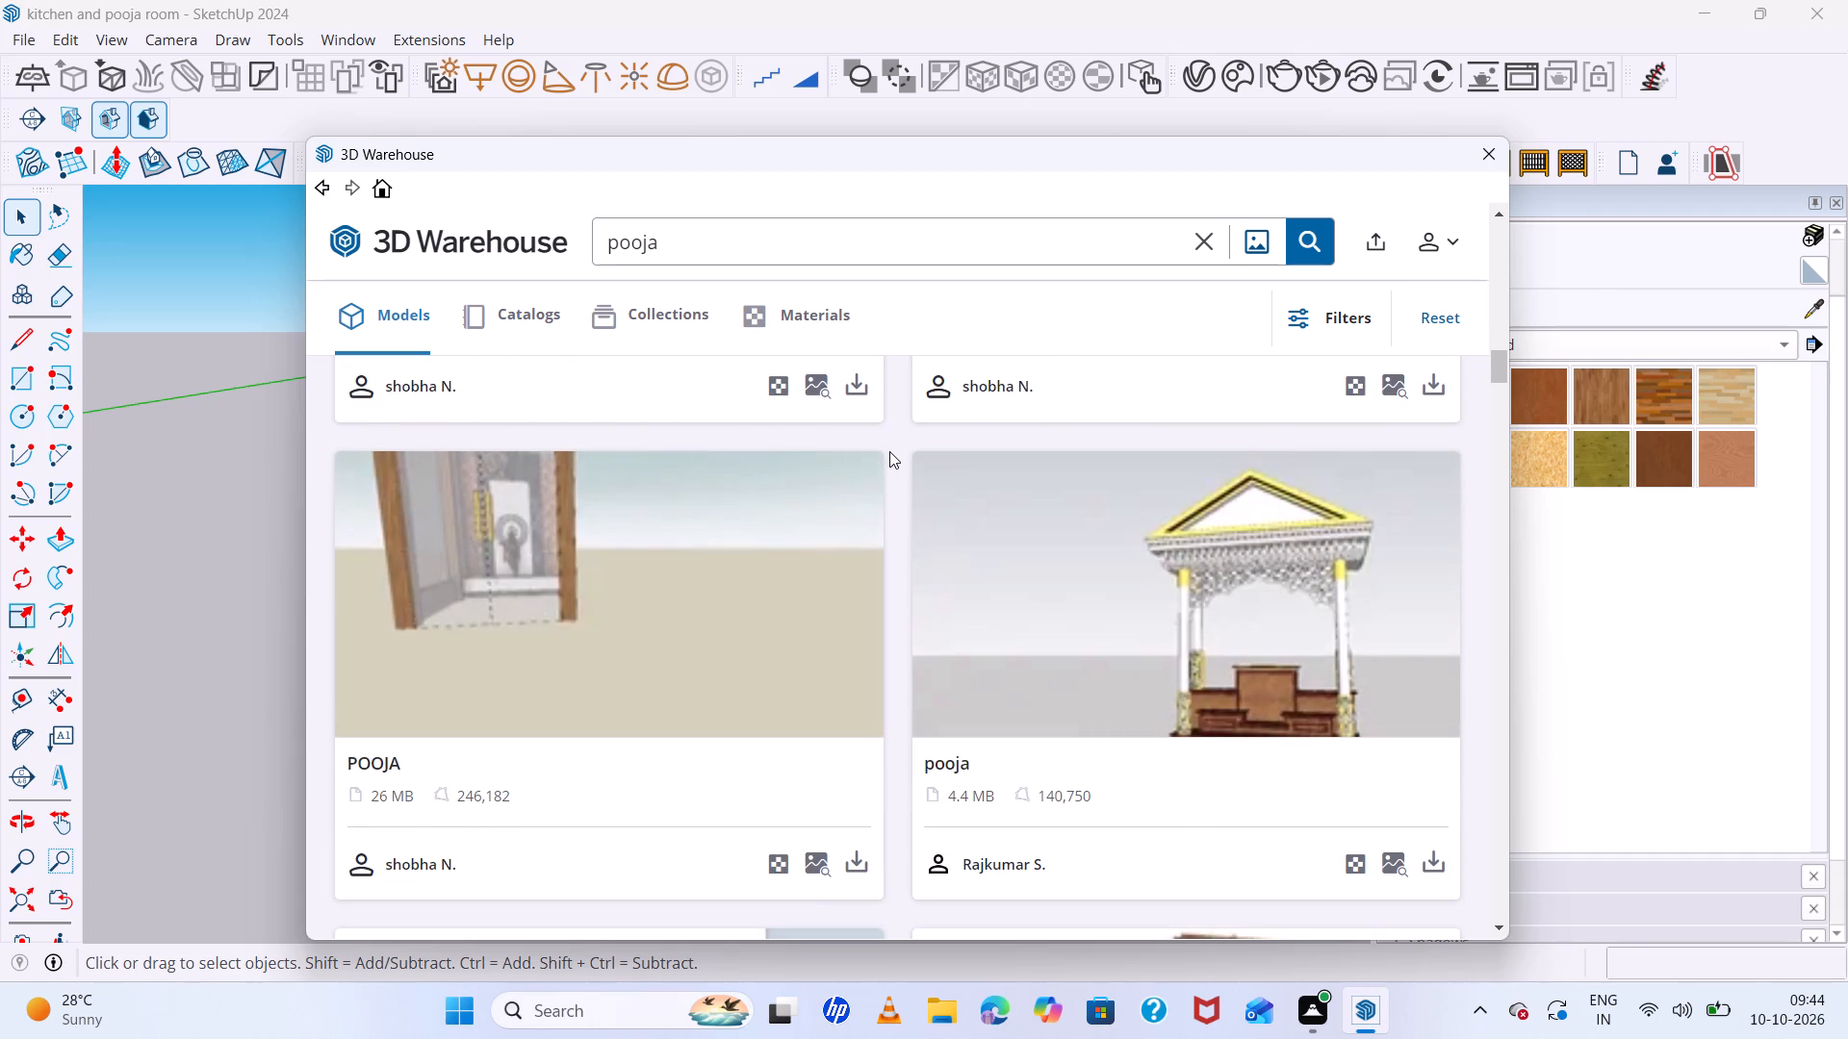
scroll(889, 451, down, 9)
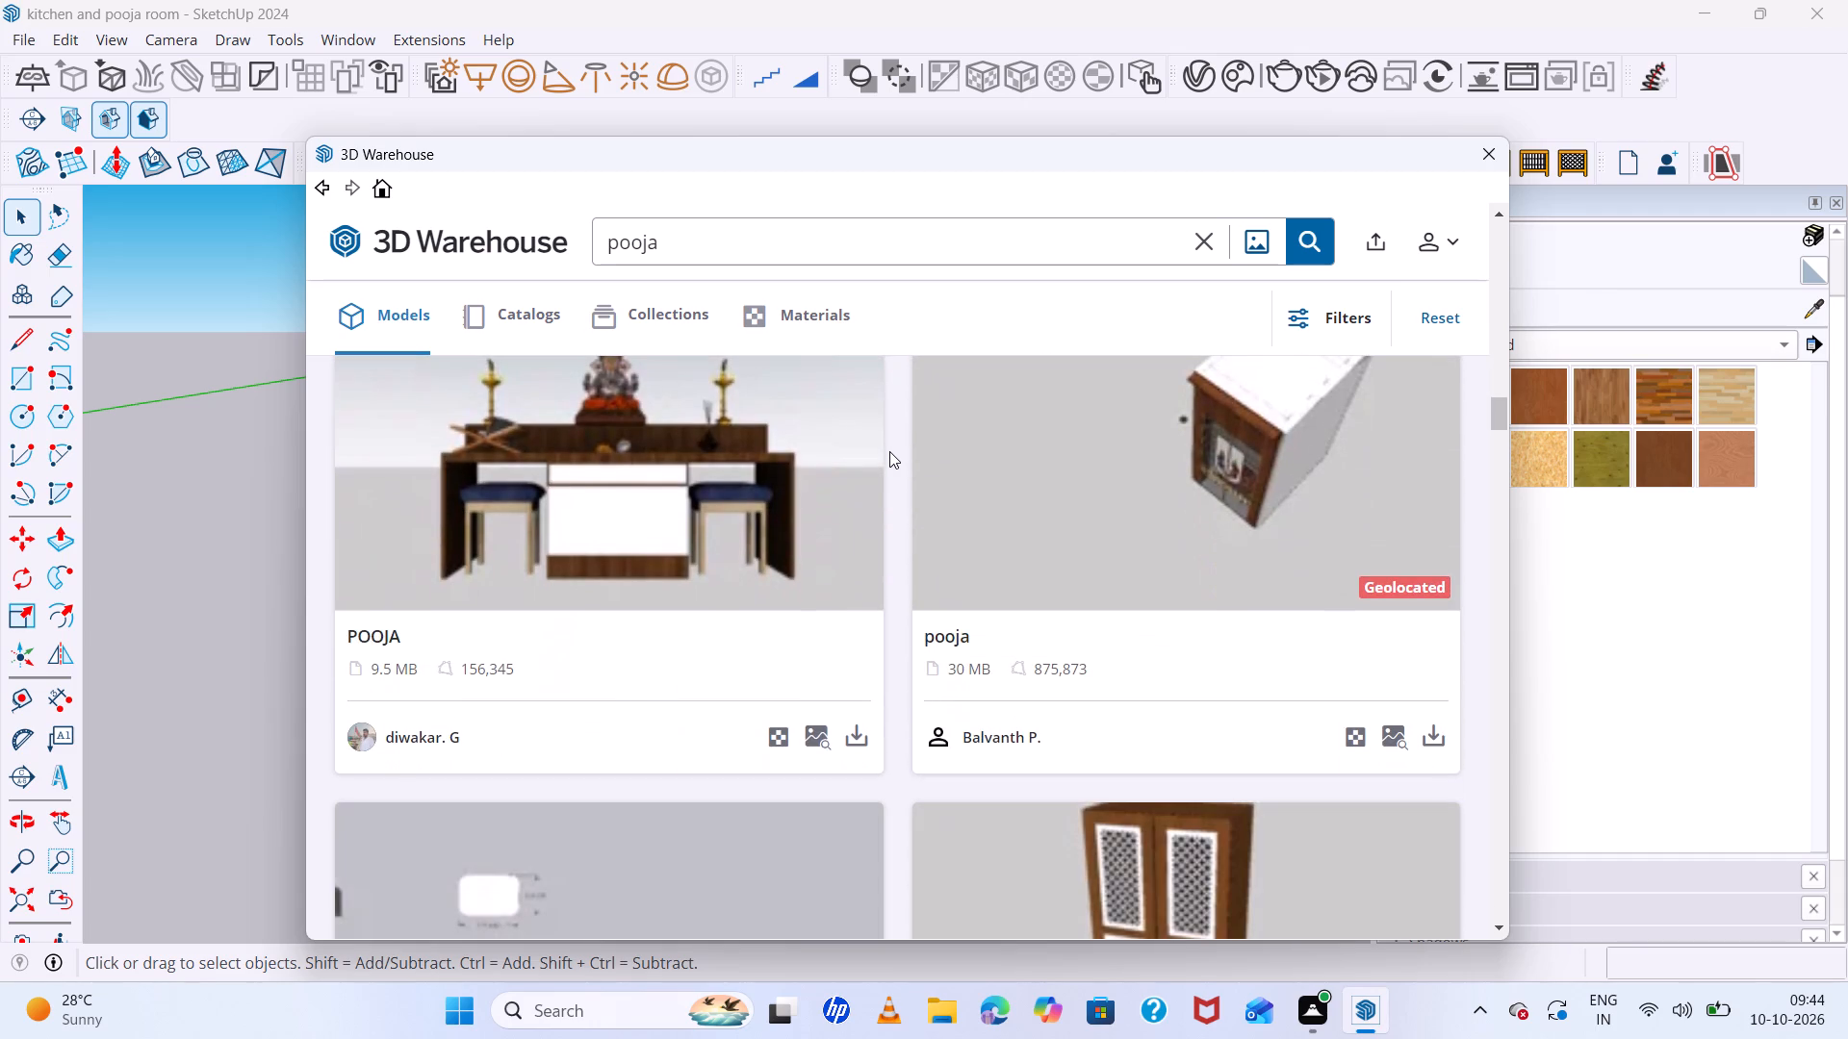
scroll(889, 451, down, 6)
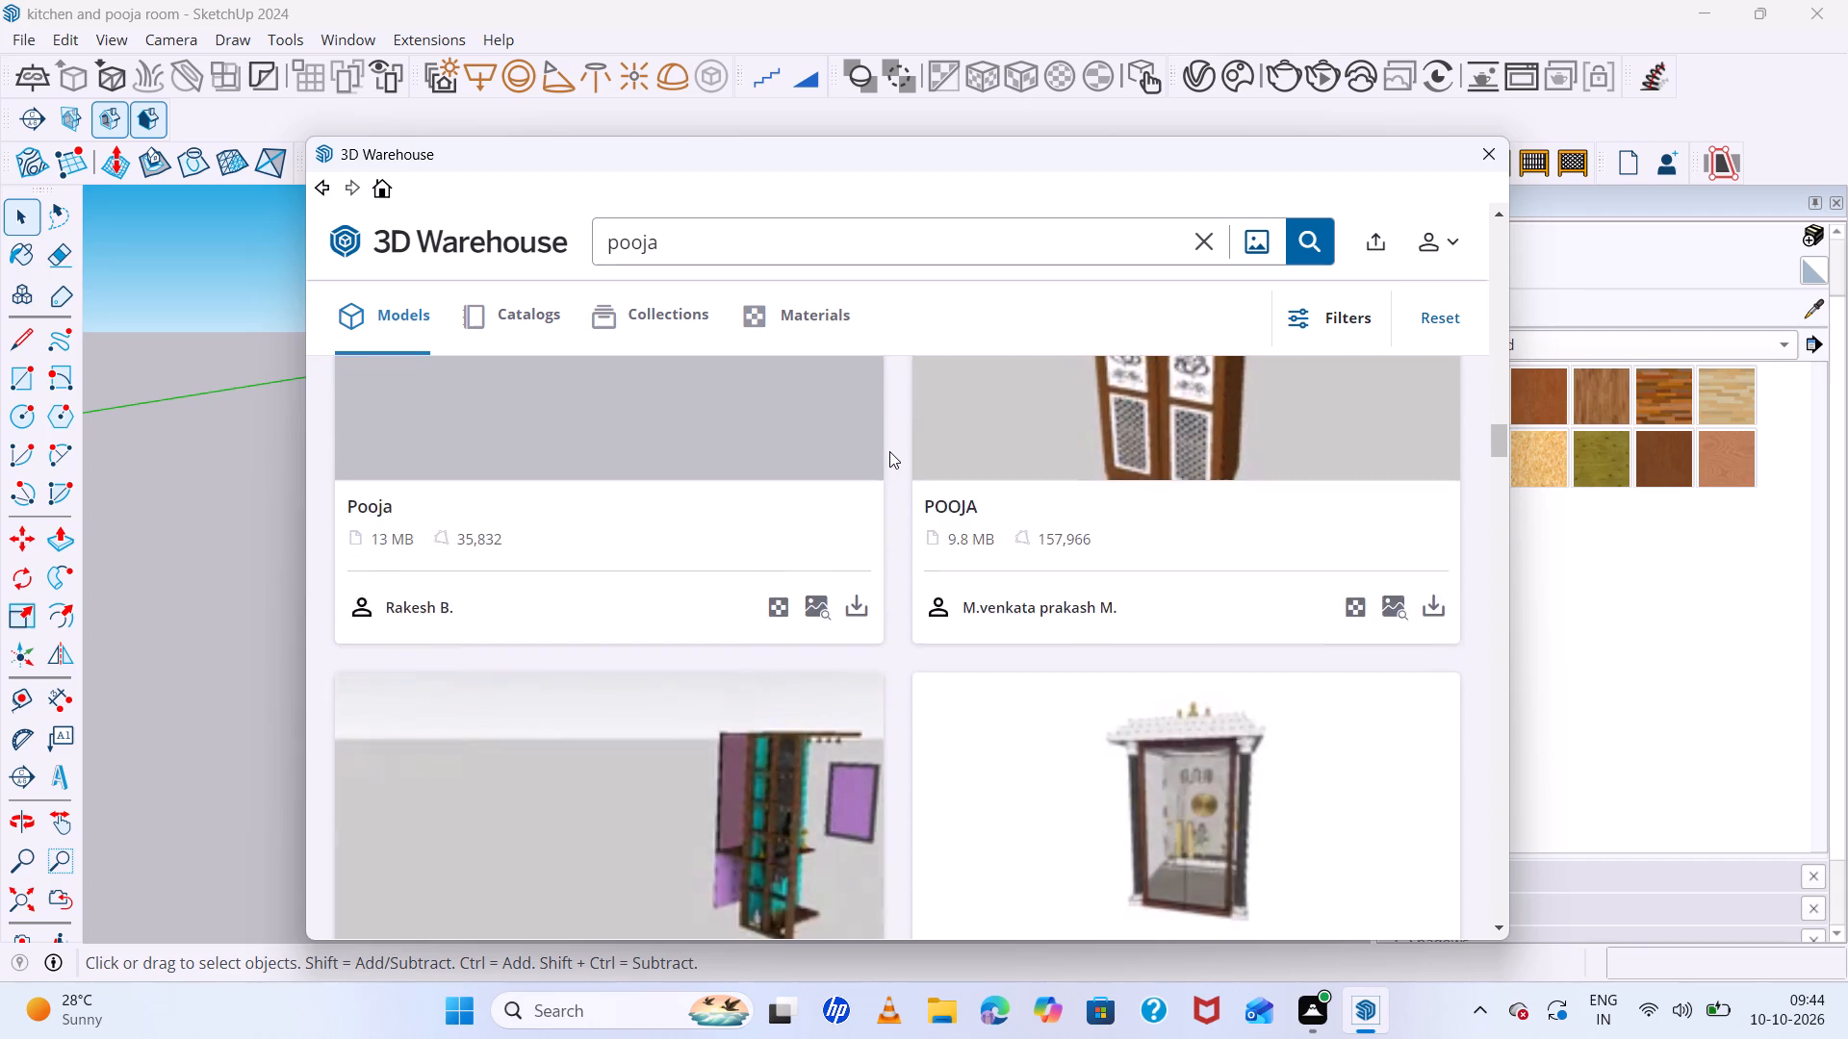
scroll(889, 451, down, 9)
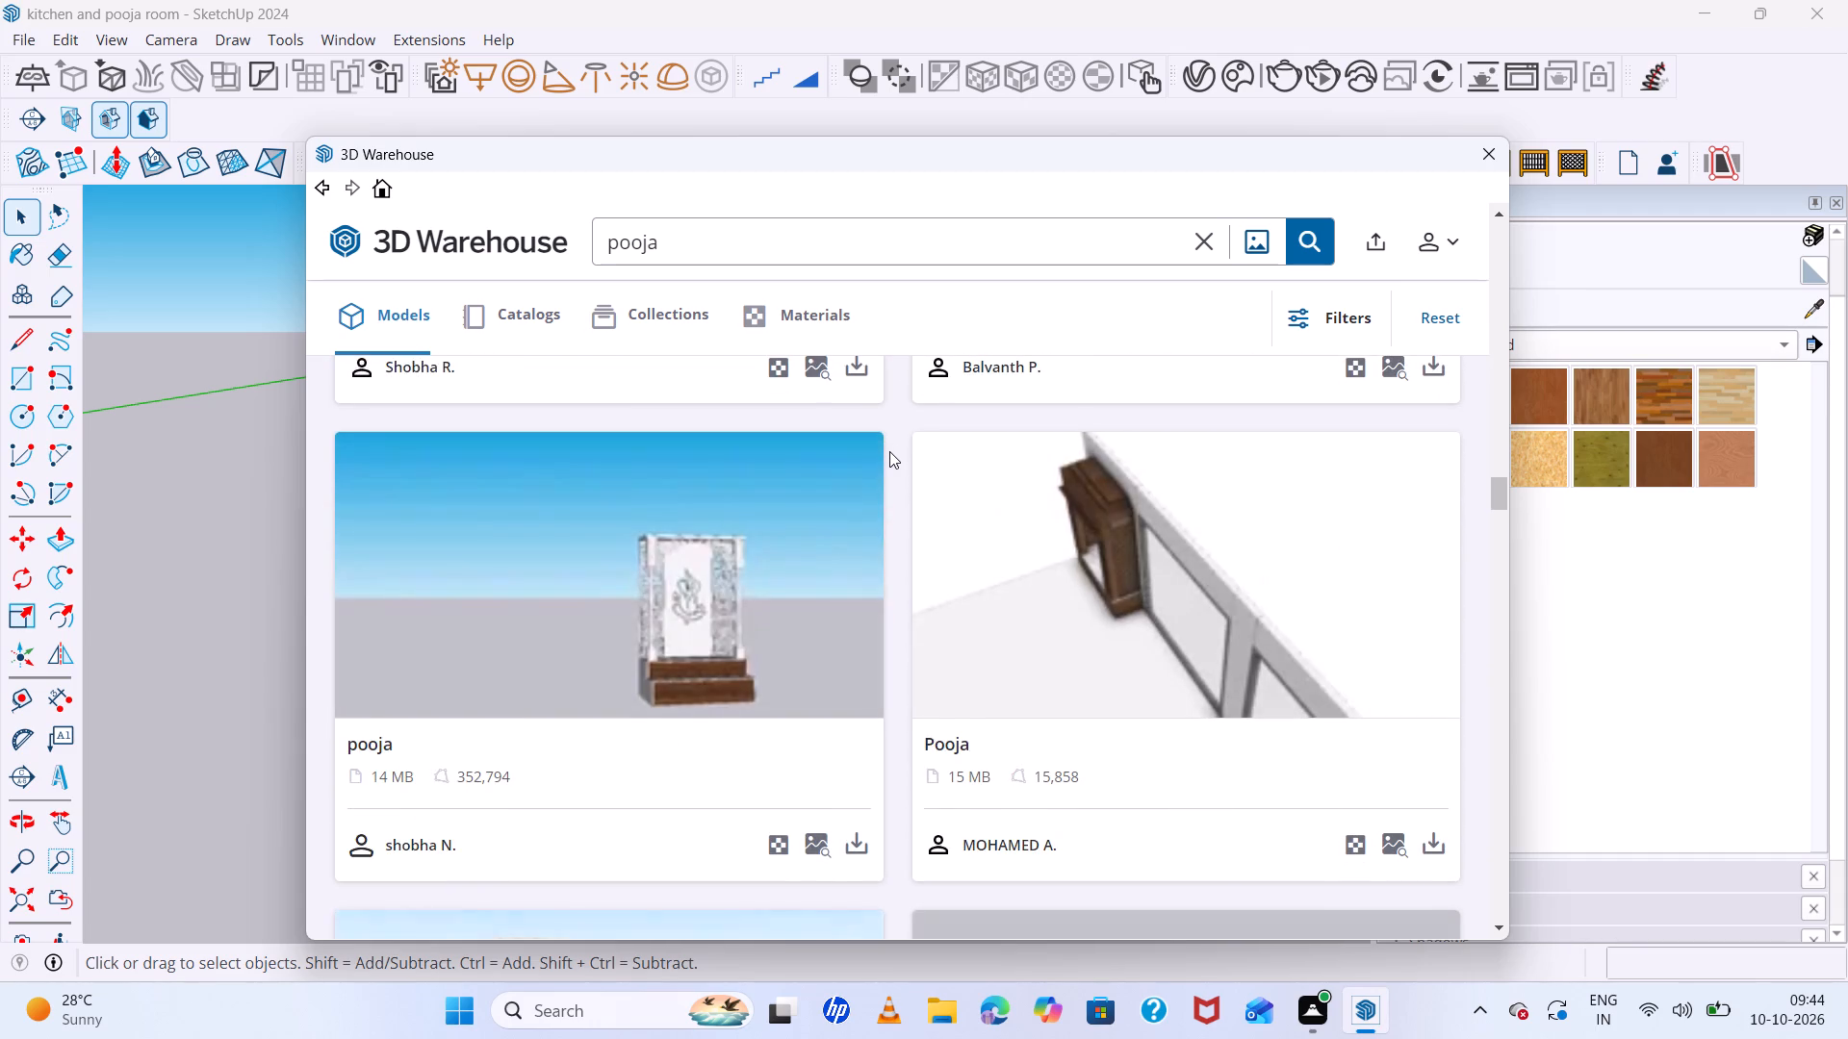
scroll(889, 451, down, 20)
scroll(889, 451, up, 5)
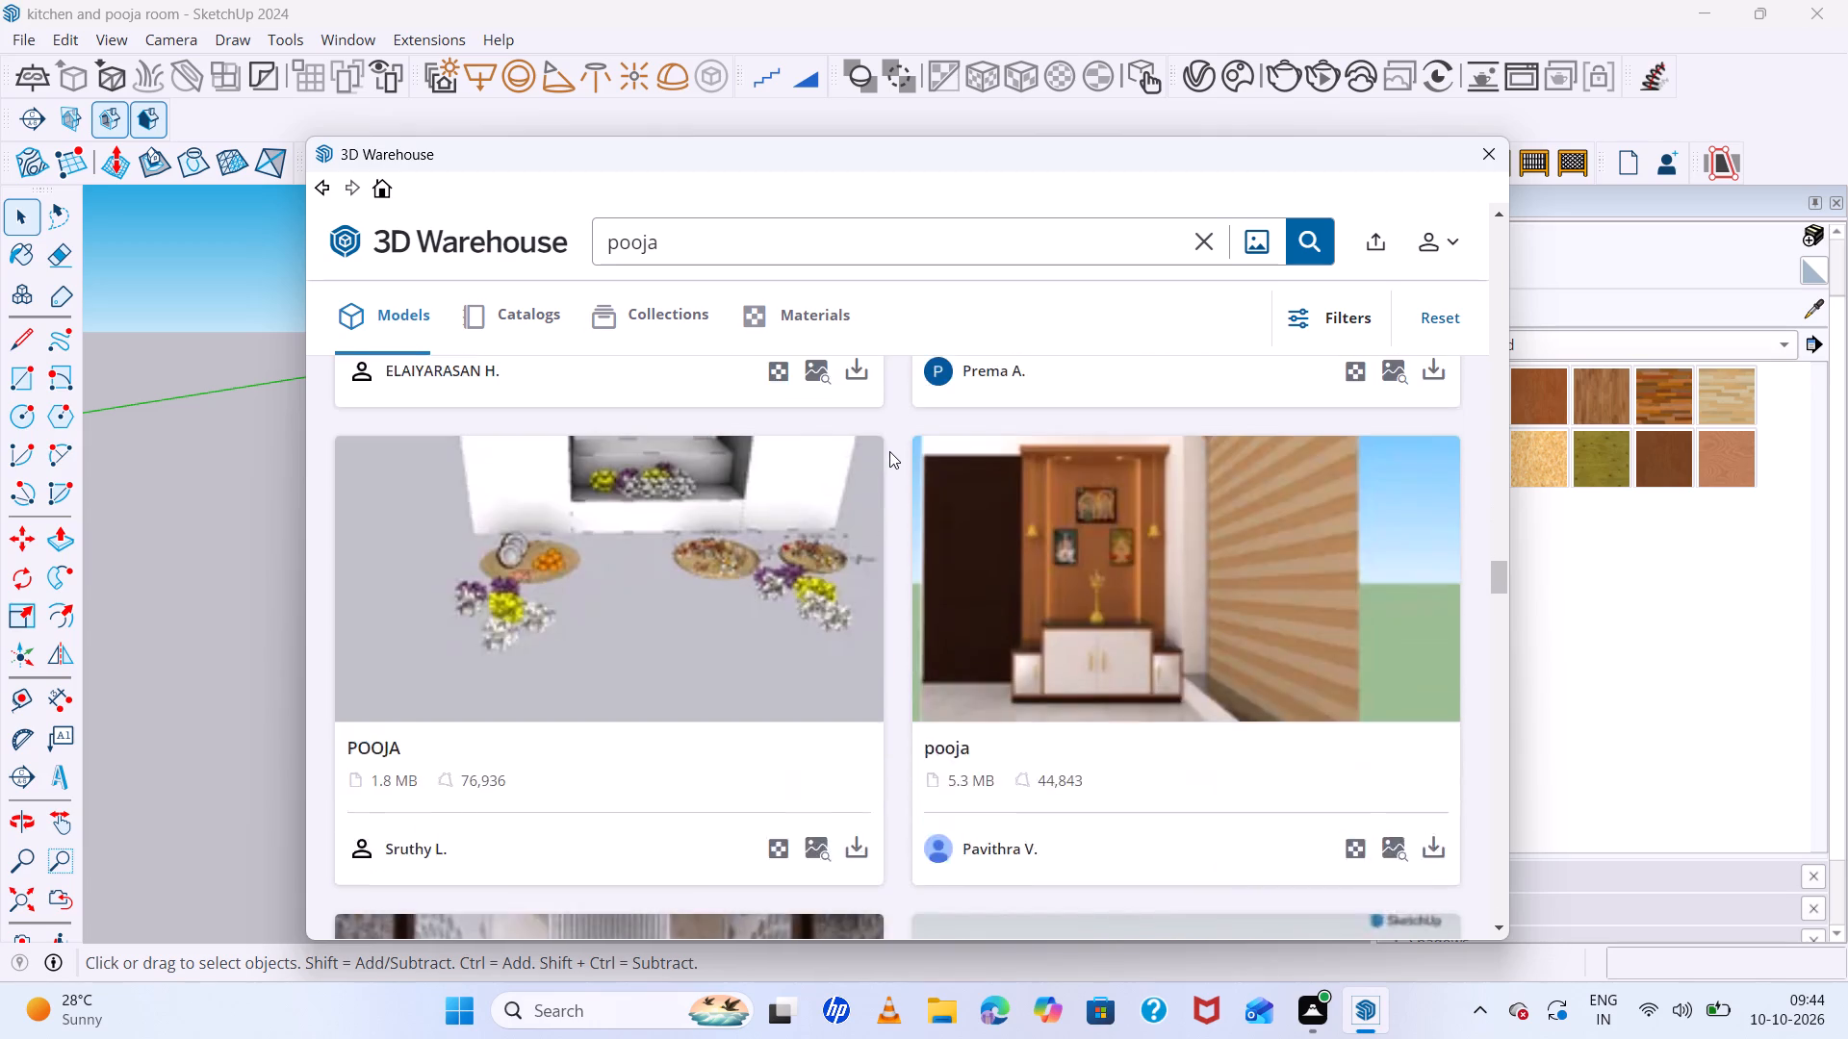
scroll(889, 451, down, 7)
scroll(889, 451, up, 4)
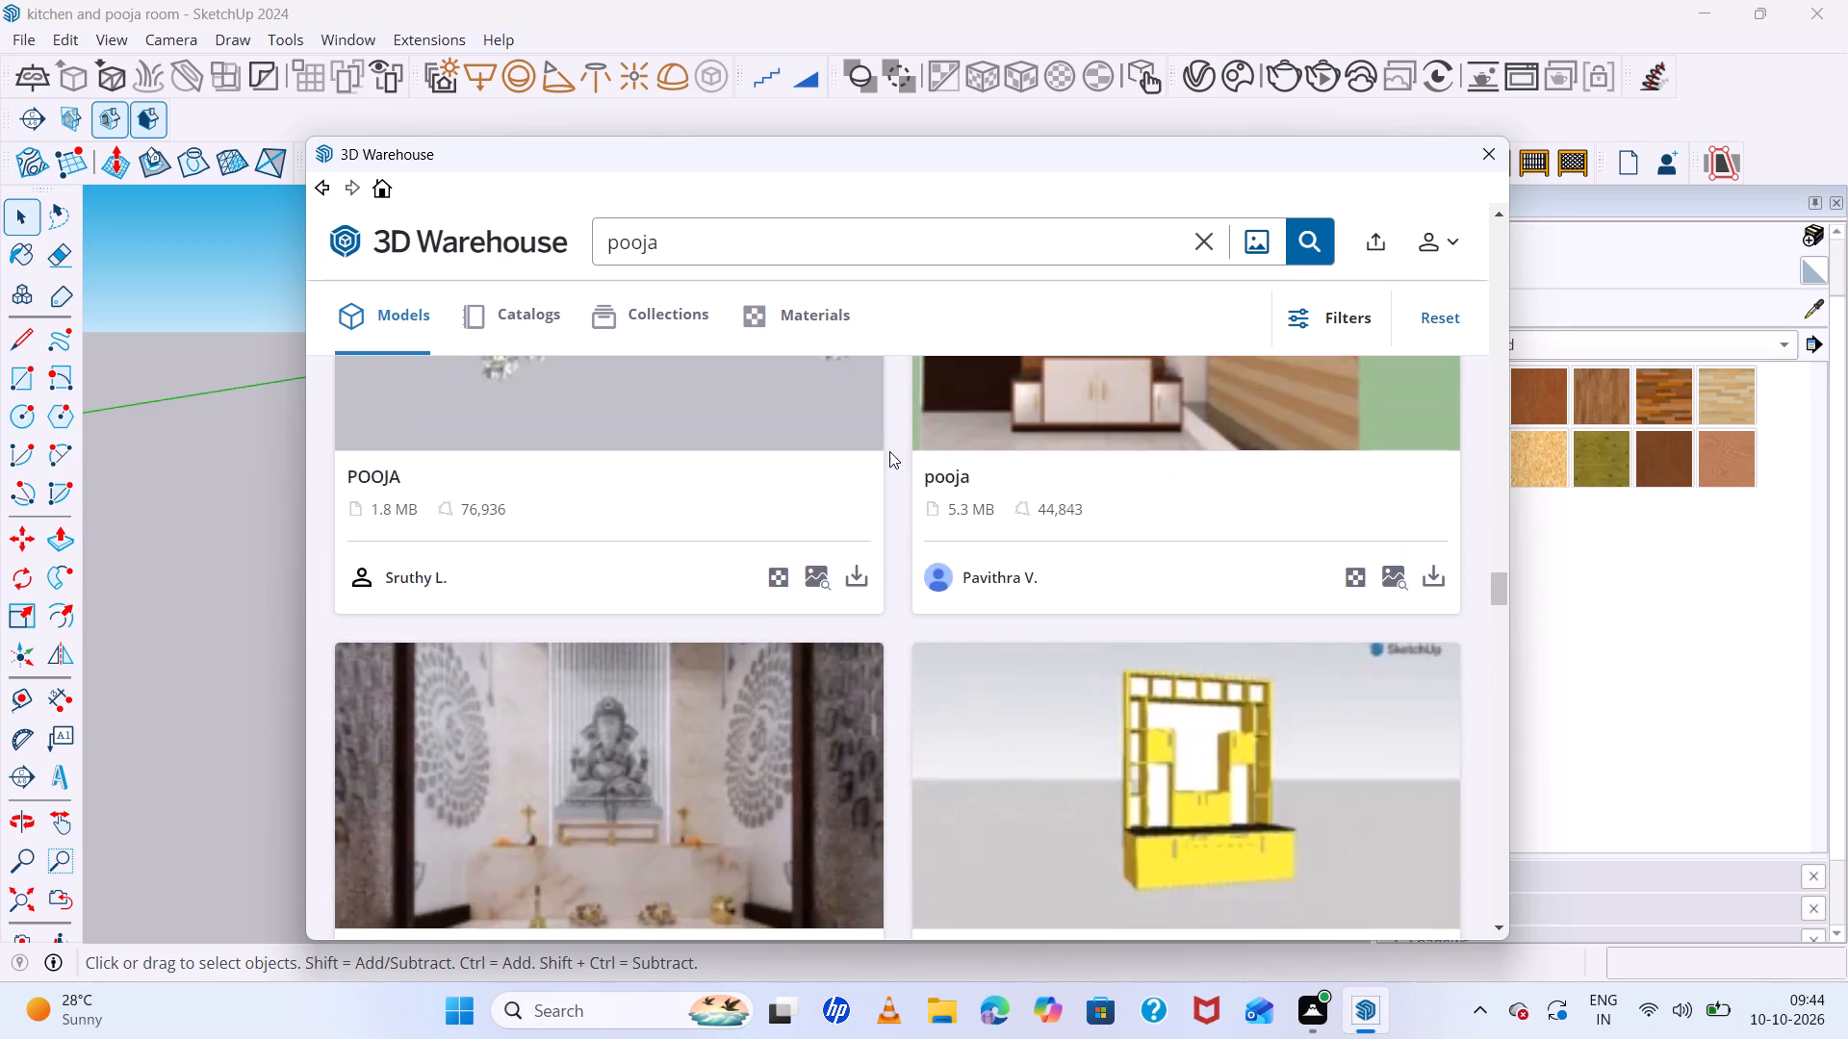
scroll(889, 451, up, 1)
scroll(889, 451, down, 14)
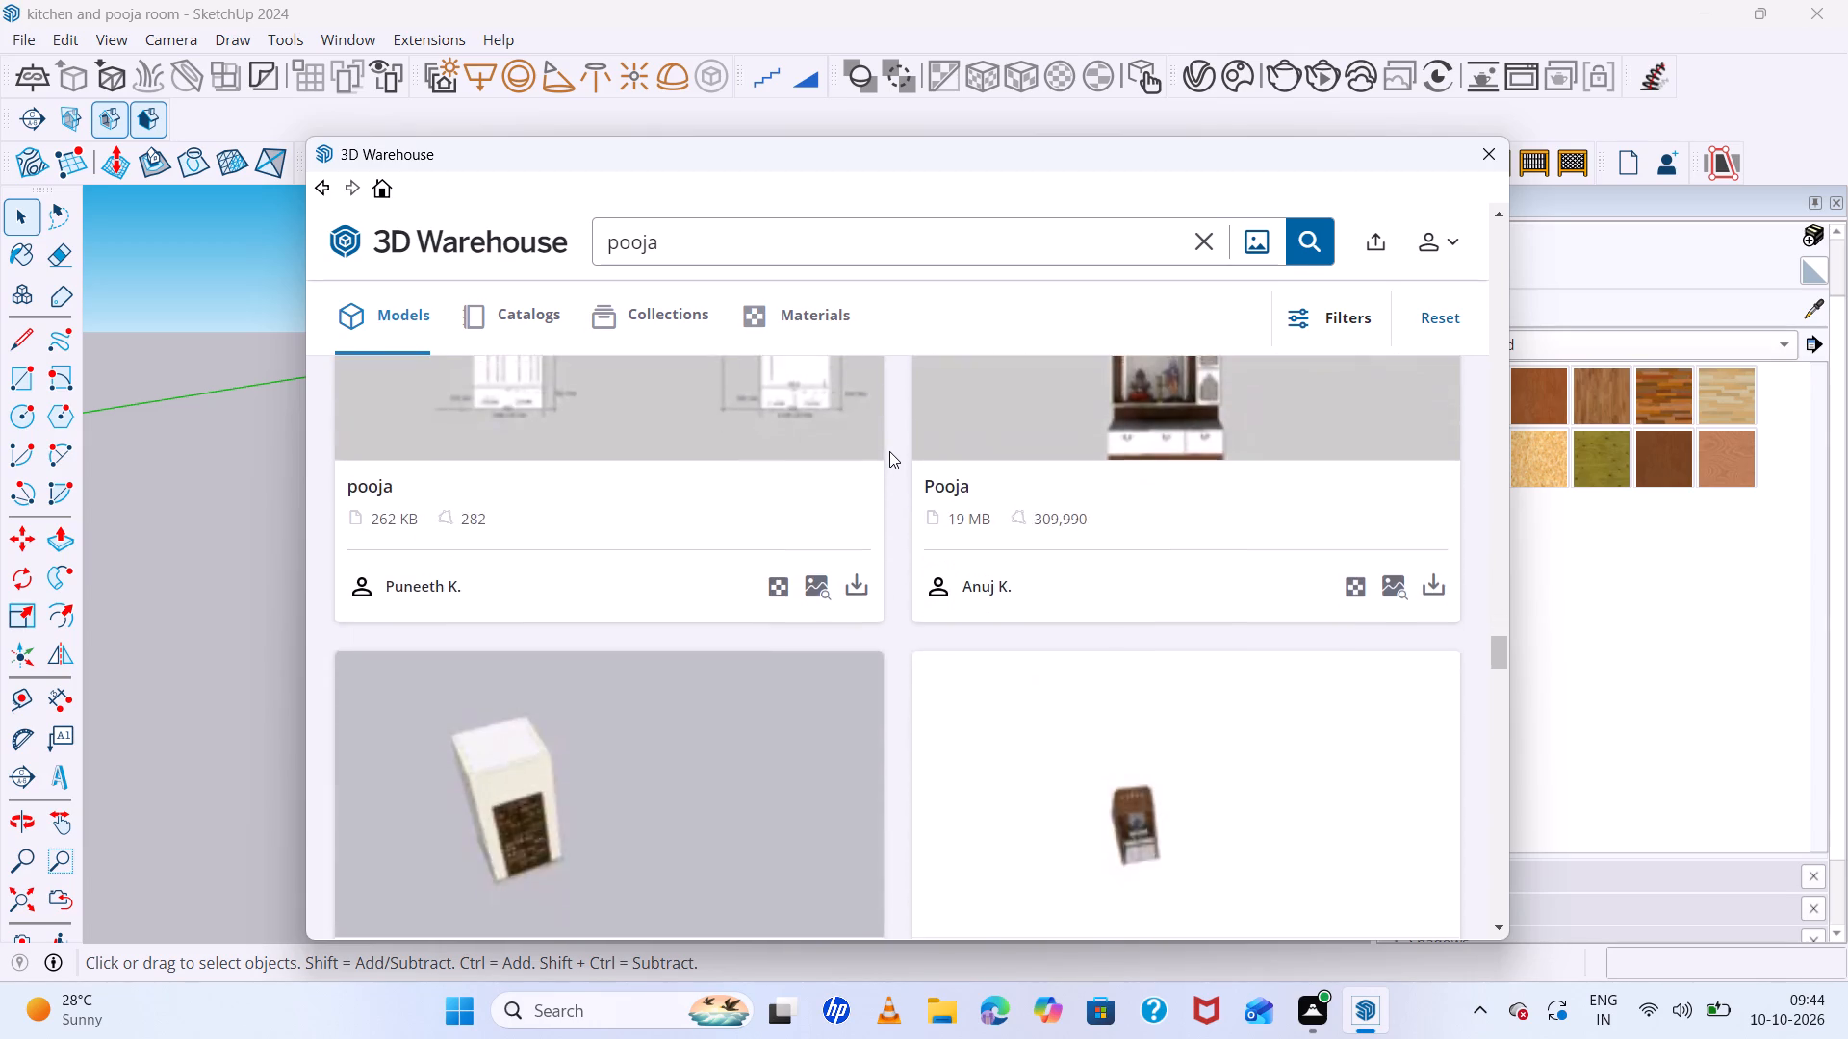
scroll(889, 451, down, 6)
scroll(889, 451, up, 2)
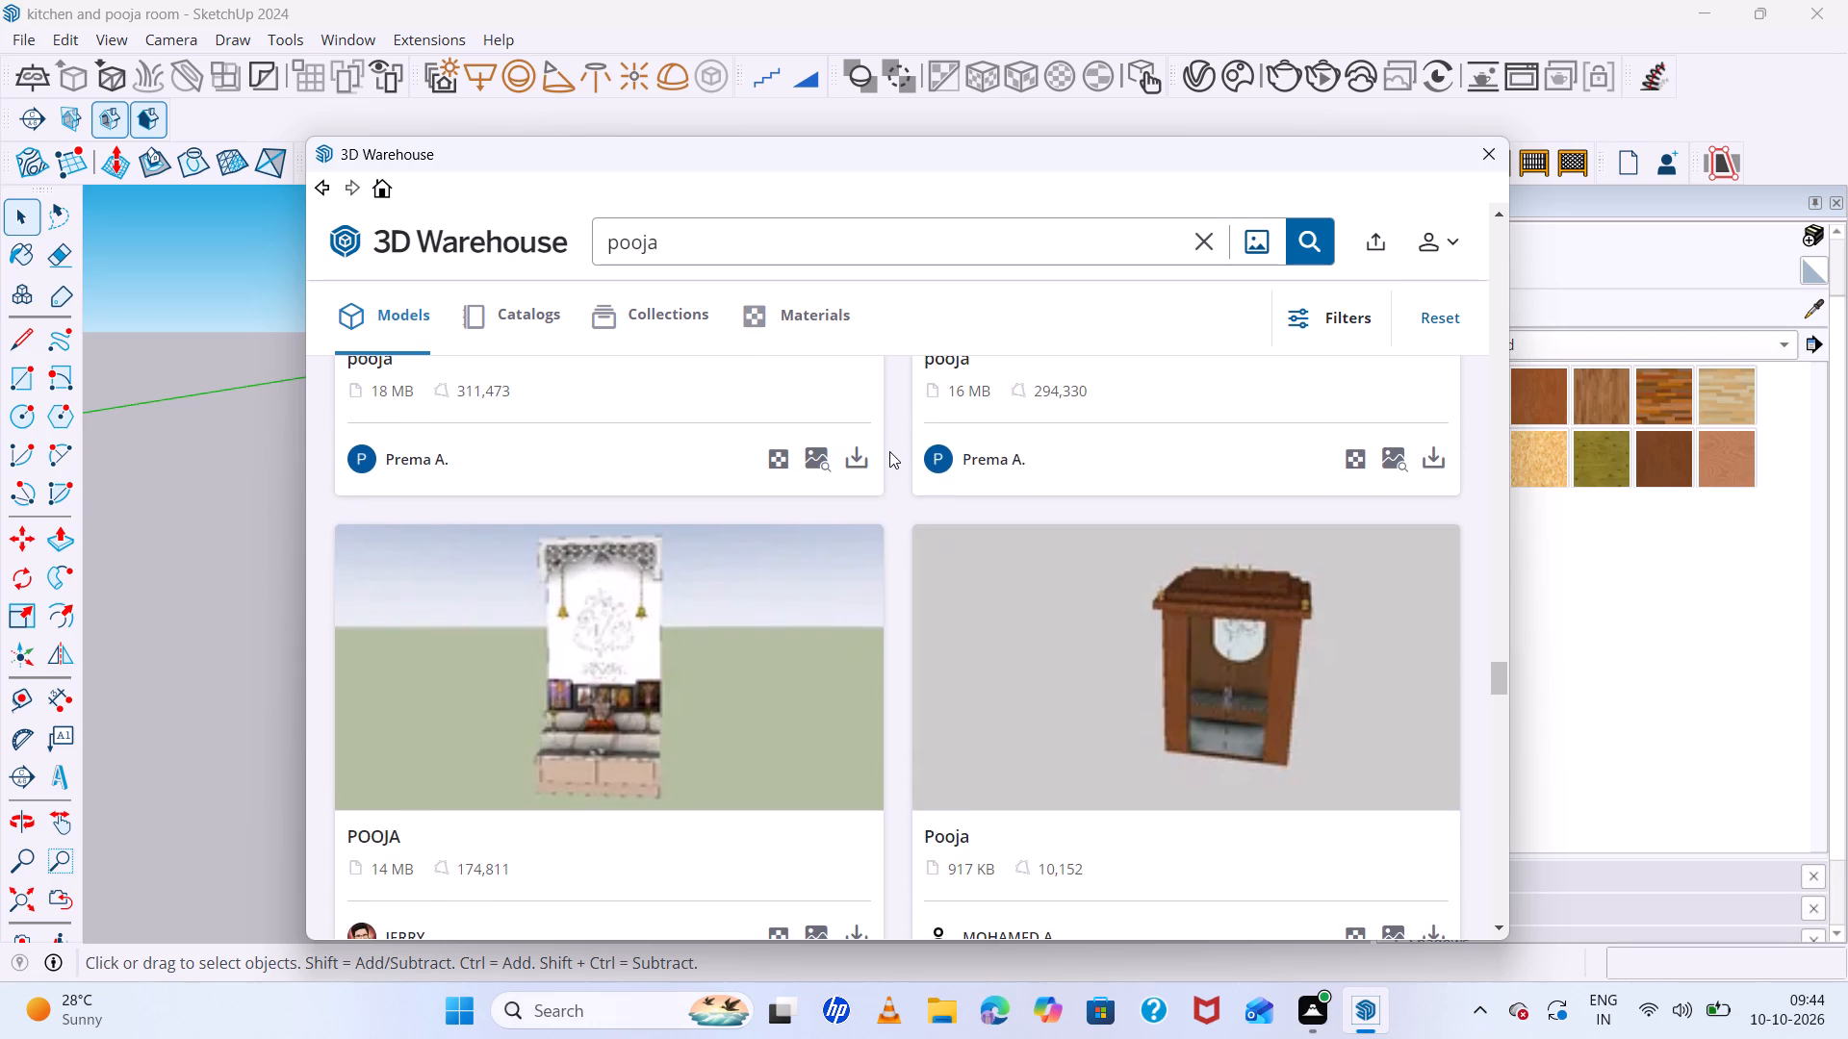
Examine the POOJA model with the Ganesh outline panel and hanging bells, and close the 3D Warehouse.
click(634, 596)
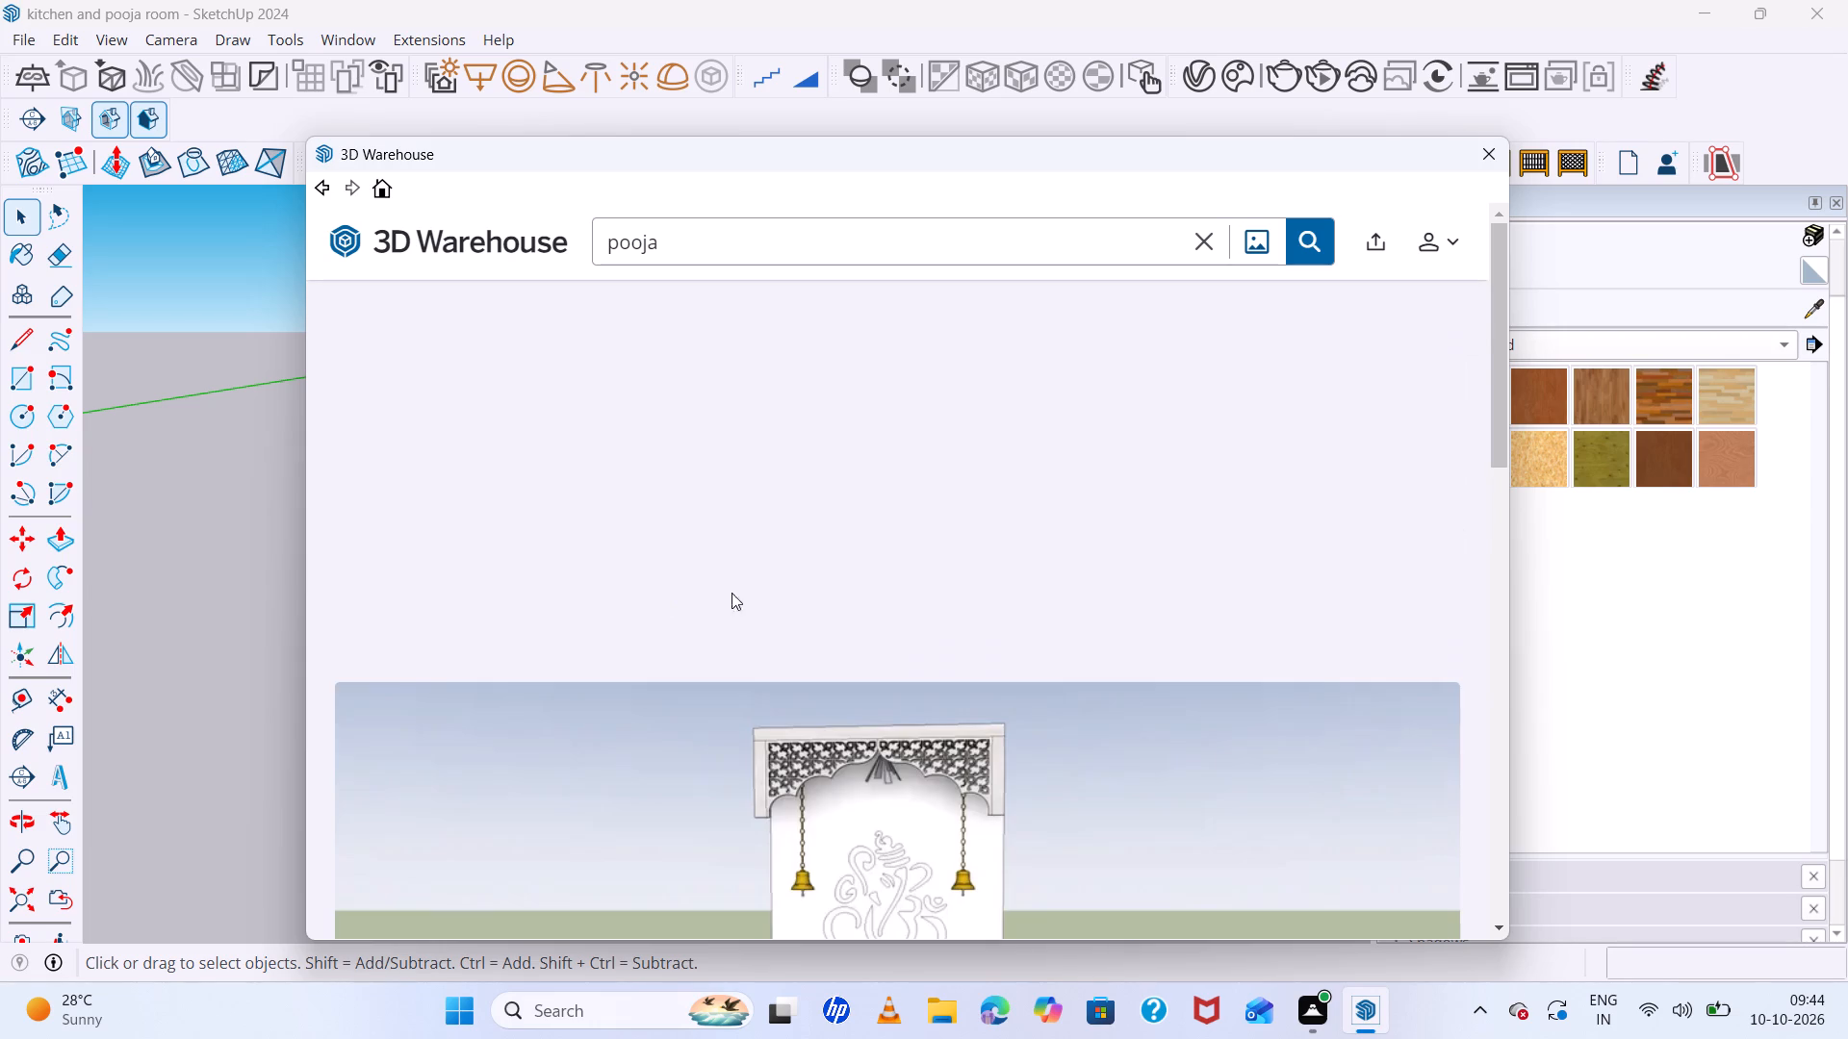
scroll(944, 919, up, 6)
scroll(946, 833, up, 4)
scroll(946, 829, down, 6)
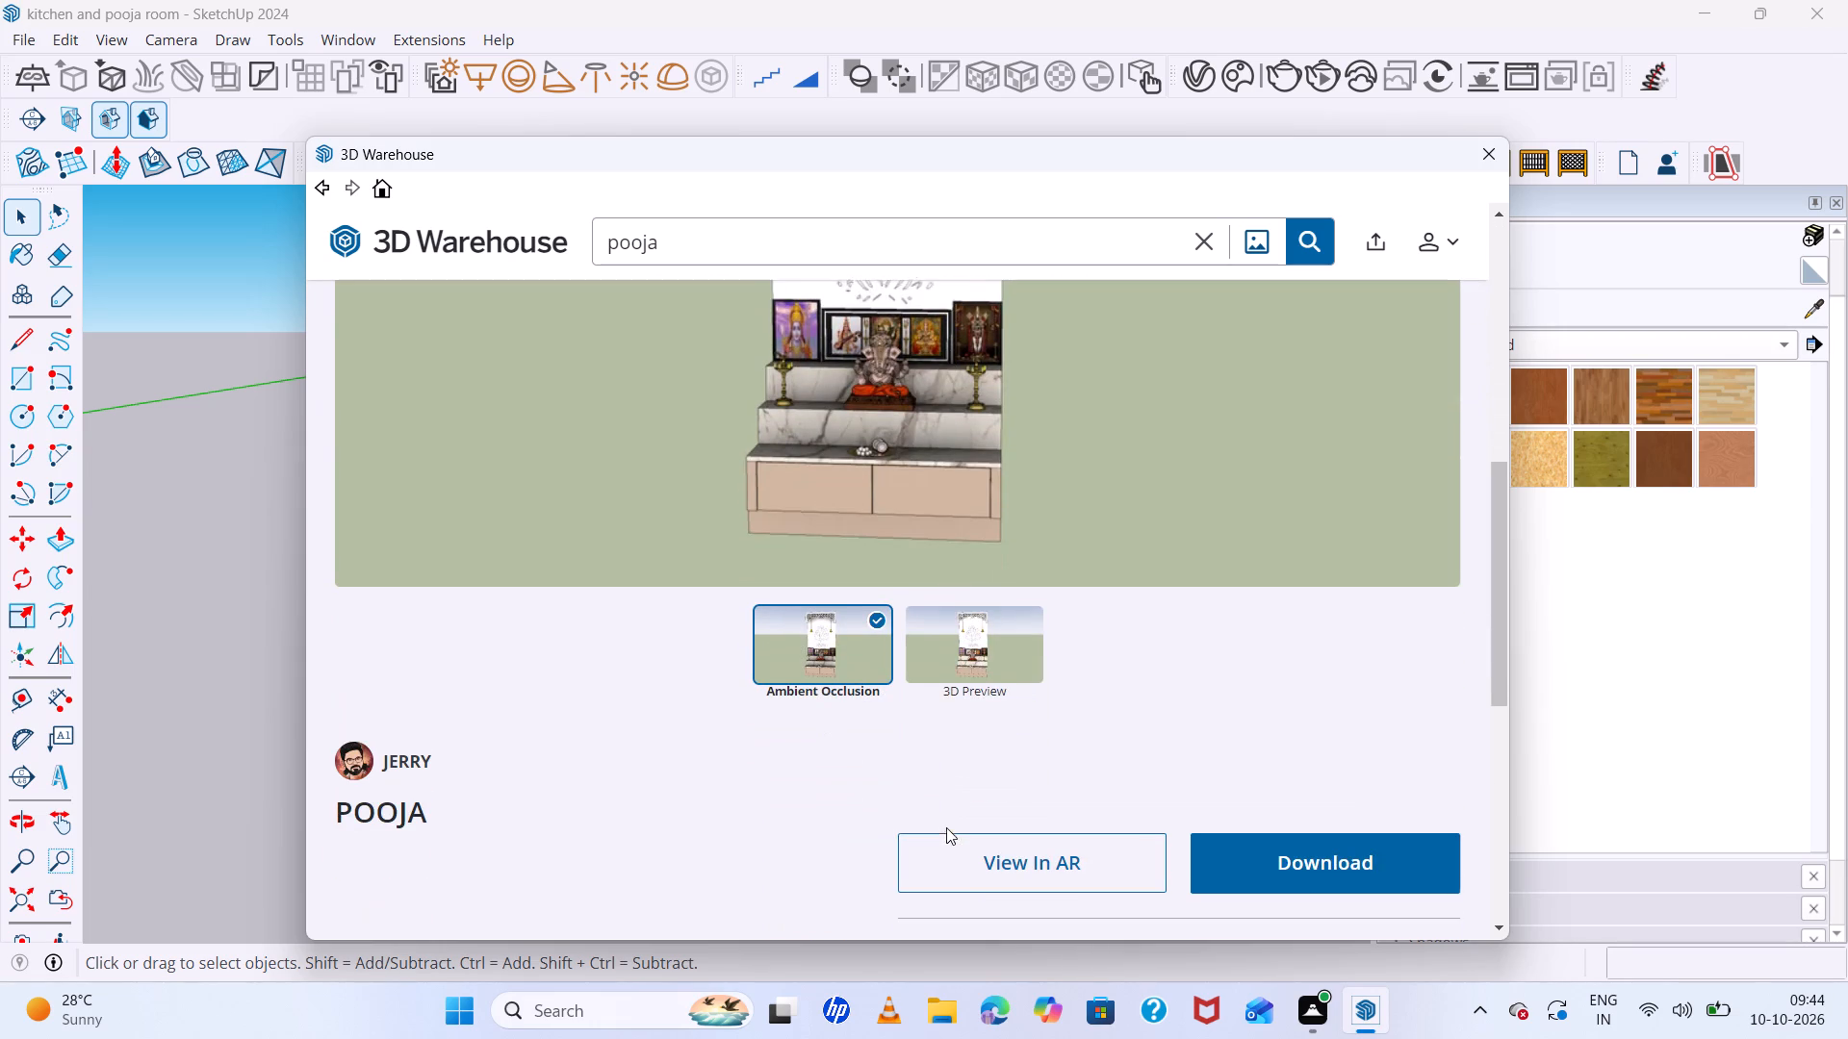
scroll(956, 646, up, 1)
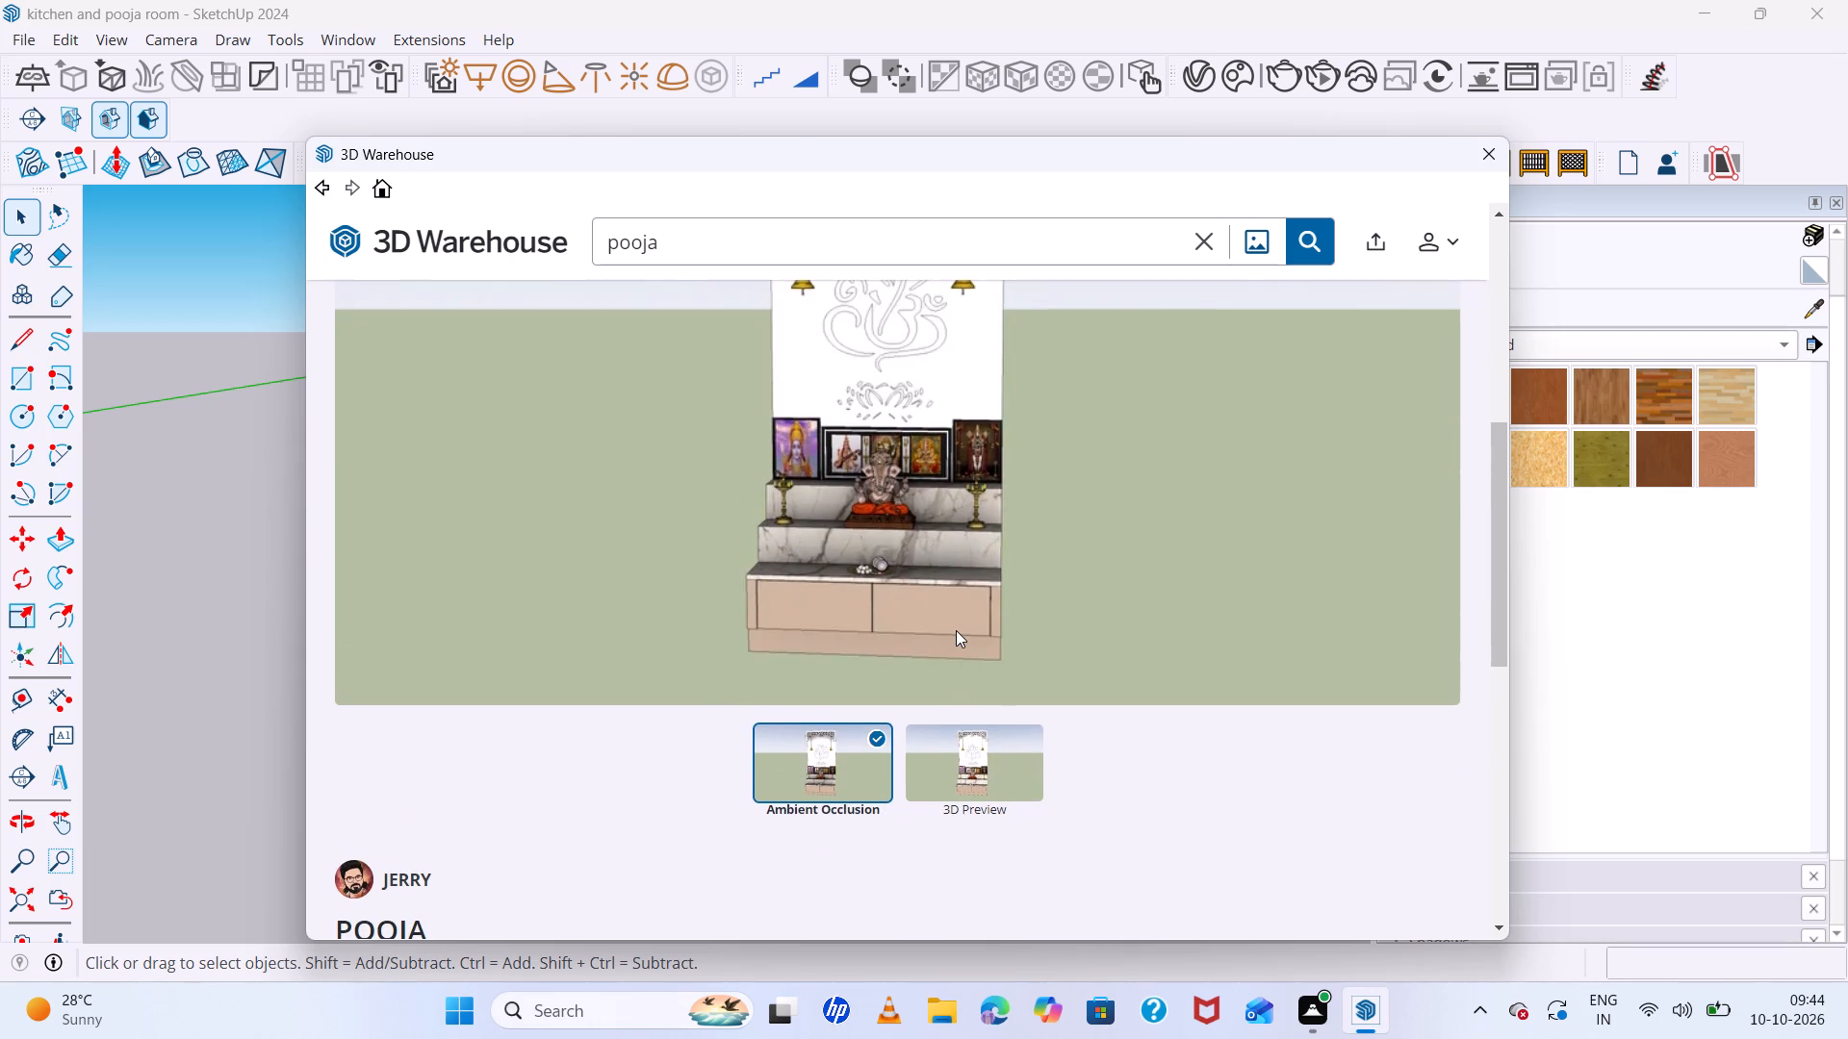
scroll(956, 630, up, 2)
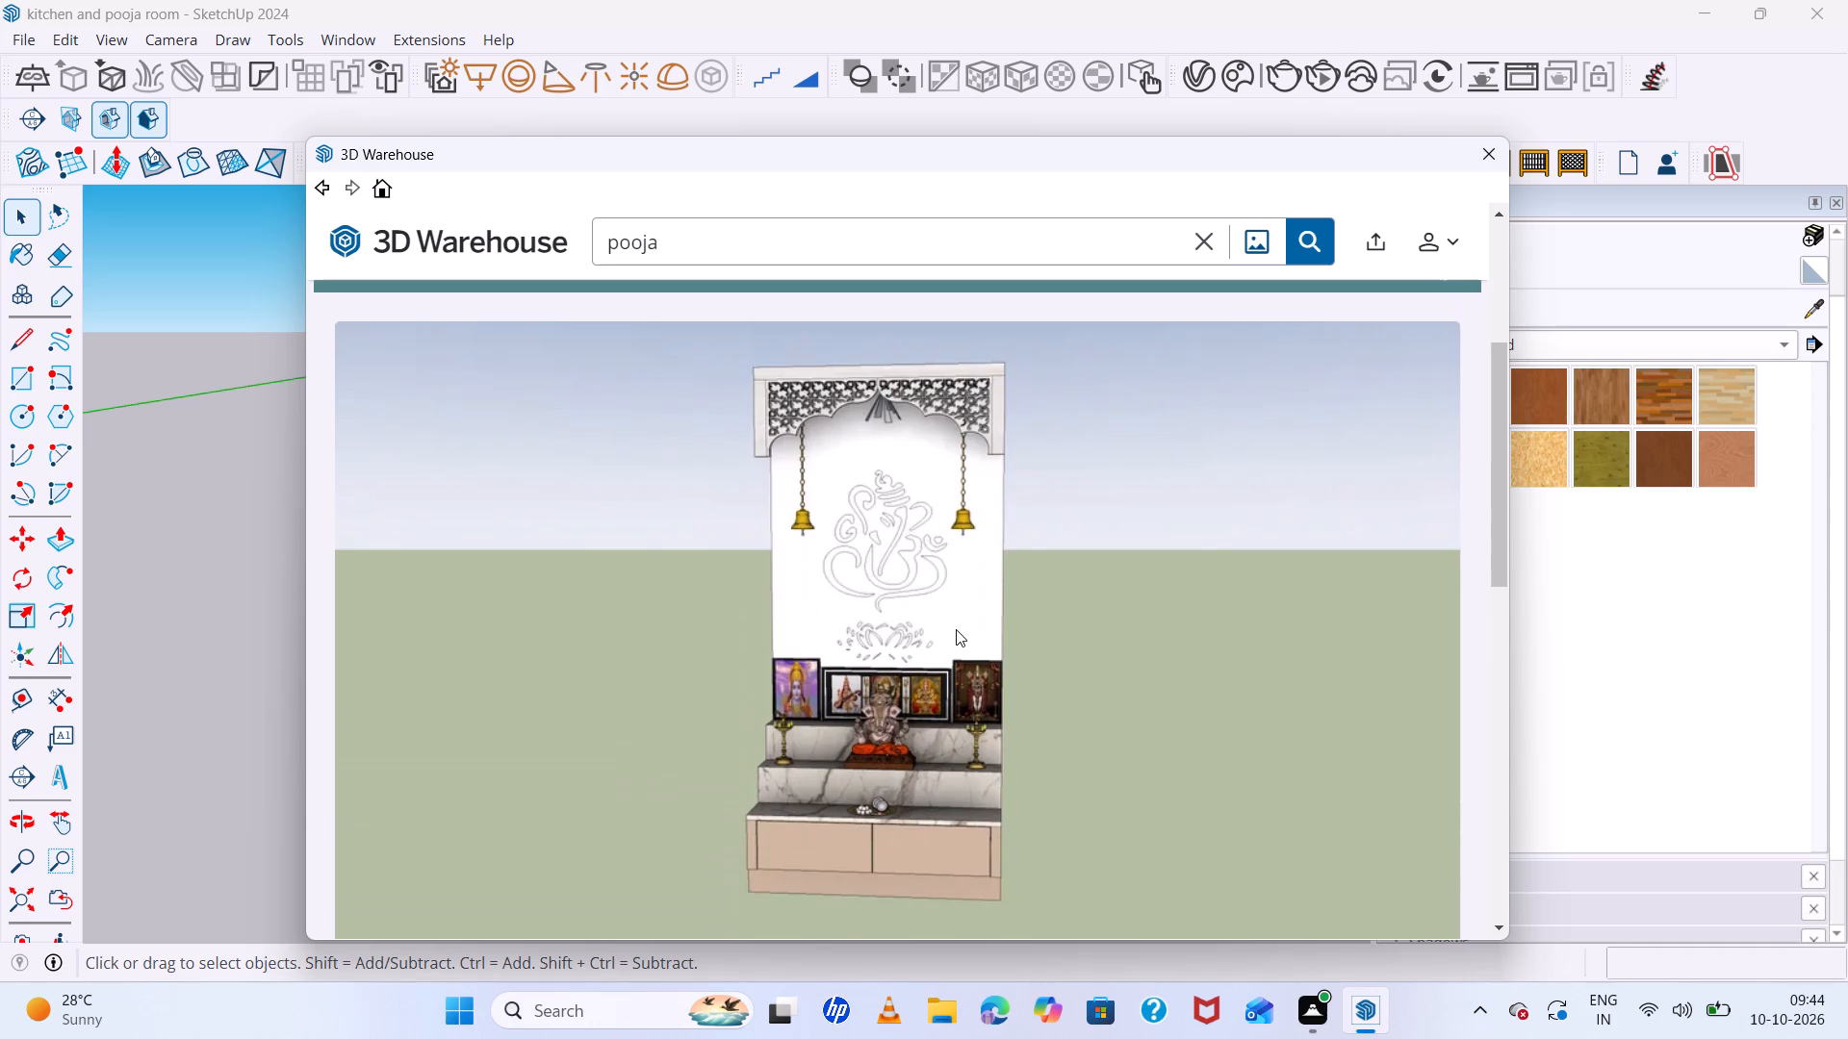
click(1497, 142)
Inspect the pooja cabinet's front, including the idol shelves, the central niche and the wooden base shutters.
scroll(902, 524, down, 7)
middle_drag(1037, 620, 1015, 603)
scroll(1014, 602, up, 5)
scroll(826, 538, down, 6)
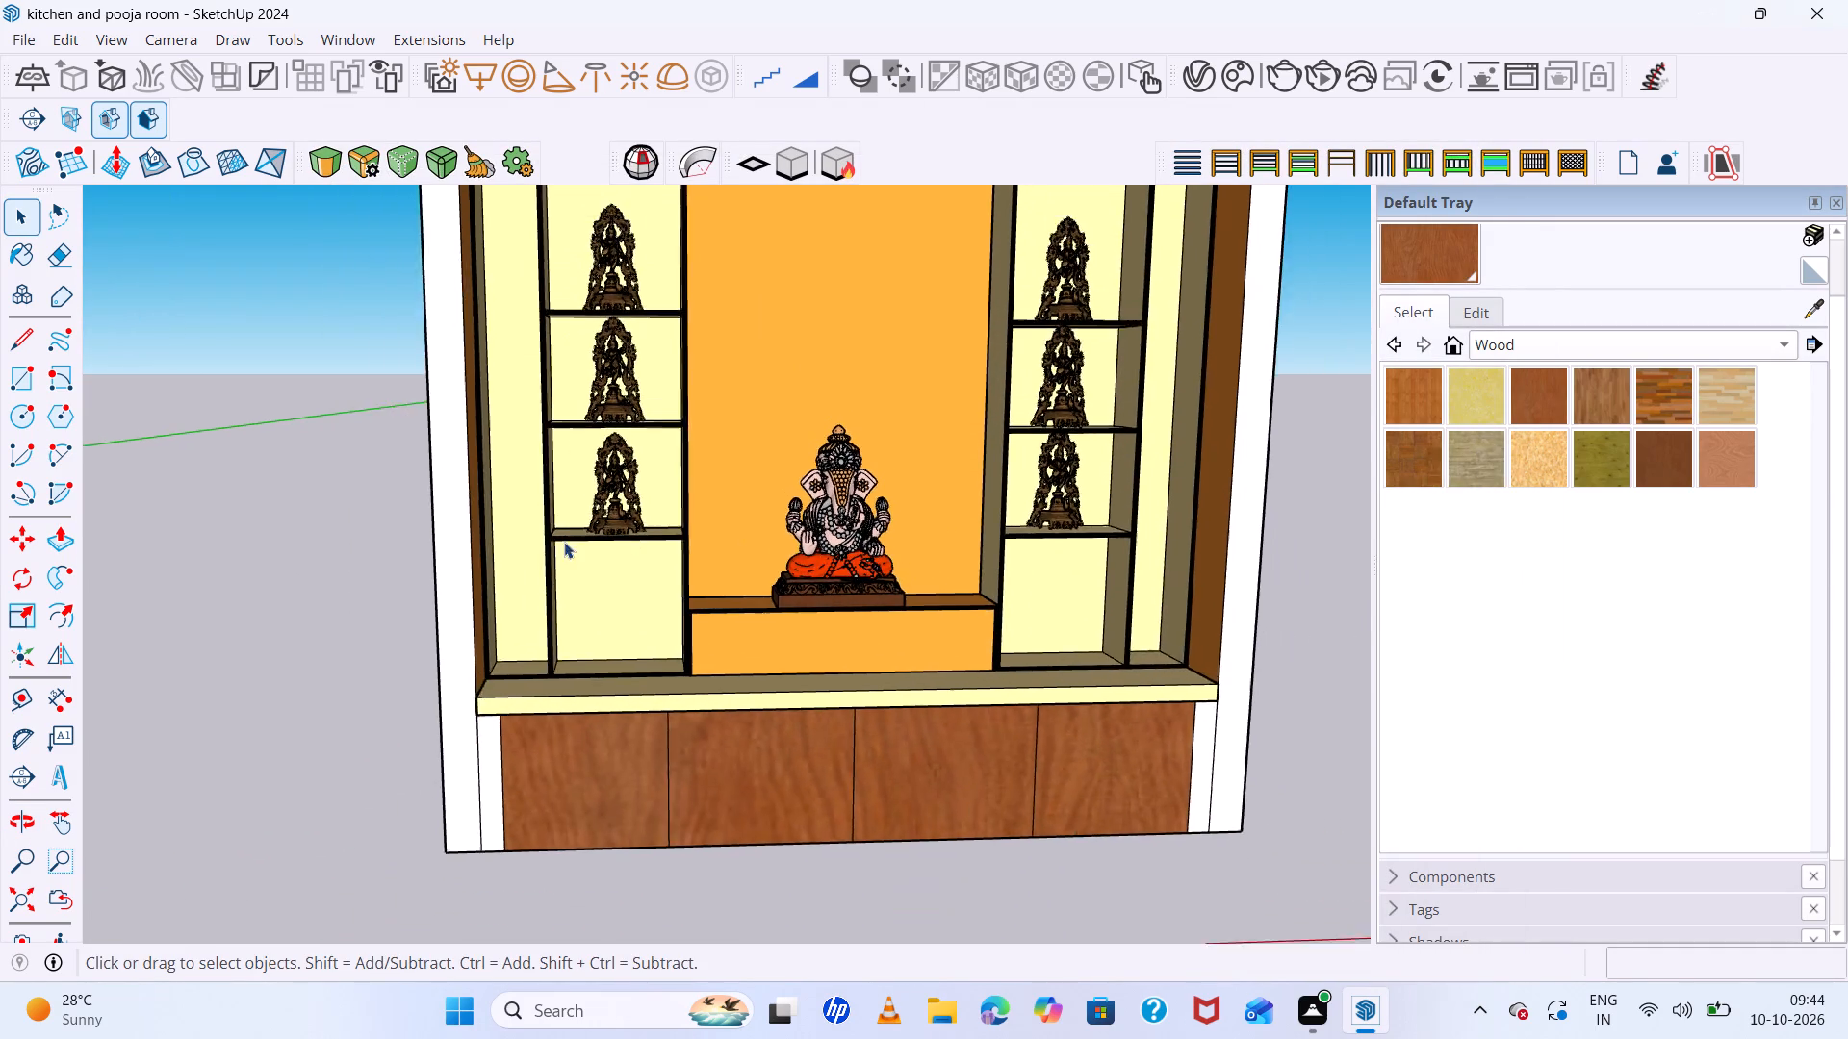
scroll(562, 542, down, 5)
scroll(901, 485, up, 6)
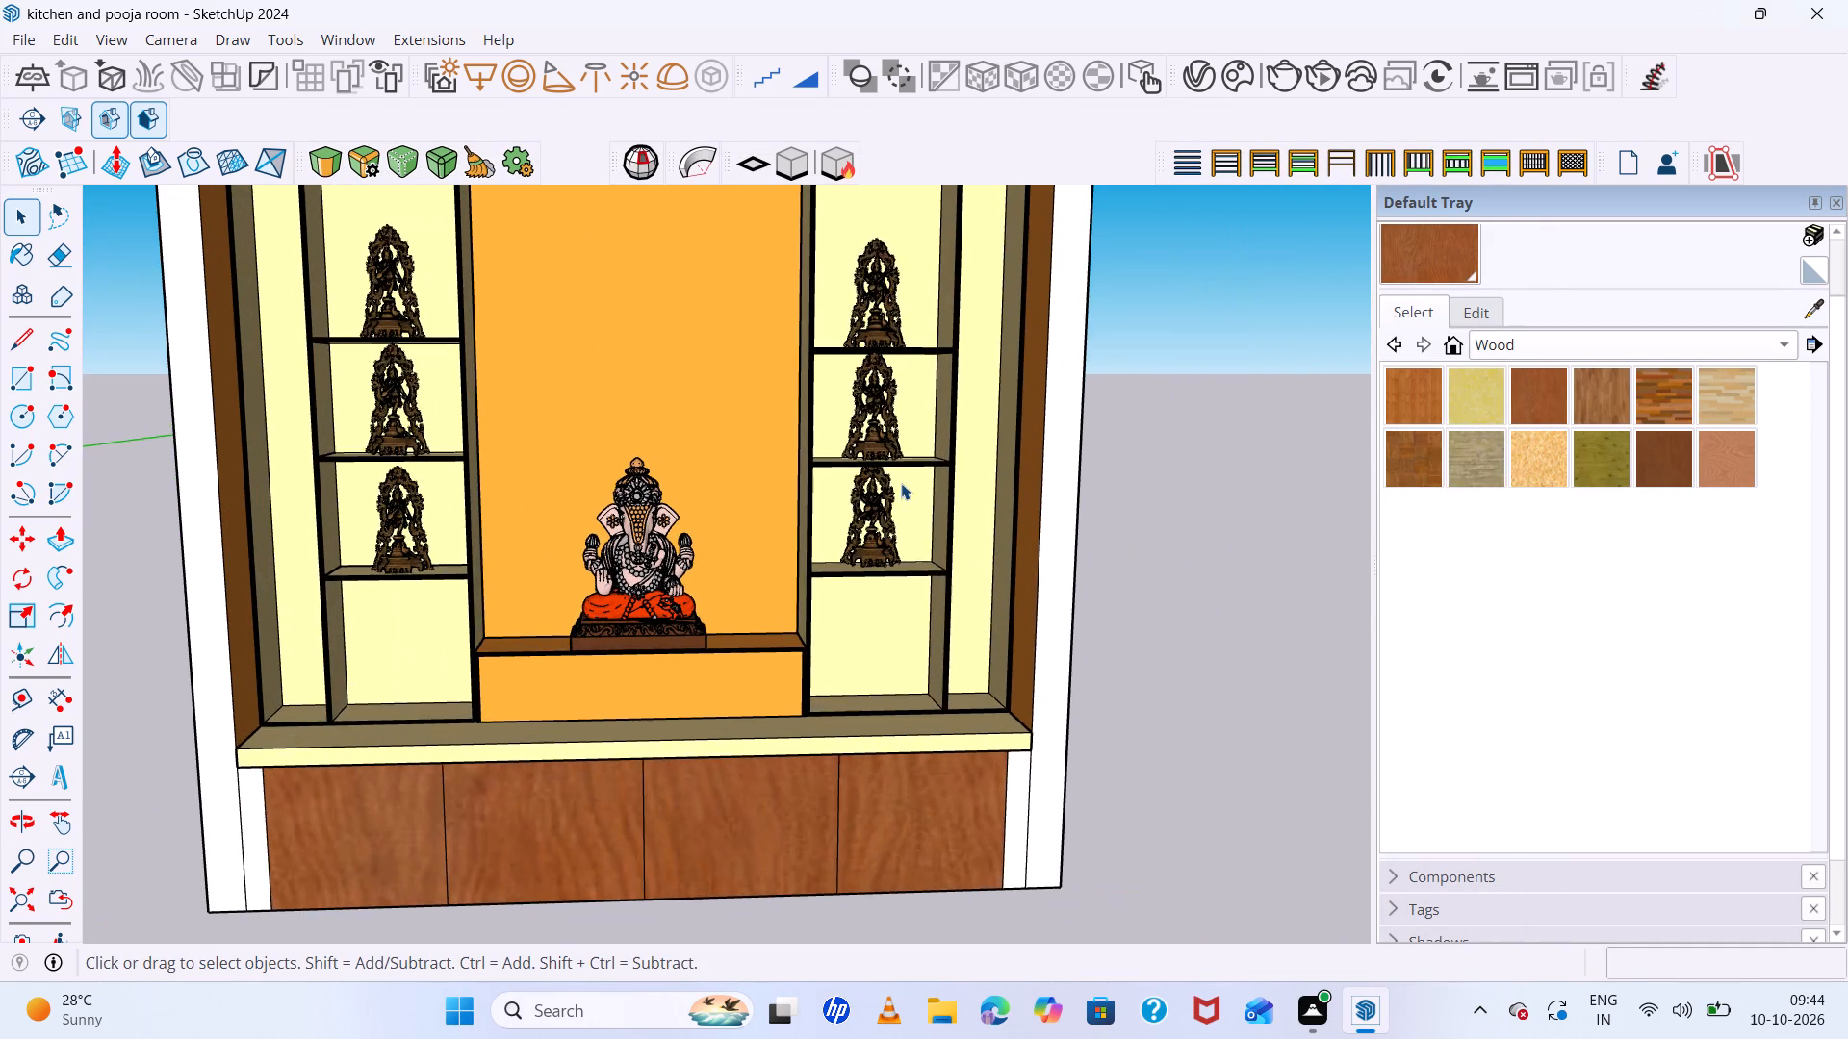
middle_drag(901, 483, 837, 478)
middle_click(837, 478)
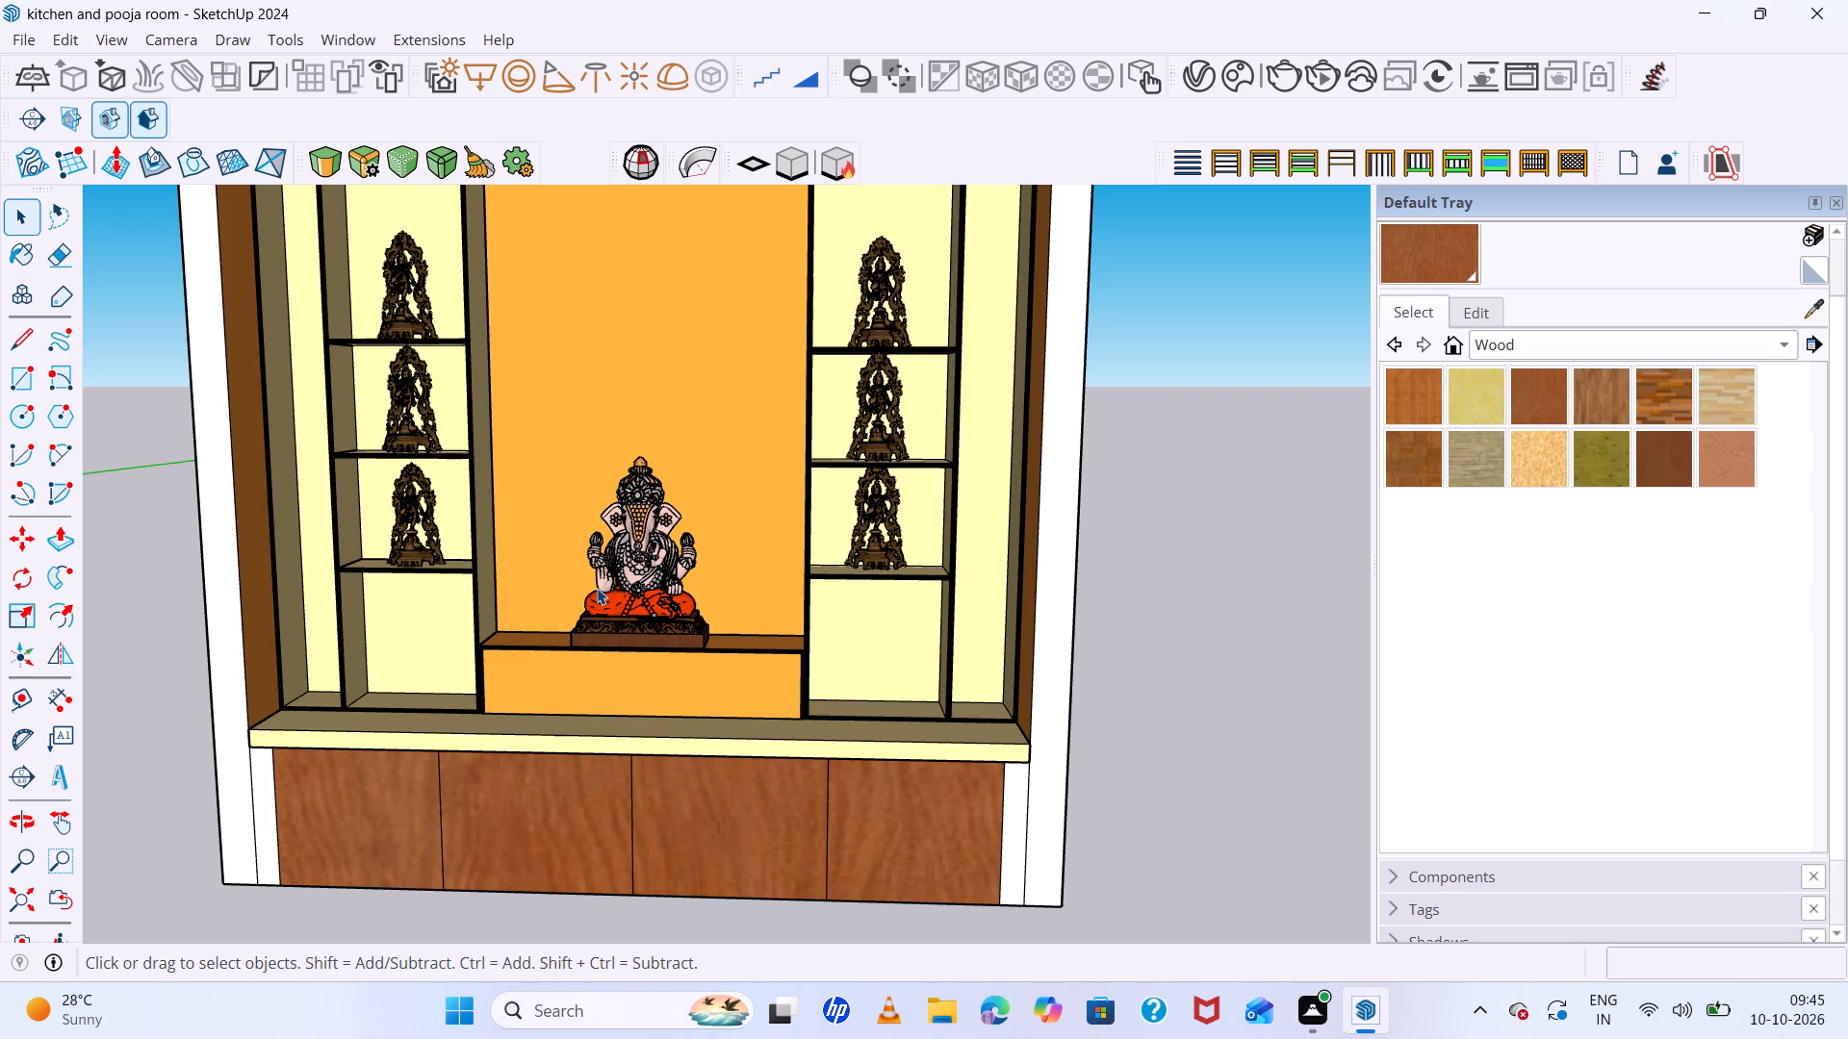
scroll(477, 534, down, 5)
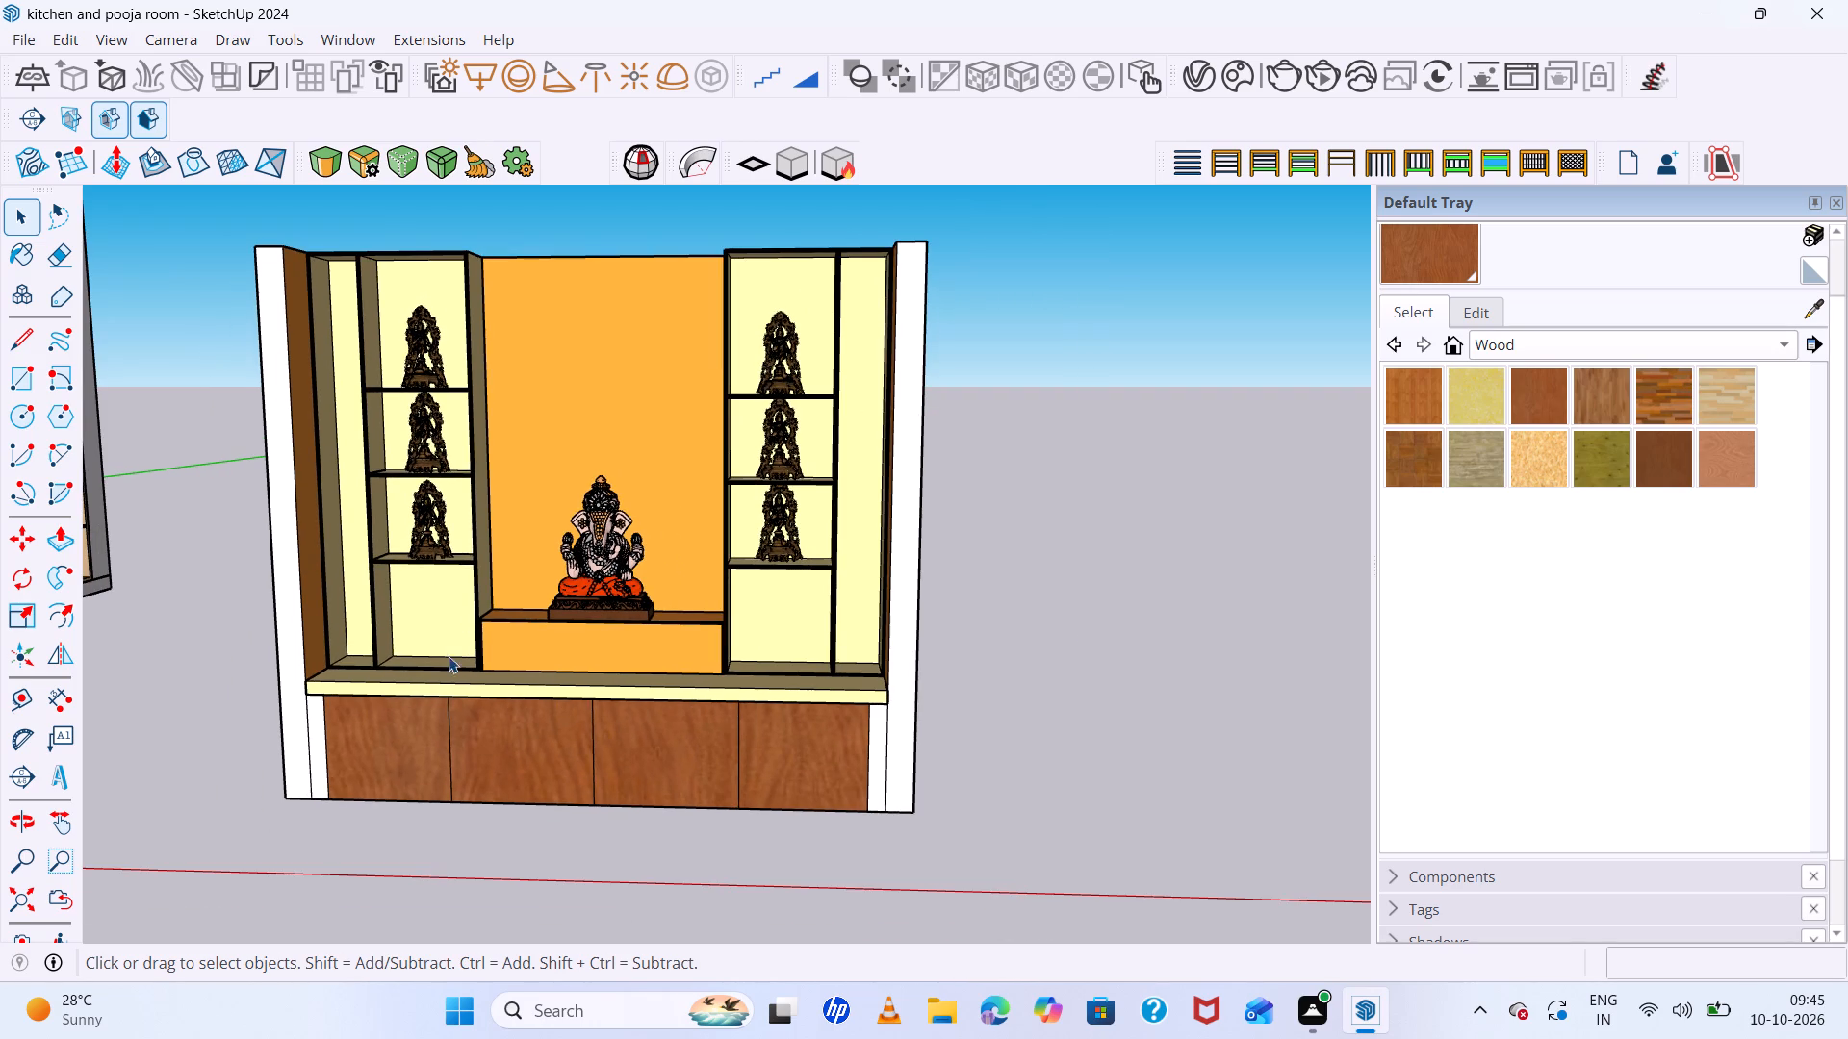
Dimension the width of the outer white side panel along the cabinet's bottom edge, placing the dimension just below it.
click(66, 695)
scroll(297, 804, up, 2)
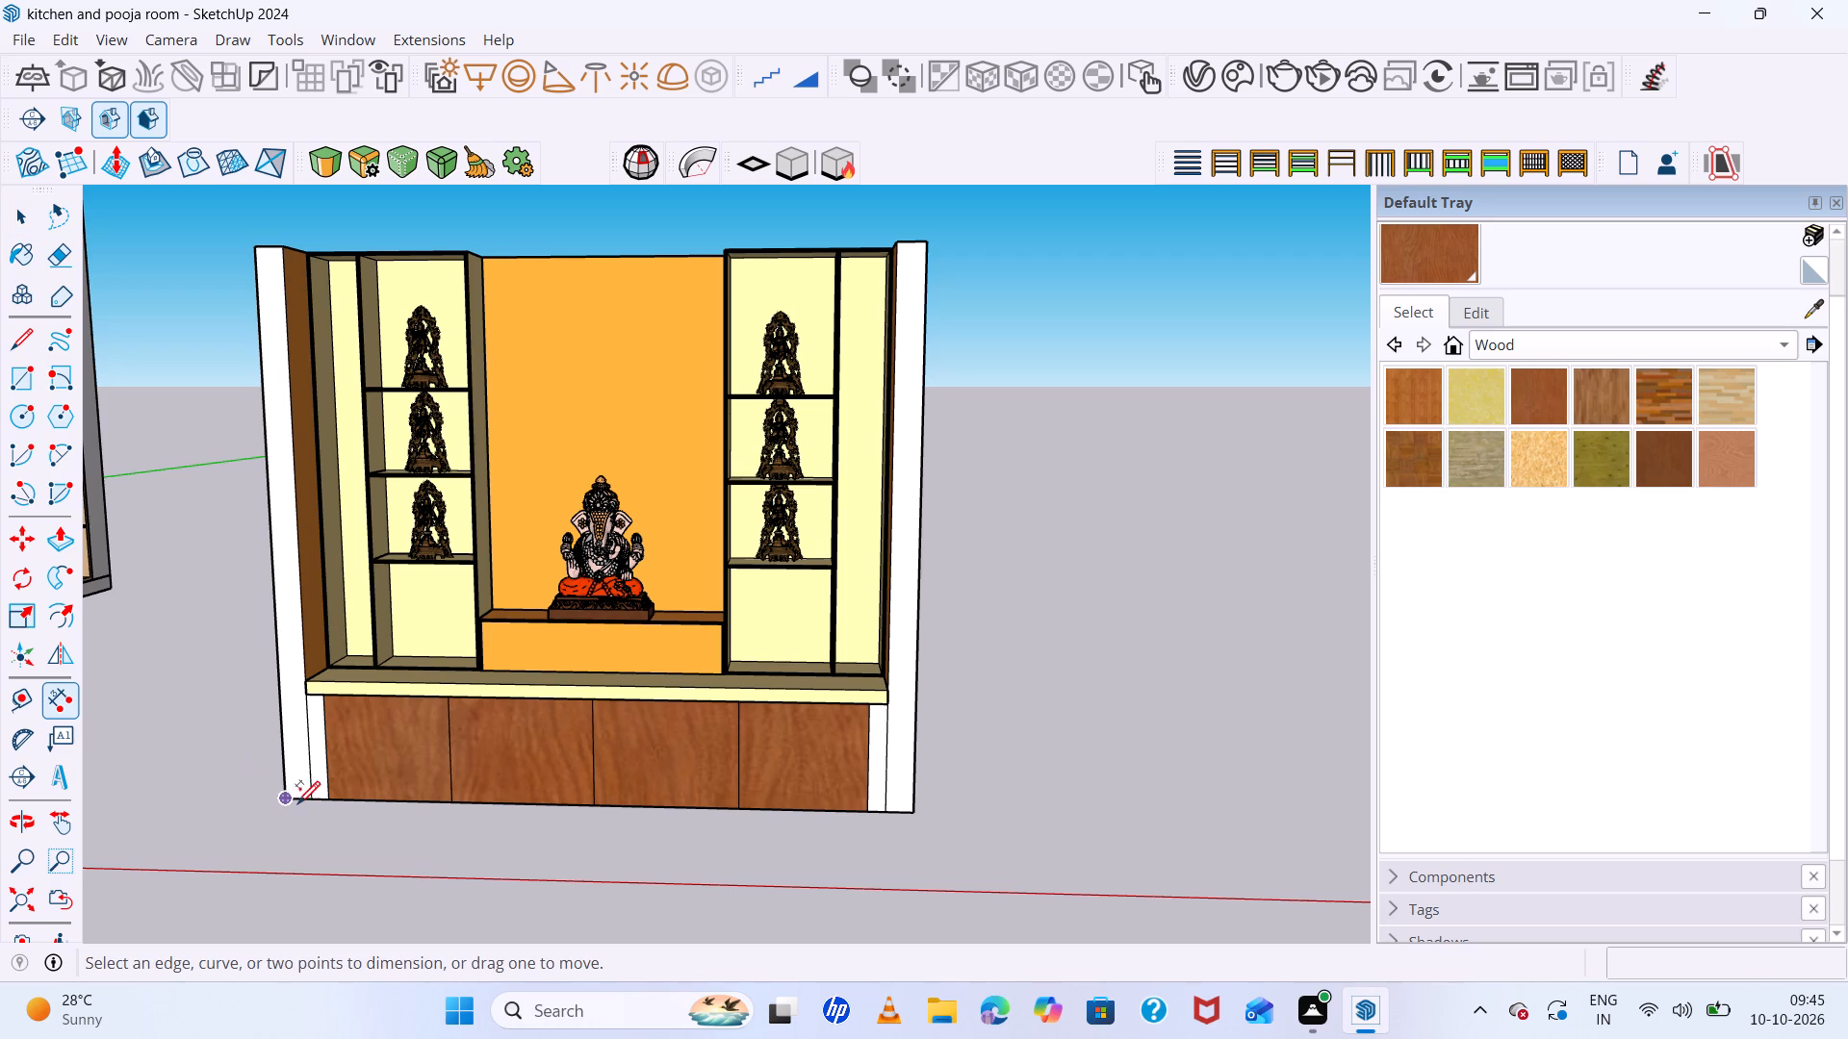
scroll(297, 802, up, 10)
click(281, 795)
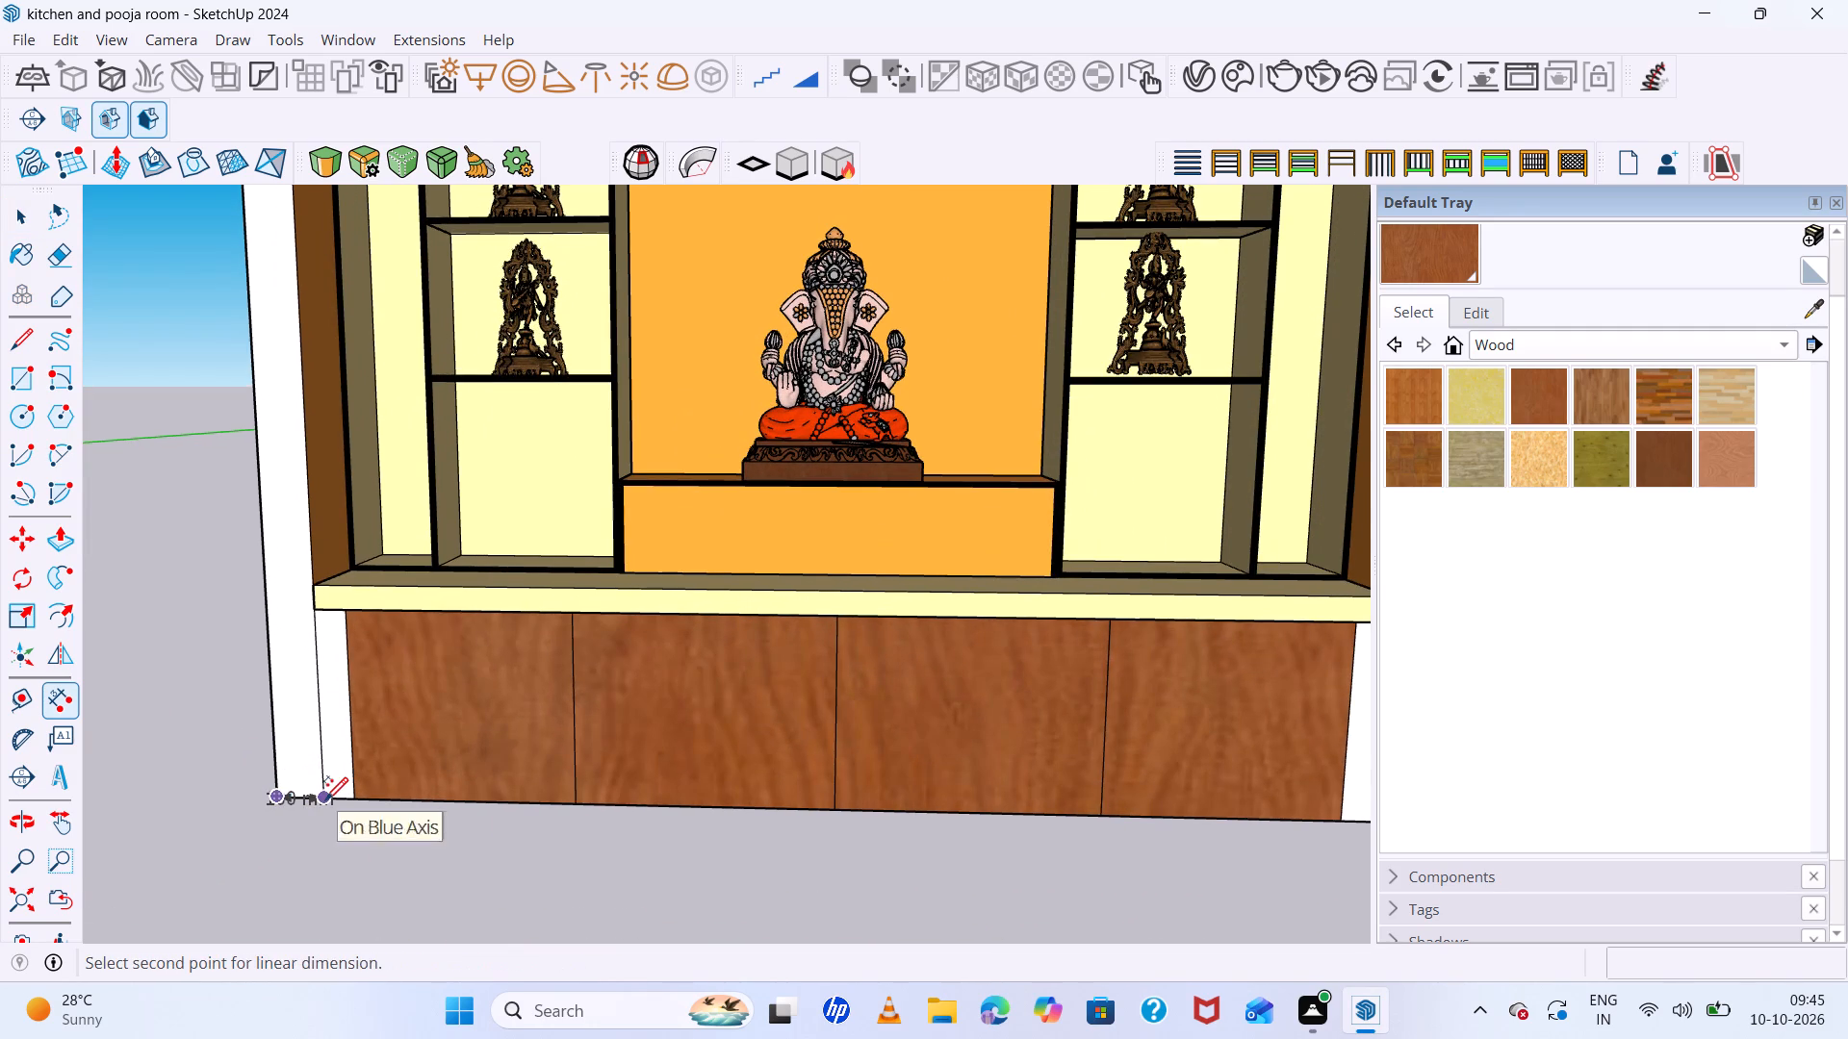
scroll(319, 799, up, 18)
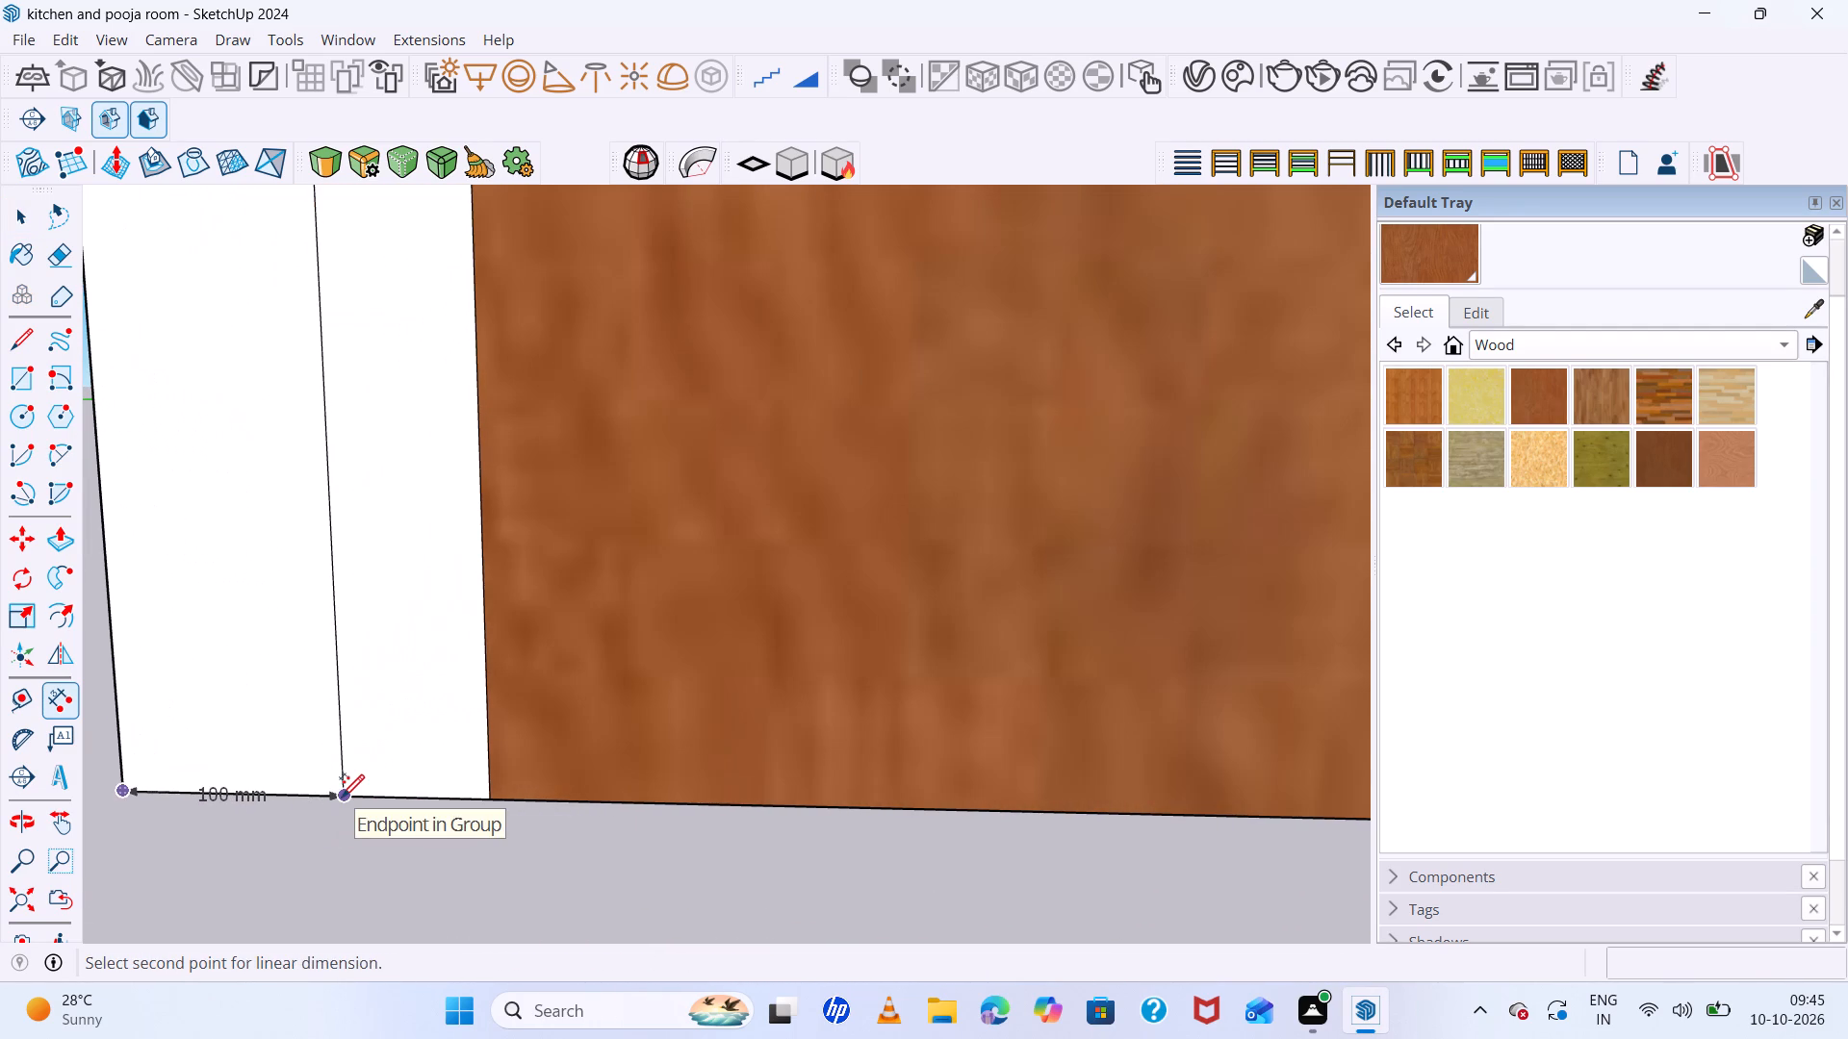
double_click(342, 796)
click(322, 849)
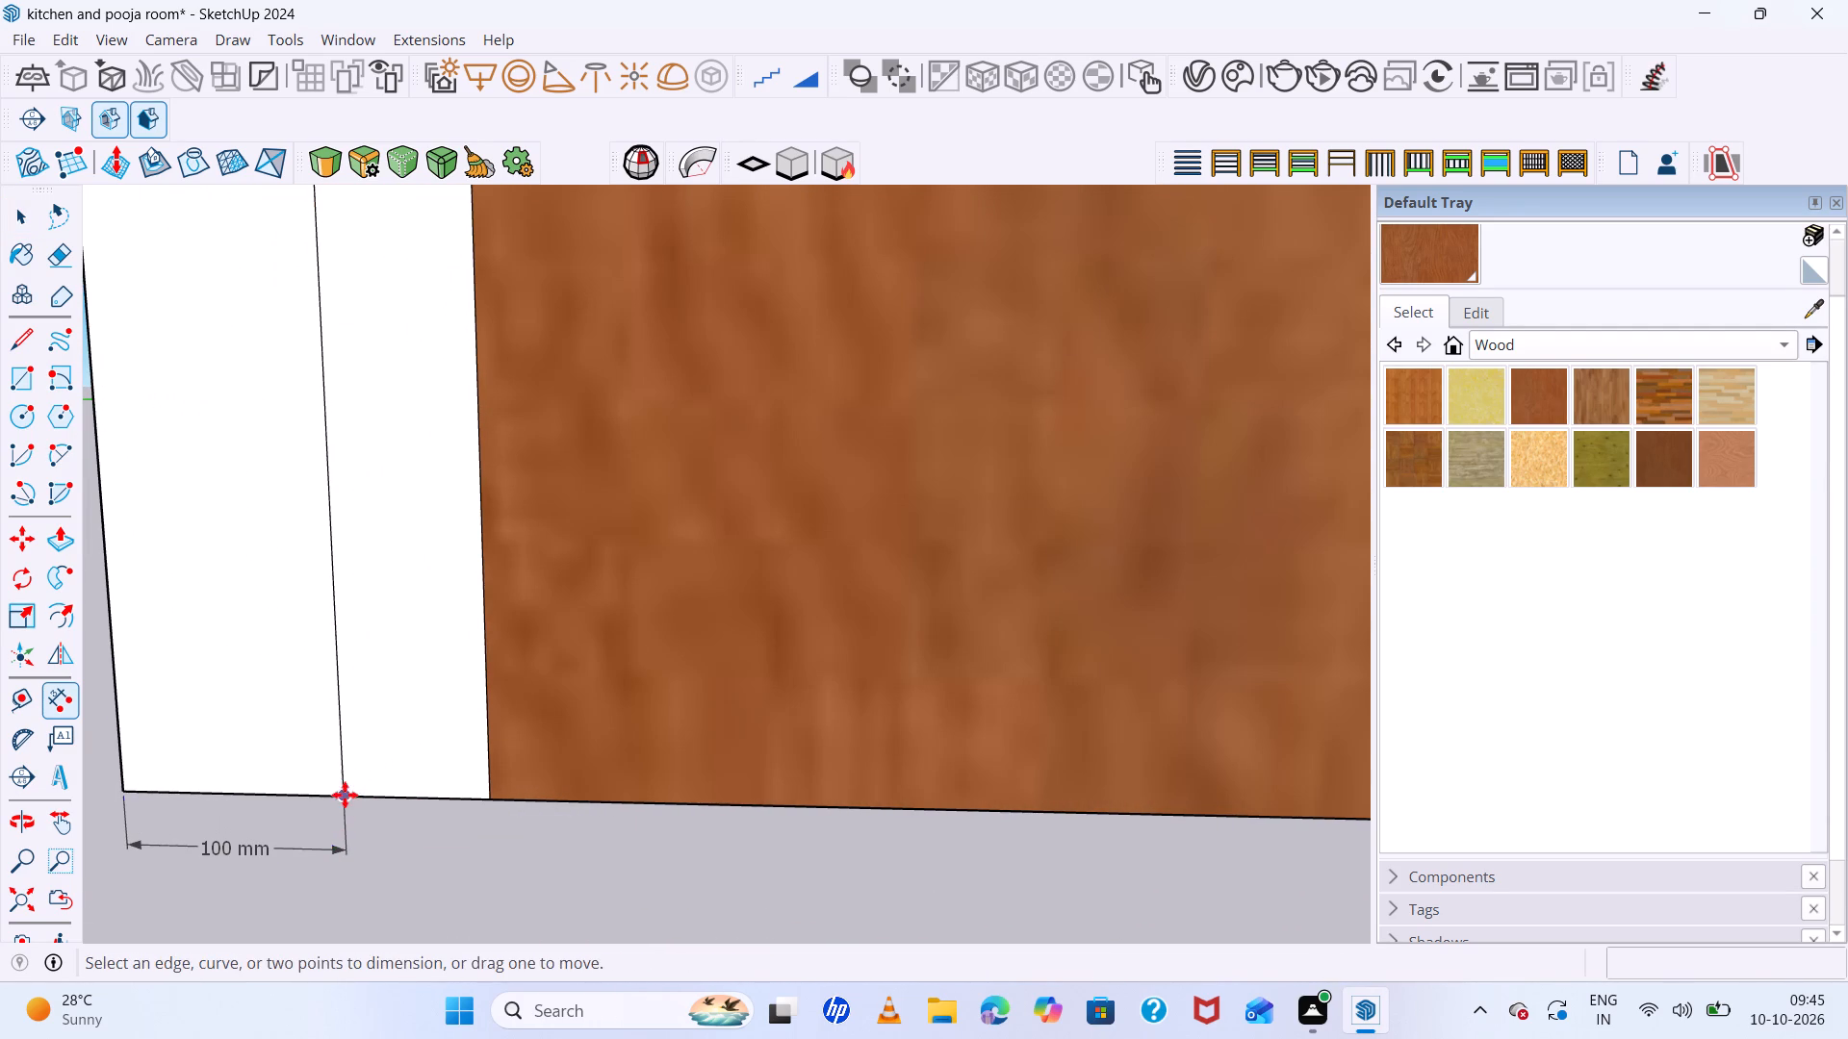
click(345, 795)
key(space)
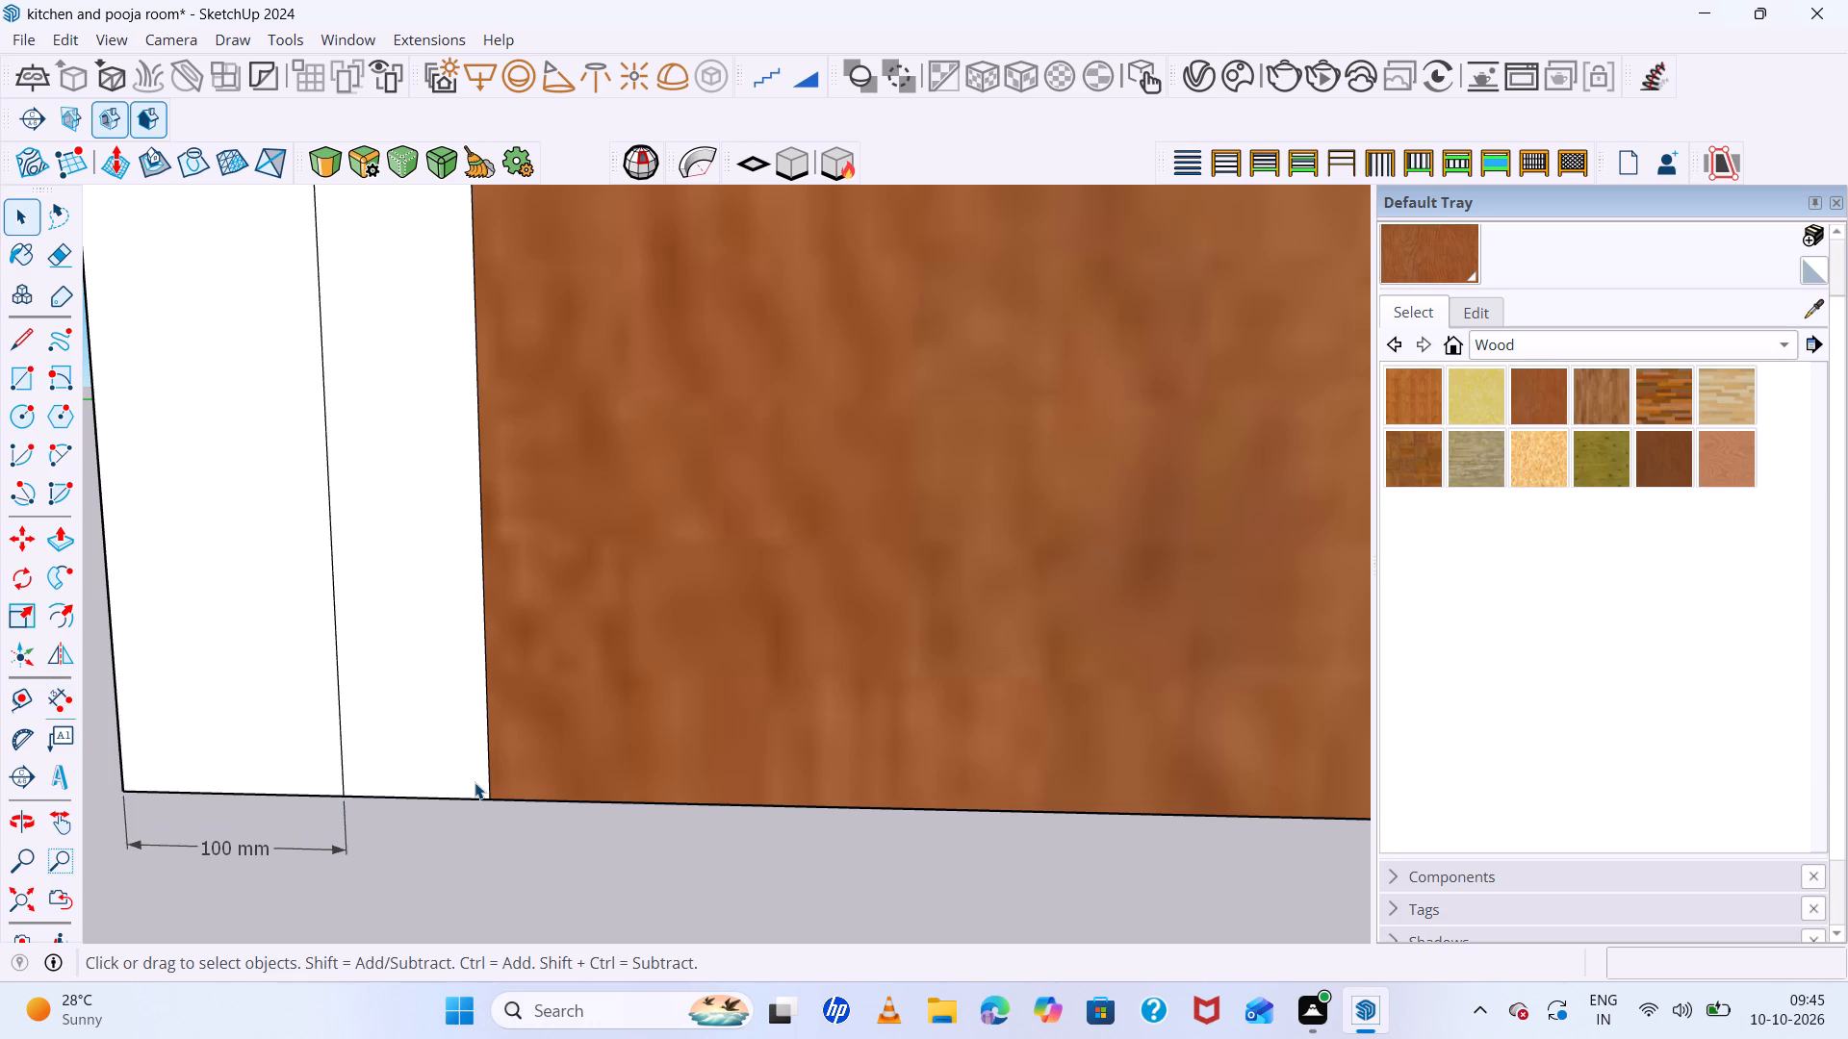
Dimension the narrow white strip between the side panel and the first wooden shutter, in line with the existing dimension.
click(63, 690)
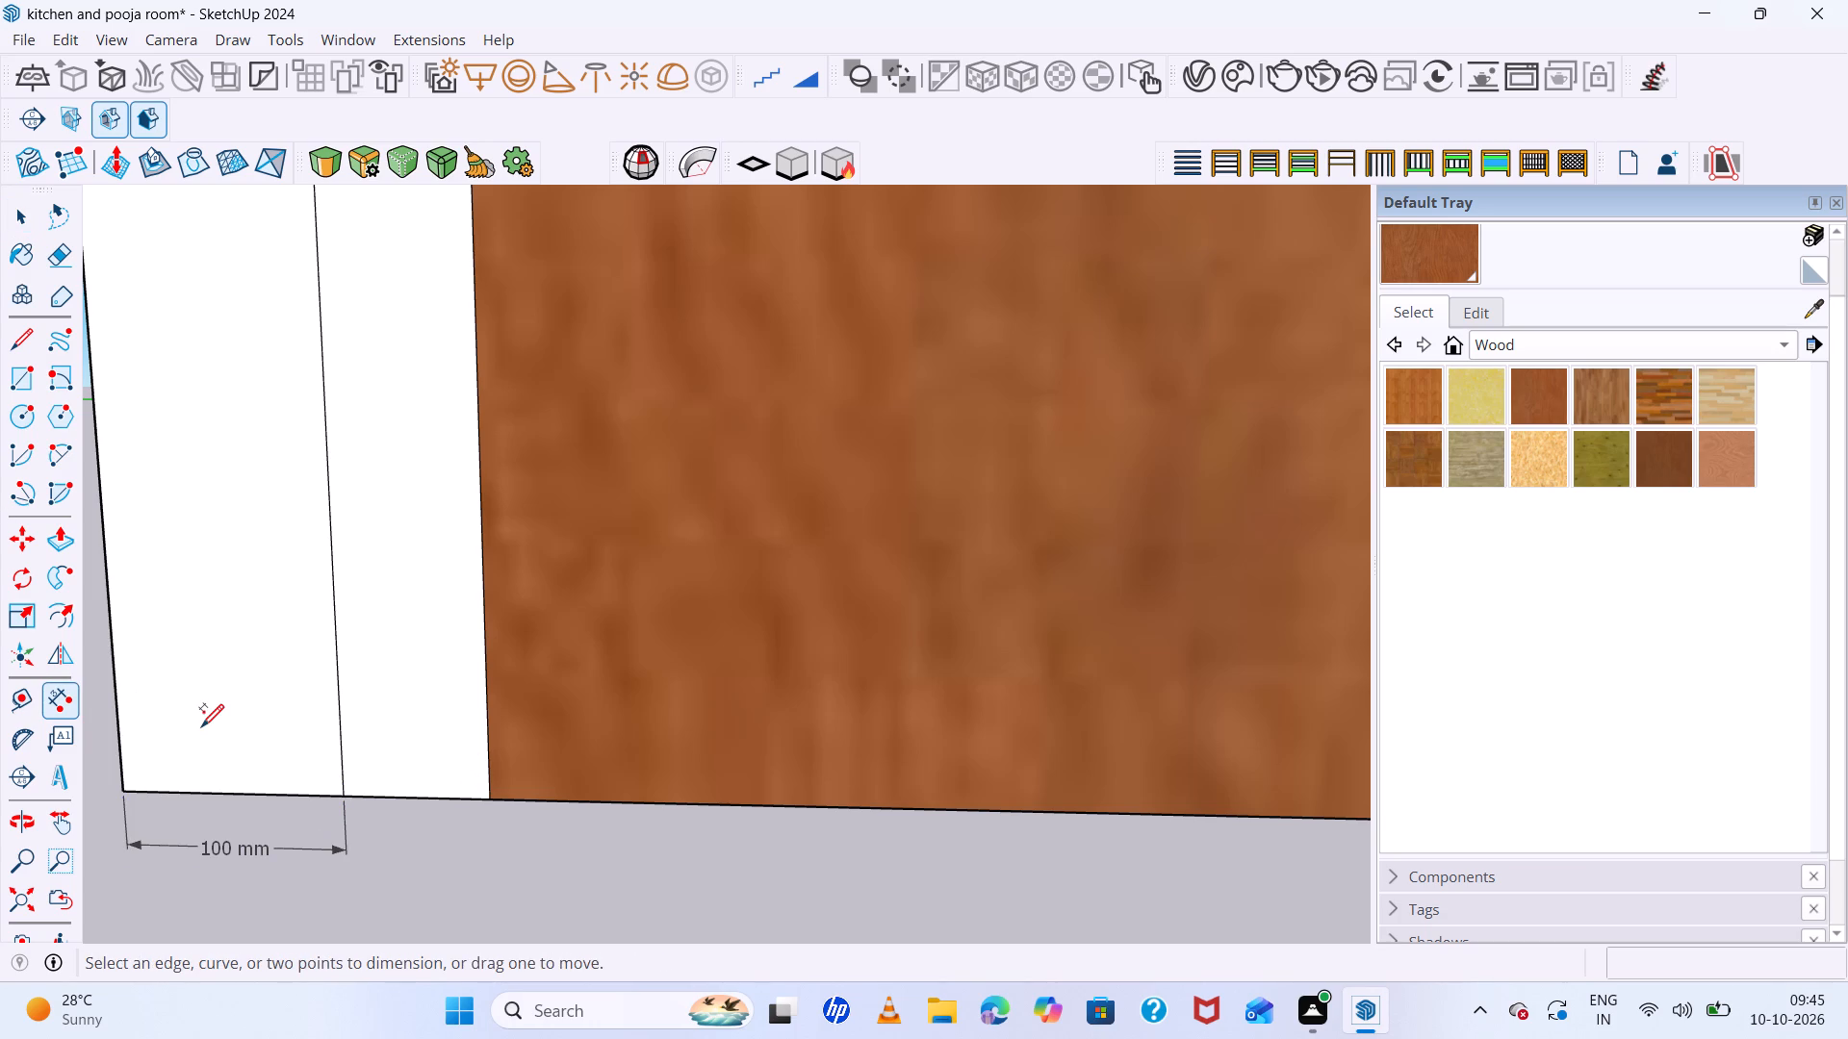
click(346, 792)
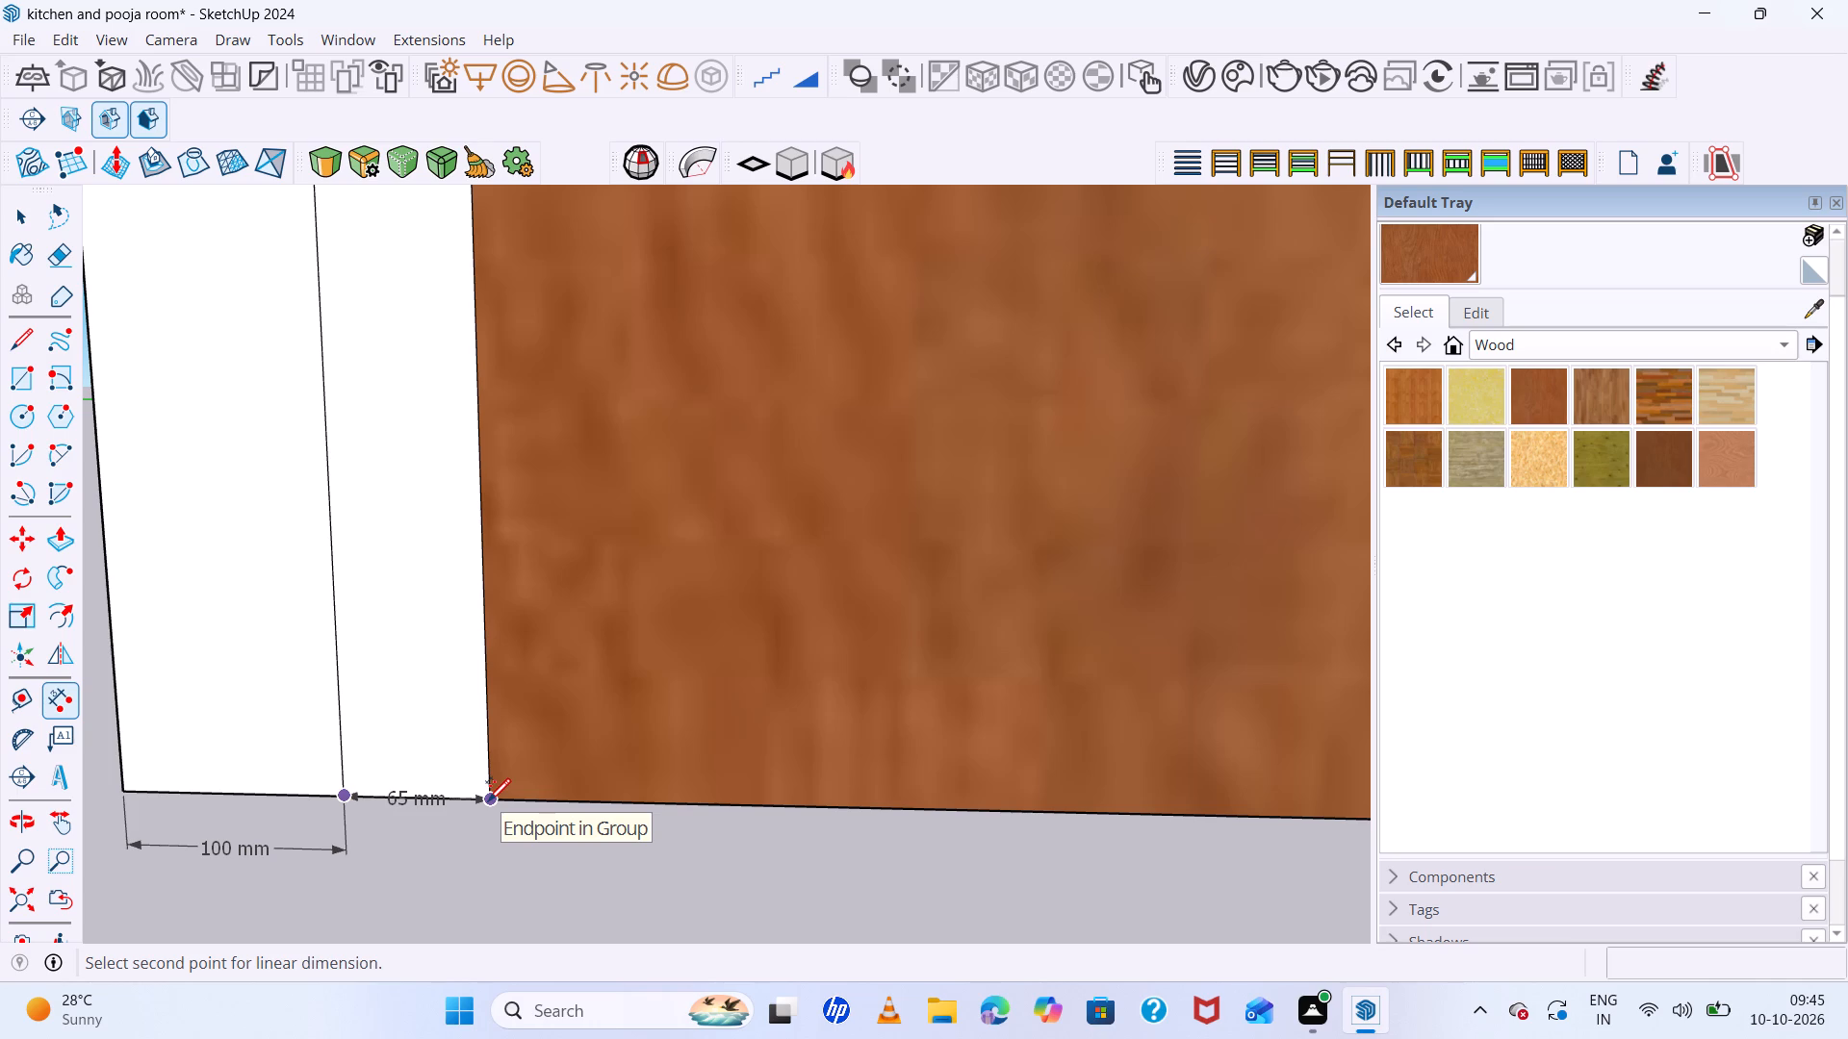
click(488, 799)
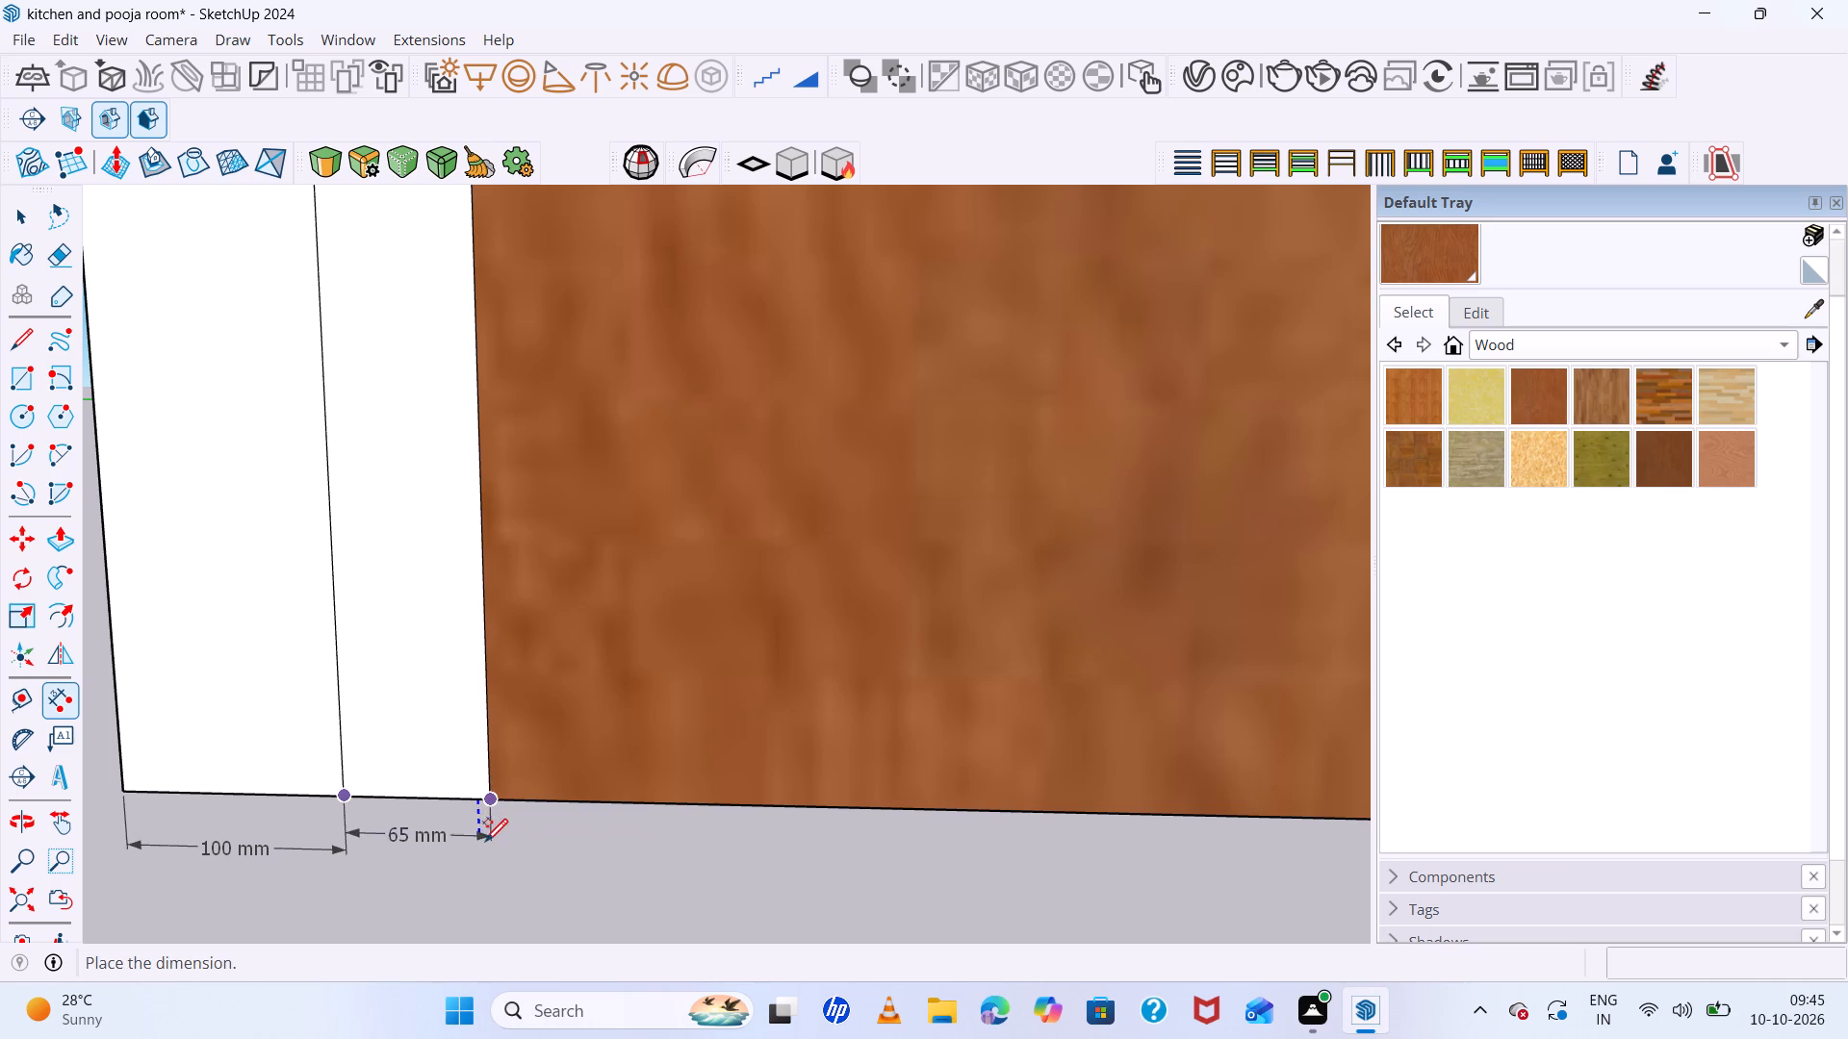
click(486, 849)
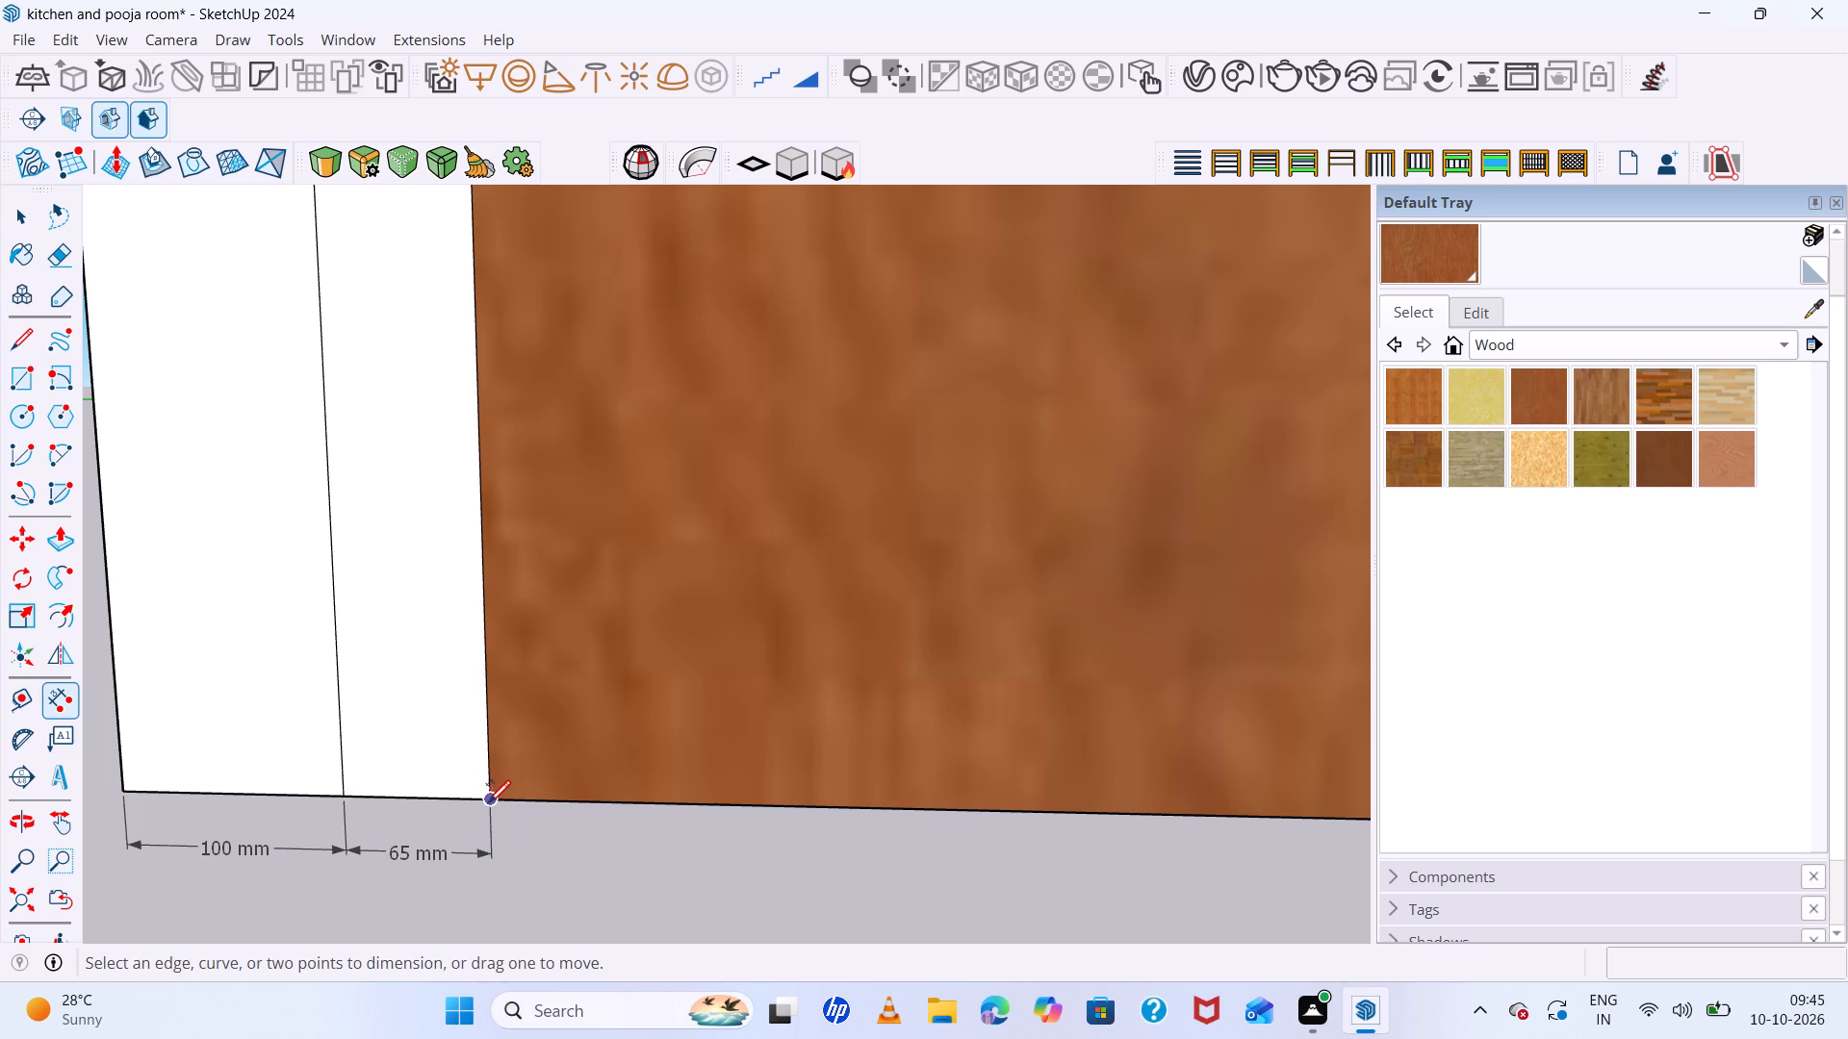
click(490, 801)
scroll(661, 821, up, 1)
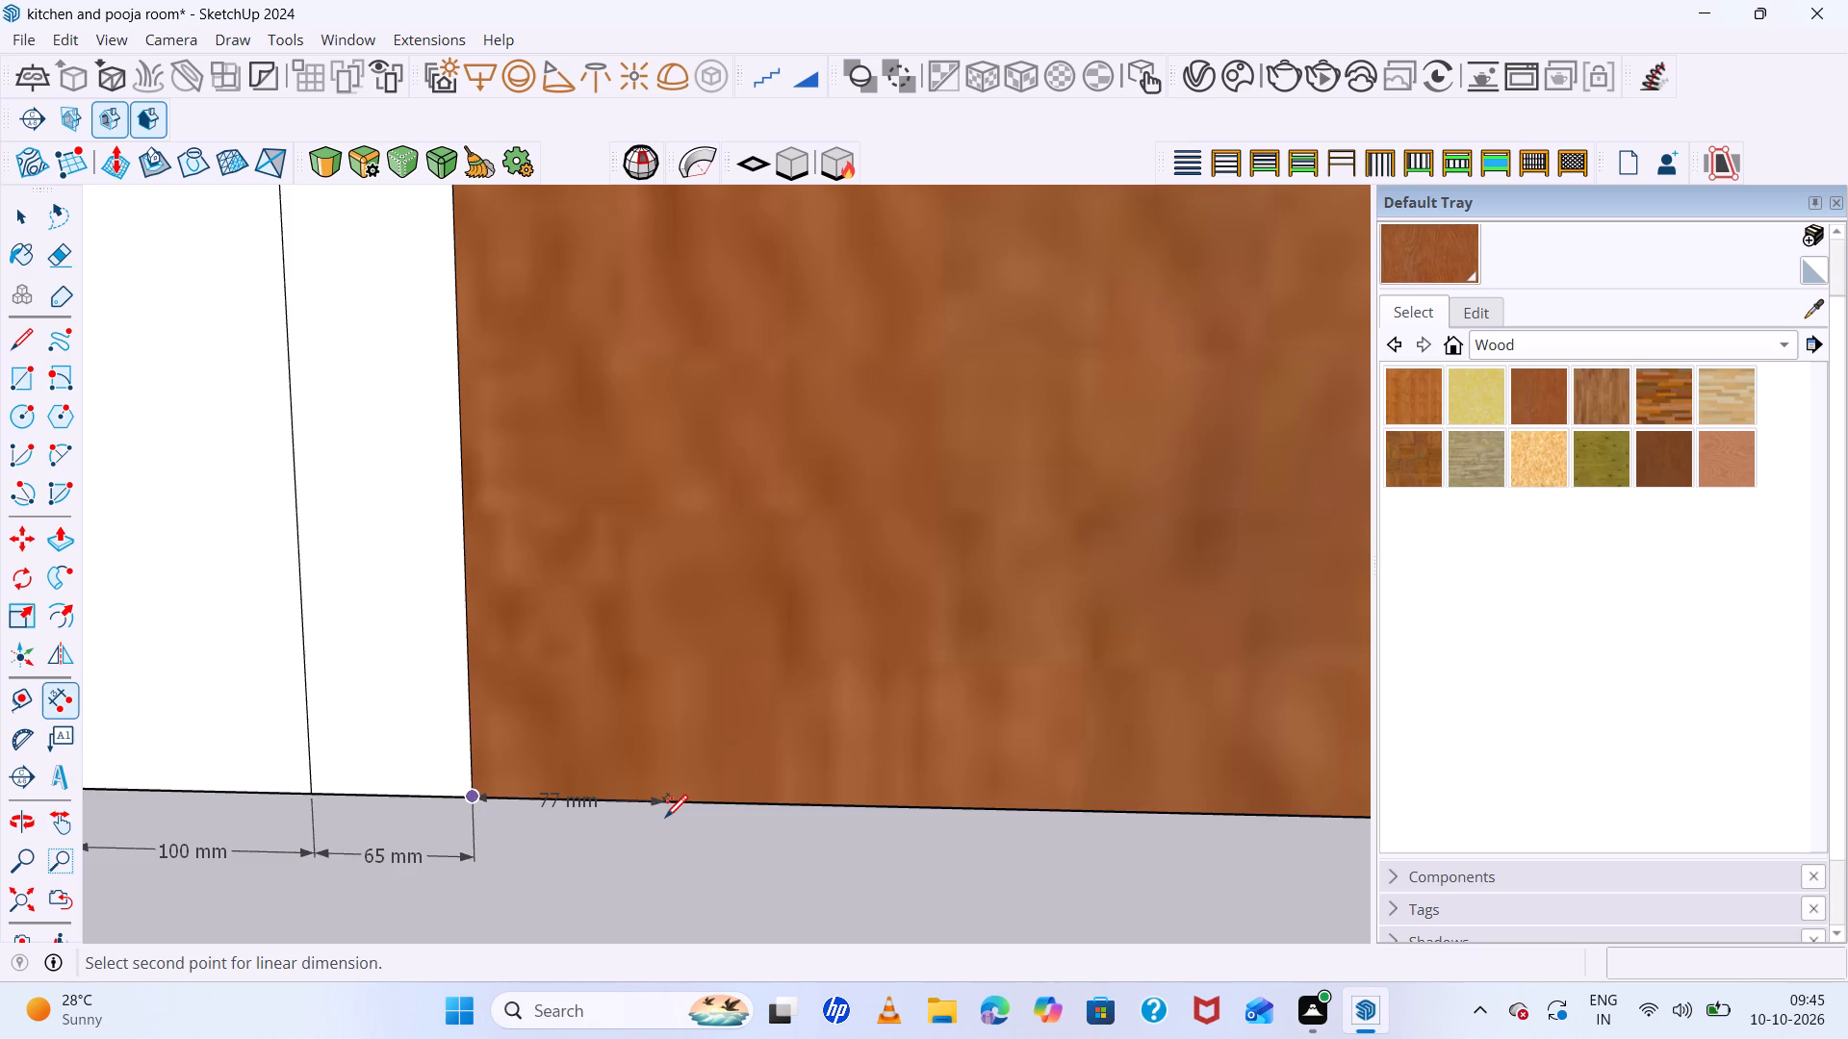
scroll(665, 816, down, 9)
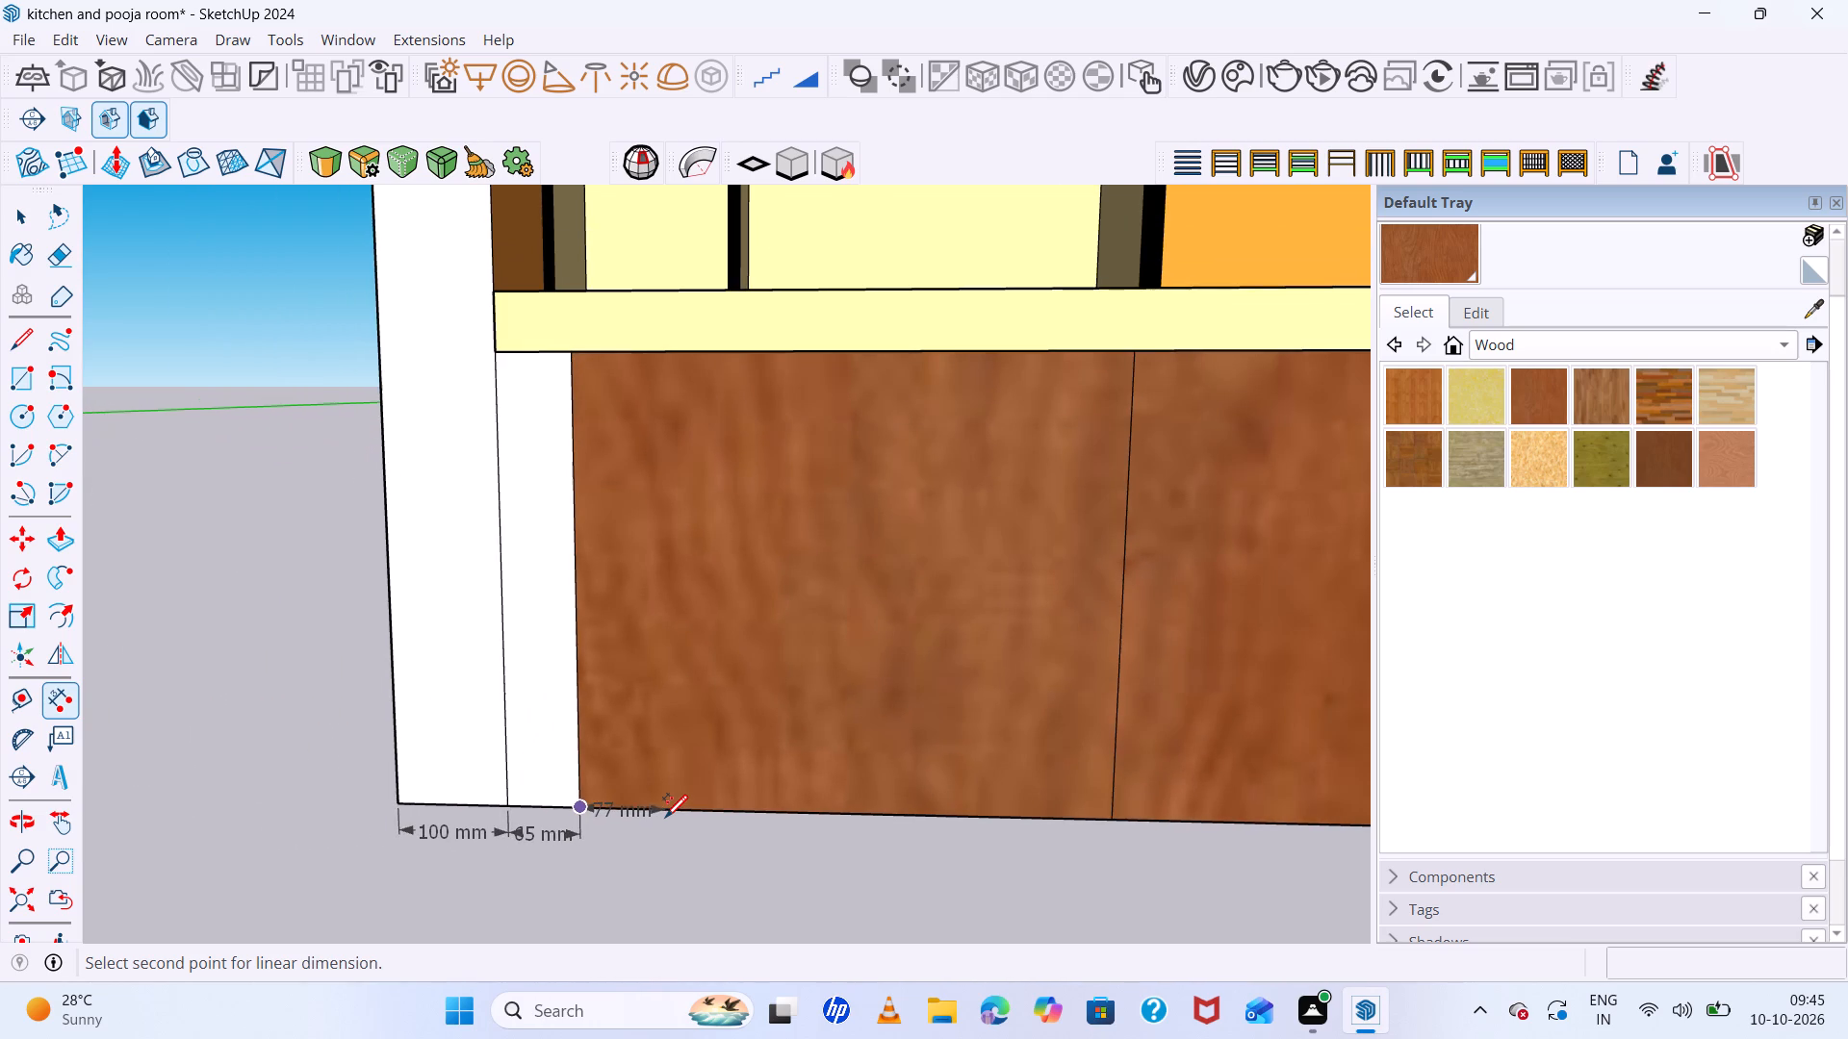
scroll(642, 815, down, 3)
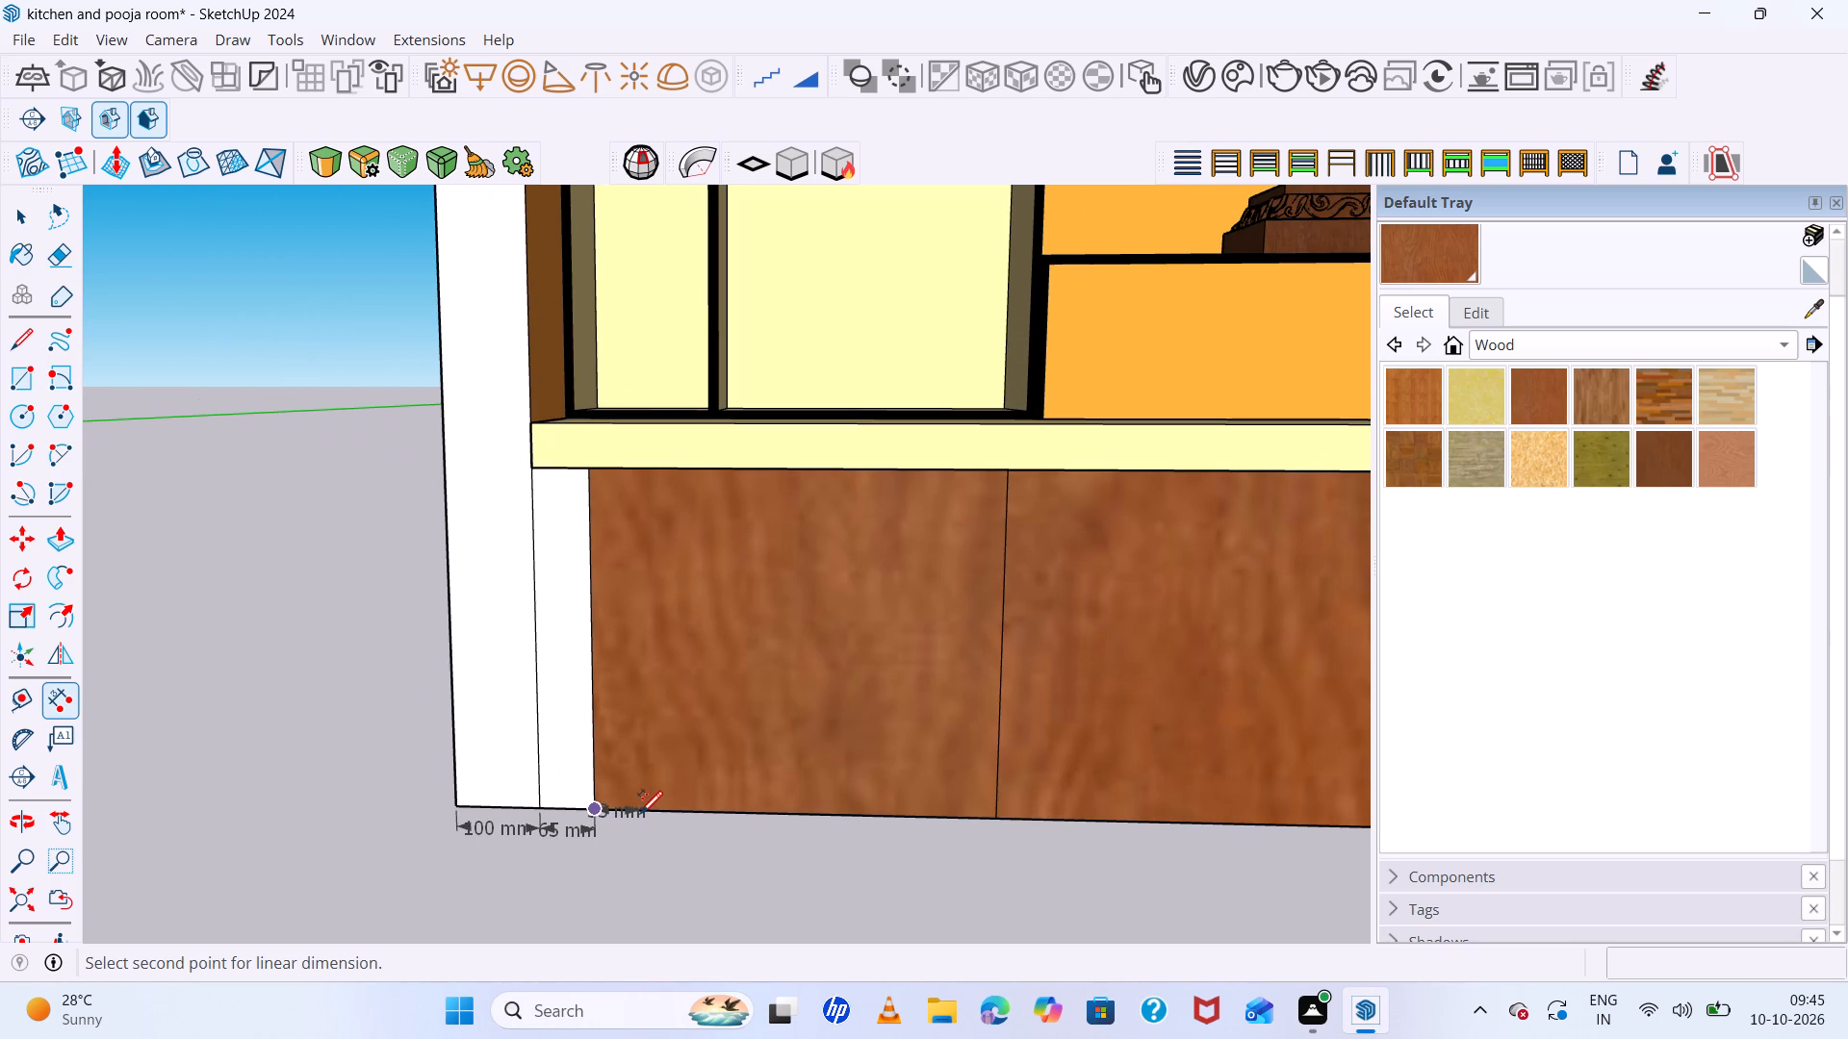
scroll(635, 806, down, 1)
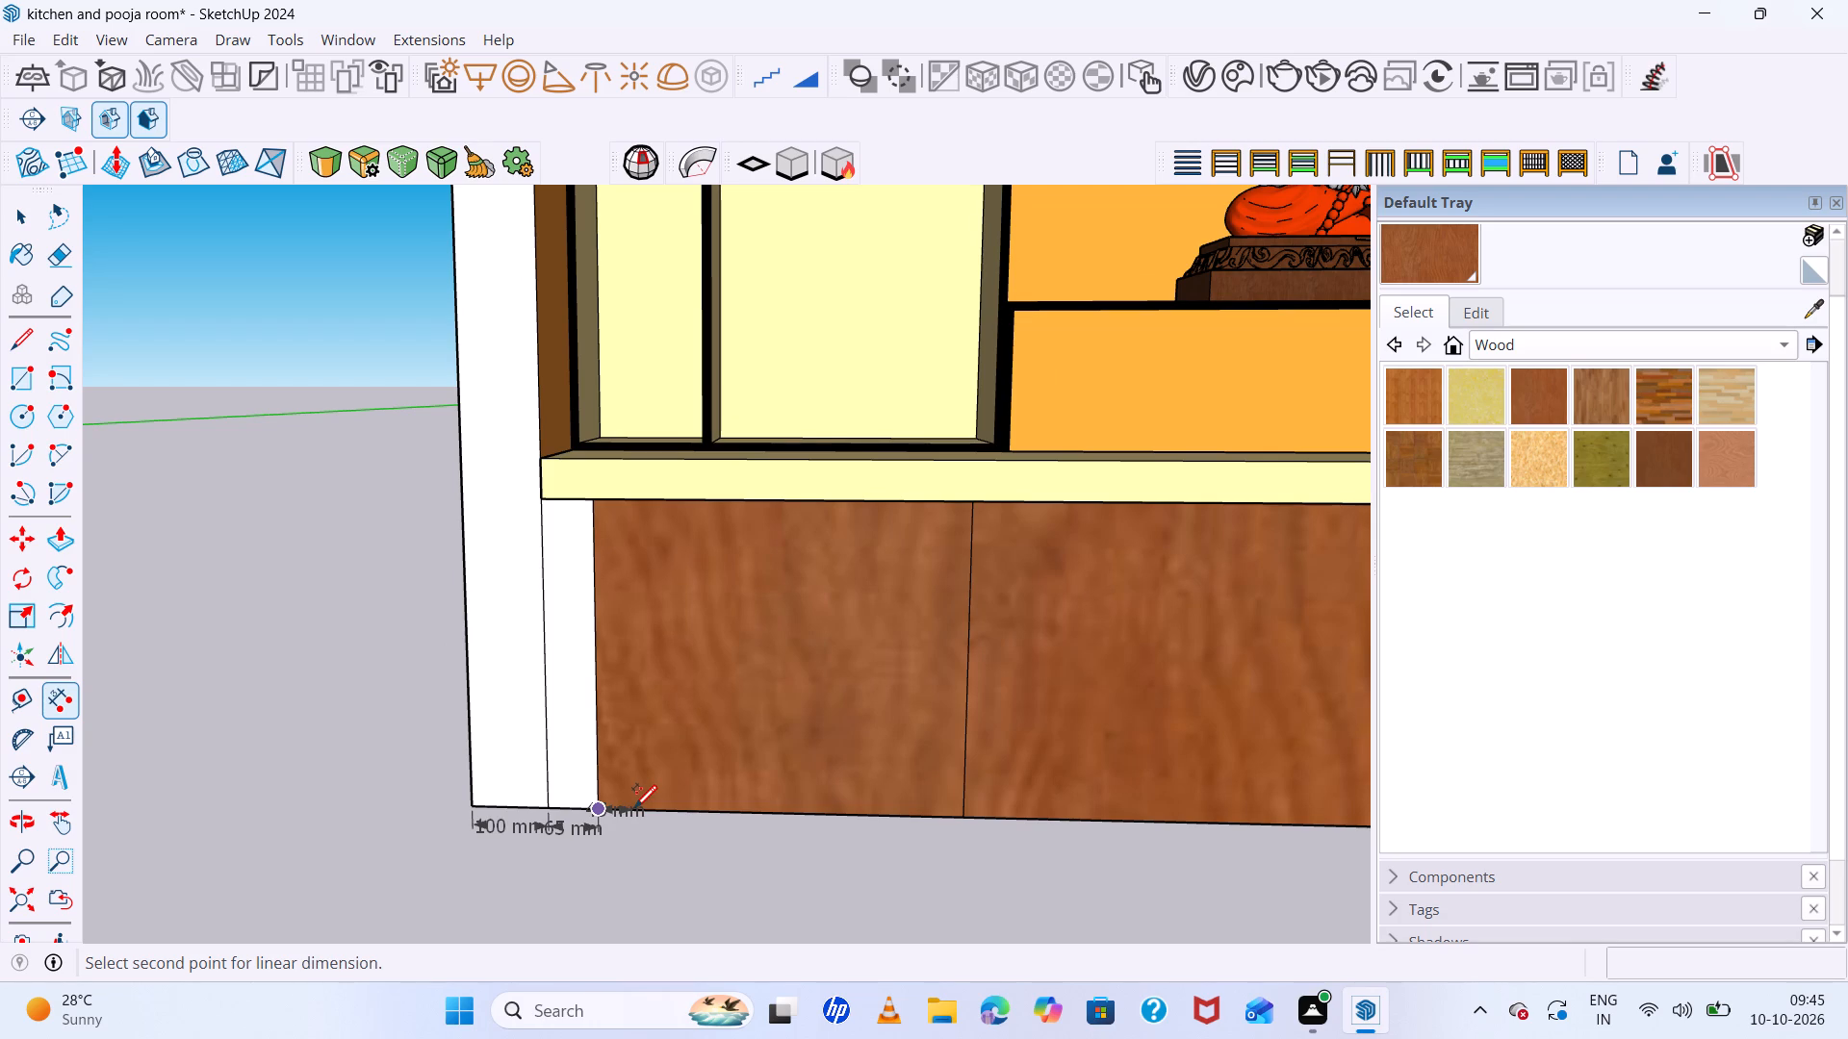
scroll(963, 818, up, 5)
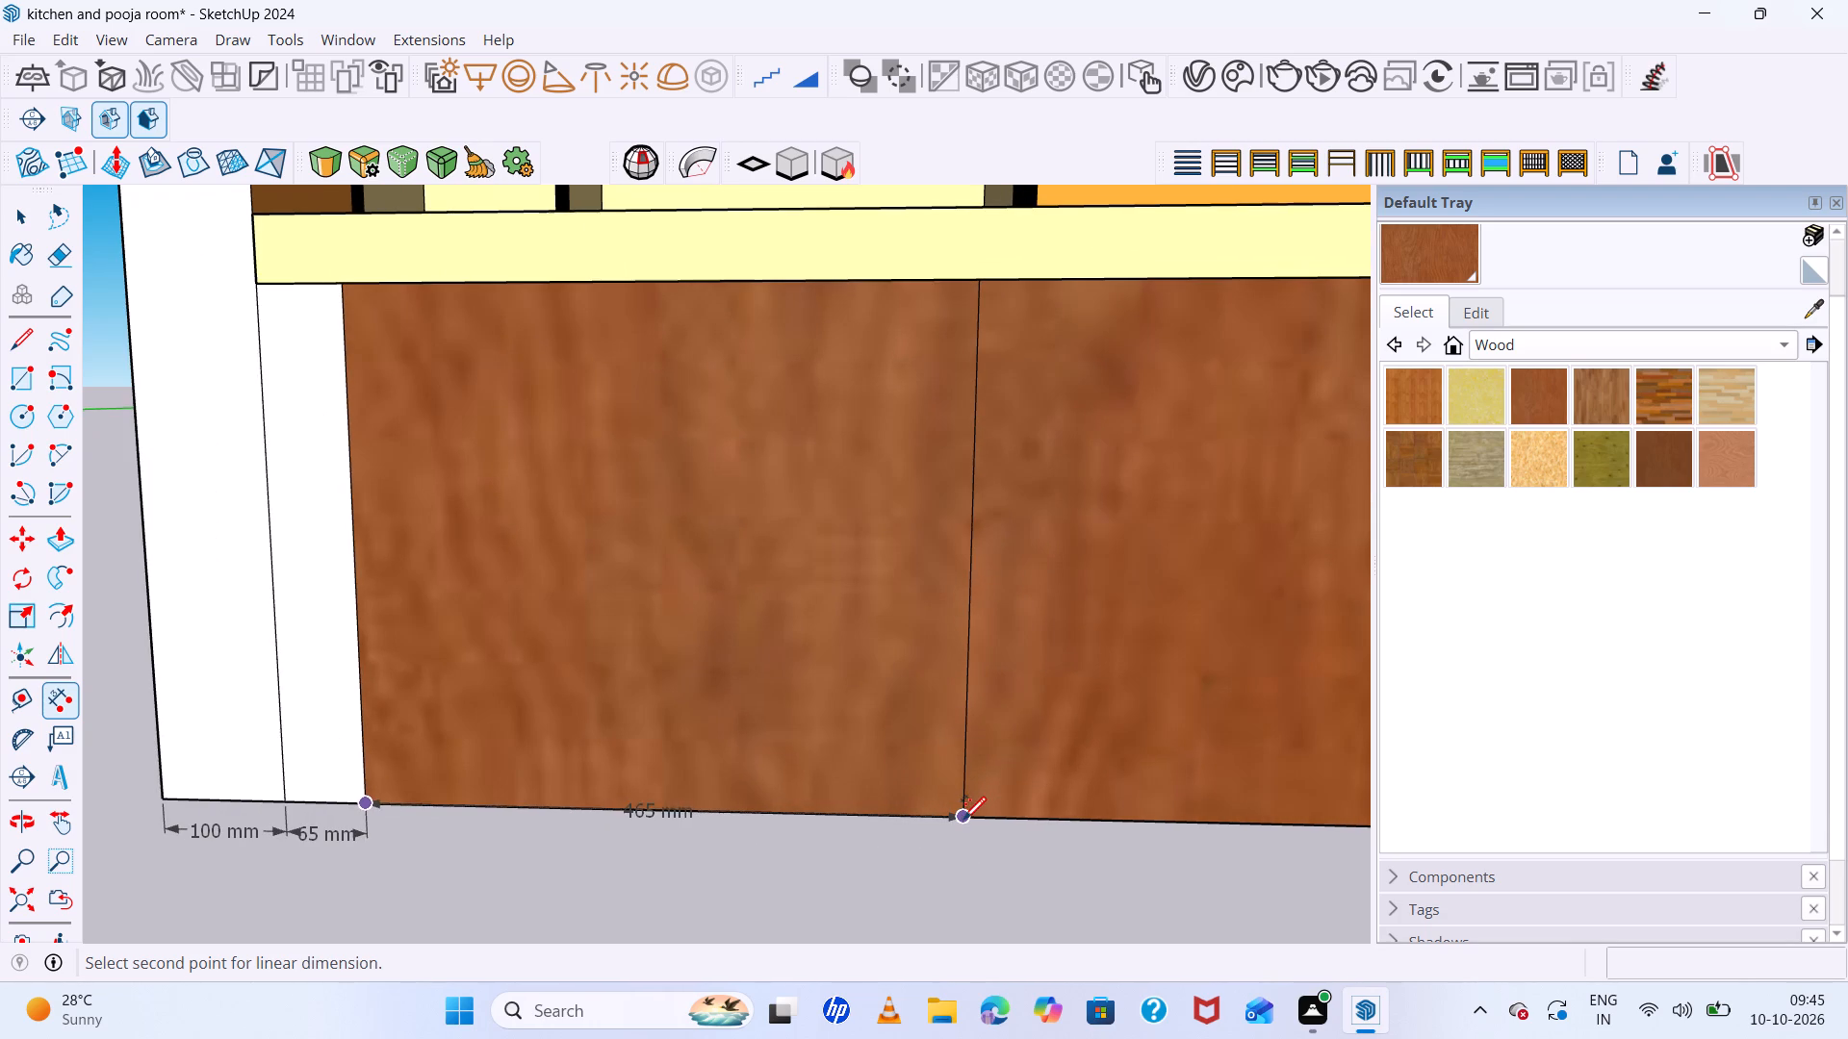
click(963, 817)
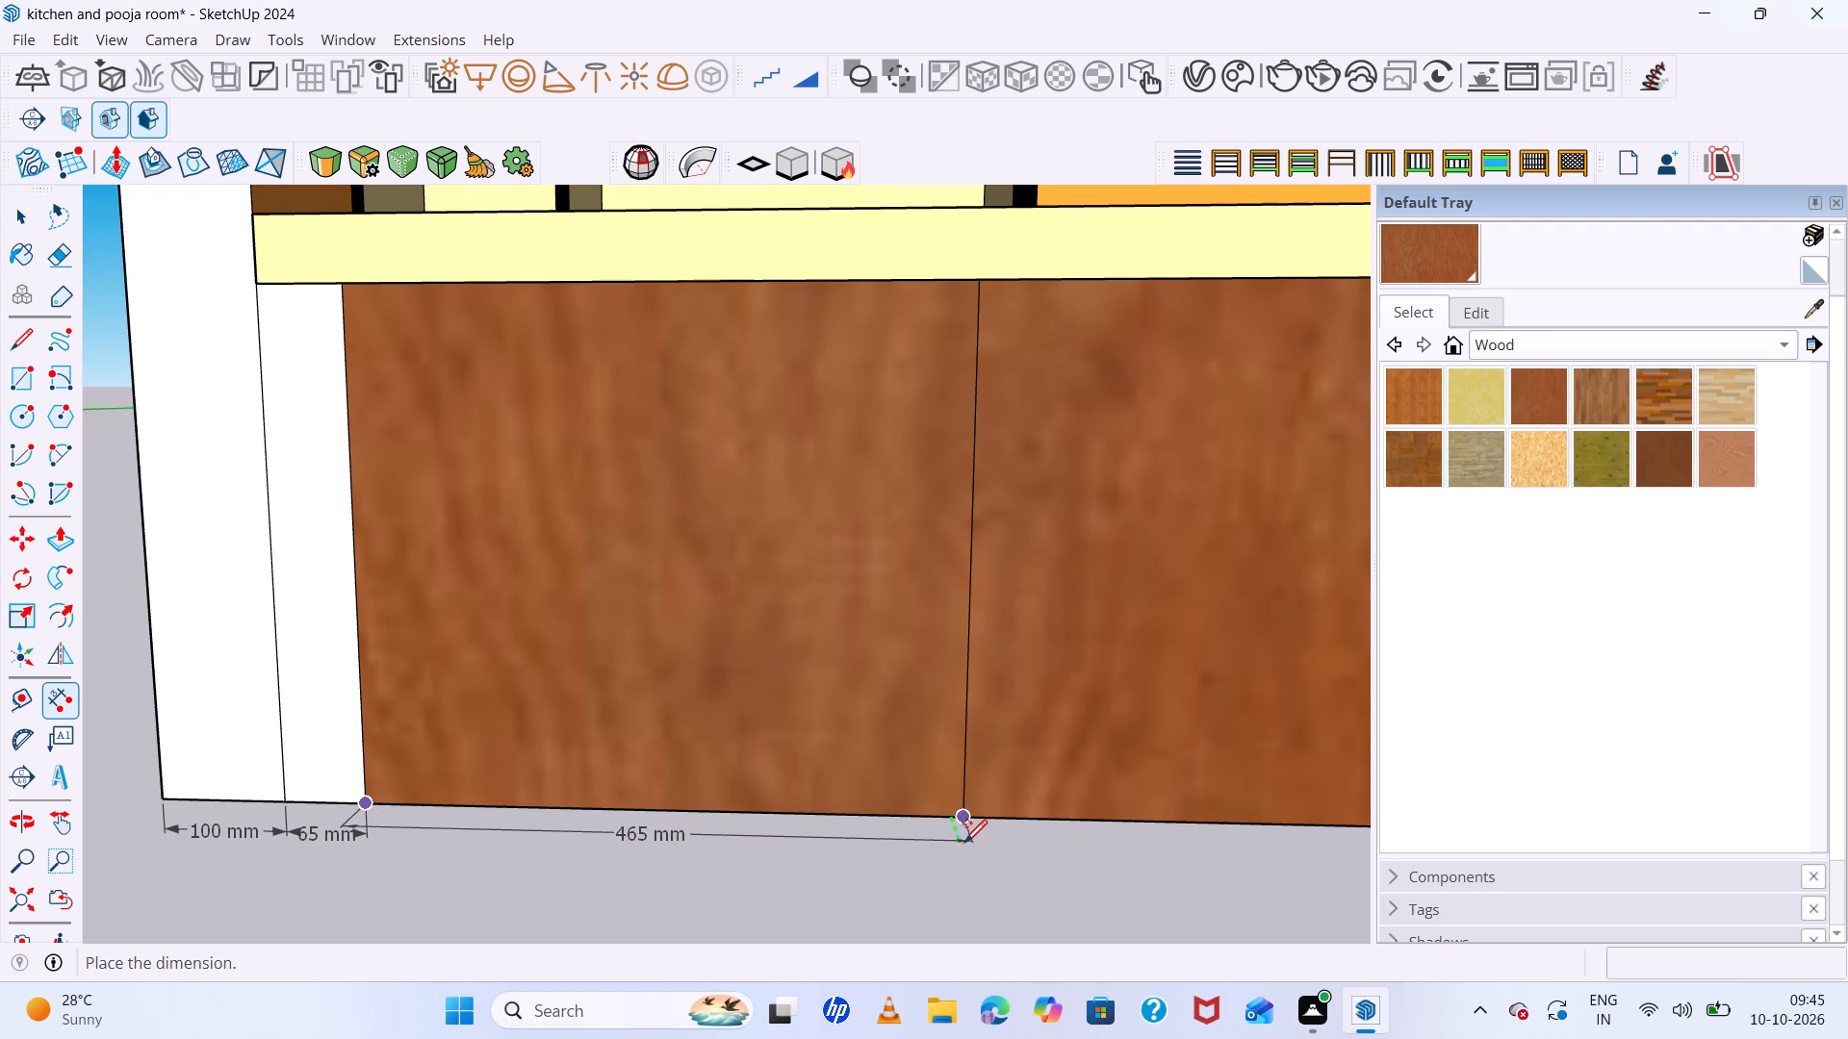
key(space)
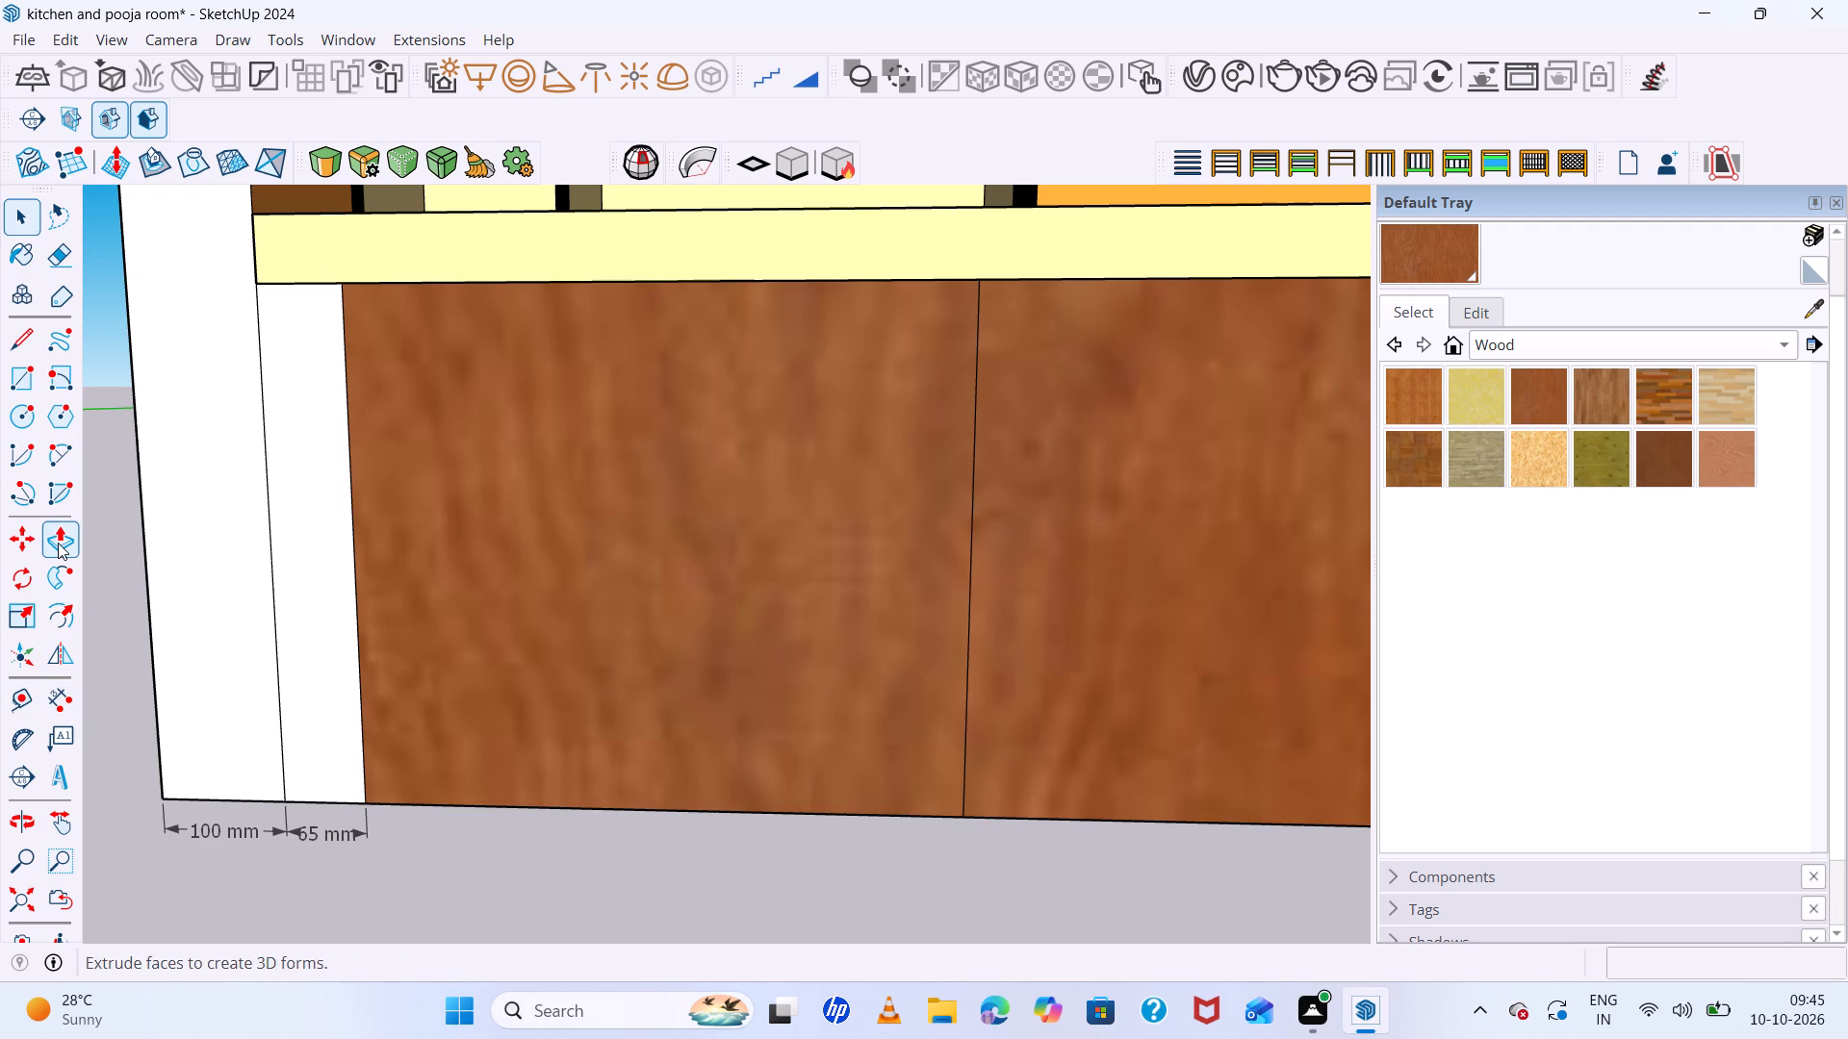
Dimension the span from the side panel's inner edge to the first shutter joint, placing it below the narrow strip's dimension.
click(63, 698)
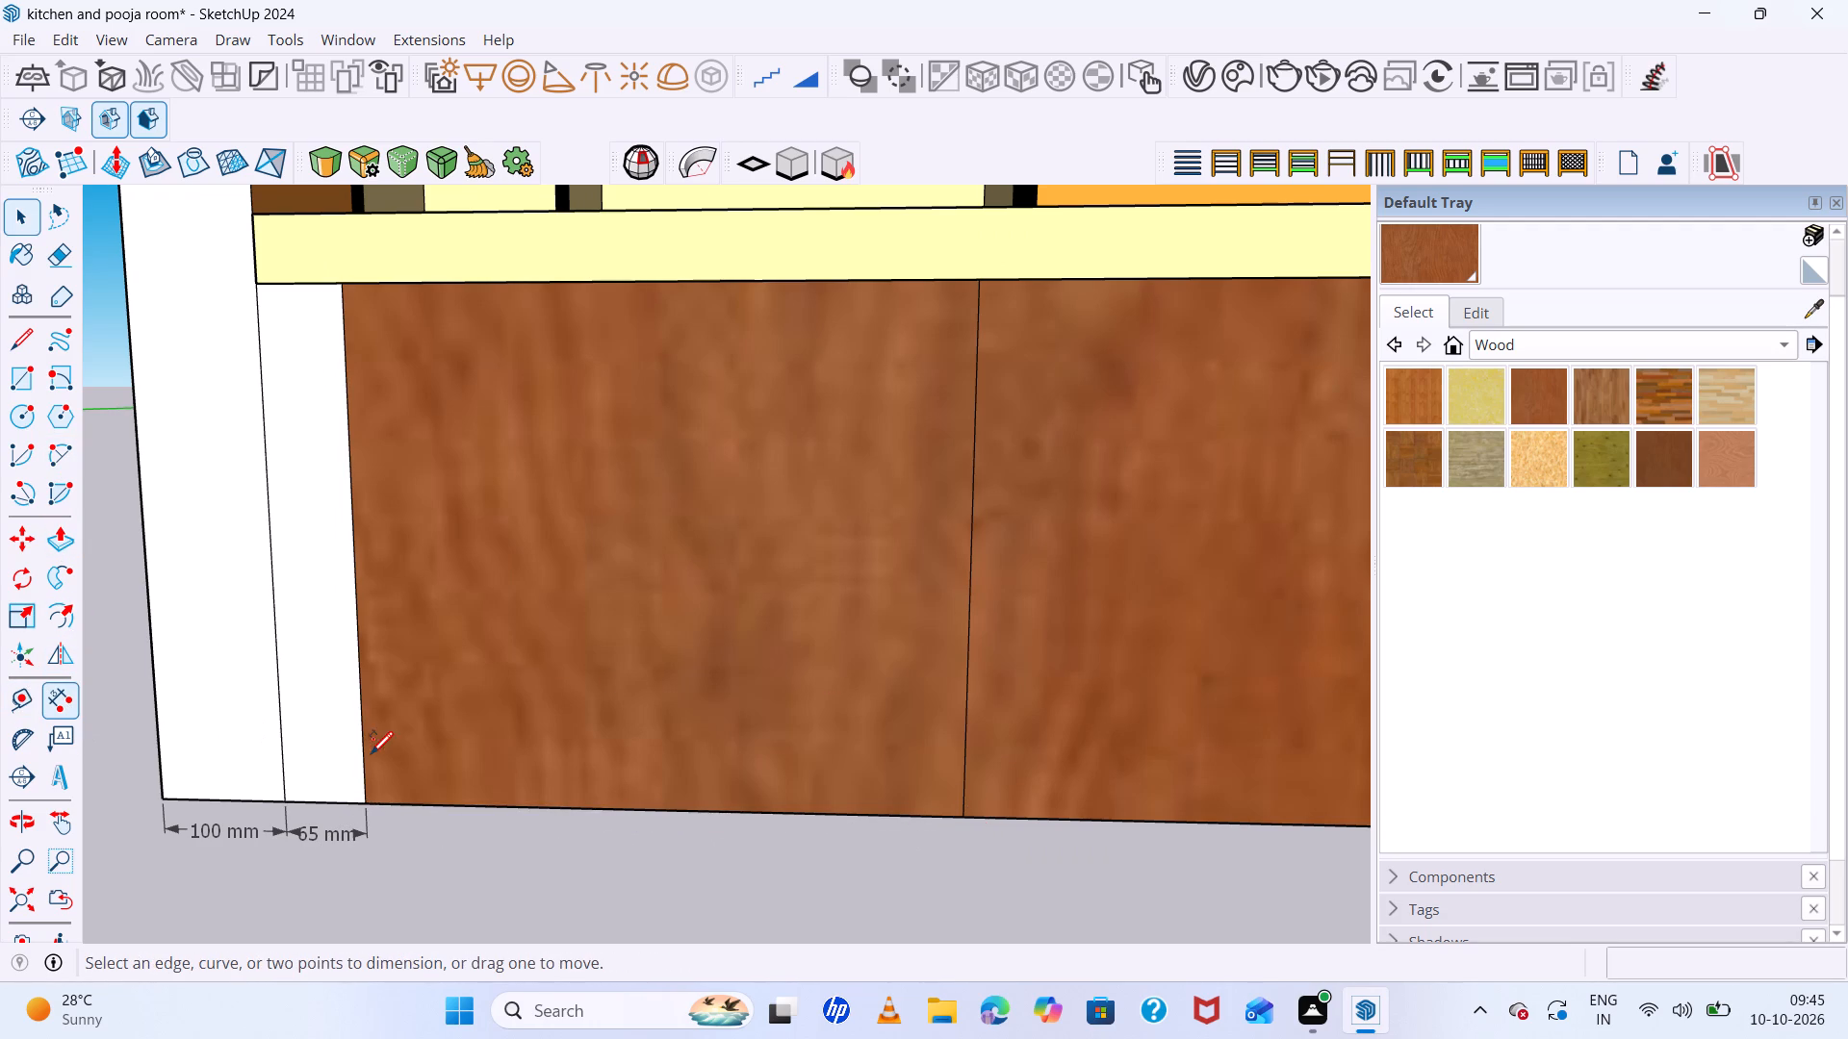
click(292, 798)
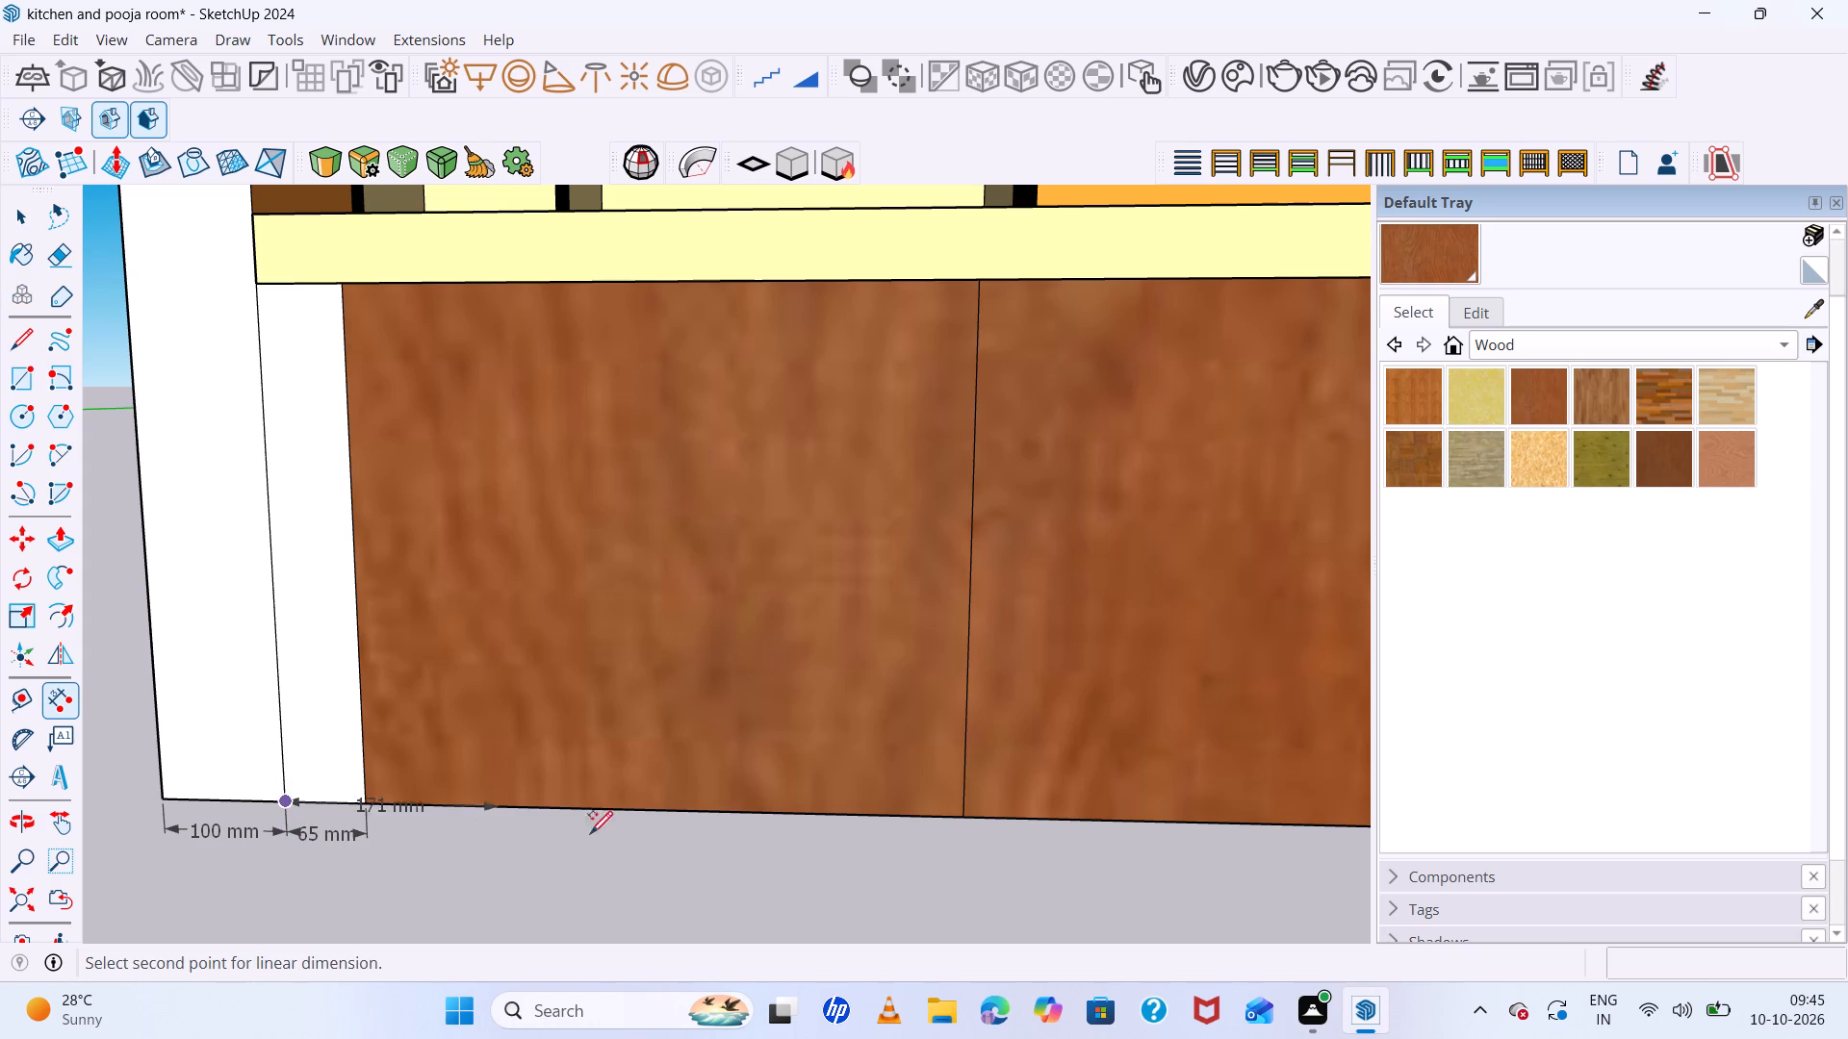
click(966, 815)
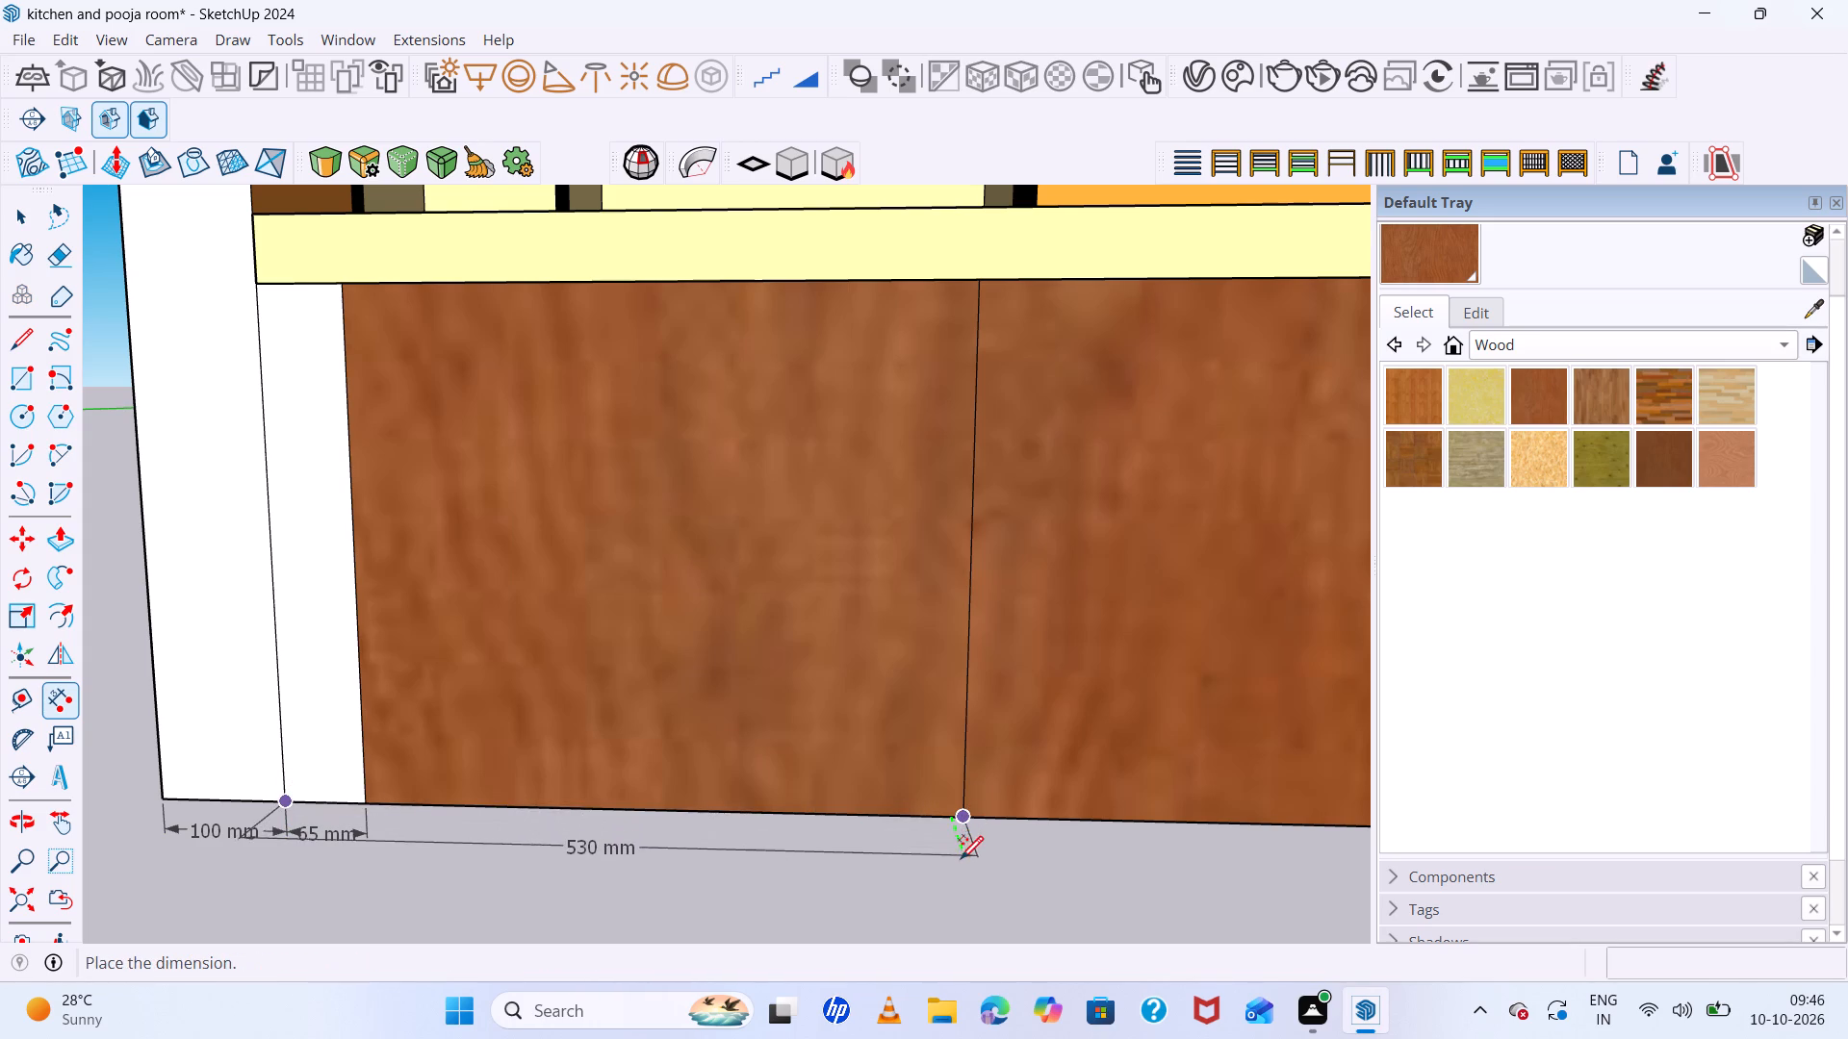
middle_click(950, 889)
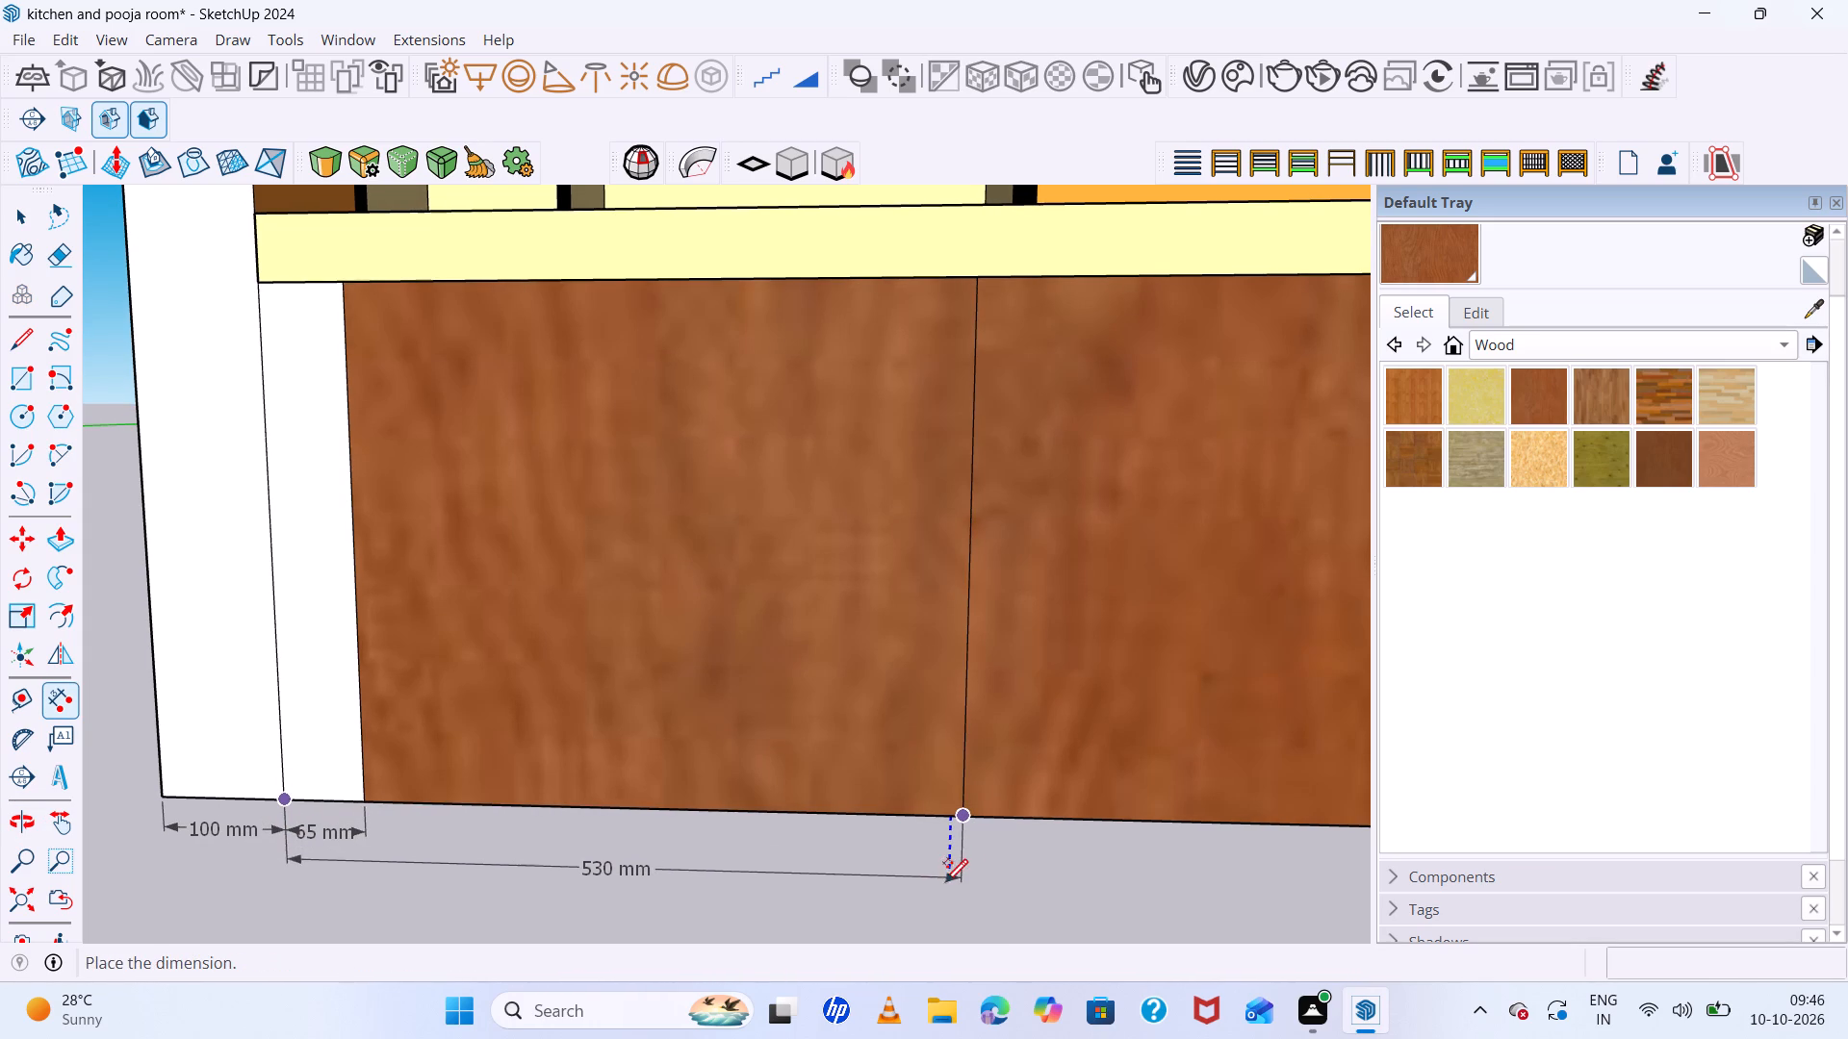
click(941, 890)
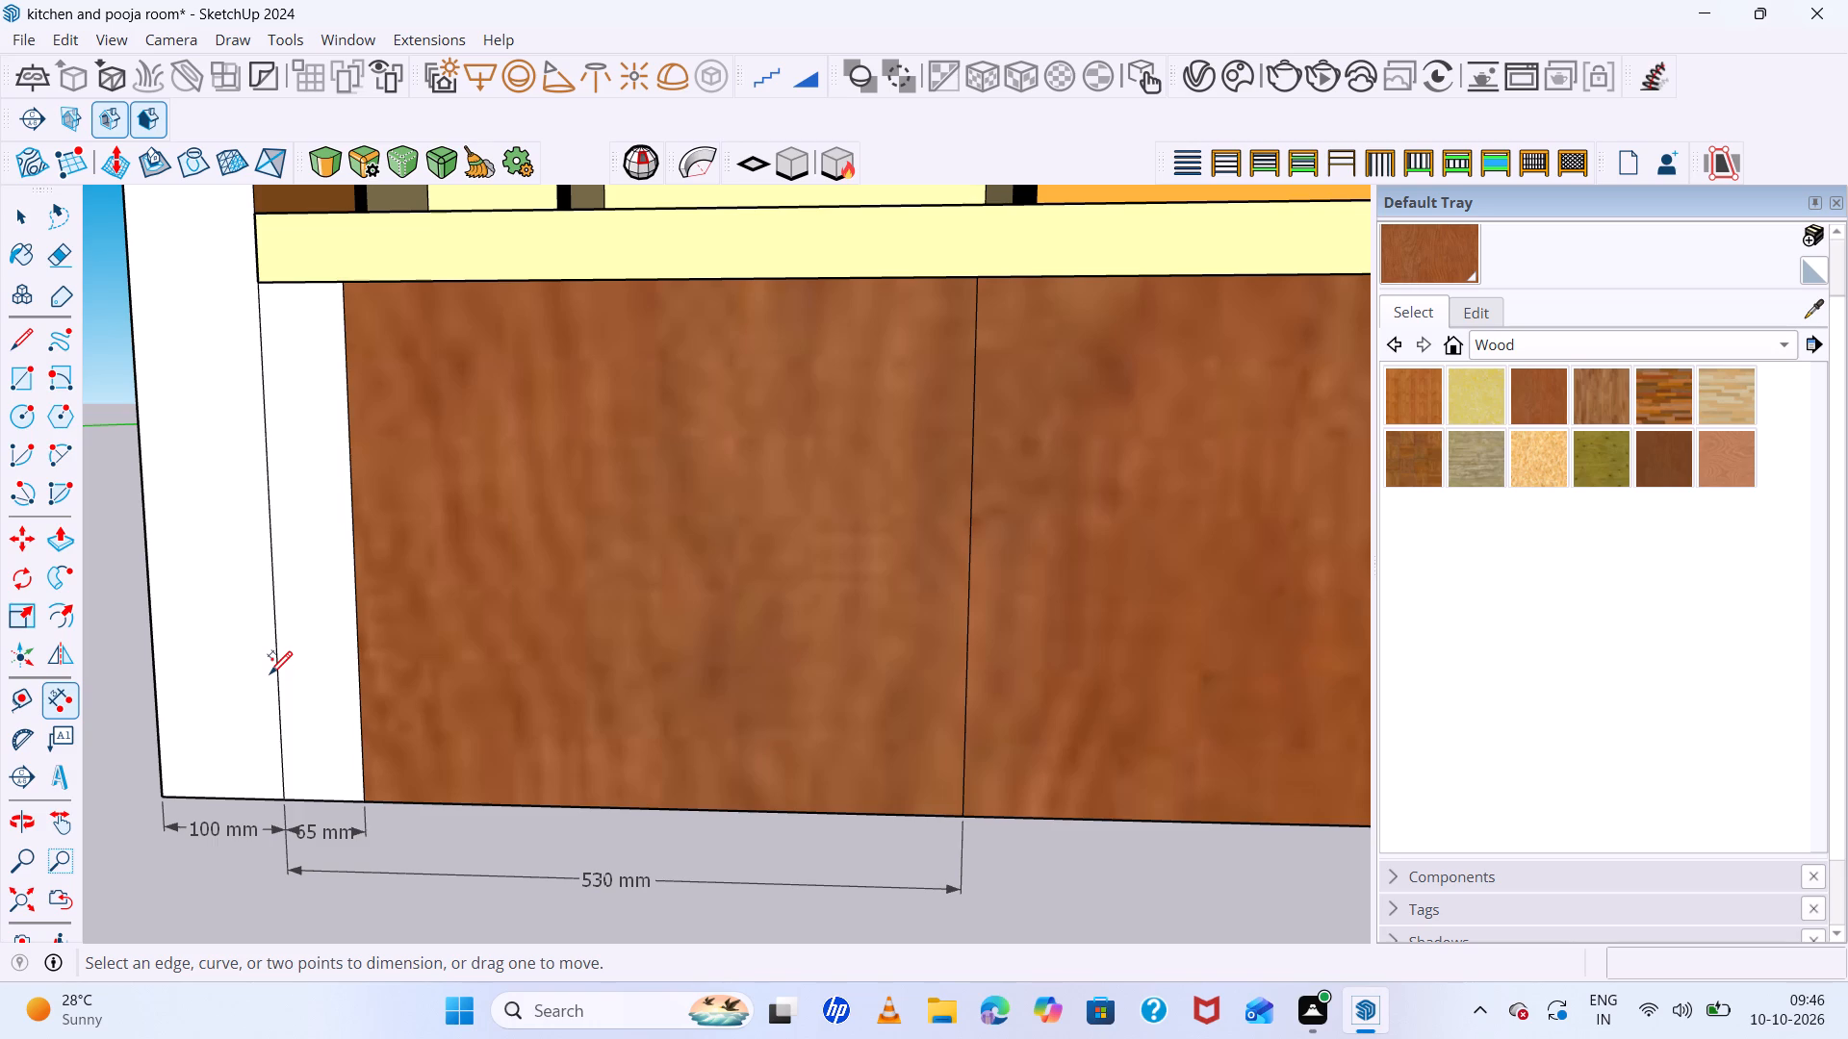
Dimension the second wooden shutter's width along the base, in line with the dimension spanning the first shutter.
scroll(297, 665, down, 1)
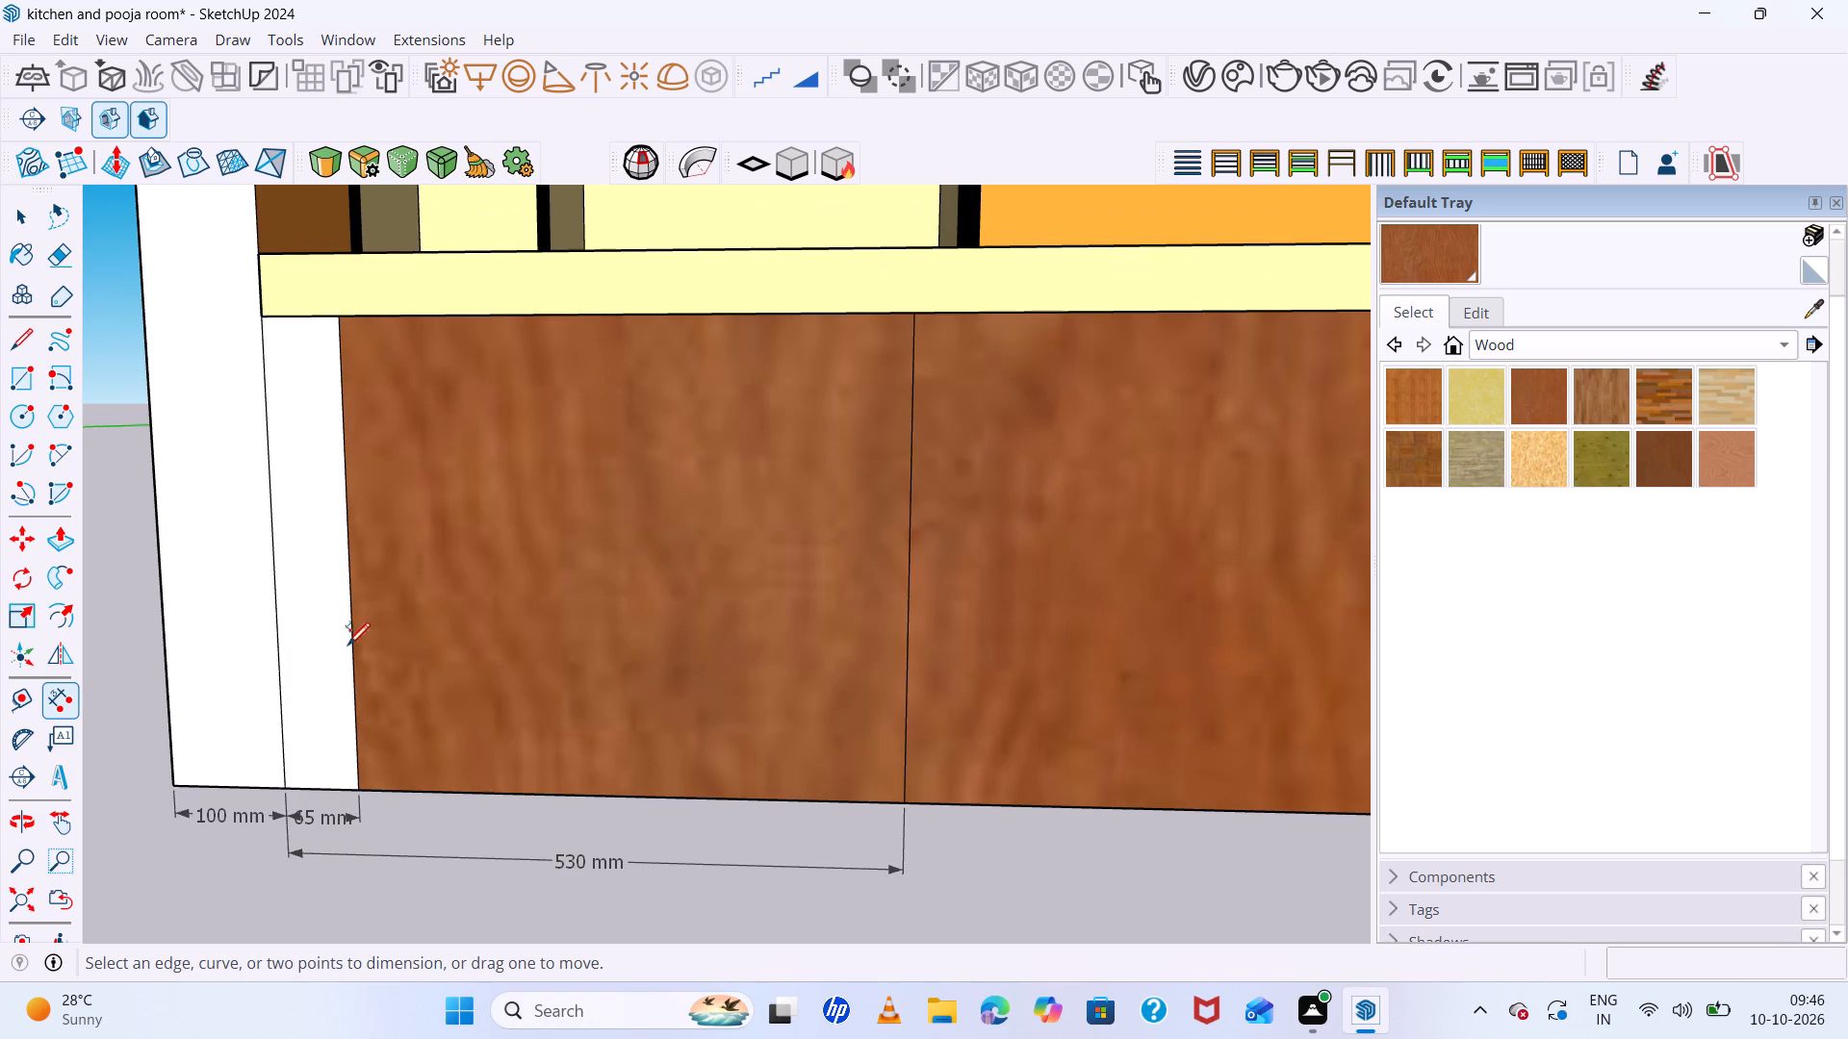
scroll(306, 637, down, 4)
scroll(772, 735, up, 5)
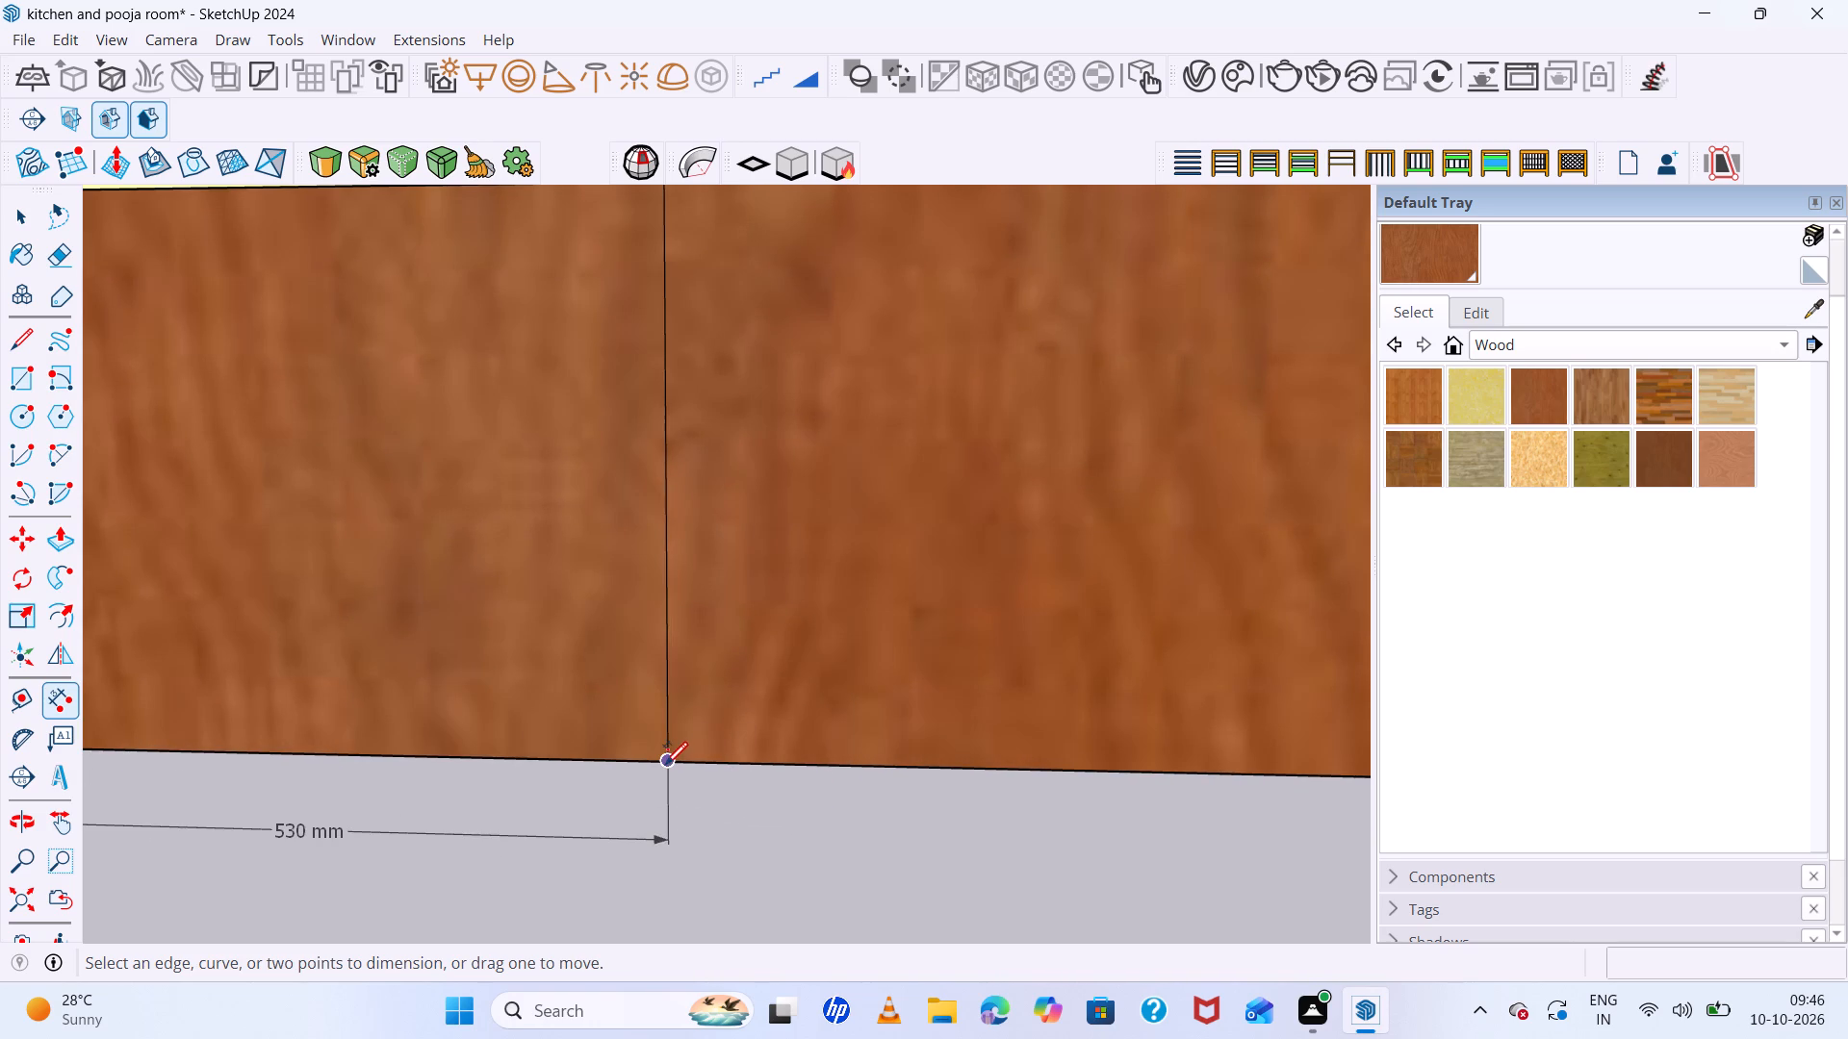
click(665, 763)
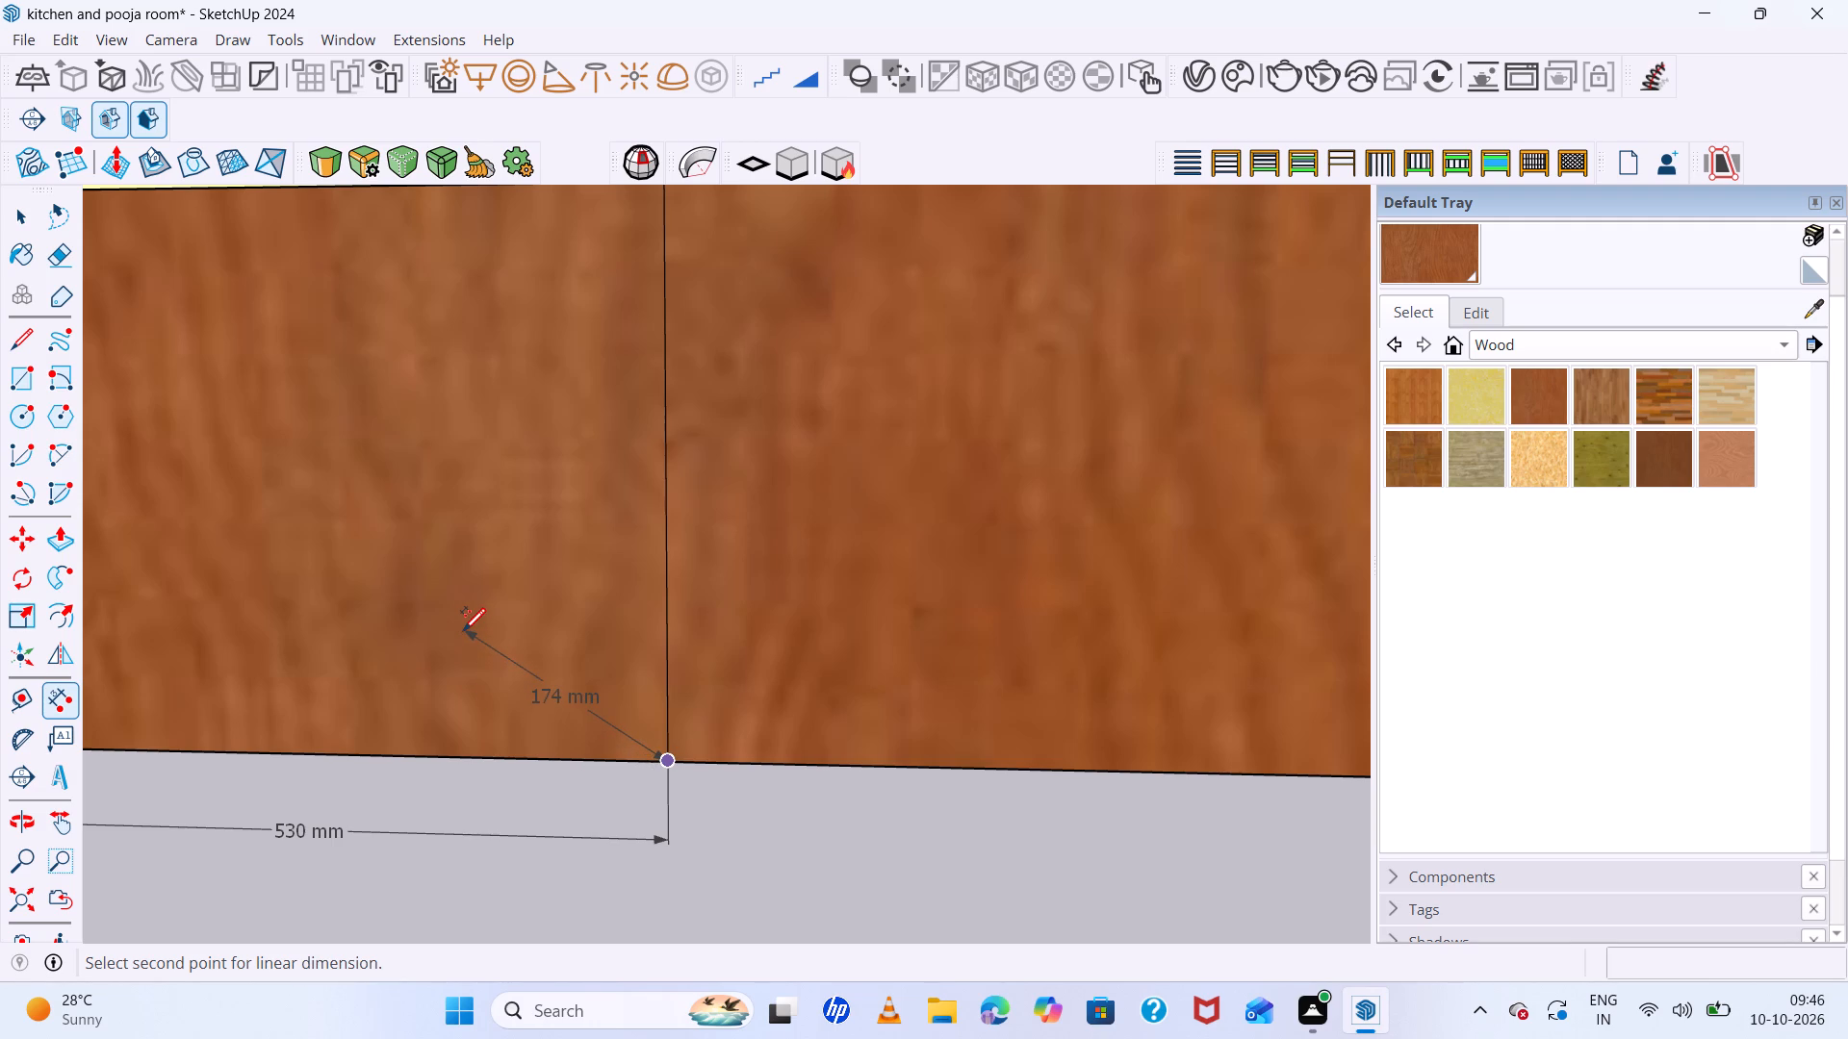
scroll(463, 629, down, 1)
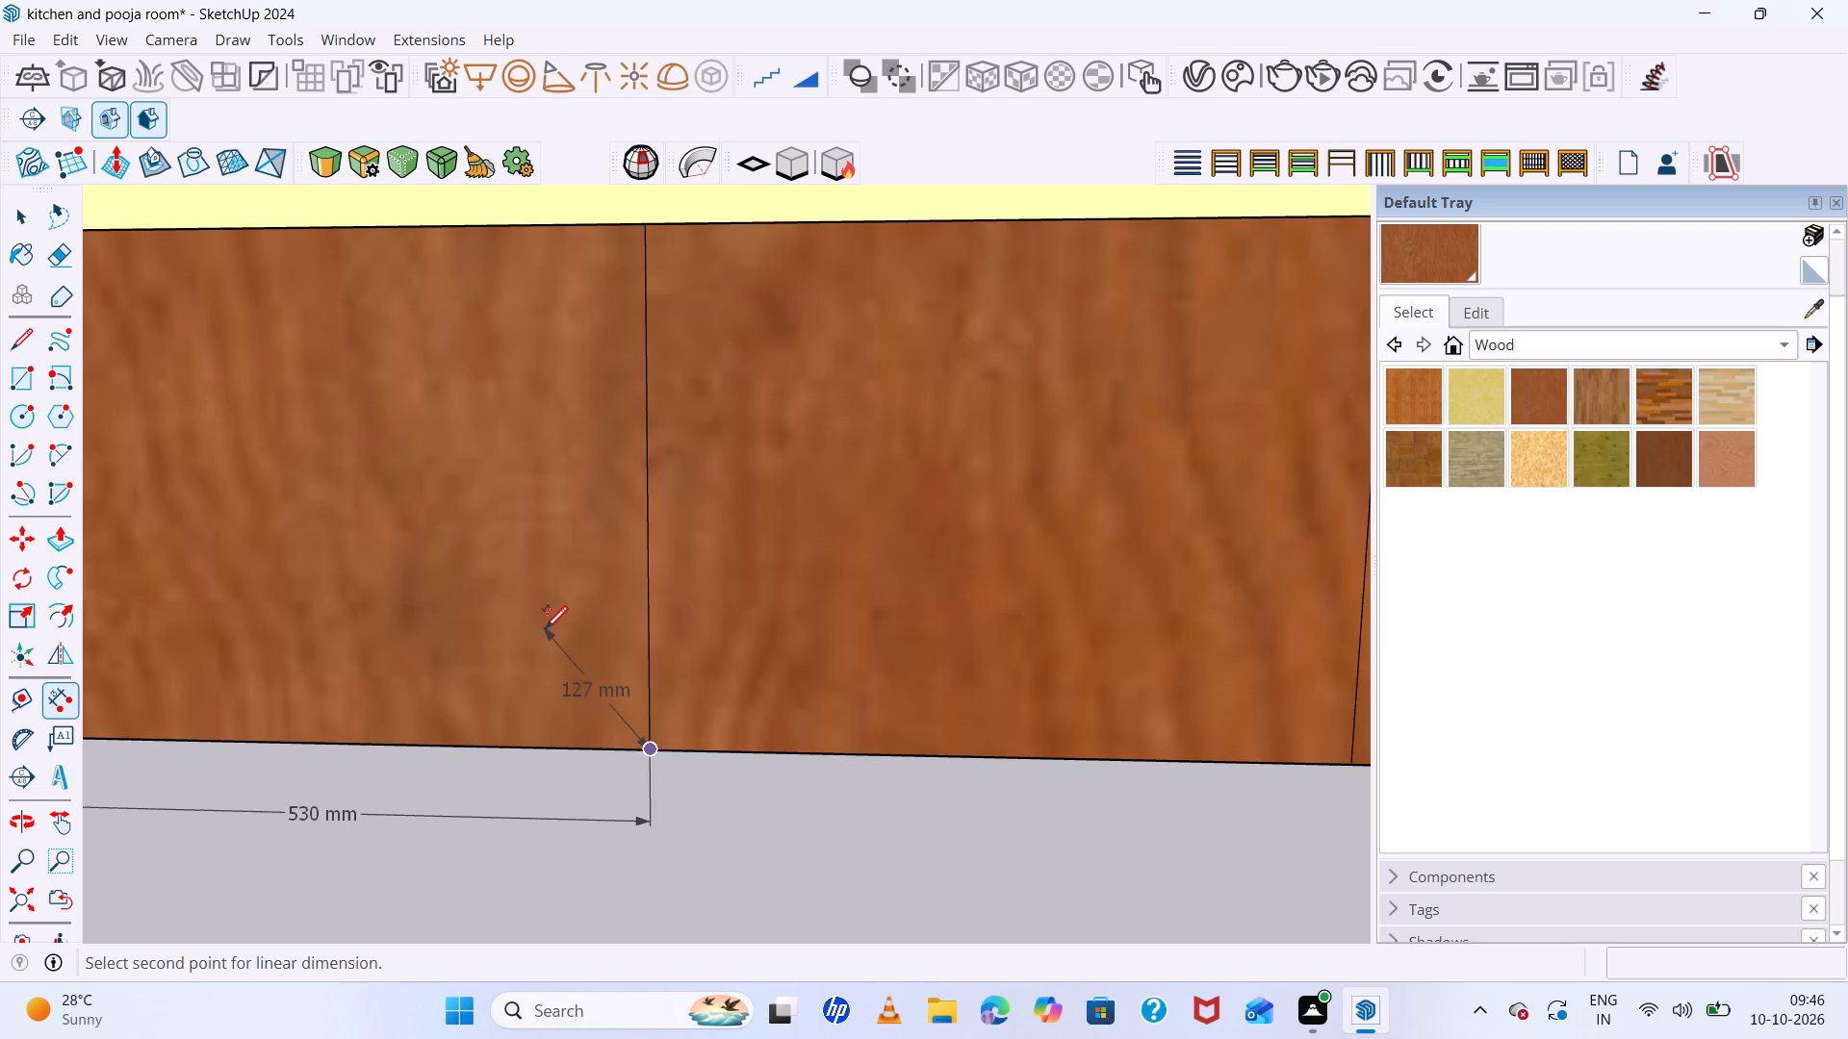
scroll(720, 695, down, 12)
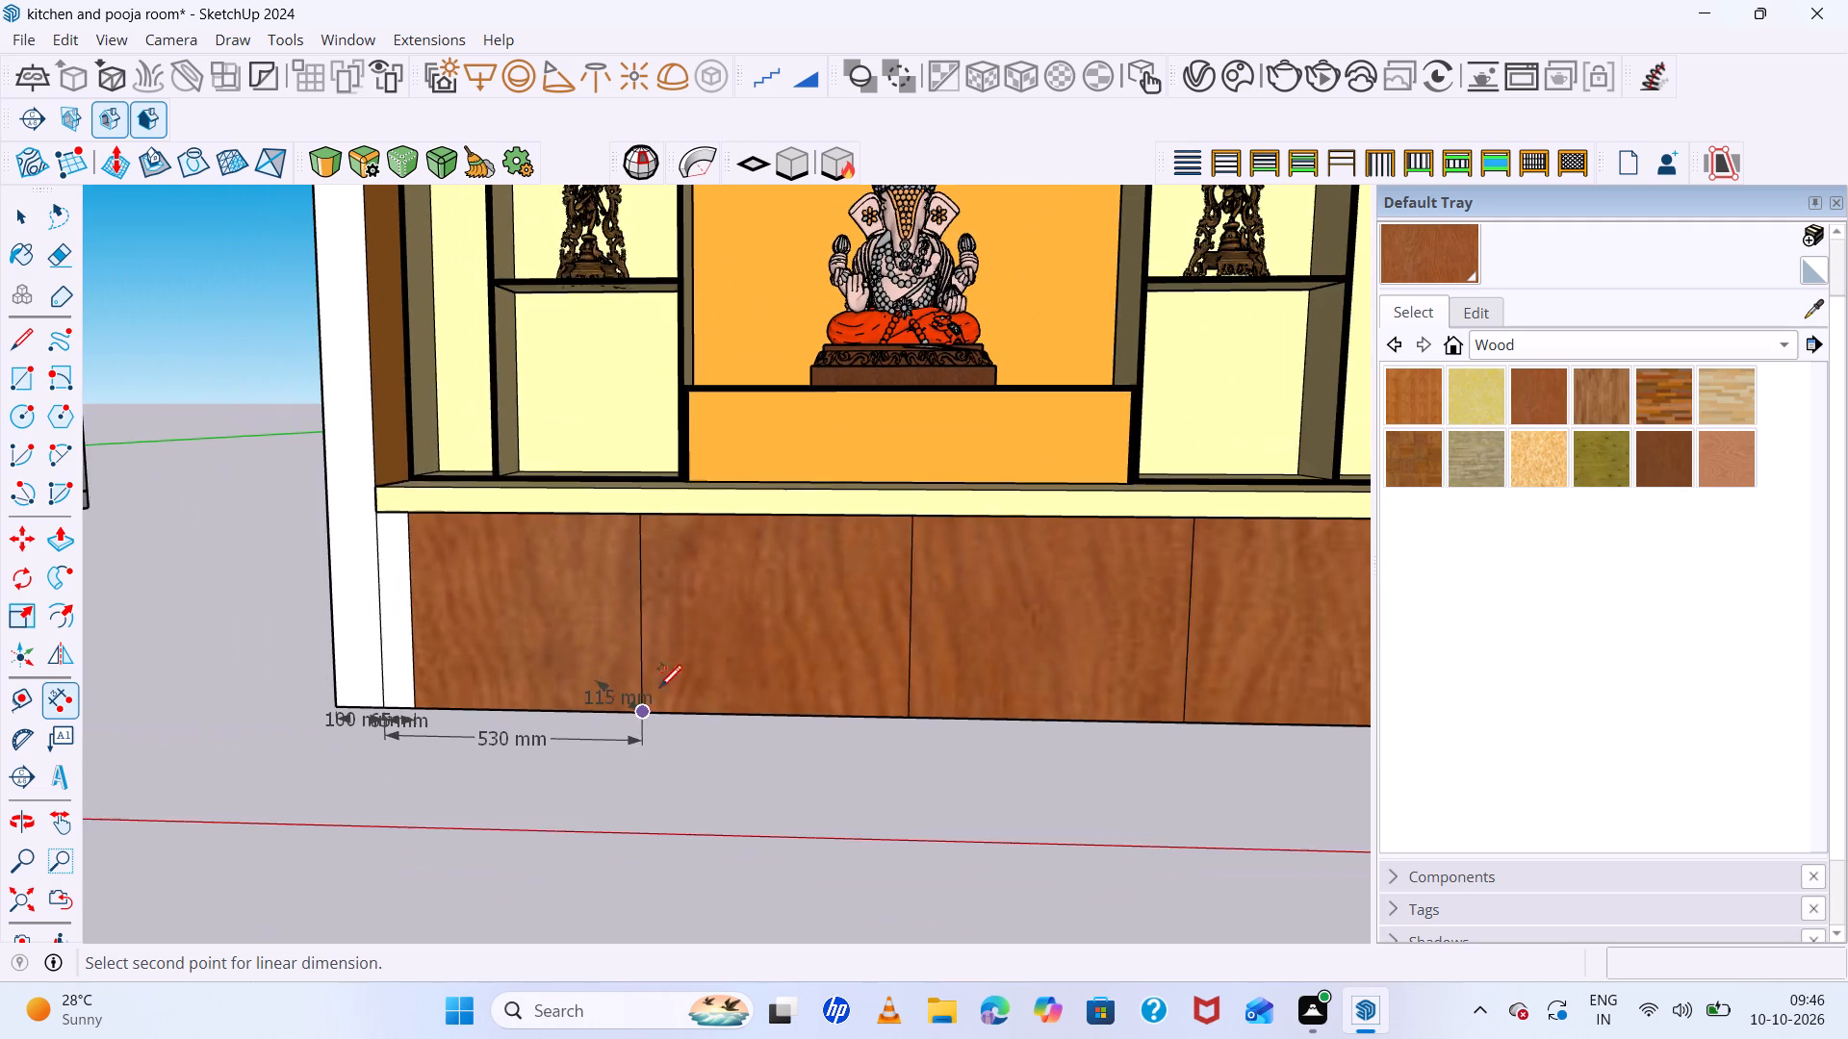
scroll(858, 732, up, 10)
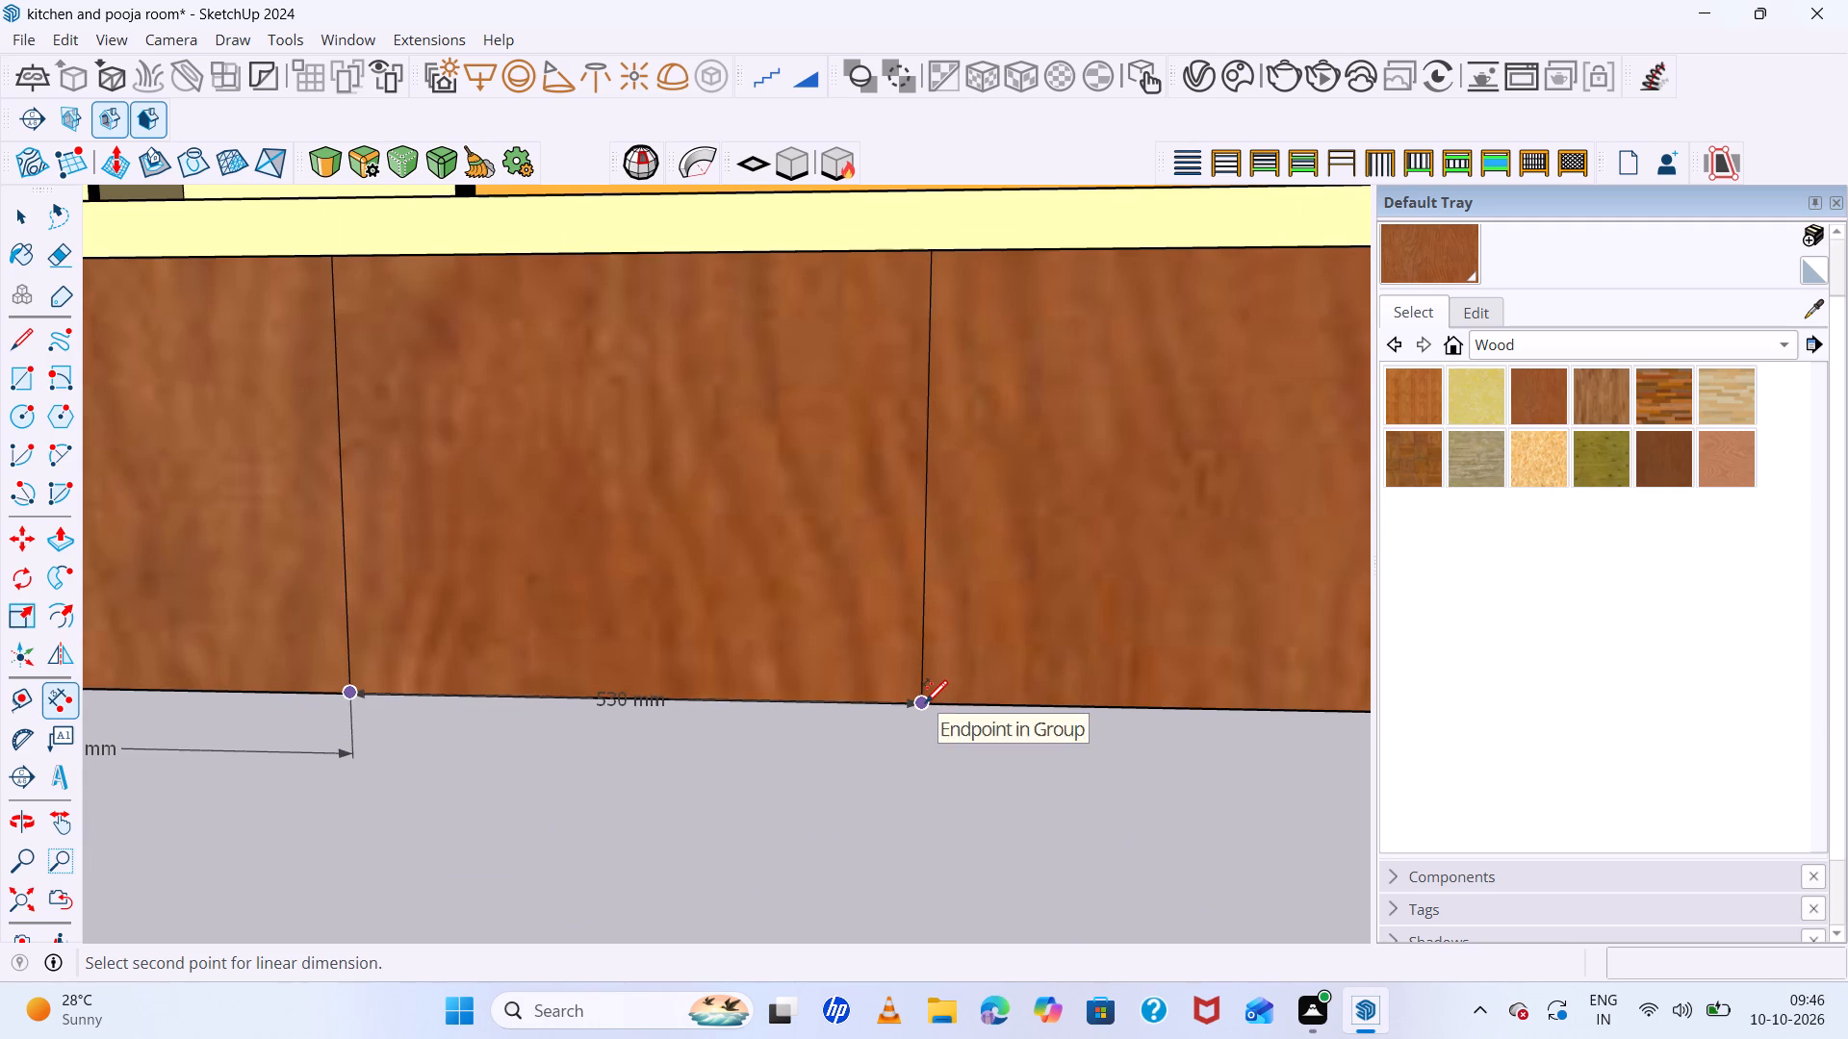
click(925, 701)
middle_drag(943, 763, 946, 732)
click(959, 757)
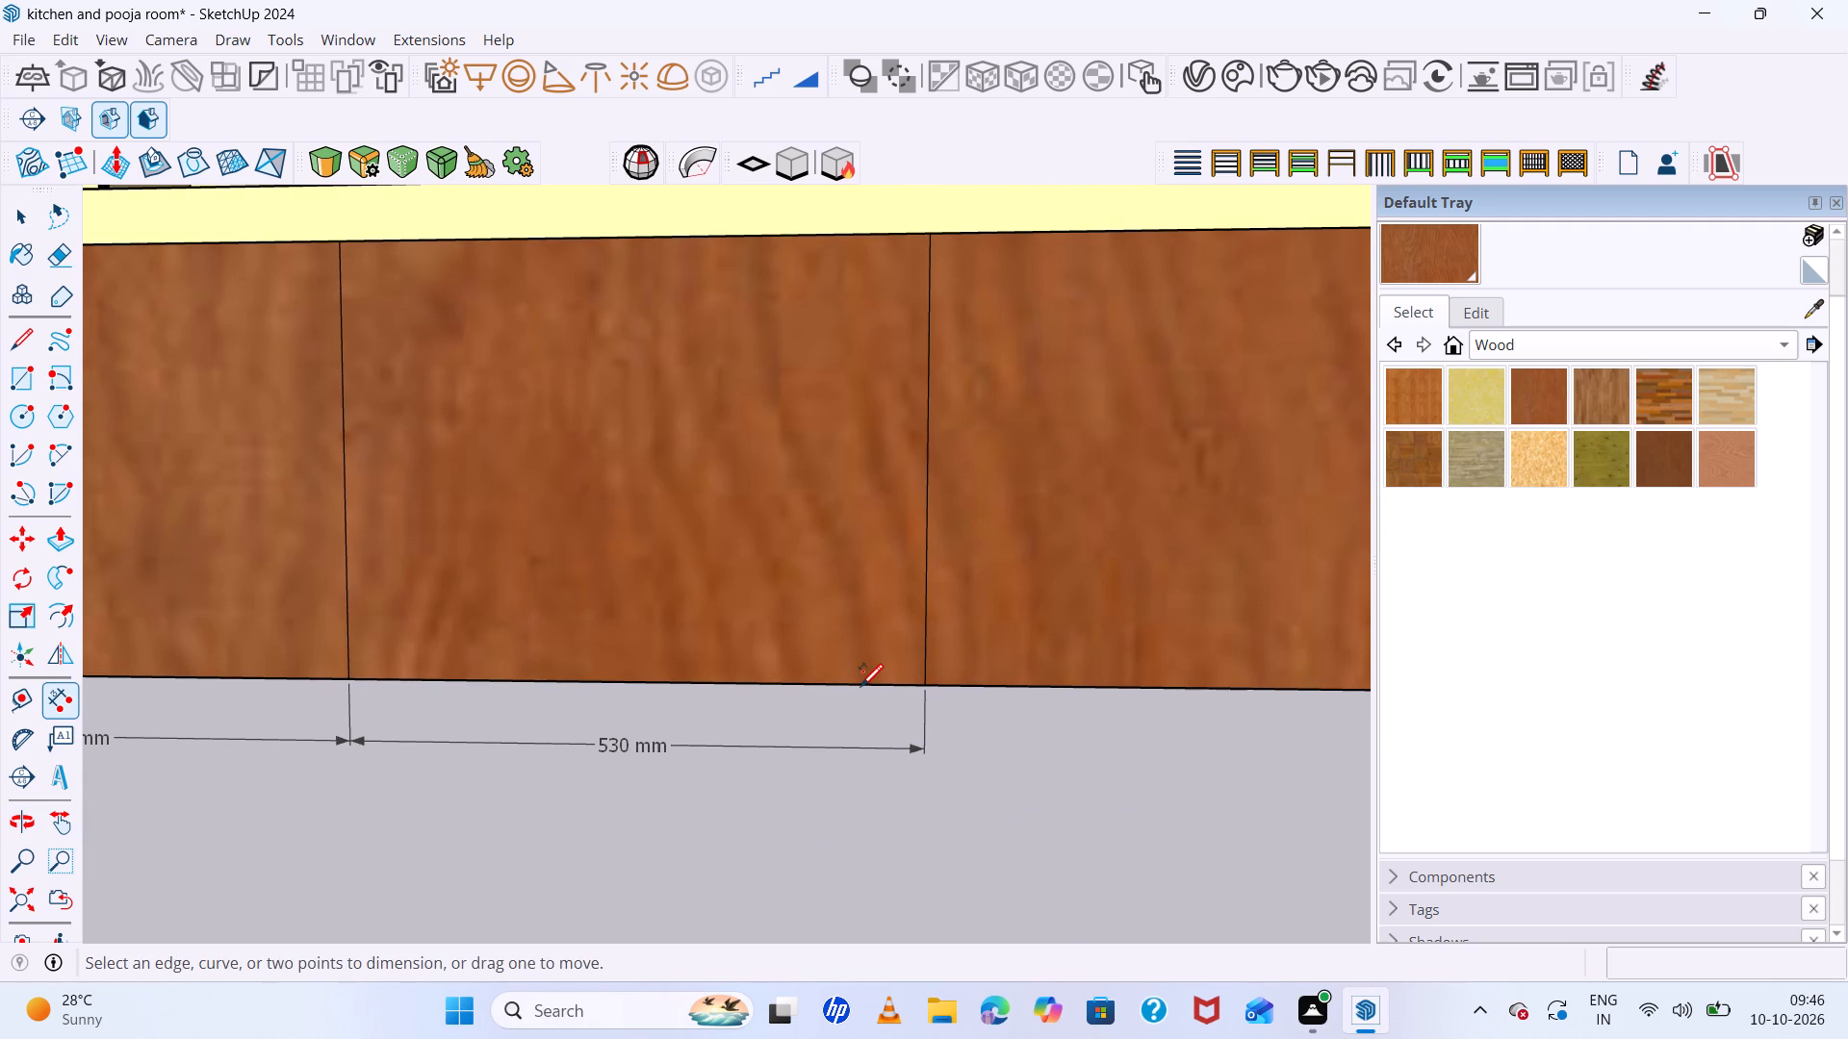
Dimension the third wooden shutter's width along the base, continuing the same row of dimensions.
scroll(645, 706, down, 5)
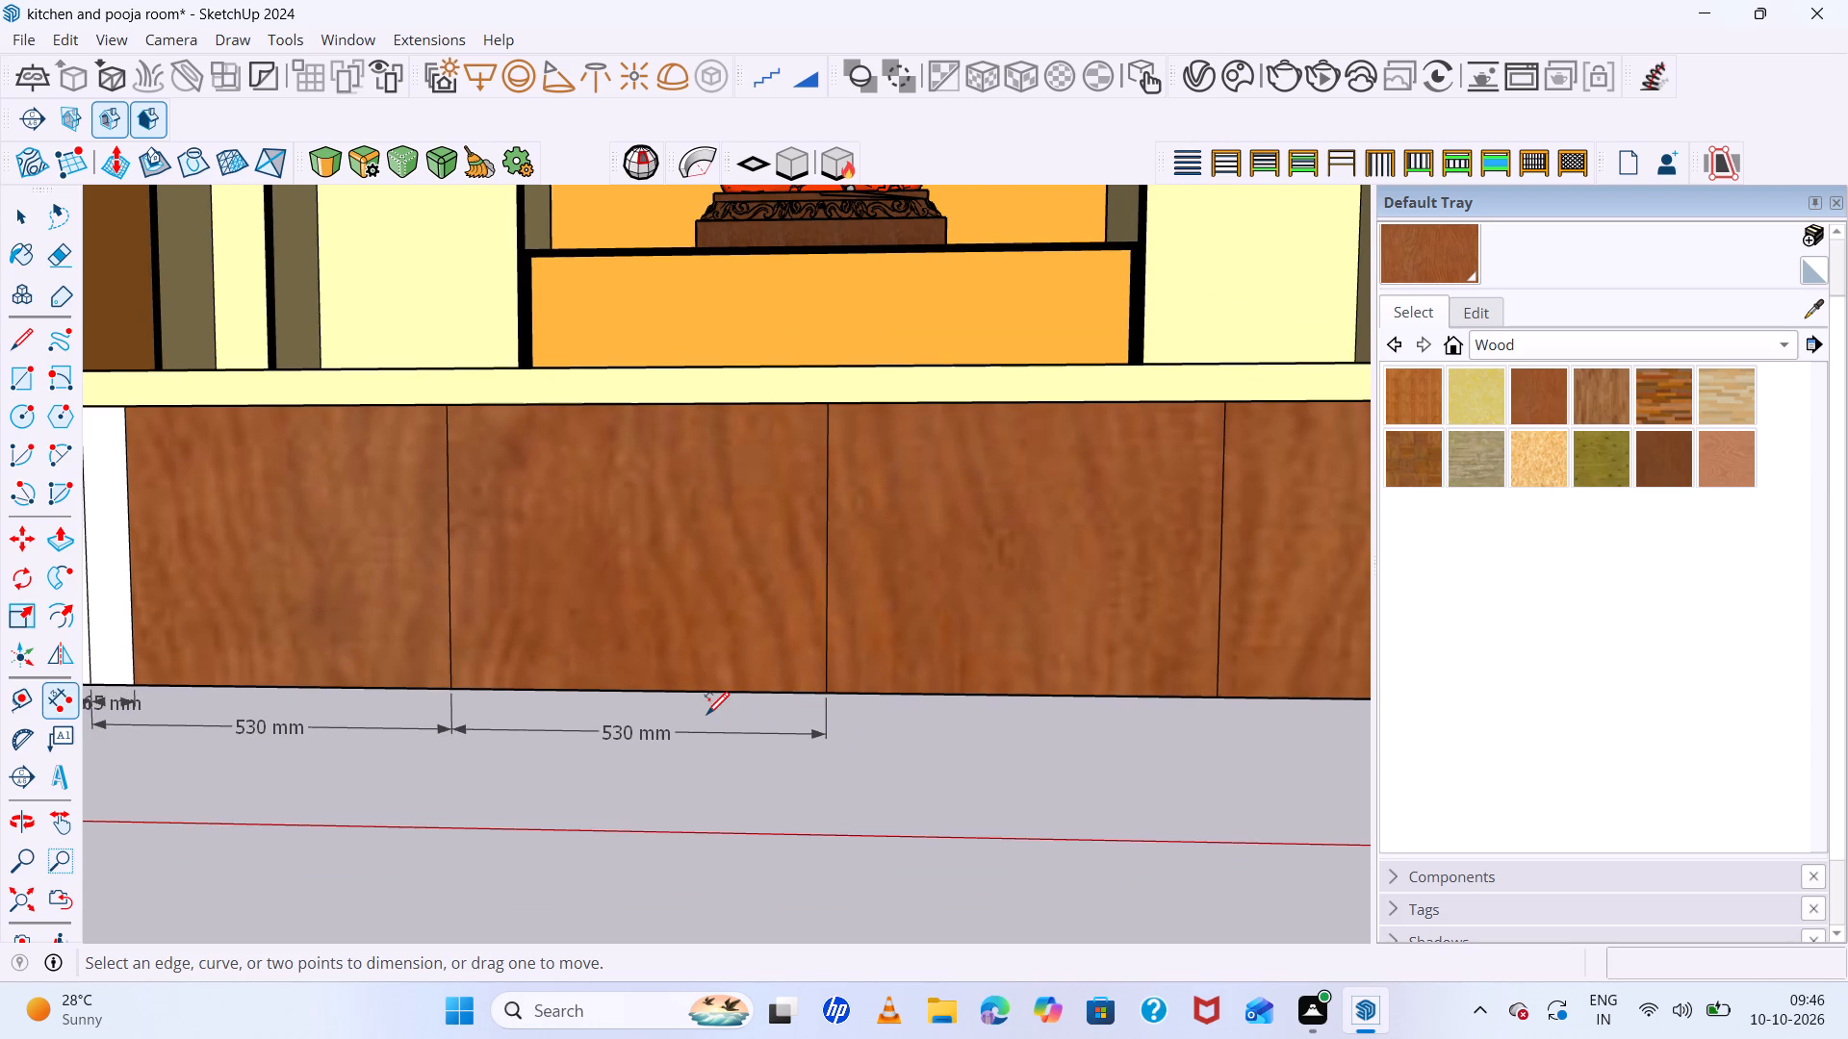
click(831, 697)
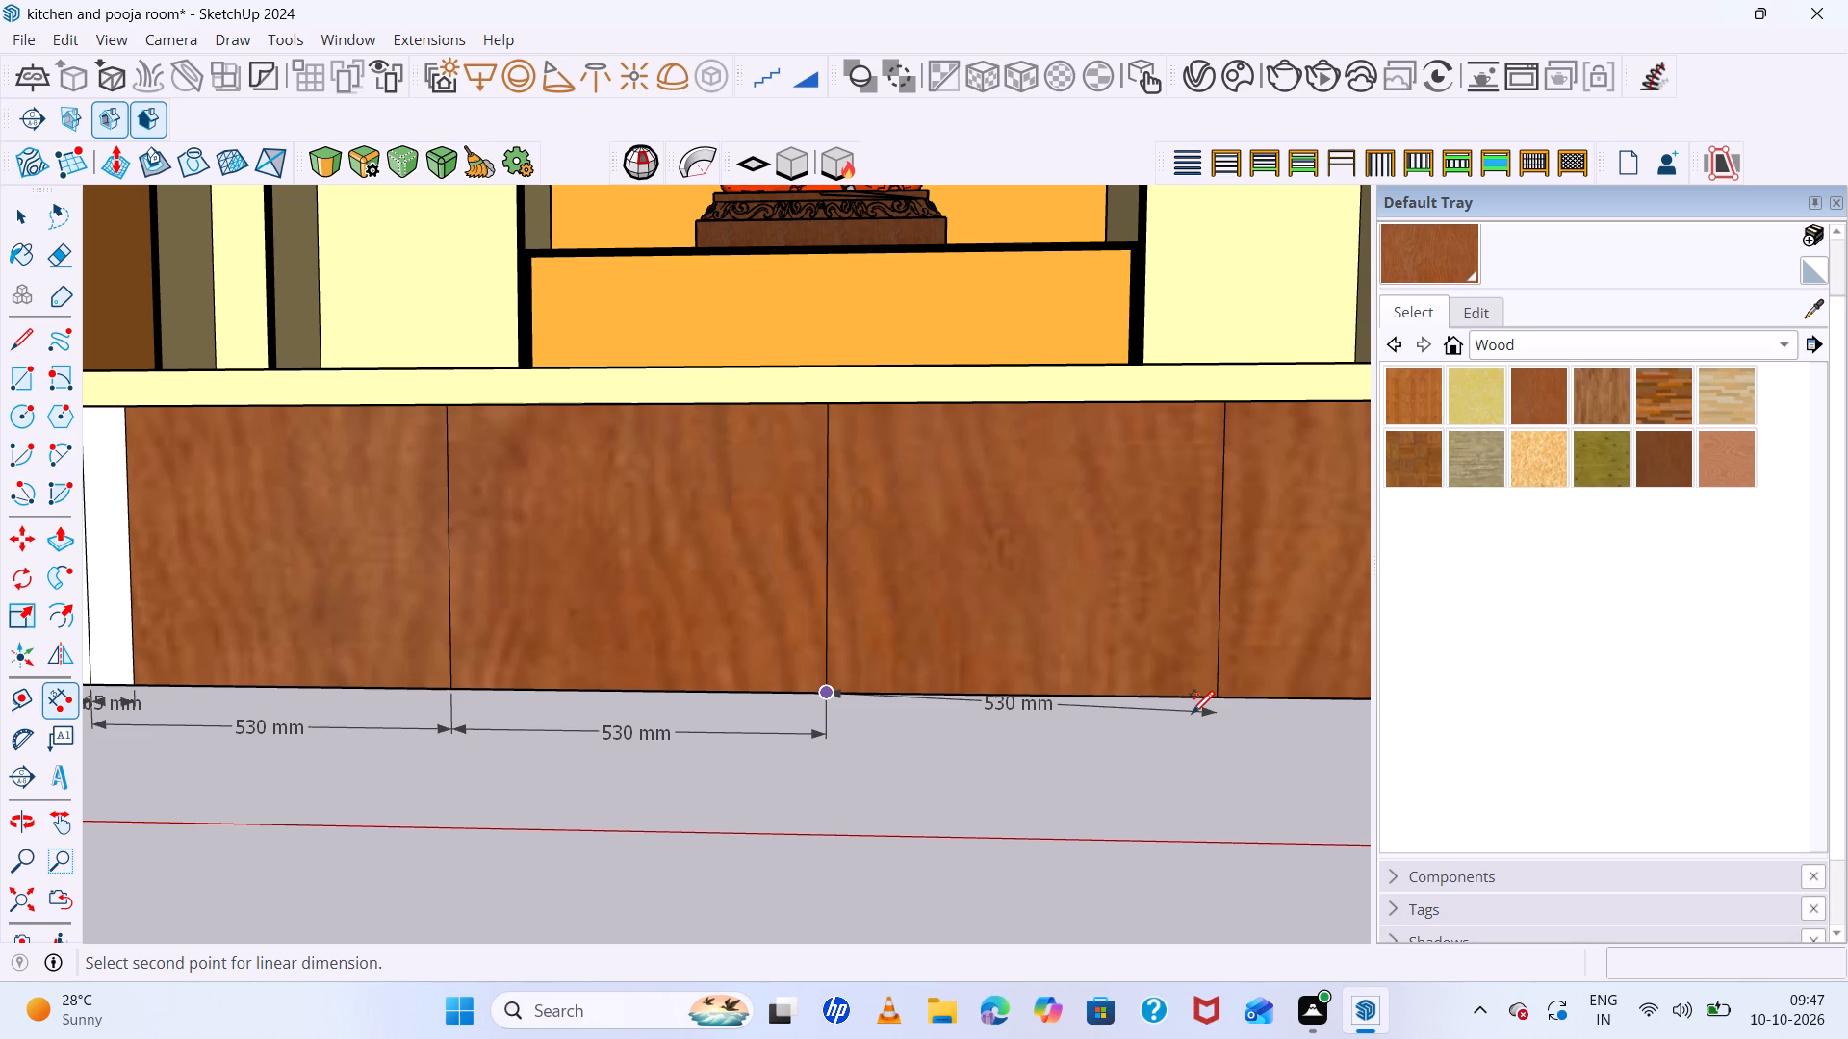
click(1215, 699)
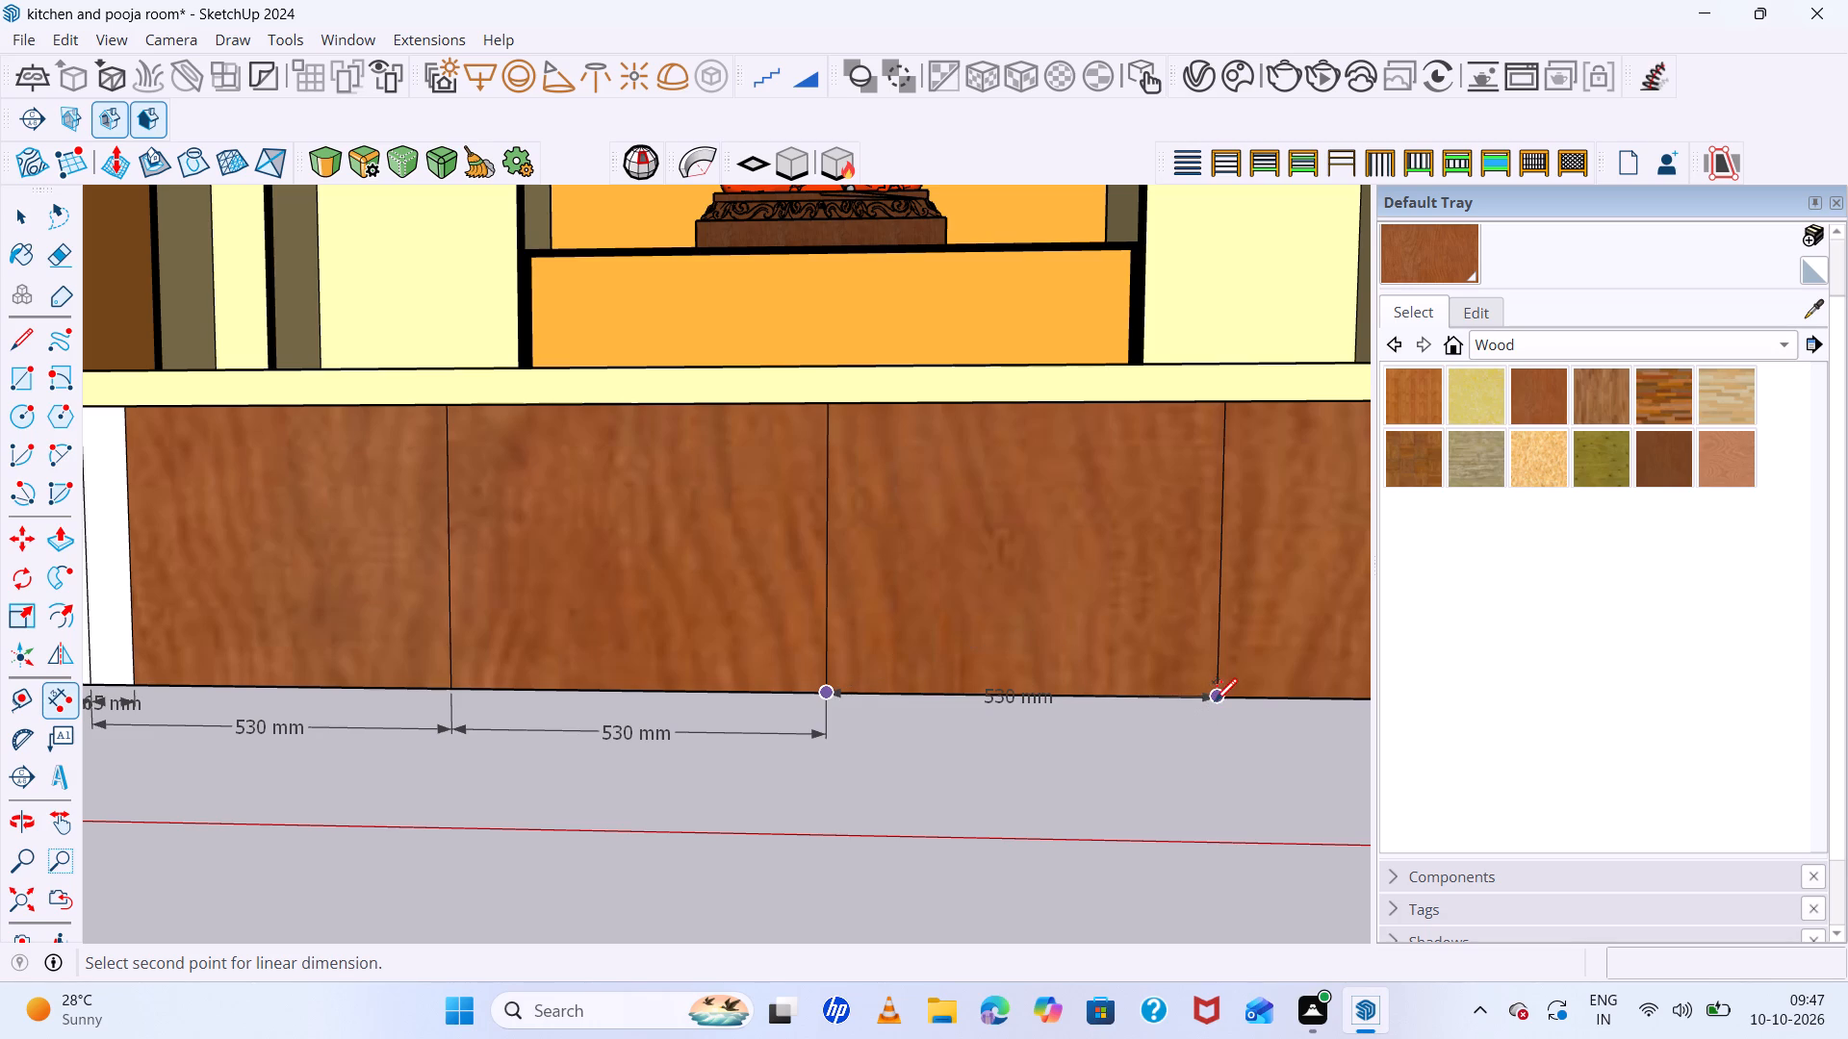
click(1212, 744)
Dimension the span from the last shutter joint to the opposite side panel's inner edge, continuing the base dimension row.
scroll(637, 748, down, 12)
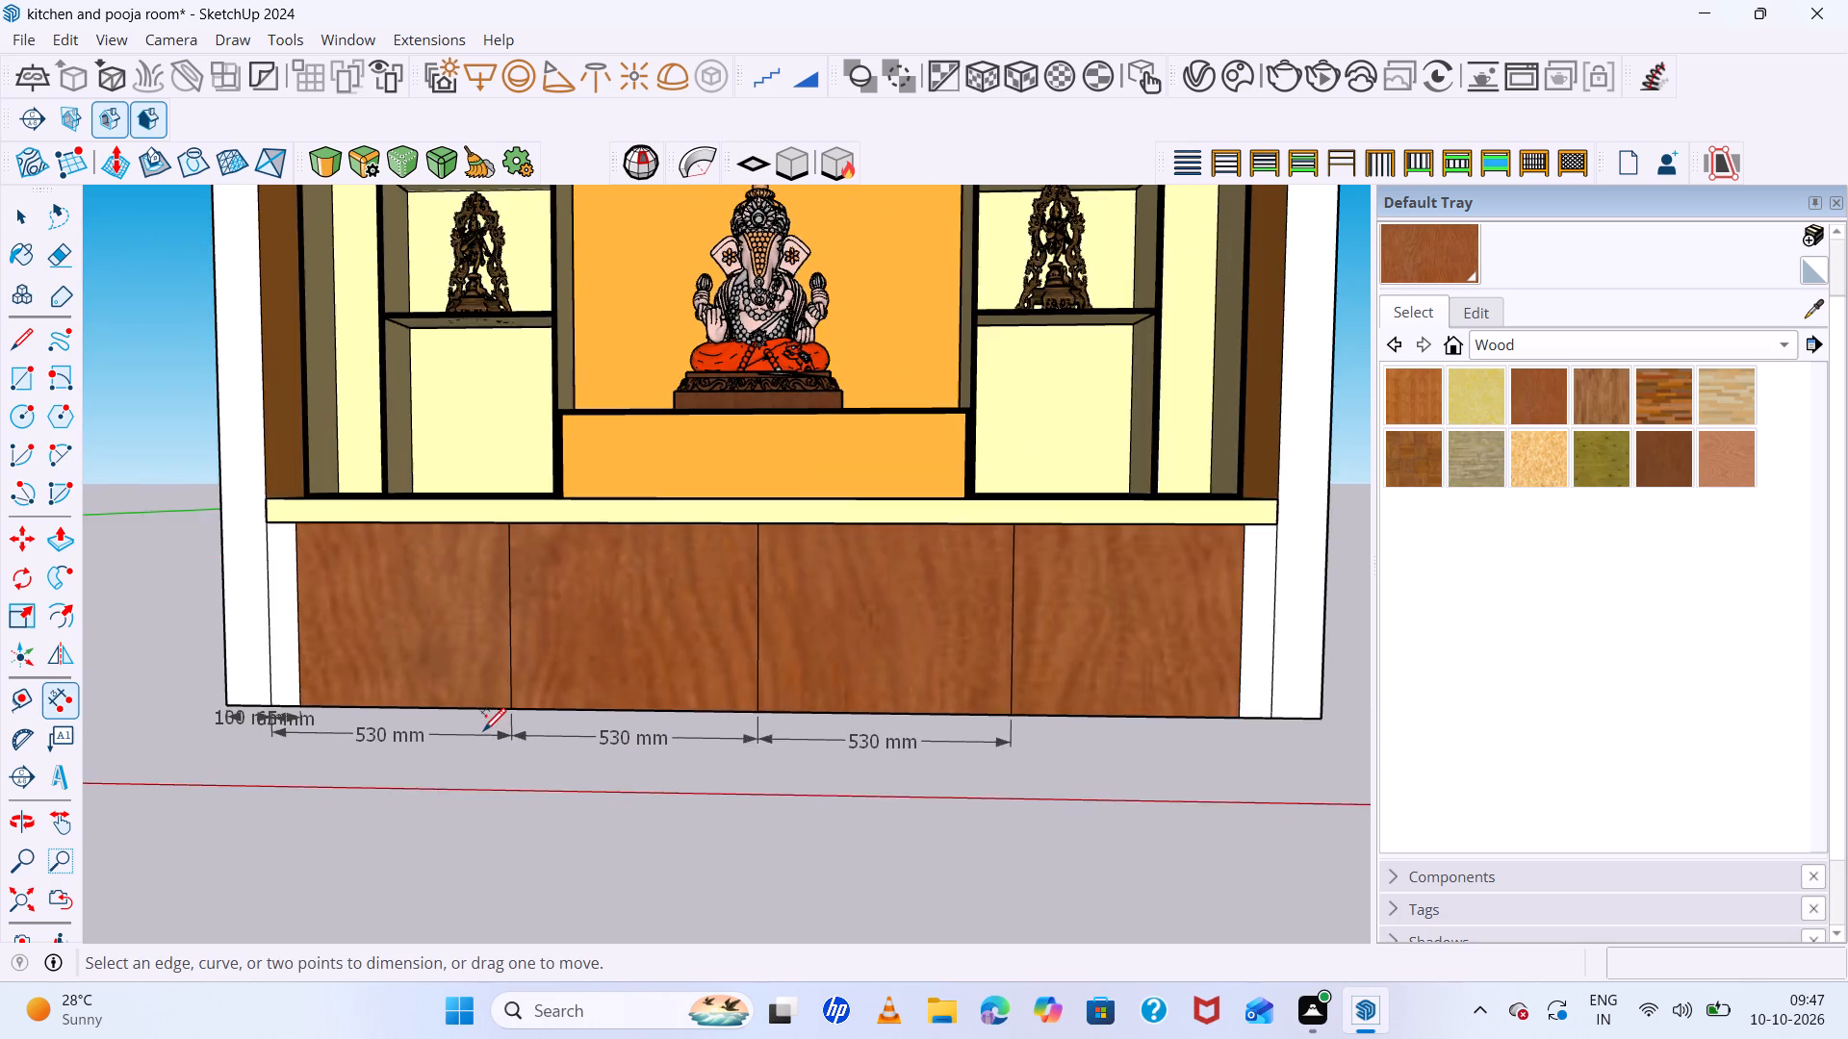
scroll(483, 729, down, 2)
scroll(903, 756, up, 13)
scroll(827, 715, up, 7)
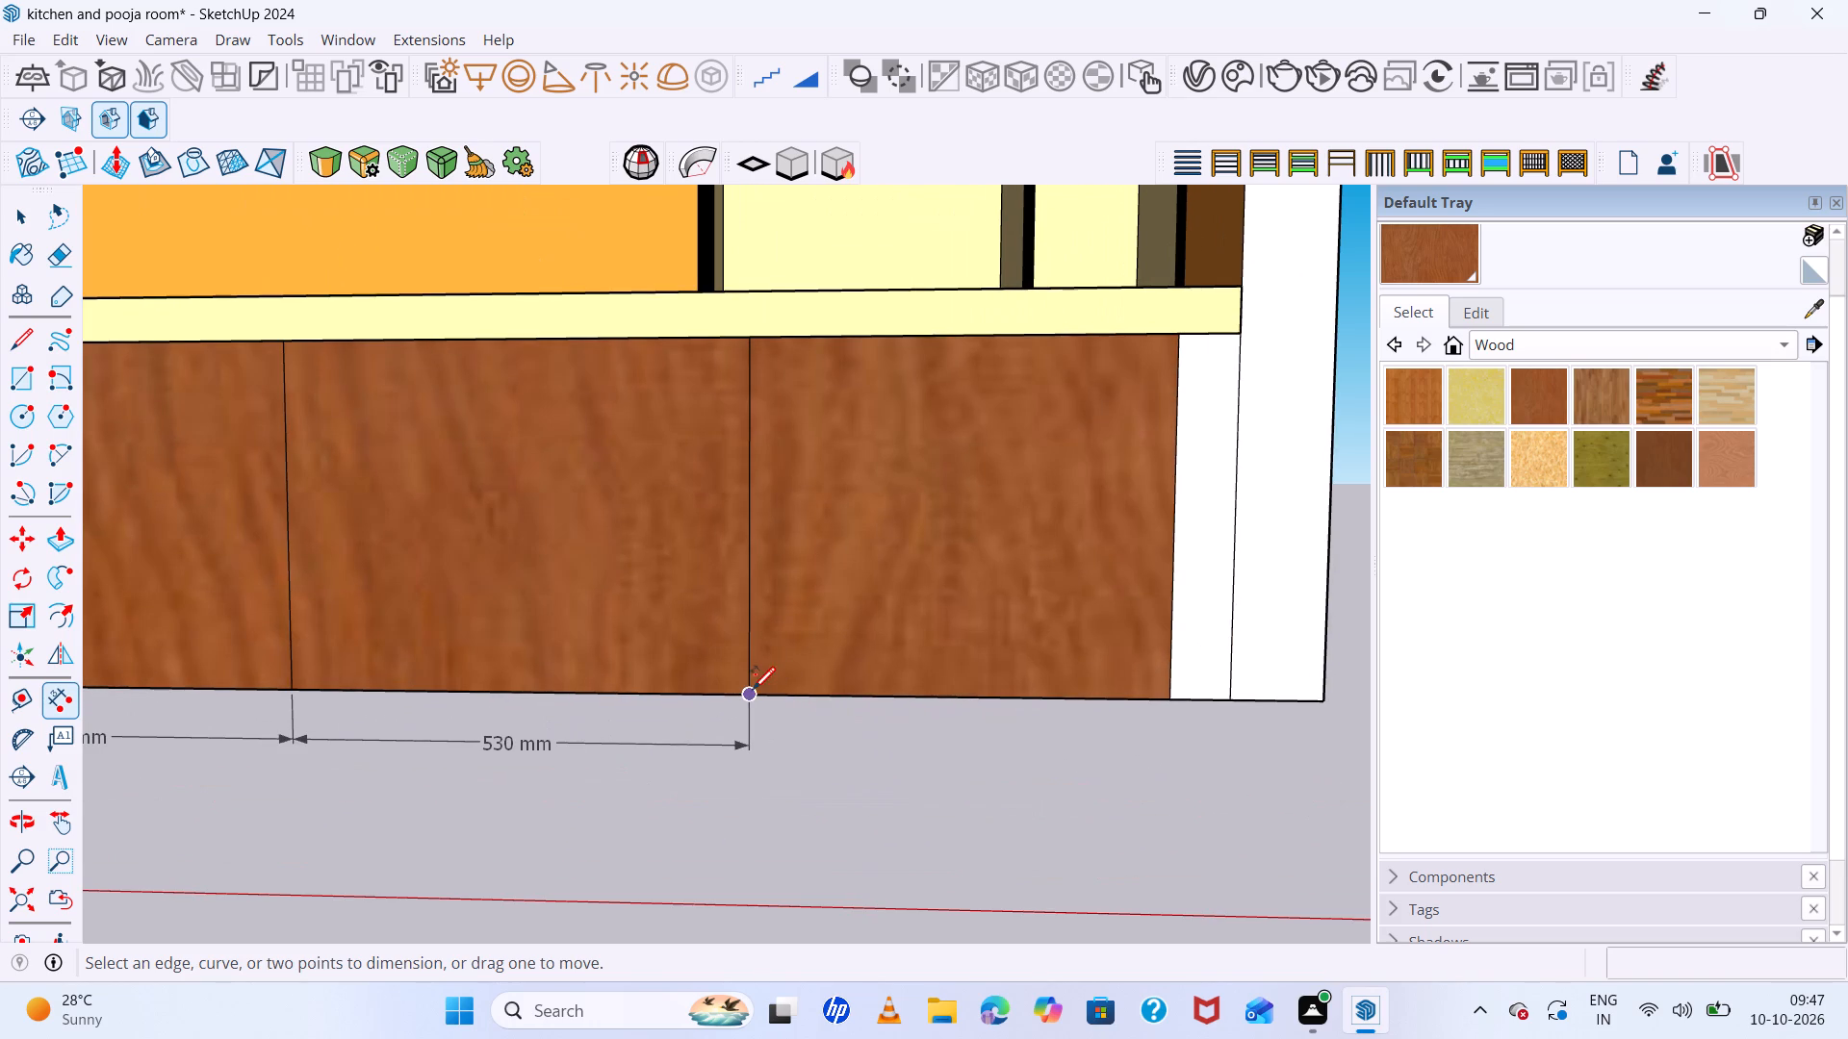
click(752, 688)
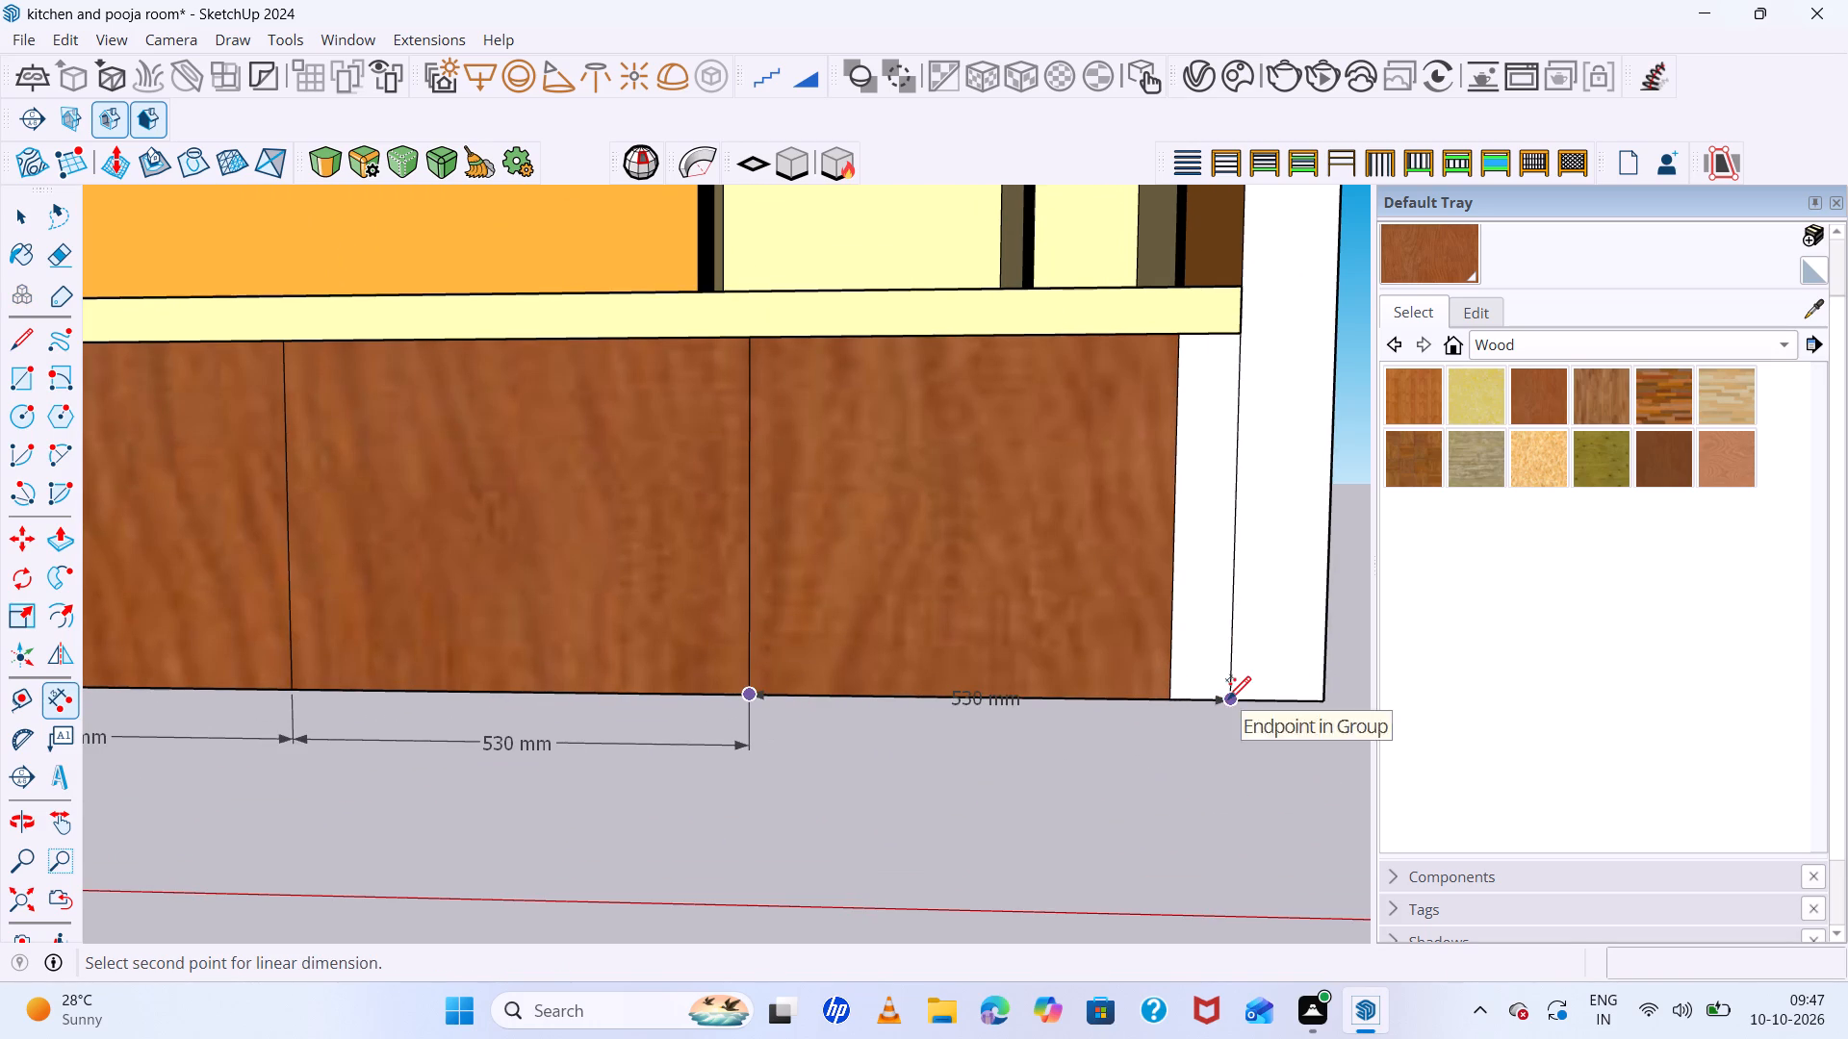
click(1228, 697)
click(1227, 755)
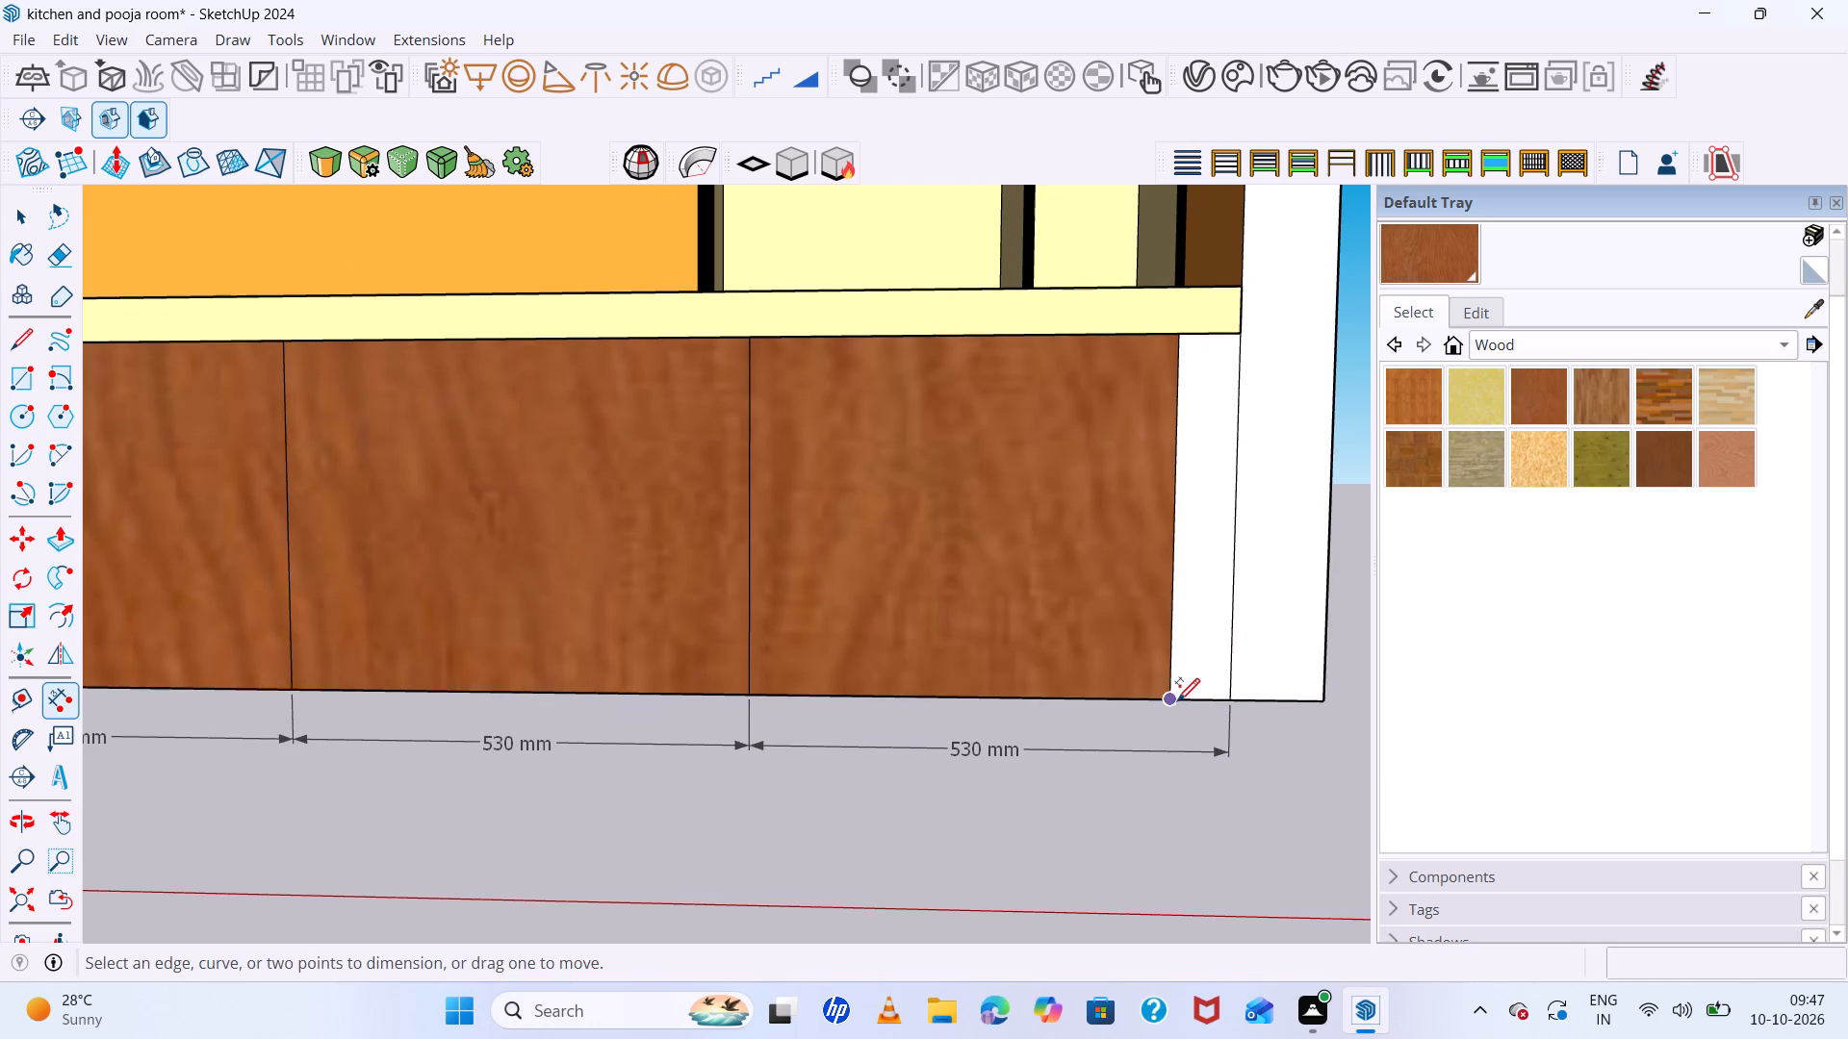
Dimension the narrow white strip between the fourth shutter and the opposite side panel, placing it just below the base edge.
click(1177, 698)
scroll(1232, 700, up, 4)
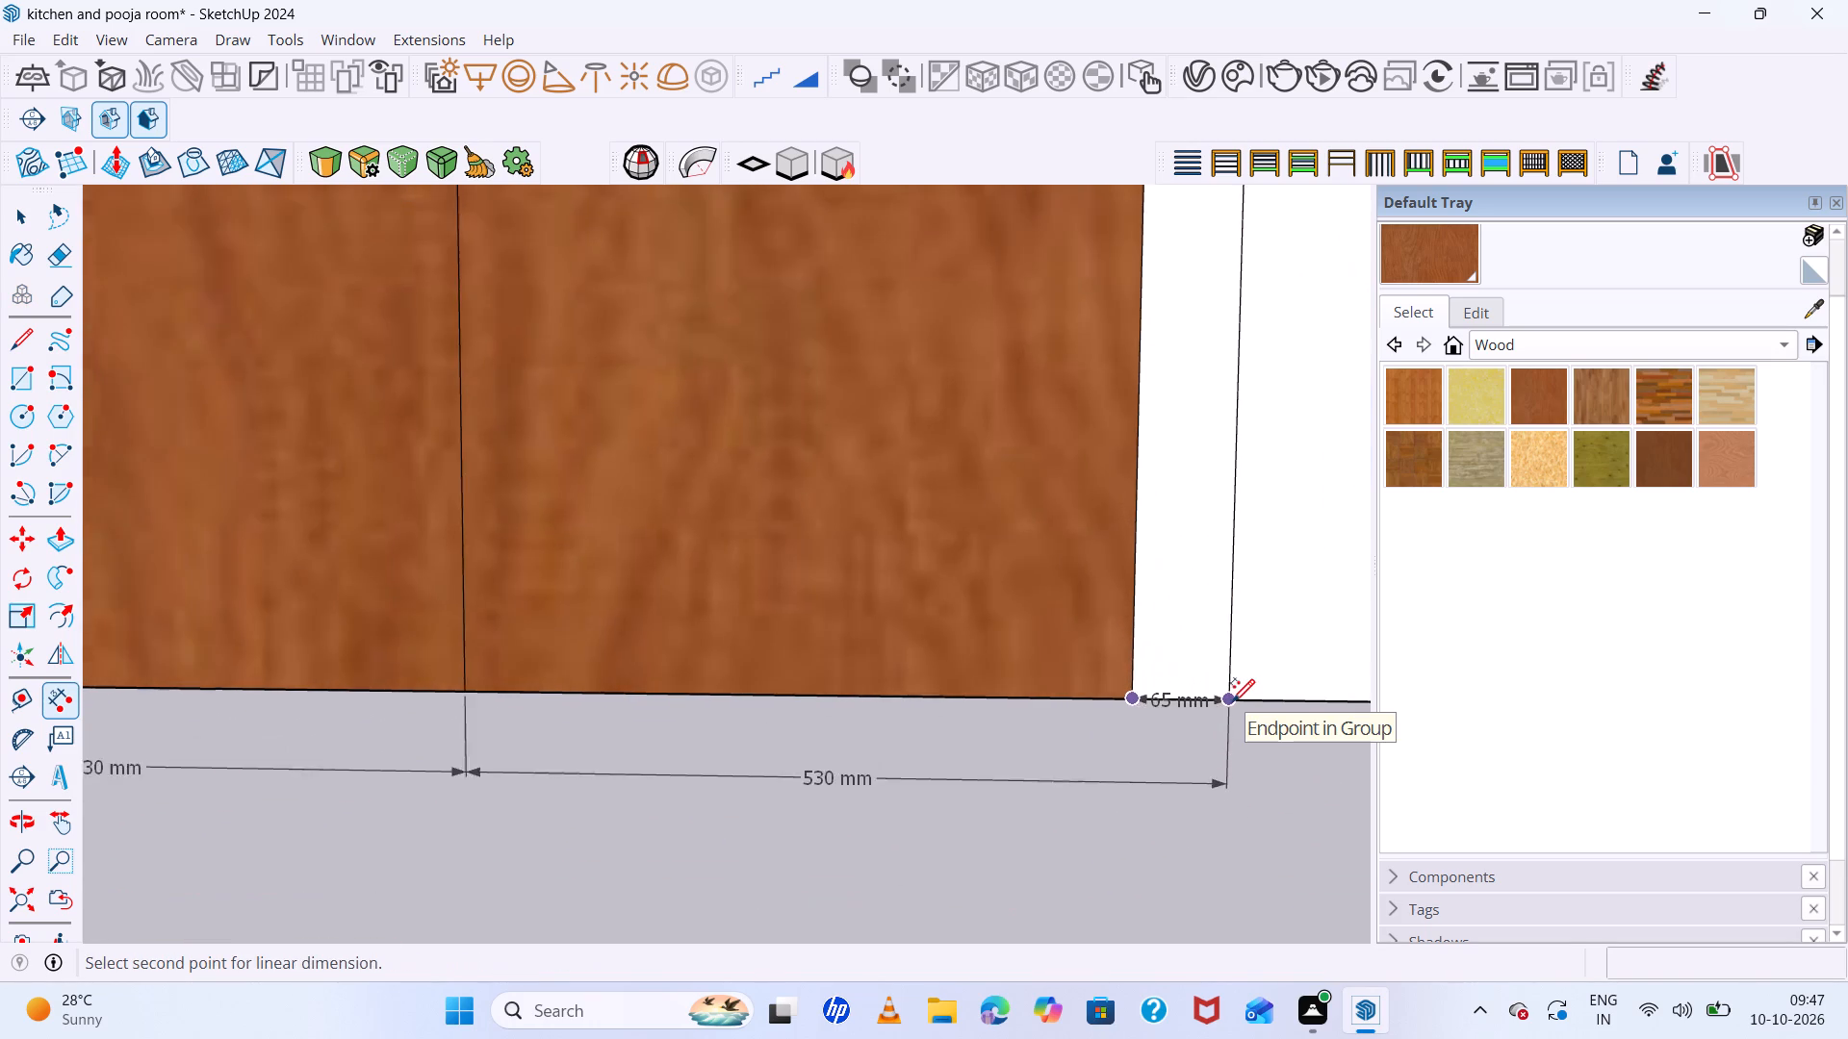
scroll(1232, 700, up, 8)
click(1232, 696)
click(1235, 756)
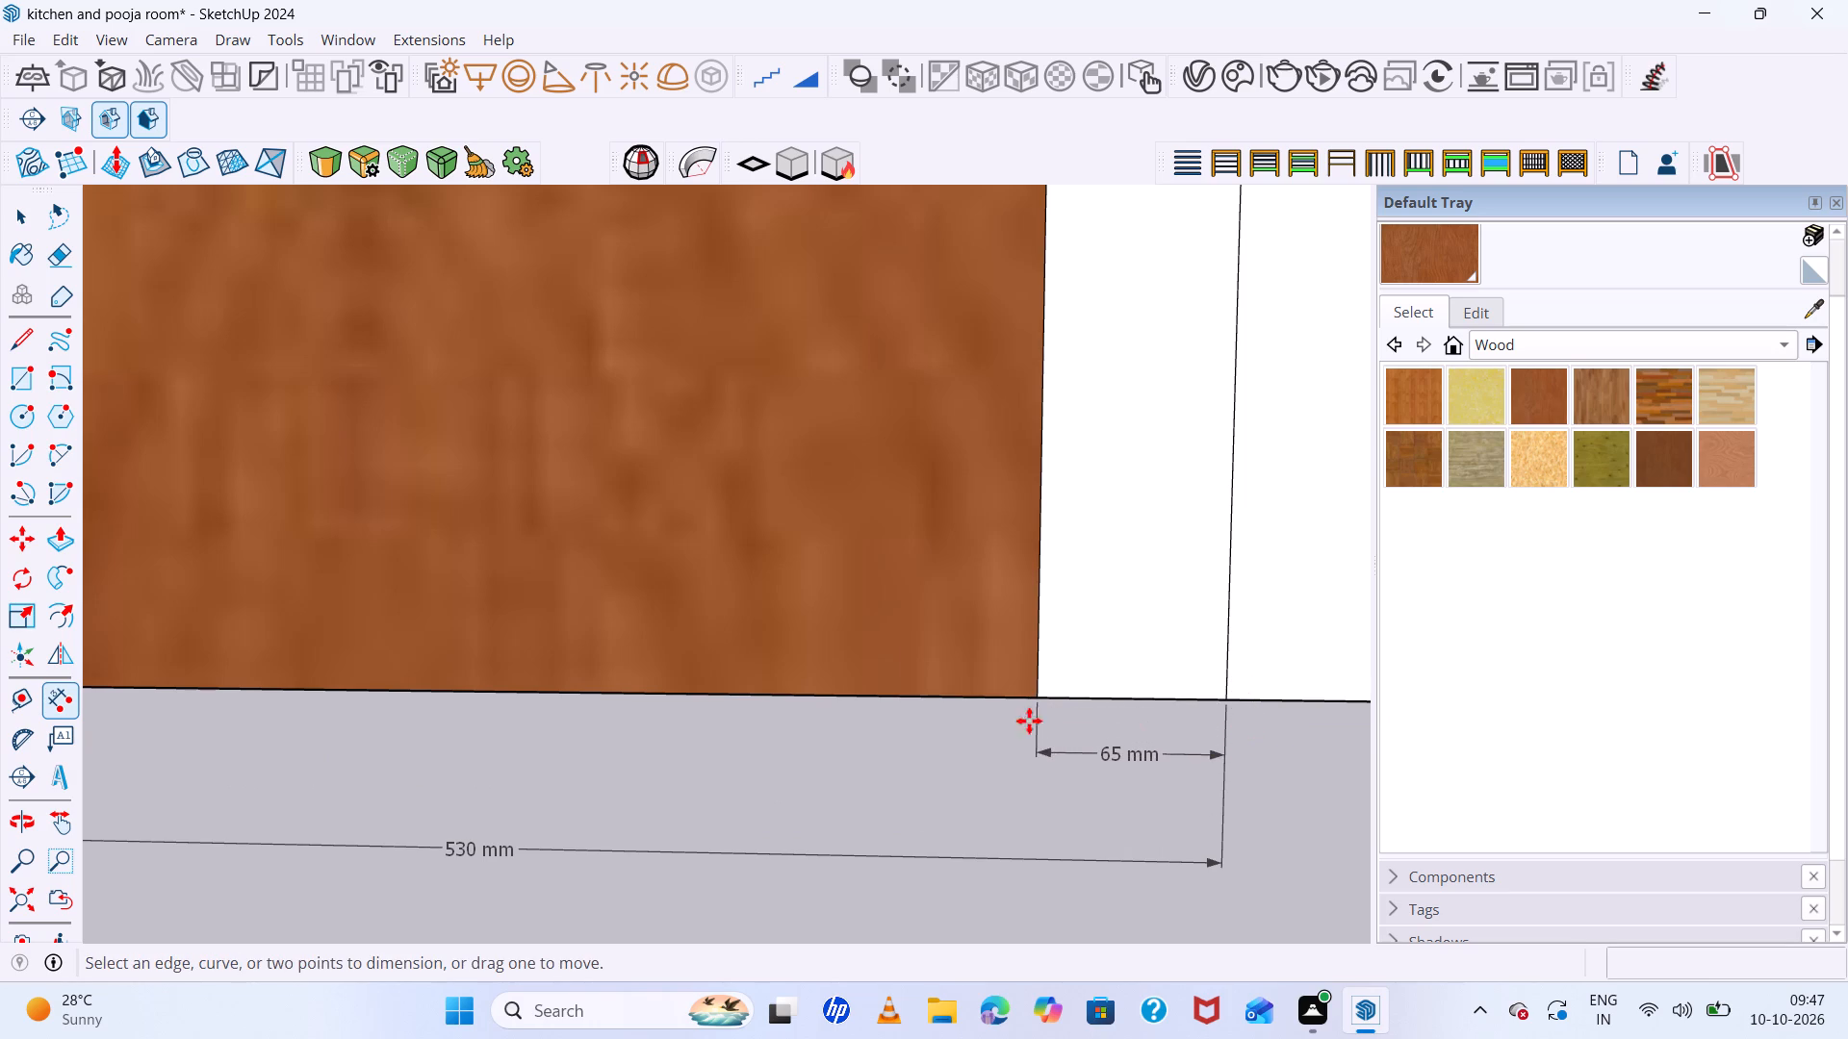
Inspect the dimensions along the cabinet's base, from the first shutter across to the opposite side panel.
scroll(960, 711, down, 14)
scroll(1185, 760, down, 14)
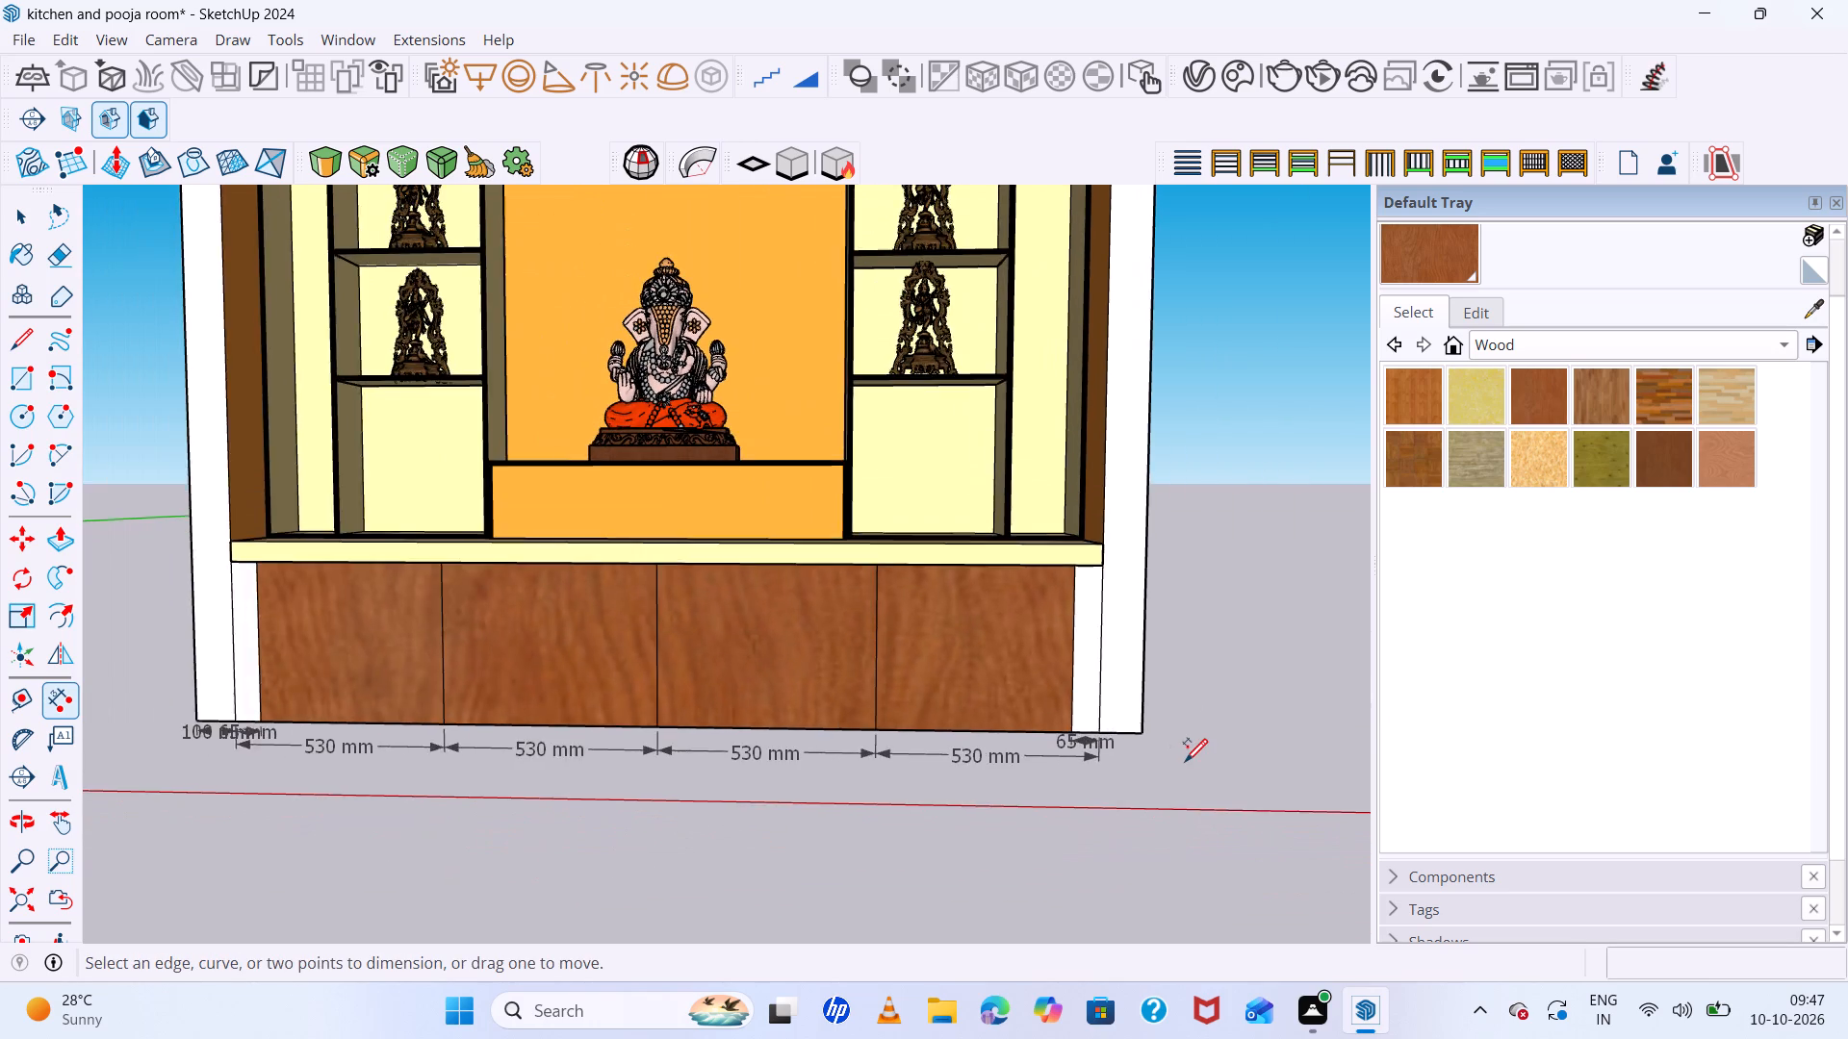
scroll(1185, 760, down, 13)
scroll(731, 364, up, 6)
scroll(601, 556, down, 7)
scroll(766, 786, up, 6)
scroll(772, 786, up, 19)
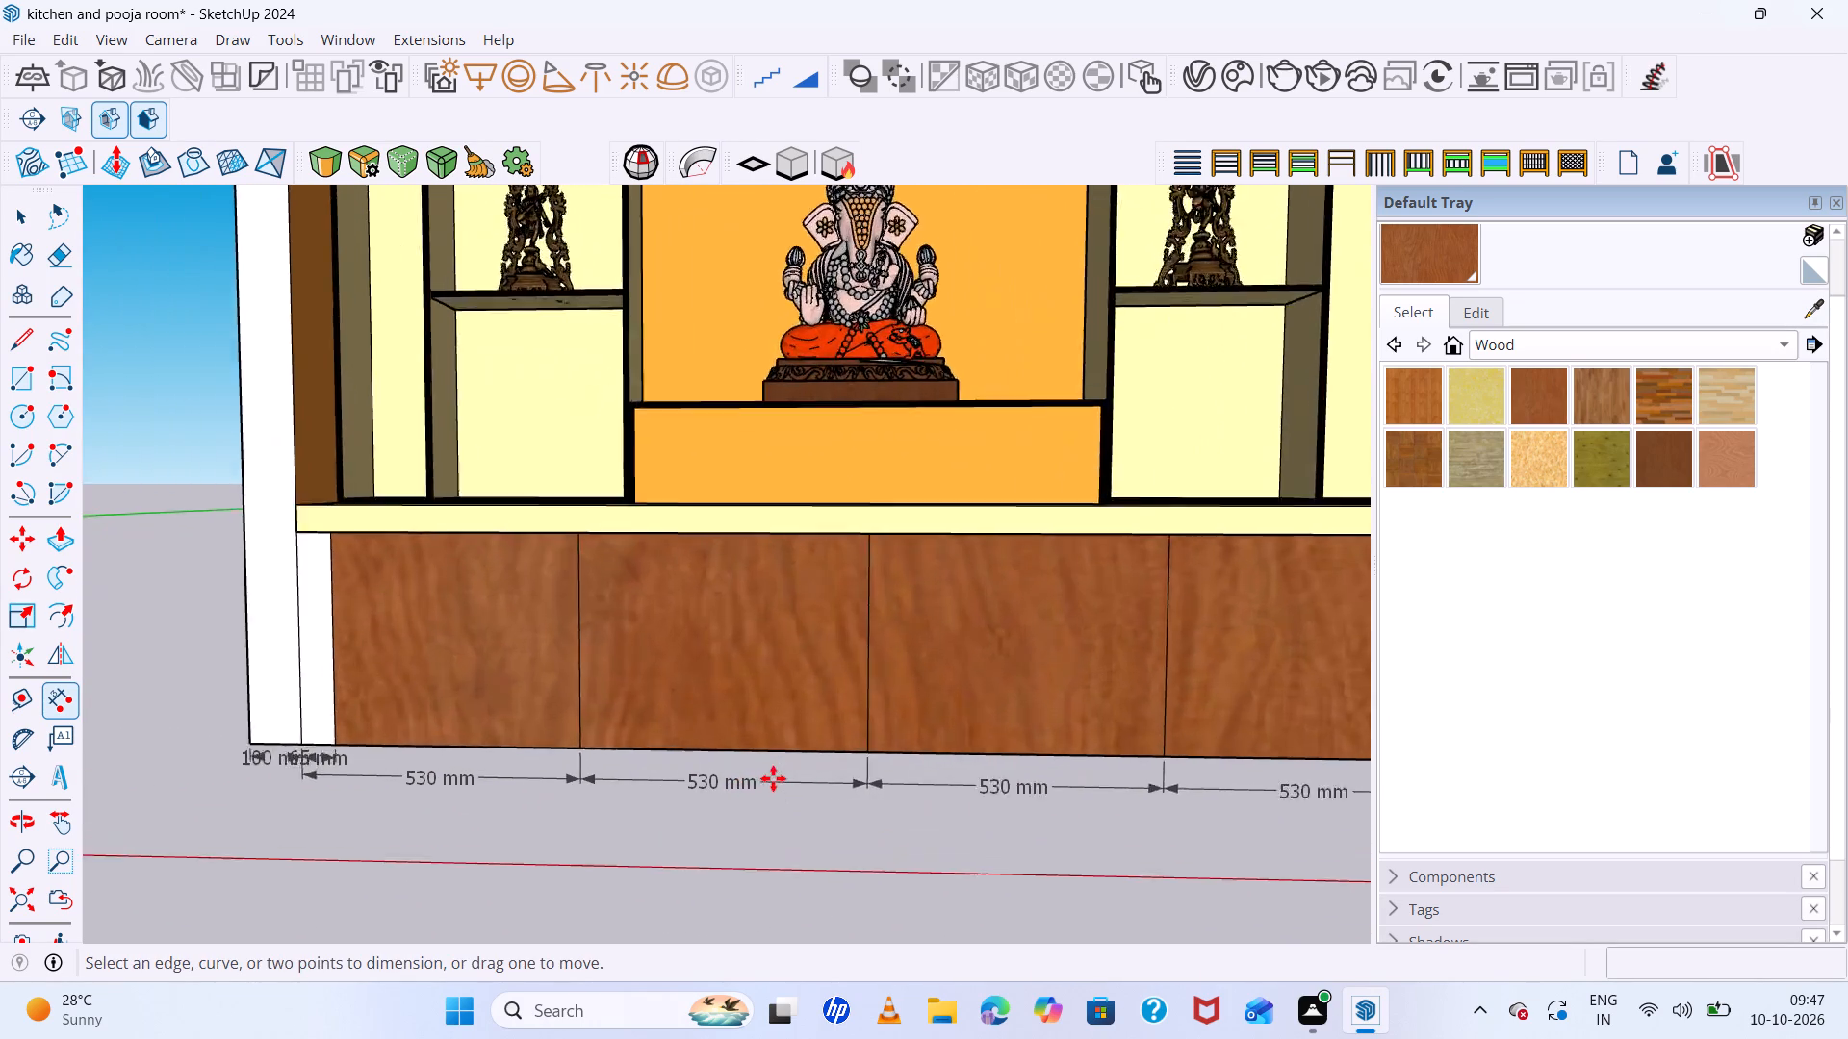
scroll(773, 778, up, 7)
scroll(810, 737, down, 7)
scroll(292, 744, up, 7)
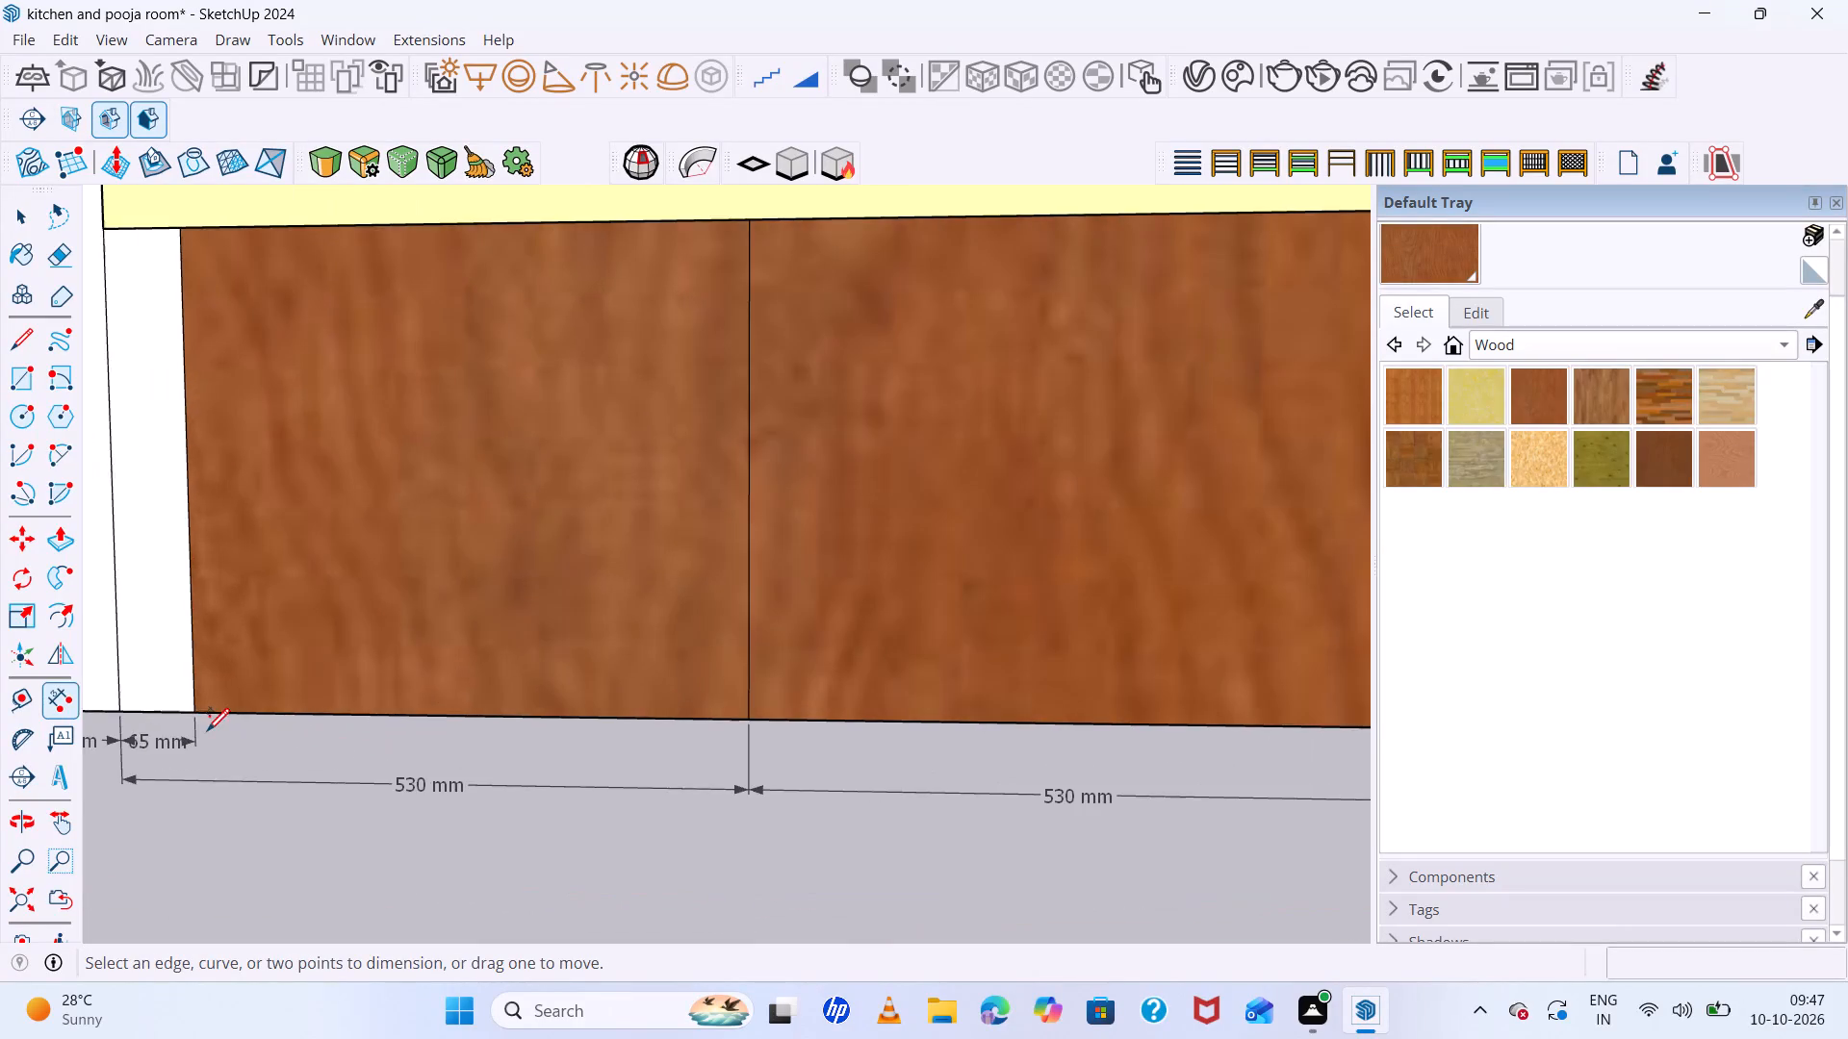
scroll(207, 729, up, 5)
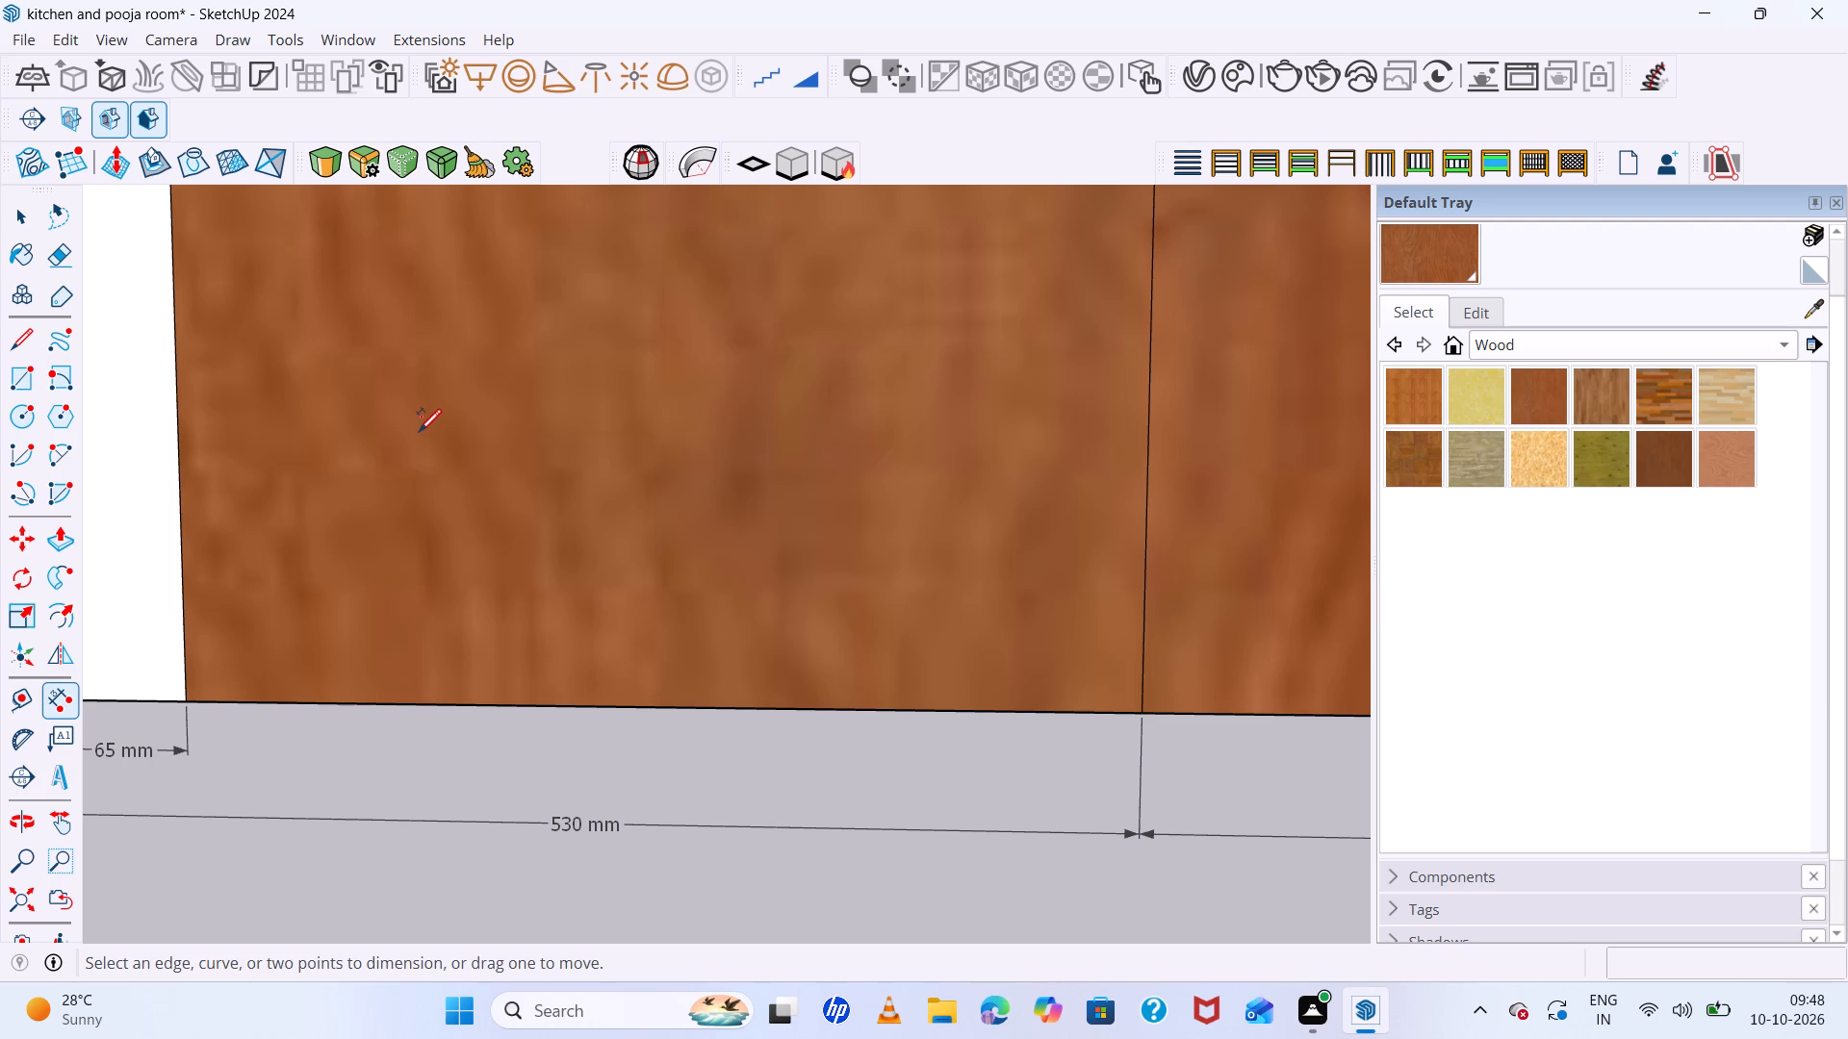
scroll(419, 430, down, 1)
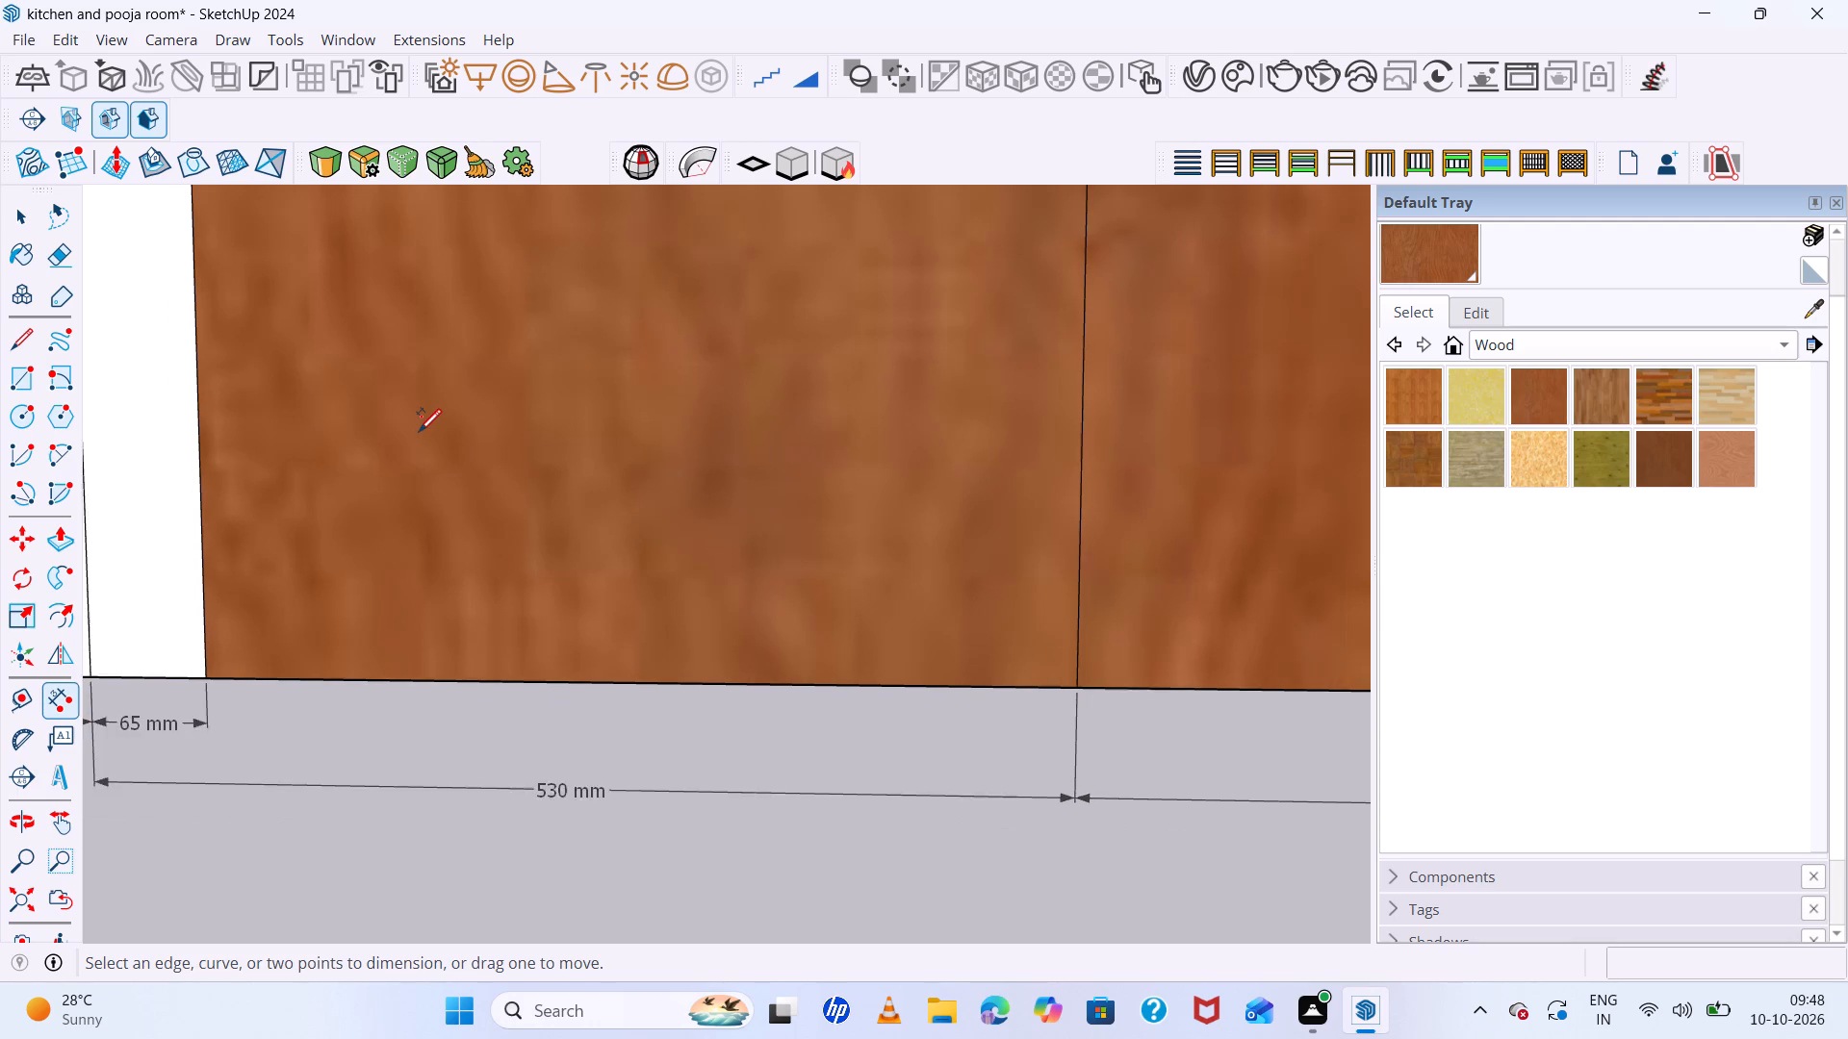
scroll(419, 430, down, 2)
scroll(419, 430, up, 1)
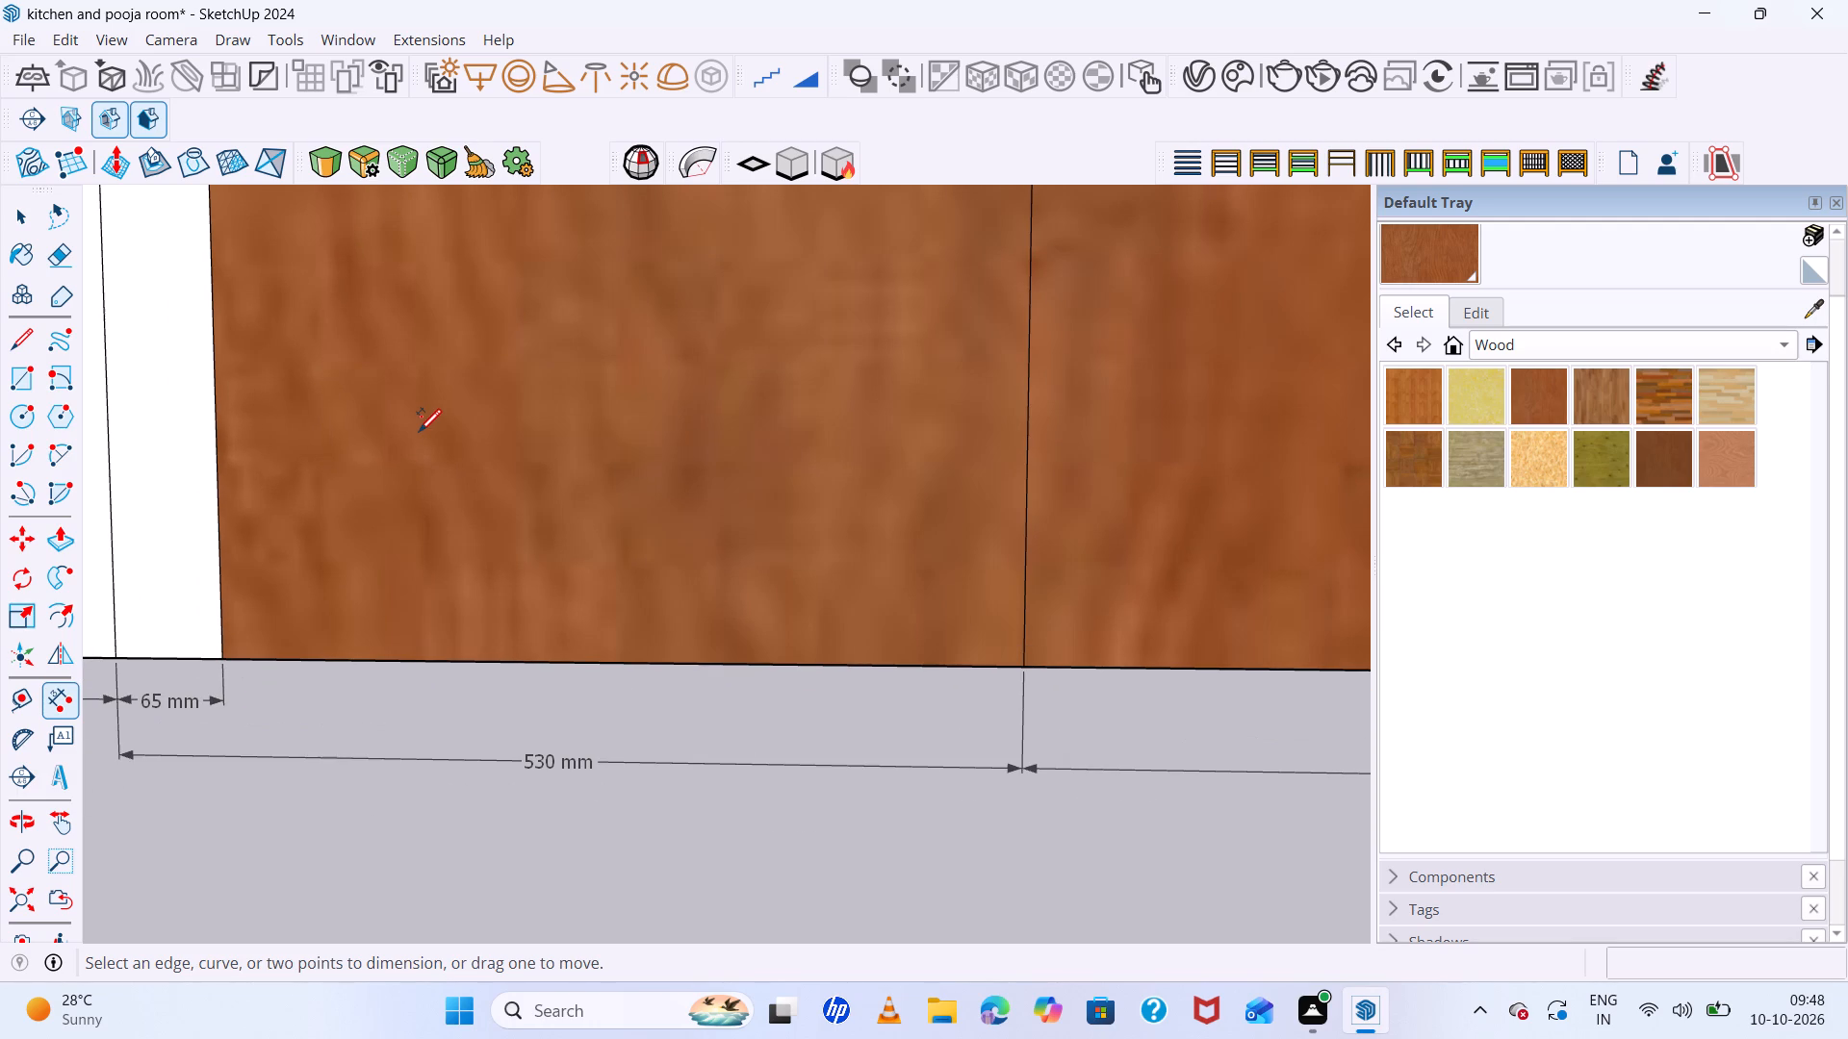
scroll(419, 430, up, 1)
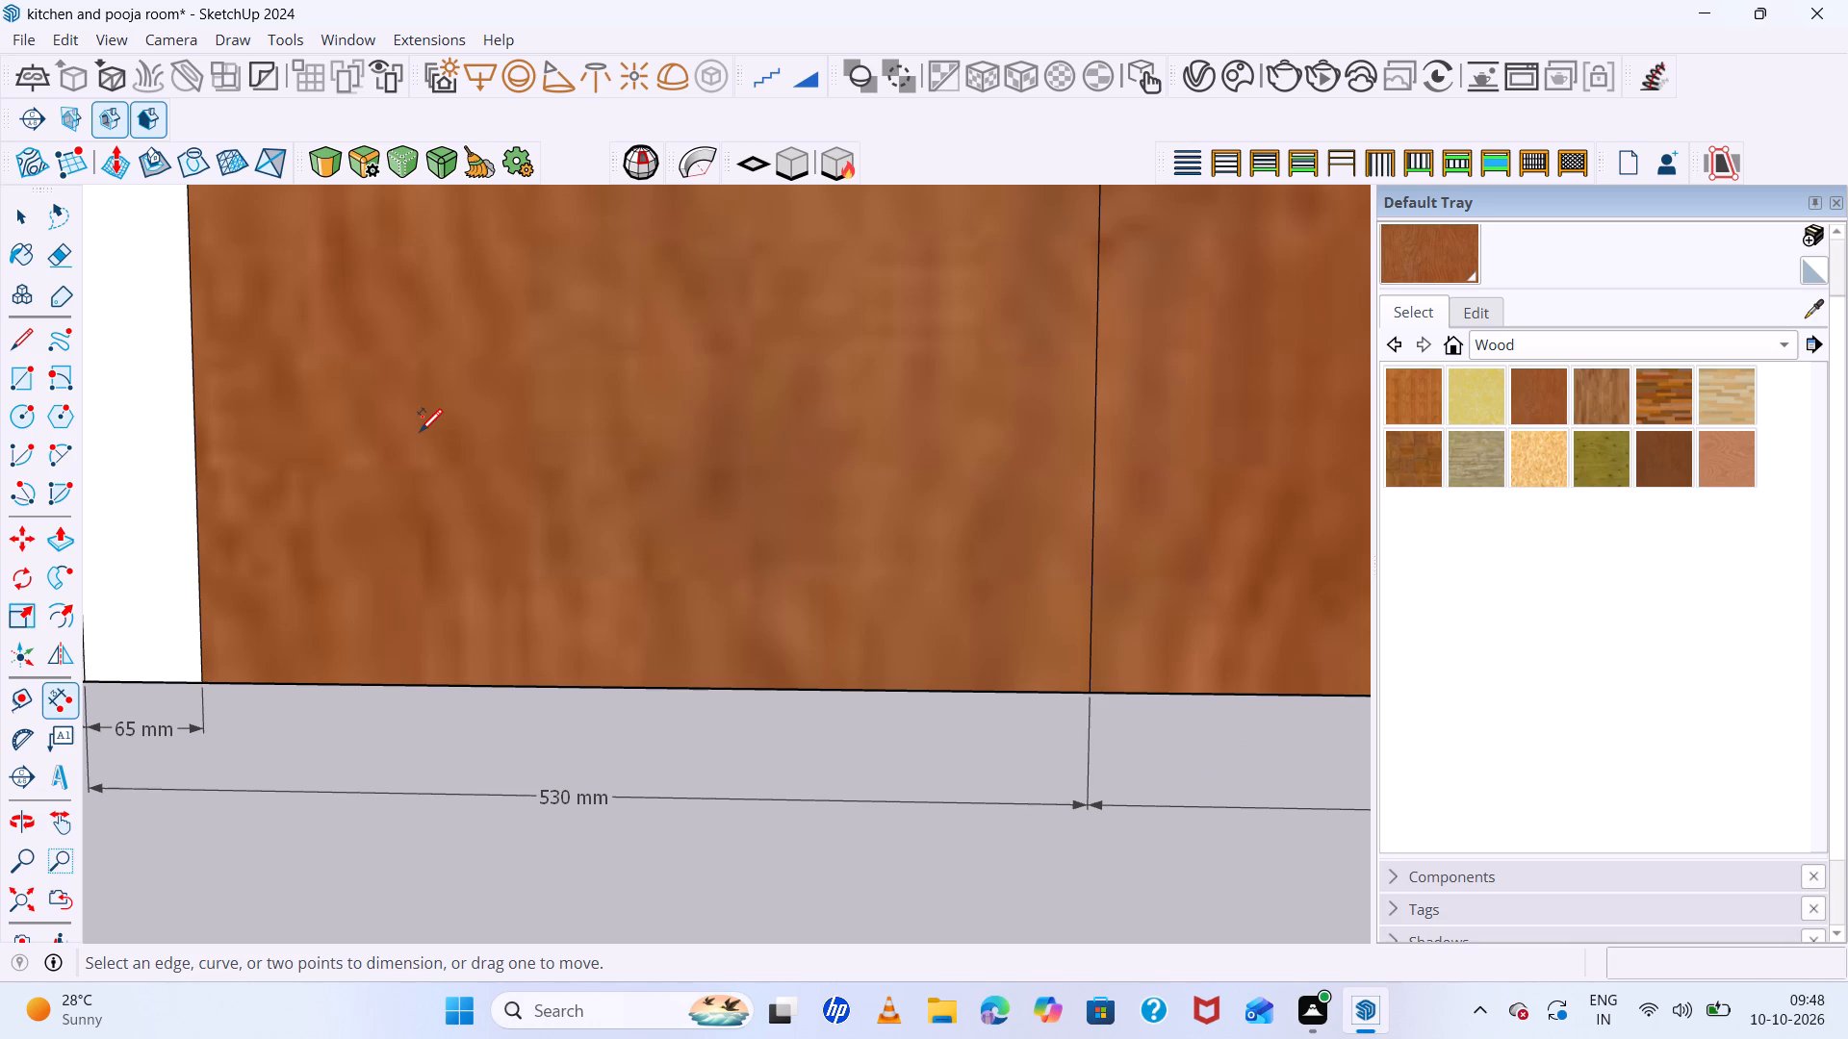
scroll(421, 430, up, 1)
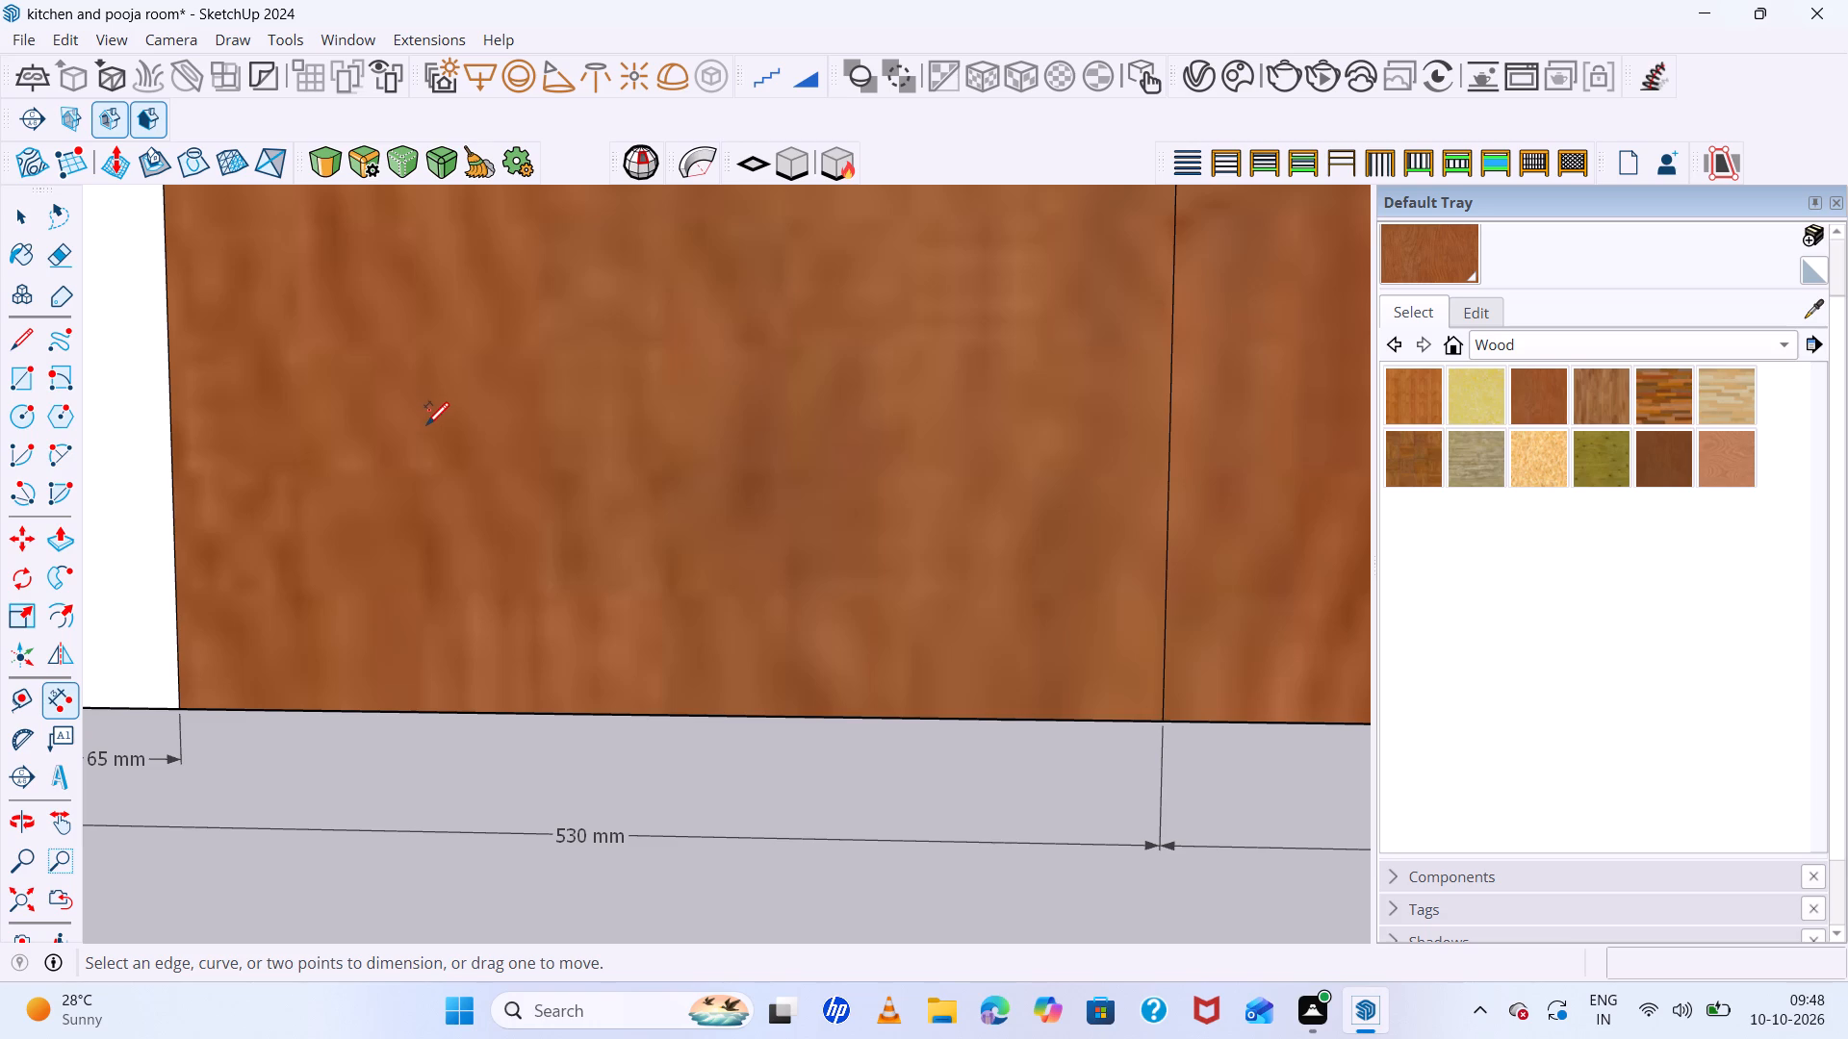
scroll(445, 360, down, 20)
scroll(463, 504, up, 14)
scroll(475, 511, down, 16)
scroll(513, 639, up, 1)
scroll(519, 625, down, 7)
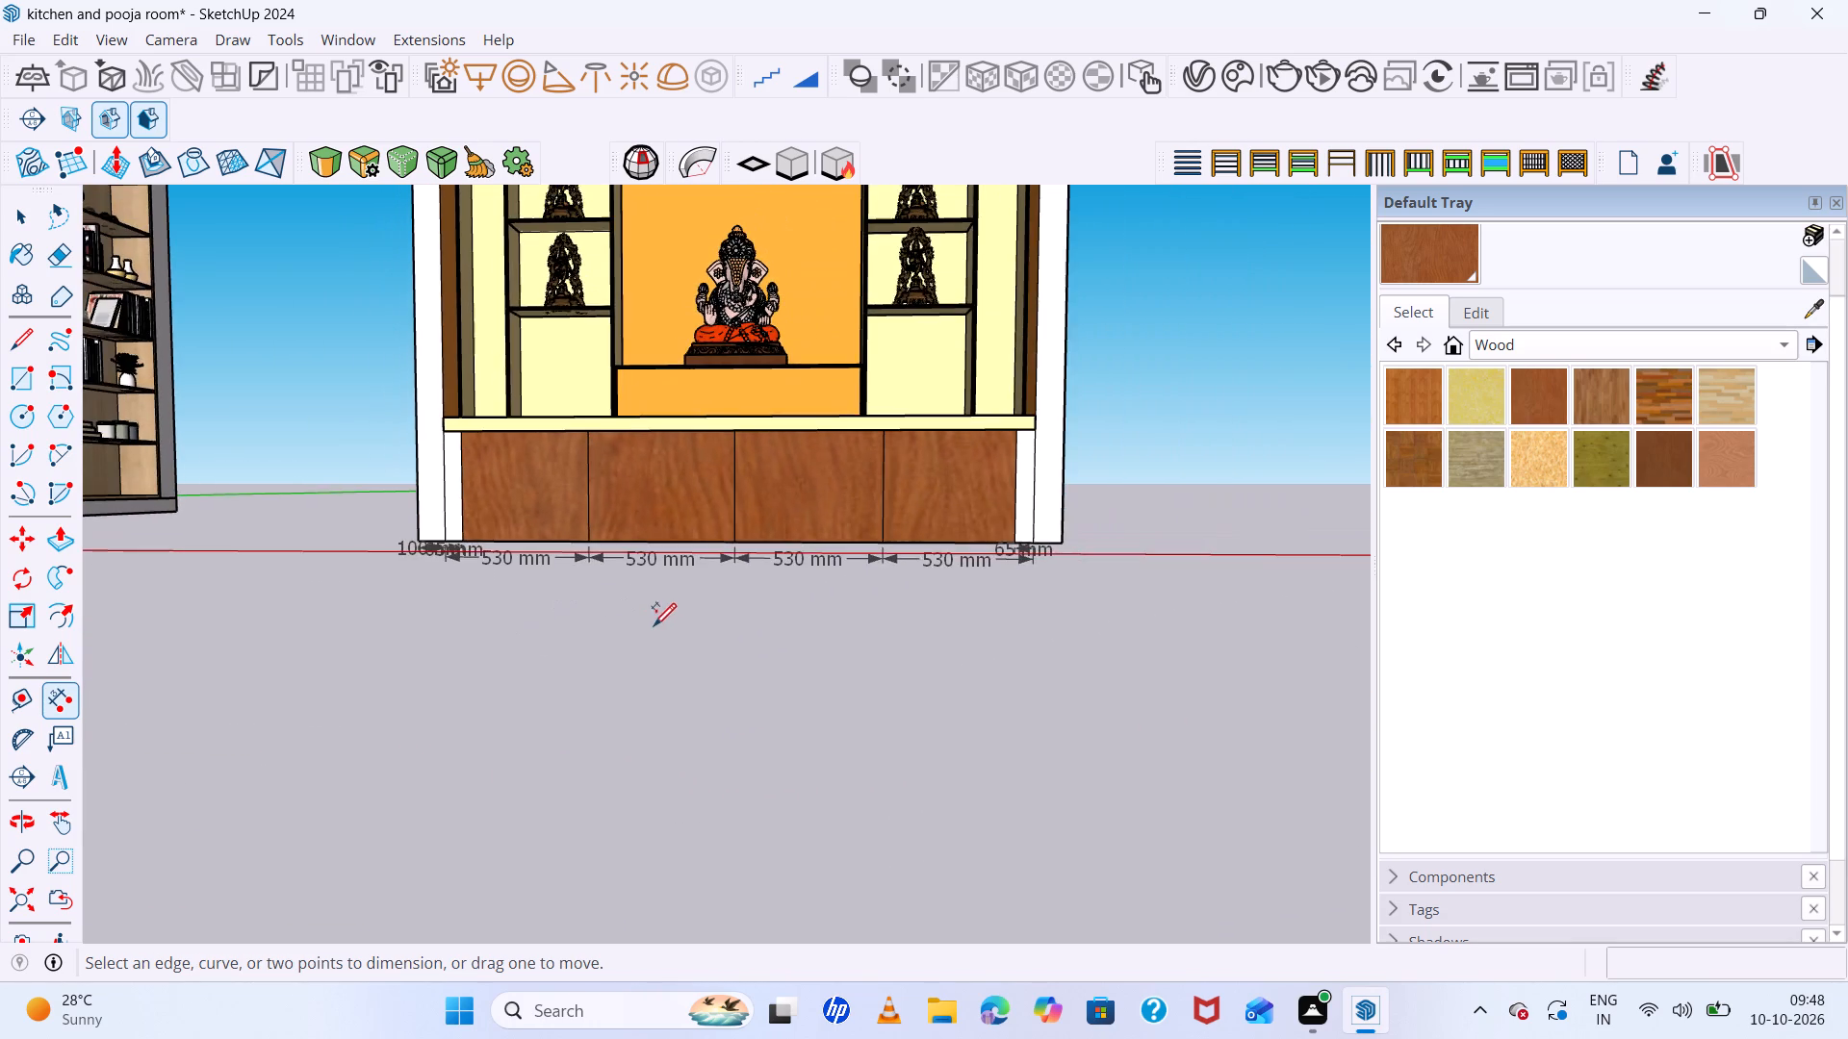
Dimension the full depth of the cabinet's left side panel along its outer top edge, placing the dimension outside the cabinet.
middle_drag(658, 626, 682, 743)
scroll(683, 740, down, 6)
scroll(485, 239, up, 6)
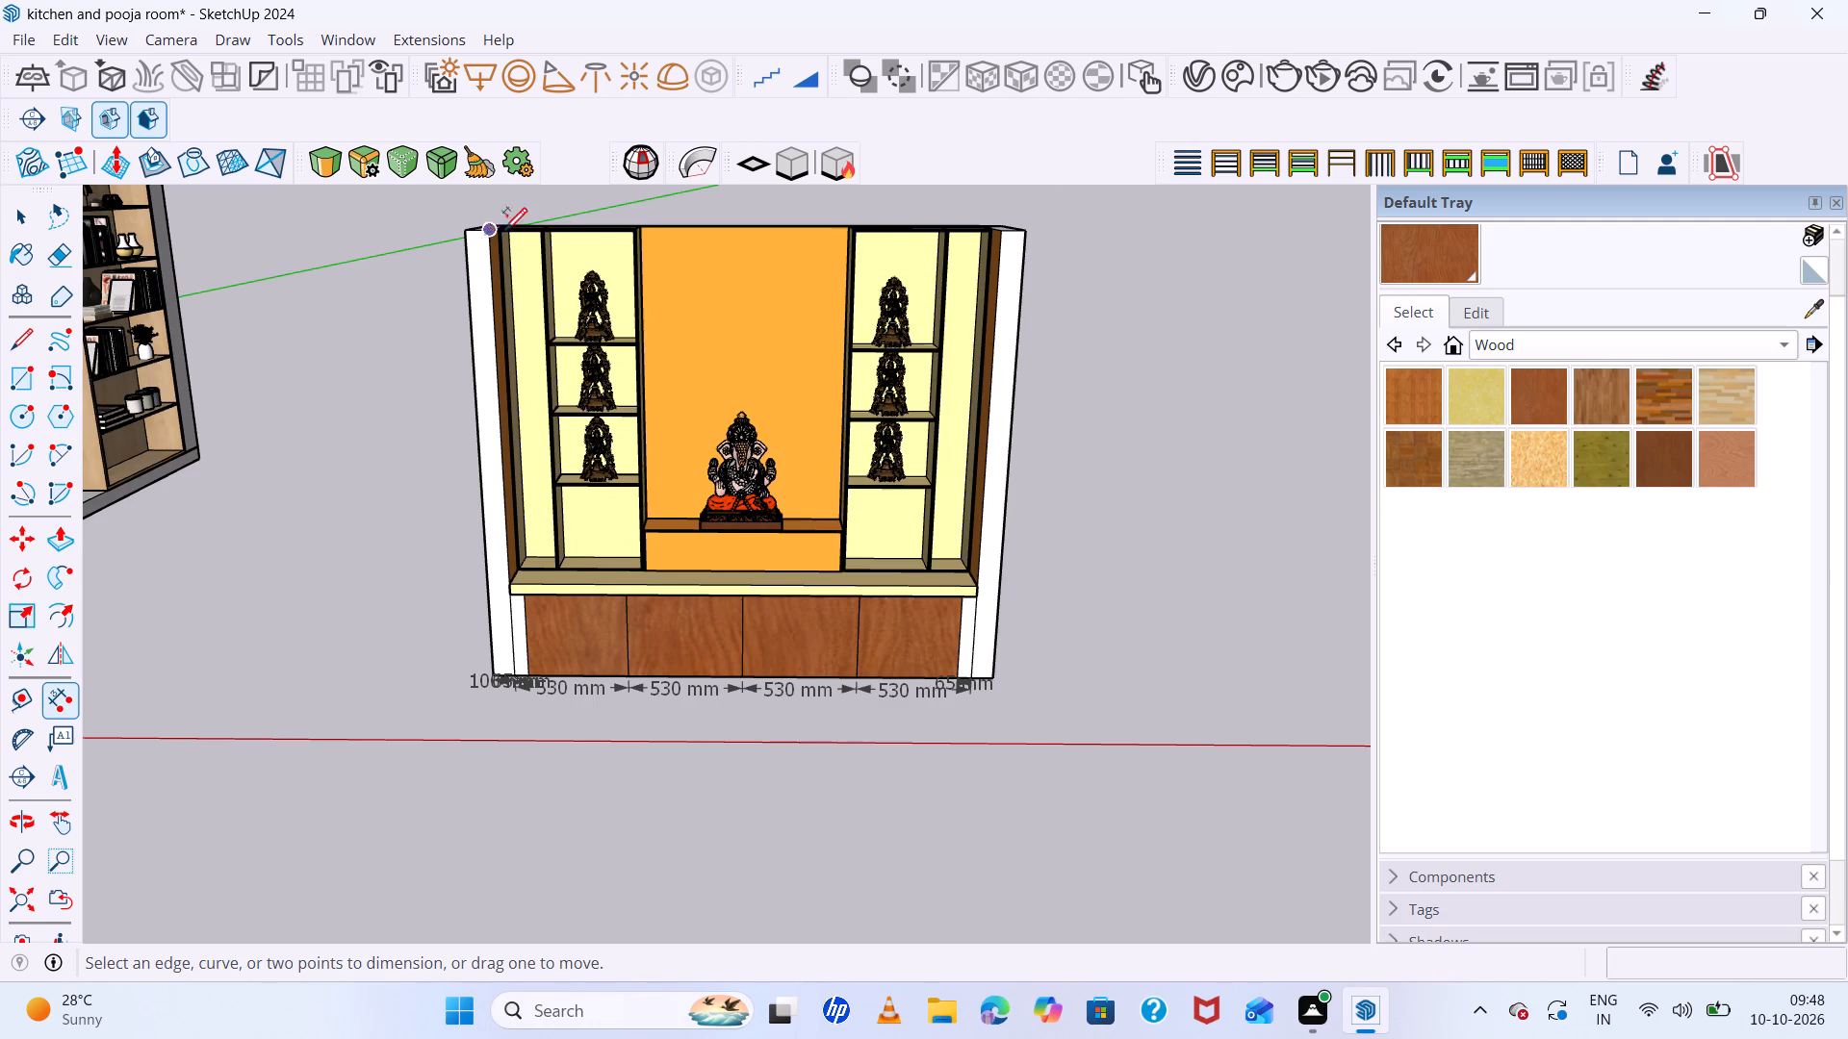
scroll(504, 229, up, 19)
middle_drag(511, 298, 526, 432)
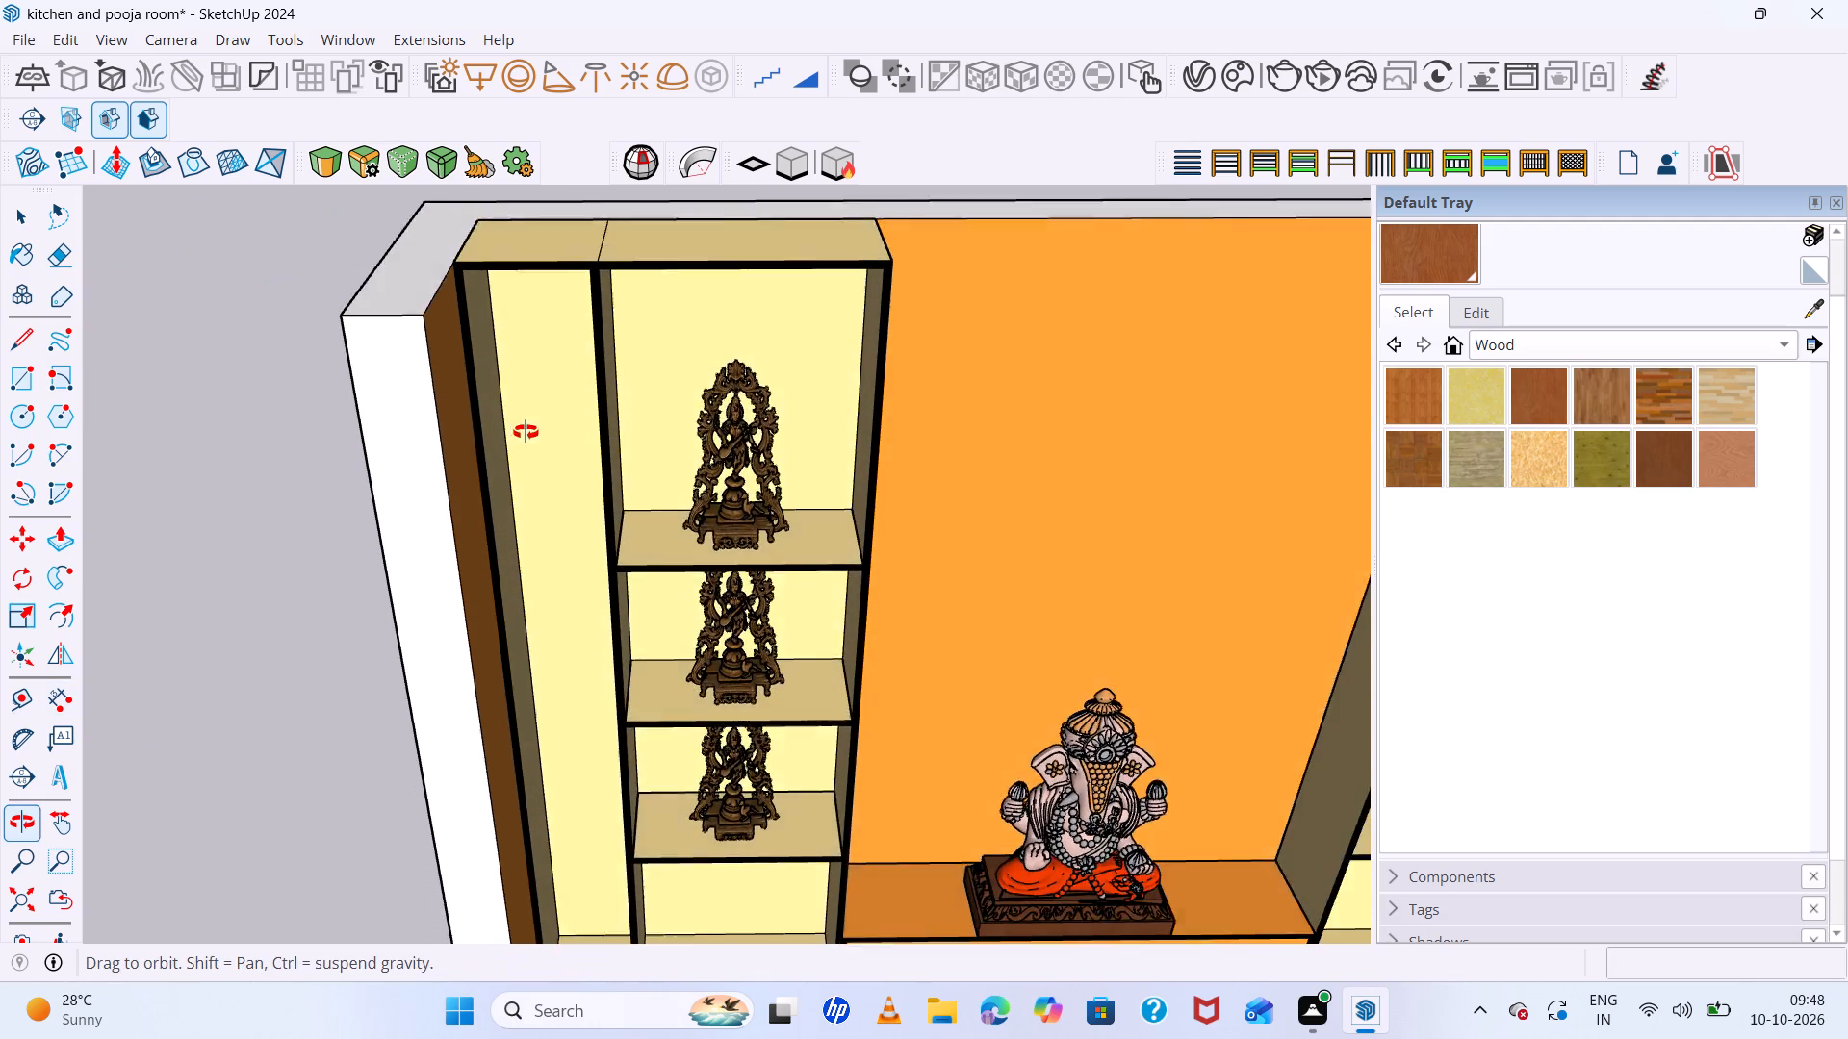
middle_drag(526, 432, 529, 469)
scroll(528, 461, up, 1)
middle_drag(321, 356, 476, 366)
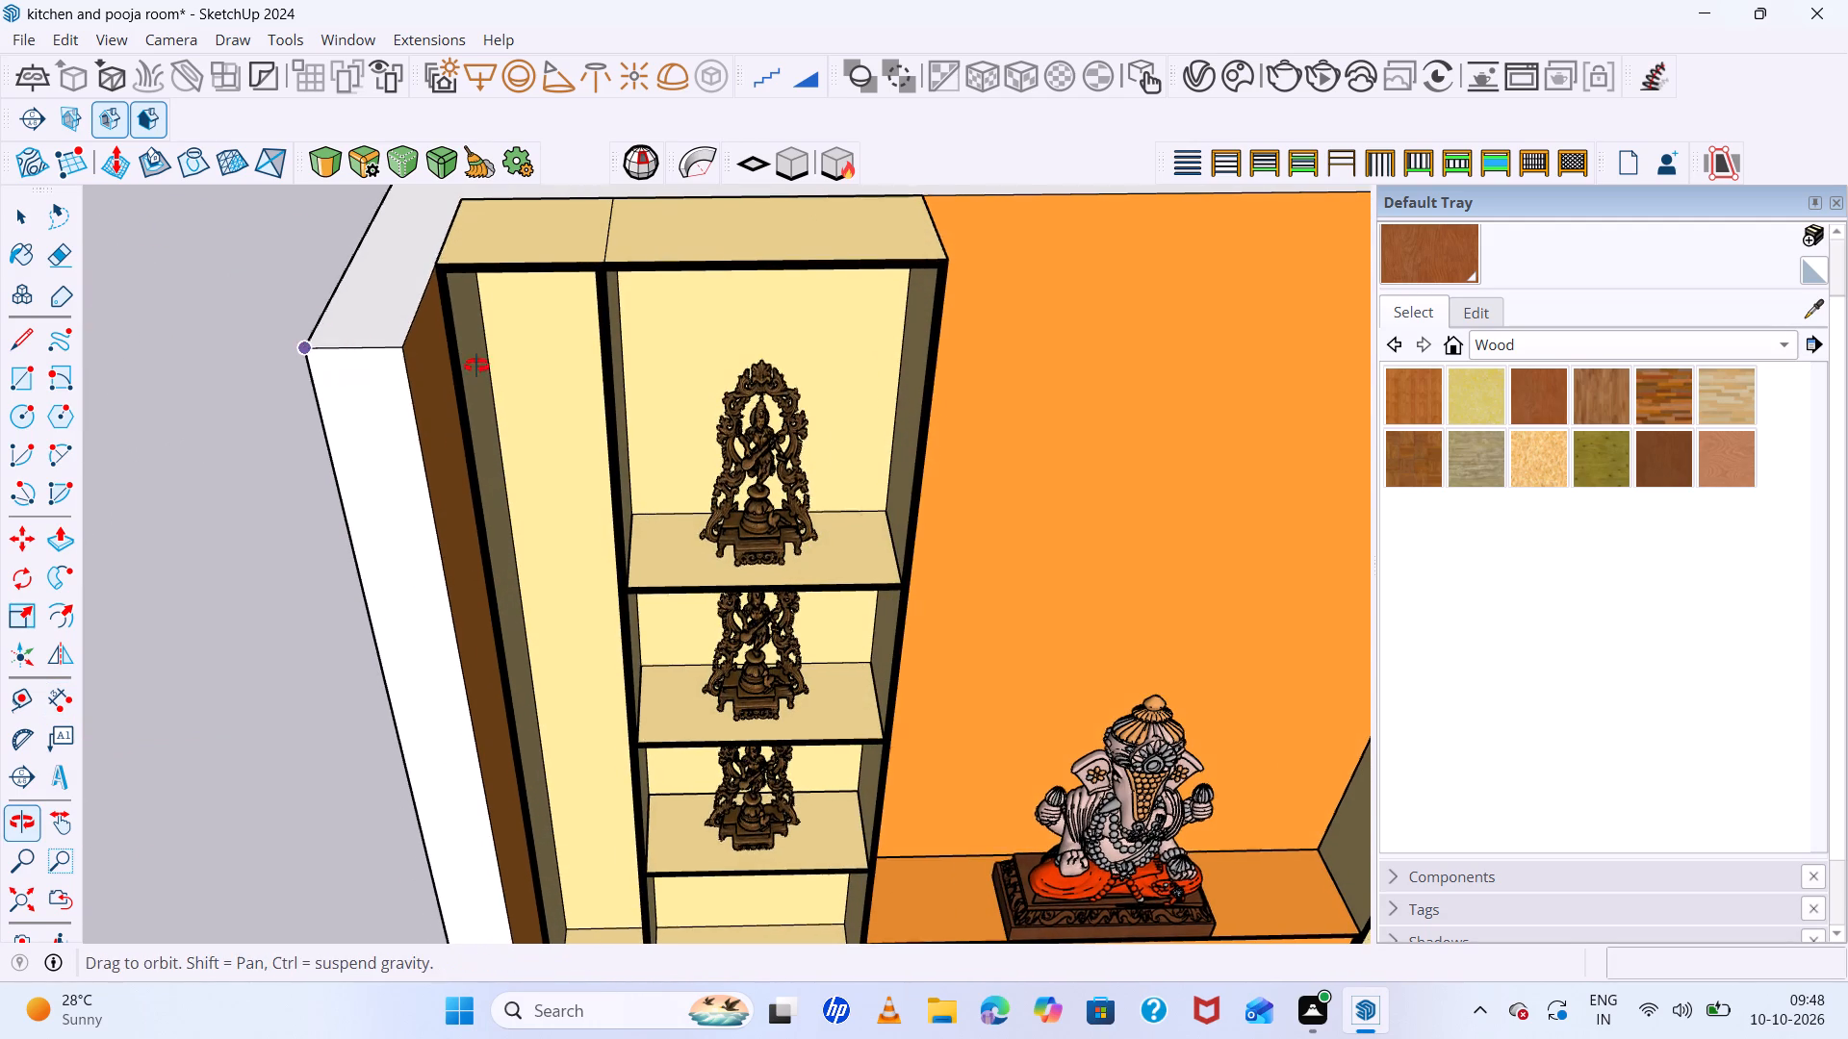
middle_drag(476, 366, 628, 382)
drag(641, 469, 639, 456)
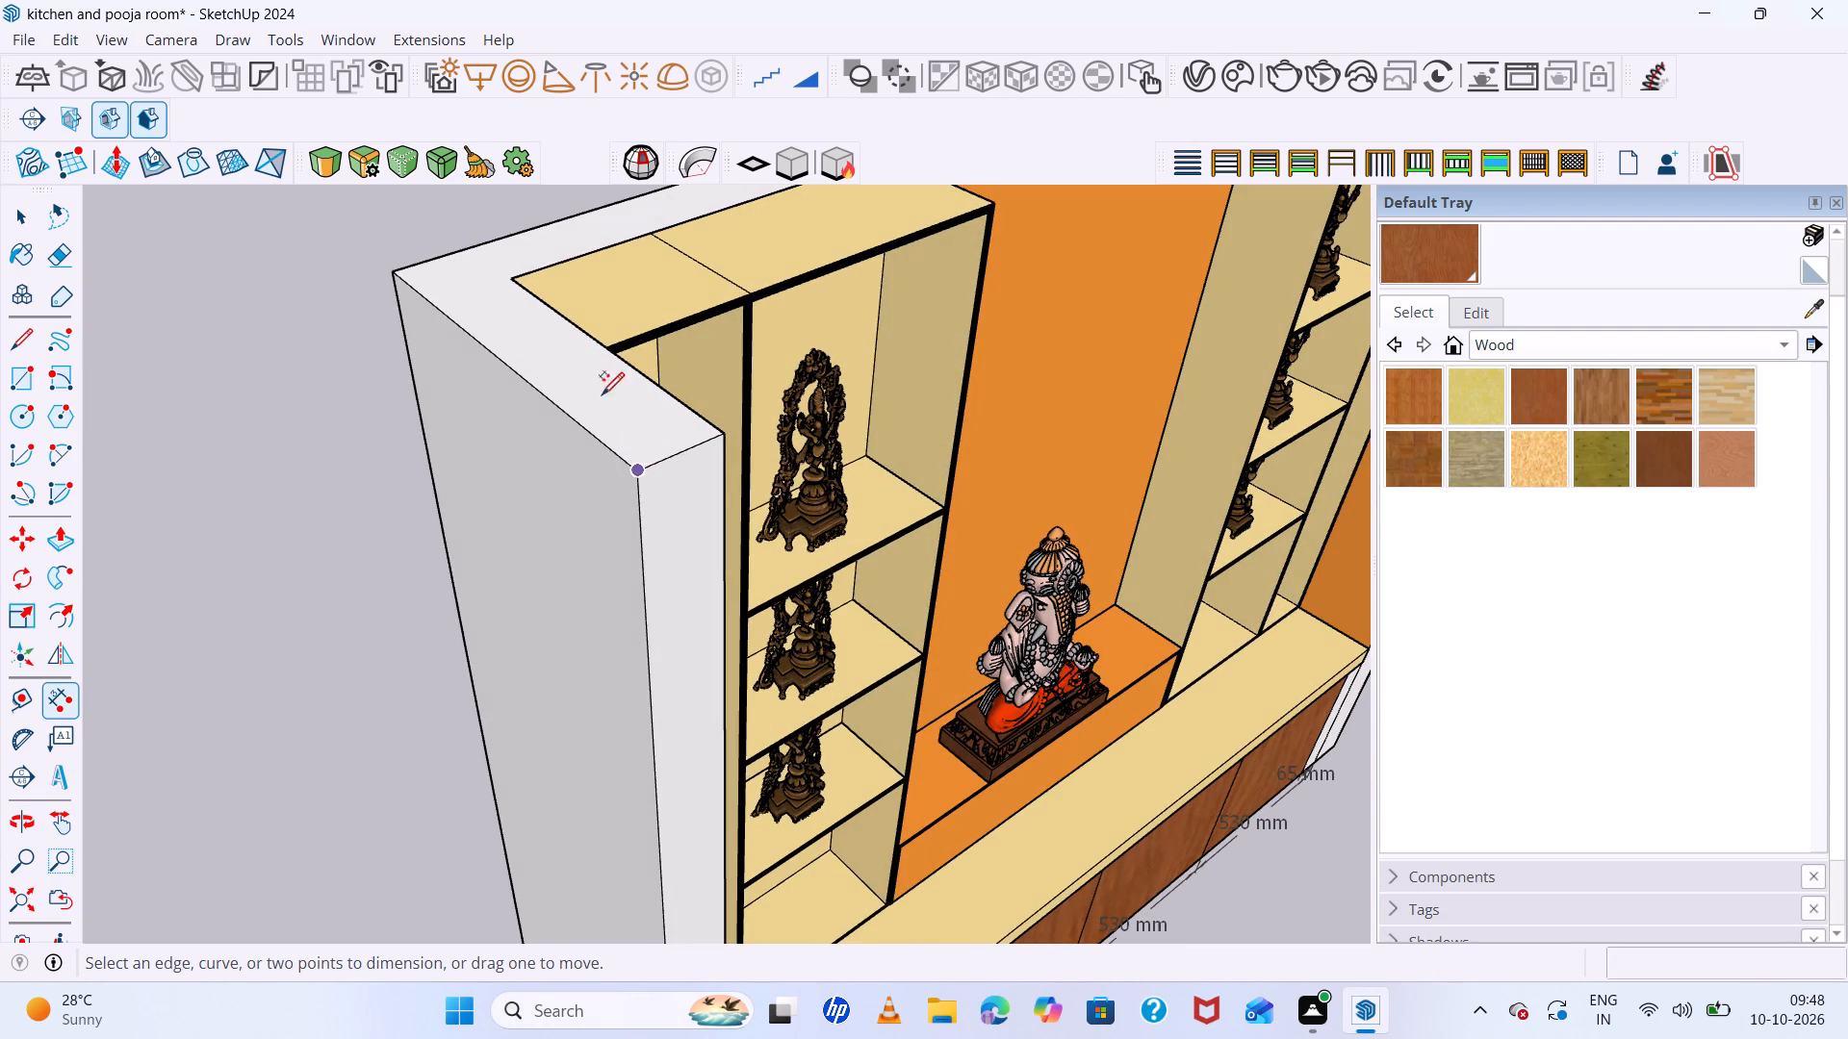
click(393, 272)
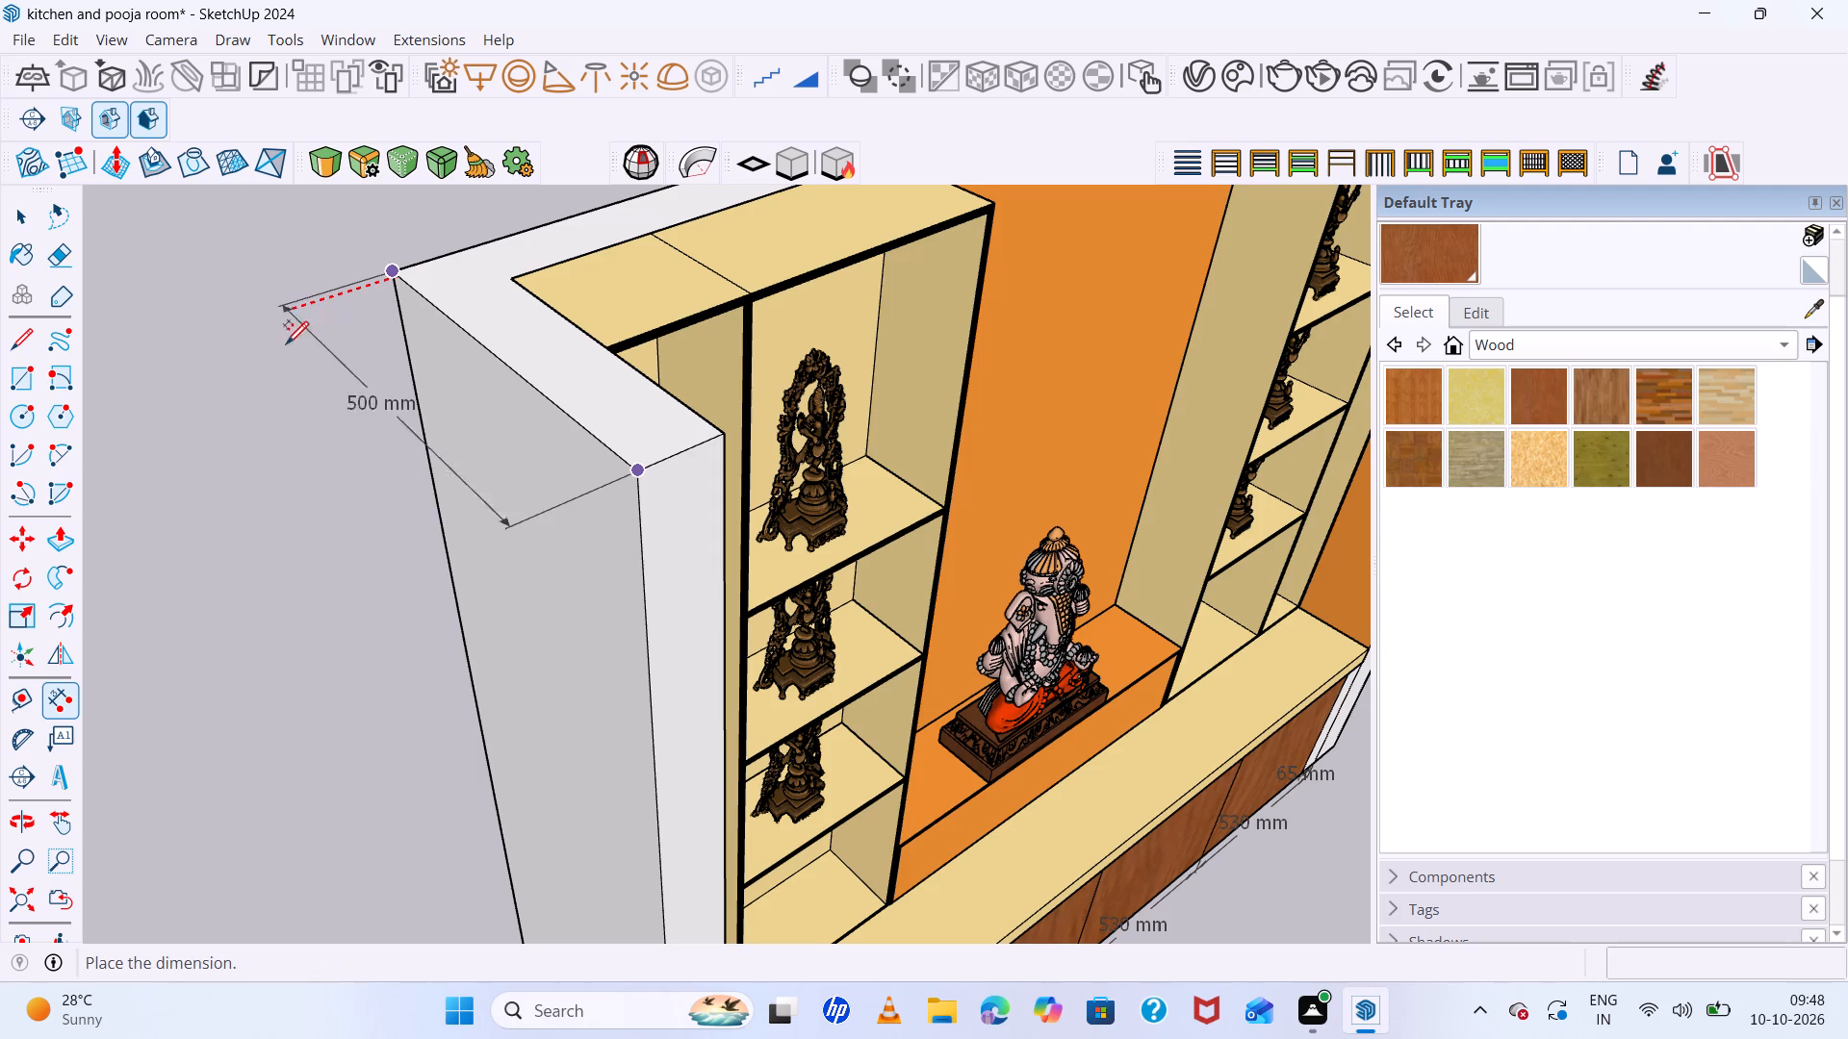
click(241, 381)
Dimension the inner top edge of the opposite side panel from front to back, placing the dimension outside the cabinet.
middle_drag(521, 579, 536, 475)
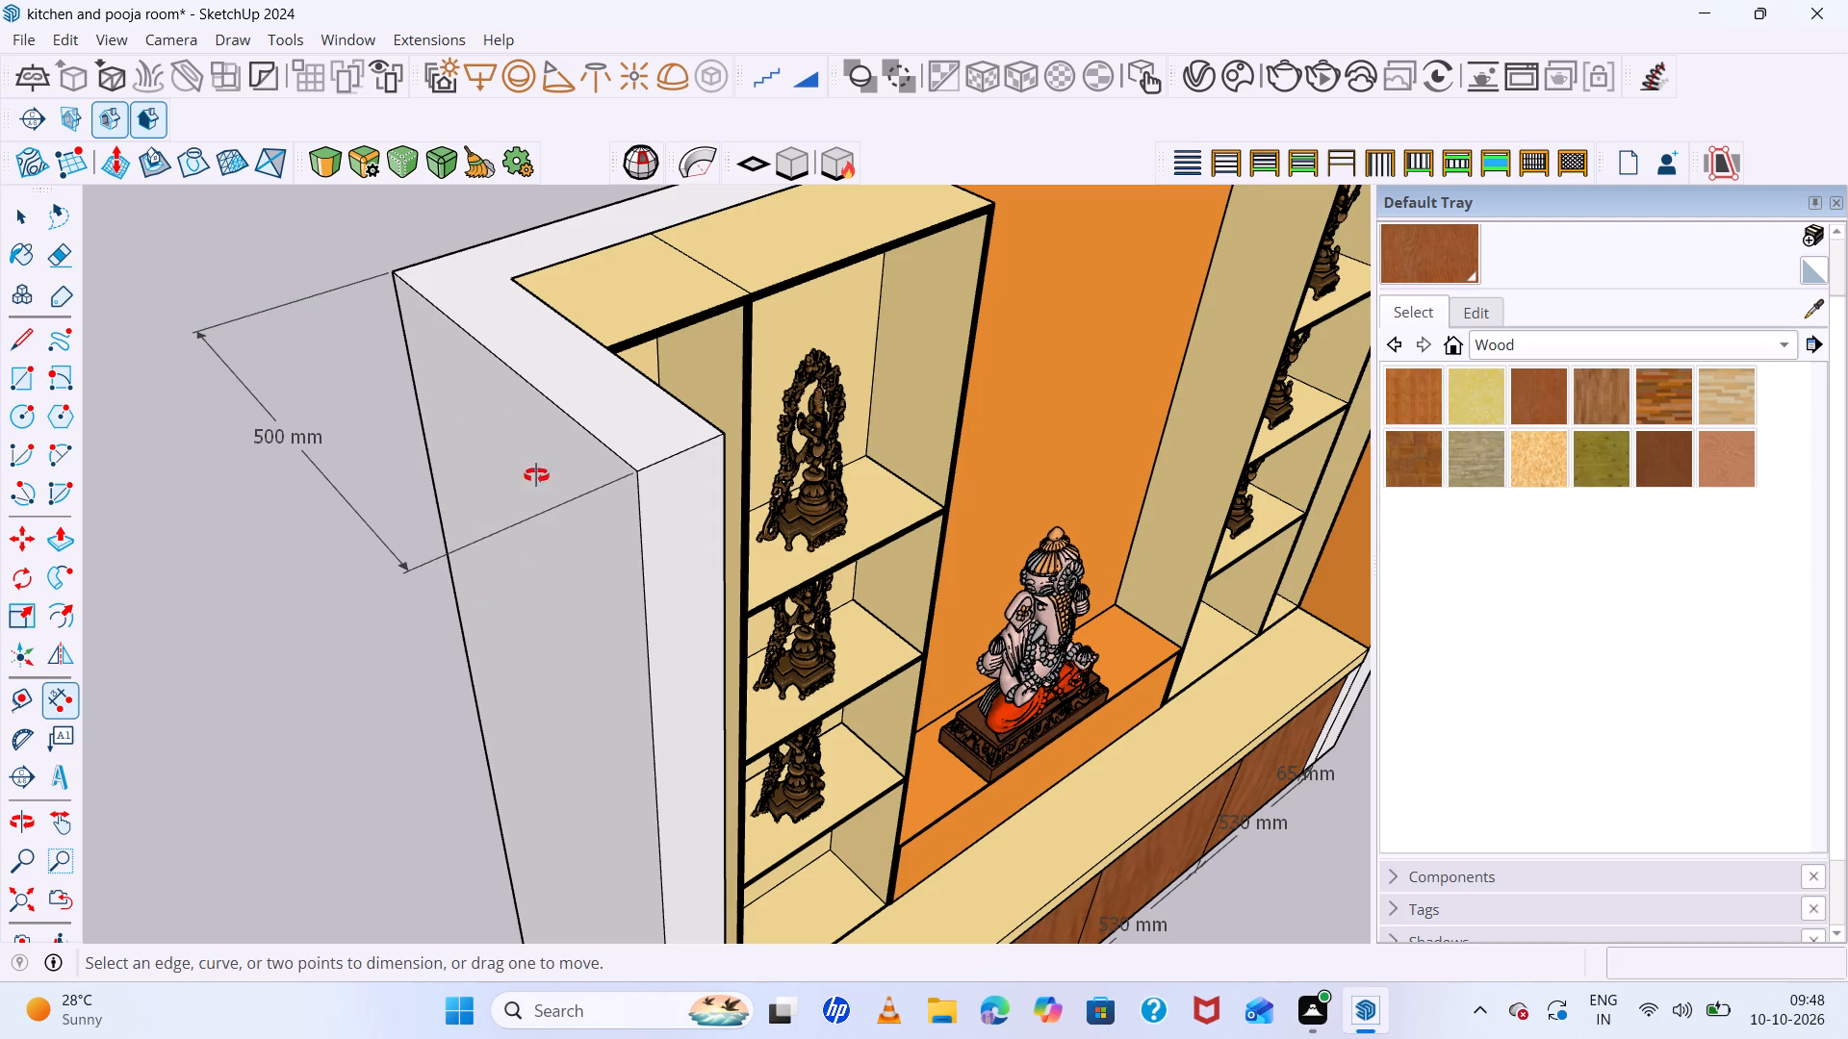
middle_drag(536, 475, 182, 370)
scroll(199, 396, down, 14)
middle_drag(401, 443, 403, 443)
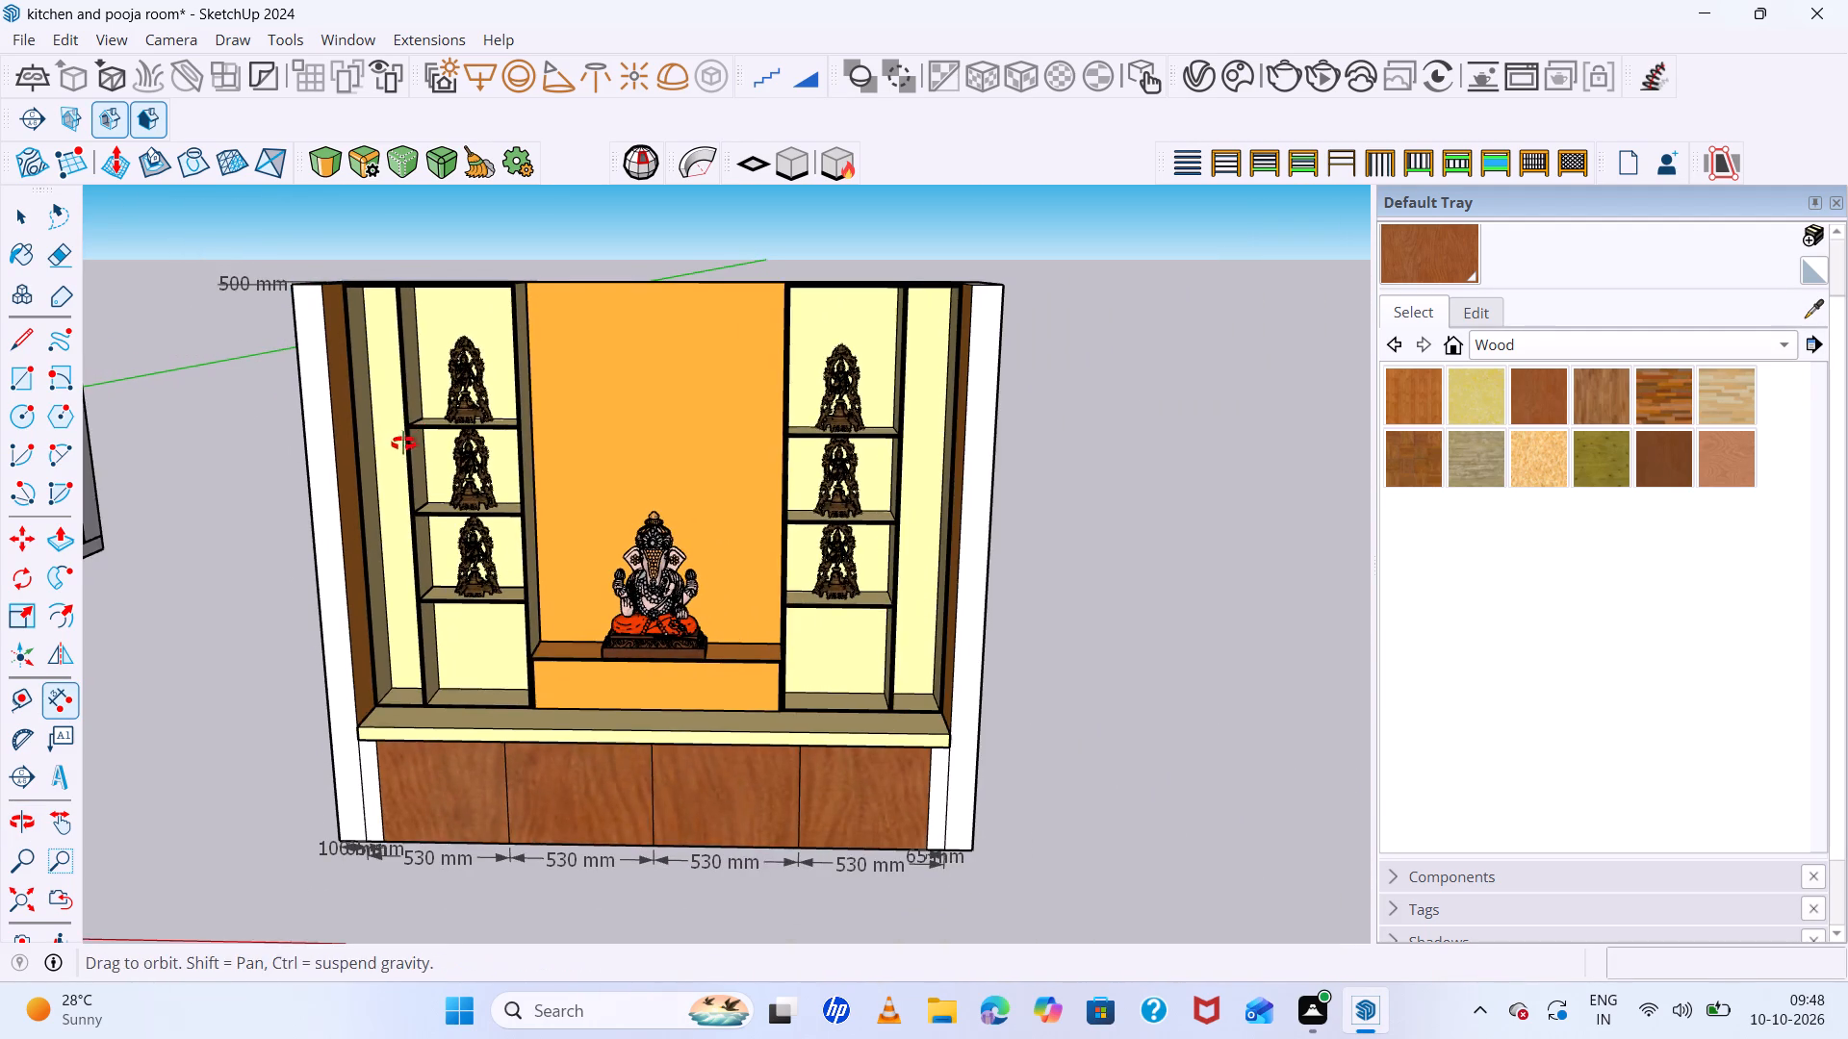
middle_drag(403, 443, 412, 459)
scroll(937, 263, up, 5)
scroll(1009, 331, up, 4)
middle_drag(1000, 337, 989, 428)
scroll(999, 352, up, 1)
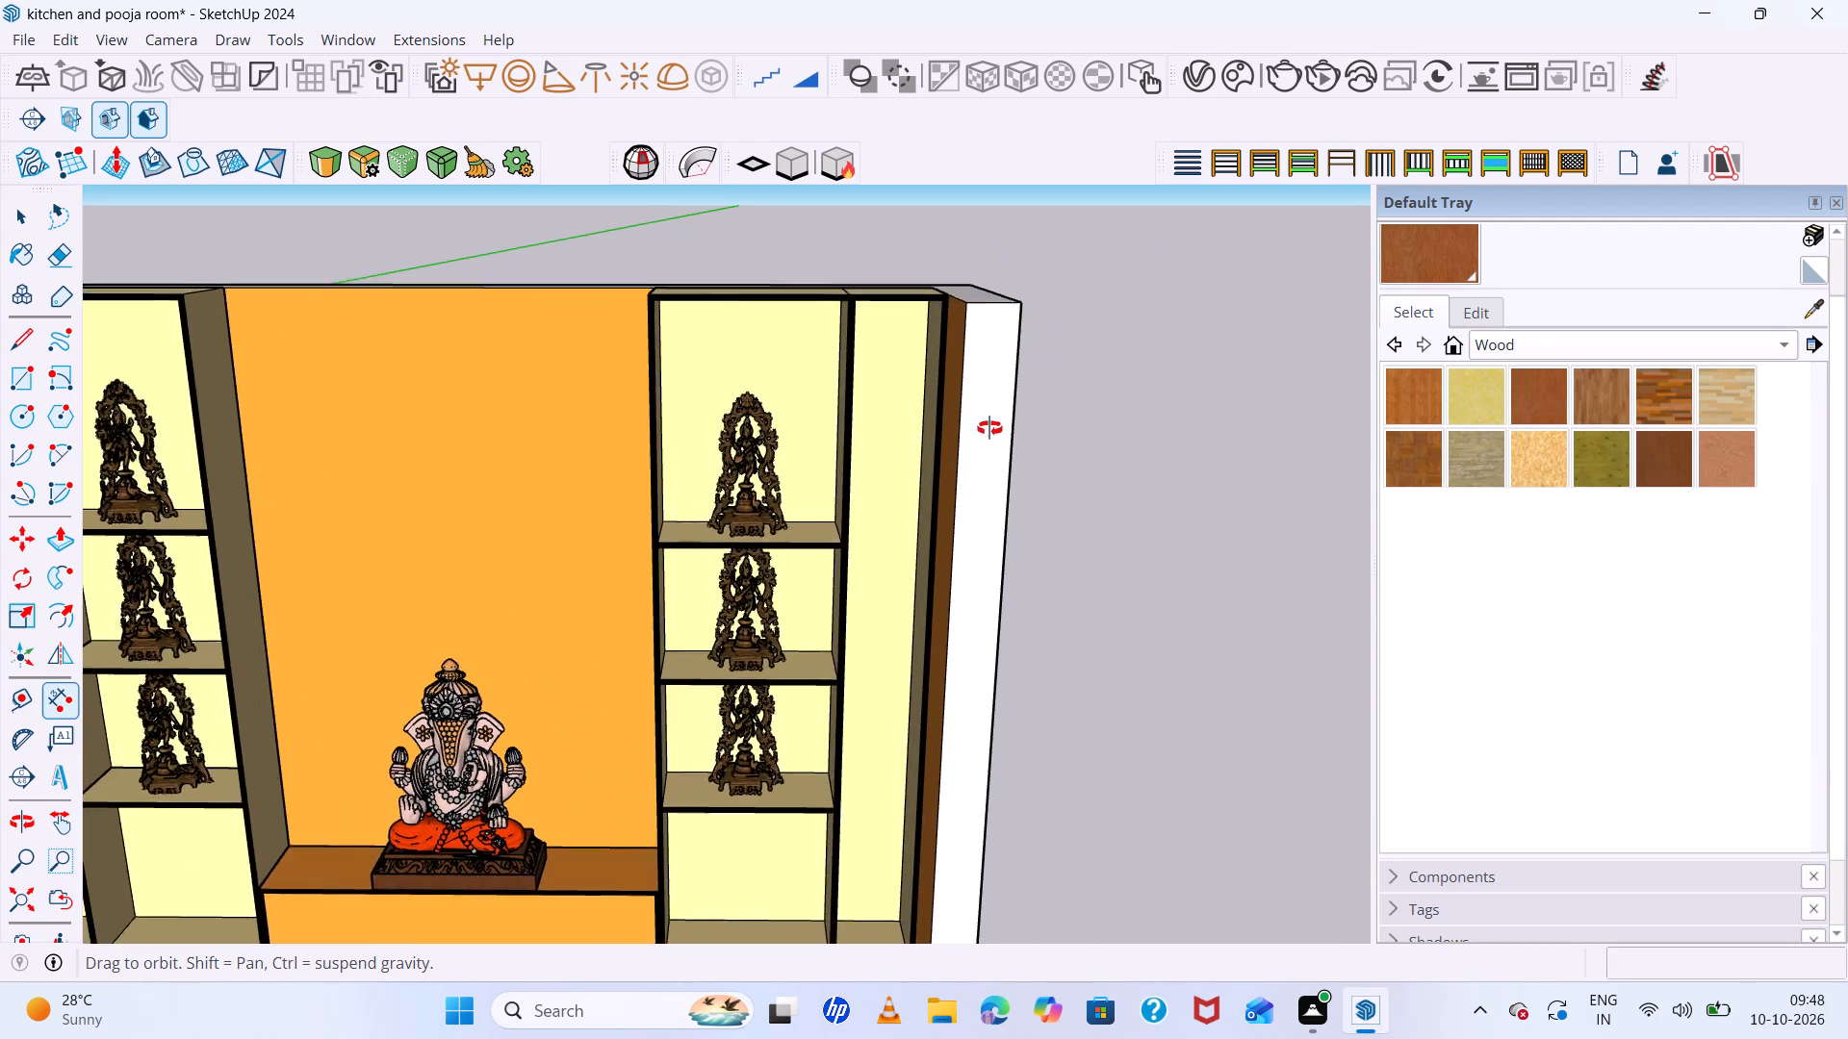
middle_drag(989, 428, 987, 448)
click(968, 375)
click(940, 288)
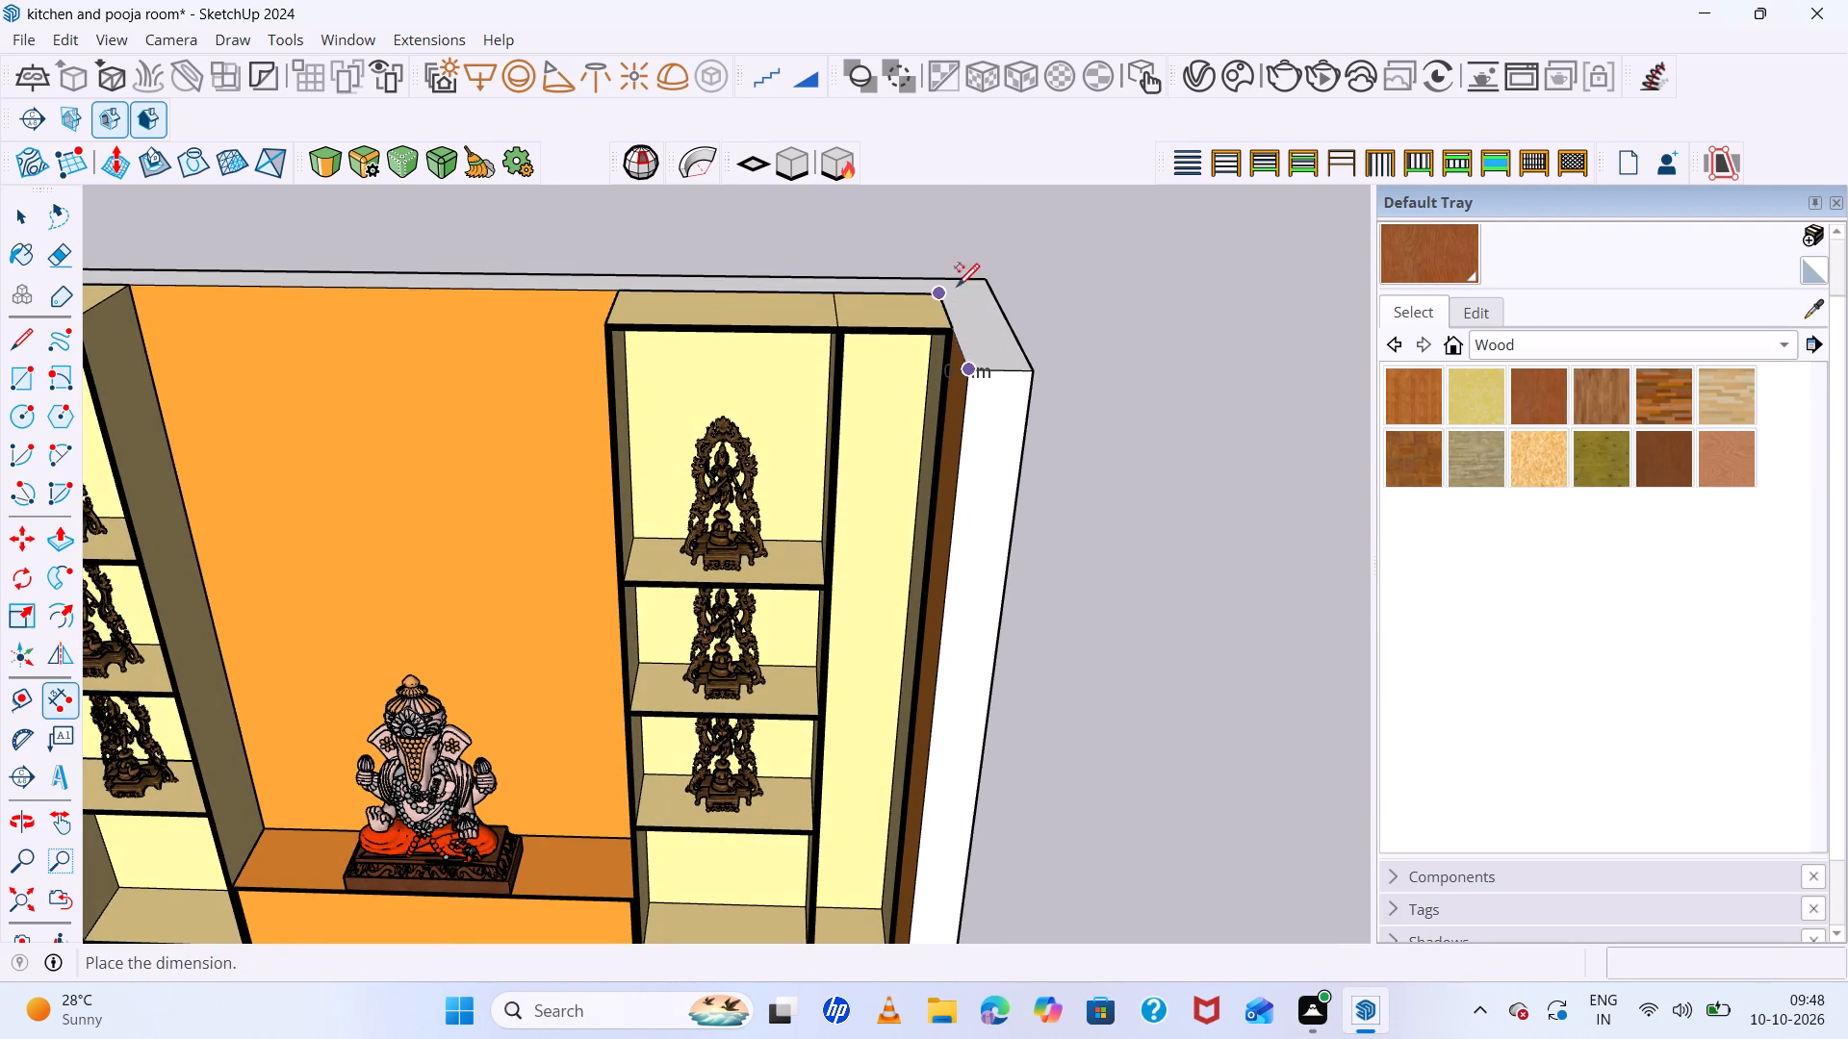
click(1070, 299)
Inspect the whole pooja cabinet from the front, checking the base dimensions and the depth dimensions at the top, and leave the Dimension tool.
scroll(959, 397, down, 7)
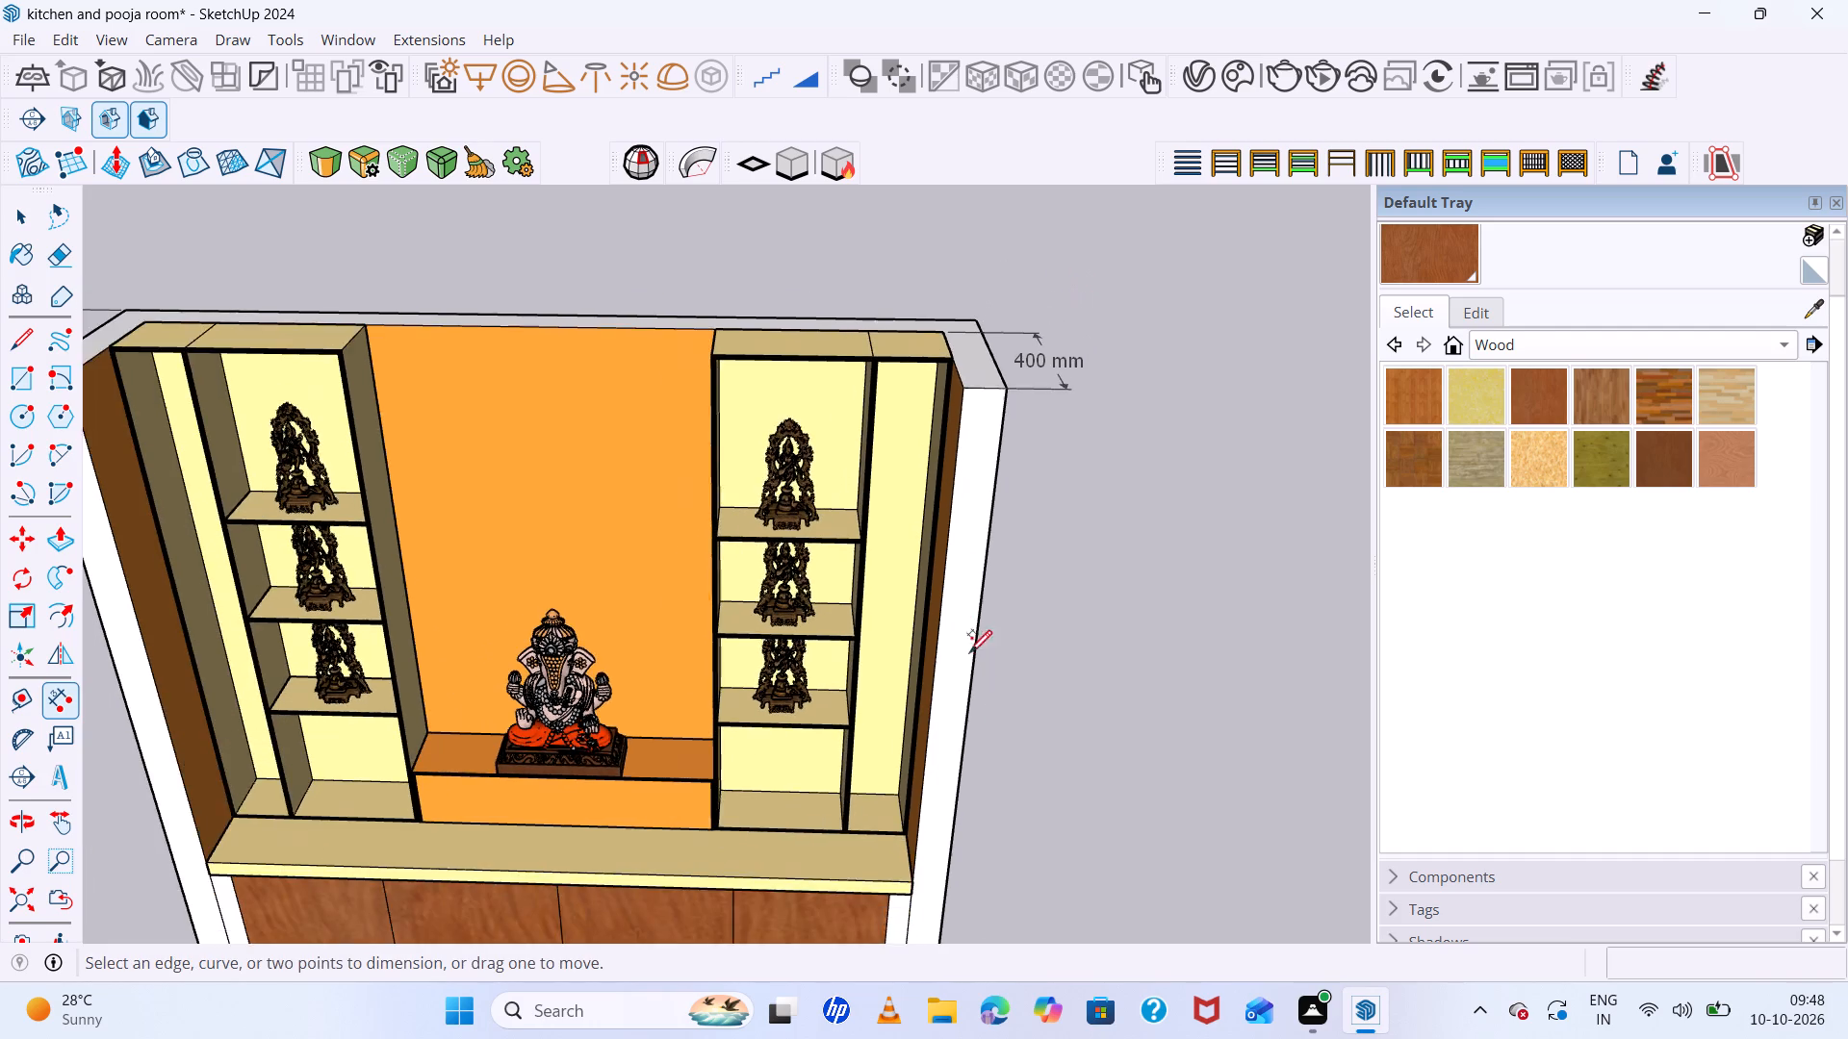
scroll(975, 672, down, 1)
middle_drag(1008, 747, 983, 581)
middle_click(983, 581)
scroll(979, 530, down, 8)
scroll(983, 730, up, 5)
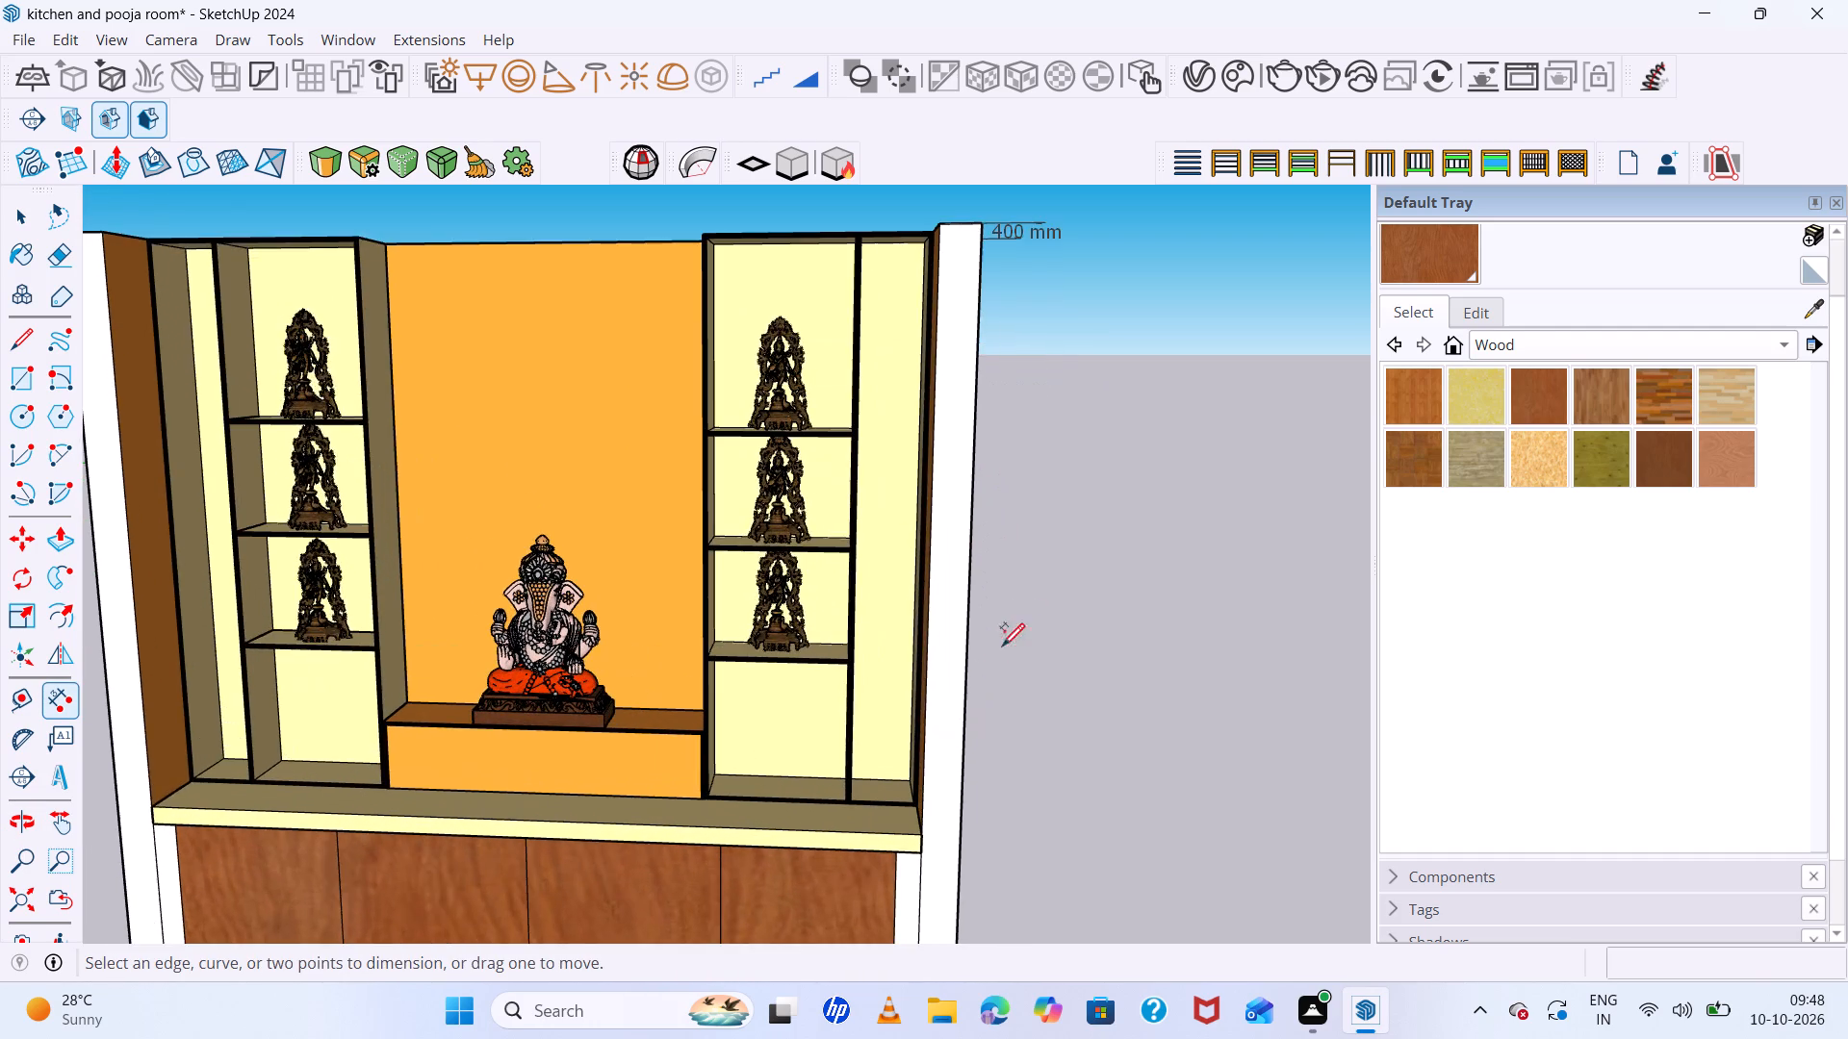
scroll(1027, 602, down, 6)
scroll(1013, 975, up, 5)
scroll(992, 891, up, 5)
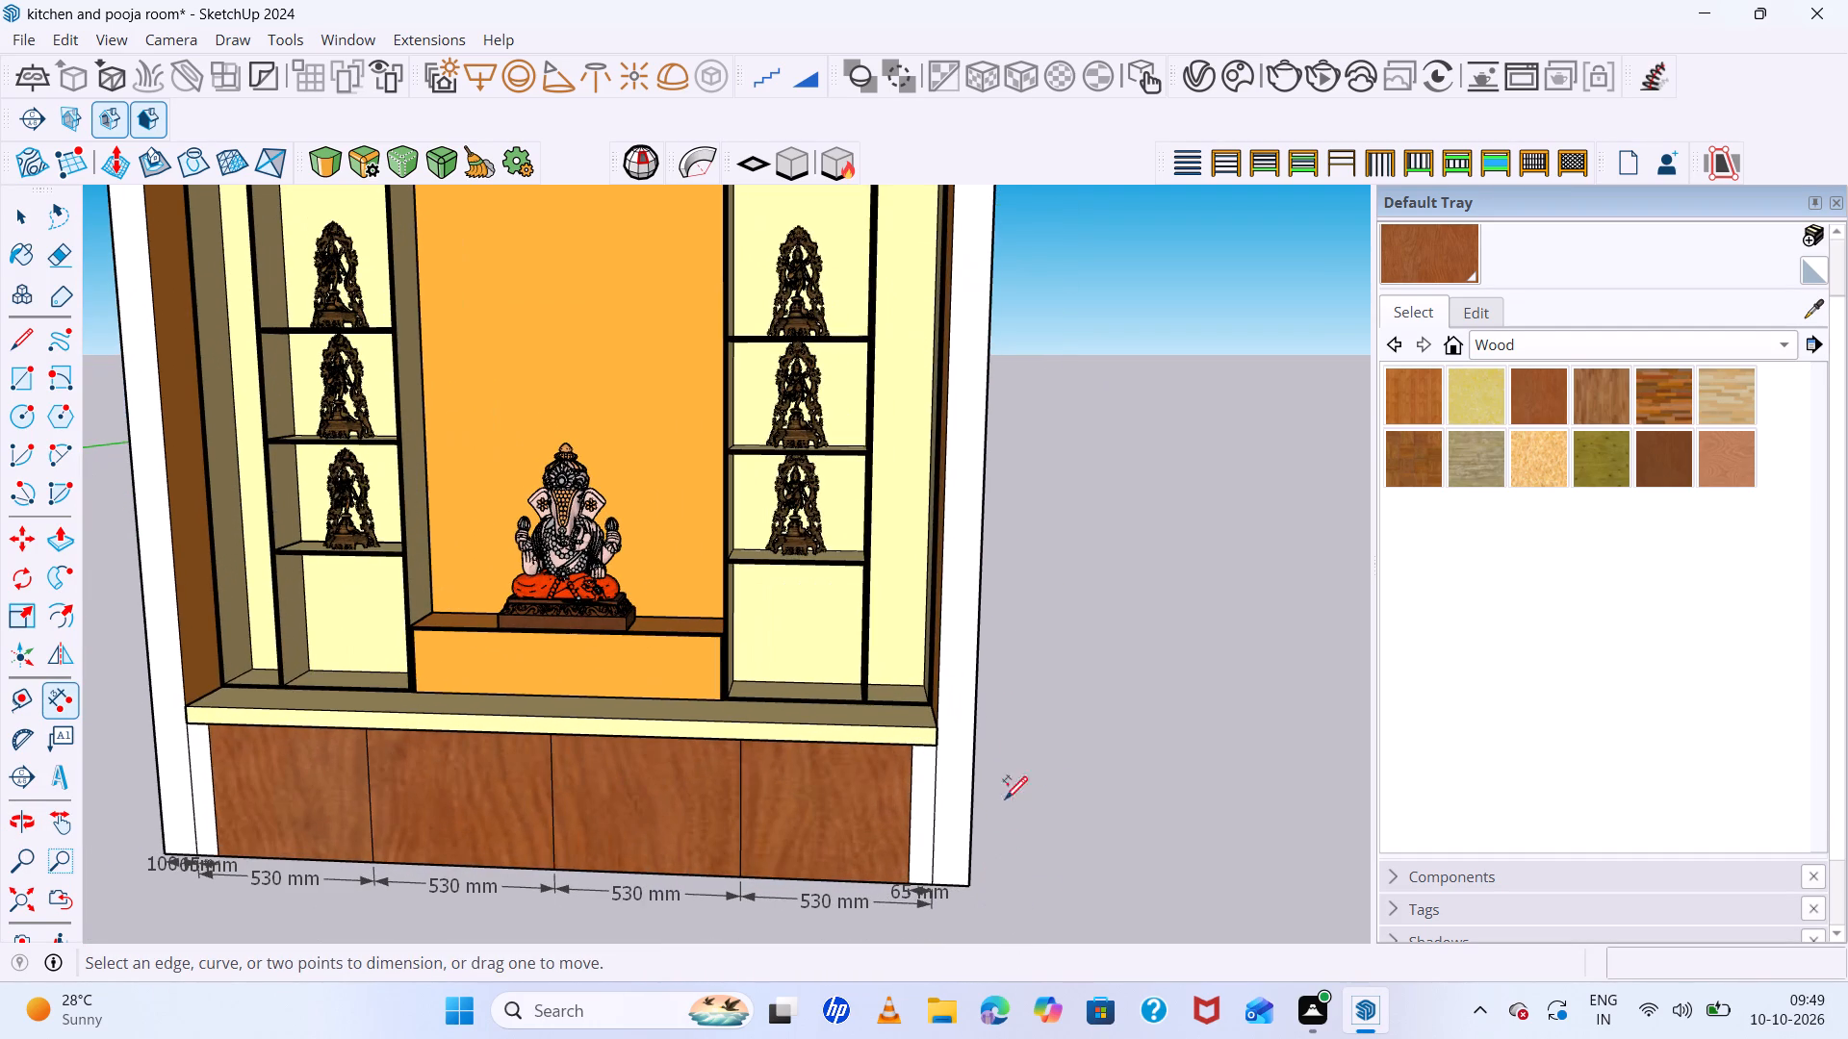
middle_drag(1018, 700, 1078, 694)
scroll(1072, 682, down, 3)
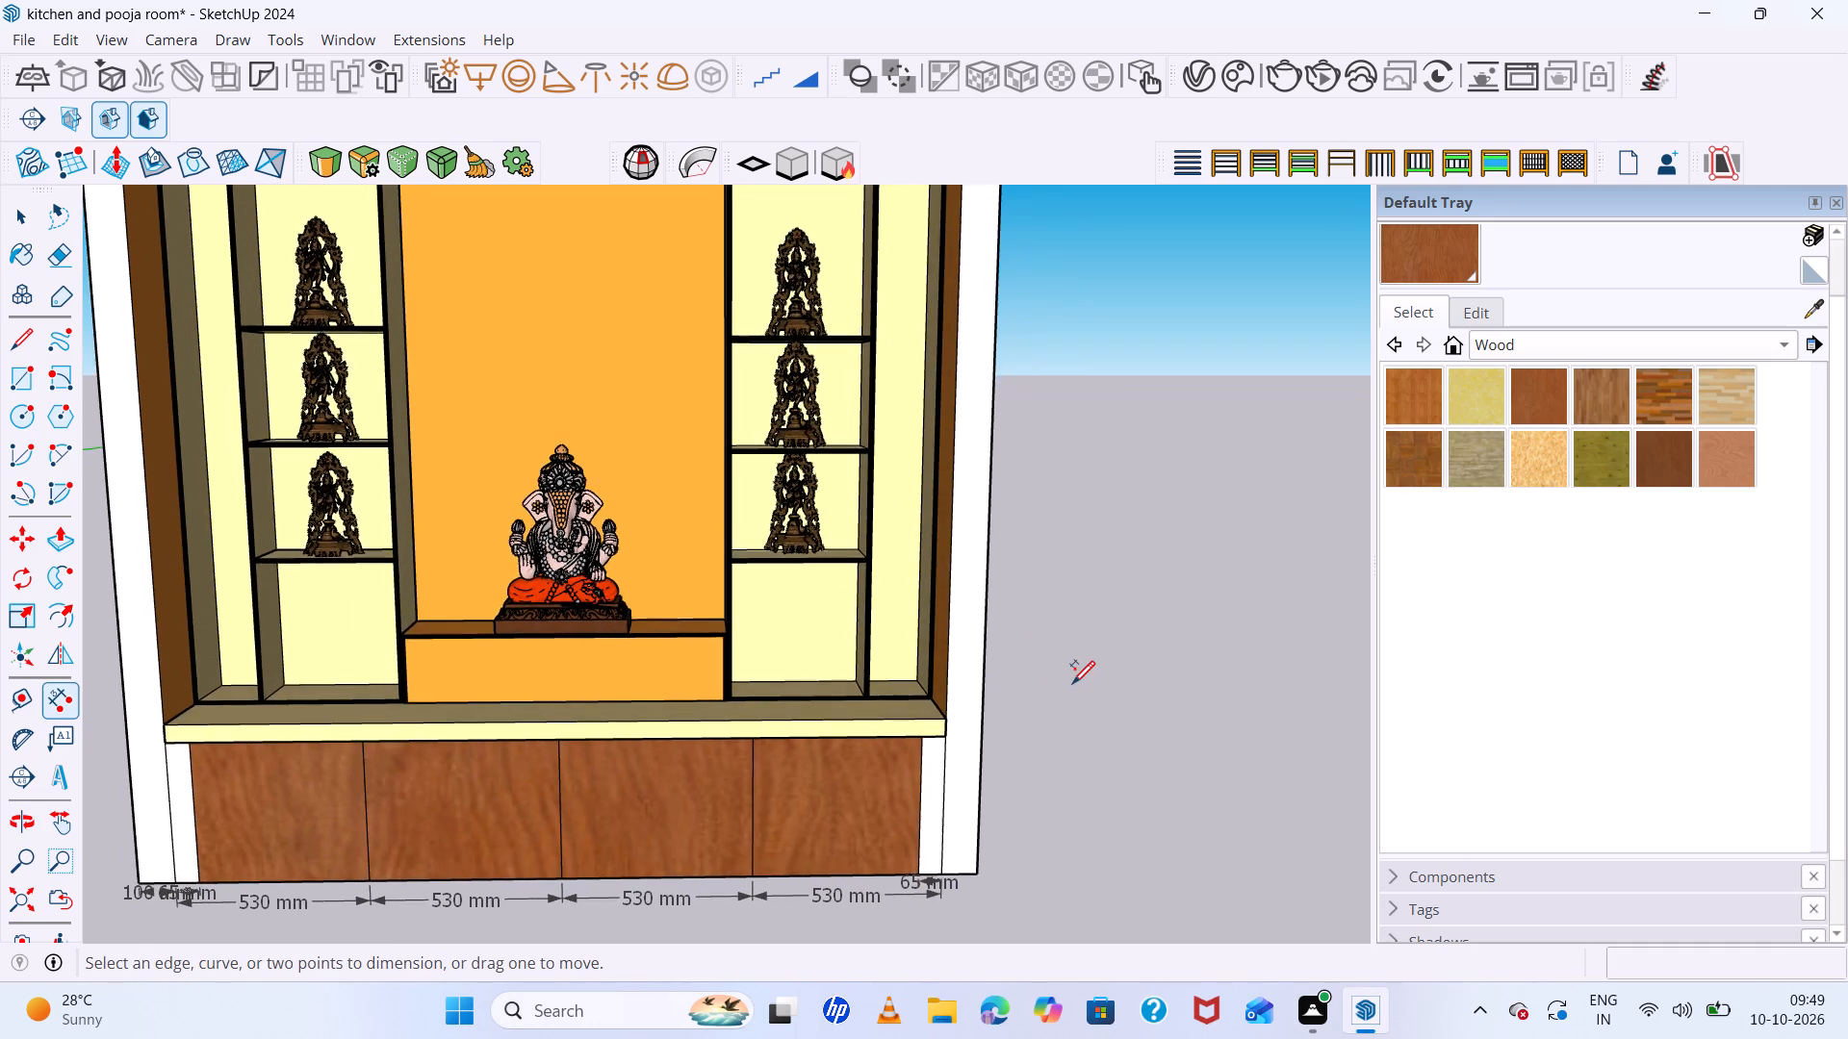
scroll(1072, 682, down, 4)
scroll(536, 597, up, 5)
key(space)
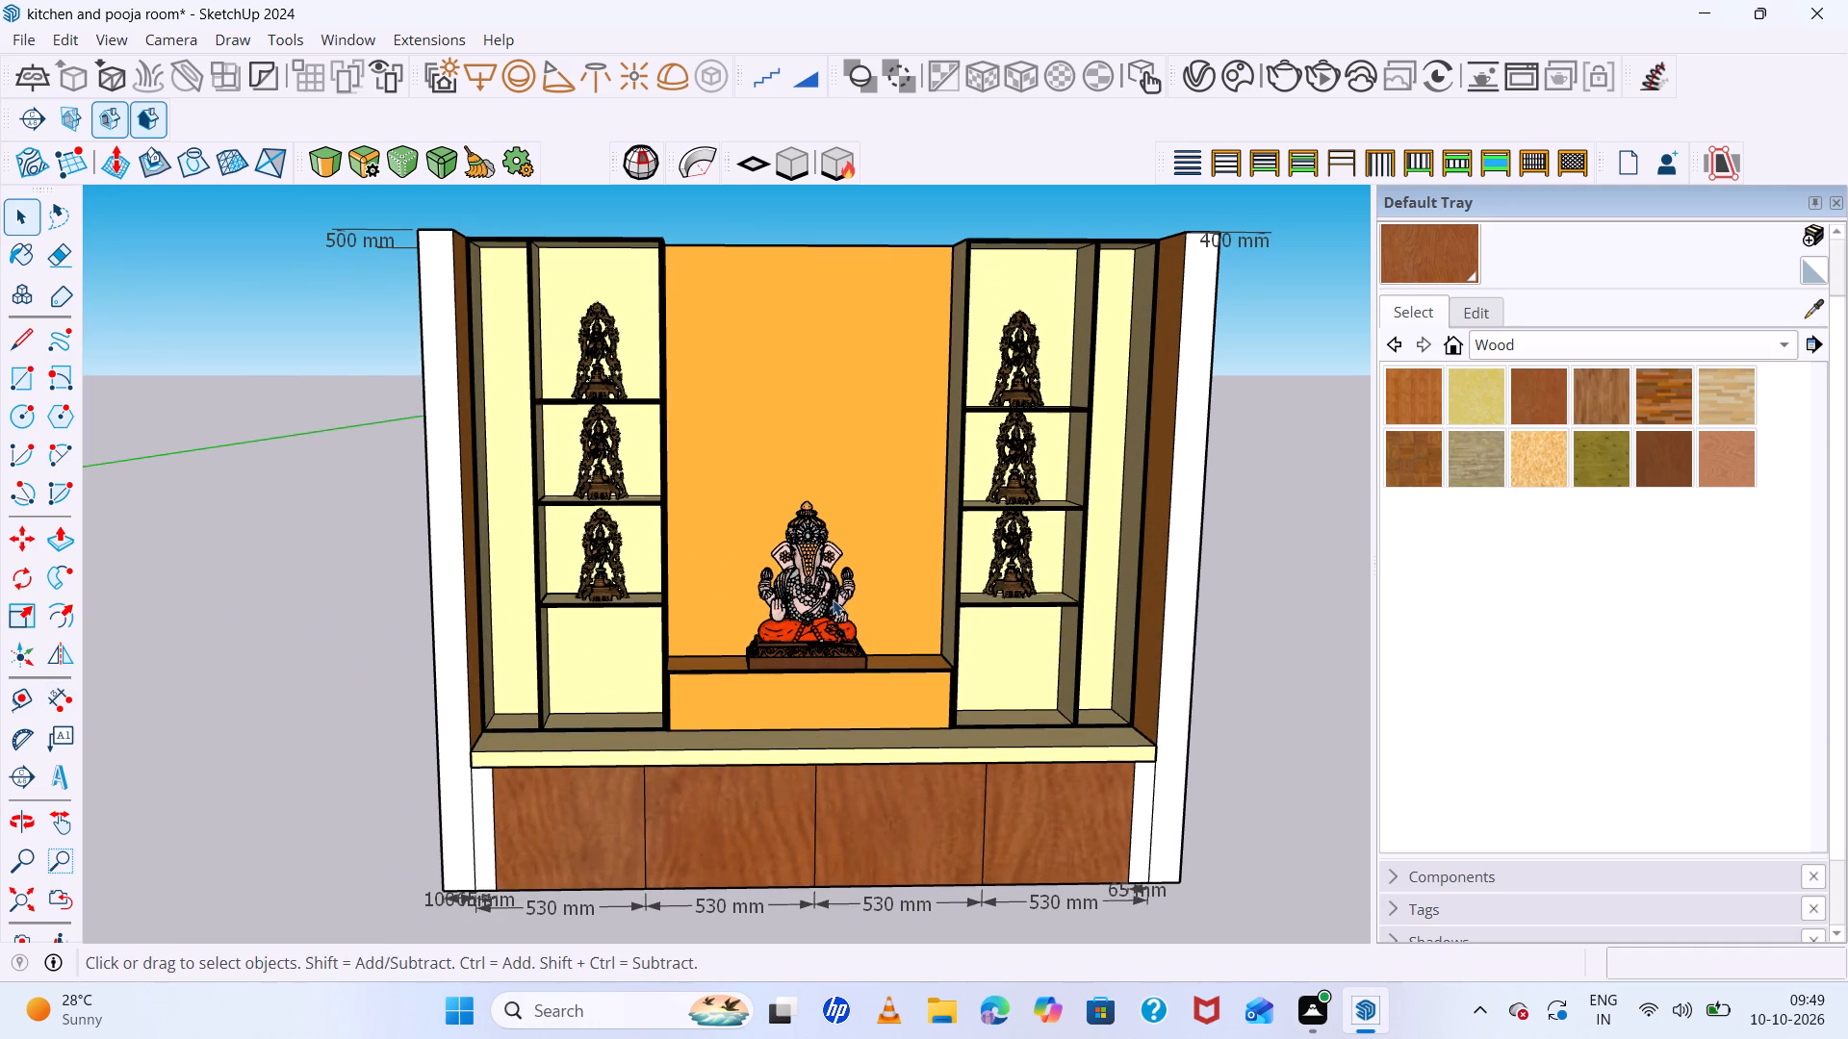
scroll(626, 452, down, 7)
scroll(542, 453, down, 7)
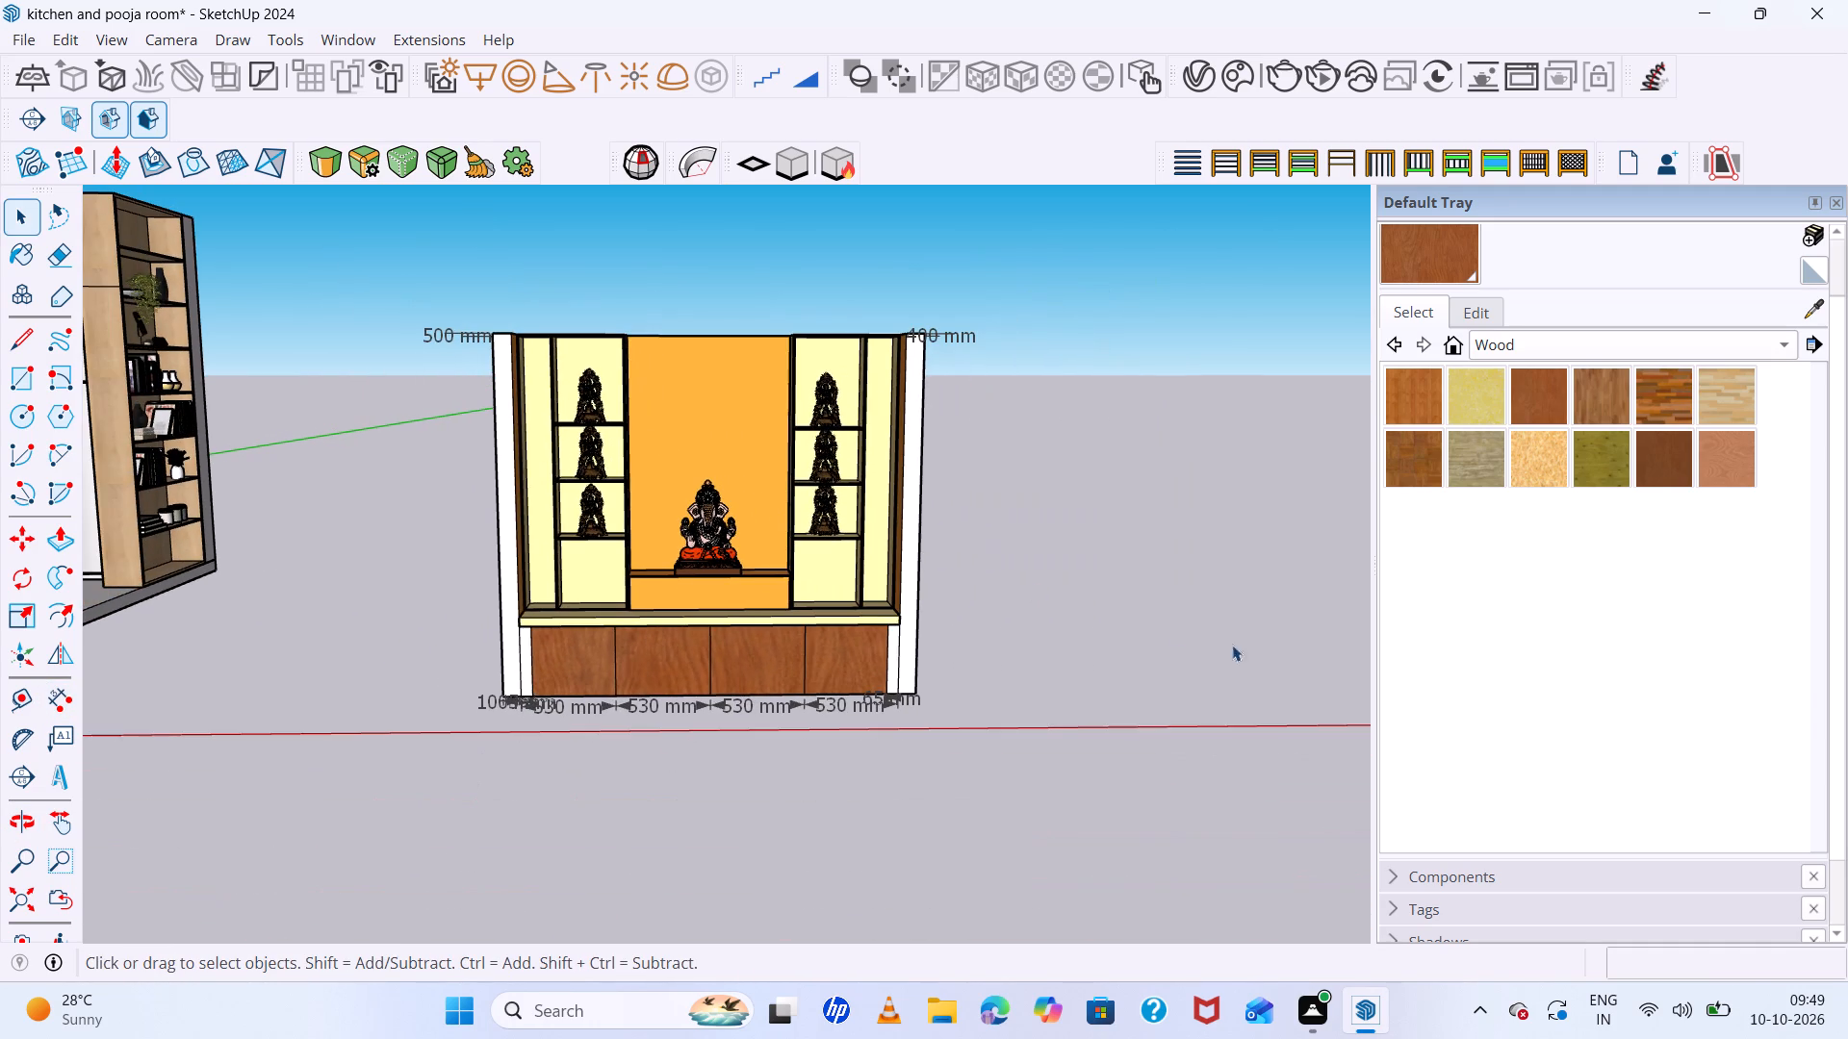
Save the kitchen and pooja room model.
key(ctrl+s)
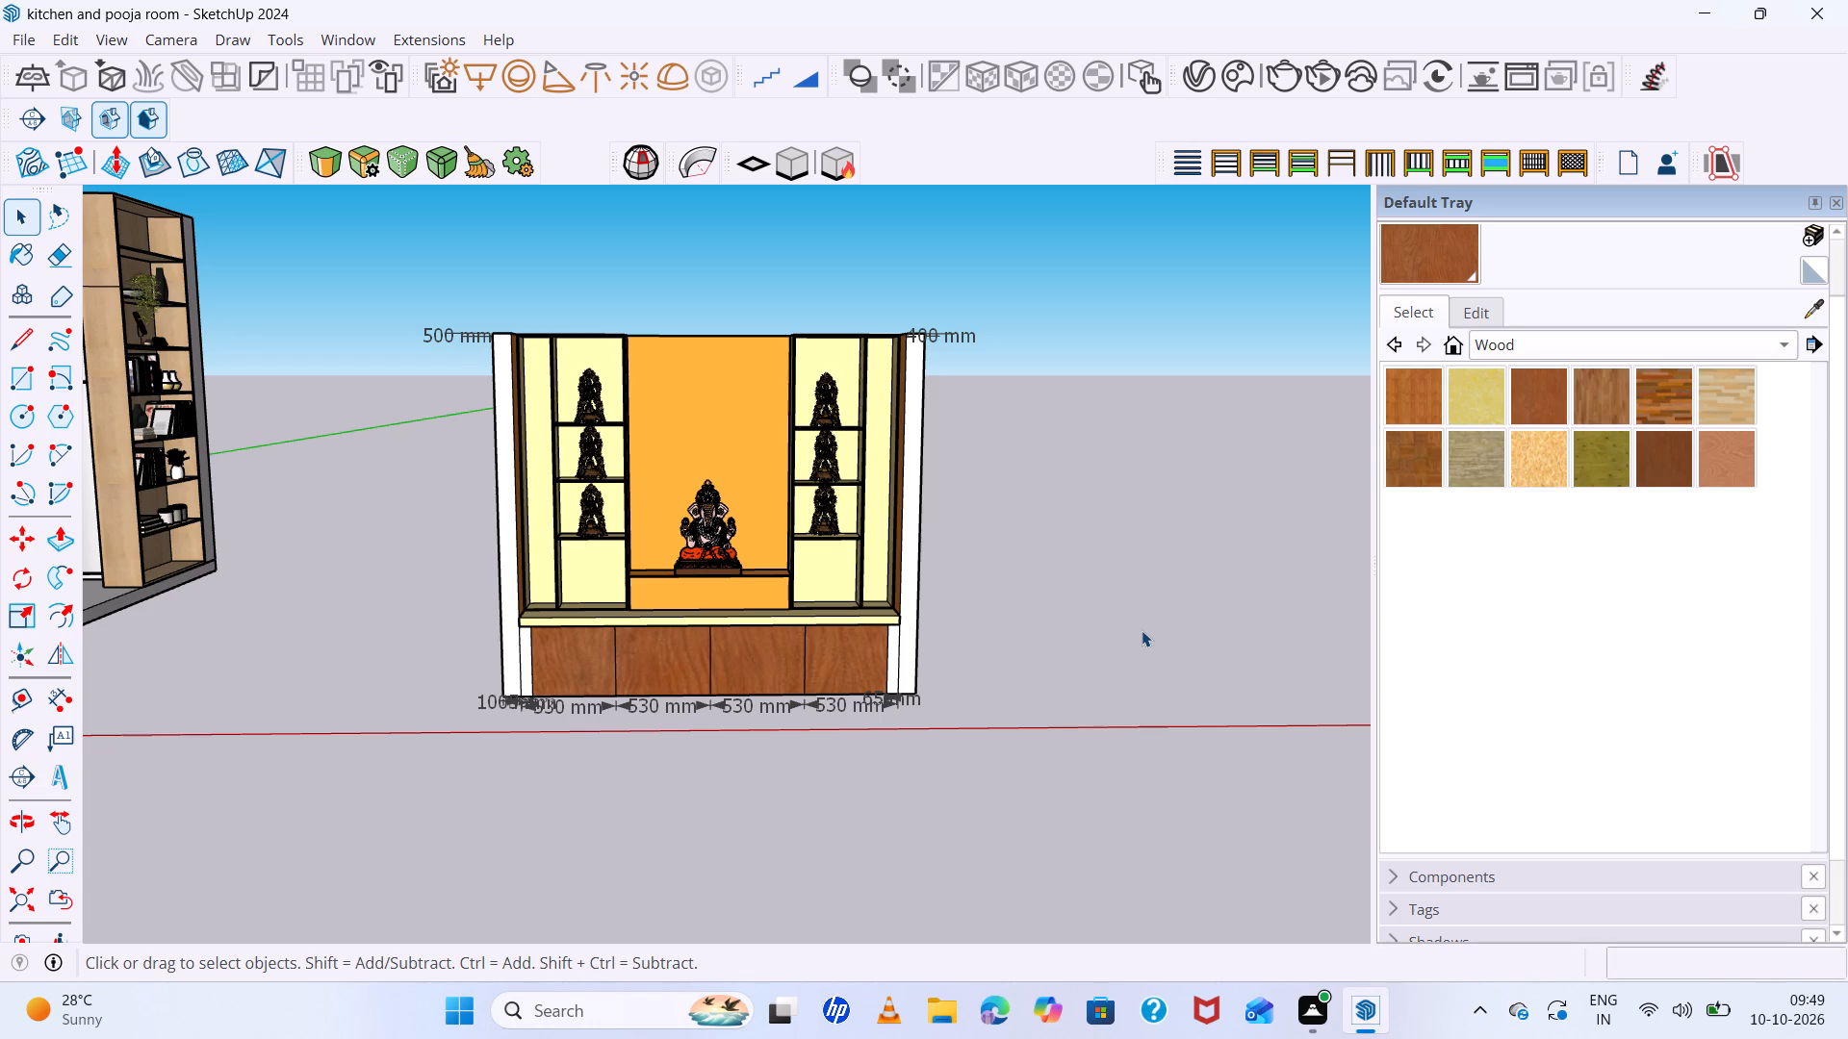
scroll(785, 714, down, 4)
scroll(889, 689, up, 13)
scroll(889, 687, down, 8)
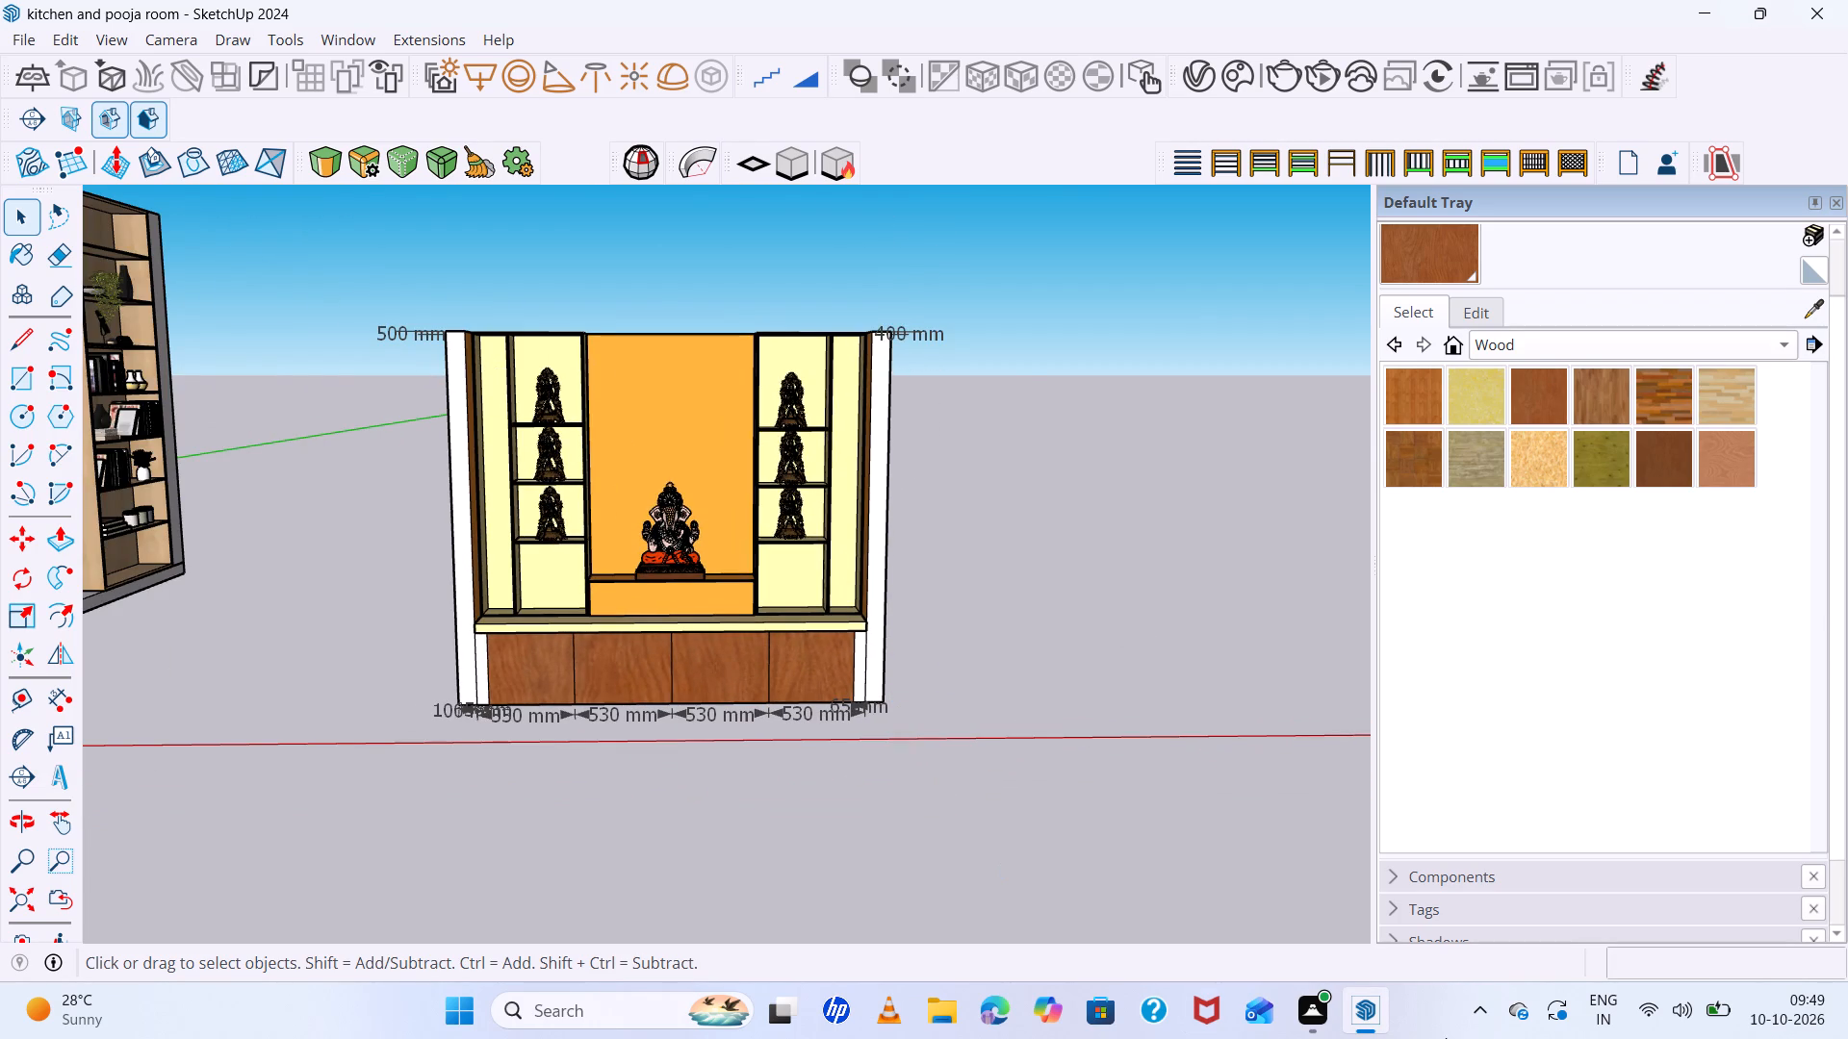
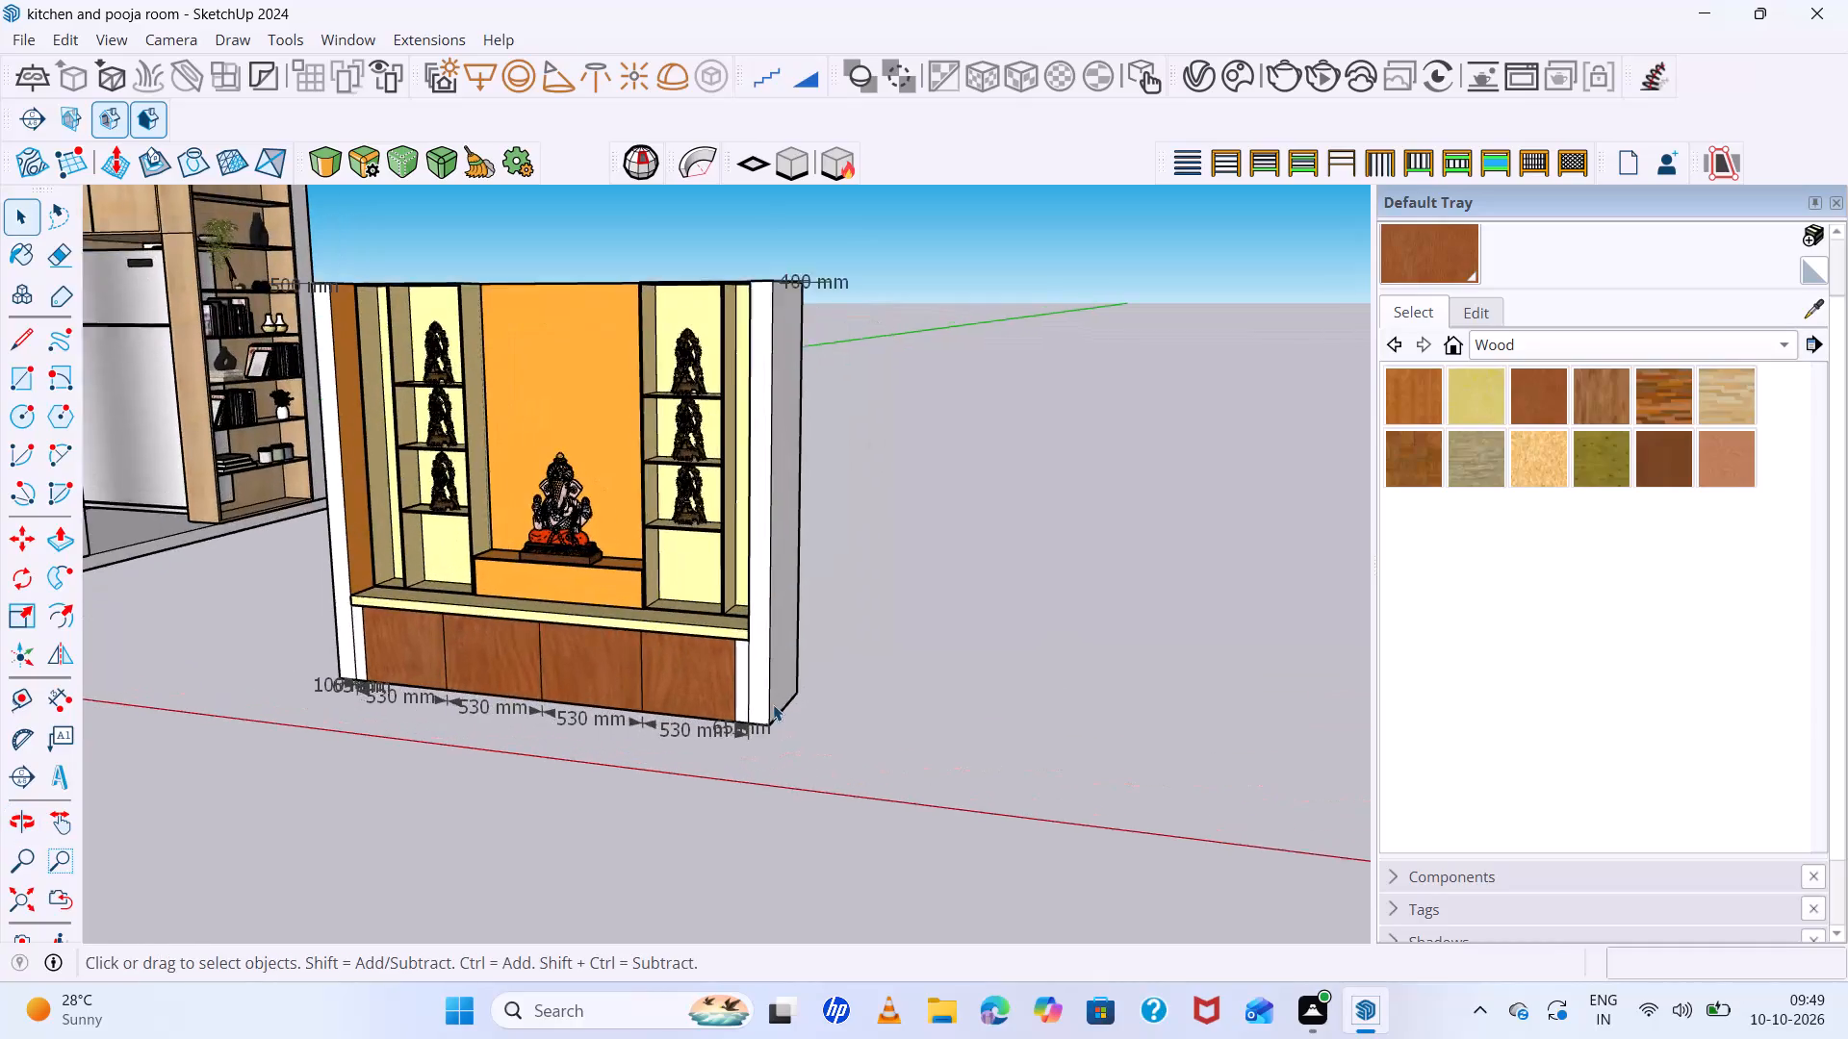
Draw a vertical handle rectangle about 164 by 22 mm on the leftmost base cabinet door, near its edge with the second door.
scroll(773, 704, up, 14)
scroll(774, 661, down, 9)
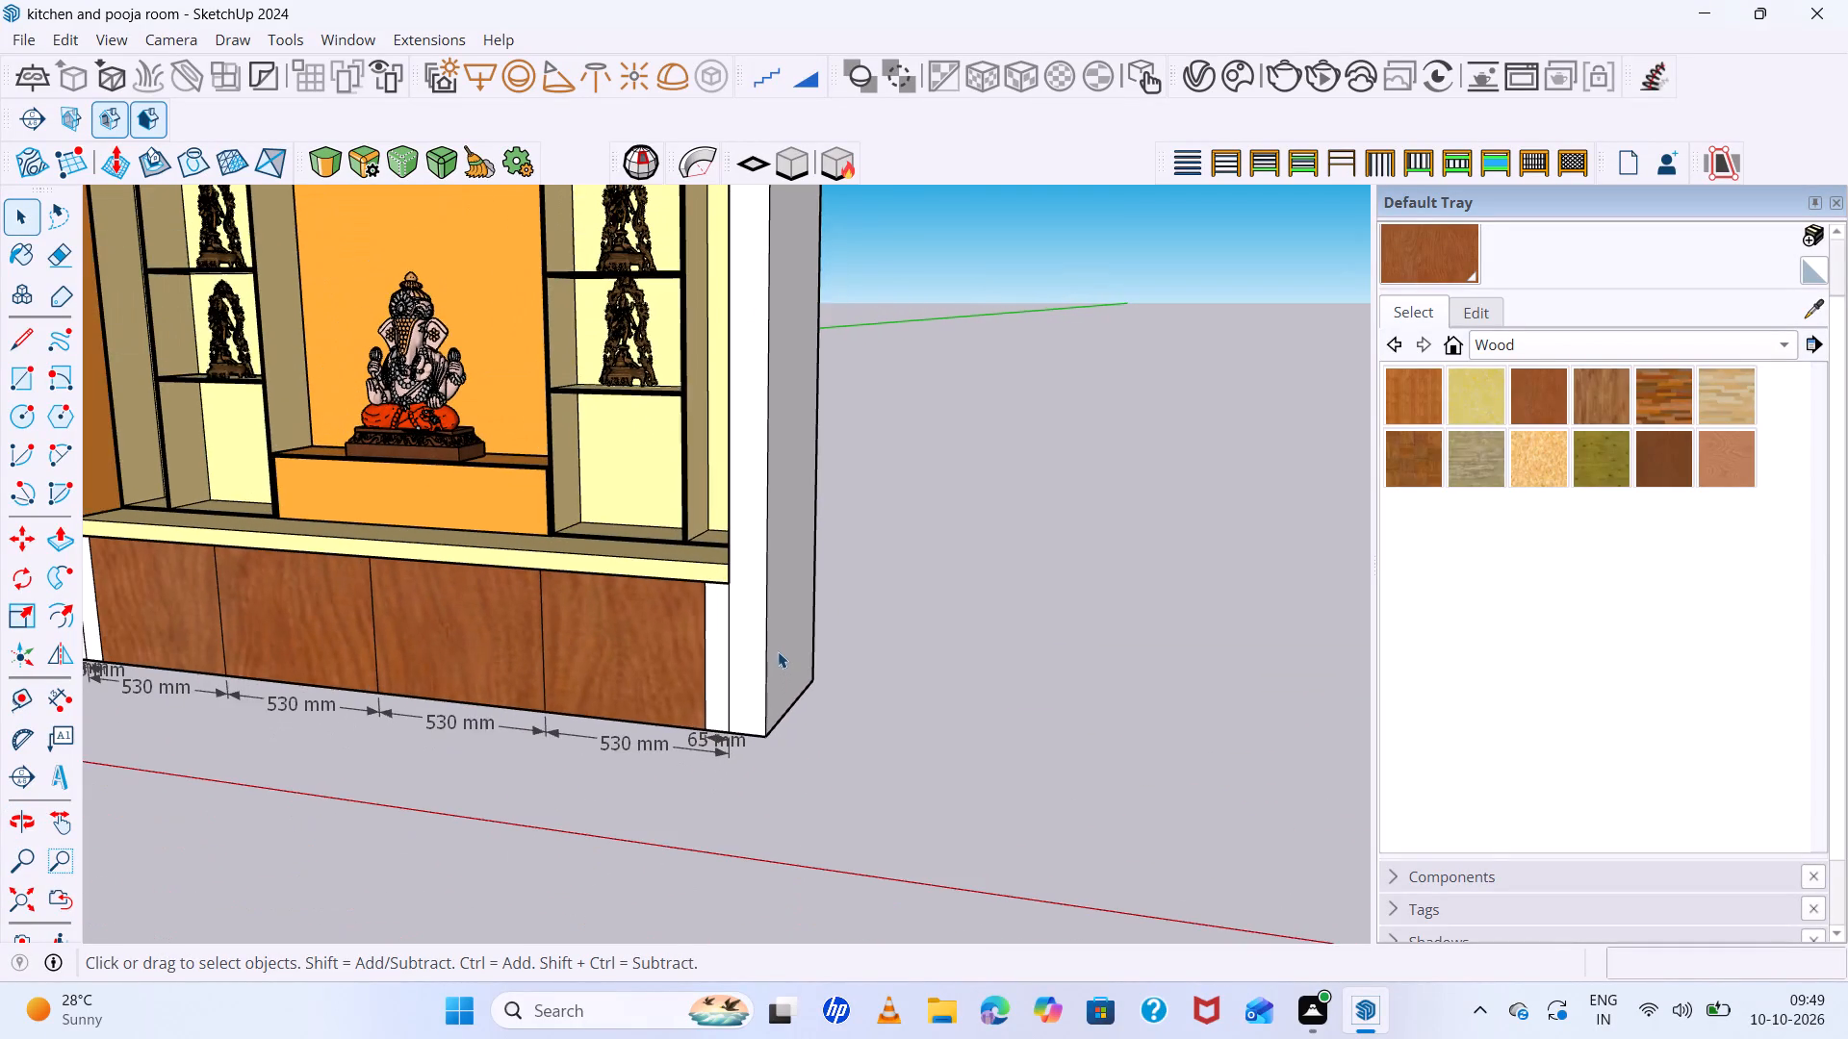
scroll(887, 594, down, 8)
scroll(220, 642, up, 16)
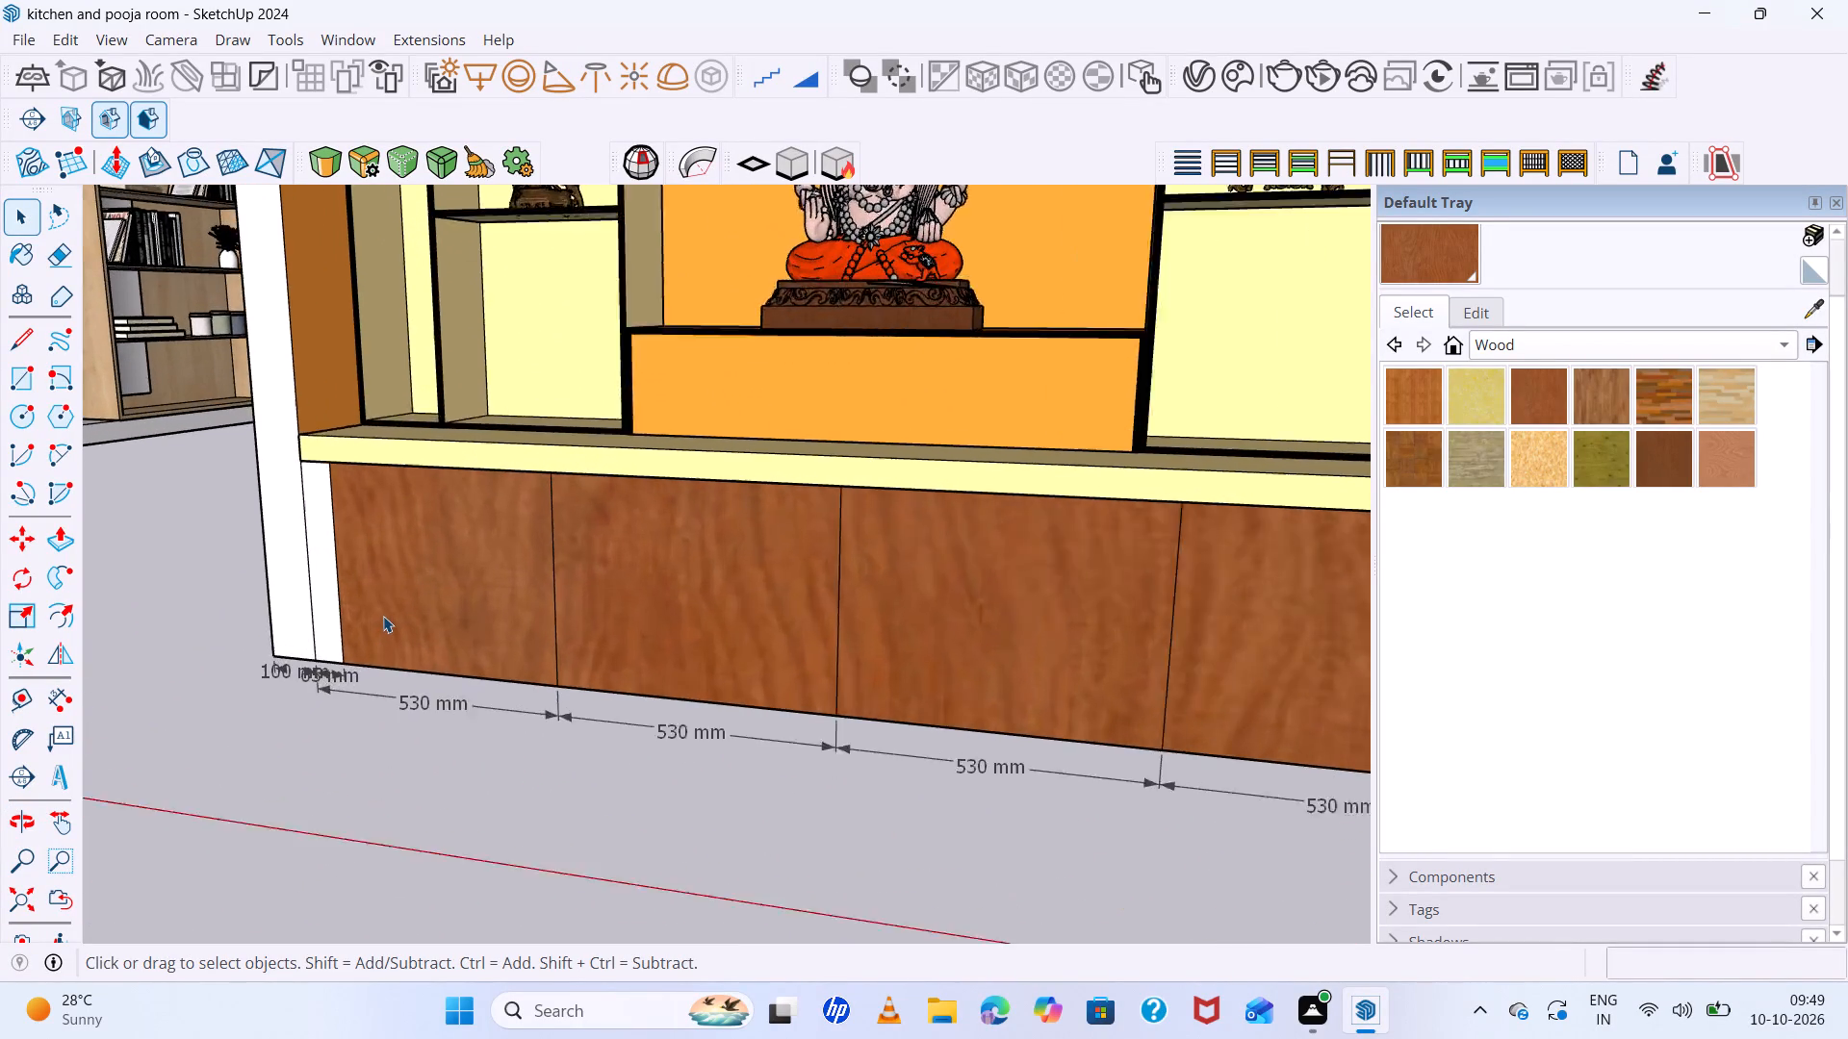
scroll(384, 615, up, 7)
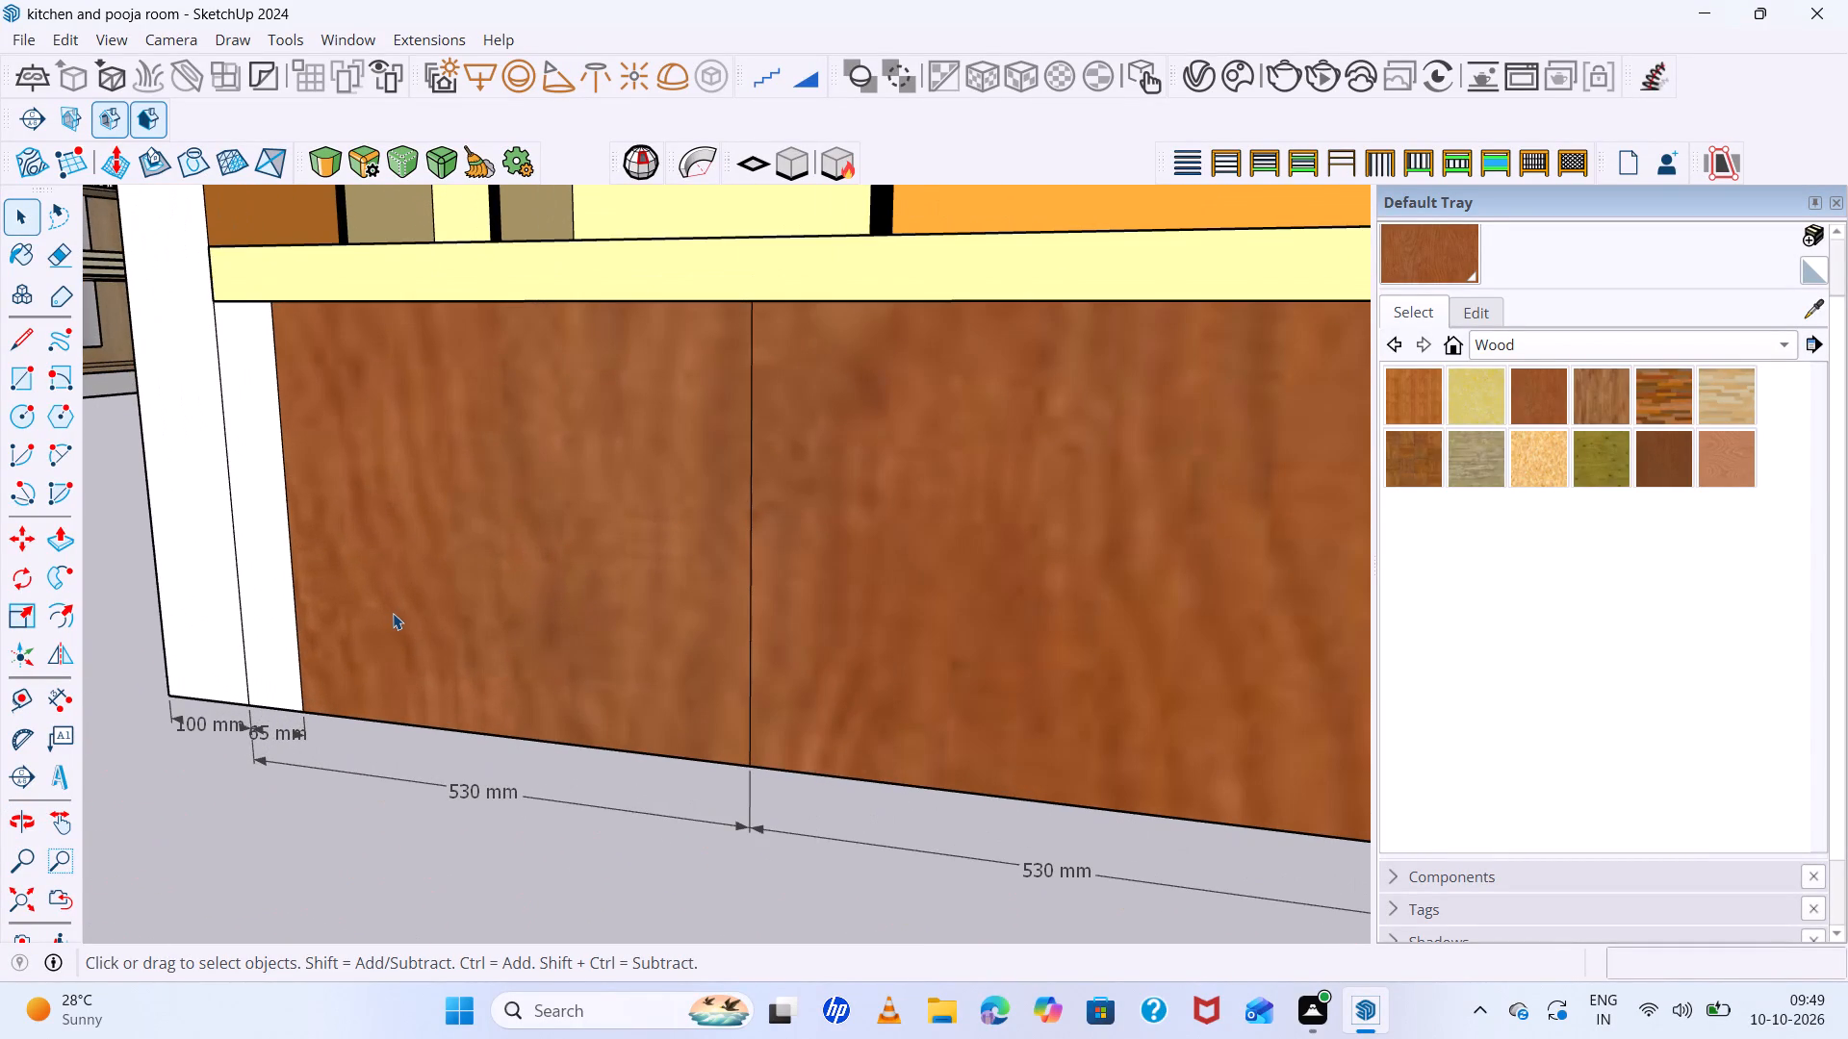
scroll(394, 612, up, 6)
scroll(394, 612, down, 8)
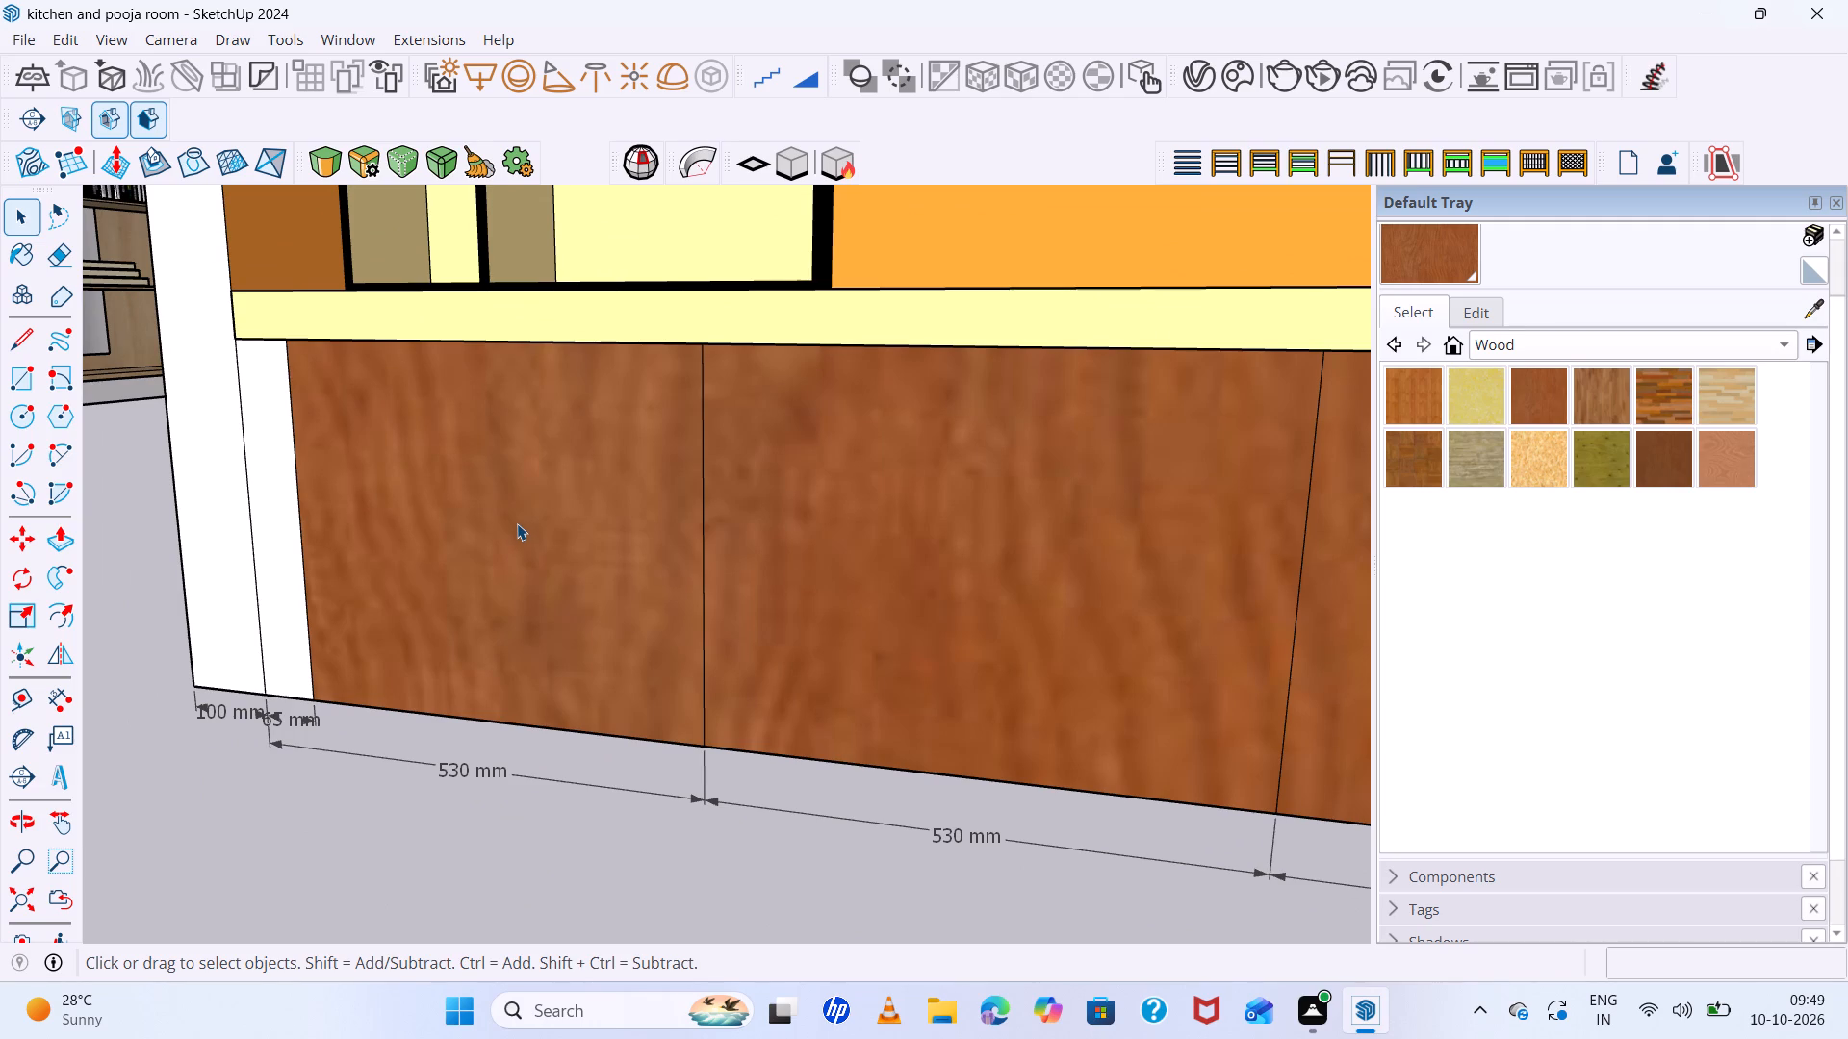
key(r)
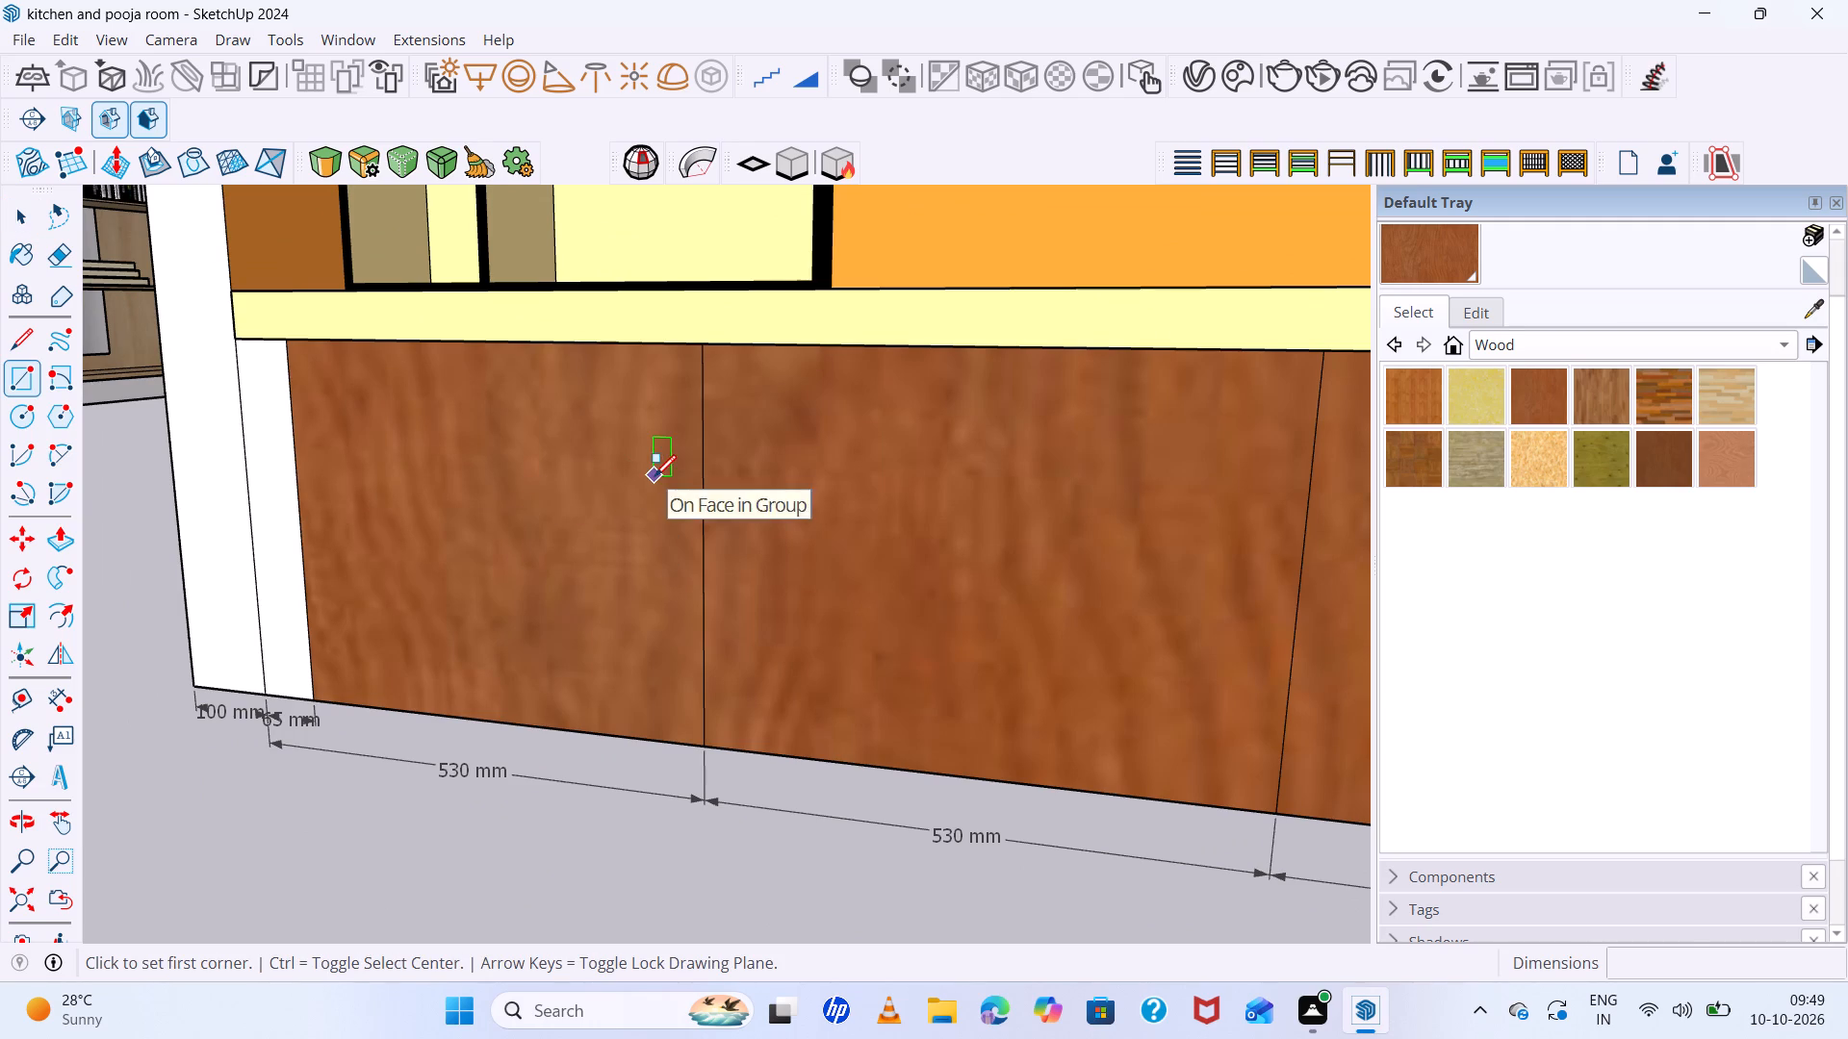
click(666, 507)
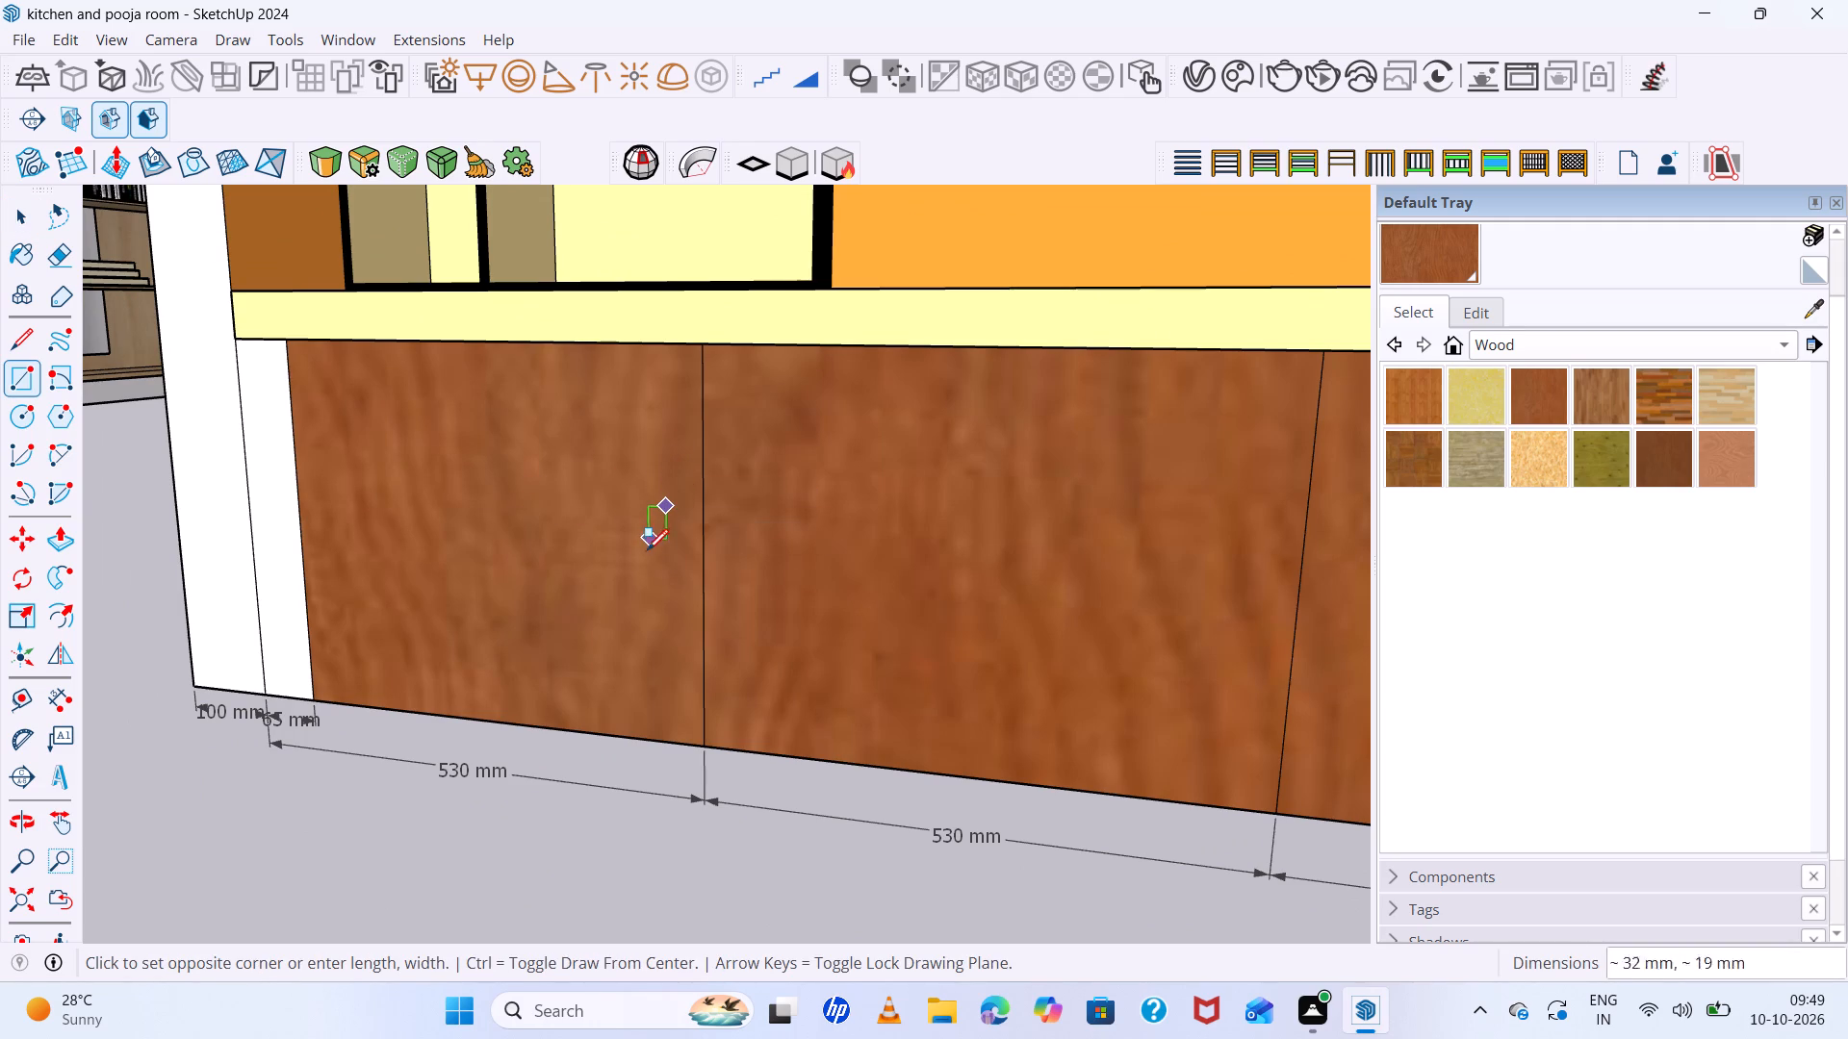
click(649, 666)
Pull the handle rectangle out from the door face by about 13 mm.
key(p)
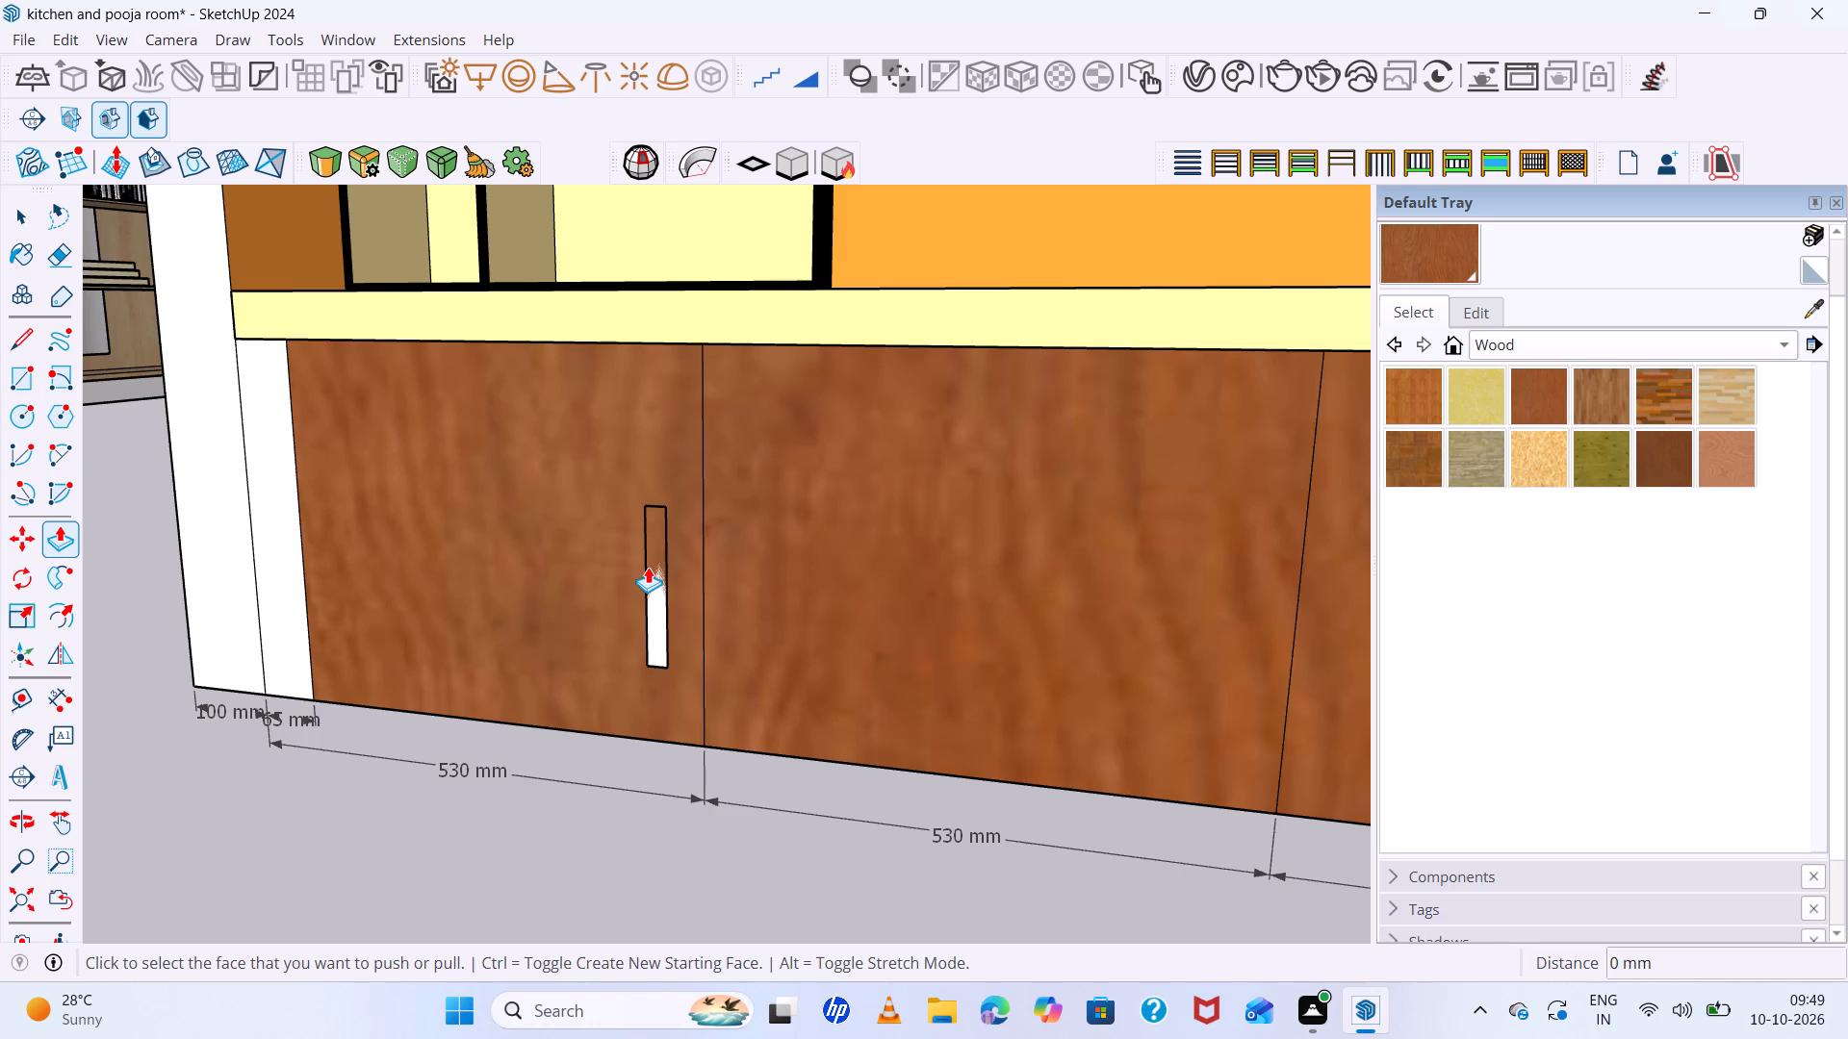
click(649, 562)
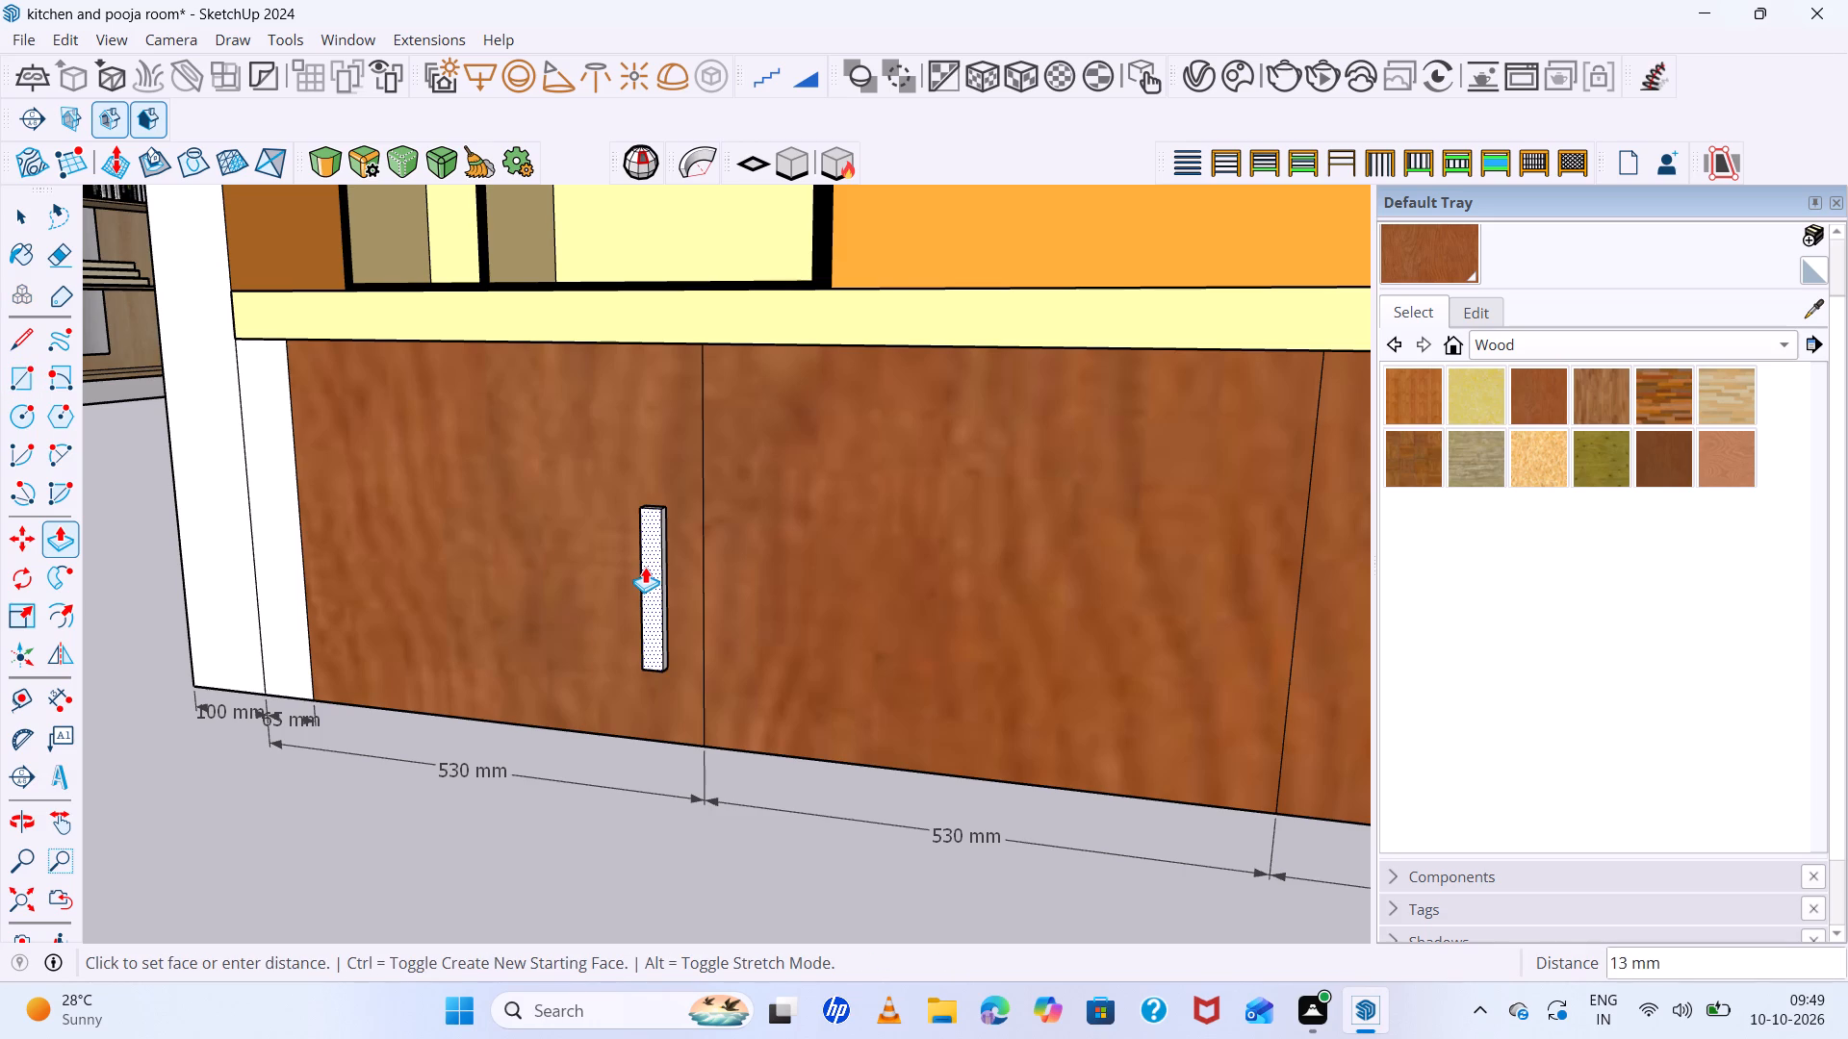
click(644, 569)
key(space)
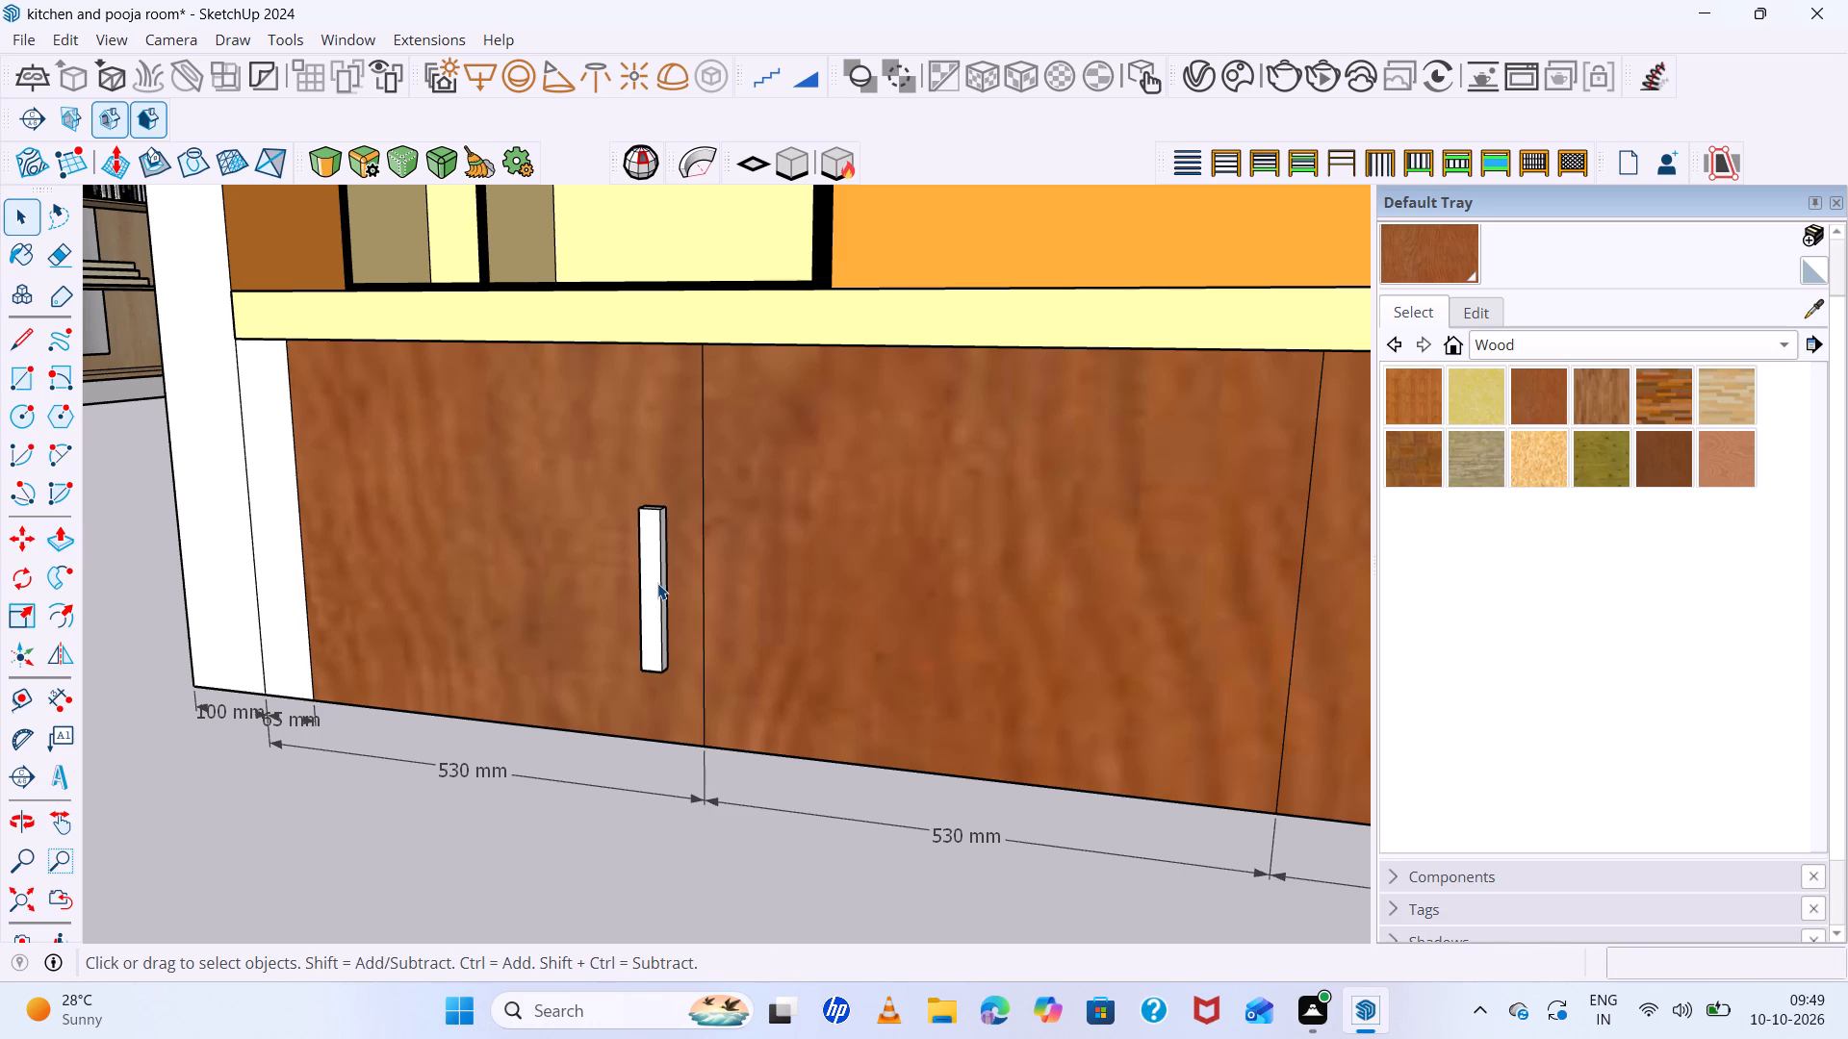
Copy the whole handle along the red axis onto the second door, just across the joint between the two doors.
double_click(657, 583)
triple_click(657, 583)
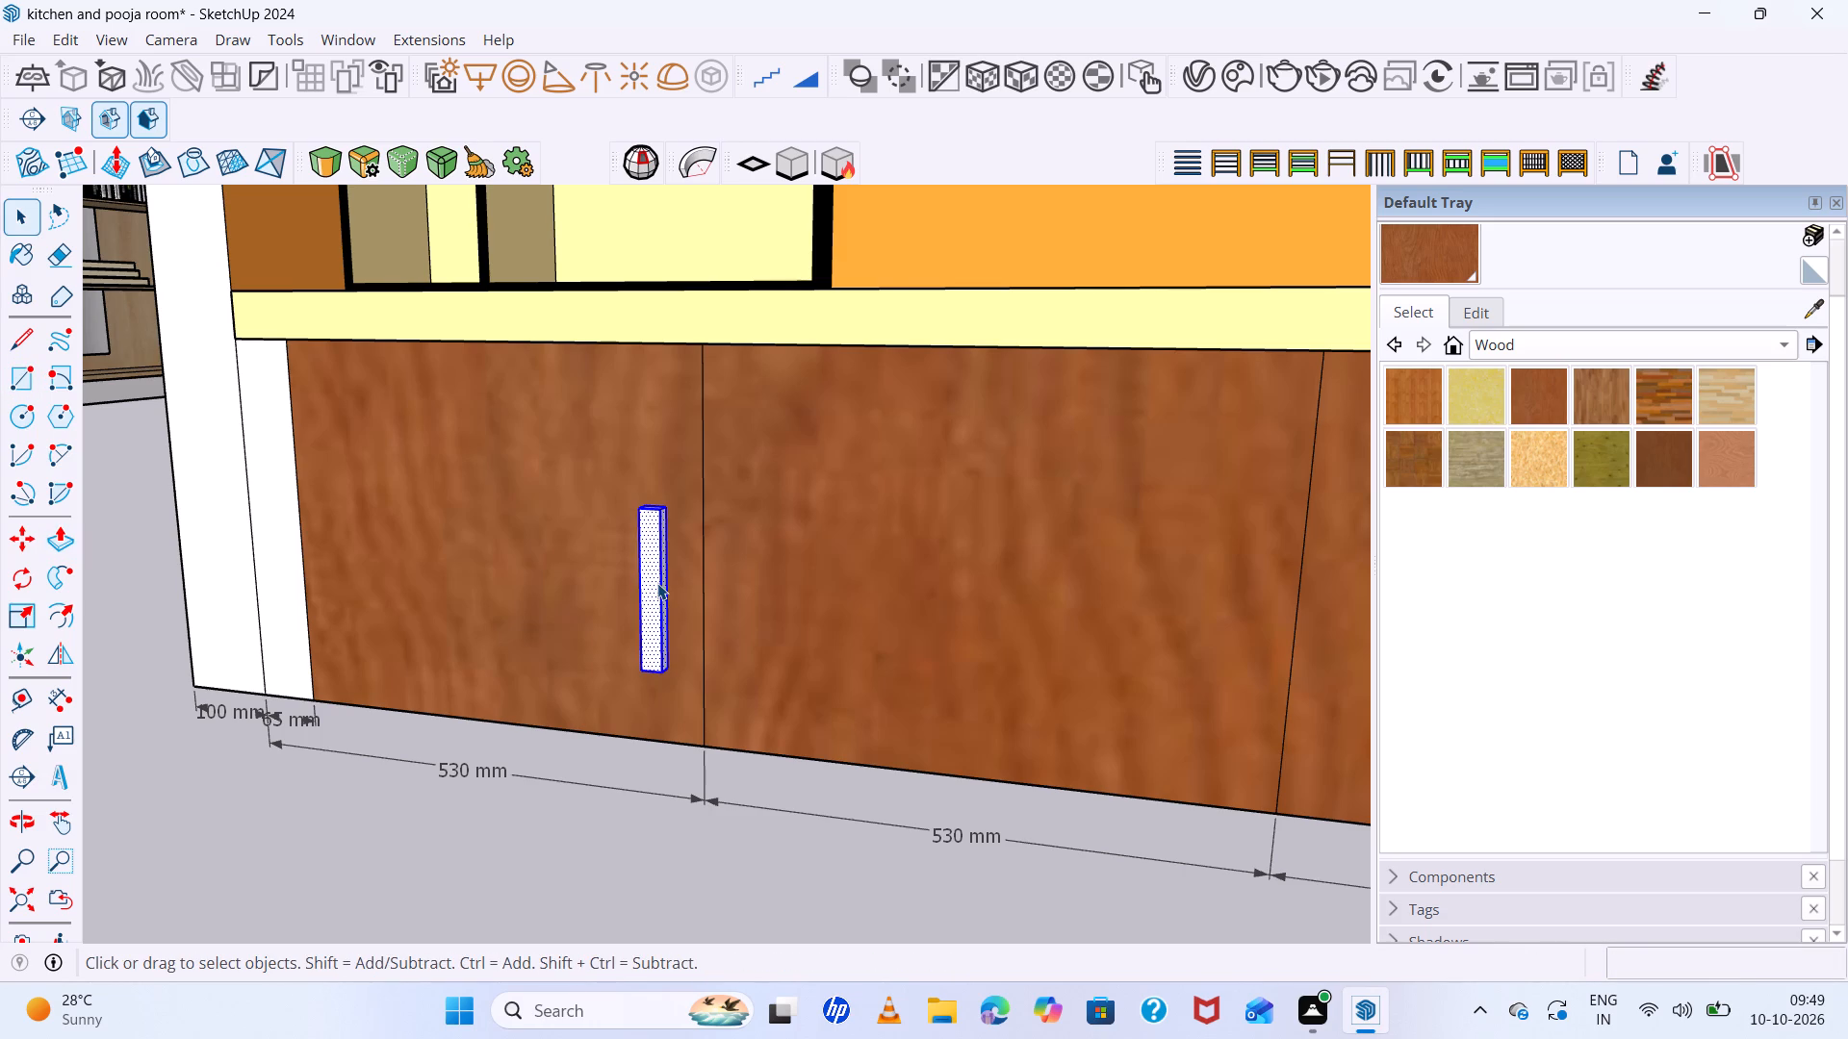
key(m)
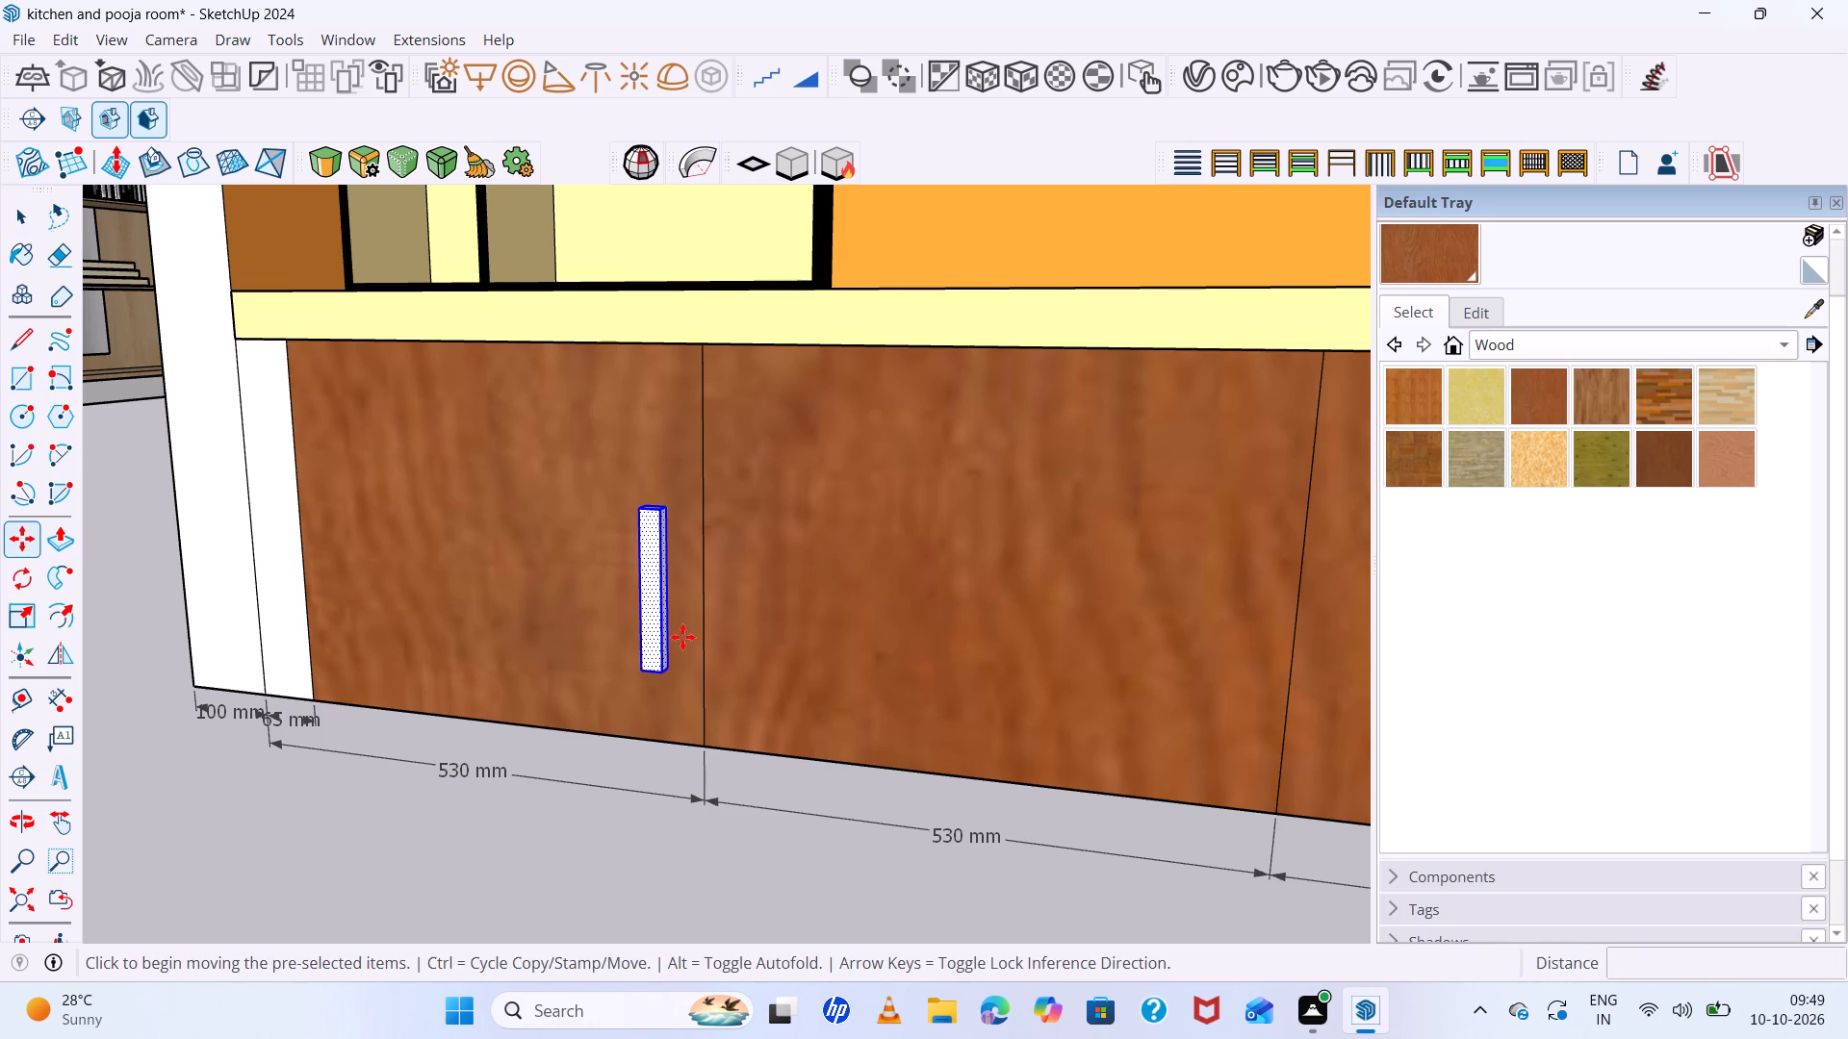
click(673, 668)
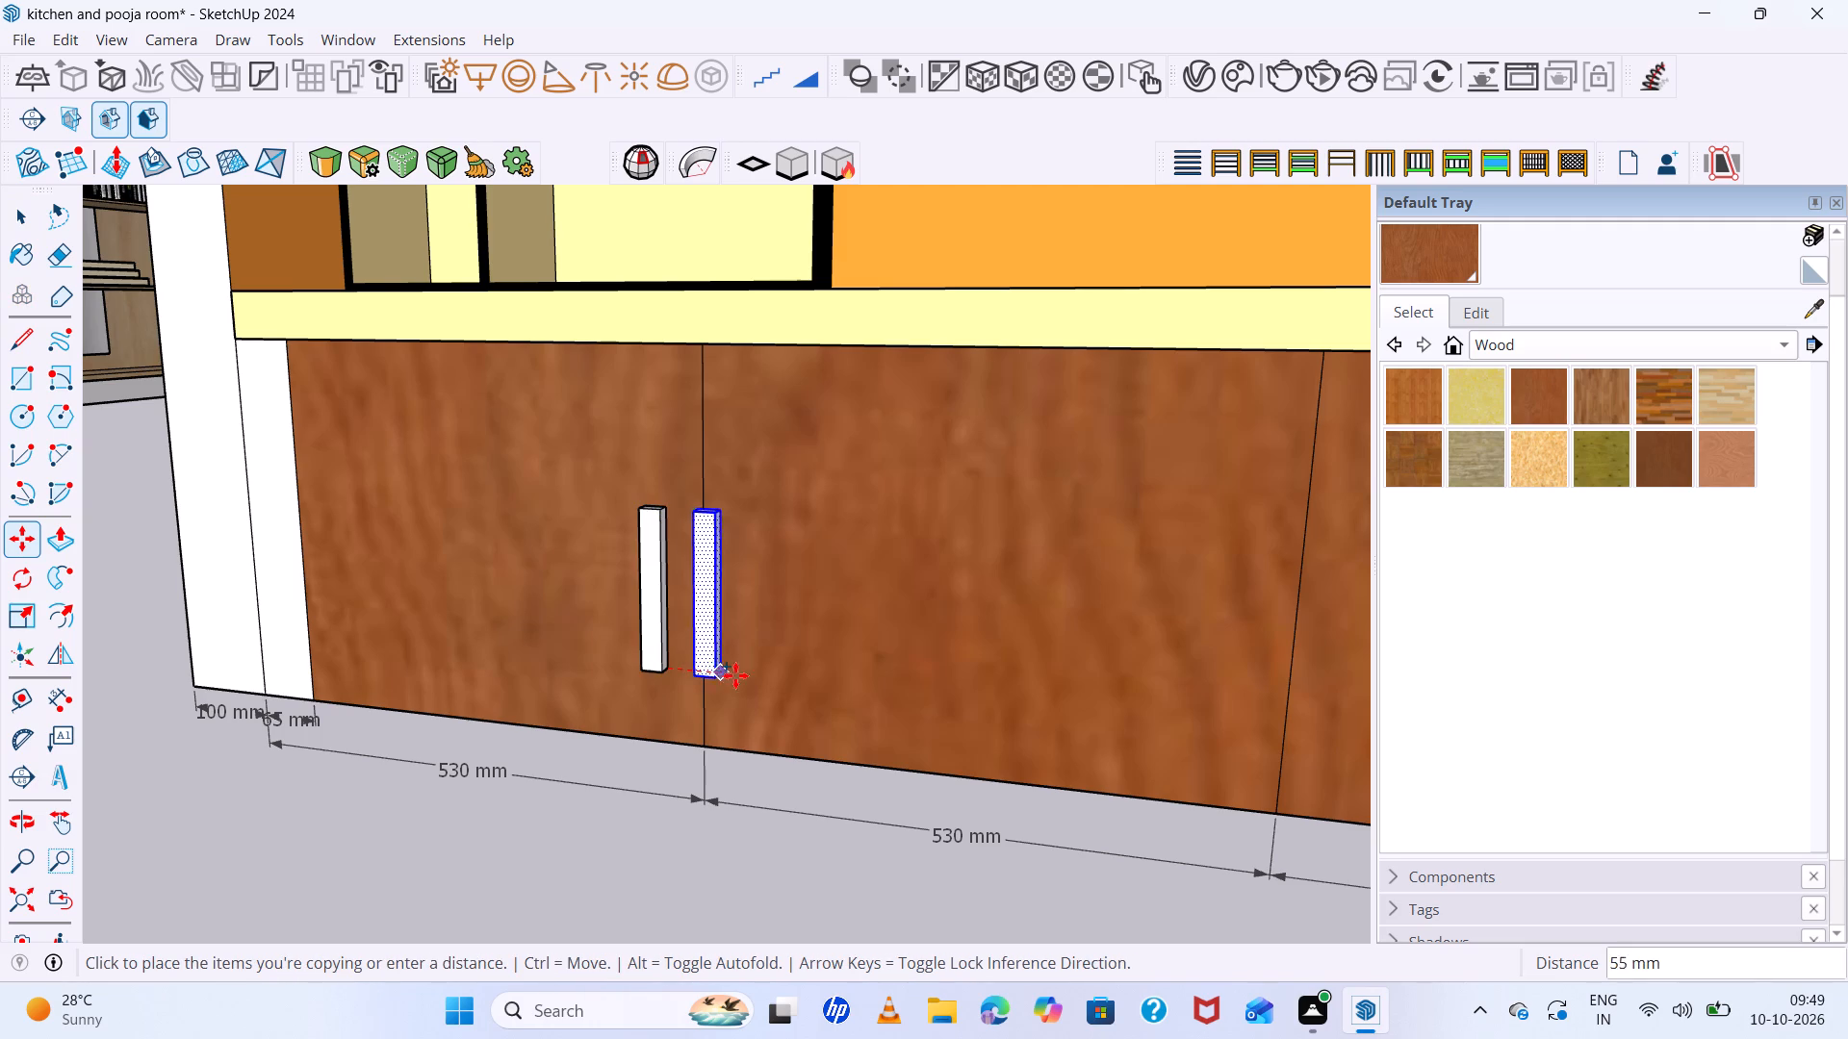
click(759, 682)
Copy the handle along the red axis about 957 mm onto the third door, and about 92 mm further onto the fourth.
click(759, 682)
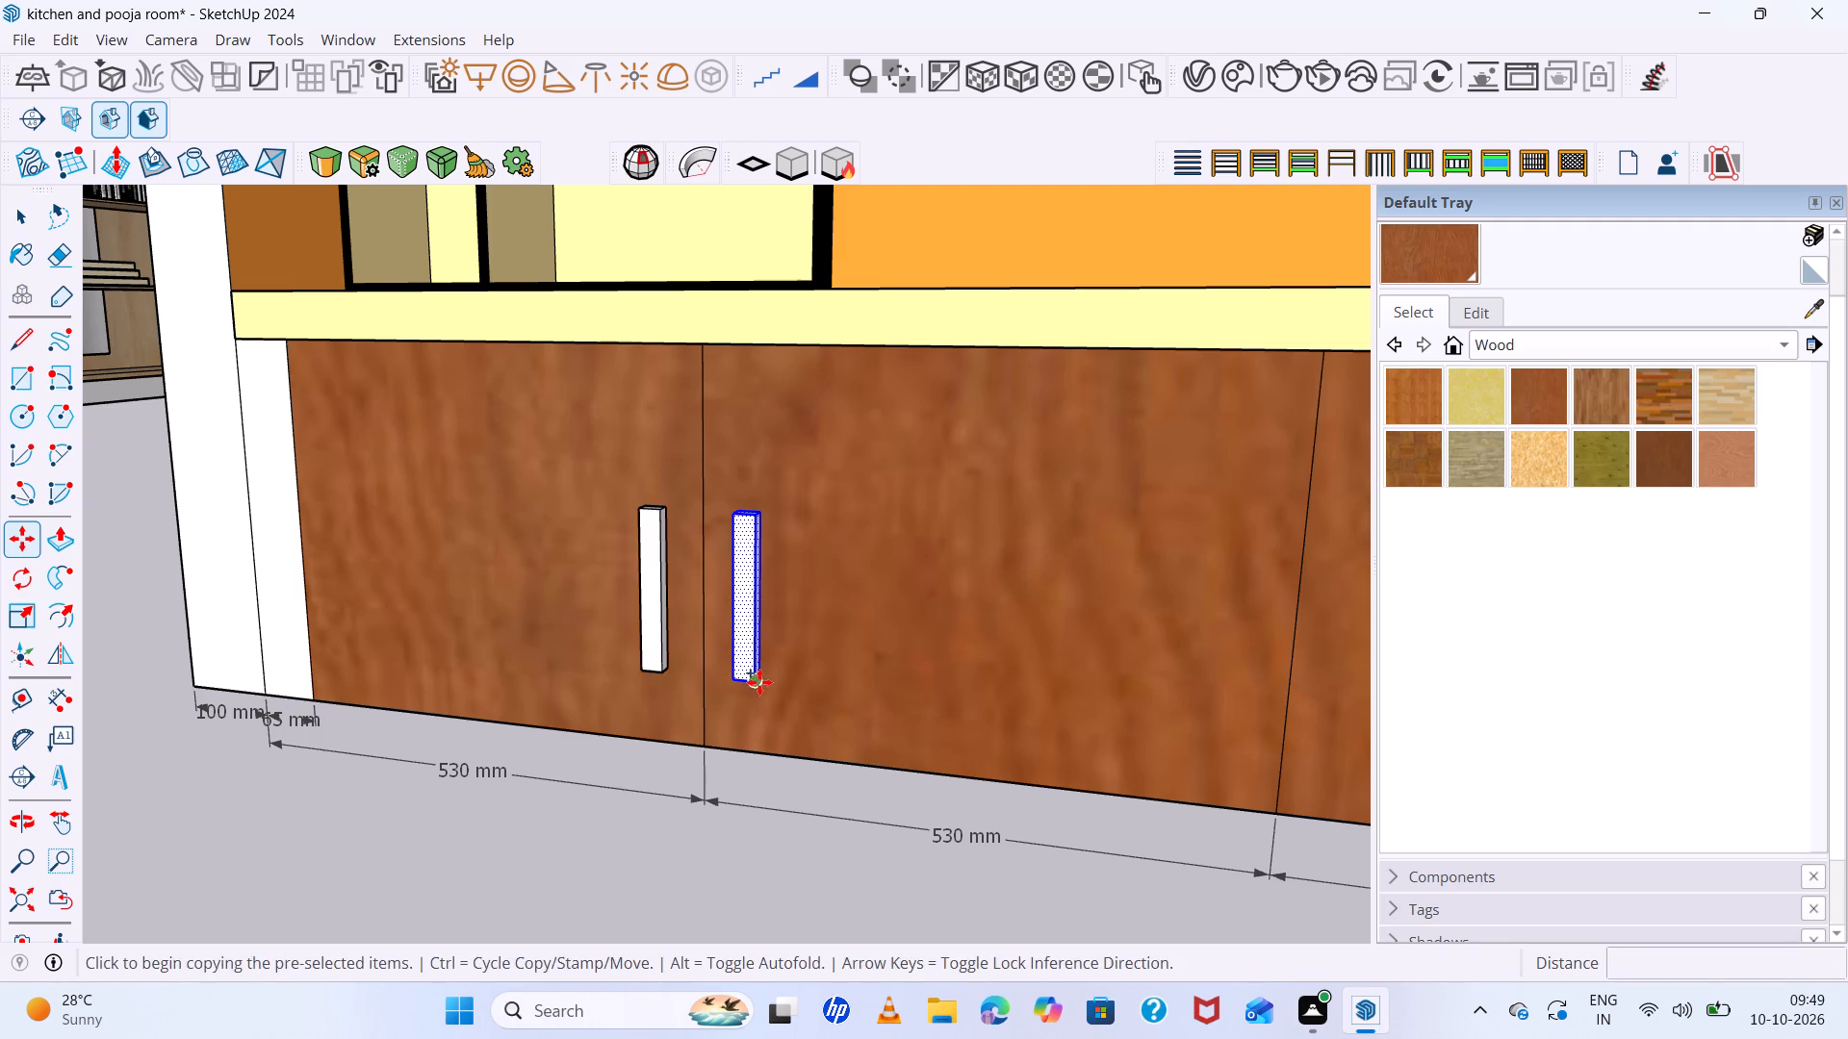
scroll(829, 678, down, 7)
scroll(741, 649, down, 5)
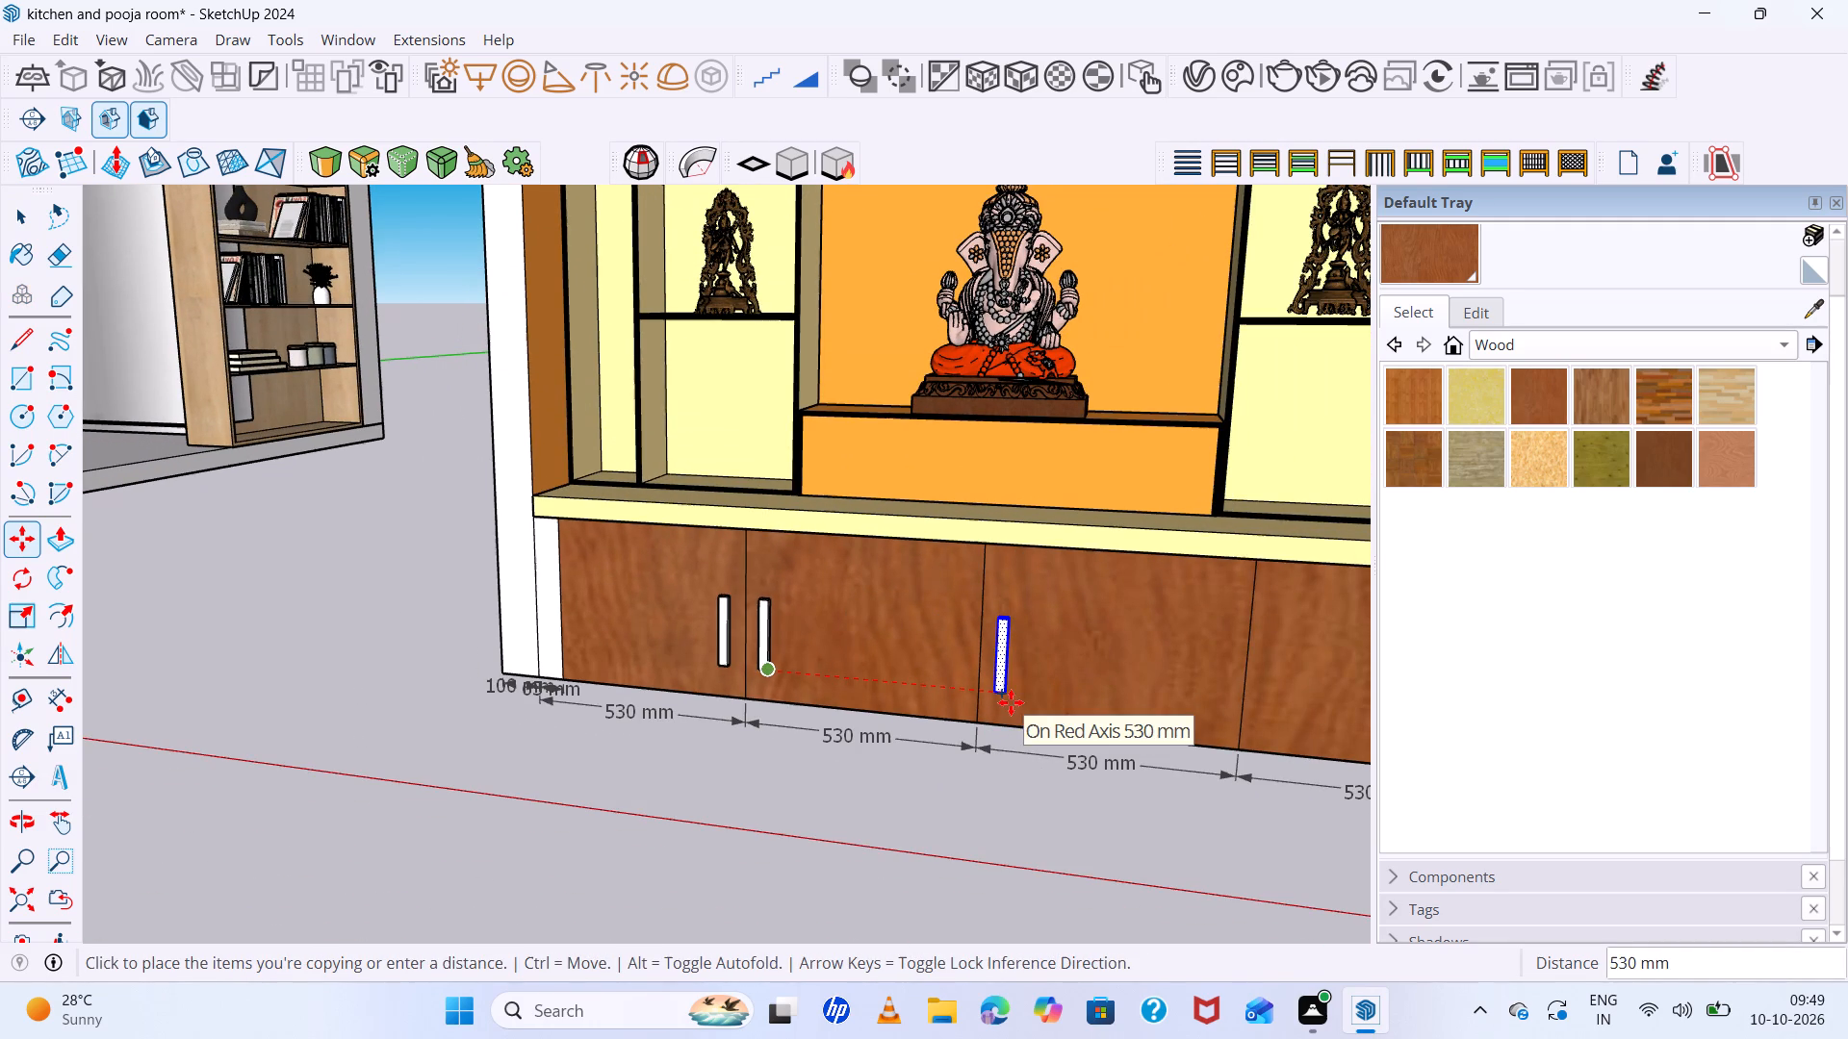
scroll(862, 666, down, 5)
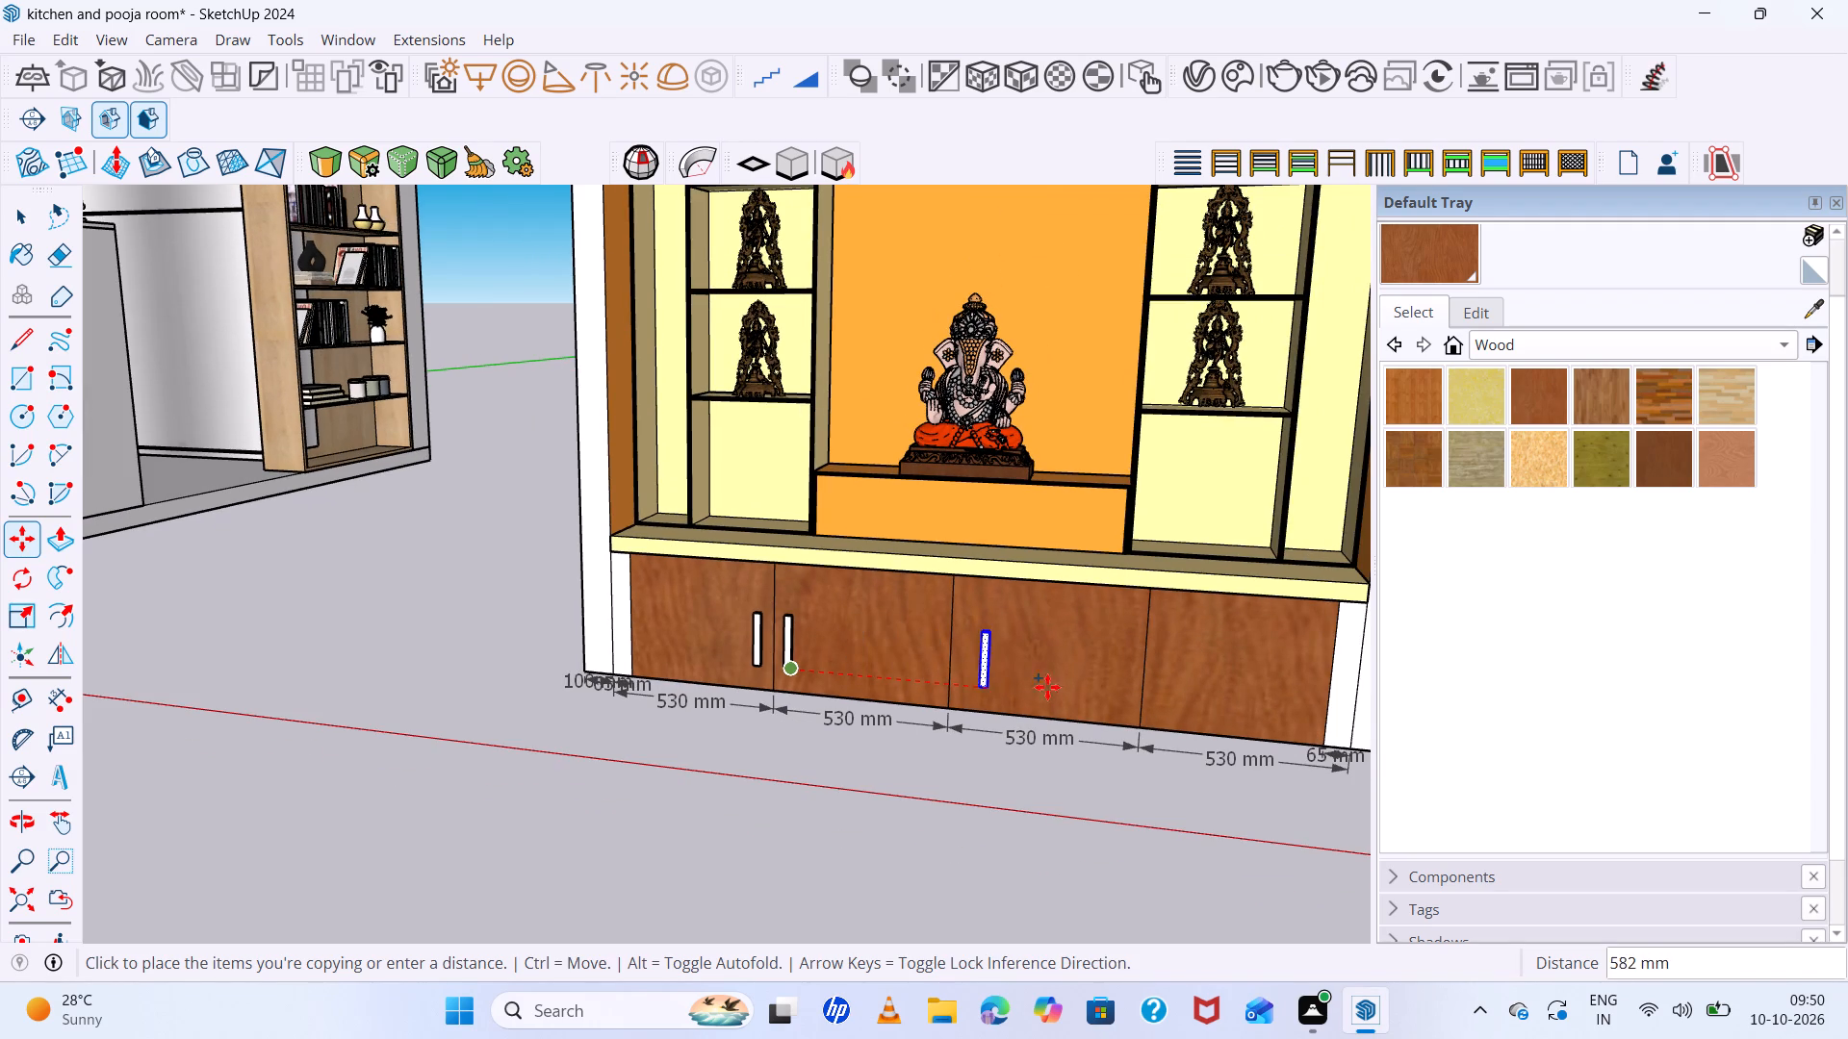
click(1128, 693)
click(1128, 693)
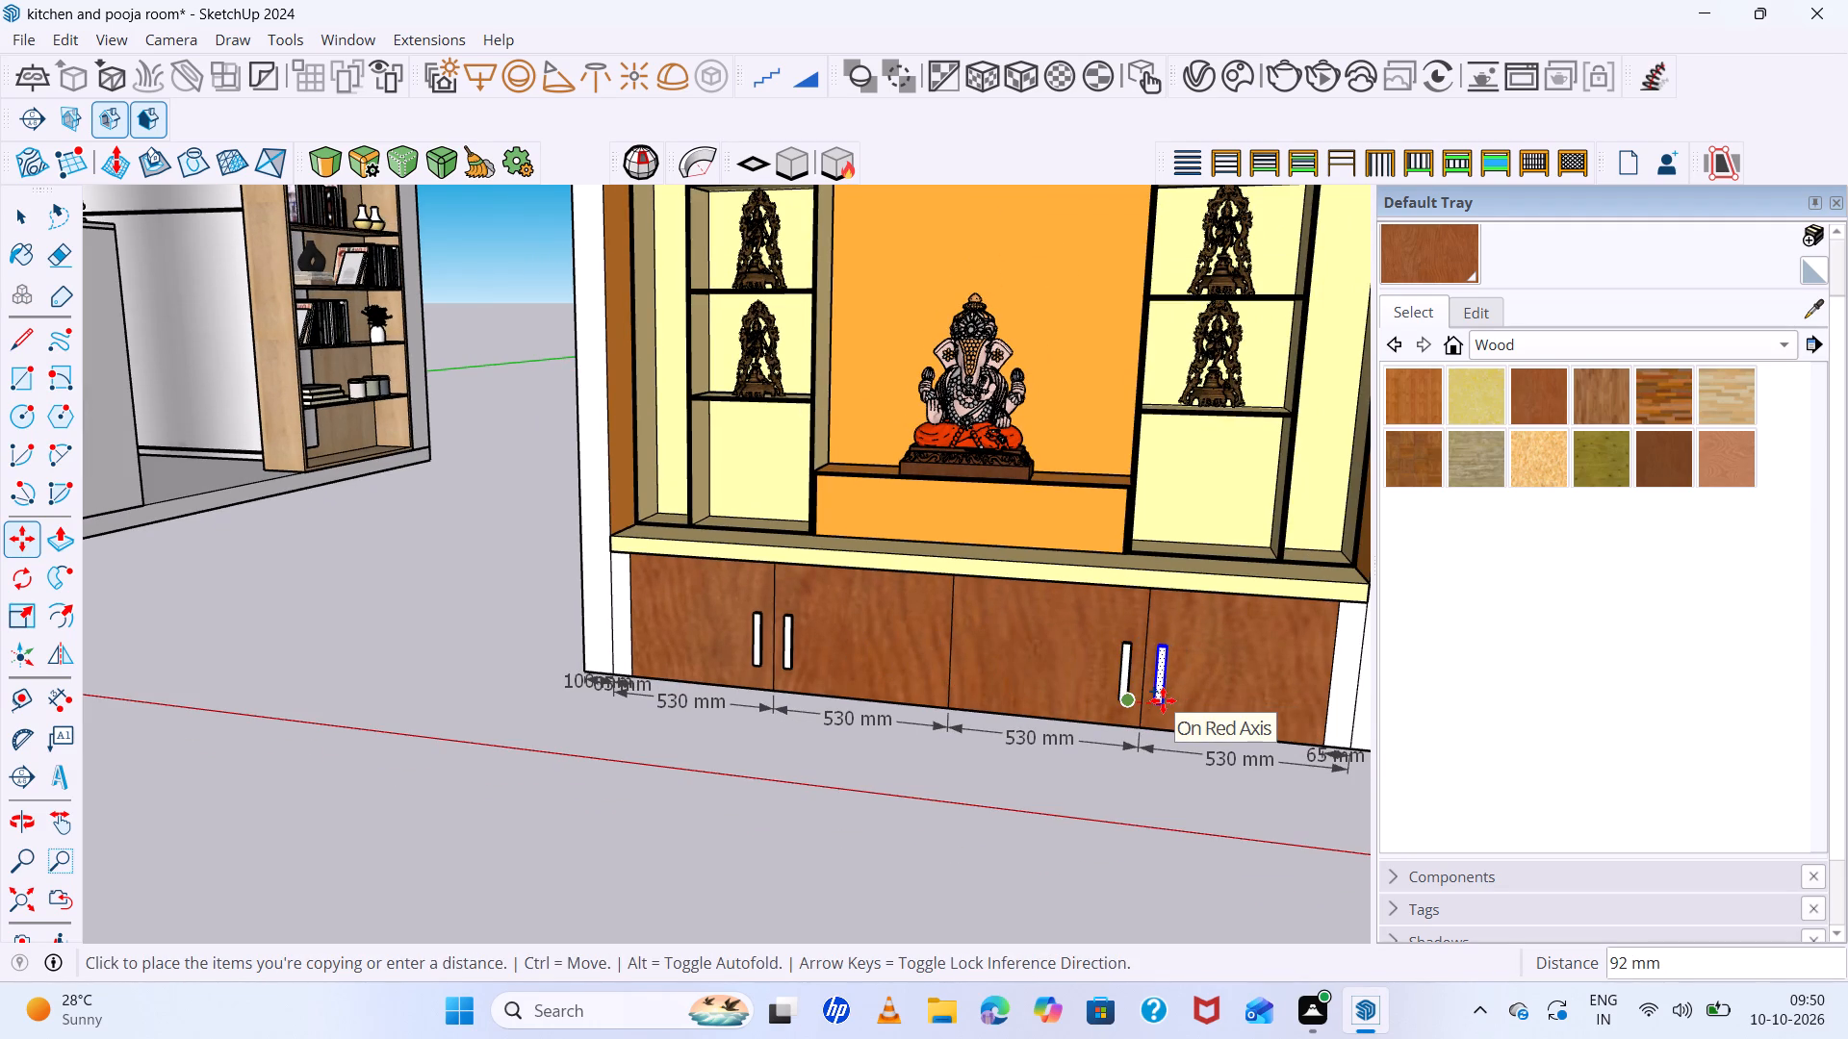
click(1164, 700)
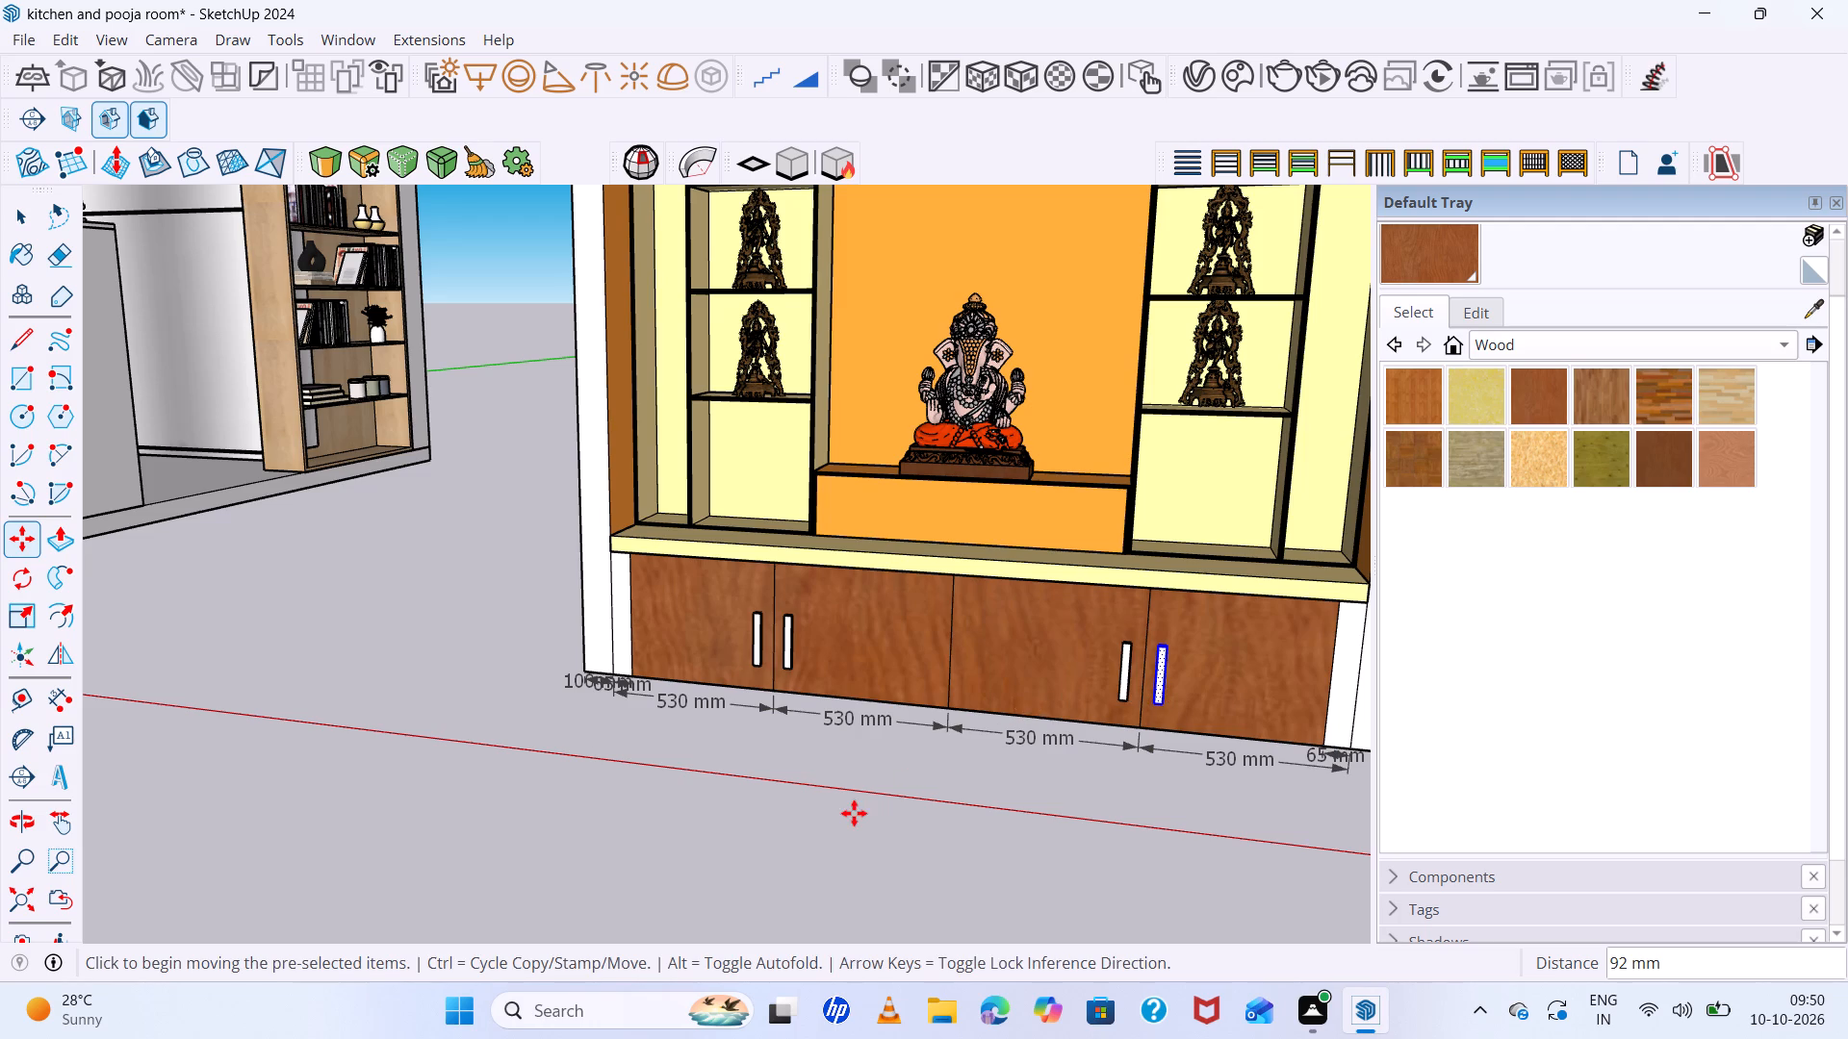
key(space)
click(842, 814)
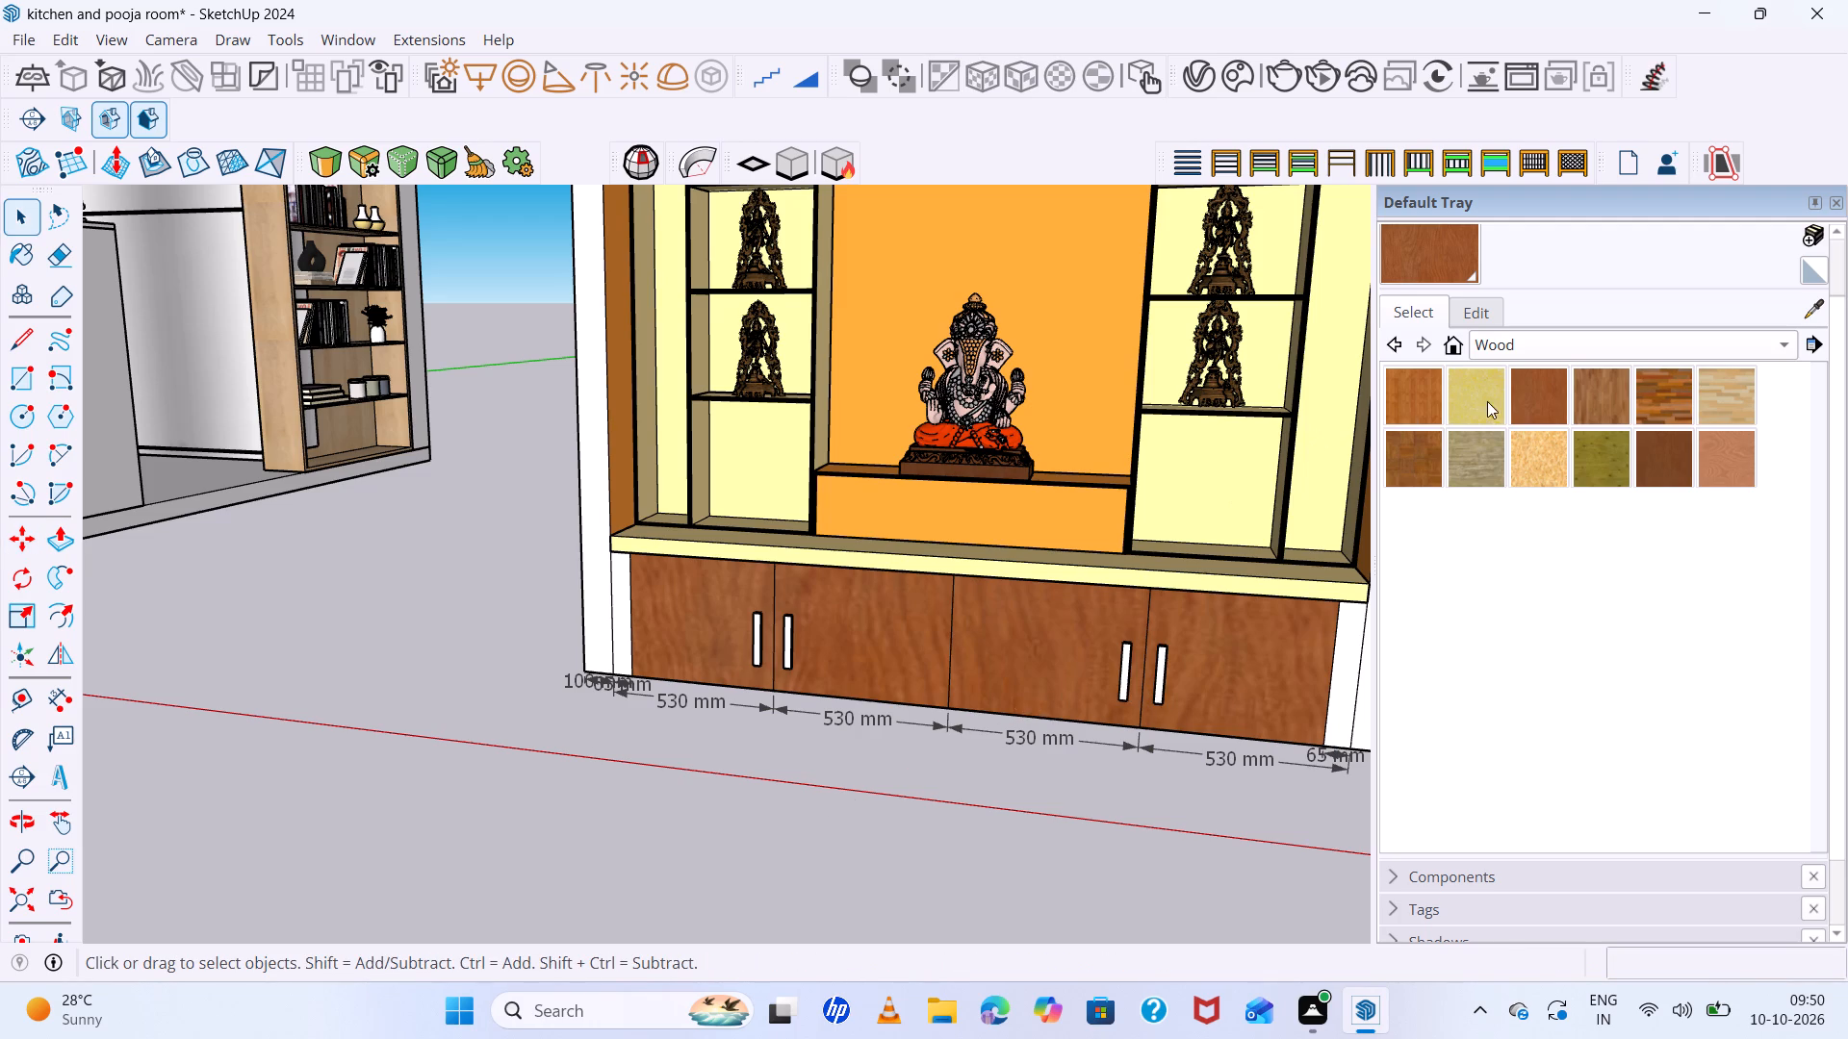
Browse the materials in the In Model collection and purge the unused ones.
click(1653, 343)
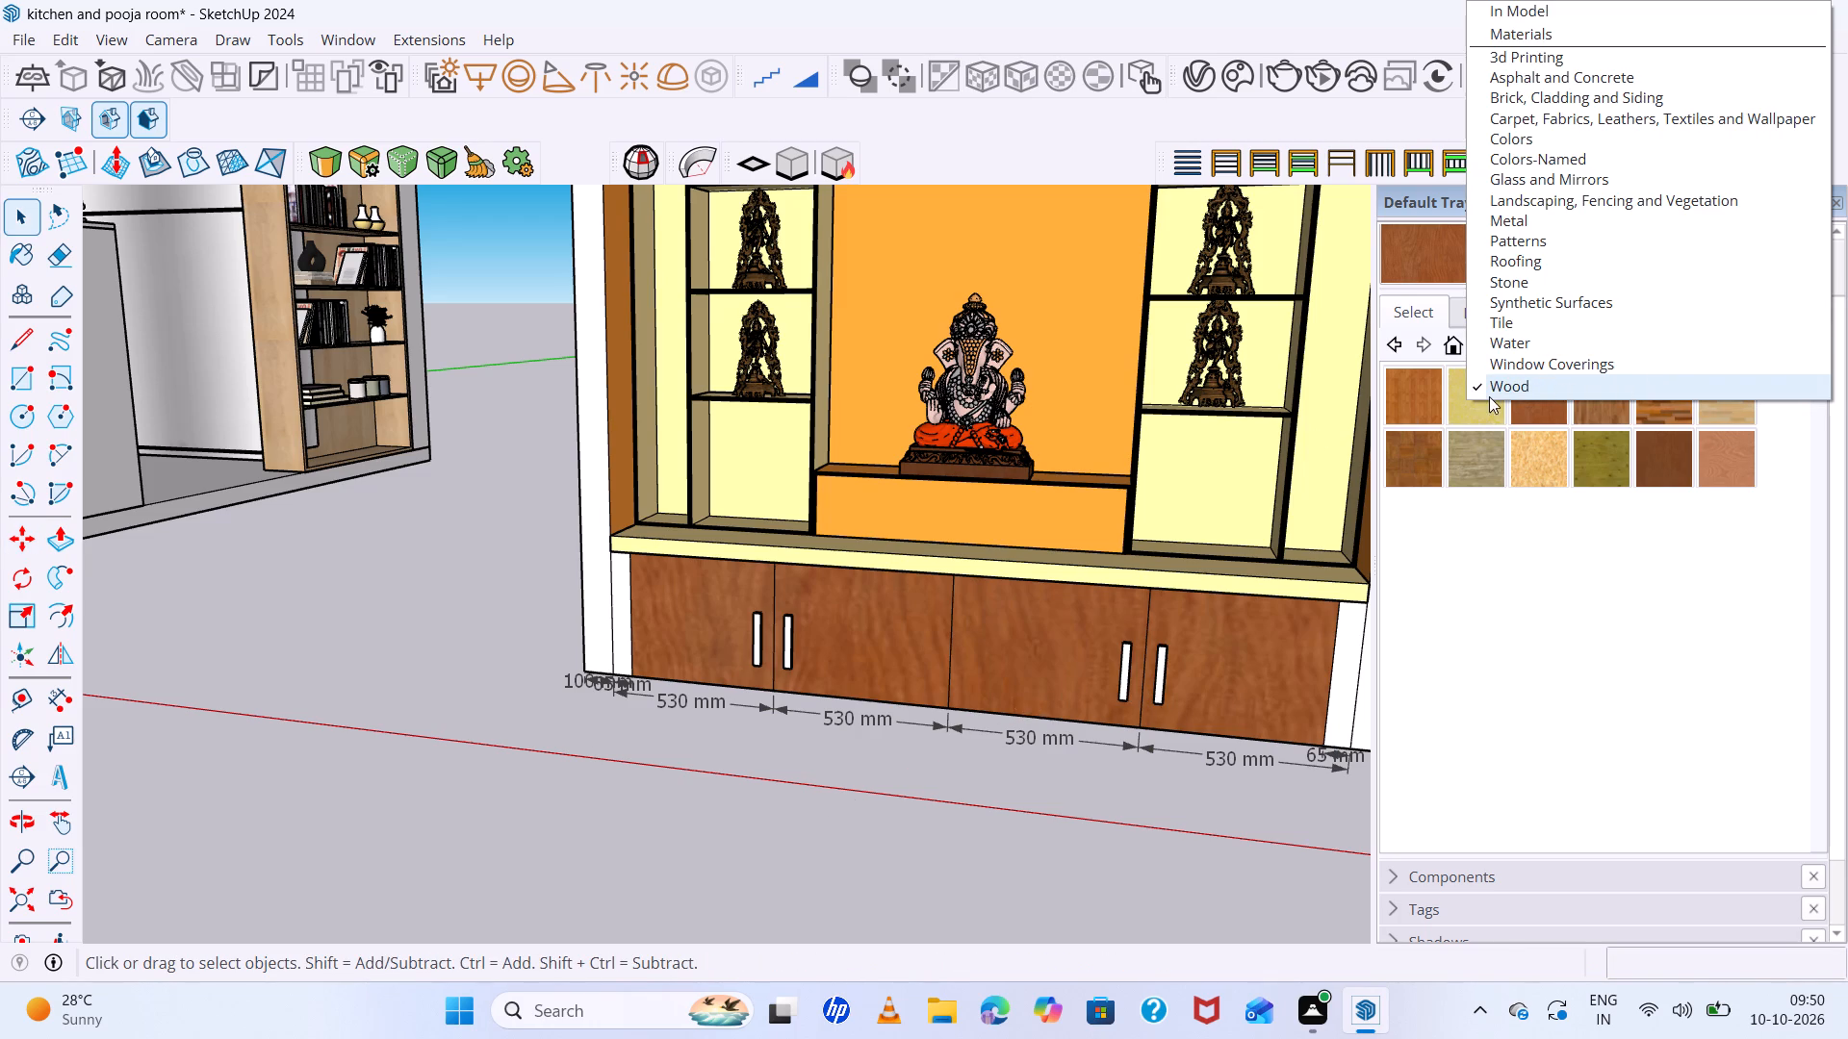
click(1430, 528)
click(1445, 343)
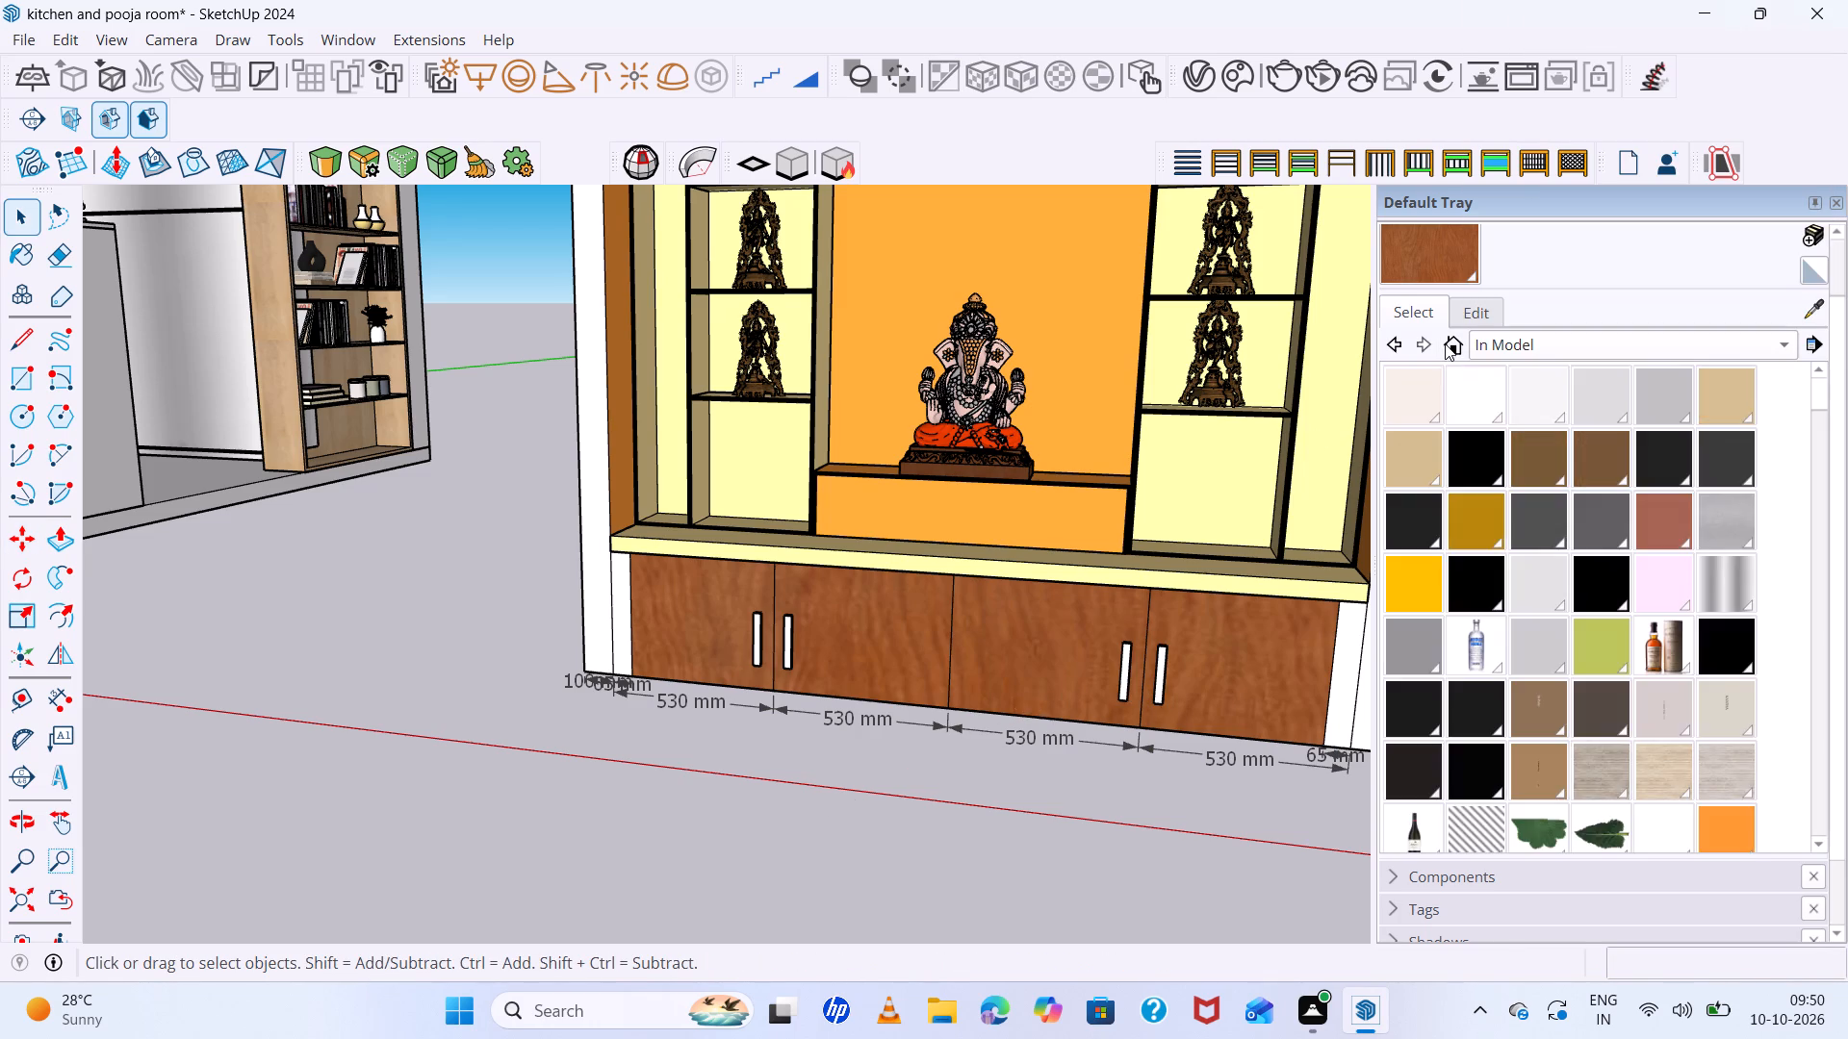
scroll(1588, 542, down, 15)
scroll(1588, 545, down, 7)
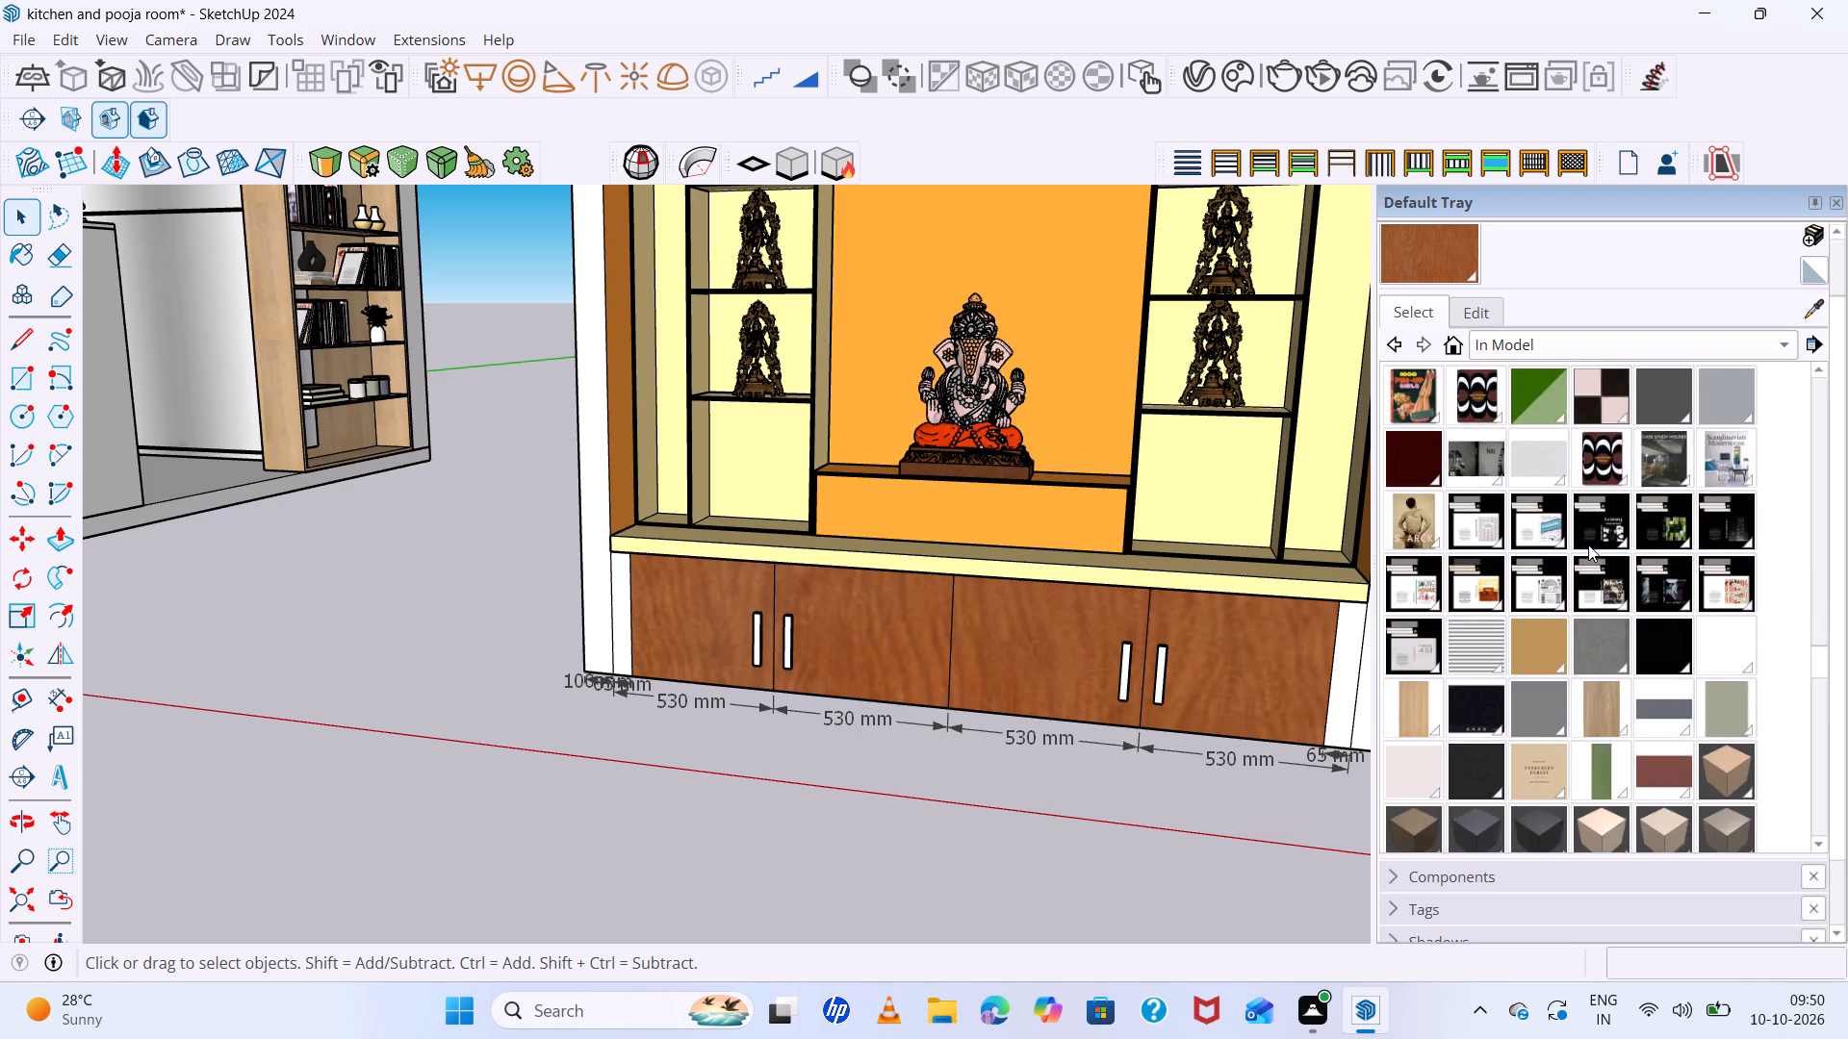
scroll(1588, 545, down, 16)
scroll(1588, 545, up, 20)
scroll(1588, 545, up, 3)
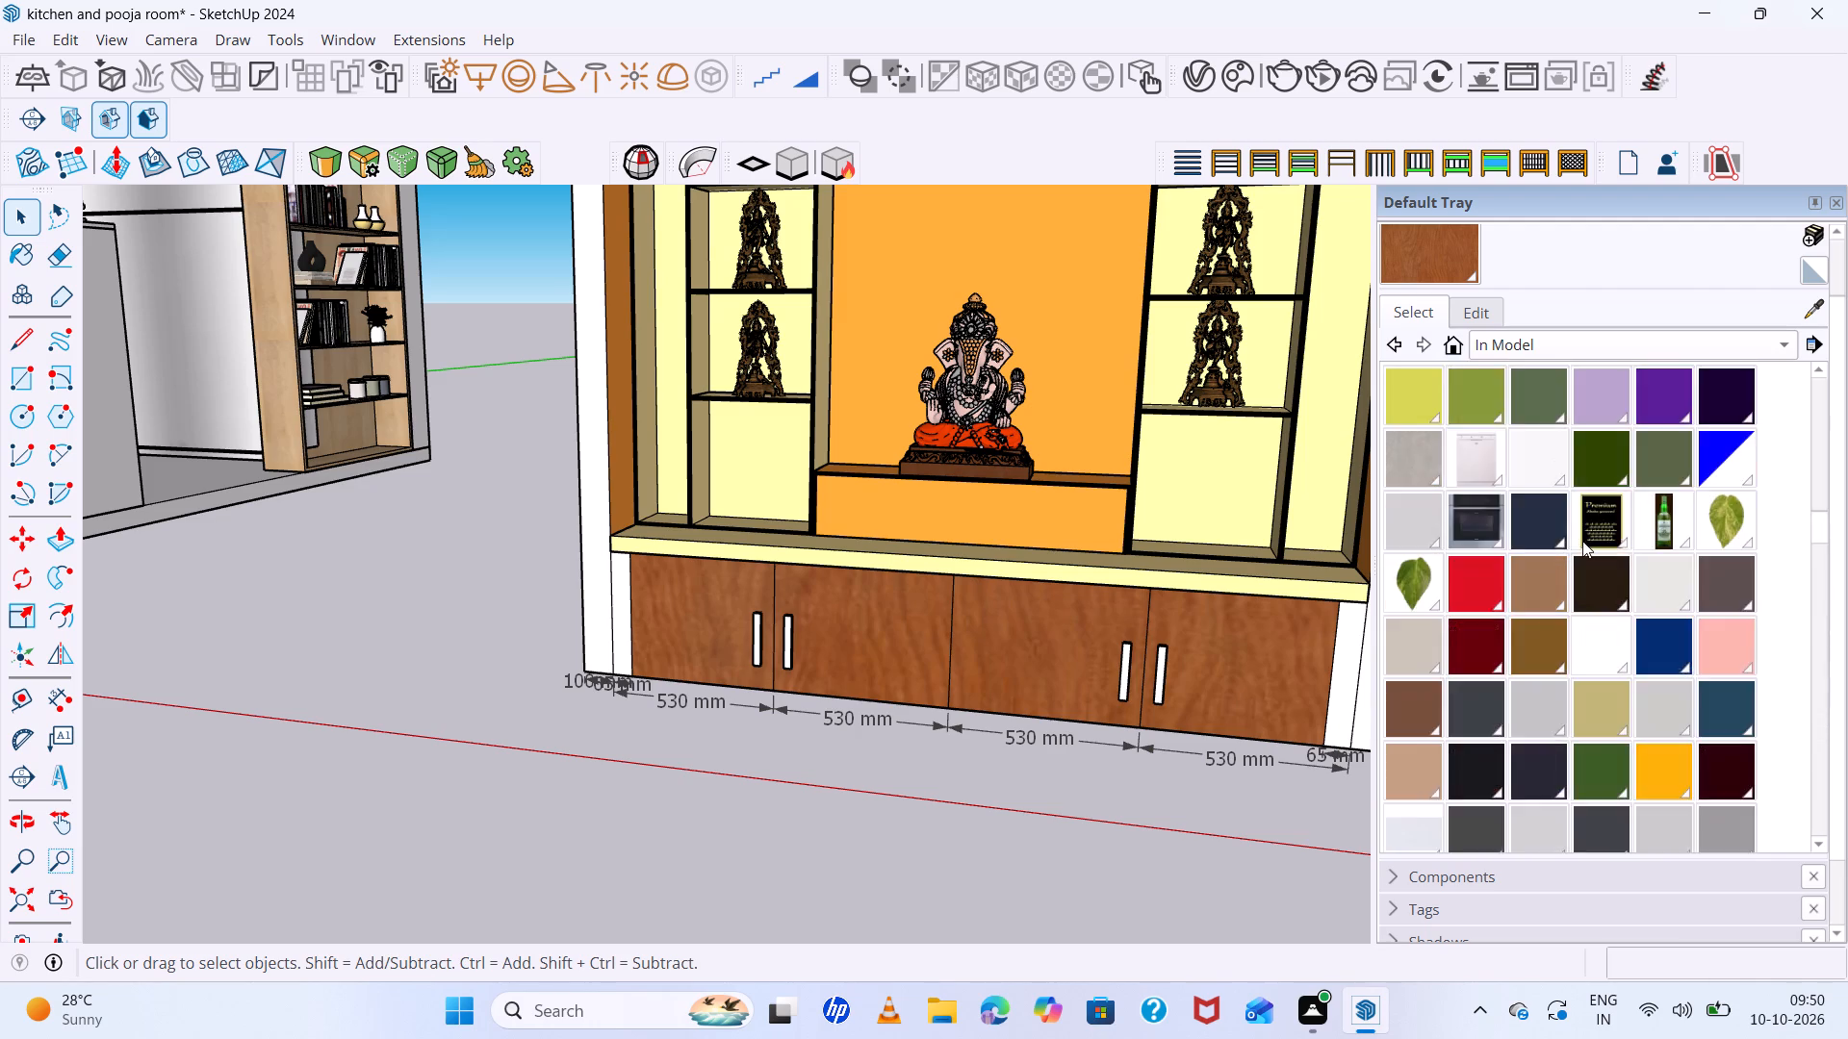
scroll(1582, 541, up, 16)
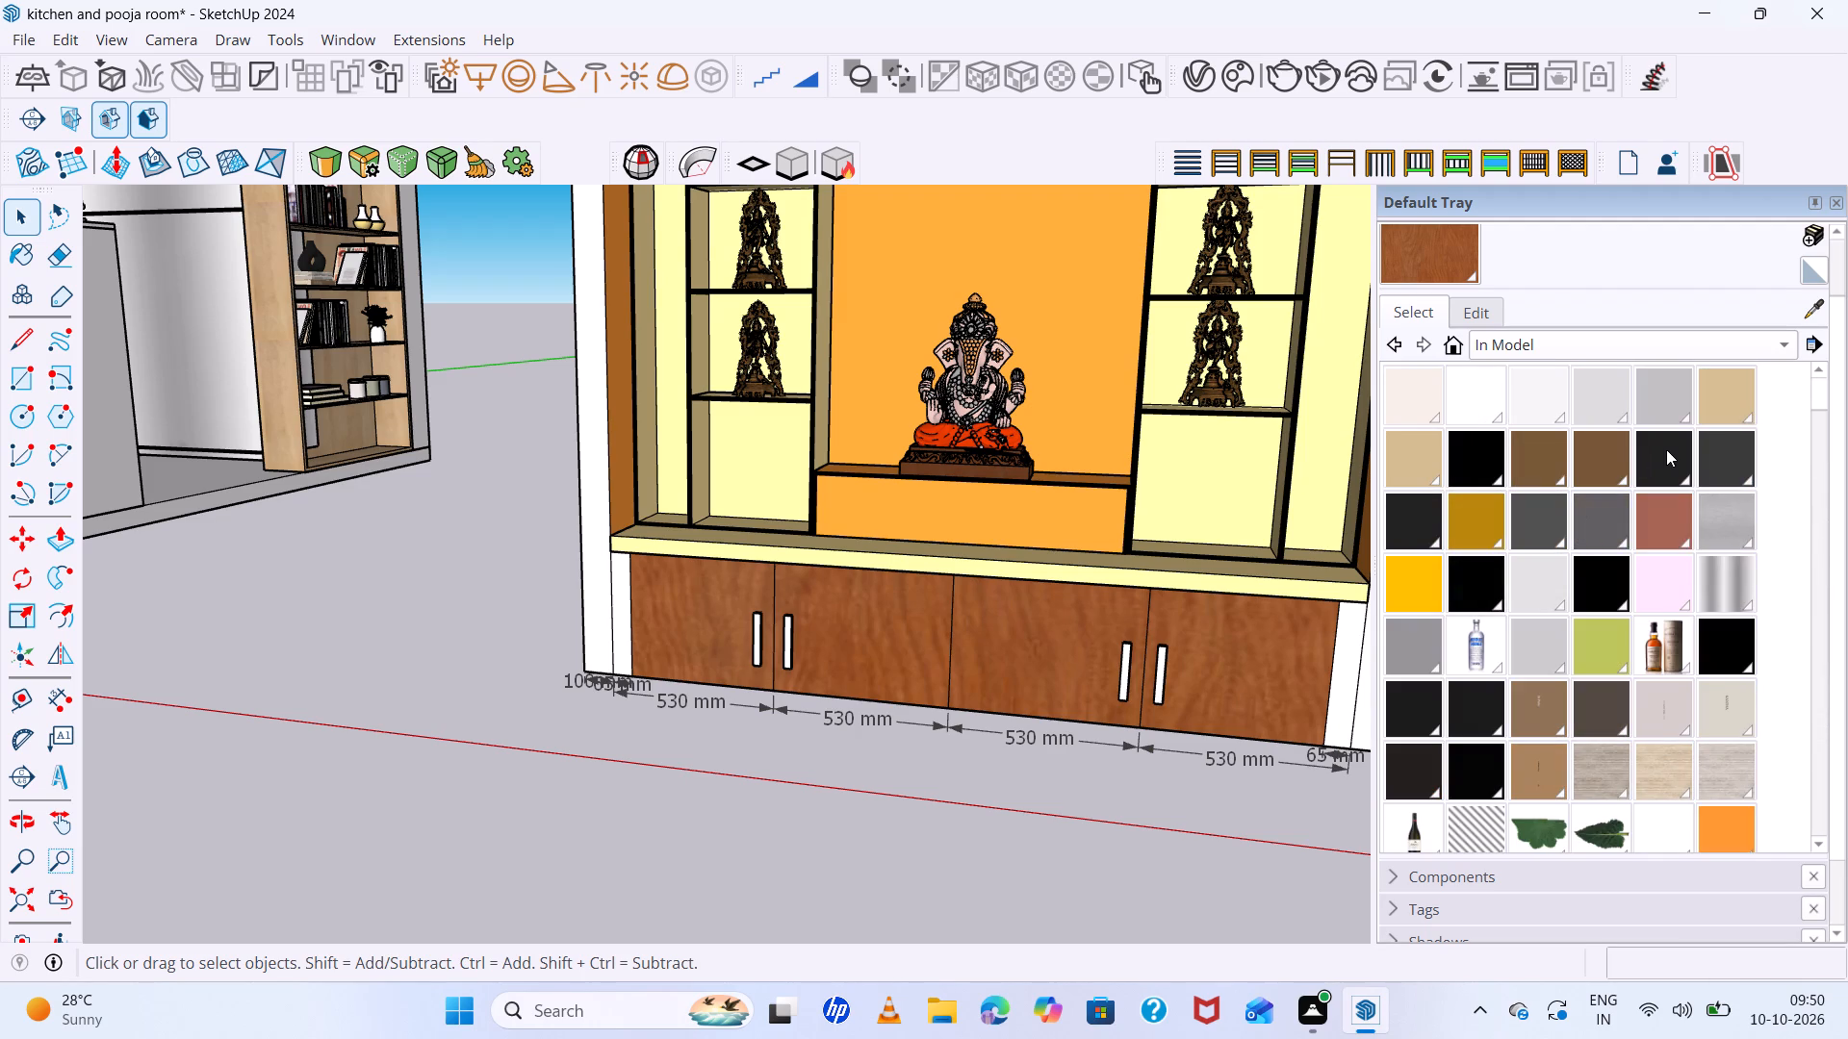
click(1818, 338)
click(1713, 494)
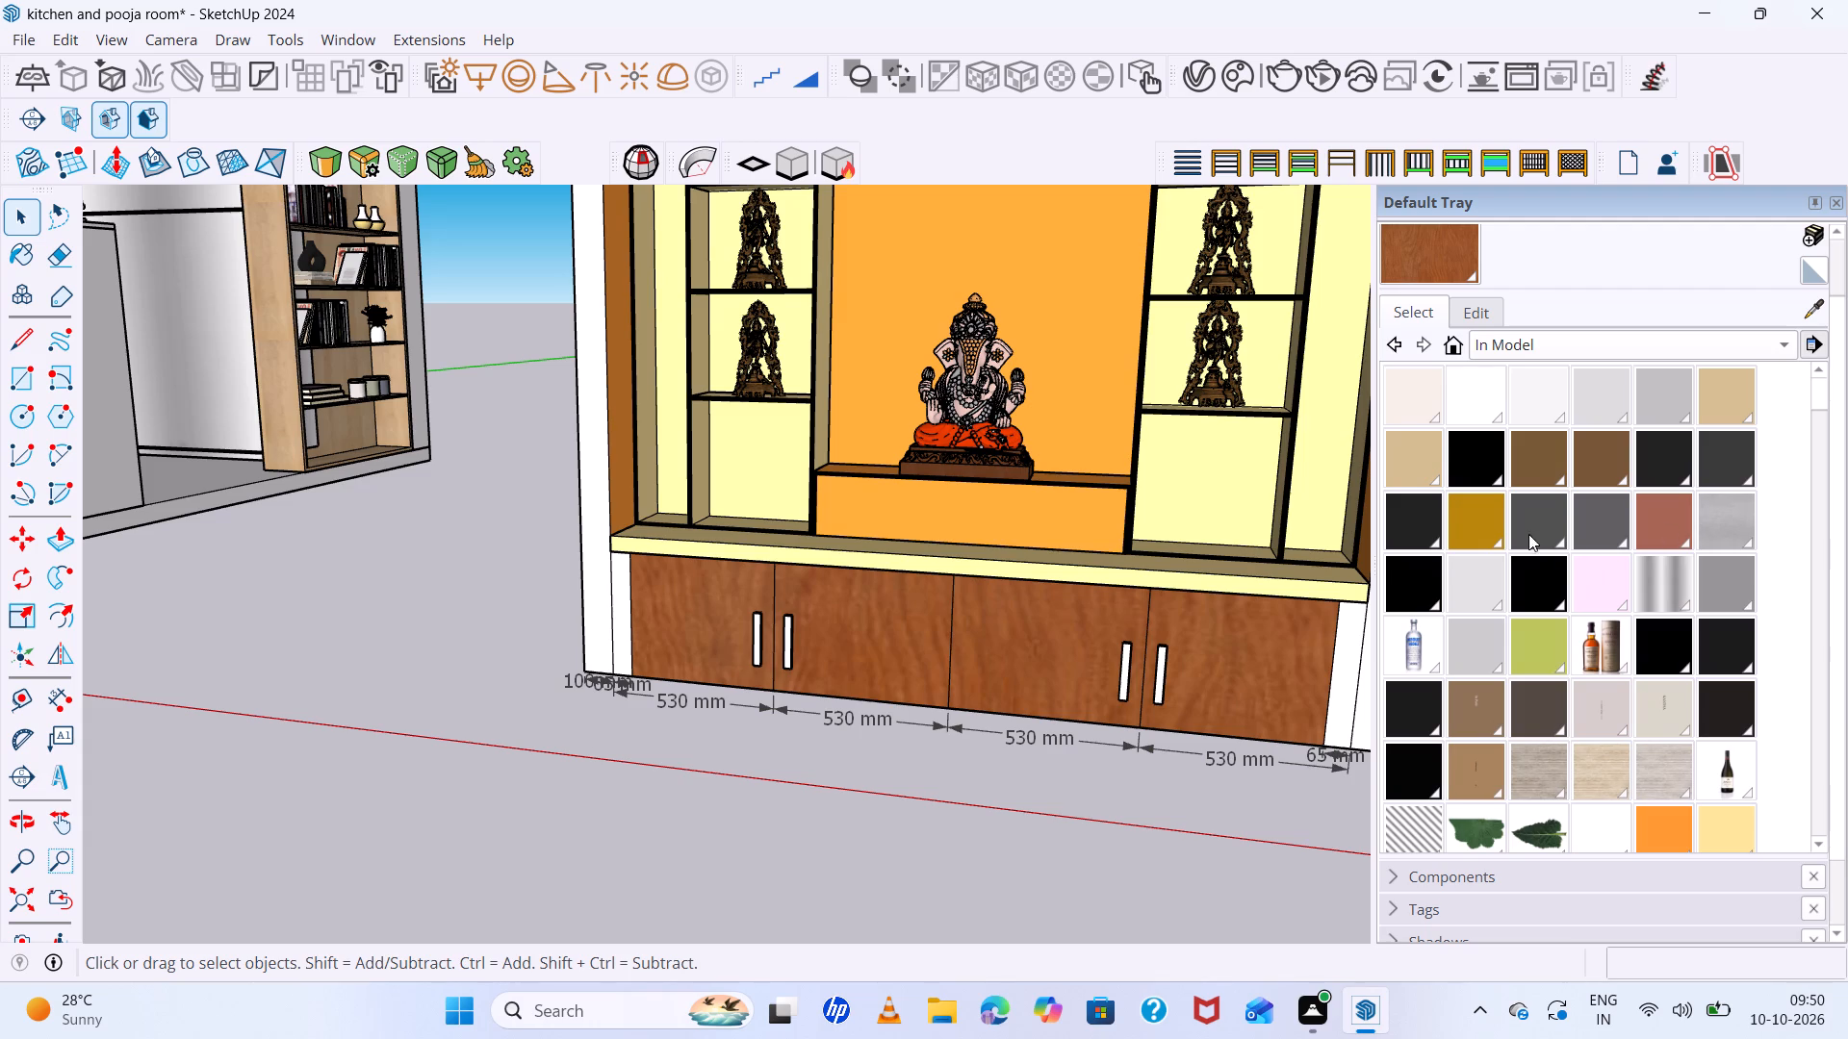
Paint the front, top and both side faces of the first door's handle with the Black material.
click(1496, 458)
scroll(719, 718, up, 6)
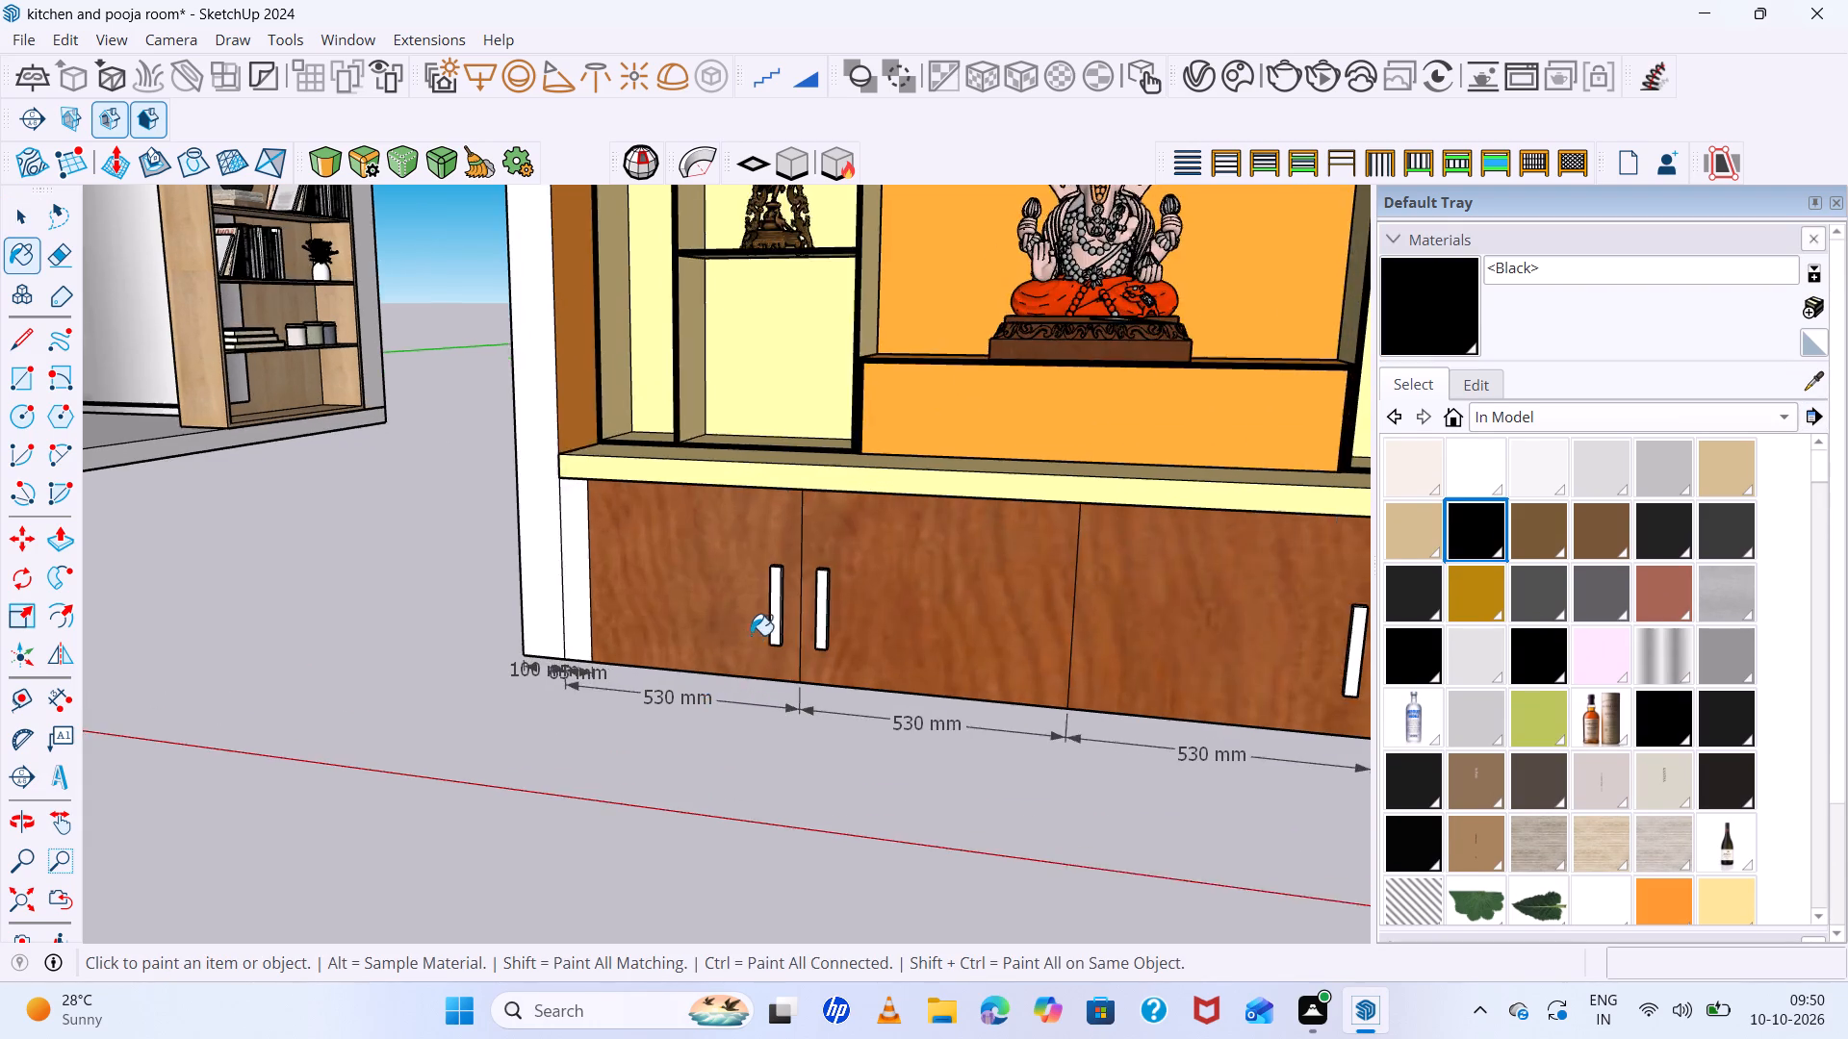
scroll(751, 634, up, 6)
click(785, 560)
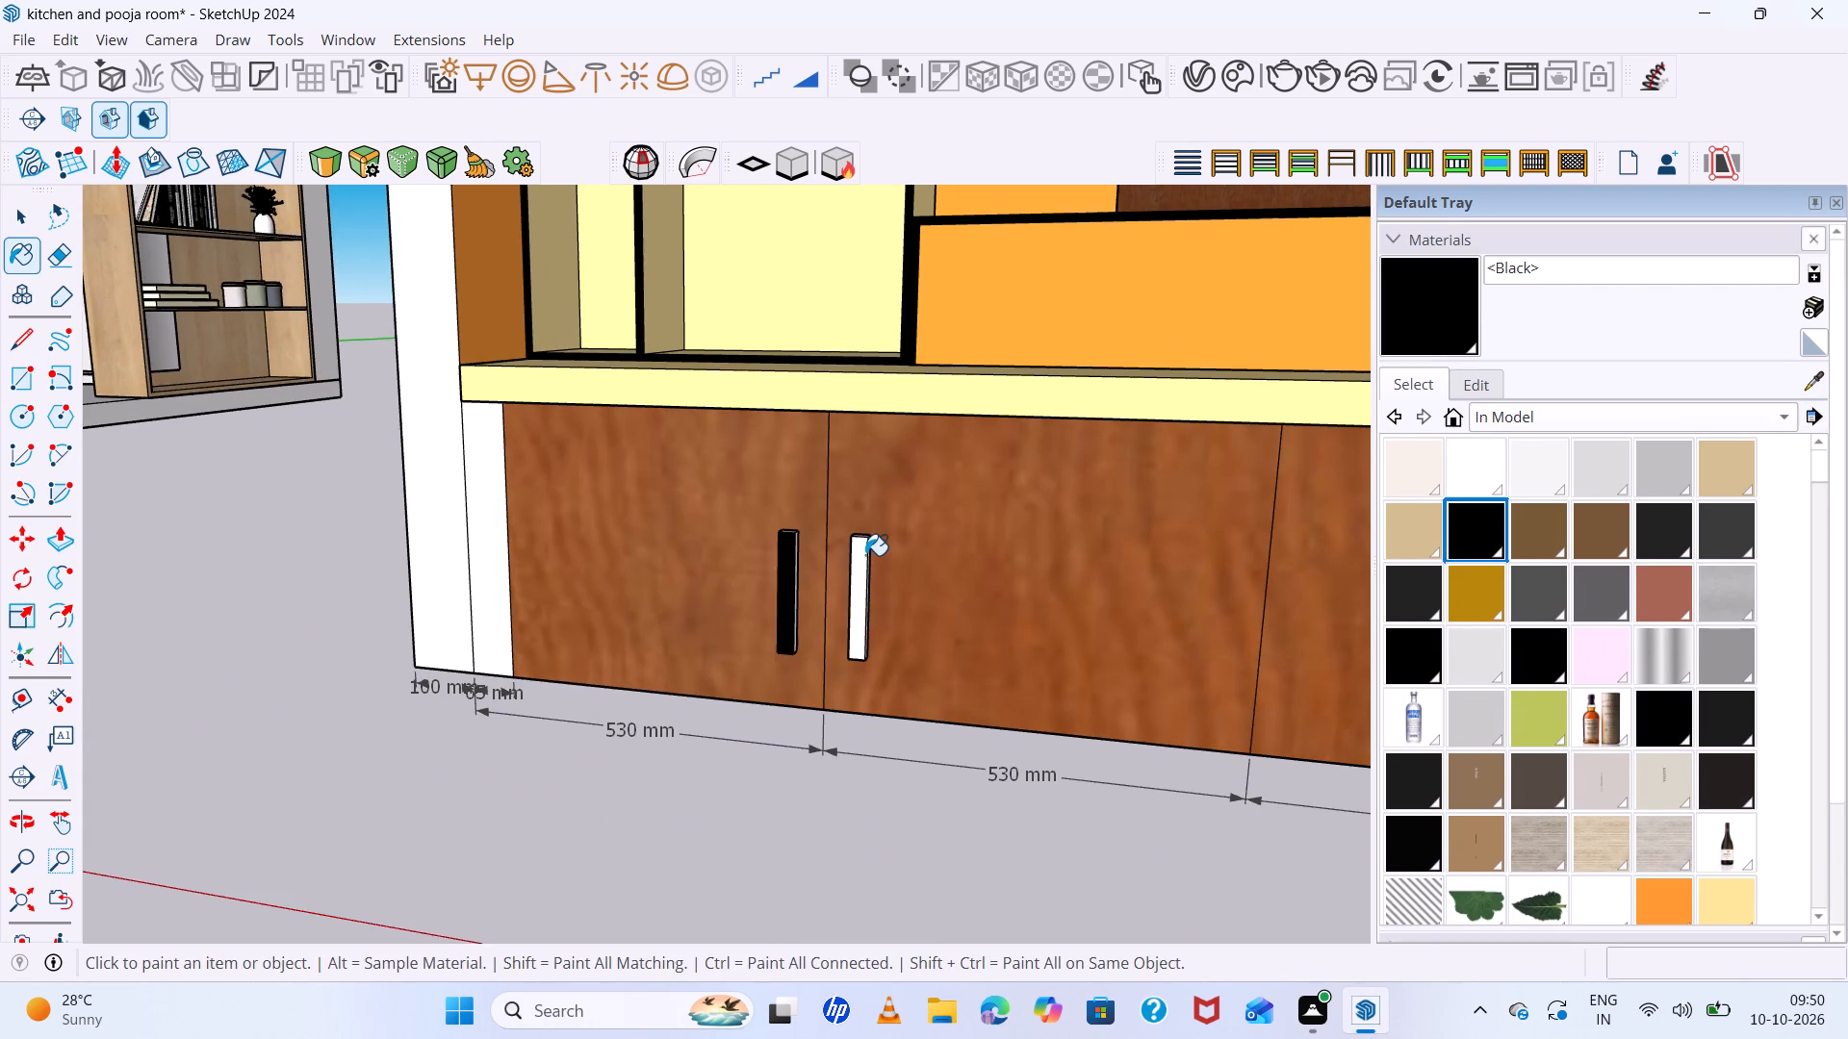
scroll(864, 556, up, 5)
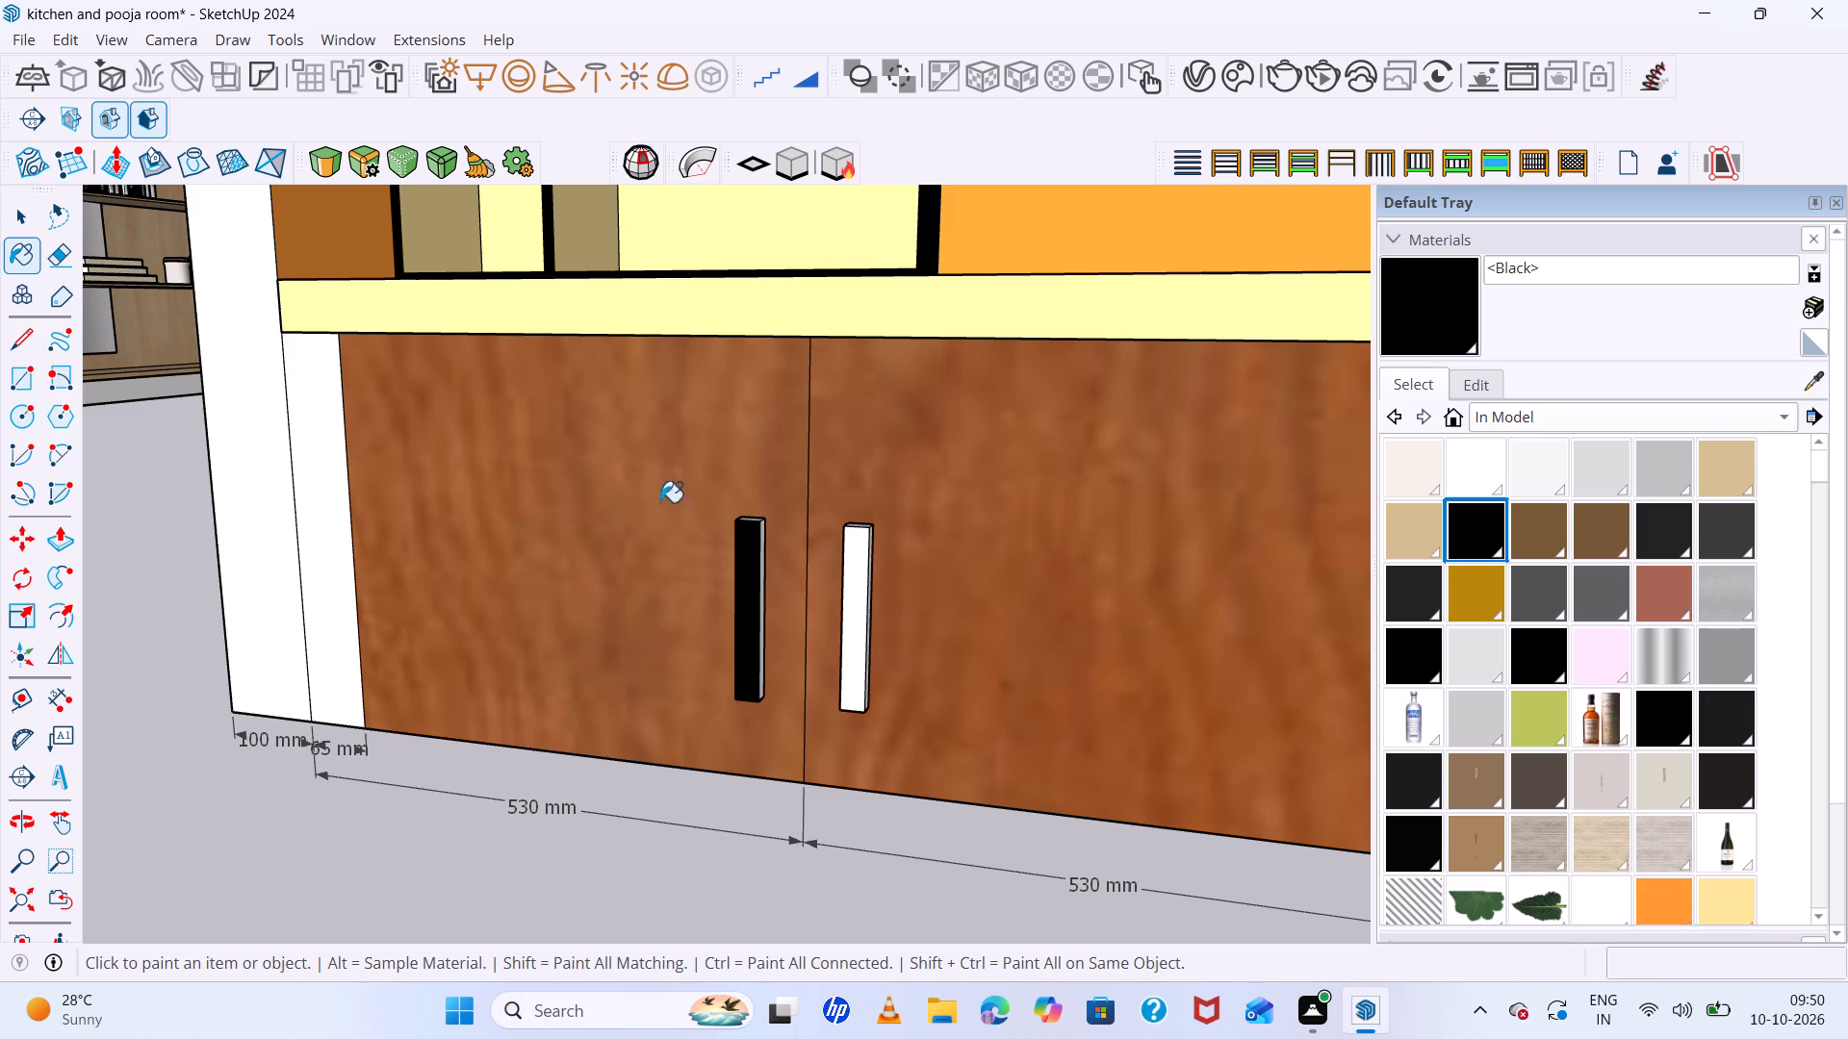
scroll(755, 539, up, 11)
middle_drag(752, 650, 743, 729)
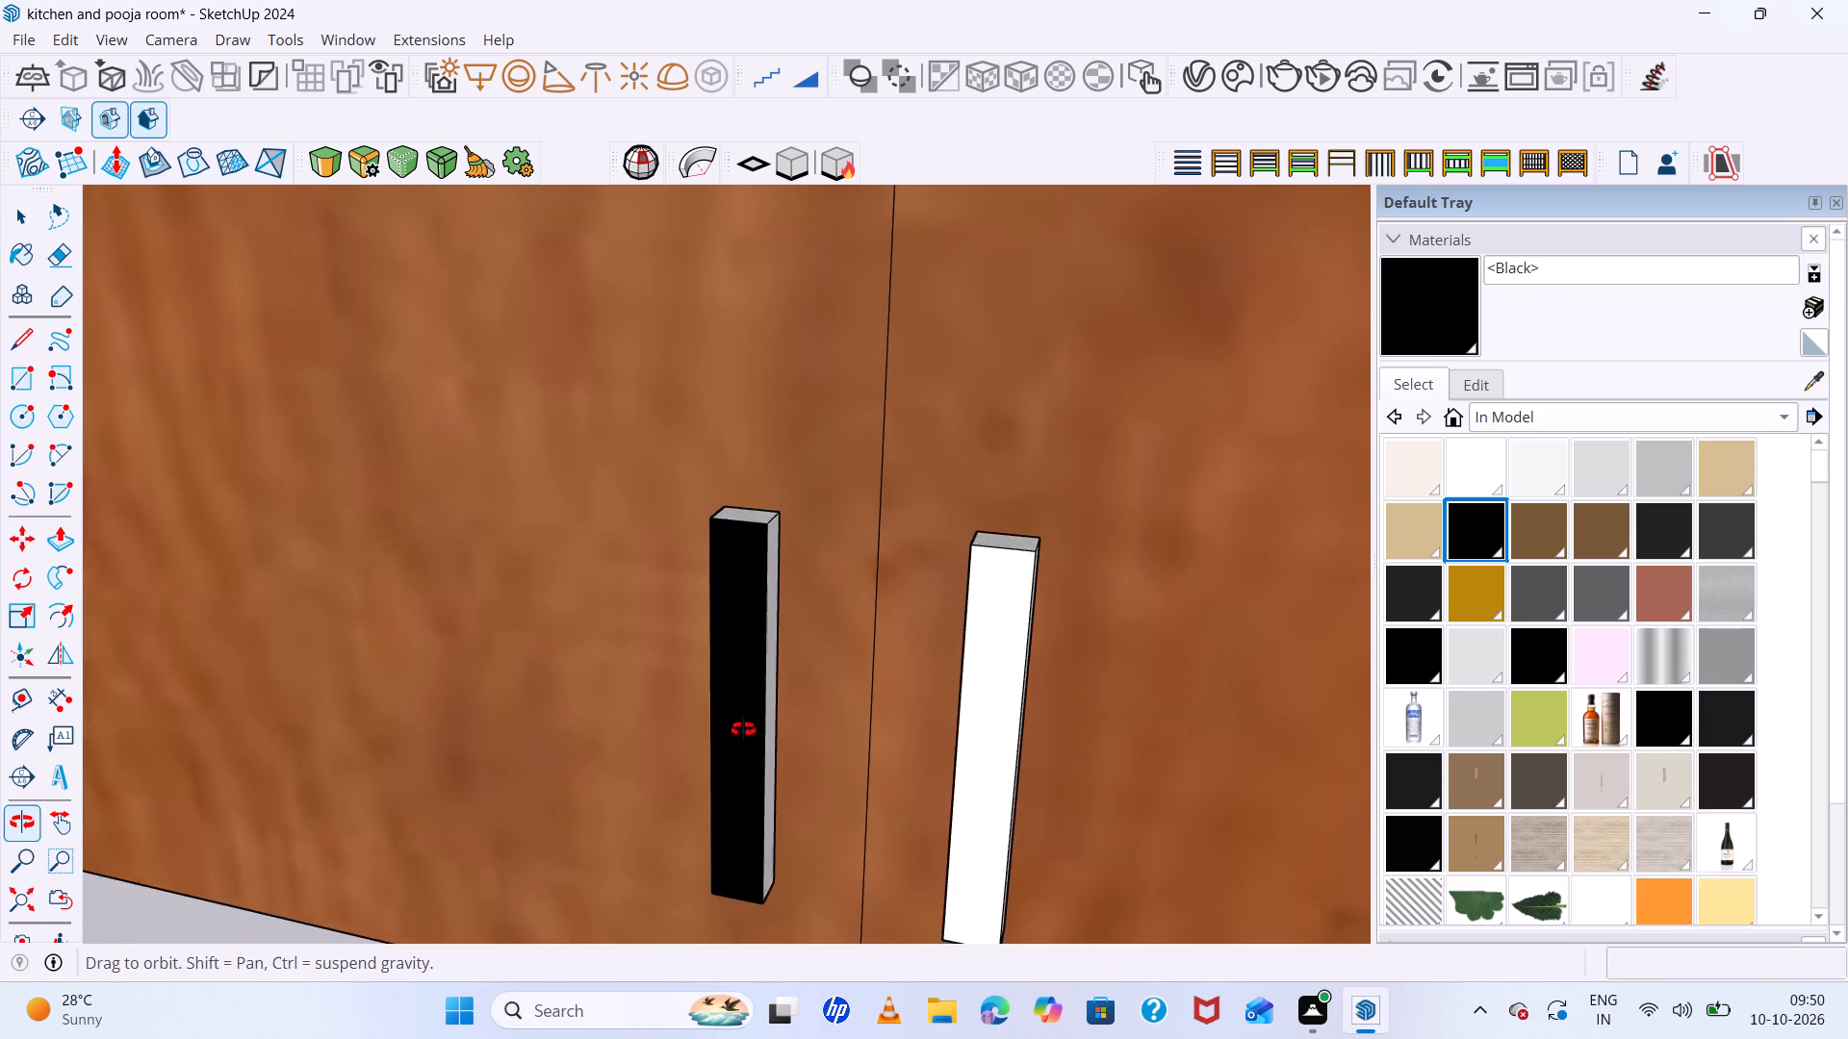
middle_drag(743, 729, 739, 792)
scroll(793, 488, up, 5)
click(721, 537)
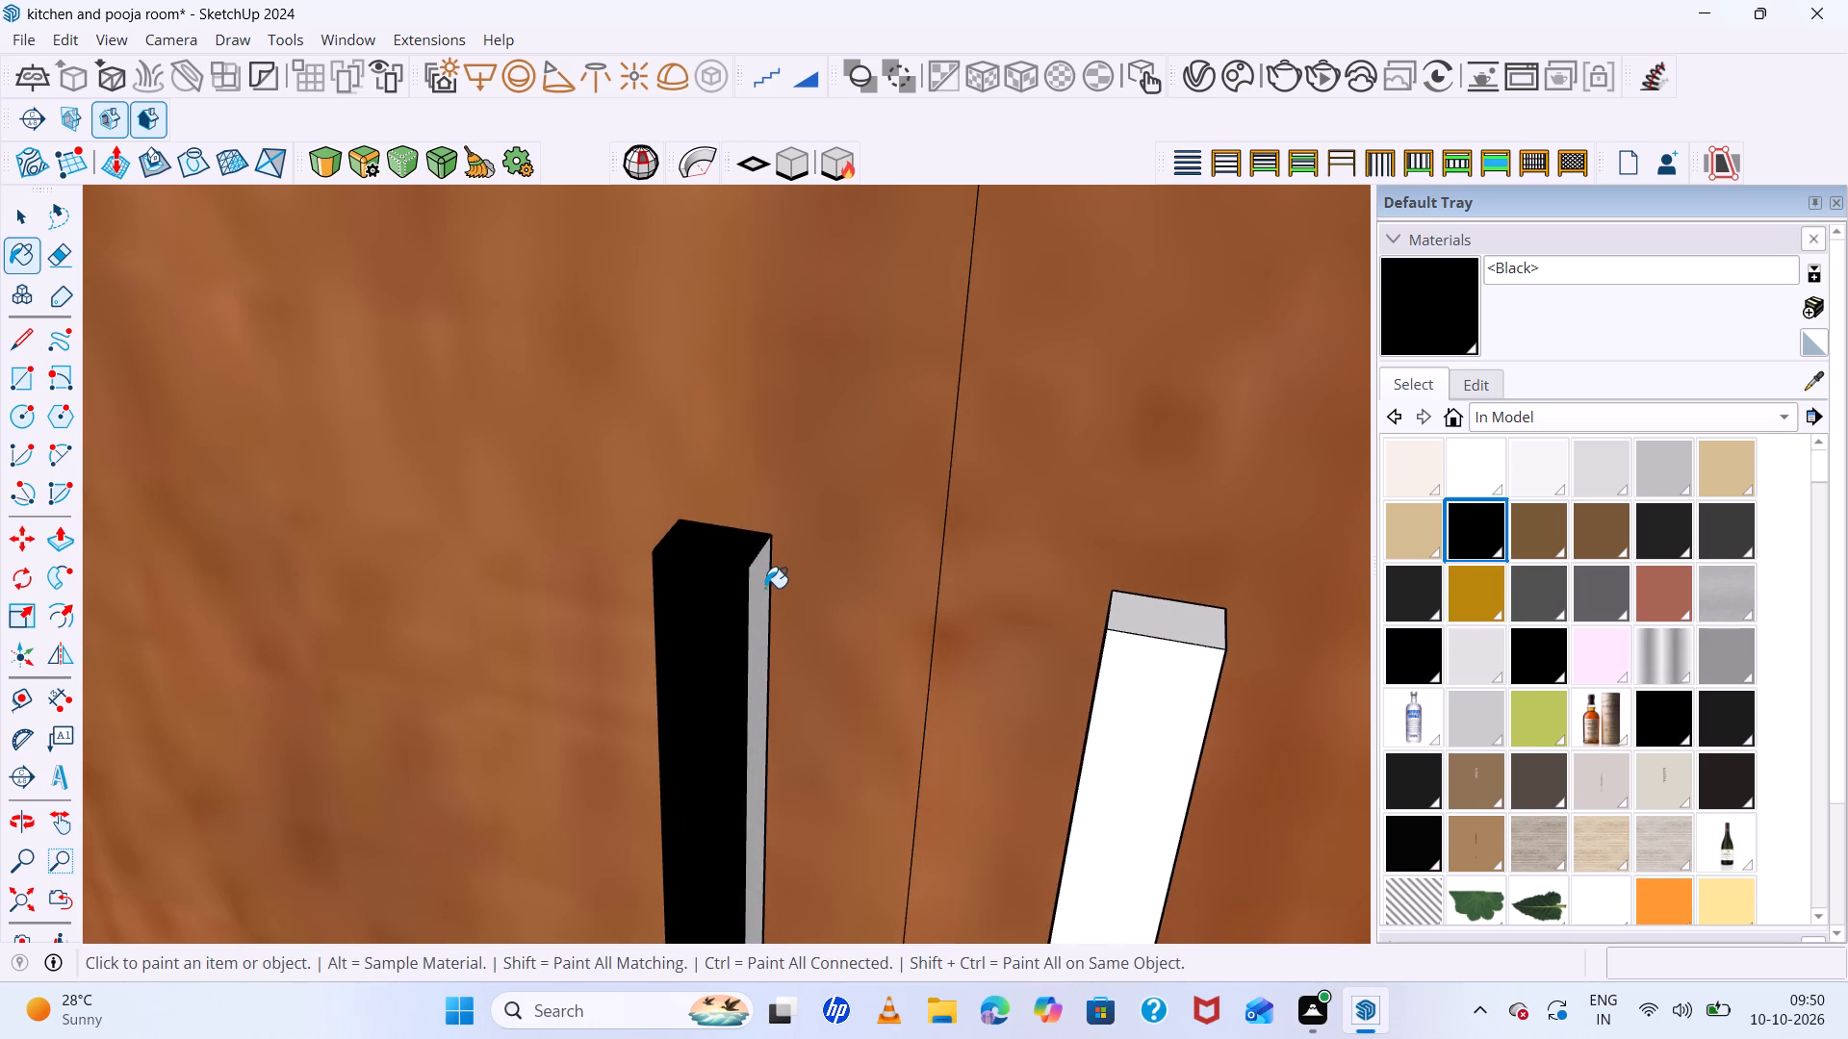
click(765, 589)
middle_drag(710, 589, 1090, 524)
scroll(609, 597, up, 5)
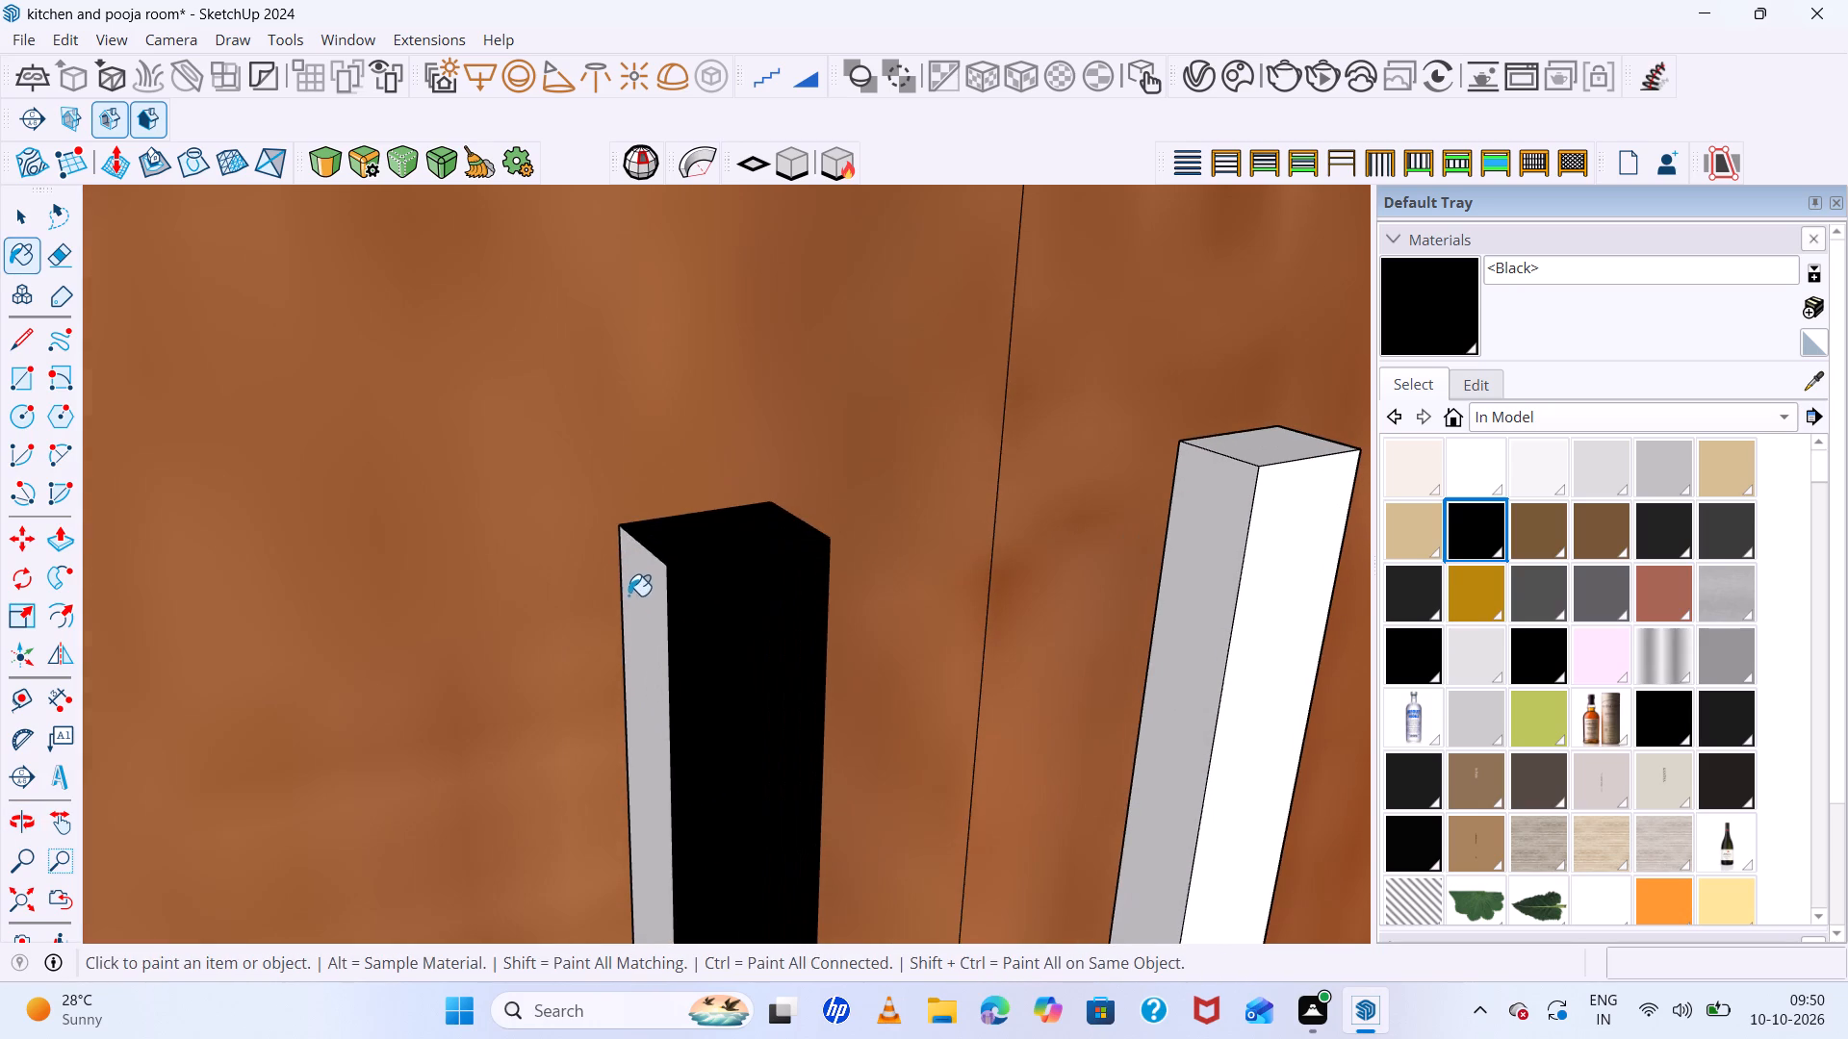
click(630, 594)
scroll(614, 600, down, 6)
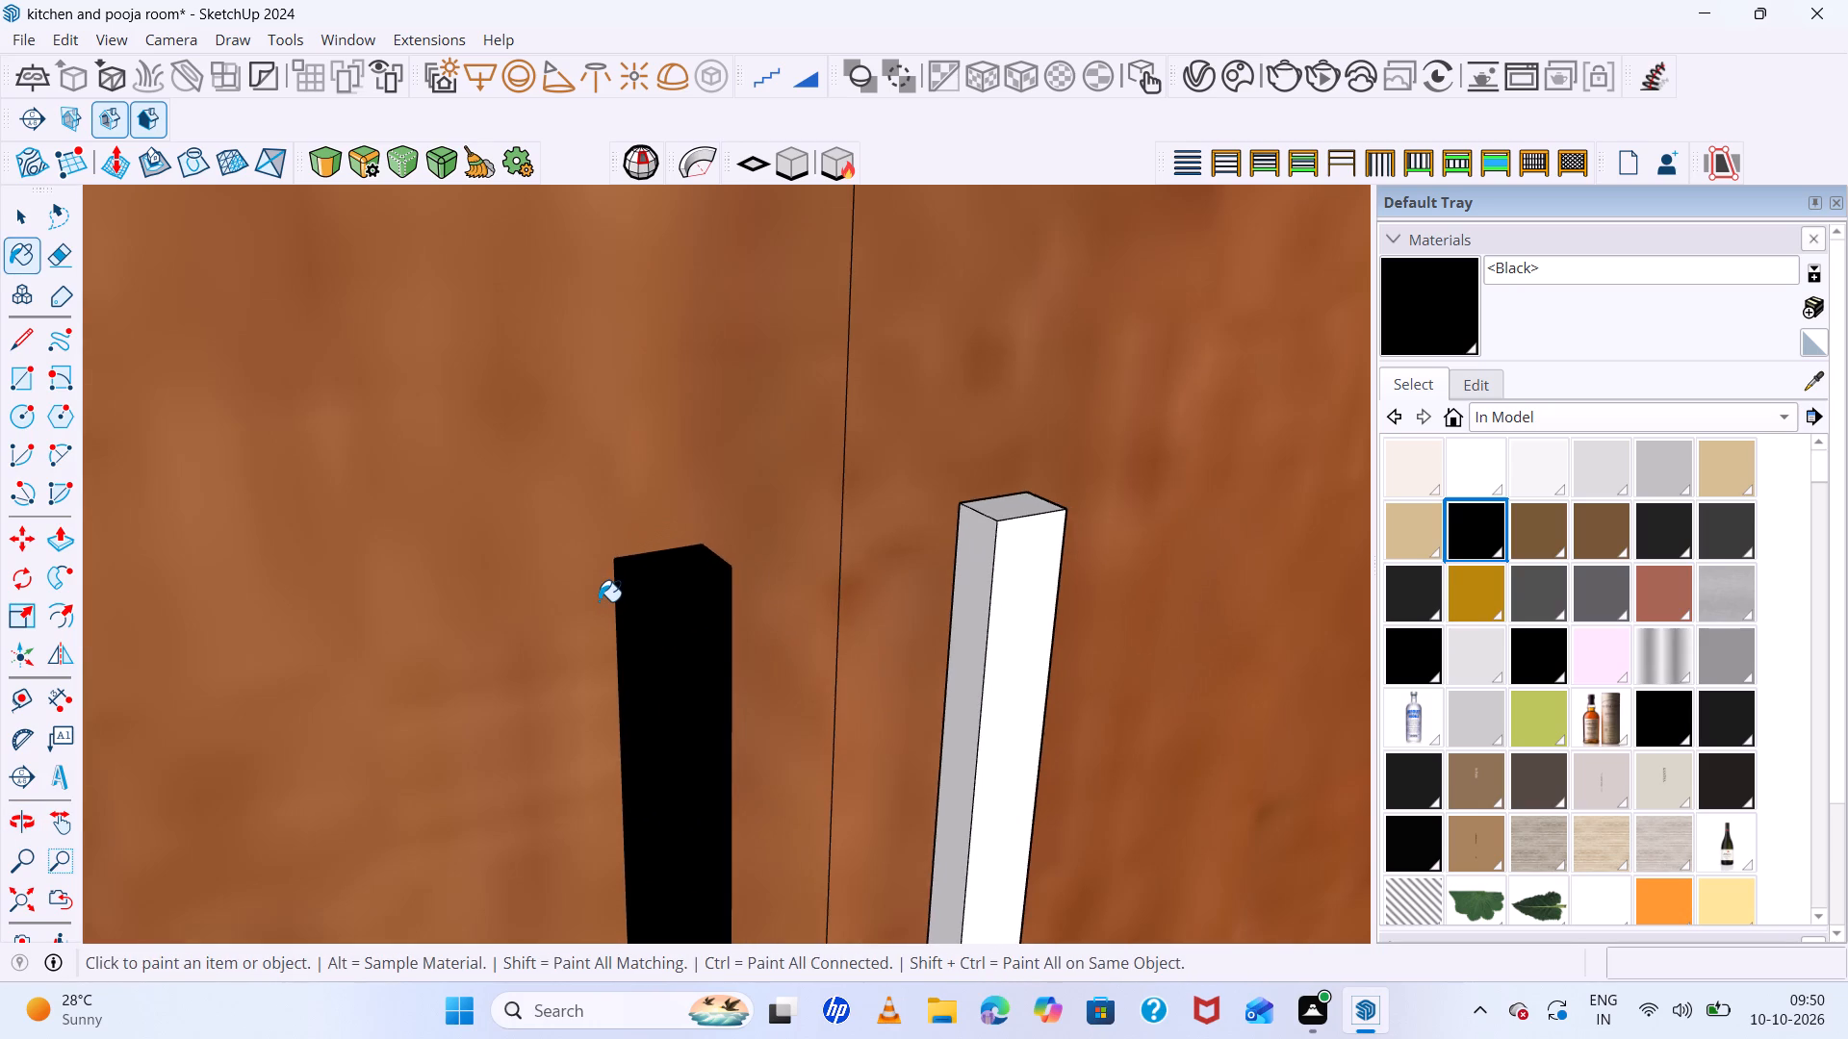
Paint the front, top and both side faces of the second door's handle with the same Black material.
scroll(599, 601, down, 6)
scroll(823, 632, up, 6)
click(820, 621)
click(852, 614)
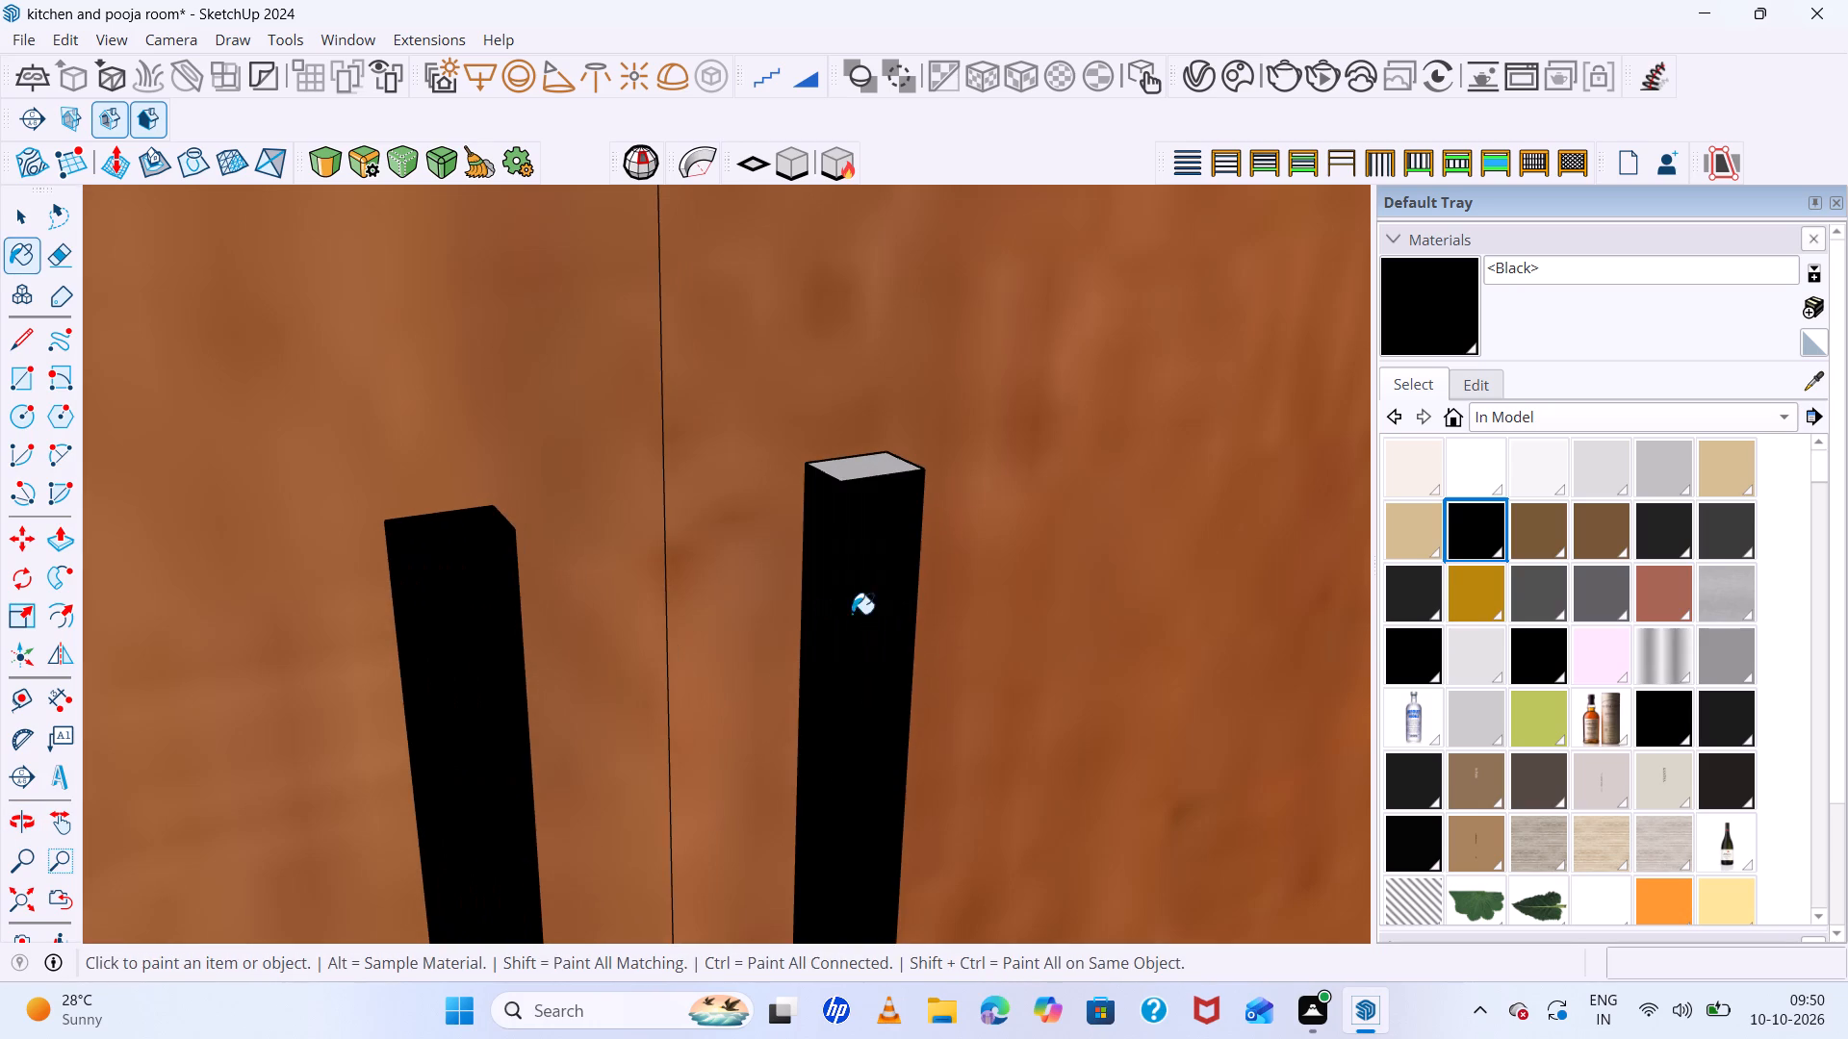
click(843, 470)
middle_drag(835, 581, 689, 549)
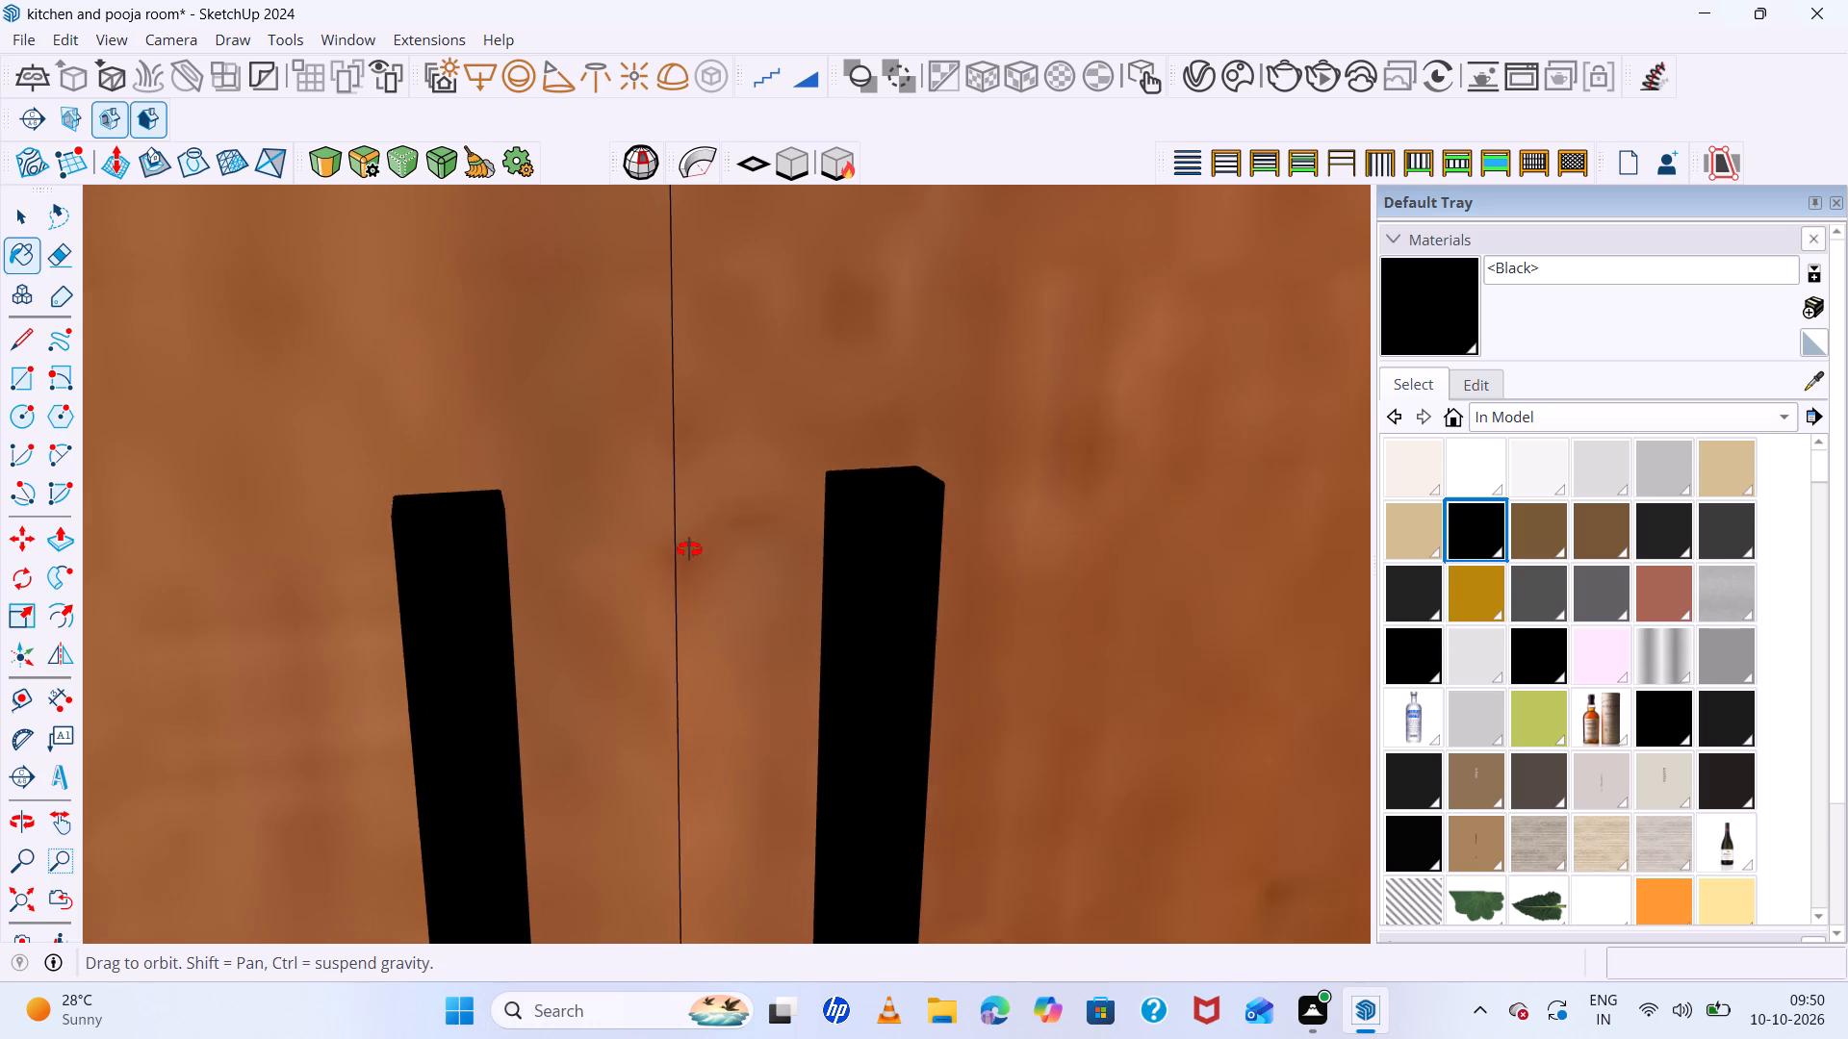
middle_drag(689, 549, 393, 521)
scroll(933, 671, up, 5)
click(962, 624)
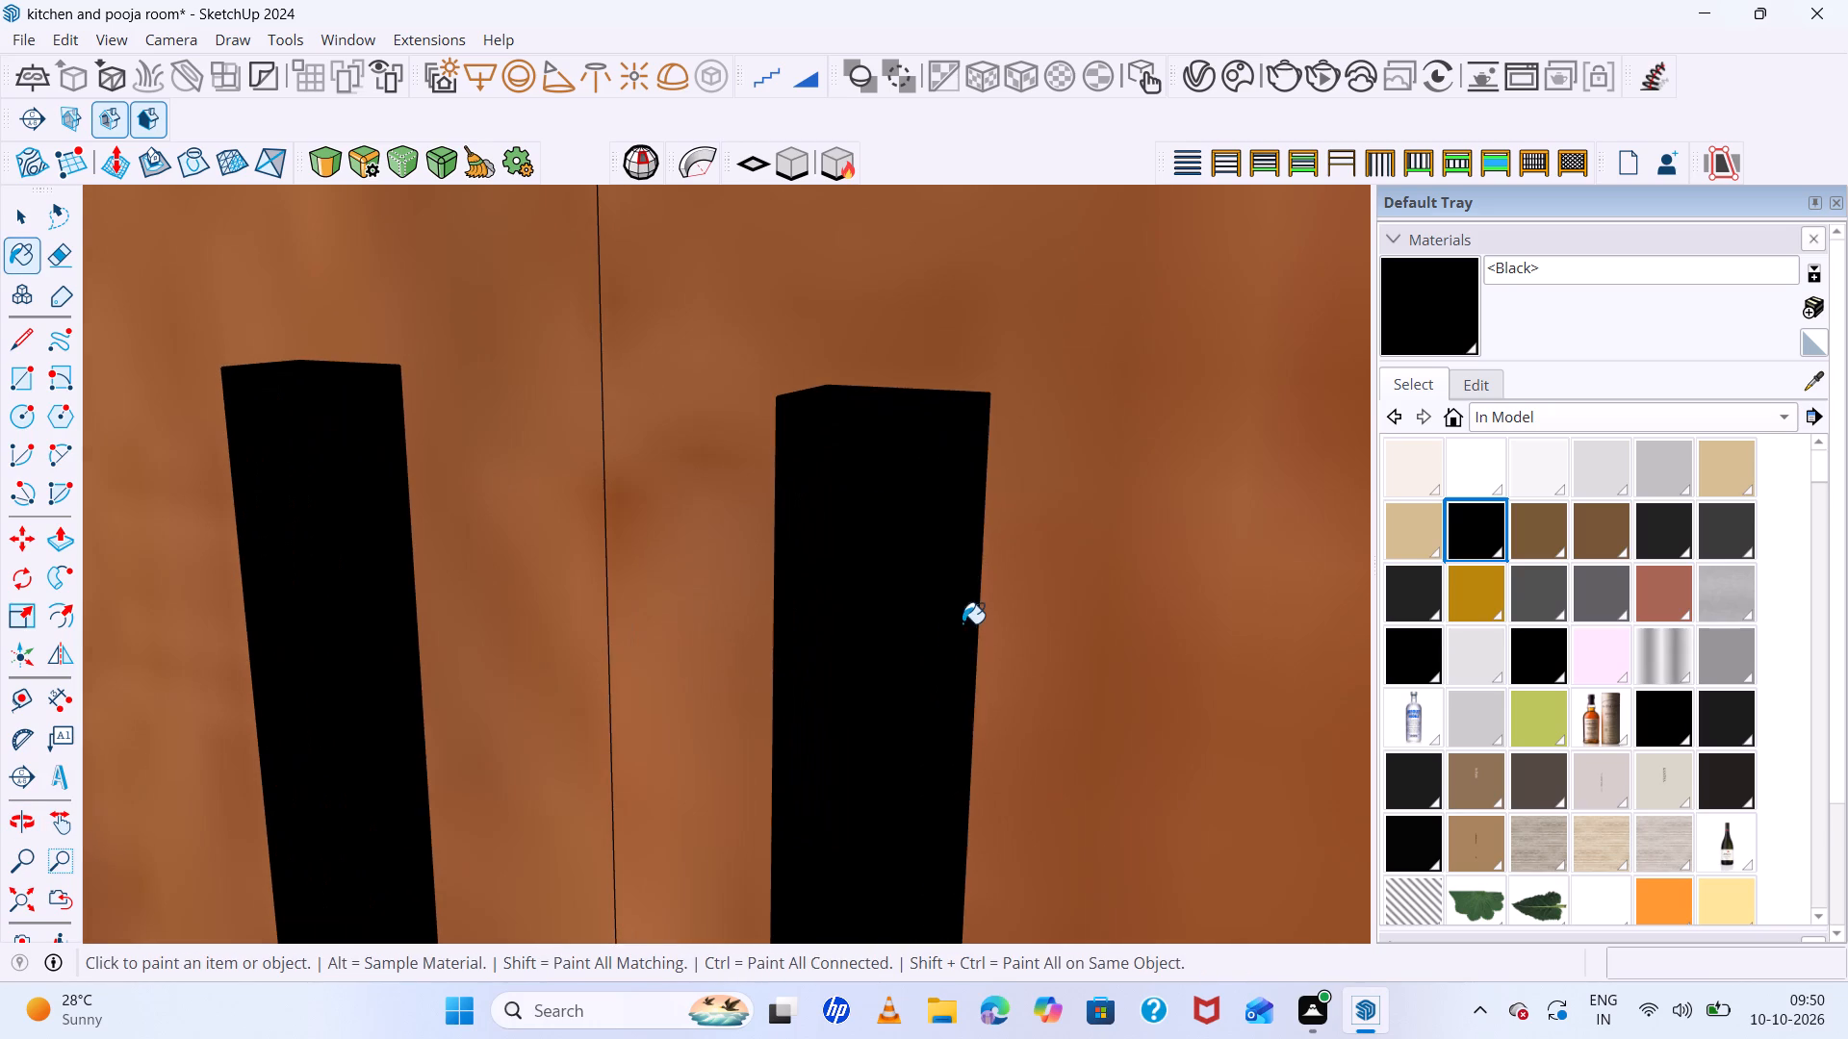
scroll(918, 594, down, 16)
middle_drag(909, 592, 910, 578)
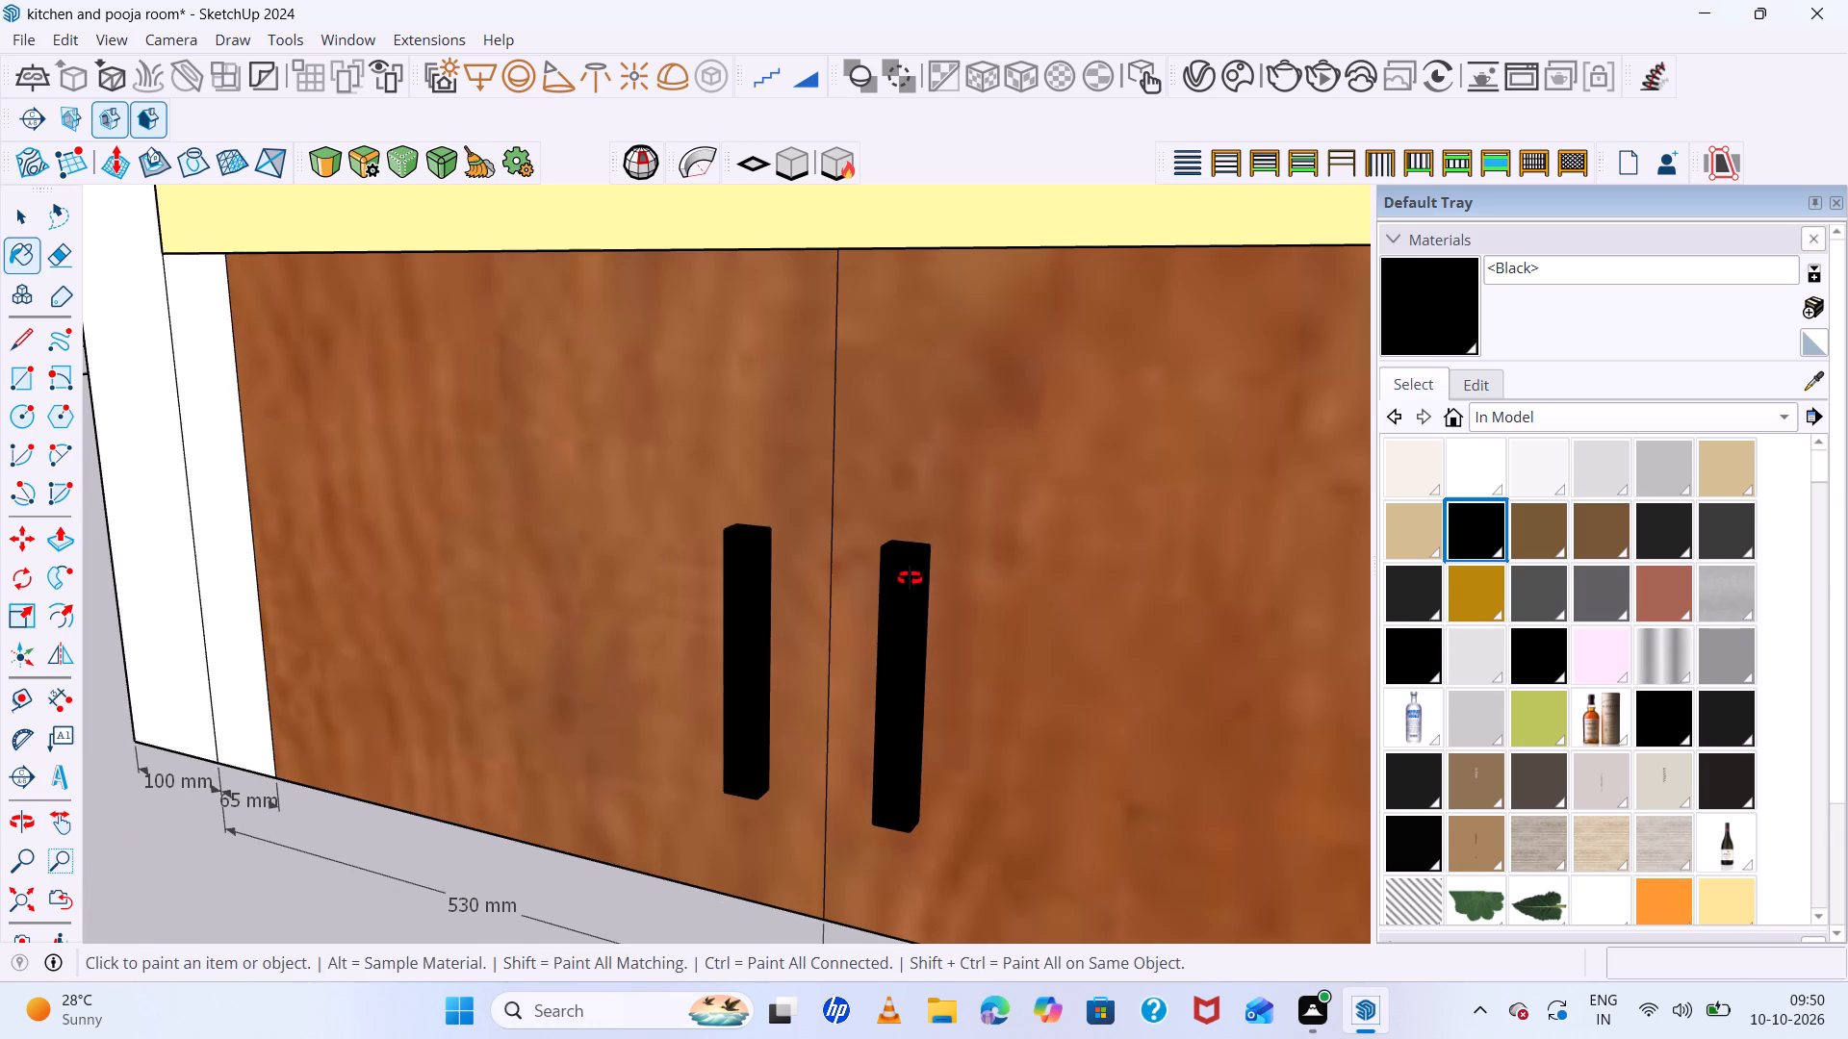
Paint the bottom faces of the first and second doors' handles with the Black material.
middle_drag(910, 578, 958, 412)
scroll(911, 590, up, 6)
middle_drag(908, 595, 905, 559)
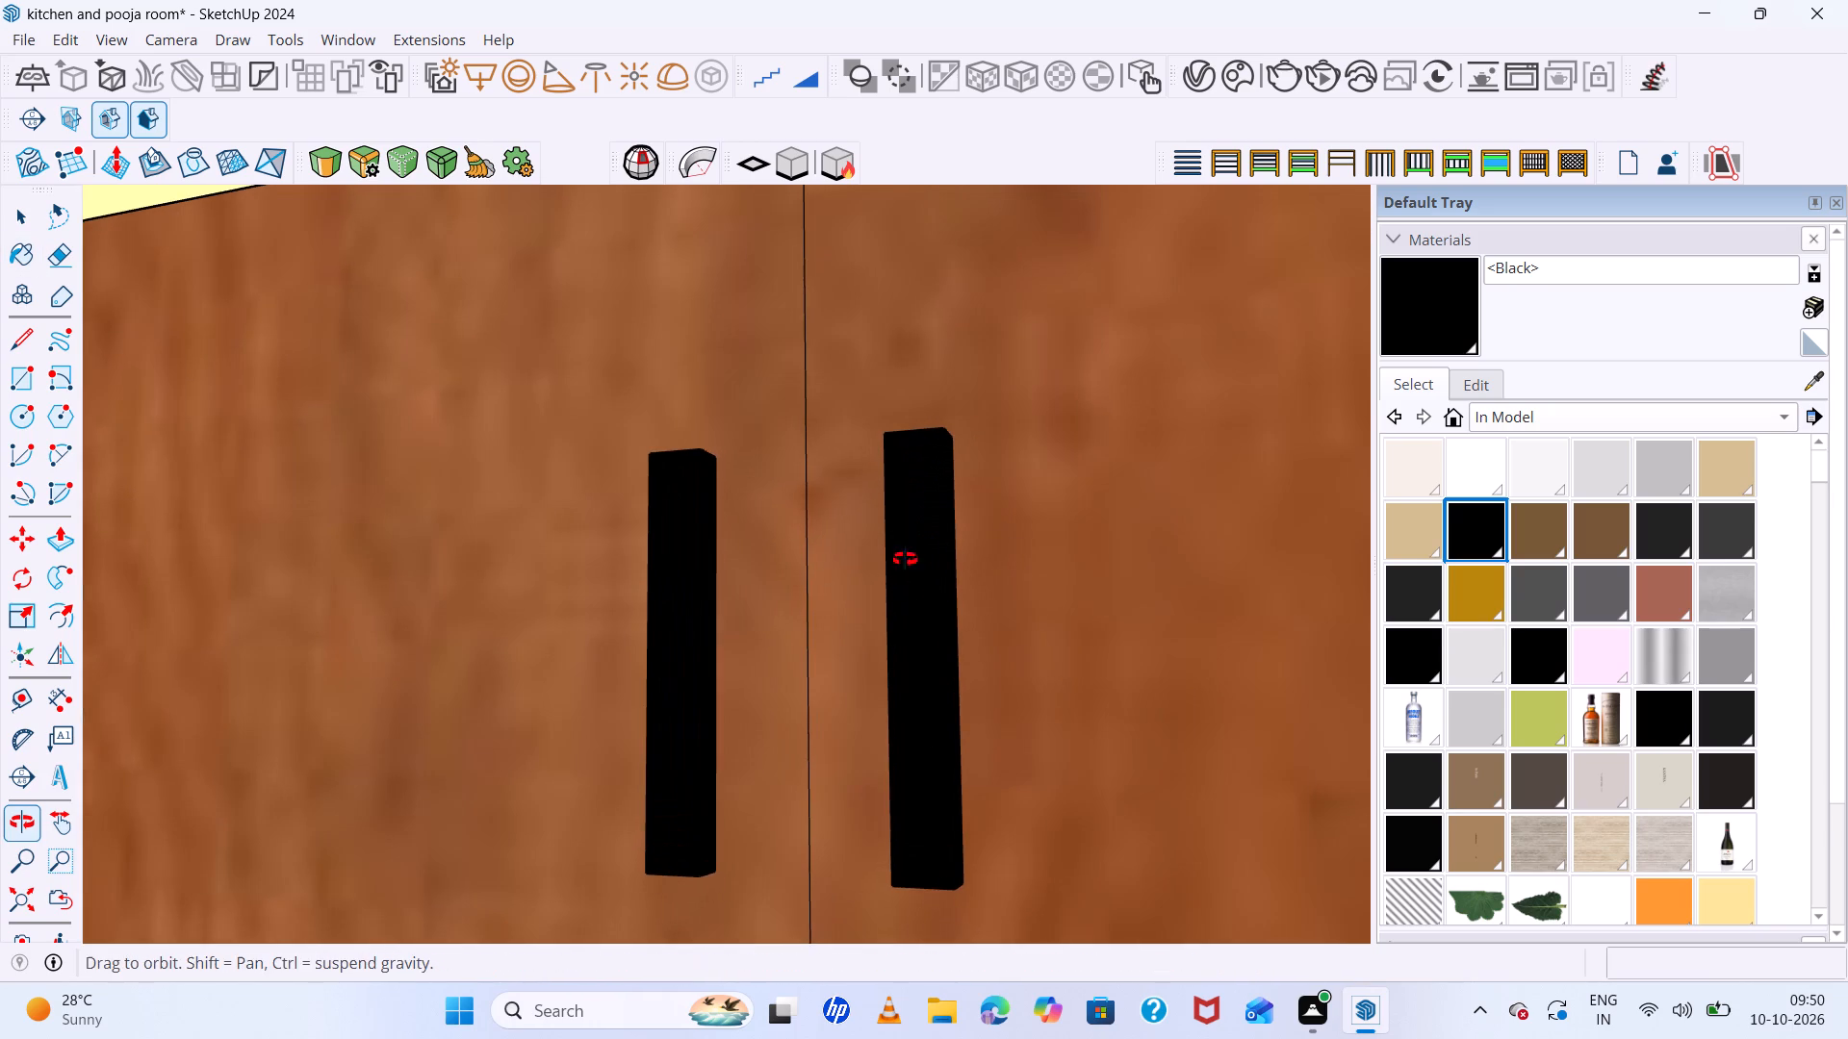
middle_drag(905, 559, 919, 406)
scroll(981, 791, up, 6)
double_click(961, 876)
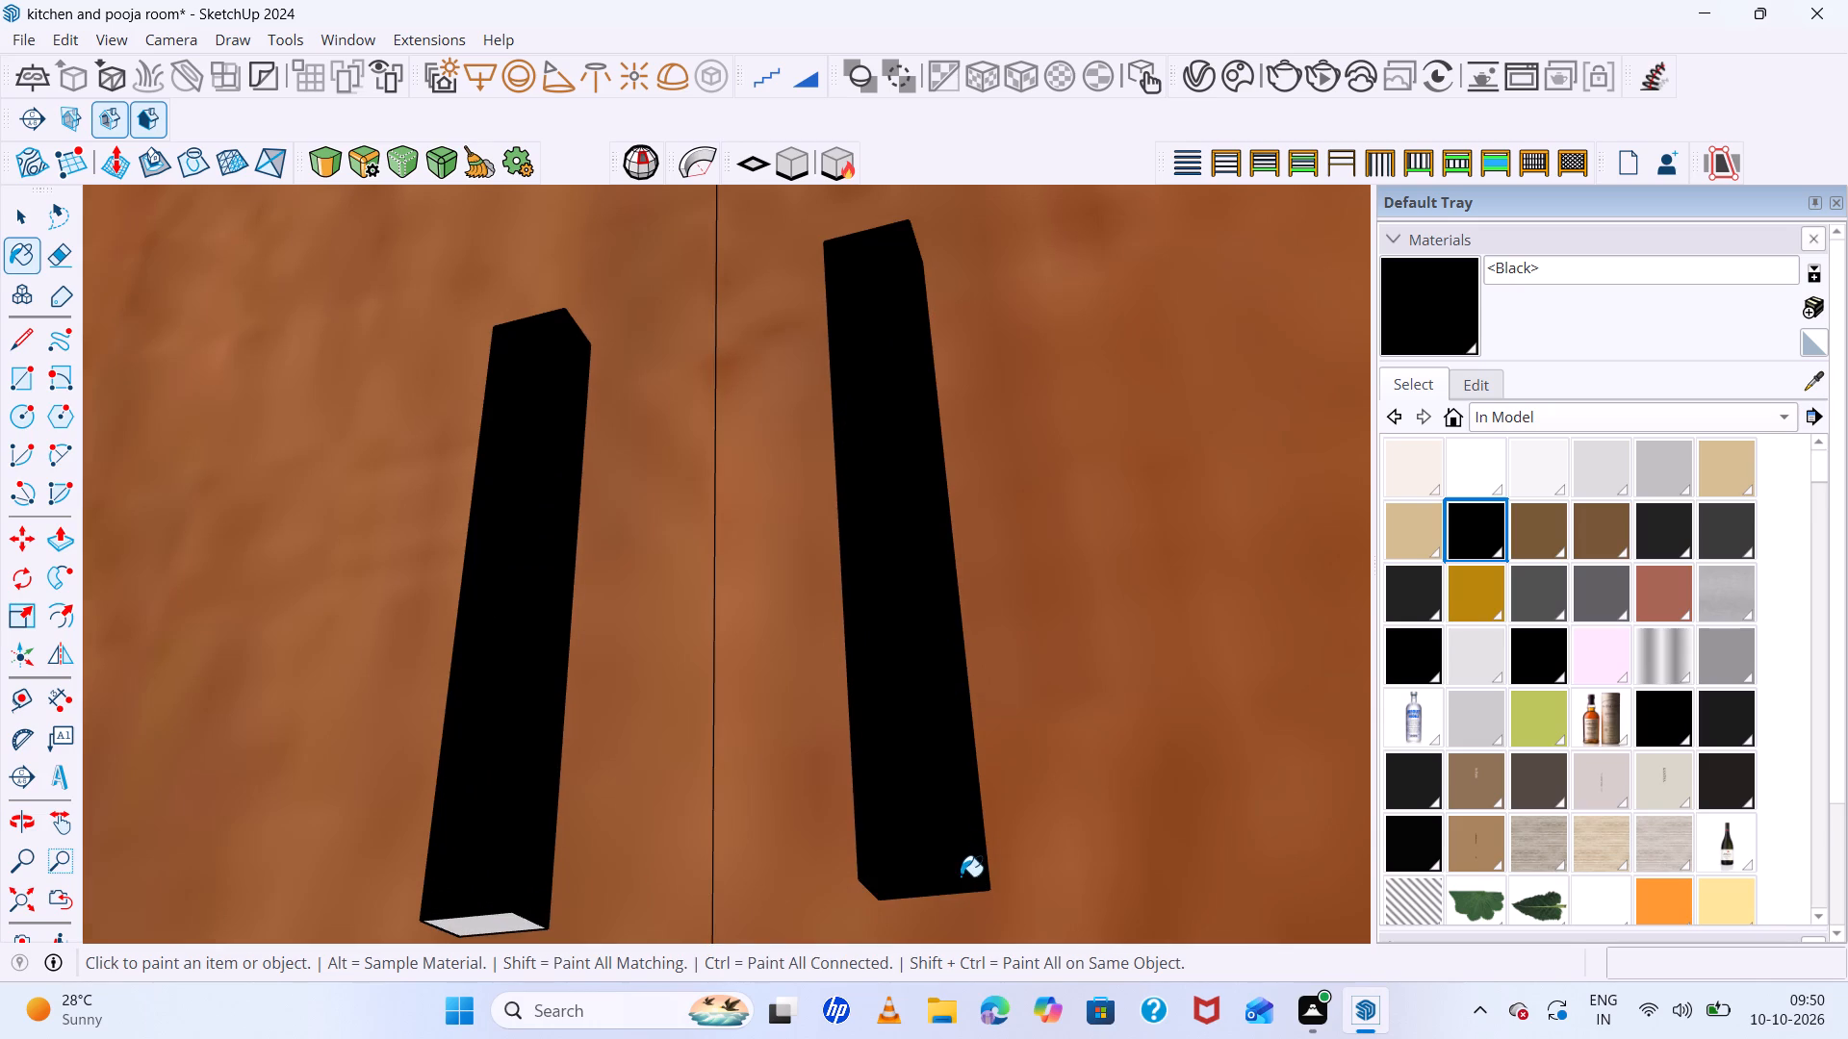
click(507, 925)
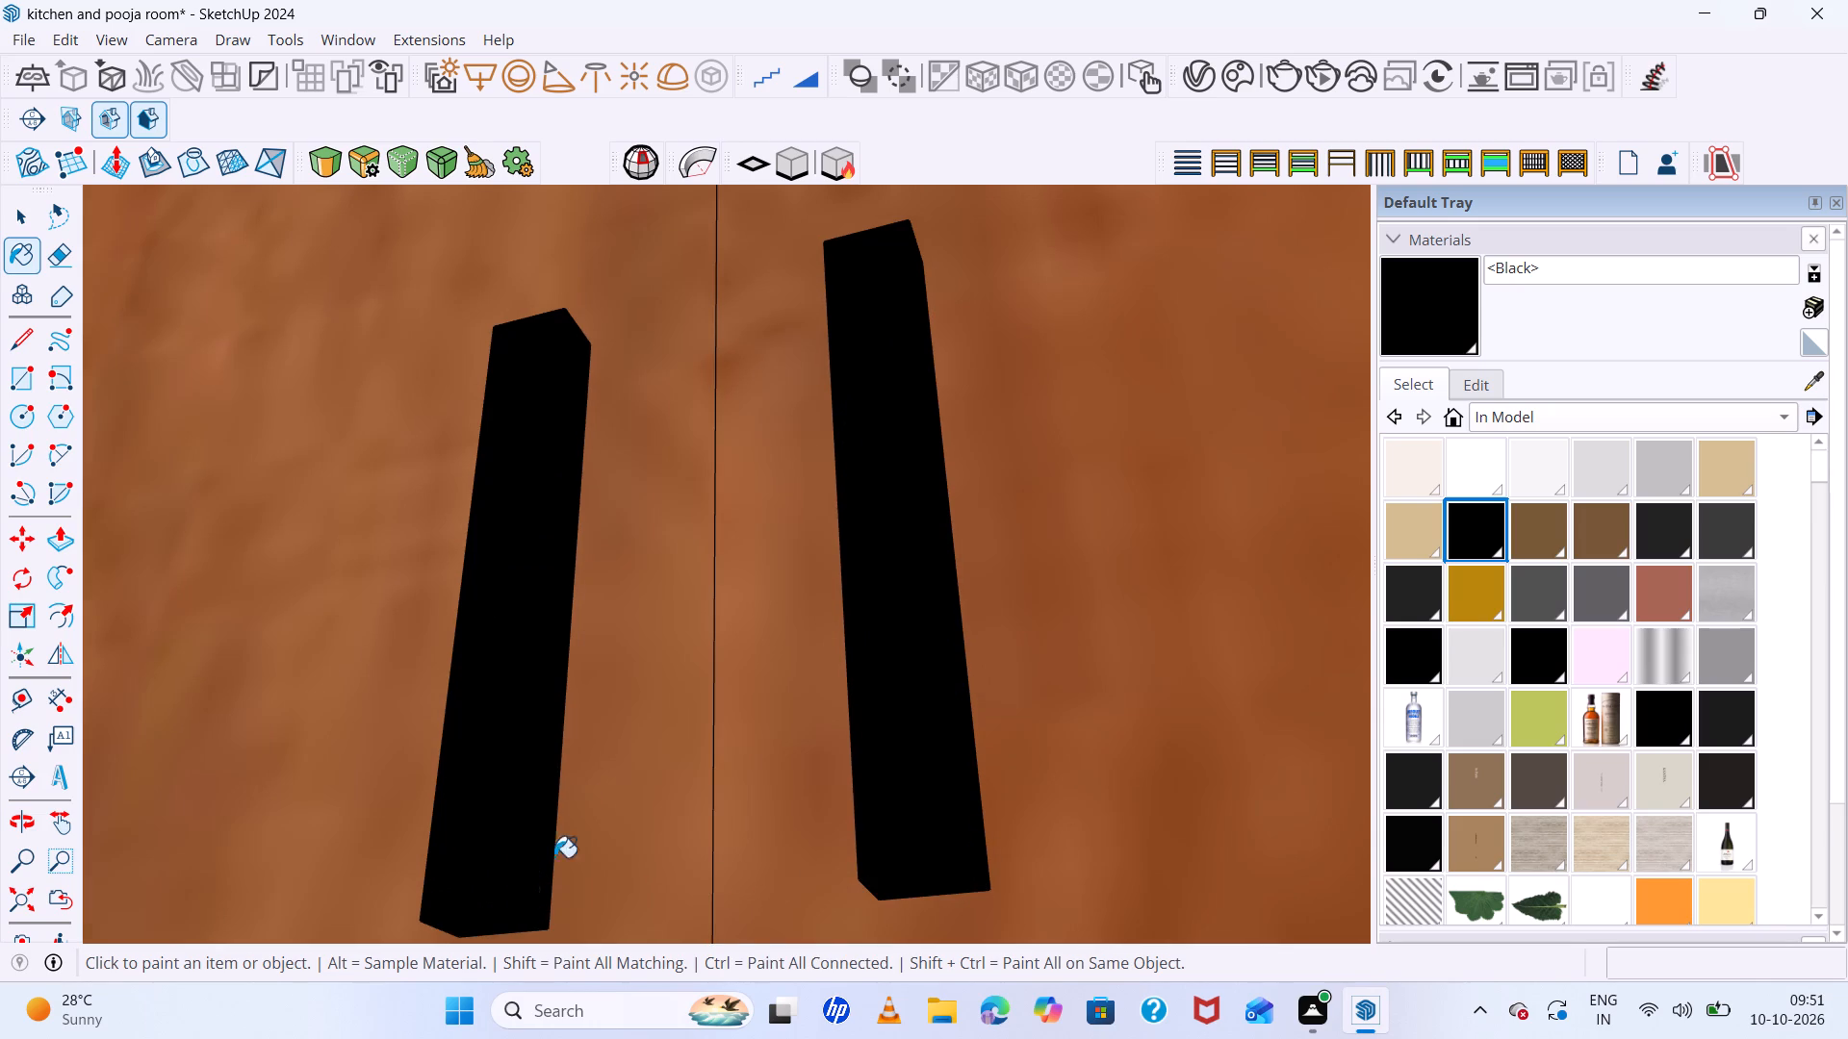
Paint the front, bottom and both side faces of the third door's handle with the Black material.
scroll(581, 742, down, 7)
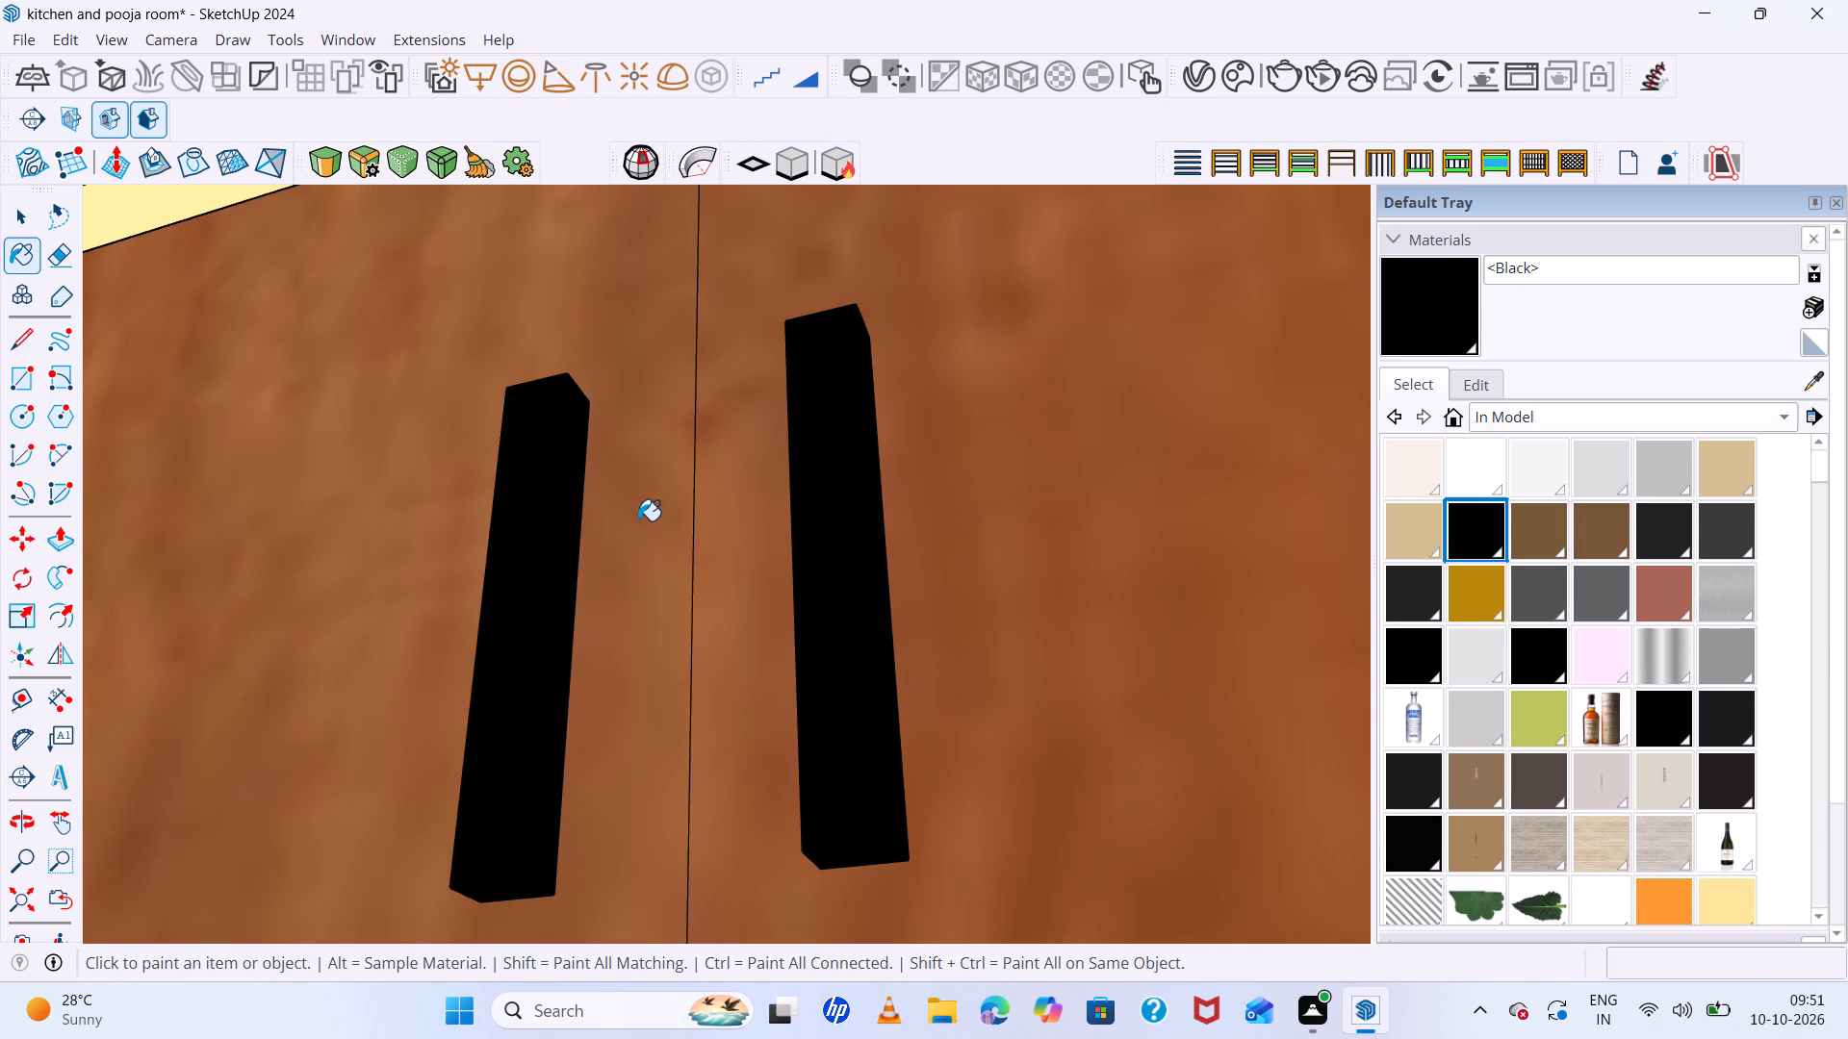
scroll(637, 500, down, 5)
scroll(842, 521, down, 2)
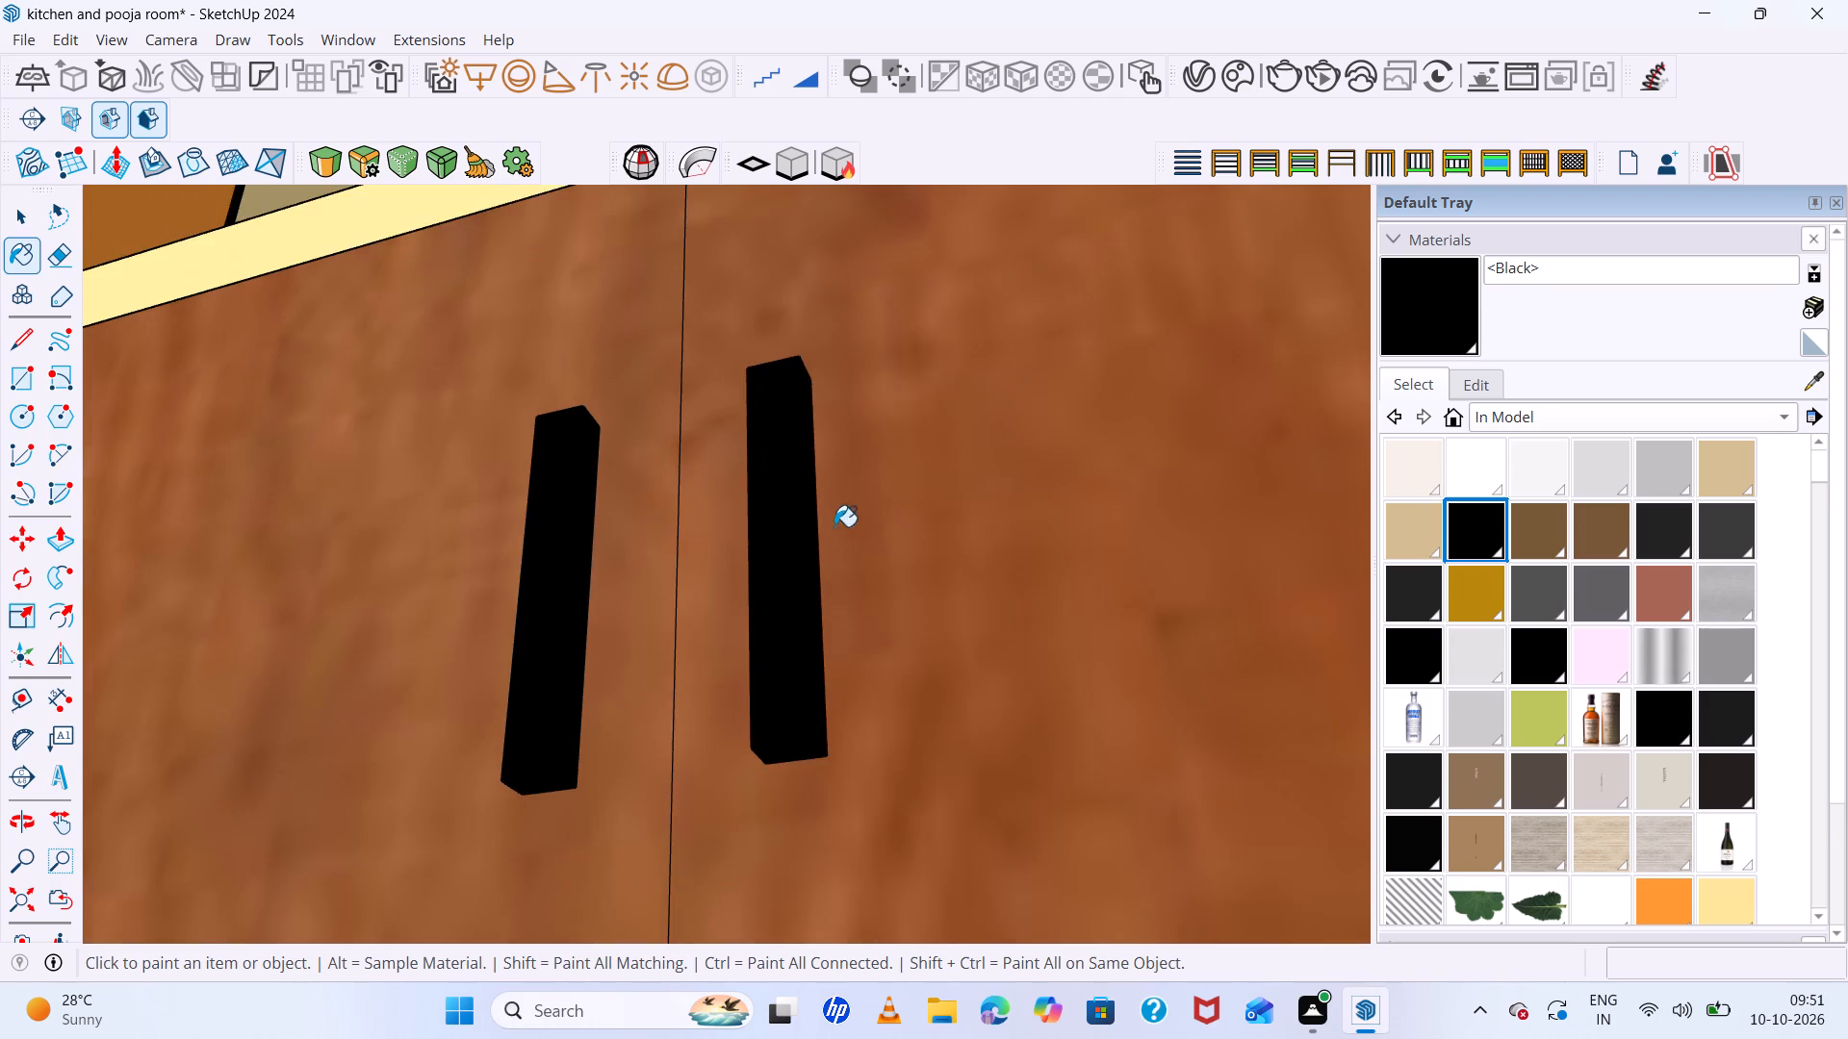
scroll(834, 526, down, 10)
scroll(335, 606, down, 12)
scroll(424, 608, down, 4)
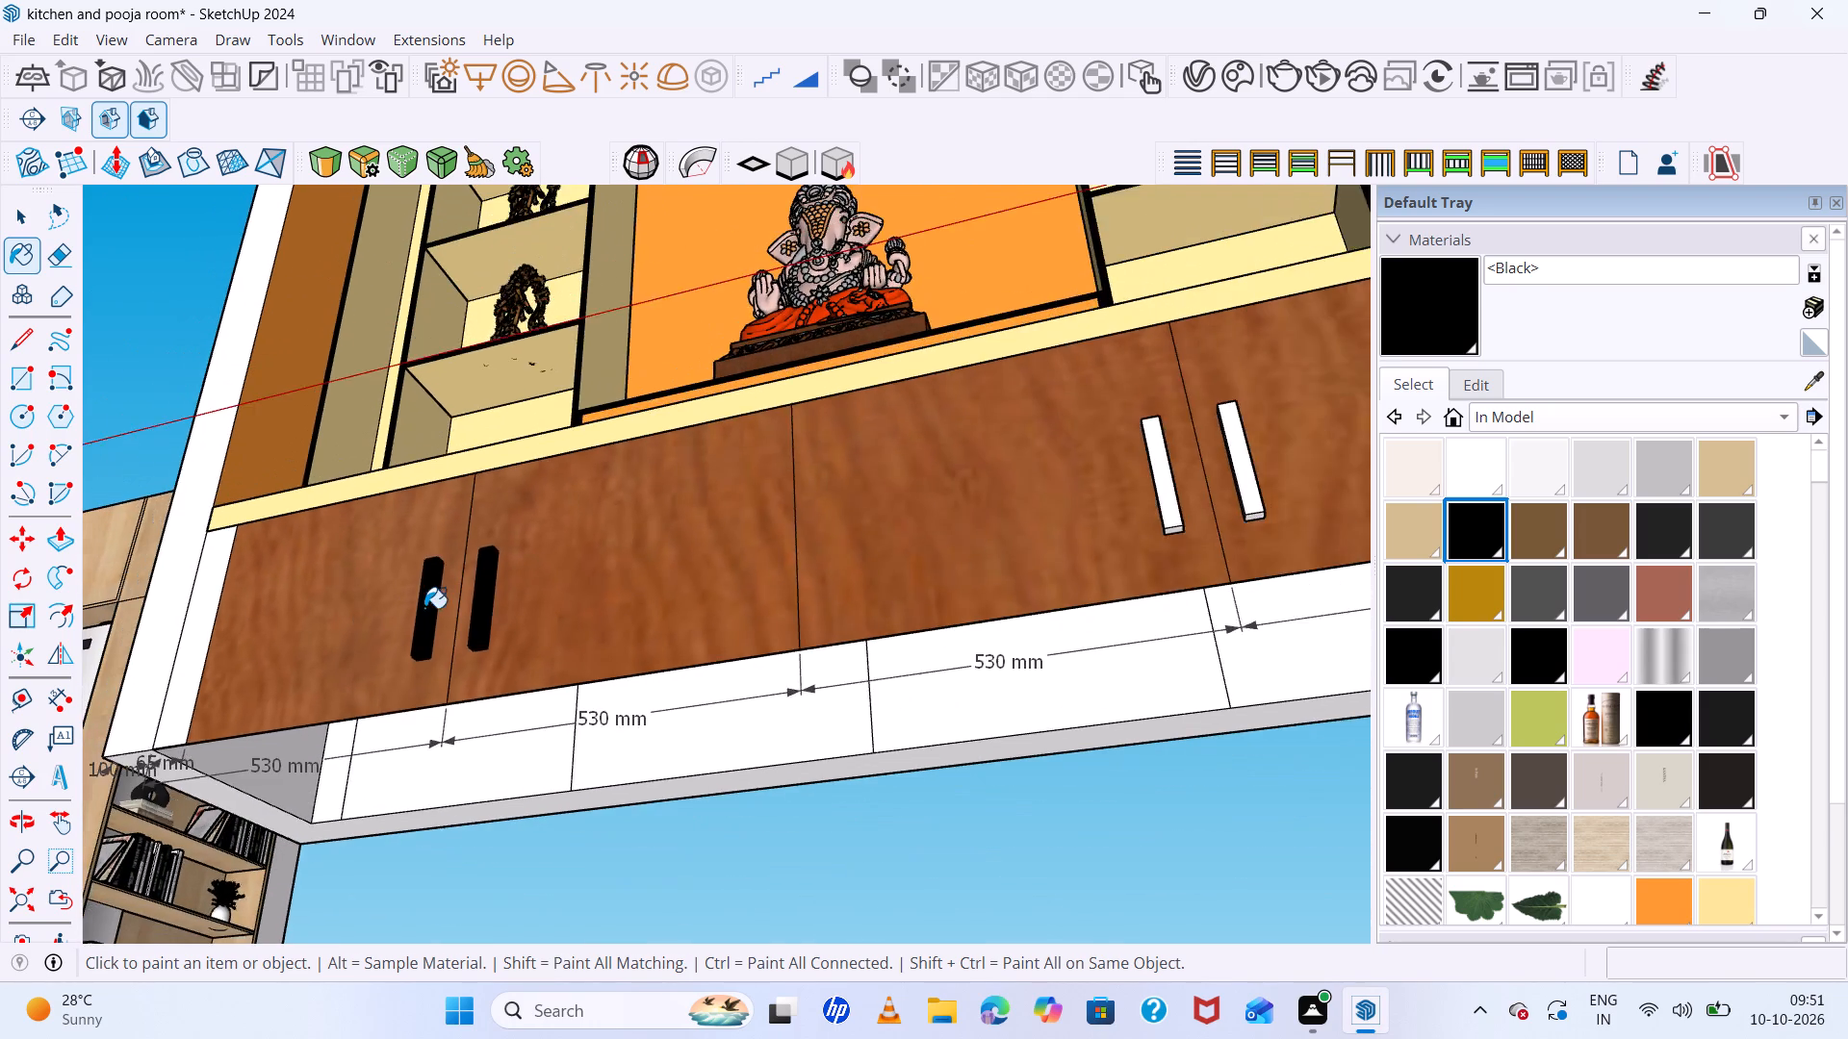
scroll(424, 608, down, 2)
scroll(896, 575, up, 9)
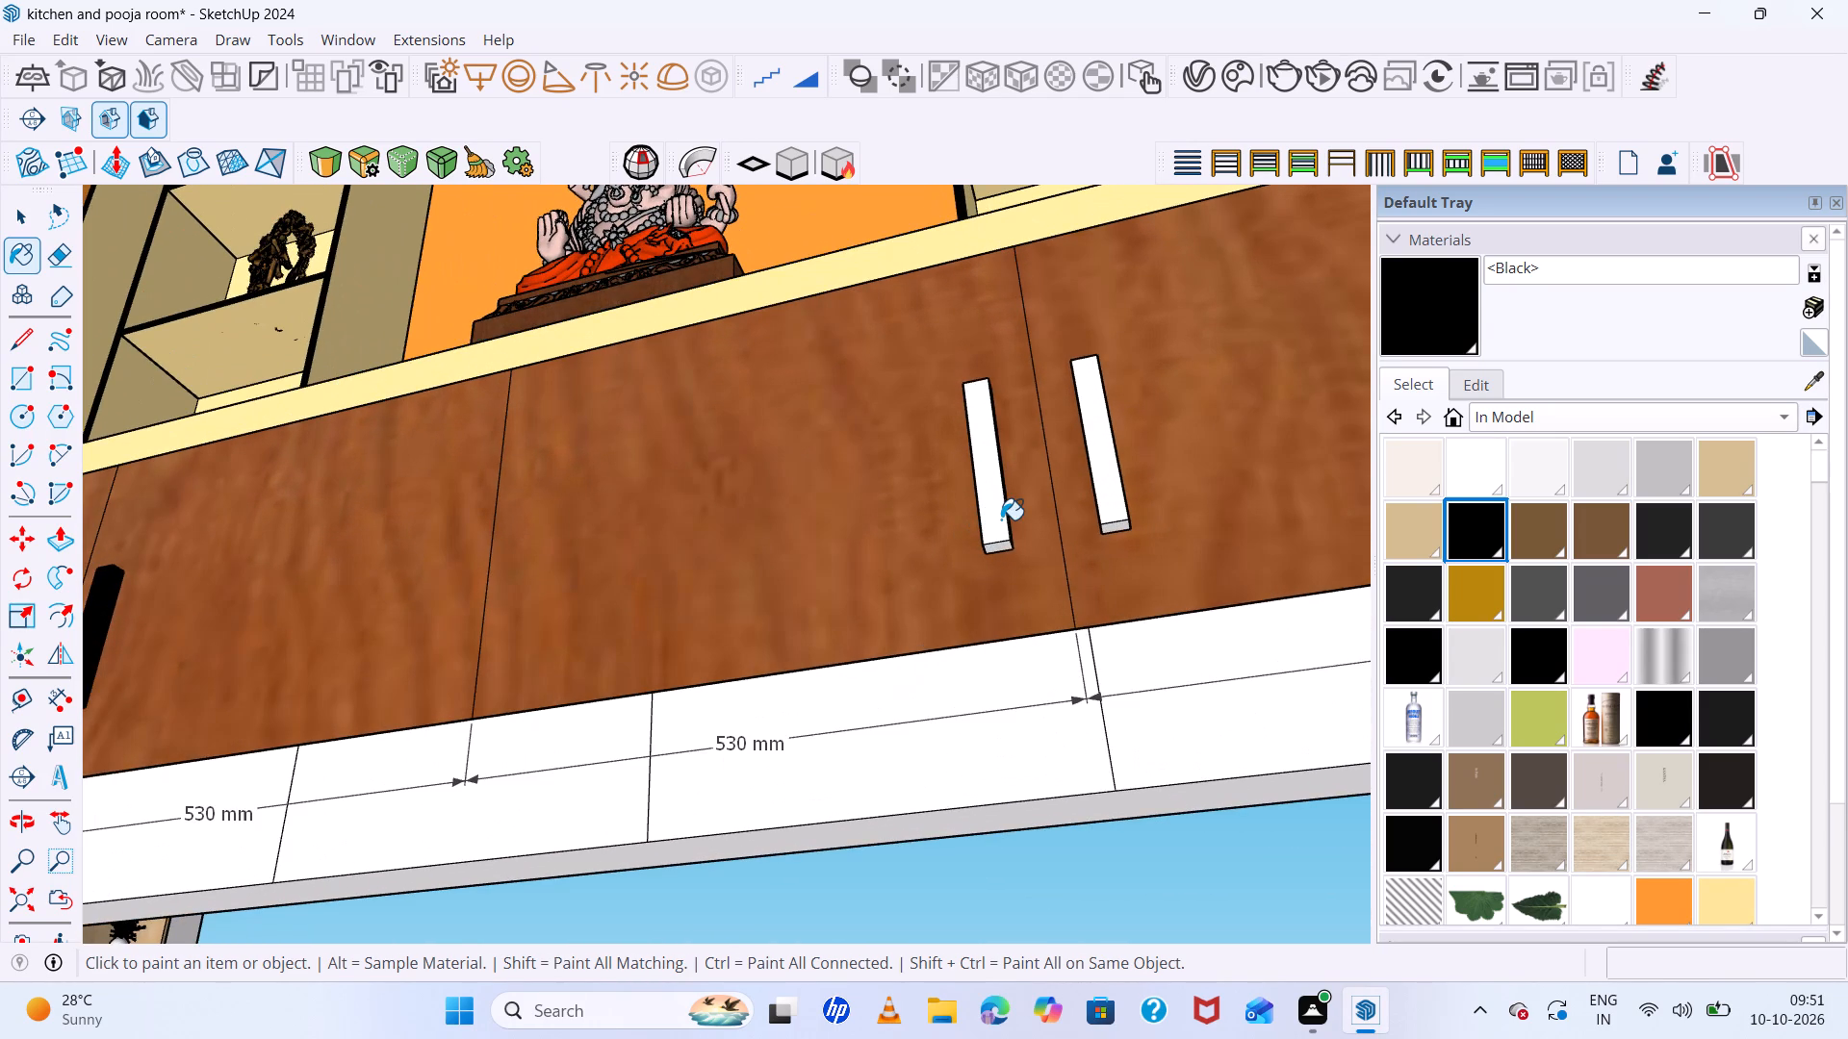
click(1001, 519)
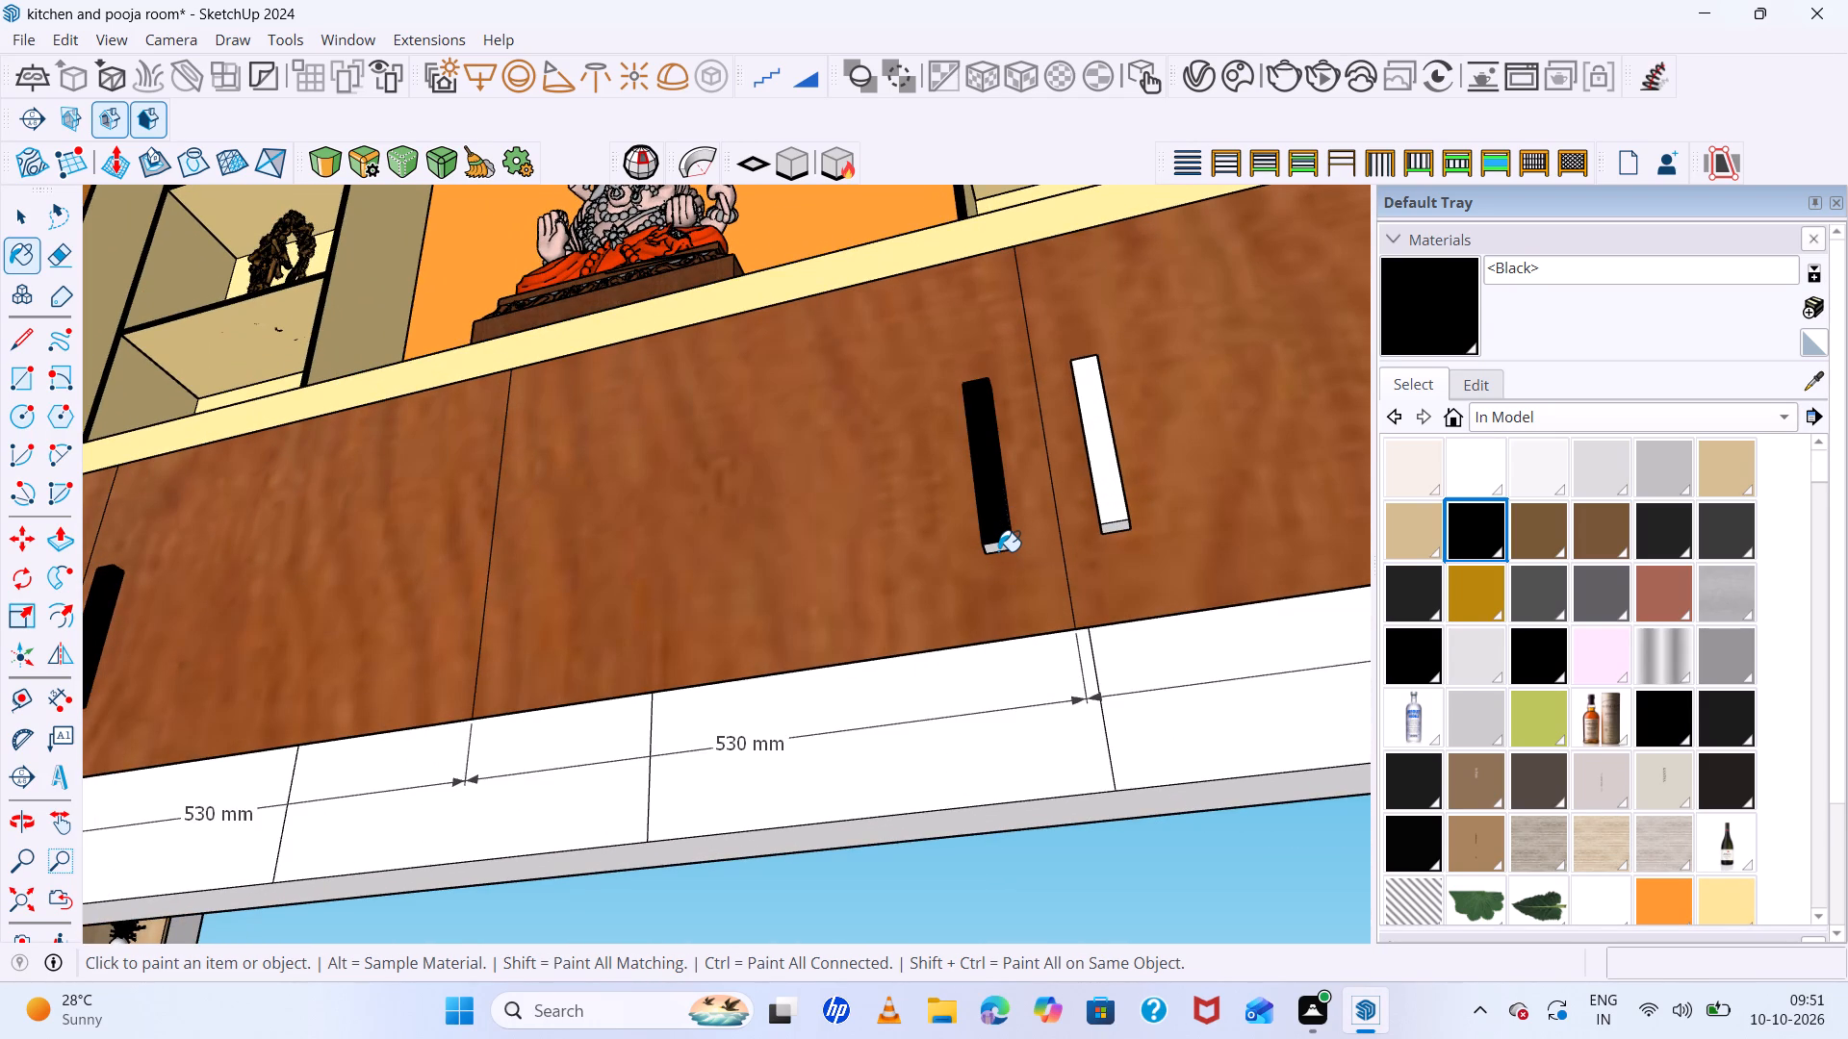
click(998, 551)
scroll(1012, 523, up, 14)
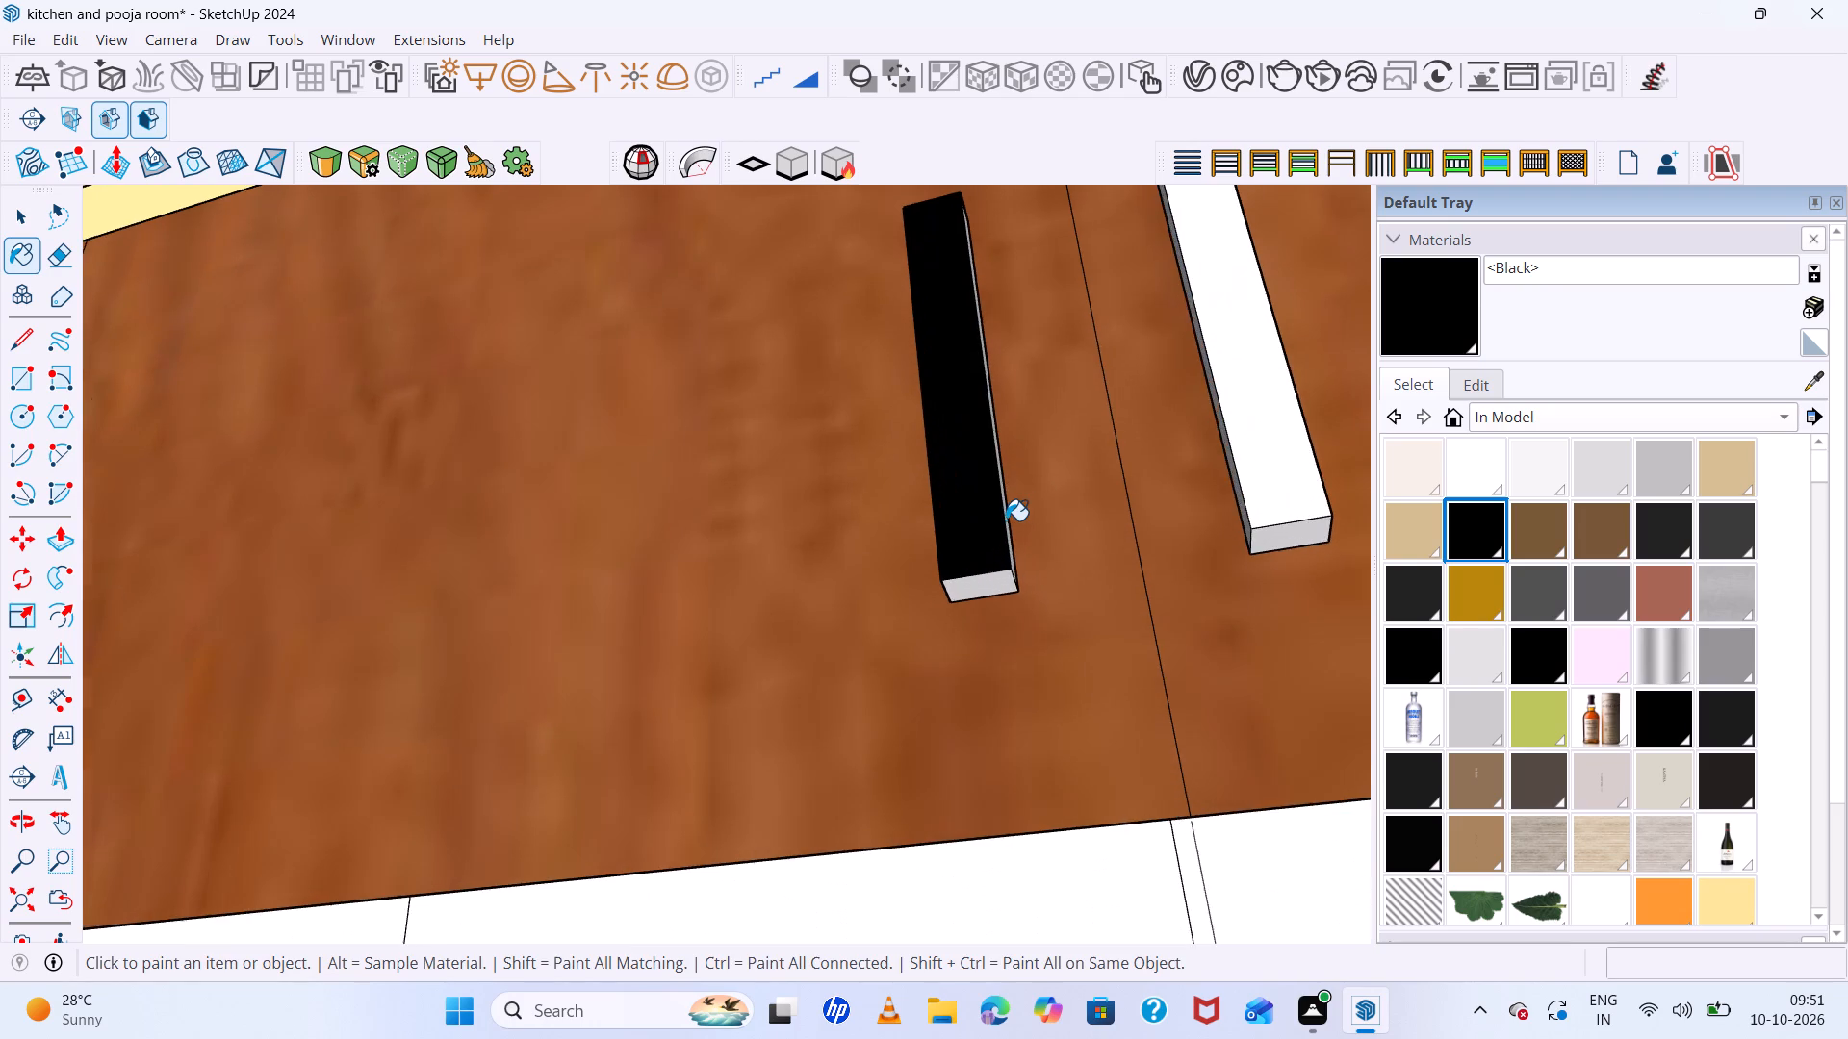
middle_drag(1006, 520, 855, 549)
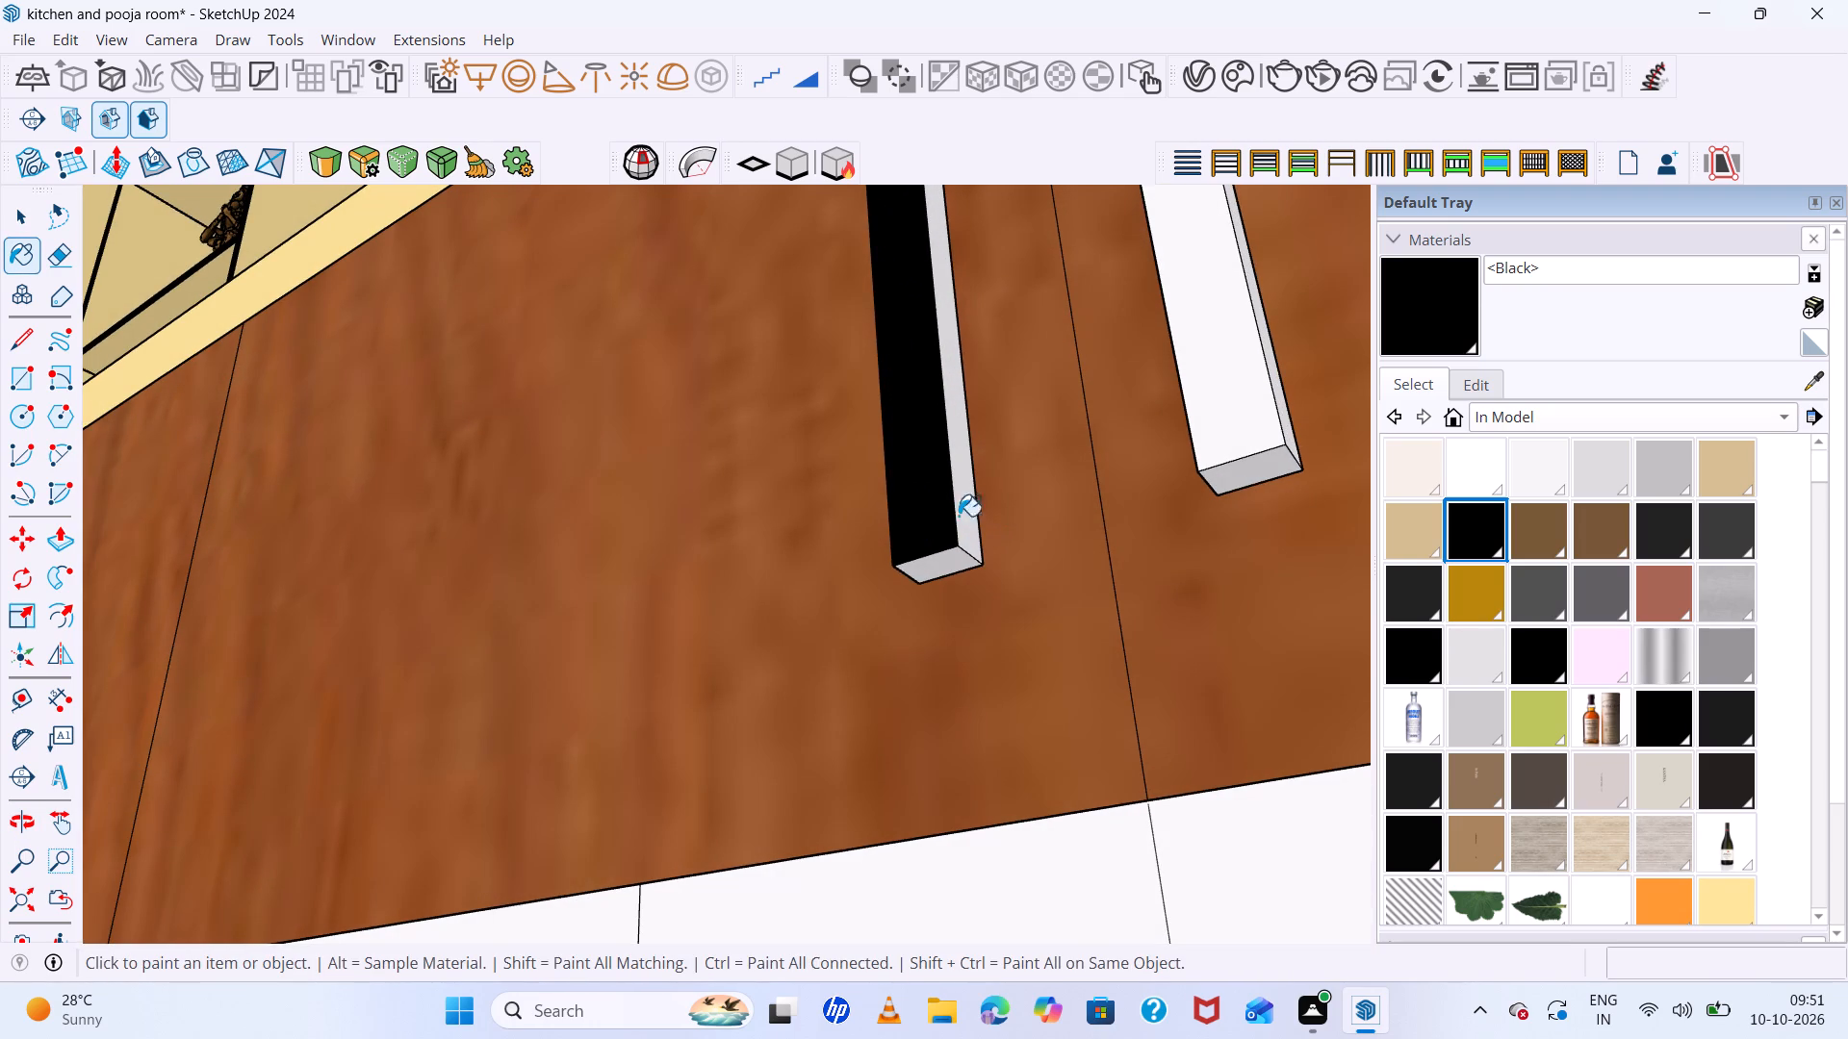
click(973, 516)
click(941, 565)
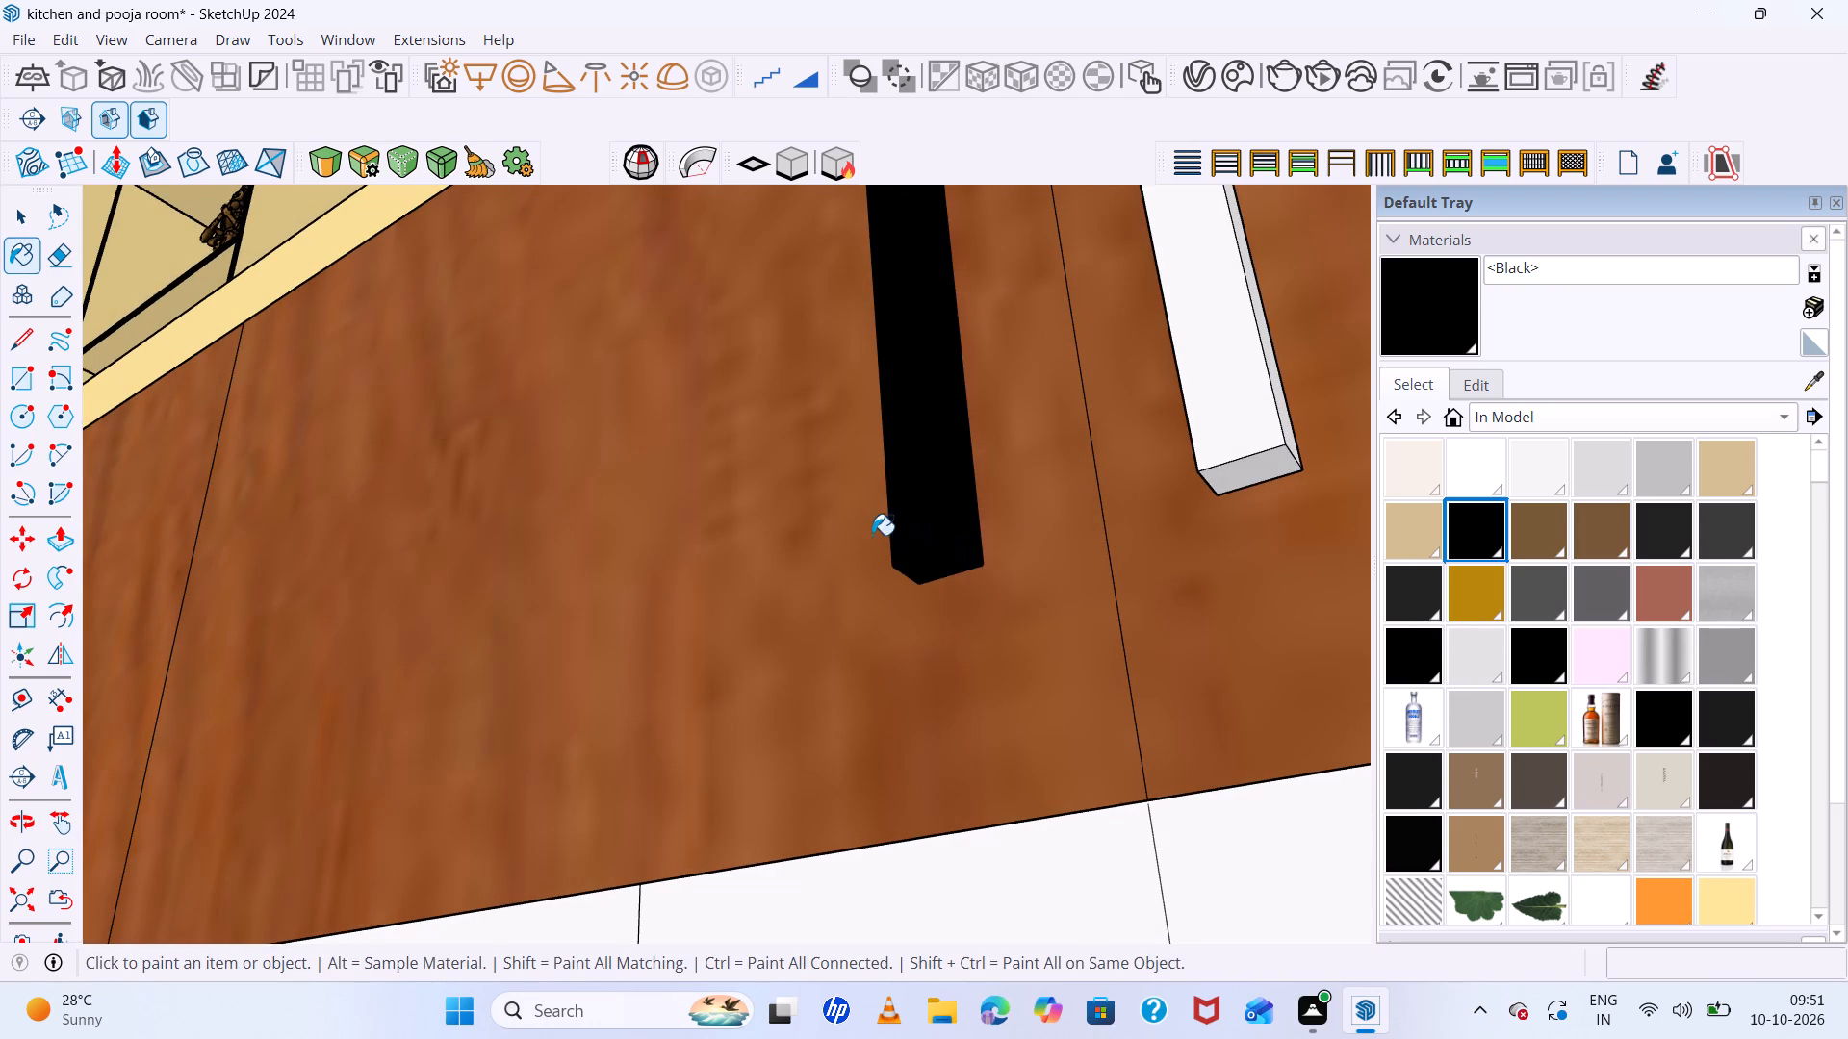
middle_drag(872, 535, 1295, 536)
scroll(836, 545, up, 3)
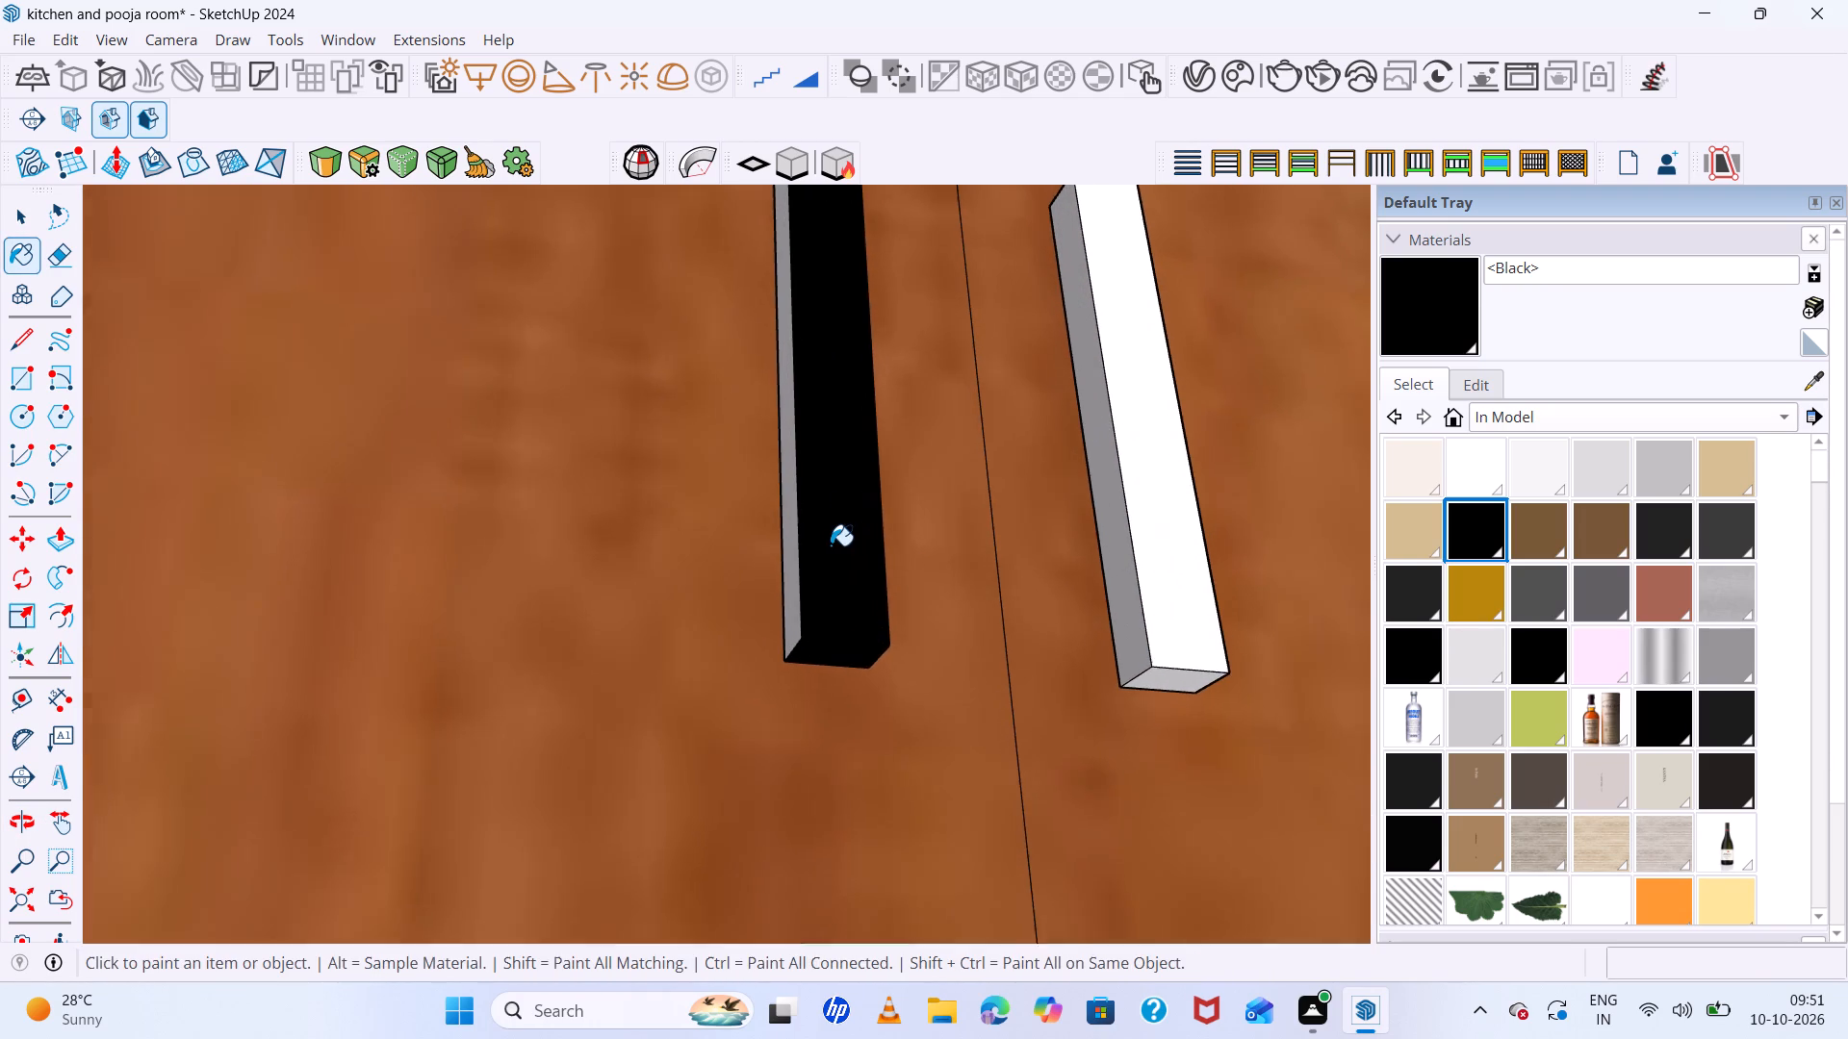
scroll(831, 545, up, 2)
middle_drag(799, 560, 905, 557)
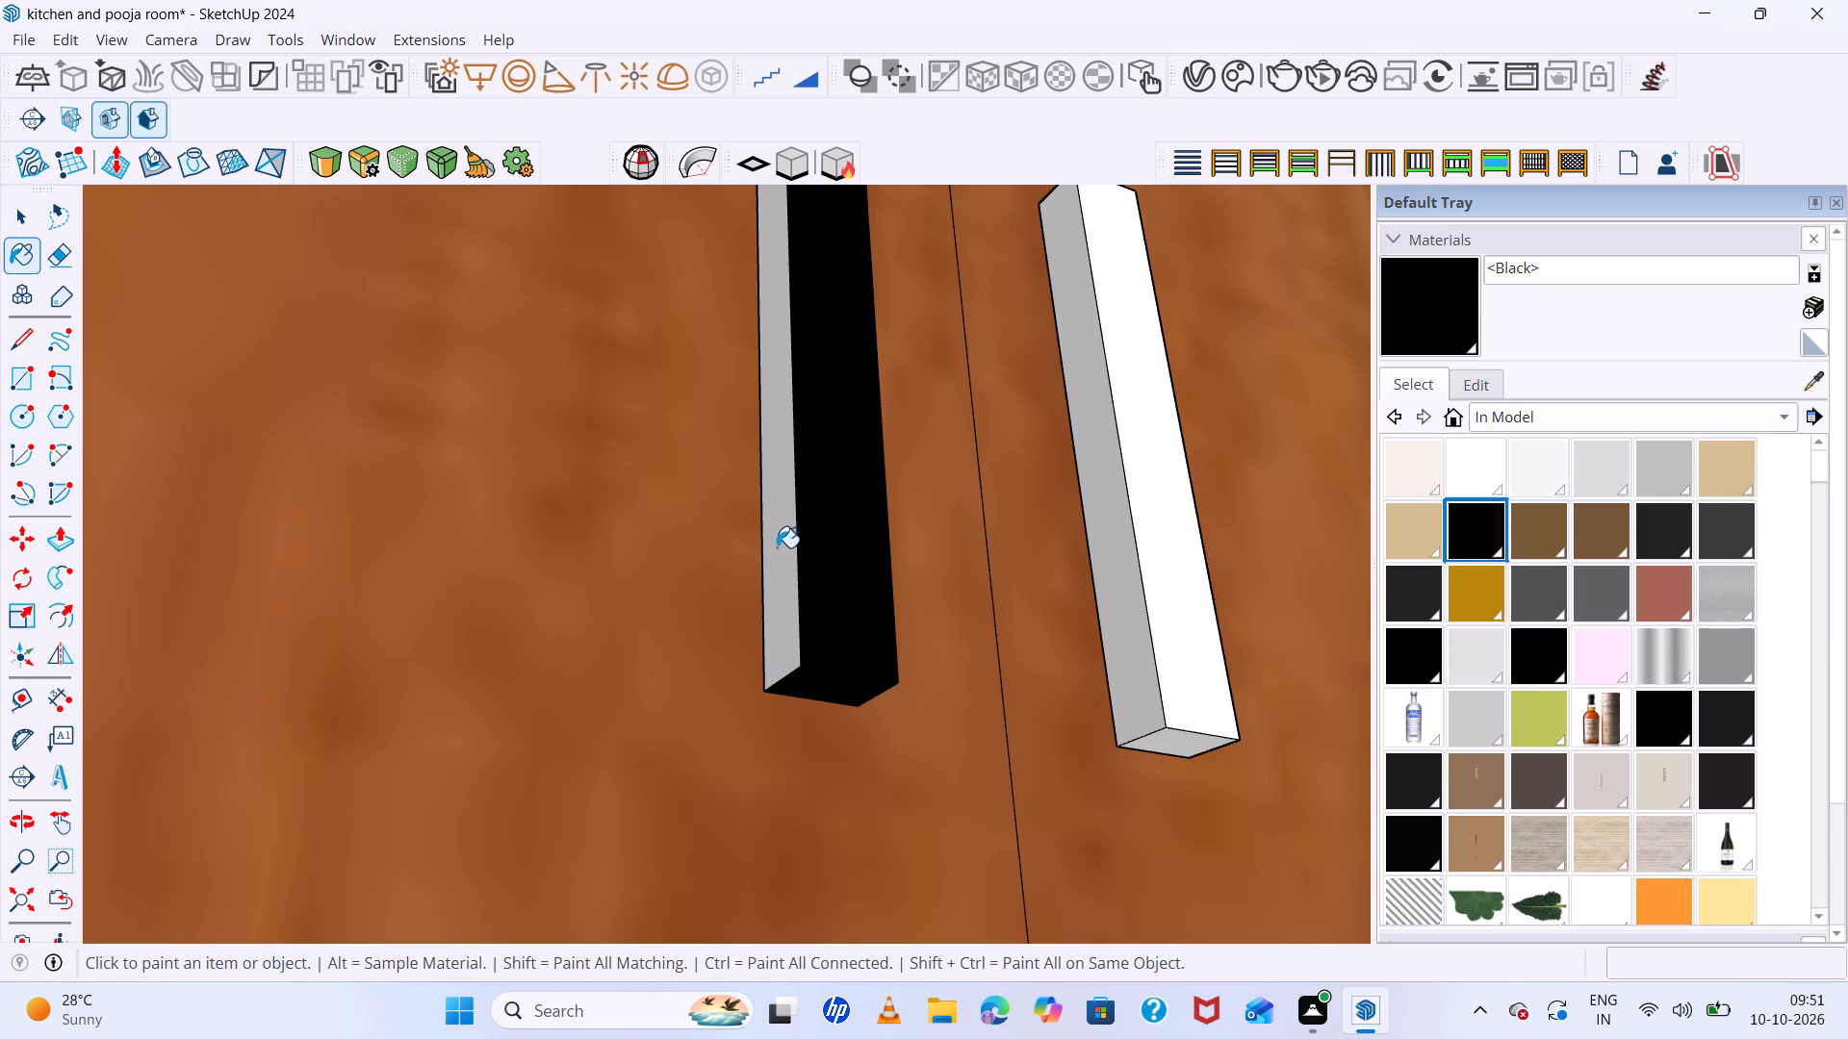
click(778, 548)
Paint the front, bottom and both side faces of the fourth door's handle with the Black material.
click(1191, 539)
click(1128, 582)
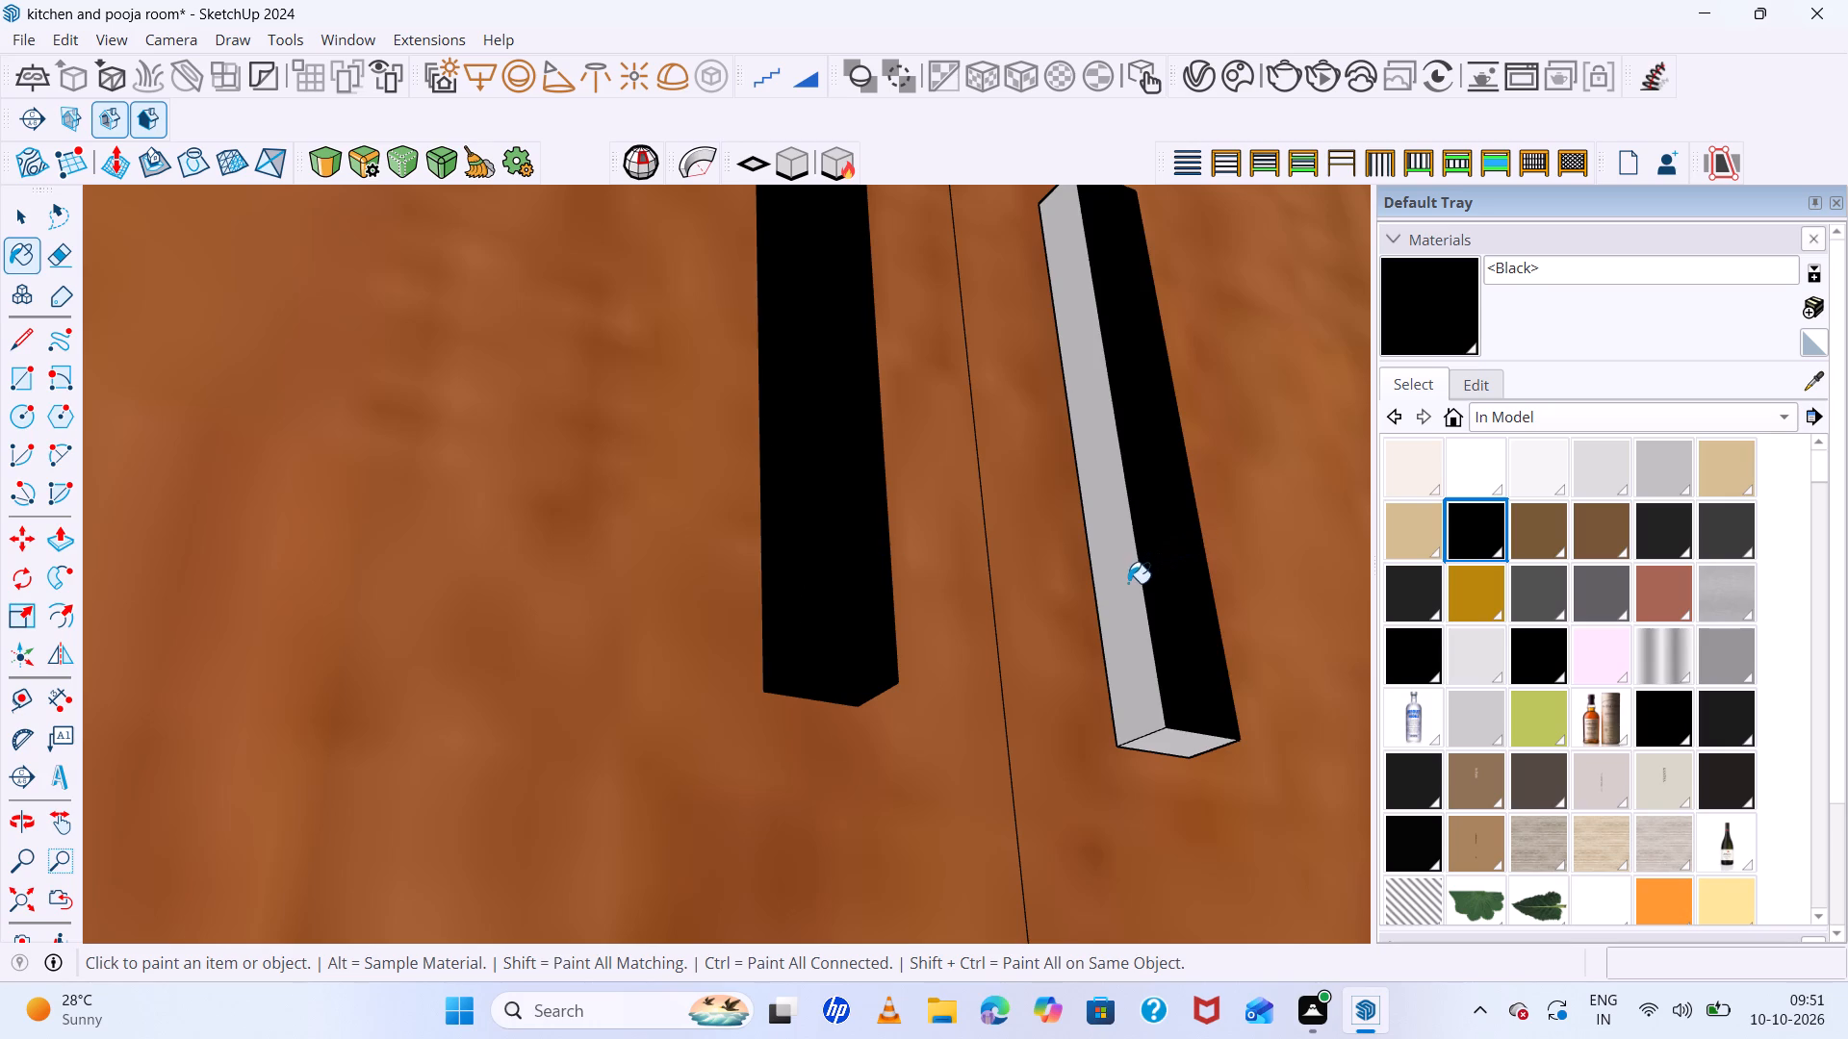
click(1167, 740)
scroll(1008, 636, down, 9)
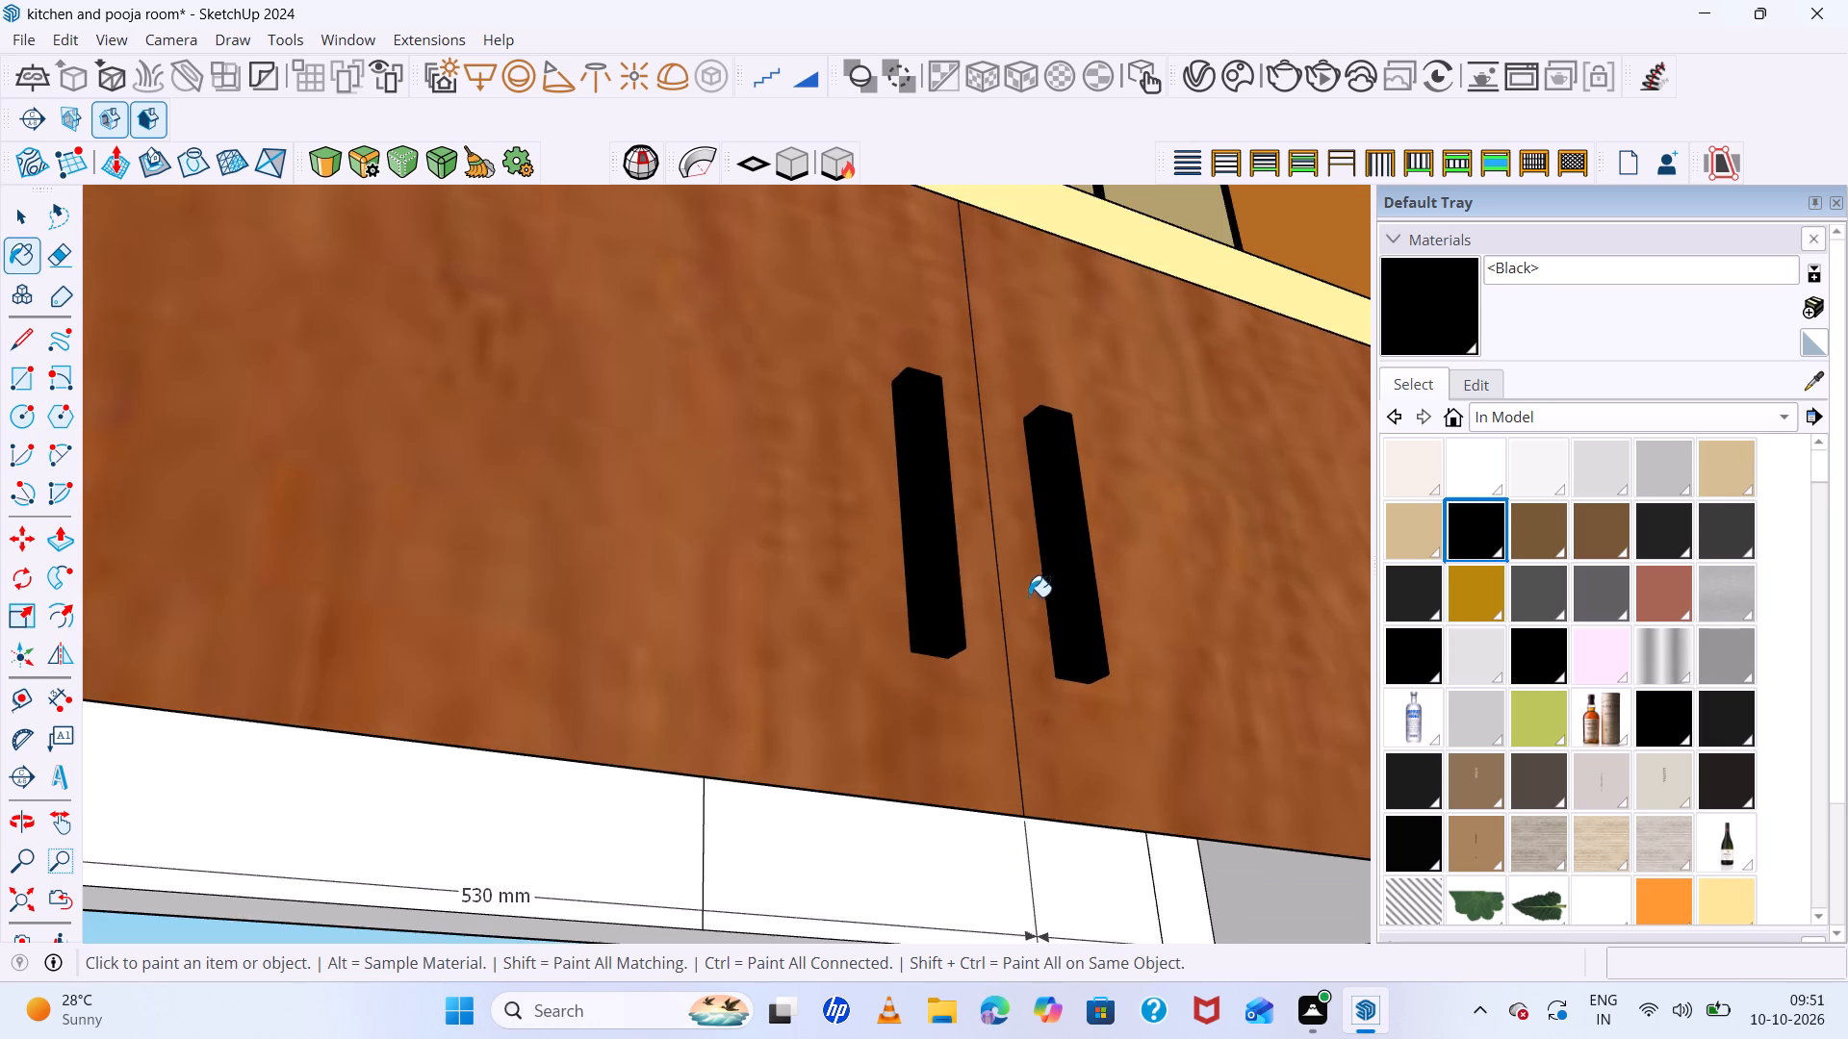
middle_drag(1003, 597, 423, 728)
scroll(797, 540, up, 5)
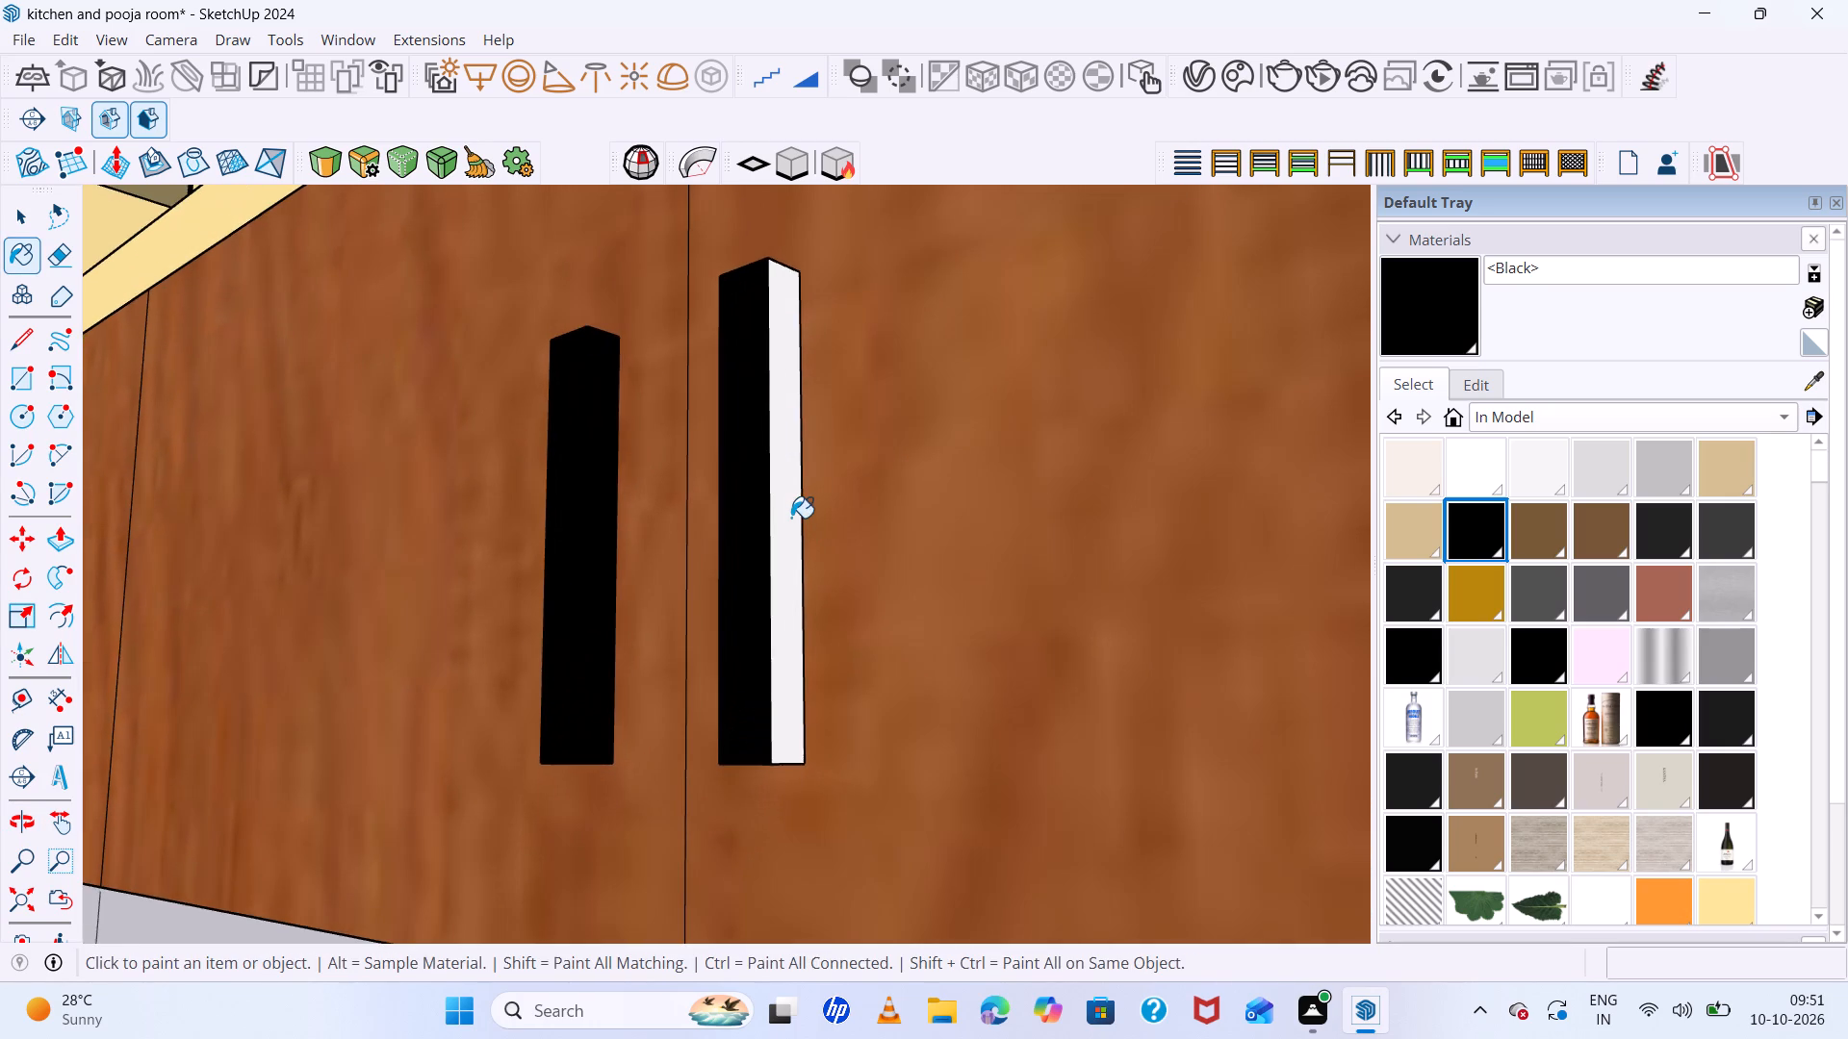
click(791, 518)
Paint the top faces of the third and fourth doors' handles with the Black material.
middle_drag(790, 517, 850, 816)
scroll(849, 770, down, 1)
scroll(777, 330, up, 5)
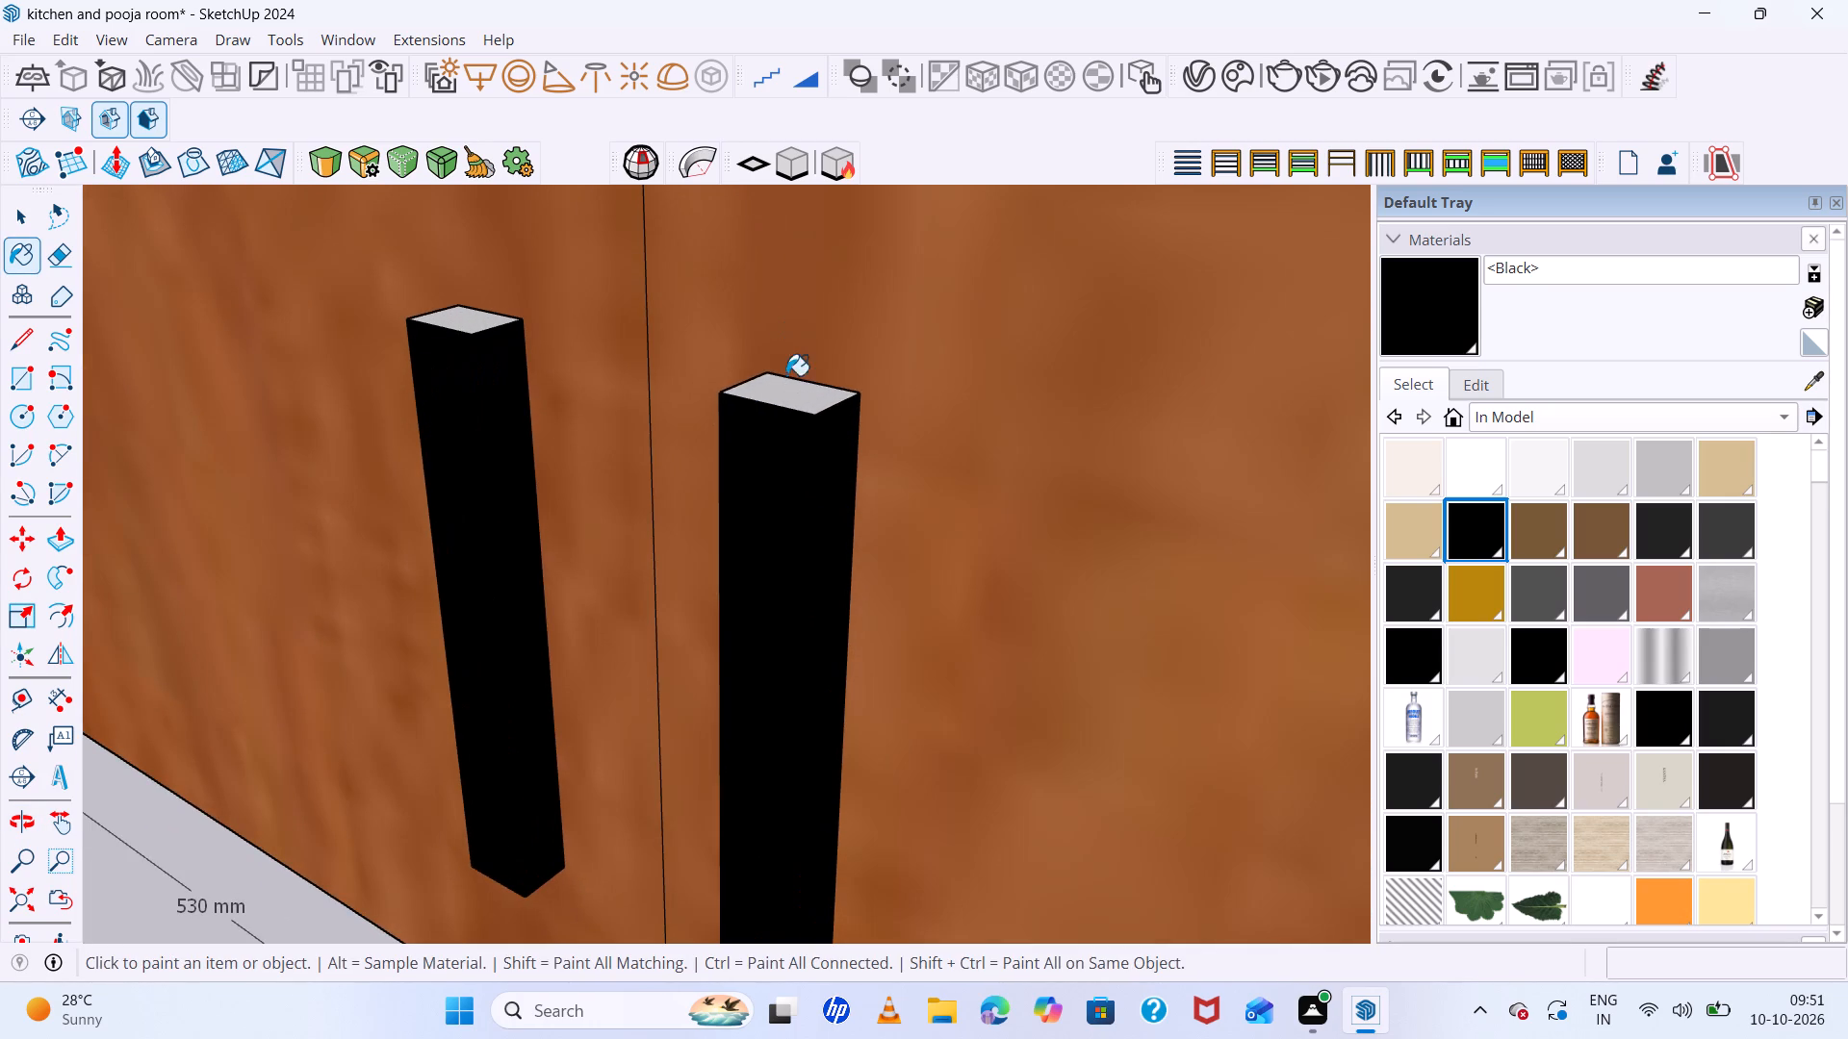
click(792, 393)
click(459, 319)
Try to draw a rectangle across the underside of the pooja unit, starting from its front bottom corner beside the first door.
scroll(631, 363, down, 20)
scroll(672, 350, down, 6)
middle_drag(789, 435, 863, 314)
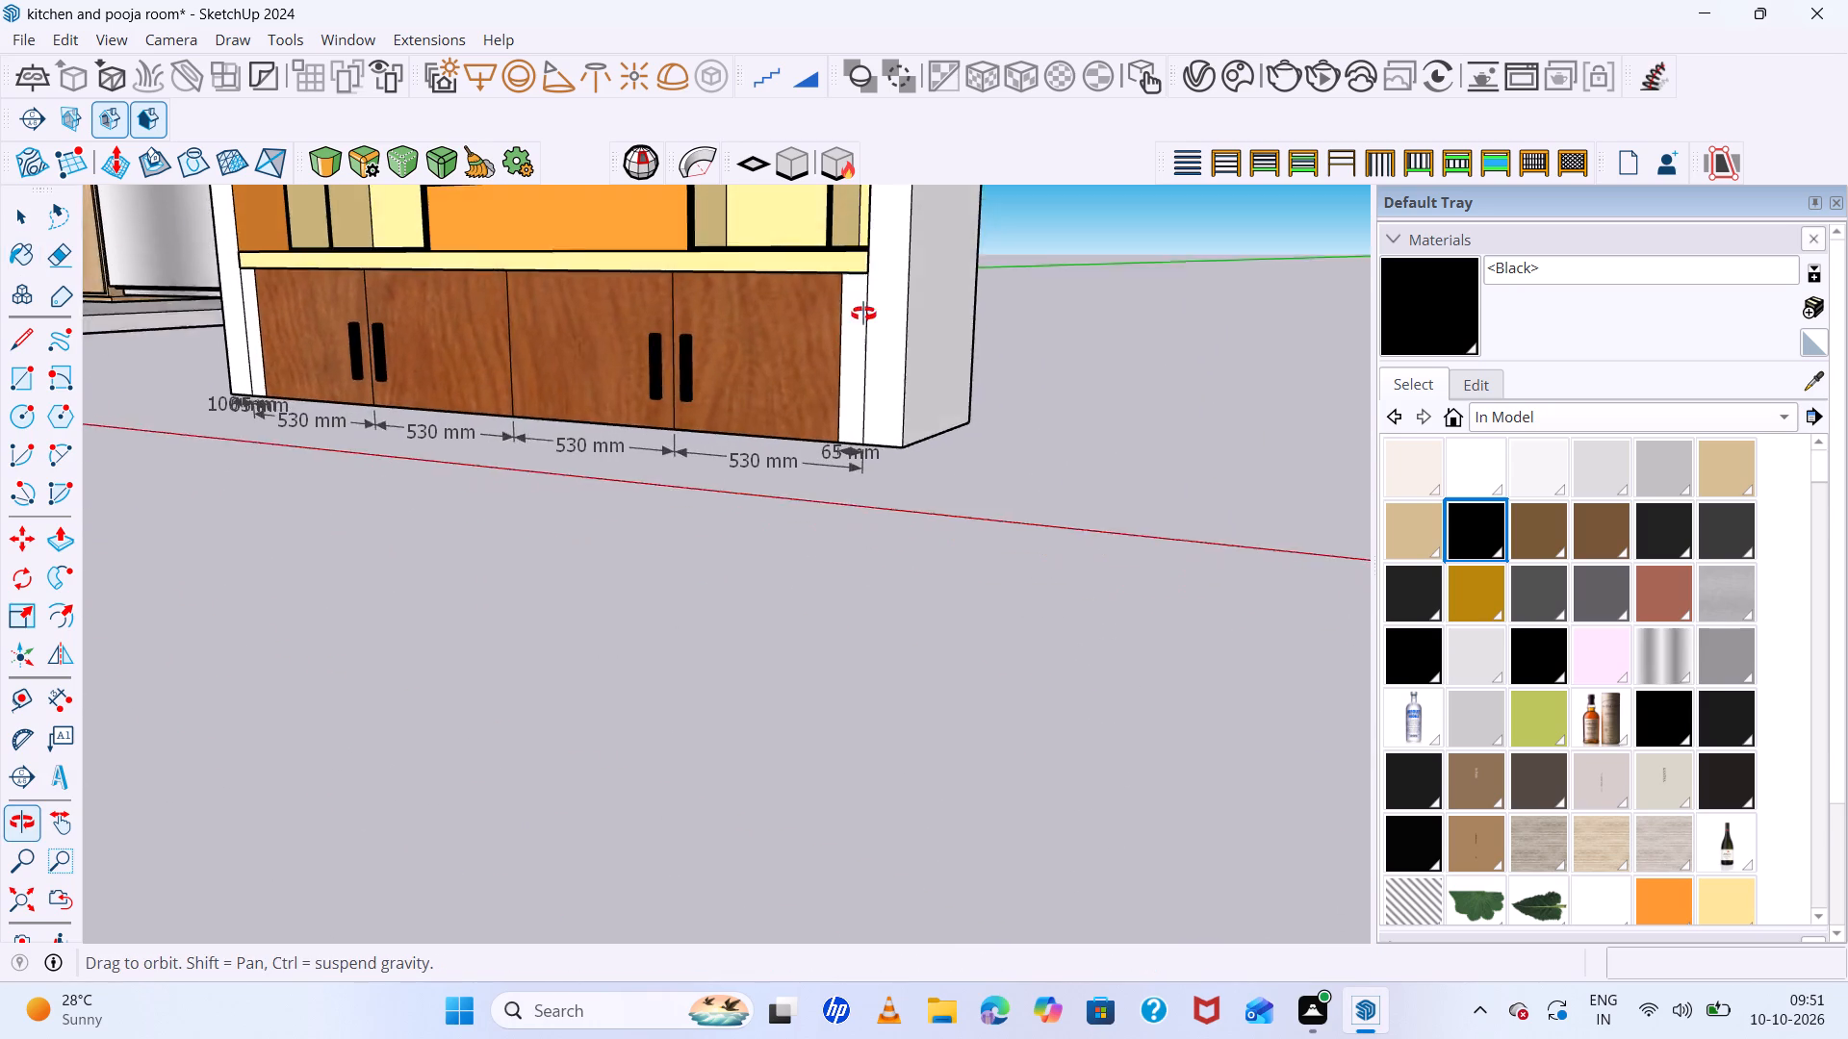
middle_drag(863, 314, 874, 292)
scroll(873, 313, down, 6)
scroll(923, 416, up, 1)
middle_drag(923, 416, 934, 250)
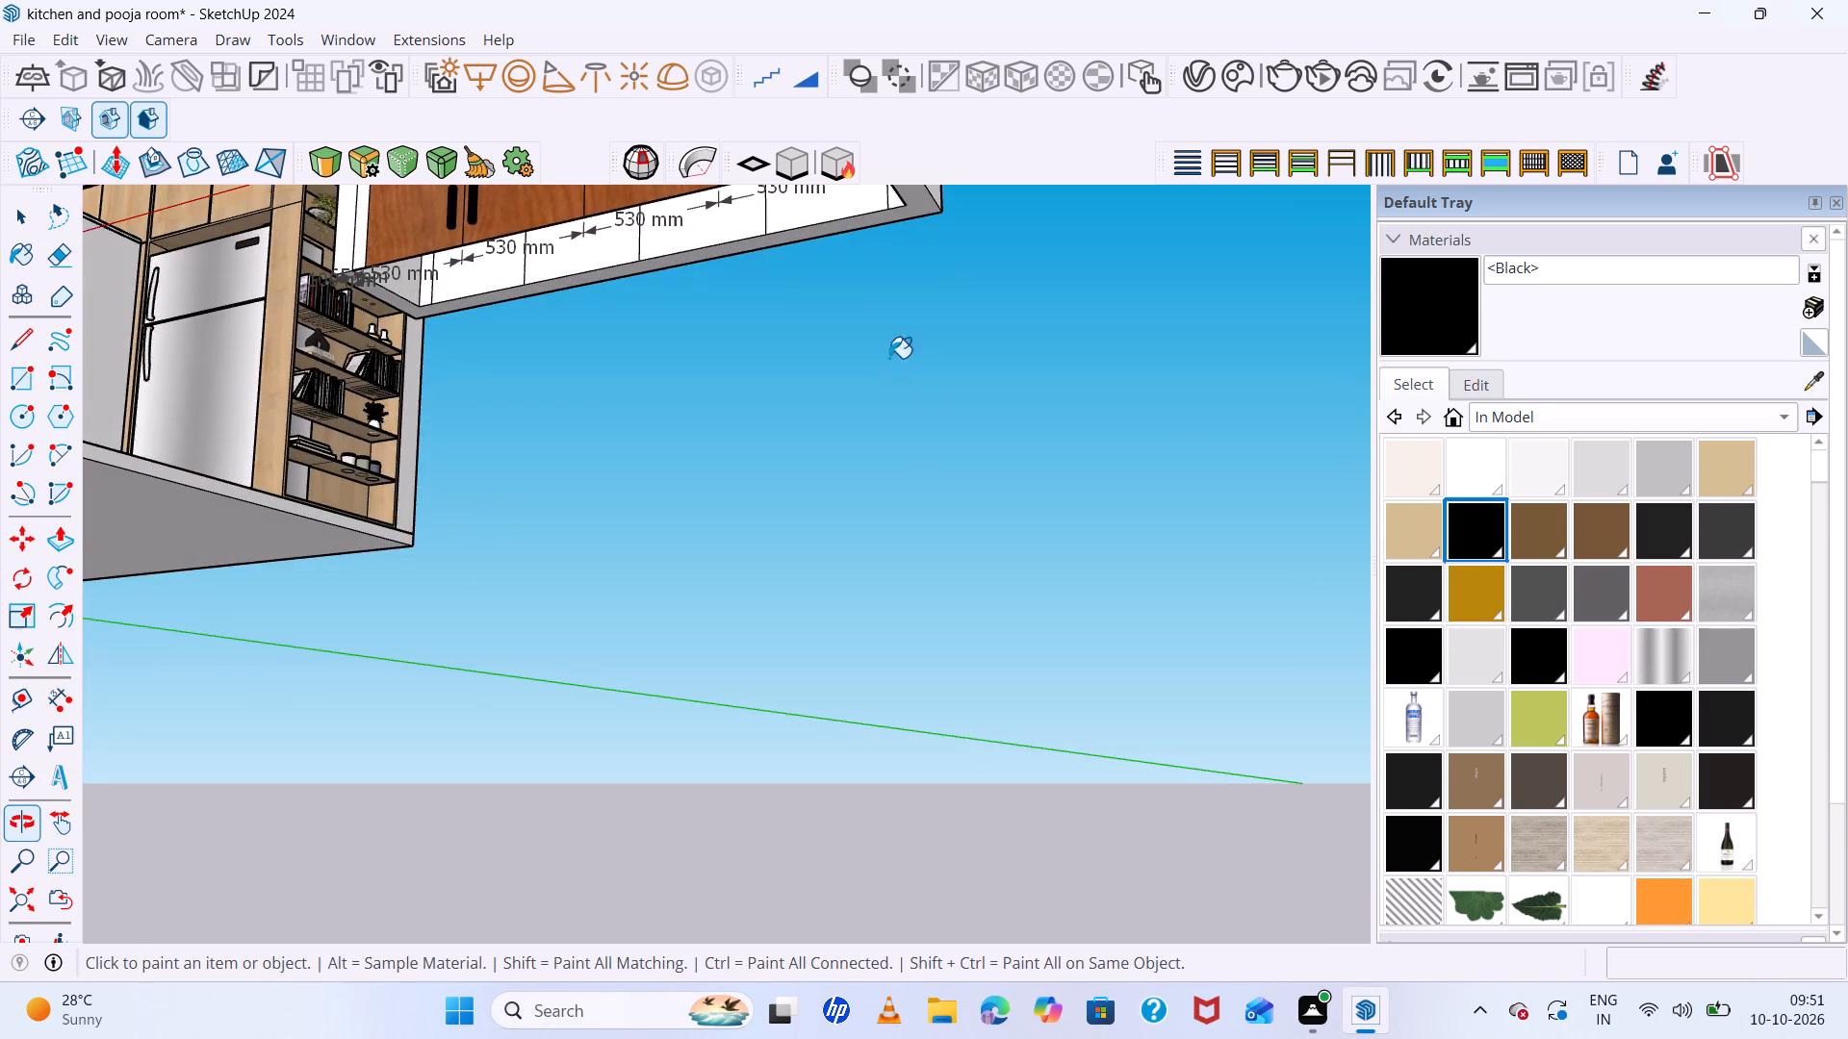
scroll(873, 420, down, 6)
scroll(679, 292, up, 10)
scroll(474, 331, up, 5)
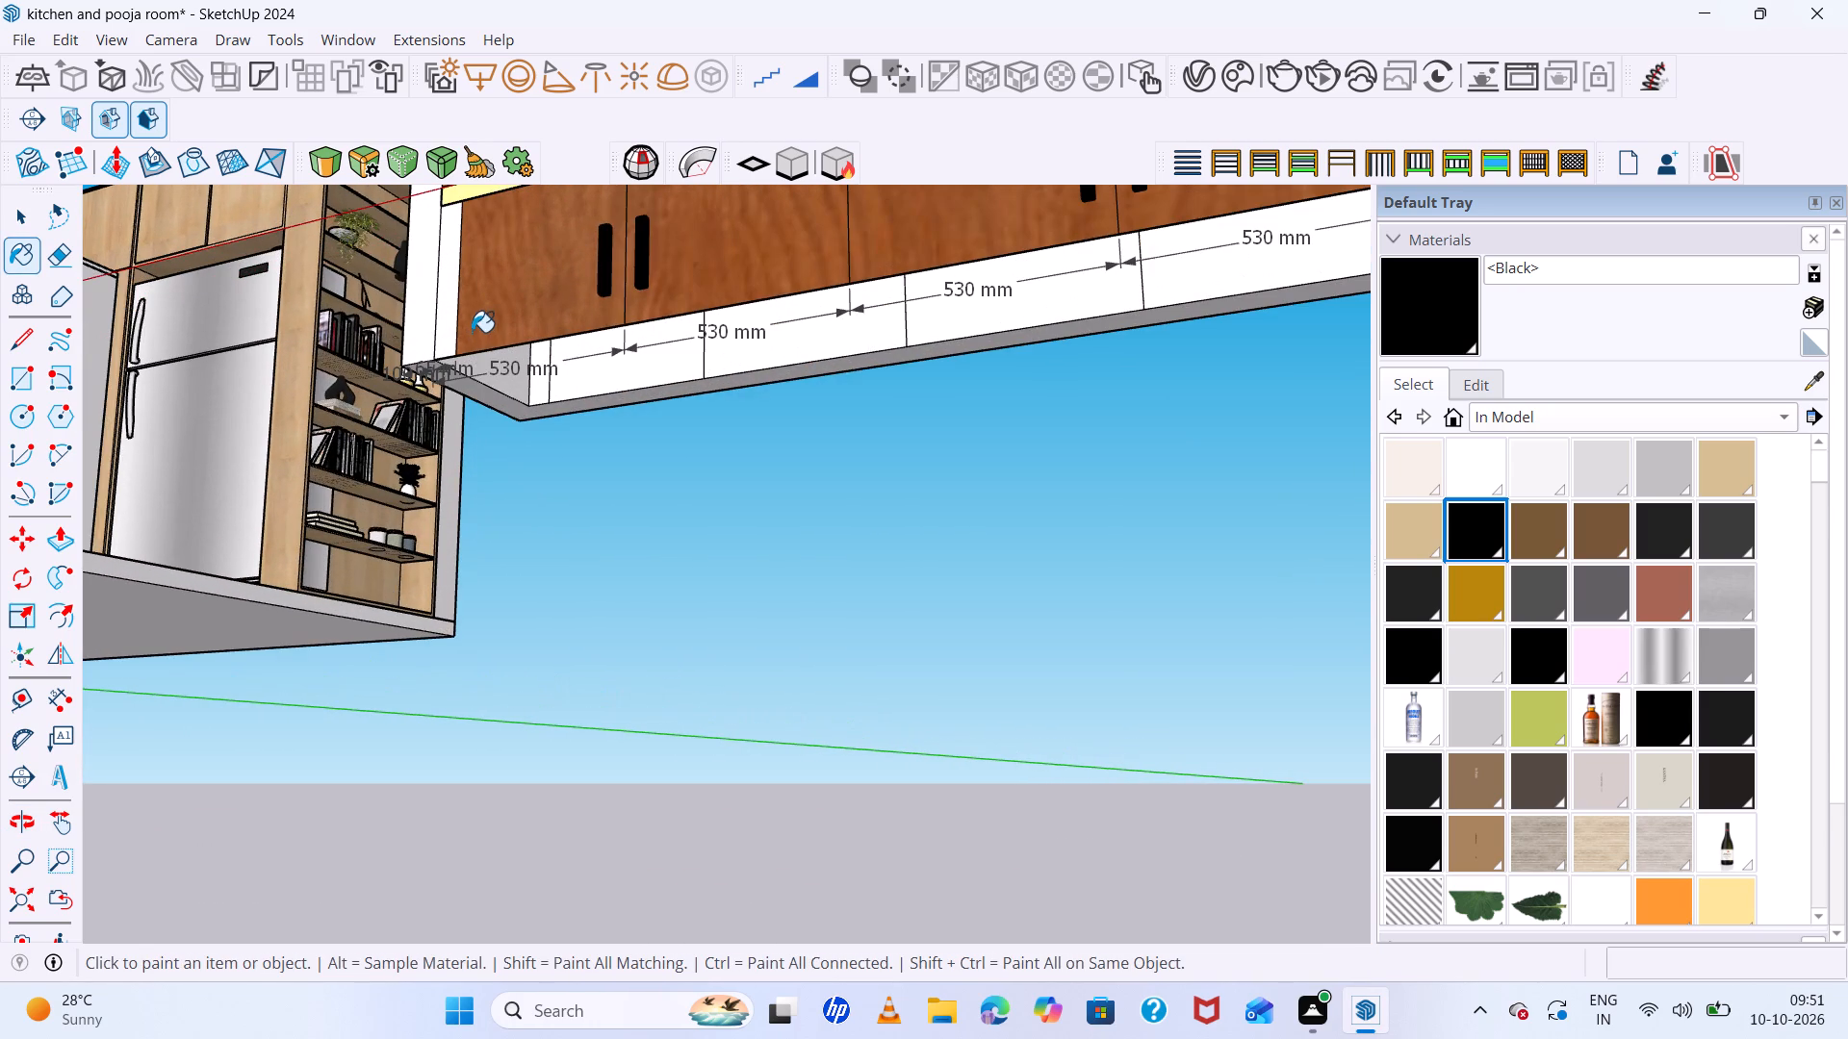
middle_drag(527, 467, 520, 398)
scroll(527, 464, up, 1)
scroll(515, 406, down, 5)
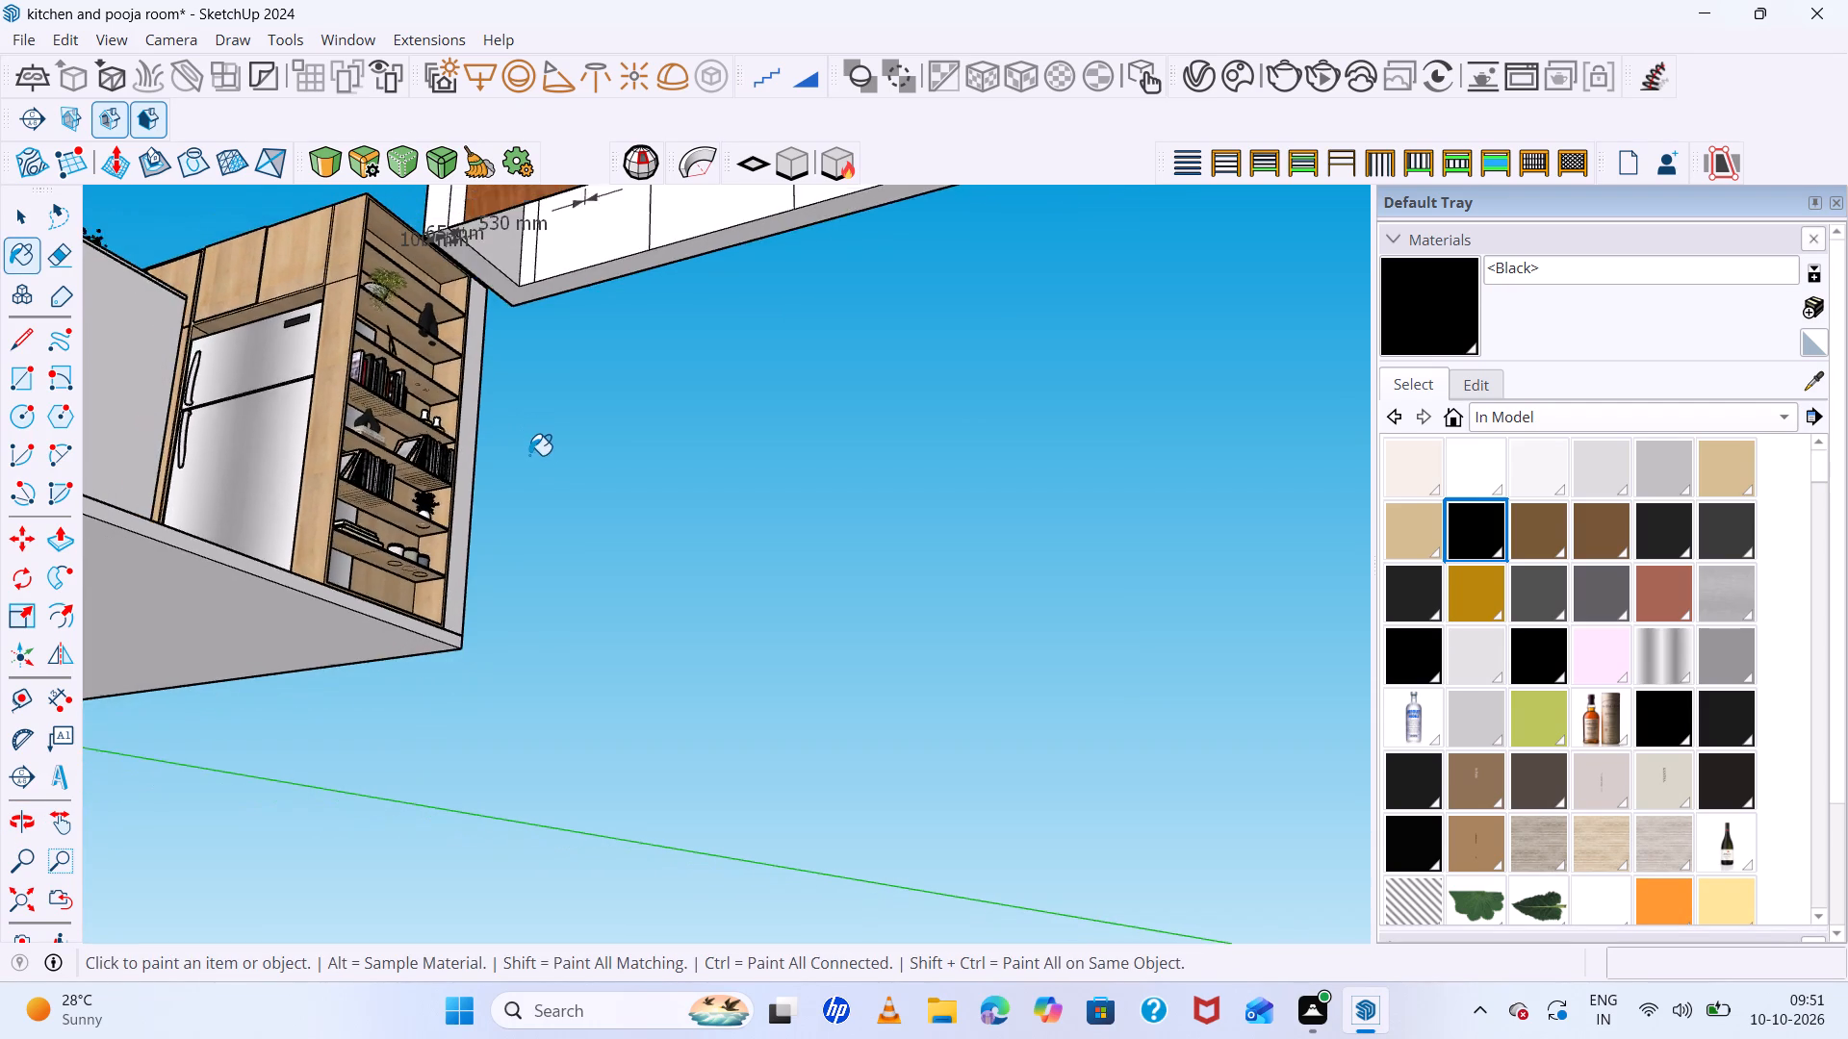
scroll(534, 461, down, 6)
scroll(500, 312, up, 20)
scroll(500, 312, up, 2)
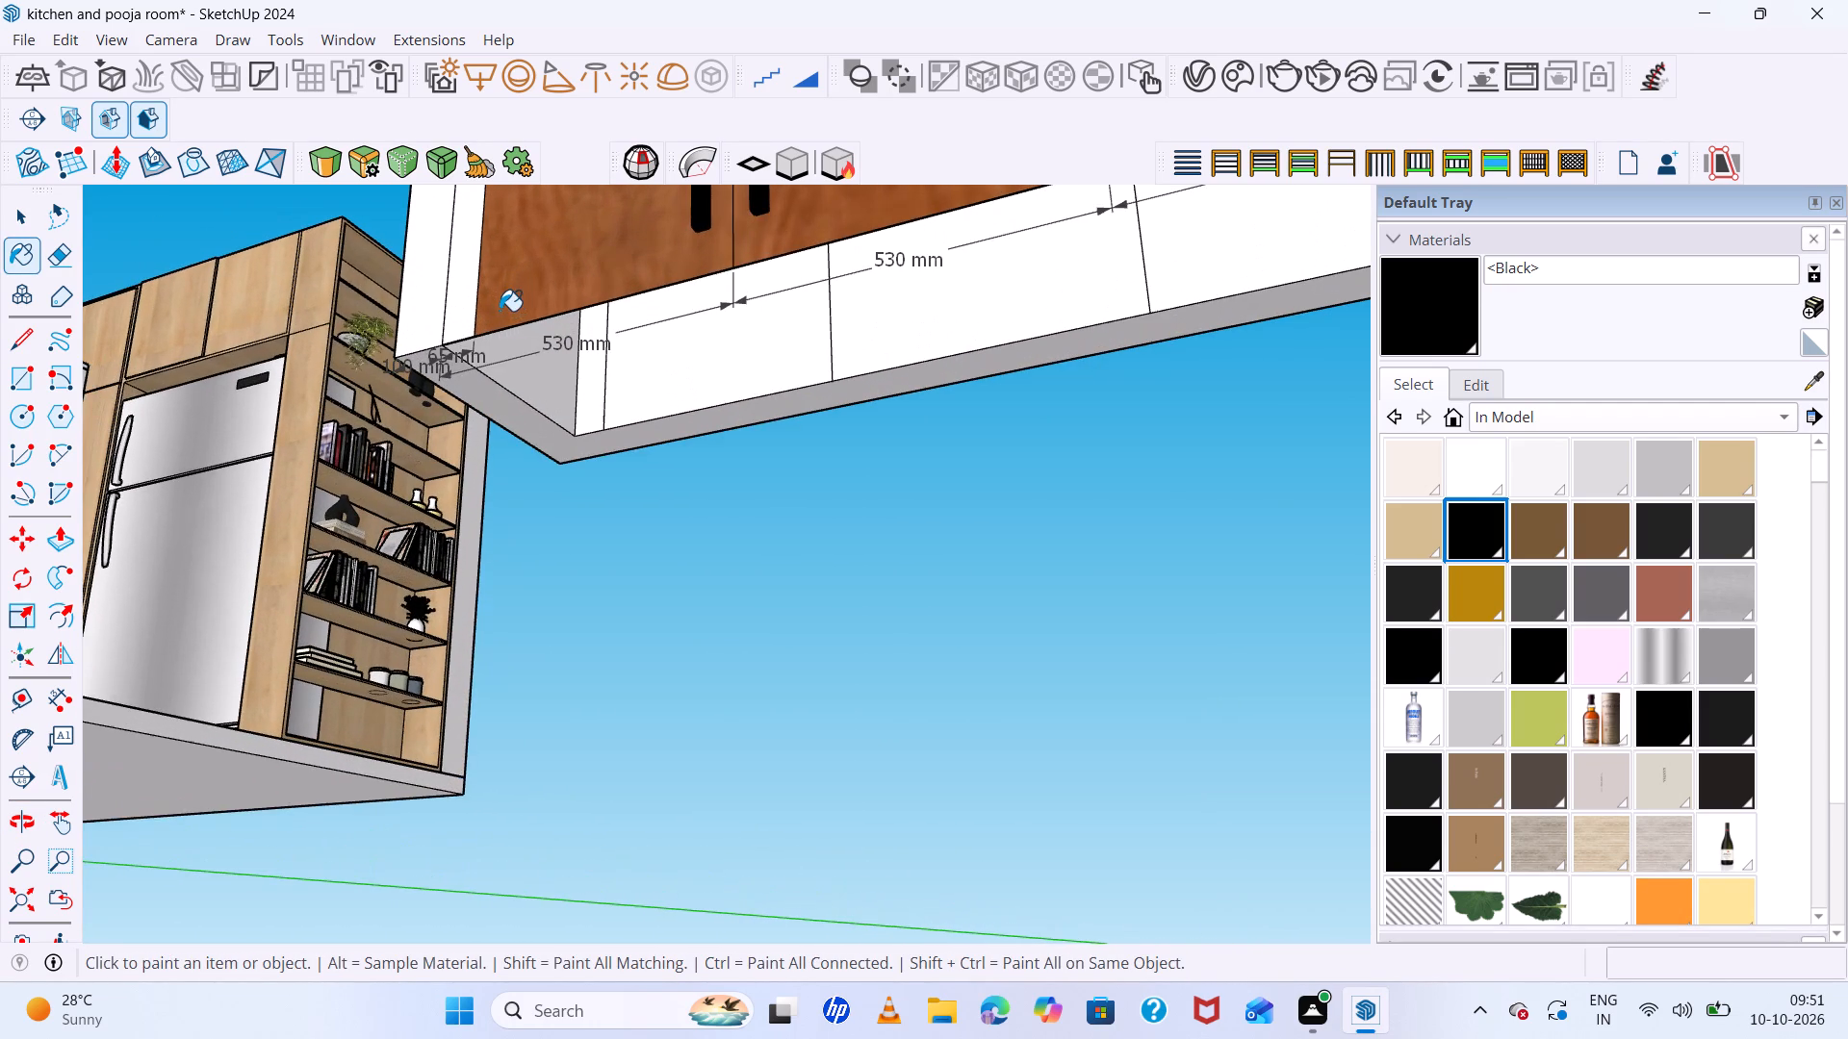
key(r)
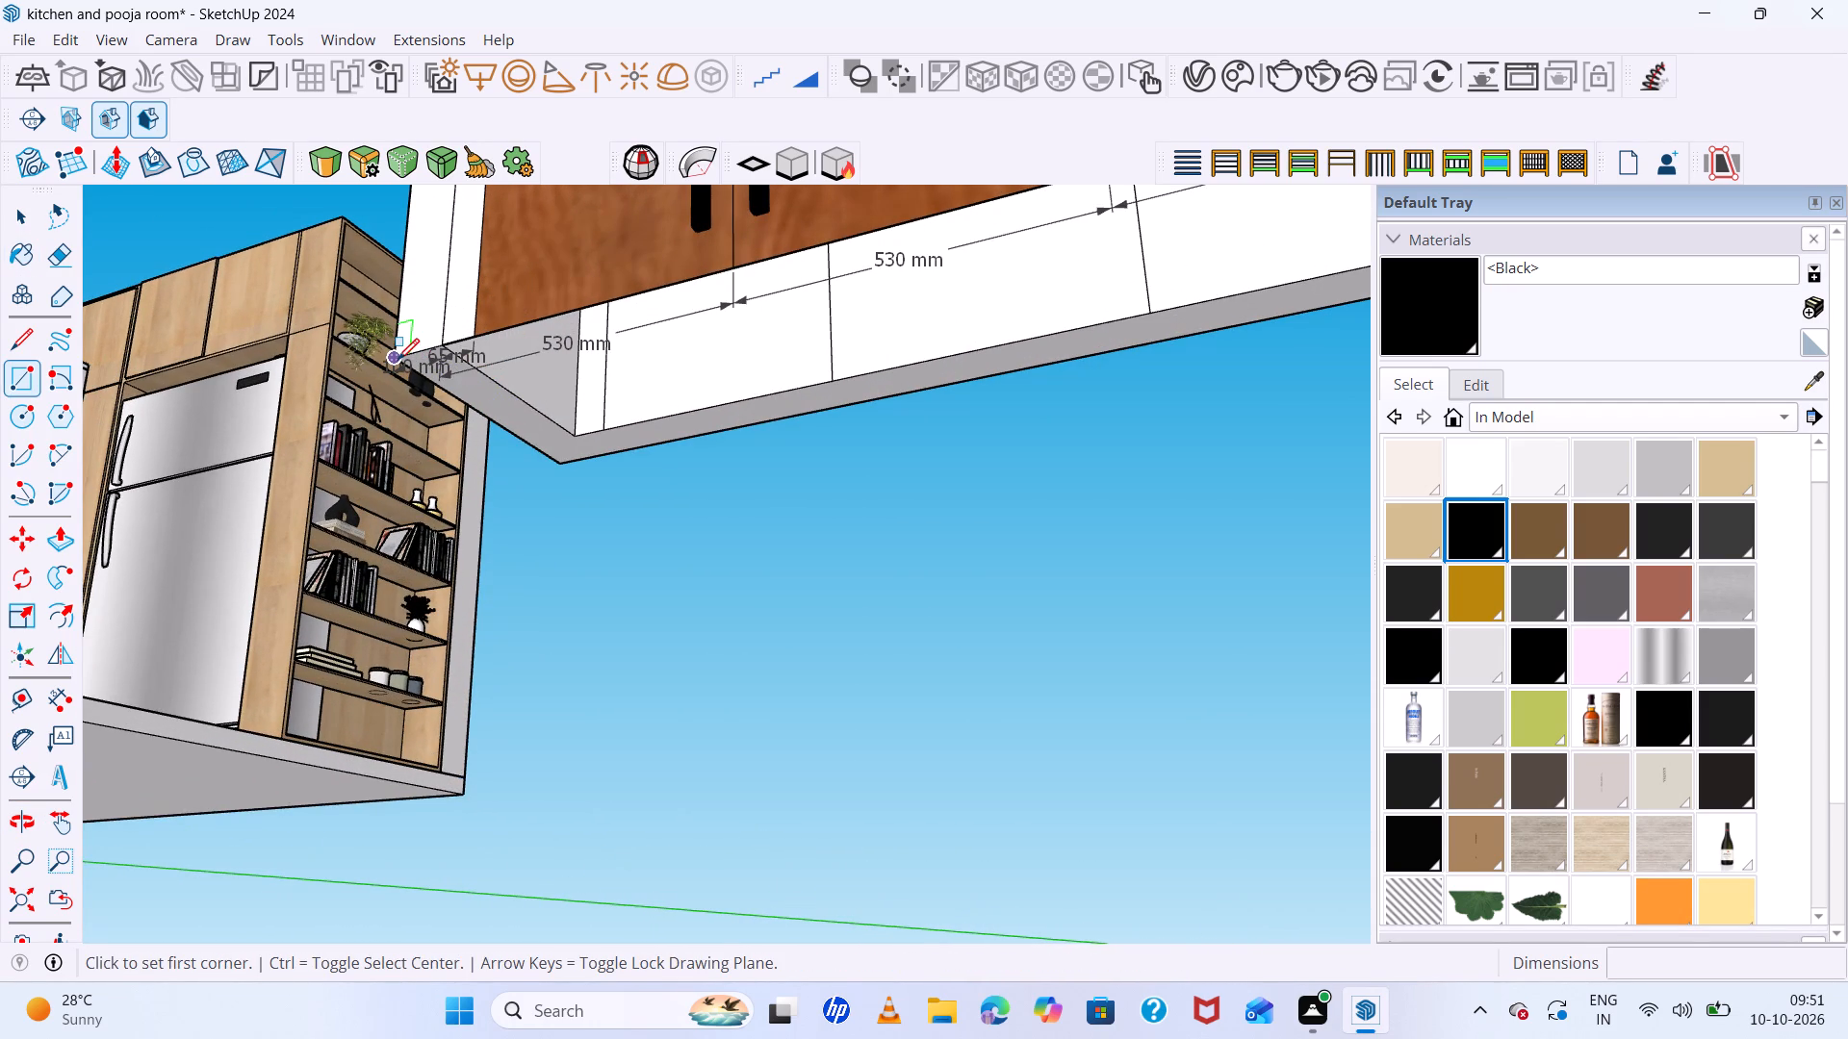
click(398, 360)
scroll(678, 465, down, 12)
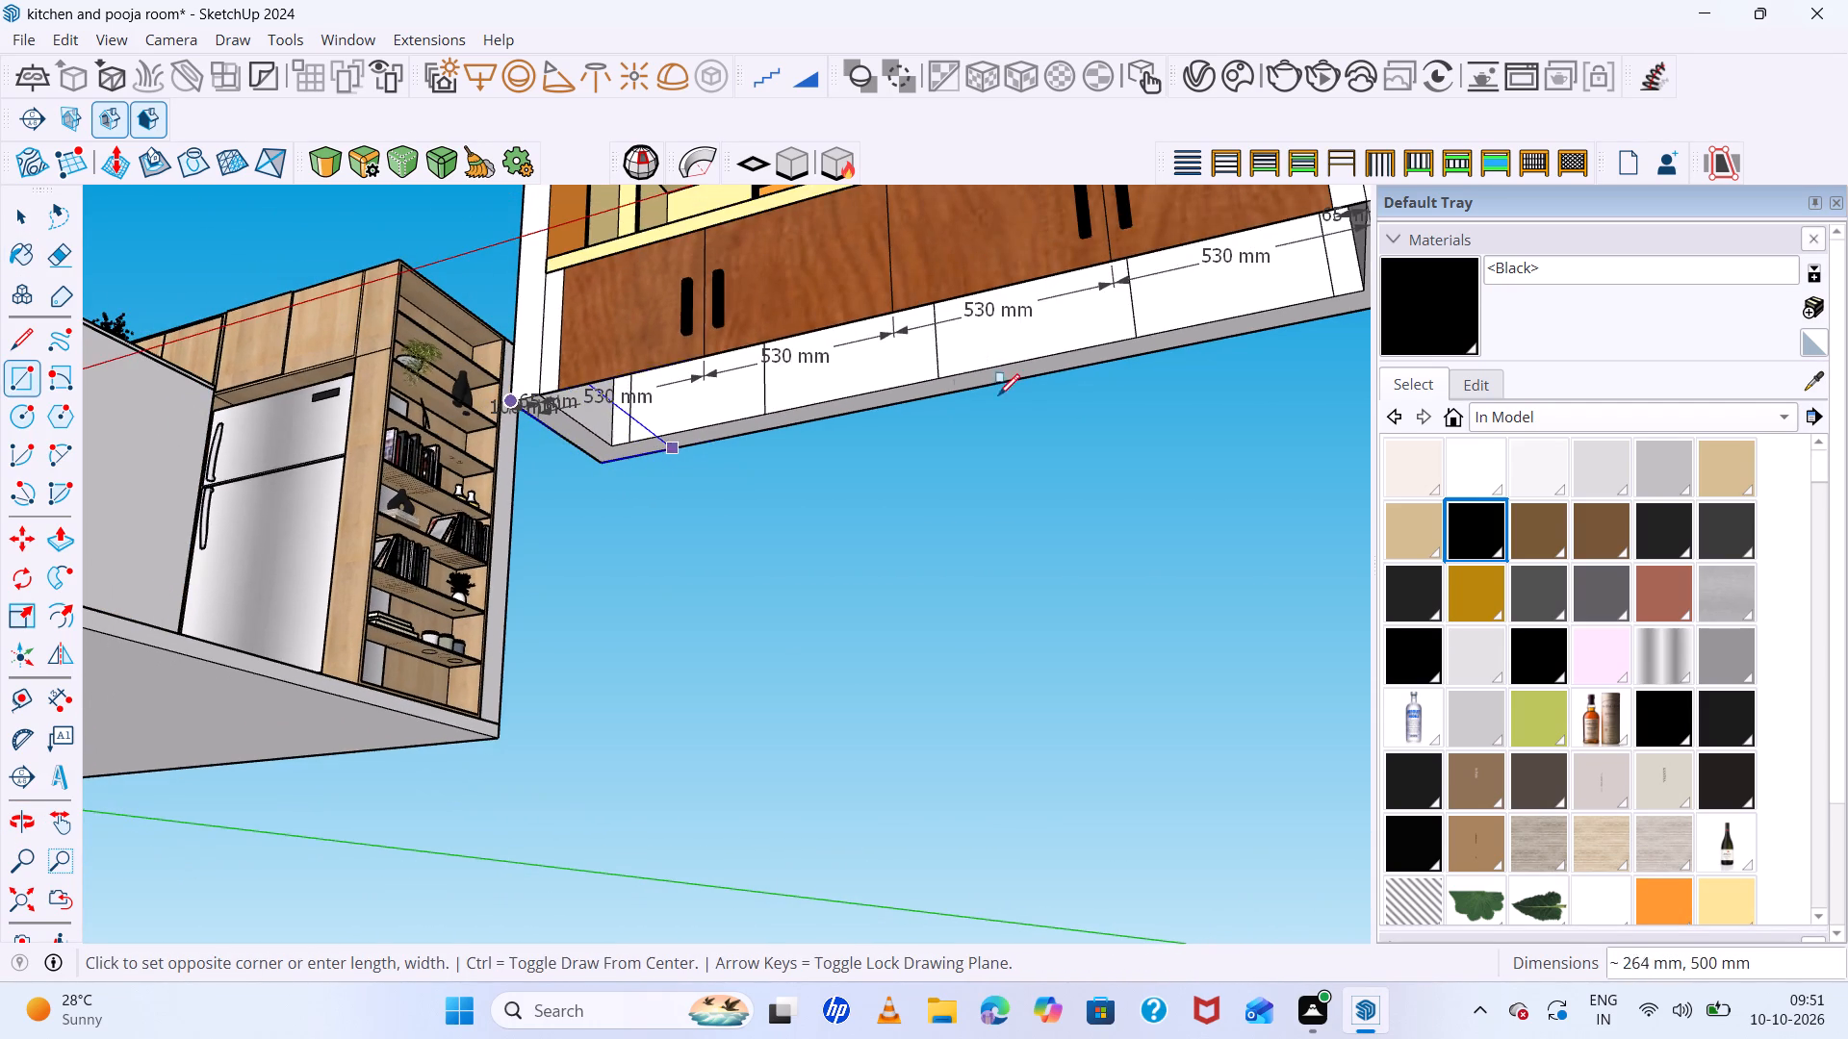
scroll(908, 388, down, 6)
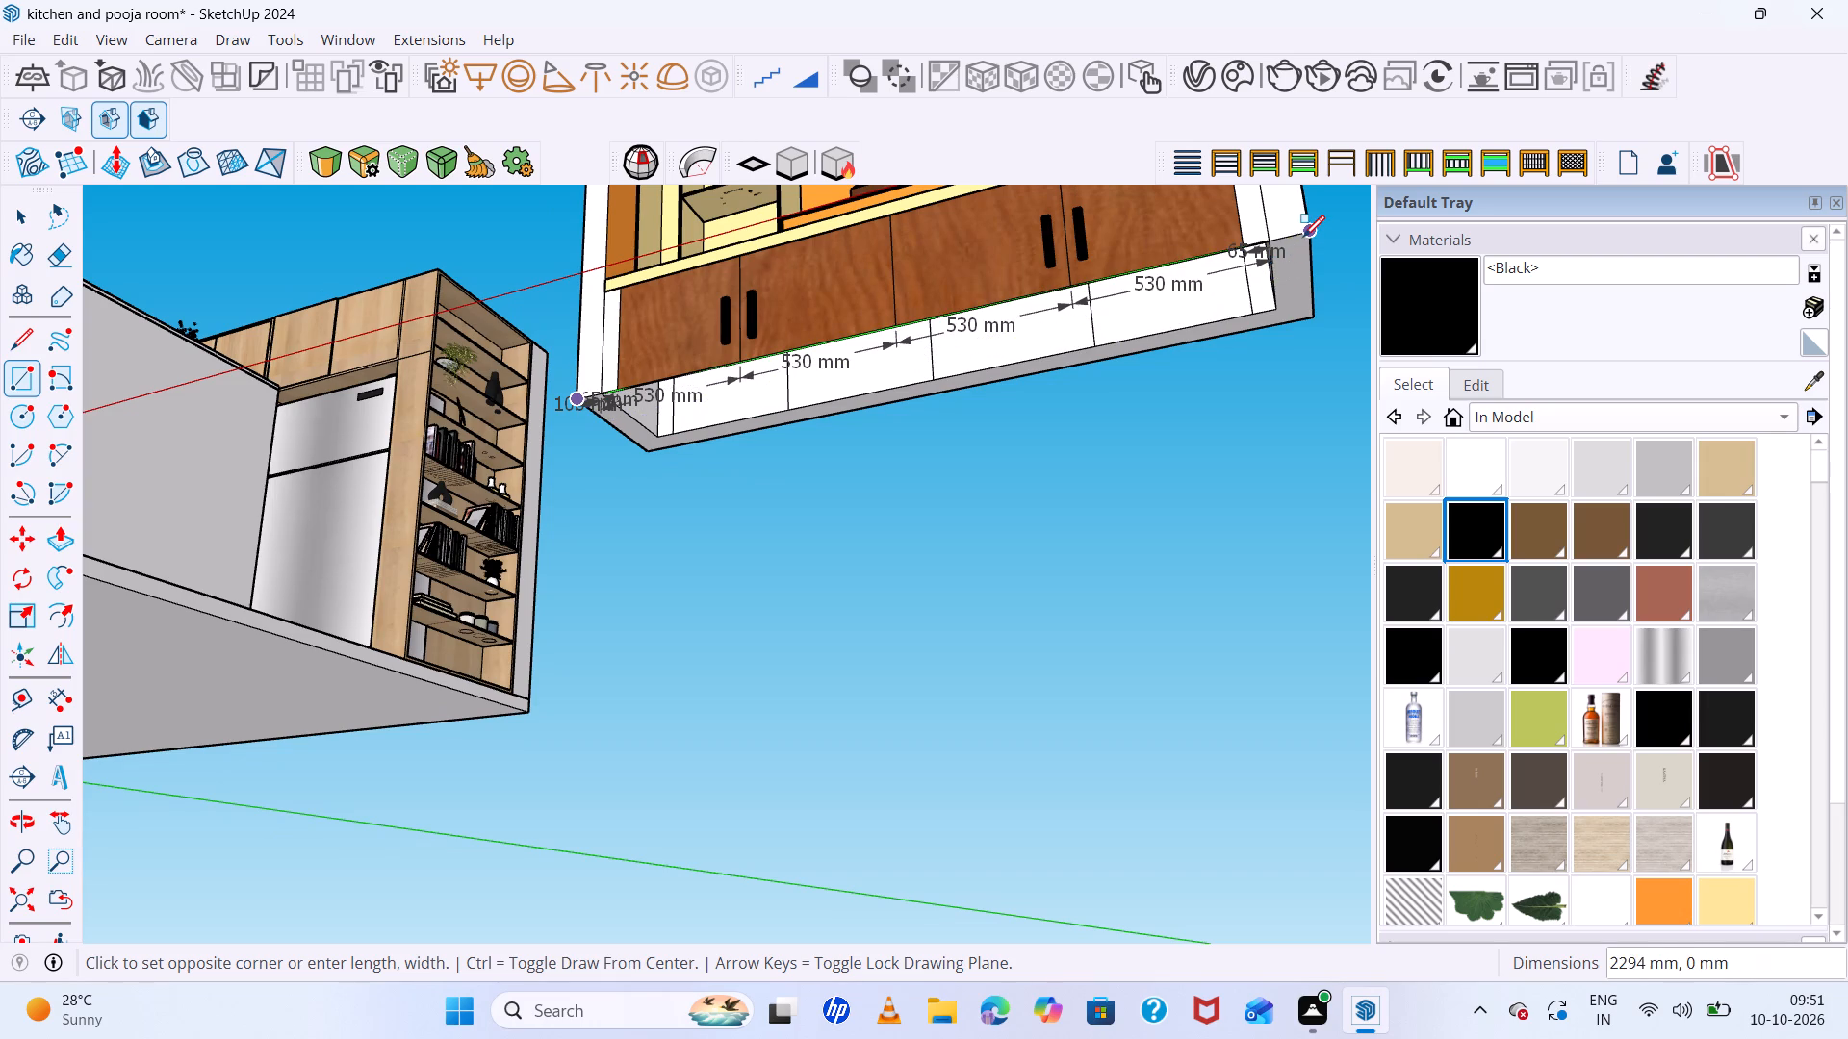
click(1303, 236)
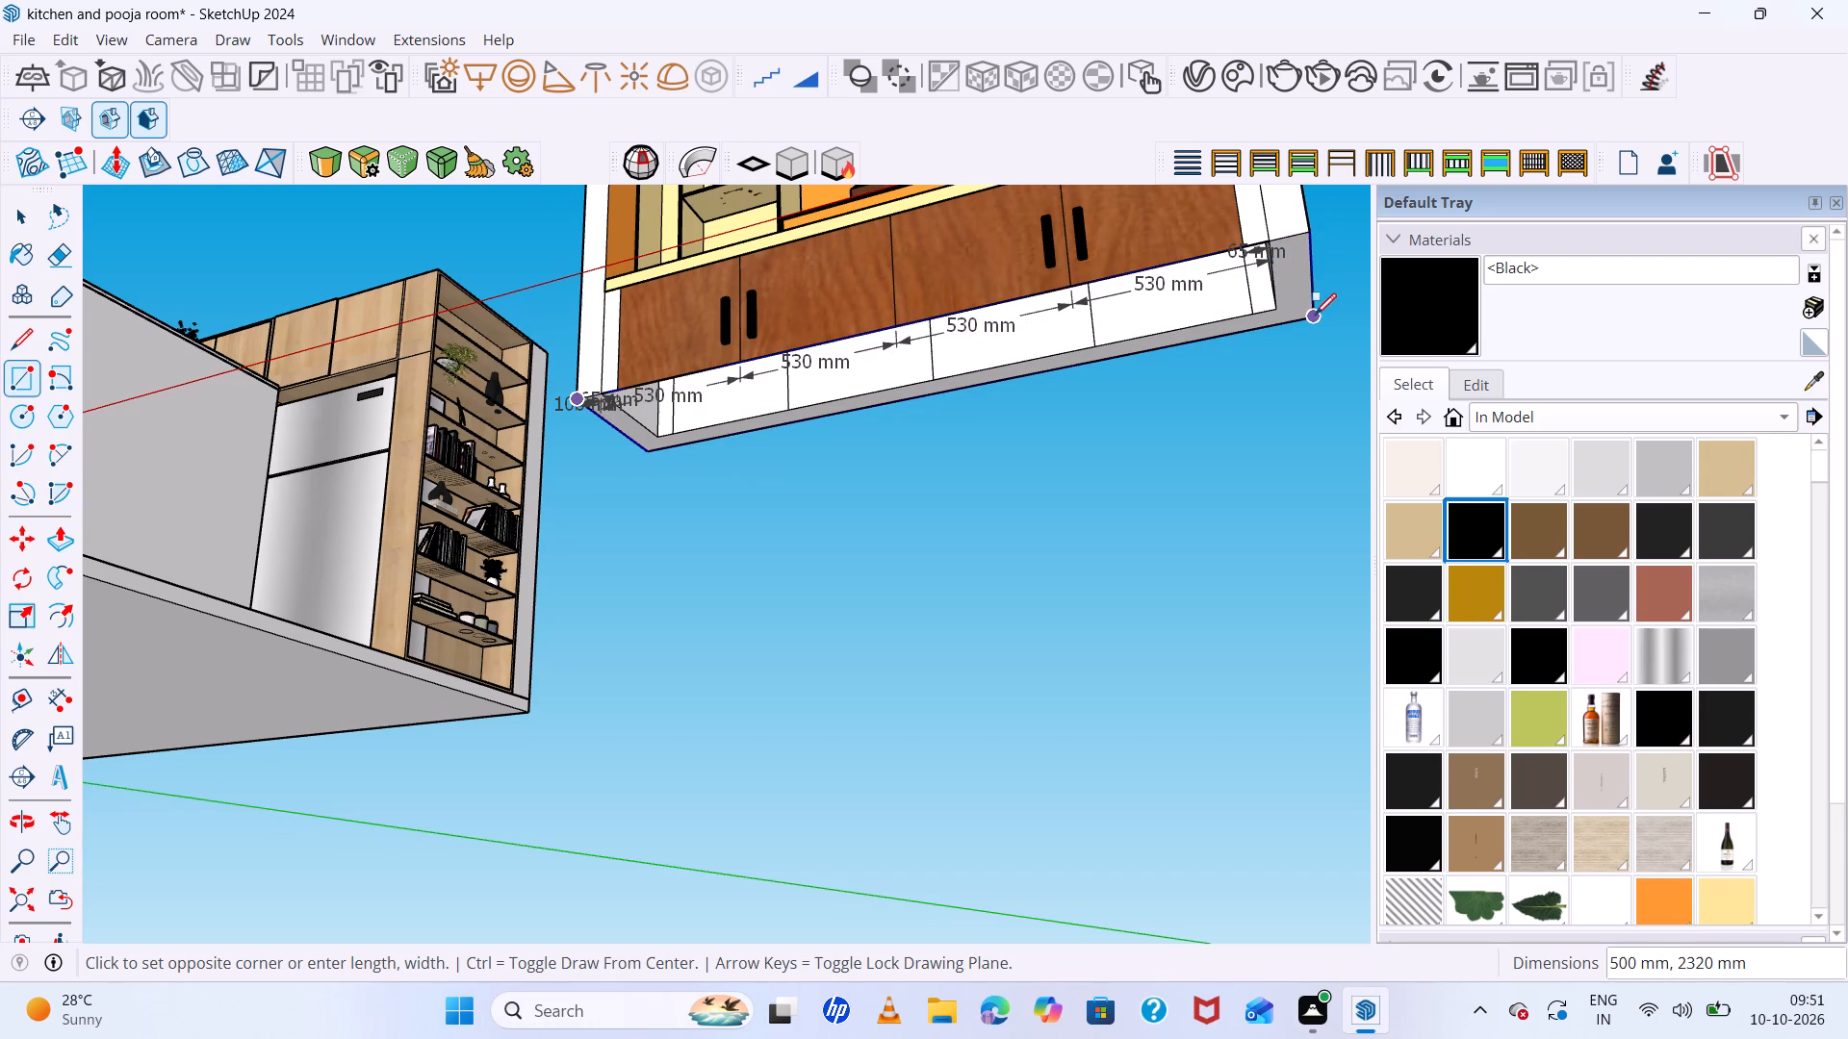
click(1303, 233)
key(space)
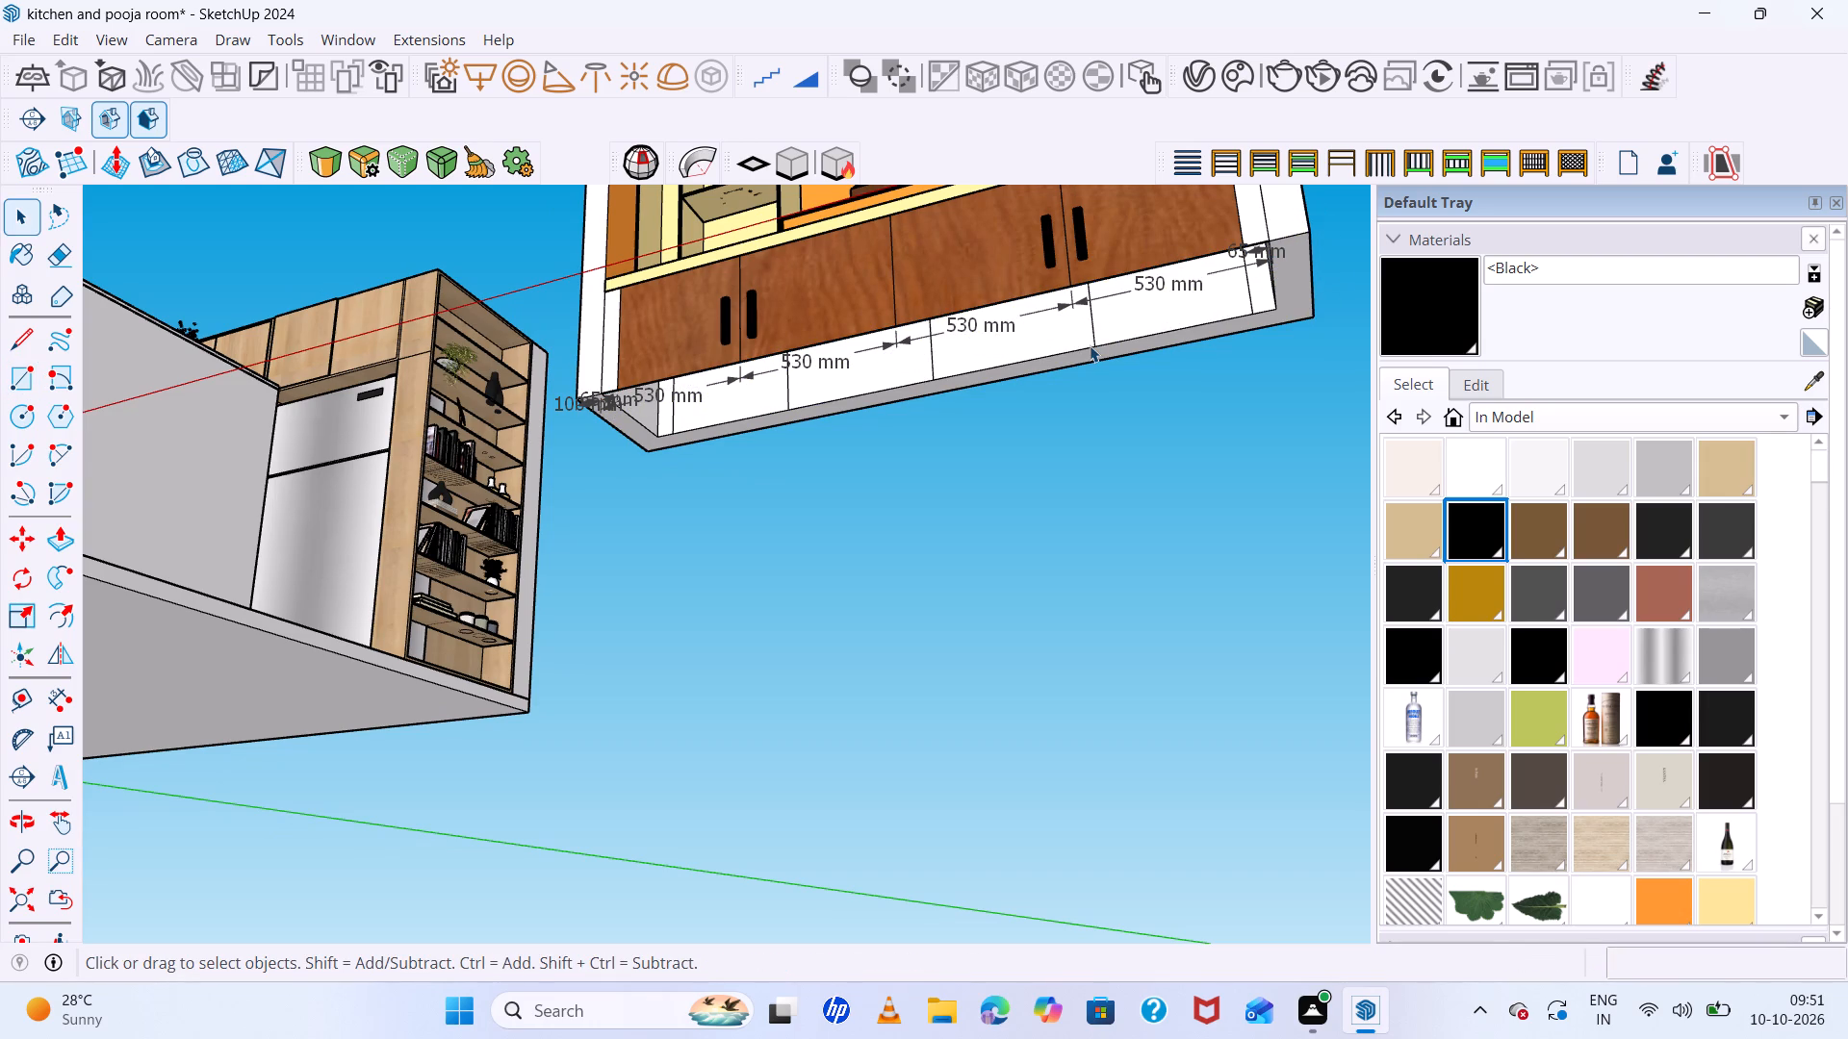
Delete the 530 mm width dimensions below the second, third and fourth base cabinet doors.
scroll(971, 419, down, 6)
middle_drag(958, 458, 999, 634)
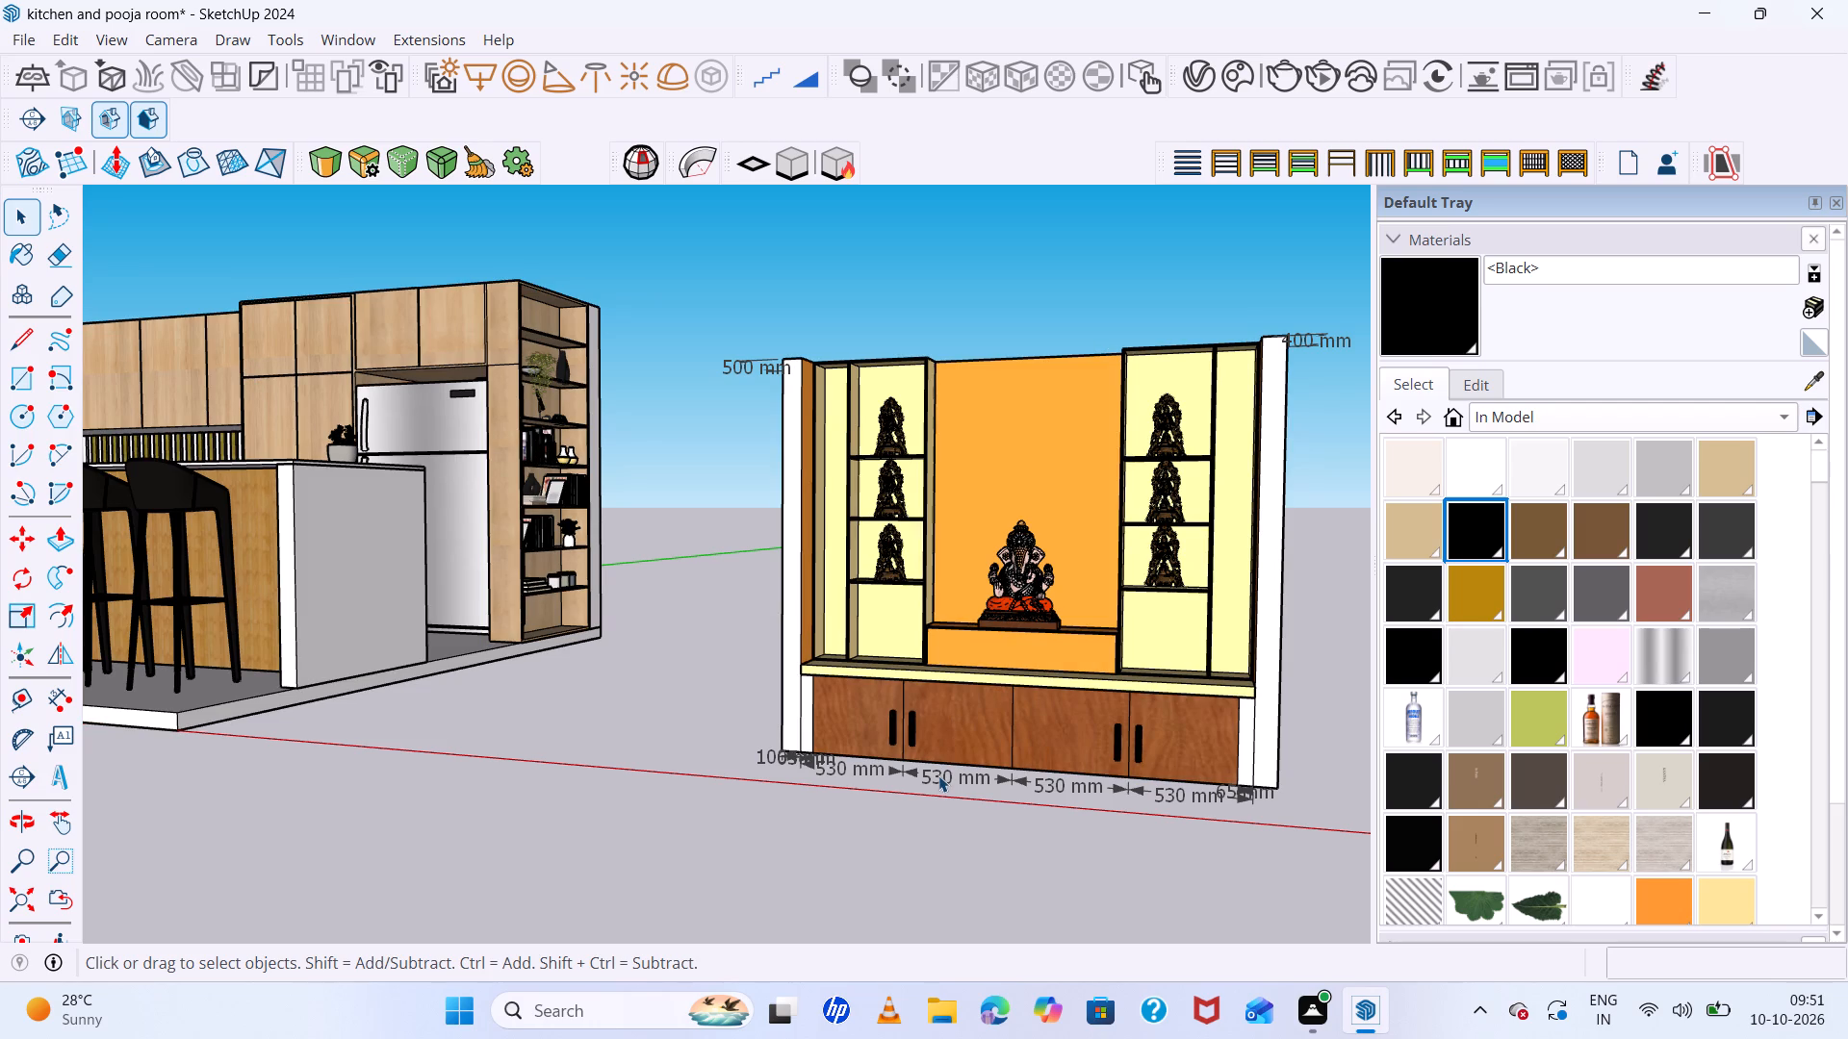
click(938, 775)
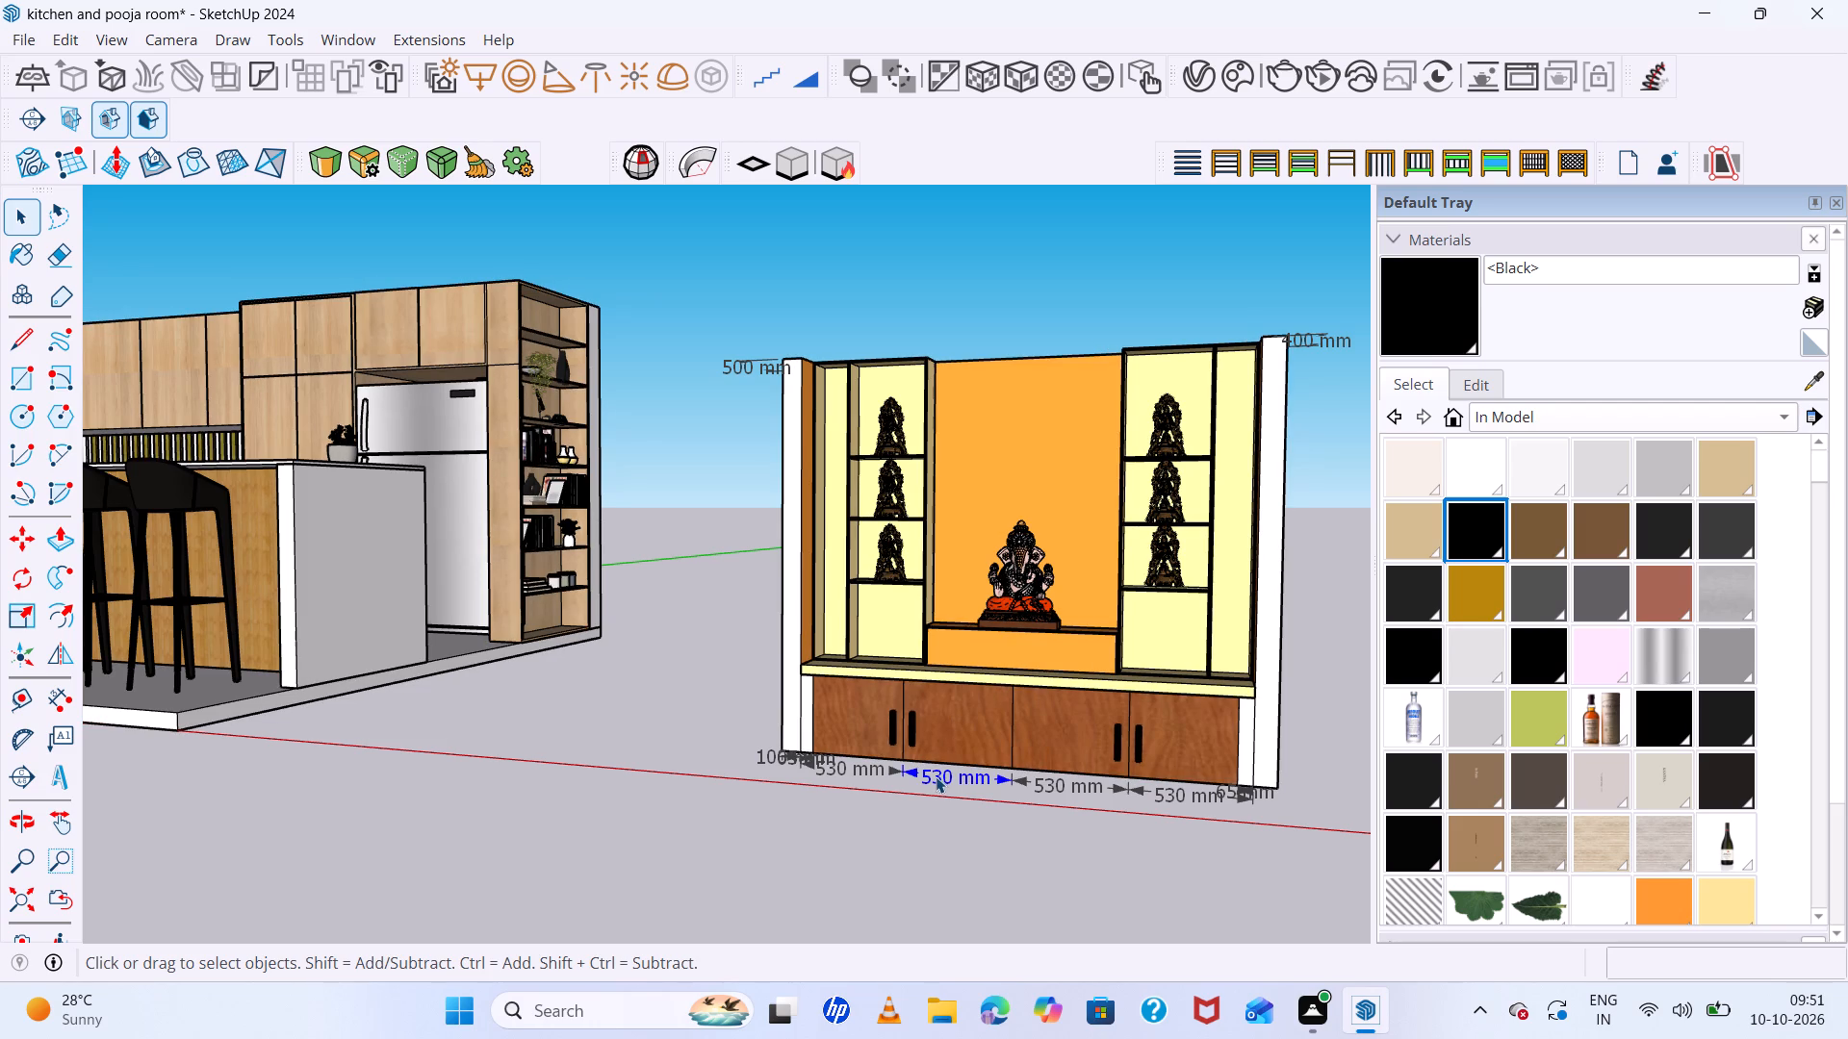
key(Home)
key(Delete)
click(1076, 790)
key(Delete)
click(1175, 792)
key(Delete)
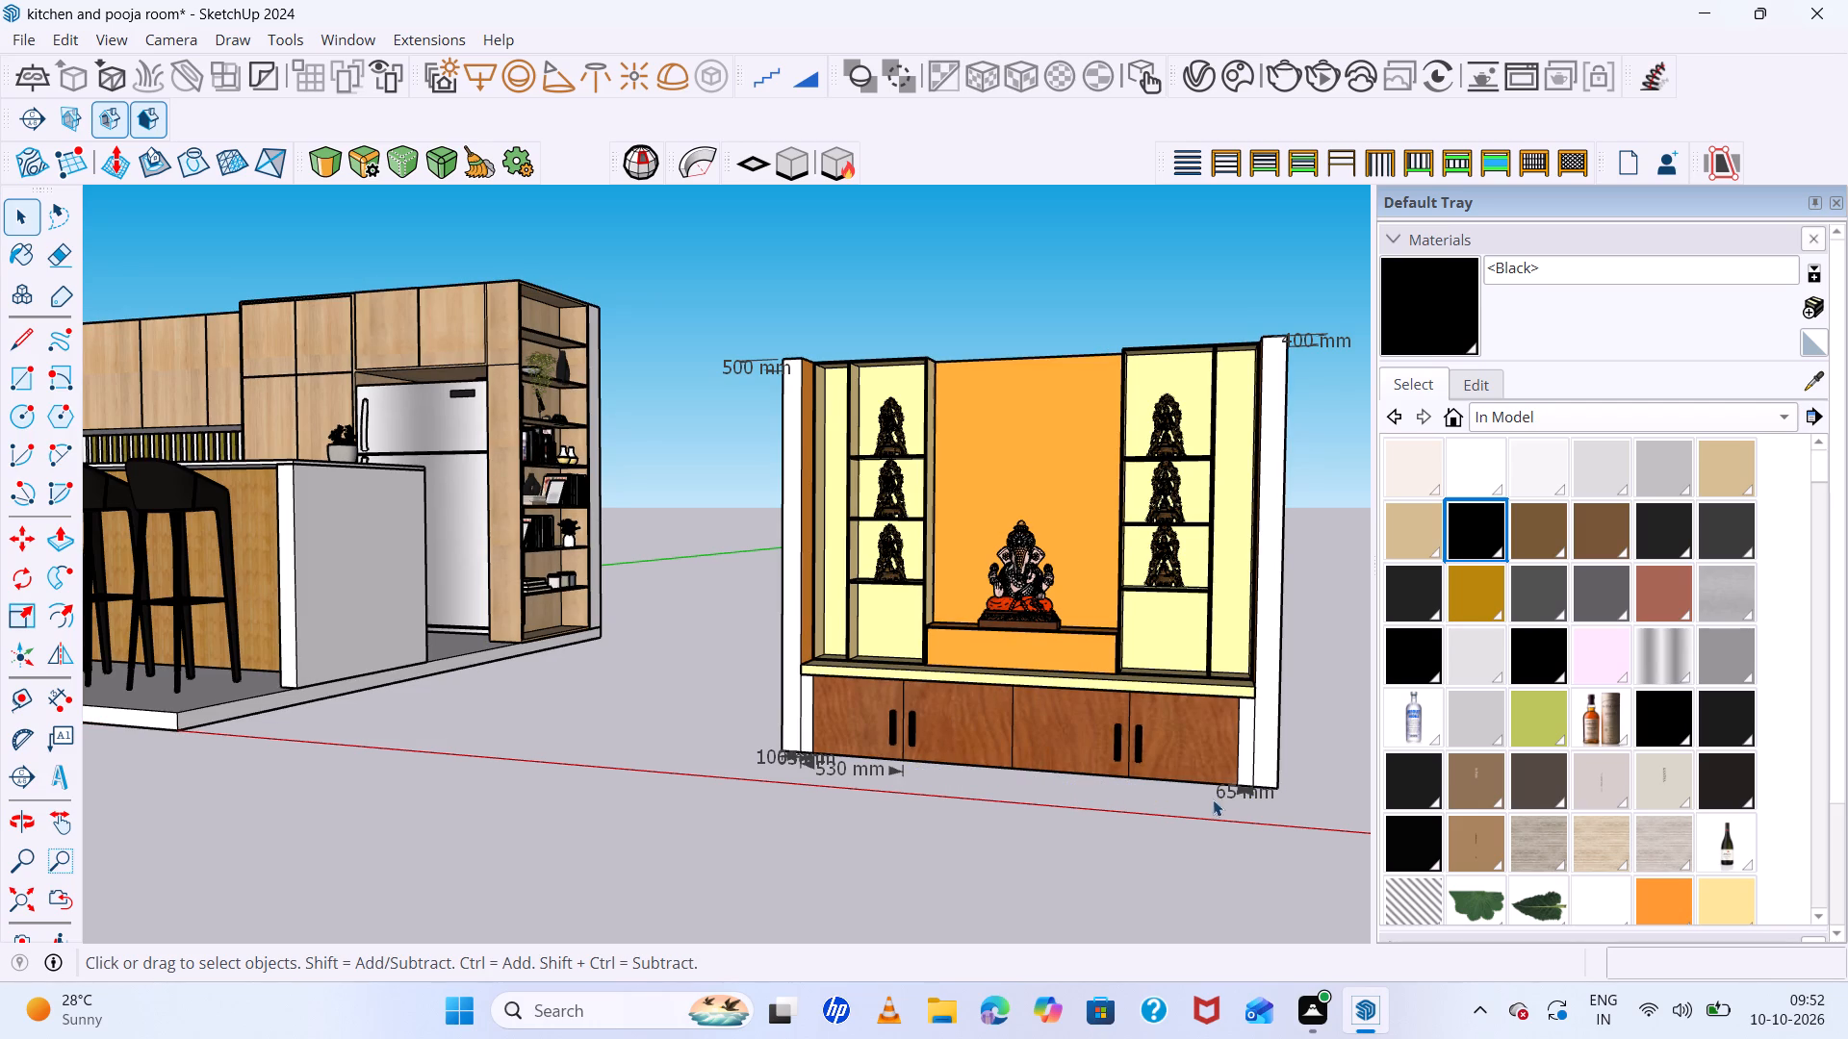
Delete the 65 mm dimension at the base of the pooja unit beside the fourth door.
double_click(1238, 796)
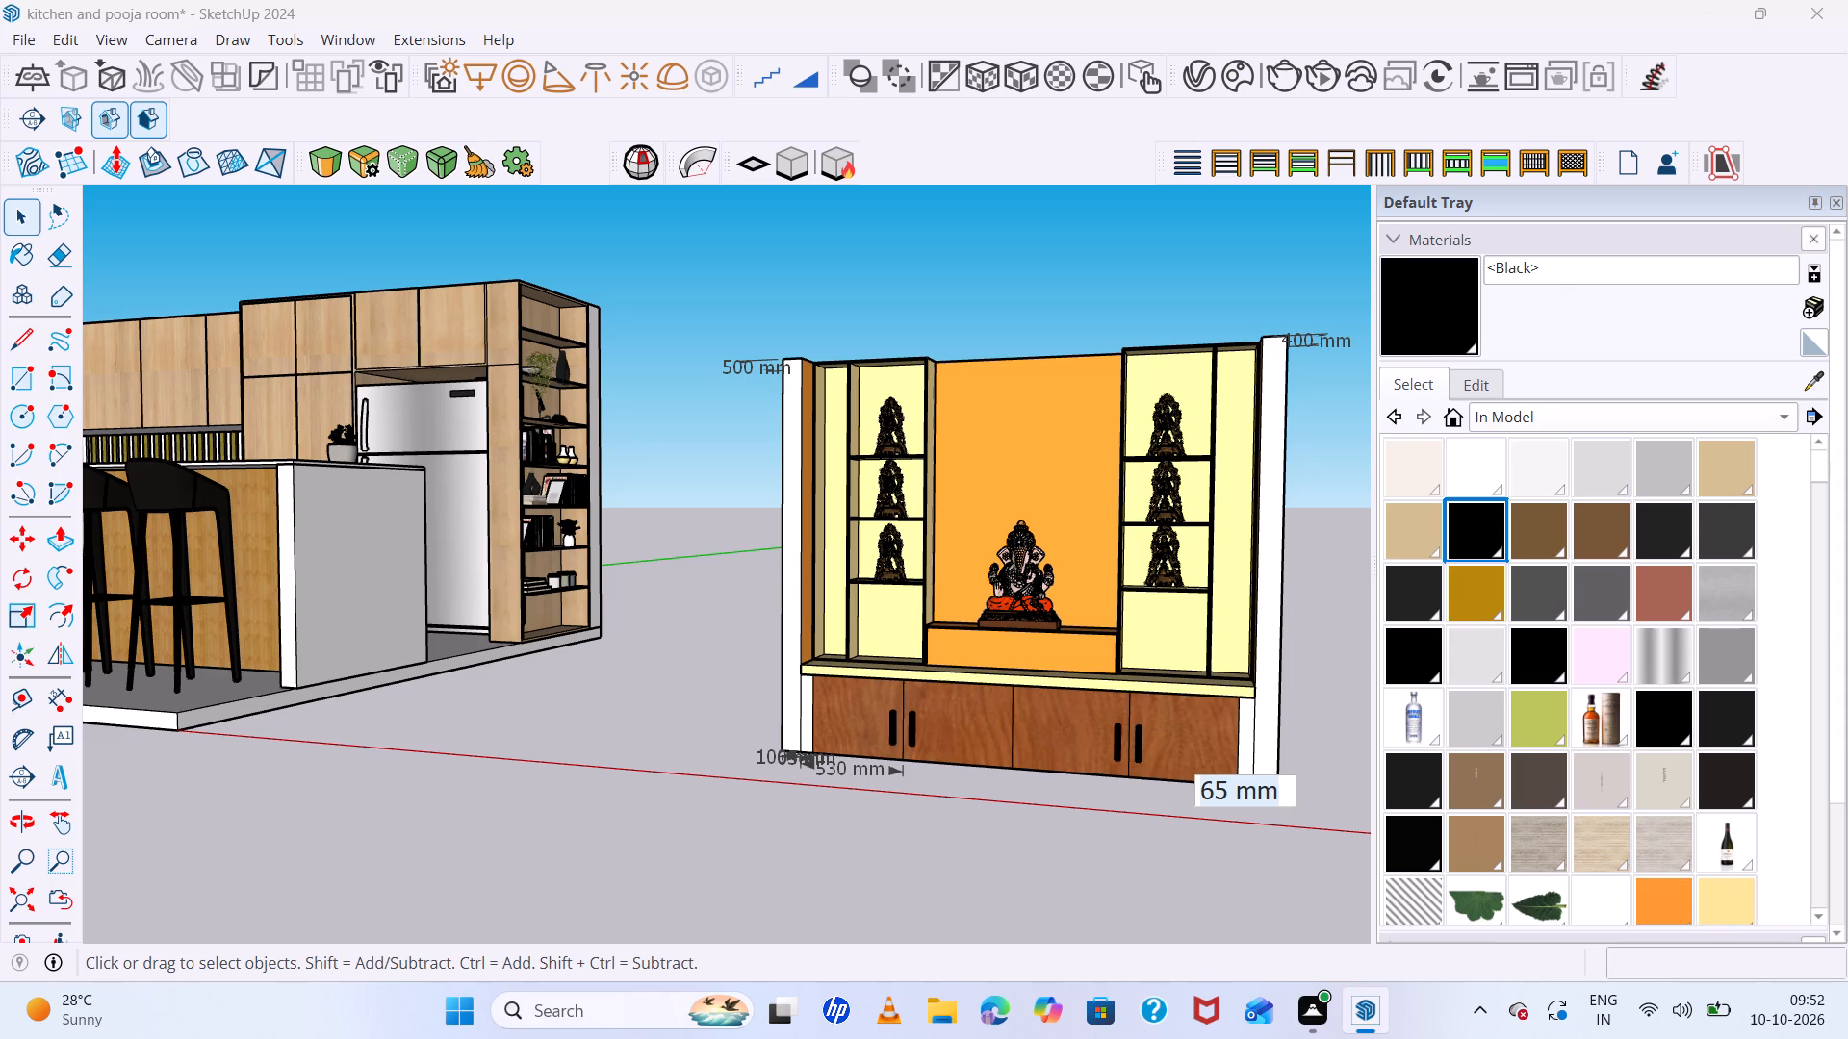
double_click(1316, 762)
double_click(1250, 797)
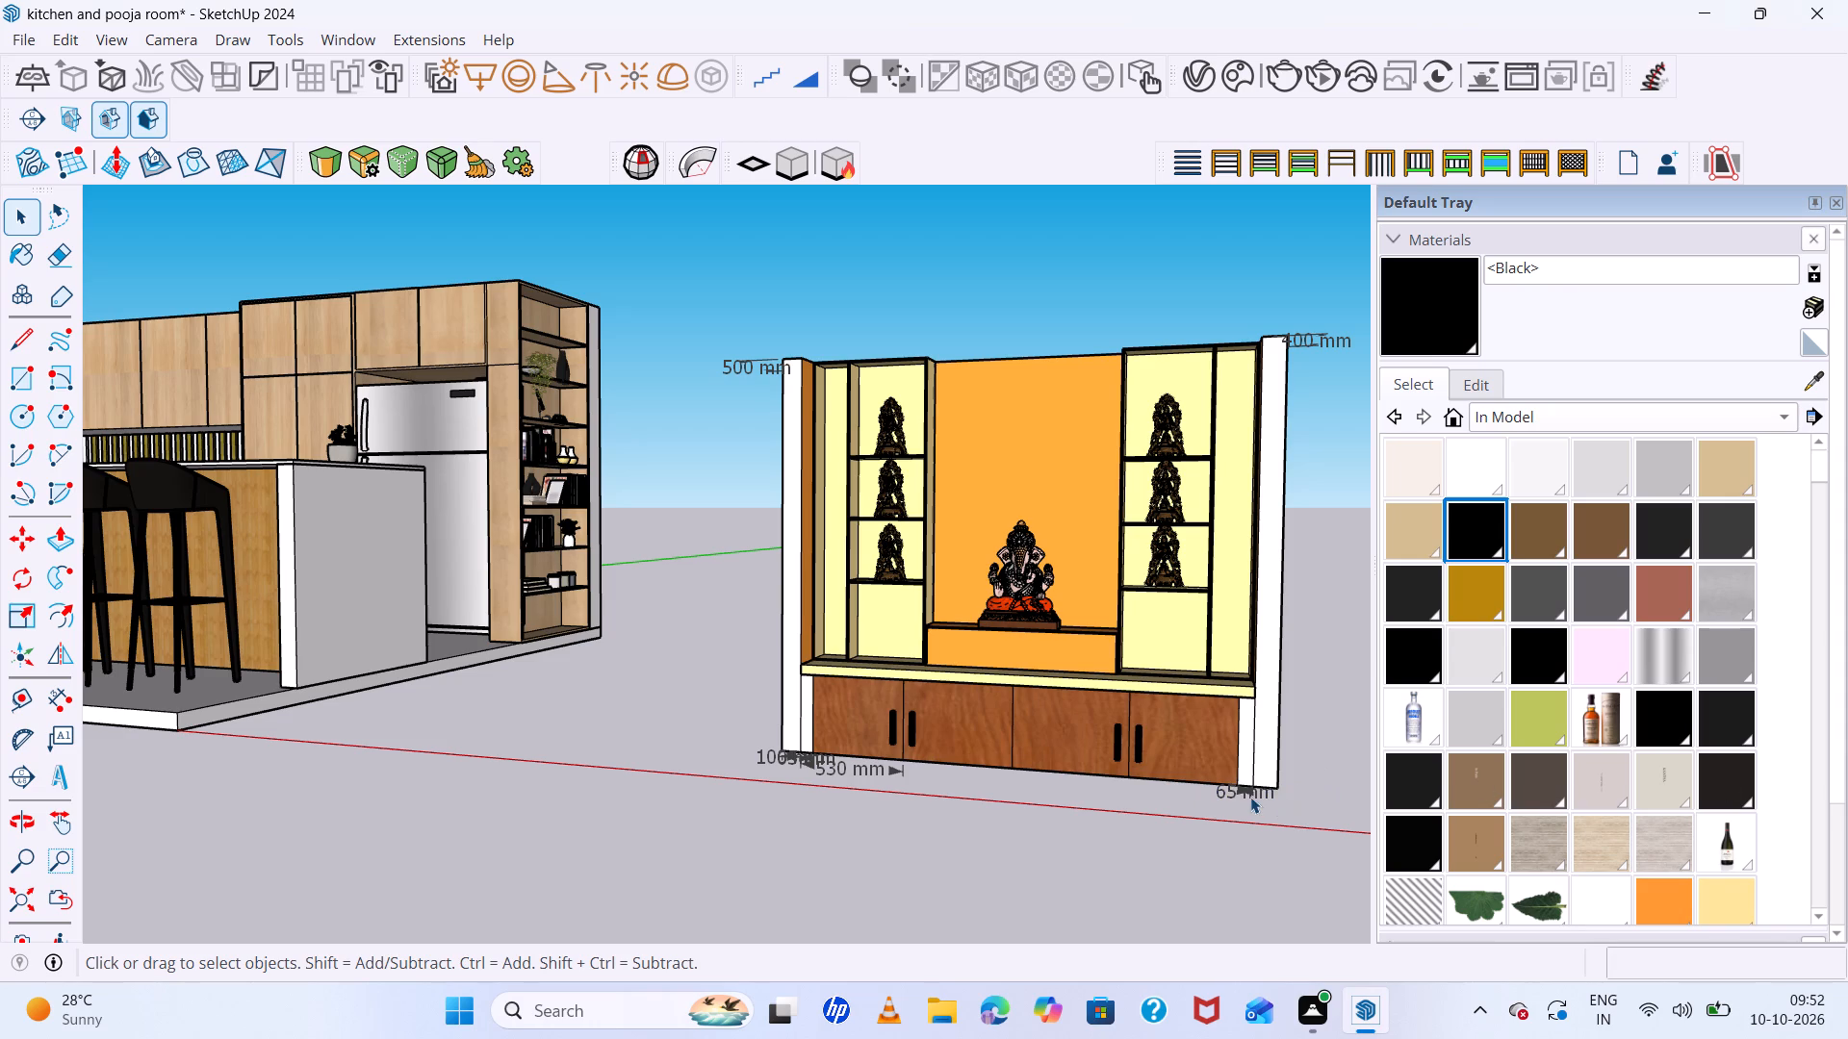
click(1334, 744)
key(Delete)
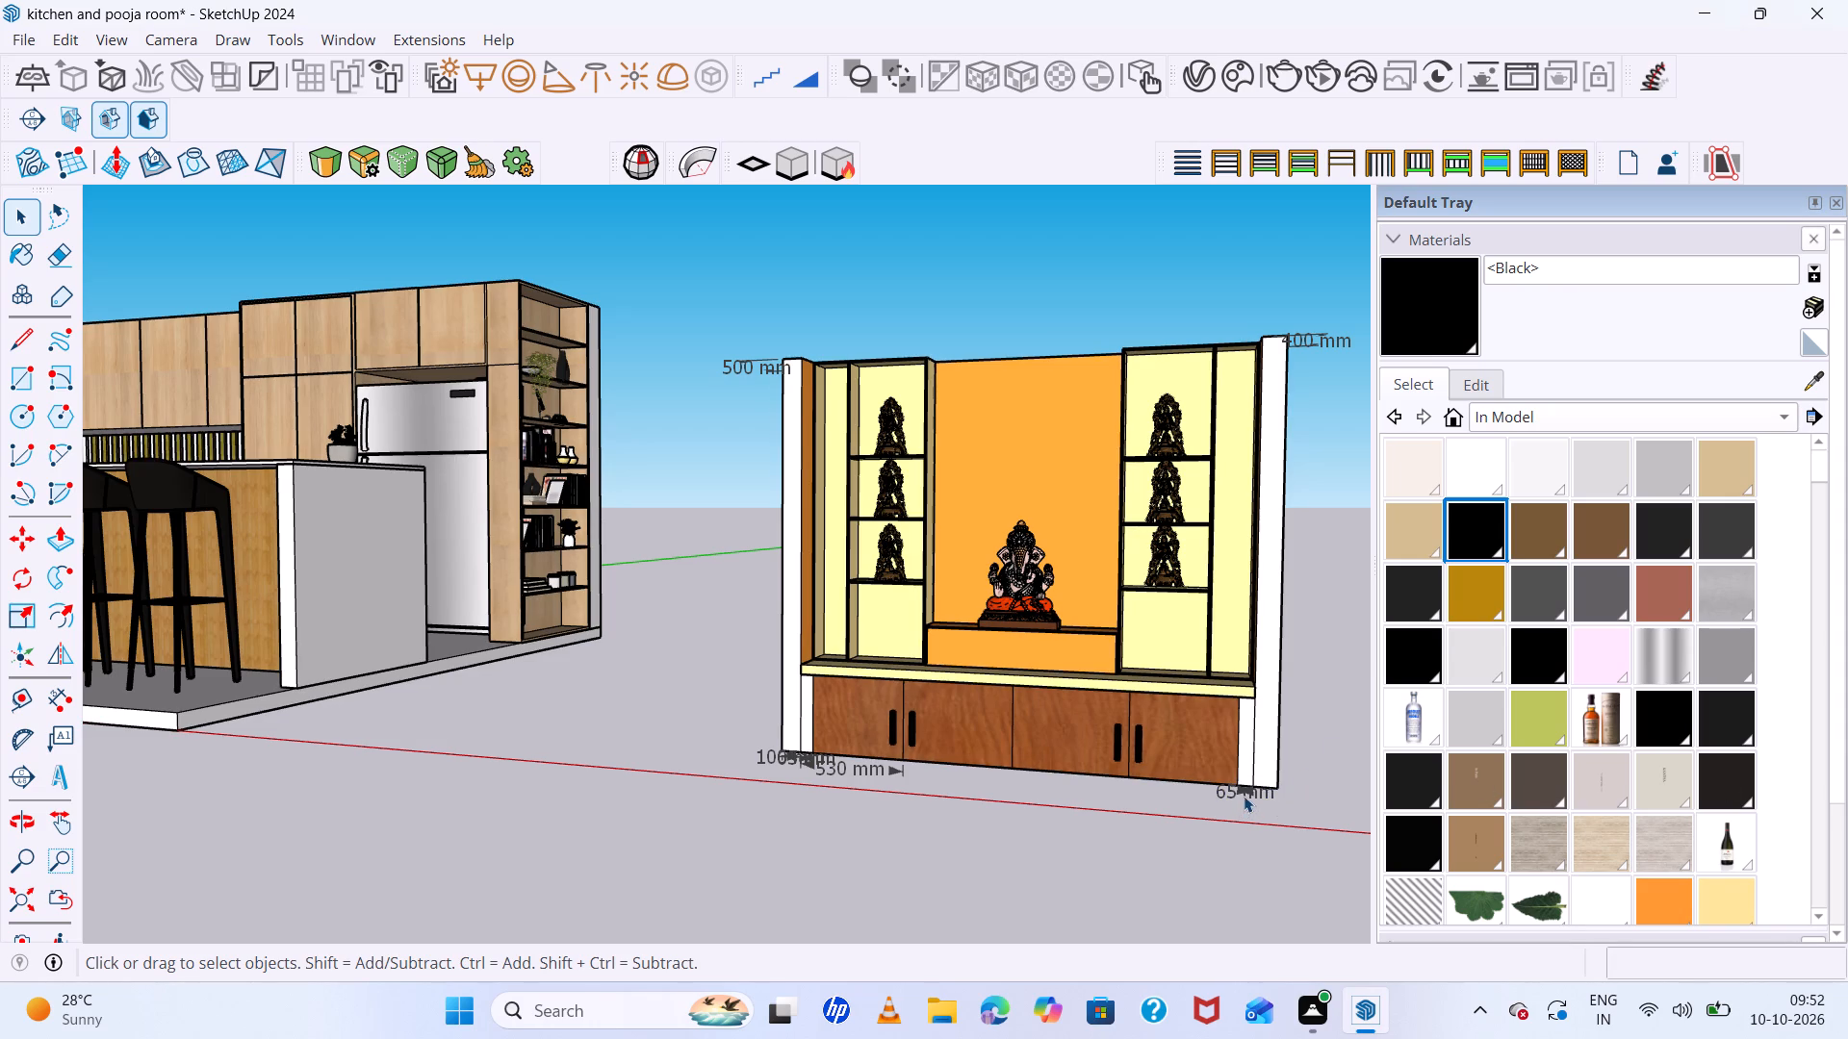
click(1244, 793)
key(Delete)
Delete the 530 mm dimension below the first door and the adjoining 65 mm and 100 mm dimensions at the unit's base.
click(863, 771)
key(Delete)
scroll(801, 765, up, 15)
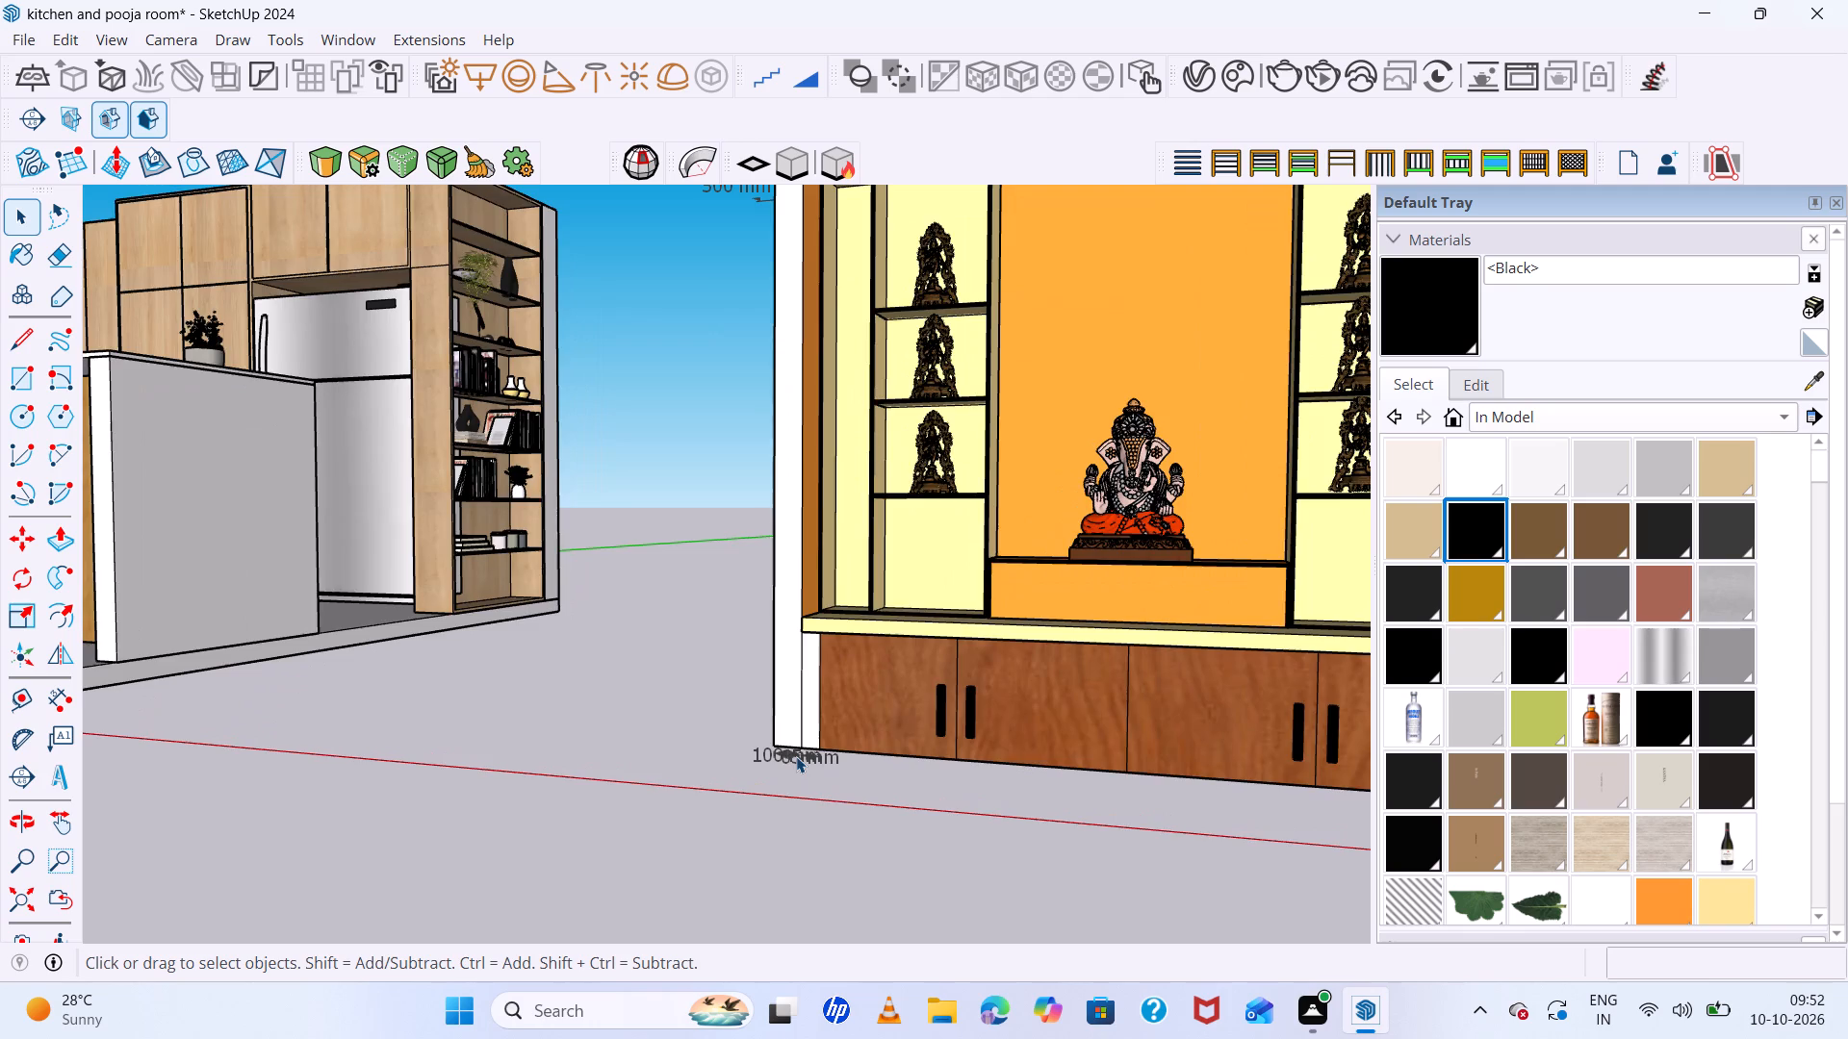
scroll(796, 756, up, 20)
scroll(796, 756, up, 17)
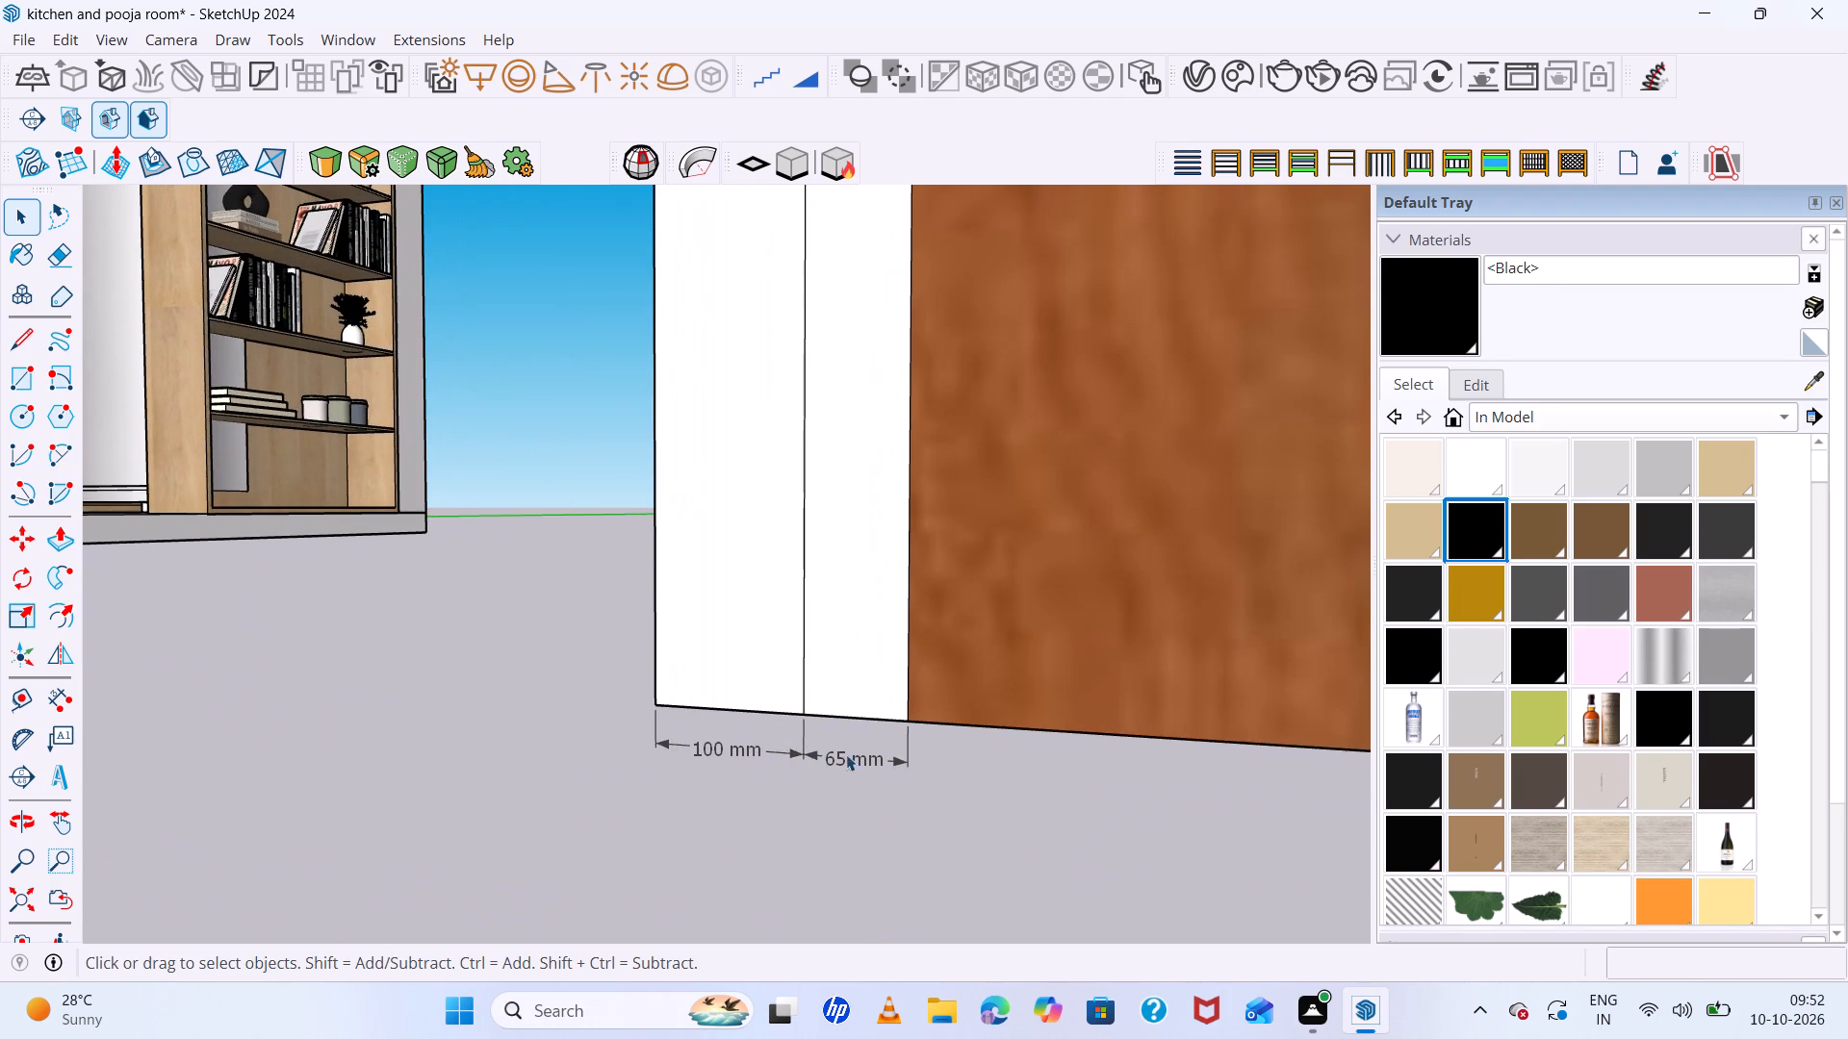
click(888, 757)
click(865, 757)
key(Delete)
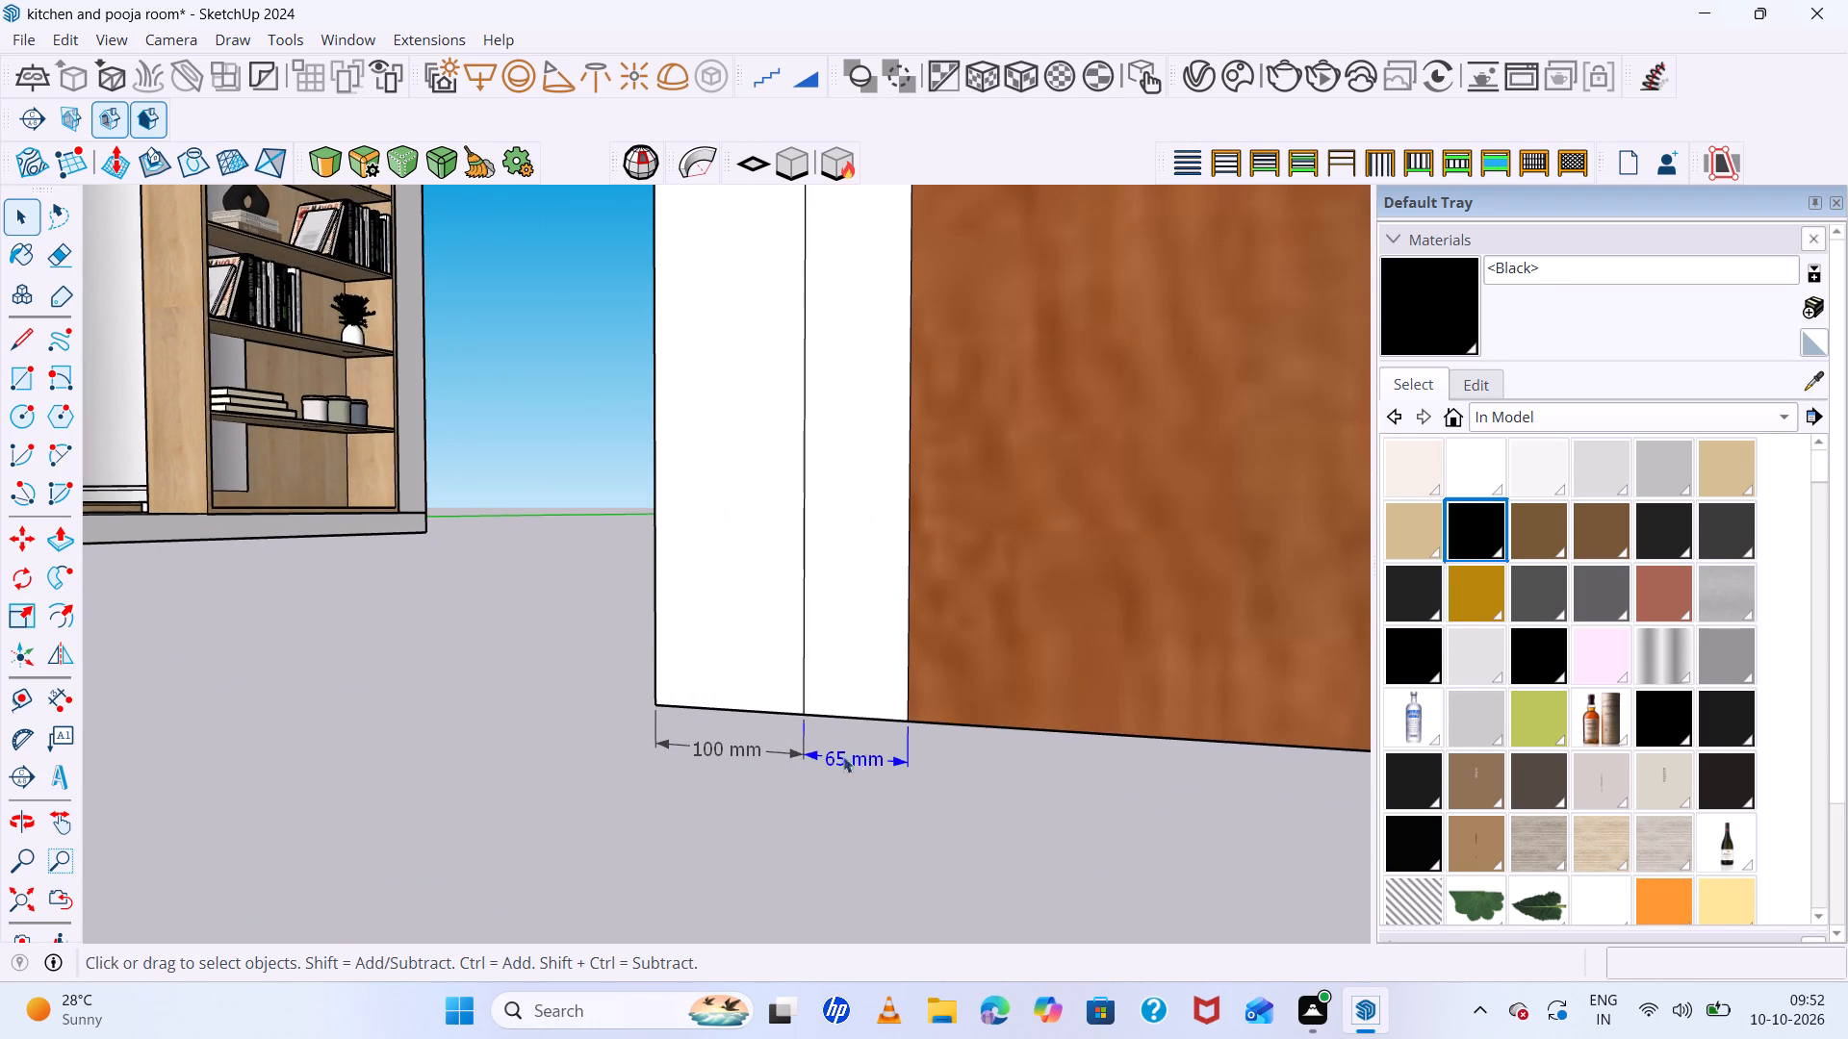
click(779, 751)
key(Delete)
Draw a 400 mm by 2120 mm rectangle across the open underside of the pooja unit, between its side walls.
scroll(819, 757, down, 7)
scroll(903, 773, down, 1)
middle_drag(903, 742, 862, 451)
middle_drag(861, 449, 849, 423)
scroll(776, 440, down, 14)
scroll(749, 447, down, 15)
scroll(747, 449, down, 7)
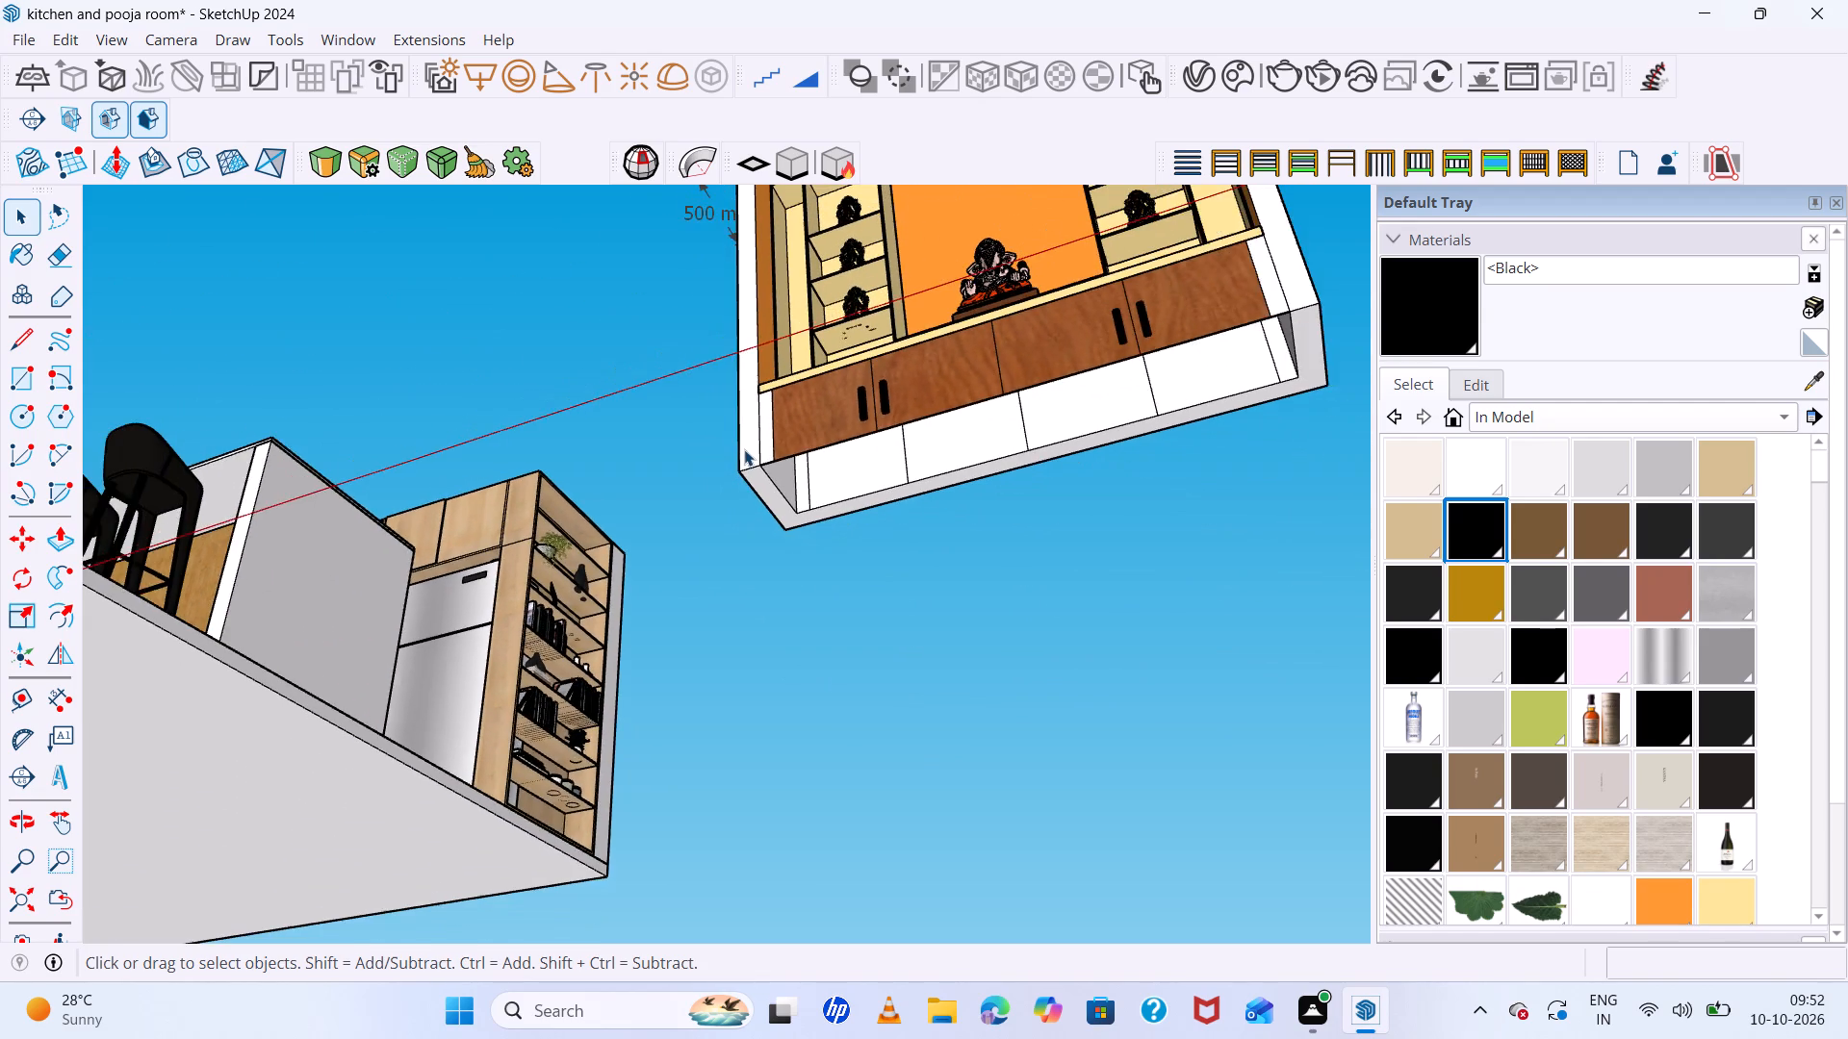
scroll(744, 449, down, 1)
scroll(1233, 339, up, 5)
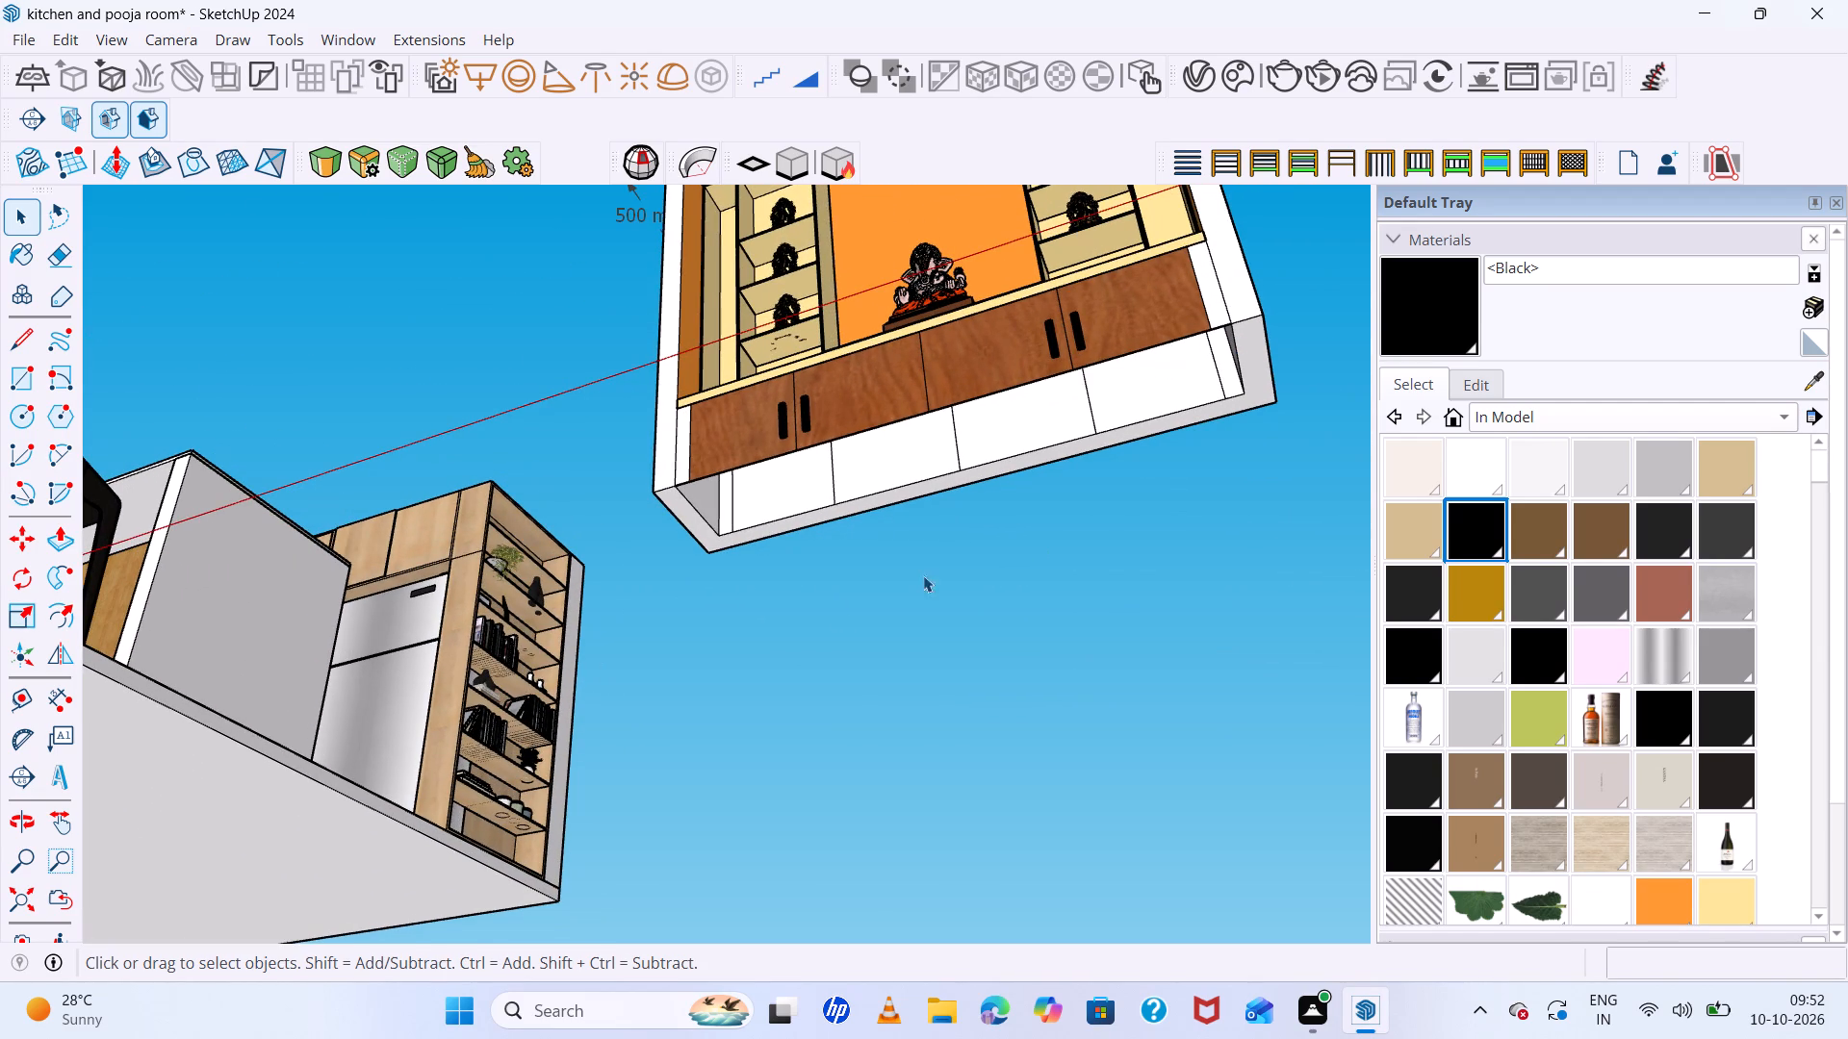
key(r)
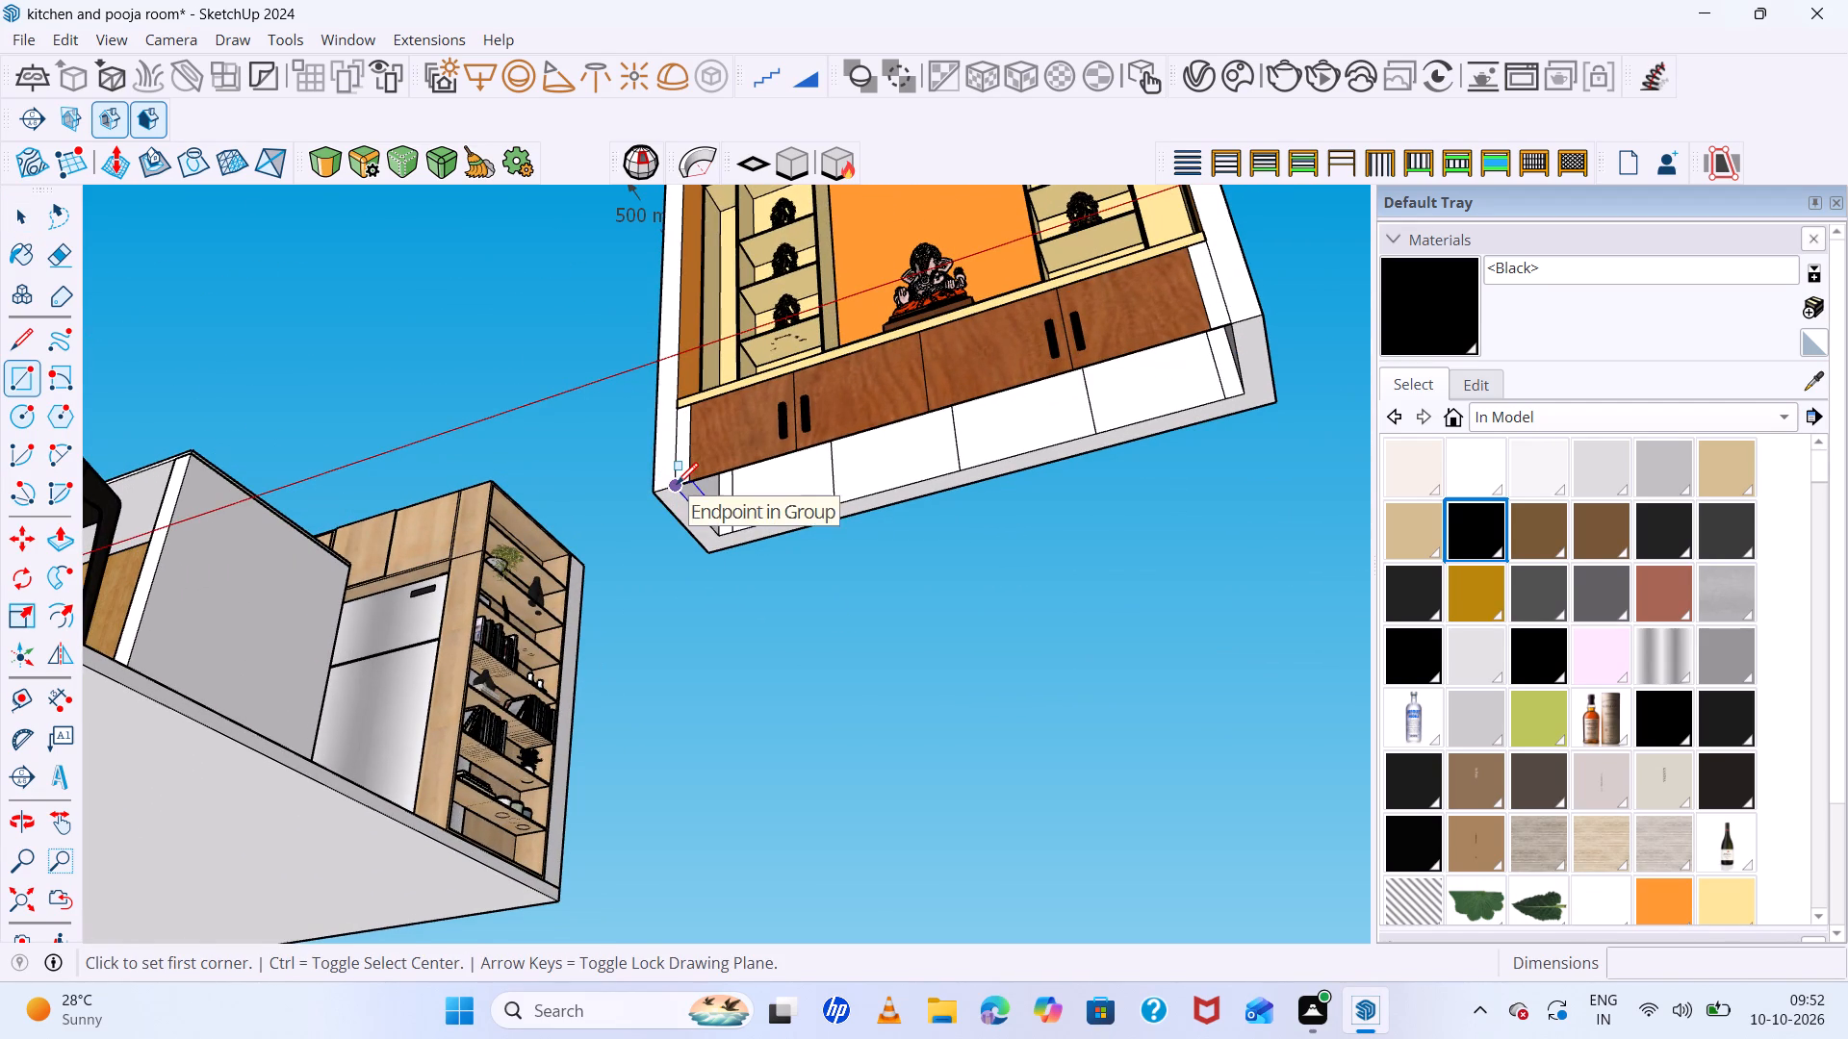
click(677, 484)
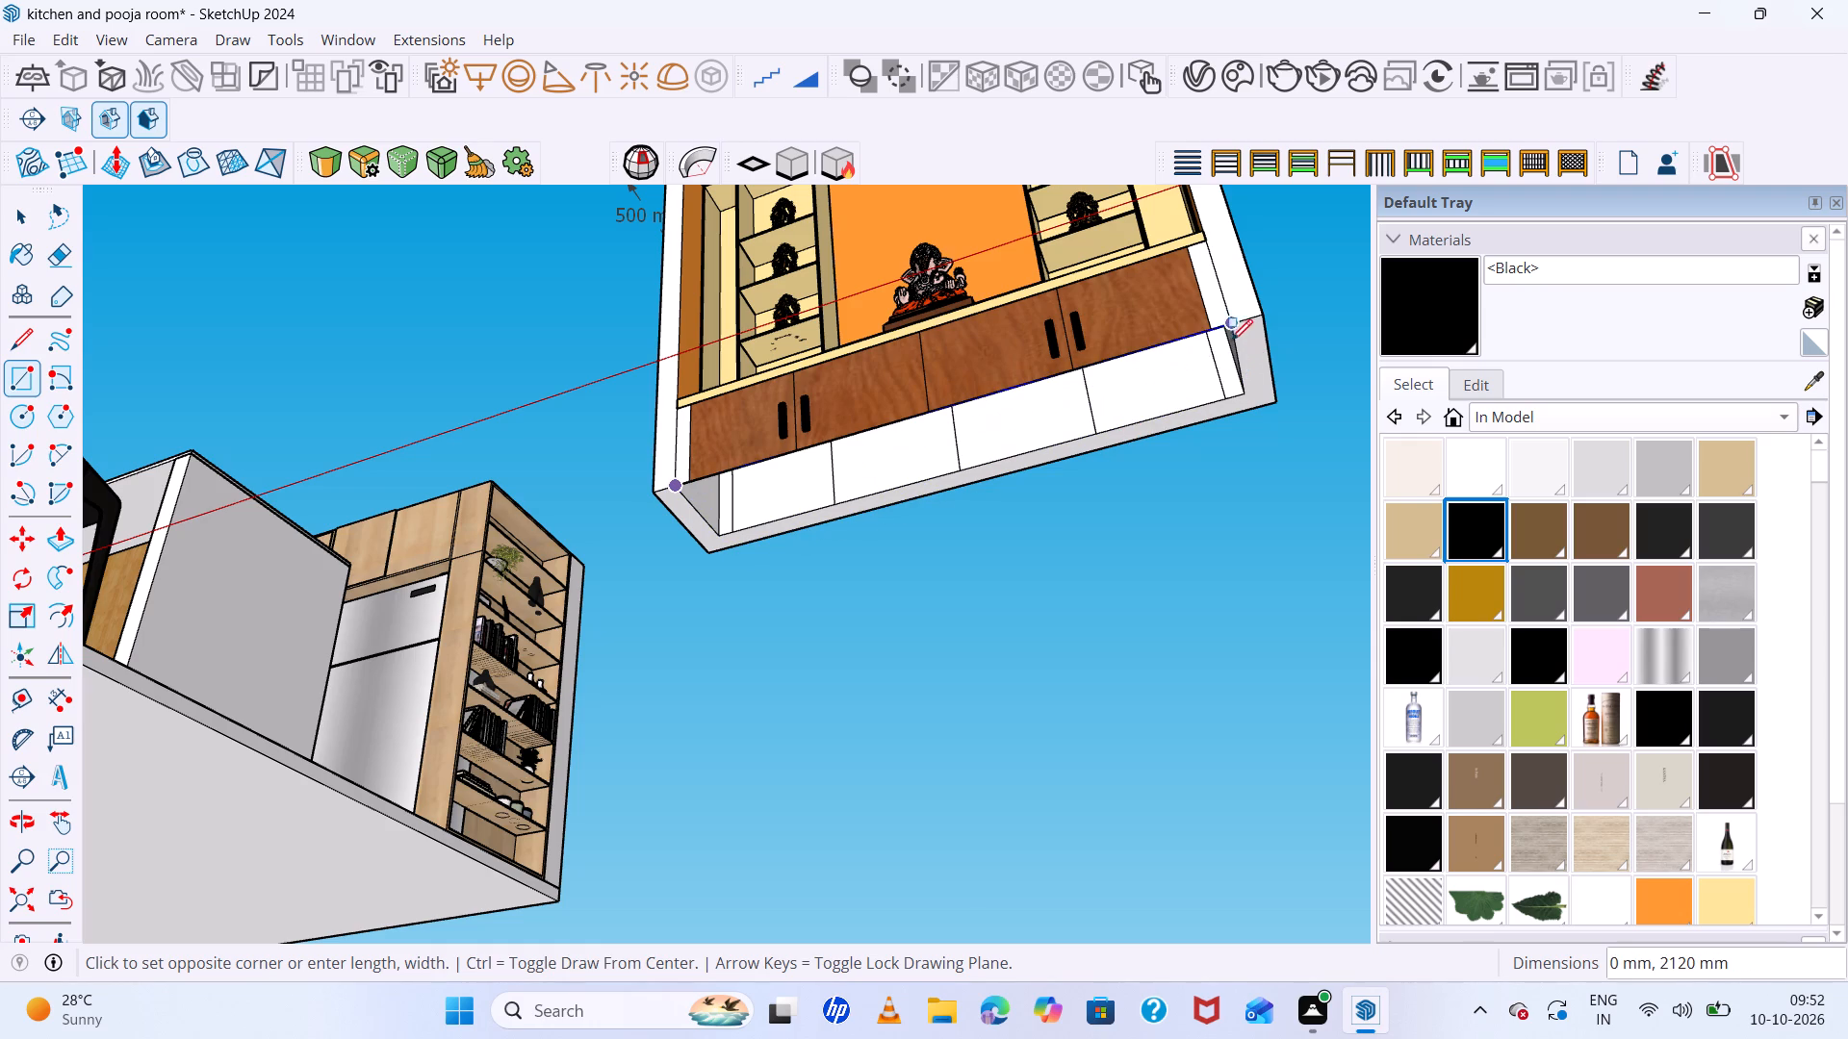
click(1241, 398)
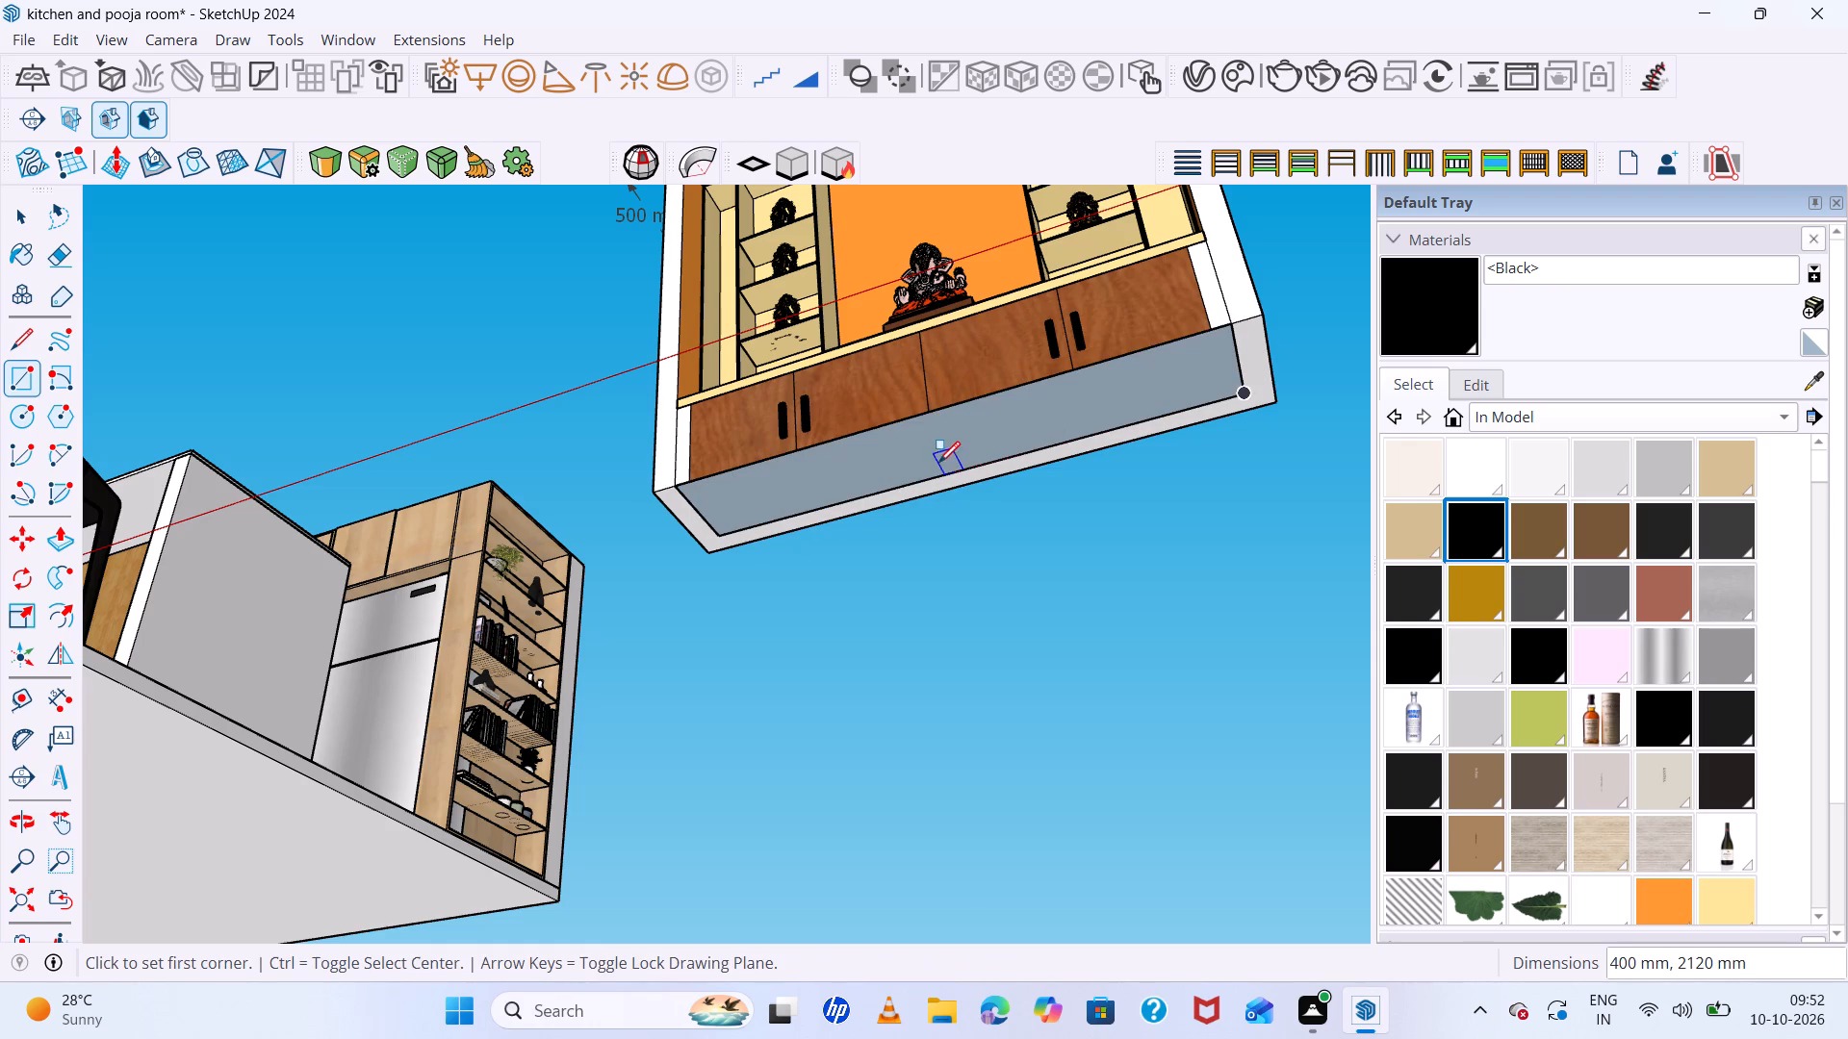
Reverse the new rectangular face on the underside of the pooja unit.
key(space)
click(942, 444)
right_click(942, 444)
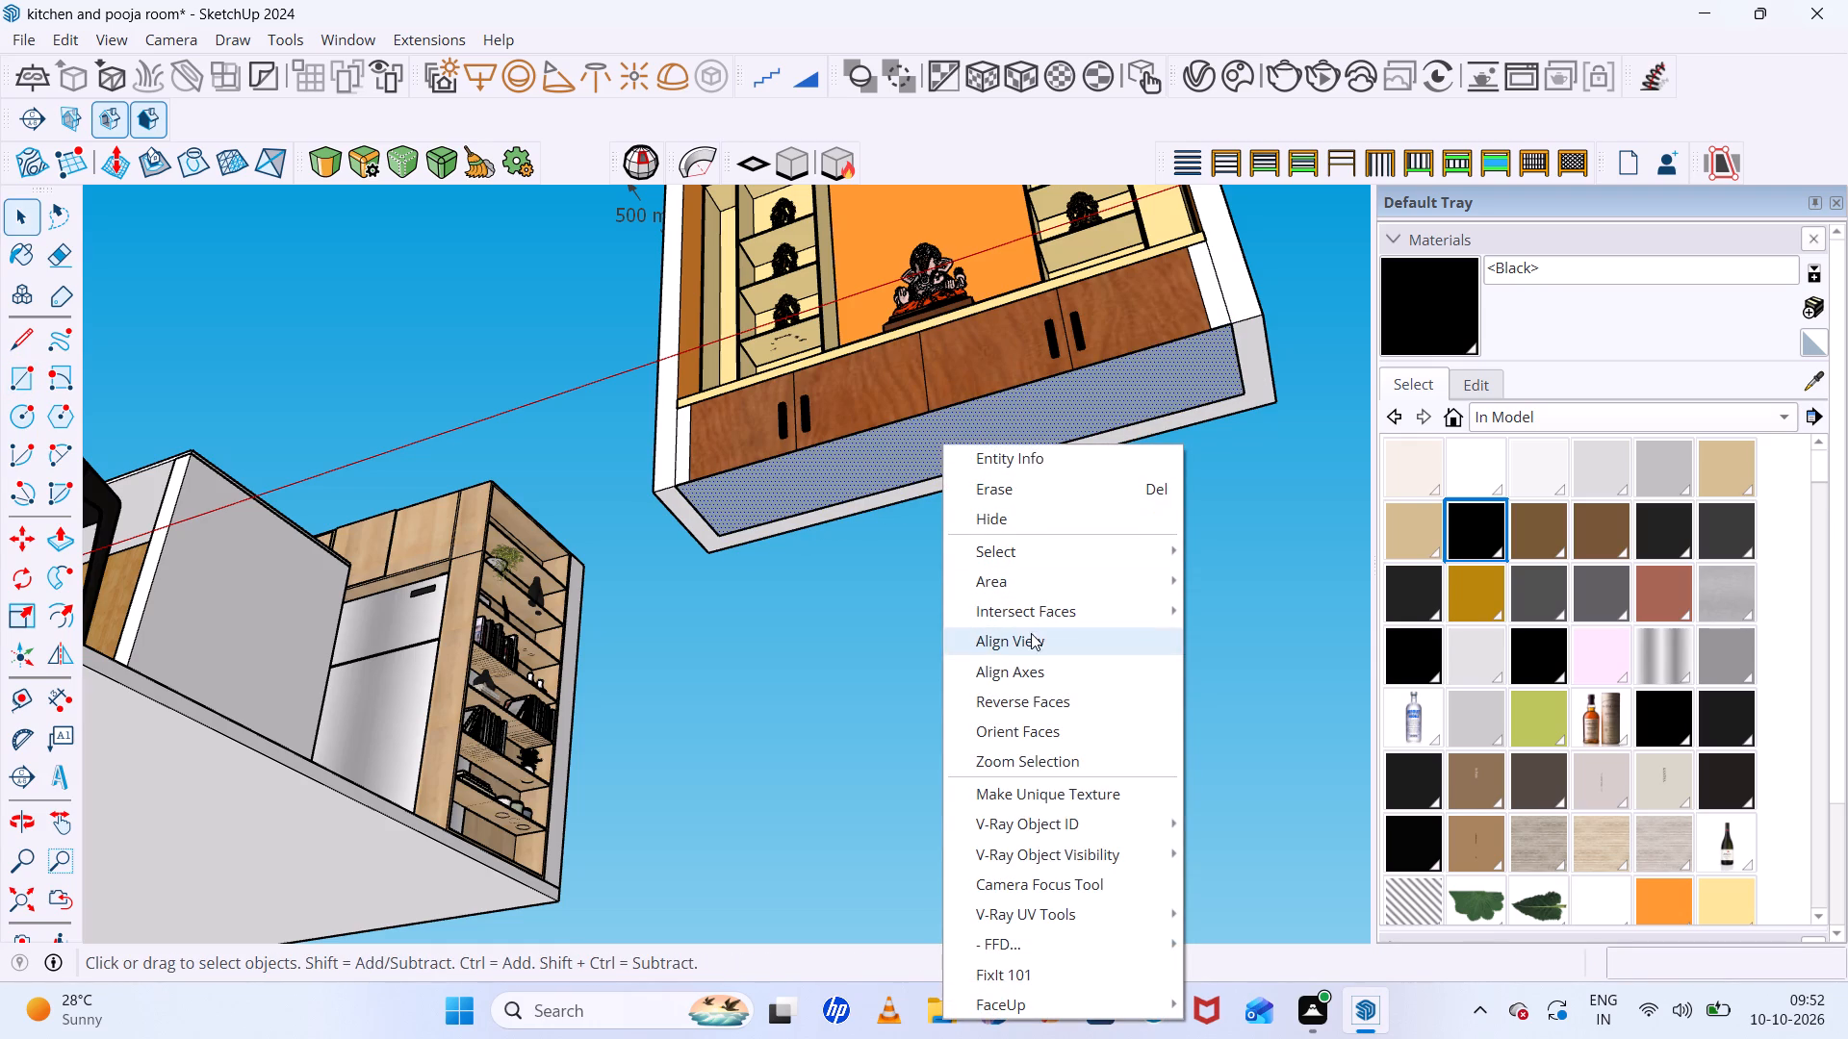
click(1026, 695)
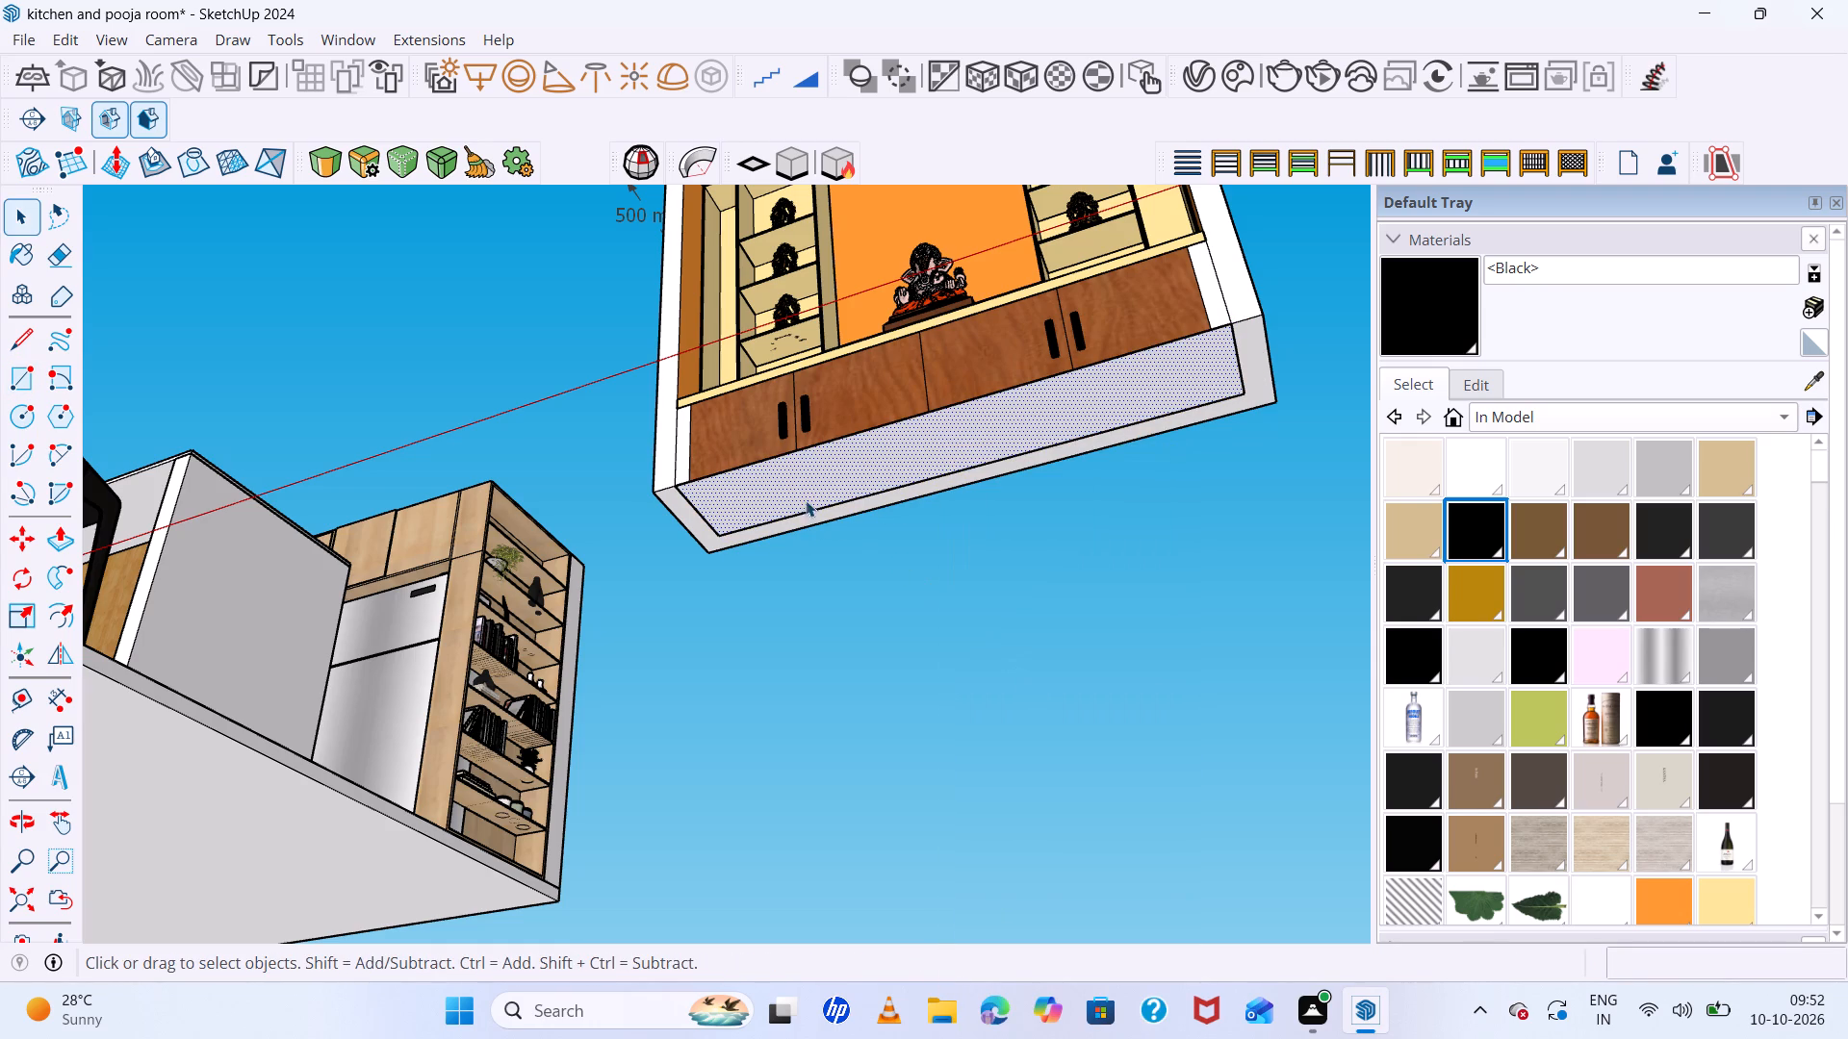
Check the whole pooja unit from the front beside the kitchen, including the dimensions still attached to it.
middle_drag(837, 599, 889, 751)
scroll(846, 555, down, 7)
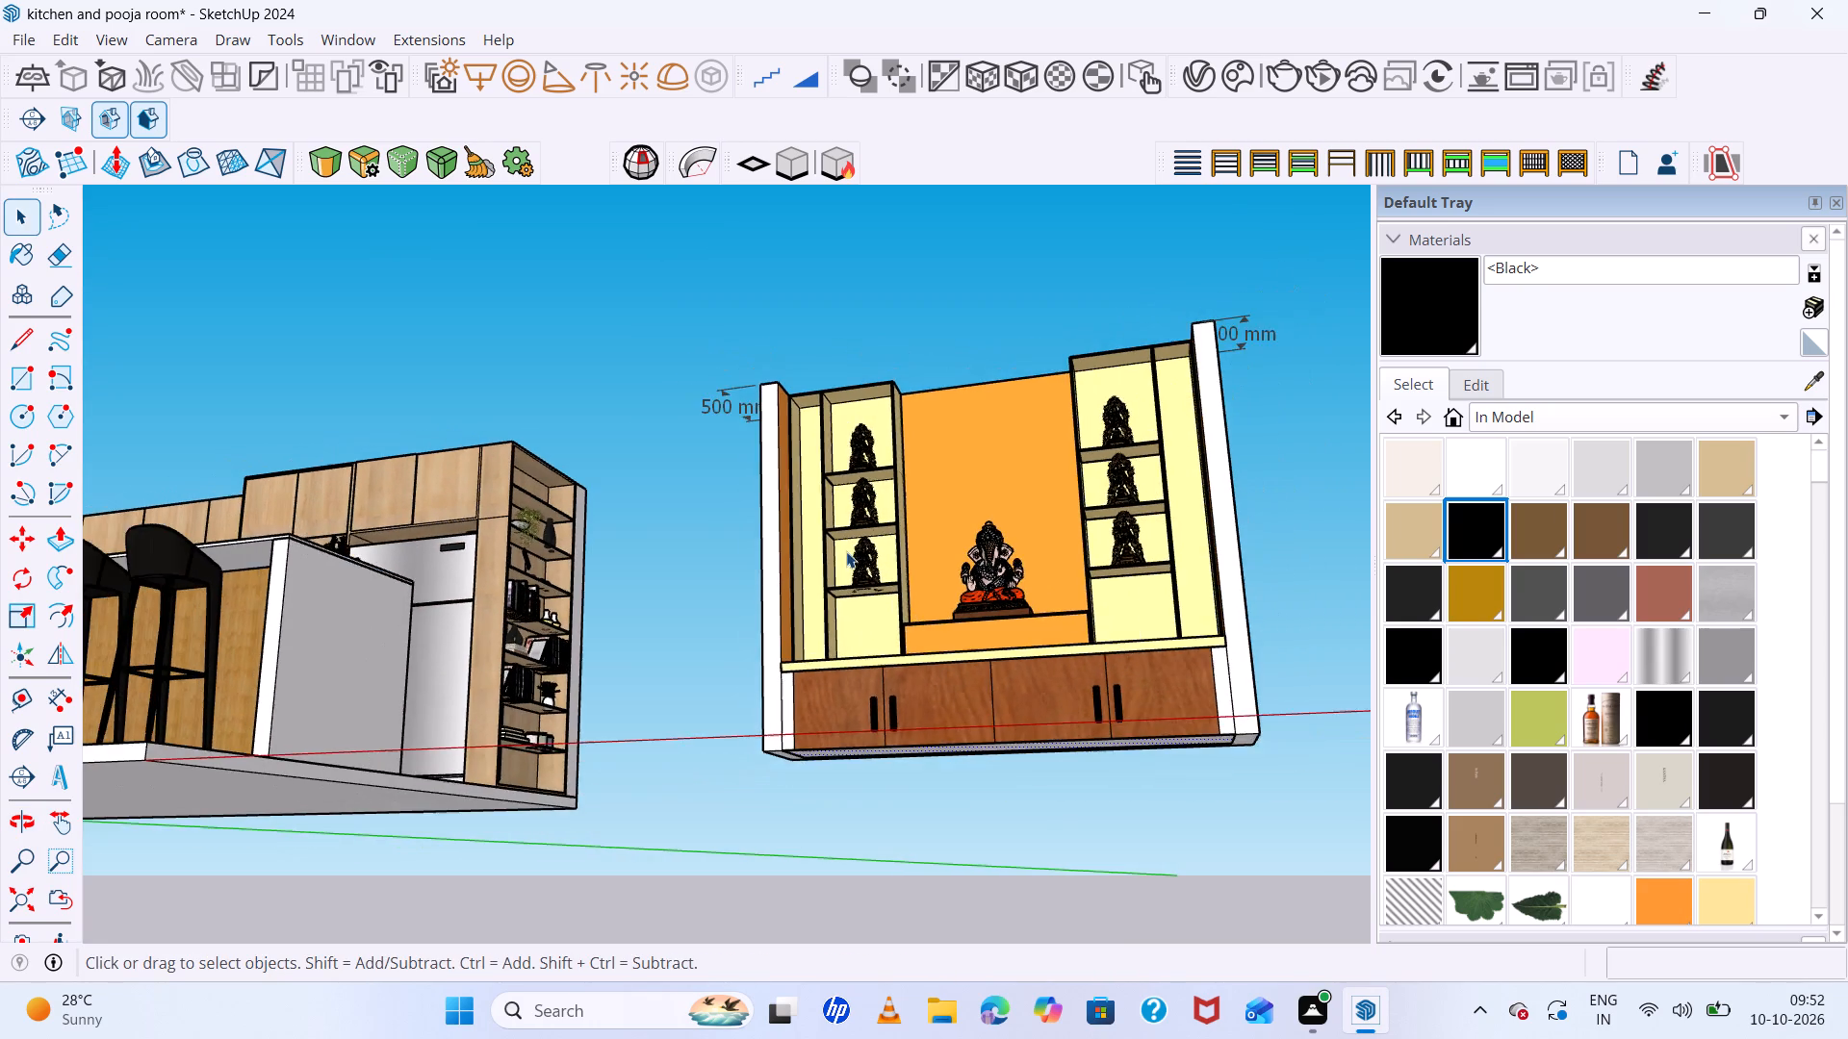
scroll(846, 551, down, 6)
scroll(981, 622, up, 1)
middle_drag(982, 625, 1035, 810)
scroll(935, 555, down, 8)
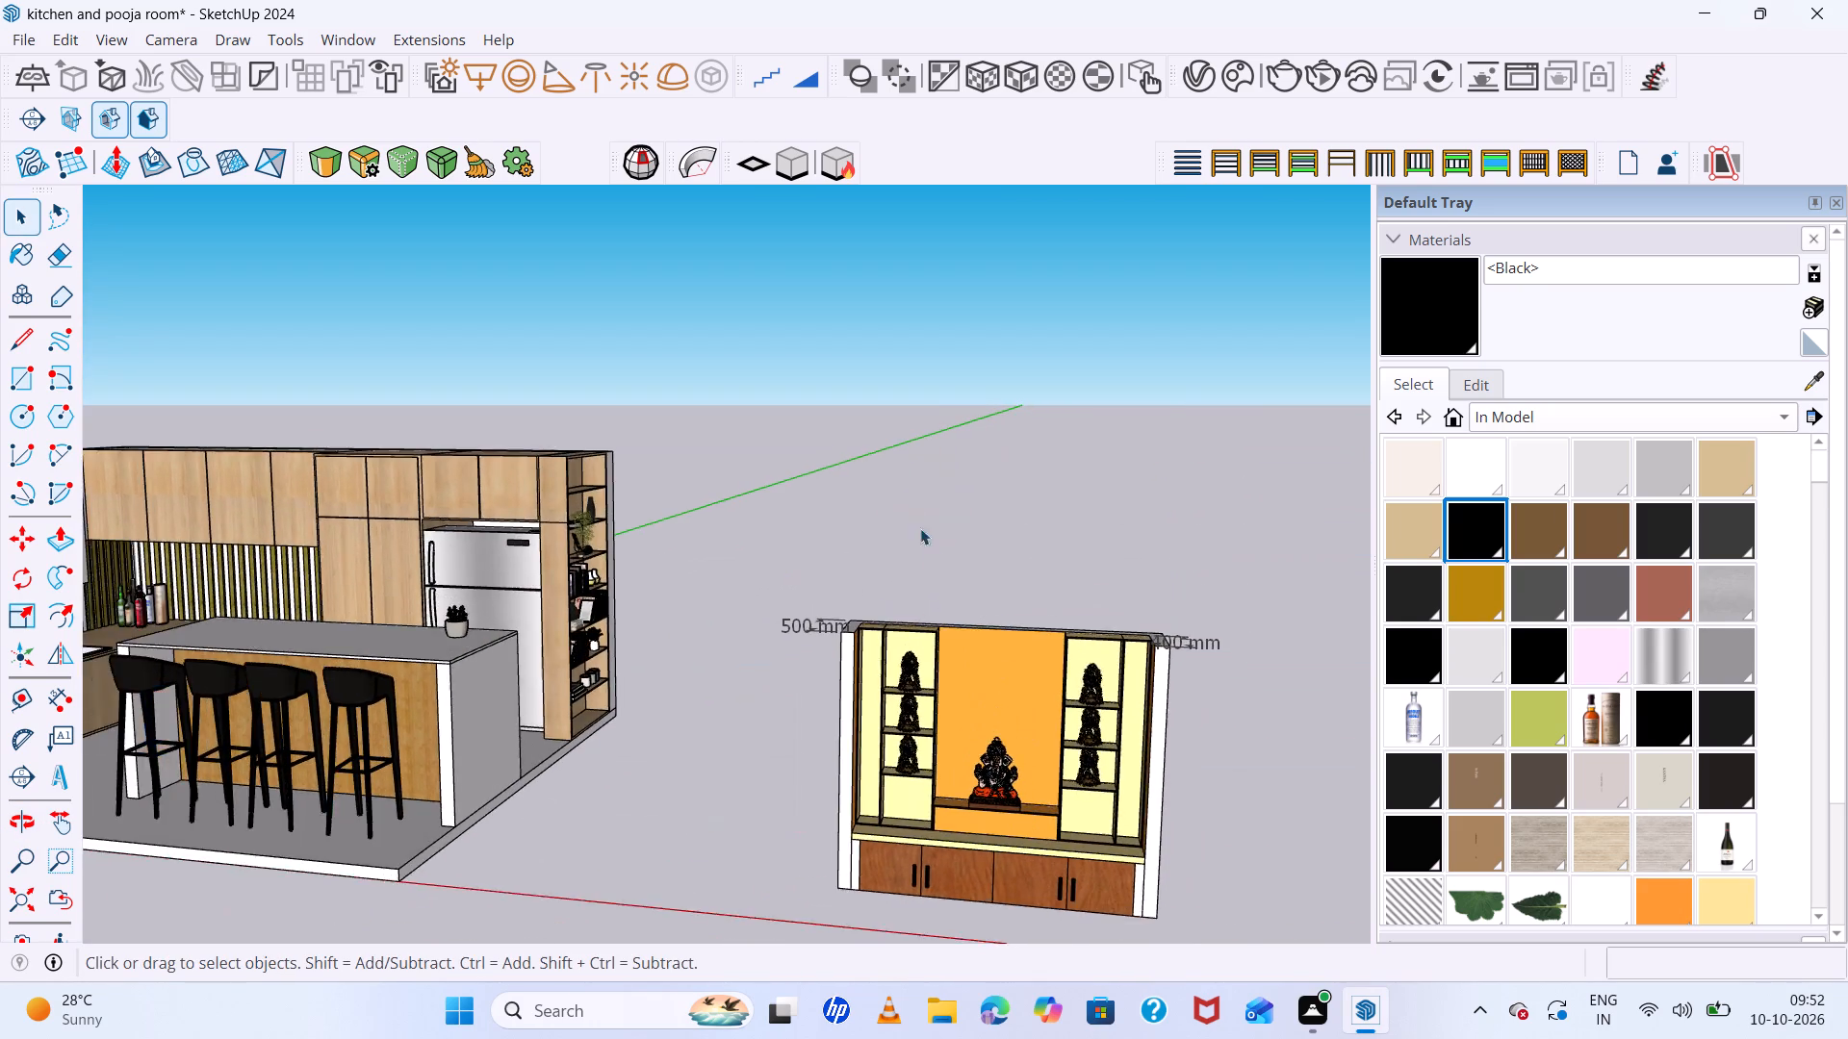
scroll(895, 485, down, 7)
scroll(895, 485, up, 6)
scroll(894, 476, down, 7)
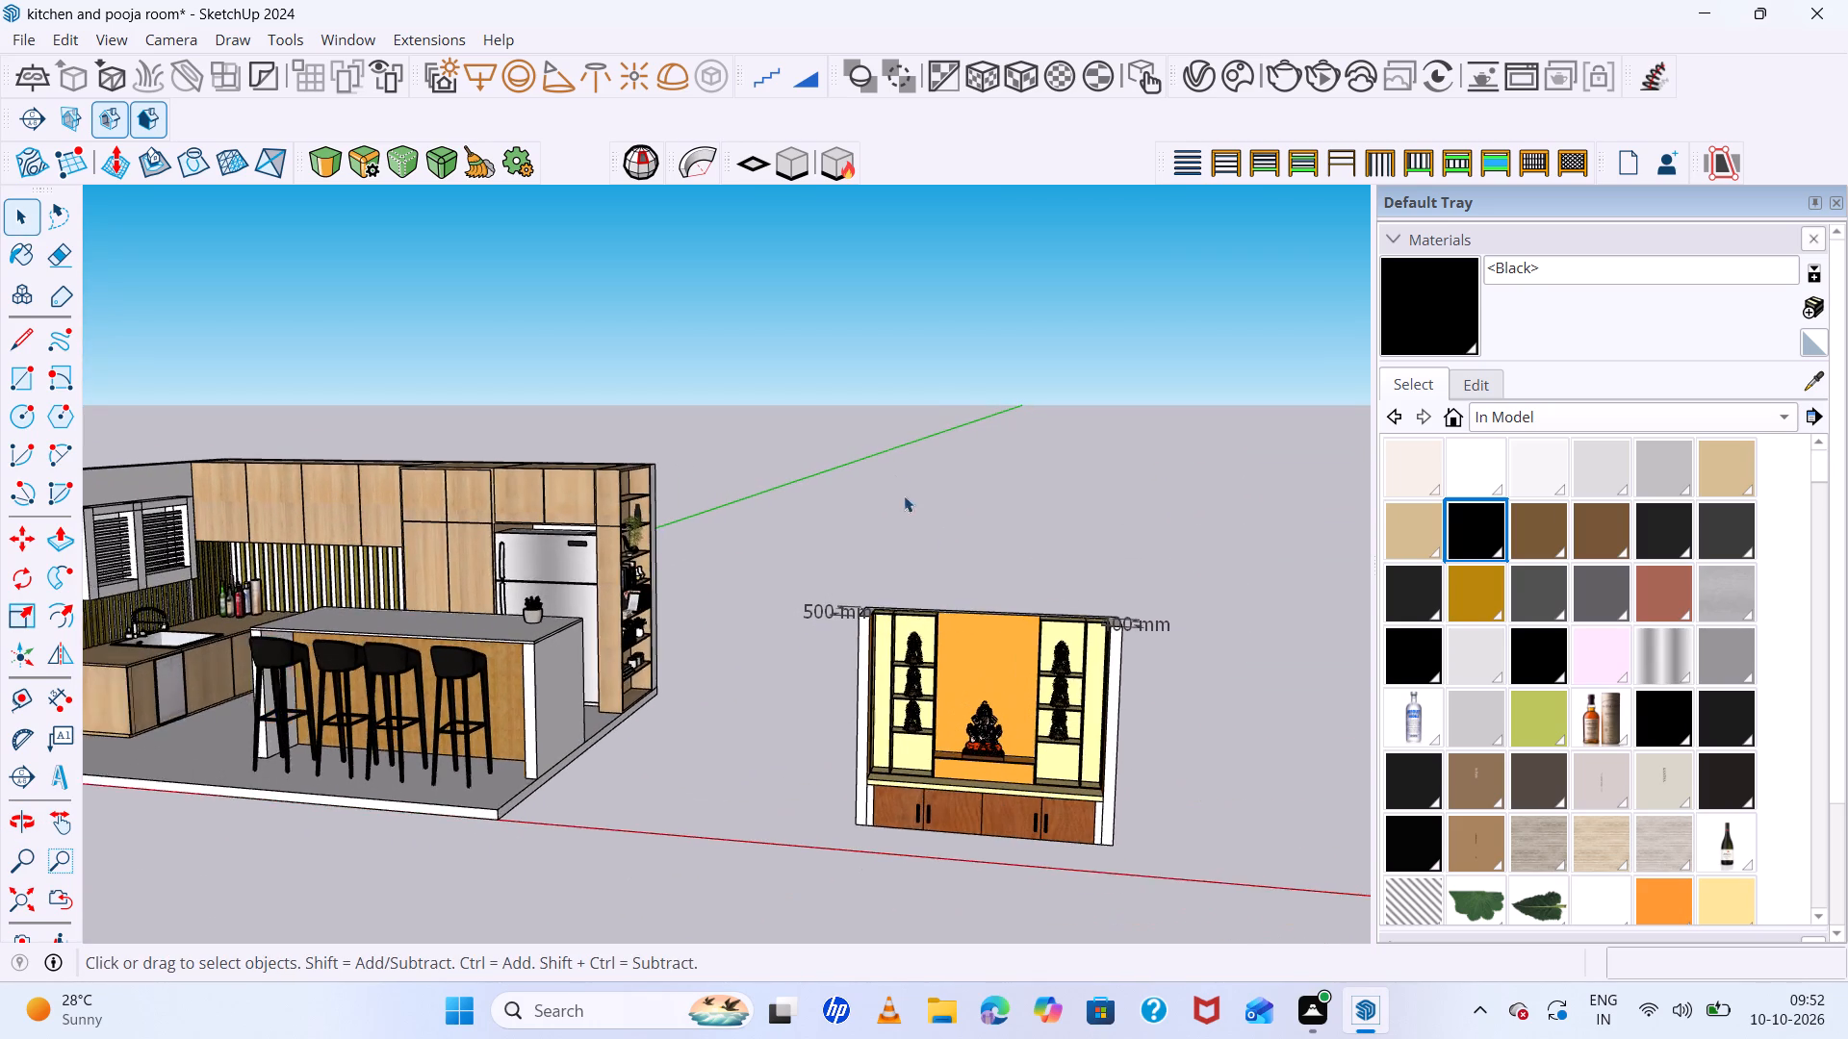
scroll(1151, 828, up, 6)
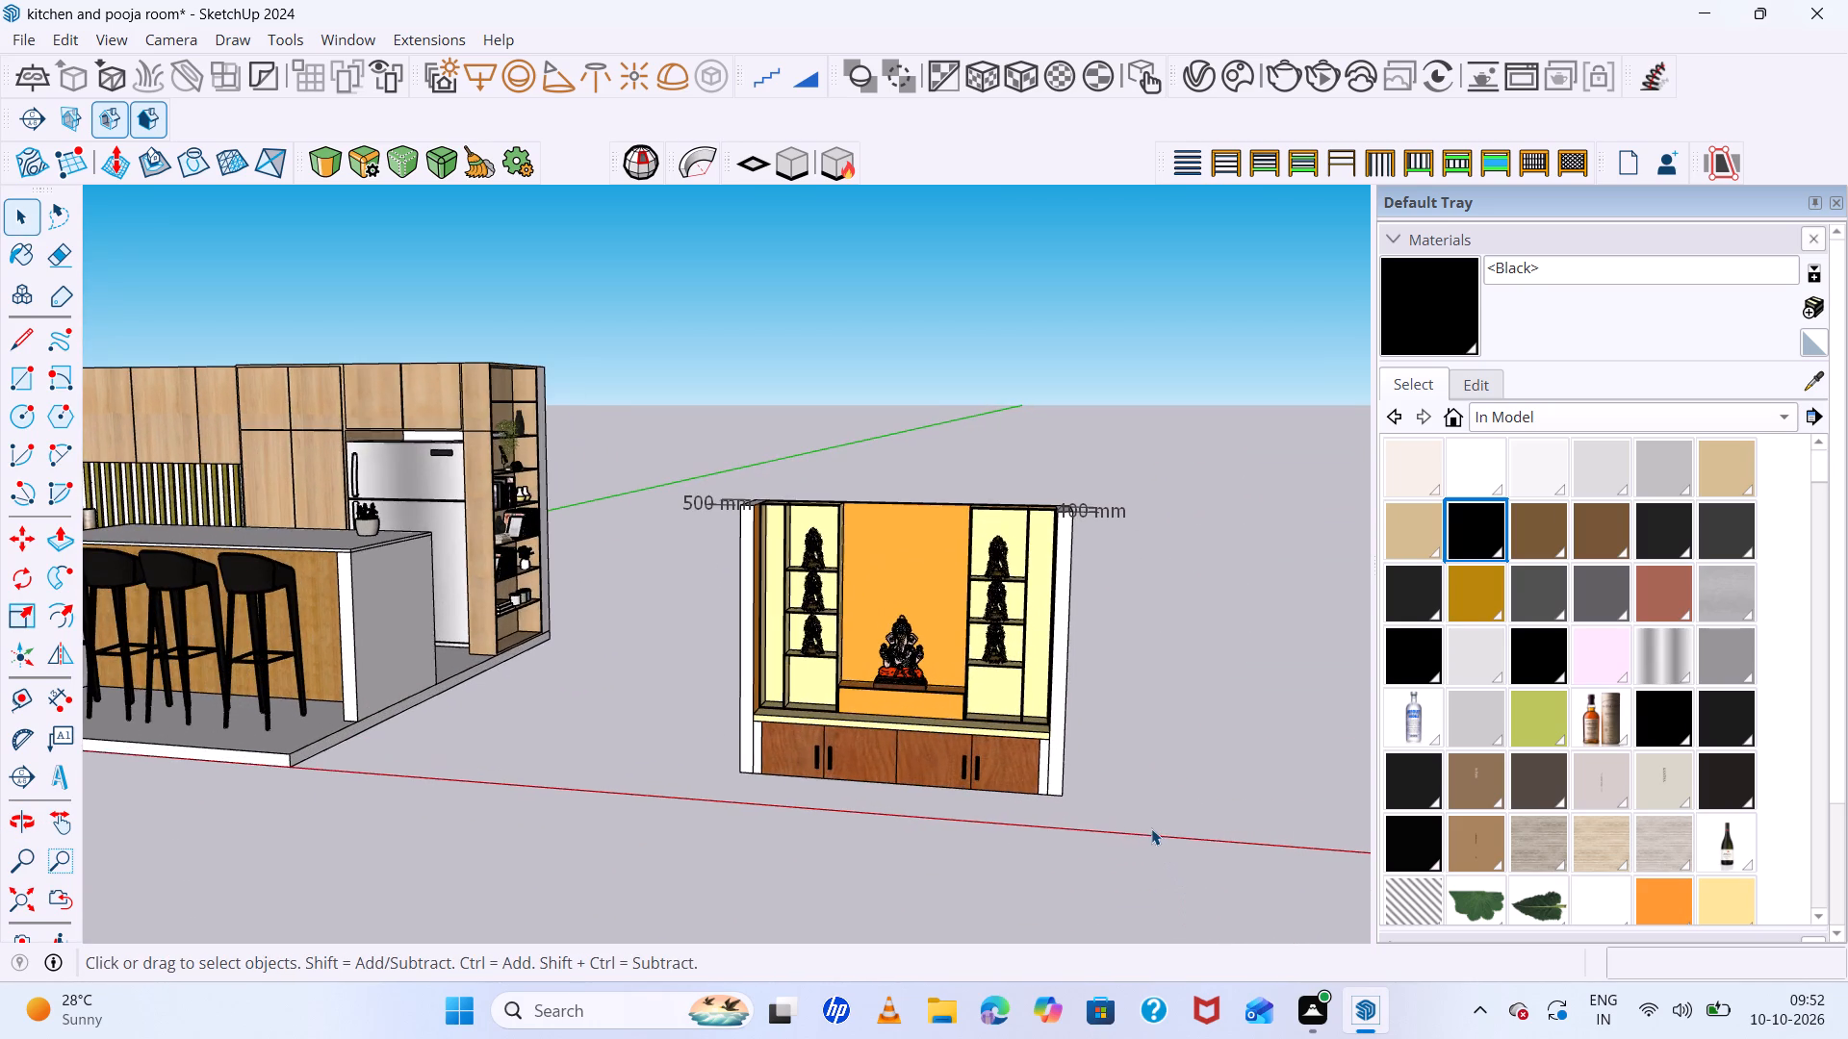
scroll(1104, 791, up, 6)
middle_drag(1104, 791, 1122, 792)
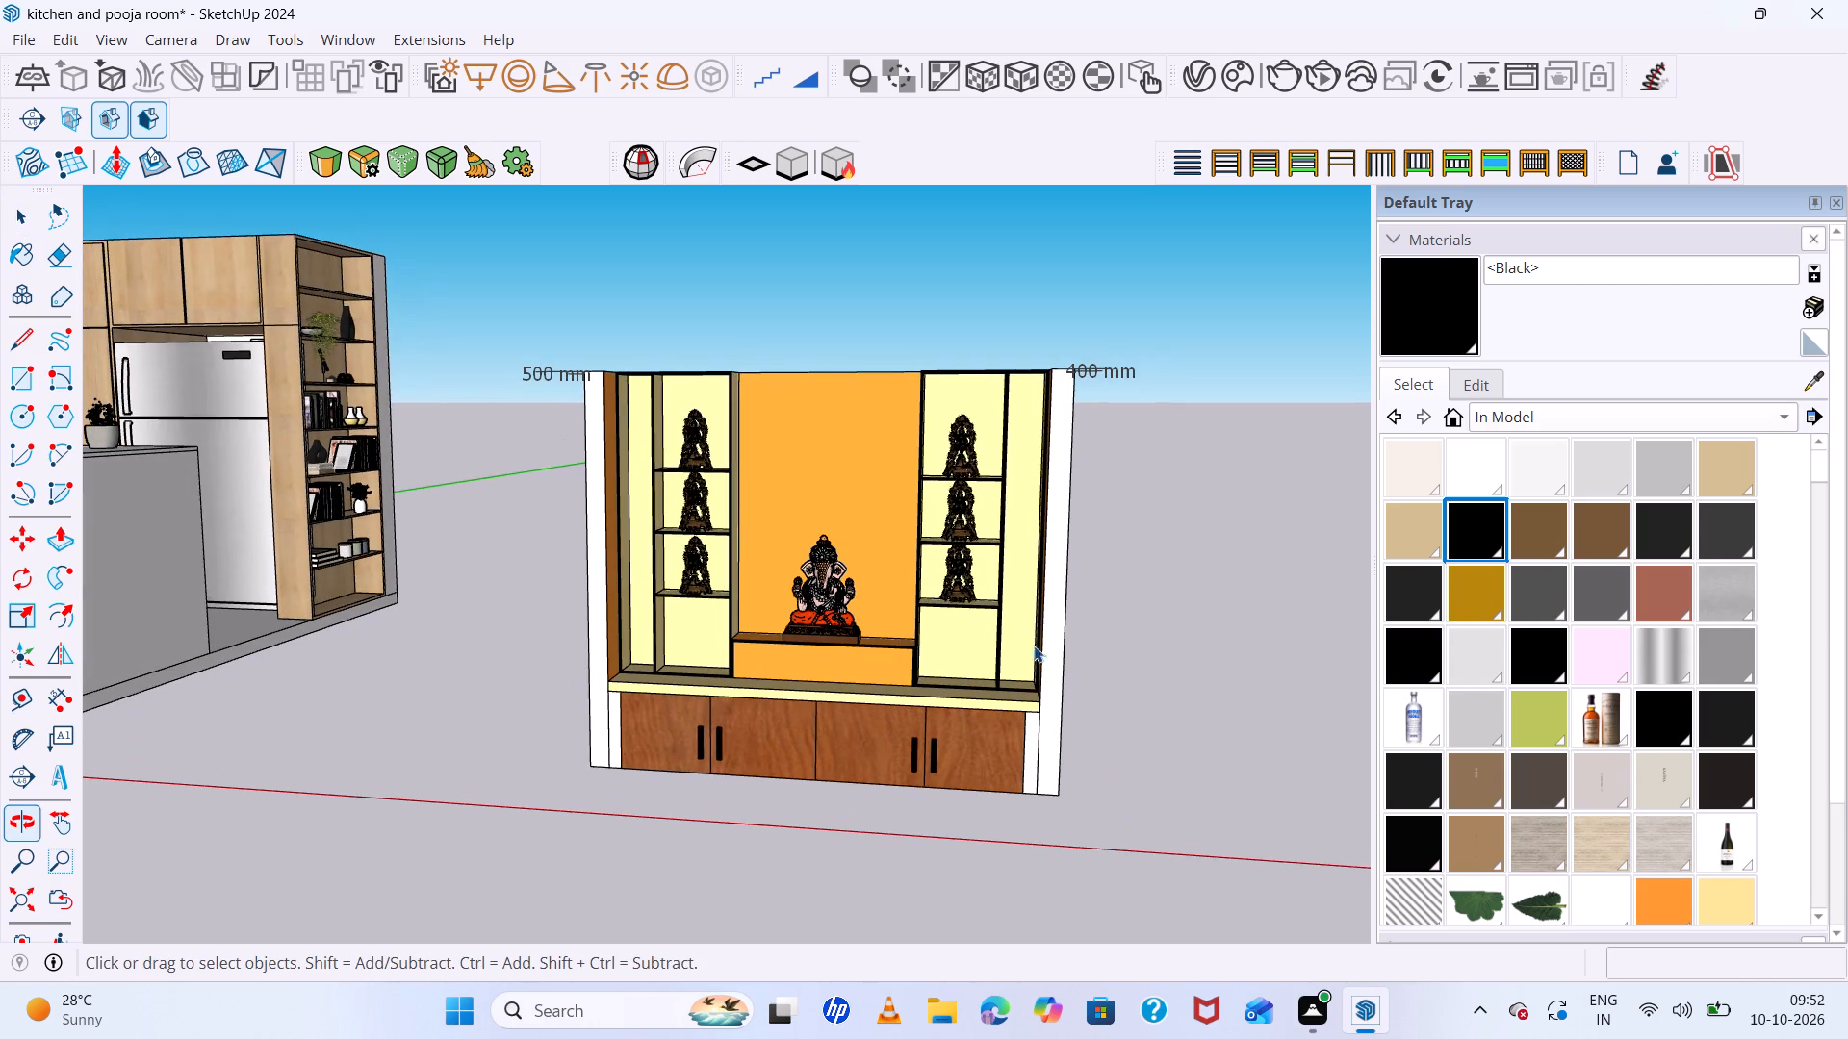
In the model's dimension settings, set the dimension text to align to the dimension line.
click(348, 38)
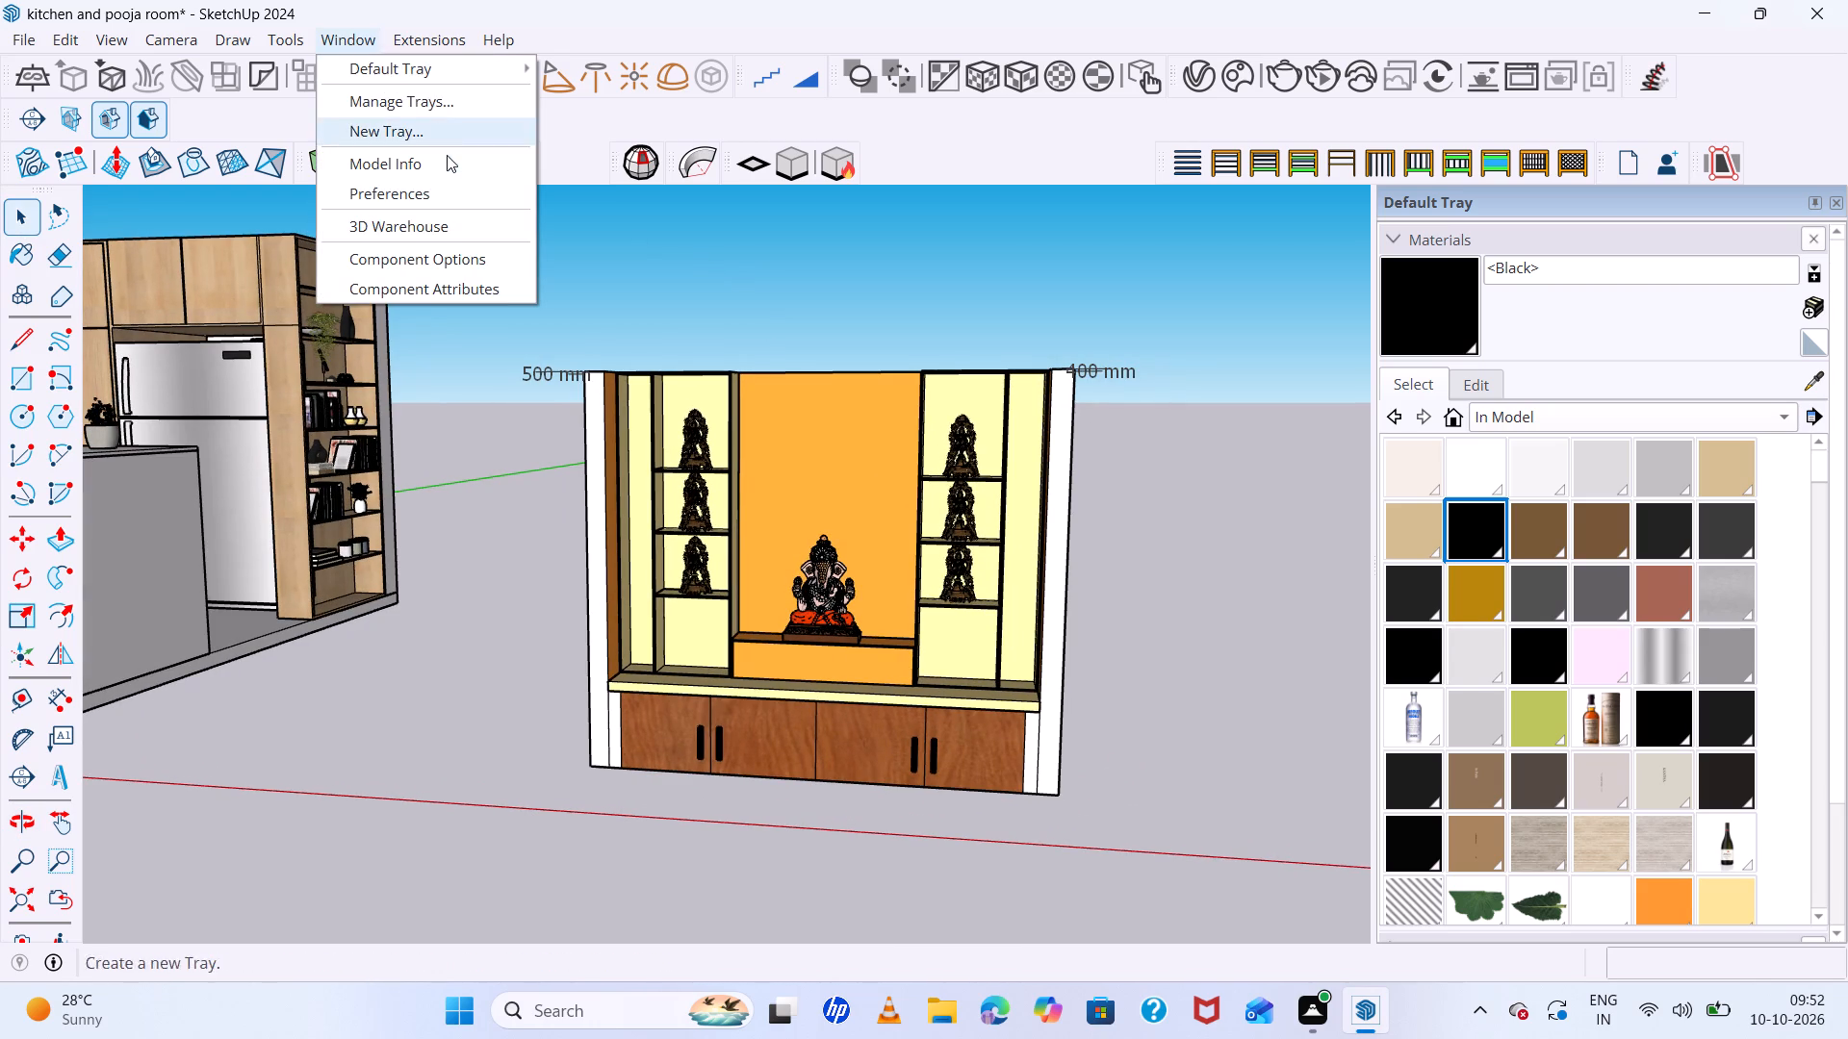
click(450, 168)
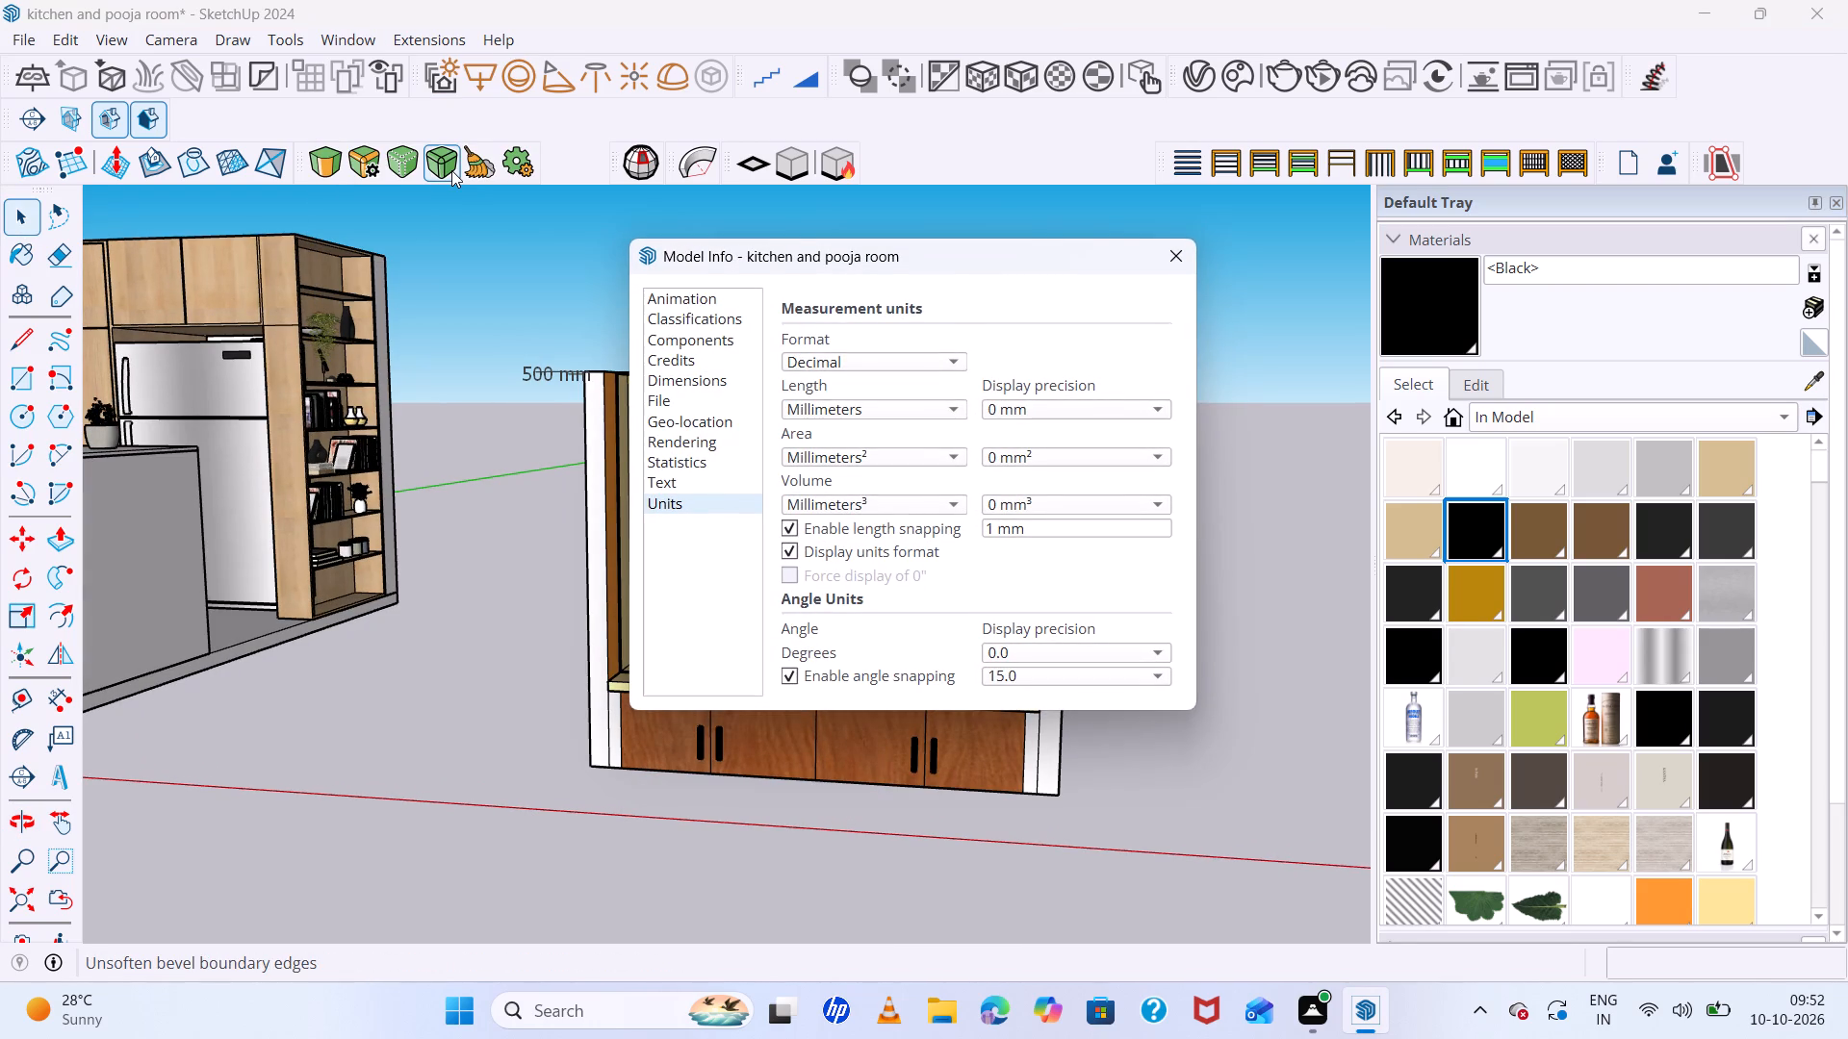
click(696, 384)
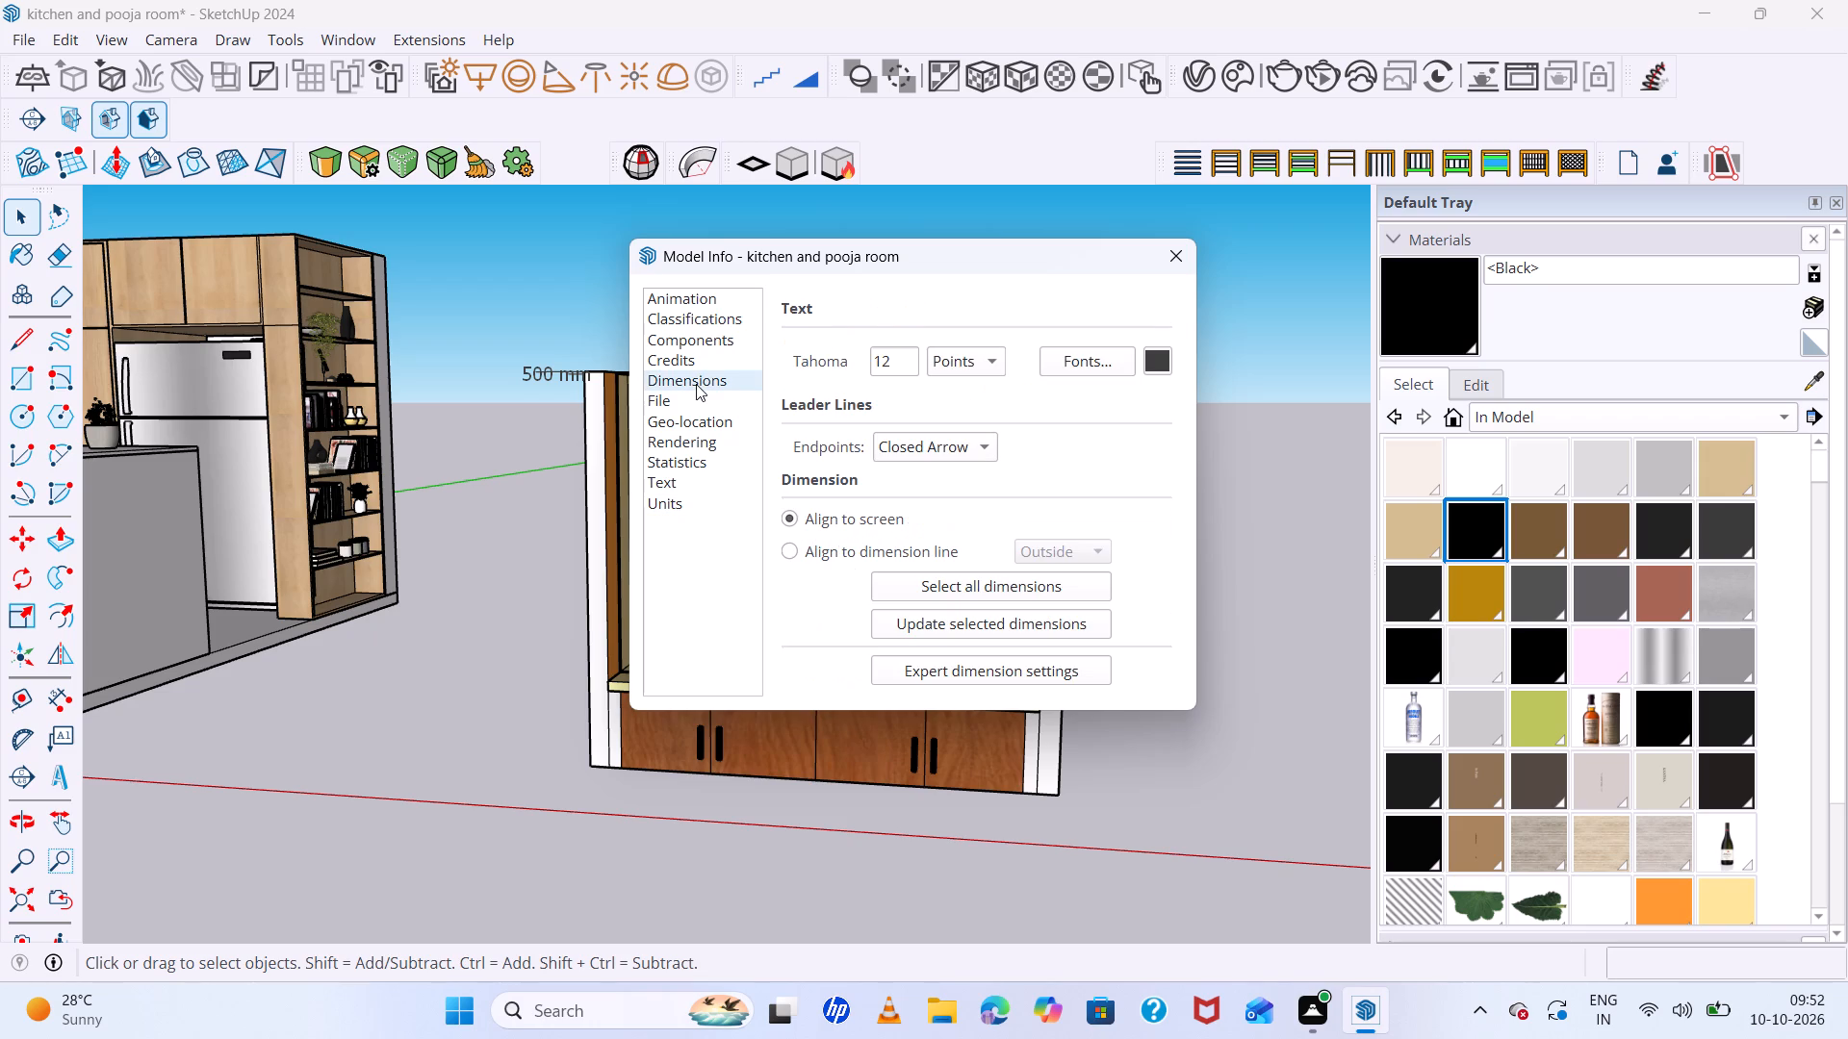
click(848, 553)
Update all existing dimensions to the new alignment with 9-point black text.
click(943, 590)
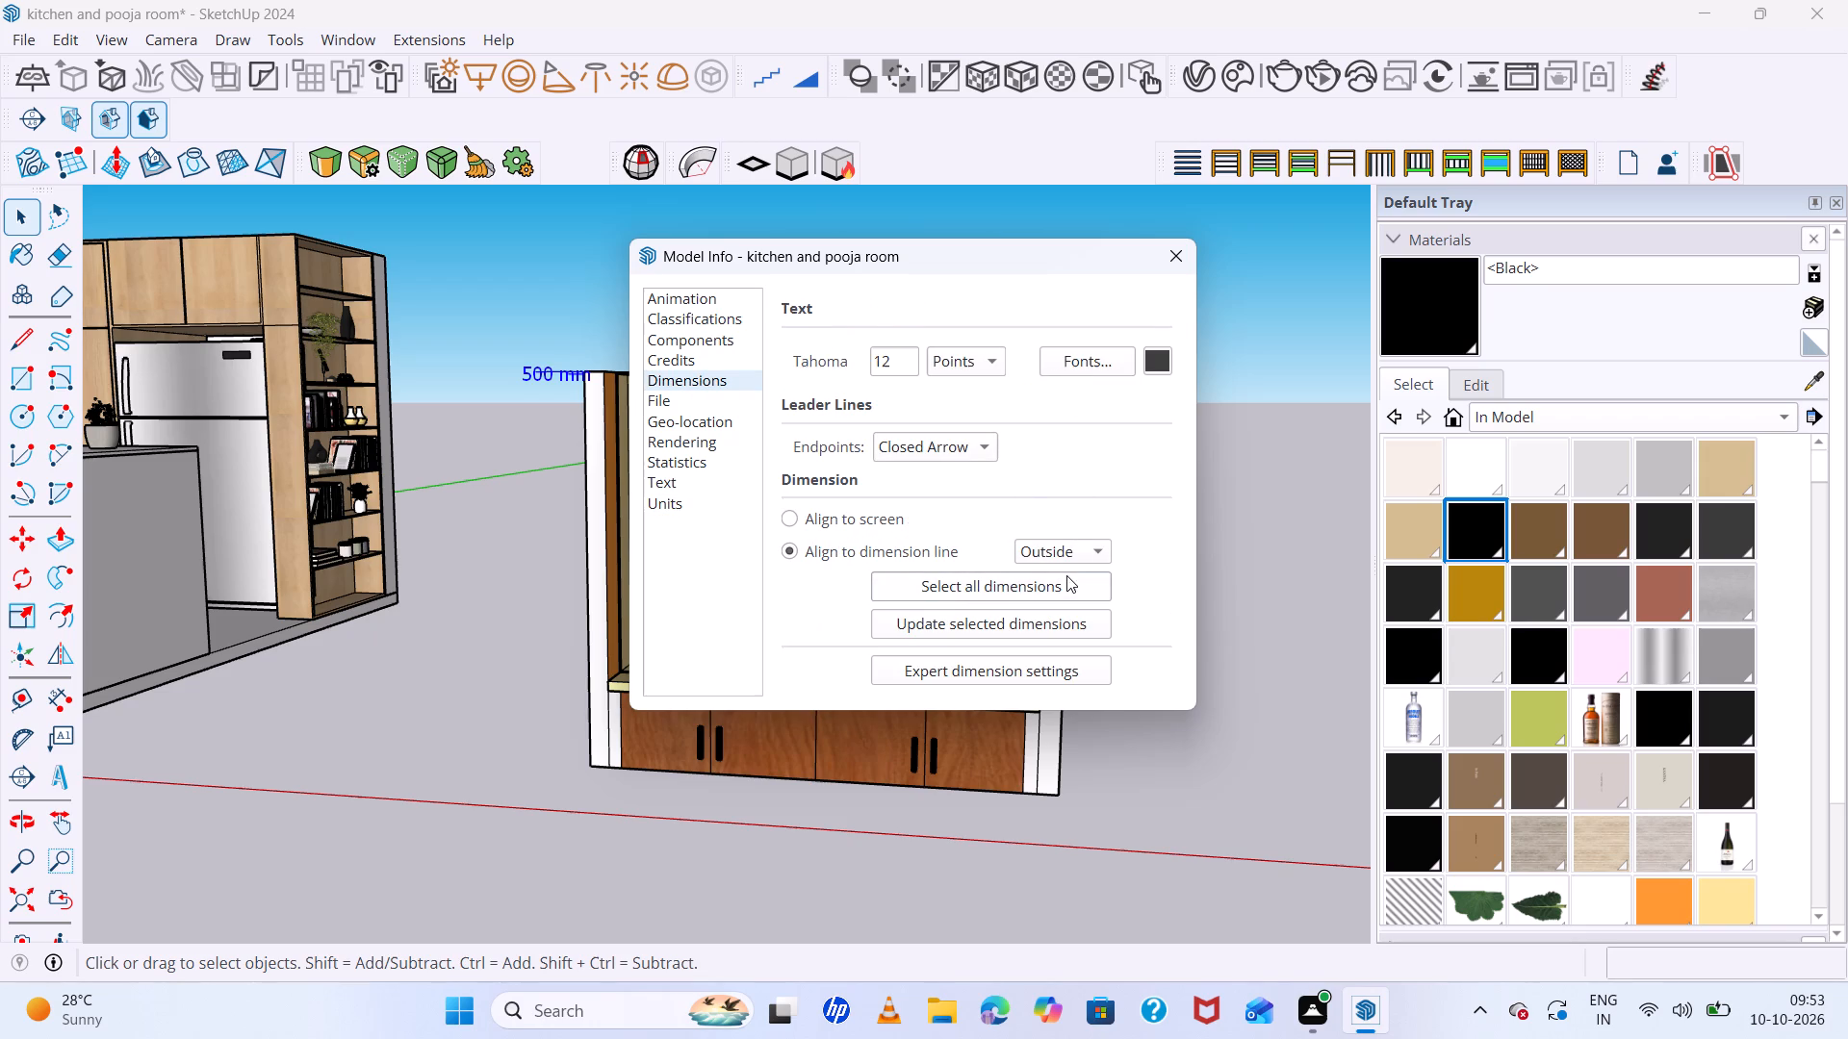
click(897, 358)
key(BackSpace)
key(BackSpace)
key(9)
click(1152, 364)
drag(998, 495, 998, 541)
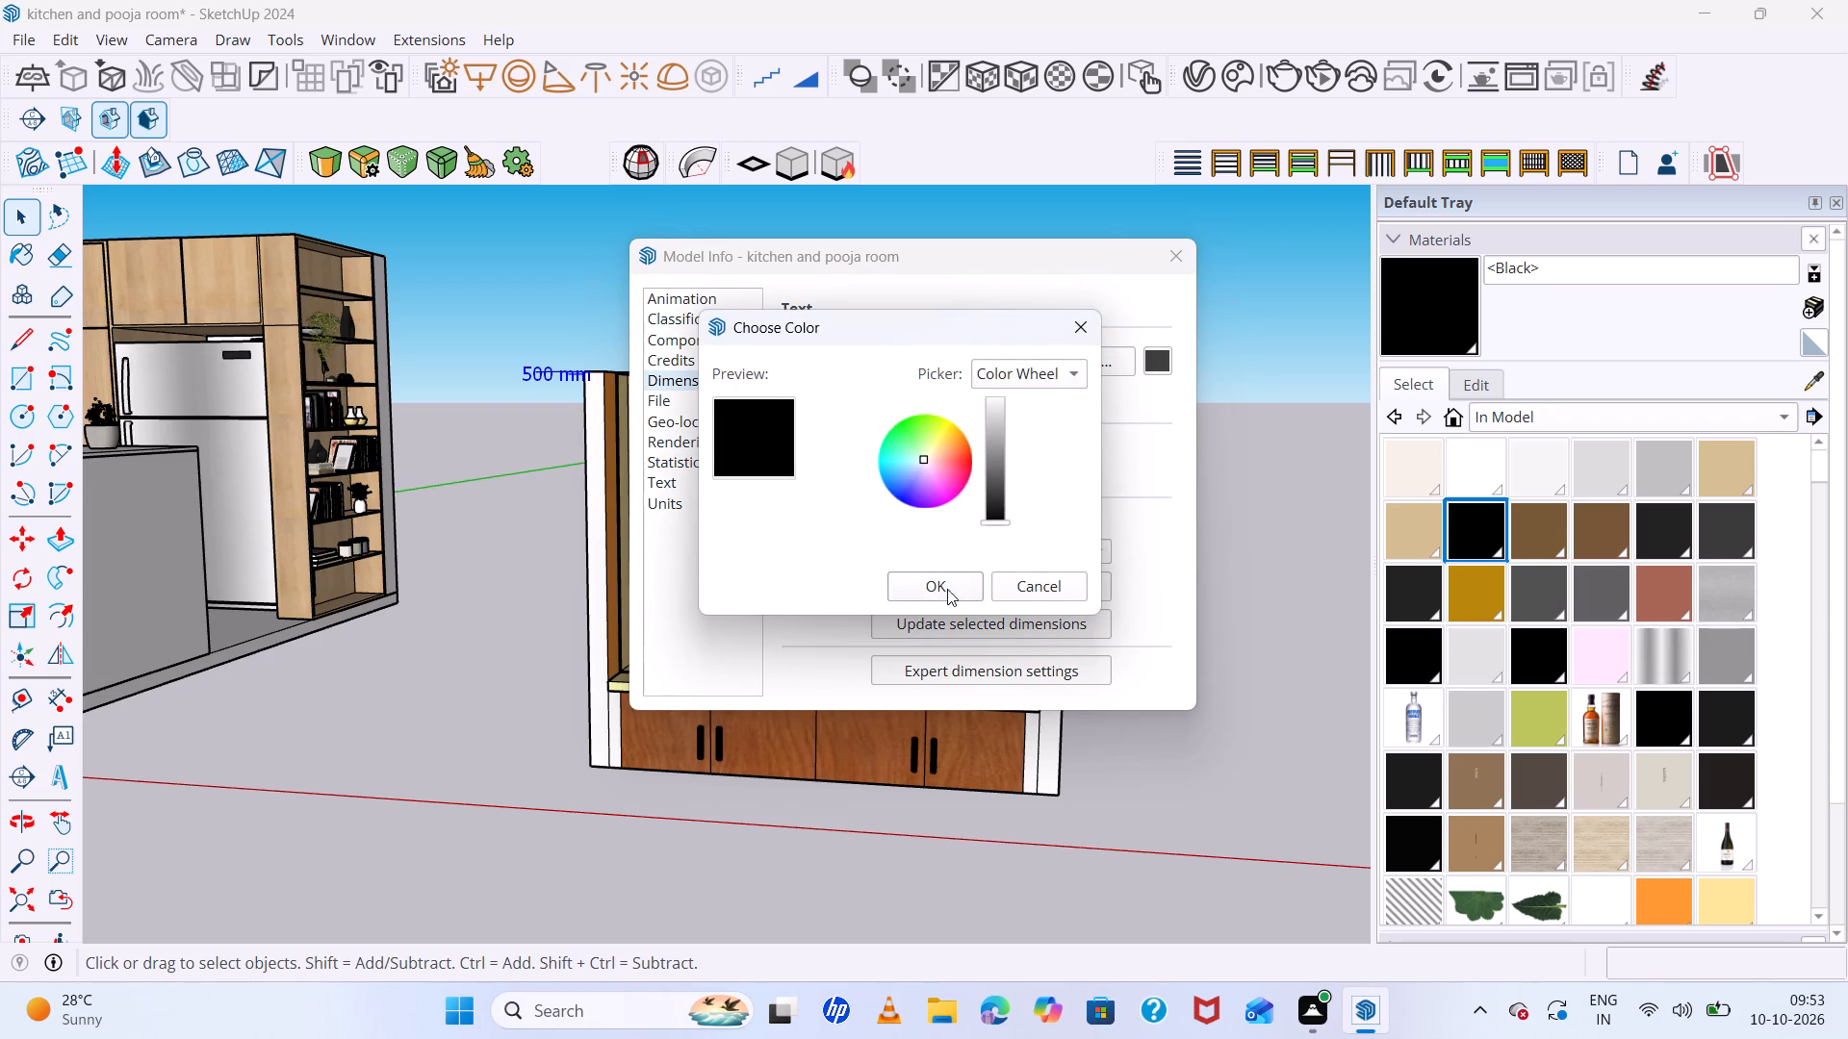
click(941, 596)
click(997, 591)
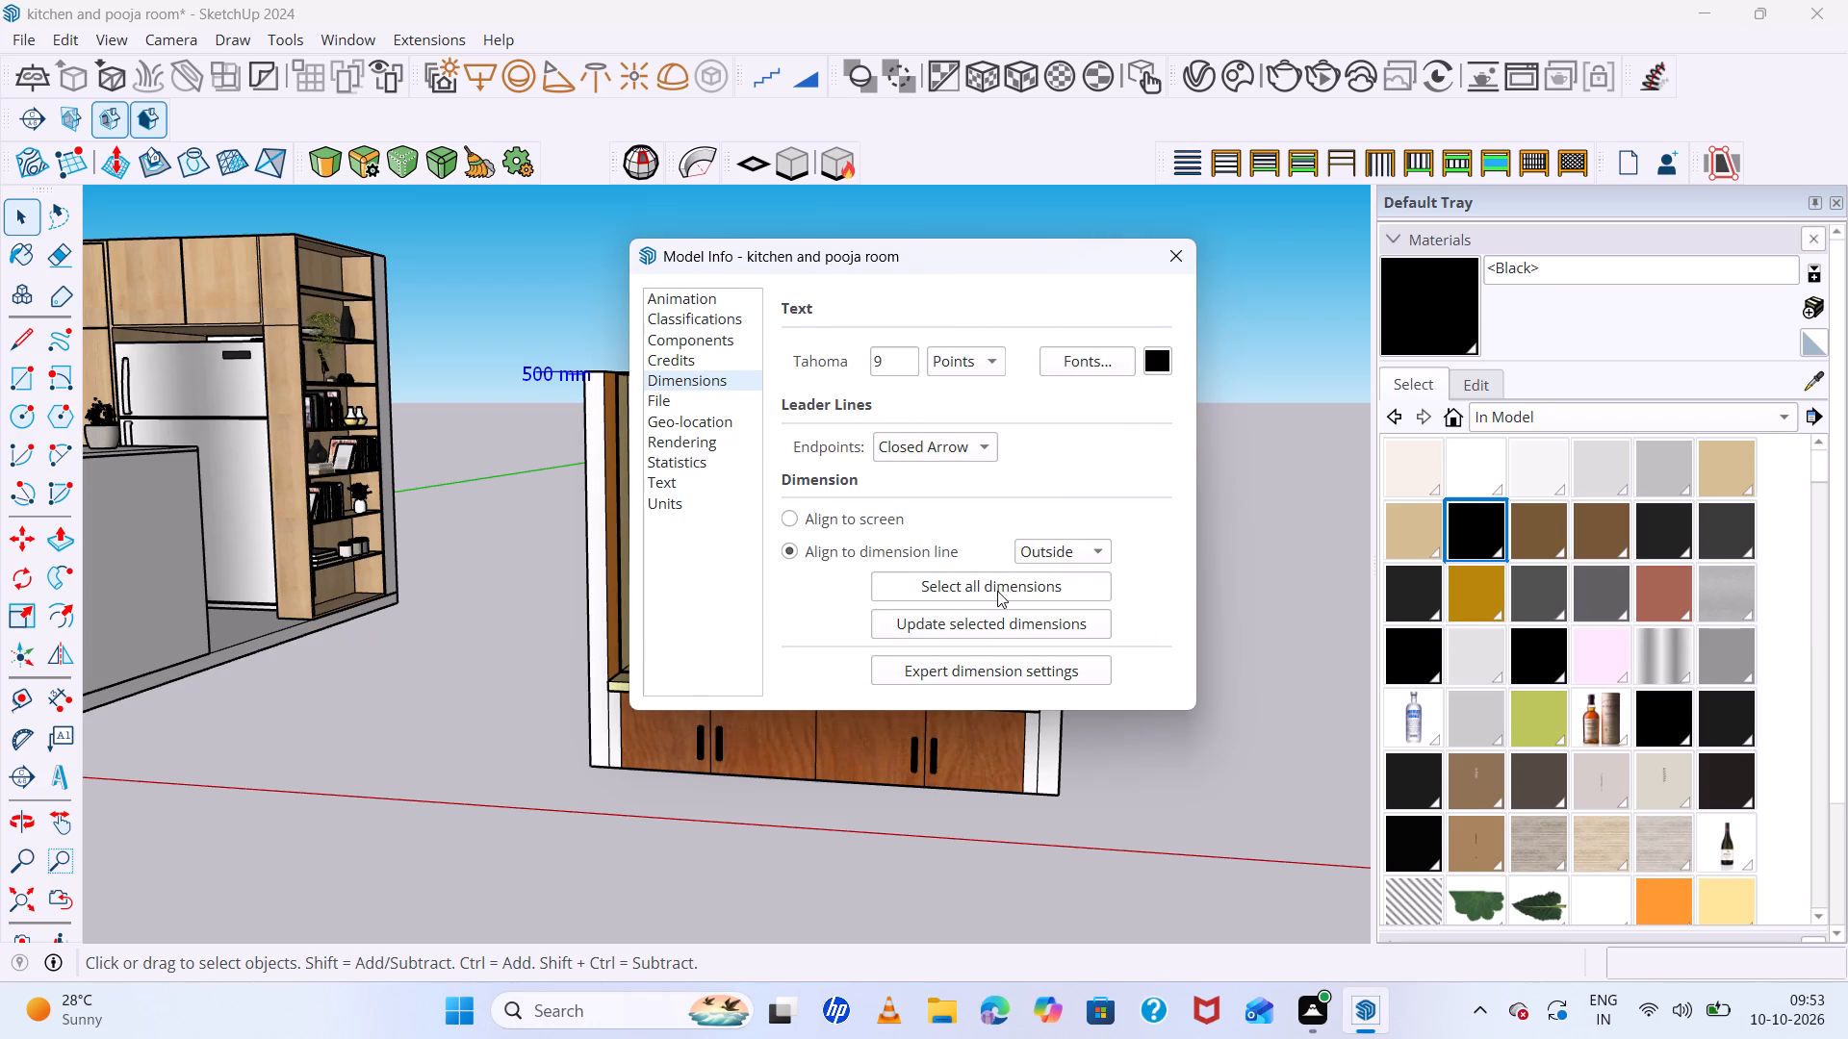
click(990, 623)
click(1169, 260)
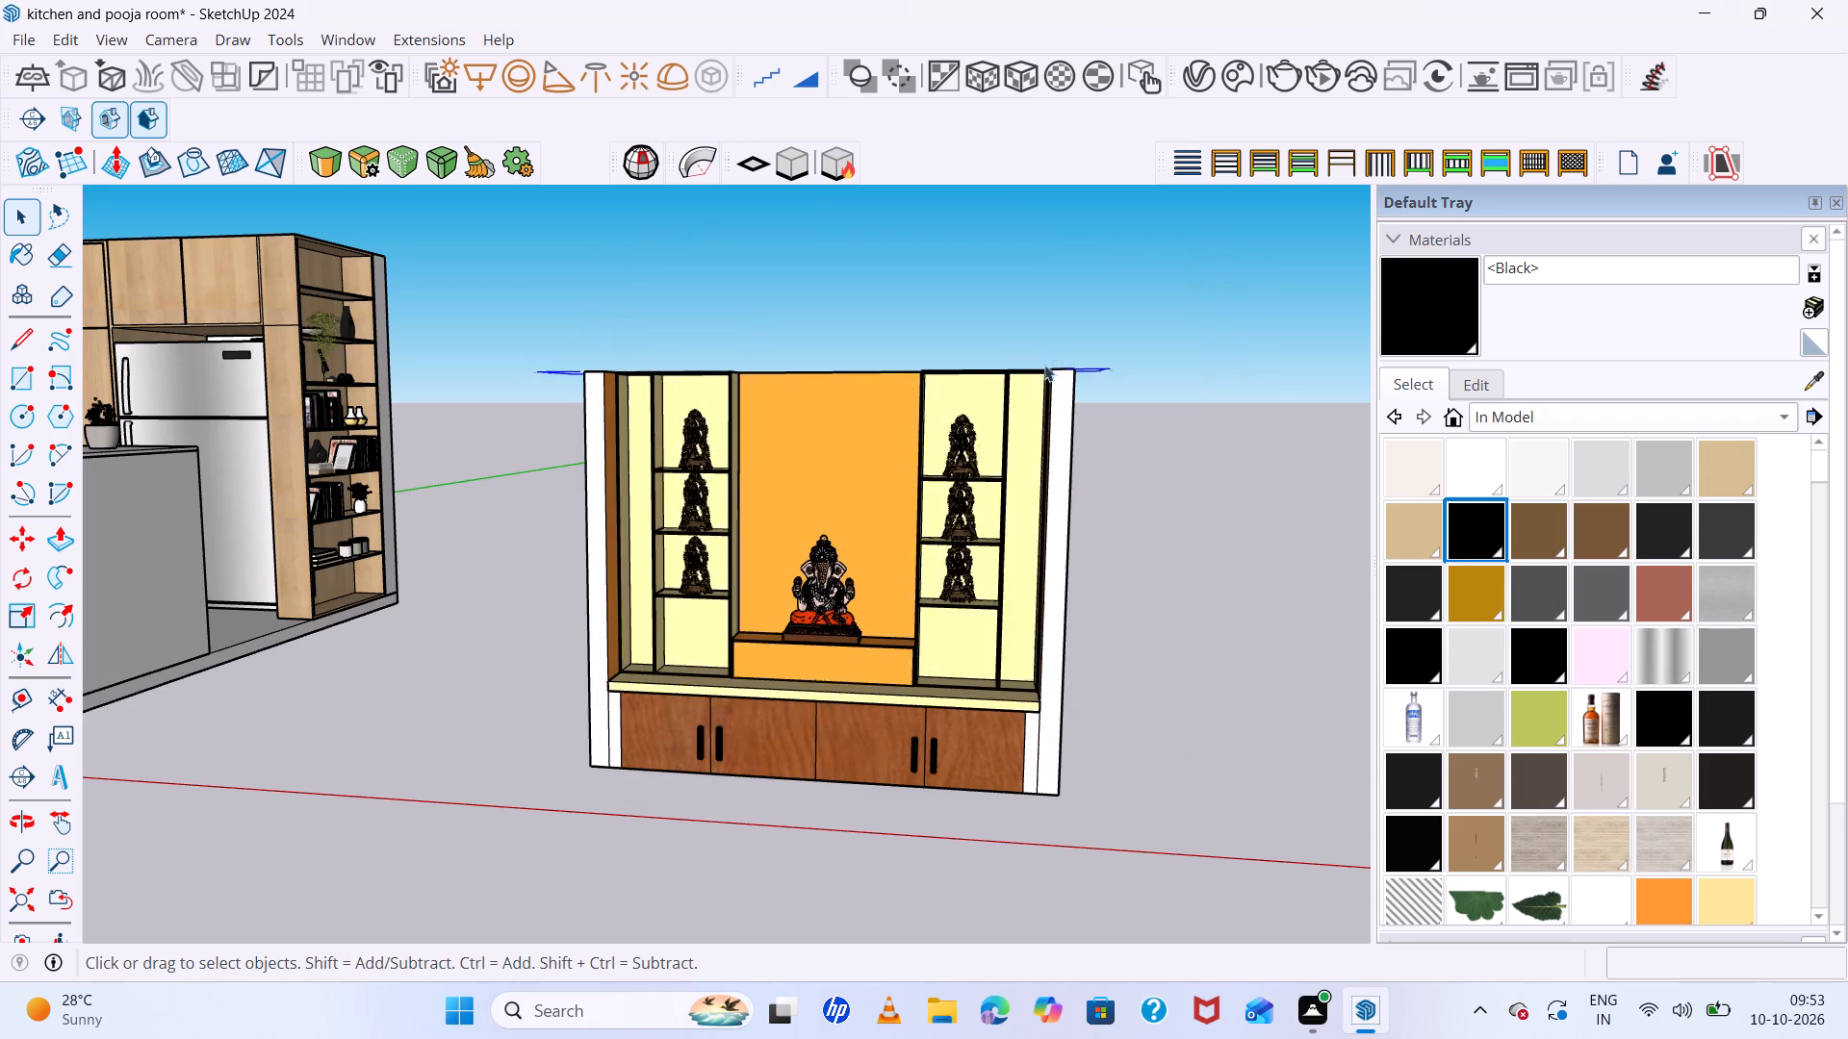
Examine the restyled depth dimensions at both top corners of the pooja unit from above and from the front.
scroll(933, 454, up, 5)
middle_drag(988, 464, 988, 662)
scroll(1251, 516, up, 2)
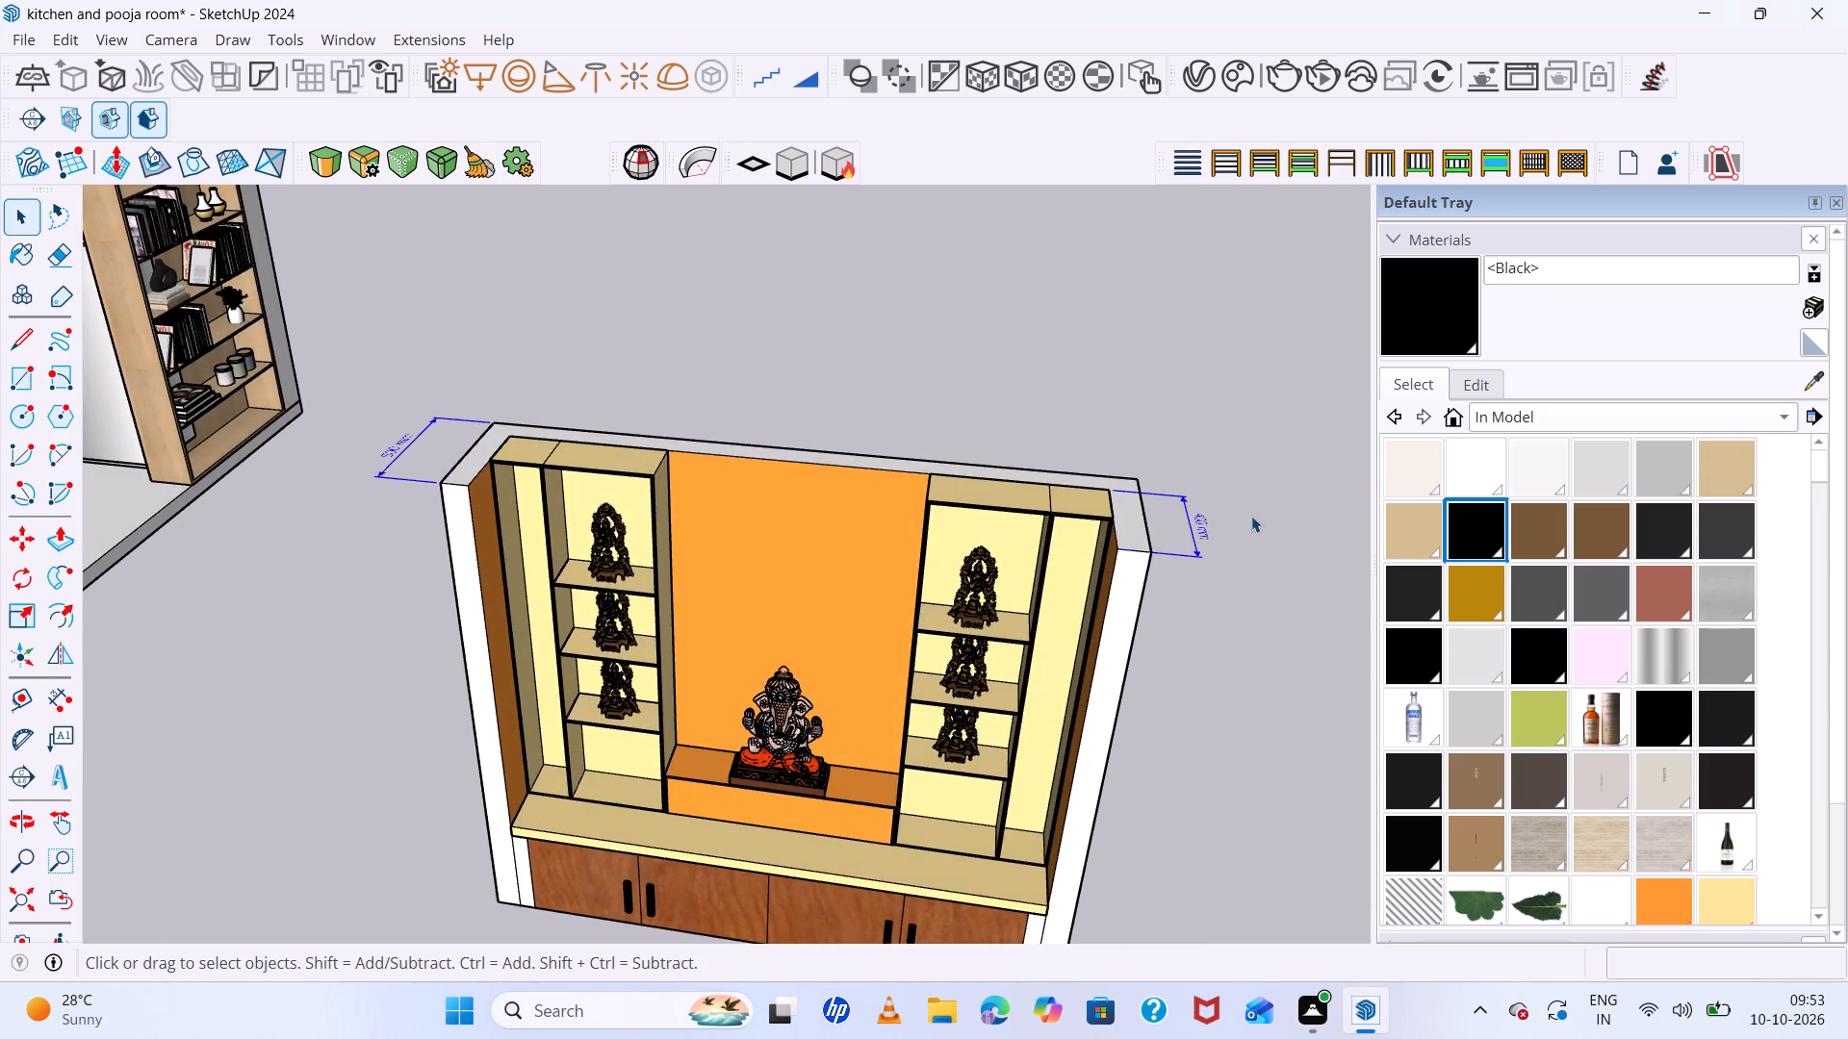
scroll(1251, 516, up, 3)
click(1252, 516)
scroll(1164, 419, down, 6)
scroll(587, 419, up, 4)
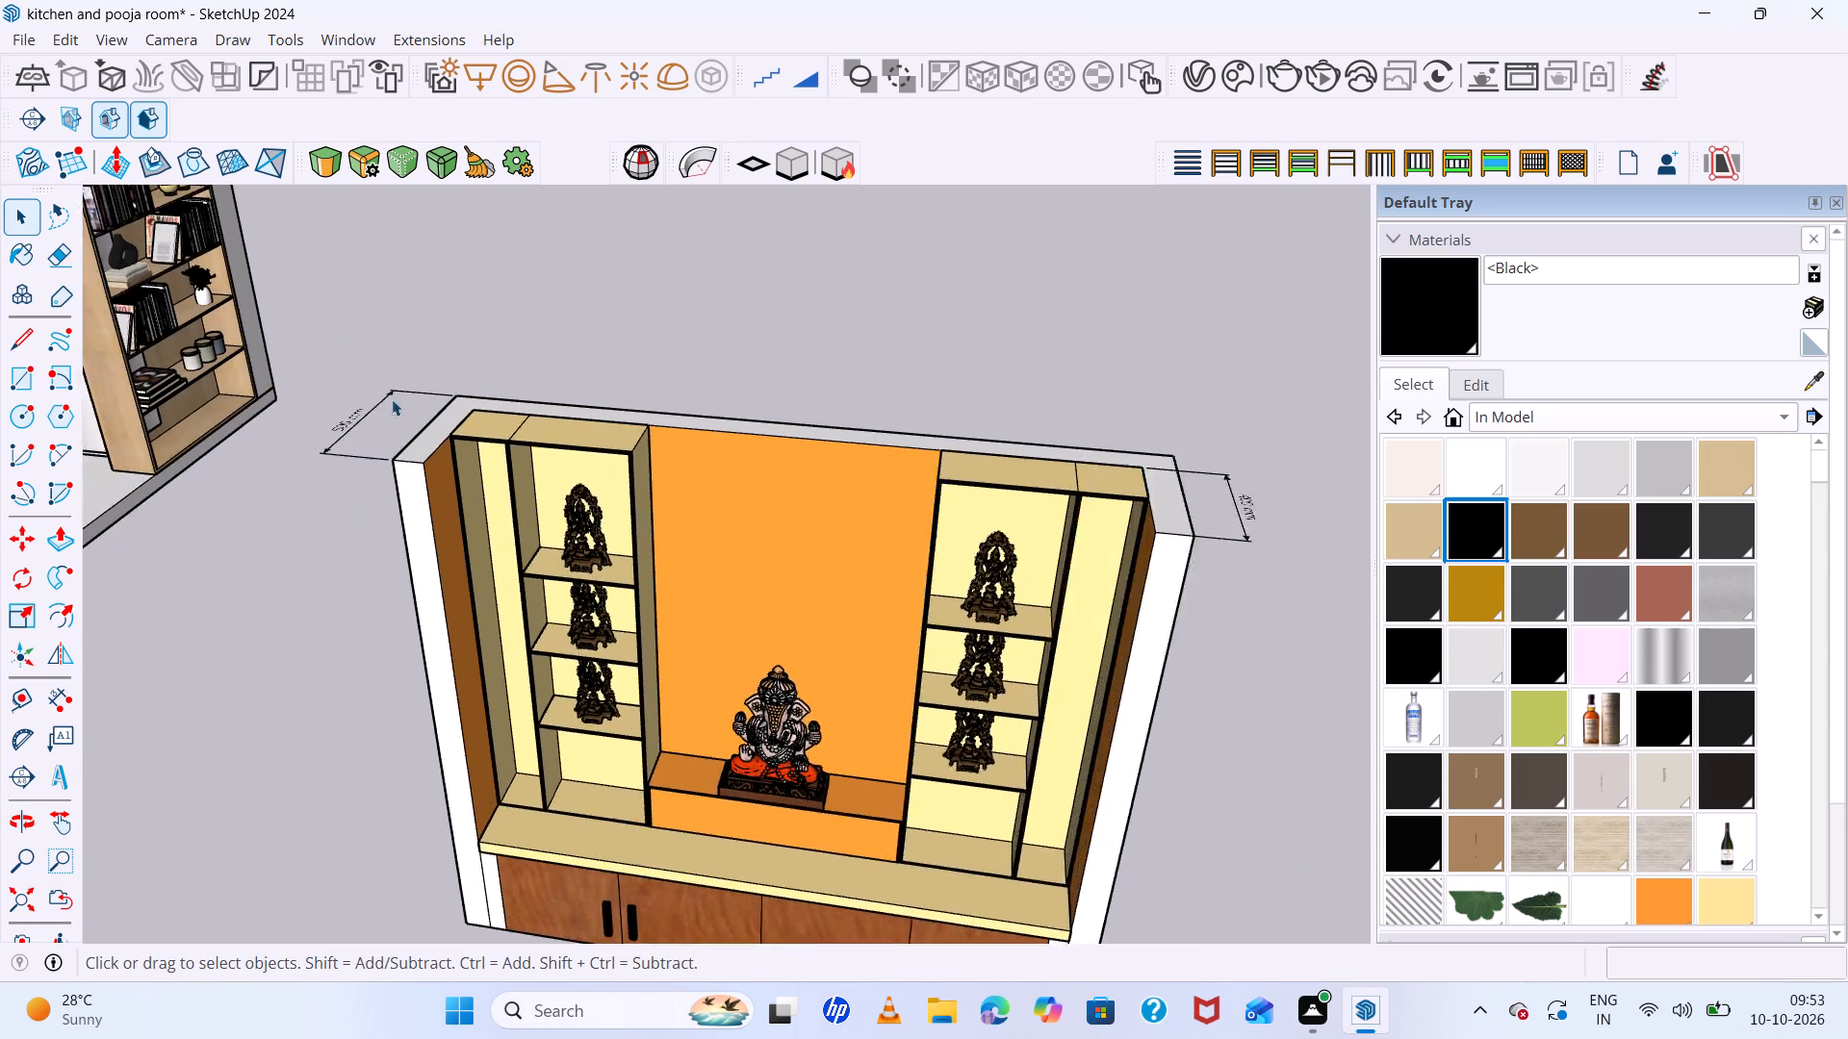
scroll(392, 399, up, 7)
middle_drag(353, 439, 466, 443)
scroll(425, 479, up, 7)
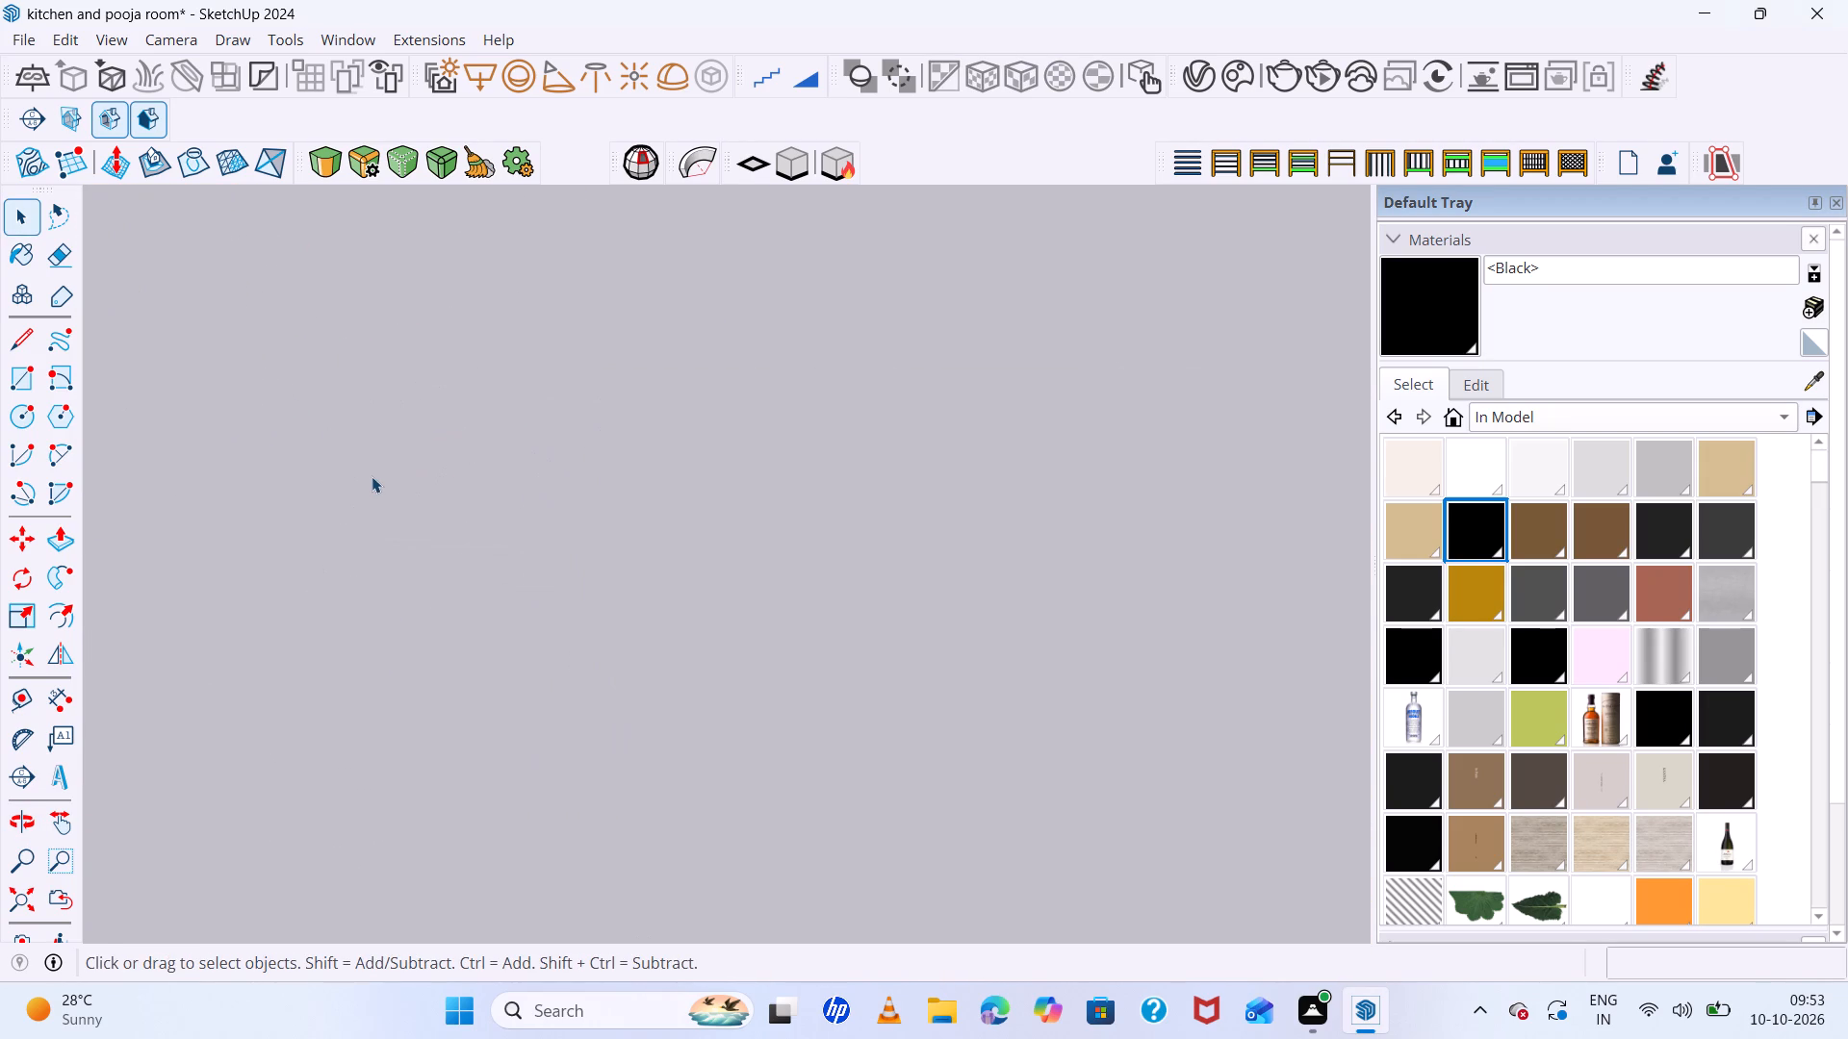
scroll(372, 470, down, 7)
scroll(400, 463, up, 6)
scroll(113, 432, up, 5)
scroll(172, 459, down, 5)
scroll(393, 515, up, 4)
scroll(460, 532, down, 3)
scroll(549, 519, down, 19)
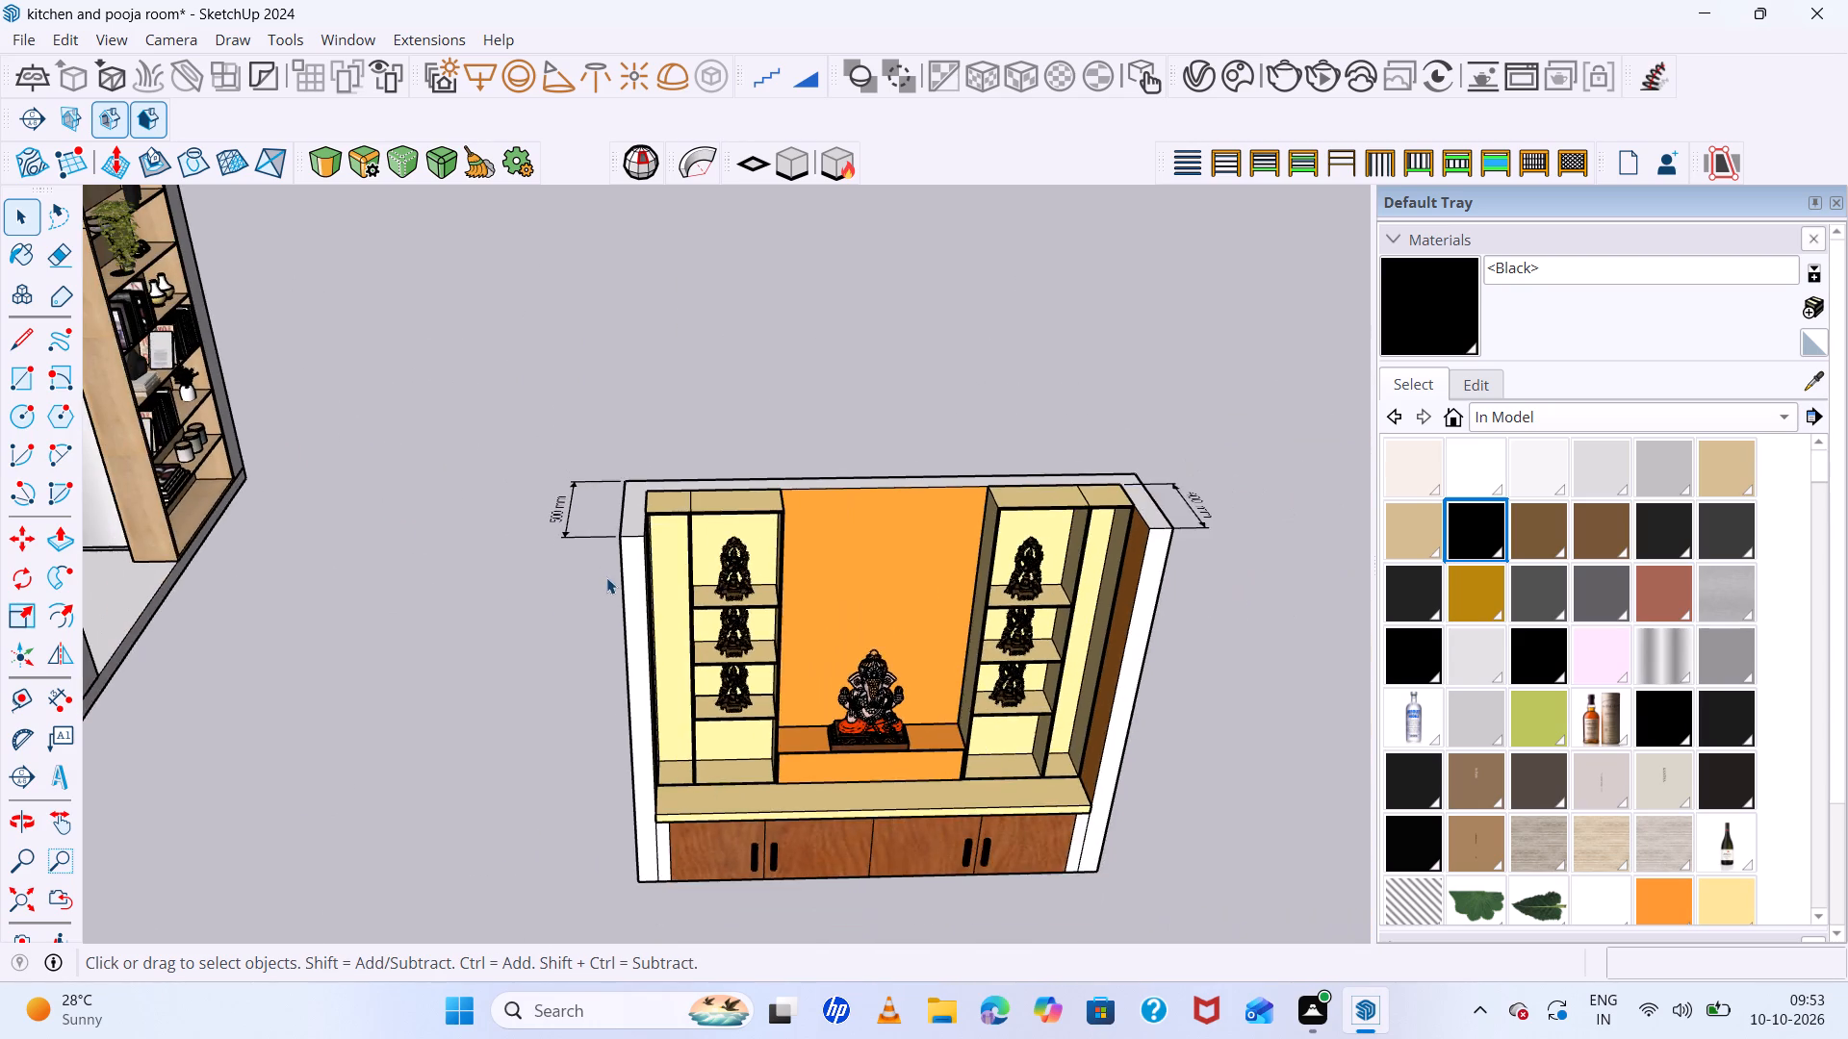
scroll(606, 577, down, 7)
scroll(633, 700, up, 11)
middle_drag(652, 735, 635, 631)
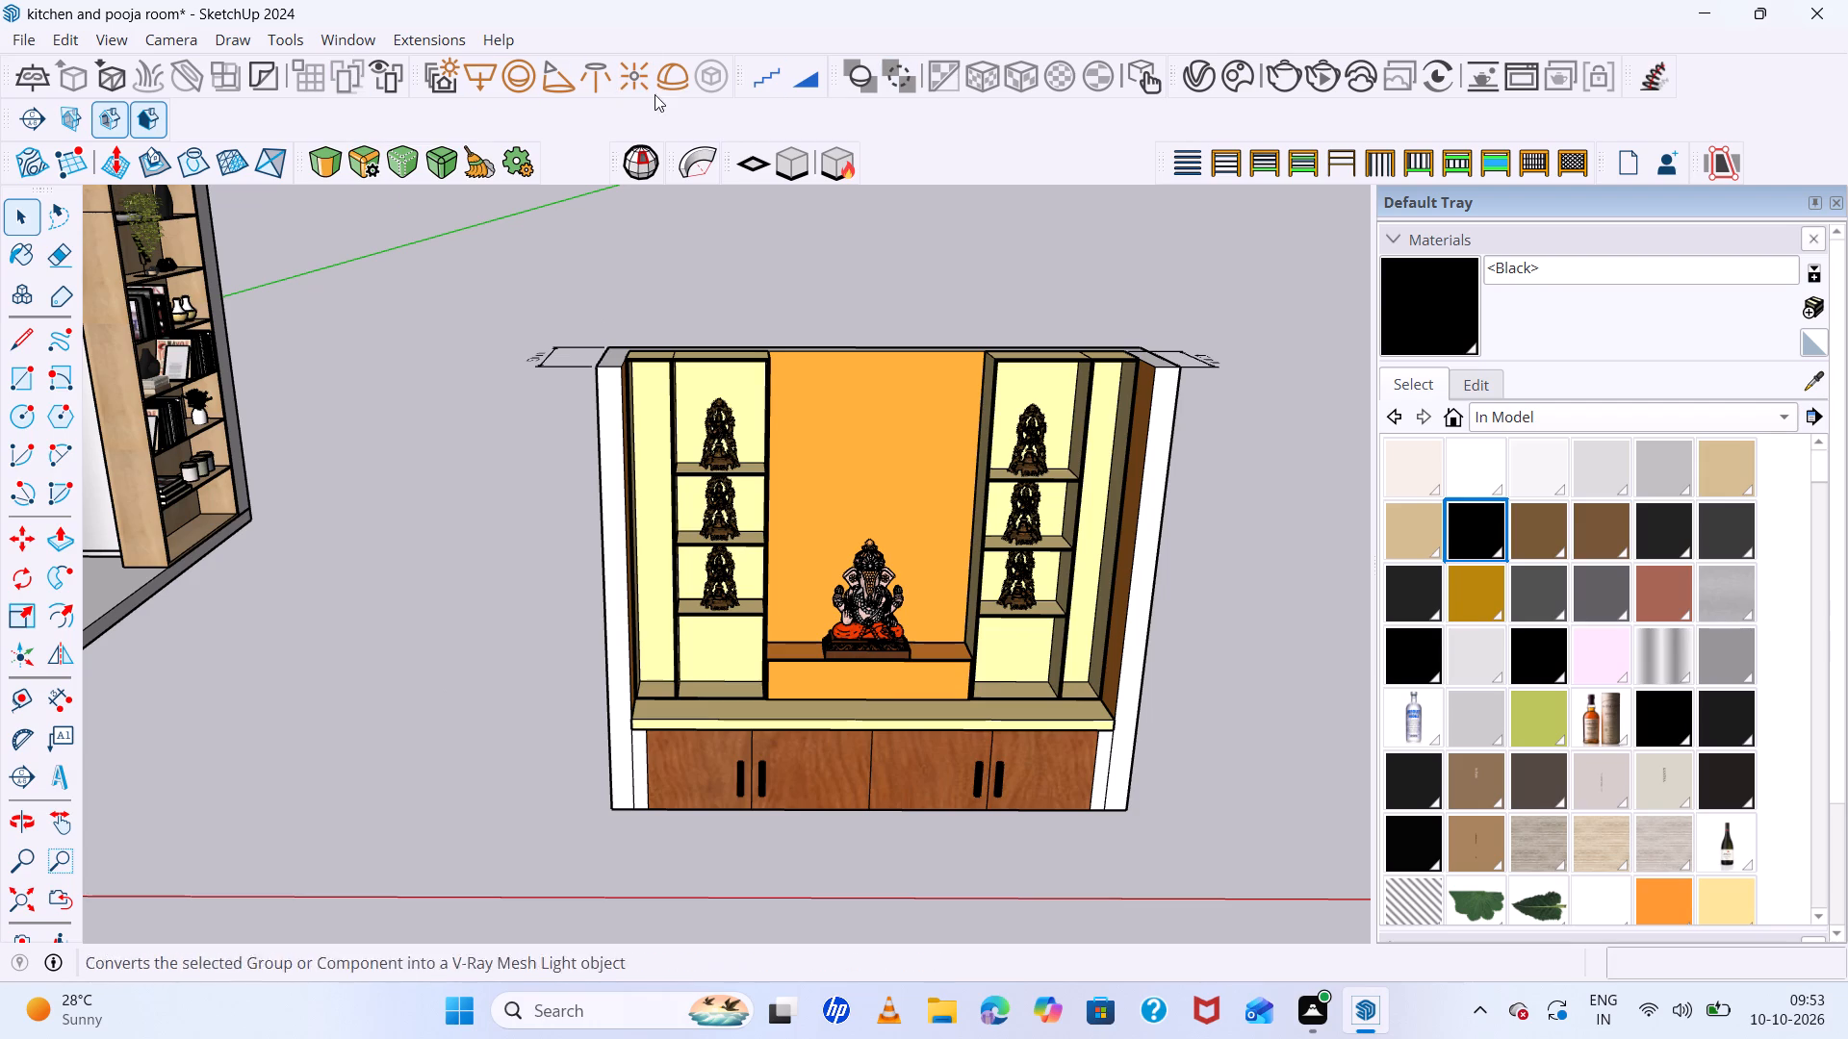
Dimension the width of the pooja unit's left side panel along its bottom front edge, placing the dimension just below the base.
click(57, 711)
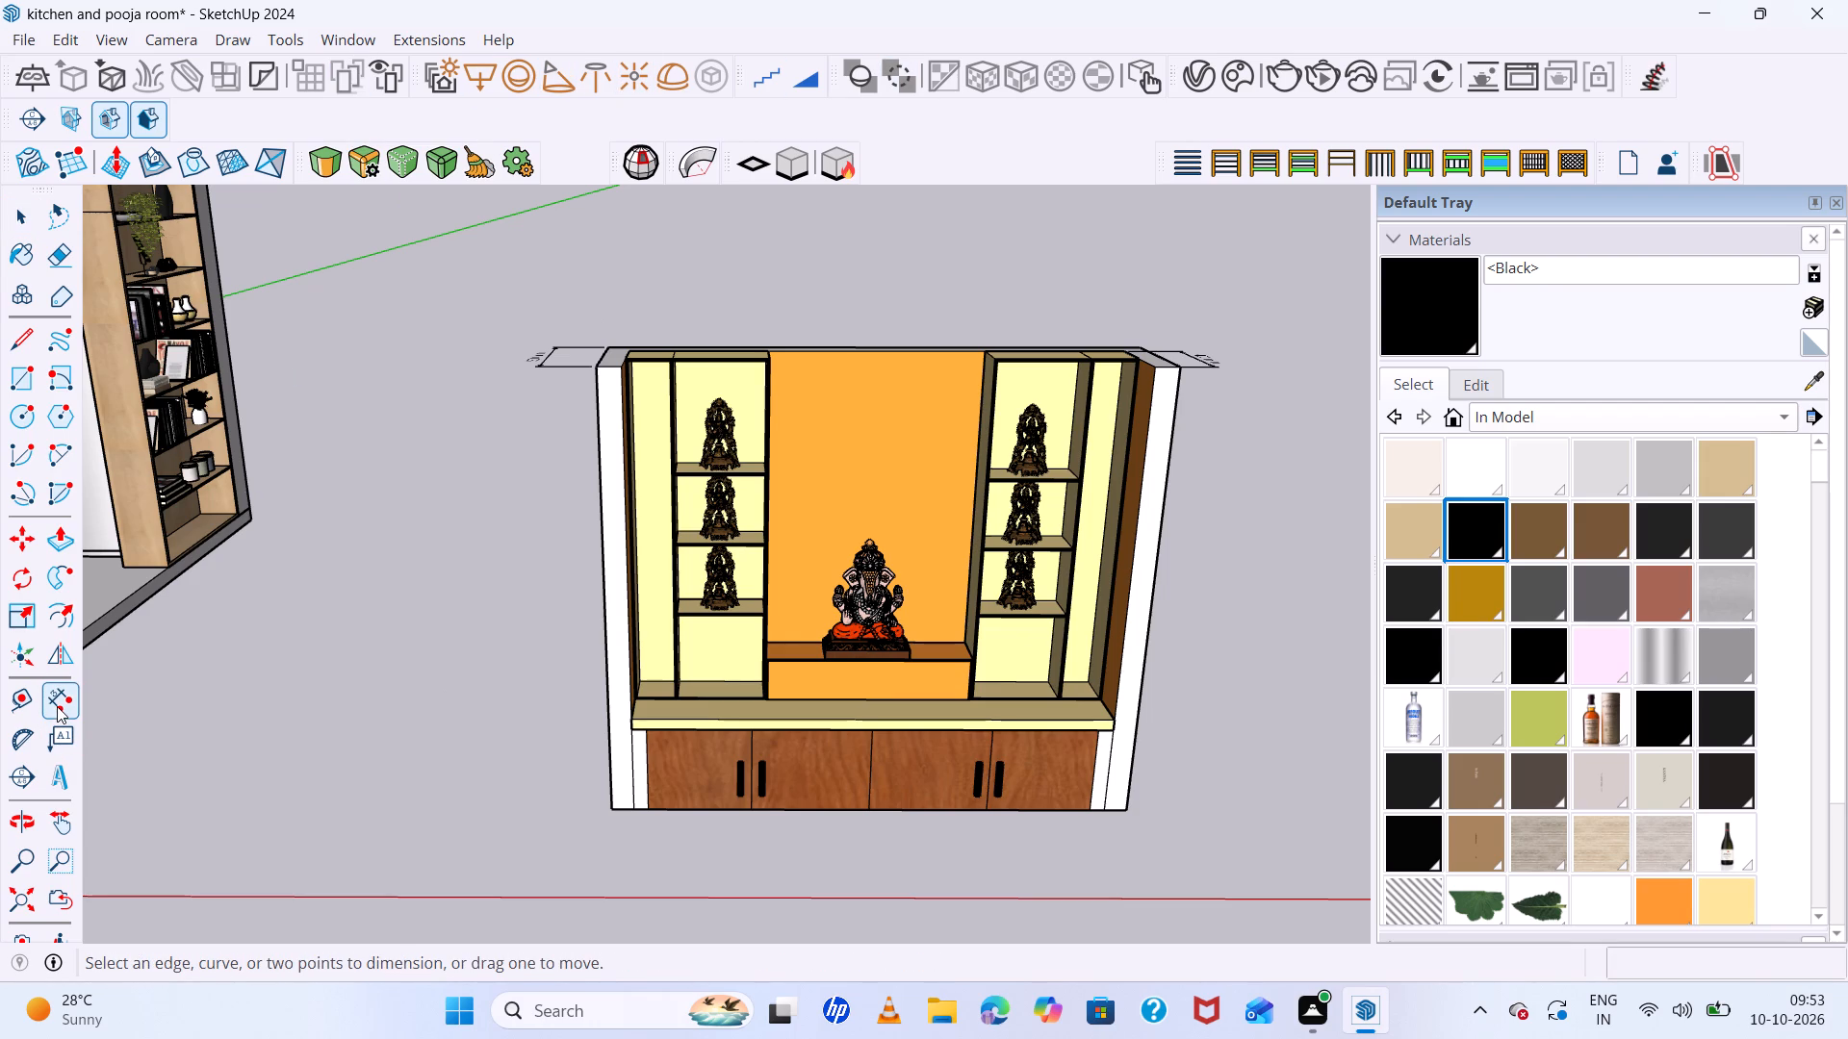
scroll(686, 818, up, 6)
scroll(607, 804, up, 6)
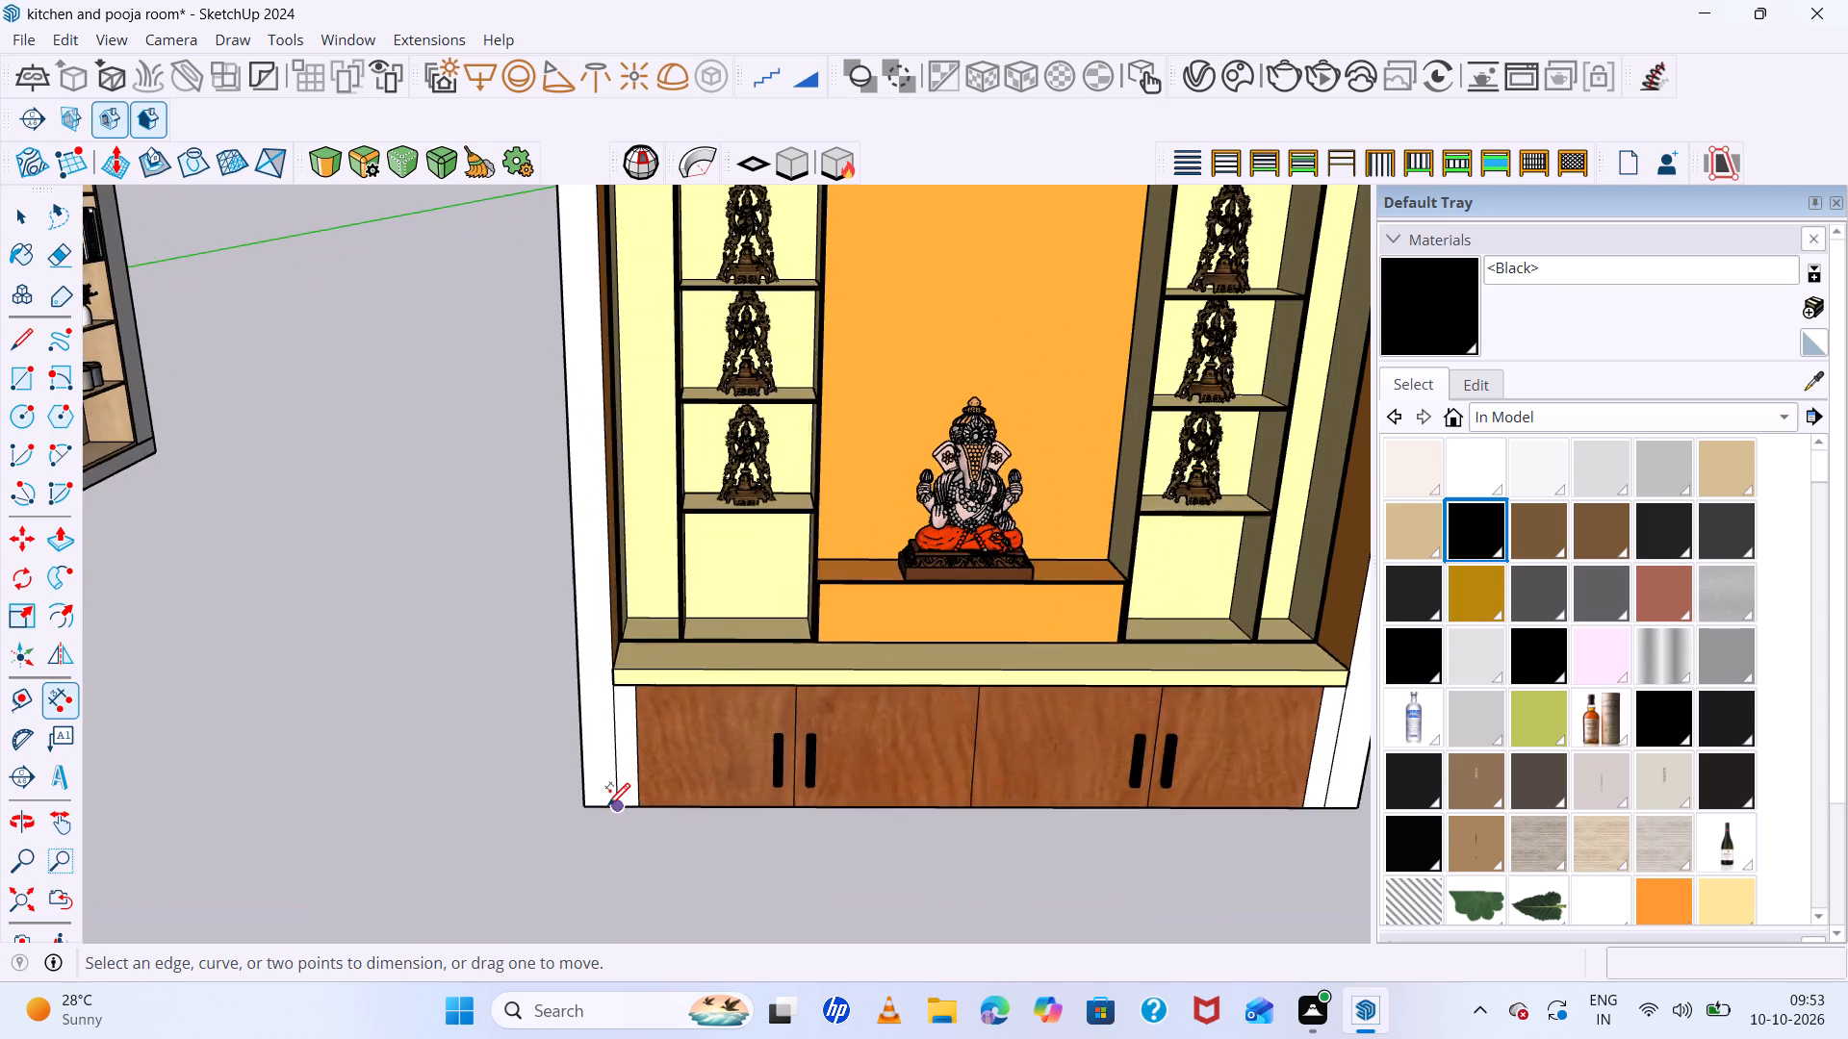
click(585, 804)
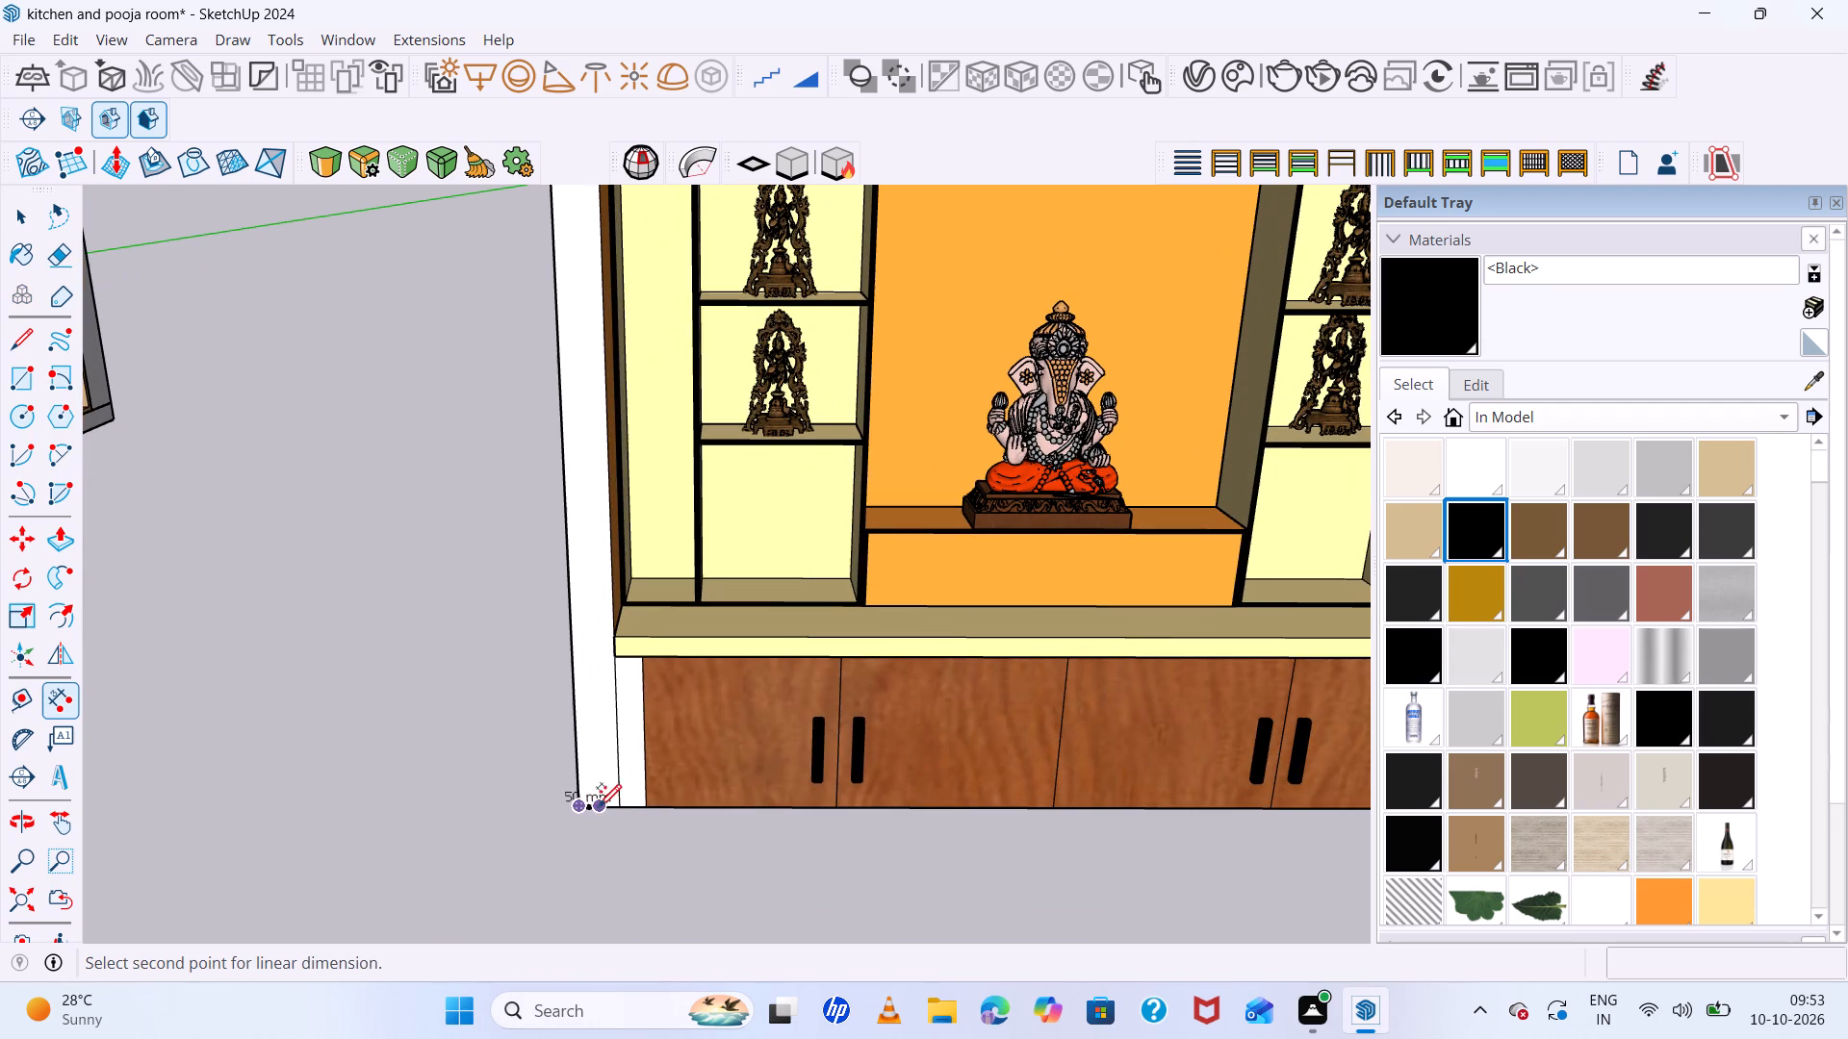
scroll(623, 809, up, 7)
click(623, 805)
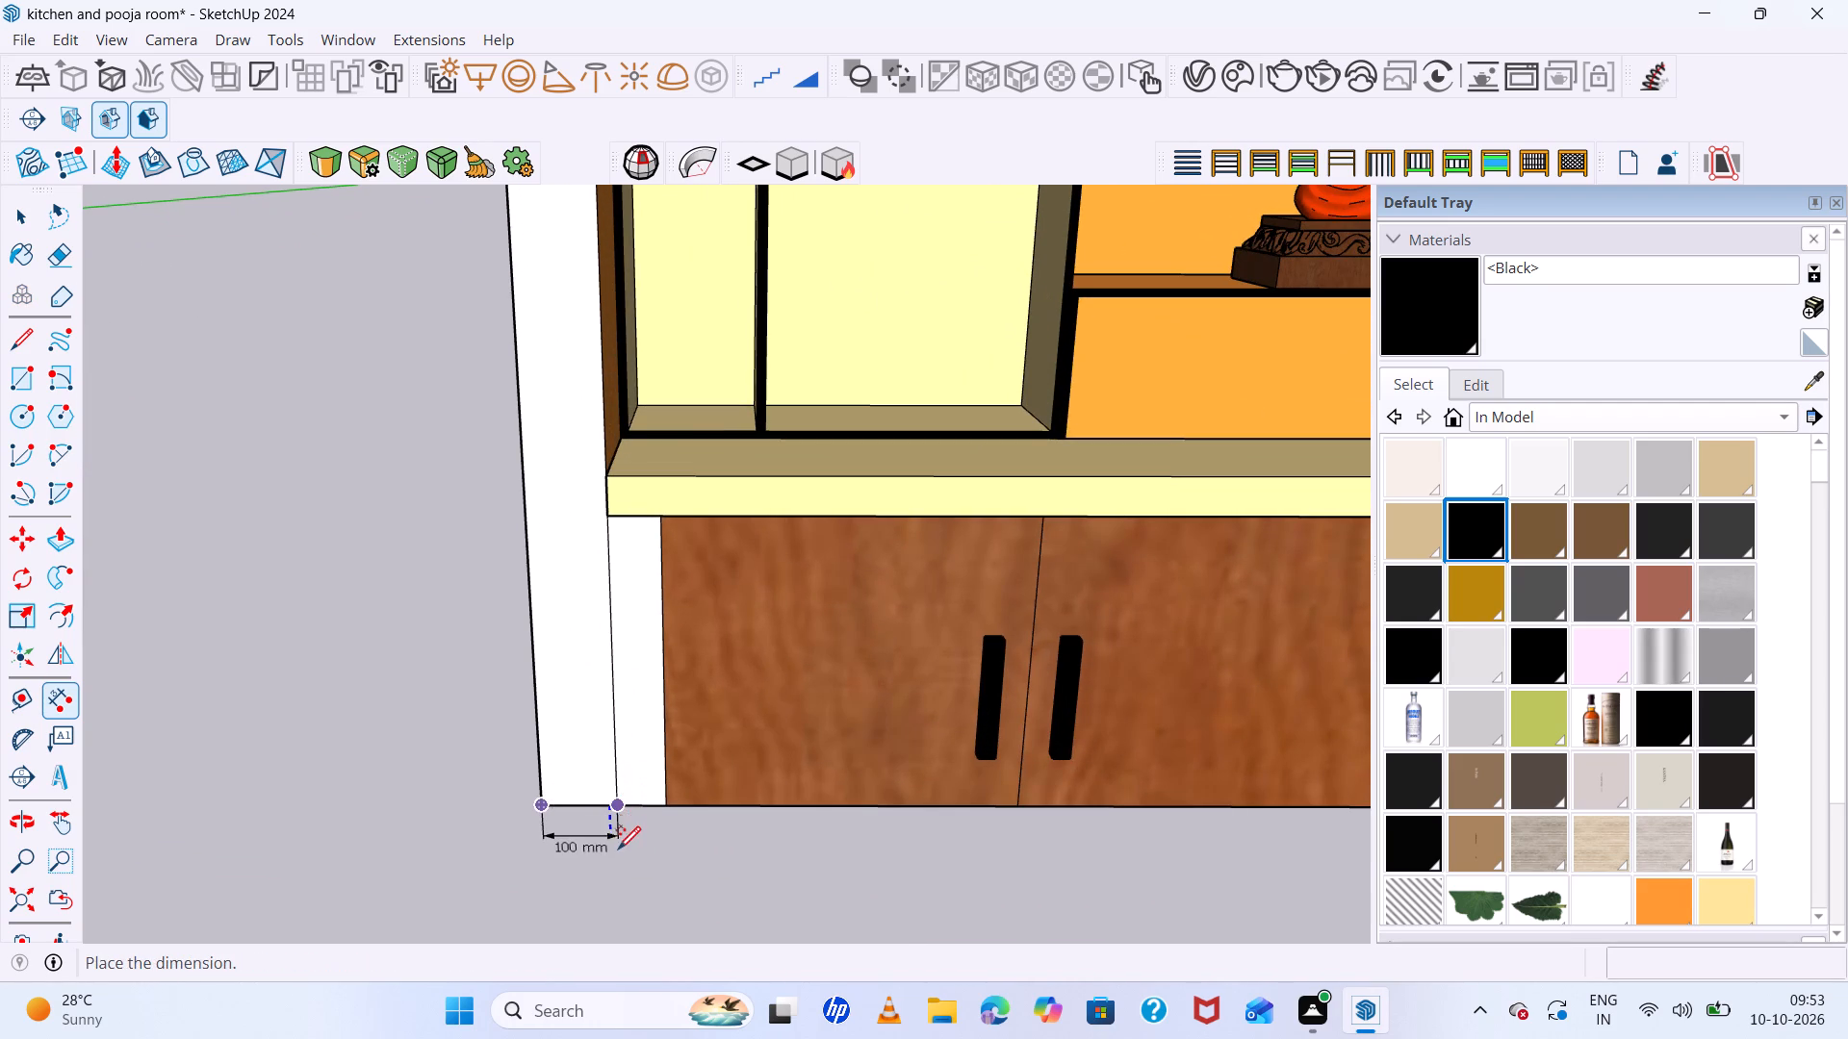
click(618, 849)
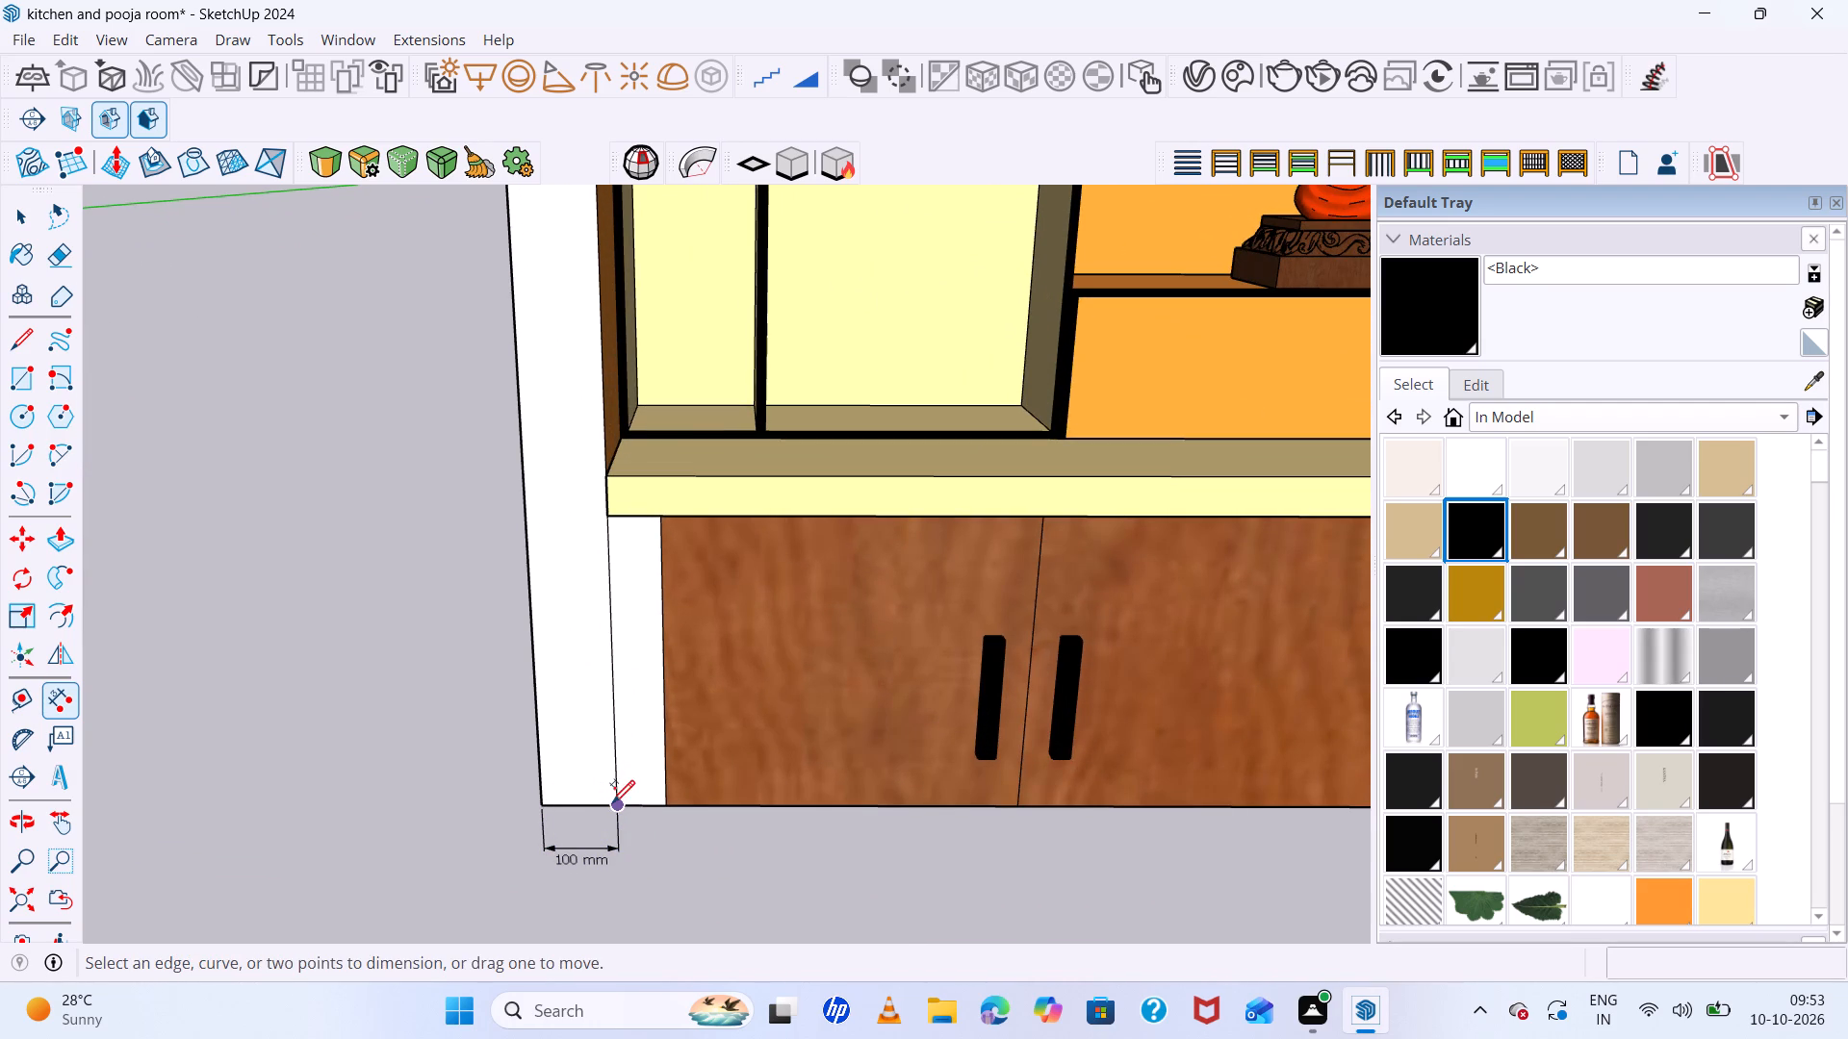
Continue the bottom dimension chain from the left side panel across the first two cabinet doors, ending at the centre door joint.
click(612, 801)
click(1022, 805)
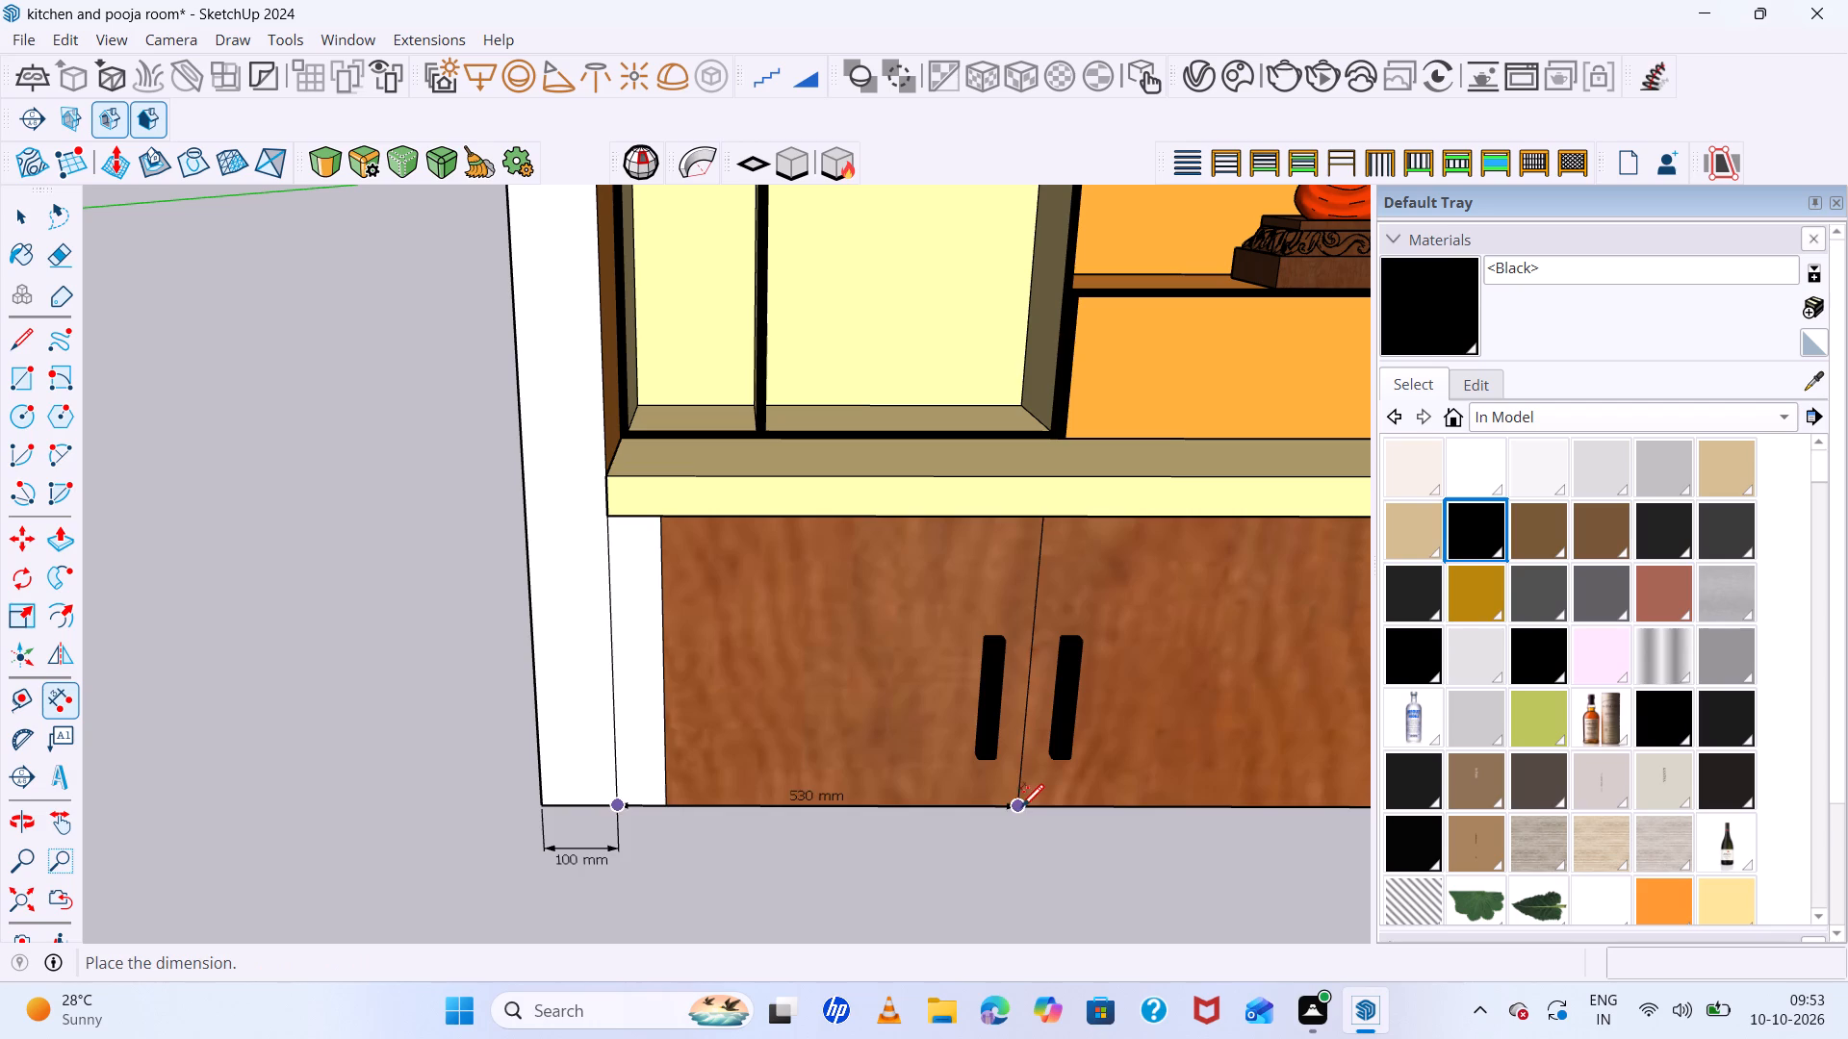
click(1011, 858)
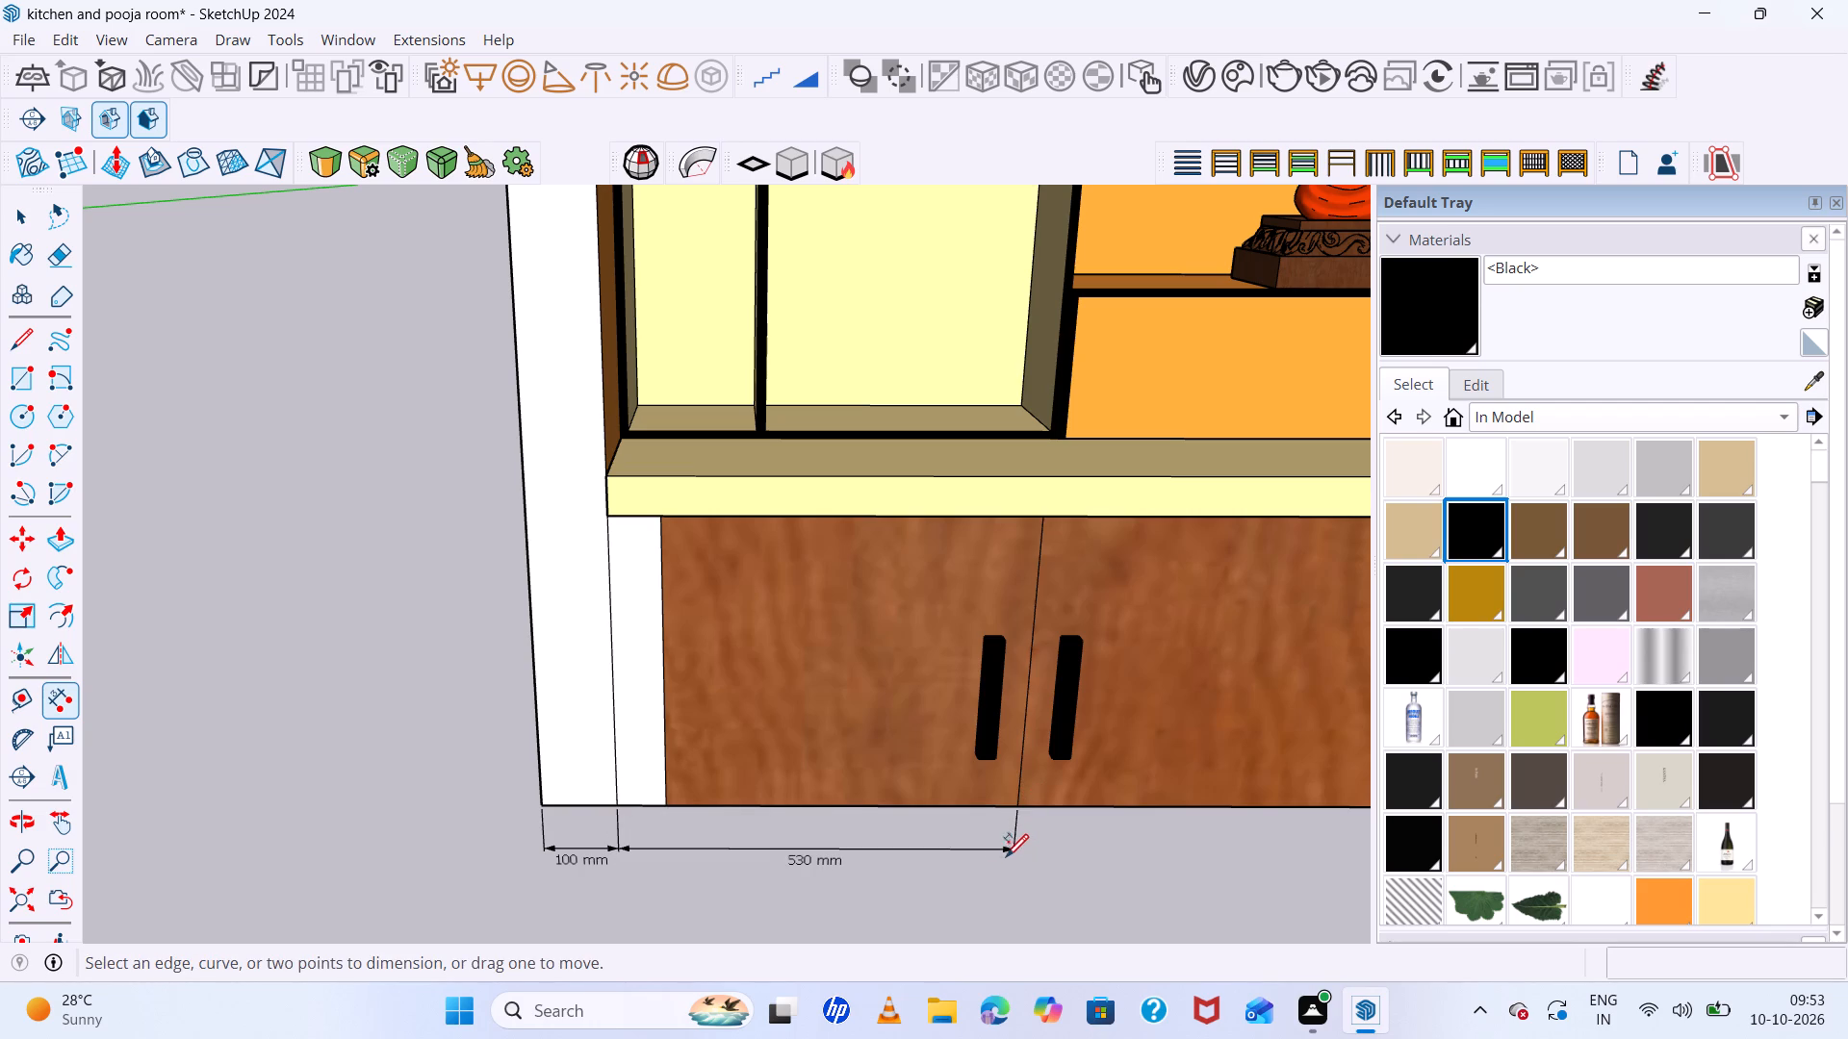
scroll(557, 698, down, 3)
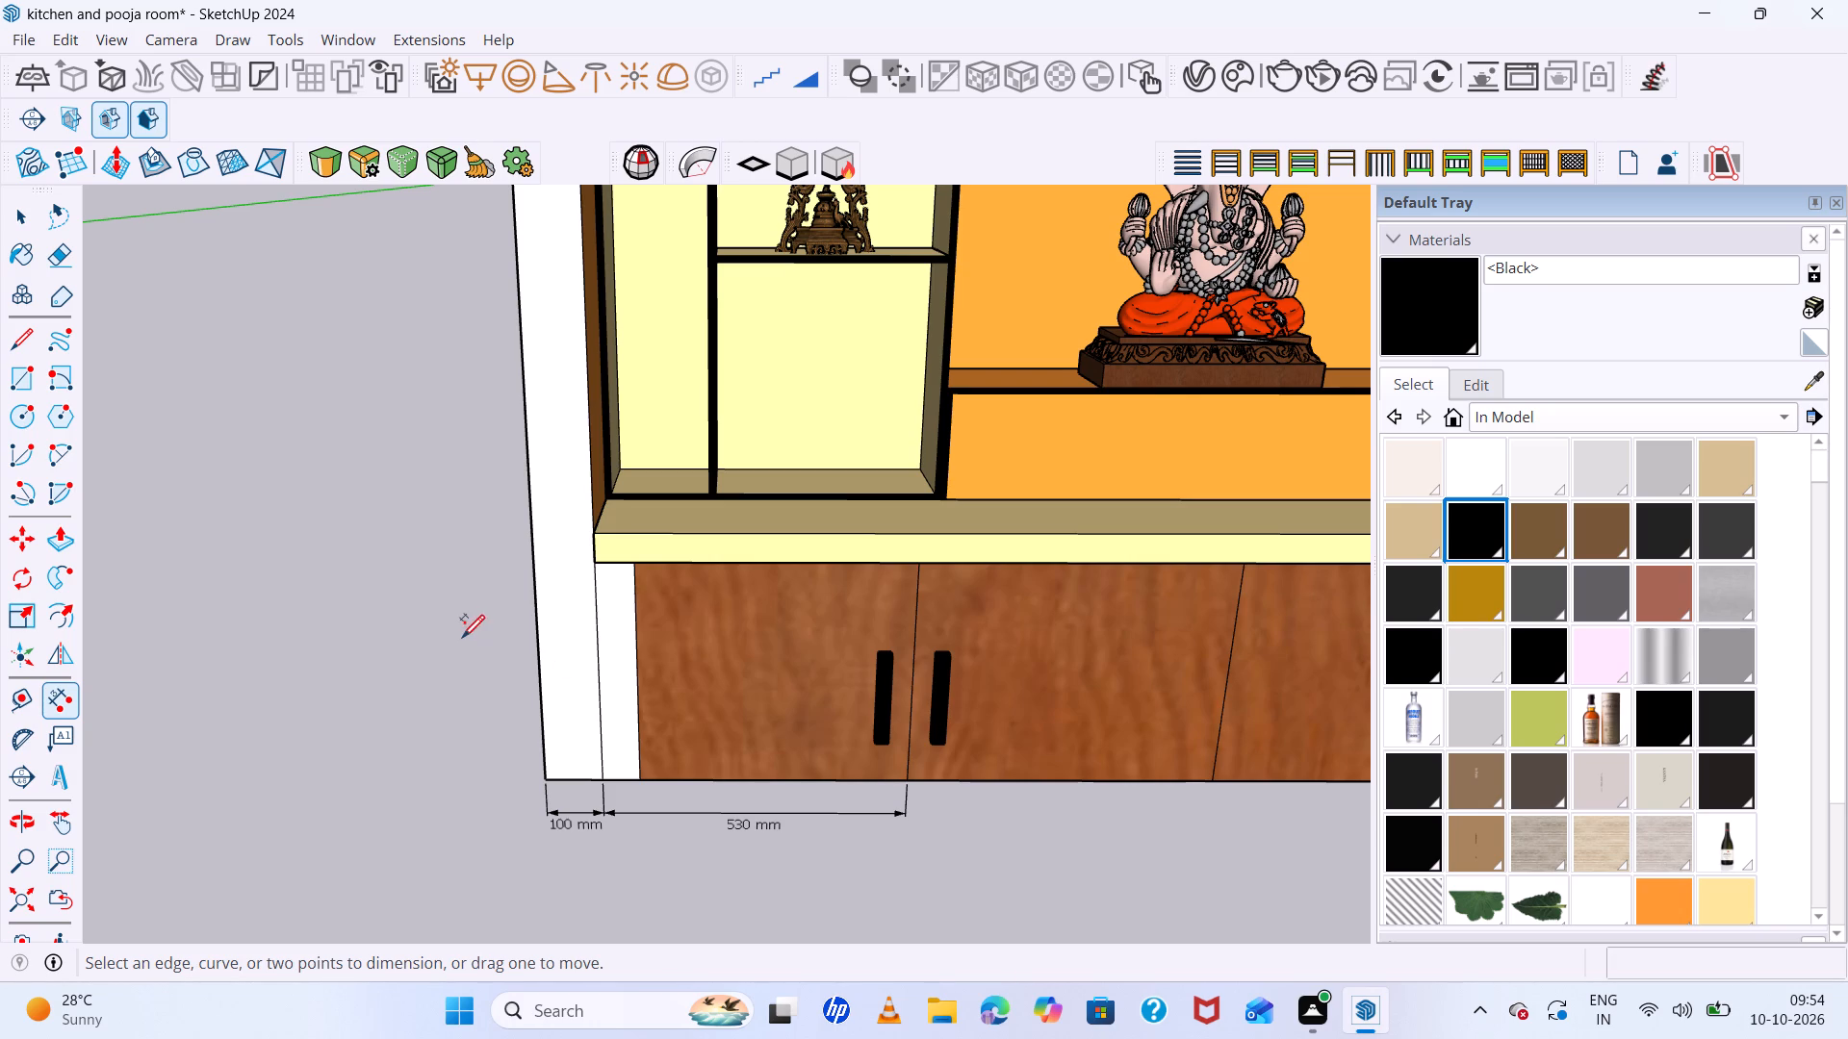
scroll(519, 669, down, 5)
scroll(733, 725, up, 6)
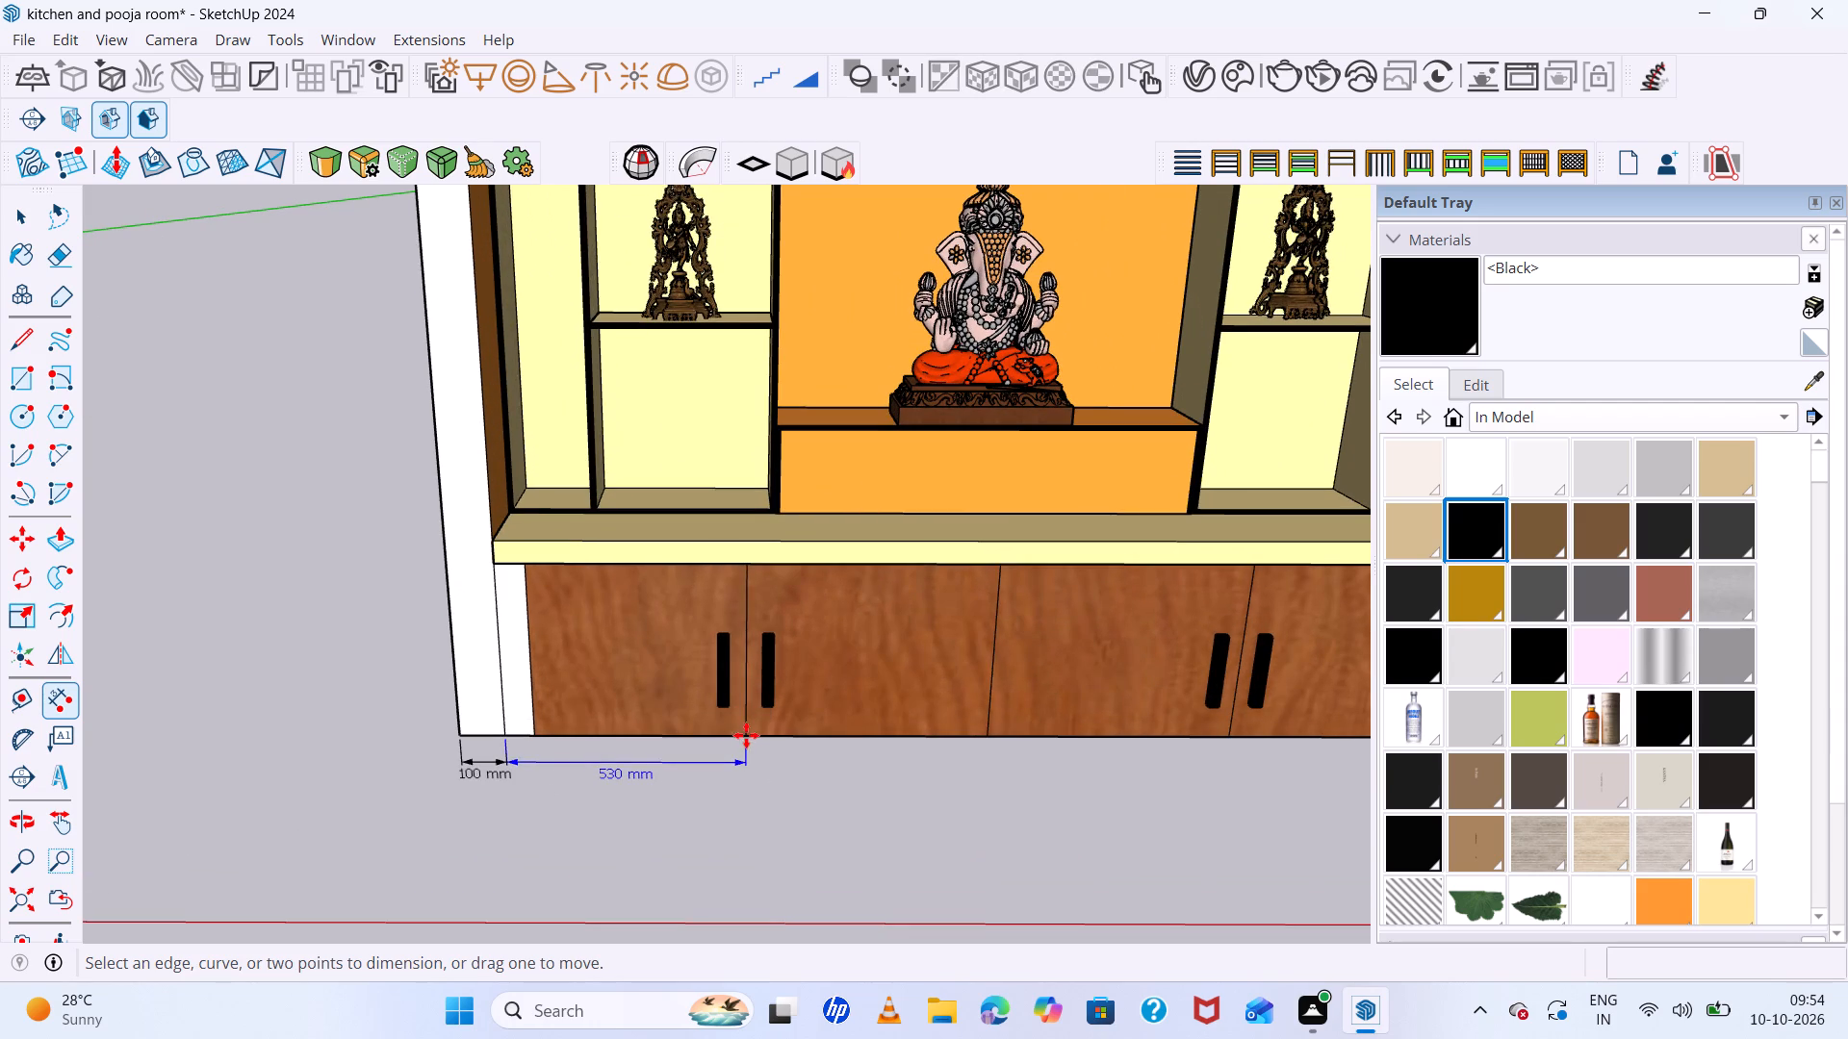
click(754, 732)
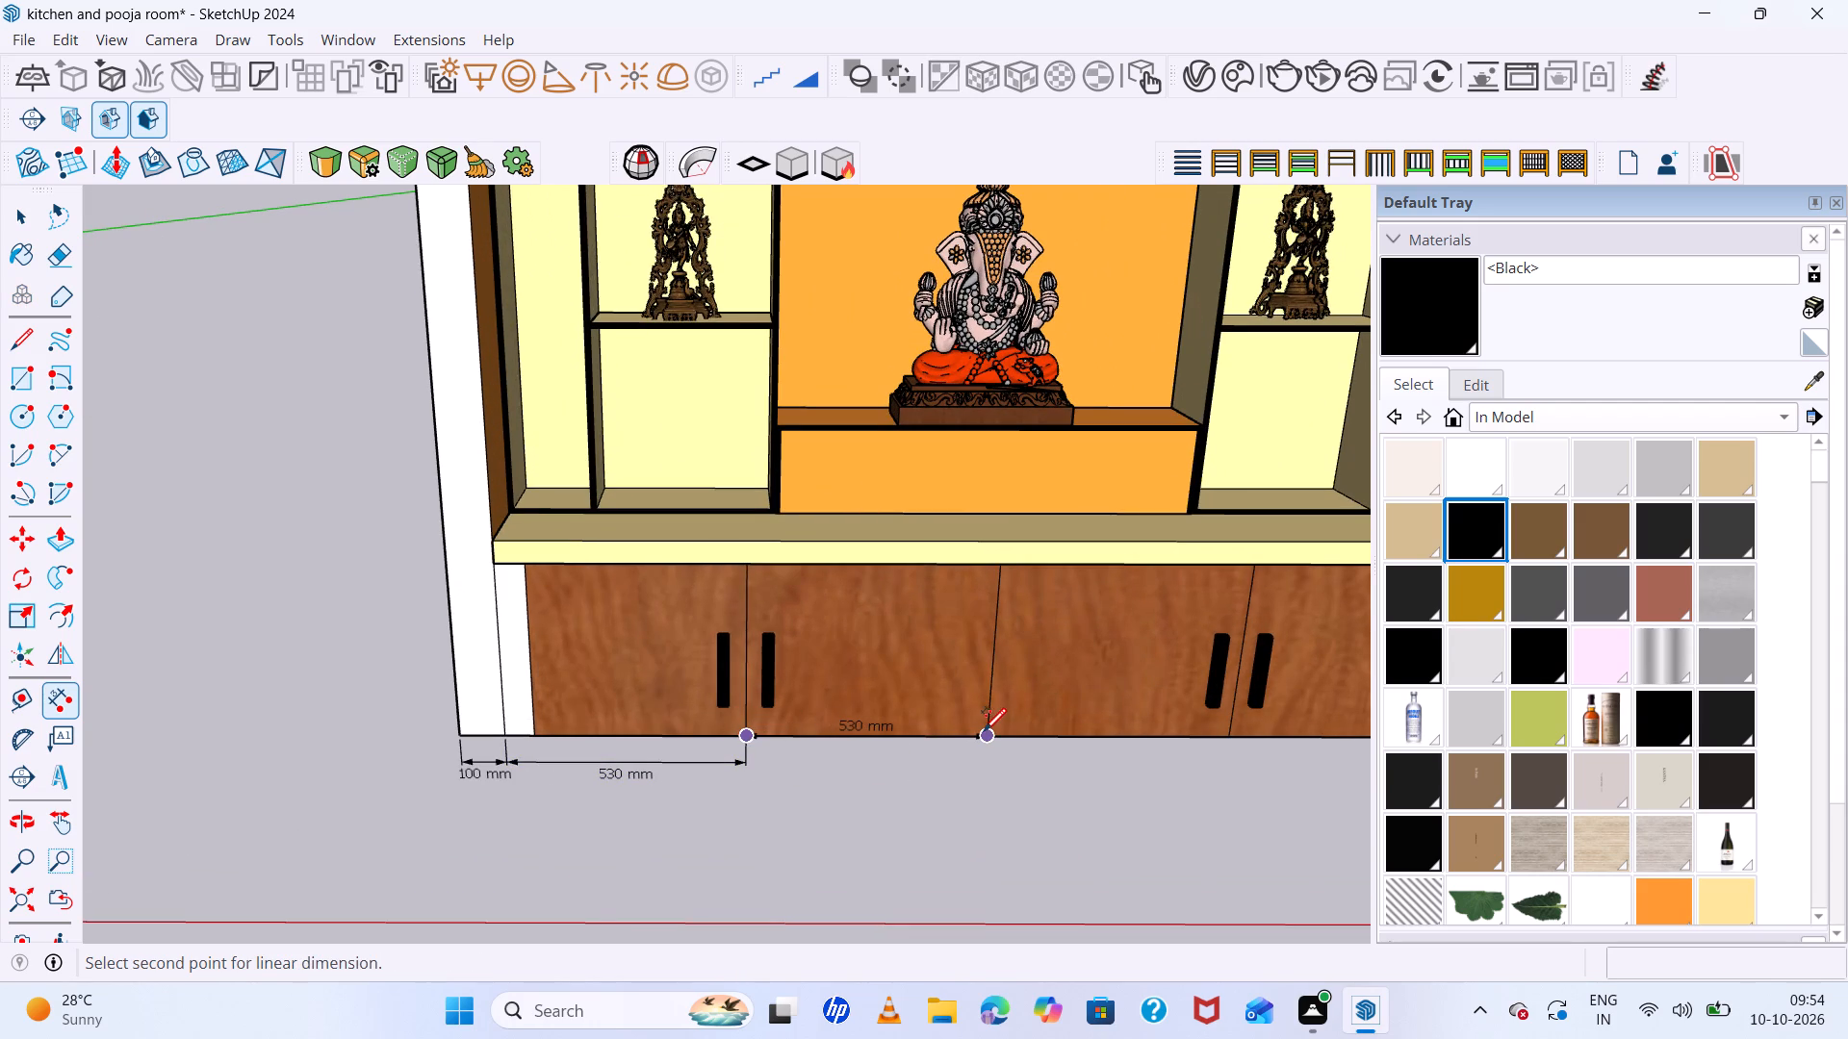
click(988, 733)
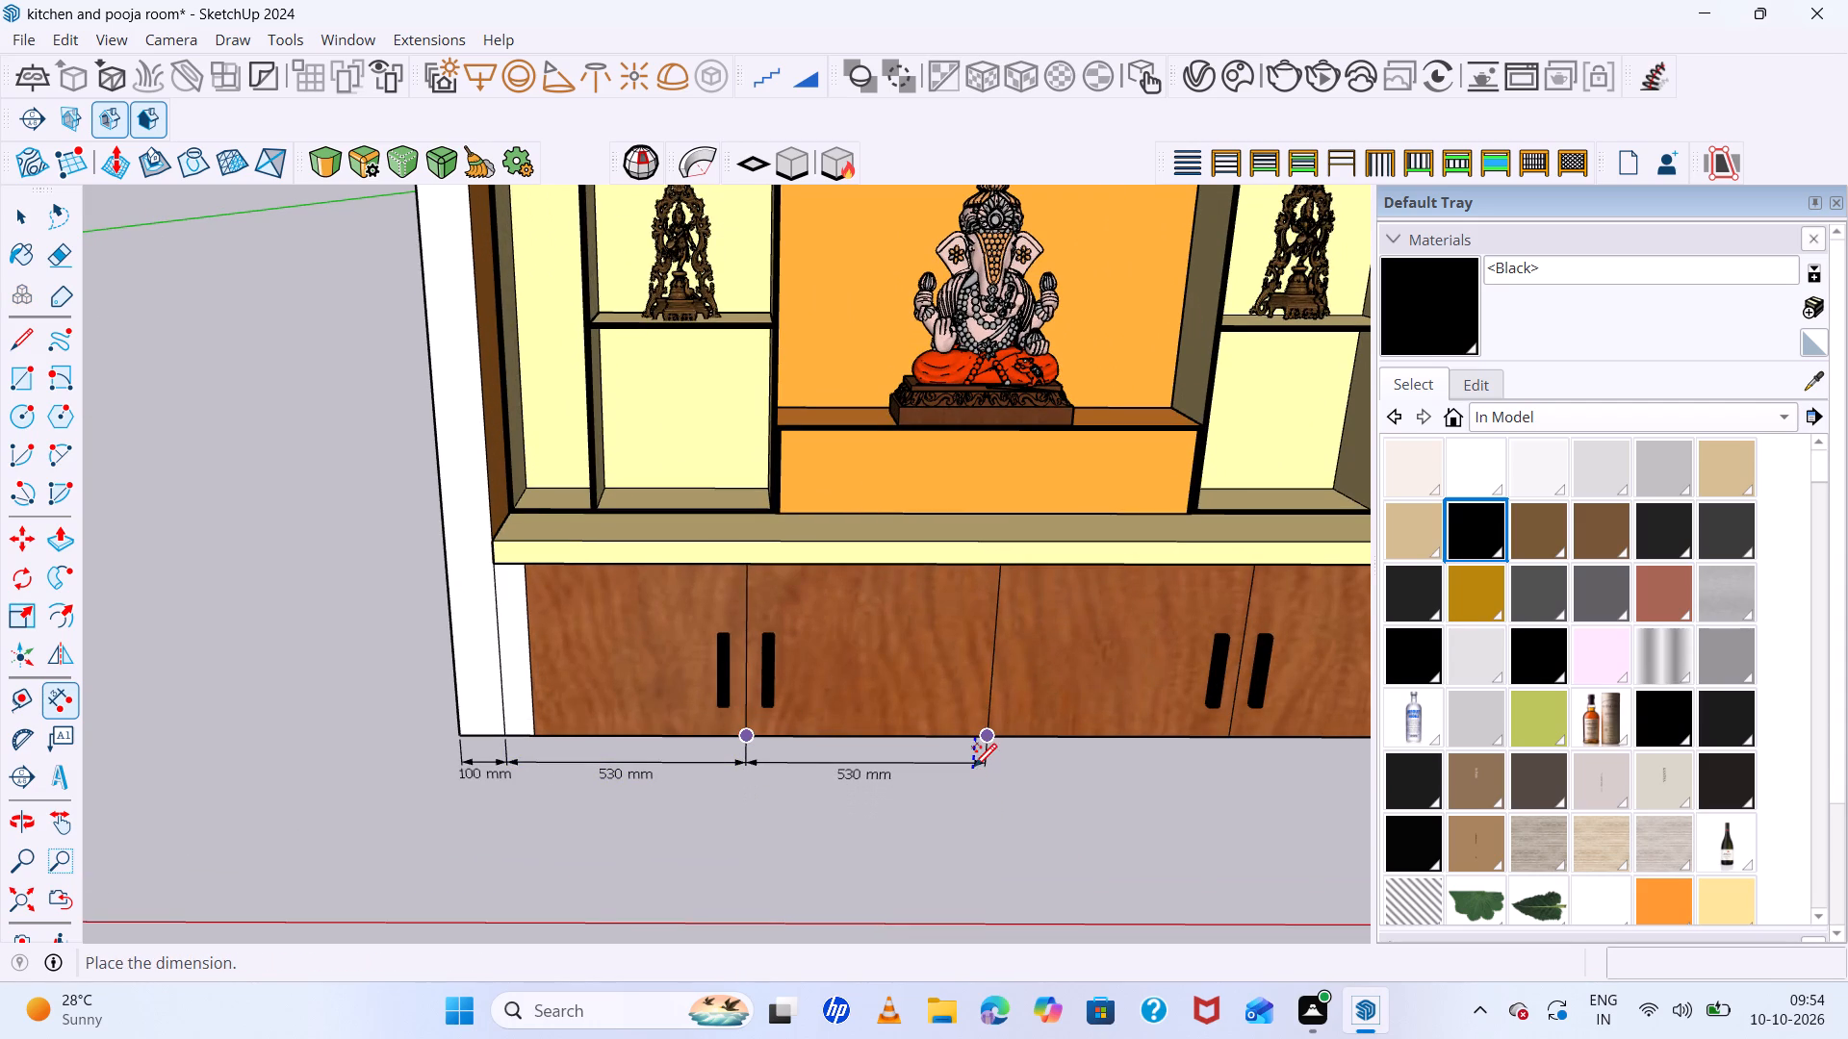
click(974, 764)
click(988, 736)
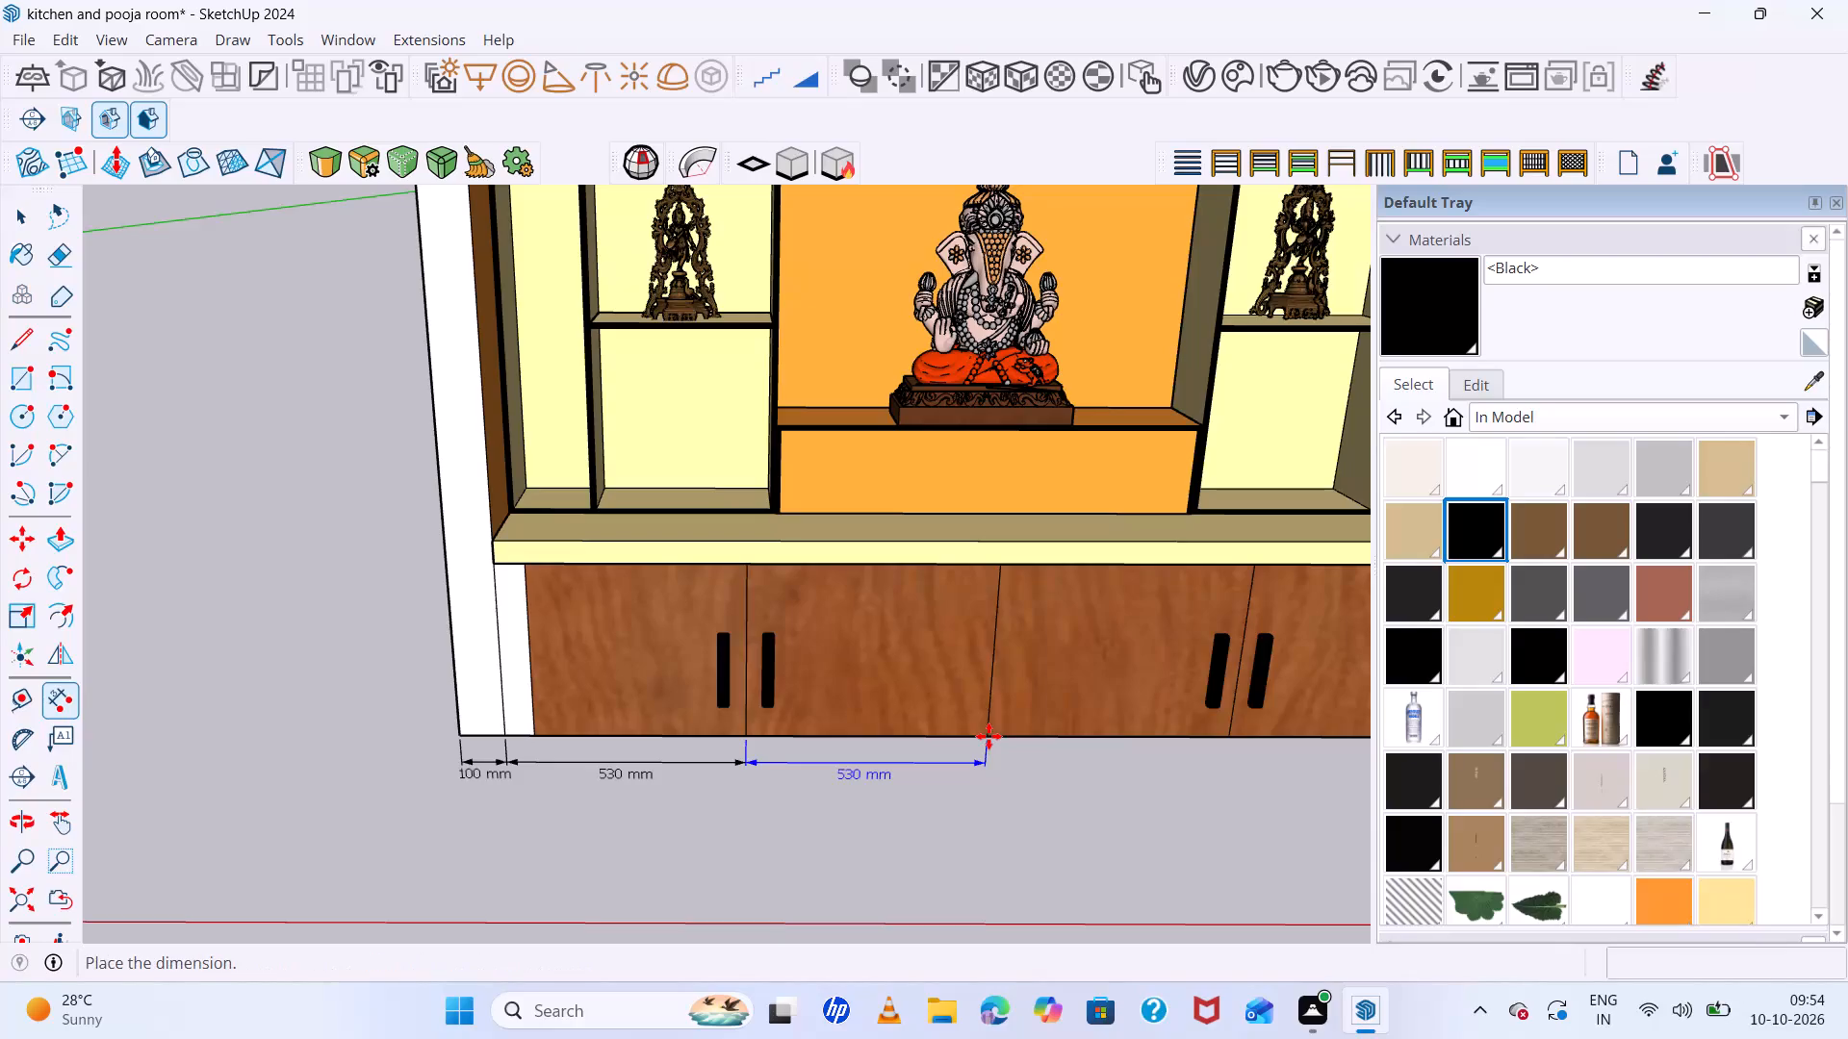
key(space)
Draw a 530 mm line along the third cabinet door's bottom edge, from the centre door joint to the next joint.
key(l)
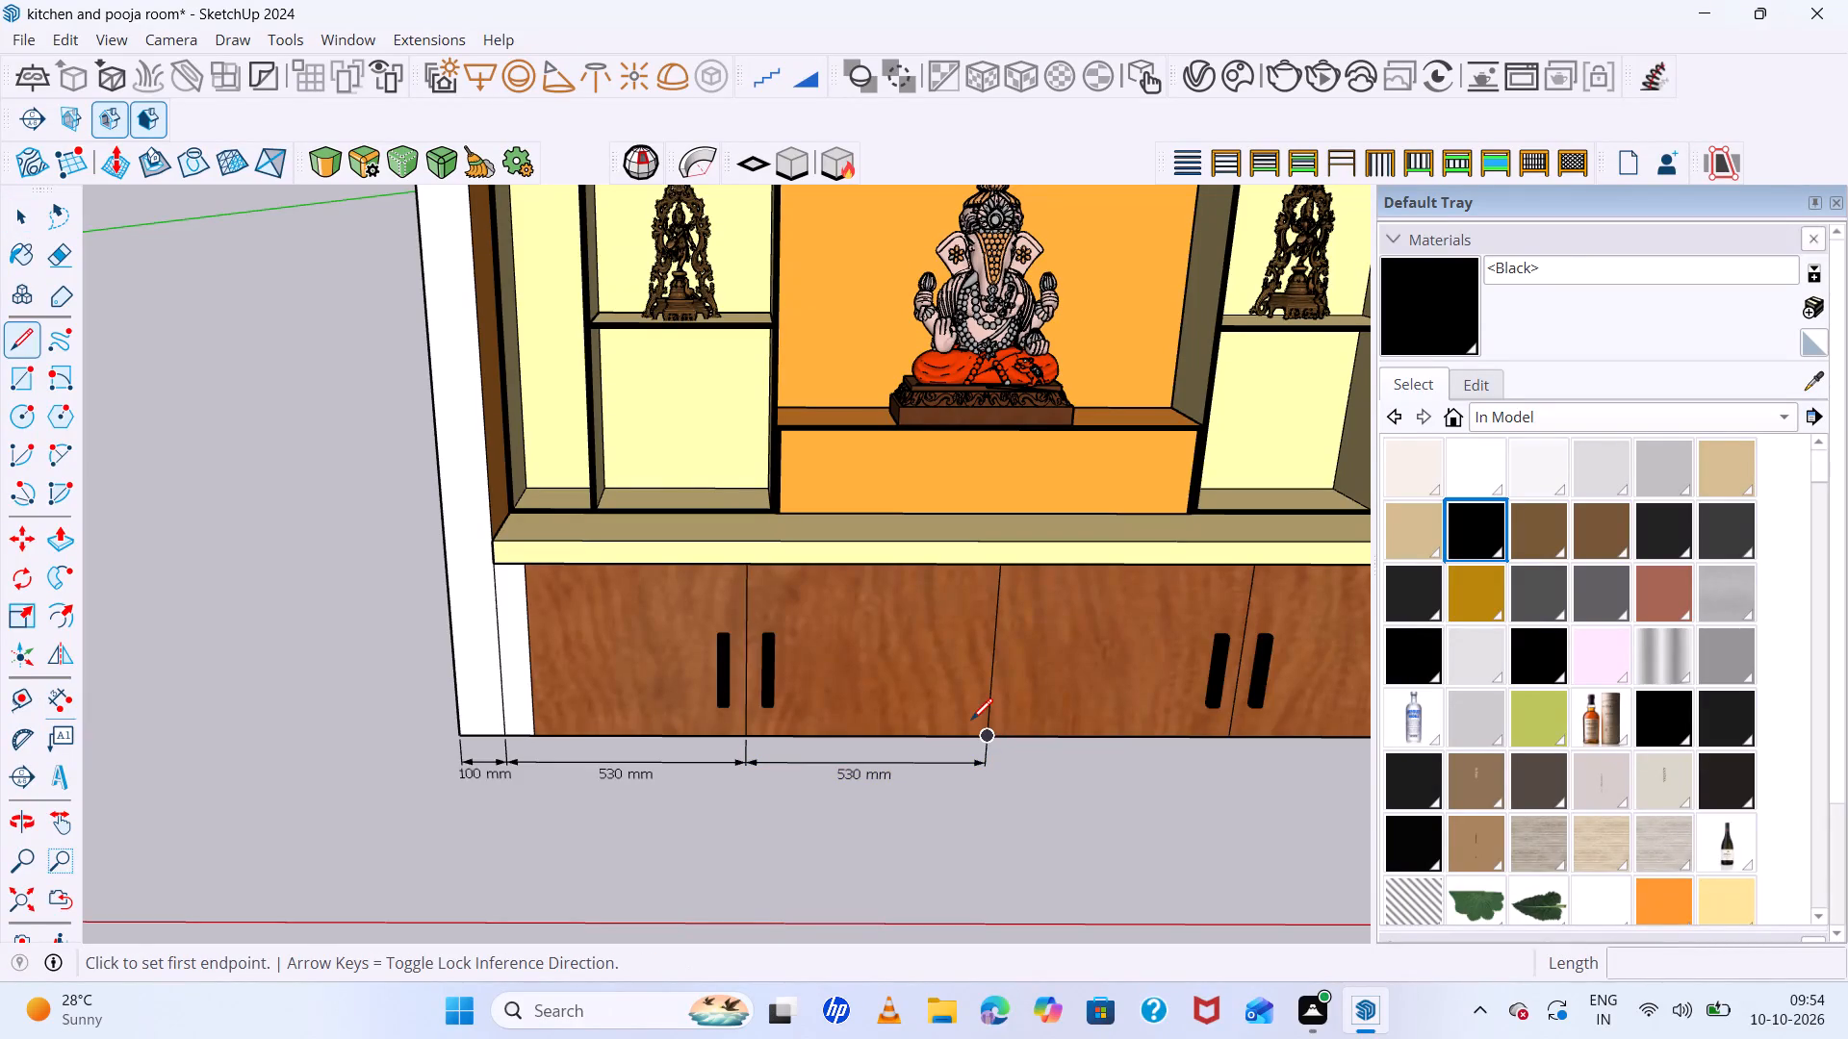
click(991, 733)
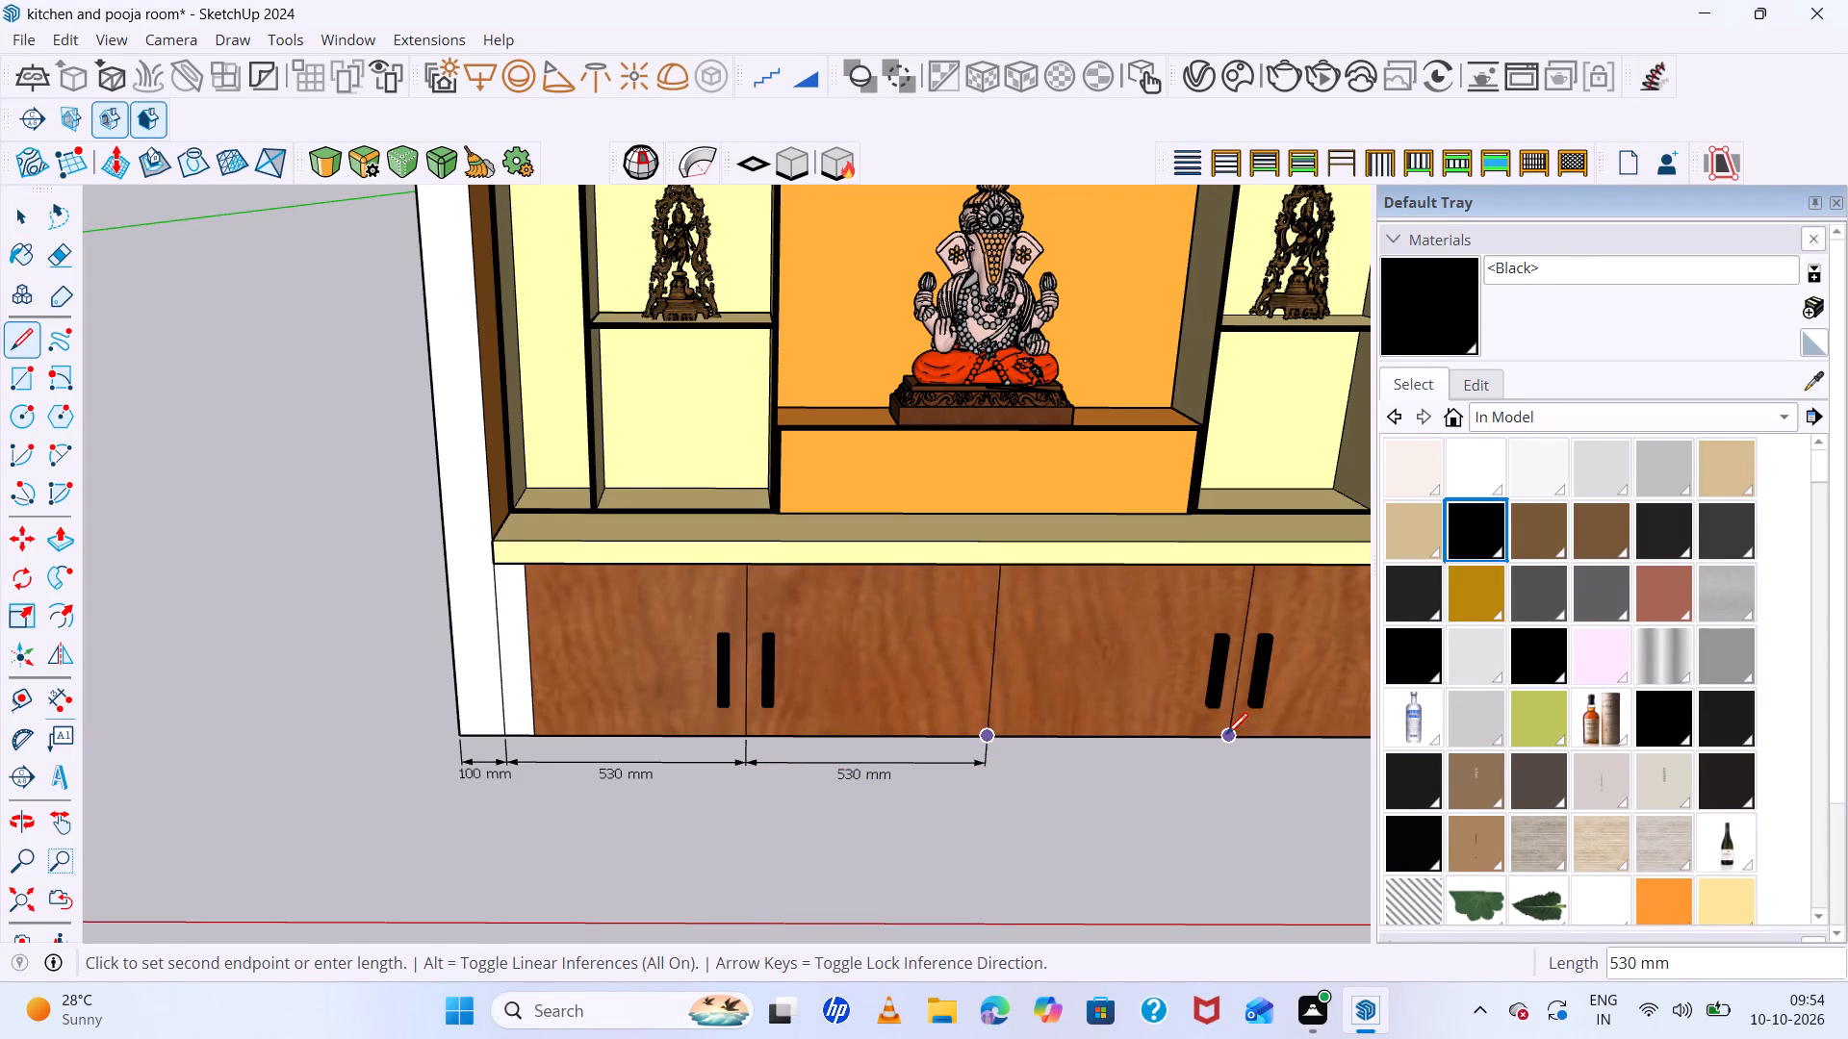
click(1232, 734)
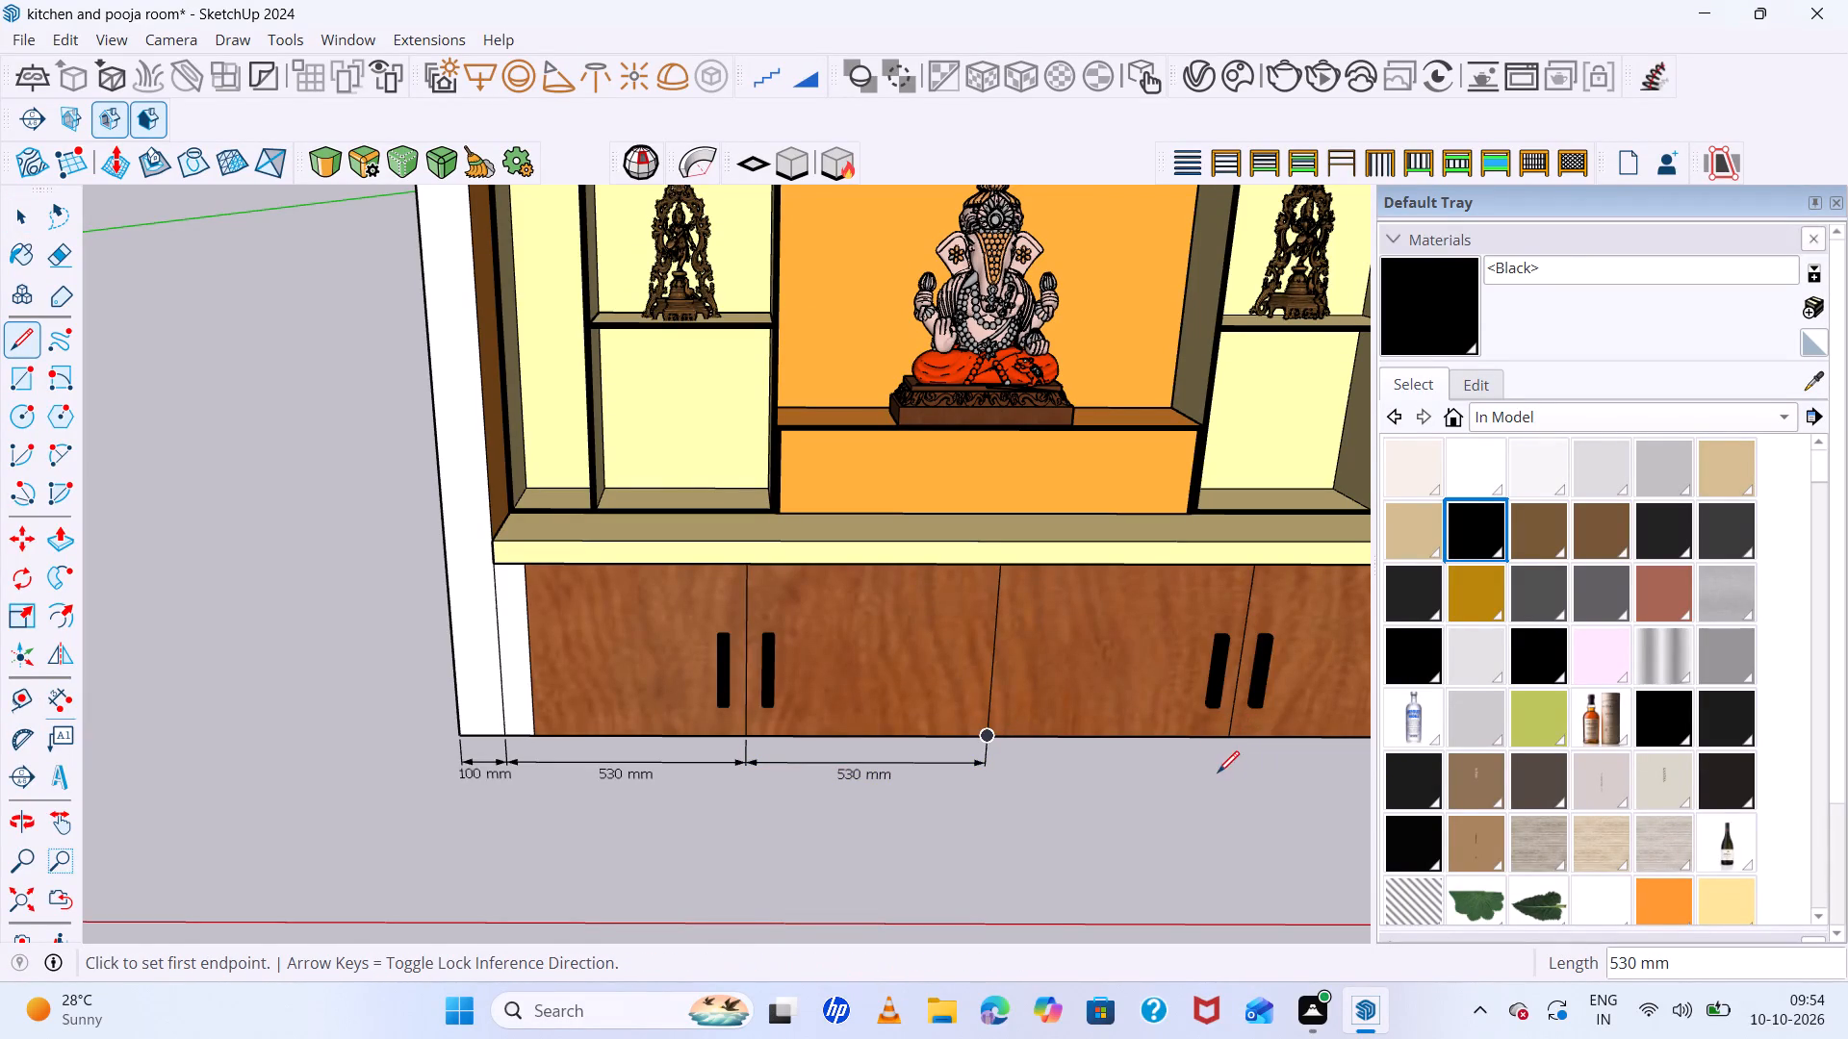
click(986, 738)
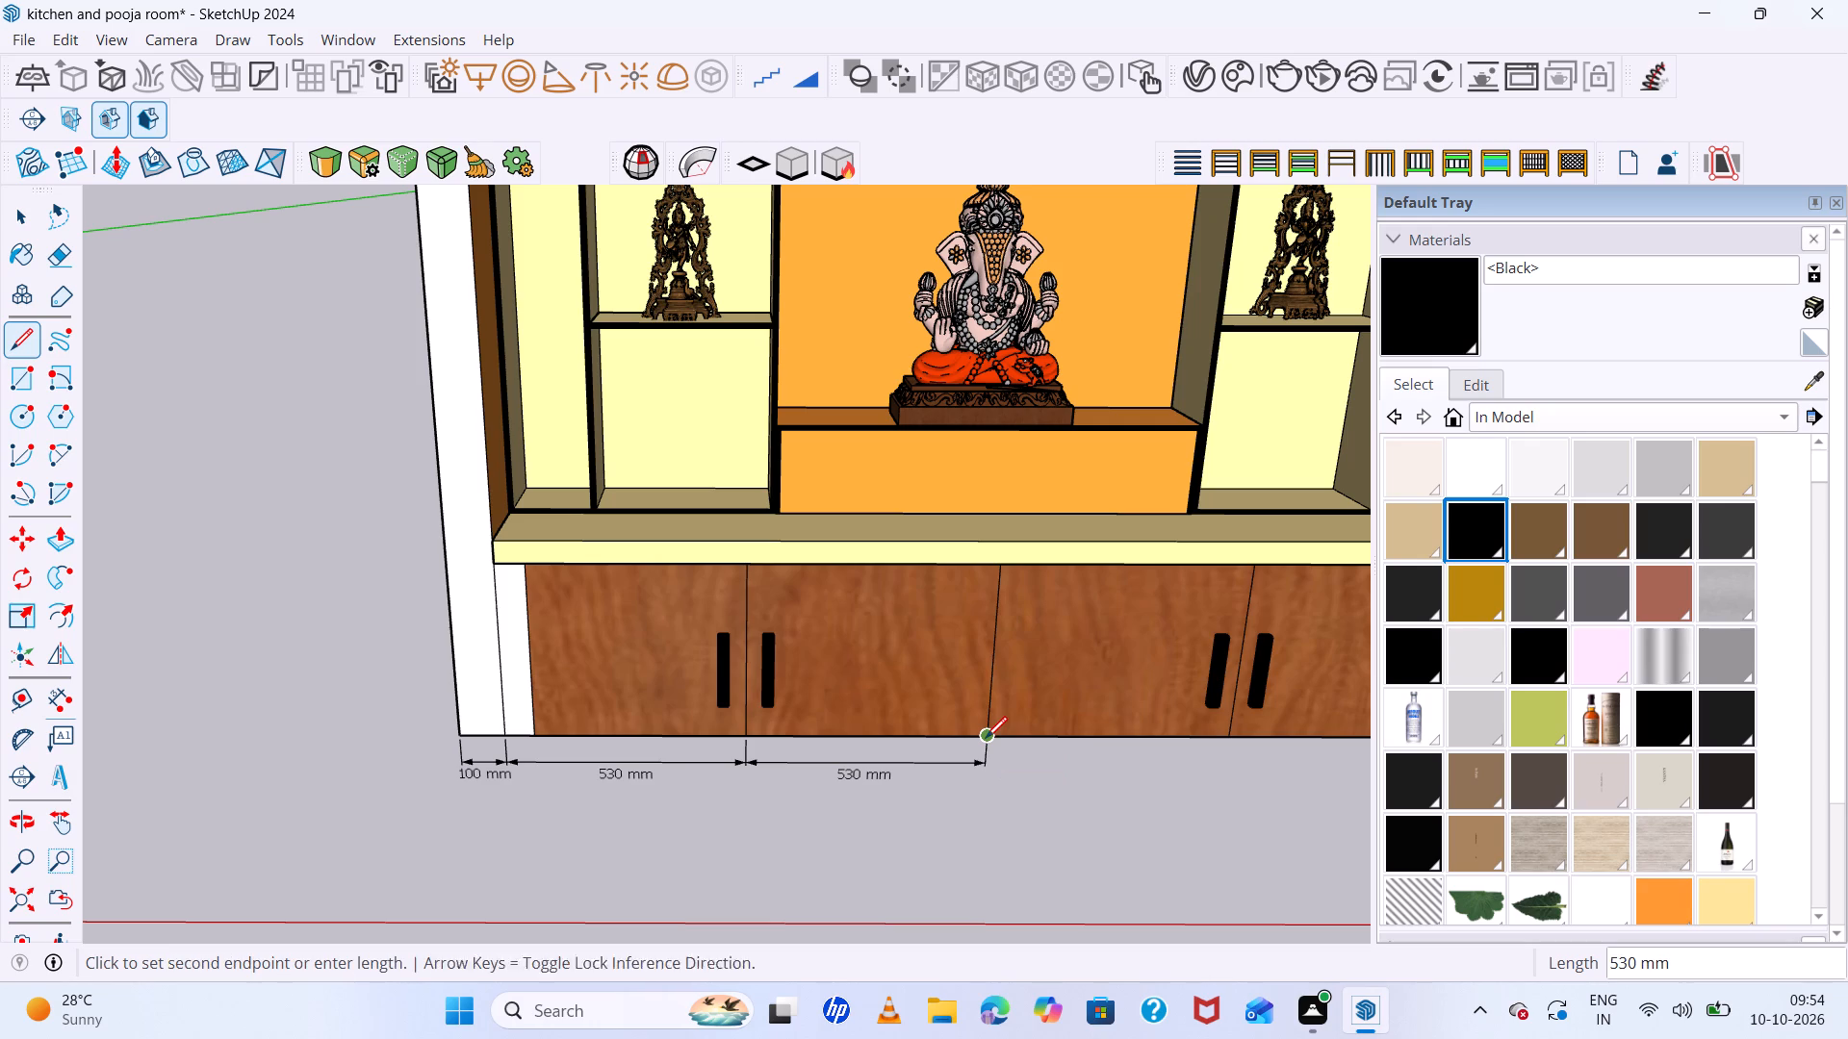
click(1228, 738)
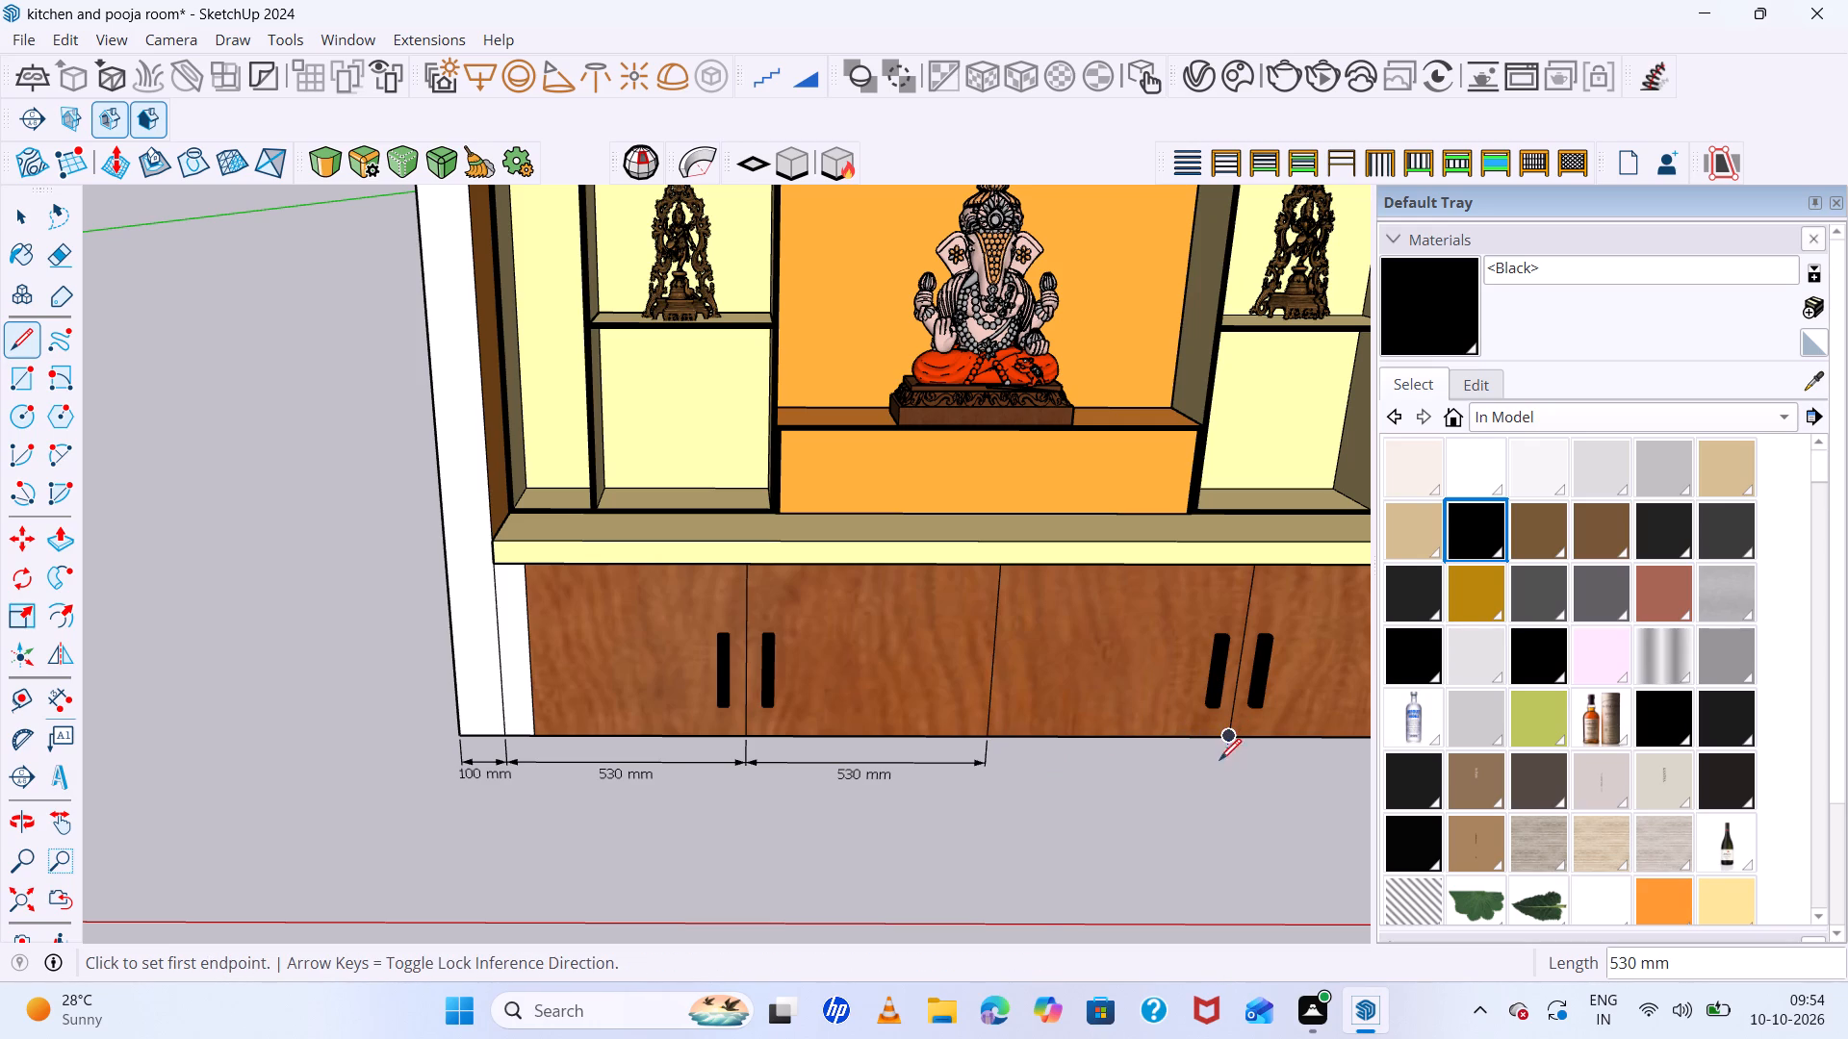
Extend the bottom dimension chain across the third and fourth cabinet doors, ending at the right side panel's inner edge.
middle_drag(1204, 773, 1139, 646)
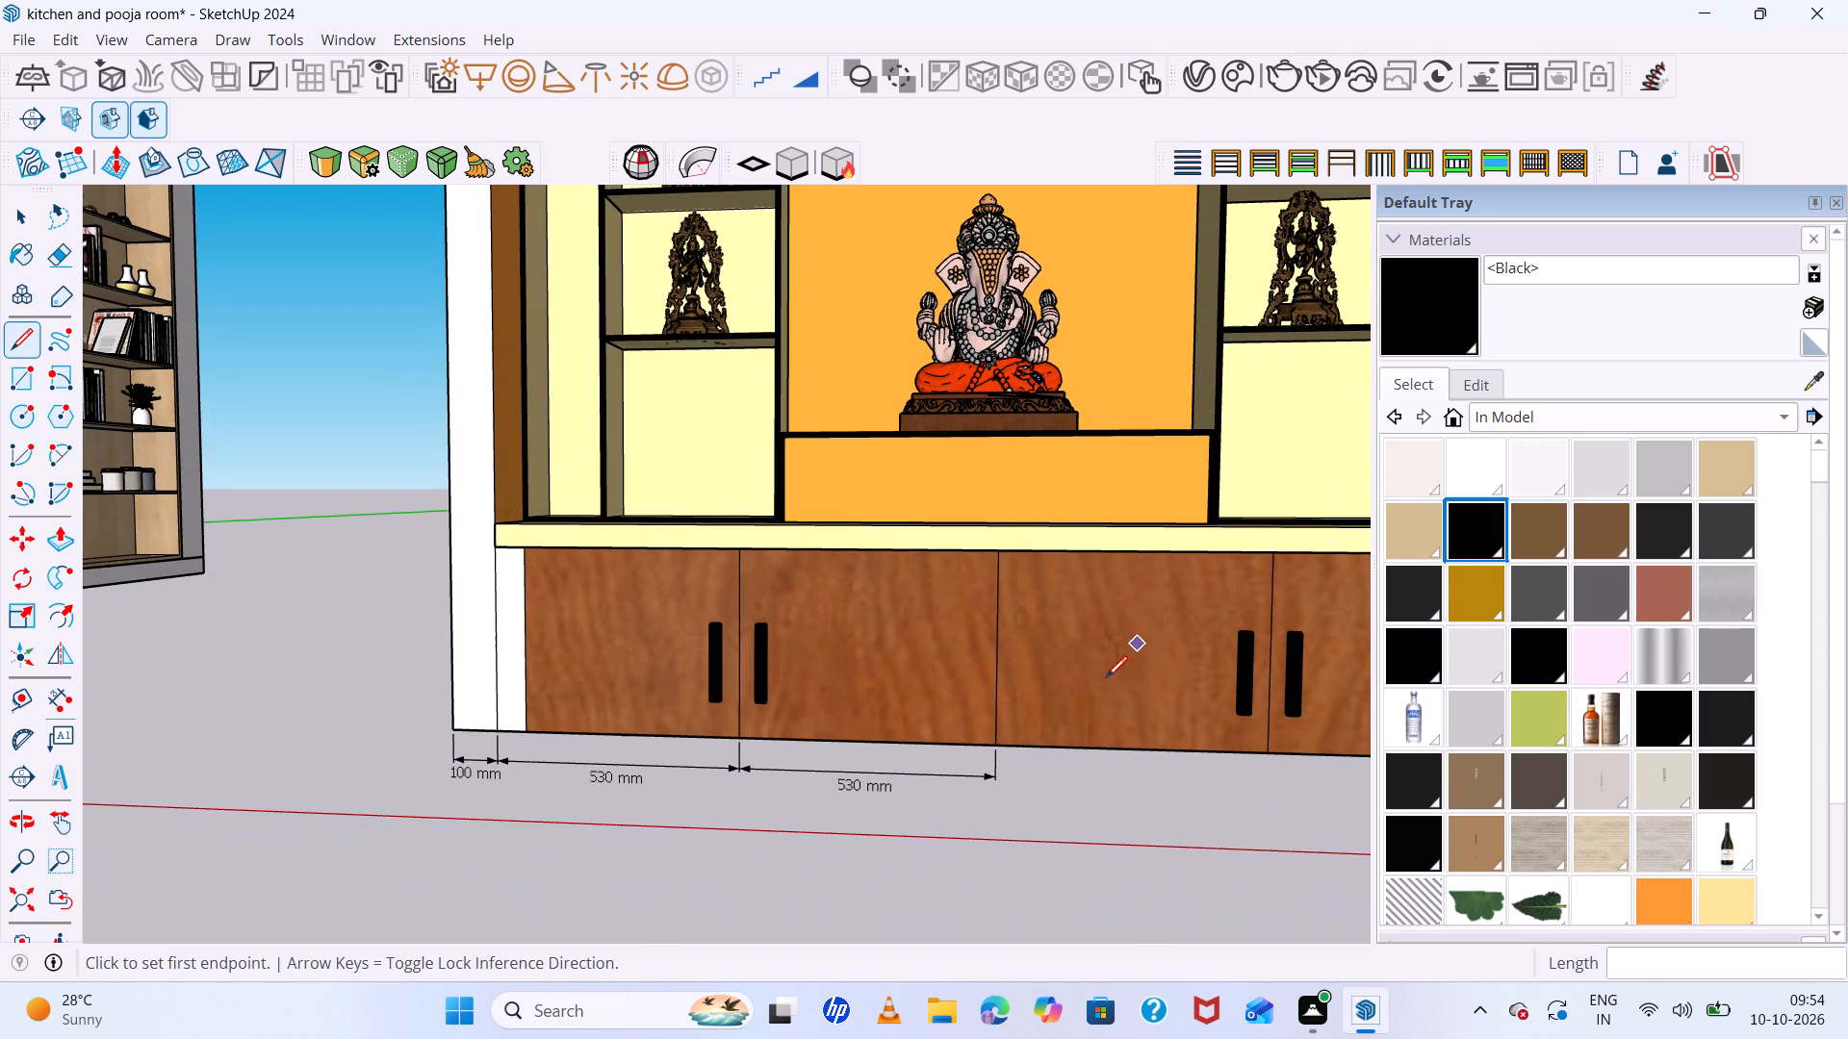
key(space)
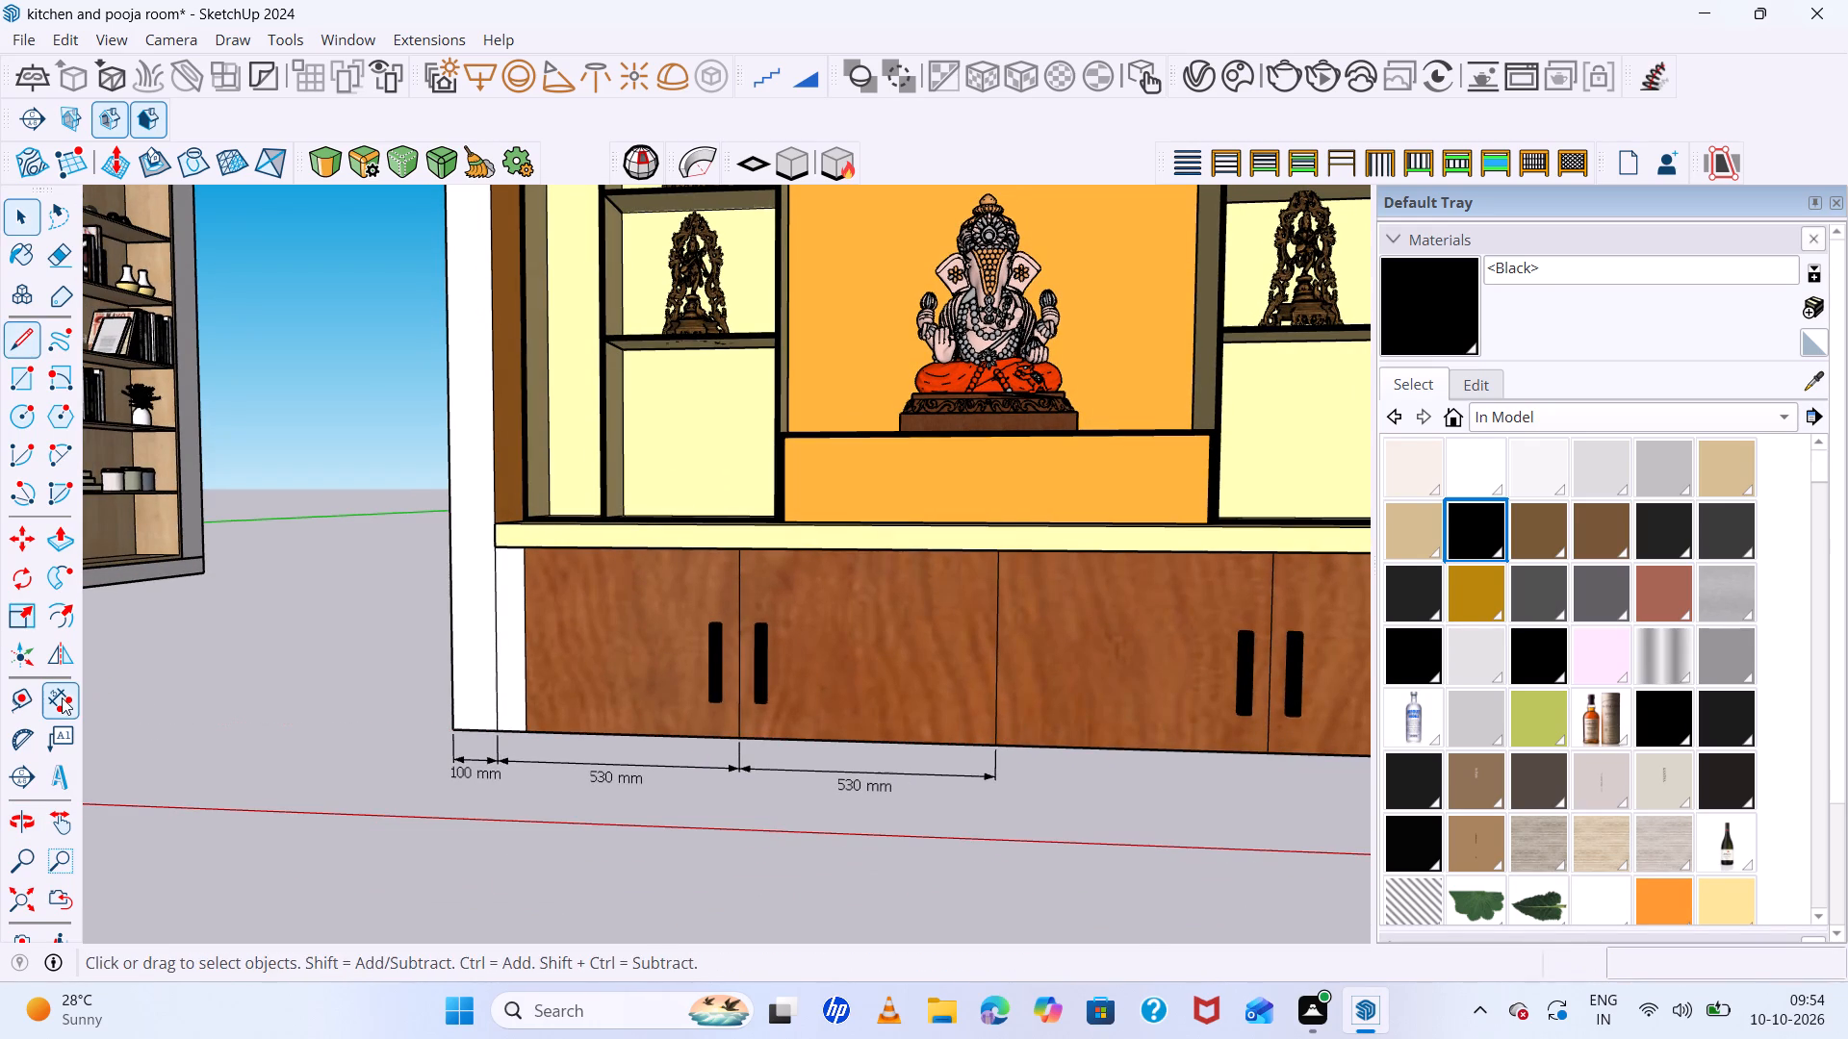
click(62, 697)
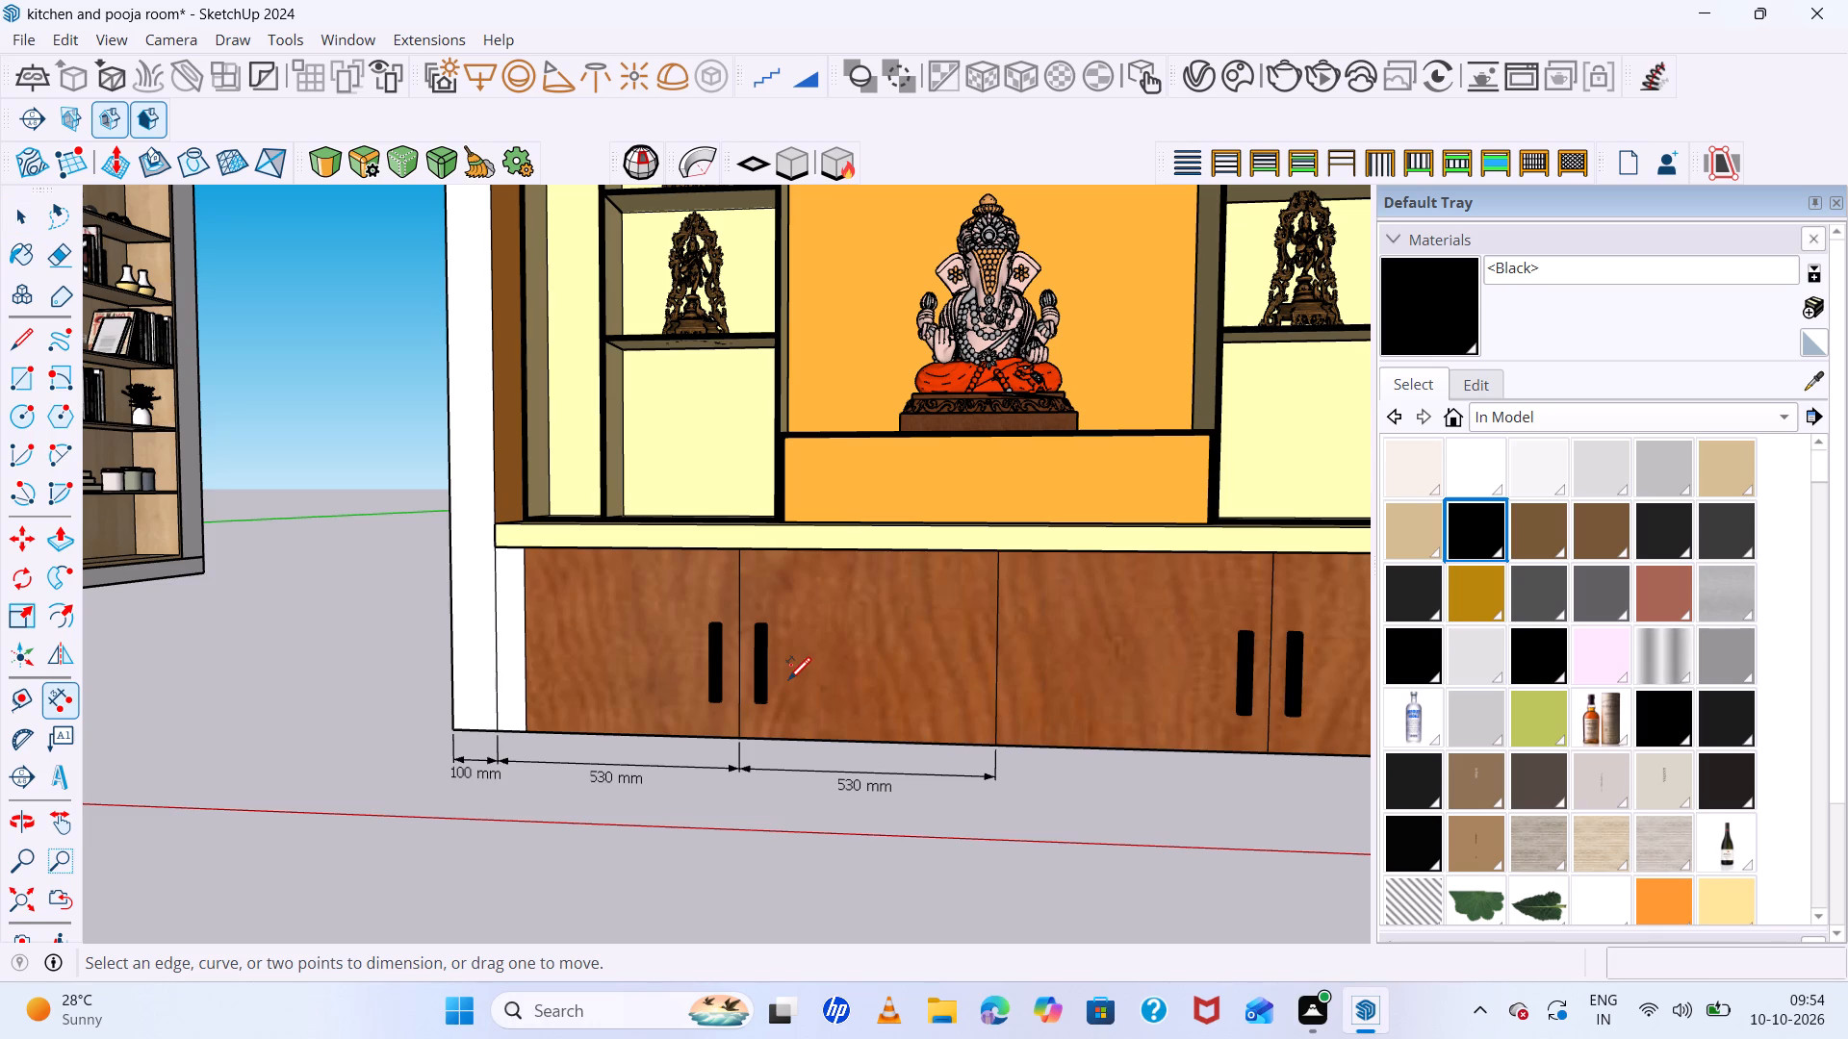
scroll(79, 568, down, 1)
scroll(545, 576, down, 5)
scroll(1052, 651, up, 5)
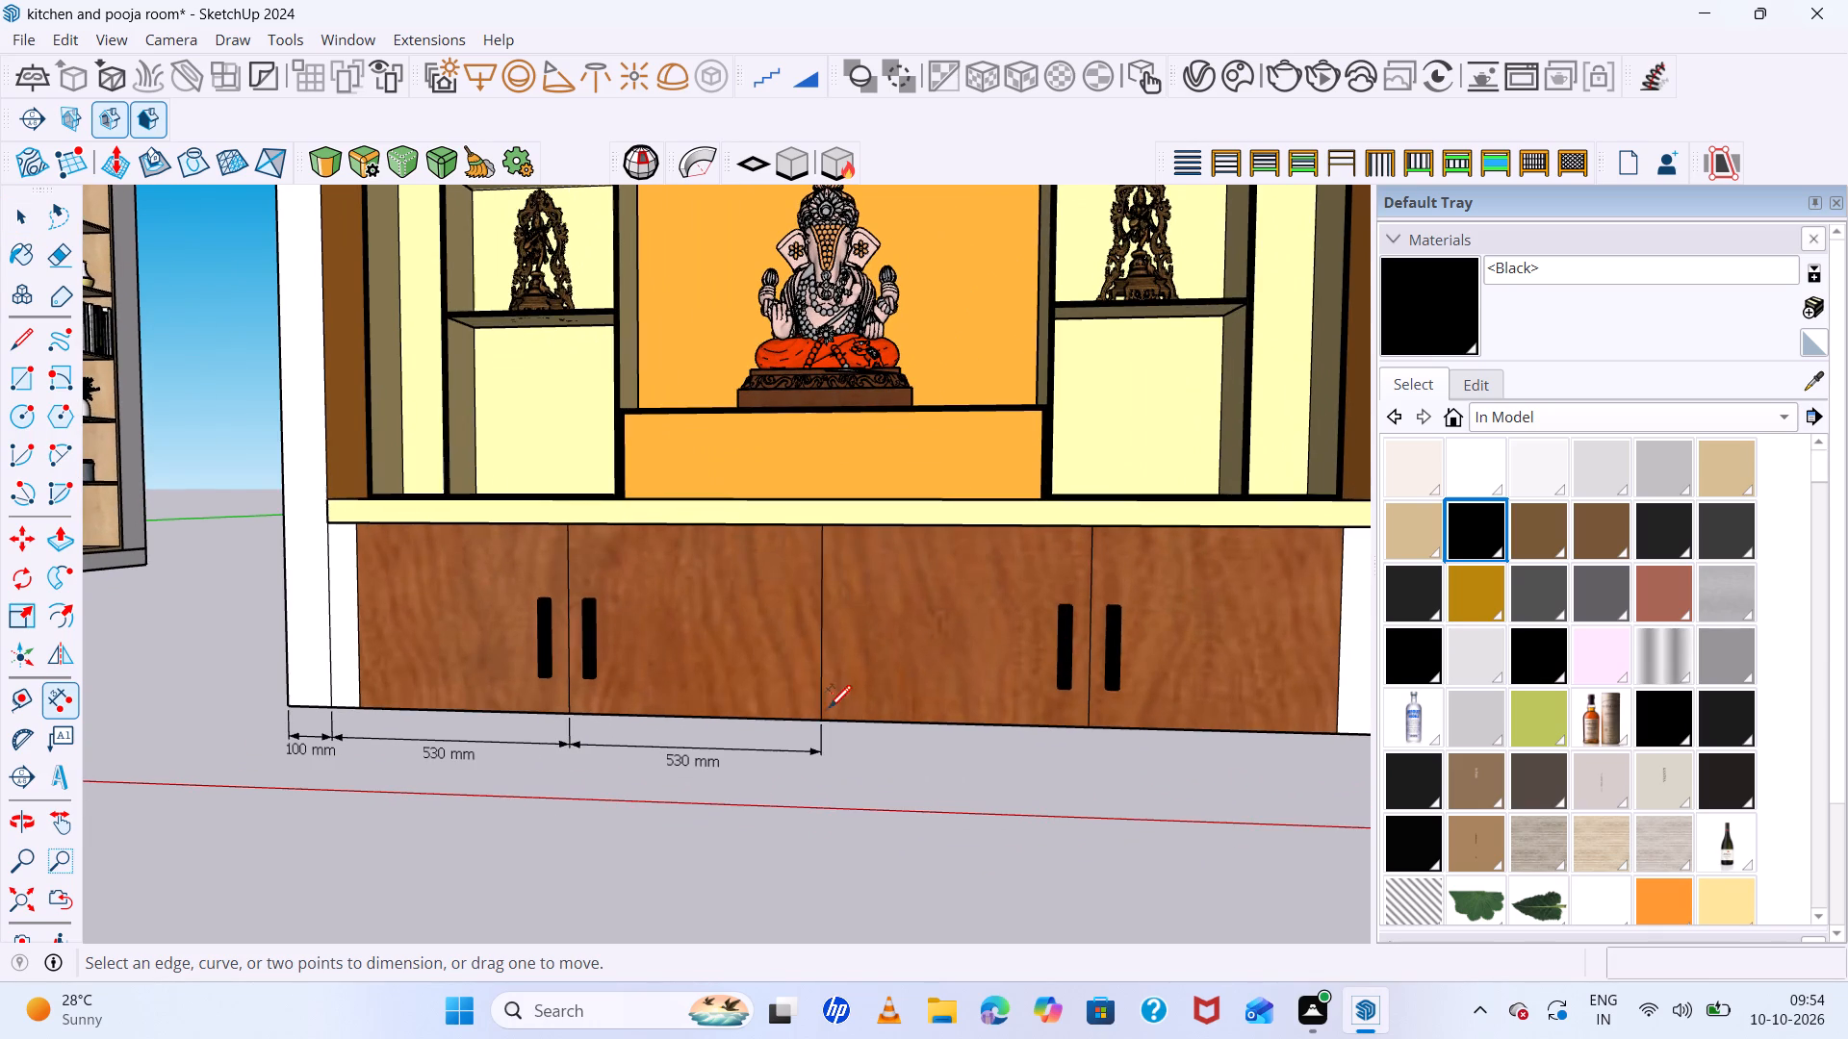
click(822, 714)
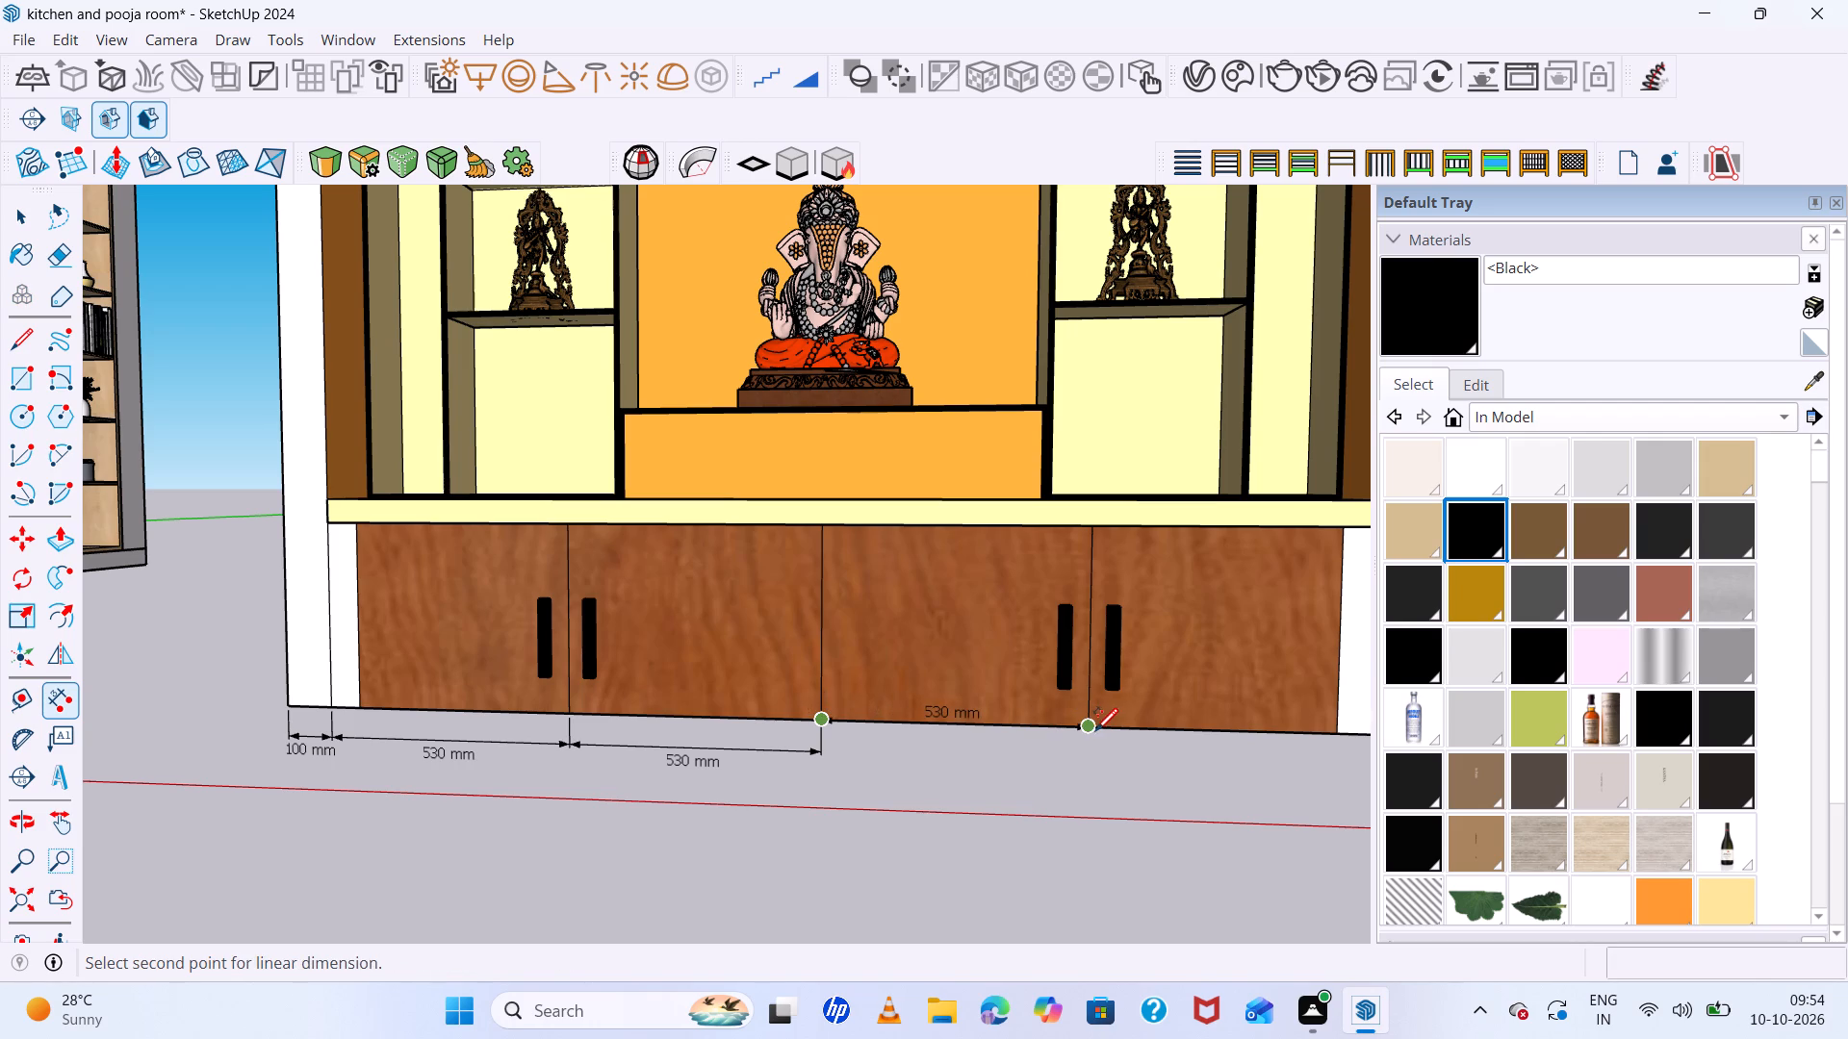
click(1095, 729)
click(1091, 756)
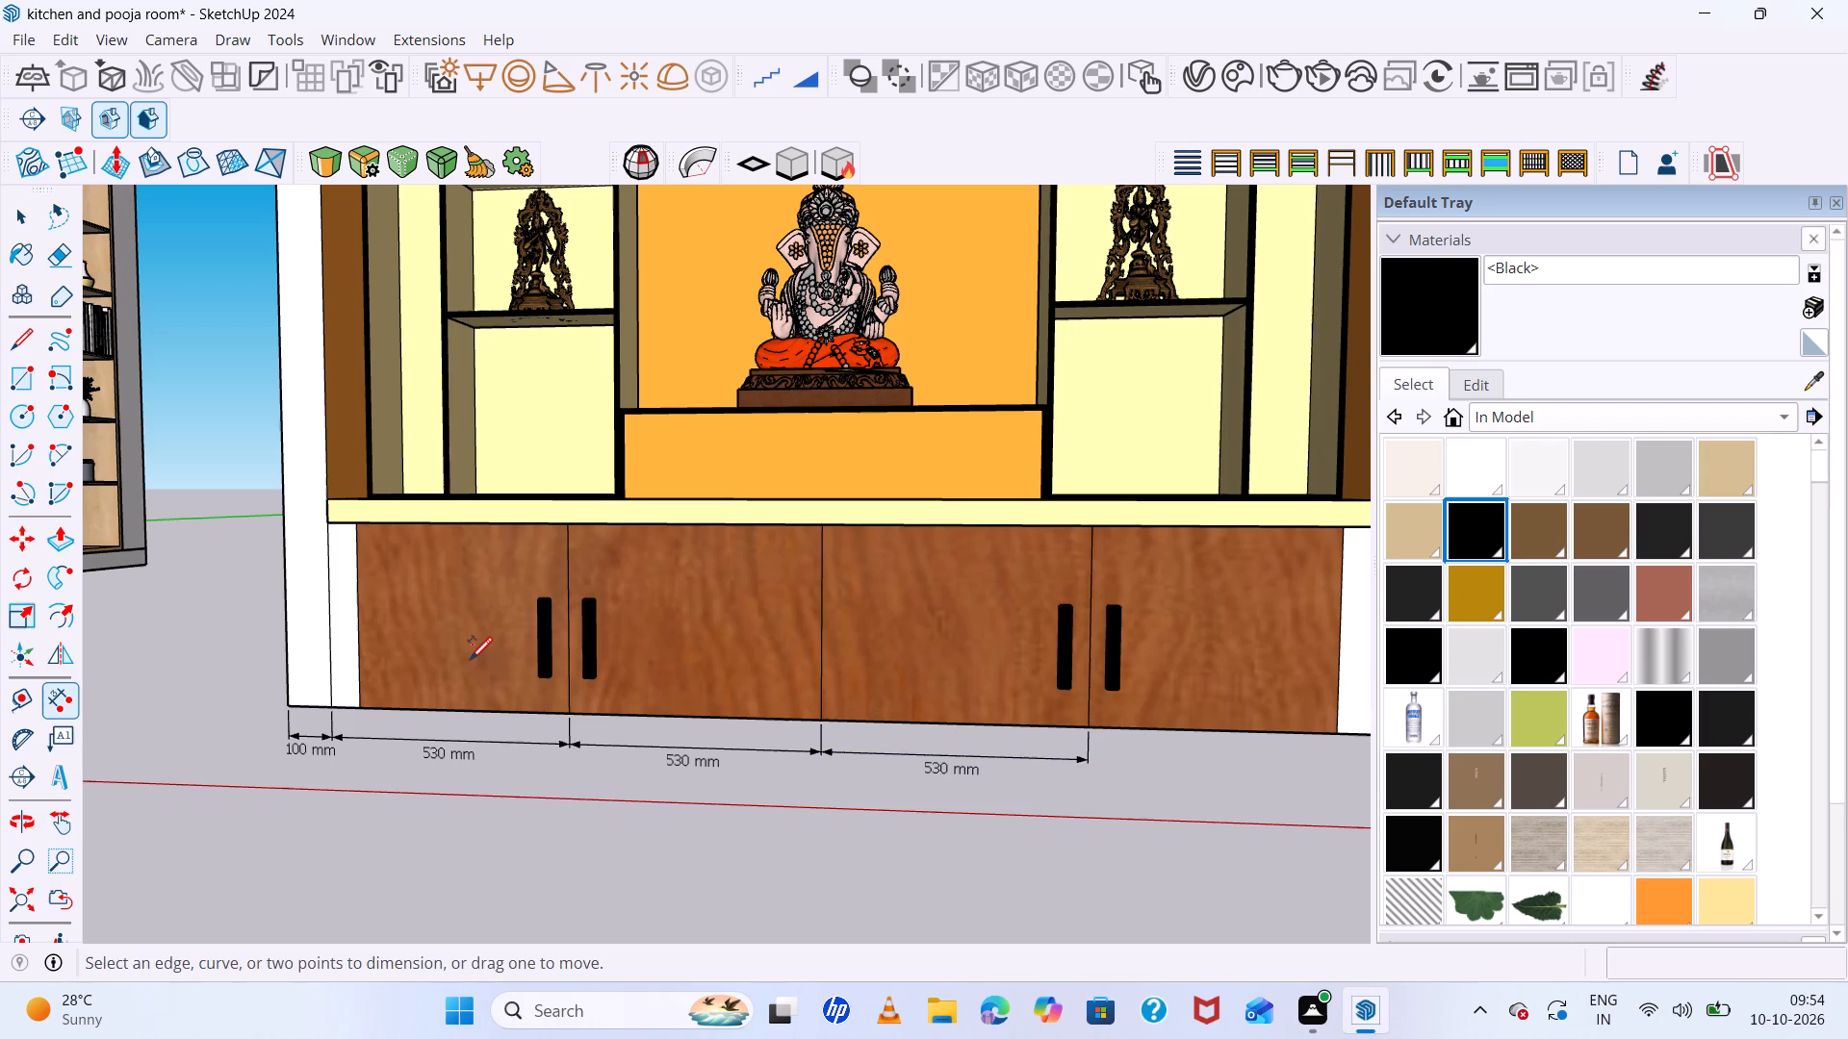
scroll(468, 657, down, 4)
scroll(992, 725, up, 5)
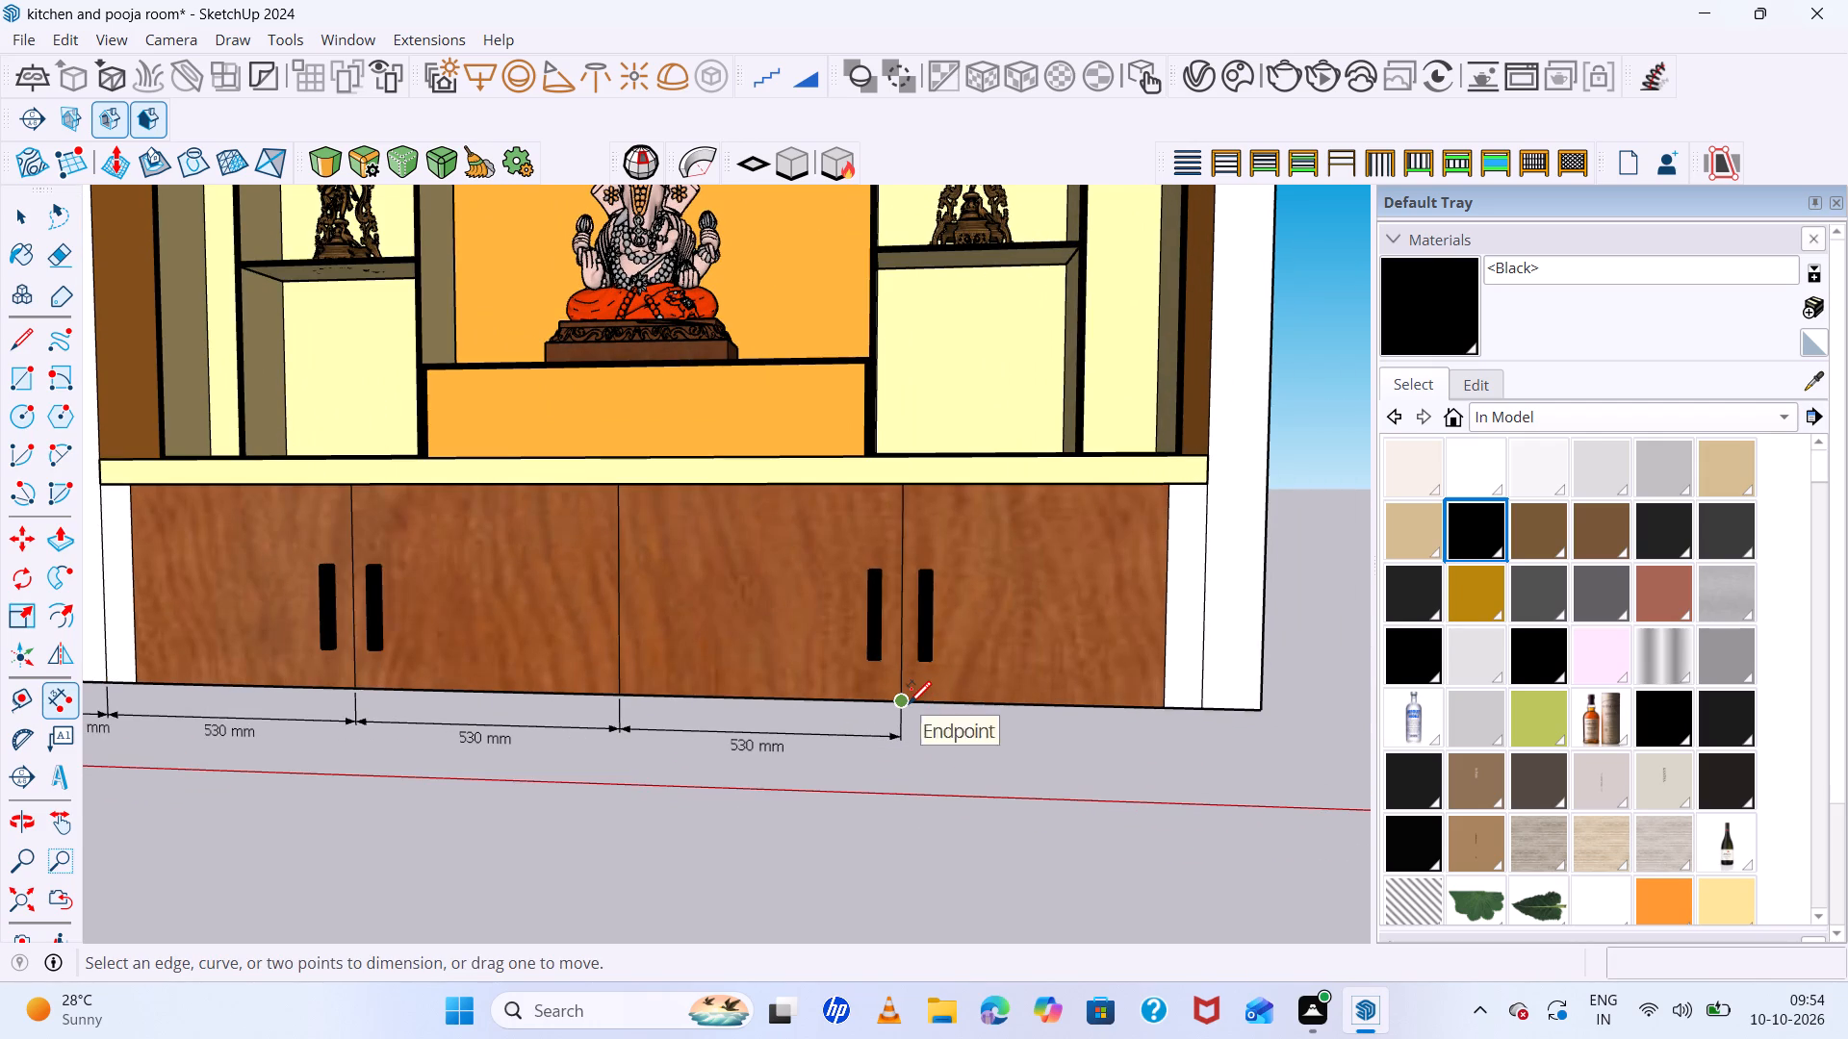
click(909, 702)
click(1203, 703)
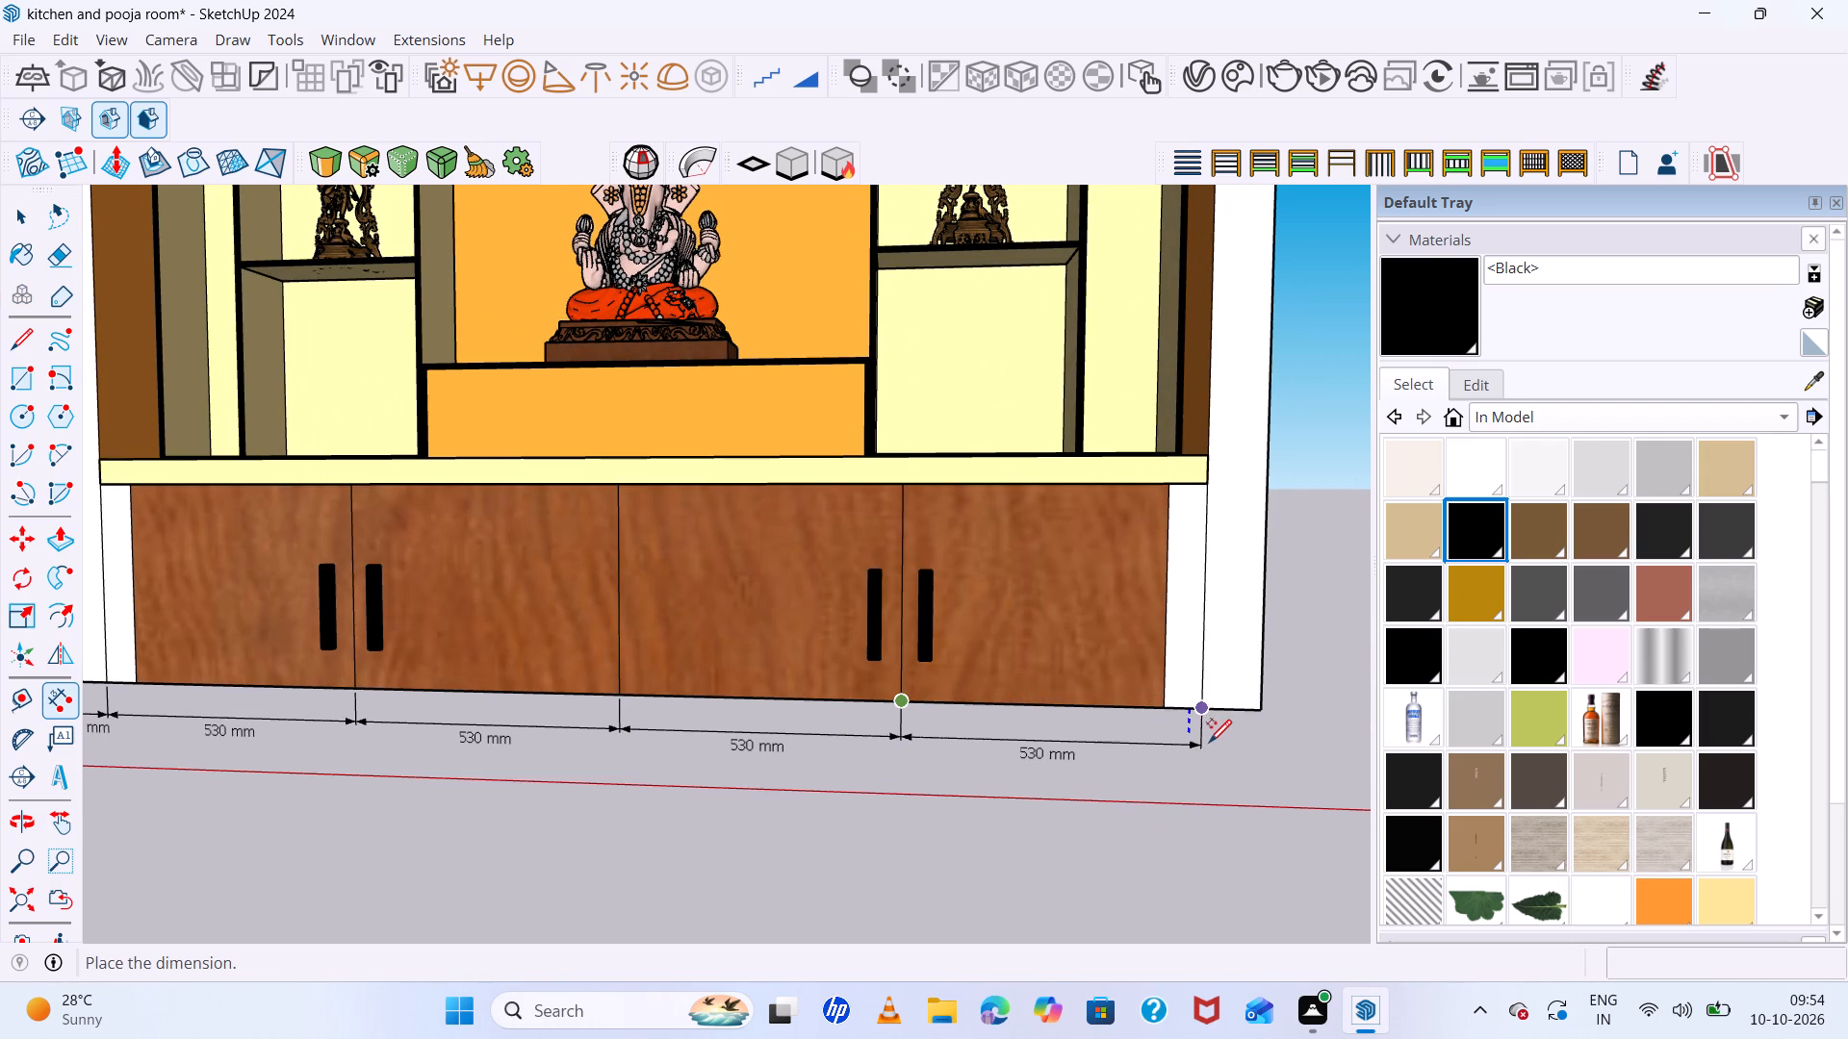
click(1209, 742)
Delete the two depth dimensions at the top left and top right corners of the pooja unit.
scroll(1149, 660, down, 7)
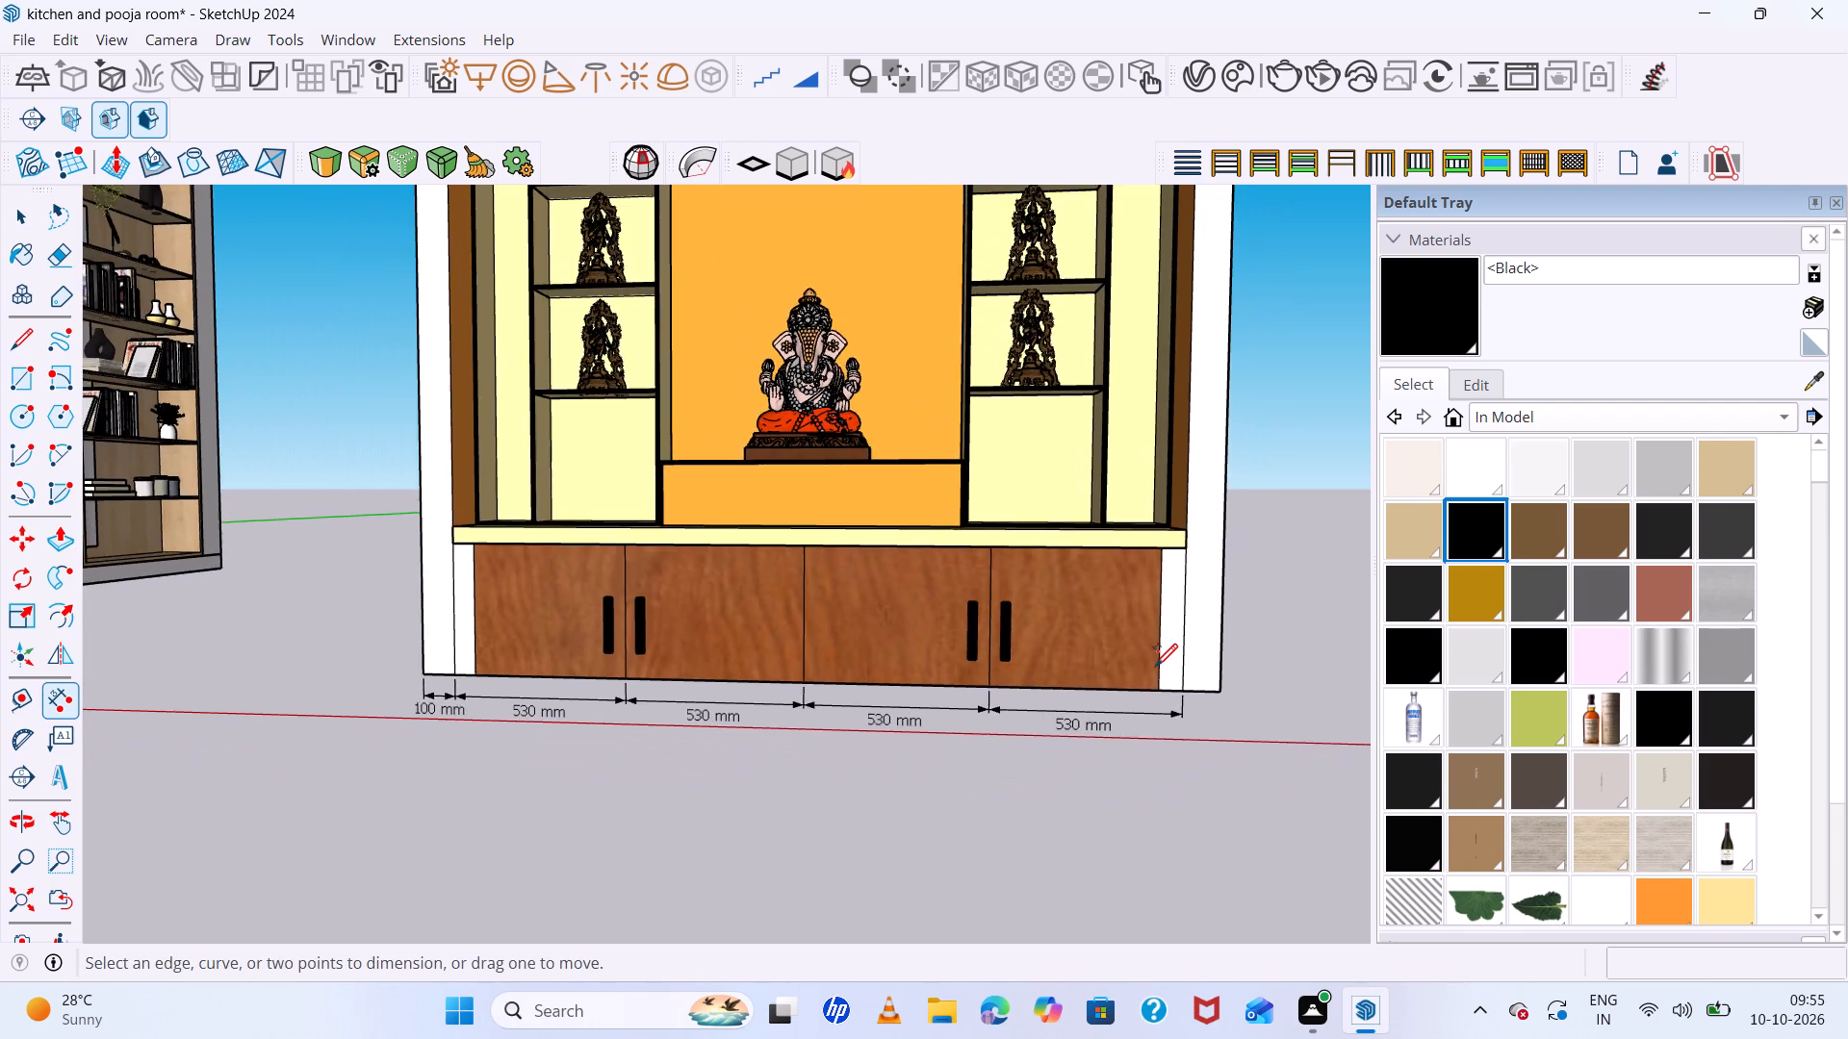
scroll(1155, 665, down, 6)
scroll(1156, 665, up, 7)
scroll(1153, 669, down, 18)
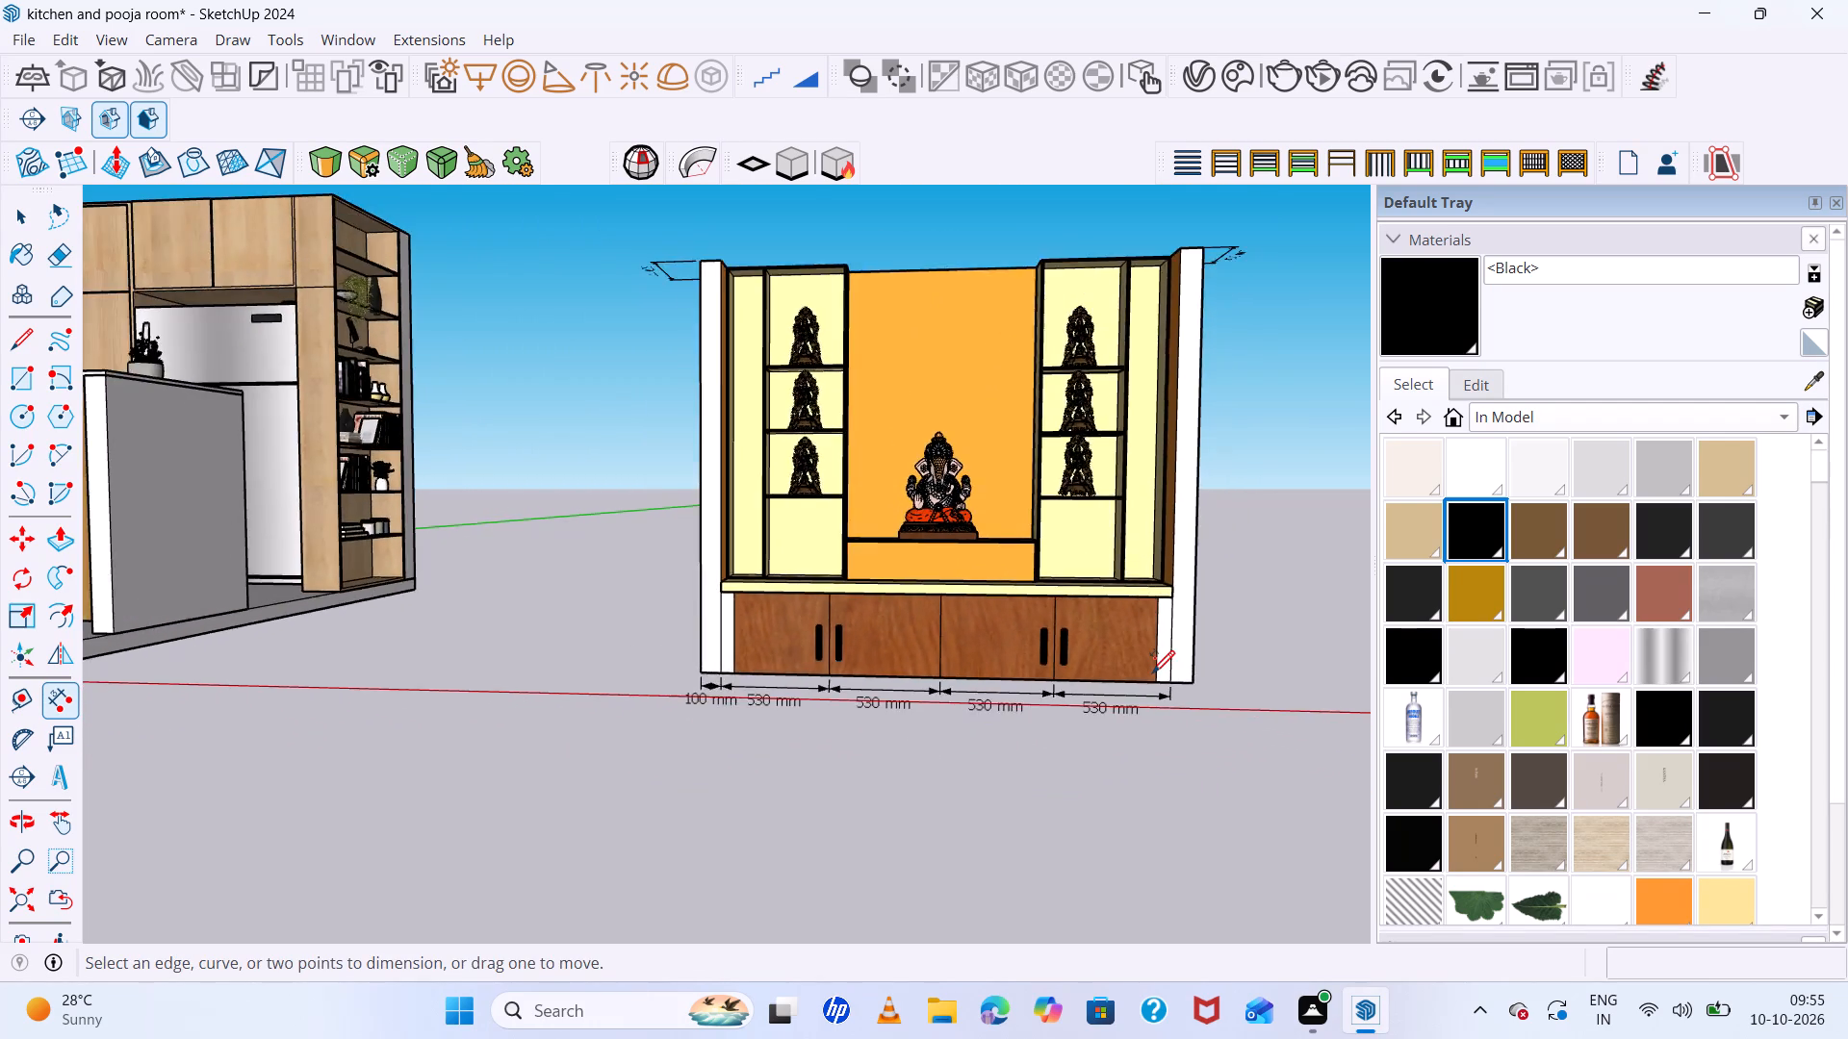
scroll(1152, 672, down, 2)
scroll(795, 338, up, 20)
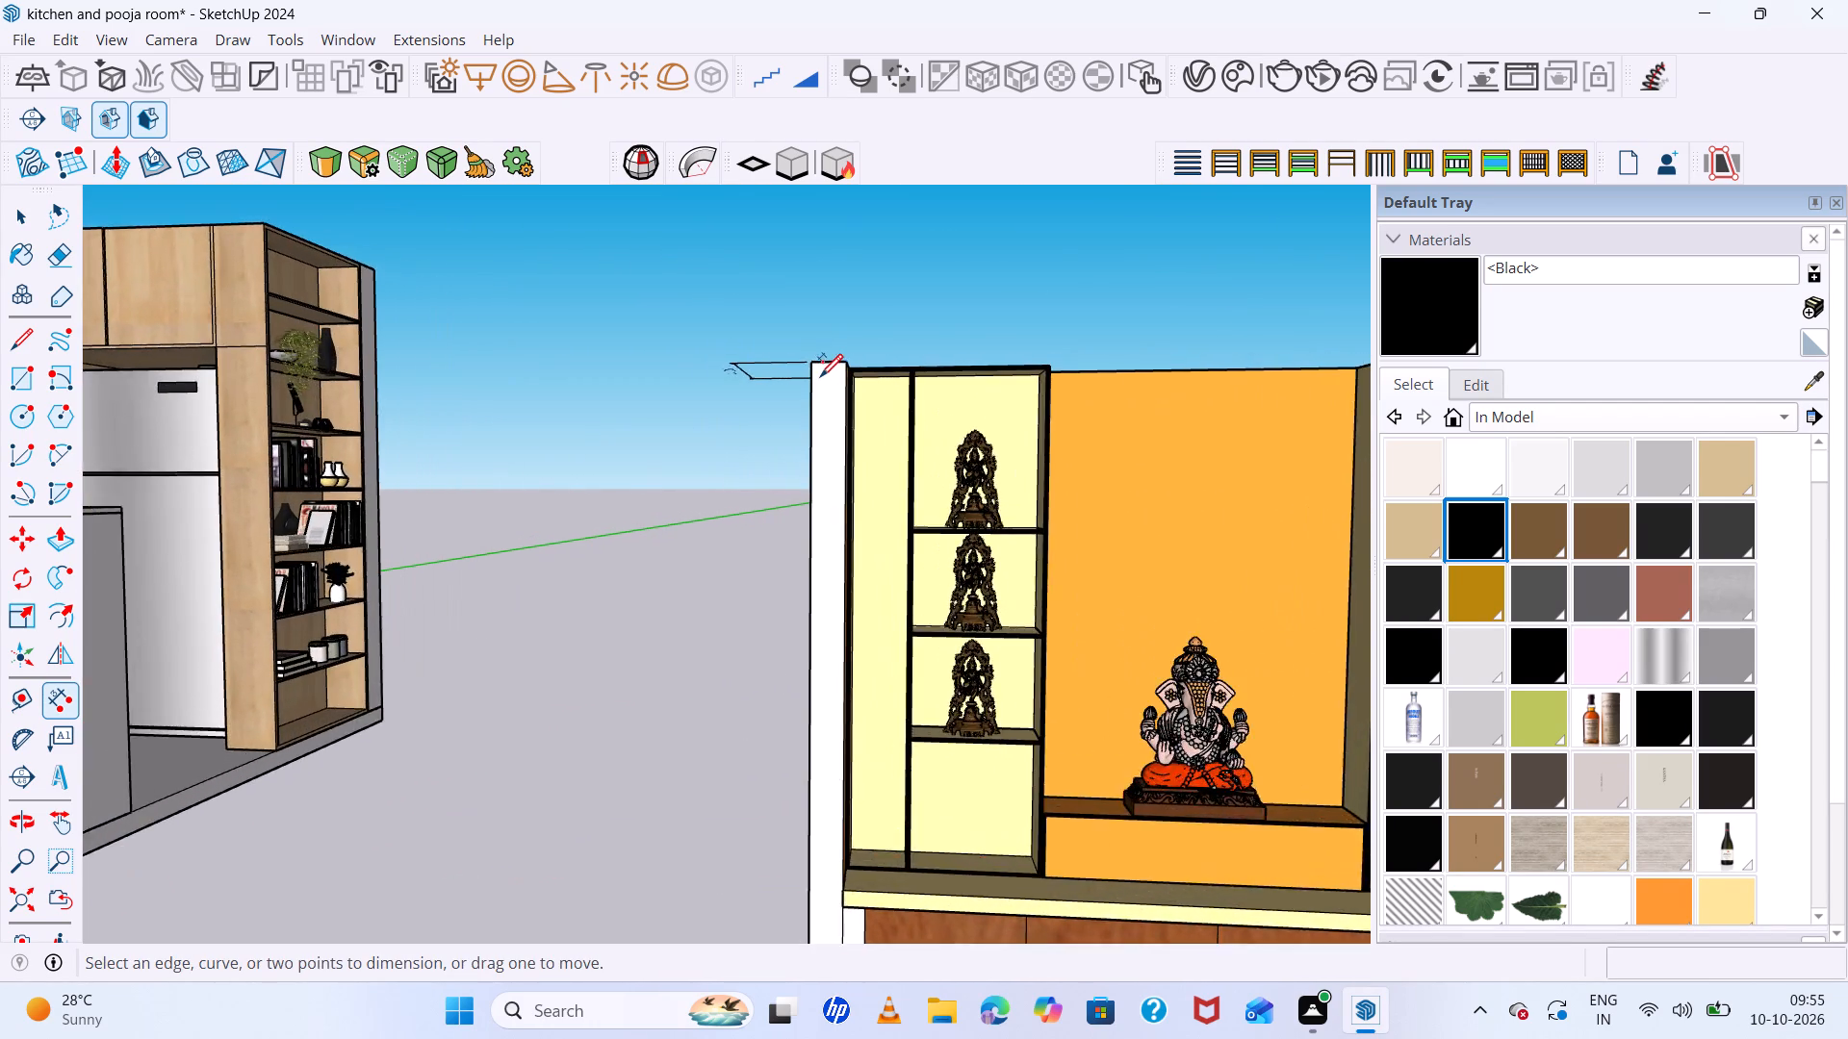
scroll(820, 375, up, 2)
middle_drag(695, 393, 685, 570)
key(space)
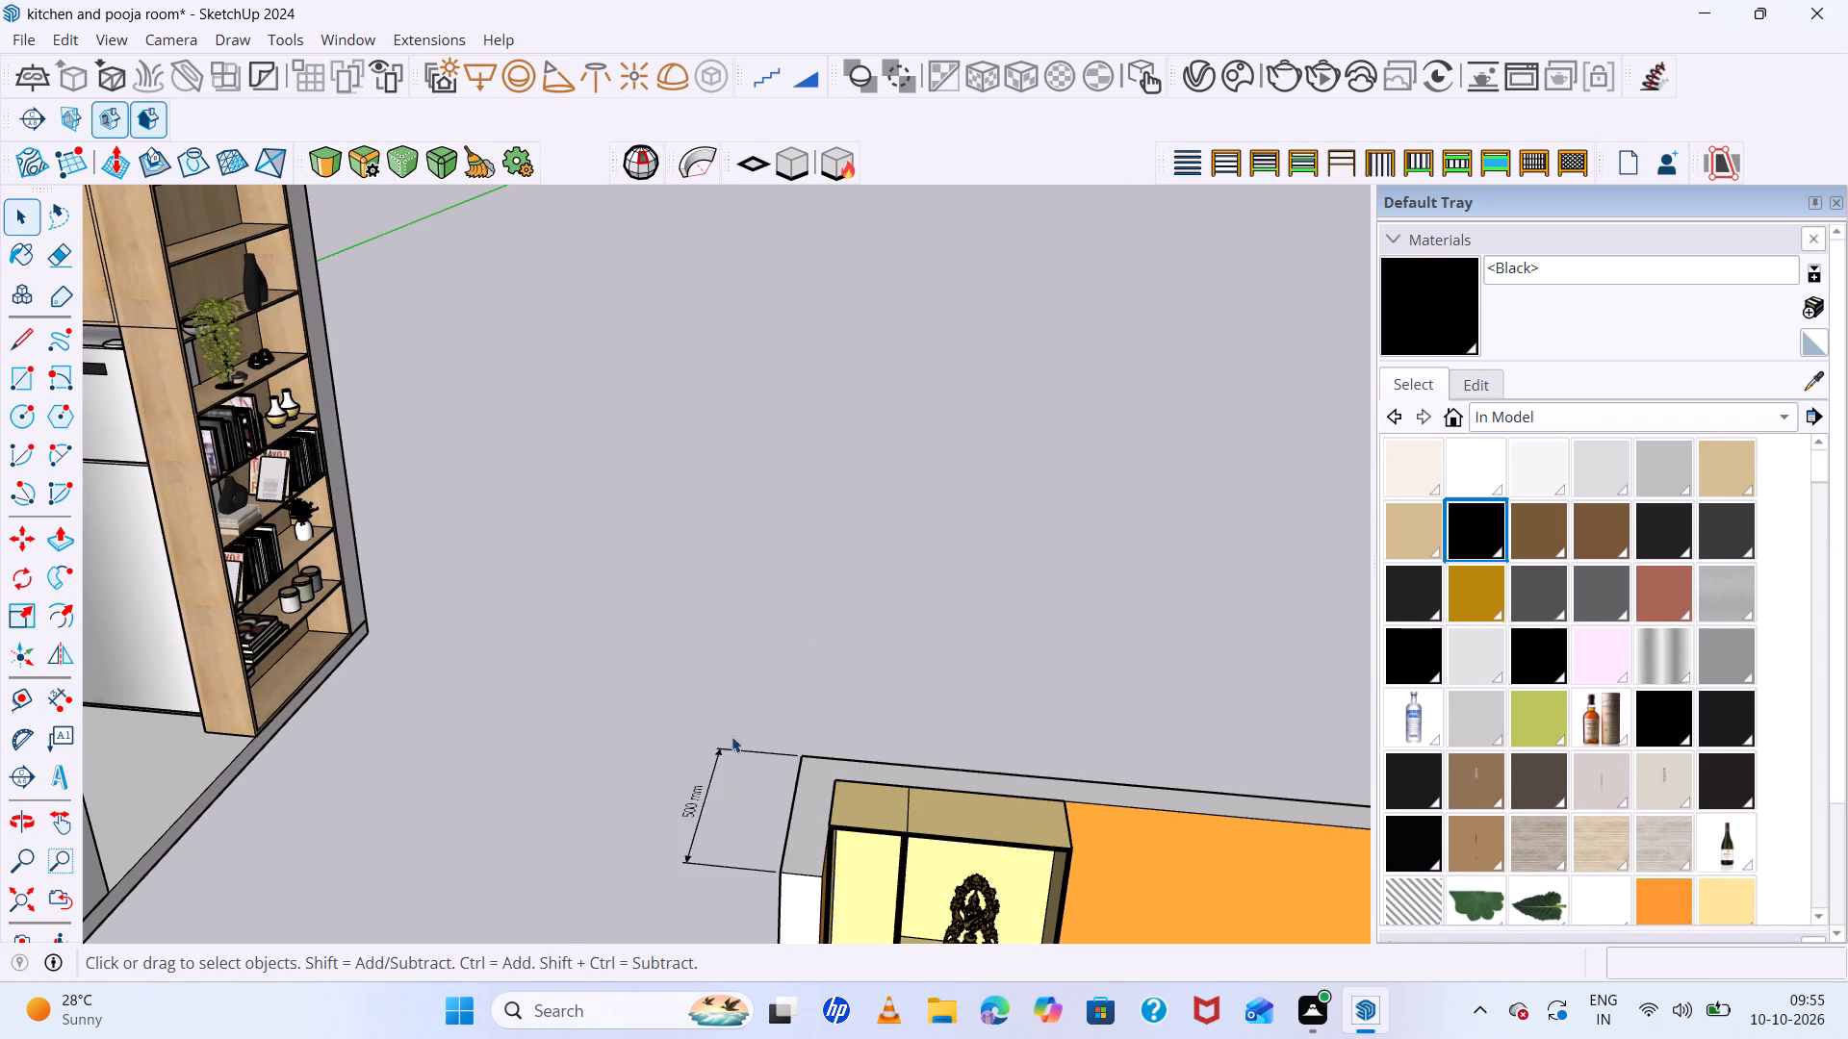
click(700, 810)
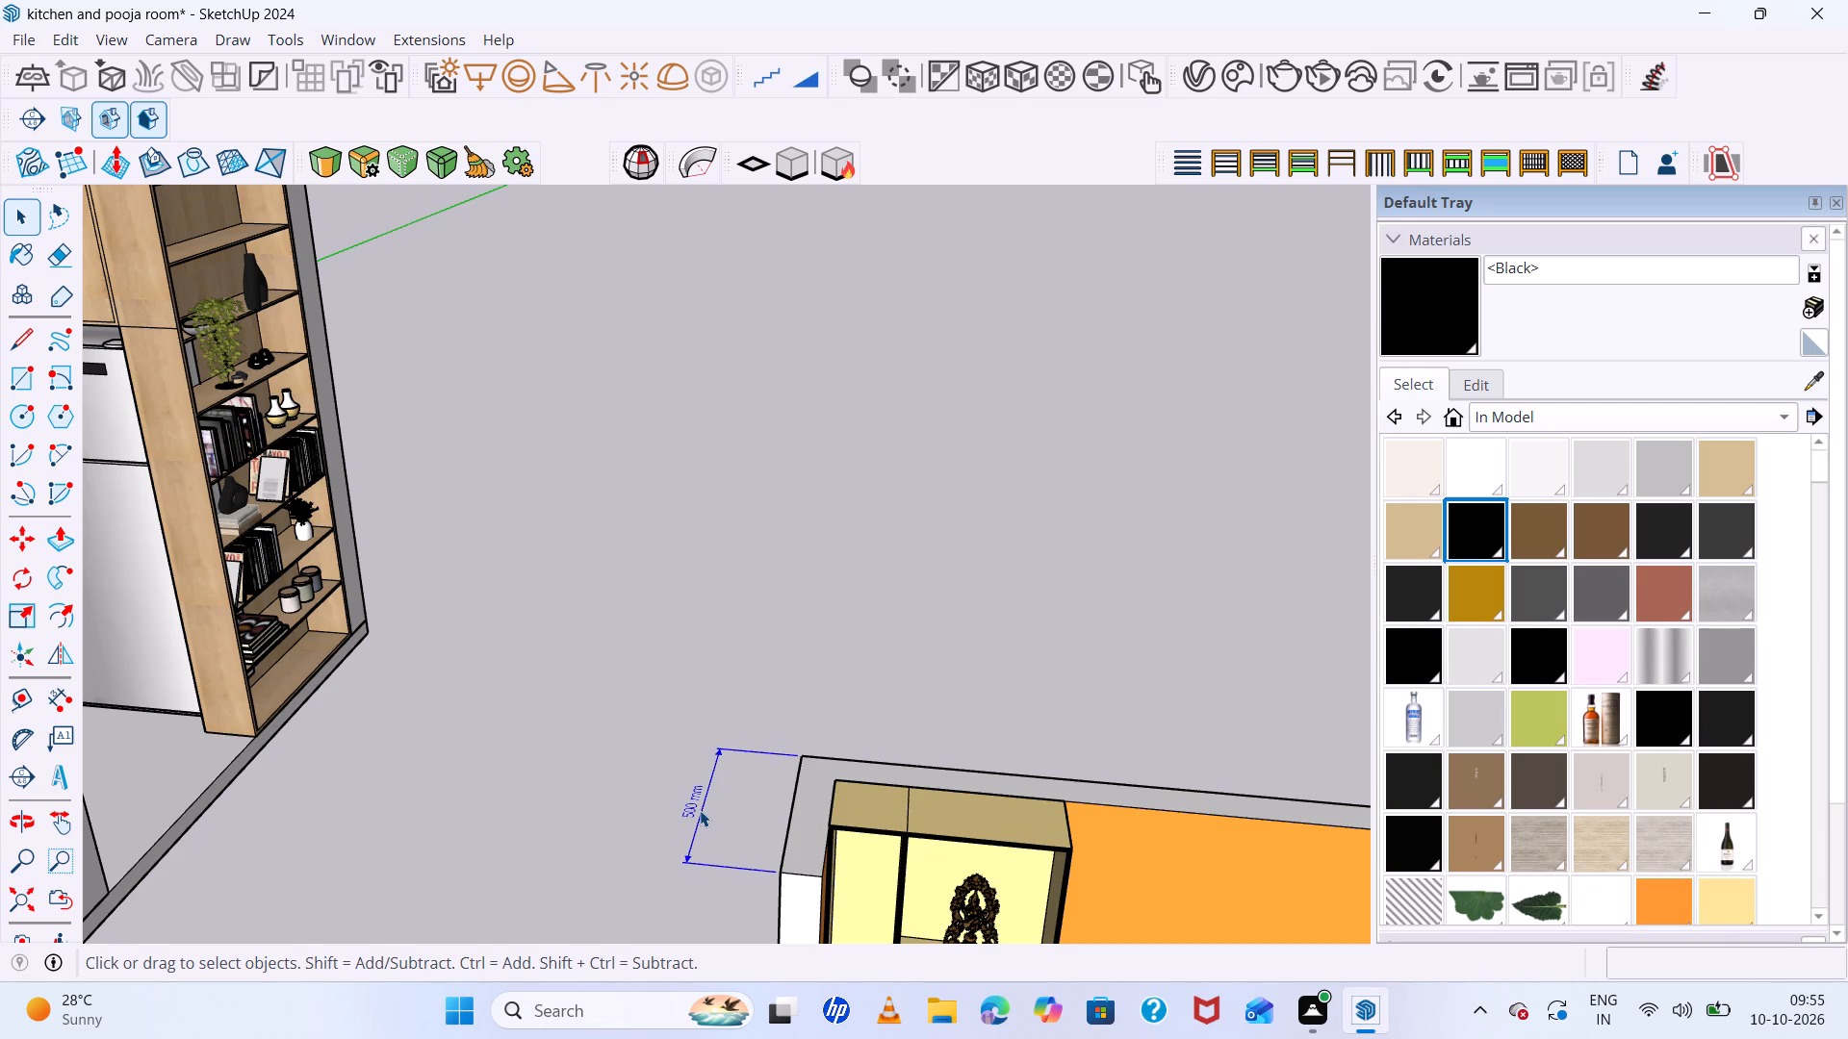
key(Delete)
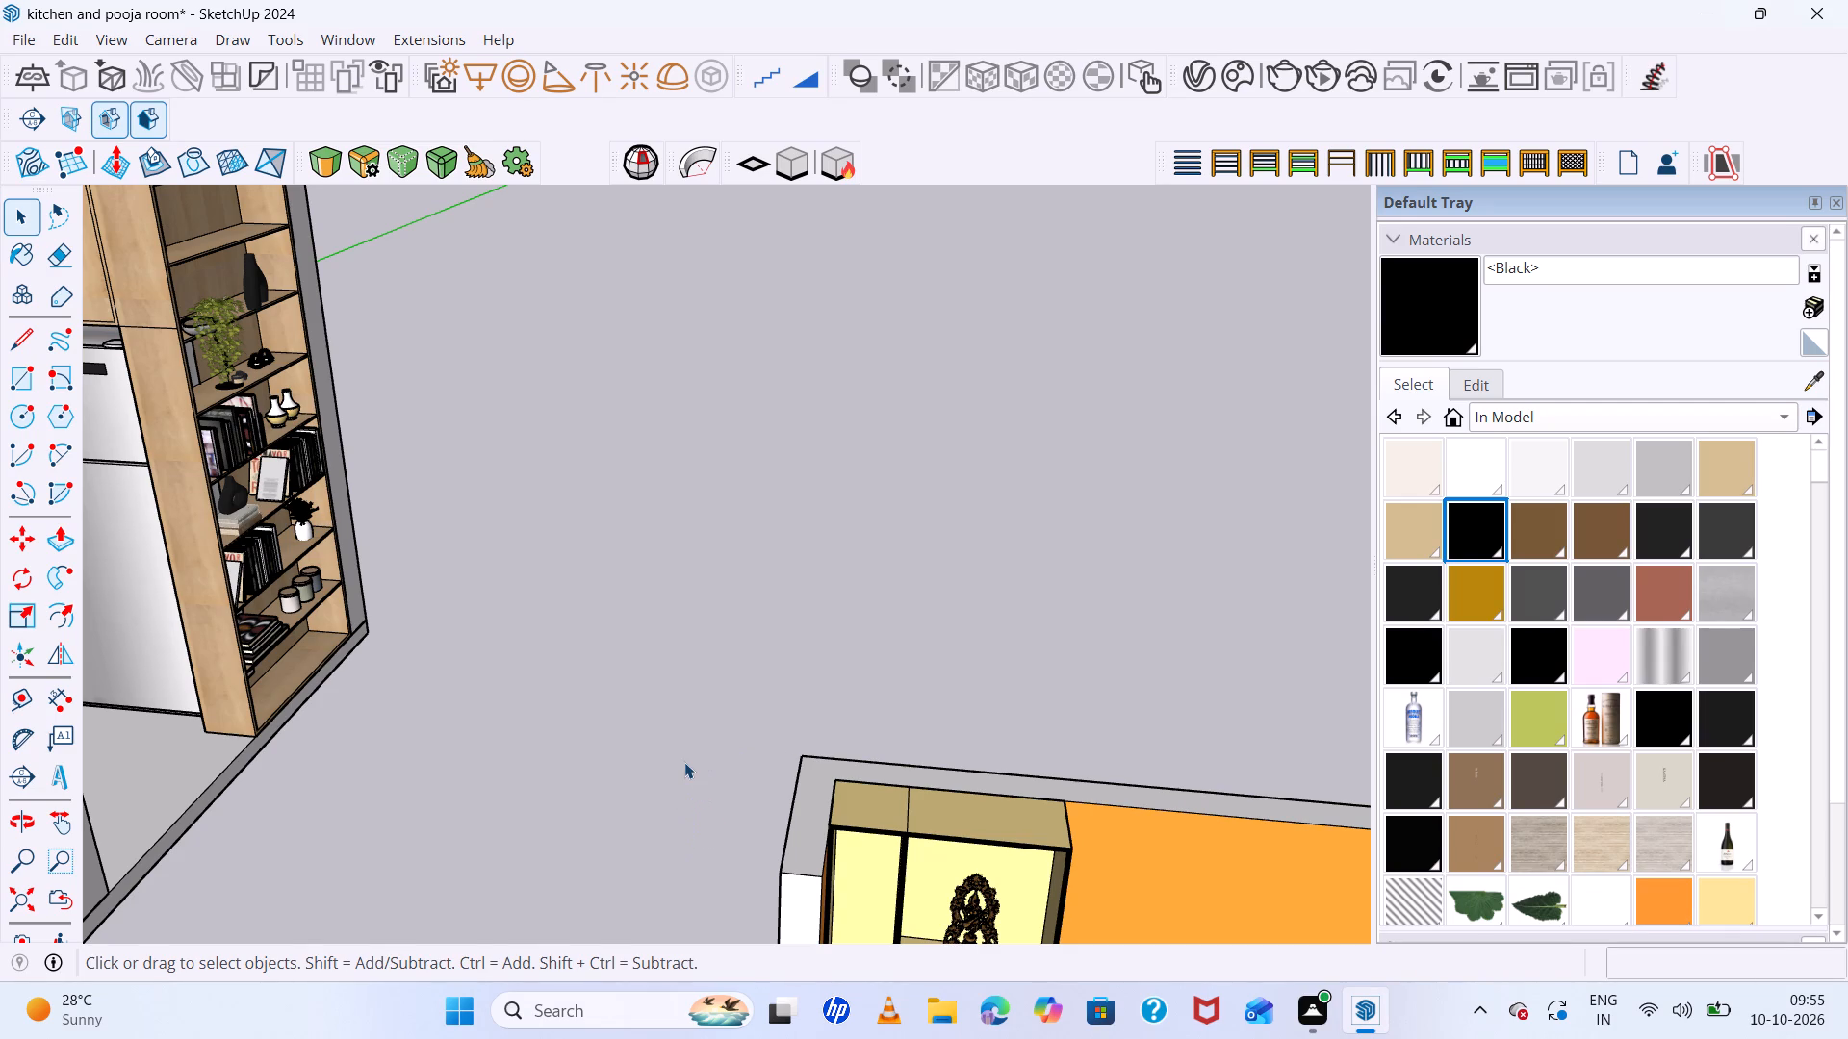
scroll(466, 561, down, 13)
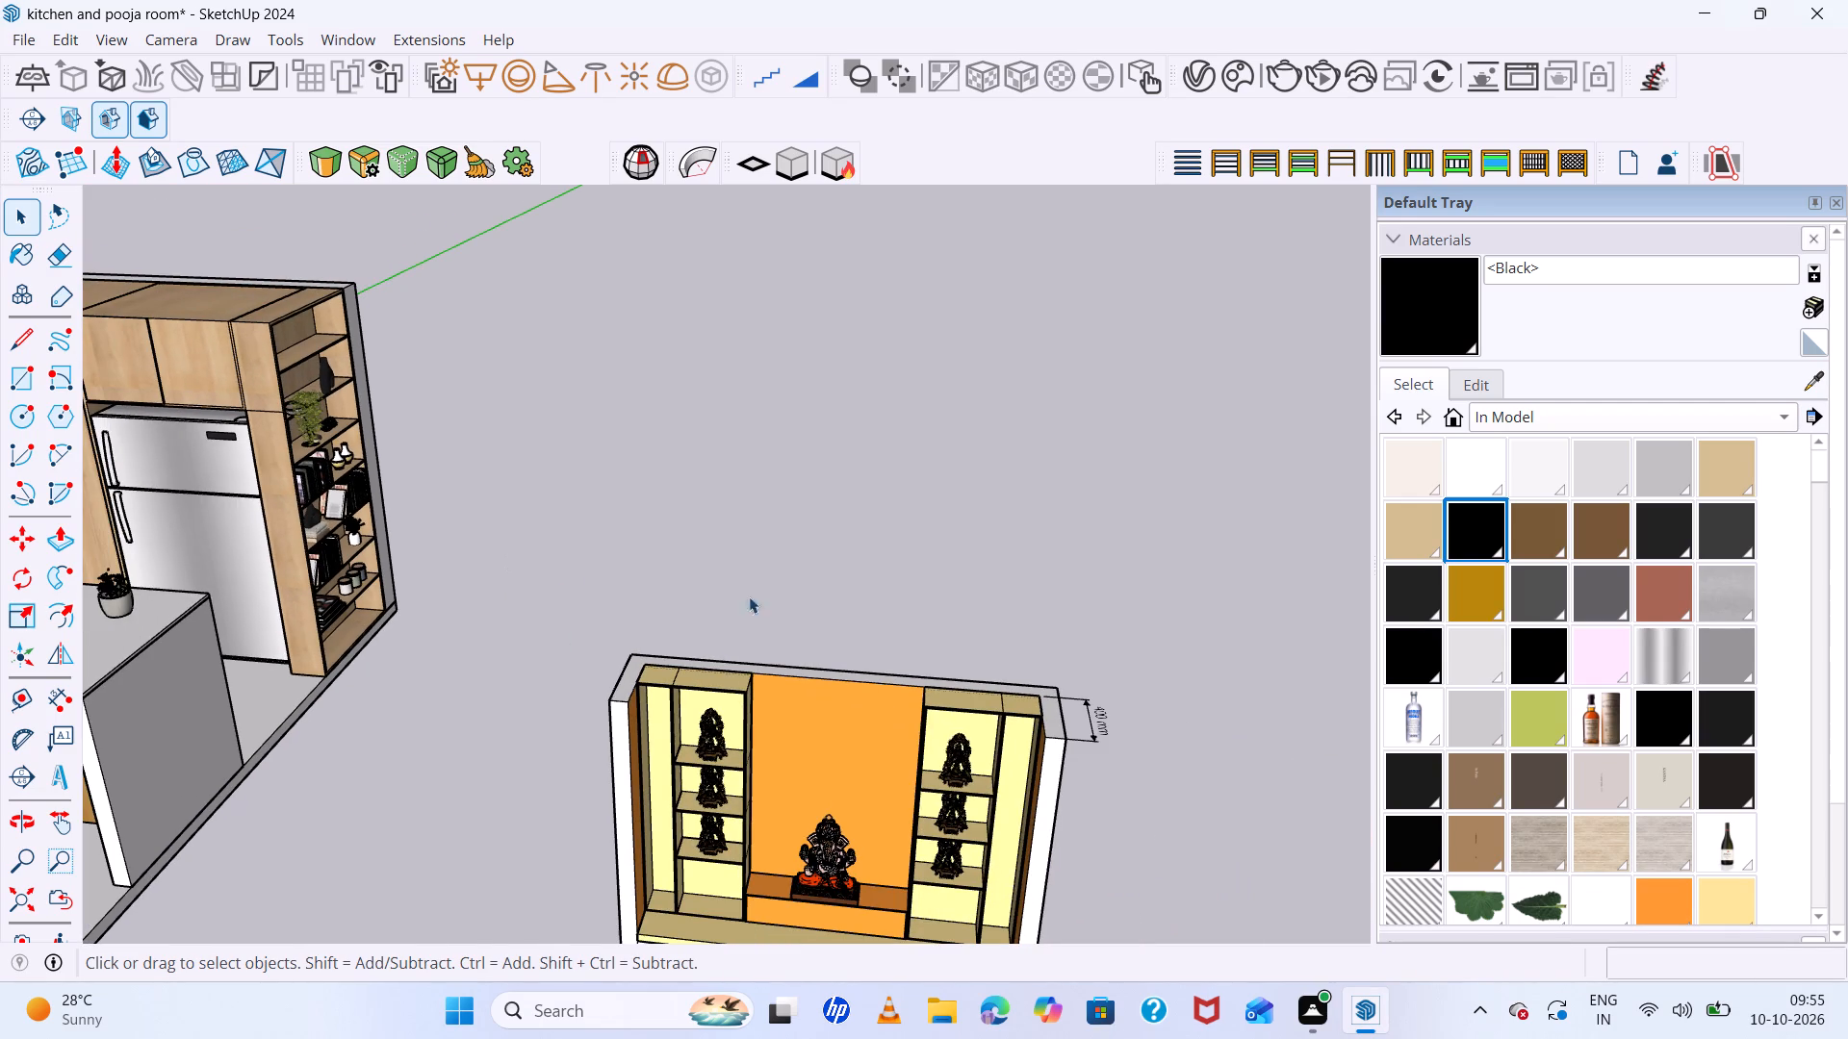
click(1091, 729)
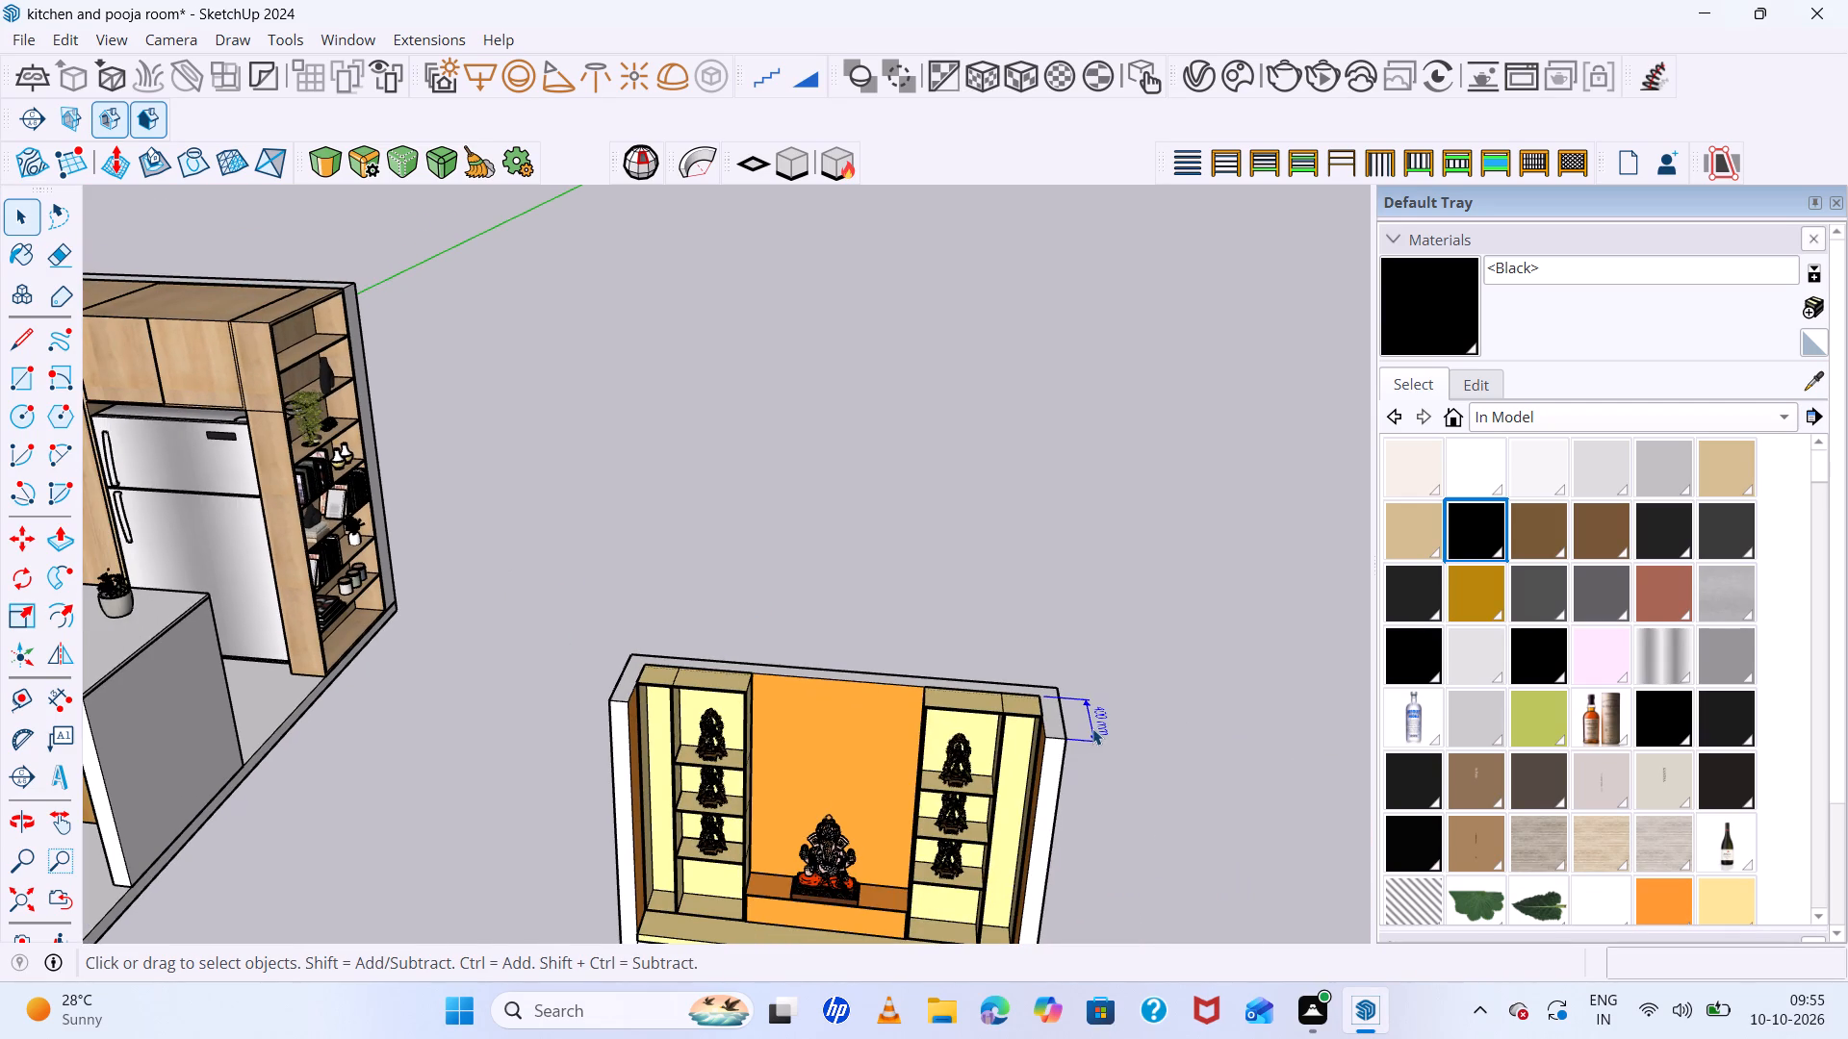
key(Delete)
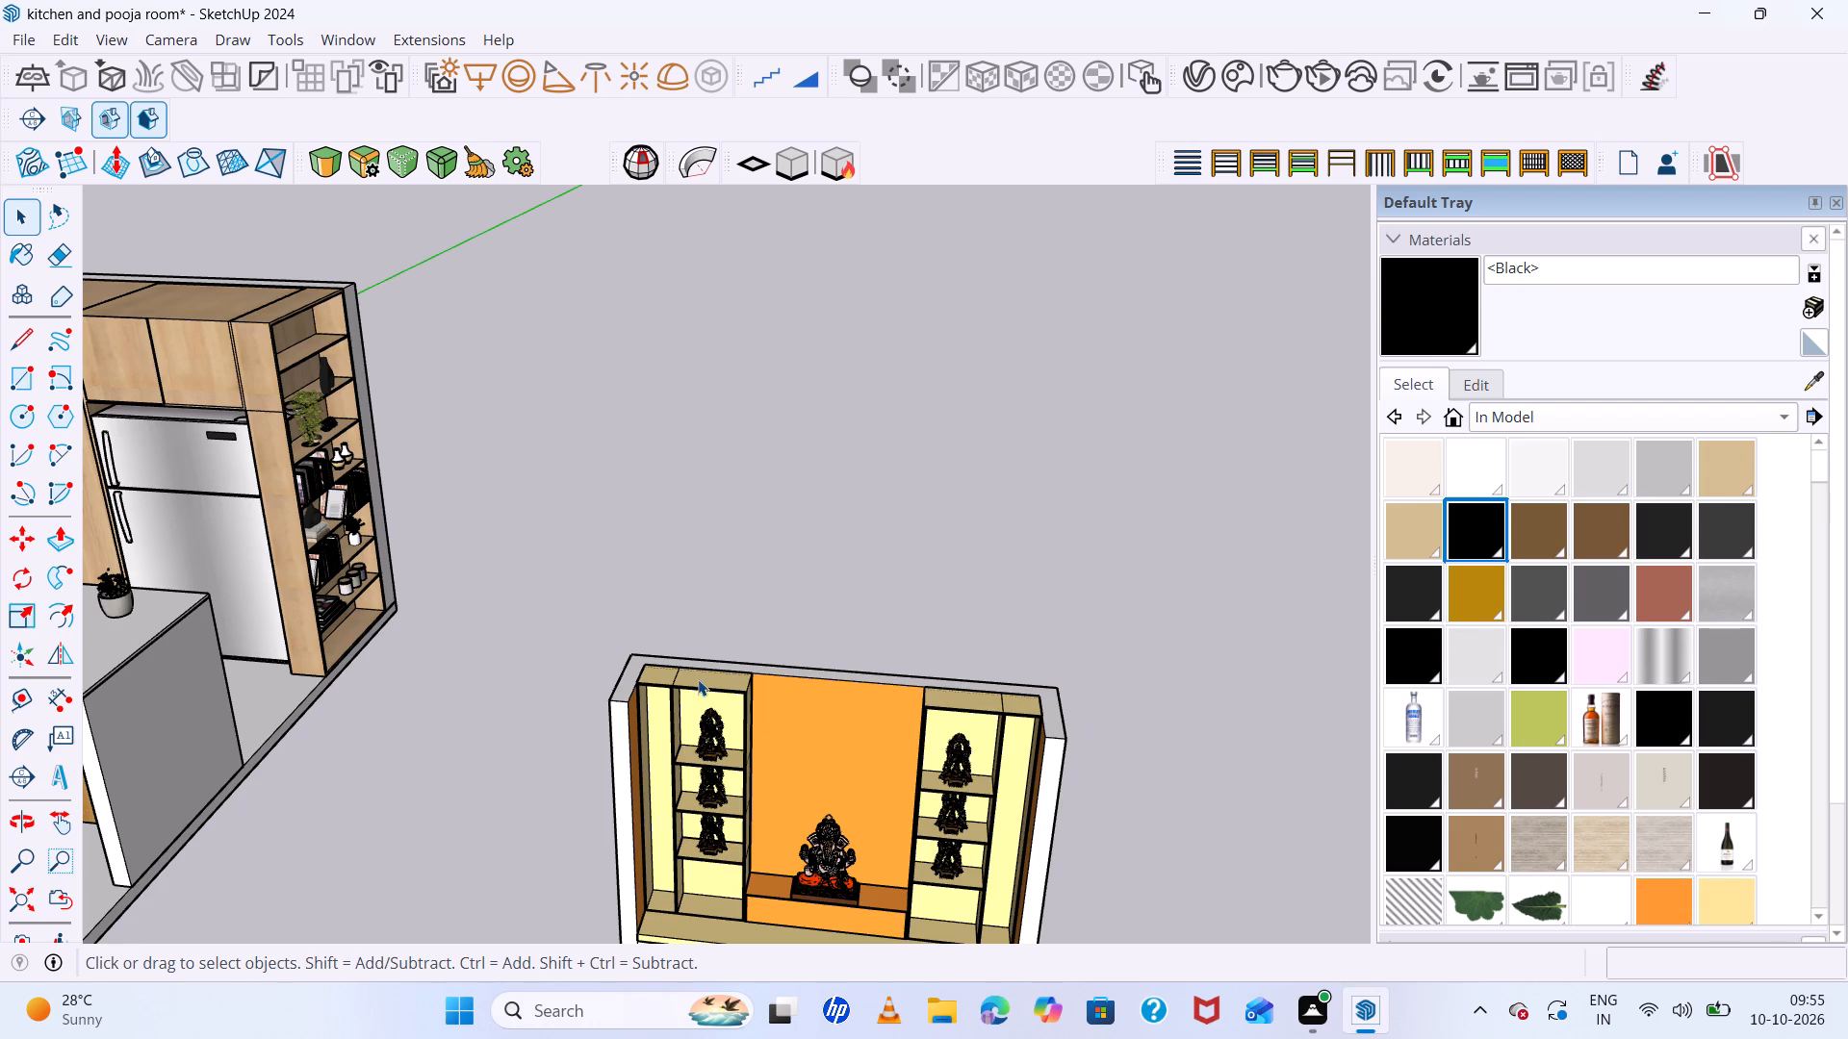
Dimension the top depth of the left side wall from its outer front corner to its back corner, placed just above the edge.
click(61, 700)
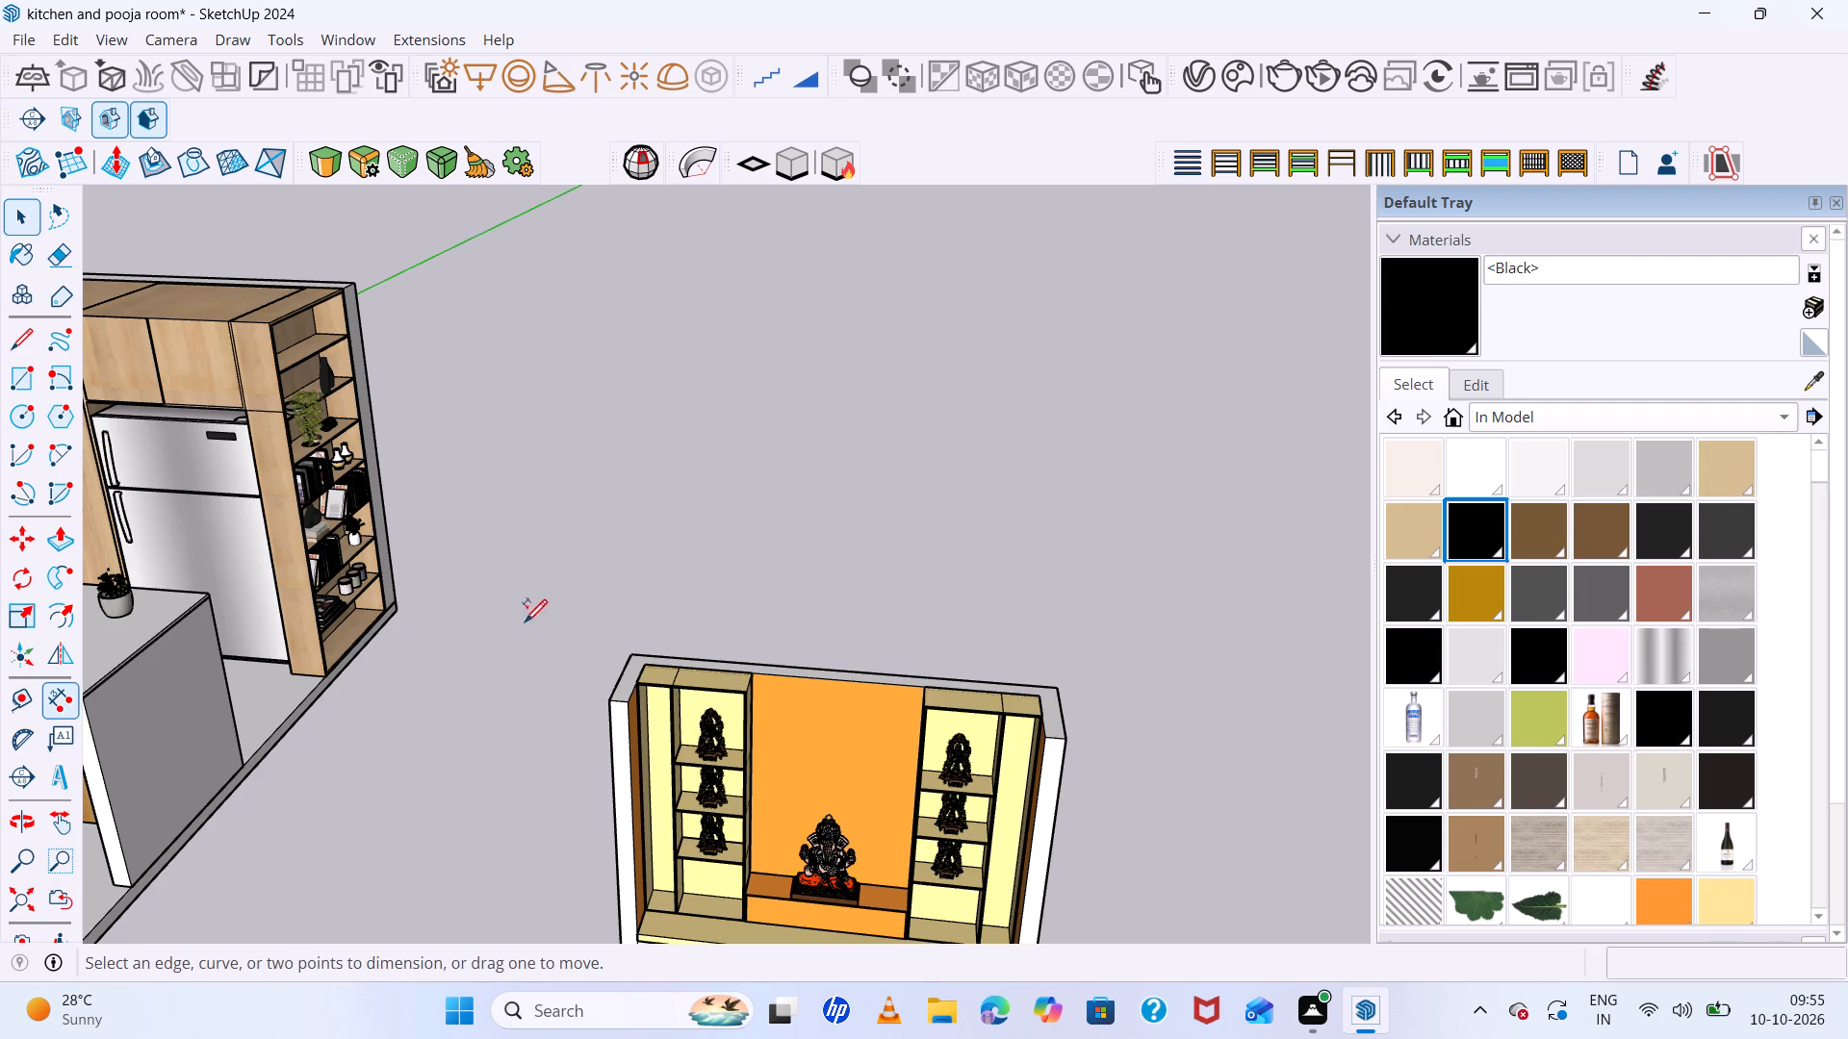
click(609, 698)
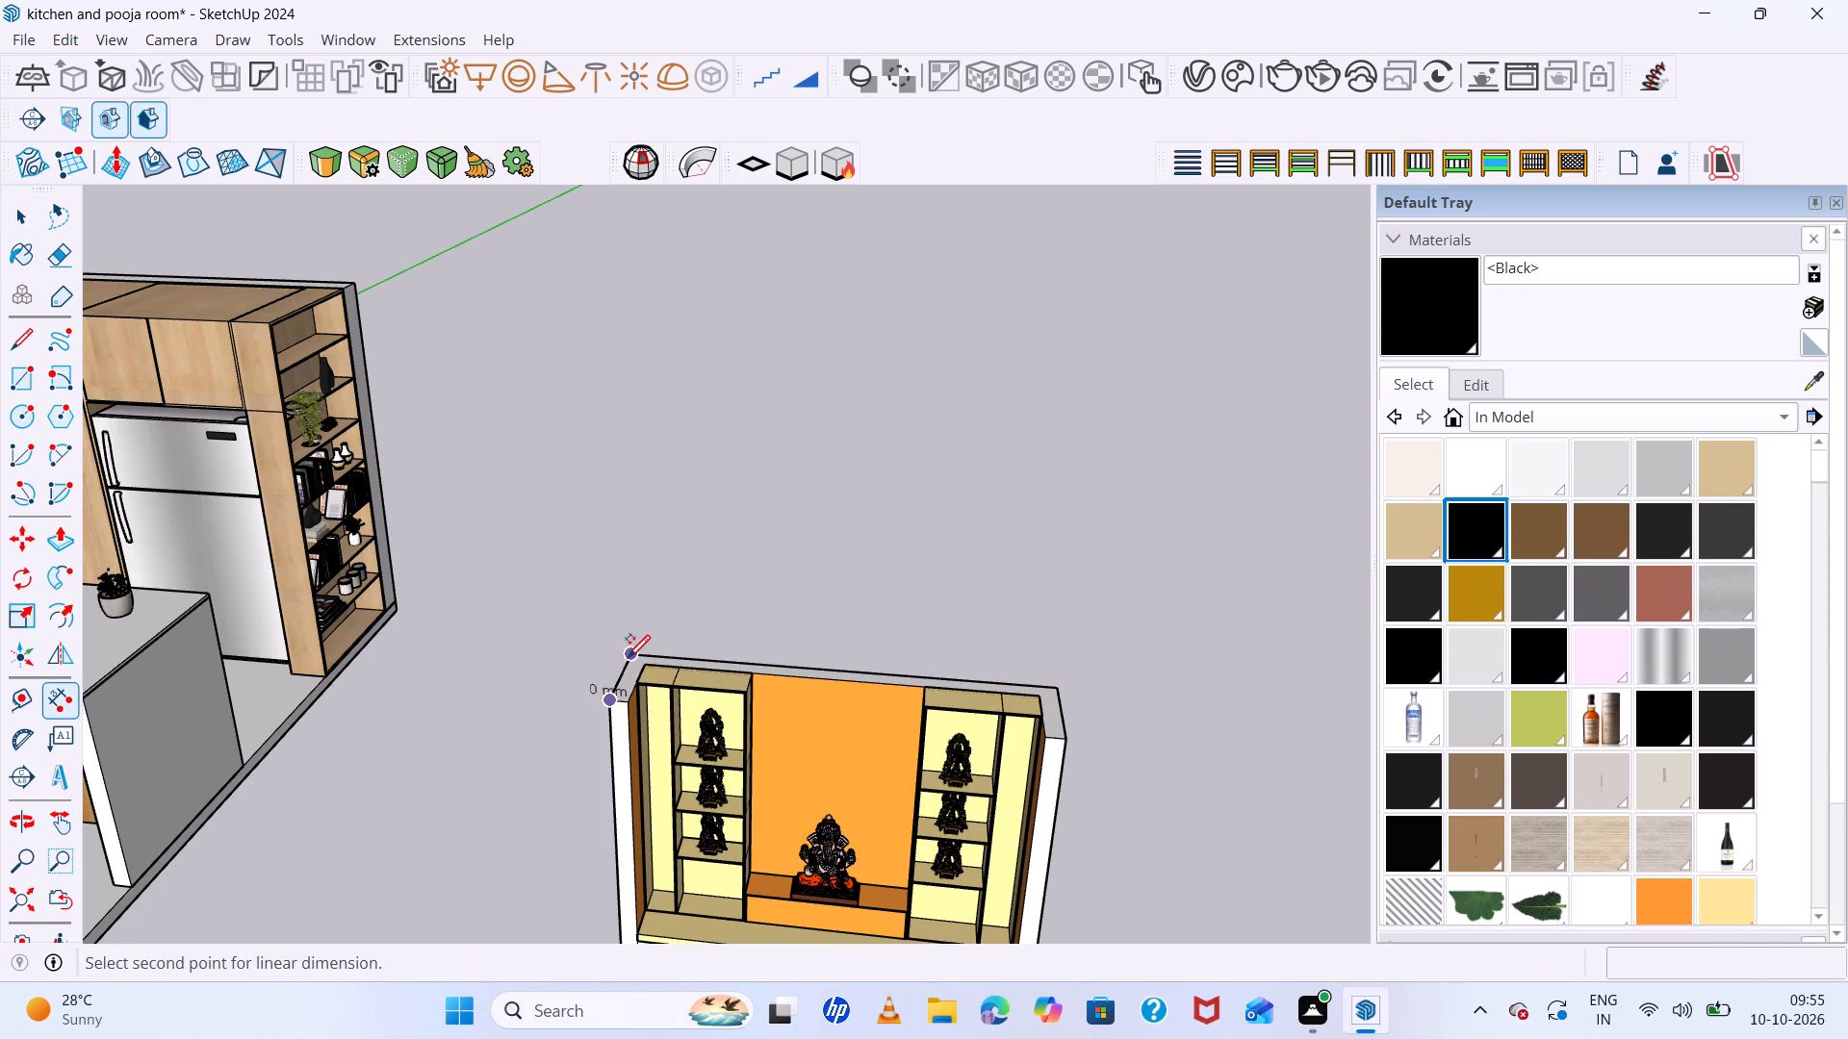
click(630, 653)
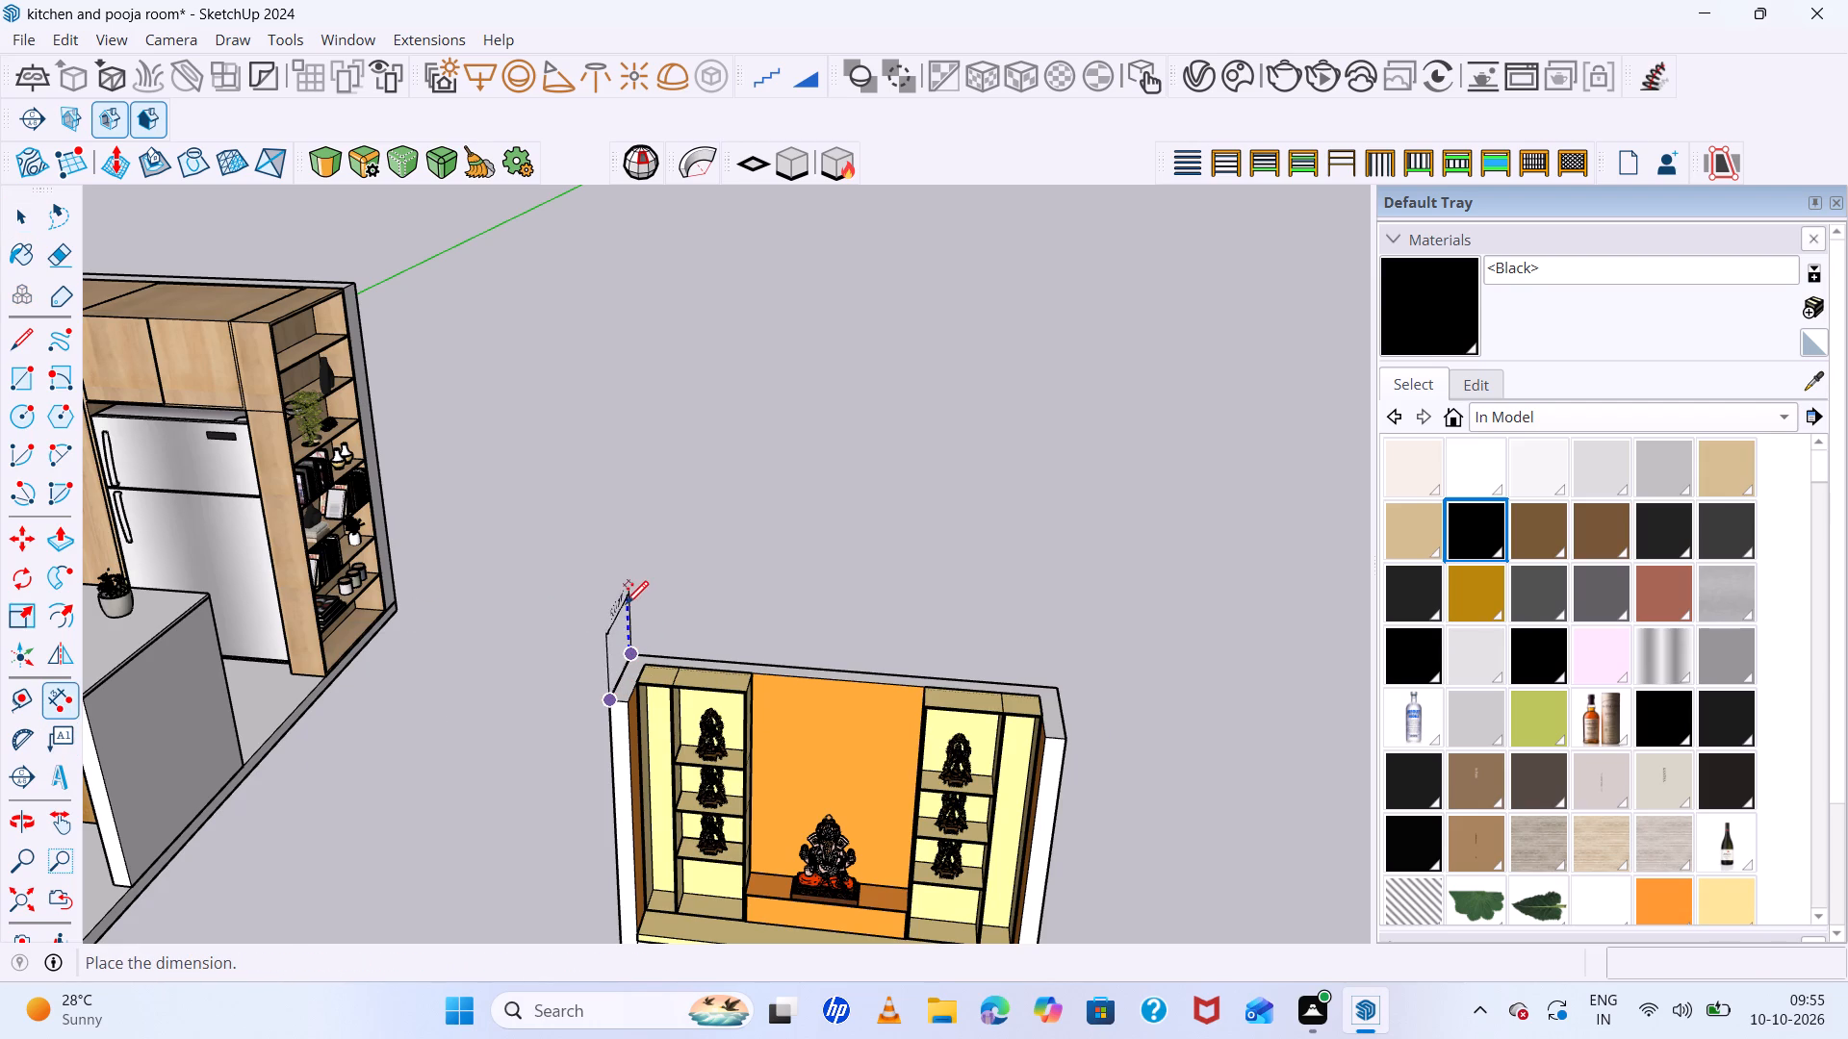
click(620, 642)
key(space)
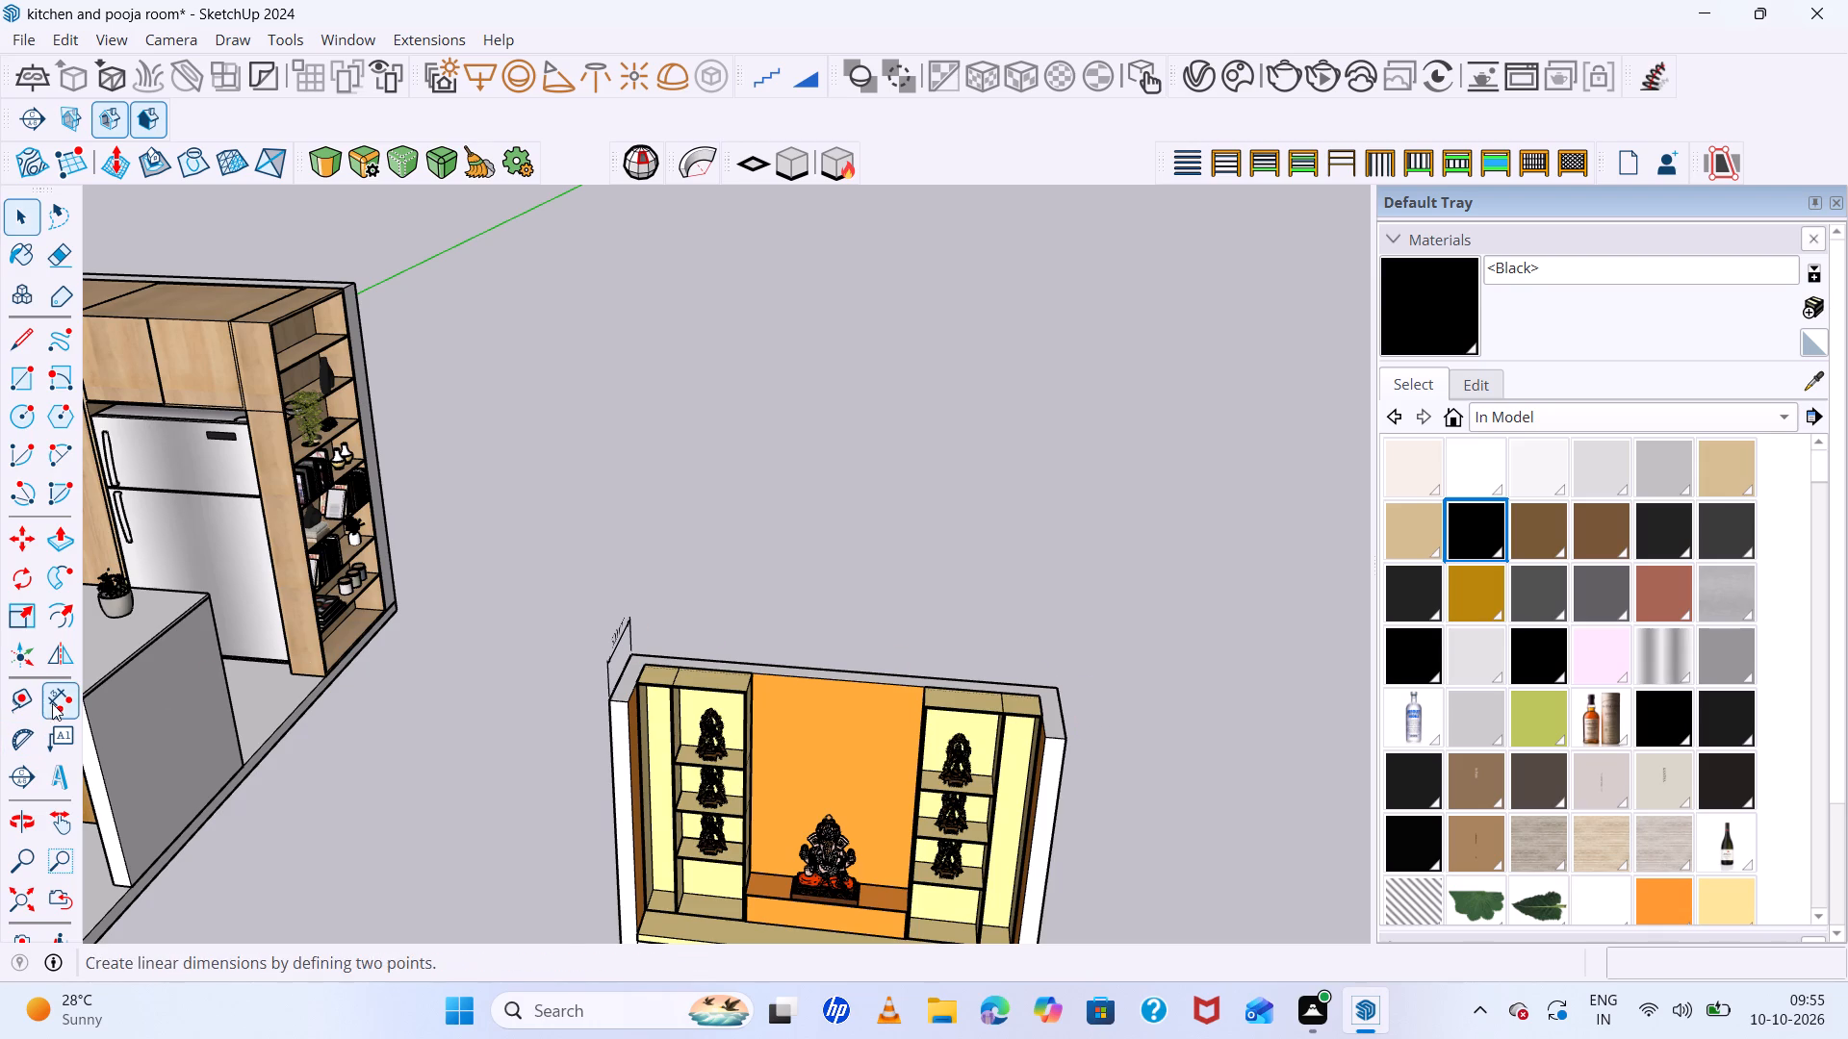
Dimension the top depth of the right side wall between its inner front and back corners, placed just above the top.
click(57, 699)
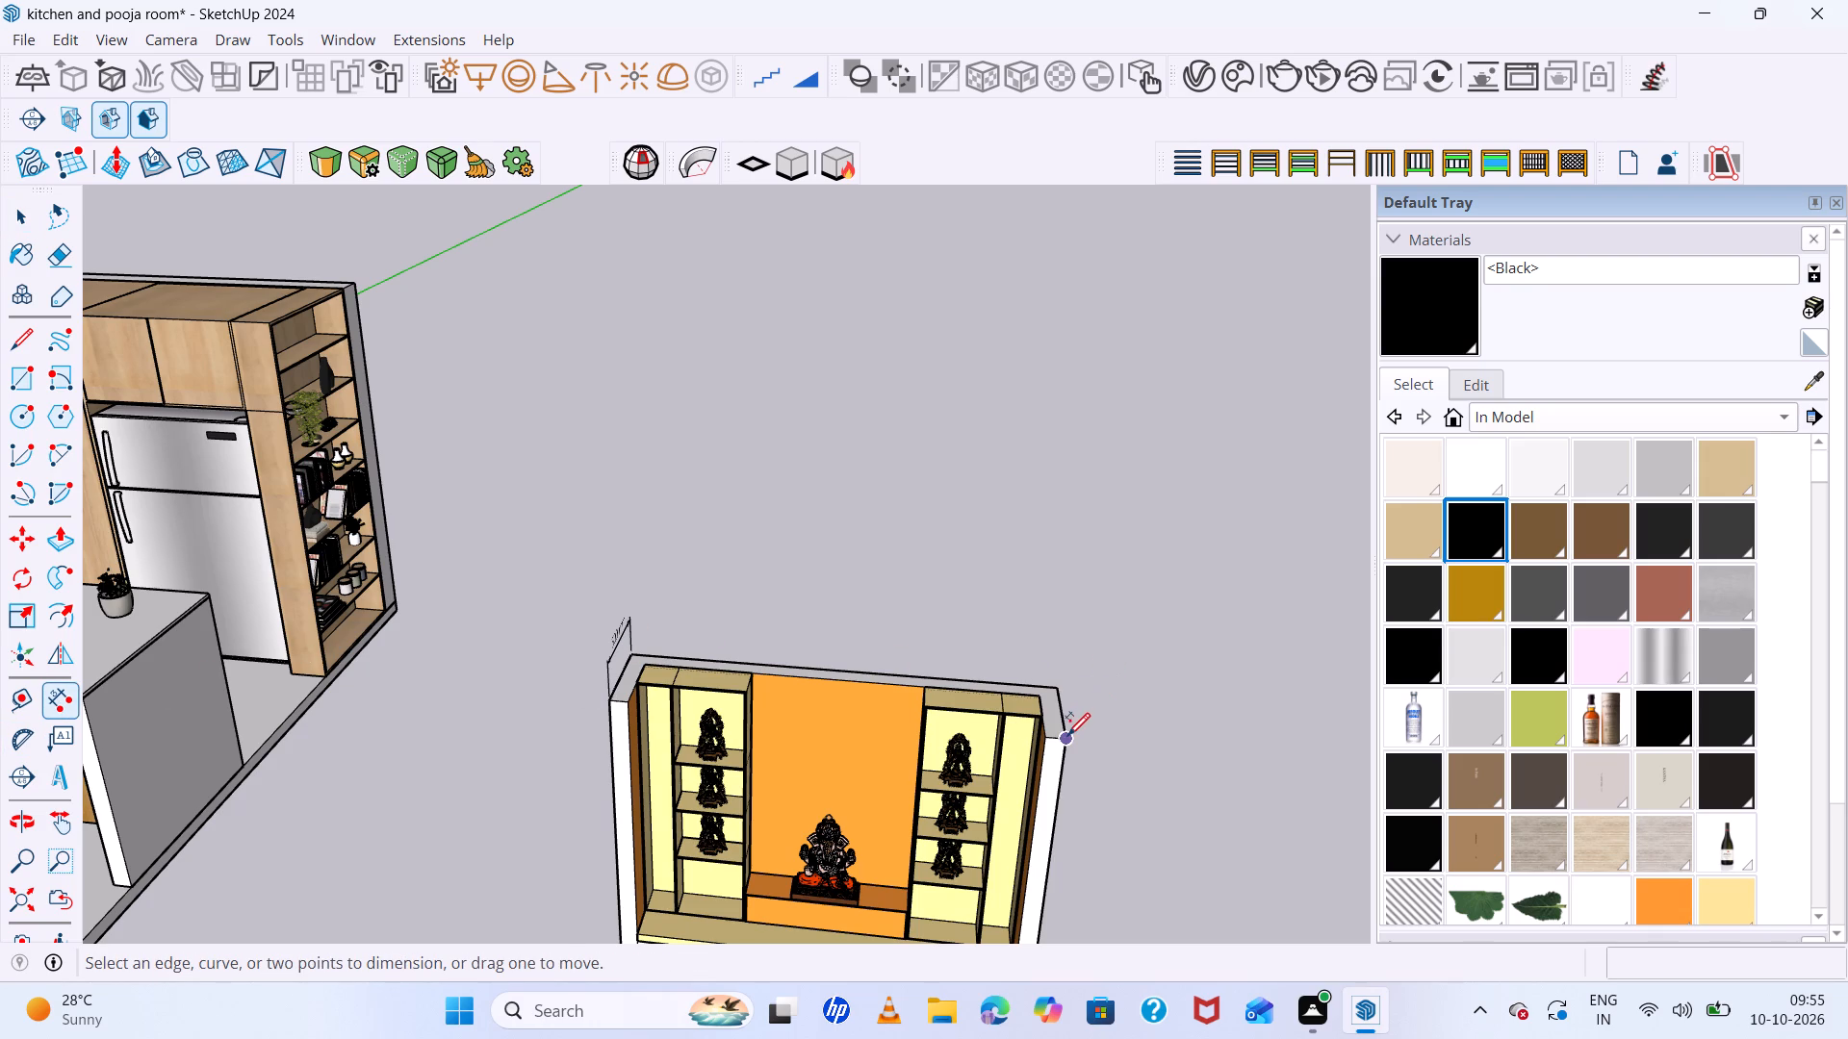
click(1050, 737)
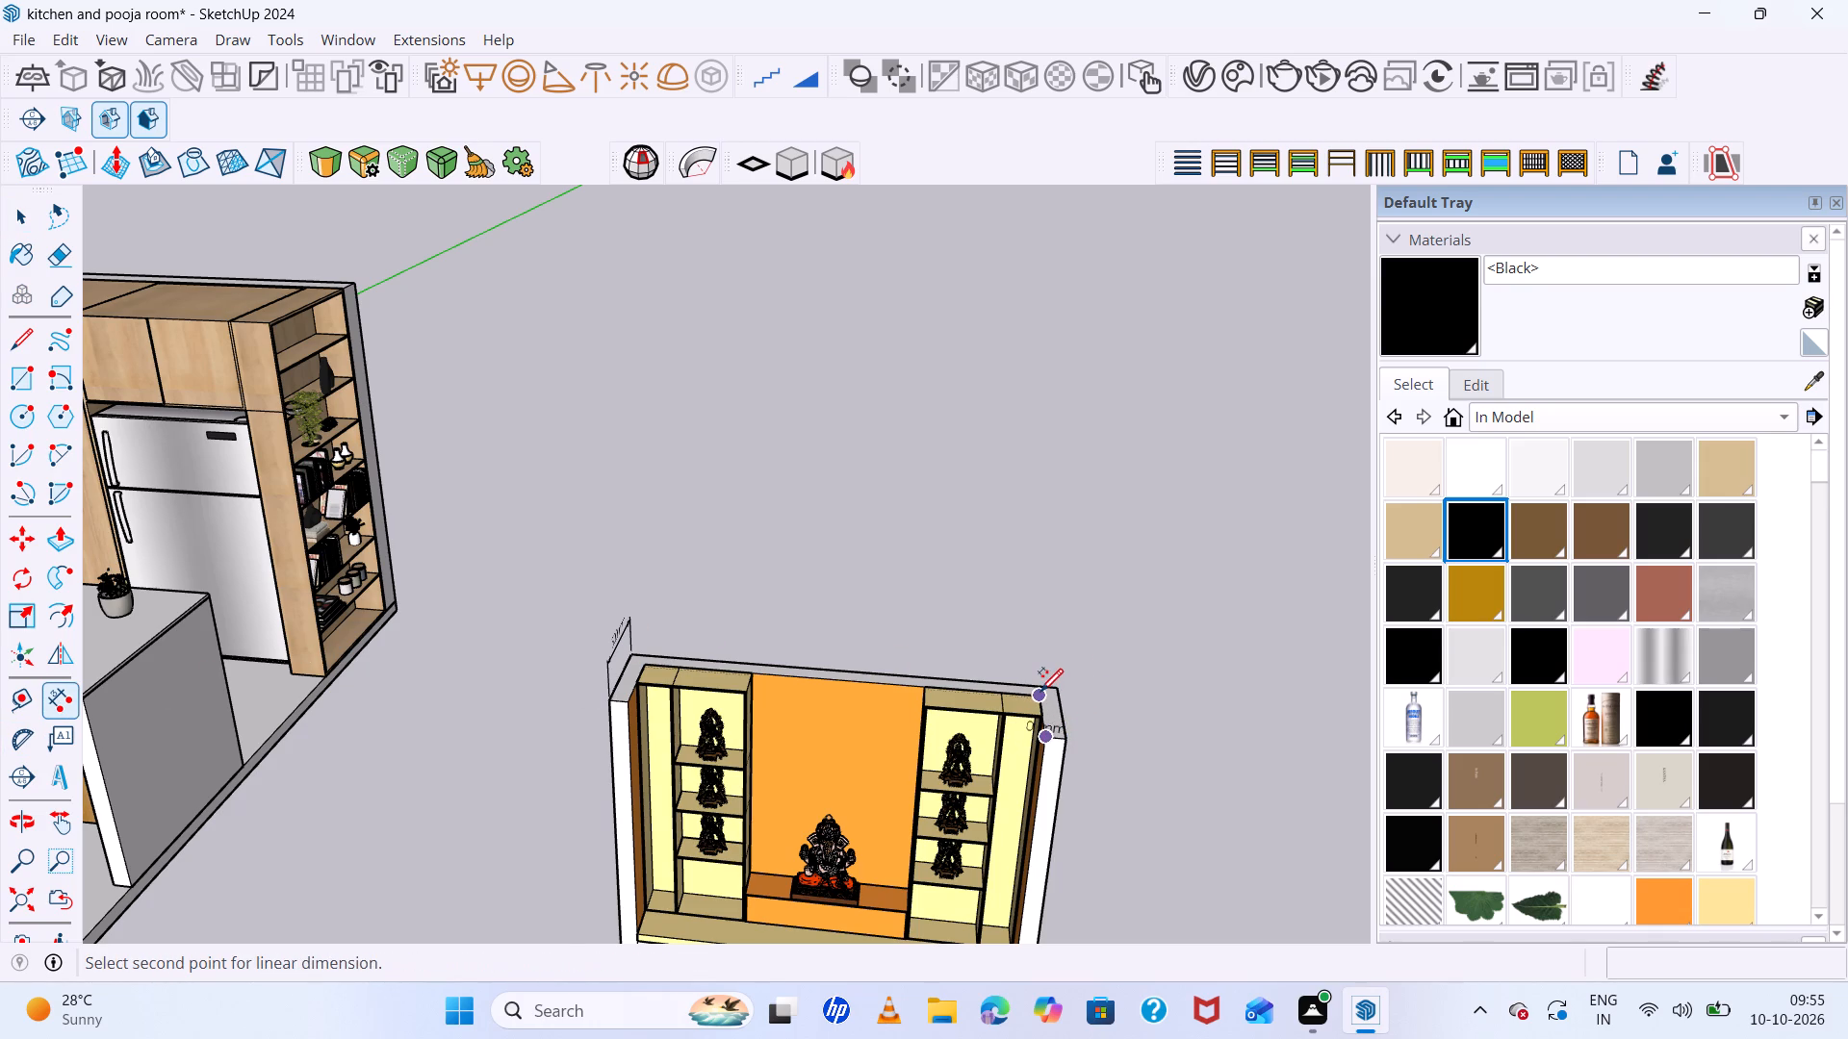
click(1040, 690)
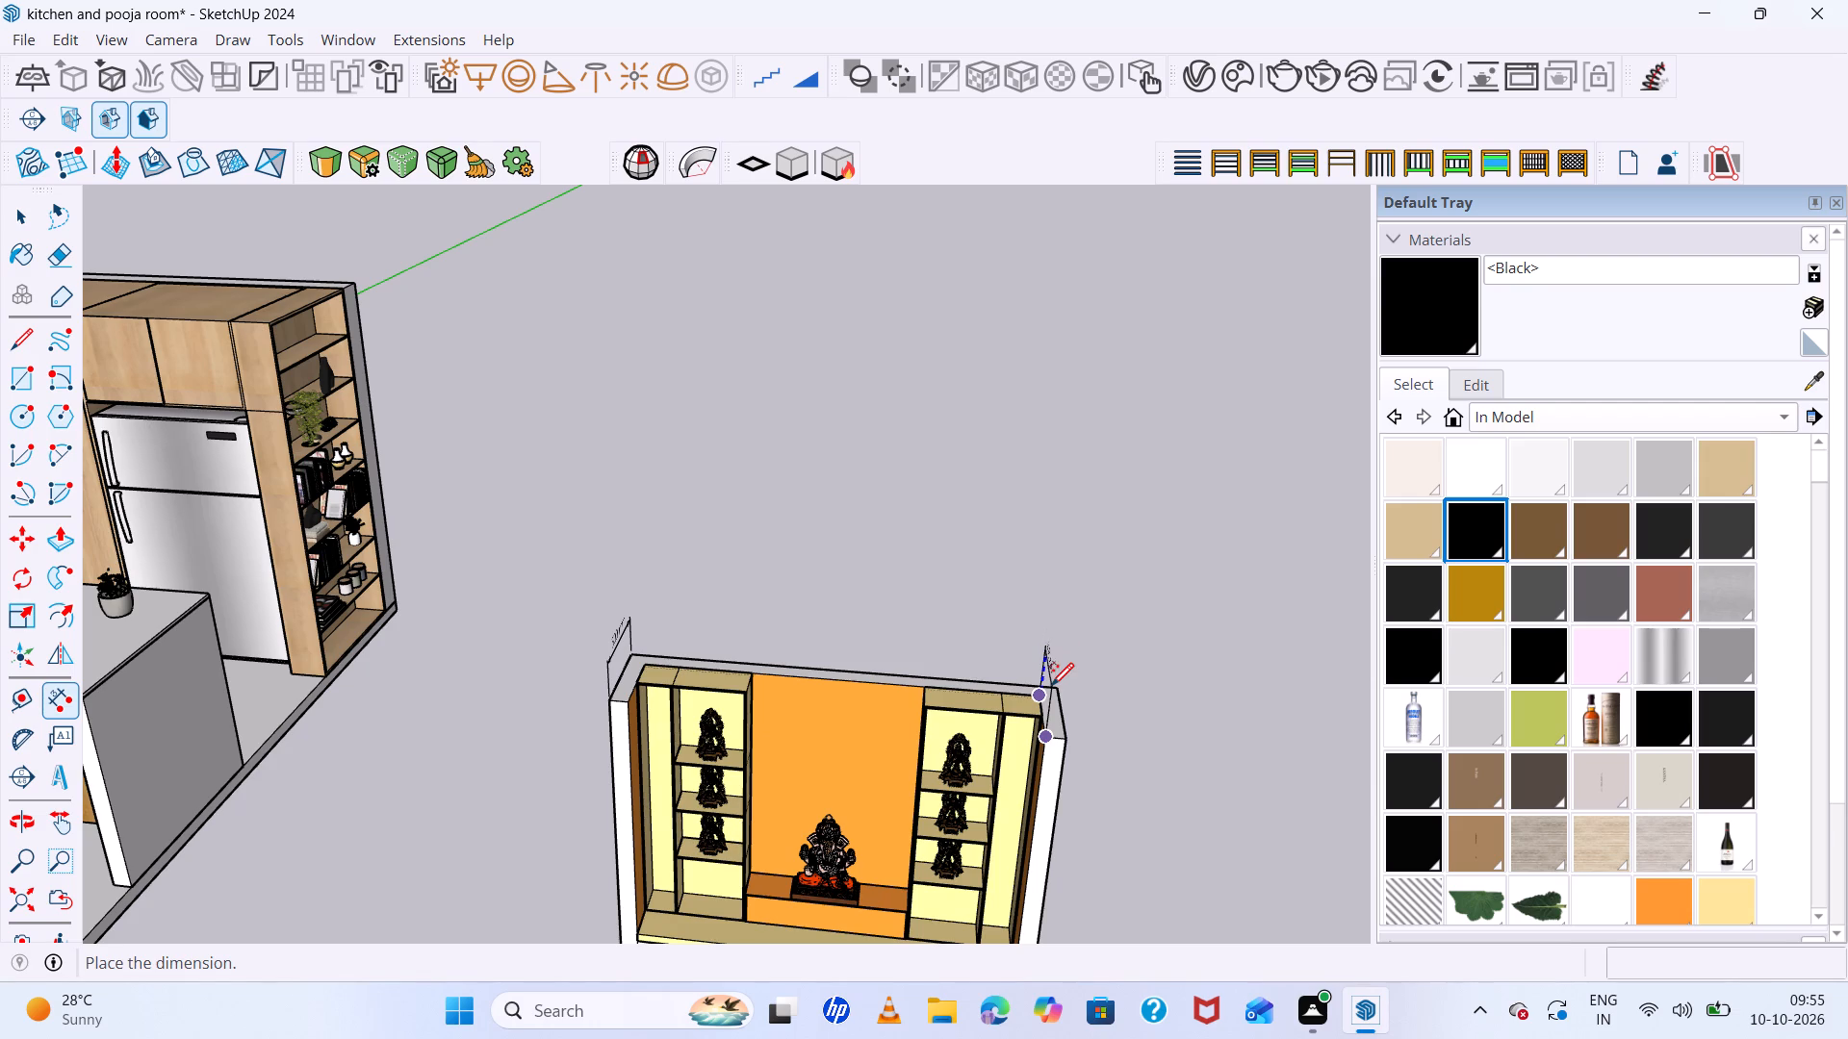
click(1051, 684)
key(space)
Examine the pooja unit's new top depth dimensions and the bottom width chain from the front and the side.
scroll(1122, 697, up, 6)
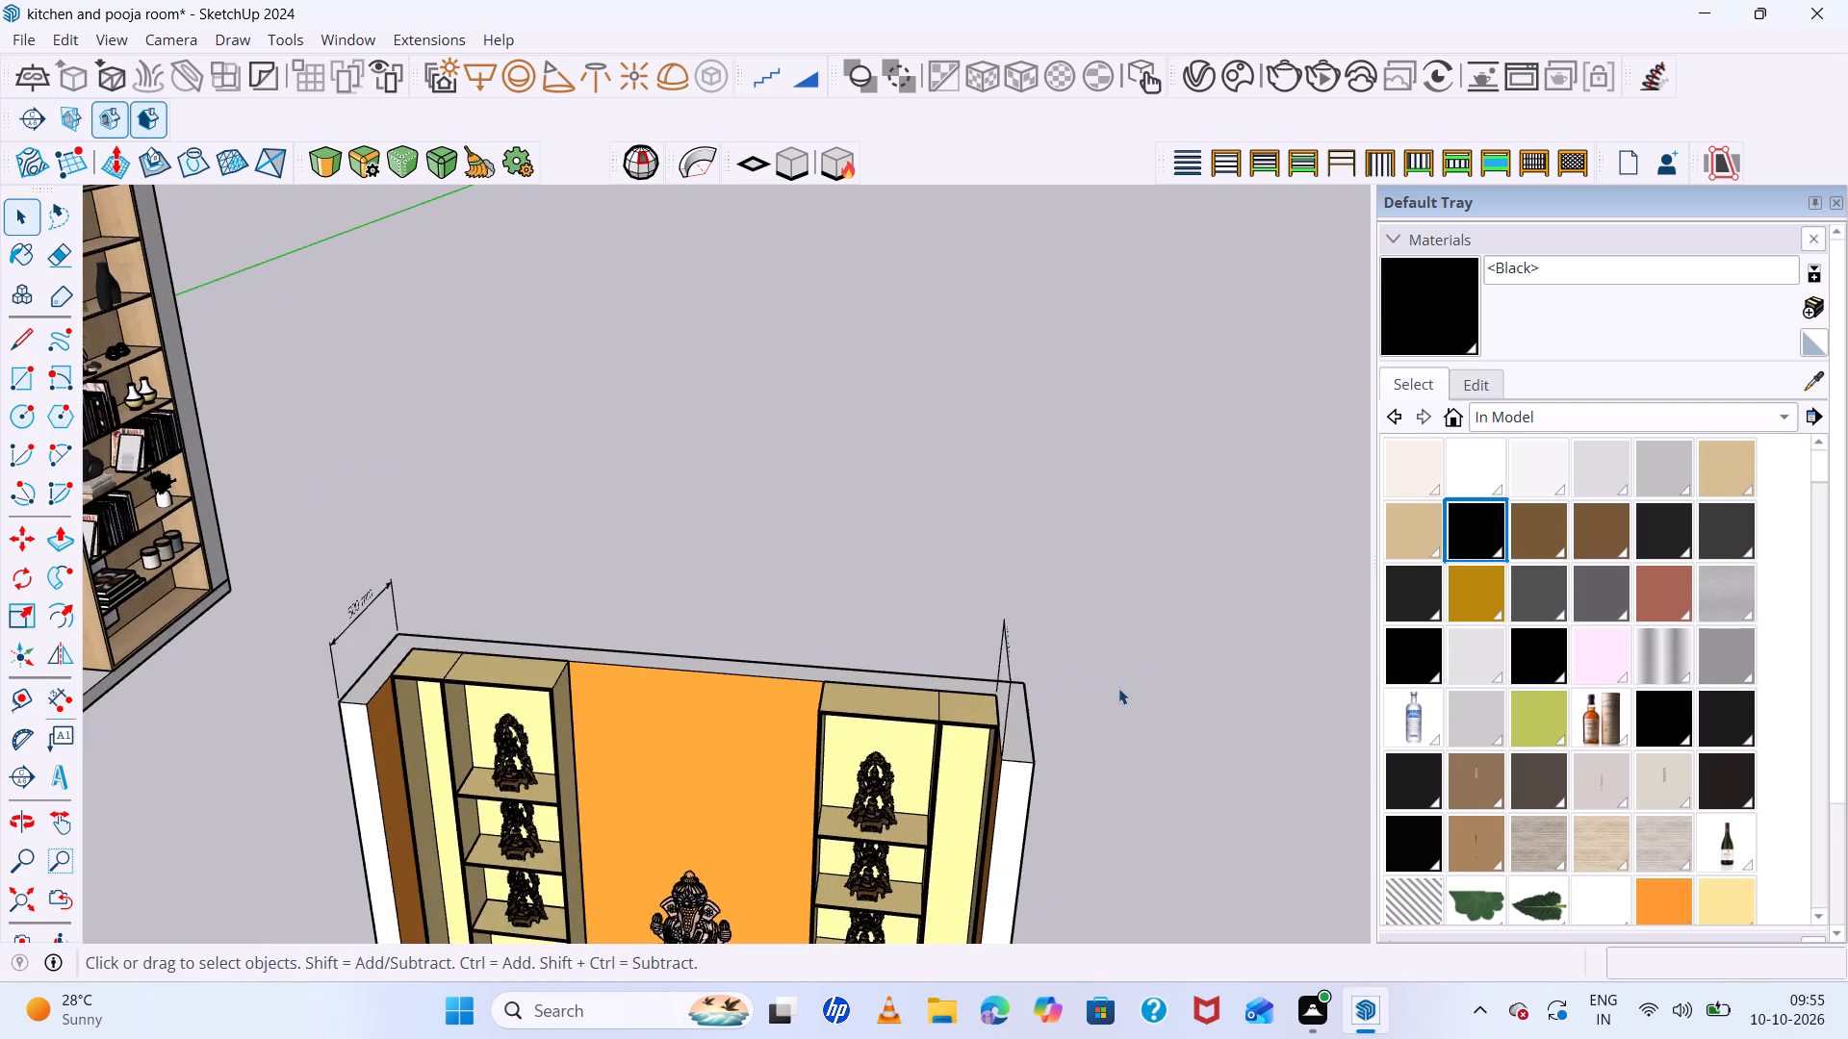
scroll(1112, 670, down, 14)
scroll(1001, 638, down, 3)
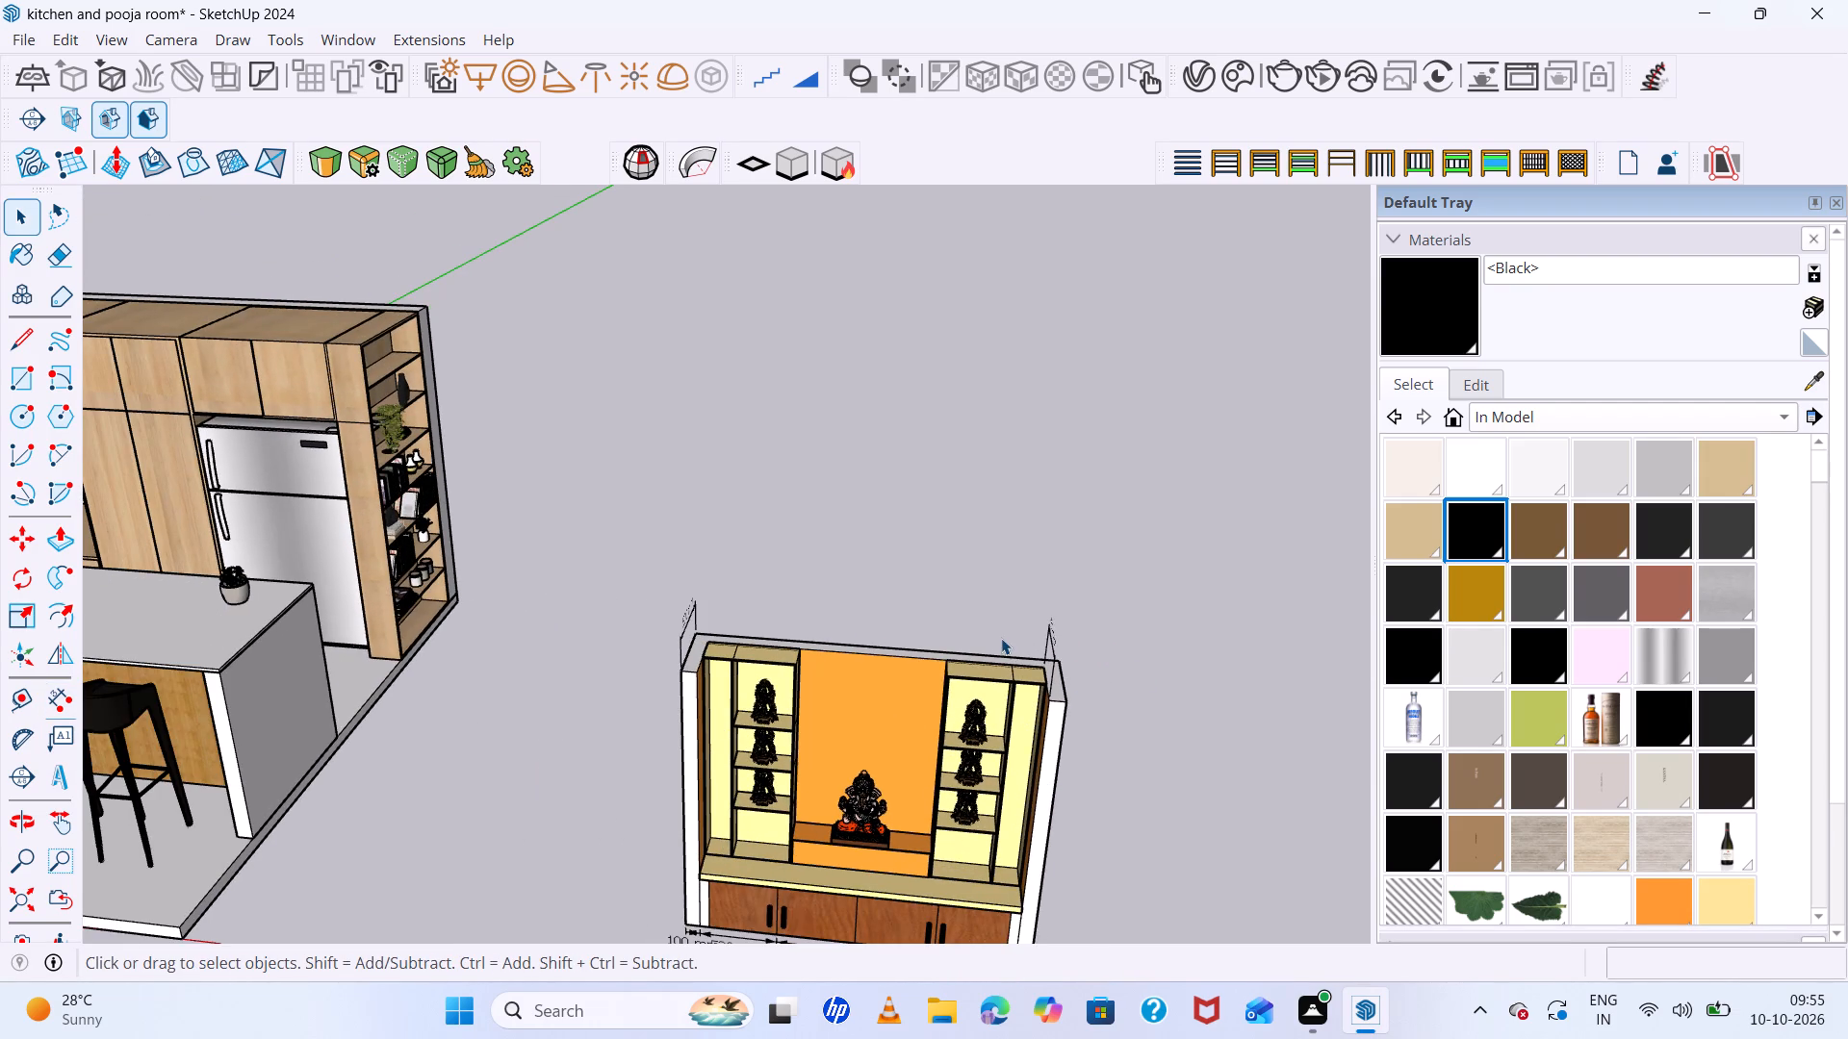
scroll(1001, 638, down, 8)
scroll(1014, 882, up, 12)
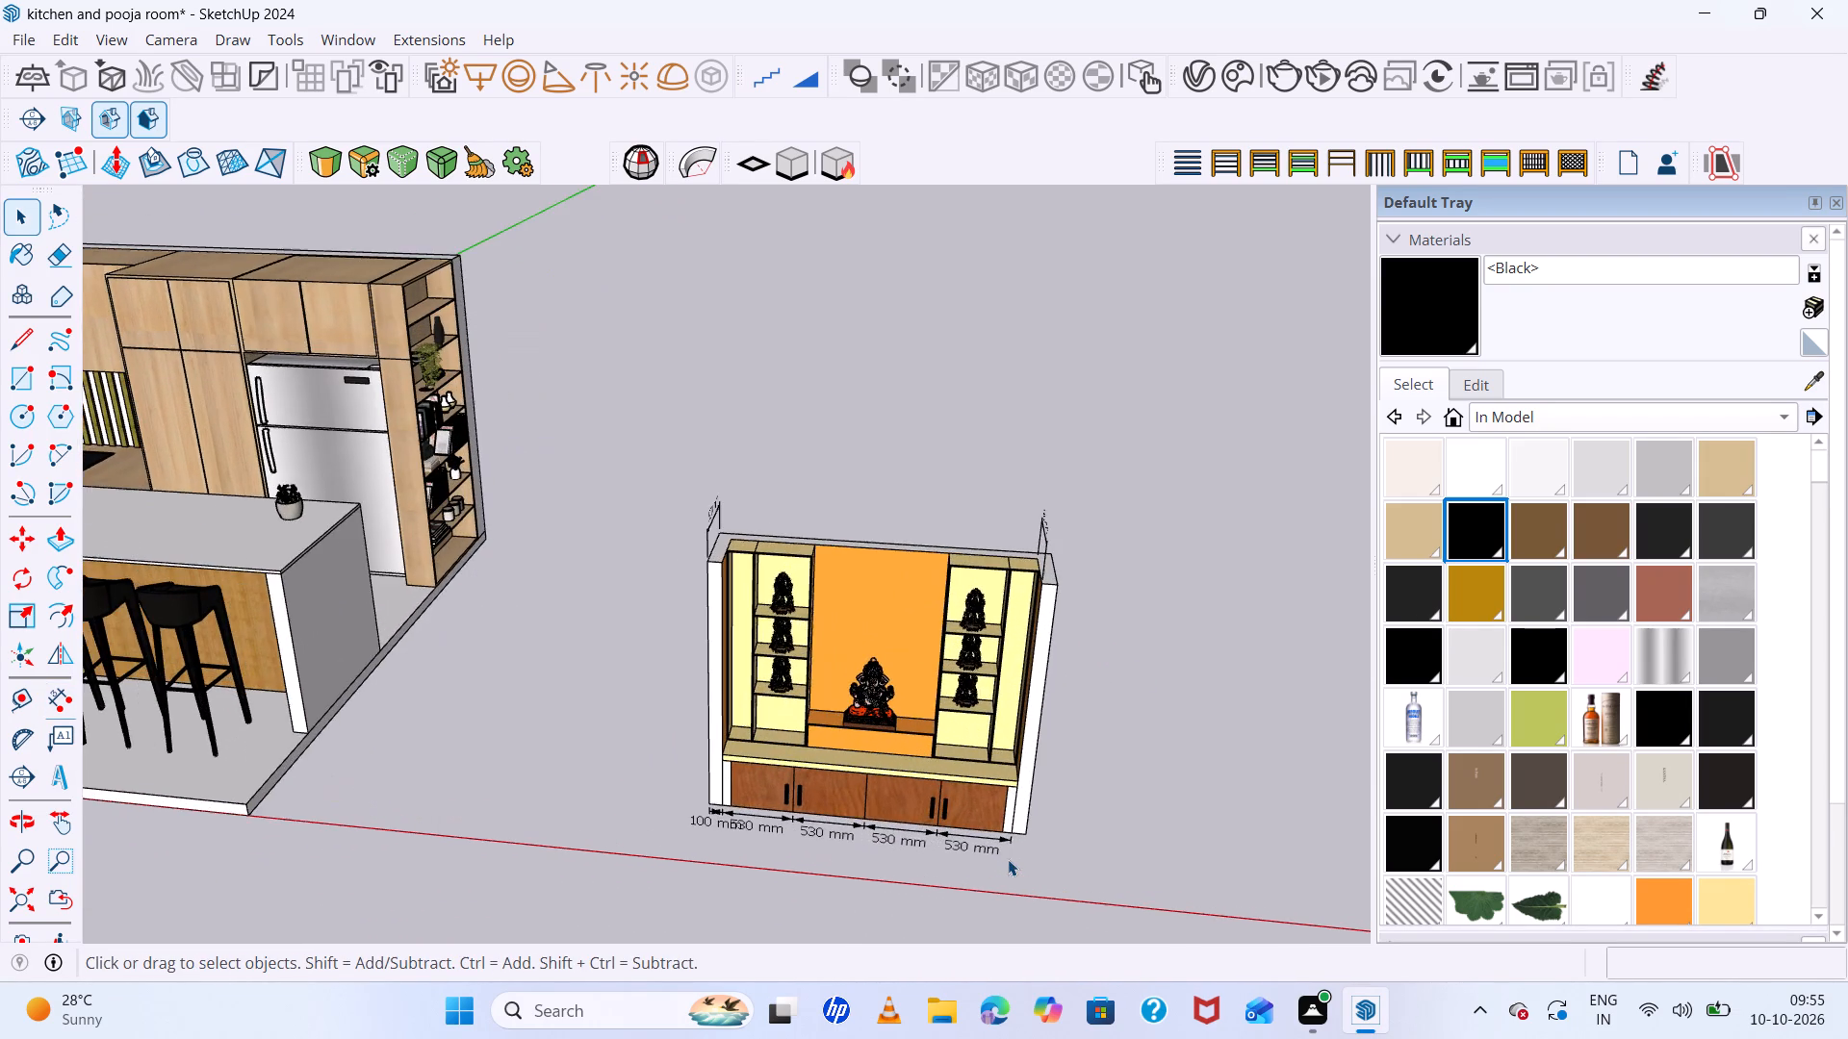
middle_drag(1008, 858, 1185, 819)
middle_click(1185, 819)
scroll(1065, 807, up, 5)
middle_drag(1063, 806, 1121, 797)
scroll(1059, 810, up, 5)
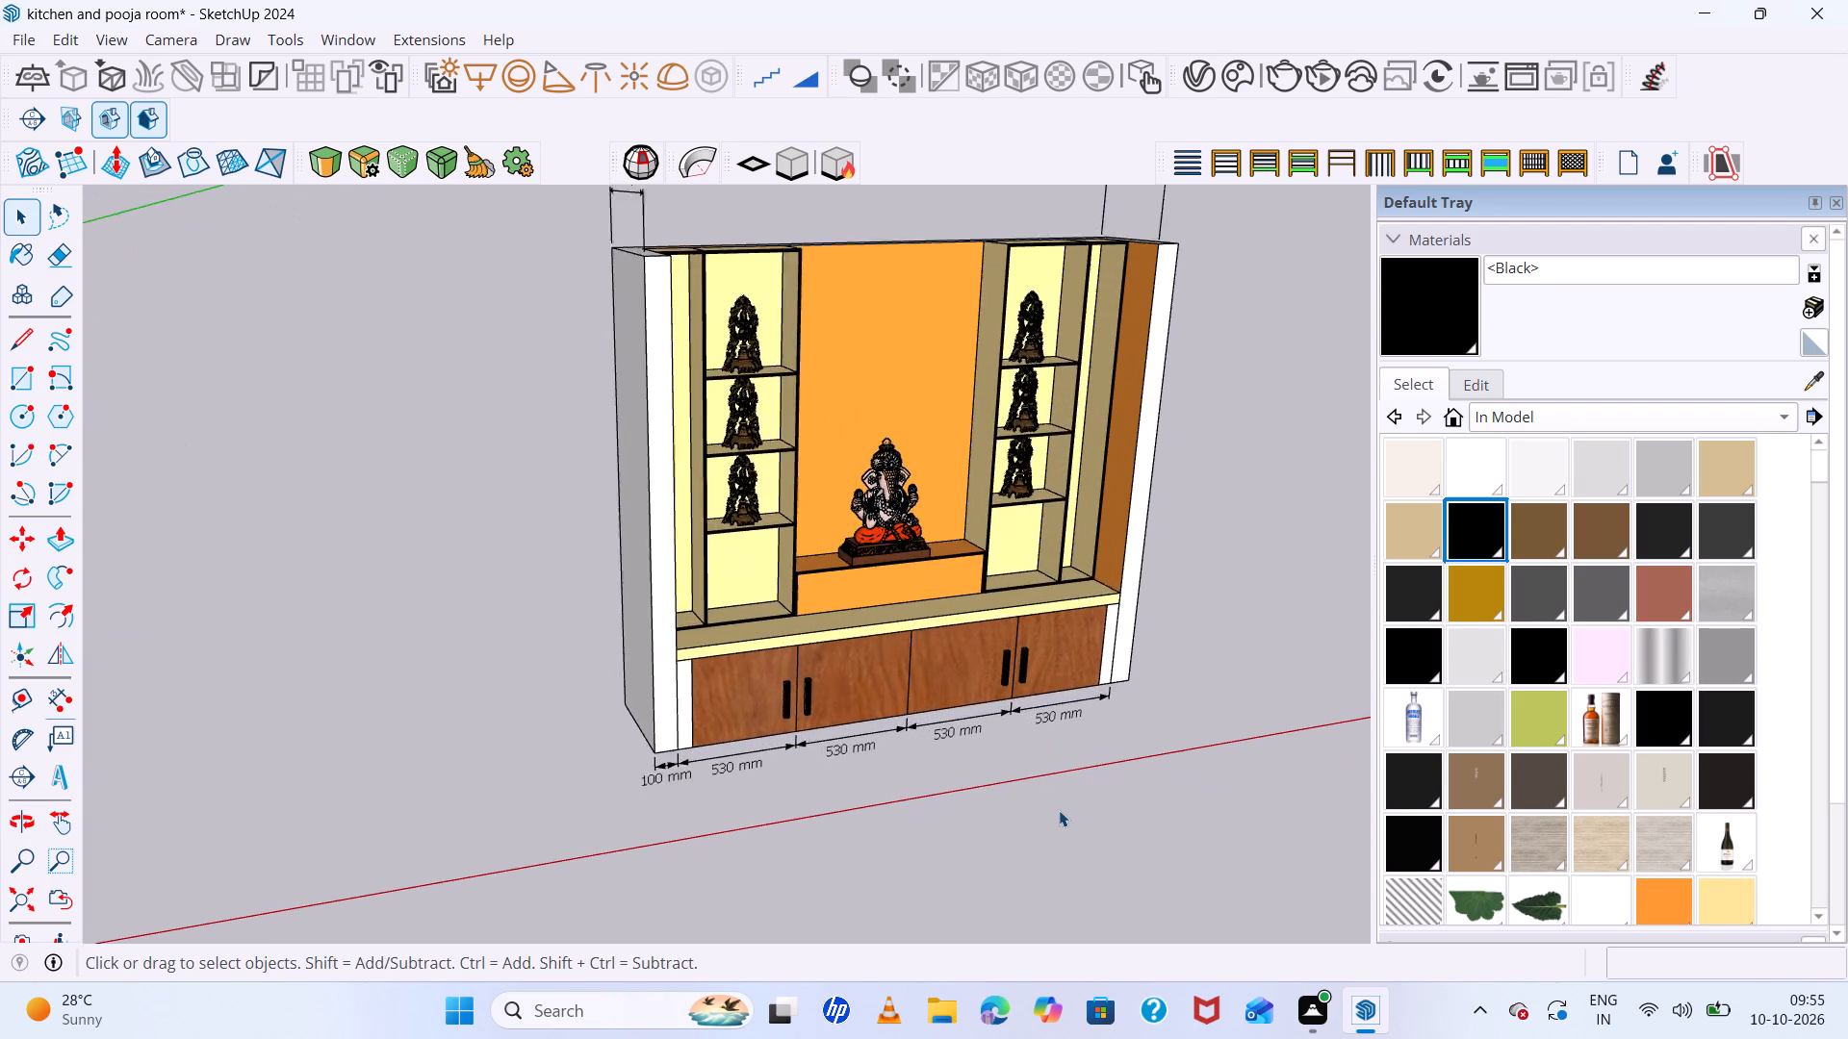
middle_drag(1057, 810, 1118, 816)
scroll(1118, 816, down, 4)
scroll(849, 556, up, 2)
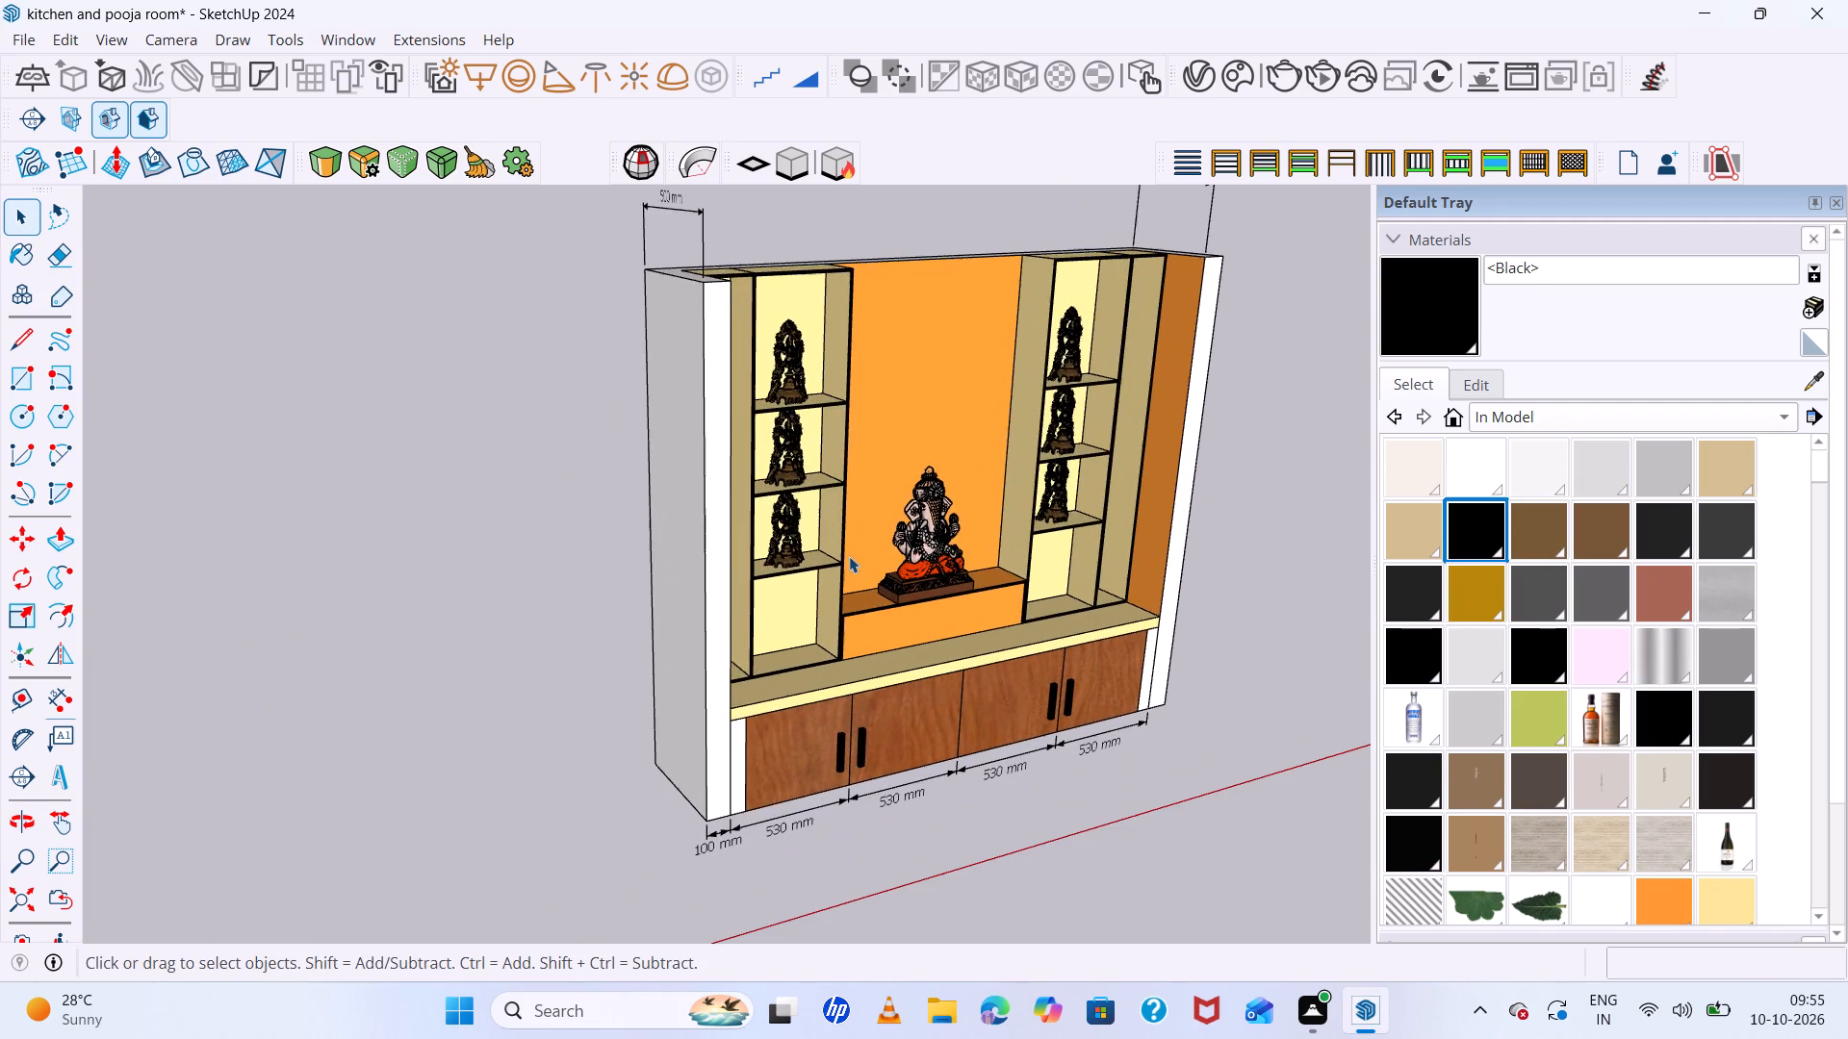
middle_drag(852, 557, 821, 565)
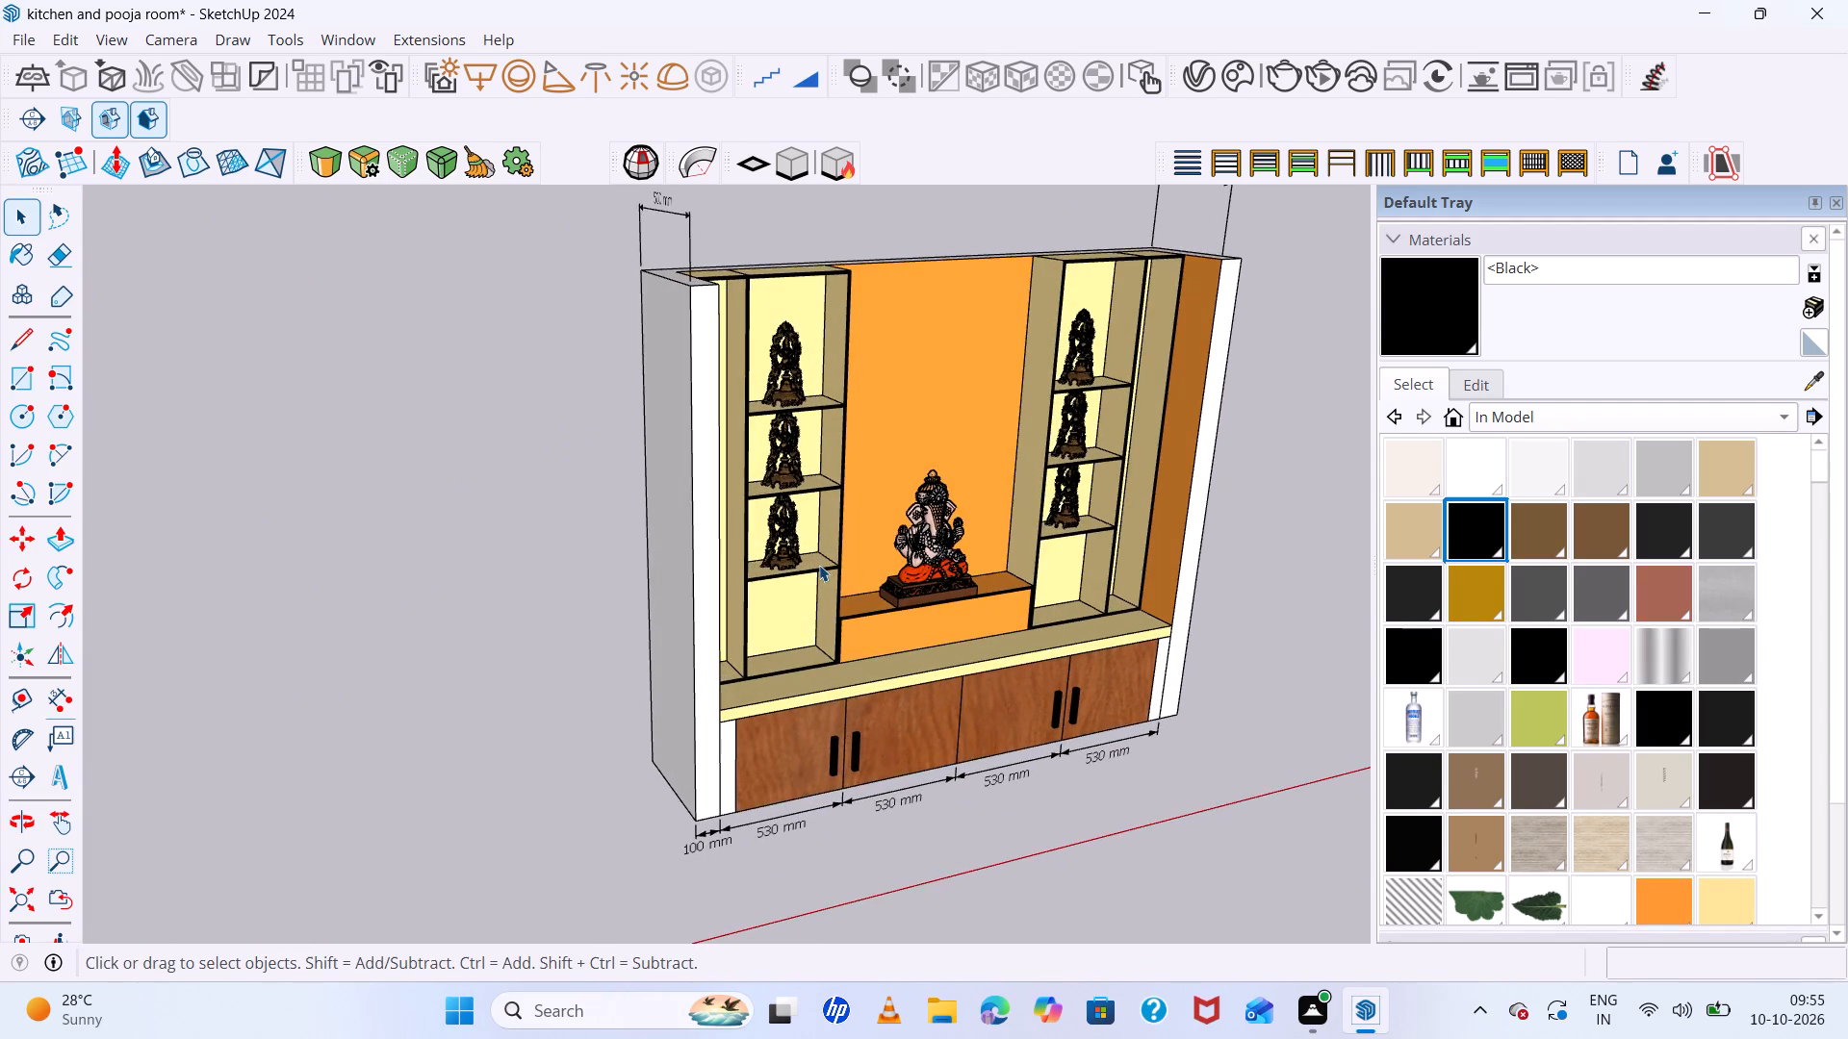
scroll(819, 565, down, 2)
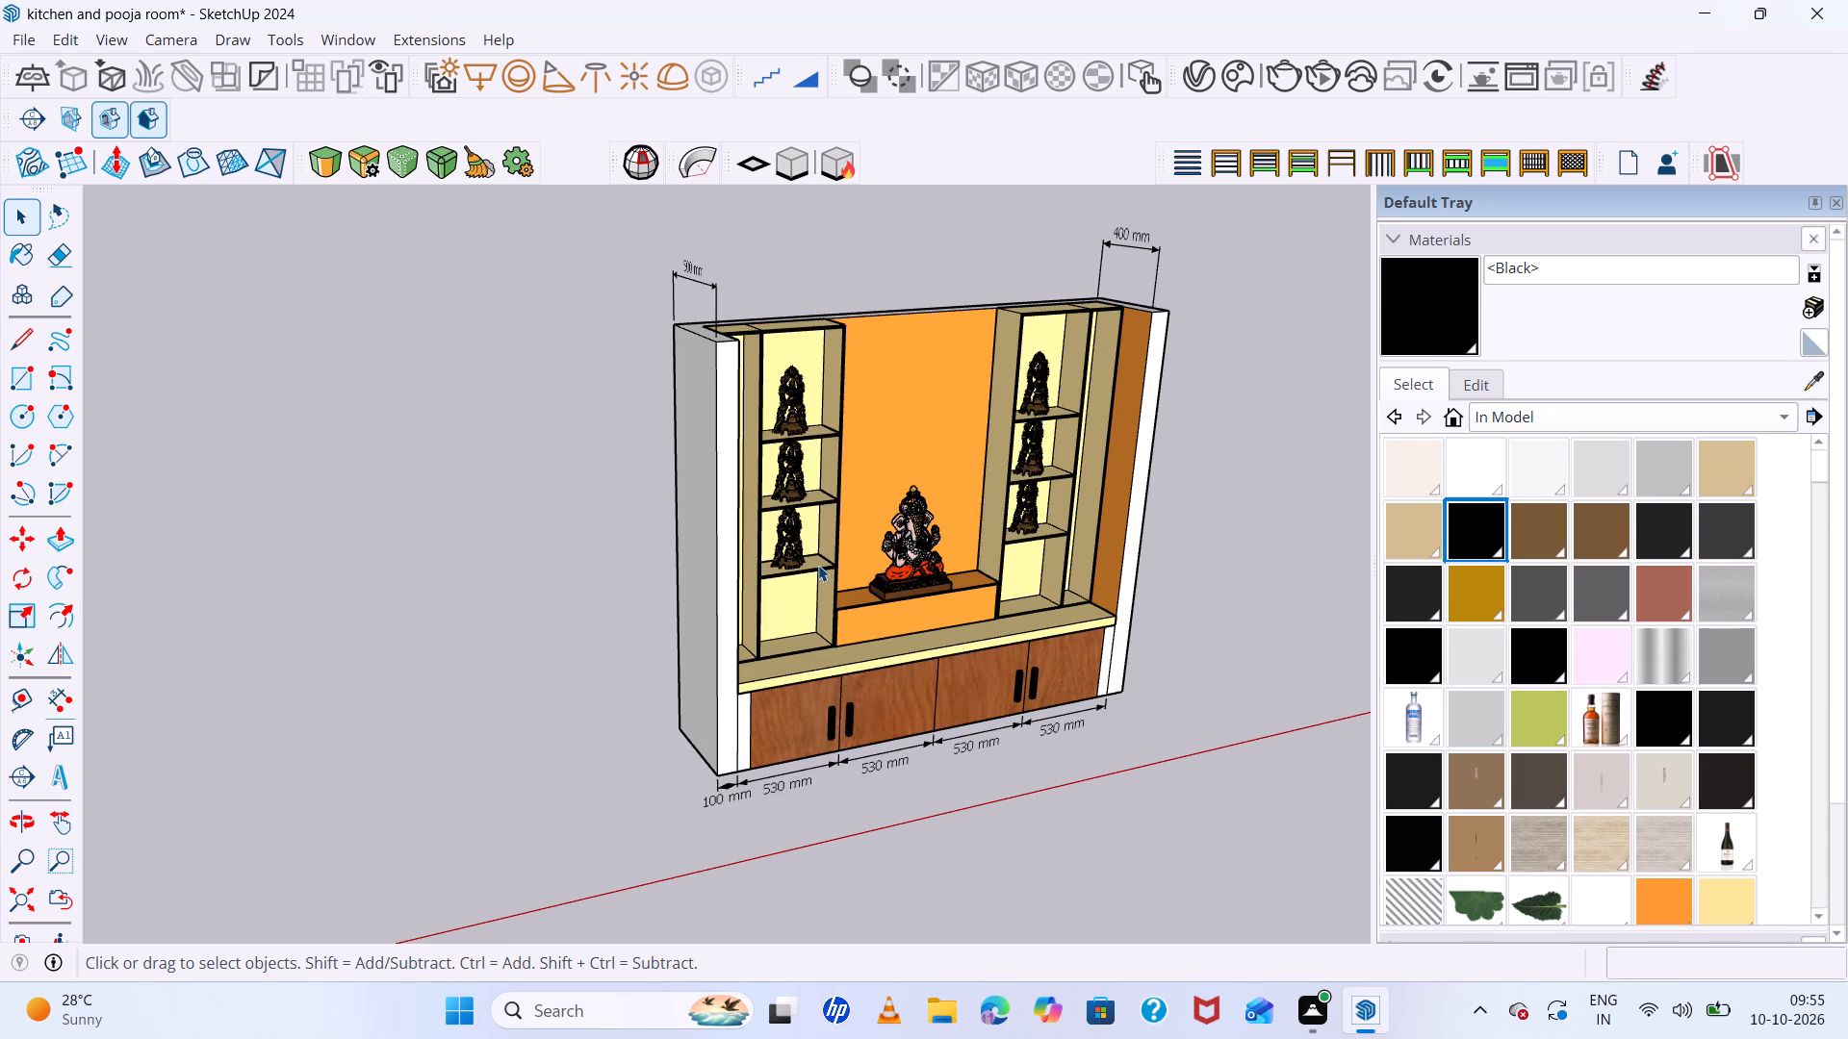
Save the kitchen and pooja room model.
key(ctrl+s)
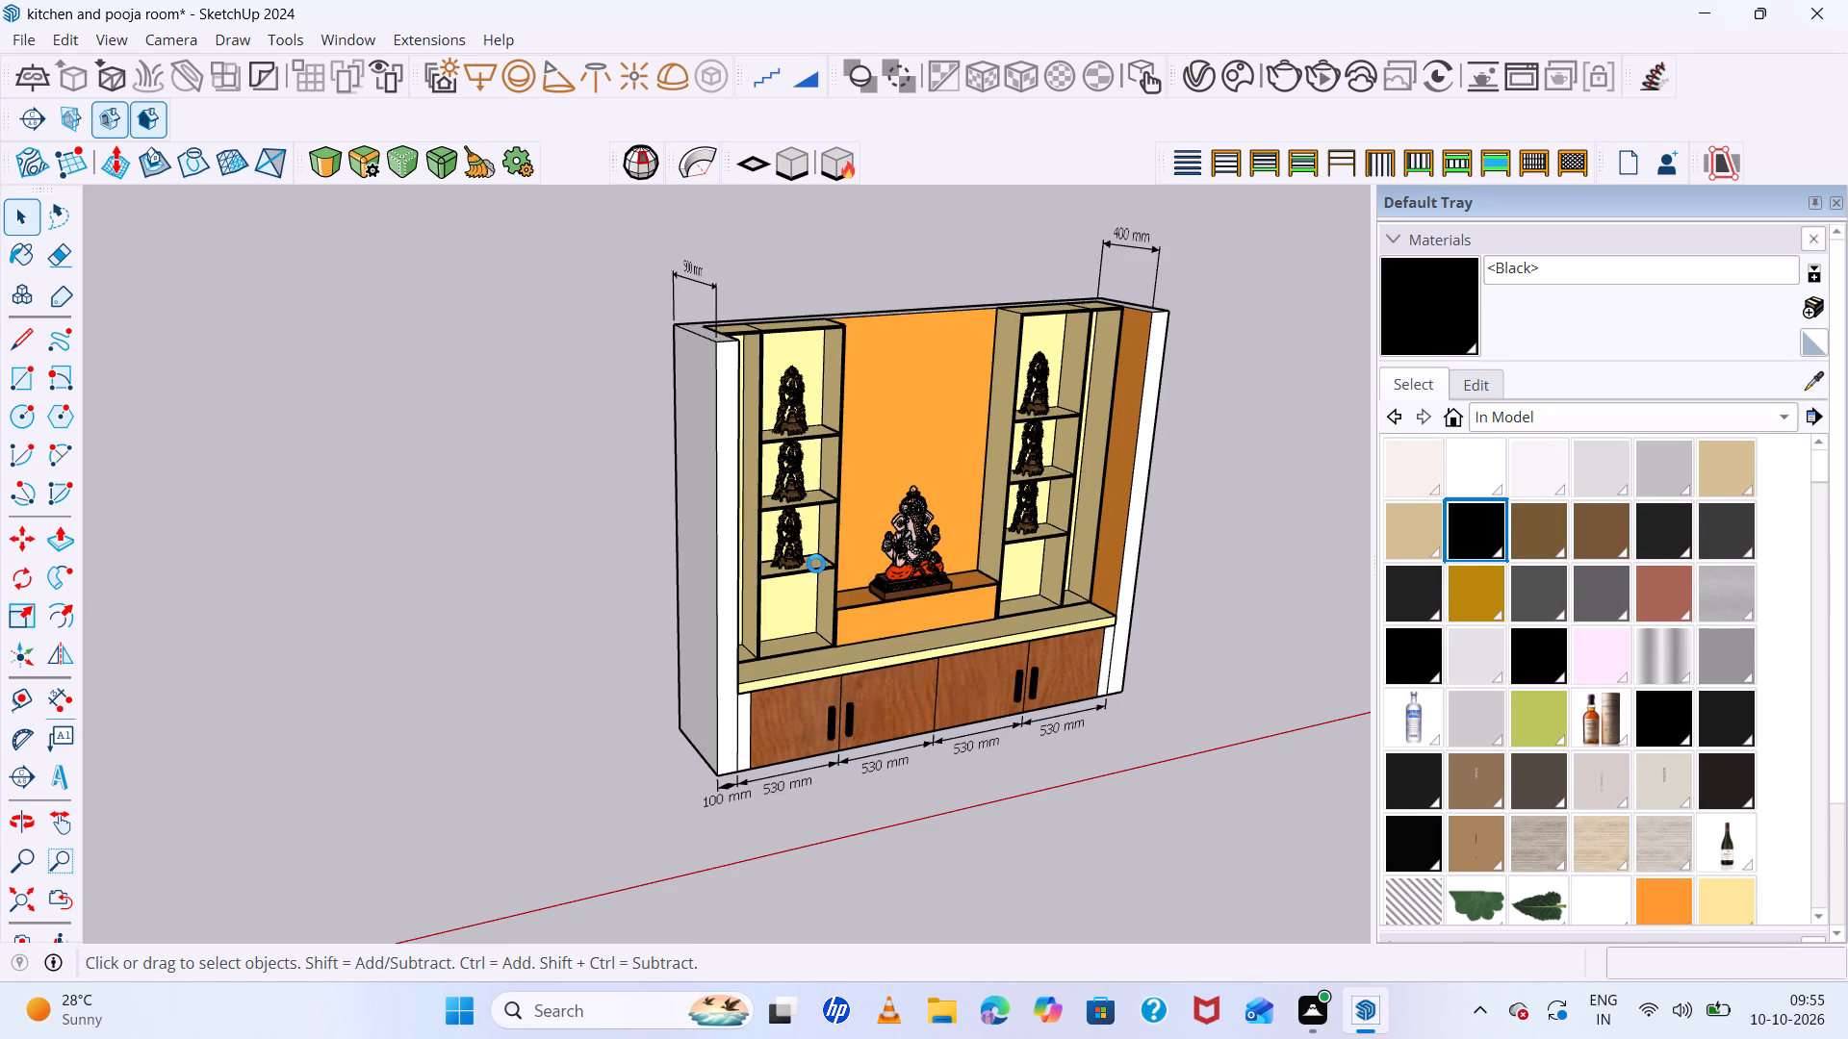
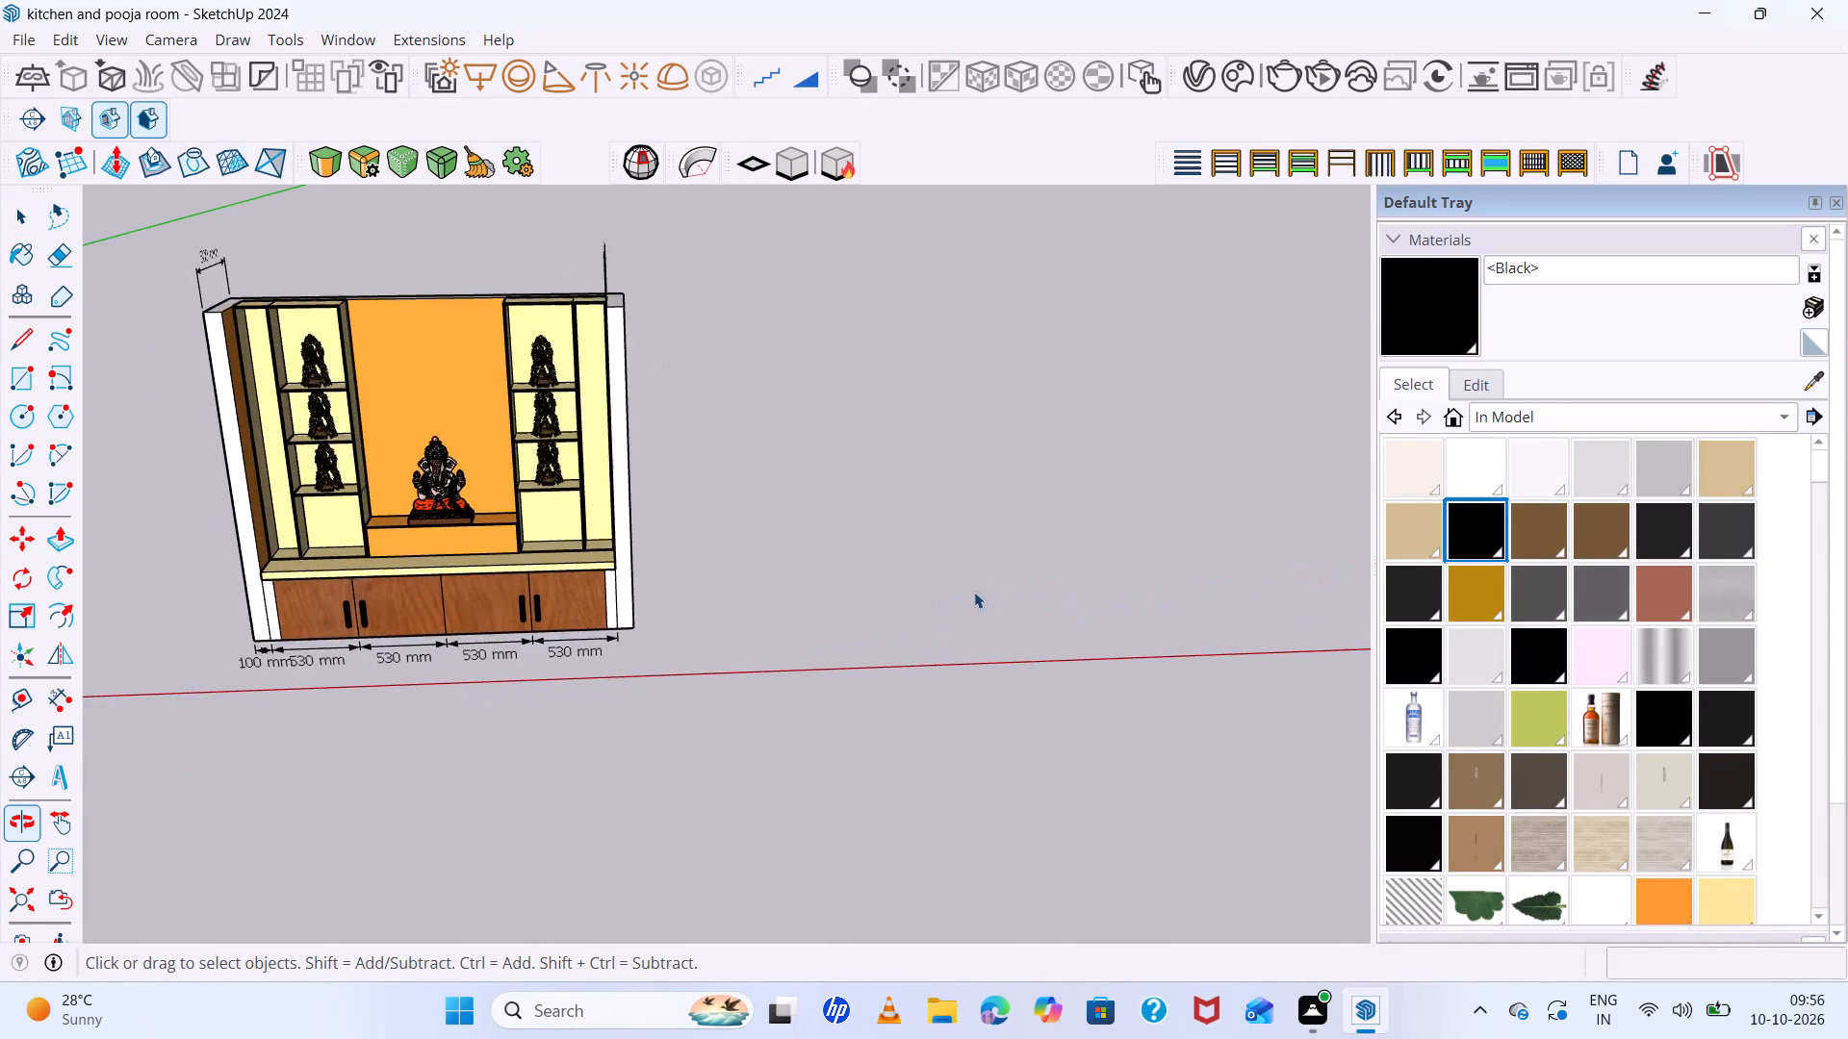
Draw a ground rectangle about 570 mm deep beside the pooja unit's right wall and Push/Pull it up into an upright box.
scroll(1002, 592, up, 8)
key(r)
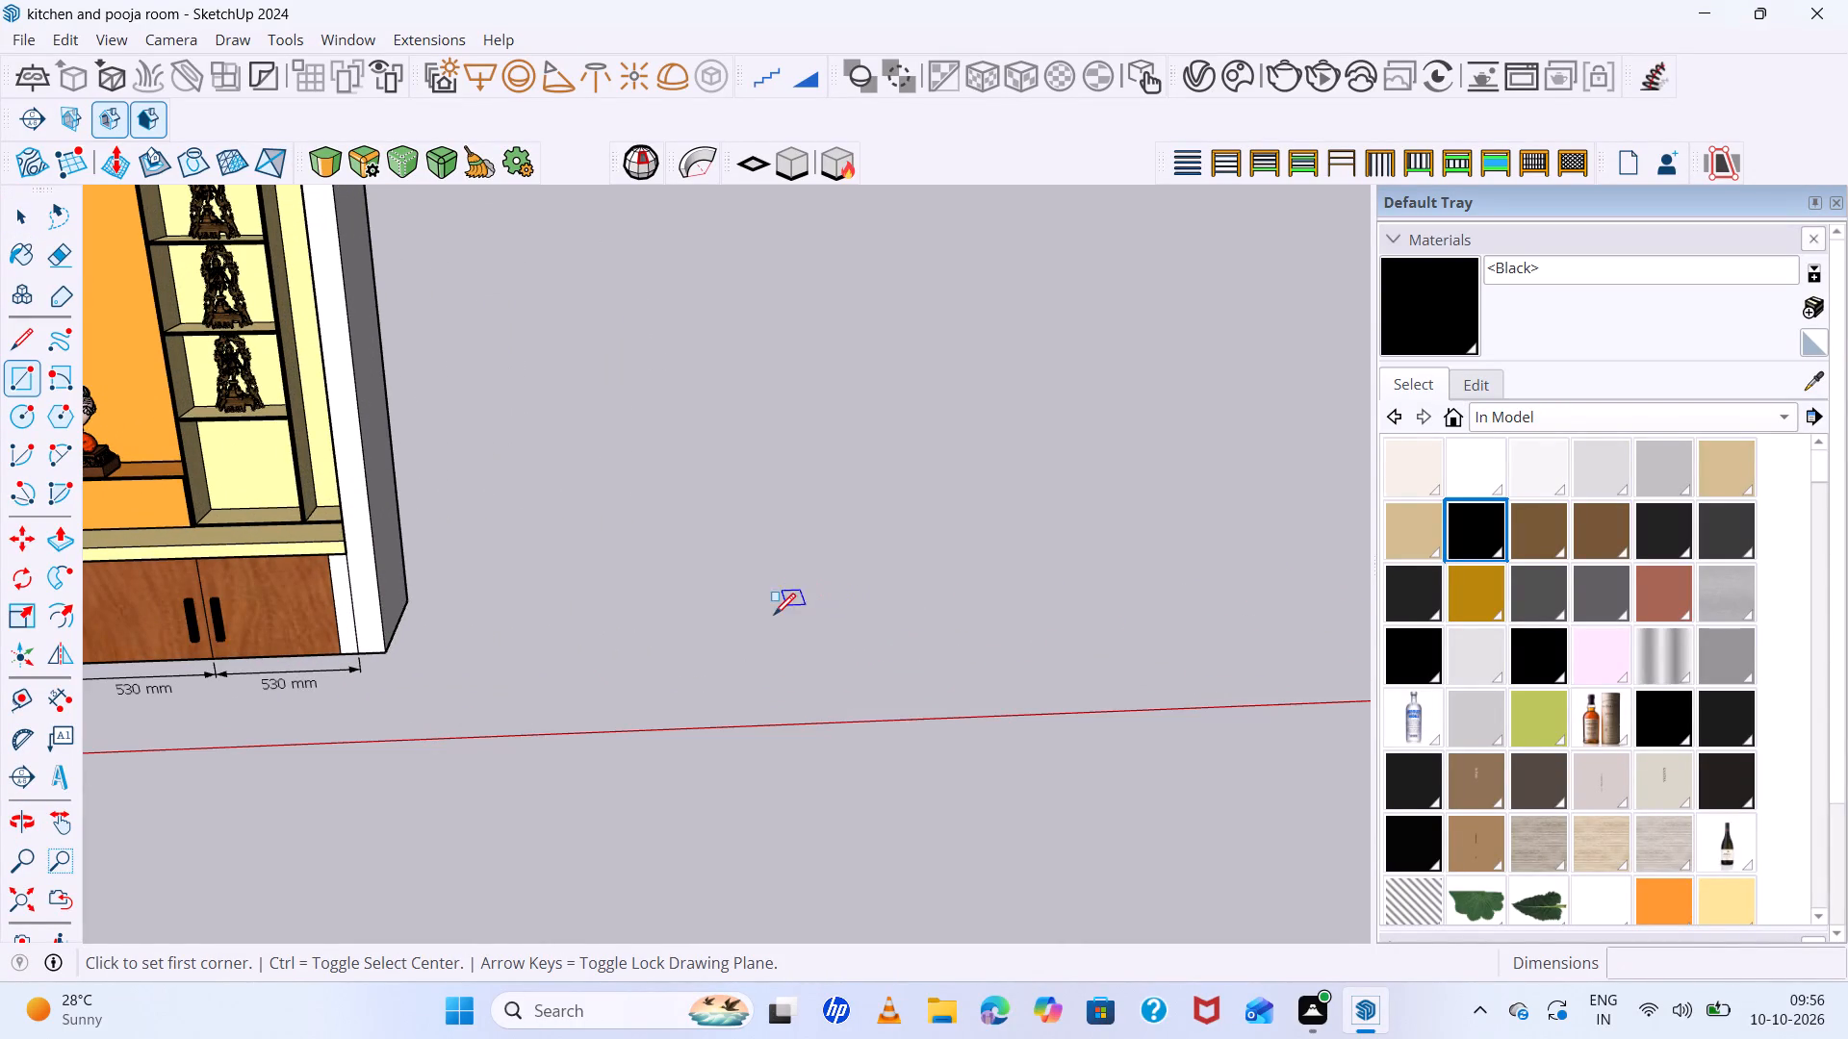
click(770, 630)
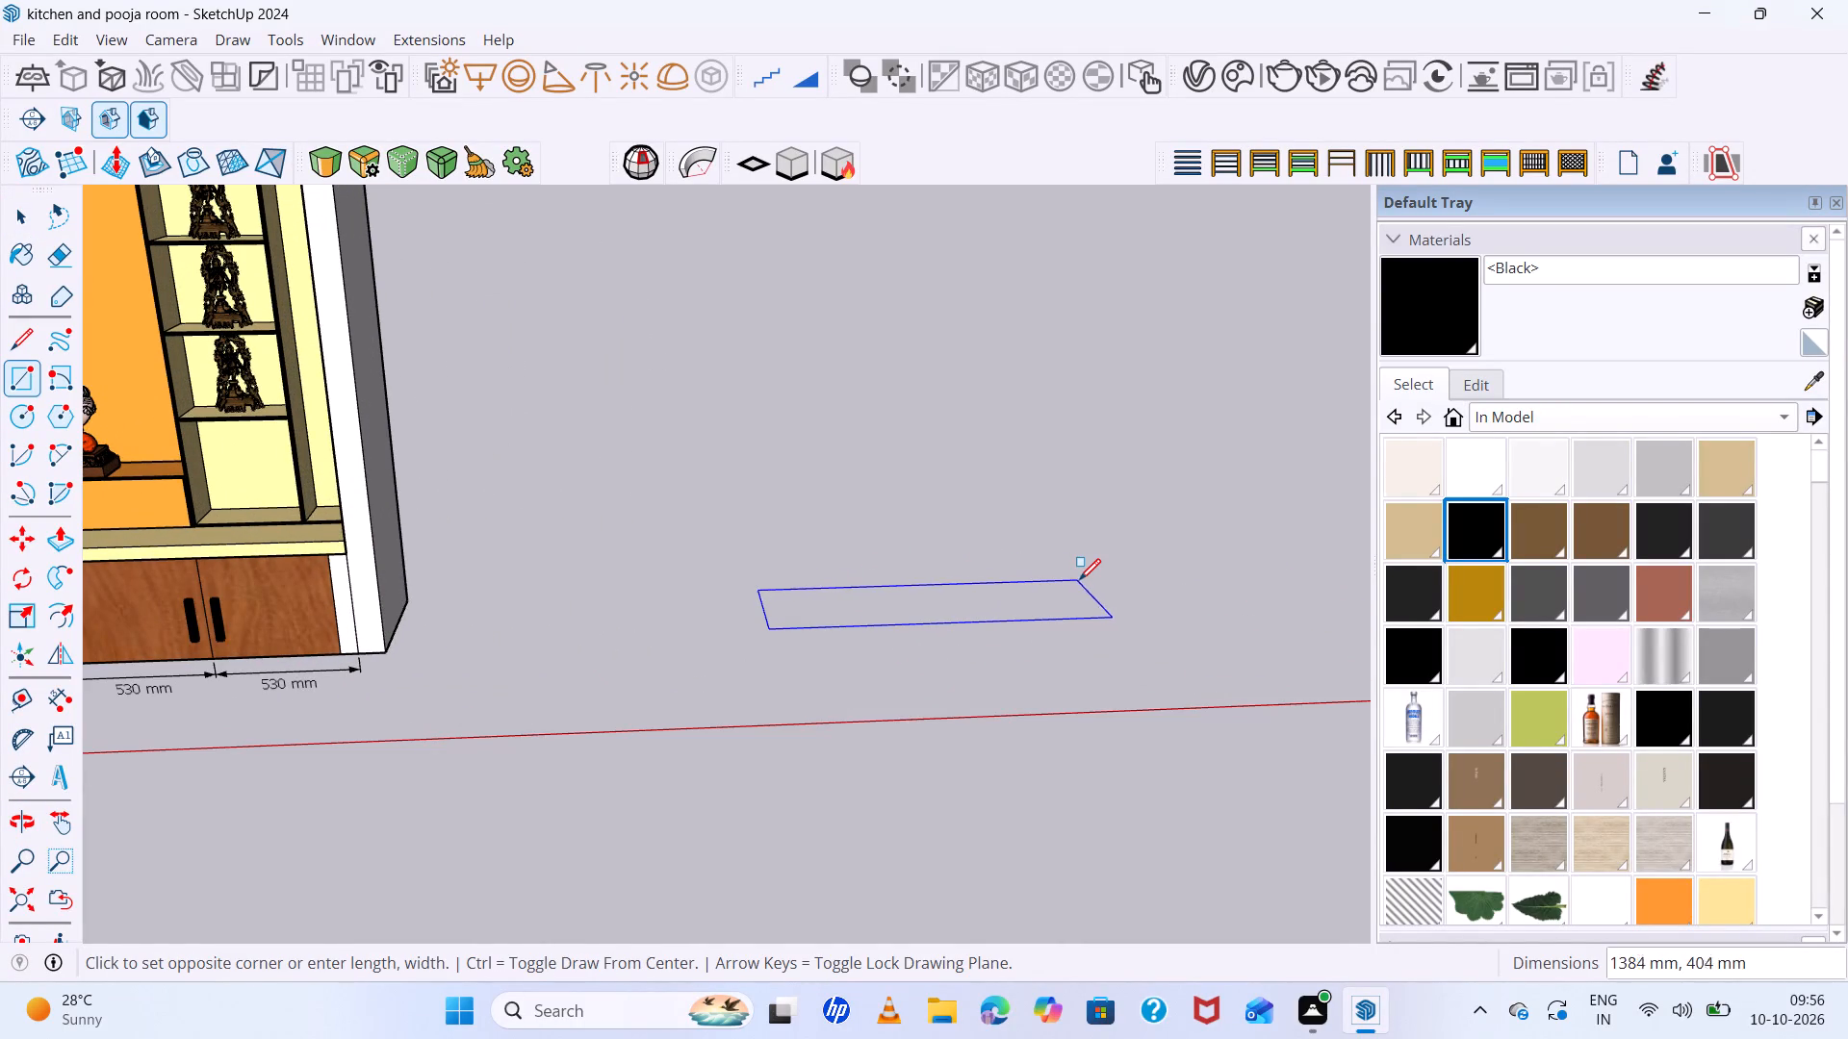
click(1077, 566)
key(space)
click(1060, 588)
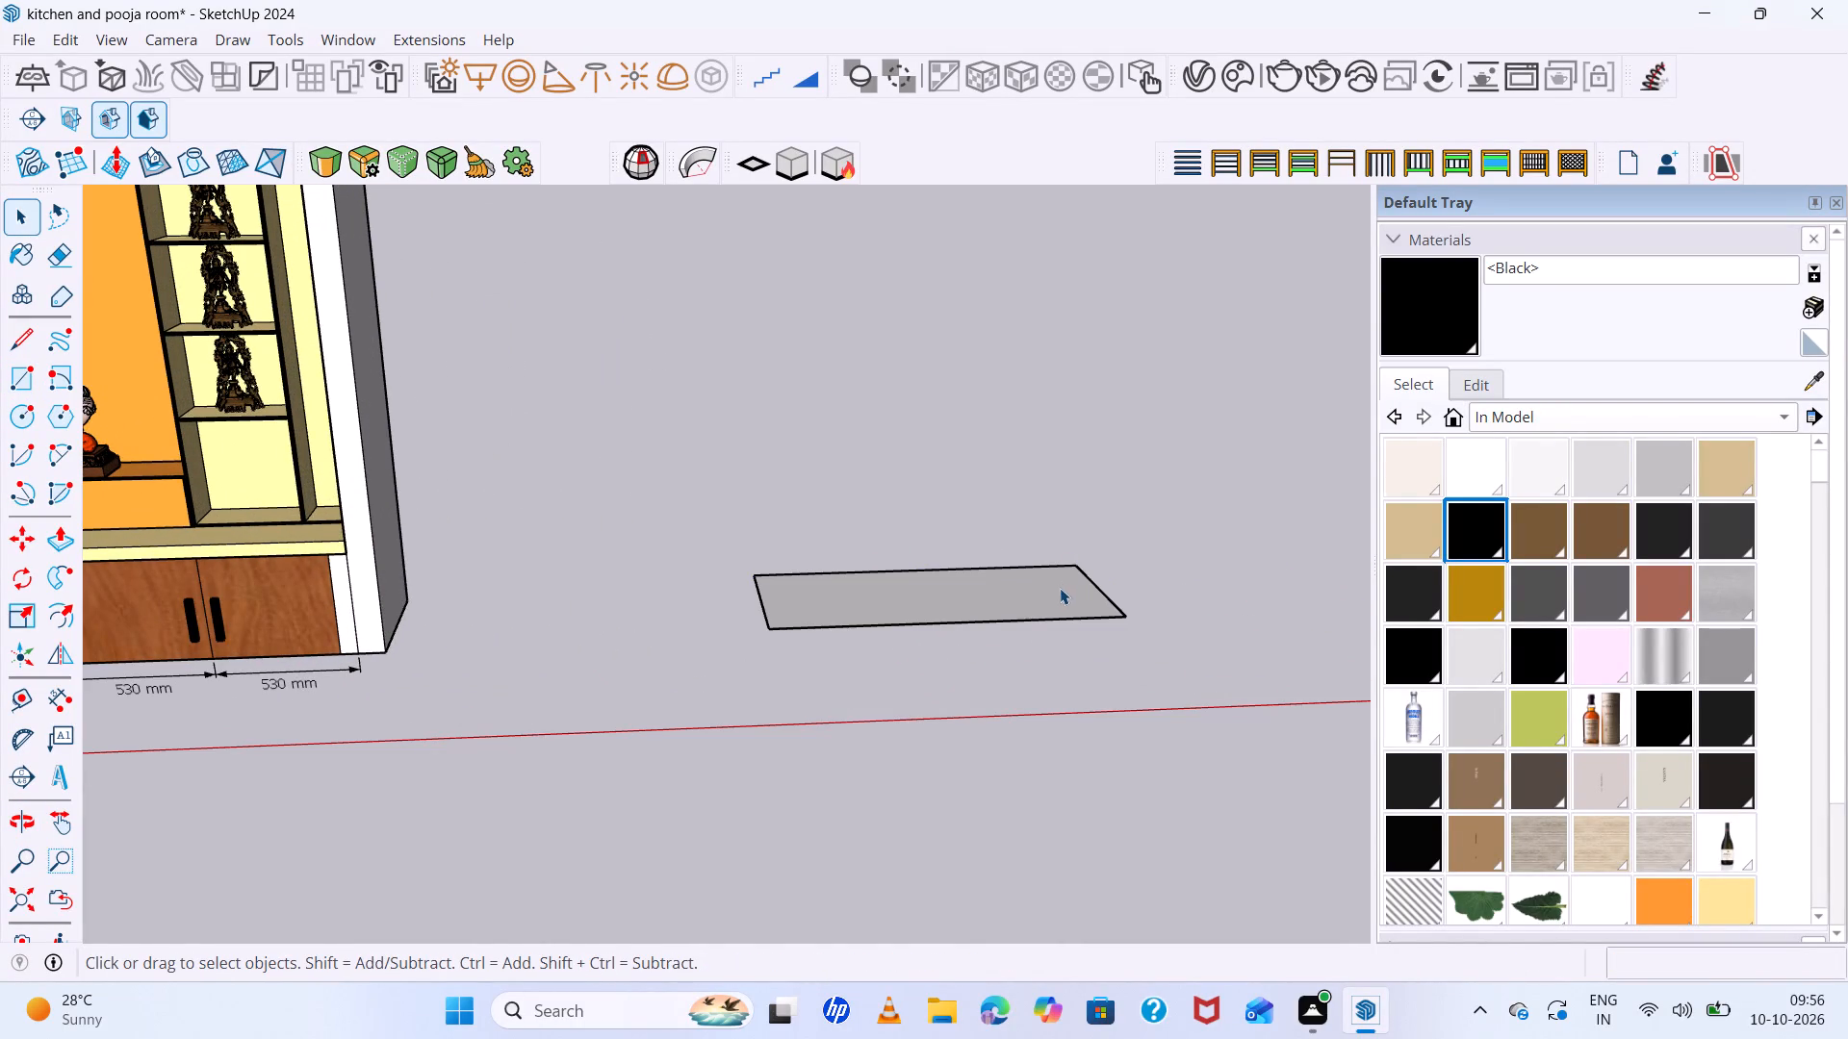
key(p)
click(1059, 589)
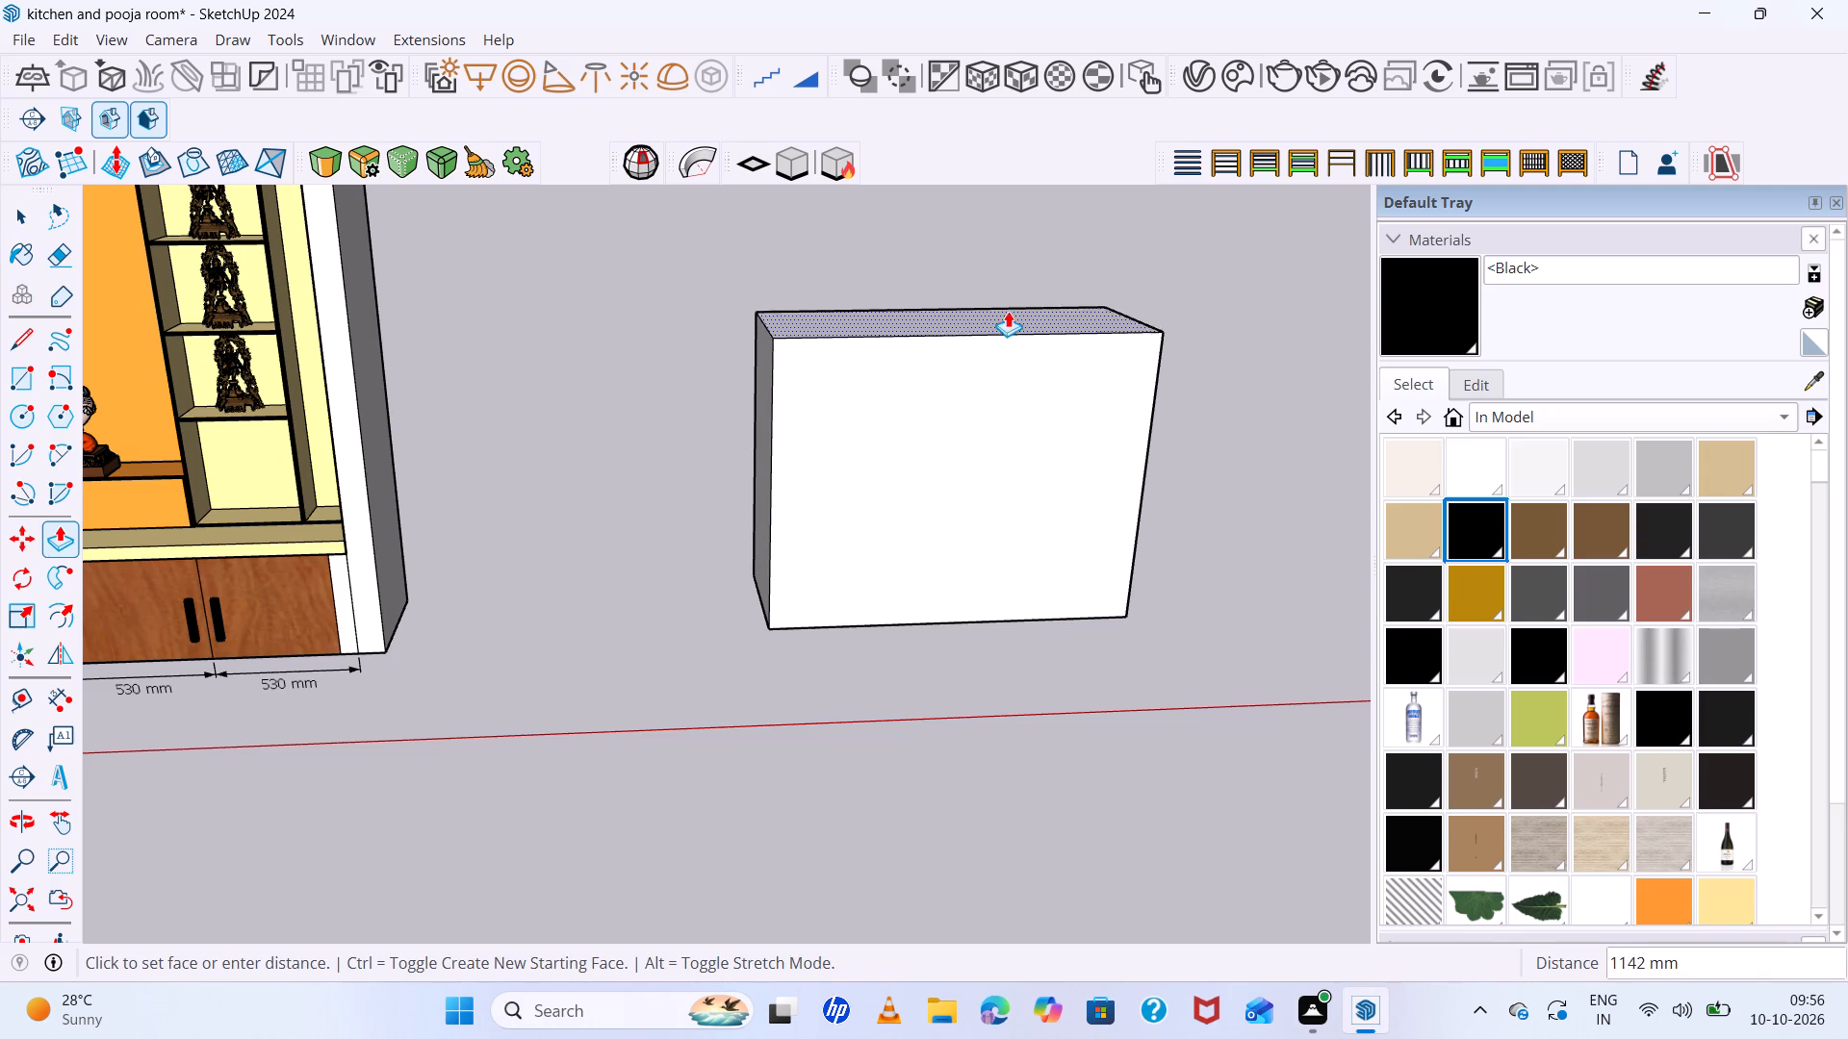
click(1004, 295)
key(space)
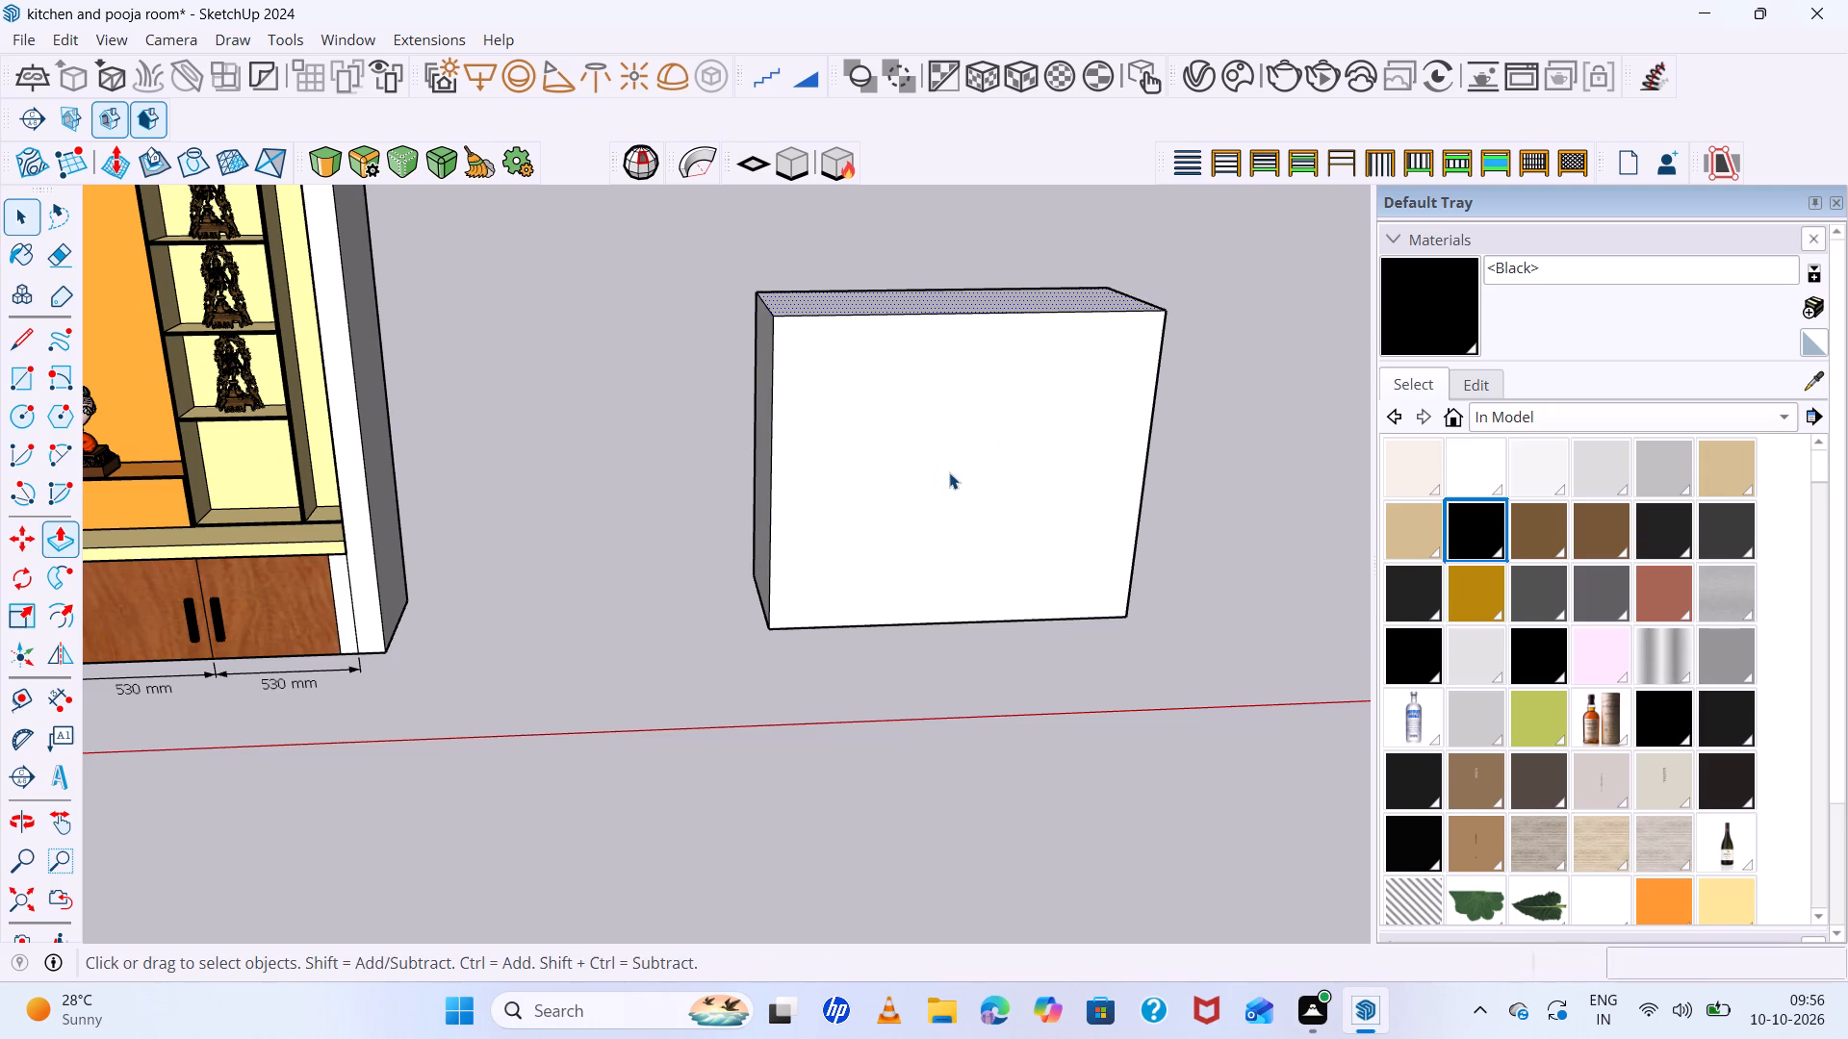
Offset the outline of the box's front face inward by about 45 mm.
click(949, 472)
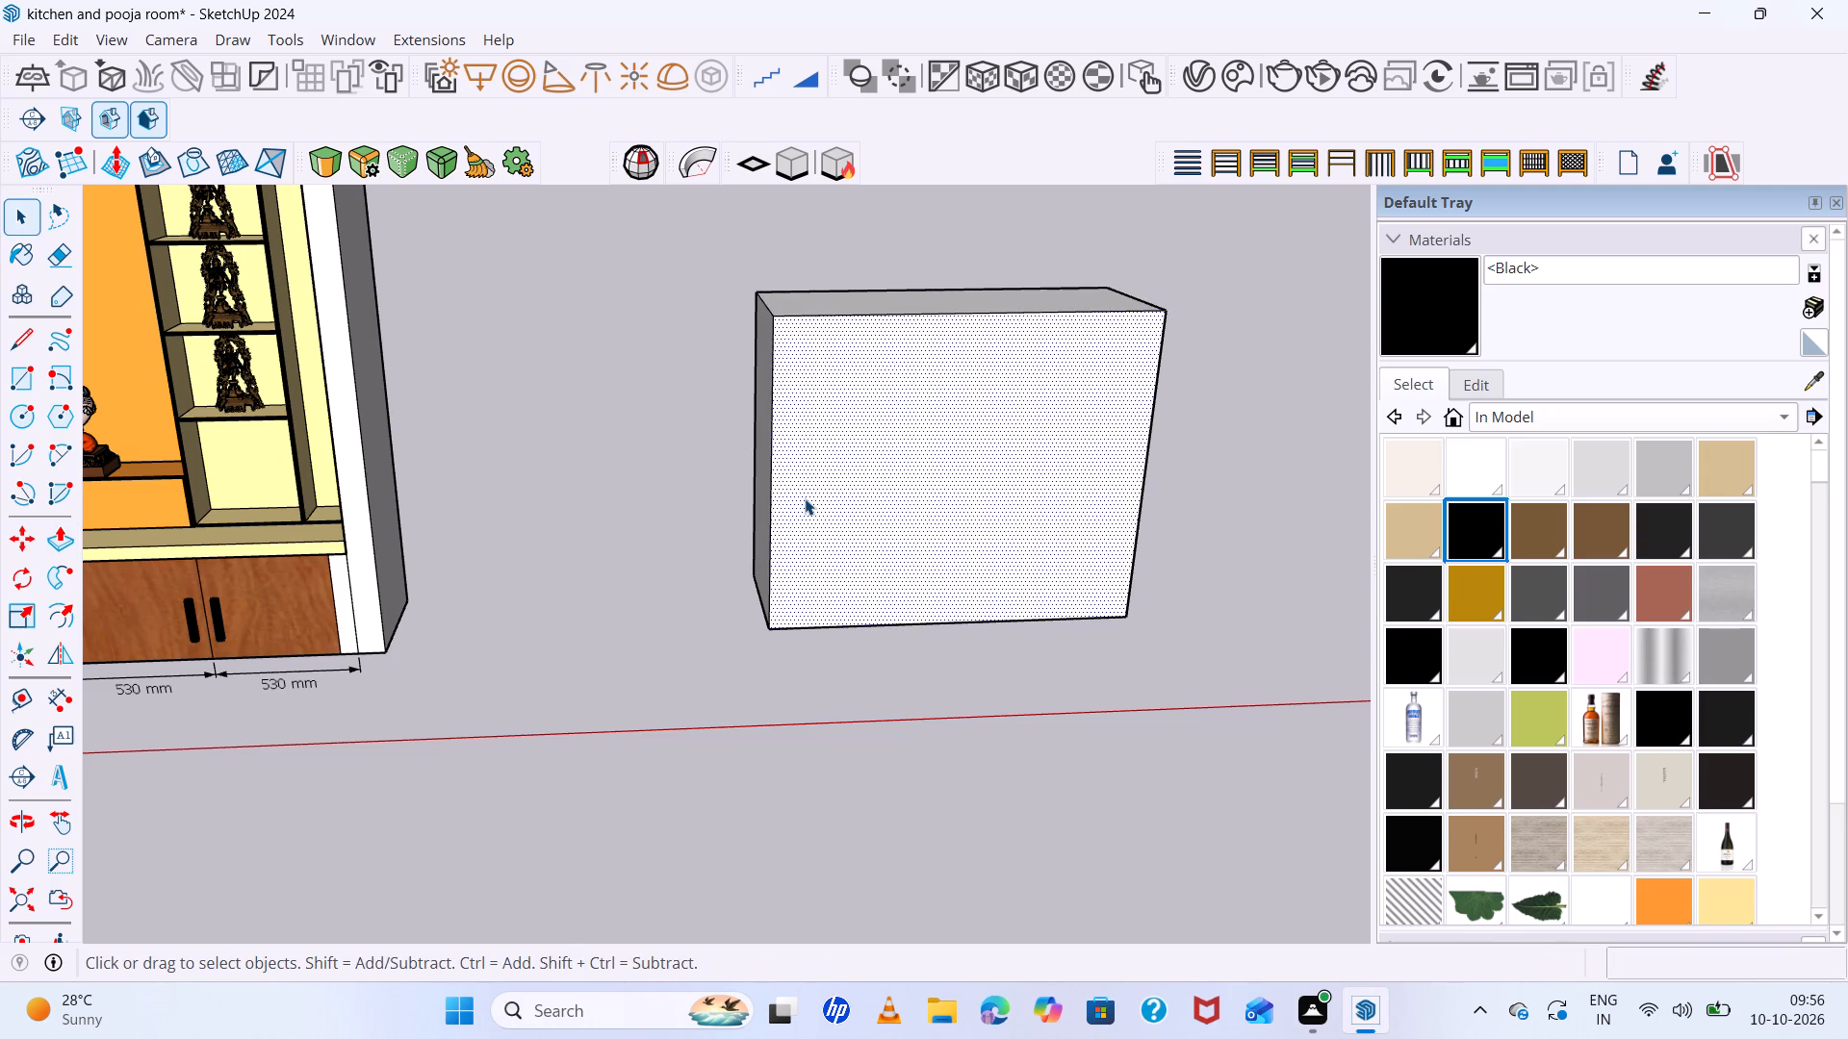
key(f)
click(784, 495)
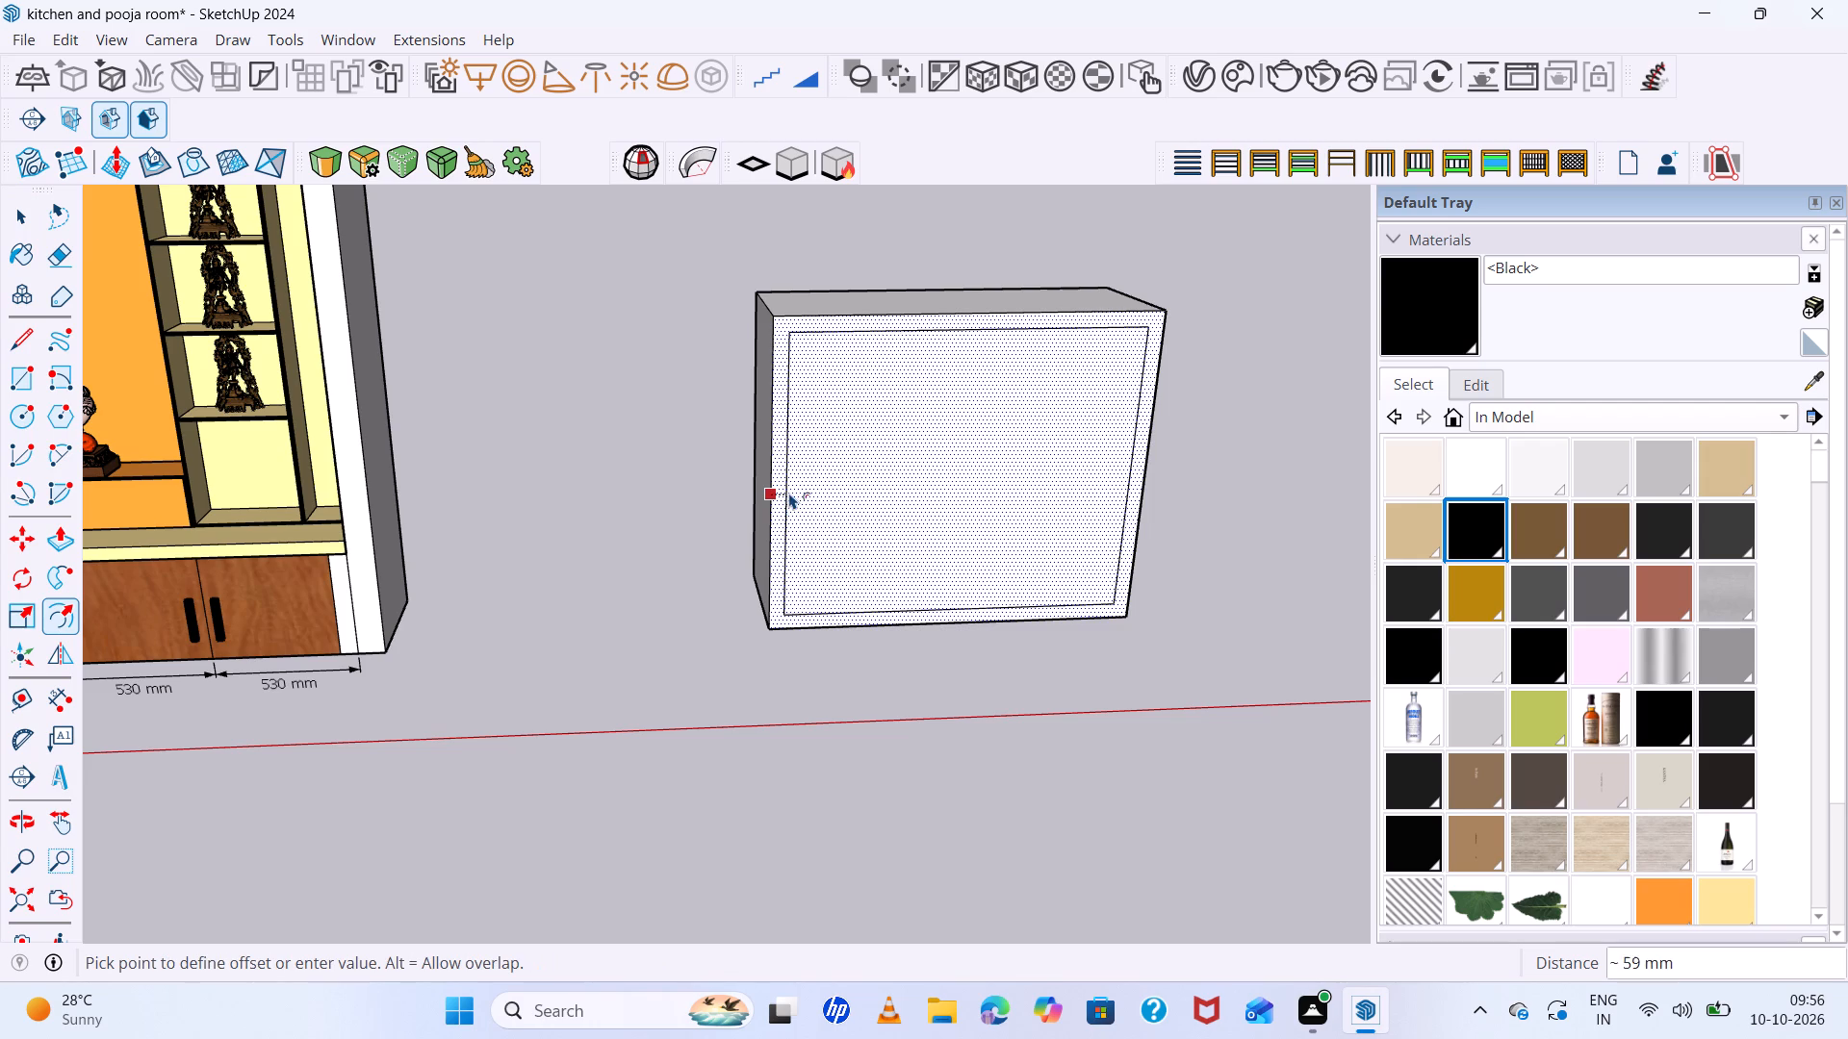
scroll(790, 492, up, 5)
click(778, 494)
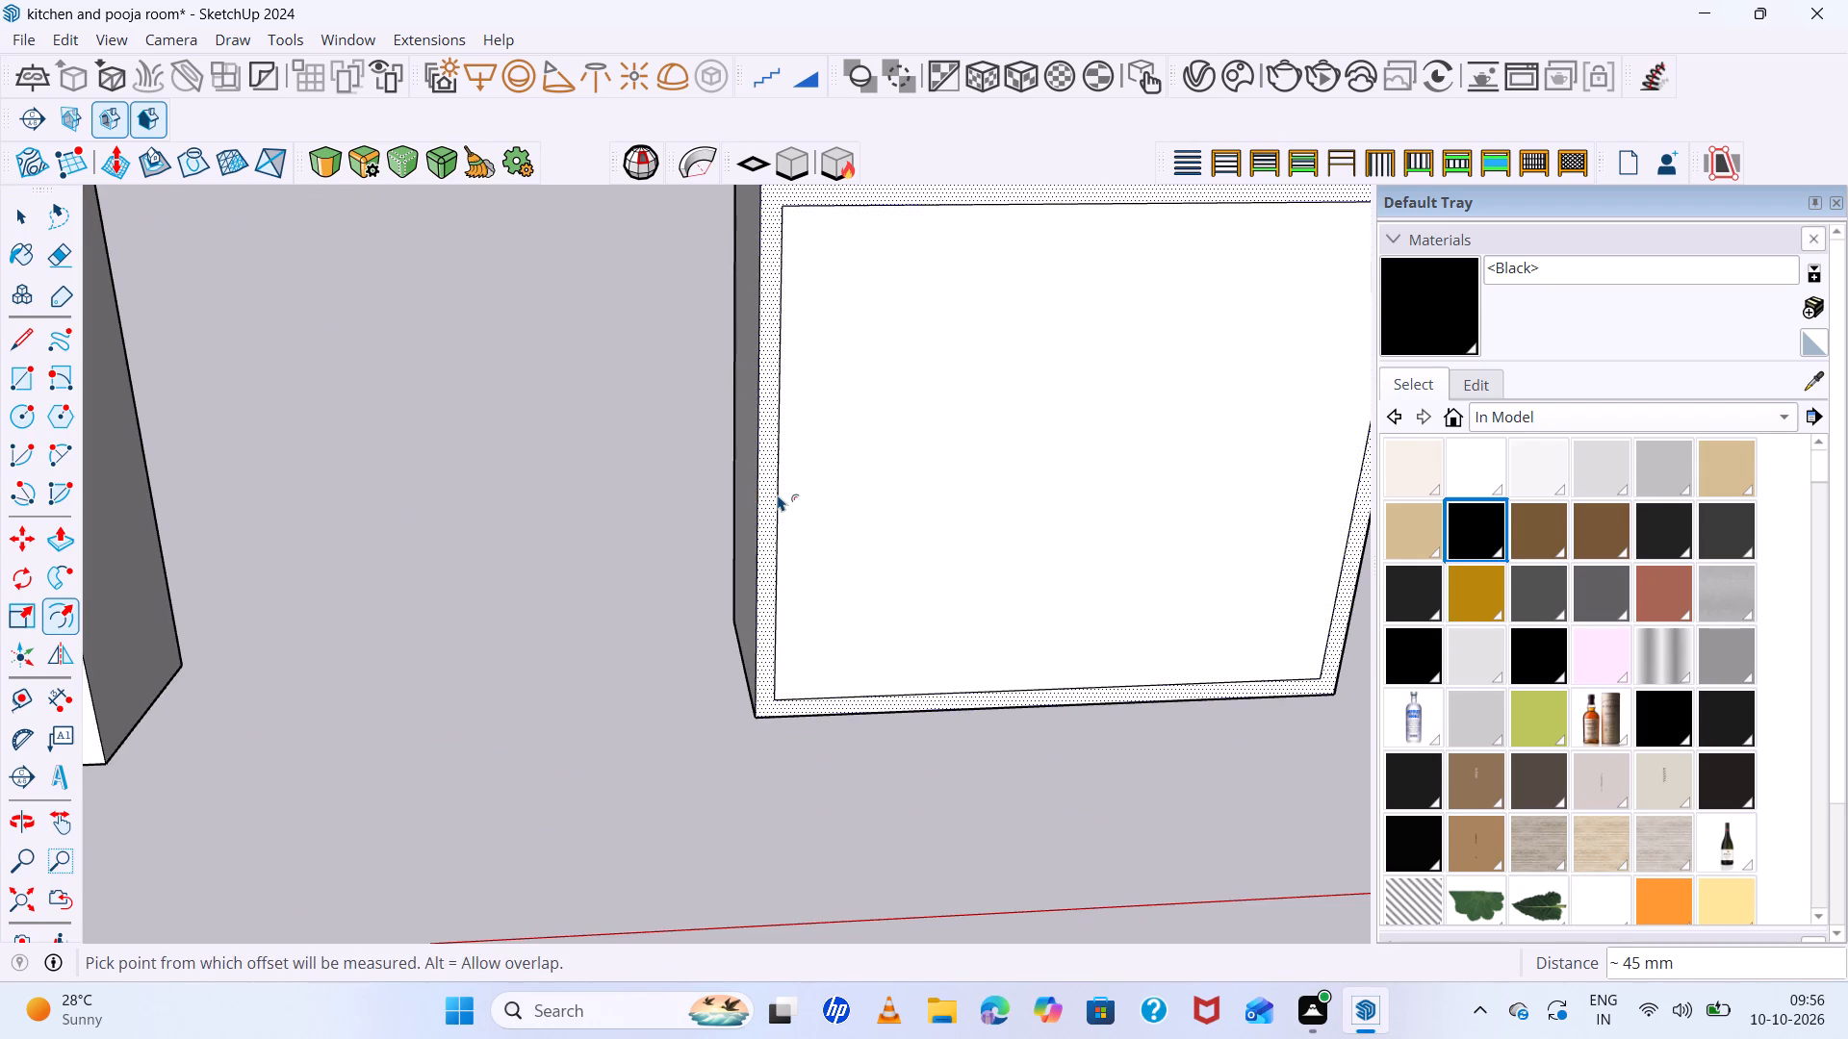
key(space)
Push the inner front face 572 mm through to the back, leaving an open rectangular frame.
scroll(751, 494, down, 7)
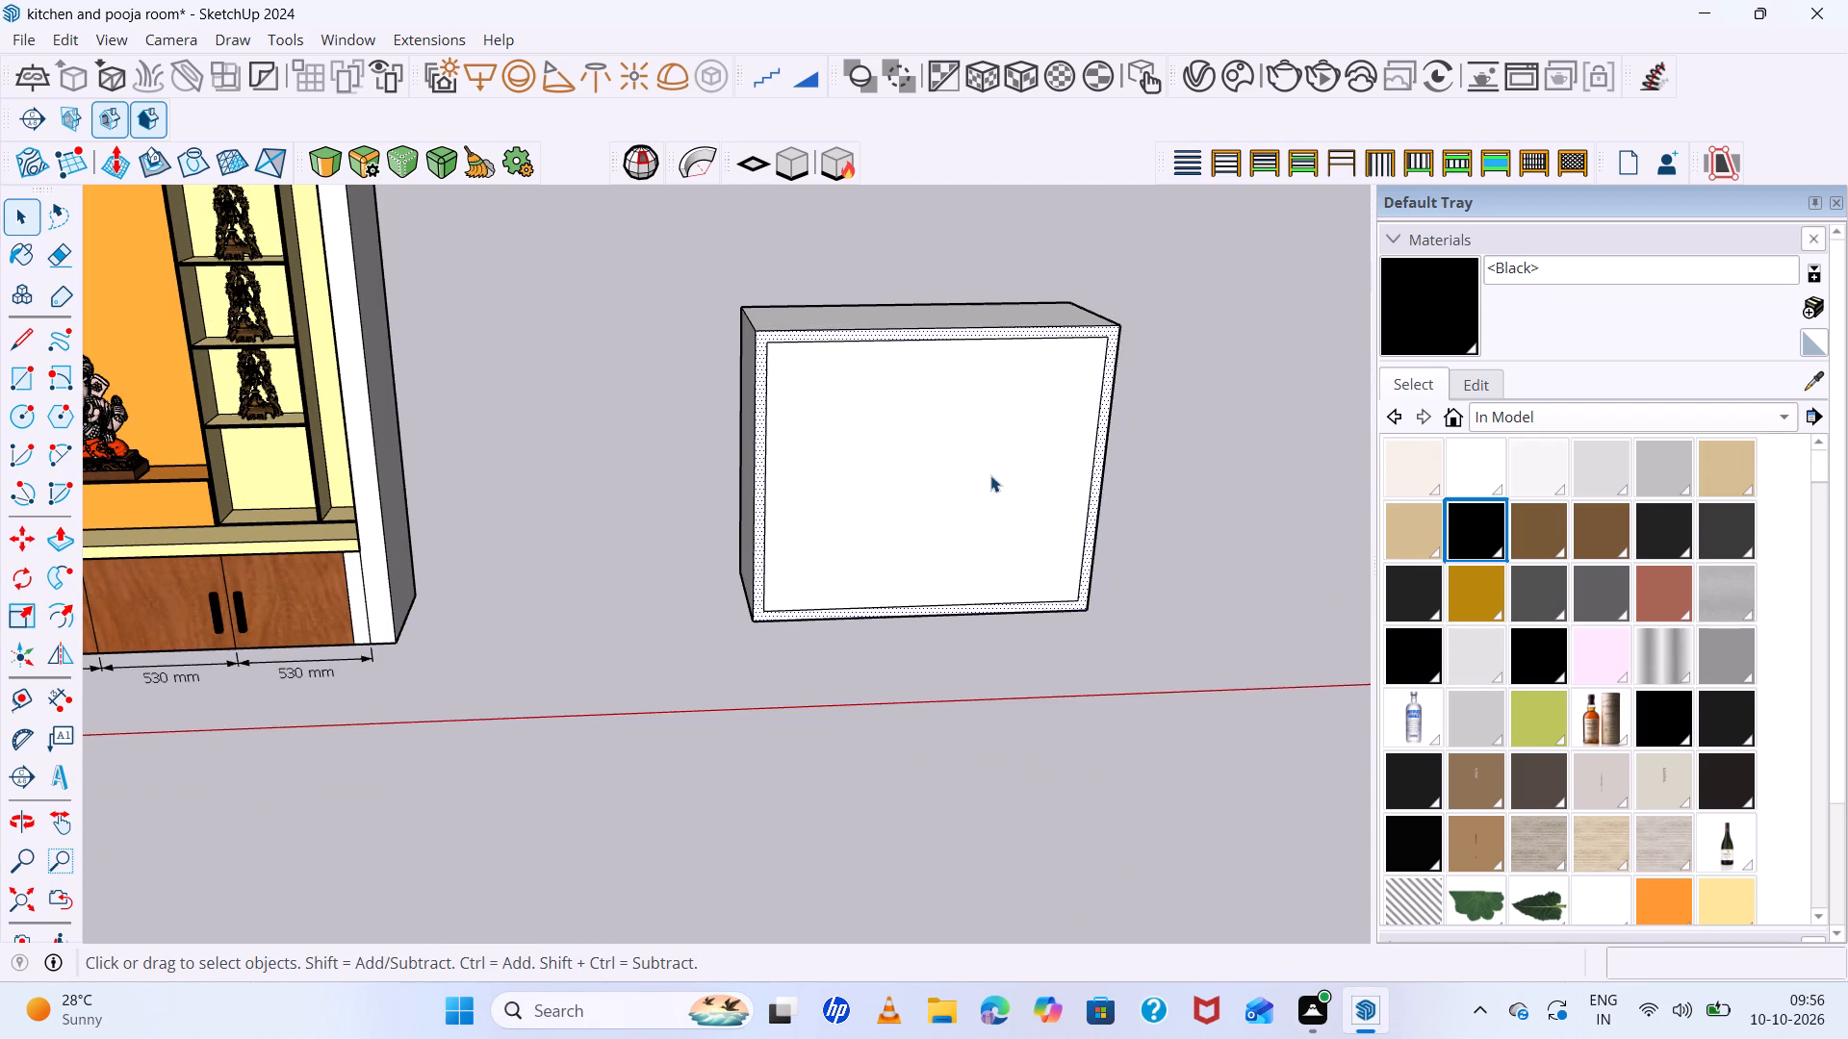
scroll(921, 574, down, 1)
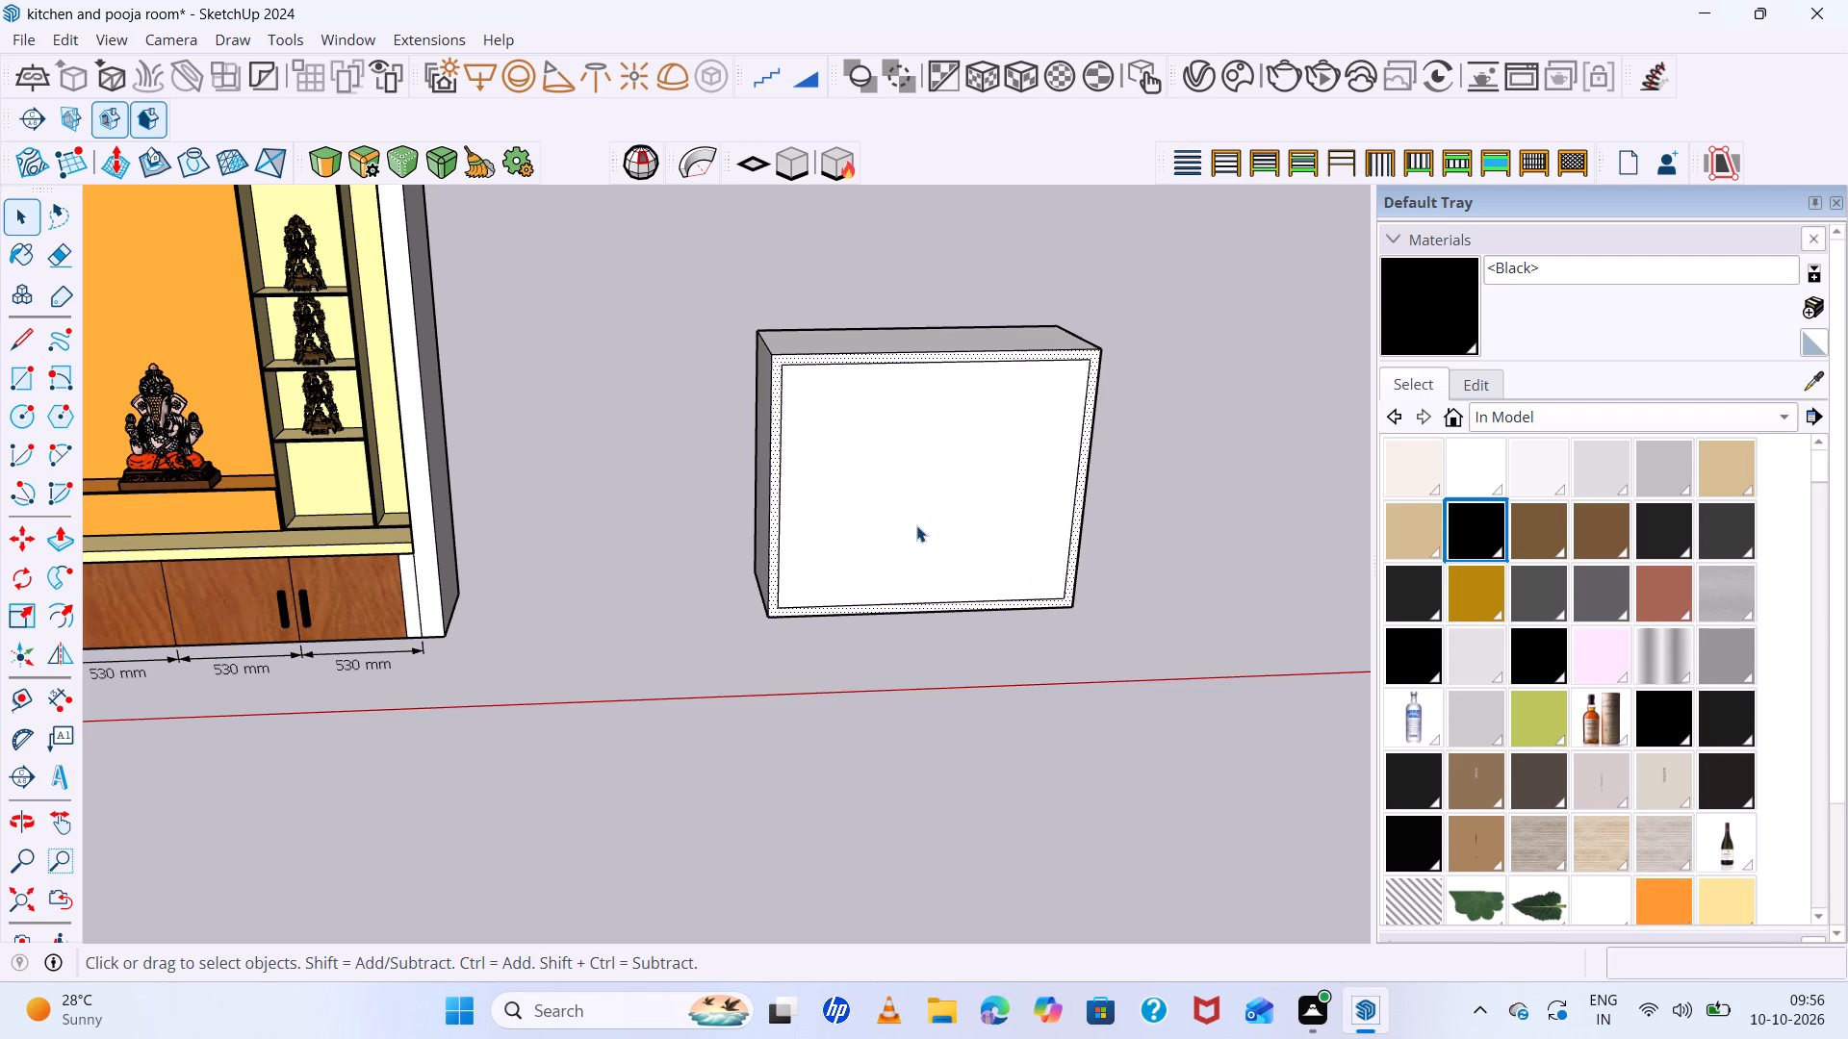
click(916, 514)
key(p)
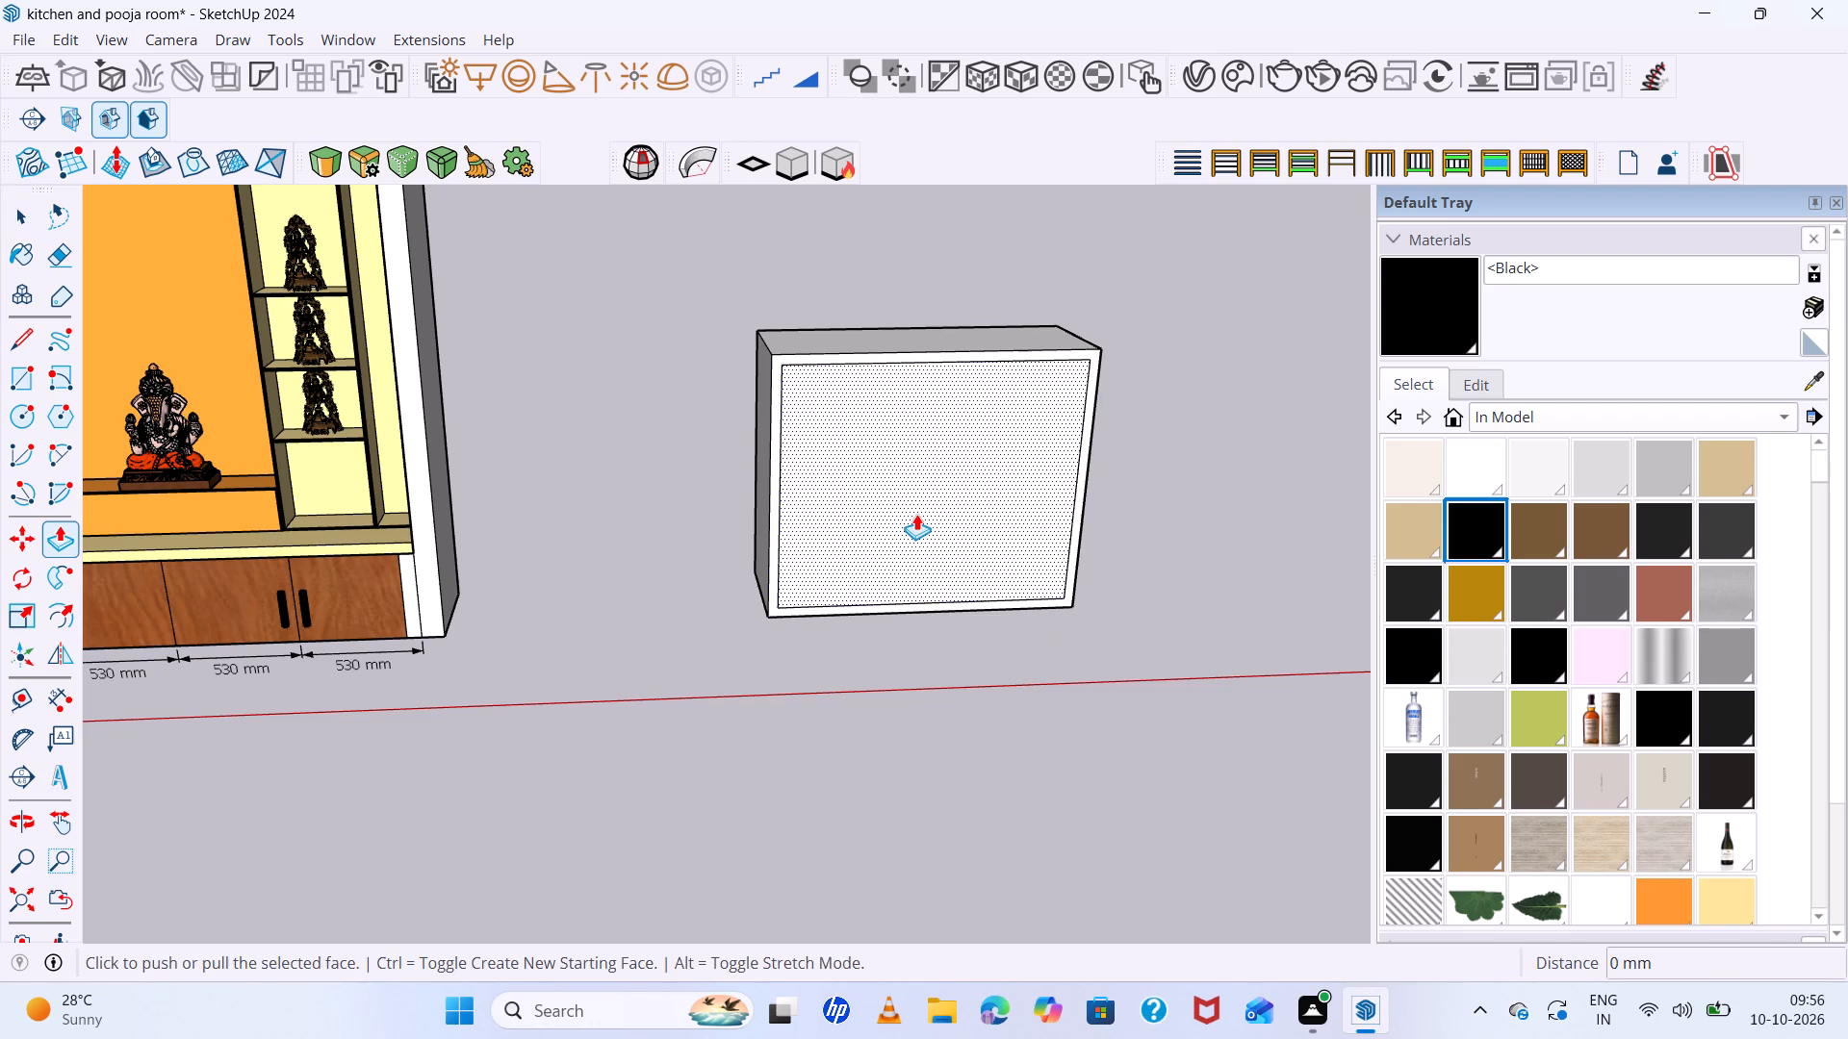
click(916, 514)
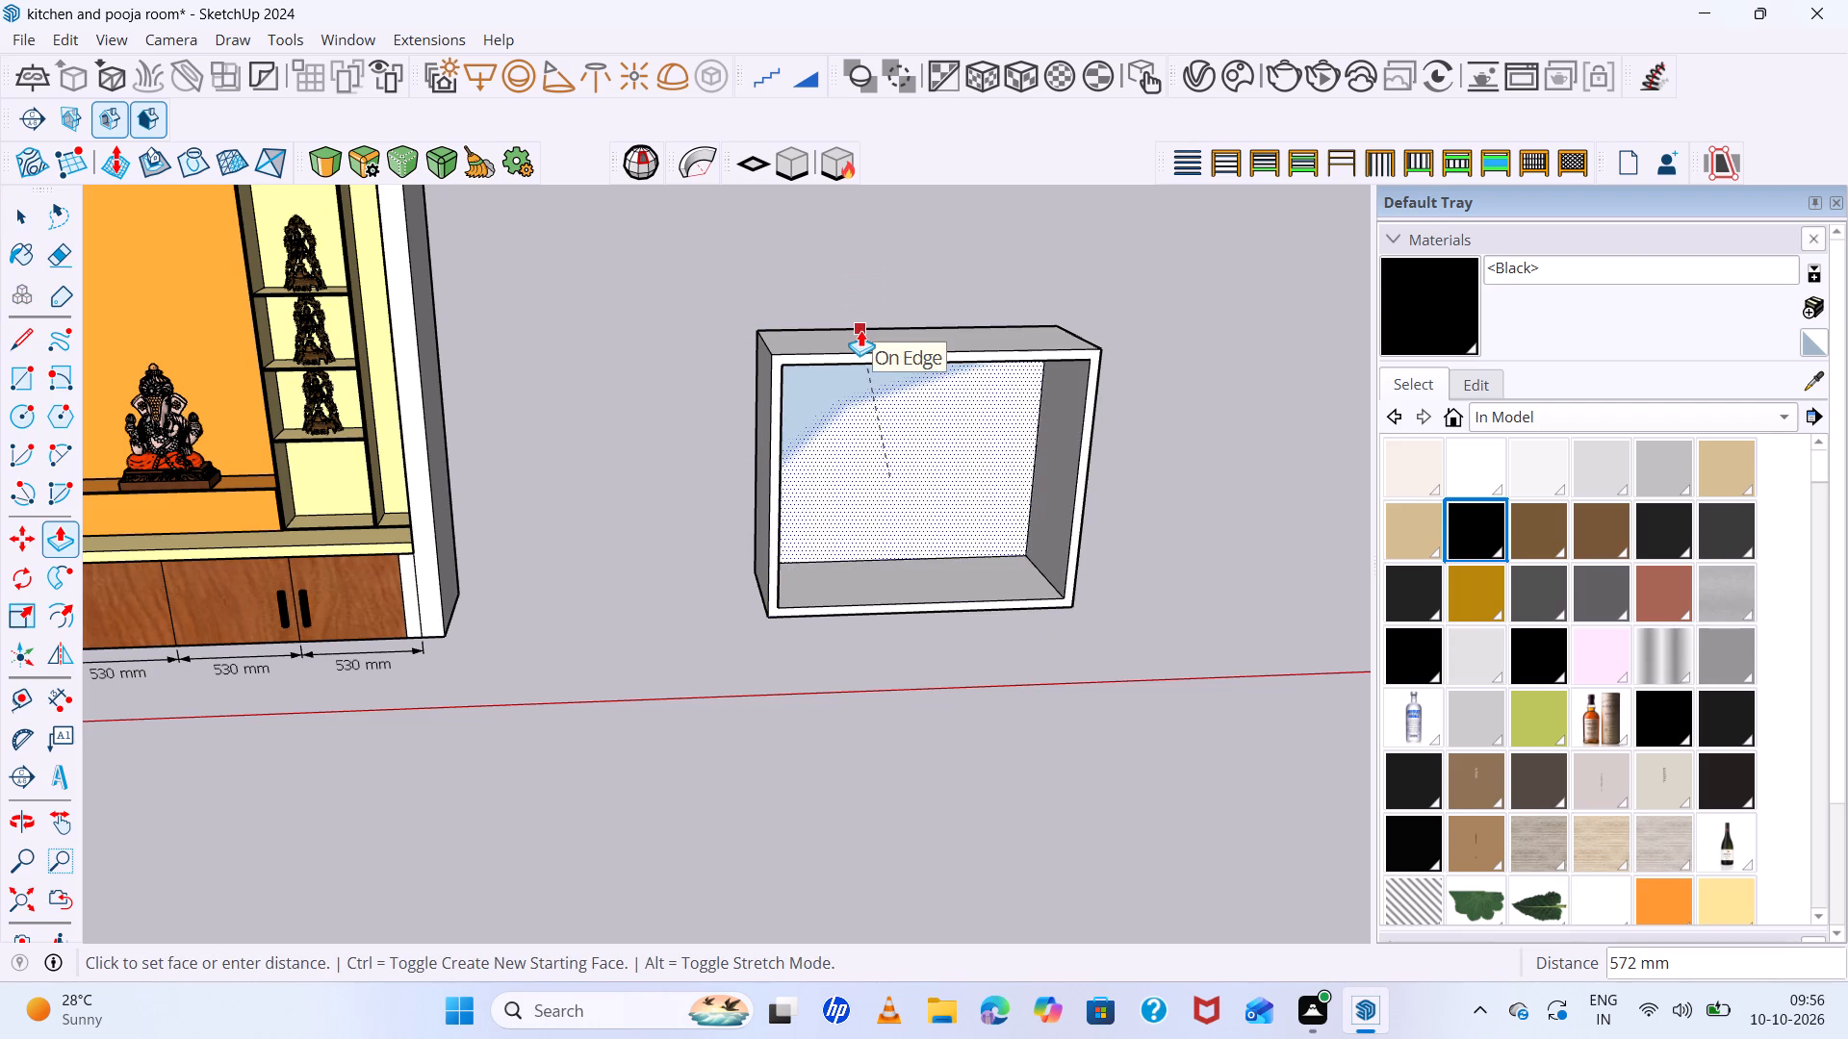
click(860, 330)
Select all connected geometry of the open frame and make it a group.
scroll(830, 472, down, 6)
middle_drag(1056, 505, 935, 533)
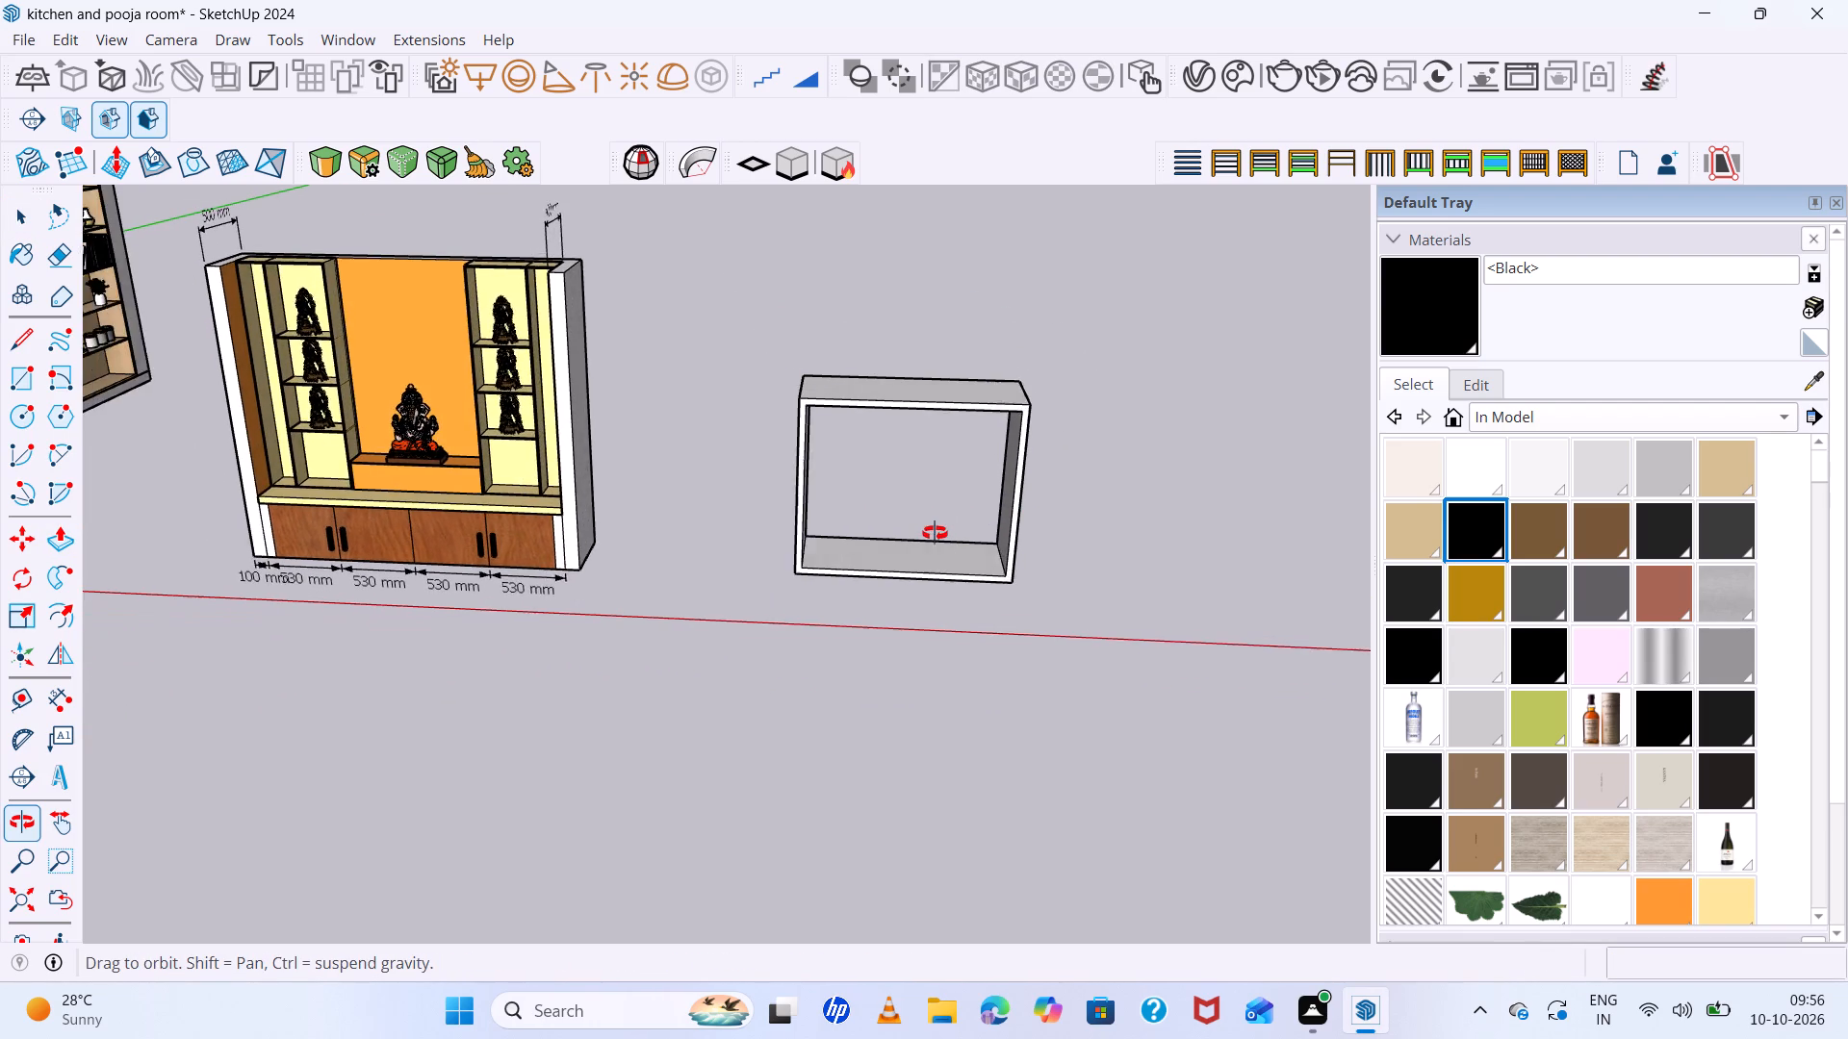
middle_drag(935, 533, 931, 534)
scroll(854, 397, up, 3)
key(space)
click(908, 392)
triple_click(908, 392)
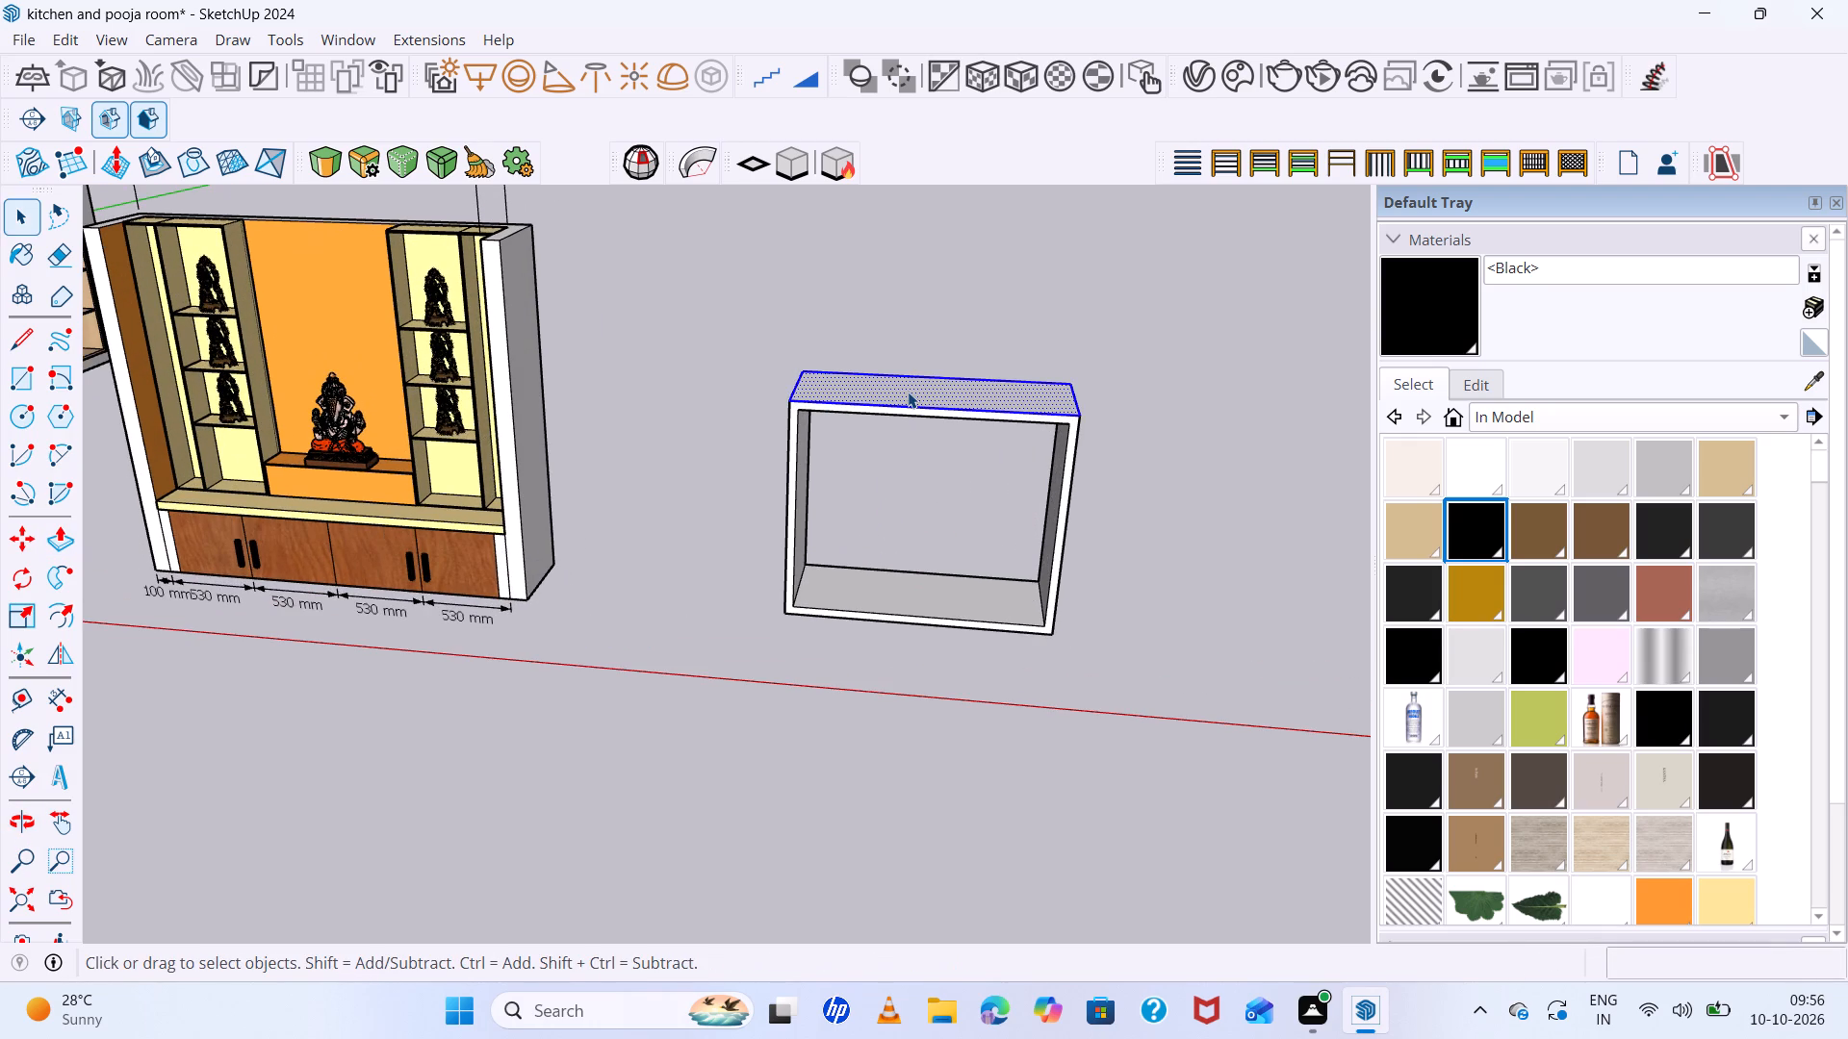
right_click(908, 391)
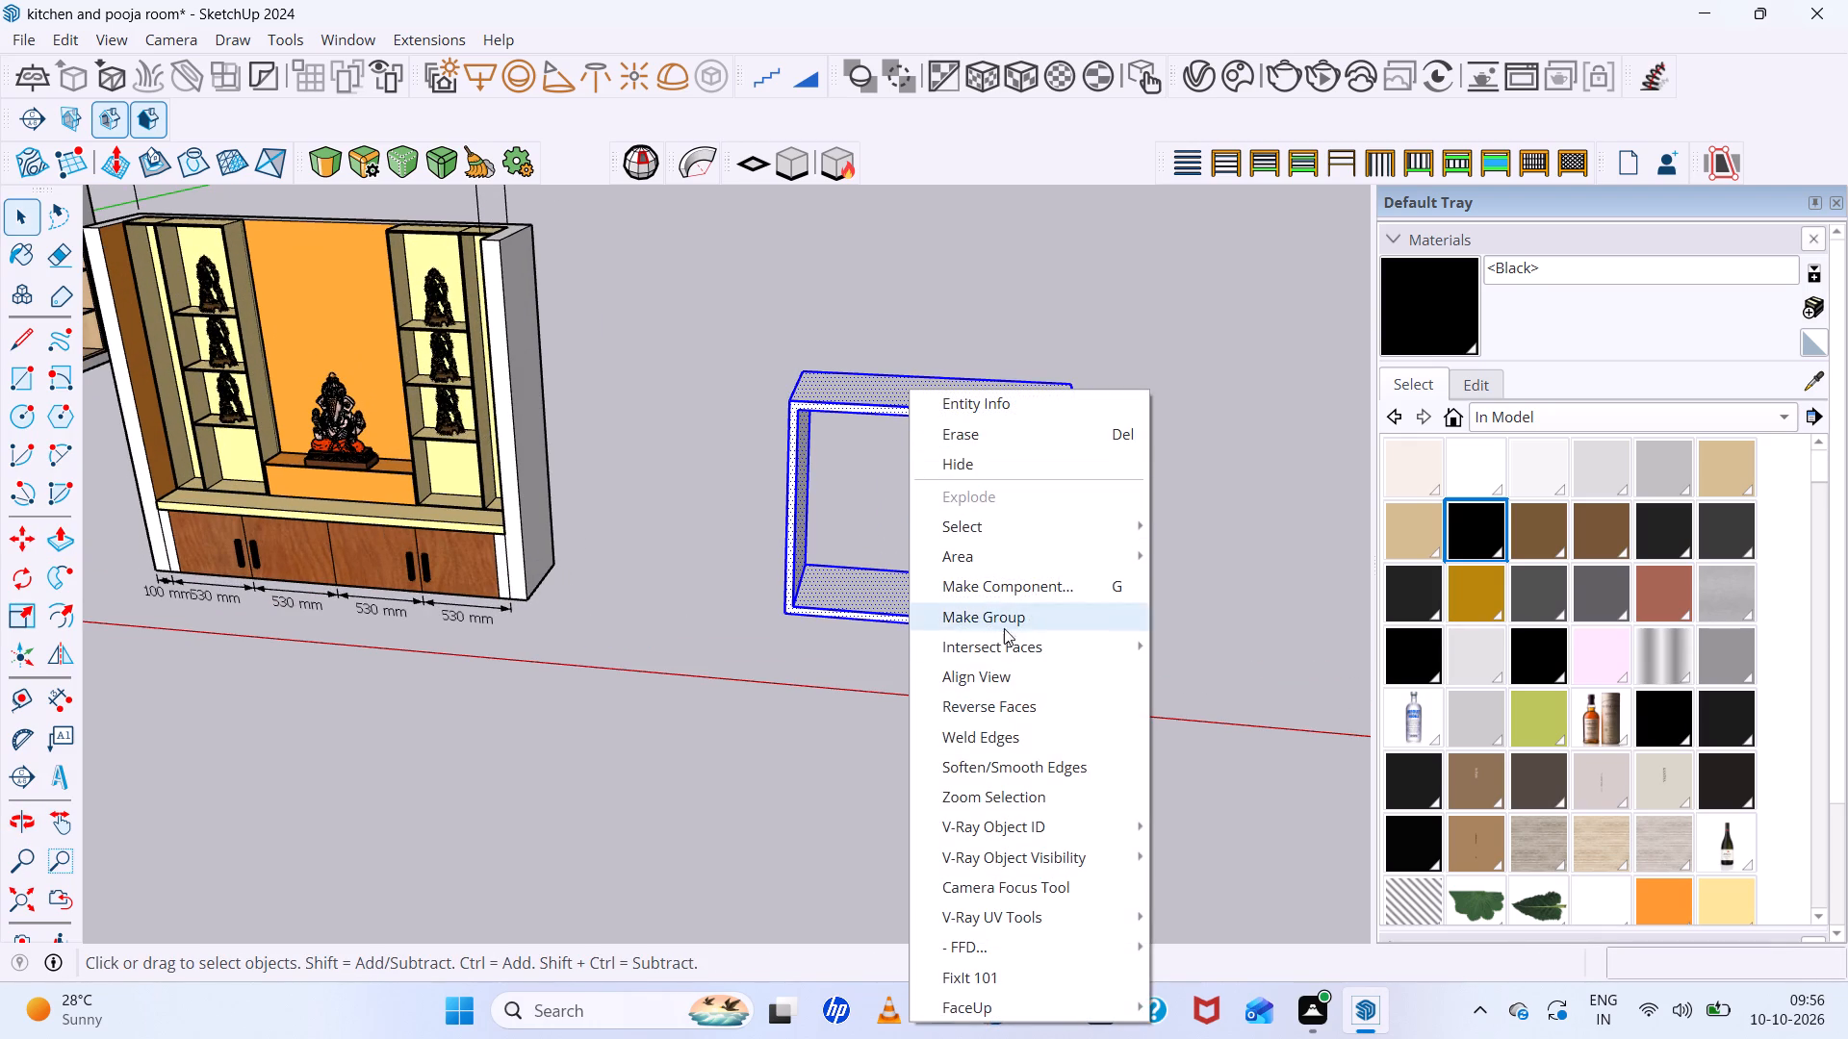
click(1025, 611)
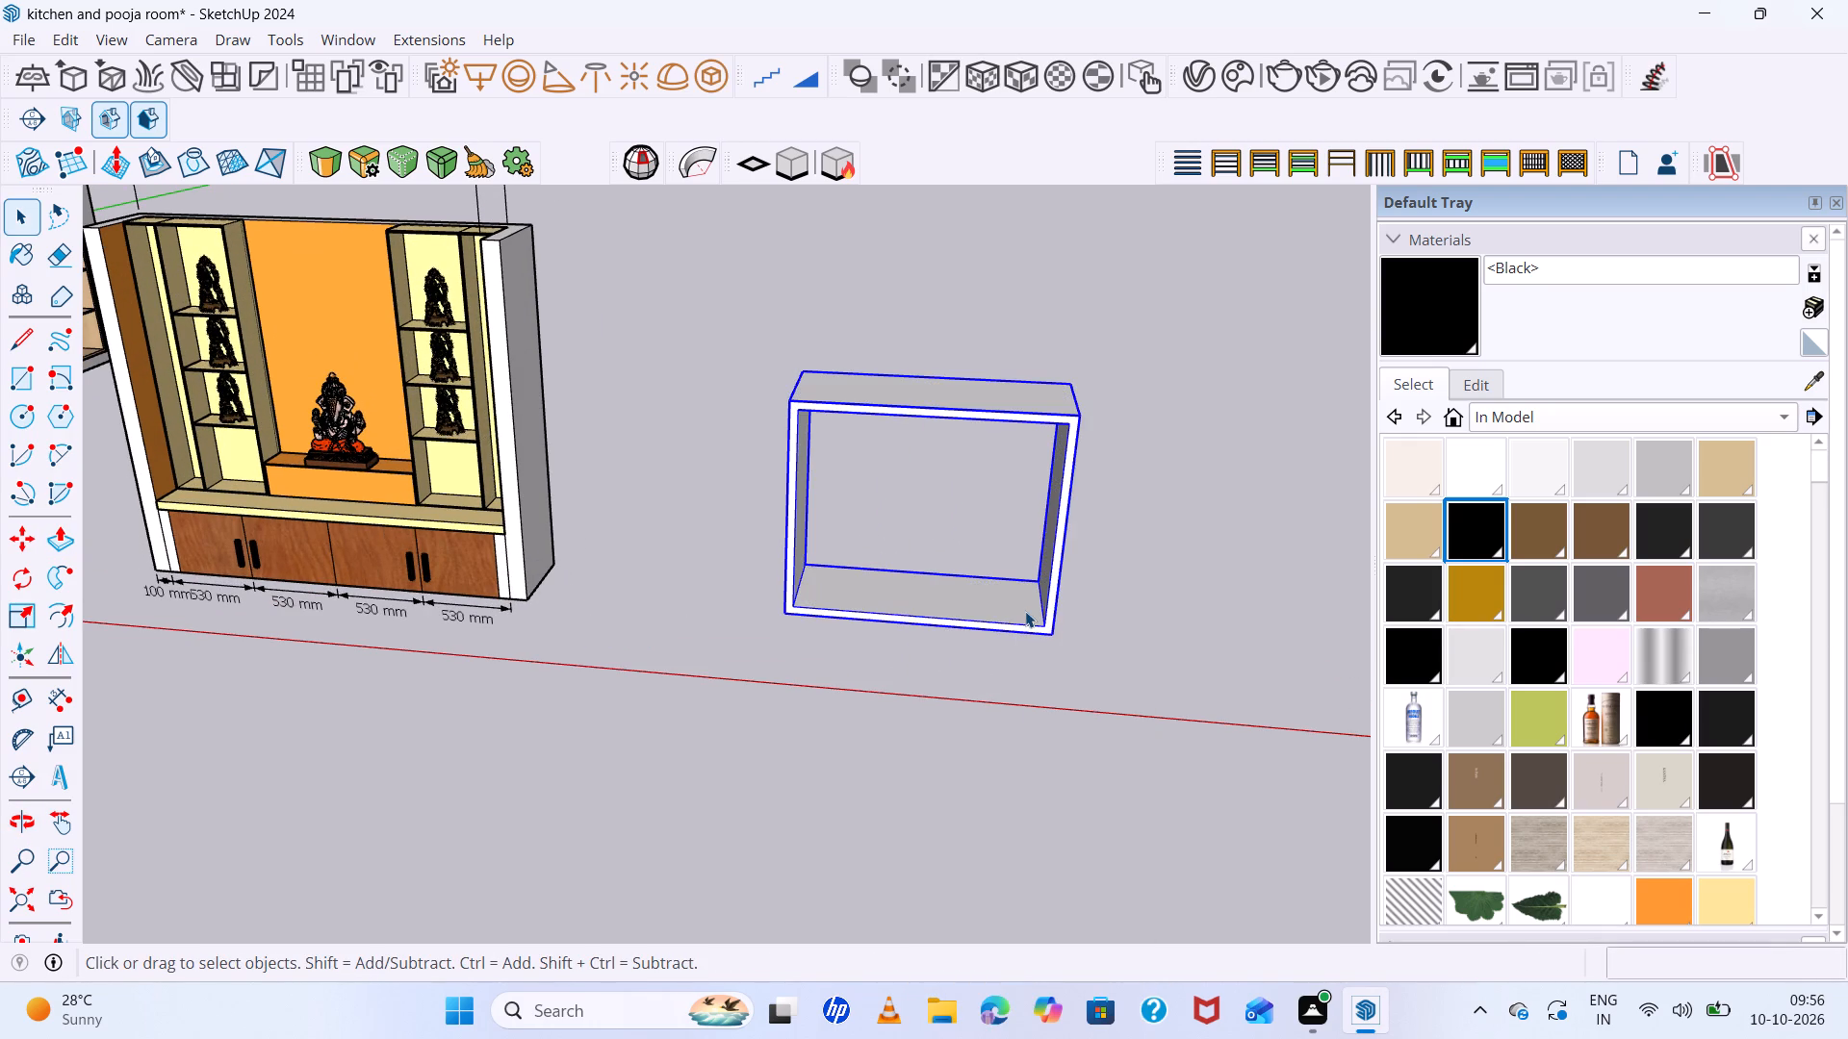
Draw a strip about 126 mm by 572 mm across the full depth of the frame's top, near its left end.
middle_drag(1025, 603, 1026, 621)
middle_drag(842, 405, 856, 448)
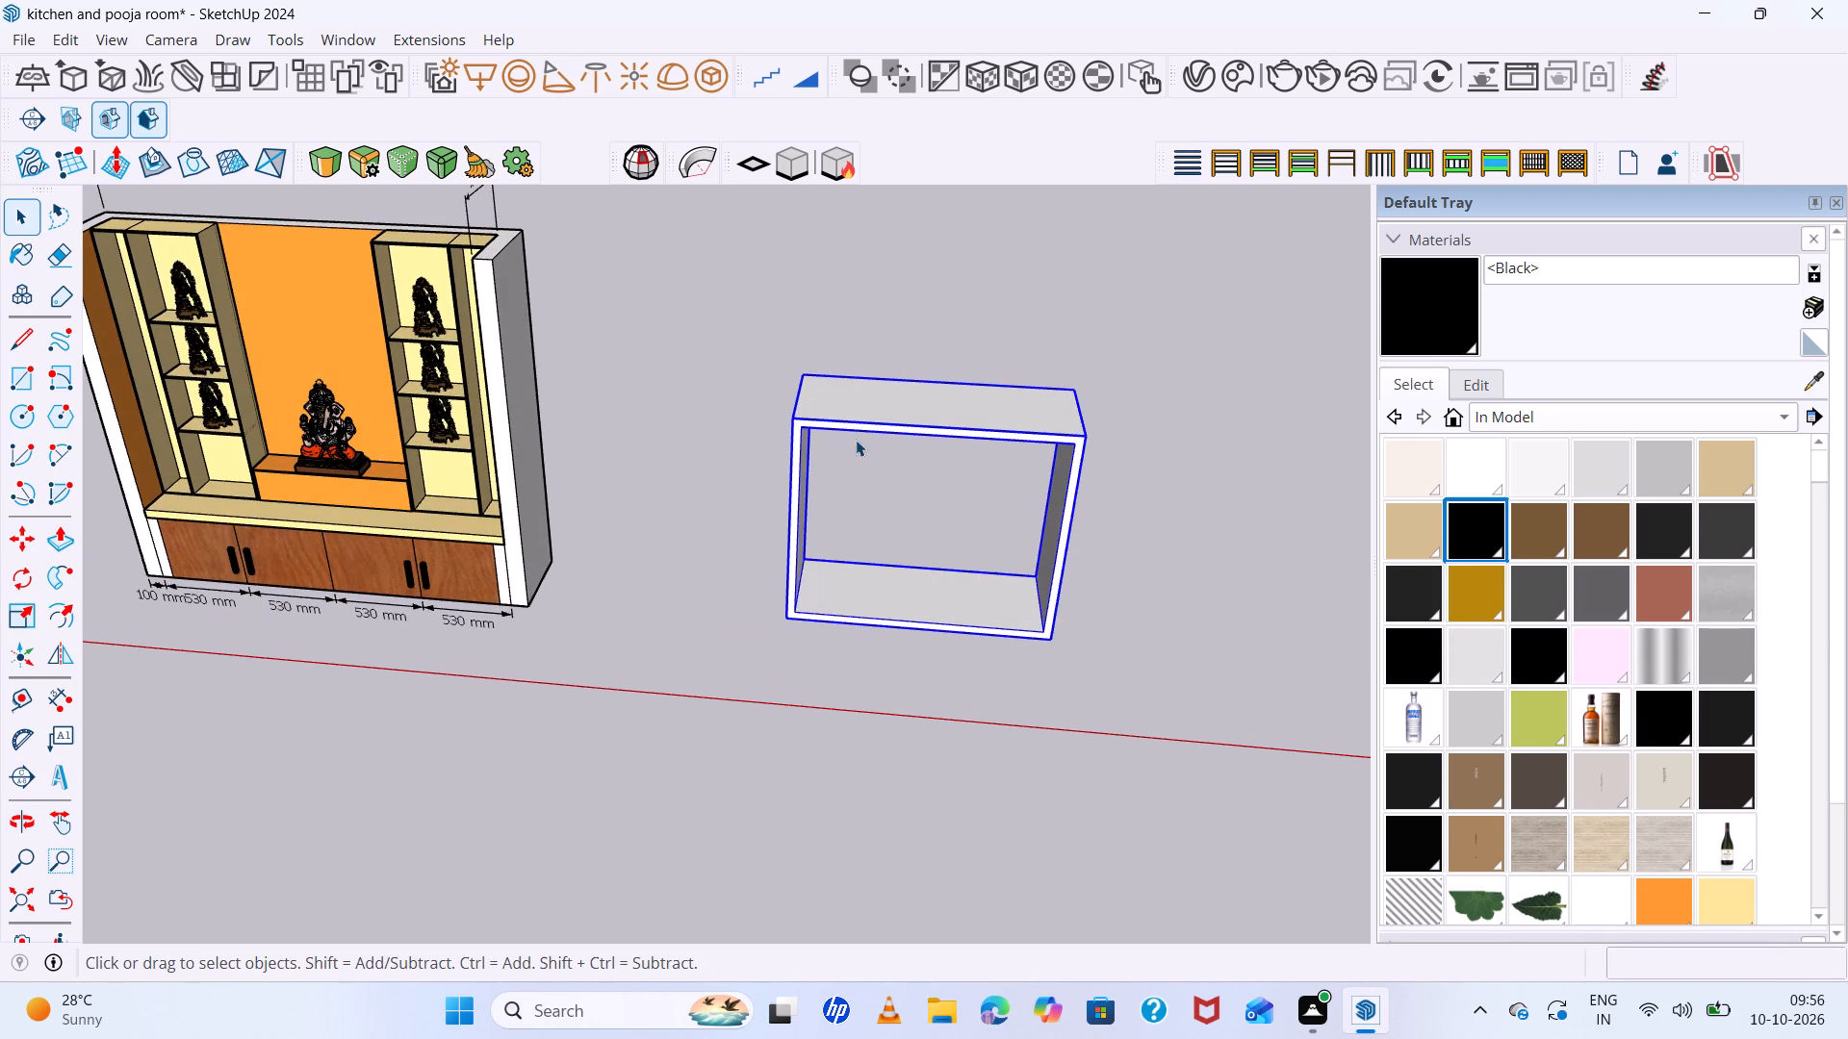
key(r)
click(844, 378)
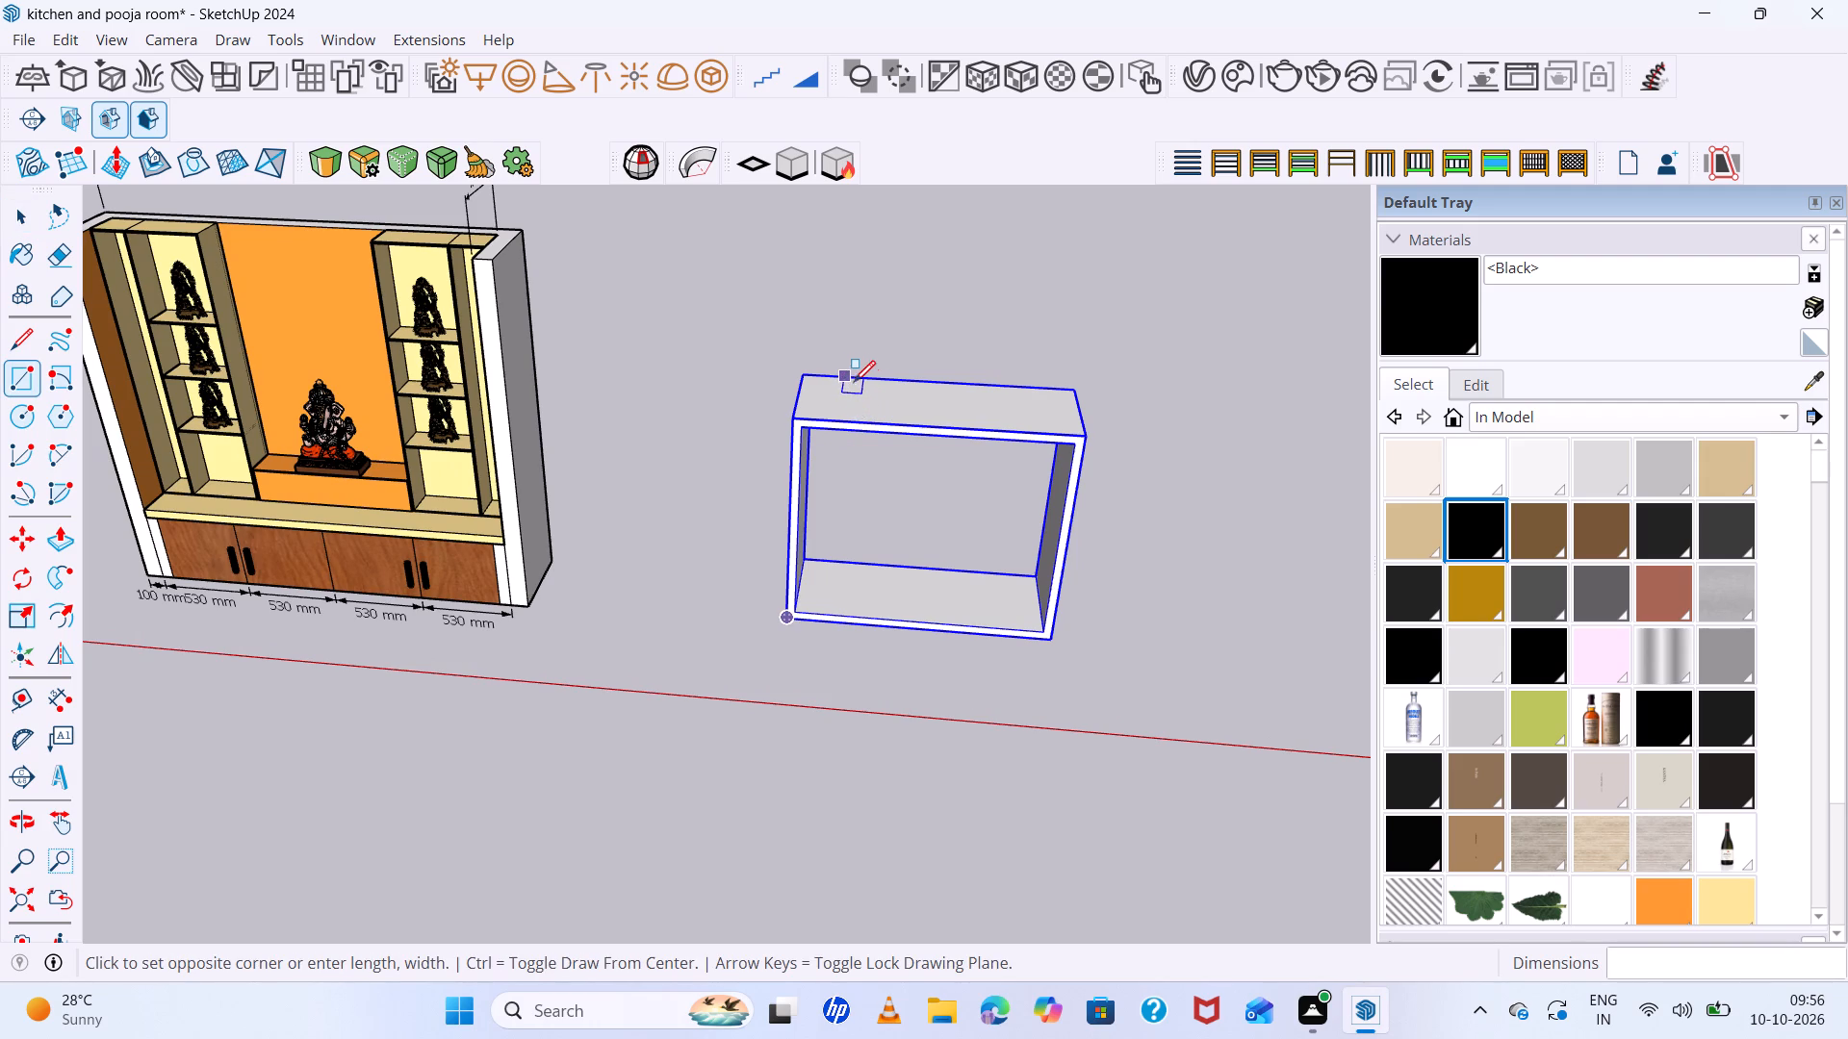
click(862, 423)
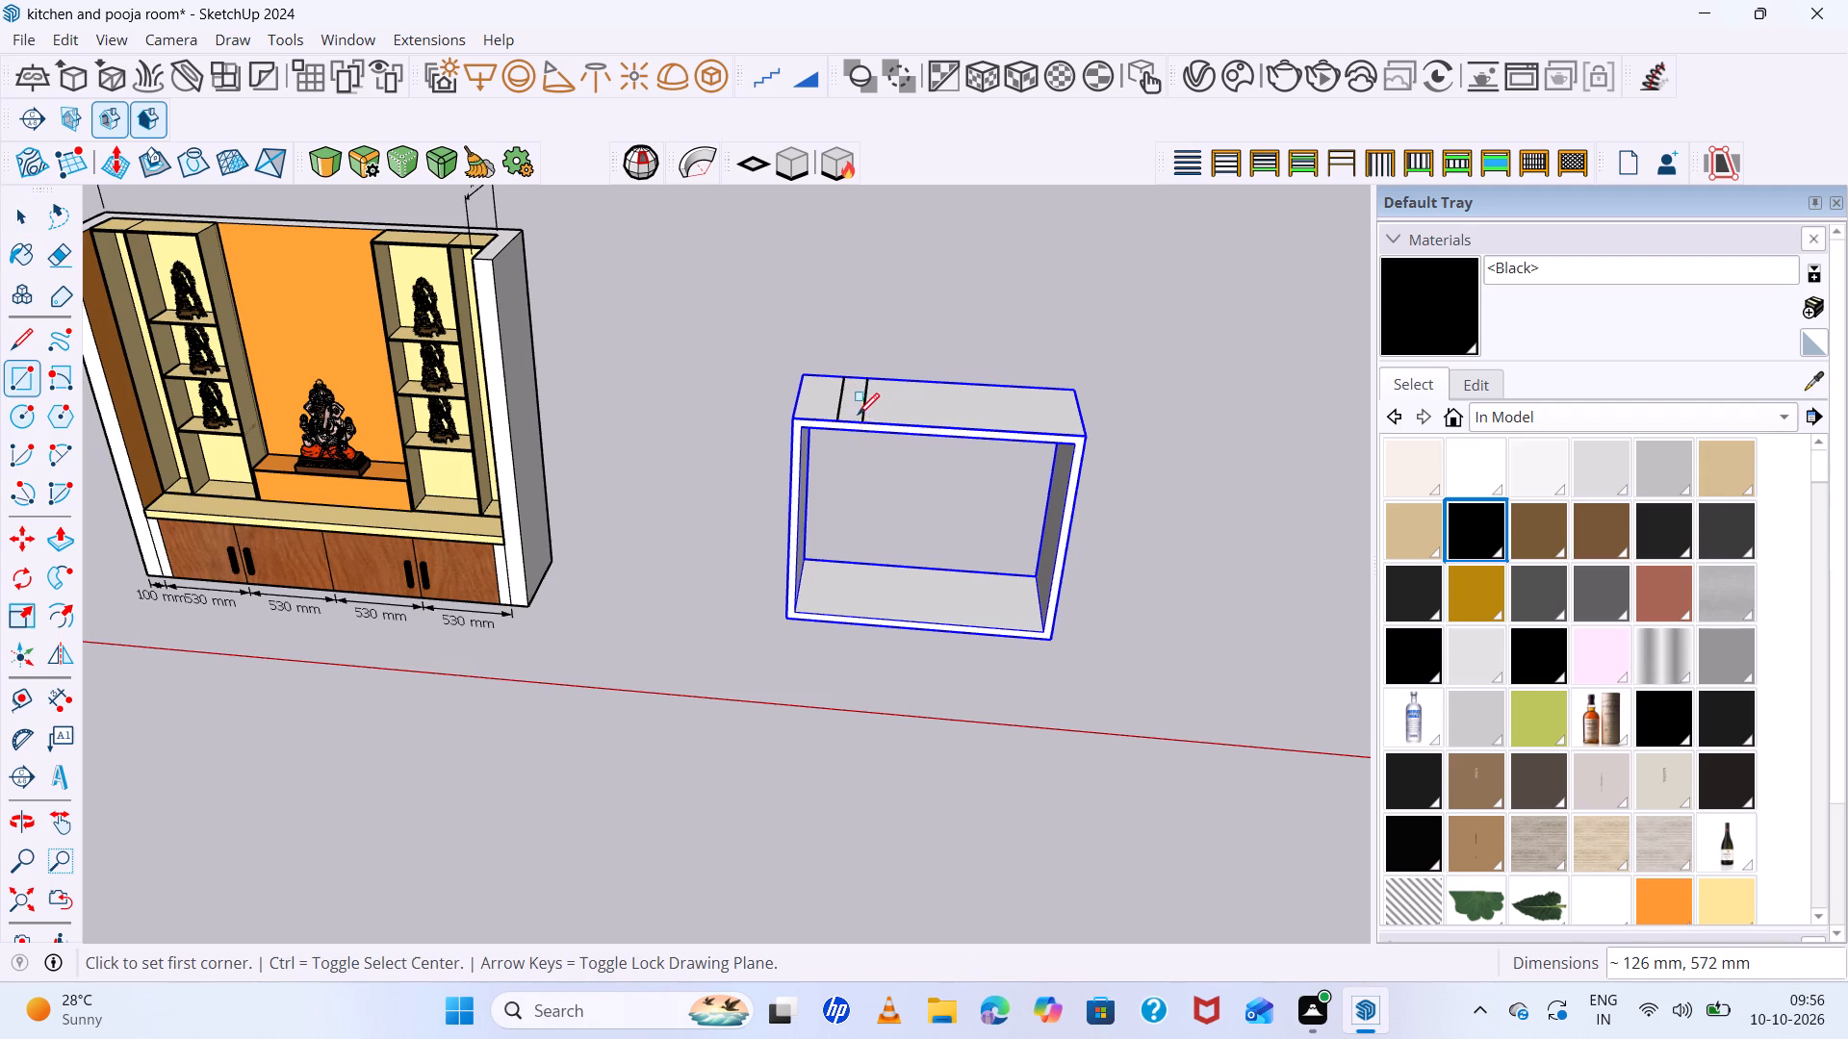
Push/Pull the strip down about 1460 mm past the frame's base and raise its top about 207 mm, forming a post.
key(p)
click(853, 403)
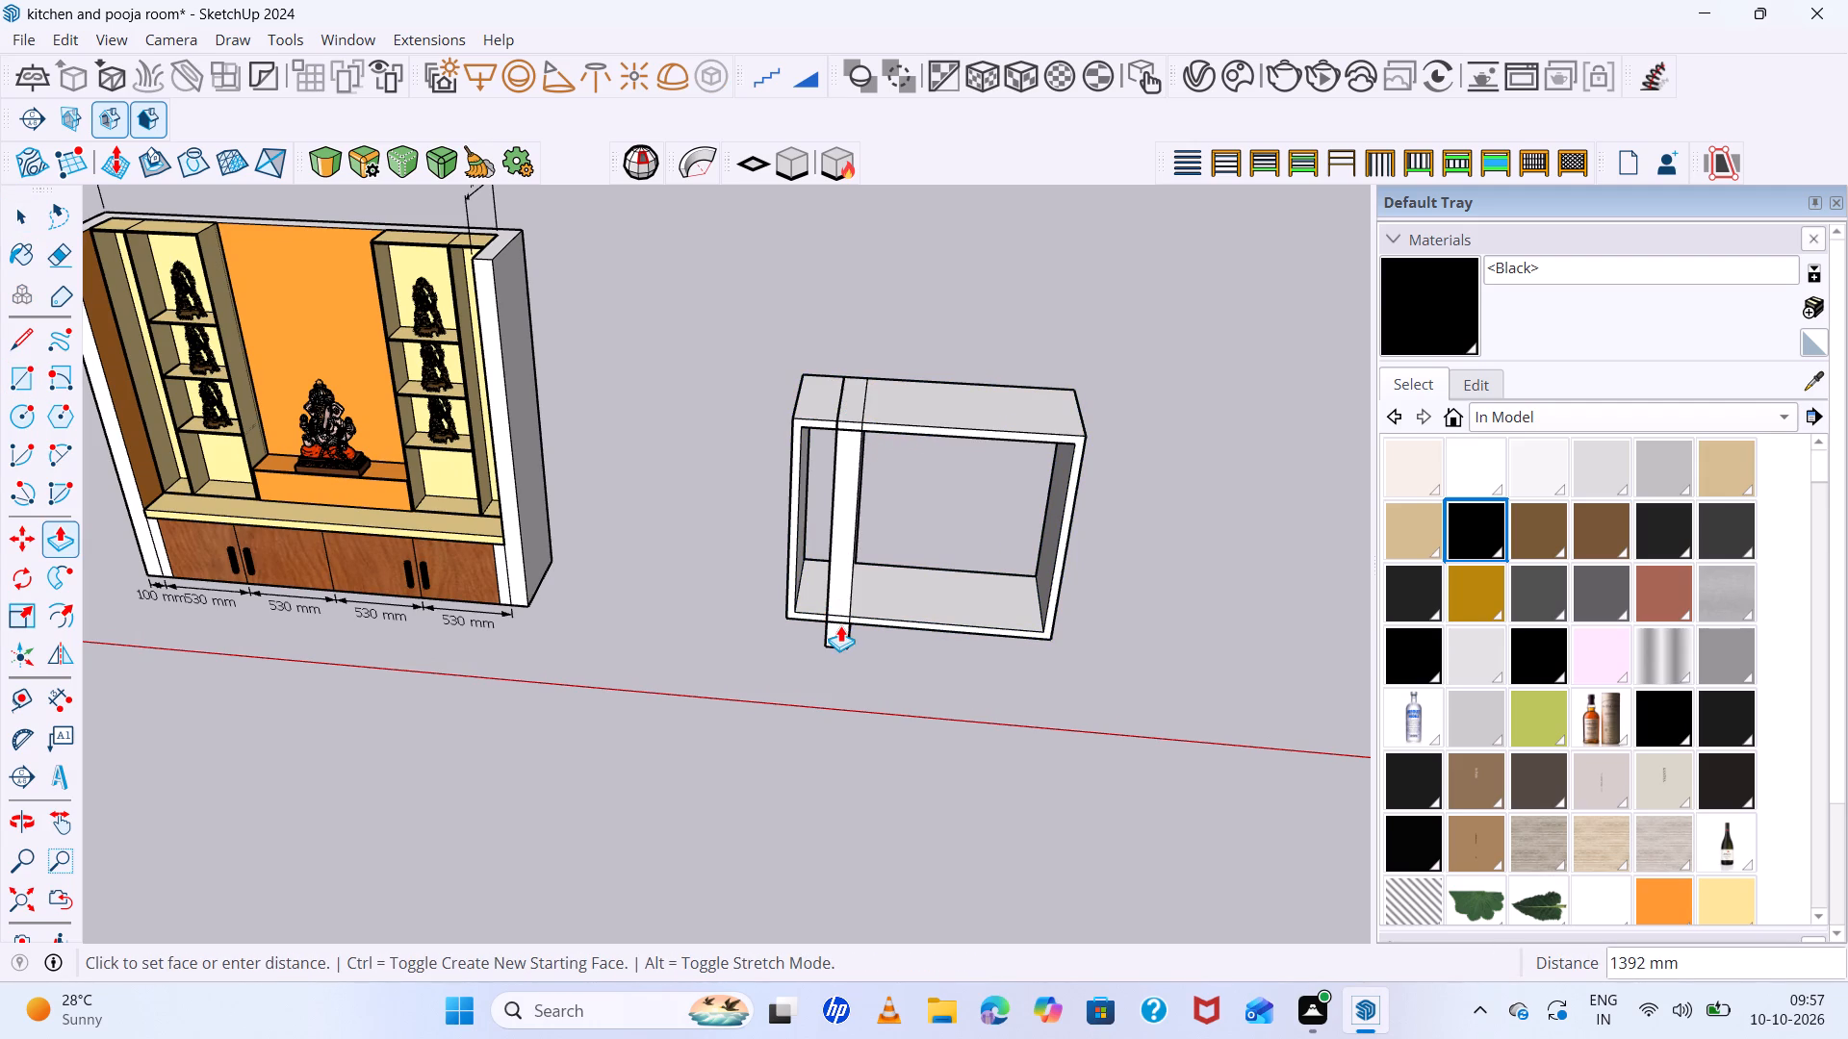
click(840, 634)
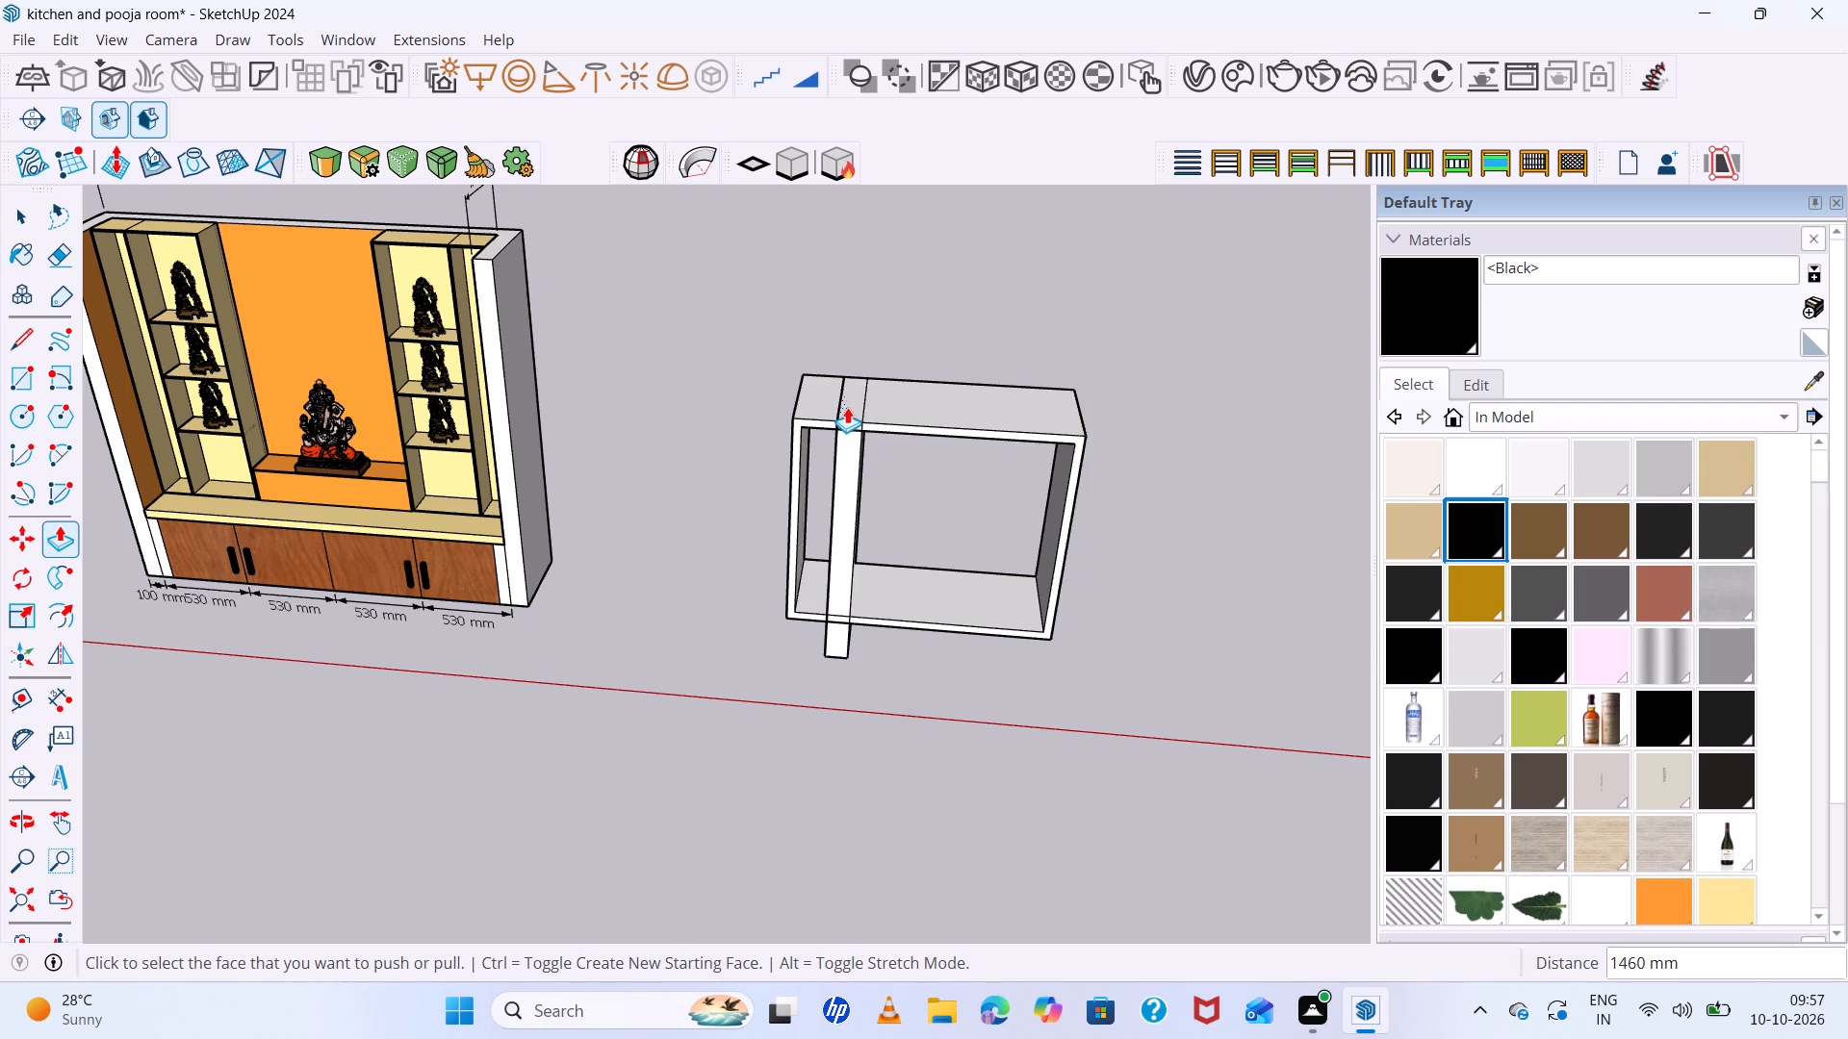
click(847, 407)
click(849, 370)
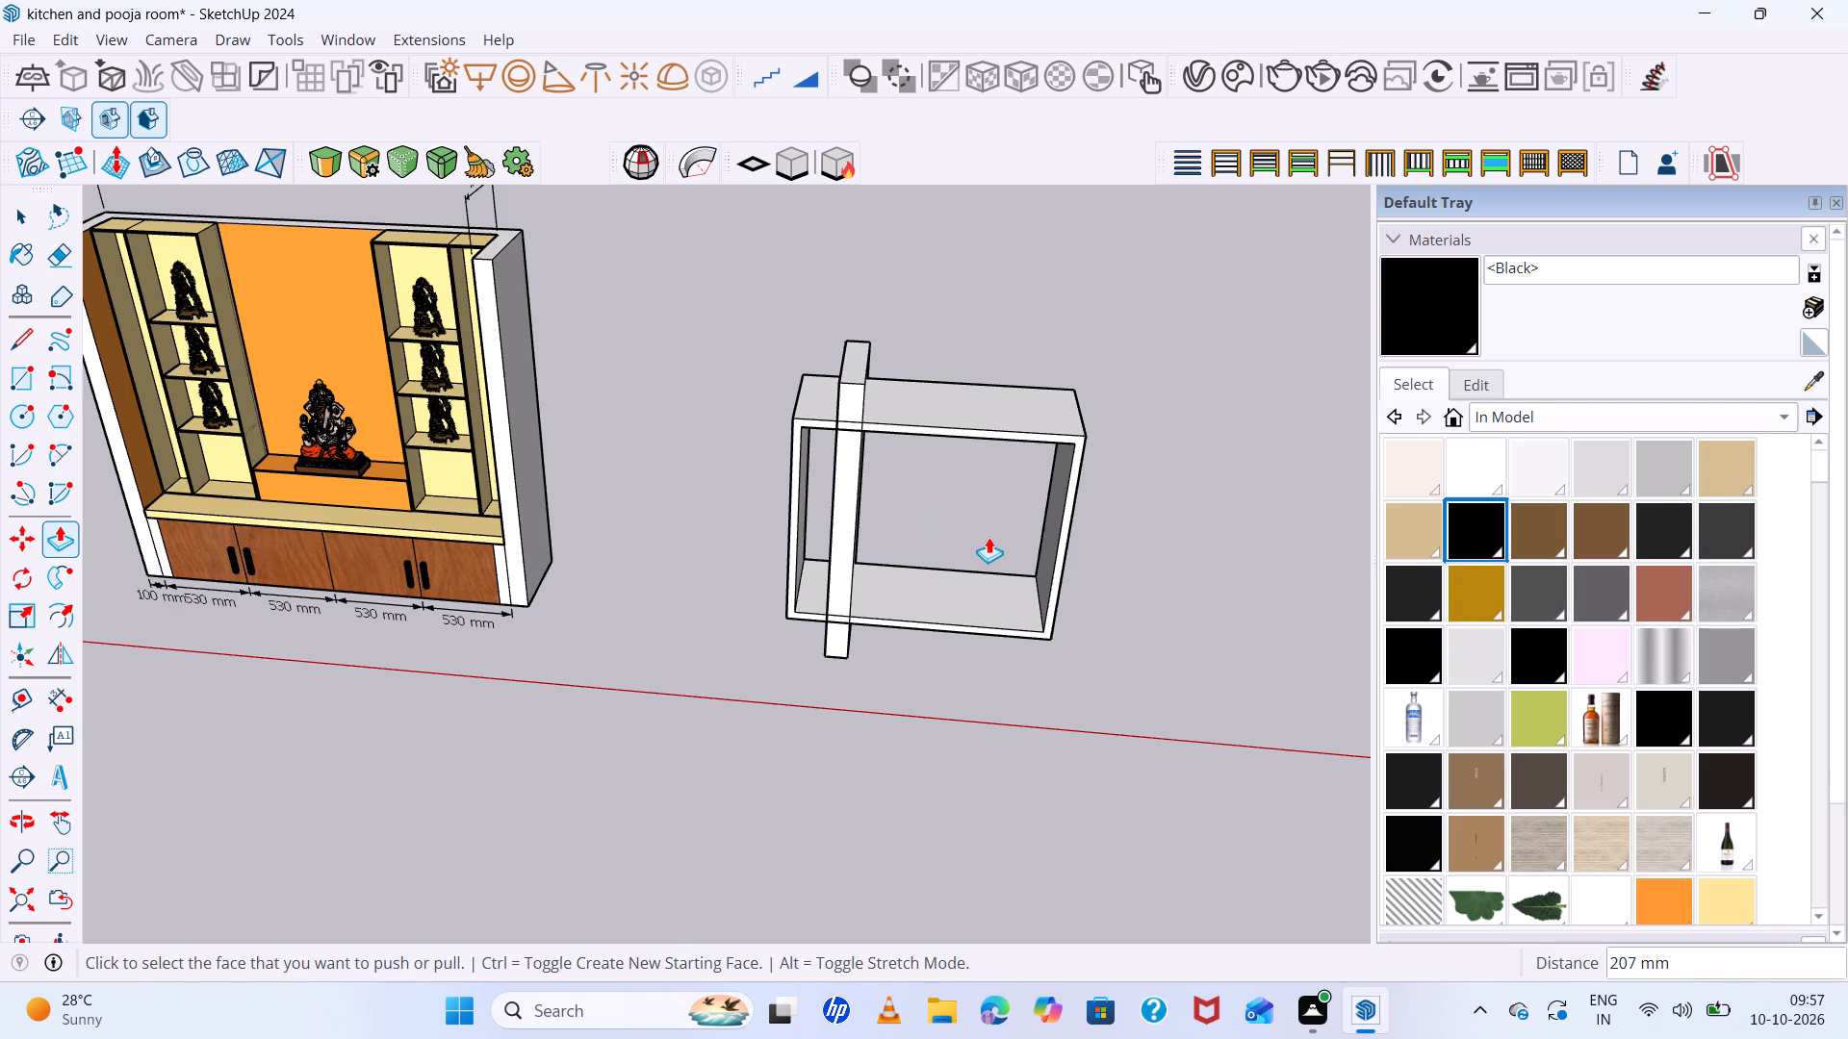
middle_drag(989, 537, 1060, 534)
key(space)
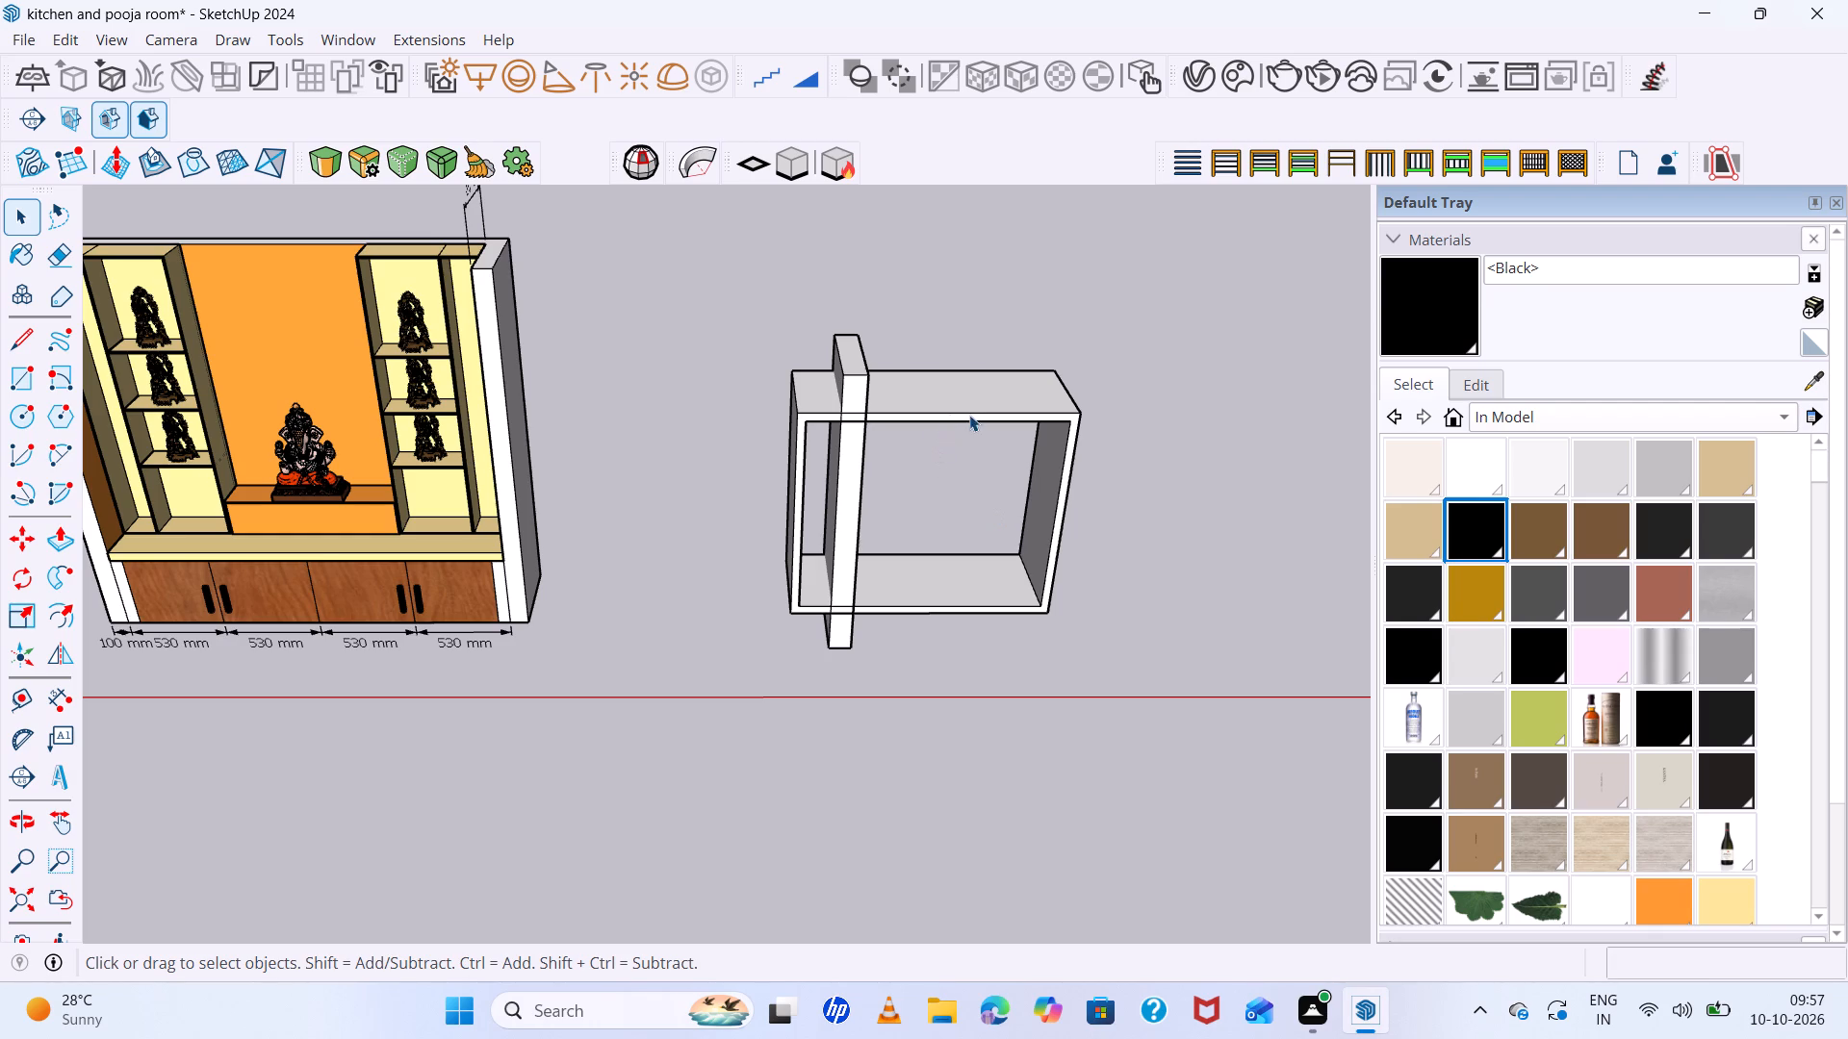
Copy the whole post about 870 mm along the frame's width to its right end.
key(space)
triple_click(838, 494)
click(839, 496)
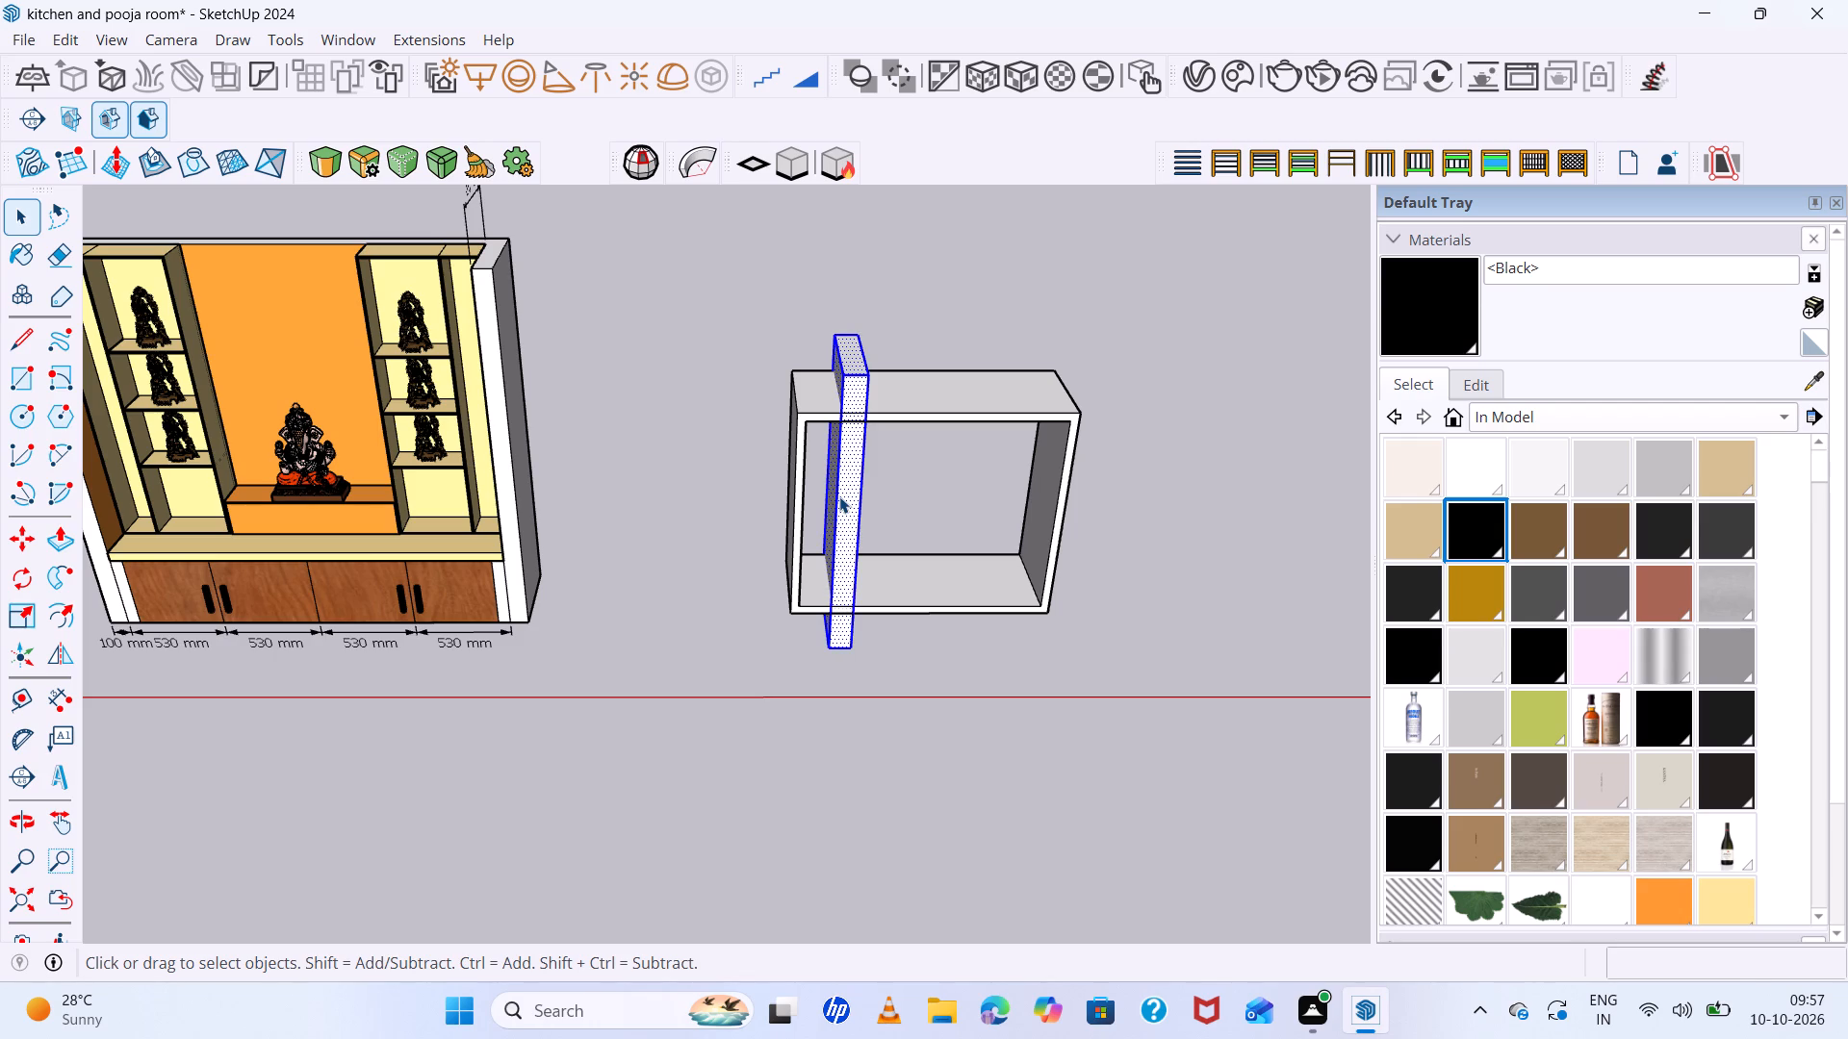
key(m)
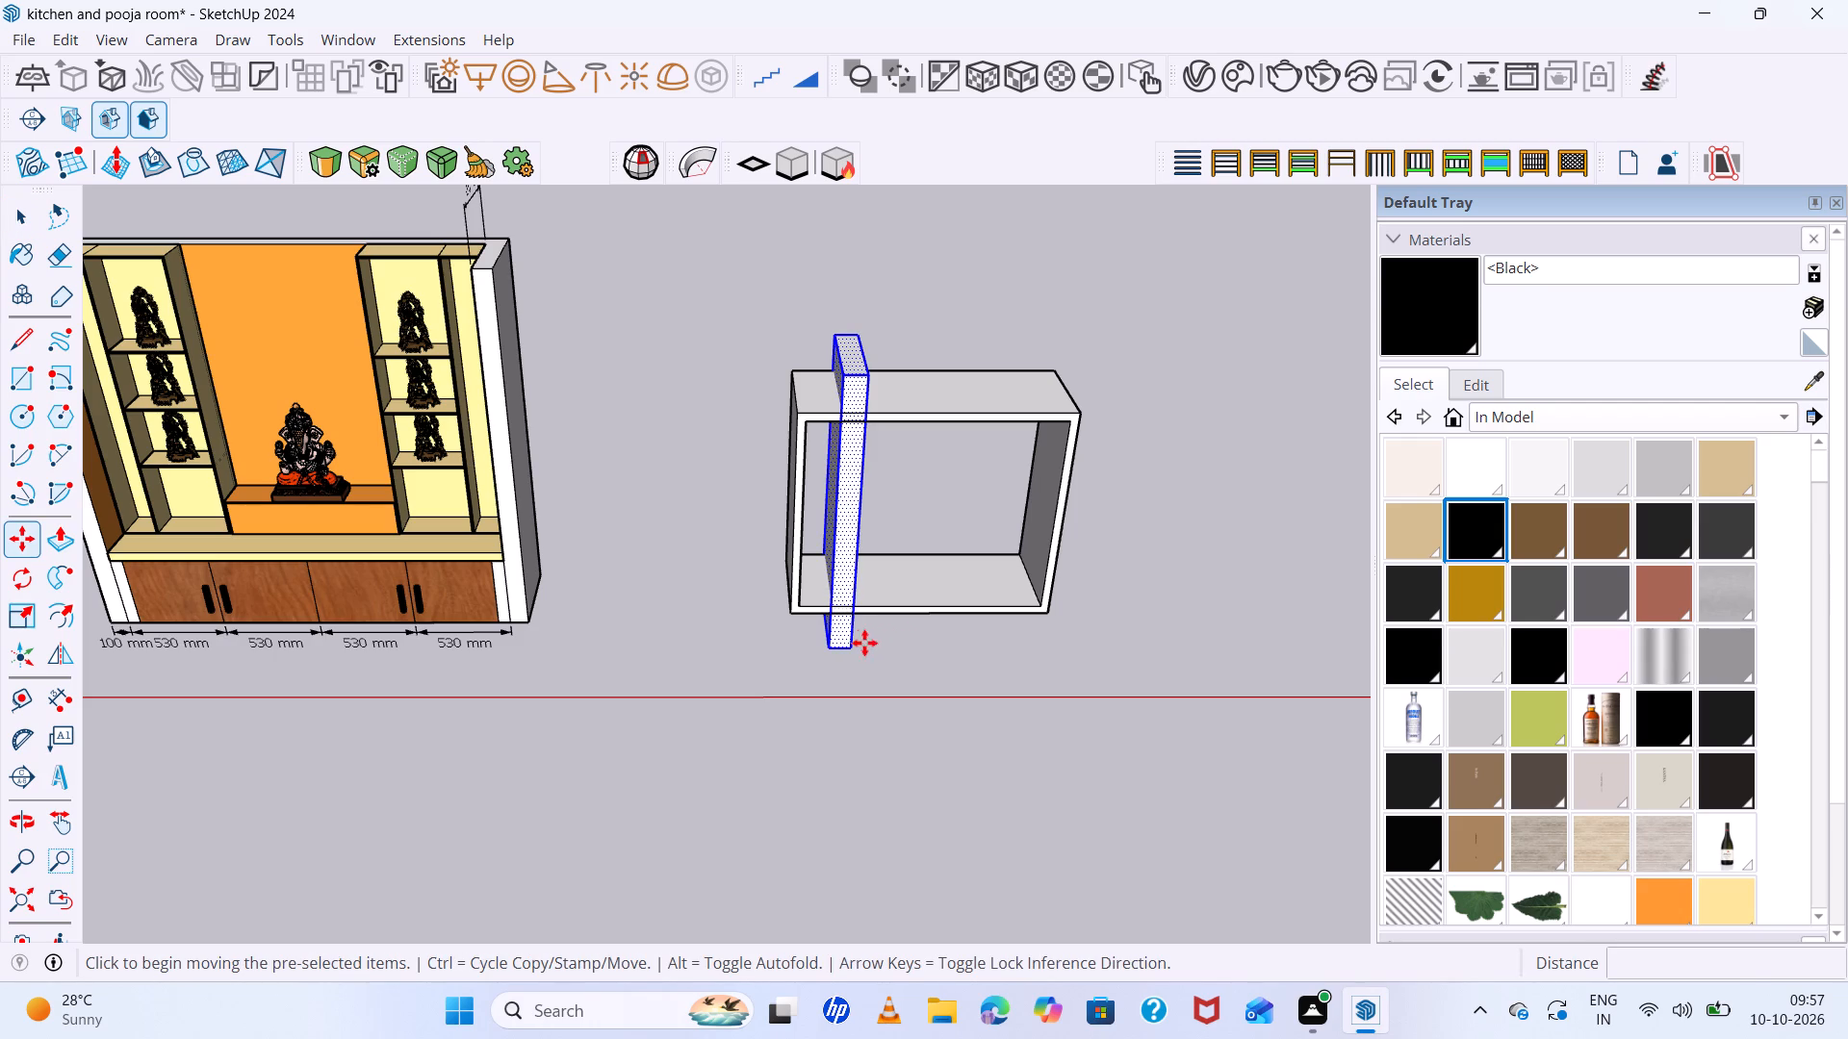
double_click(852, 645)
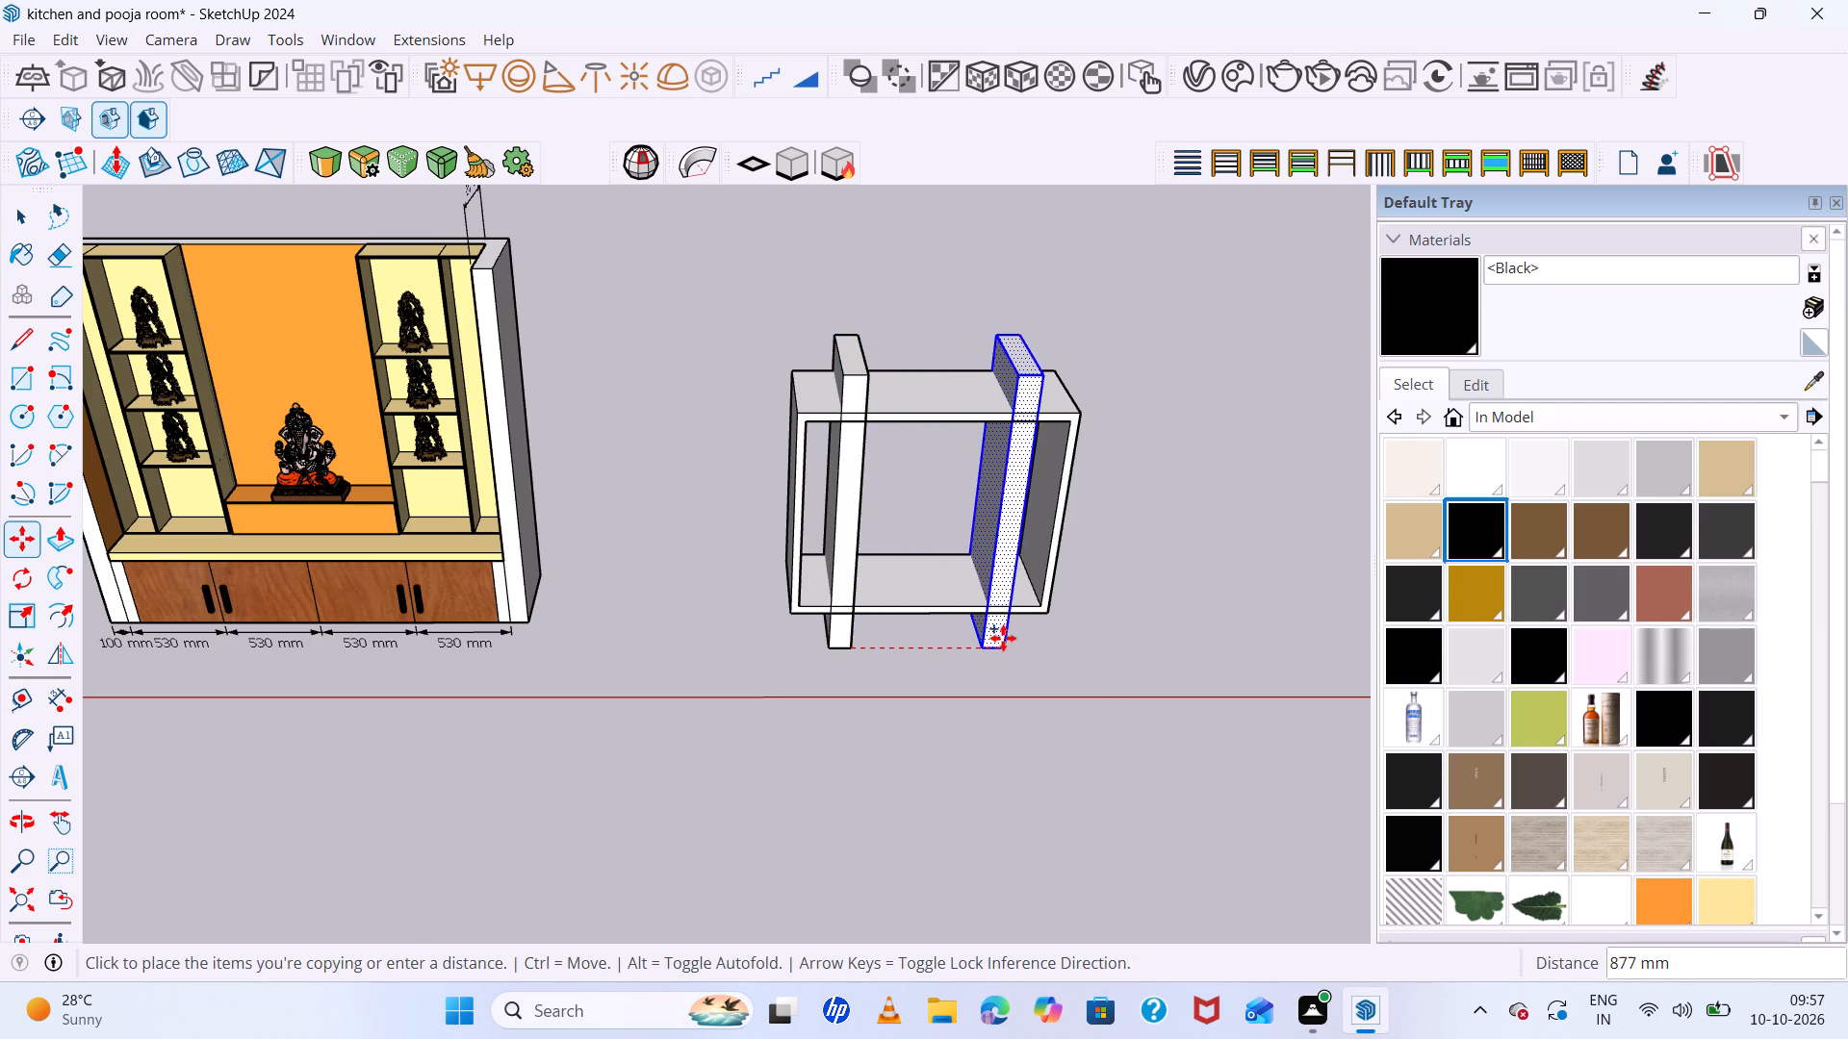
click(1001, 638)
key(space)
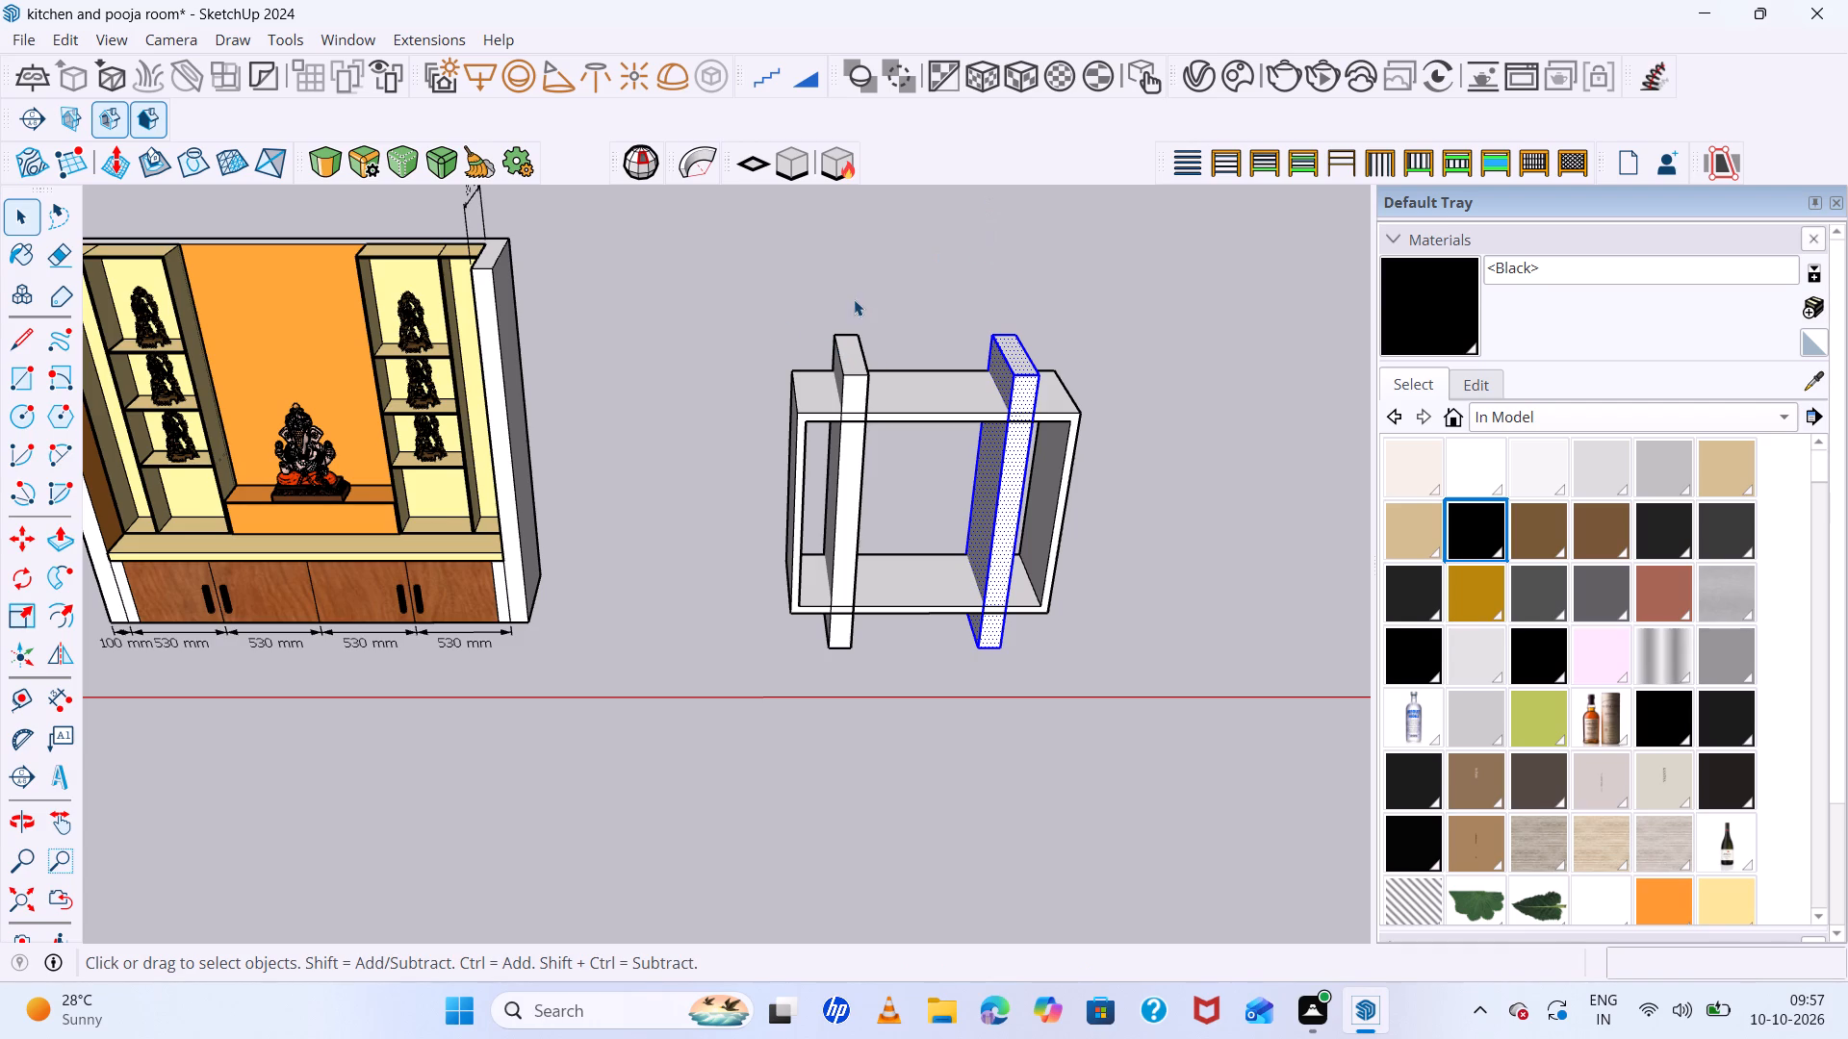
Draw a large ground rectangle in the empty space to the right of the frame with posts.
scroll(852, 303, down, 9)
click(1075, 378)
scroll(1001, 336, up, 6)
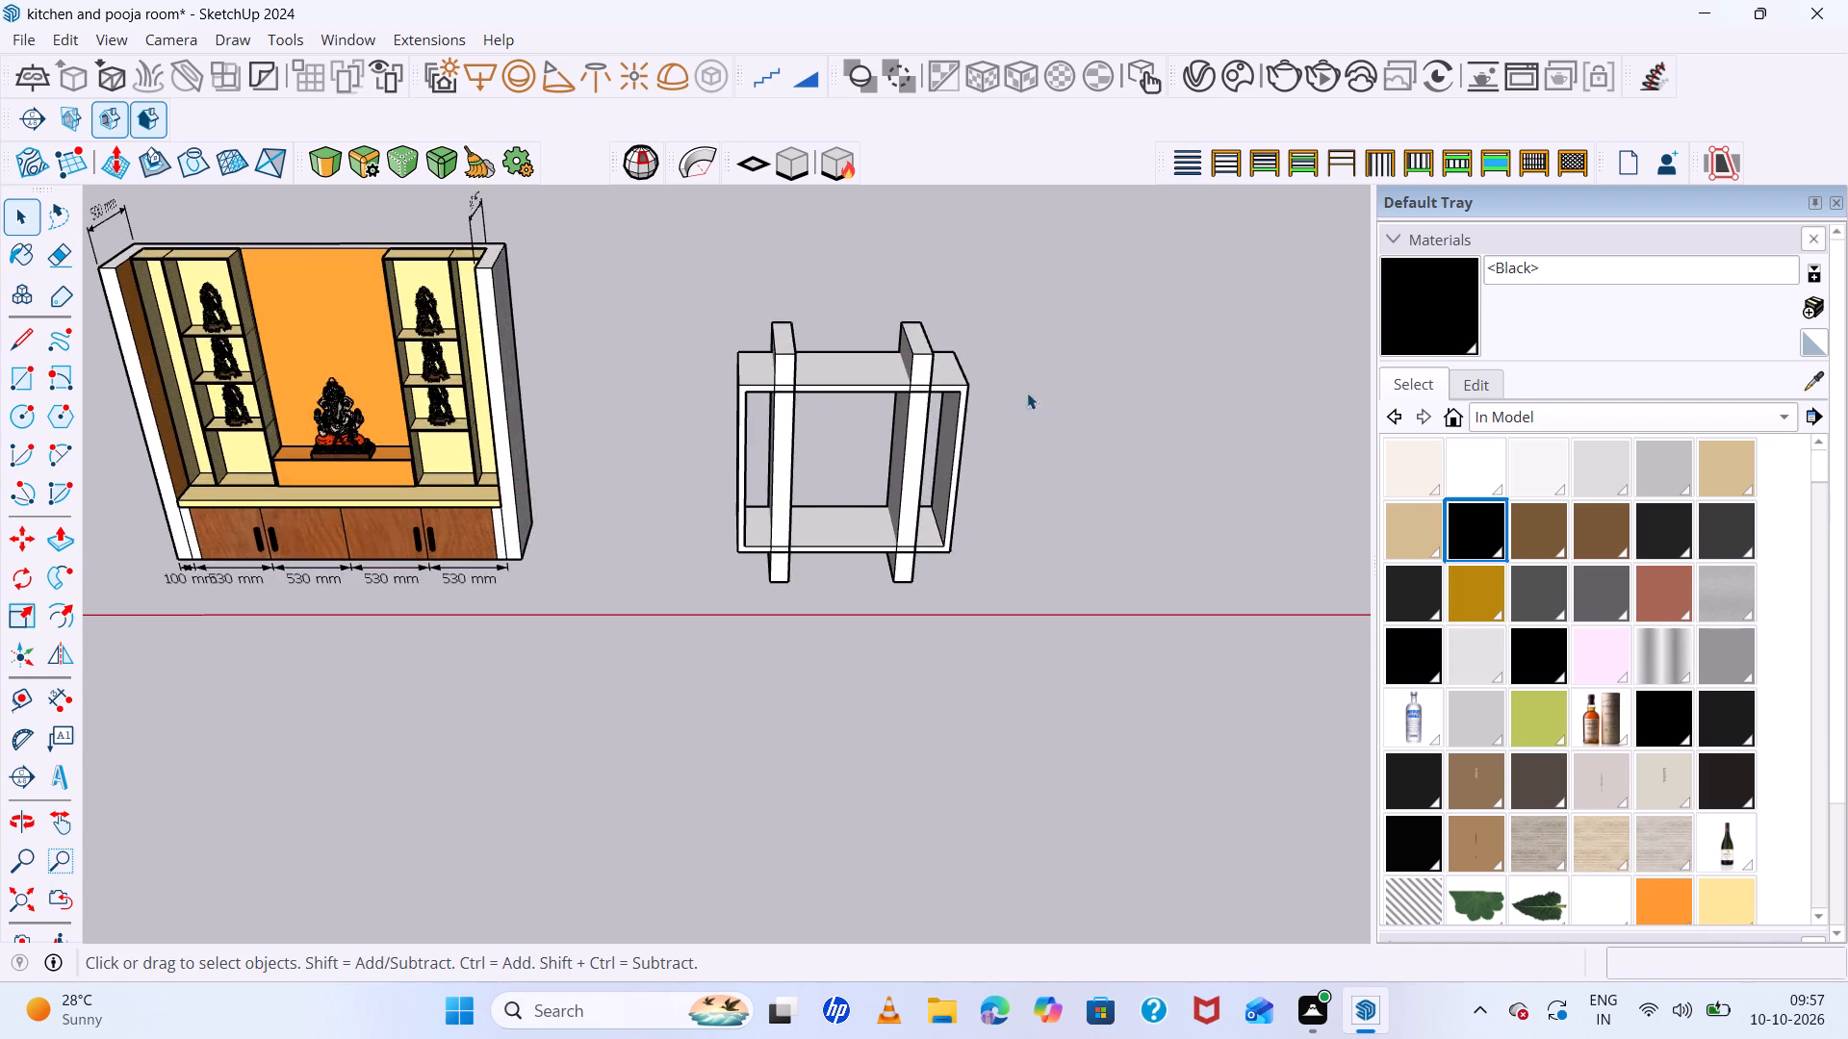
scroll(1046, 475, up, 5)
middle_drag(1046, 513, 1052, 690)
scroll(1052, 683, down, 7)
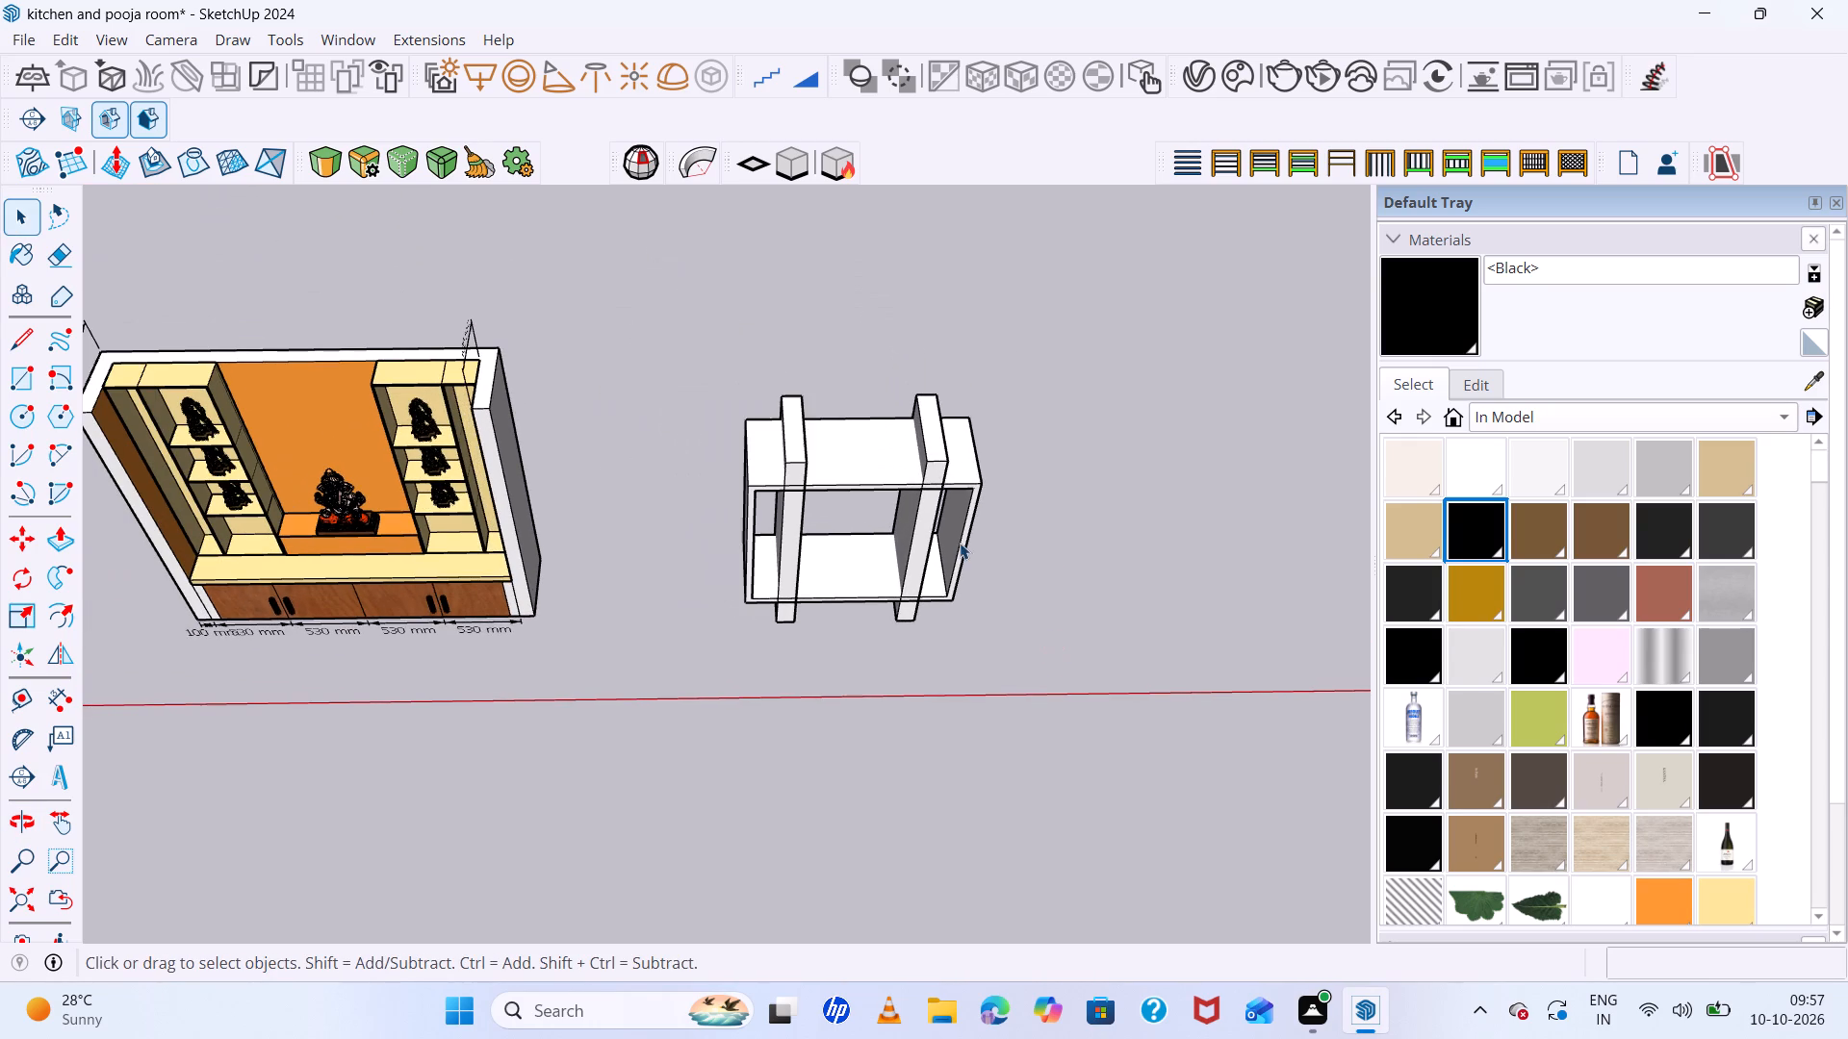
scroll(750, 519, down, 8)
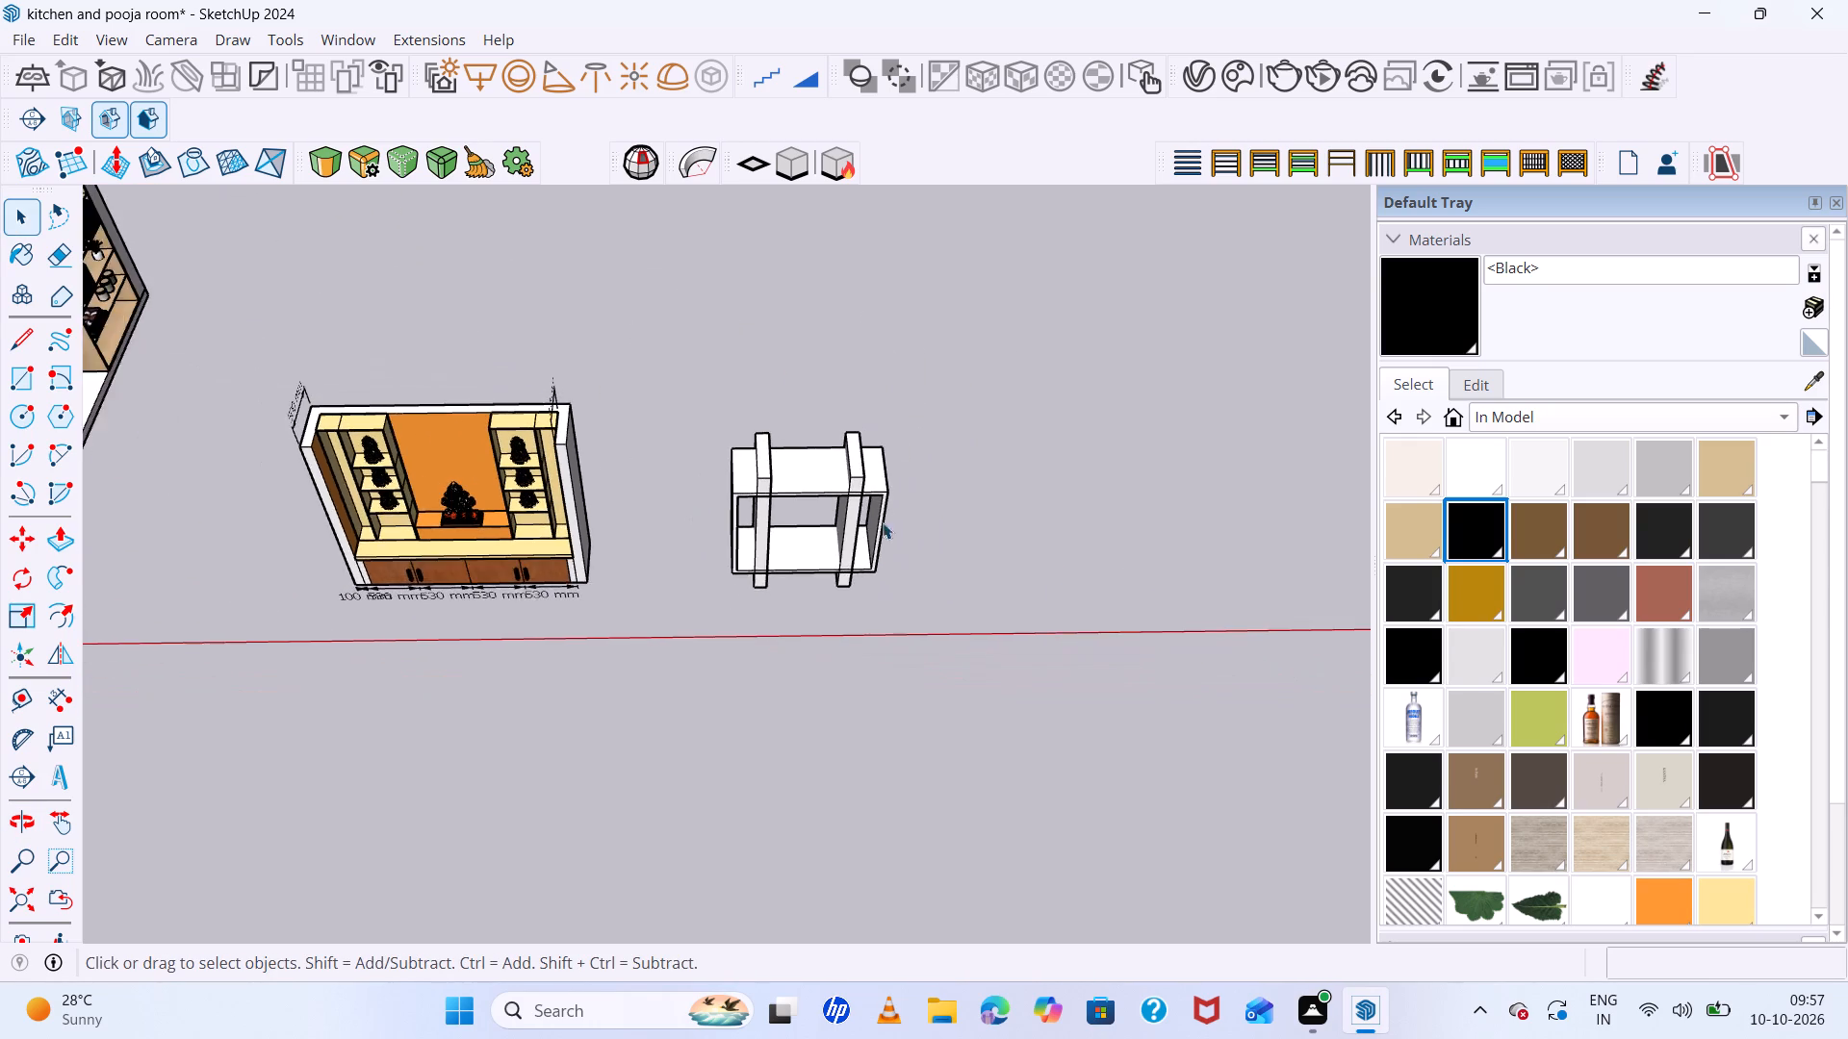
scroll(1130, 538, up, 5)
key(r)
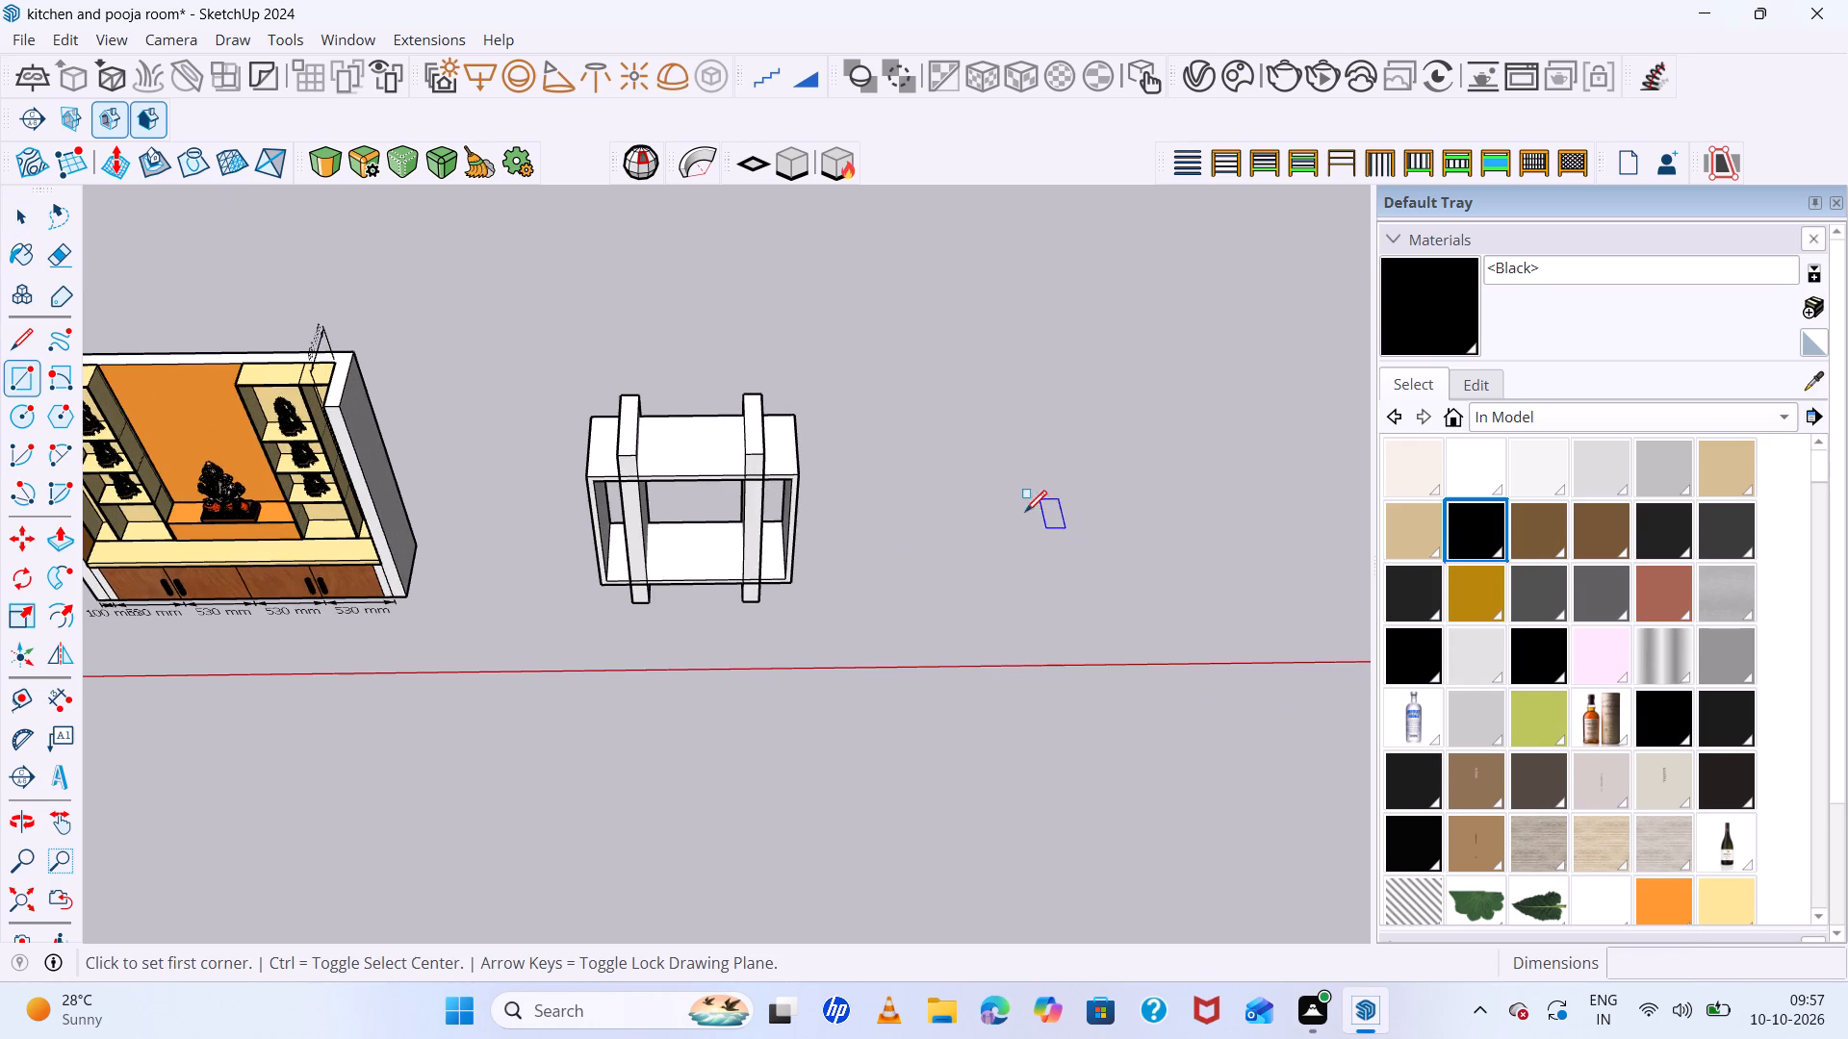
double_click(1018, 502)
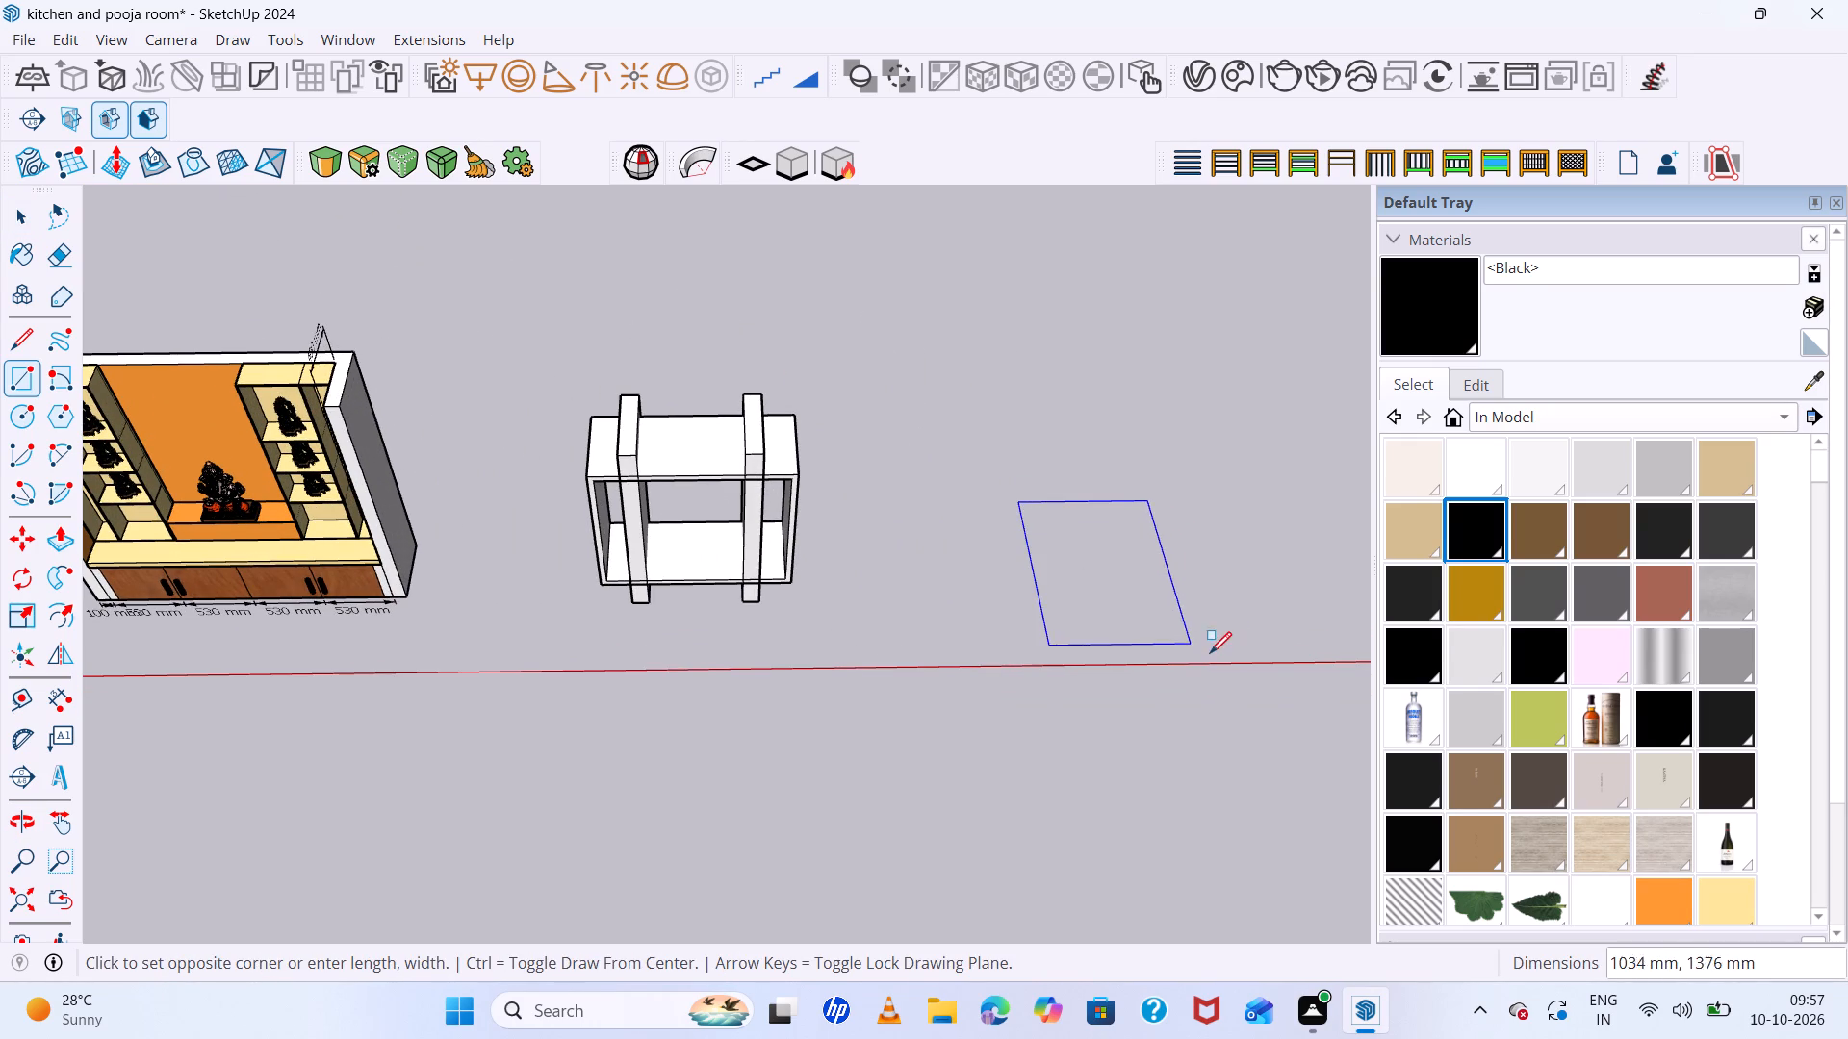
click(1267, 648)
scroll(1034, 533, up, 7)
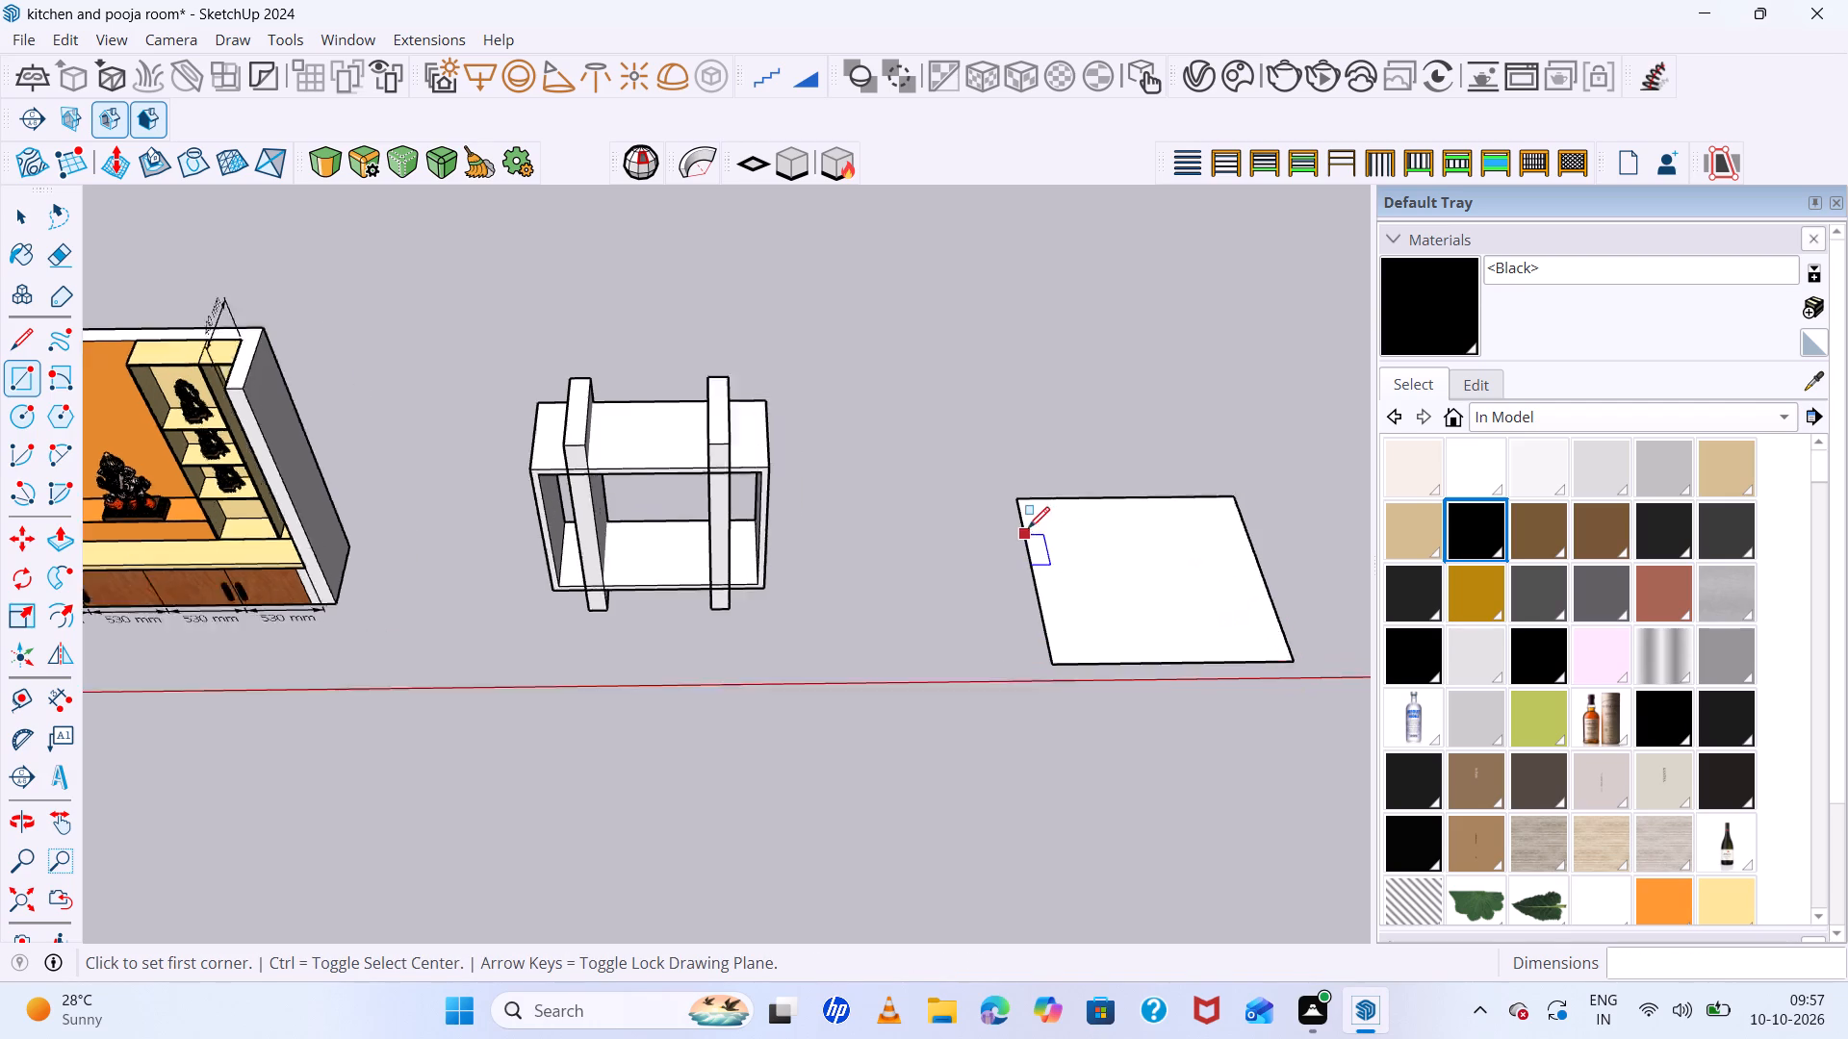
scroll(920, 479, down, 7)
key(space)
Push/Pull the ground rectangle up about 106 mm into a slab and make the whole slab a group.
click(1142, 566)
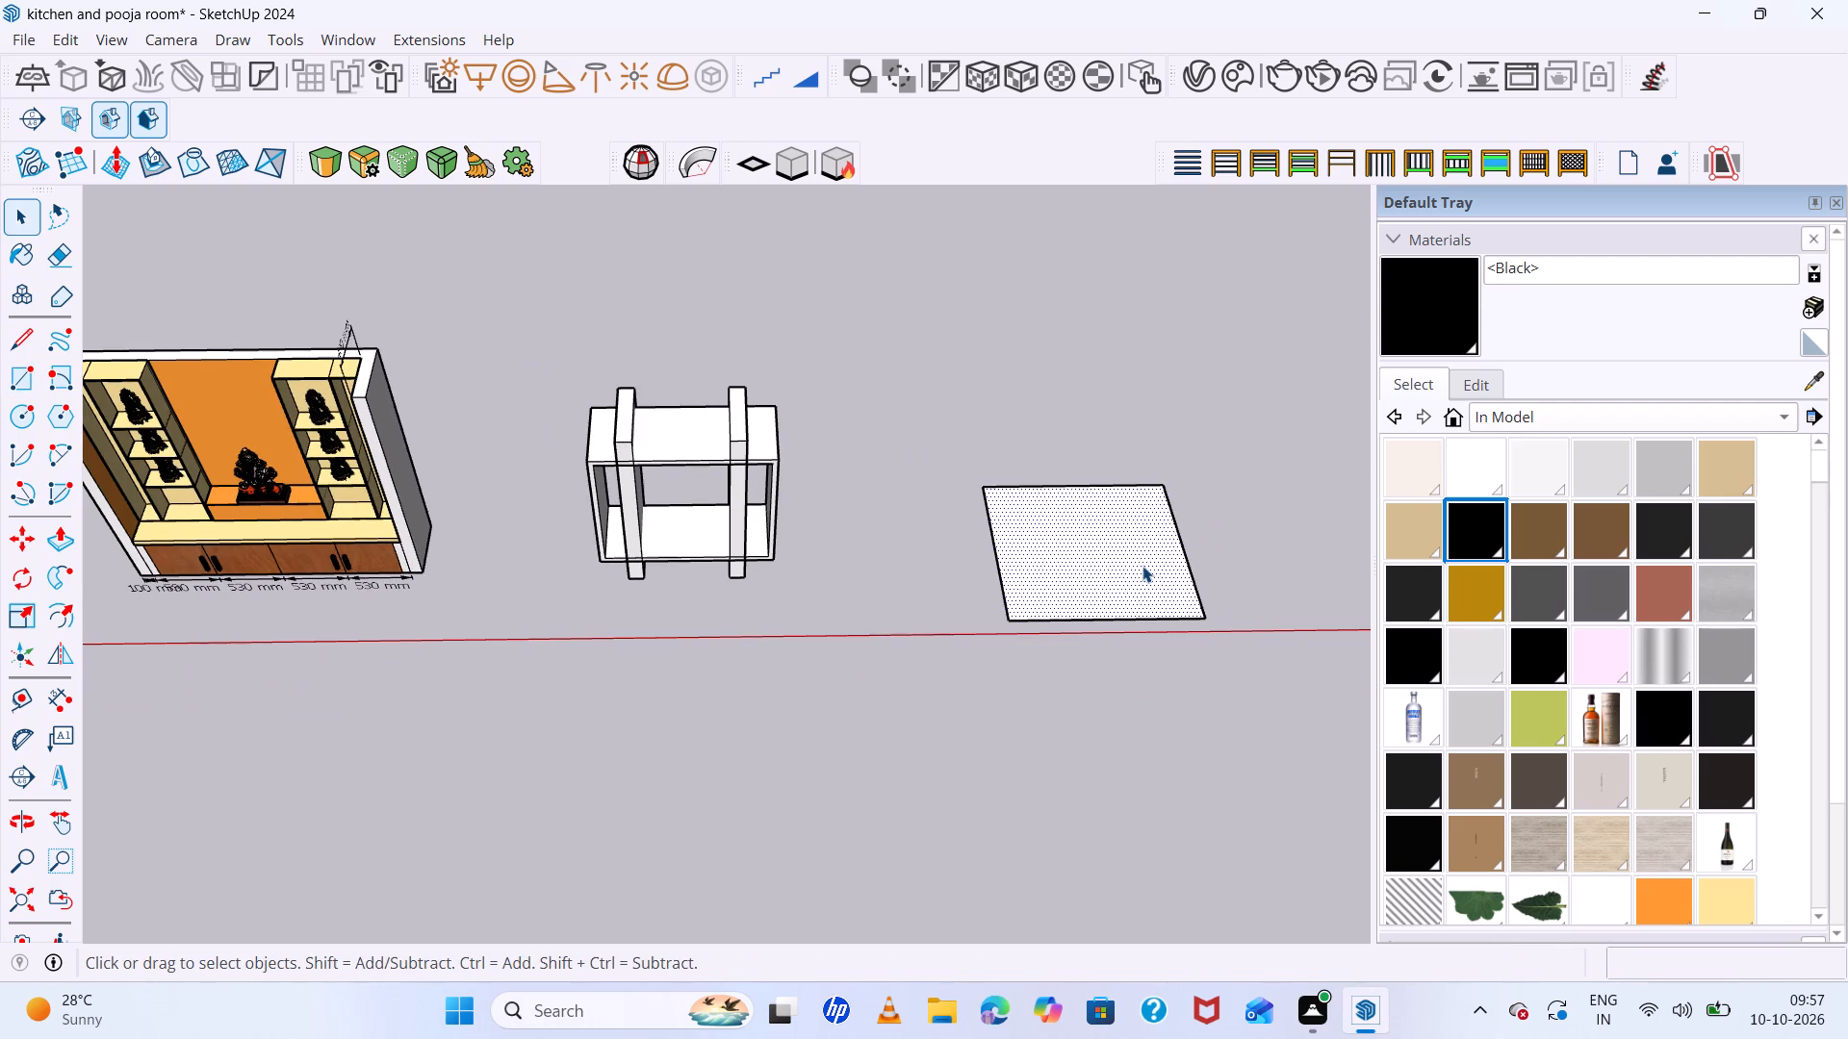
key(p)
click(1141, 566)
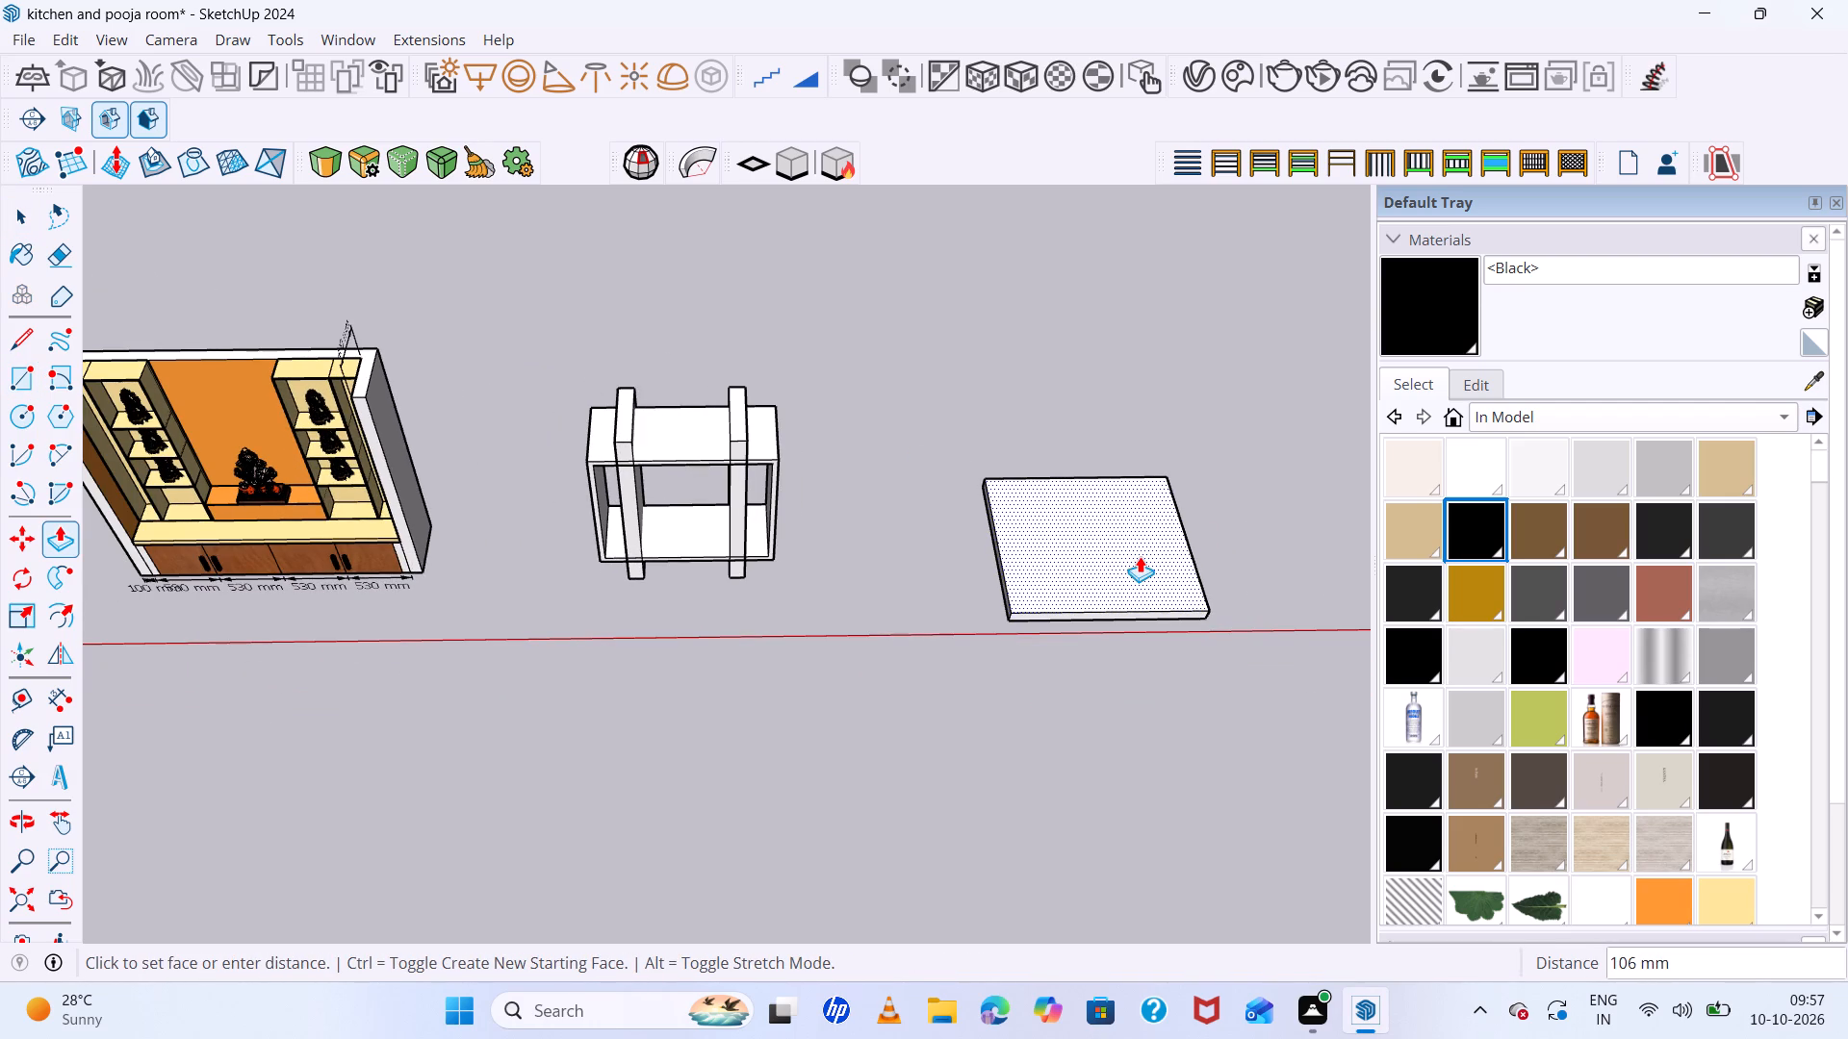
click(1139, 556)
key(space)
triple_click(1139, 556)
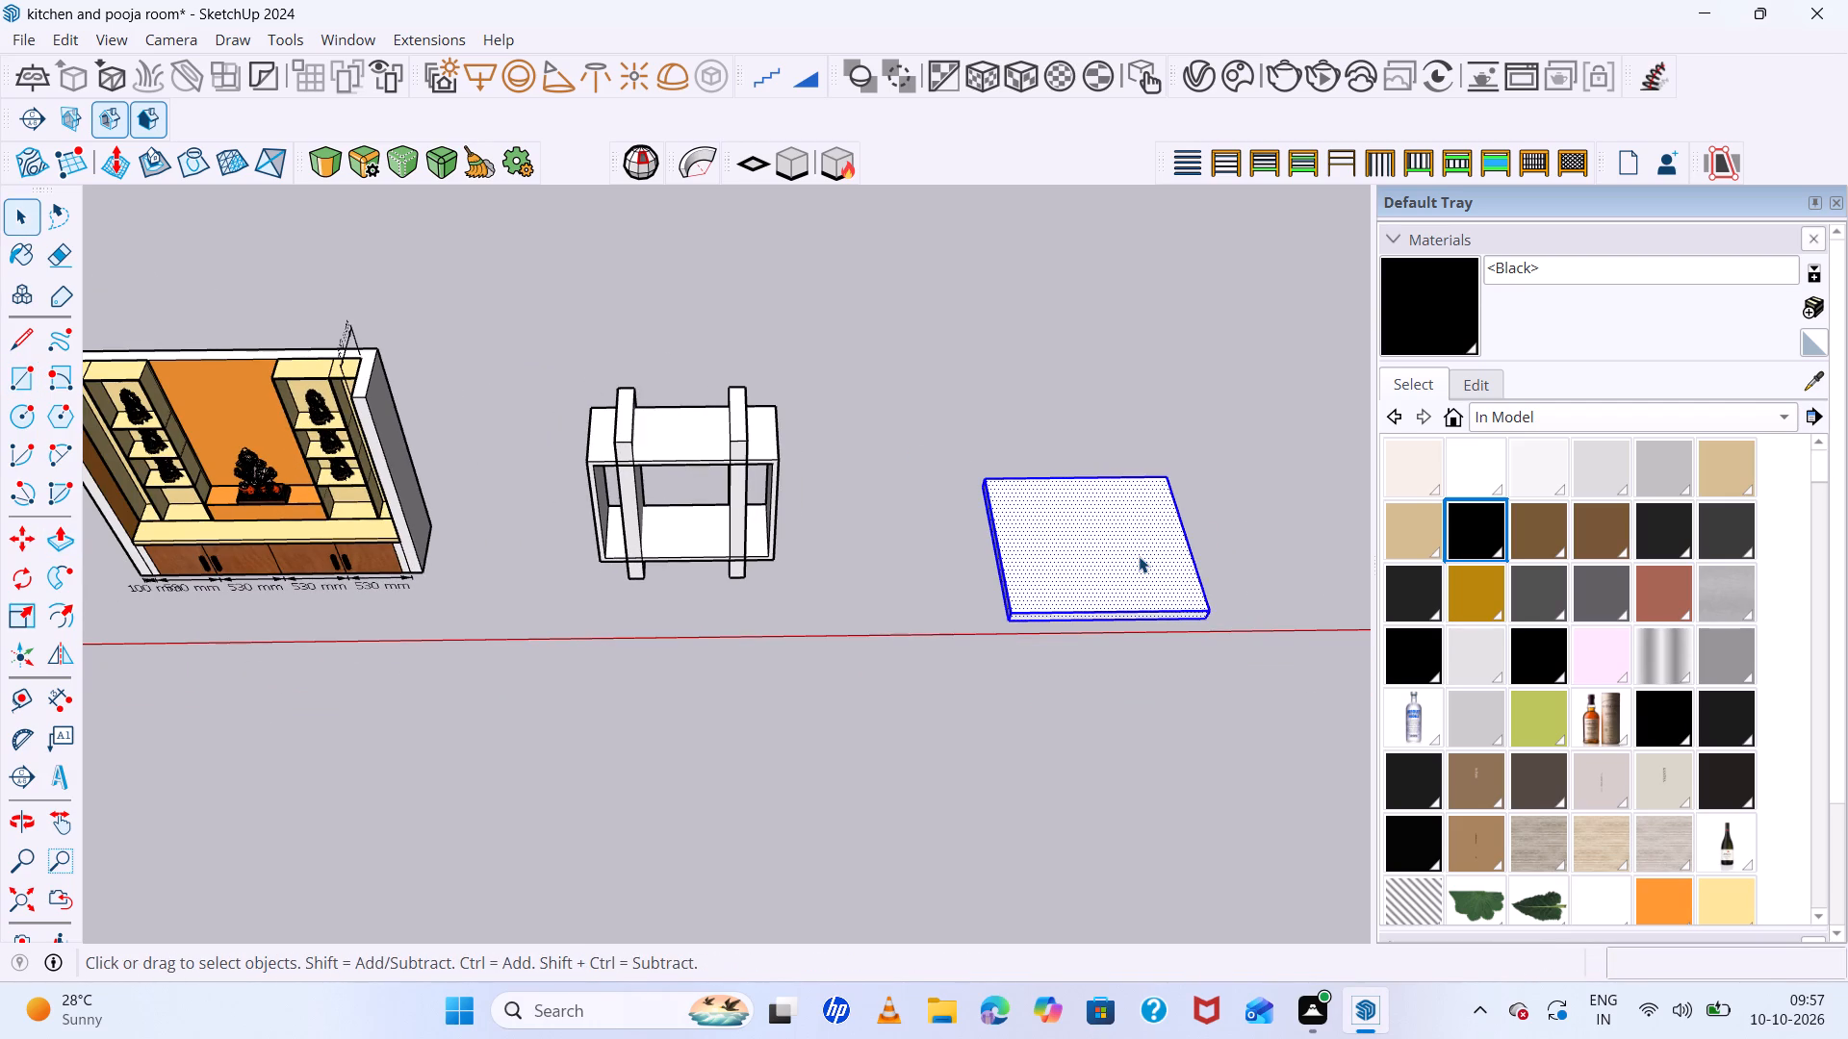
right_click(1139, 556)
click(1213, 241)
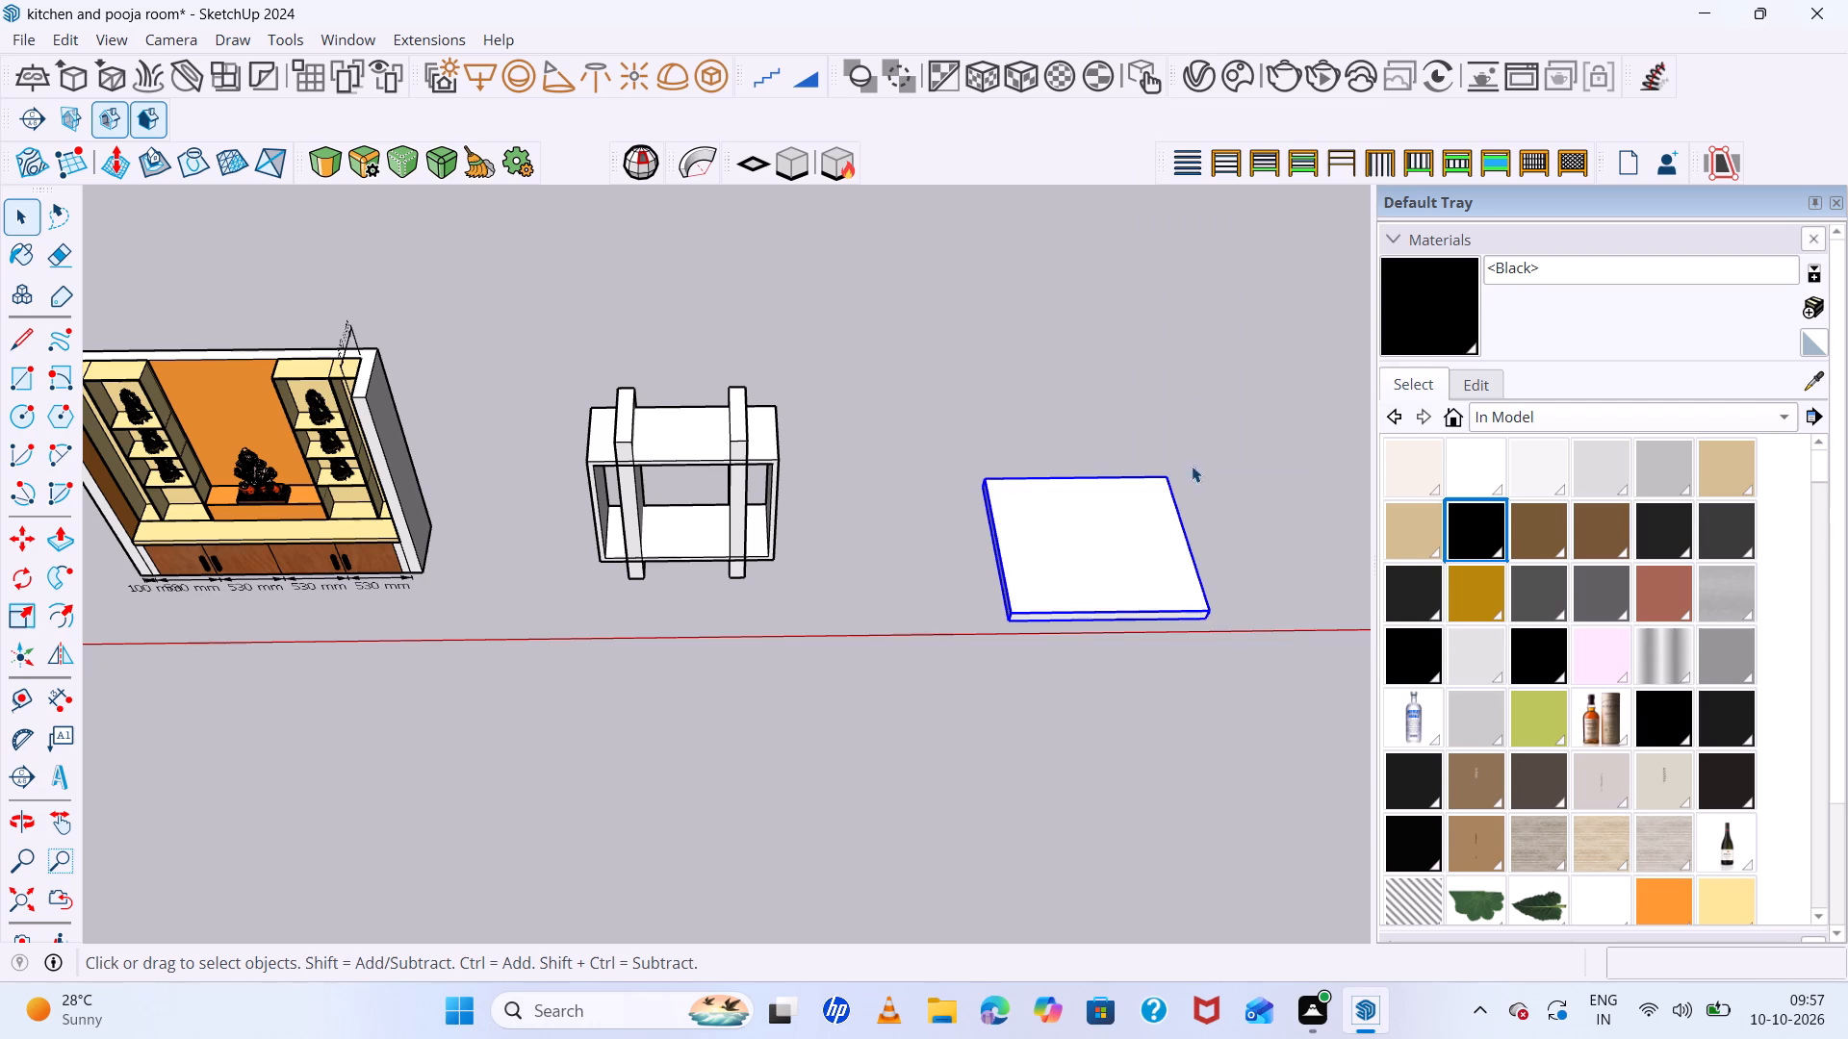
Inside the slab group, draw four diagonal lines from the left edge to the back edge, about 924, 1329, 1730 and 2137 mm, ending corner to corner.
scroll(1192, 486, up, 5)
double_click(1128, 589)
scroll(1128, 588, up, 5)
click(1128, 584)
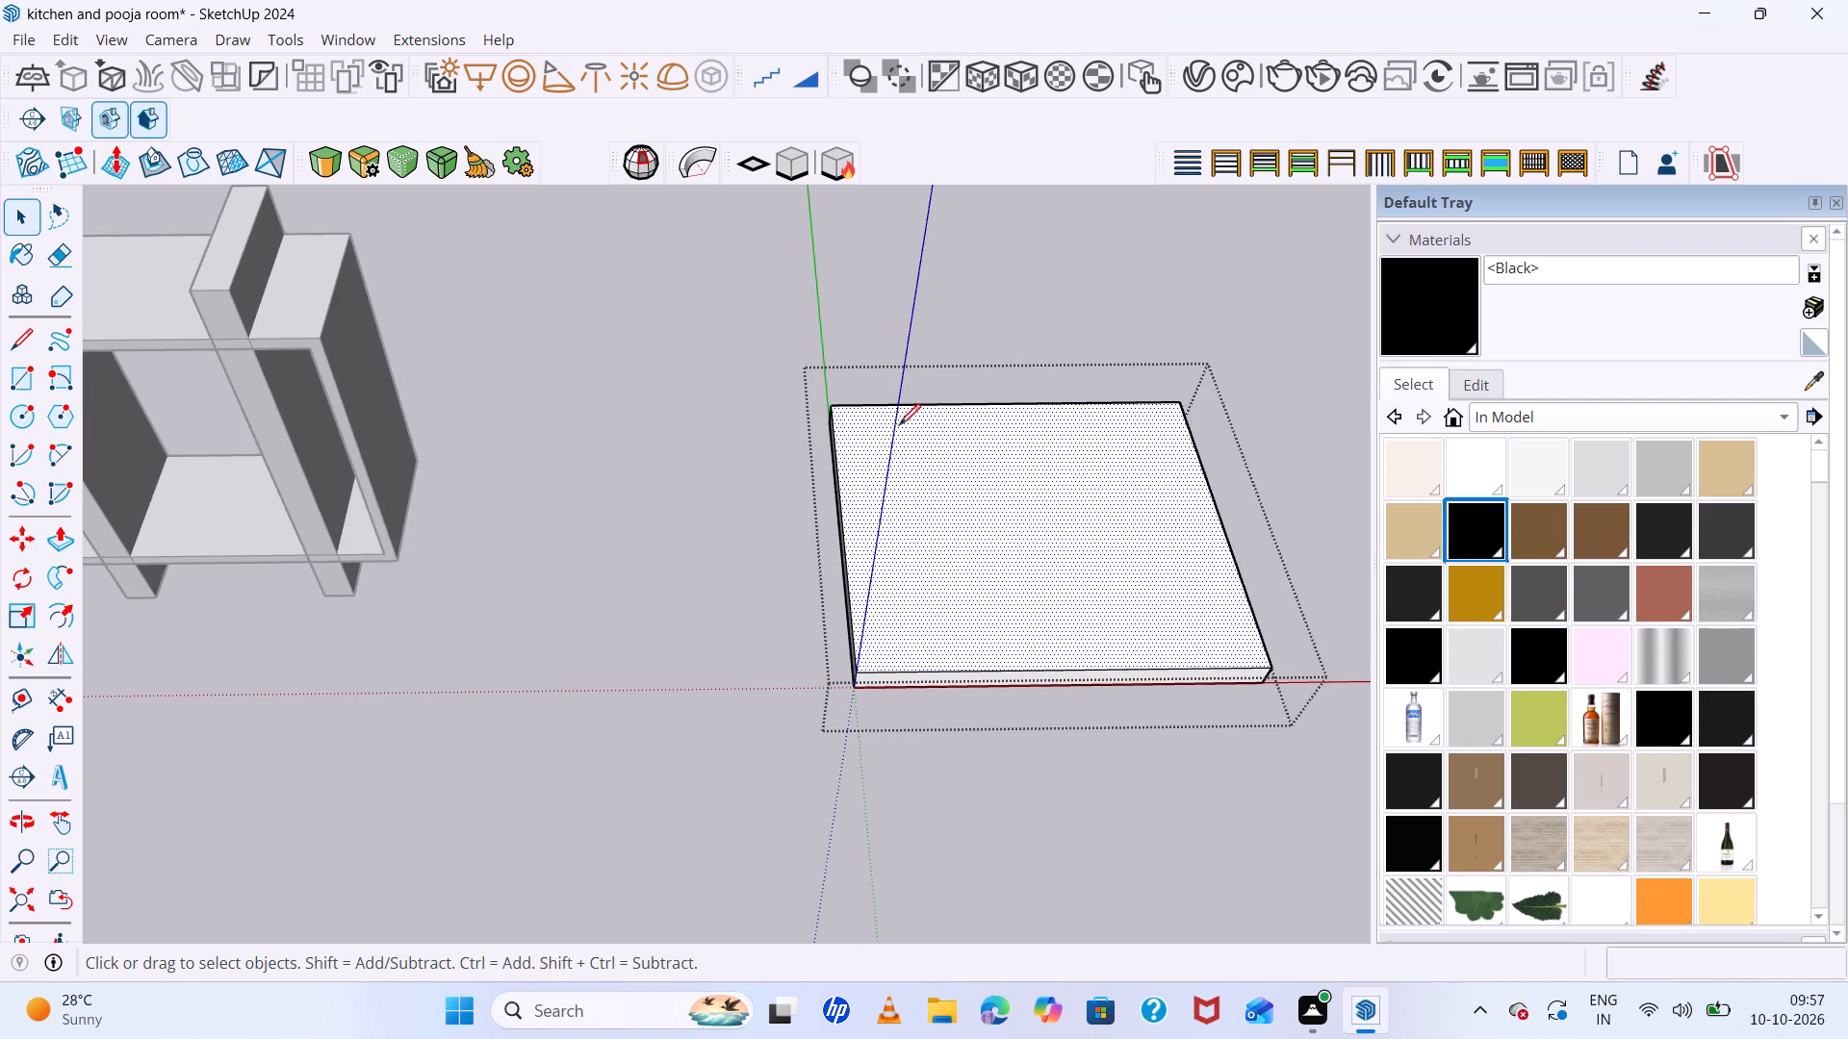
key(l)
click(849, 531)
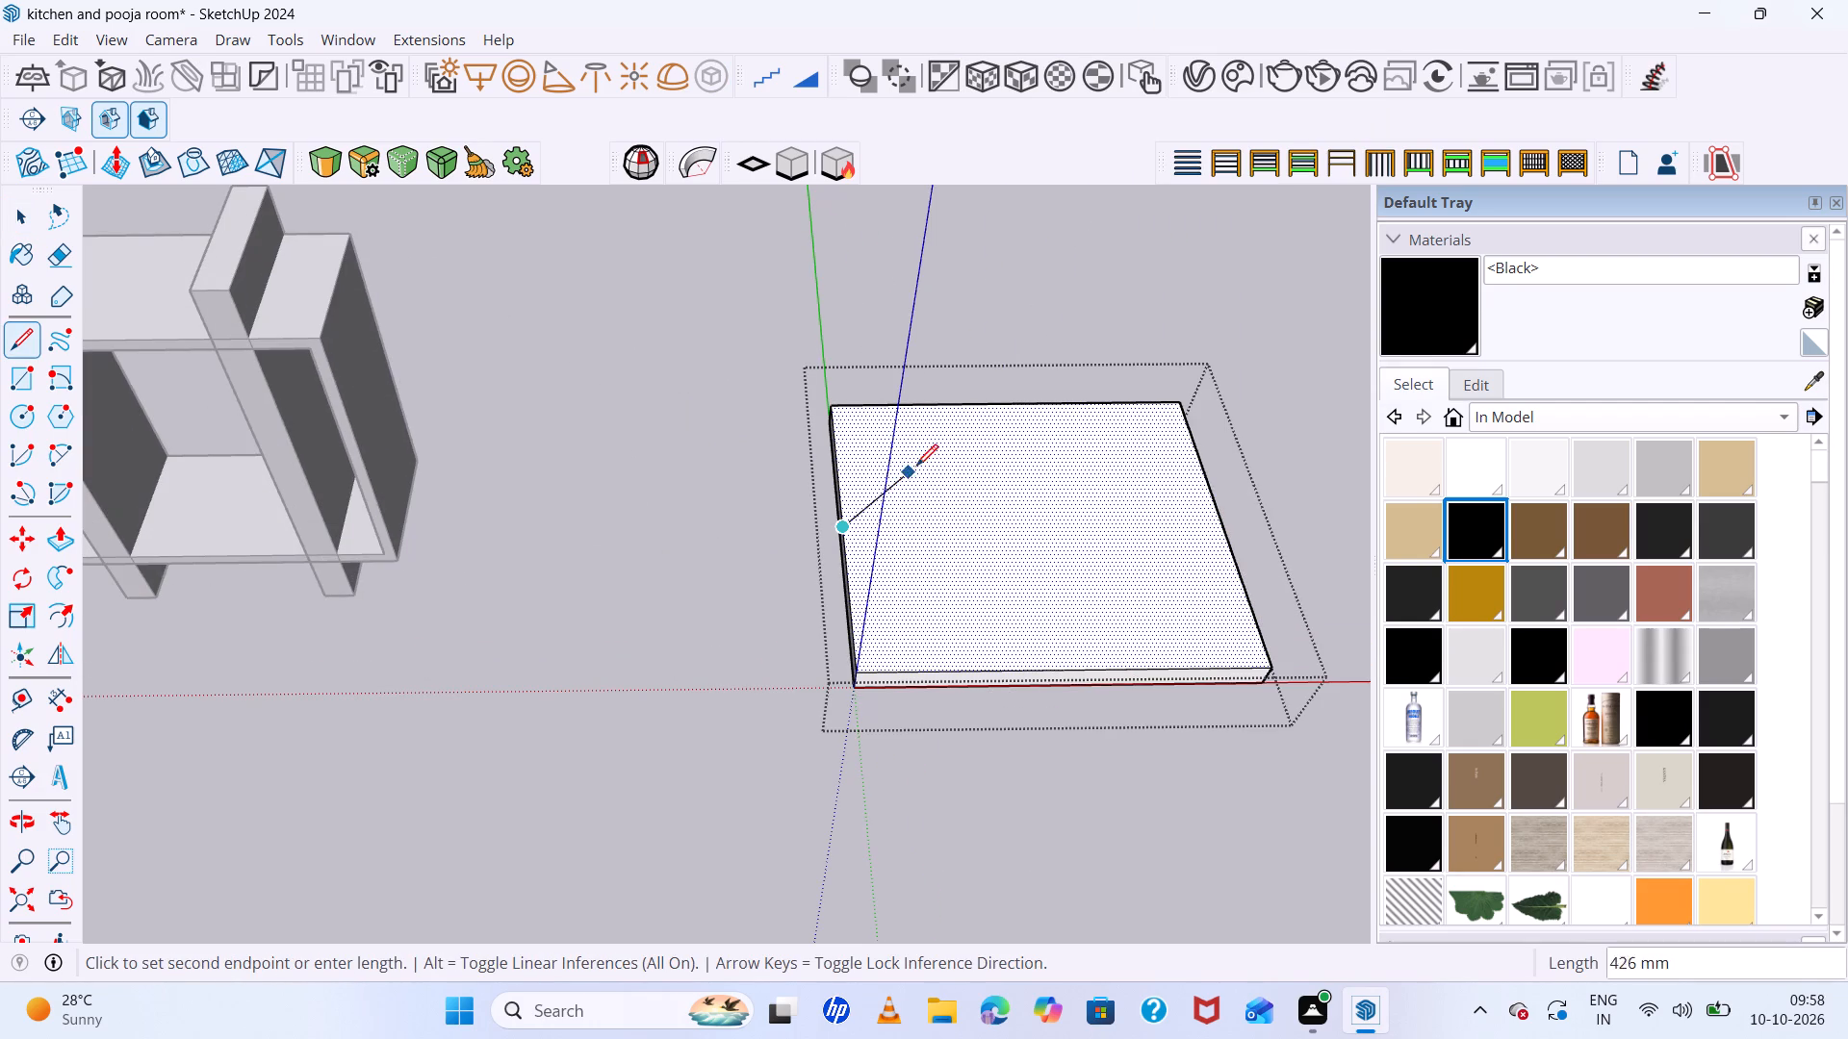
click(960, 409)
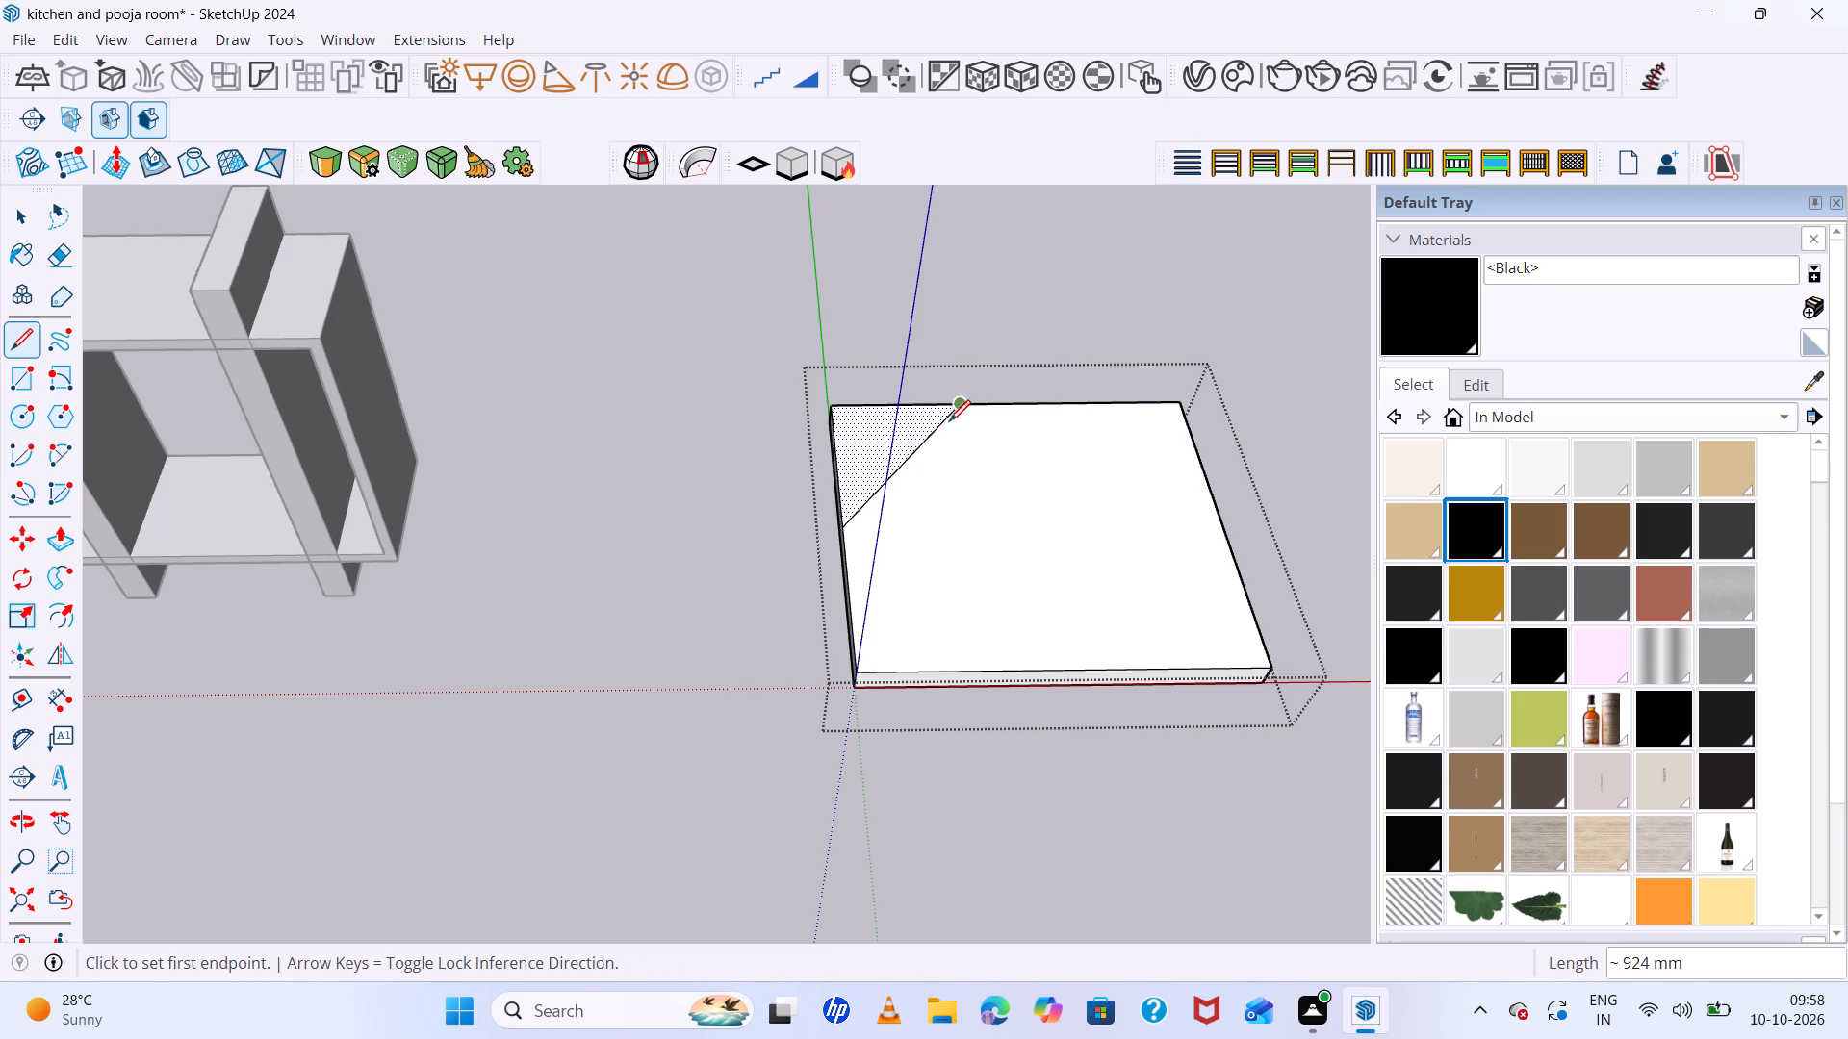
key(space)
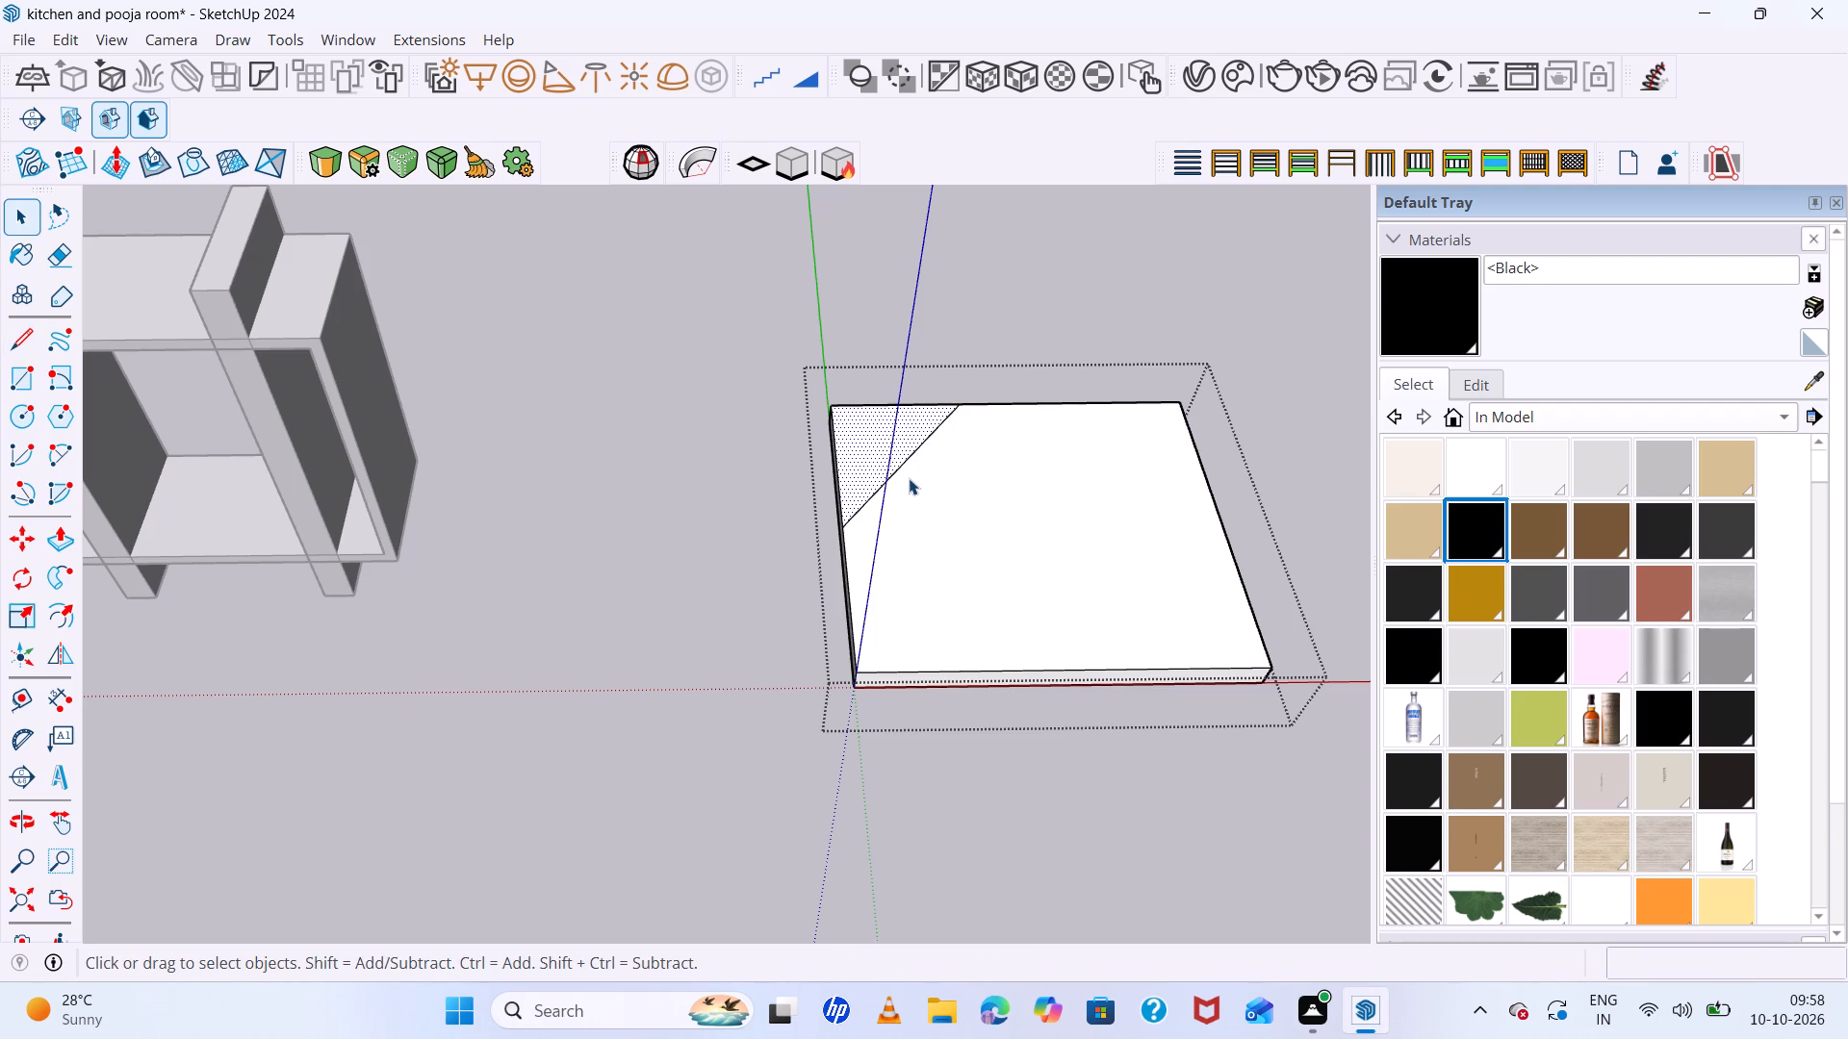
key(l)
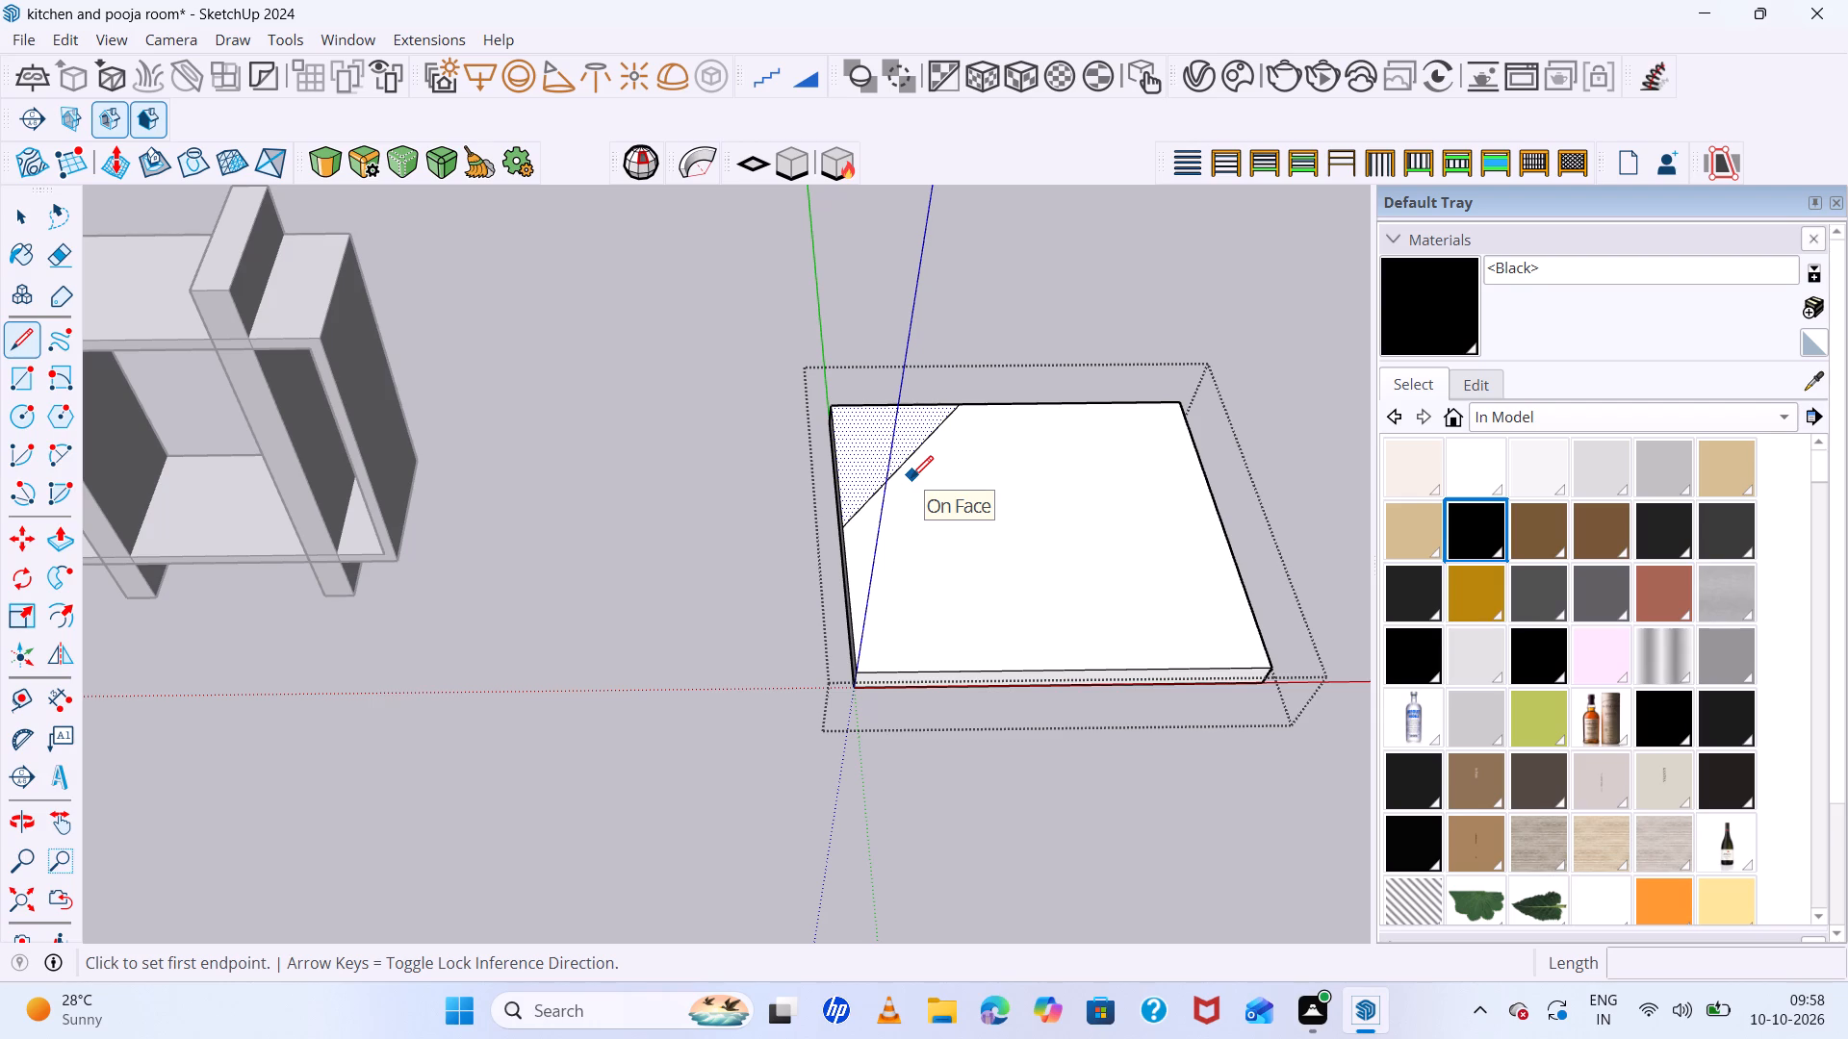
click(852, 582)
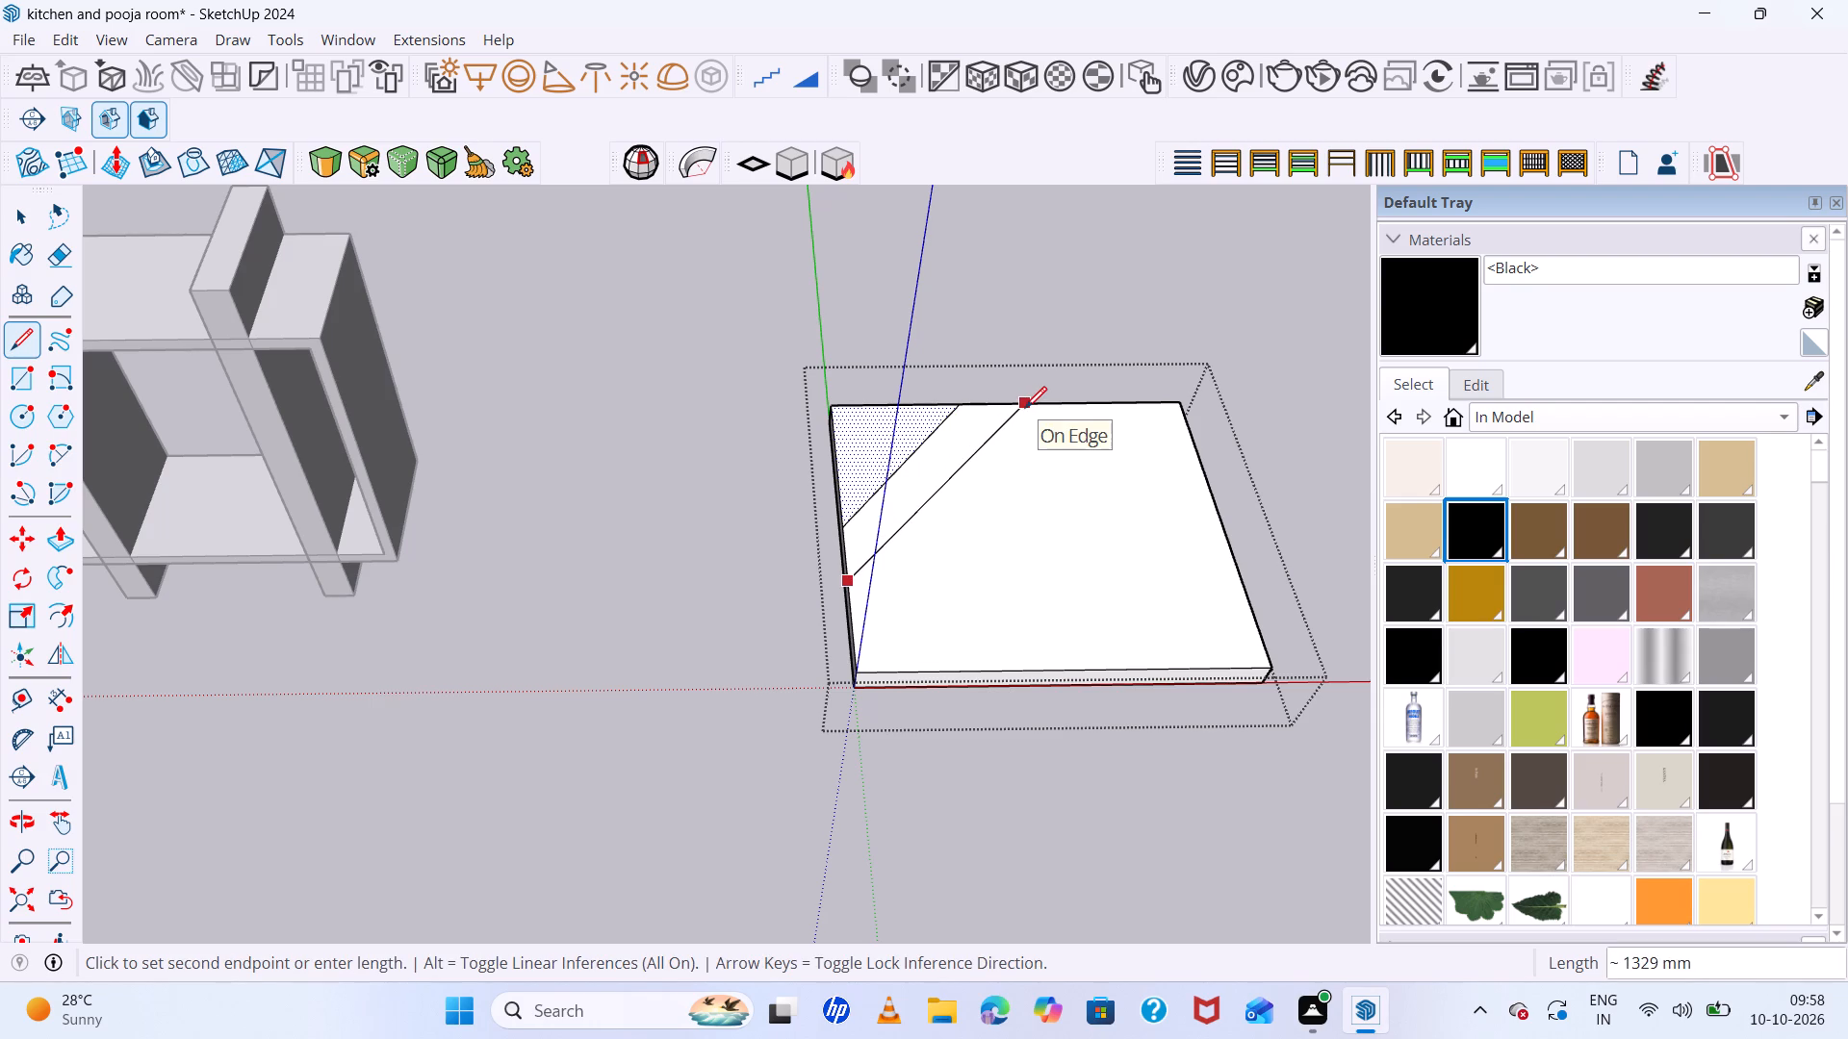
click(1025, 408)
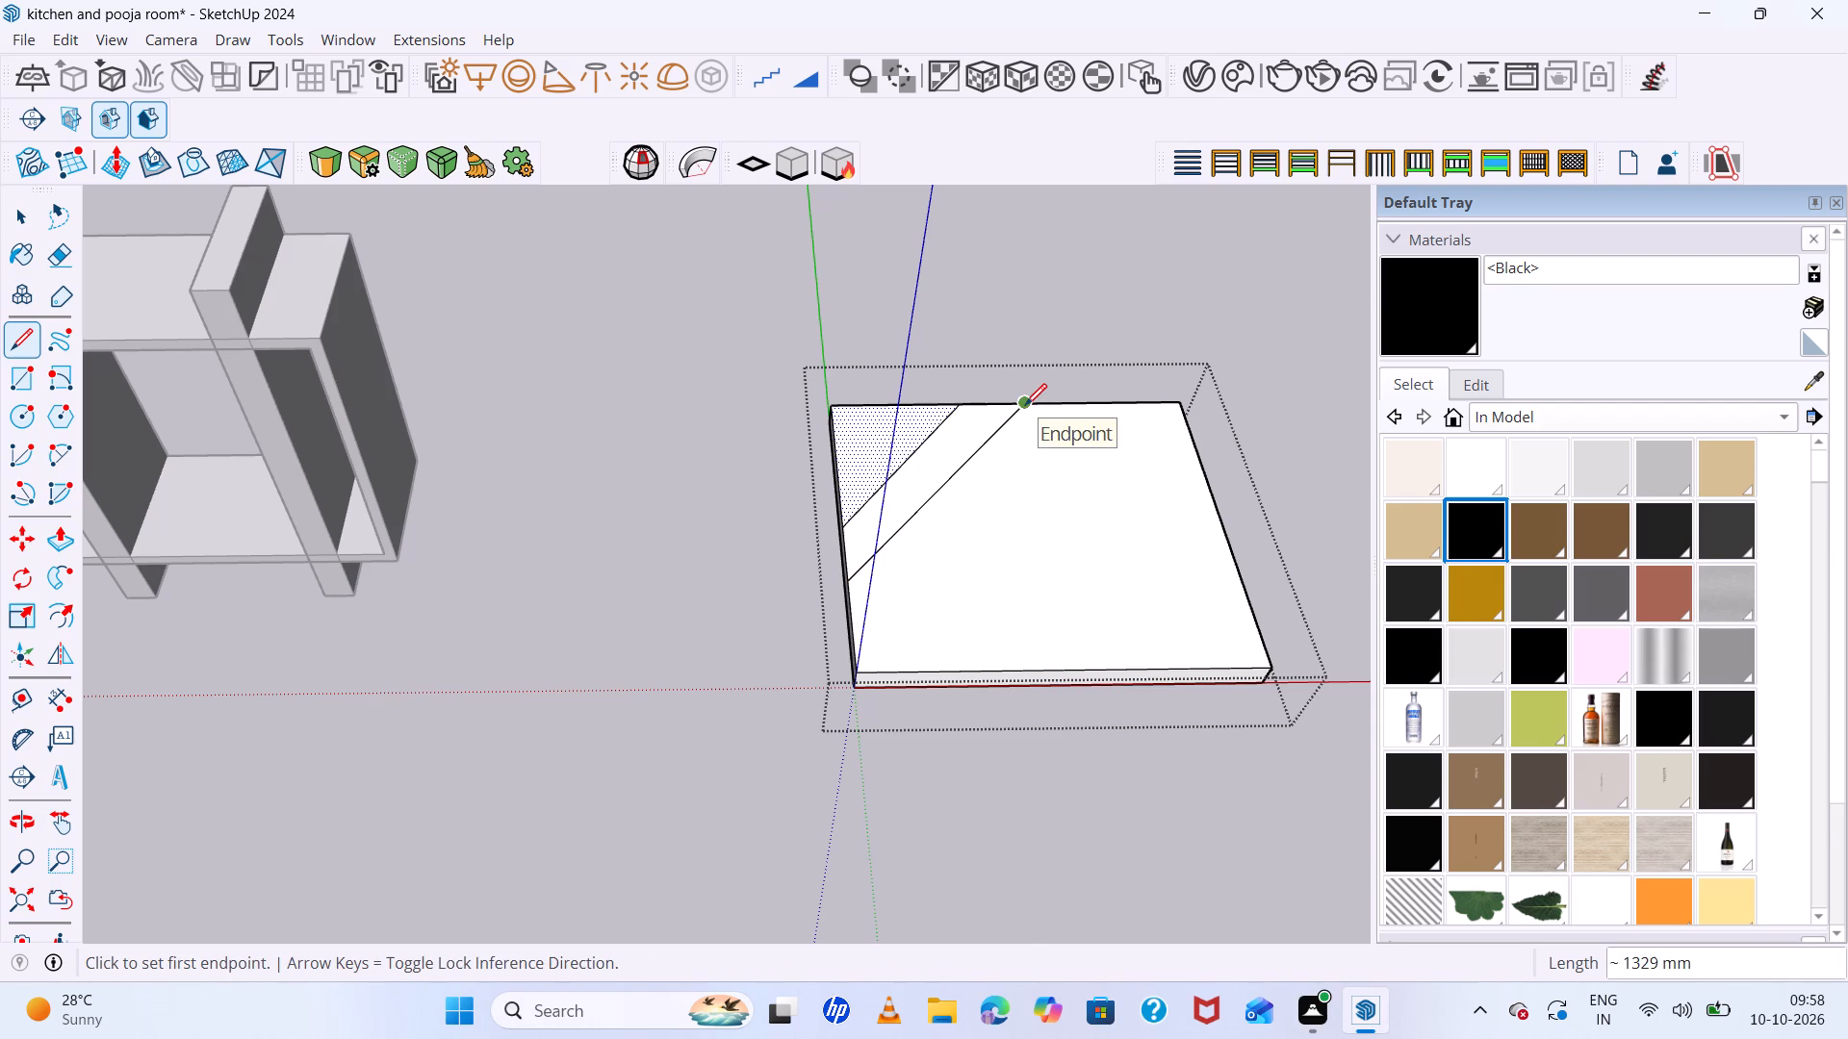
click(860, 633)
click(1095, 410)
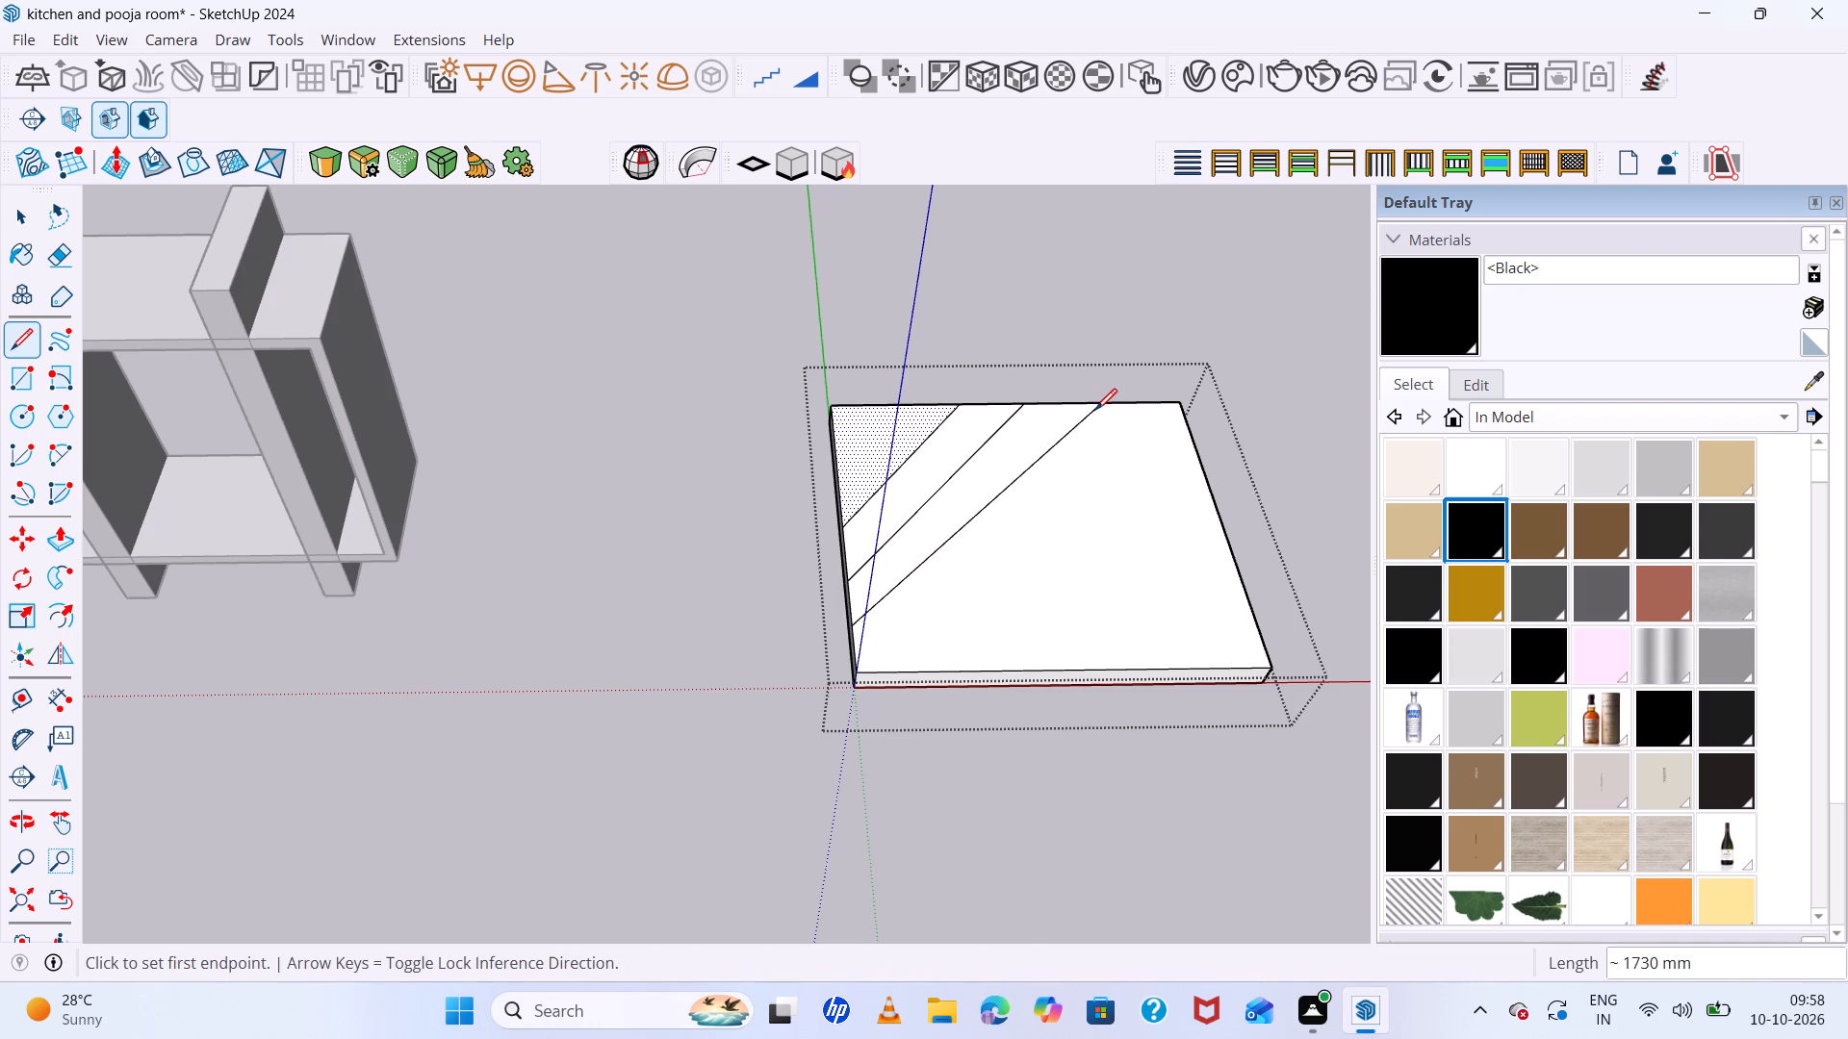
drag(860, 670, 871, 664)
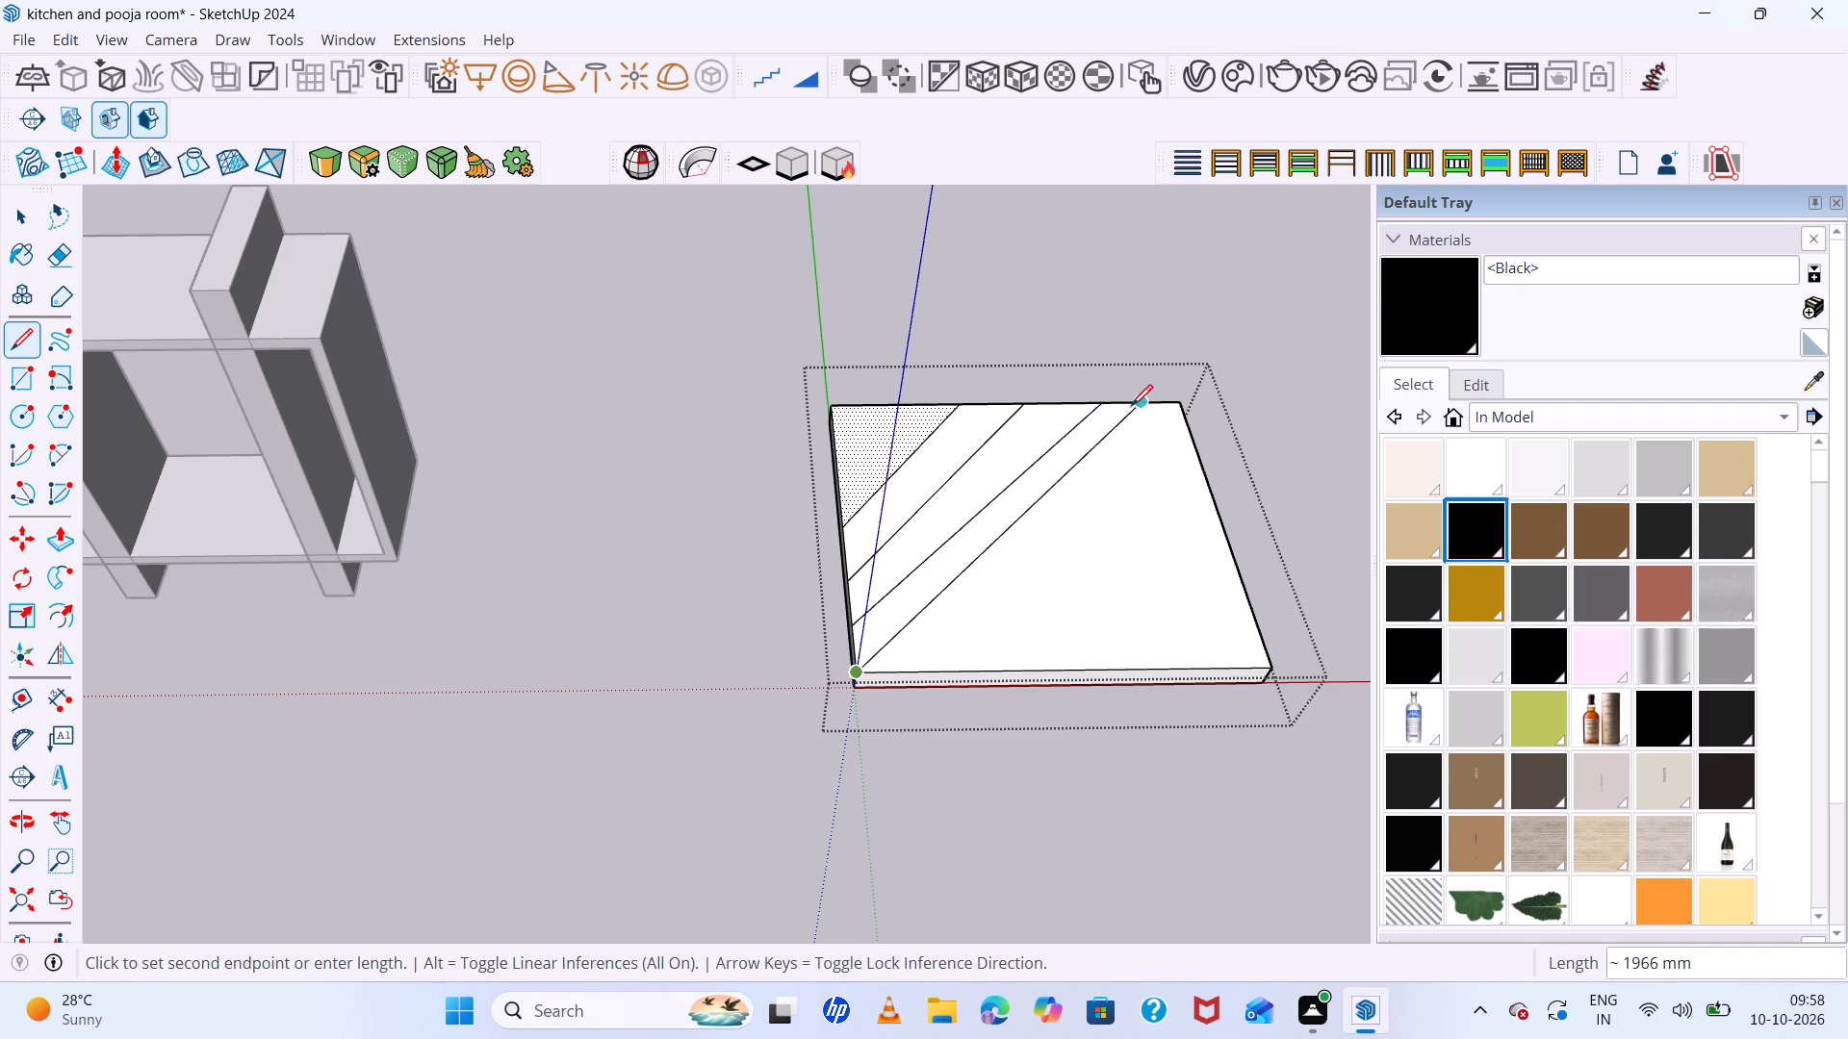
click(1173, 408)
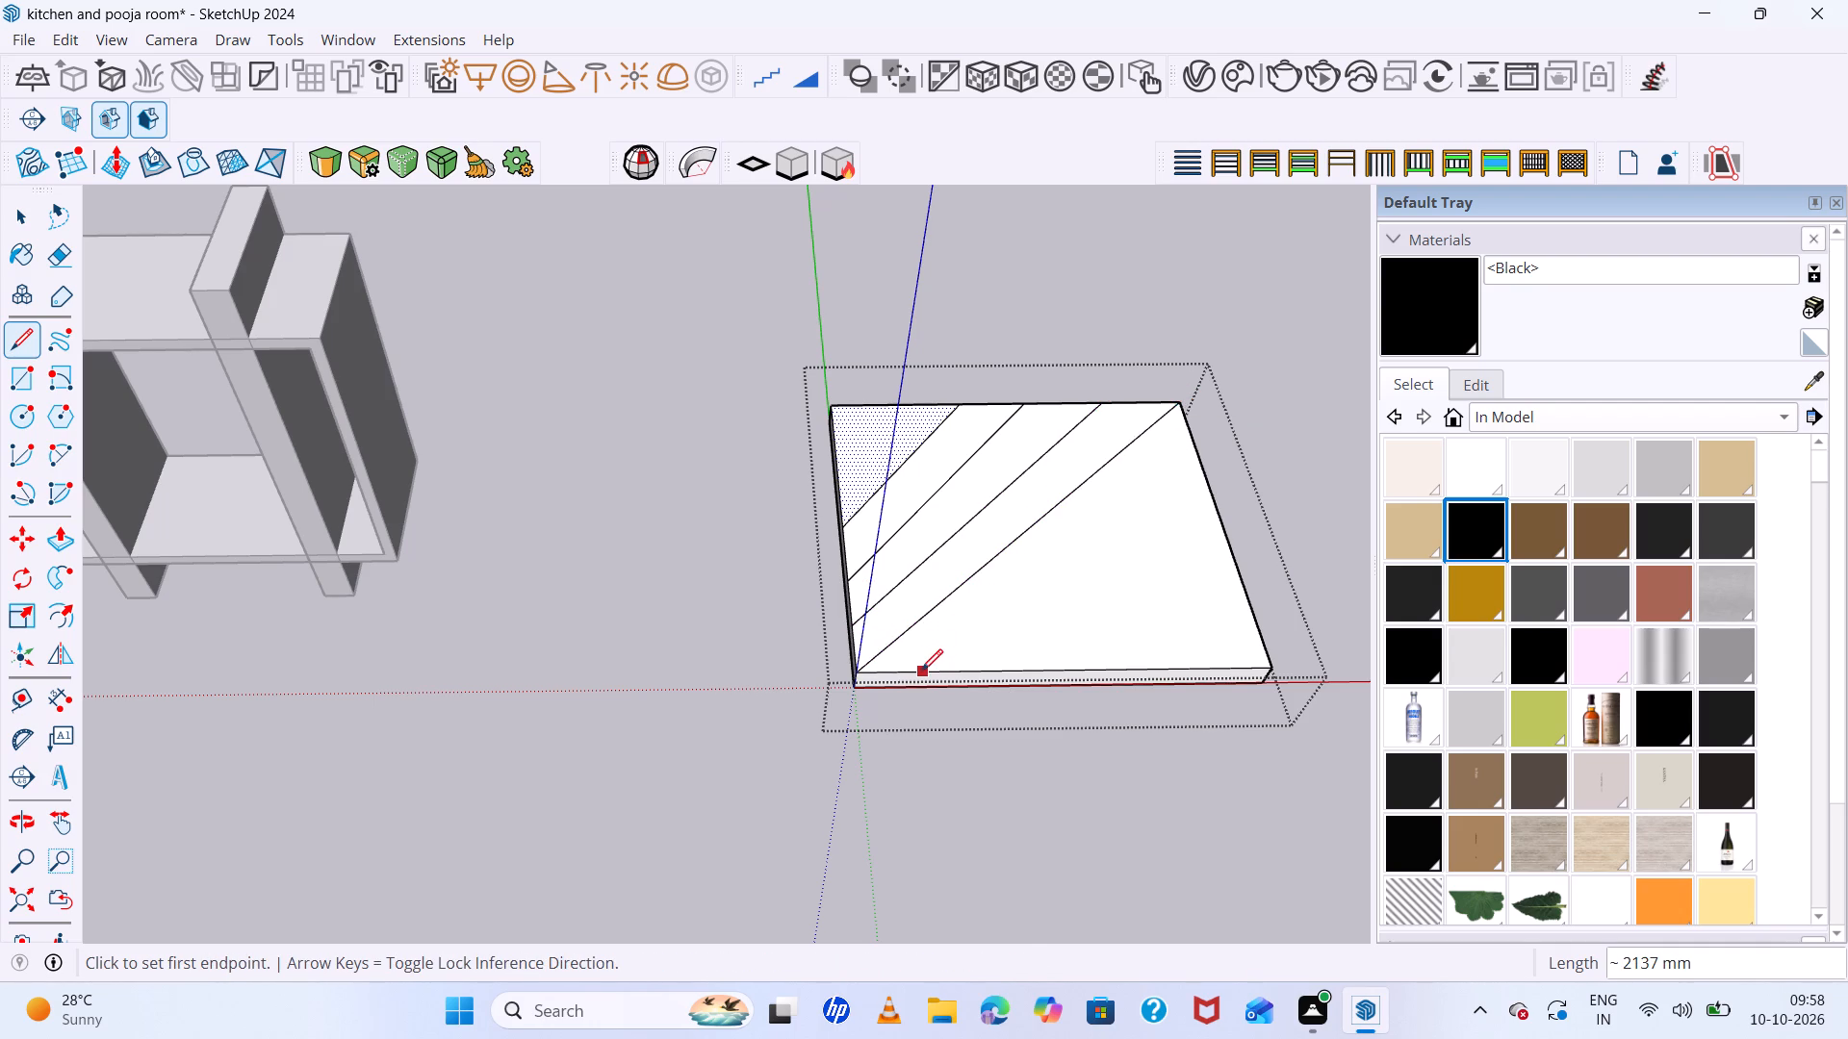
Continue the diagonals with five spaced lines from the slab's front edge to its right edge, shortening from about 1805 mm to 365 mm.
click(921, 672)
click(1189, 446)
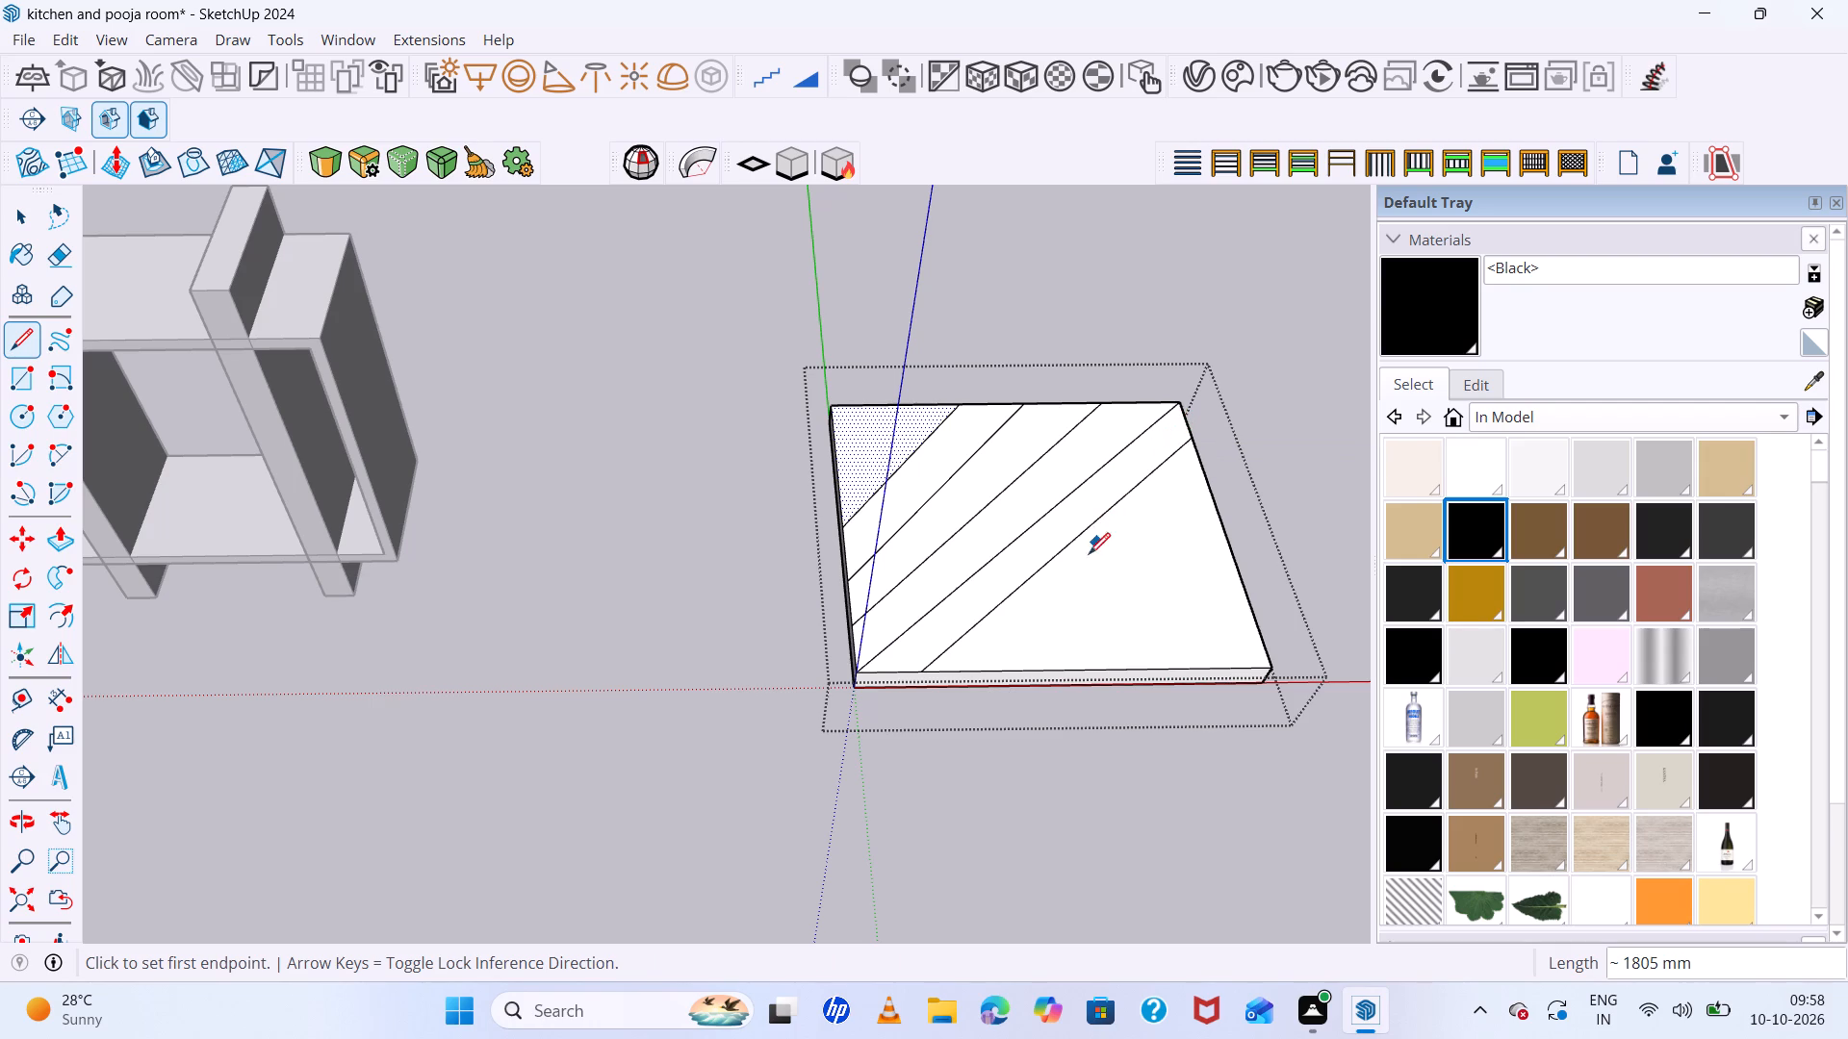
click(995, 671)
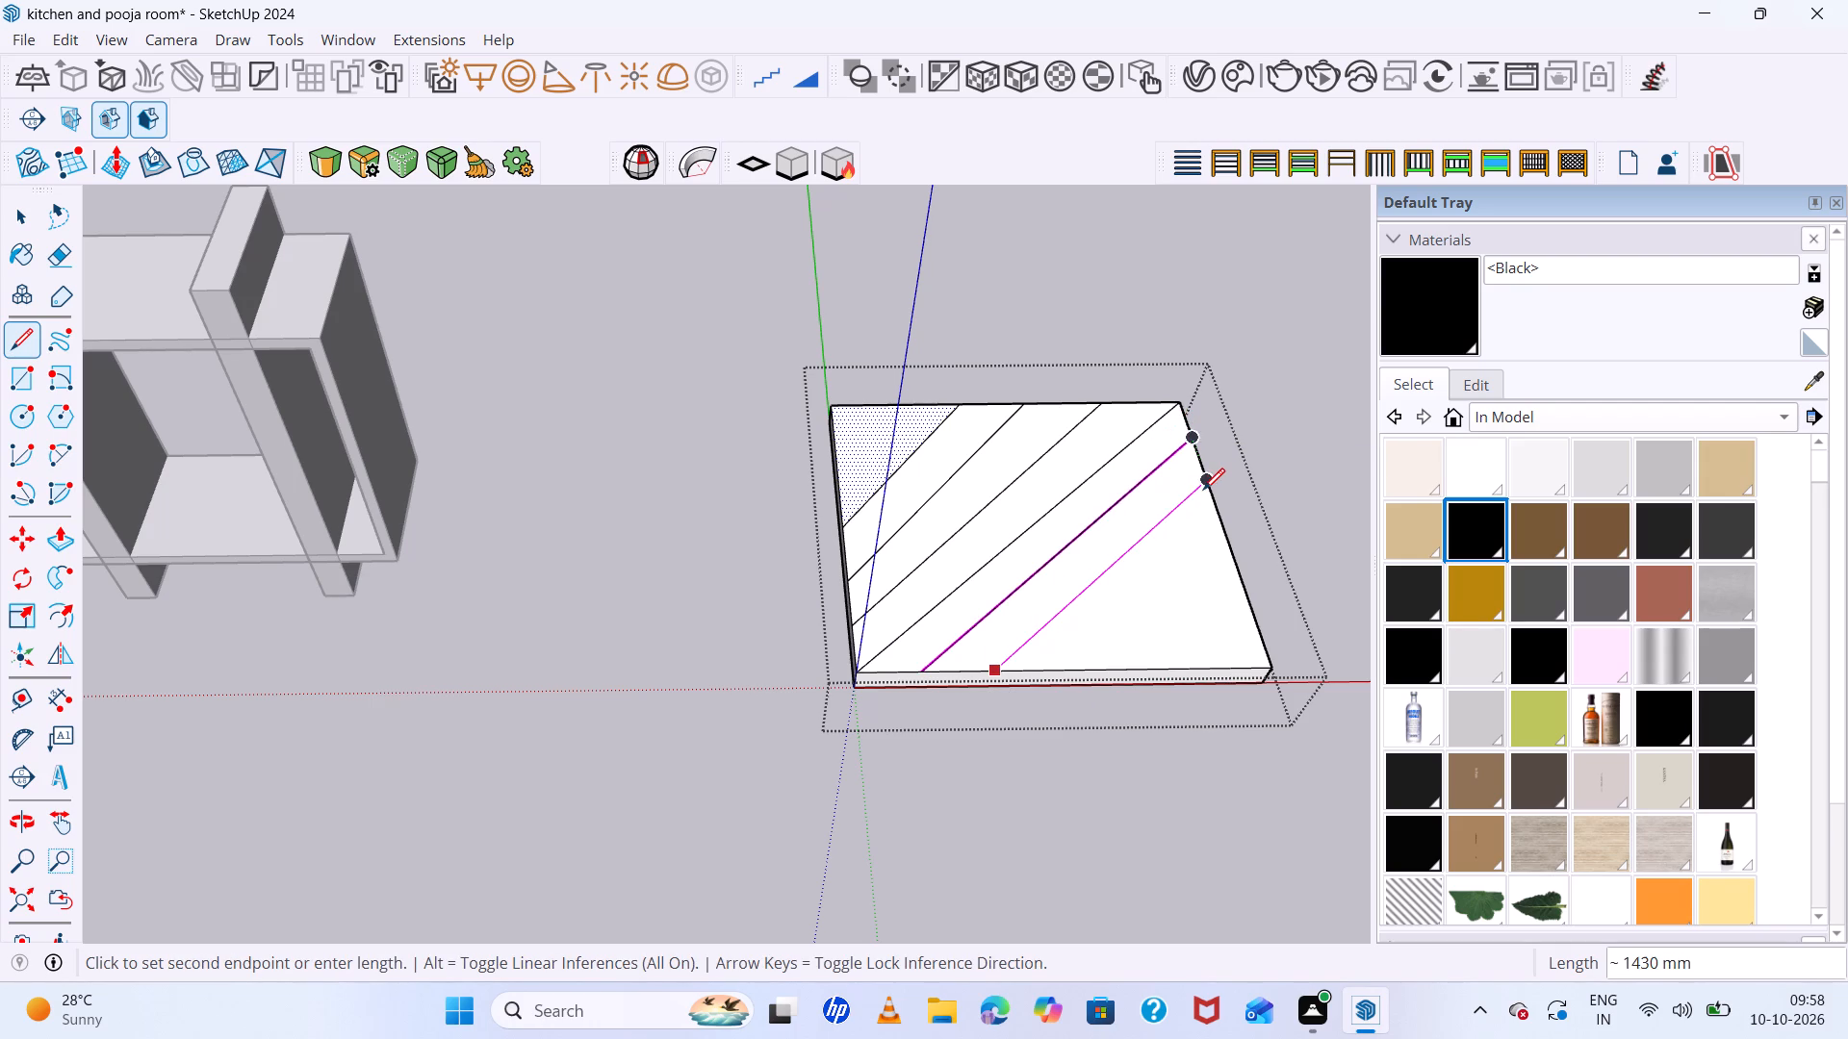
click(1203, 490)
click(1066, 670)
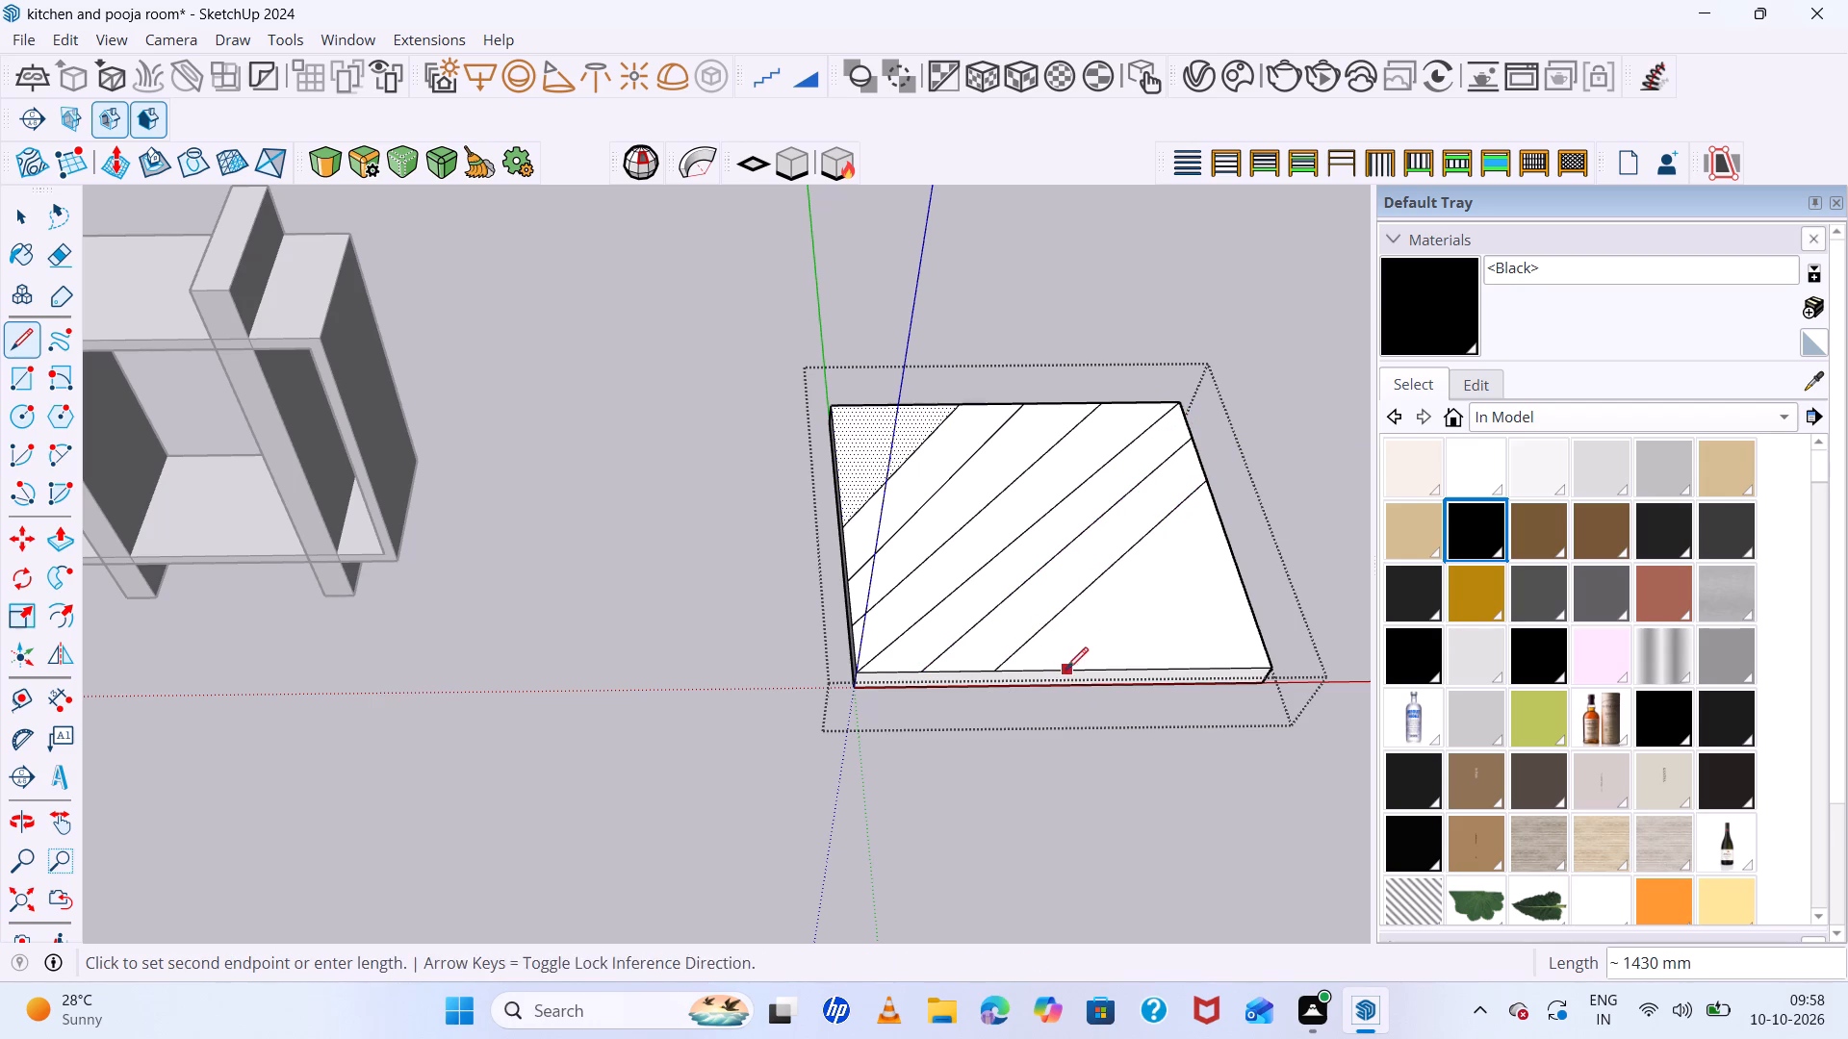
click(1222, 519)
click(1137, 665)
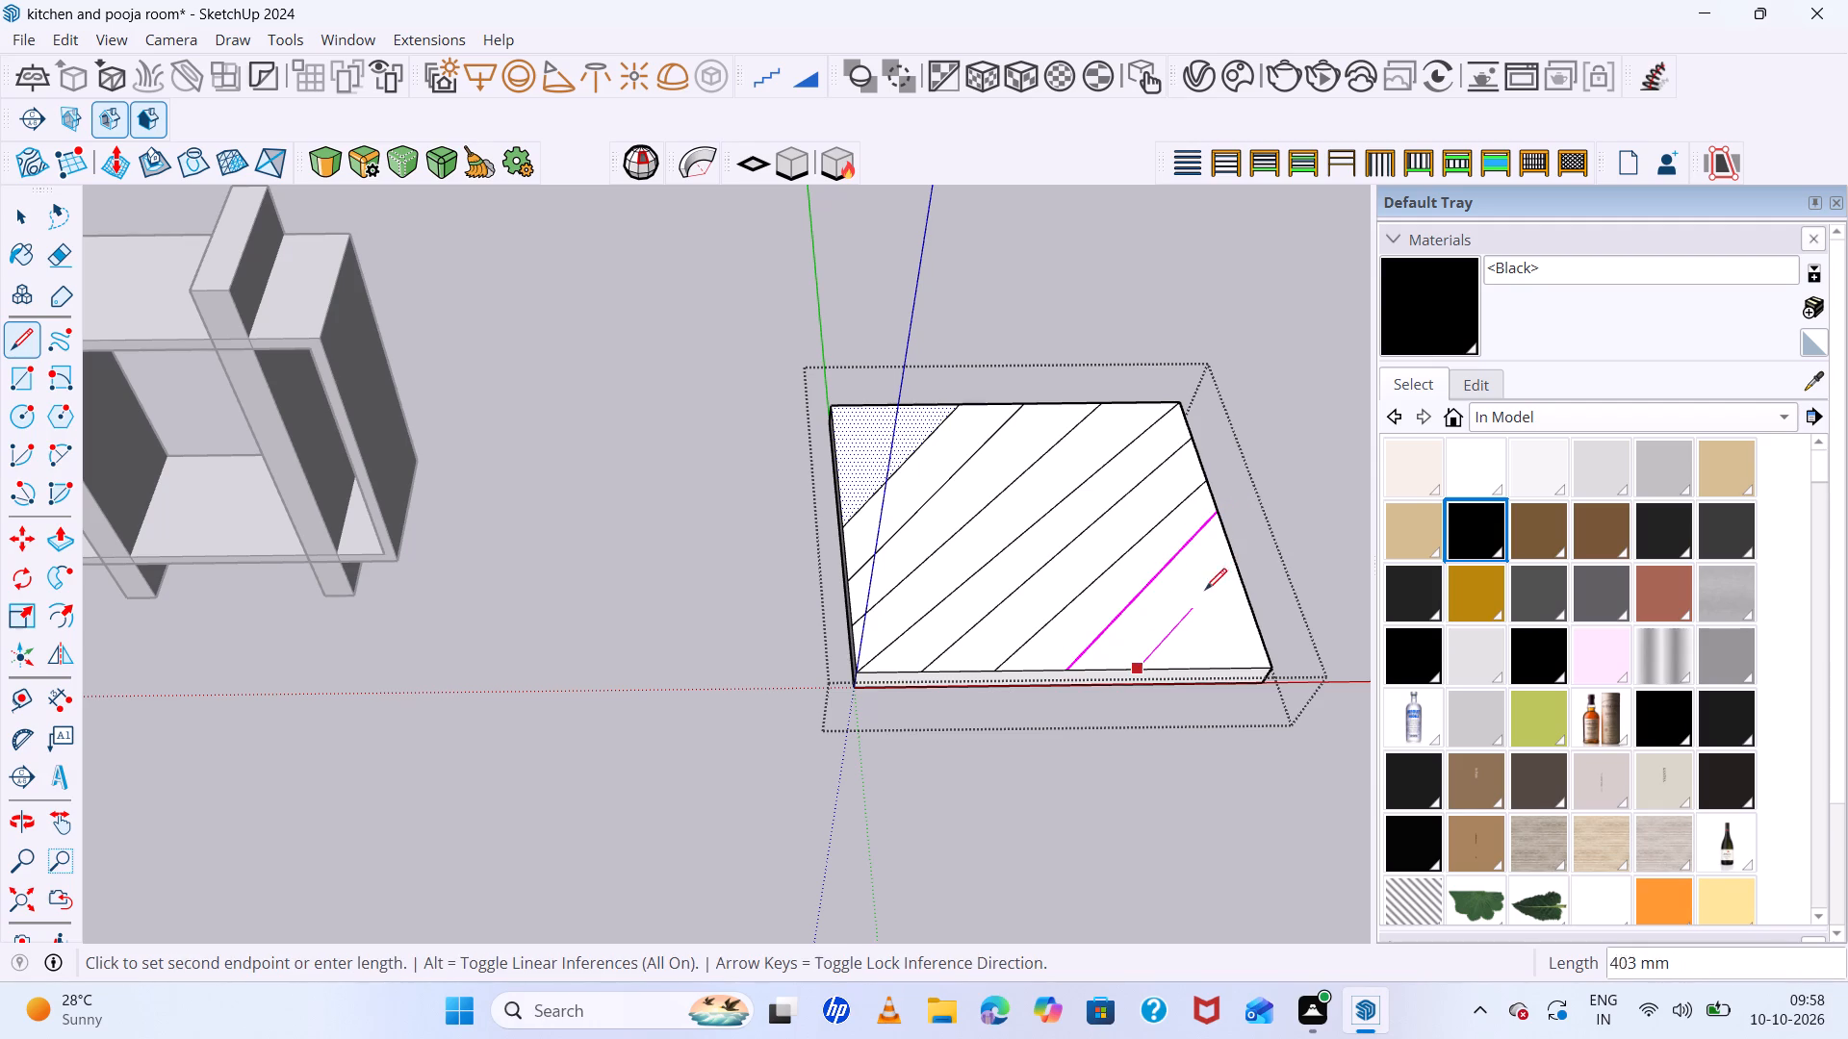
click(1239, 562)
click(1197, 665)
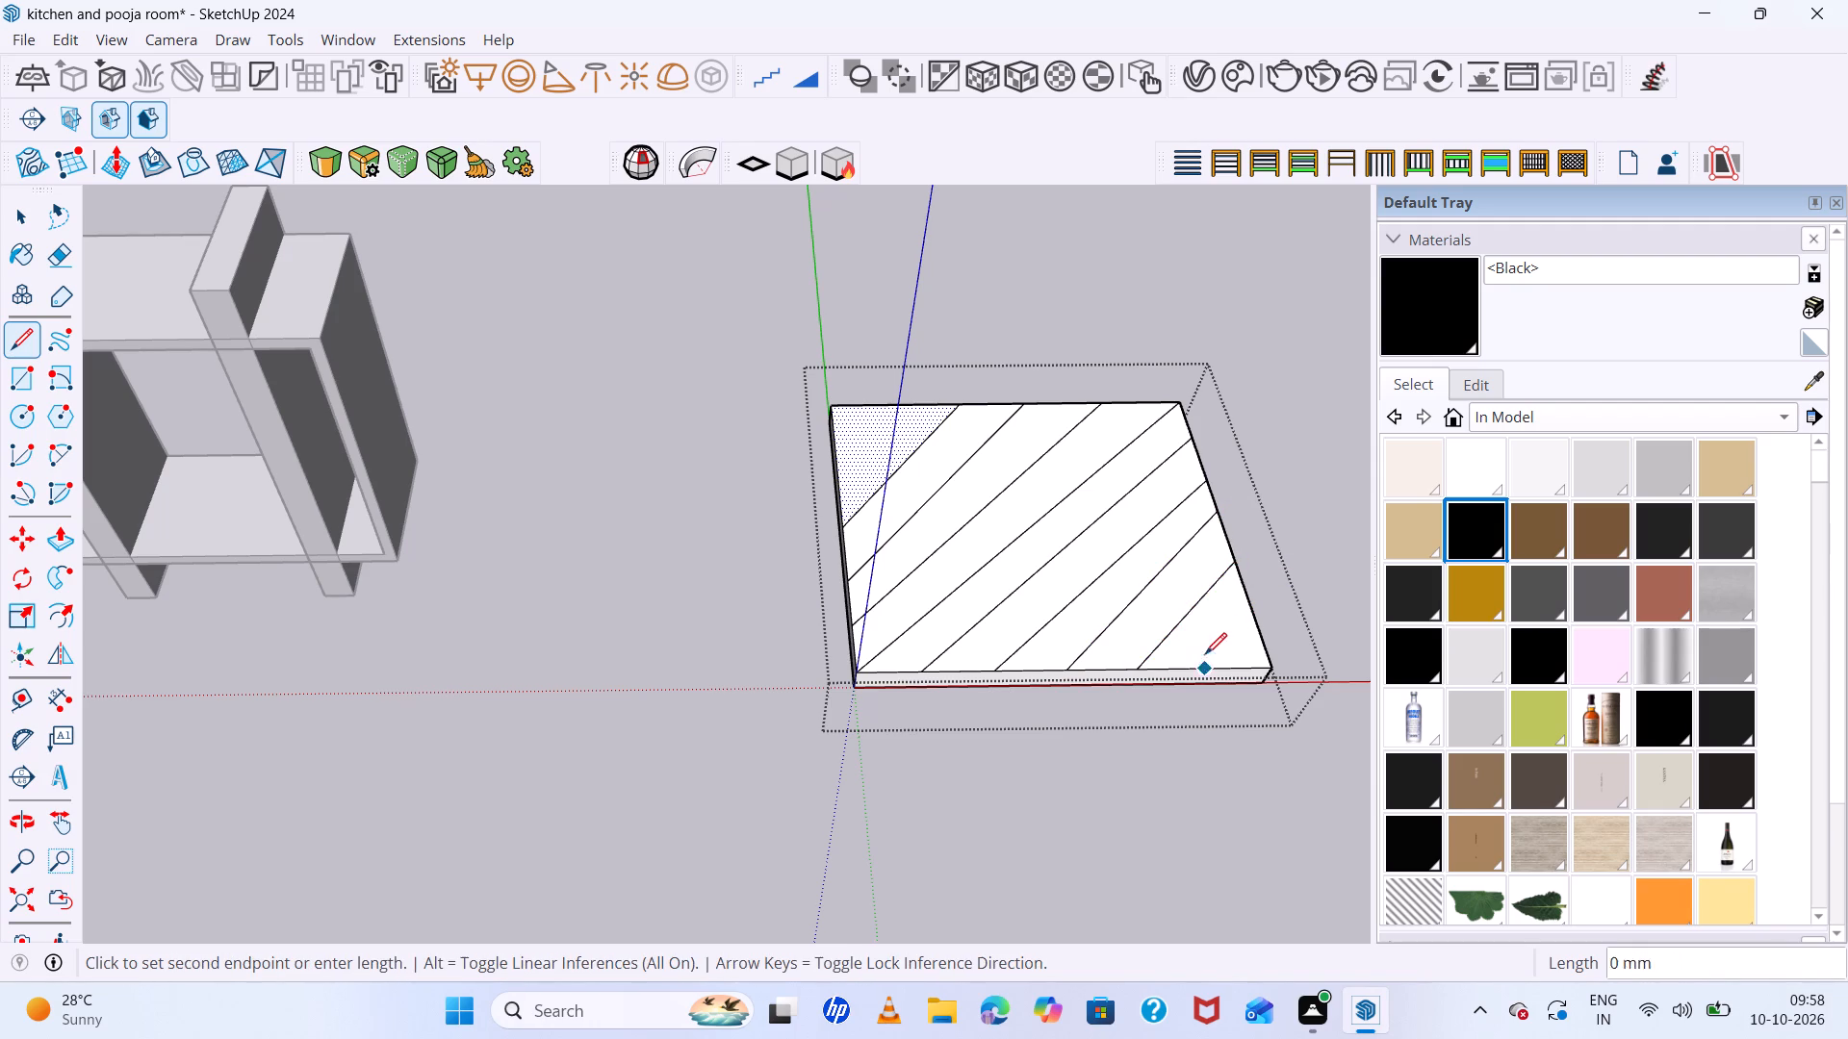
click(1248, 622)
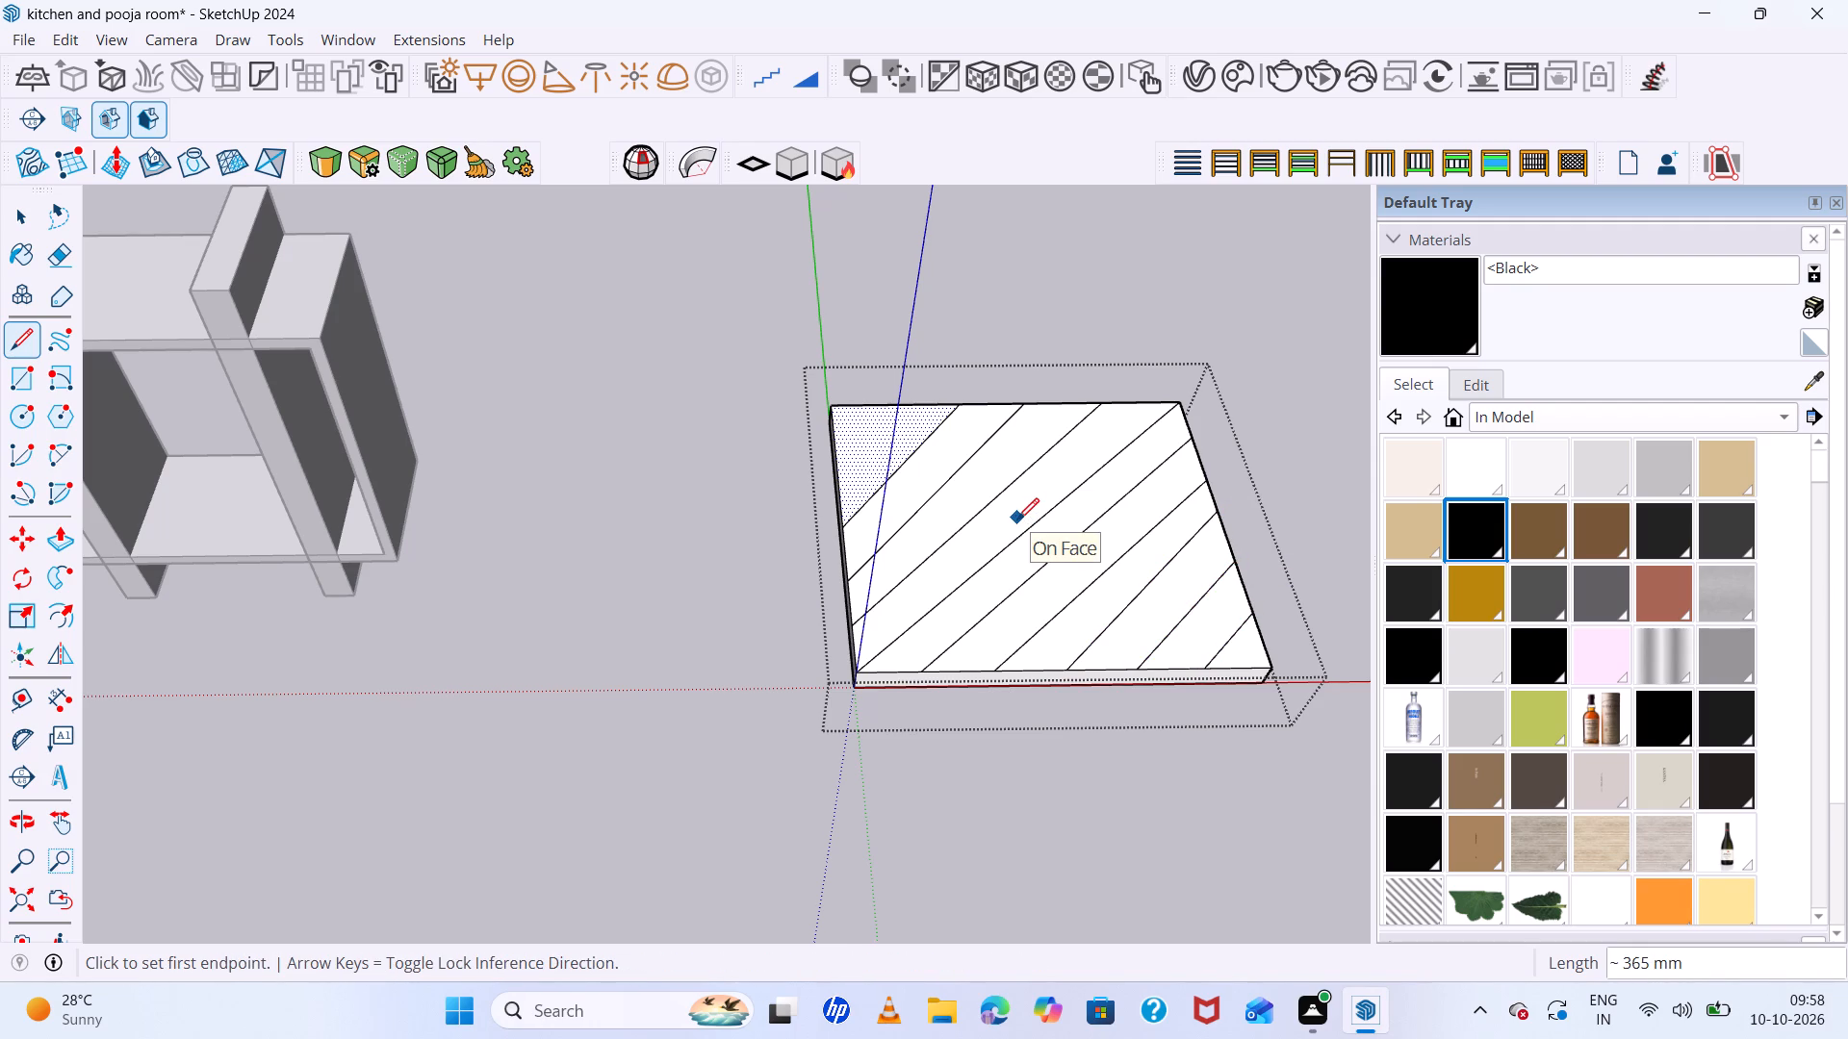
Draw the slab's opposite corner-to-corner diagonal, about 2137 mm, and a line about 557 mm across its back-left corner.
click(1265, 664)
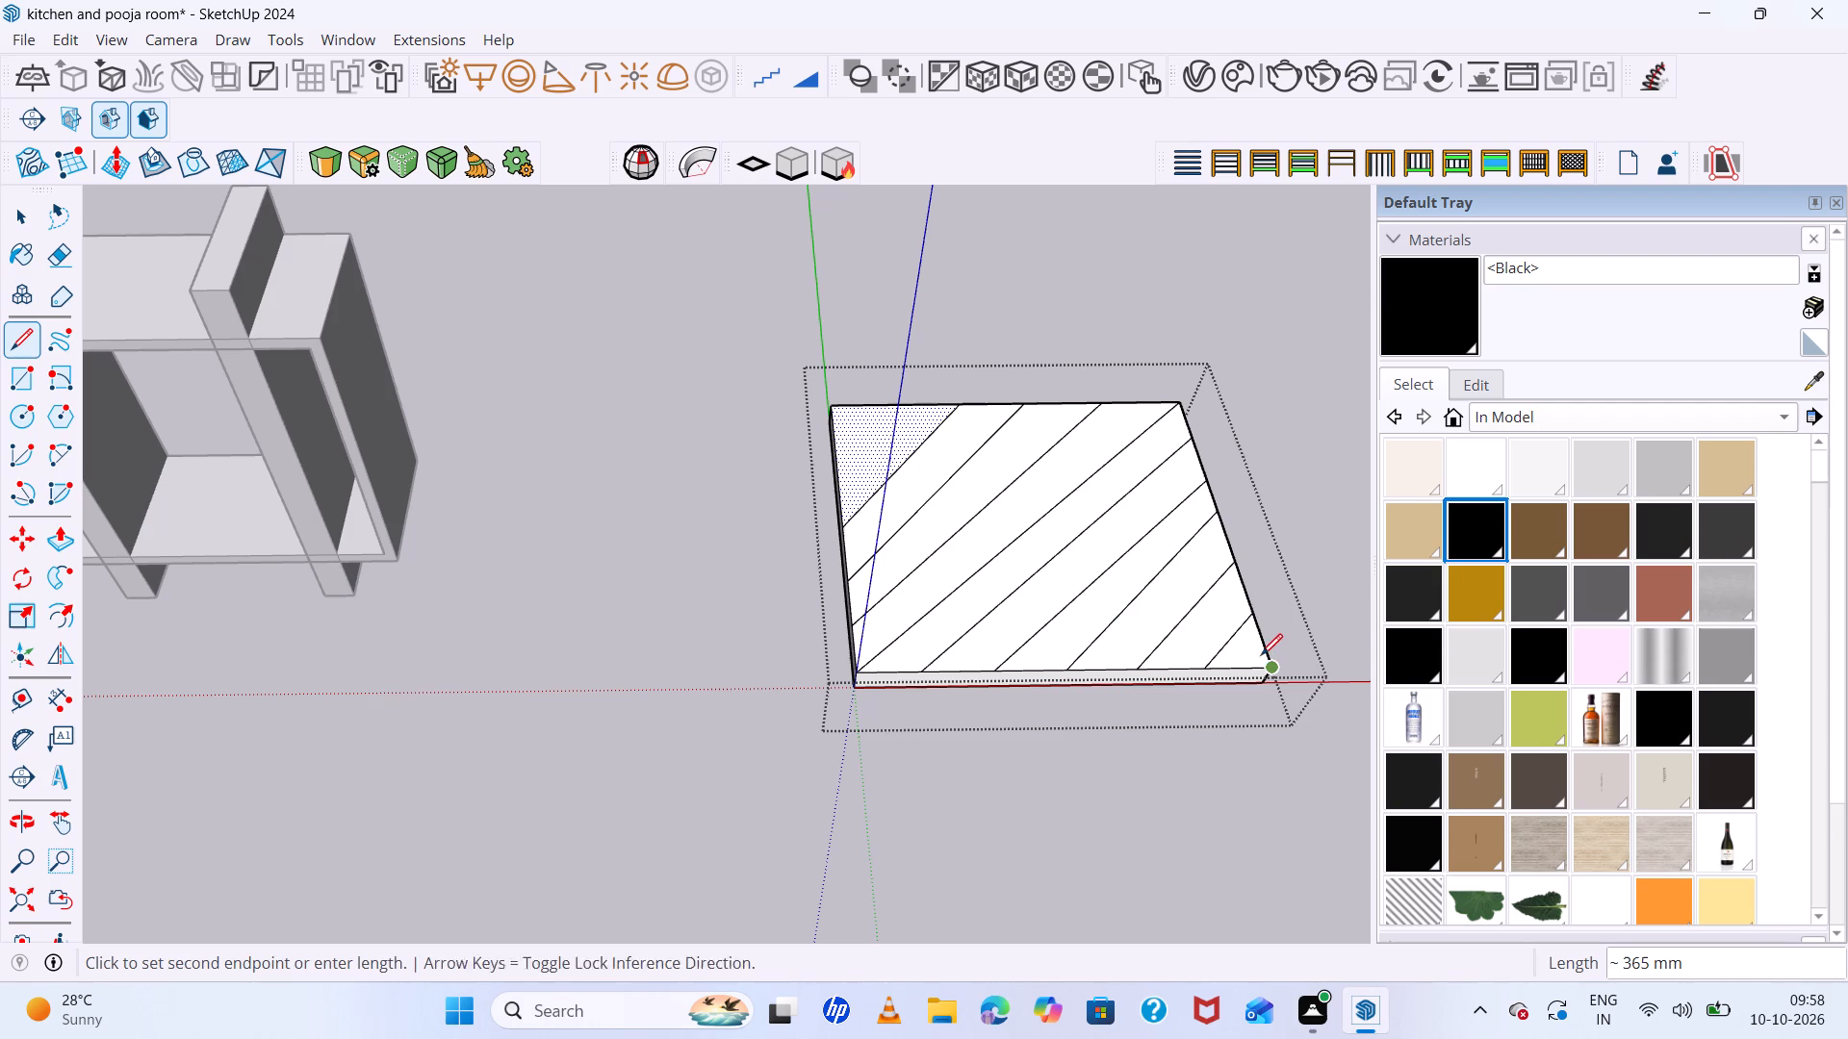
click(836, 407)
click(838, 480)
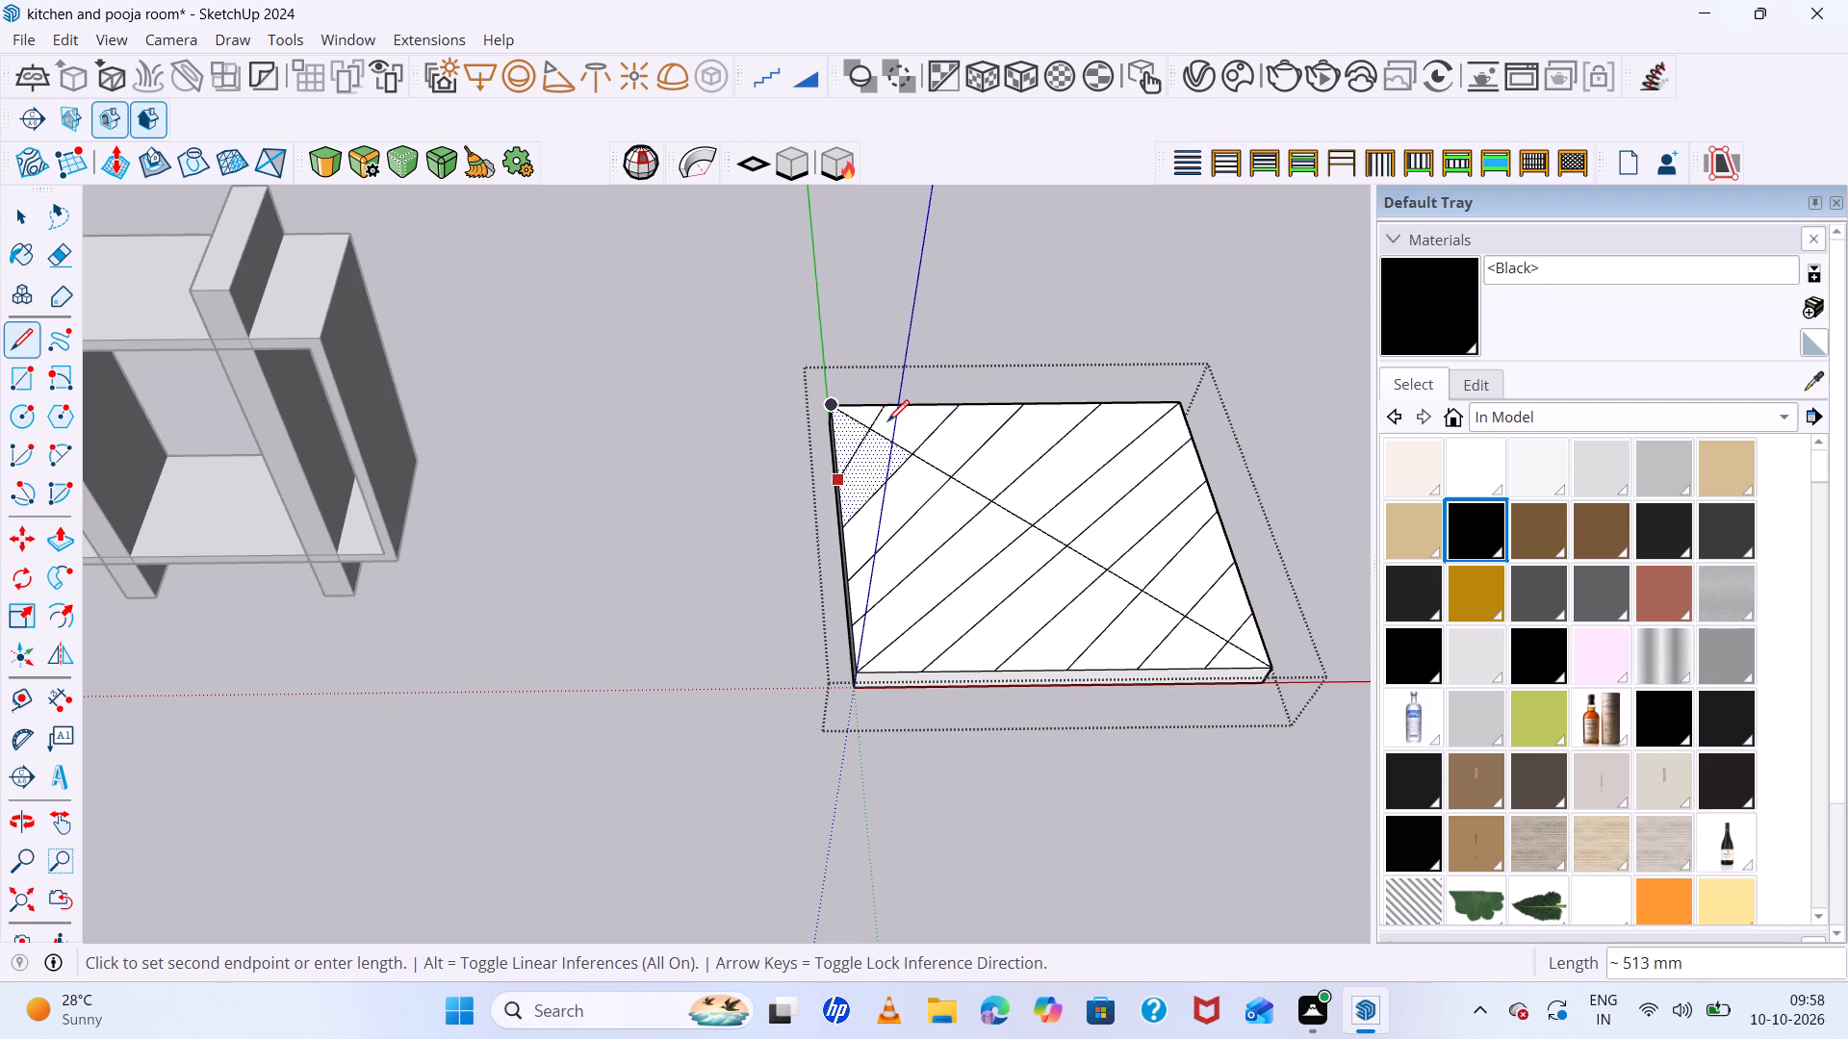
double_click(904, 413)
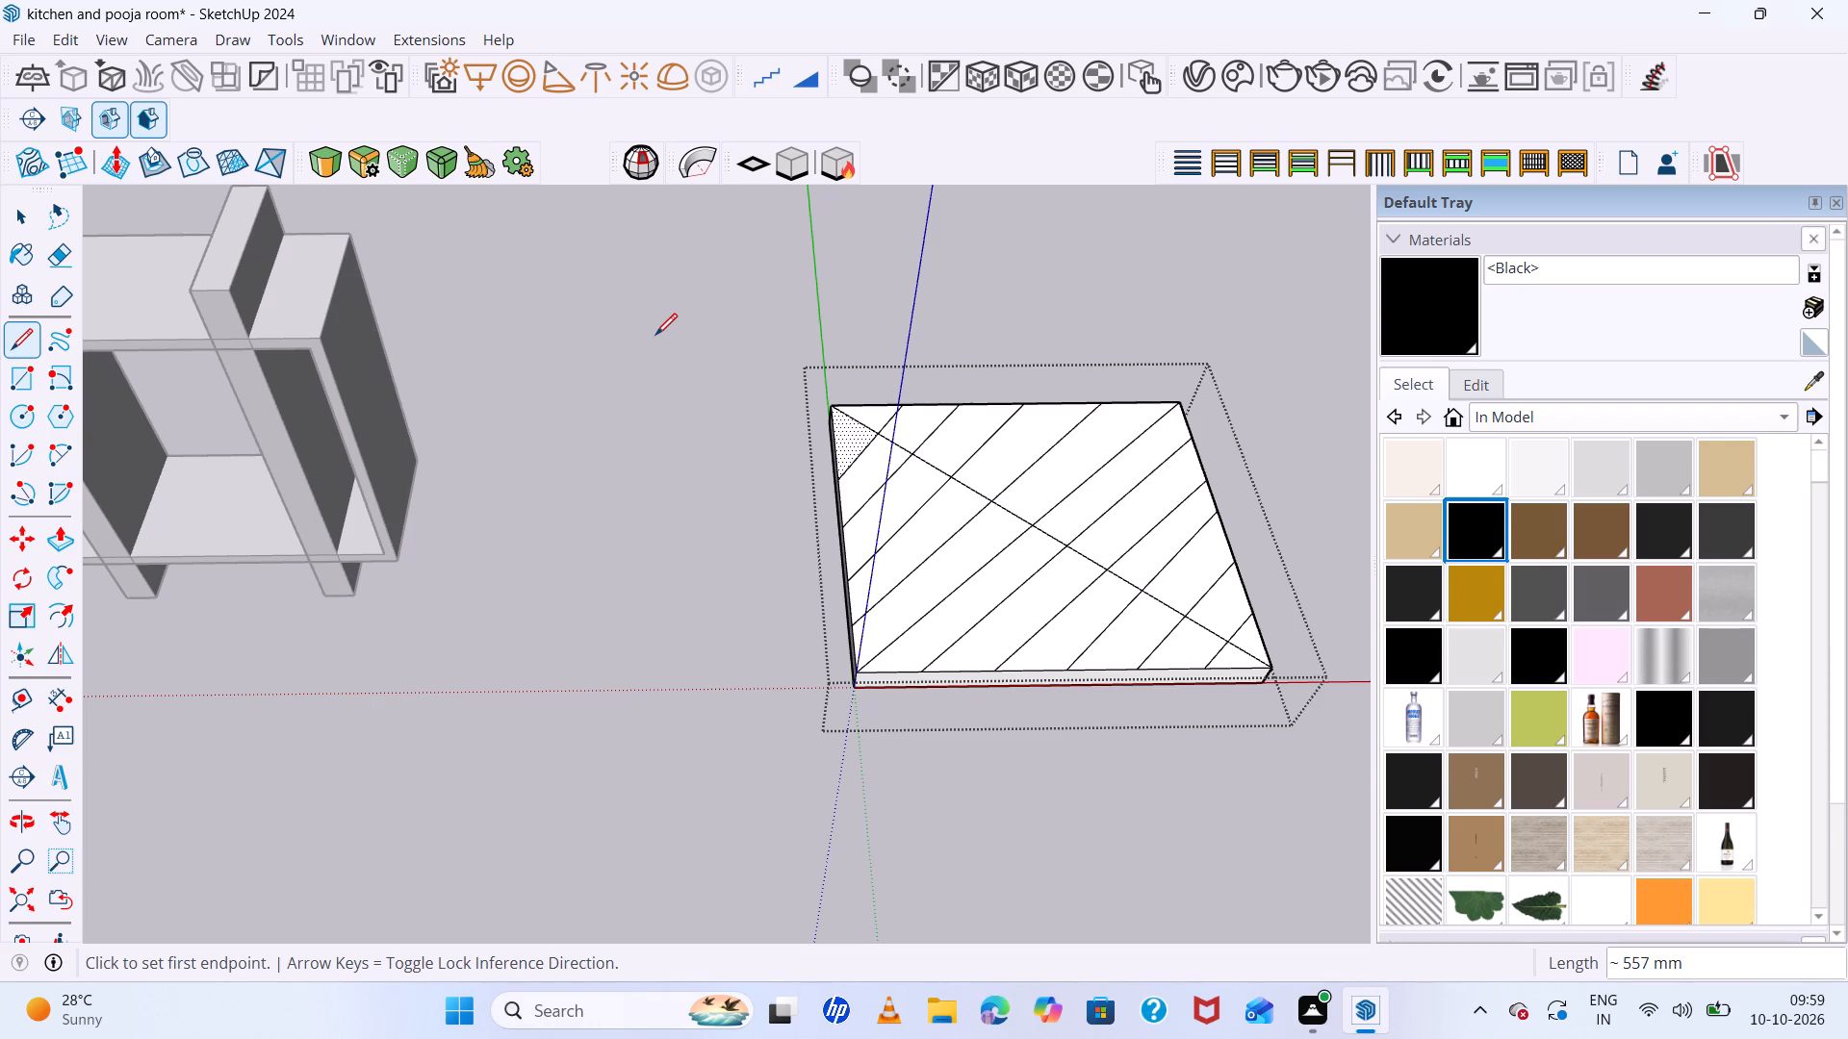
Draw four crossing lines from the diagonals' left-edge endpoints to their front-edge endpoints, about 1650, 1286, 910 and 568 mm long.
click(837, 477)
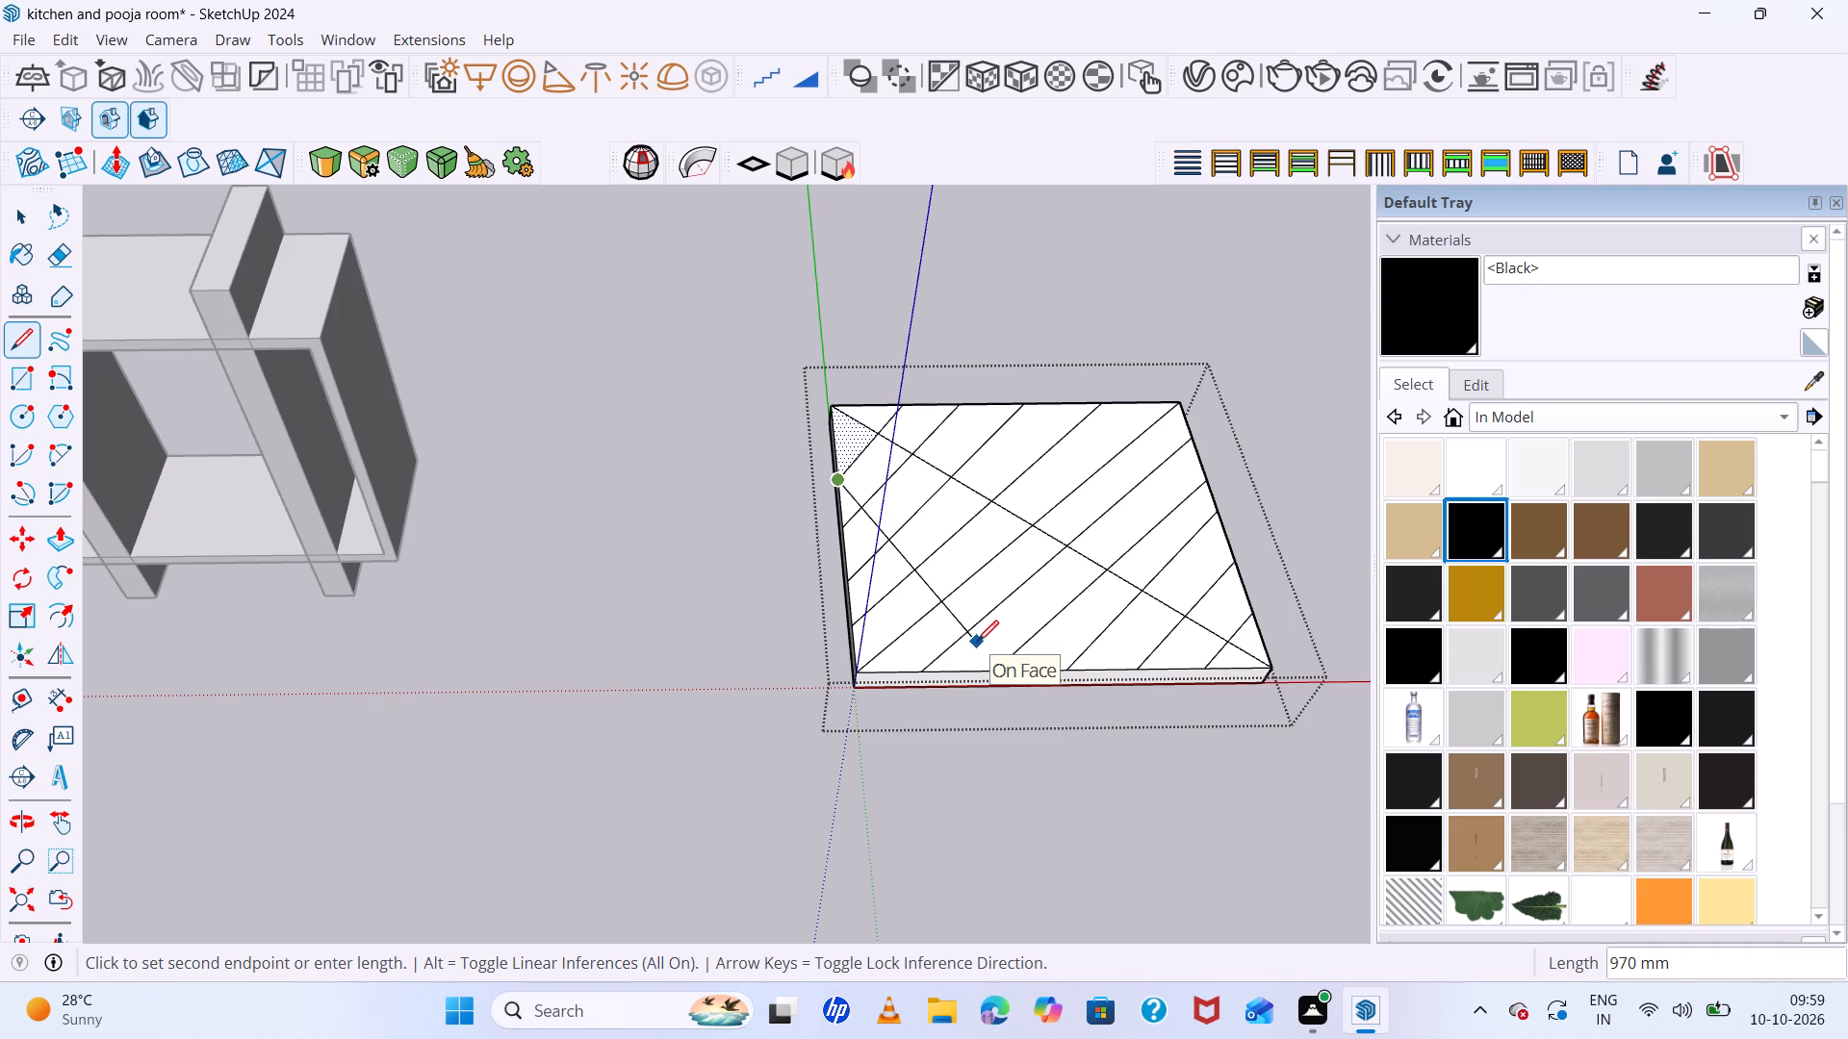
click(1210, 662)
click(854, 521)
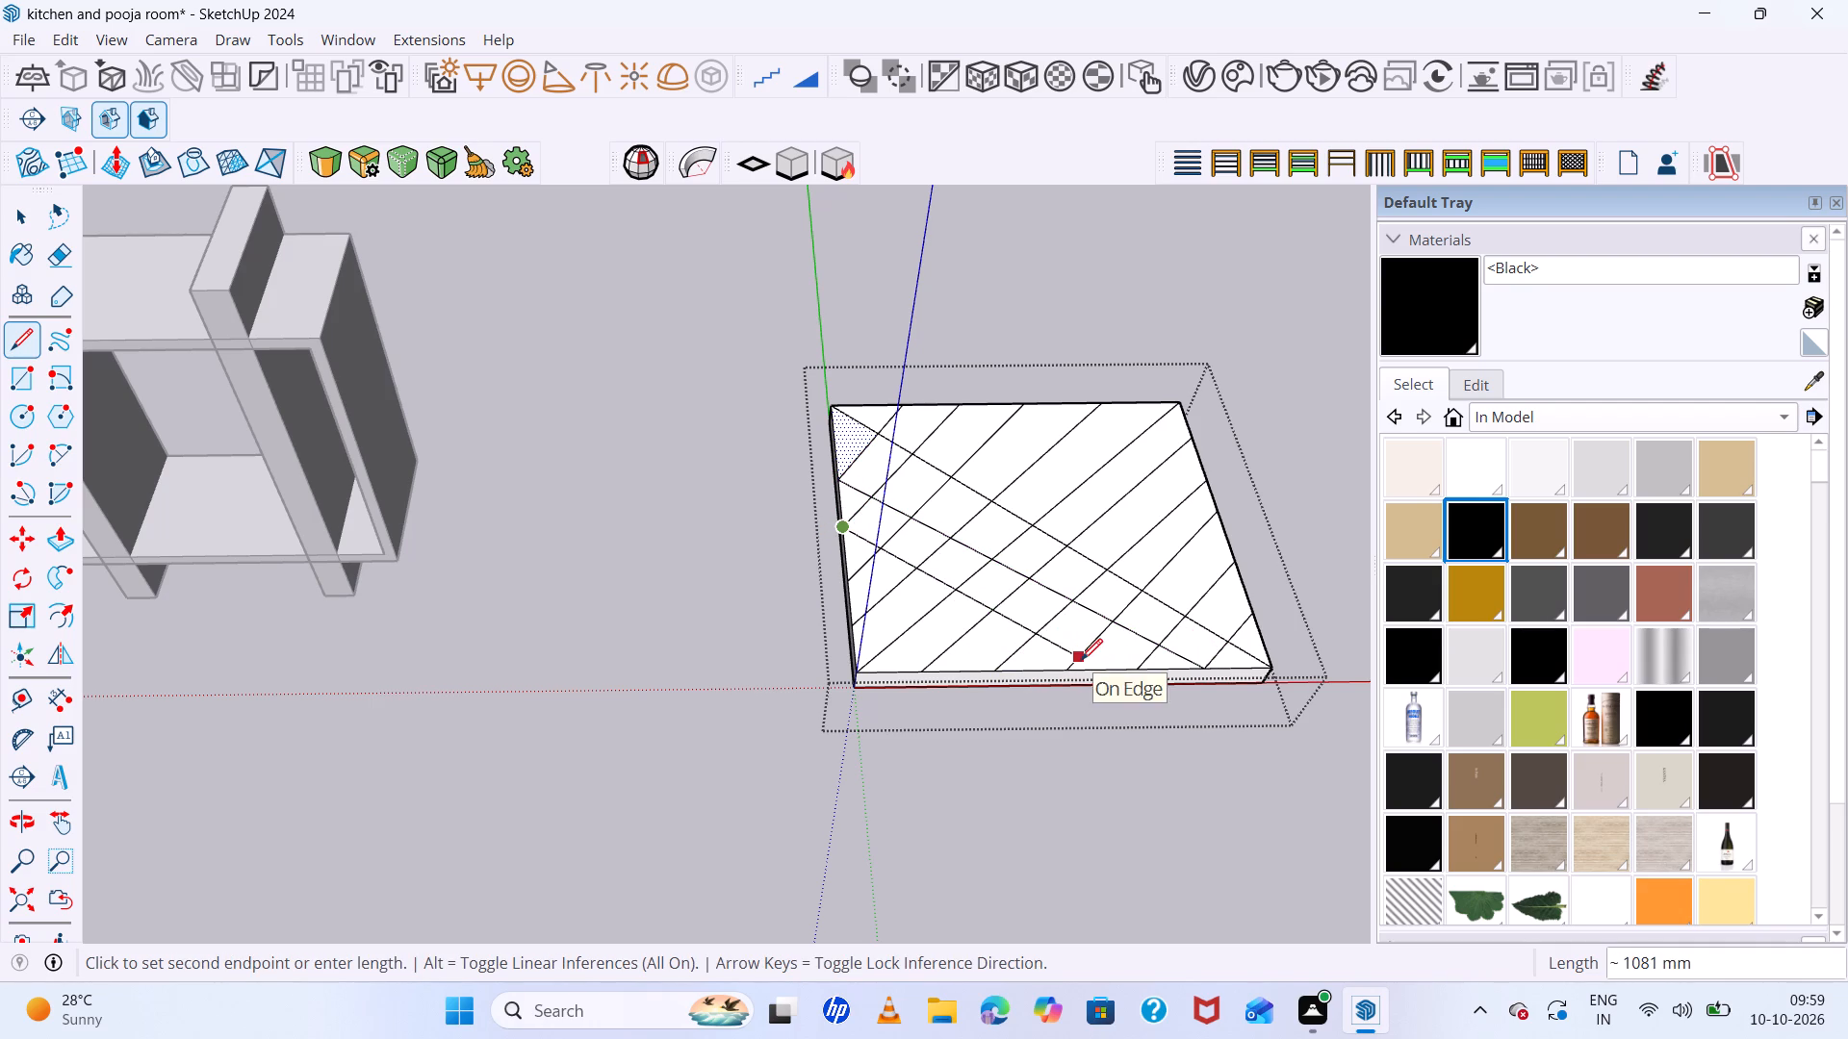
click(1131, 672)
click(860, 585)
key(space)
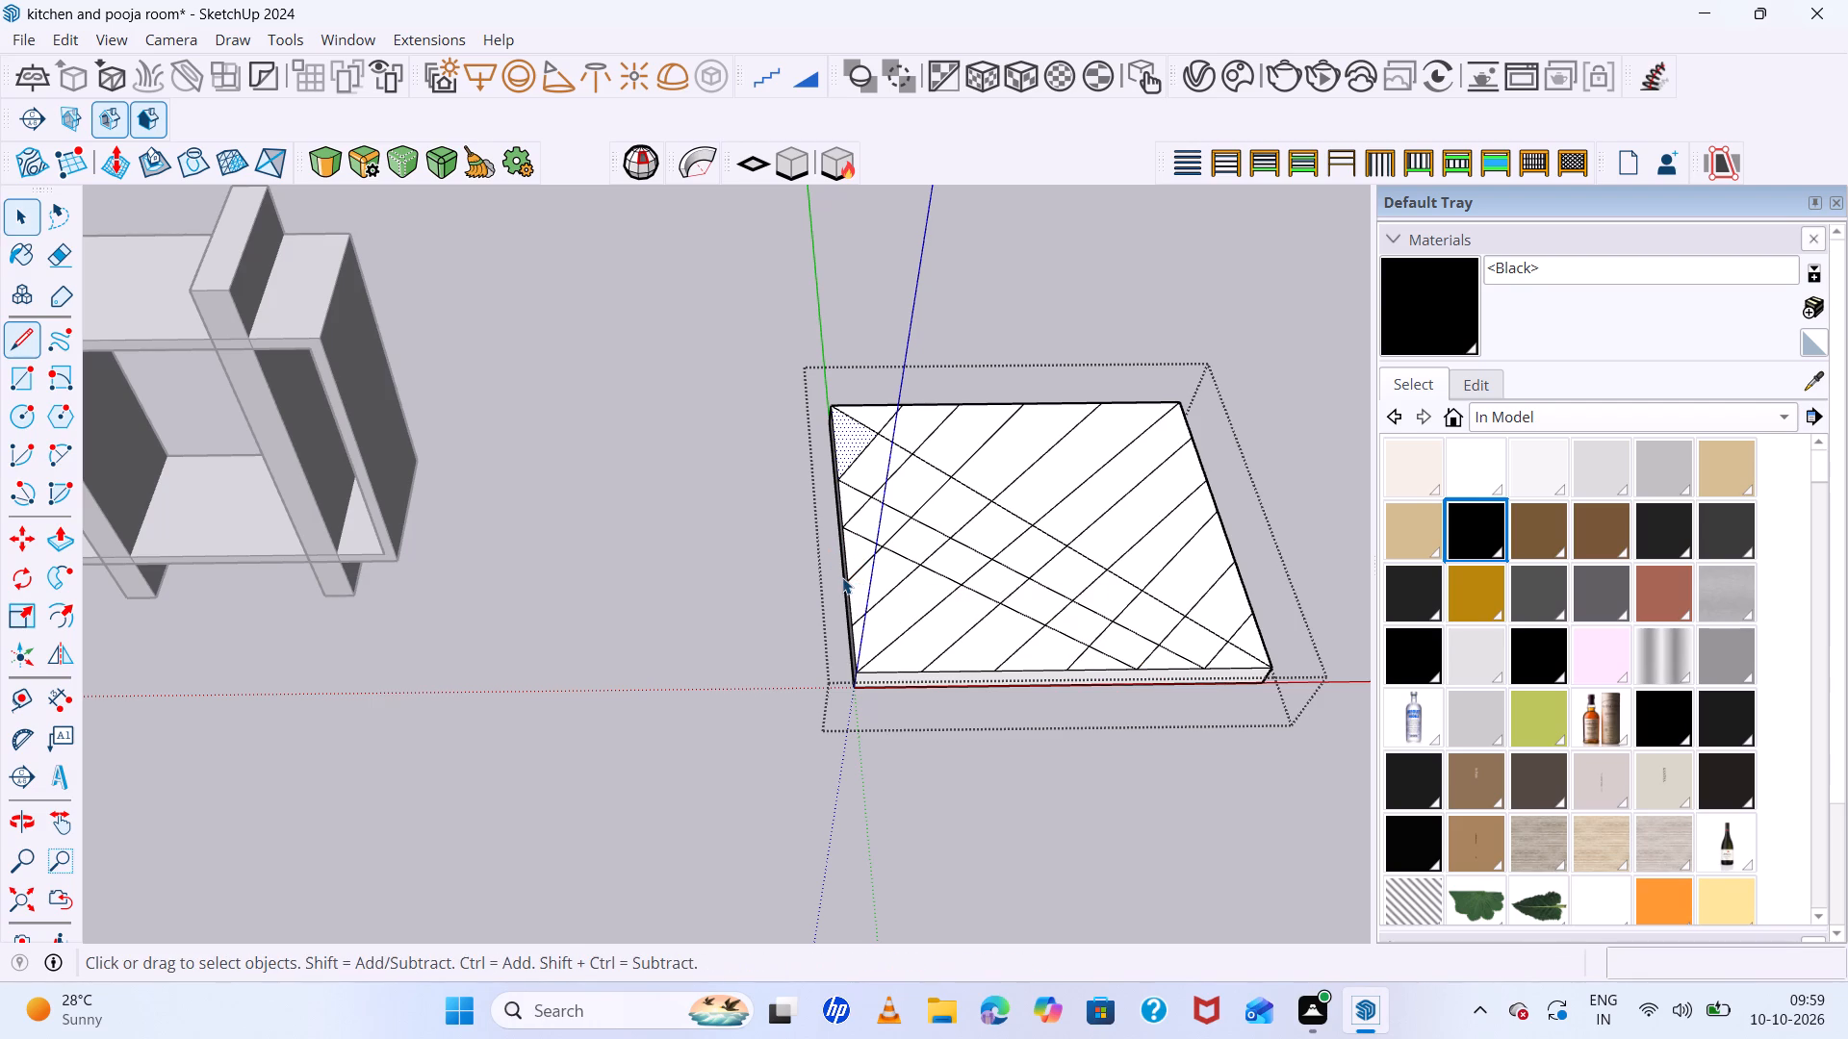
key(l)
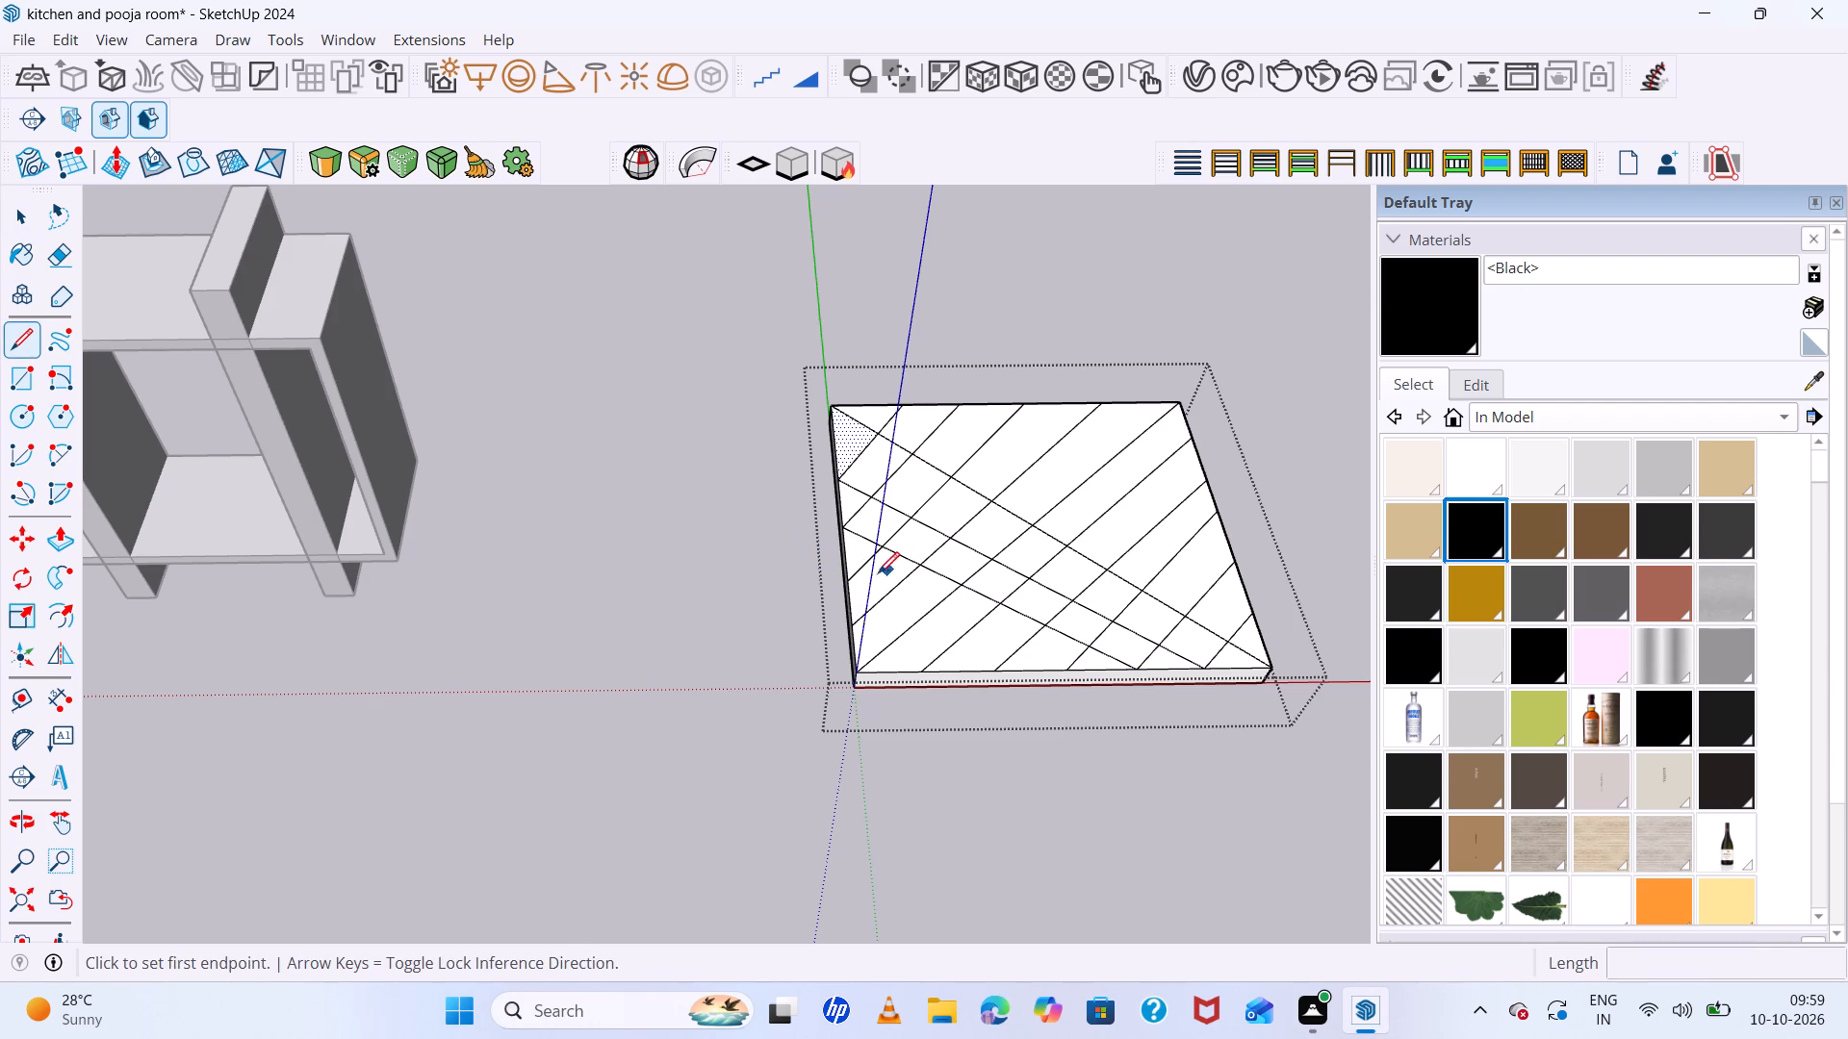
click(853, 578)
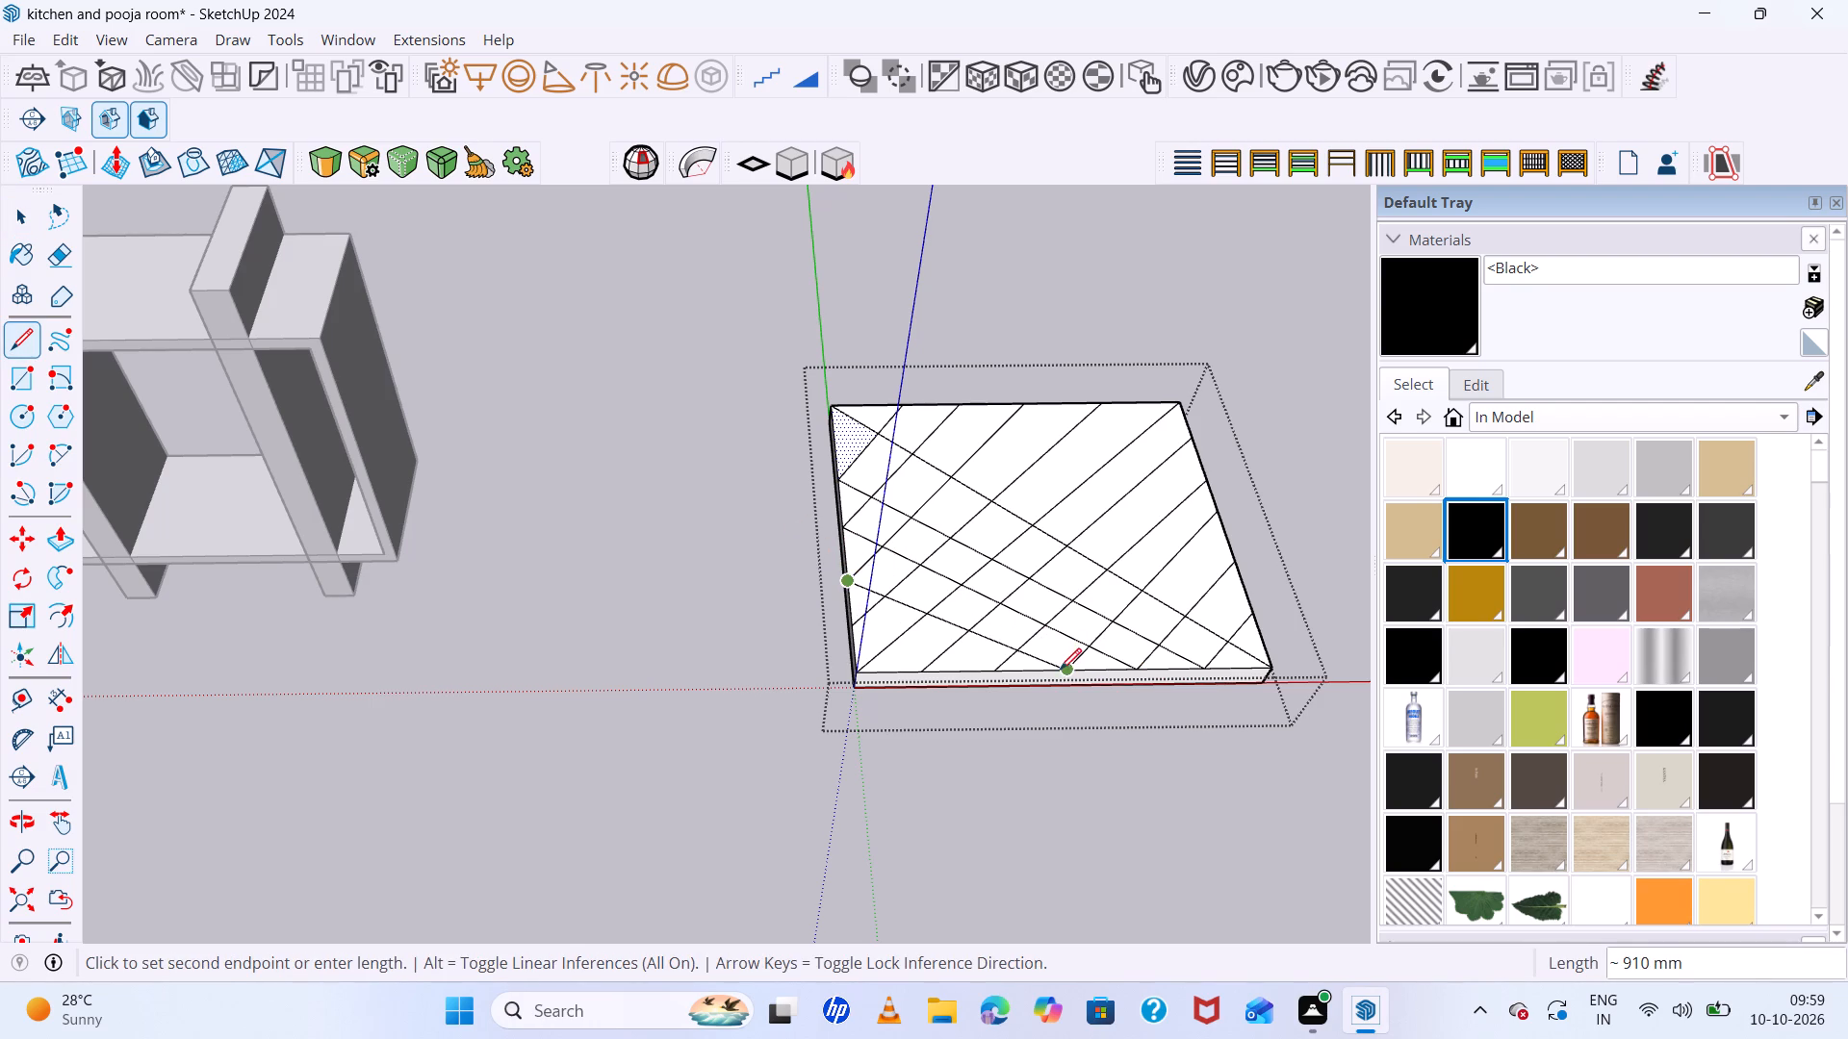
click(1060, 670)
click(857, 629)
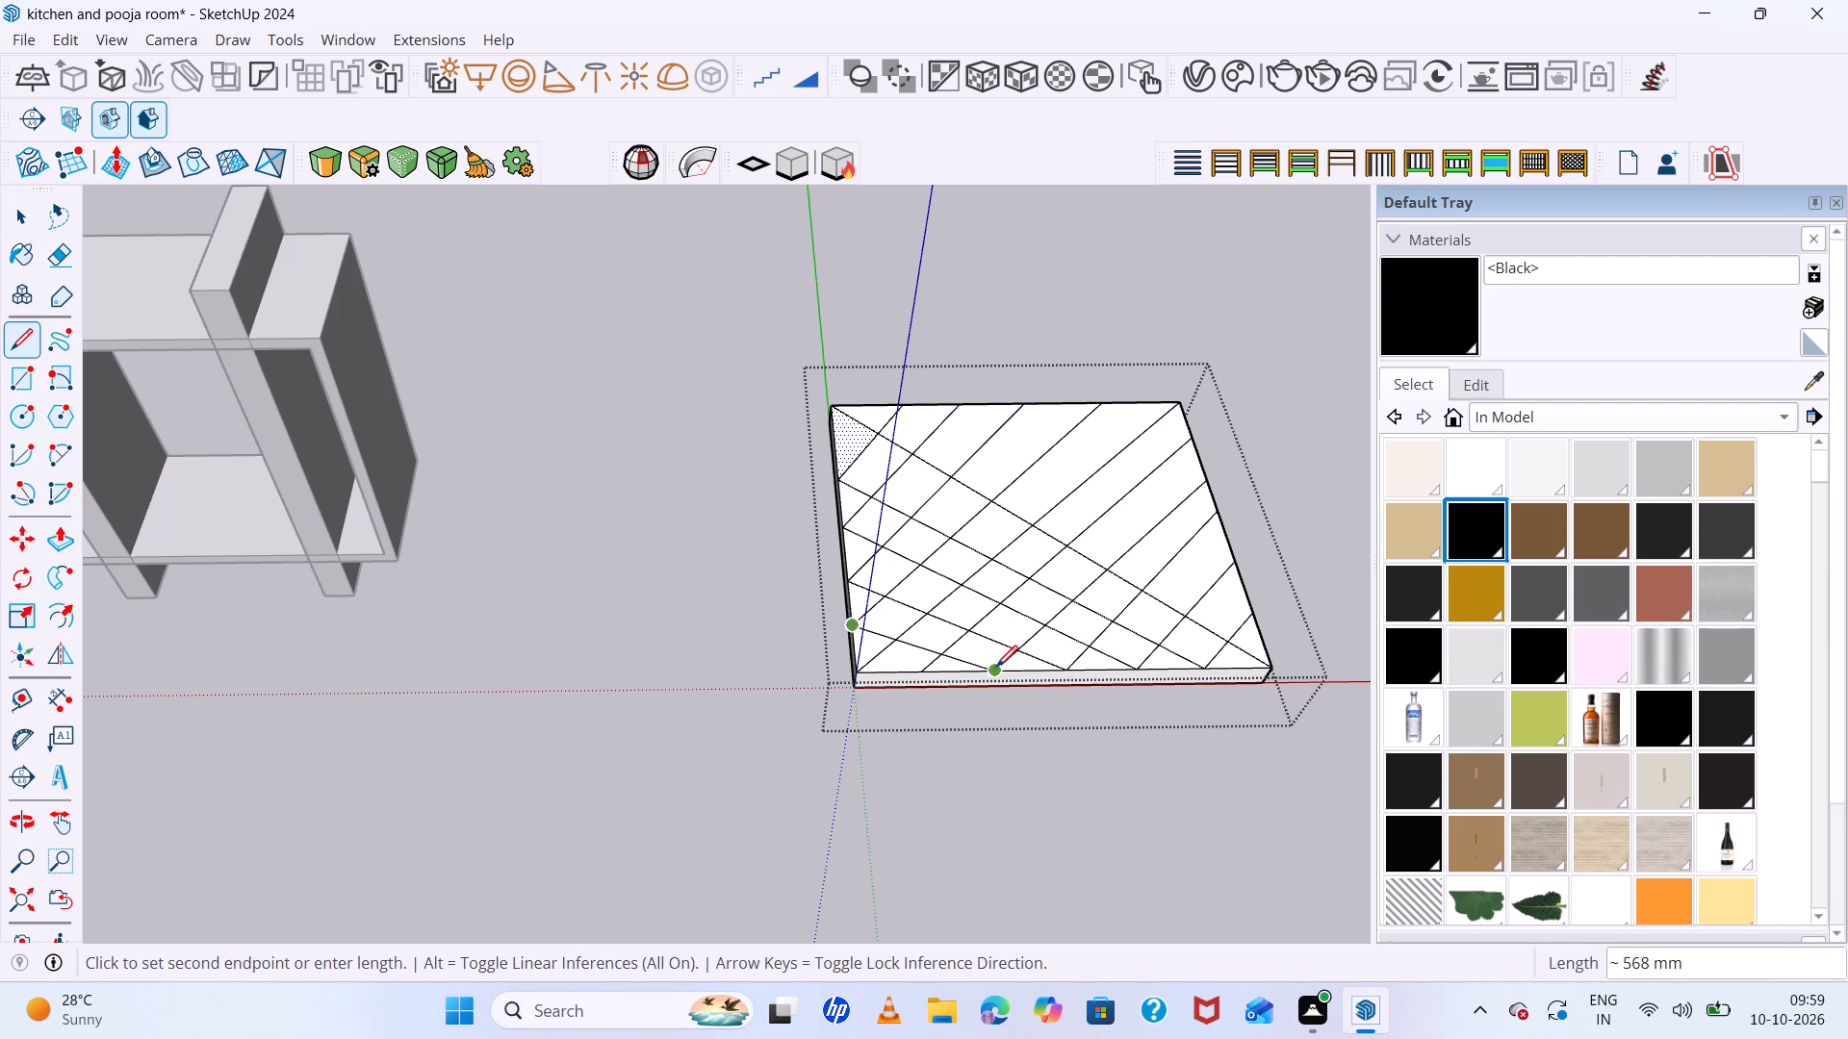
click(996, 667)
Complete the lattice with four crossing lines from the slab's back edge to its right edge, about 1722, 1358, 961 and 592 mm long.
click(896, 402)
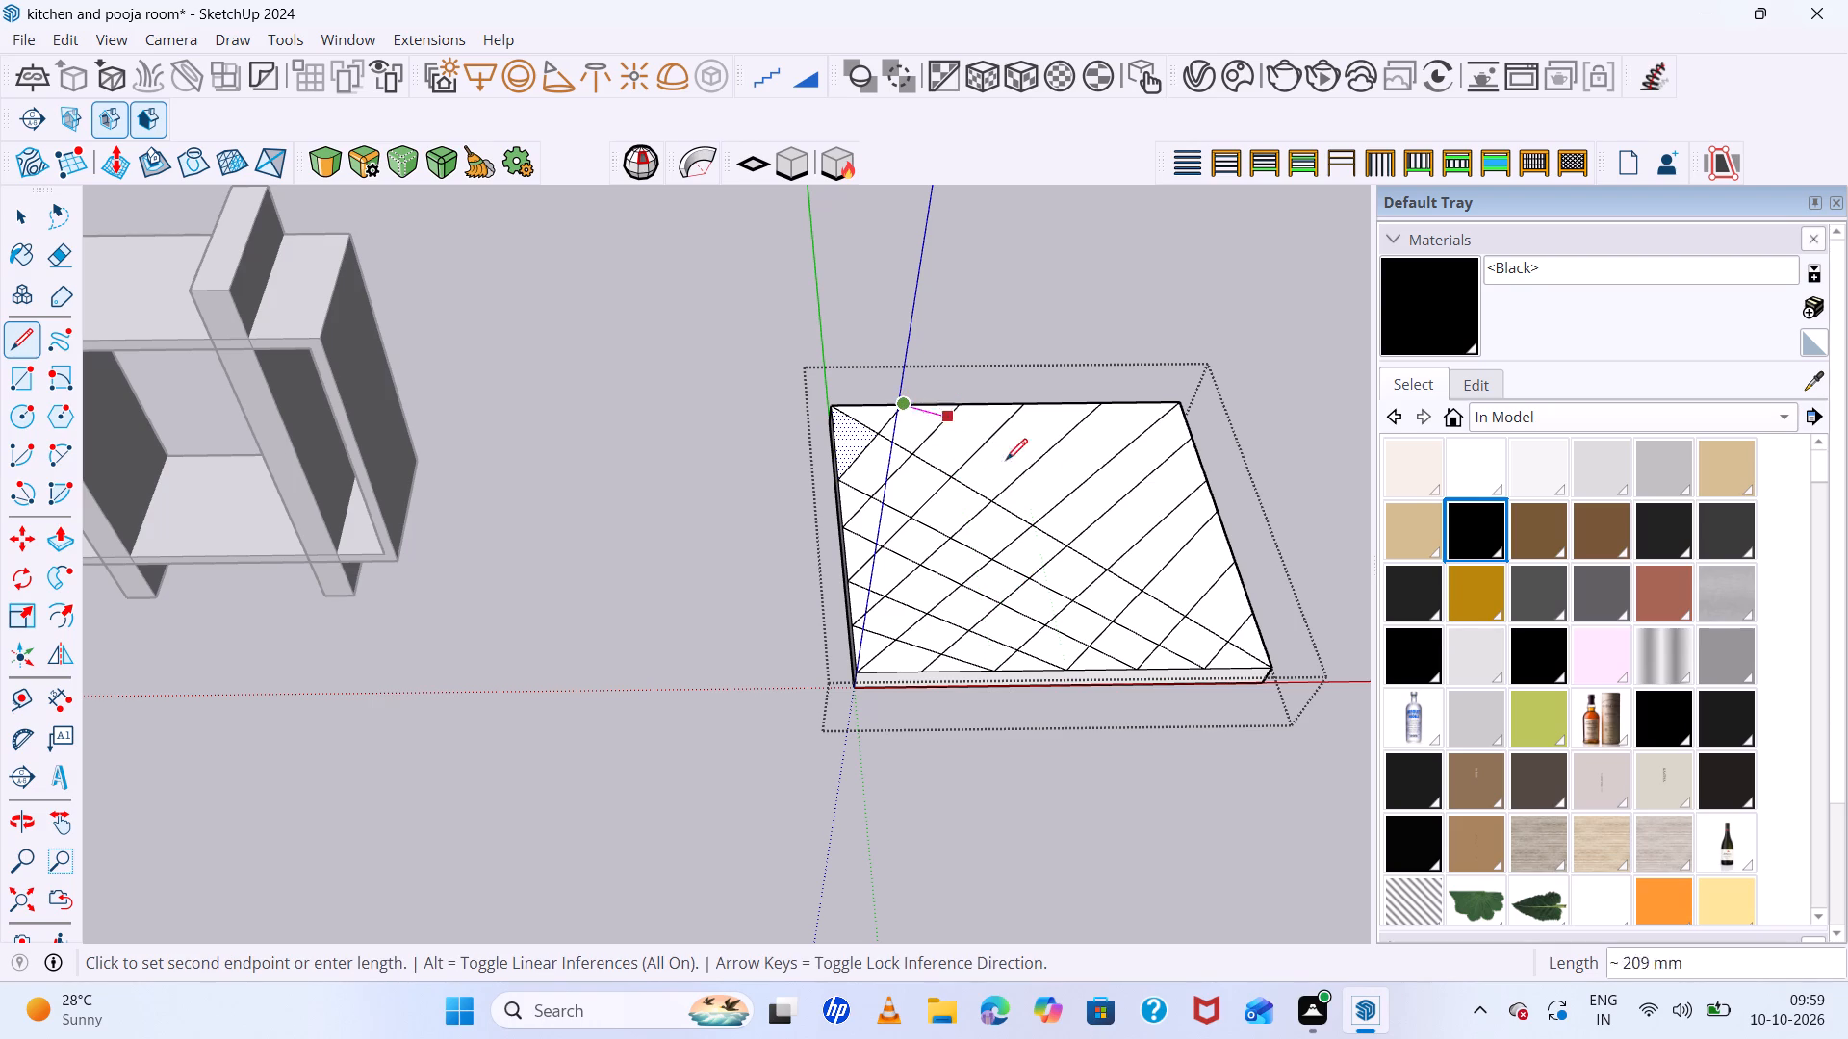
double_click(1247, 616)
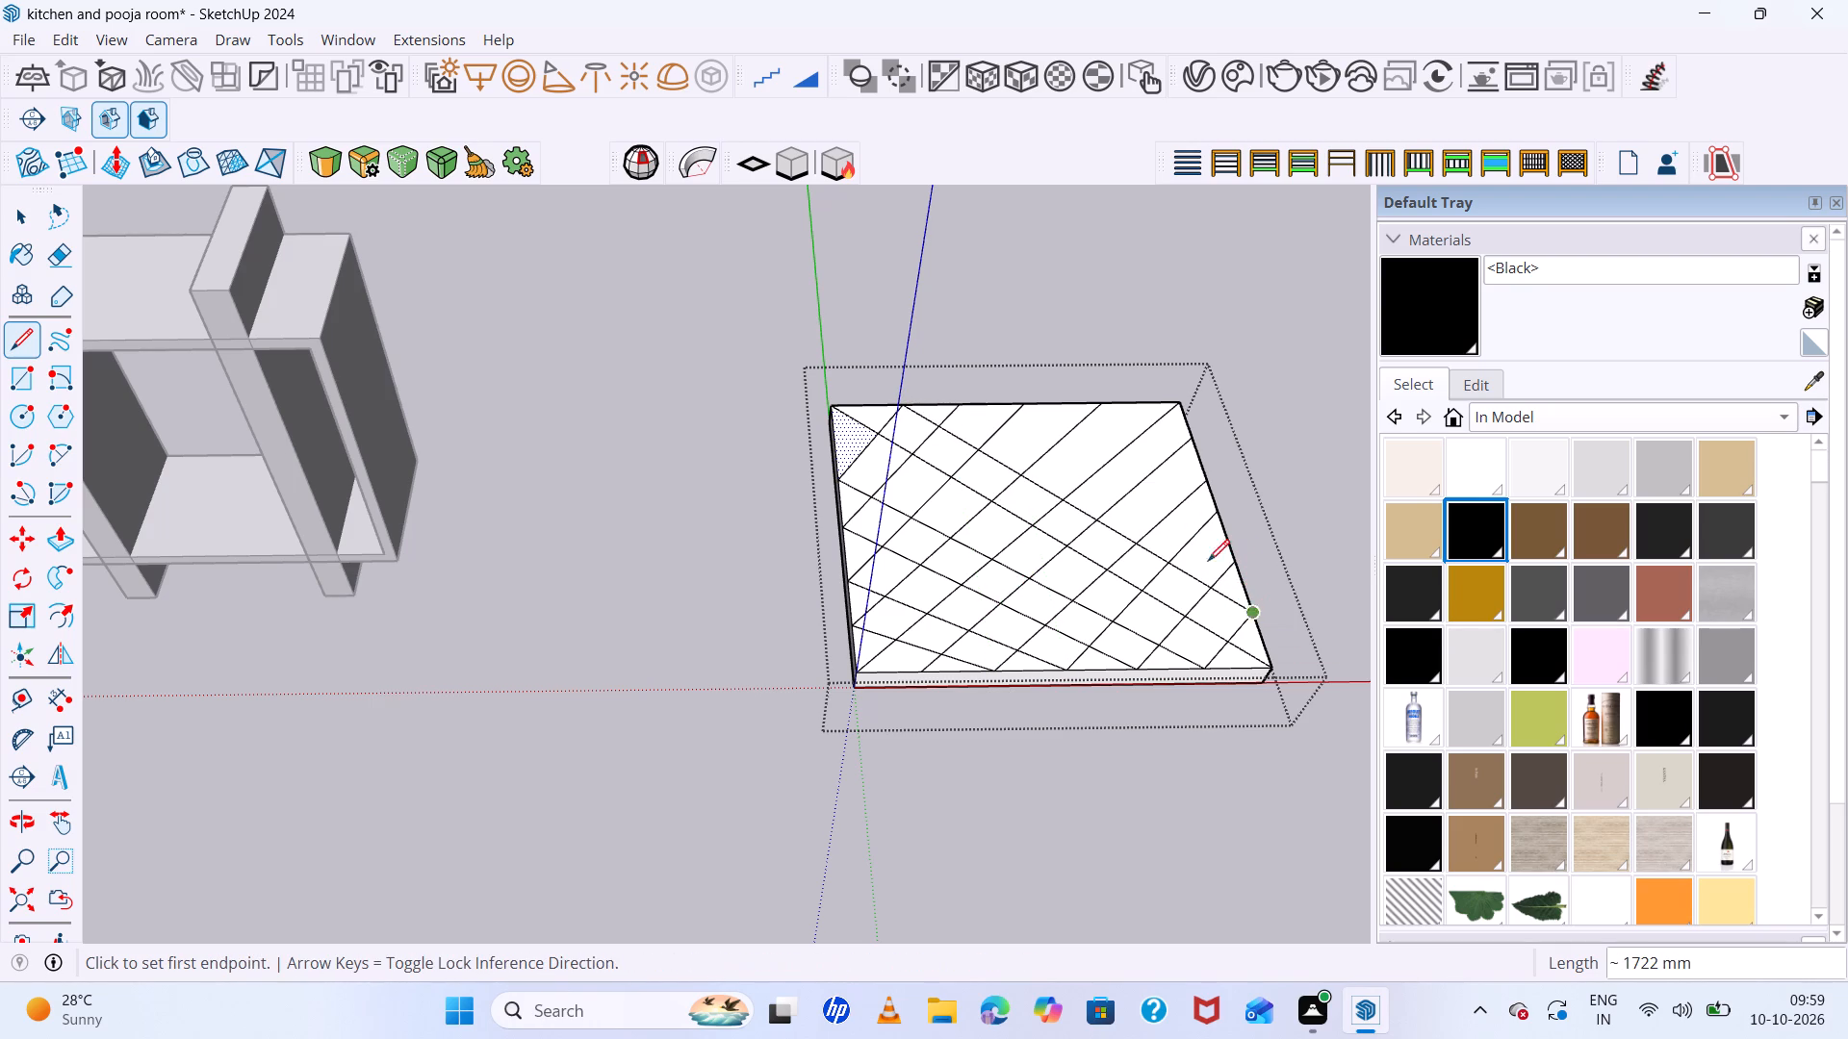
click(963, 404)
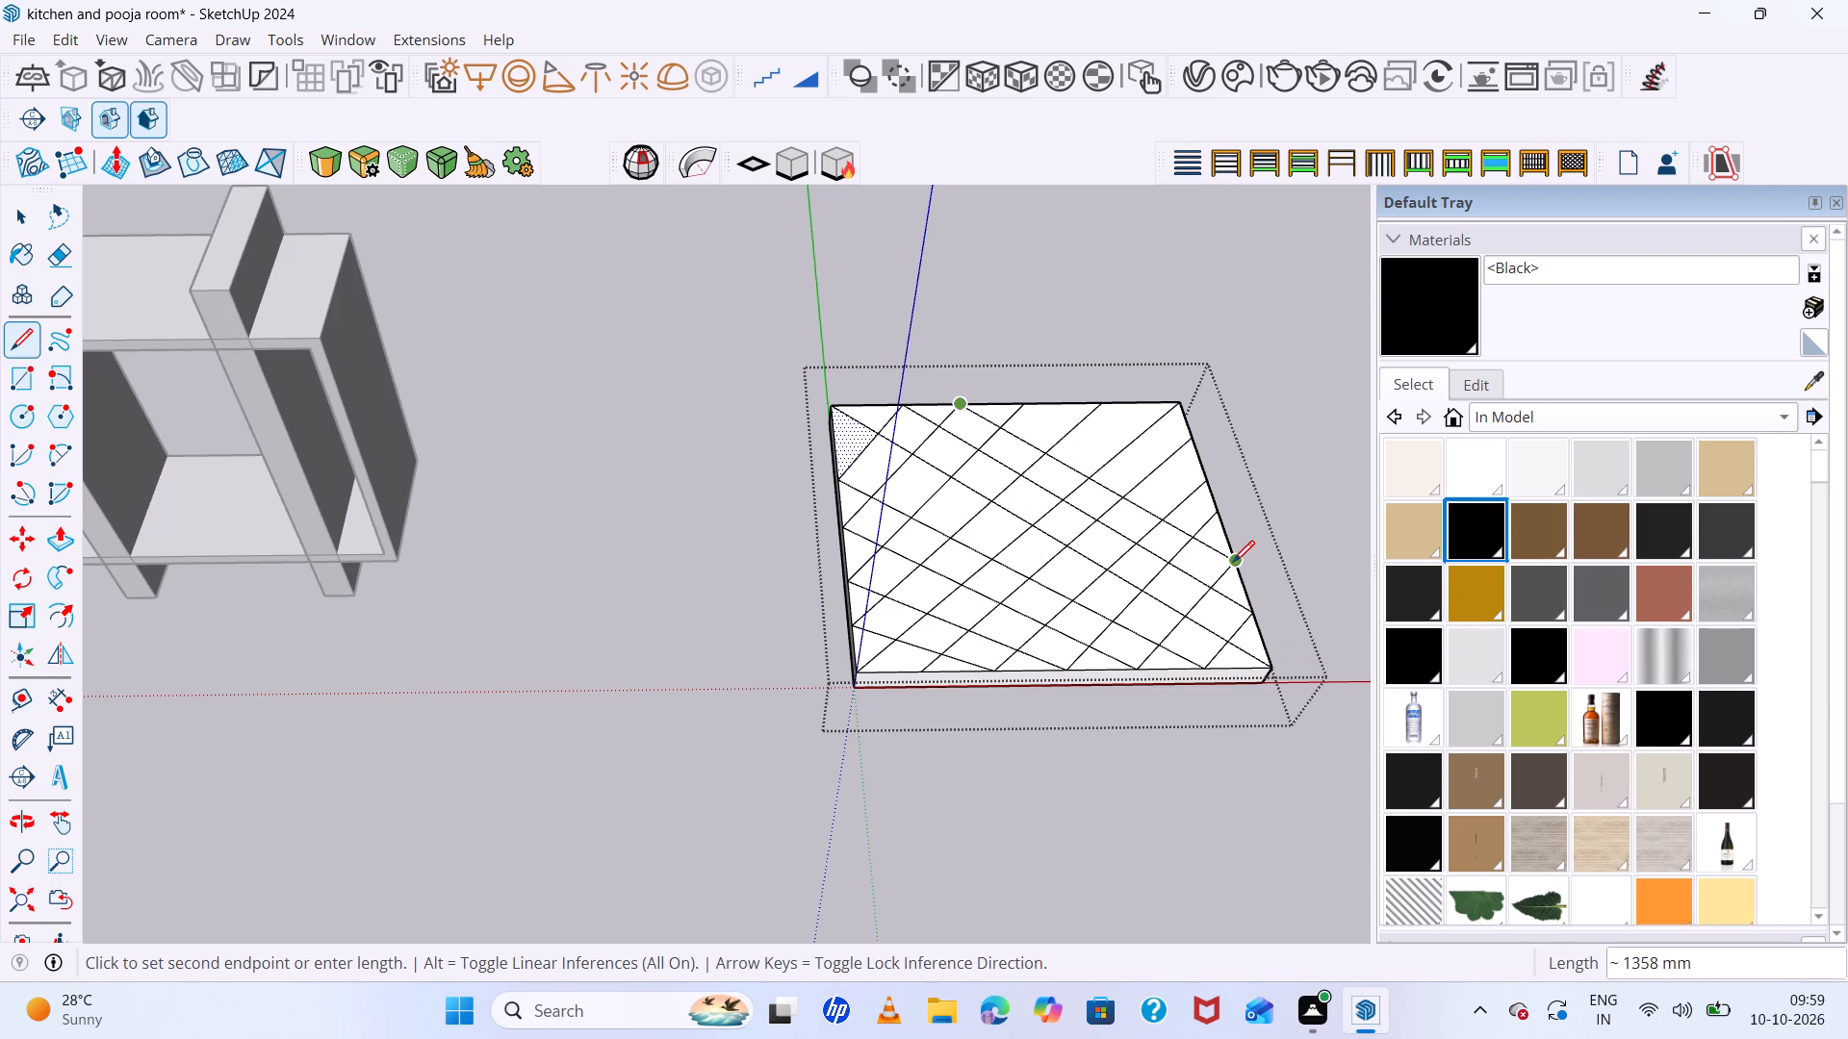
click(1233, 564)
click(1025, 408)
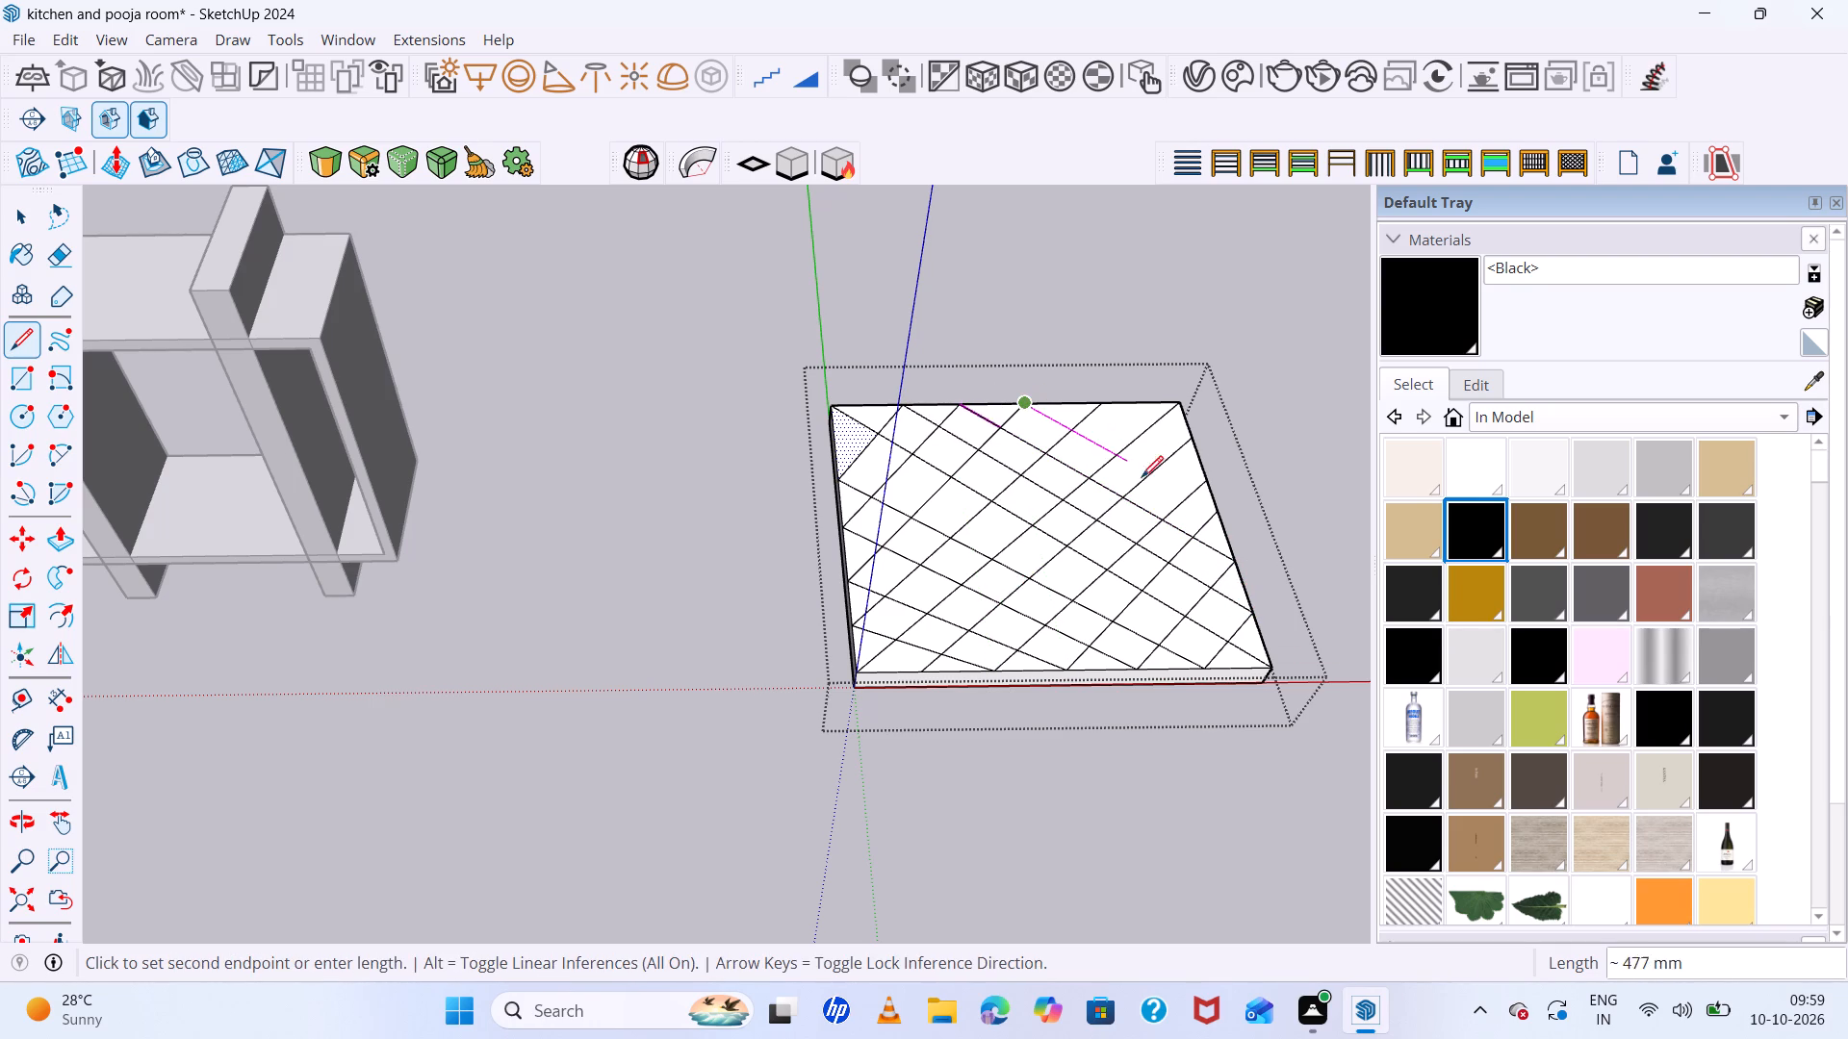
click(1206, 518)
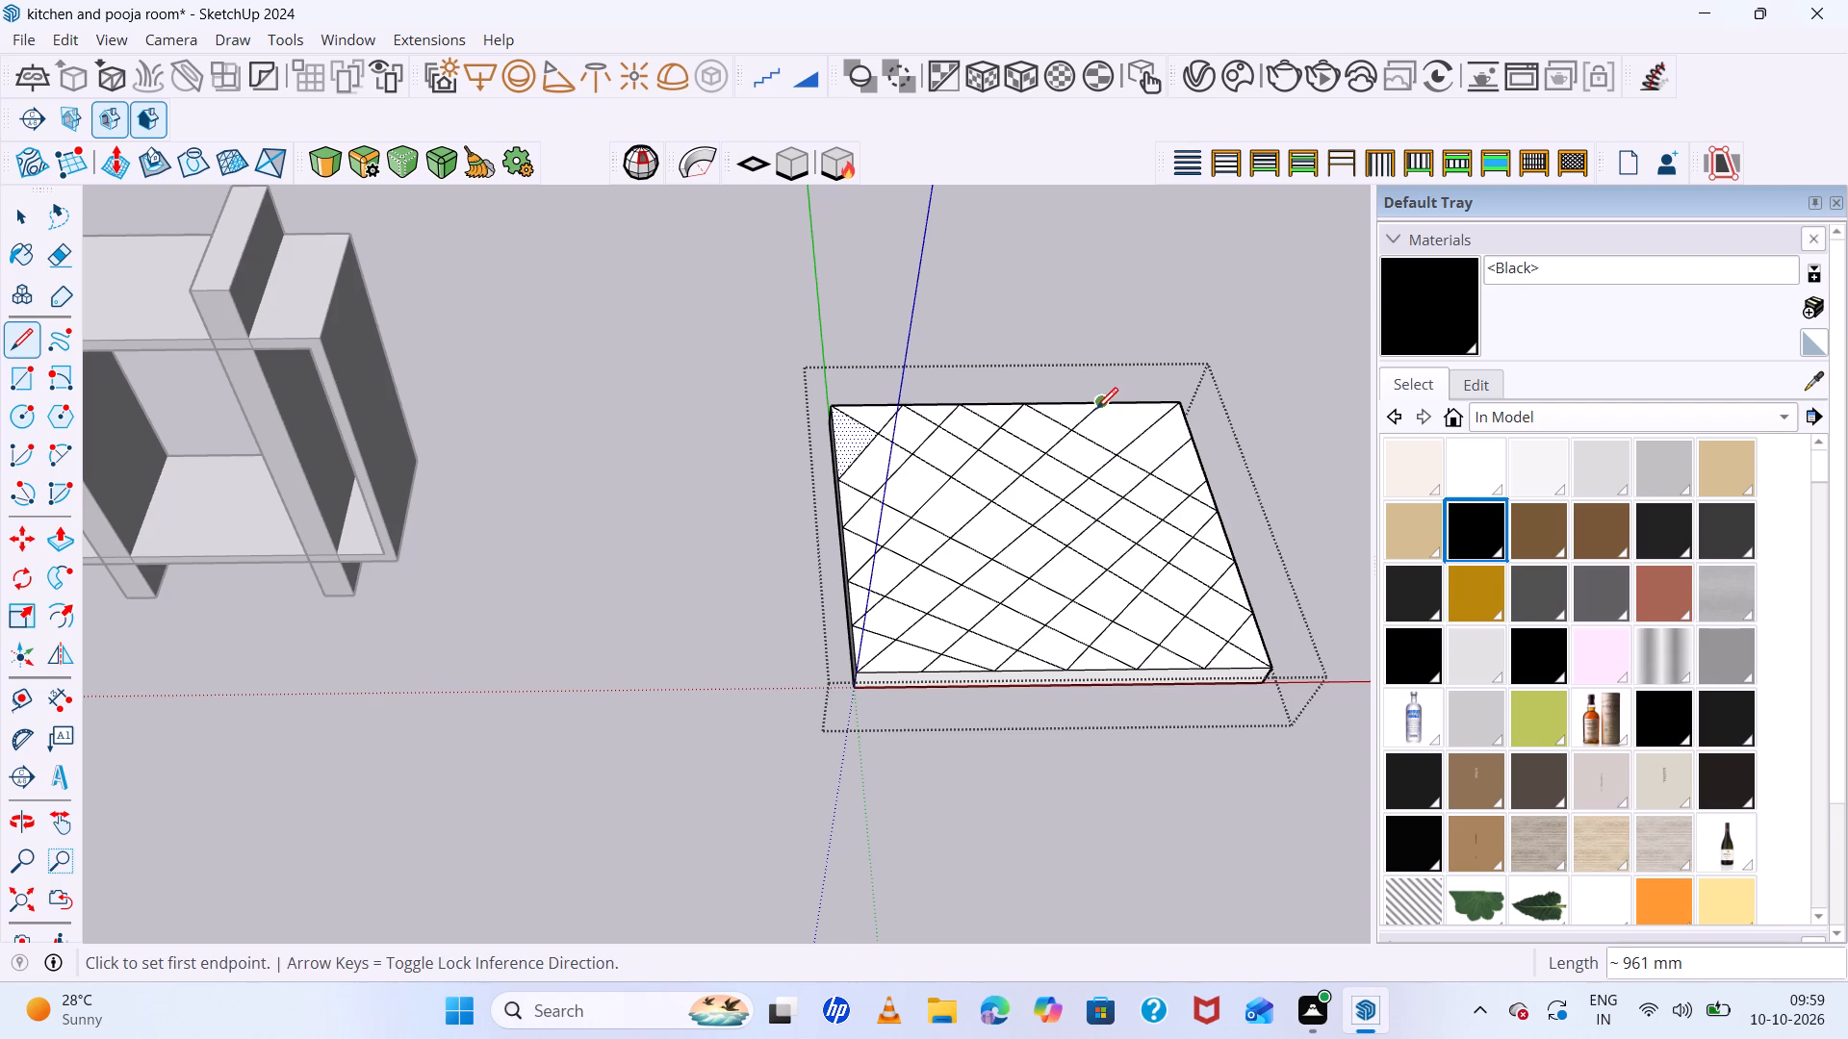
click(1096, 409)
click(1203, 470)
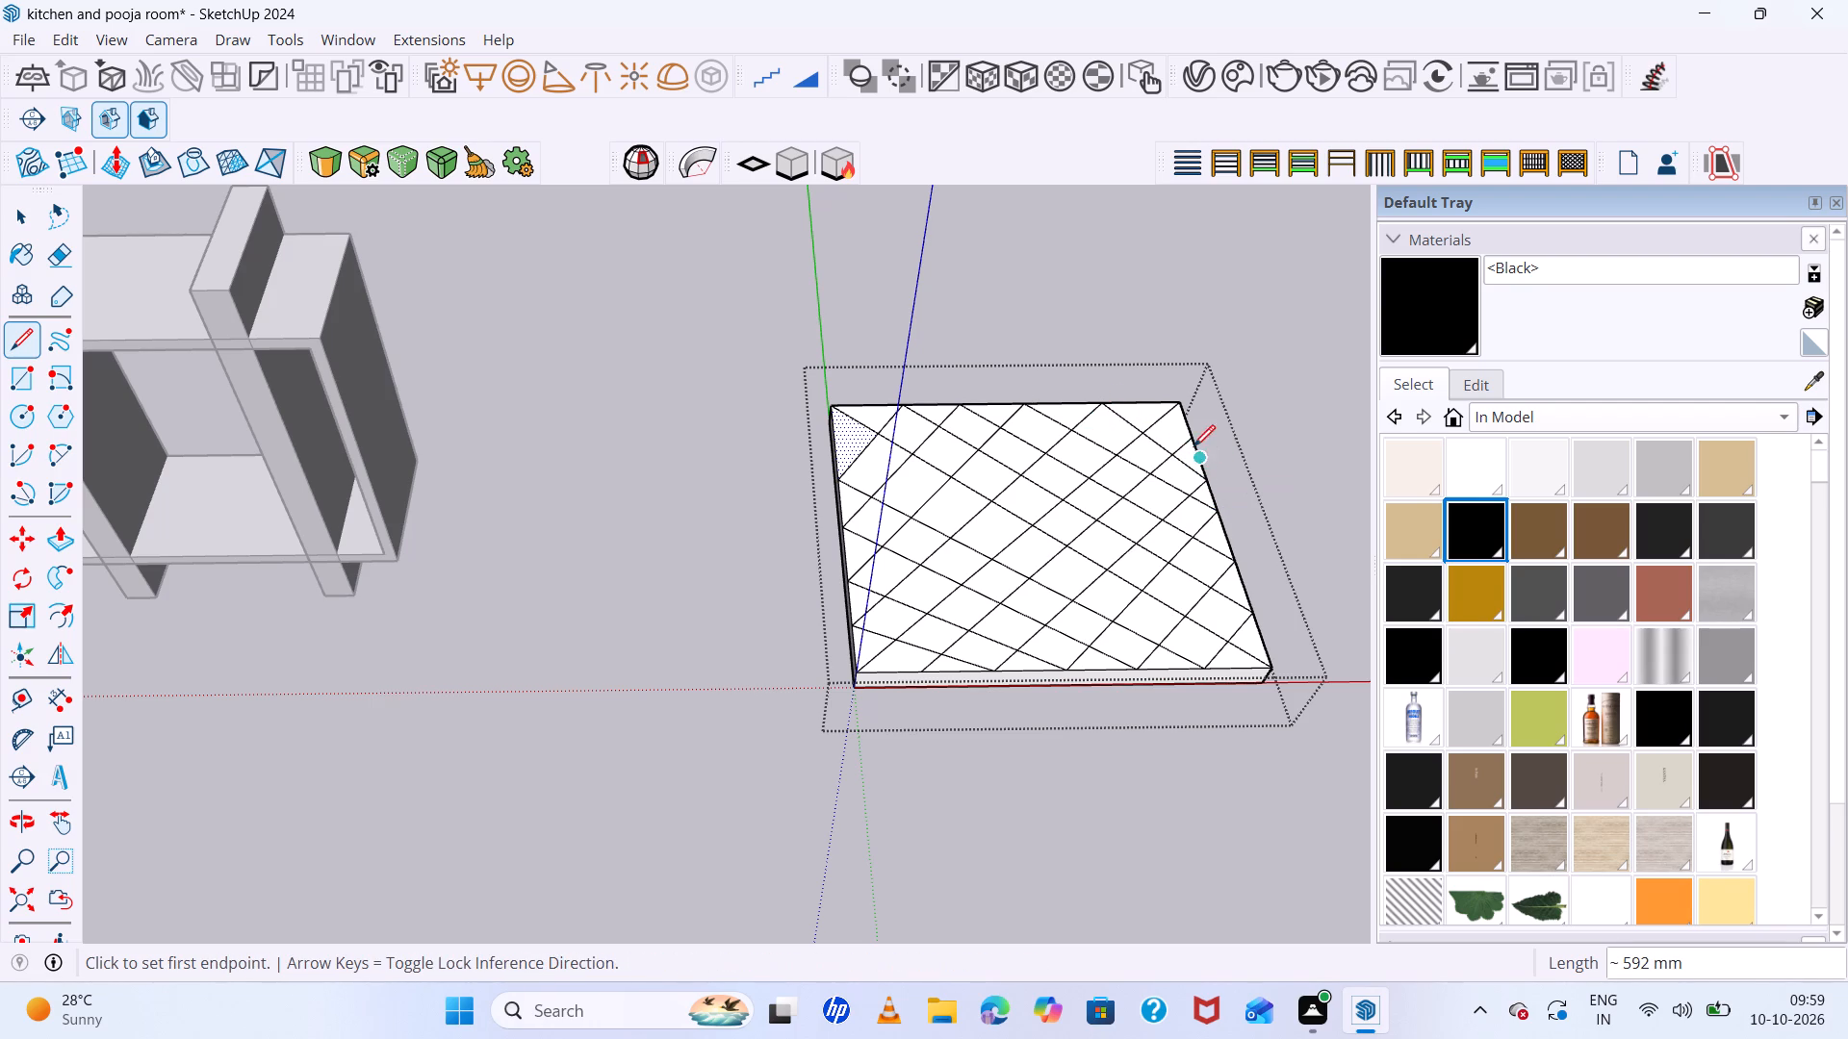
Finish the lattice with a line about 284 mm long across the slab's back-right corner, and leave the slab group.
click(1149, 403)
click(1190, 449)
key(space)
click(952, 324)
Move the latticed slab about 3712 mm onto the upper part of the frame with two posts.
scroll(888, 325, down, 4)
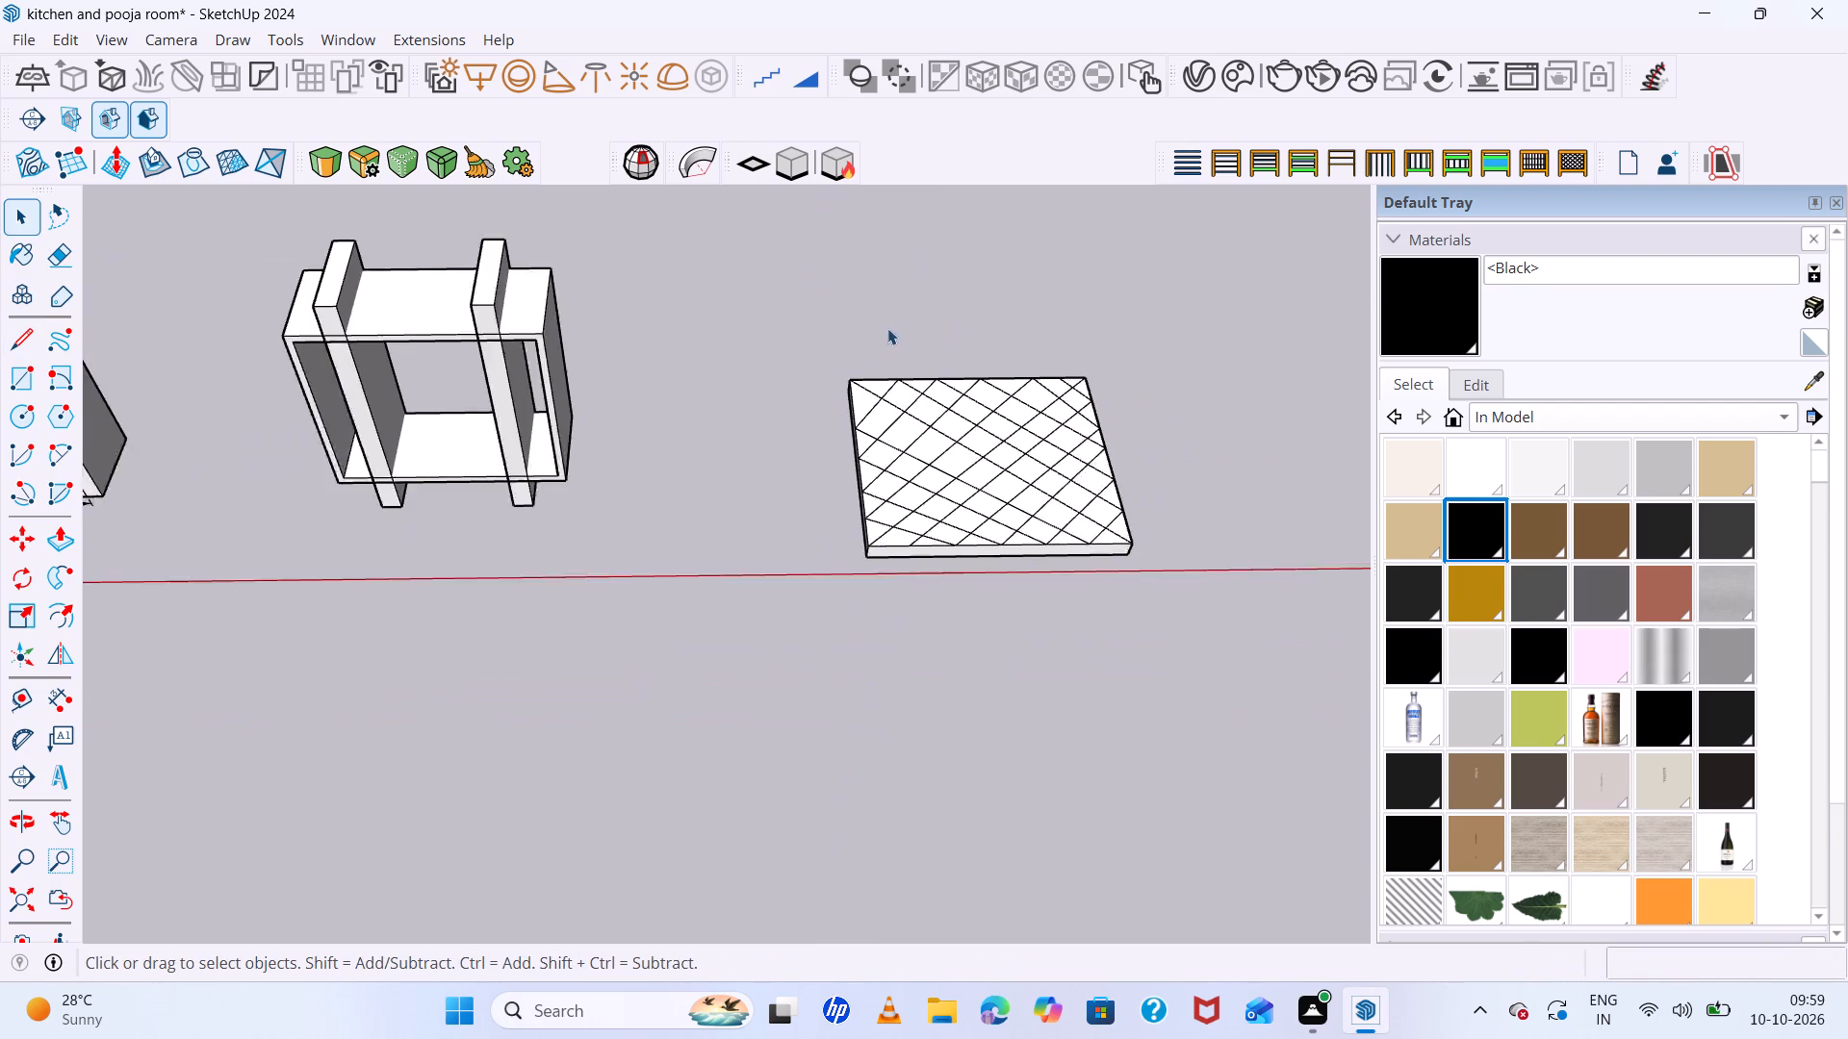
scroll(887, 328, down, 2)
scroll(1036, 449, up, 5)
click(1036, 449)
scroll(910, 411, down, 6)
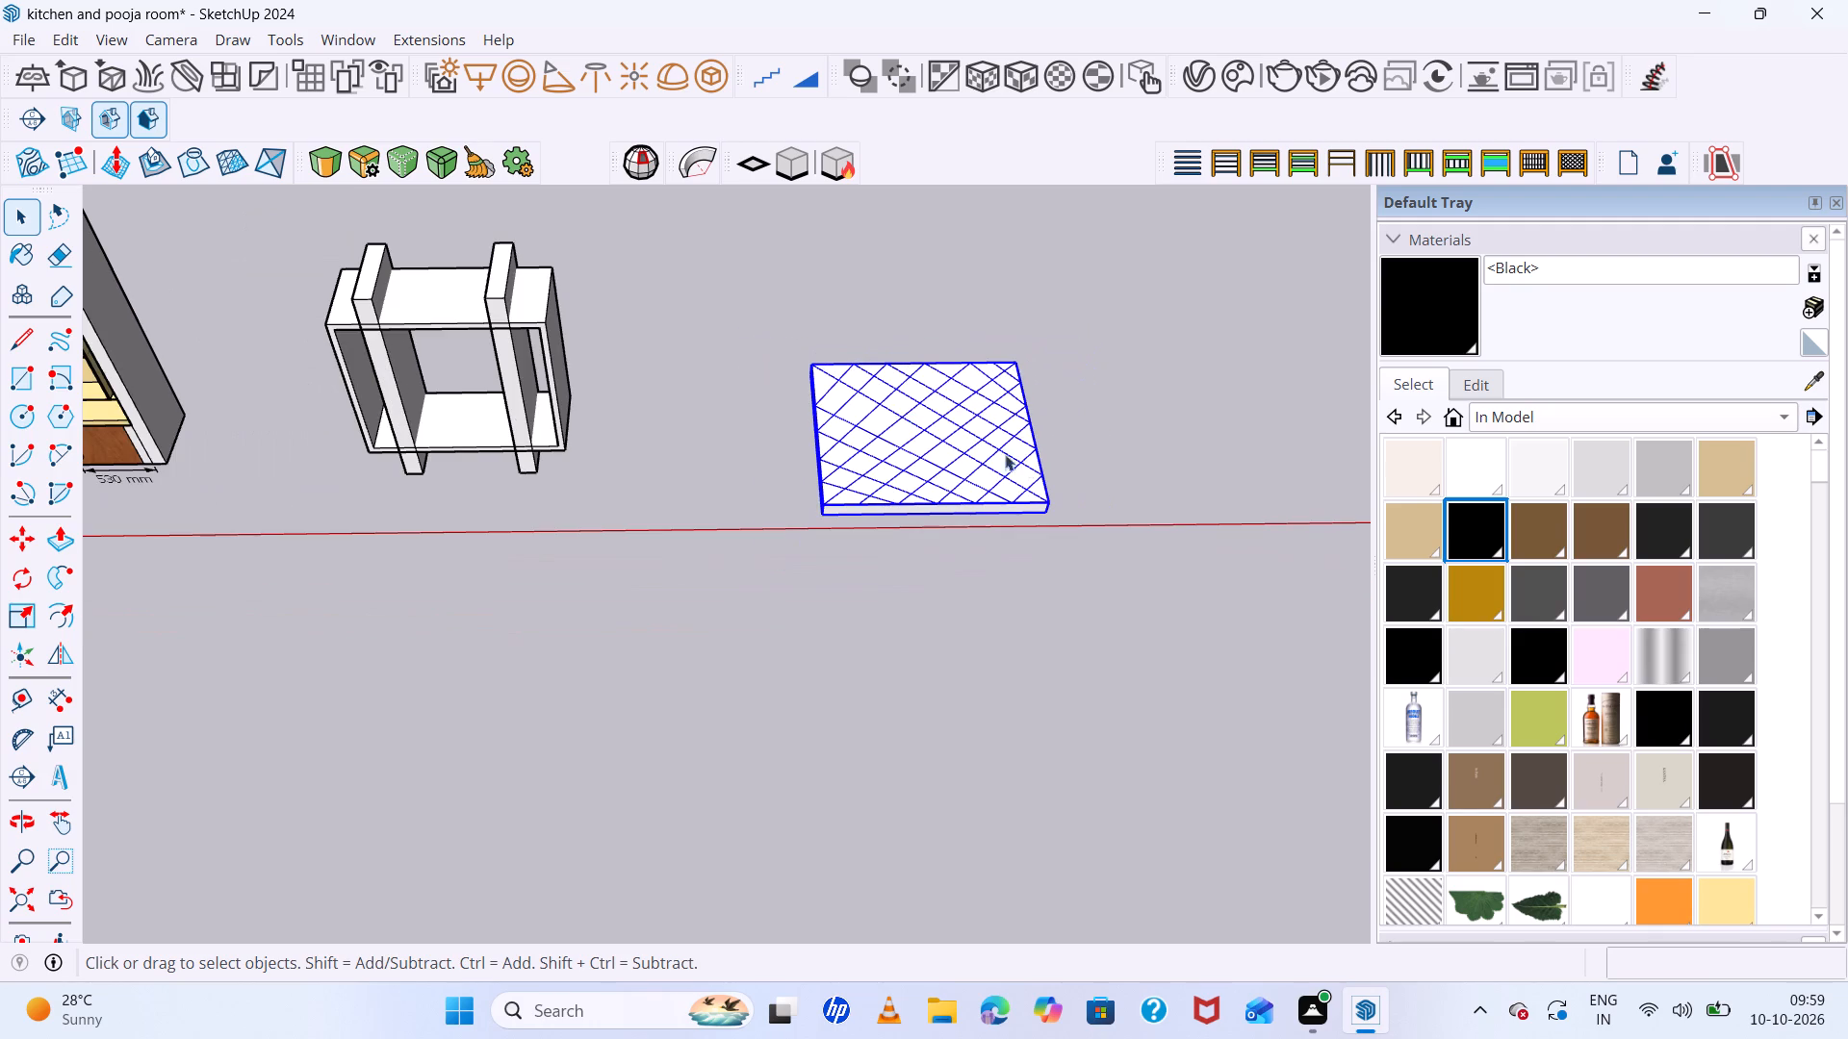
middle_click(1042, 460)
key(m)
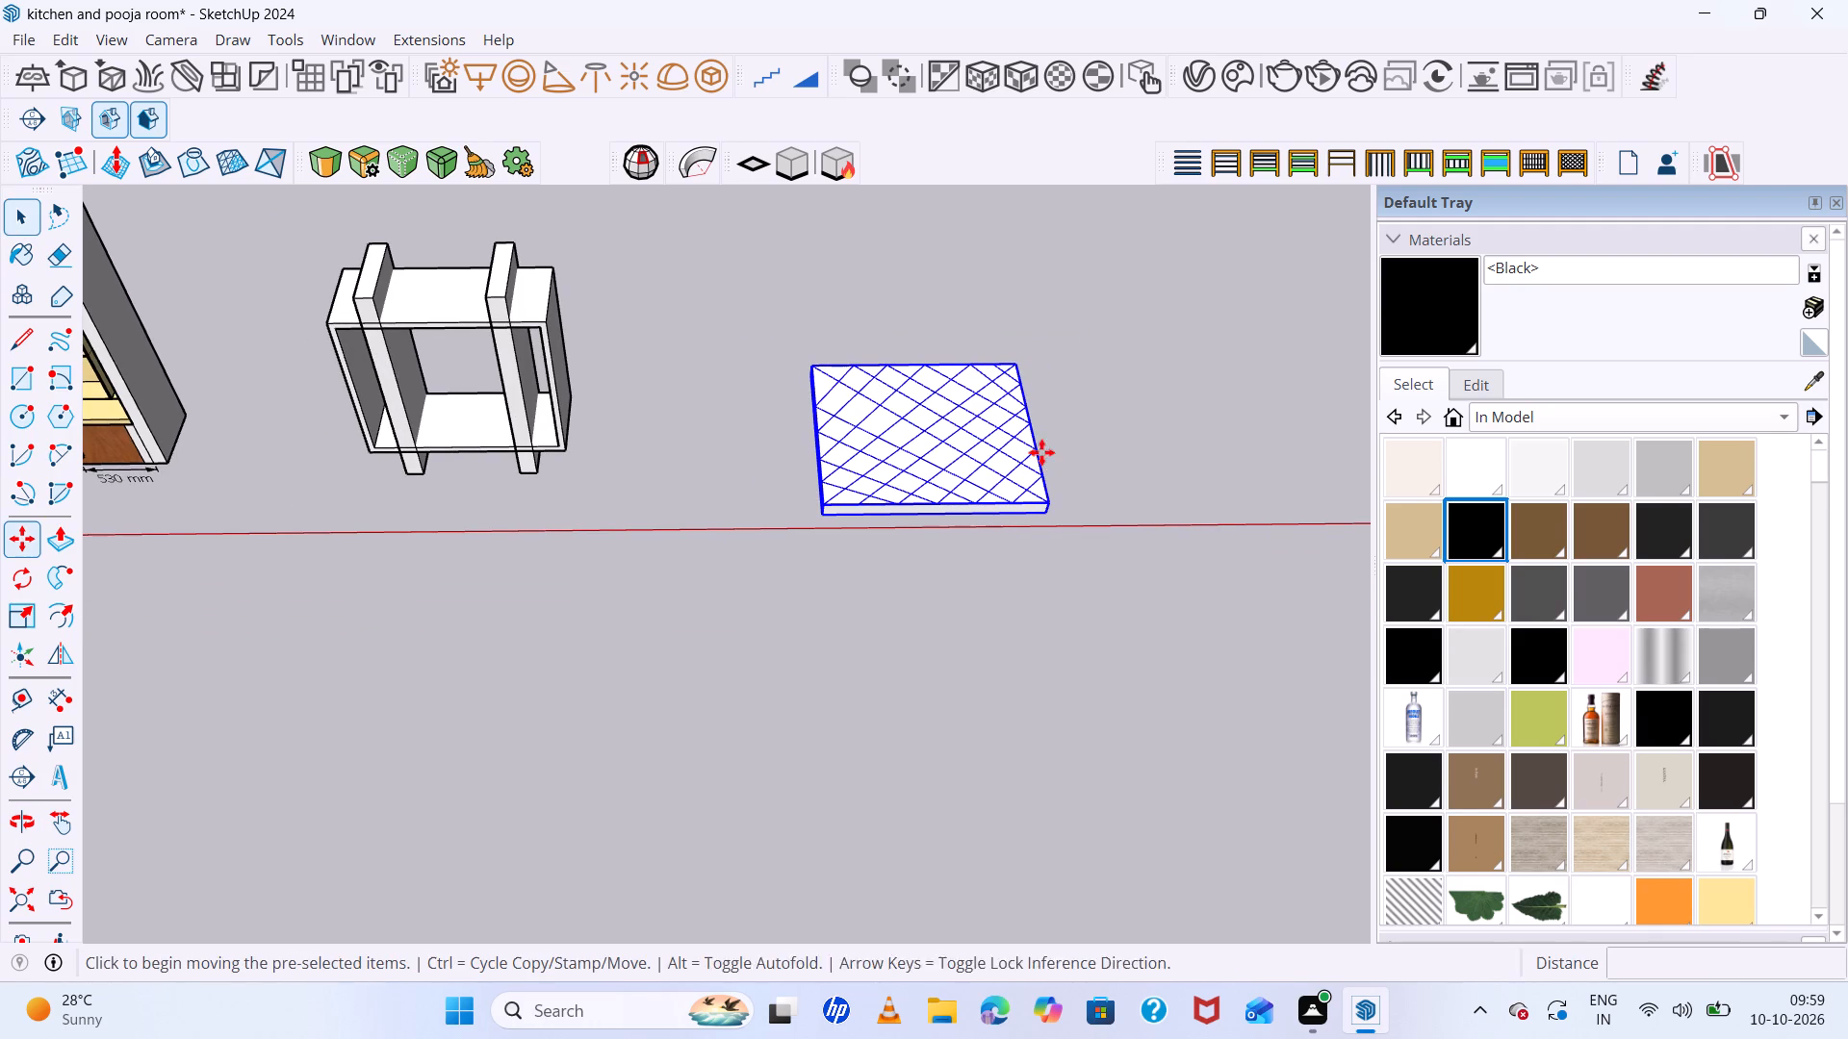
click(1044, 515)
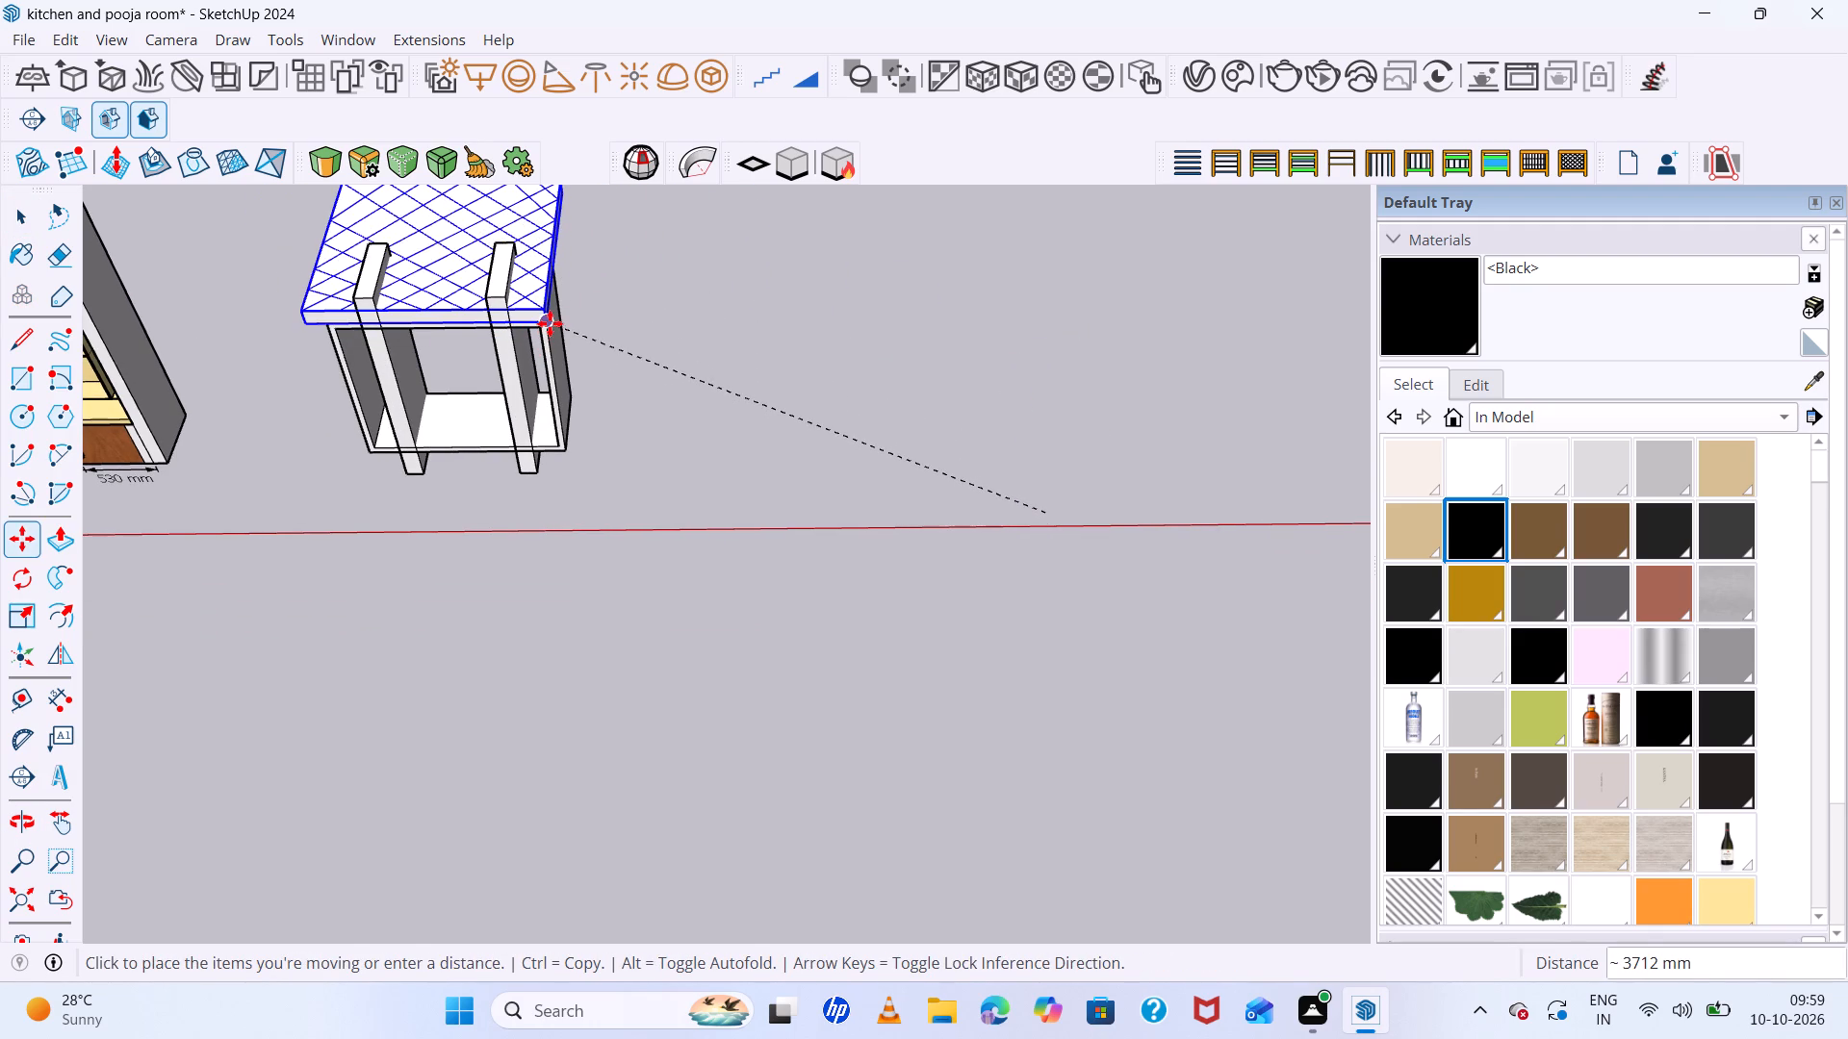
click(550, 322)
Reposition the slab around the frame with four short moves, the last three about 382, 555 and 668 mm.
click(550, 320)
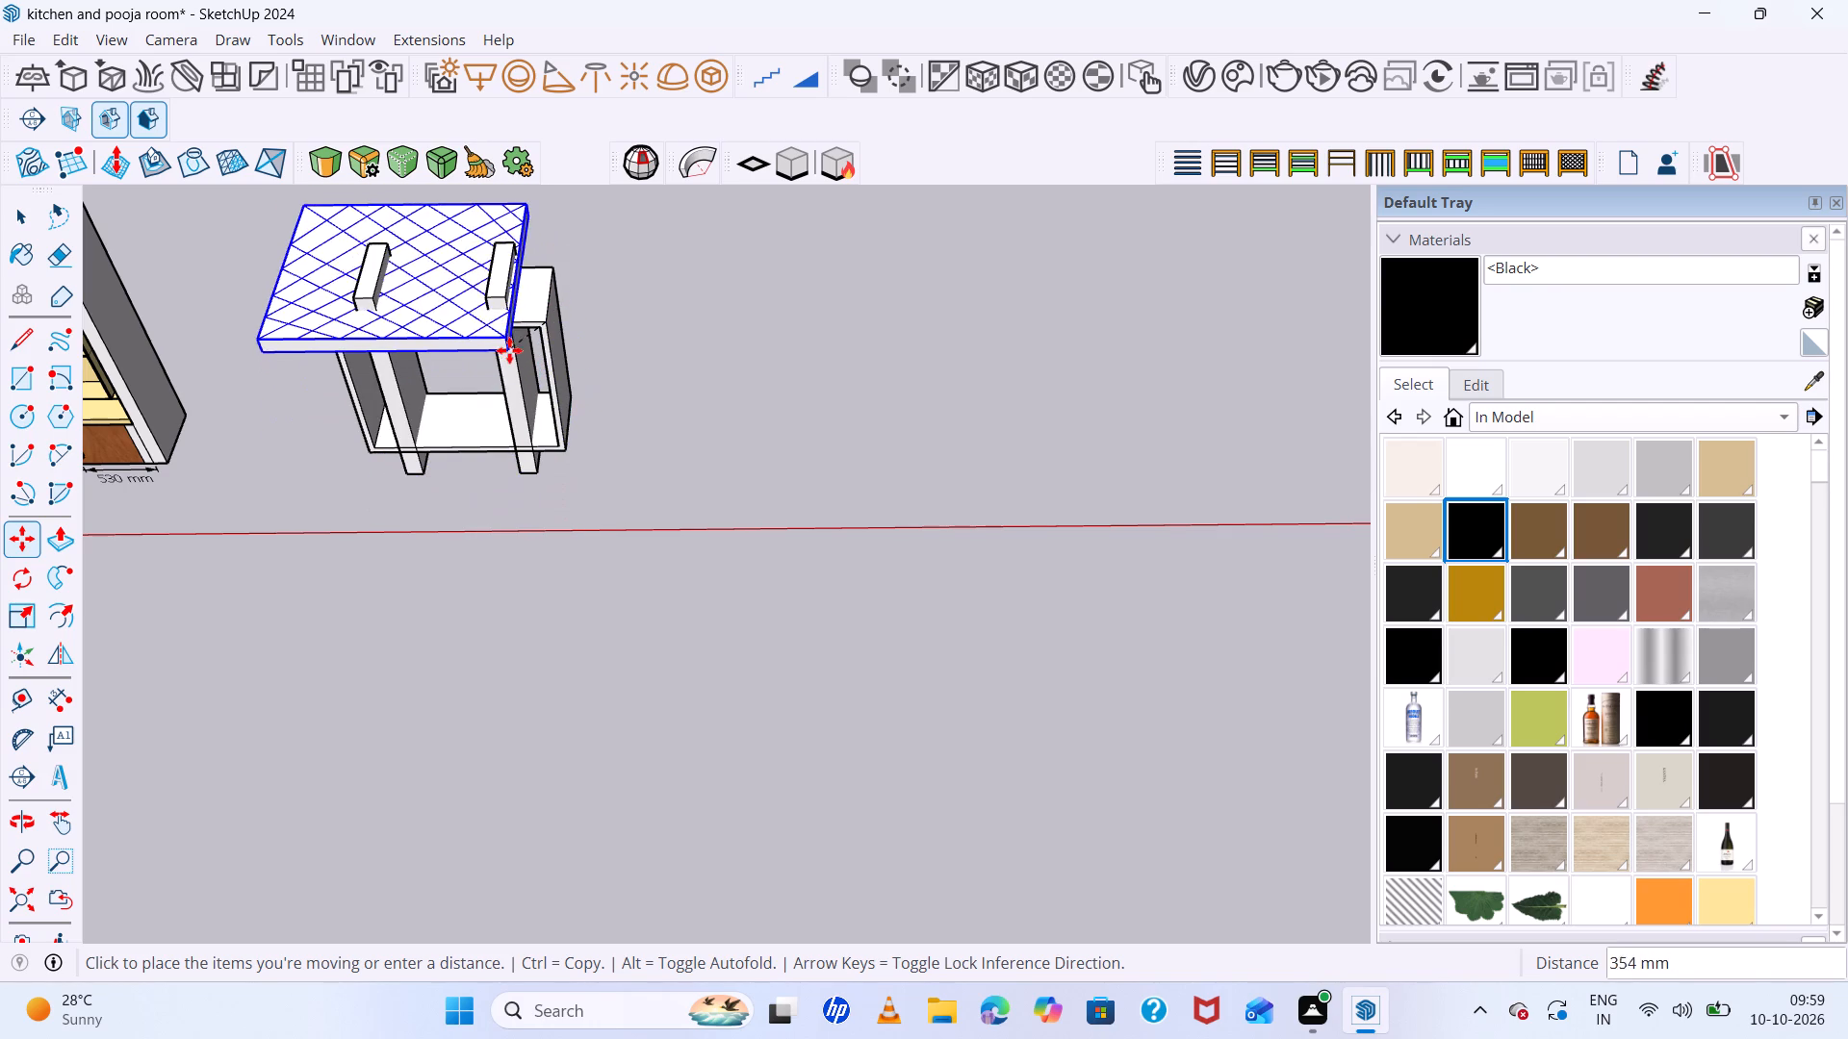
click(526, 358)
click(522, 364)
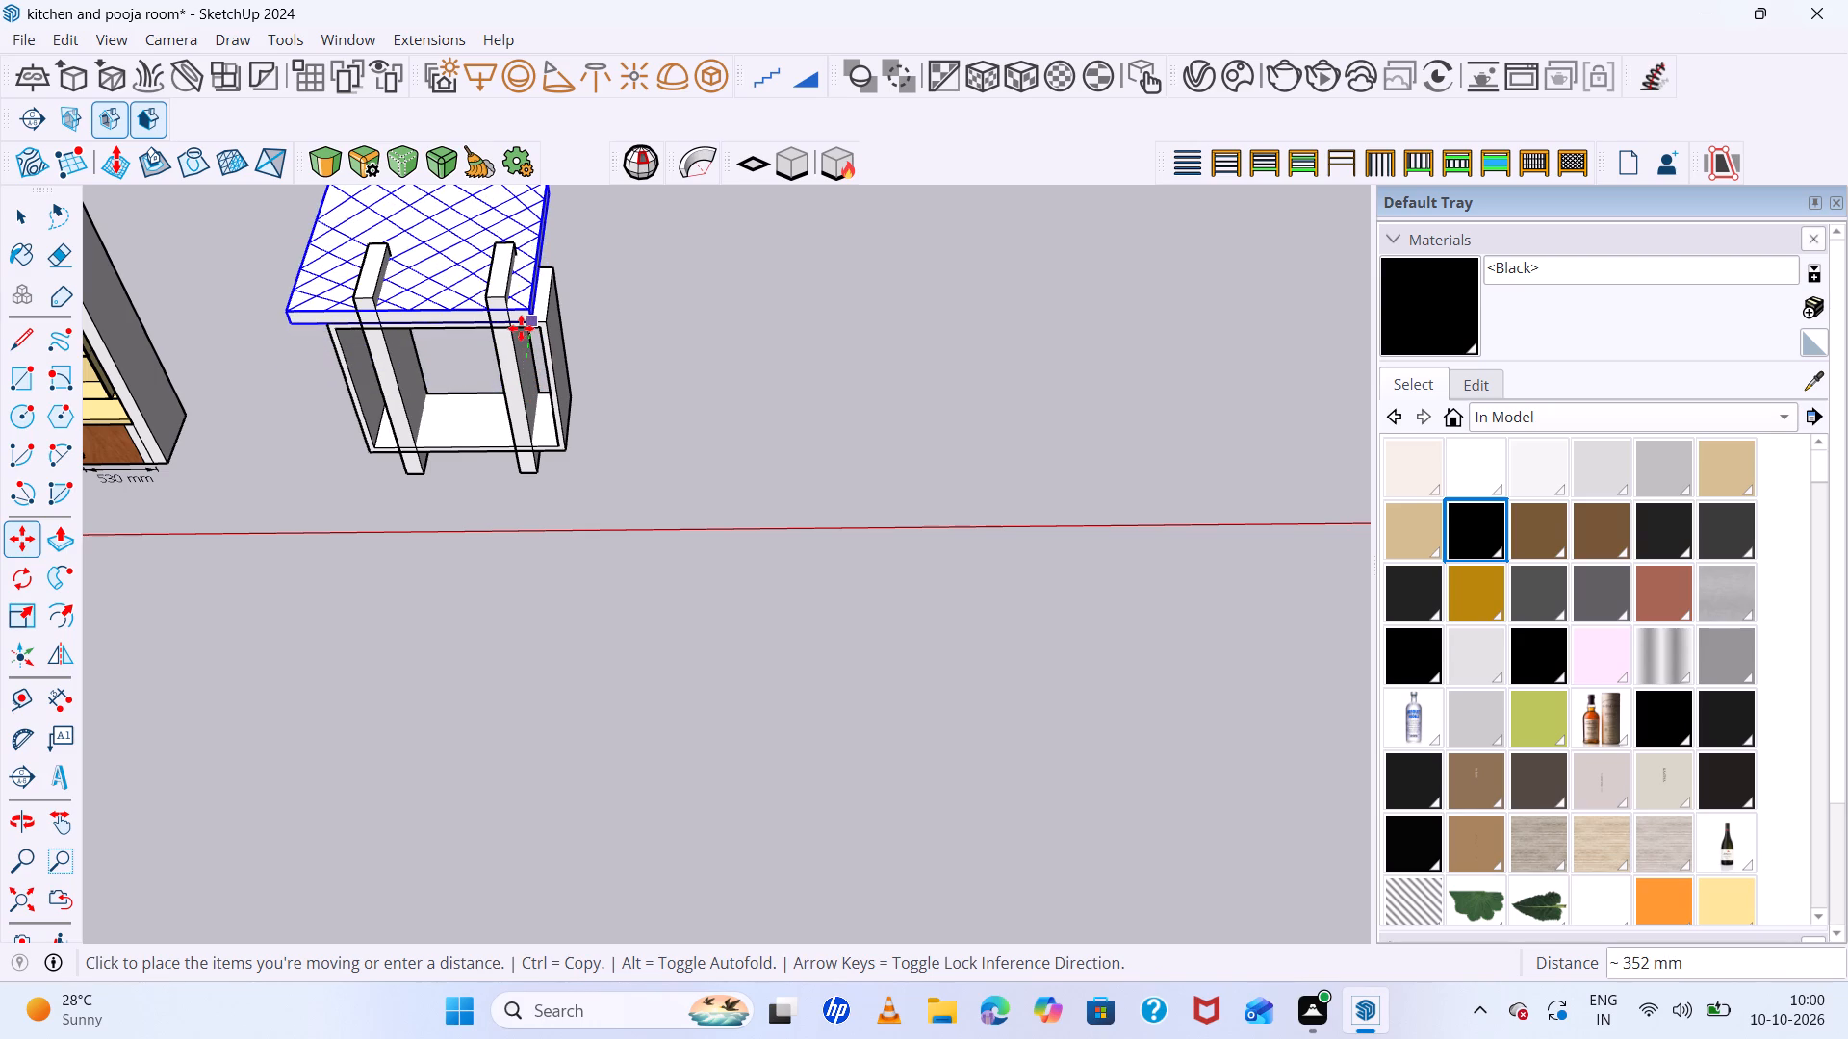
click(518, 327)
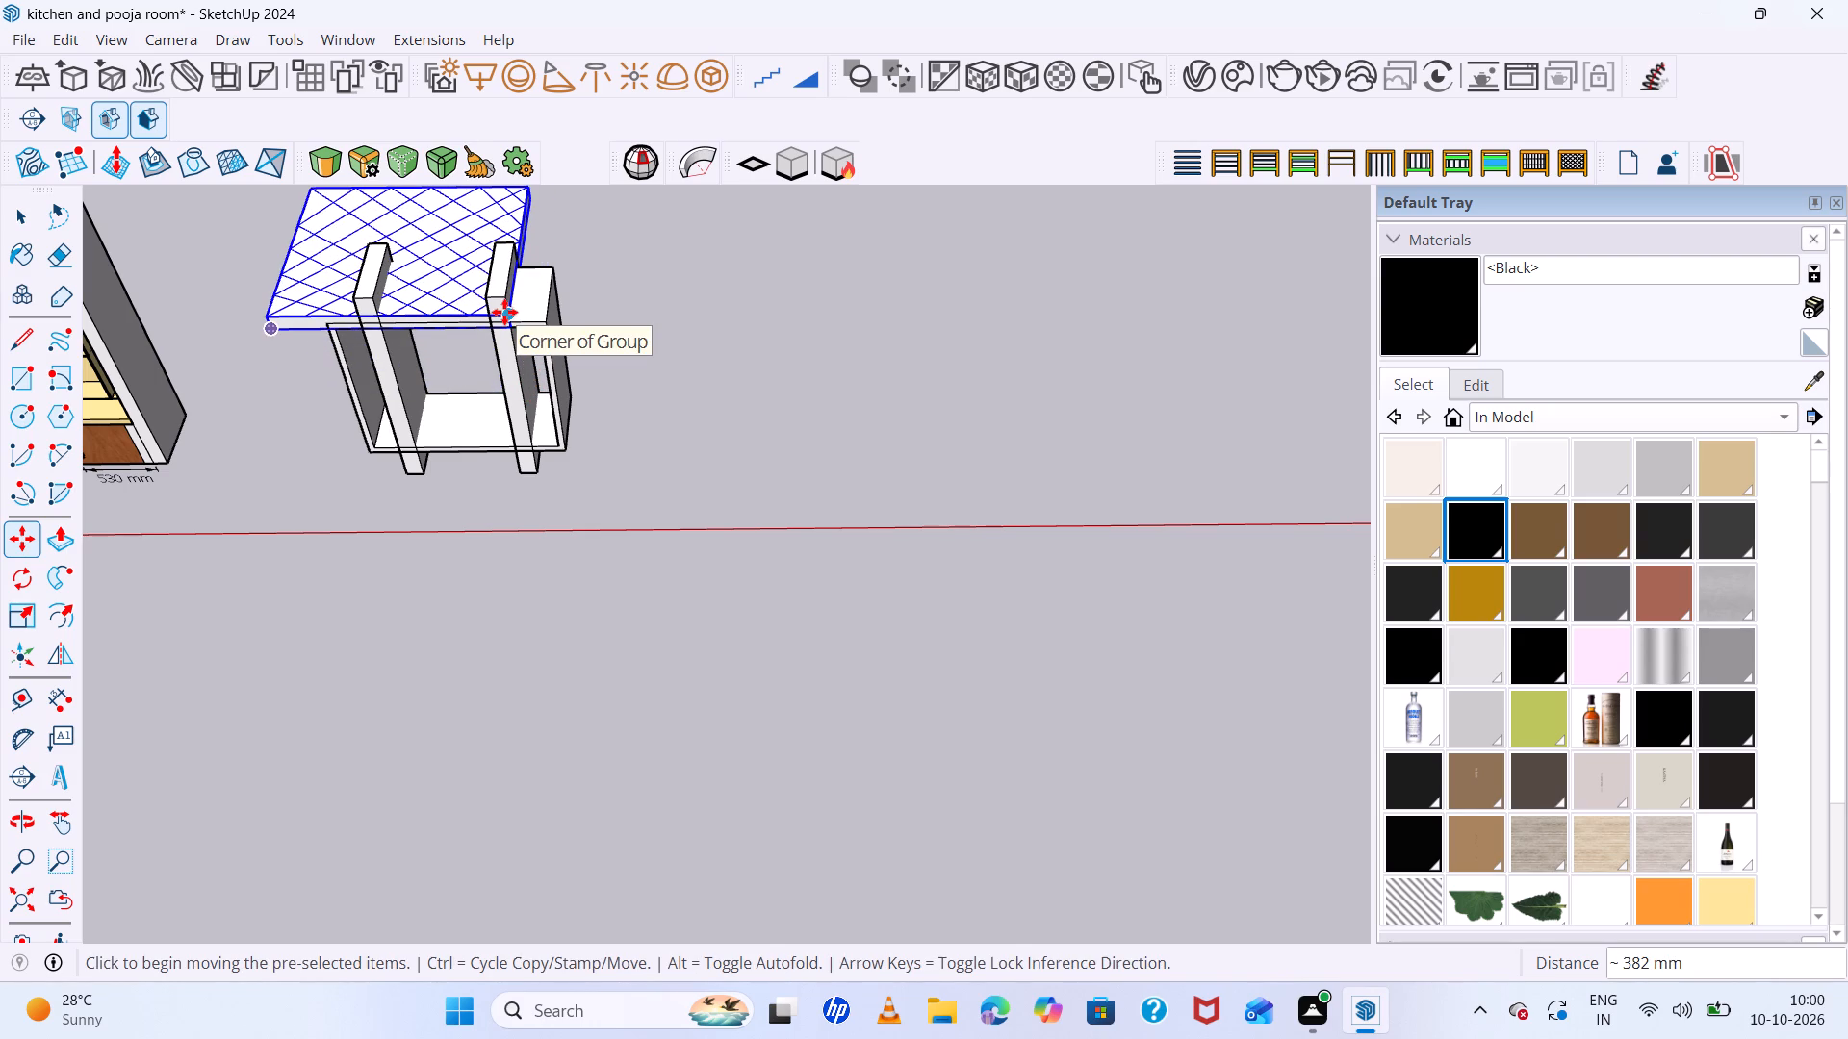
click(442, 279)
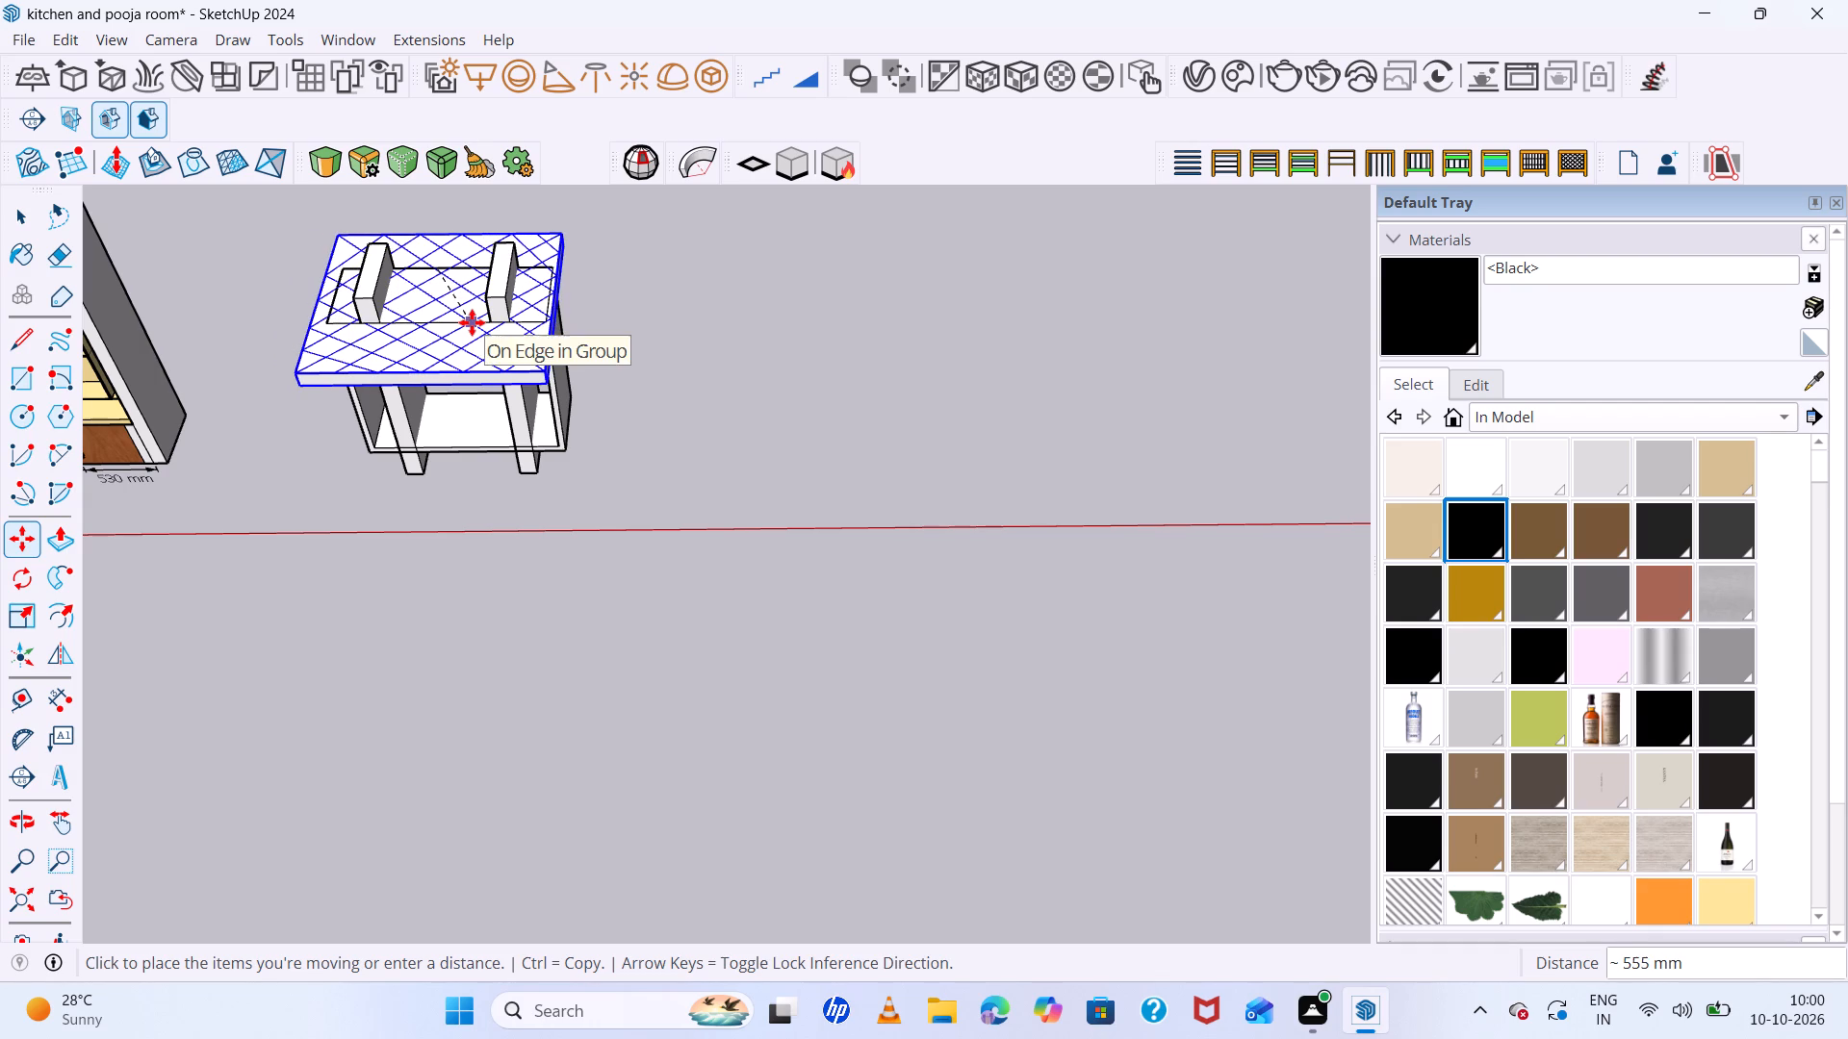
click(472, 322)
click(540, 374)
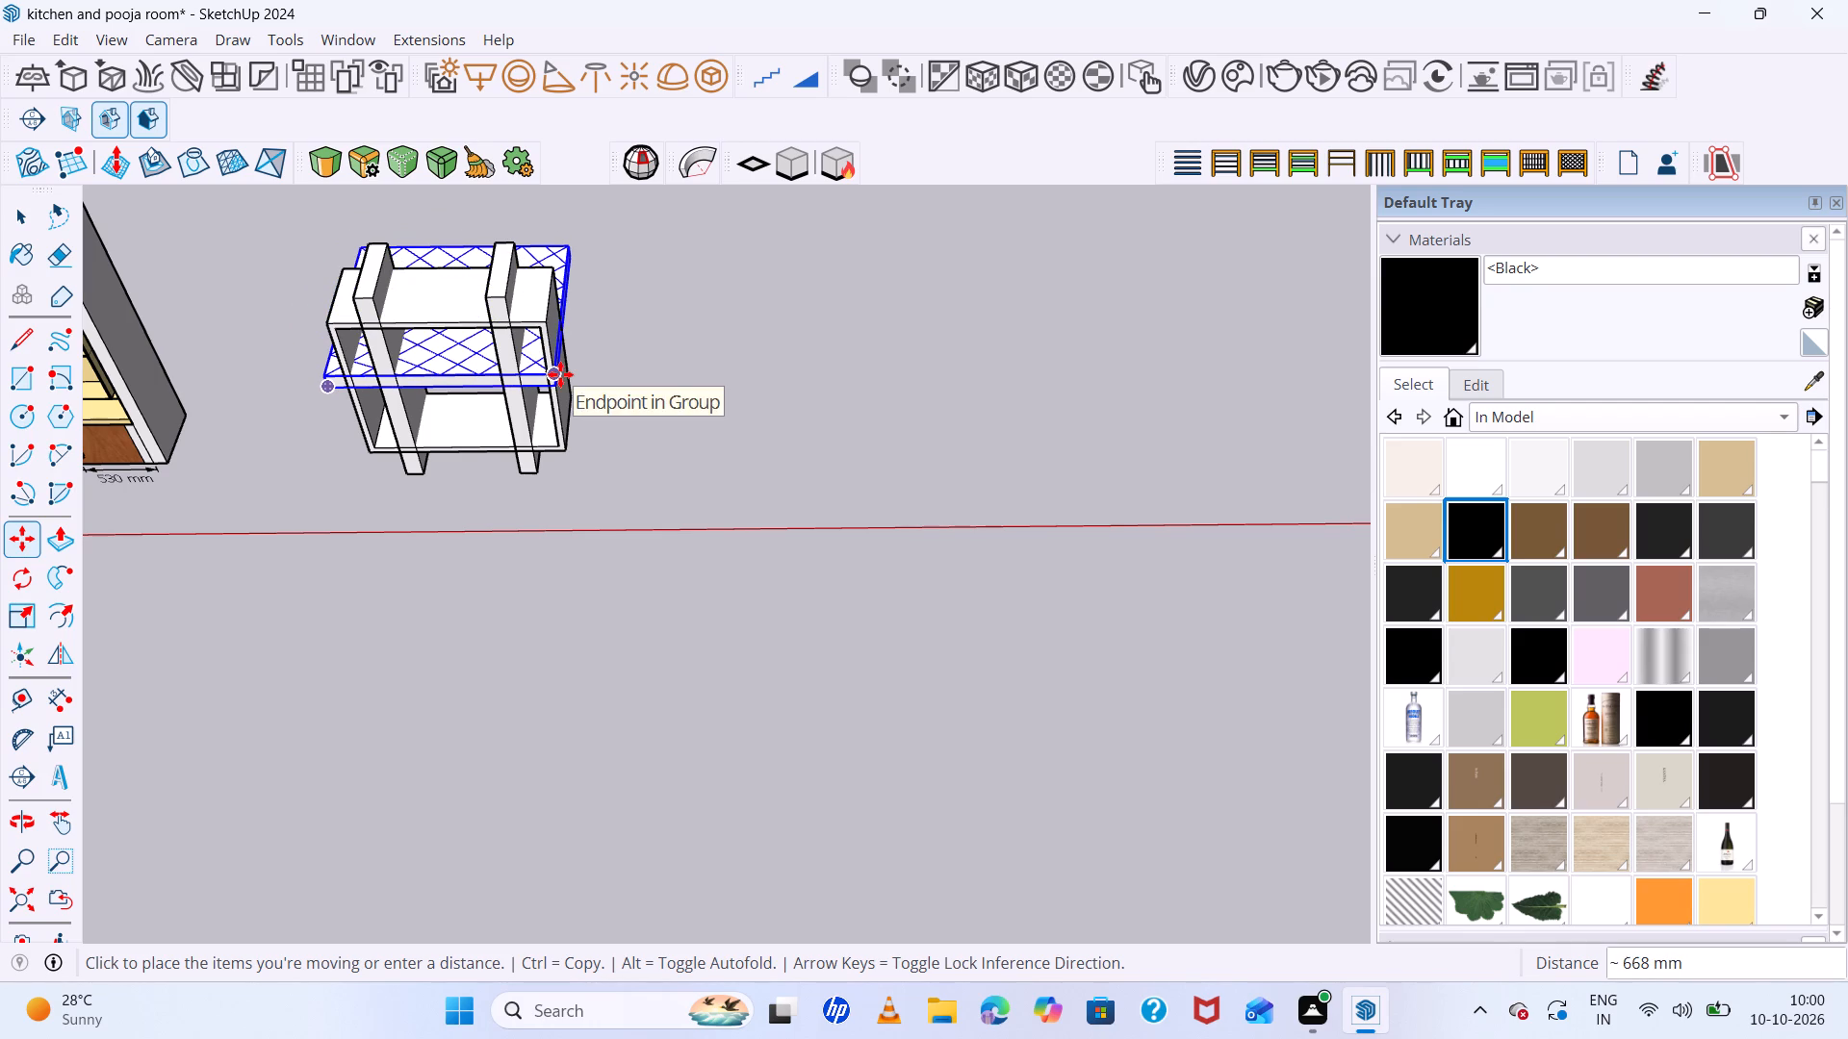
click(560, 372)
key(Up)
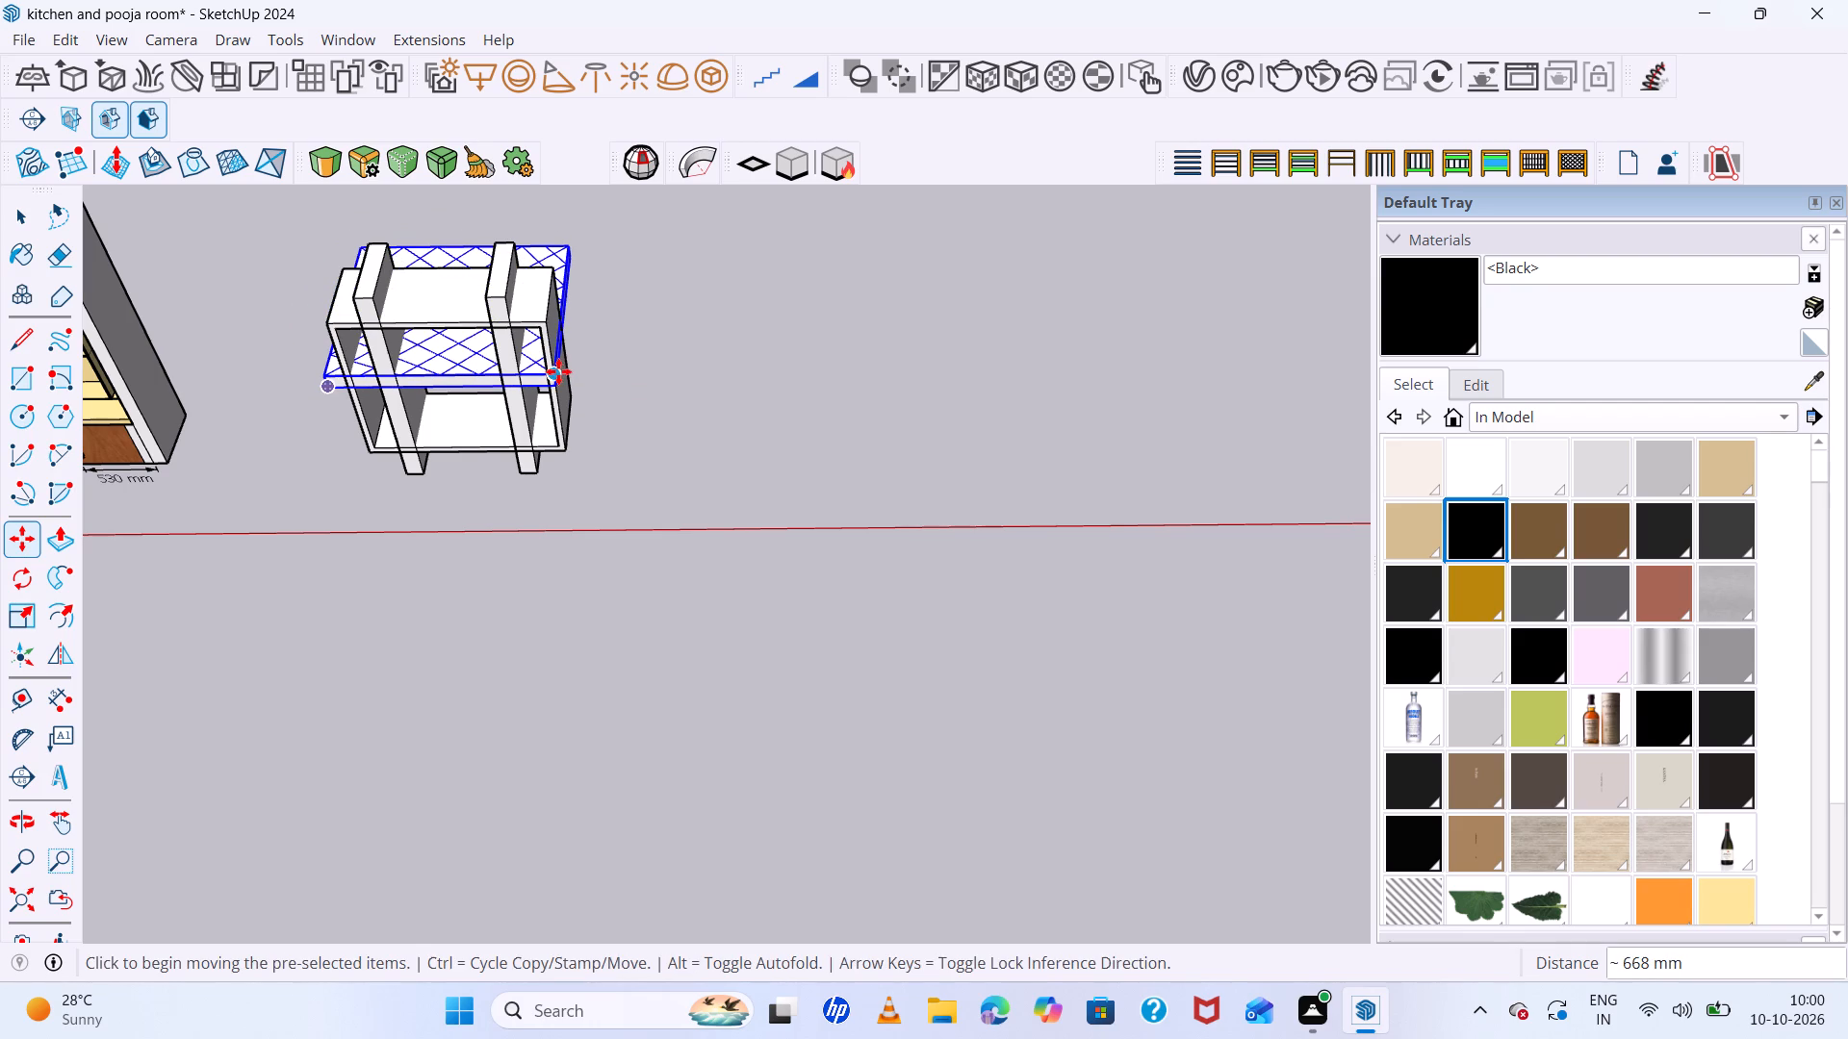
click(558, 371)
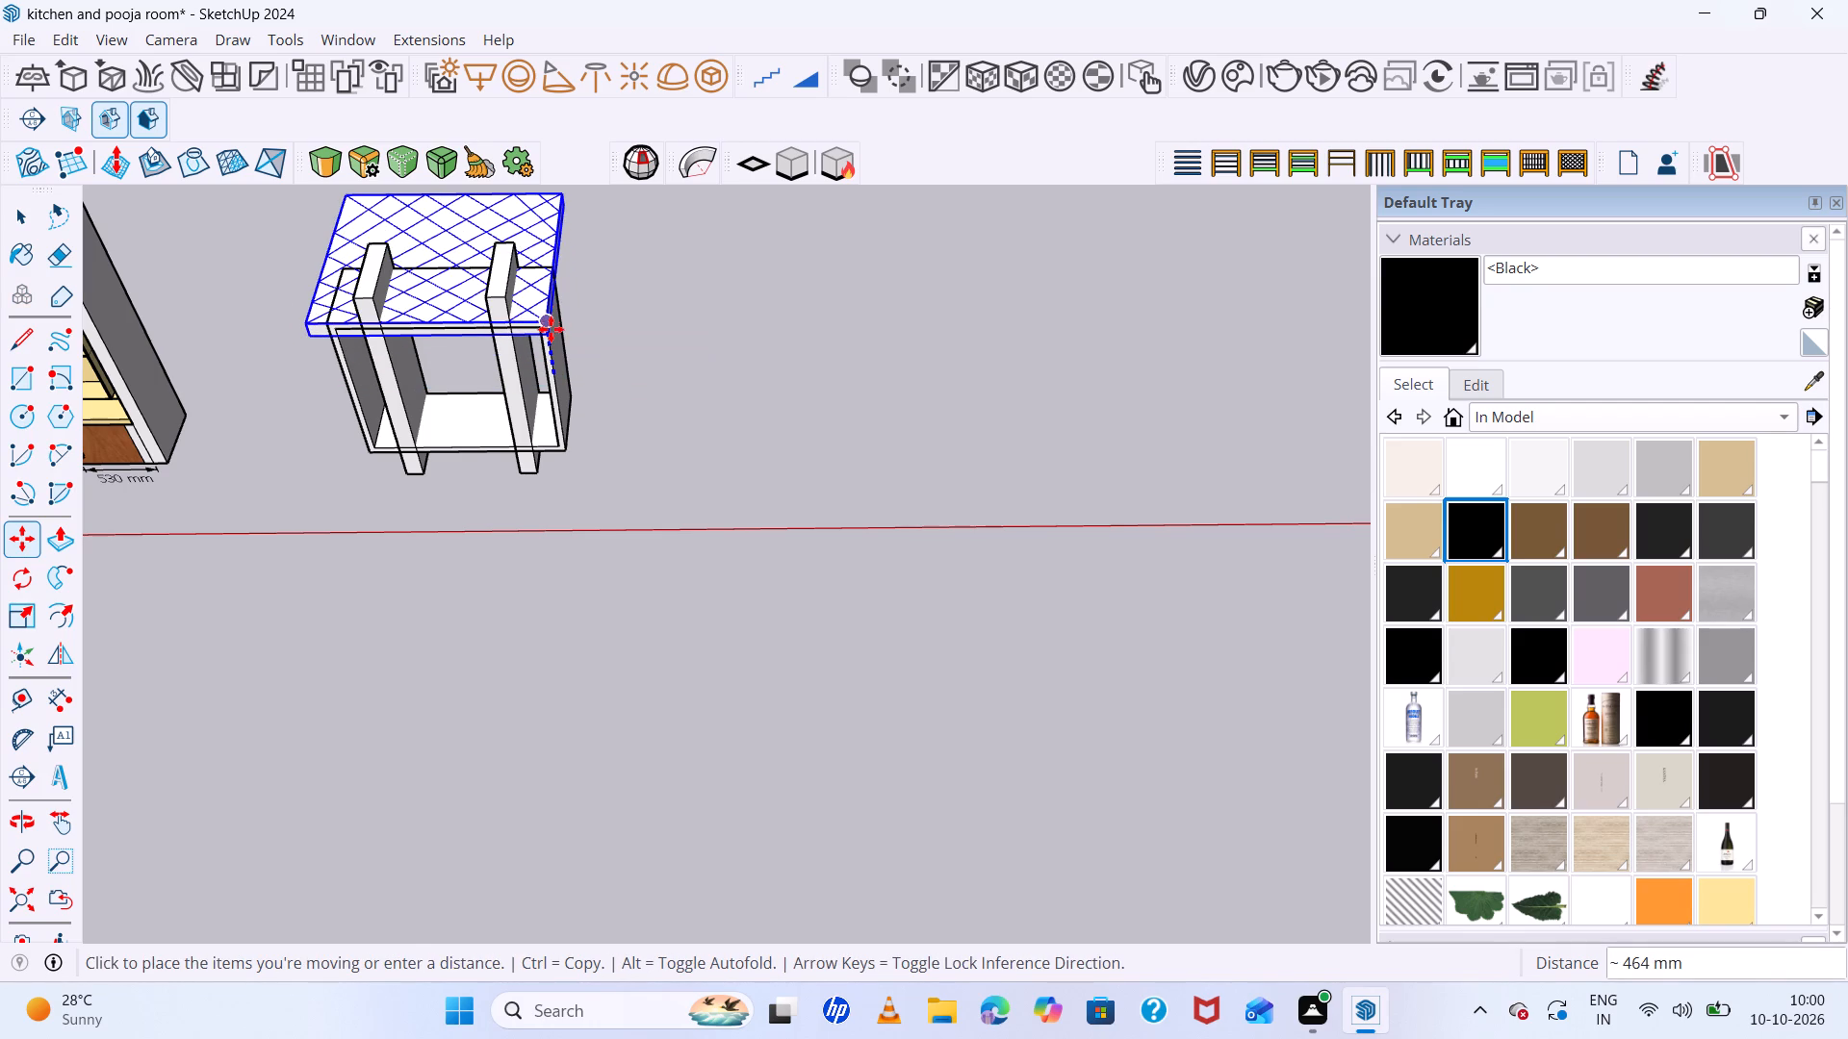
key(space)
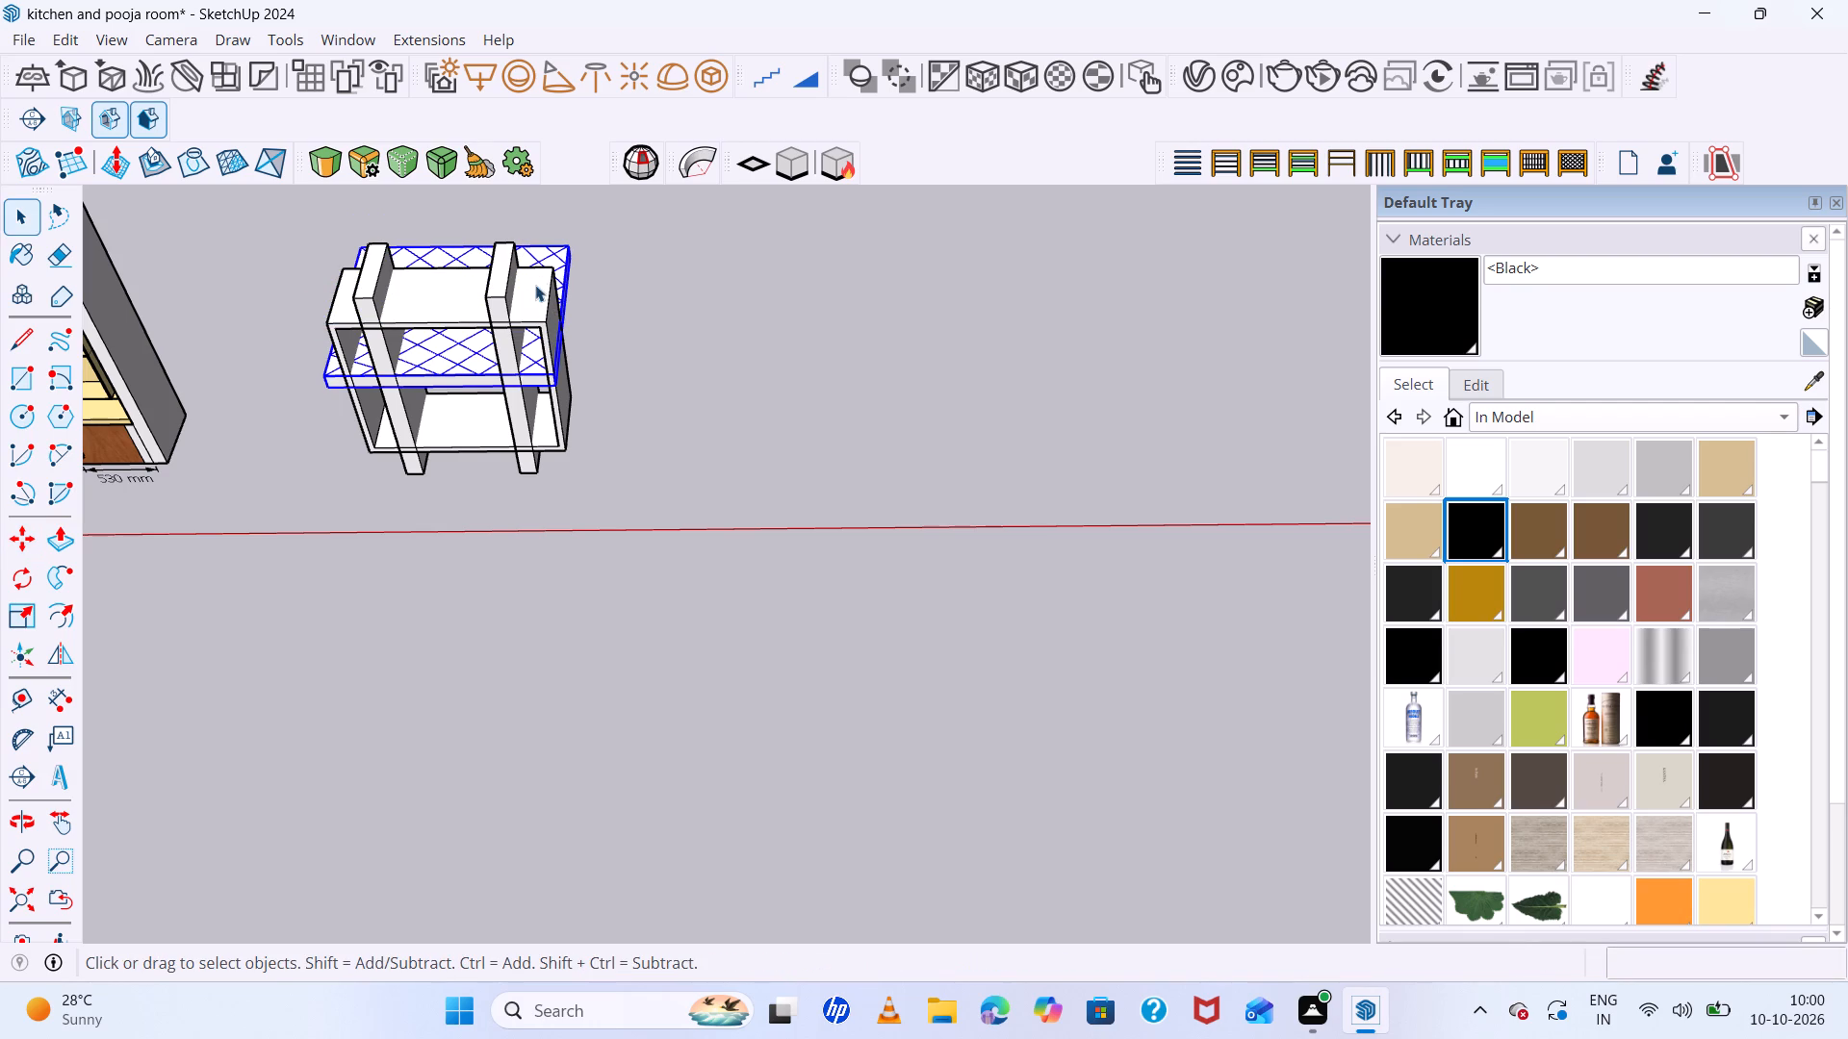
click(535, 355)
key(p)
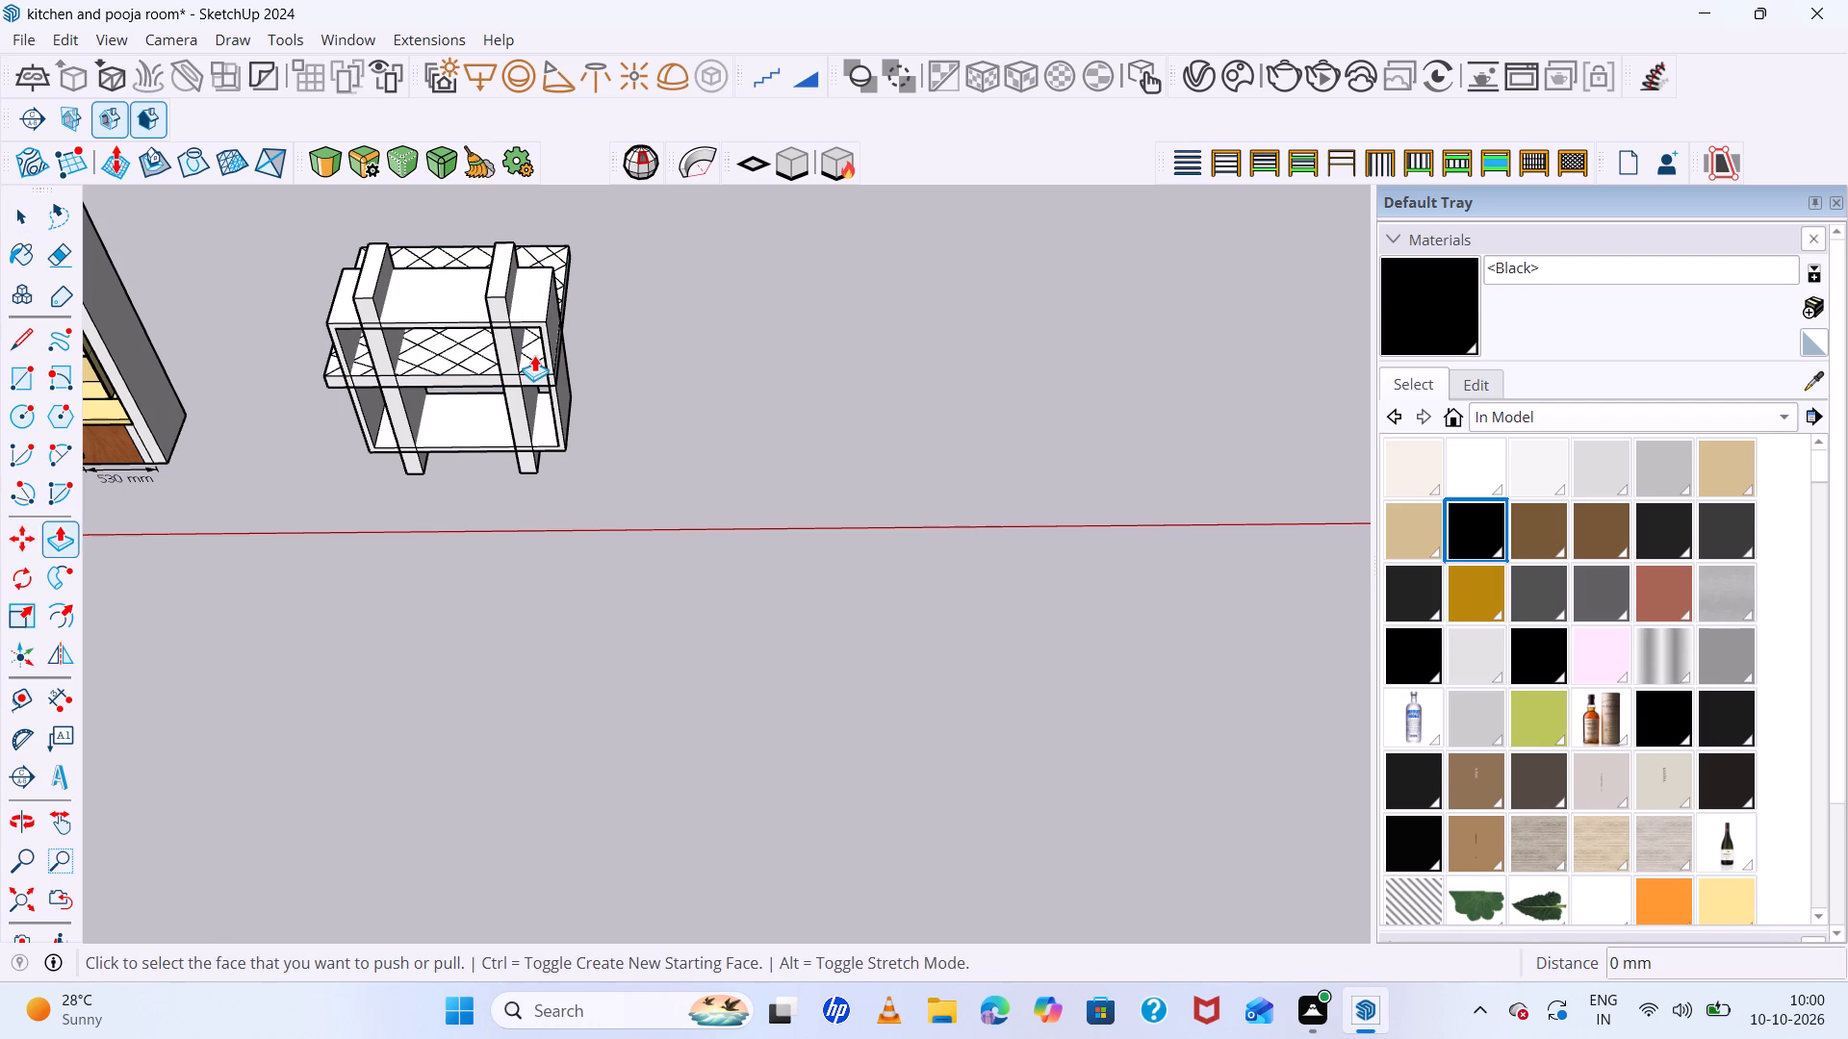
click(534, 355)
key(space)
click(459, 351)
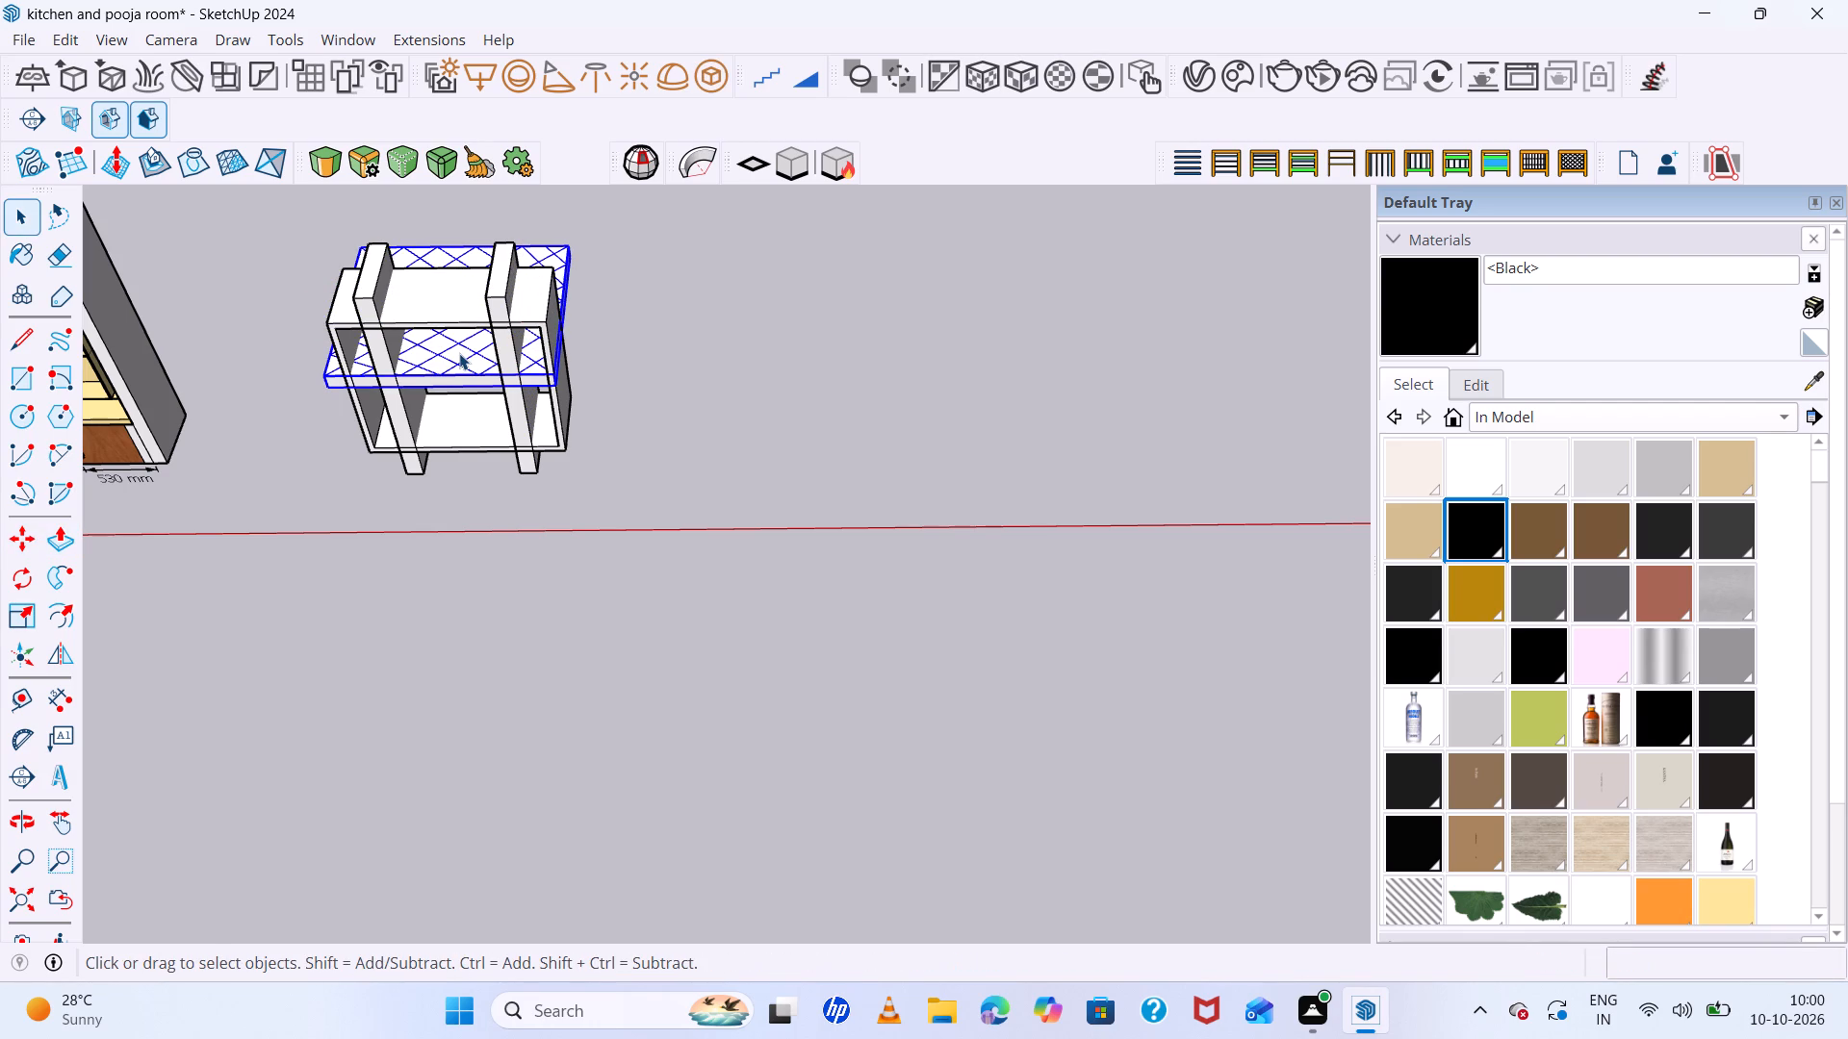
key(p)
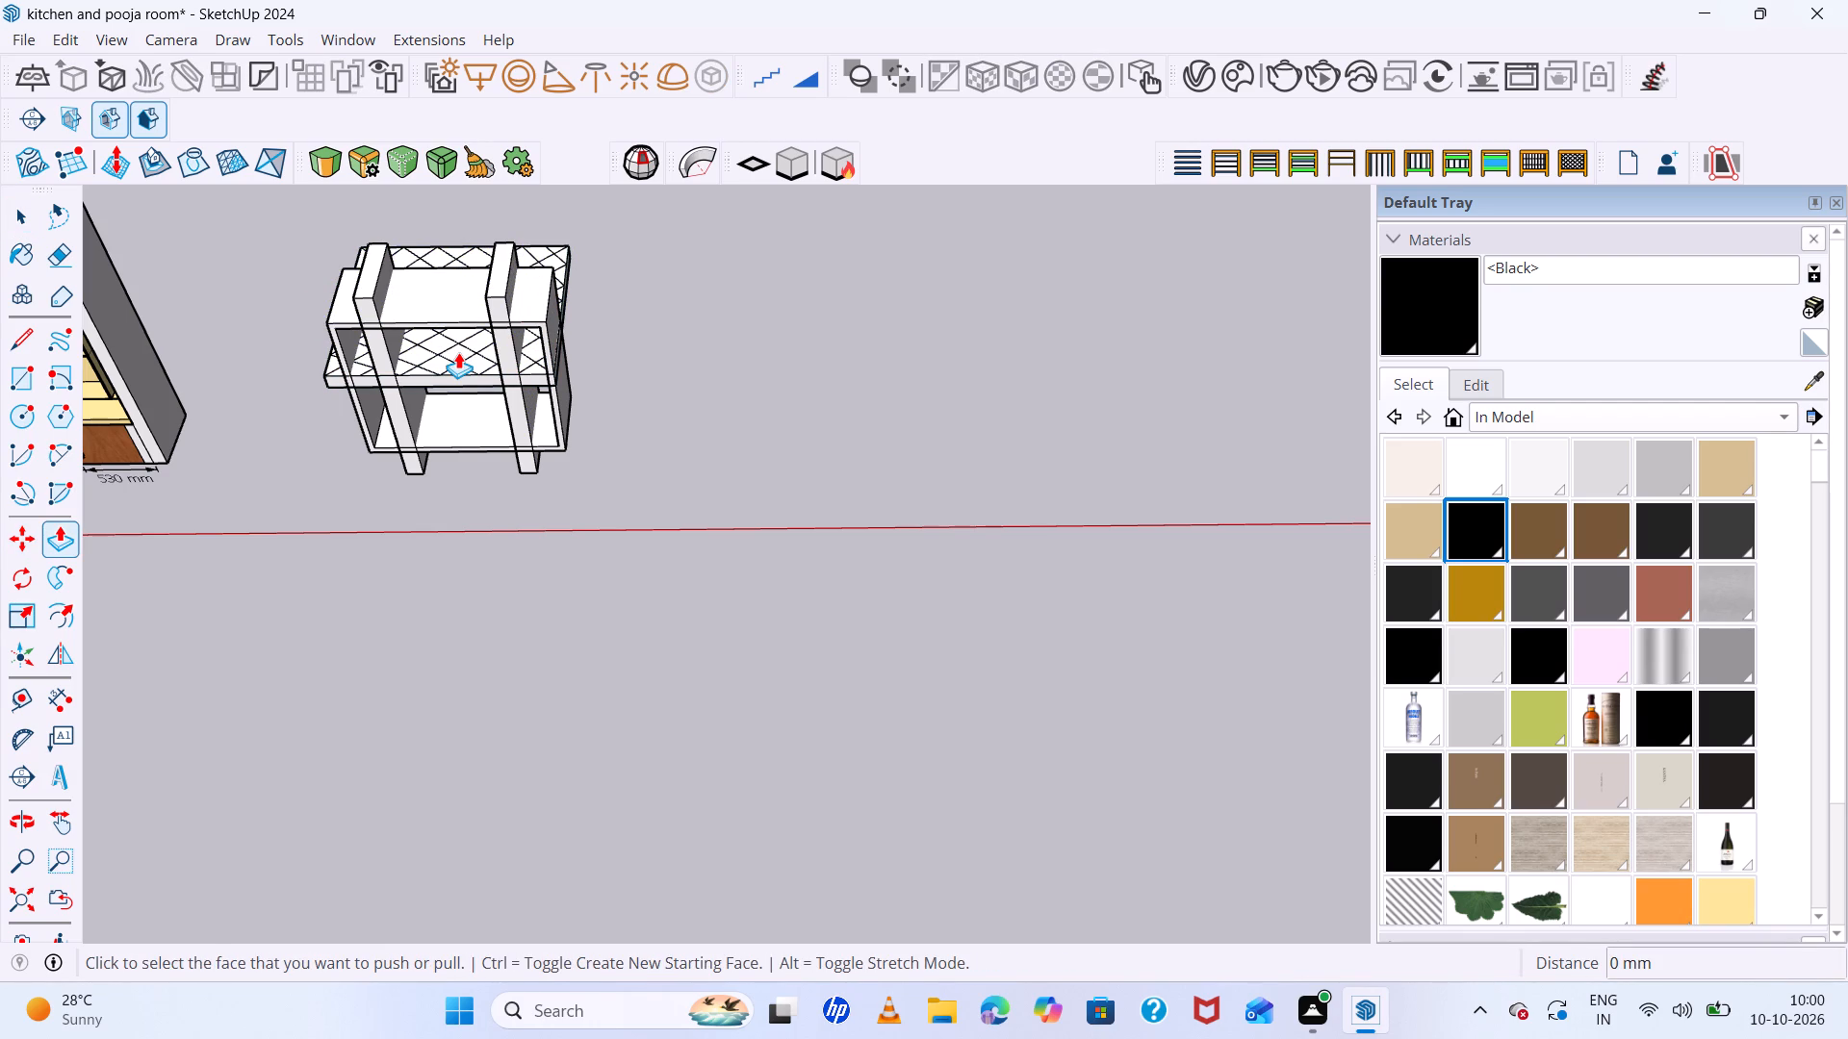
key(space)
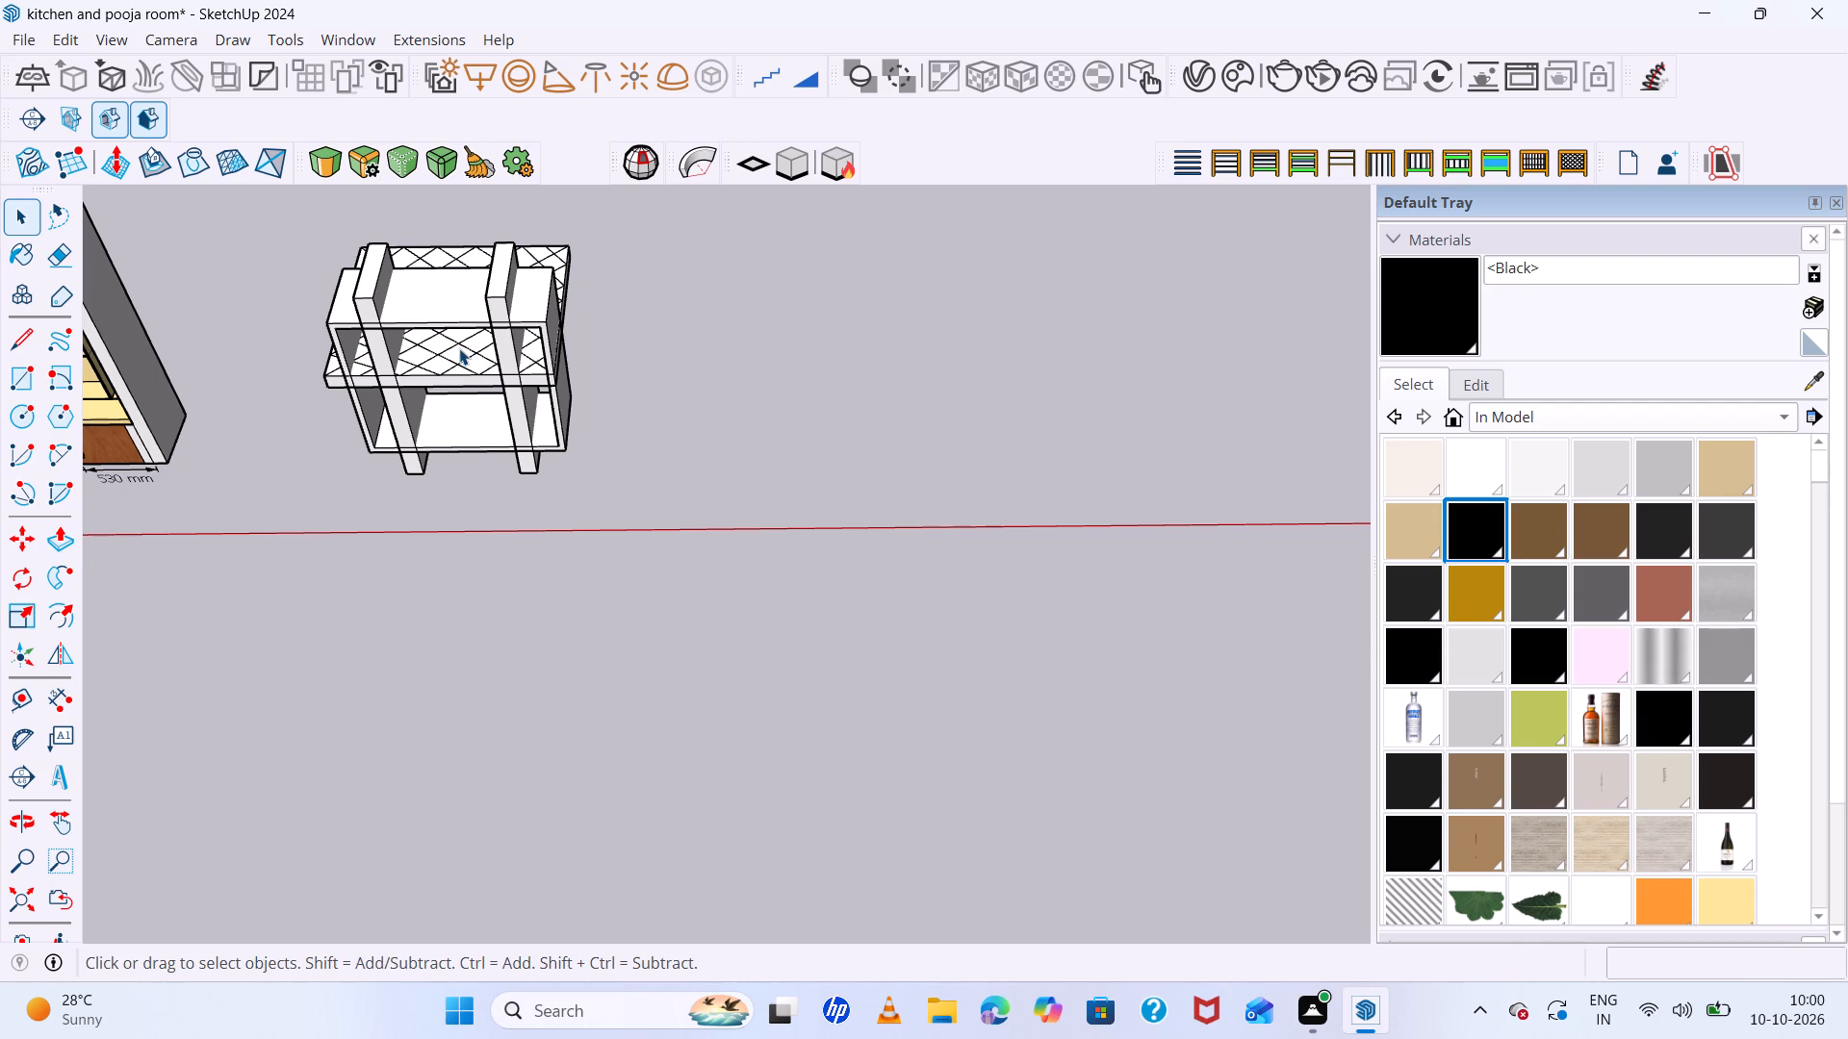
Move the slab about 817 mm to bring it over the frame, and raise it vertically above the posts.
key(m)
click(460, 348)
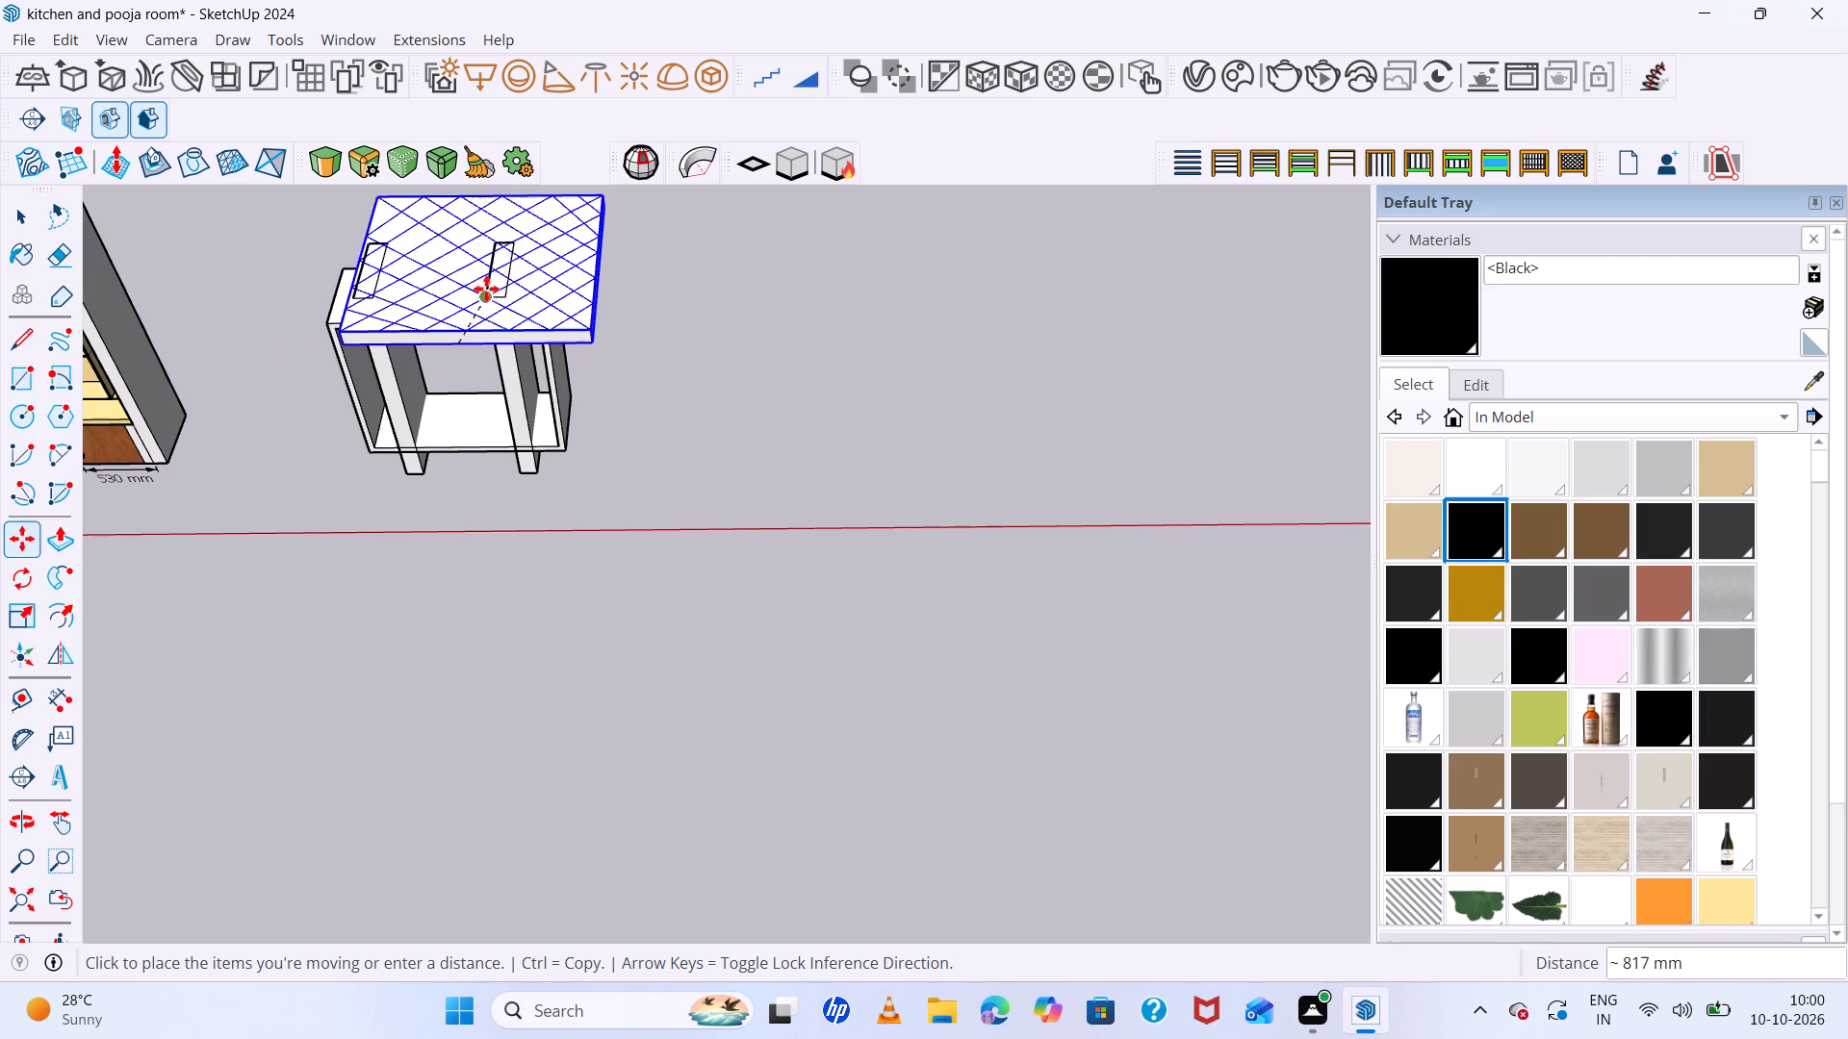
click(494, 296)
scroll(596, 352, up, 5)
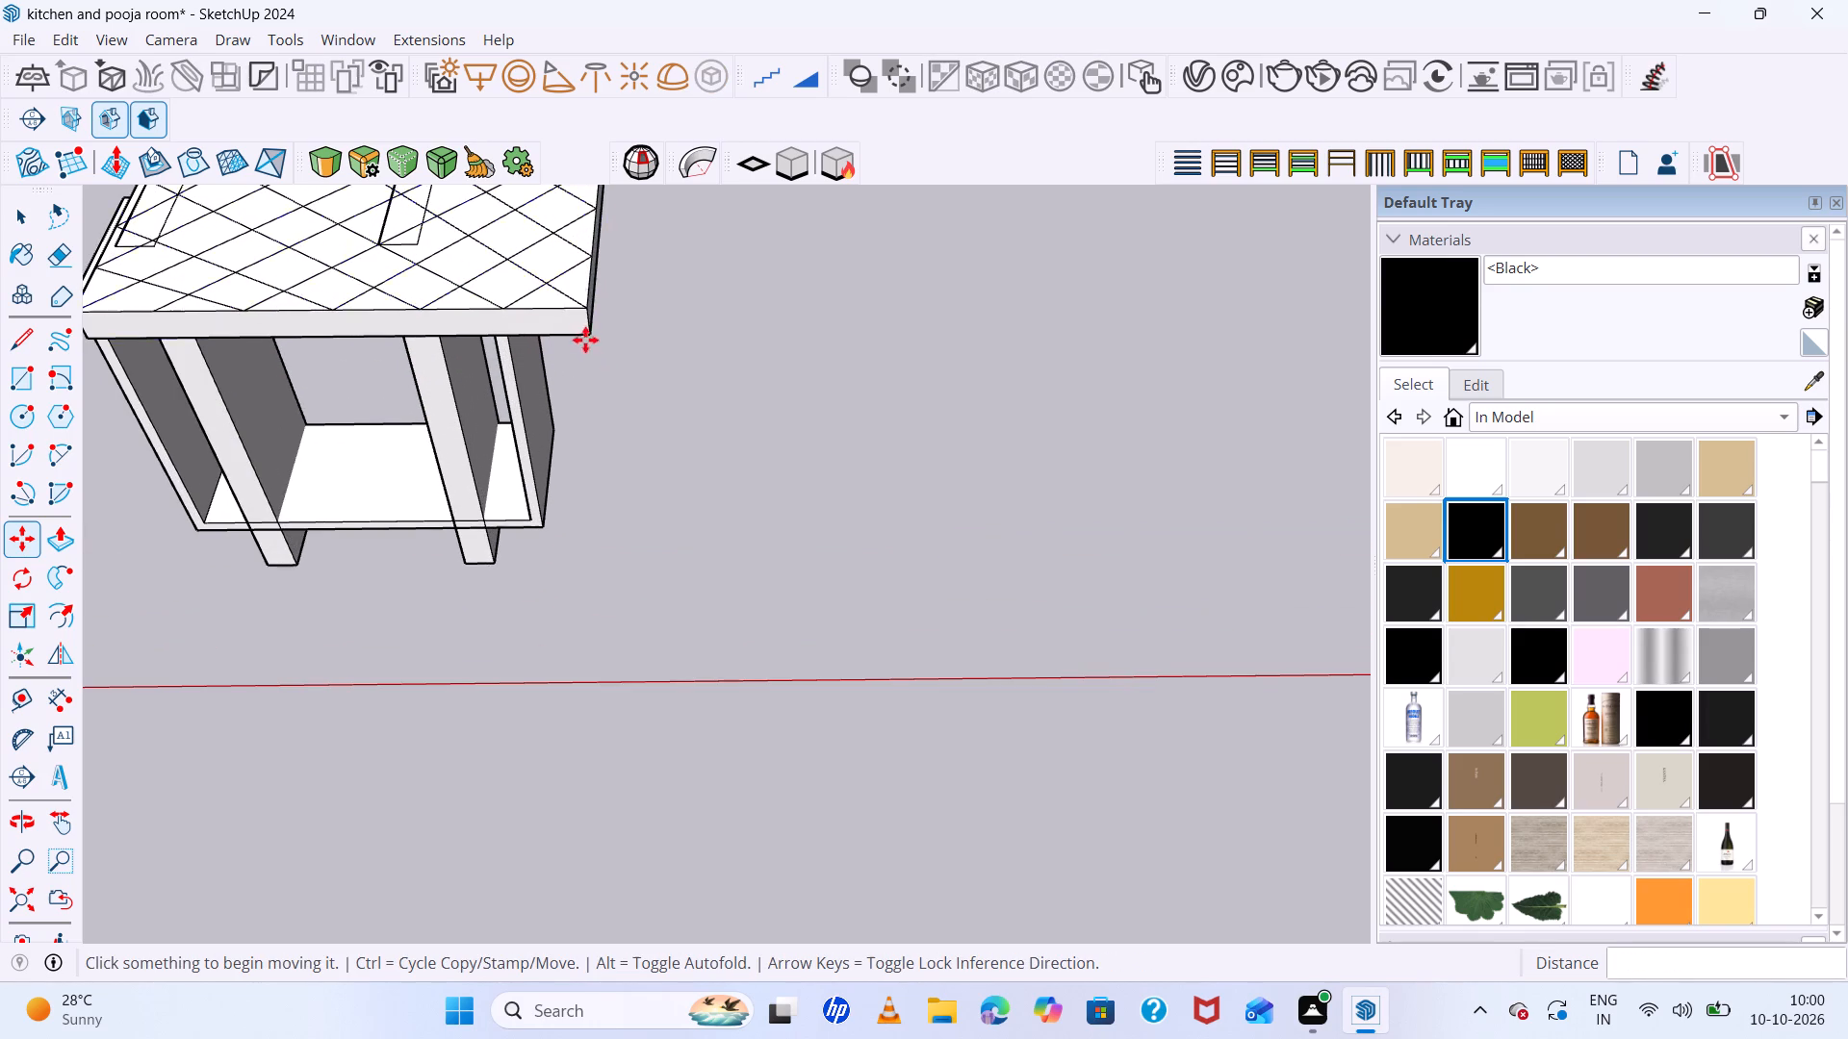
click(584, 336)
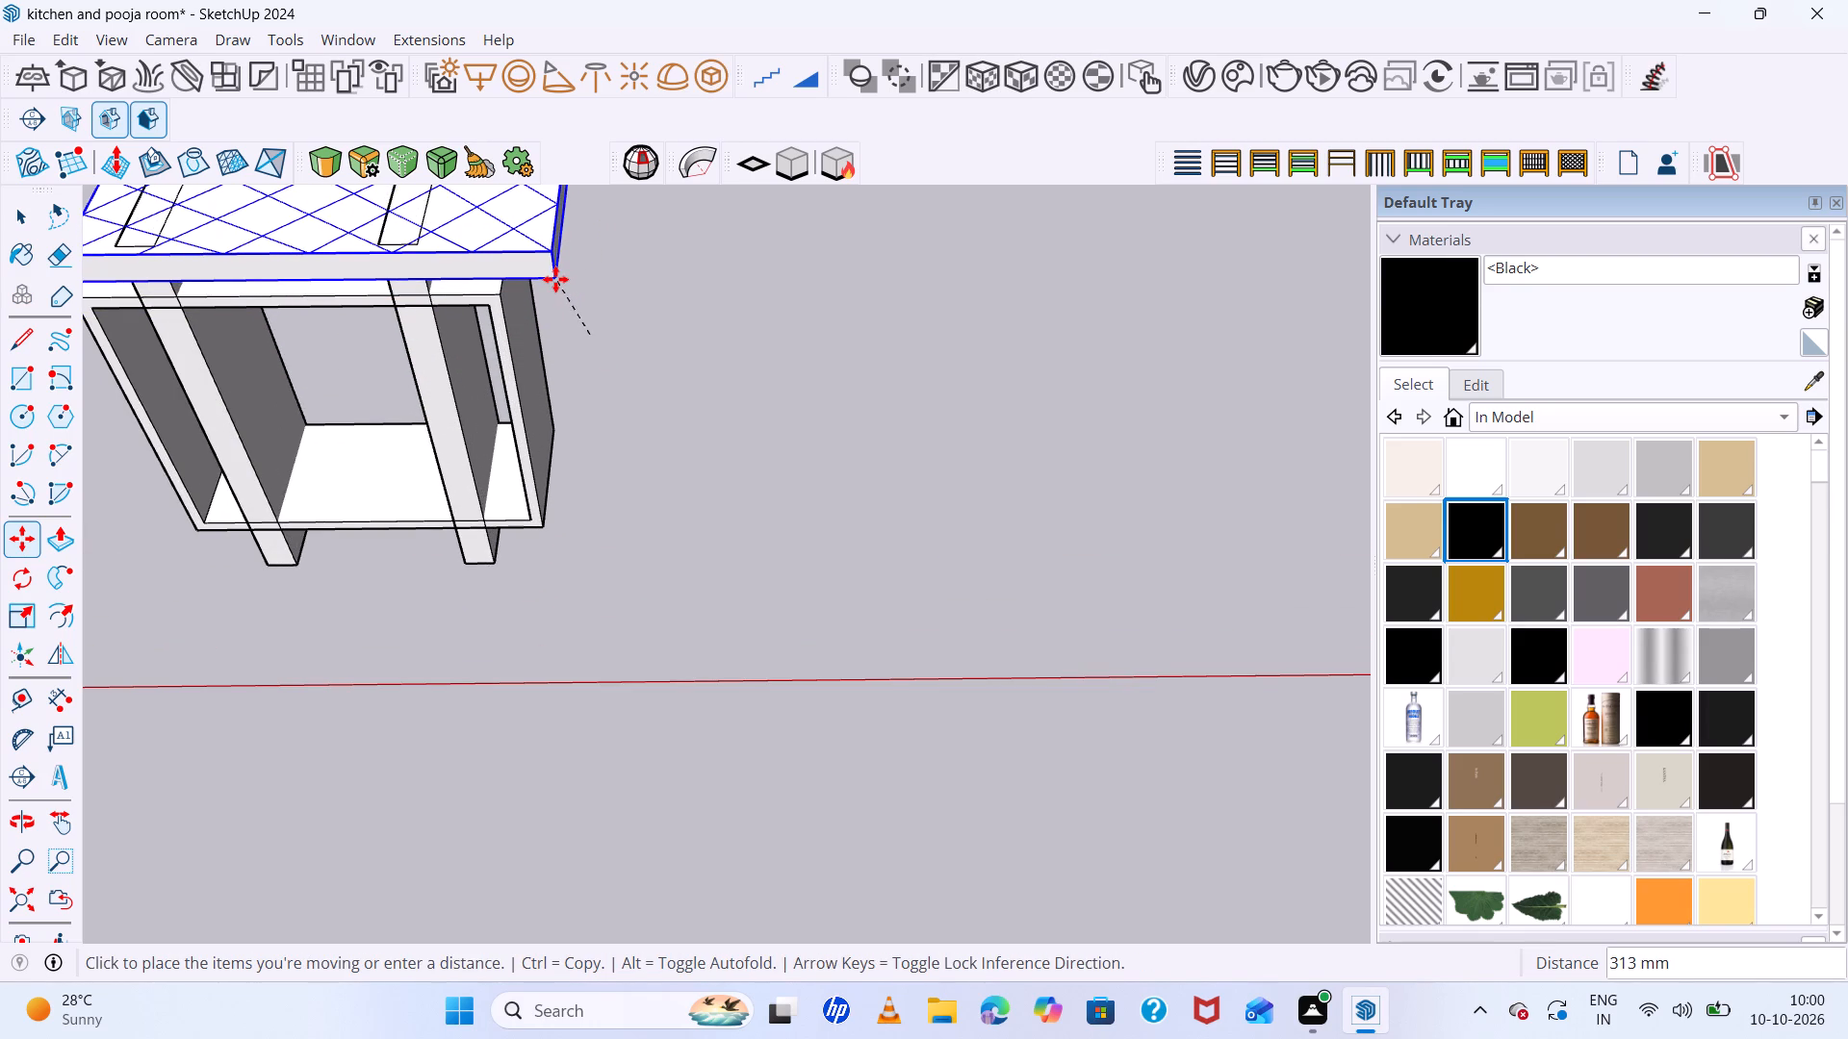
key(Up)
click(552, 268)
Move the slab about 366 mm by its lower front-left corner onto the top front-left corner of the left post.
scroll(534, 349, down, 13)
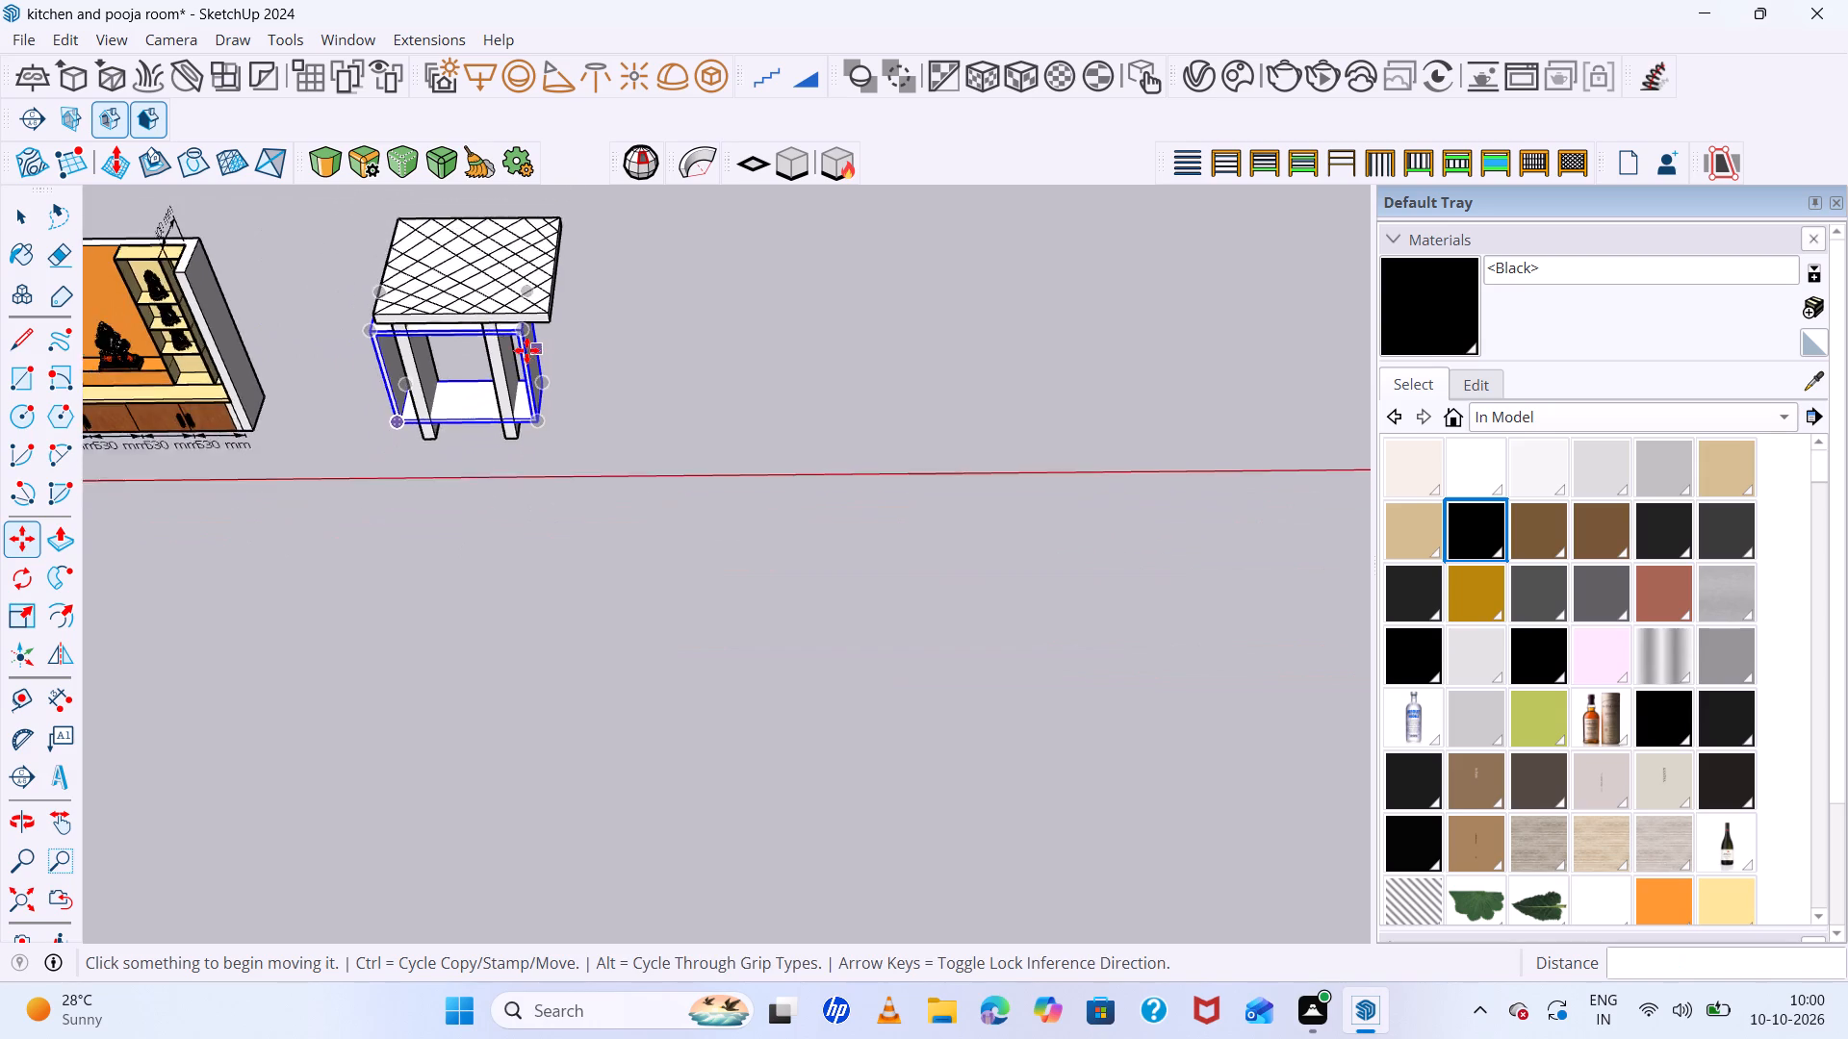
scroll(454, 325, up, 6)
middle_drag(433, 306, 630, 203)
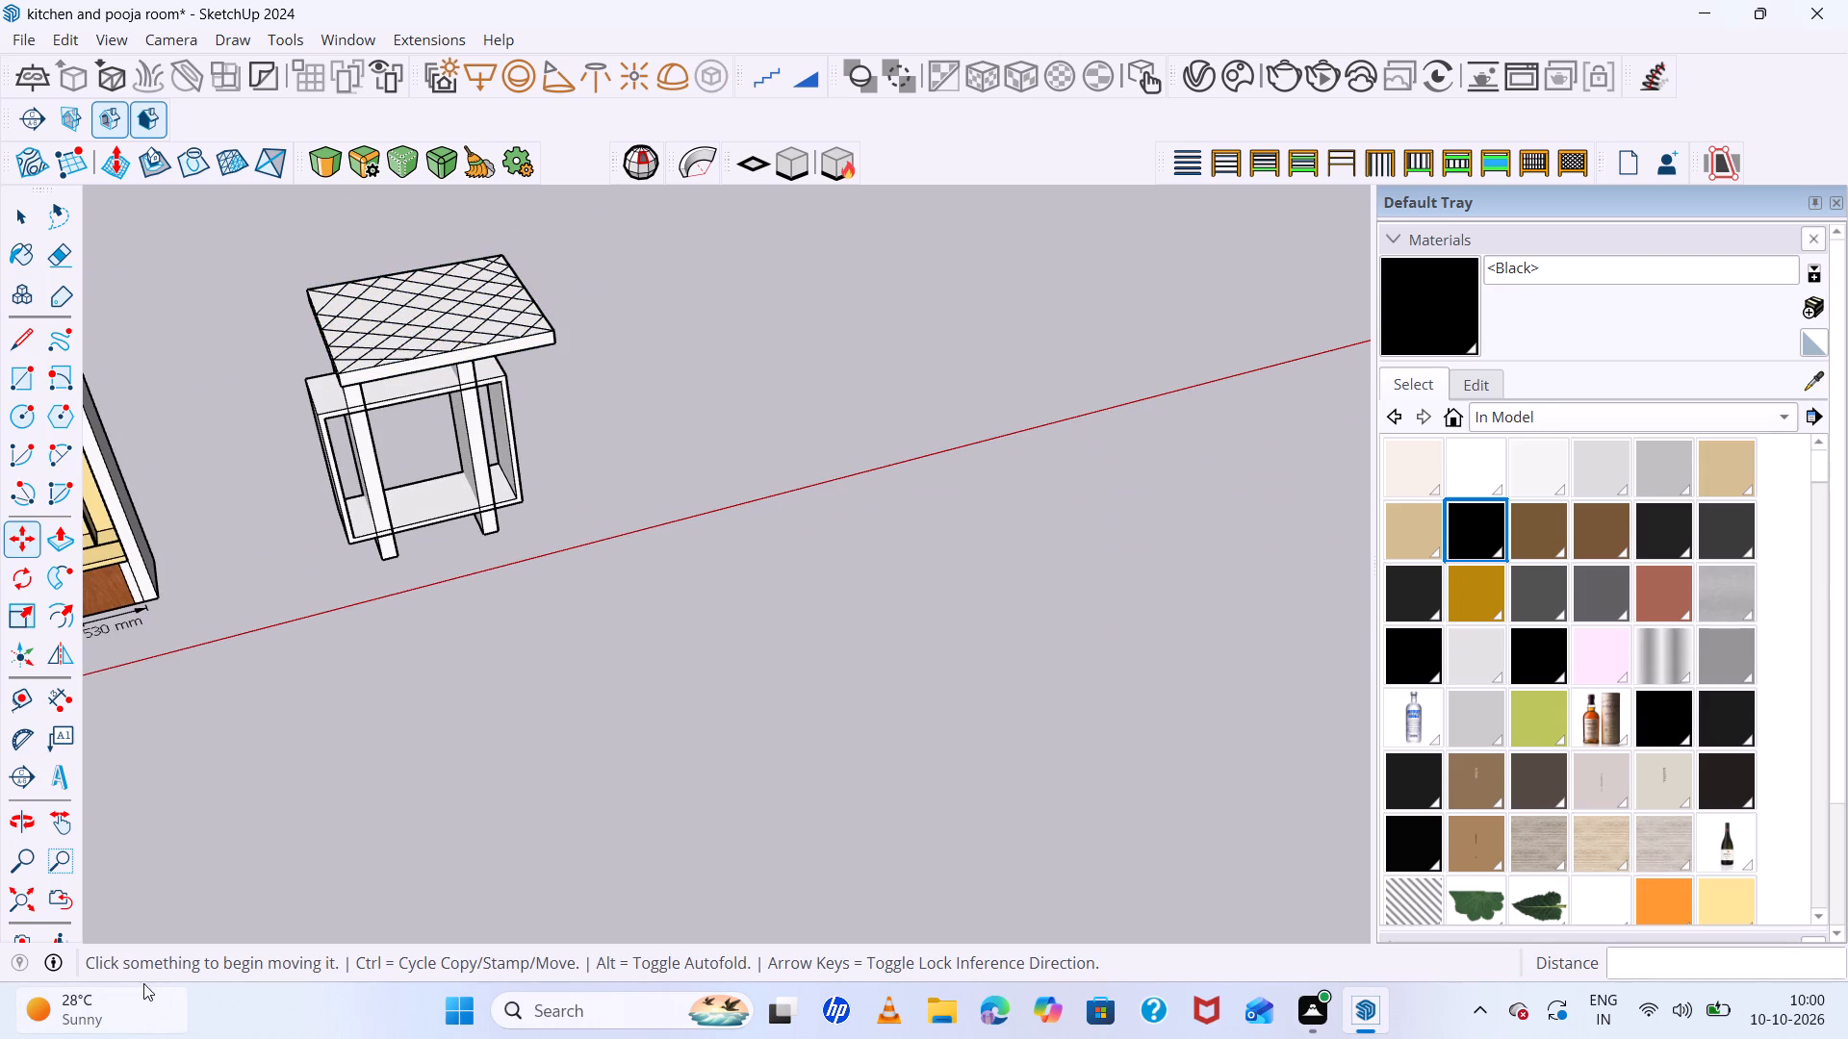
scroll(81, 1016, down, 5)
scroll(332, 436, down, 3)
middle_drag(338, 432, 440, 397)
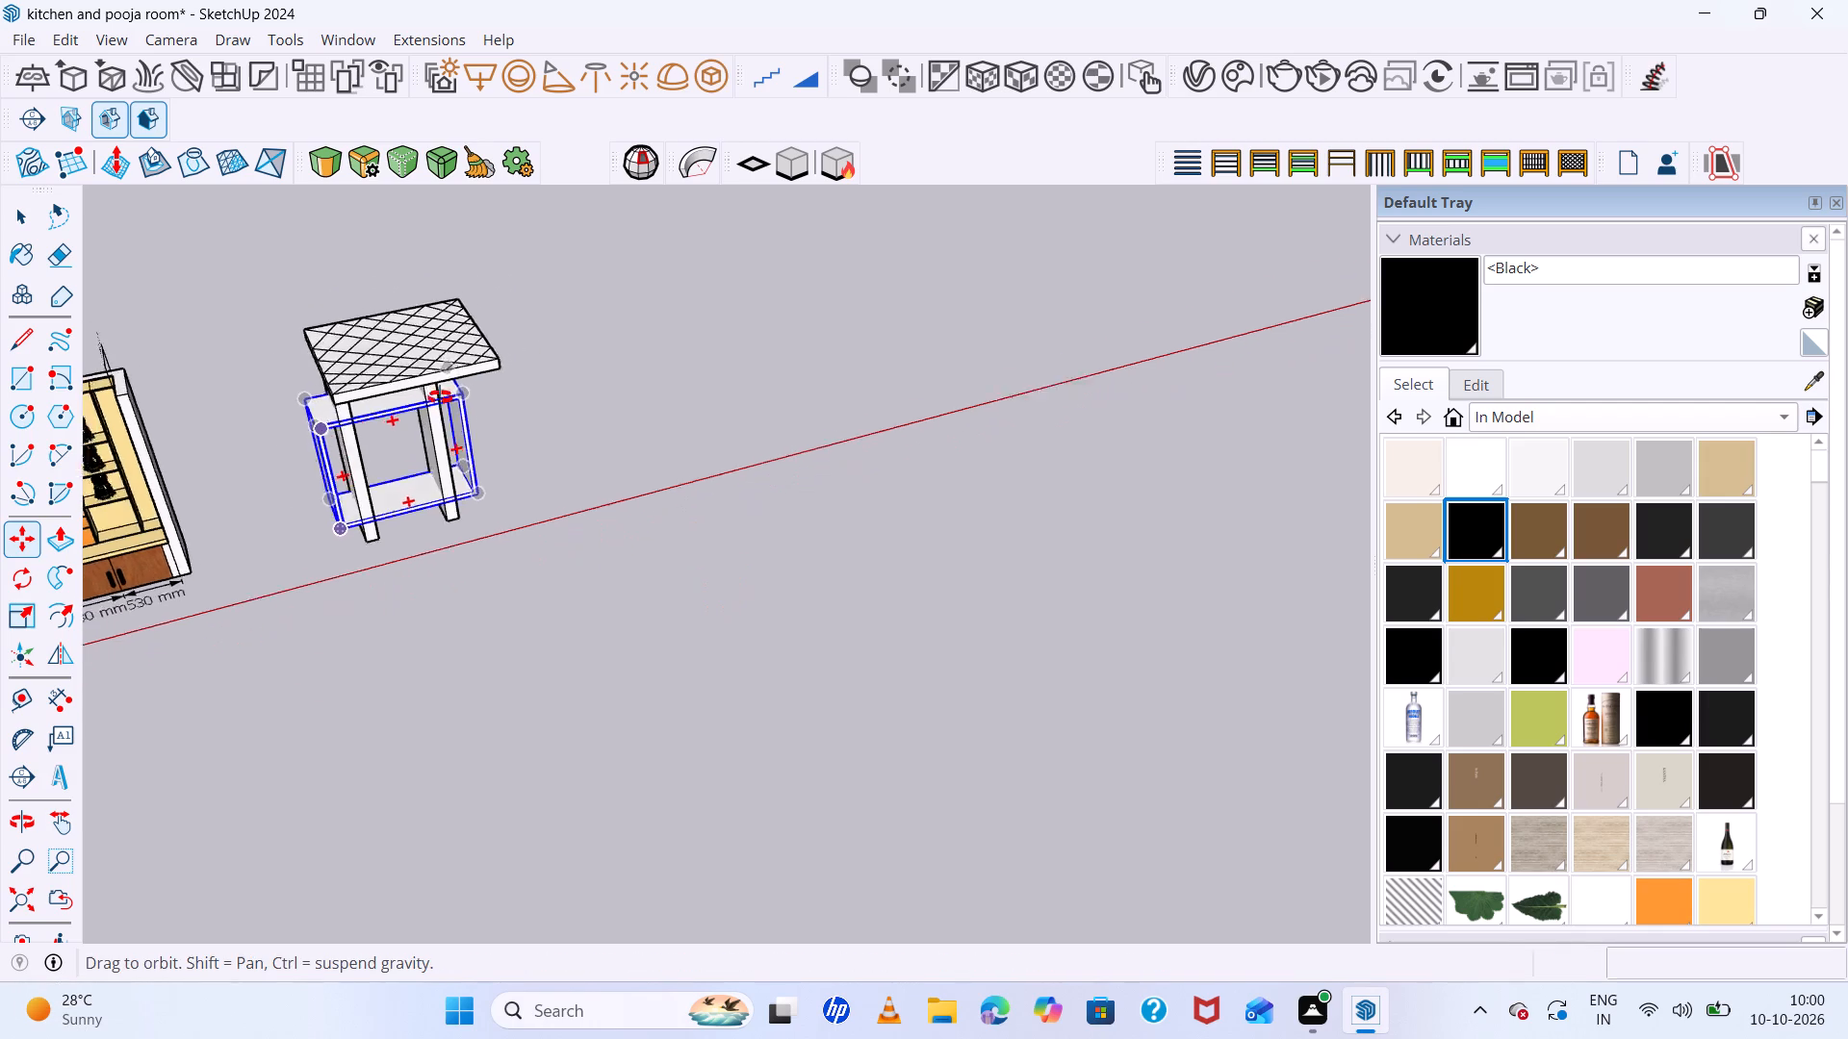
middle_drag(440, 397, 479, 378)
middle_drag(483, 377, 573, 314)
scroll(347, 397, up, 5)
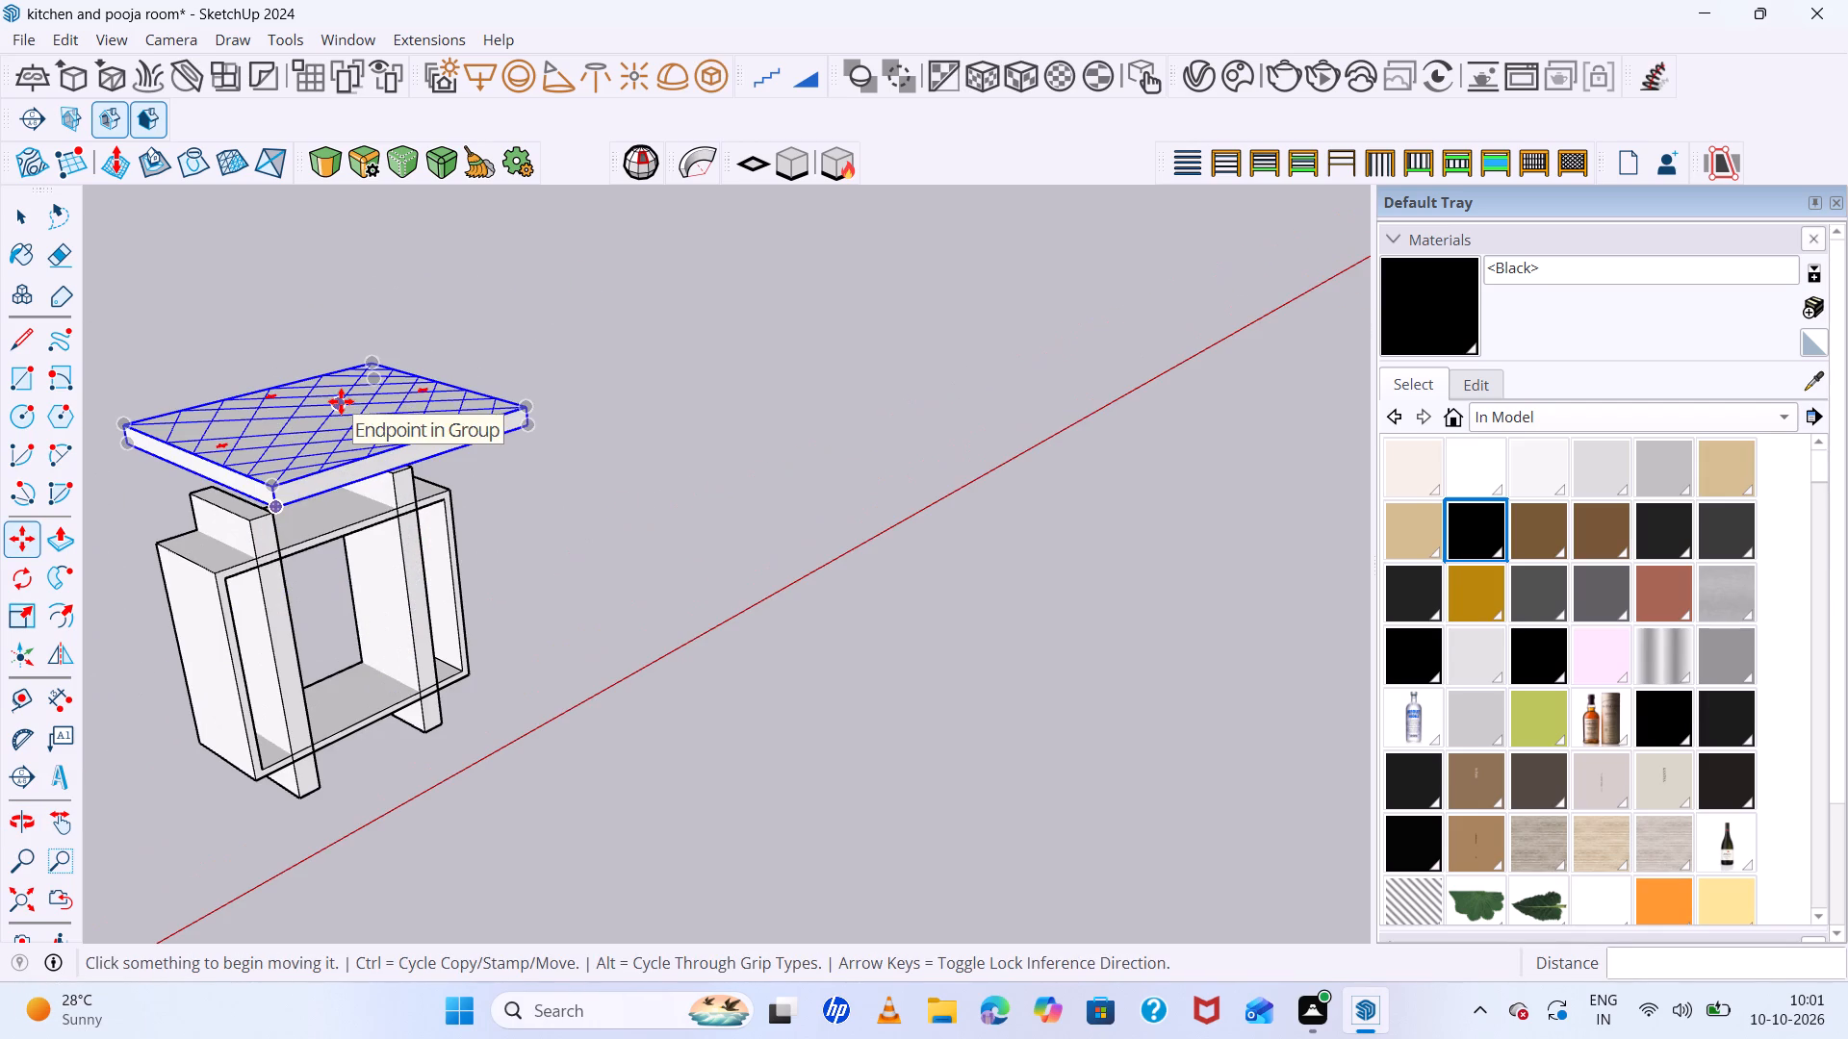
scroll(219, 462, up, 10)
middle_drag(301, 466, 338, 385)
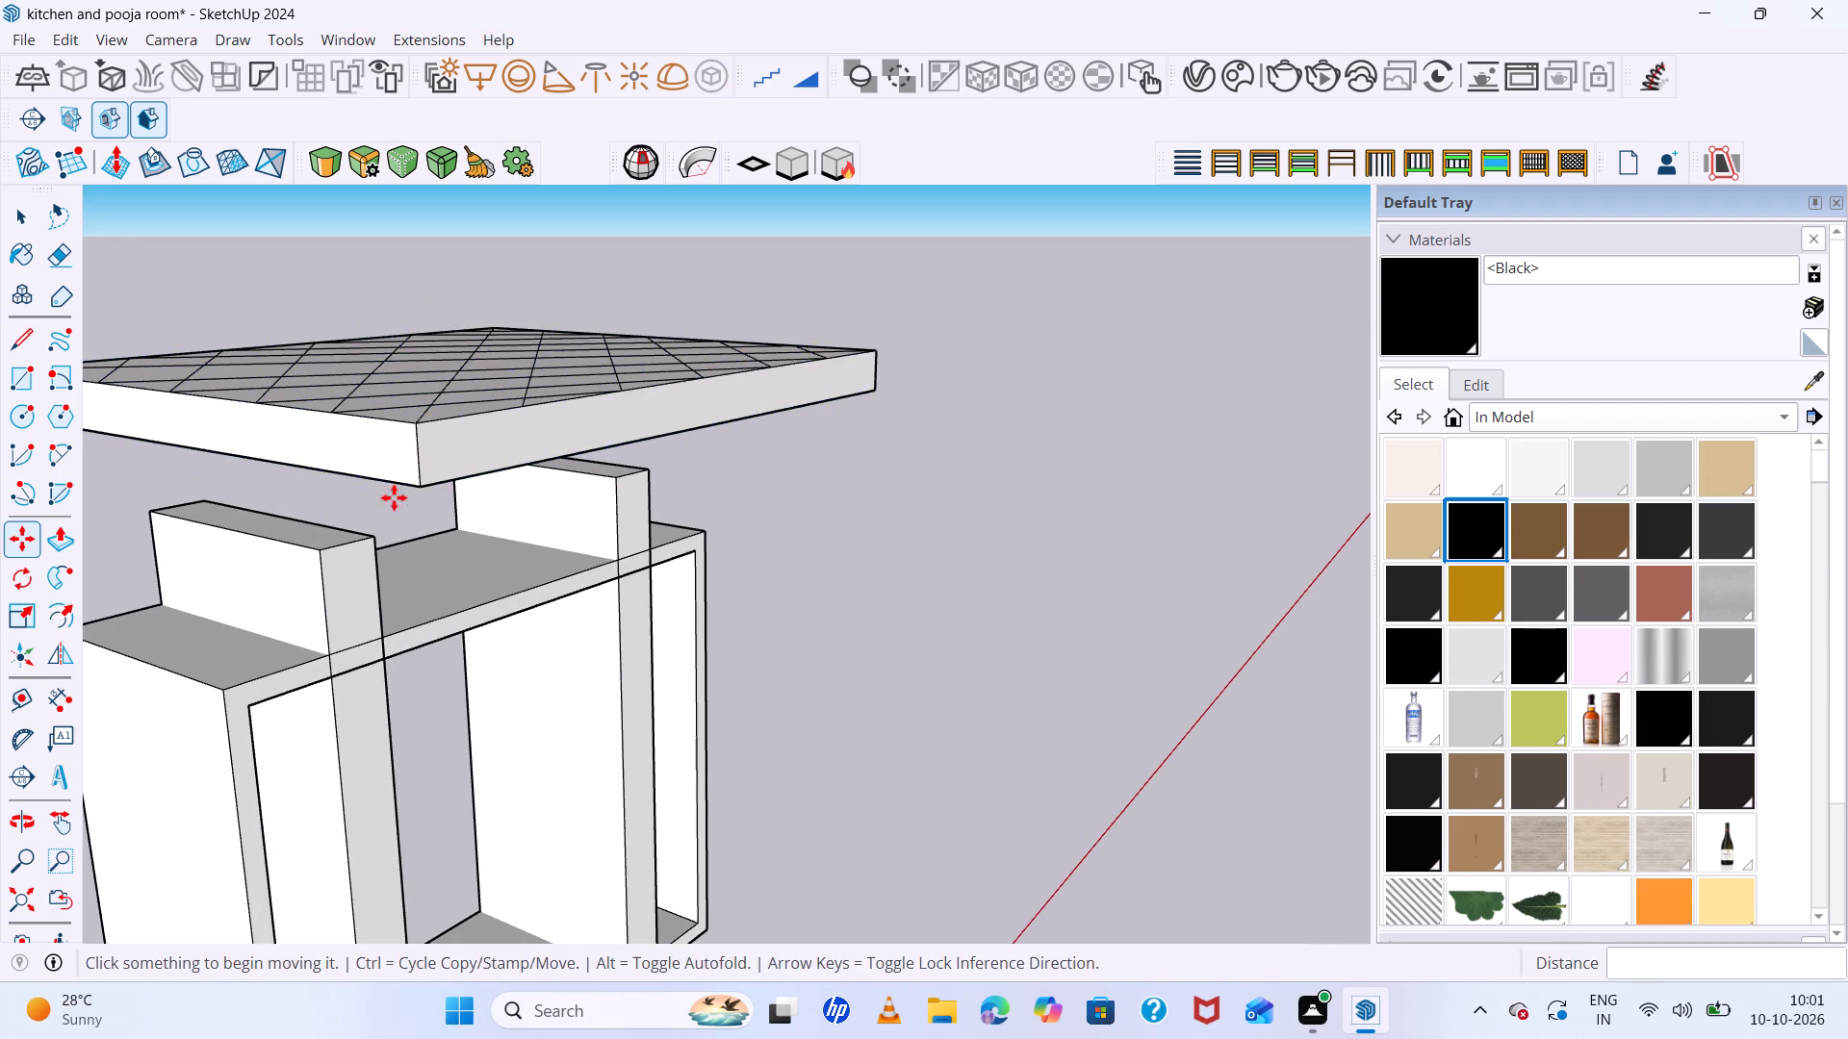
click(420, 491)
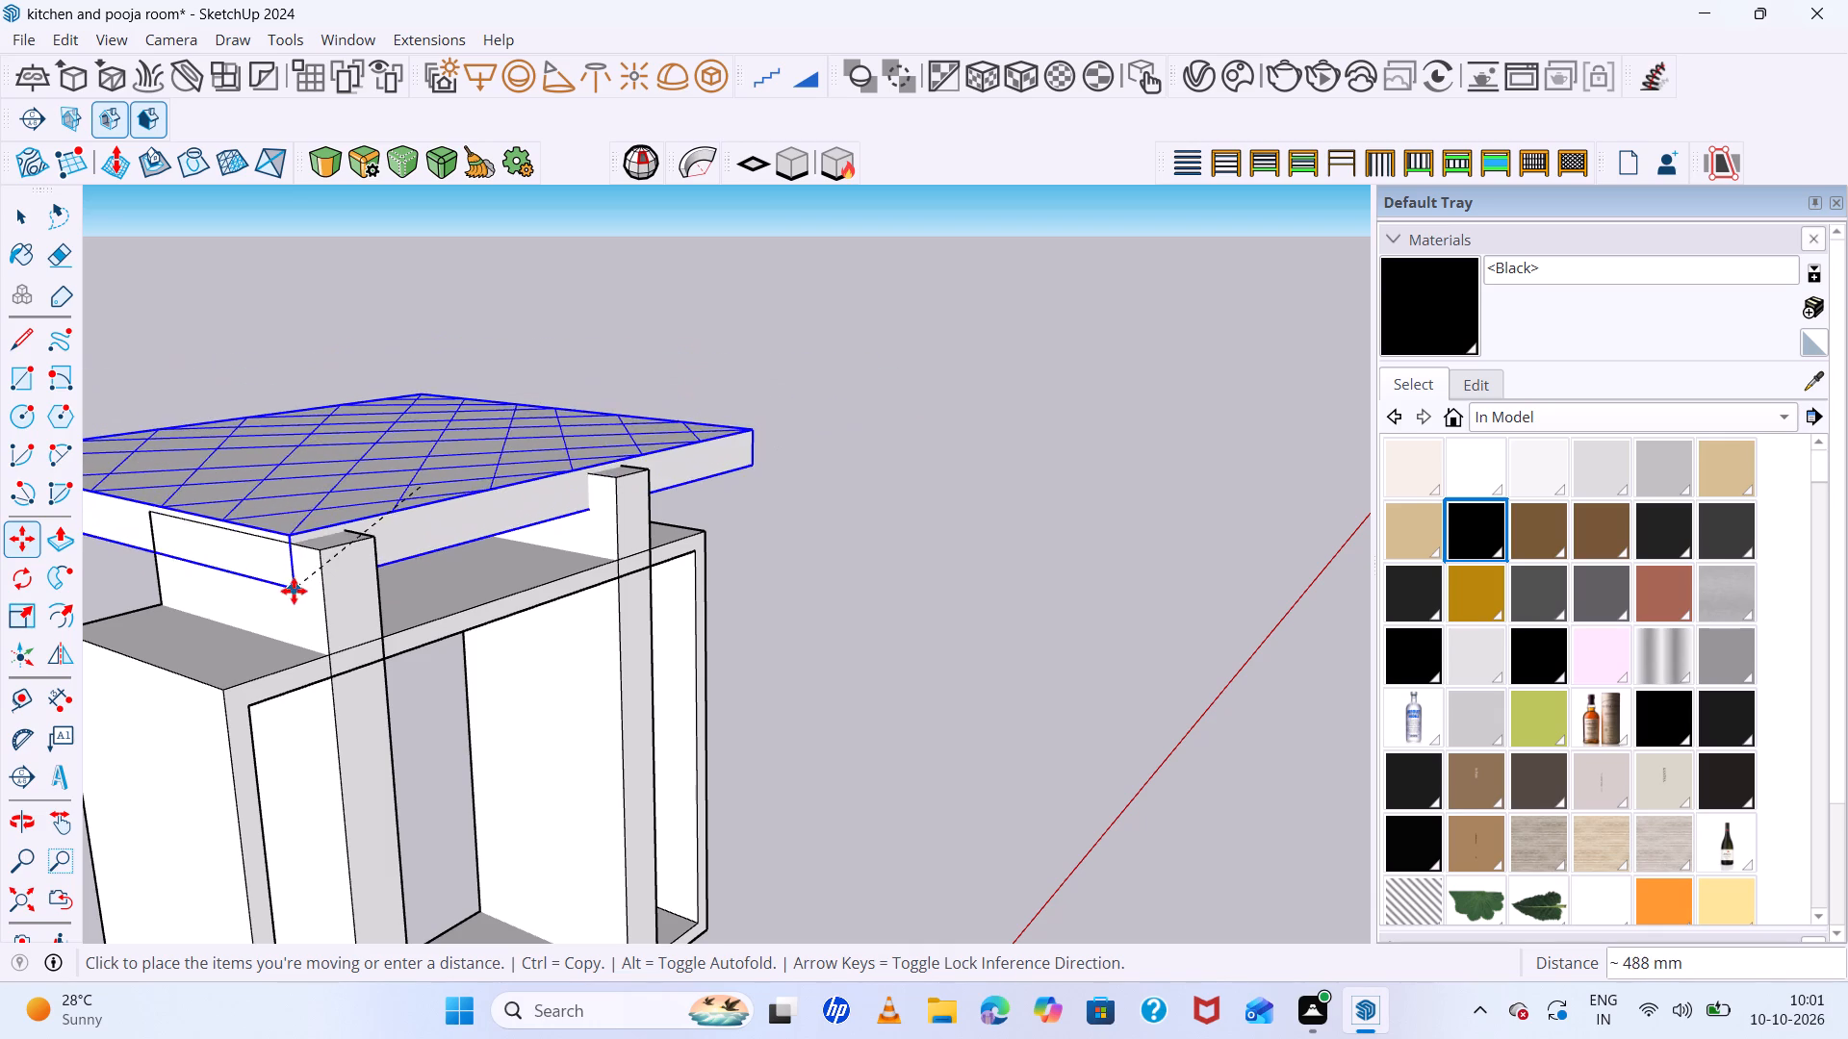
click(328, 547)
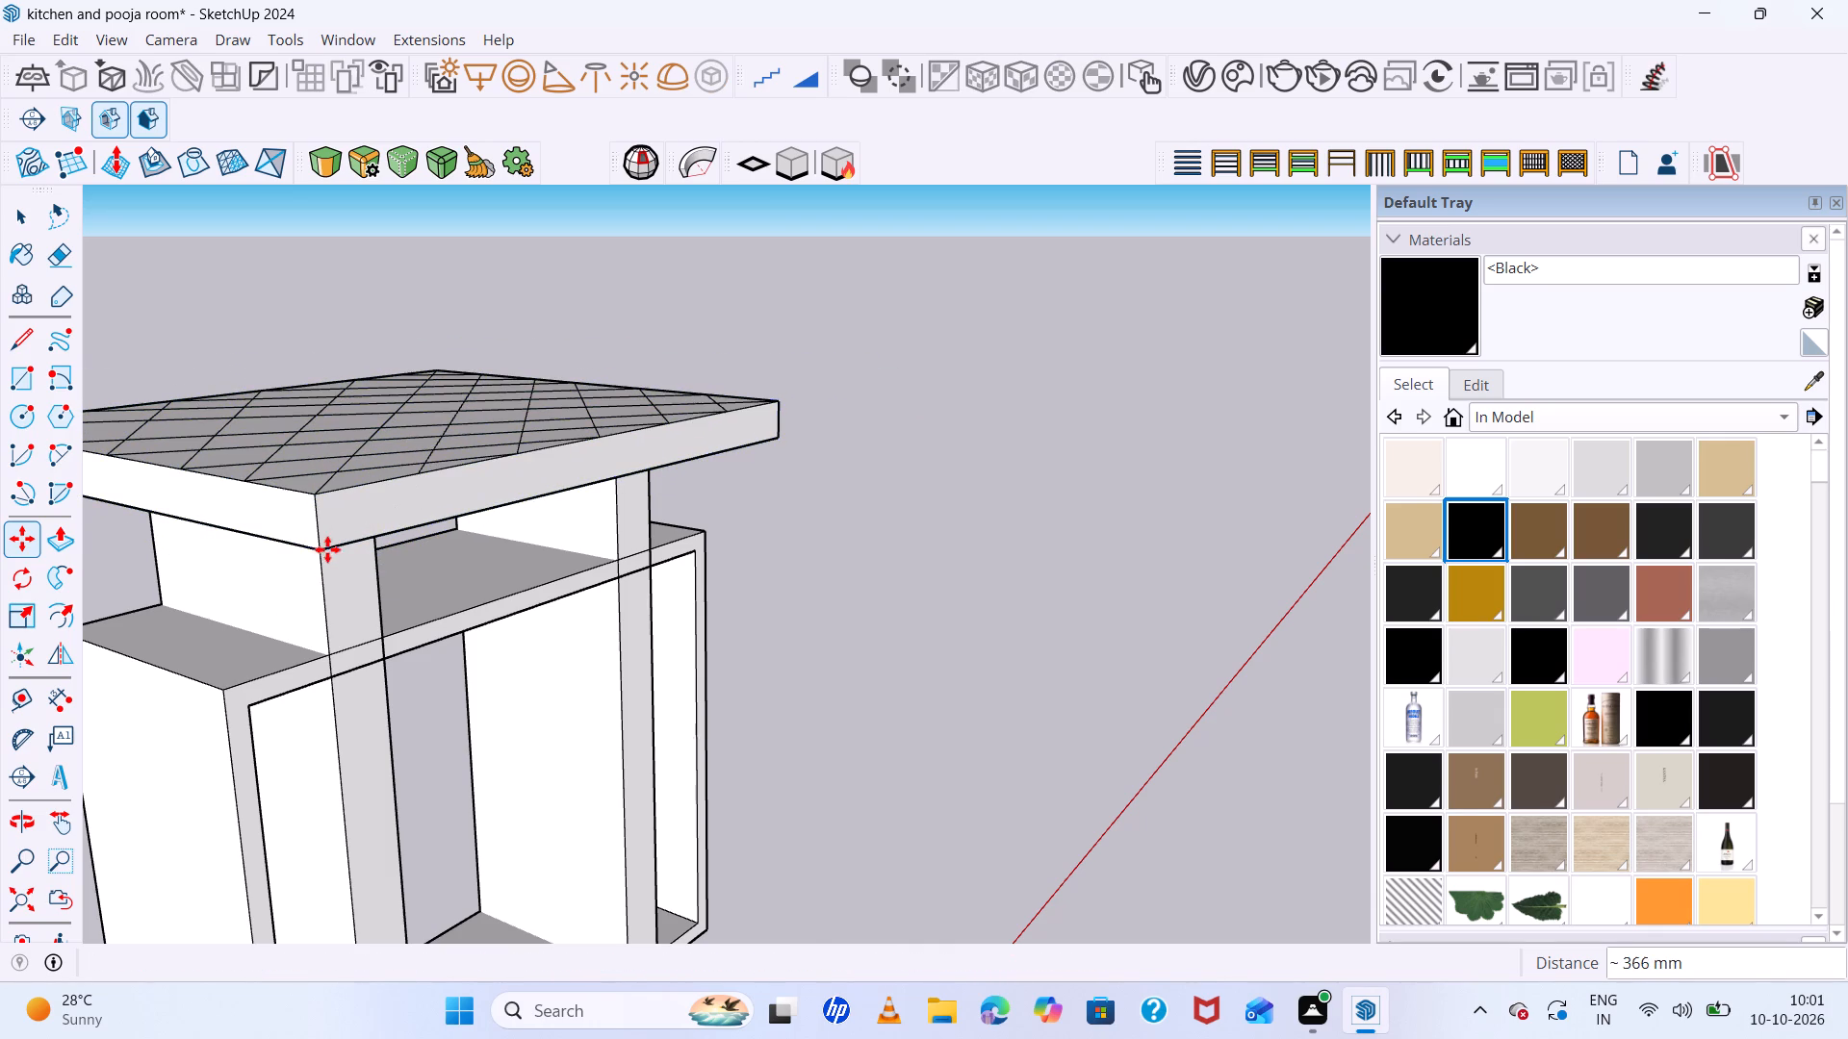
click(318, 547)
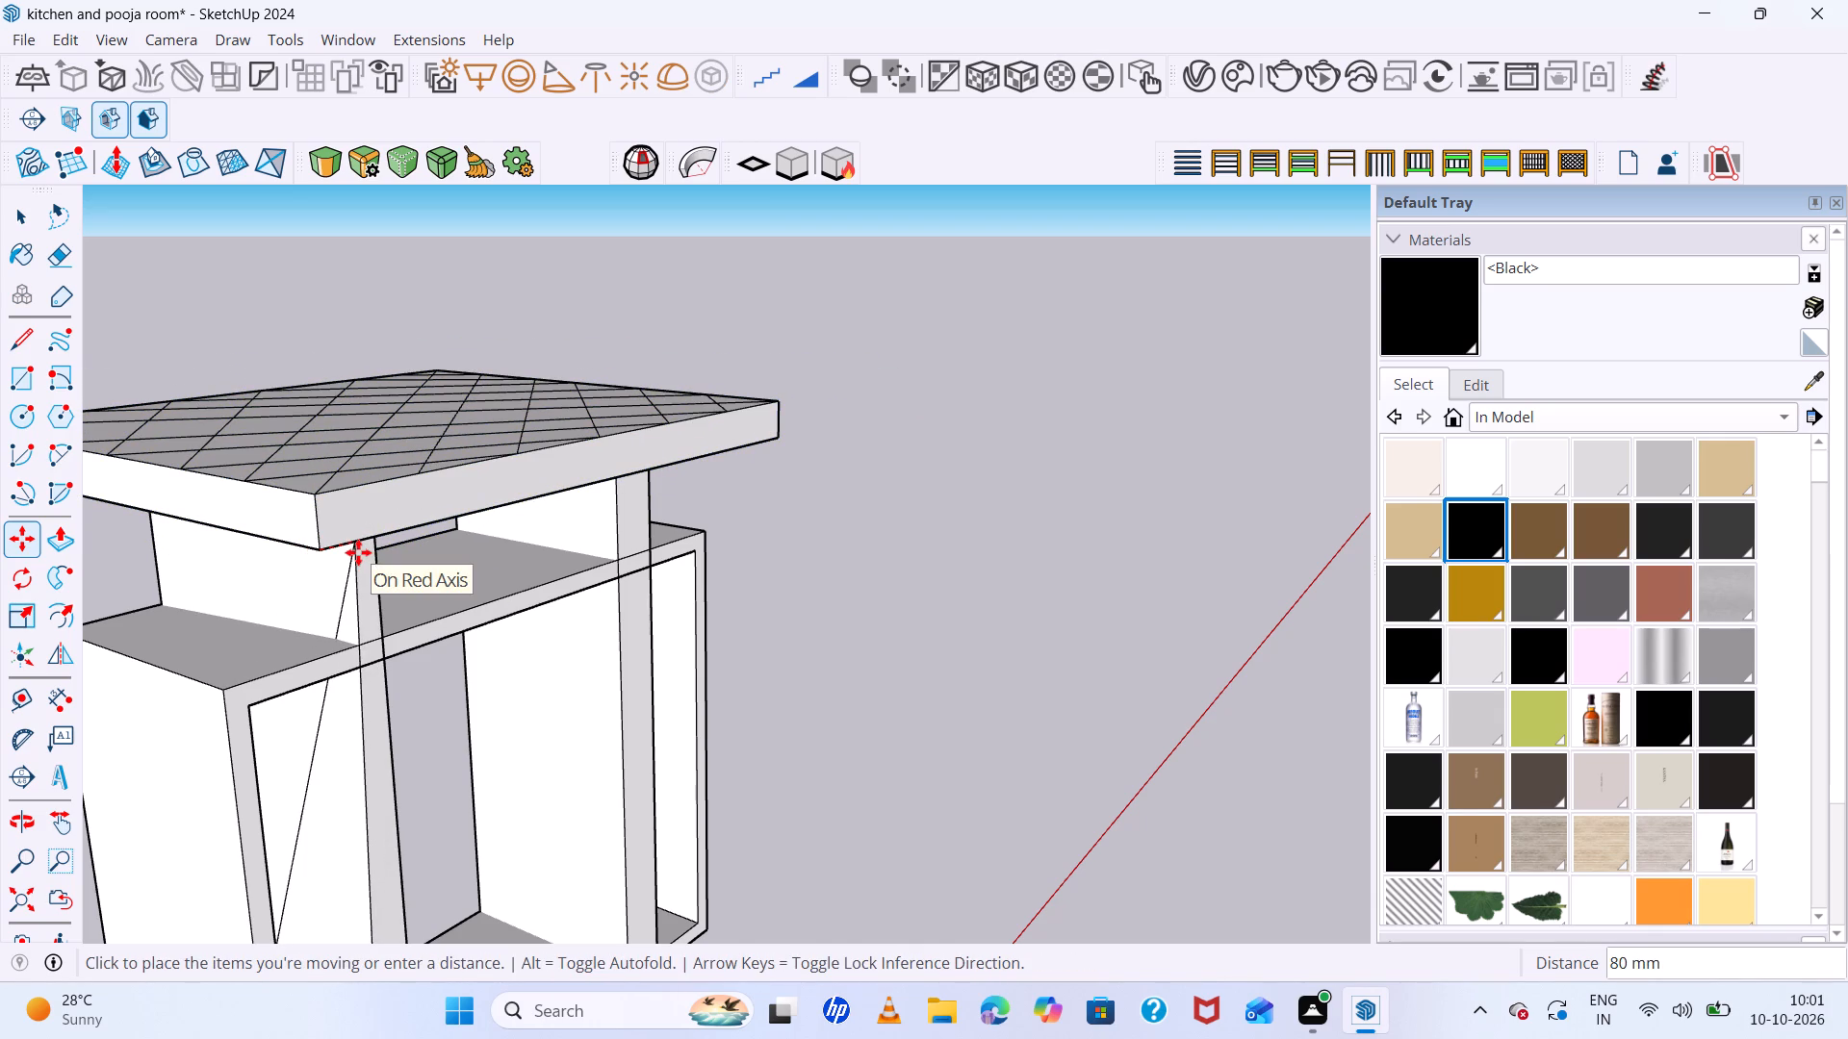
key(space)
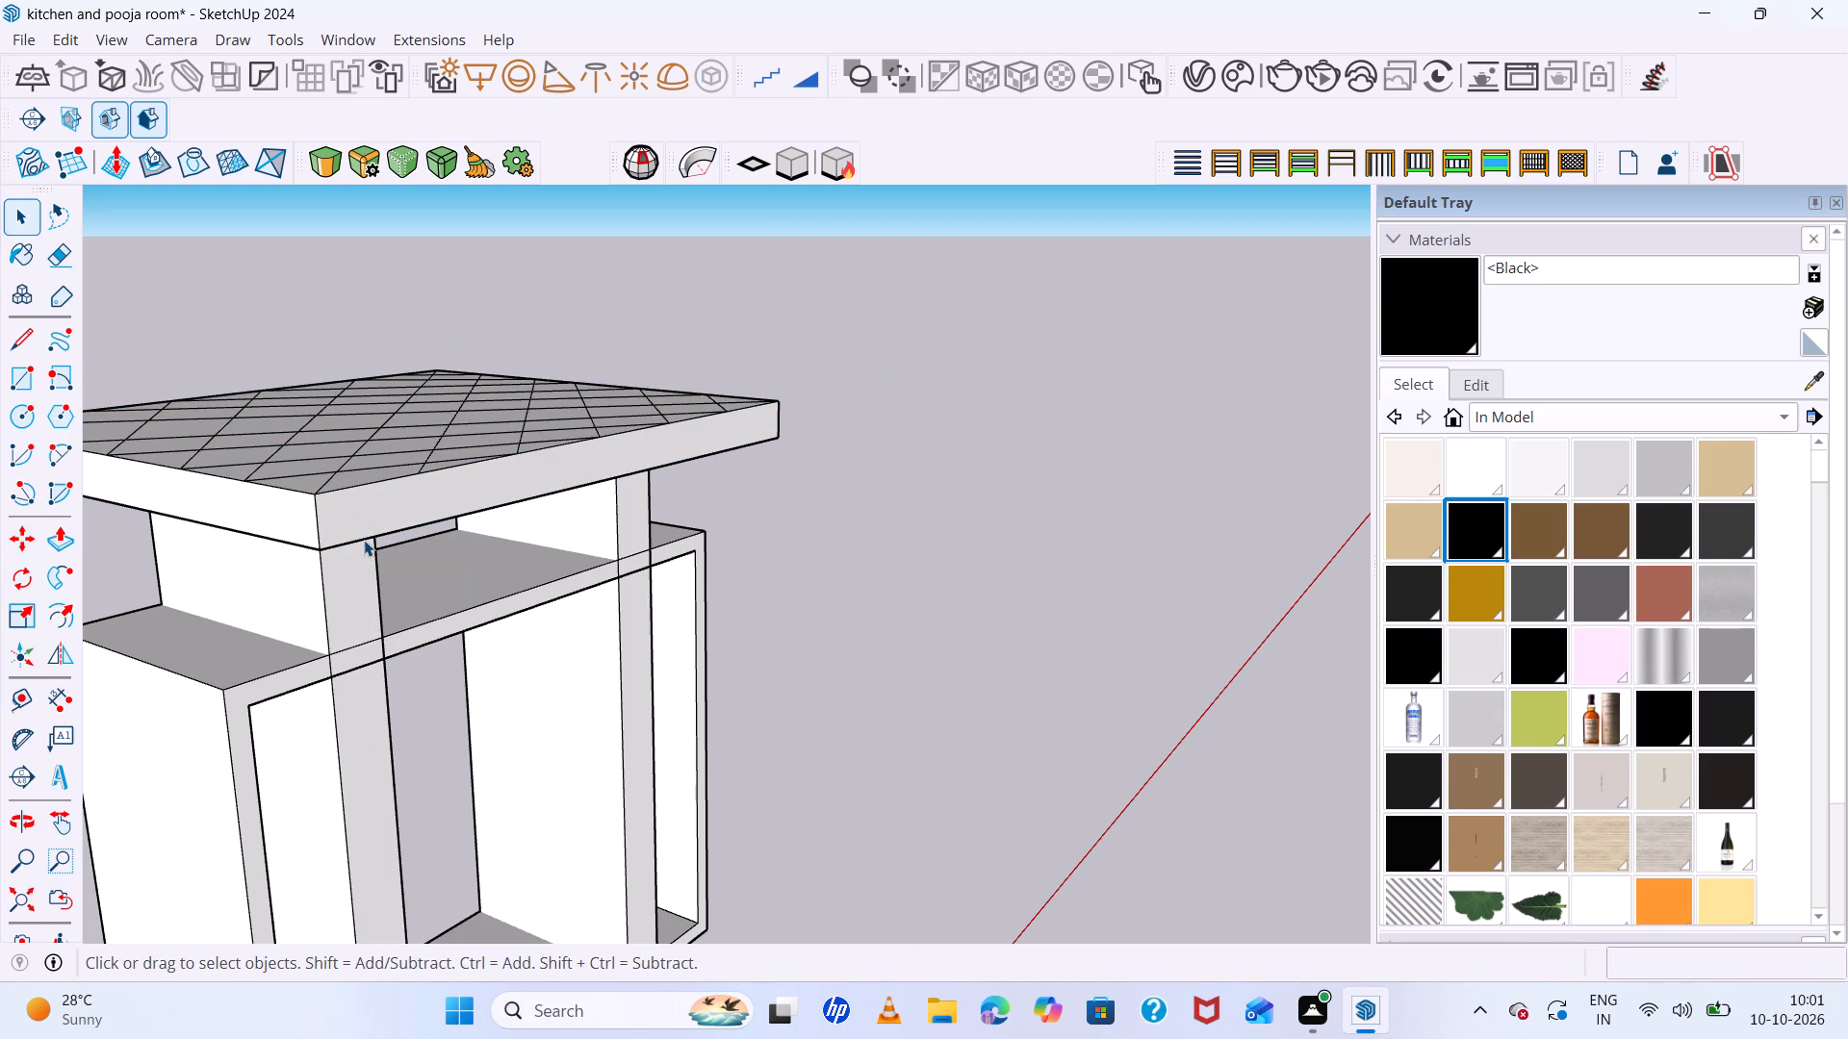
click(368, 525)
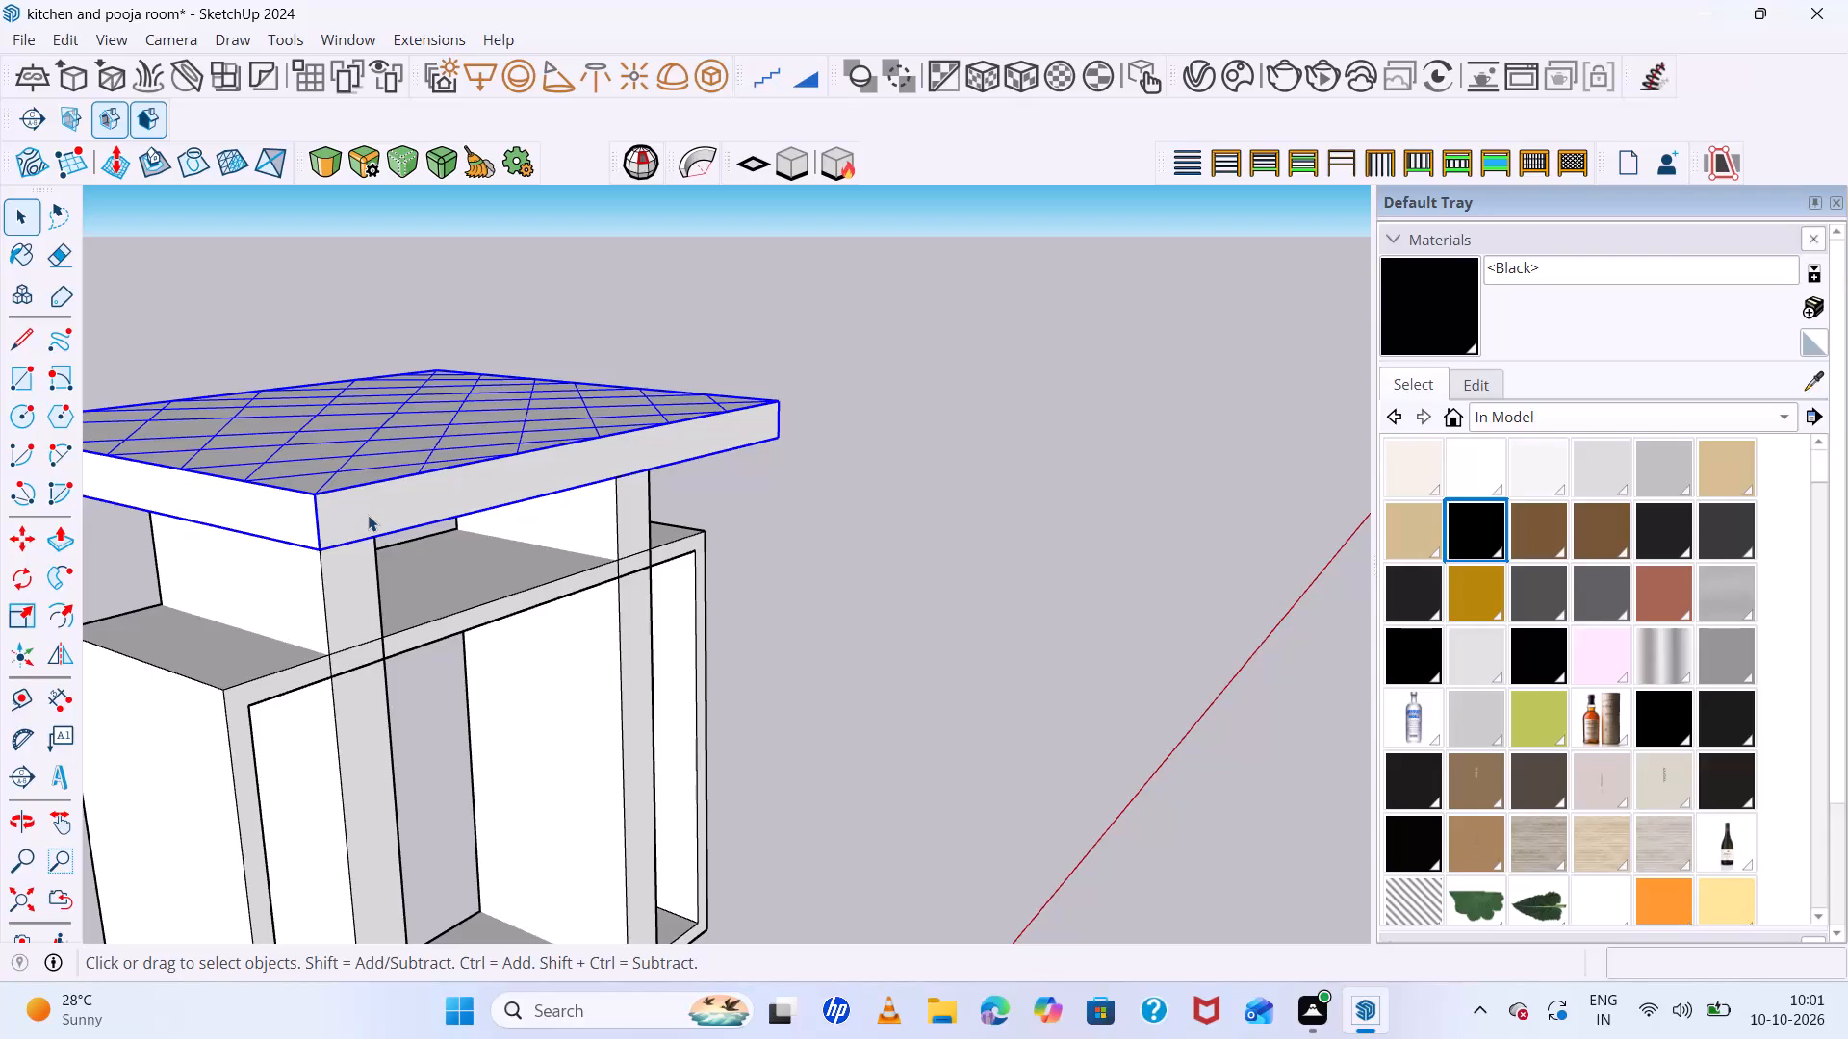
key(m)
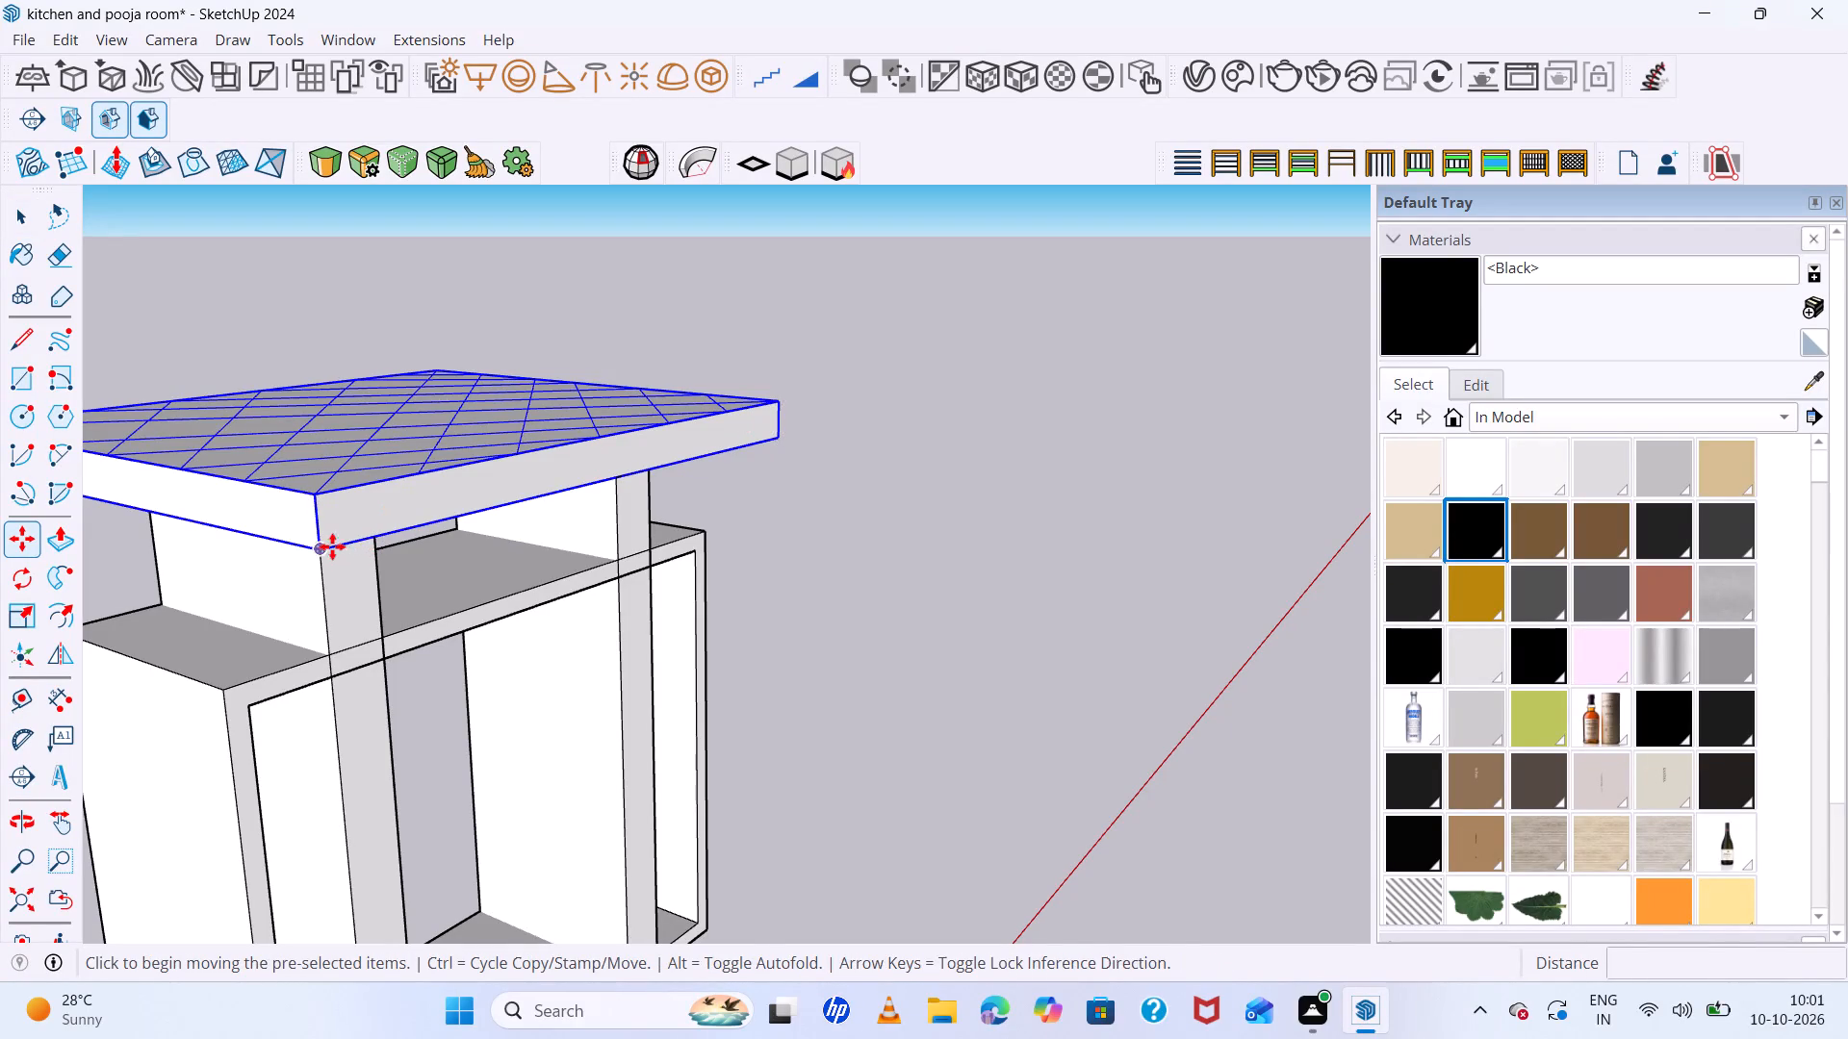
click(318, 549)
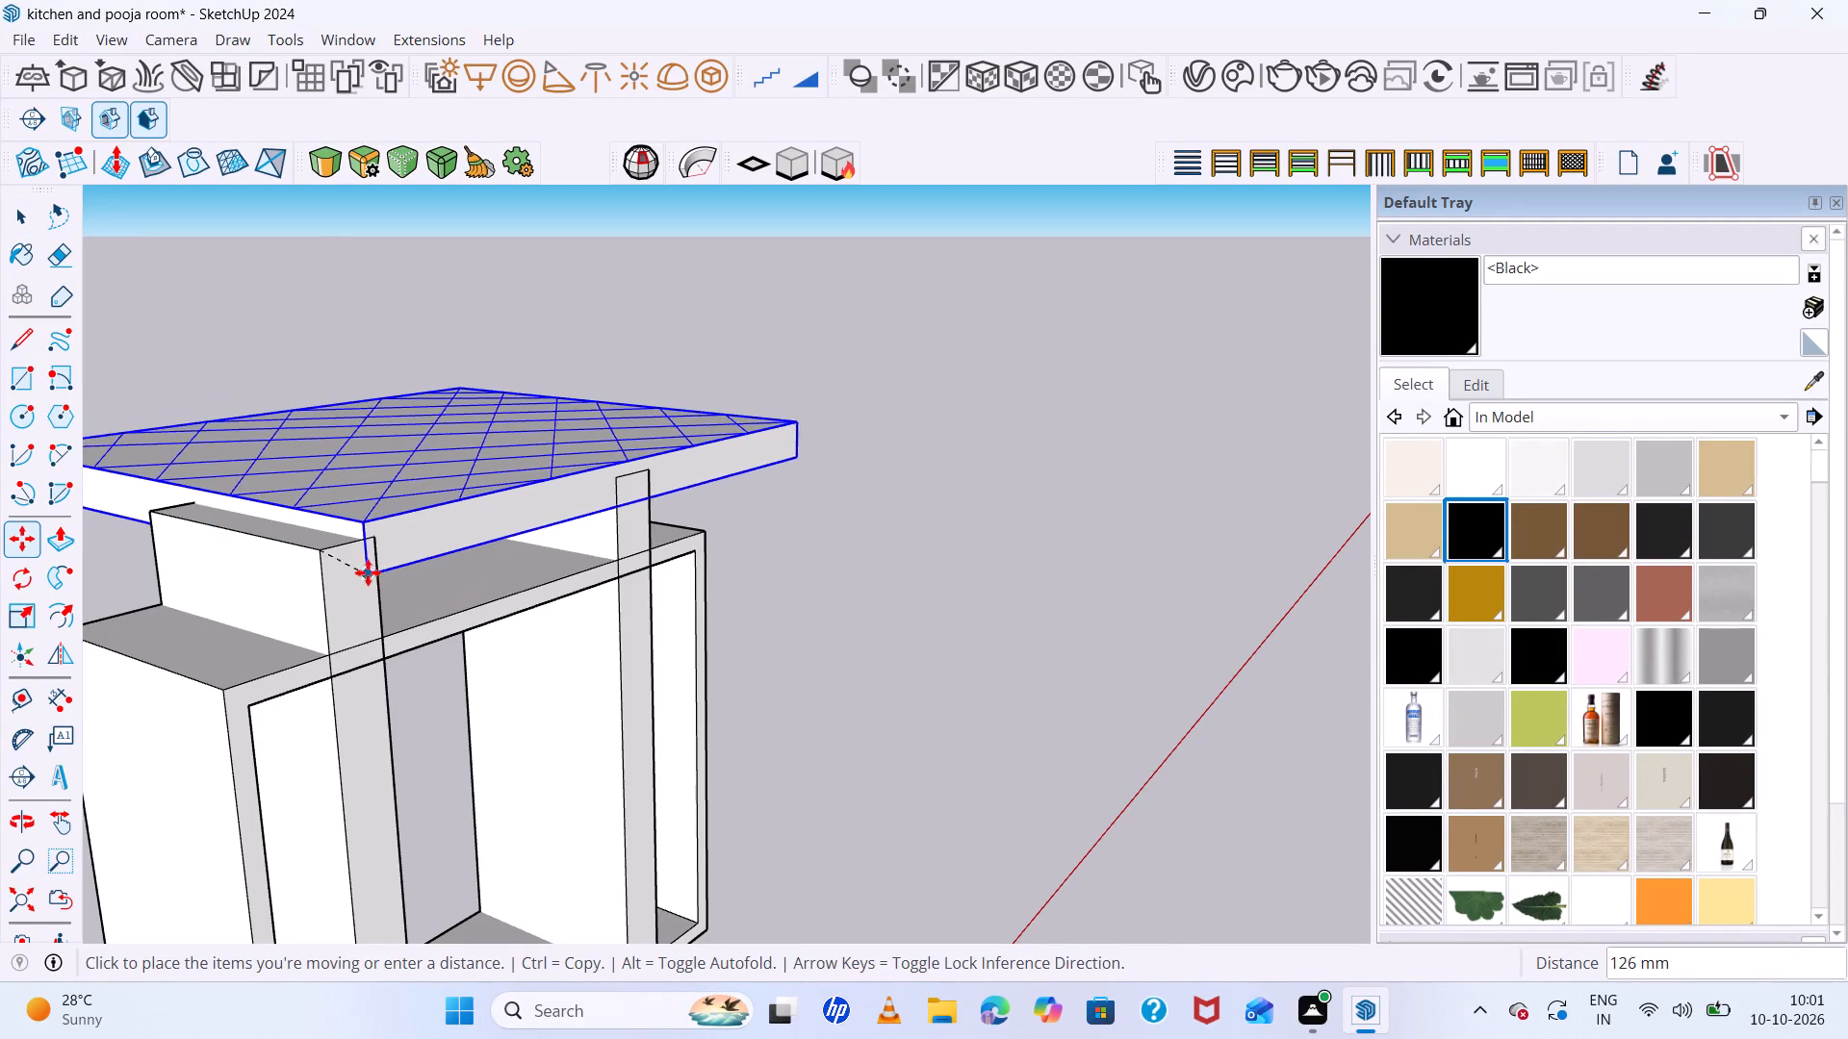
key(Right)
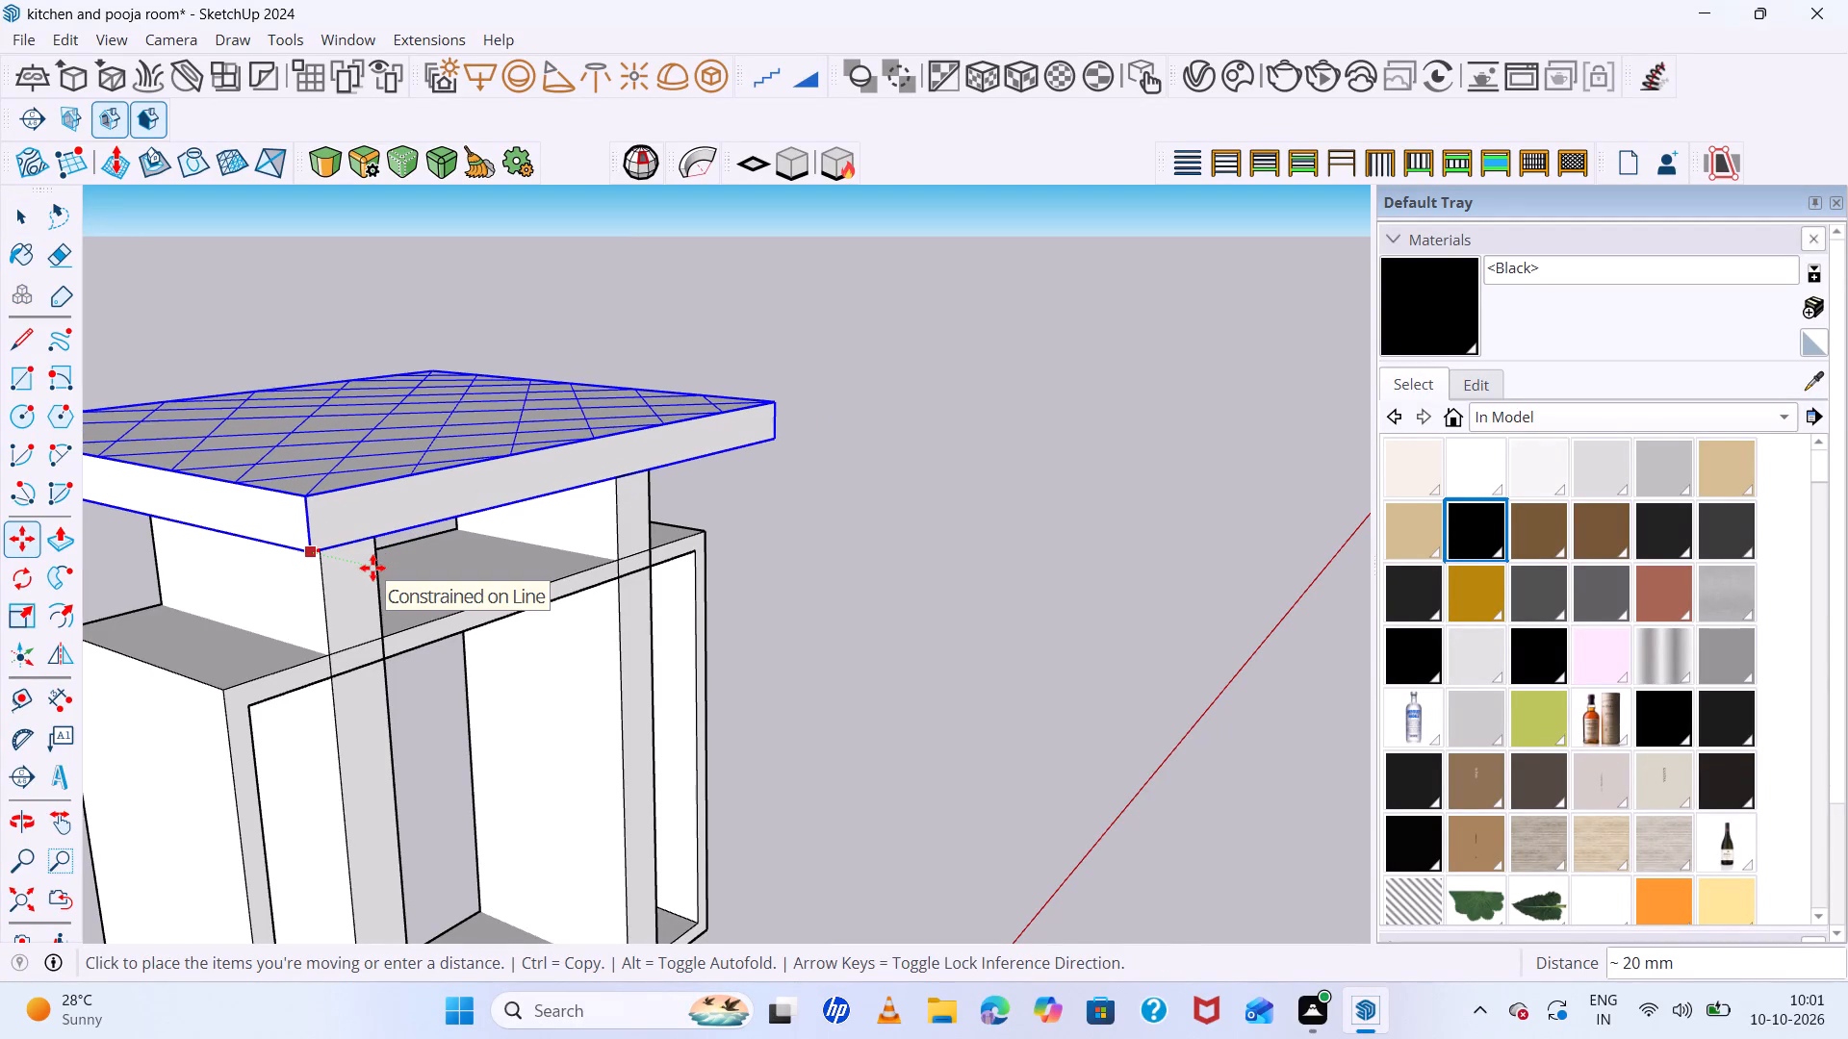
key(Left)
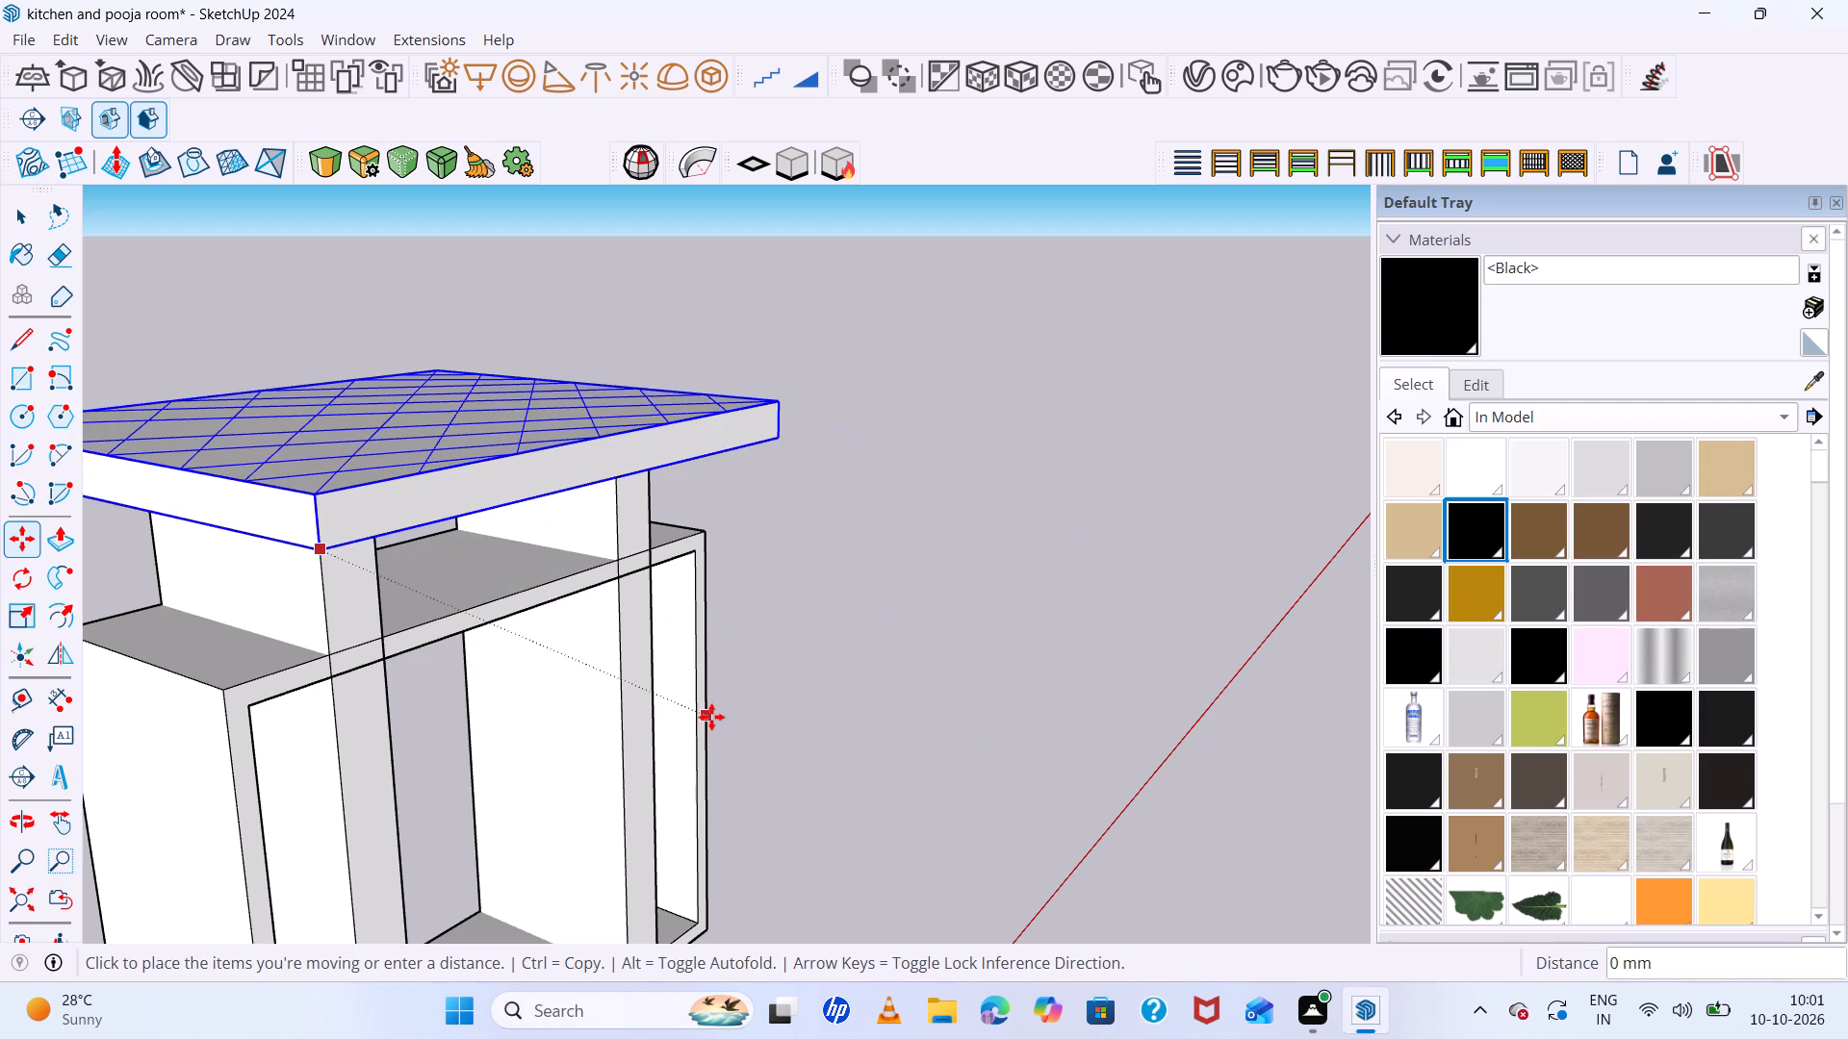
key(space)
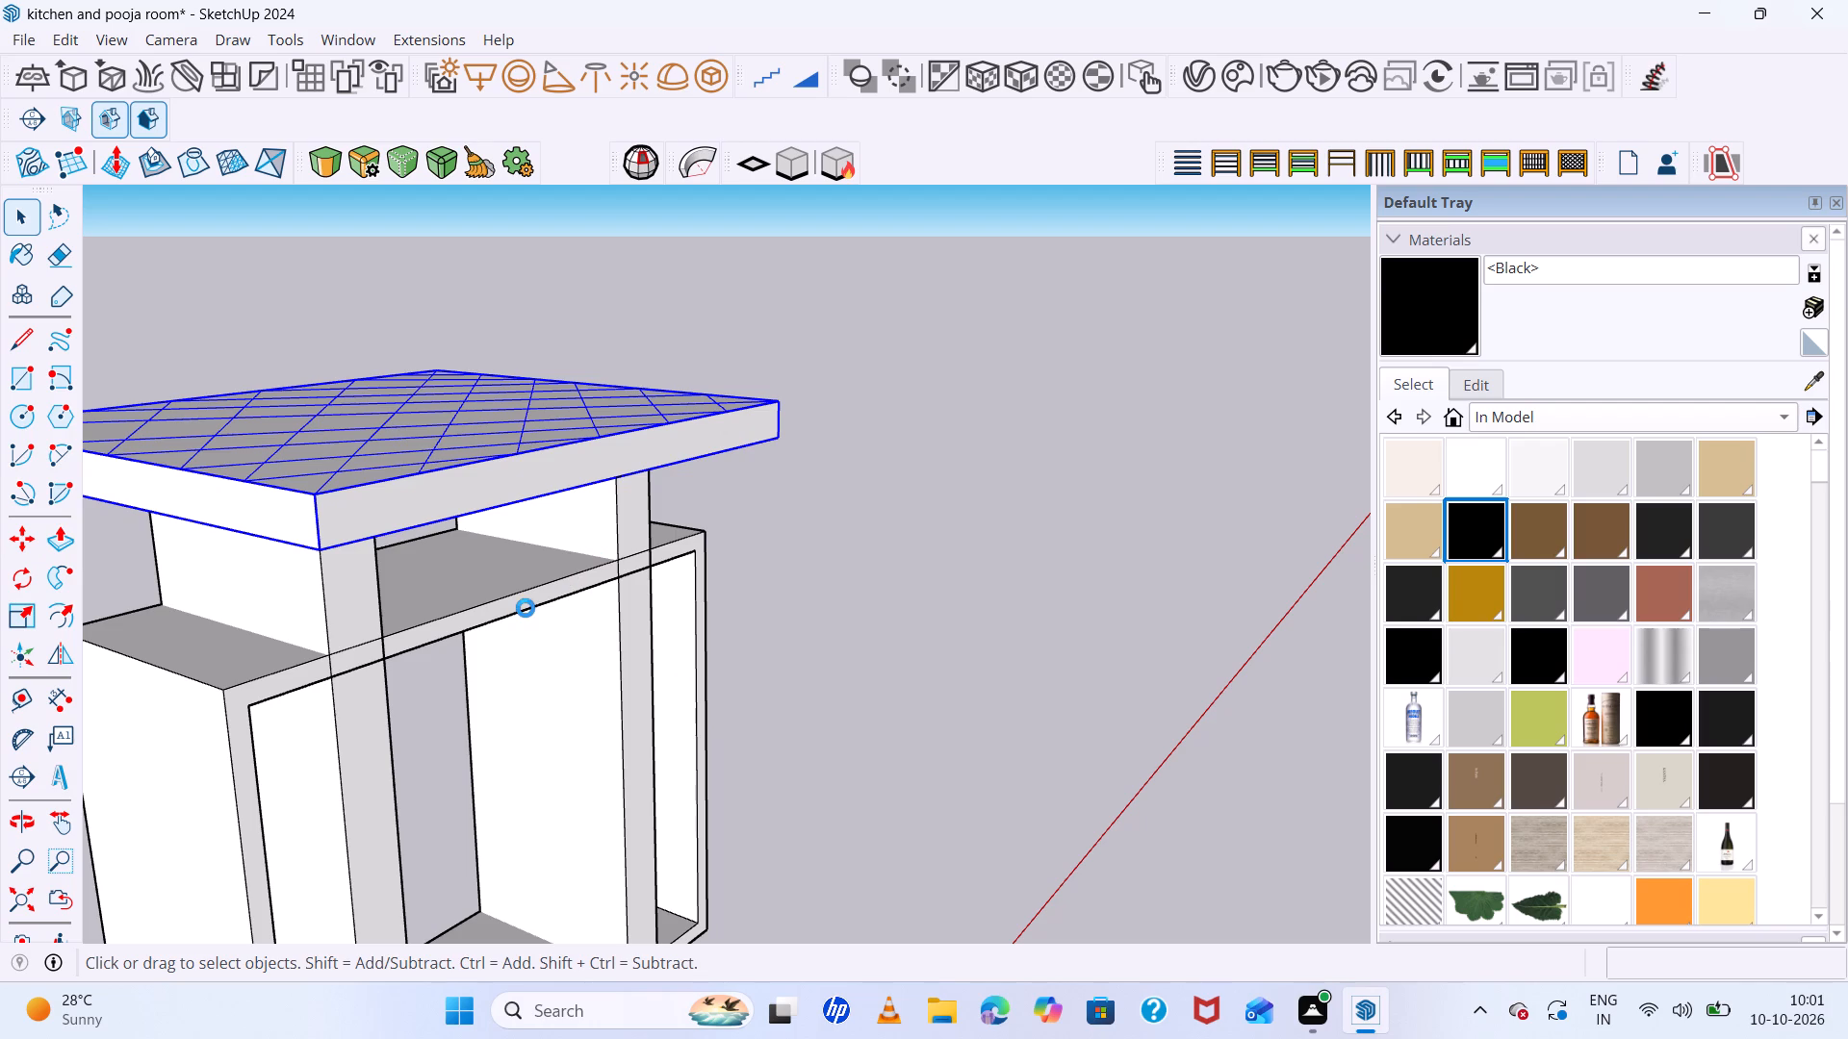
Move the latticed slab 723 mm along the green axis to the second post, and shift it back about 294 mm along the same axis.
key(m)
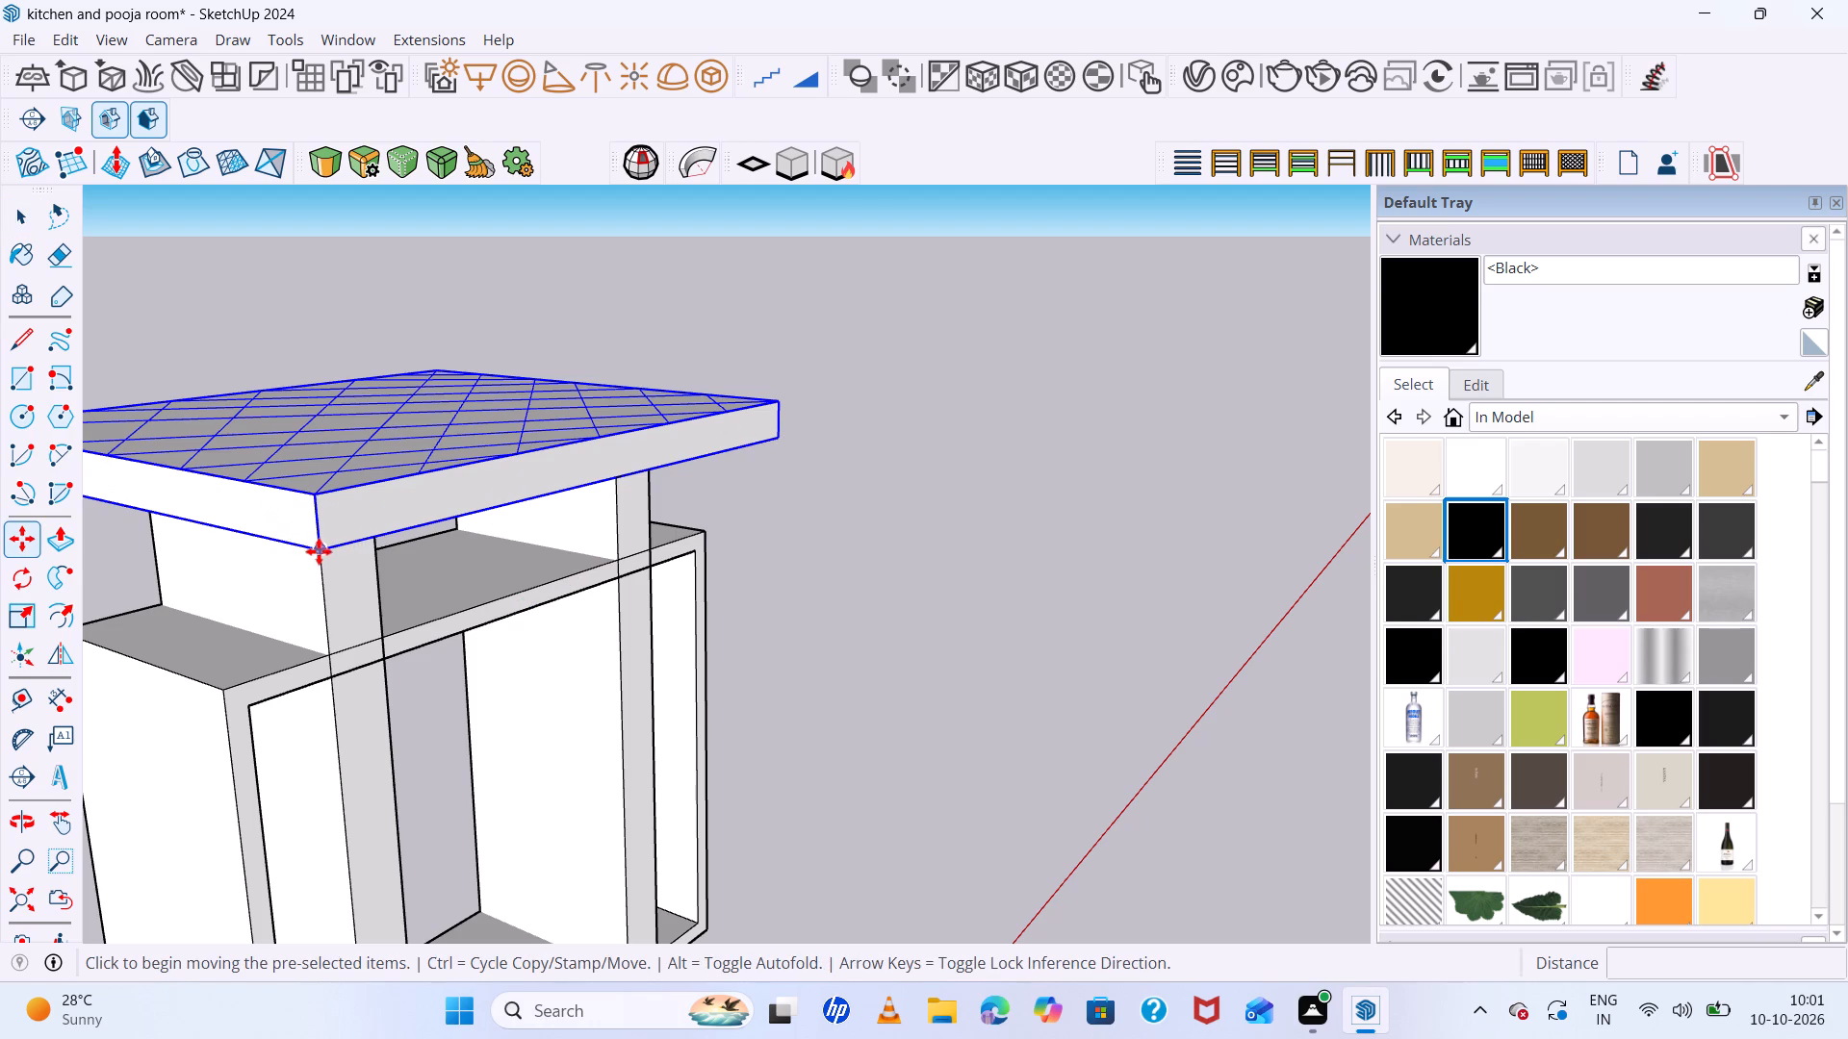
click(319, 547)
key(Left)
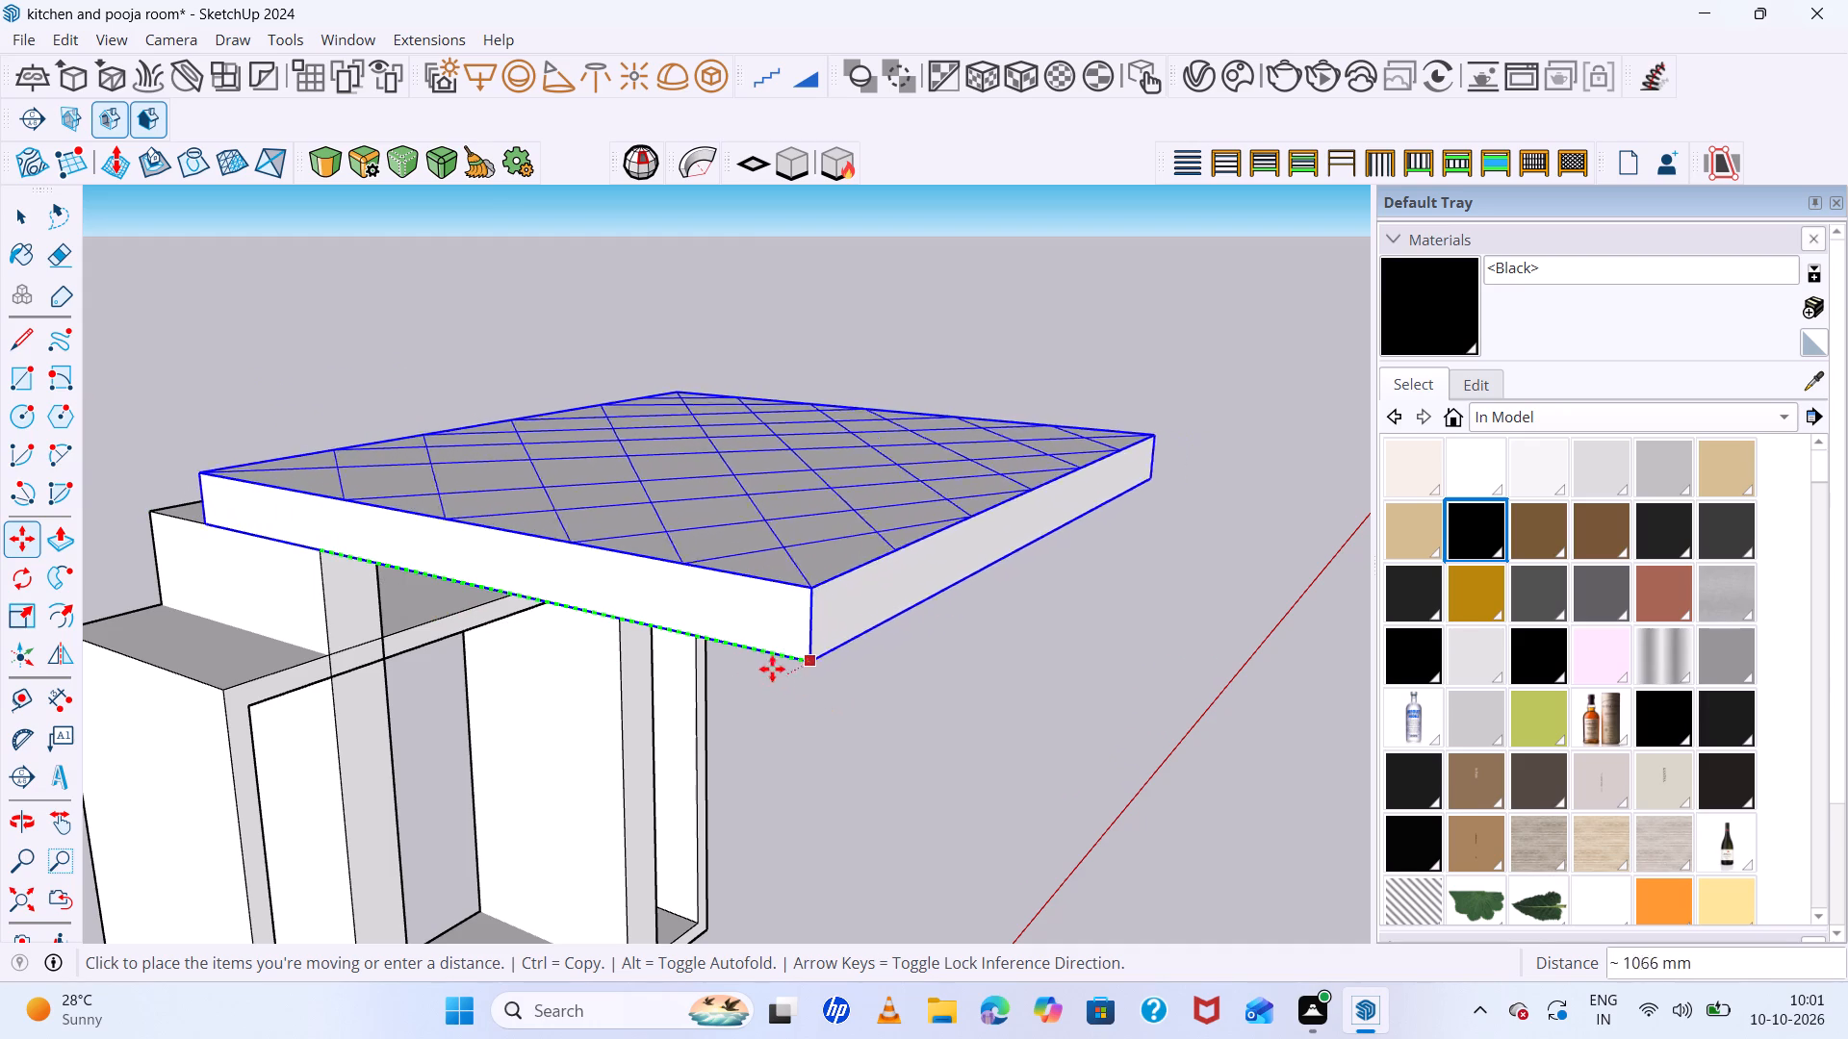
click(620, 615)
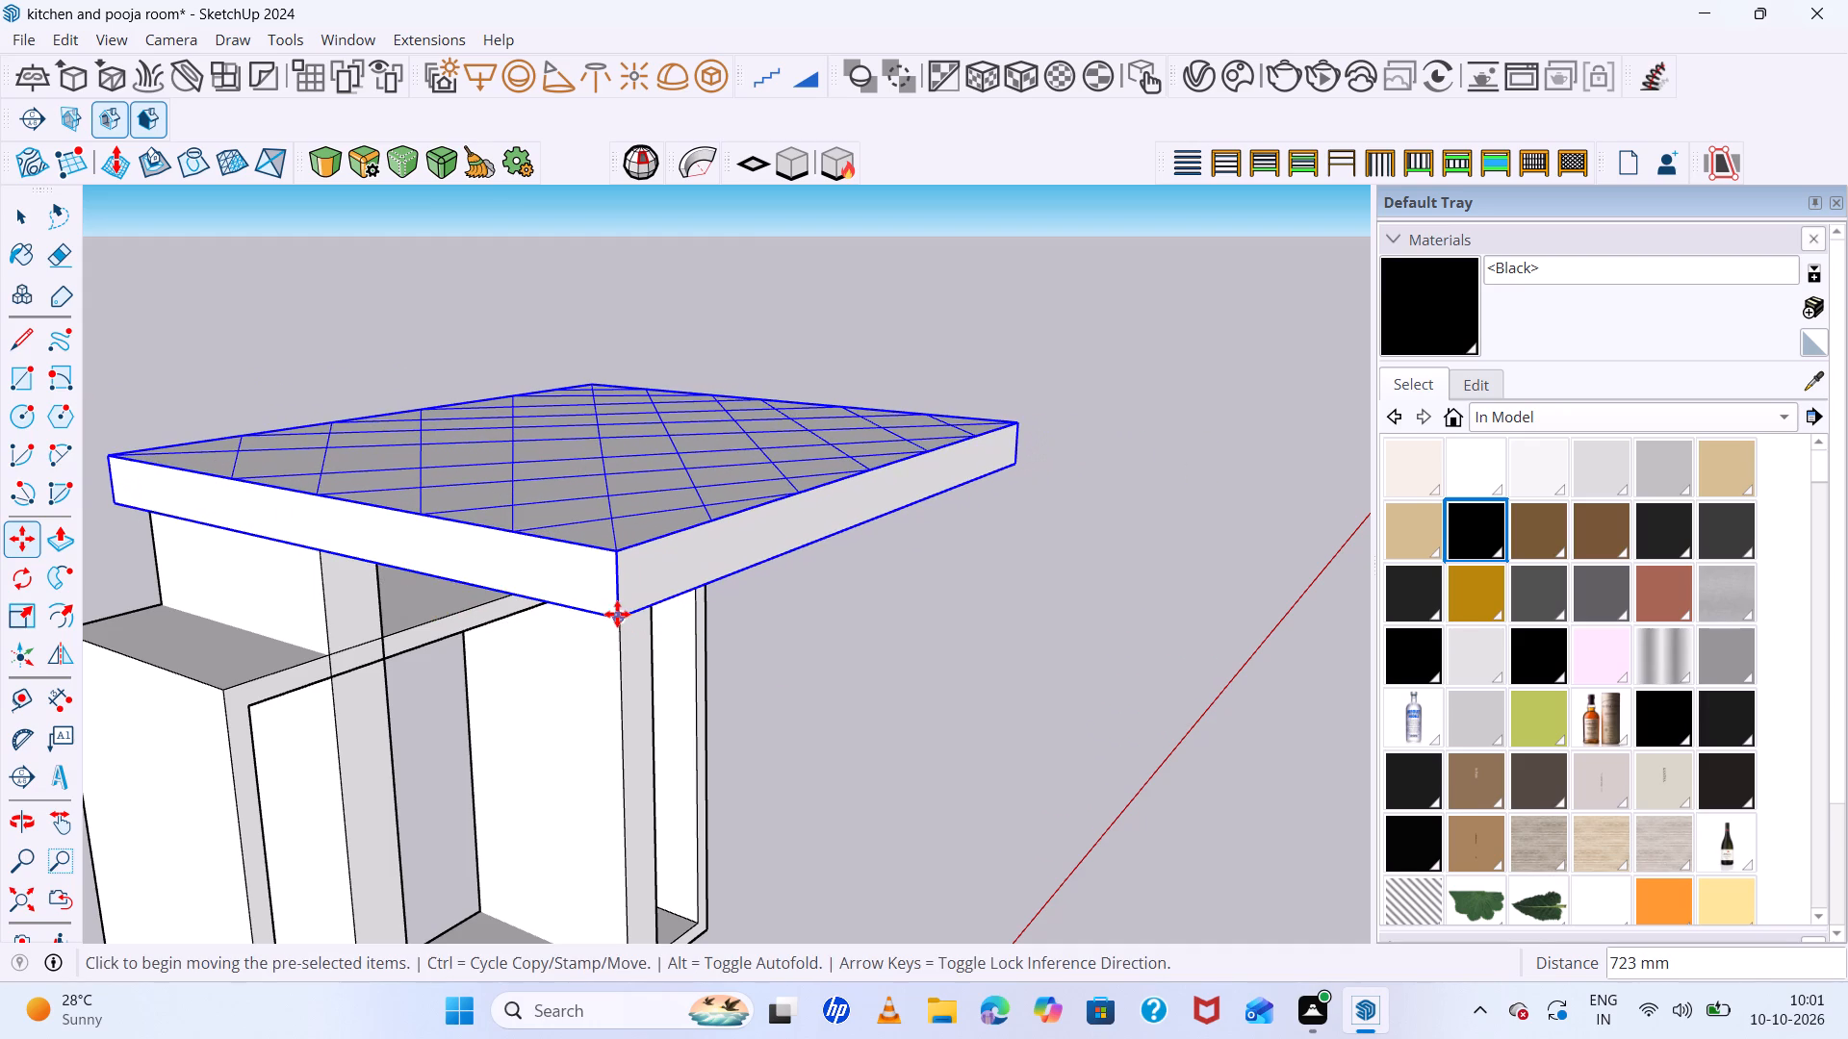
click(617, 614)
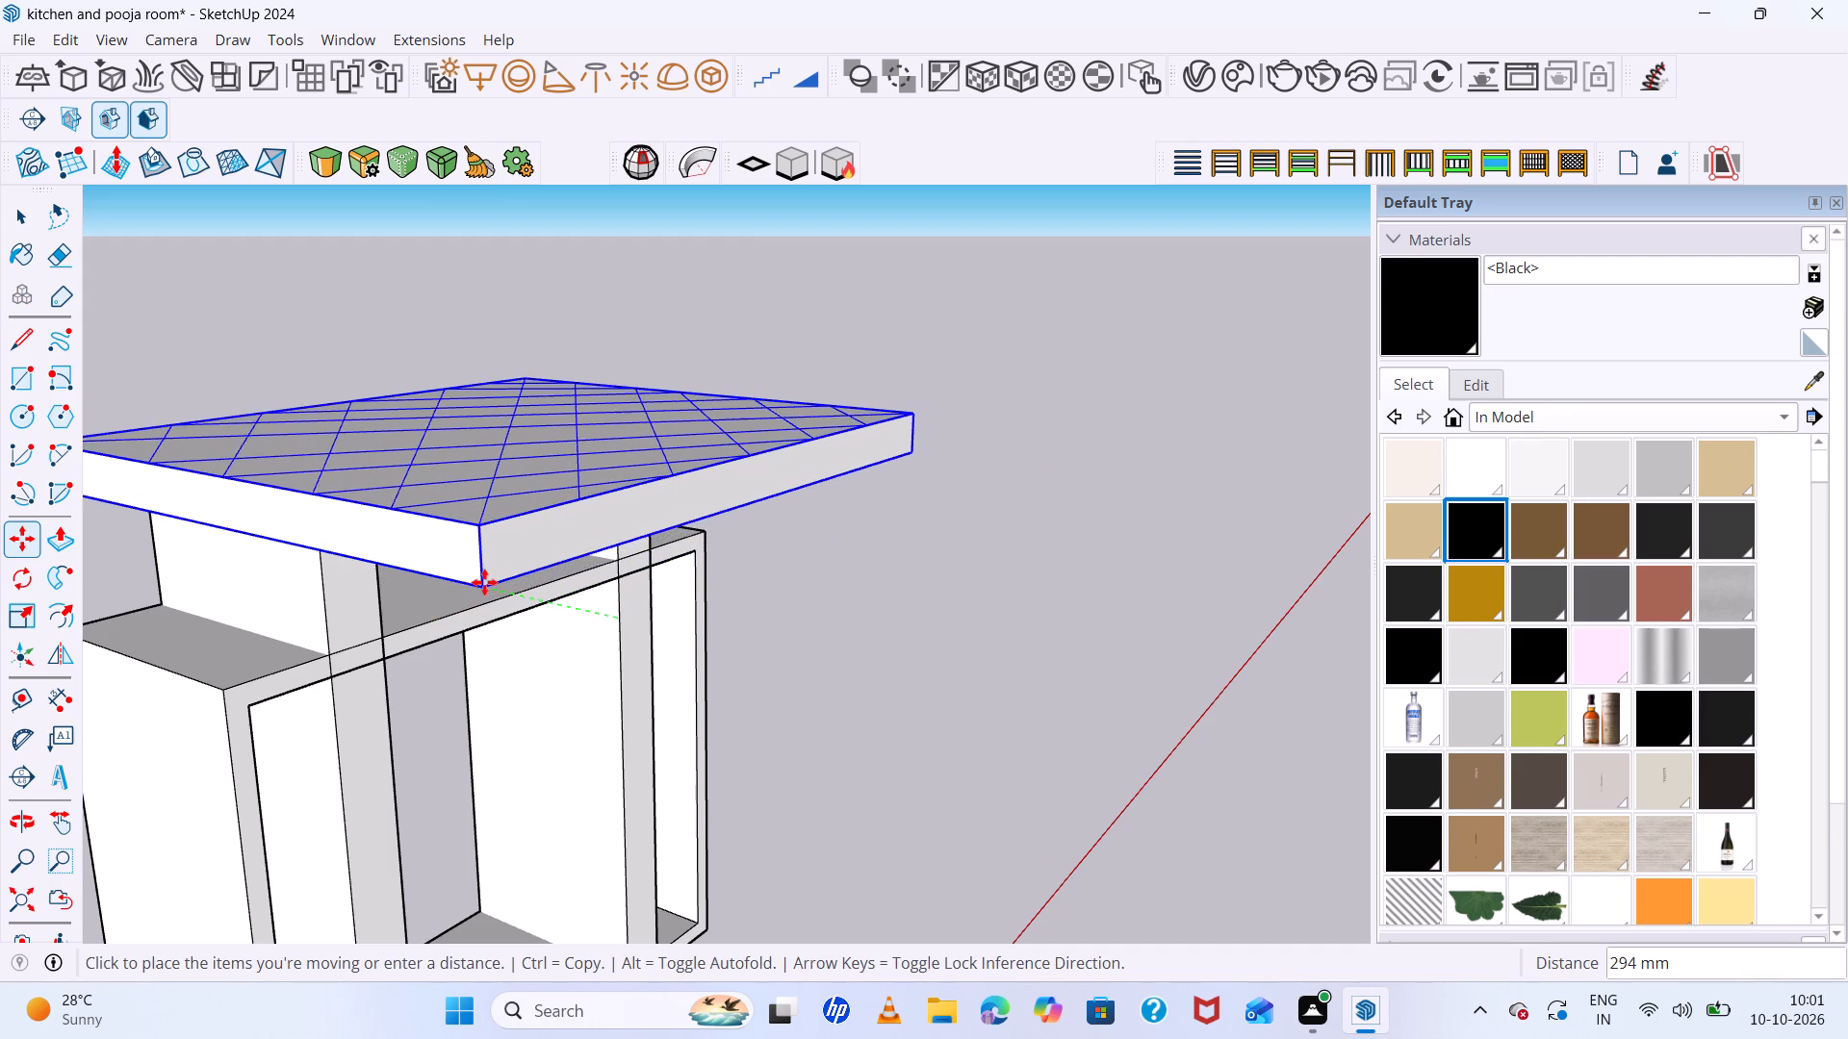
click(484, 582)
Shift the slab by its lower corner along the red axis so it overhangs both sides of the frame, and deselect it.
middle_drag(855, 594, 453, 687)
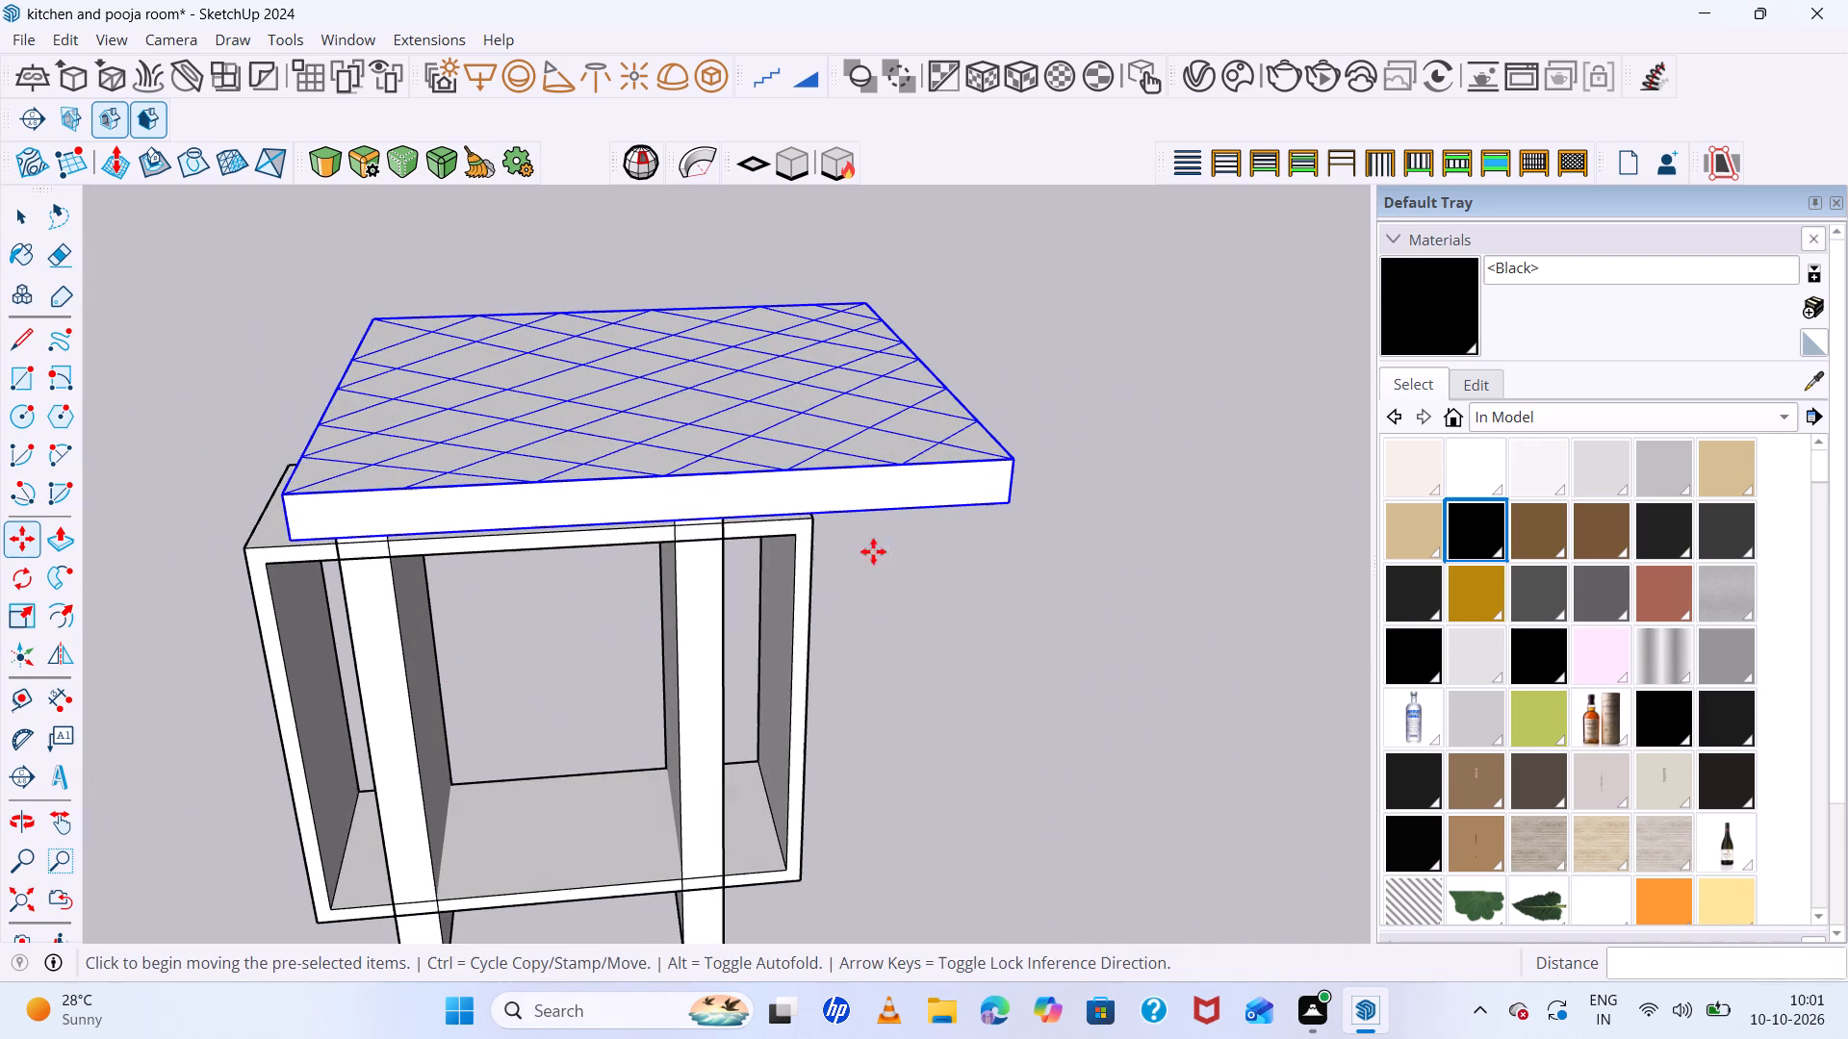
click(1006, 501)
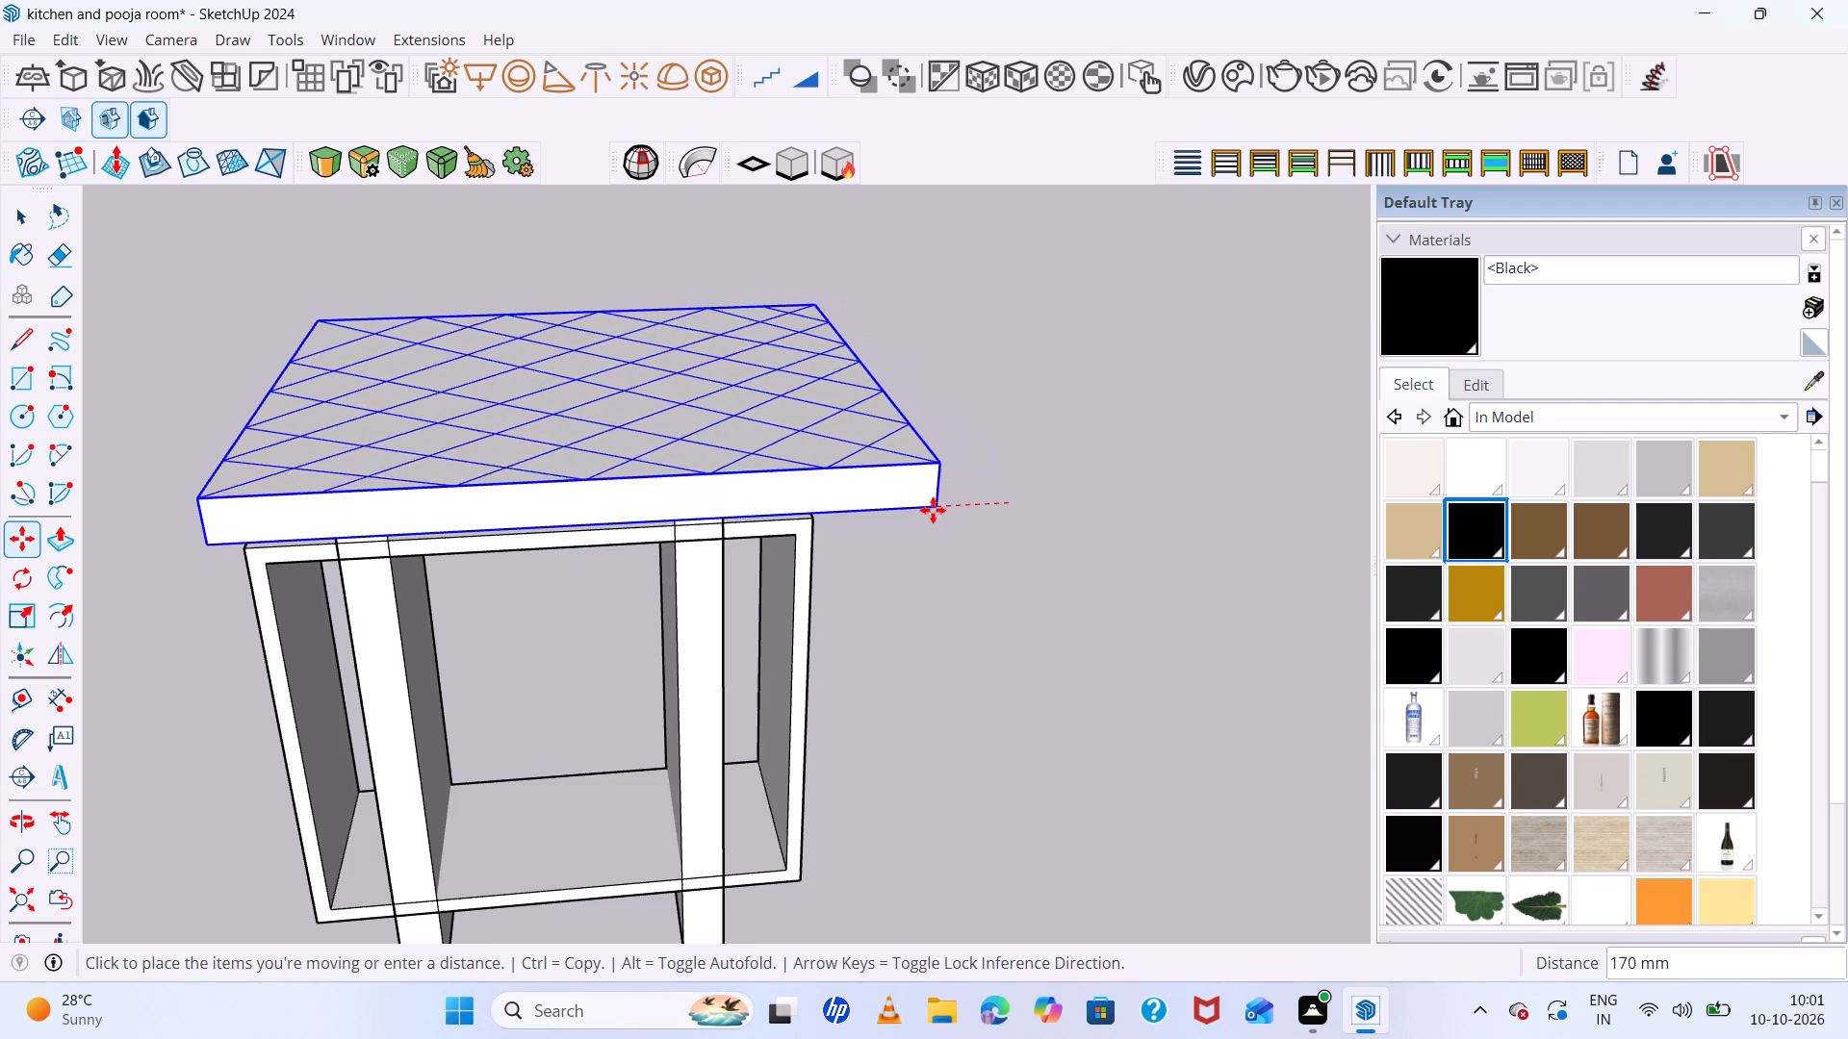
click(894, 514)
middle_drag(971, 577, 972, 607)
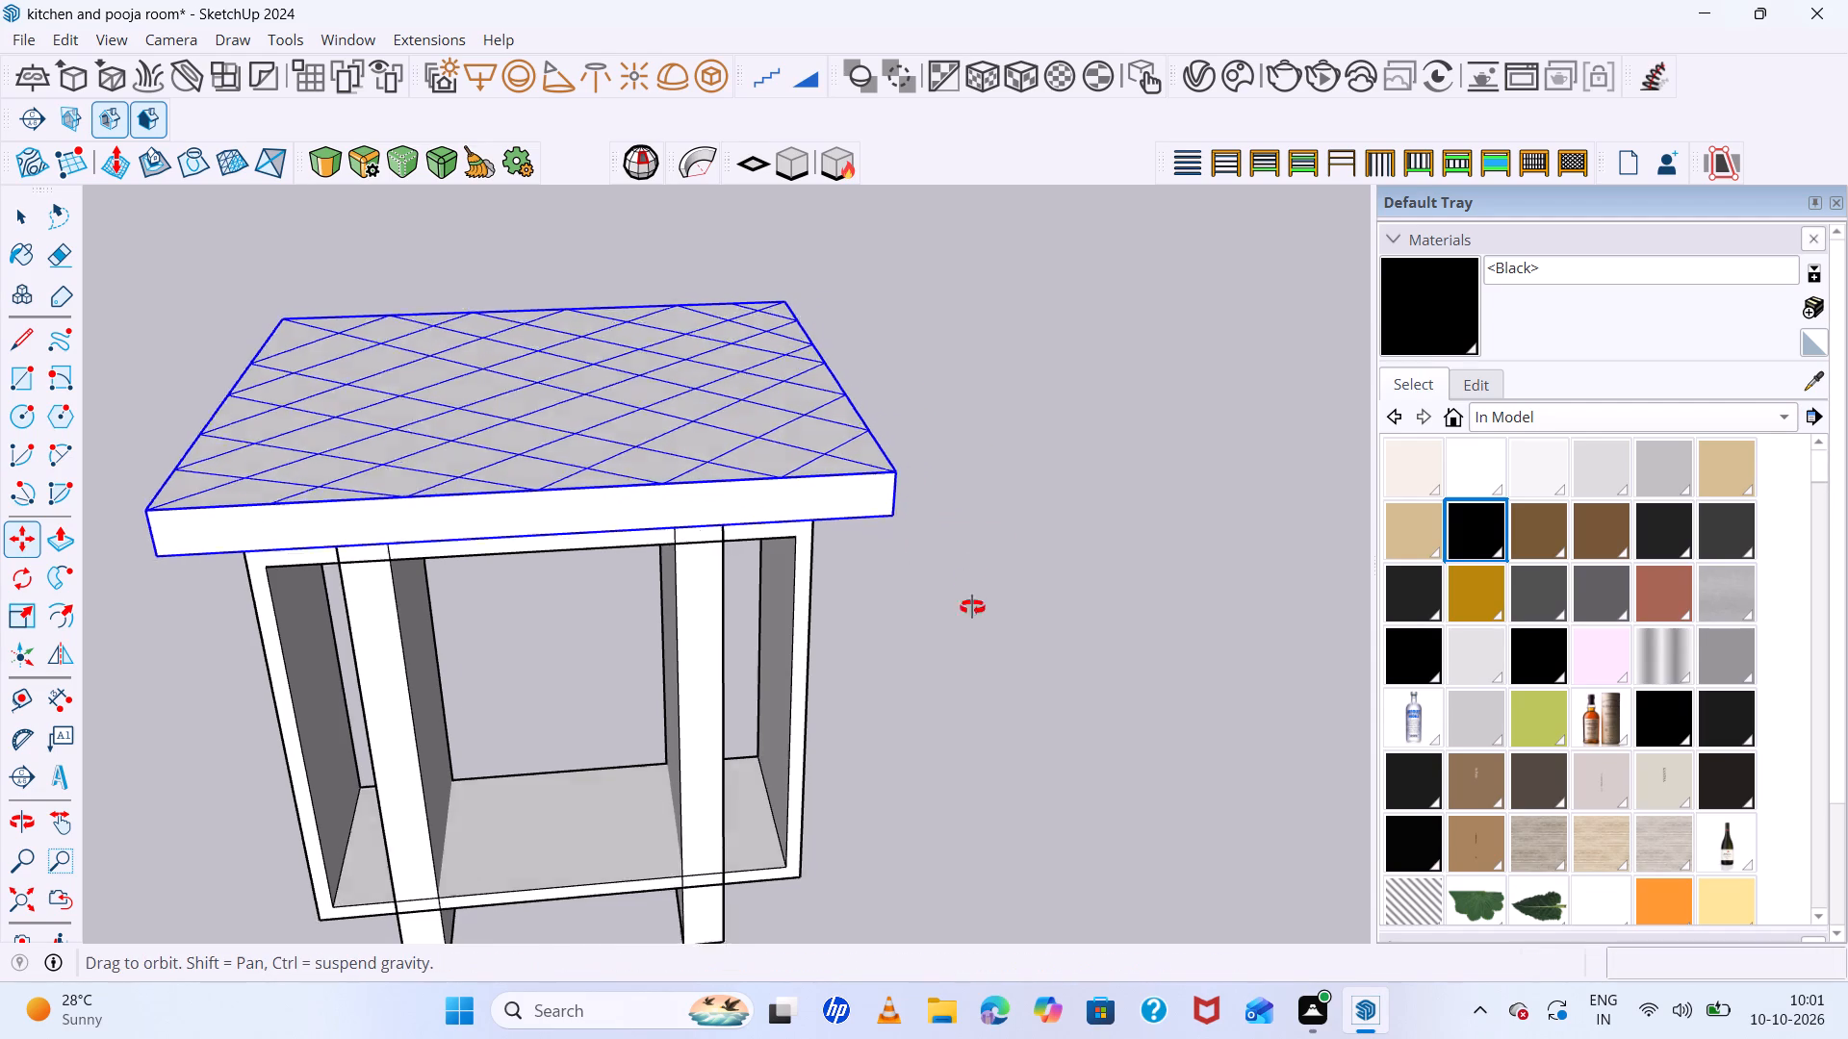
middle_drag(972, 607, 671, 309)
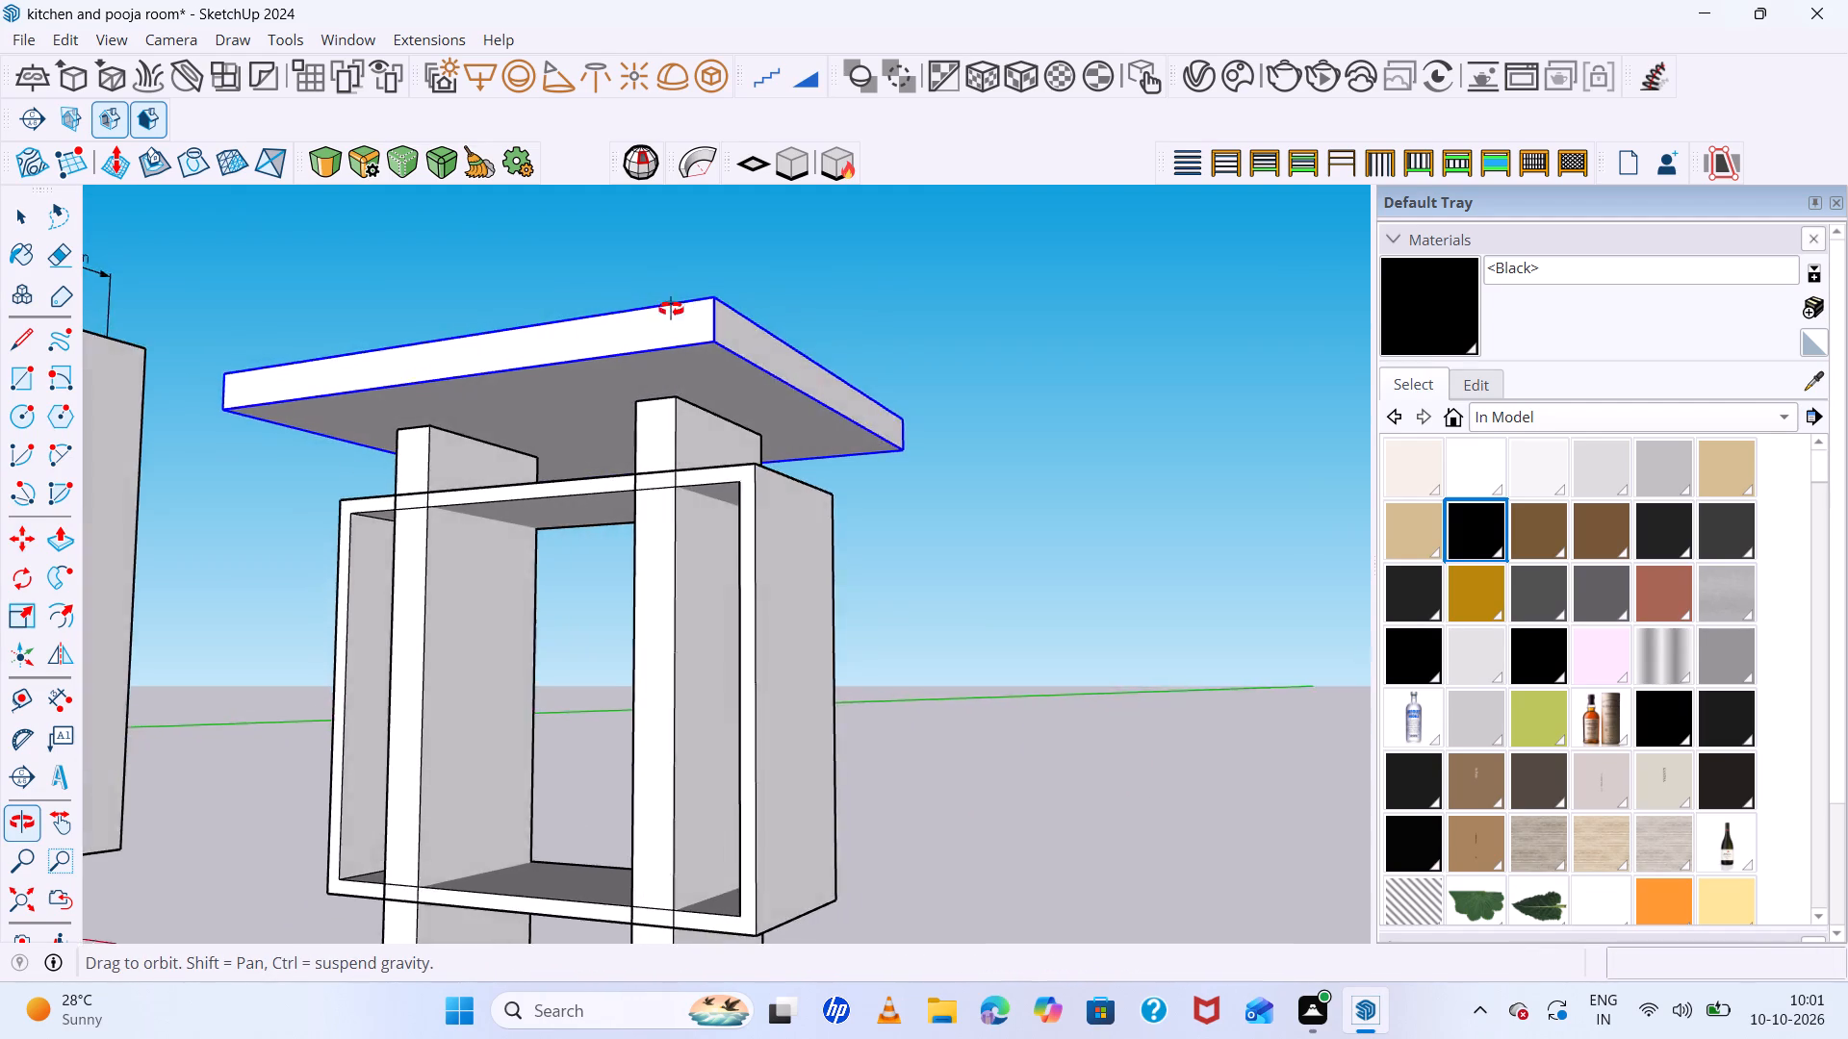
middle_drag(671, 309, 681, 403)
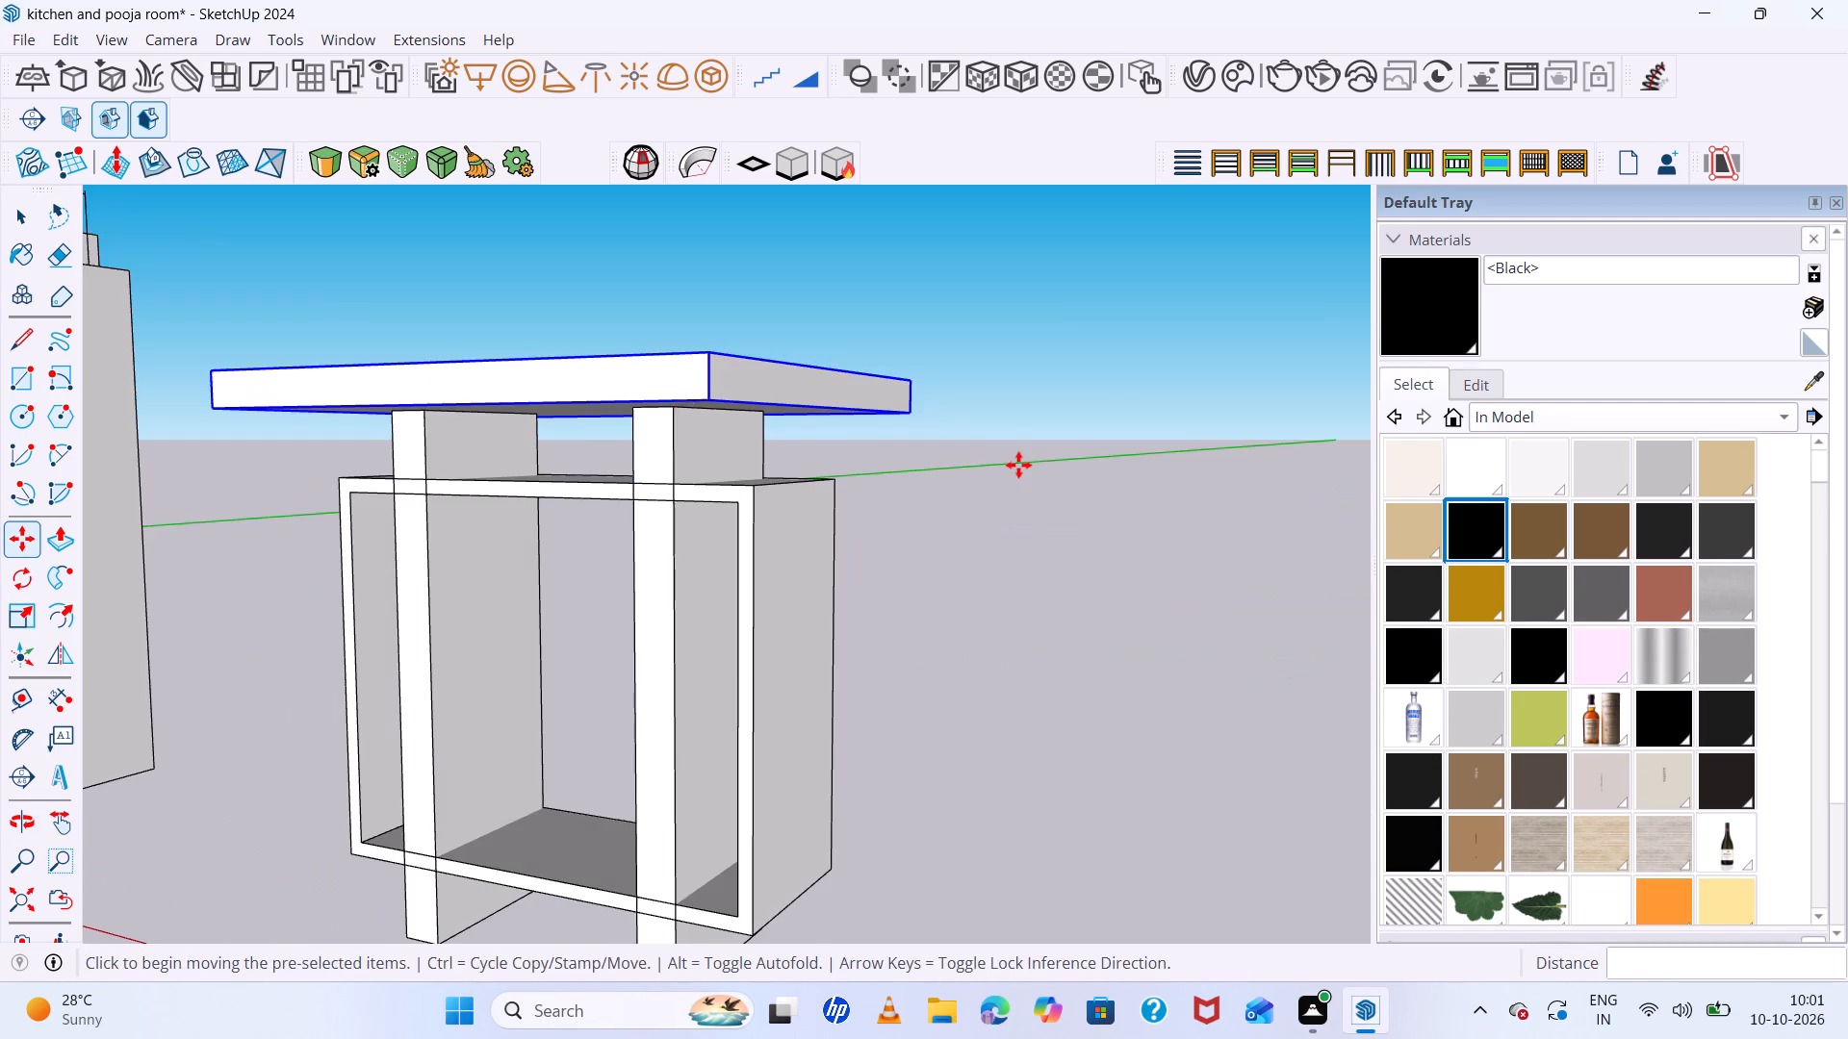
scroll(1018, 465, down, 6)
middle_drag(1026, 481, 1054, 667)
scroll(1044, 566, down, 4)
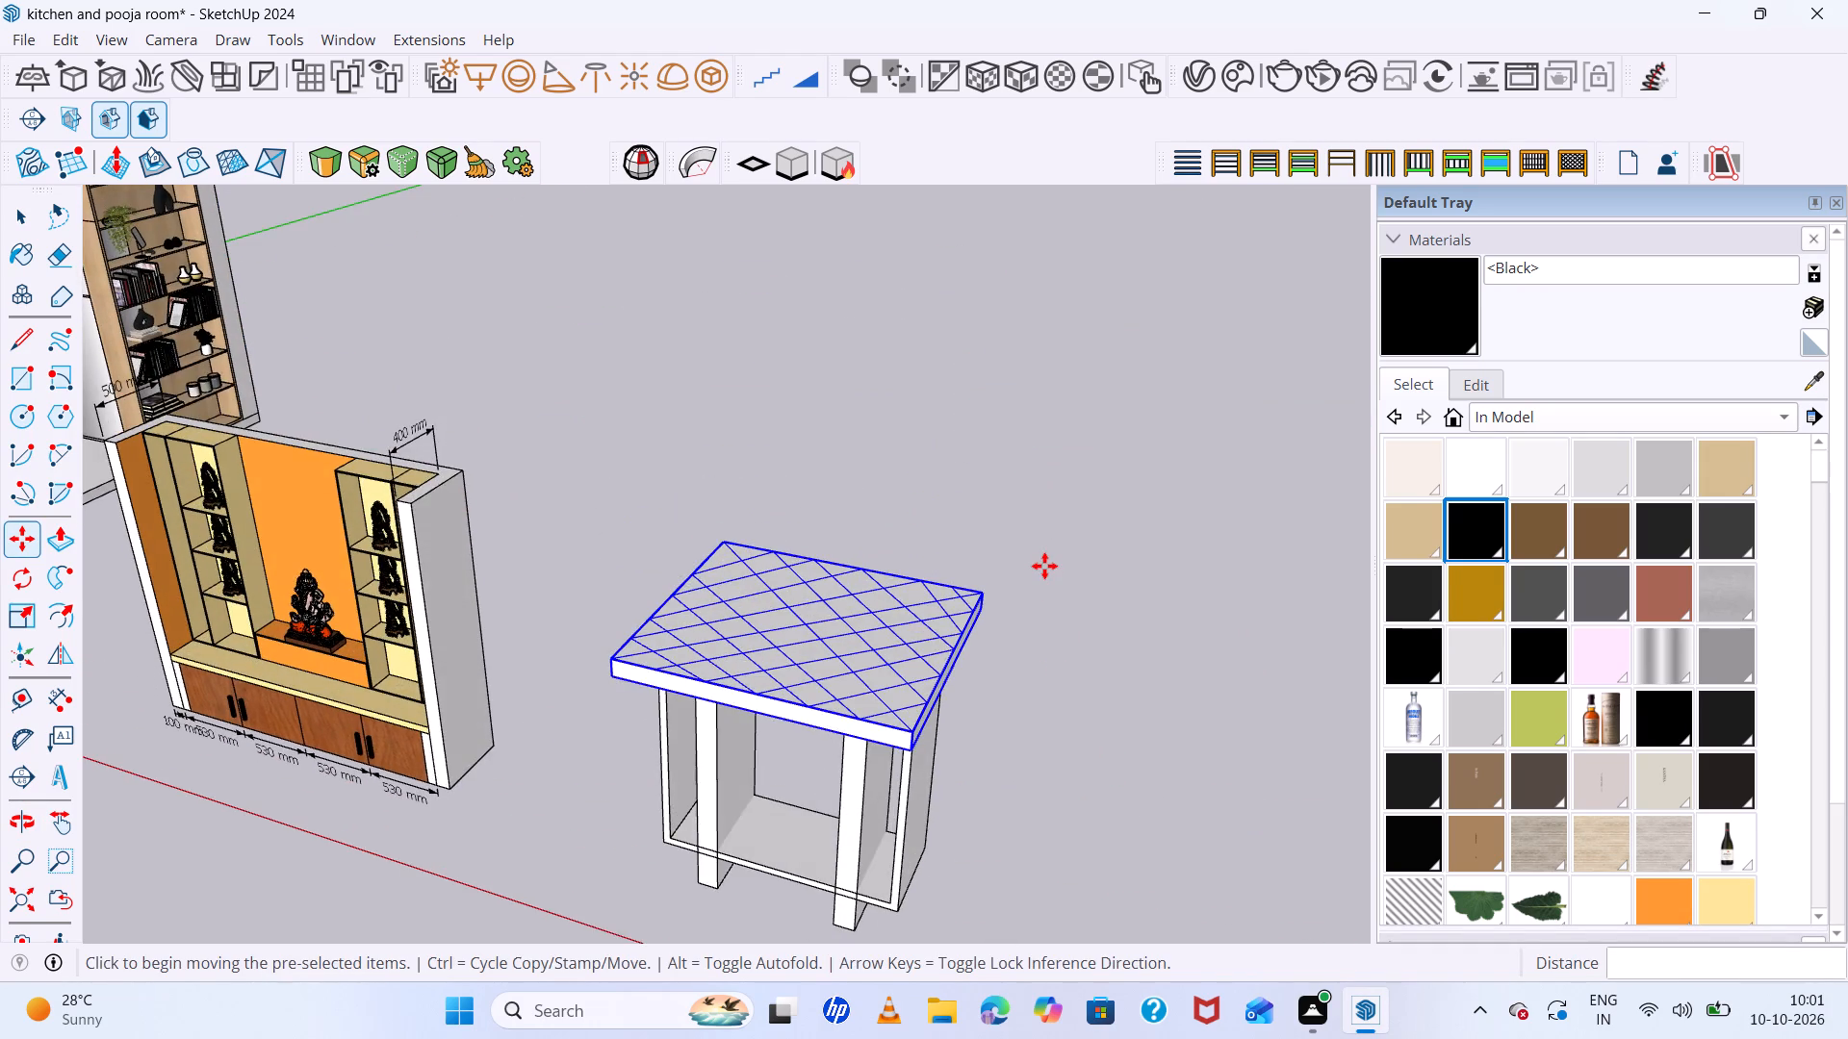
scroll(1044, 566, down, 1)
key(space)
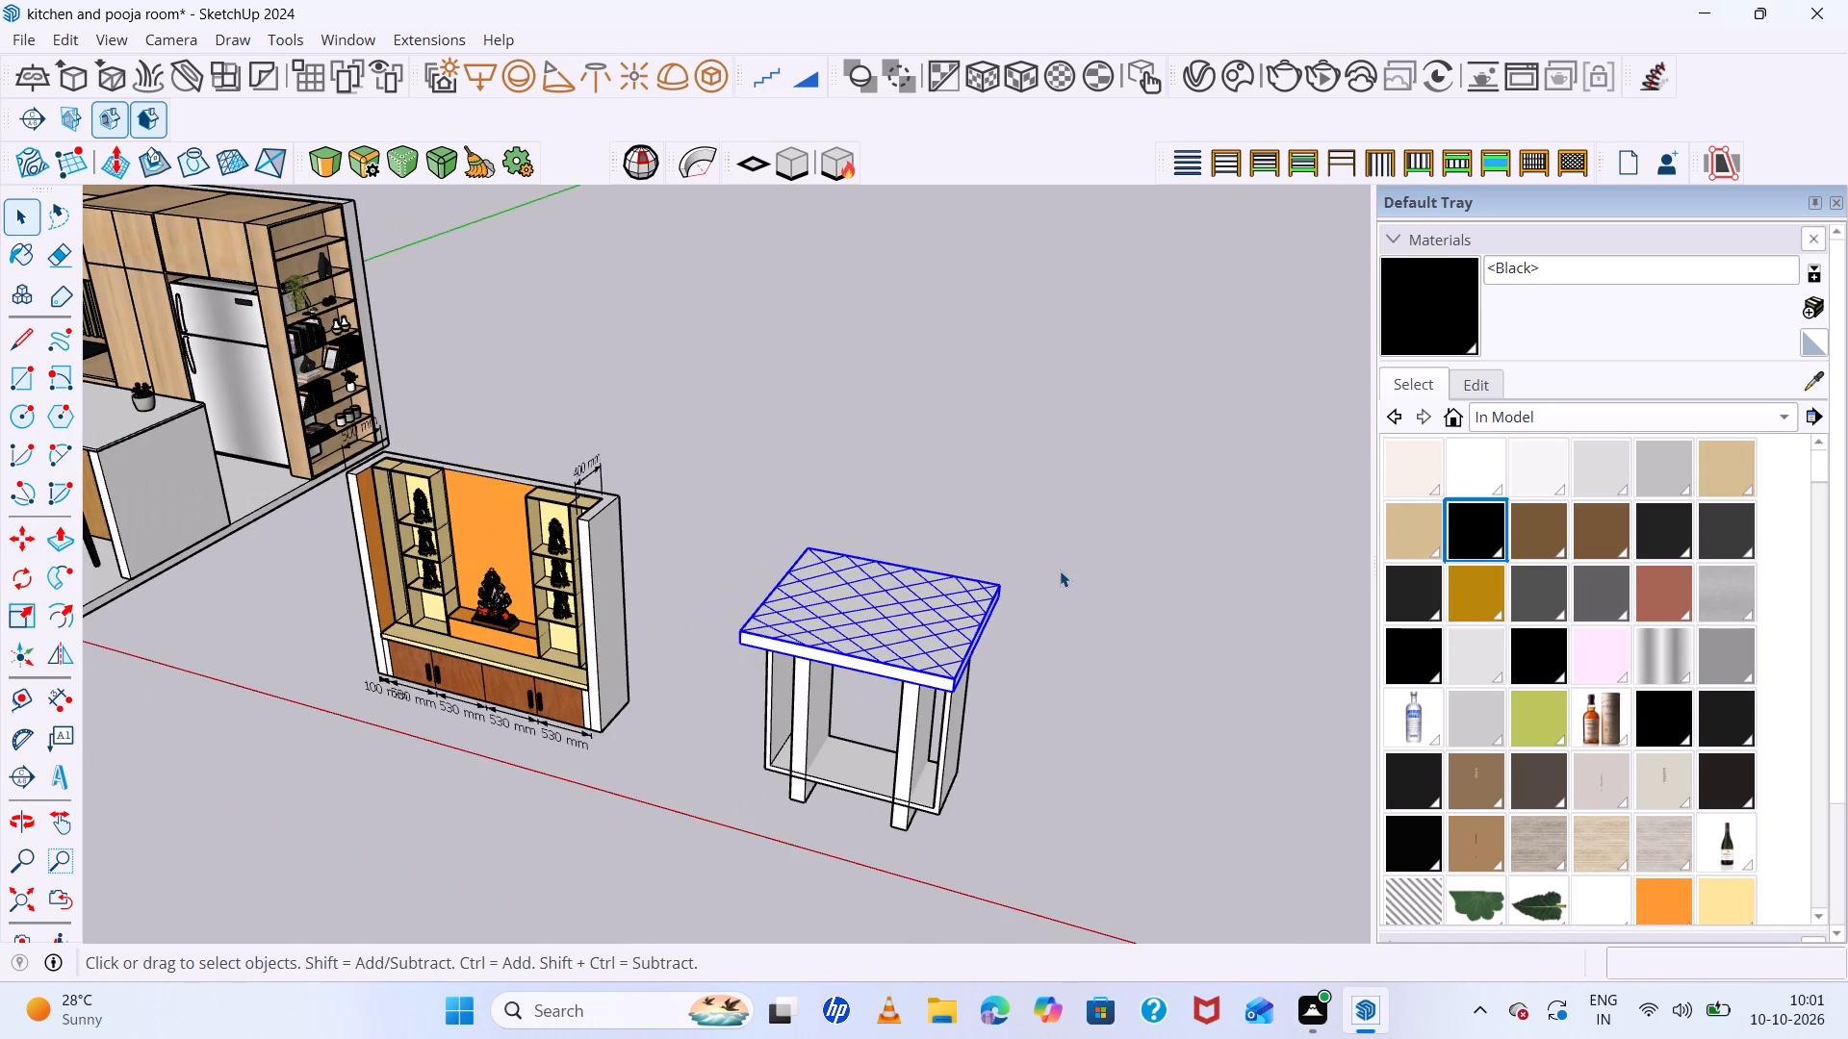
click(1109, 594)
Open the slab group and paint alternate lattice tiles near one short edge with 0033_NavajoWhite, as the first row of a checkered pattern.
triple_click(813, 593)
scroll(852, 635, up, 11)
click(862, 620)
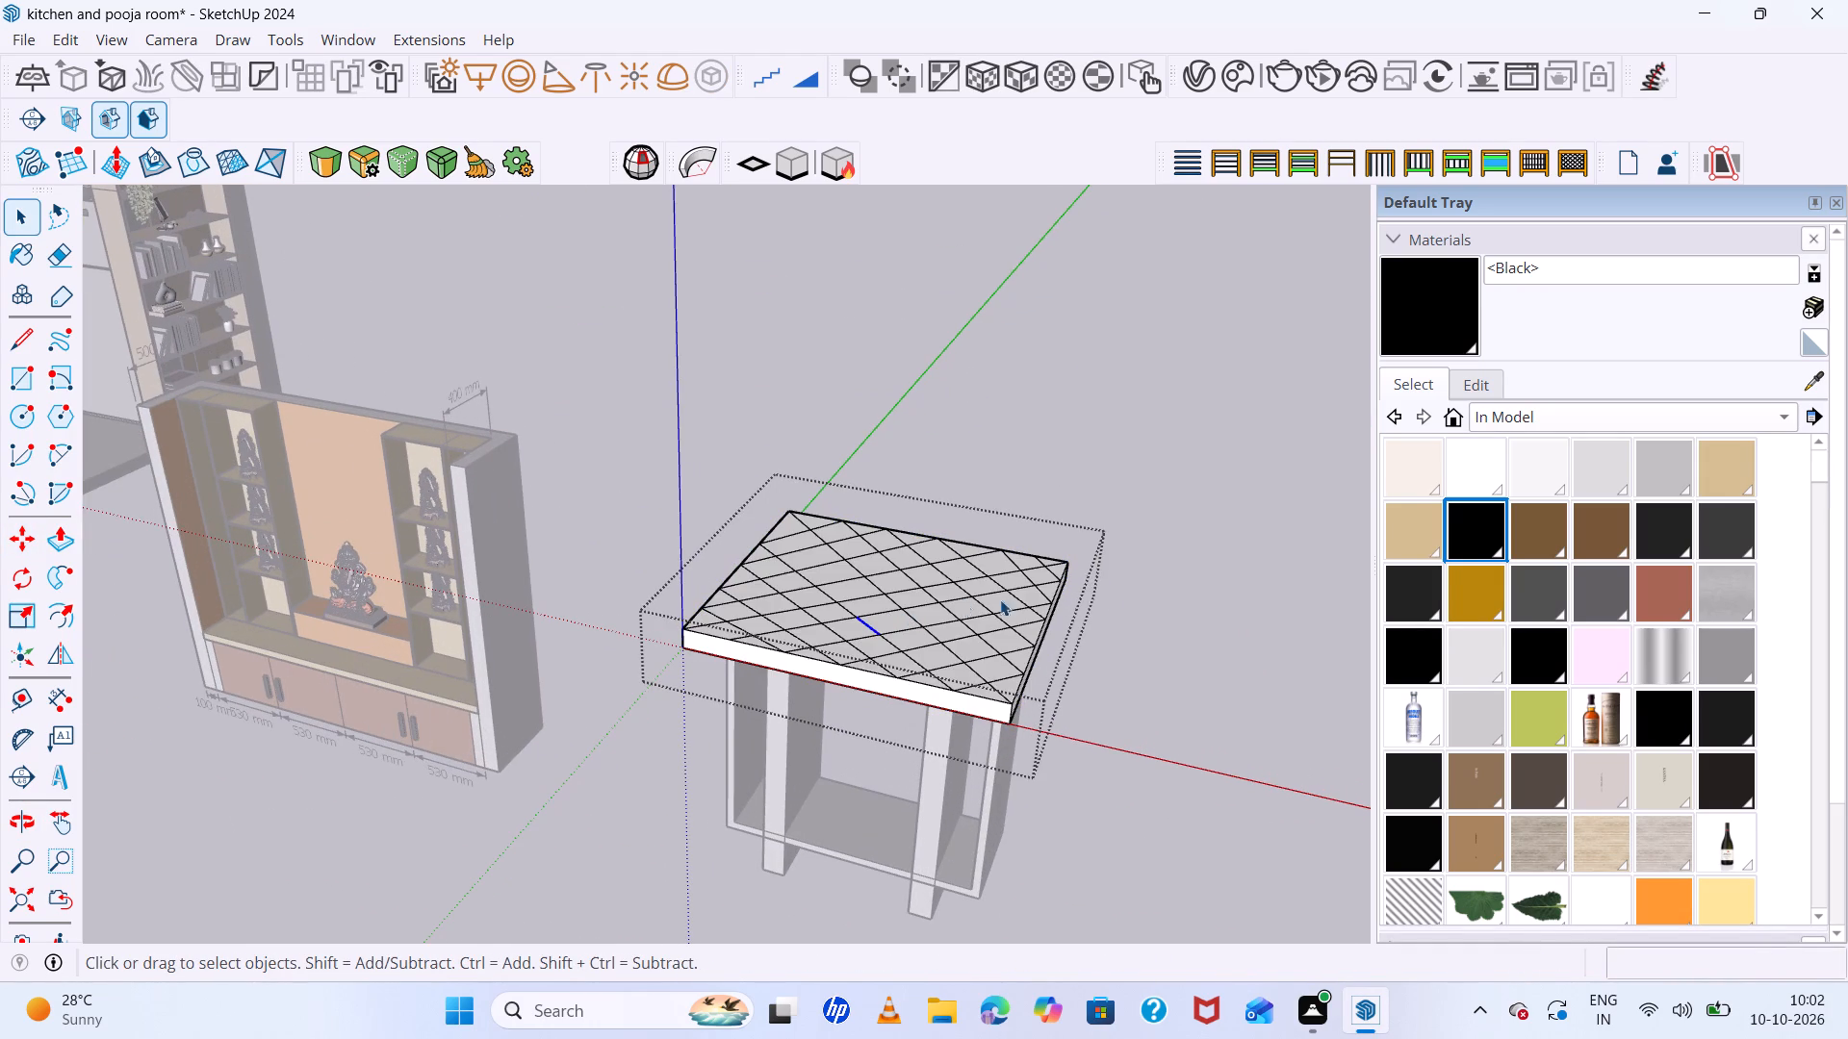
click(1456, 475)
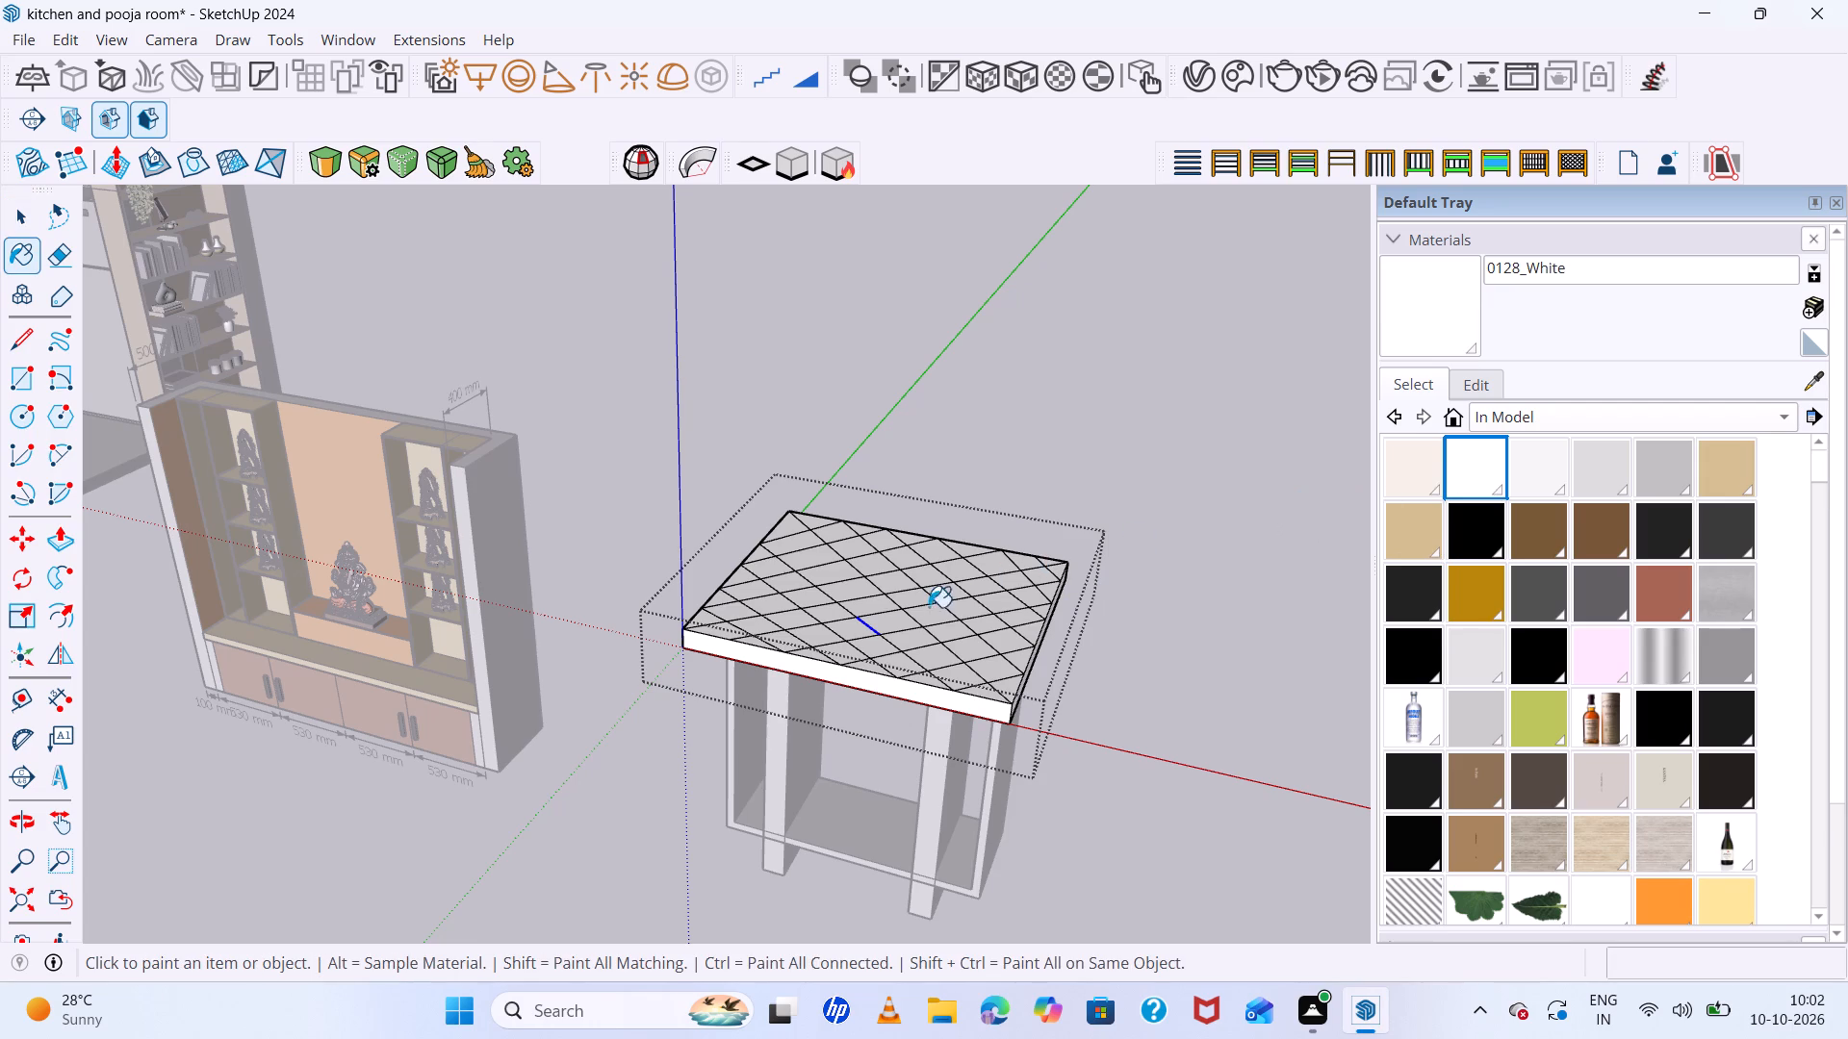
click(1413, 470)
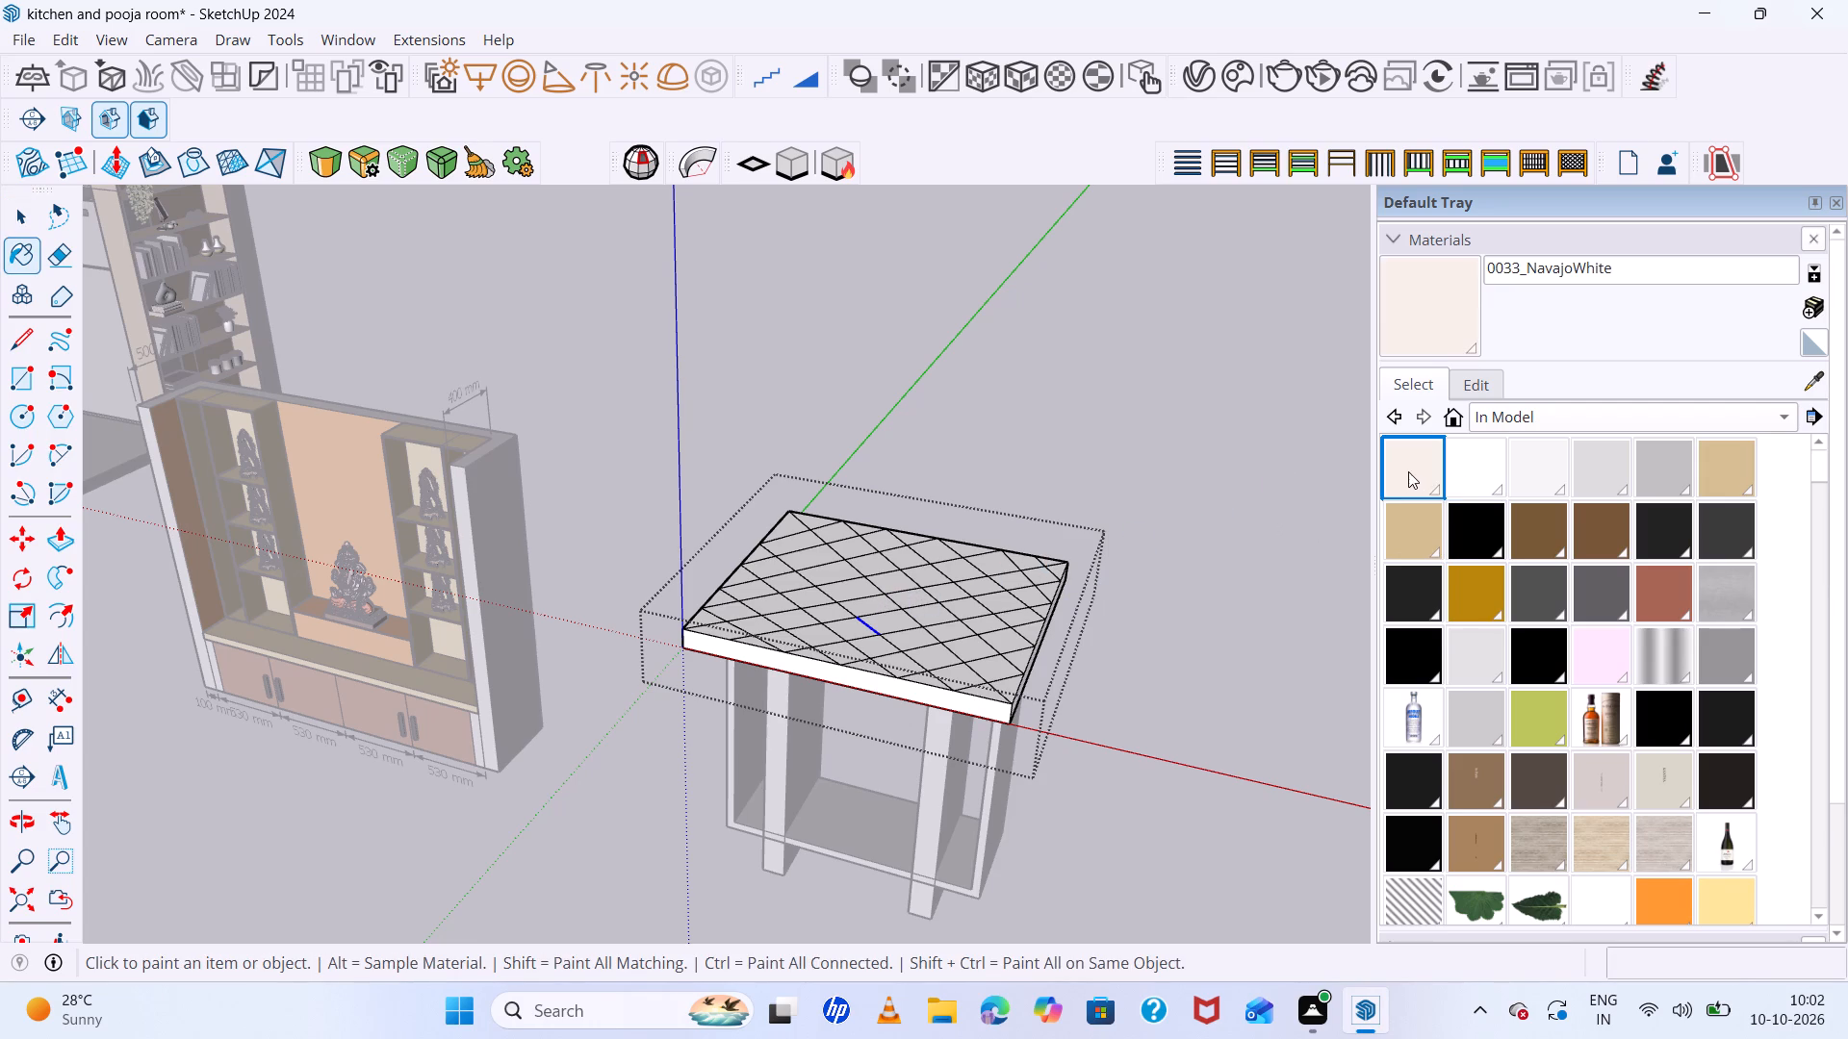
scroll(1010, 639, up, 5)
click(988, 671)
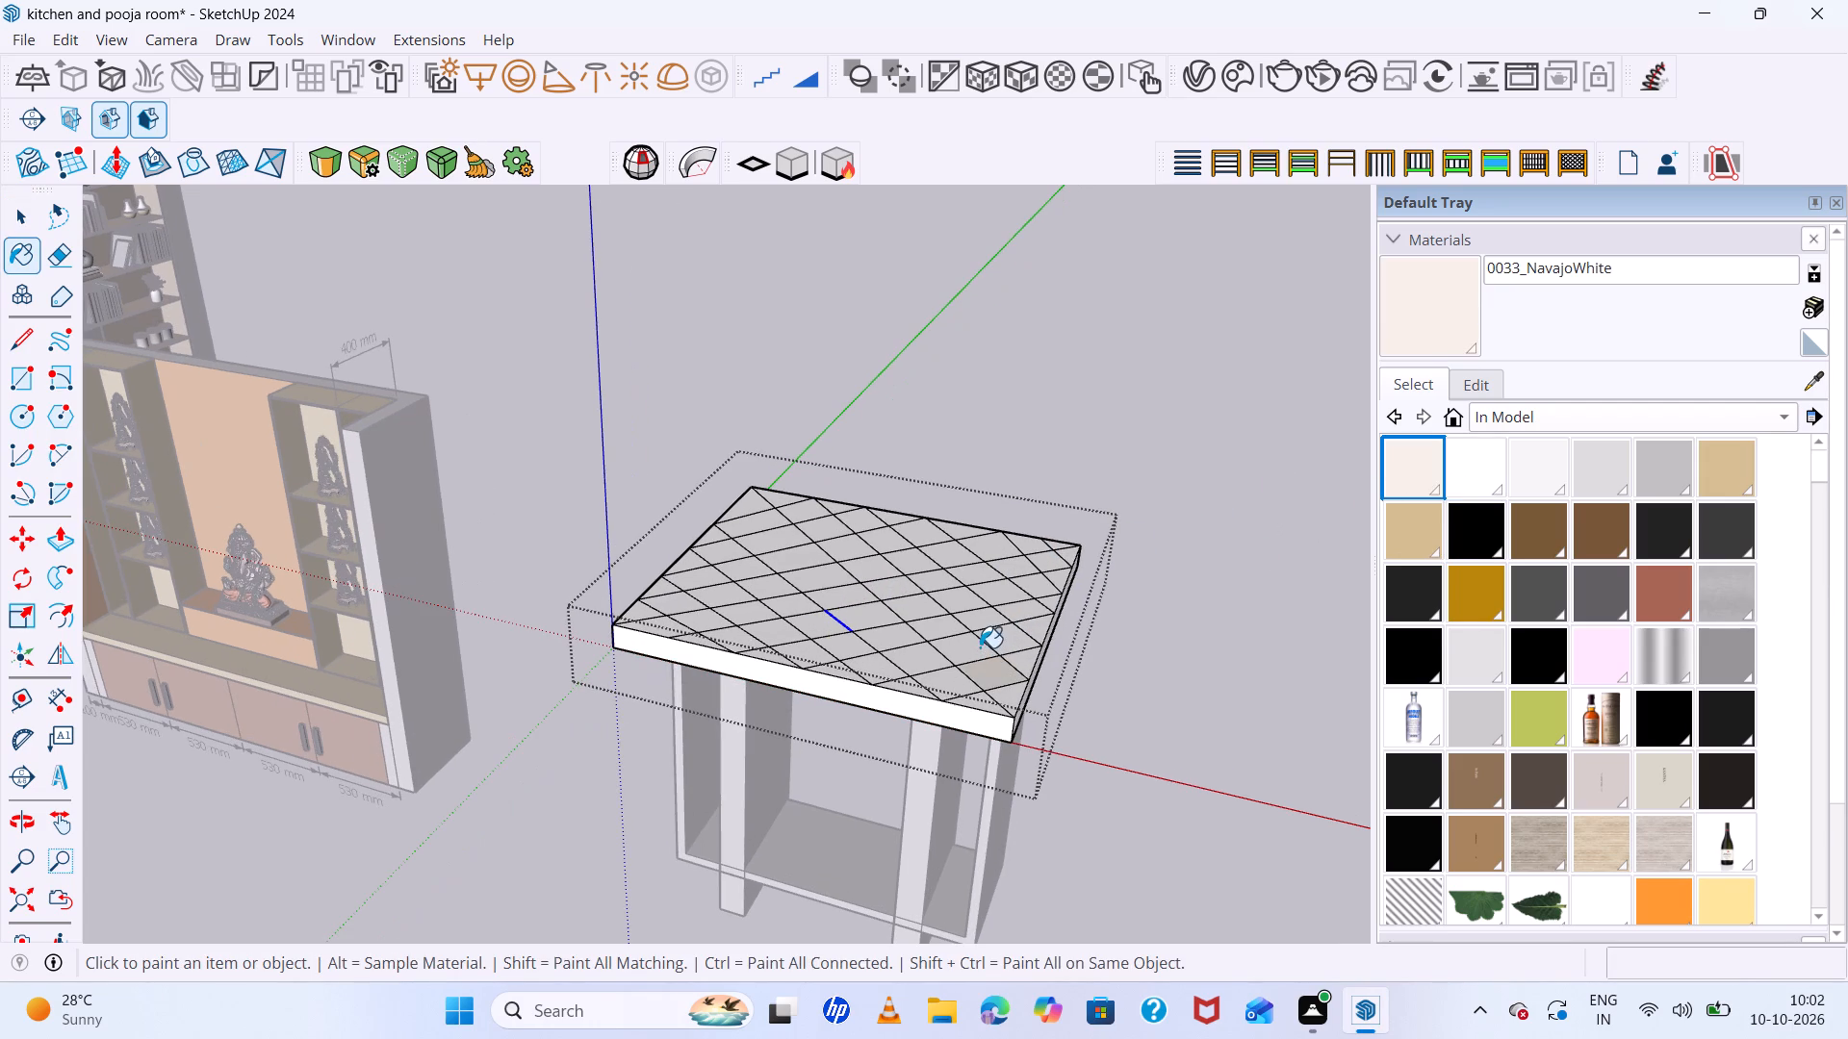
click(1006, 632)
click(1028, 604)
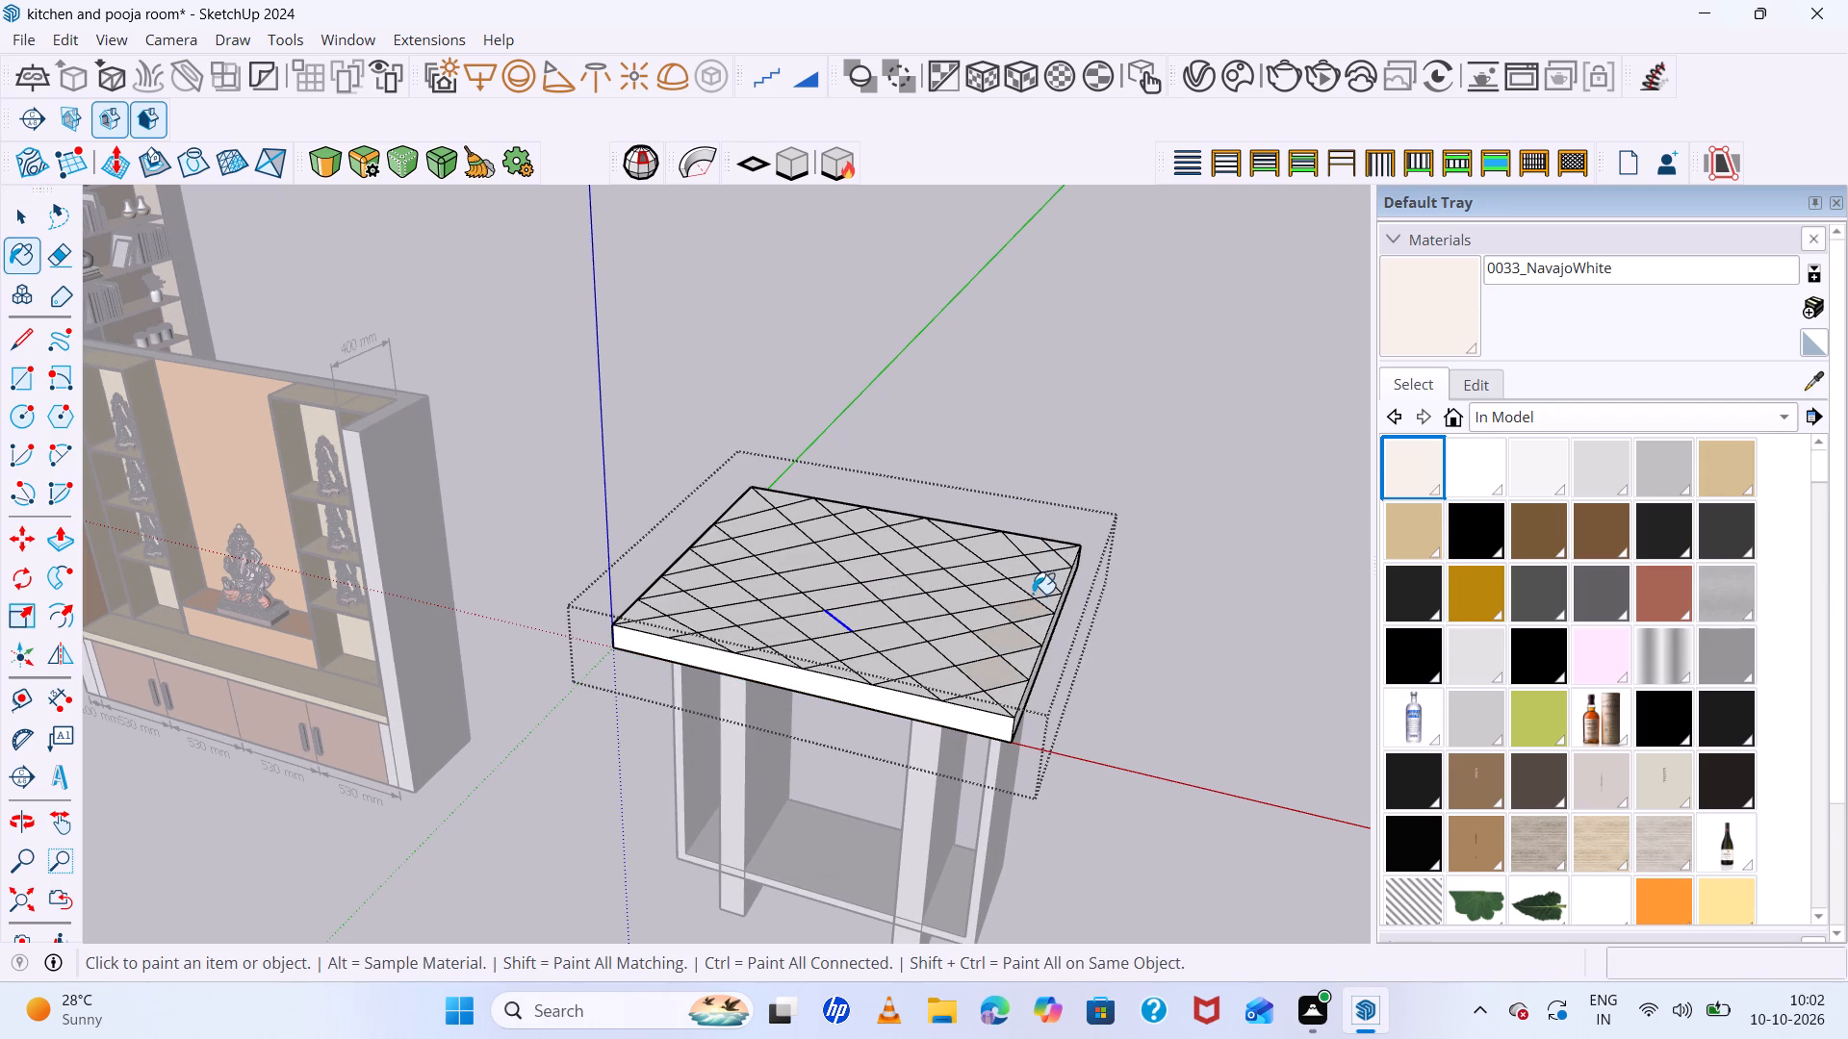
click(1038, 579)
click(1054, 560)
click(1061, 543)
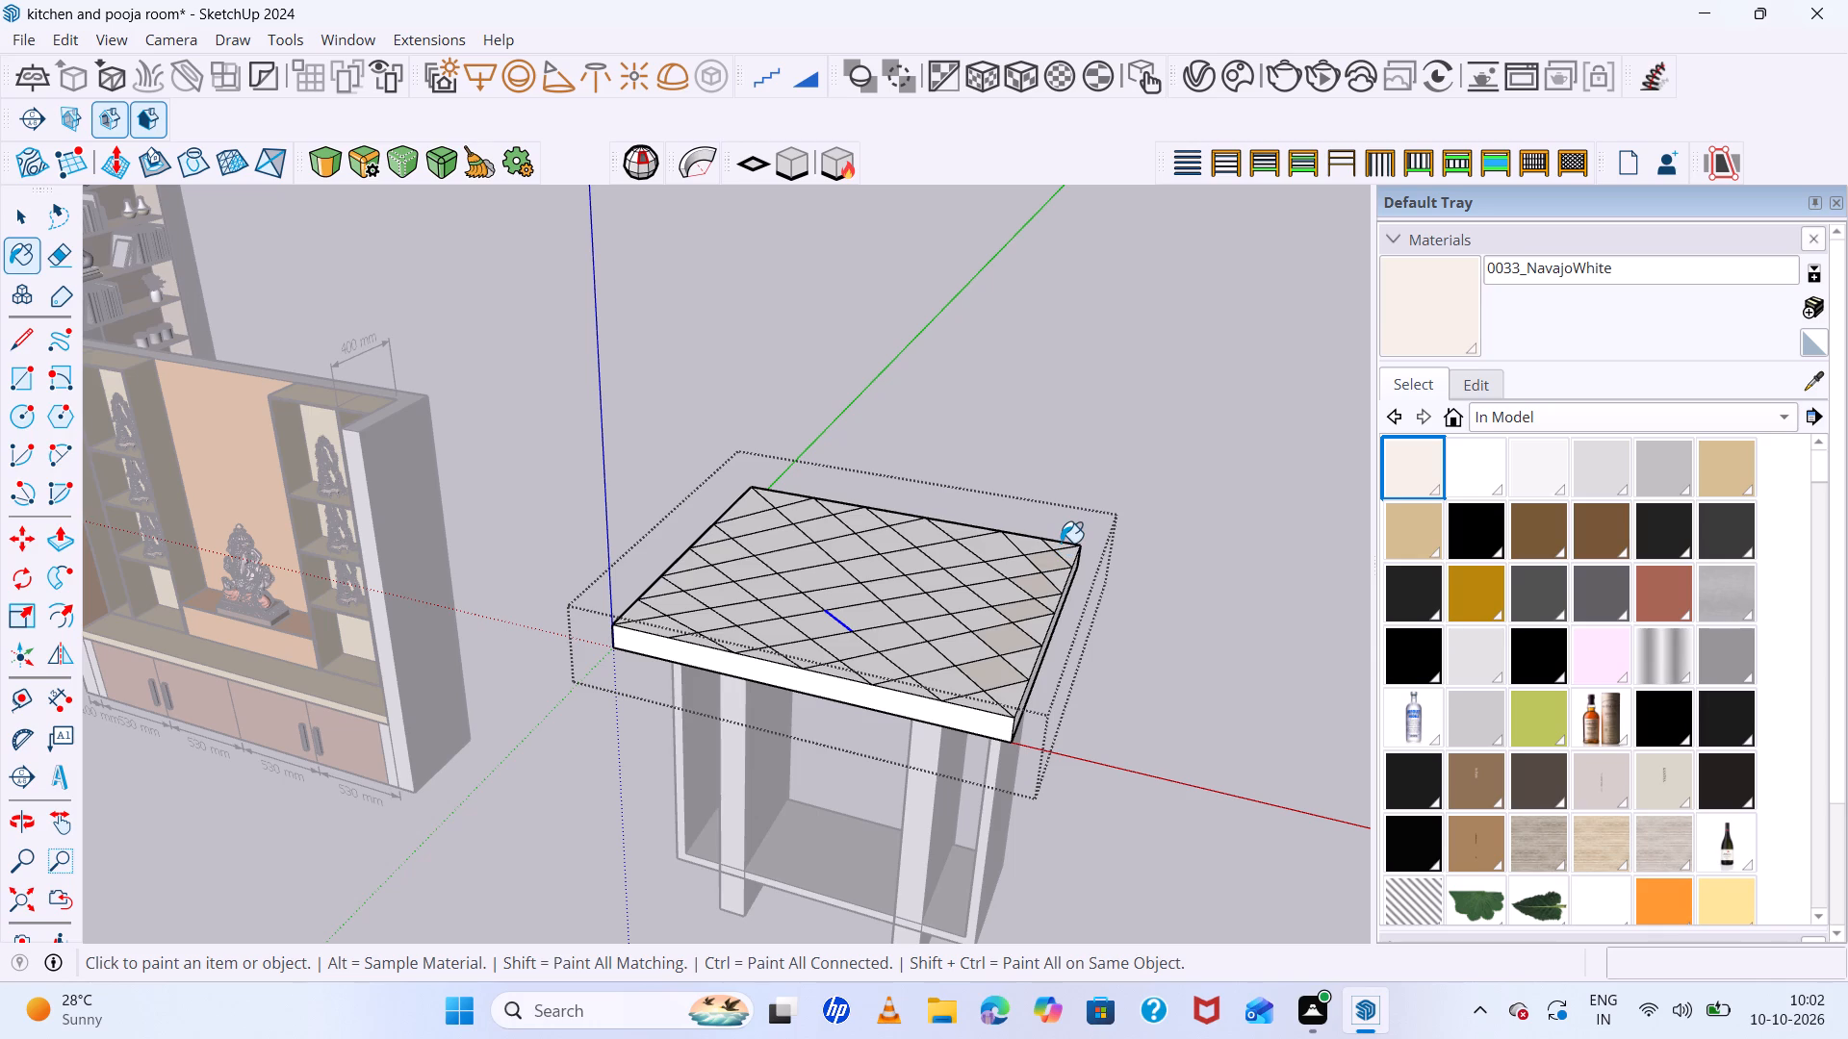
scroll(1056, 544, up, 9)
click(1055, 545)
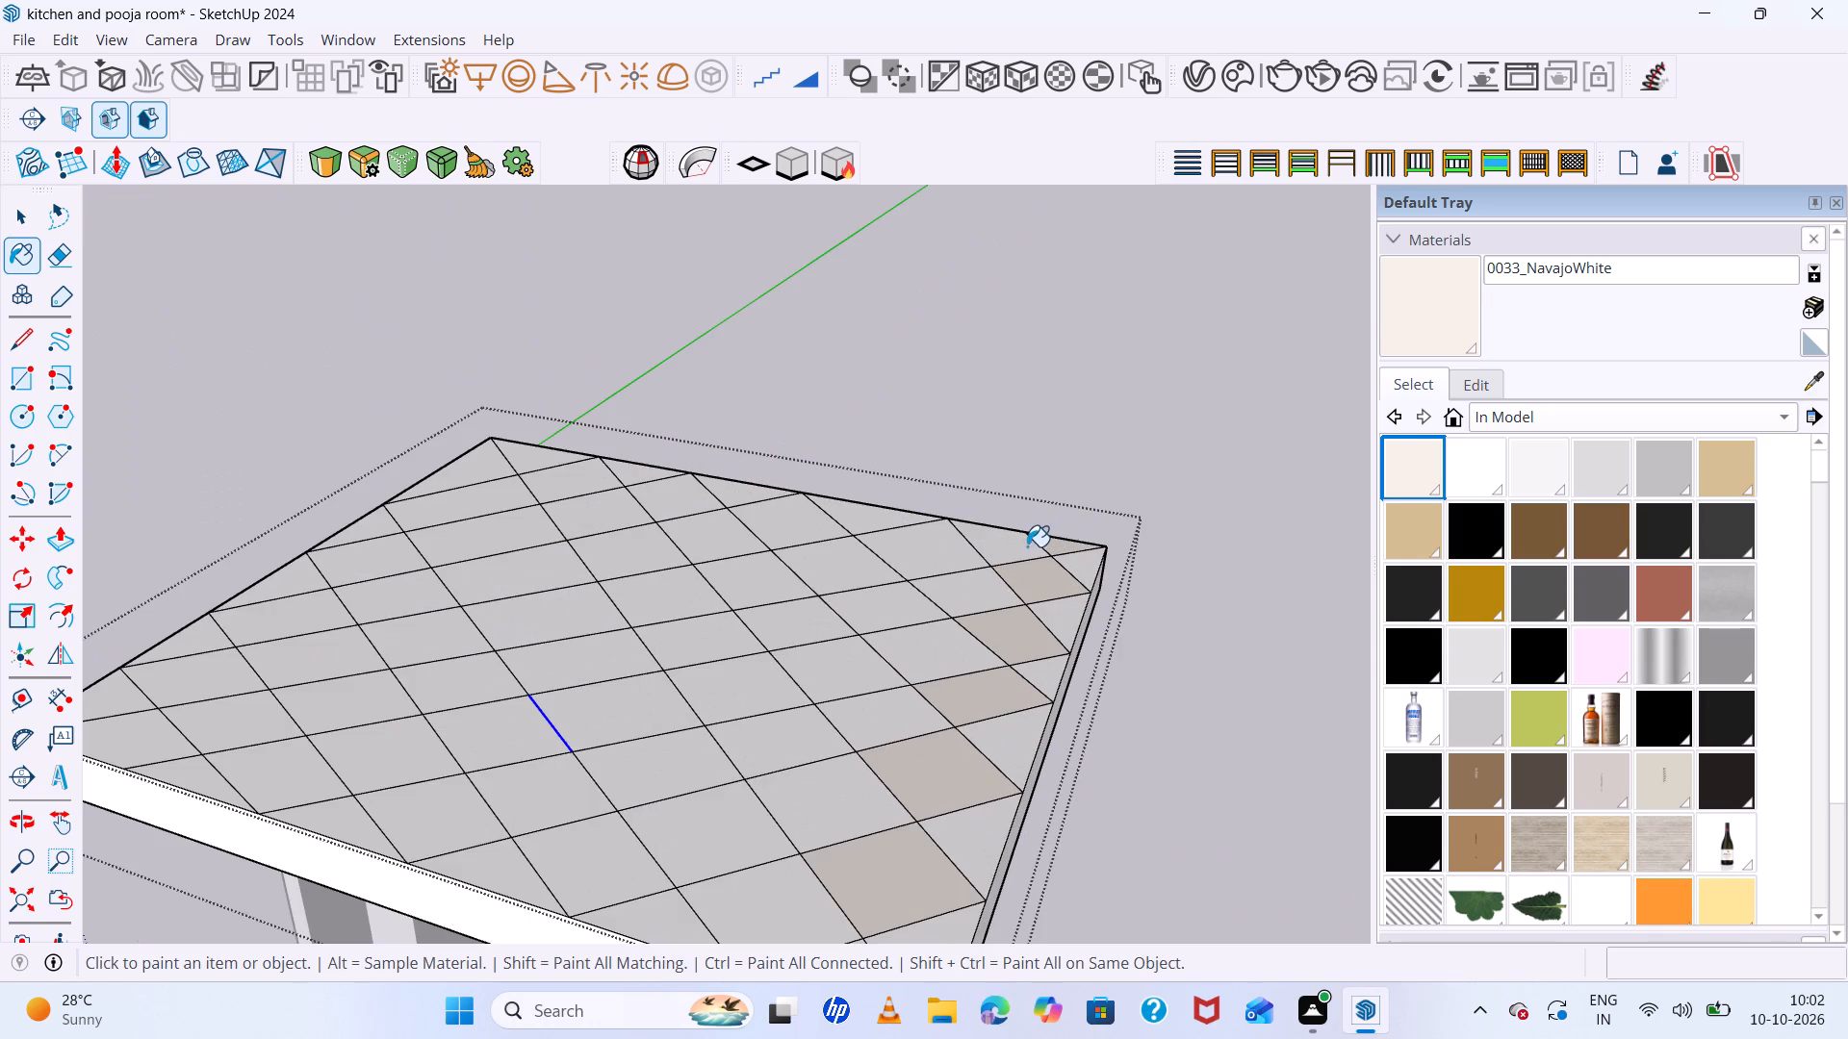
Paint alternate tiles in the next two rows across the middle of the lattice with 0033_NavajoWhite.
click(875, 511)
click(796, 561)
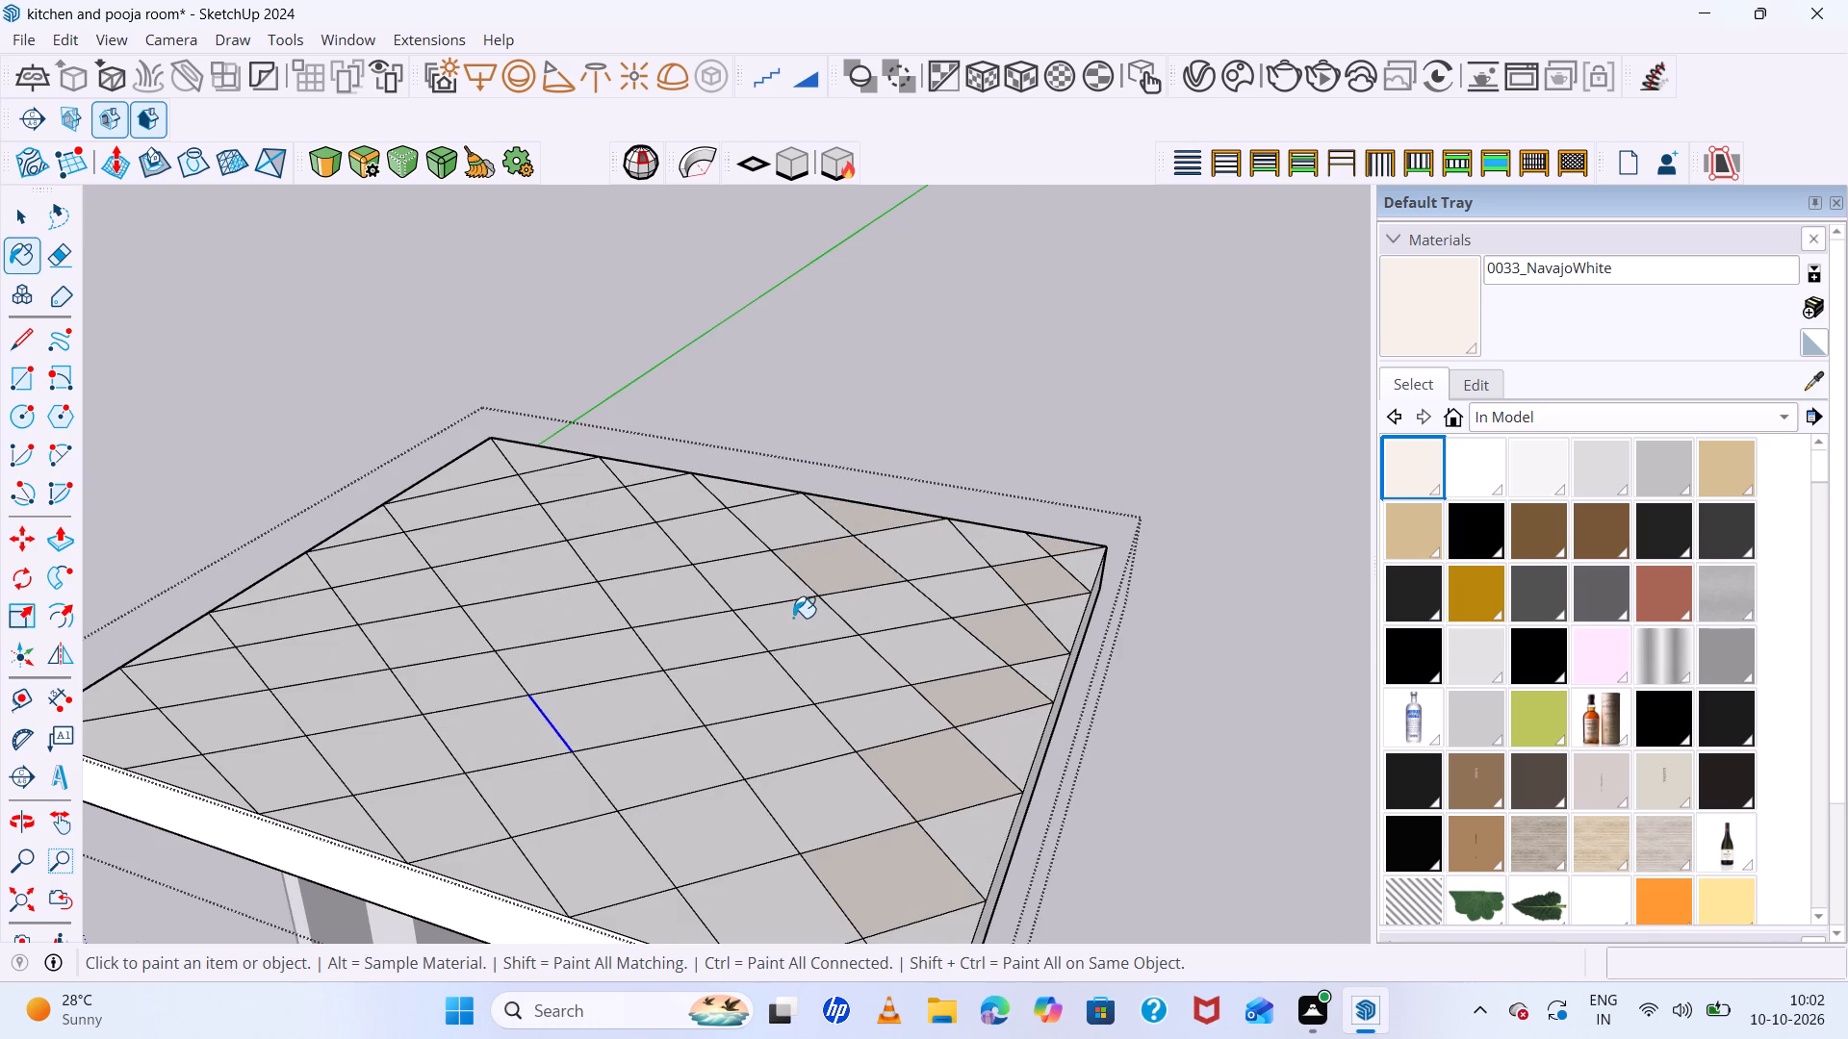
click(788, 623)
click(734, 692)
click(665, 774)
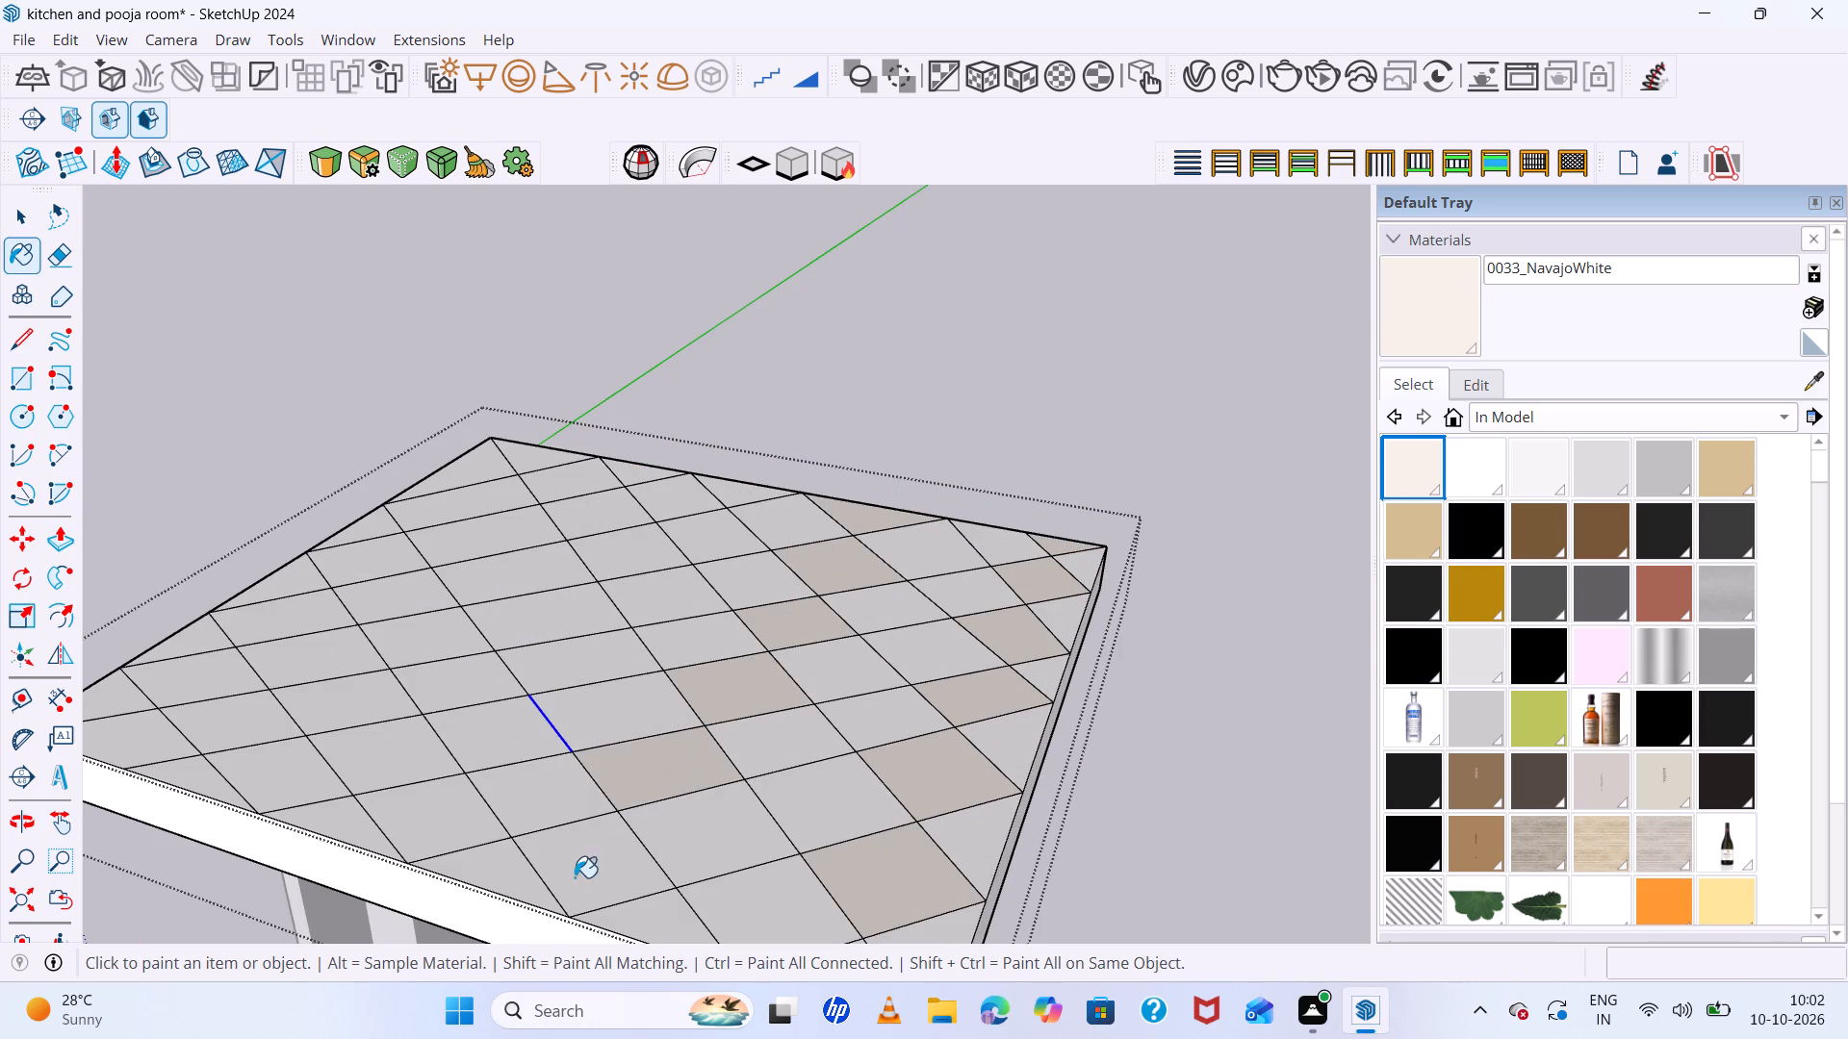
click(591, 873)
click(426, 794)
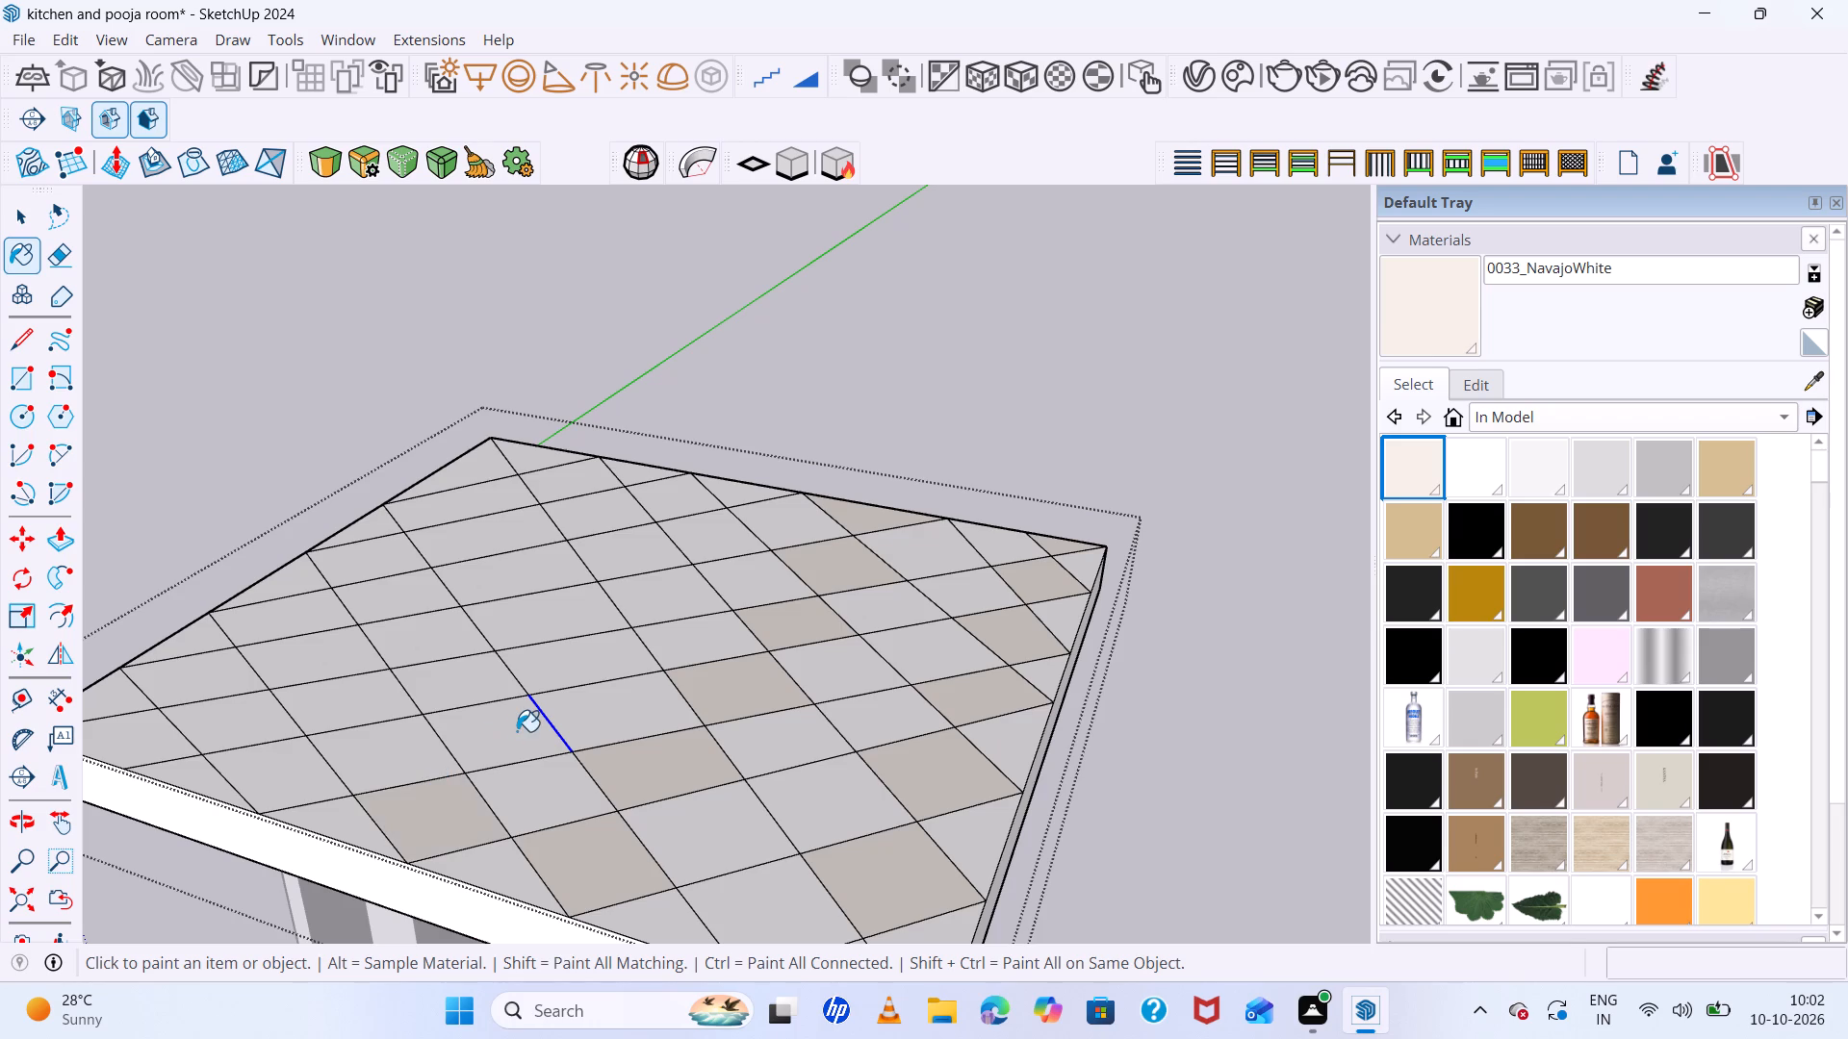
click(517, 731)
click(544, 664)
click(642, 610)
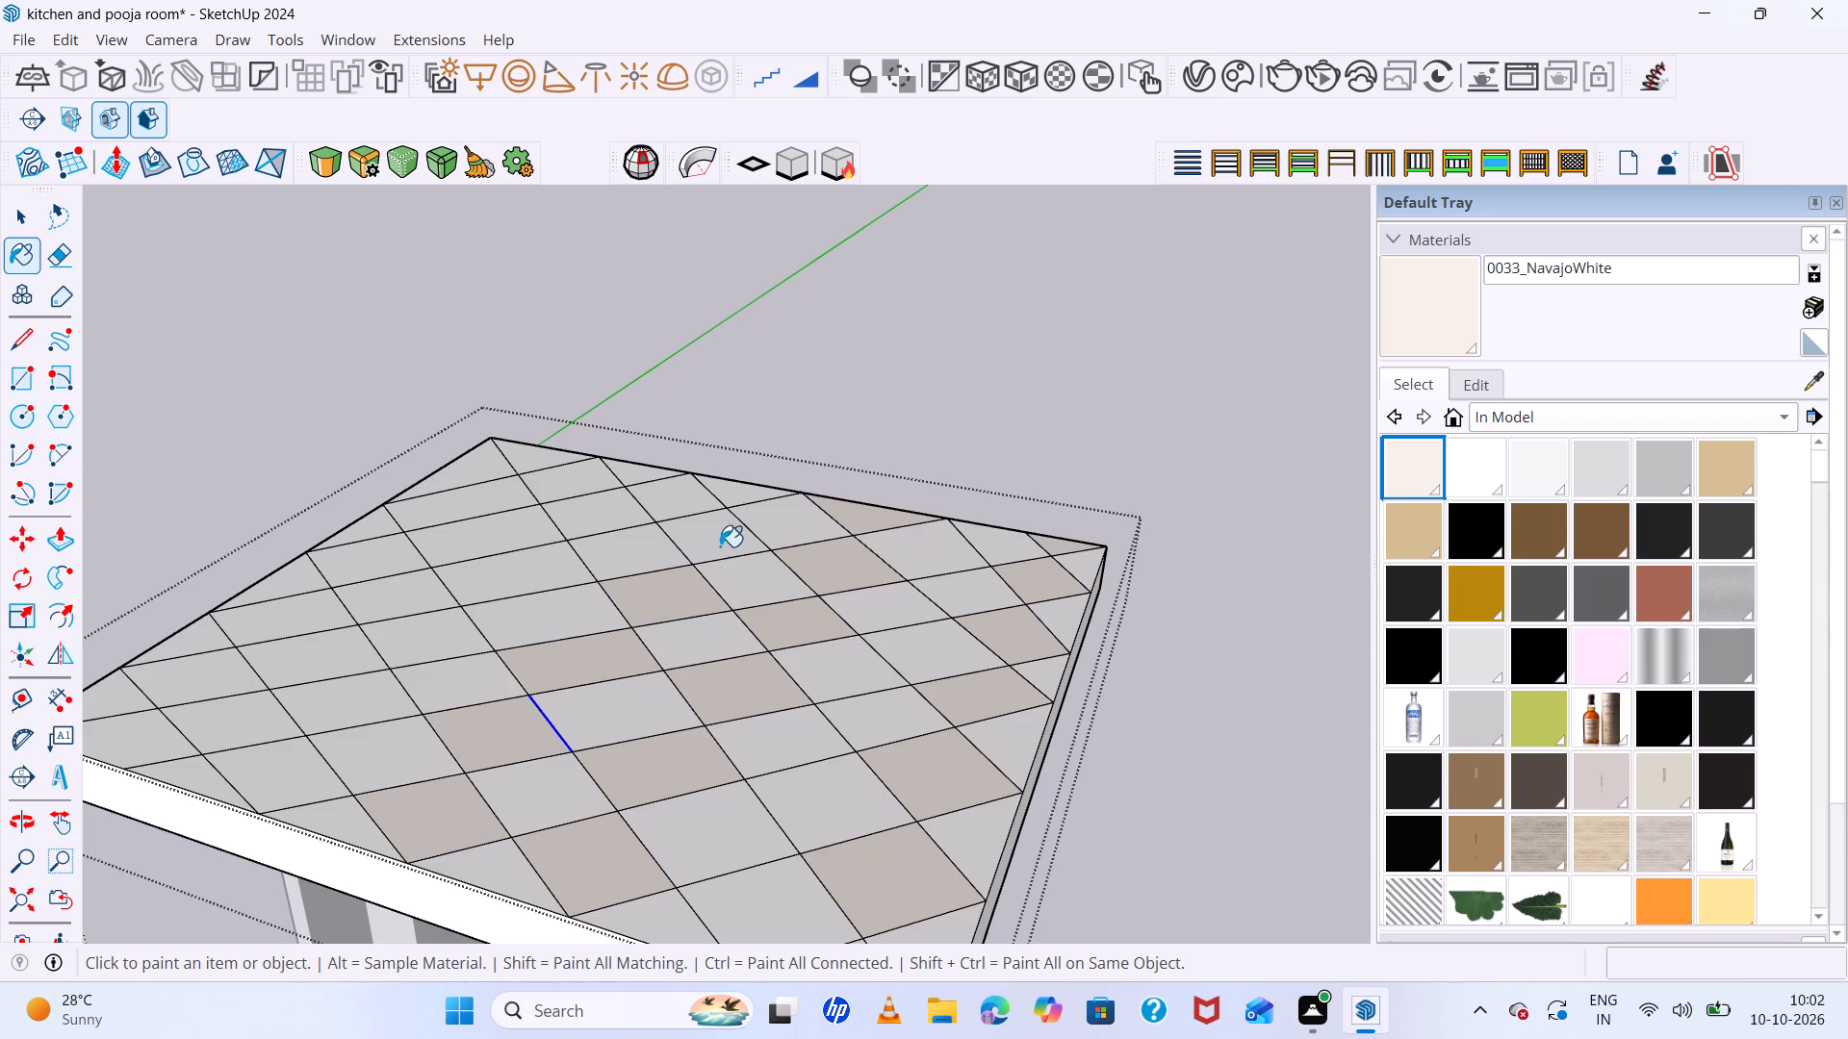
click(720, 546)
click(748, 489)
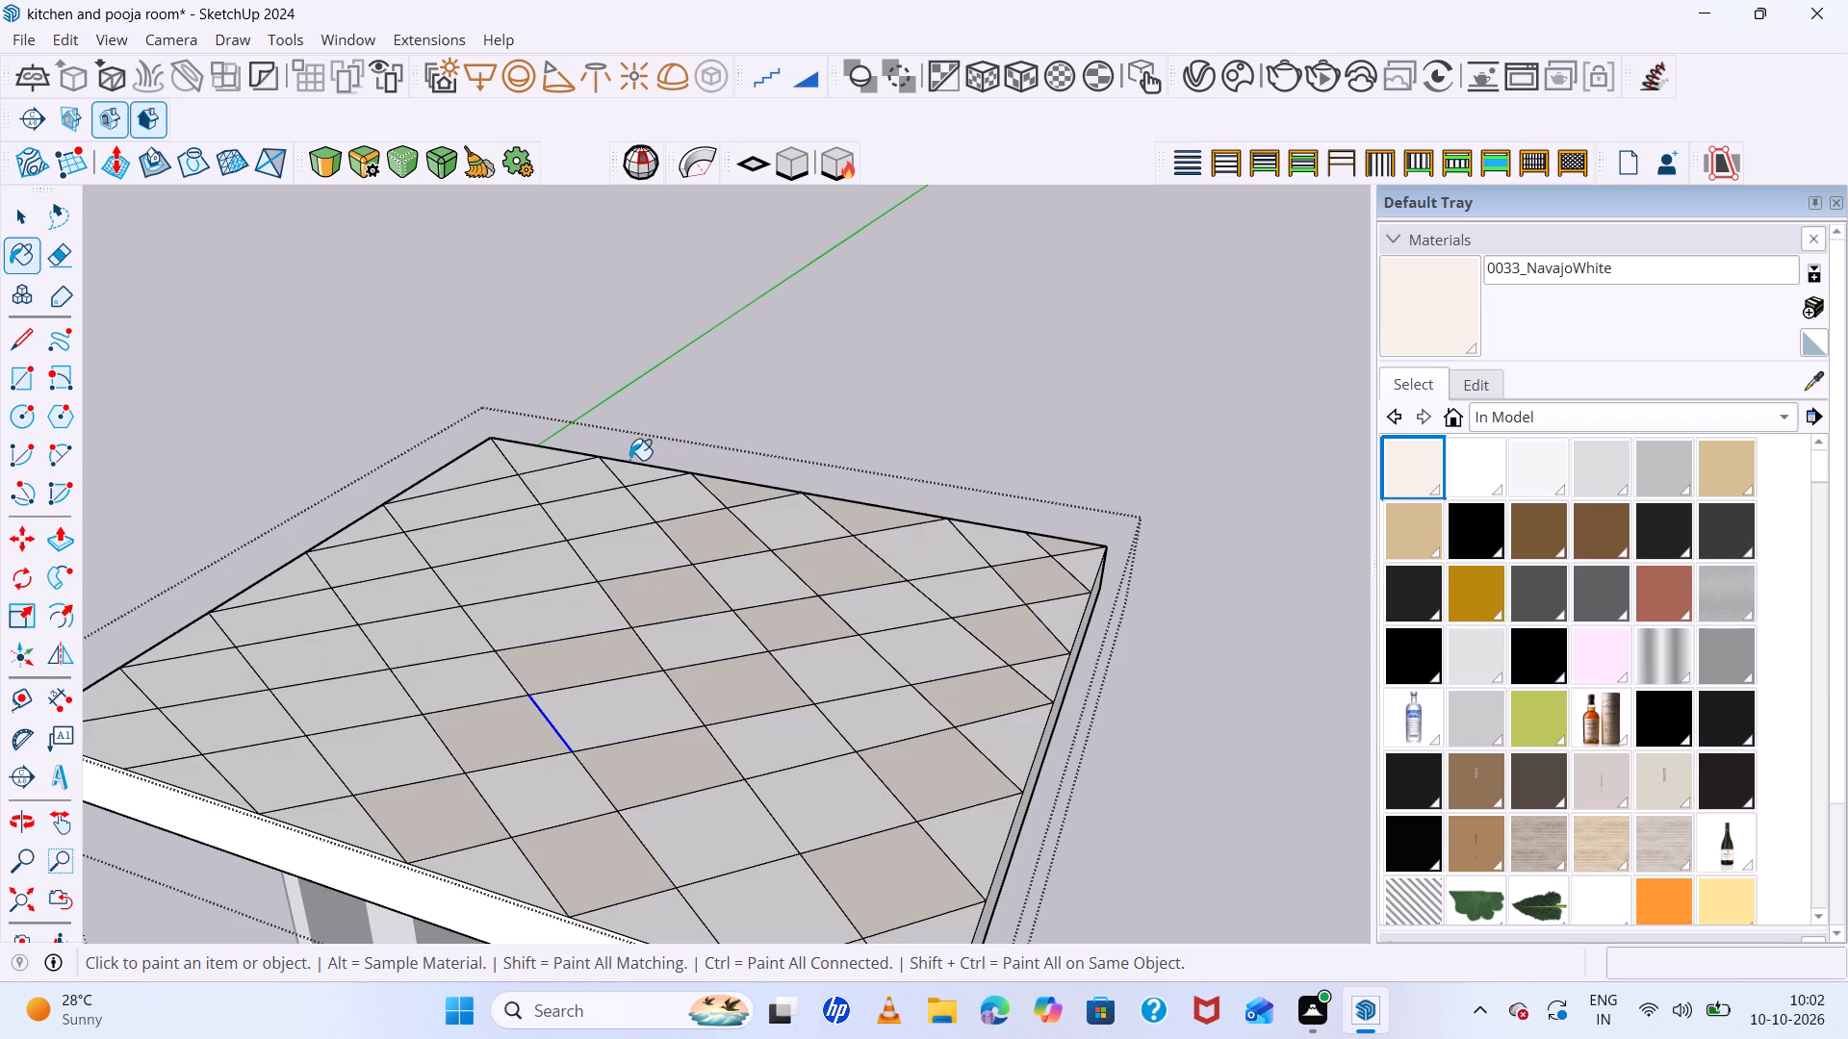
Paint alternate tiles in the two rows toward the lattice's opposite short edge with 0033_NavajoWhite.
click(629, 460)
click(629, 476)
click(568, 523)
click(500, 568)
click(420, 634)
click(373, 692)
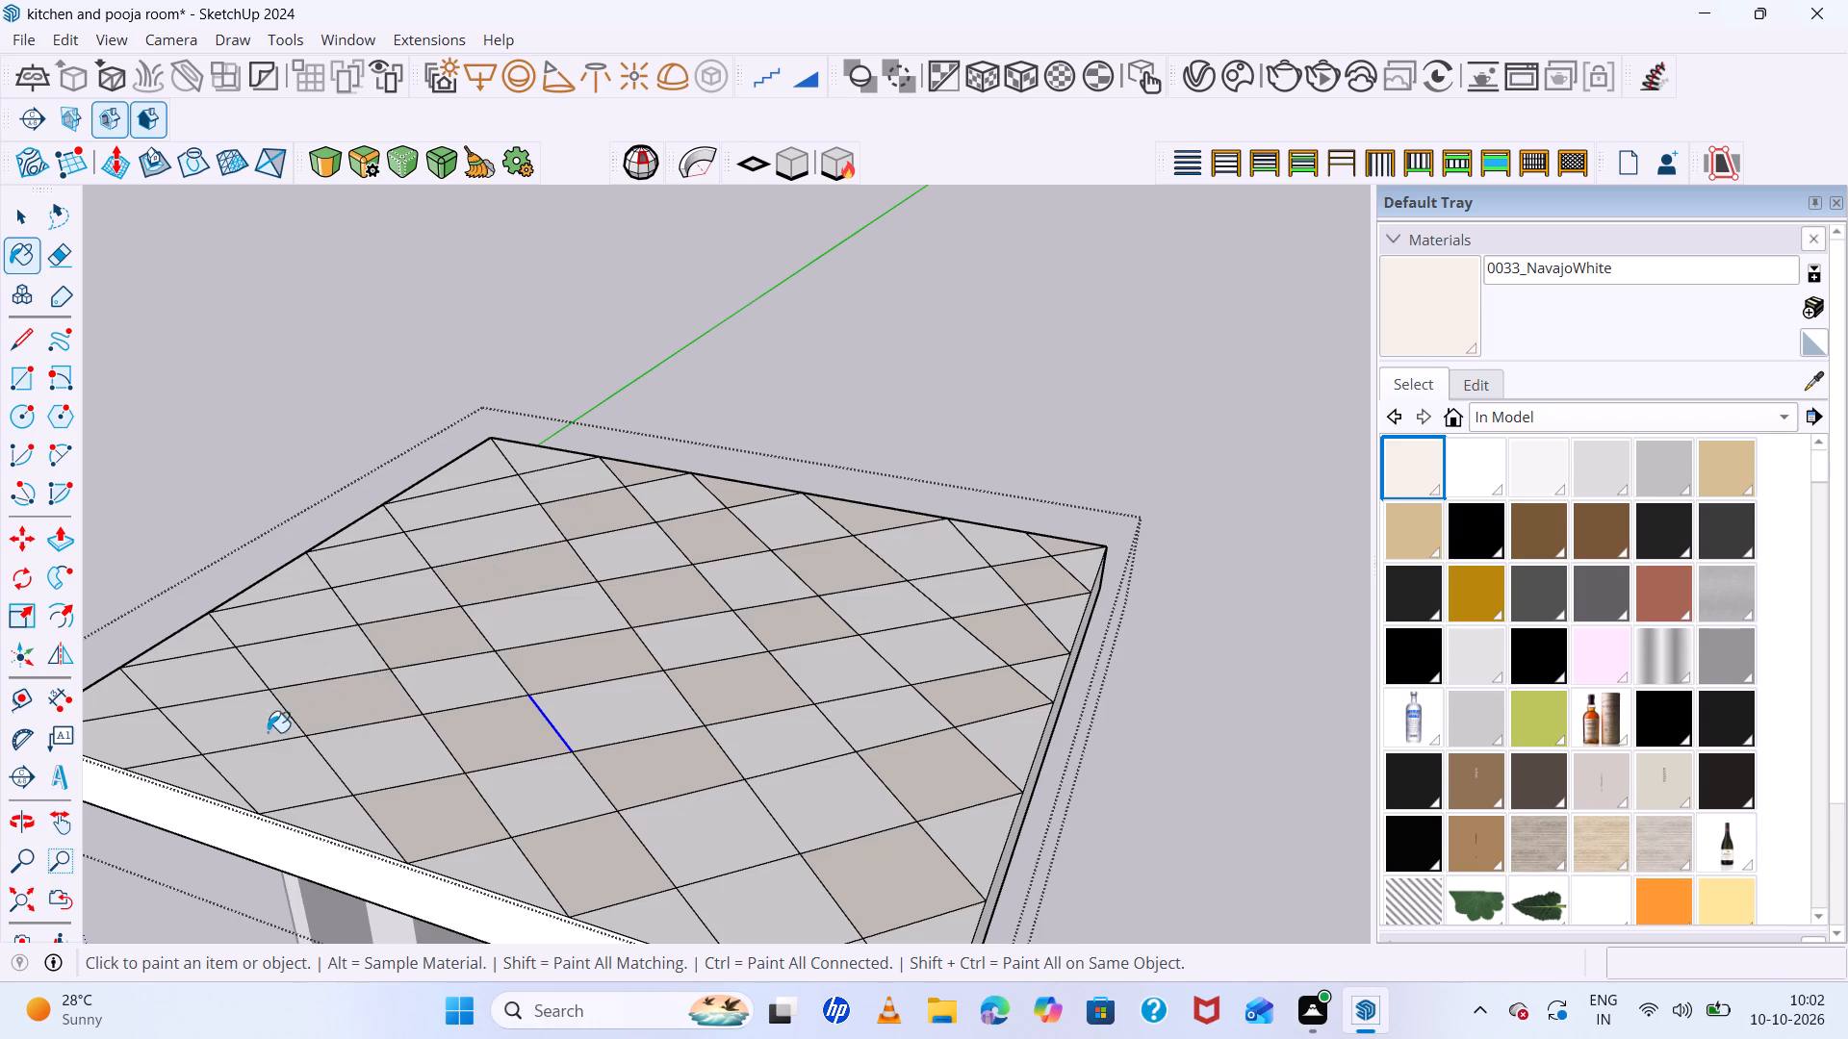
click(265, 757)
click(134, 722)
click(227, 672)
click(278, 625)
click(391, 559)
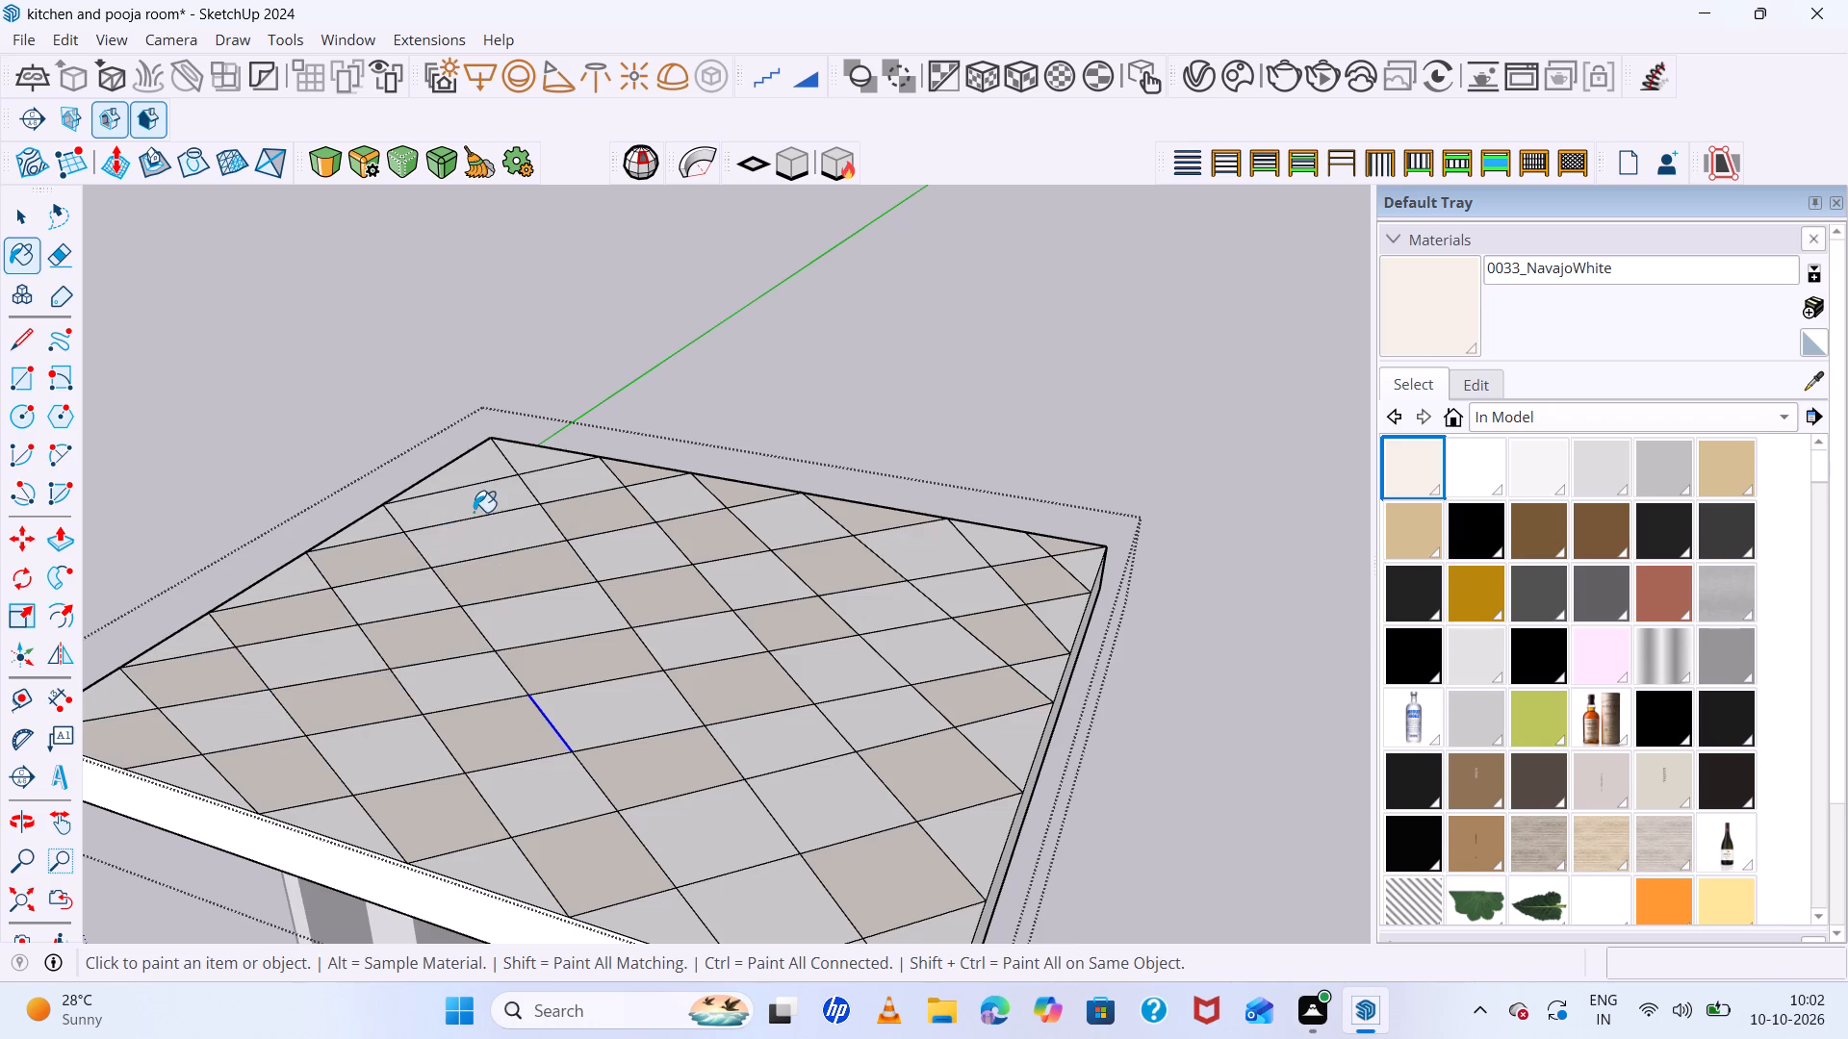
click(474, 512)
Paint alternate tiles along the lattice's right-hand short edge with Brown, undoing the stray fill on a full tile.
click(1530, 533)
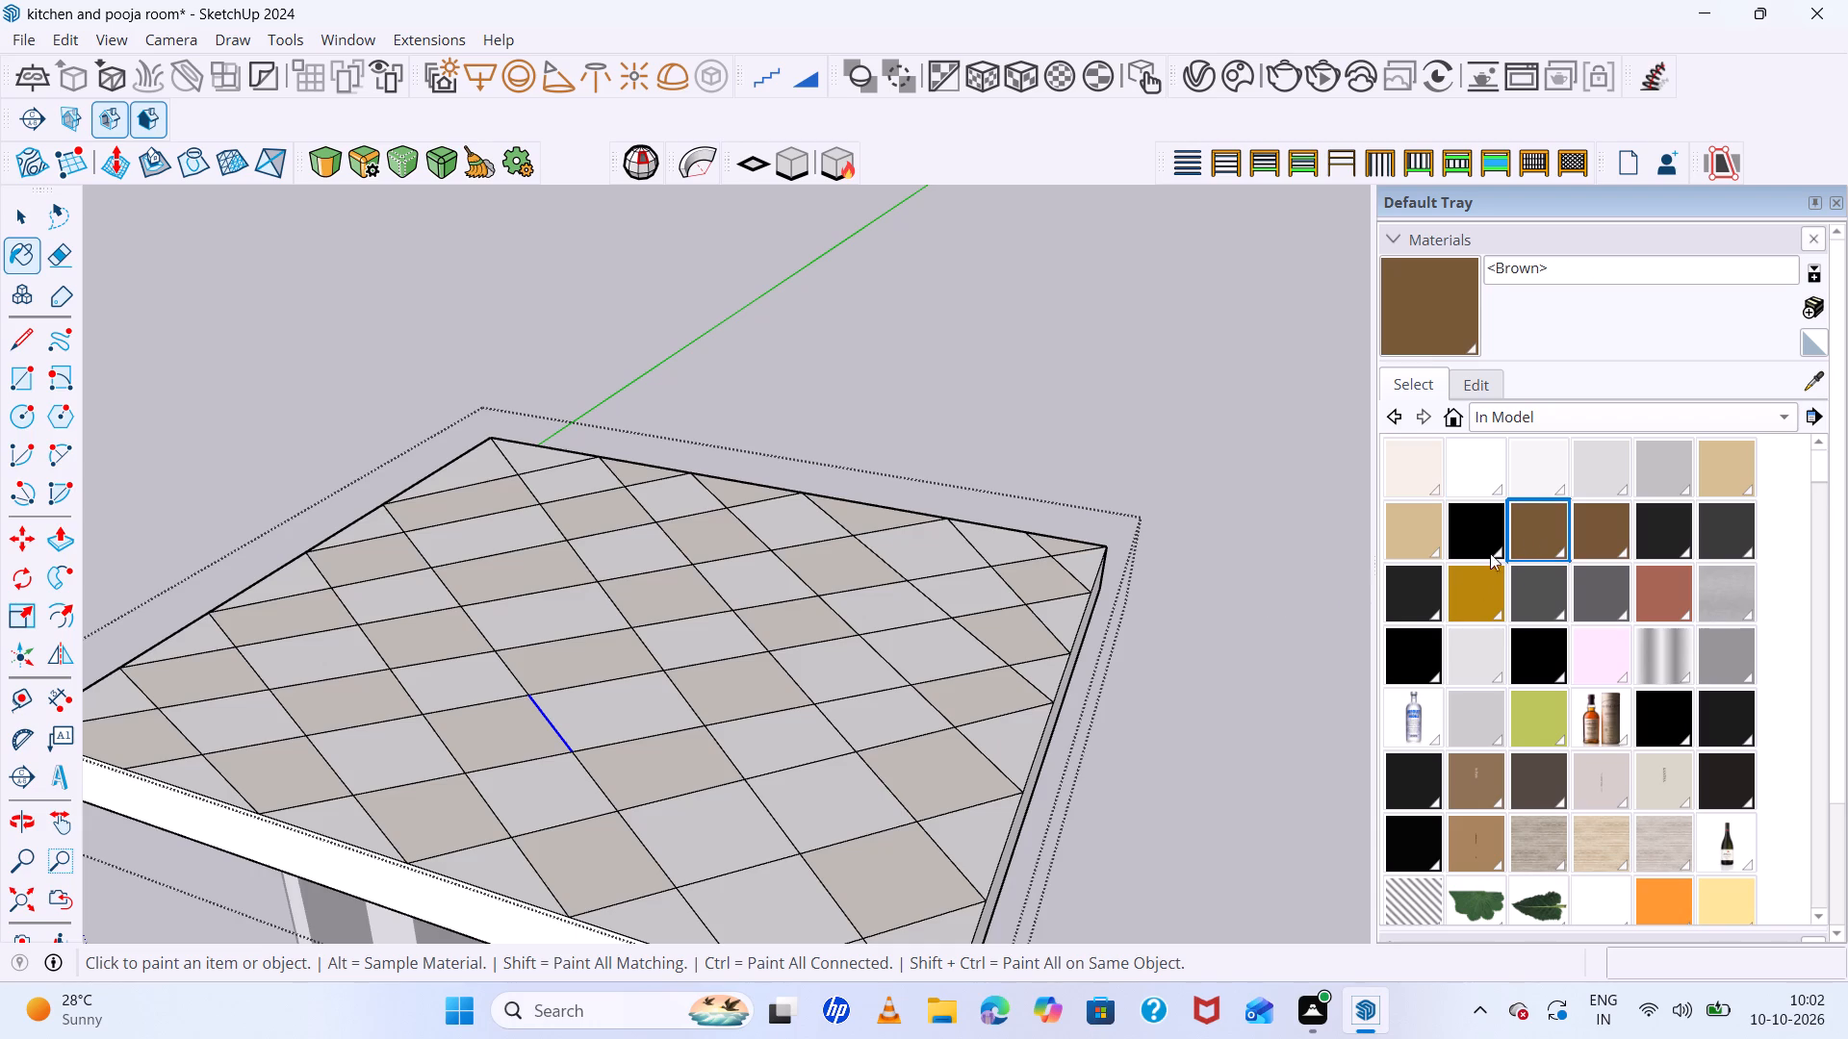
click(1084, 570)
click(1076, 633)
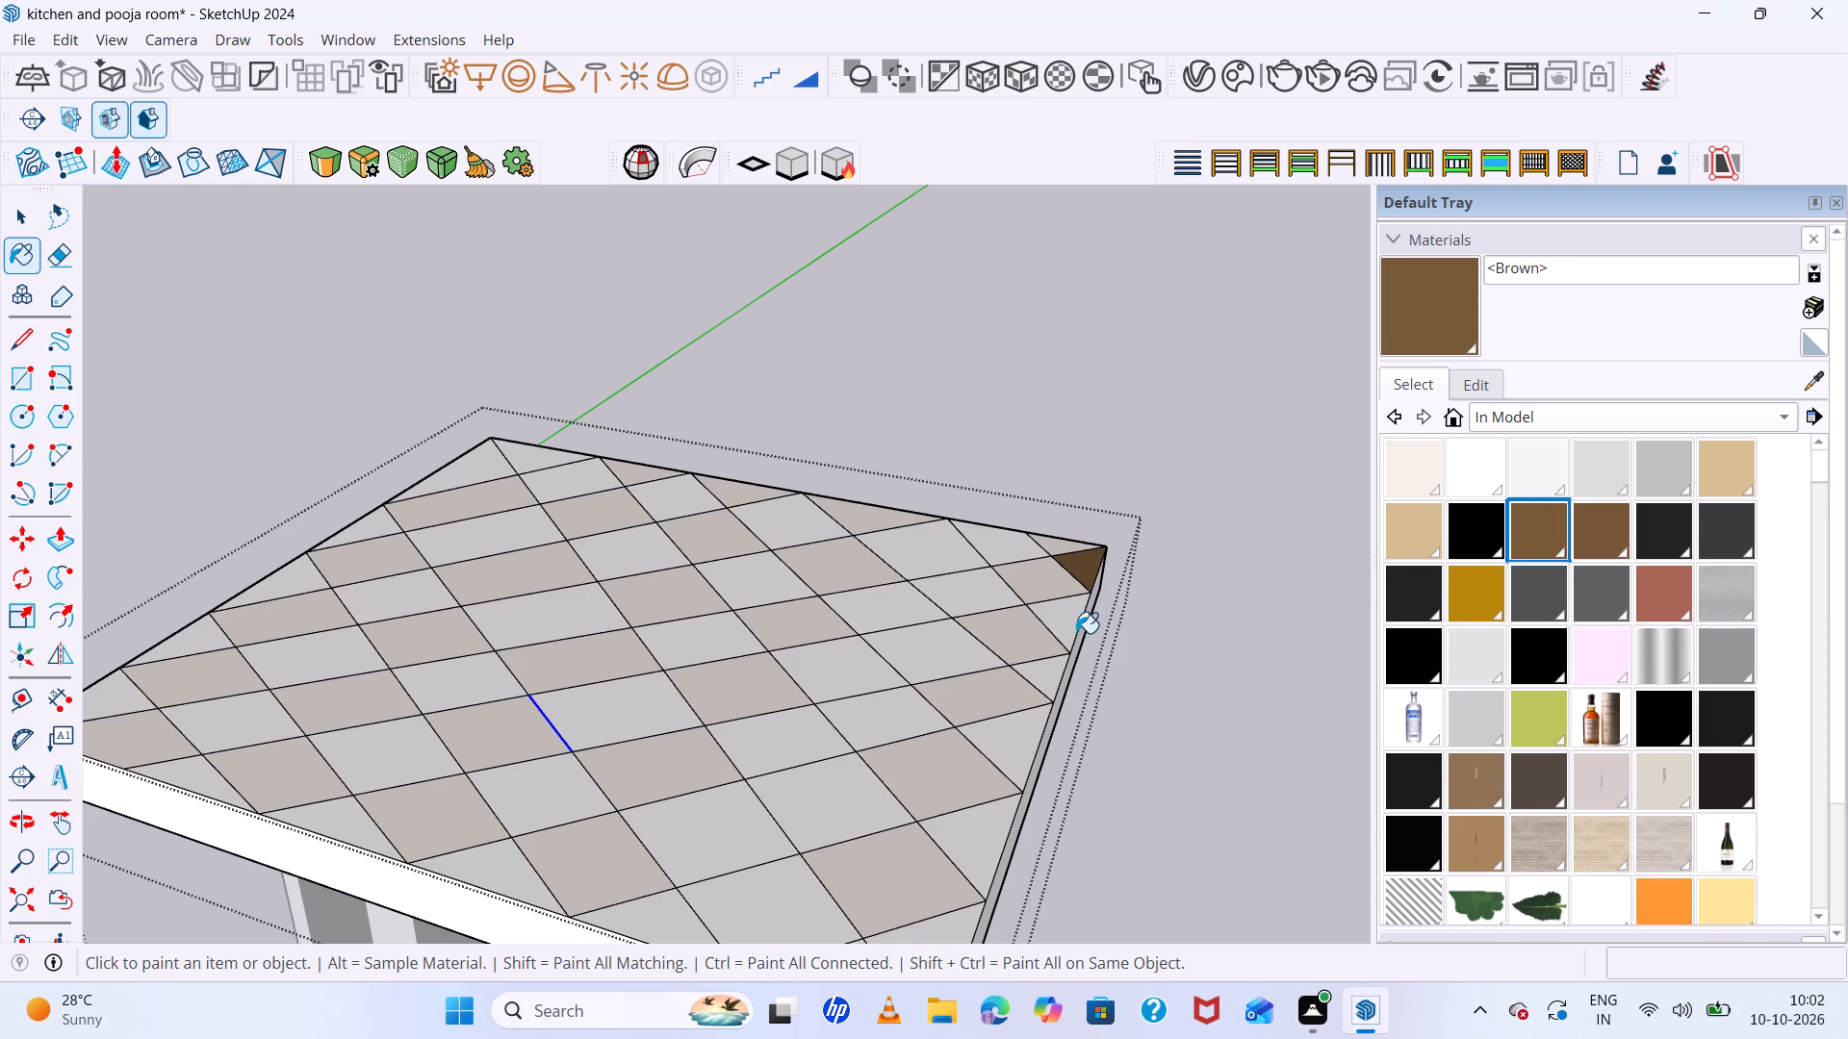
click(1053, 621)
click(1037, 697)
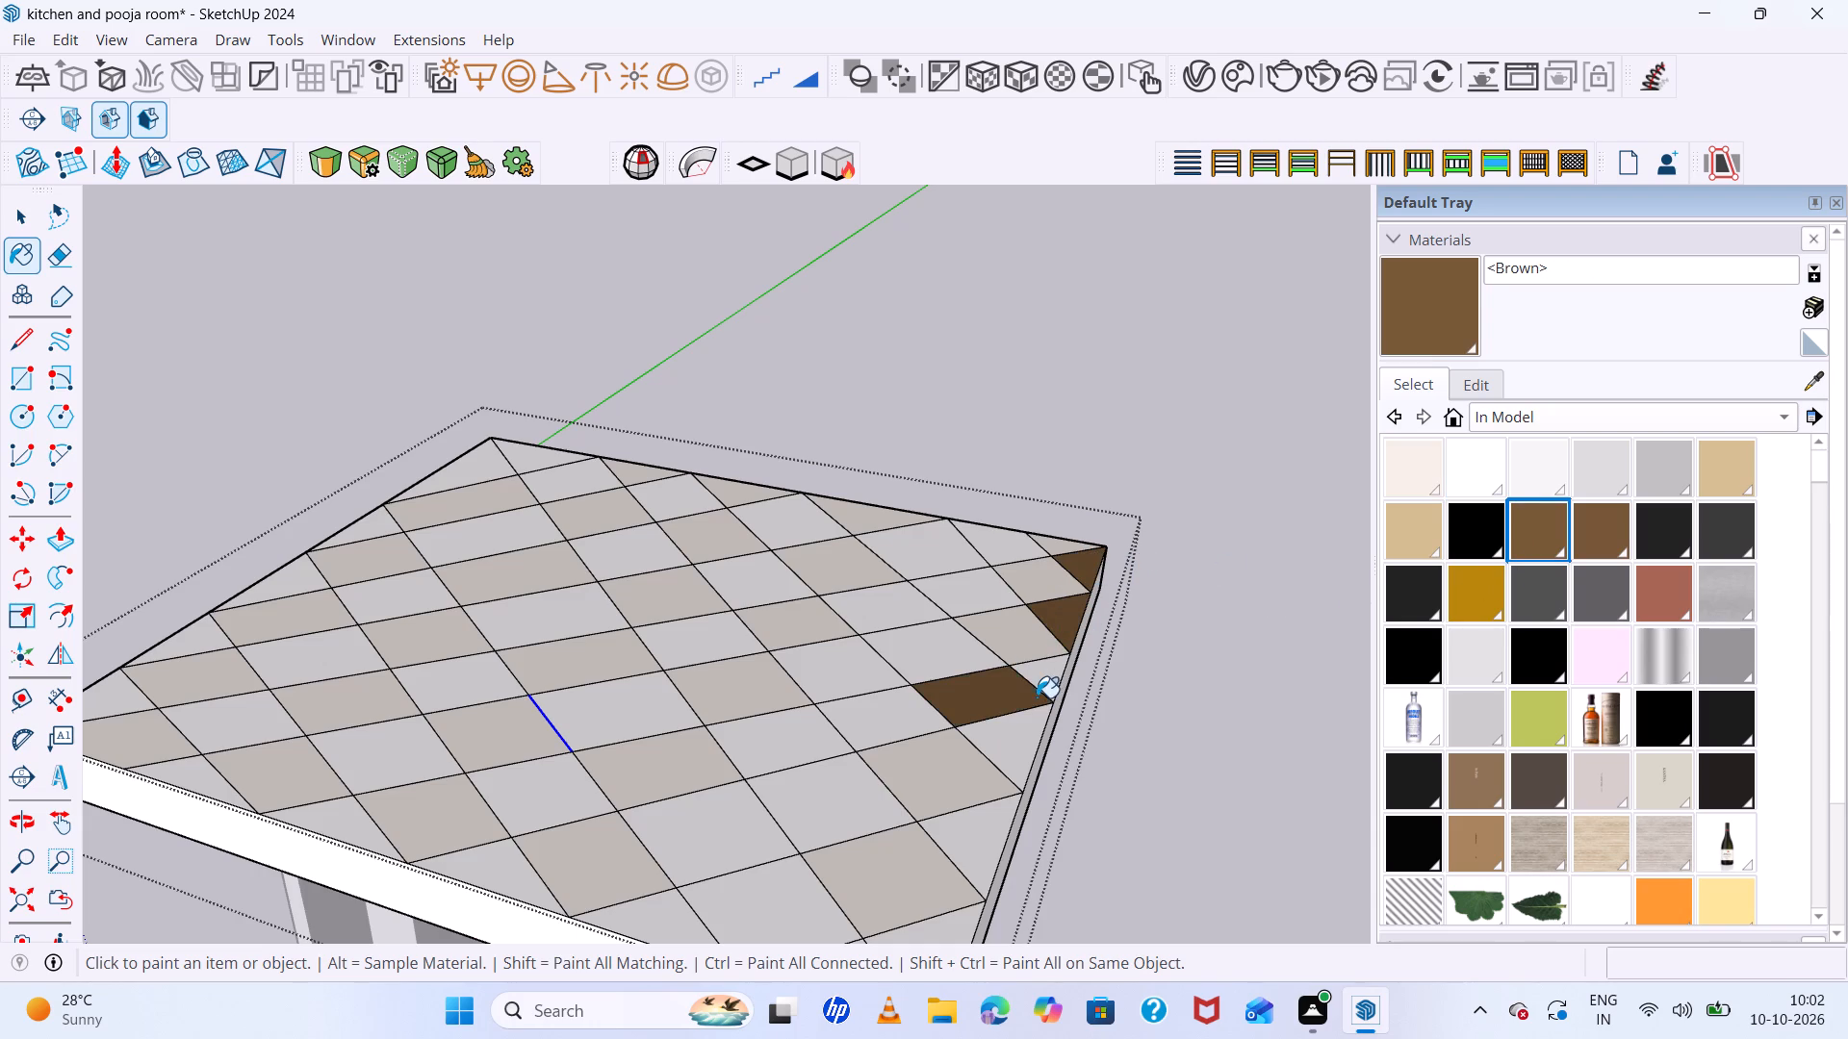
key(ctrl+z)
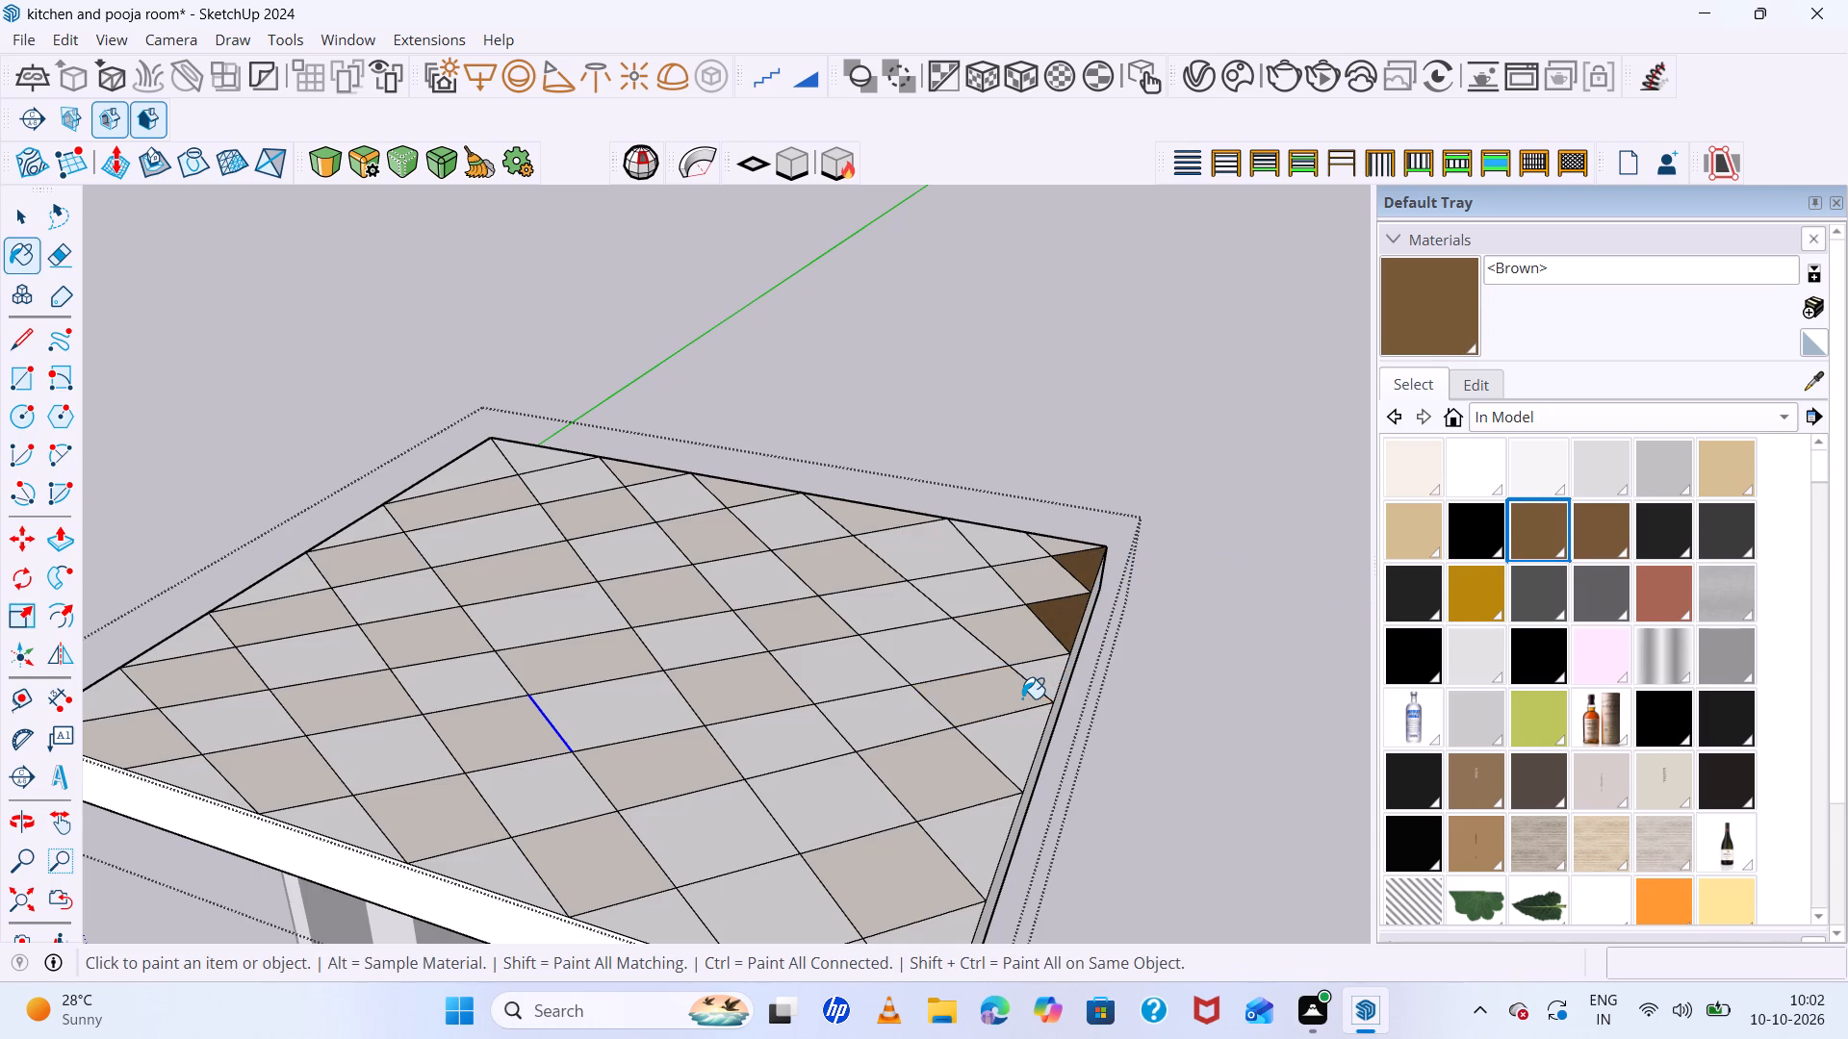
click(1056, 679)
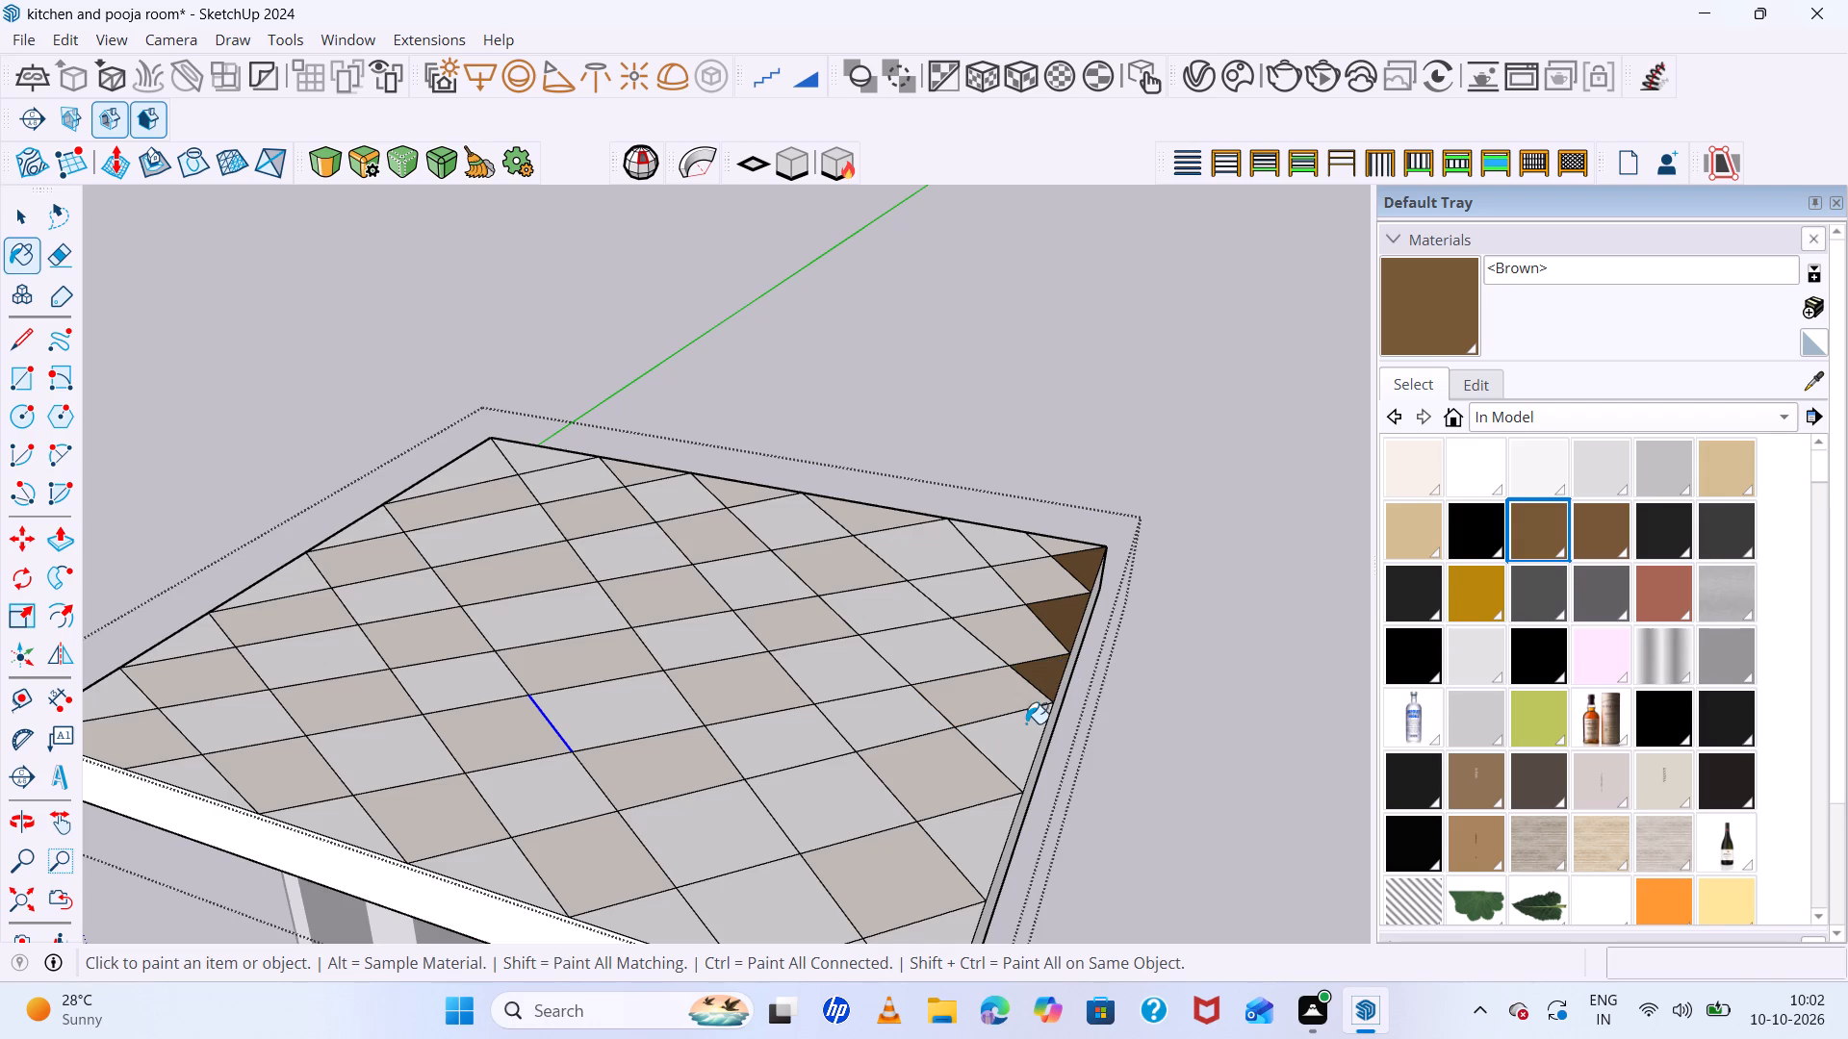
click(1018, 741)
click(975, 849)
scroll(990, 757, down, 2)
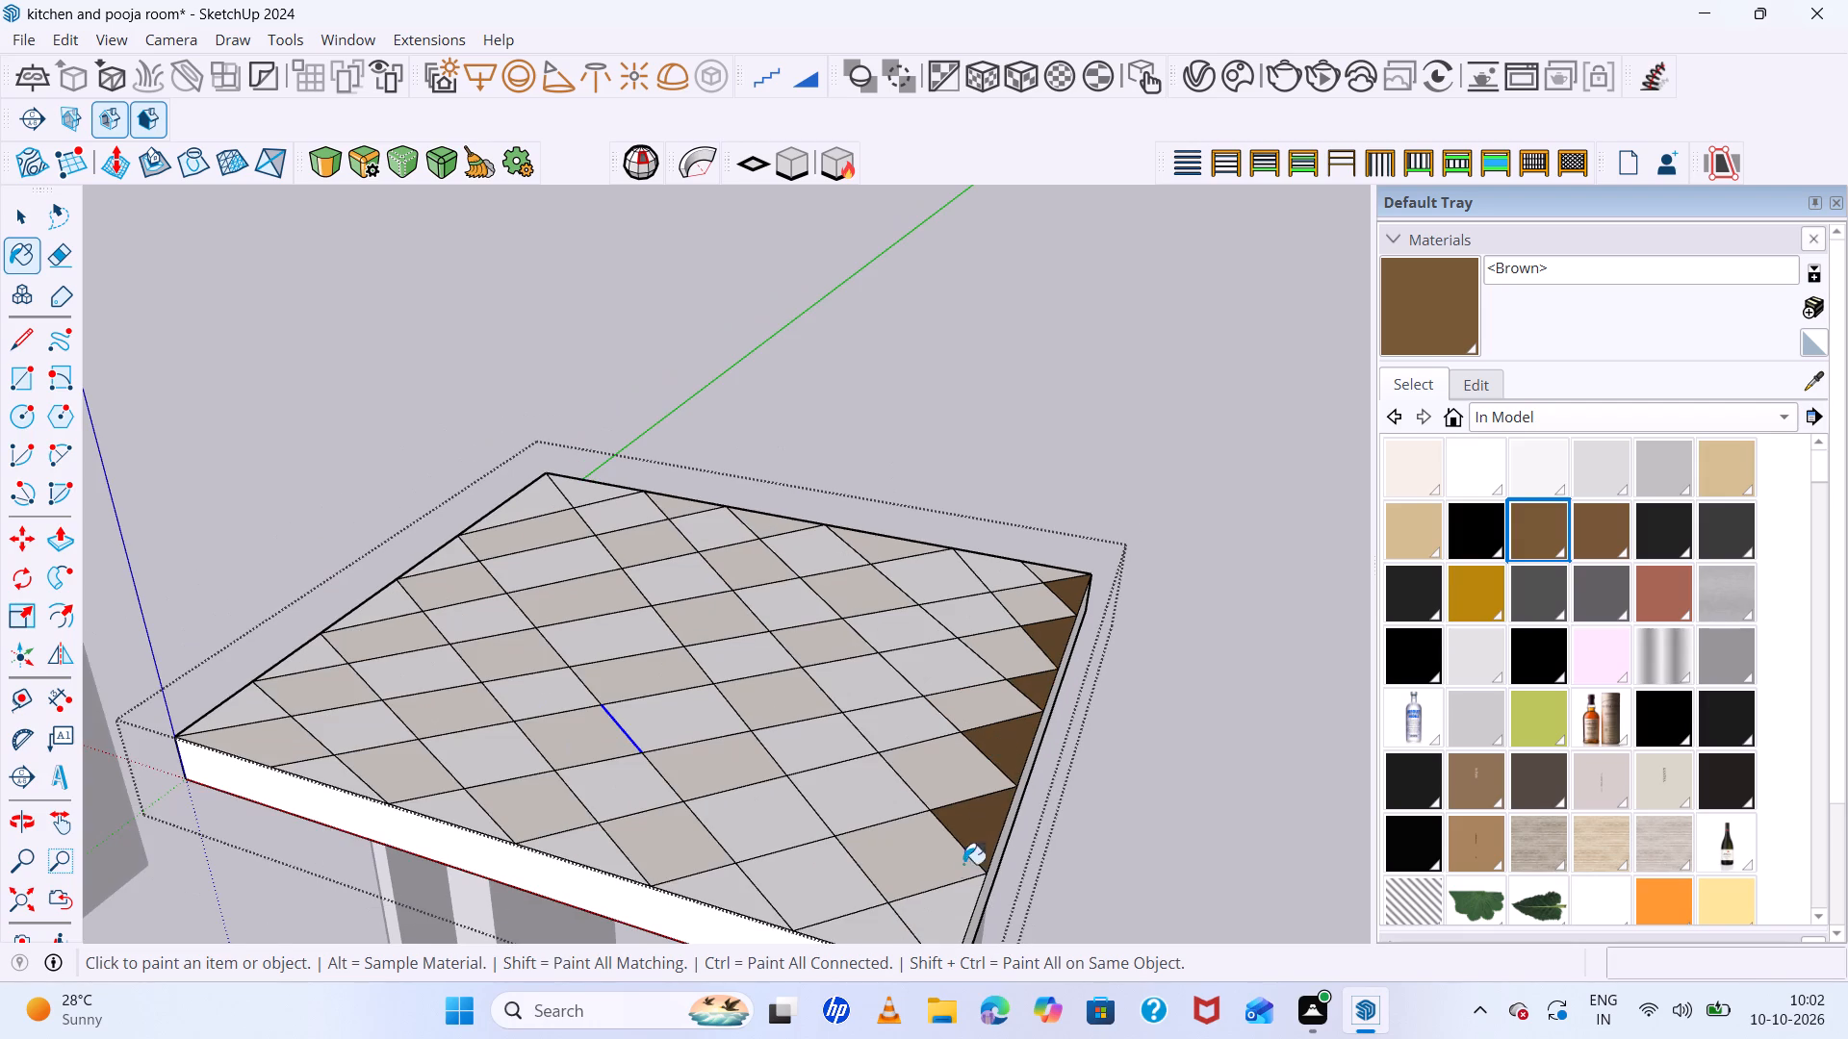
click(956, 907)
Paint alternate tiles in the next two rows inward from the lattice's right-hand short edge with Brown.
click(820, 862)
click(838, 794)
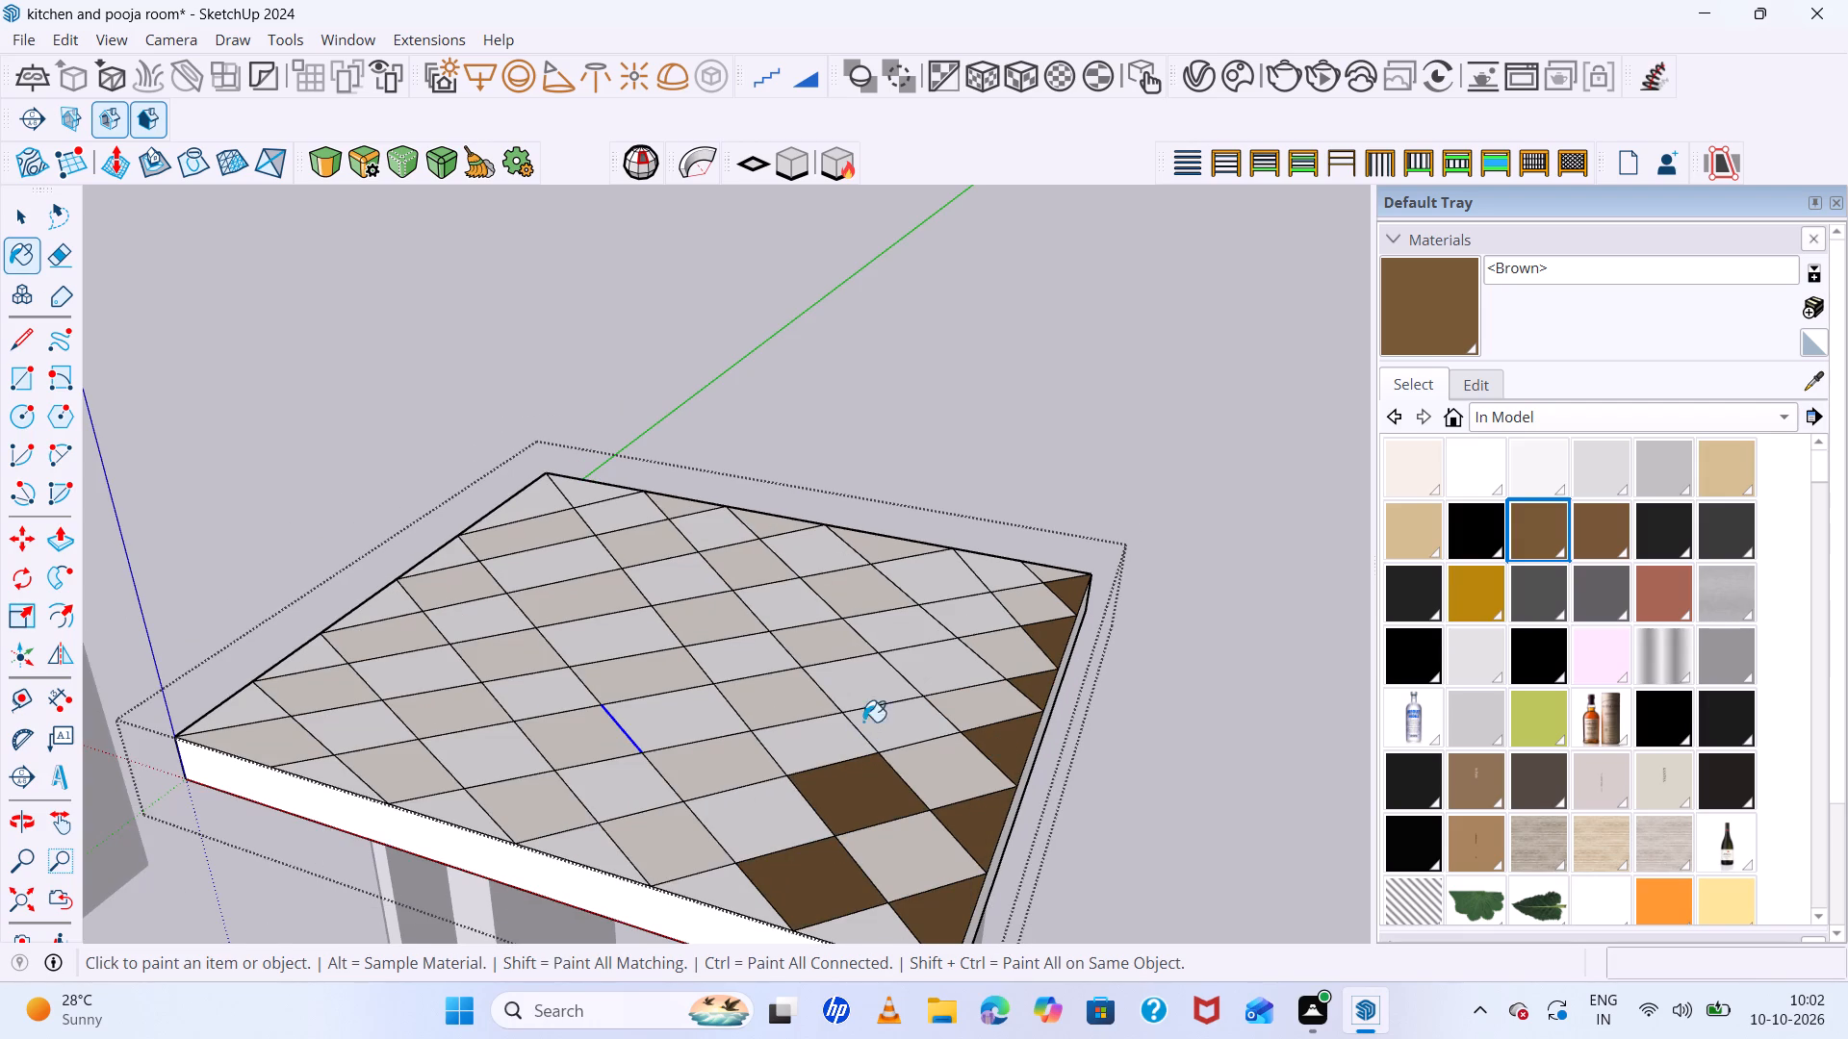
click(879, 724)
click(918, 660)
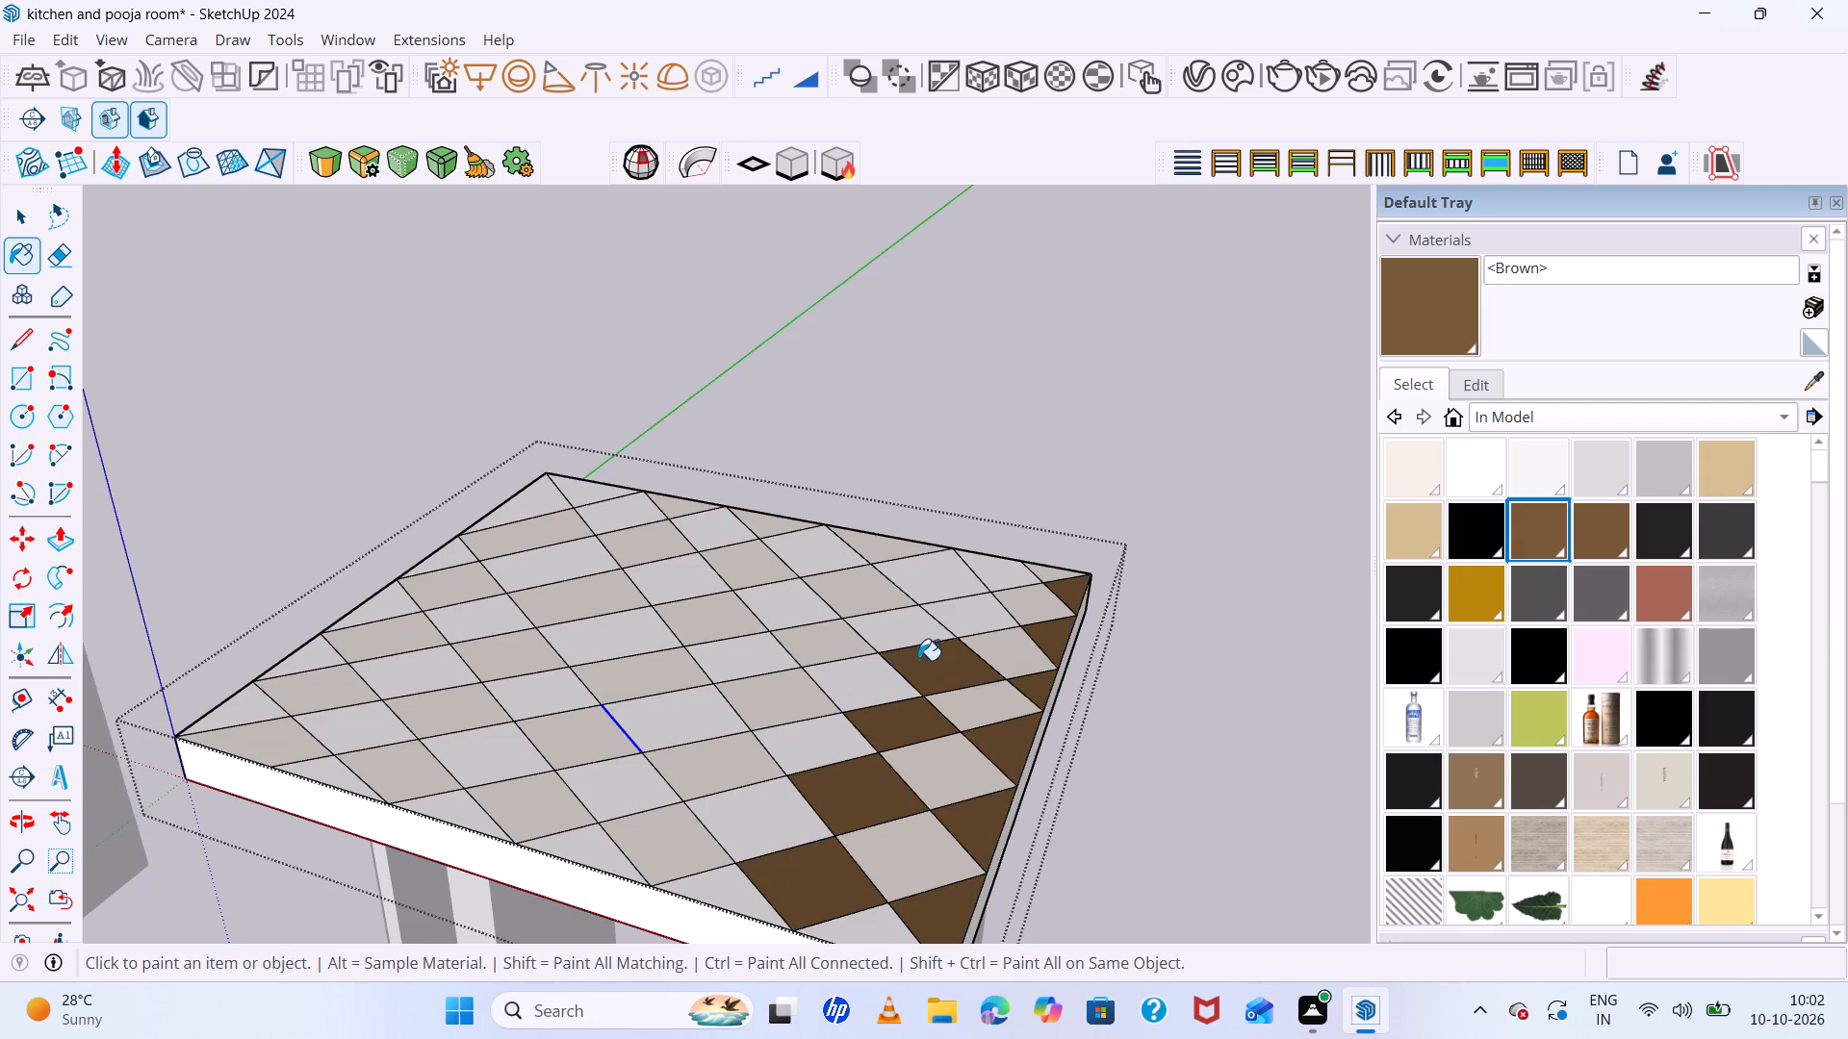
click(948, 619)
click(982, 576)
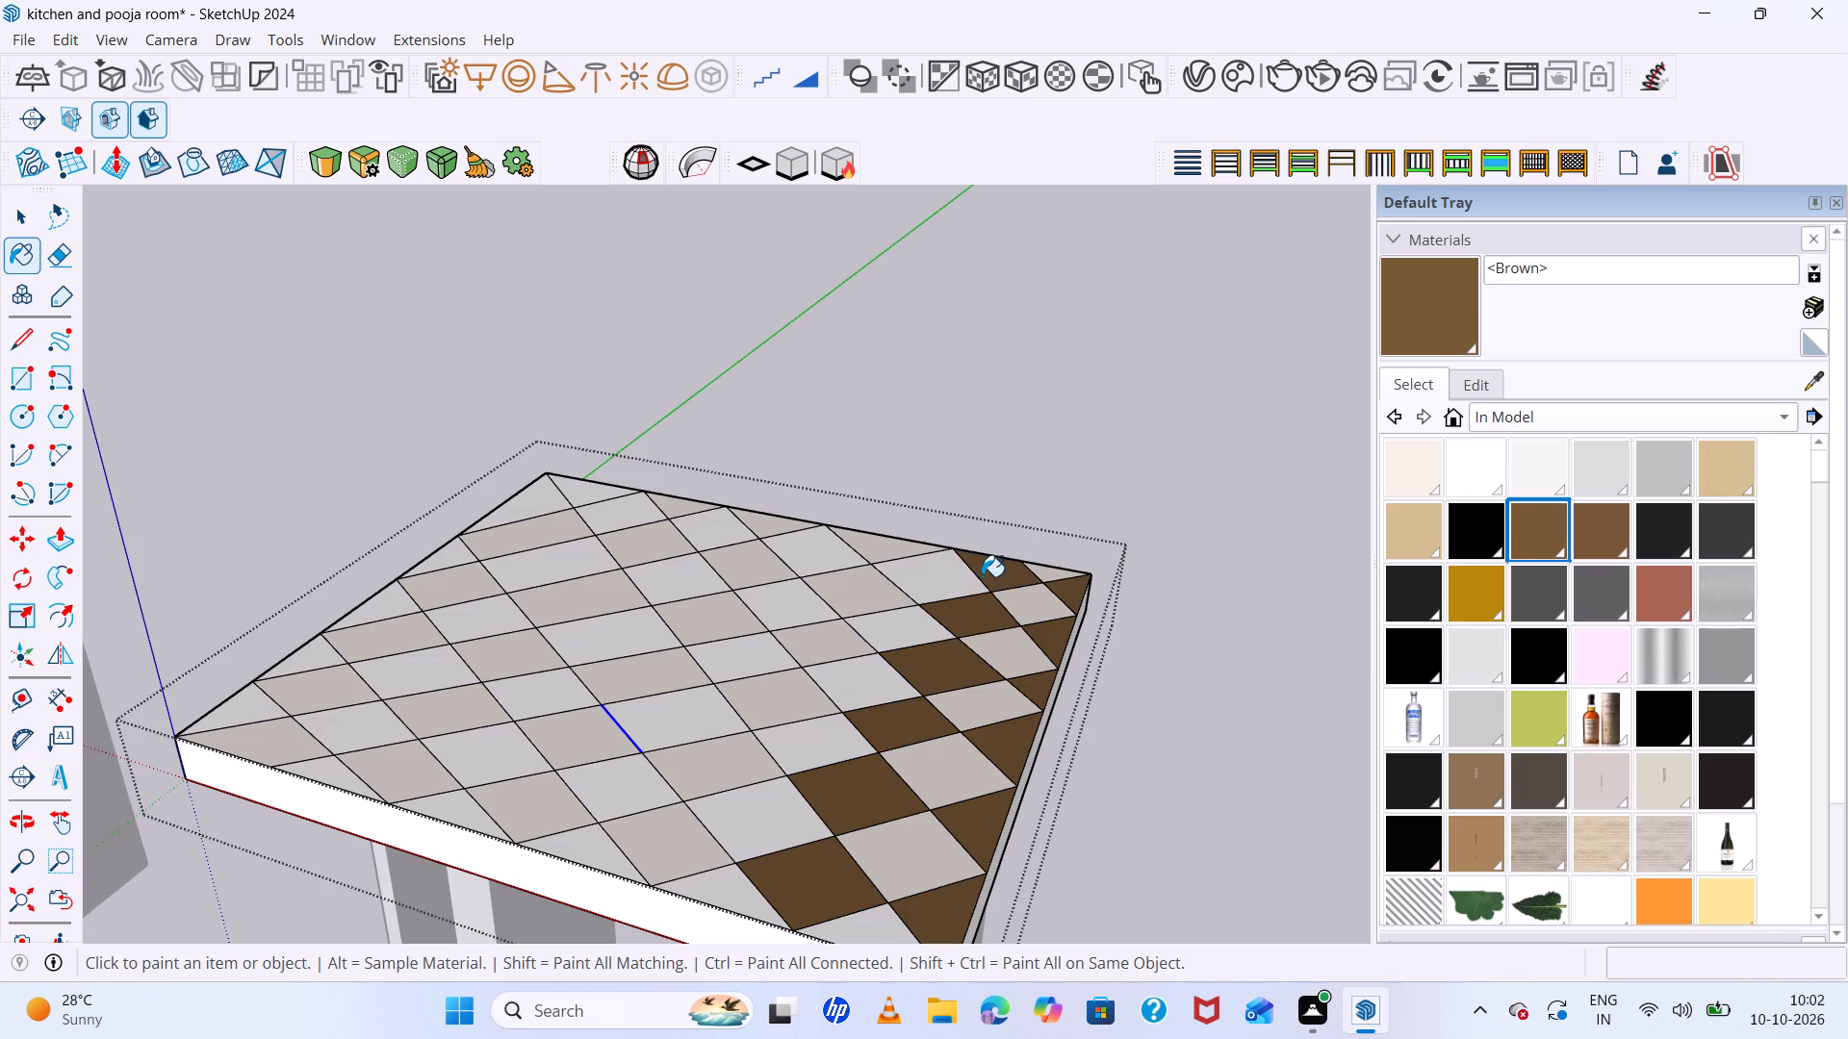
click(899, 551)
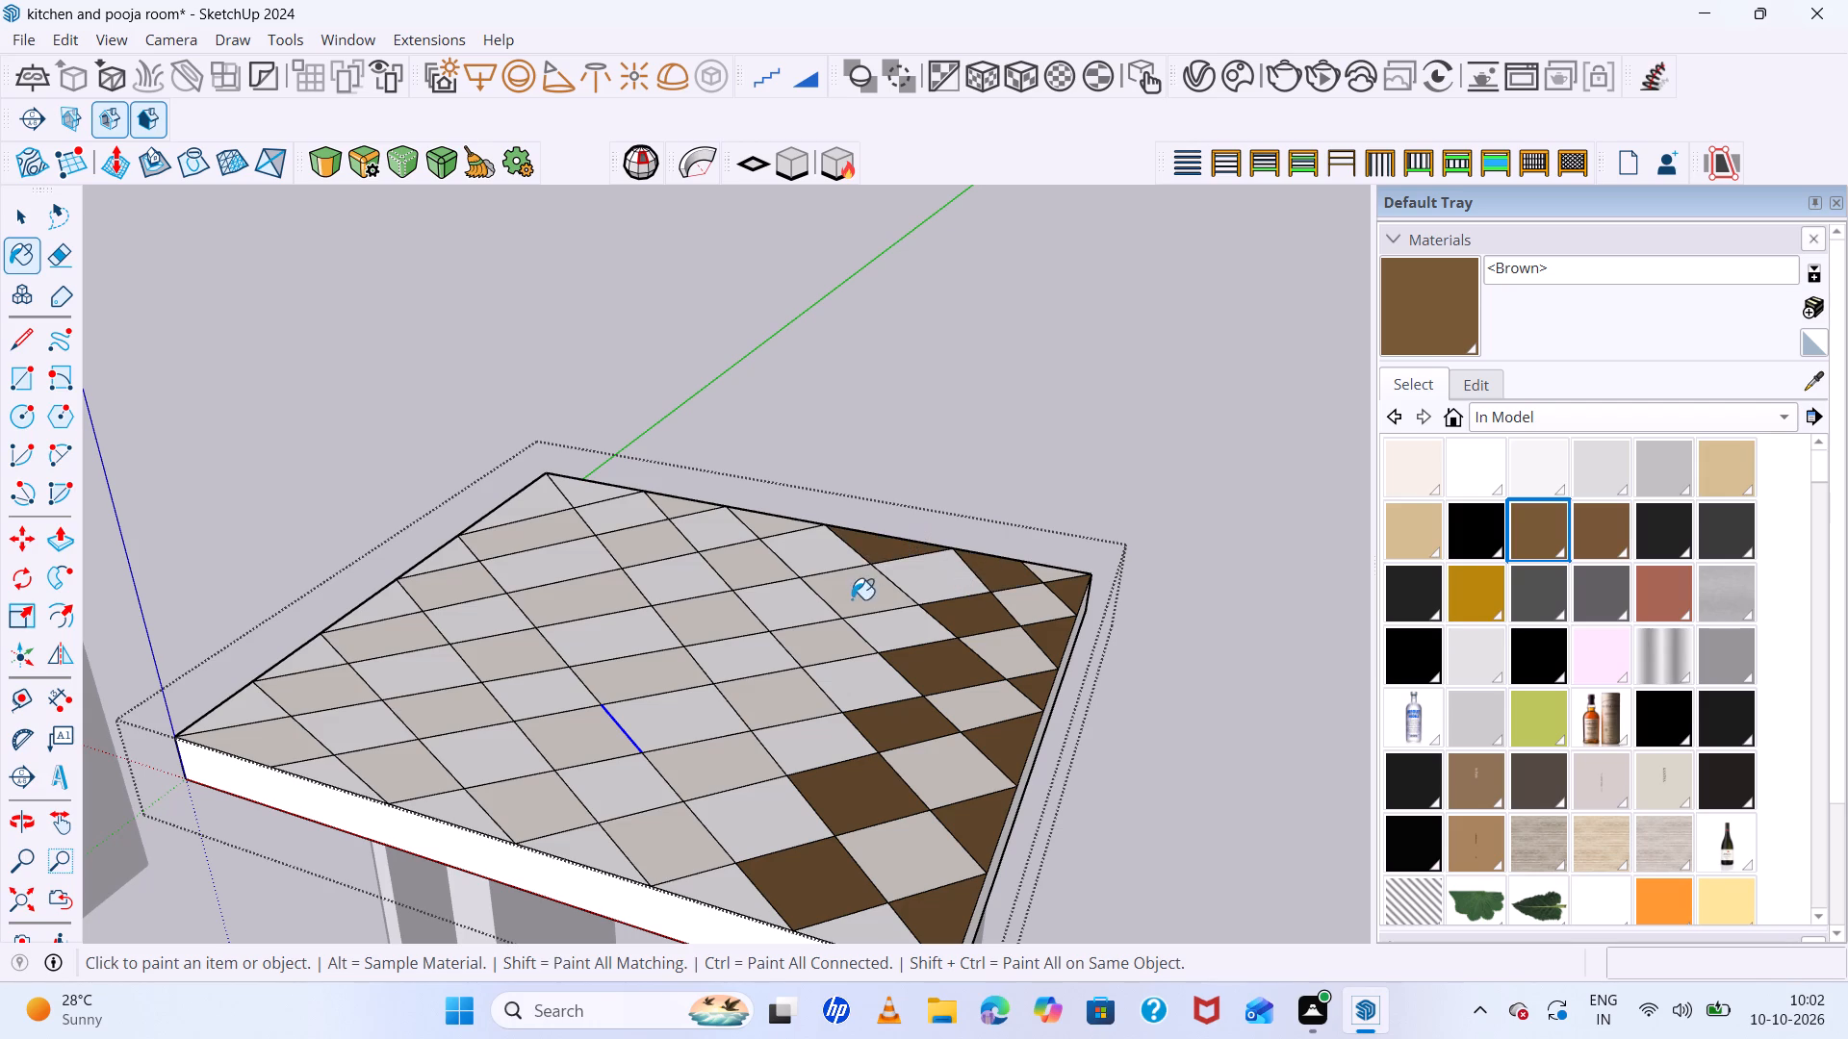
click(852, 599)
click(818, 650)
click(783, 690)
click(736, 756)
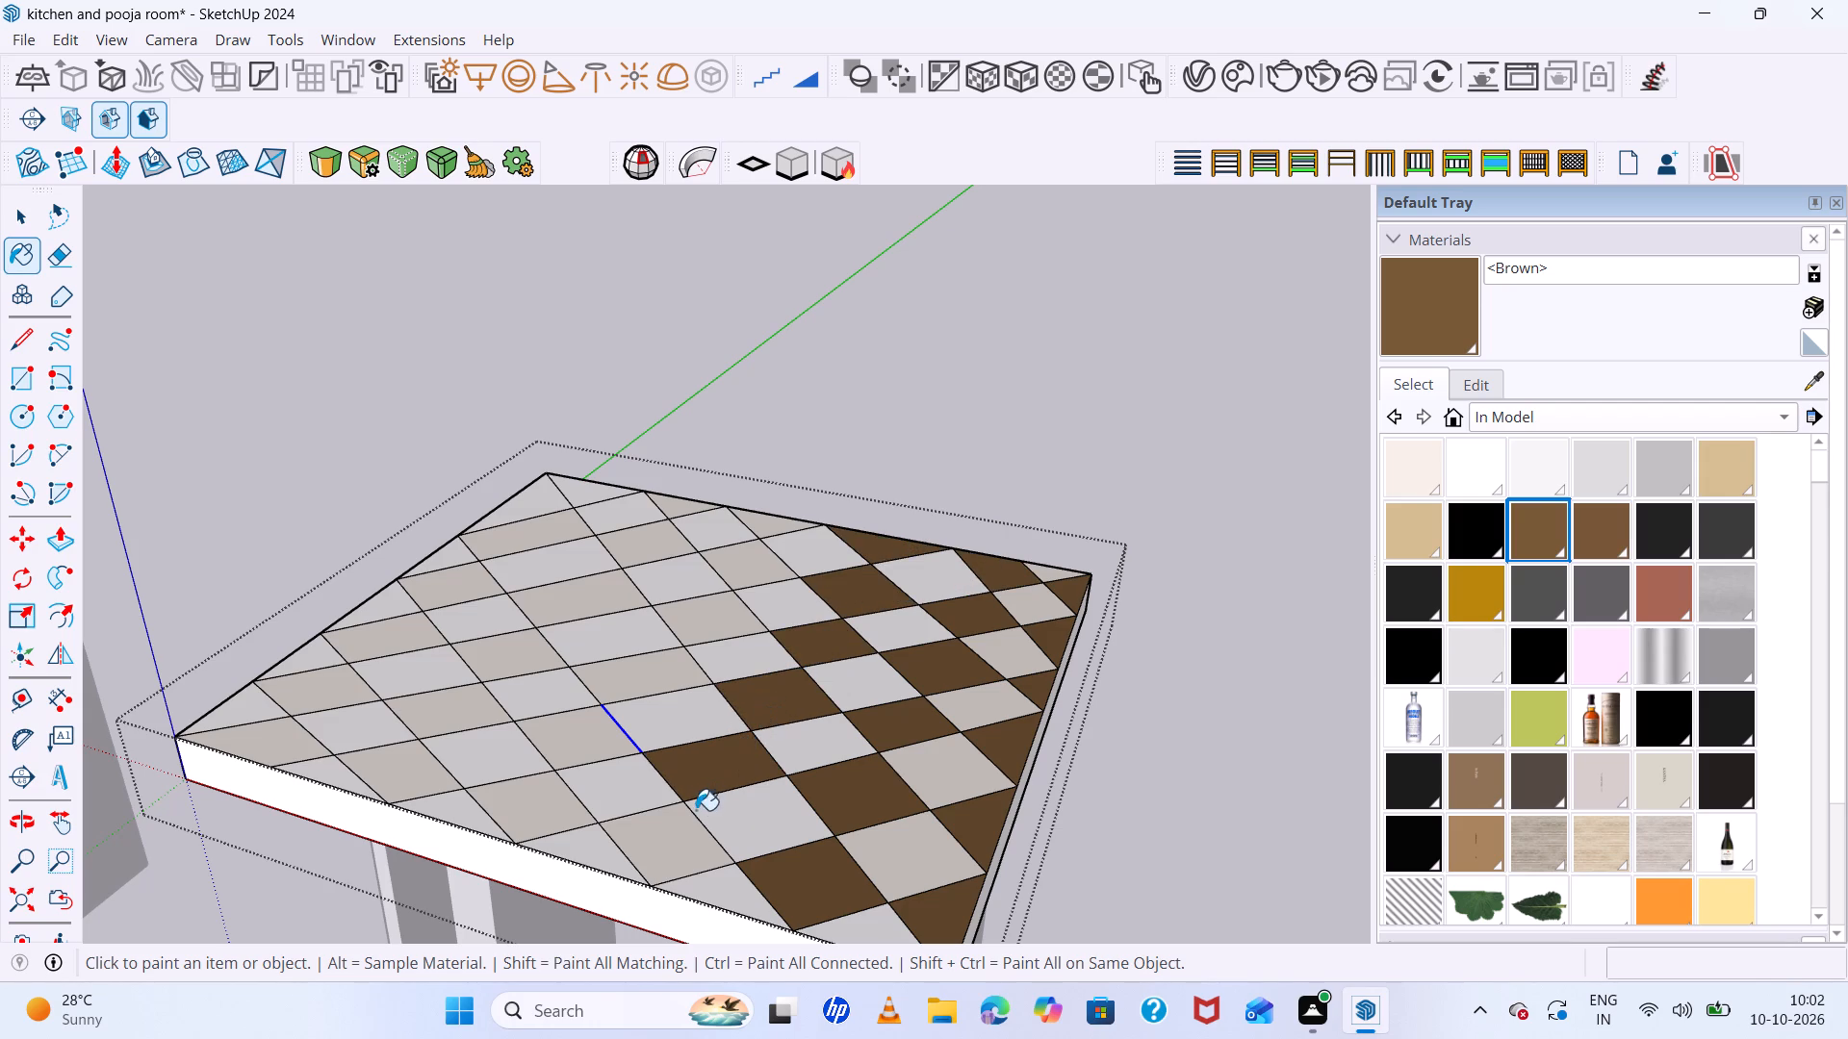
click(683, 851)
Paint alternate tiles in the two rows past the middle, toward the lattice's left-hand short edge, with Brown.
click(529, 795)
click(577, 723)
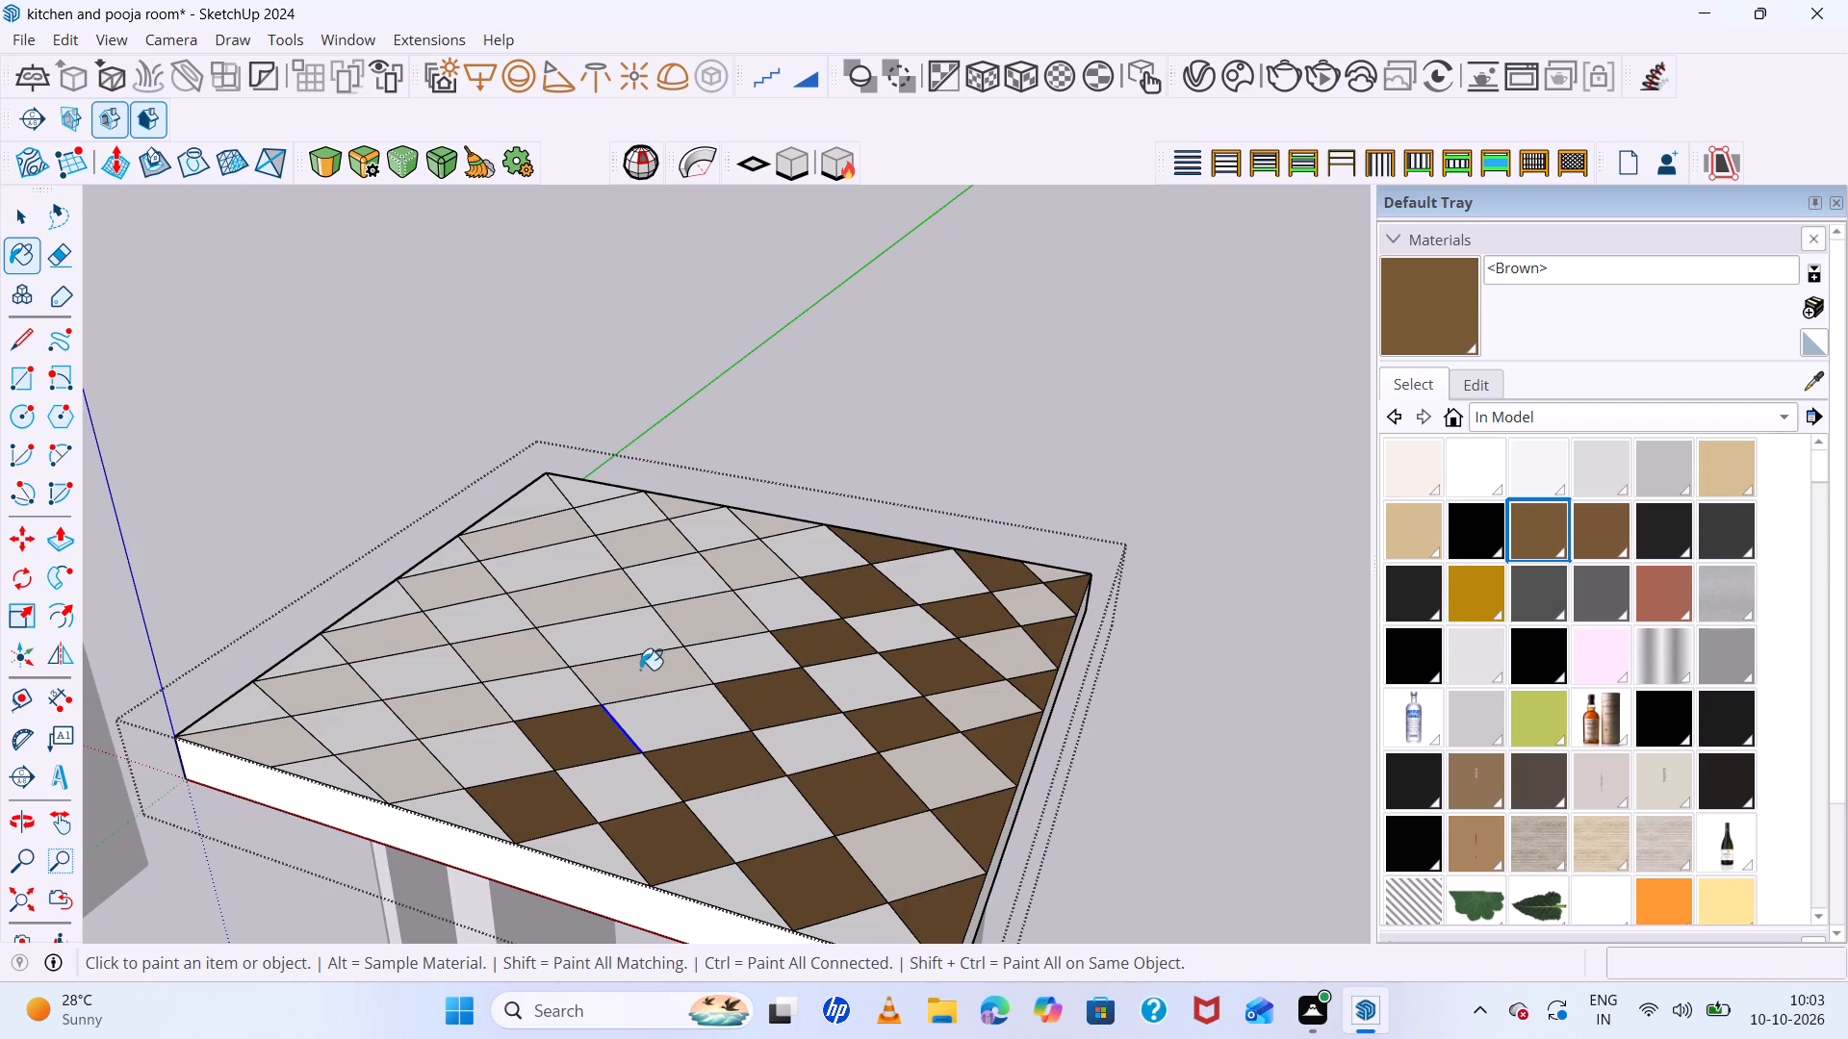
click(640, 670)
click(700, 619)
click(741, 570)
click(778, 519)
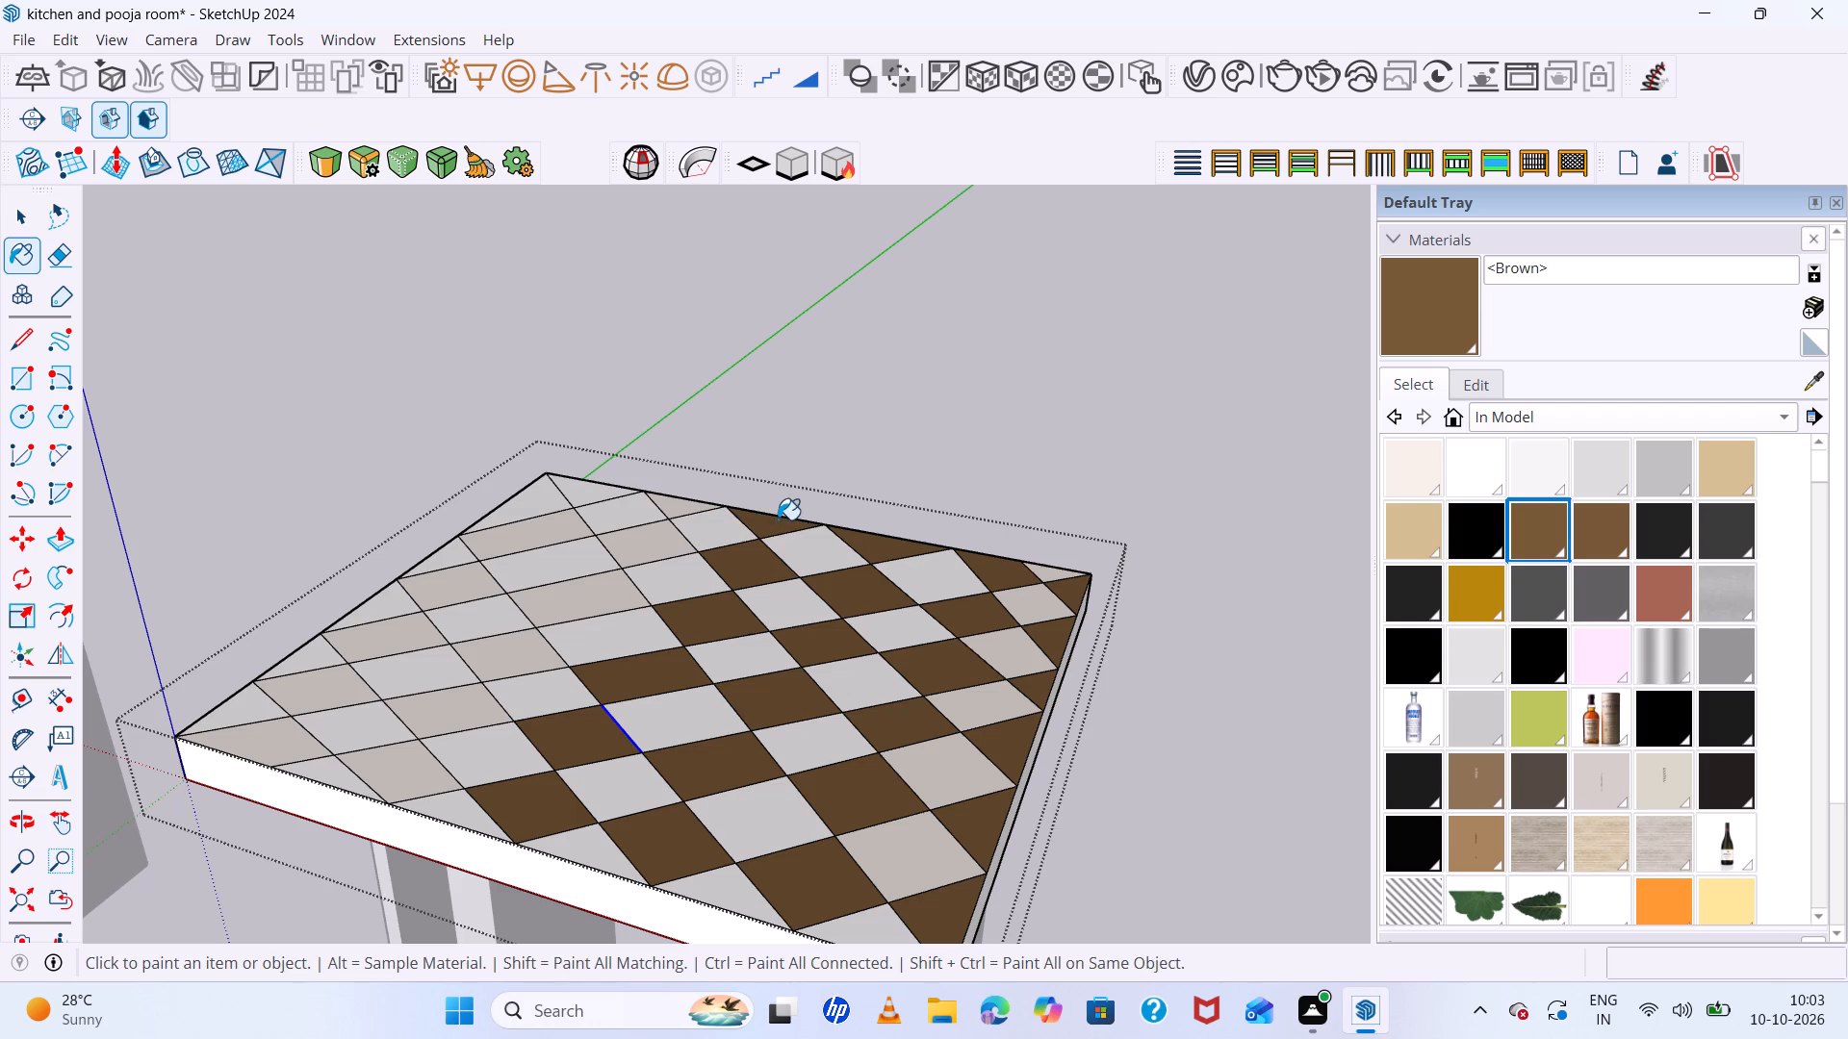
click(680, 501)
click(648, 531)
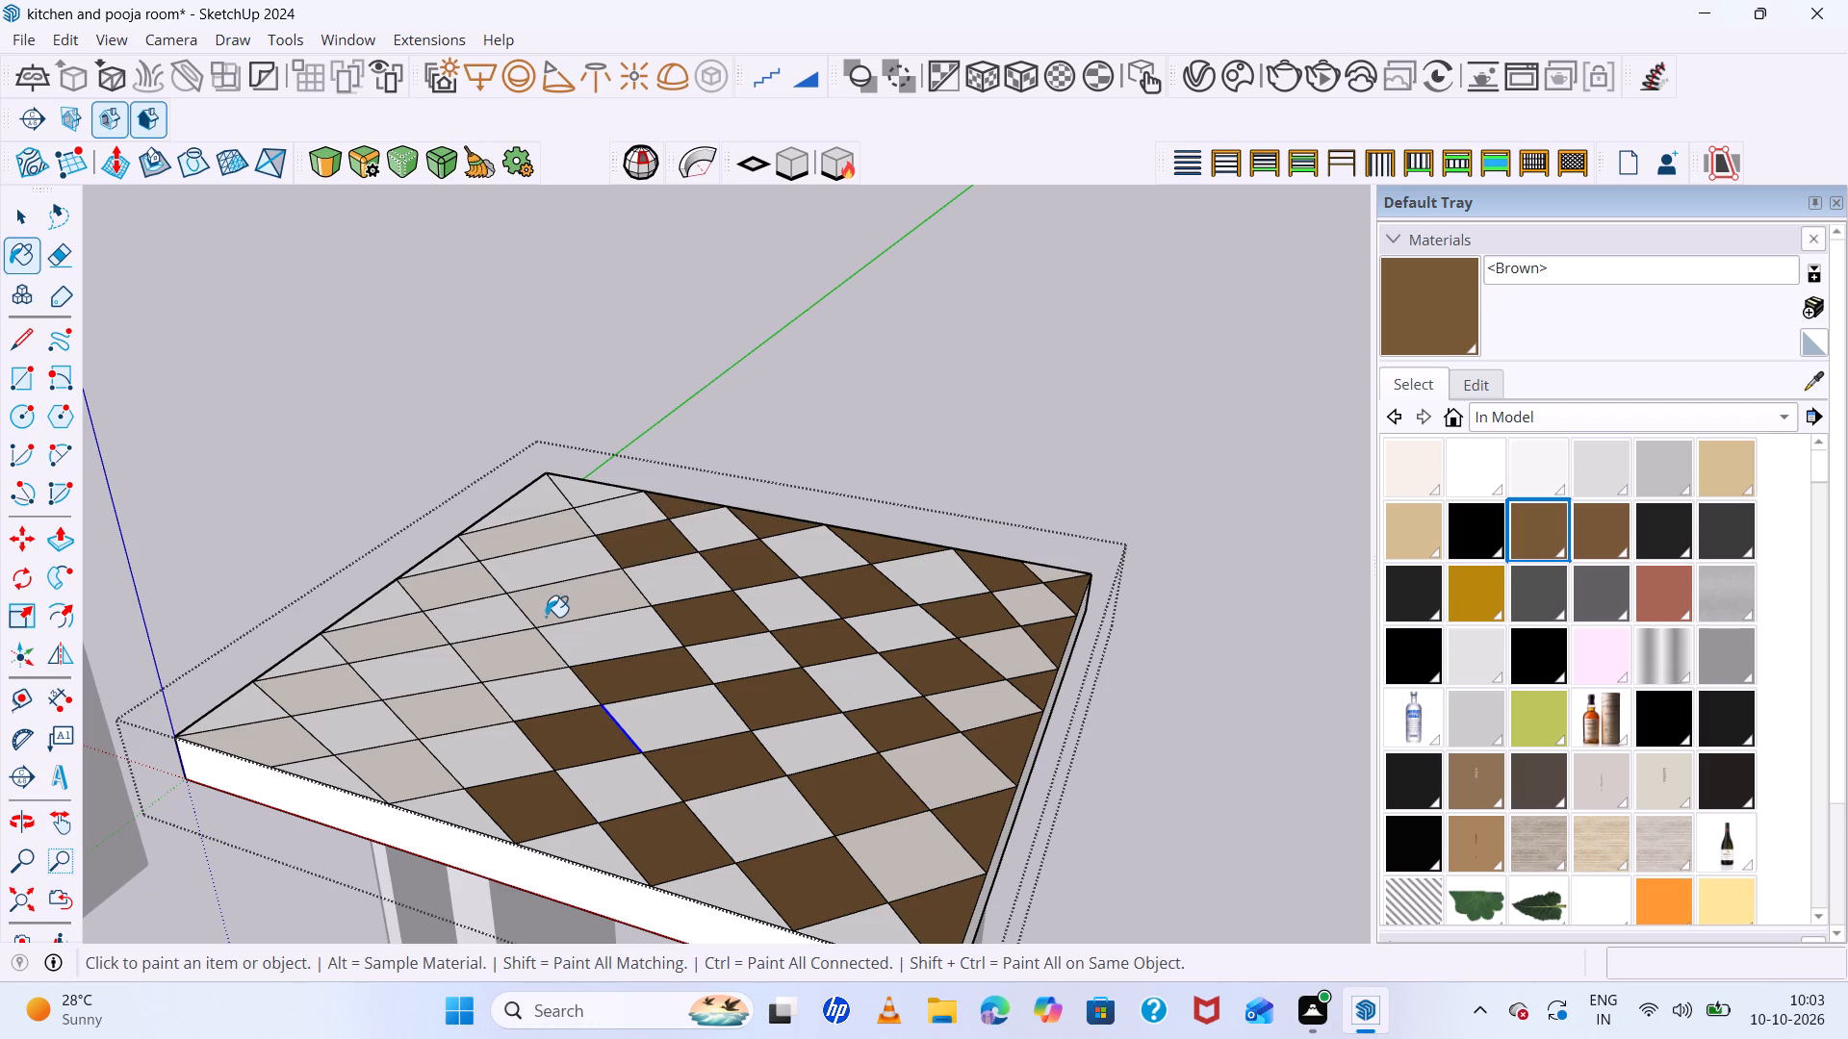
click(572, 599)
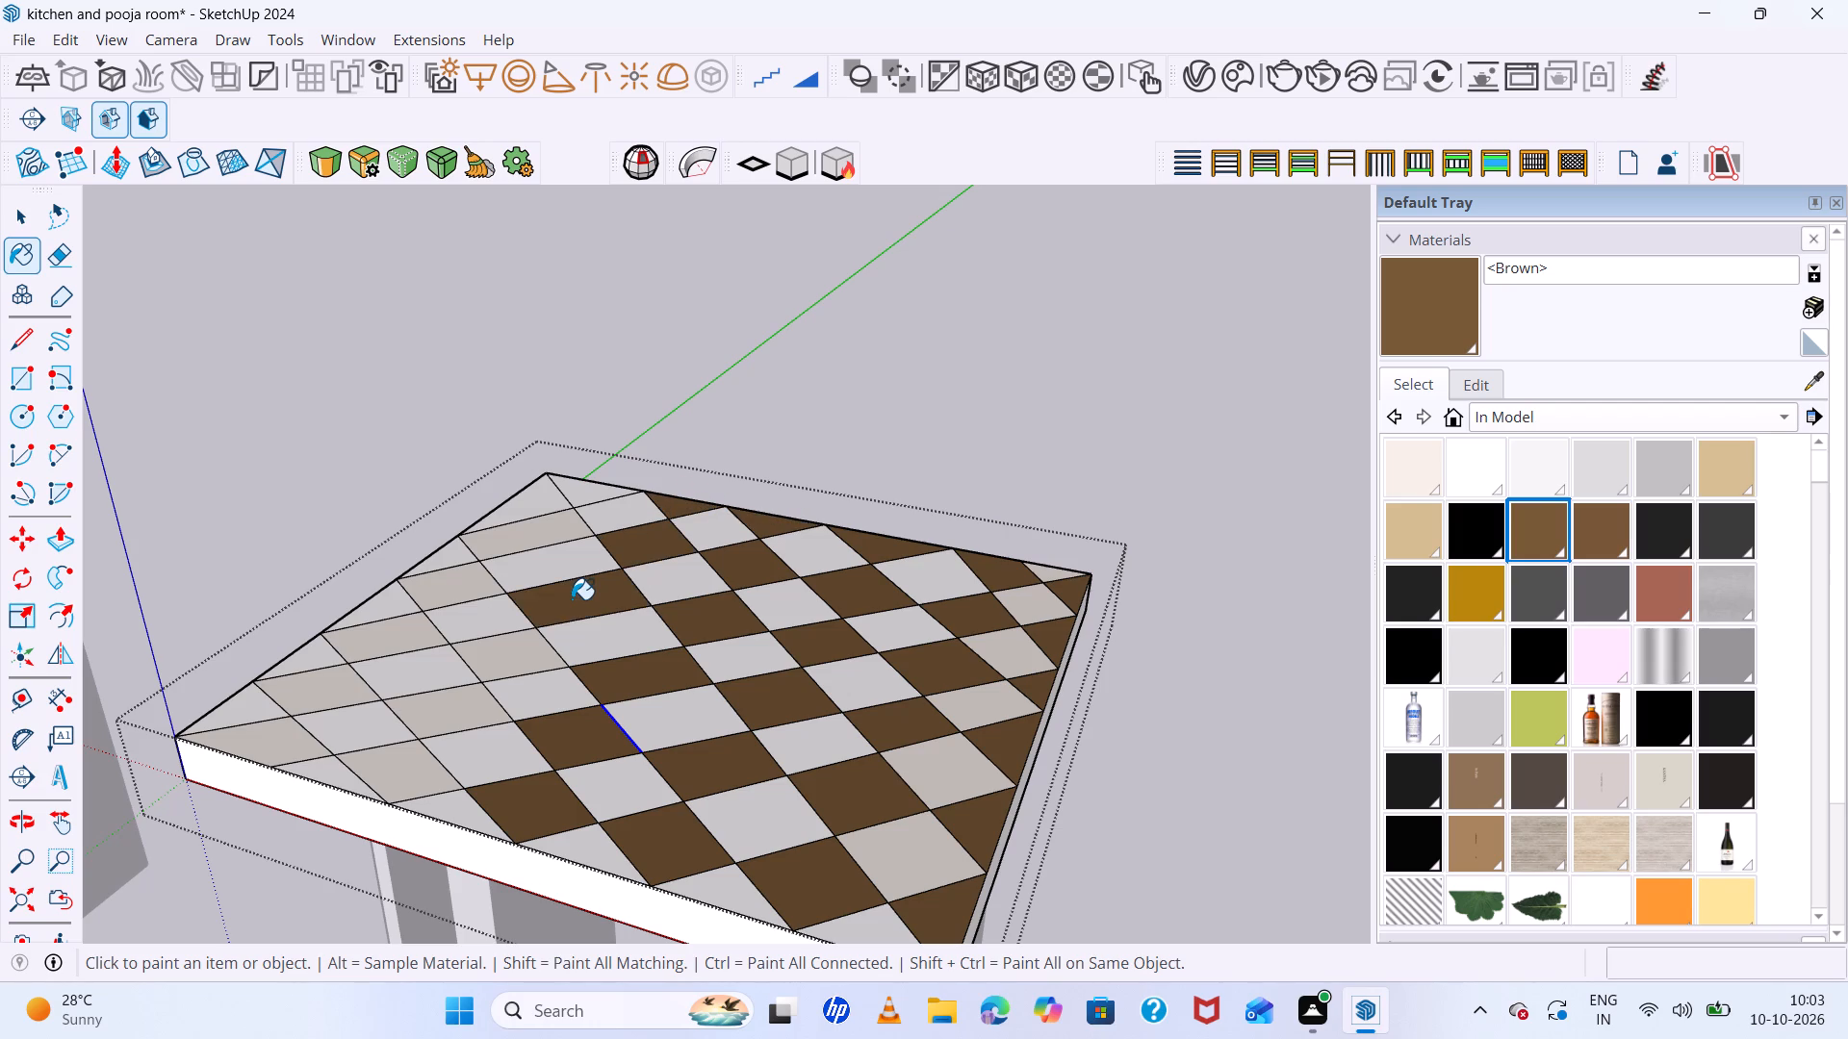
click(513, 665)
click(453, 697)
click(395, 765)
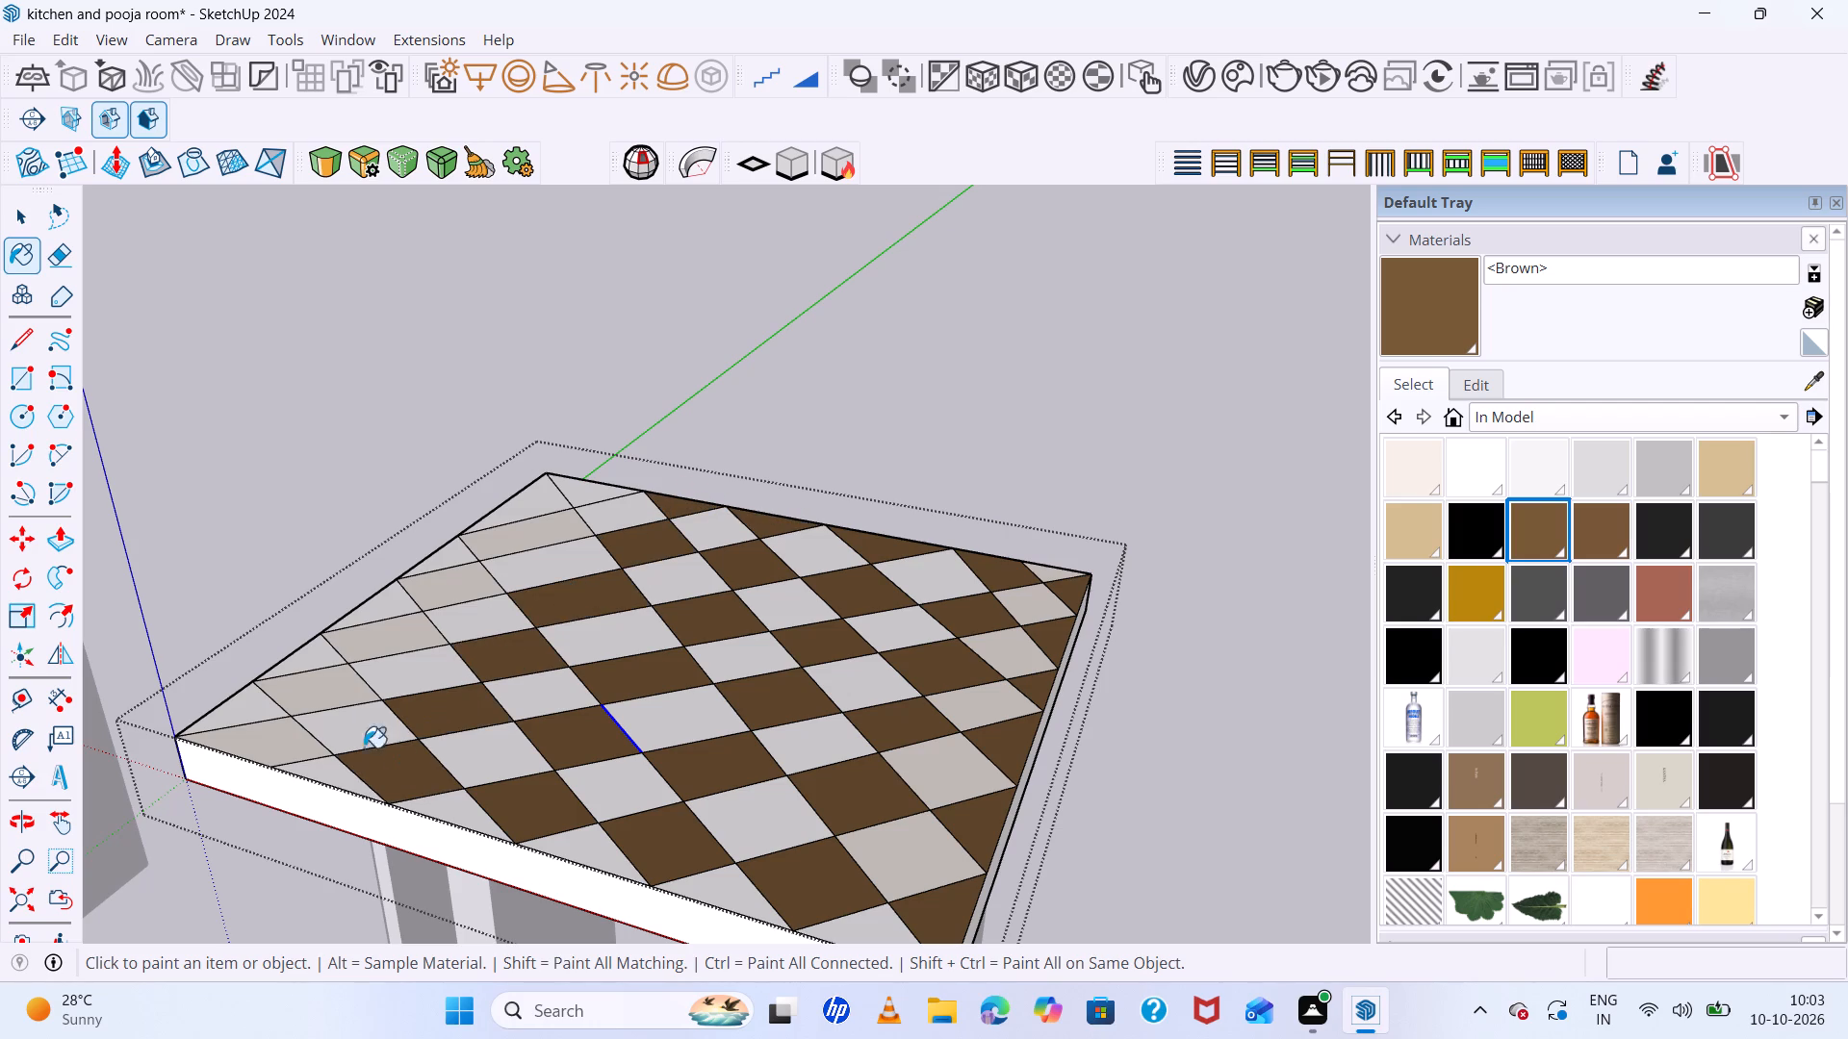
Paint alternate tiles in the last row beside the lattice's left-hand short edge with Brown.
click(269, 721)
click(267, 738)
click(309, 690)
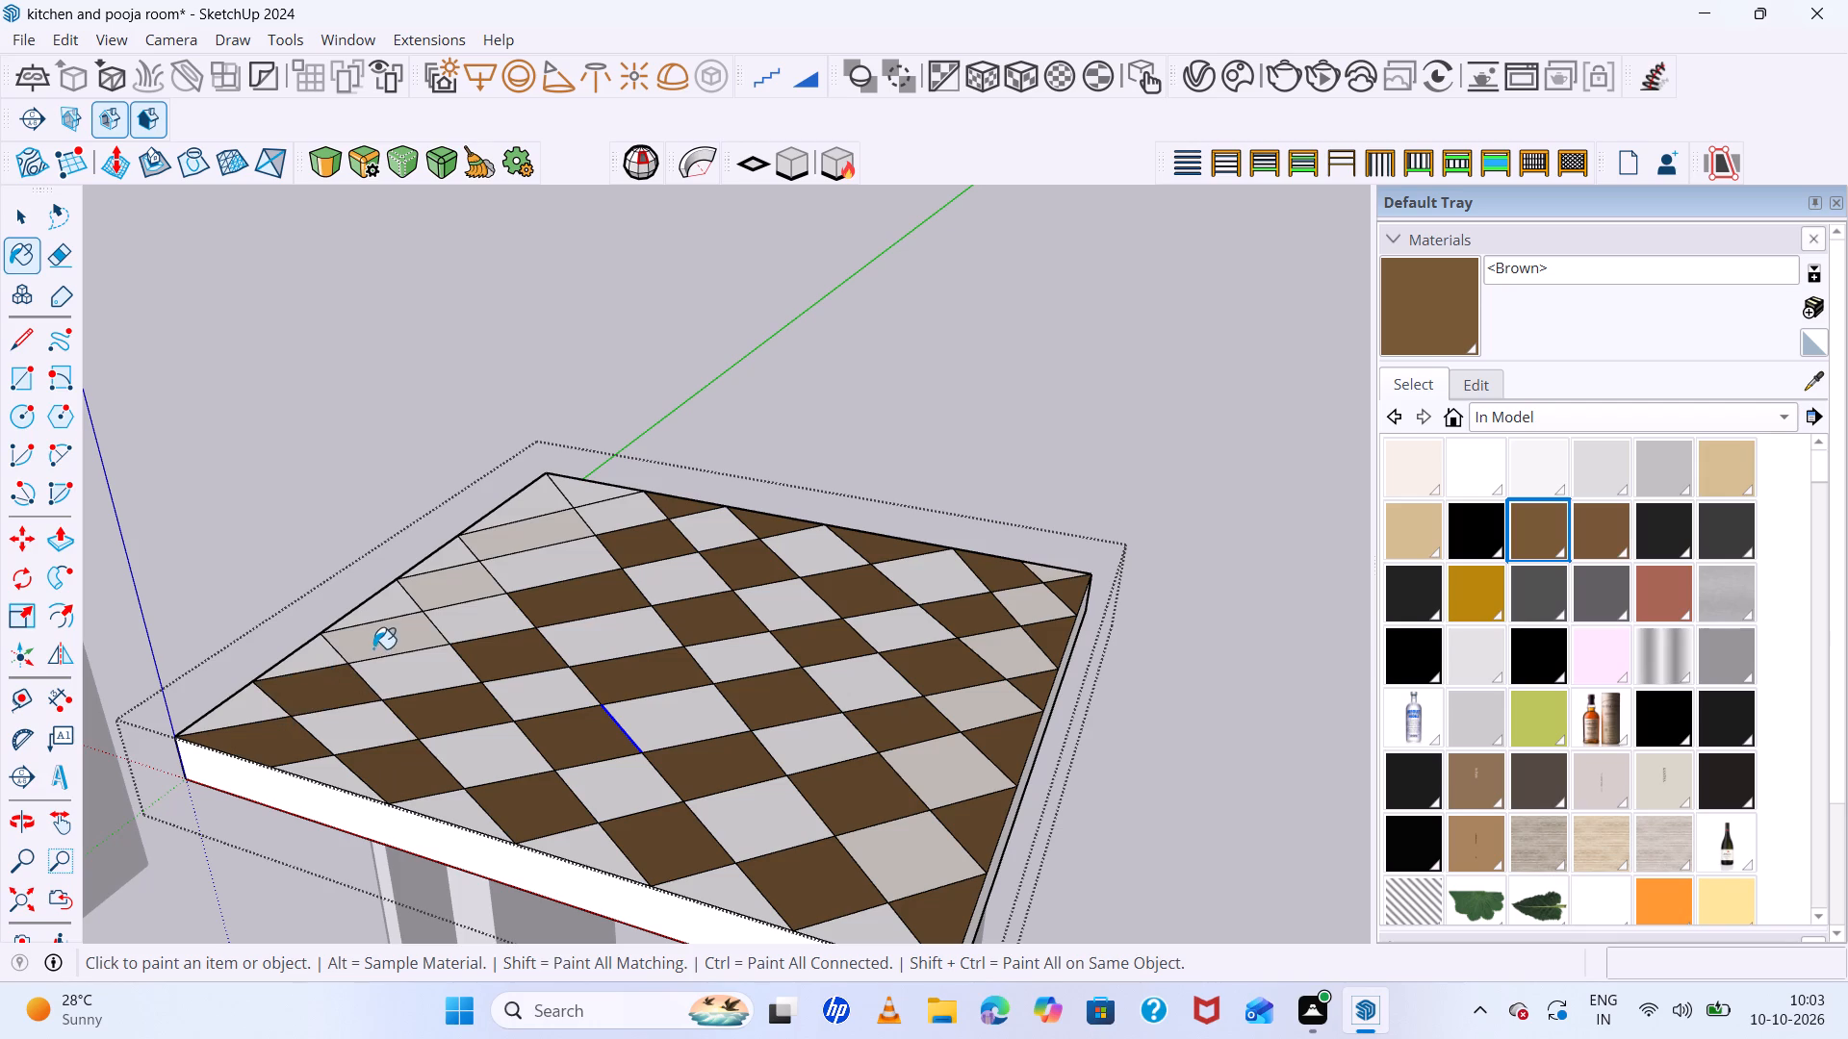
click(373, 648)
click(447, 579)
click(502, 541)
click(591, 490)
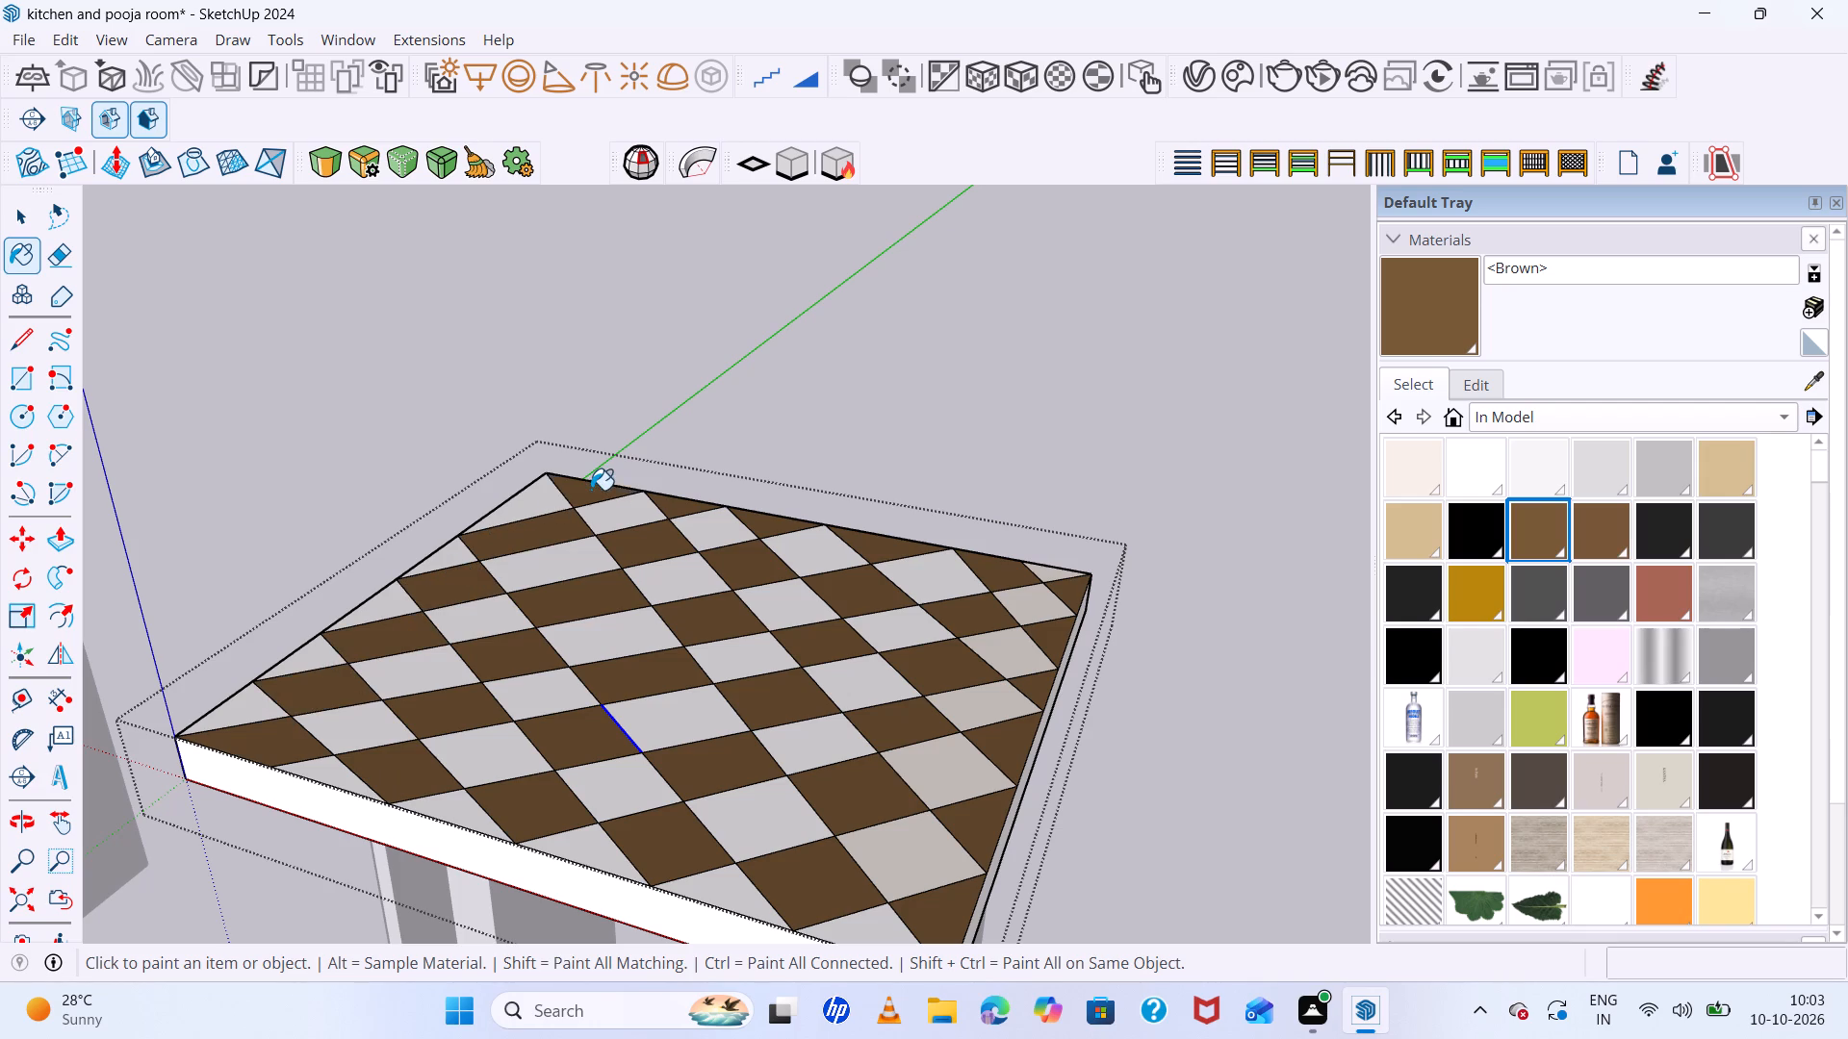
Paint the unpainted tiles between the Brown rows nearest the lattice's right-hand short edge with 0033_NavajoWhite.
click(1418, 471)
click(935, 574)
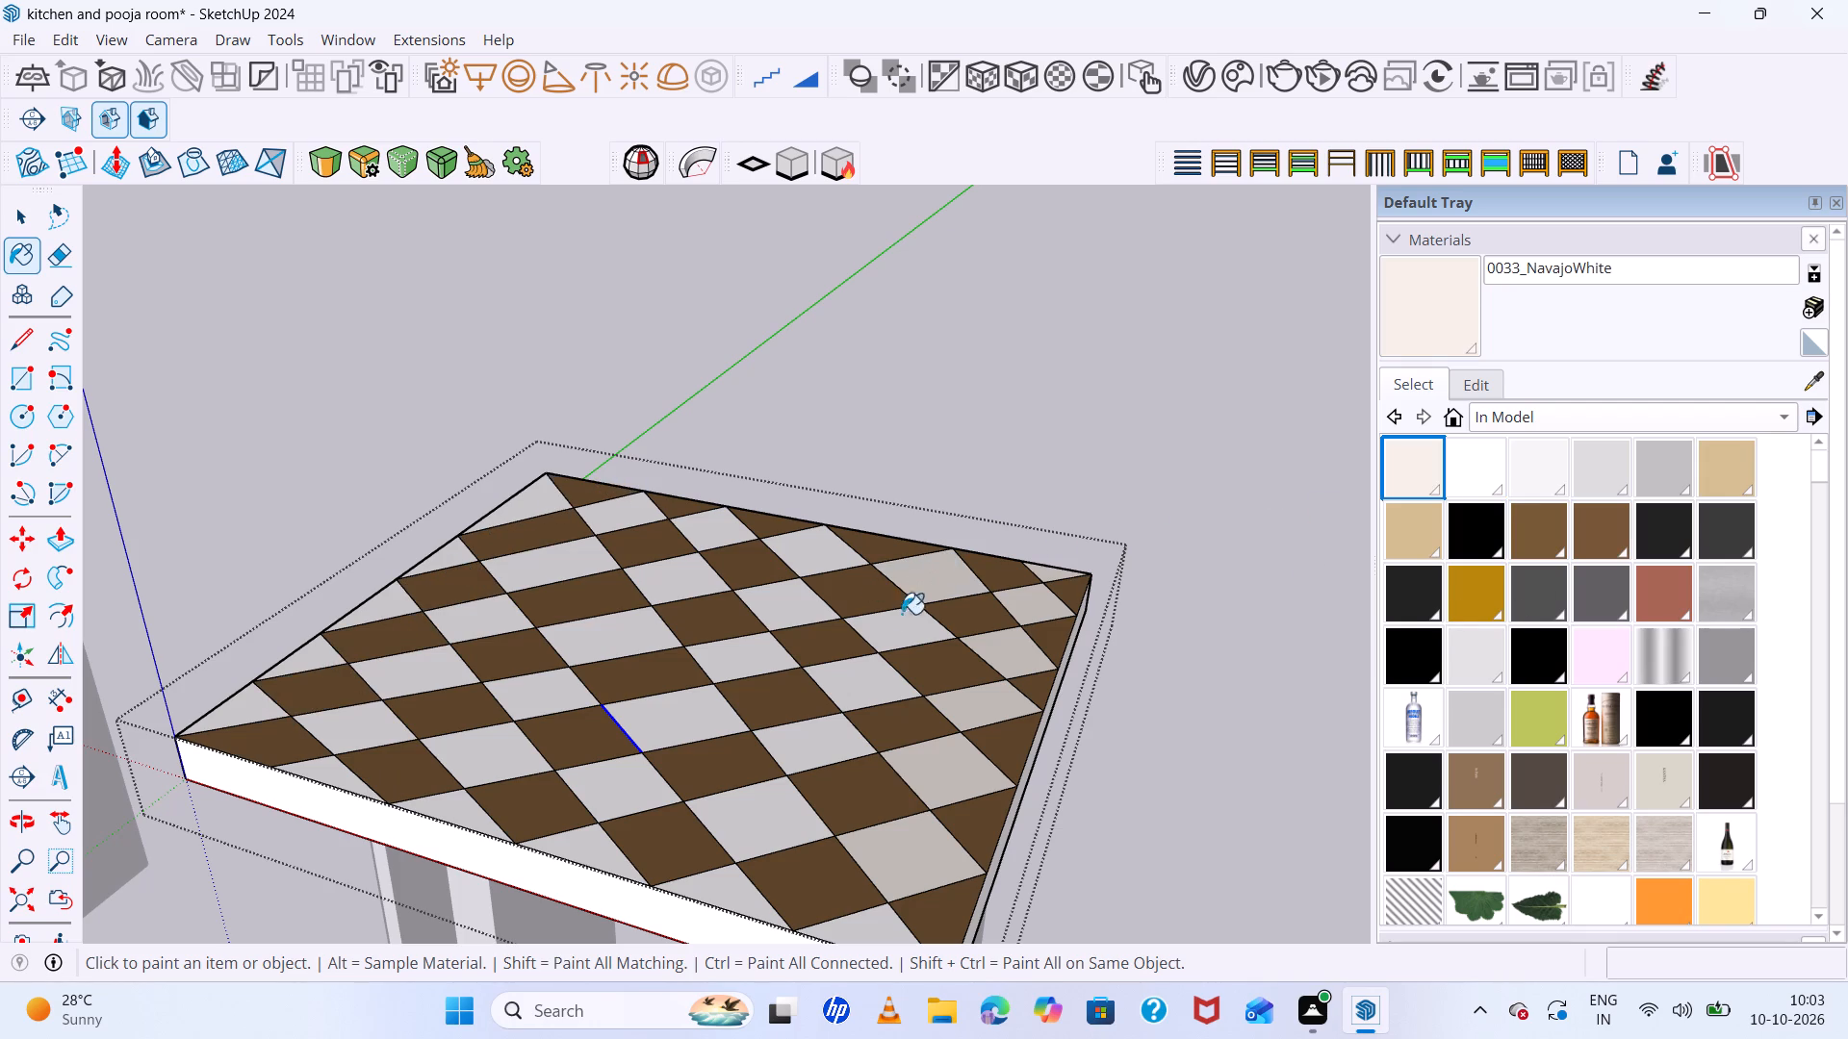
click(883, 637)
click(852, 684)
click(821, 750)
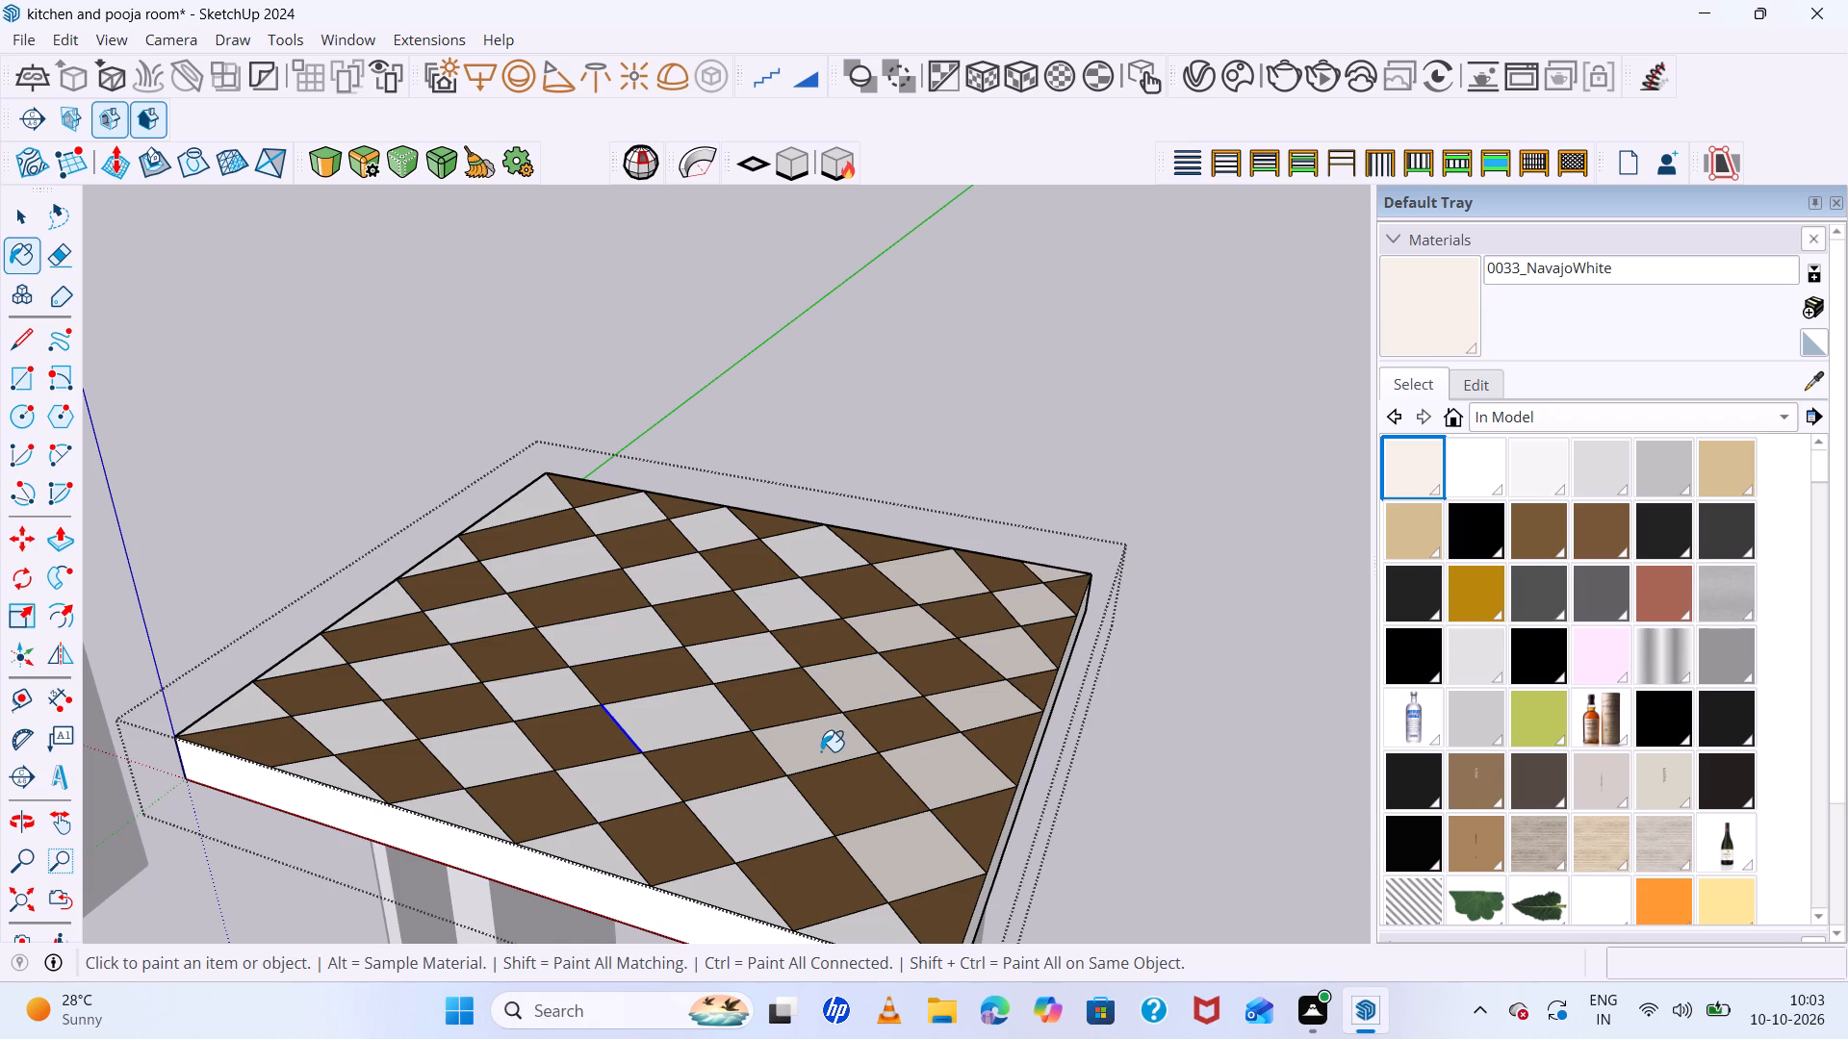
click(736, 812)
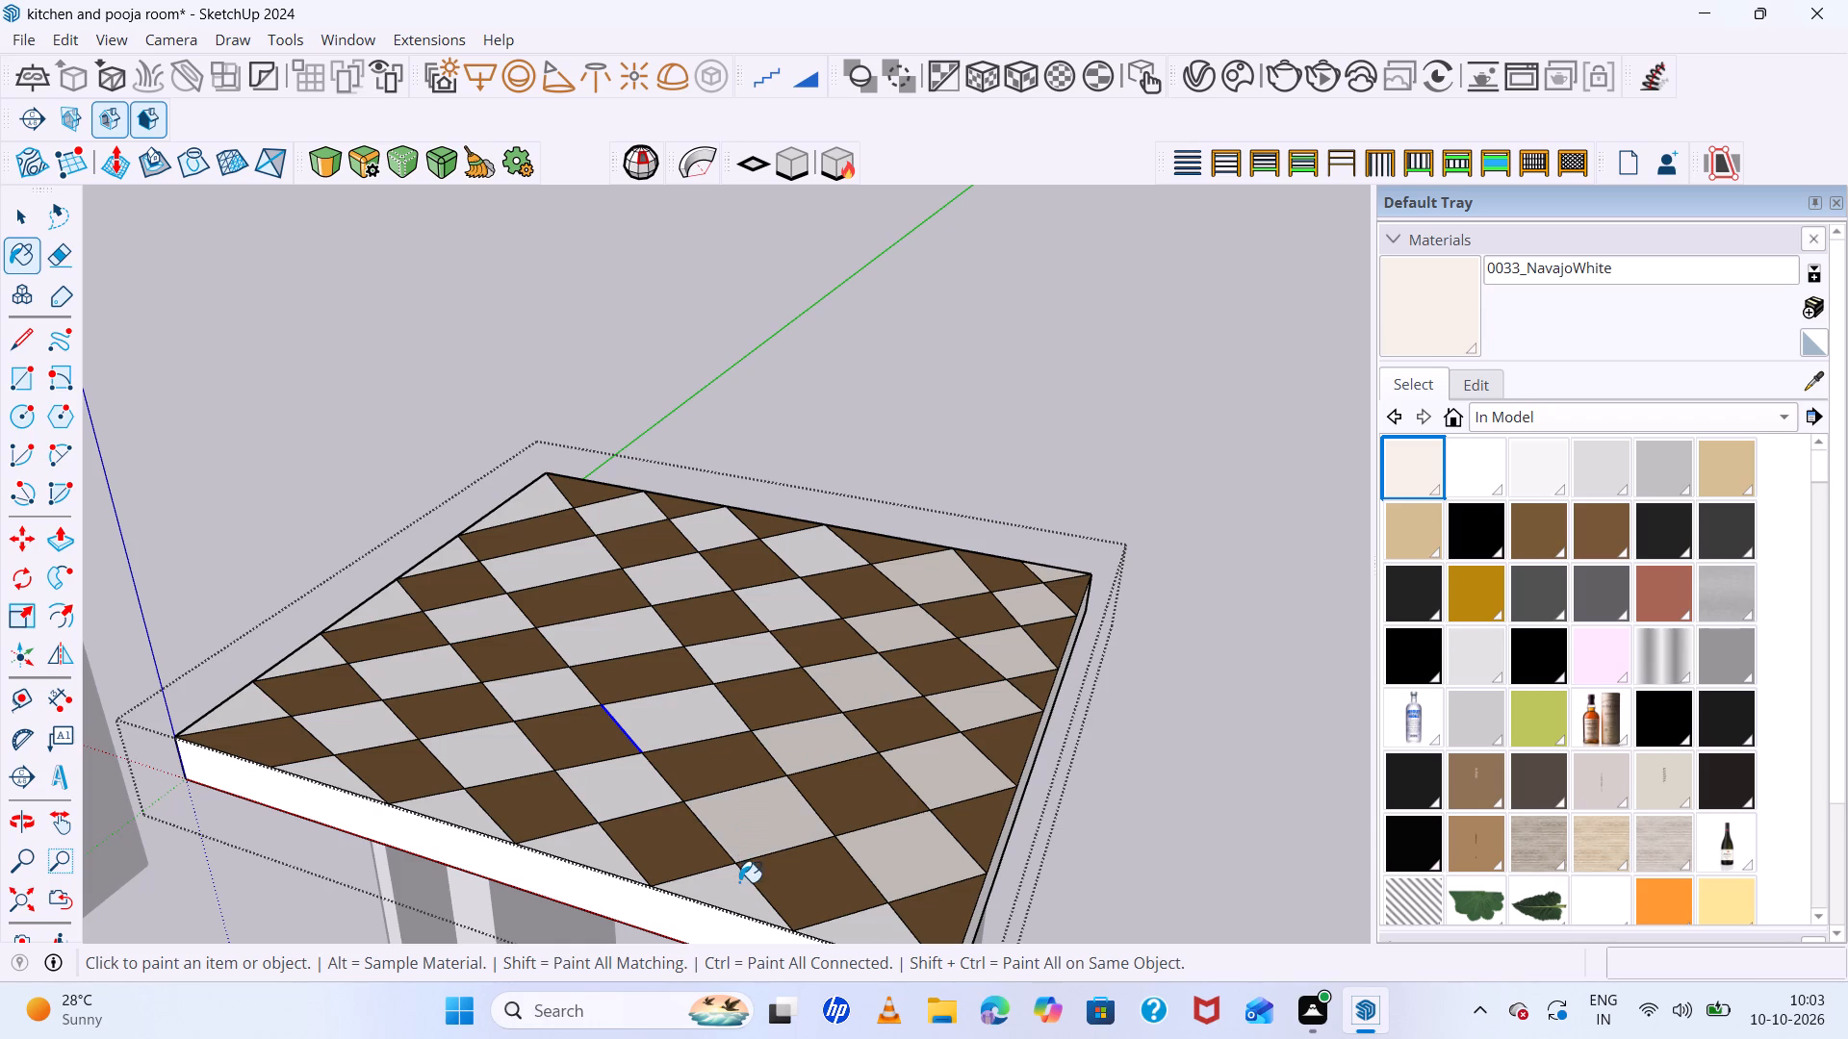
click(739, 882)
Paint the tiles between the Brown ones in the two middle rows of the lattice with 0033_NavajoWhite.
click(595, 835)
click(603, 787)
click(663, 721)
click(726, 649)
click(790, 590)
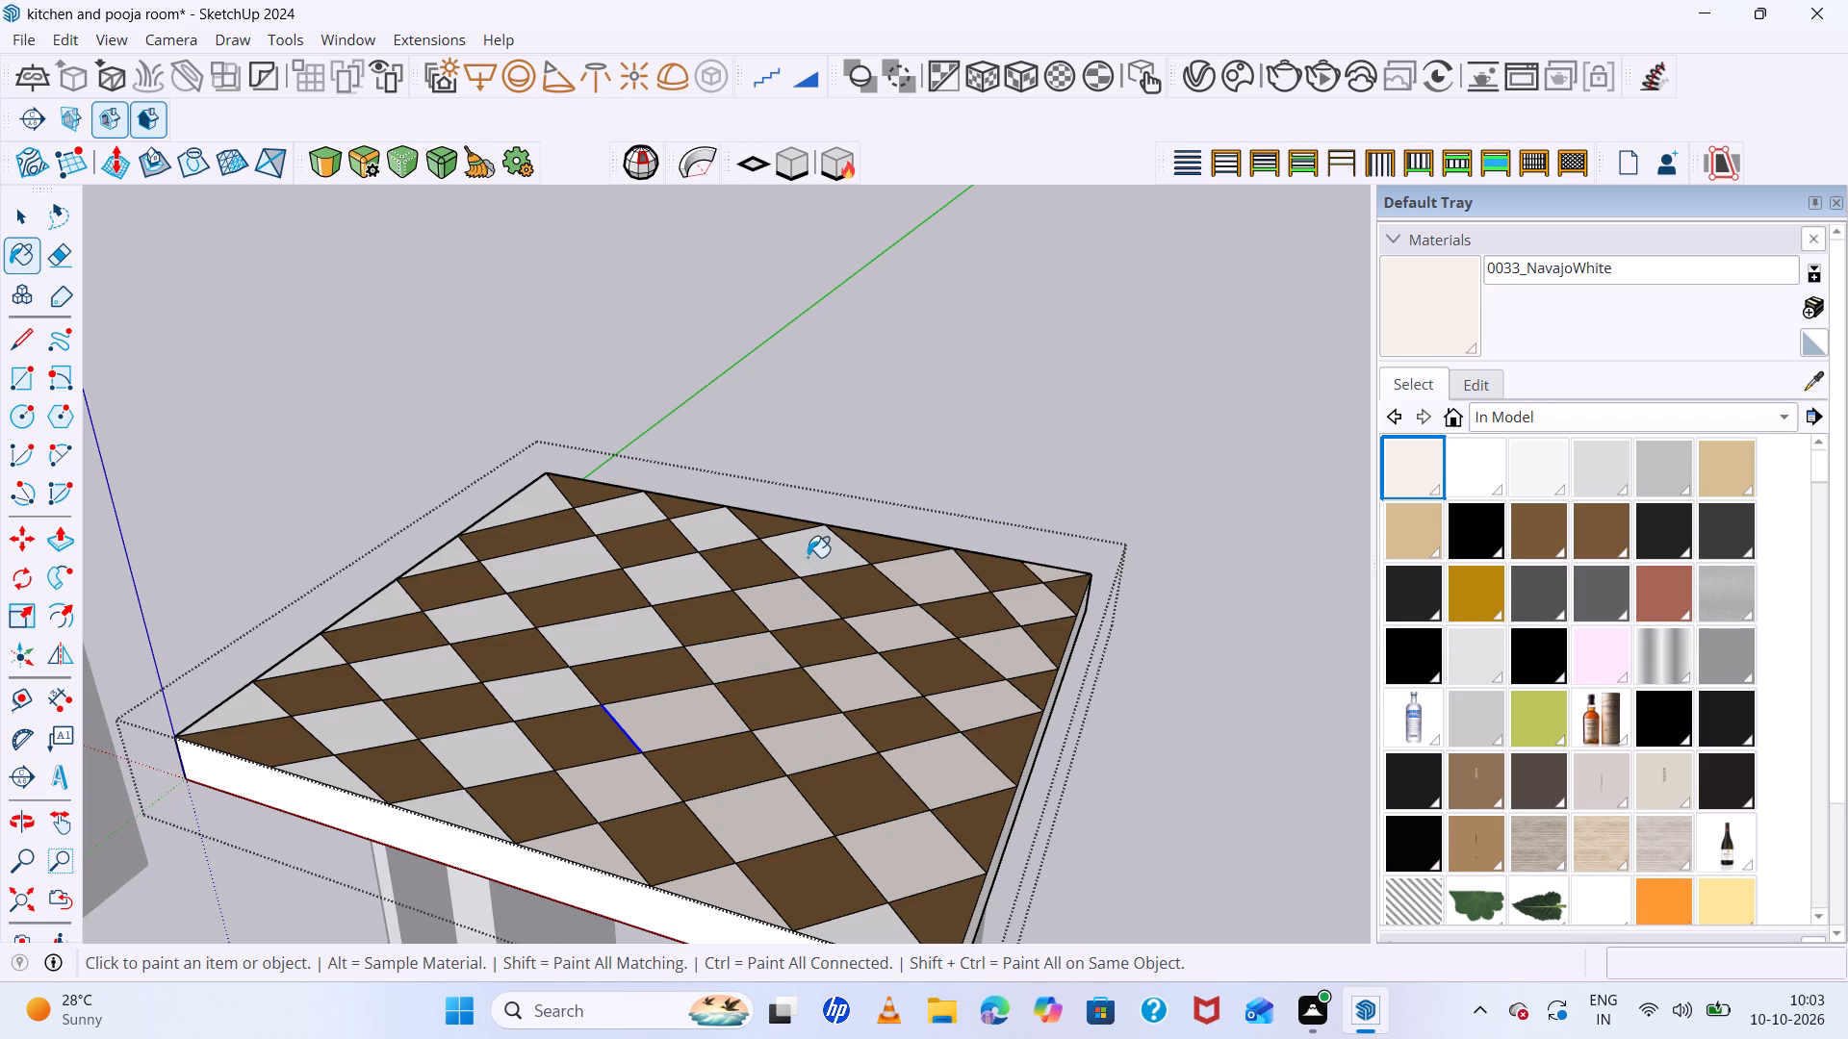
click(808, 557)
click(717, 525)
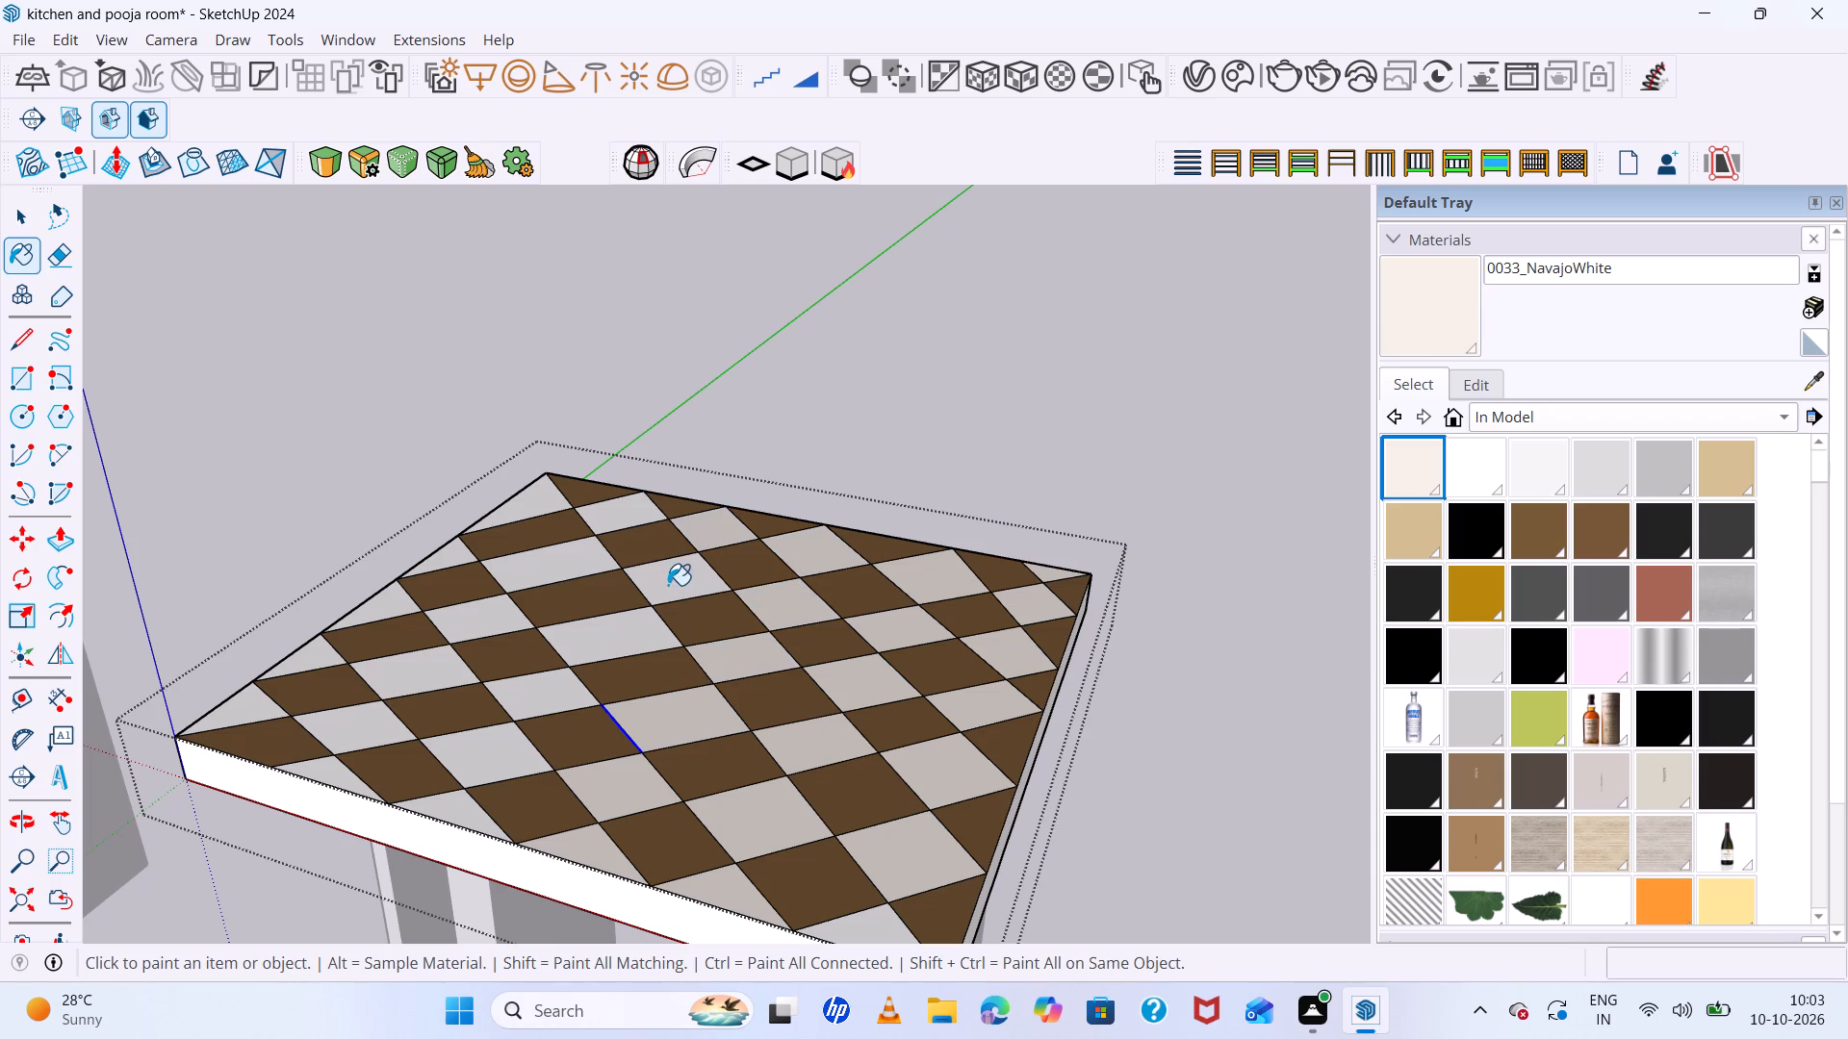
click(668, 585)
click(615, 646)
click(552, 691)
click(498, 743)
click(459, 813)
Paint the remaining tiles up to the lattice's left-hand short edge, including the edge triangles, with 0033_NavajoWhite.
click(341, 778)
click(355, 726)
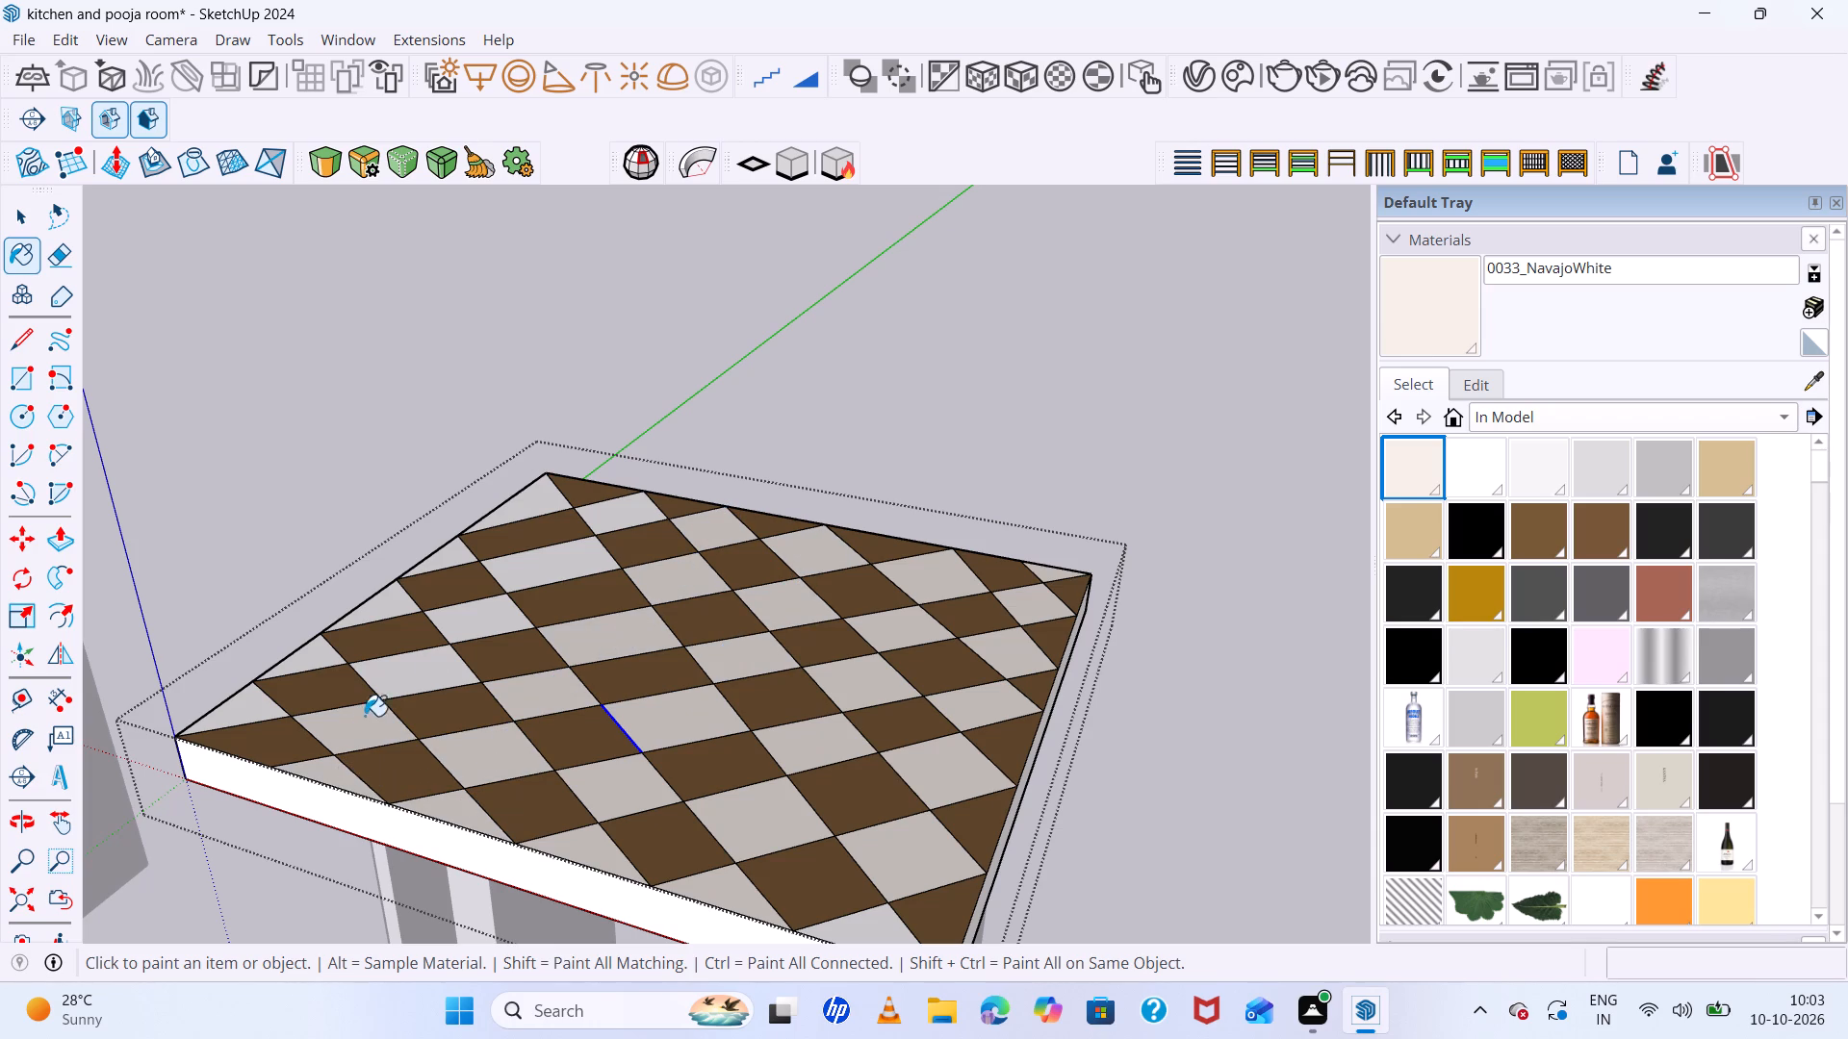
click(434, 679)
click(489, 600)
click(542, 569)
click(617, 512)
click(532, 490)
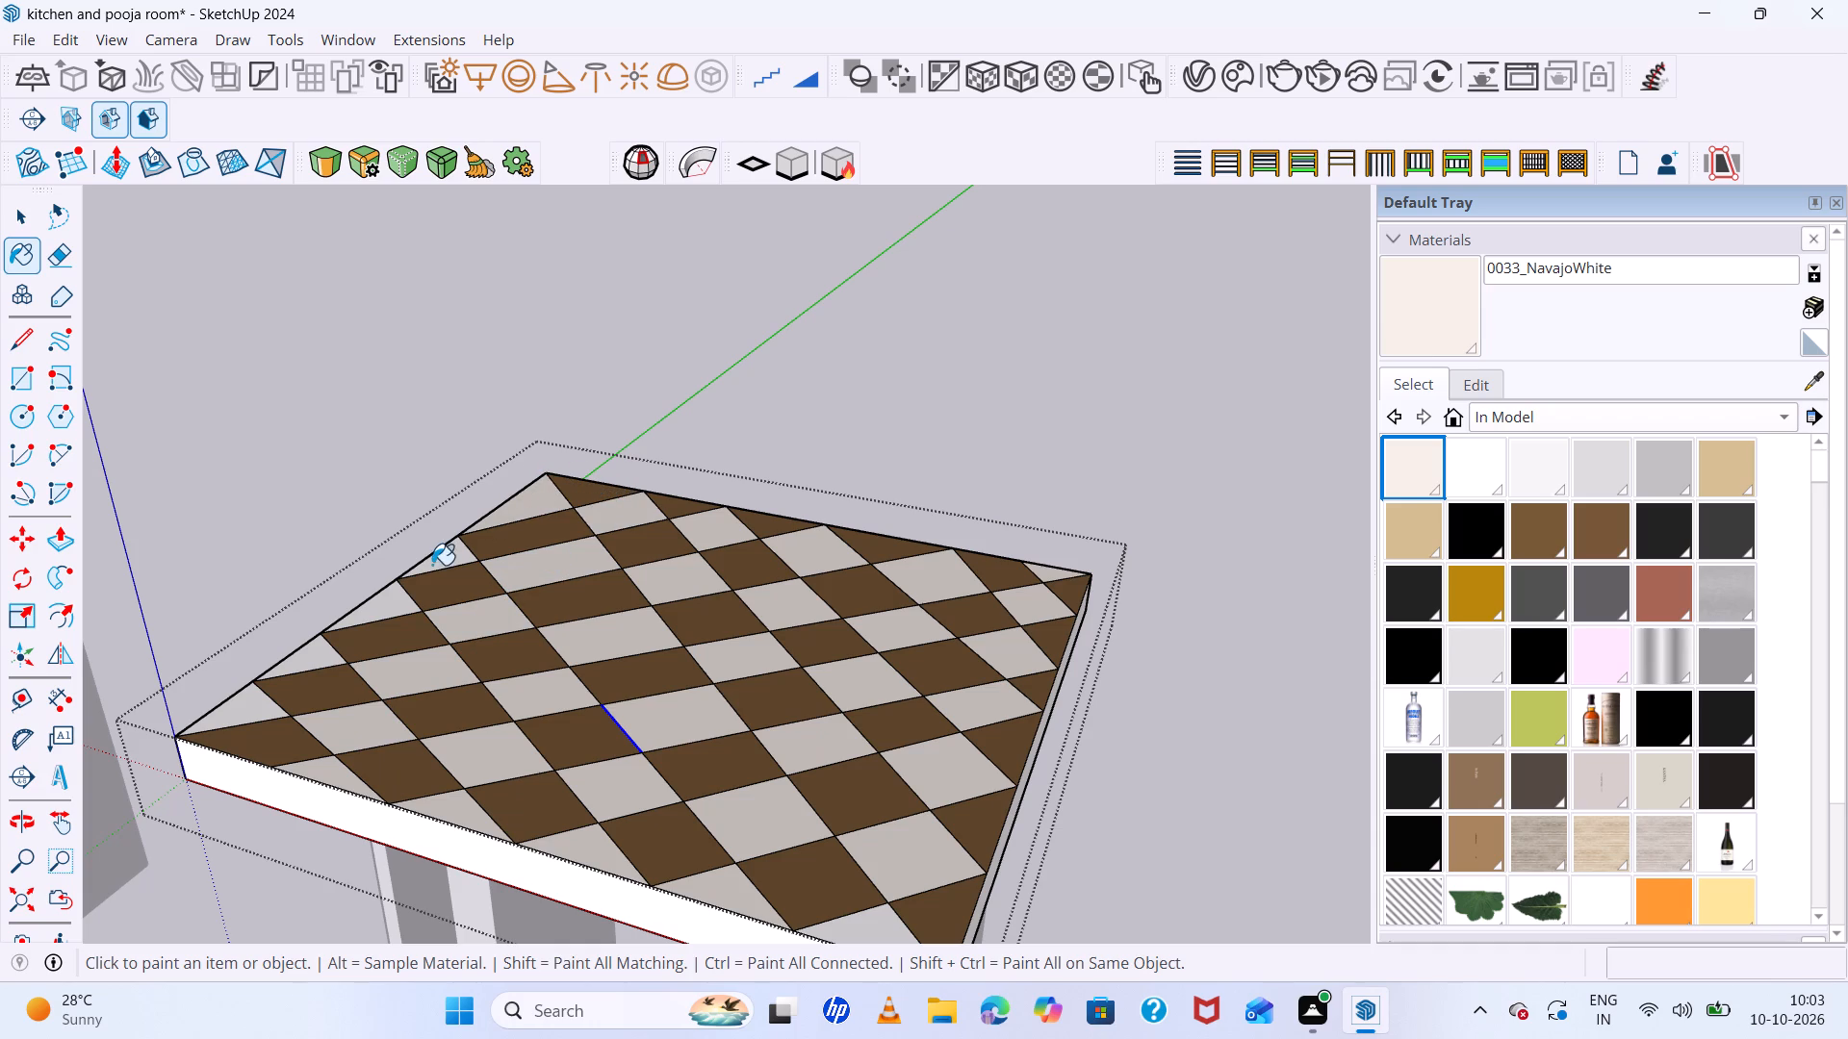
click(445, 561)
click(393, 599)
click(319, 658)
click(244, 713)
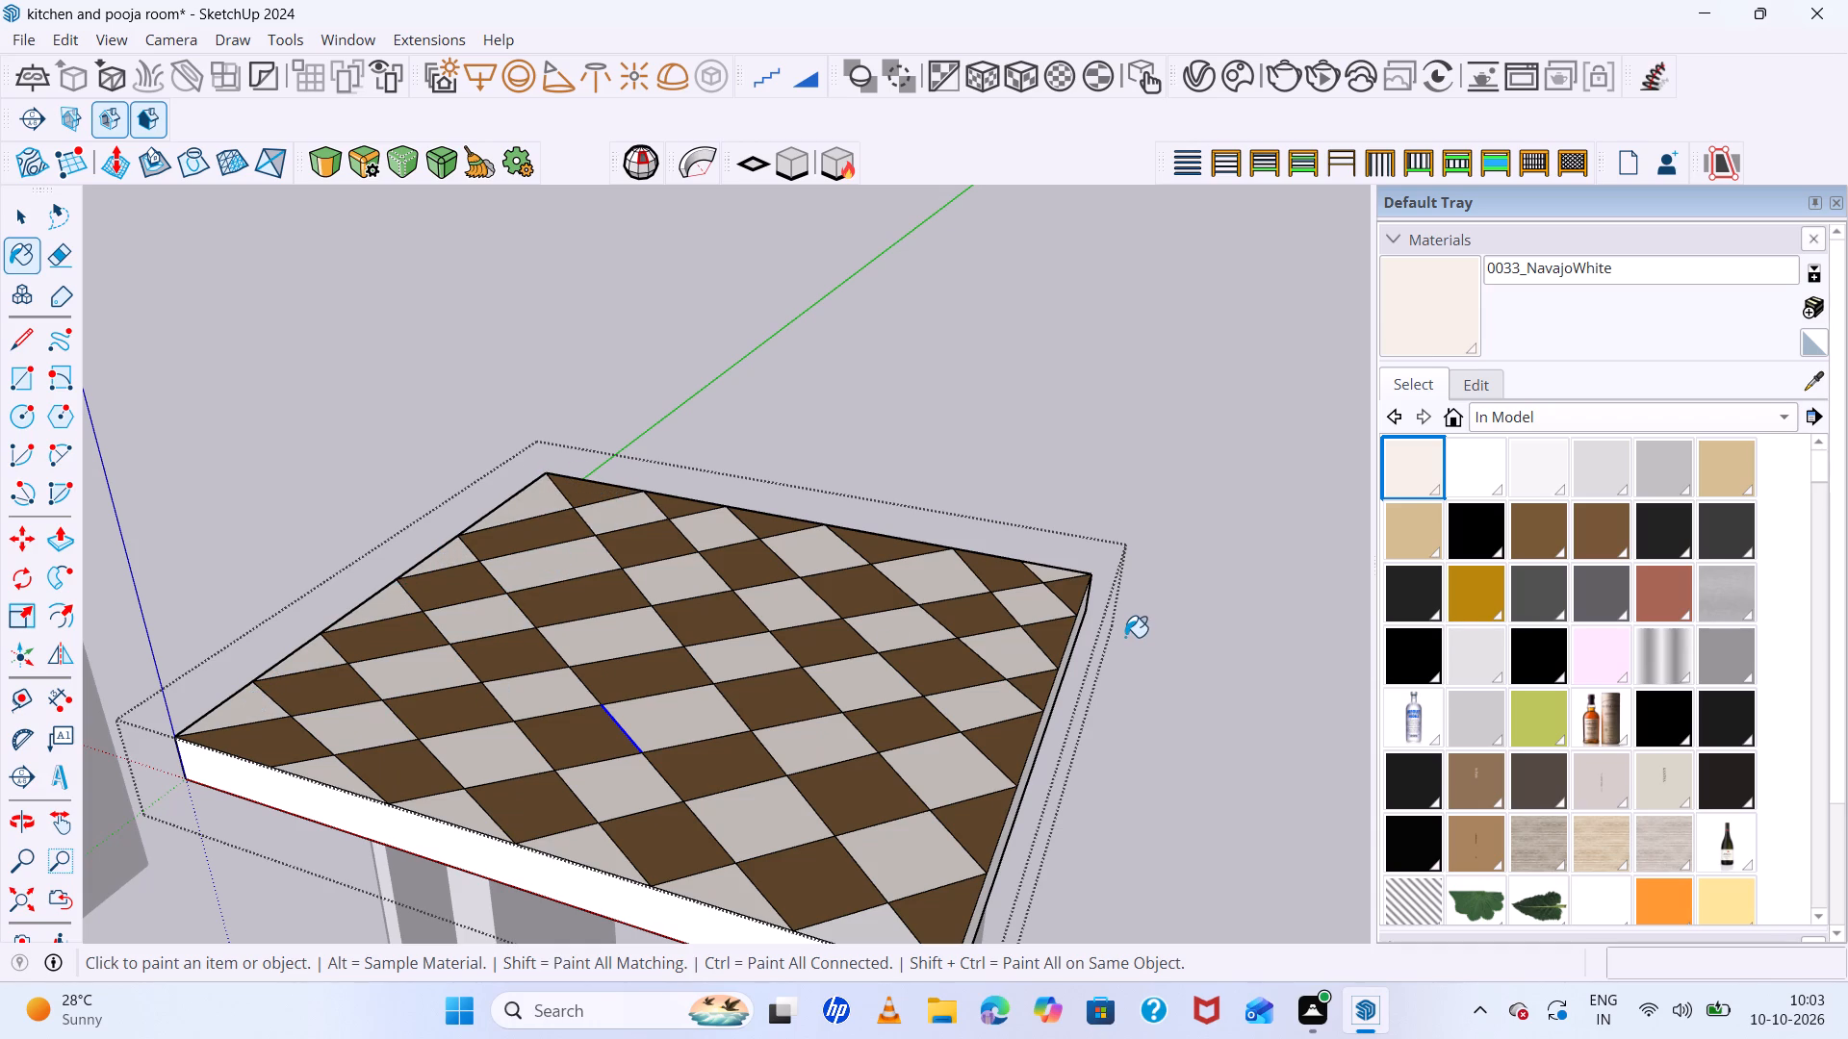
key(space)
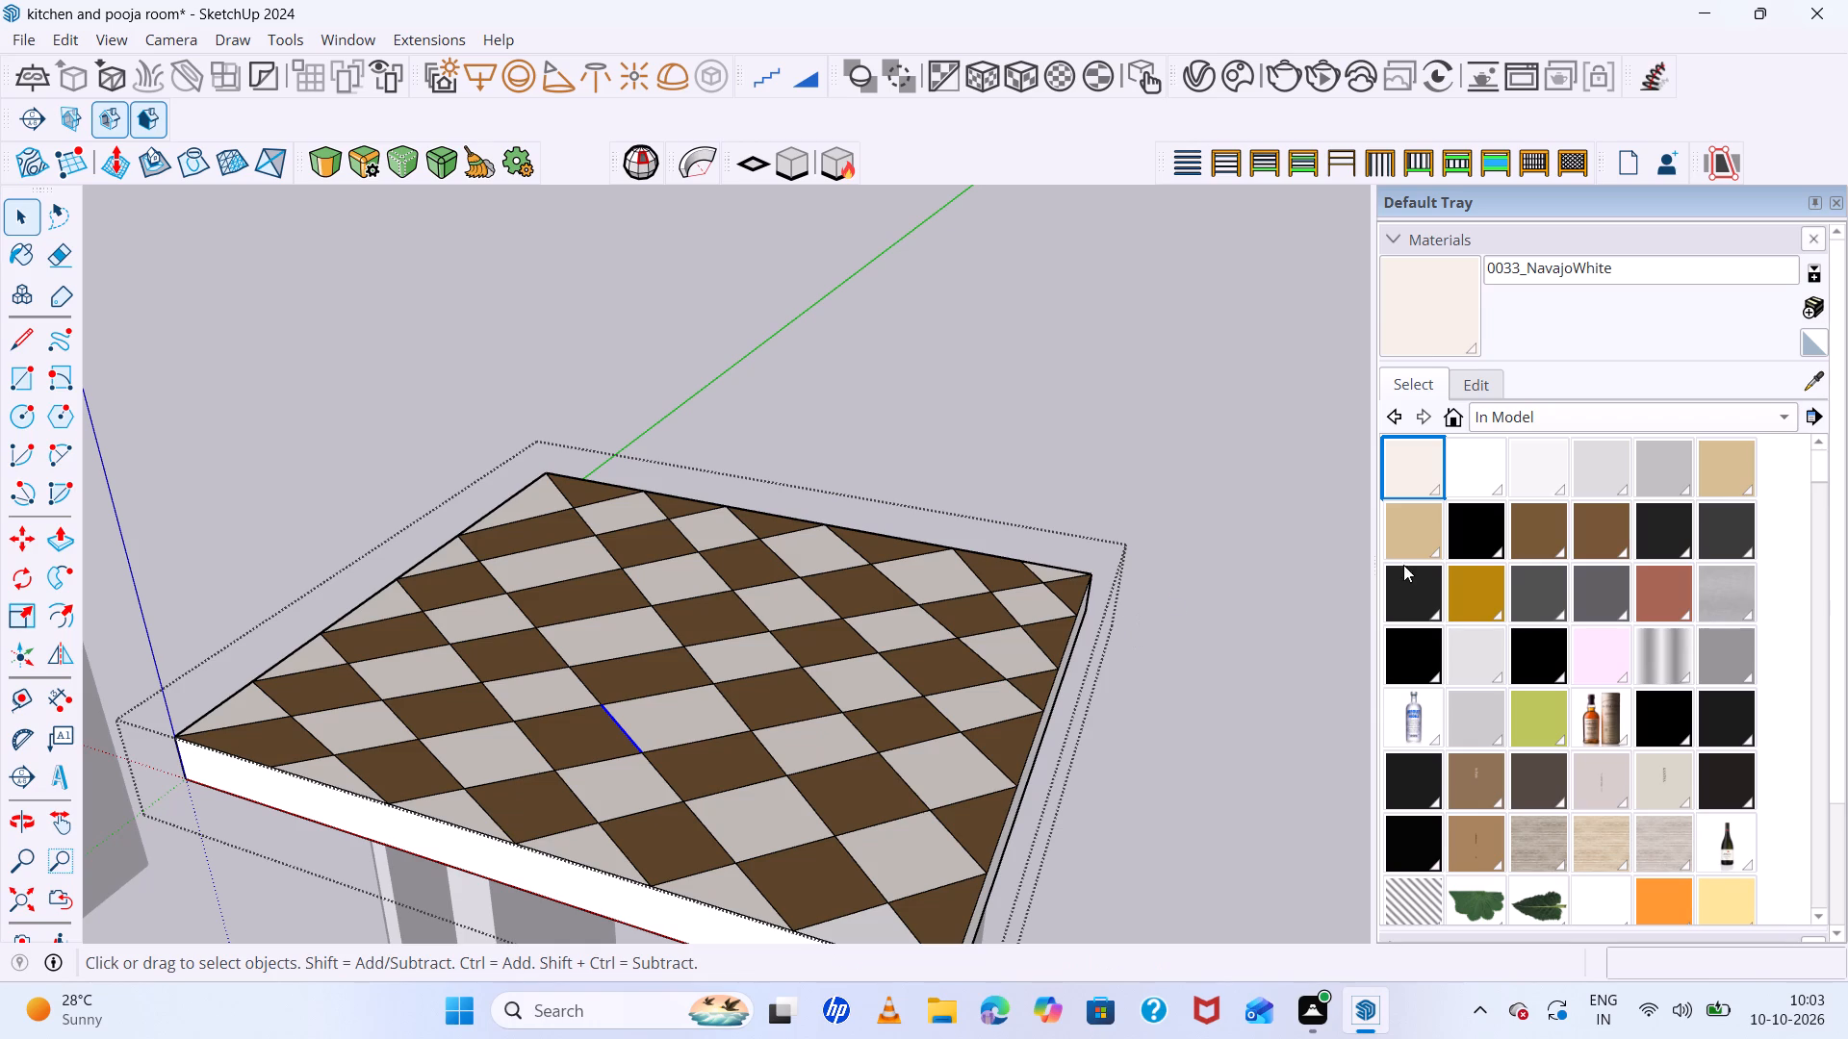
Sample the Brown material from a lattice tile and paint the slab's long front side face with it.
click(1822, 377)
click(887, 720)
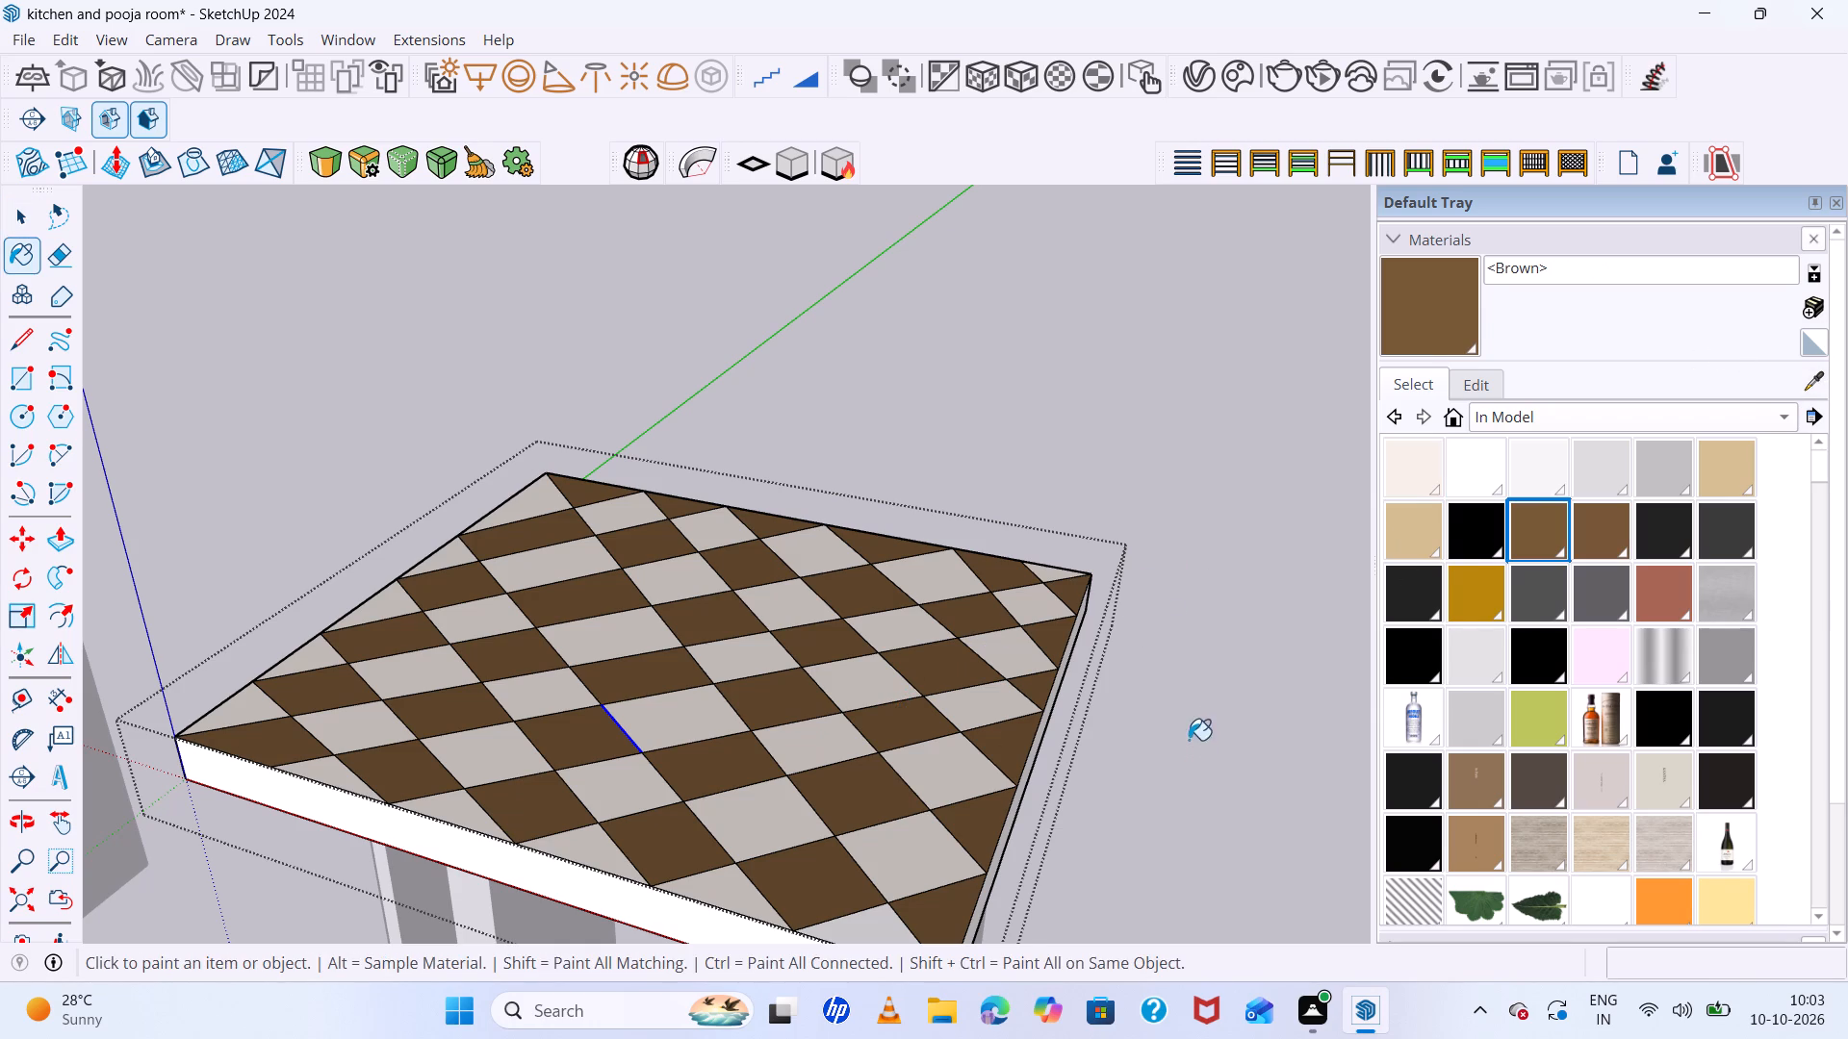
middle_drag(1219, 674, 1259, 584)
scroll(1009, 841, up, 4)
click(964, 883)
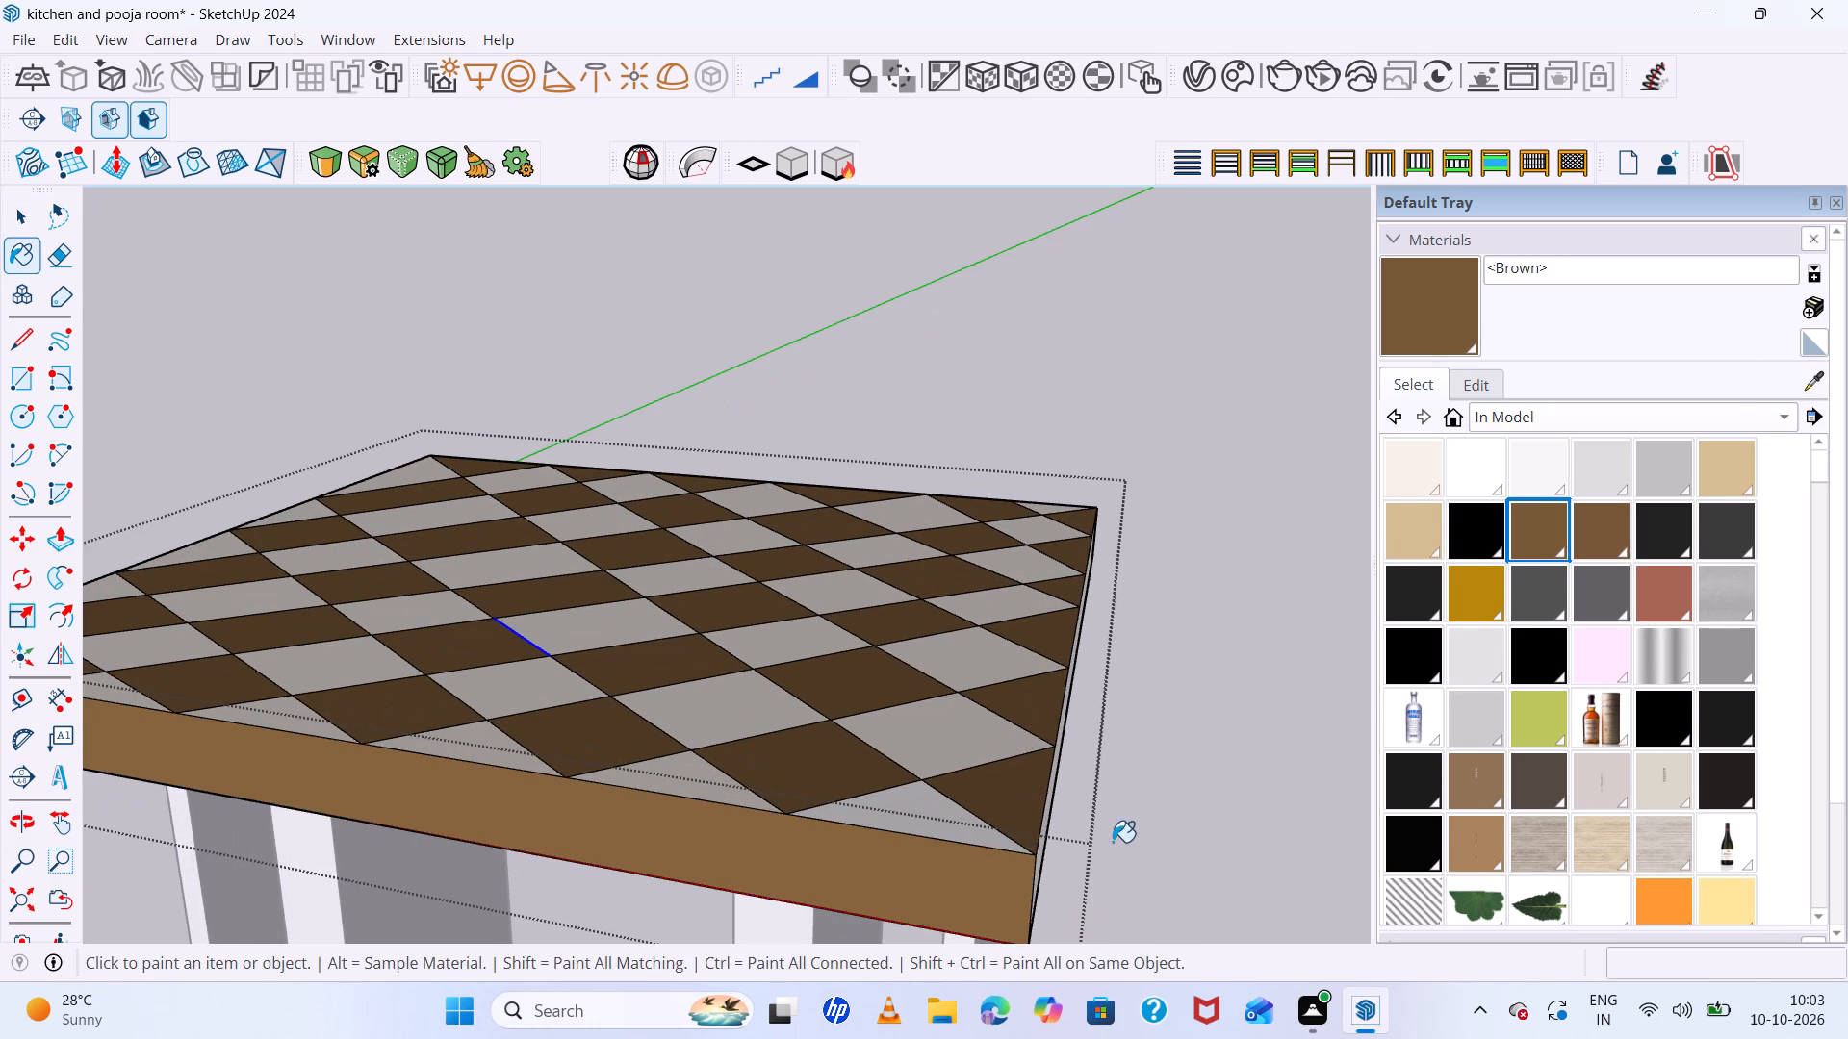
Paint the slab's remaining unpainted side faces Brown and leave the slab's group.
middle_drag(1072, 826, 874, 797)
click(792, 769)
scroll(929, 739, down, 6)
middle_drag(1088, 745, 881, 761)
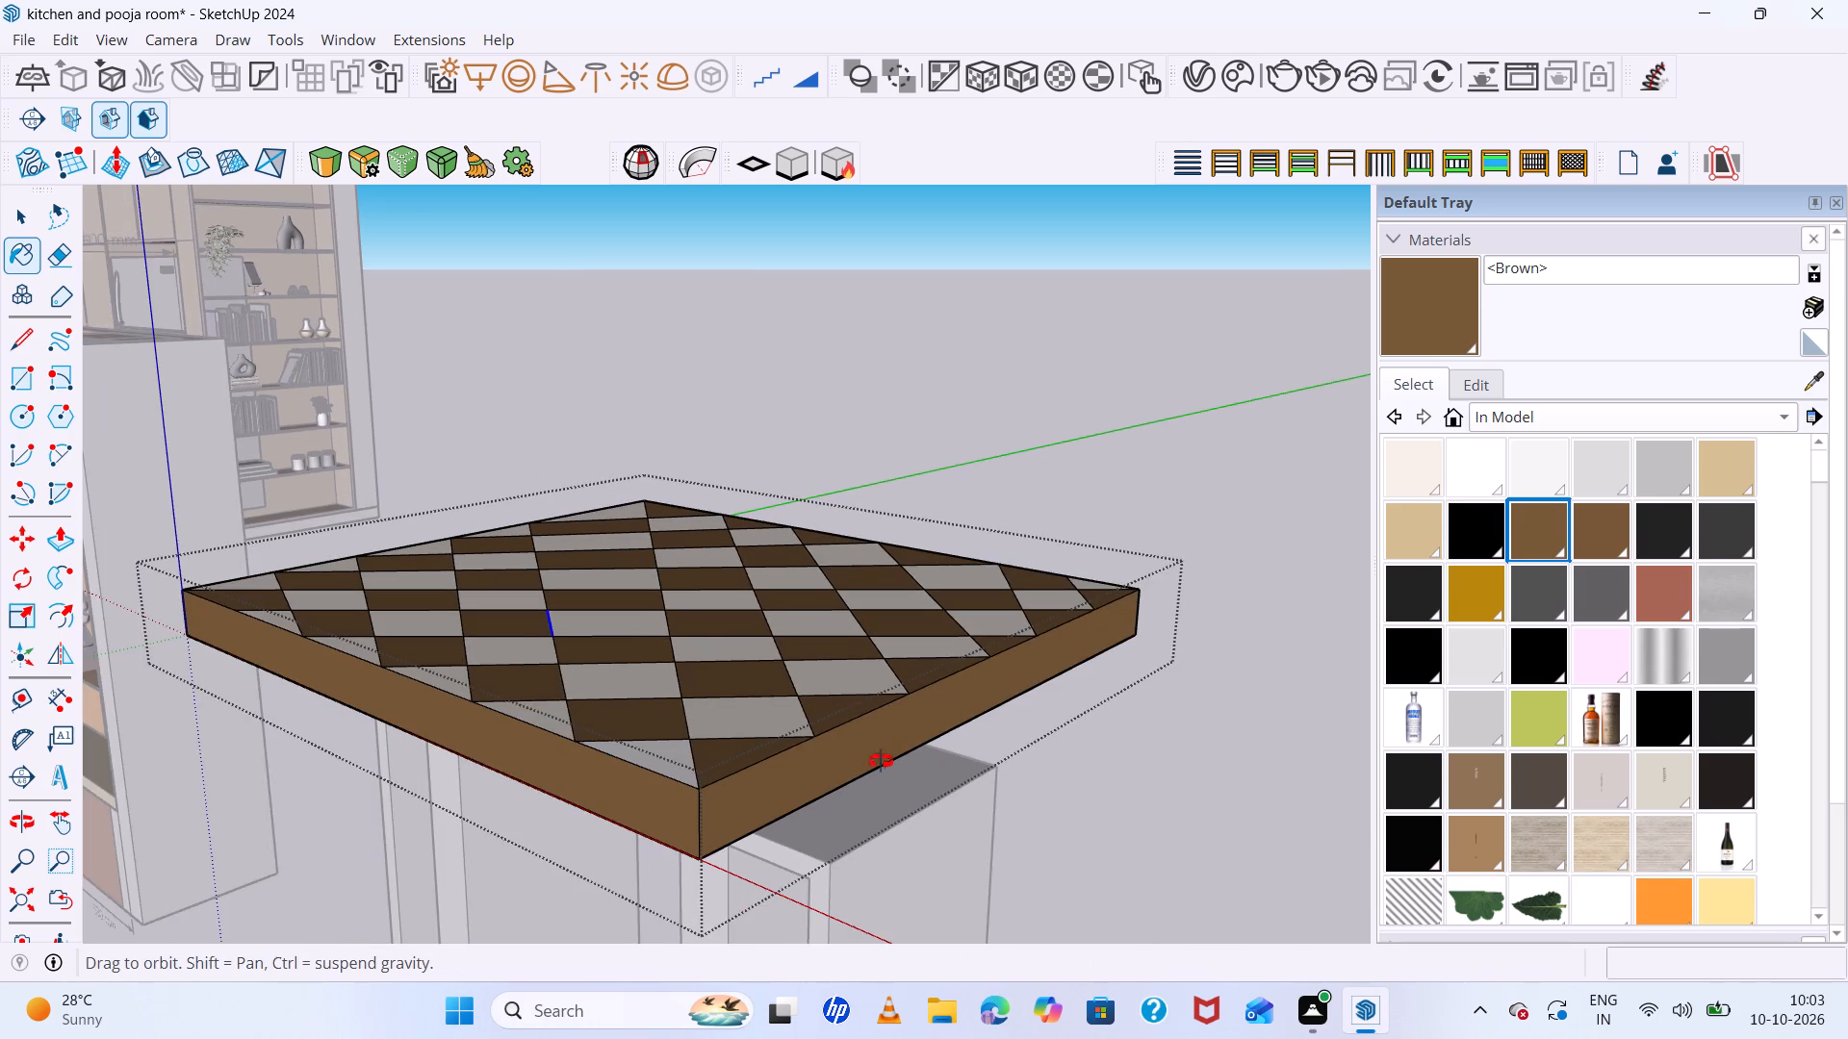
middle_drag(881, 761, 228, 793)
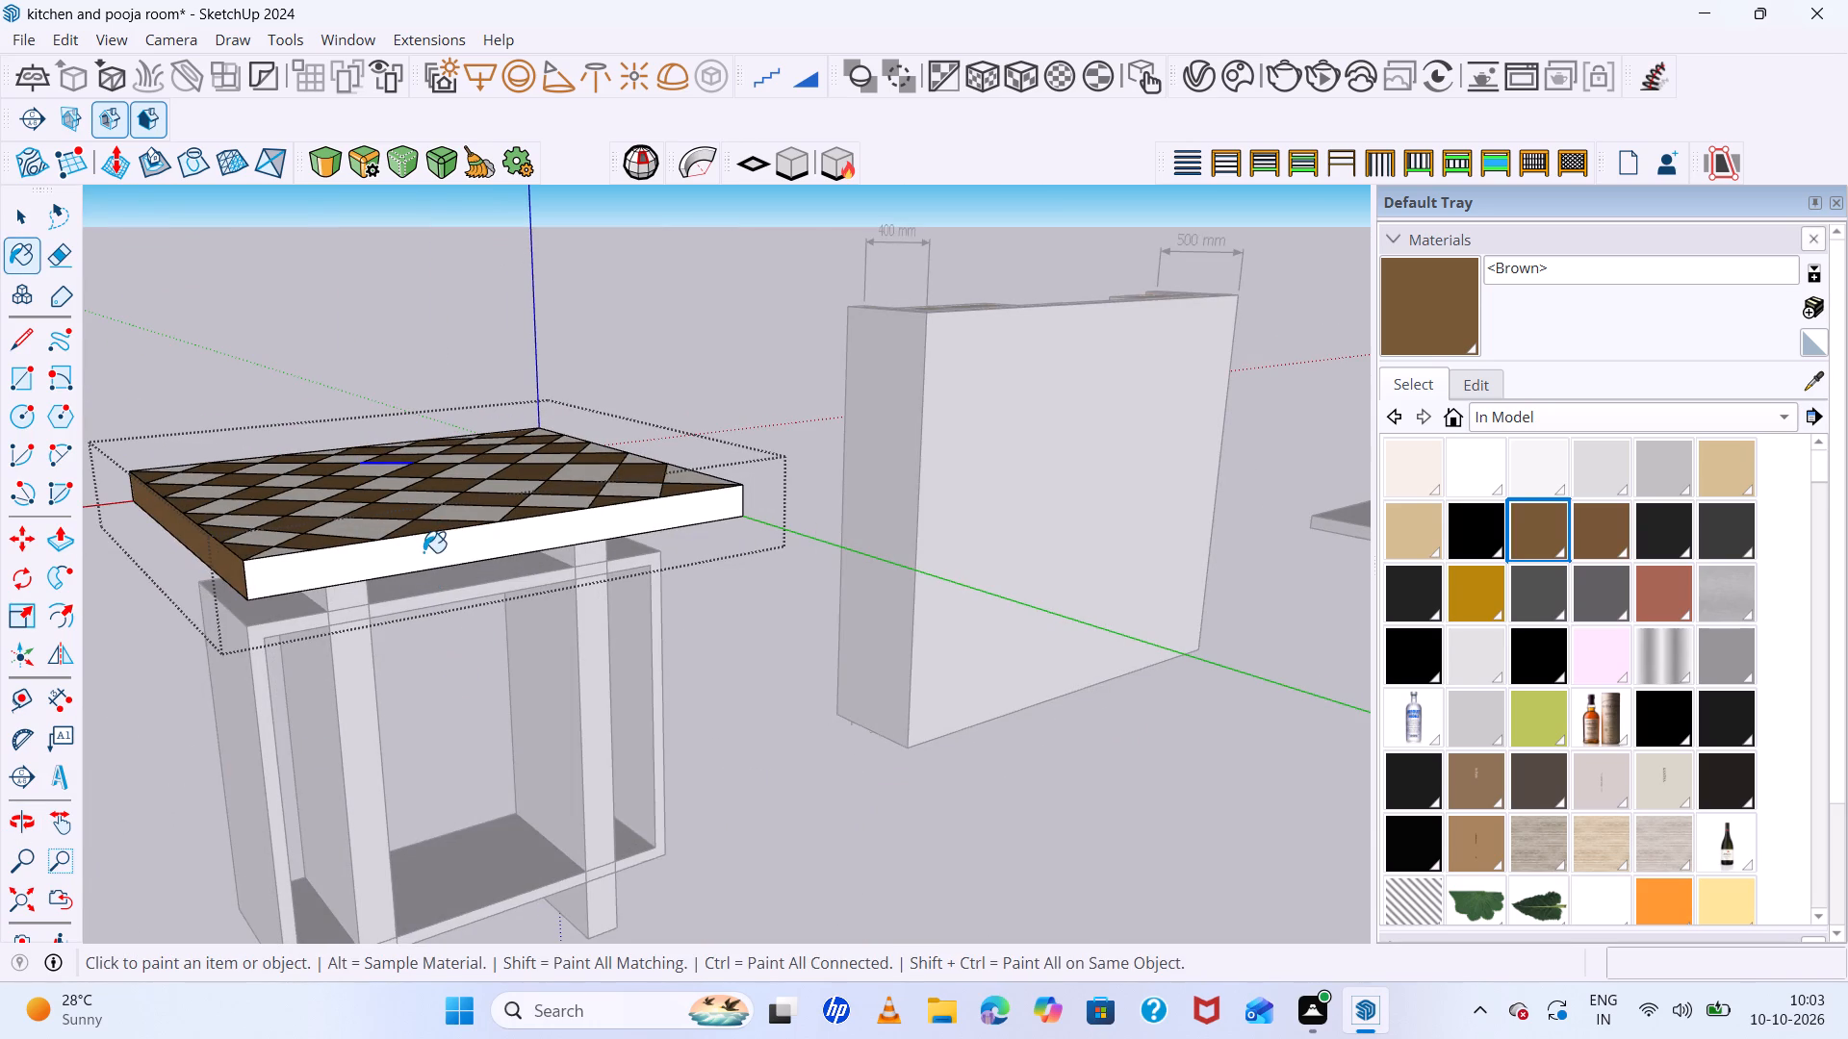
click(423, 552)
middle_drag(951, 658, 613, 711)
scroll(334, 521, up, 2)
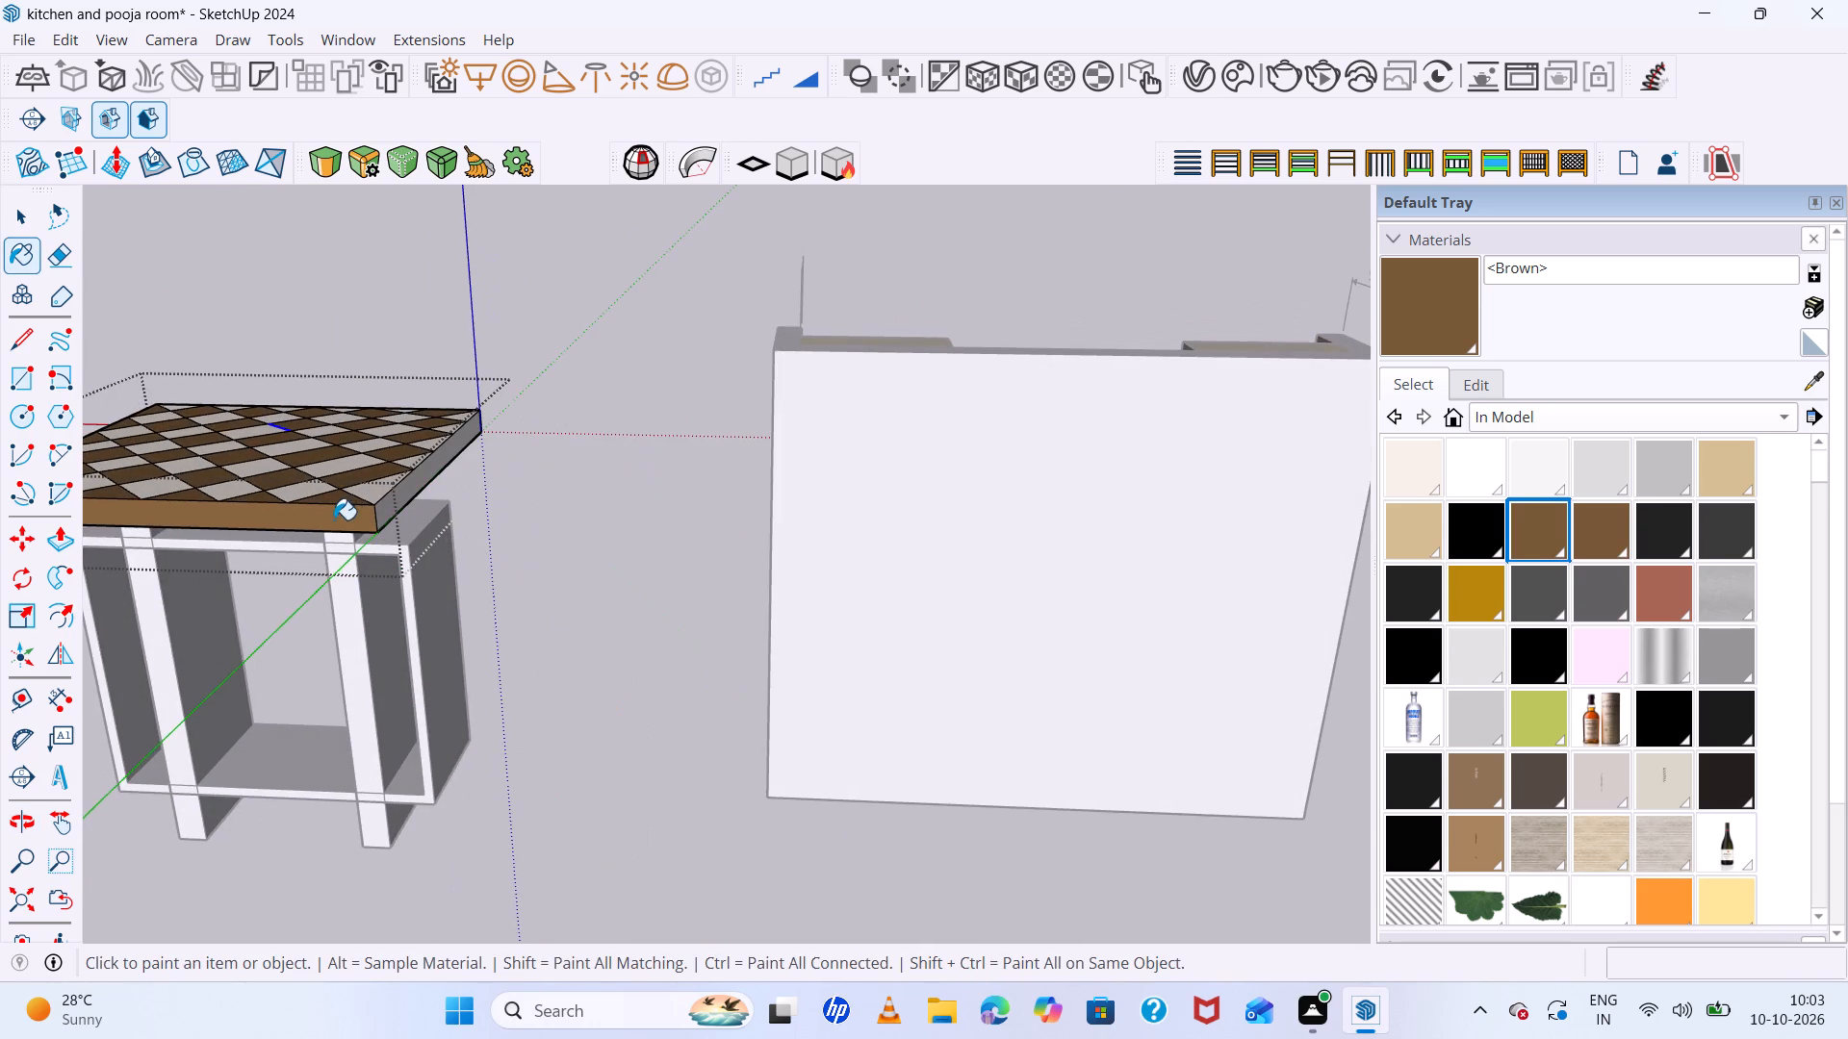
scroll(334, 519, up, 2)
click(405, 506)
middle_drag(835, 643, 1359, 631)
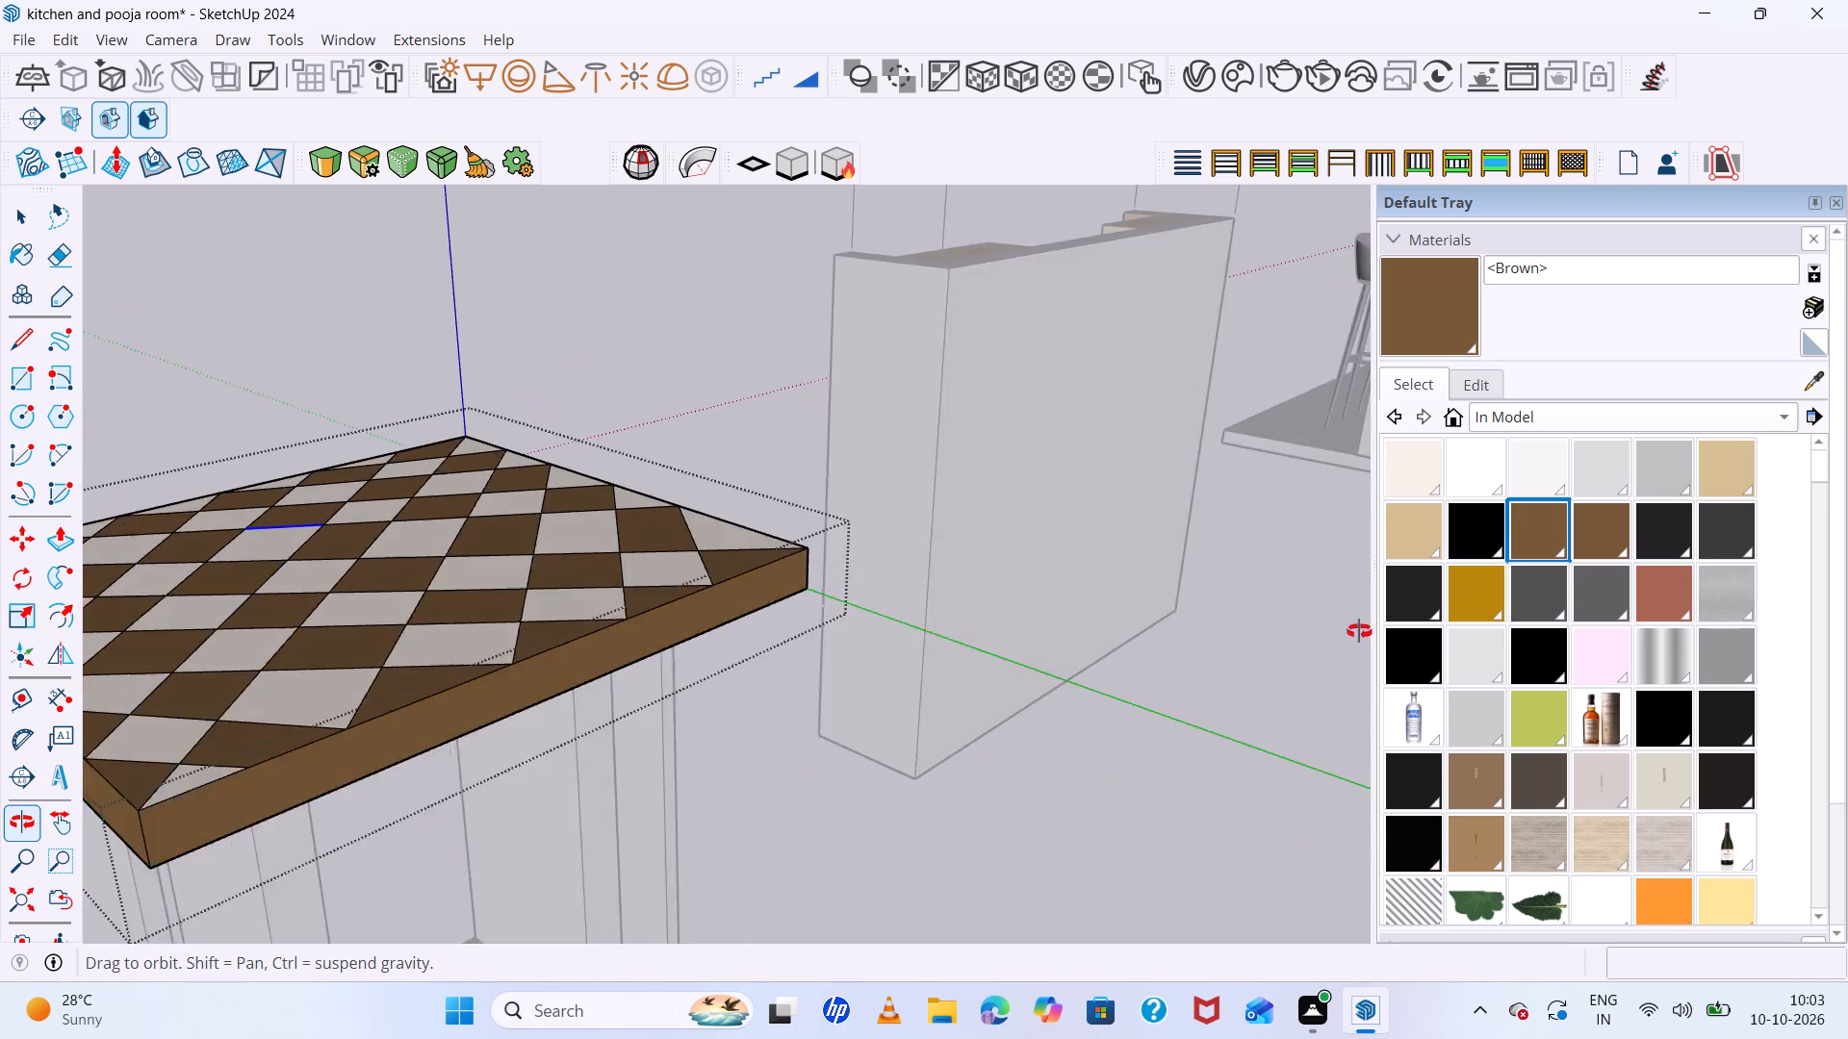
middle_drag(1359, 631, 1421, 621)
scroll(729, 526, down, 13)
middle_drag(751, 598, 1180, 660)
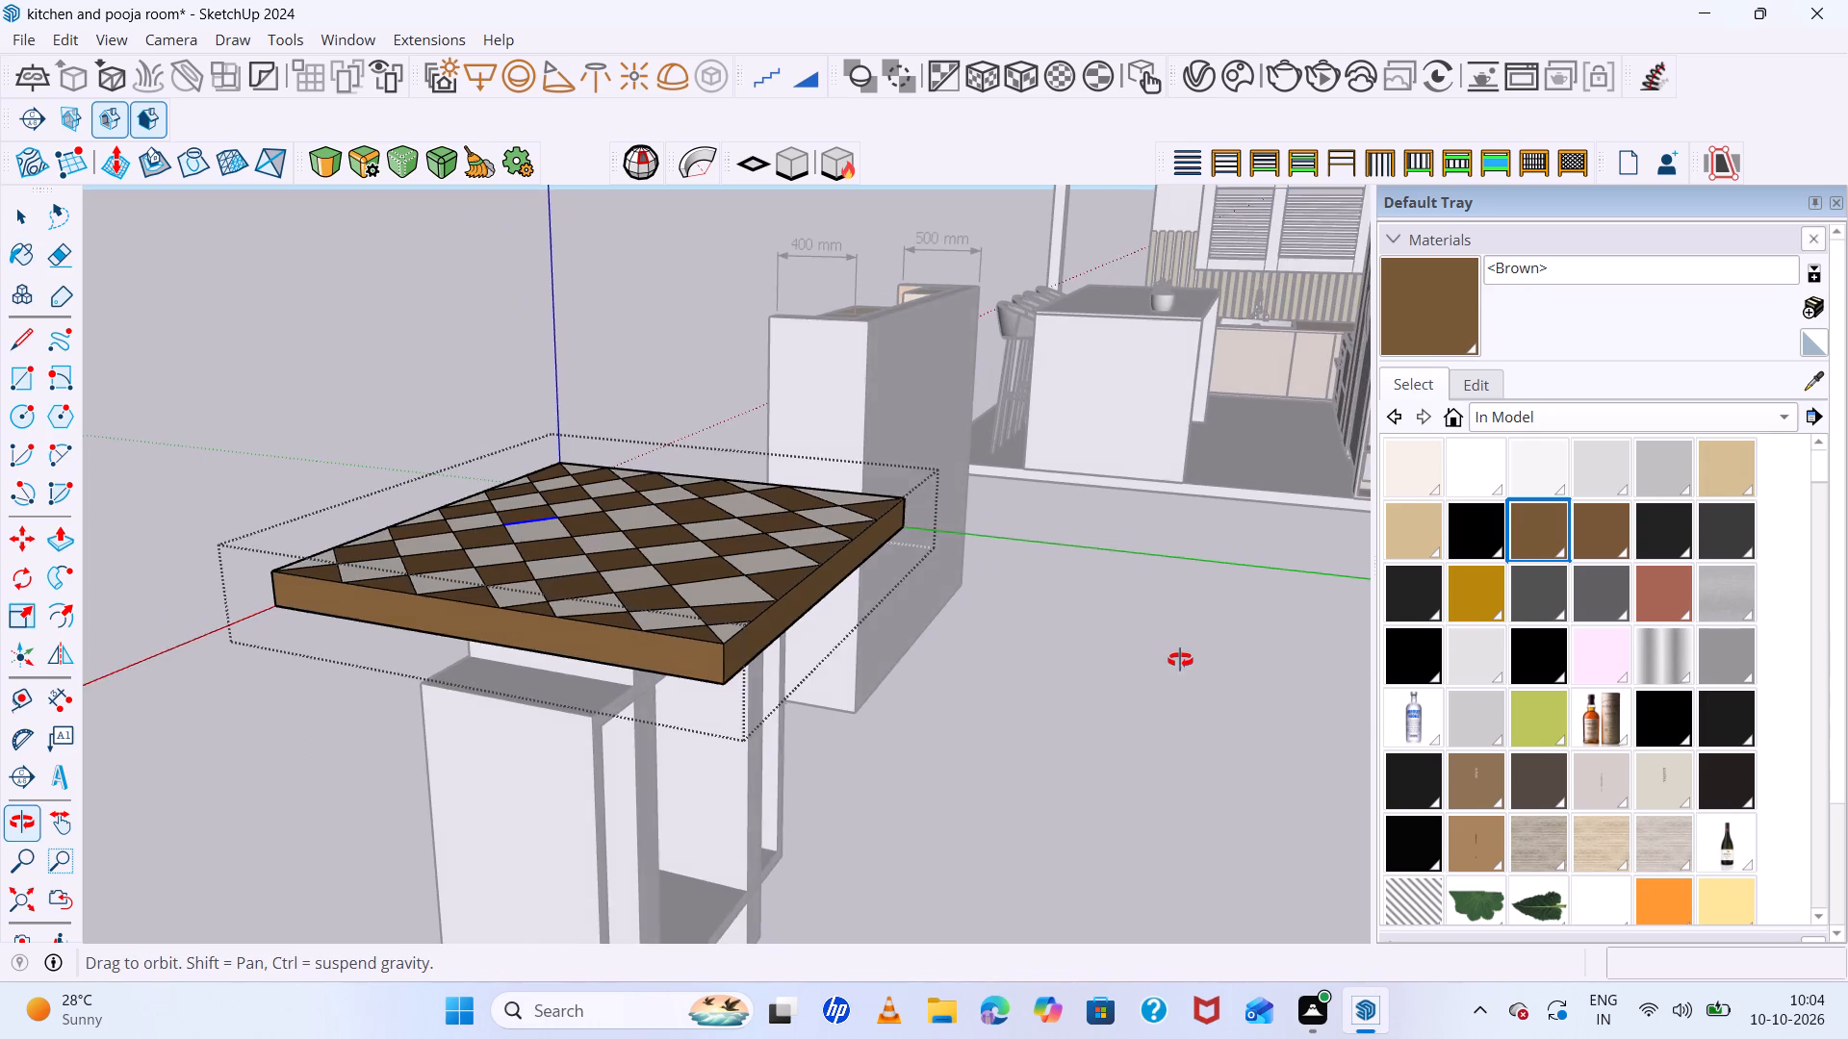
middle_drag(1180, 660, 1245, 642)
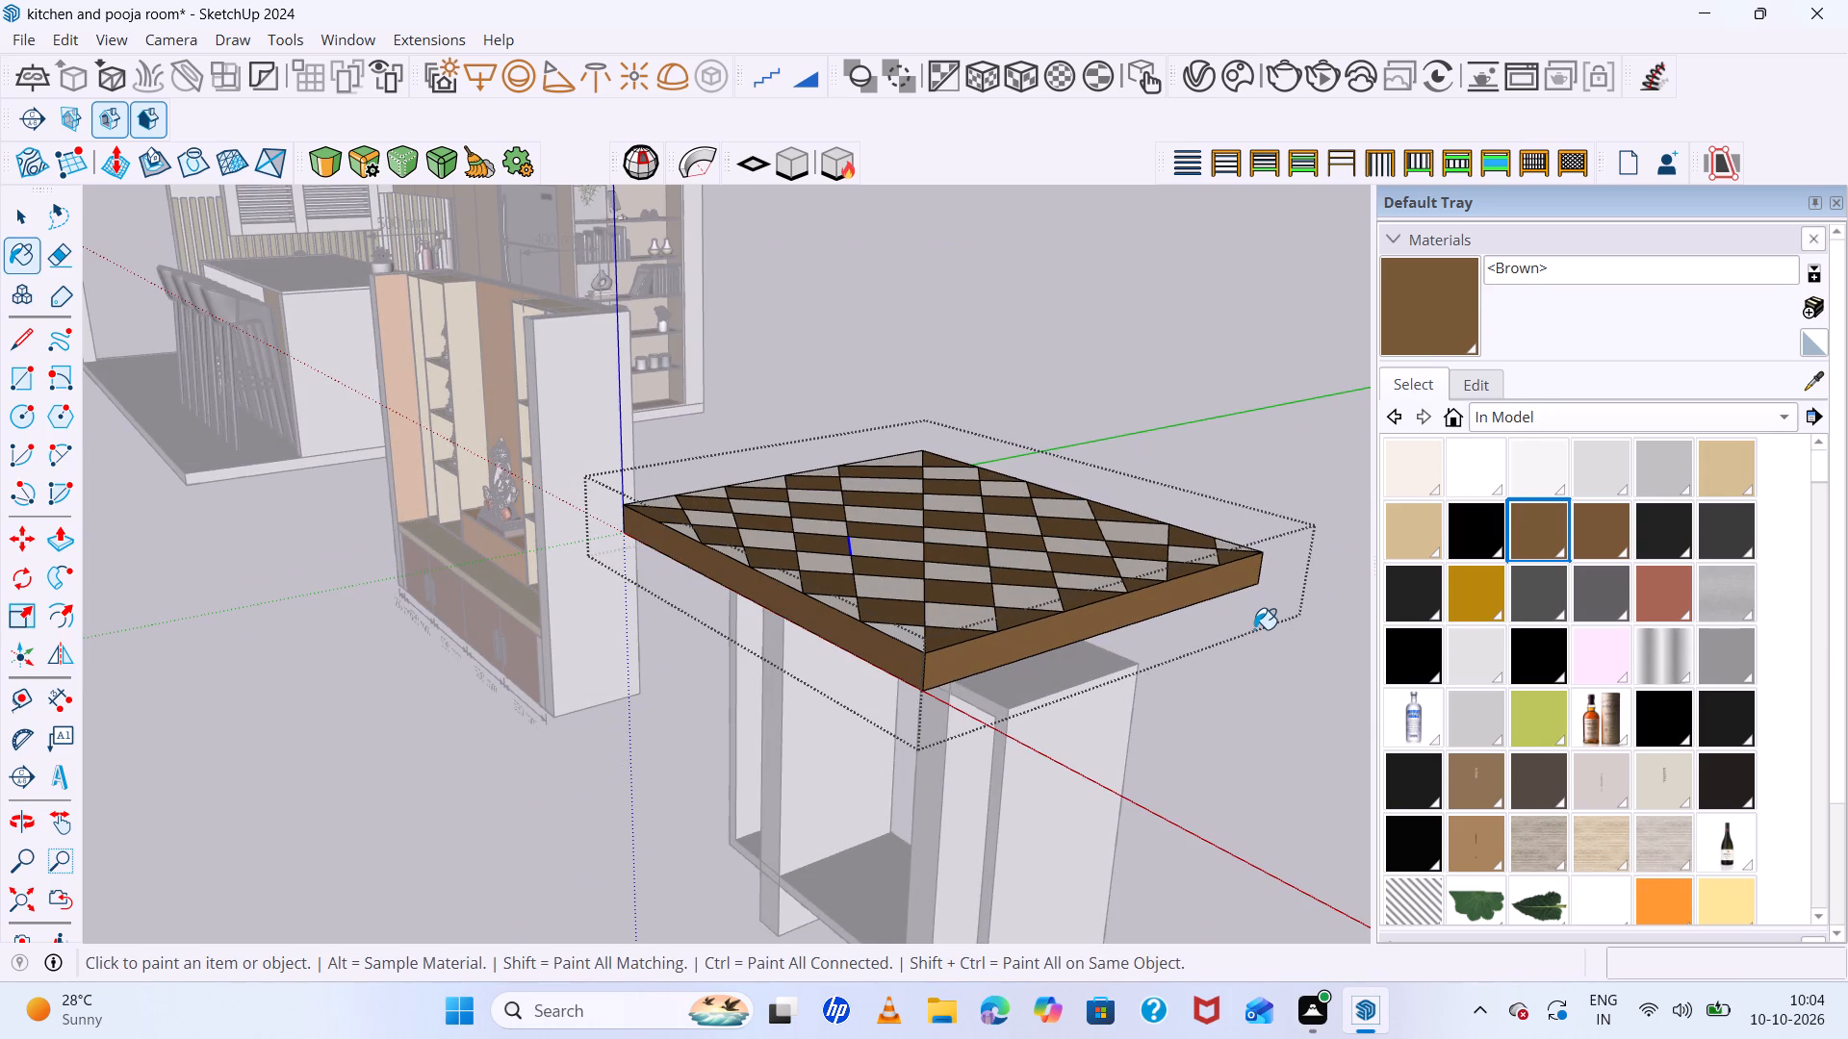
key(space)
click(1320, 725)
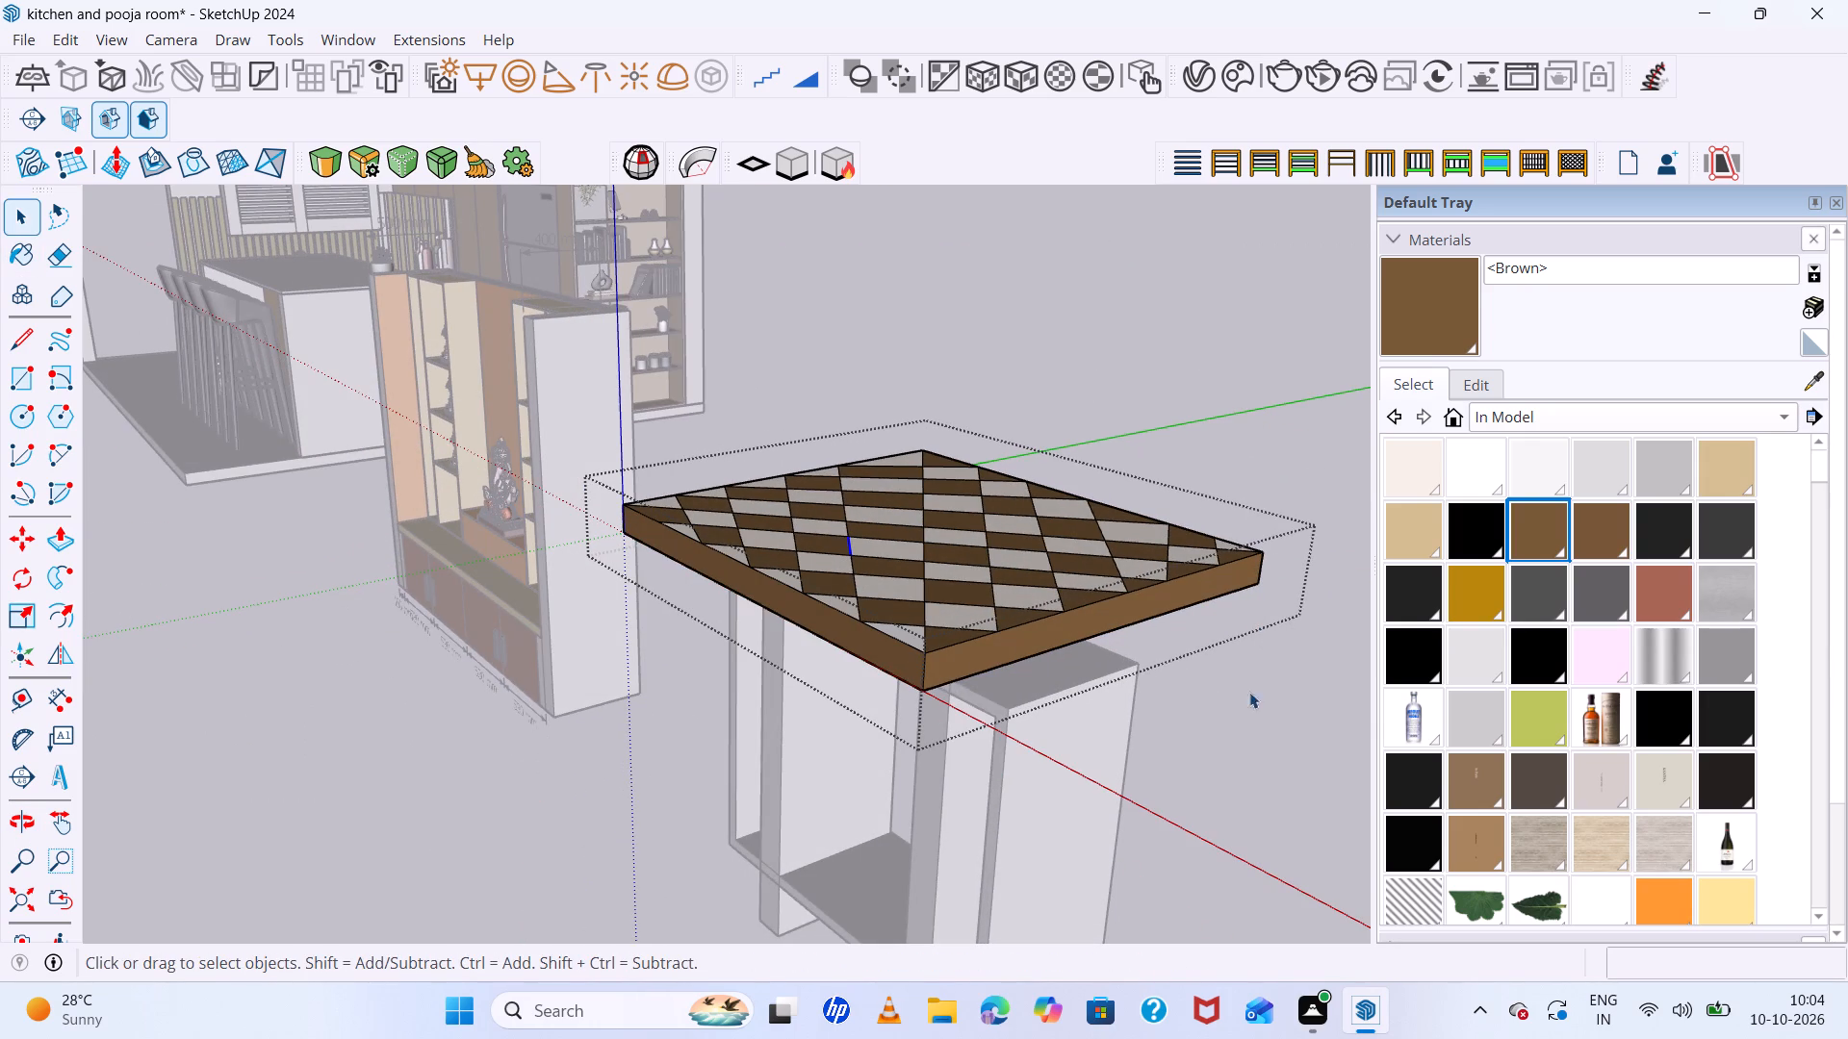
Examine the checkered-top table beside the pooja unit and kitchen from different distances and angles.
scroll(1028, 641, down, 18)
middle_drag(1117, 732, 1286, 748)
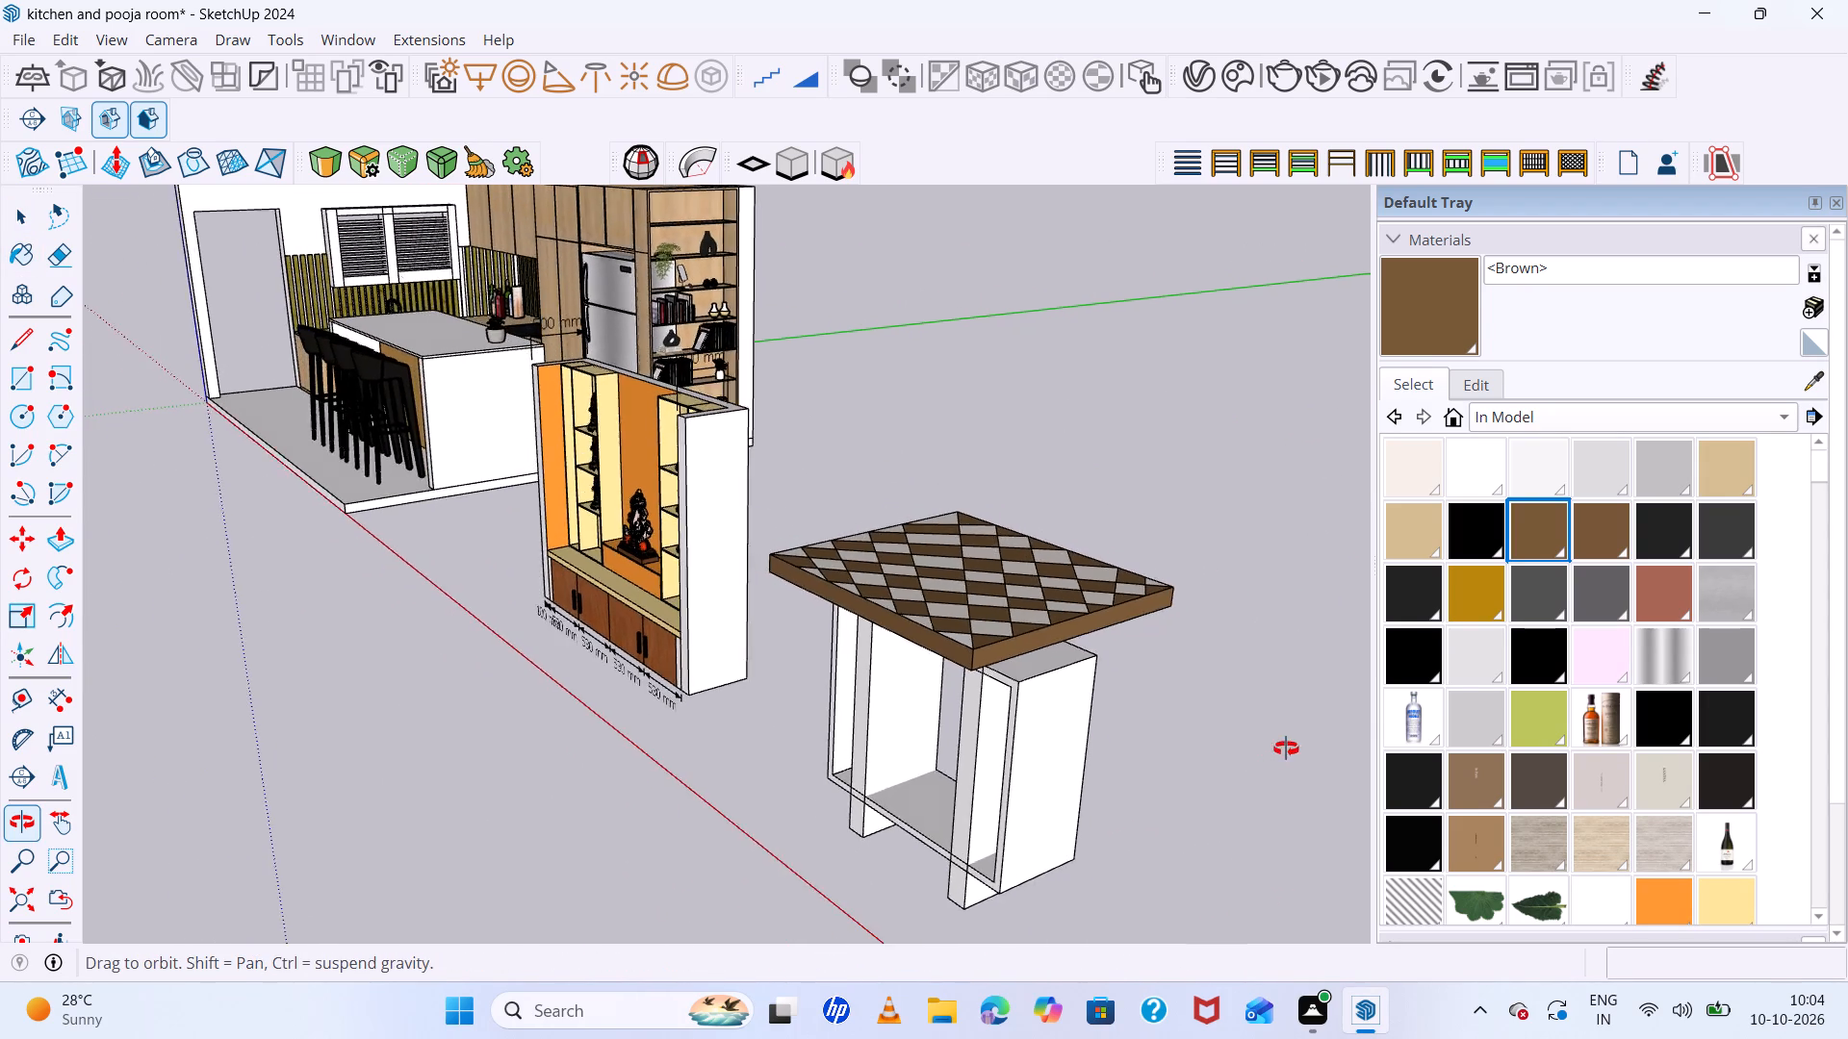
middle_drag(1286, 748, 1311, 733)
scroll(1051, 587, down, 13)
scroll(1197, 626, up, 8)
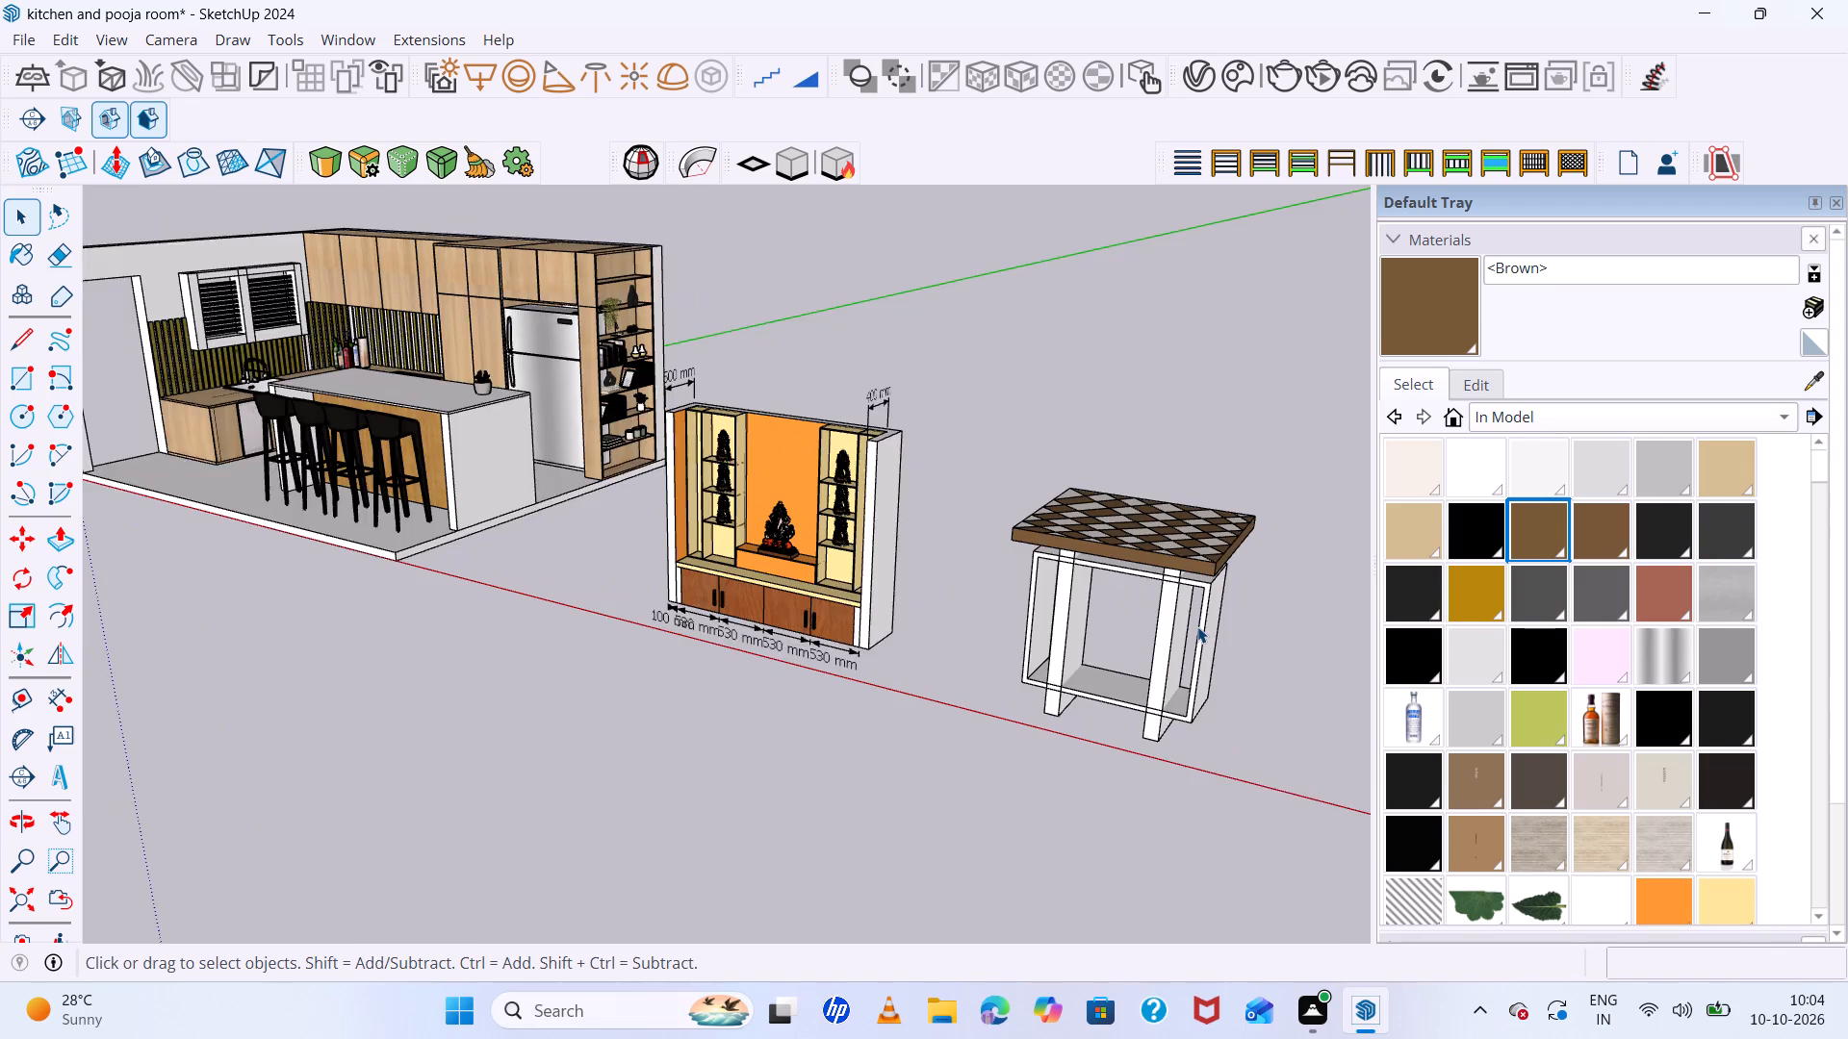
scroll(1197, 626, up, 14)
middle_drag(1168, 753, 1287, 776)
middle_click(1289, 776)
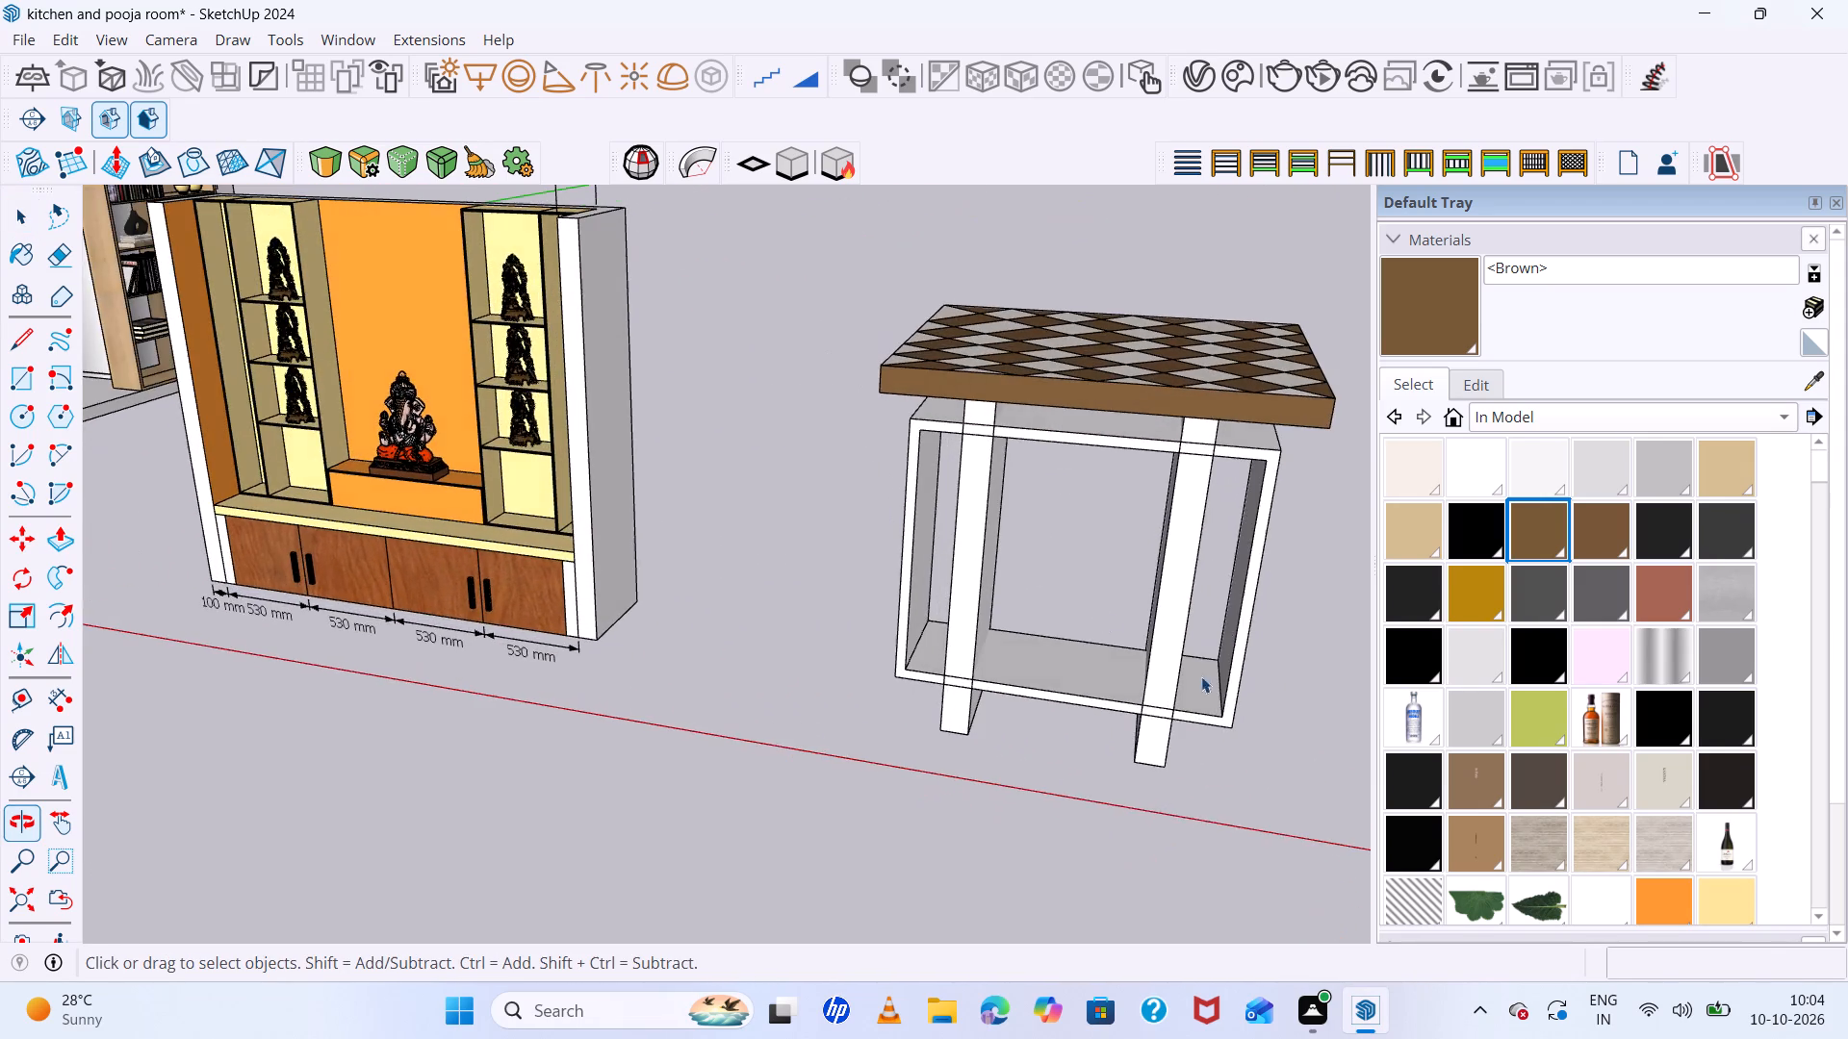
scroll(1017, 556, down, 18)
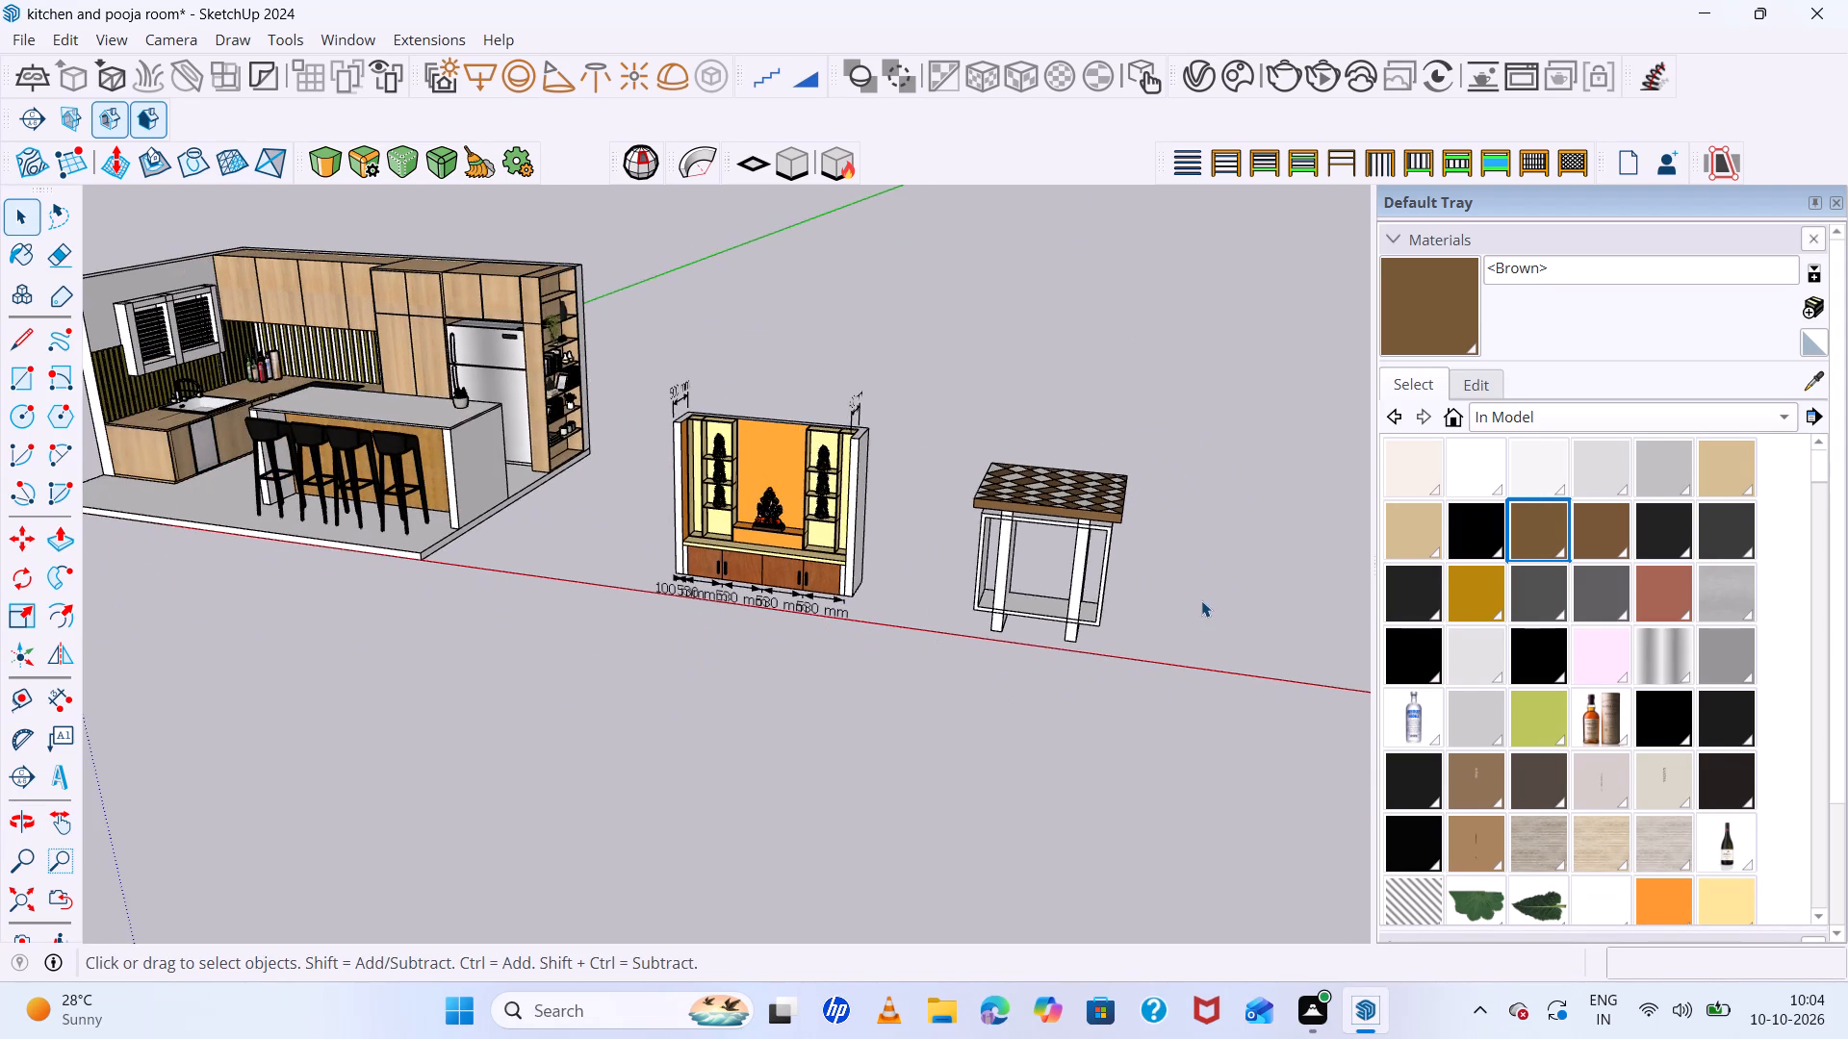
scroll(1201, 600, up, 3)
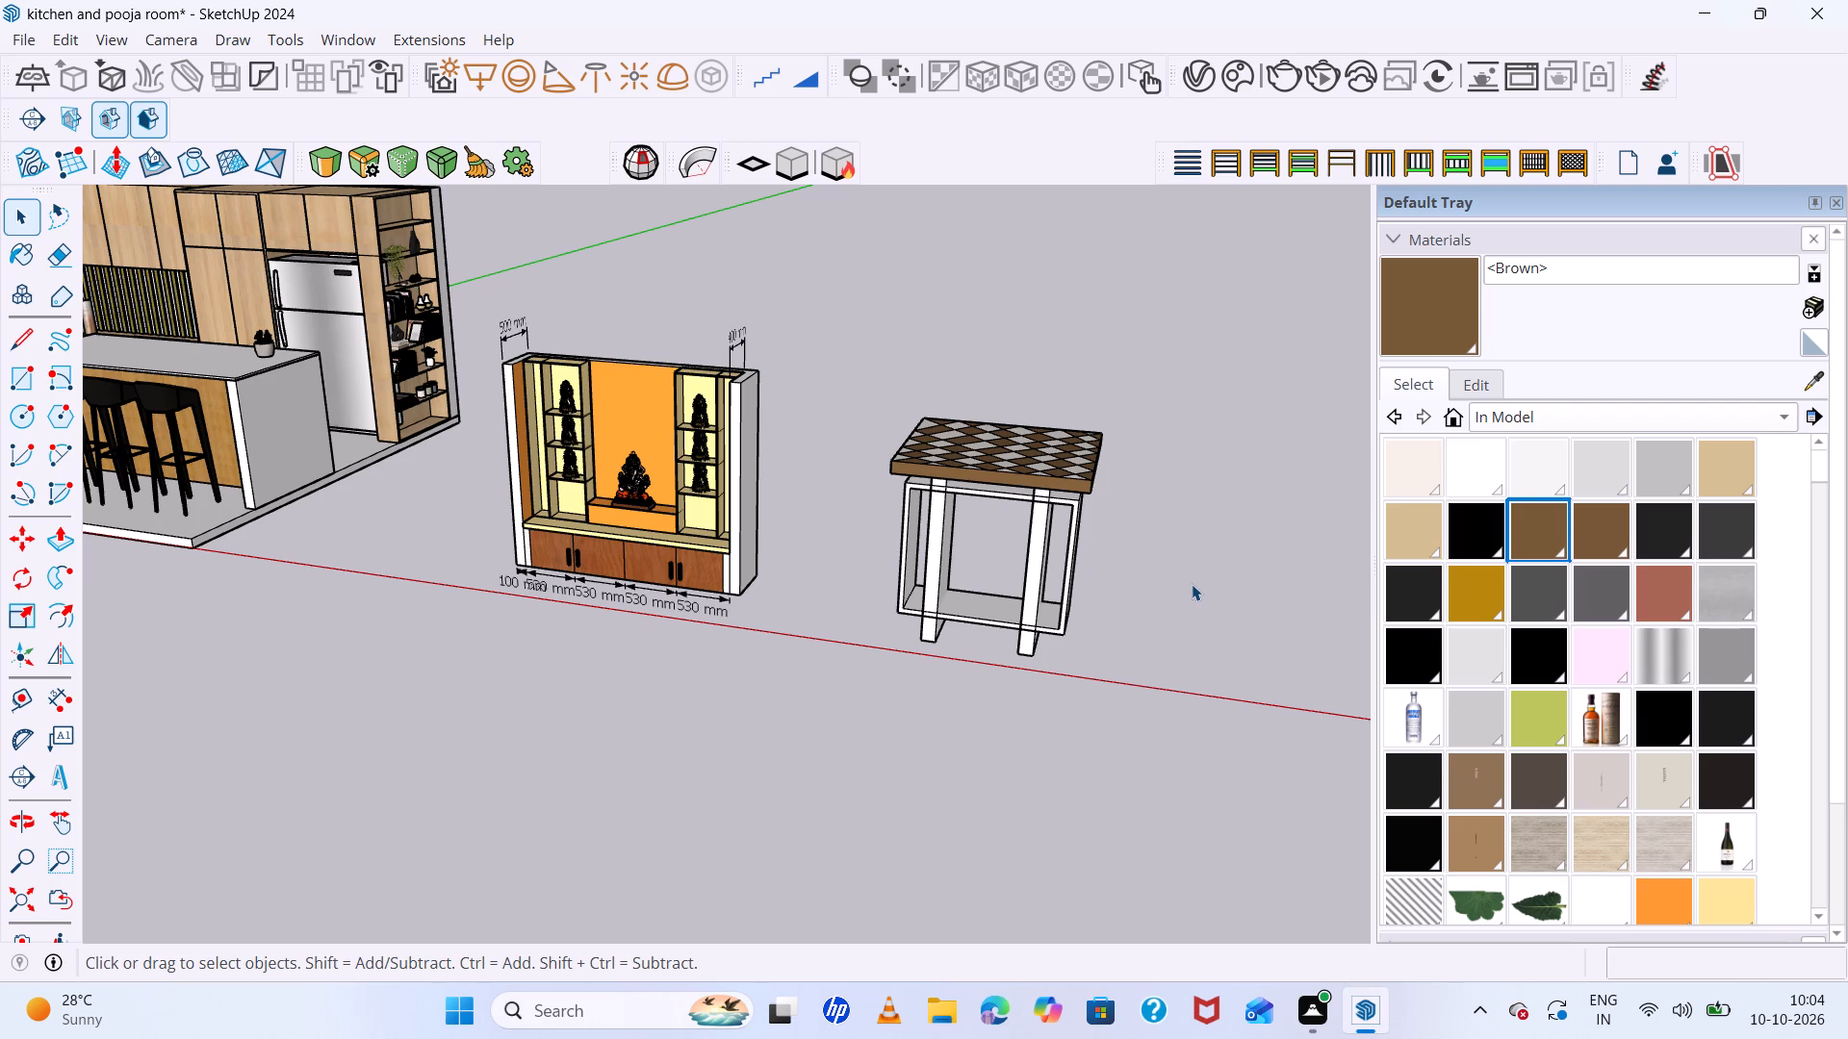
Paint the front faces and right-hand side faces of both table legs with <Beige>2.
click(1421, 519)
scroll(1004, 541, up, 8)
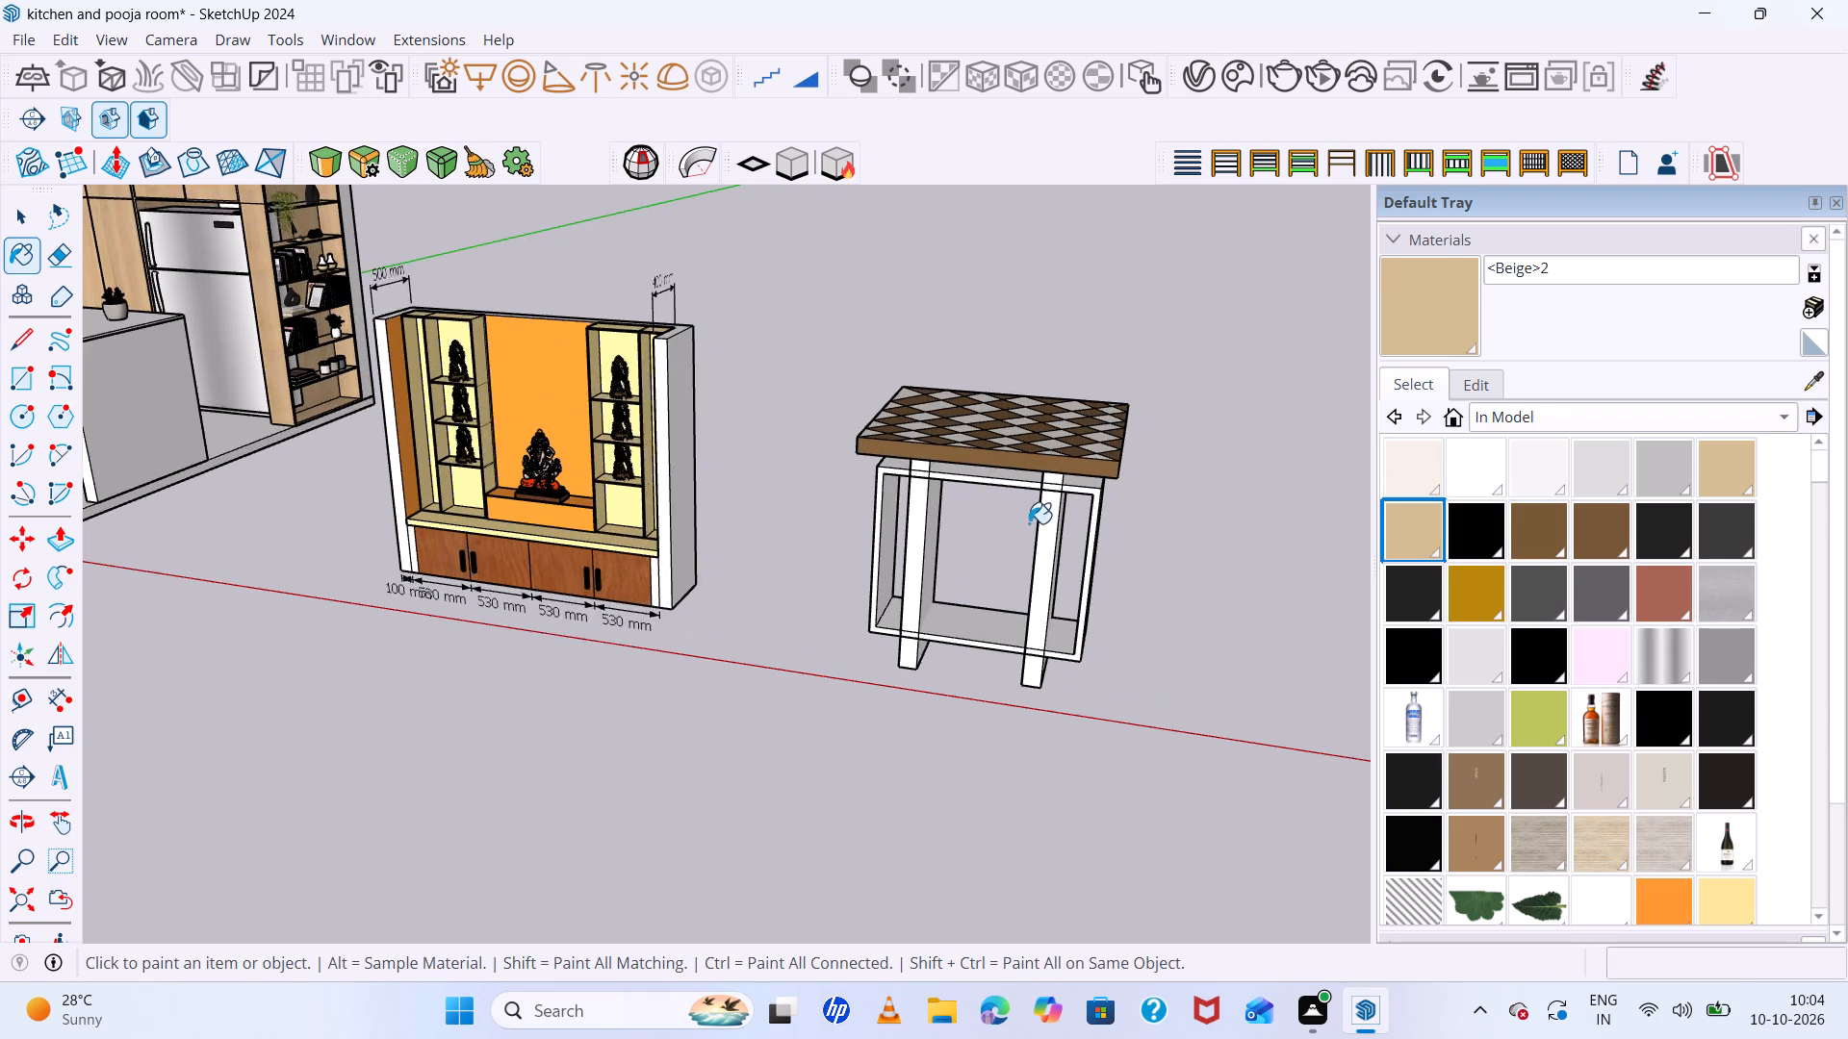
scroll(1029, 523, up, 2)
click(1051, 511)
middle_drag(1047, 565, 994, 565)
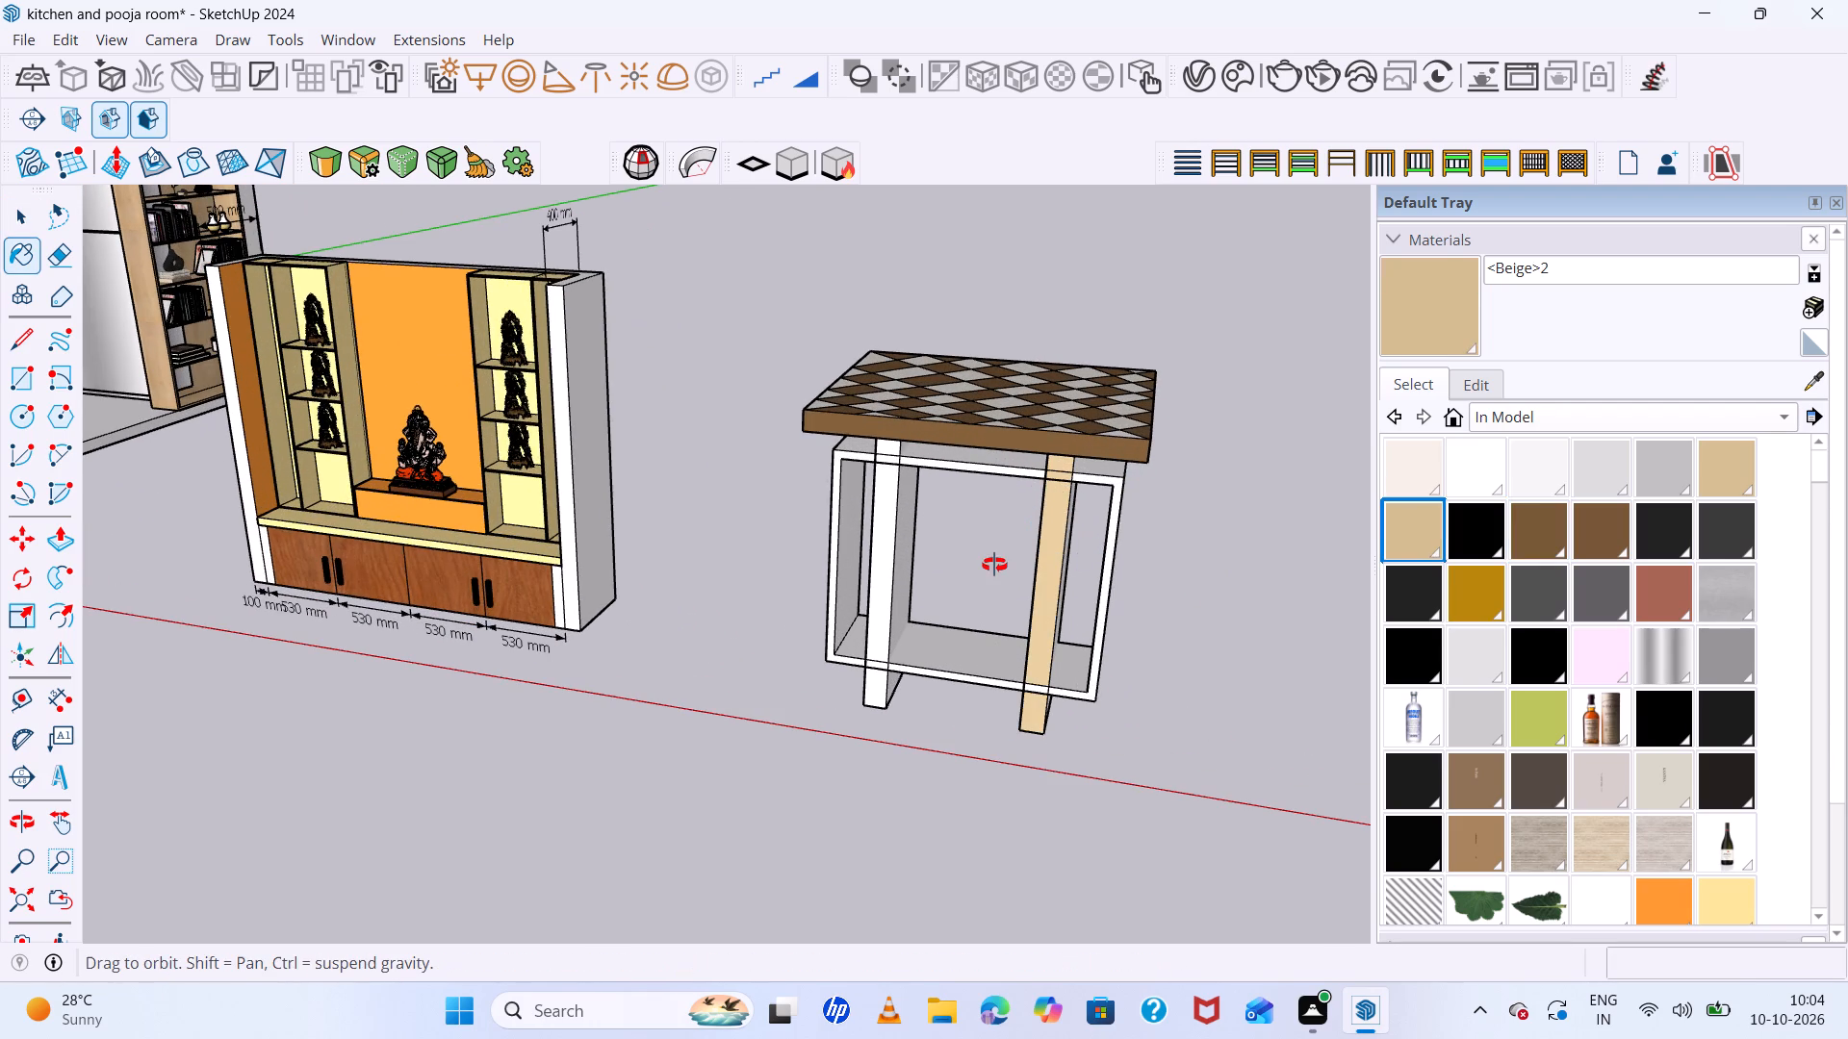
middle_drag(994, 565, 965, 565)
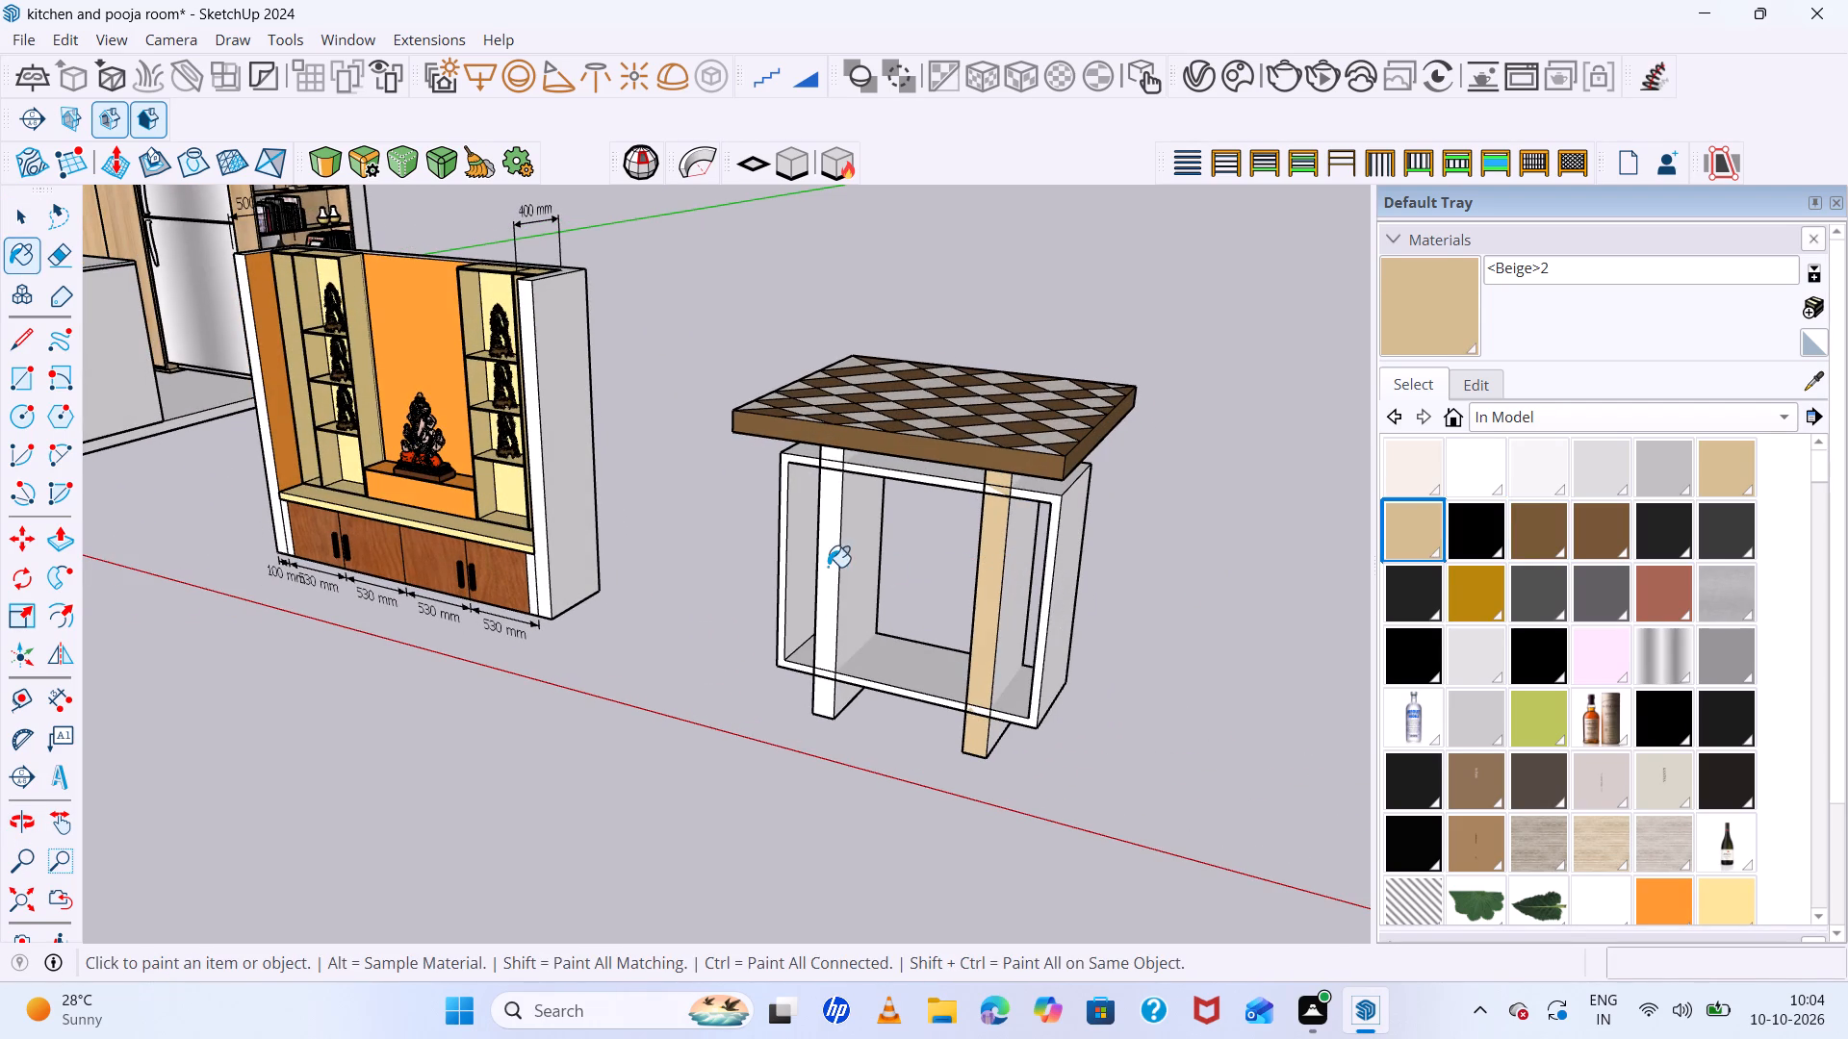
click(829, 560)
click(858, 556)
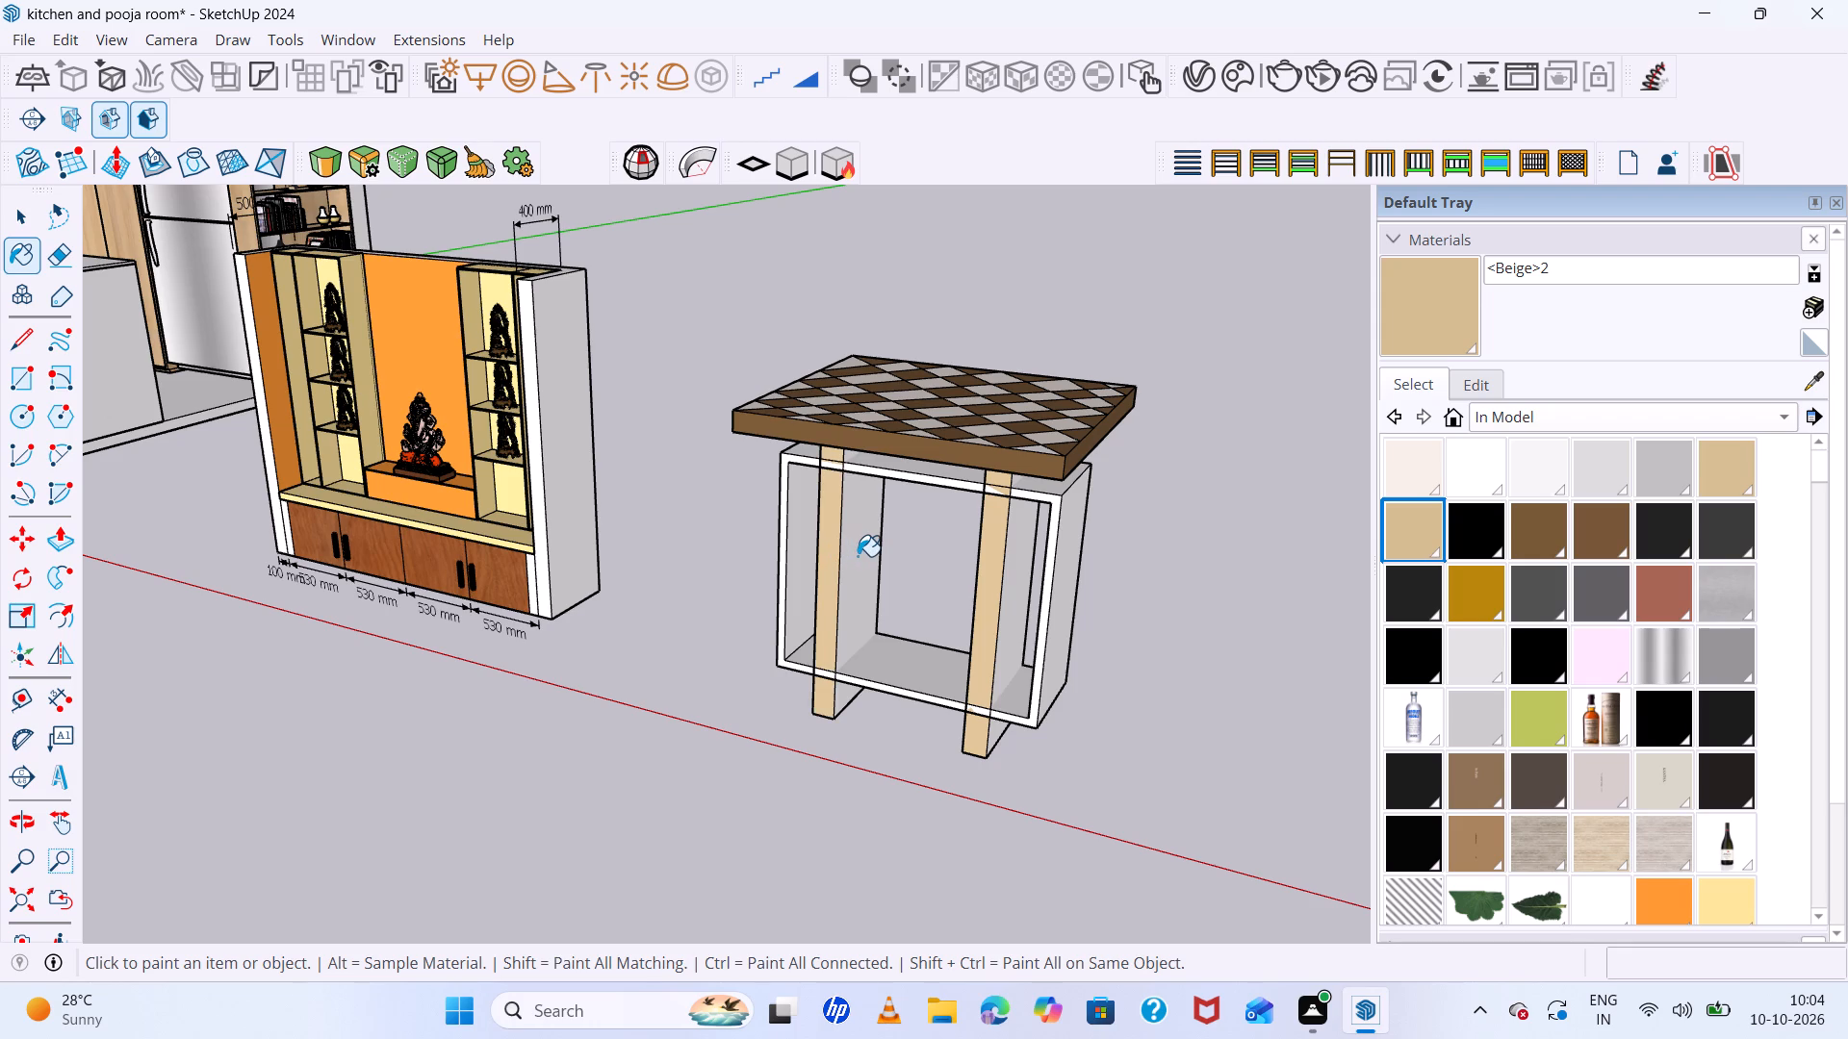
scroll(1030, 609, up, 5)
click(1010, 587)
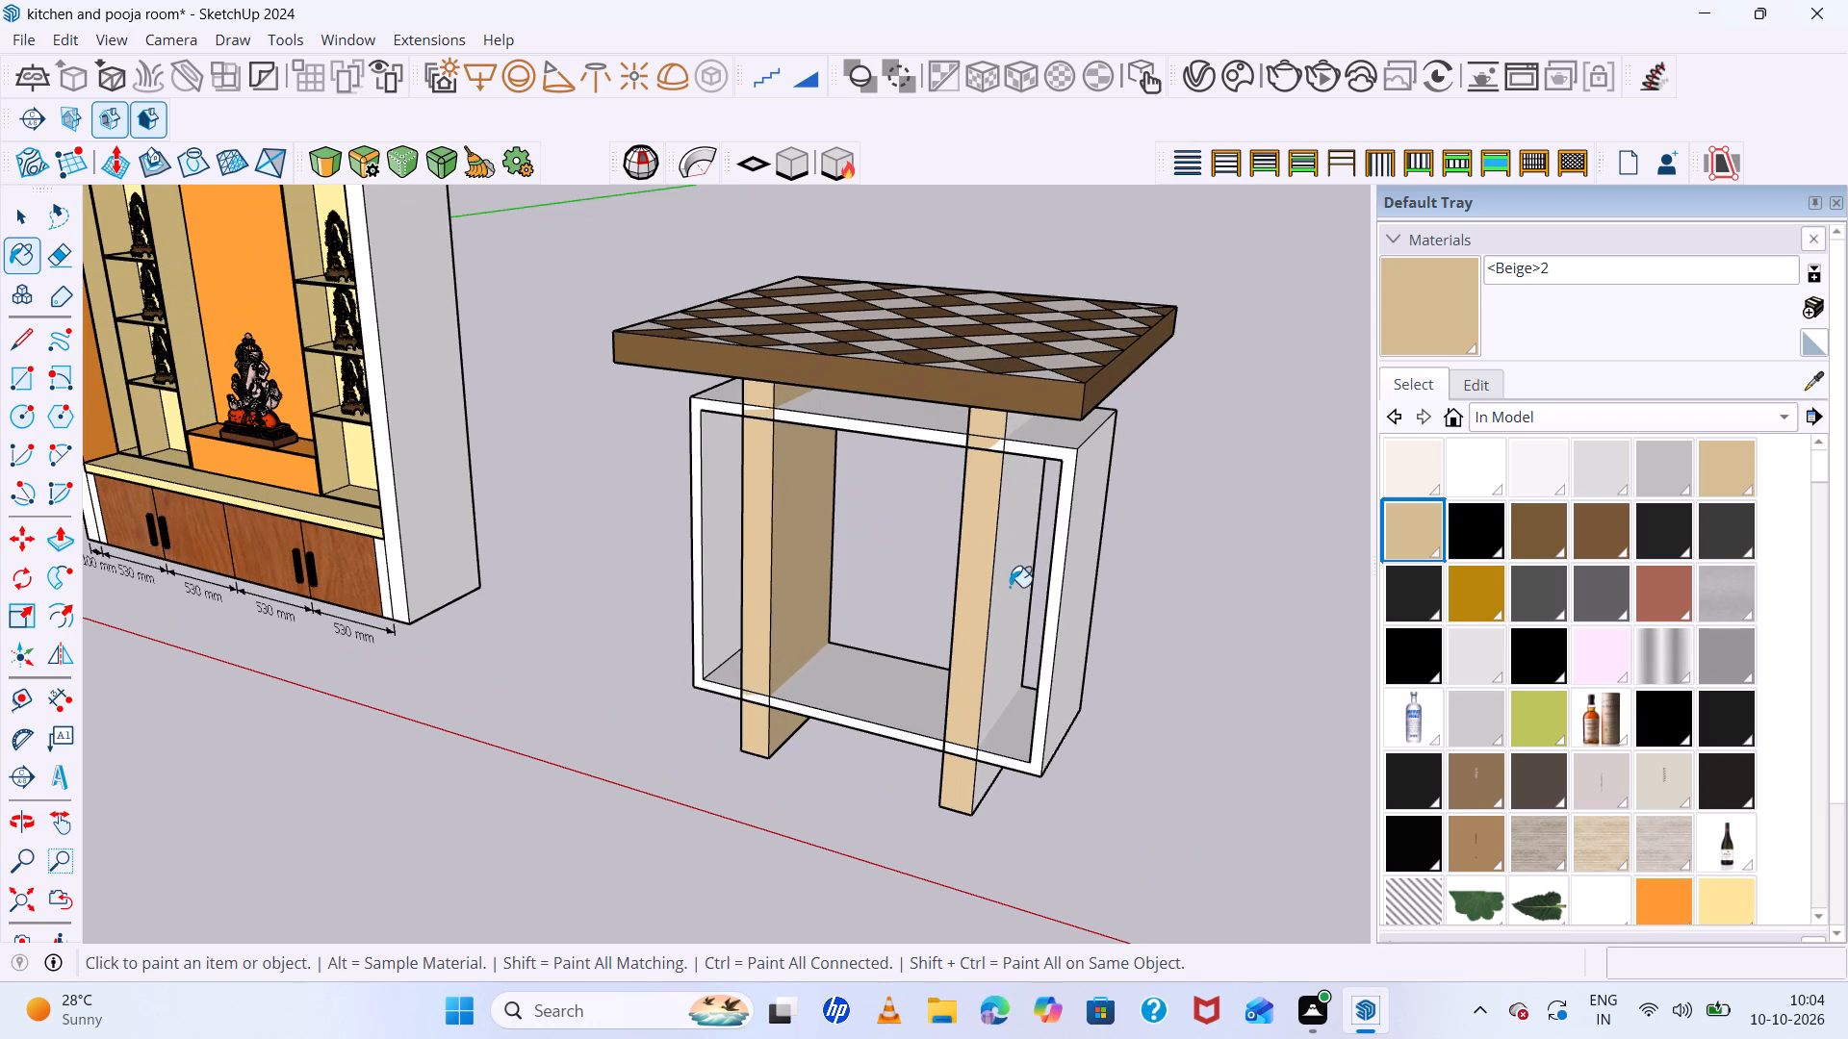
Paint the left-hand side faces and back faces of both table legs with <Beige>2.
middle_drag(1010, 587, 1235, 592)
scroll(1053, 519, up, 5)
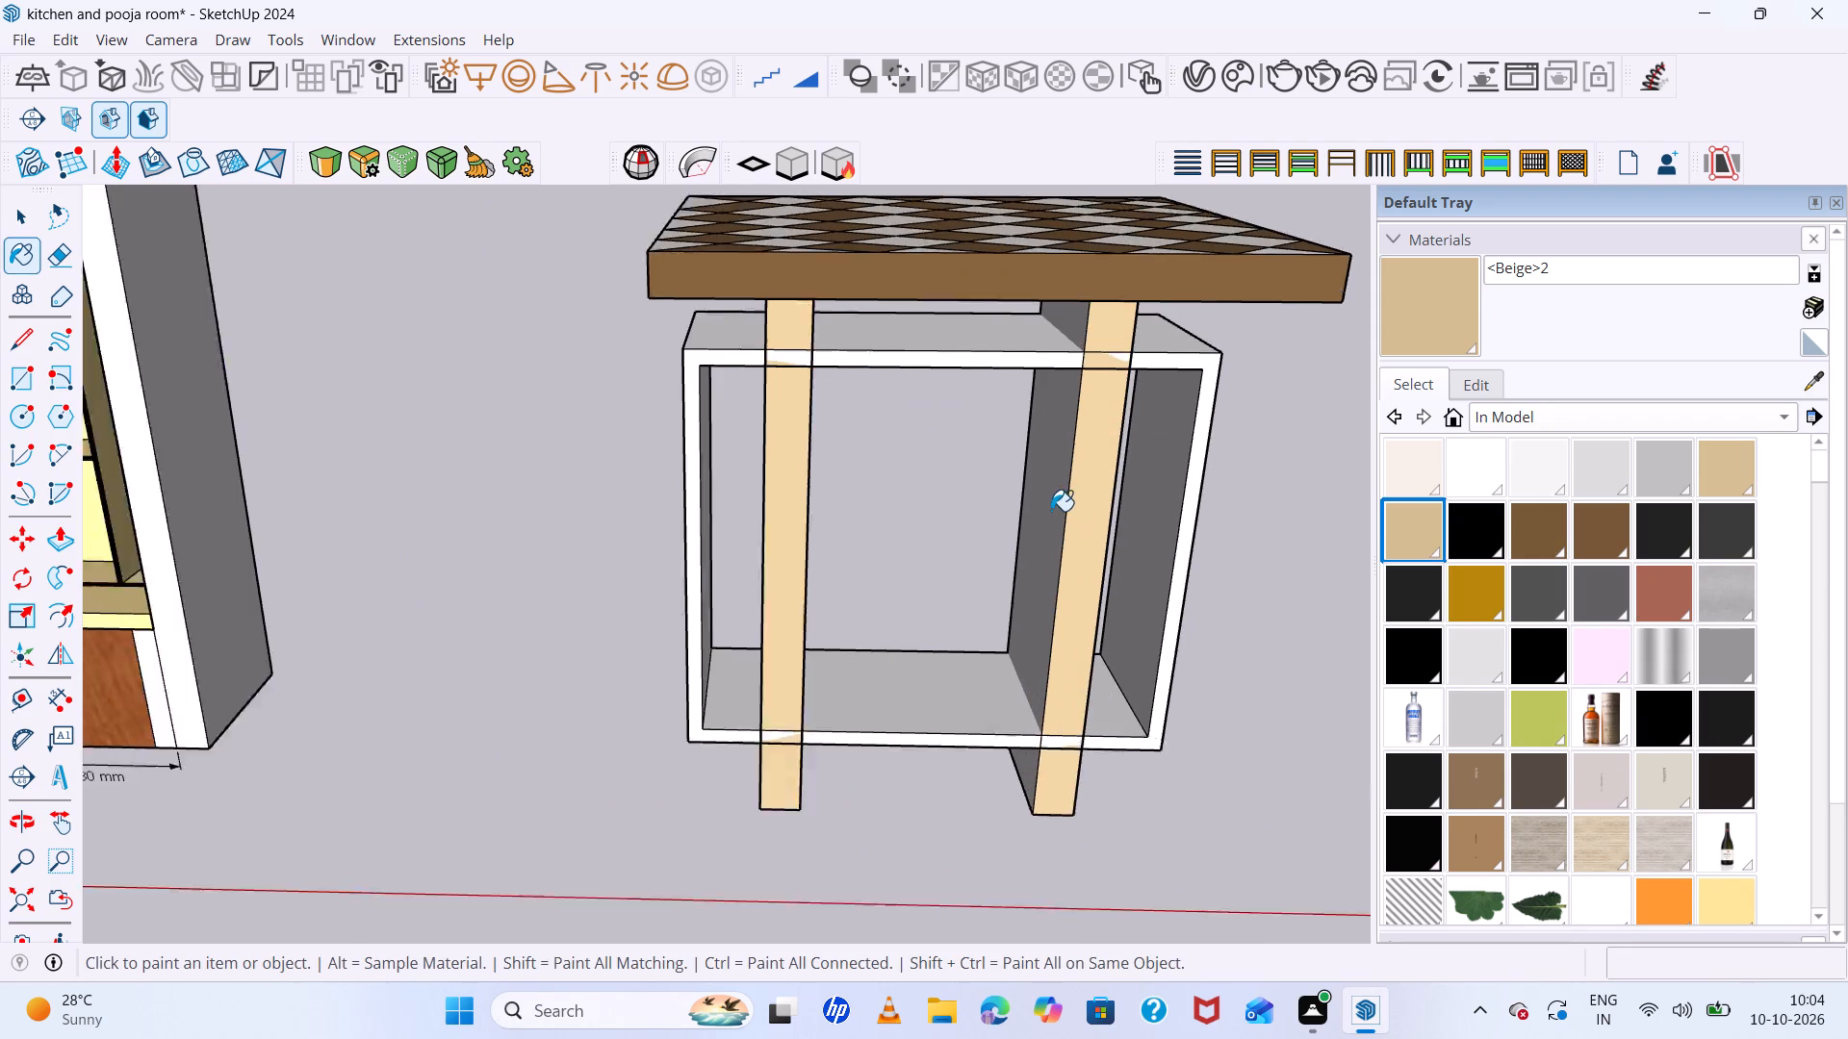
click(1053, 507)
middle_drag(724, 517, 813, 517)
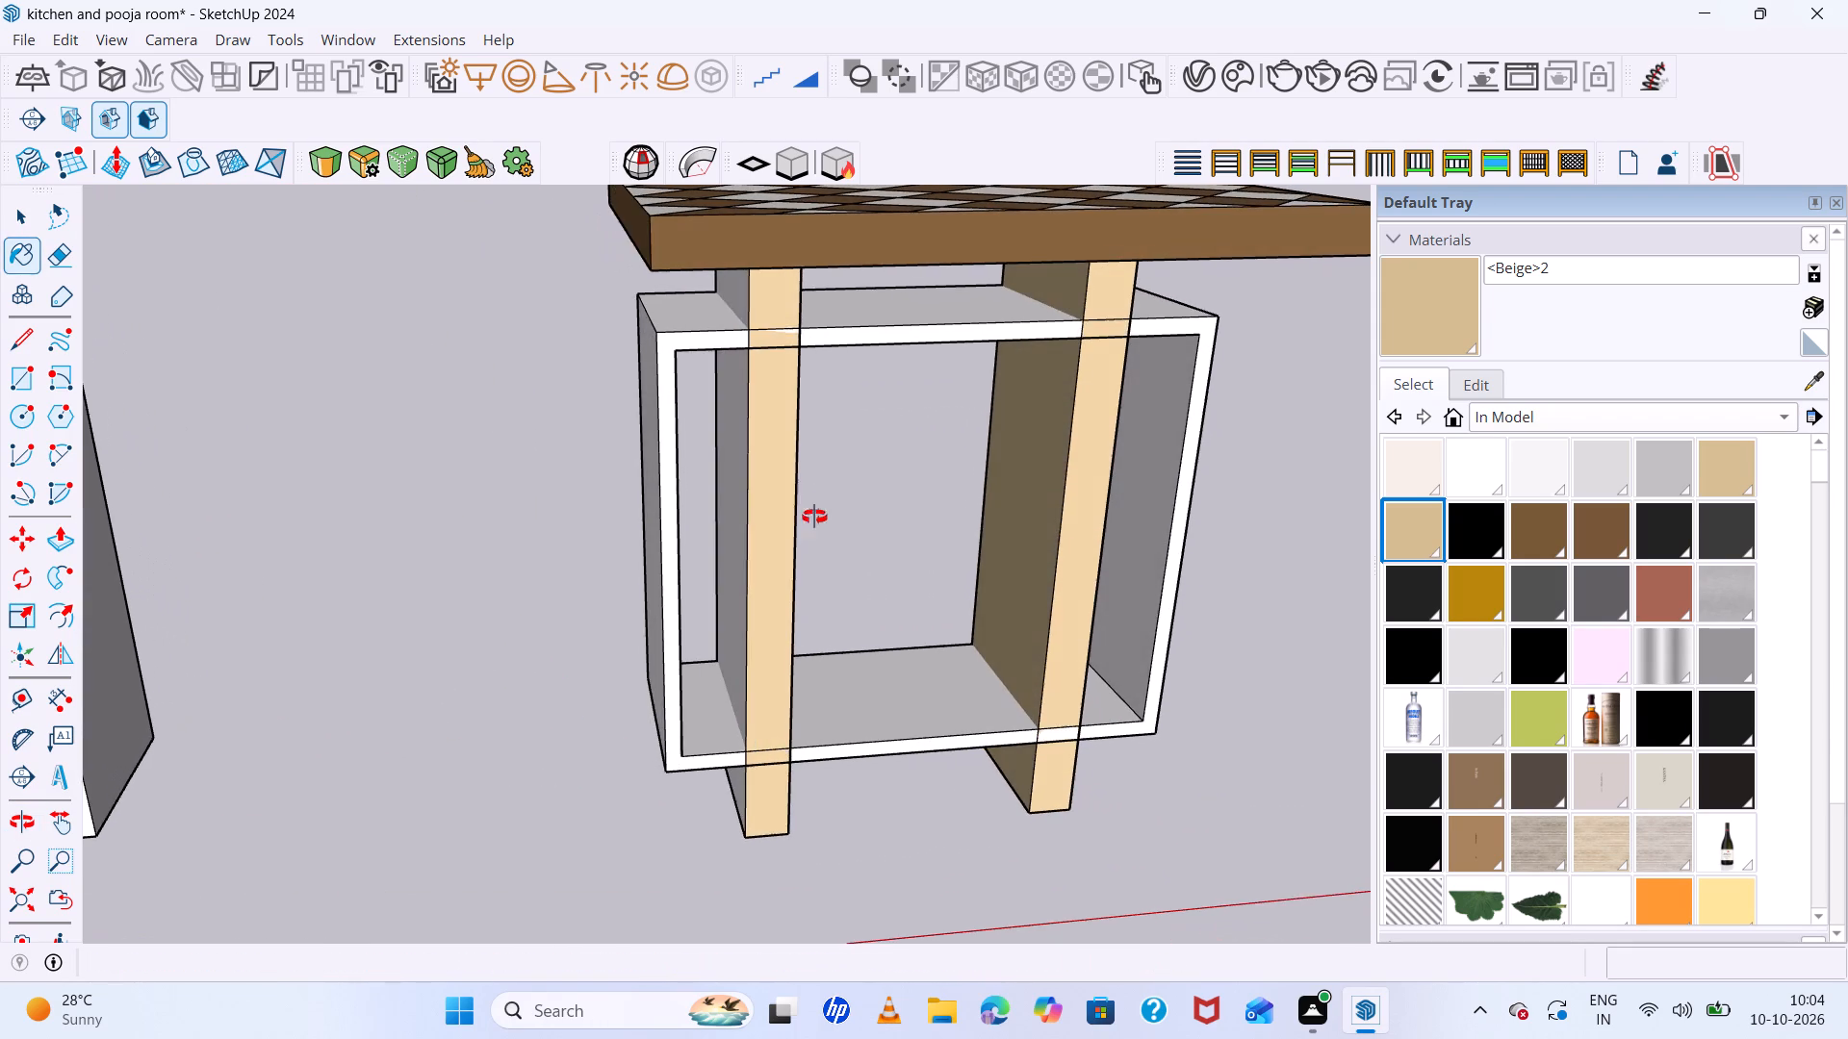
middle_click(814, 517)
scroll(753, 485, up, 3)
click(733, 477)
scroll(820, 540, down, 6)
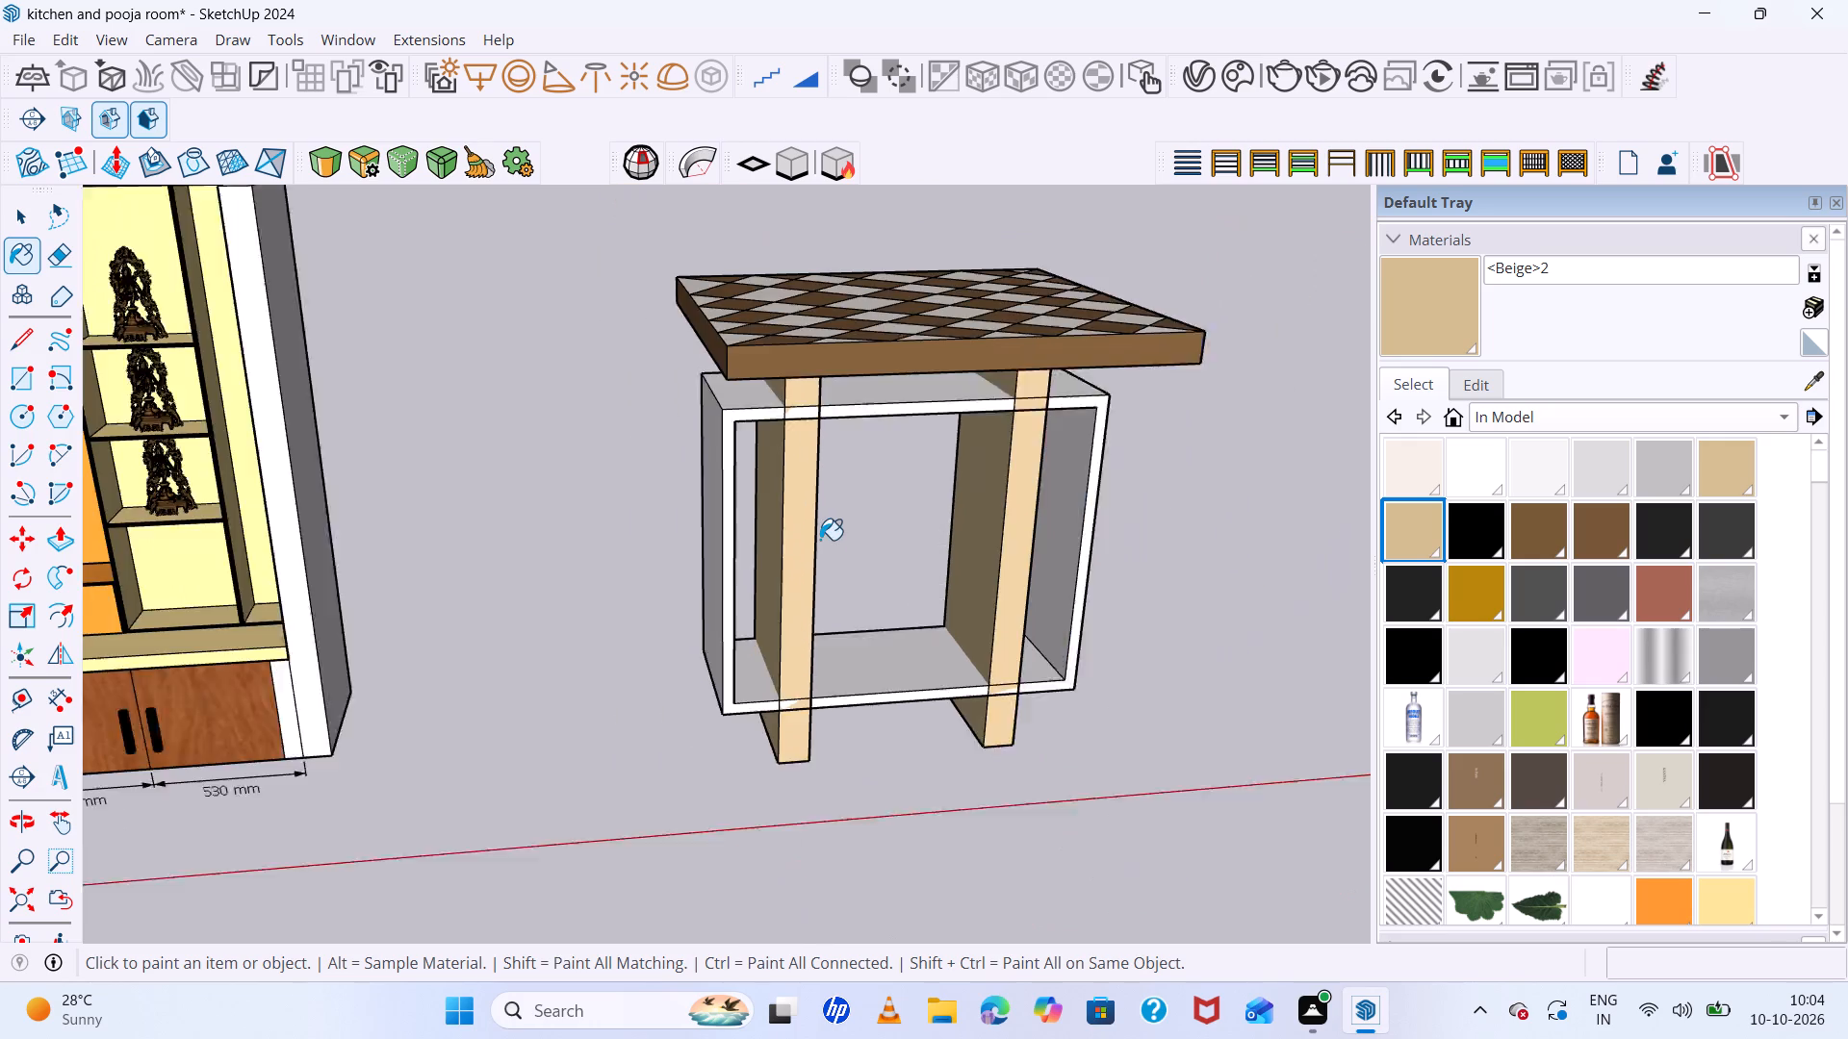
scroll(832, 559, down, 6)
middle_drag(987, 587, 48, 557)
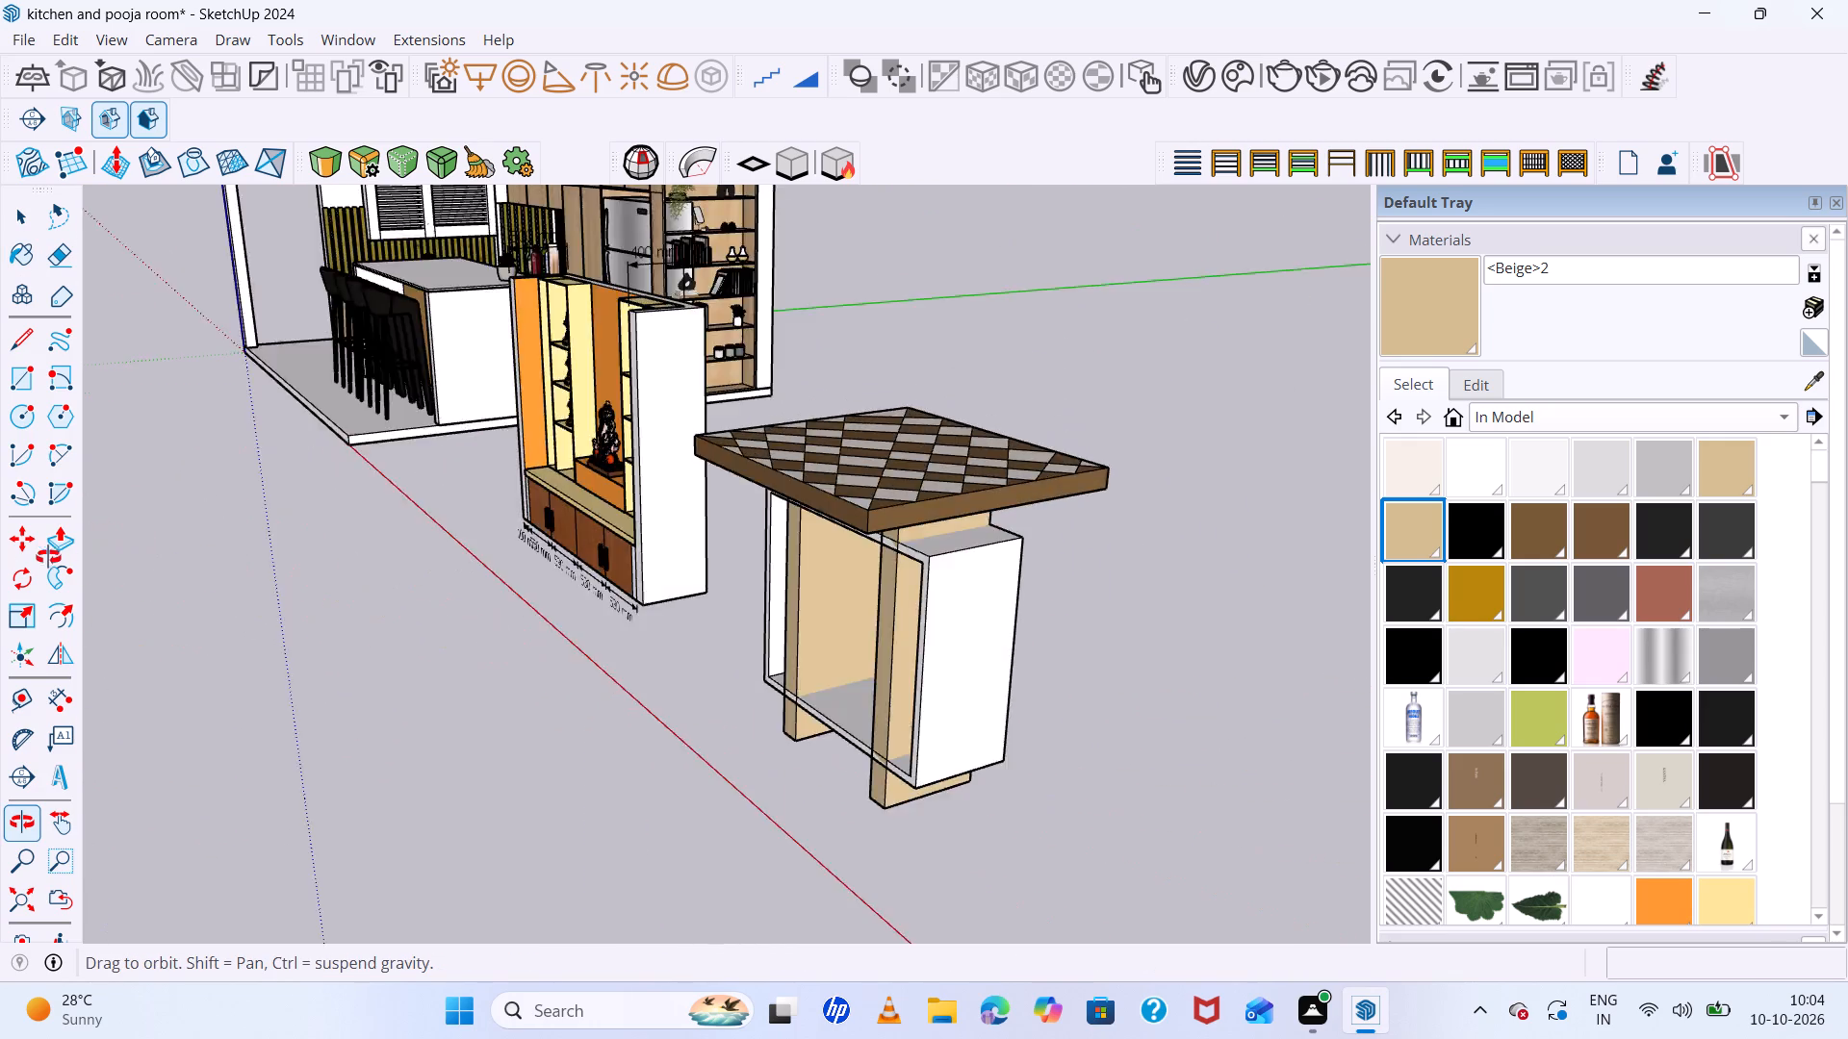
middle_drag(48, 557, 0, 555)
middle_click(0, 555)
scroll(709, 652, up, 9)
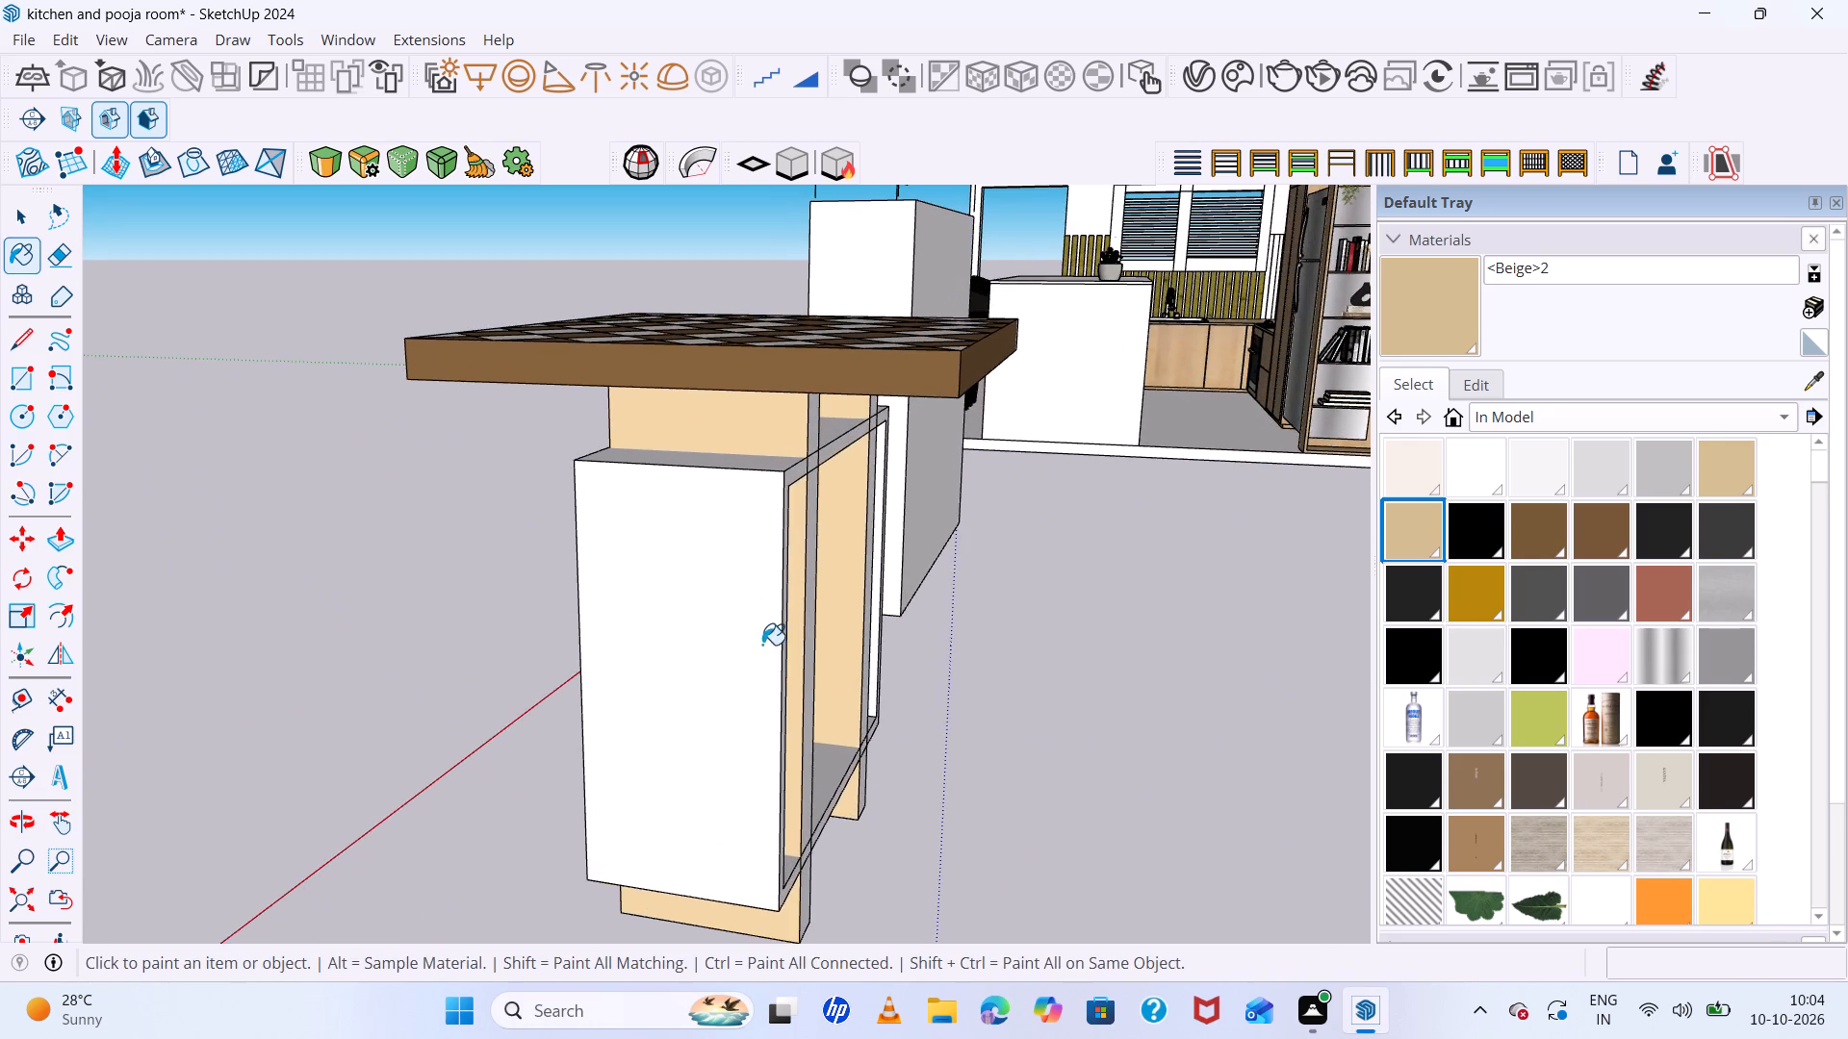
middle_drag(762, 645, 611, 639)
scroll(710, 598, up, 5)
click(700, 574)
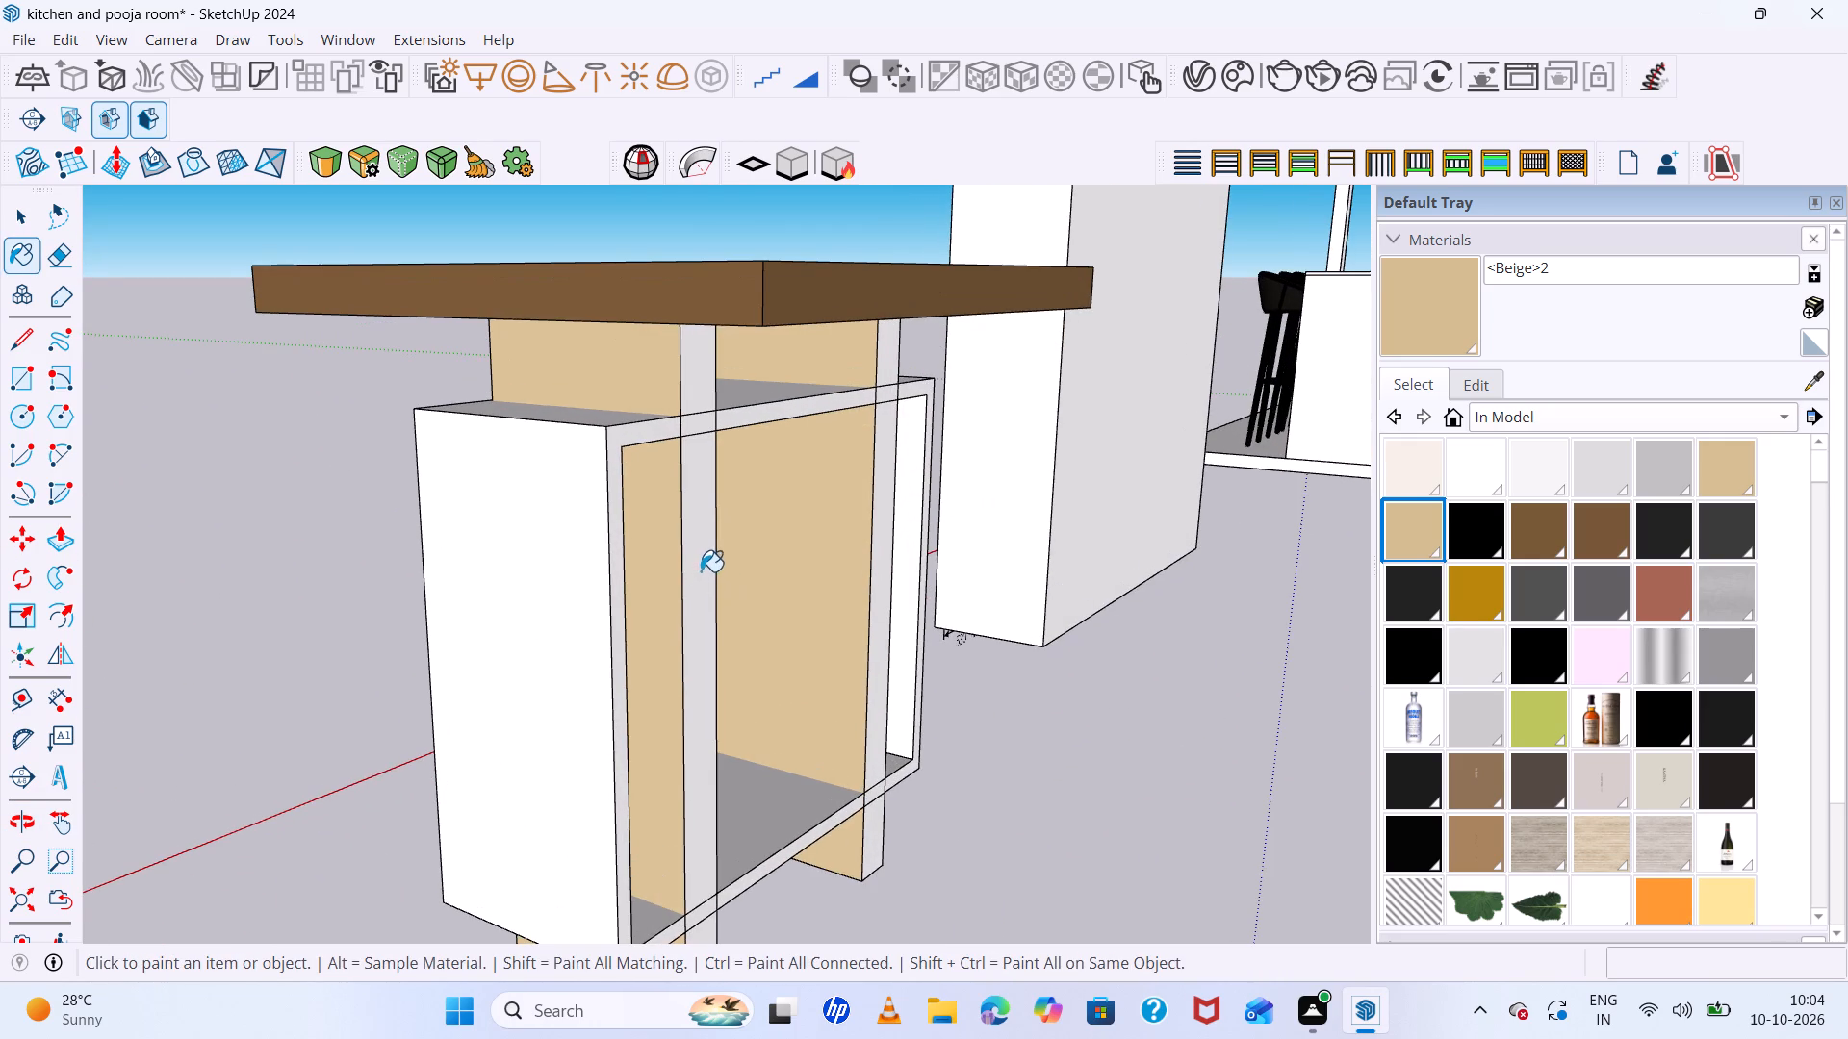
click(892, 513)
Paint the open box frame beneath the tabletop with <Brown>.
middle_drag(797, 586, 1163, 660)
middle_drag(948, 652, 962, 652)
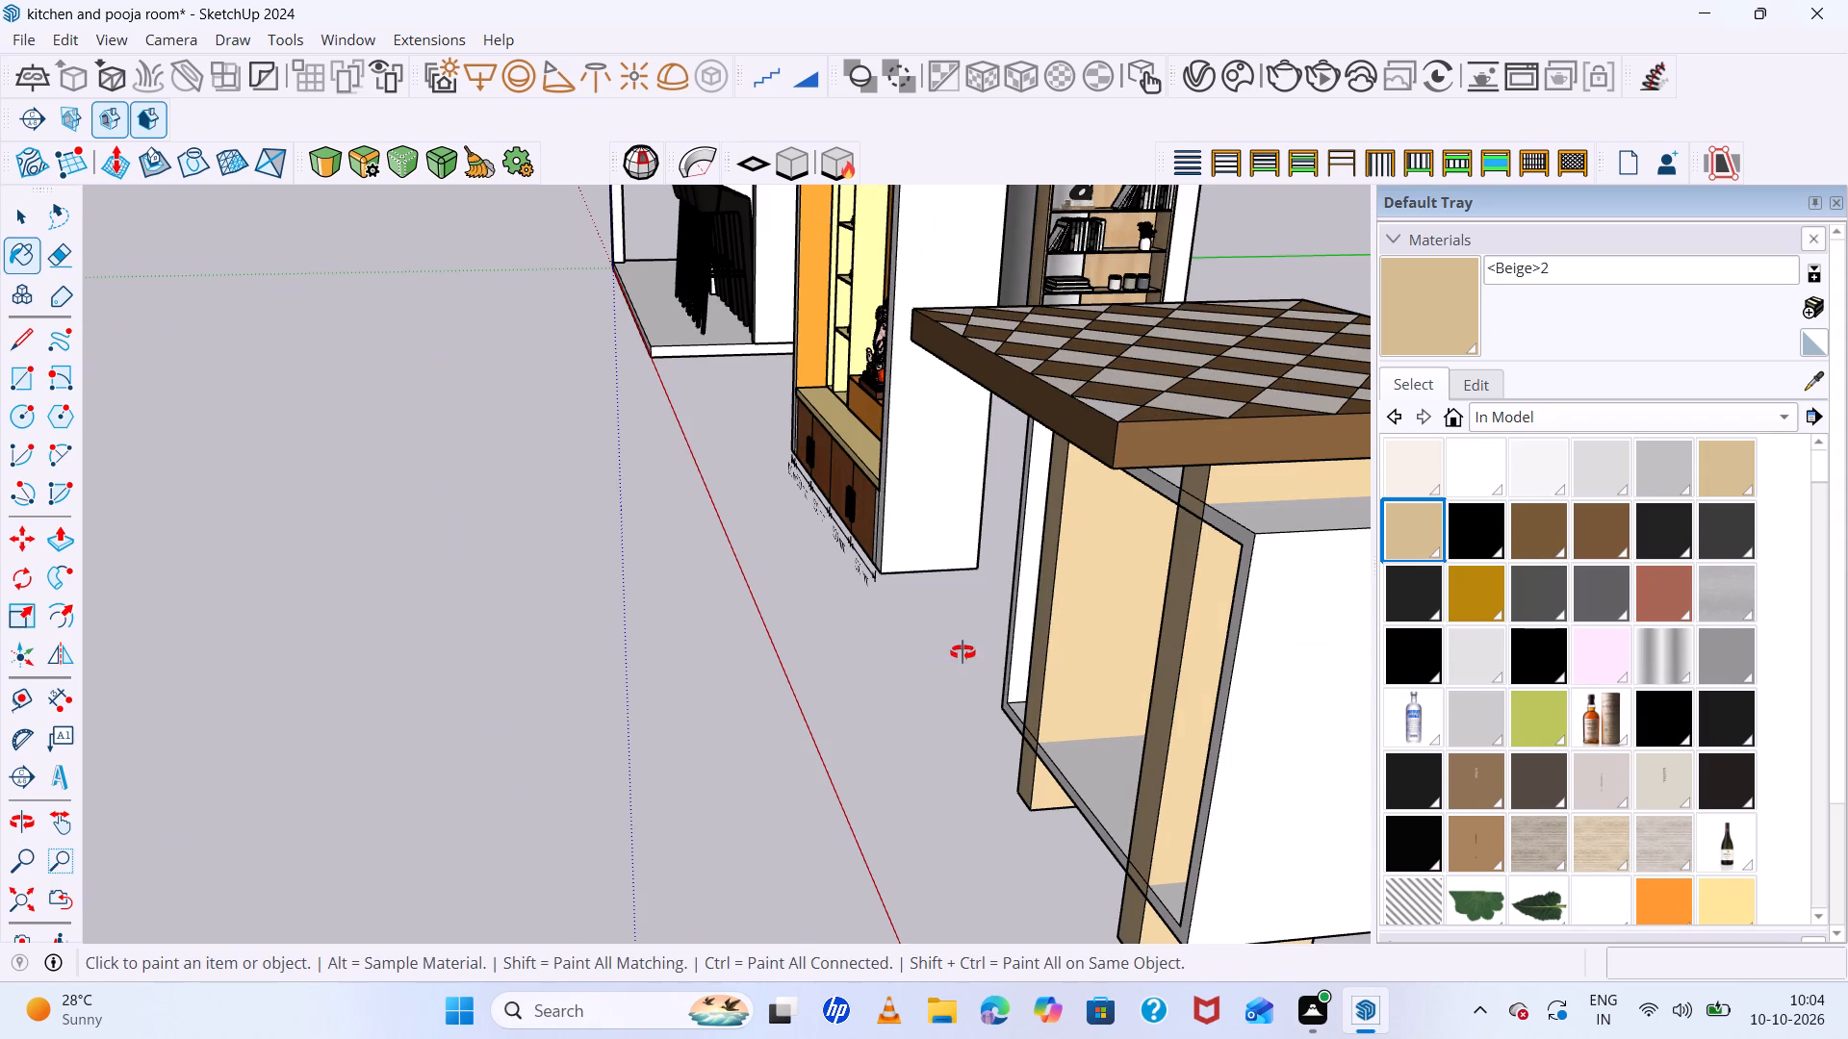
middle_drag(962, 652, 1265, 681)
scroll(1251, 663, up, 1)
scroll(971, 571, down, 13)
scroll(873, 524, down, 6)
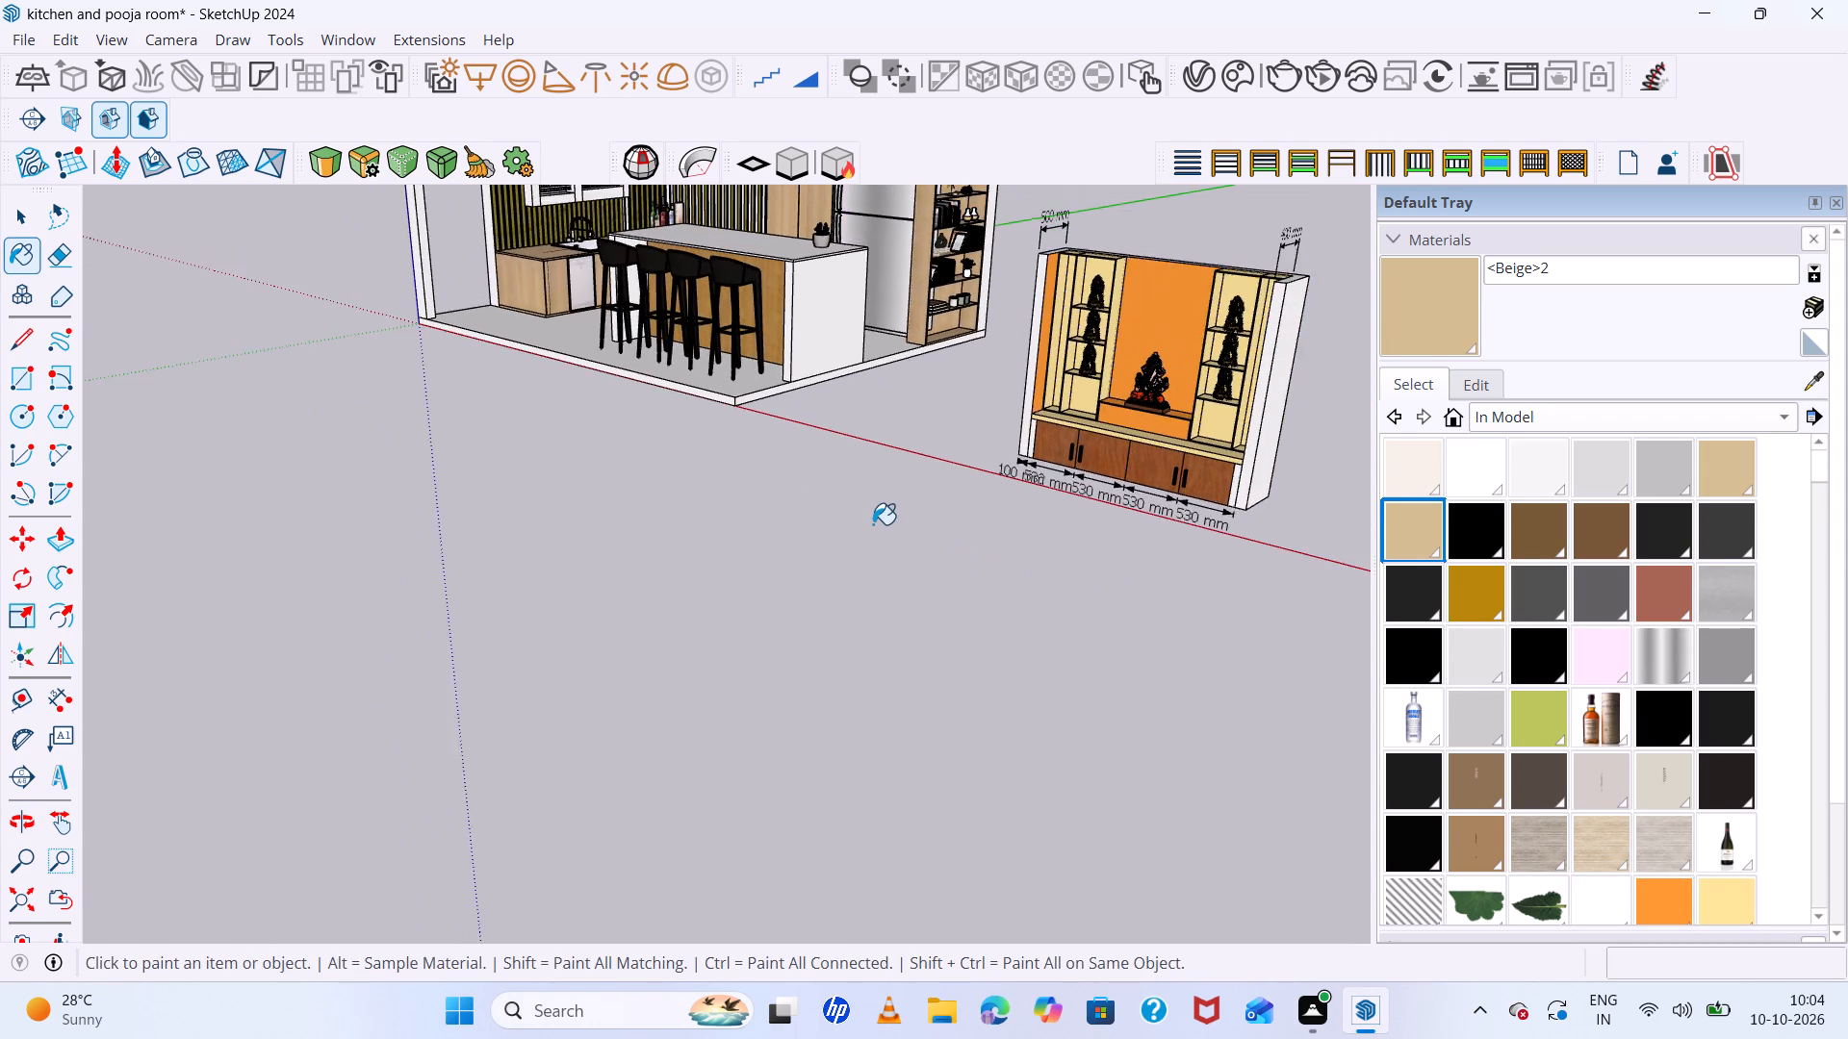
scroll(873, 524, down, 8)
scroll(1387, 449, up, 8)
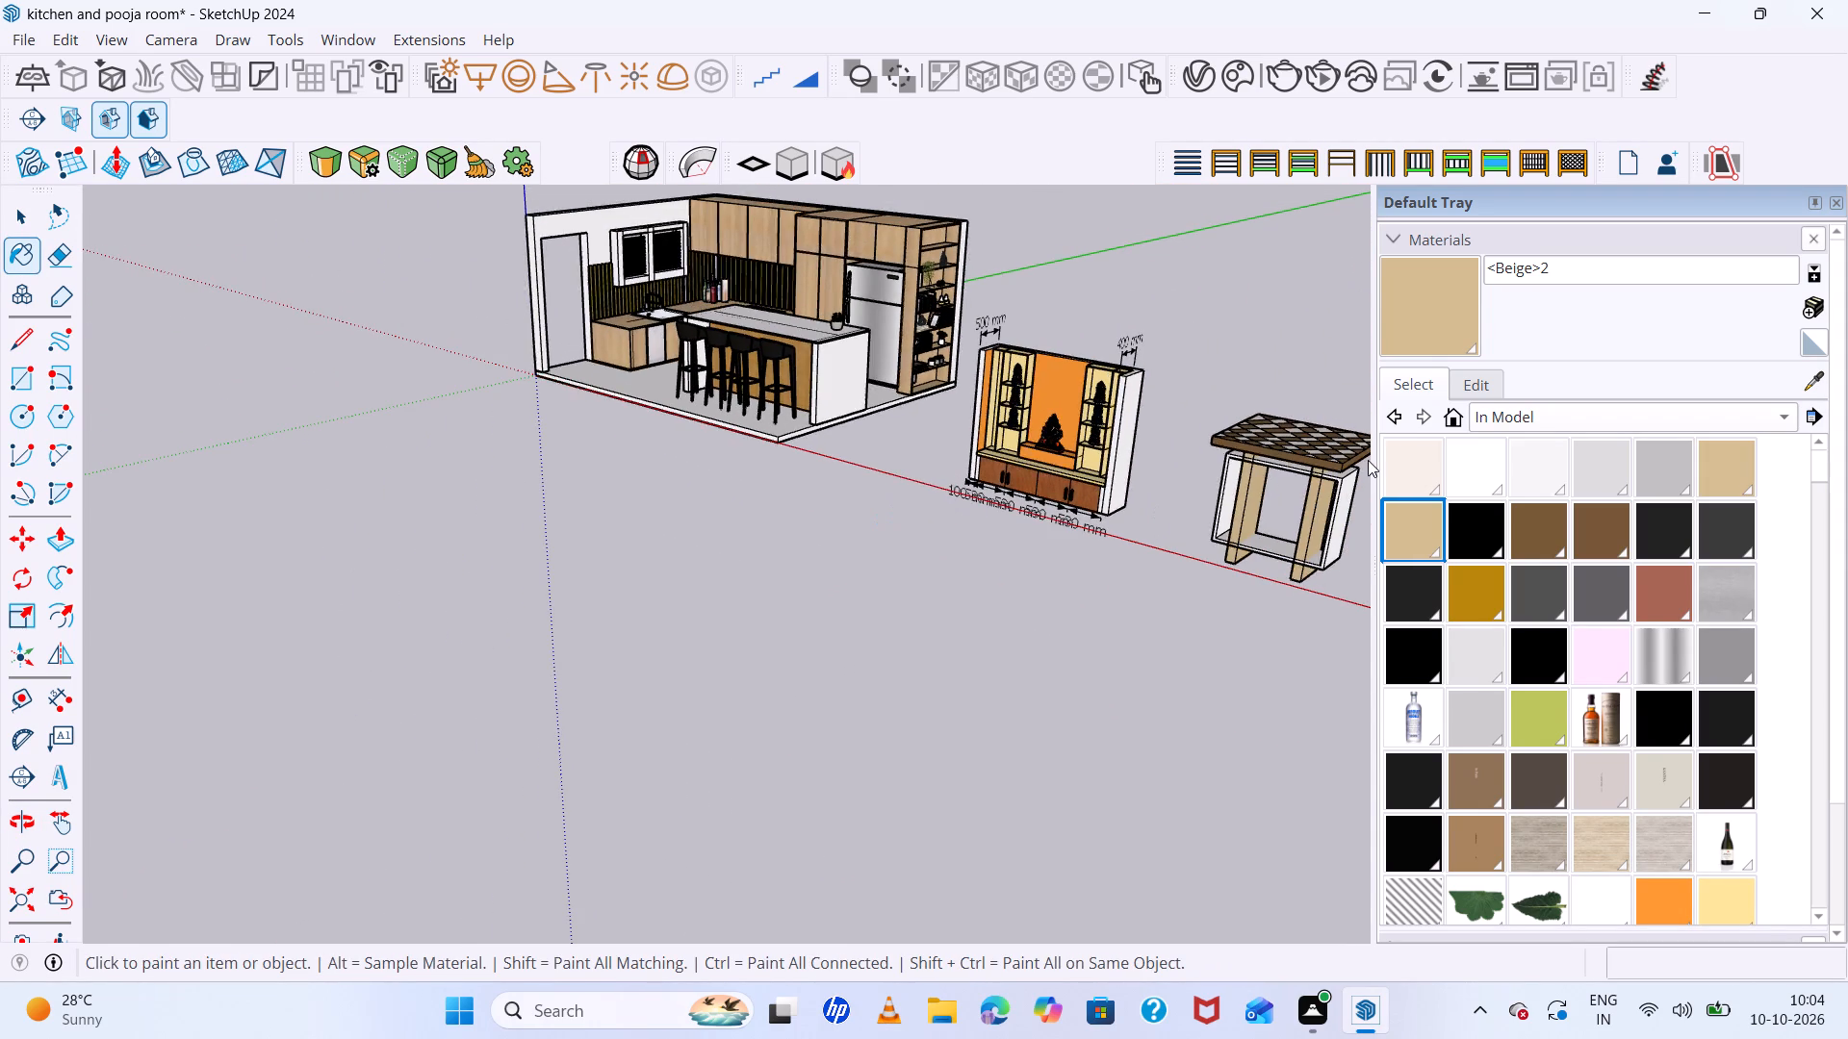
scroll(1368, 460, up, 13)
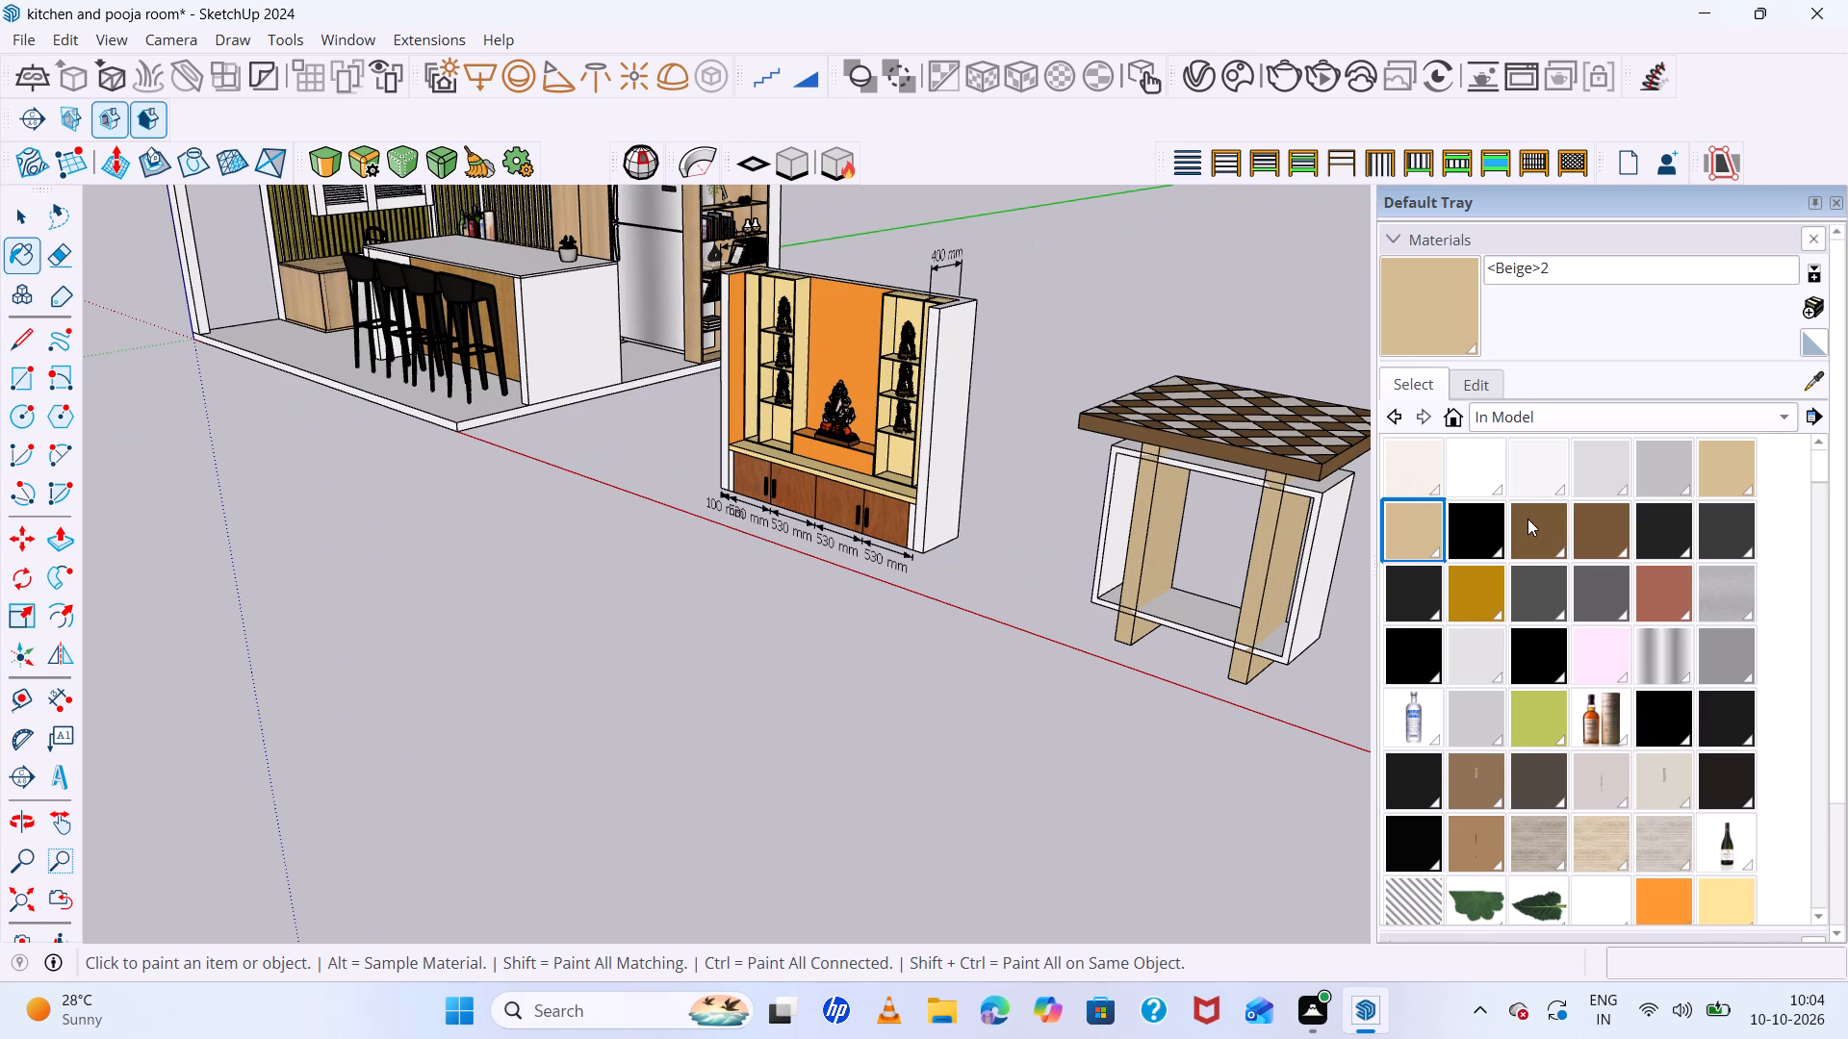
click(1536, 541)
scroll(1304, 521, up, 4)
click(1322, 511)
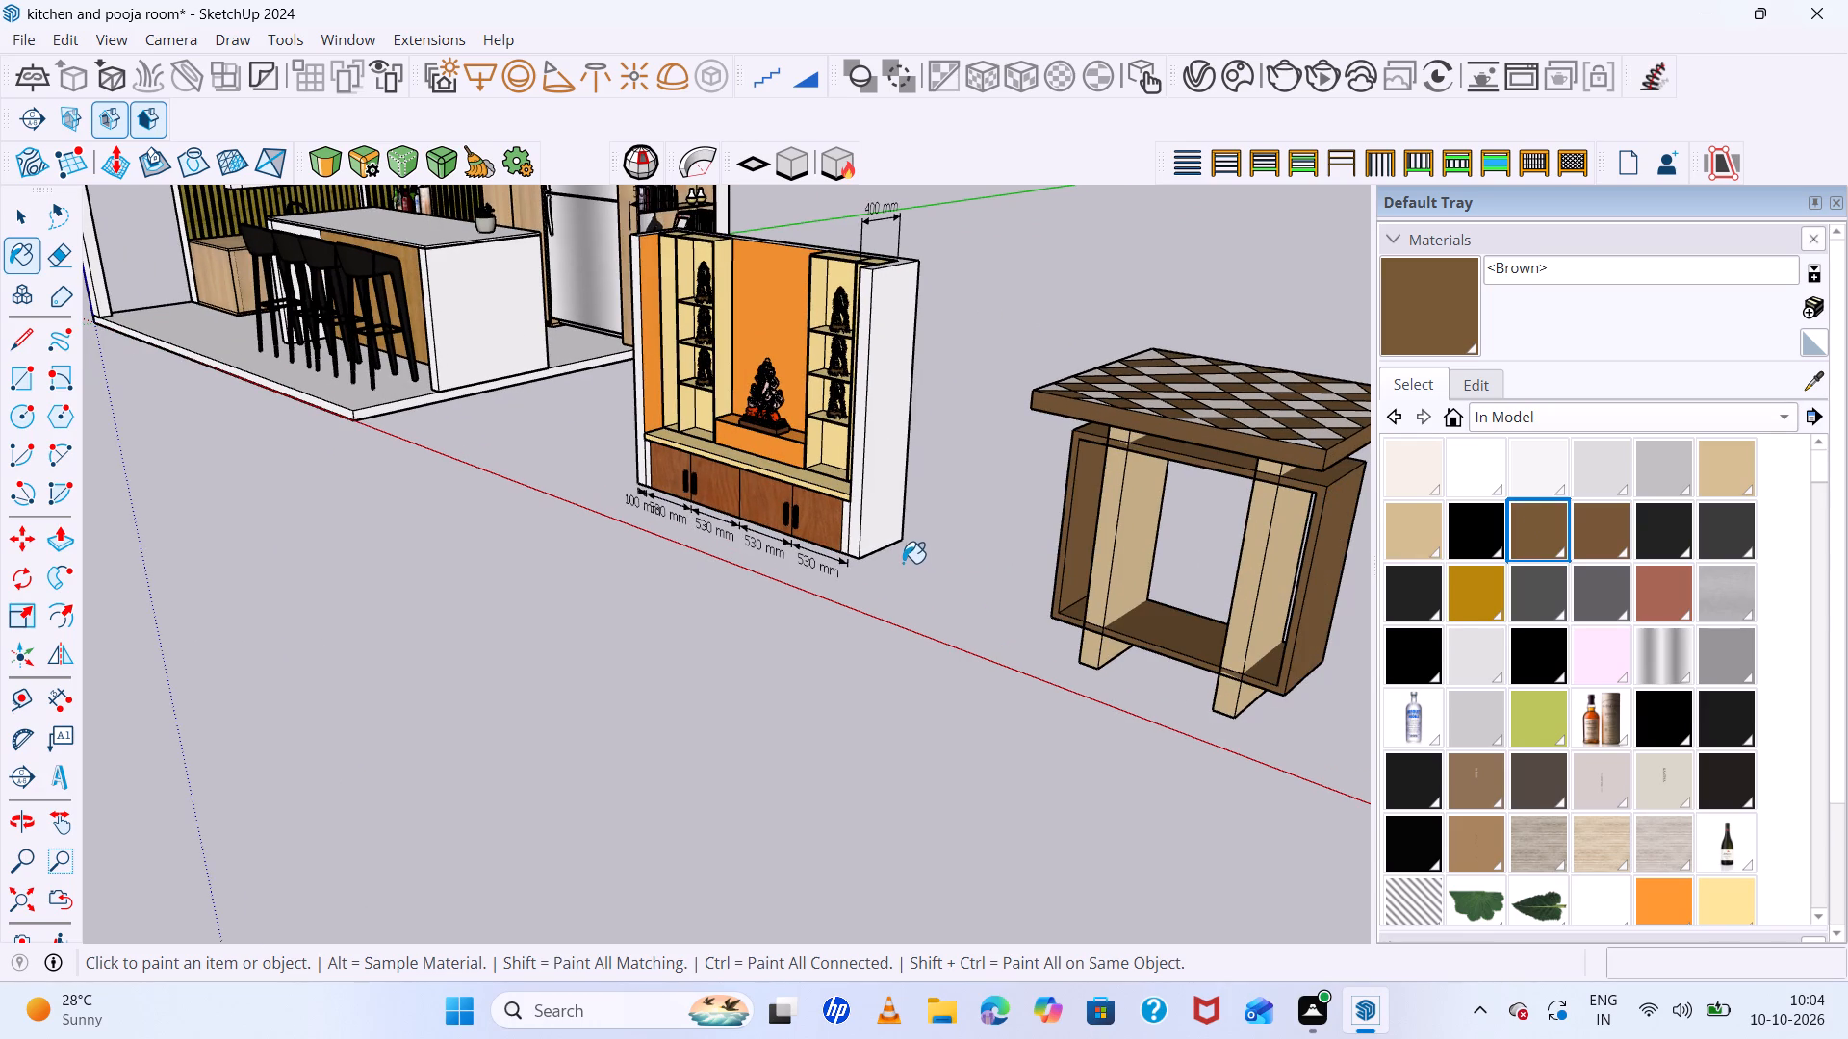
Group the entire table, including the checkered top, both legs and the open box frame.
scroll(842, 585, down, 13)
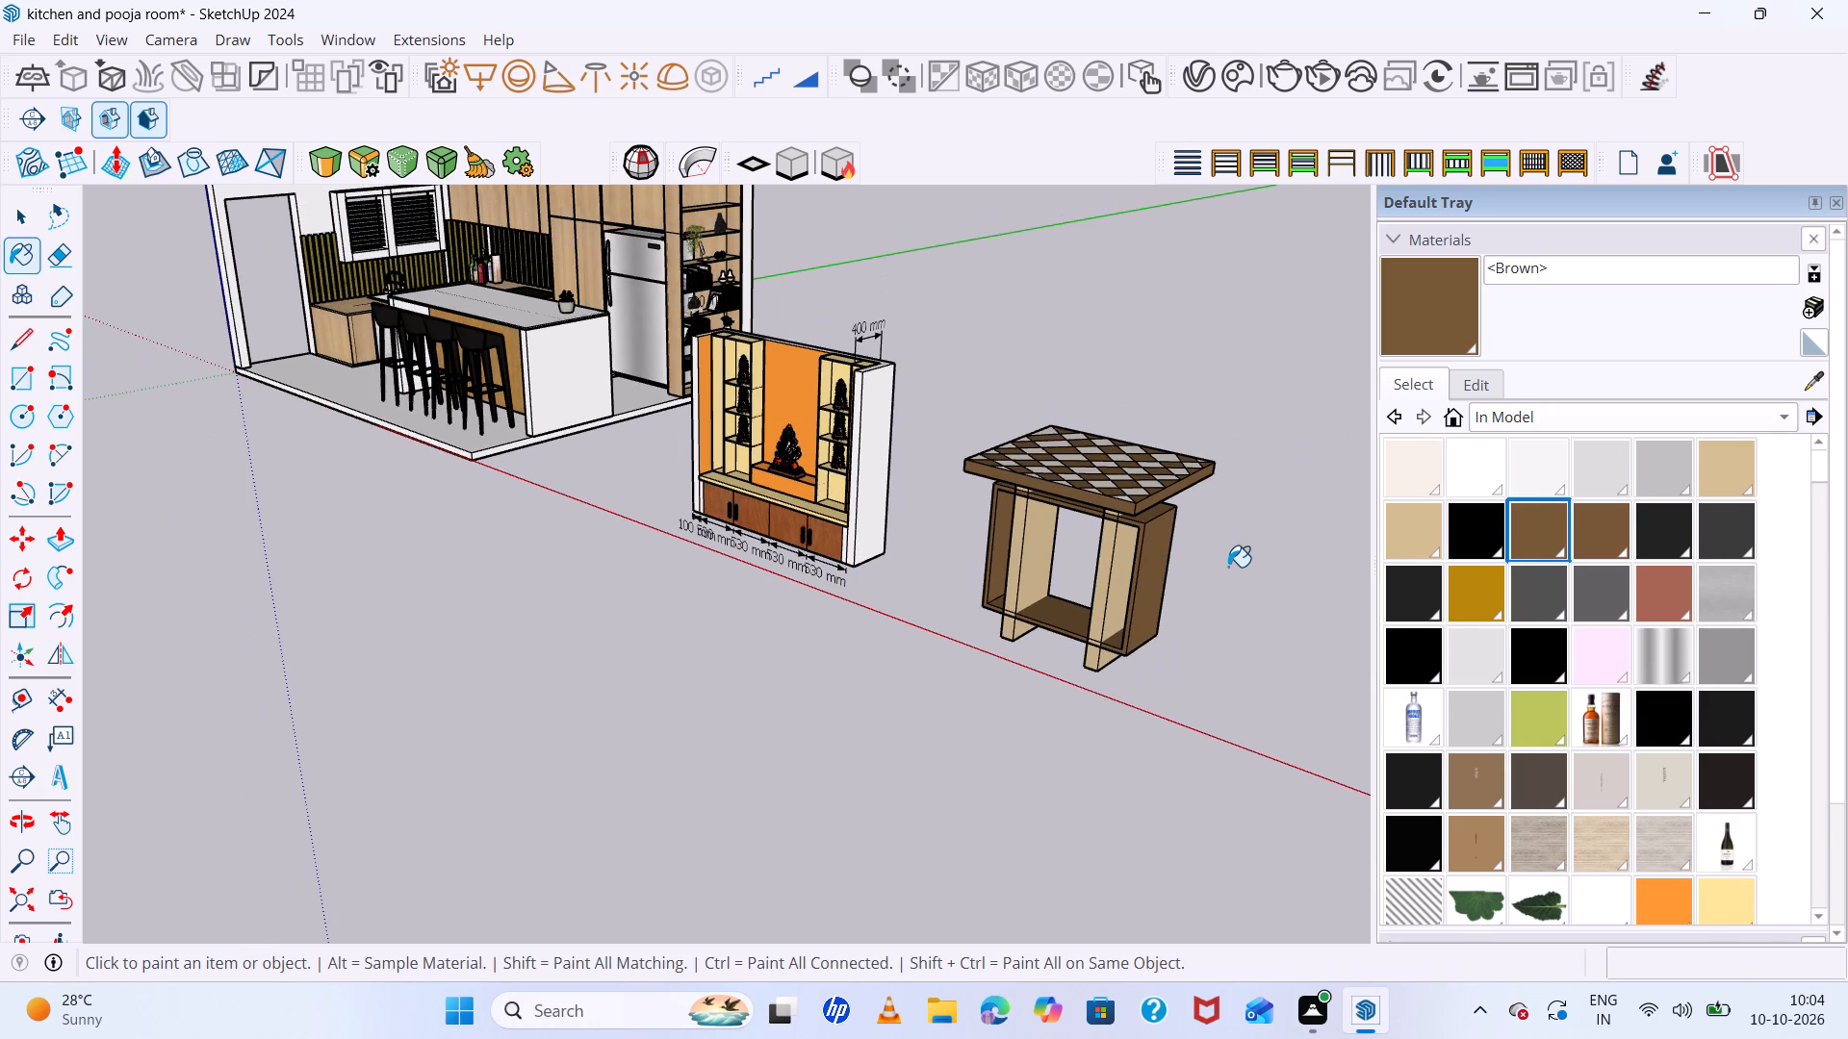
key(space)
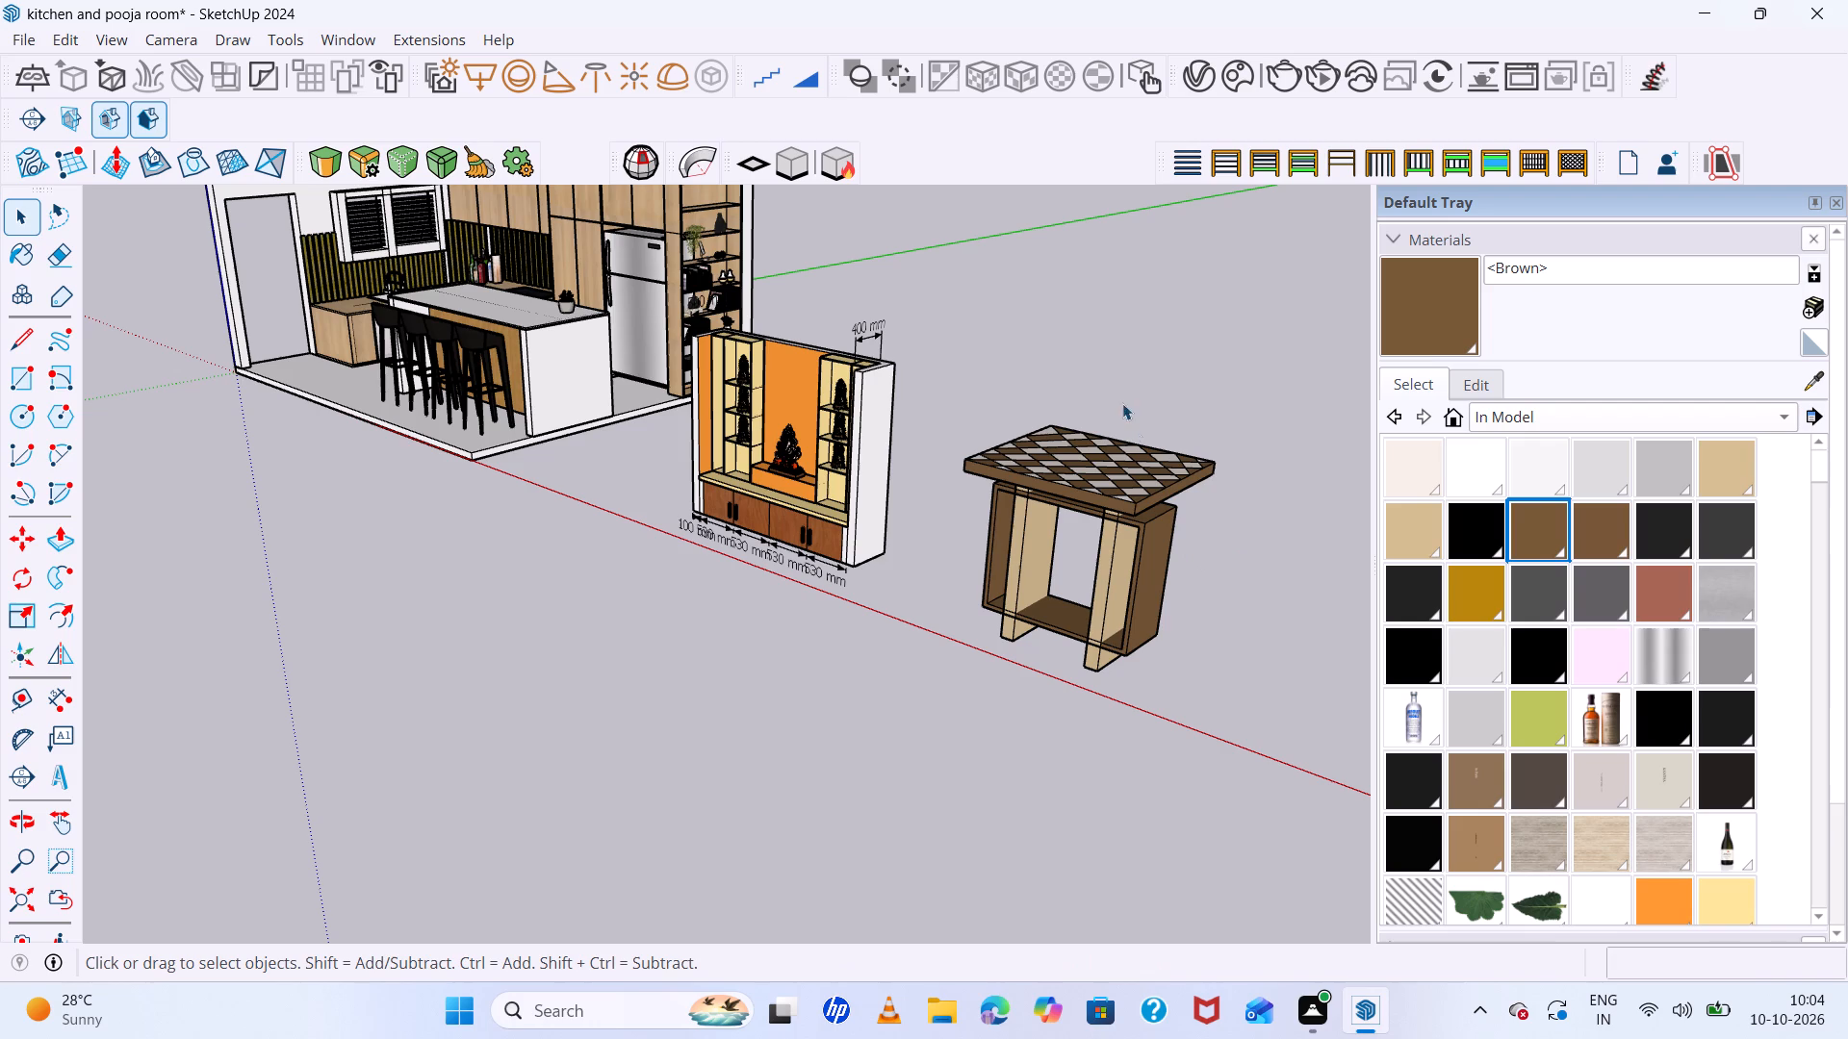
drag(1214, 418, 1008, 618)
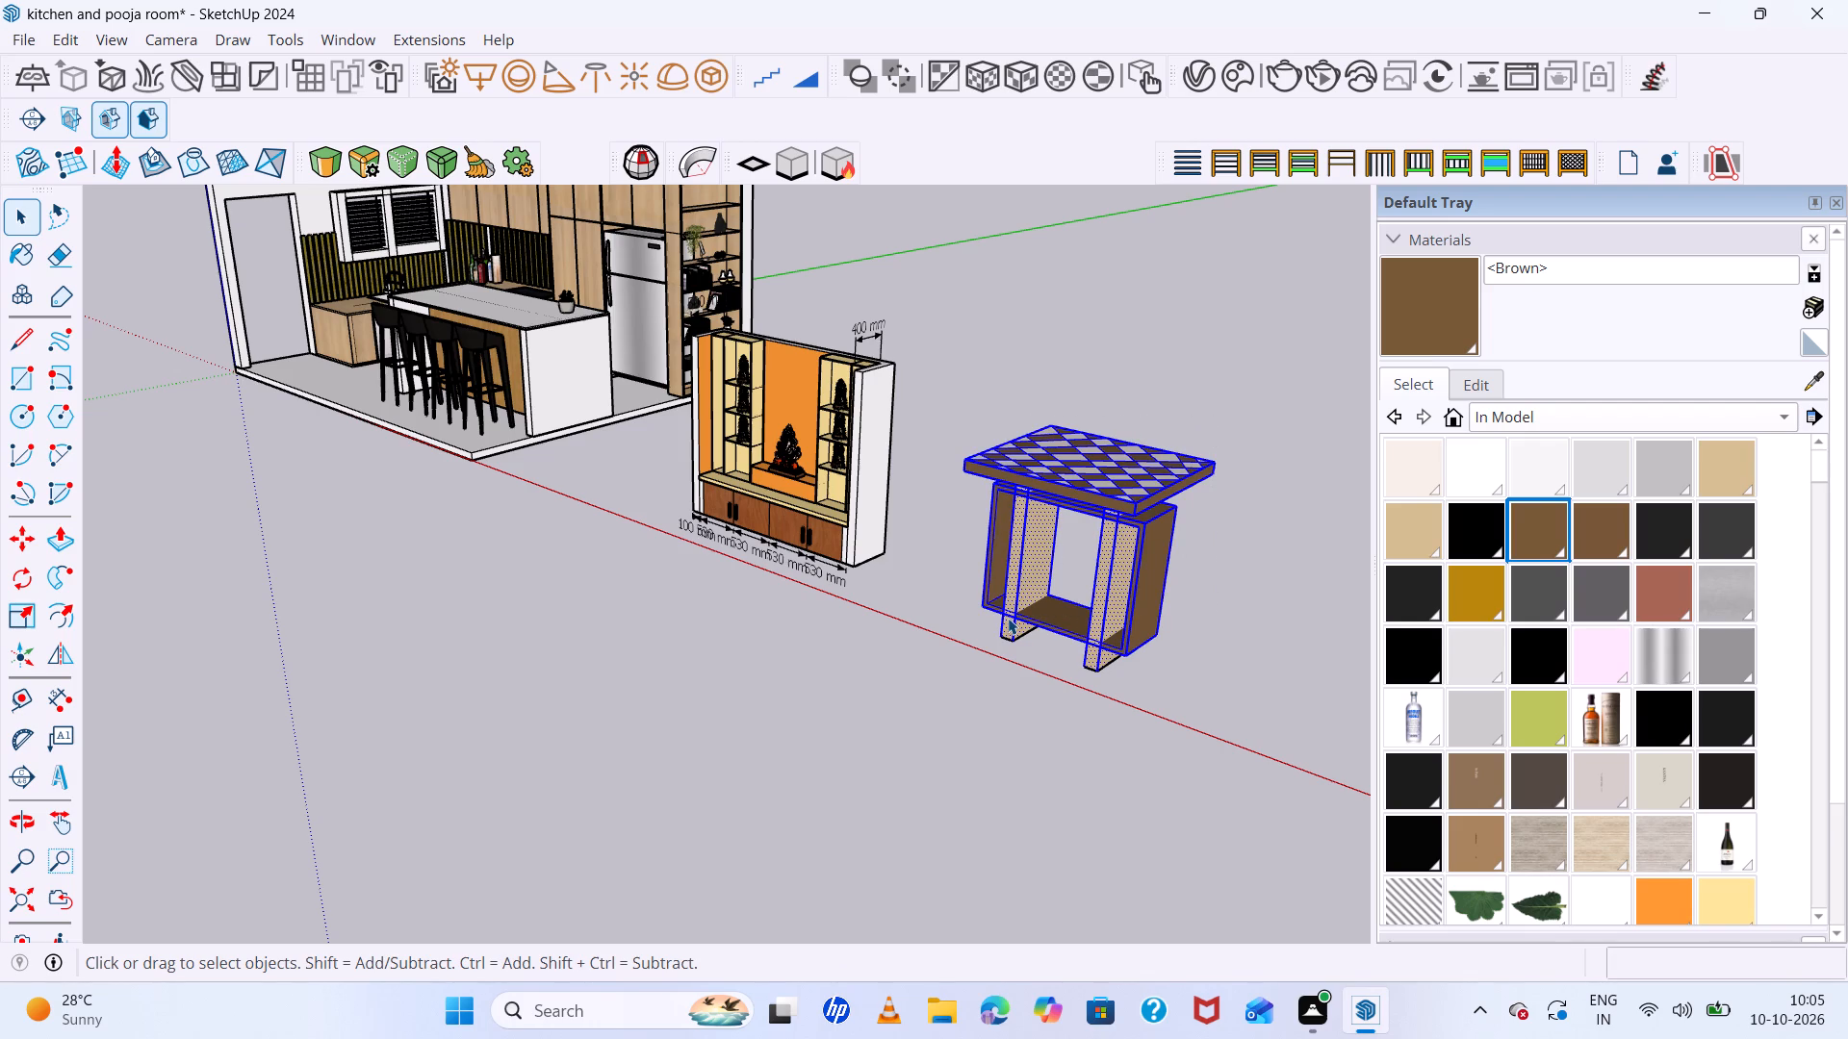
click(1090, 661)
triple_click(1090, 661)
double_click(1090, 661)
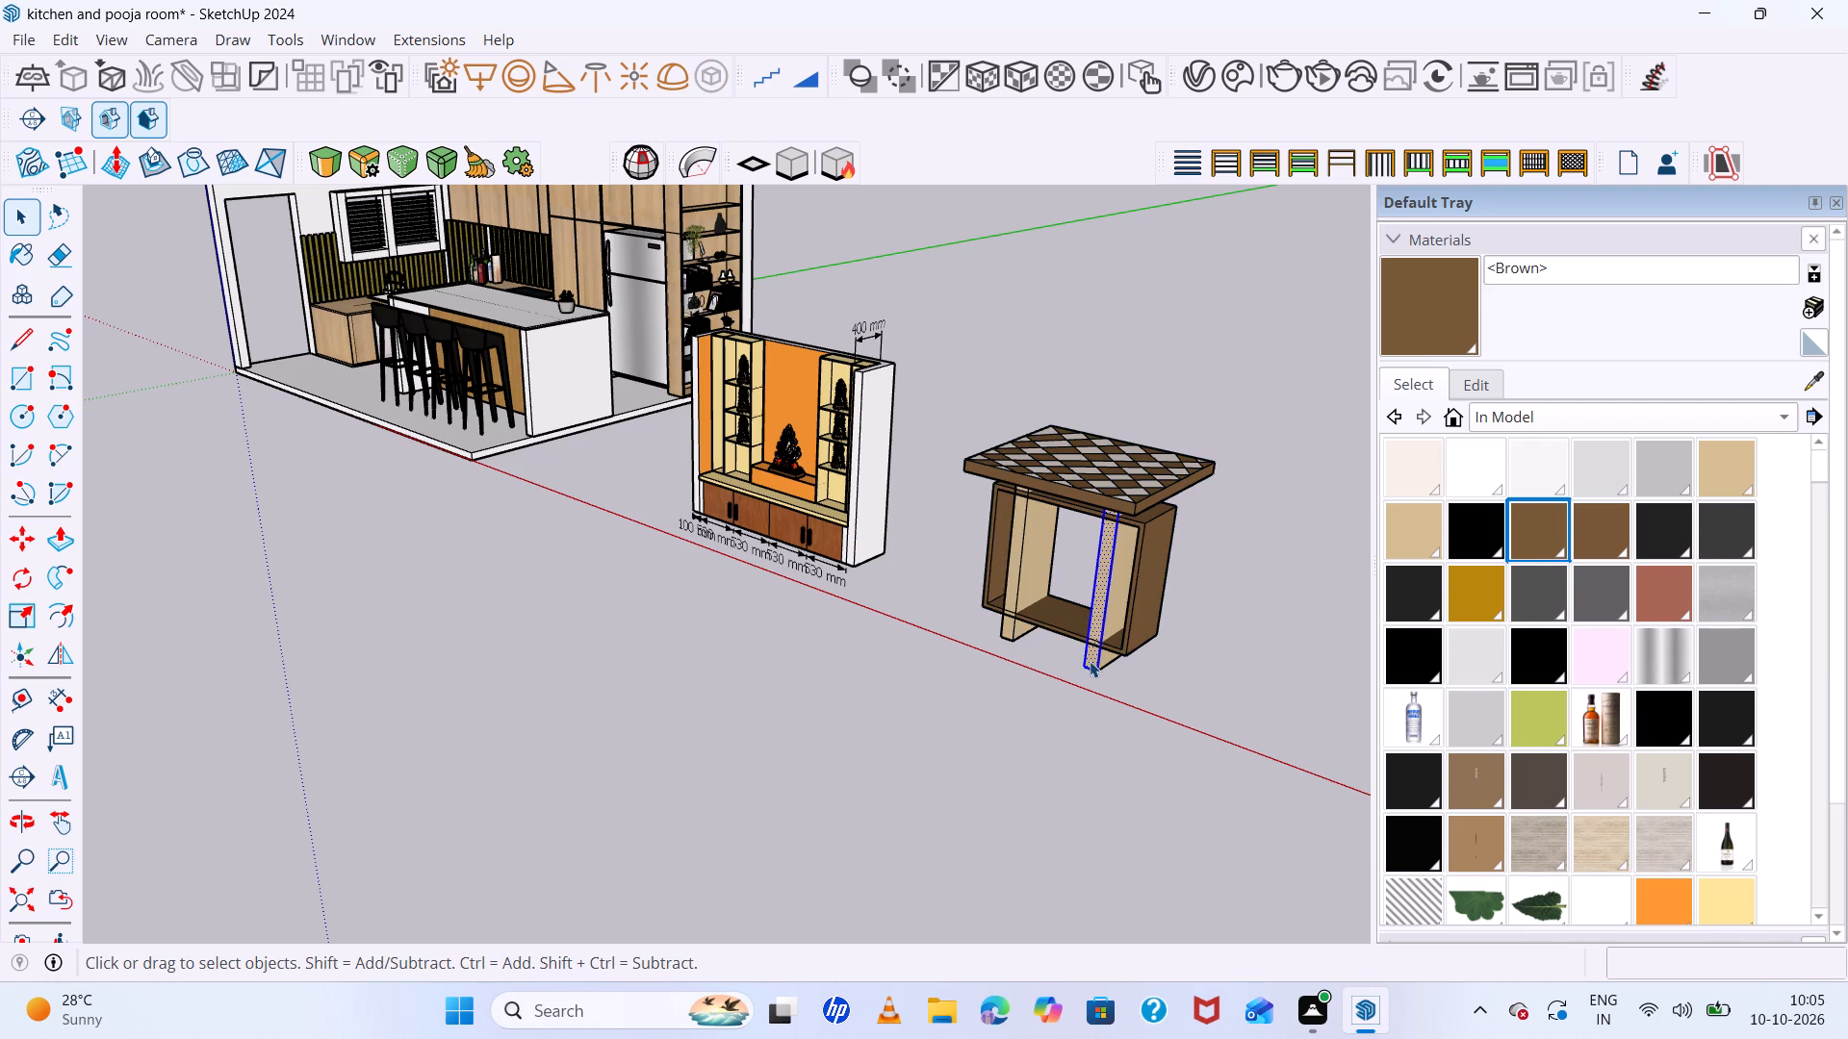
triple_click(1121, 574)
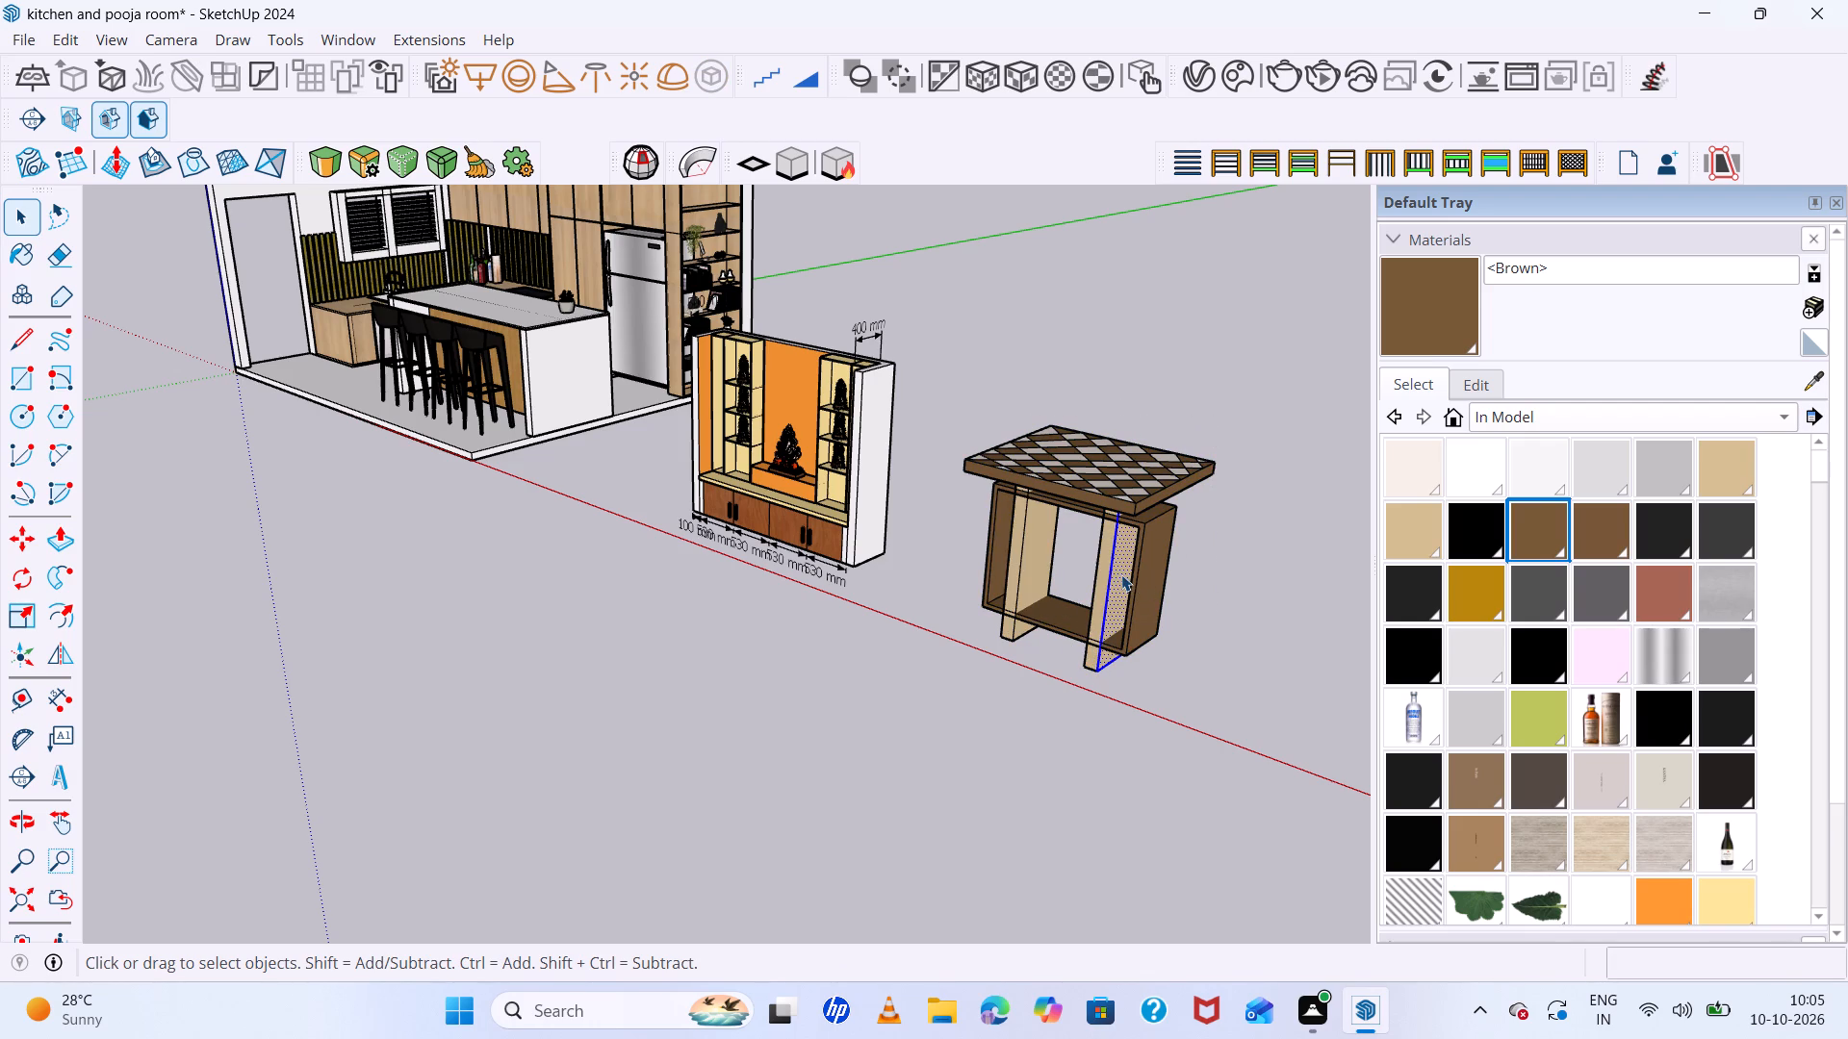
click(1121, 574)
drag(1241, 371, 960, 683)
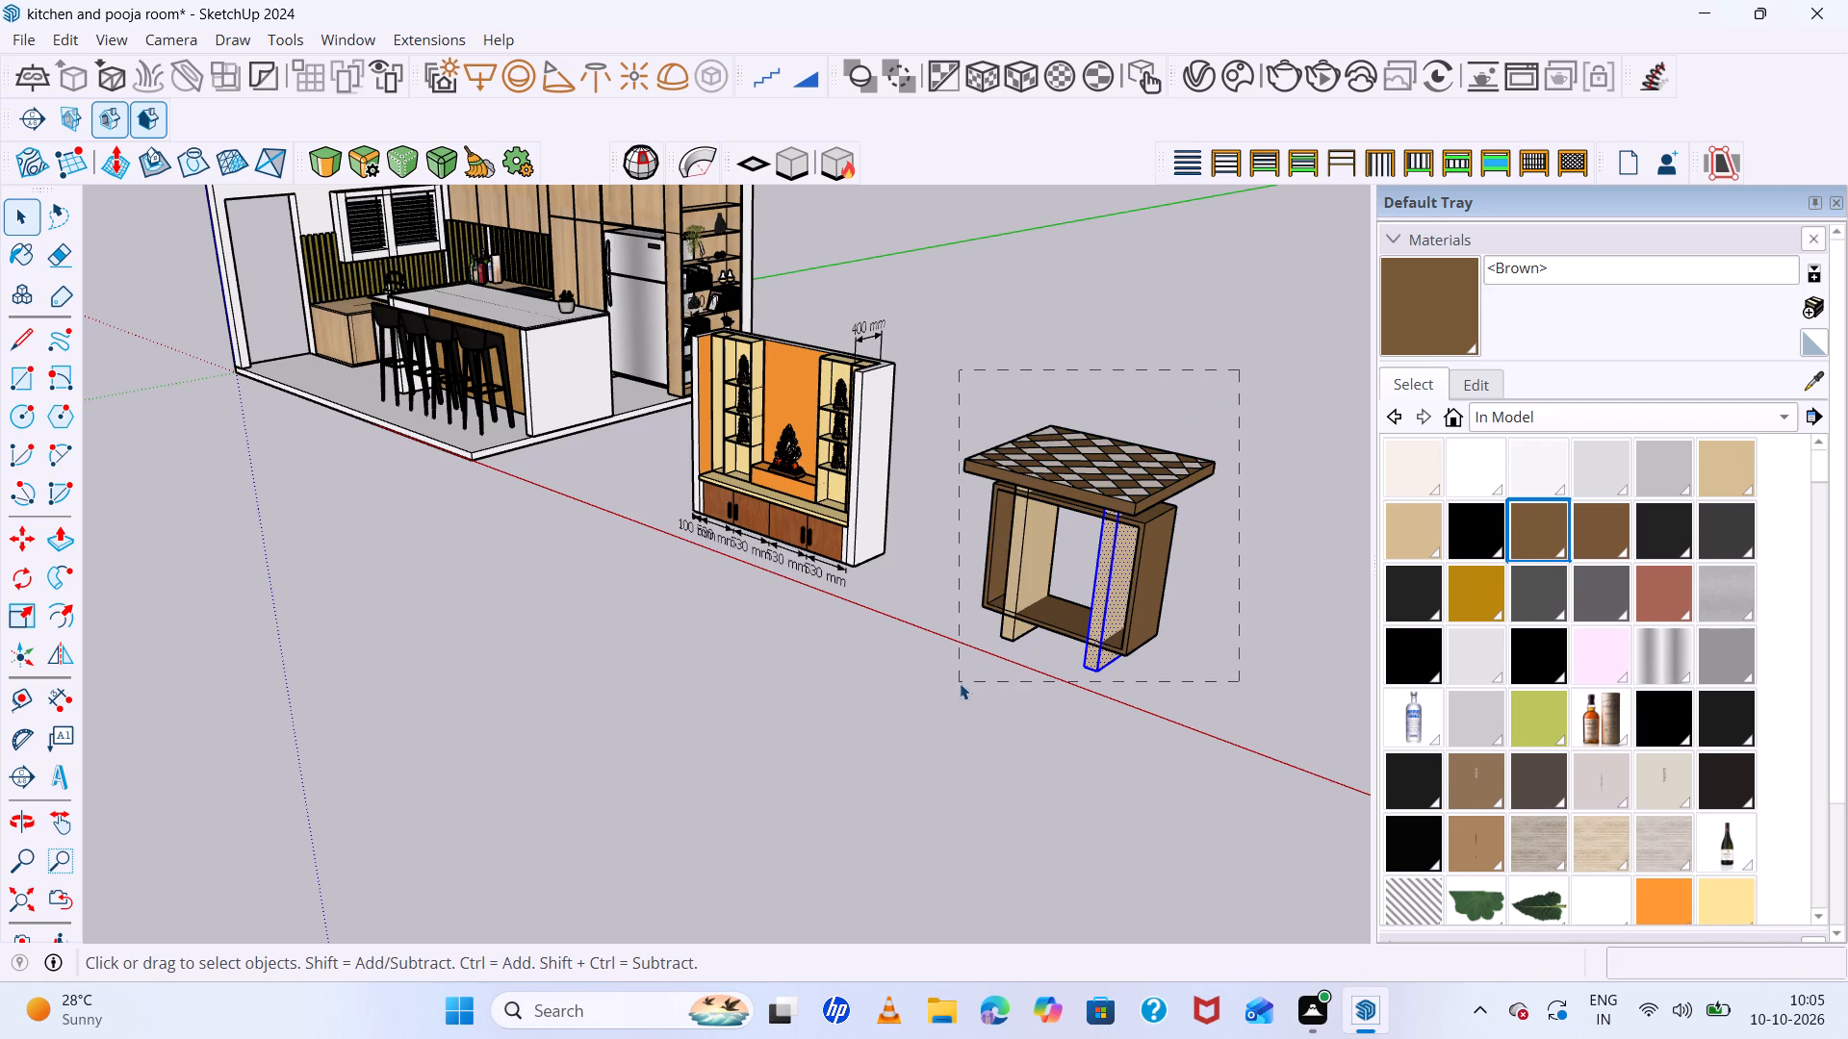
right_click(1126, 492)
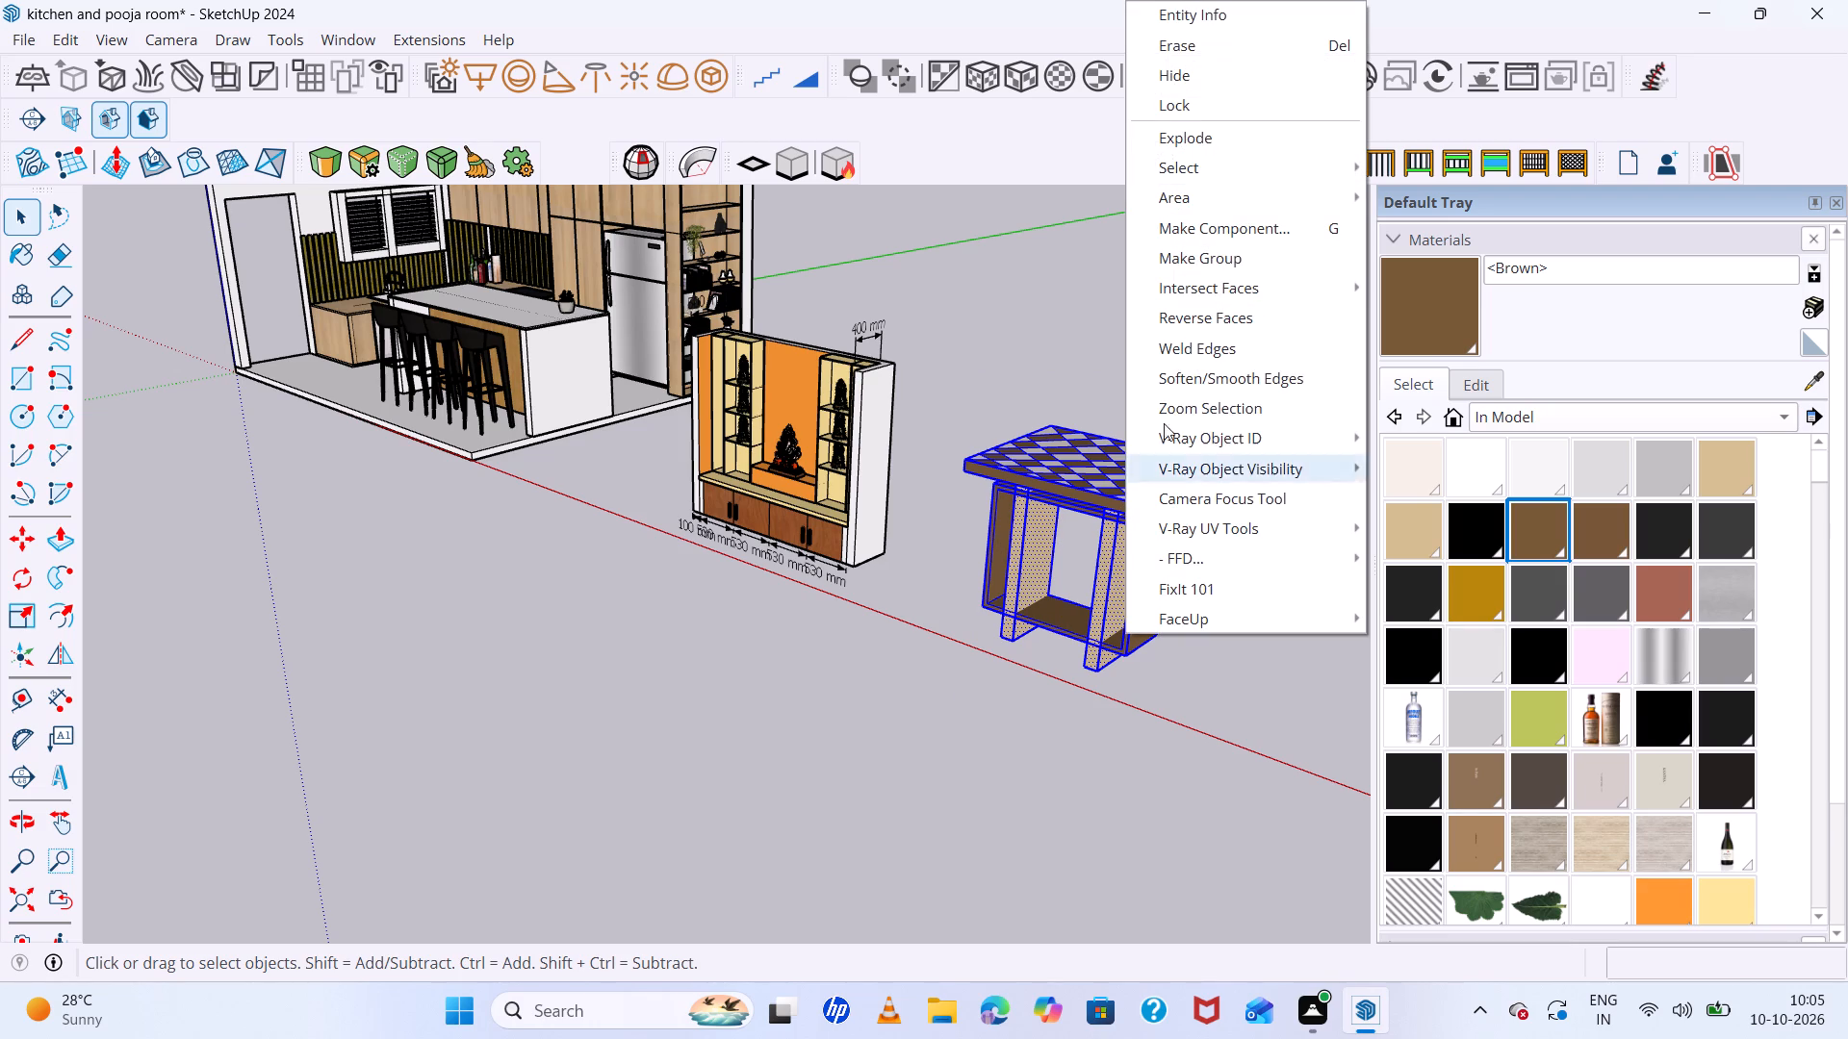
click(1217, 256)
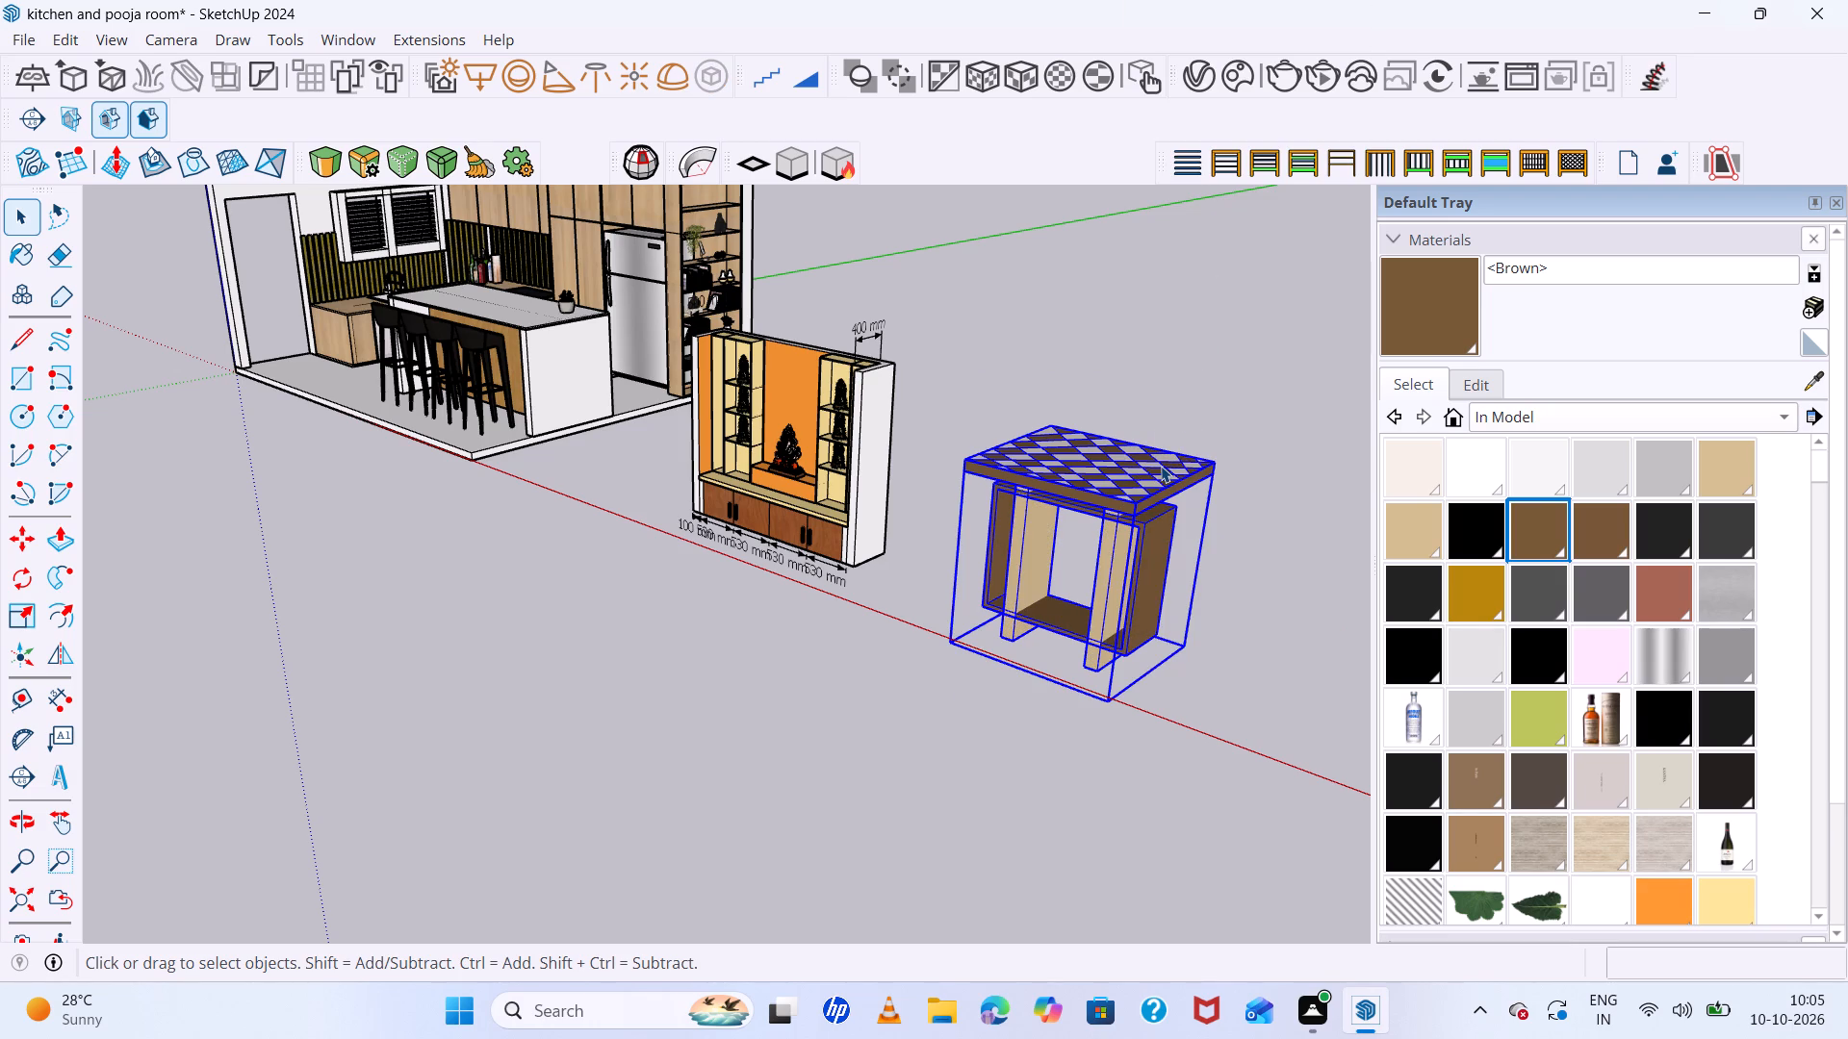
Scale the table group down in height and to 0.84 along the red axis, keeping the green-axis scale at 1.00.
key(s)
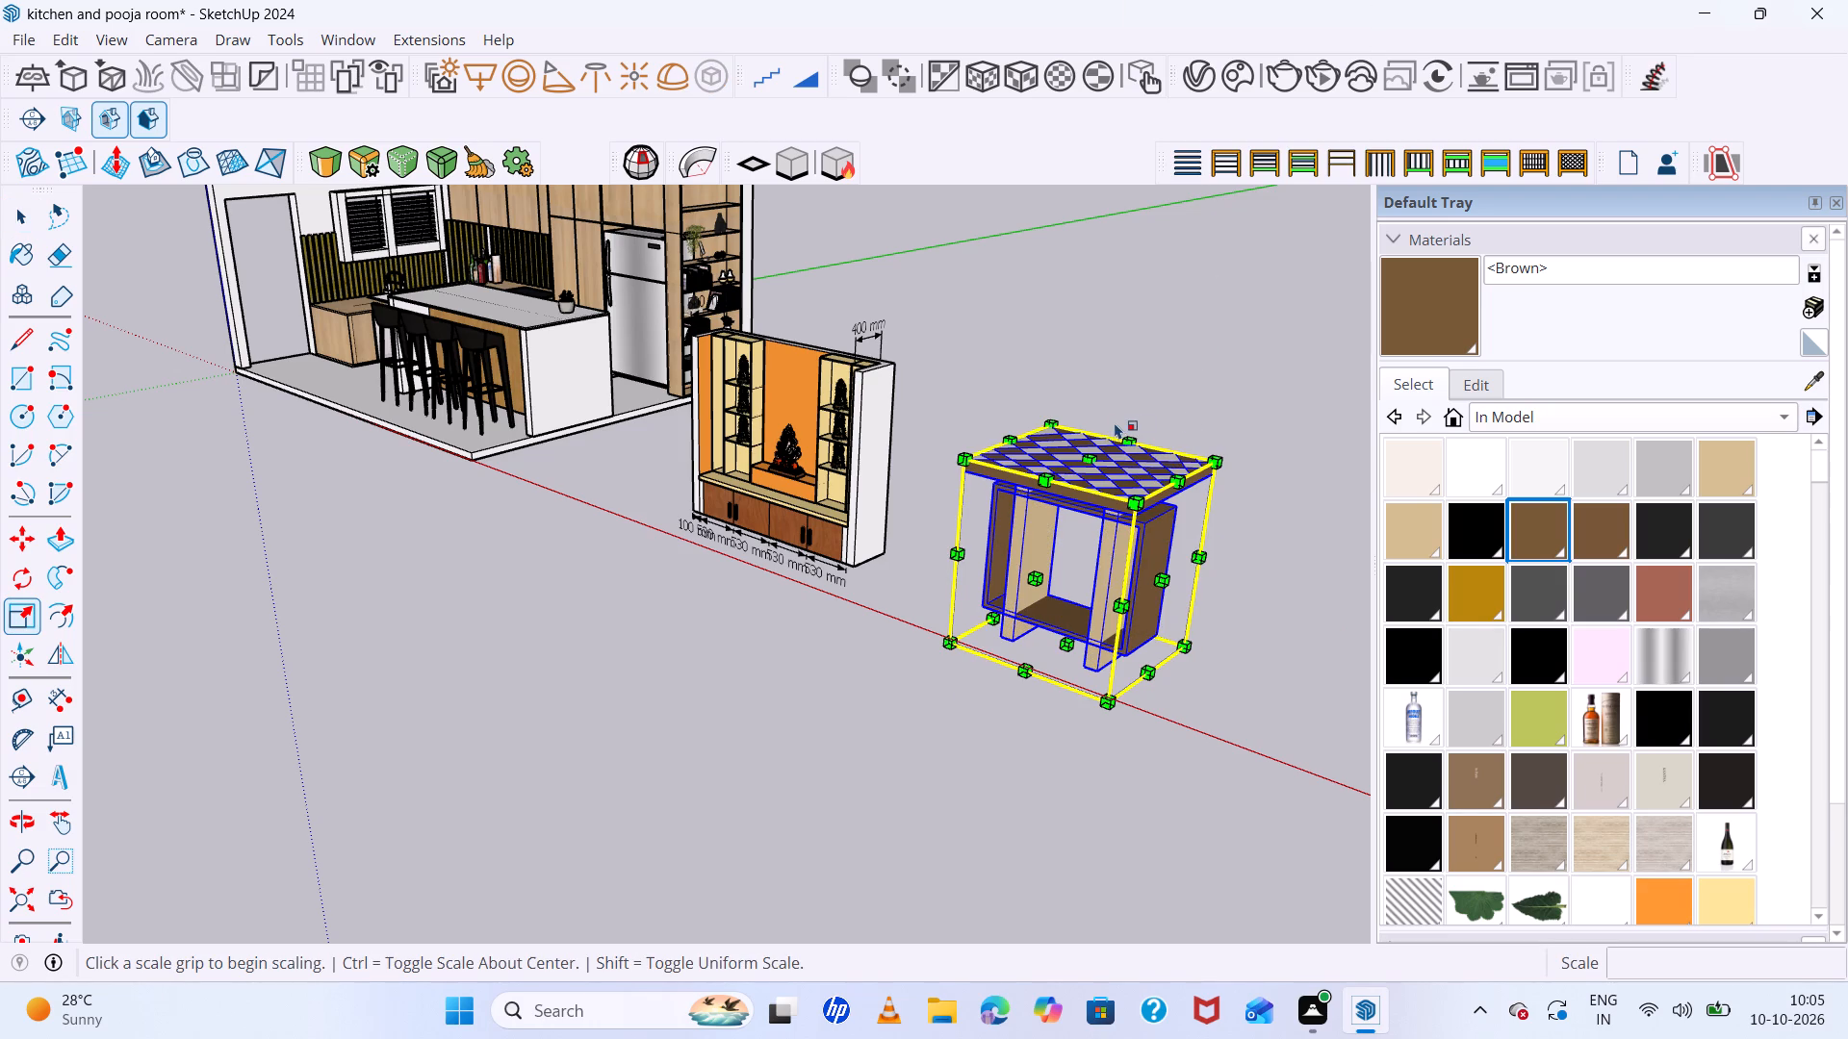
click(1094, 455)
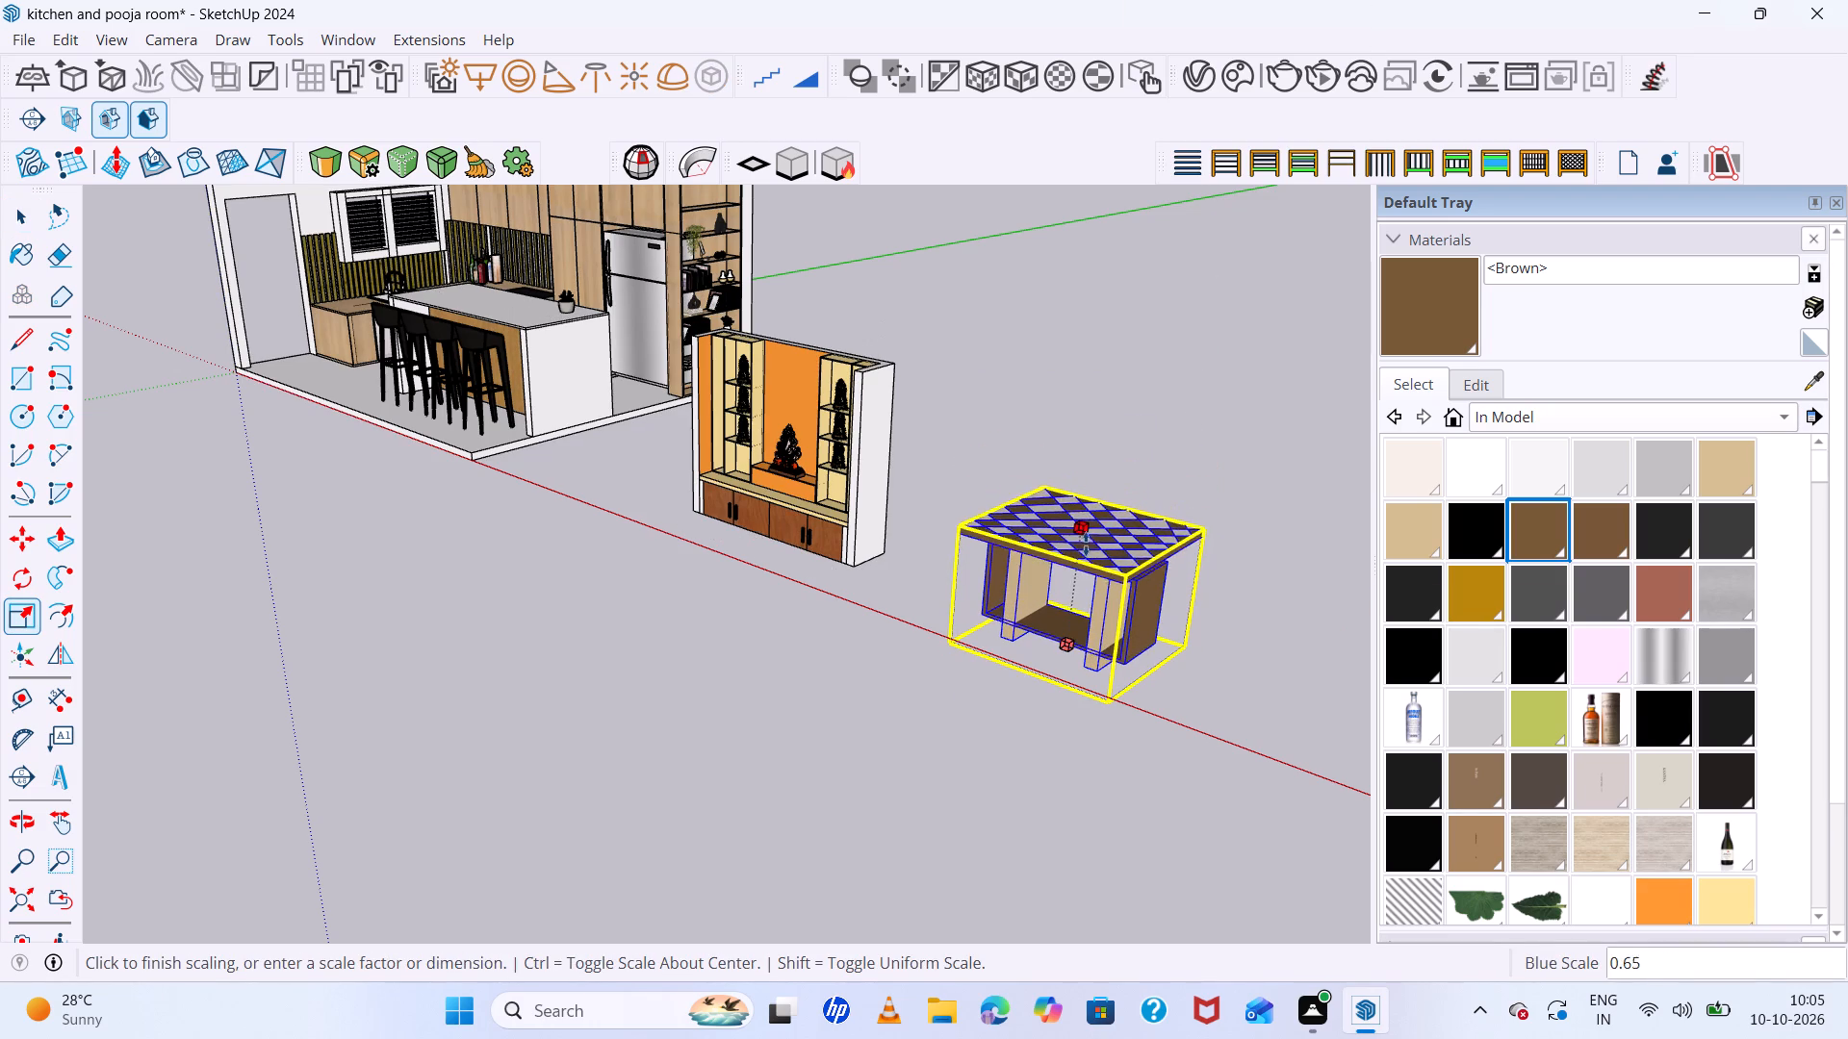
click(1086, 545)
click(1156, 616)
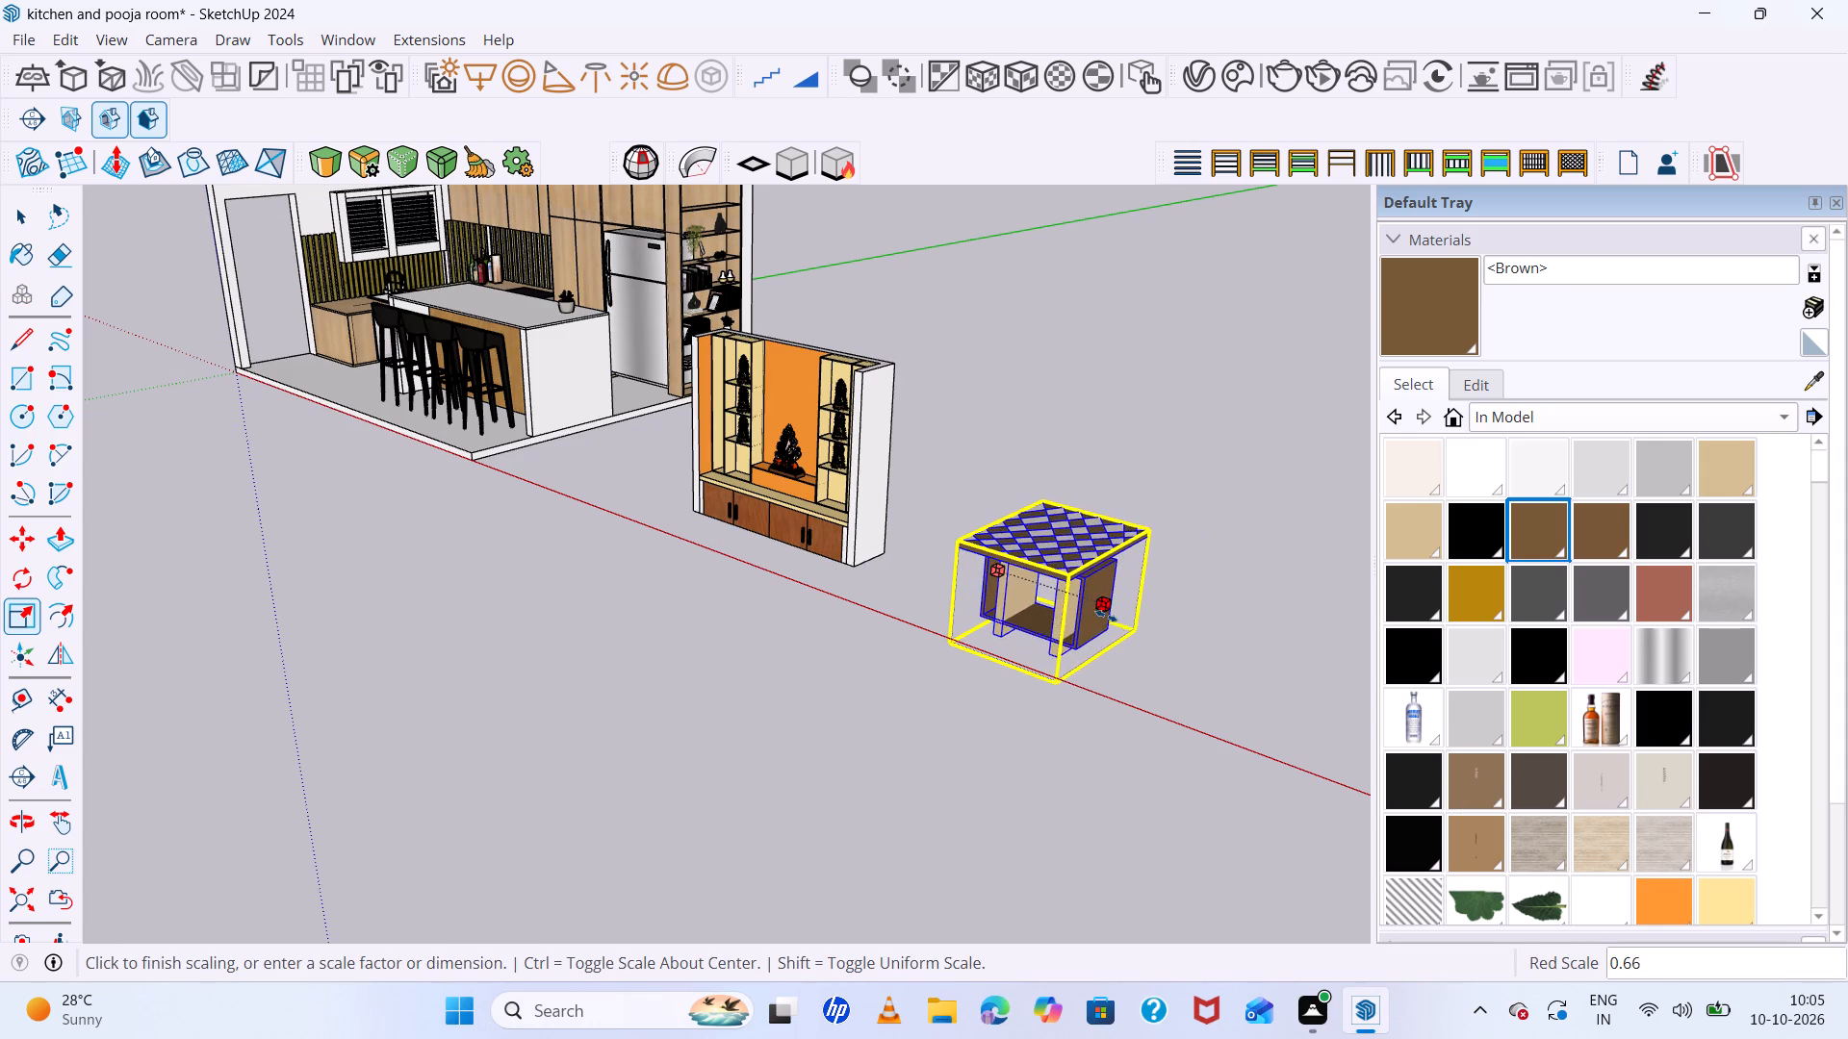
click(1117, 626)
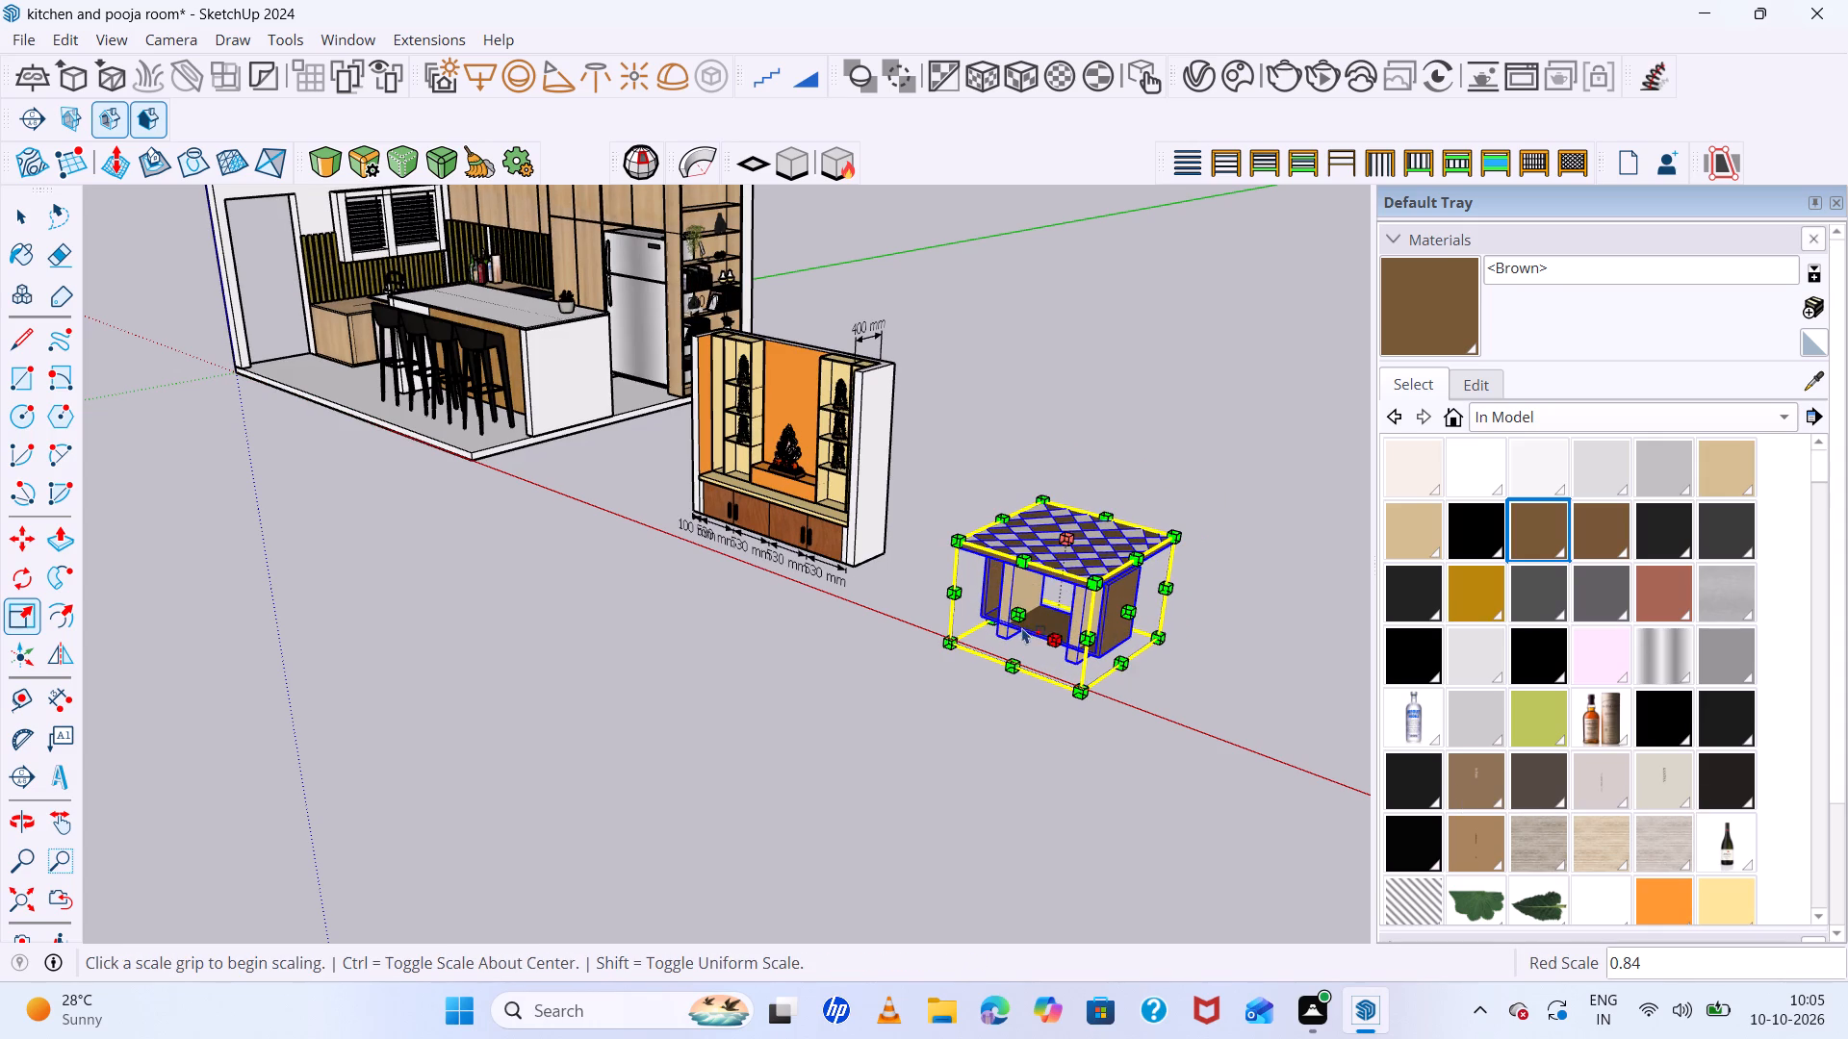
click(1017, 621)
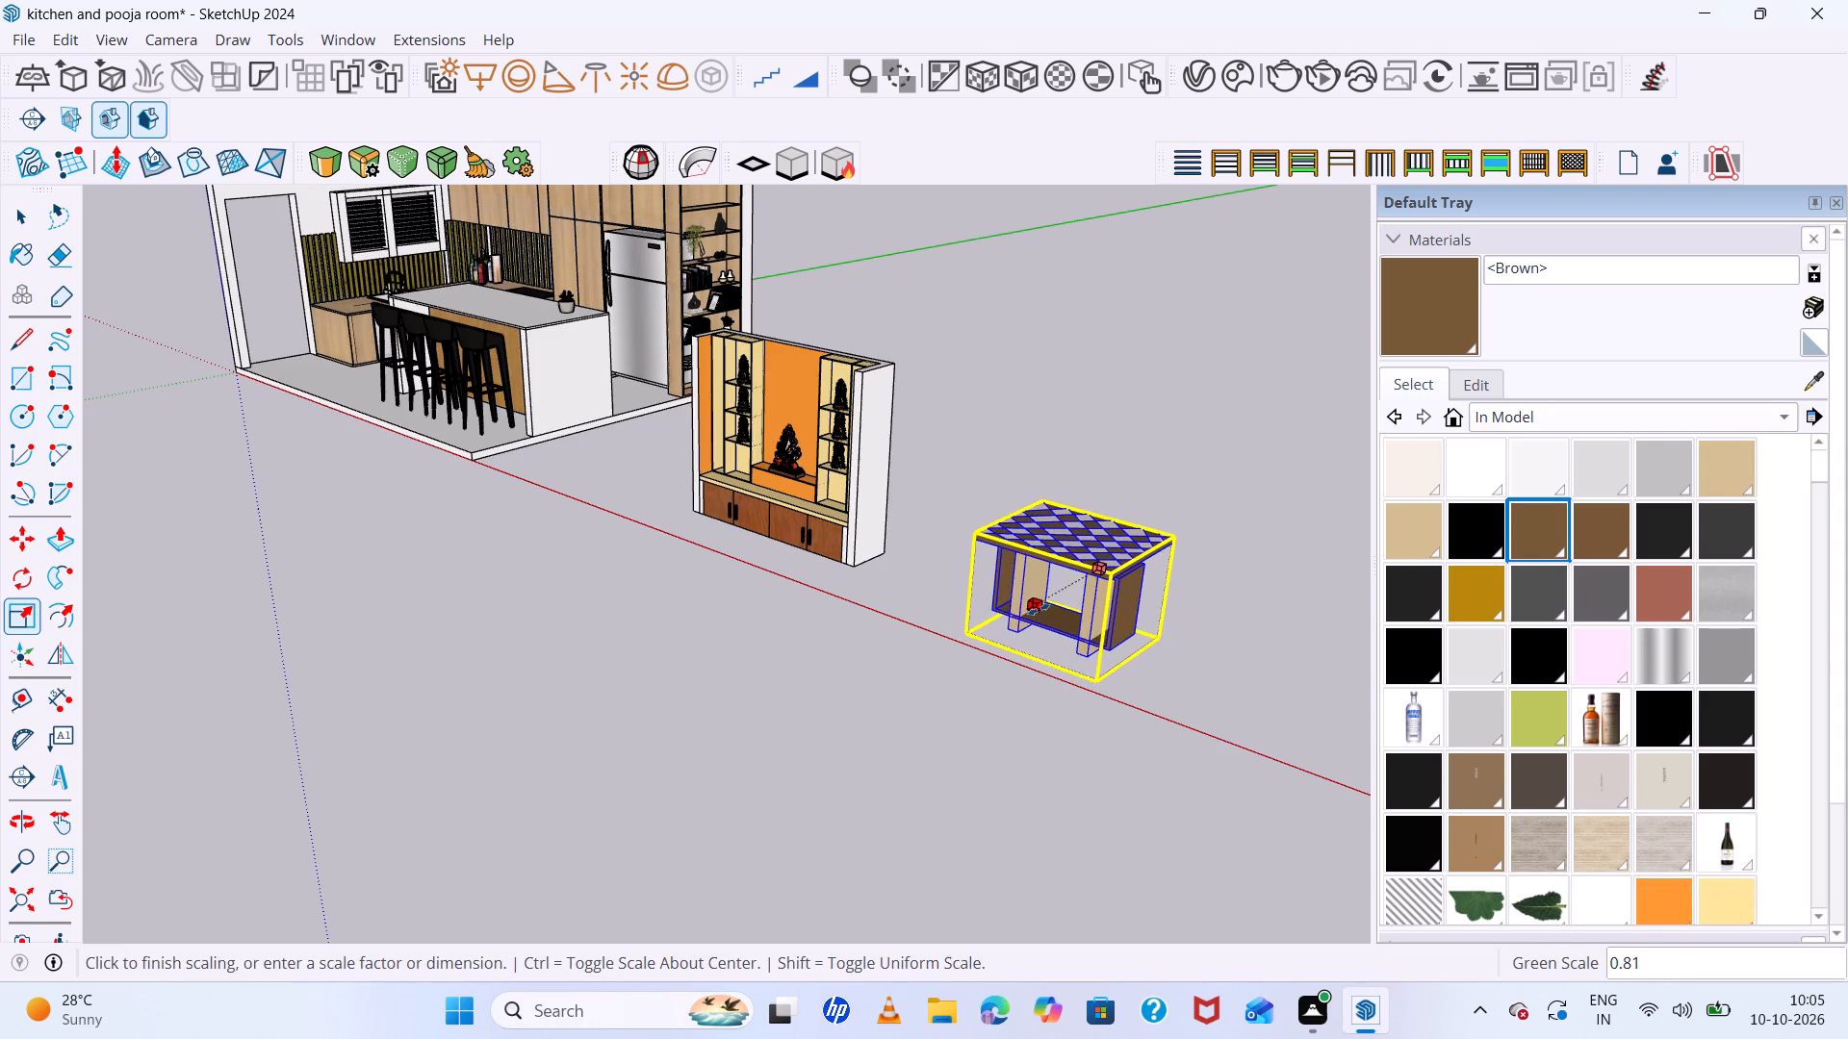
click(1029, 618)
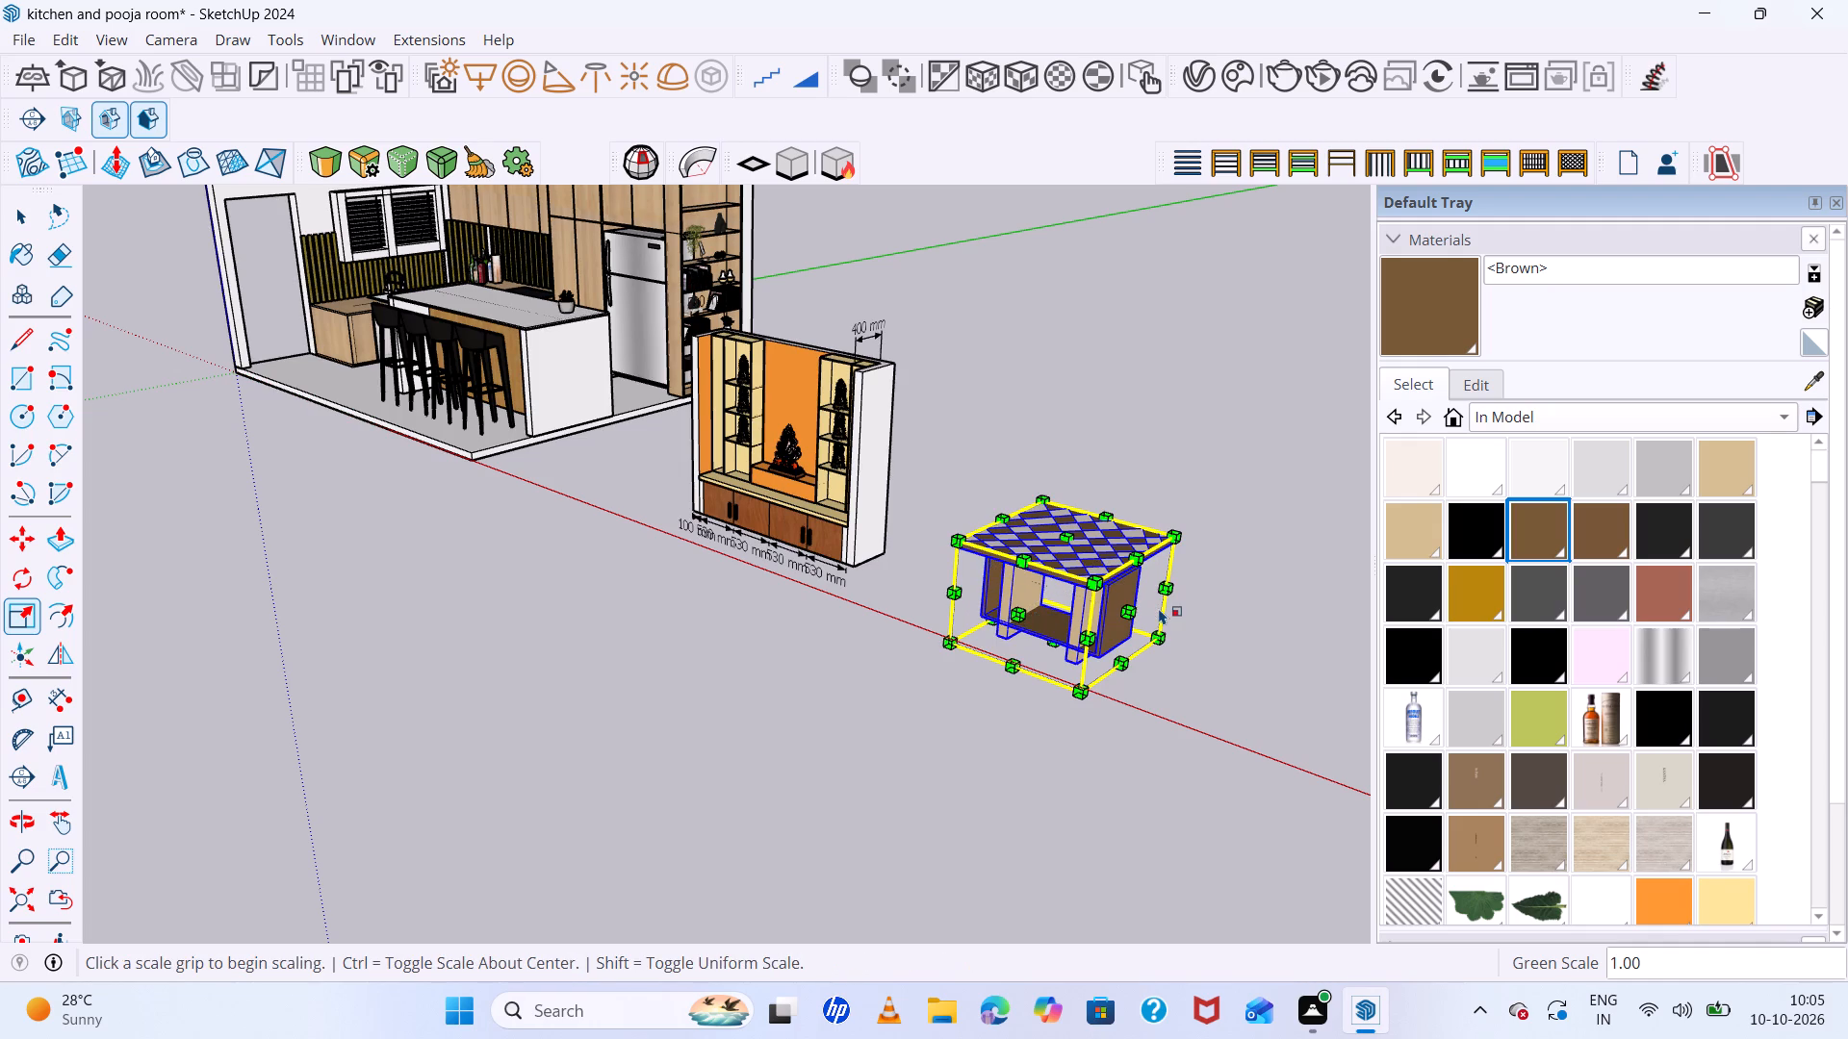
Shrink the table group further: height to about 0.83, a narrower red-axis width, and green-axis depth to 0.76.
click(1073, 535)
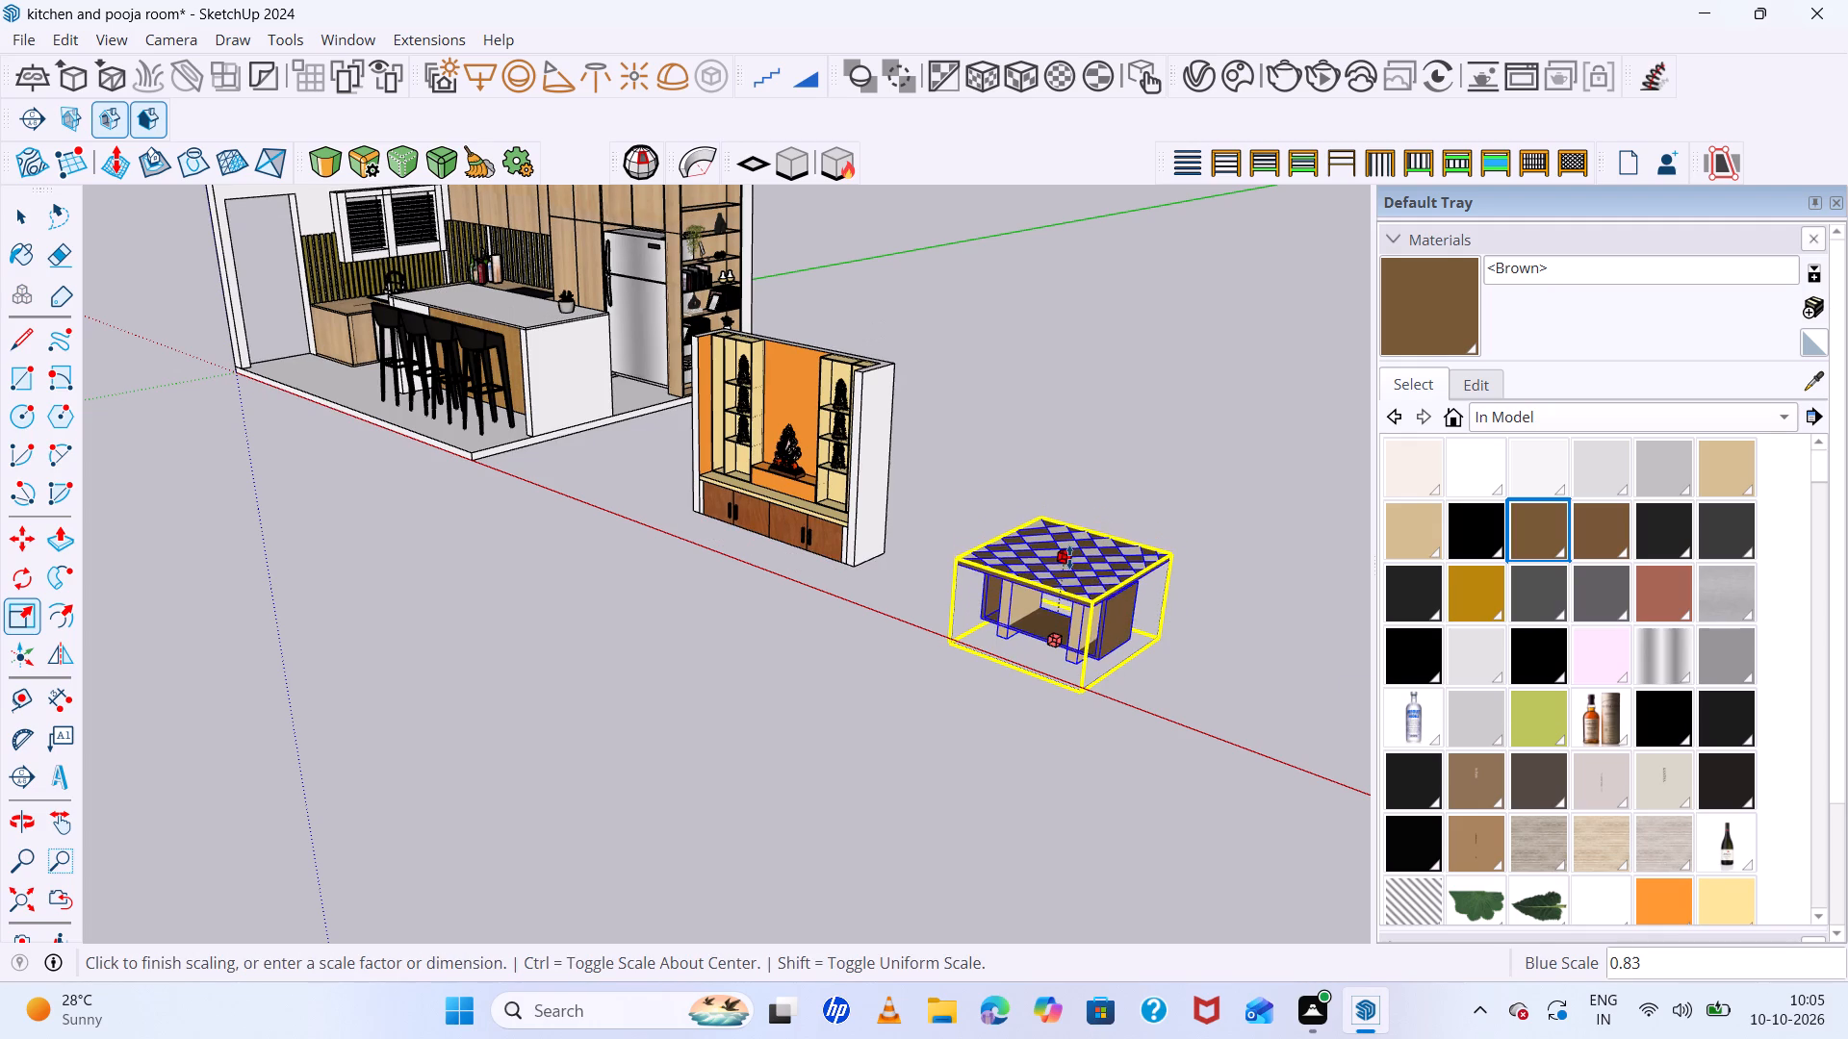
click(1069, 557)
click(1129, 623)
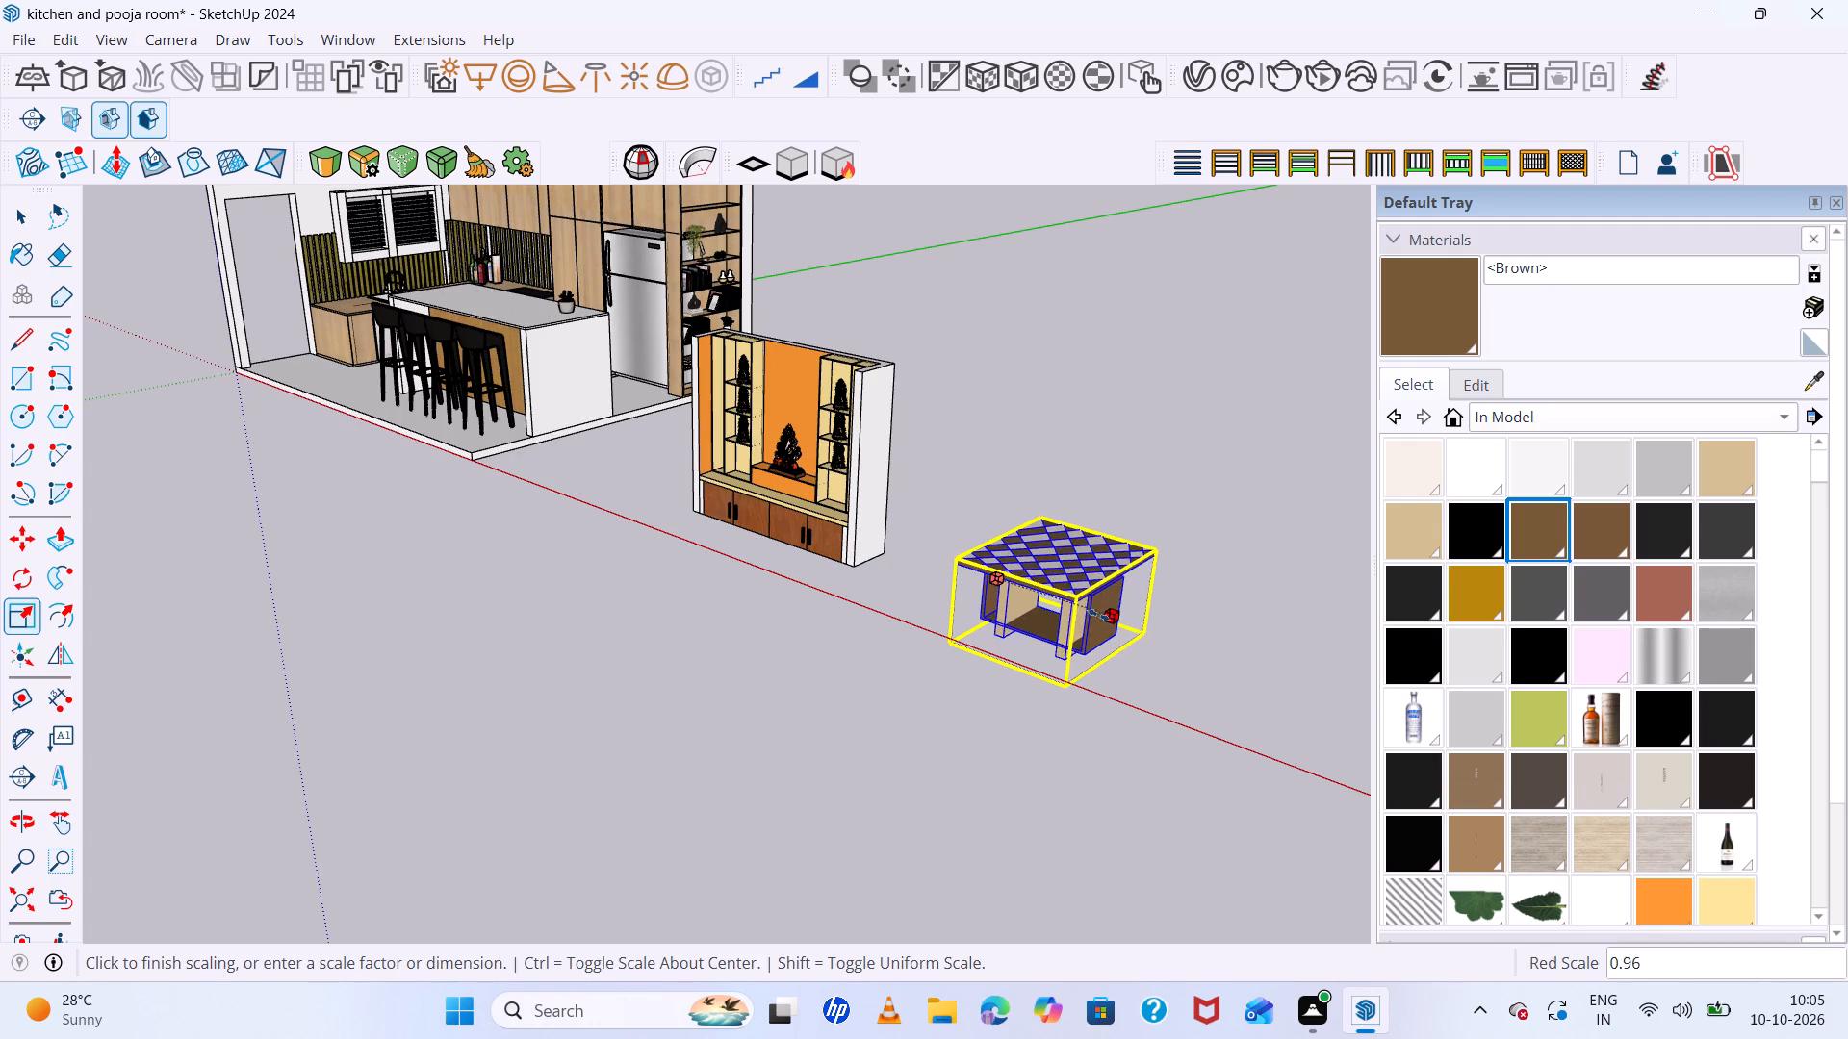
click(1091, 613)
click(1002, 617)
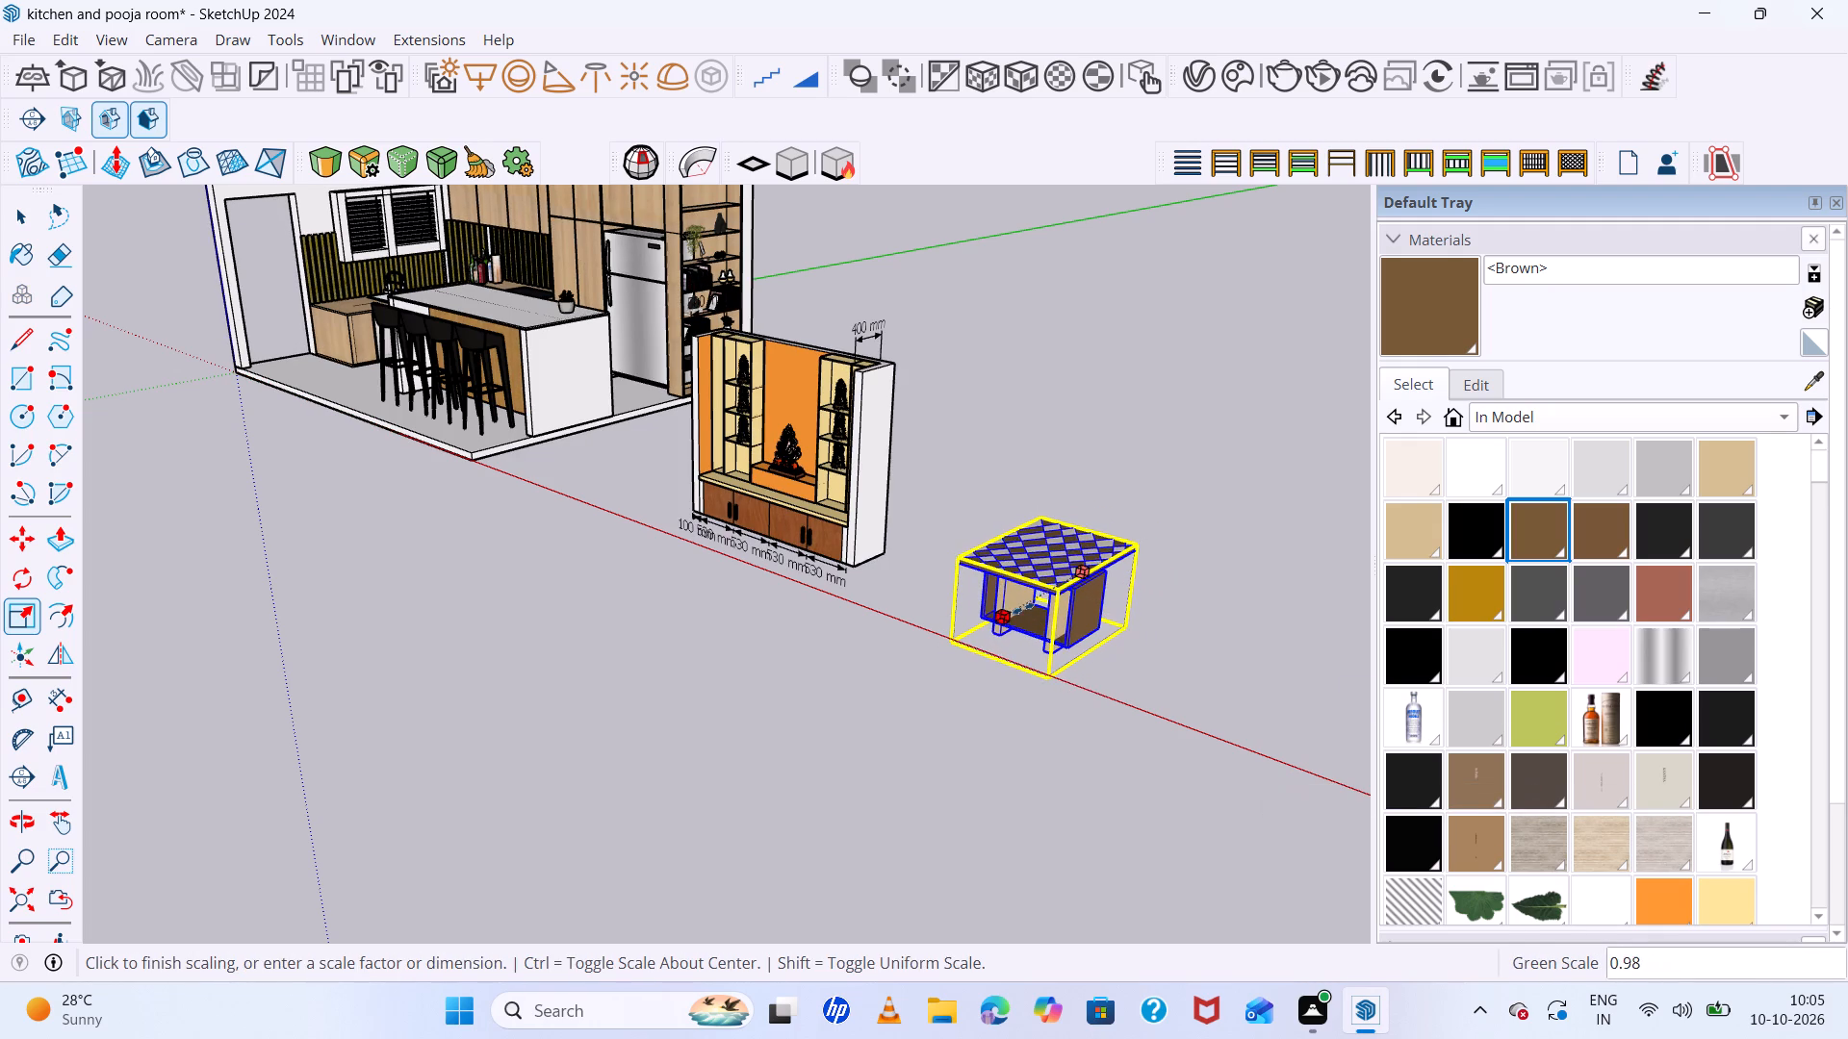
click(1023, 608)
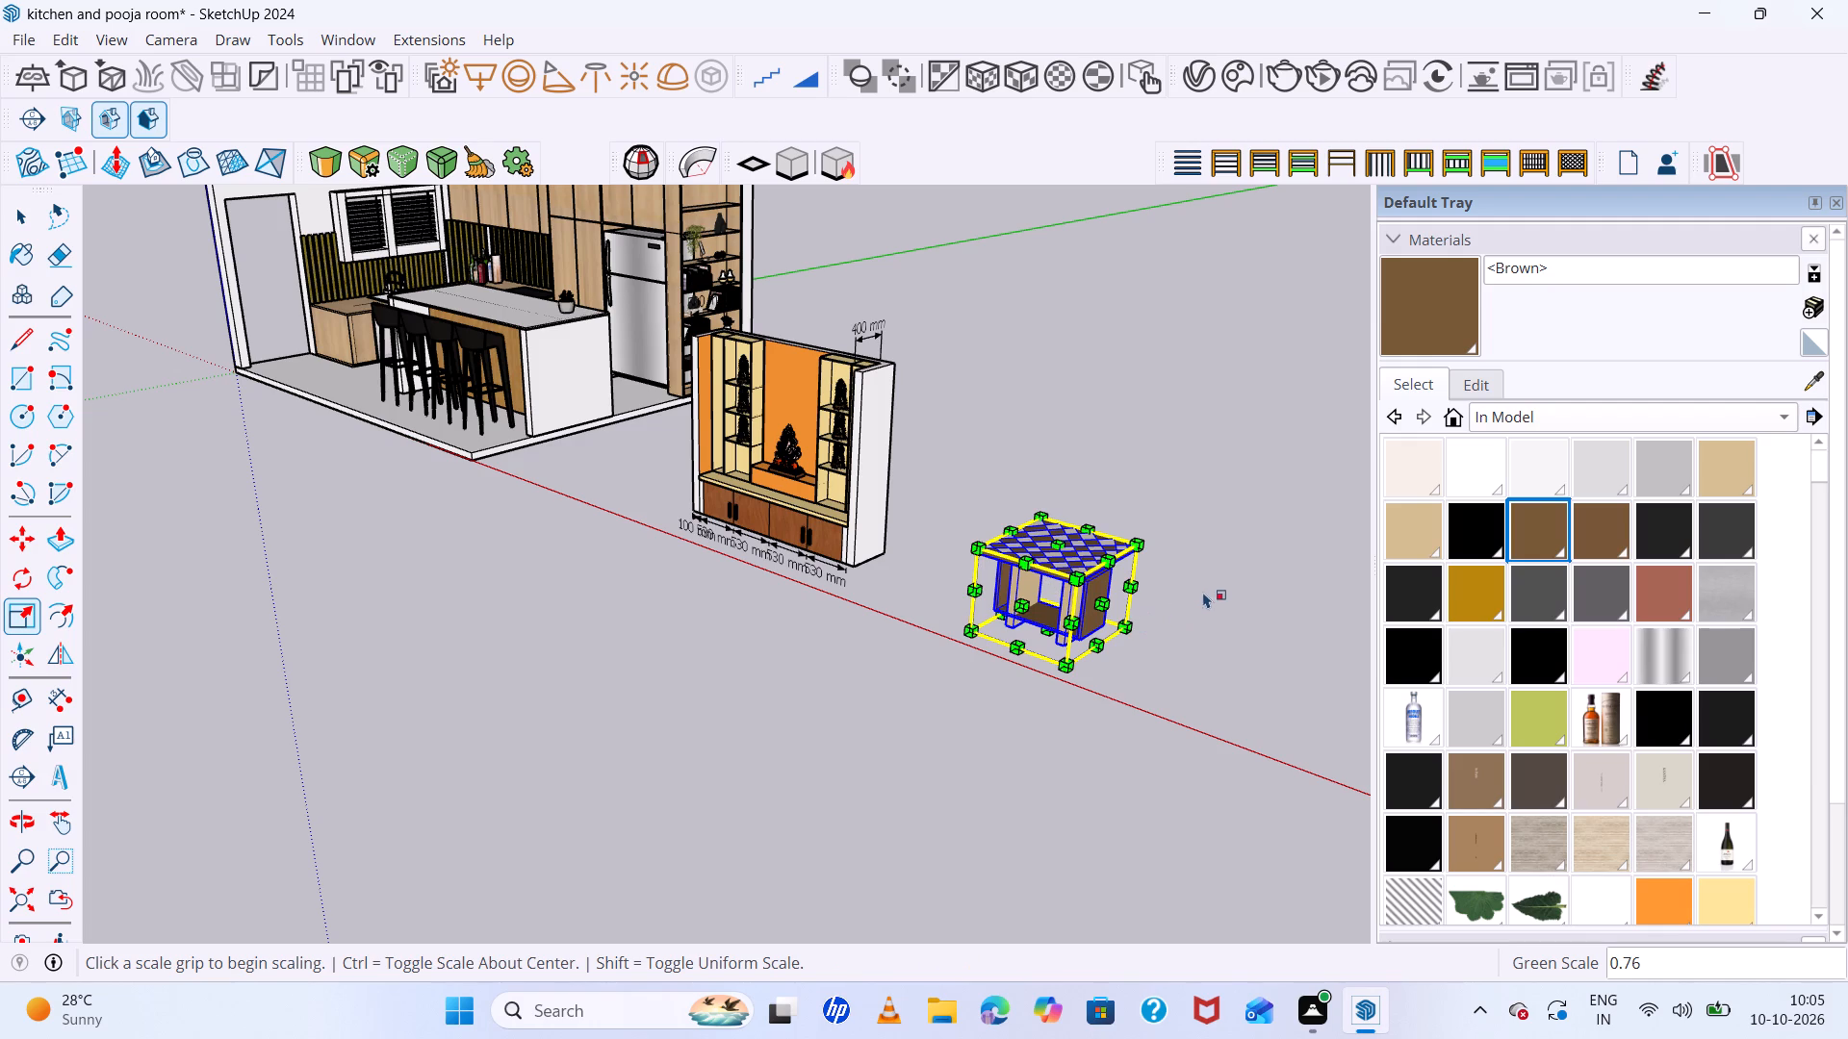
Move the table group in front of the pooja unit's lower cabinets, near their 100 mm end.
key(m)
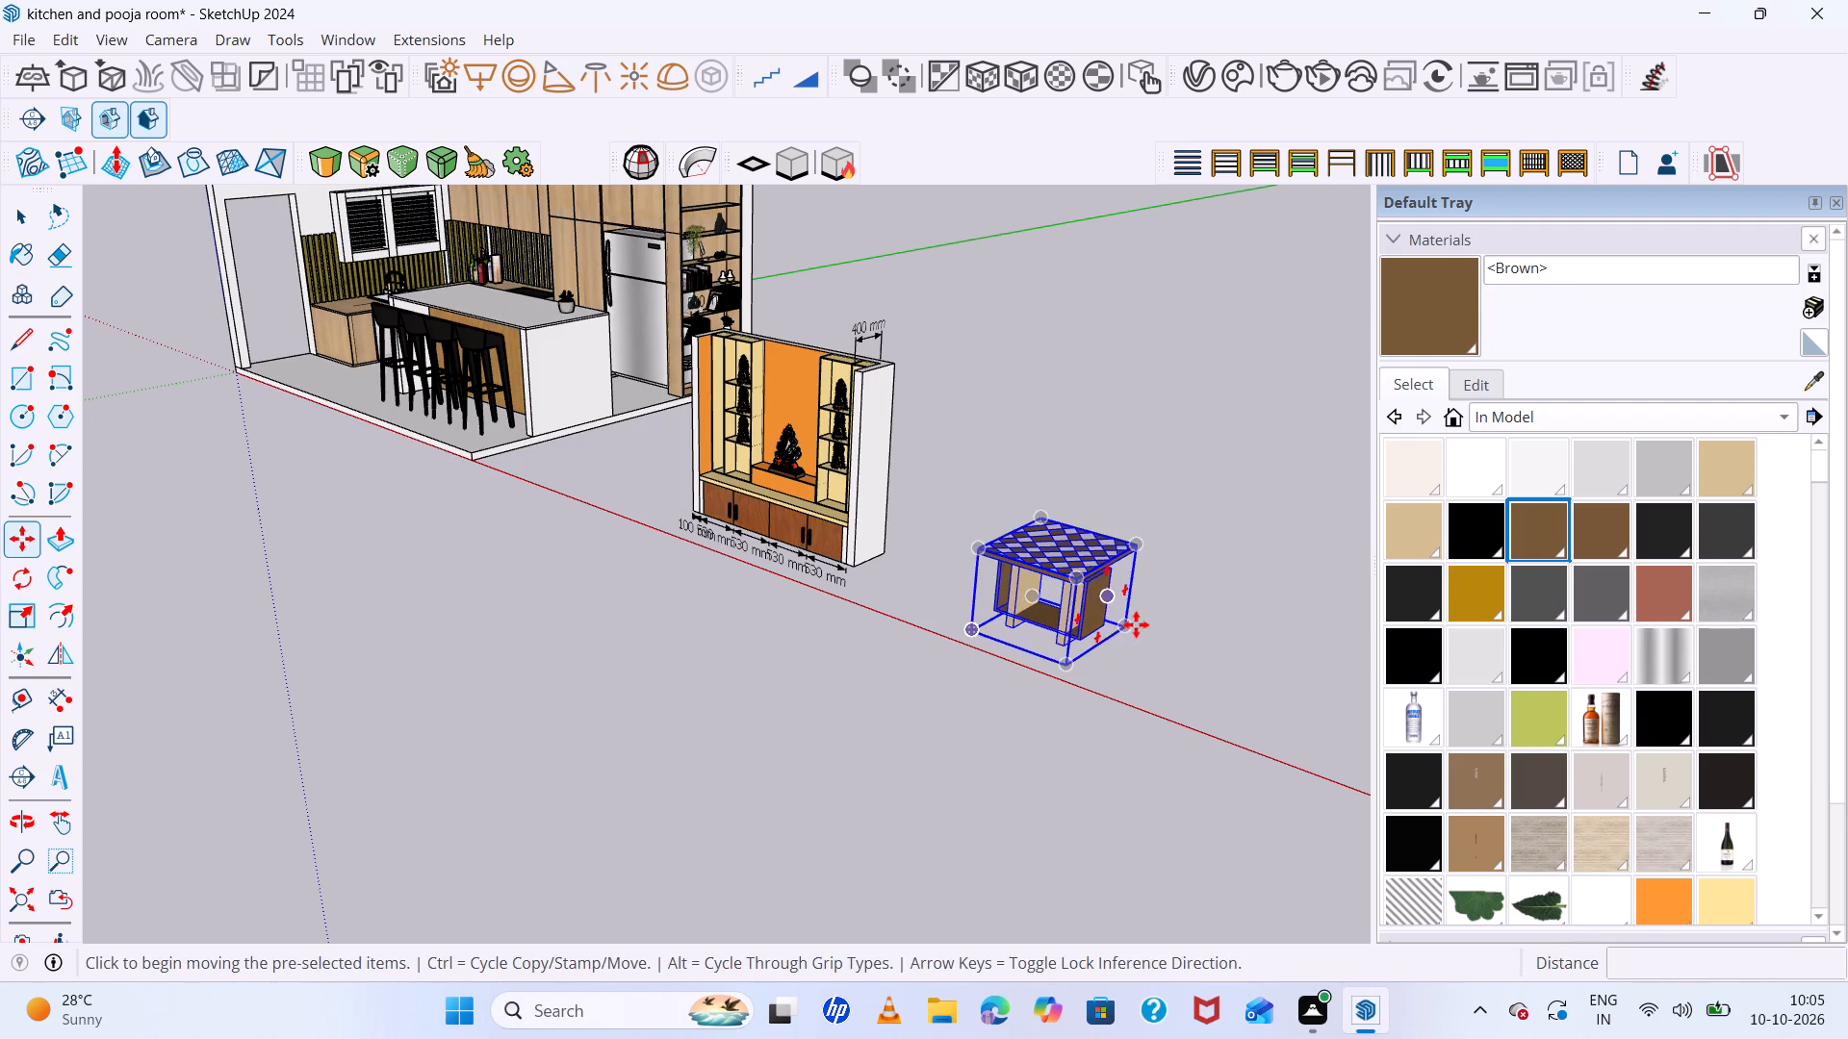
click(1138, 625)
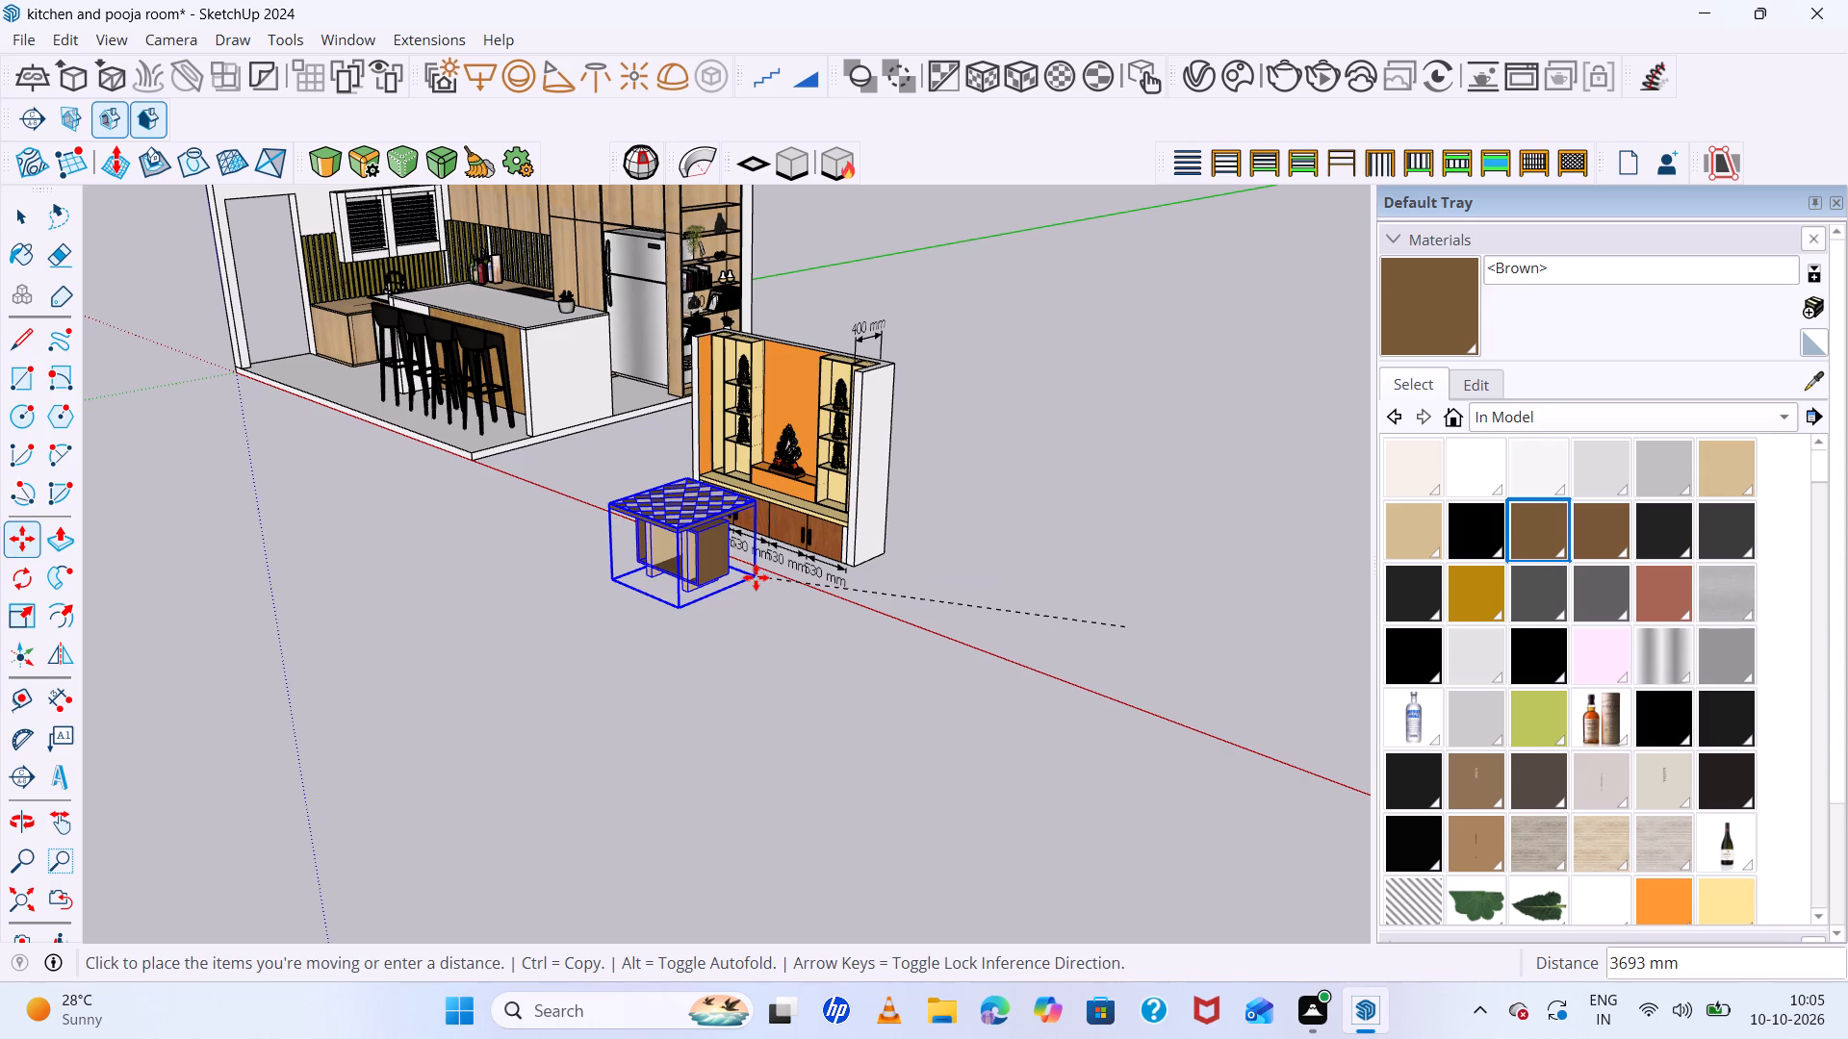
click(760, 570)
scroll(780, 572, up, 4)
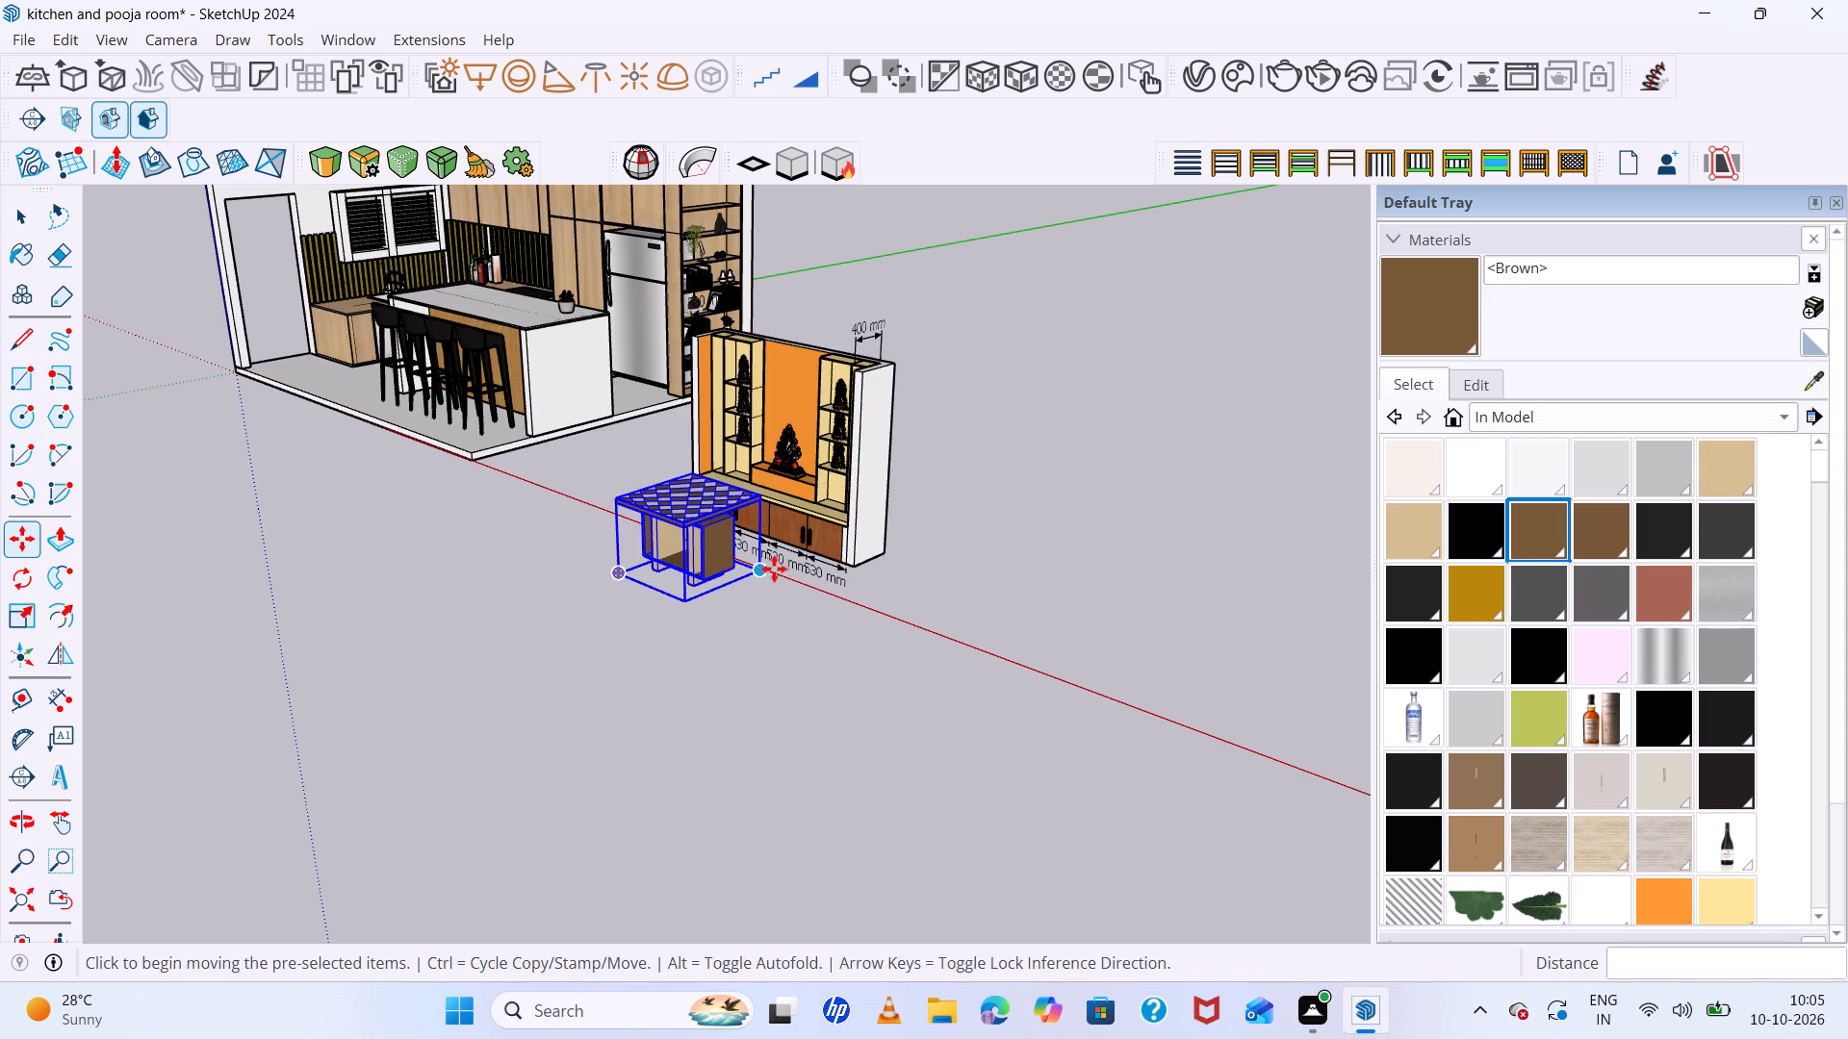
scroll(774, 569, up, 15)
middle_drag(712, 572, 769, 637)
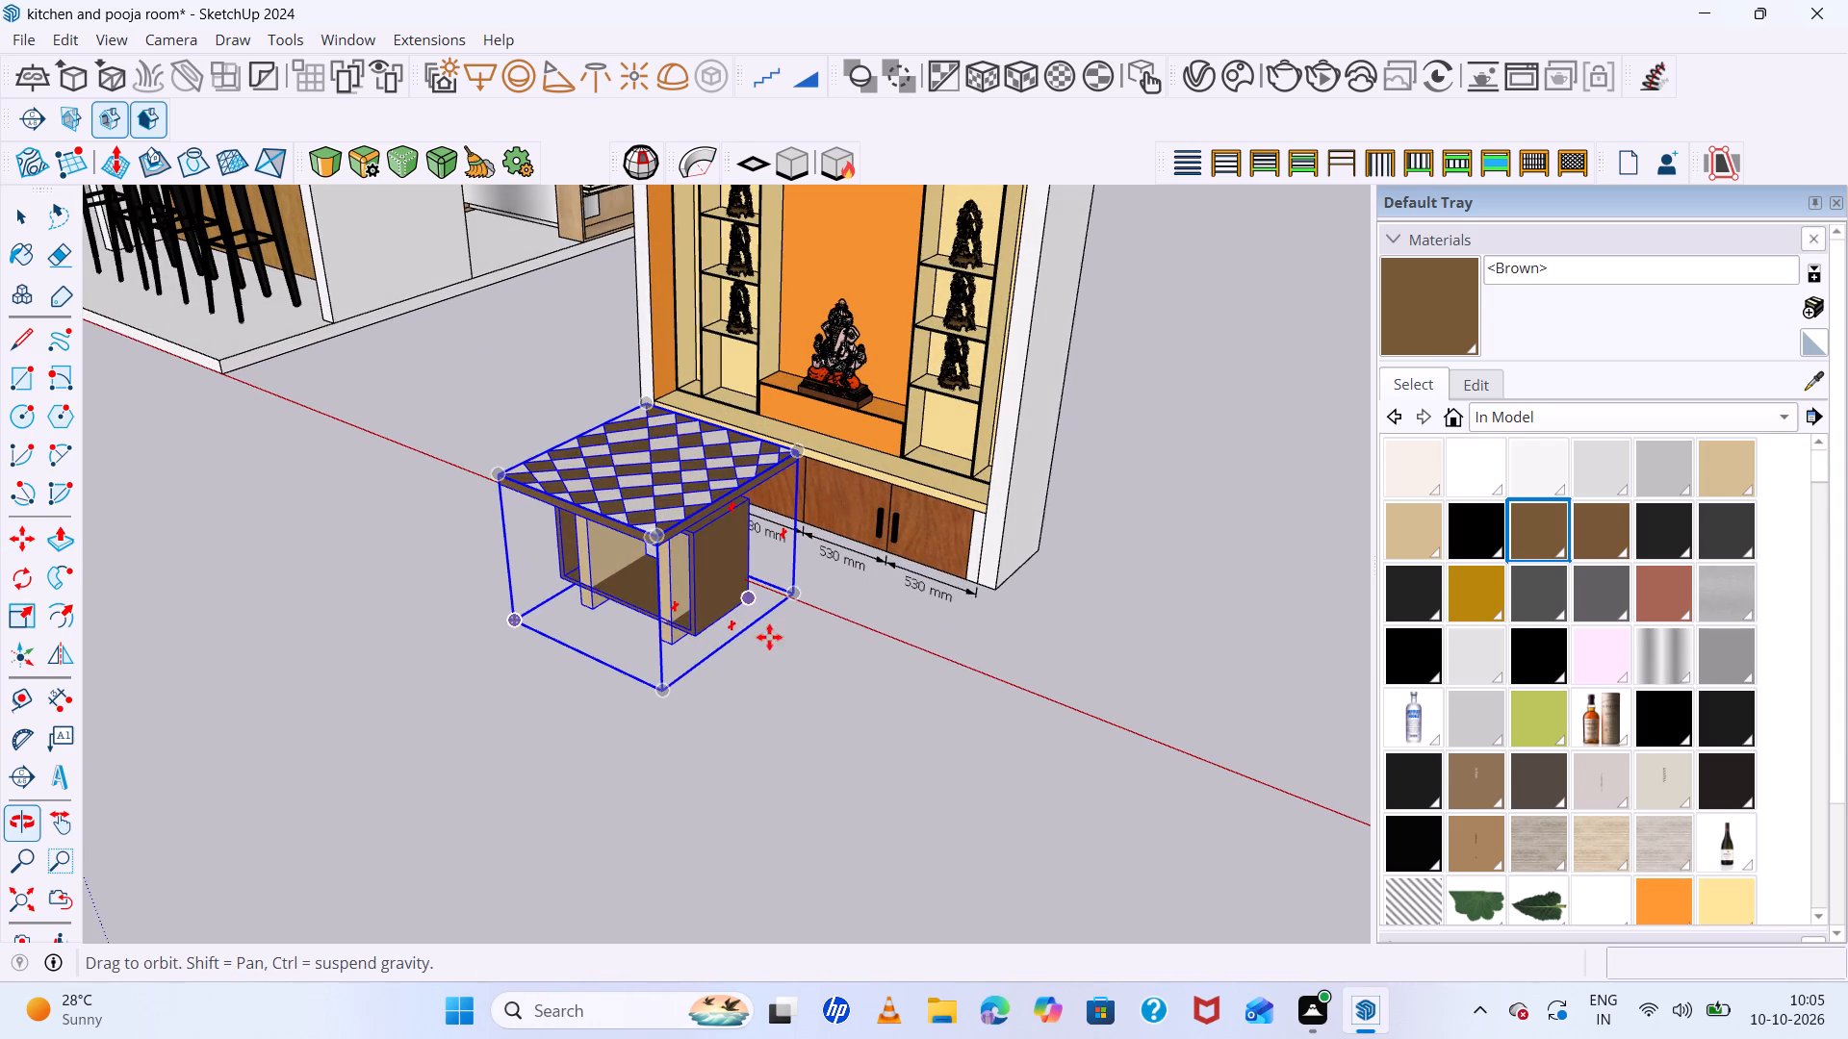
key(space)
click(816, 635)
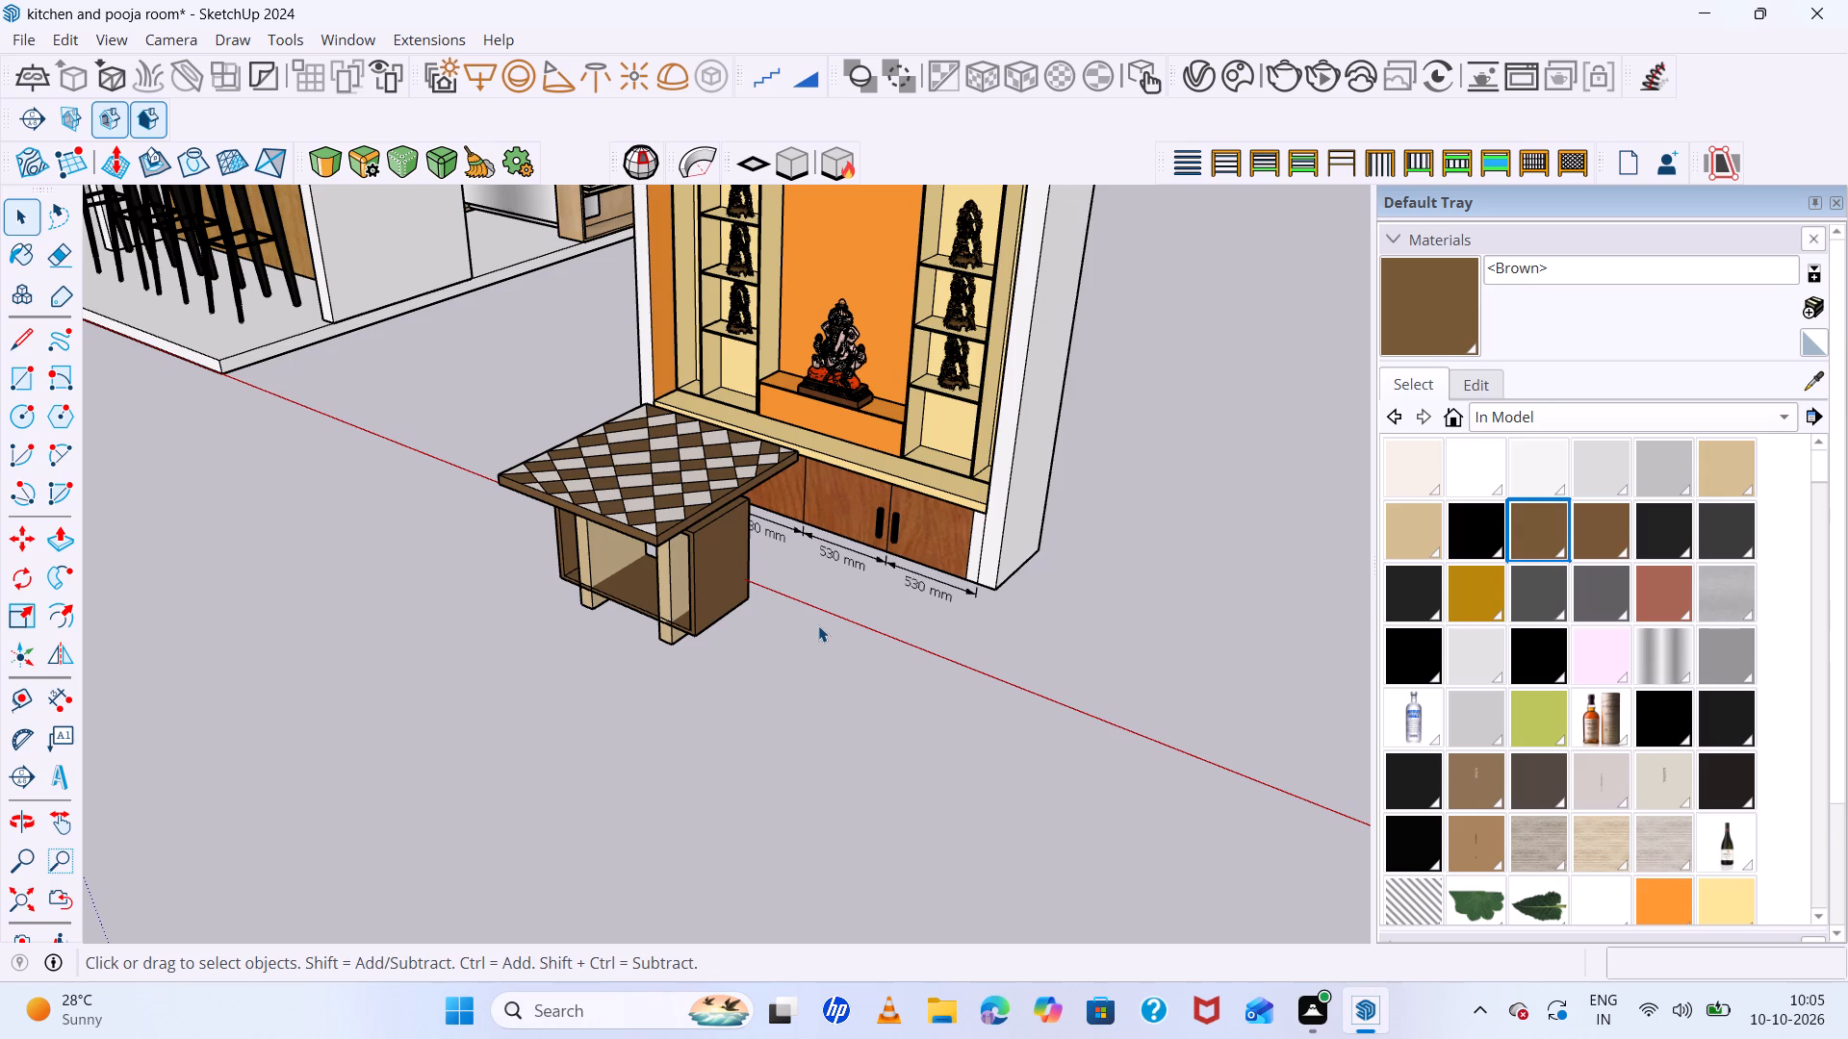
Scale the table group in front of the pooja unit to 0.69 along both the green and red axes.
click(694, 490)
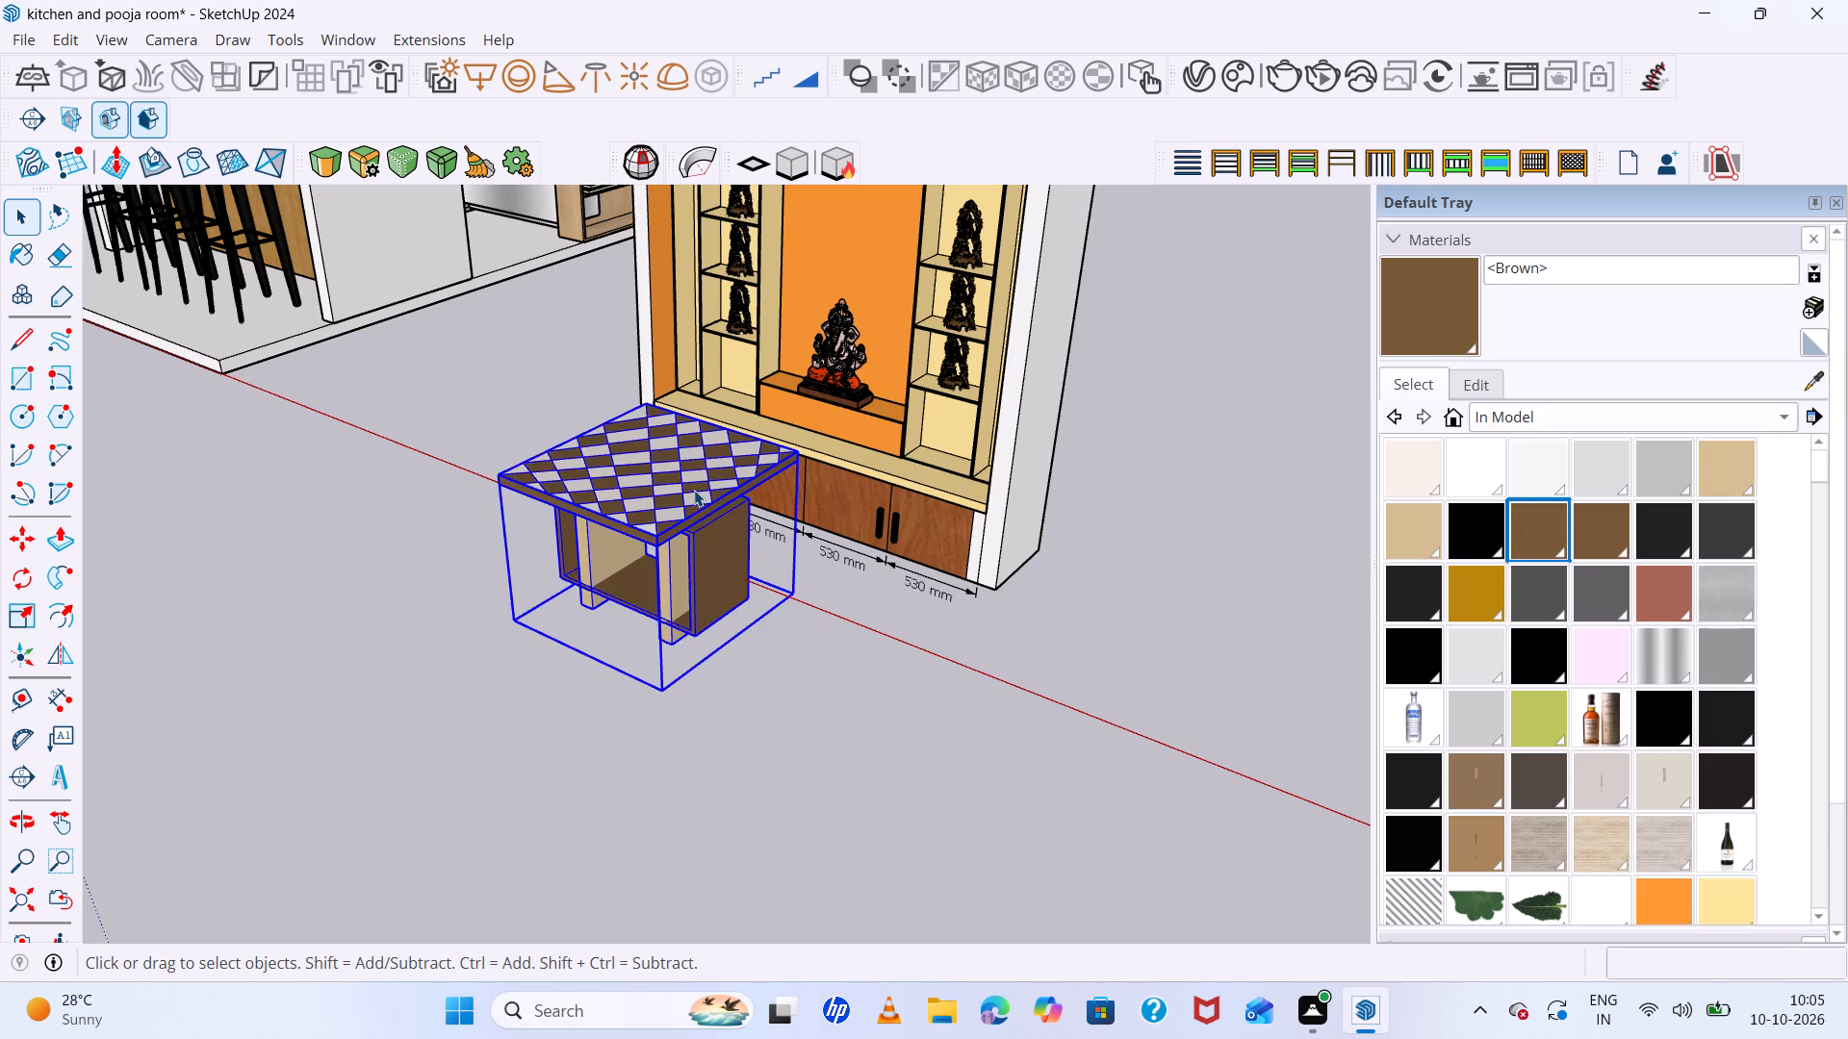
middle_drag(701, 500, 1018, 605)
middle_click(1018, 605)
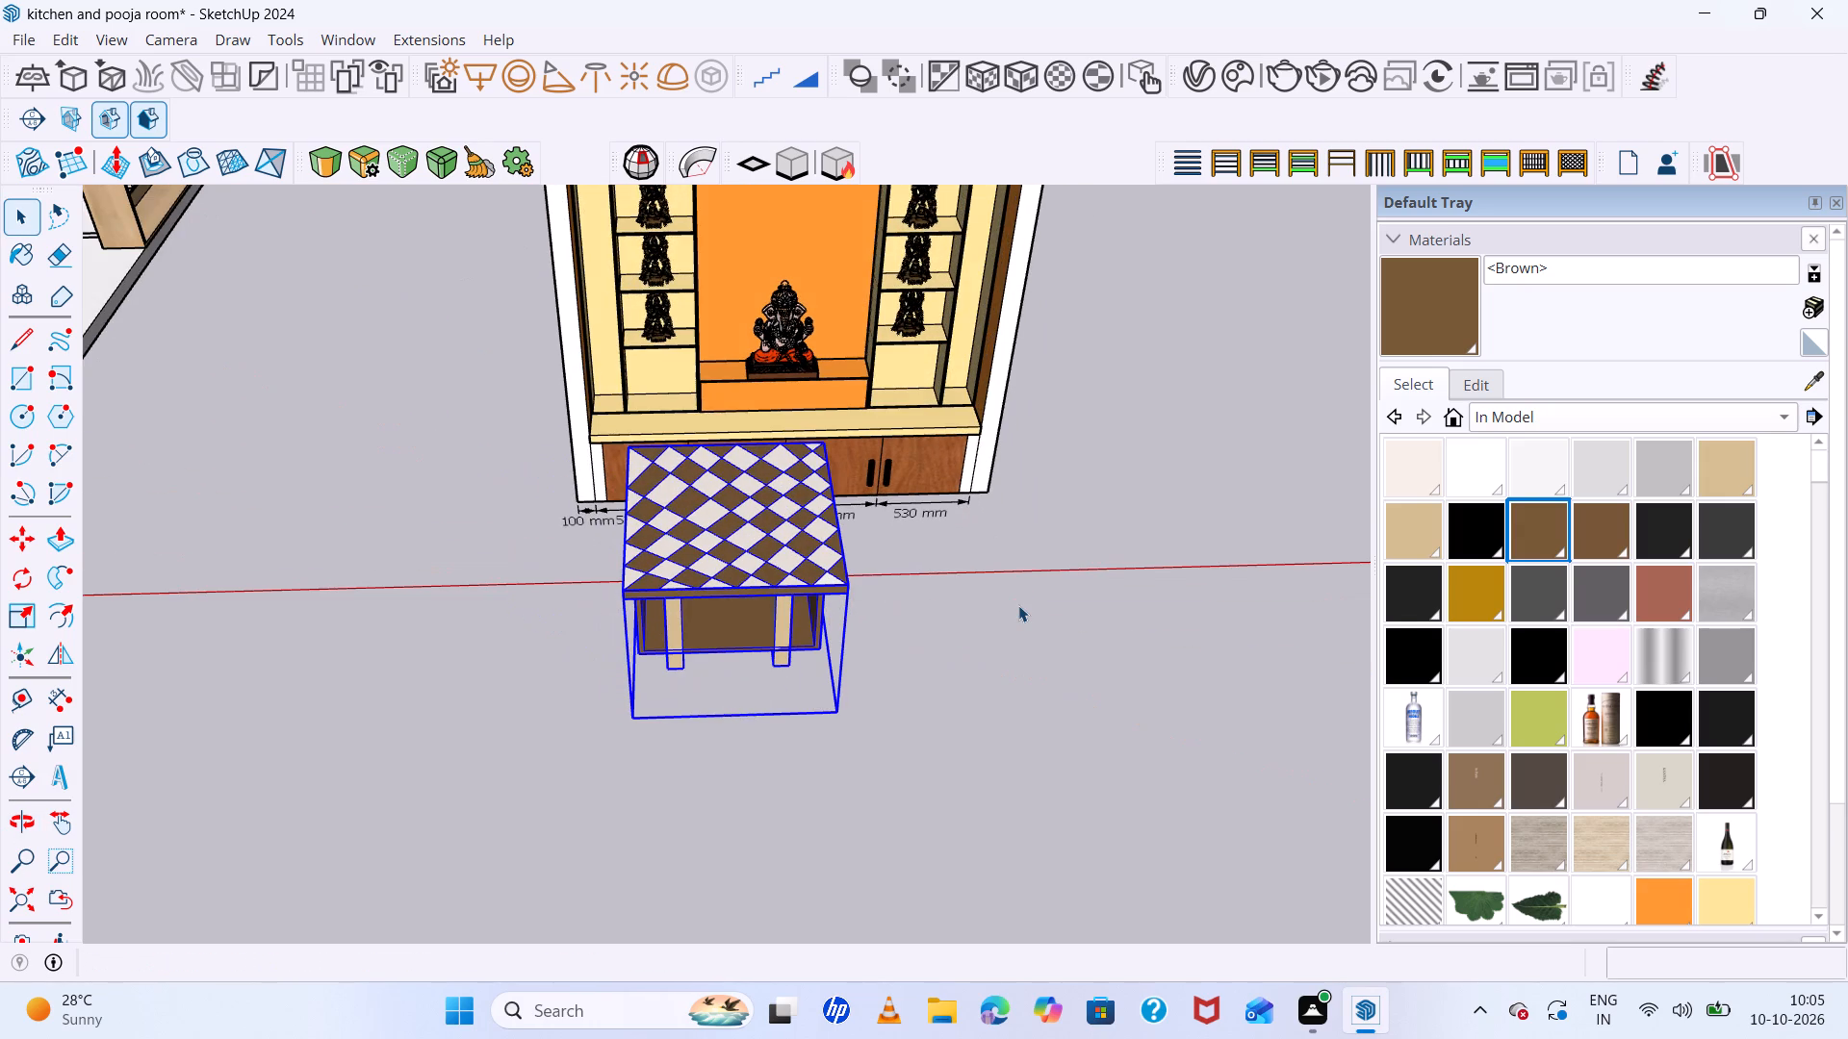
key(s)
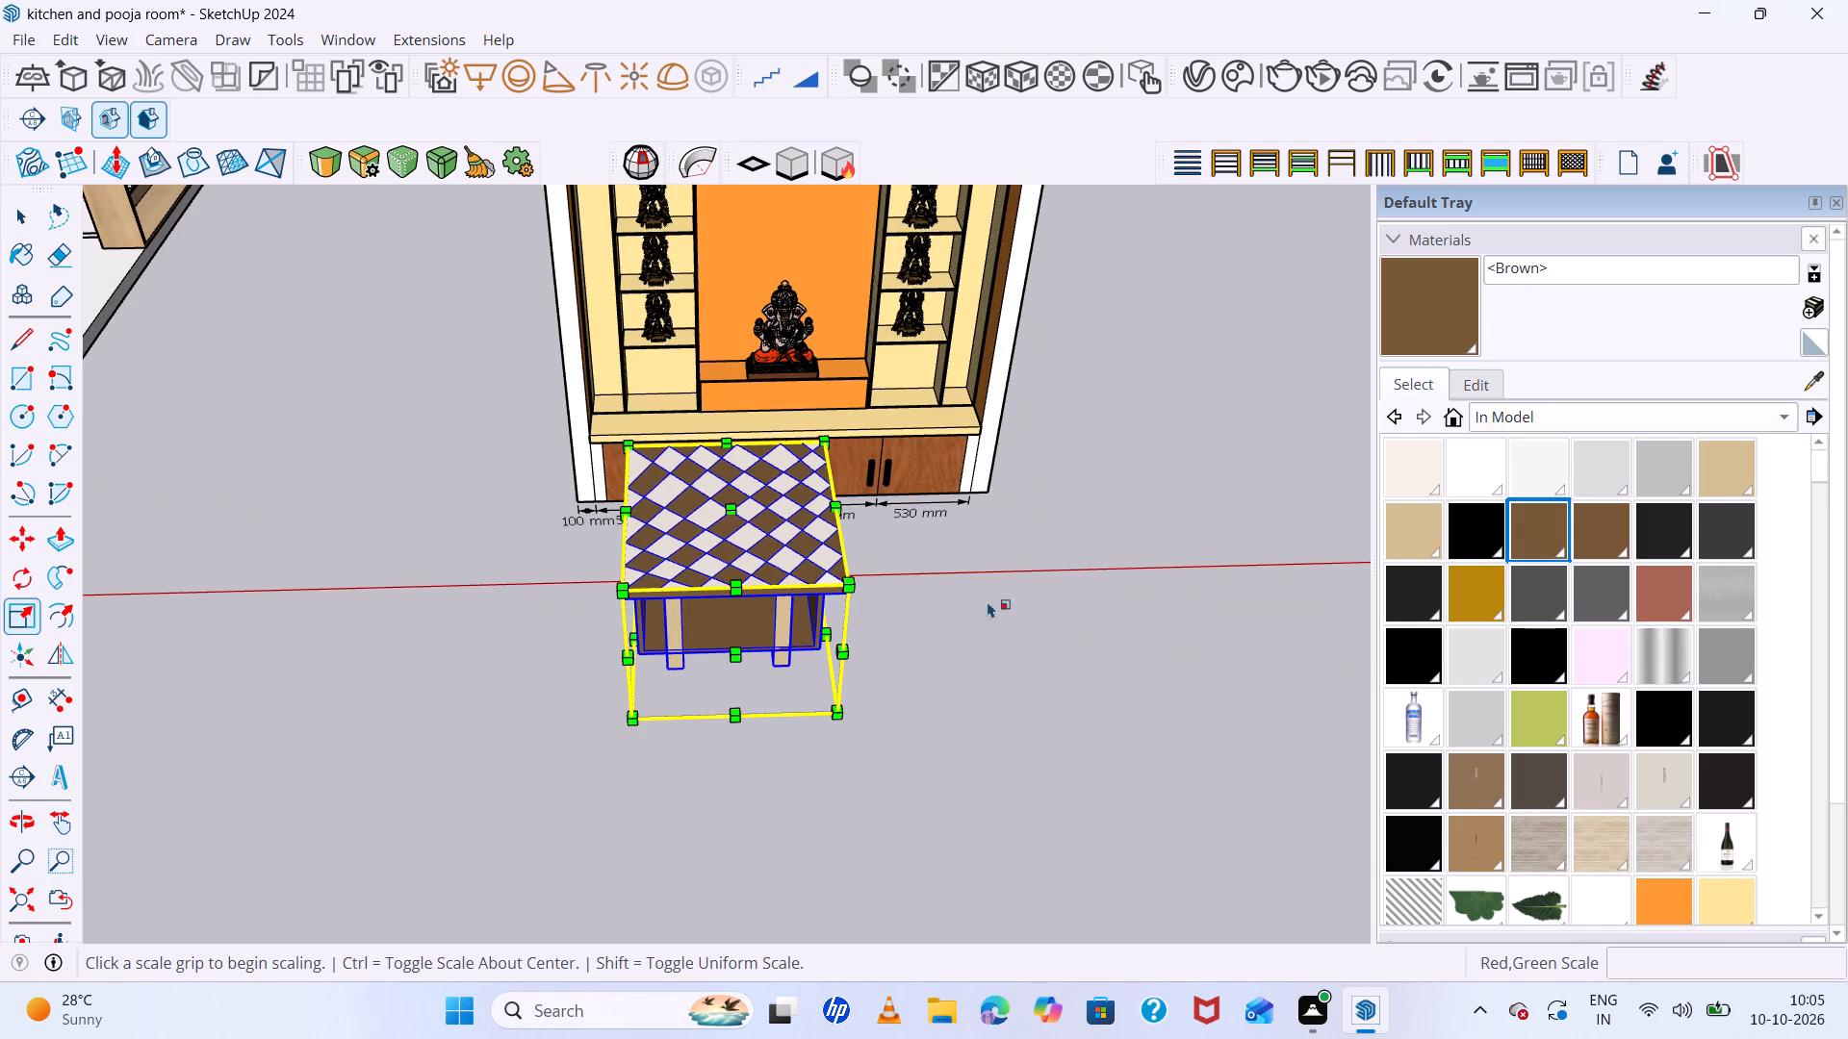
click(742, 661)
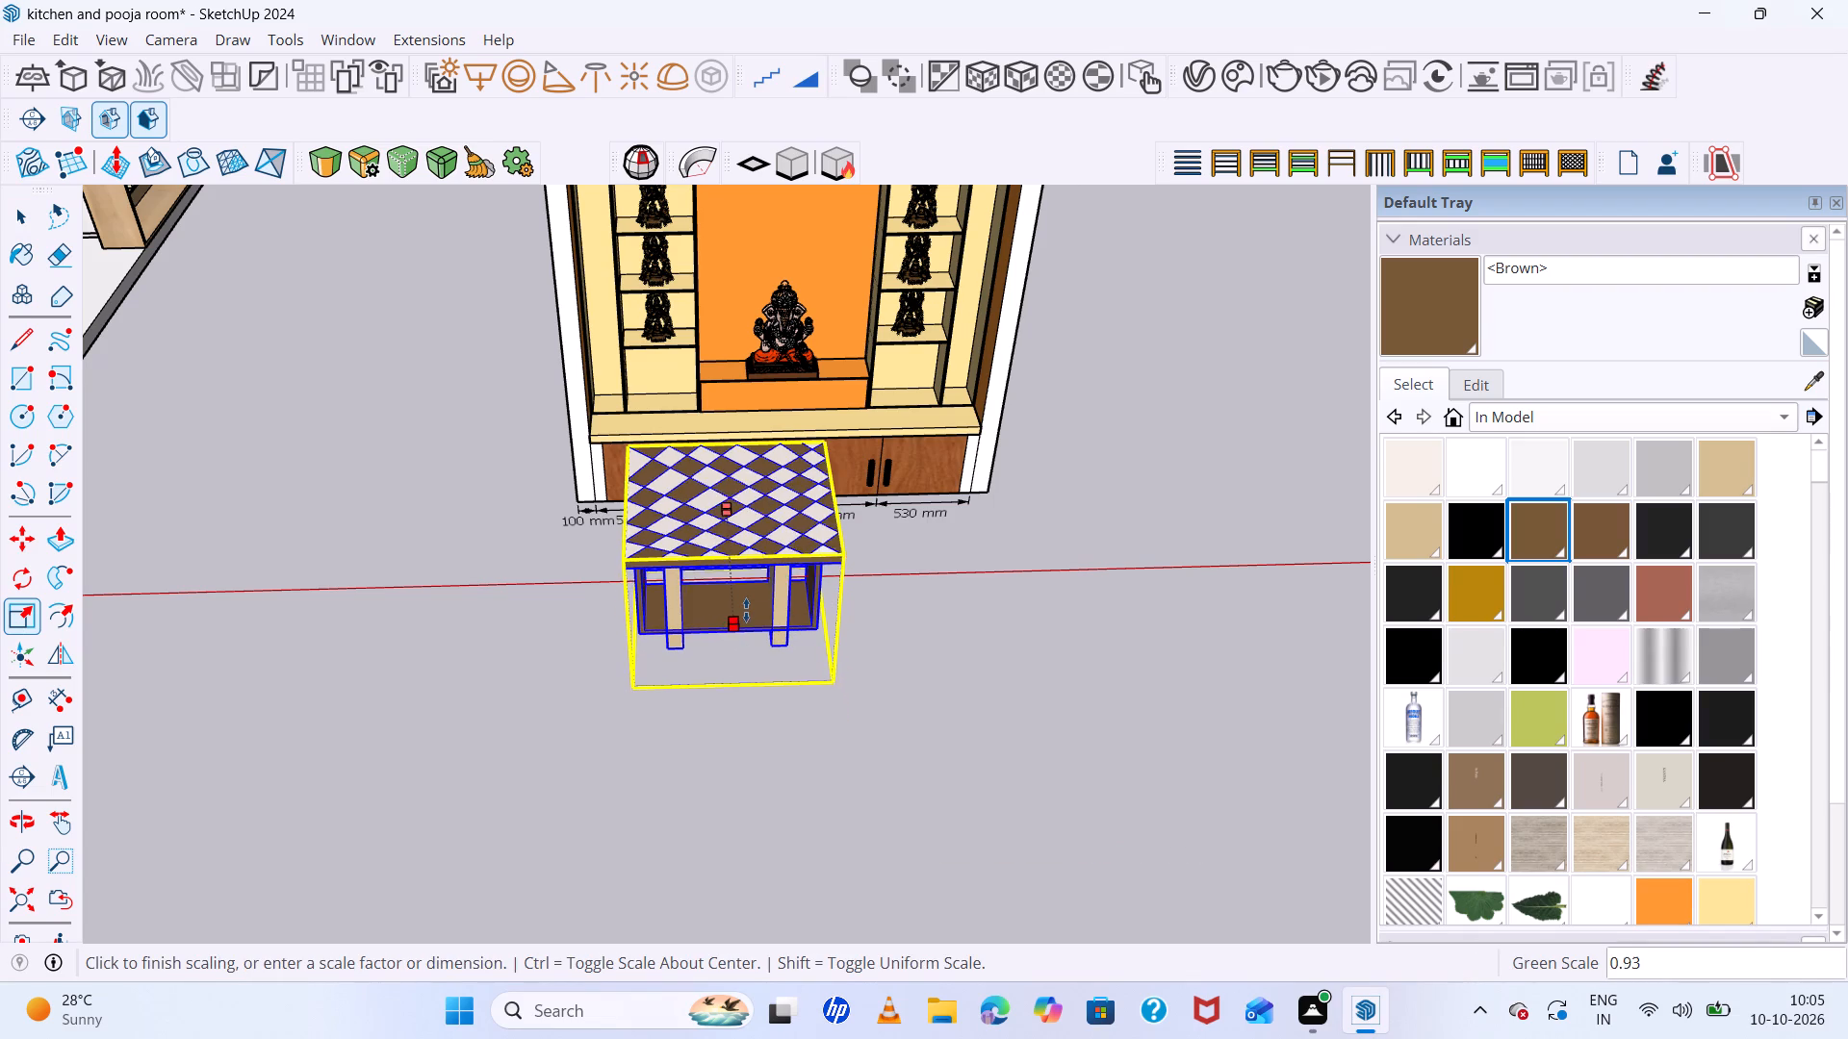
click(746, 606)
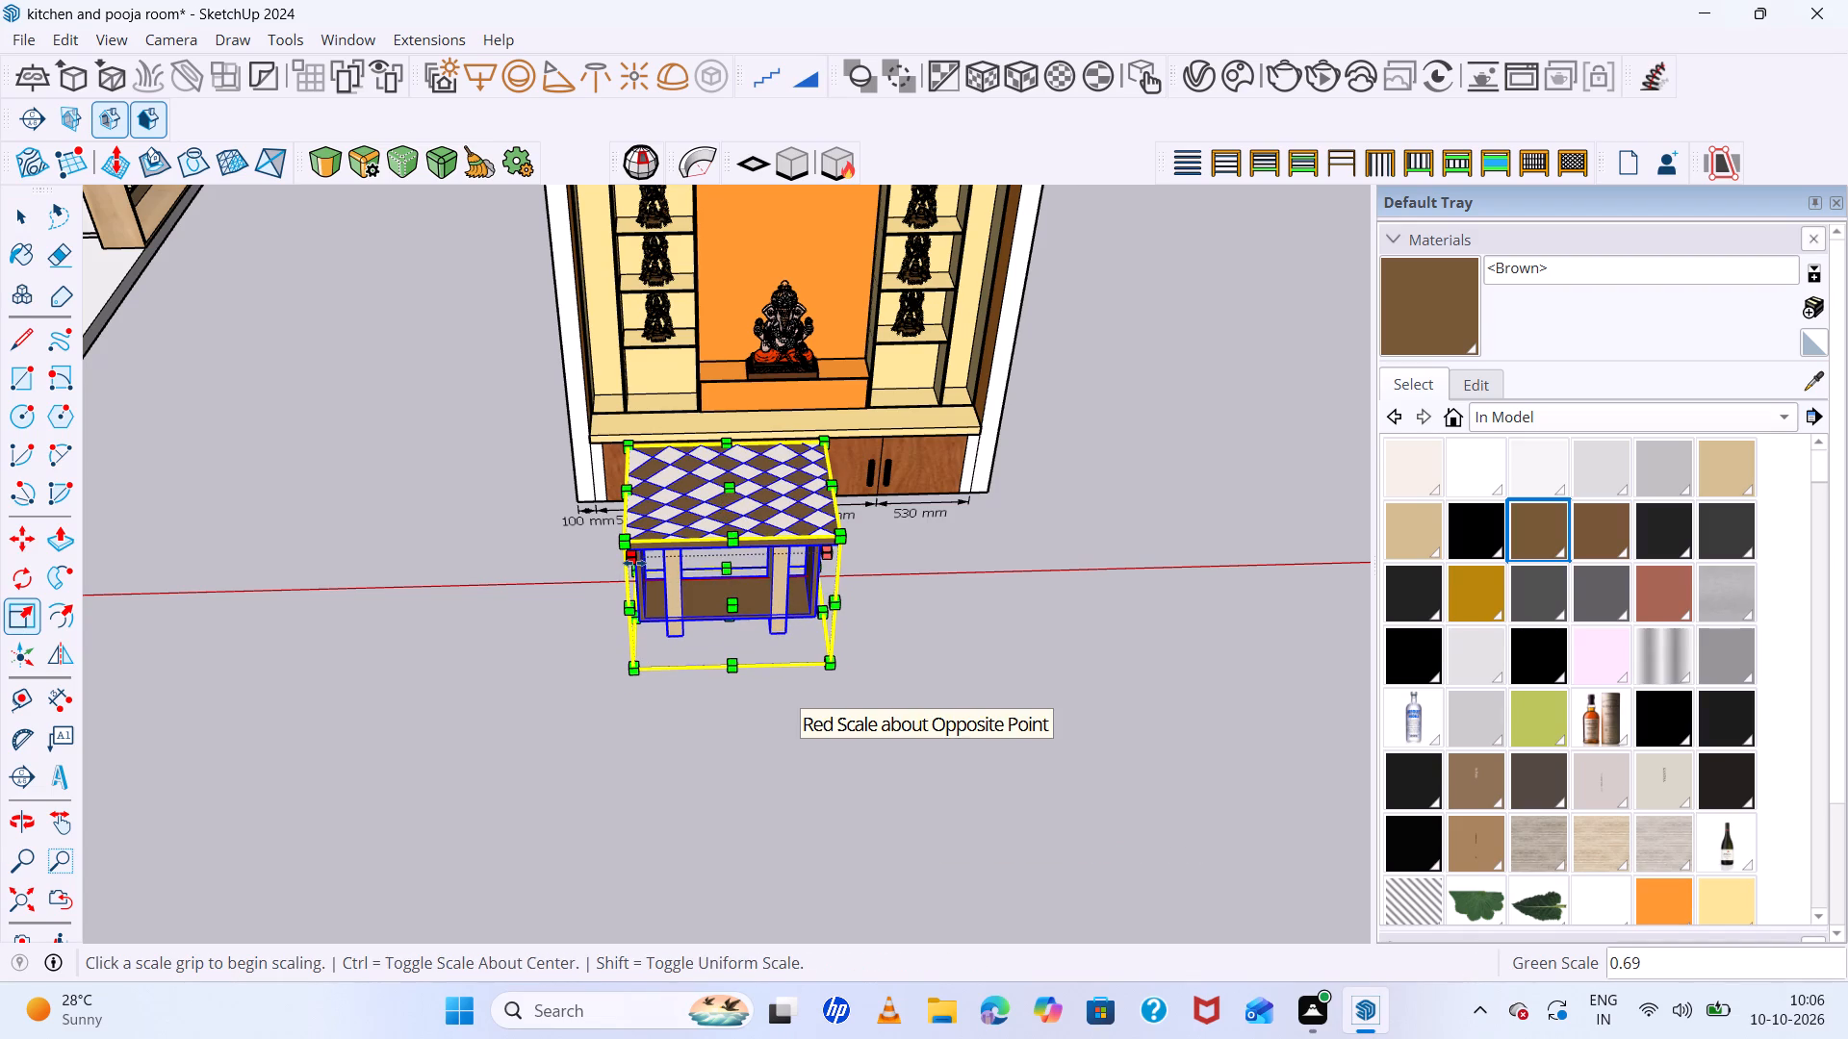
click(634, 563)
click(693, 556)
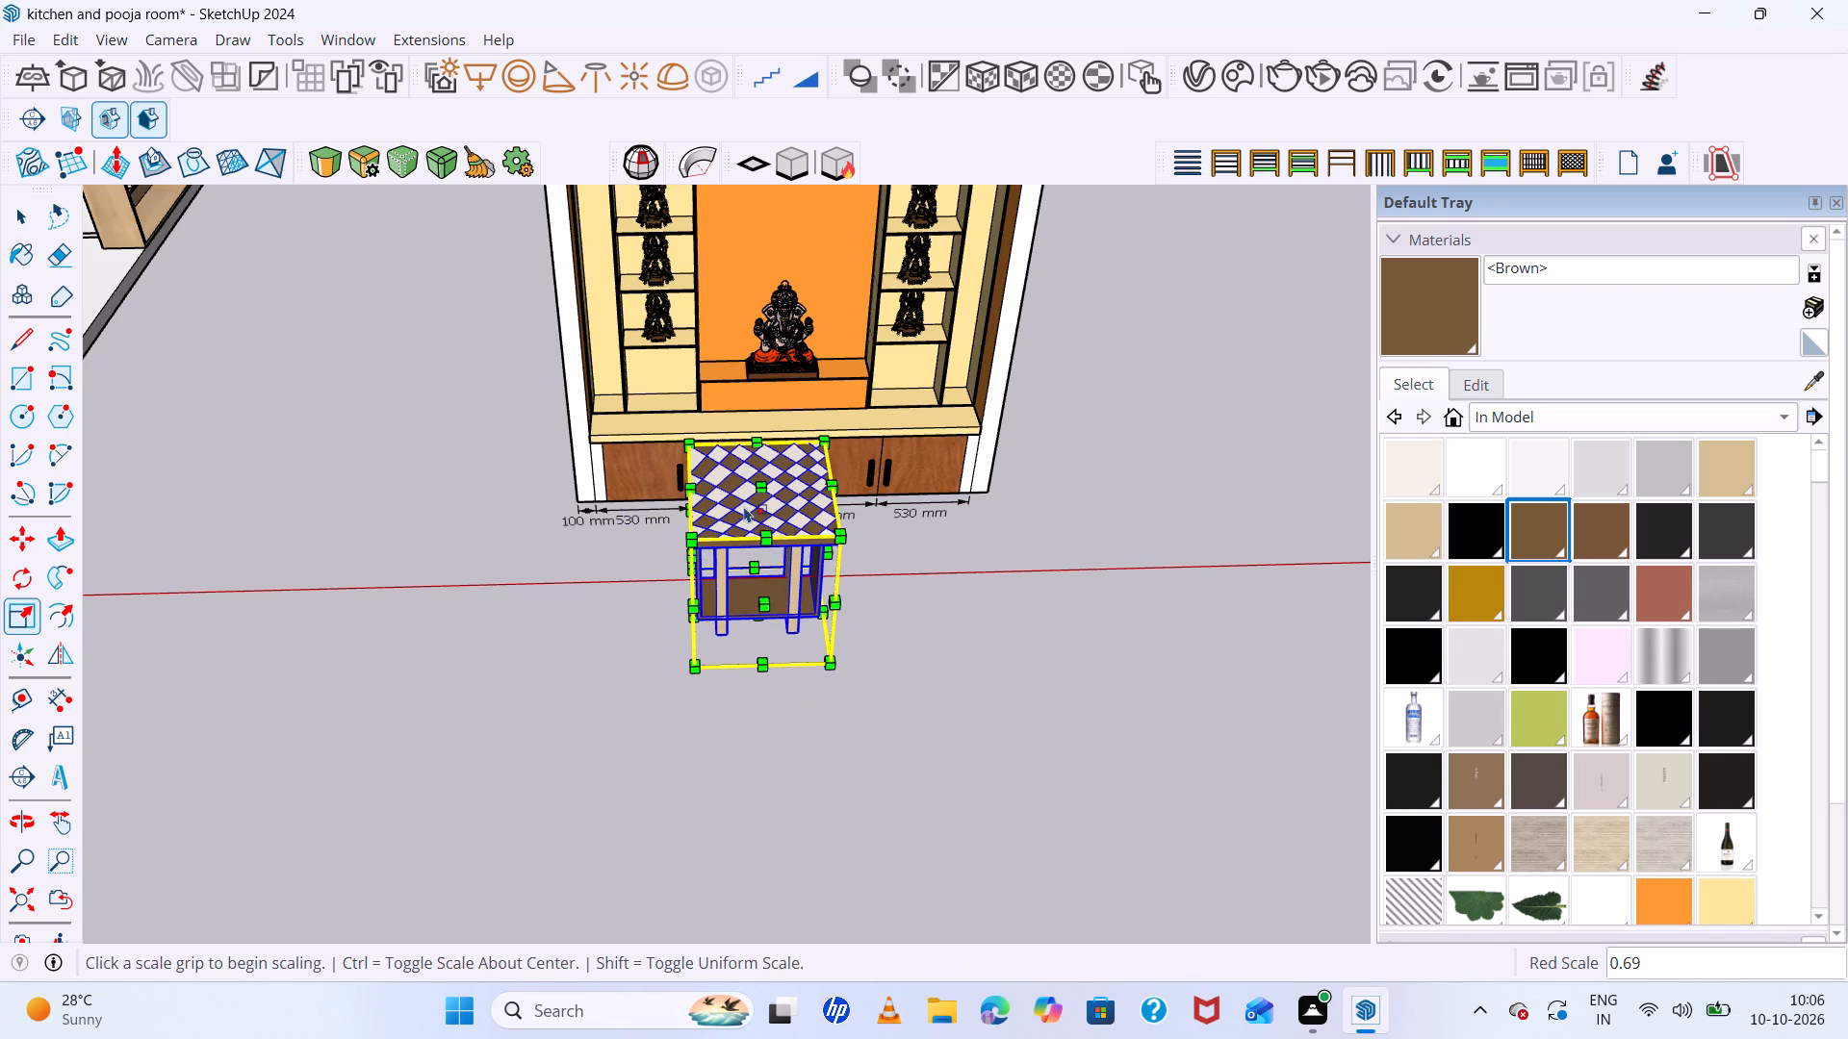
Scale the table group's height to 0.64 and its green-axis depth to 0.90.
click(758, 478)
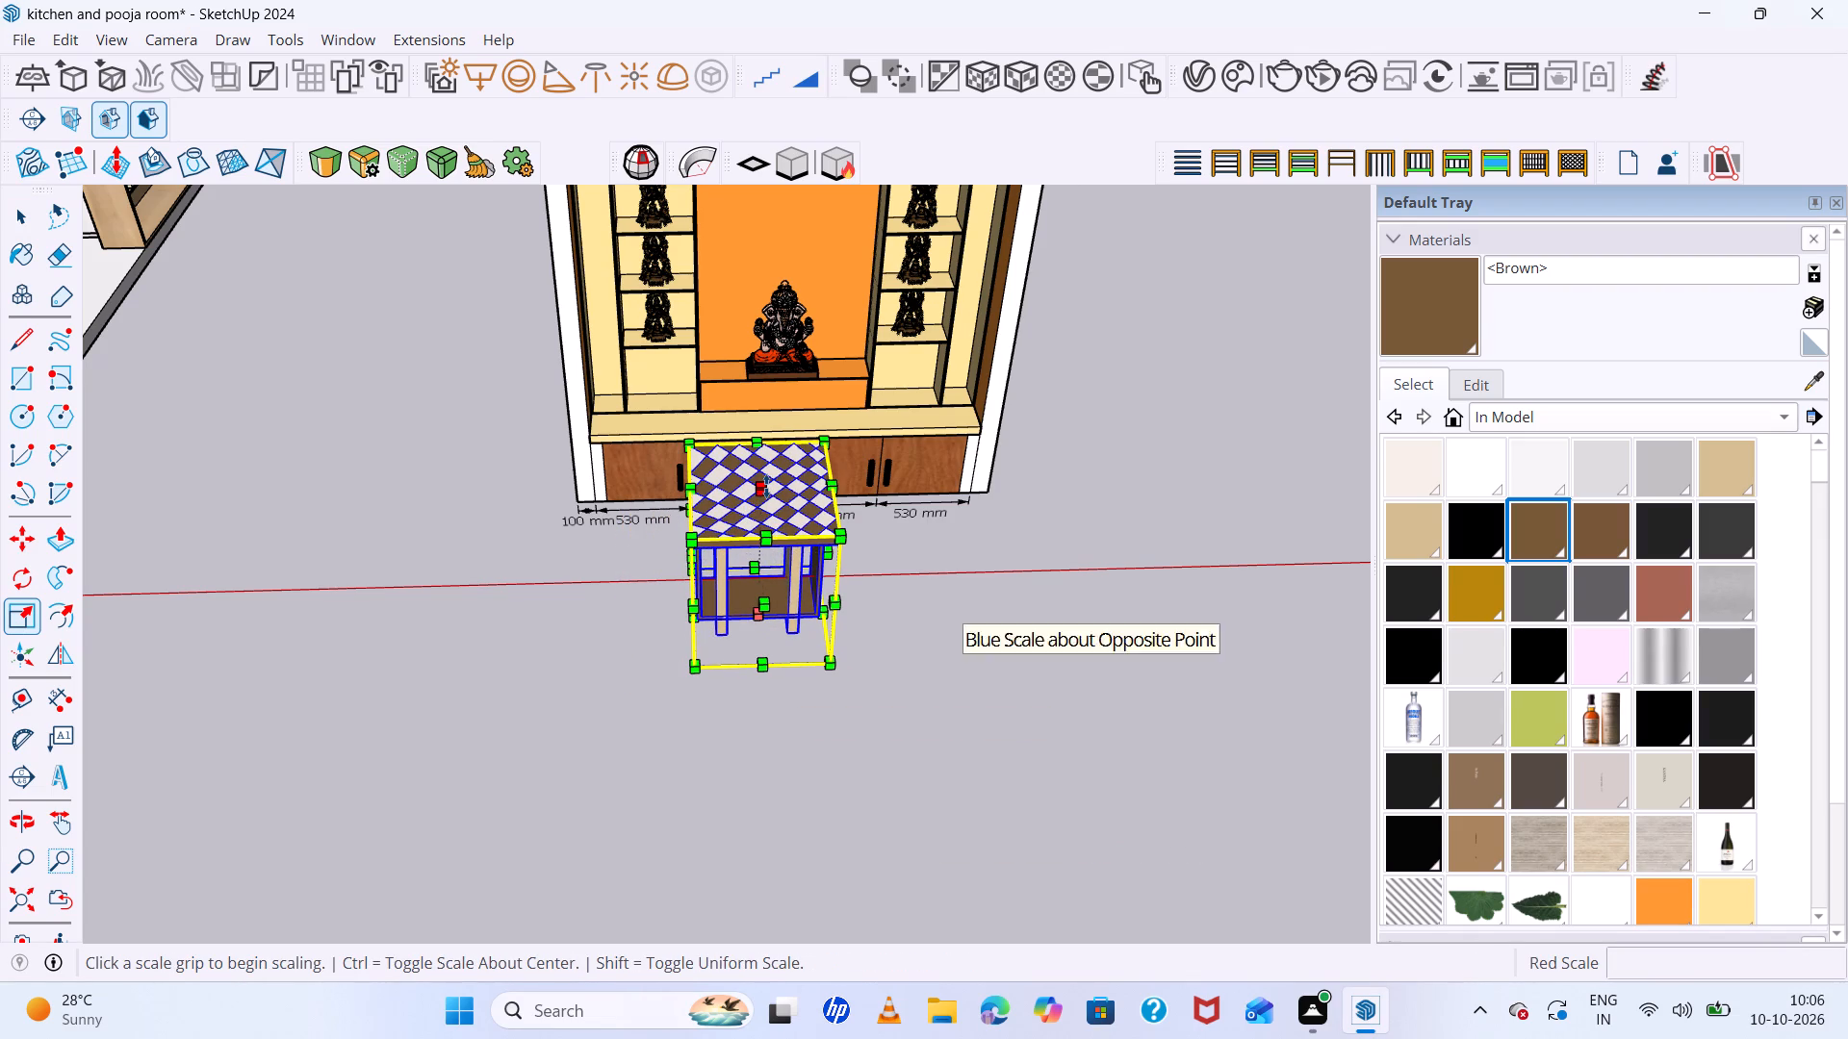
click(766, 486)
click(767, 537)
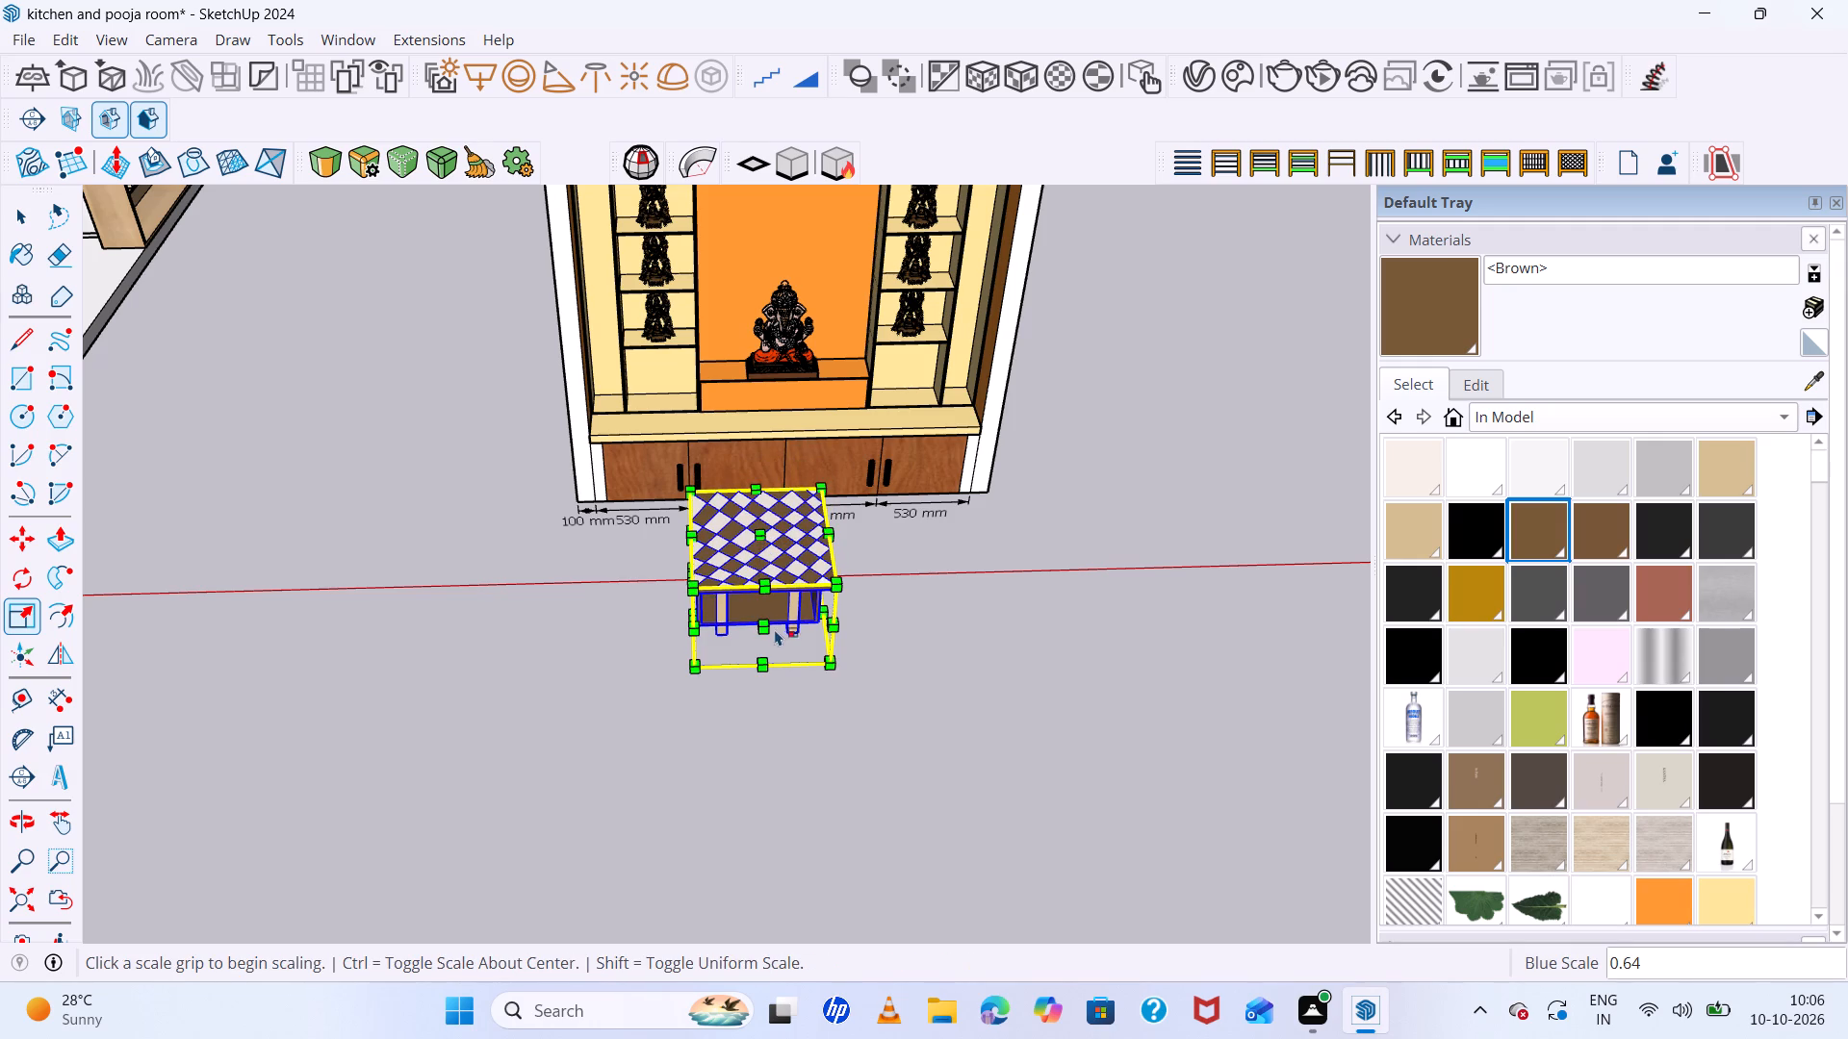
click(768, 634)
click(767, 617)
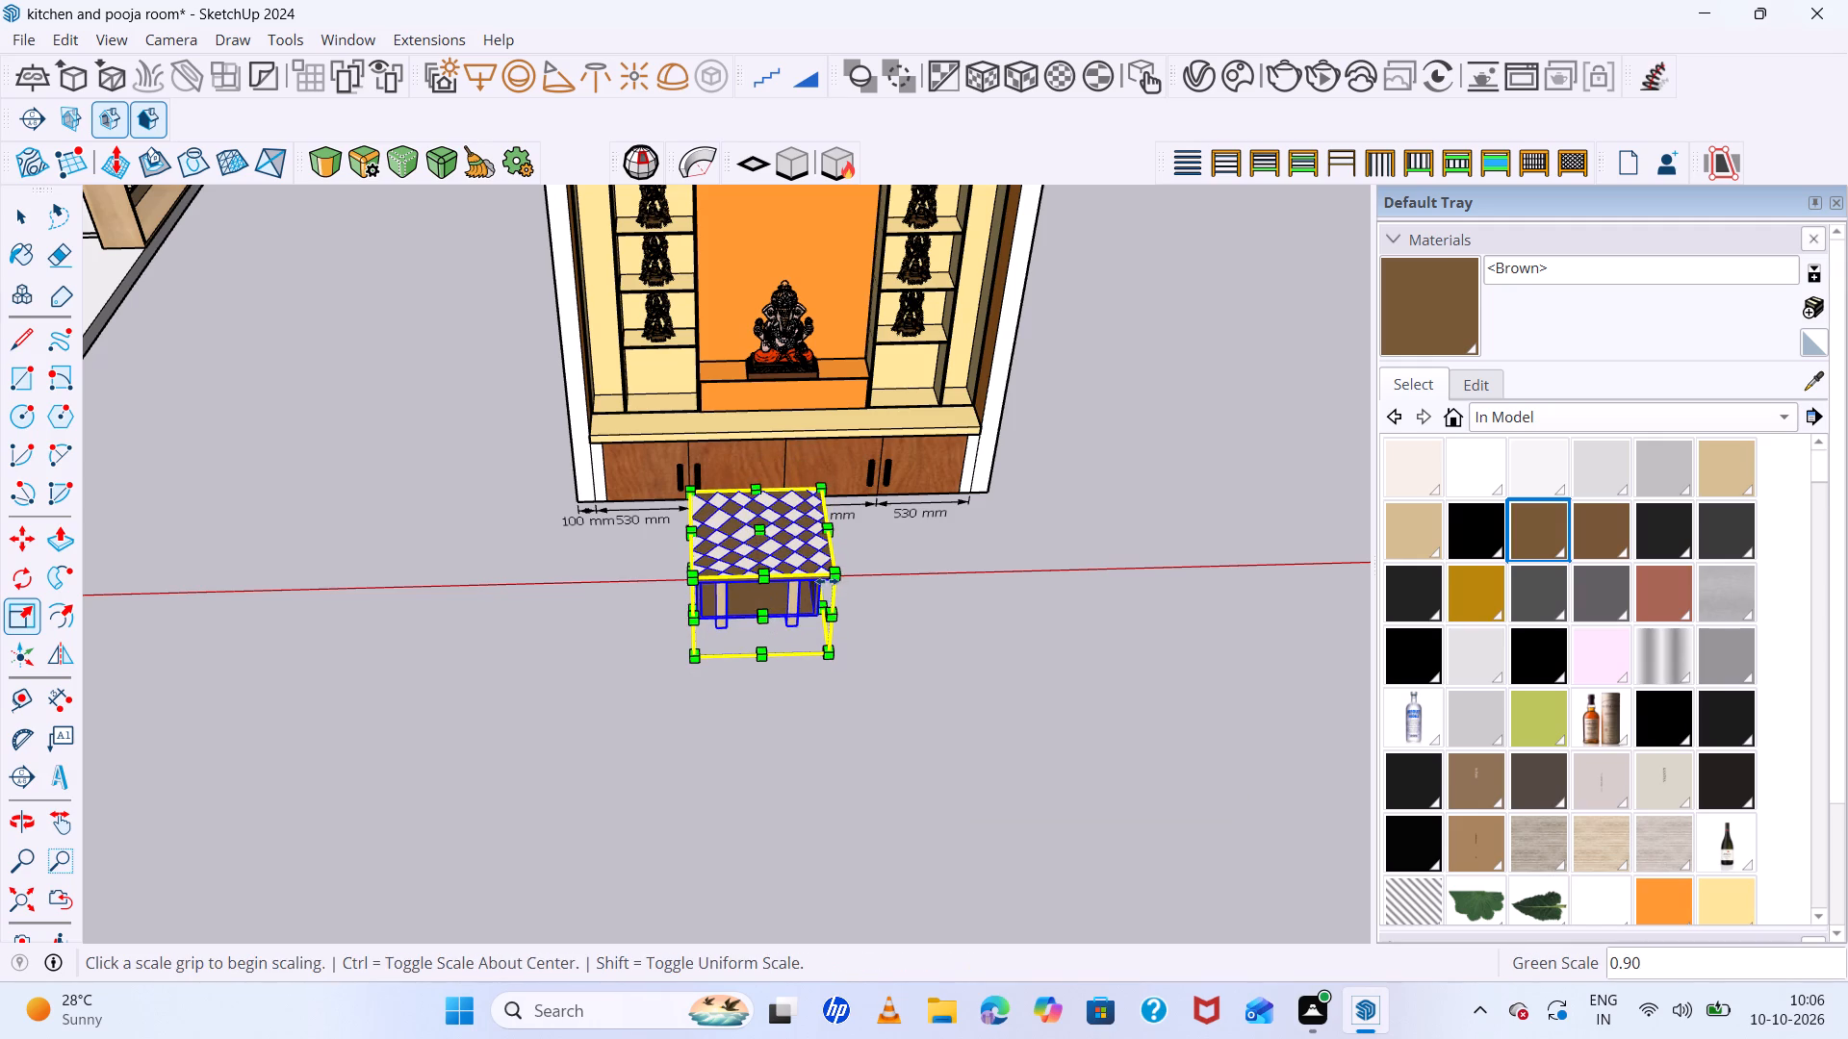
Narrow the table group slightly along the red axis, keeping its opposite side fixed.
middle_drag(827, 581, 610, 393)
scroll(808, 565, up, 4)
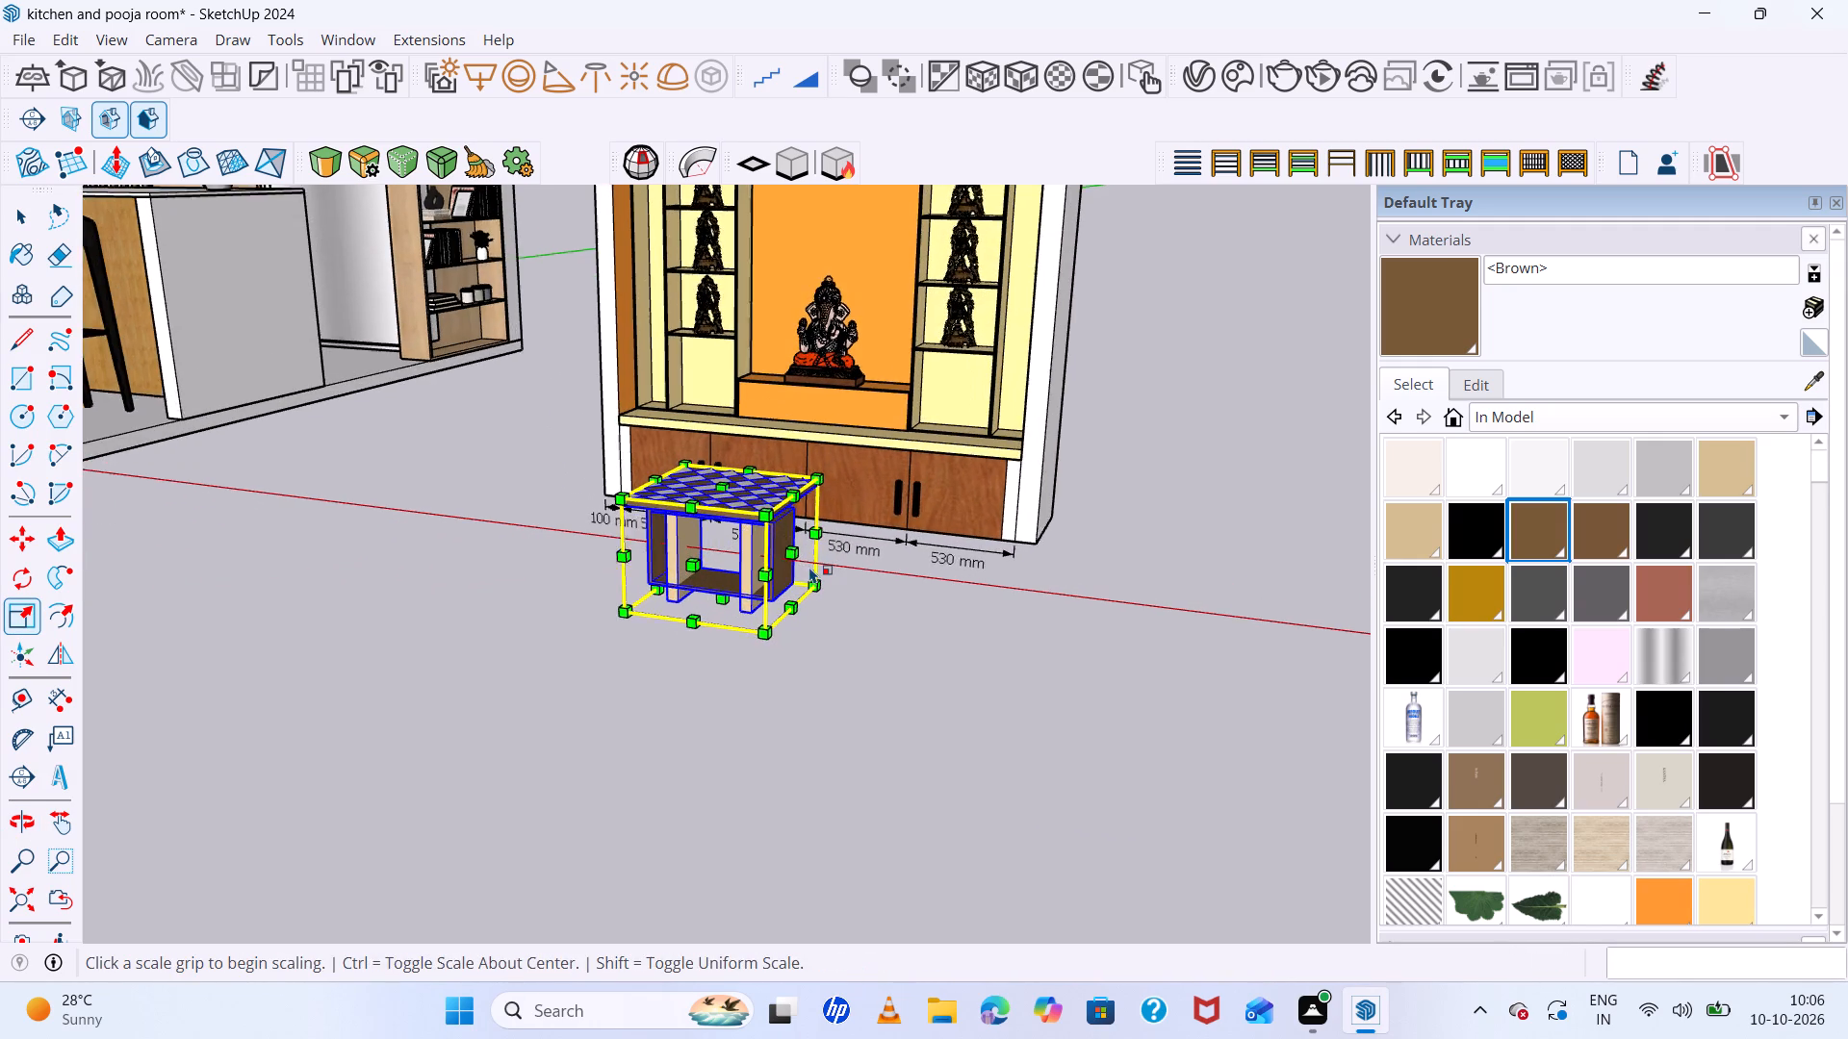
scroll(782, 545, up, 5)
click(797, 555)
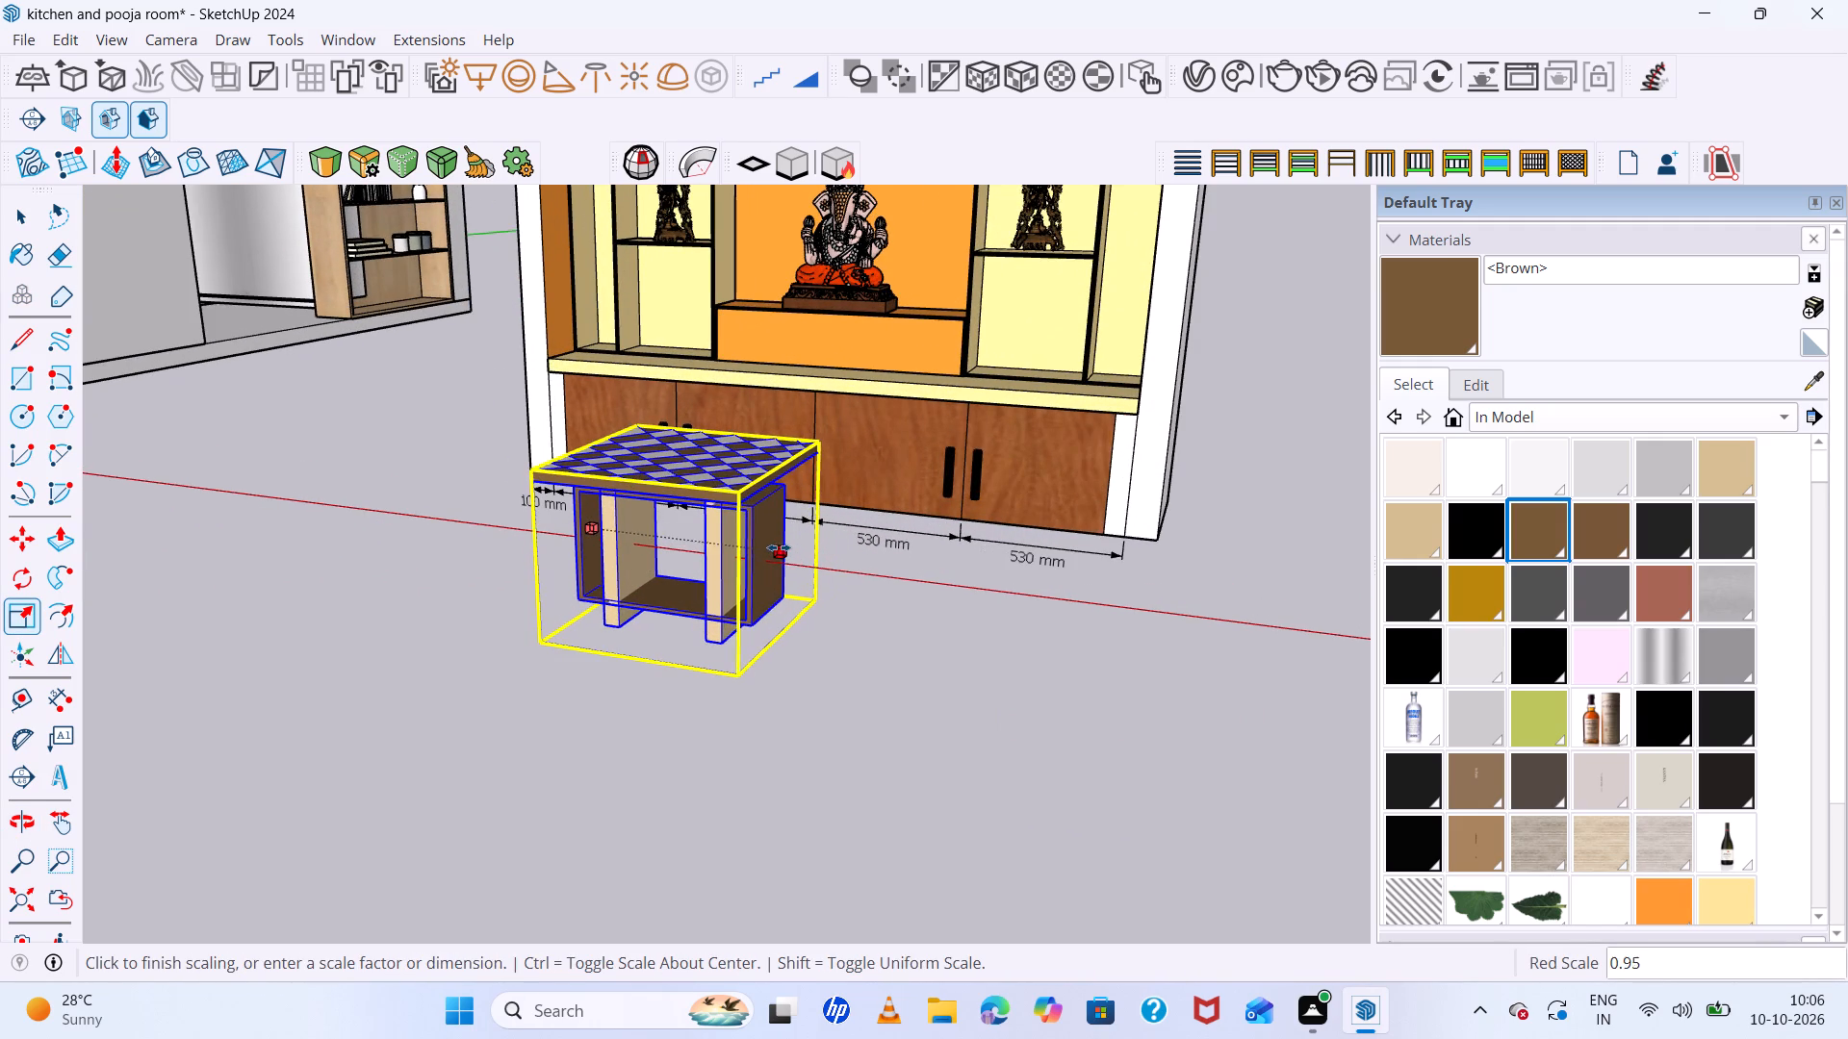
click(770, 545)
middle_drag(755, 566, 792, 577)
key(space)
click(902, 619)
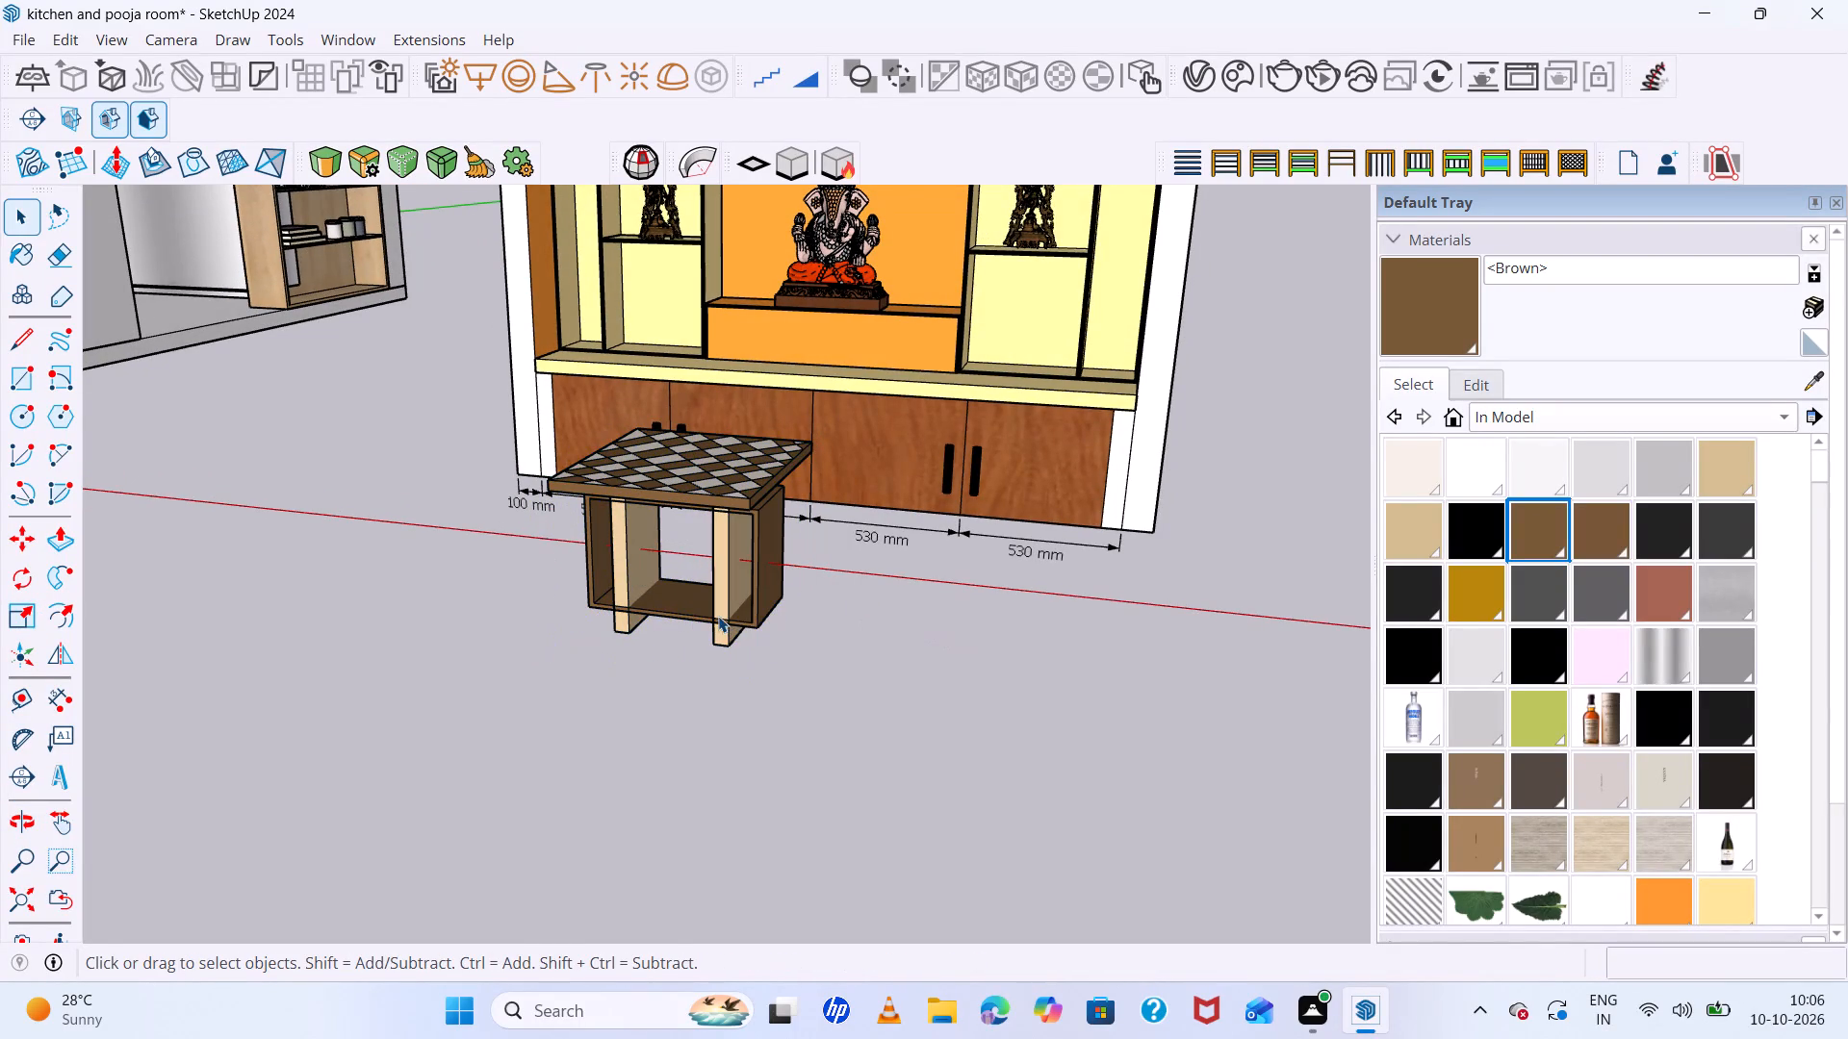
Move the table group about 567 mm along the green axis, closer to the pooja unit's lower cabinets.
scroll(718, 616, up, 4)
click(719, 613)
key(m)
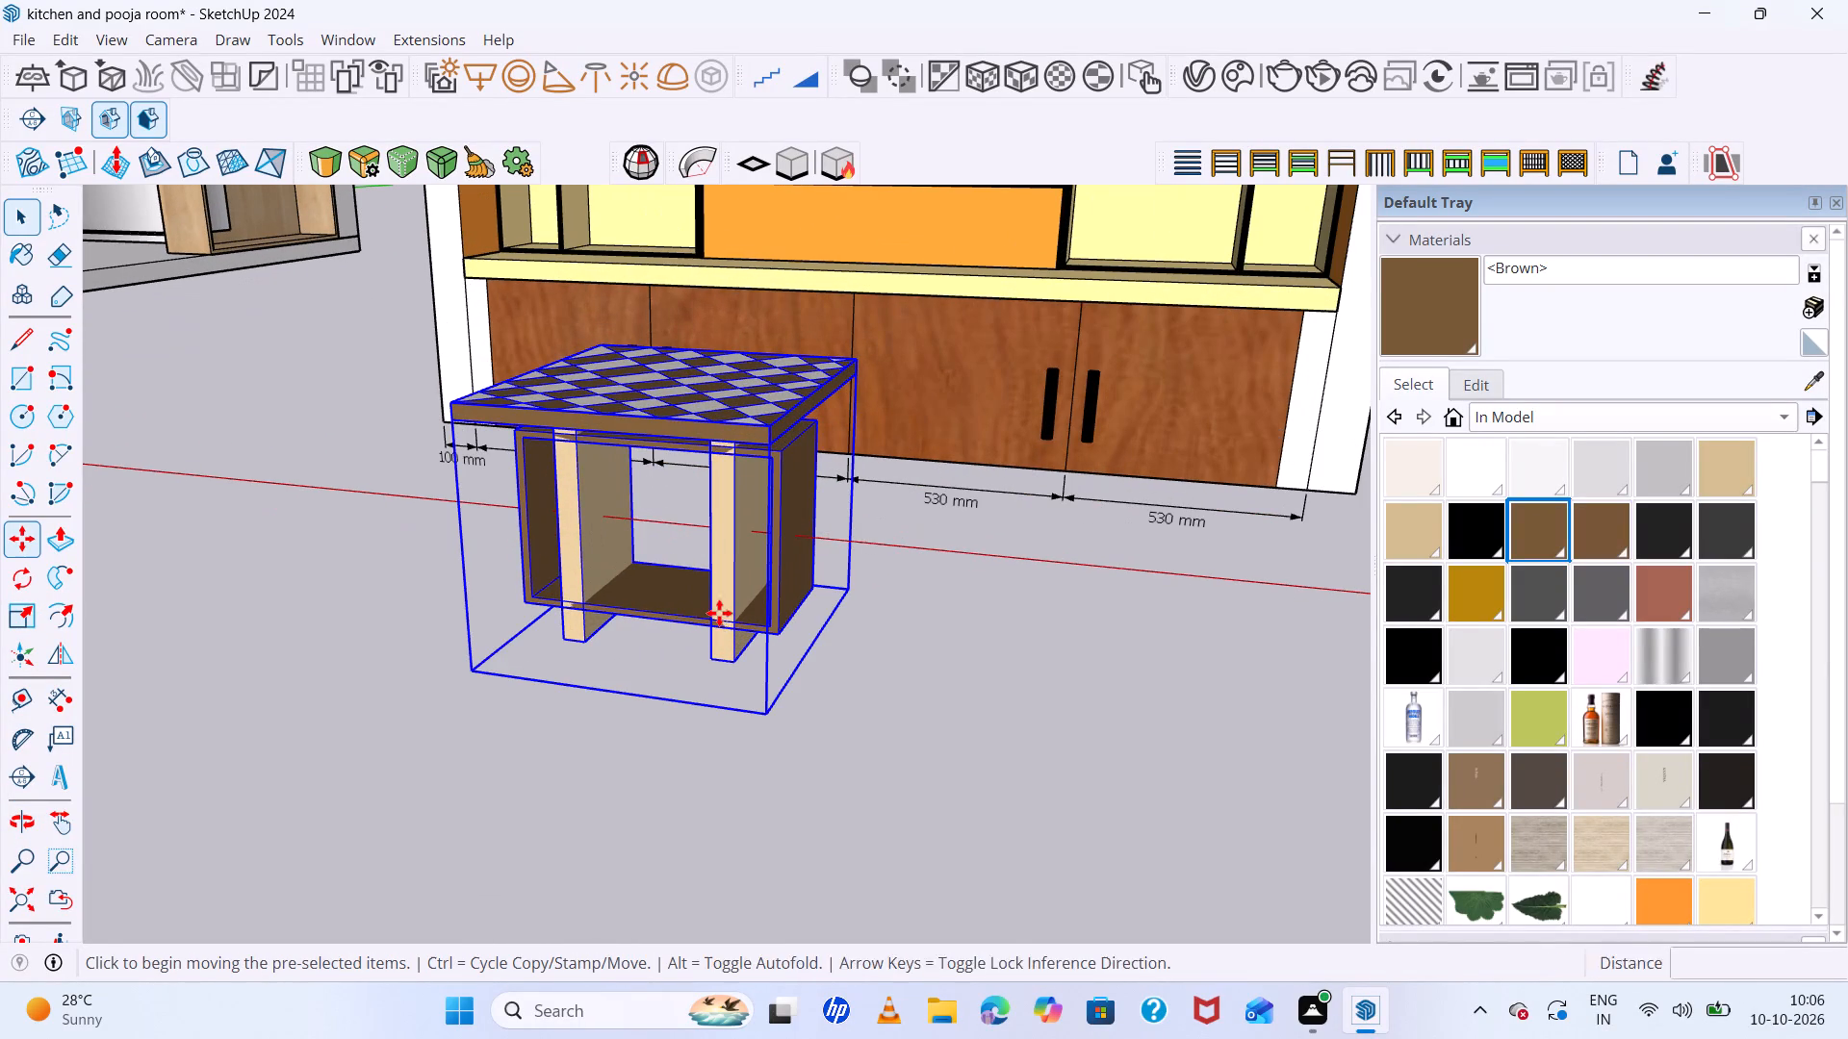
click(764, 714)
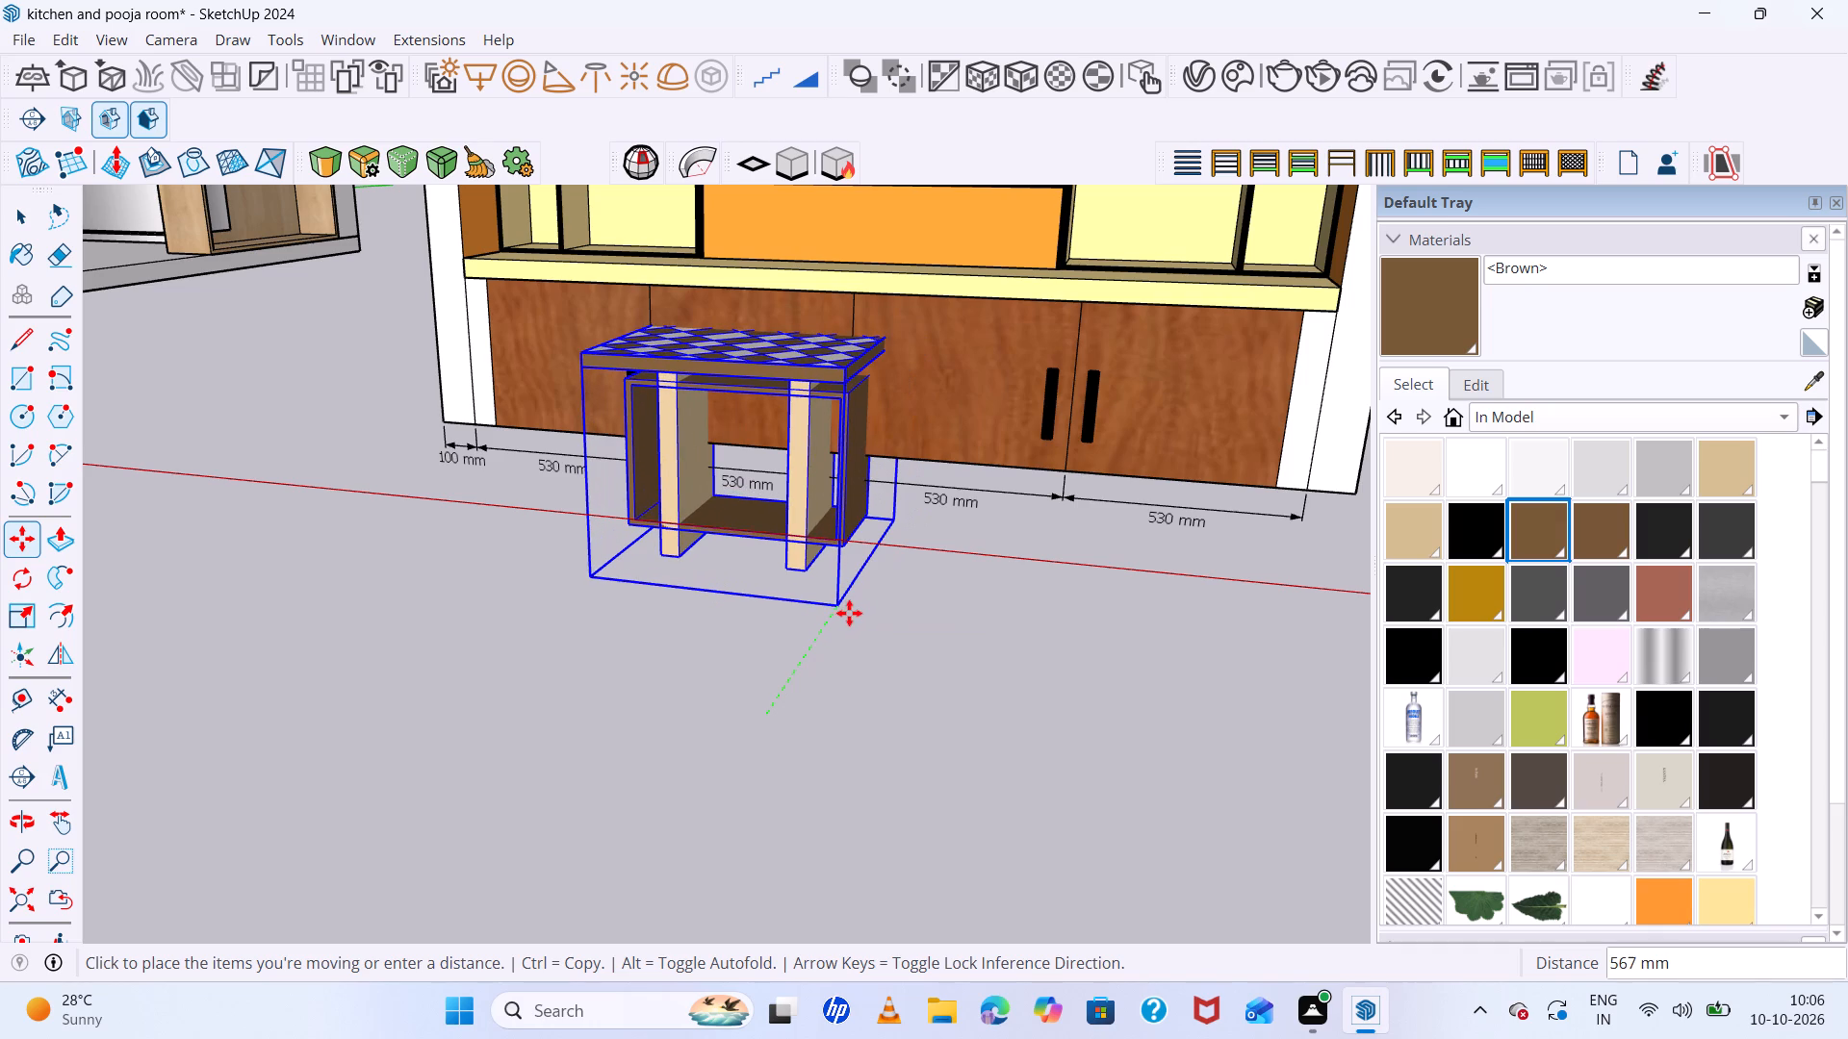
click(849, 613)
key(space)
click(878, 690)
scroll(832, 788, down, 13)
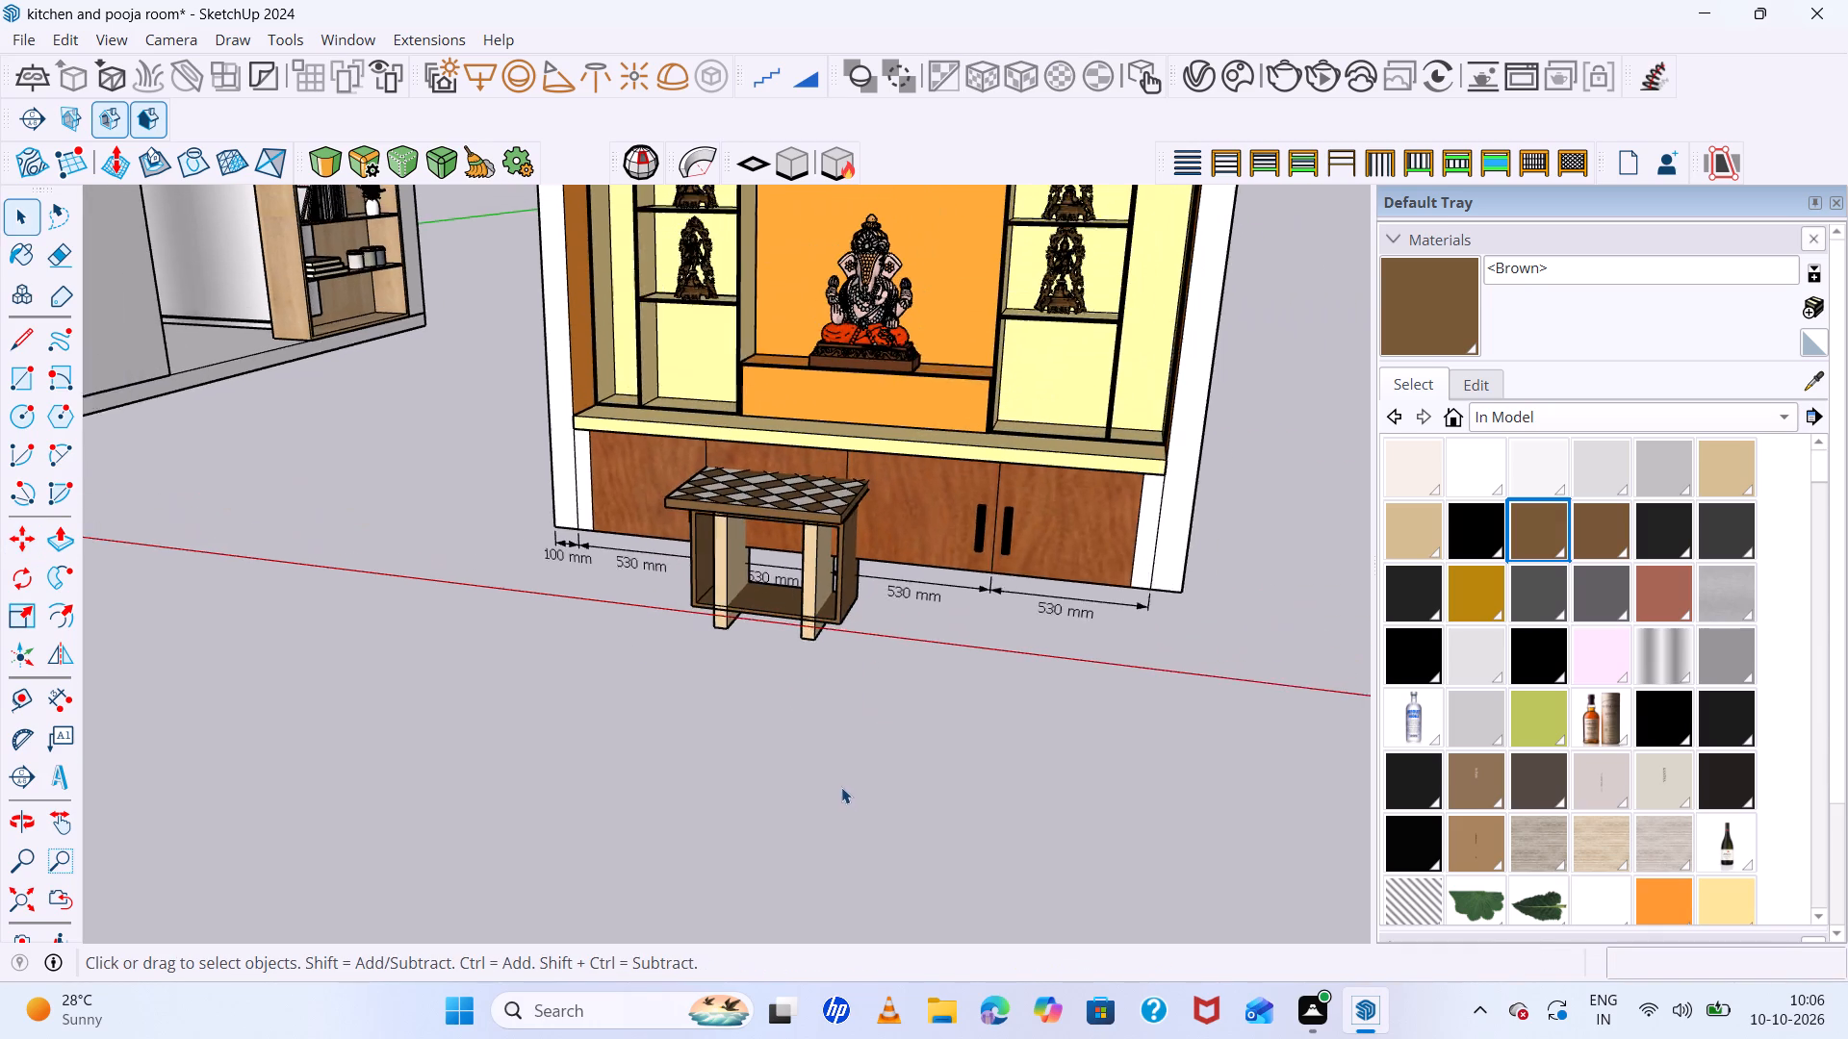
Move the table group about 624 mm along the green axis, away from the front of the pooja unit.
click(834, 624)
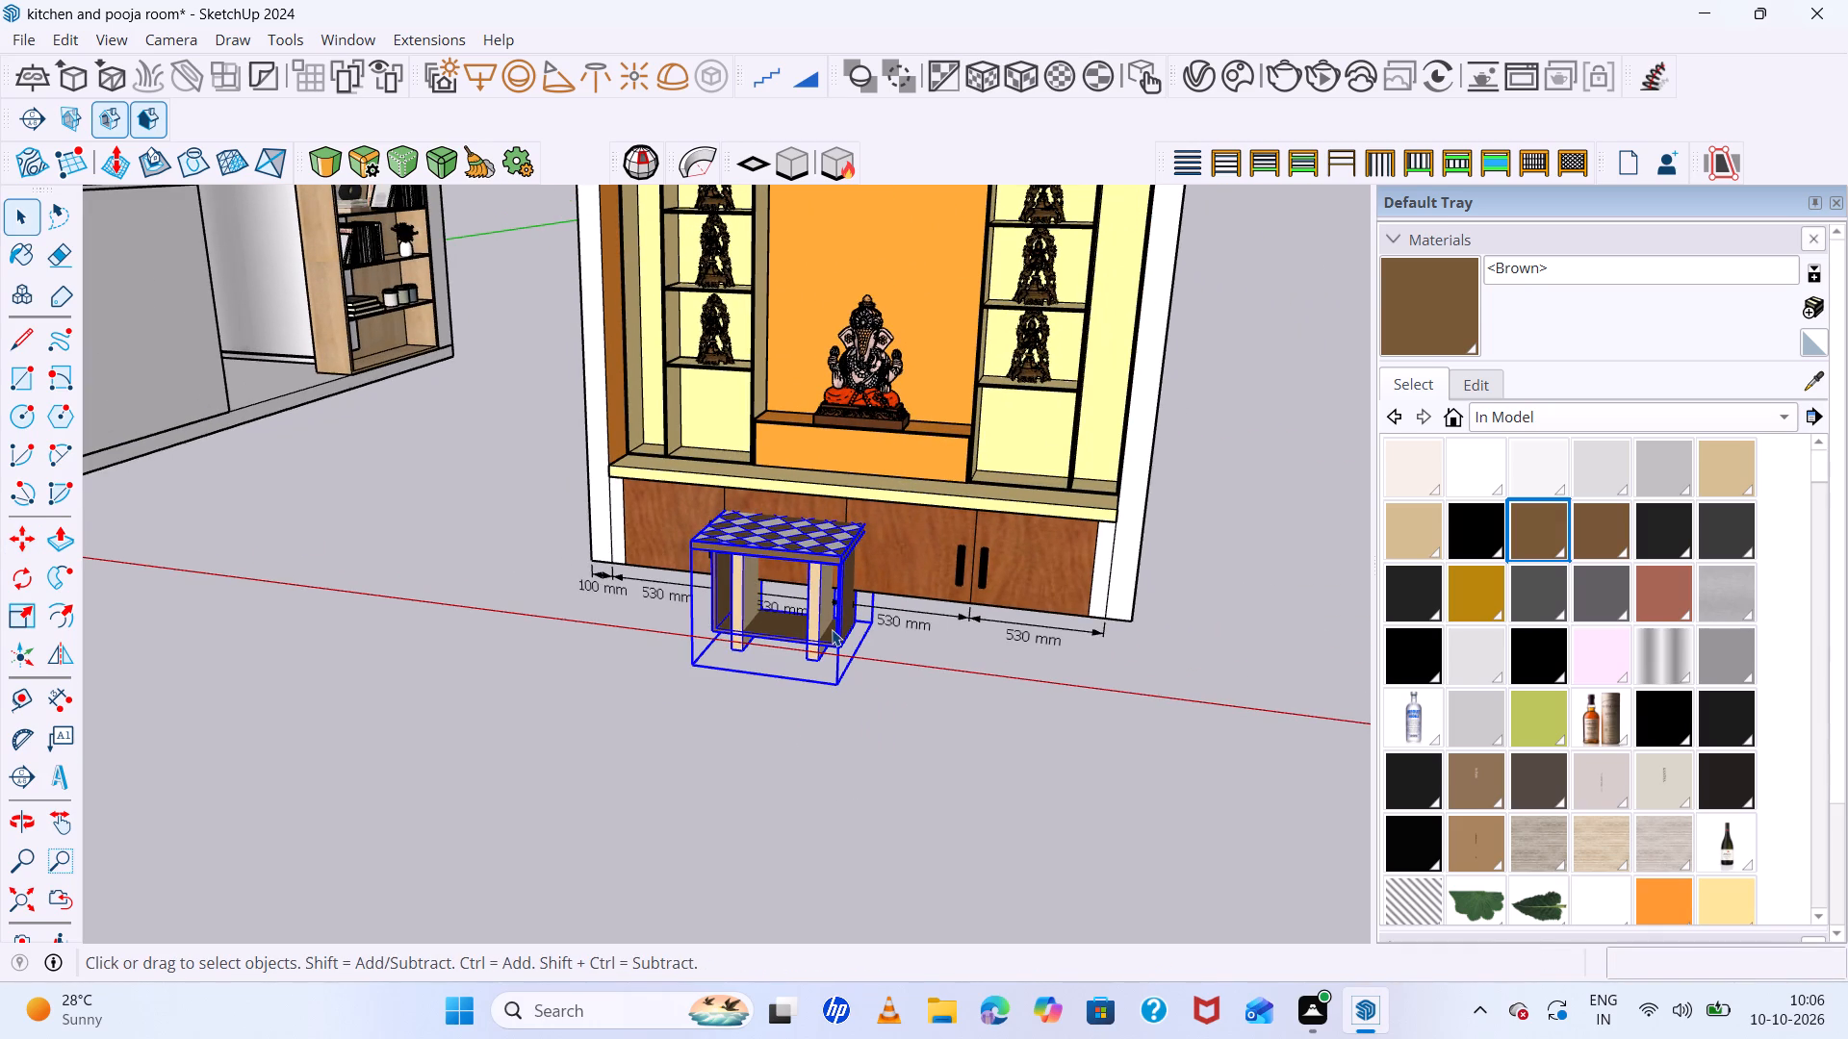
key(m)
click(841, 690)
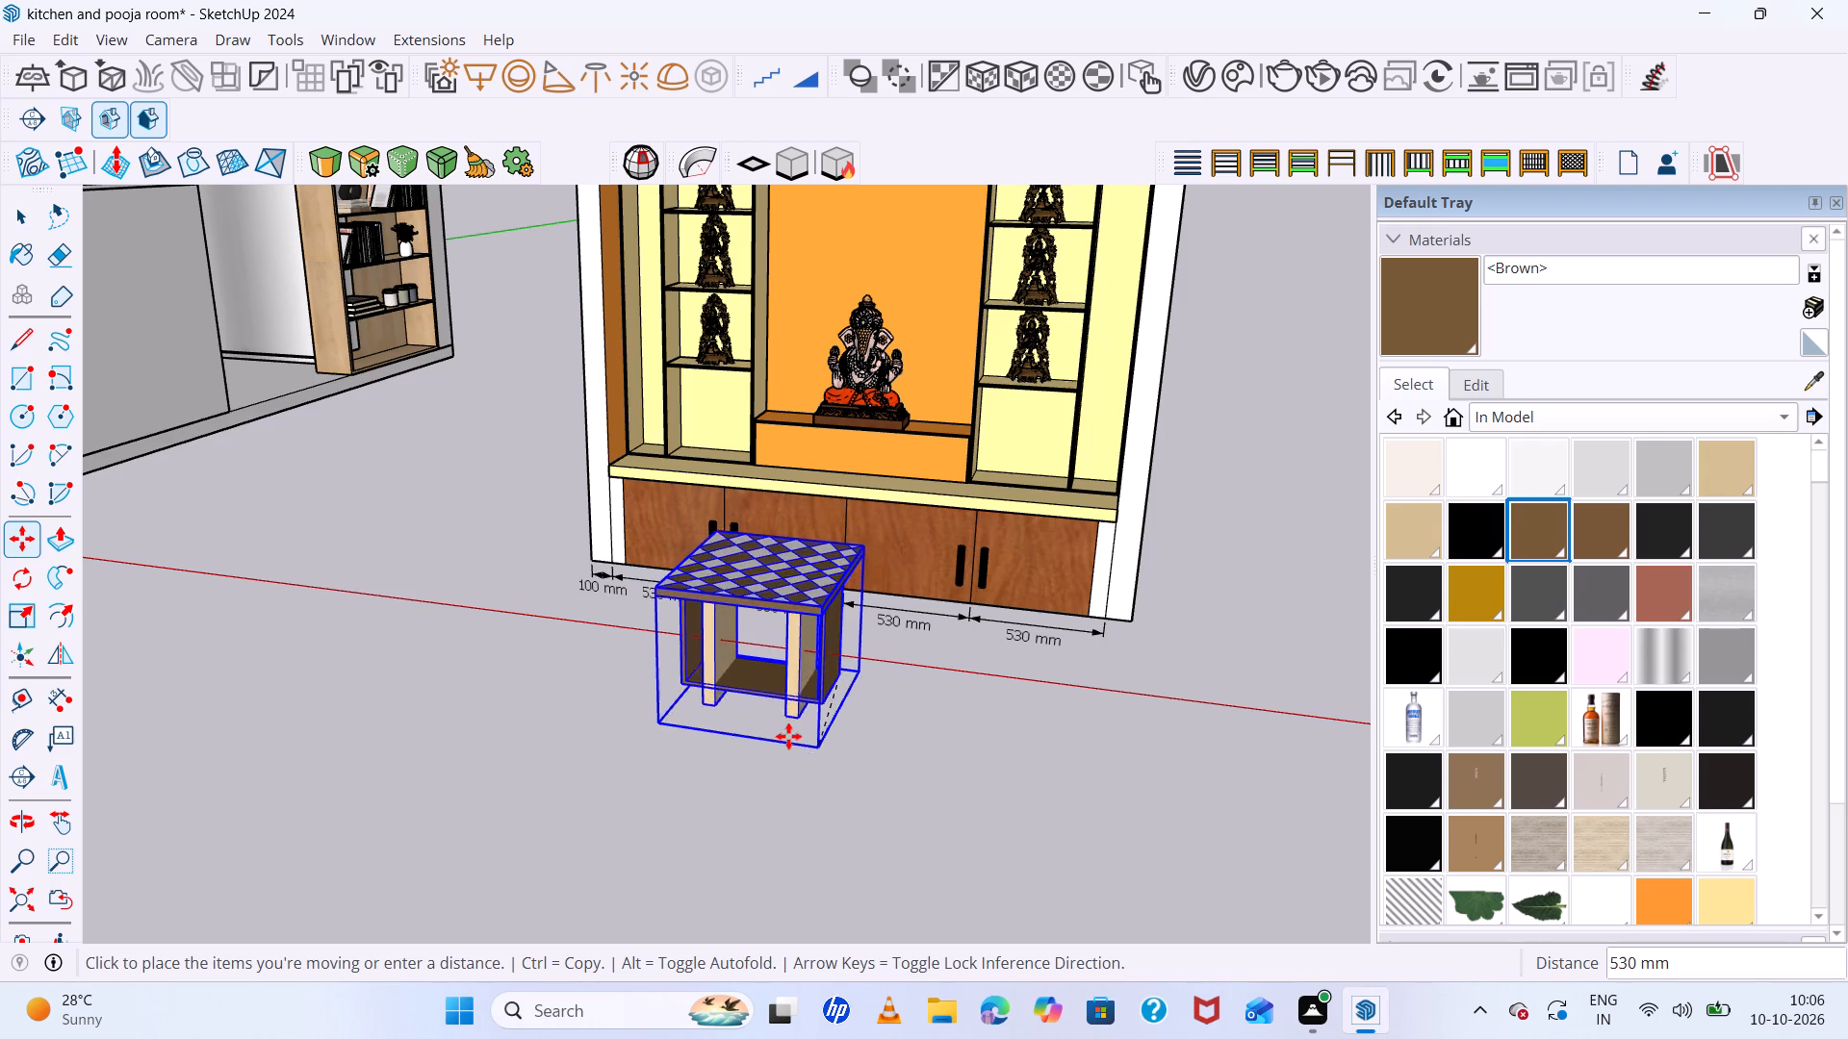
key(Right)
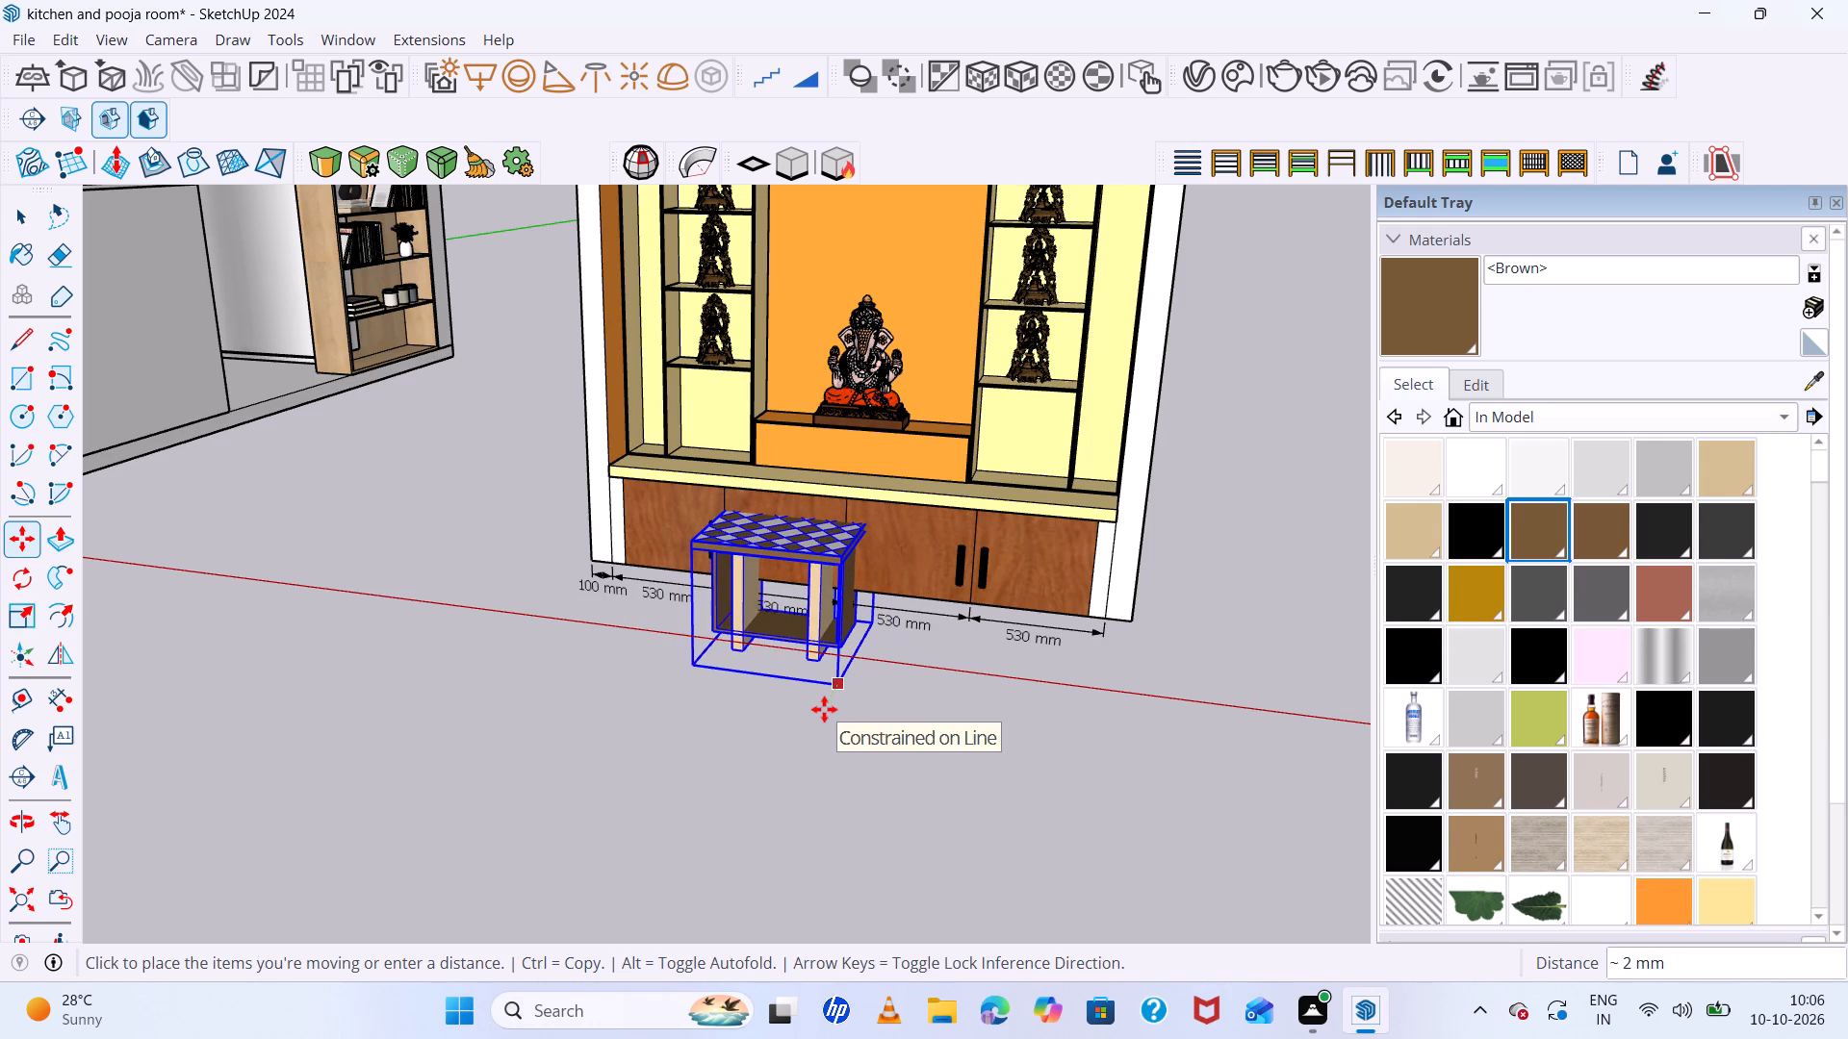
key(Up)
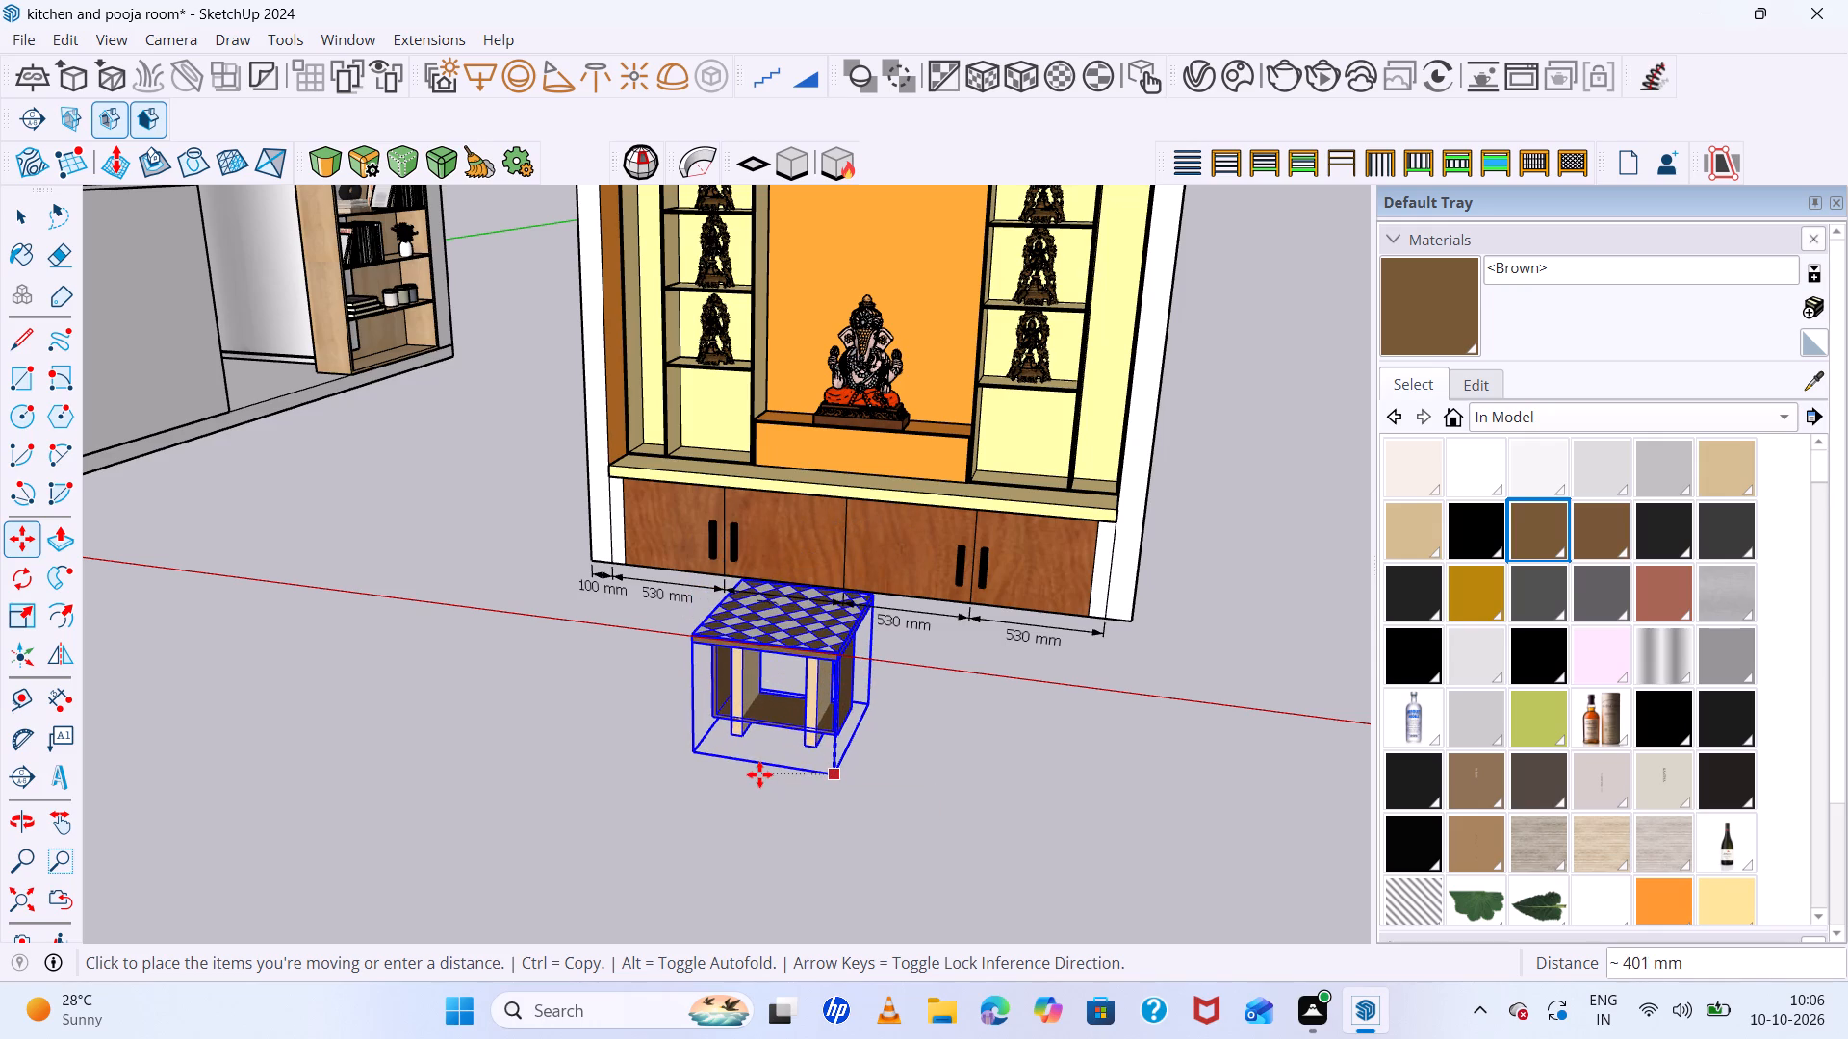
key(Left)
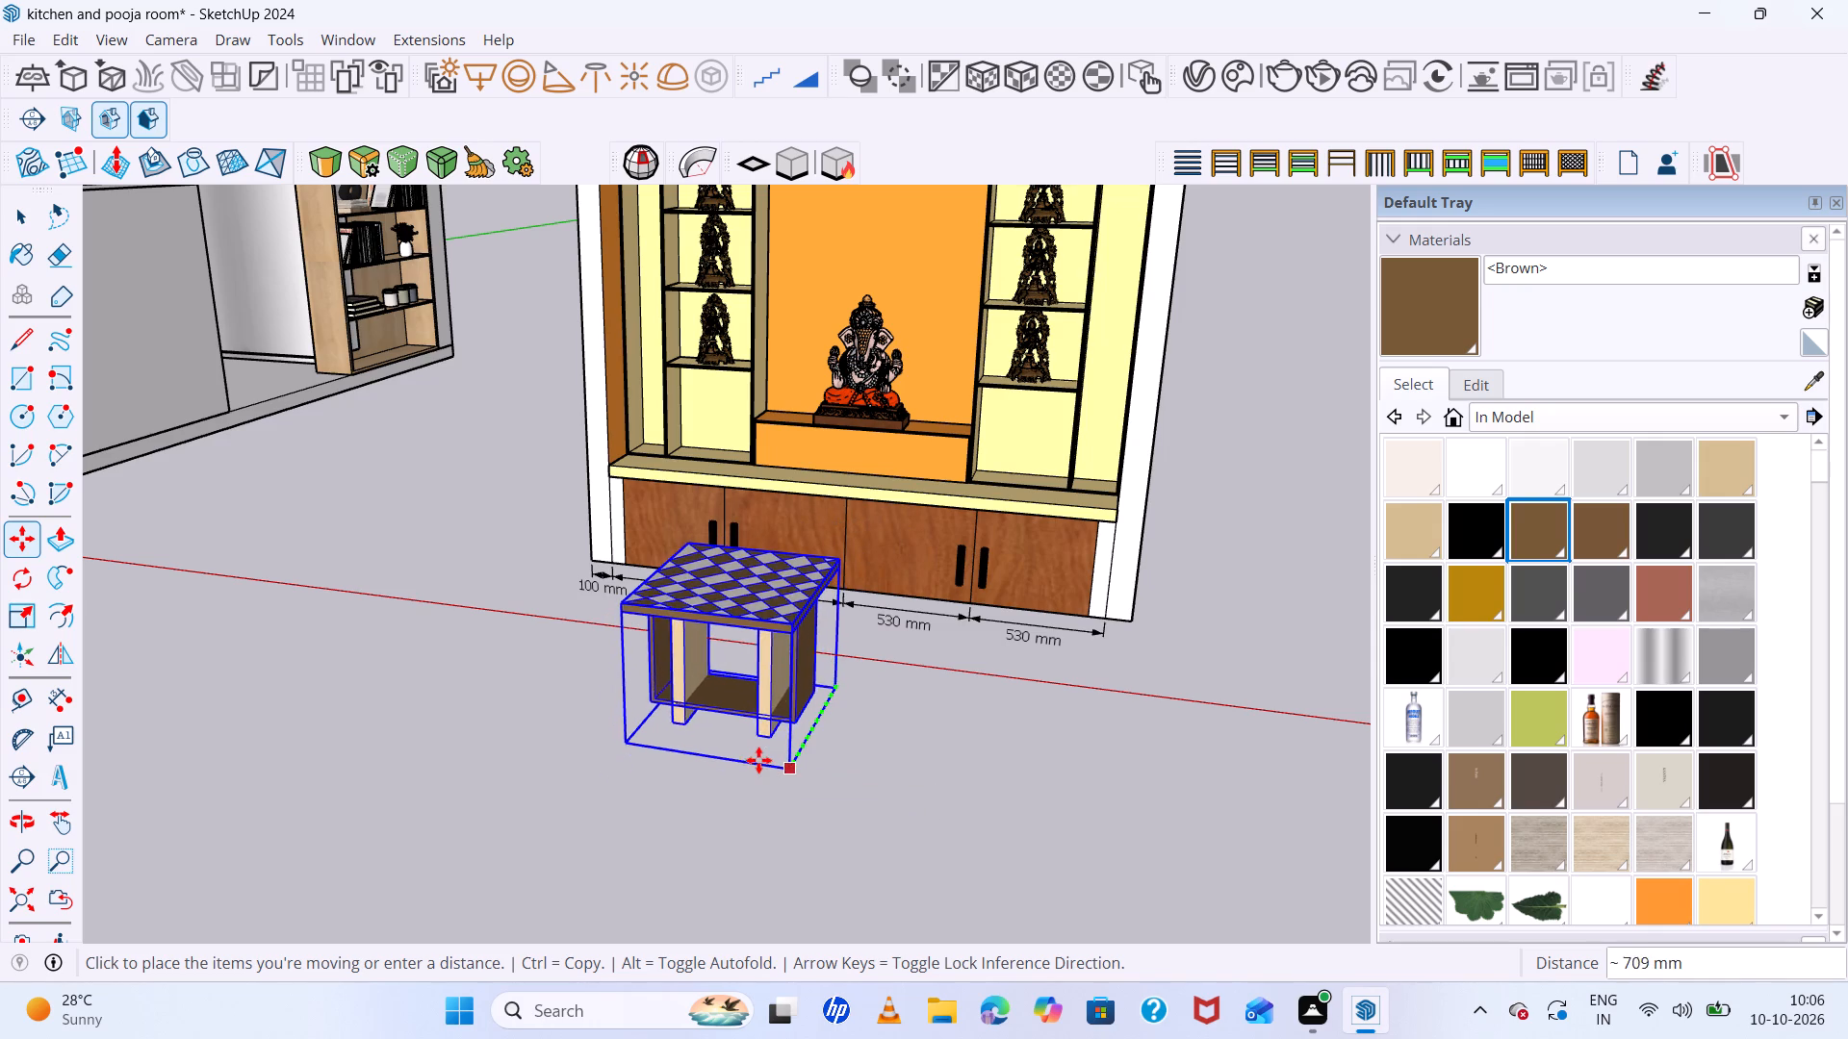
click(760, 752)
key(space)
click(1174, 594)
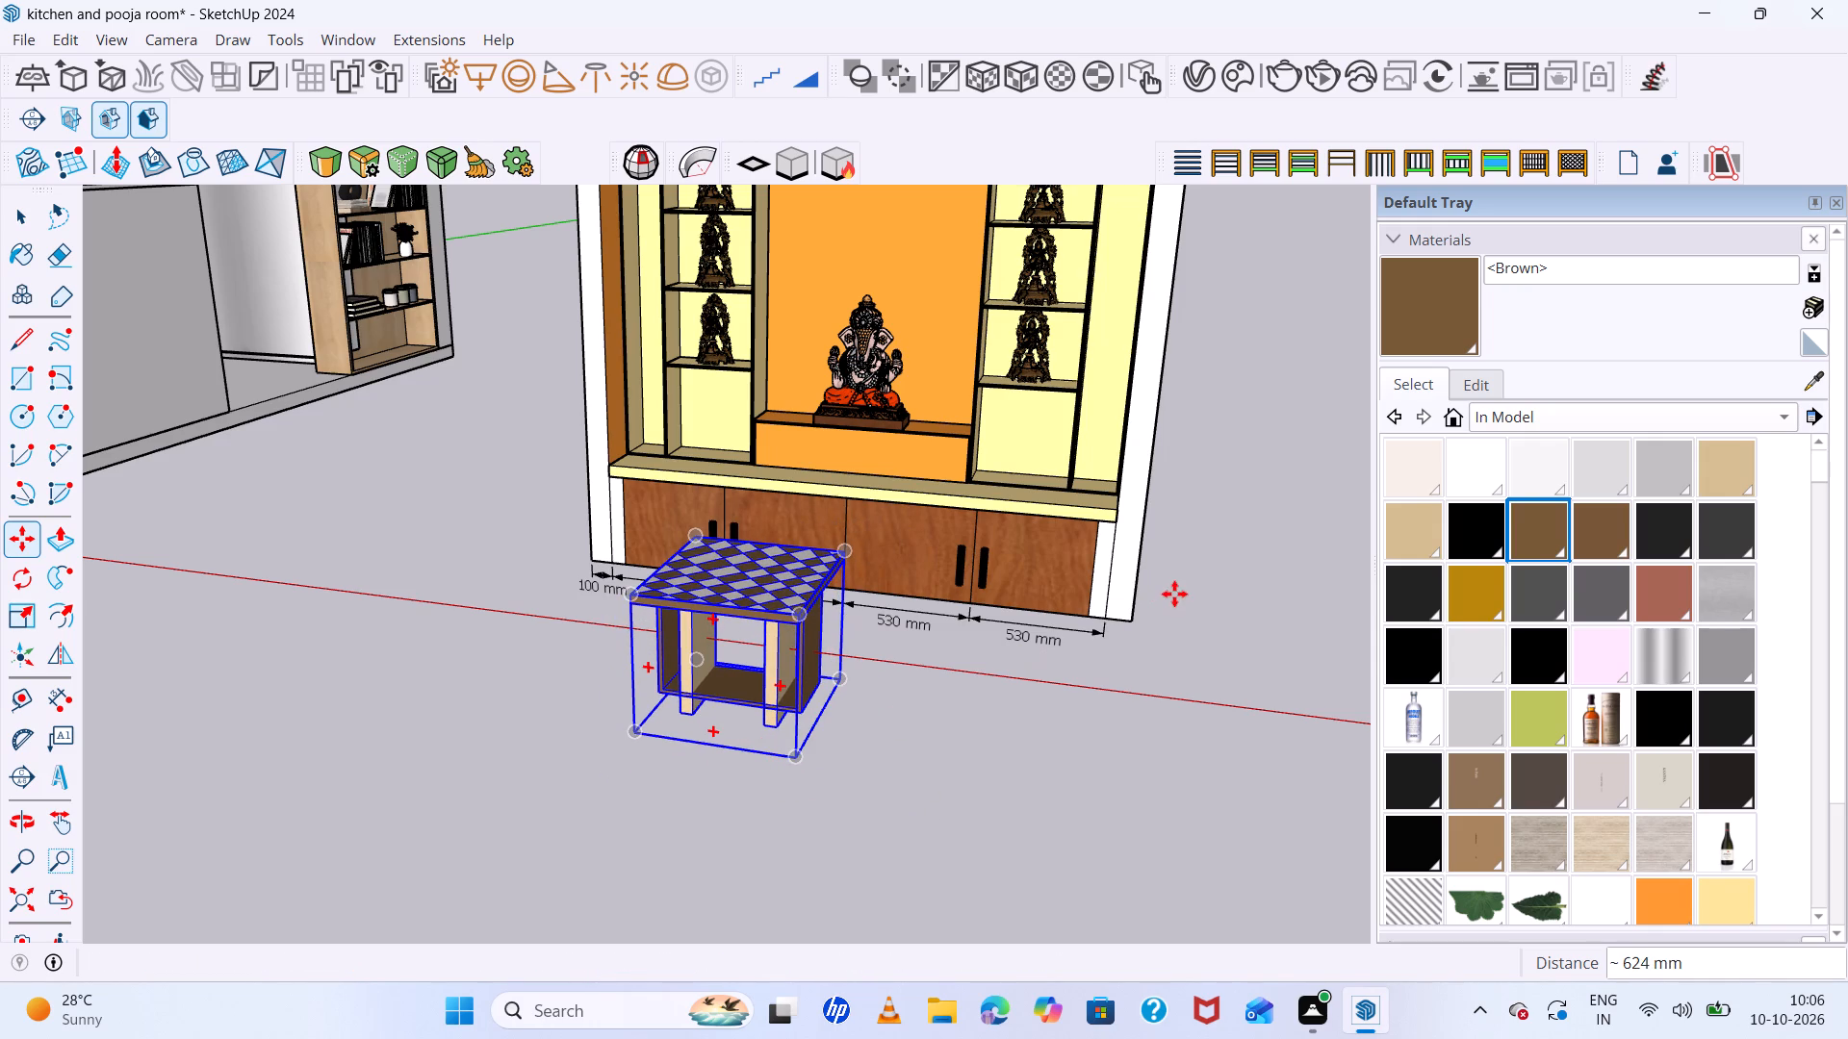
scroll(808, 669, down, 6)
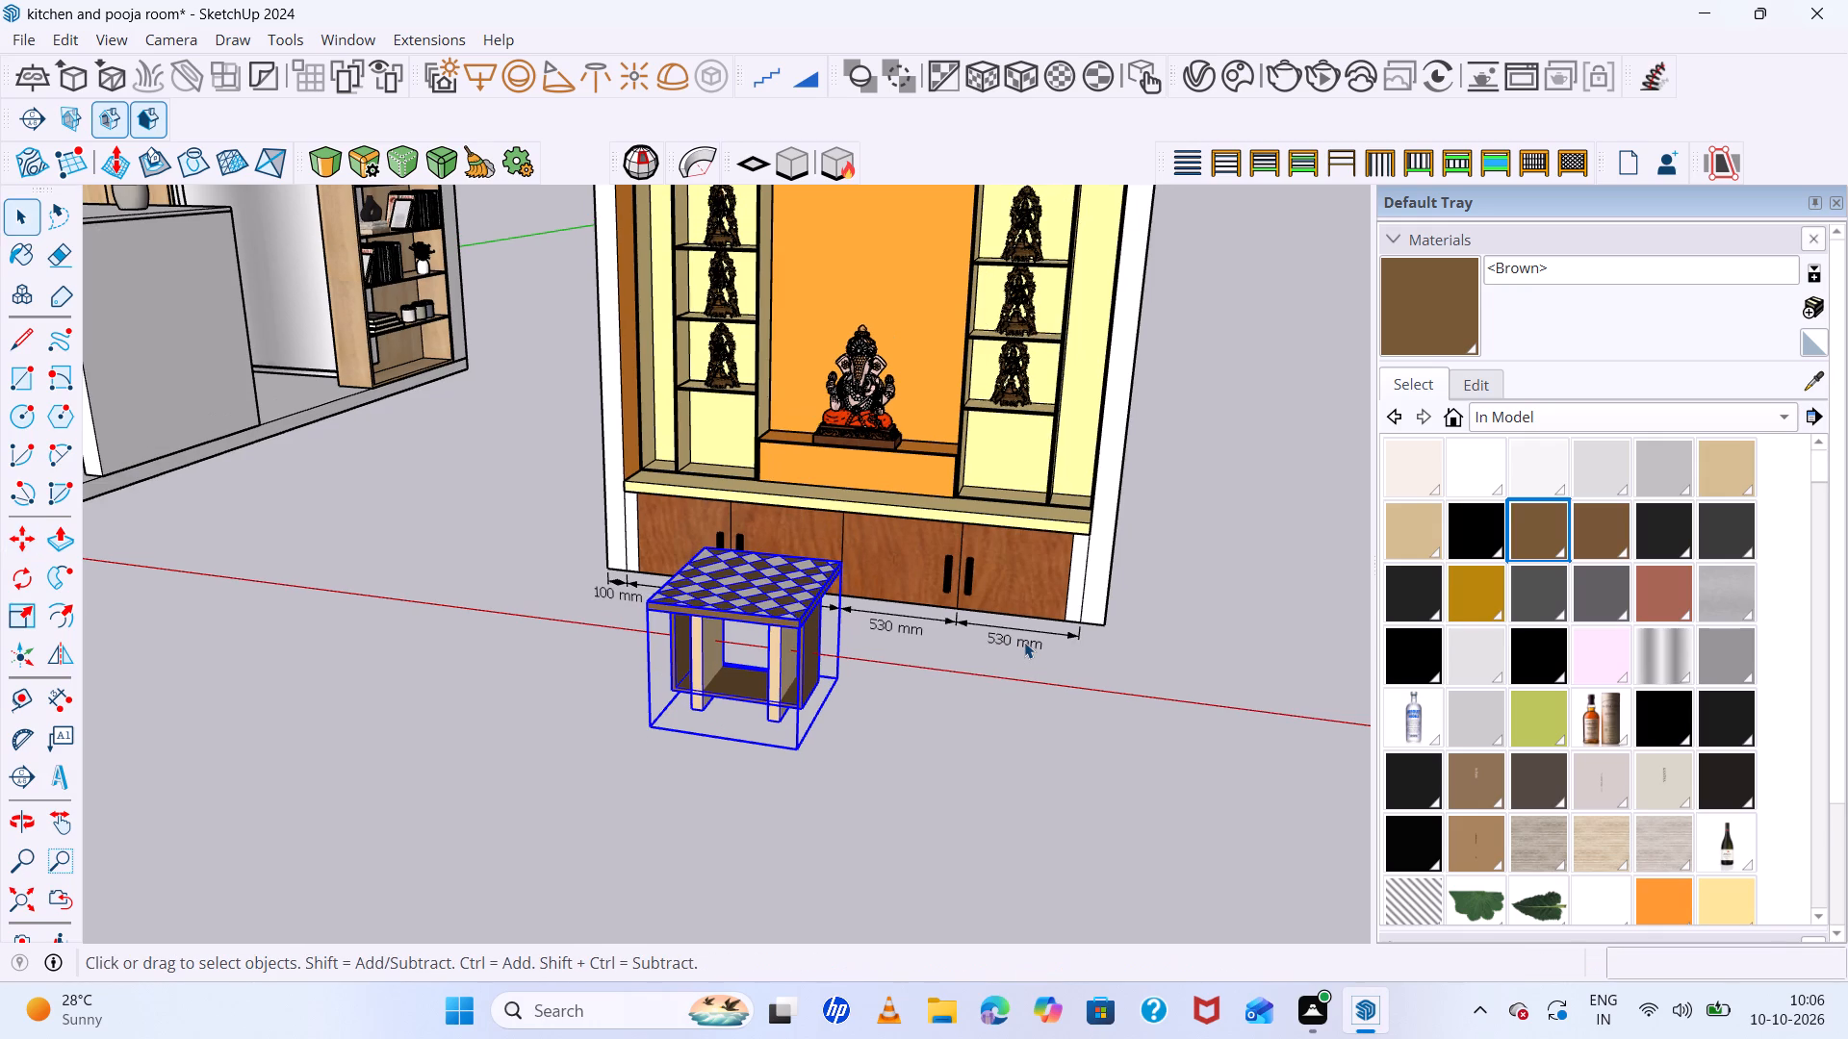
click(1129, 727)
Examine the table's placement in front of the pooja unit from several angles and distances.
scroll(599, 501, up, 6)
scroll(828, 621, up, 6)
middle_drag(846, 611, 1137, 622)
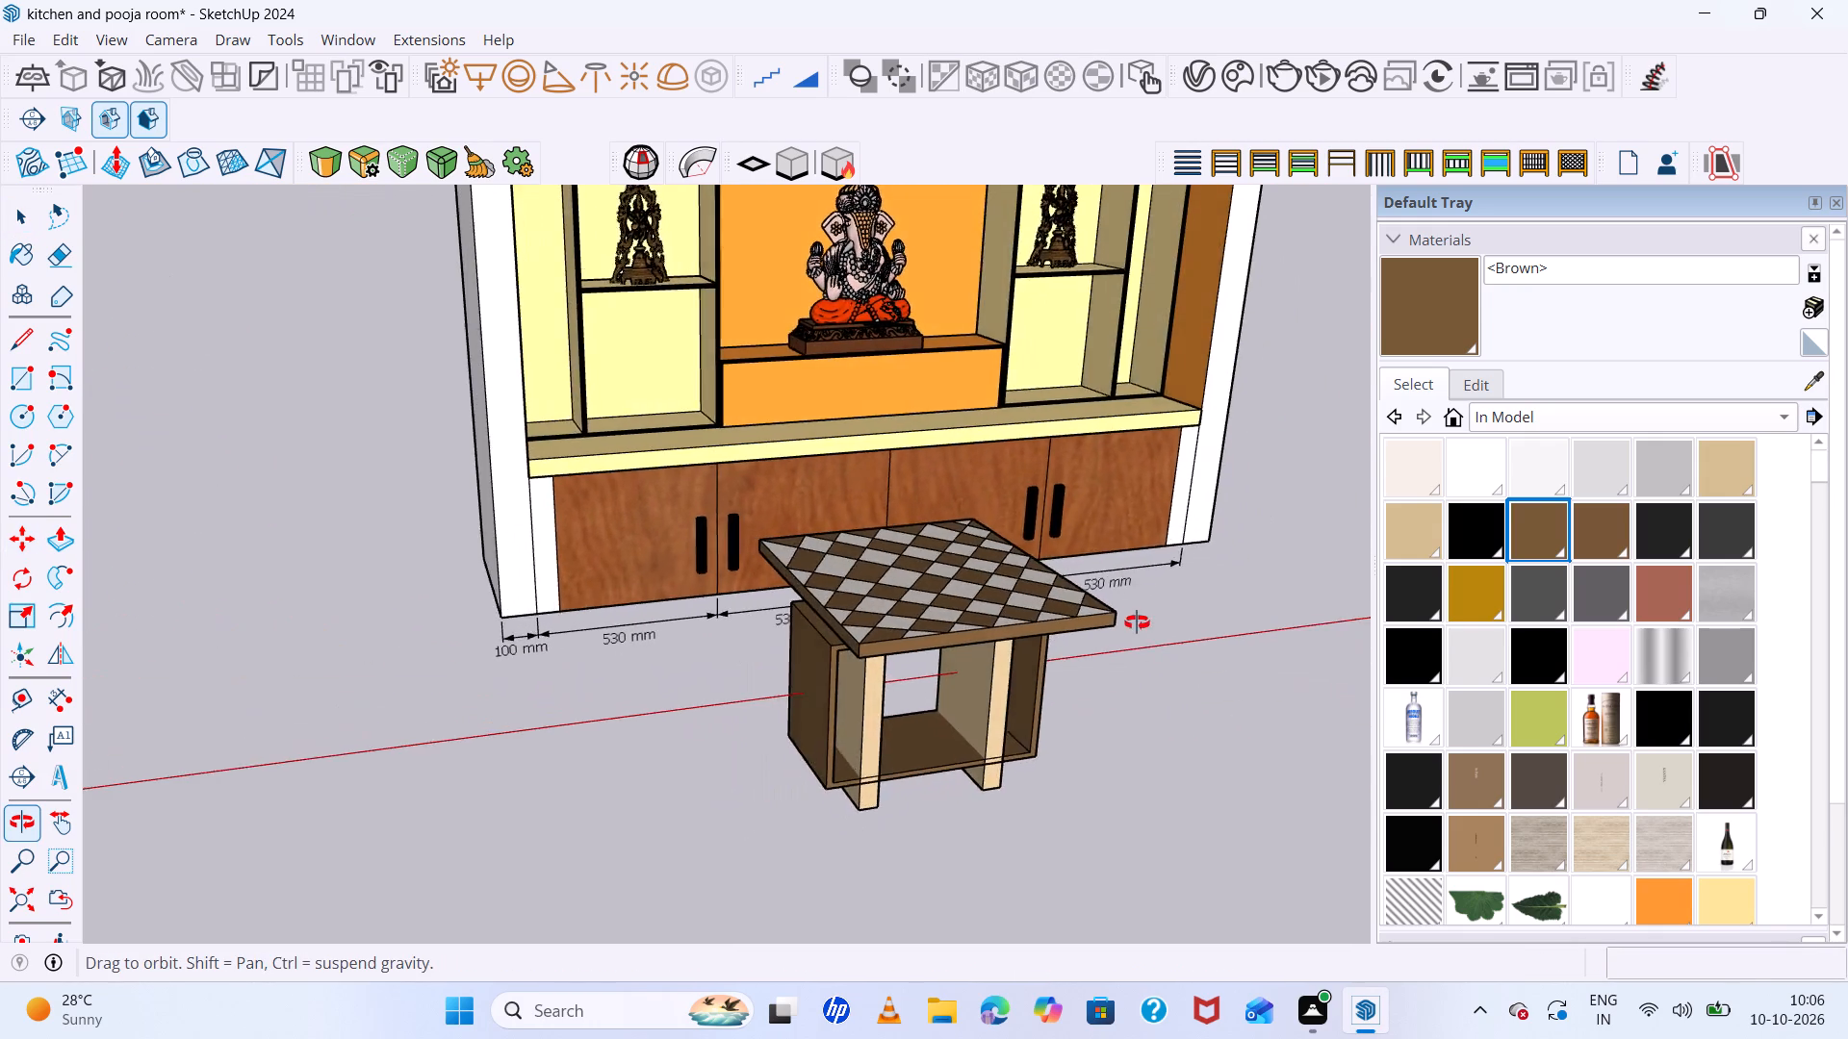
middle_drag(1137, 622, 1145, 531)
middle_click(1143, 524)
middle_drag(1143, 522, 1080, 483)
scroll(1080, 483, up, 1)
scroll(1080, 483, down, 2)
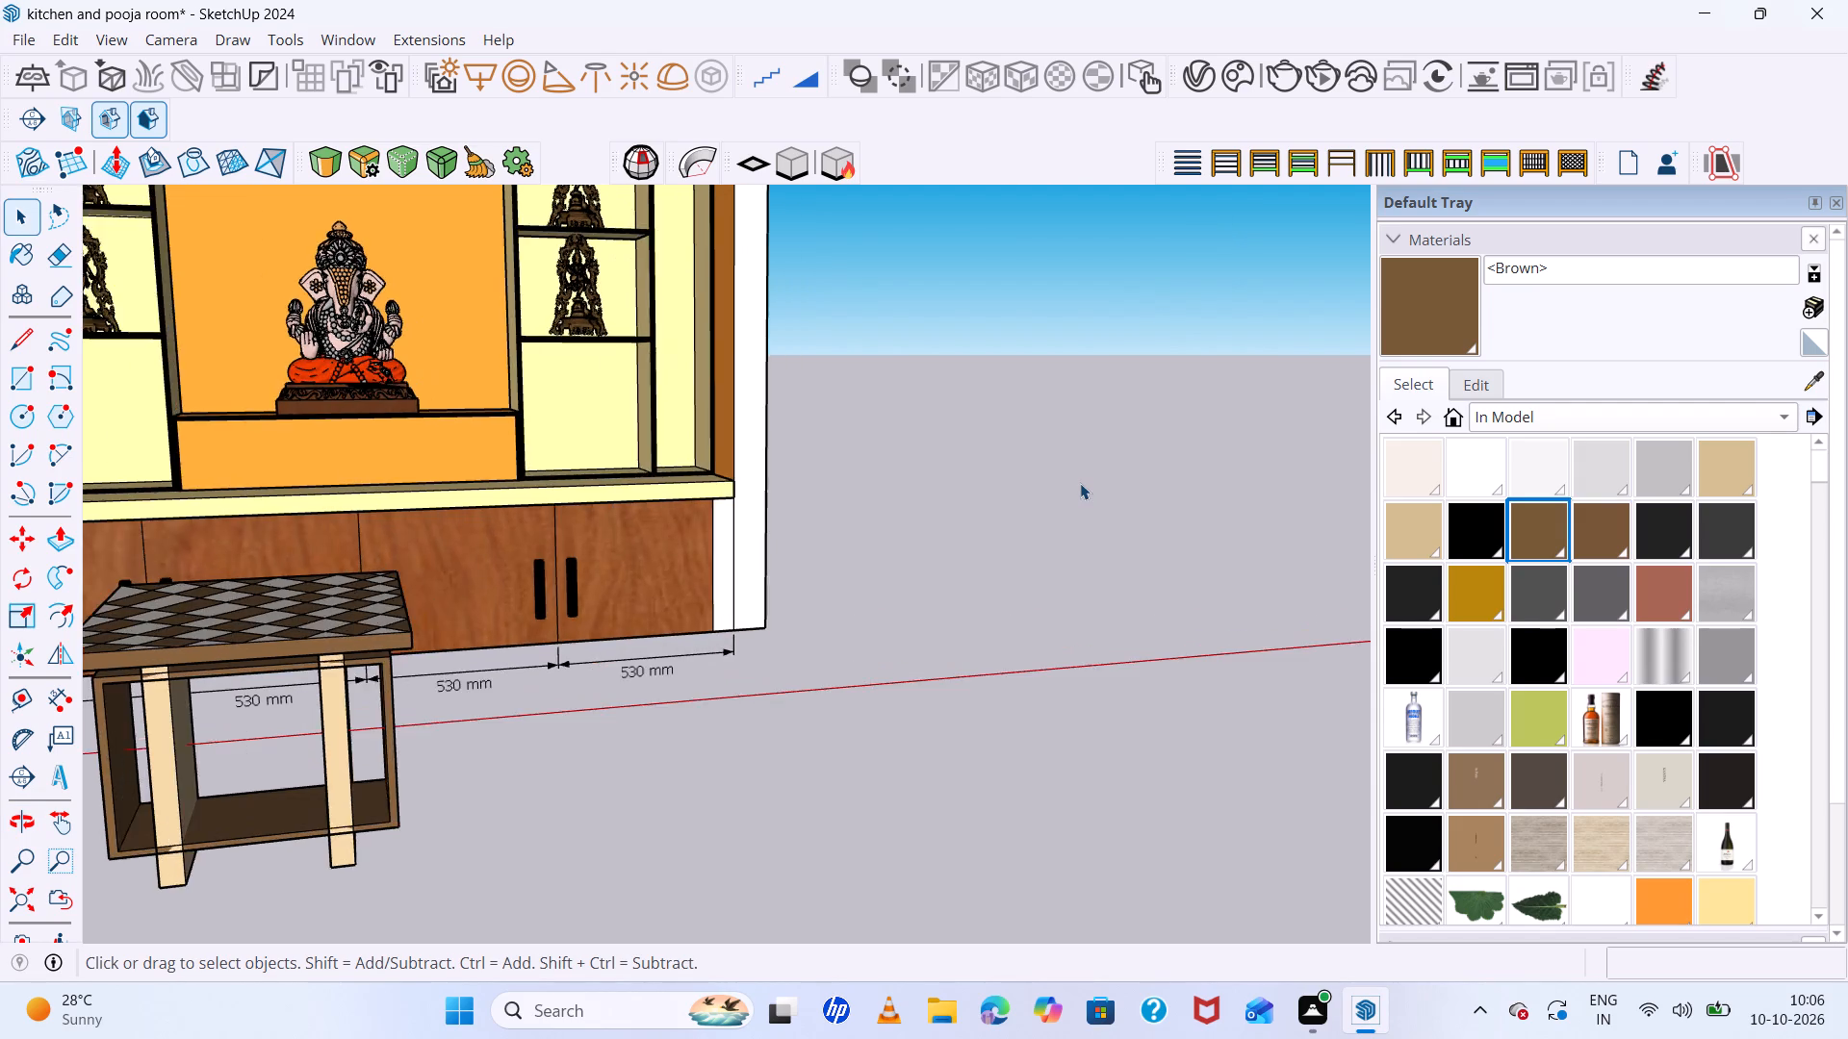
scroll(1080, 483, down, 13)
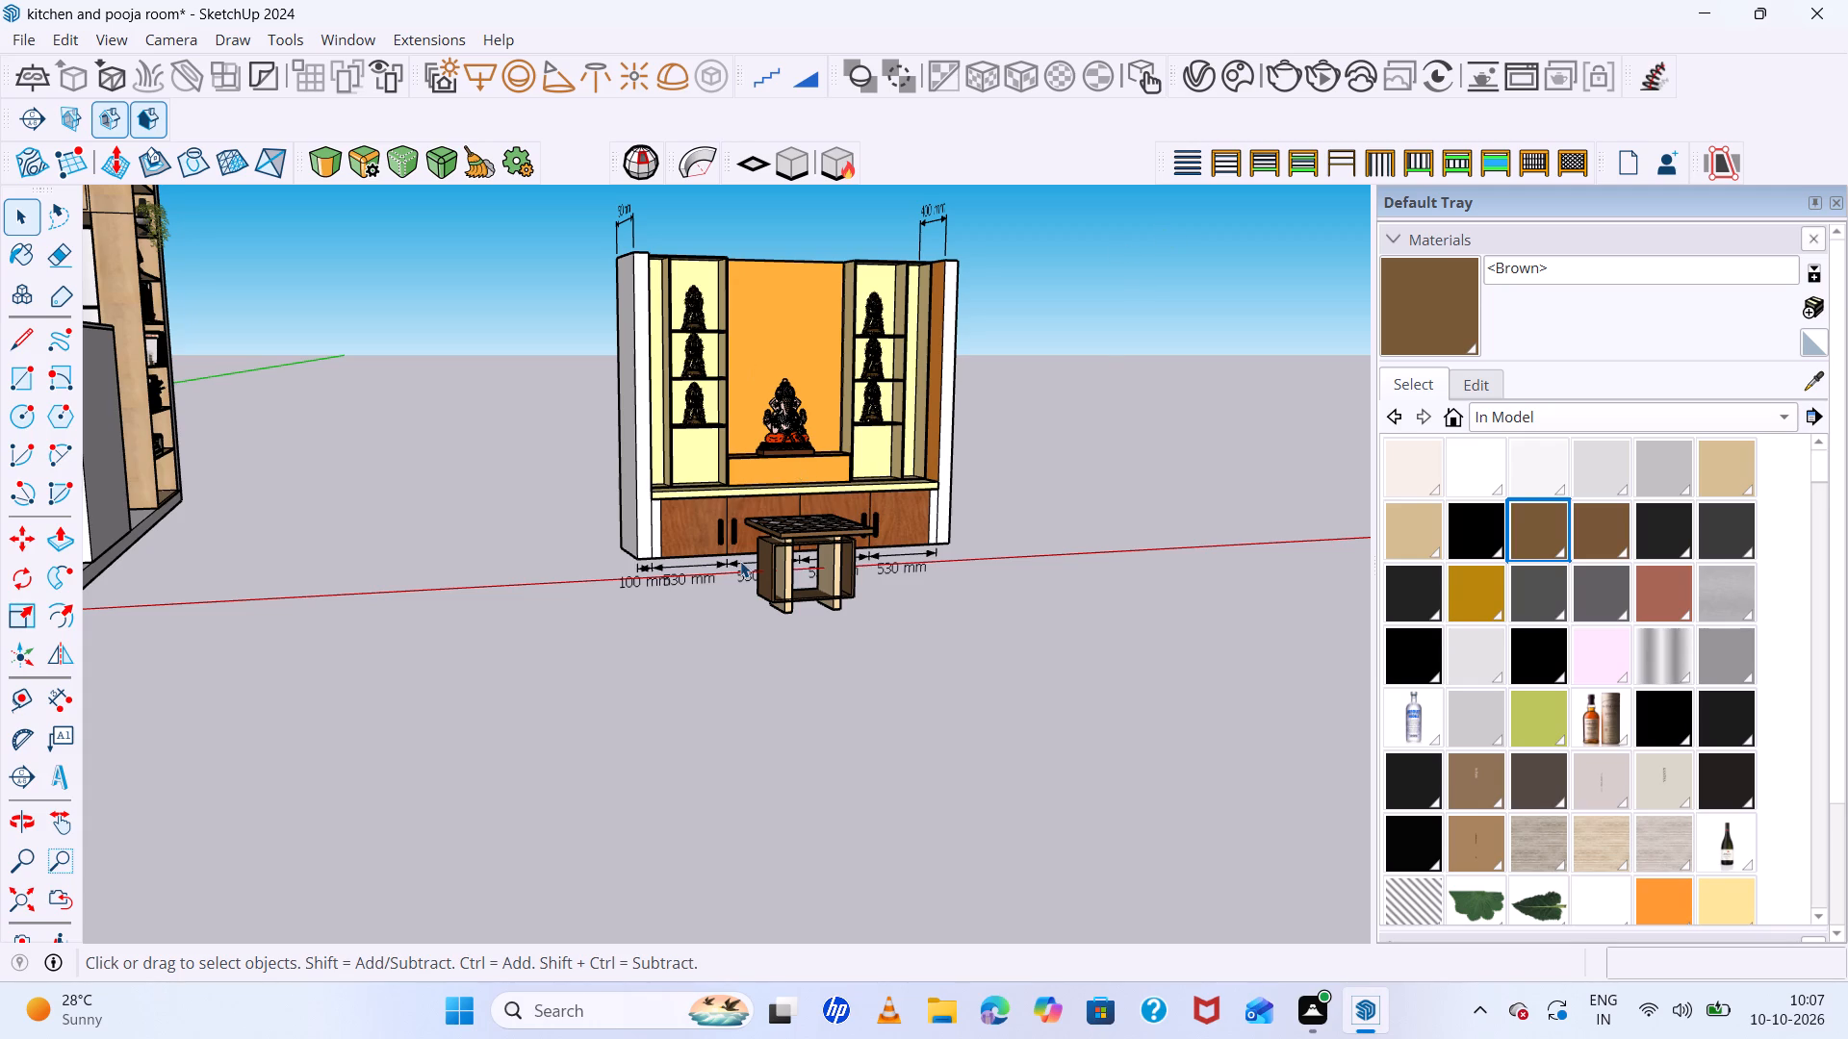
Move the table group beside the pooja unit, opposite its 100 mm end, with a front leg at the unit's outer base corner.
click(783, 576)
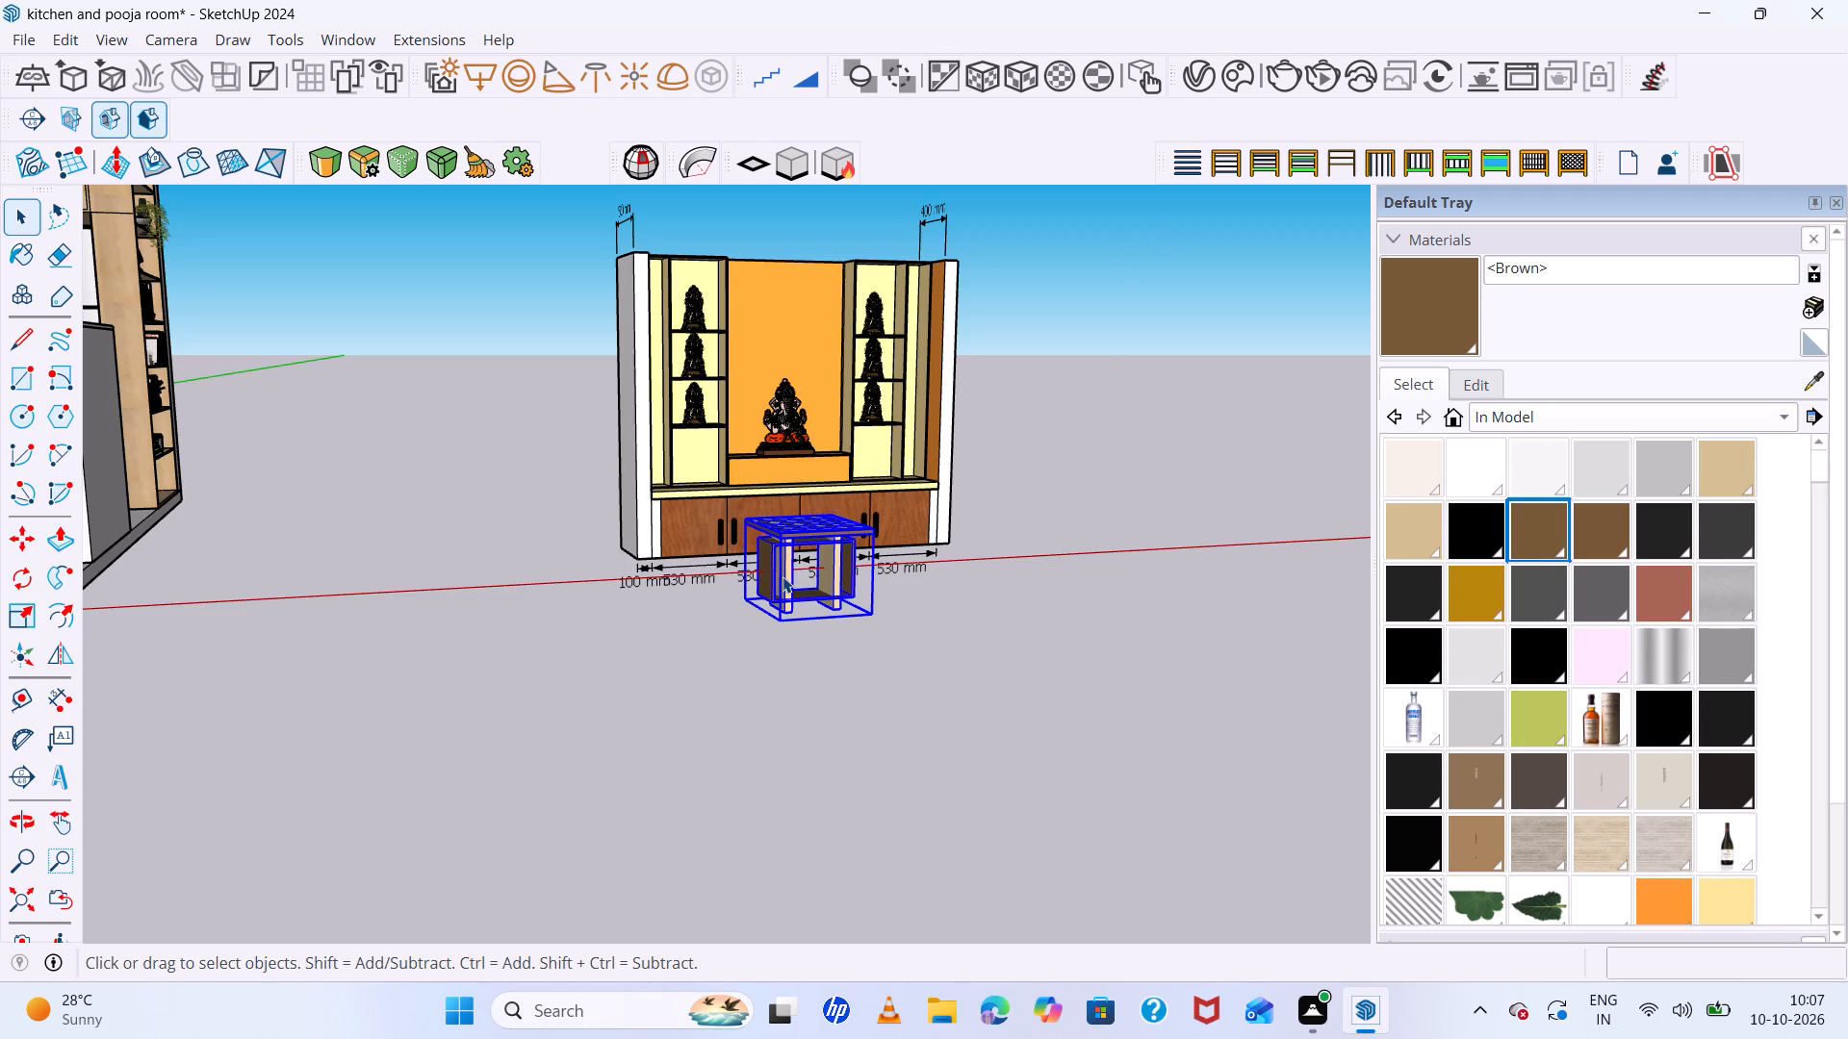
key(m)
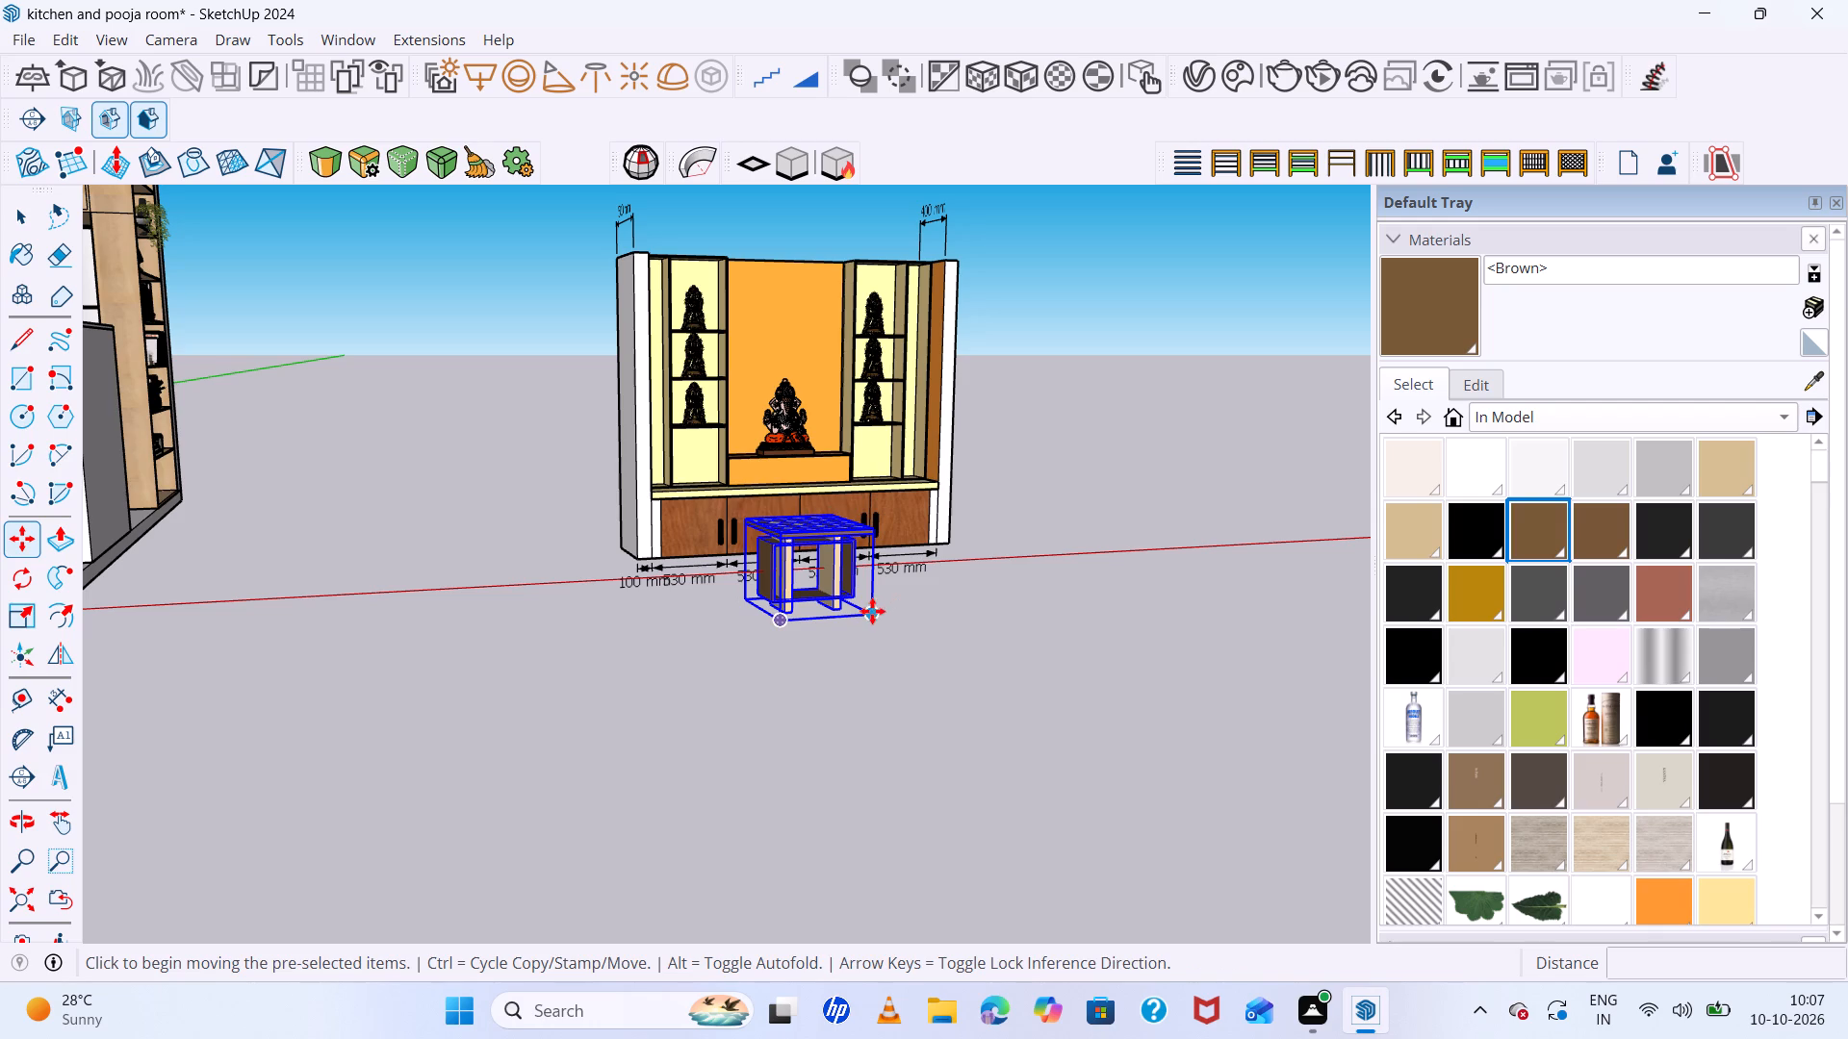
click(872, 611)
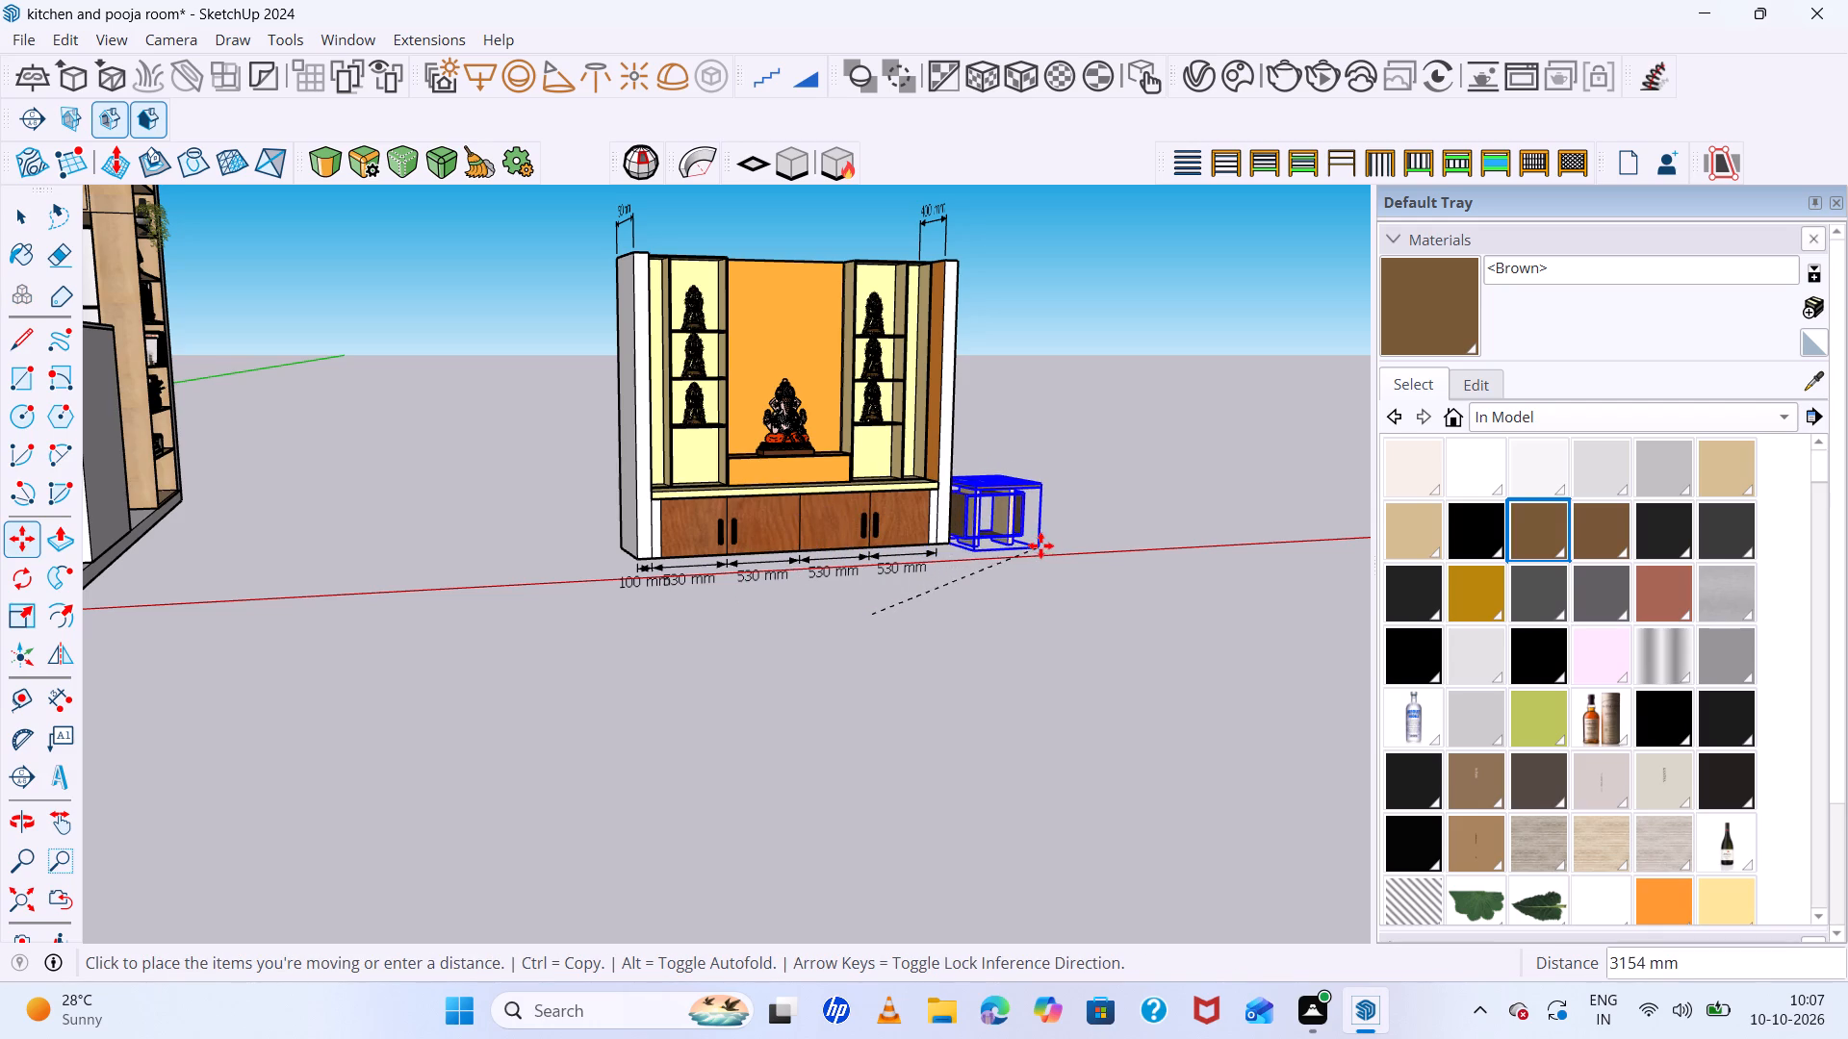
click(1041, 544)
scroll(921, 546, up, 15)
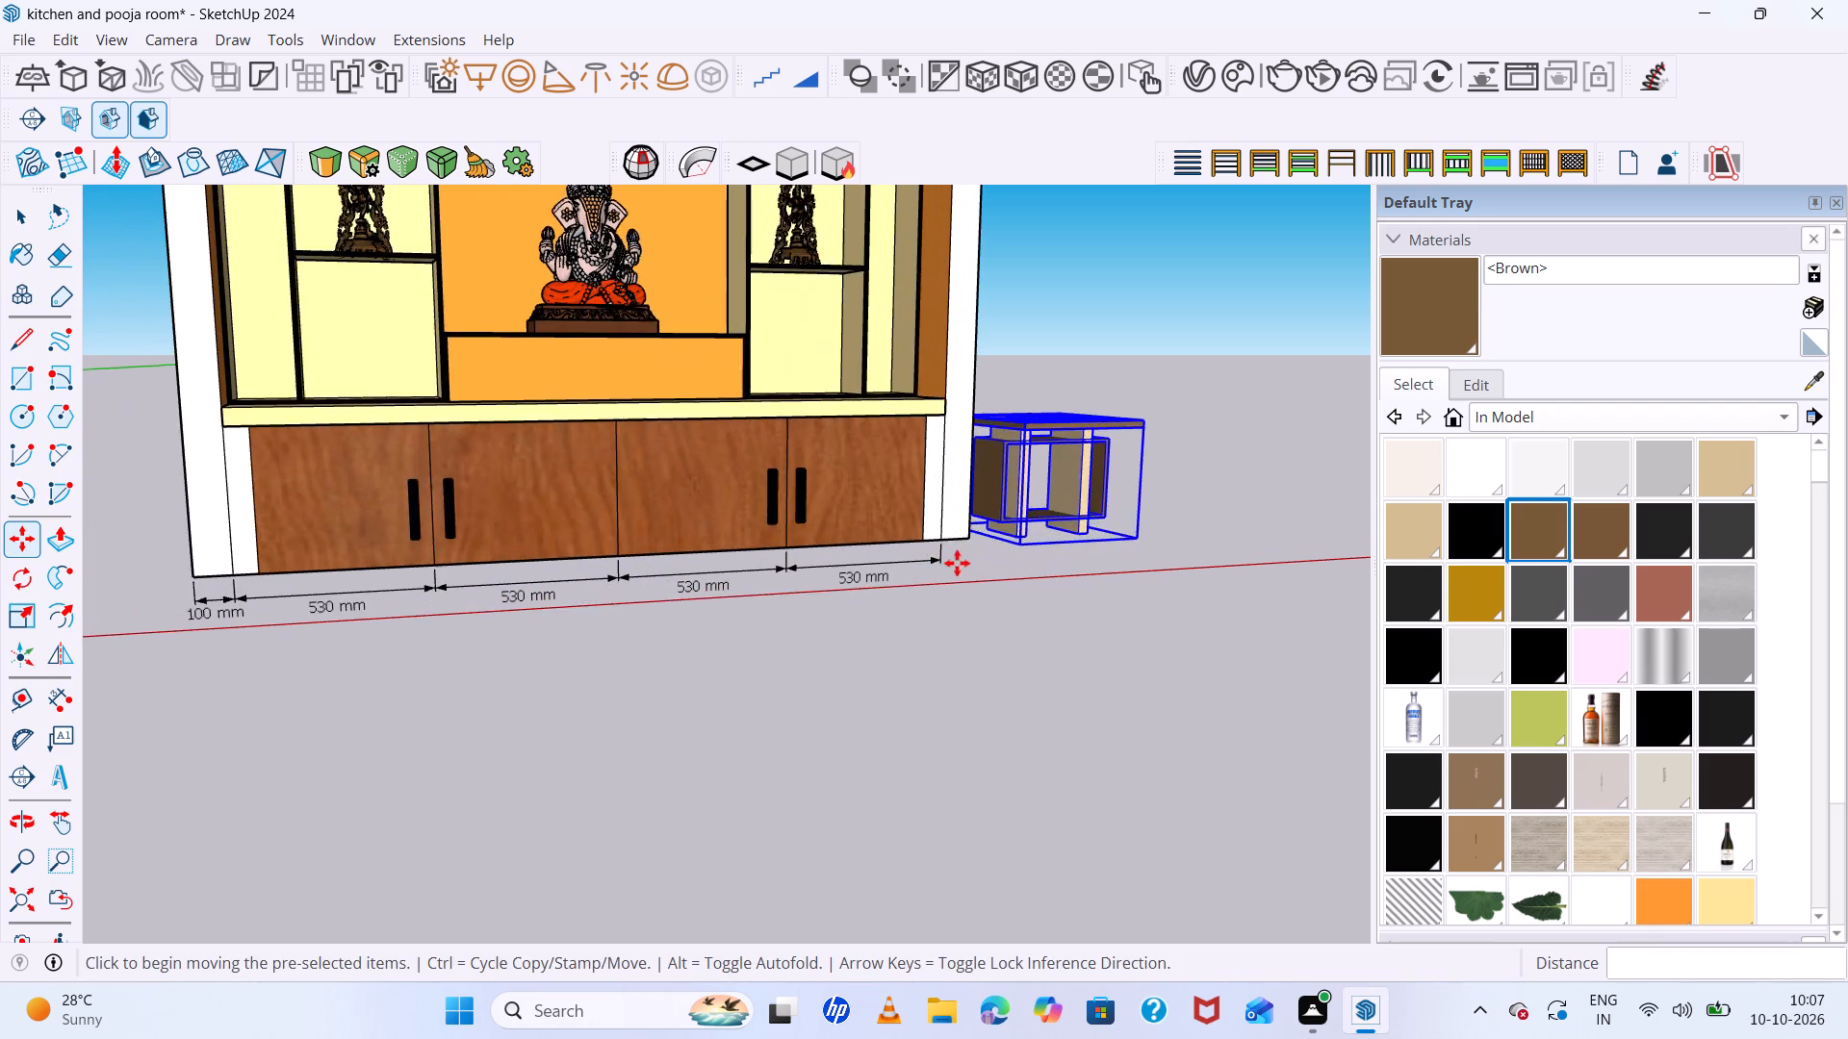
scroll(958, 564, up, 1)
middle_drag(958, 564, 871, 603)
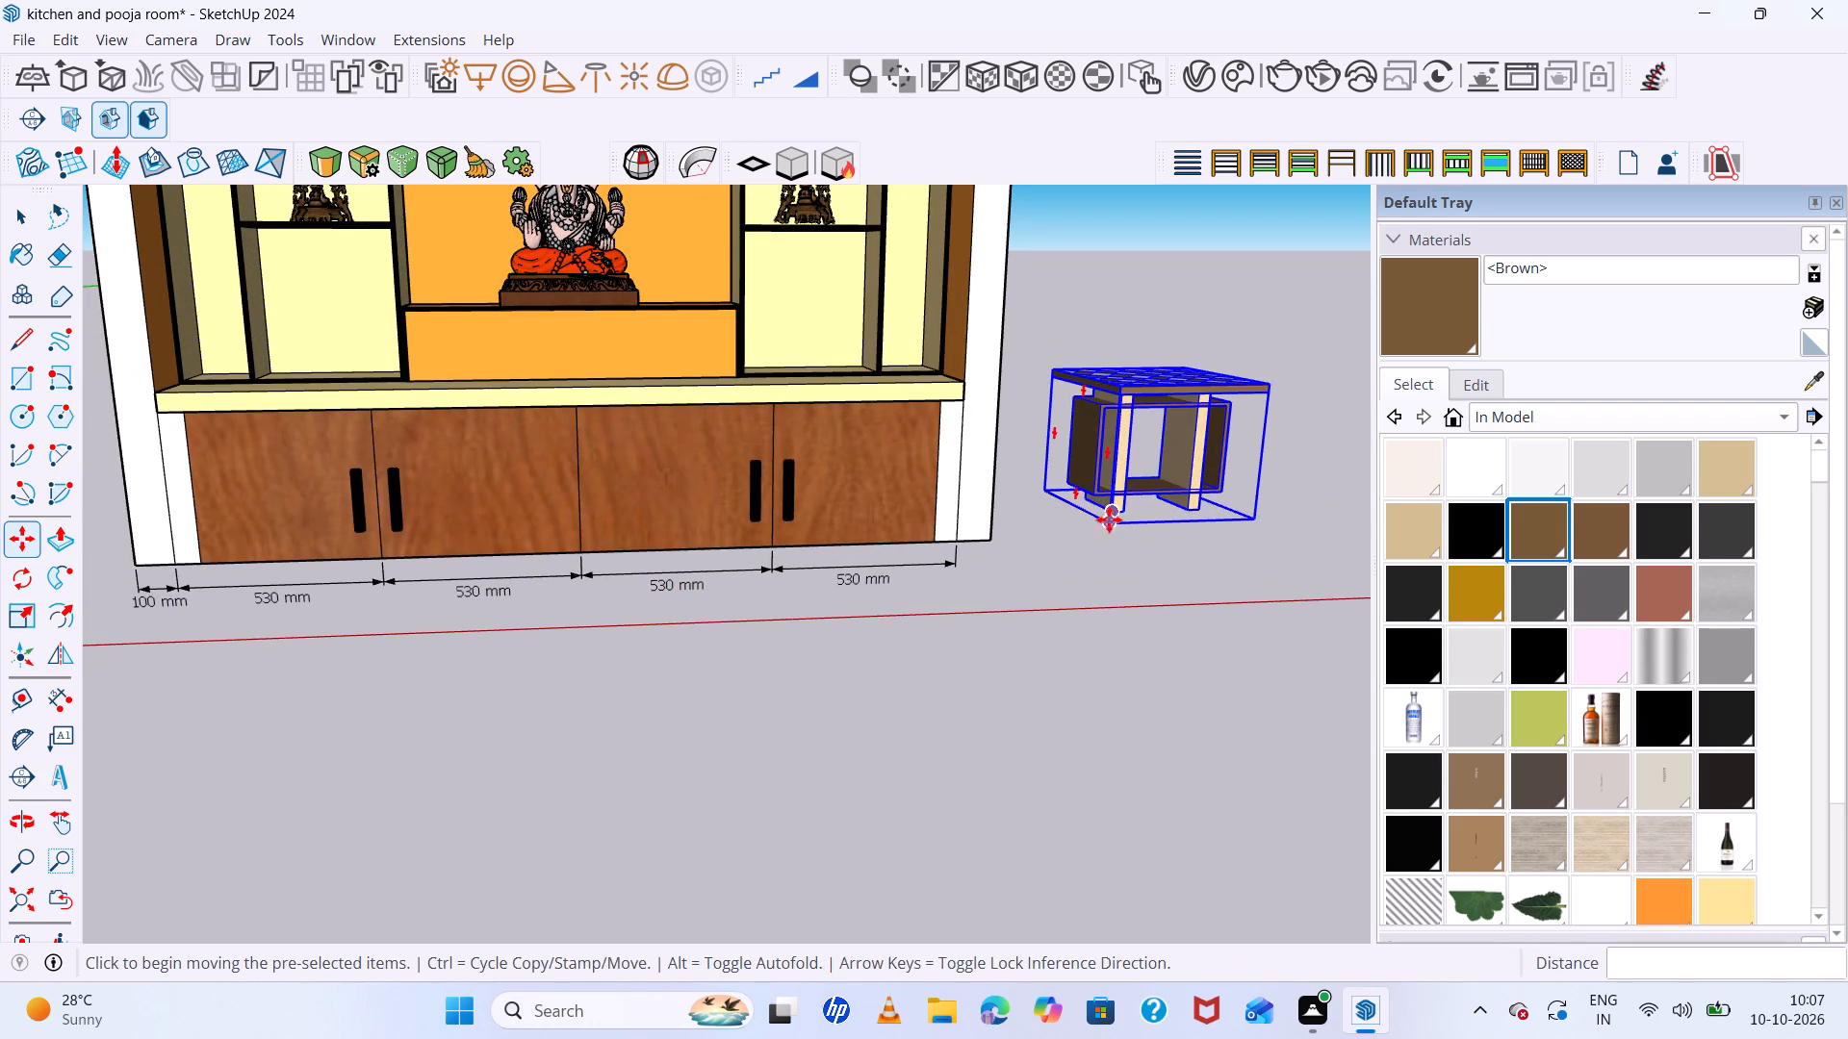
click(1110, 519)
click(1002, 535)
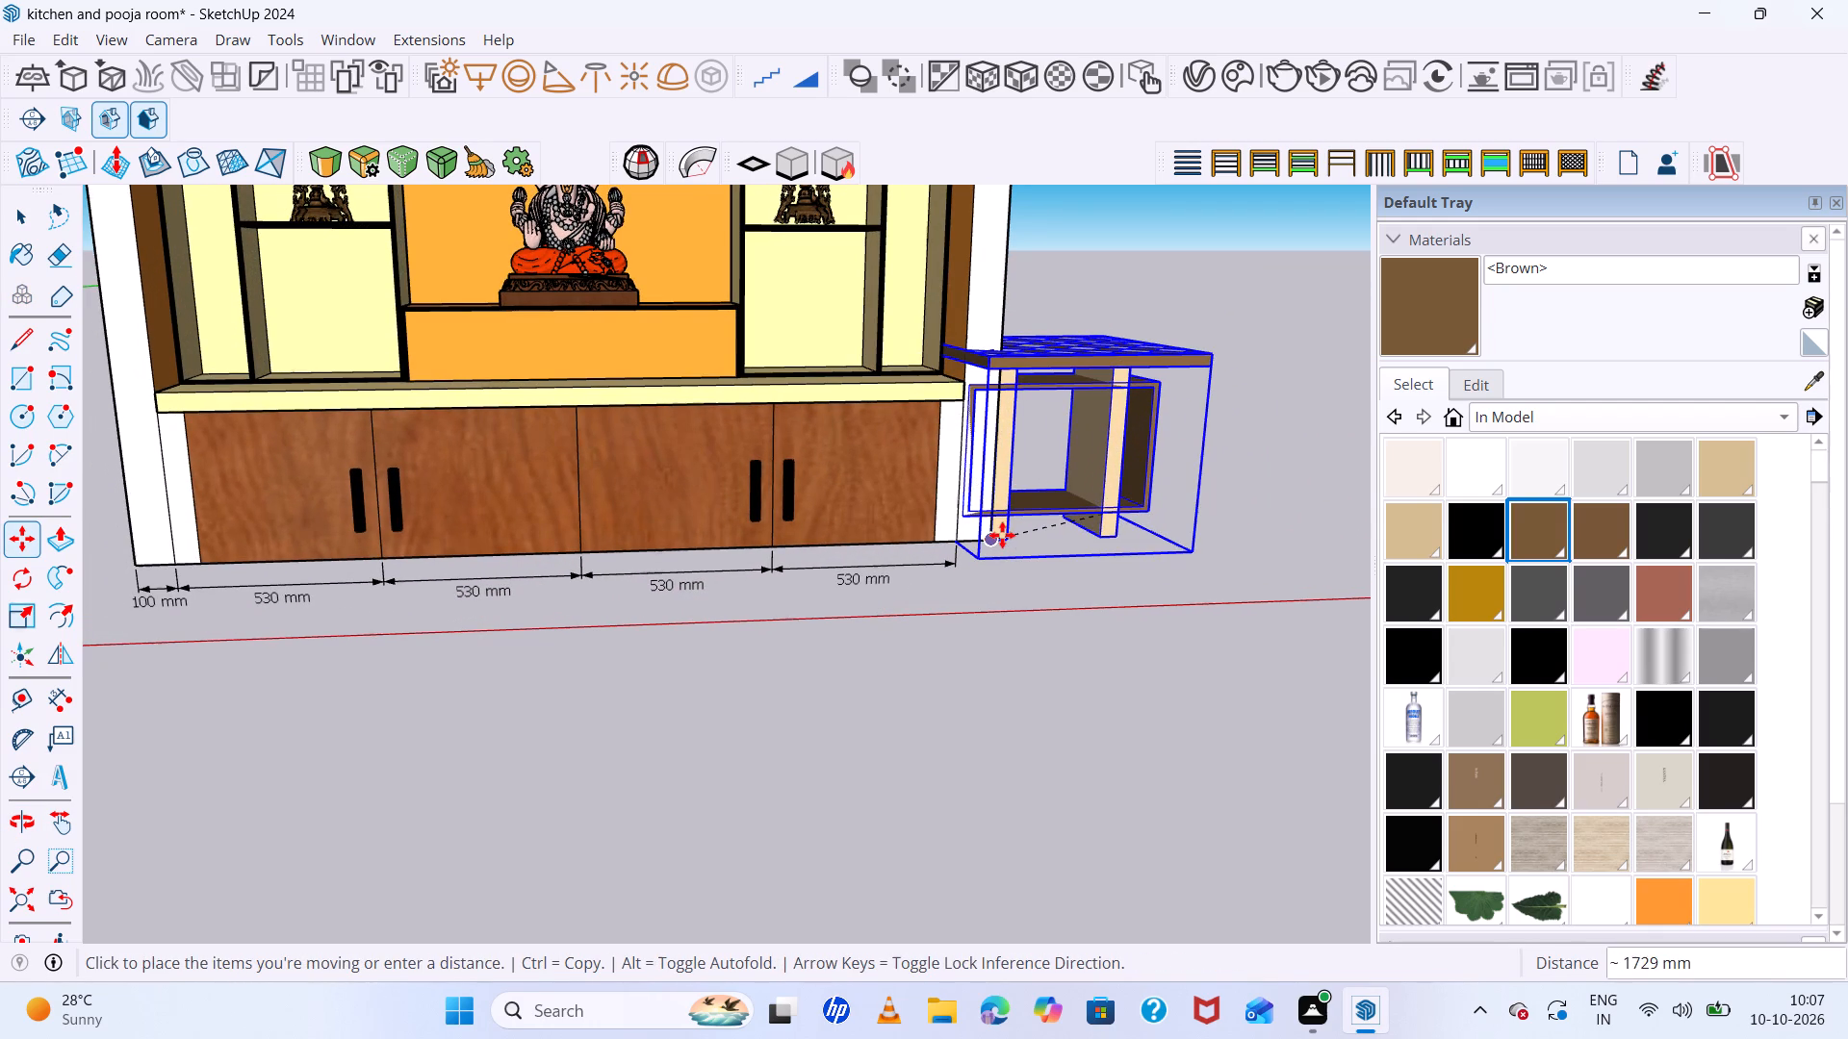
Move the table group 280 mm along the red axis, away from the side of the pooja unit.
click(1186, 551)
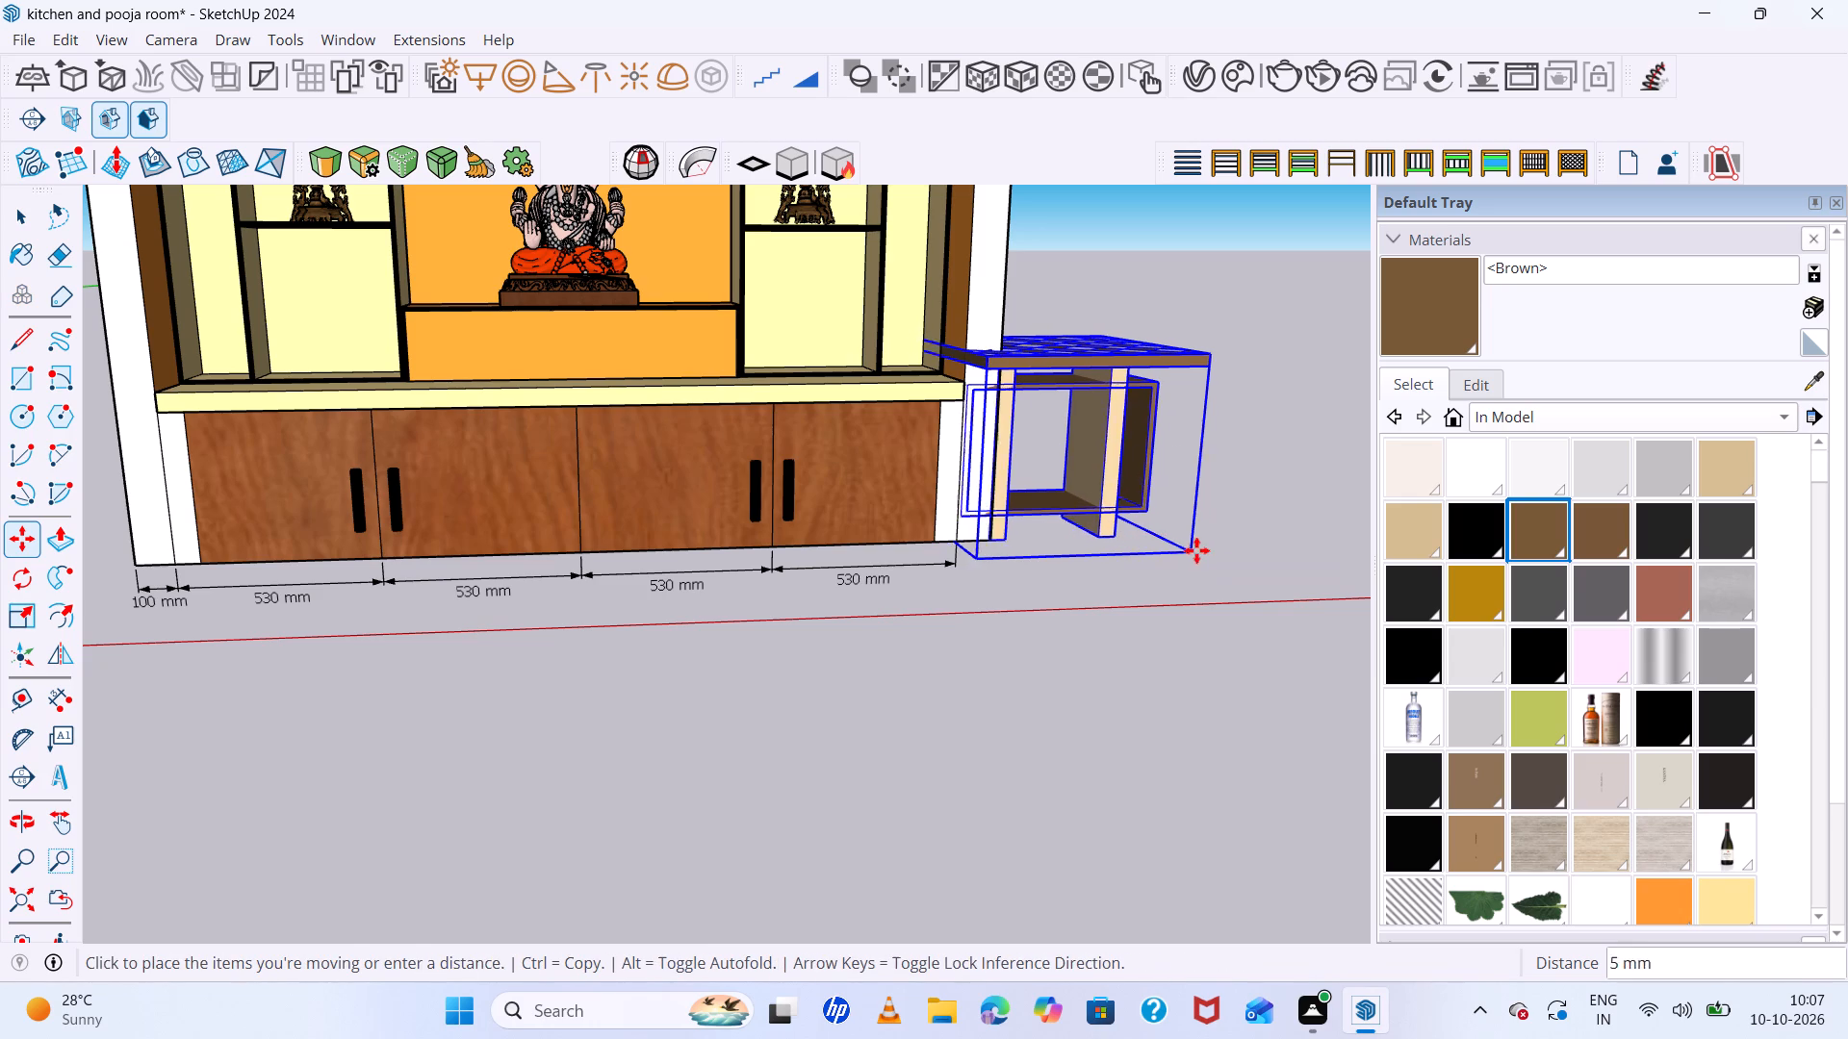
key(Right)
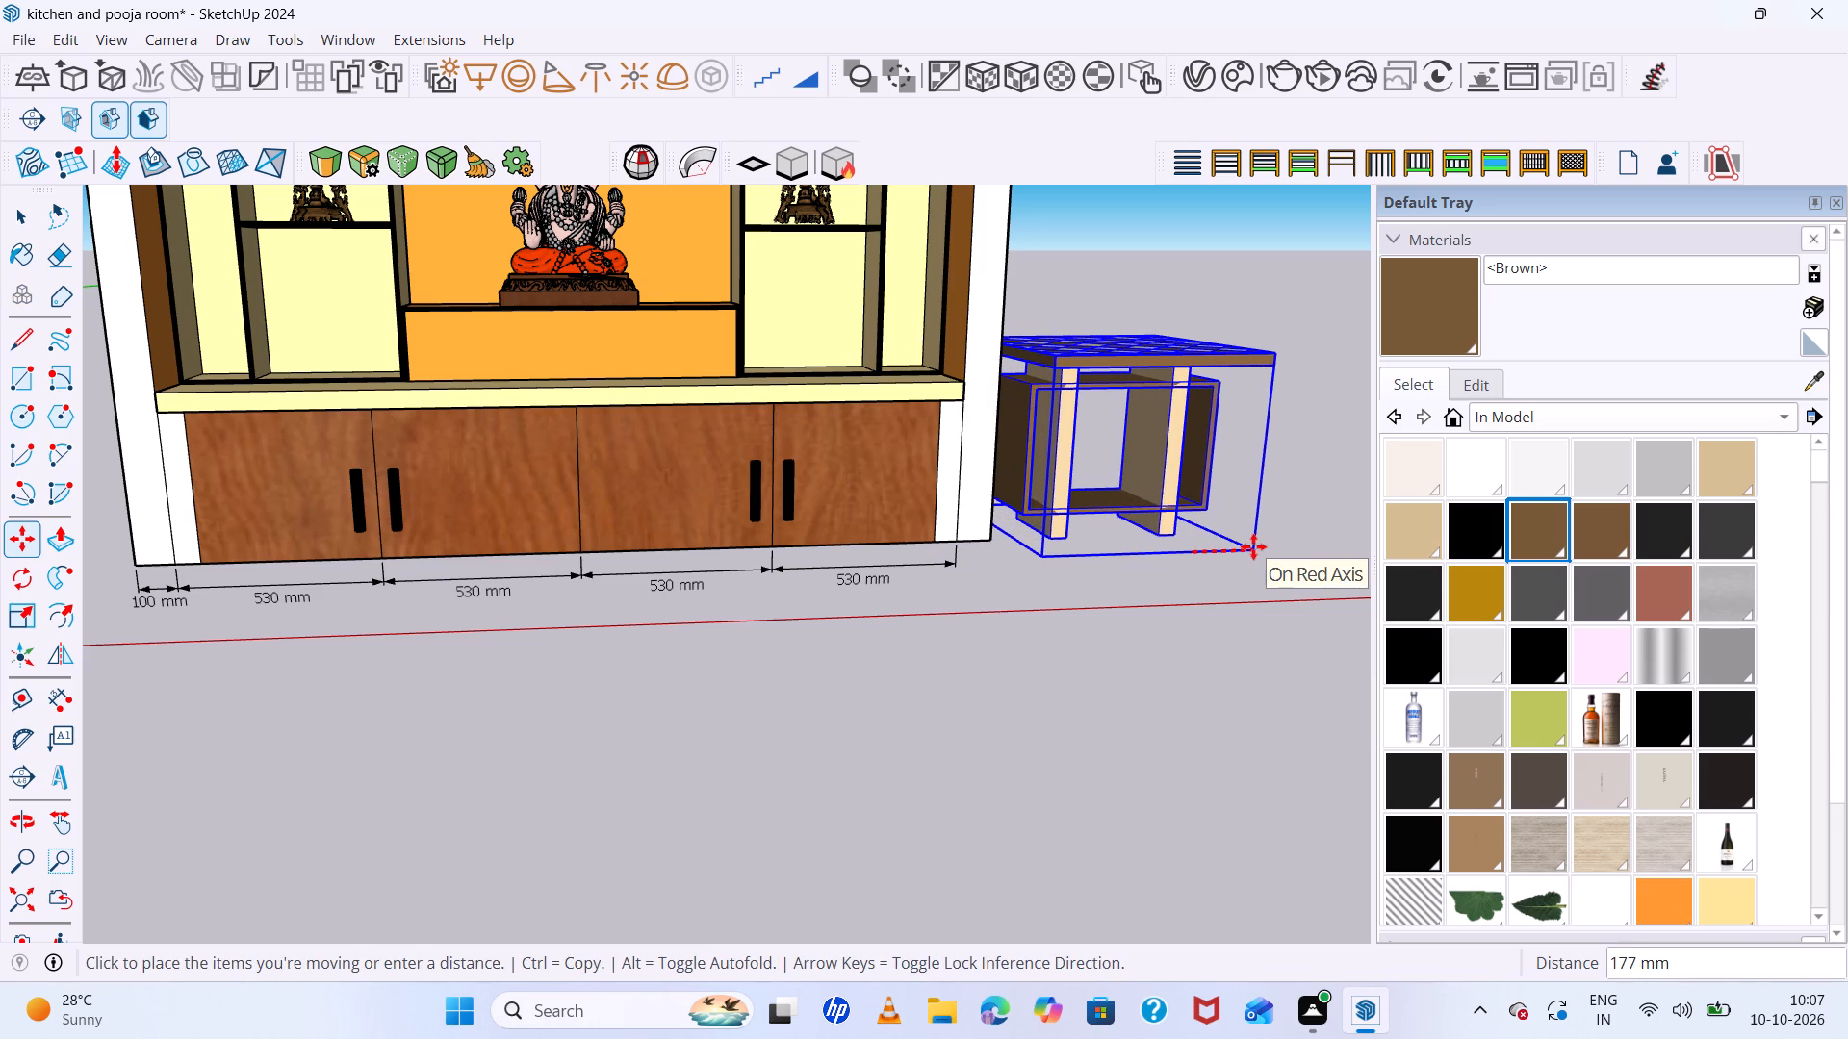
click(1288, 537)
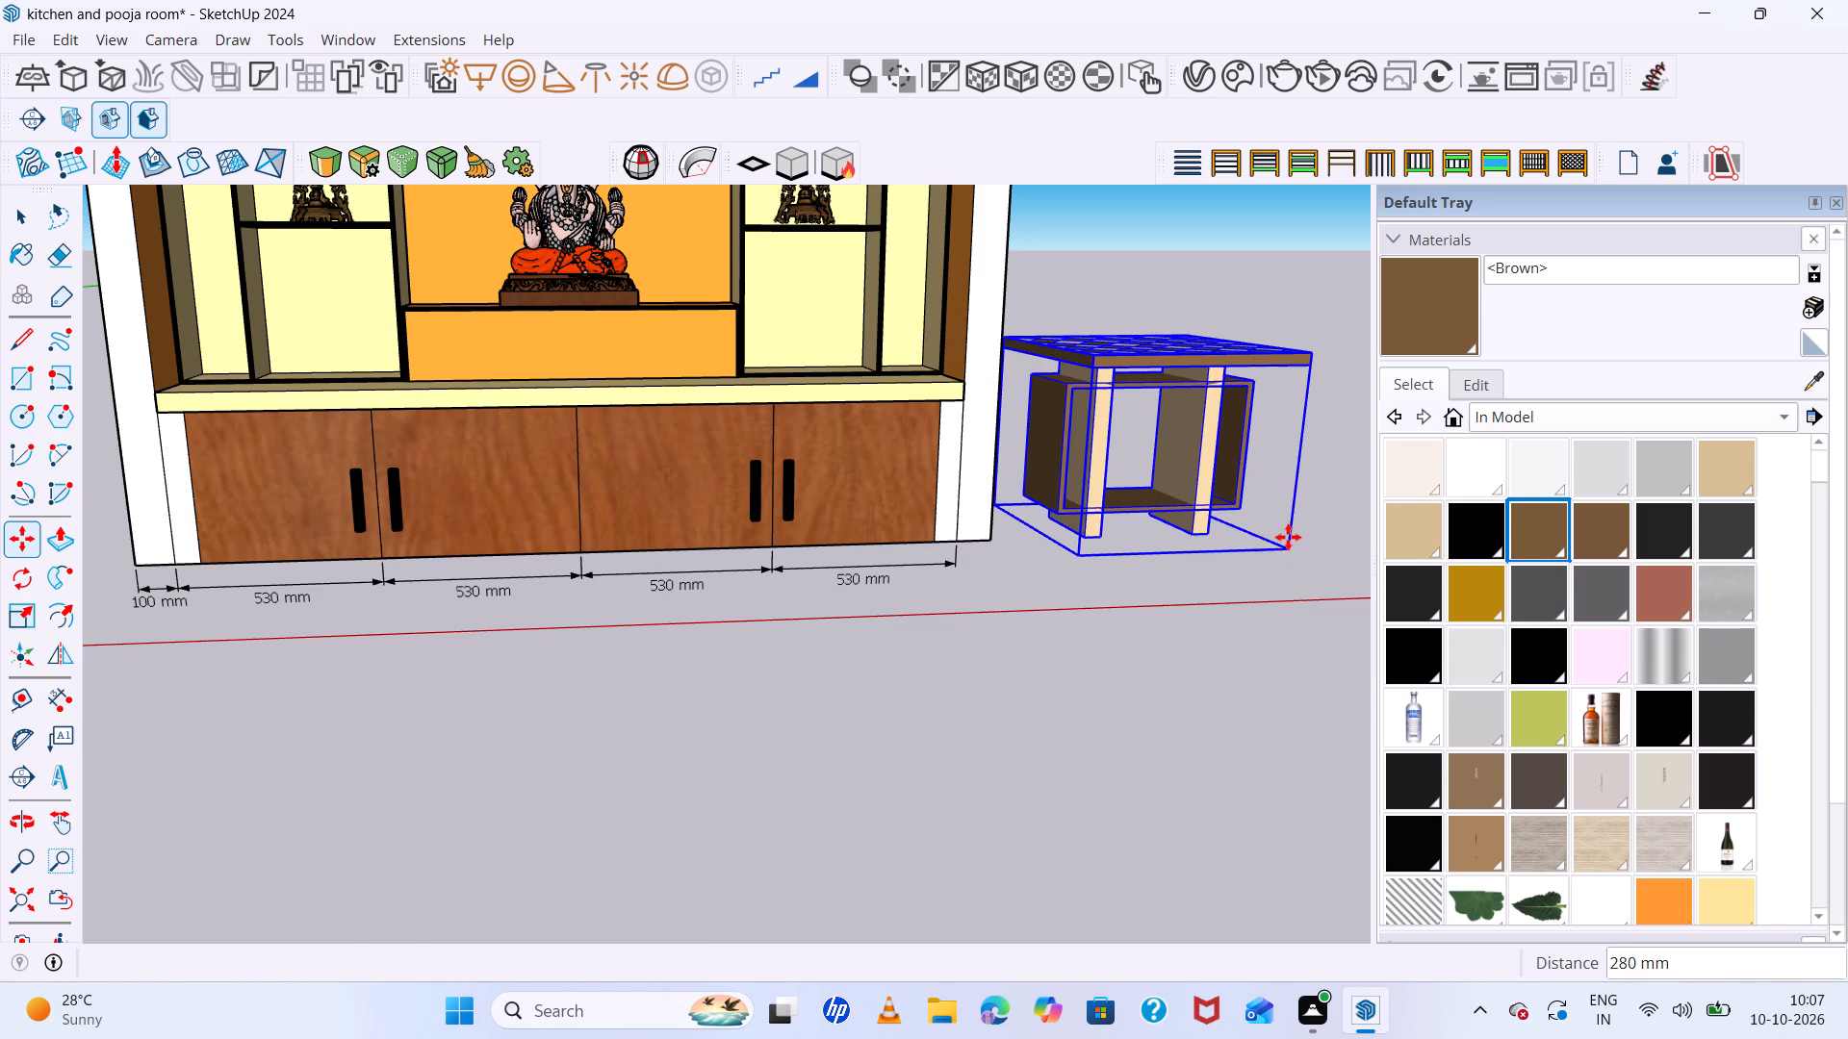
key(space)
click(1195, 663)
Examine the checkered table and its spacing beside the pooja unit from above, from the front and from a distance.
scroll(861, 660, down, 7)
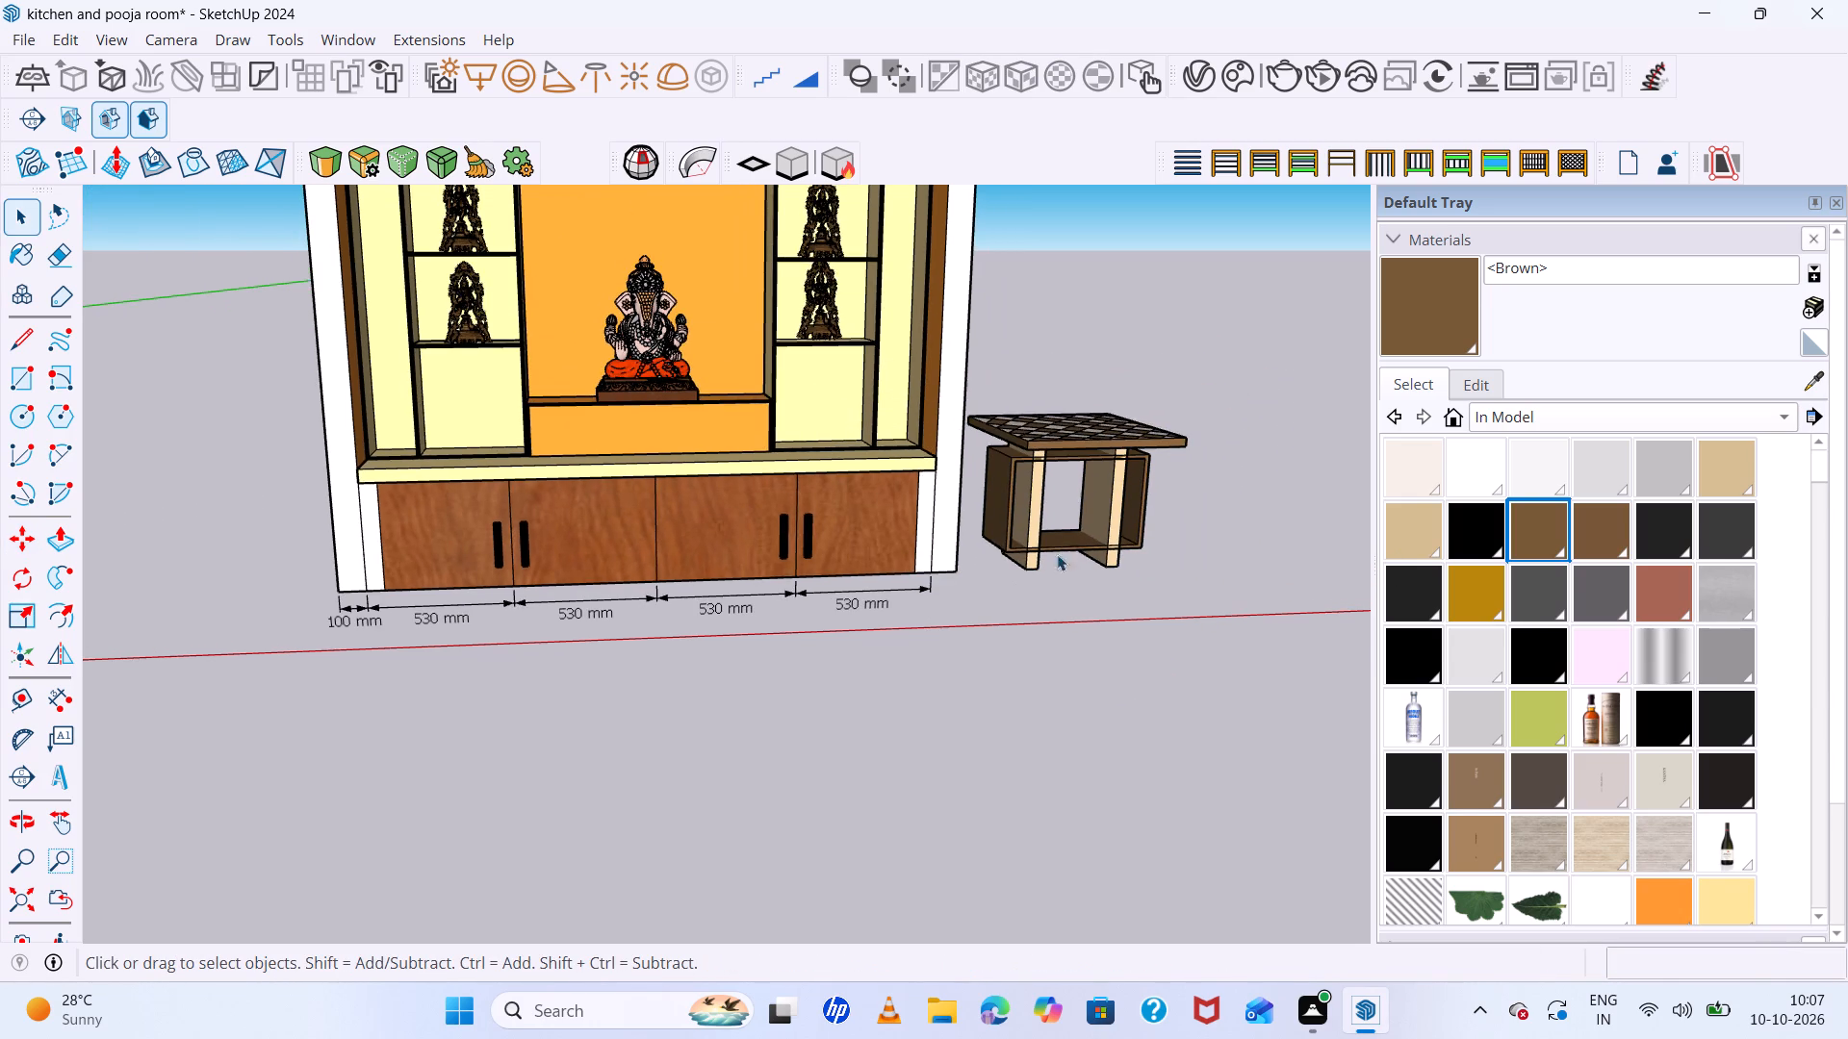
middle_drag(1064, 544, 1066, 620)
middle_click(1066, 620)
scroll(1090, 375, up, 12)
middle_drag(1104, 443, 1102, 423)
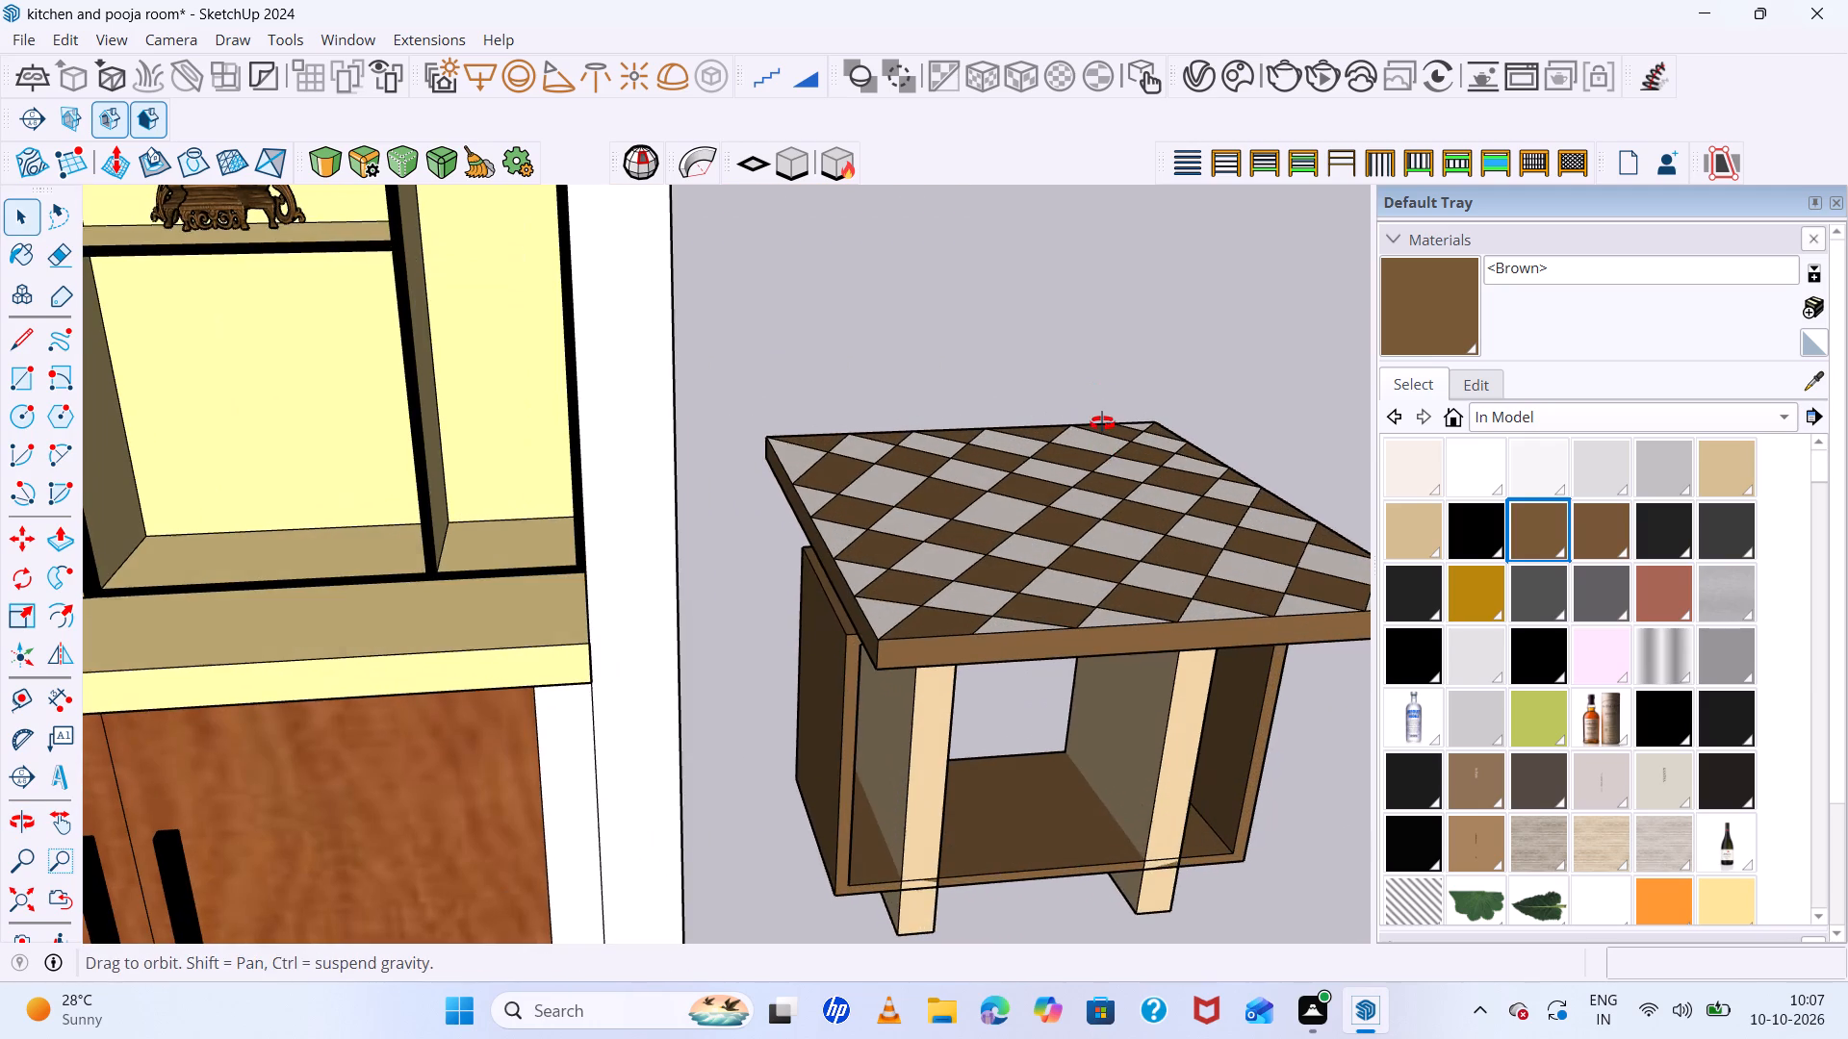
middle_drag(1102, 423, 1101, 417)
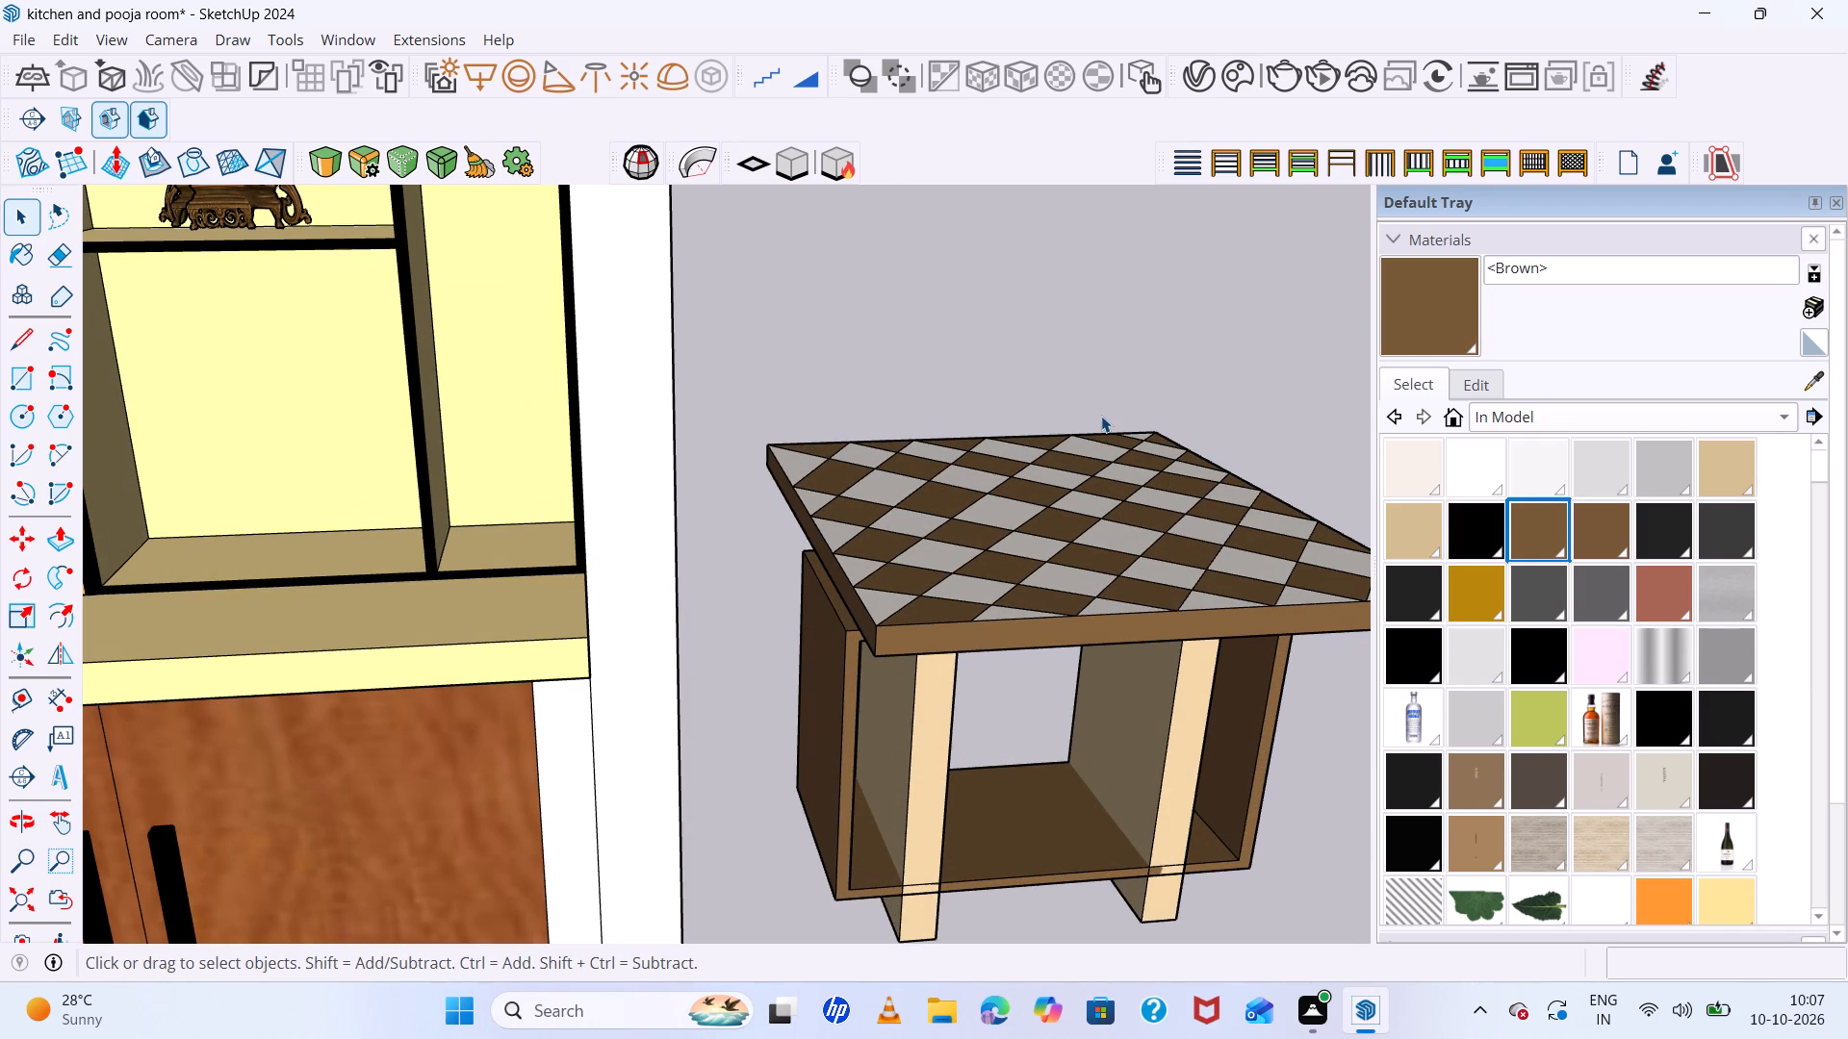
scroll(1074, 450, down, 5)
middle_drag(1091, 464, 978, 294)
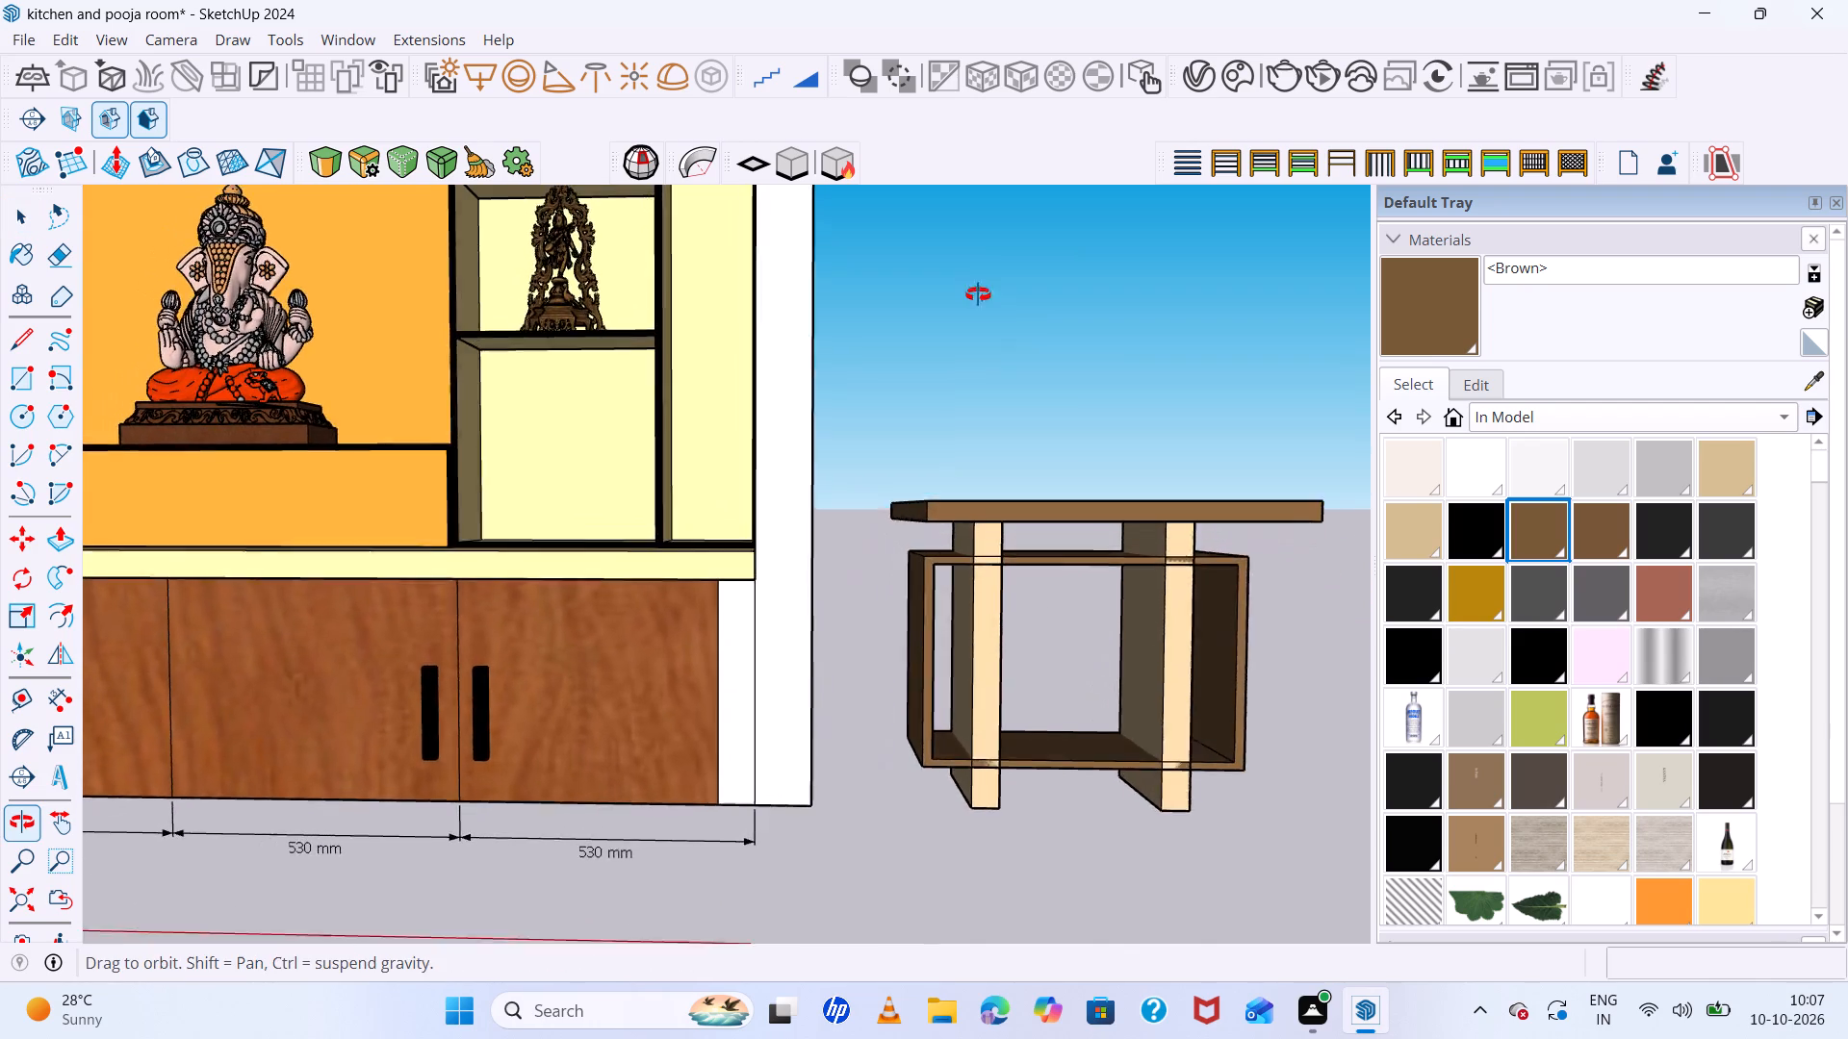
middle_drag(978, 294, 853, 280)
middle_click(853, 280)
middle_drag(853, 280, 919, 384)
scroll(919, 384, down, 4)
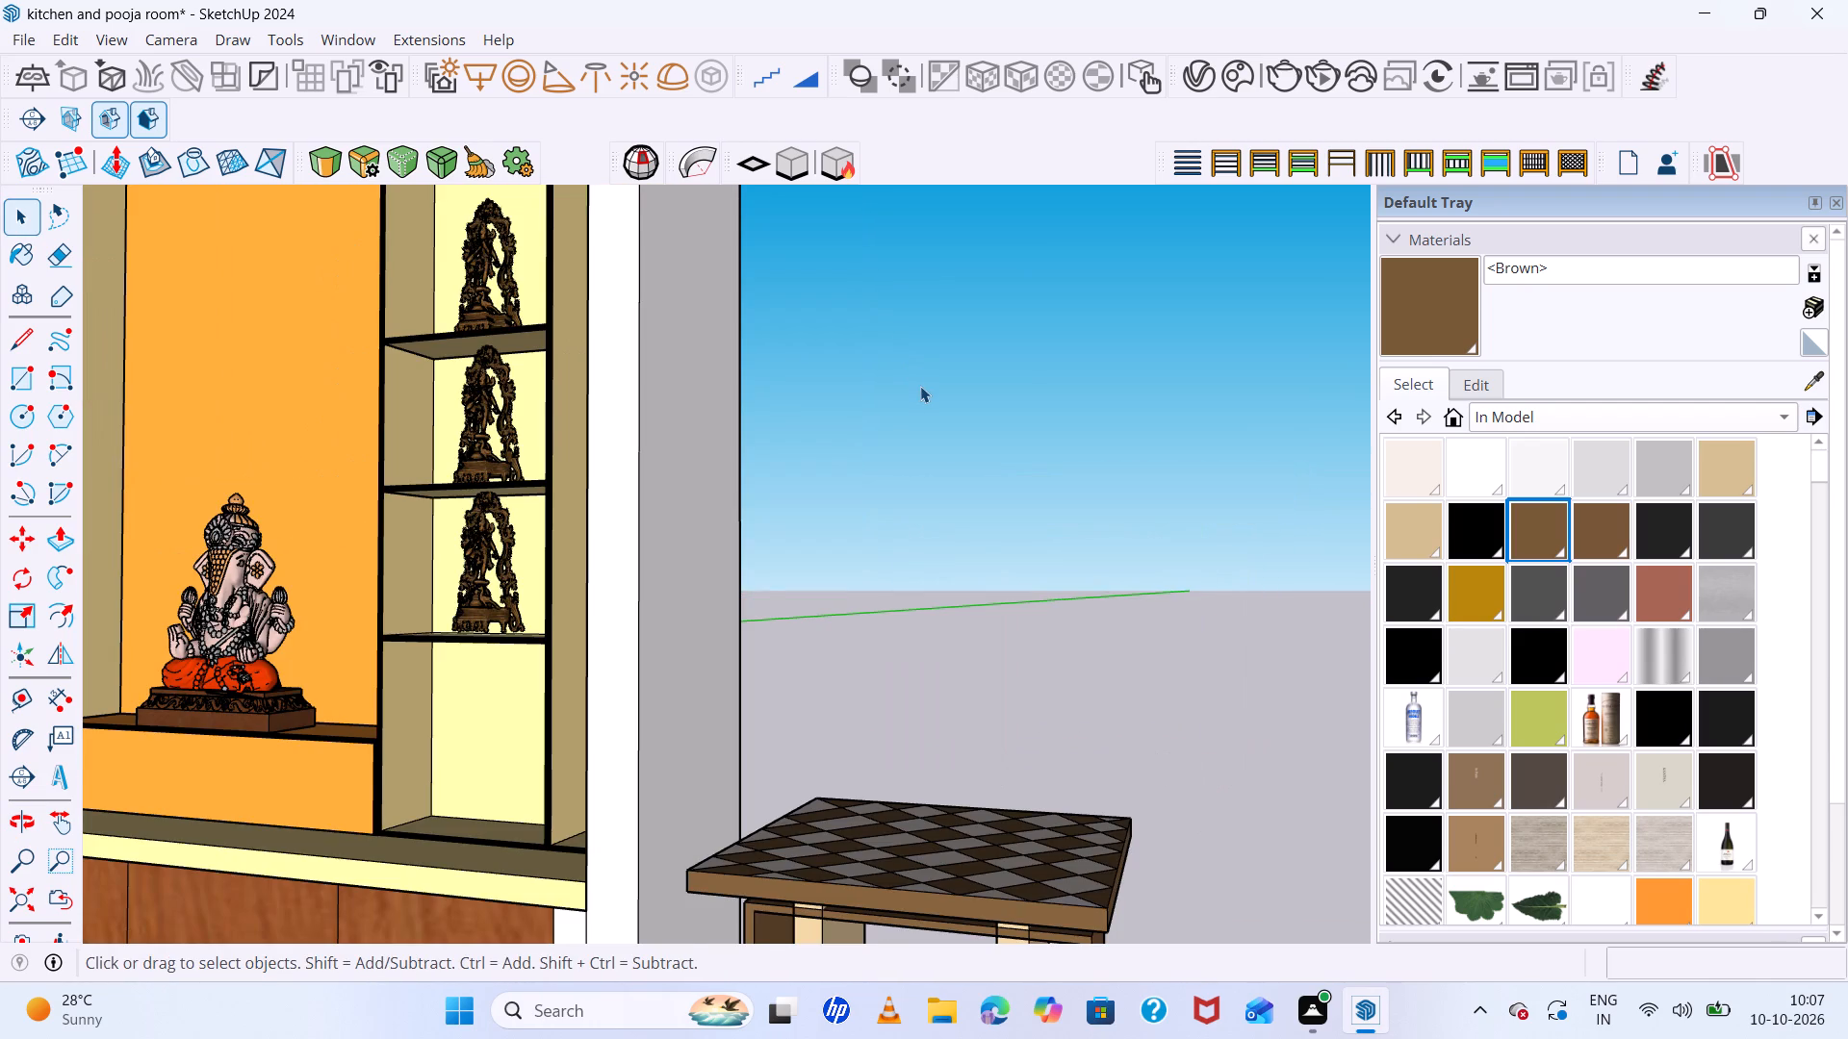
scroll(920, 386, down, 8)
middle_drag(936, 467, 974, 602)
middle_click(974, 602)
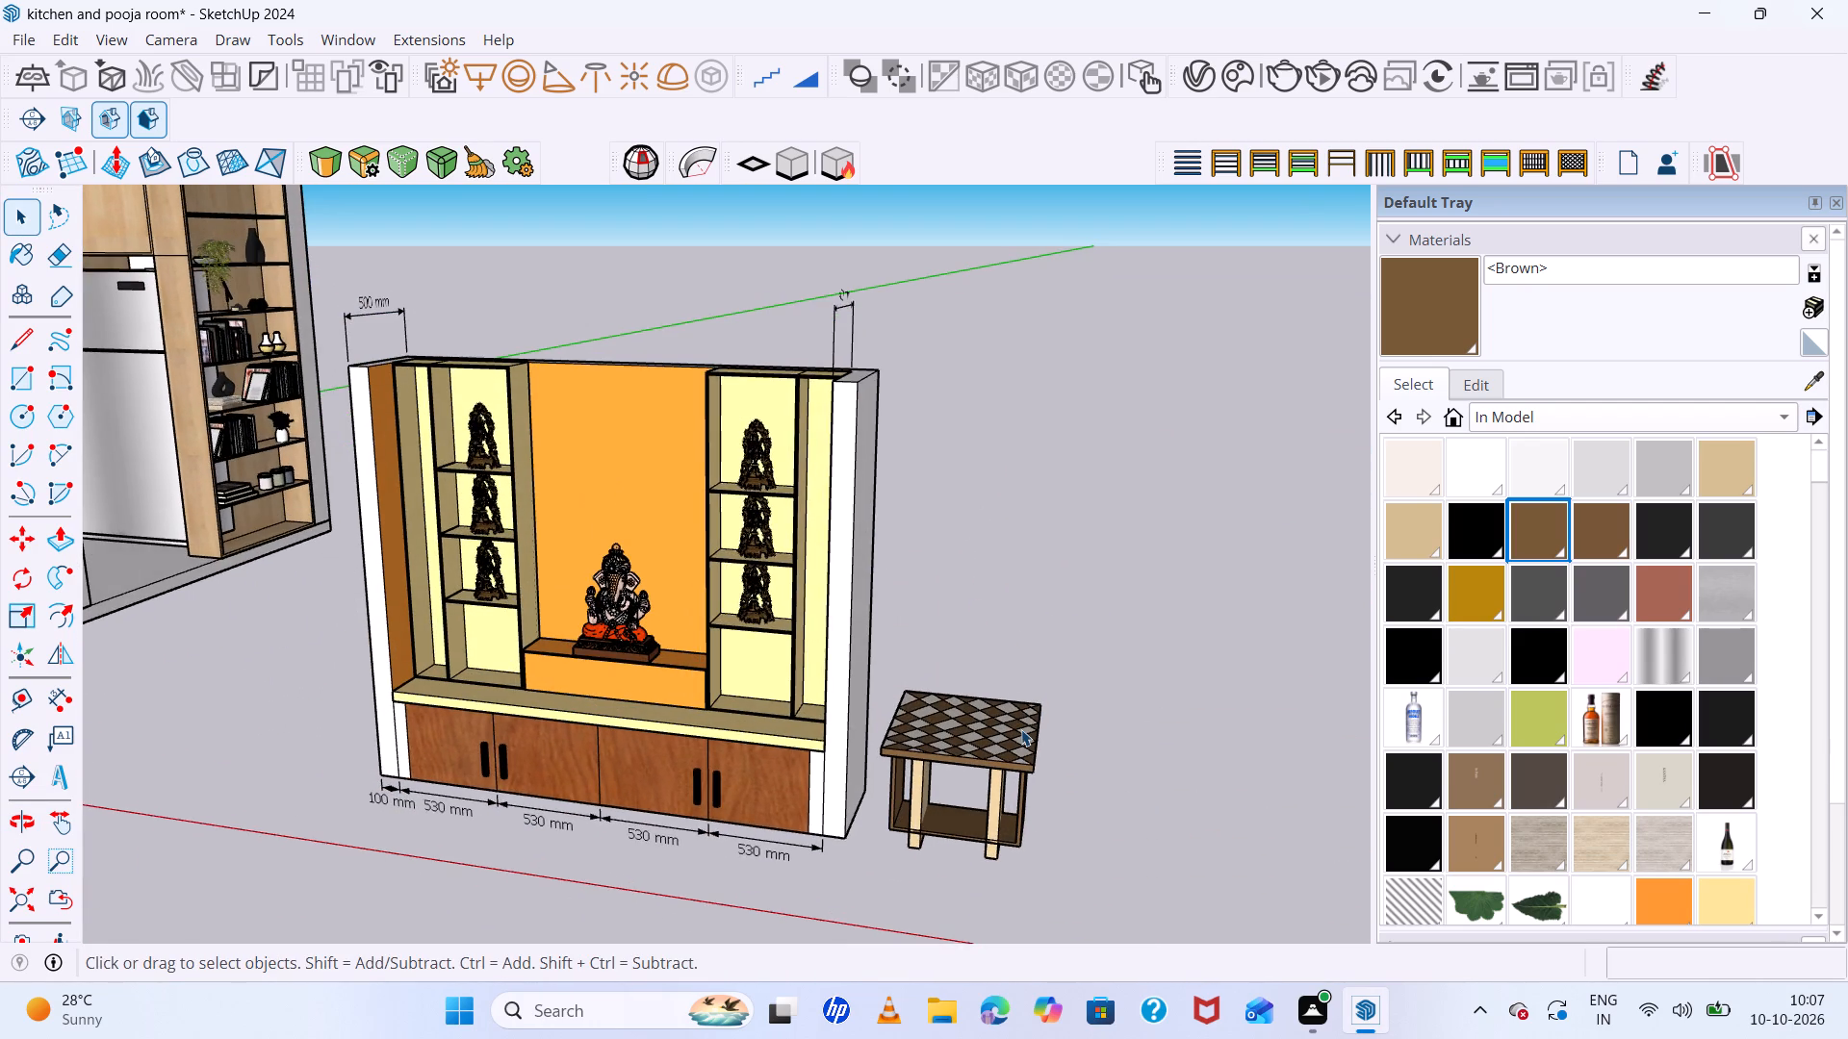
scroll(1021, 729, up, 4)
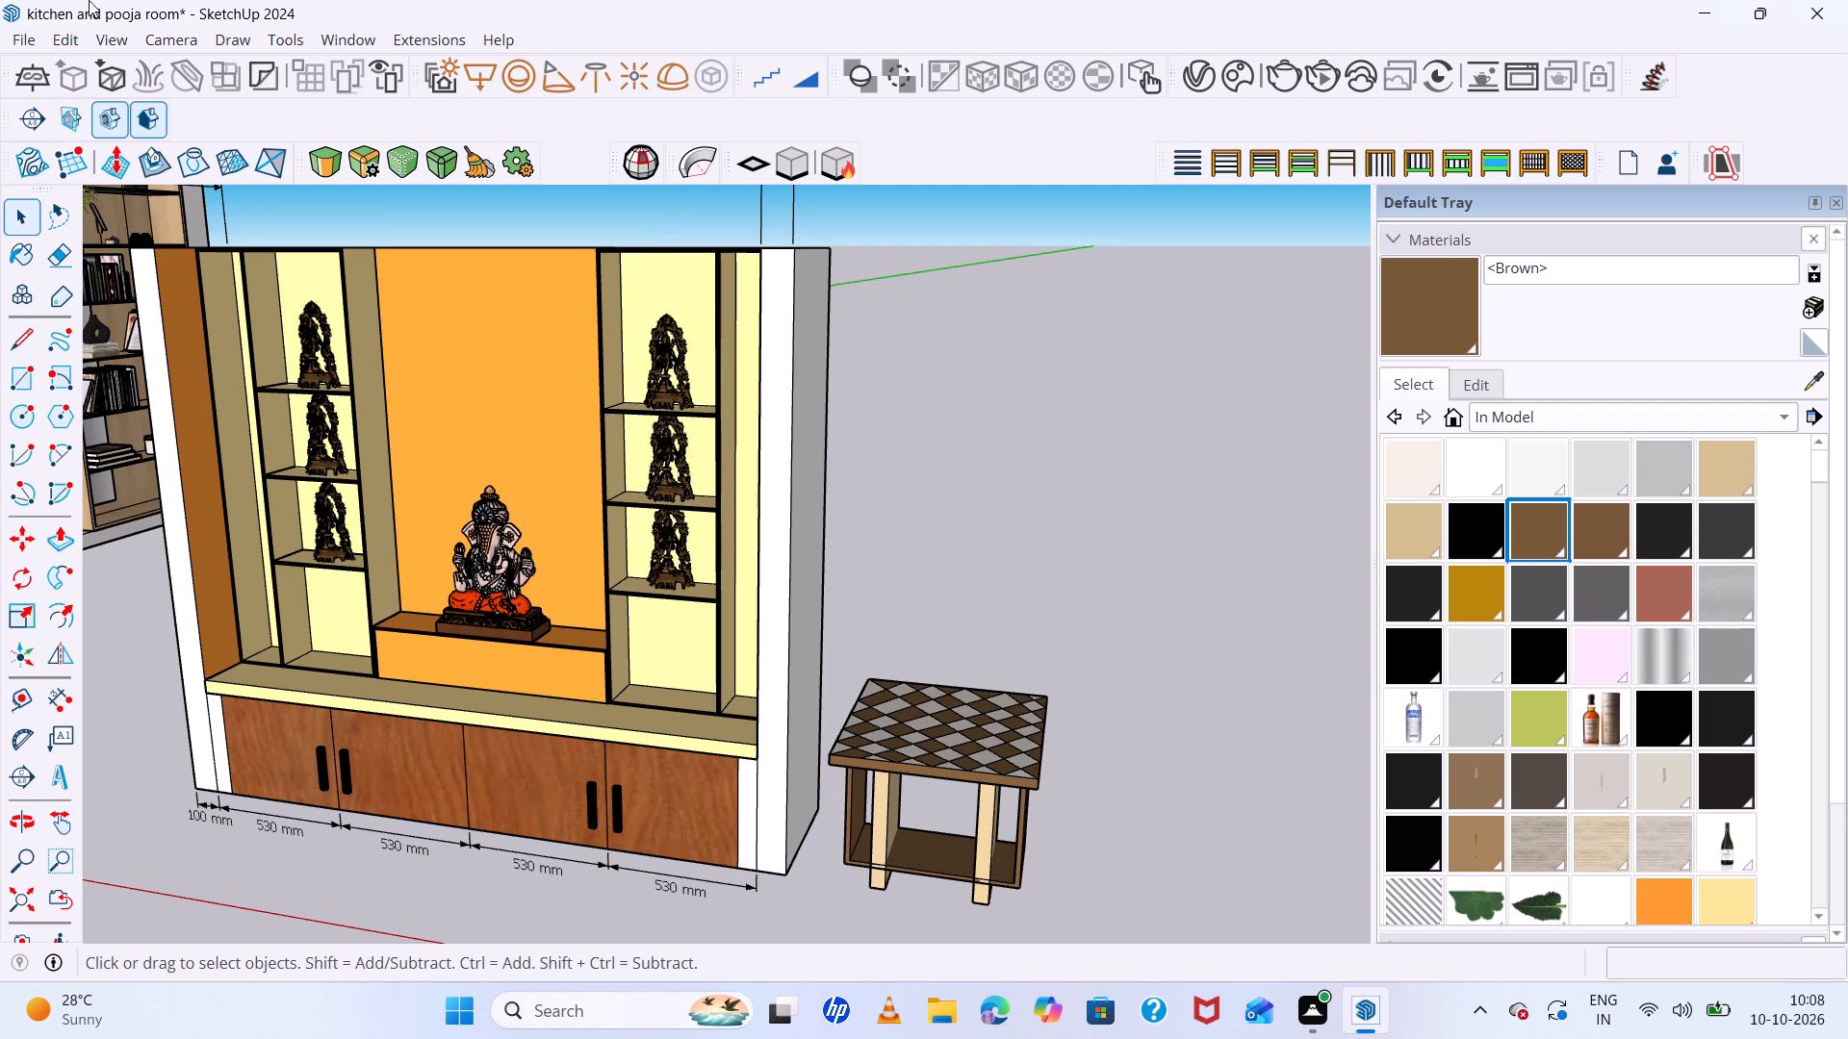
Search 3D Warehouse for "pooja" and look through the models for items that suit the pooja scene.
click(327, 36)
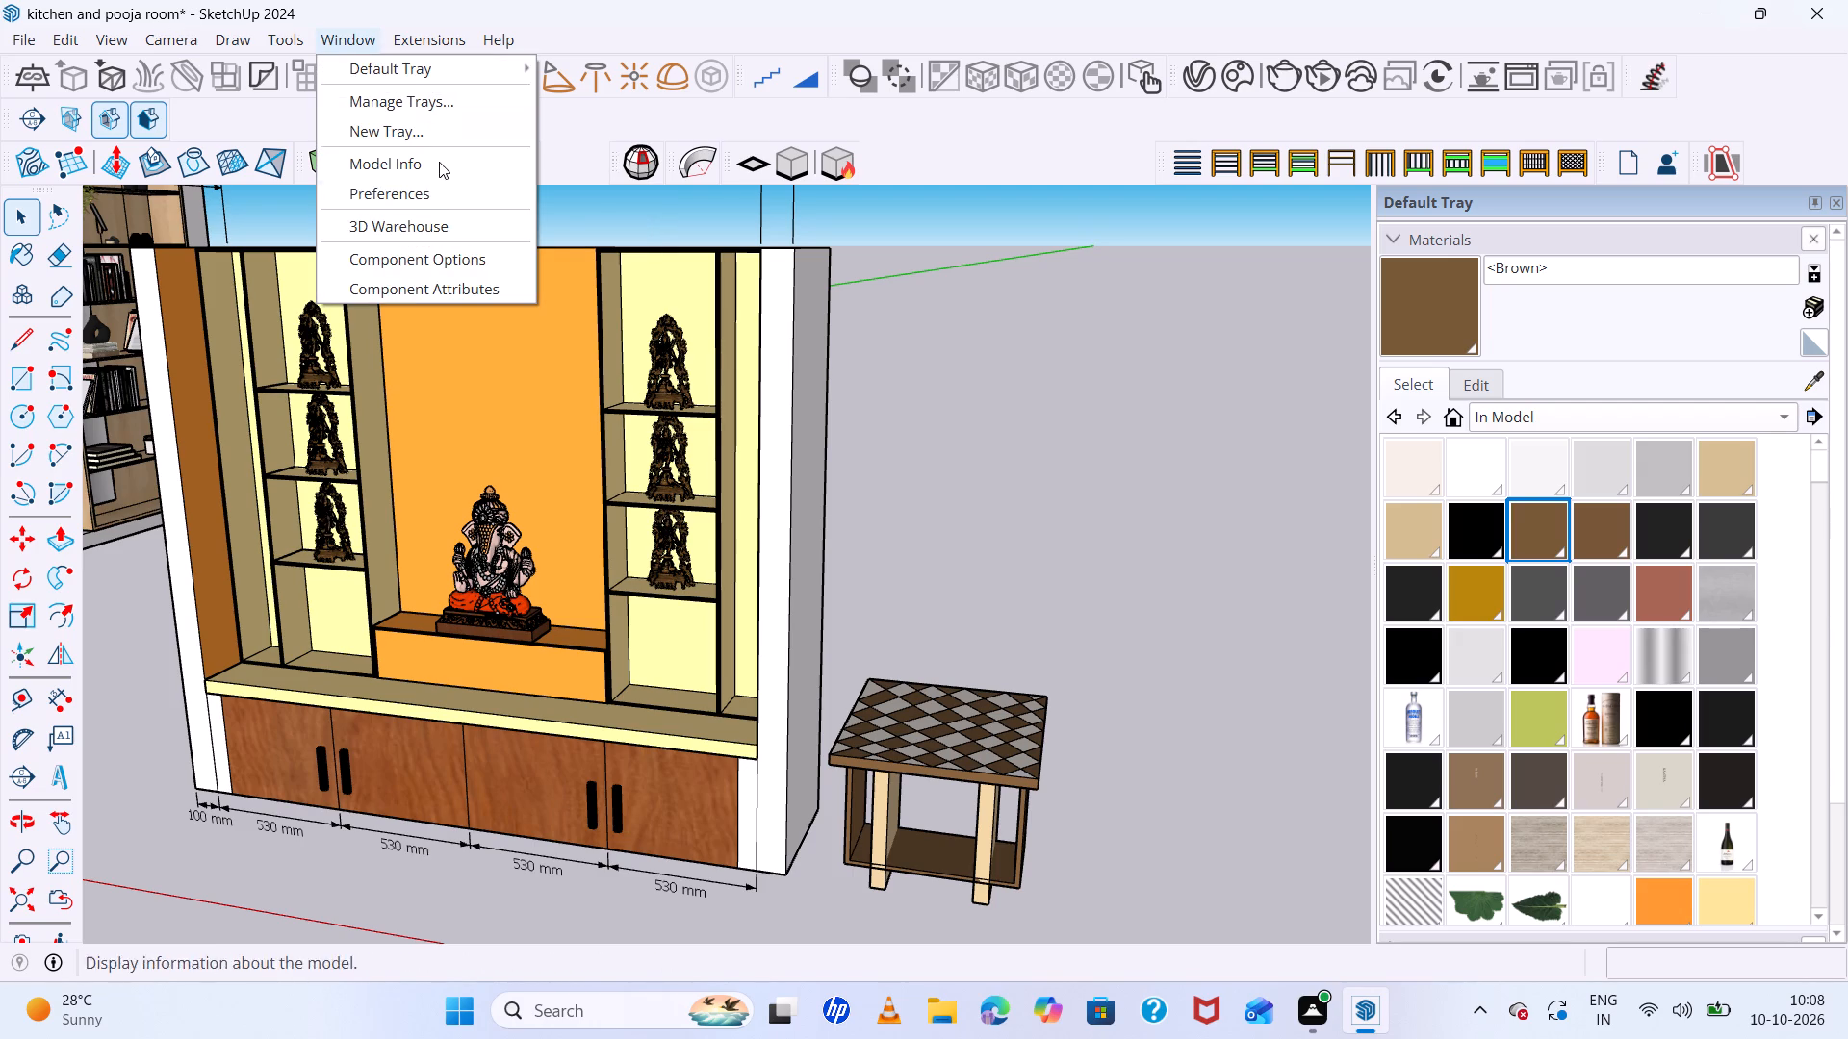
click(448, 235)
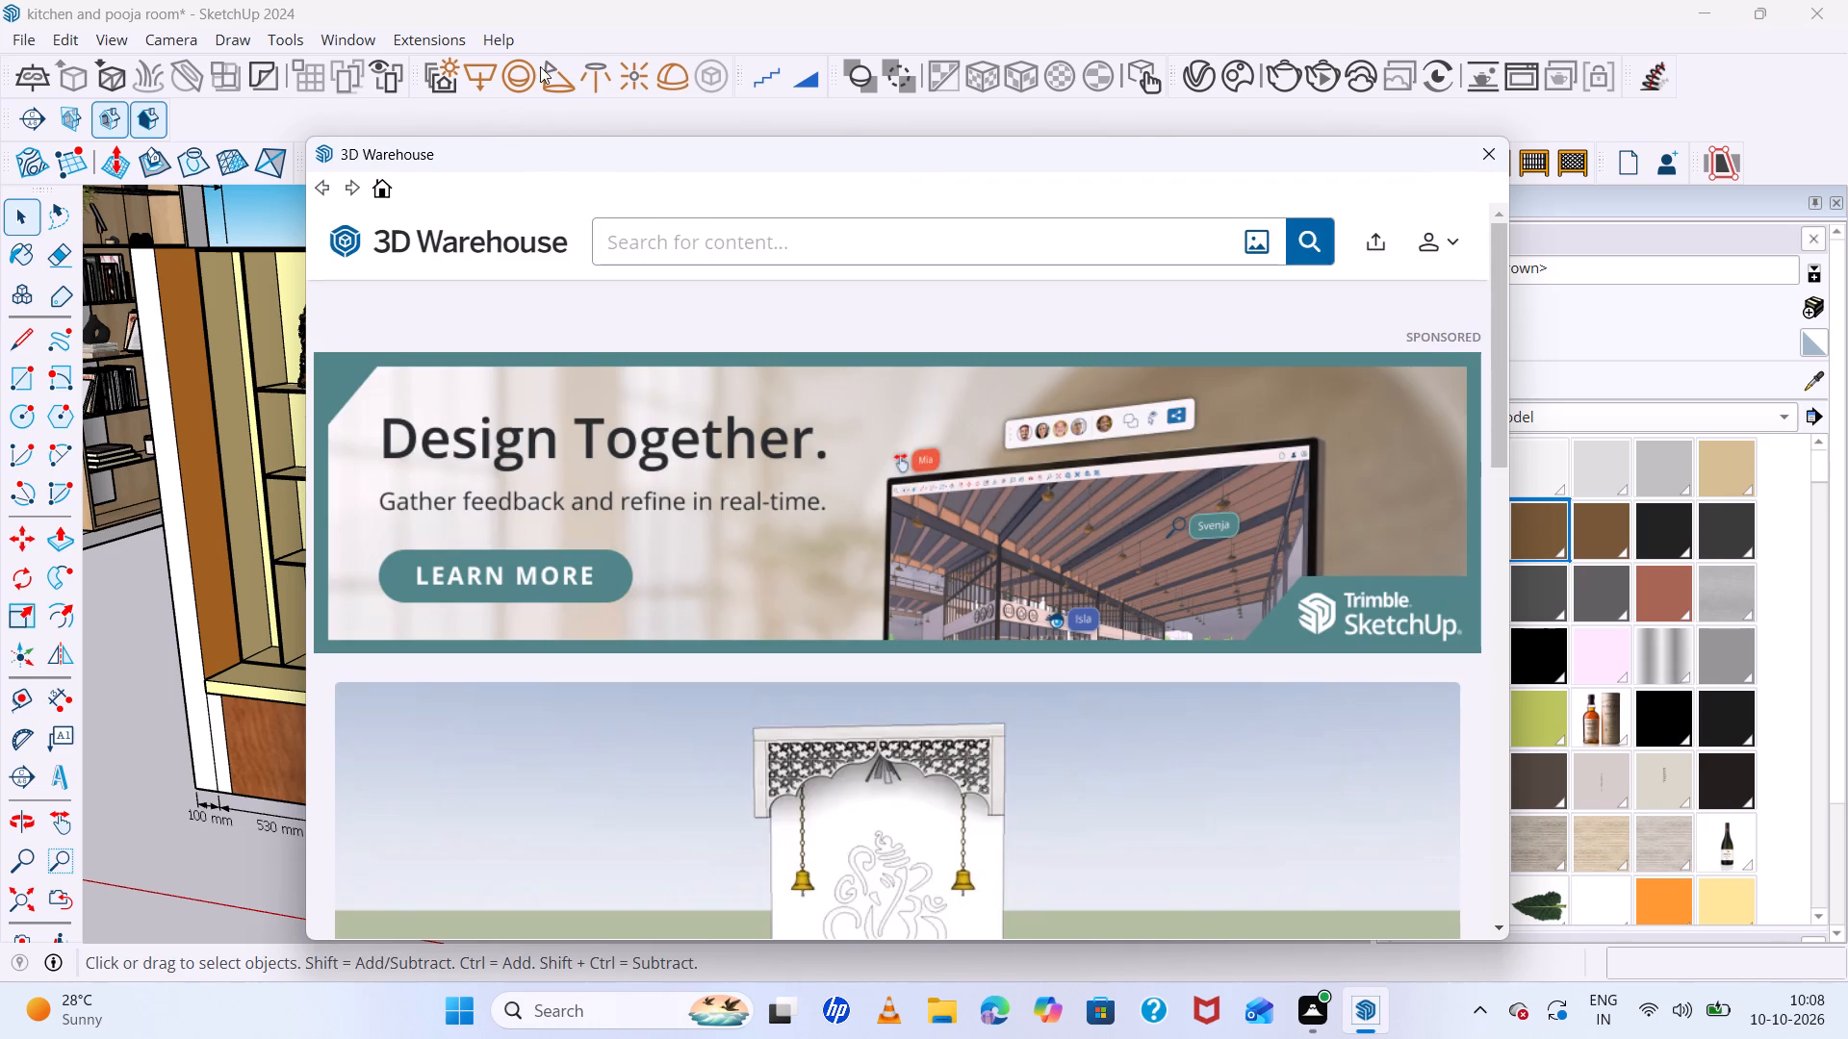
click(673, 234)
text(pooj)
key(a)
key(space)
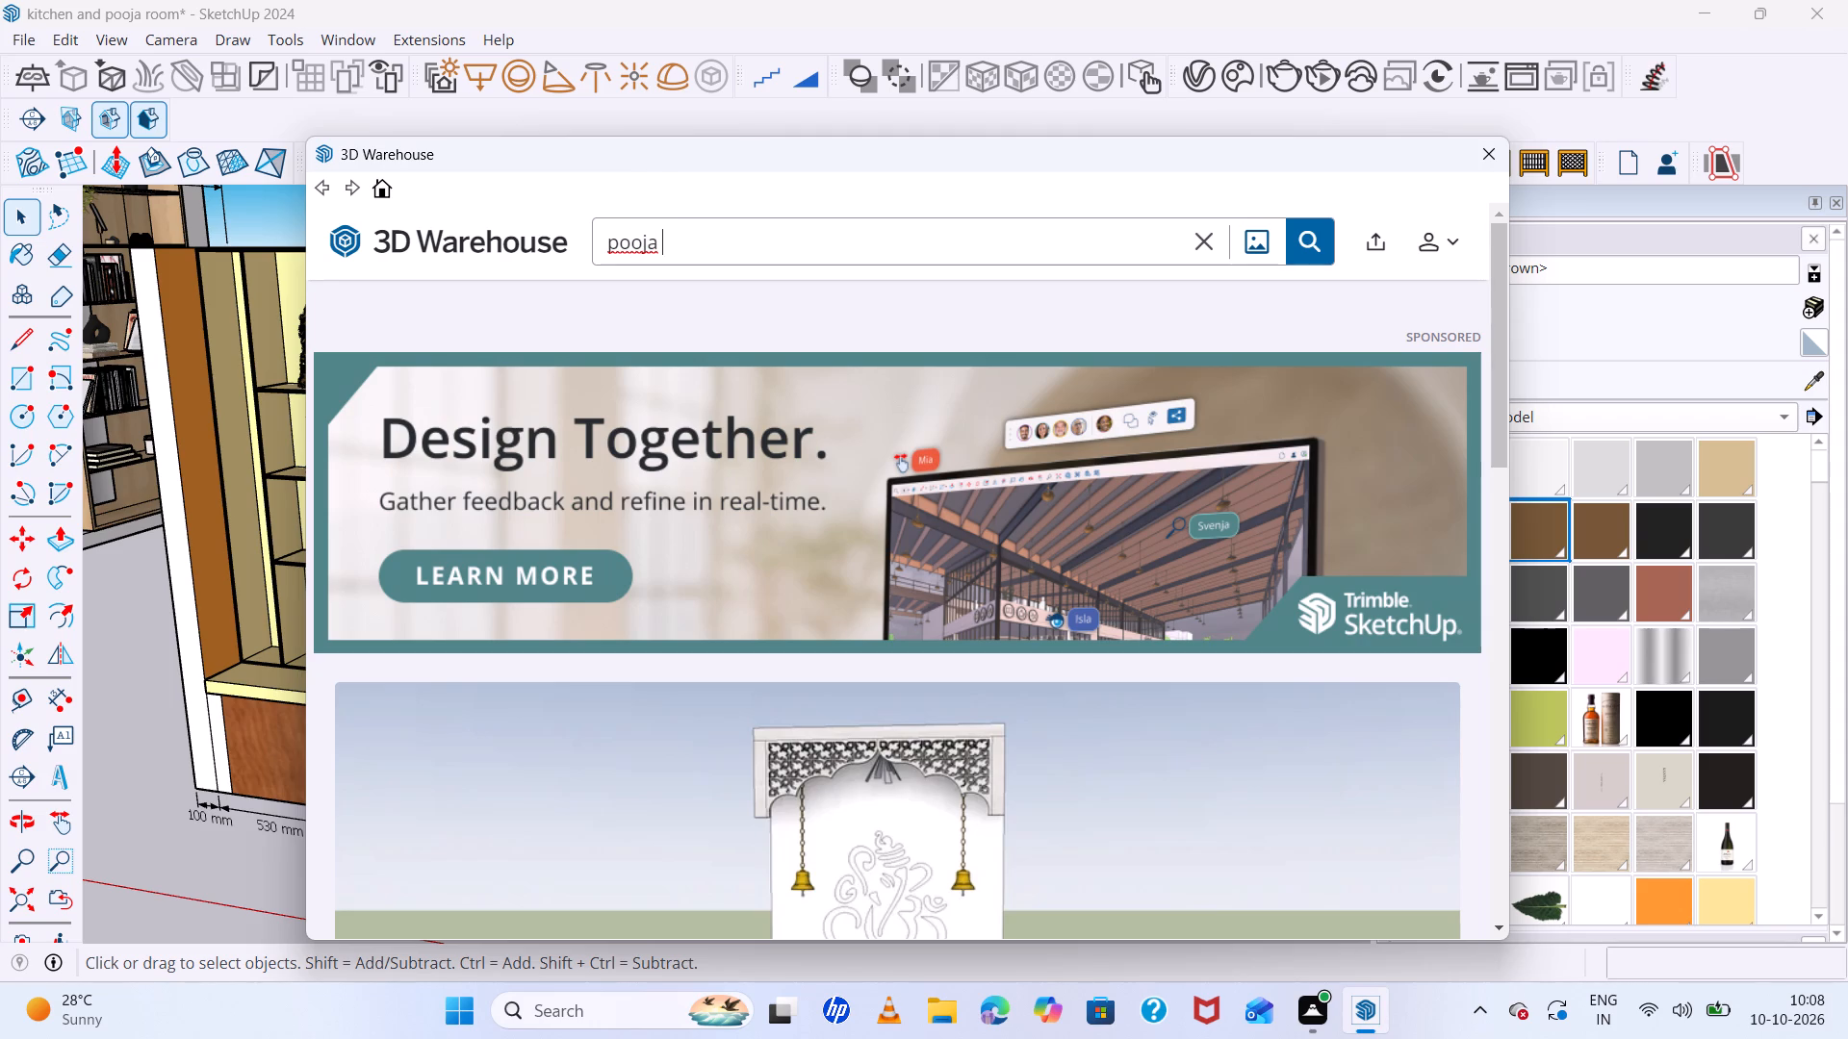
key(Return)
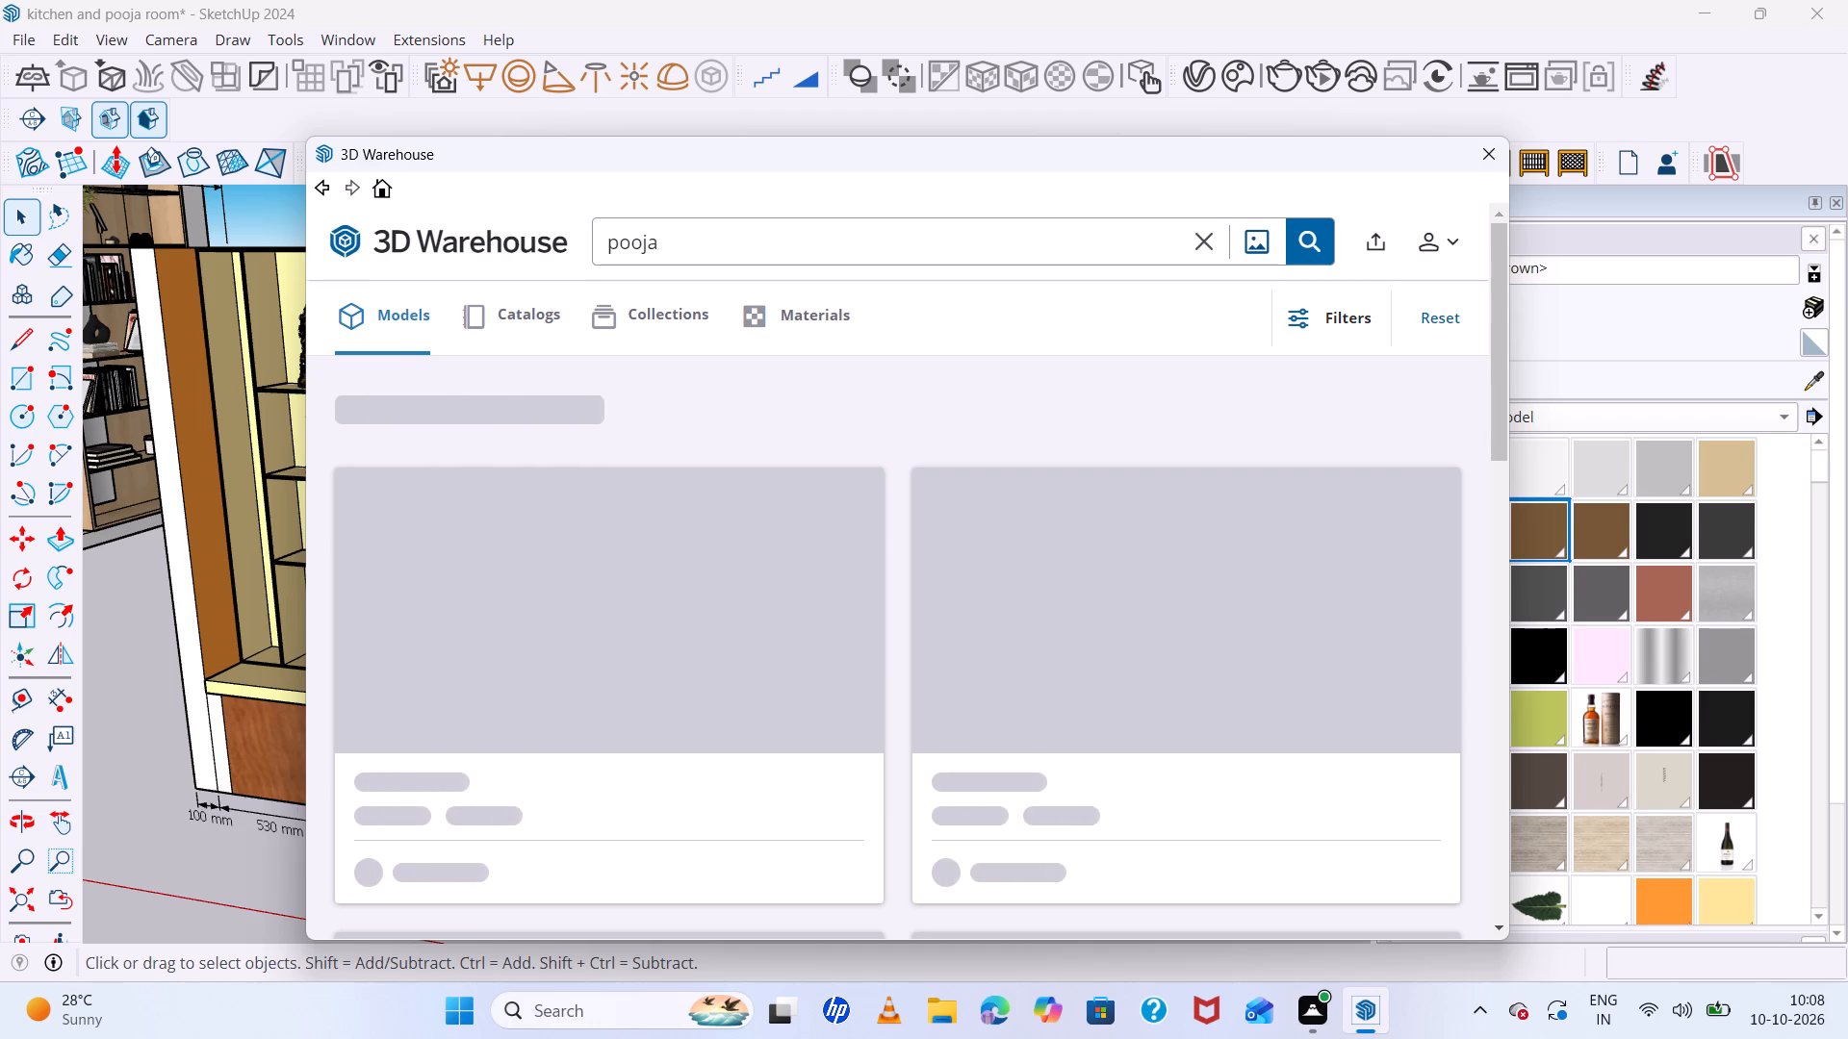
scroll(616, 484, down, 18)
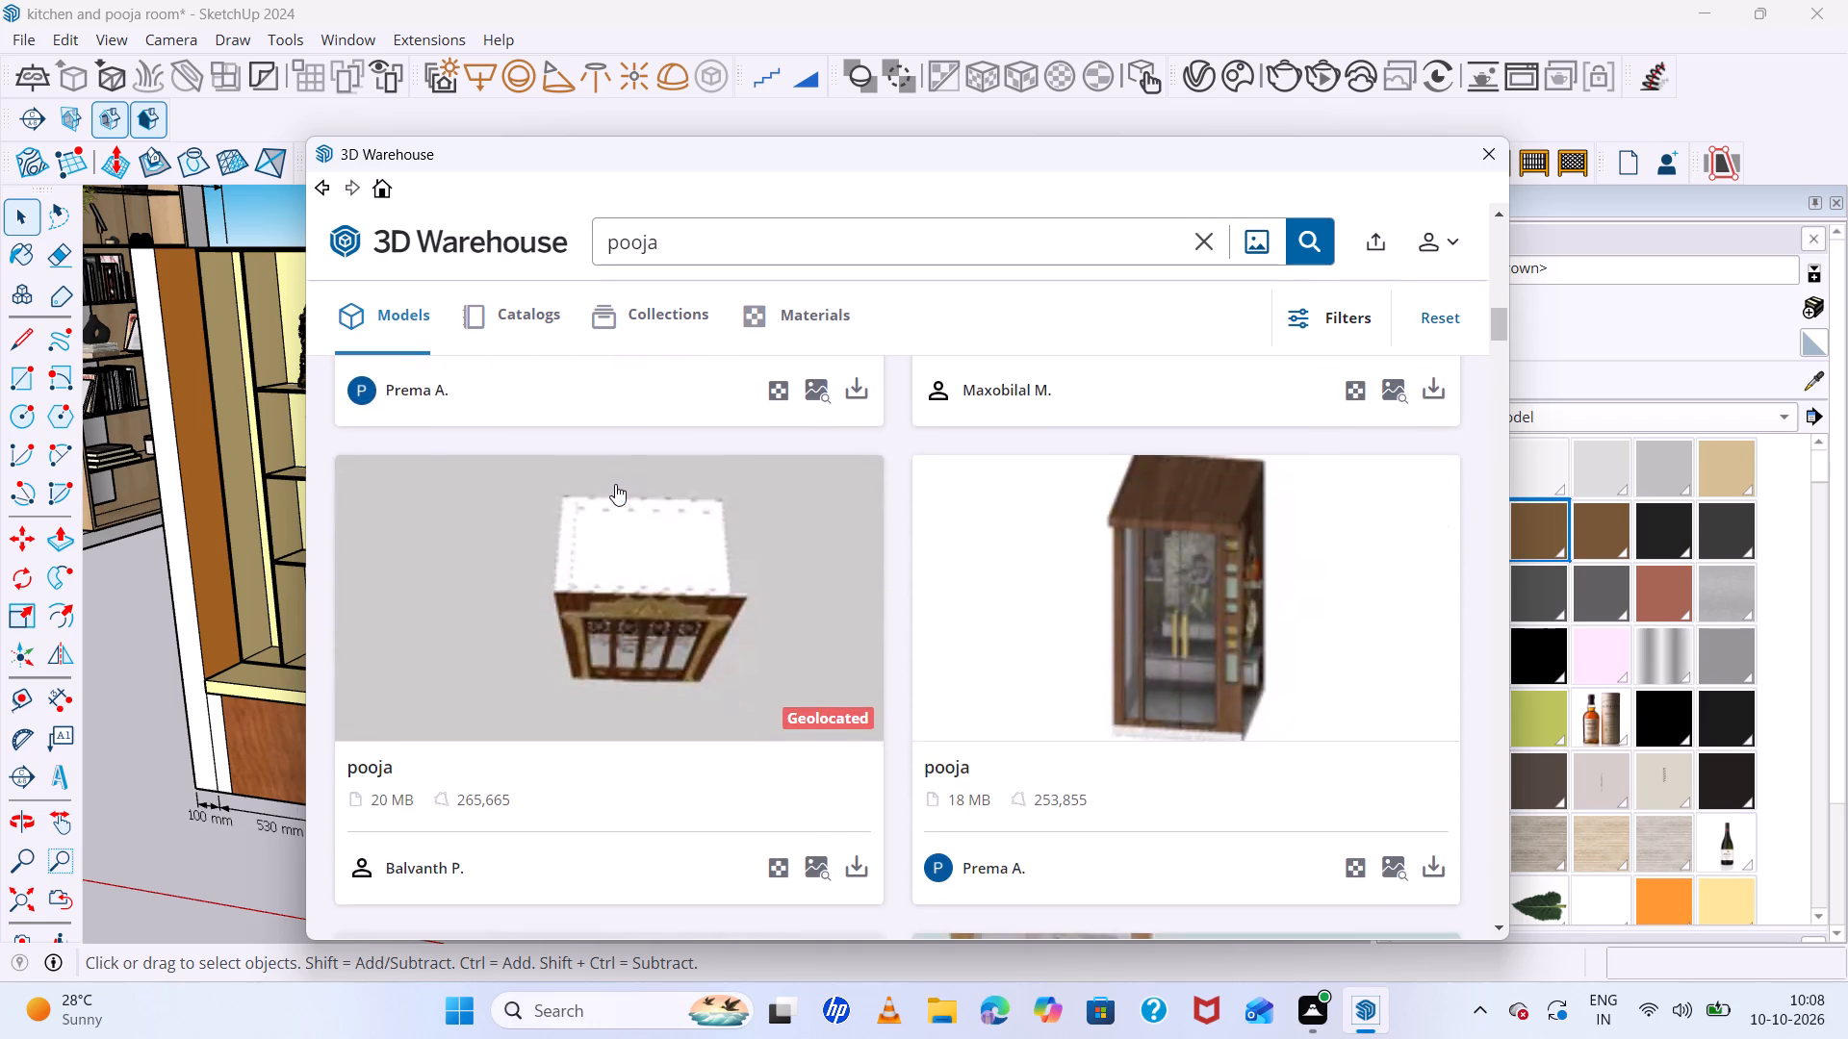
scroll(615, 484, down, 15)
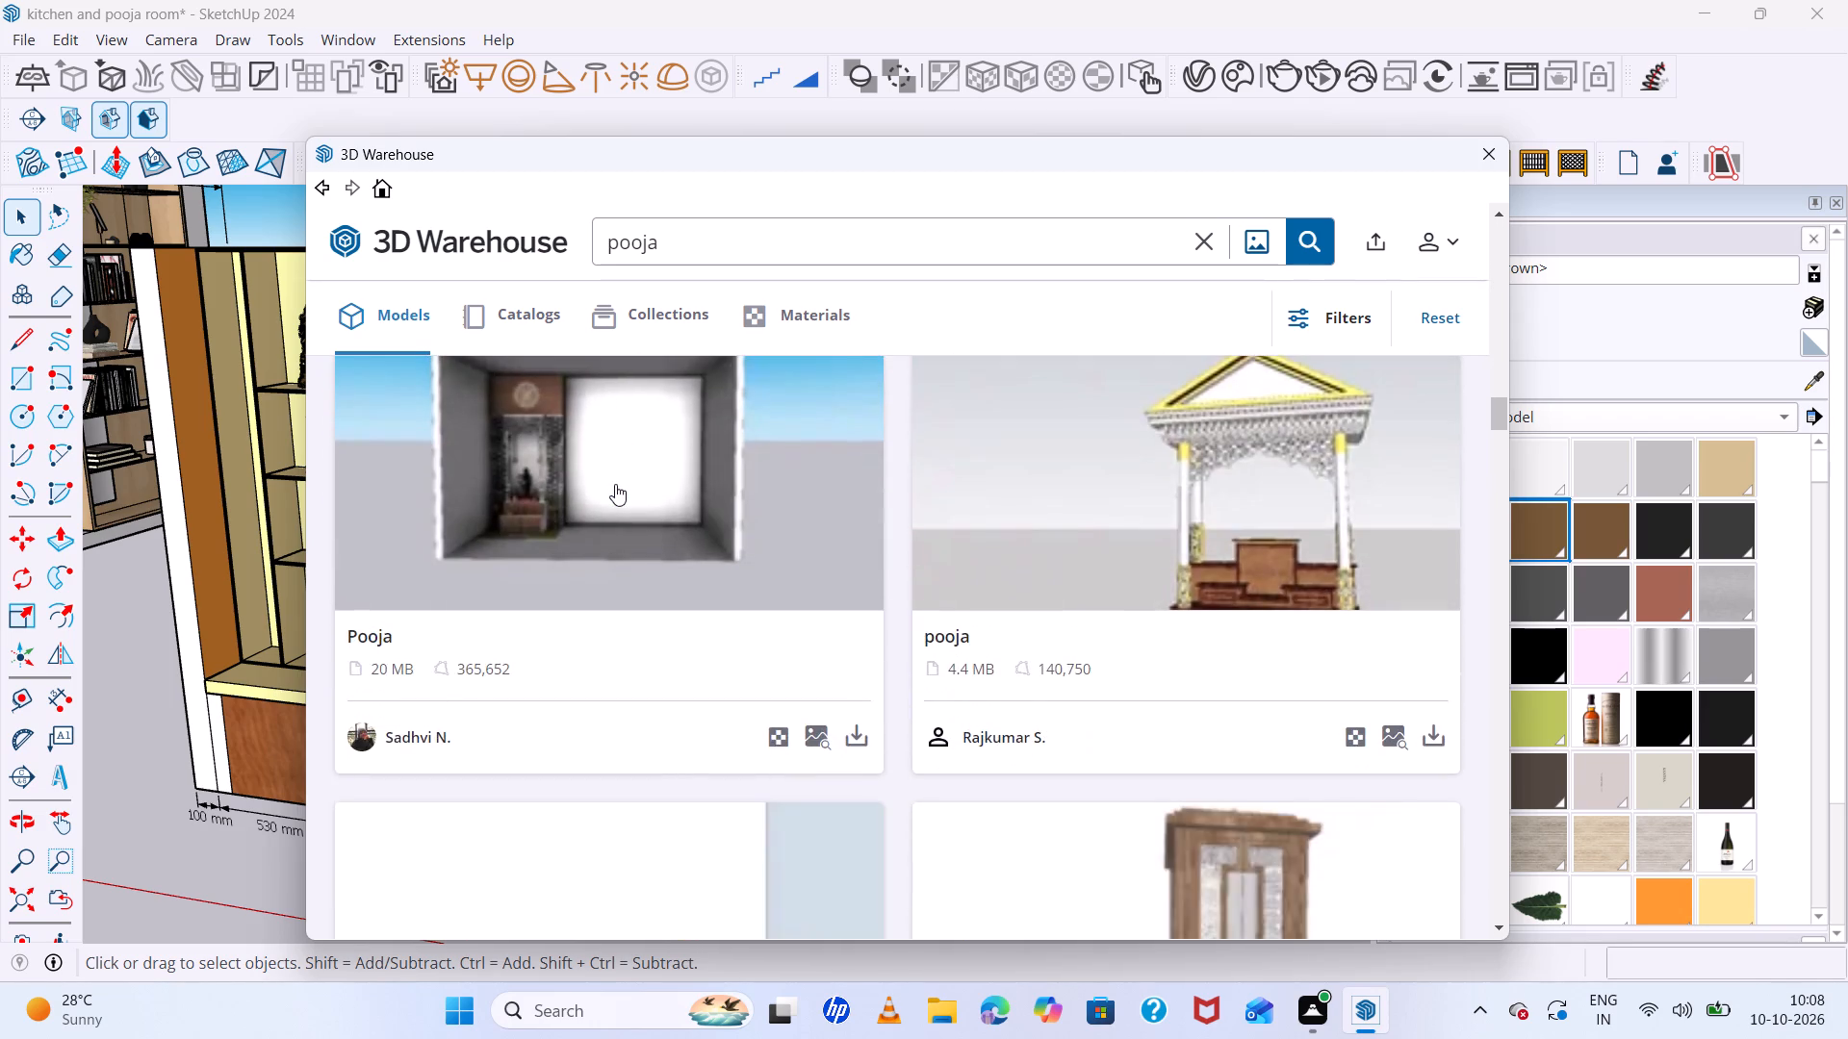
scroll(615, 484, down, 12)
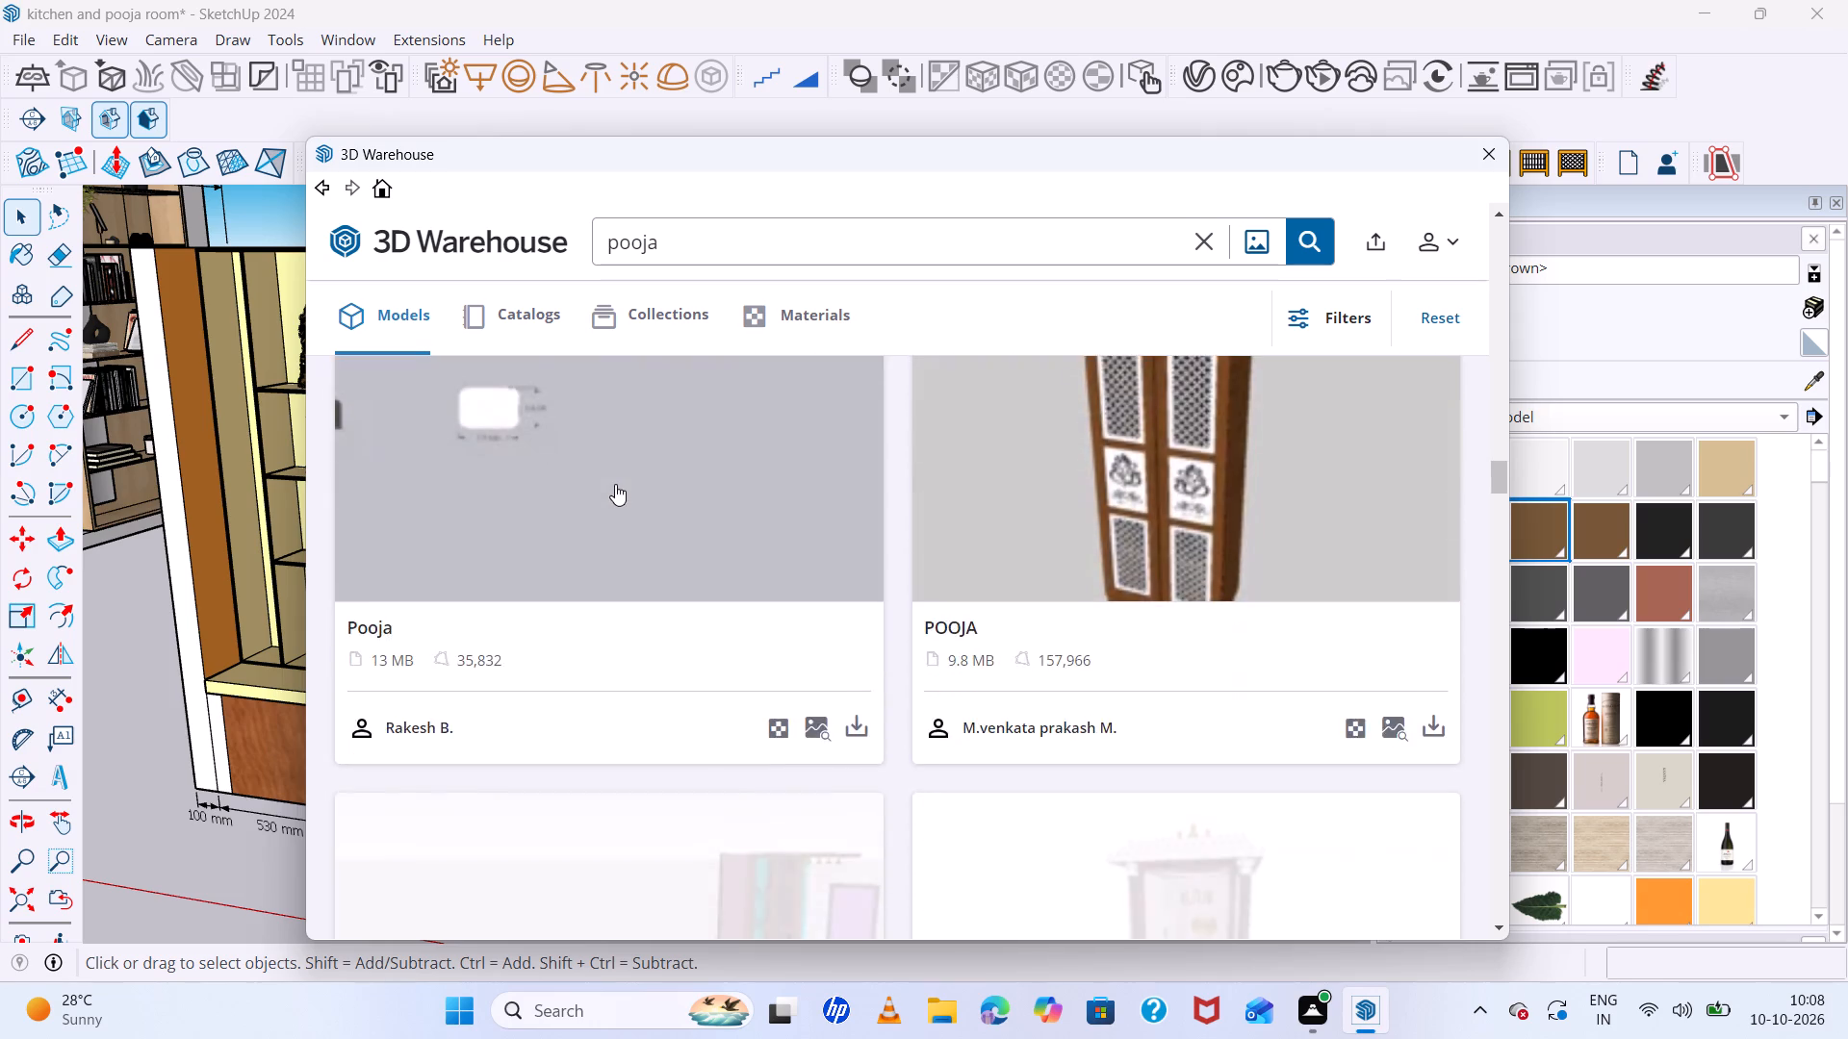
scroll(615, 484, down, 6)
Narrow the 3D Warehouse search to "pooja flowers" and look through the models.
click(718, 247)
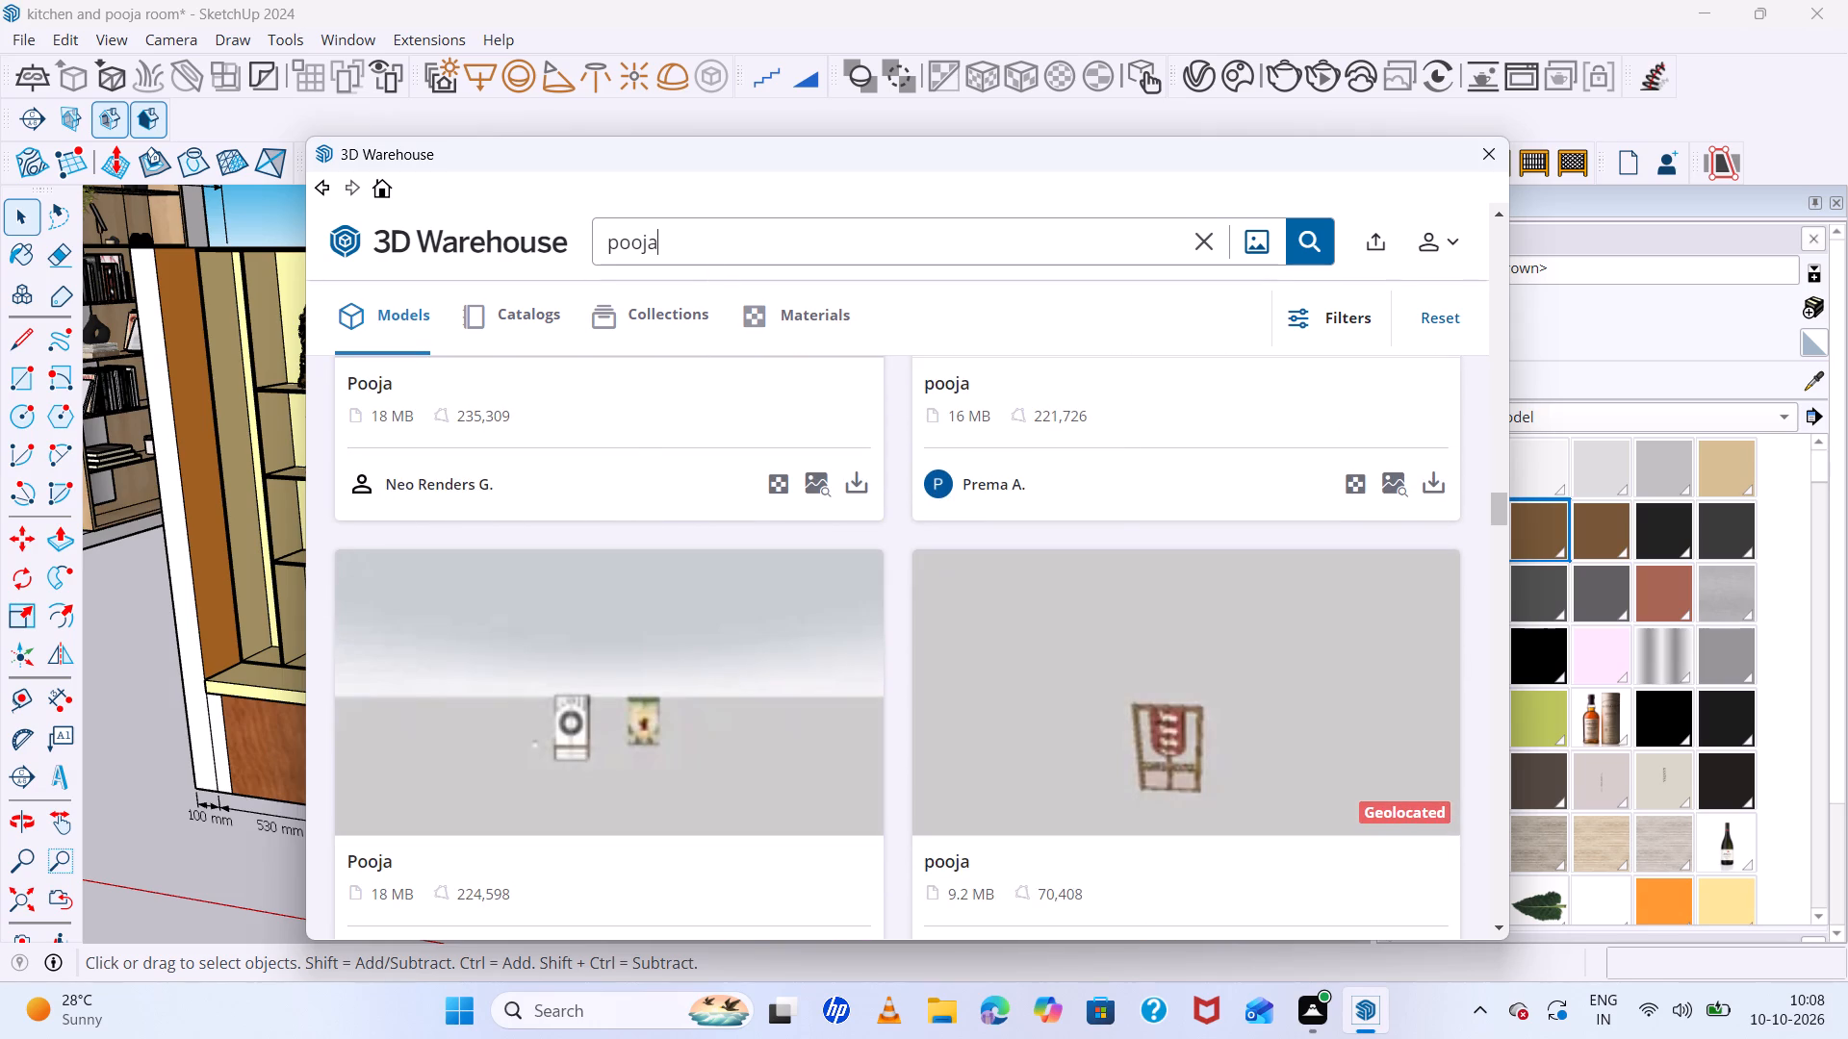
key(space)
text(flo)
text(wers)
key(Return)
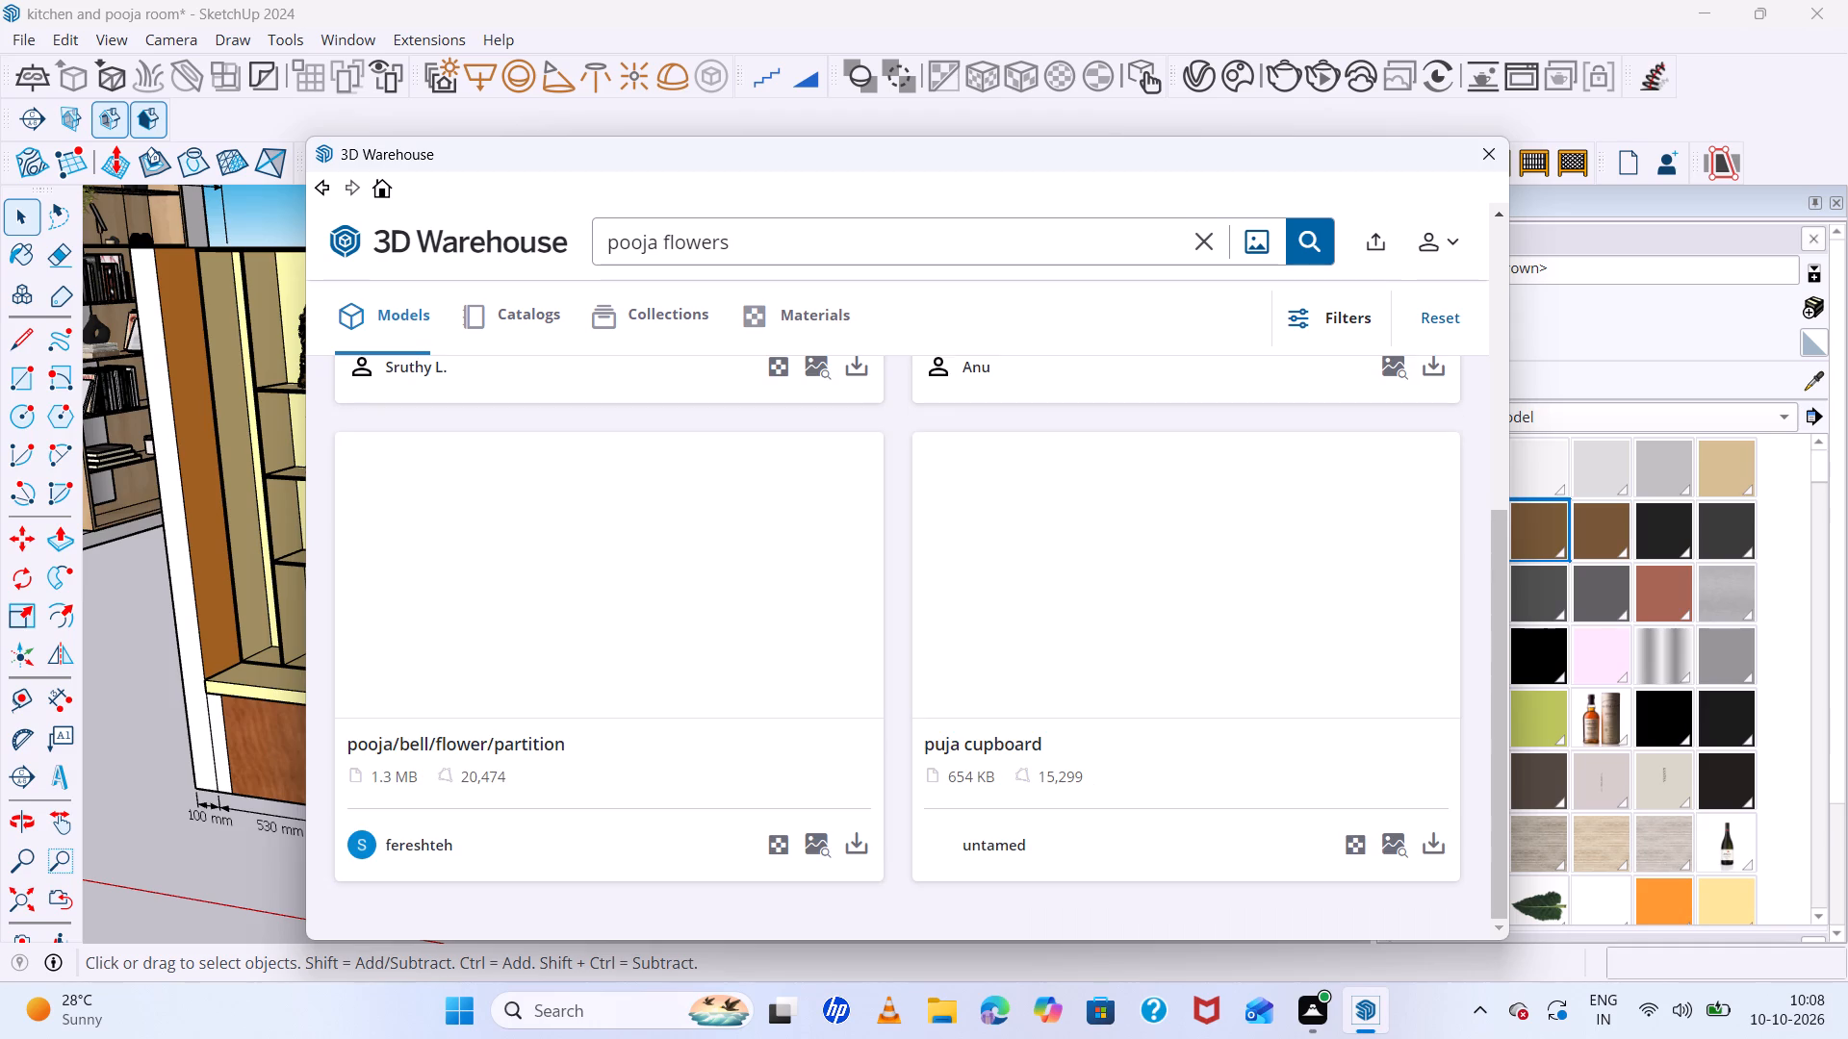
scroll(801, 443, down, 12)
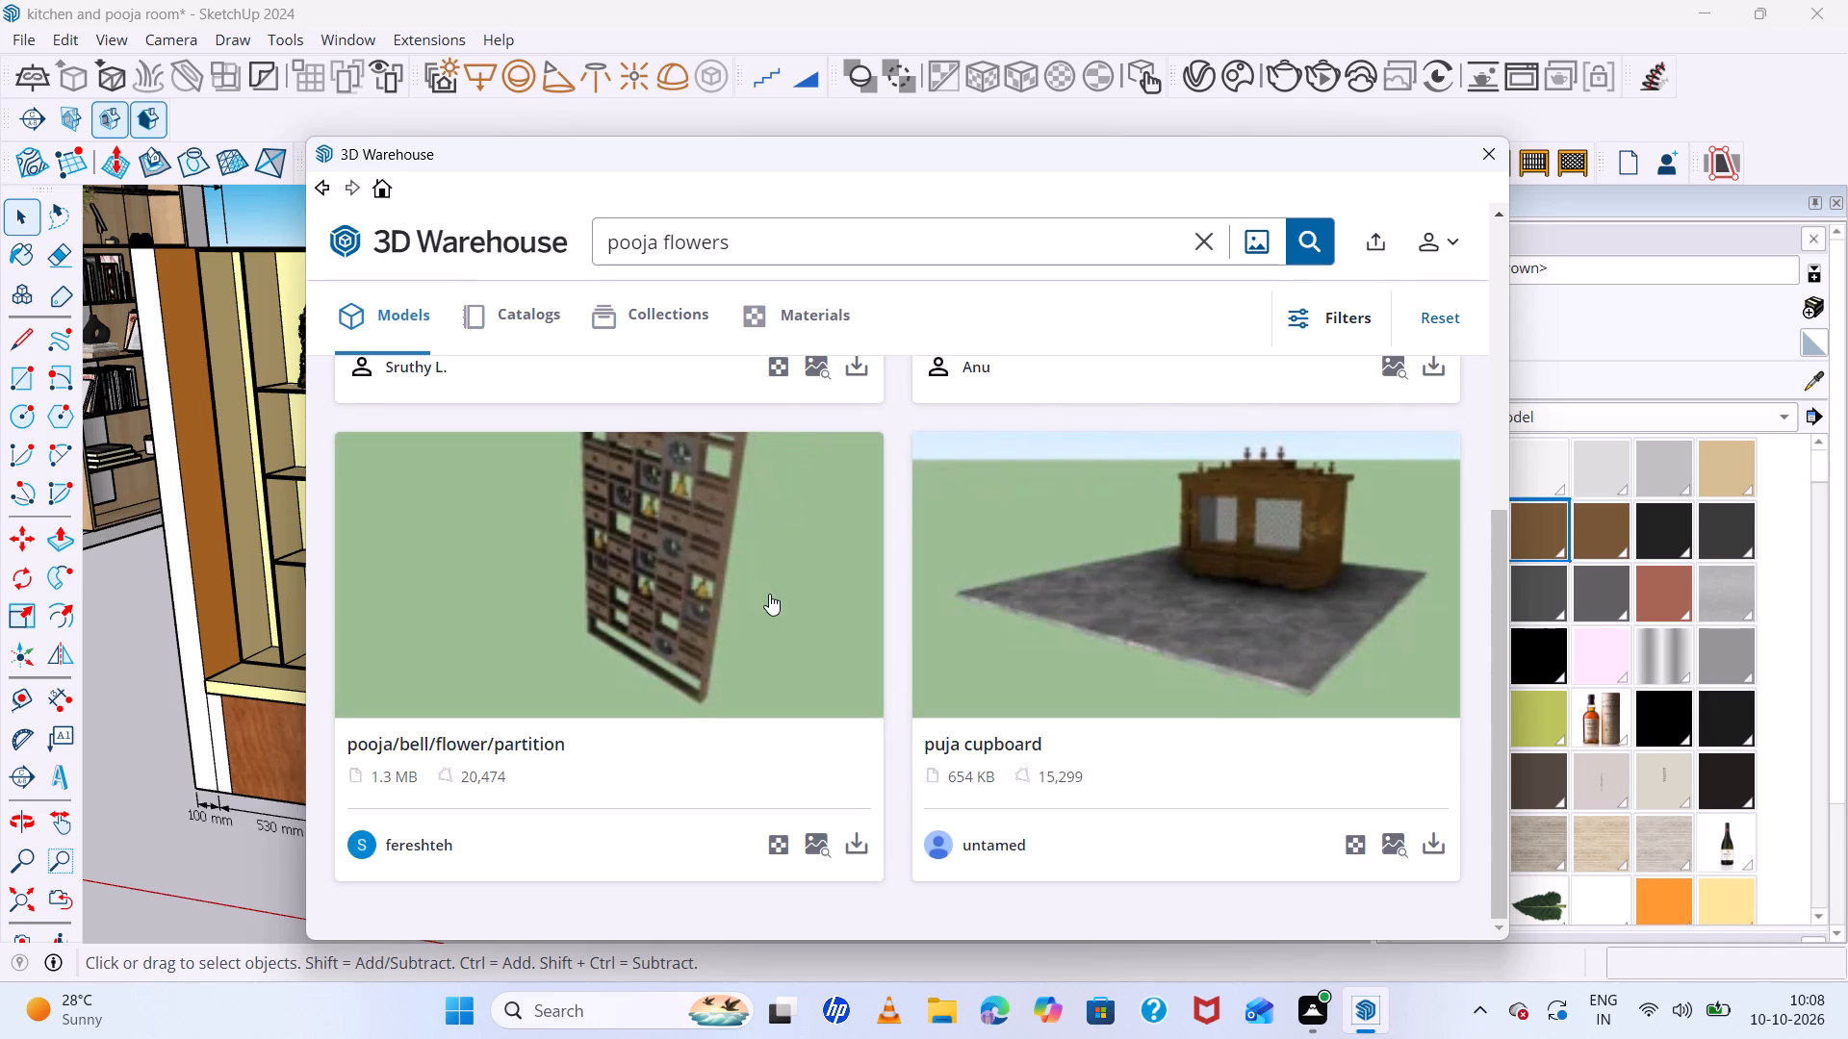
scroll(769, 594, up, 13)
scroll(769, 594, down, 18)
scroll(994, 604, down, 5)
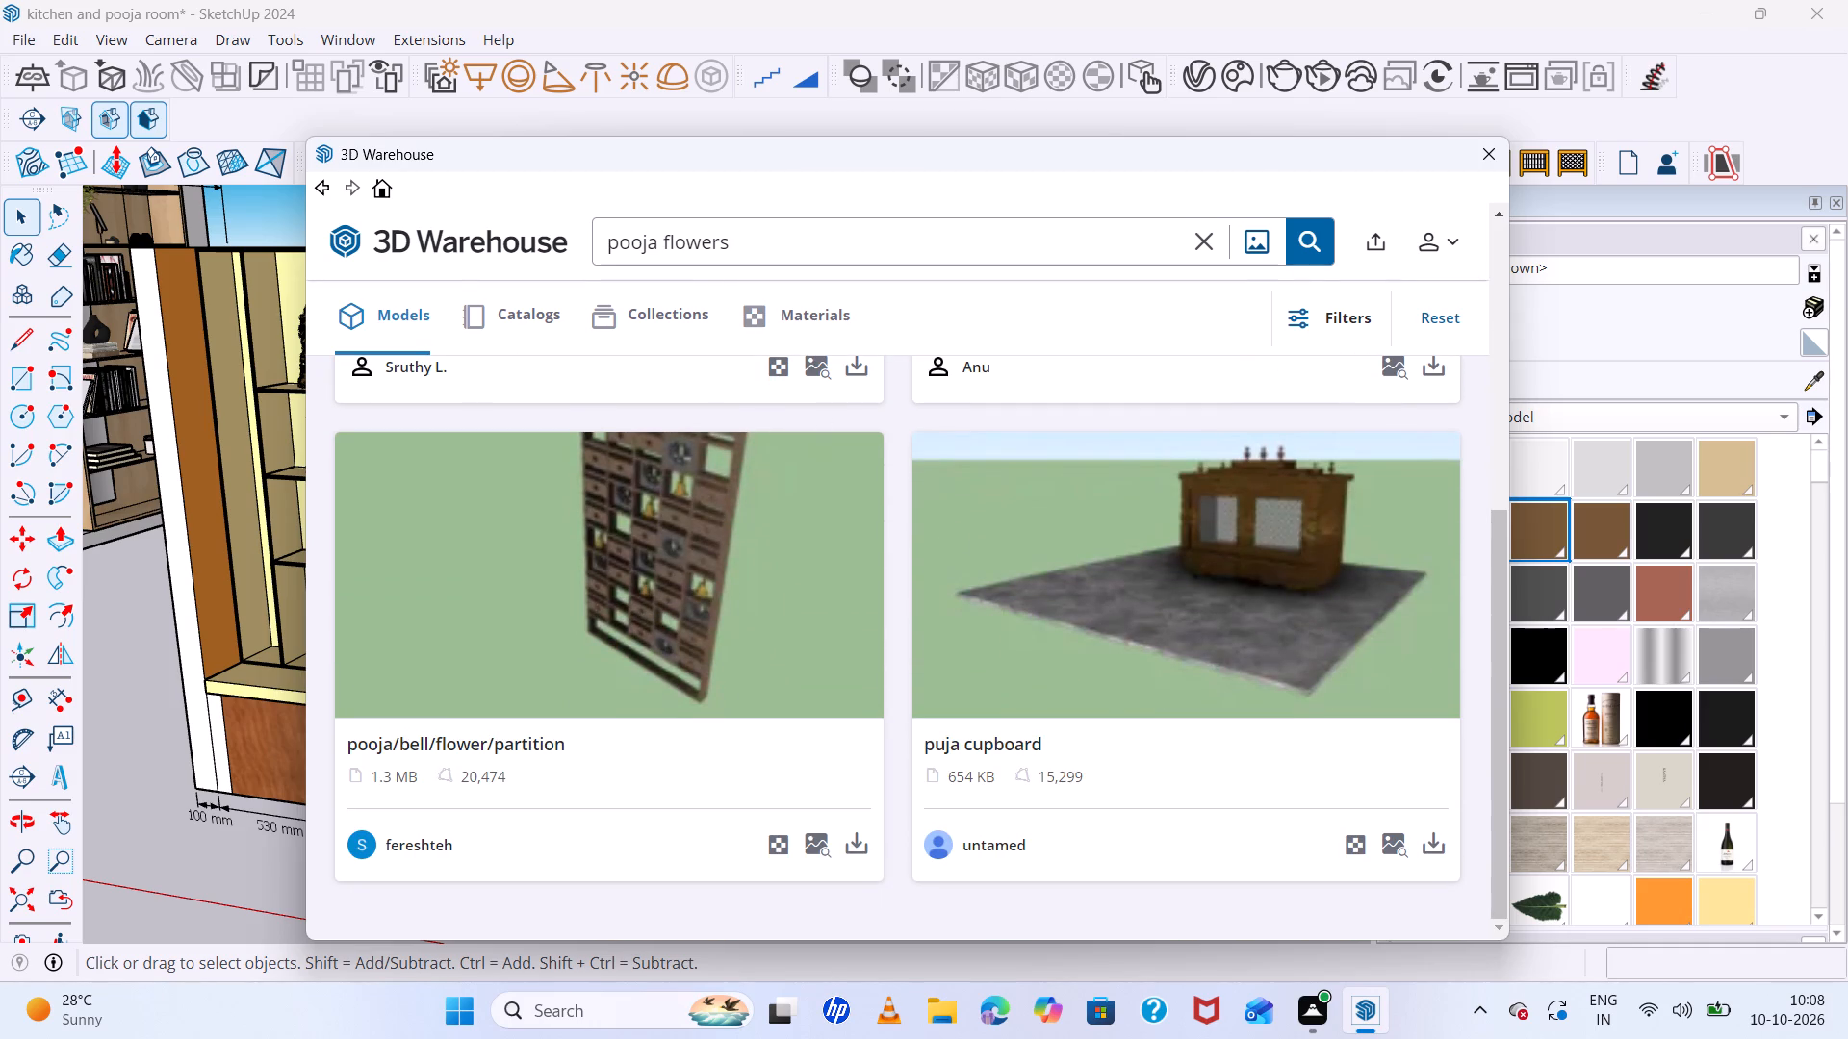
Search 3D Warehouse for "flowers" and look through the models for a vase arrangement.
click(660, 236)
key(BackSpace)
key(BackSpace)
key(BackSpace)
key(BackSpace)
key(BackSpace)
key(BackSpace)
key(BackSpace)
key(BackSpace)
key(BackSpace)
key(BackSpace)
key(BackSpace)
key(Return)
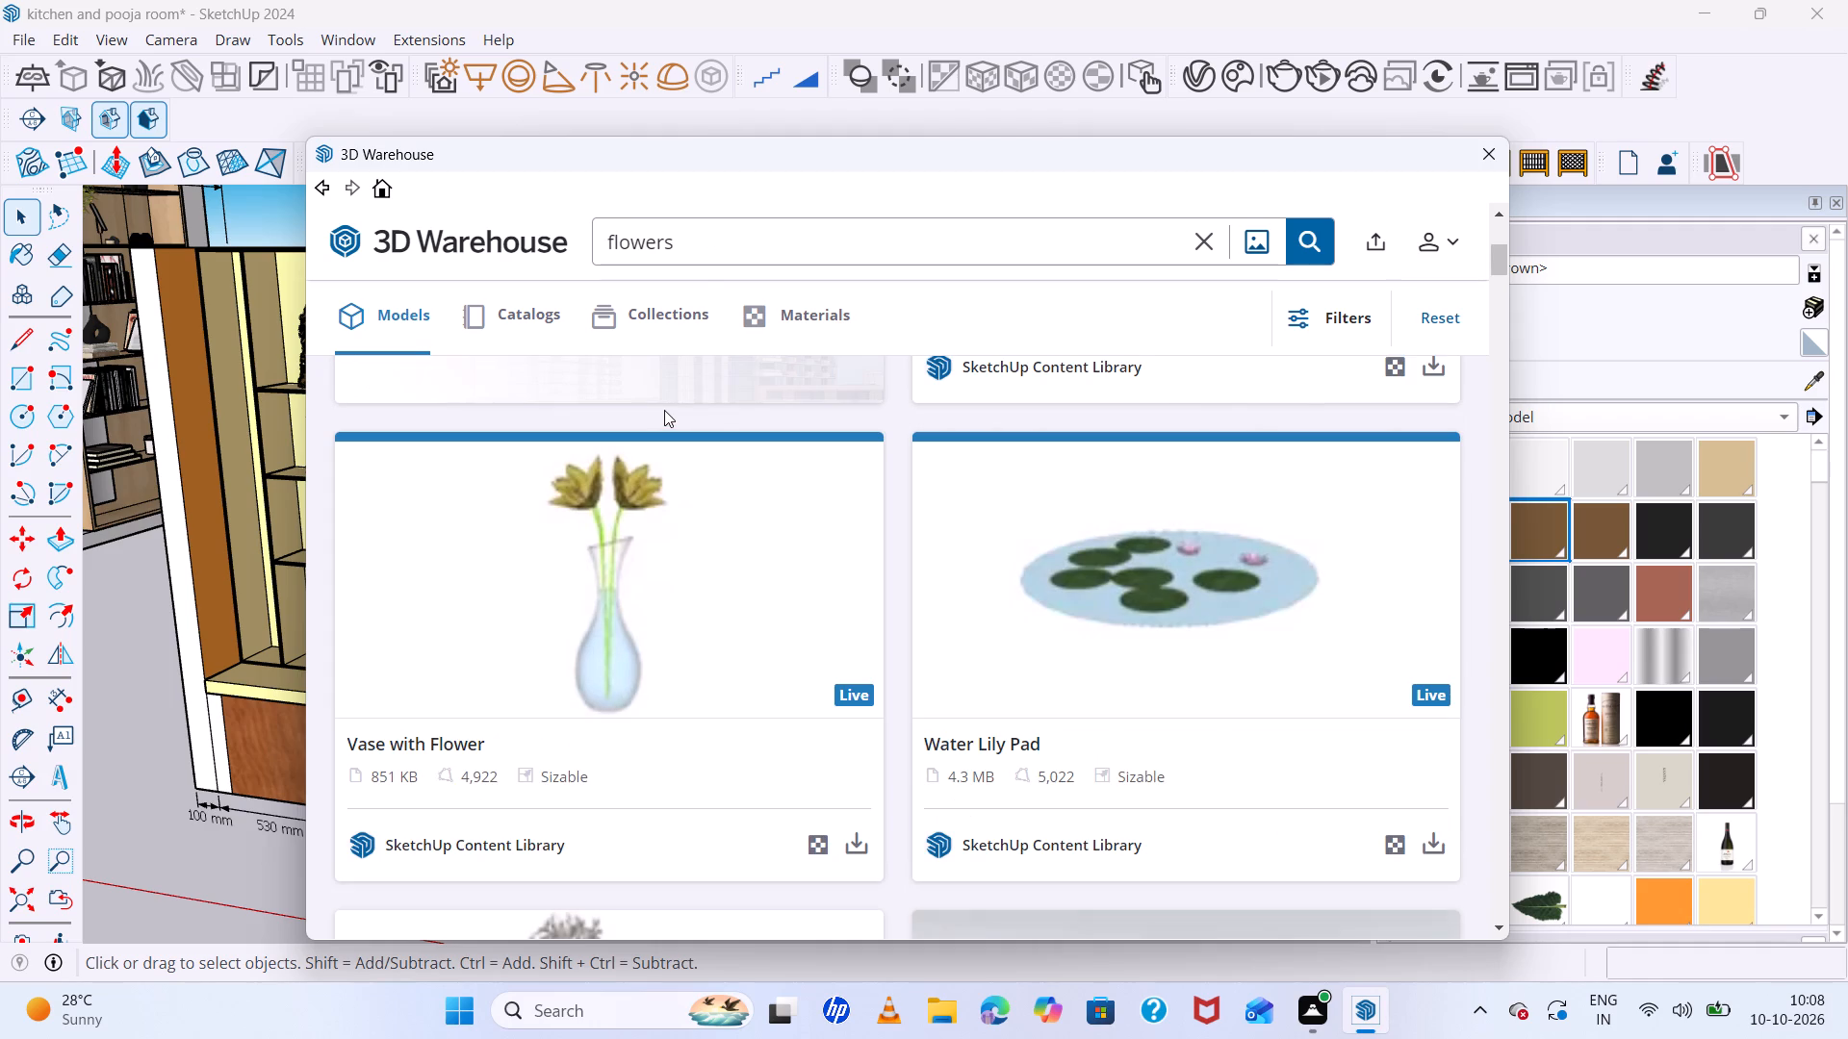
scroll(664, 410, down, 6)
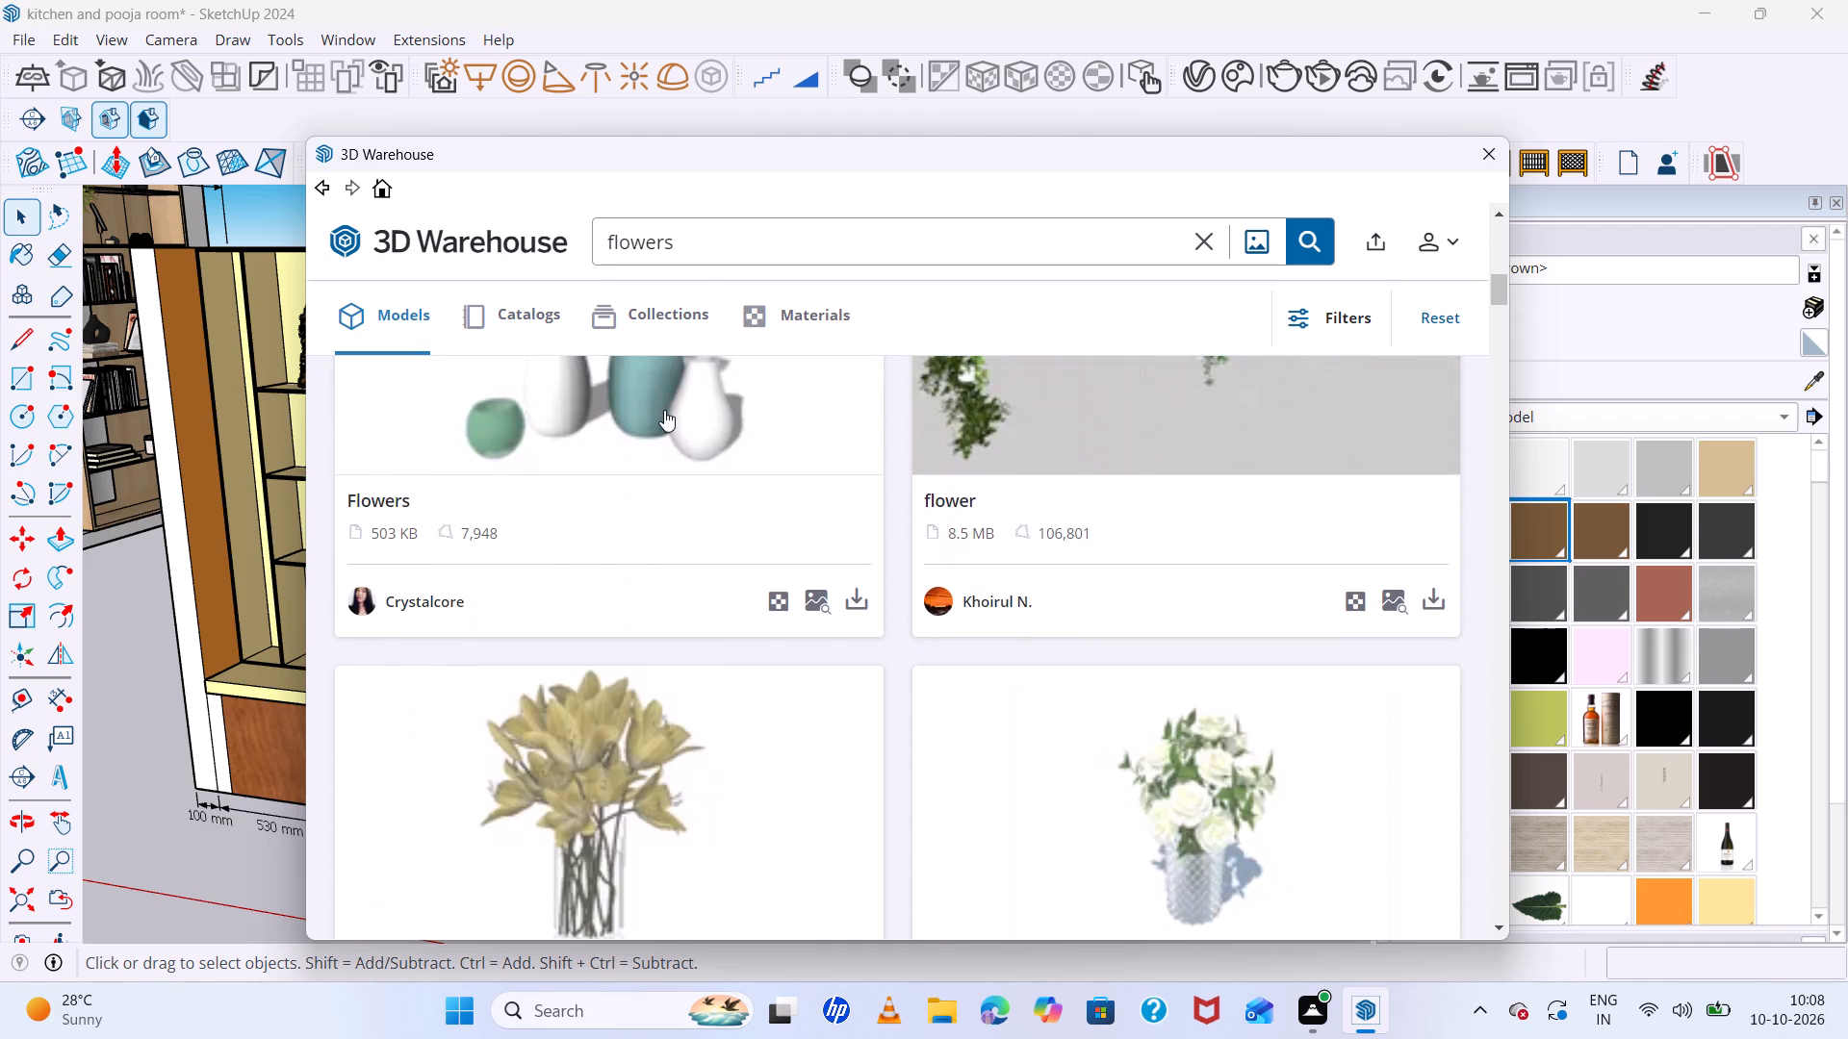
scroll(664, 410, down, 2)
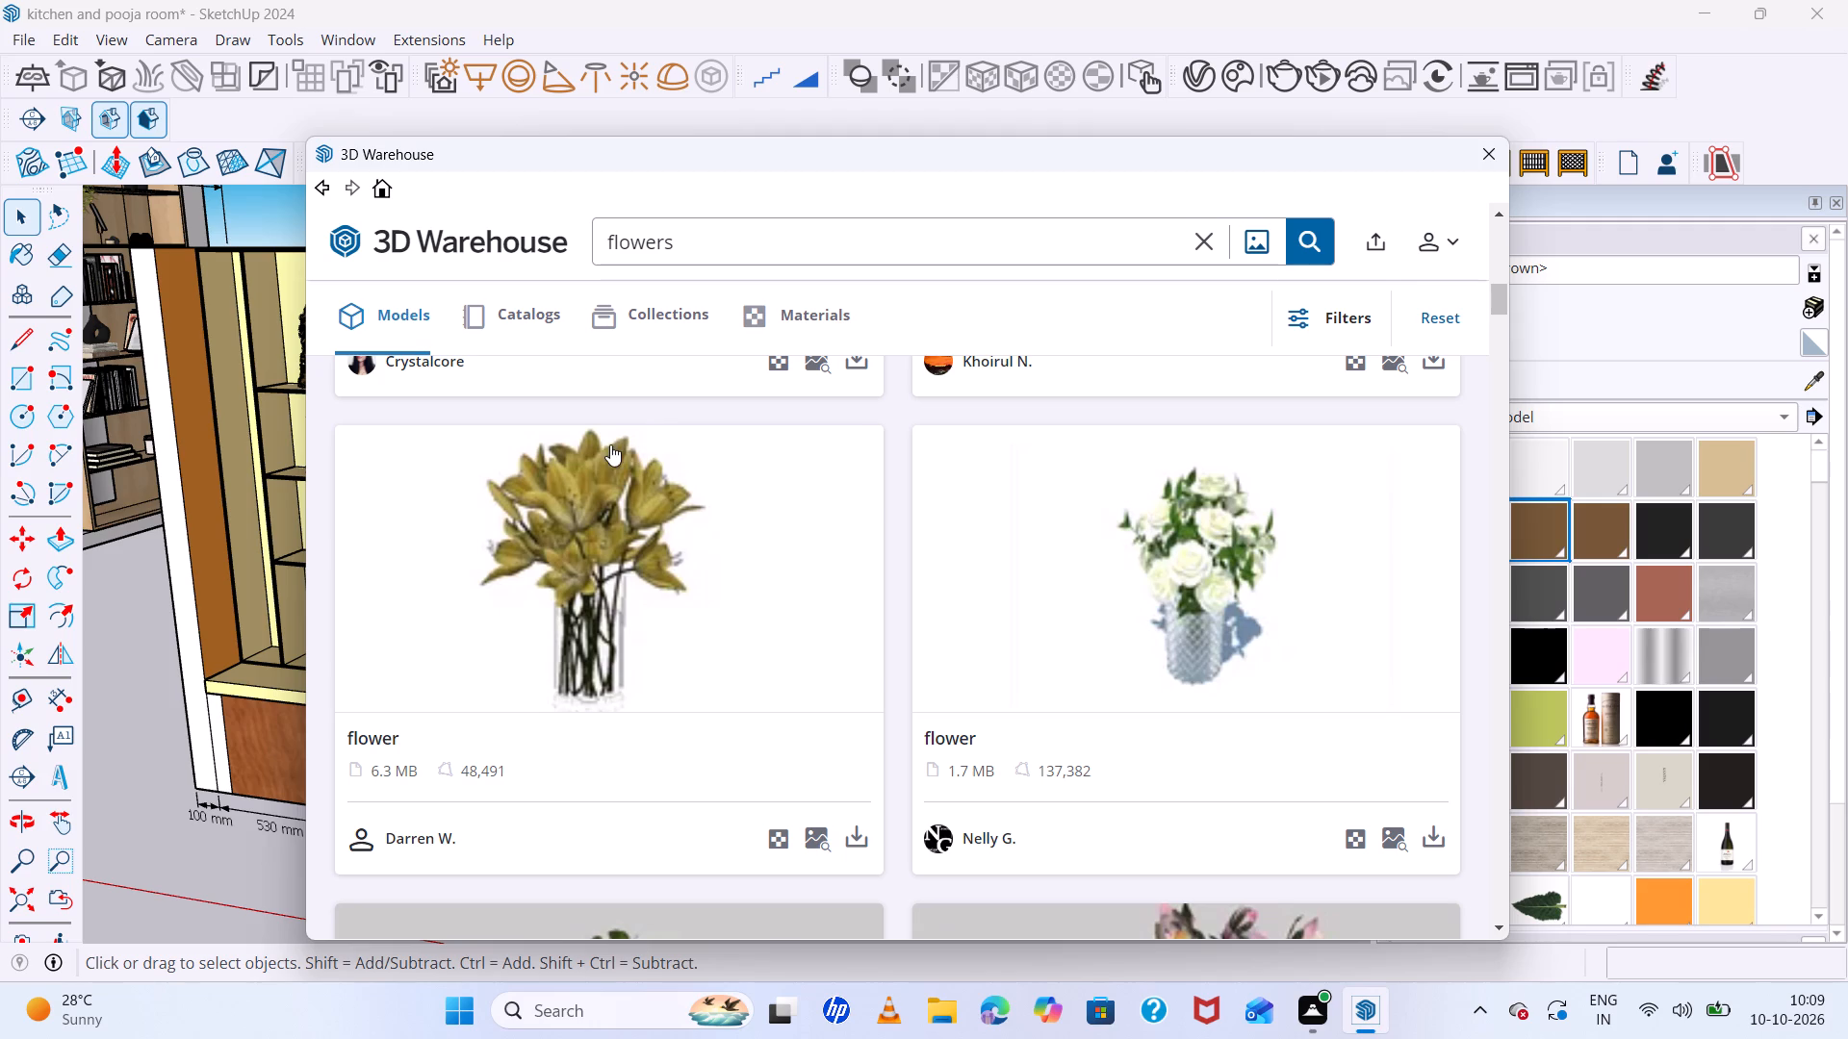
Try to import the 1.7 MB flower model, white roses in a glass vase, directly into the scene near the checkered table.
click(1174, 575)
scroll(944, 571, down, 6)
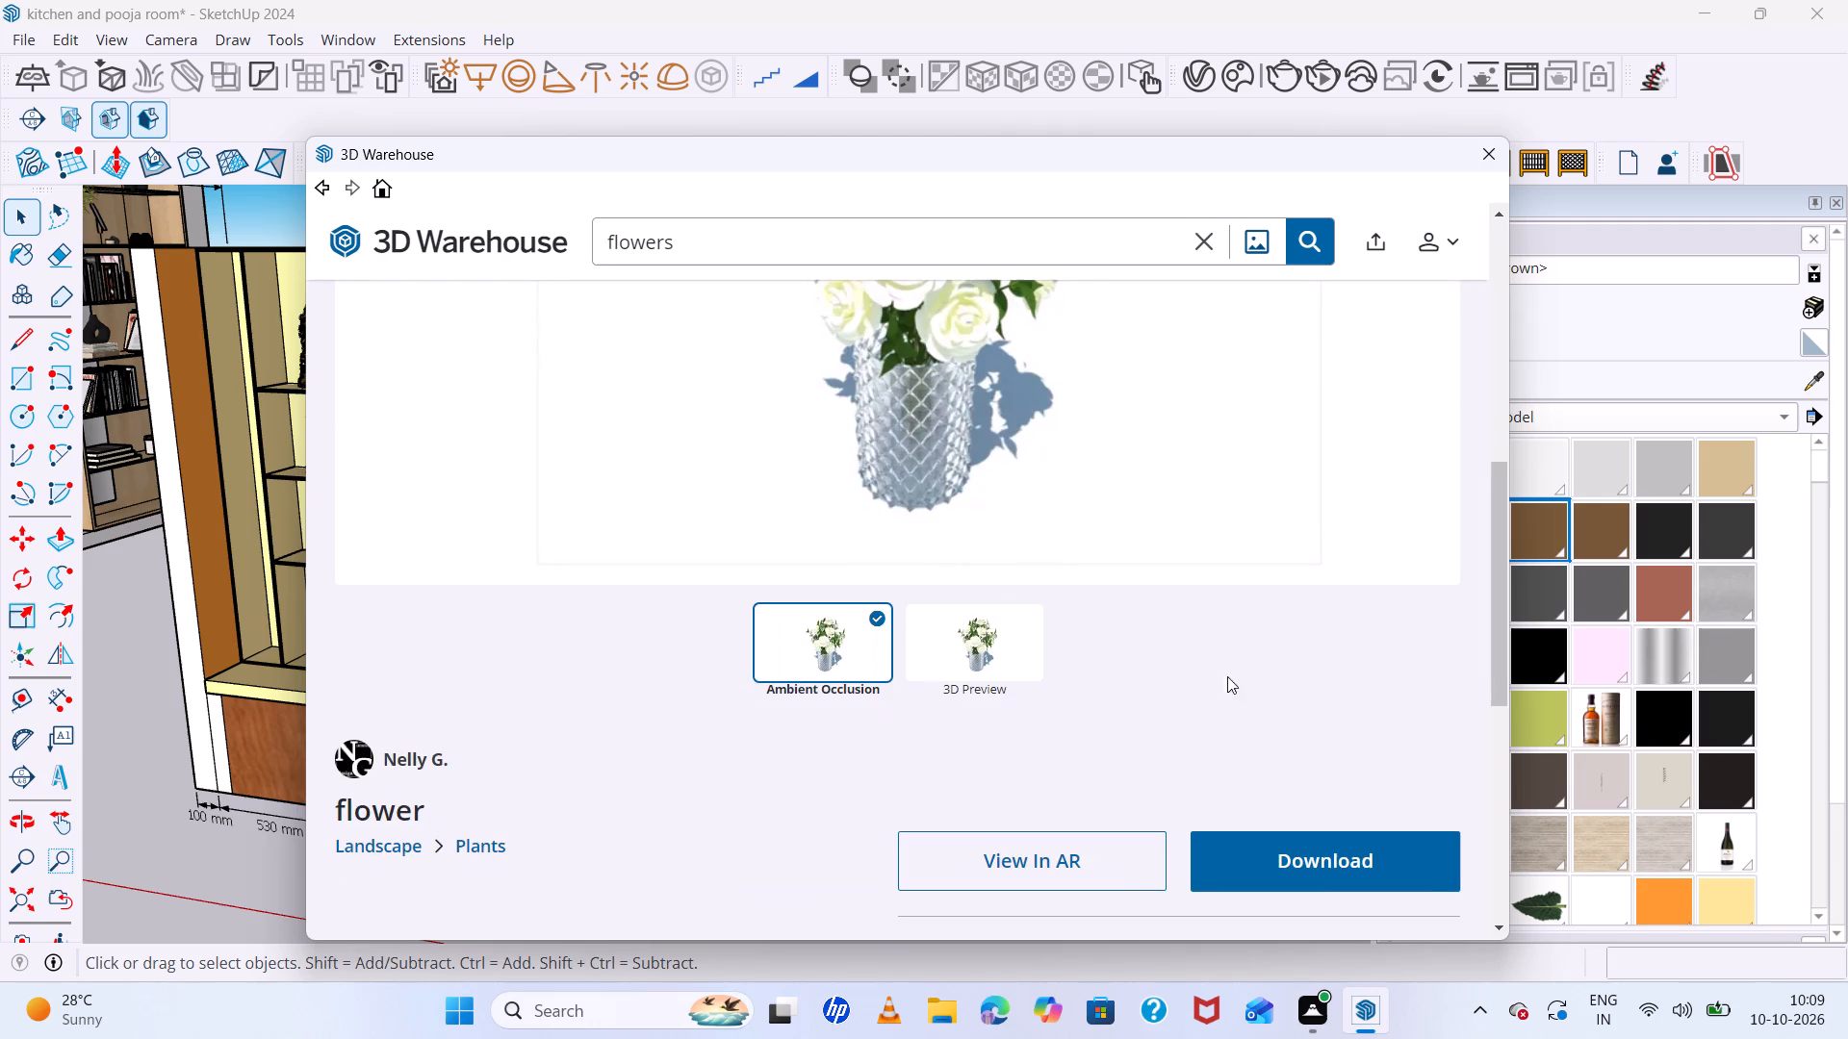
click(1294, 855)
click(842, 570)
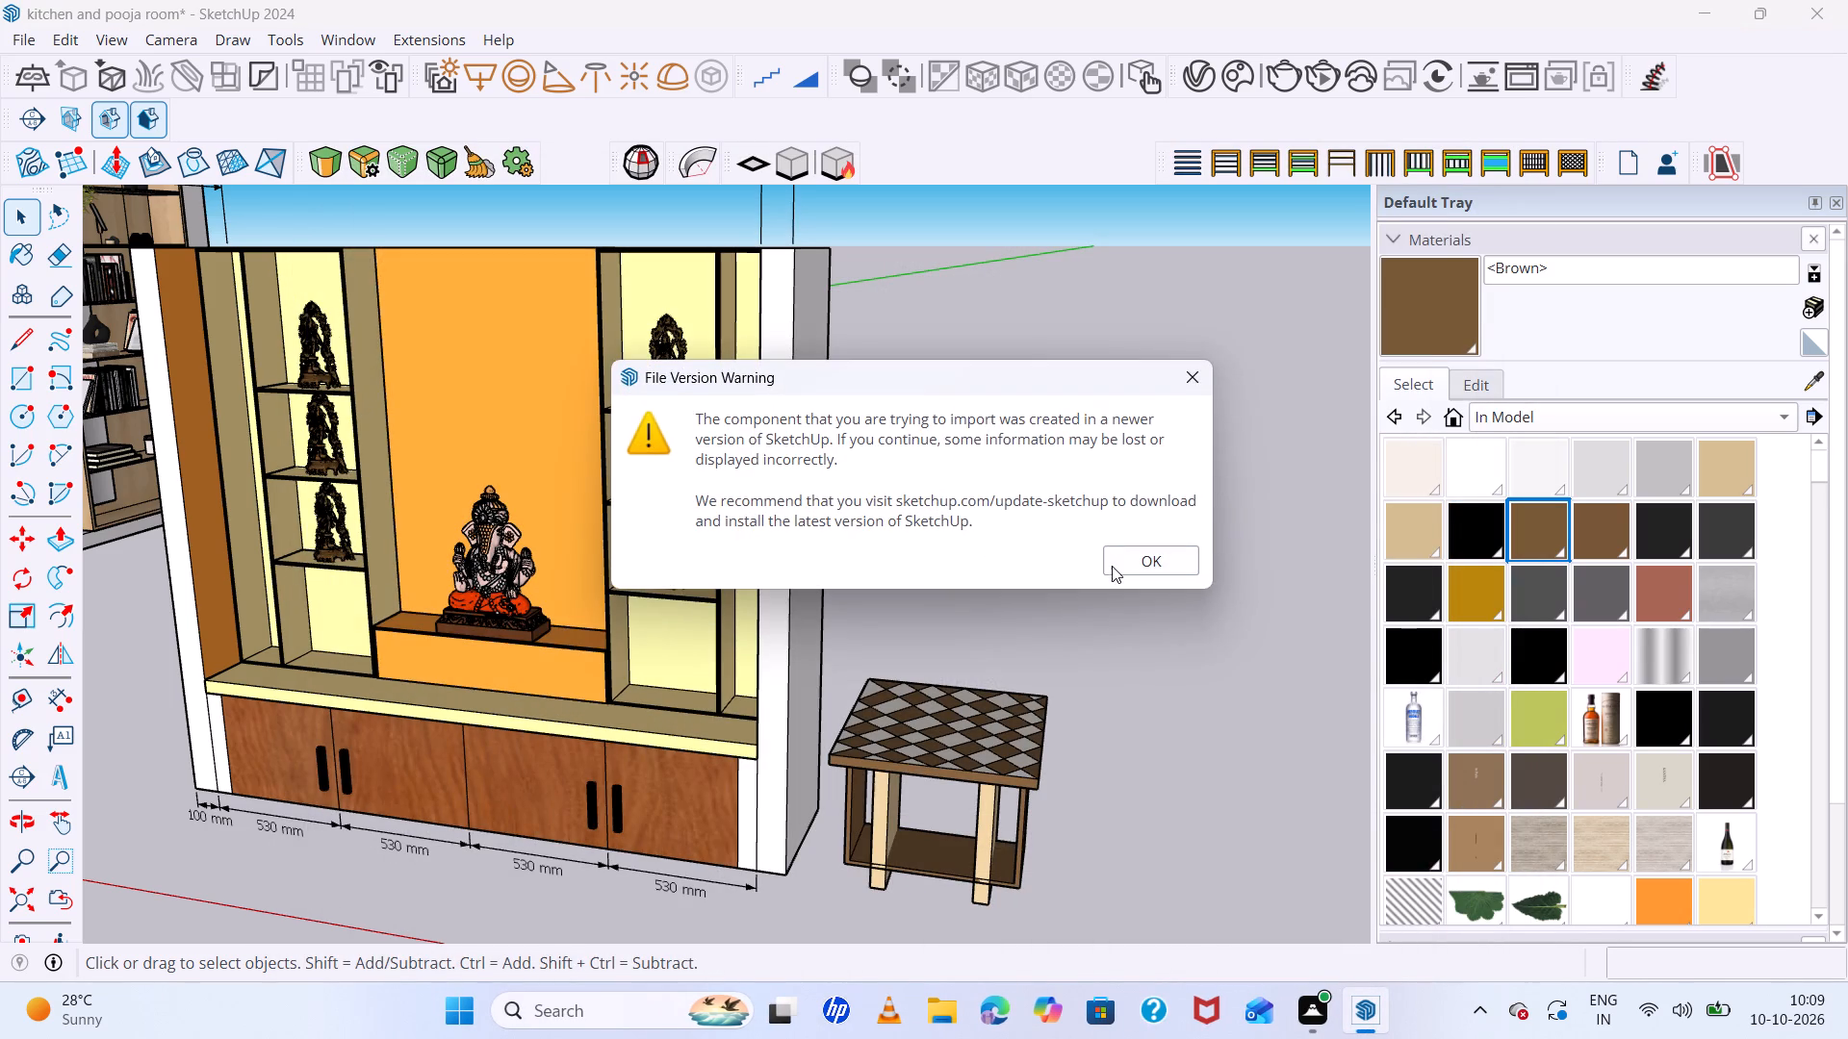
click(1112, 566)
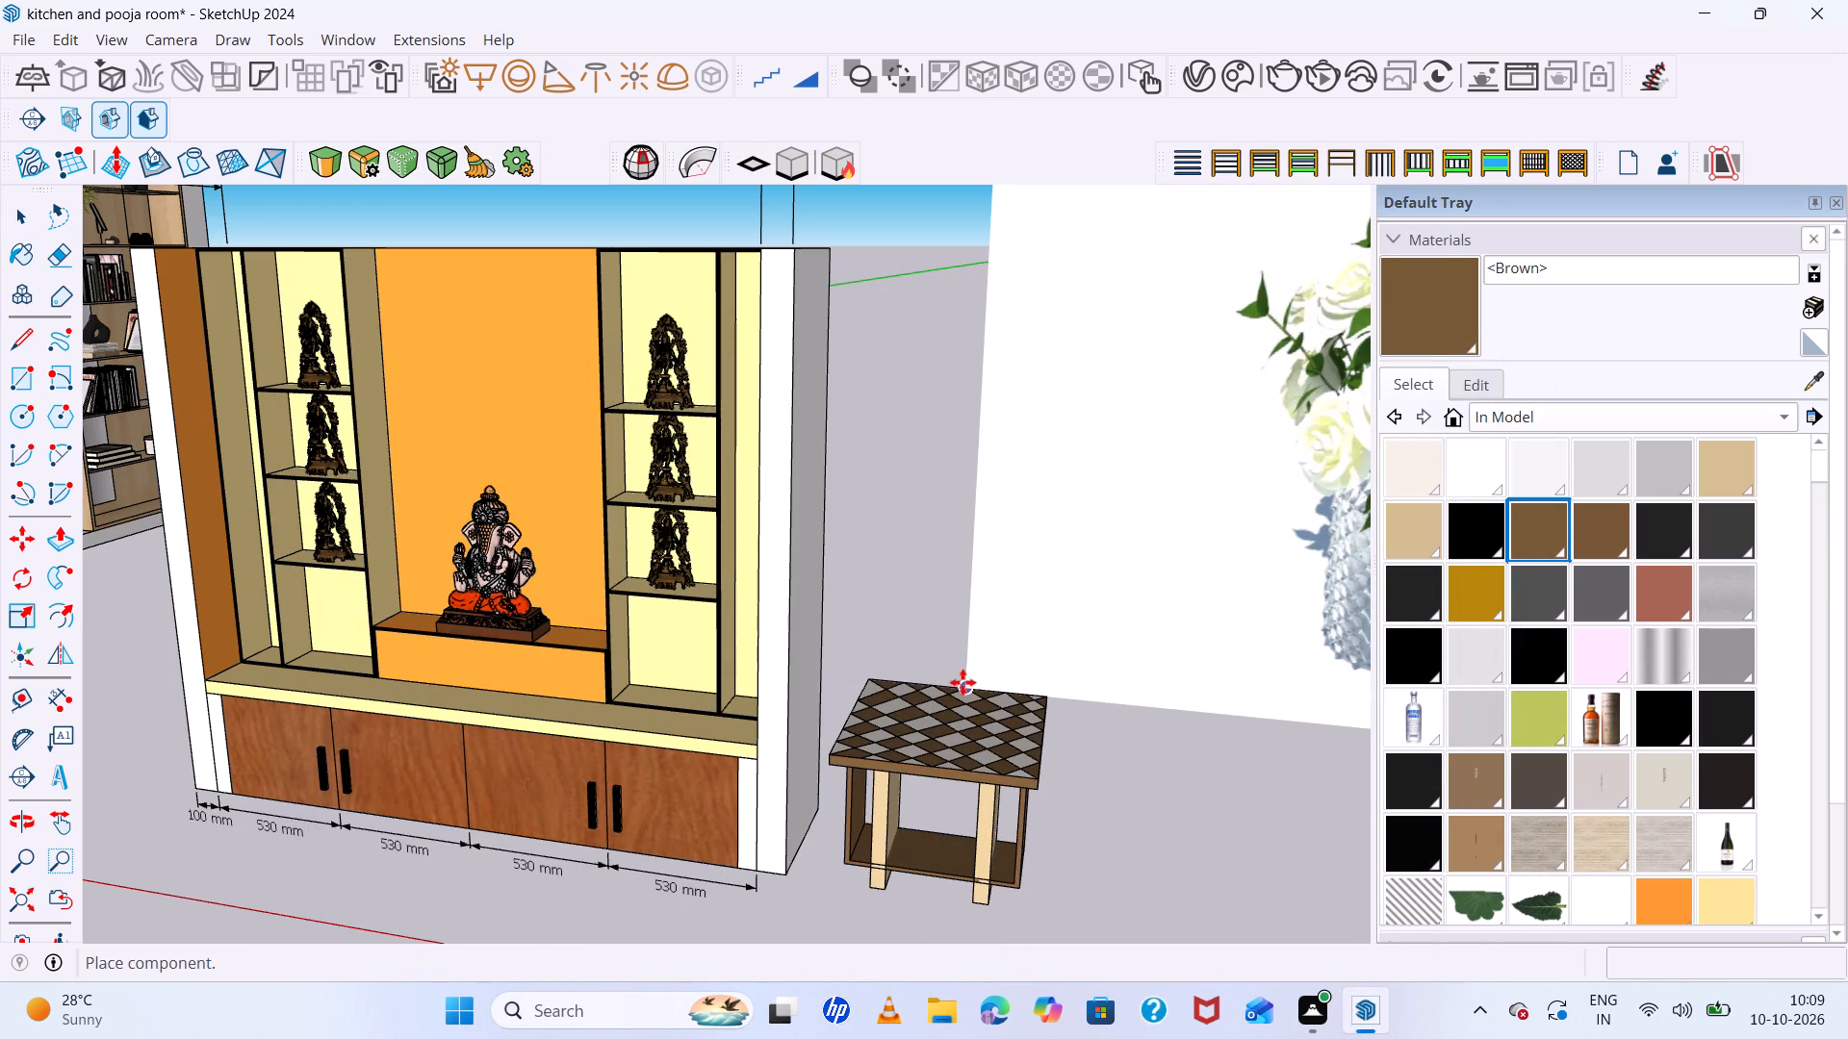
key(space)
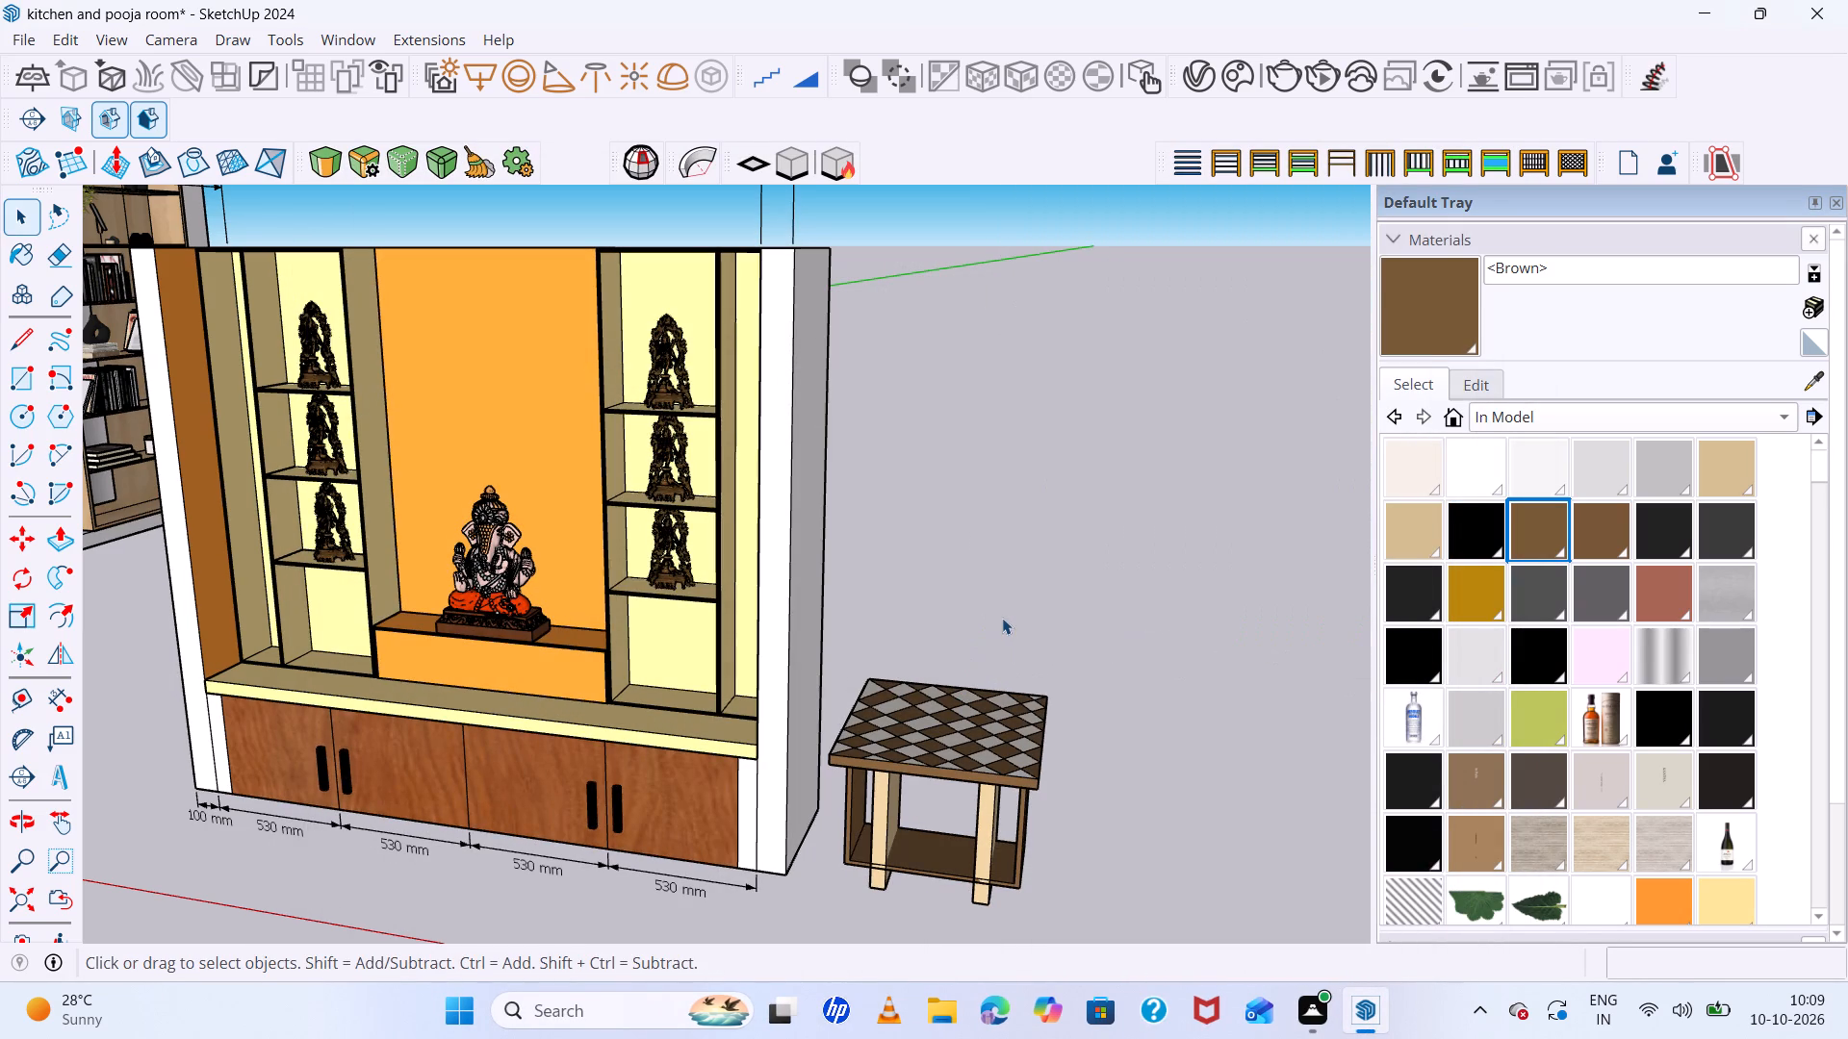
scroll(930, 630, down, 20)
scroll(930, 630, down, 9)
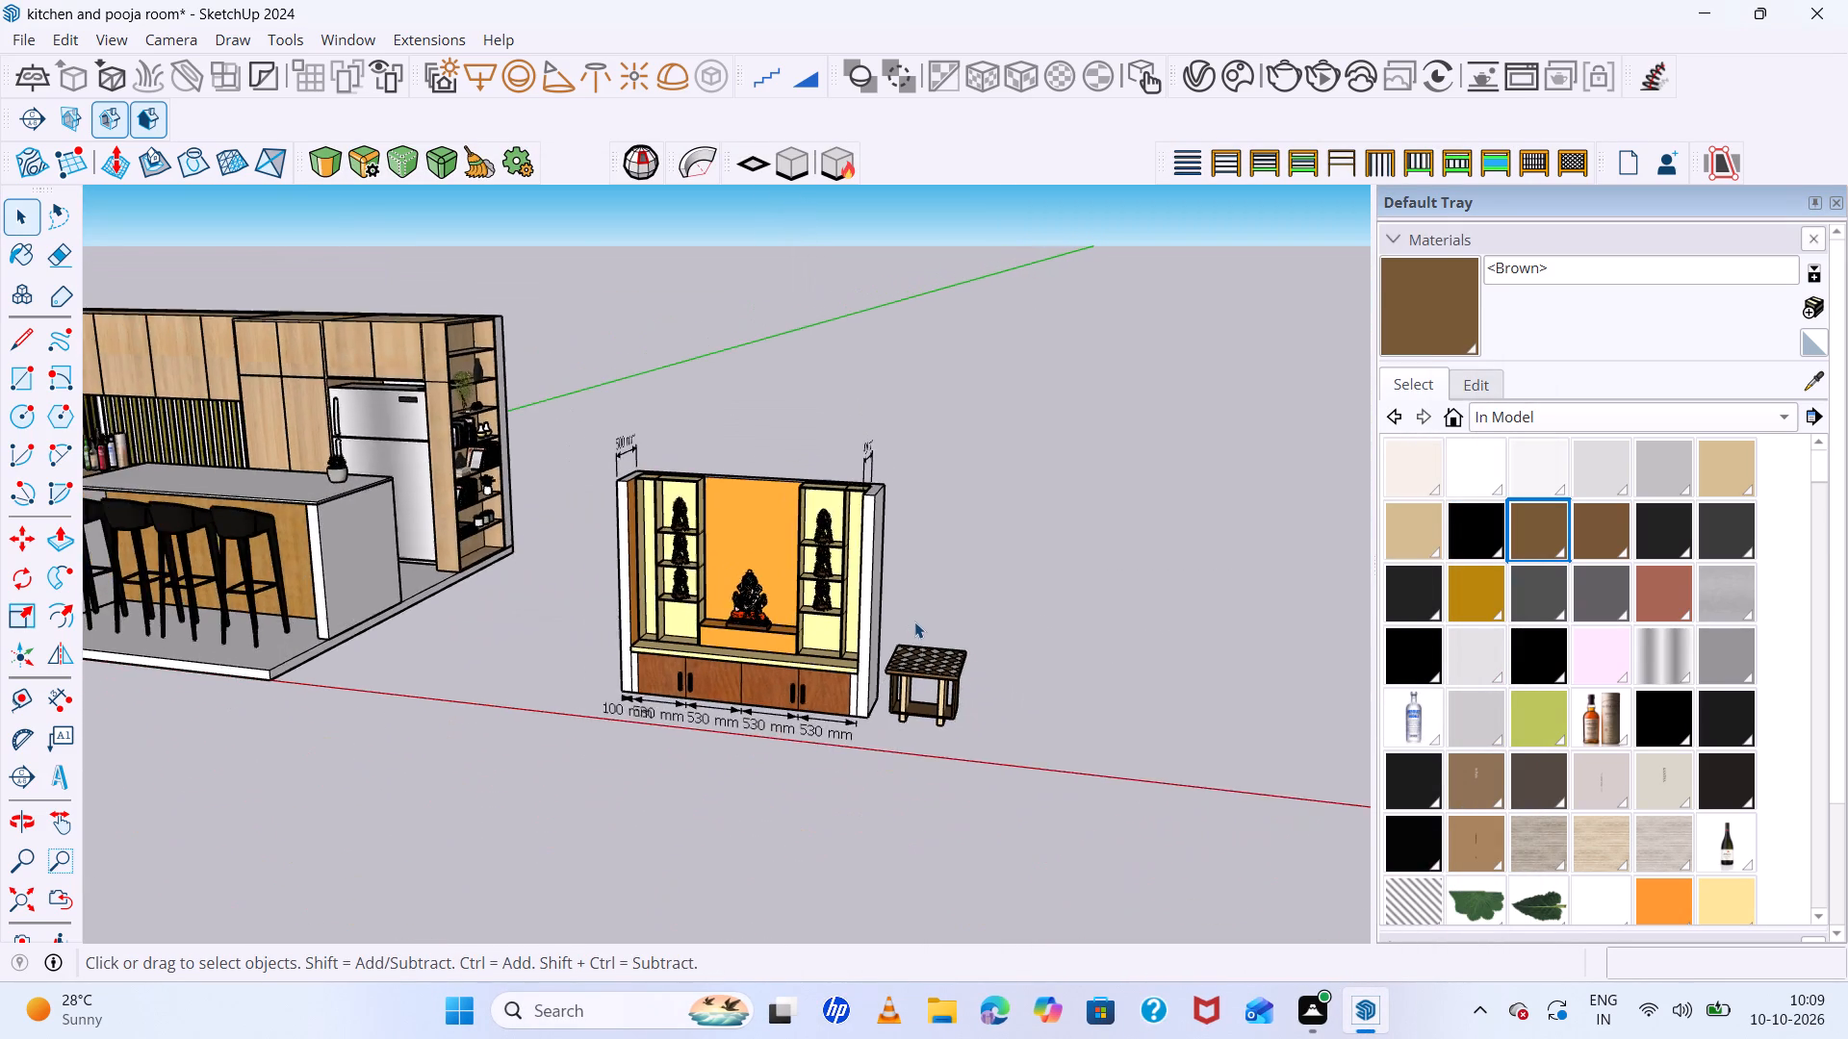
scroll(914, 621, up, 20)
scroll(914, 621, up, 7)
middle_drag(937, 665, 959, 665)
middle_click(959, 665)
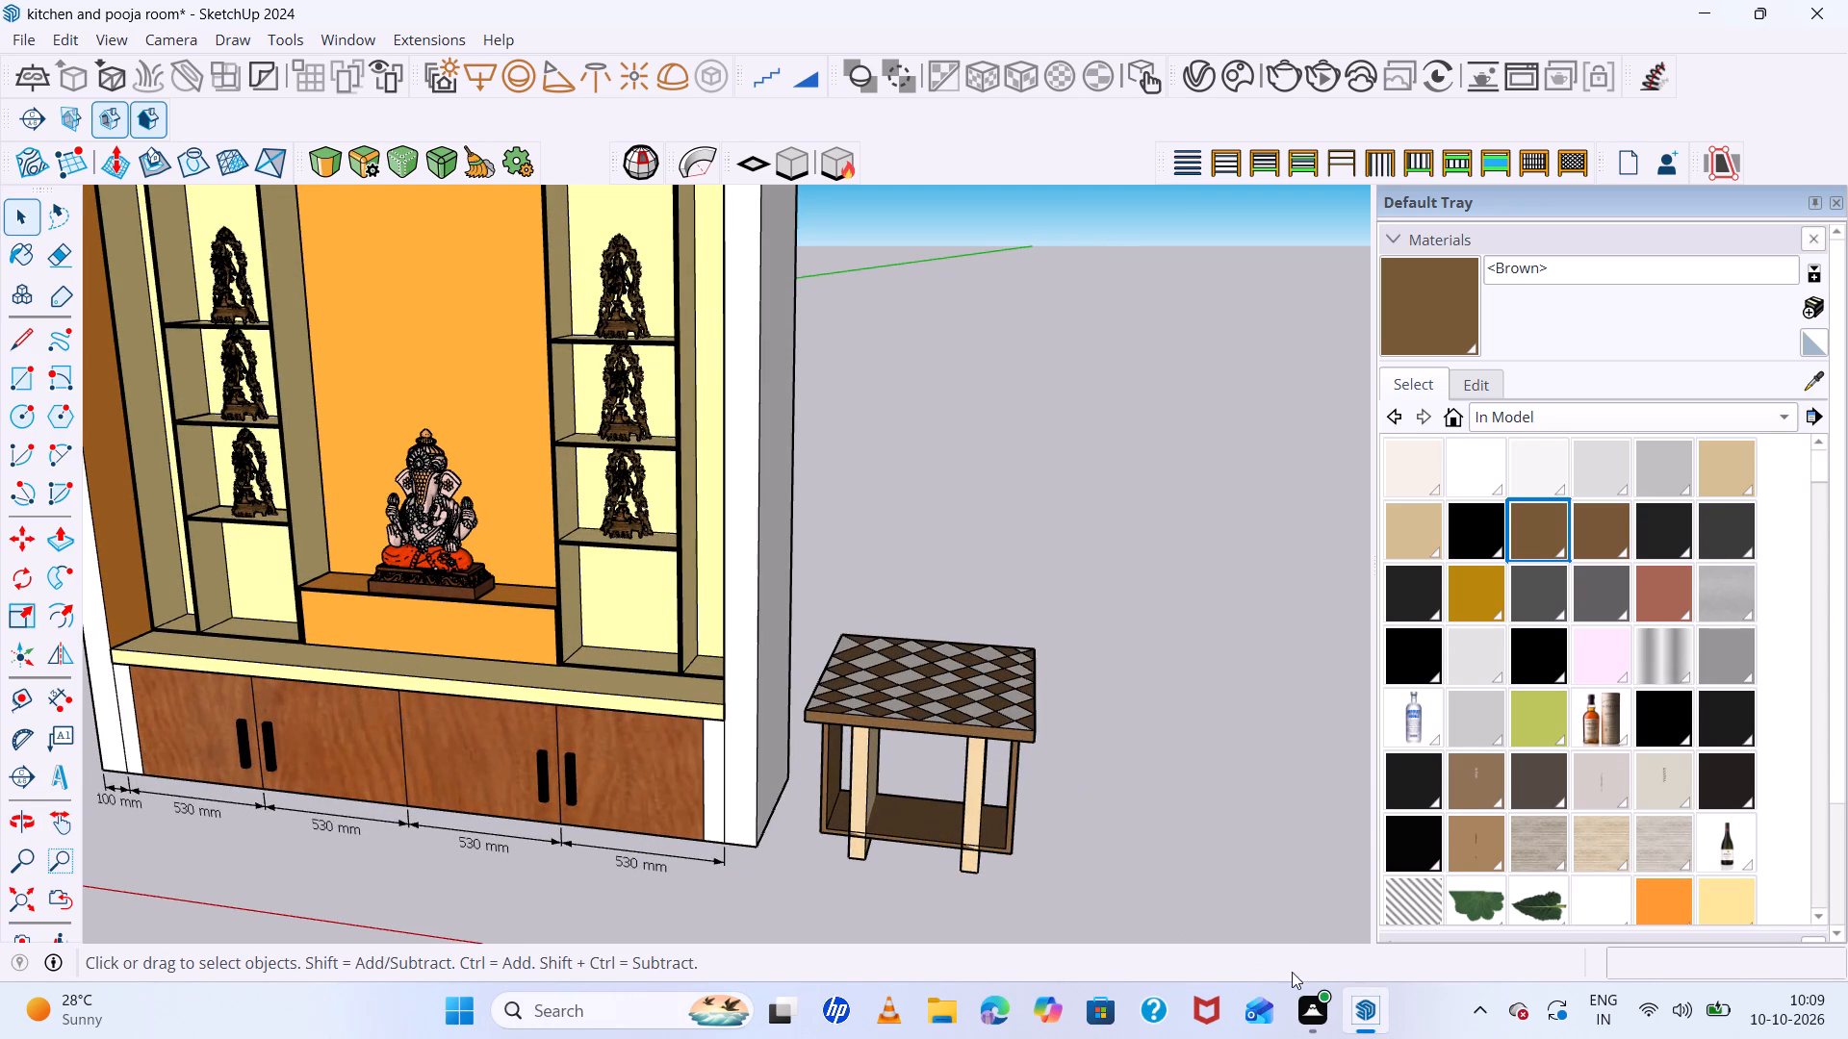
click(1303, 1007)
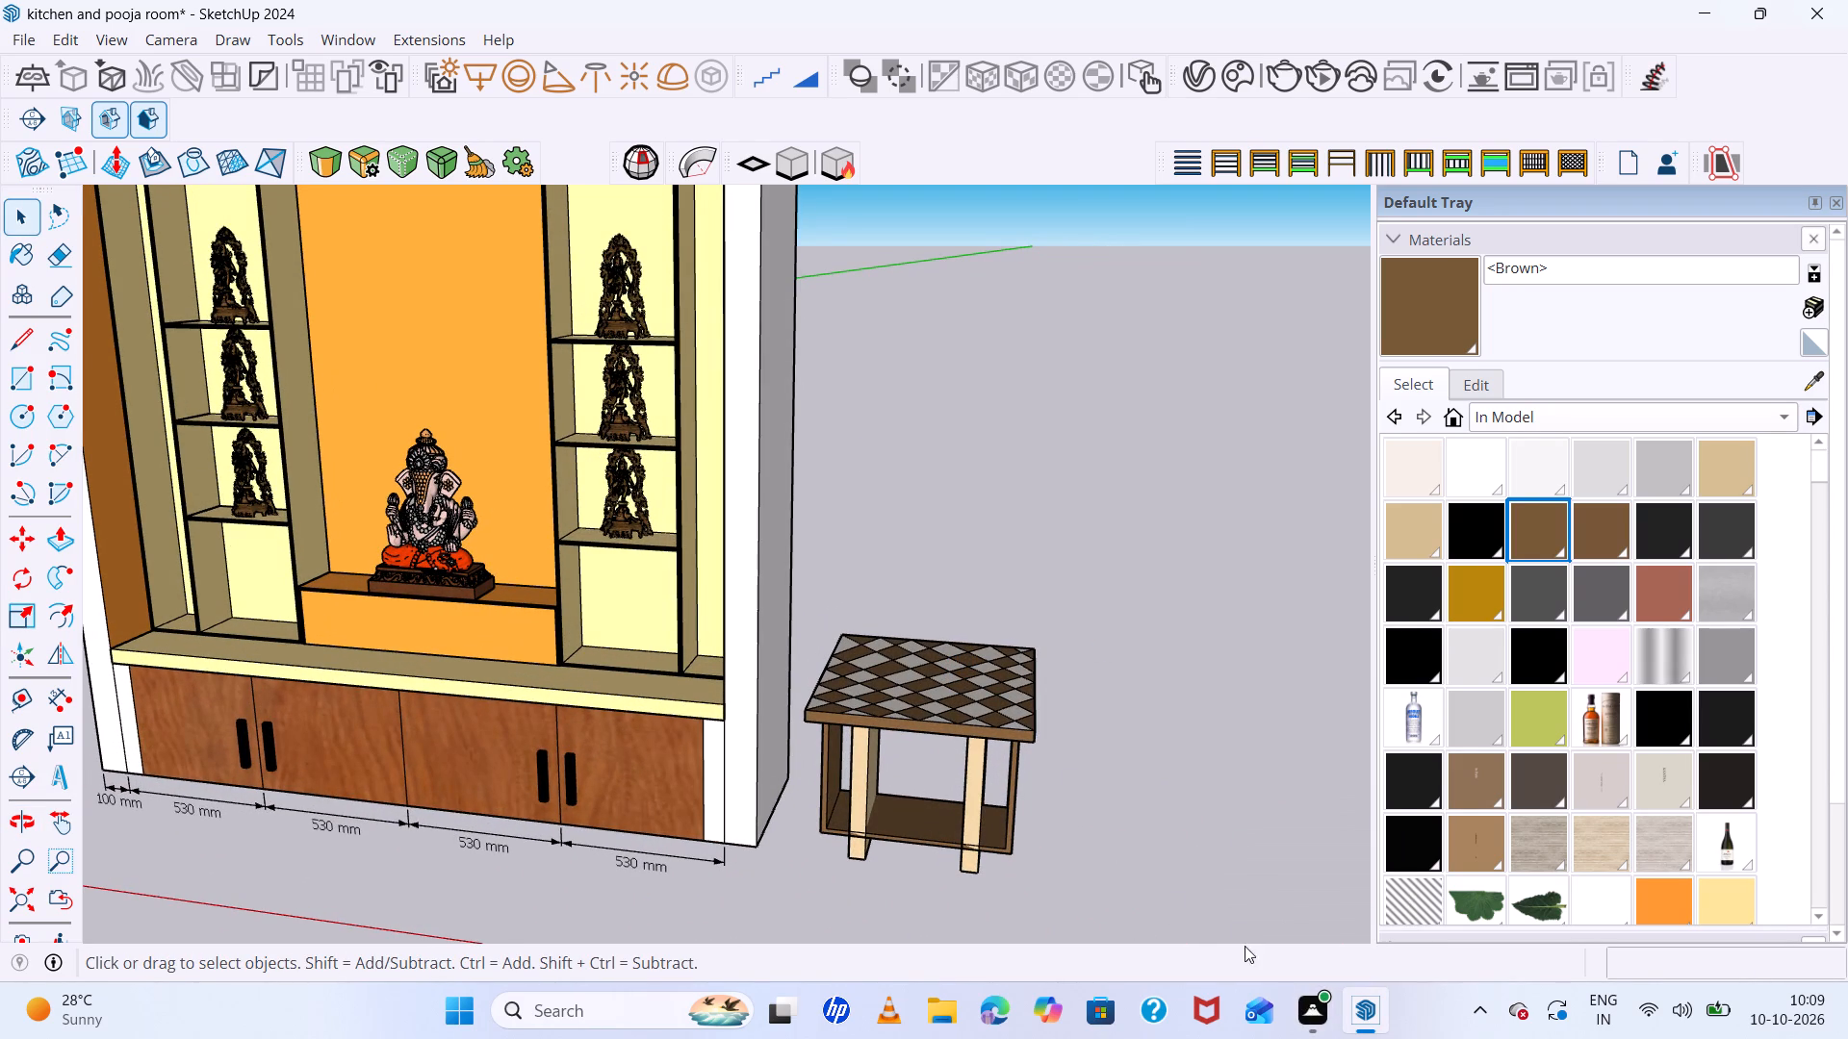
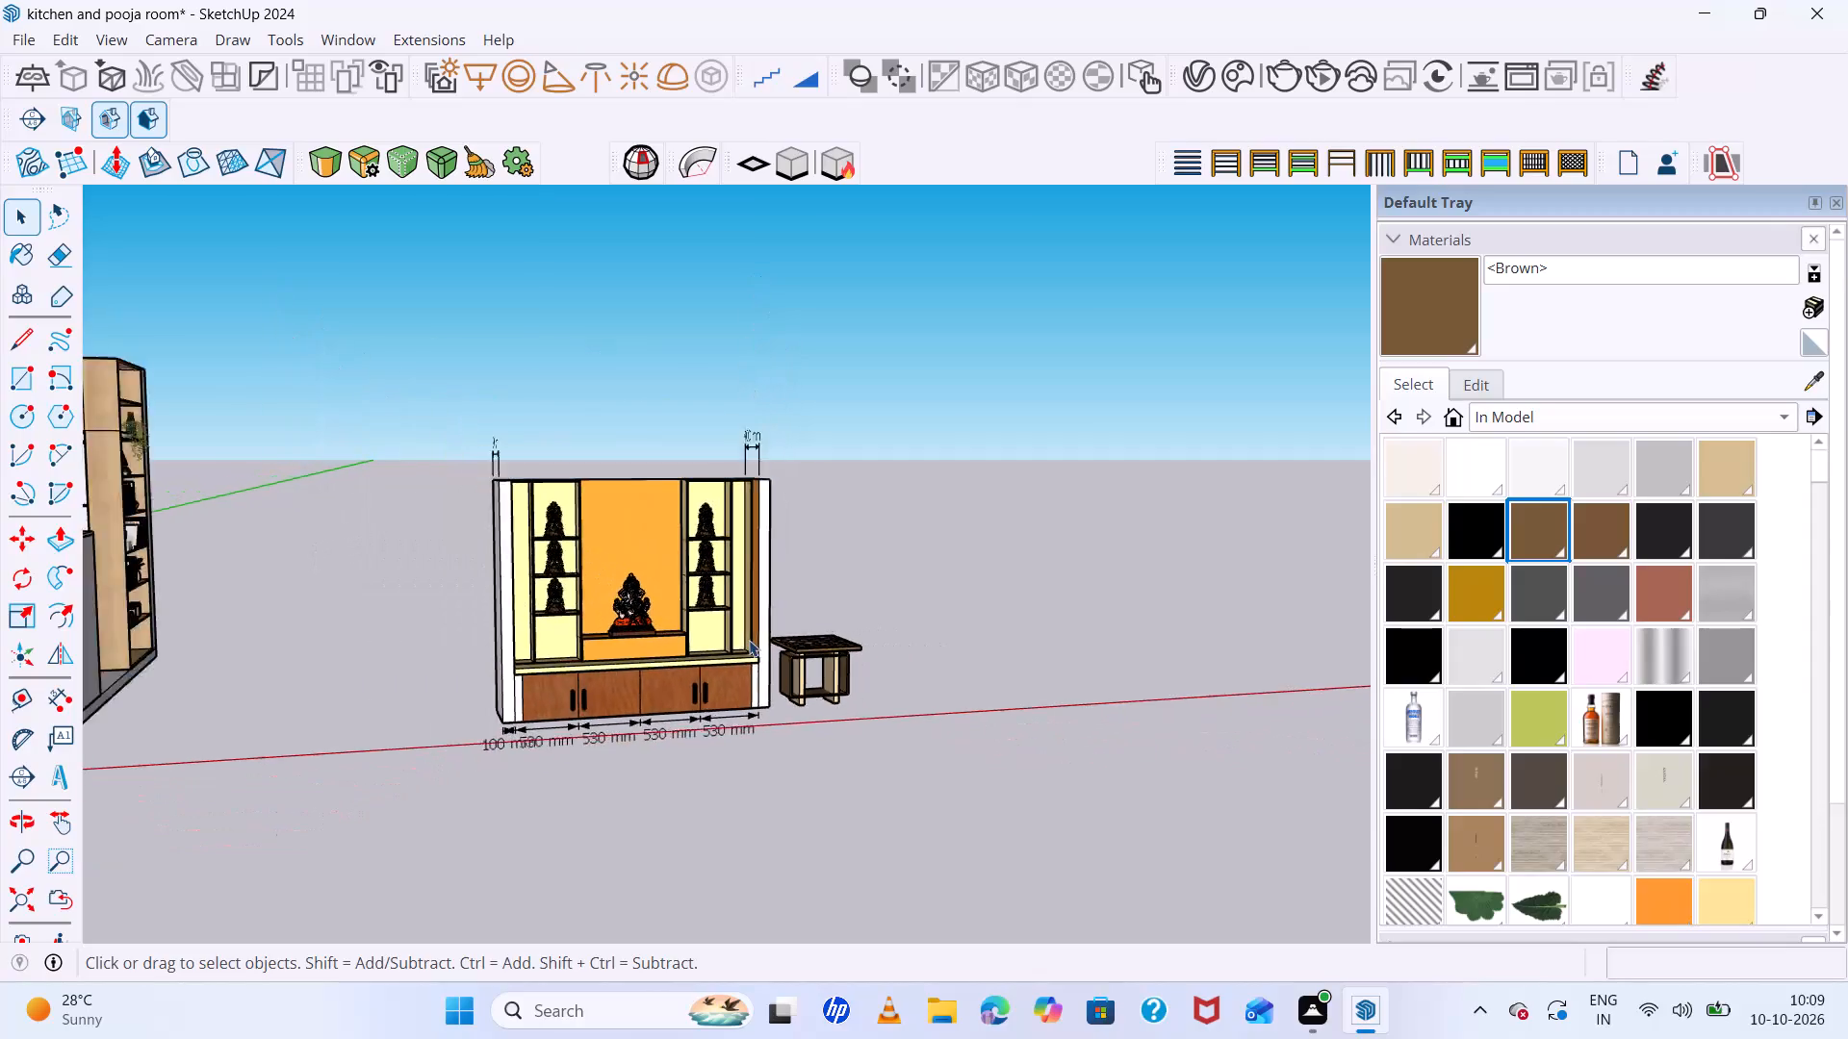
Examine the kitchen's slatted backsplash, wall cabinets and cooktop area up close.
scroll(749, 640, down, 7)
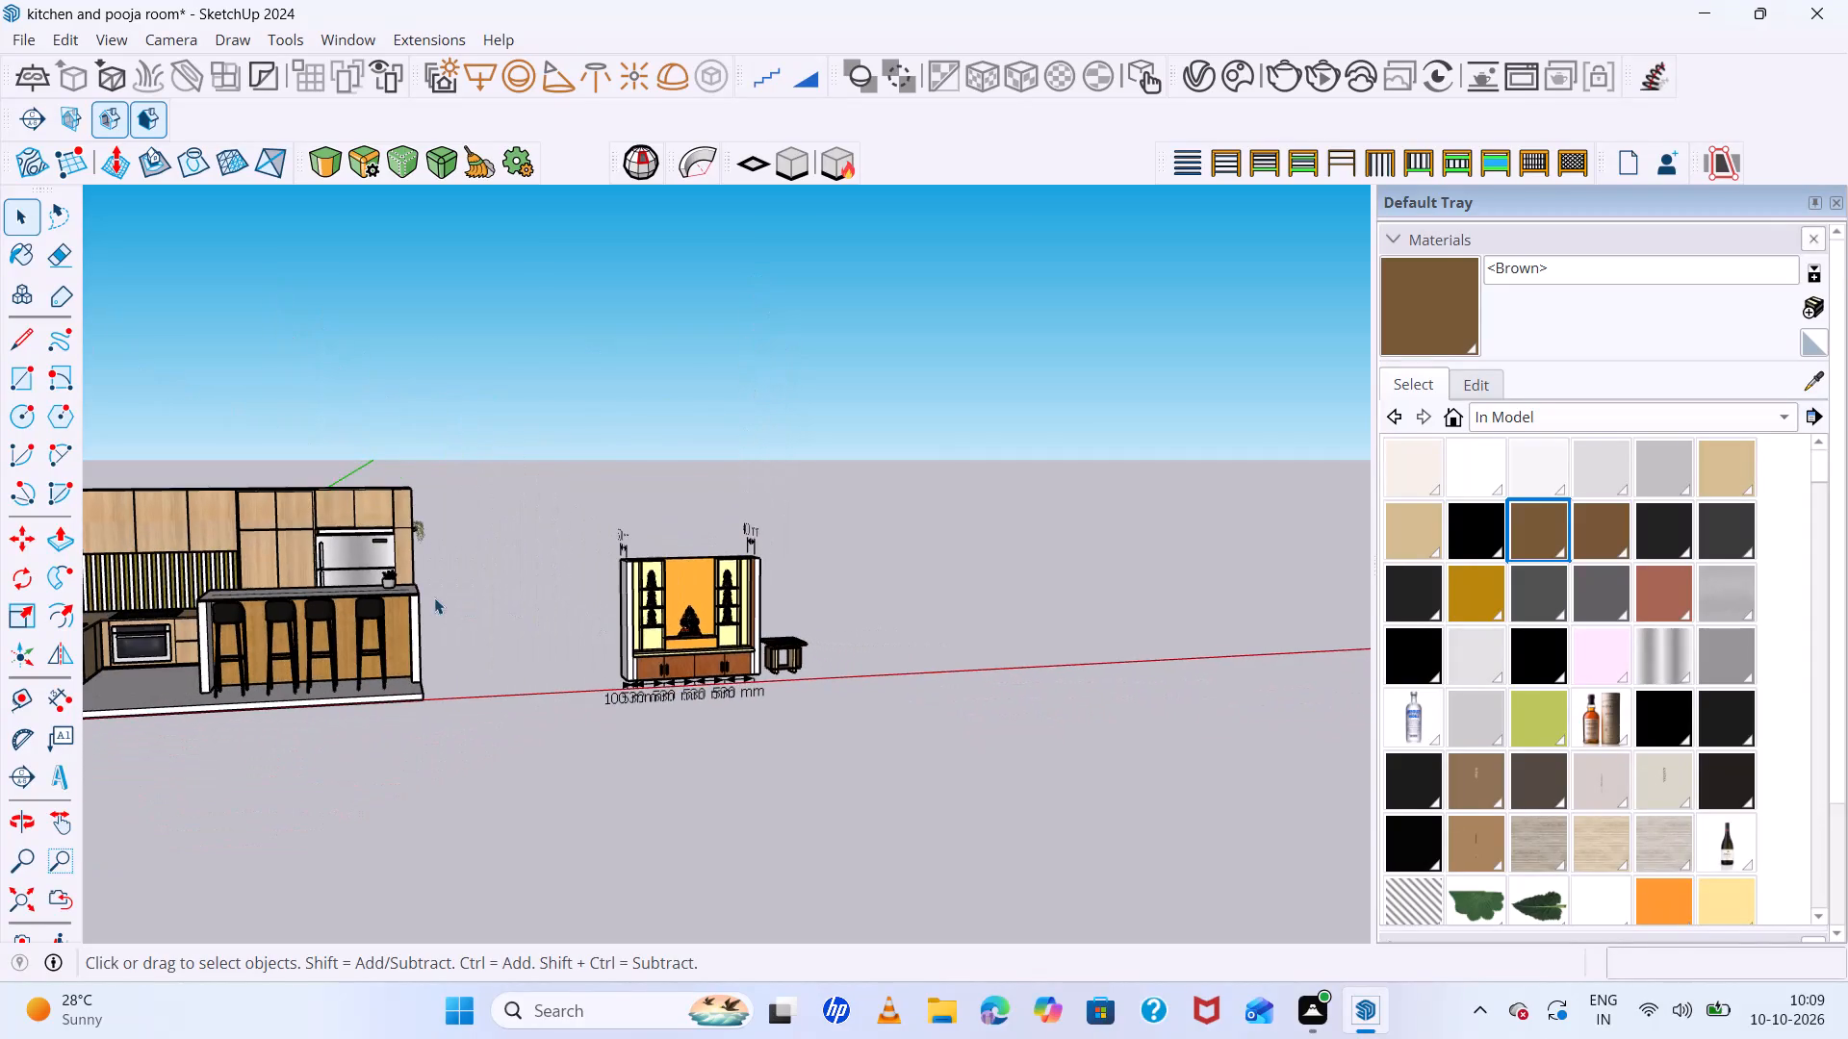
middle_drag(431, 596, 271, 700)
scroll(179, 564, up, 4)
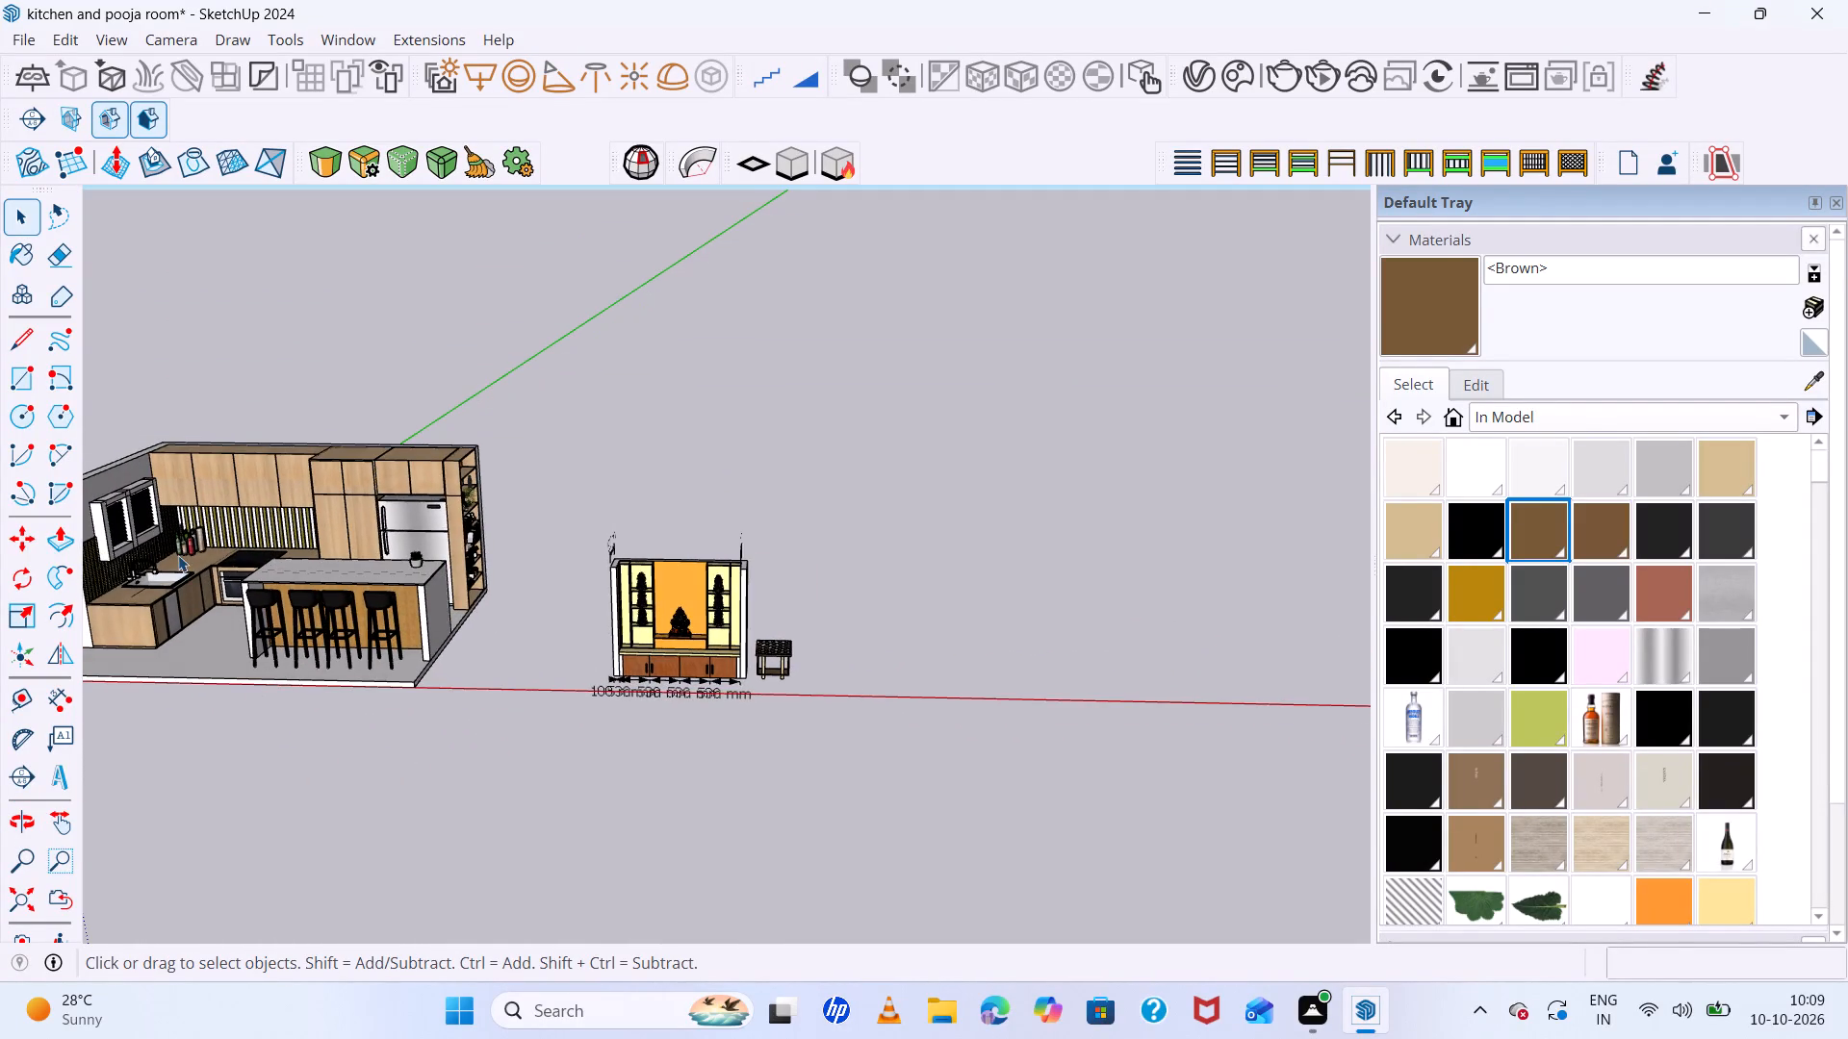
scroll(178, 555, up, 20)
scroll(178, 555, up, 18)
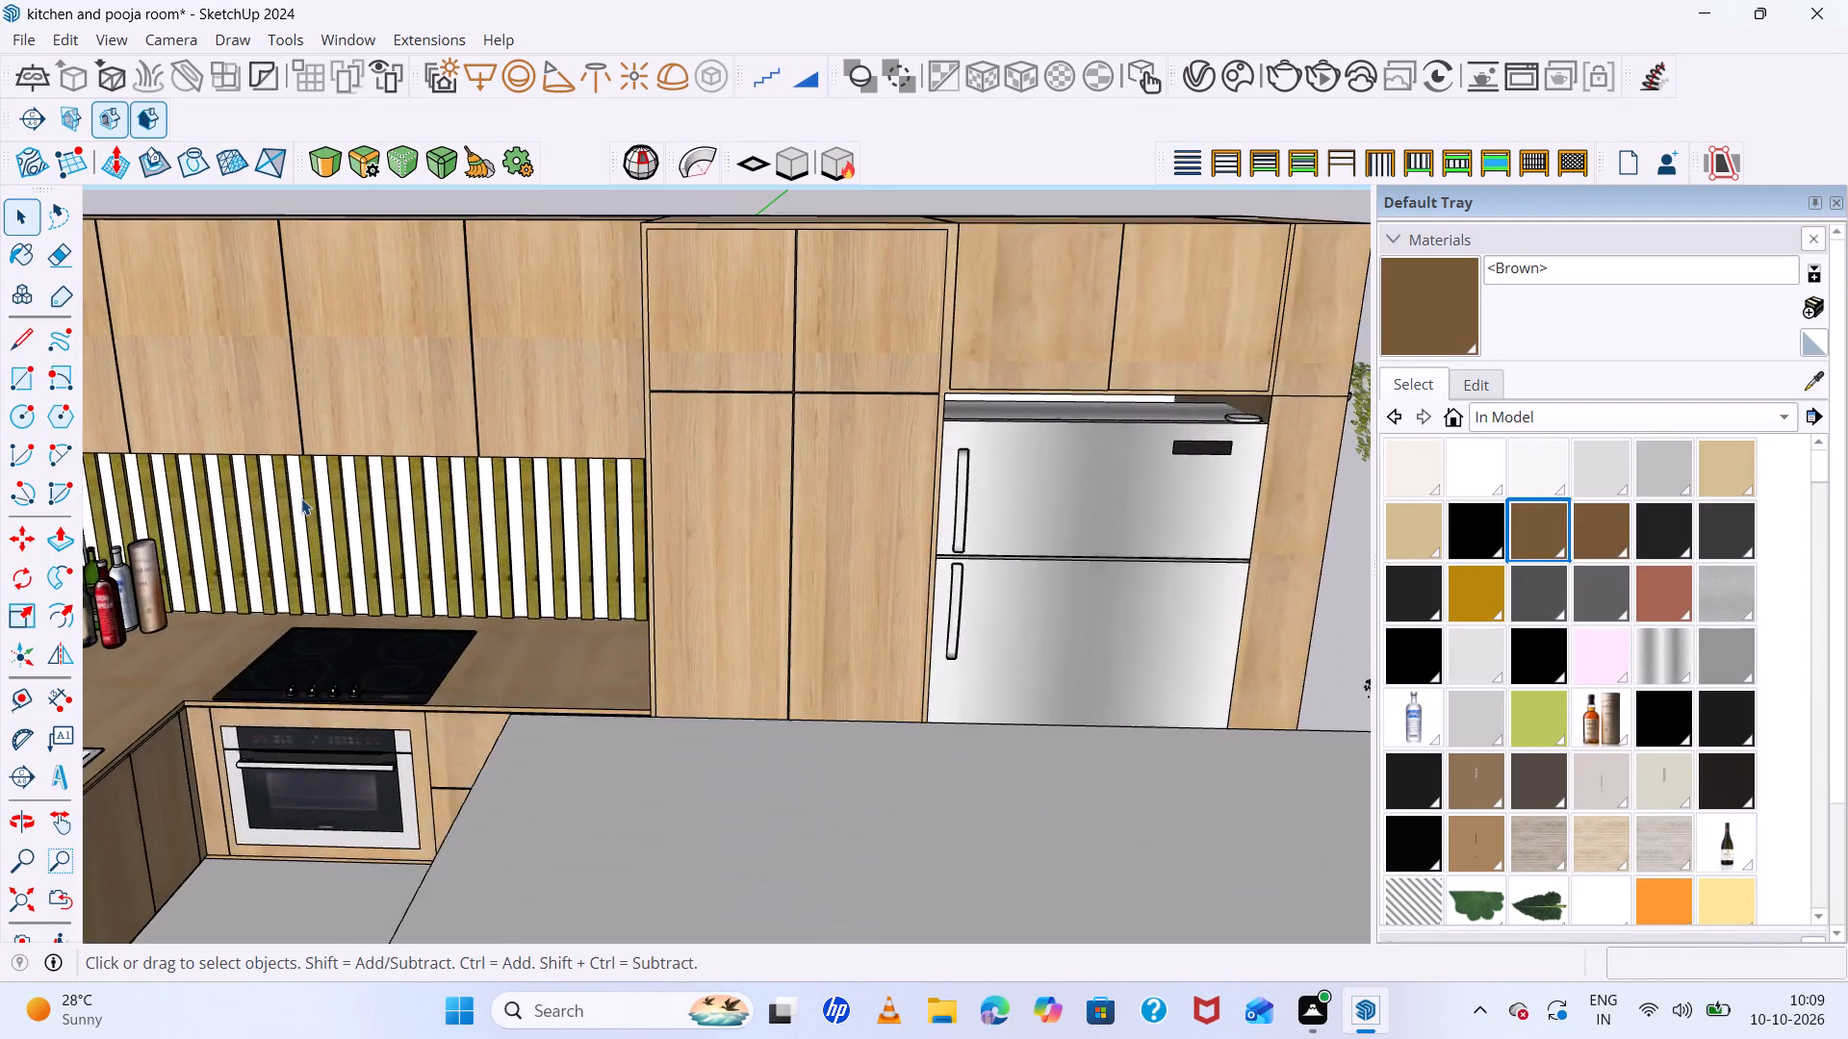
scroll(301, 498, up, 7)
scroll(301, 498, up, 14)
scroll(301, 498, down, 13)
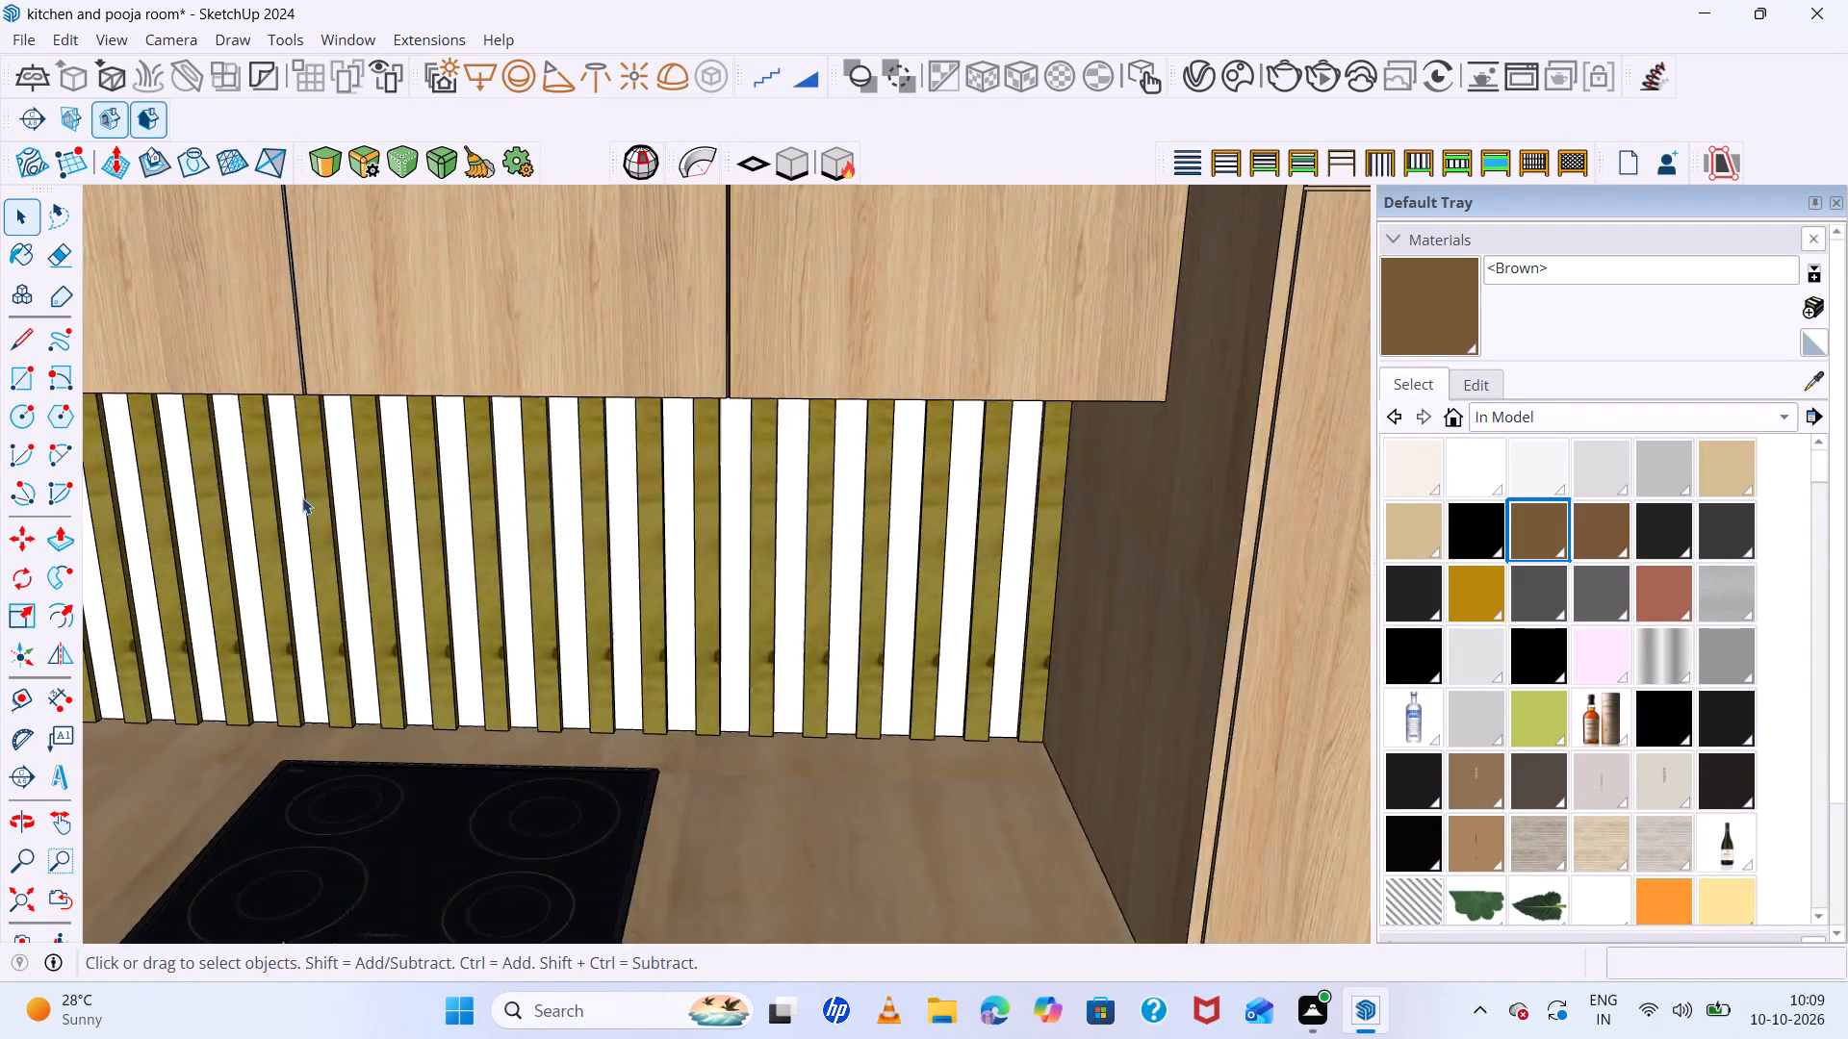
scroll(302, 497, down, 19)
scroll(304, 496, down, 16)
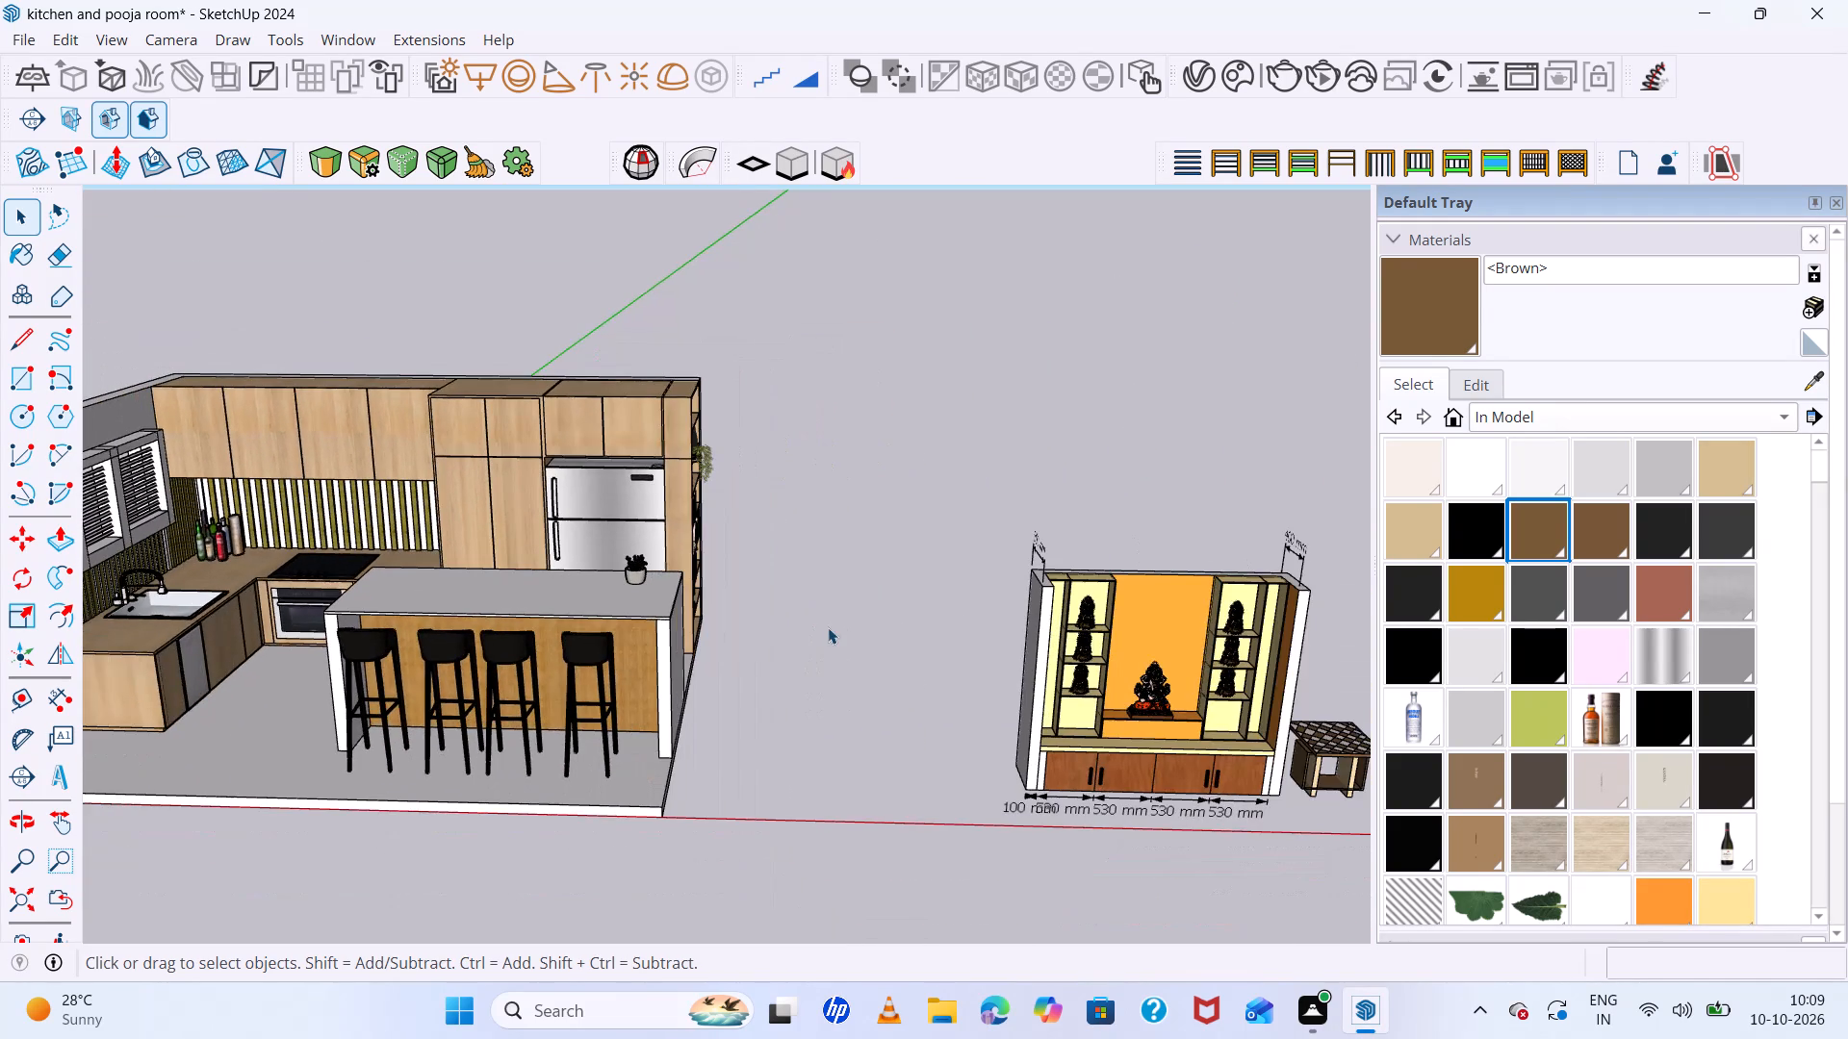
Inspect the kitchen island with its potted plant and bar stools, and the open display shelves beside the fridge.
middle_drag(797, 639, 717, 792)
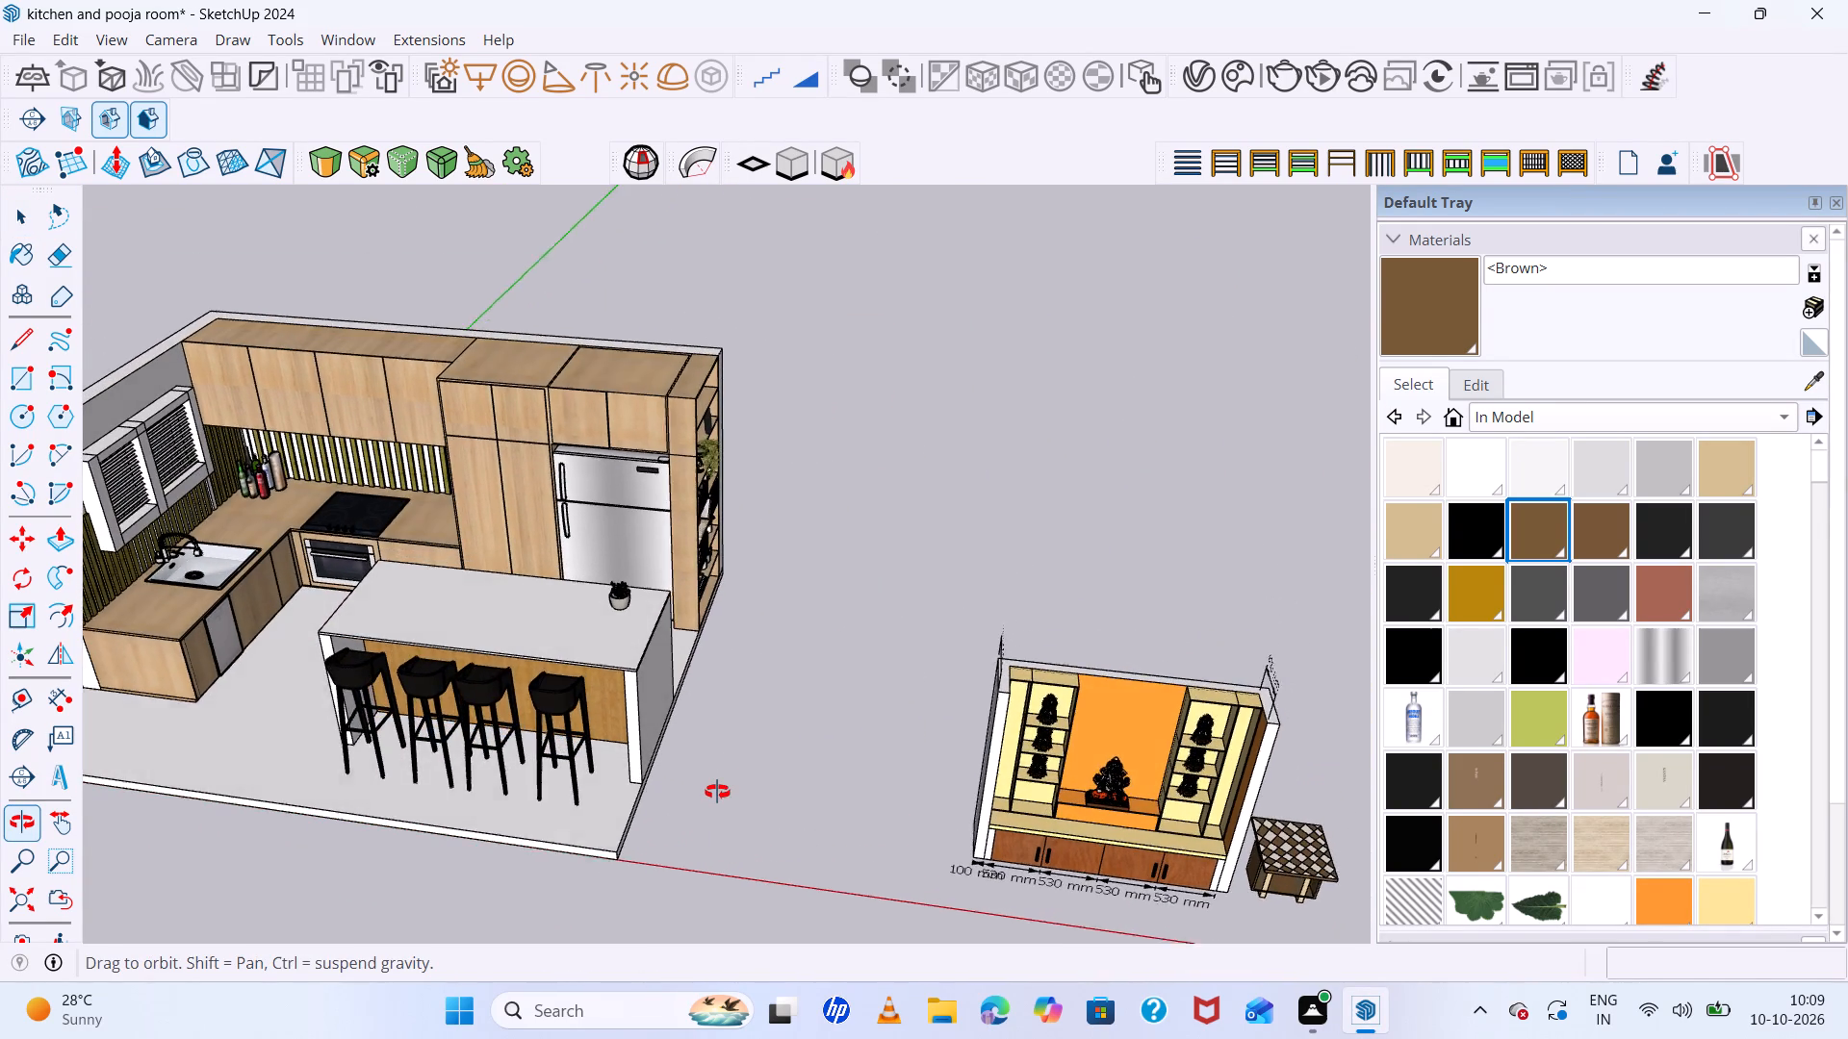
middle_drag(717, 792, 714, 676)
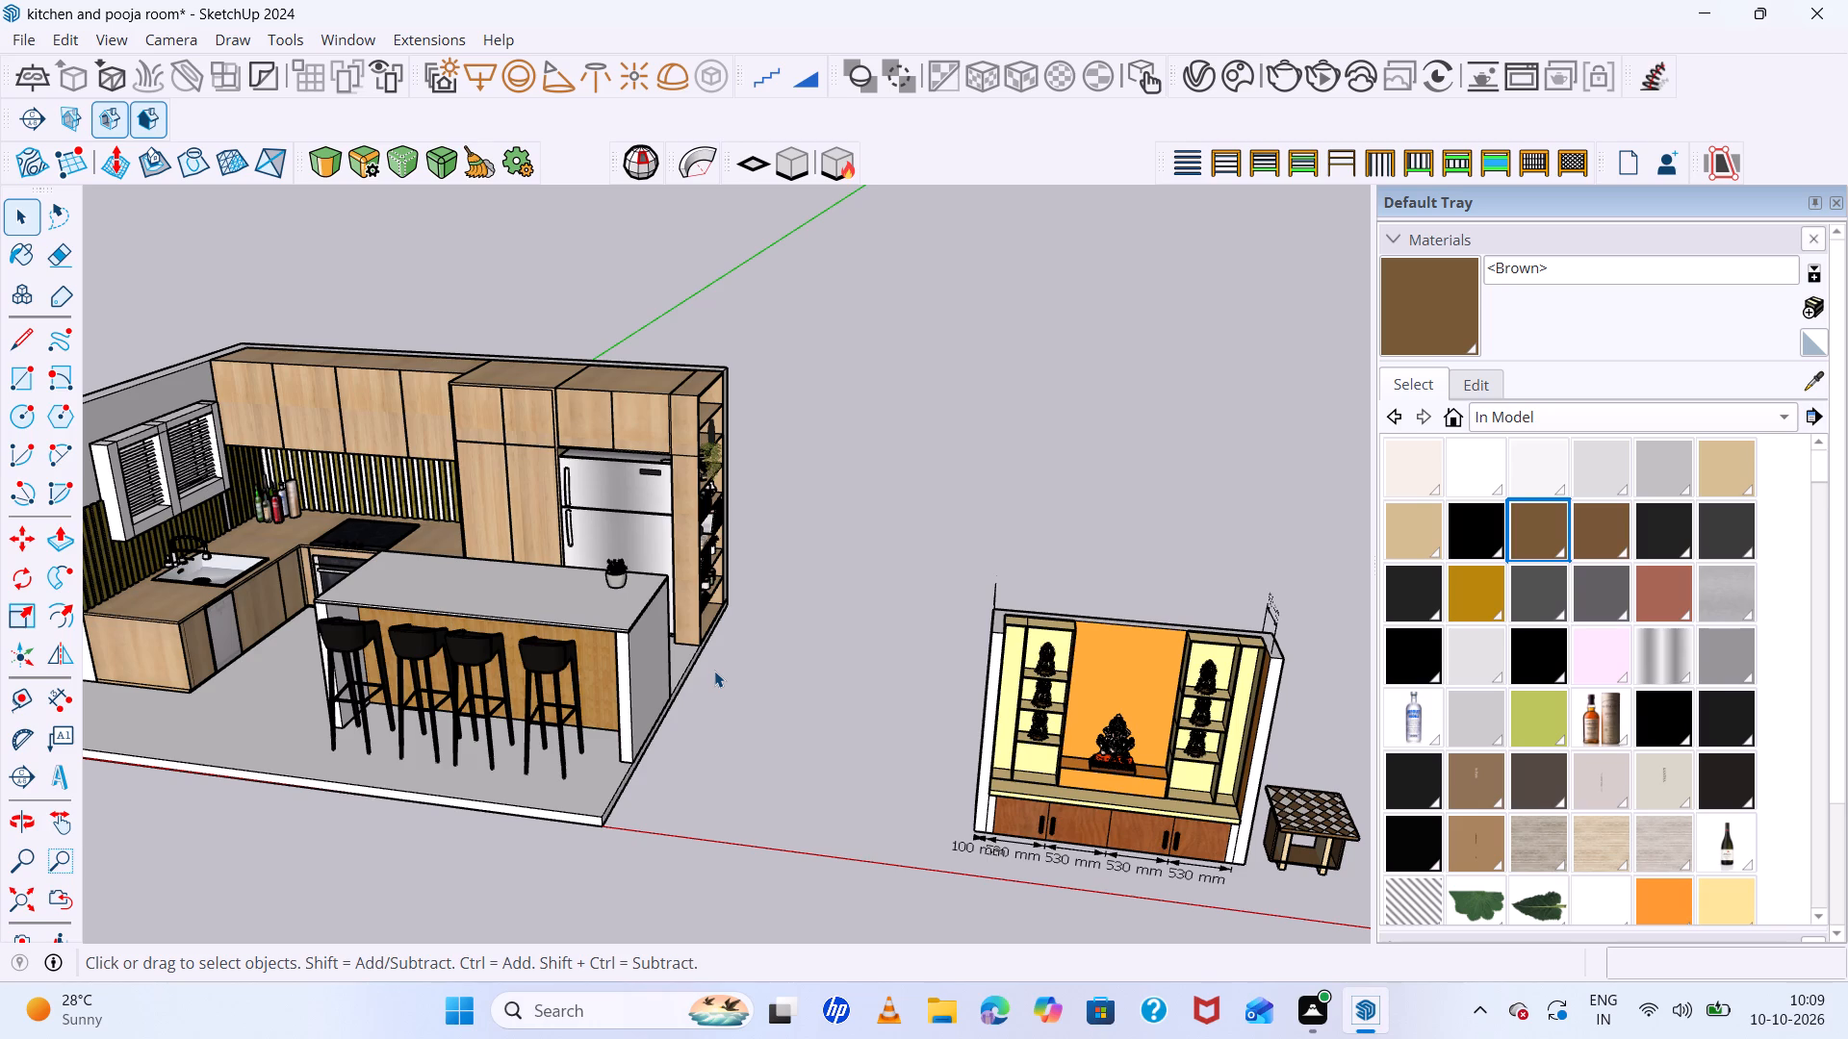
scroll(714, 671, up, 1)
scroll(718, 646, down, 8)
scroll(718, 646, up, 1)
scroll(718, 646, down, 4)
scroll(731, 636, up, 7)
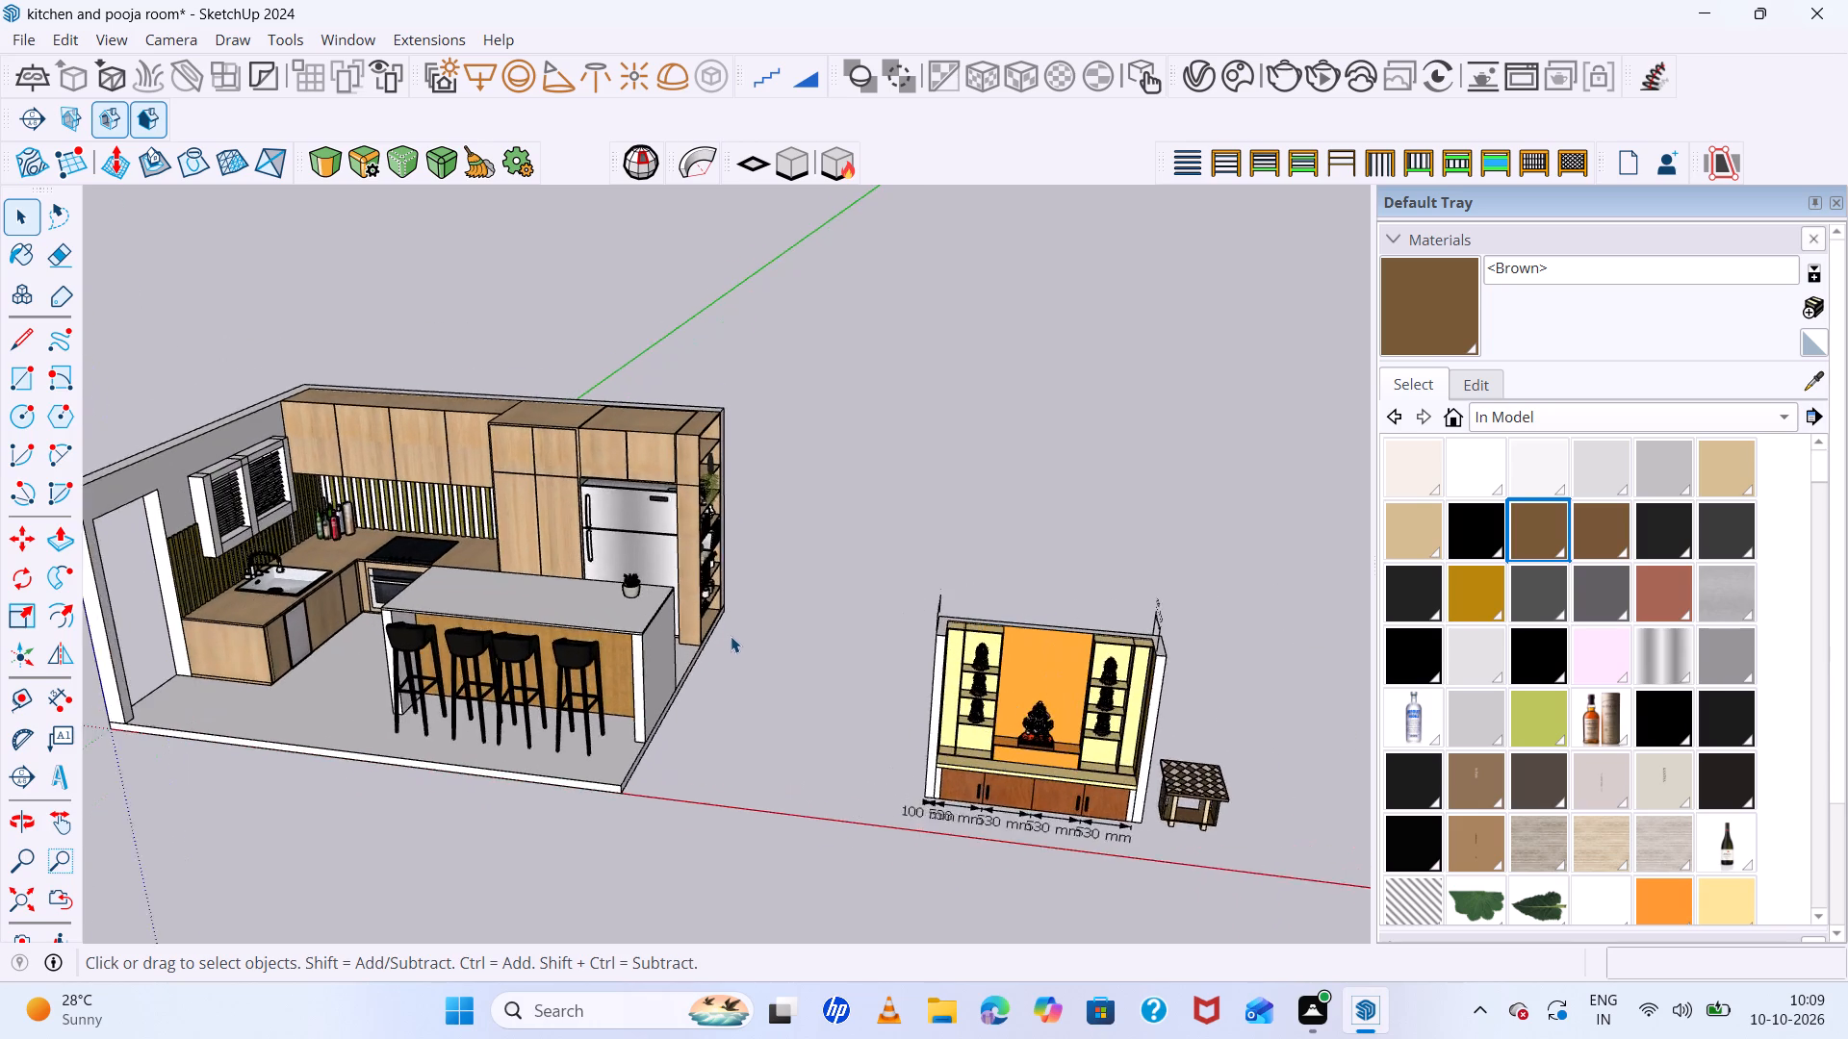
scroll(694, 641, up, 7)
scroll(590, 629, up, 20)
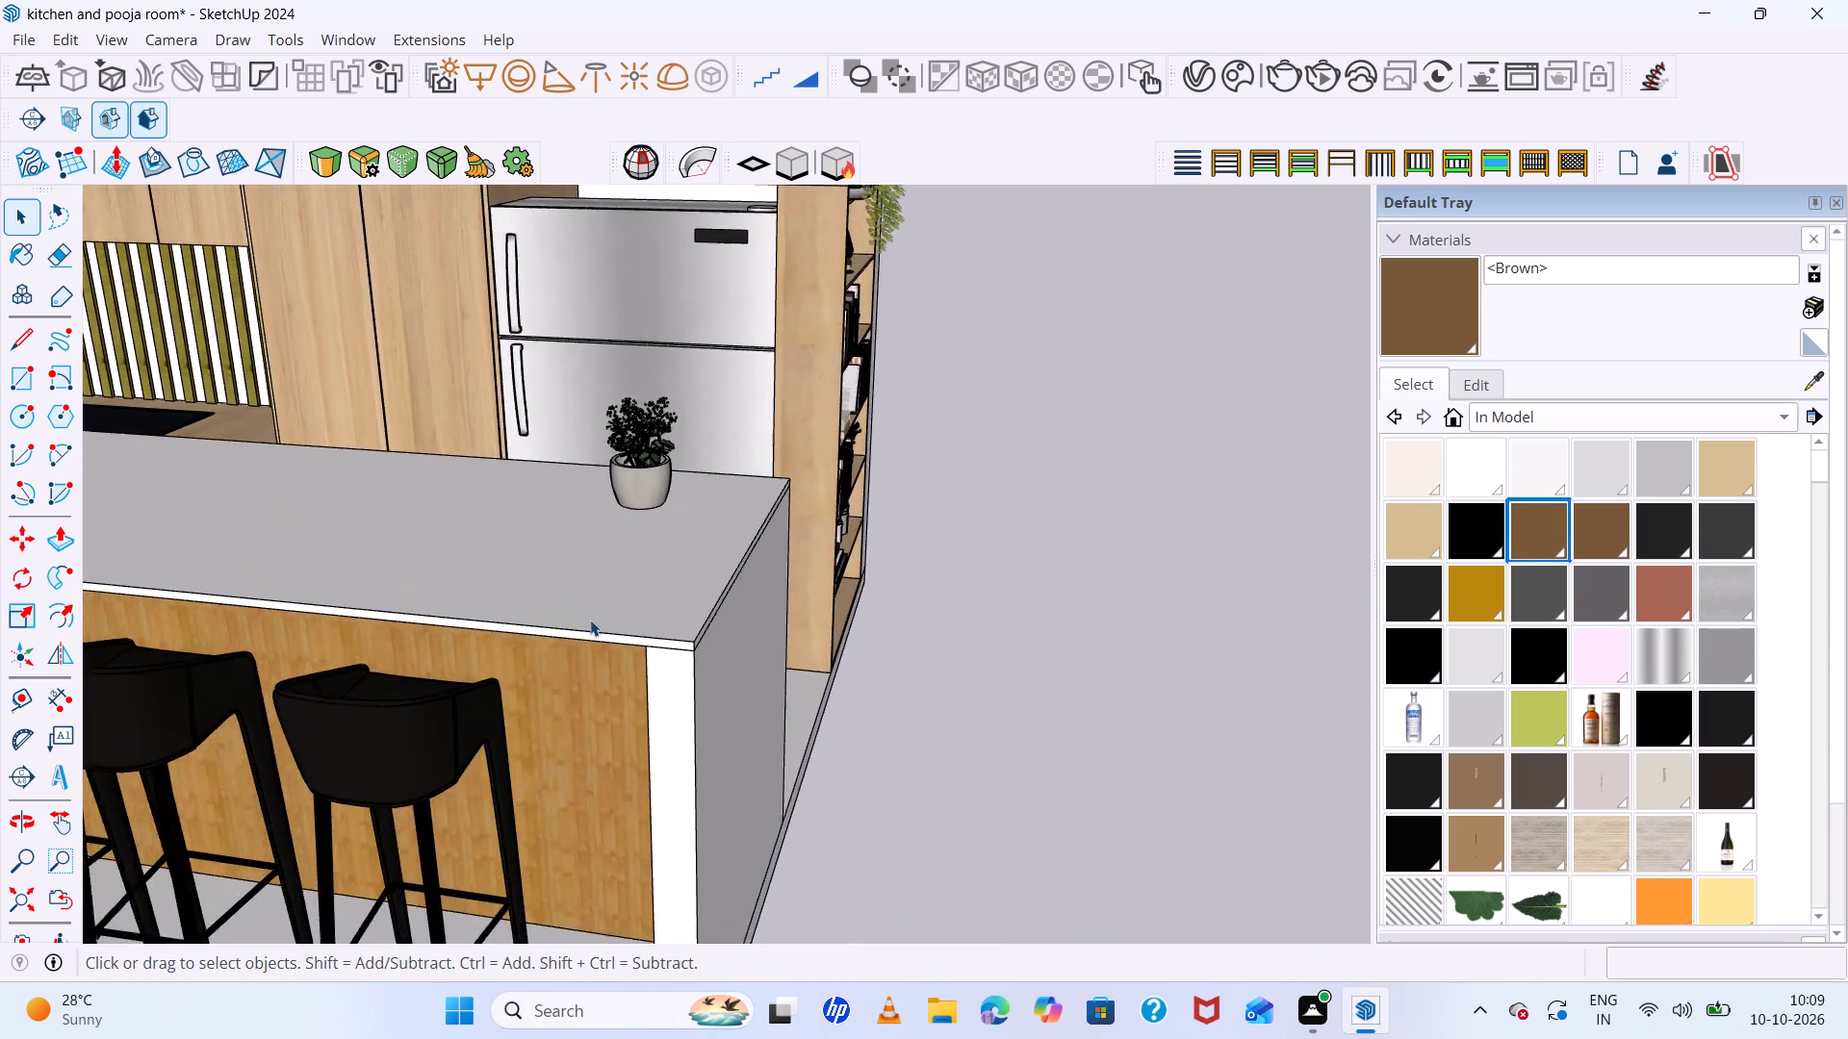
middle_drag(597, 608, 706, 540)
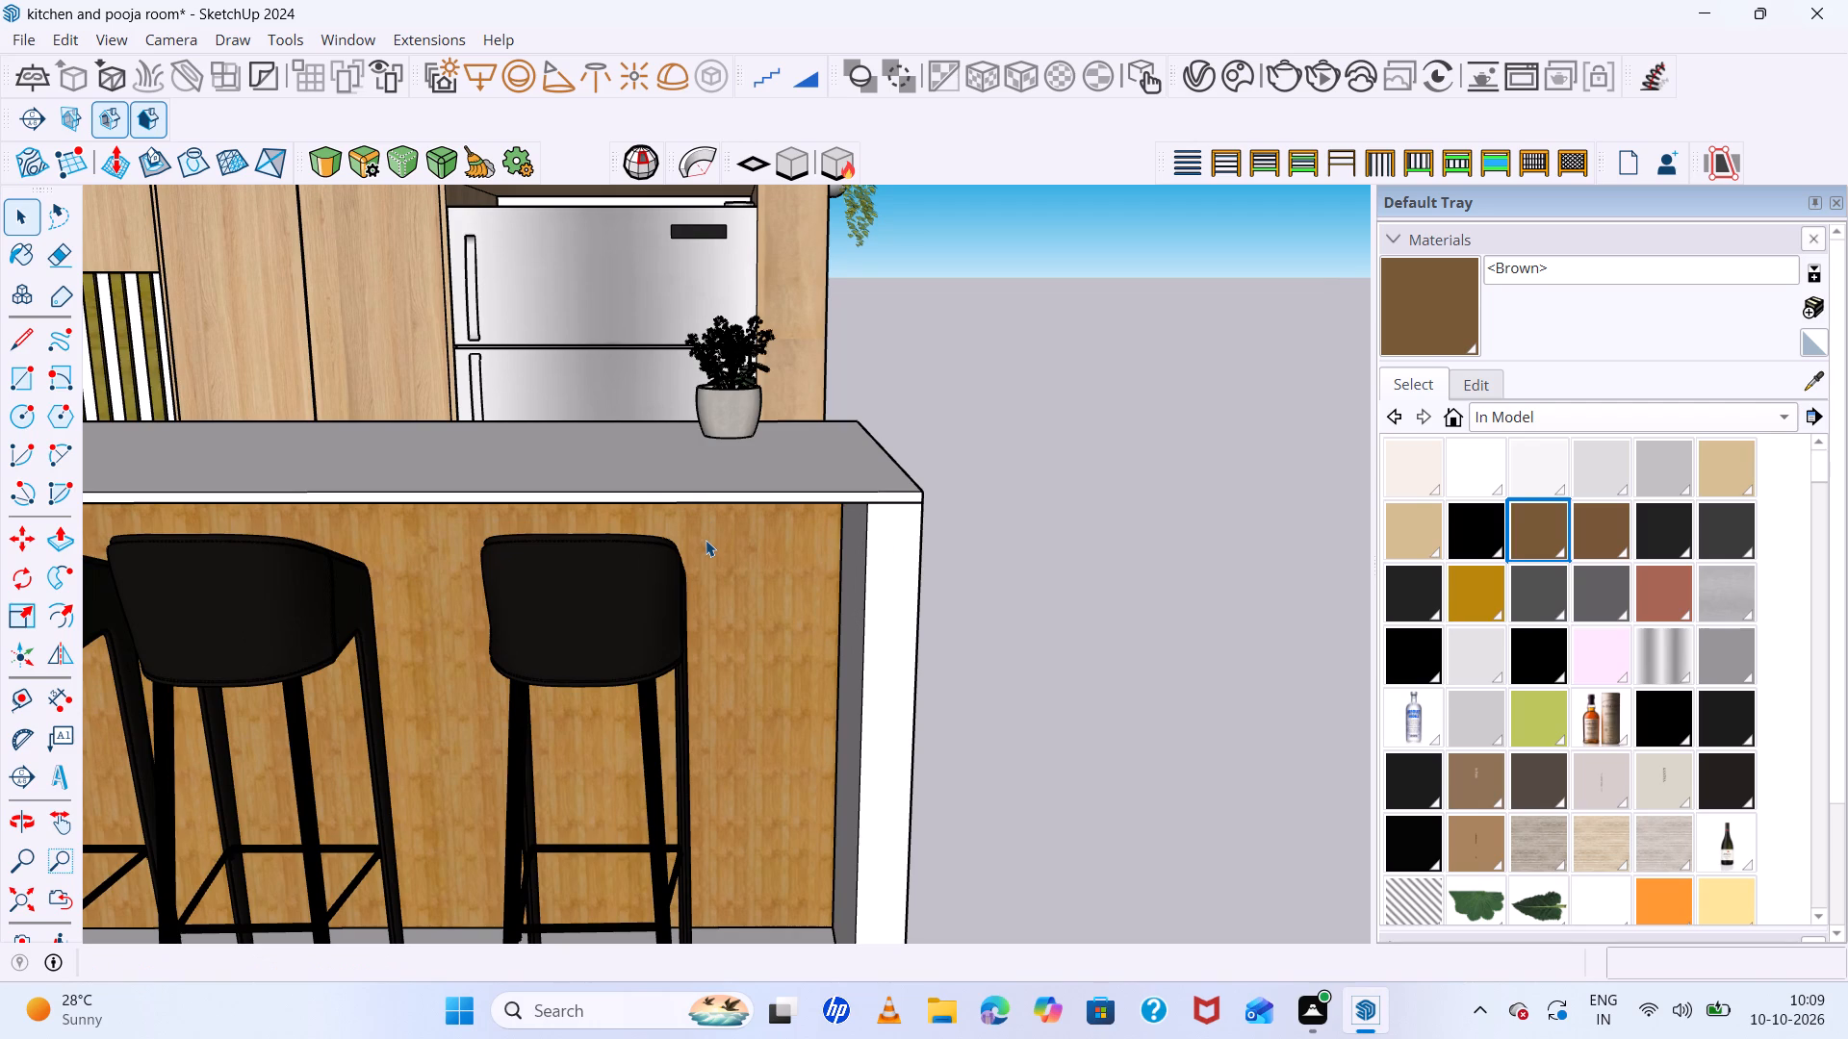
scroll(706, 540, up, 4)
scroll(706, 539, down, 14)
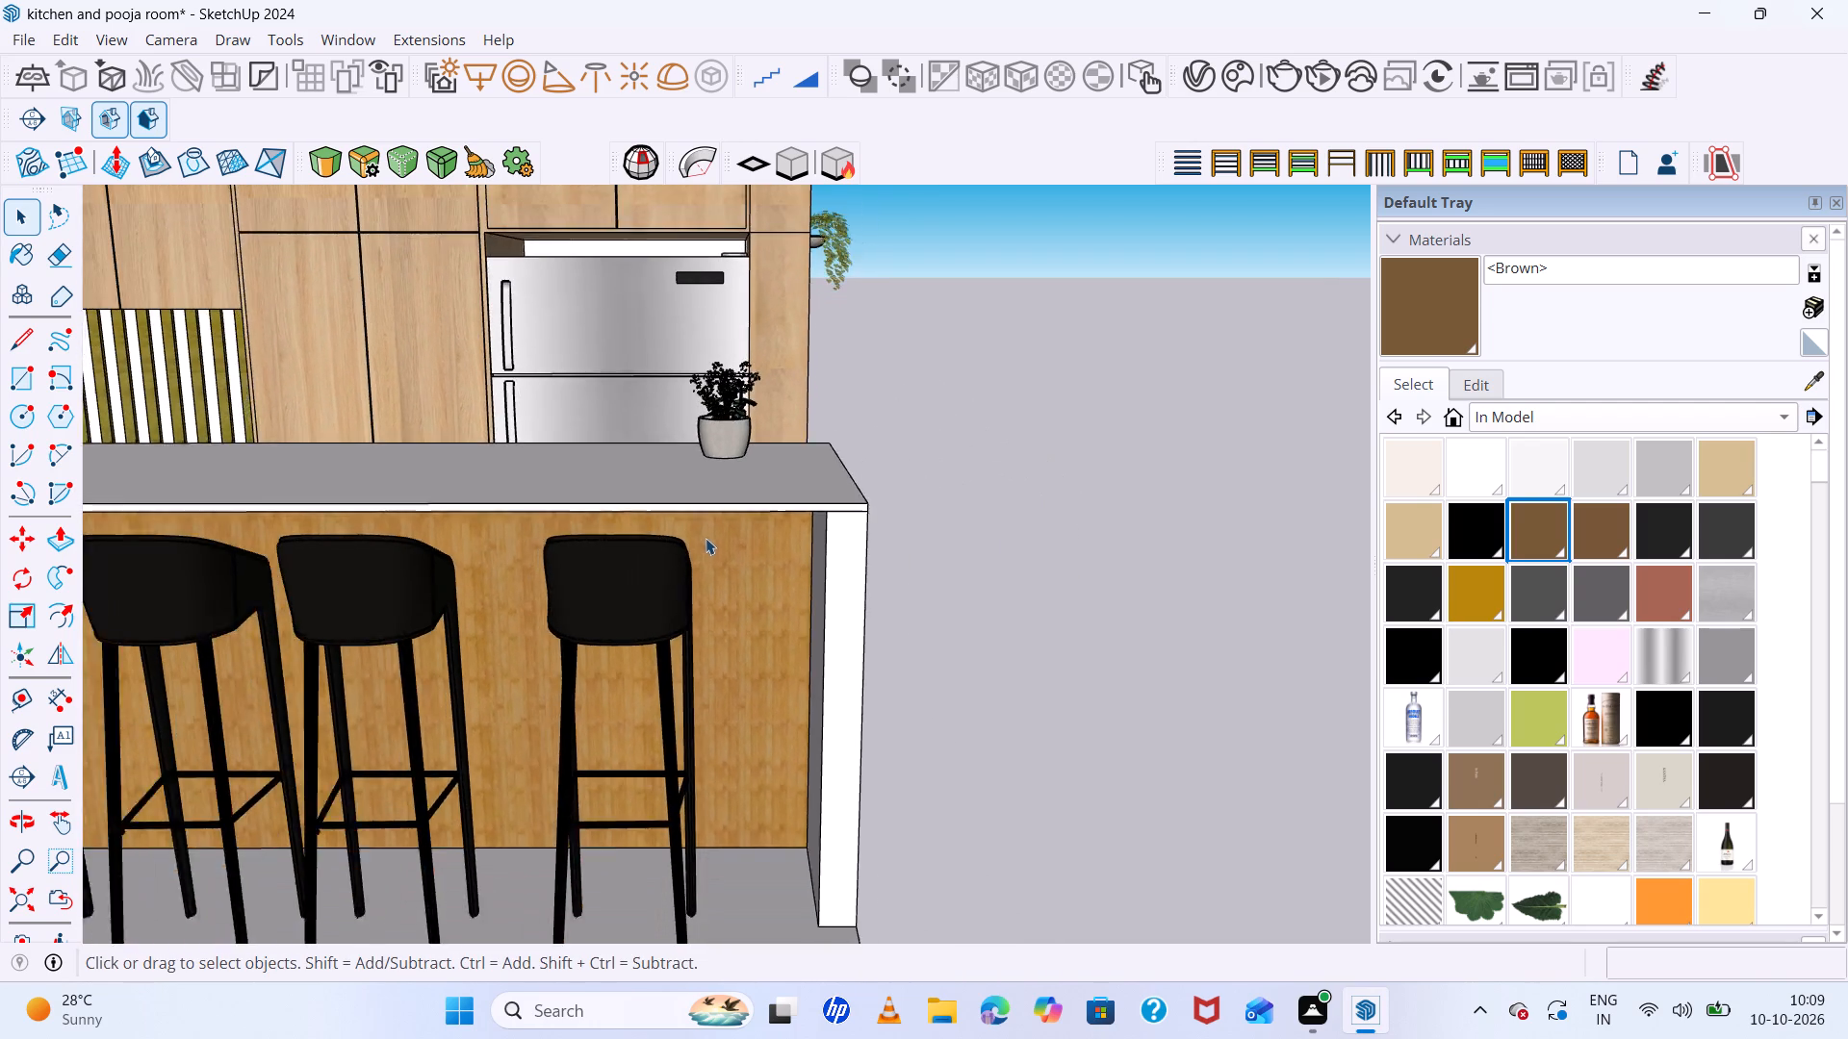
middle_drag(1000, 621, 688, 654)
scroll(686, 647, up, 1)
scroll(687, 643, down, 10)
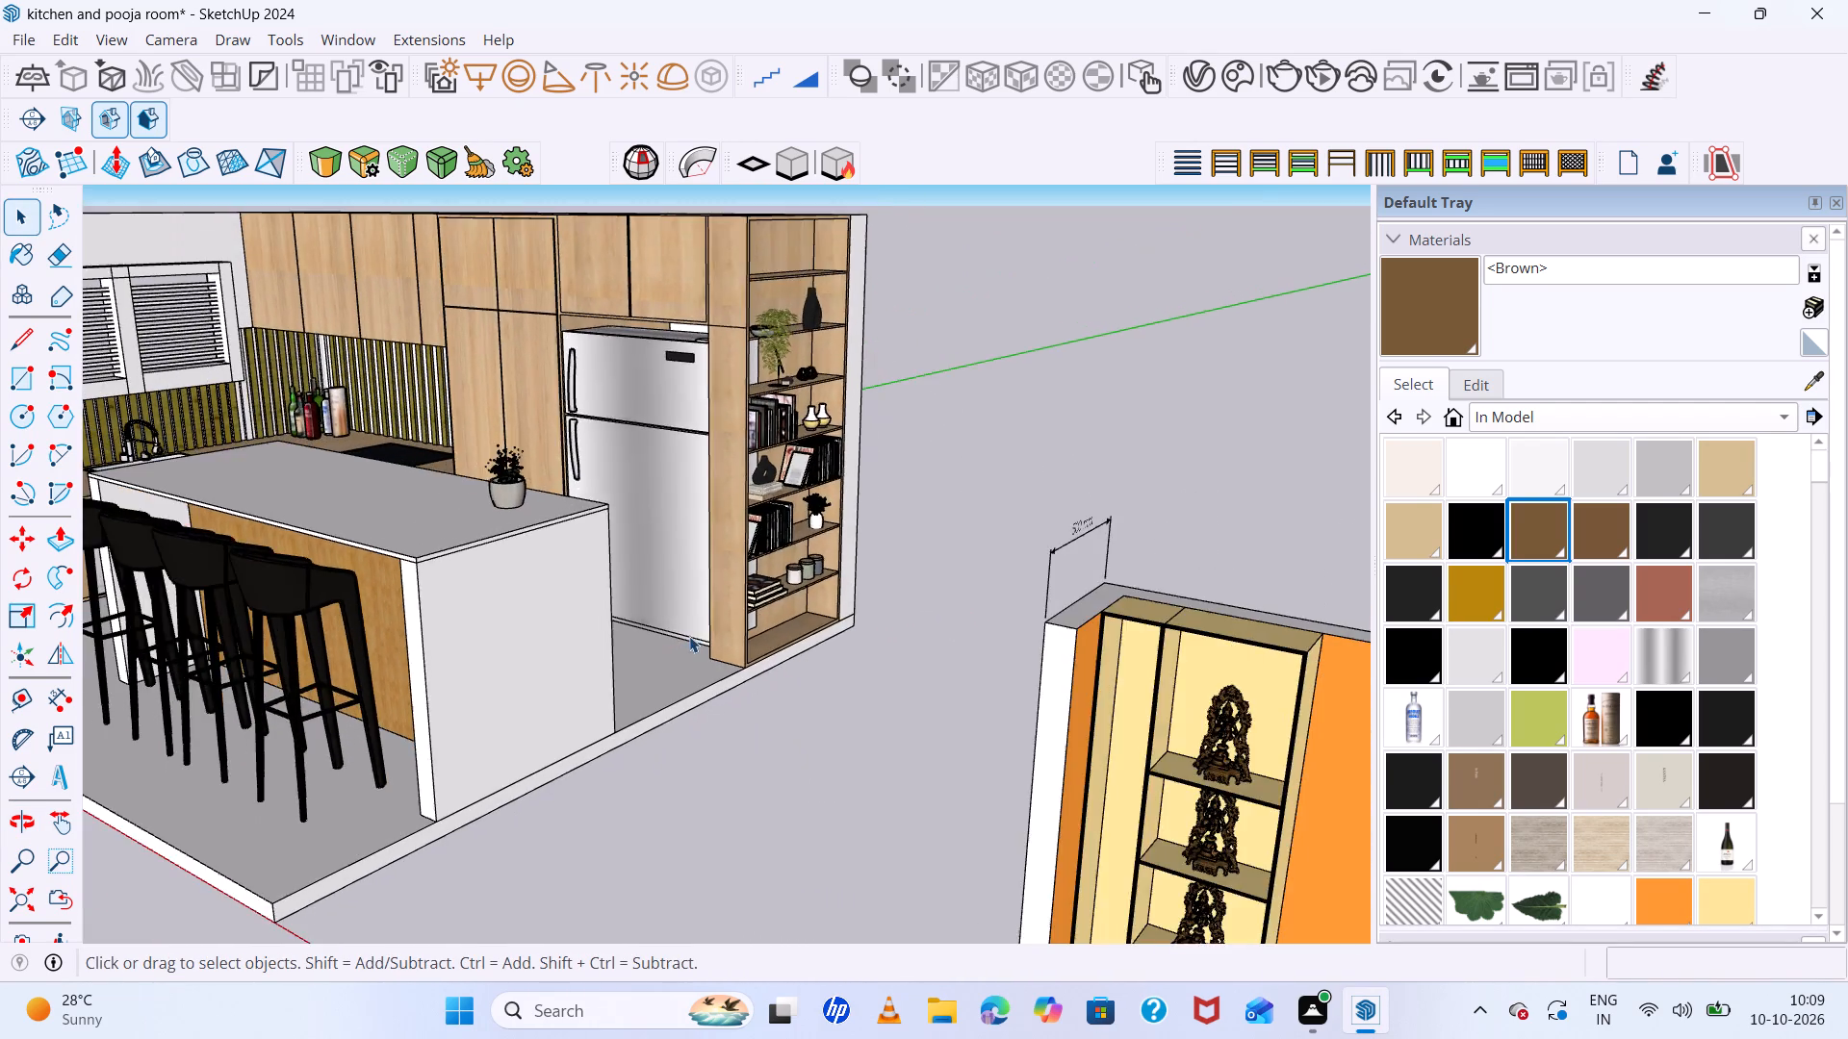
scroll(689, 636, down, 13)
scroll(690, 635, up, 7)
scroll(690, 635, down, 7)
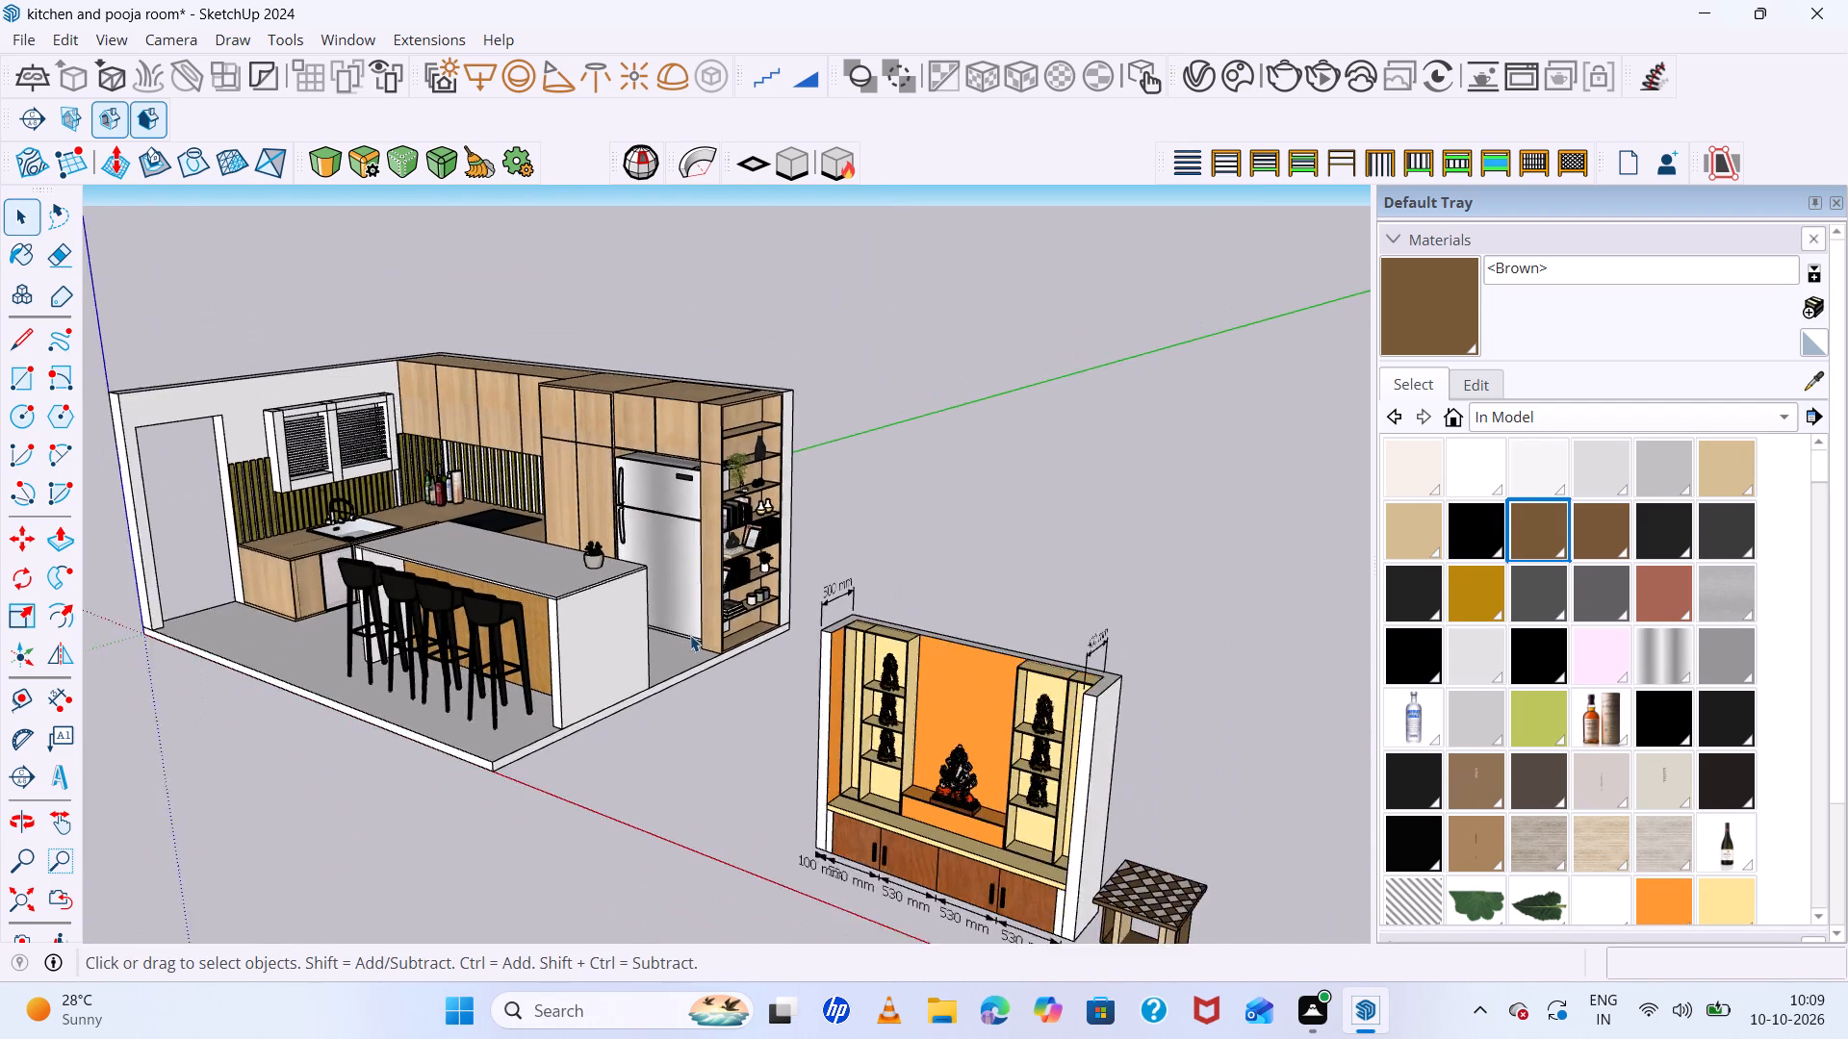
scroll(690, 635, down, 1)
scroll(690, 635, up, 8)
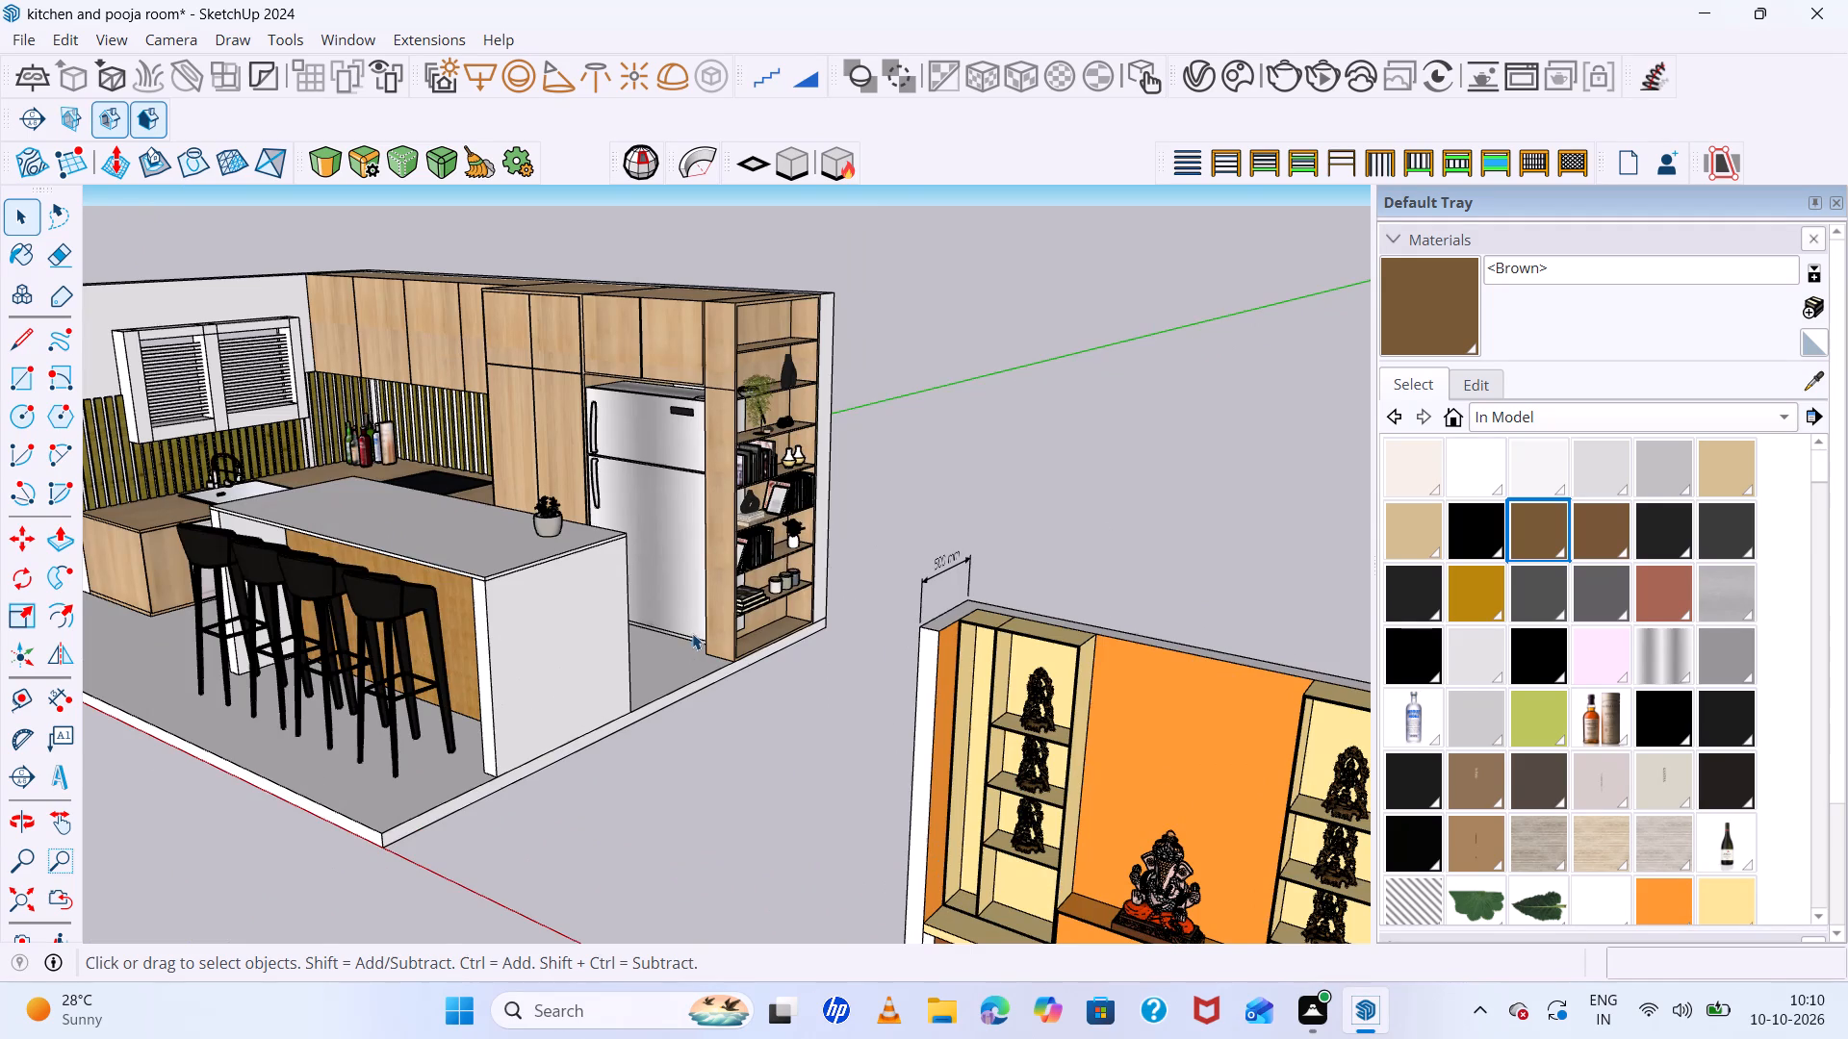
Review the whole kitchen layout from several angles, including the sink counter, island, bar stools and tall cabinets.
middle_drag(693, 633, 909, 635)
scroll(909, 633, down, 8)
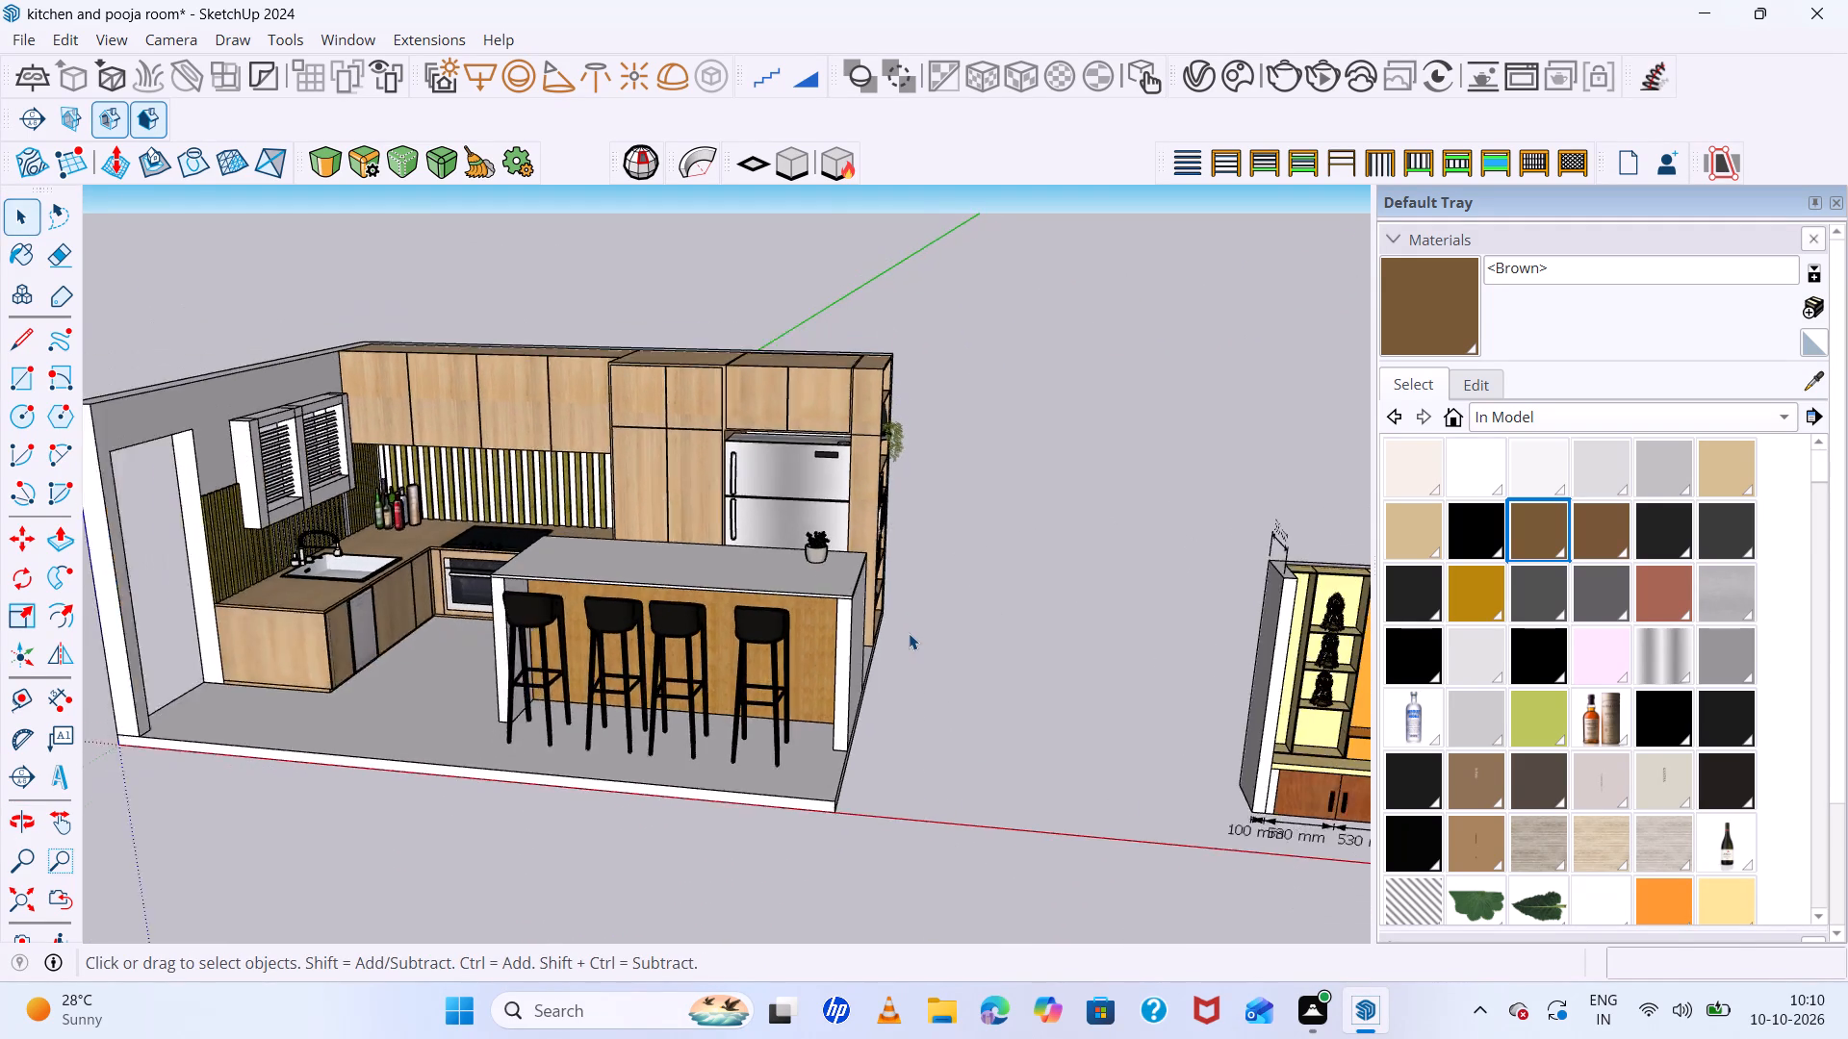
scroll(909, 633, down, 6)
middle_drag(909, 633, 846, 632)
middle_click(846, 632)
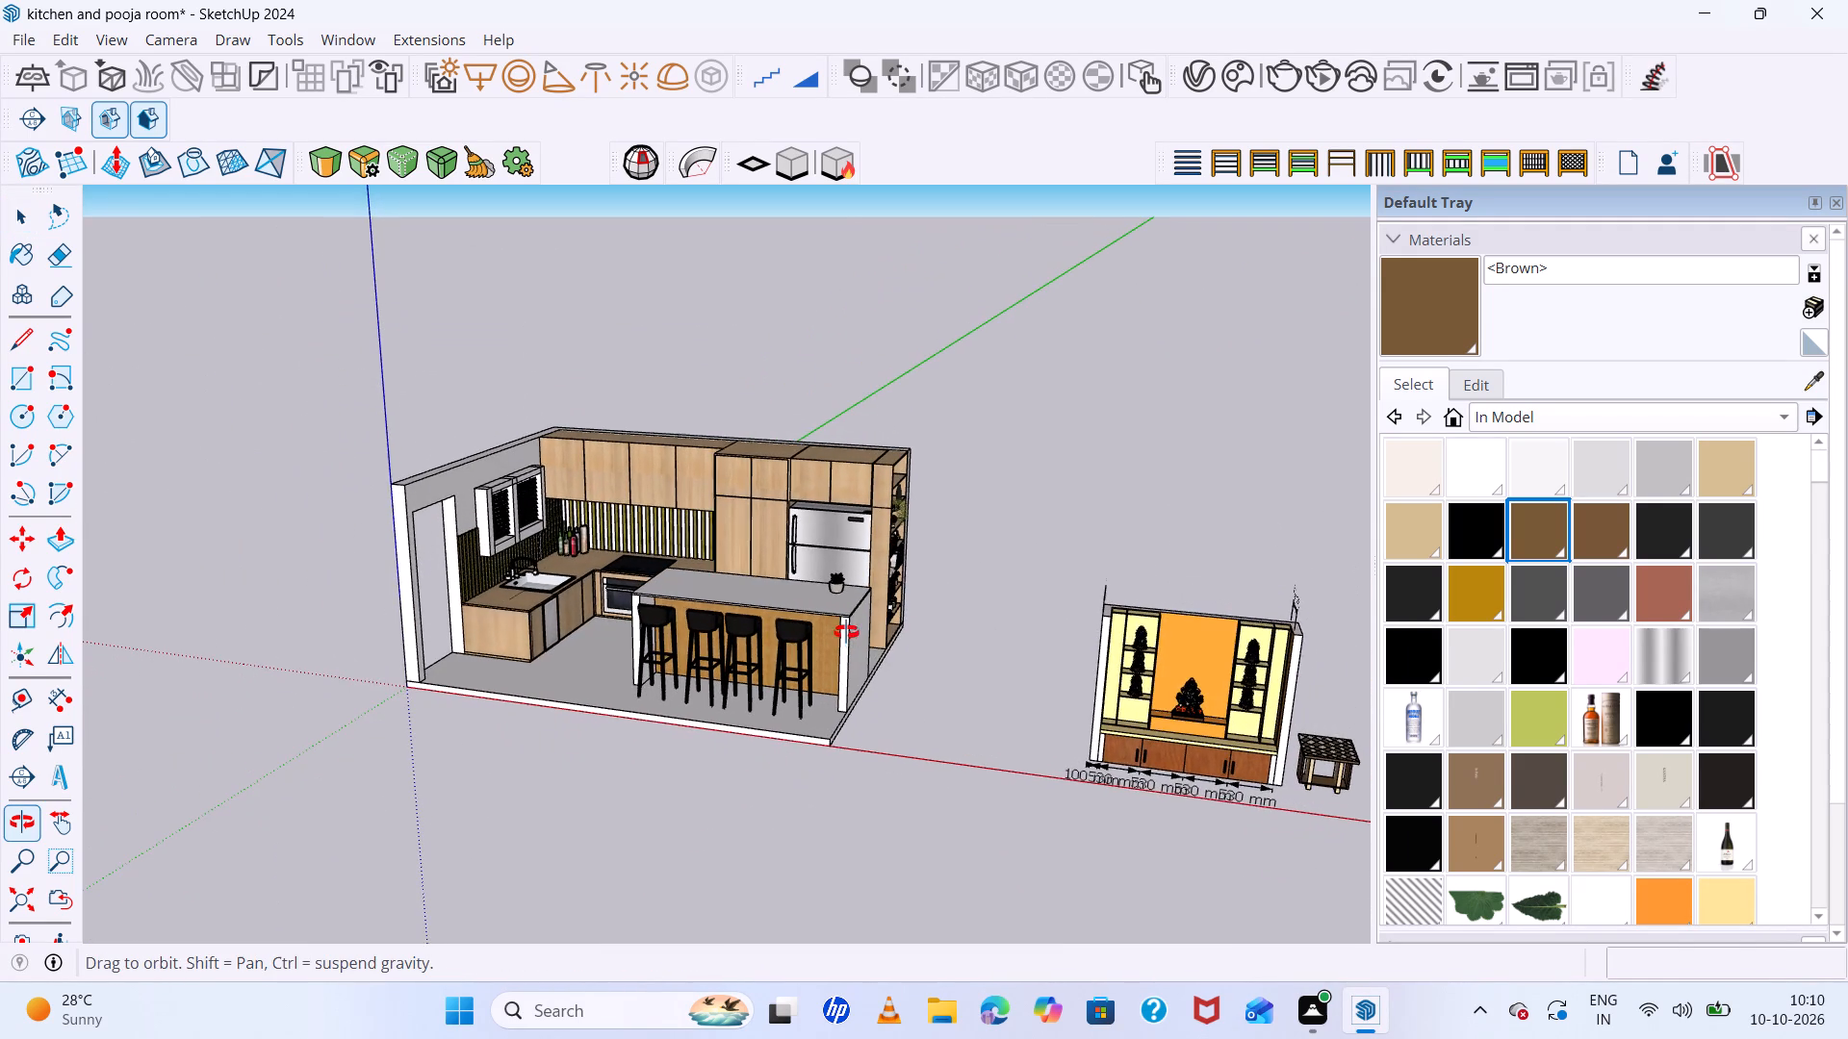
scroll(846, 632, up, 4)
scroll(846, 632, down, 6)
scroll(846, 632, up, 6)
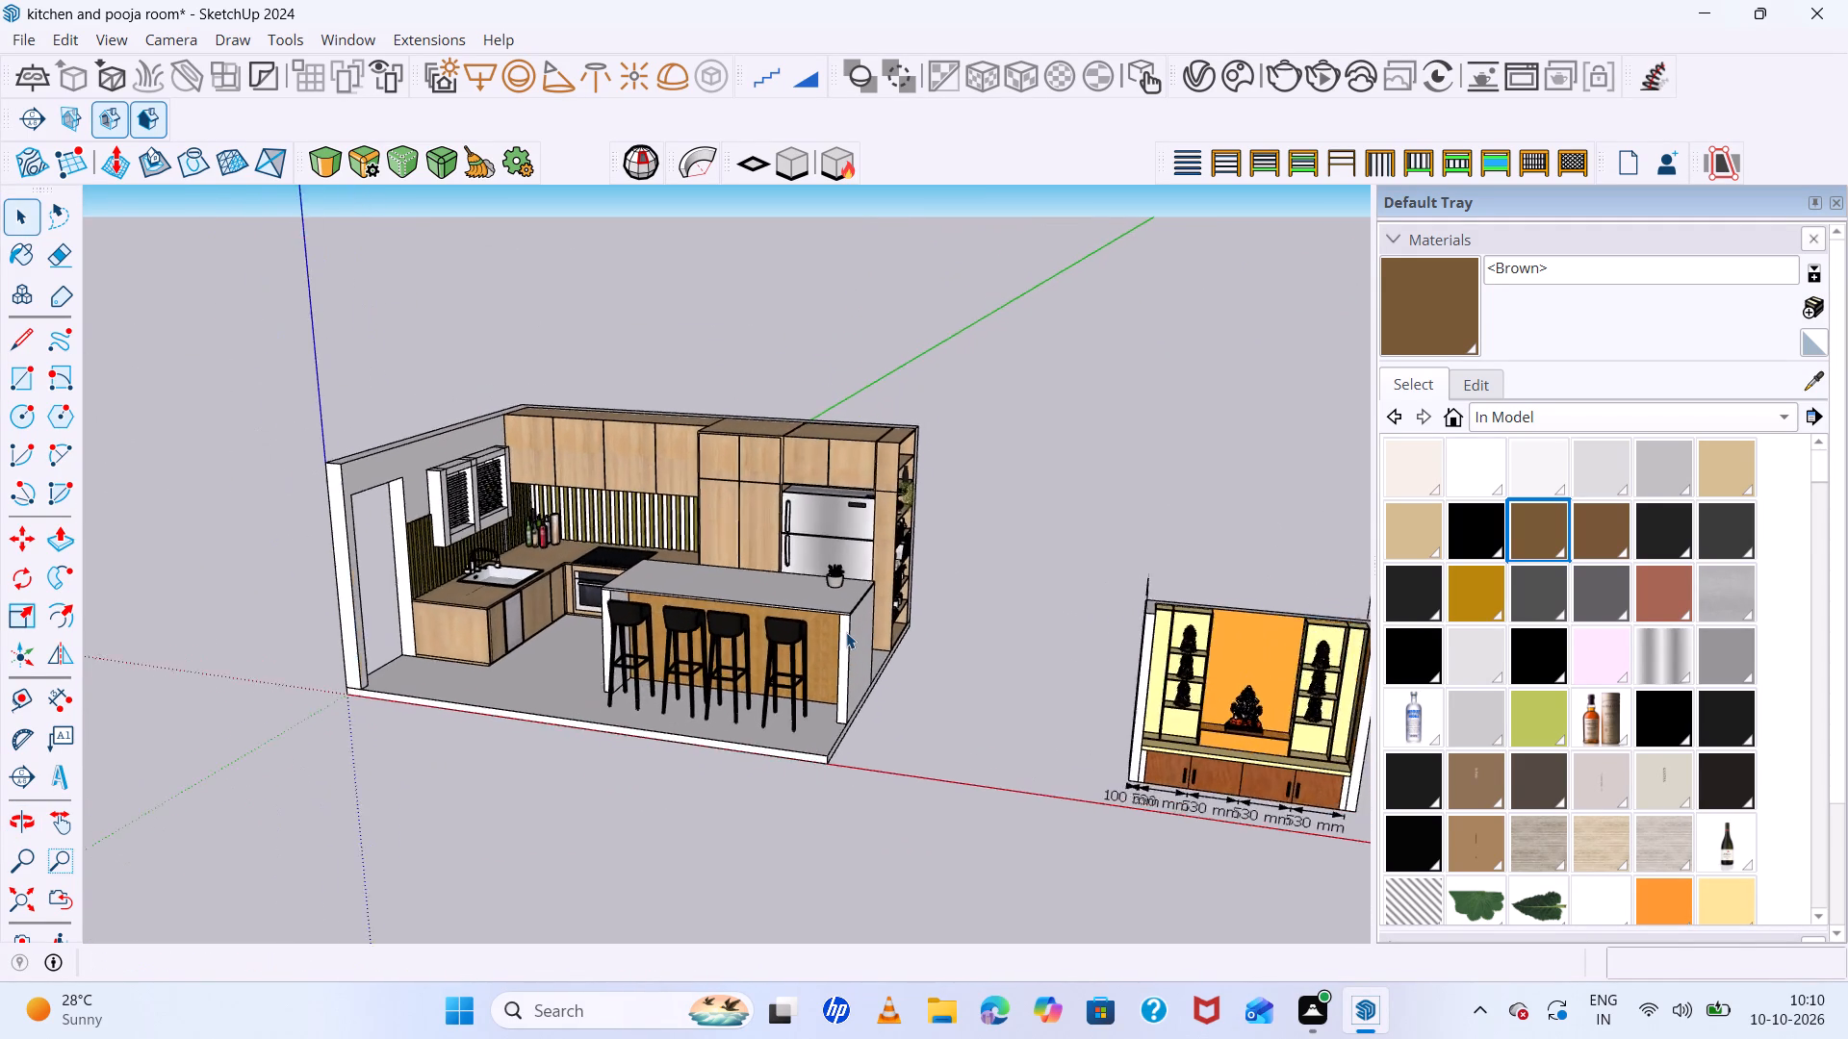
scroll(846, 632, up, 11)
scroll(846, 632, down, 12)
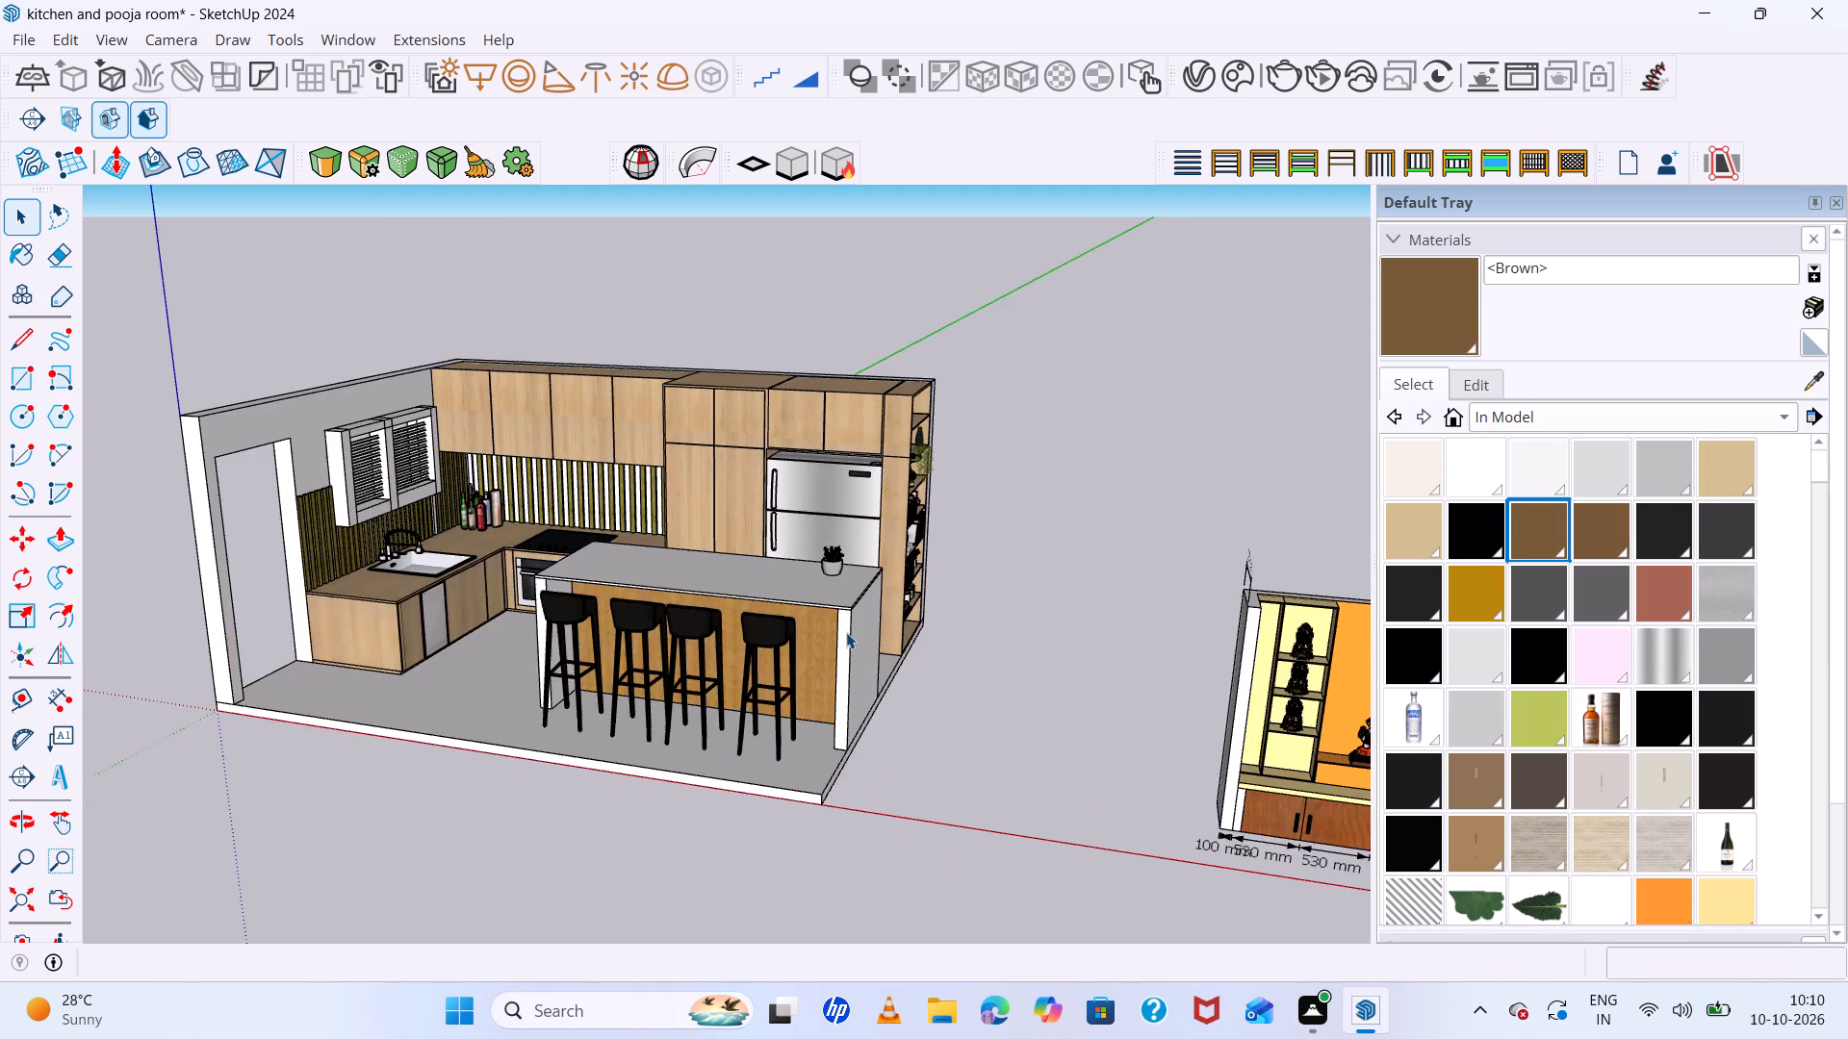
scroll(846, 632, down, 2)
scroll(846, 632, up, 6)
middle_drag(709, 661, 841, 639)
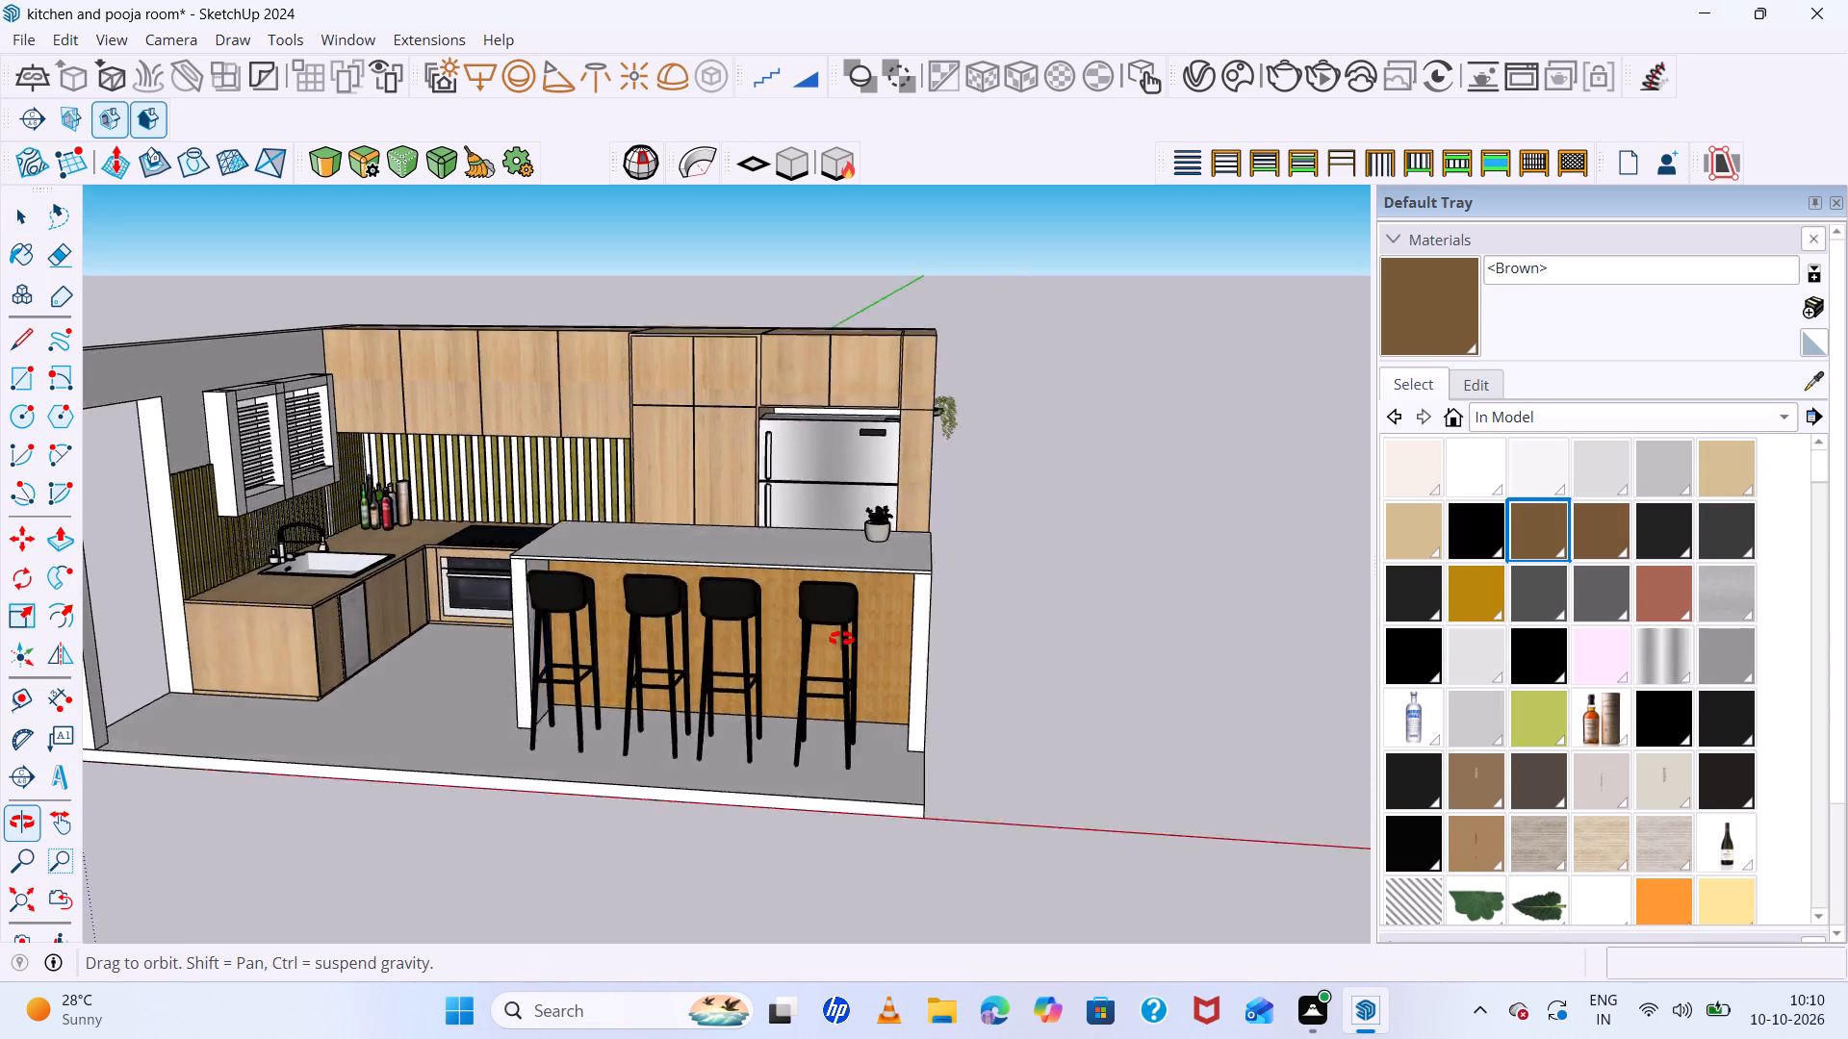
middle_drag(841, 639, 889, 743)
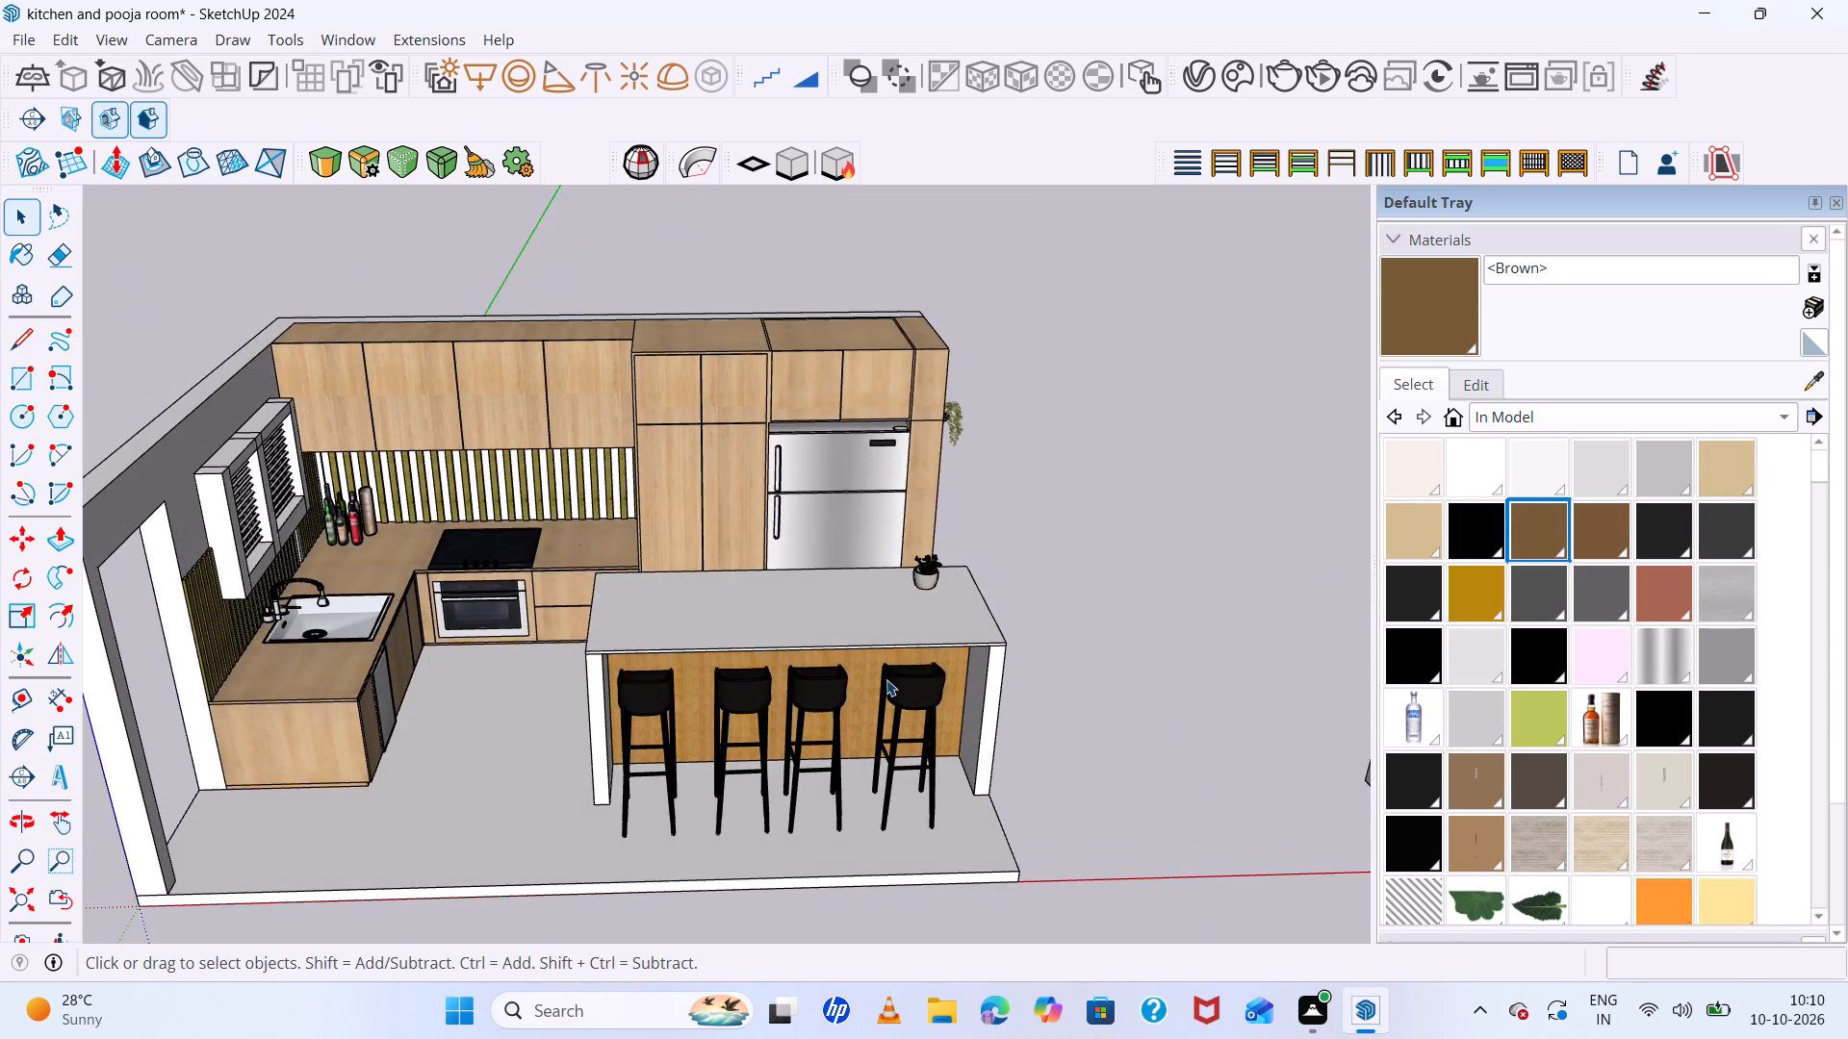
scroll(886, 679, down, 14)
scroll(978, 704, up, 9)
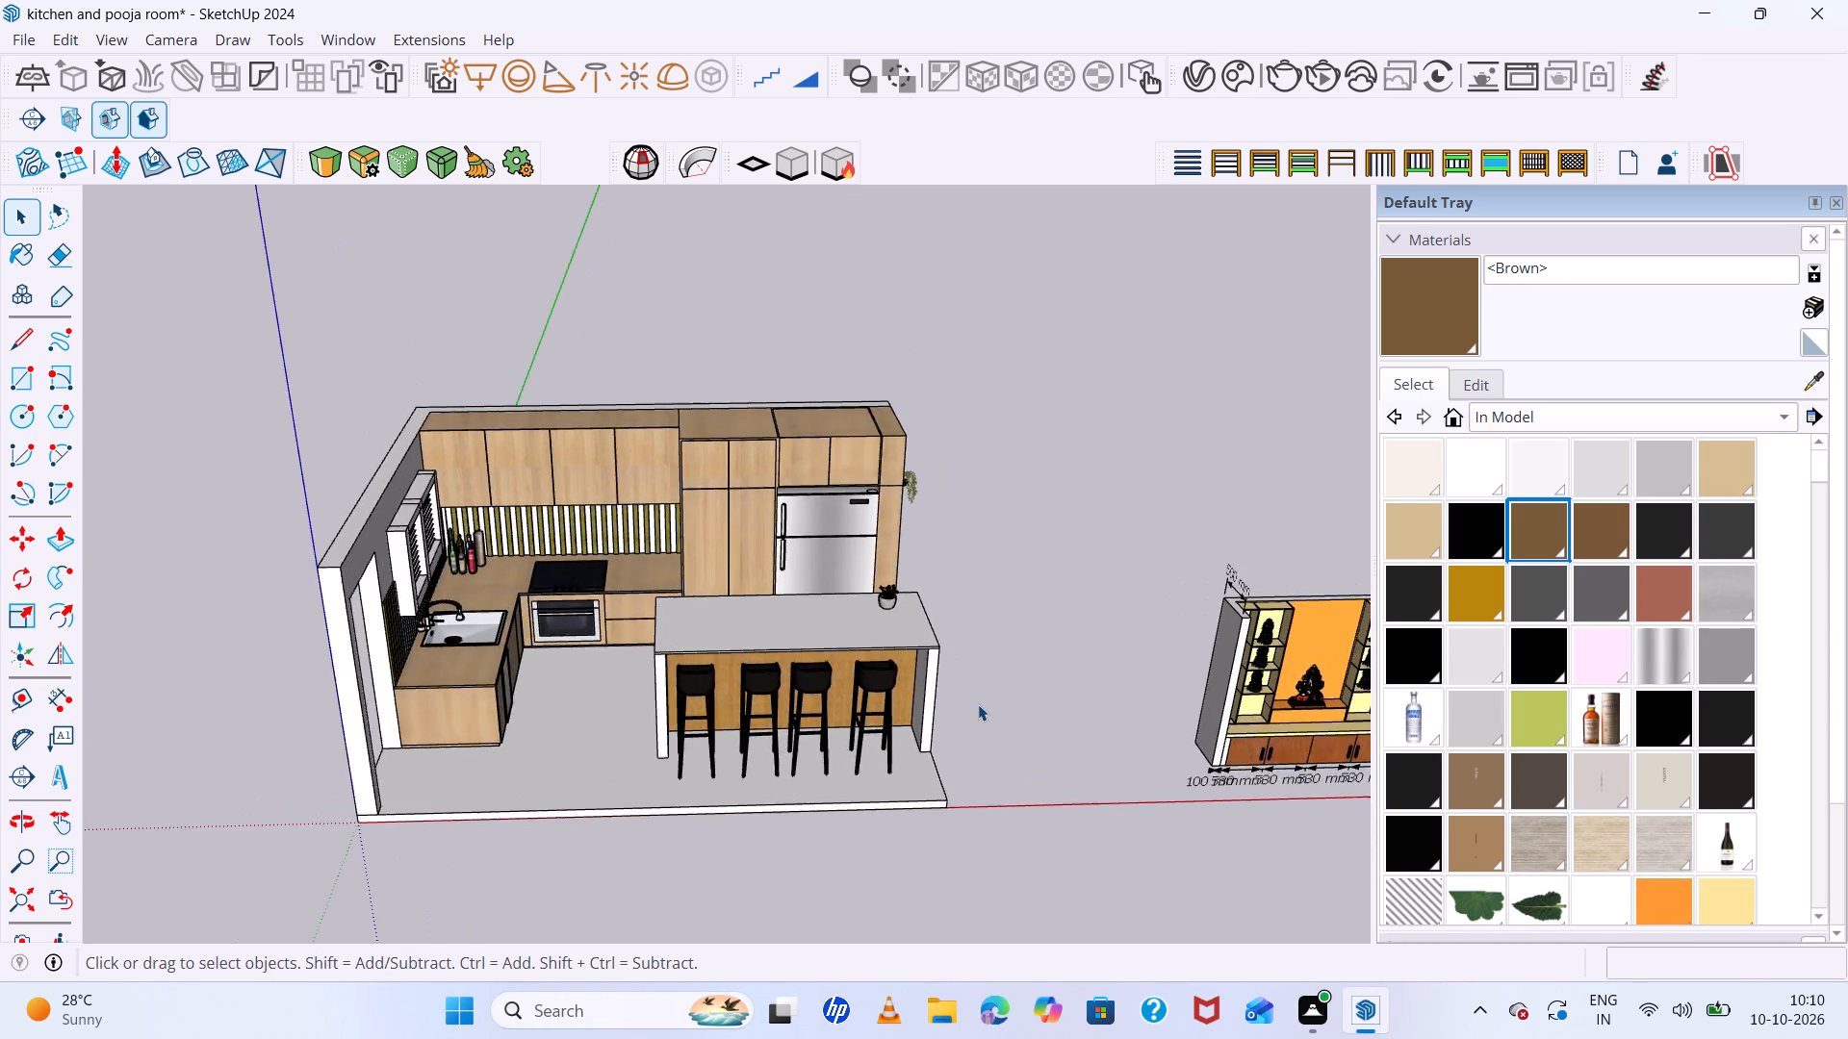
scroll(978, 704, up, 6)
middle_drag(978, 701, 752, 830)
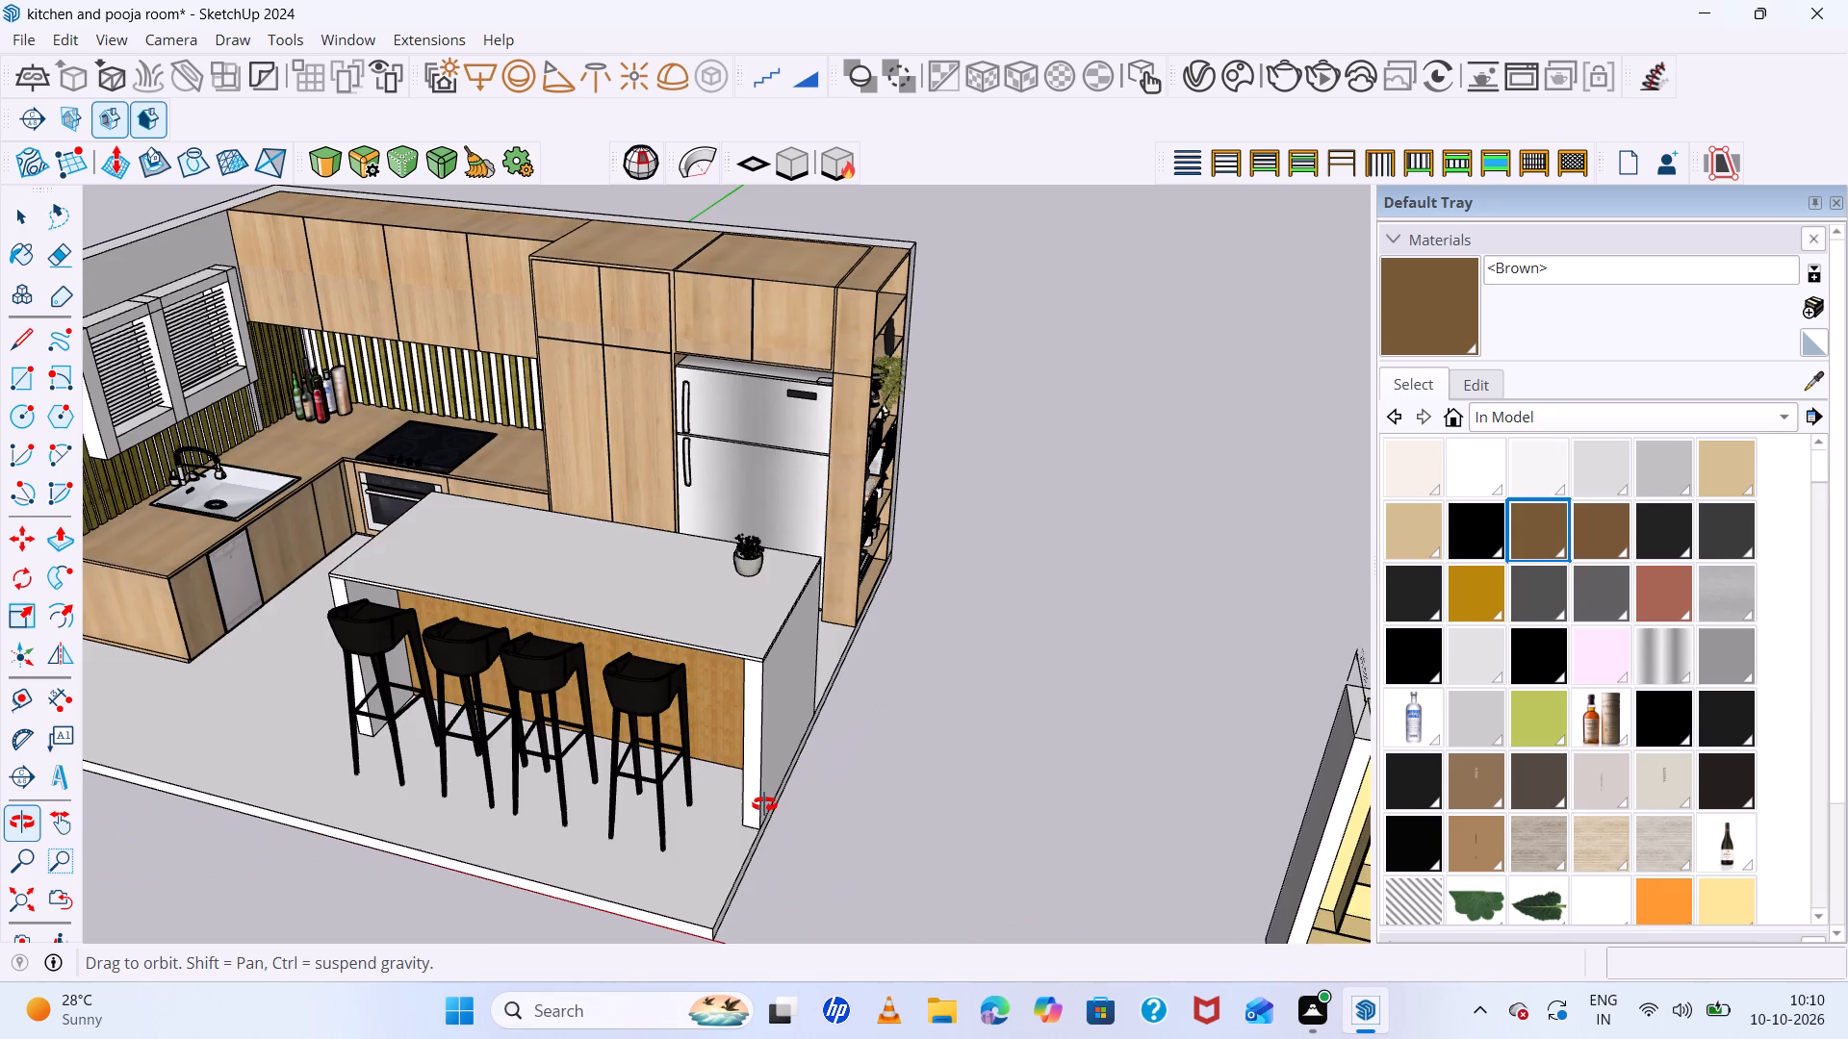
middle_drag(752, 830, 815, 726)
middle_click(817, 725)
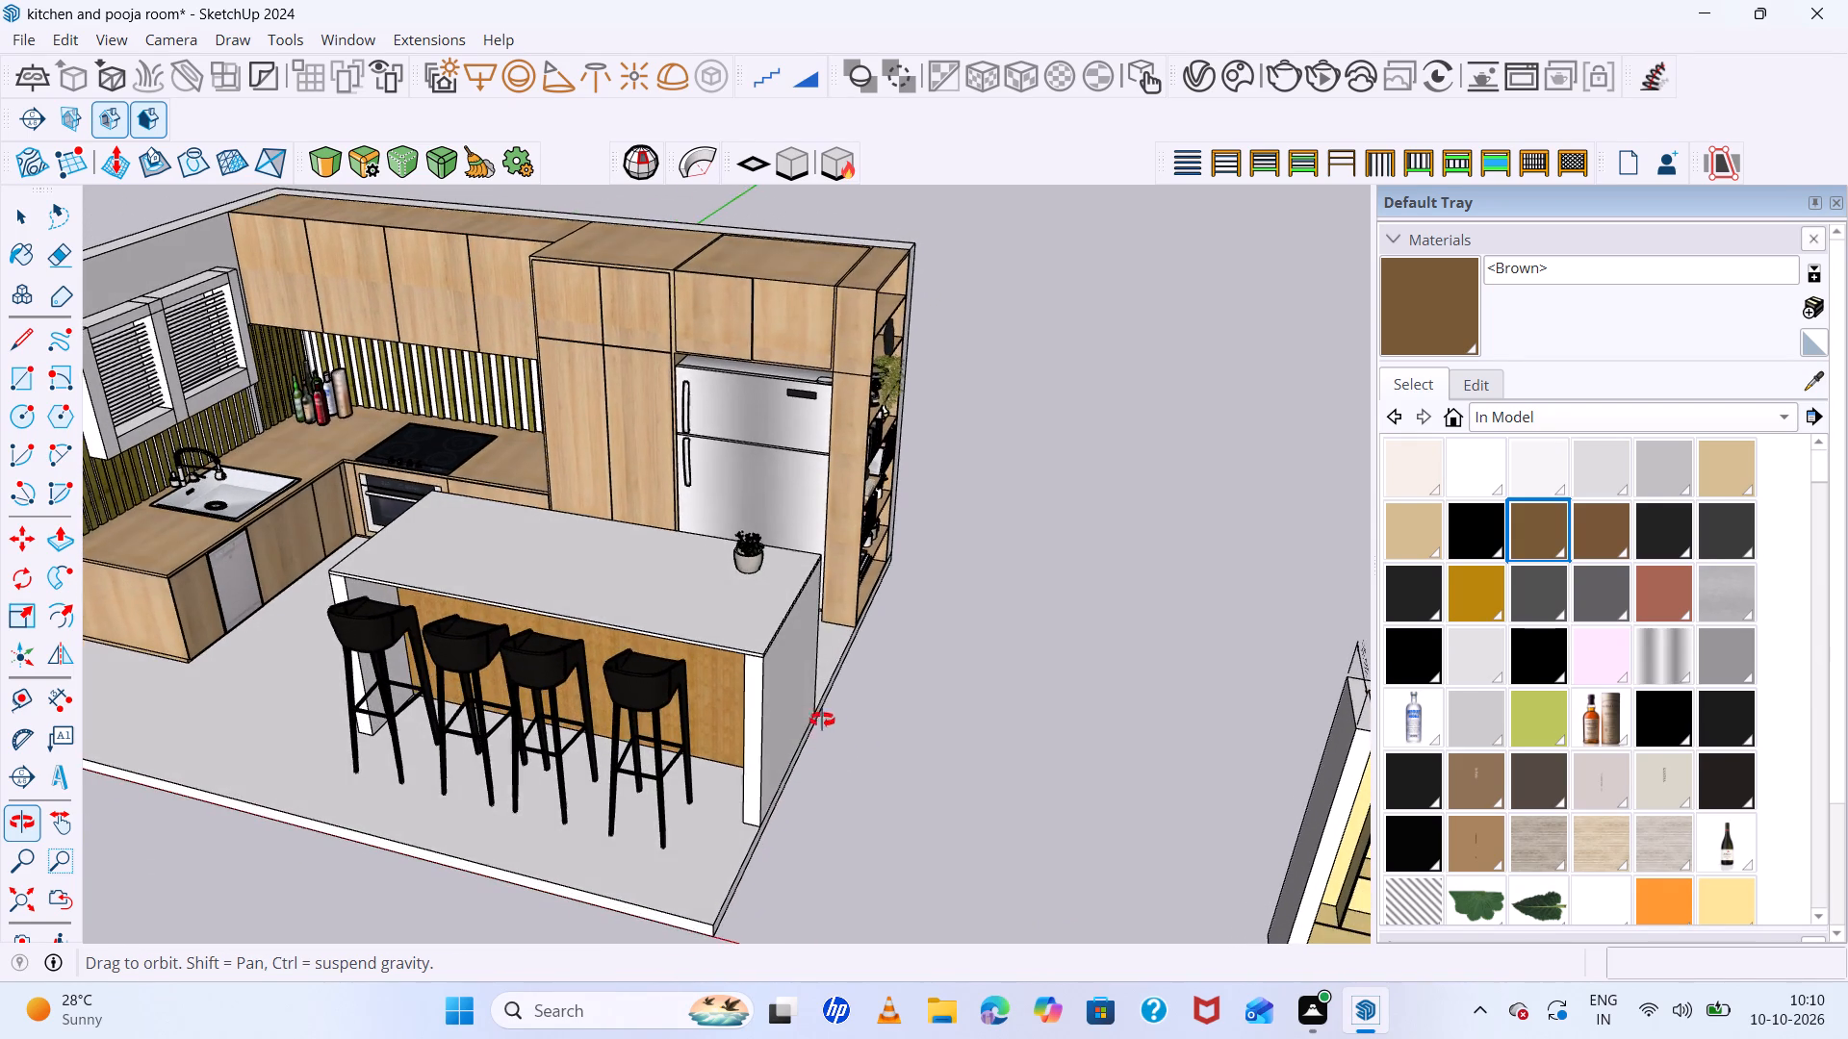
scroll(718, 777, up, 13)
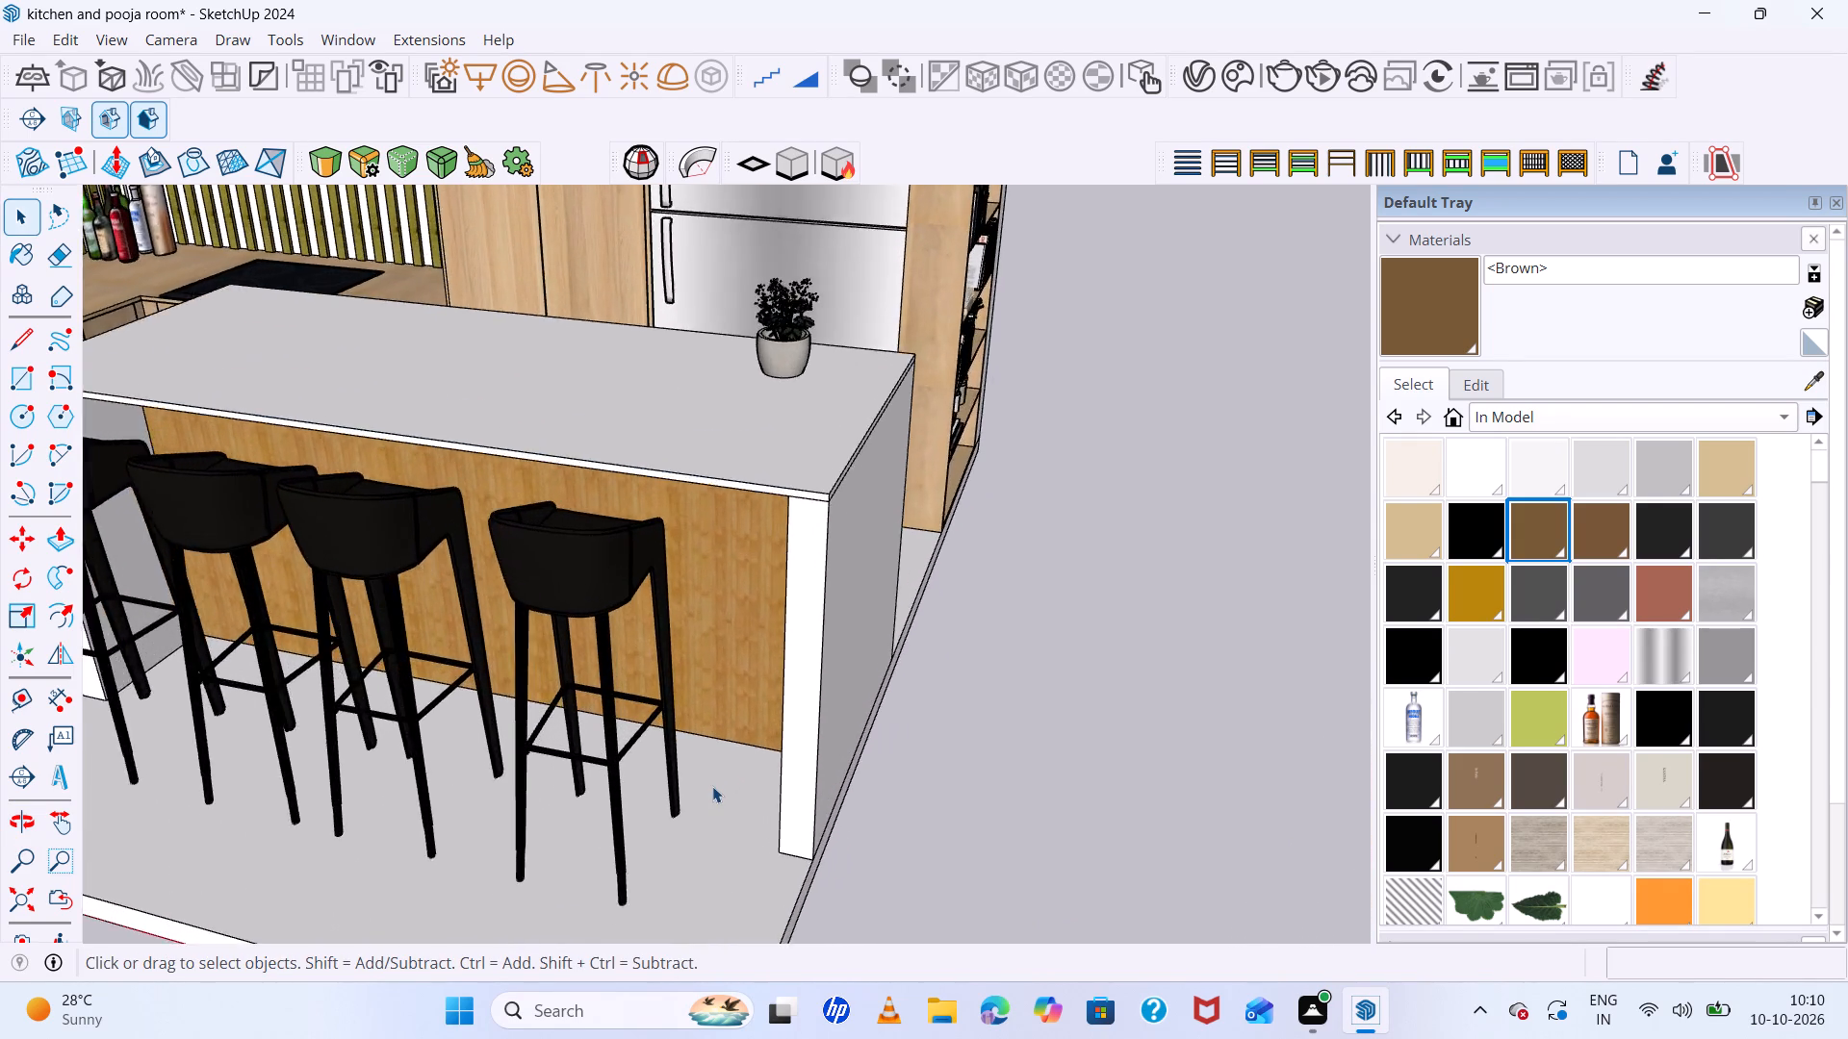
scroll(712, 786, up, 3)
scroll(712, 784, down, 14)
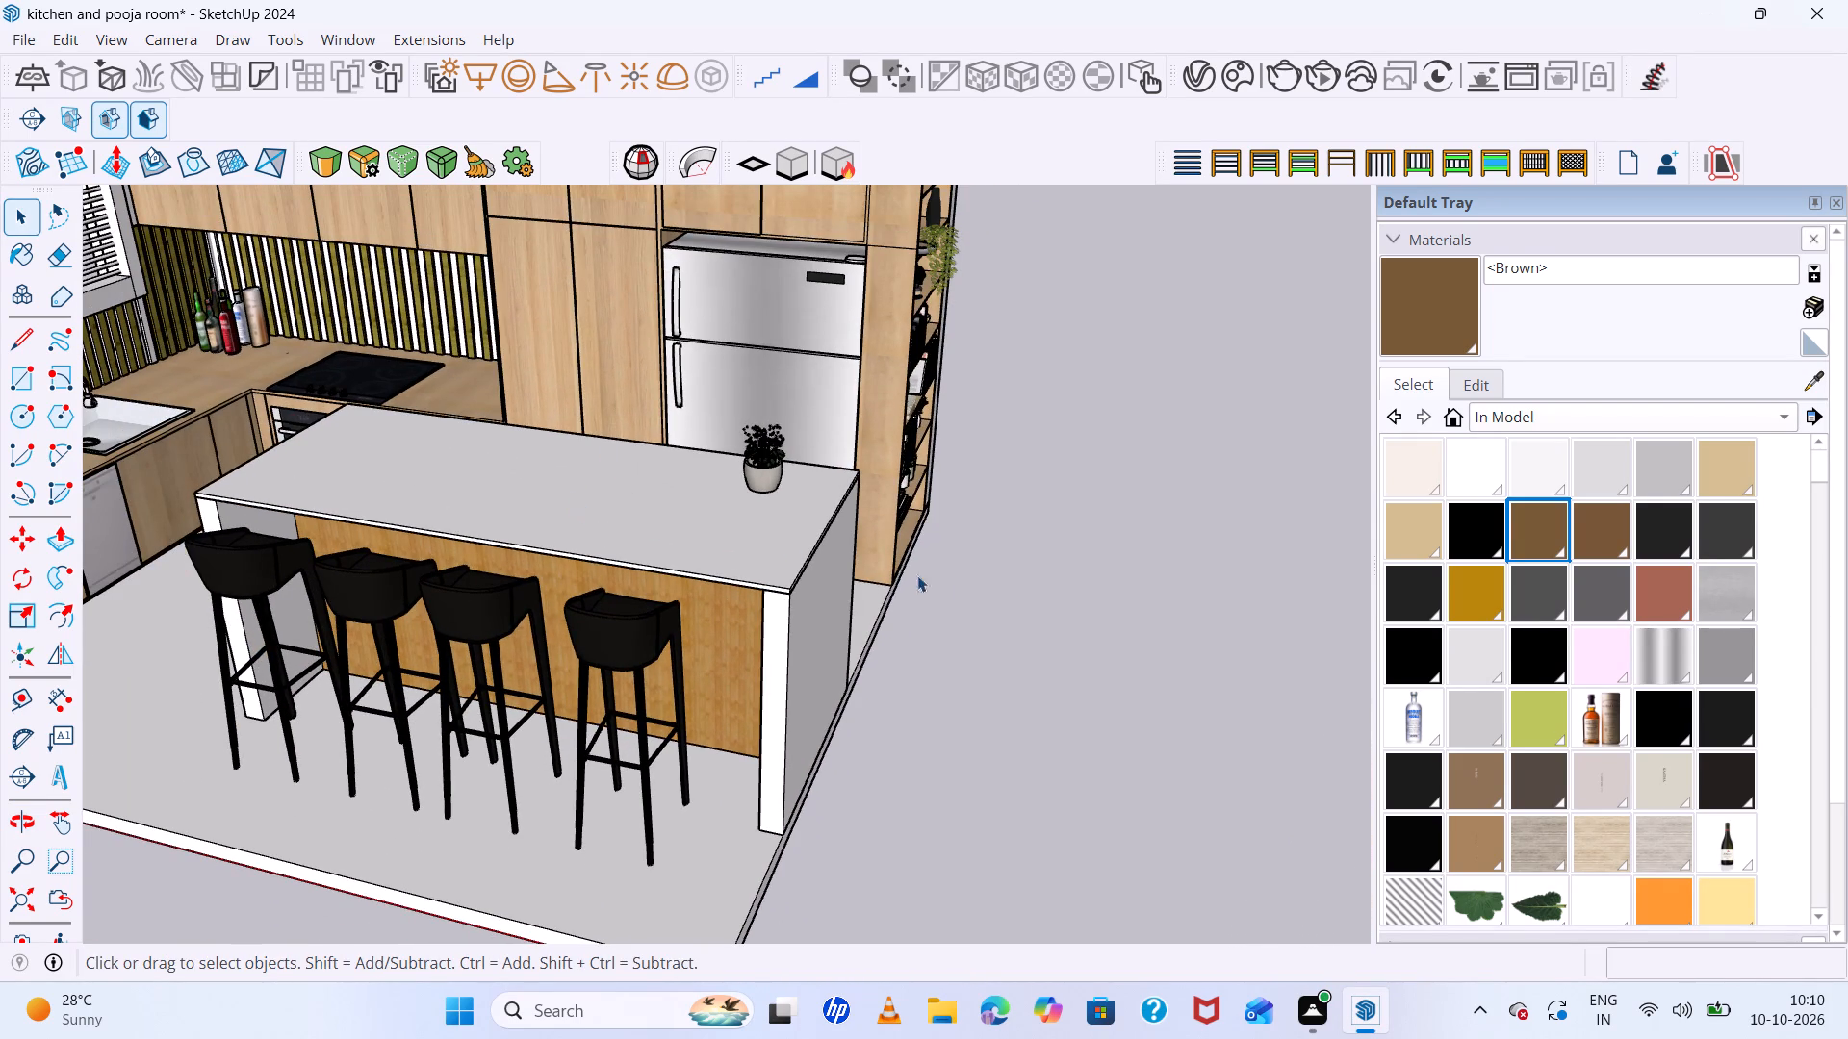
Examine the pooja unit and the checkered-top table beside it in relation to the kitchen.
middle_drag(967, 586, 650, 540)
scroll(650, 540, up, 1)
scroll(650, 540, down, 8)
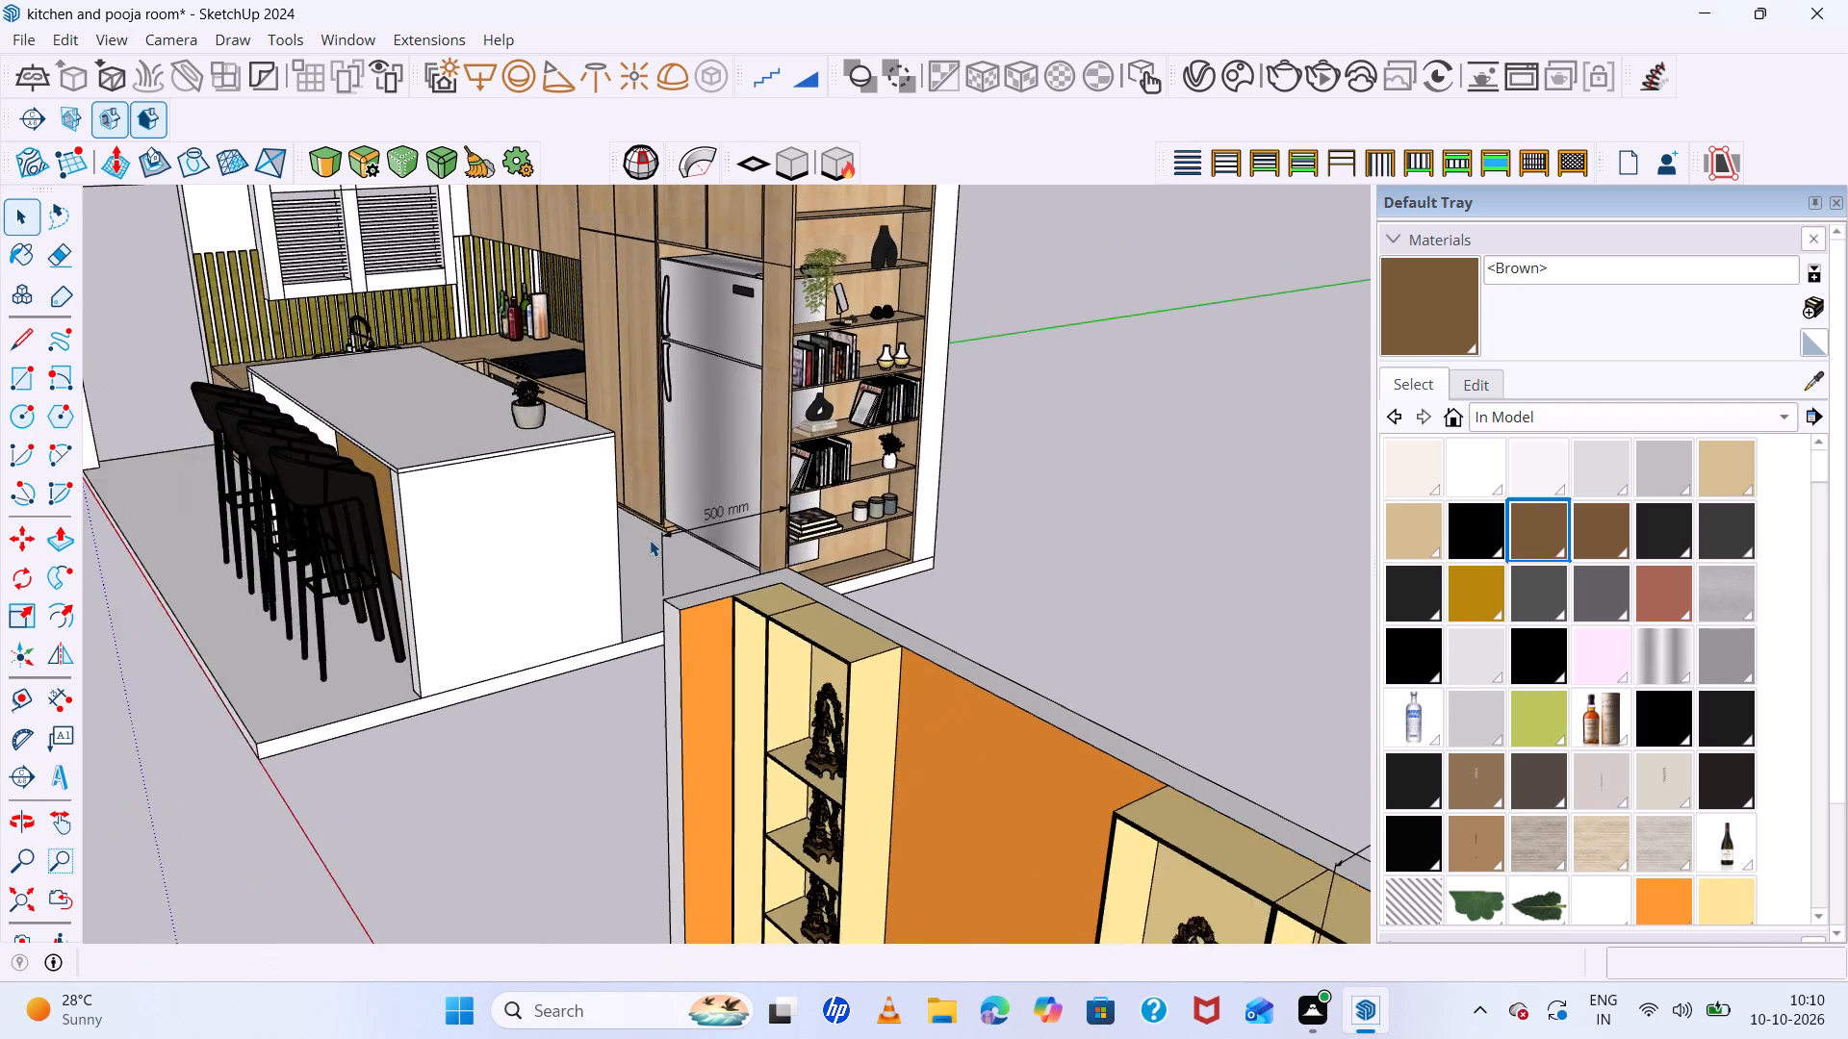
scroll(650, 539, down, 13)
scroll(813, 722, up, 6)
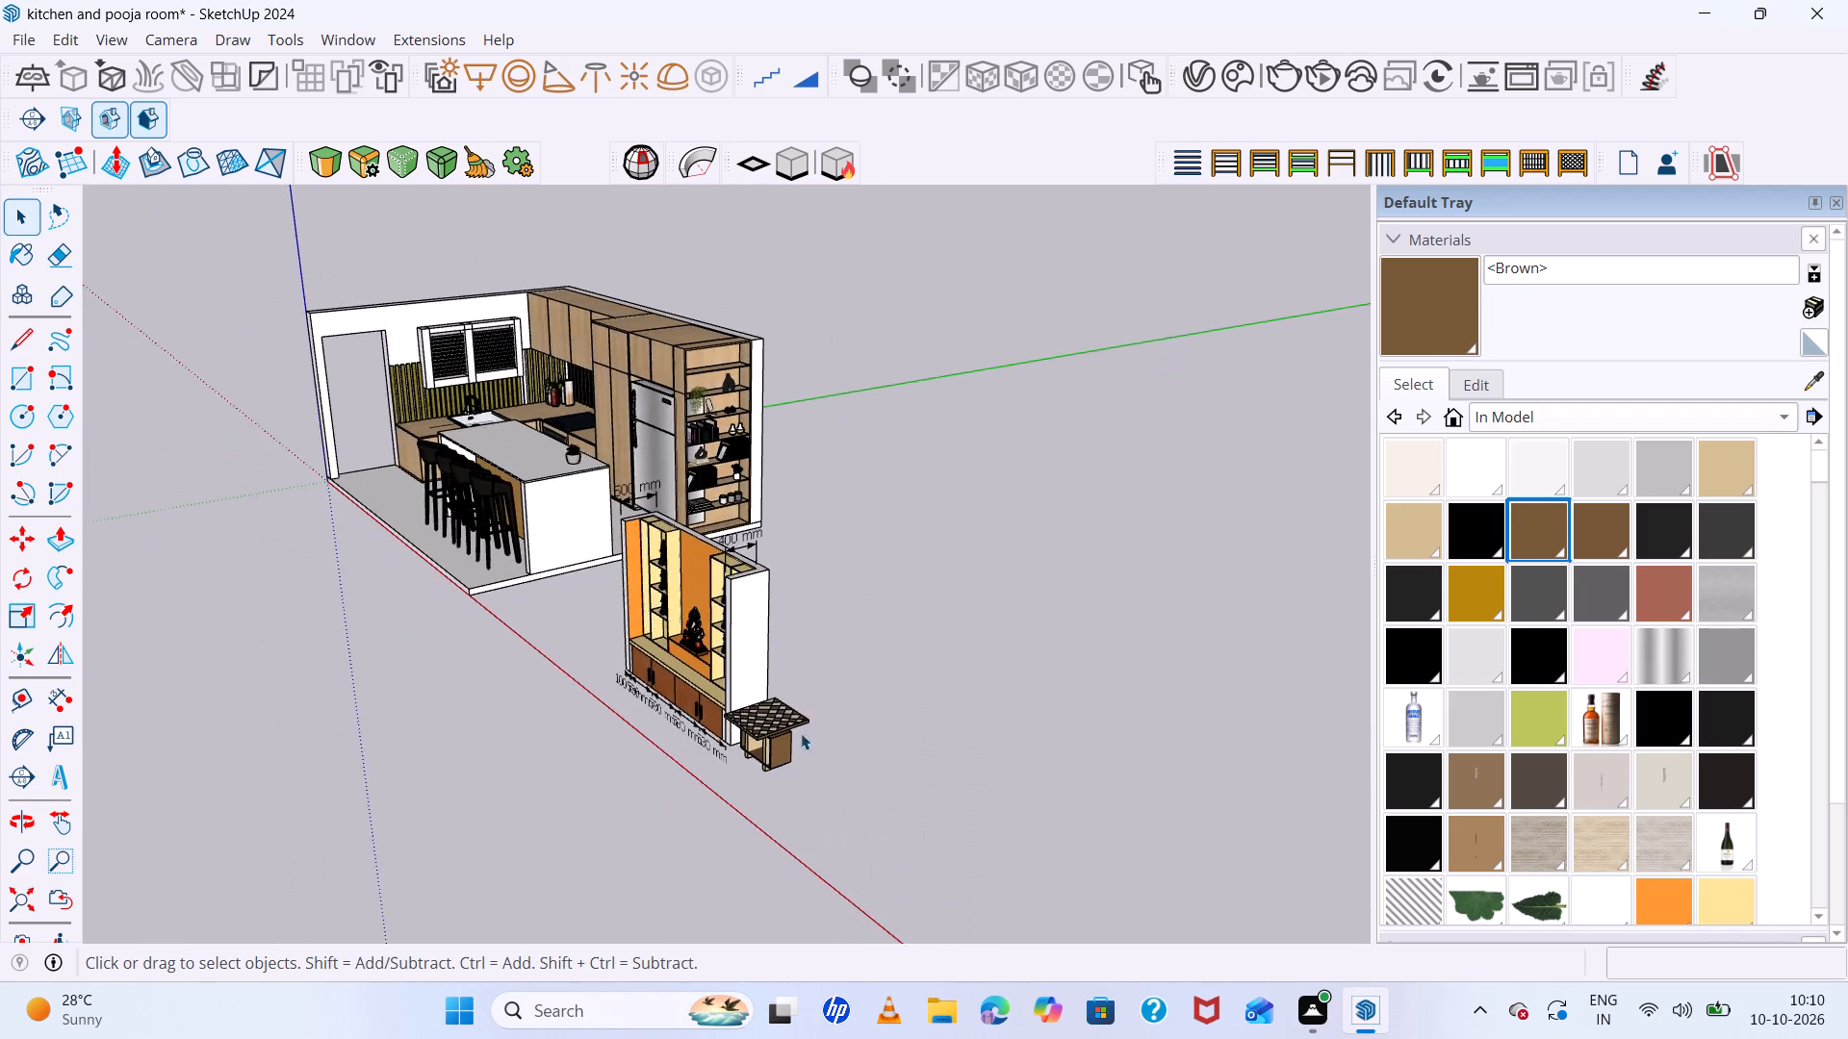
scroll(757, 752, up, 20)
scroll(757, 752, up, 11)
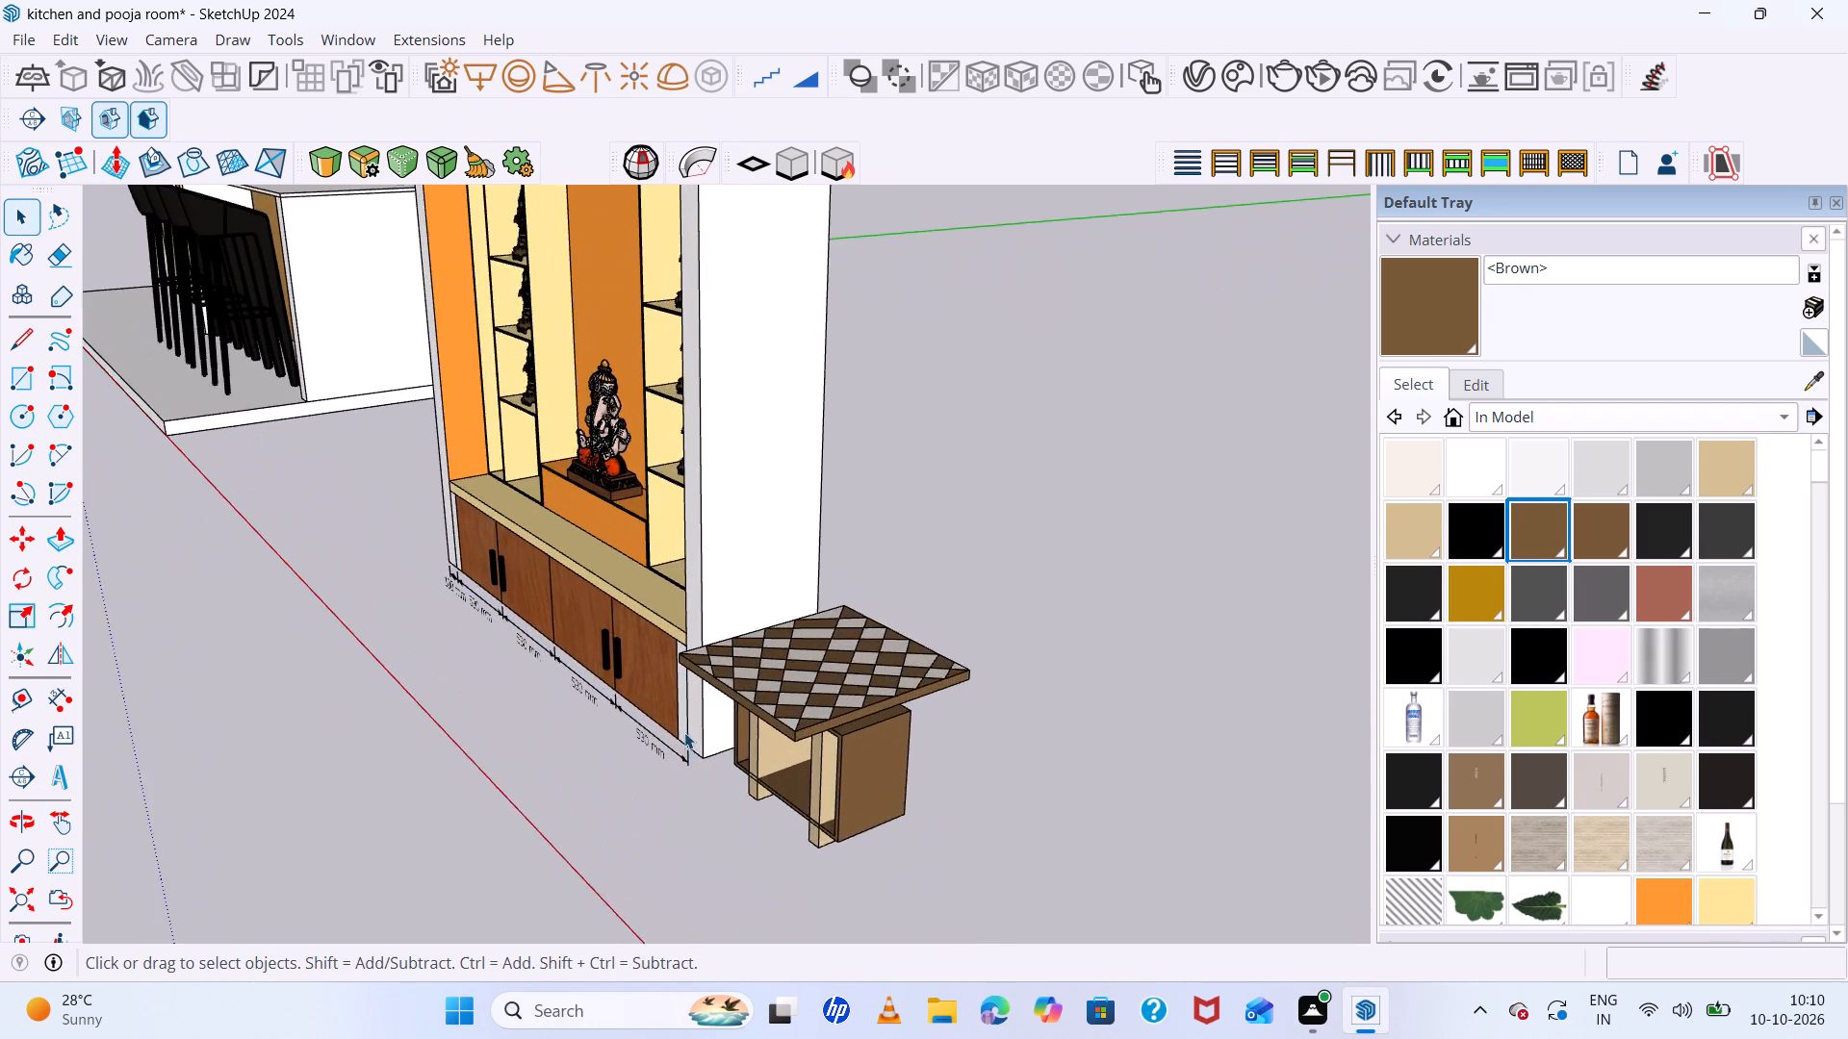
middle_drag(684, 728, 784, 647)
scroll(625, 668, up, 2)
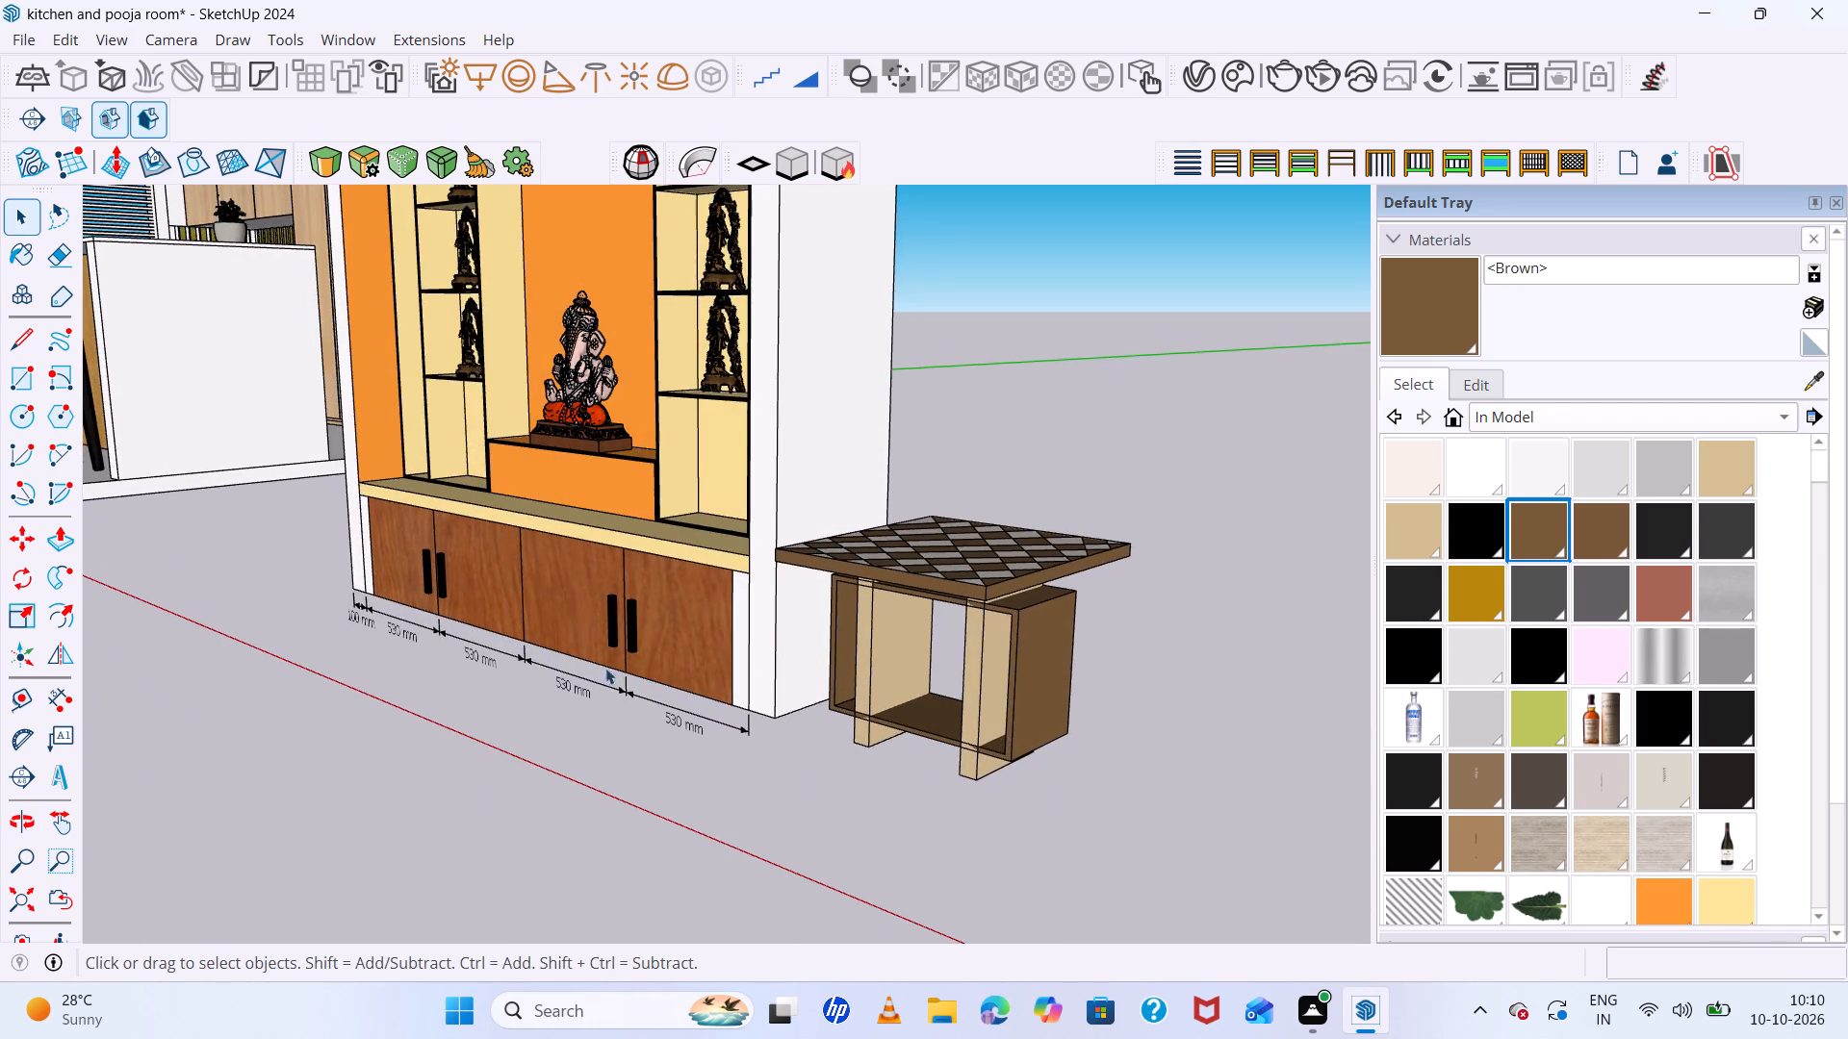
Inspect the width dimensions along the base of the pooja unit's side panel and cabinet doors.
scroll(605, 668, up, 4)
scroll(278, 599, up, 20)
scroll(278, 599, up, 10)
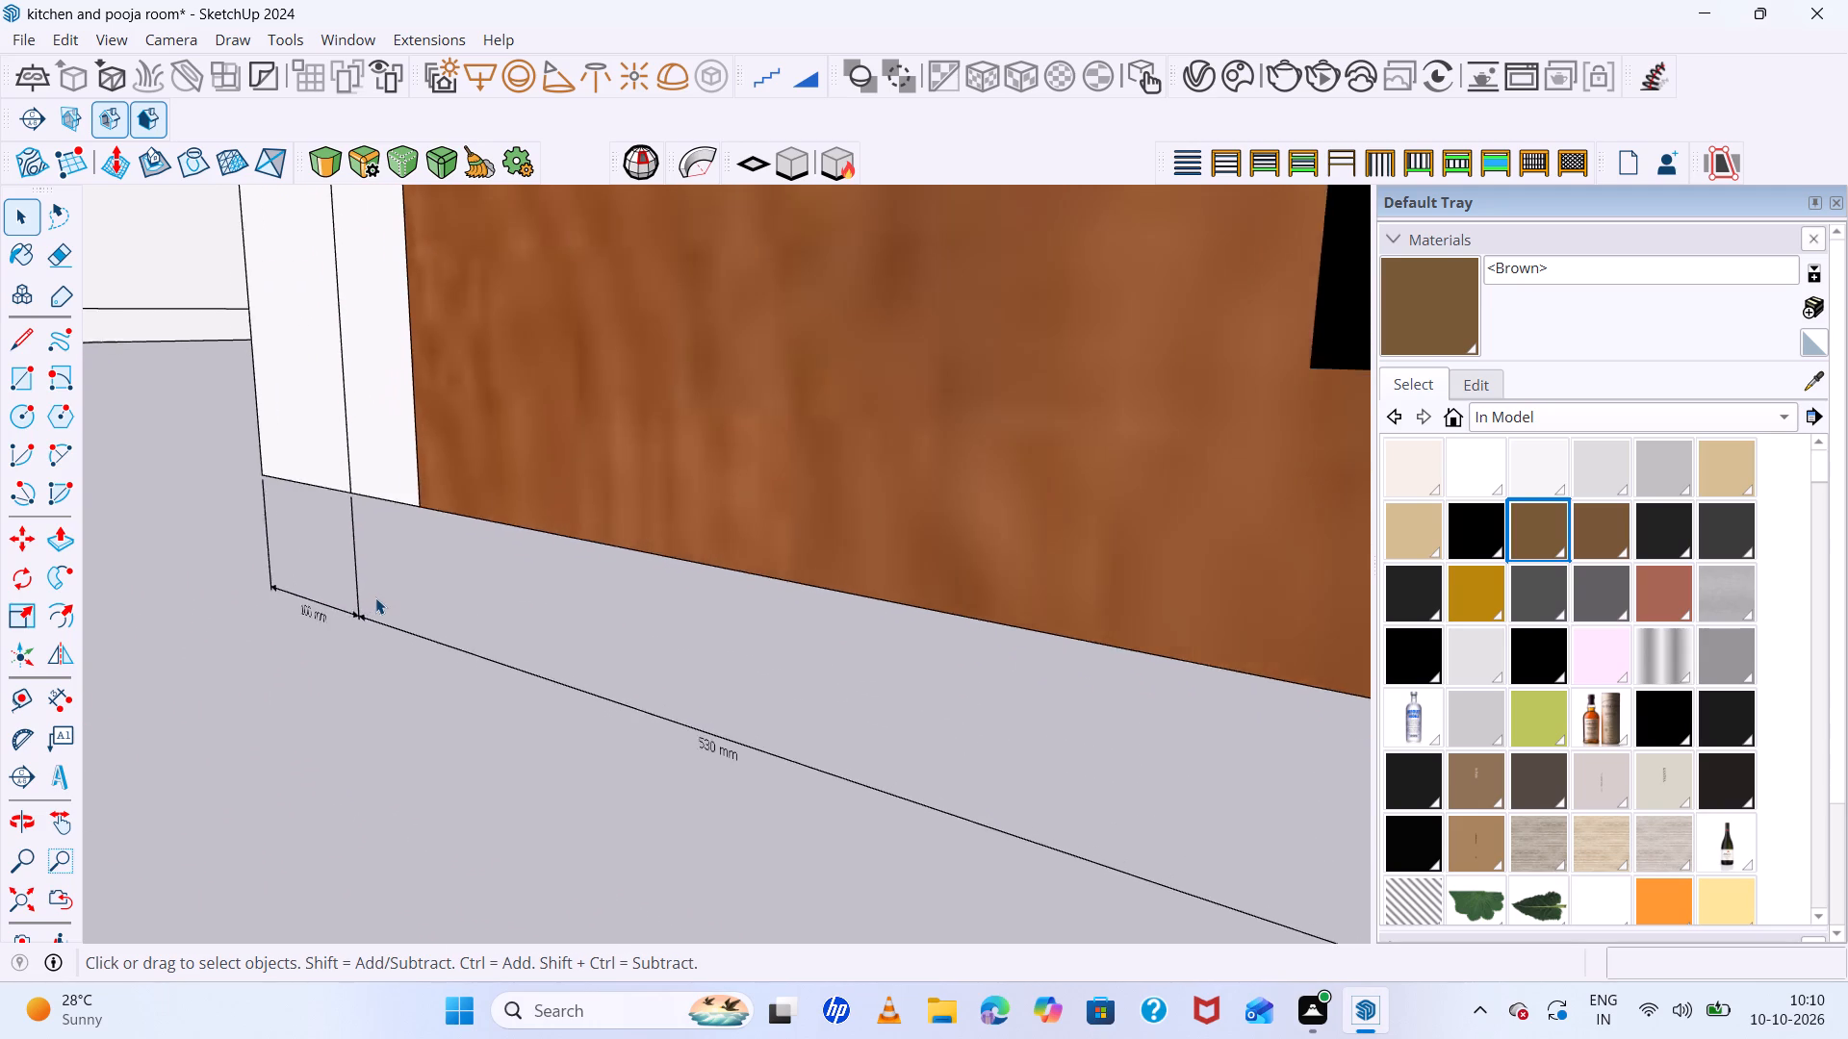
scroll(375, 597, up, 9)
scroll(375, 597, down, 15)
scroll(375, 597, down, 7)
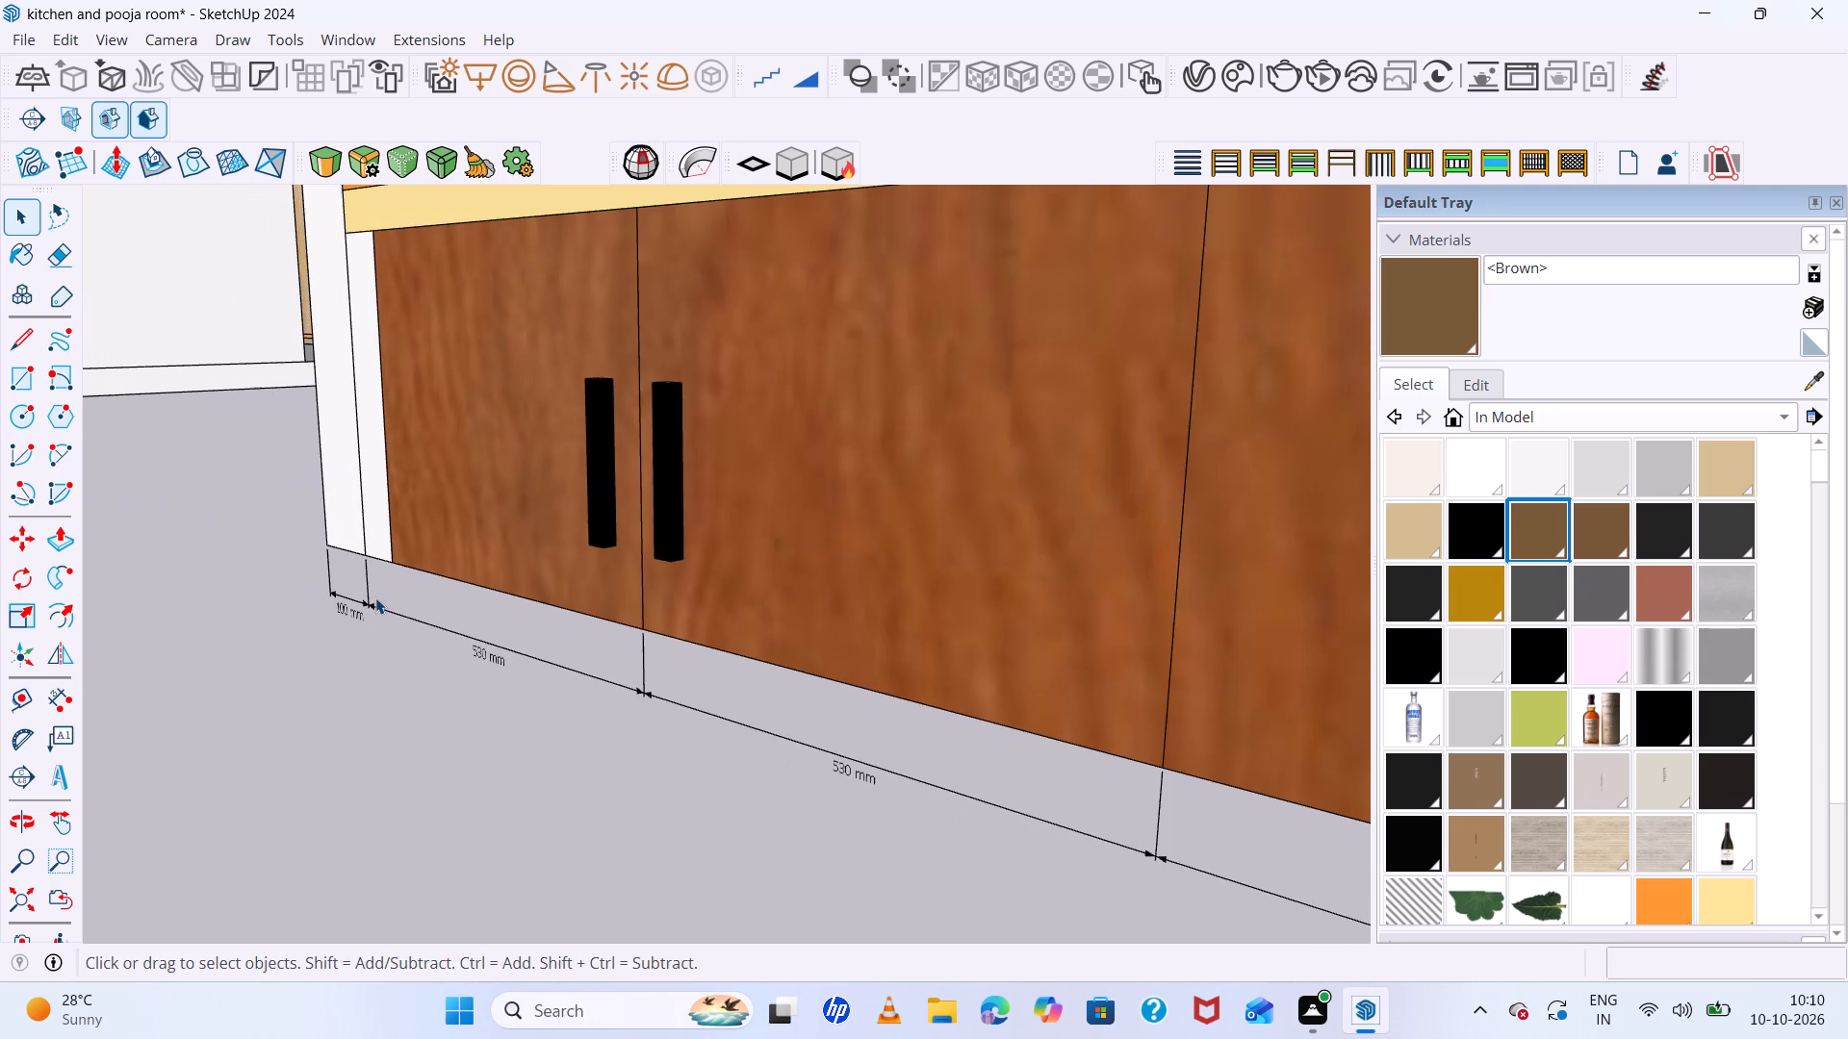
scroll(603, 616, down, 7)
scroll(634, 655, up, 10)
middle_drag(627, 664, 893, 678)
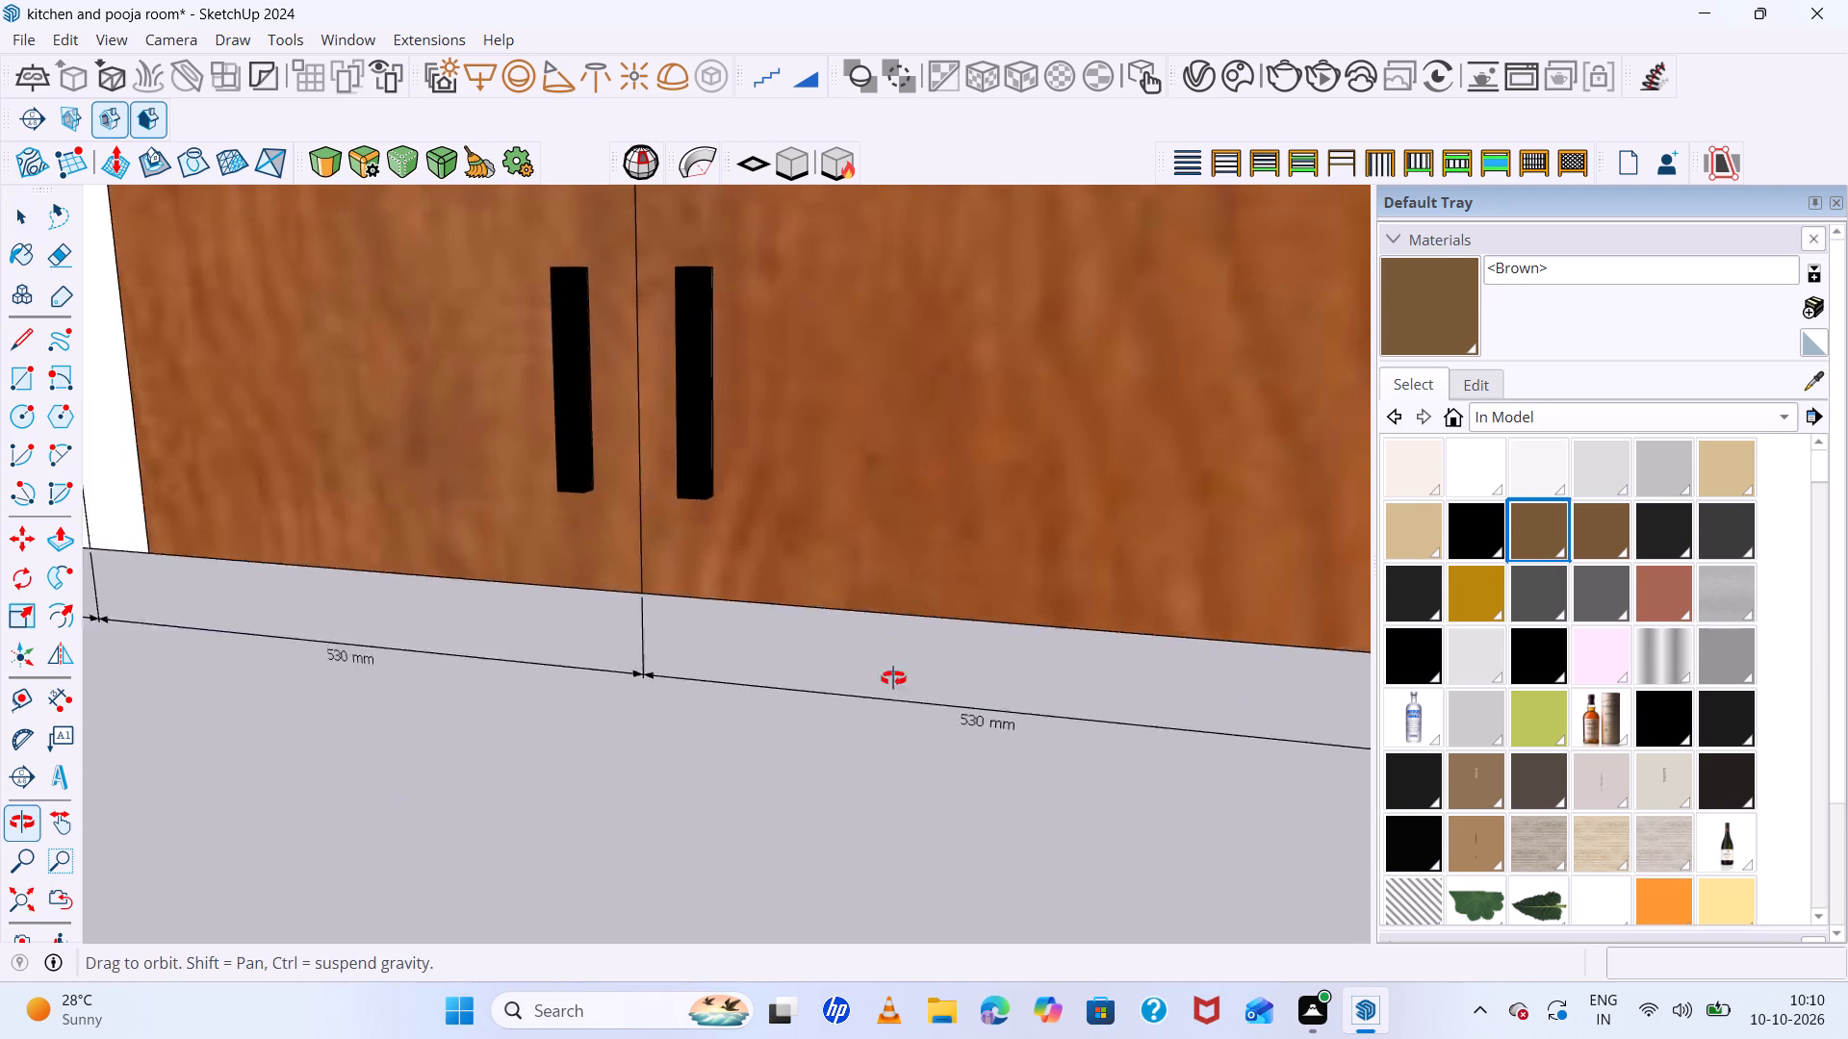
middle_drag(893, 678, 1006, 678)
scroll(935, 654, down, 12)
scroll(649, 637, up, 7)
scroll(566, 679, up, 3)
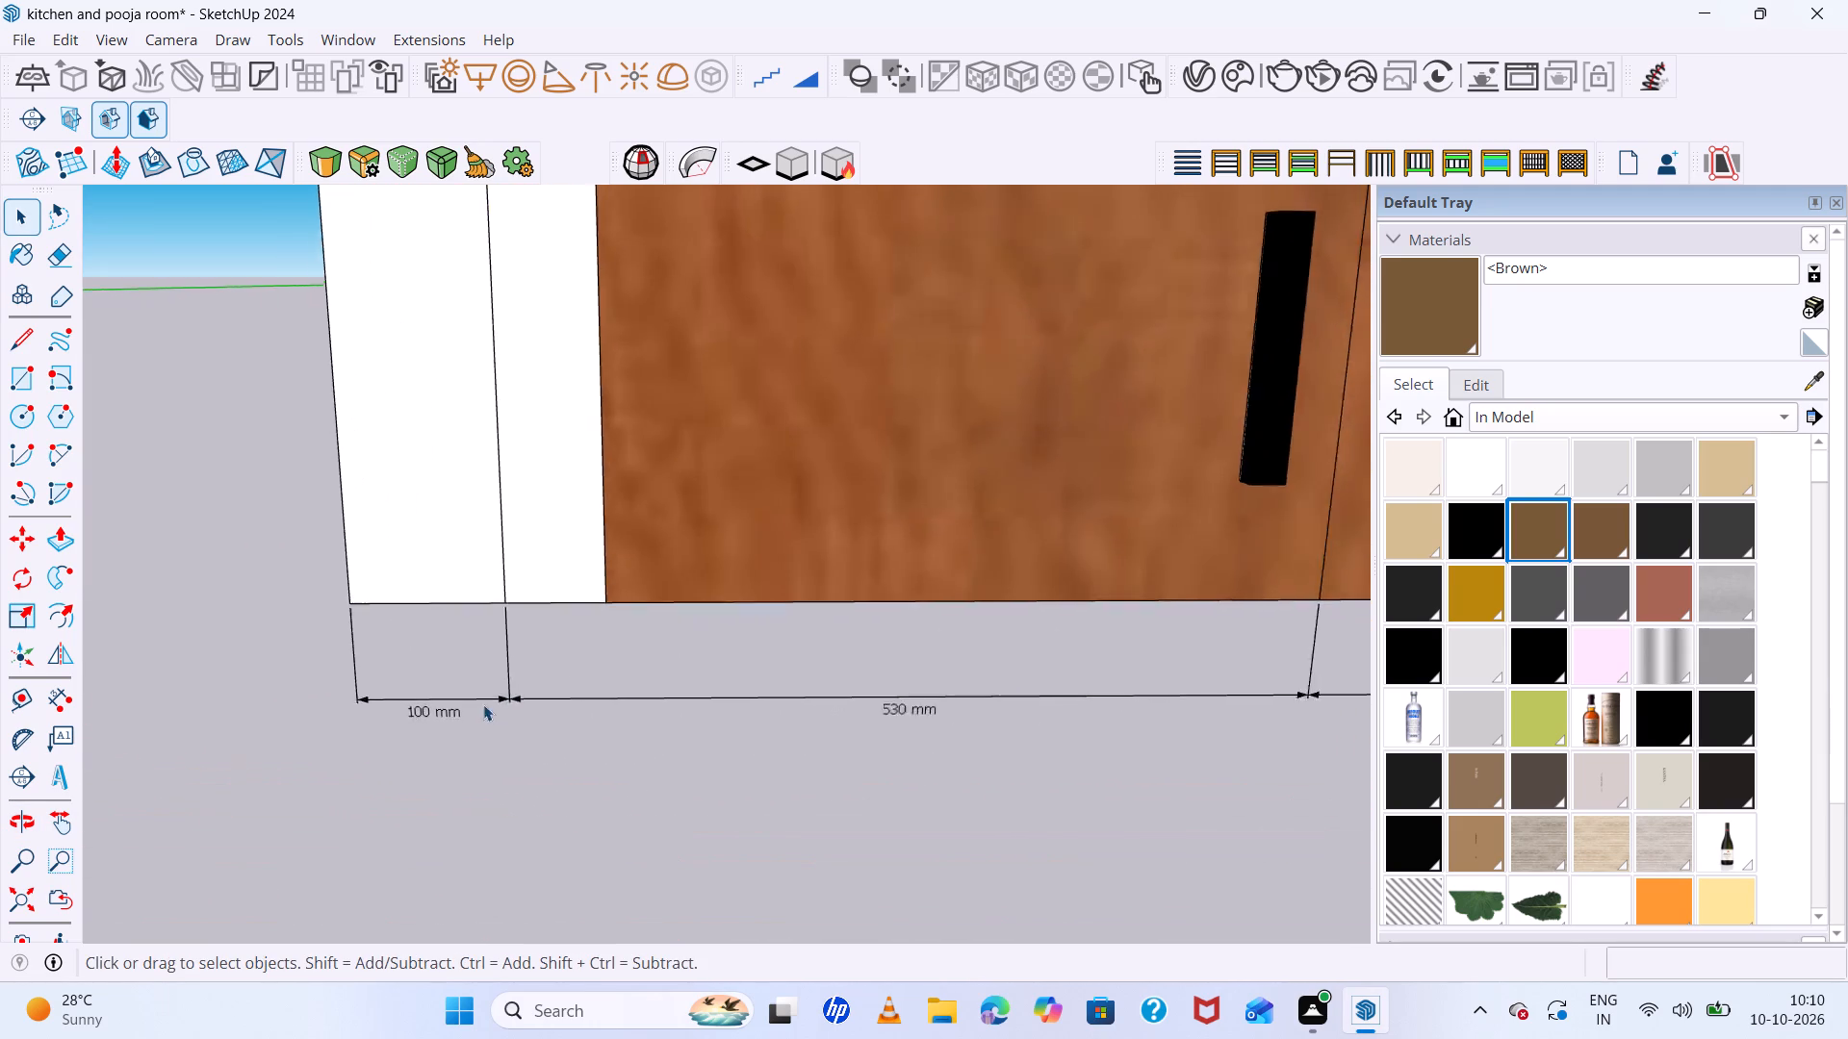
scroll(483, 704, up, 20)
scroll(483, 704, up, 3)
scroll(436, 691, down, 8)
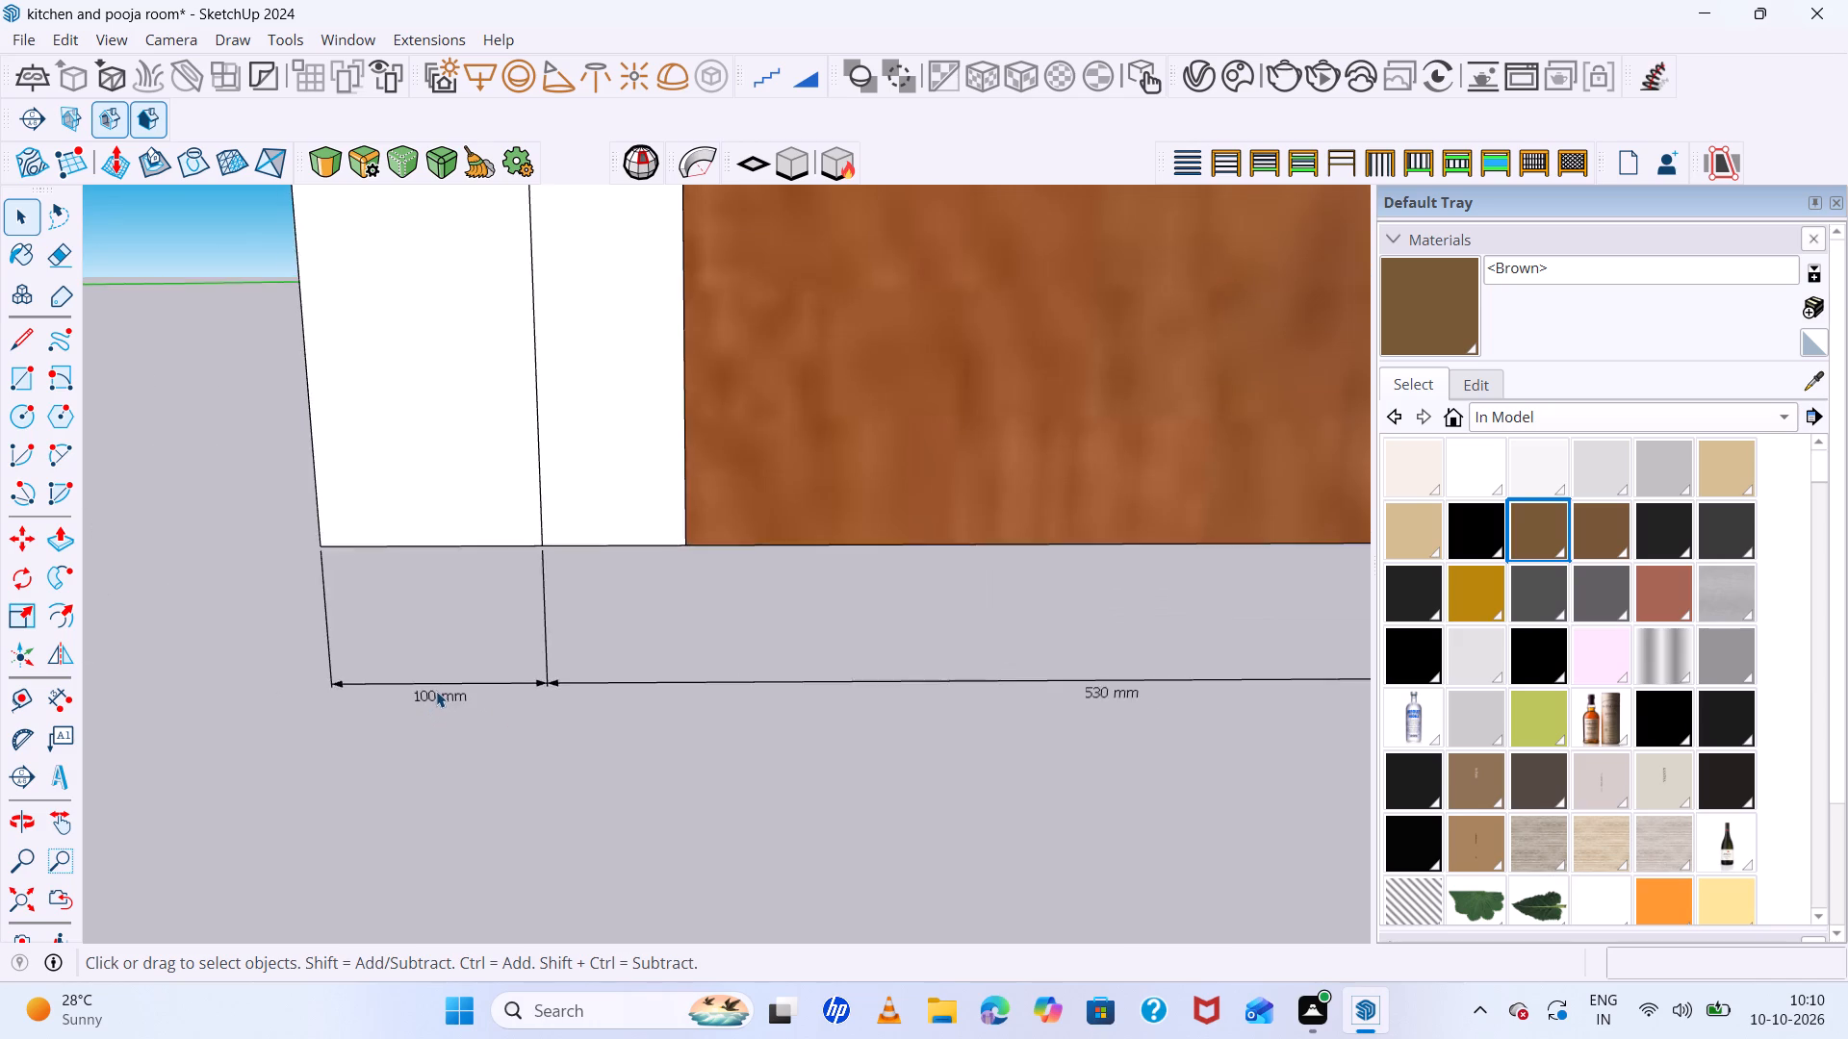
scroll(436, 691, down, 6)
scroll(527, 628, up, 6)
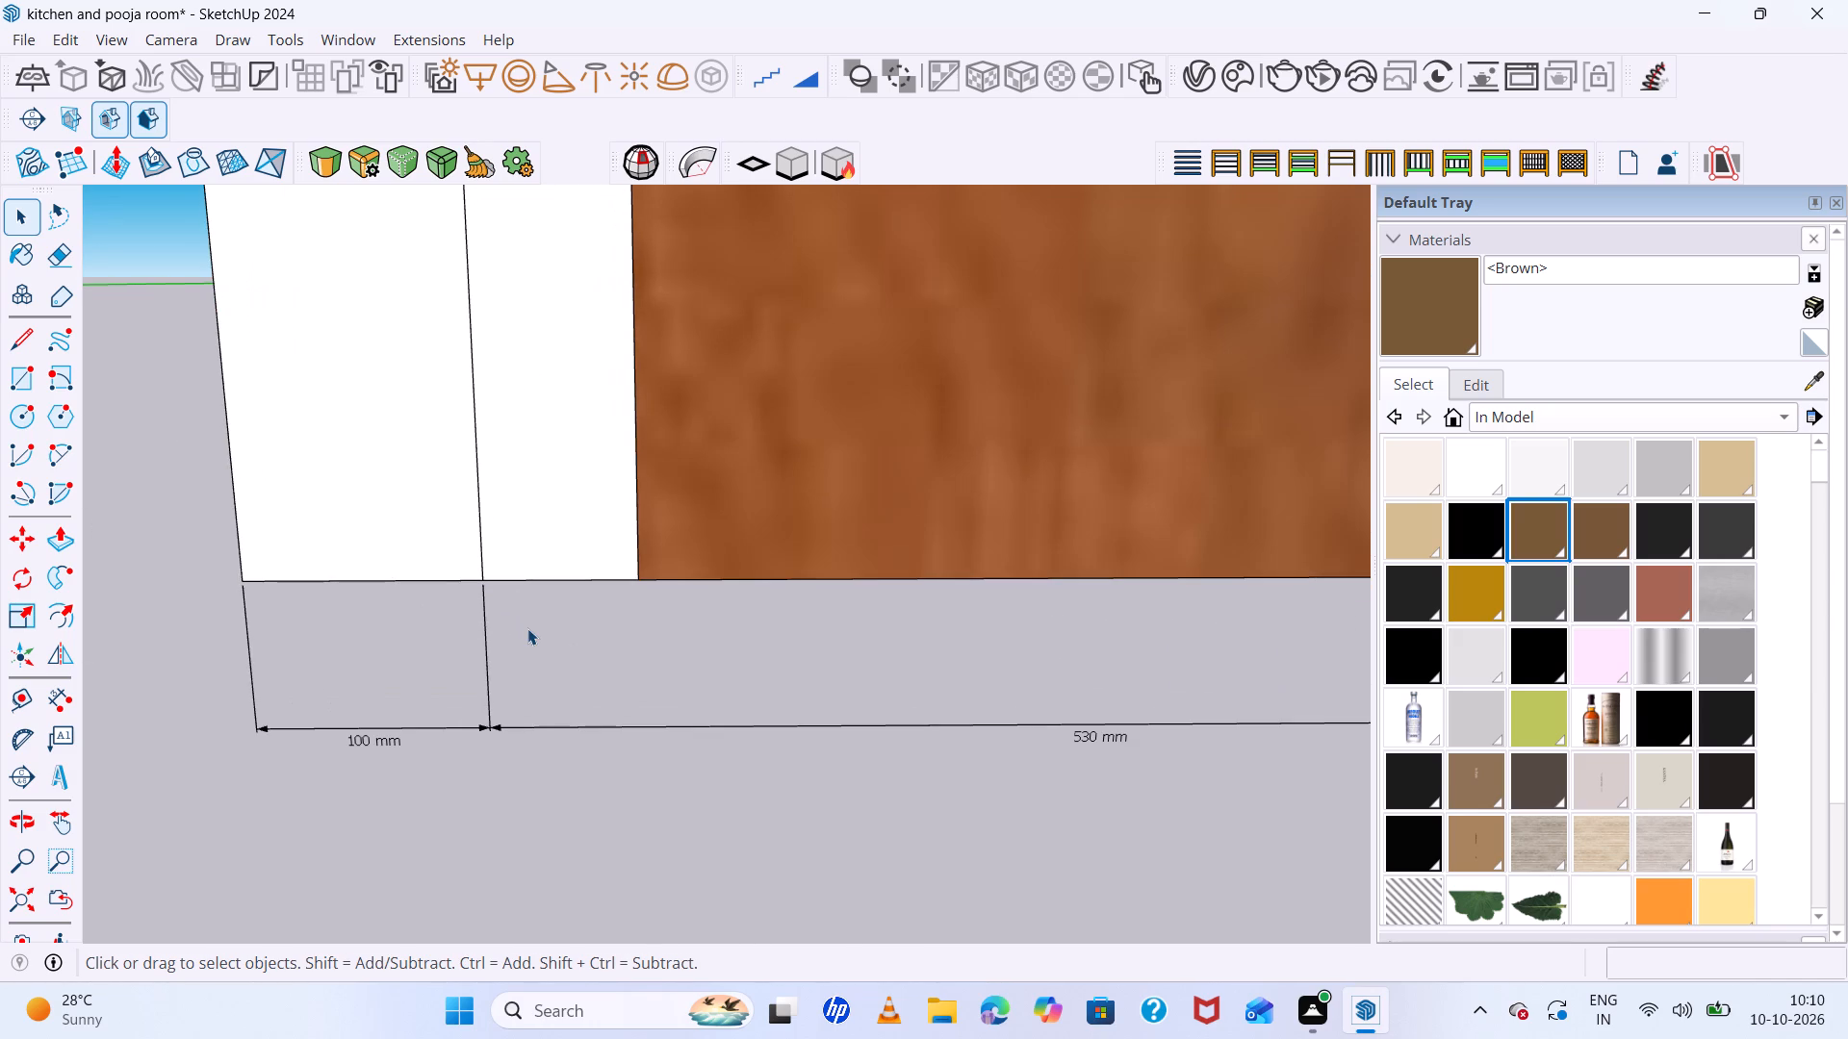
Inspect the checkered-top table beside the pooja unit from above, from the front and at leg level.
scroll(559, 631, down, 20)
scroll(559, 631, down, 2)
scroll(454, 638, down, 15)
scroll(1131, 578, up, 11)
middle_drag(1131, 577, 928, 585)
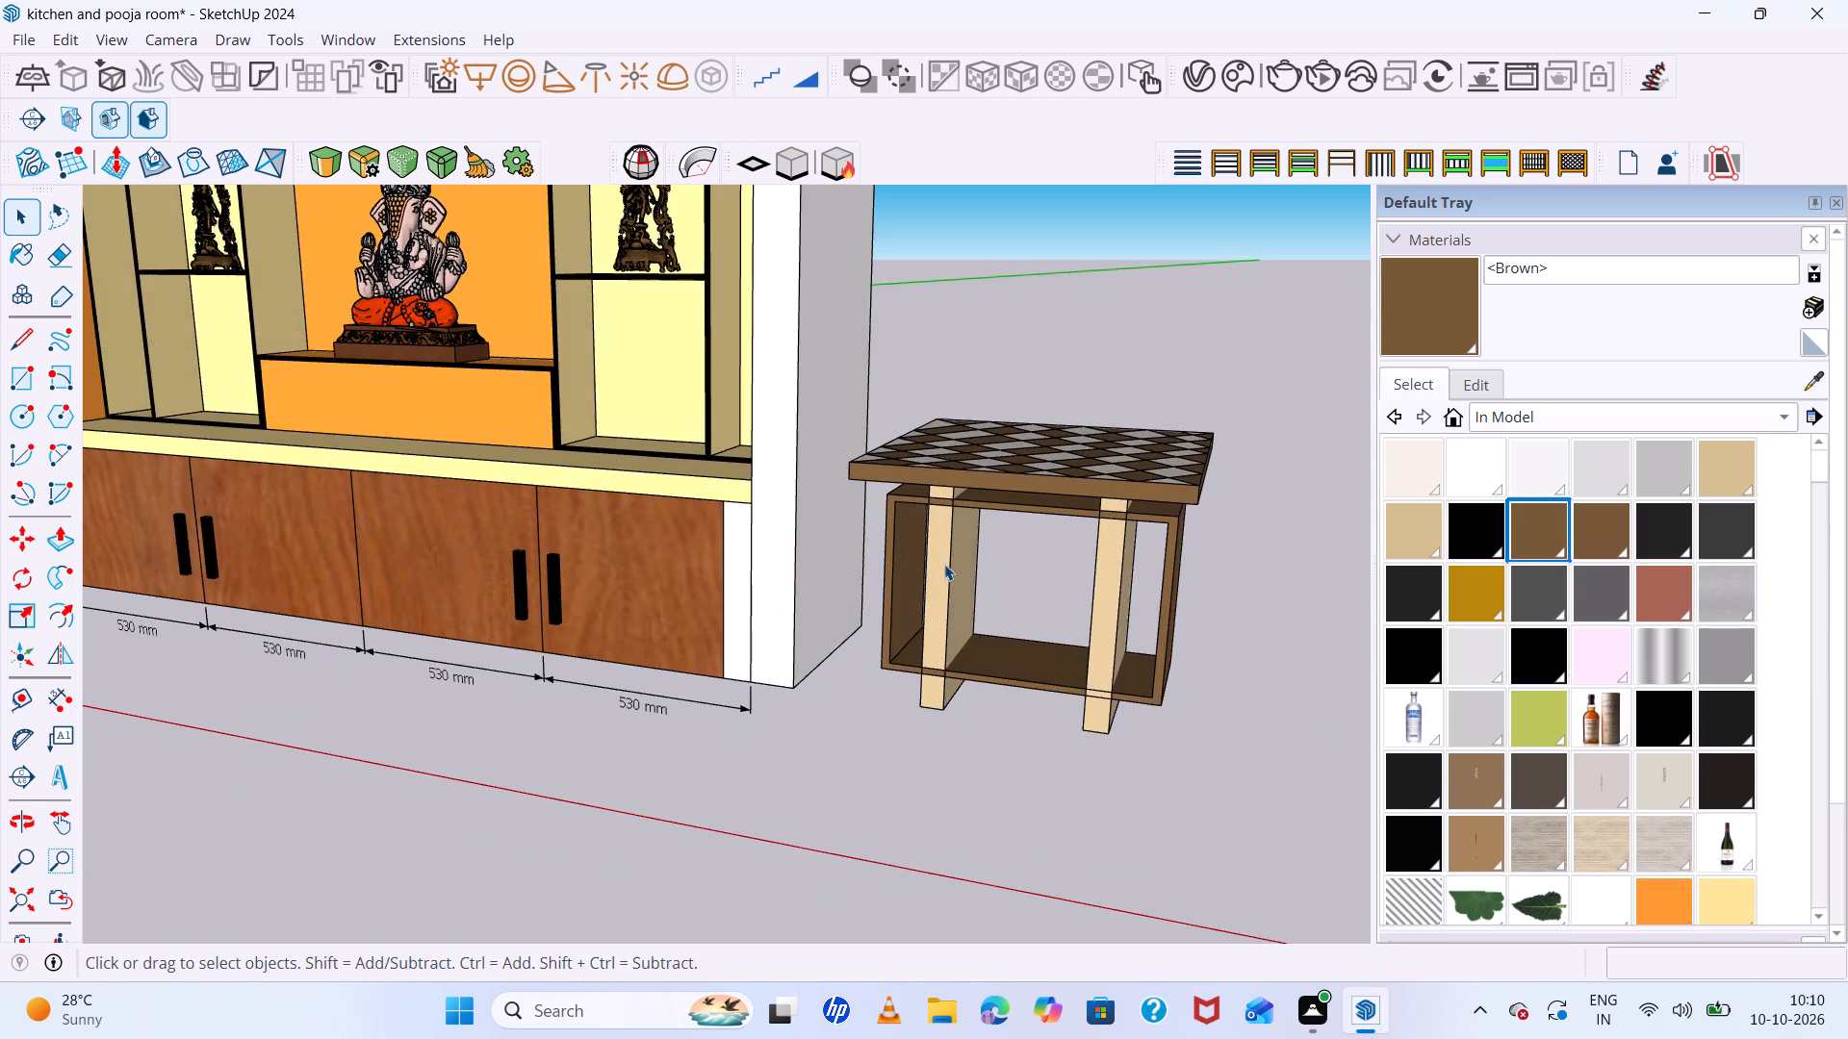
scroll(1005, 499, up, 7)
scroll(1007, 493, down, 15)
middle_drag(1062, 574, 1077, 683)
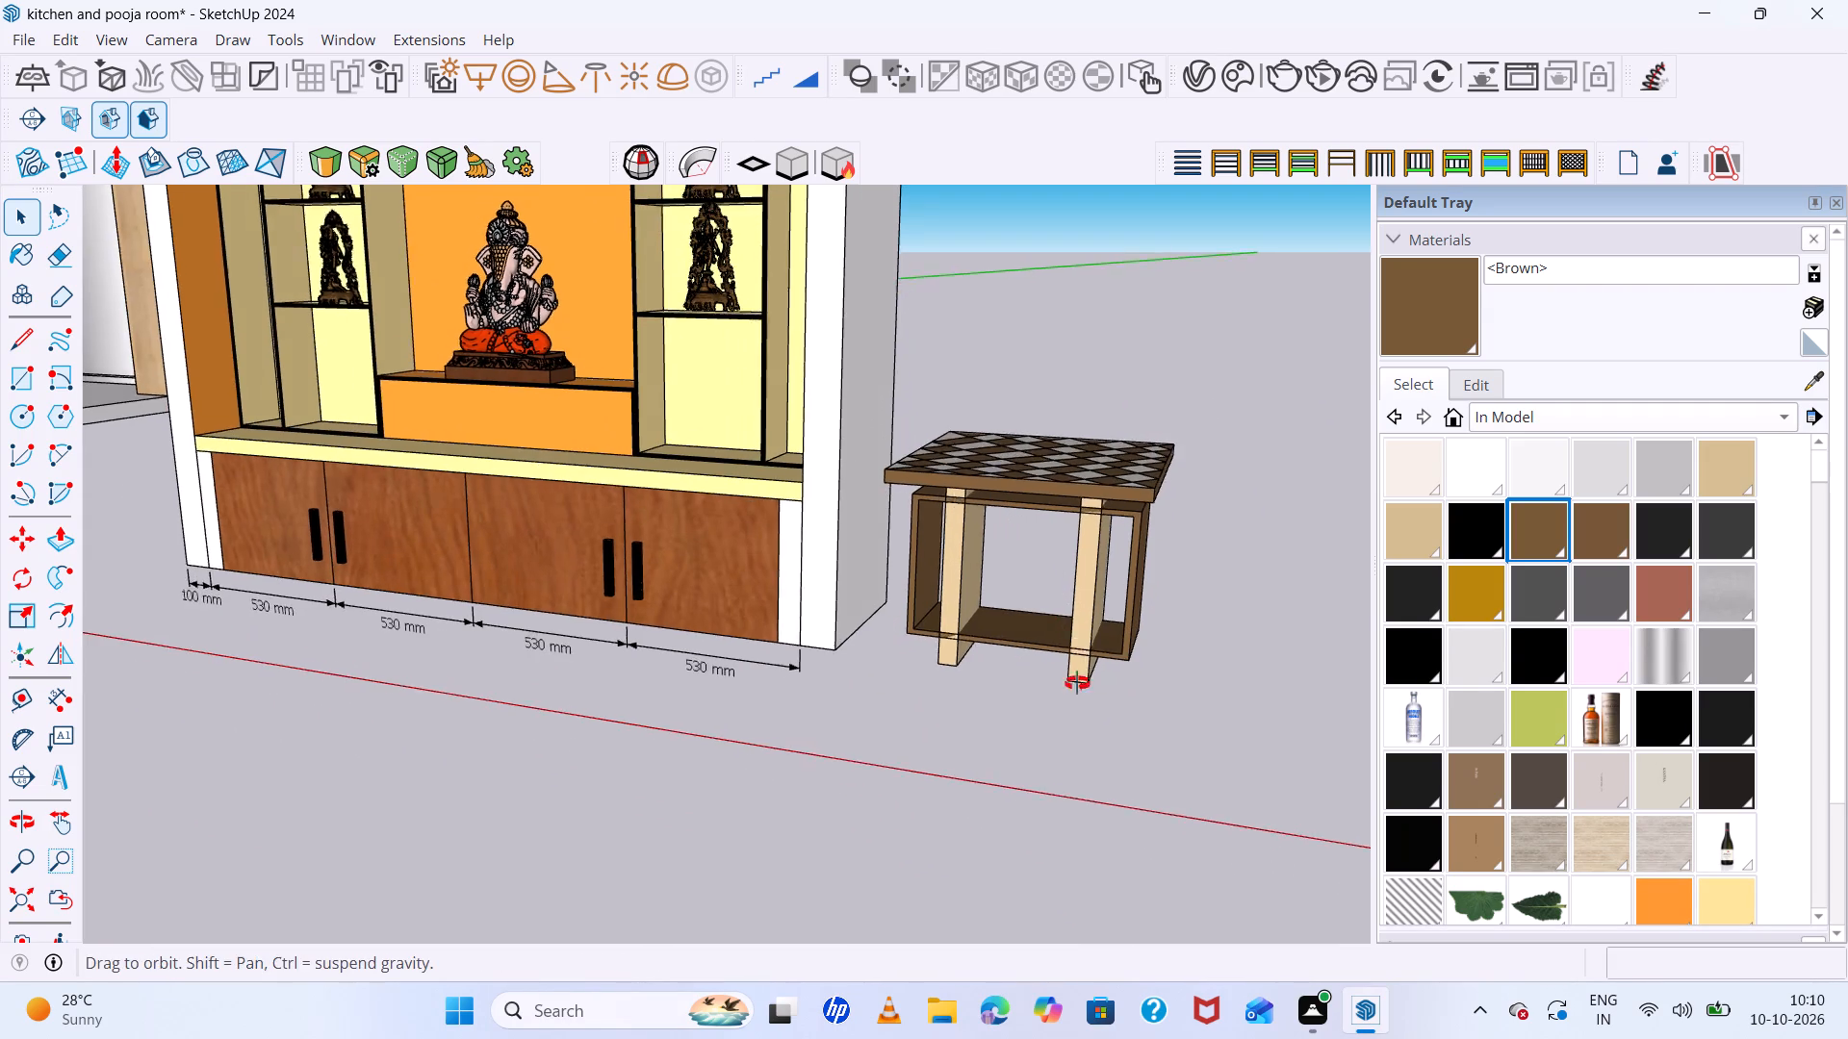
middle_drag(1077, 683, 1086, 711)
scroll(1075, 512, up, 10)
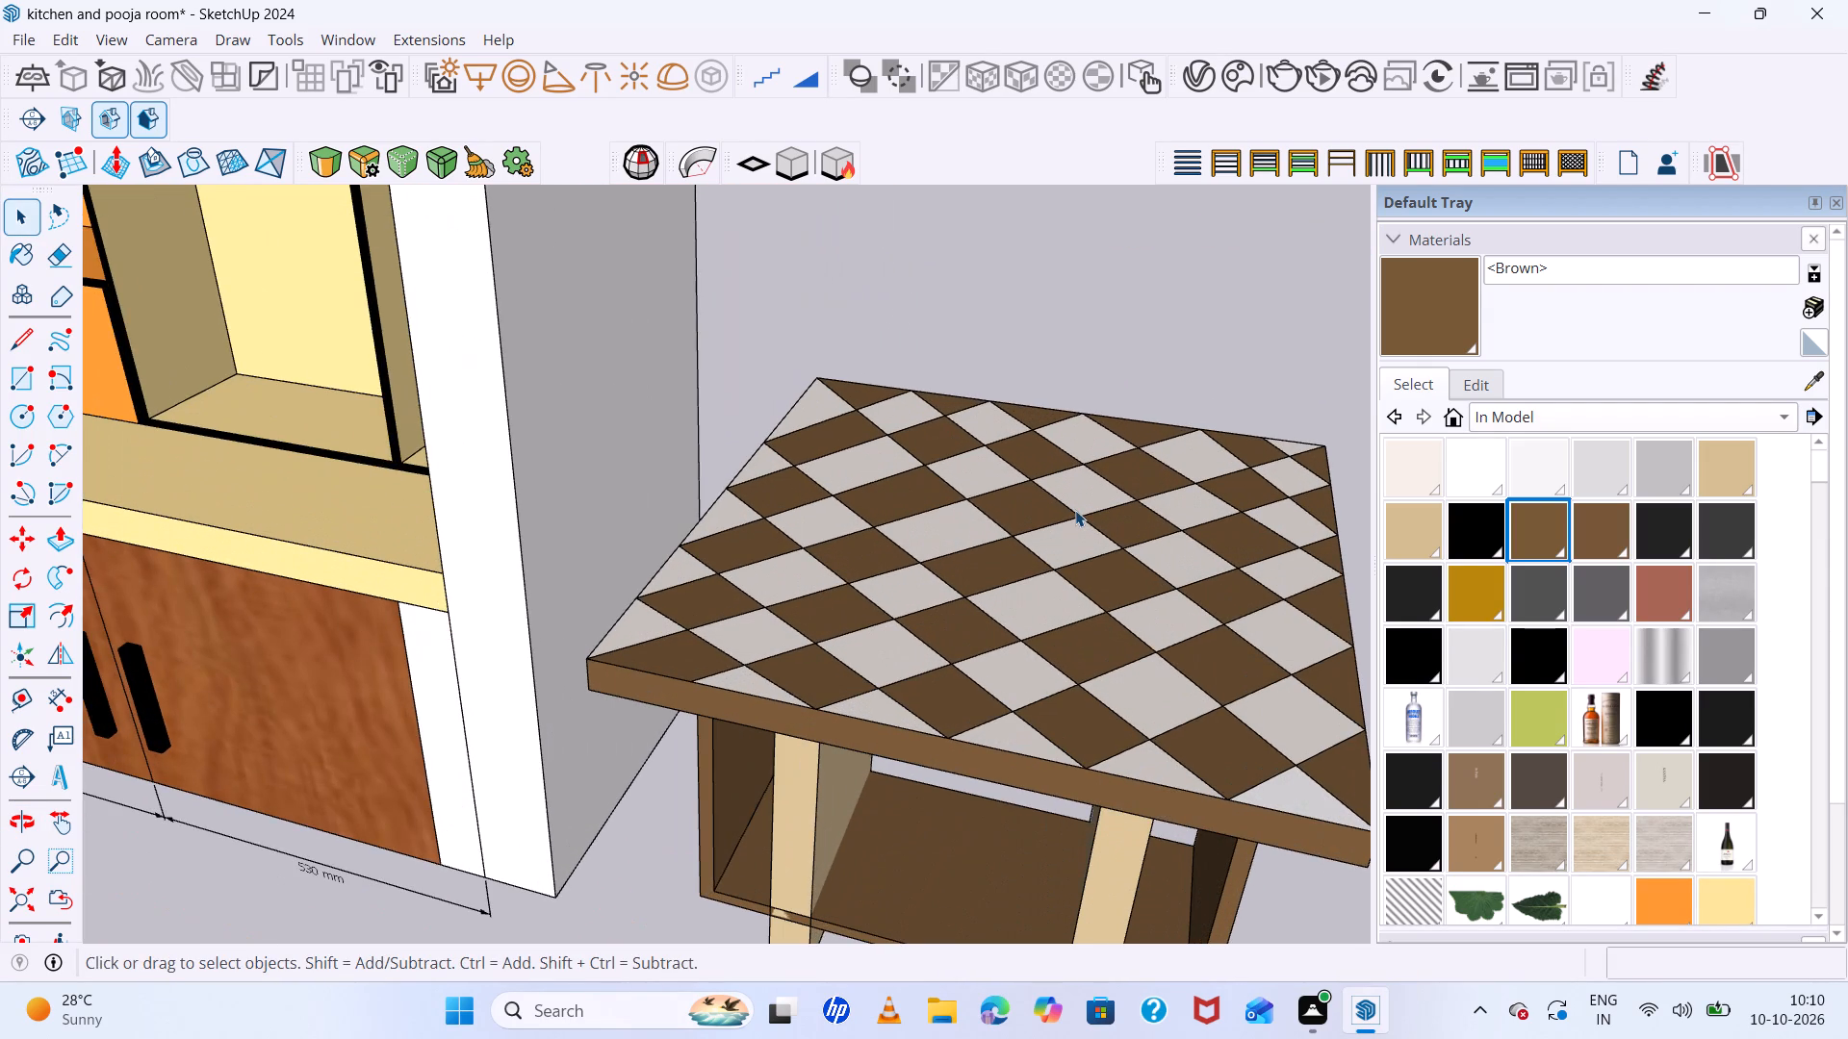
scroll(1075, 510, down, 14)
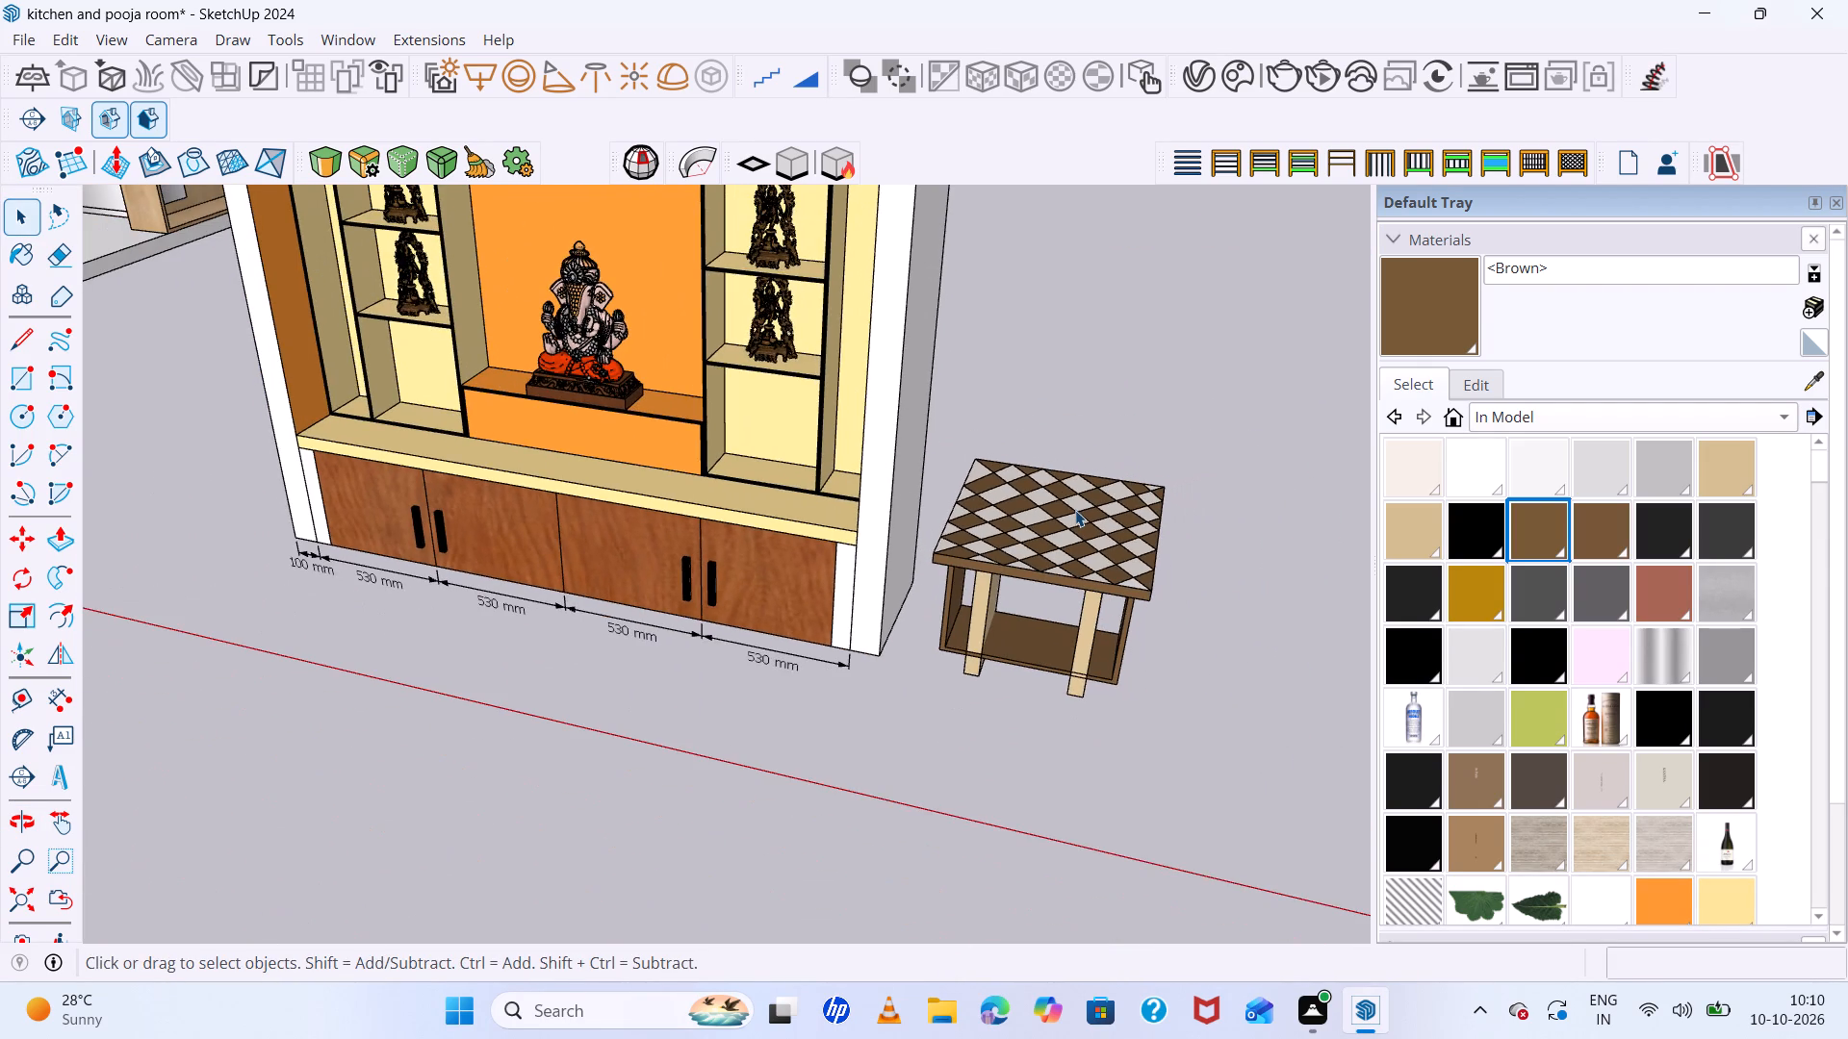
scroll(1075, 510, up, 7)
middle_drag(1075, 510, 1098, 441)
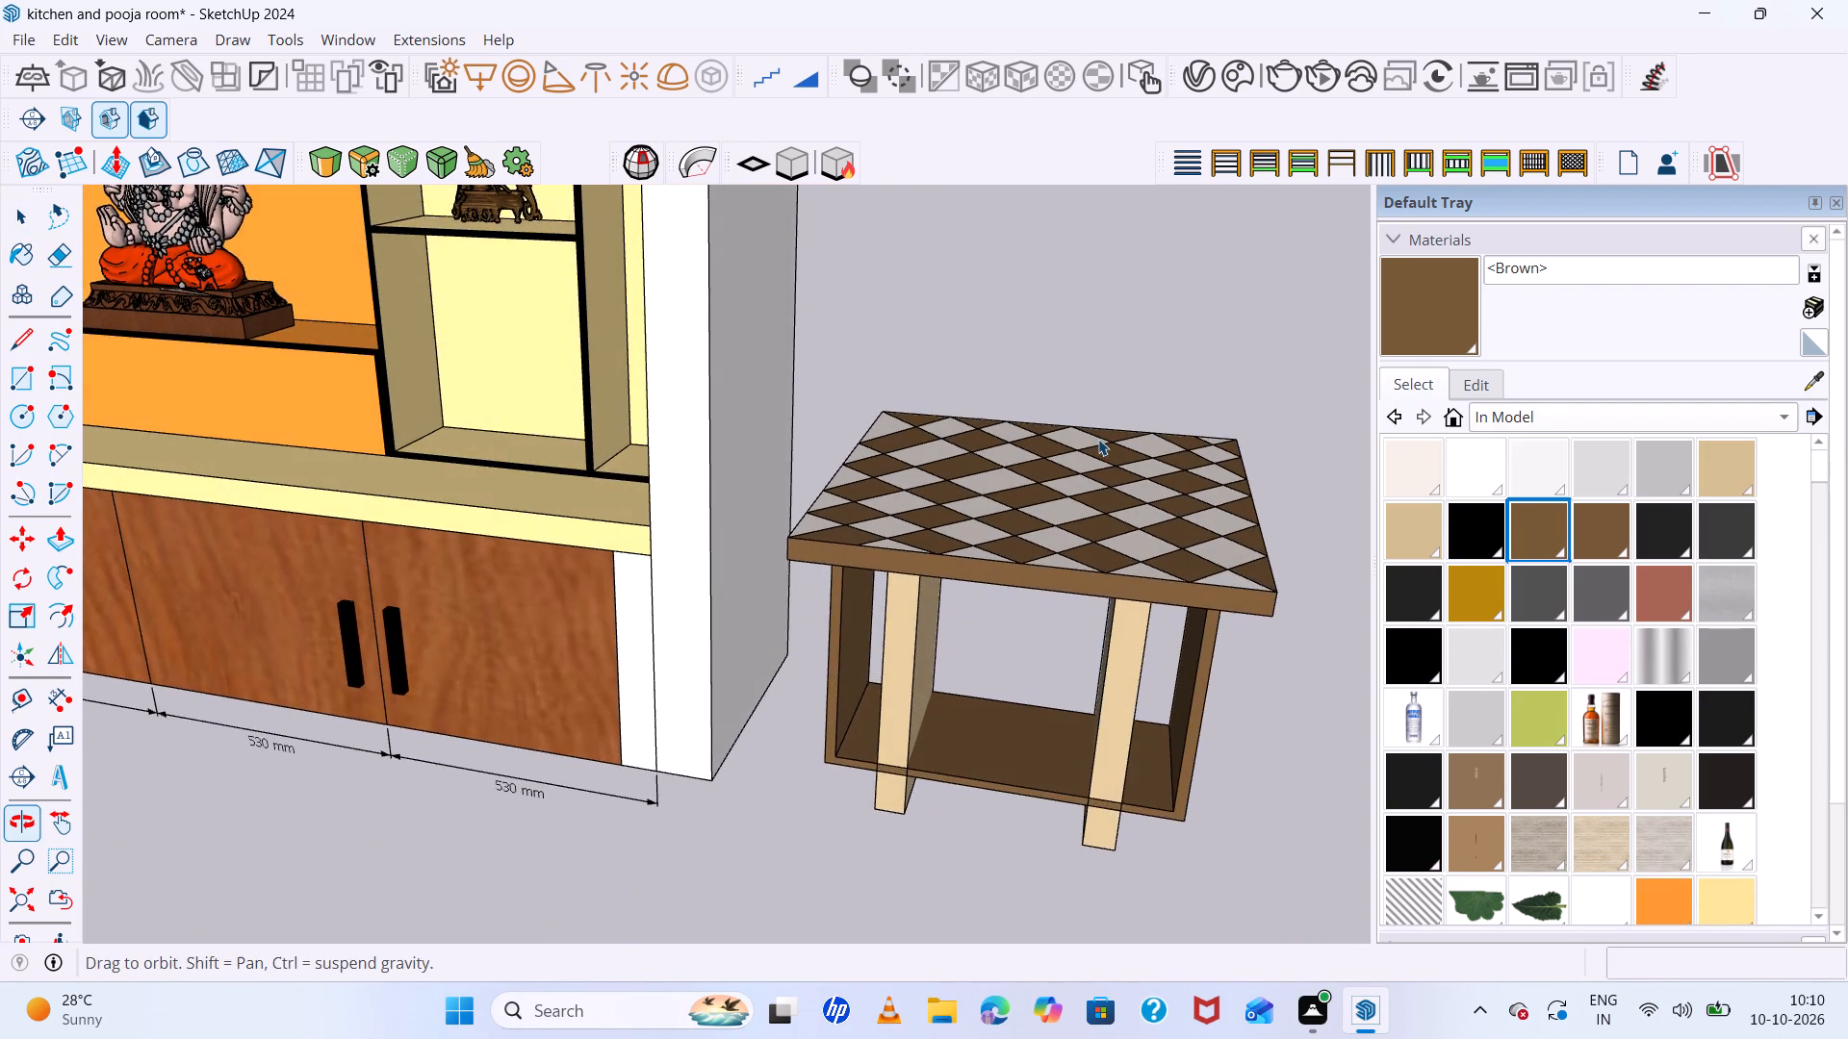
scroll(1068, 524, up, 6)
middle_drag(1065, 530, 1096, 427)
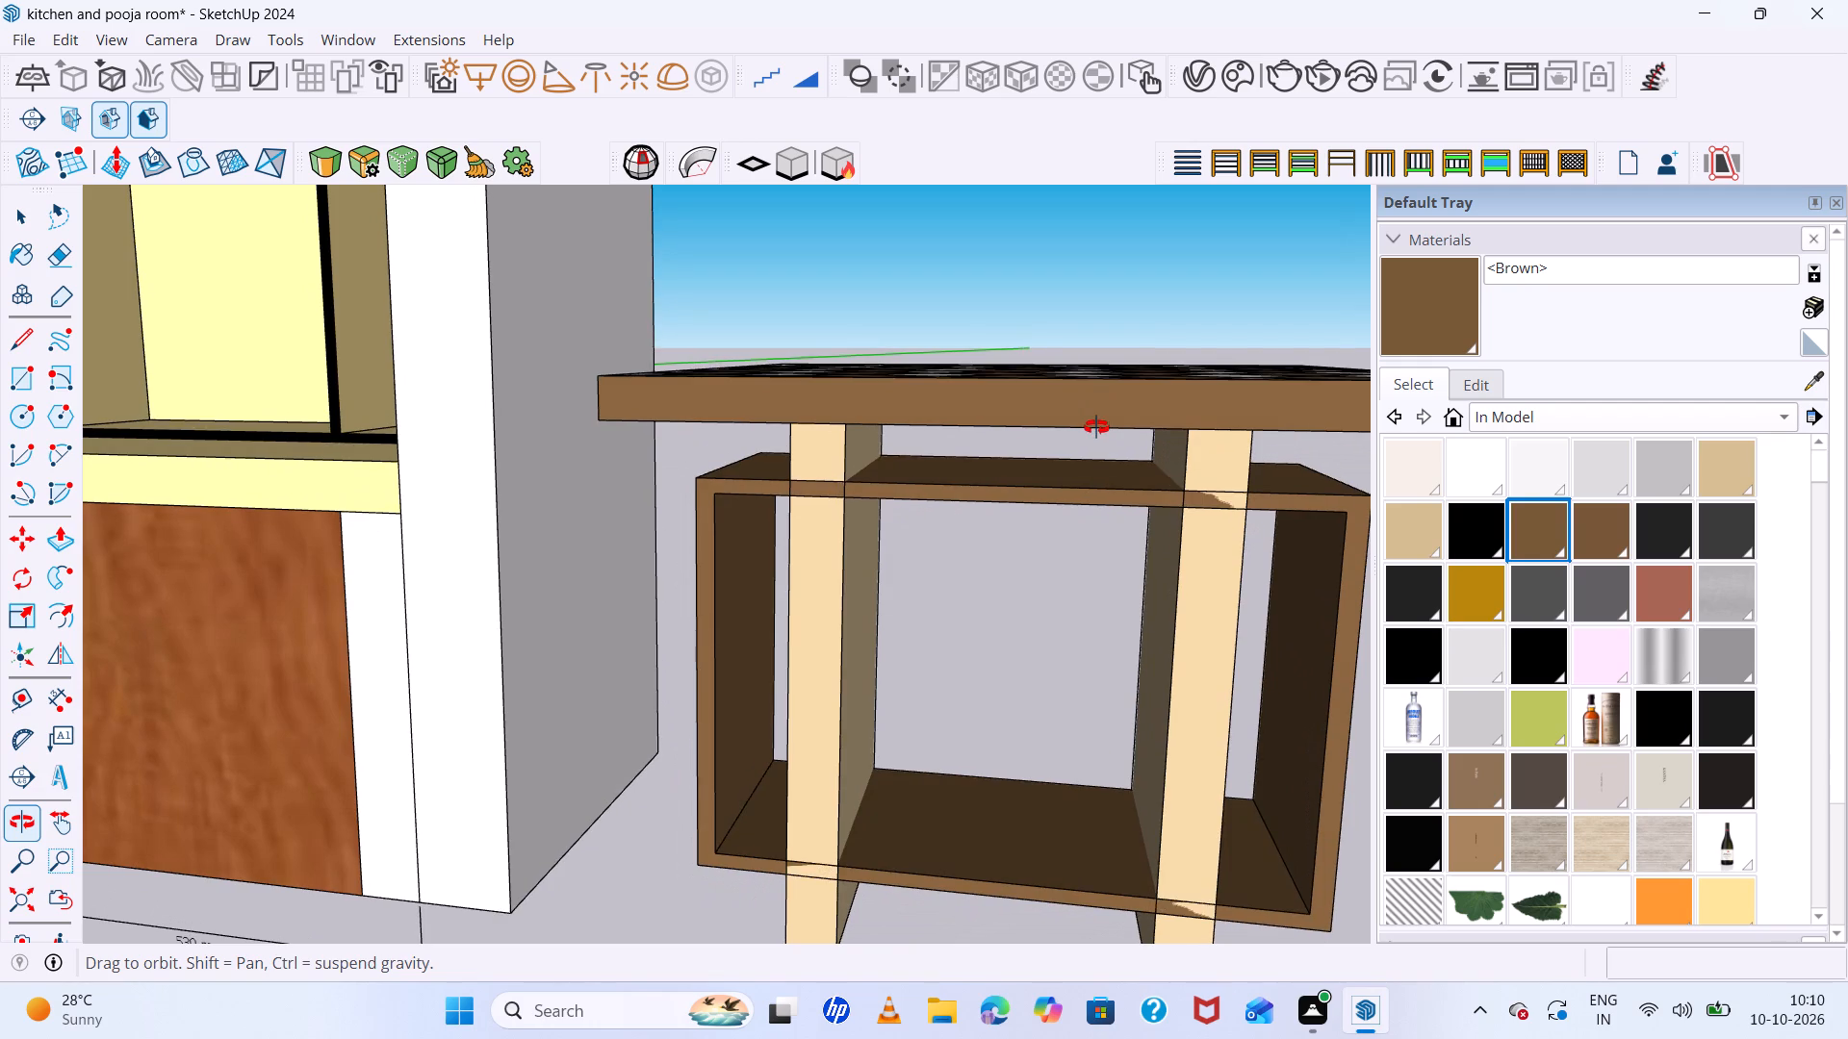
middle_drag(1096, 427, 967, 397)
middle_click(954, 399)
middle_drag(937, 401, 831, 428)
scroll(783, 516, up, 6)
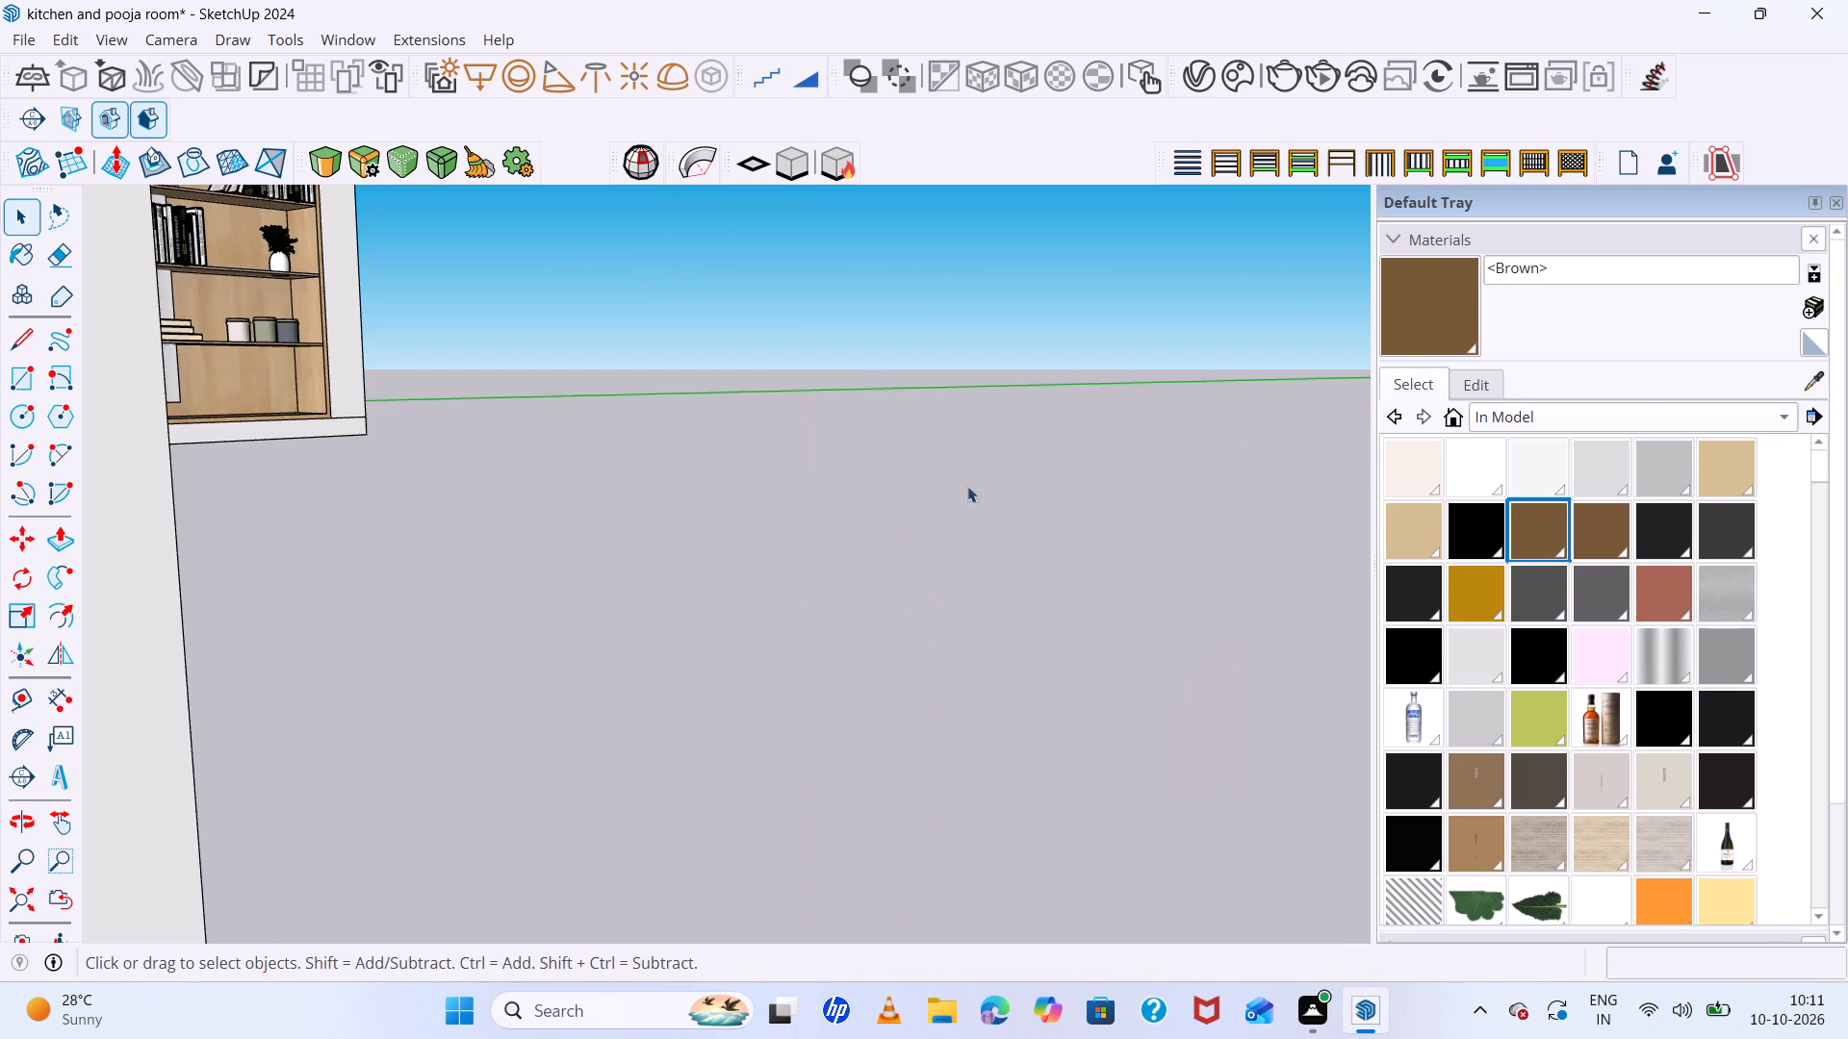
Open the table for editing and pull the front face of the outer leg about 9 mm and of the leg nearer the pooja unit about 7 mm.
scroll(1018, 472, down, 7)
double_click(1100, 438)
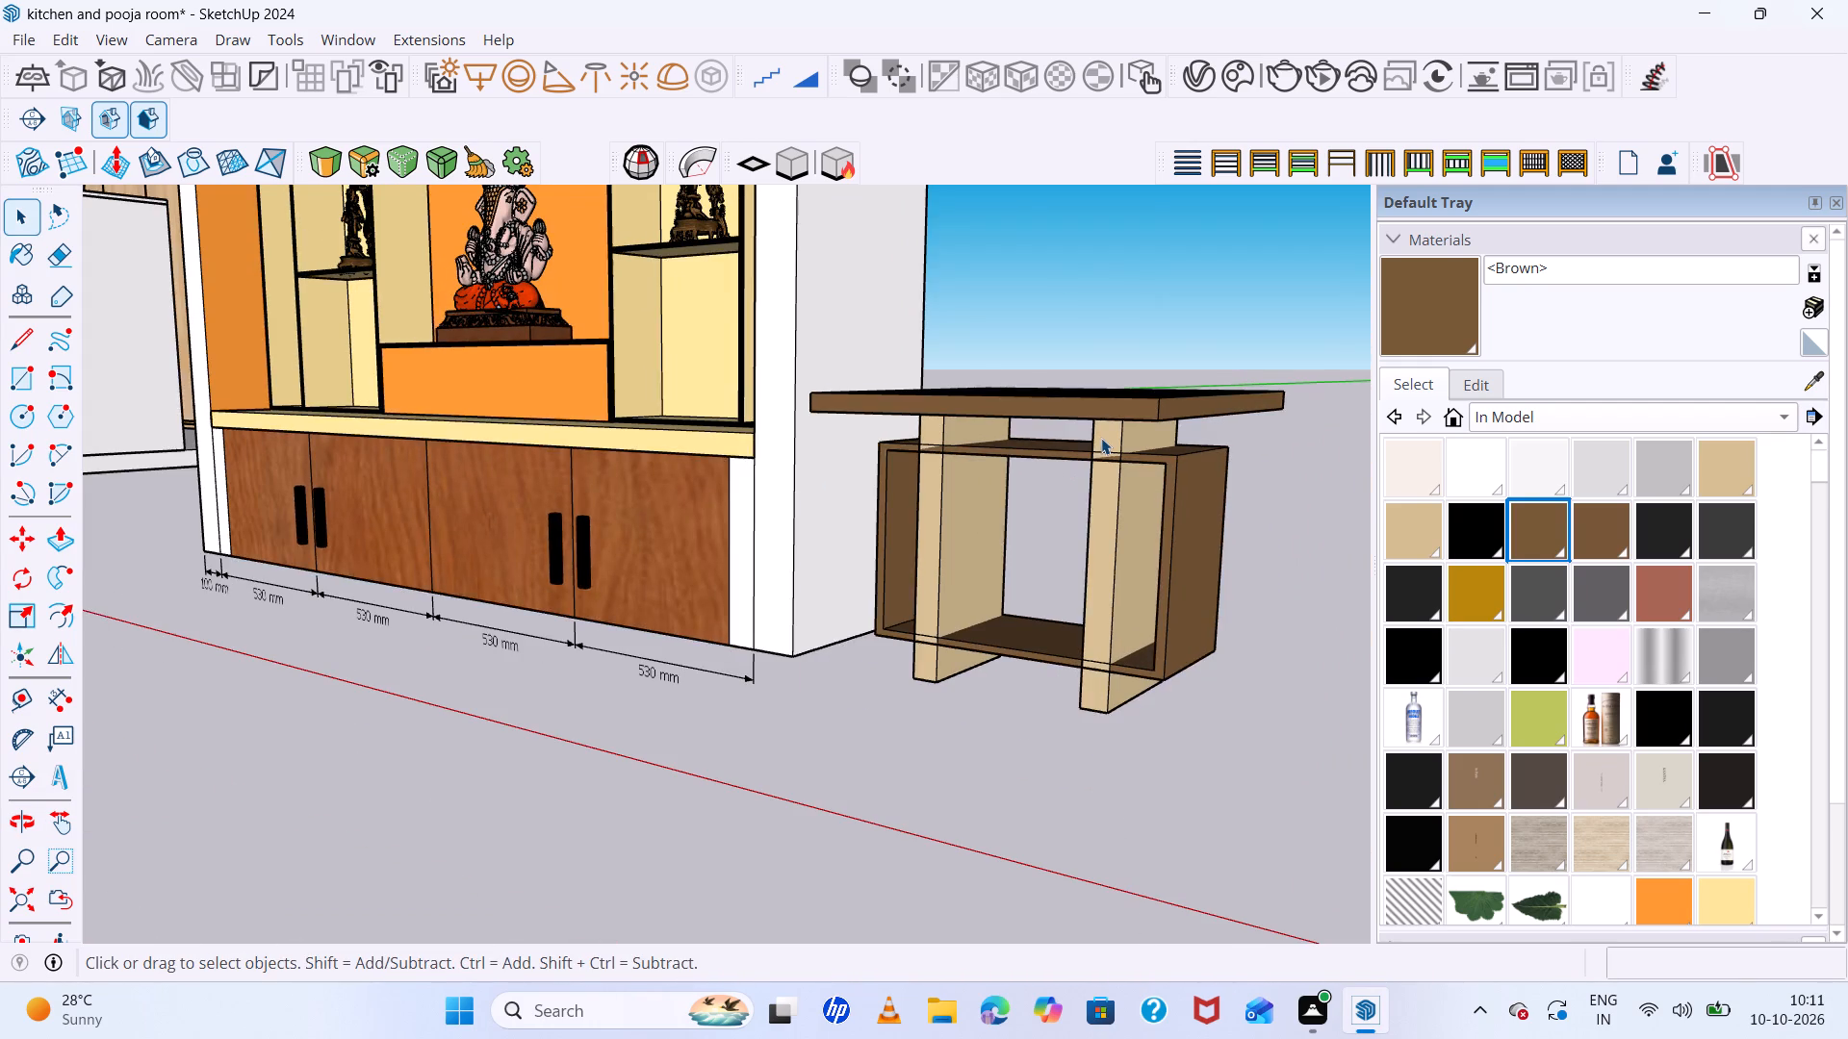
scroll(1101, 438, up, 5)
click(1110, 438)
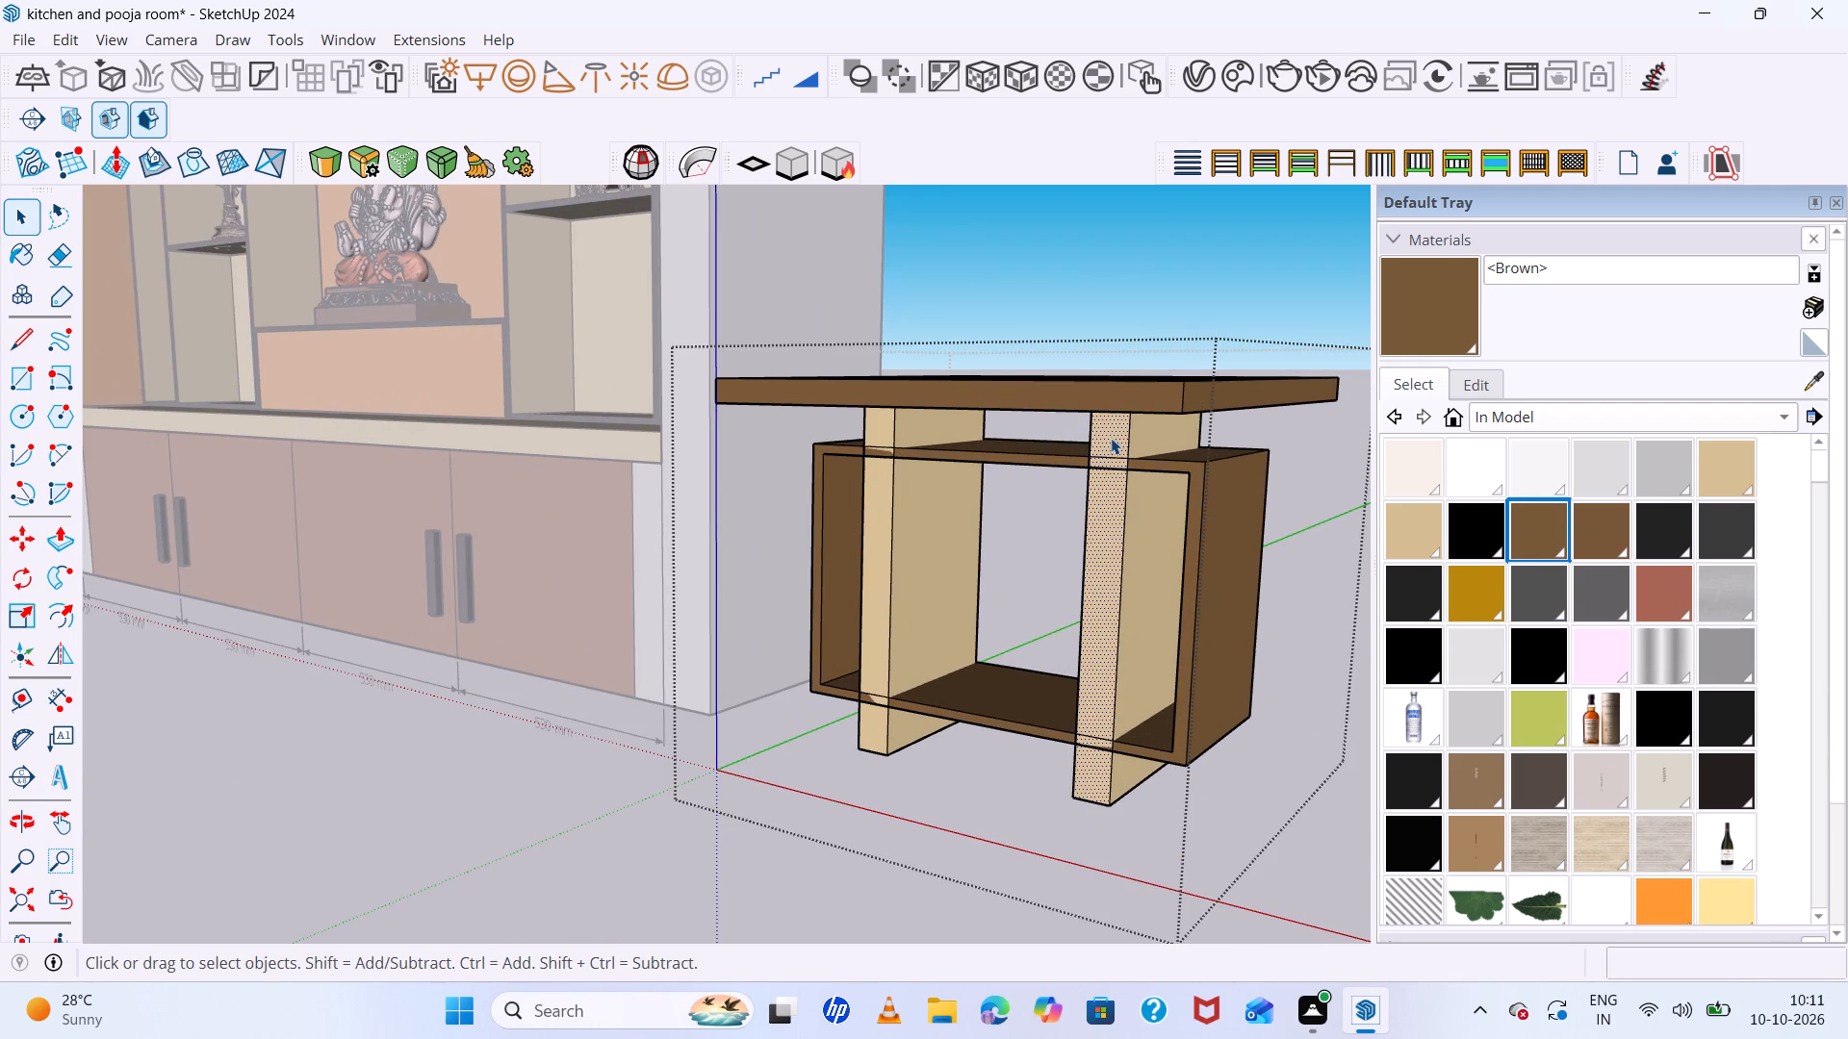
key(p)
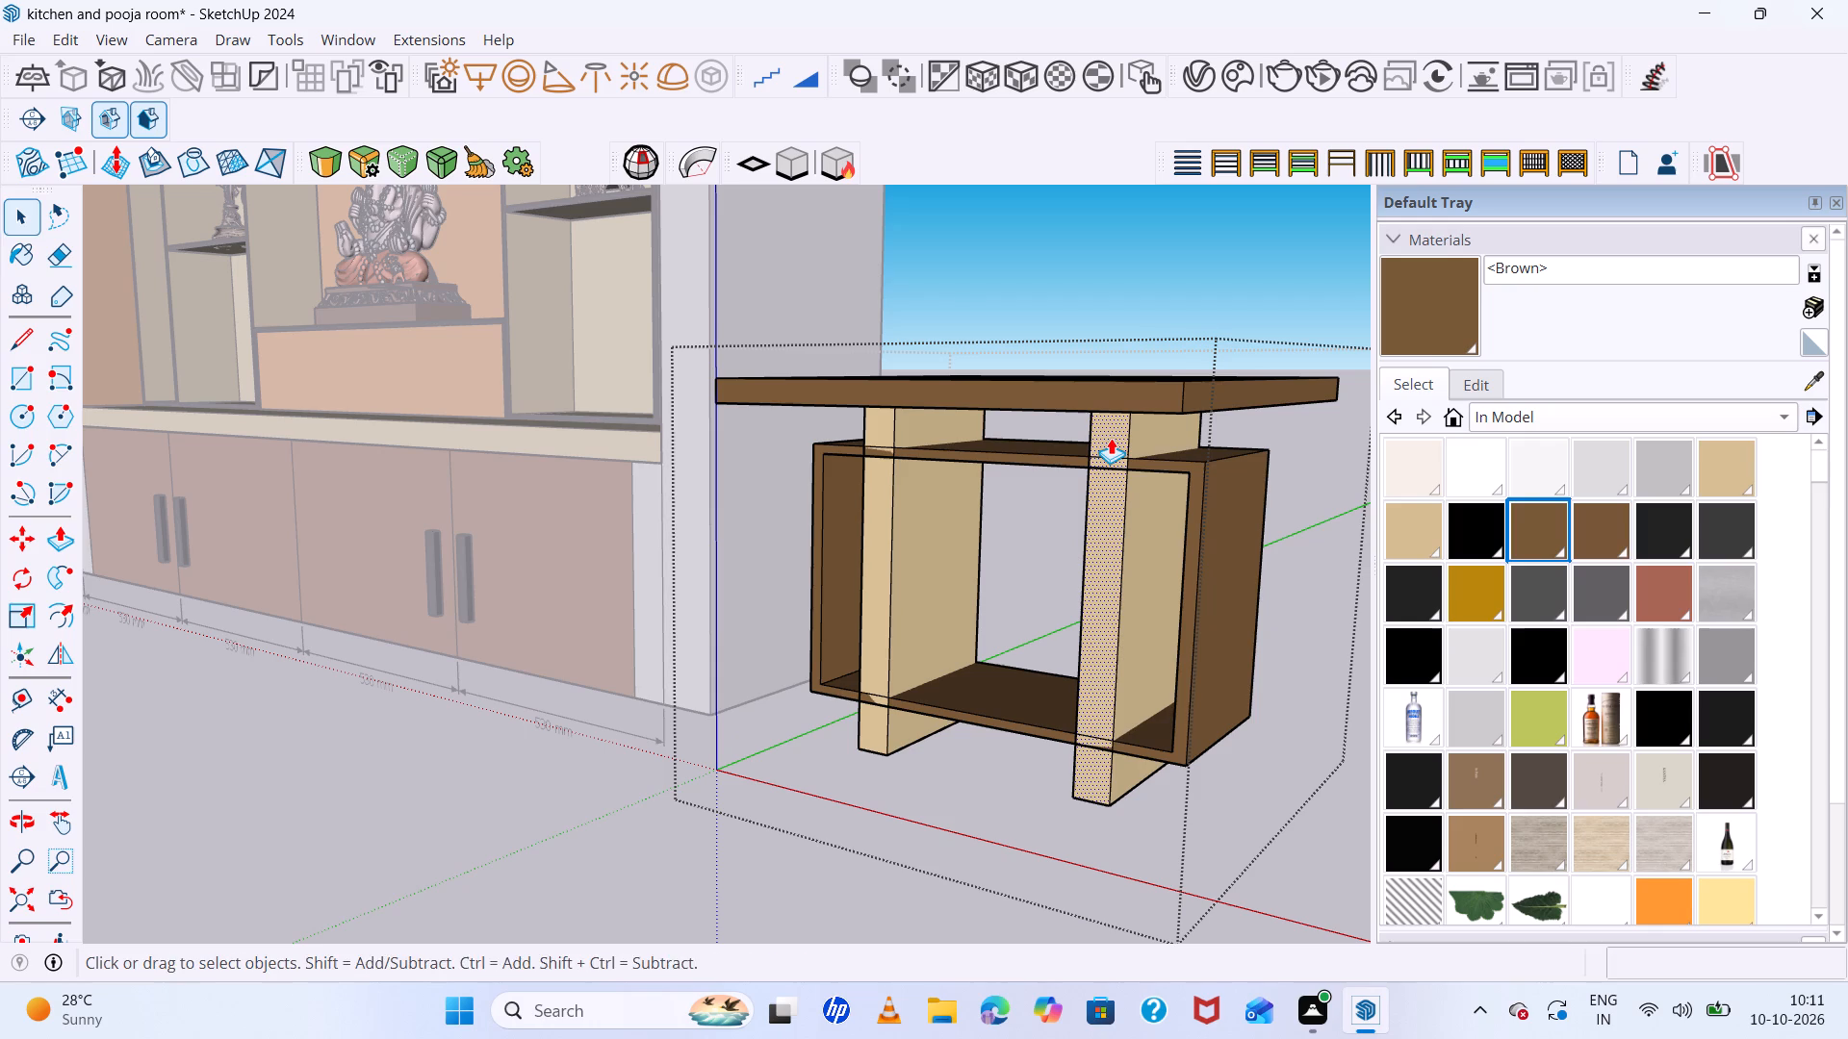
double_click(1111, 438)
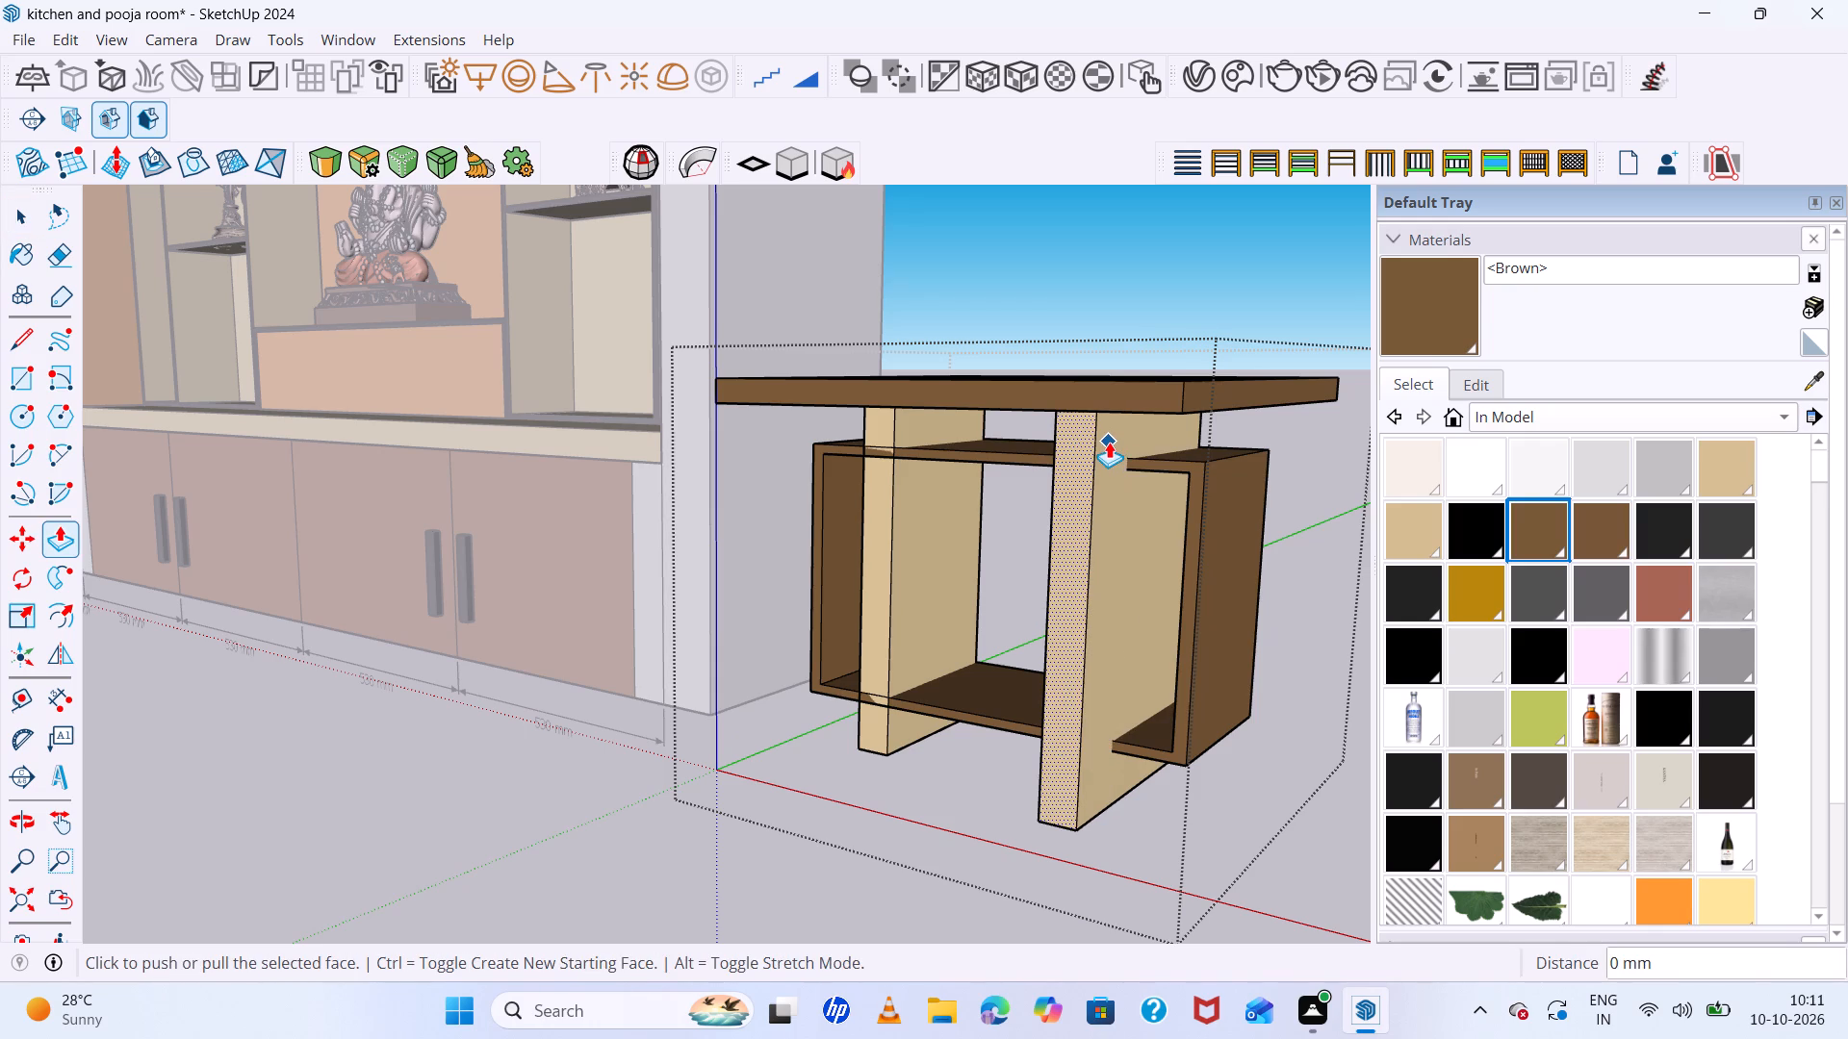
key(ctrl+z)
click(1113, 475)
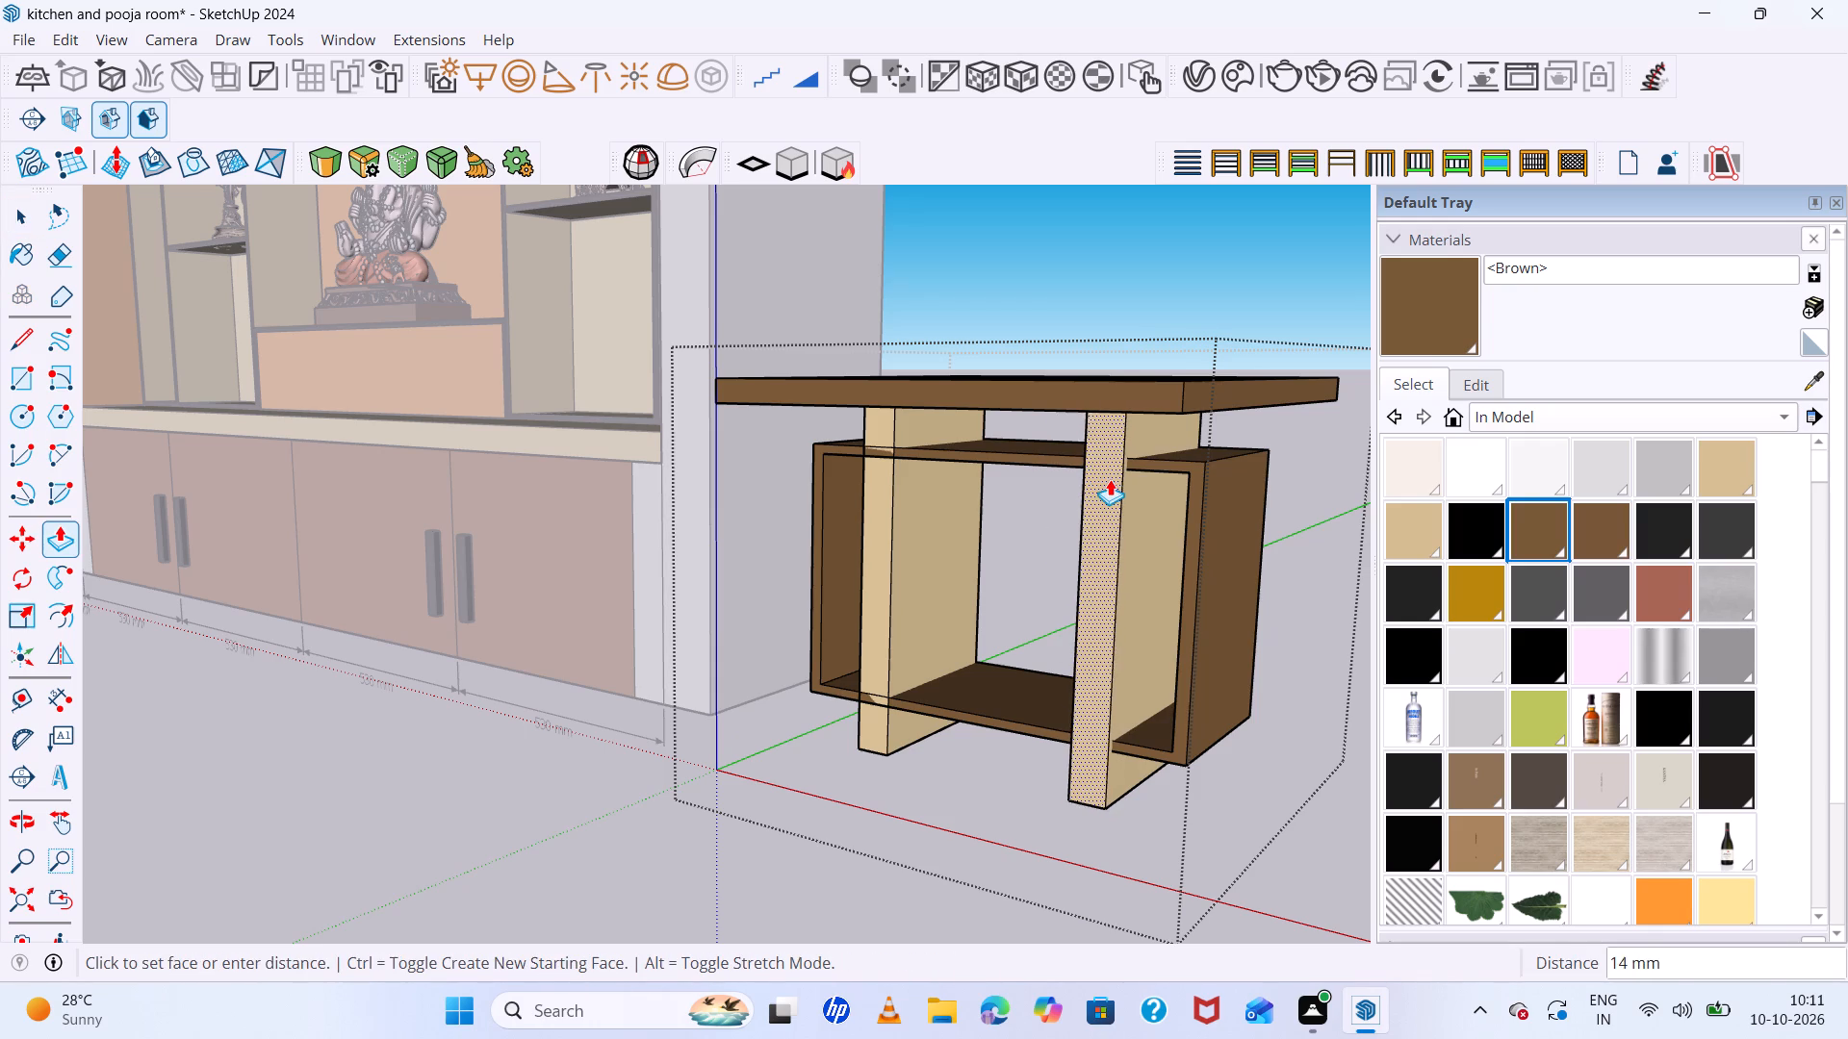
click(1111, 475)
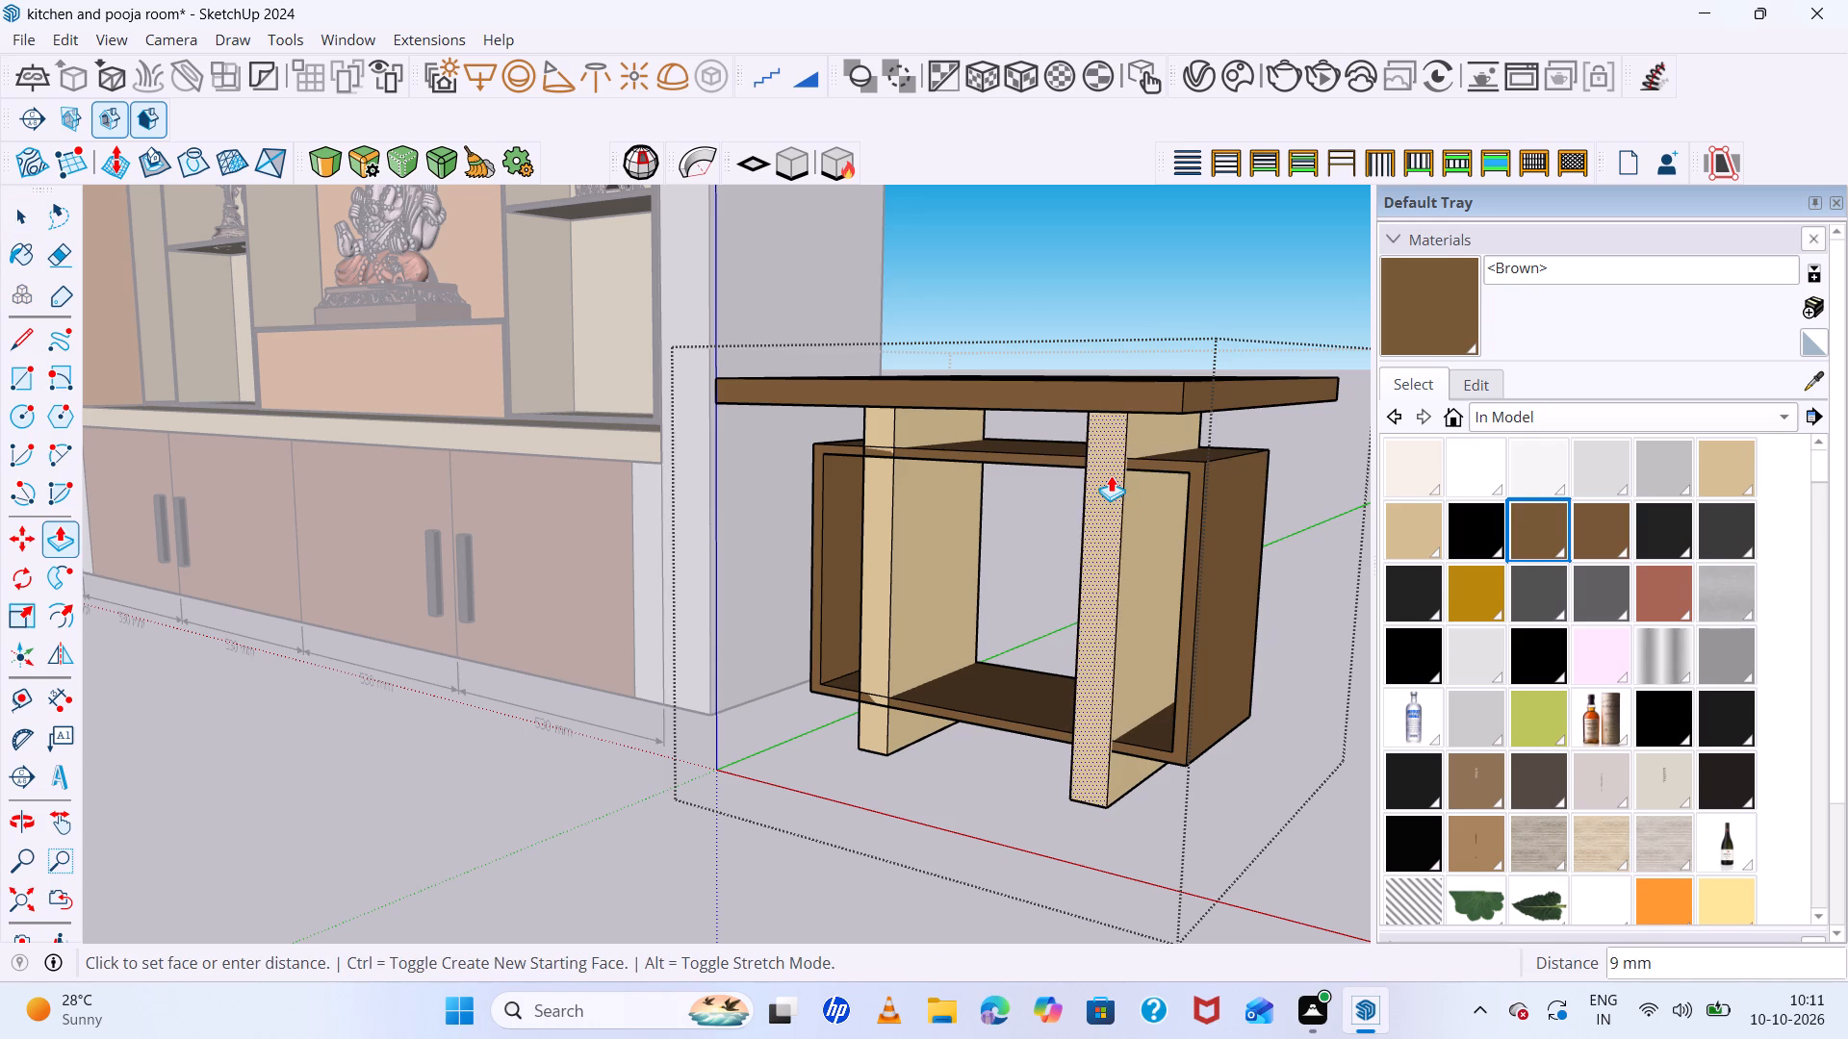
click(882, 542)
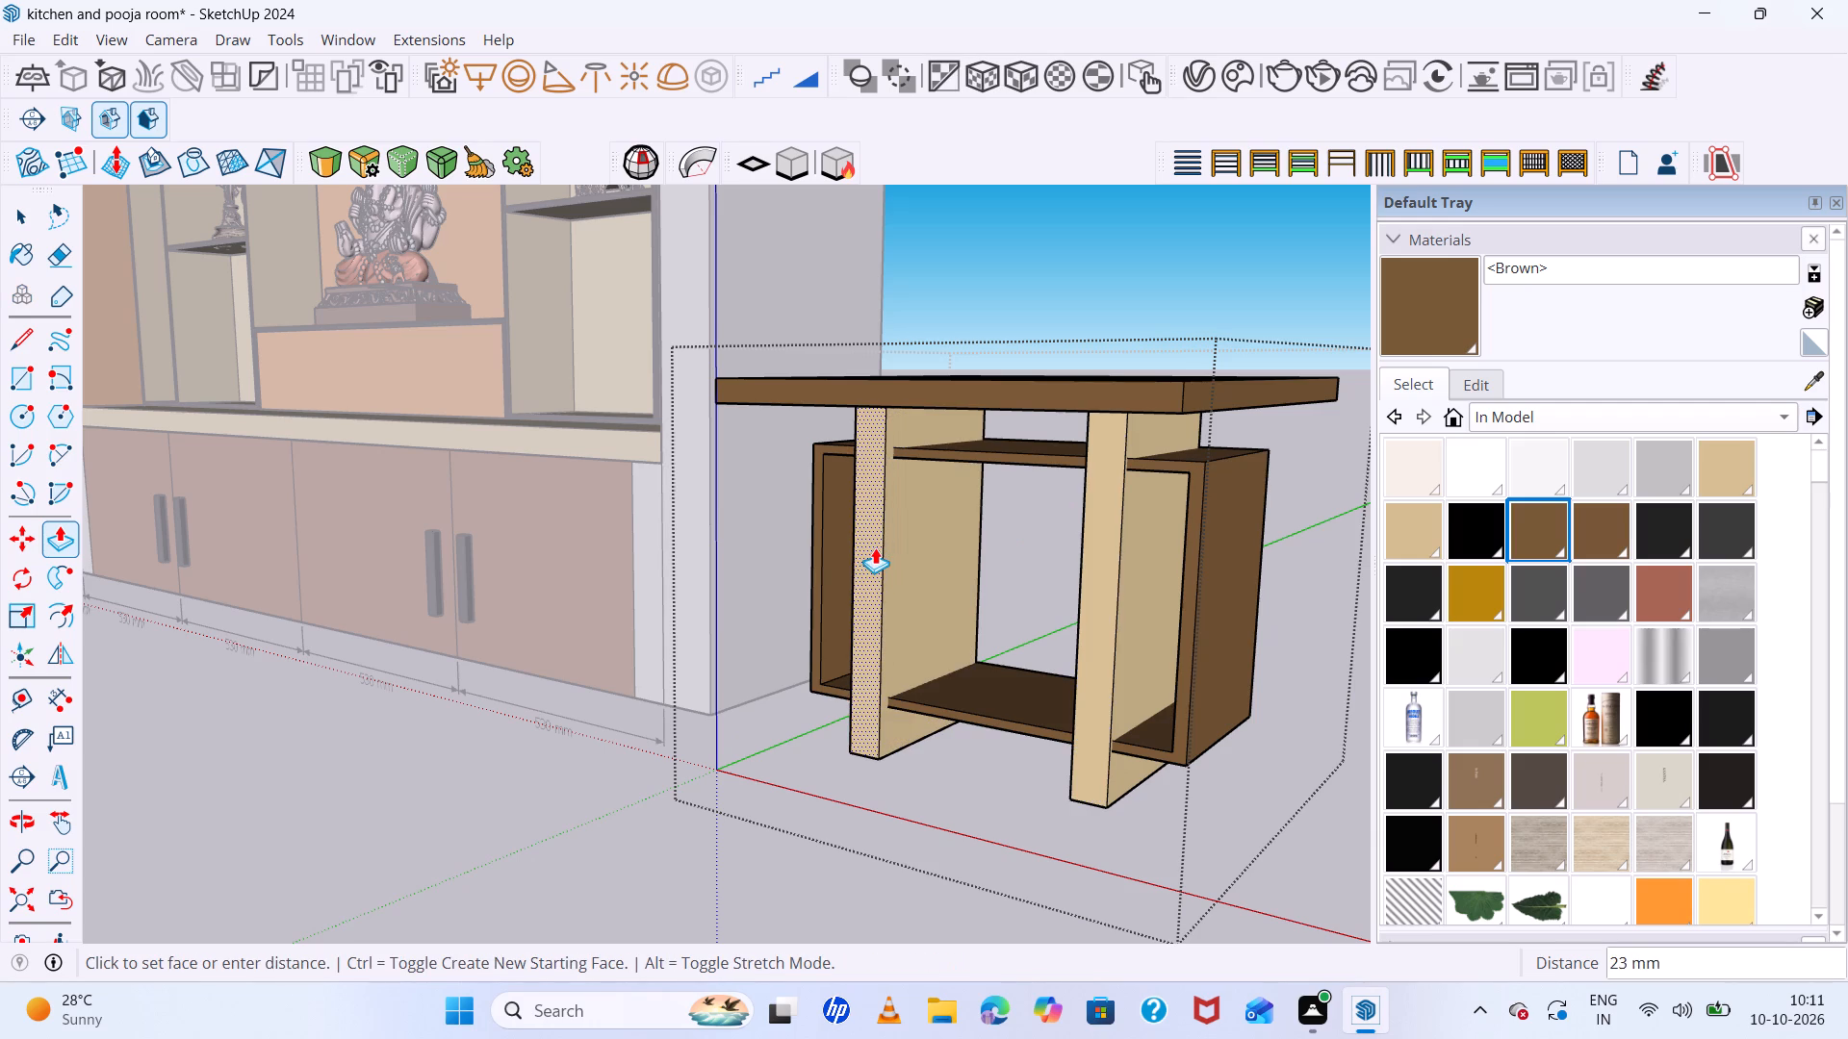
click(881, 545)
Pull the rear faces of both table legs outward by about 13 mm and leave the table's editing mode.
middle_drag(1299, 604, 1296, 607)
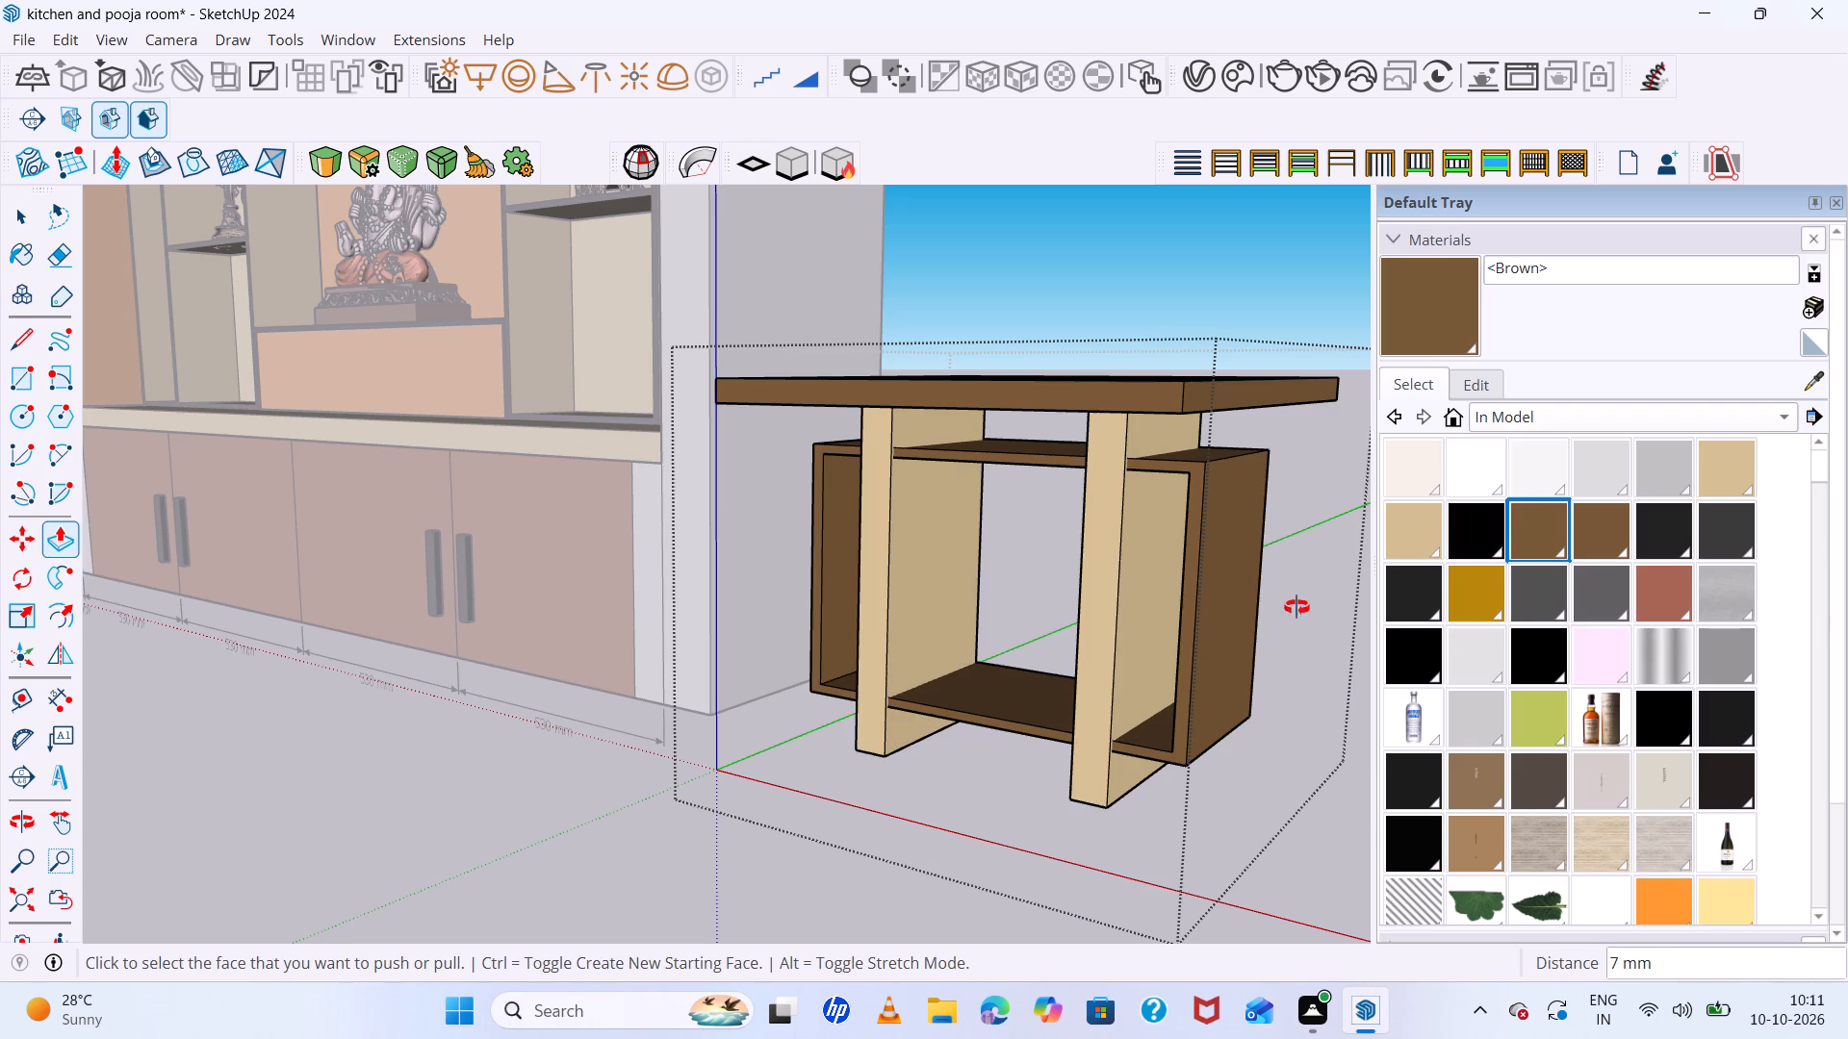
middle_drag(1296, 607, 596, 722)
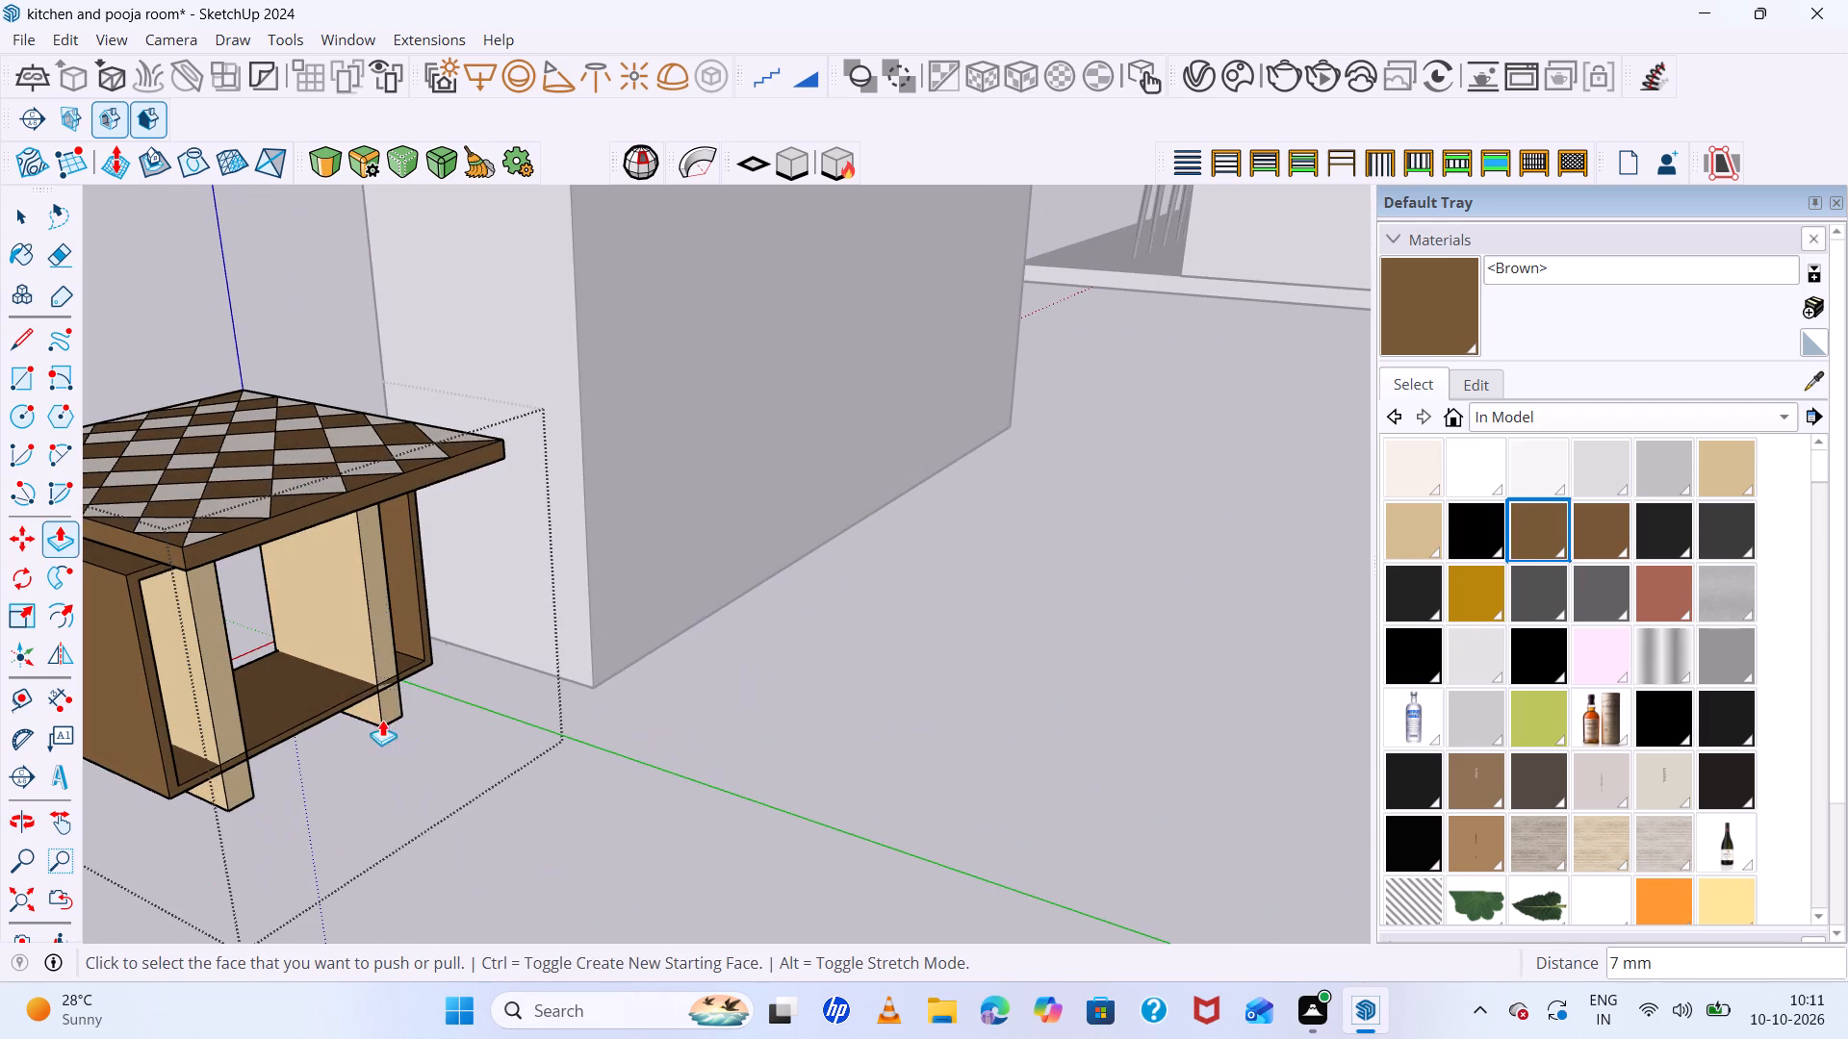
scroll(238, 697, up, 4)
key(space)
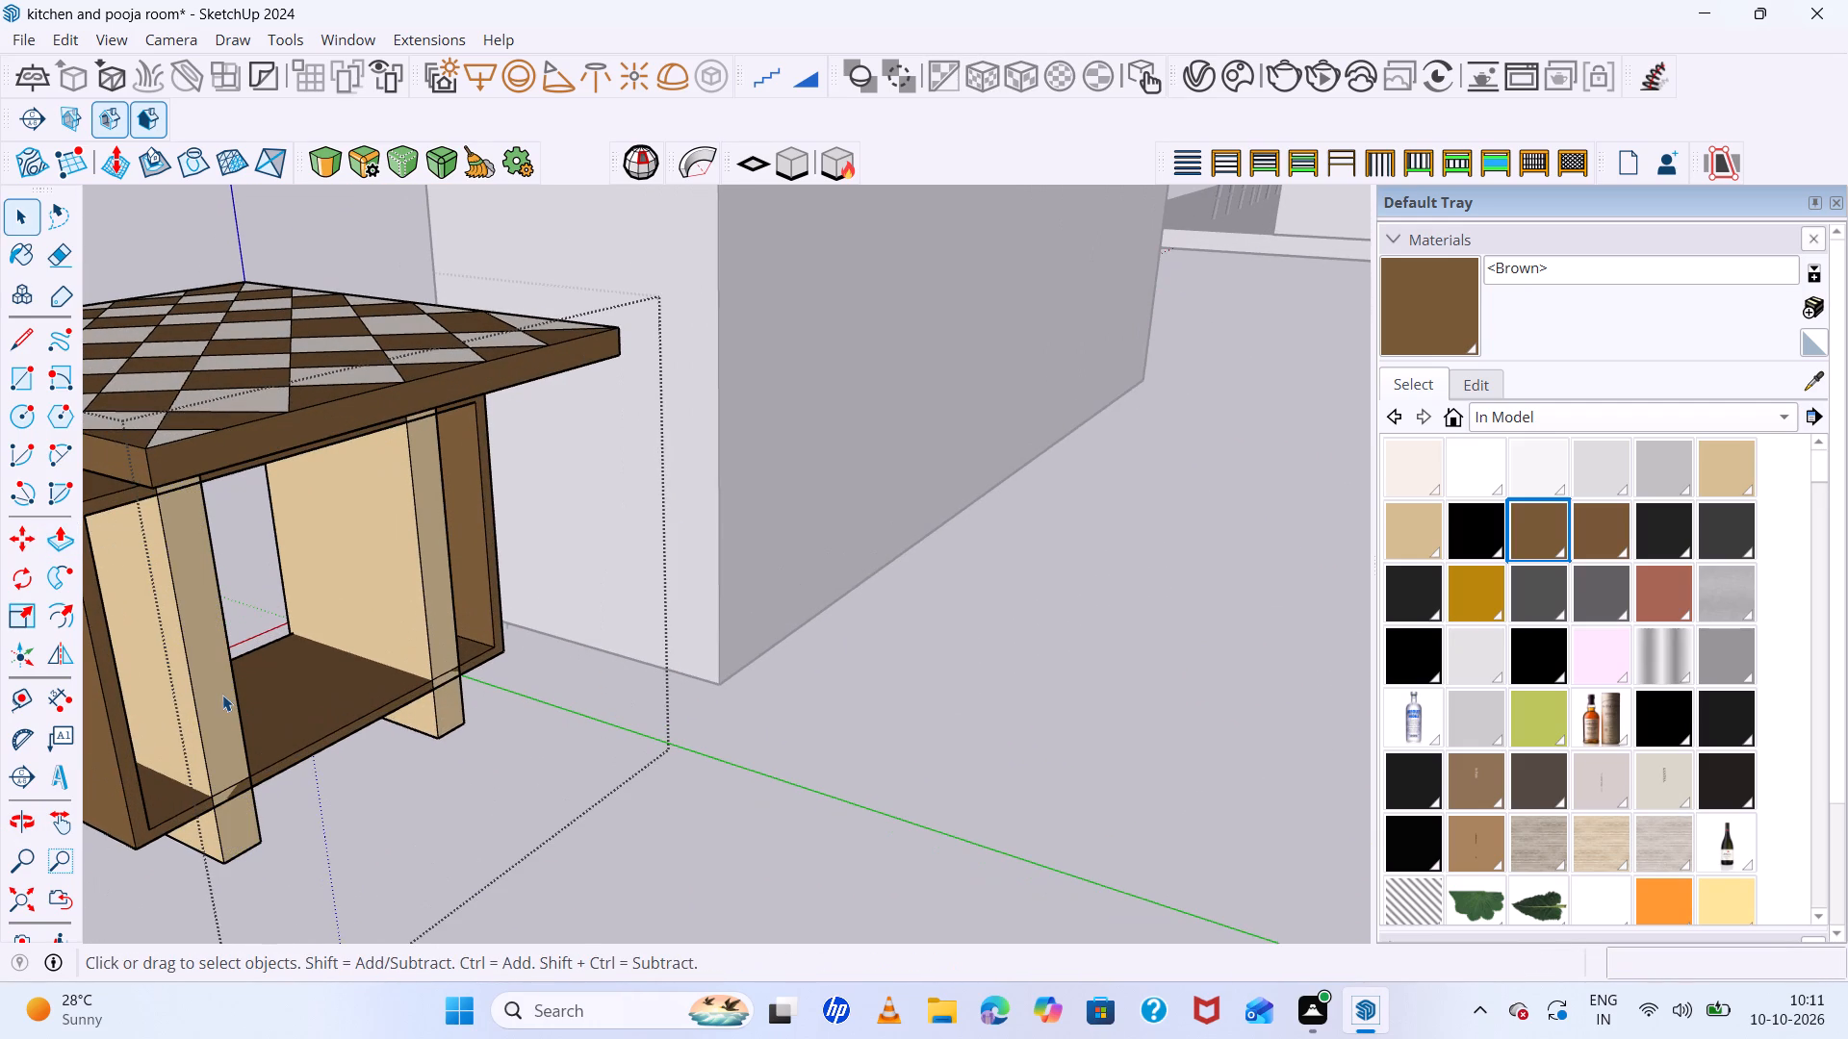
key(p)
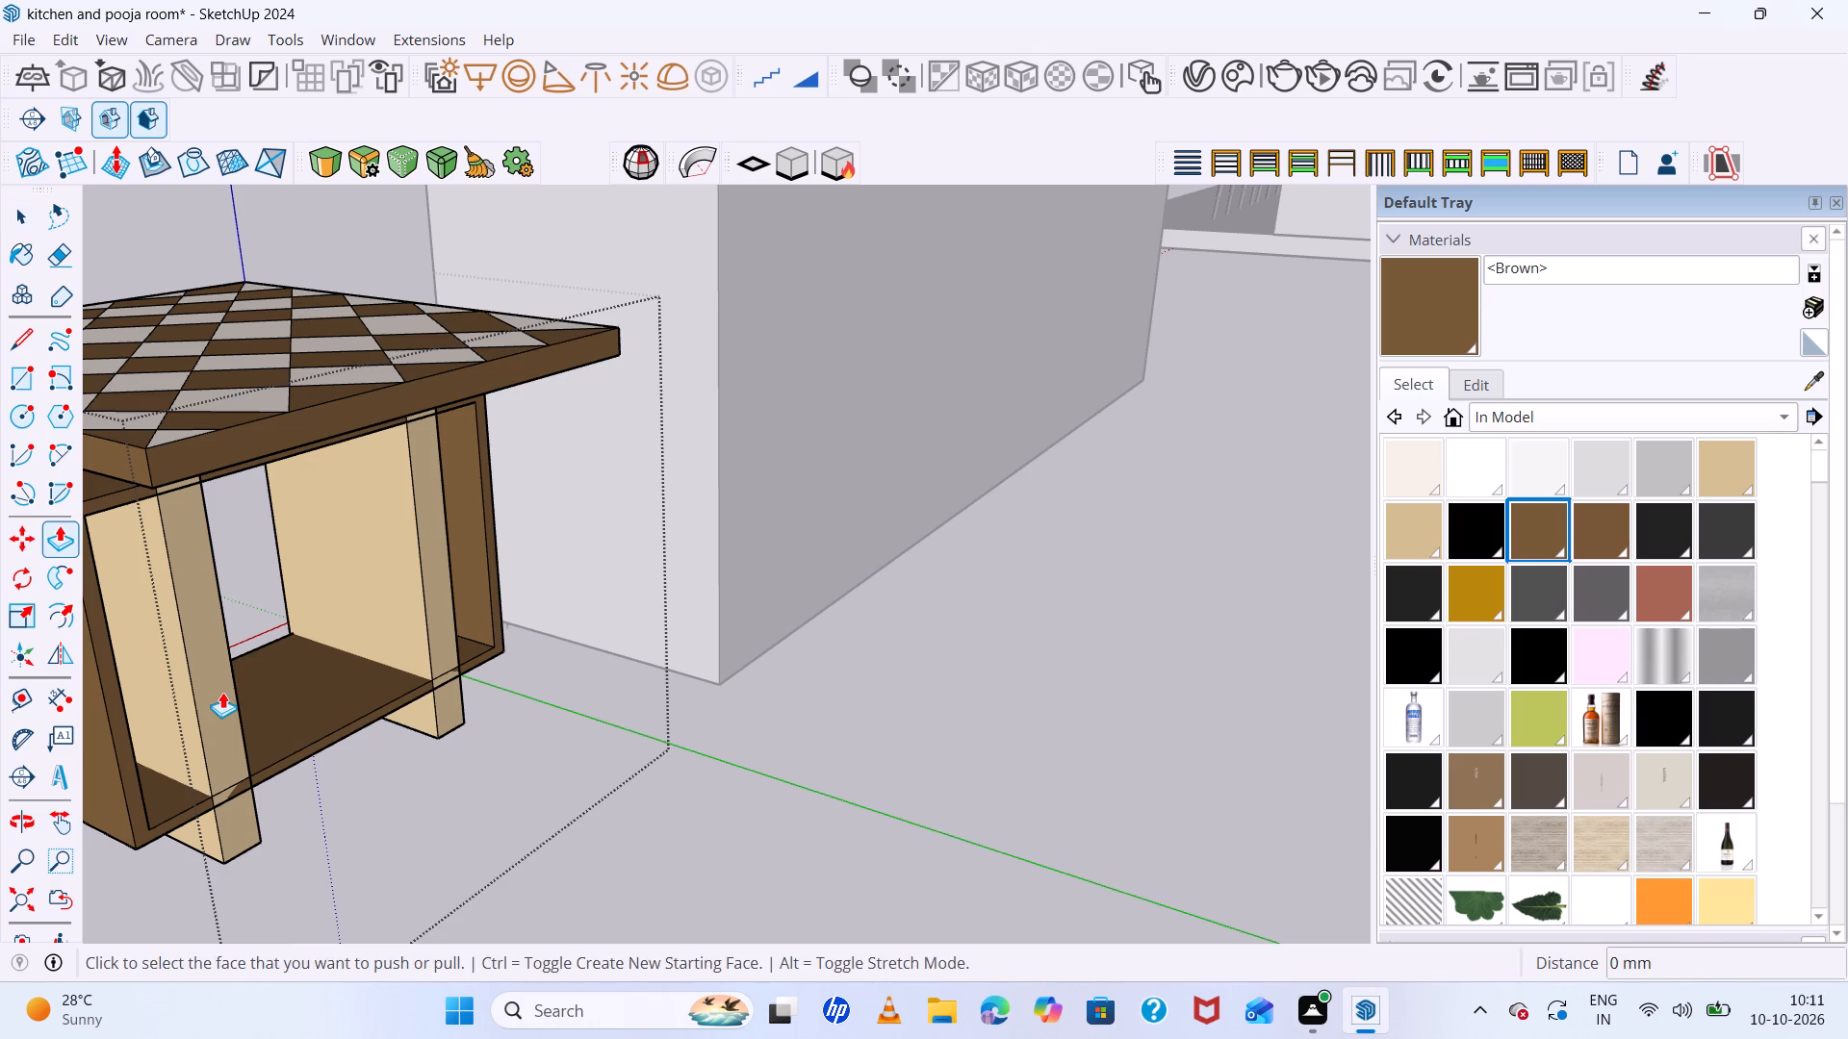
click(222, 692)
click(232, 693)
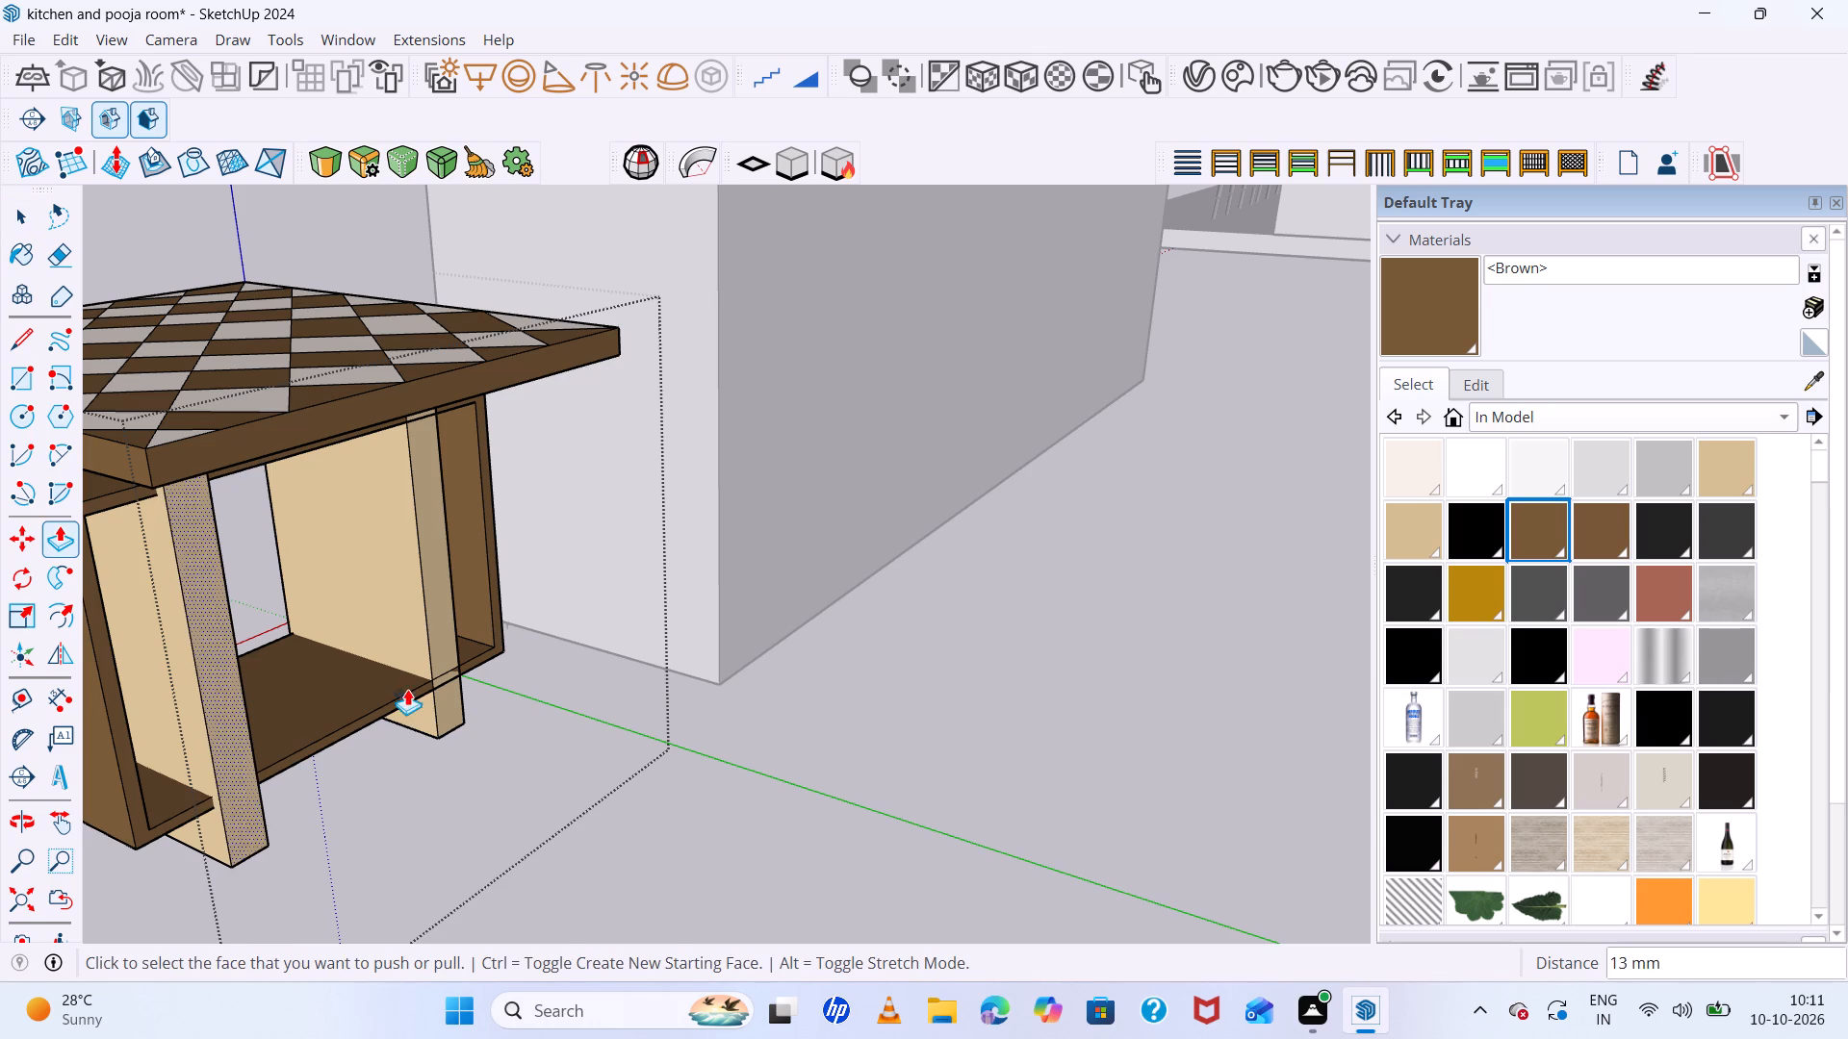
double_click(438, 626)
click(442, 626)
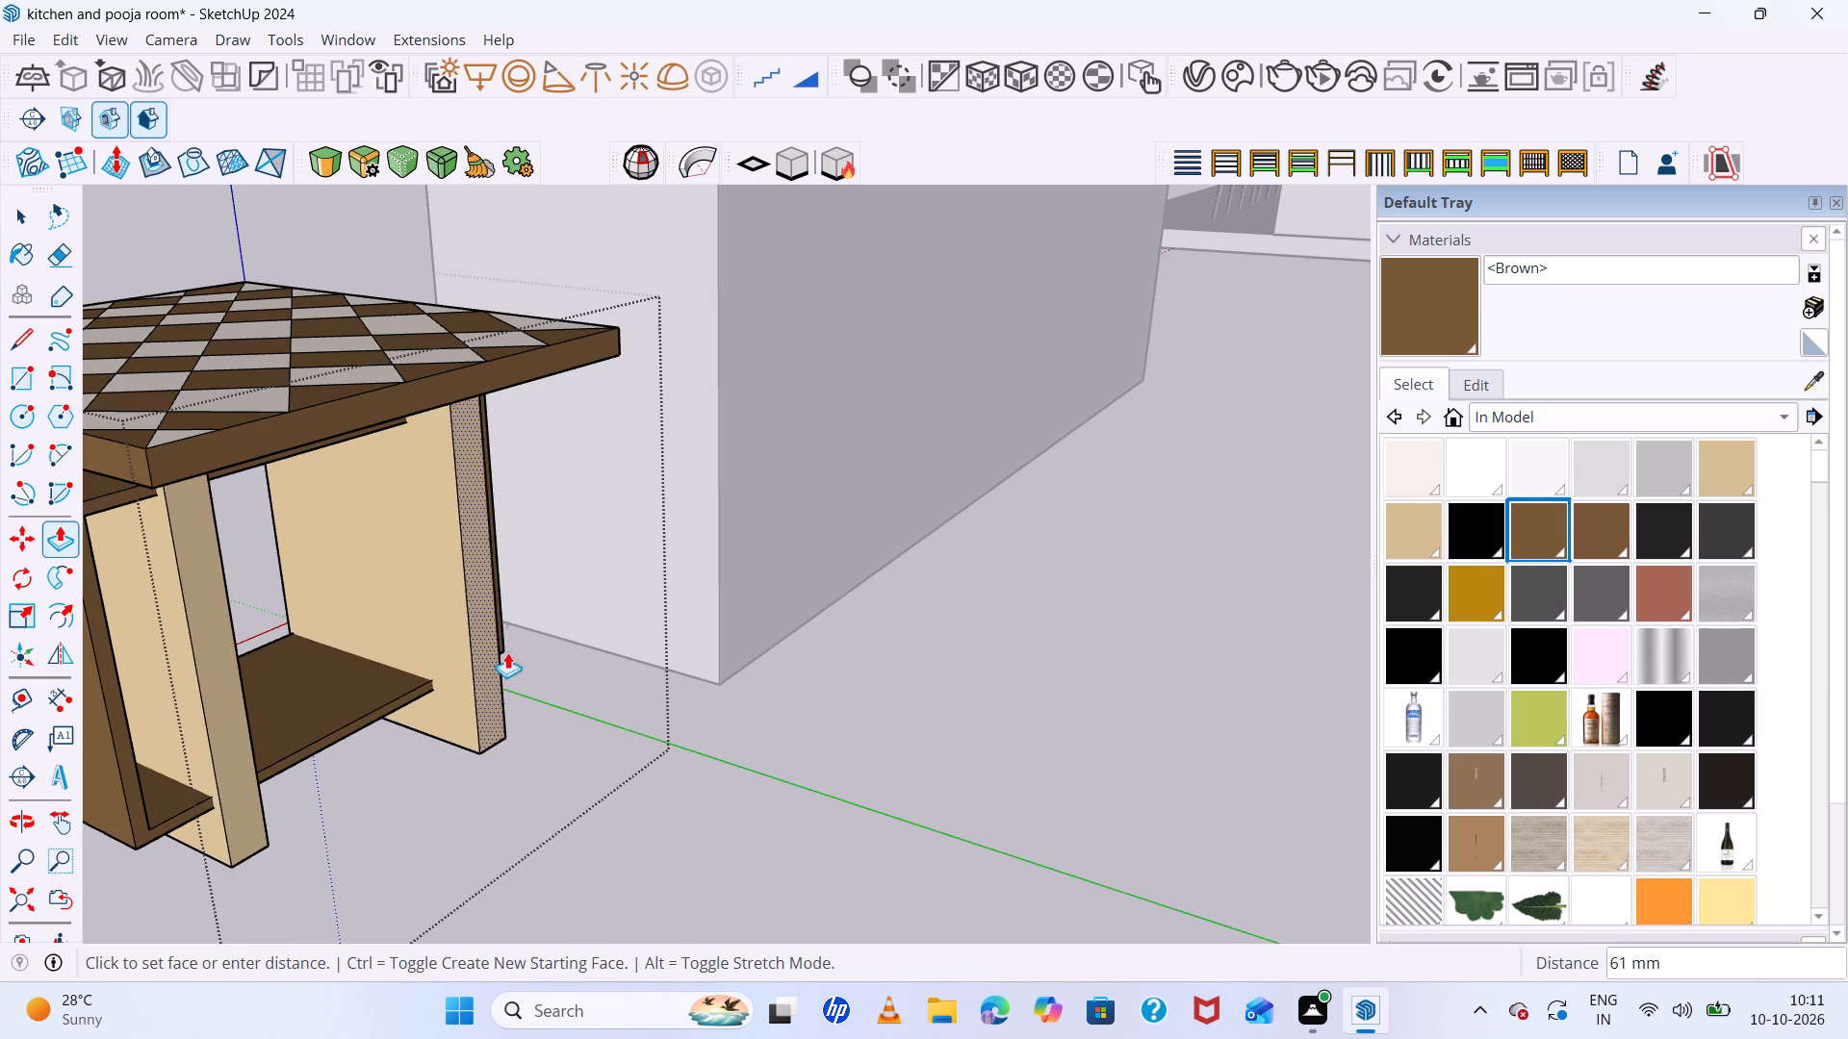
key(space)
scroll(660, 678, down, 14)
middle_drag(720, 683, 766, 697)
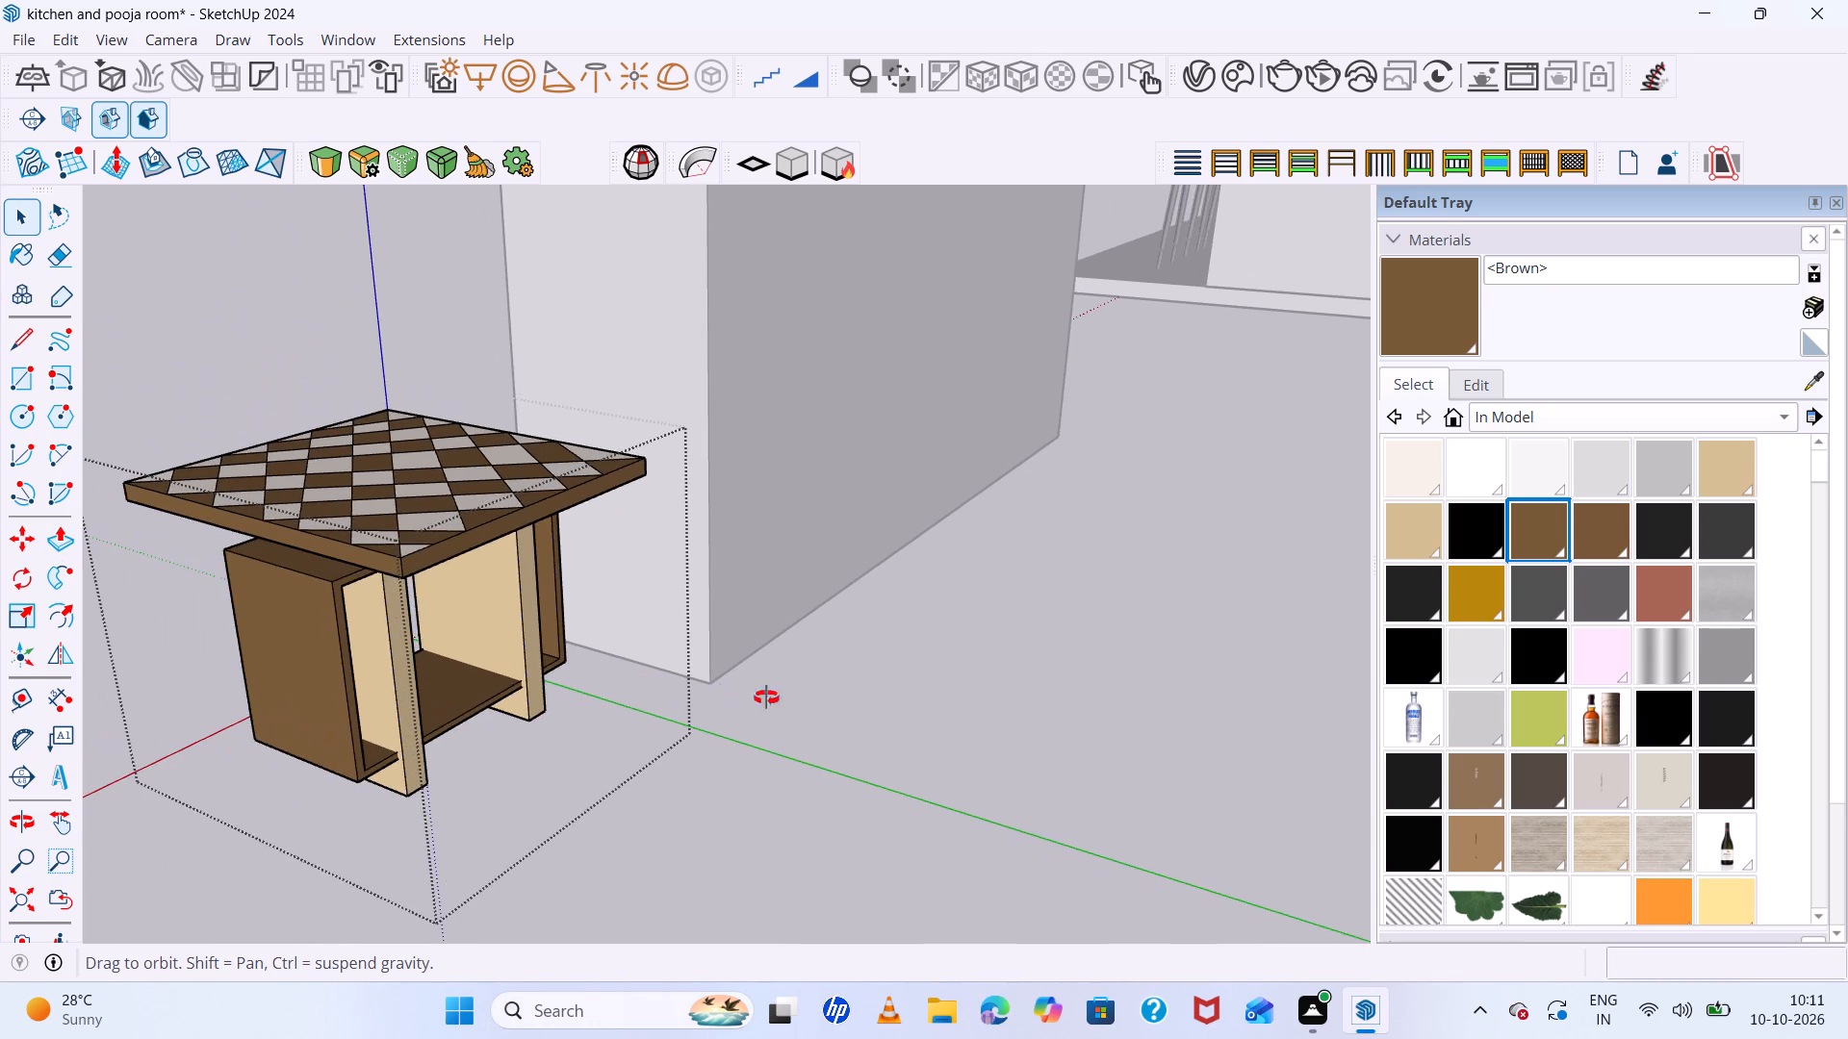
middle_drag(766, 697, 1056, 740)
click(1292, 732)
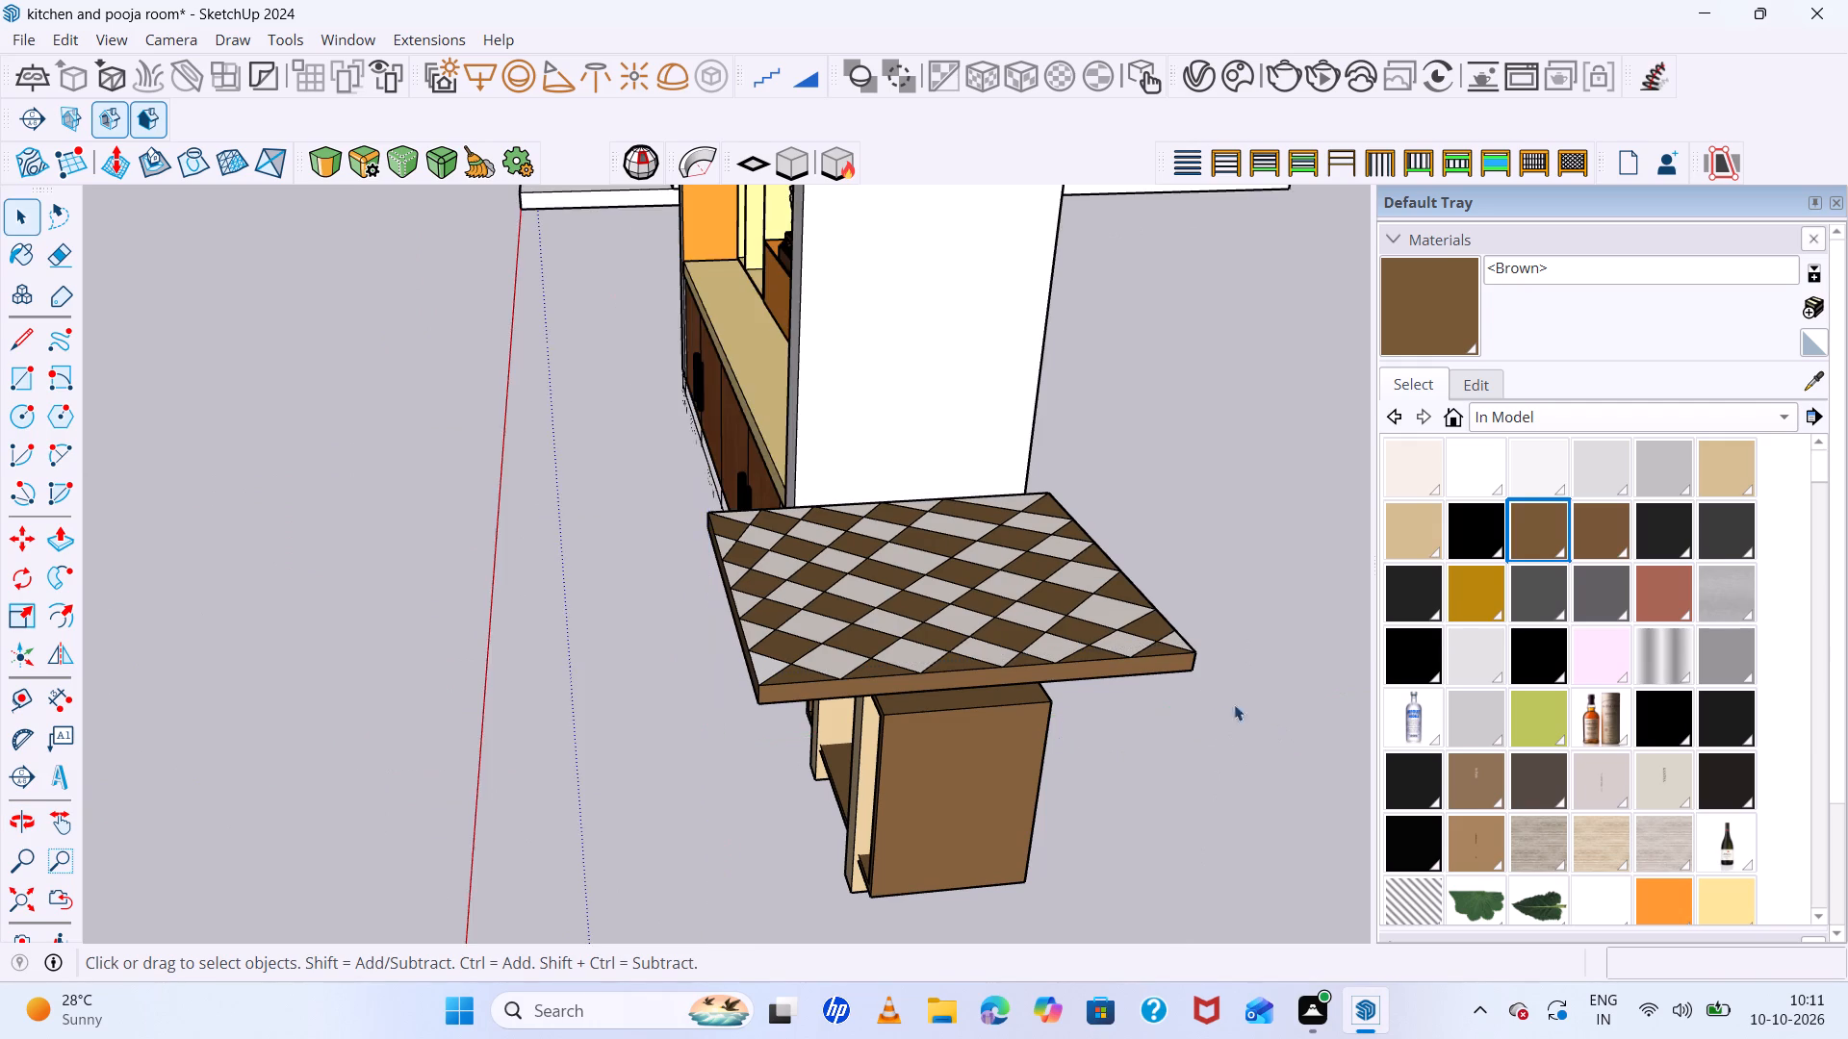
Check the table's extended legs against its box shelf and checkered top from several angles.
scroll(1094, 639, down, 14)
middle_drag(980, 703, 1116, 694)
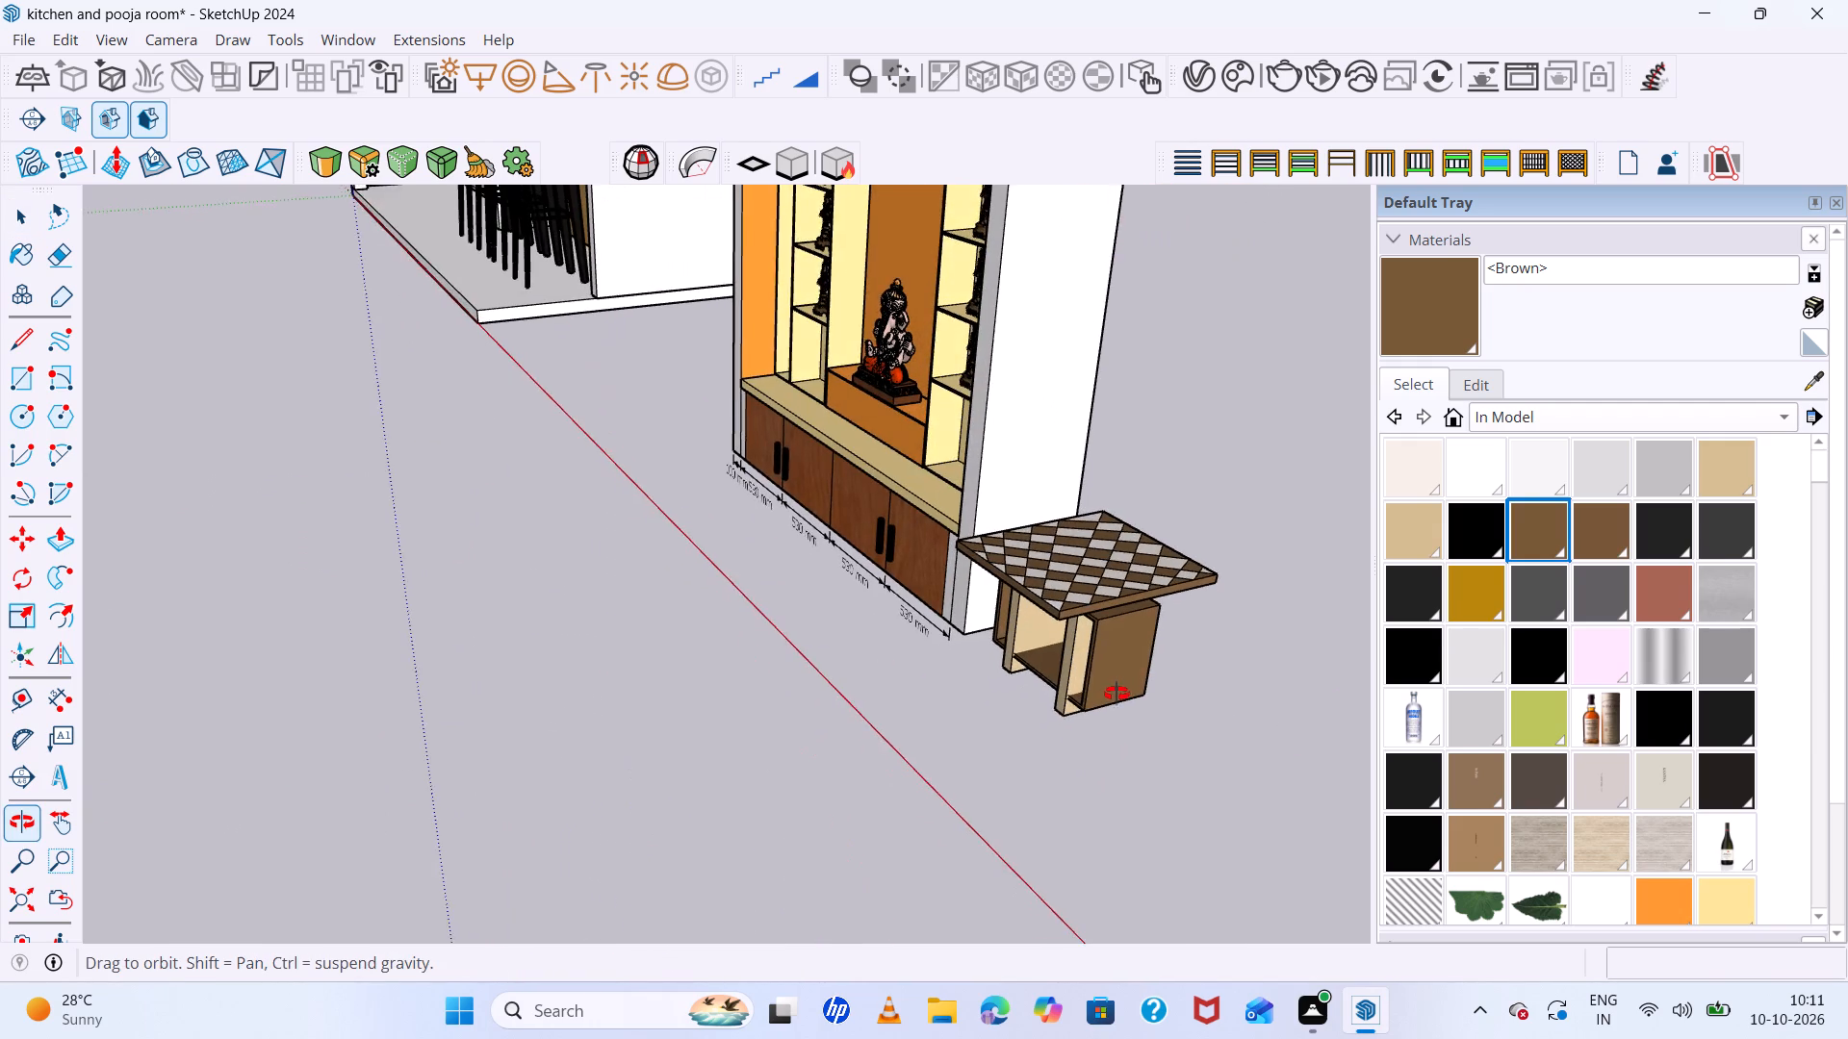
middle_drag(1116, 694, 1117, 691)
scroll(1122, 559, up, 20)
middle_drag(1030, 643, 1068, 540)
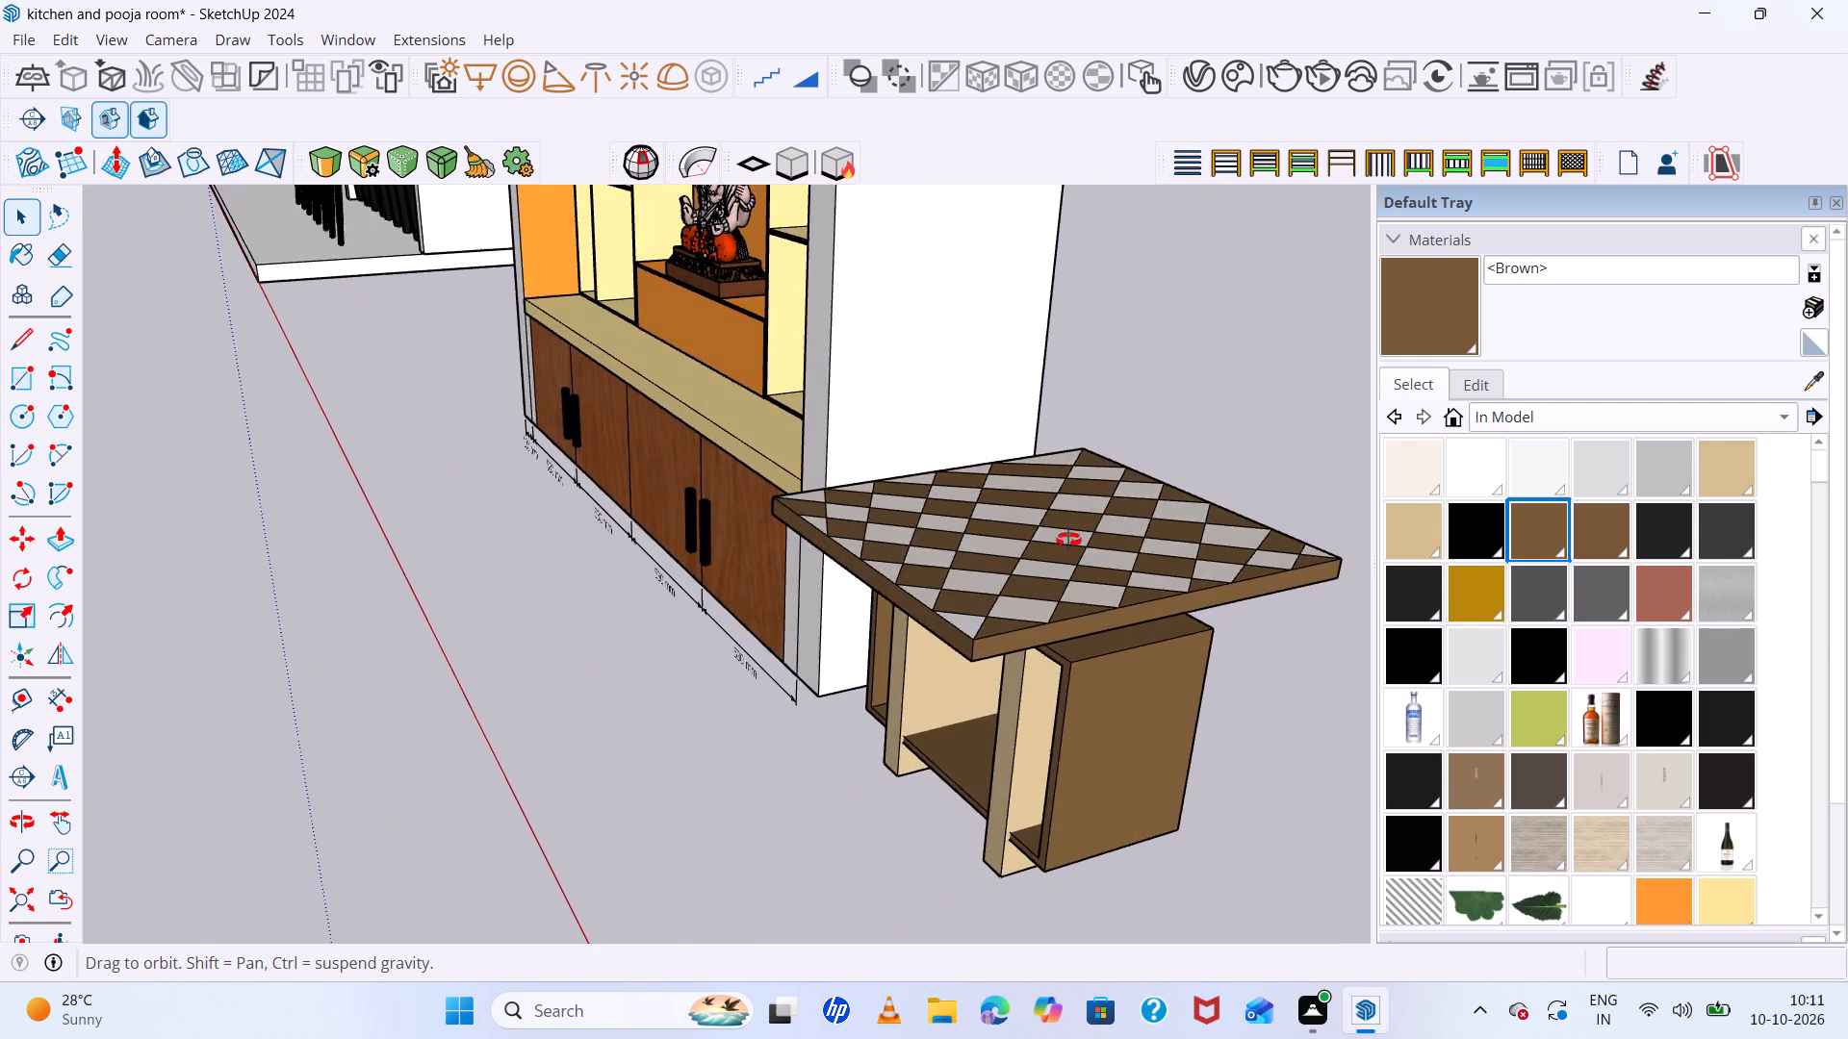
middle_drag(1068, 540, 1084, 483)
scroll(1118, 557, up, 13)
scroll(1091, 603, down, 6)
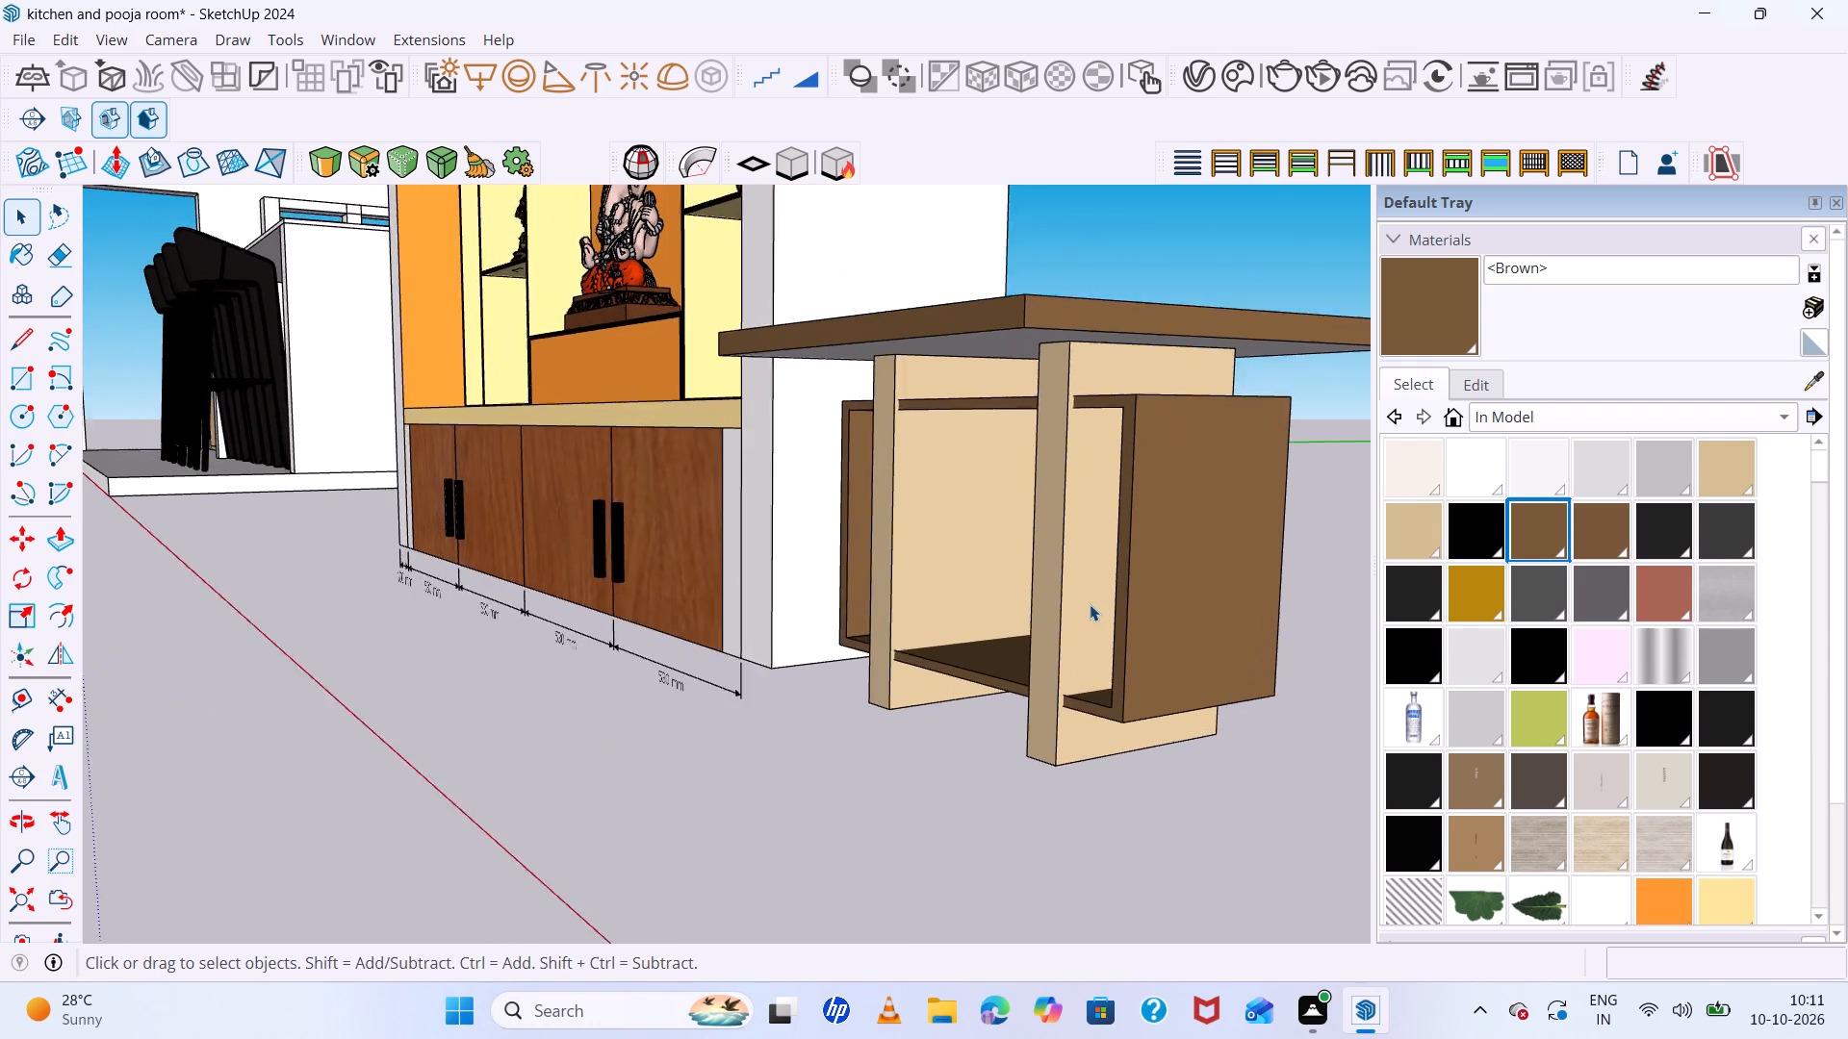
scroll(1090, 604, down, 14)
scroll(1089, 603, up, 11)
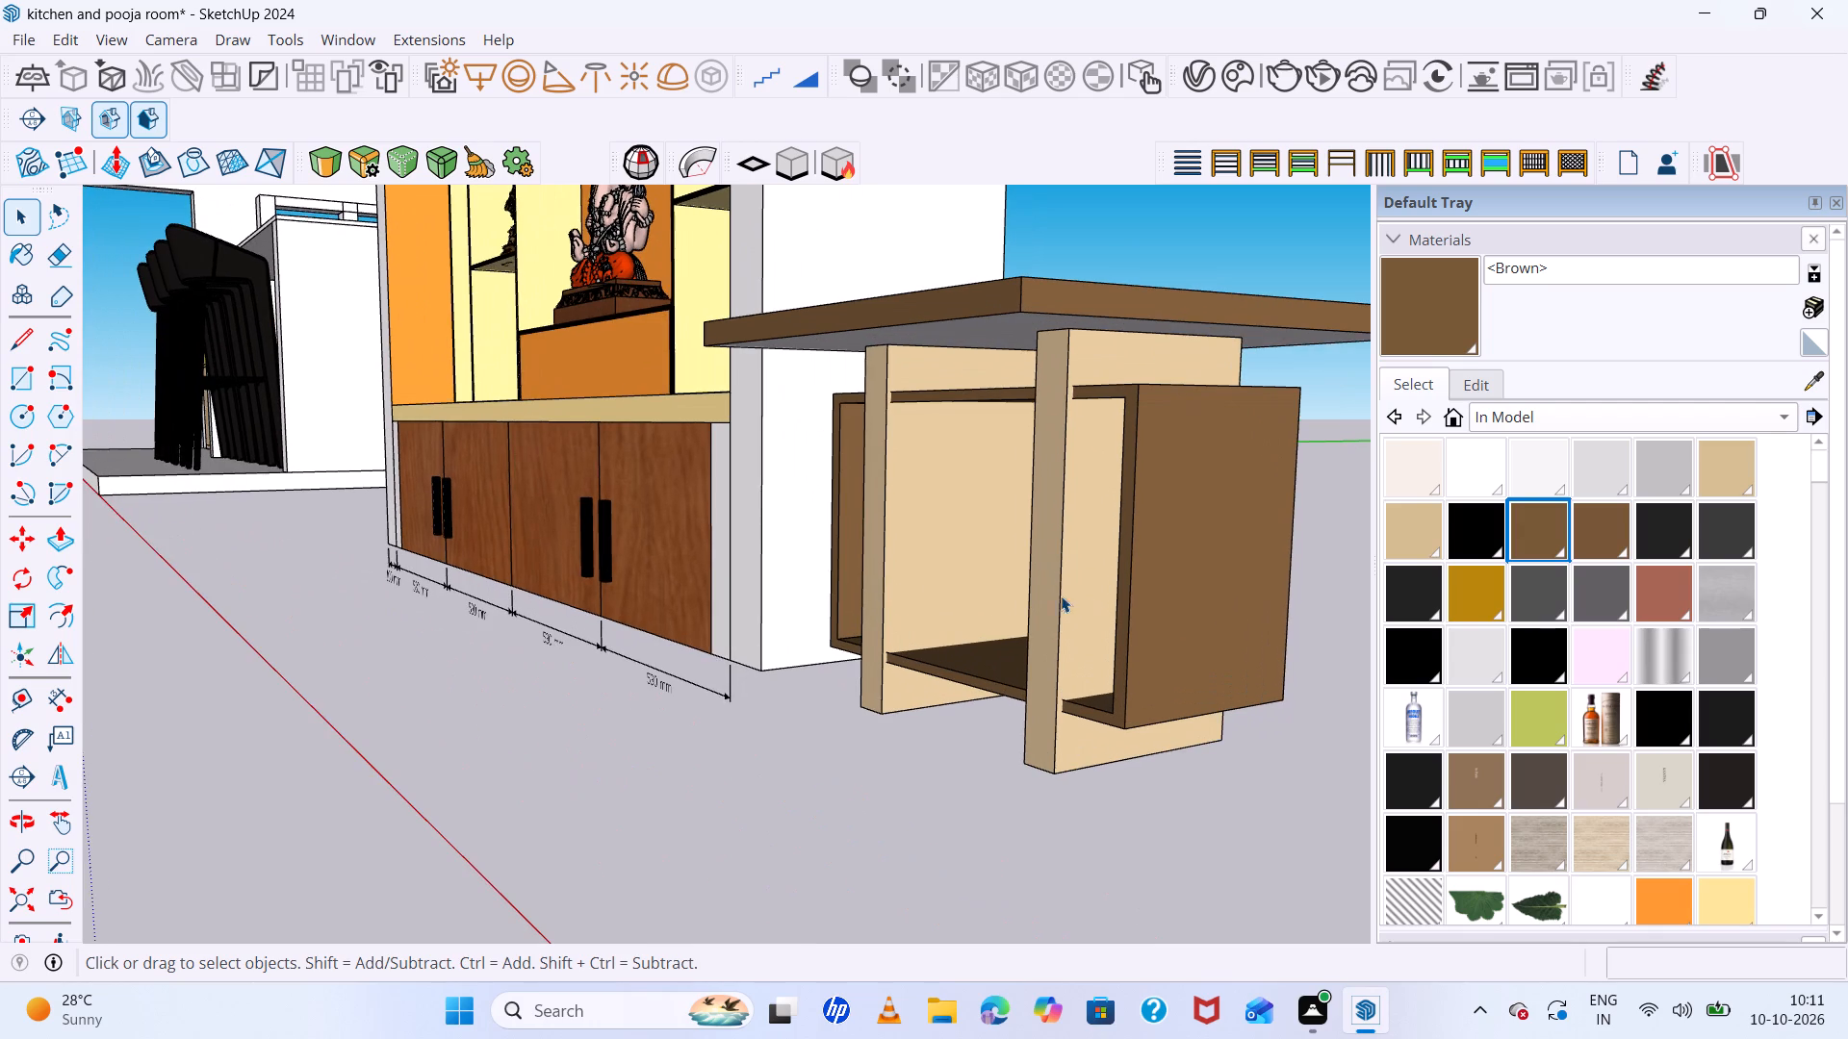
middle_drag(883, 576, 1039, 621)
scroll(885, 581, down, 14)
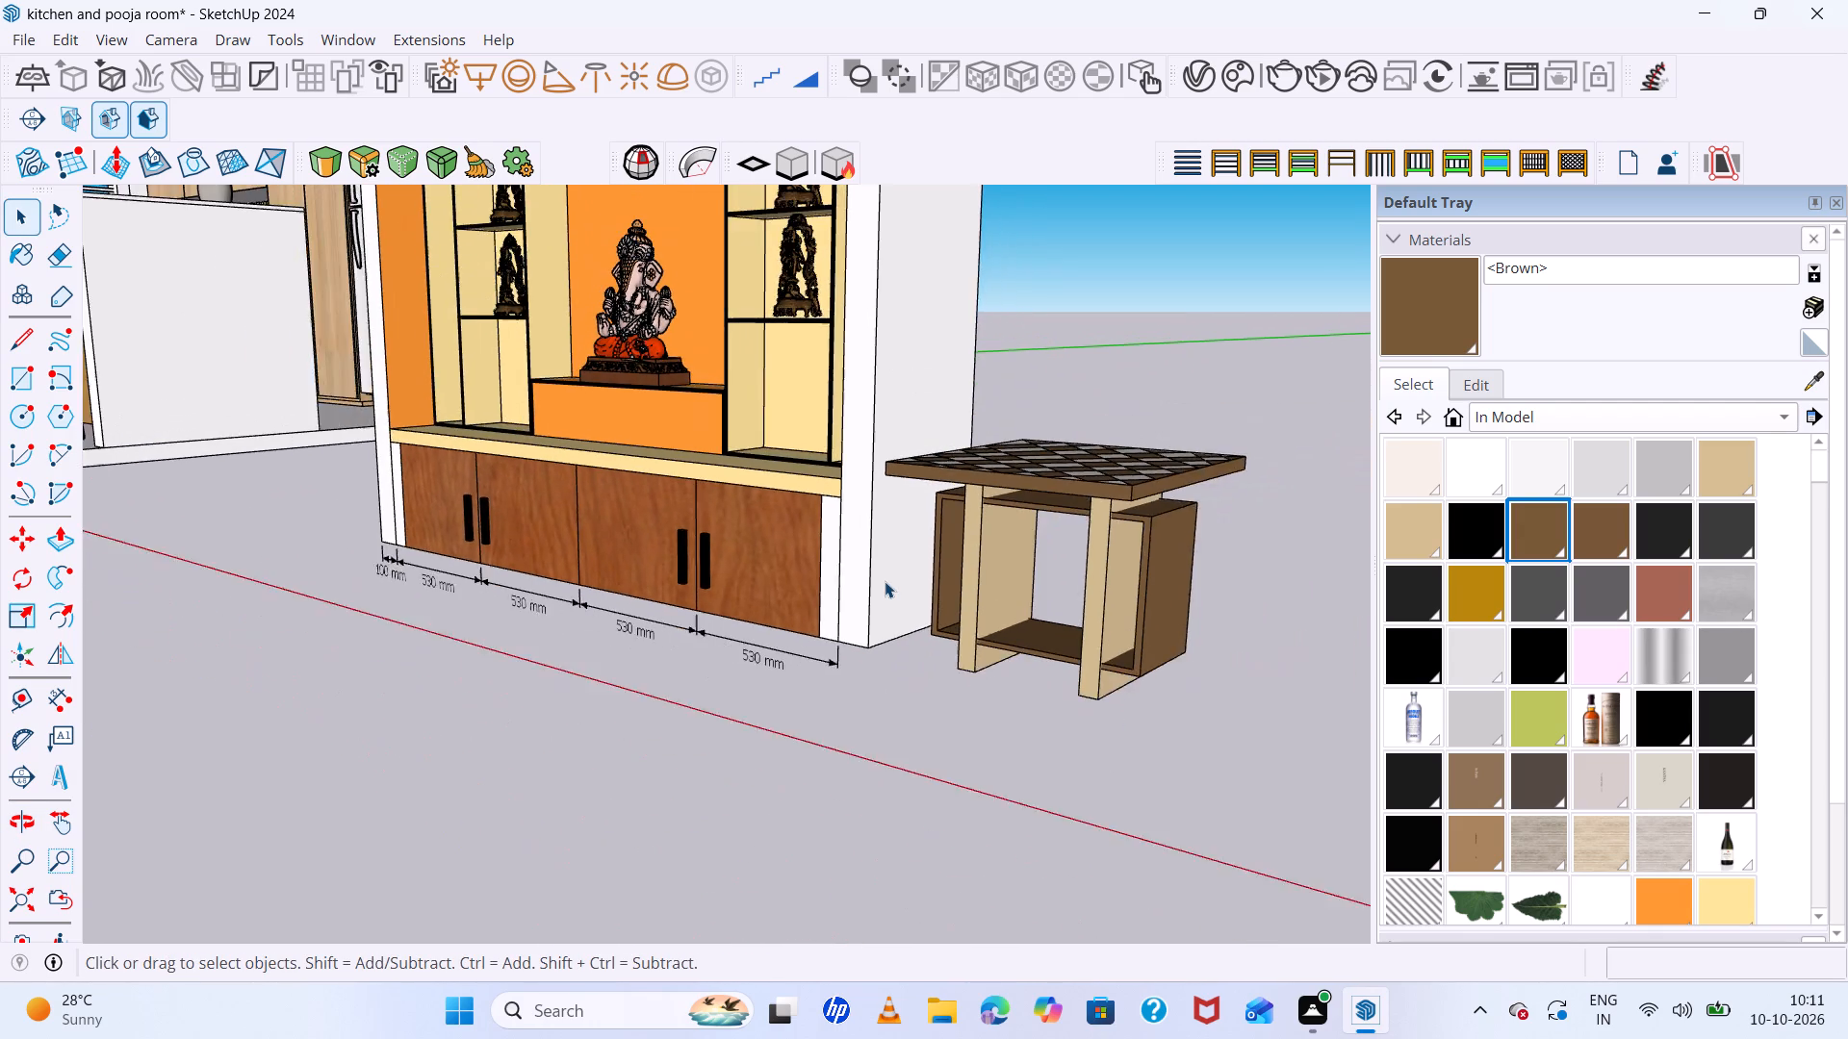
scroll(885, 581, down, 8)
middle_drag(1041, 601, 1212, 708)
scroll(1168, 553, up, 13)
middle_drag(1094, 565, 1095, 367)
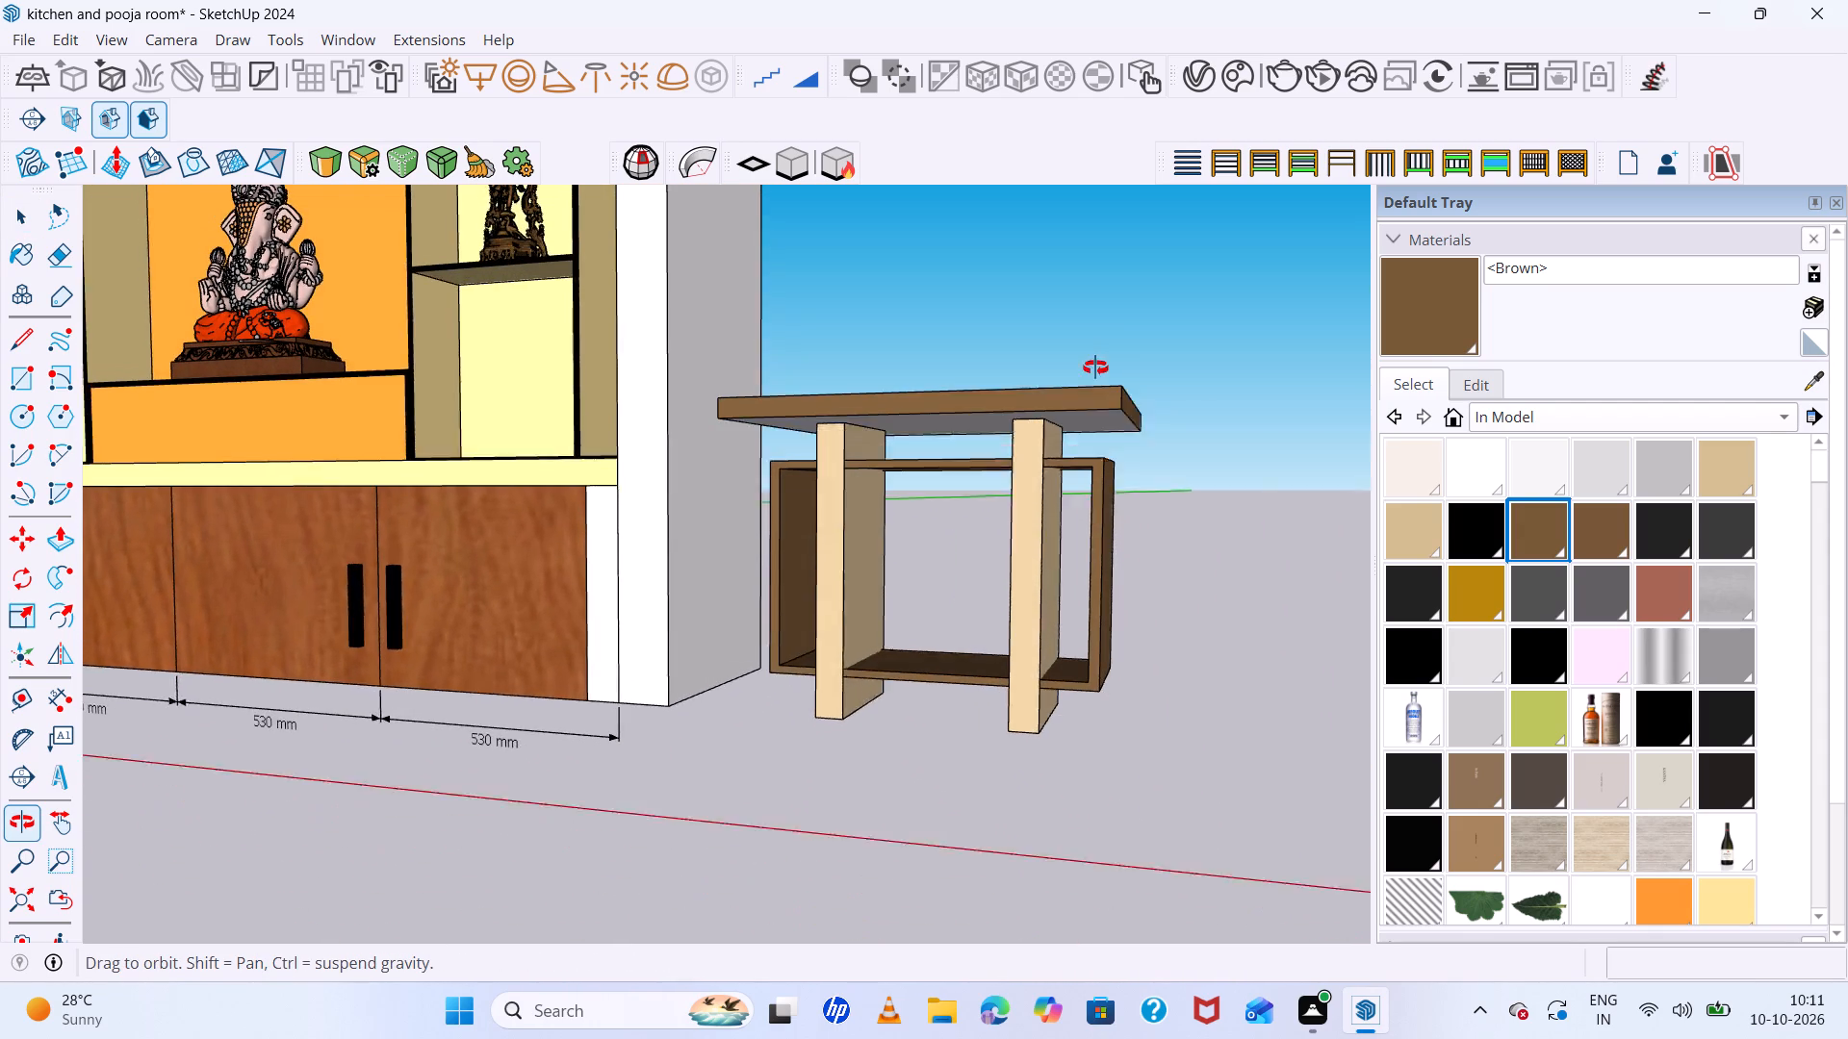
middle_drag(1095, 367, 868, 403)
Review the pooja unit and the table beside it together with the neighbouring kitchen.
scroll(962, 449, down, 6)
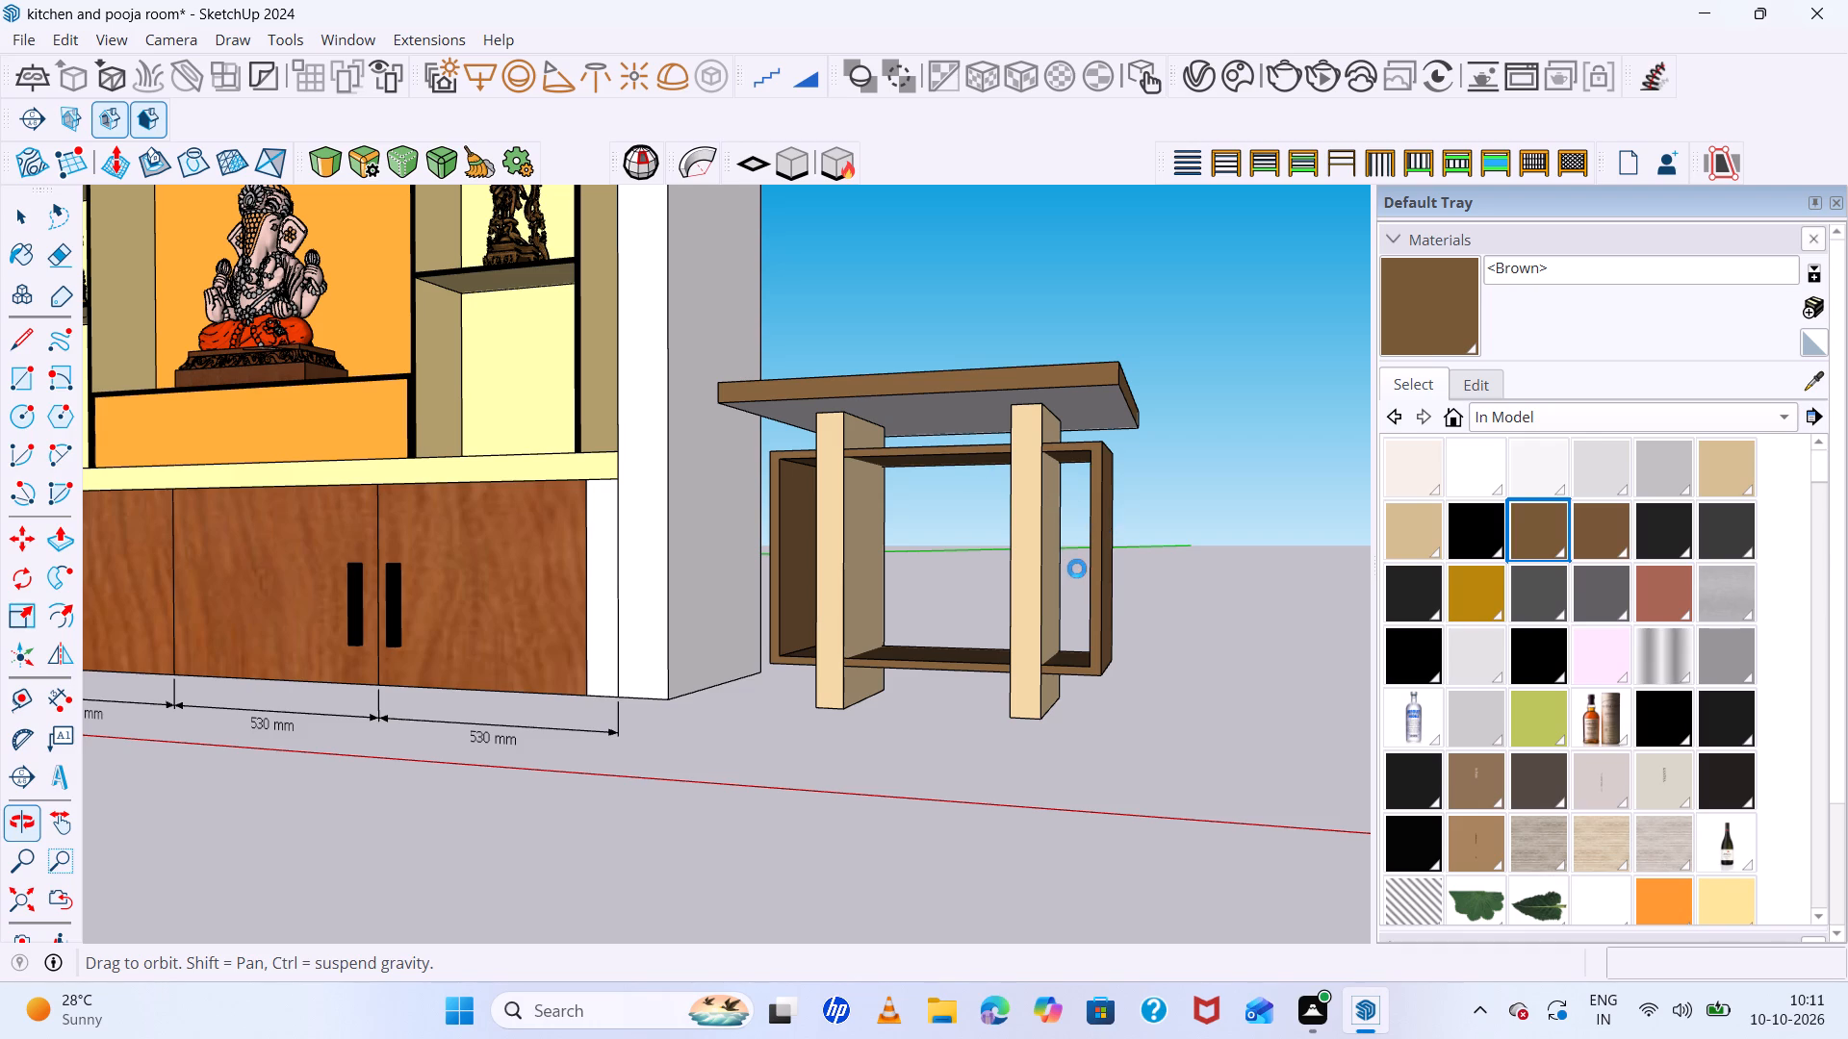
scroll(1077, 569, down, 11)
middle_drag(1077, 570, 1095, 615)
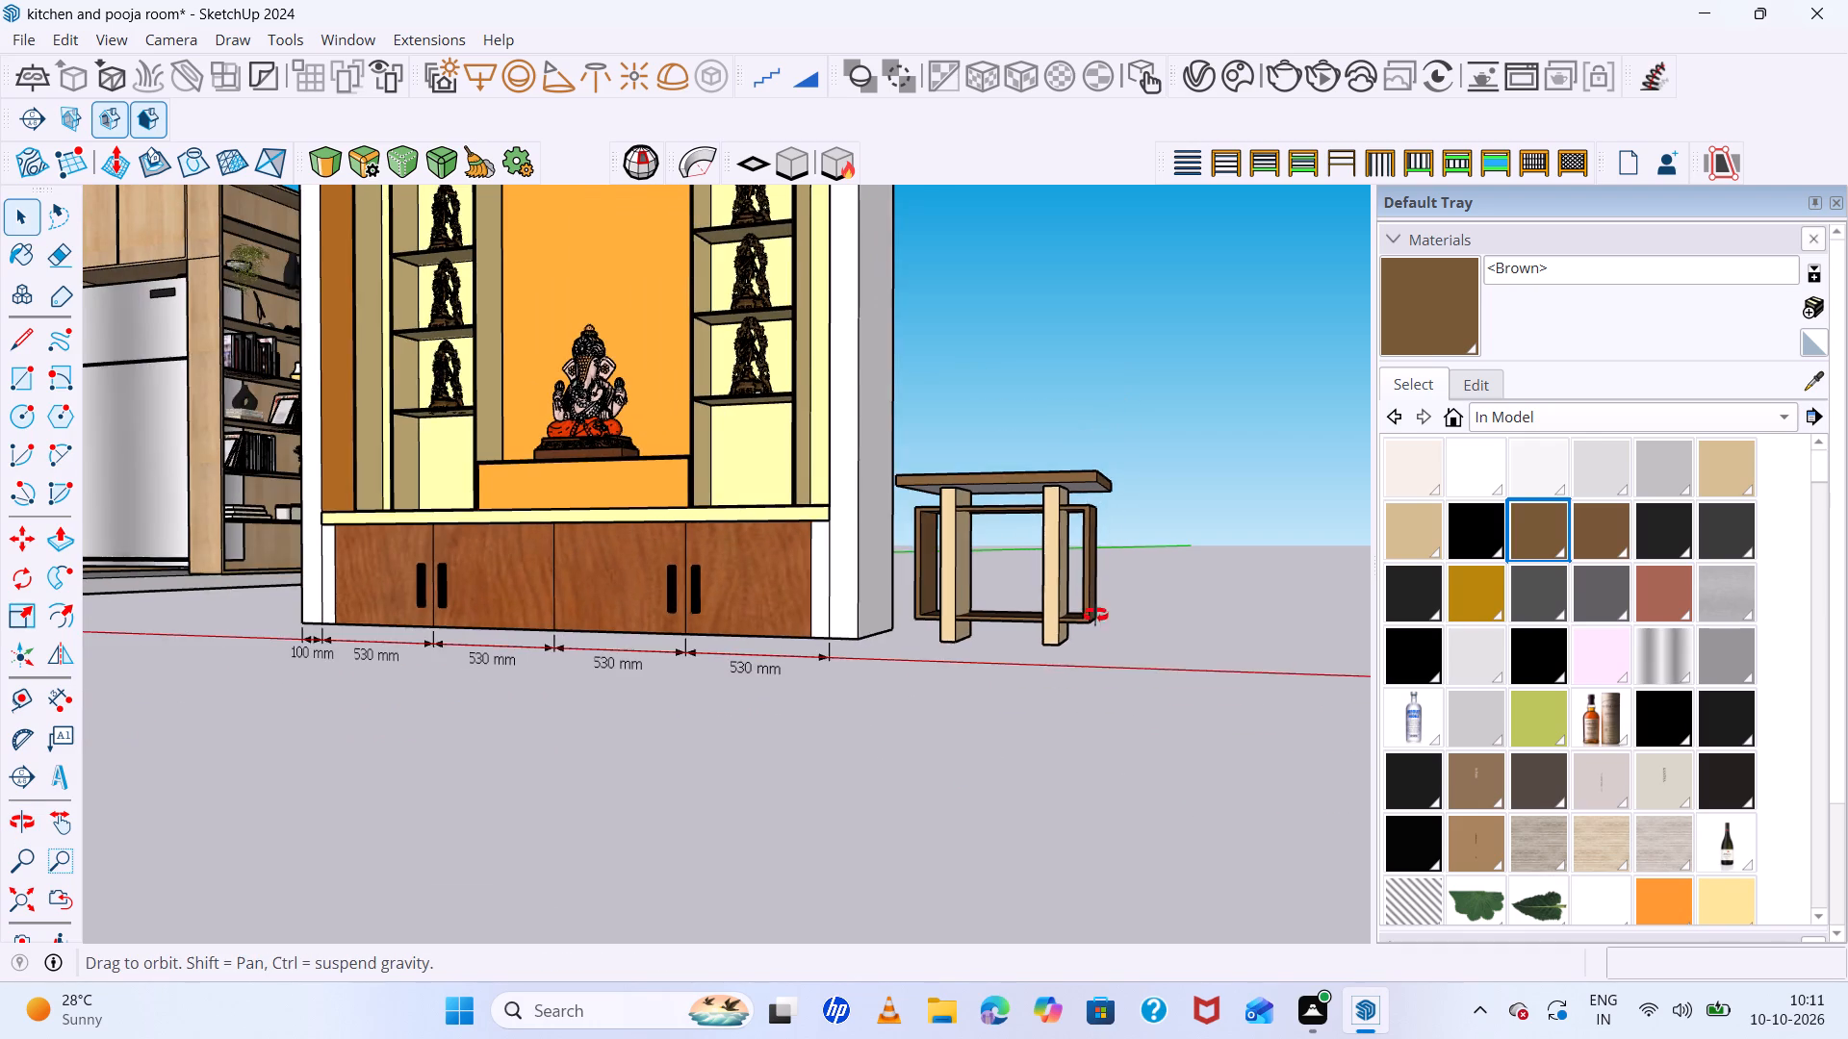
middle_drag(1095, 615, 1116, 690)
middle_click(1116, 690)
scroll(1116, 557, down, 14)
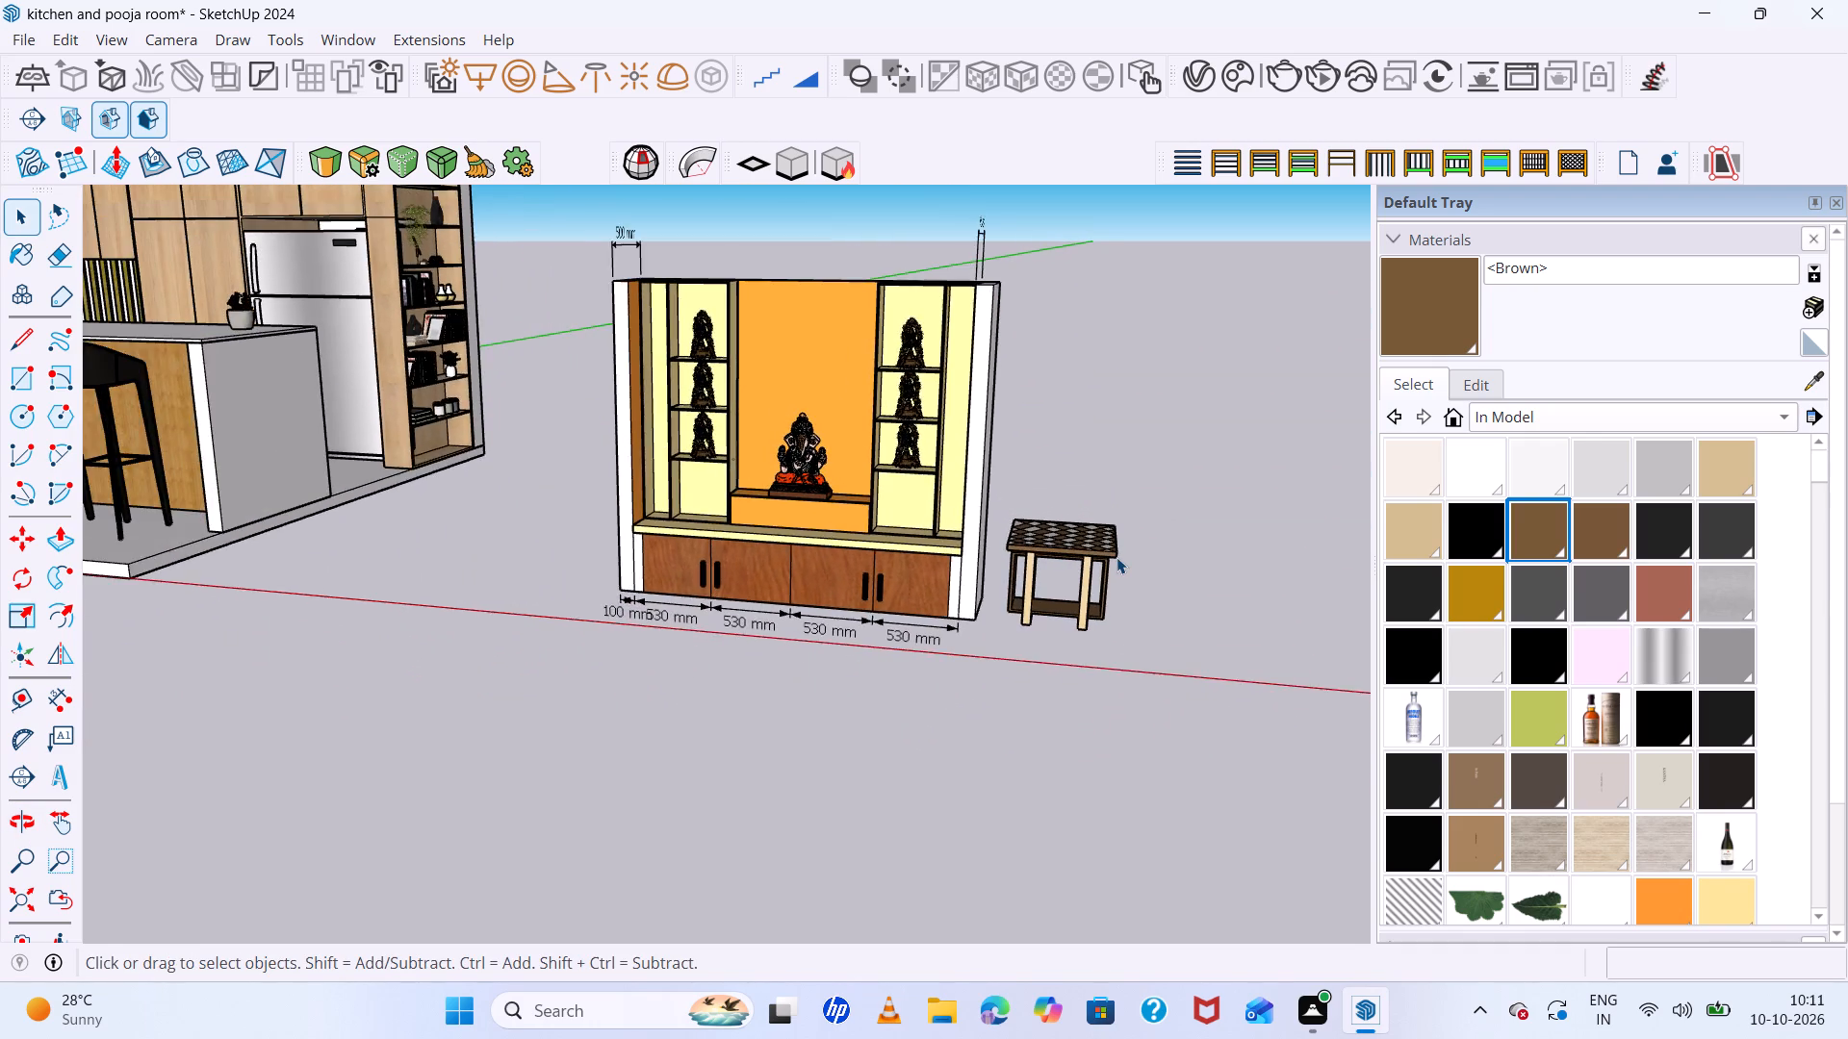
scroll(1116, 557, down, 7)
Examine the dimensions at the top of the pooja unit and along its cabinet base.
scroll(744, 225, up, 15)
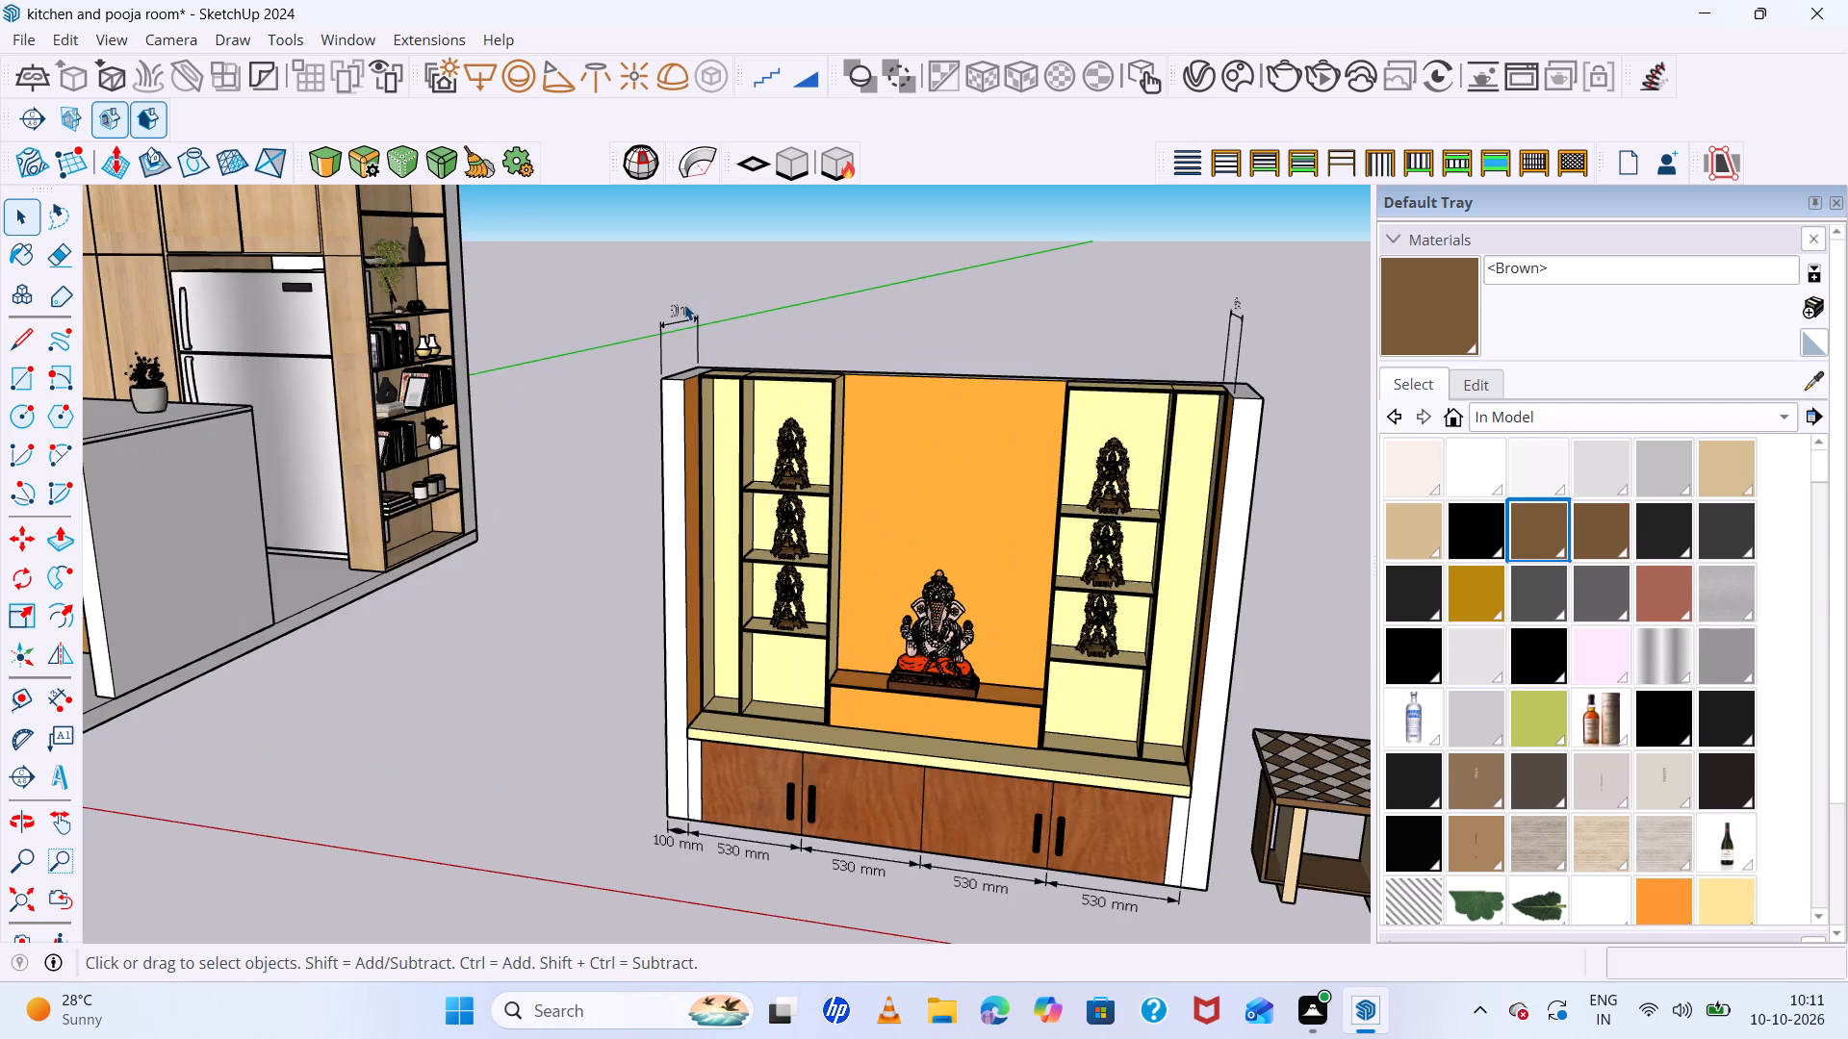
scroll(684, 304, up, 8)
scroll(680, 317, up, 13)
scroll(675, 339, down, 2)
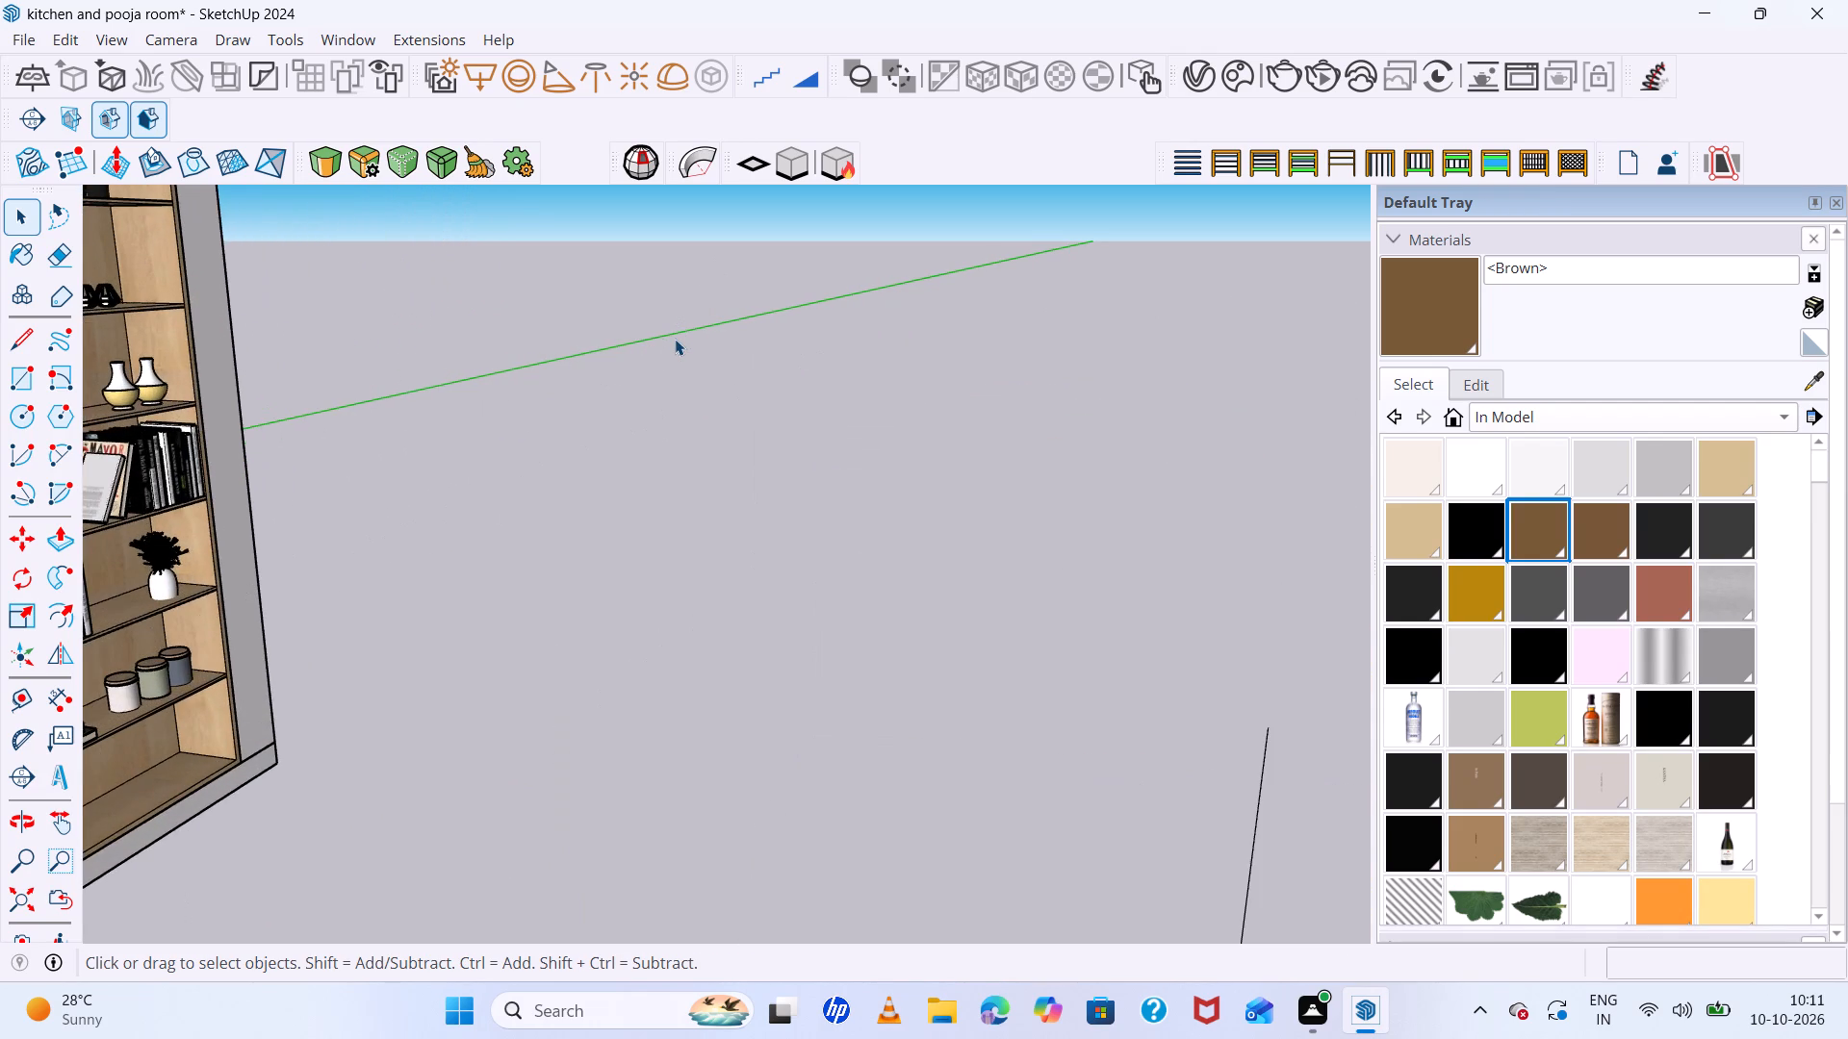
scroll(675, 339, down, 18)
scroll(674, 342, down, 7)
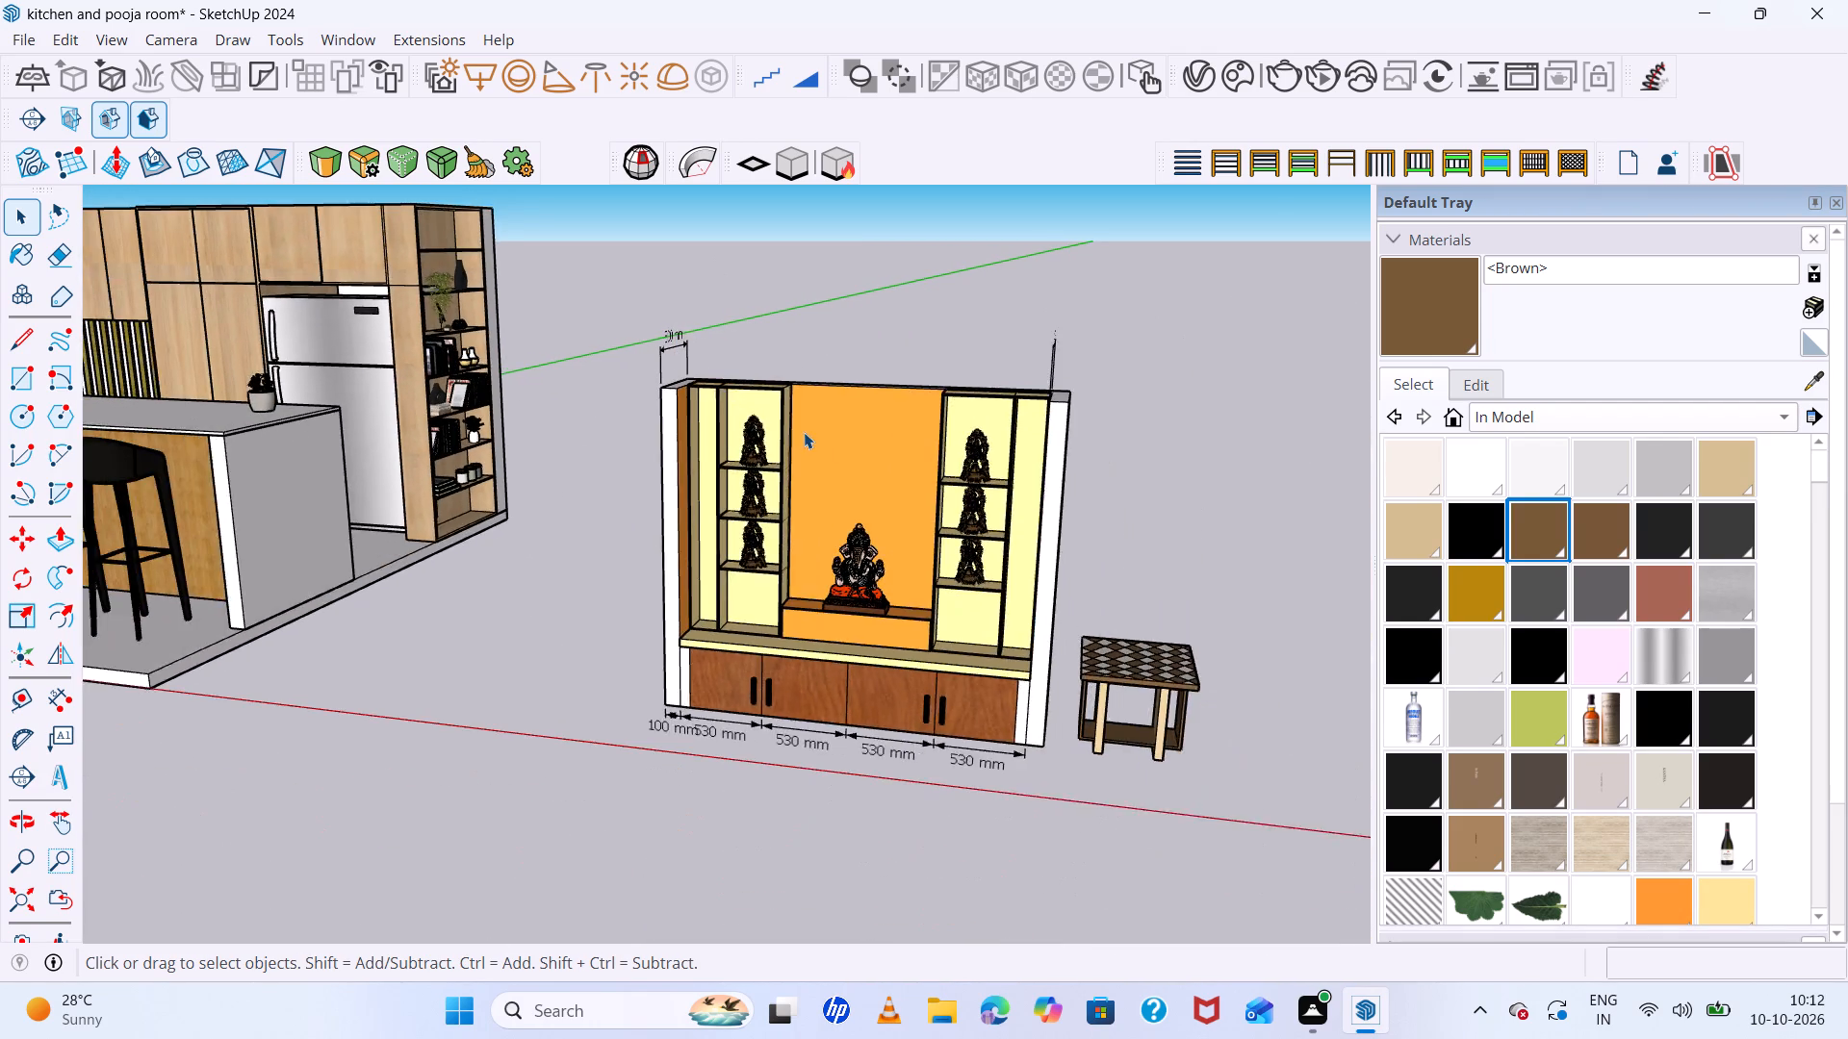
scroll(804, 432, down, 6)
middle_drag(877, 469, 966, 492)
middle_click(966, 492)
scroll(967, 604, up, 19)
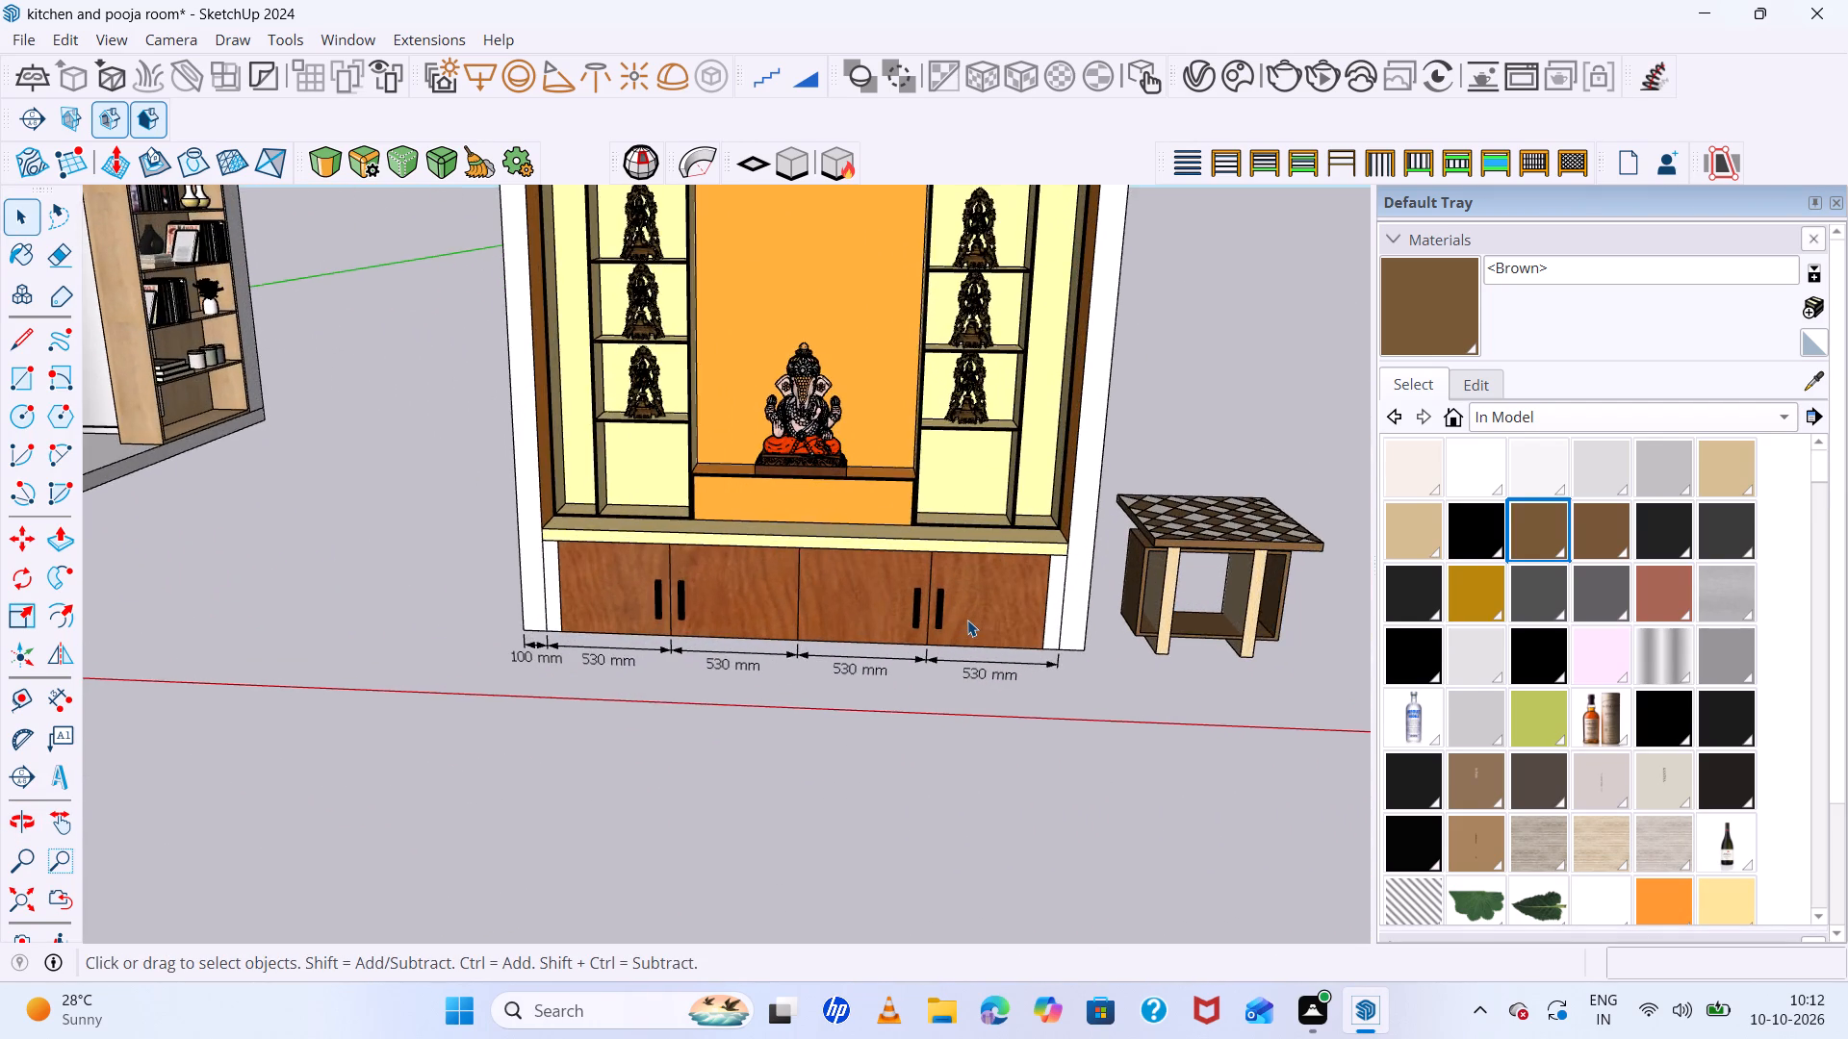
Add a linear dimension across the foot of the pooja unit's side panel nearest the table, in line with the base dimensions.
scroll(967, 620, up, 6)
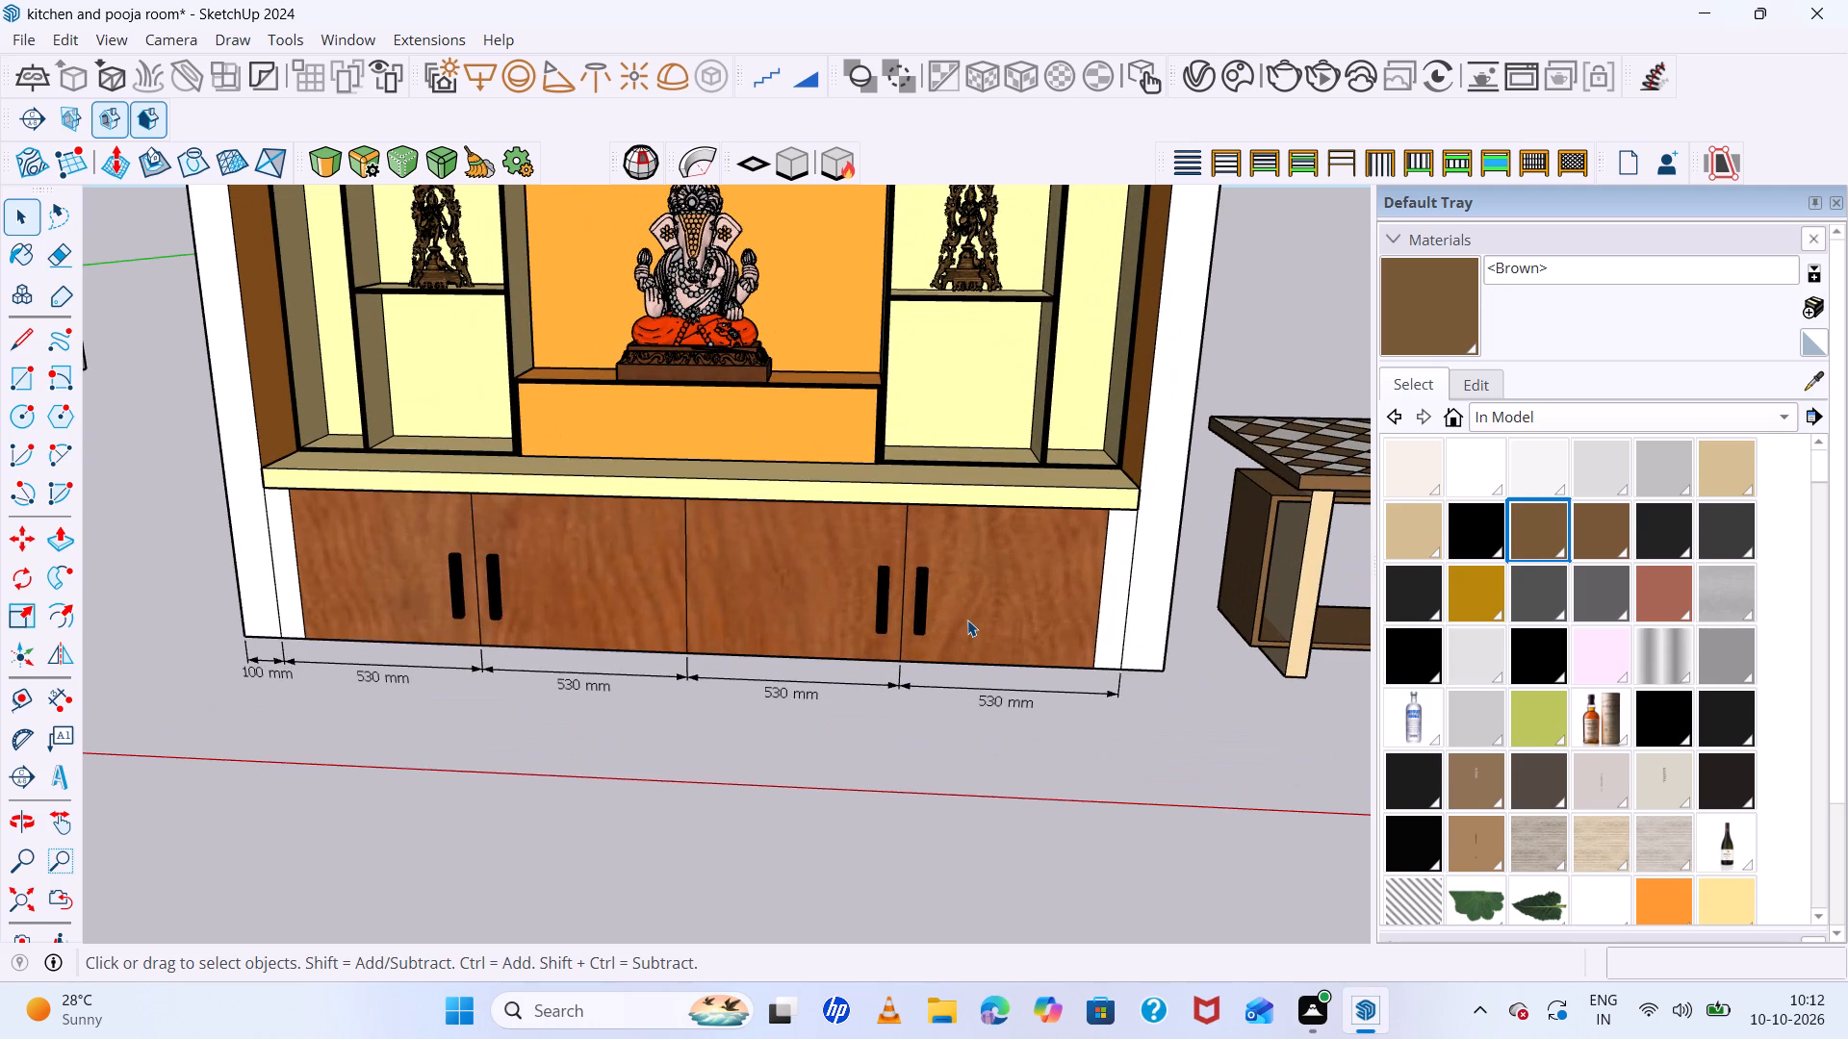
scroll(968, 619, up, 2)
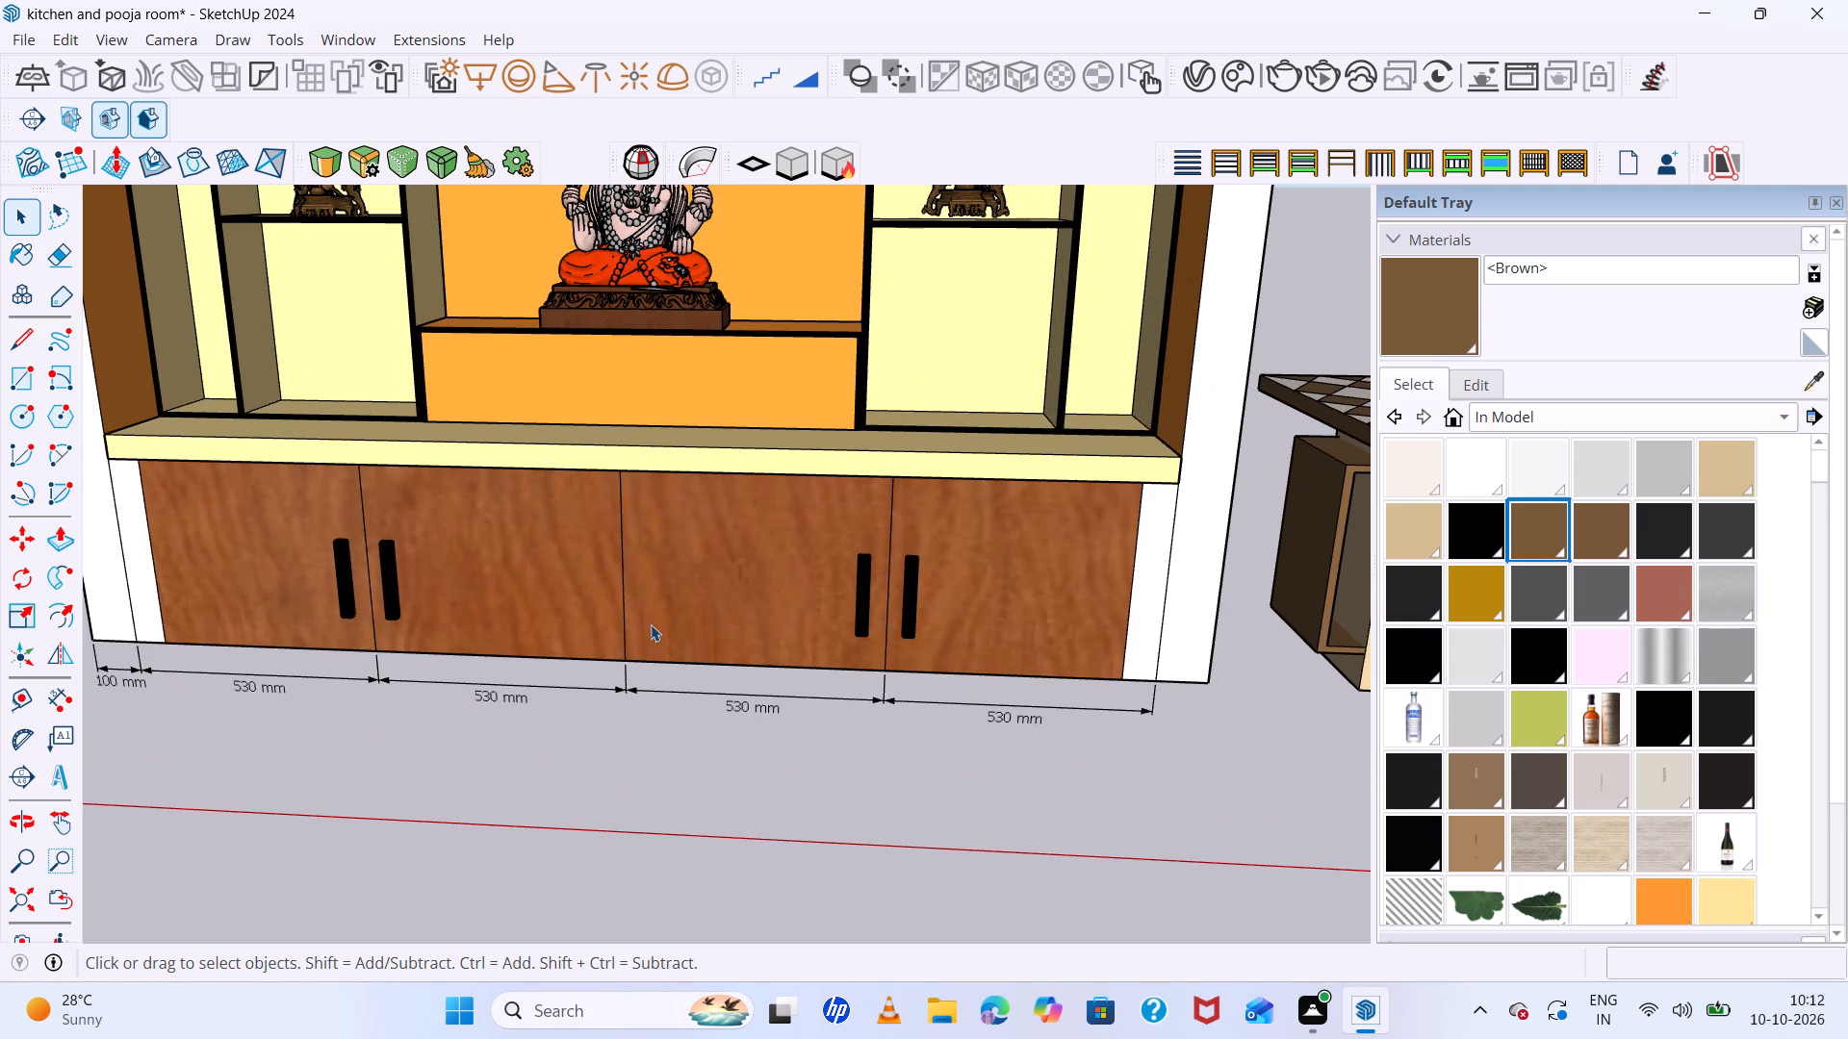
click(70, 696)
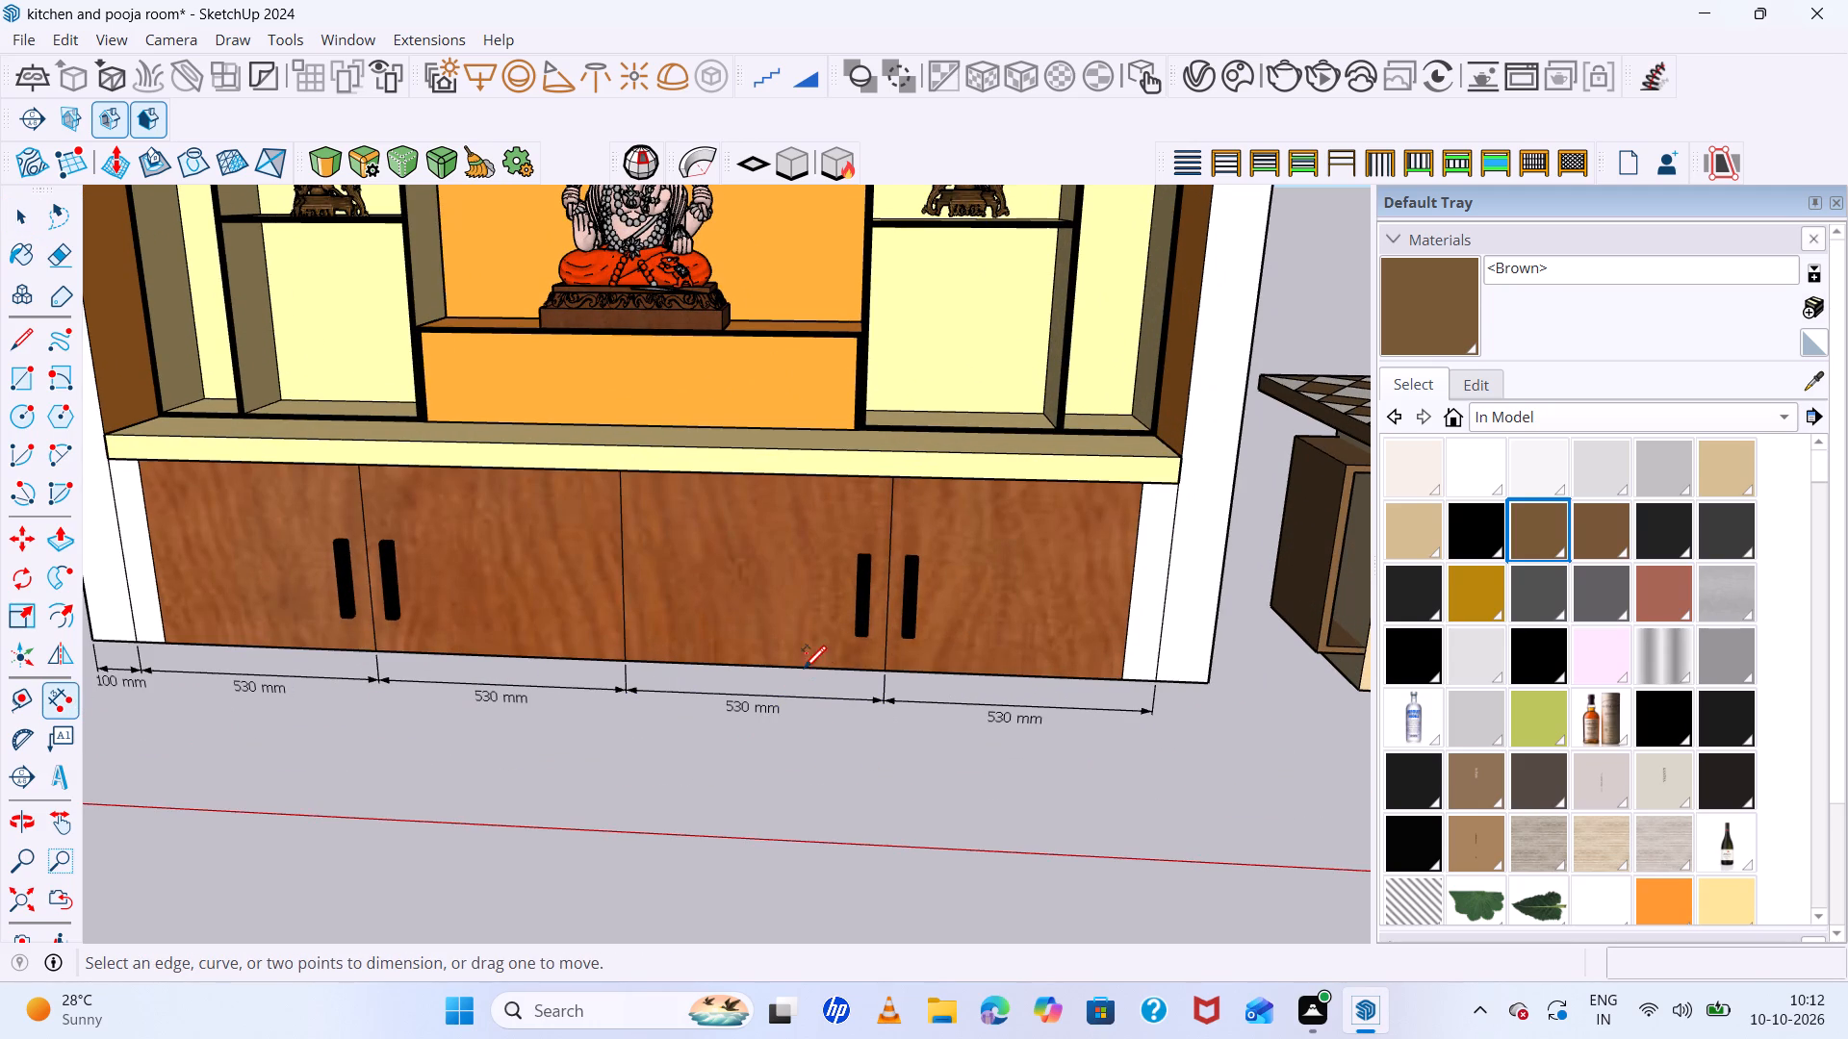
click(1155, 683)
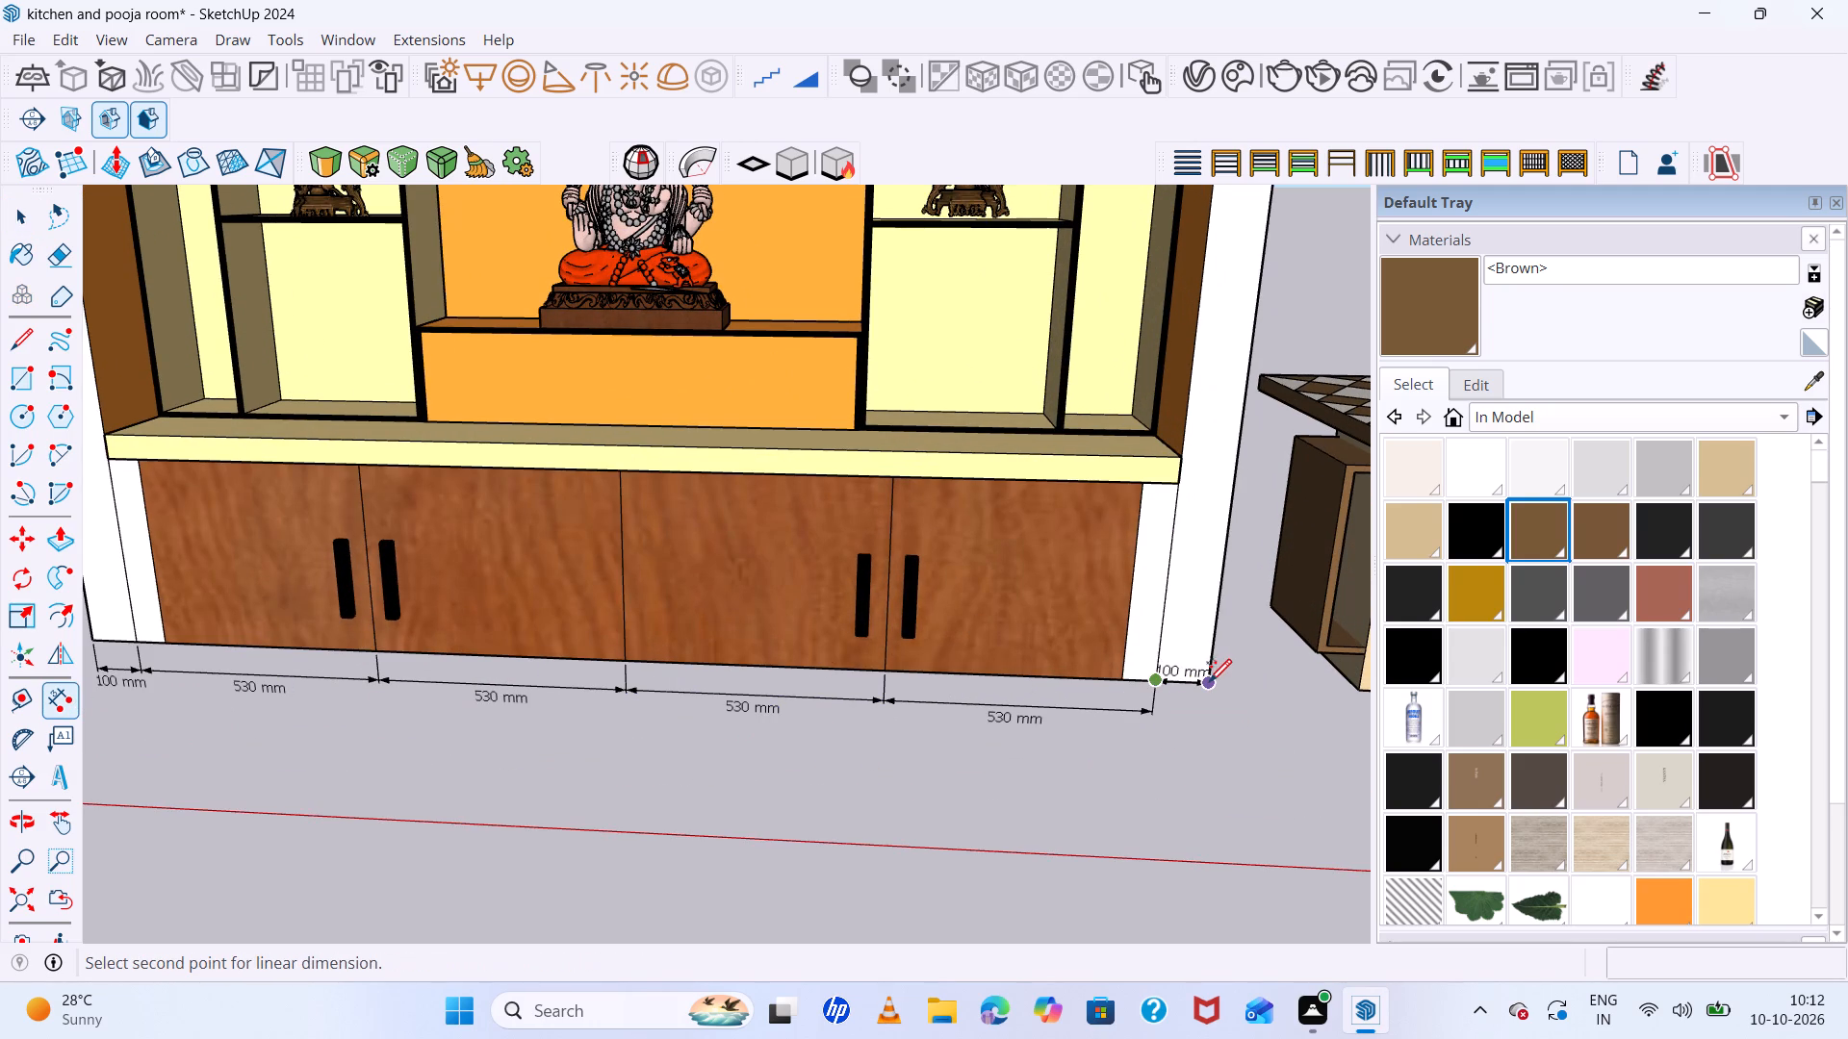
click(1216, 680)
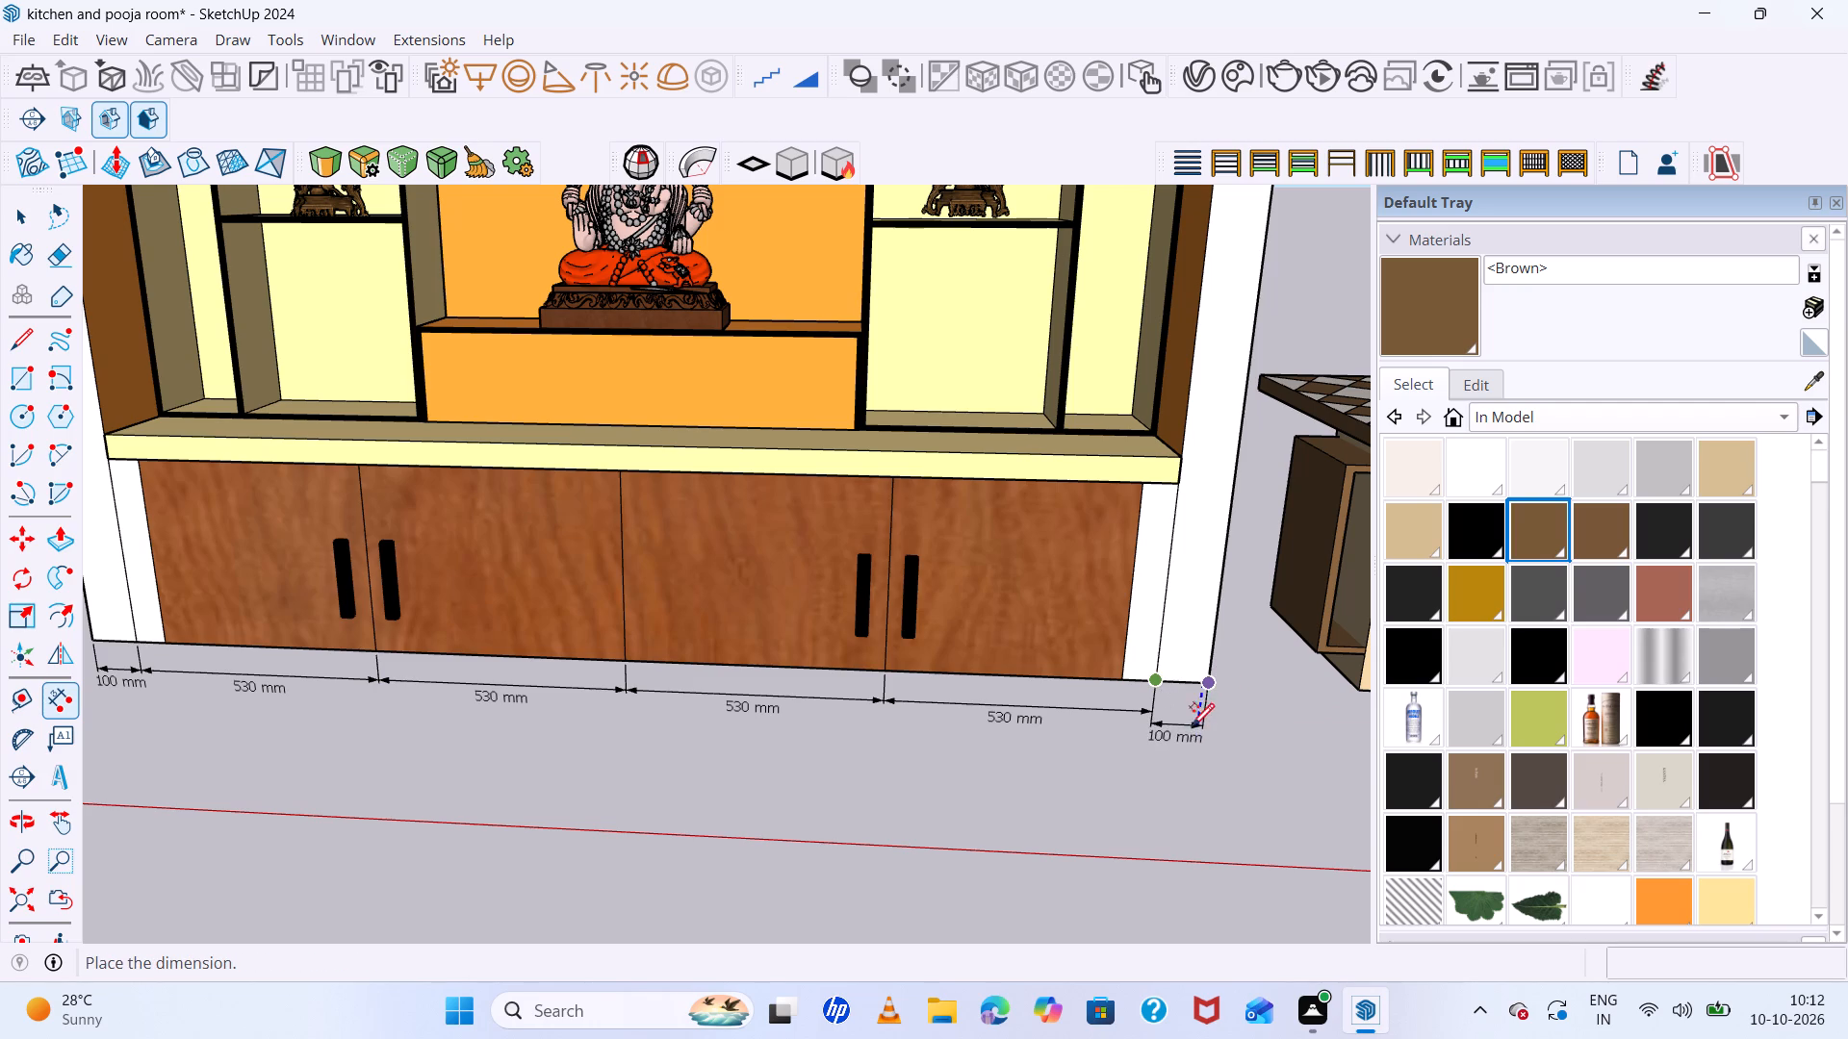
click(1186, 717)
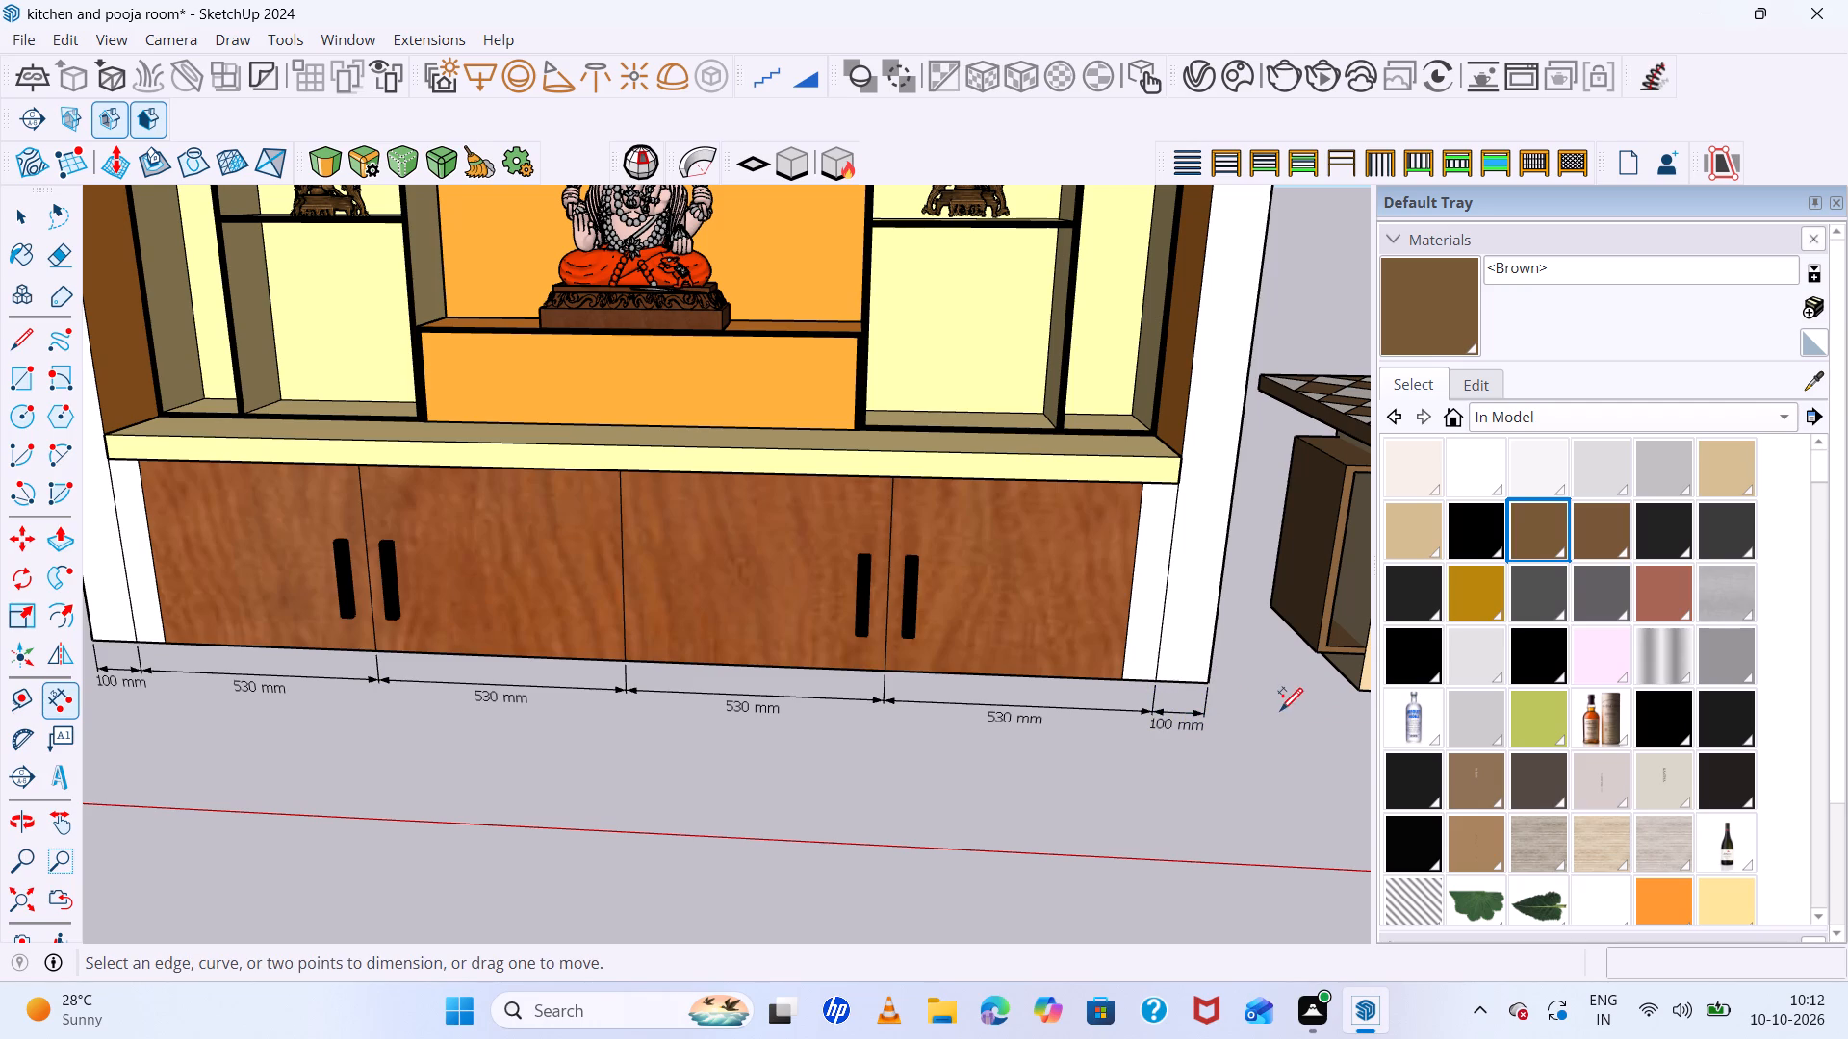
key(space)
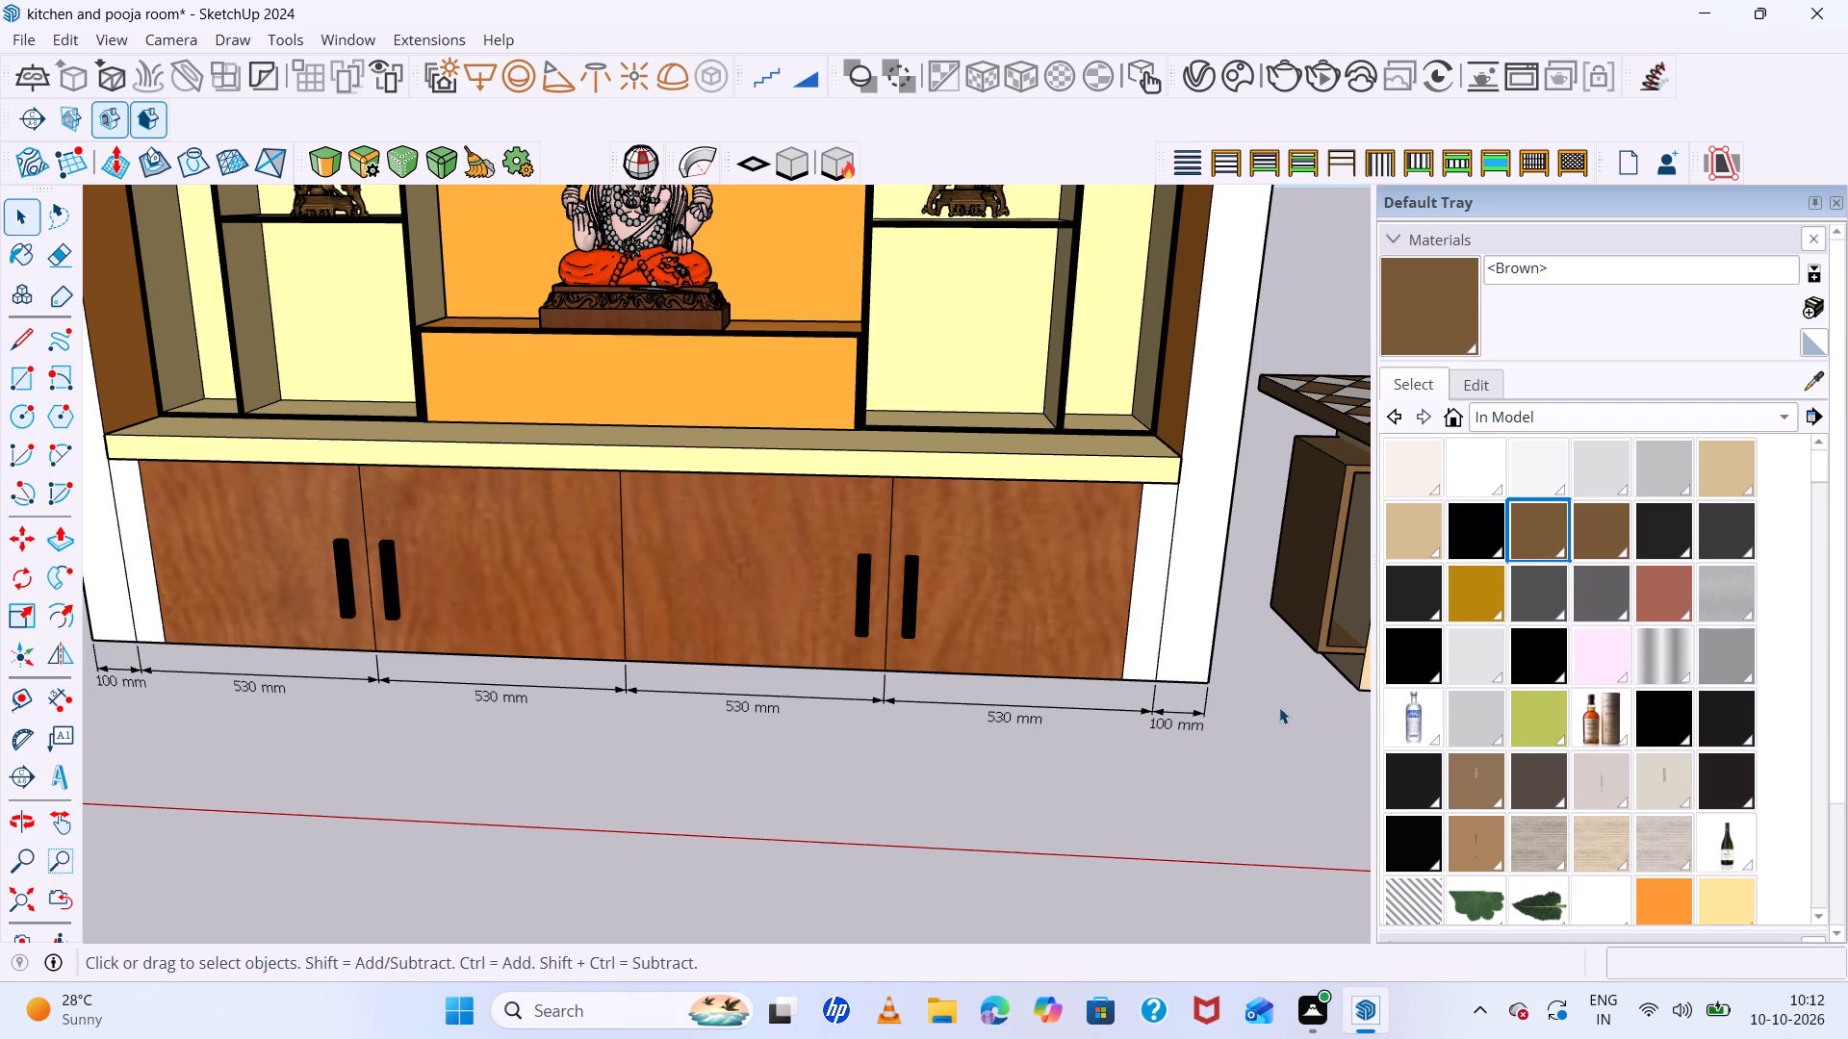
Check the completed row of dimensions along the pooja unit's cabinet base from close up, from afar and from low angles.
scroll(783, 578, up, 1)
scroll(779, 597, down, 8)
scroll(871, 619, down, 7)
scroll(1051, 651, up, 8)
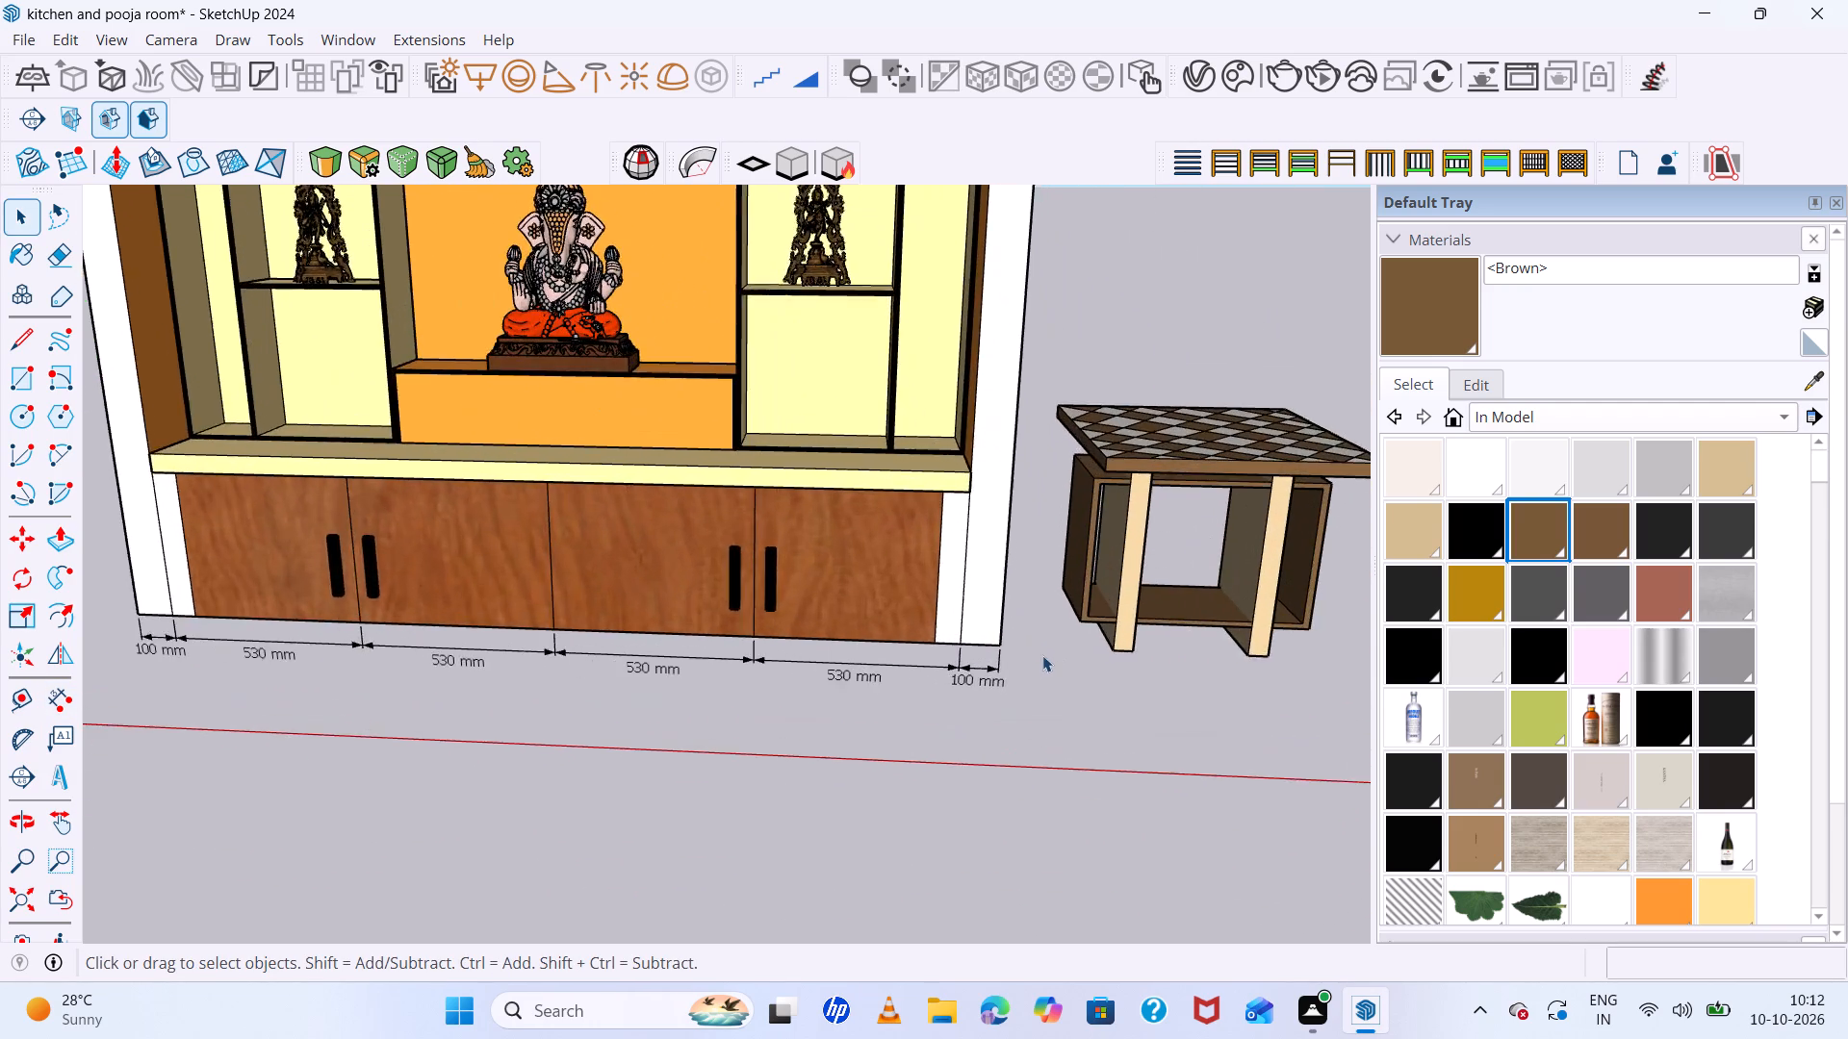
scroll(1042, 655, up, 12)
scroll(938, 690, up, 13)
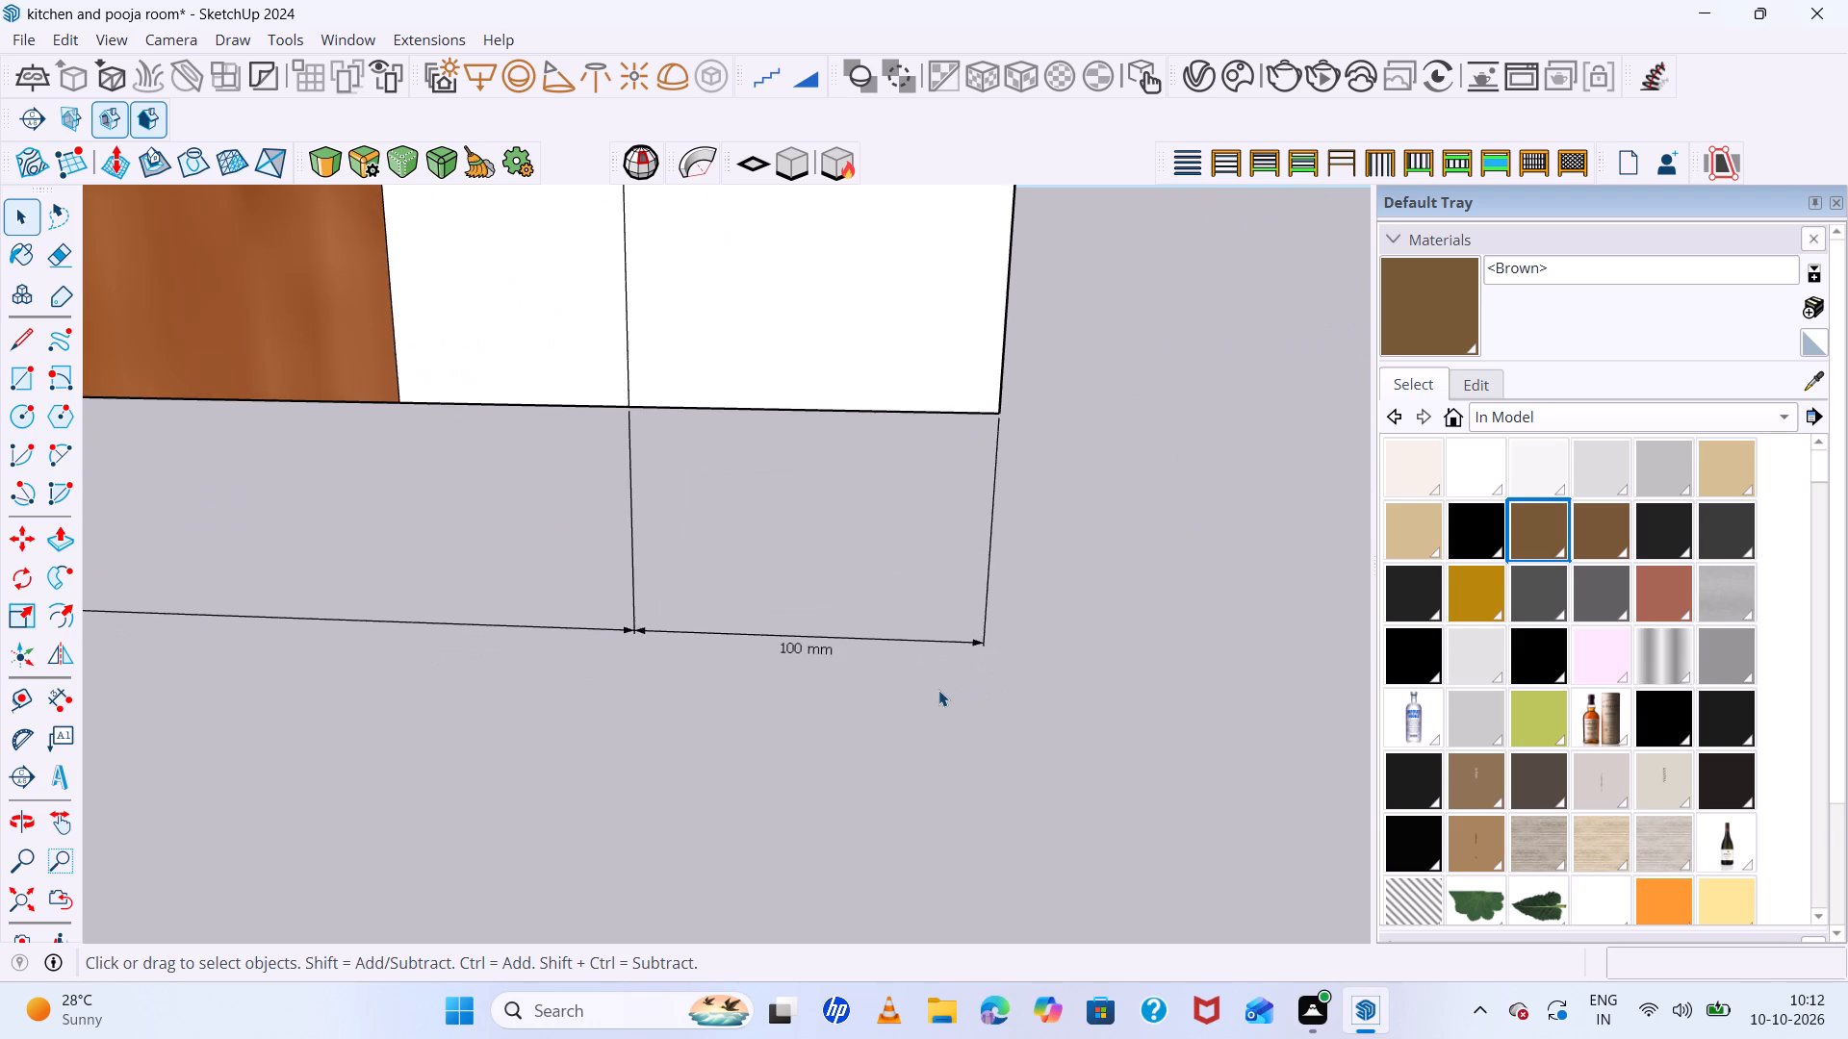
scroll(938, 690, down, 18)
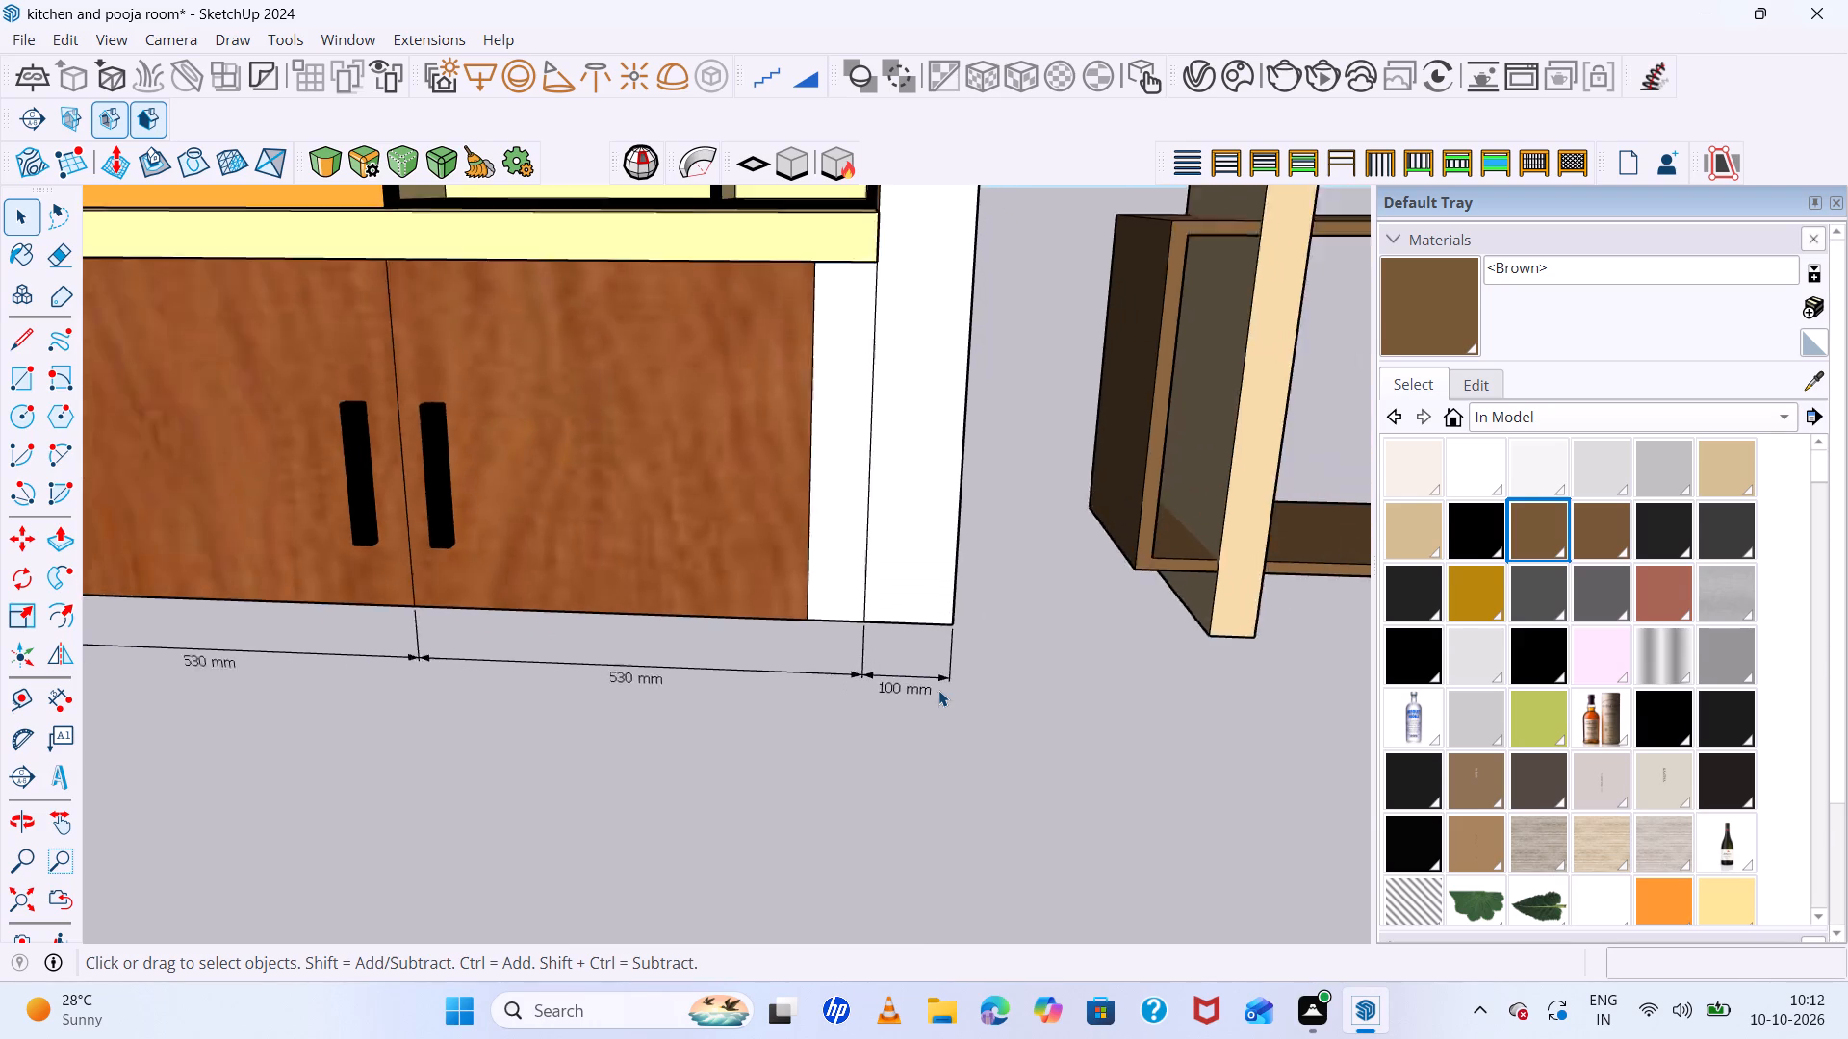
scroll(938, 690, down, 18)
scroll(938, 690, down, 7)
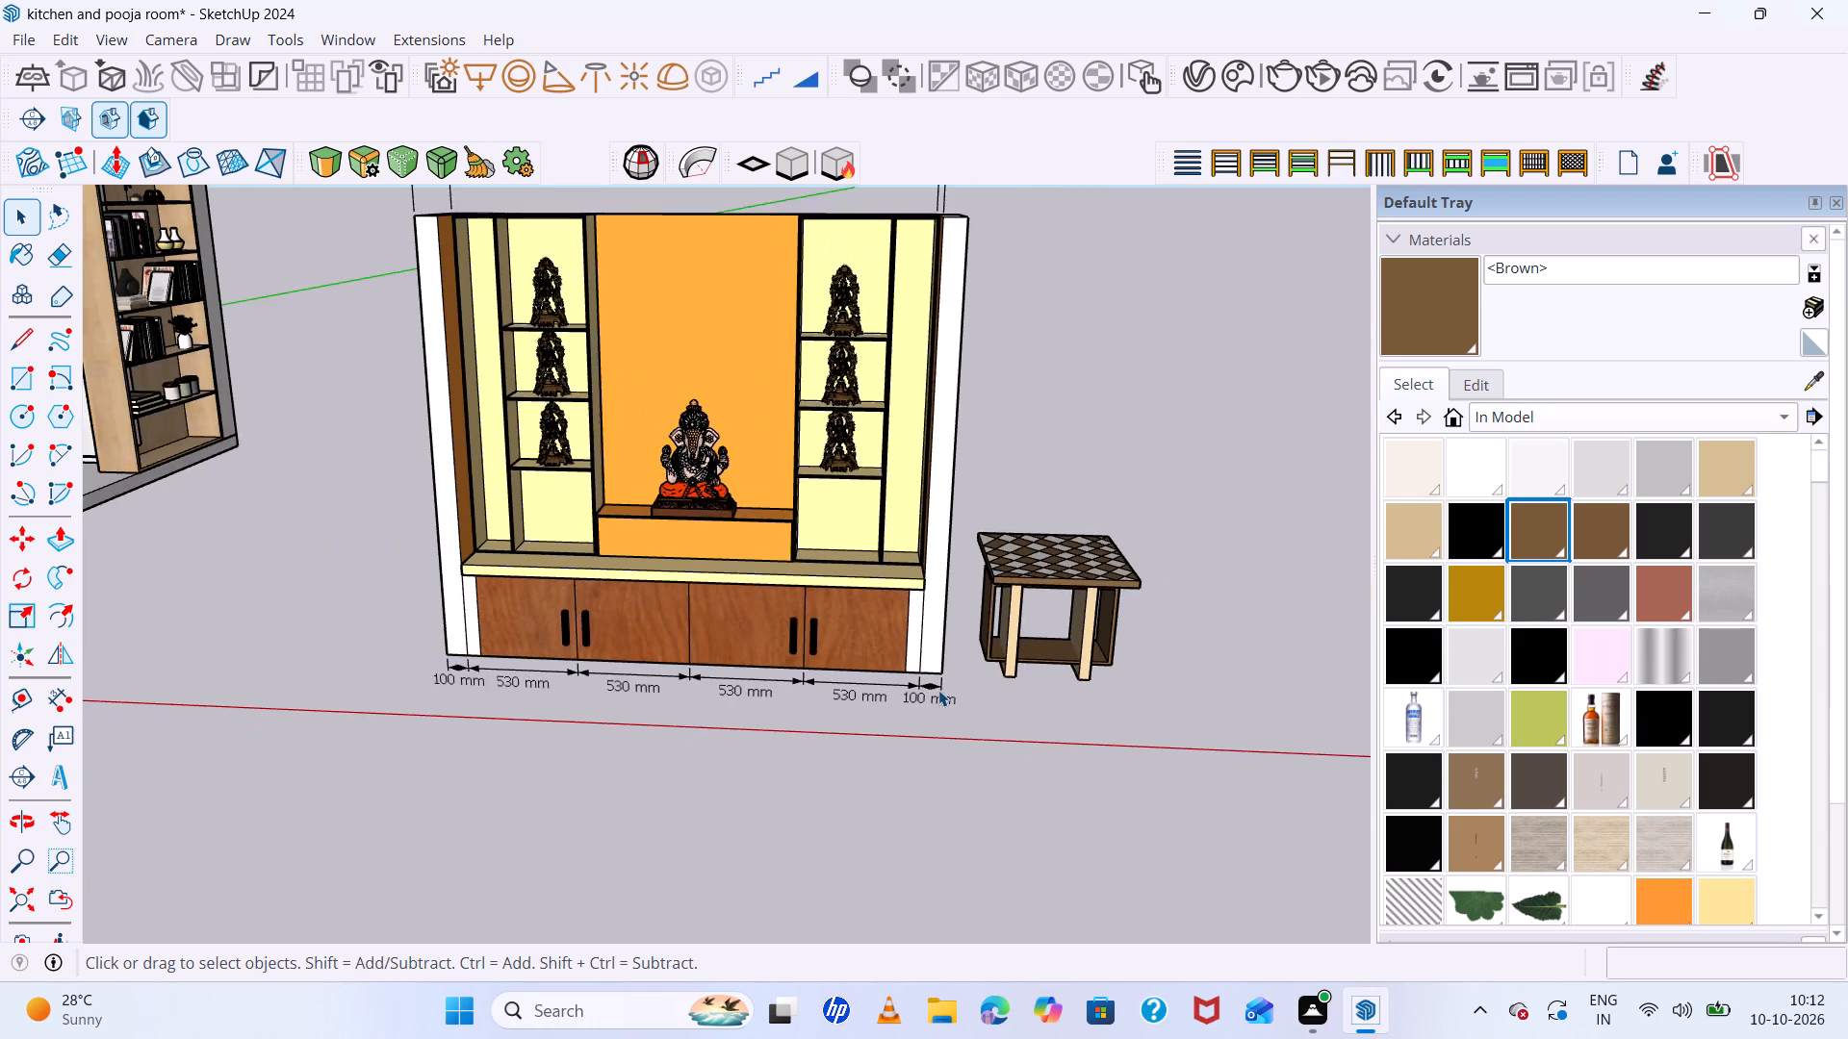
scroll(938, 690, up, 13)
scroll(1000, 672, down, 7)
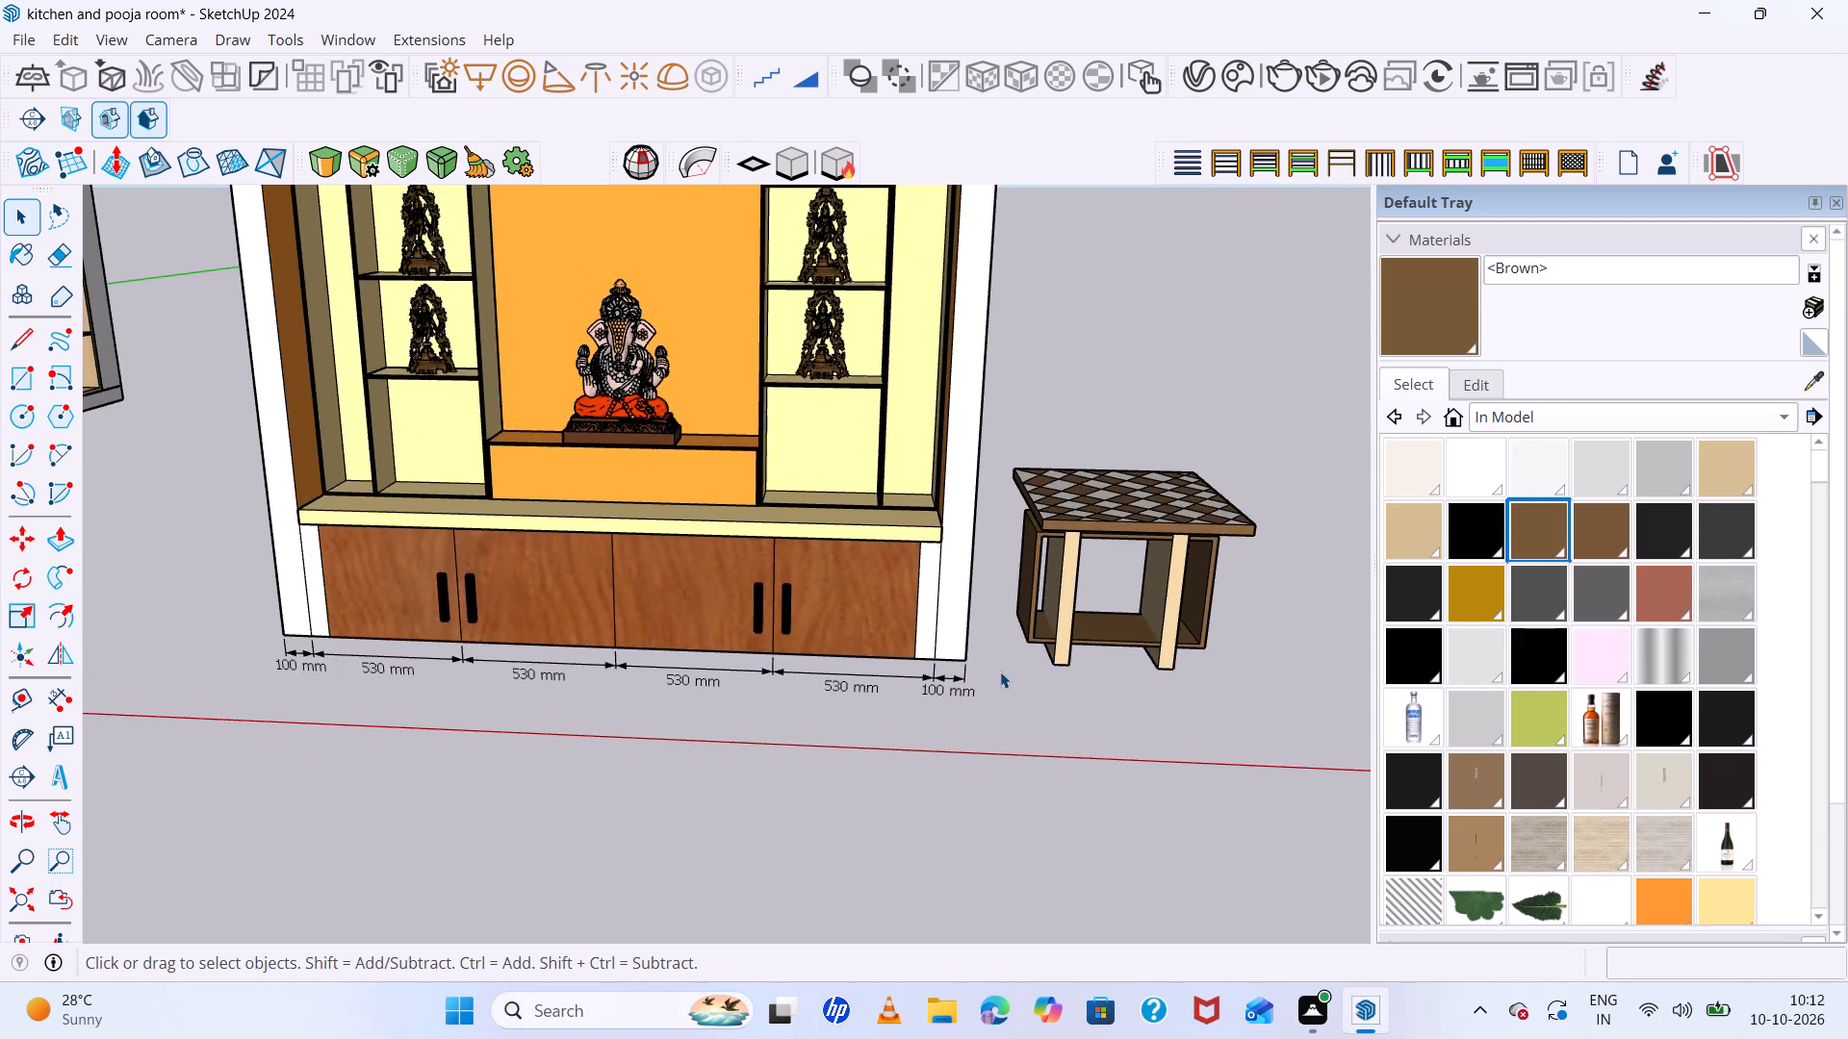
scroll(1000, 672, down, 6)
scroll(636, 668, up, 6)
scroll(502, 674, up, 6)
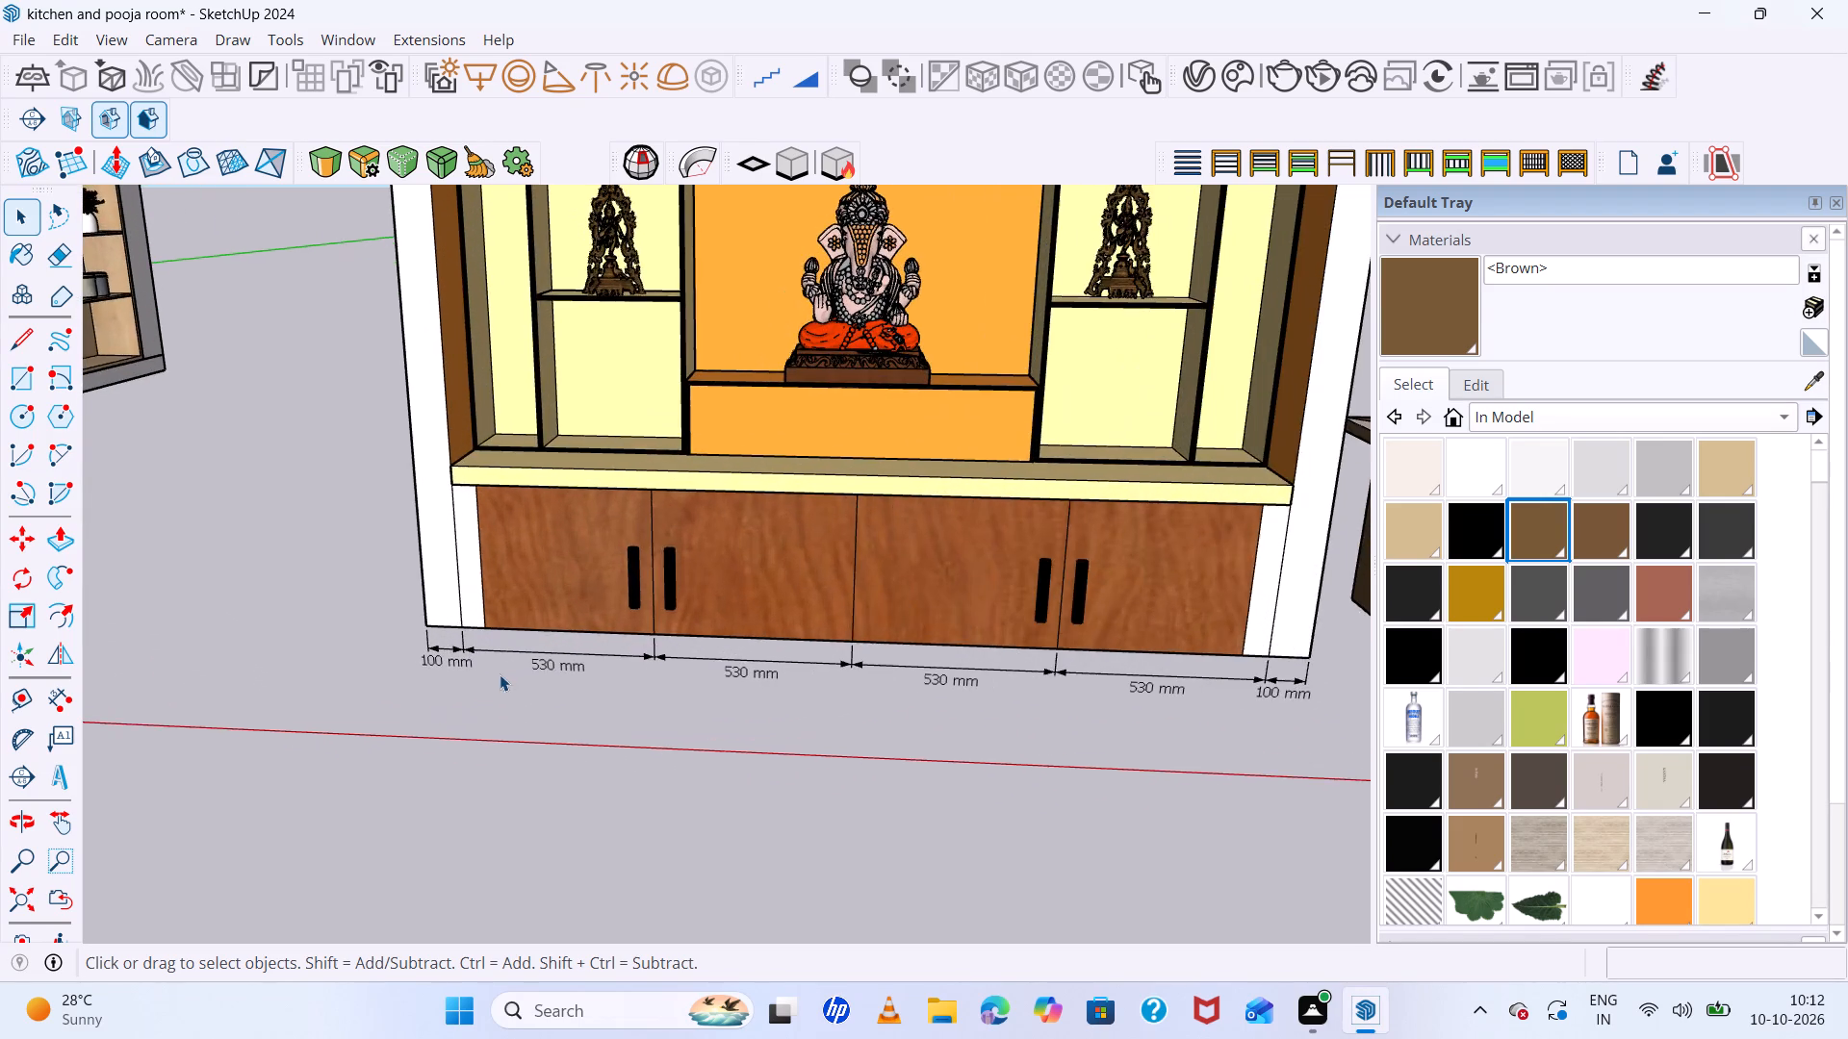
middle_drag(501, 674, 792, 661)
middle_drag(797, 661, 946, 613)
middle_click(951, 609)
middle_drag(968, 595, 991, 510)
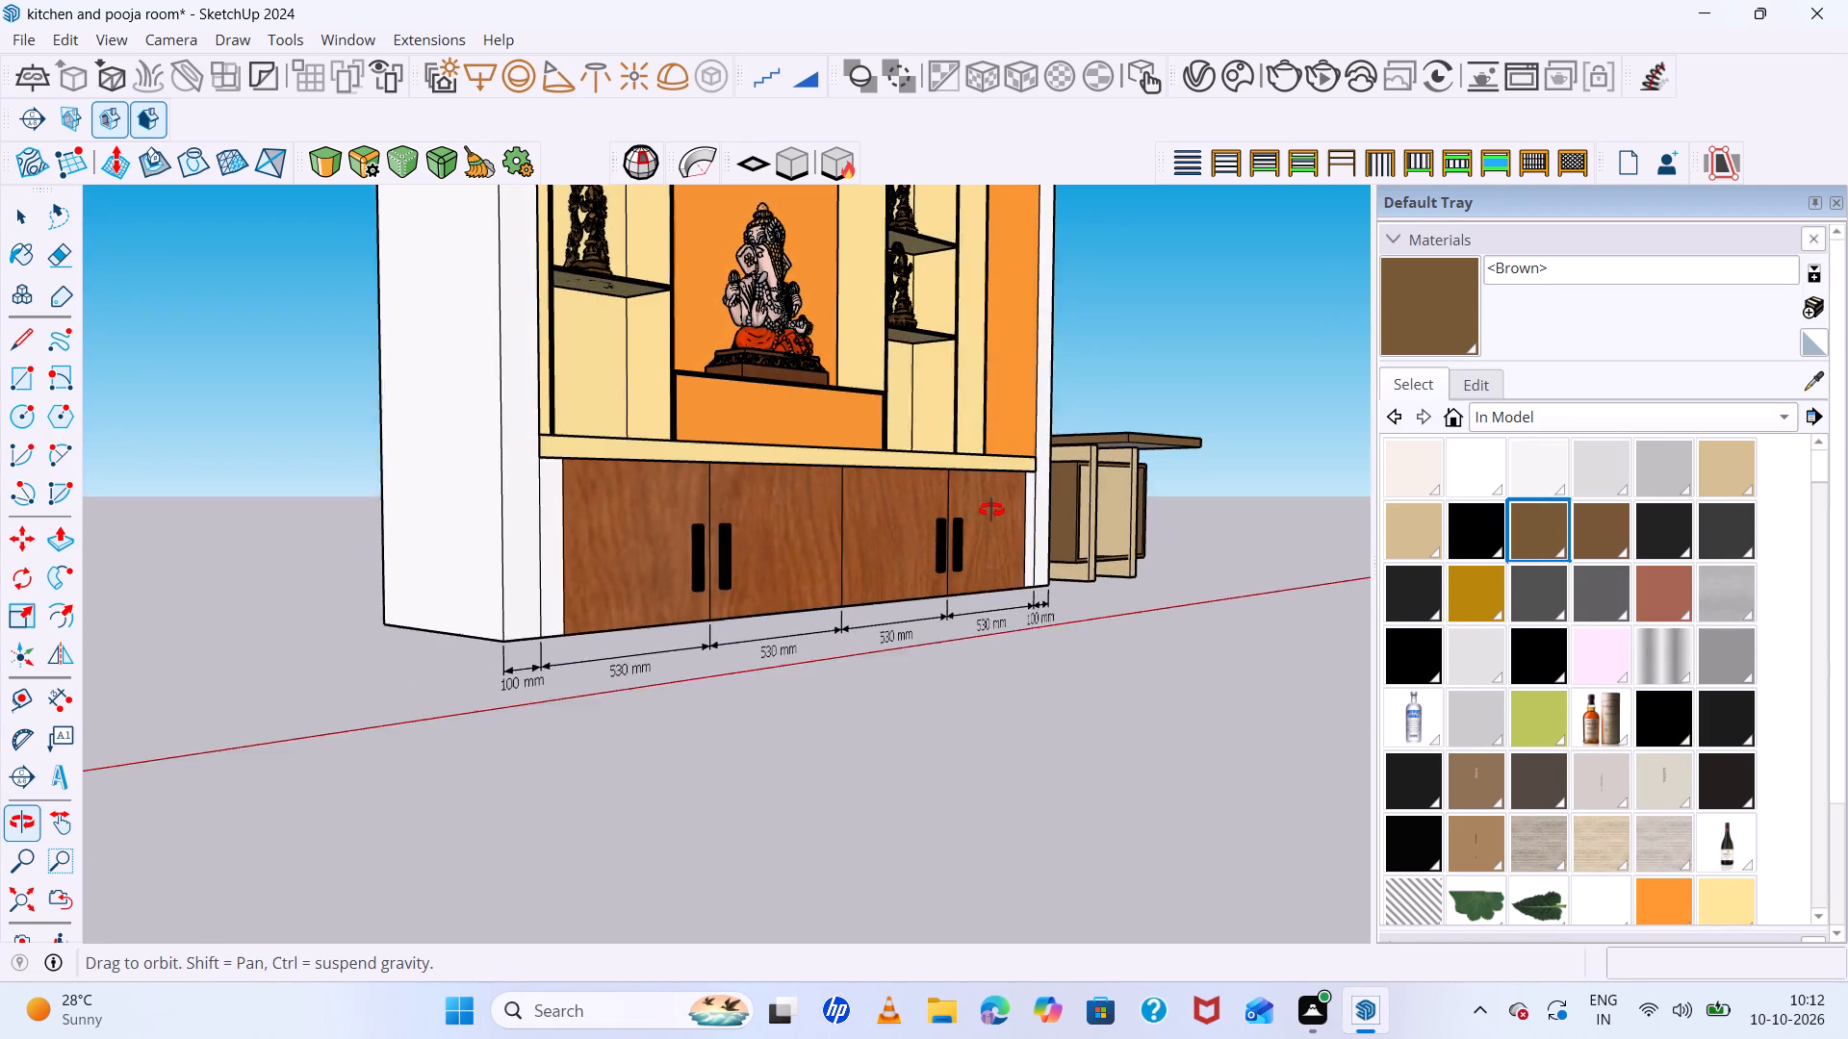
middle_drag(991, 510, 991, 499)
scroll(665, 684, up, 13)
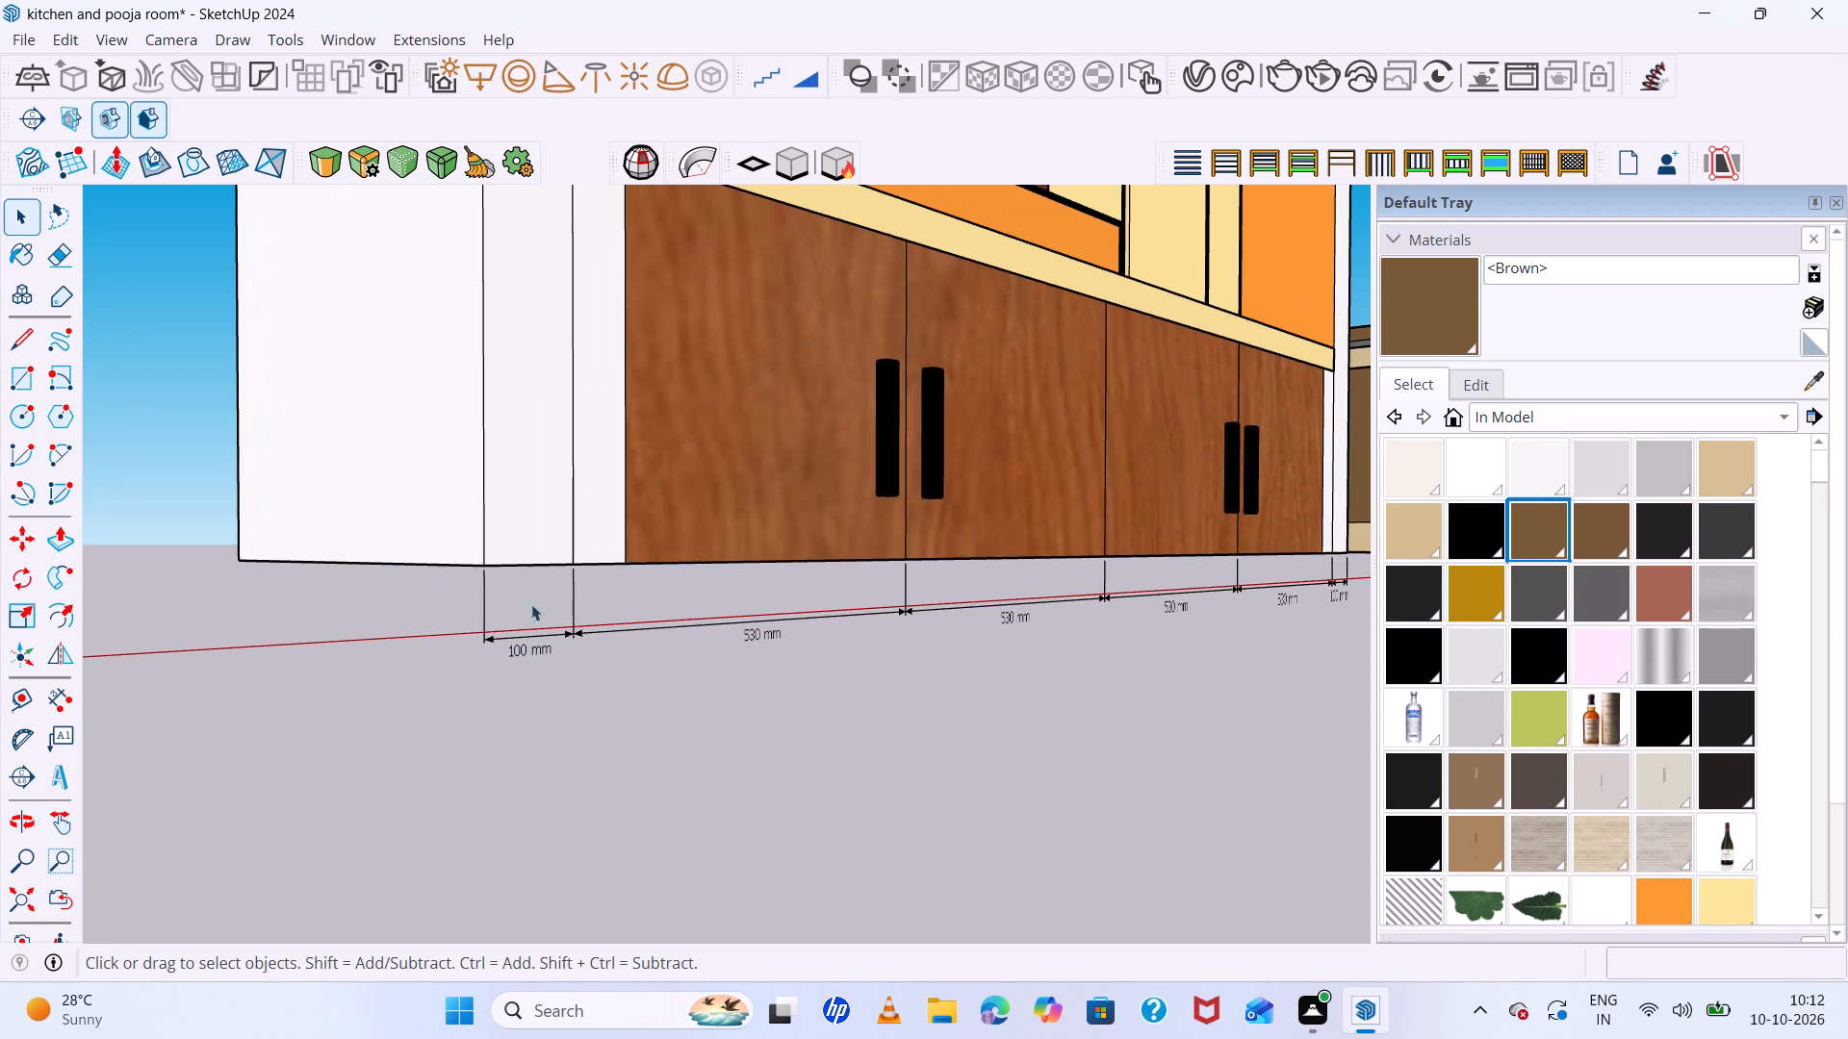
middle_drag(846, 607, 658, 615)
scroll(626, 602, down, 18)
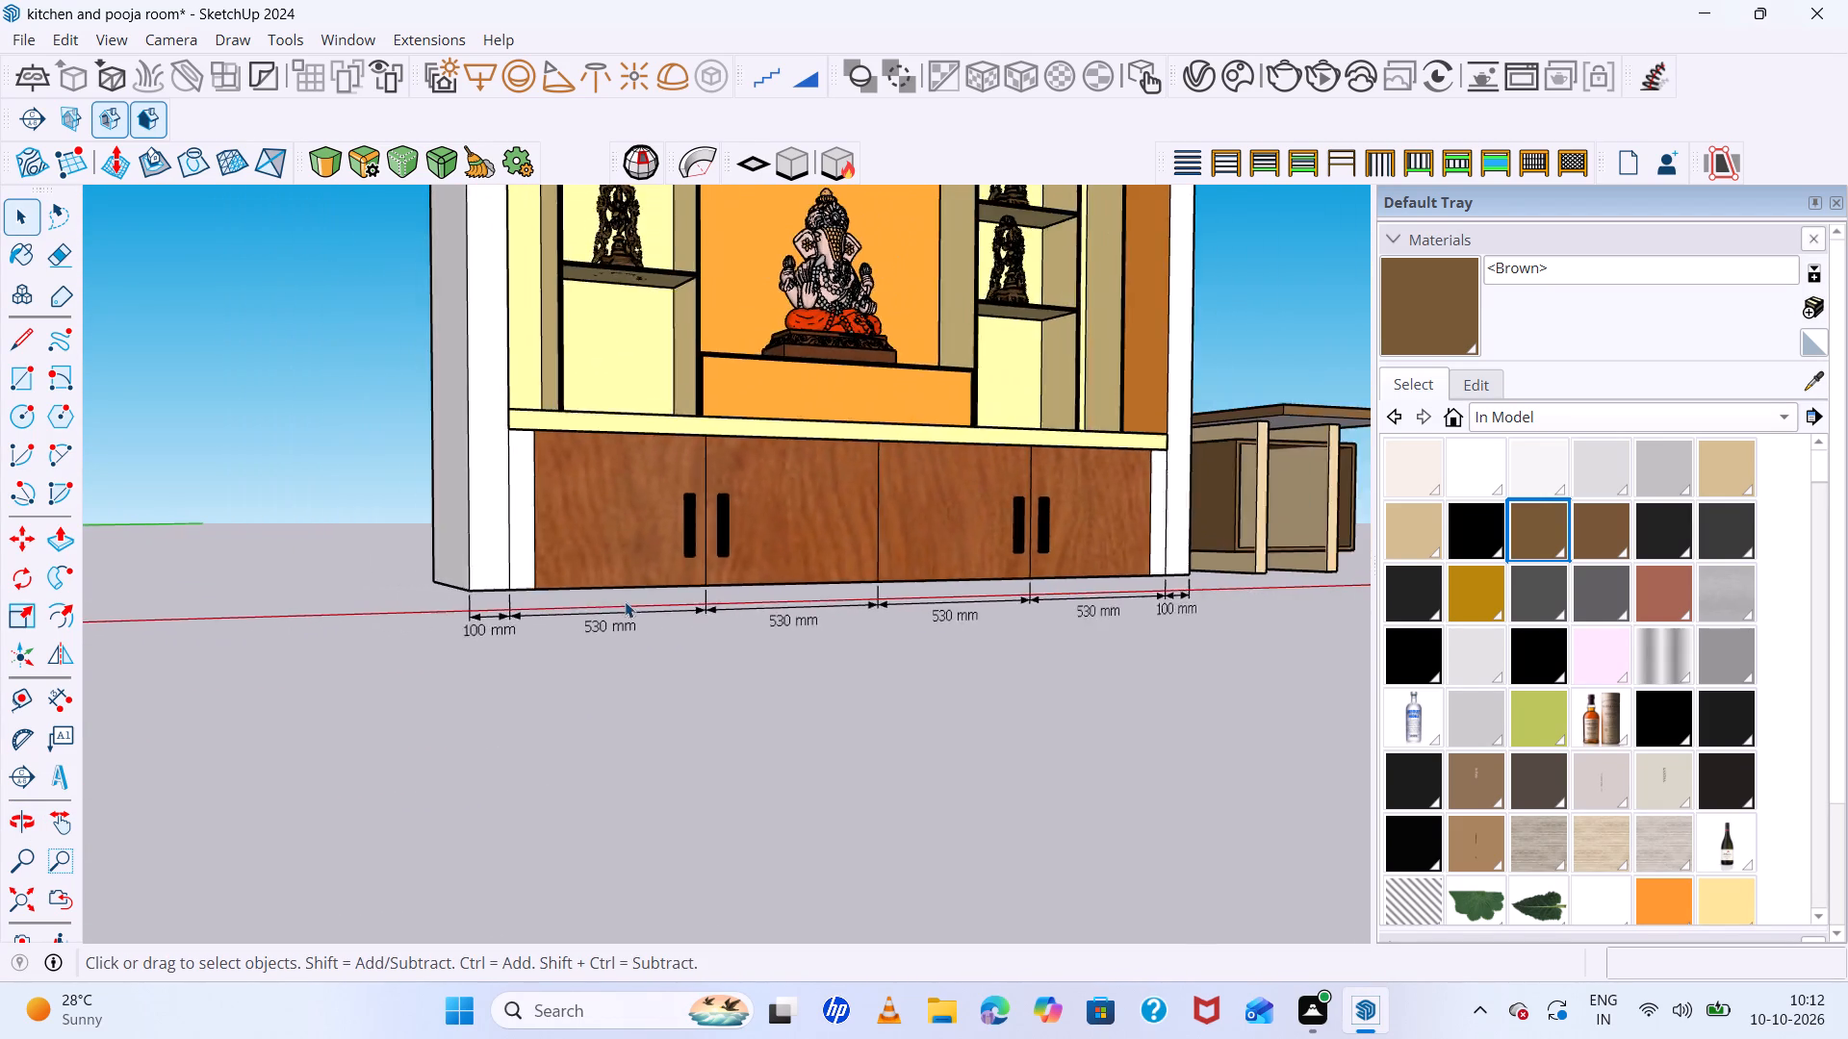
scroll(625, 601, down, 5)
scroll(852, 622, down, 7)
scroll(1039, 635, down, 7)
scroll(1137, 641, down, 1)
middle_drag(1137, 641, 1120, 658)
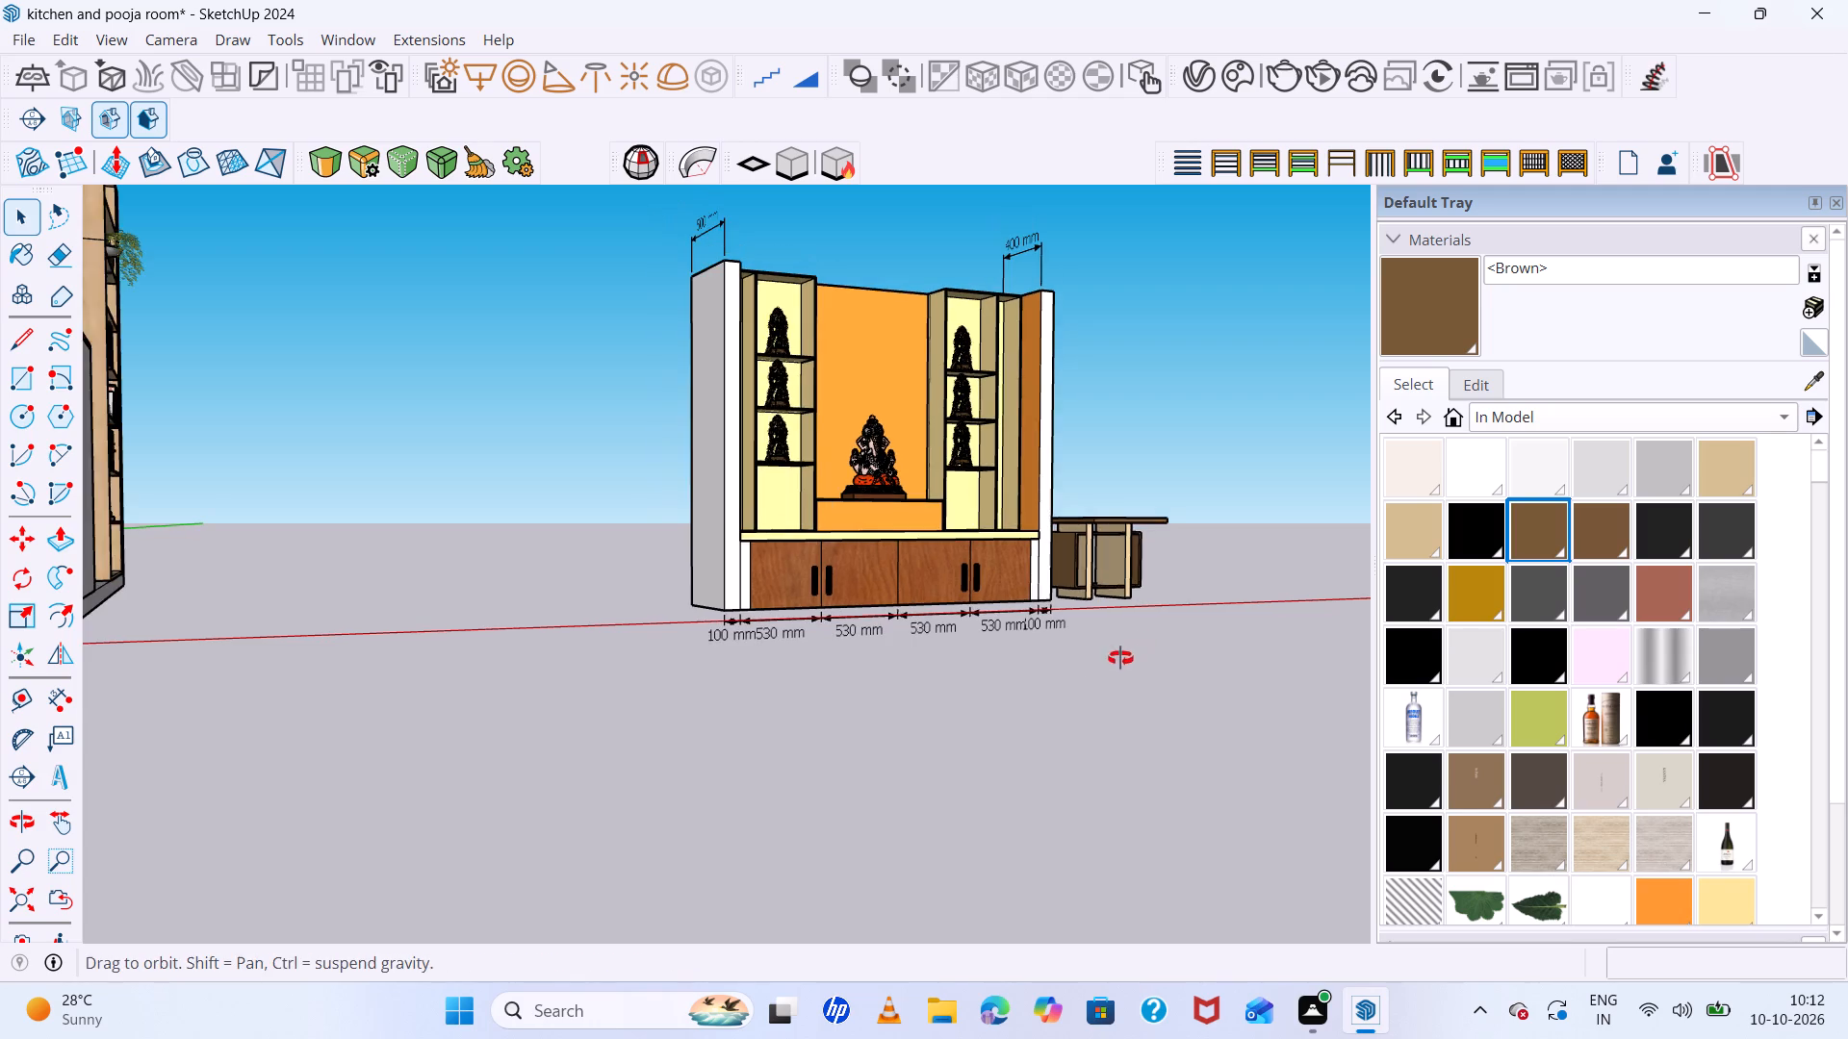
middle_drag(1120, 658, 1068, 790)
Examine the depth dimension above the pooja unit's side panel farthest from the table.
scroll(731, 345, up, 19)
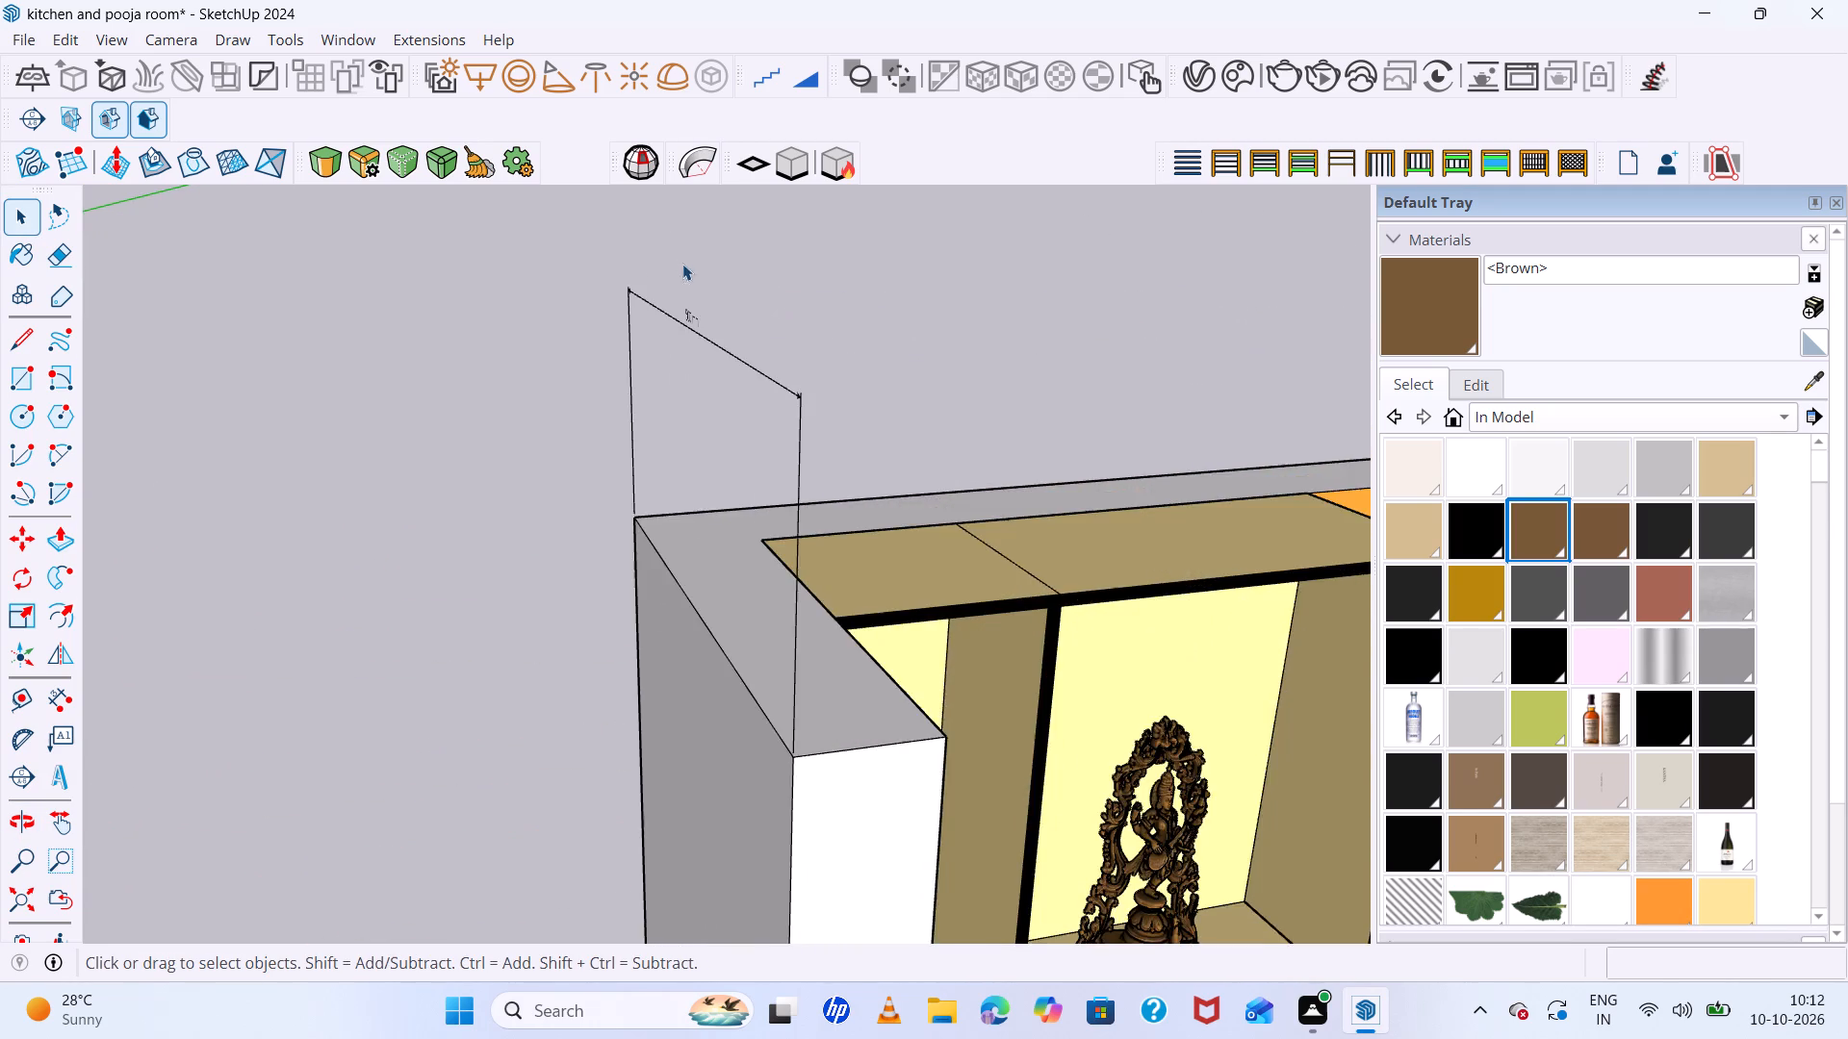
middle_drag(706, 304, 867, 337)
middle_click(867, 337)
scroll(867, 337, down, 1)
scroll(780, 337, up, 6)
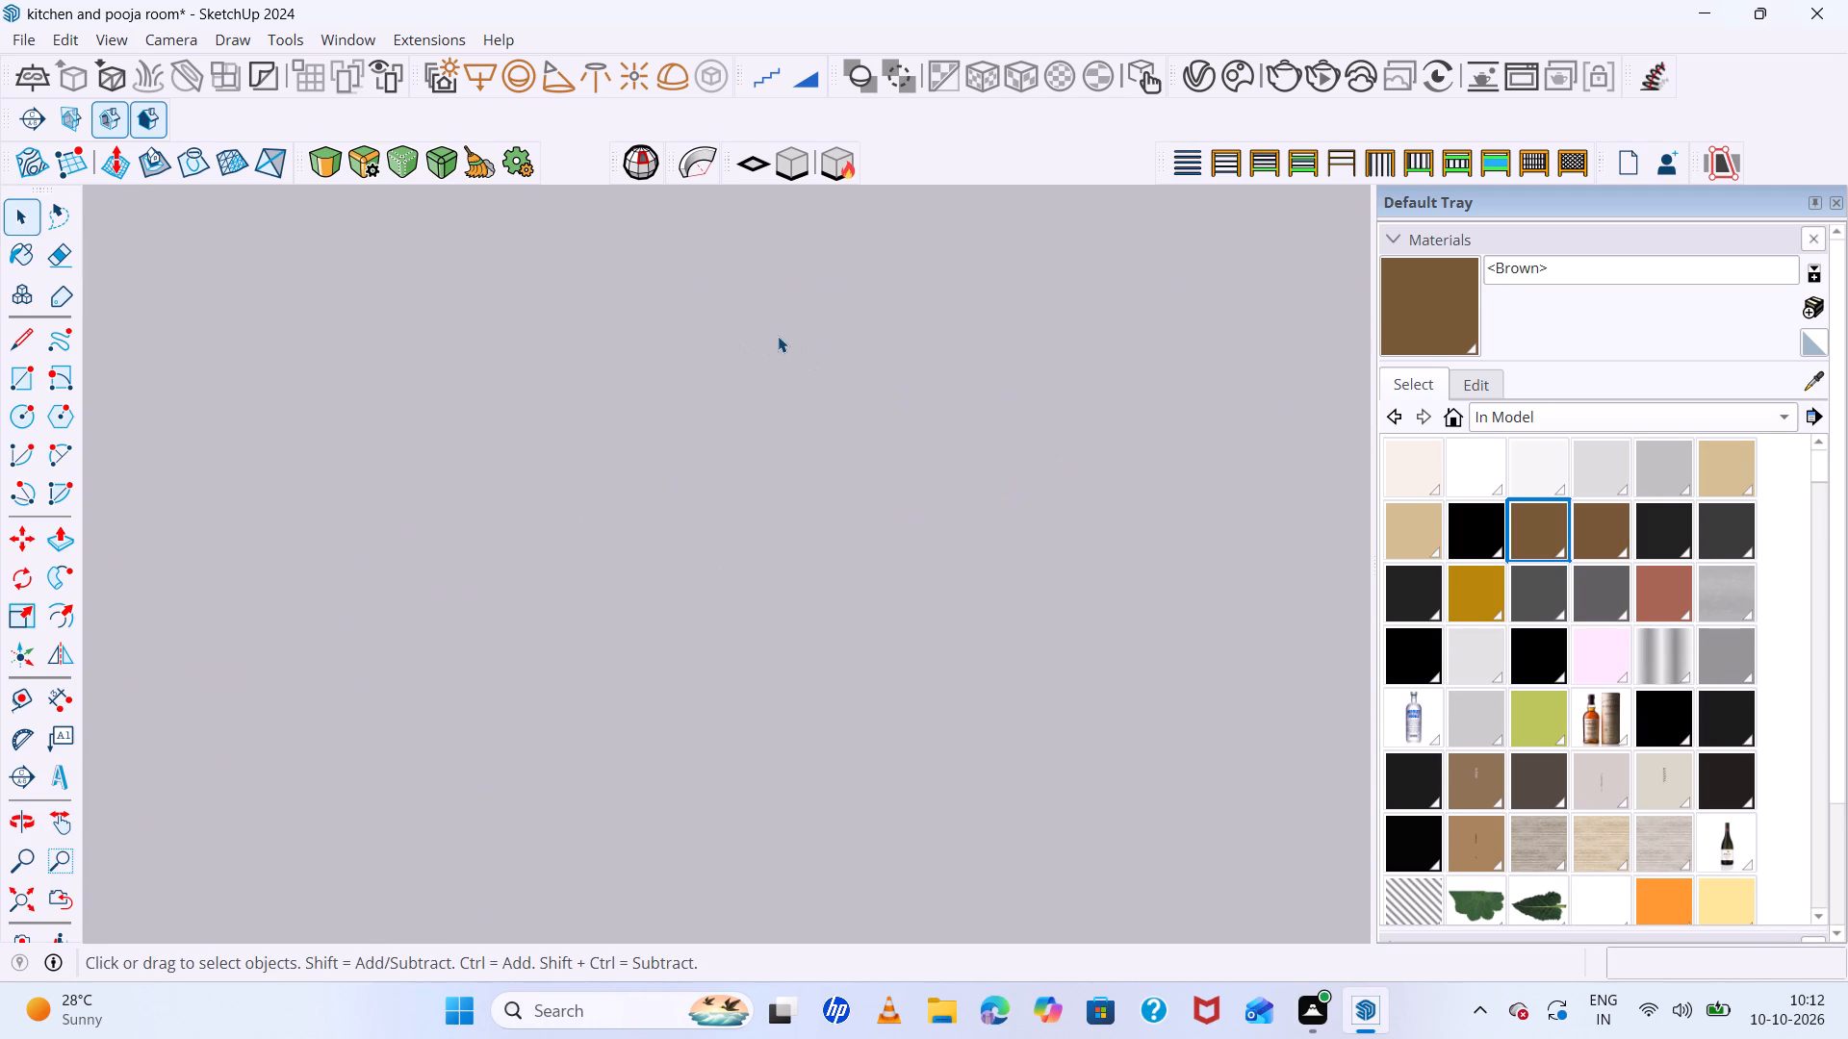
scroll(778, 336, down, 6)
scroll(747, 316, up, 4)
scroll(762, 324, down, 3)
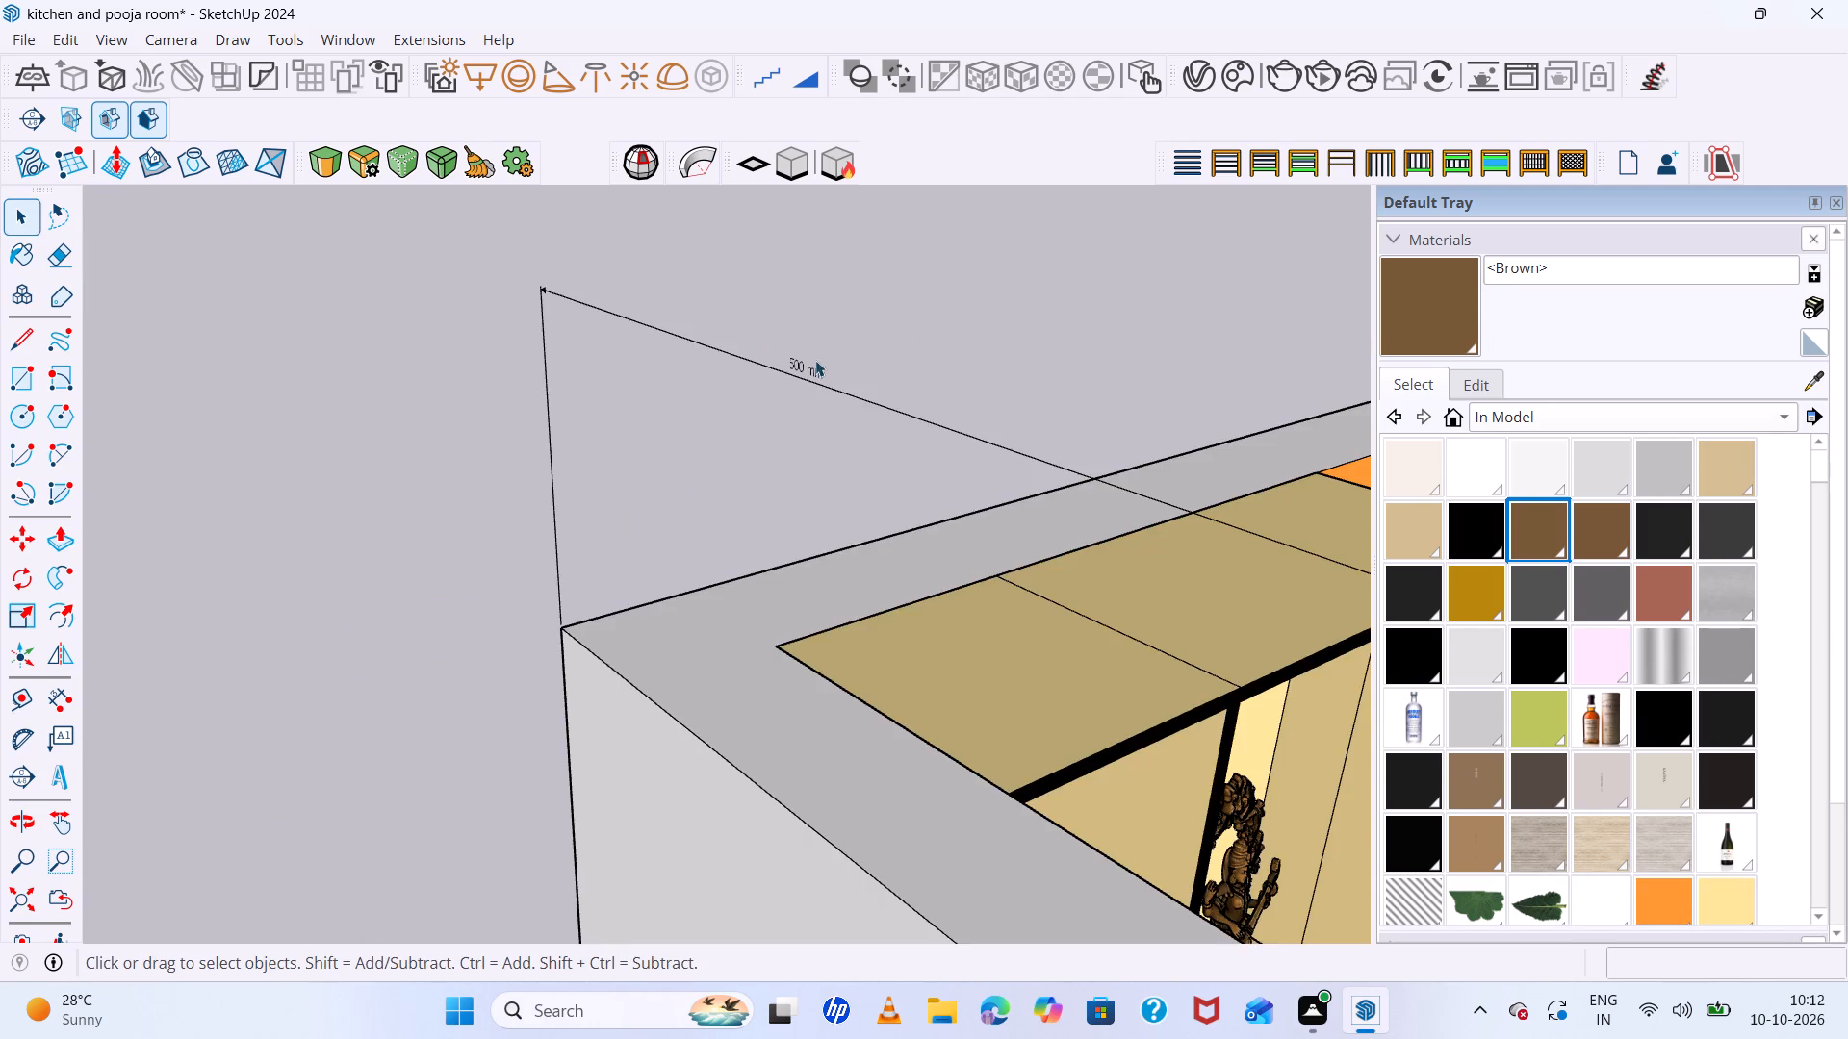
scroll(823, 366, up, 3)
scroll(824, 367, down, 5)
scroll(653, 386, down, 6)
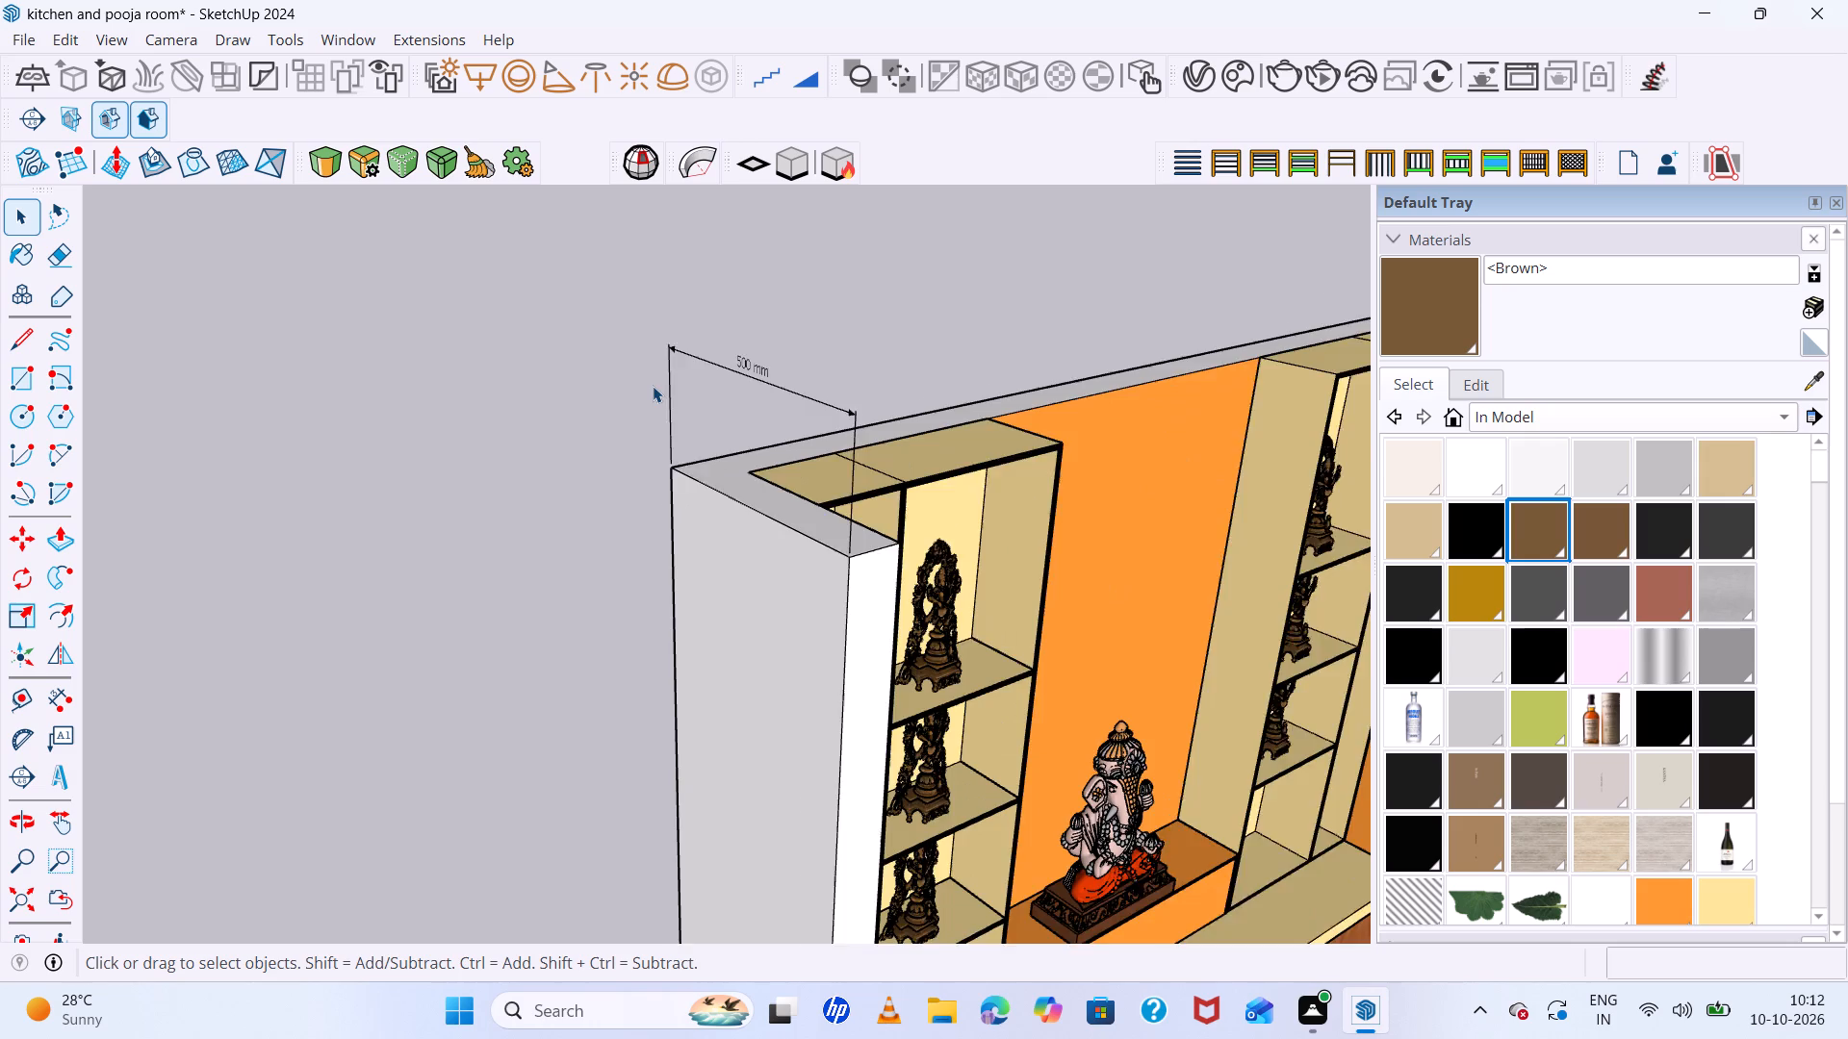
scroll(653, 386, down, 16)
scroll(1103, 455, down, 6)
middle_drag(1098, 453, 922, 465)
middle_click(922, 465)
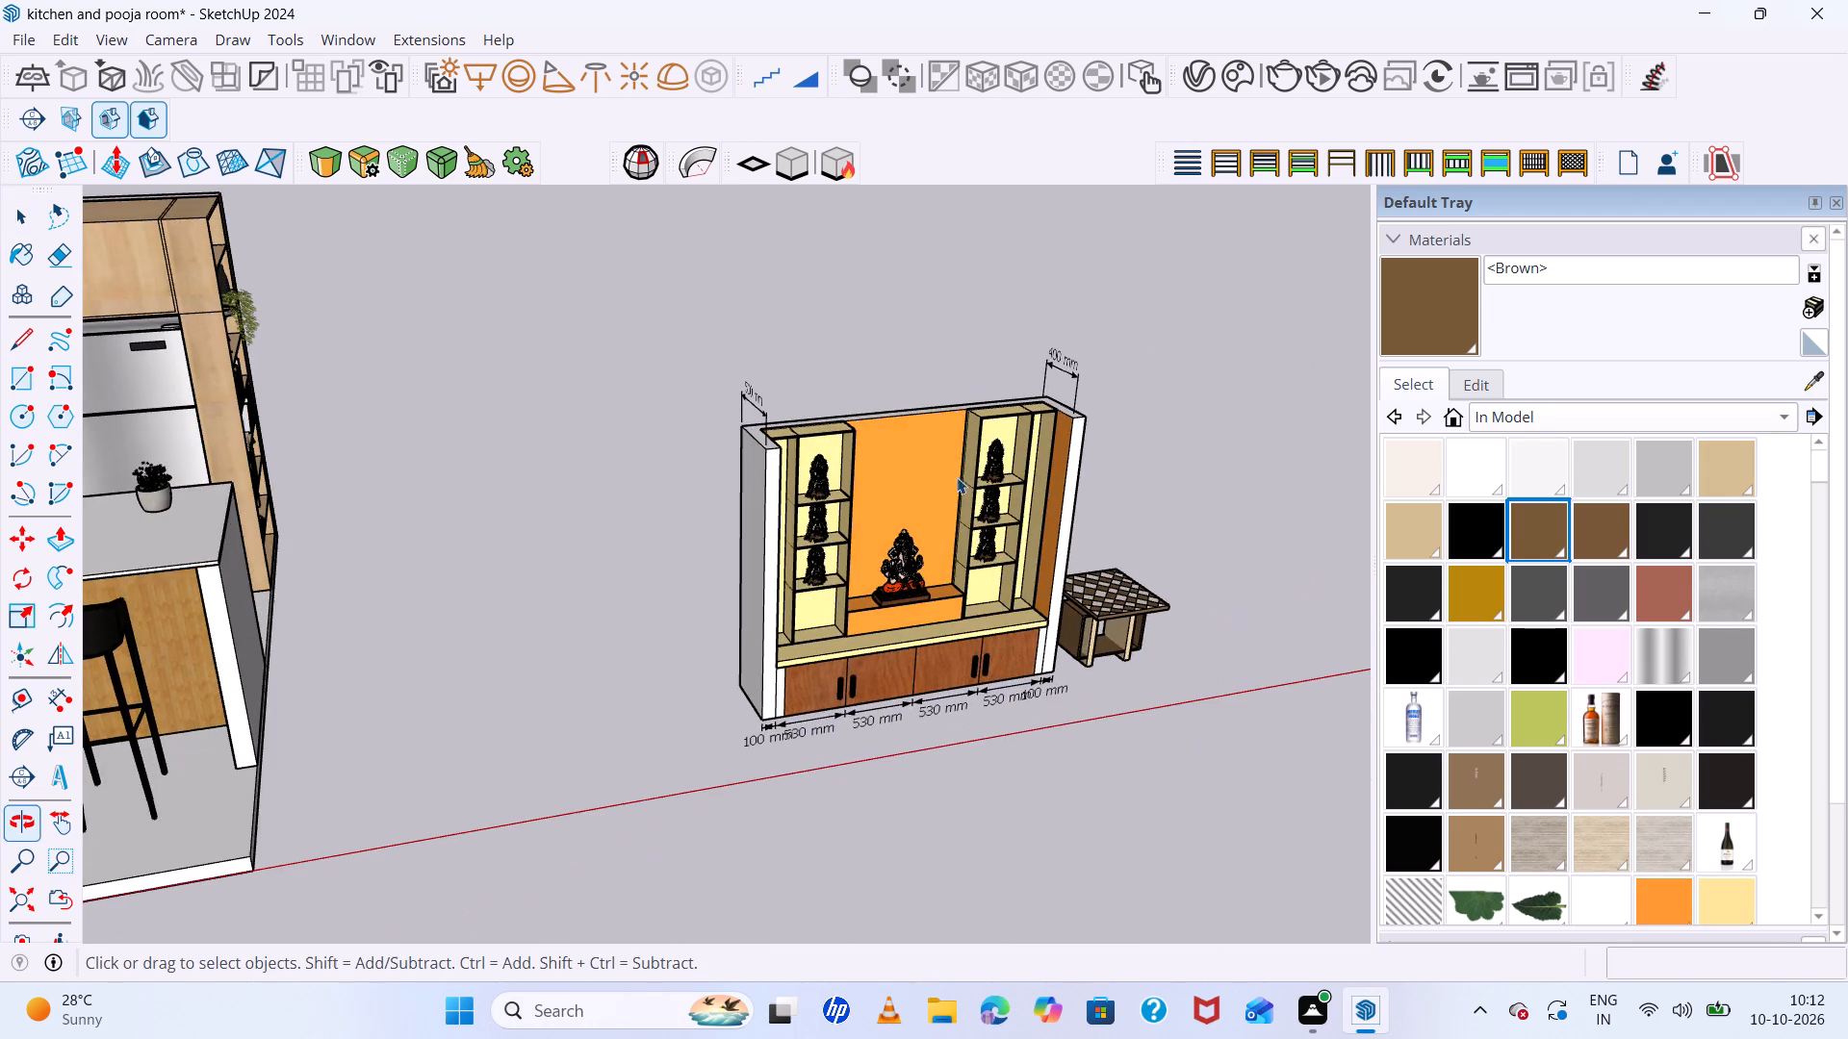
Inspect the pooja unit's idol shelves, central Ganesha niche and cabinet base together with the table beside it.
scroll(1039, 553, up, 7)
scroll(1077, 662, up, 10)
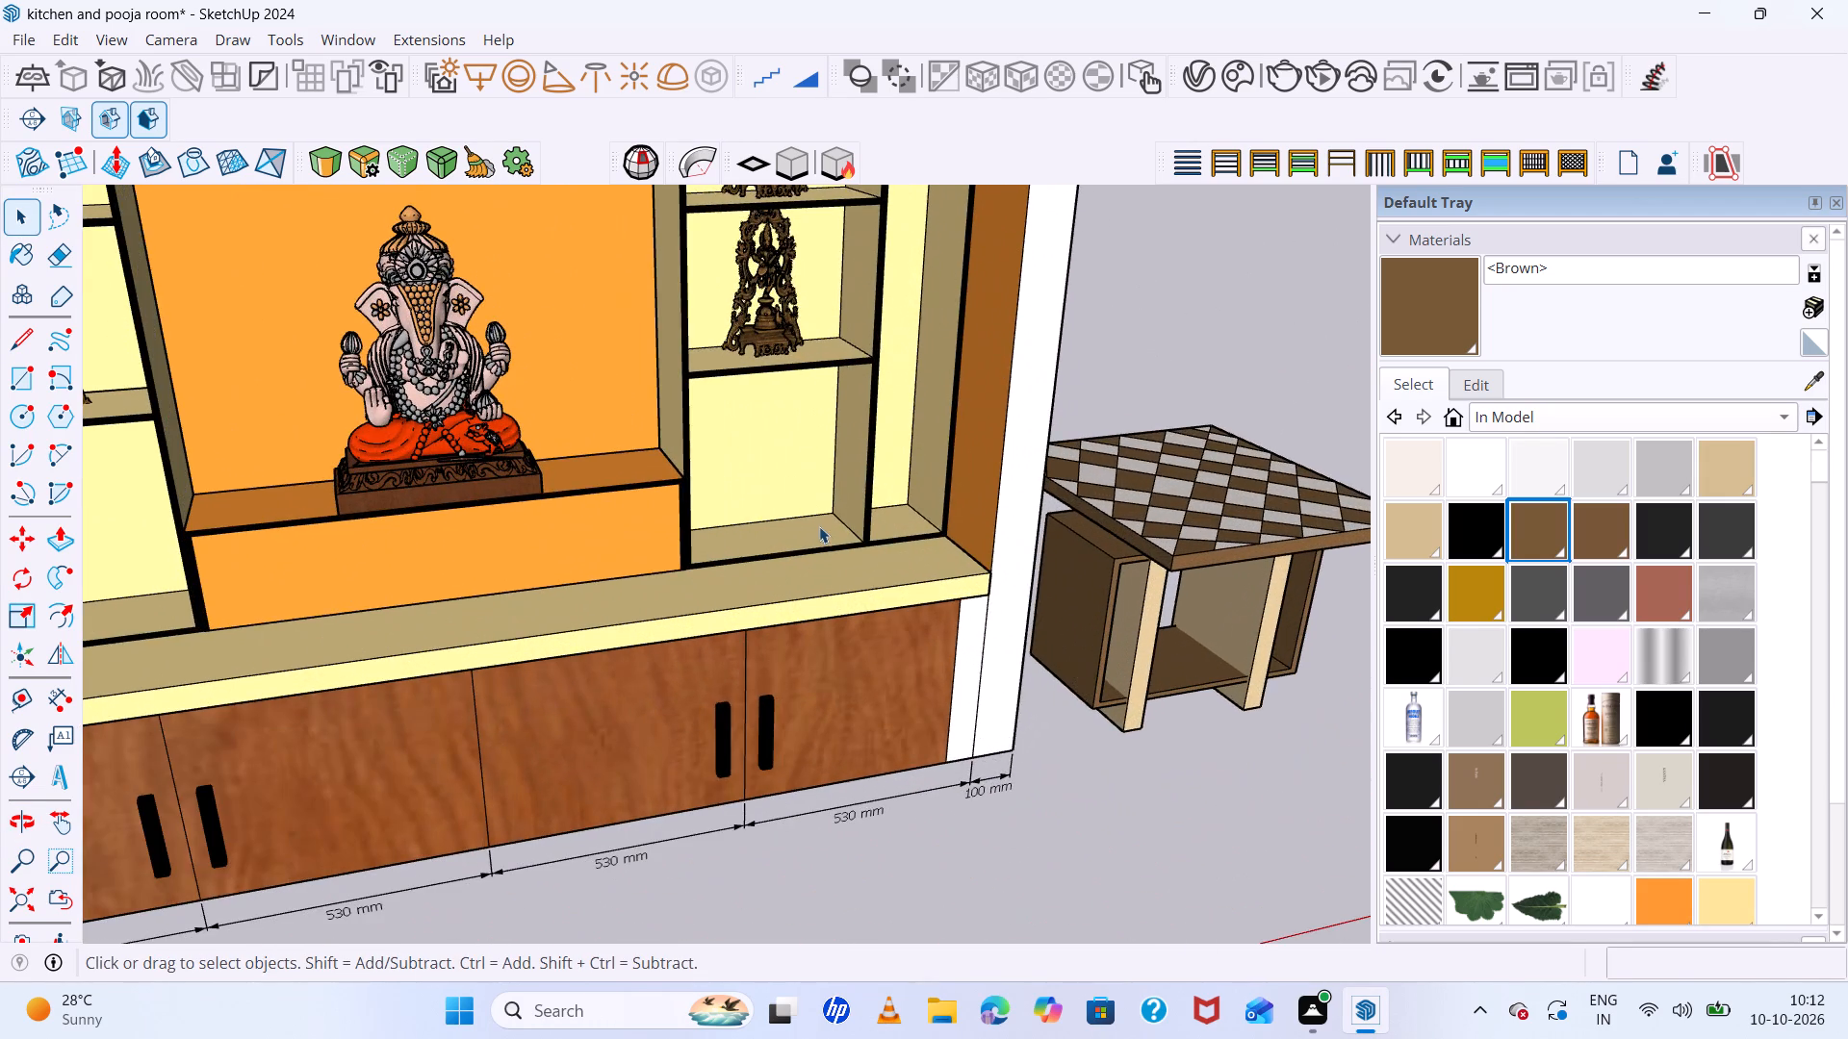
scroll(817, 525, down, 14)
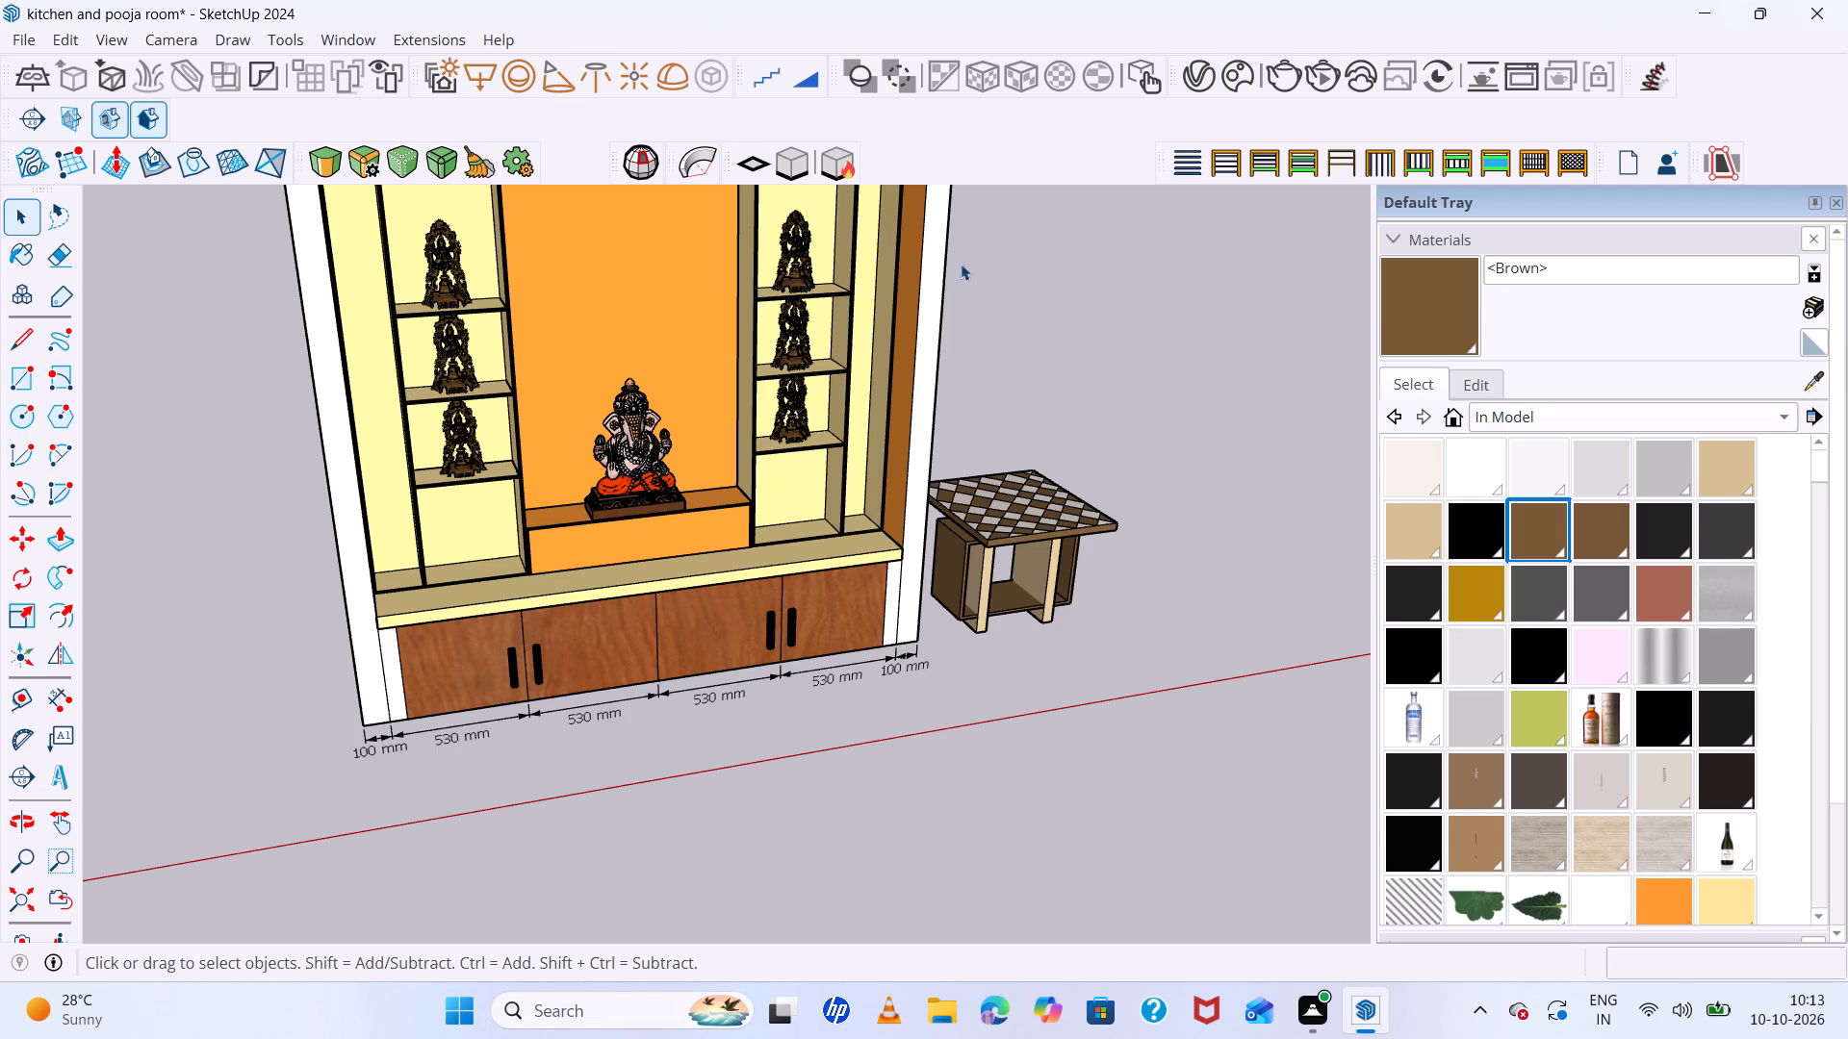
scroll(928, 438, down, 8)
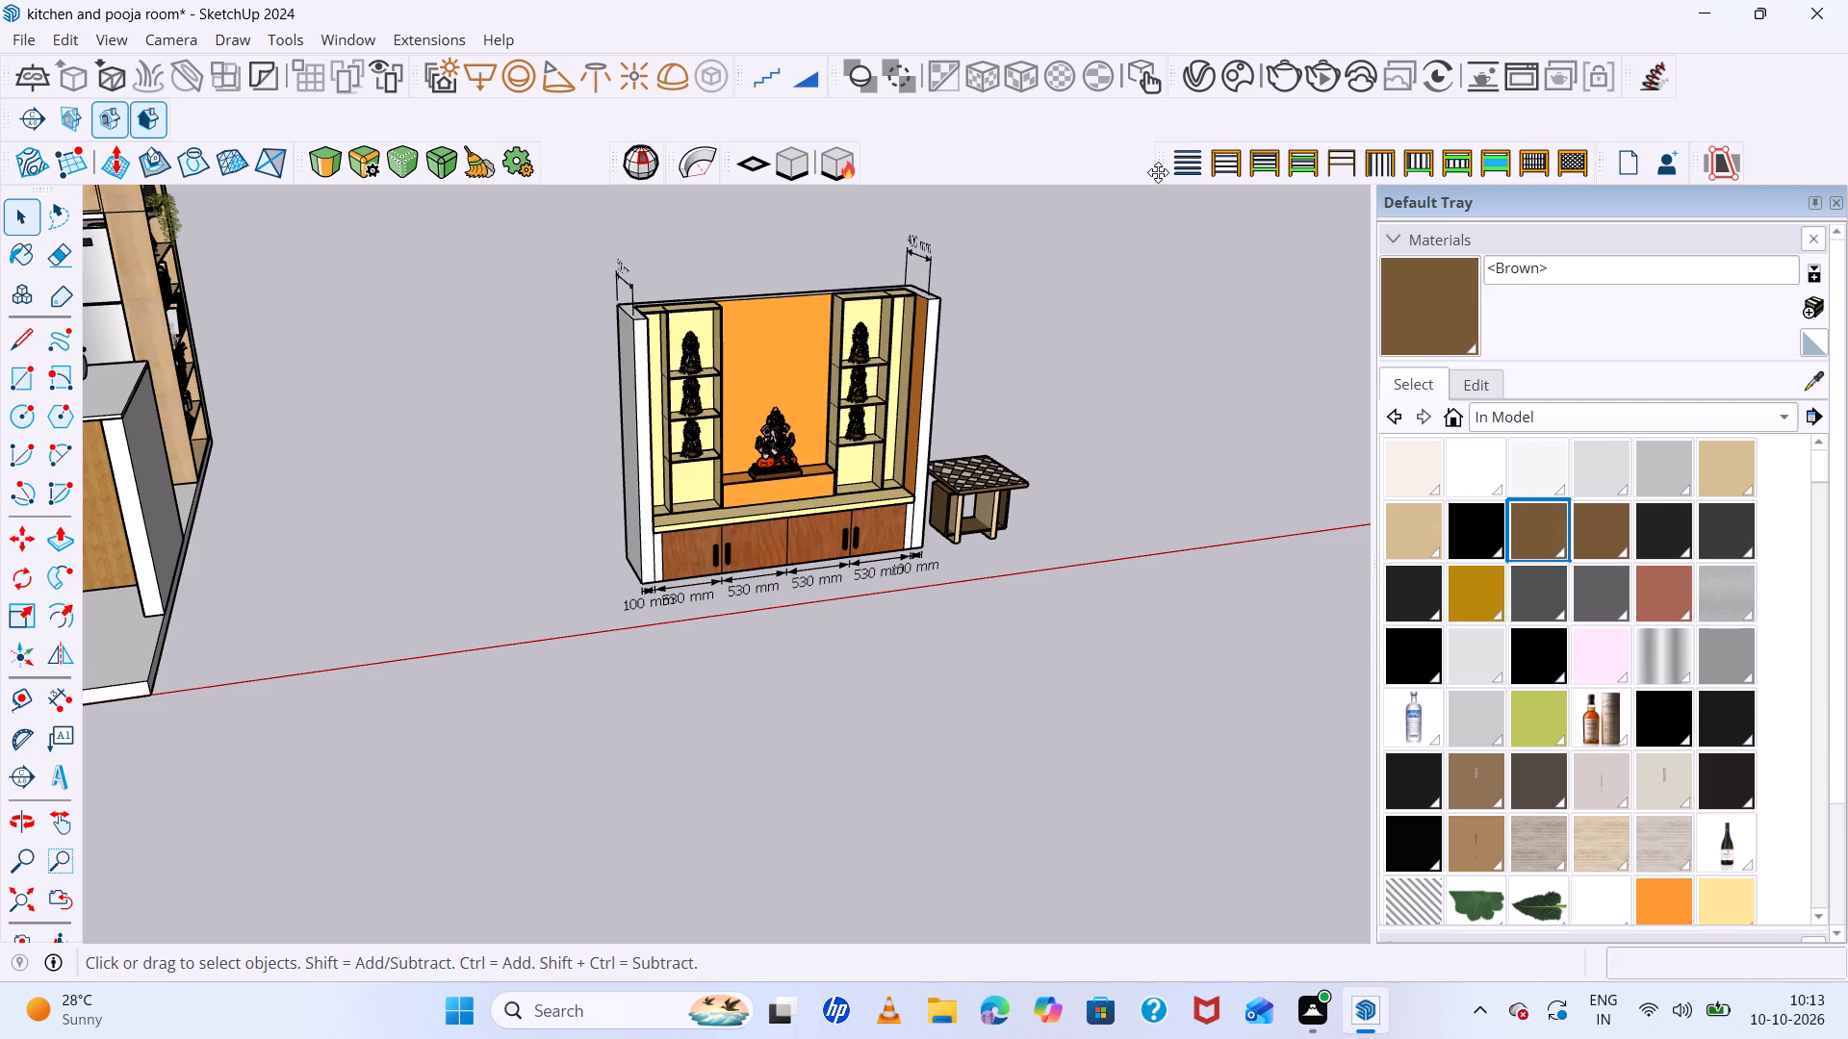
scroll(841, 322, up, 10)
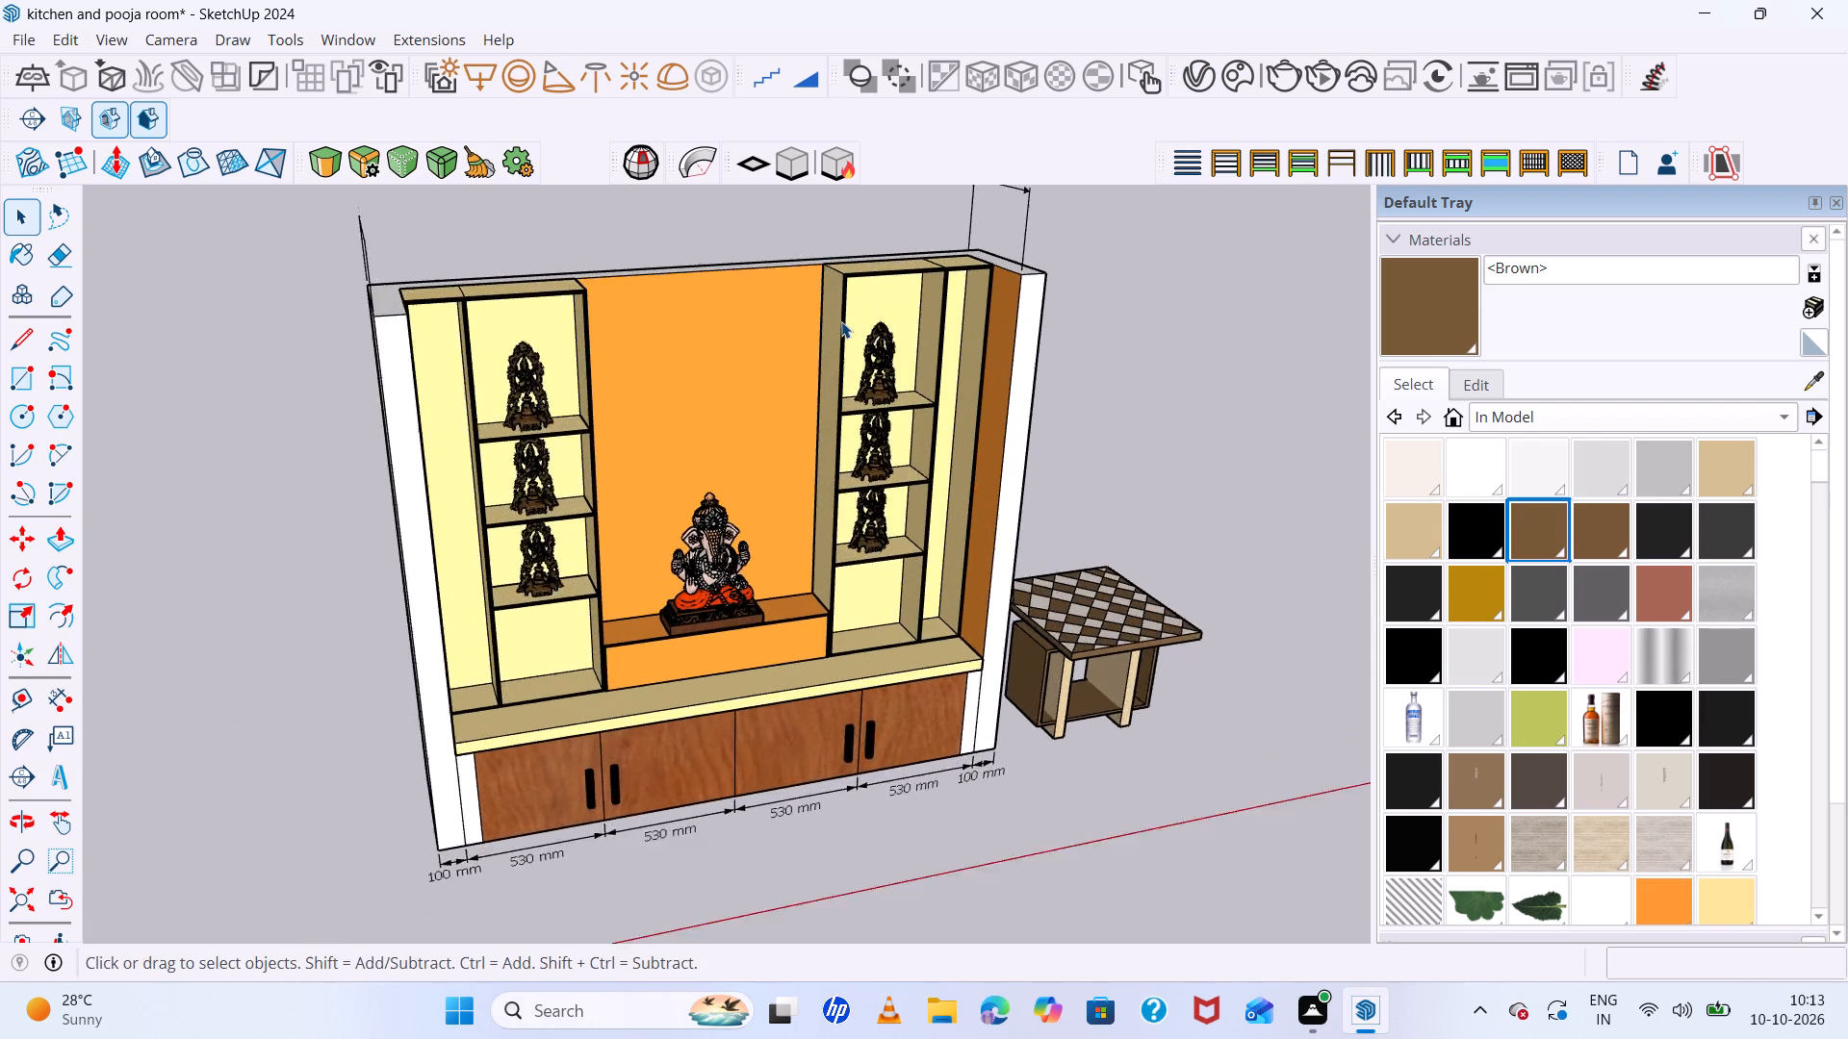
scroll(841, 321, up, 6)
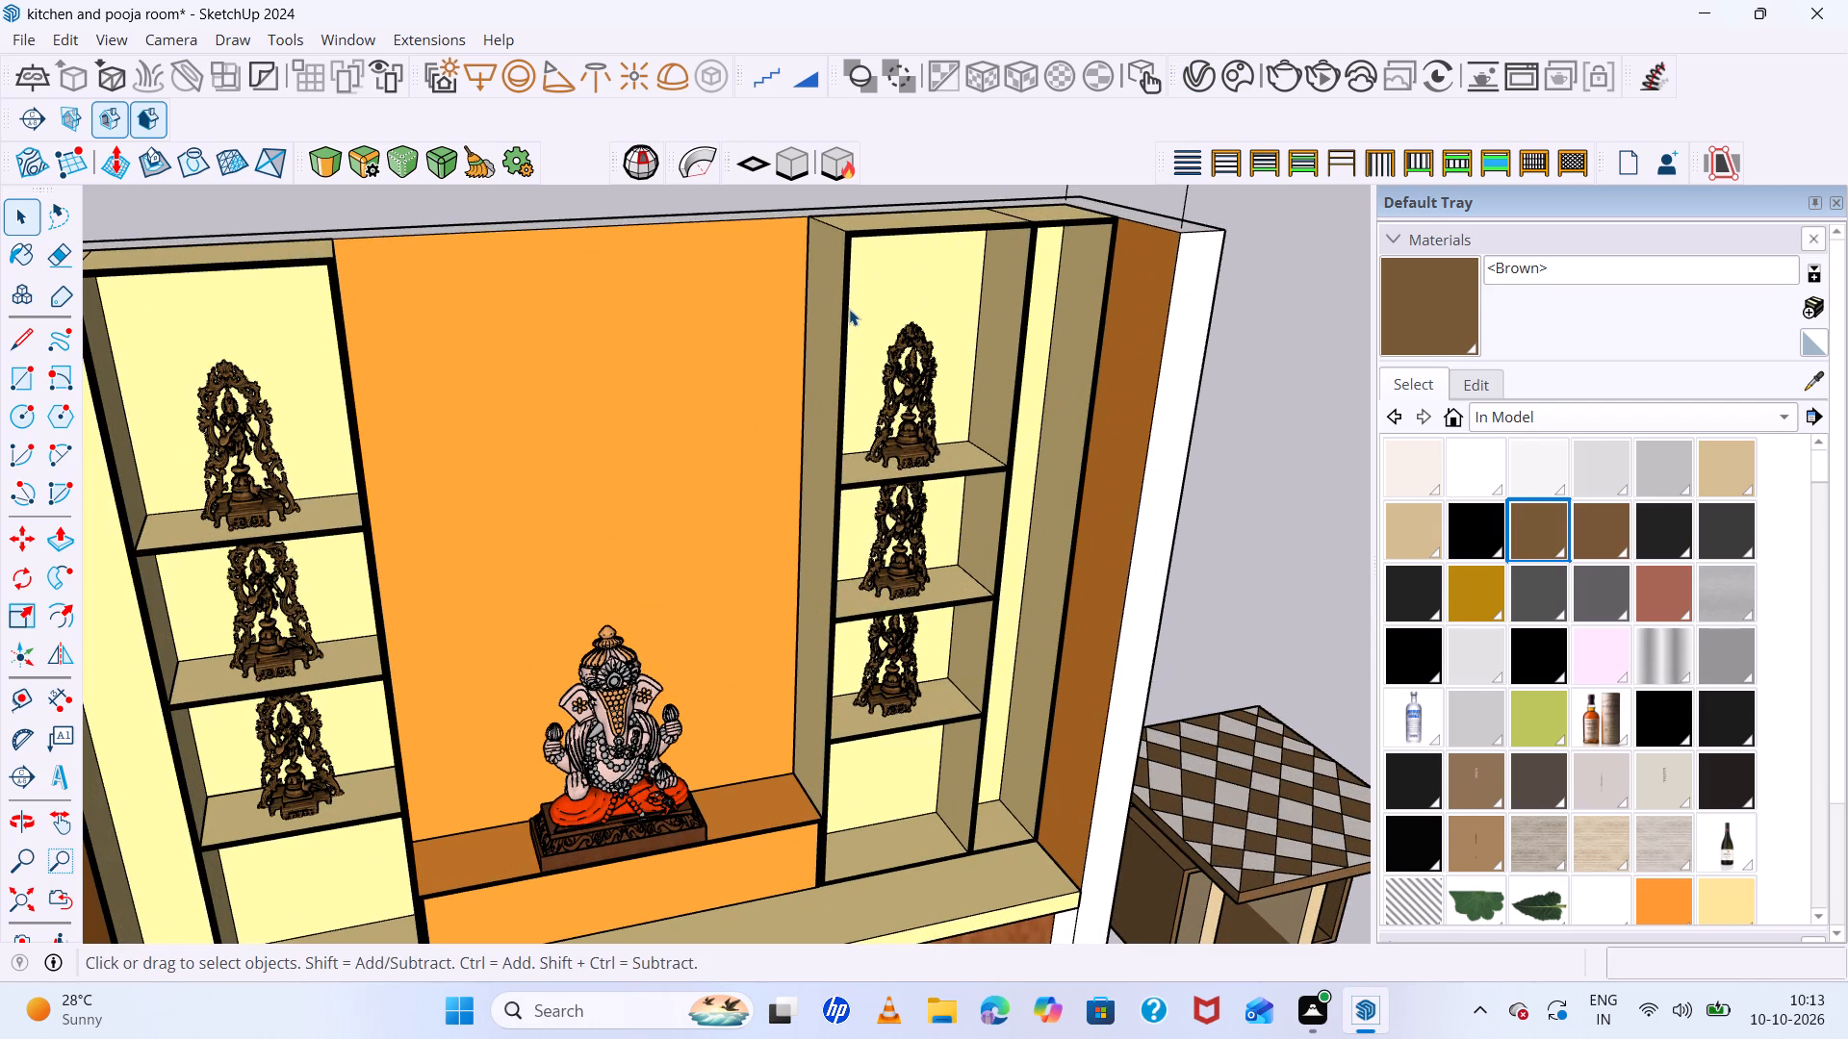
scroll(849, 317, down, 12)
middle_drag(1007, 469, 1002, 456)
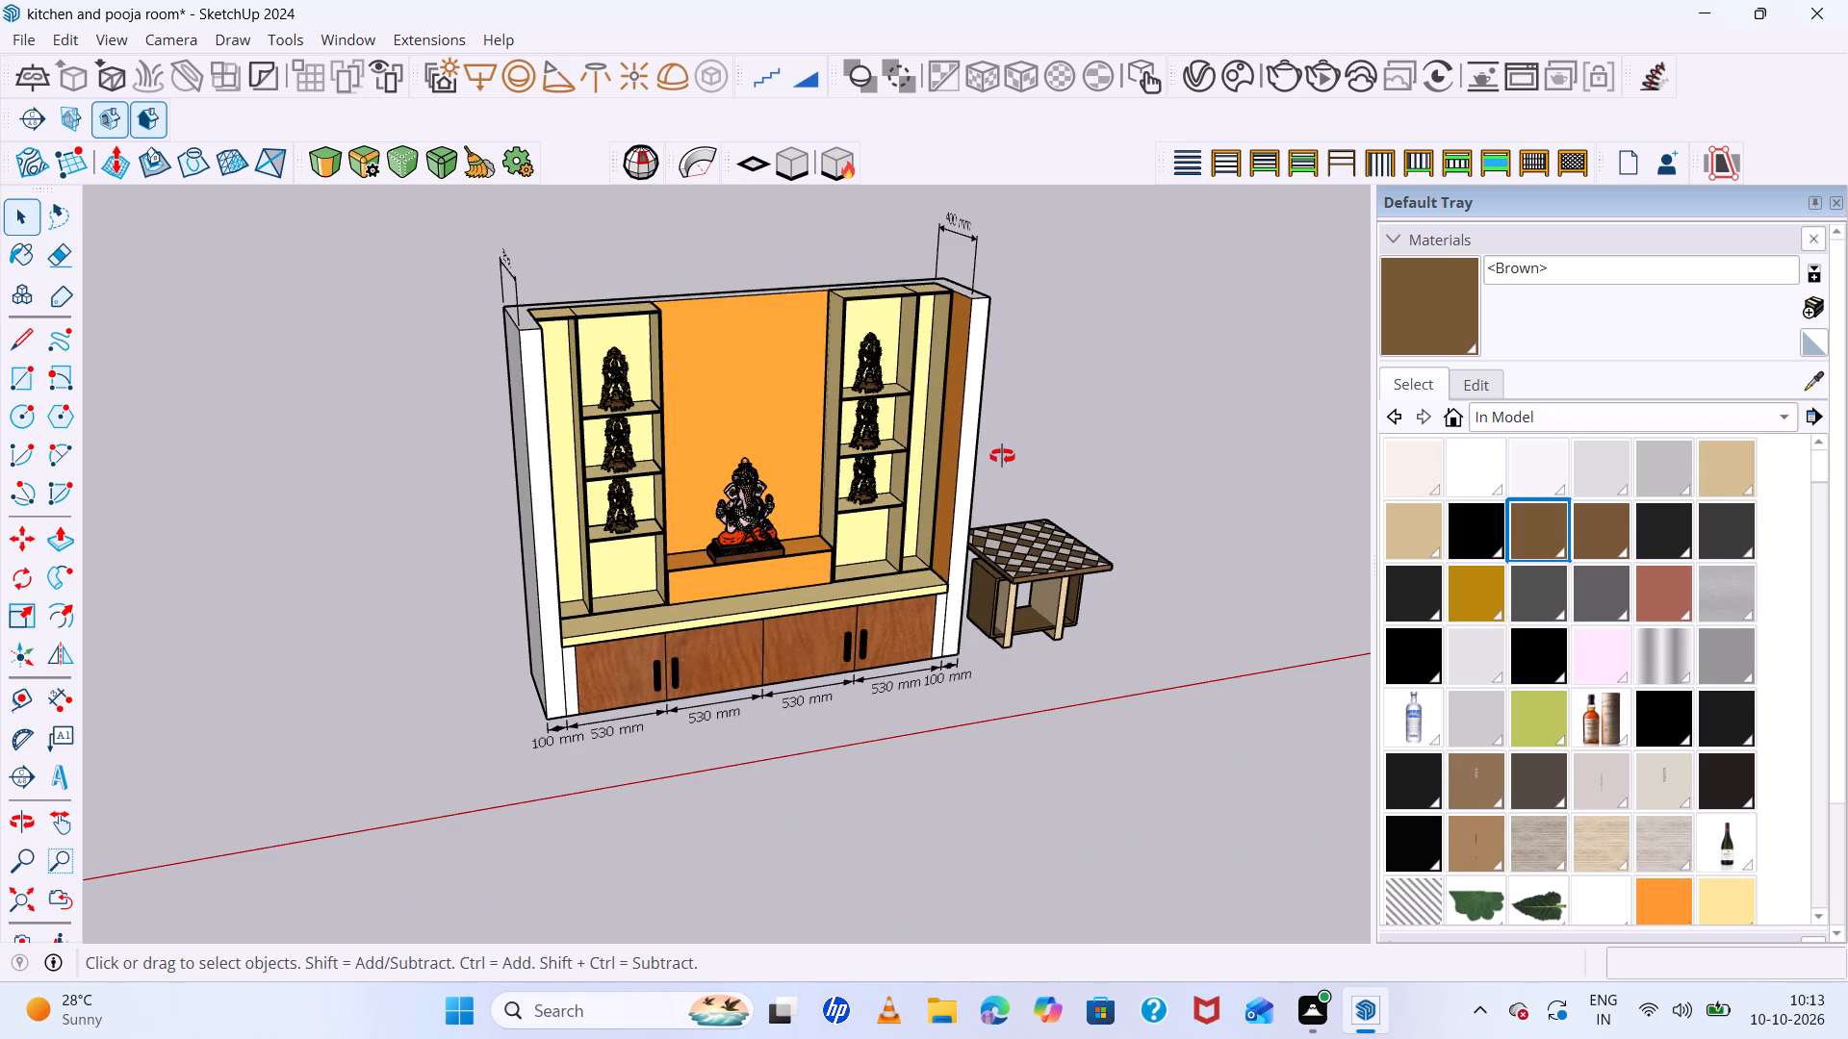
middle_drag(1002, 456, 976, 389)
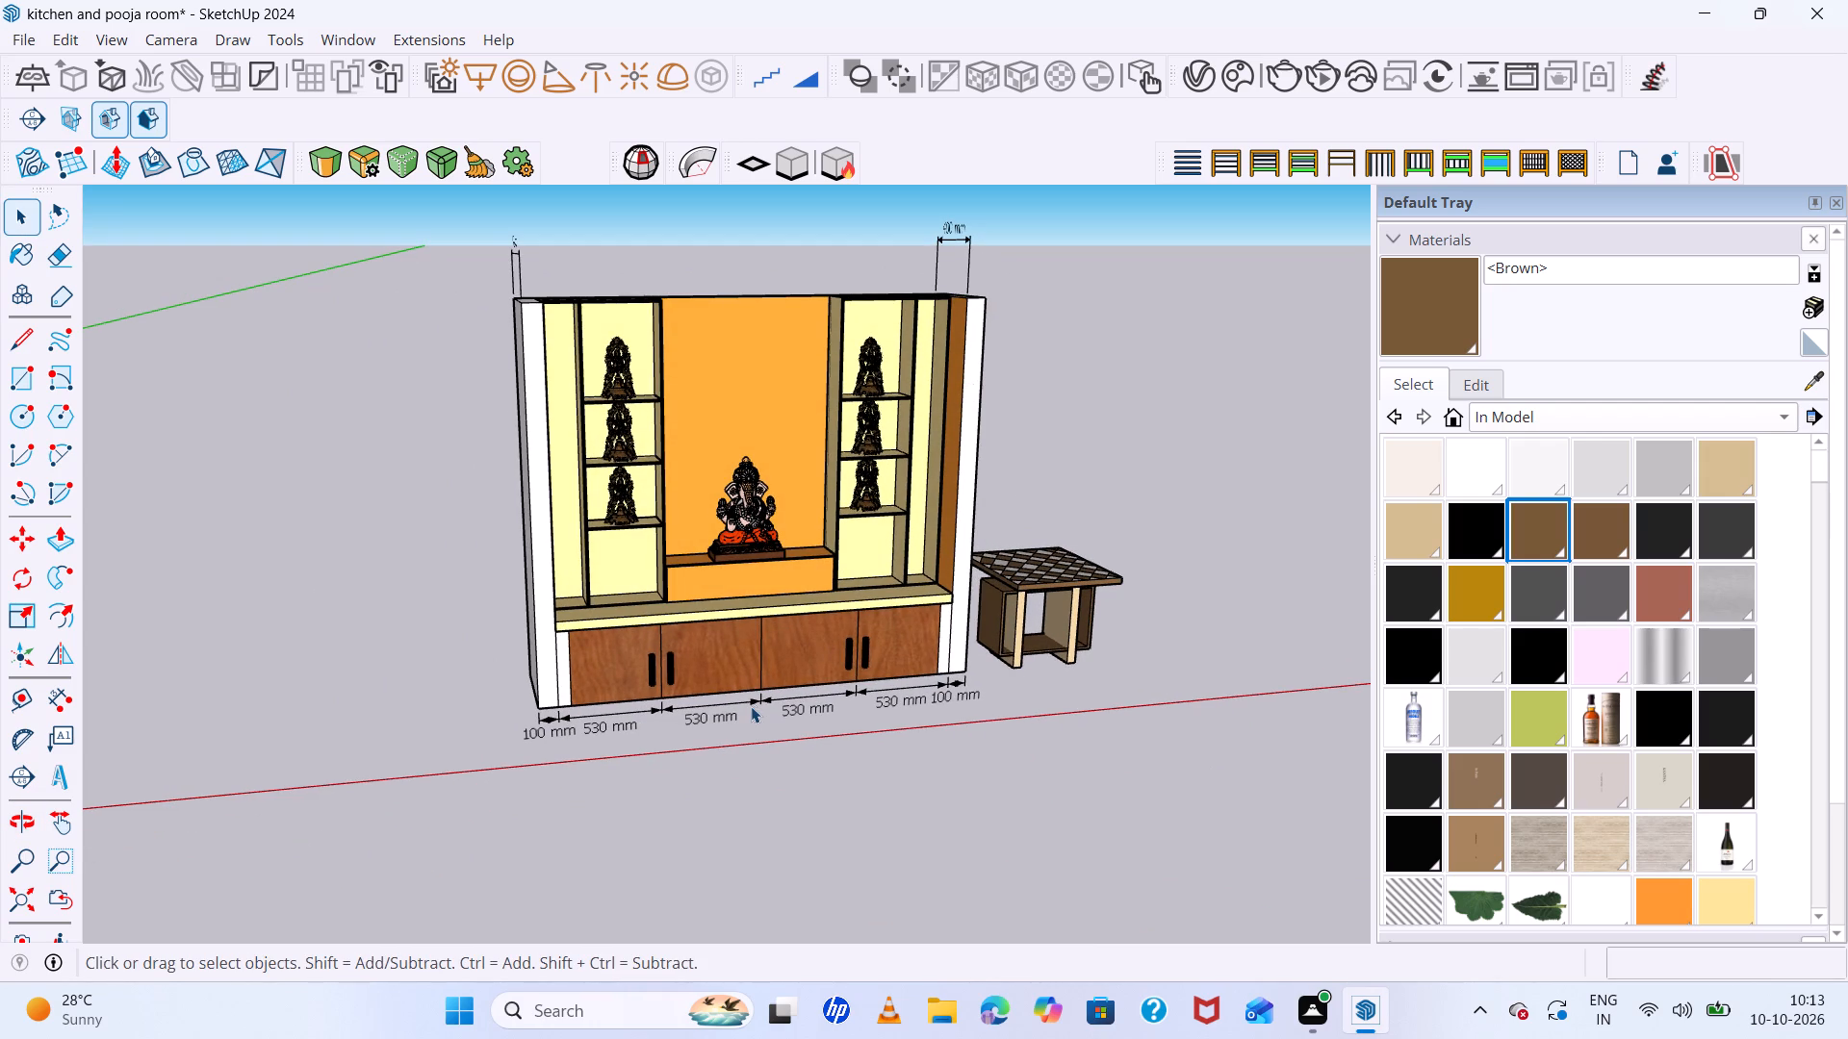
Review the base cabinet dimensions and the table's legs from several angles, together with the neighbouring kitchen.
scroll(752, 706, up, 16)
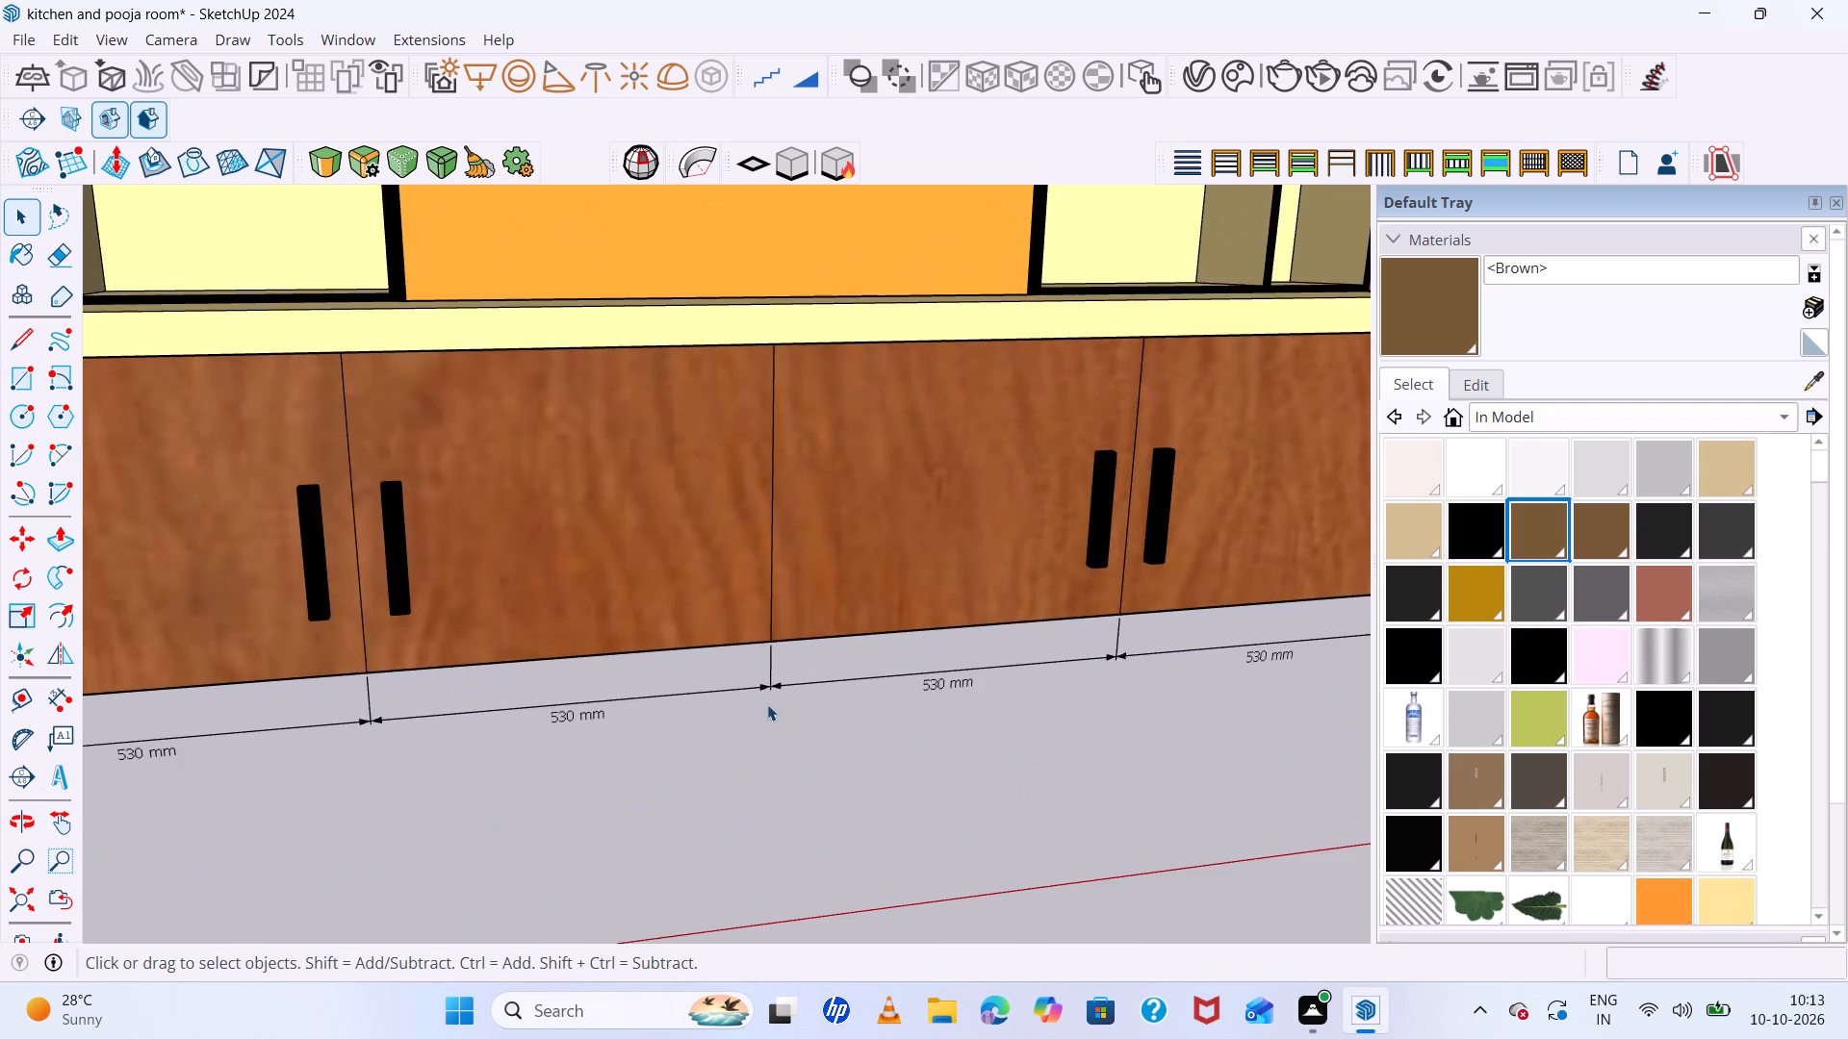
scroll(766, 701, down, 16)
scroll(830, 740, up, 8)
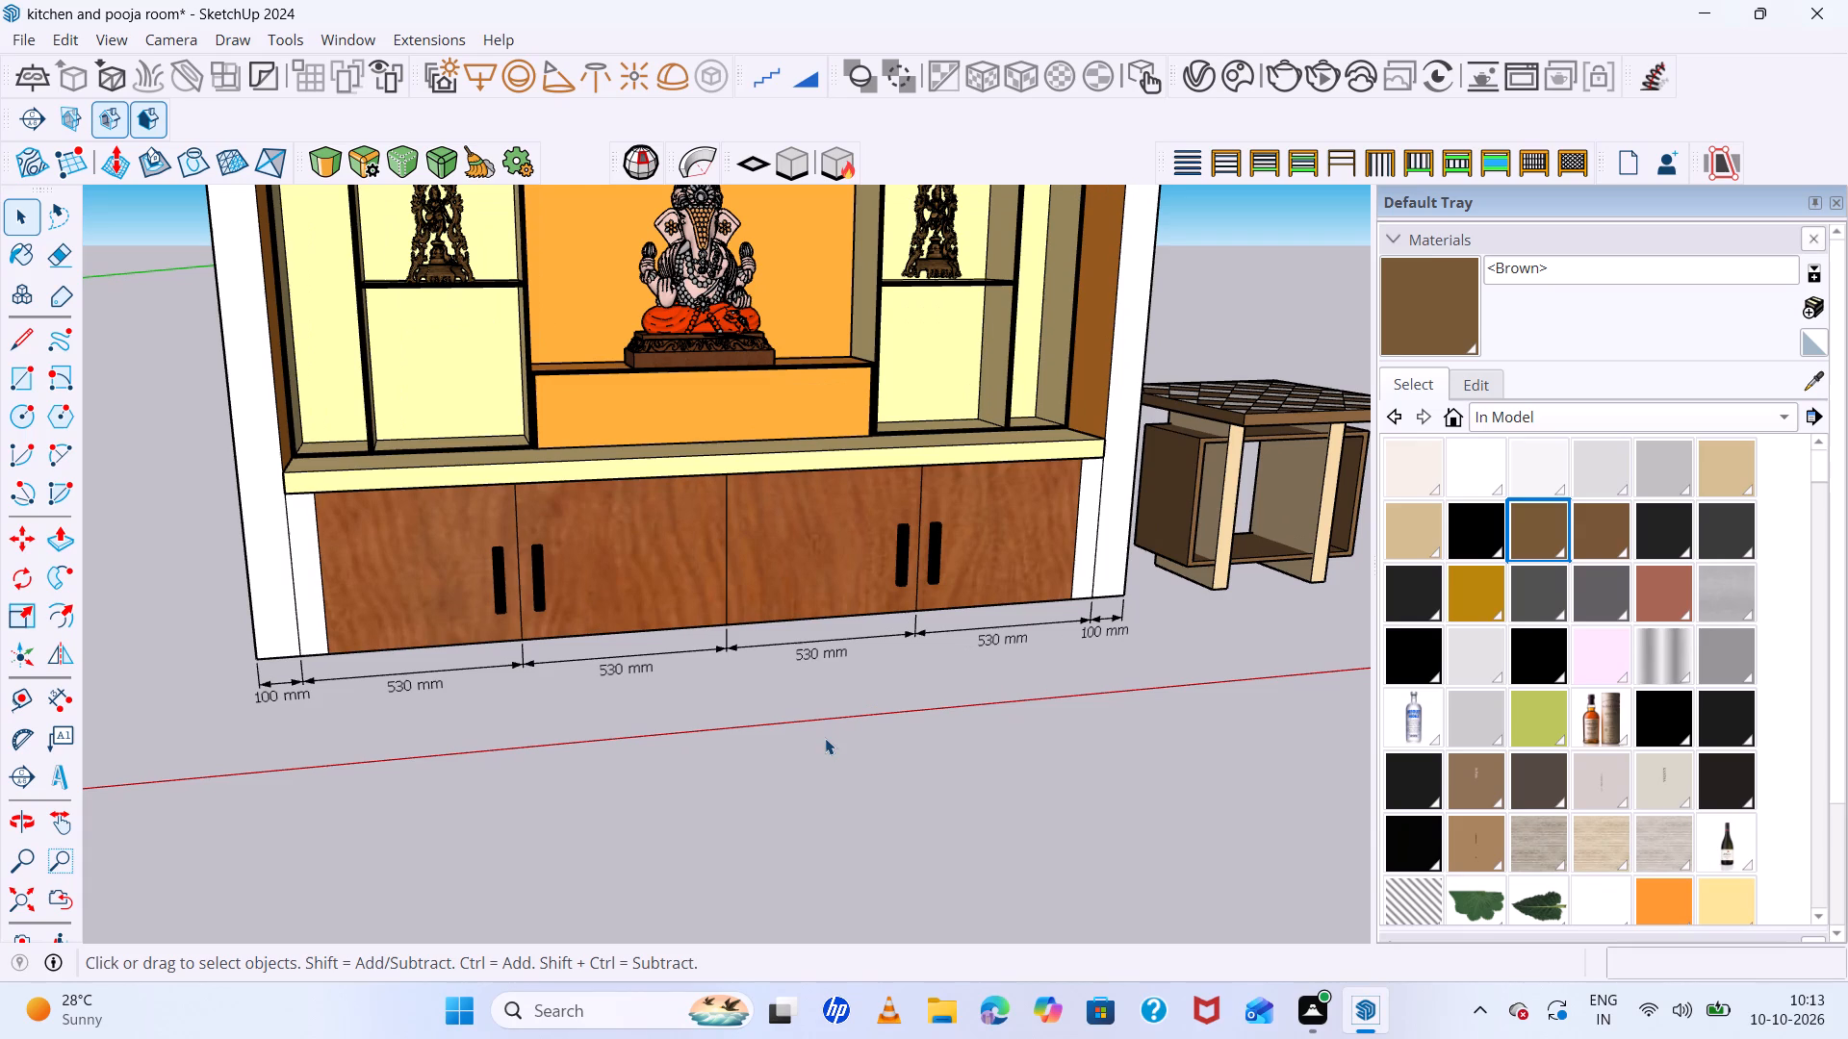
scroll(1378, 787, up, 1)
scroll(1254, 720, down, 1)
middle_drag(1254, 720, 899, 596)
scroll(903, 587, down, 9)
scroll(1163, 525, up, 9)
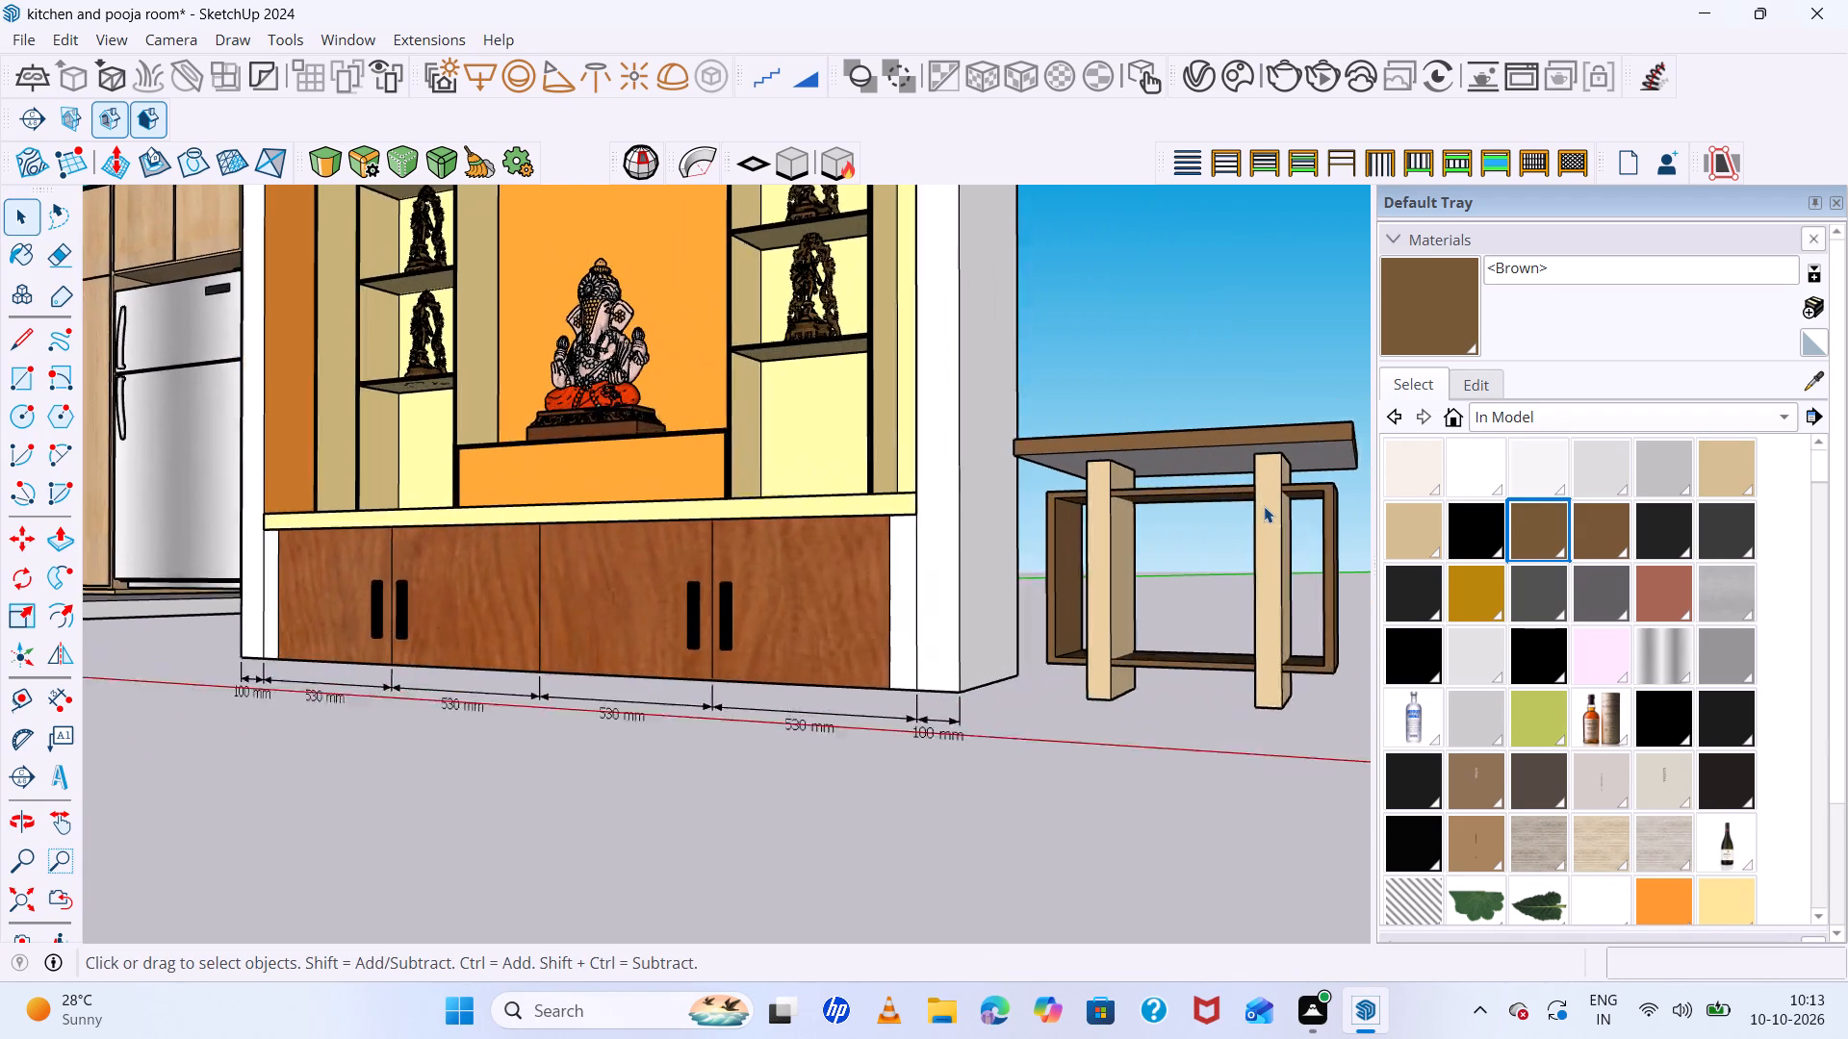
scroll(1264, 506, up, 1)
scroll(1264, 505, down, 9)
scroll(1044, 497, down, 7)
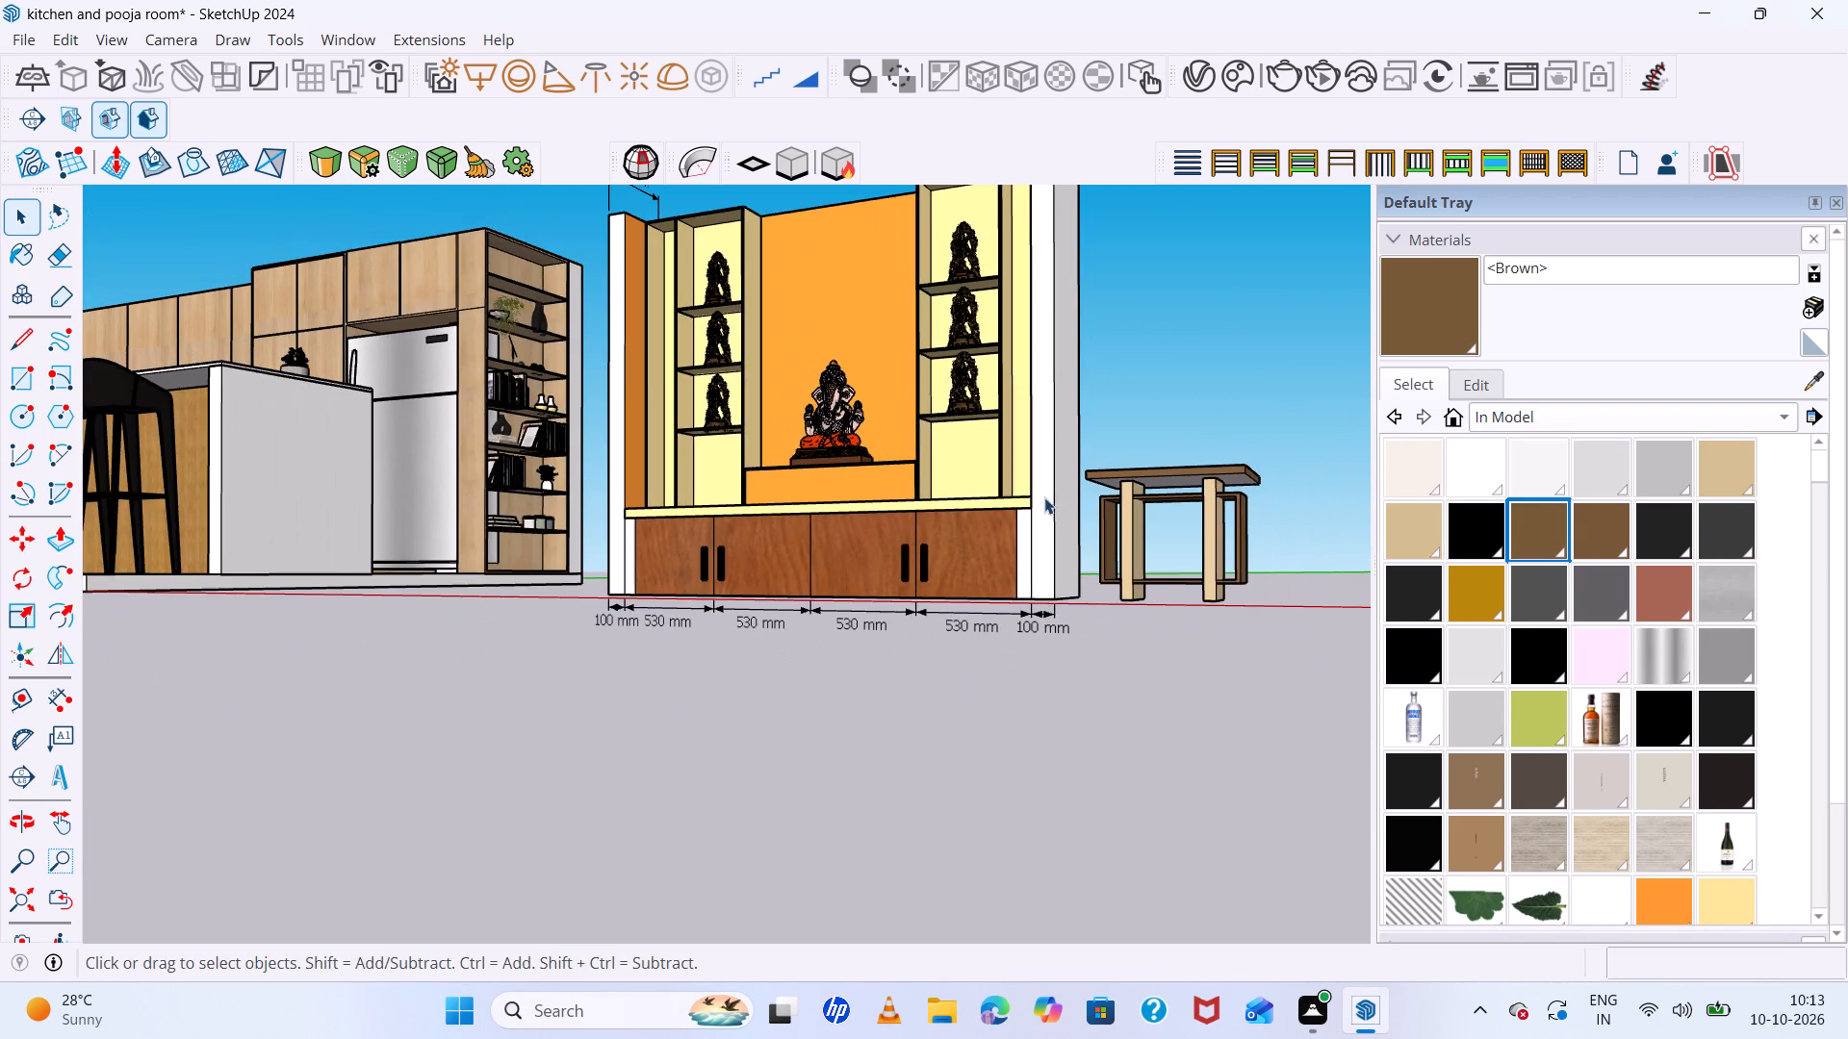
middle_drag(1044, 497, 1173, 726)
middle_click(1173, 726)
scroll(1039, 552, down, 8)
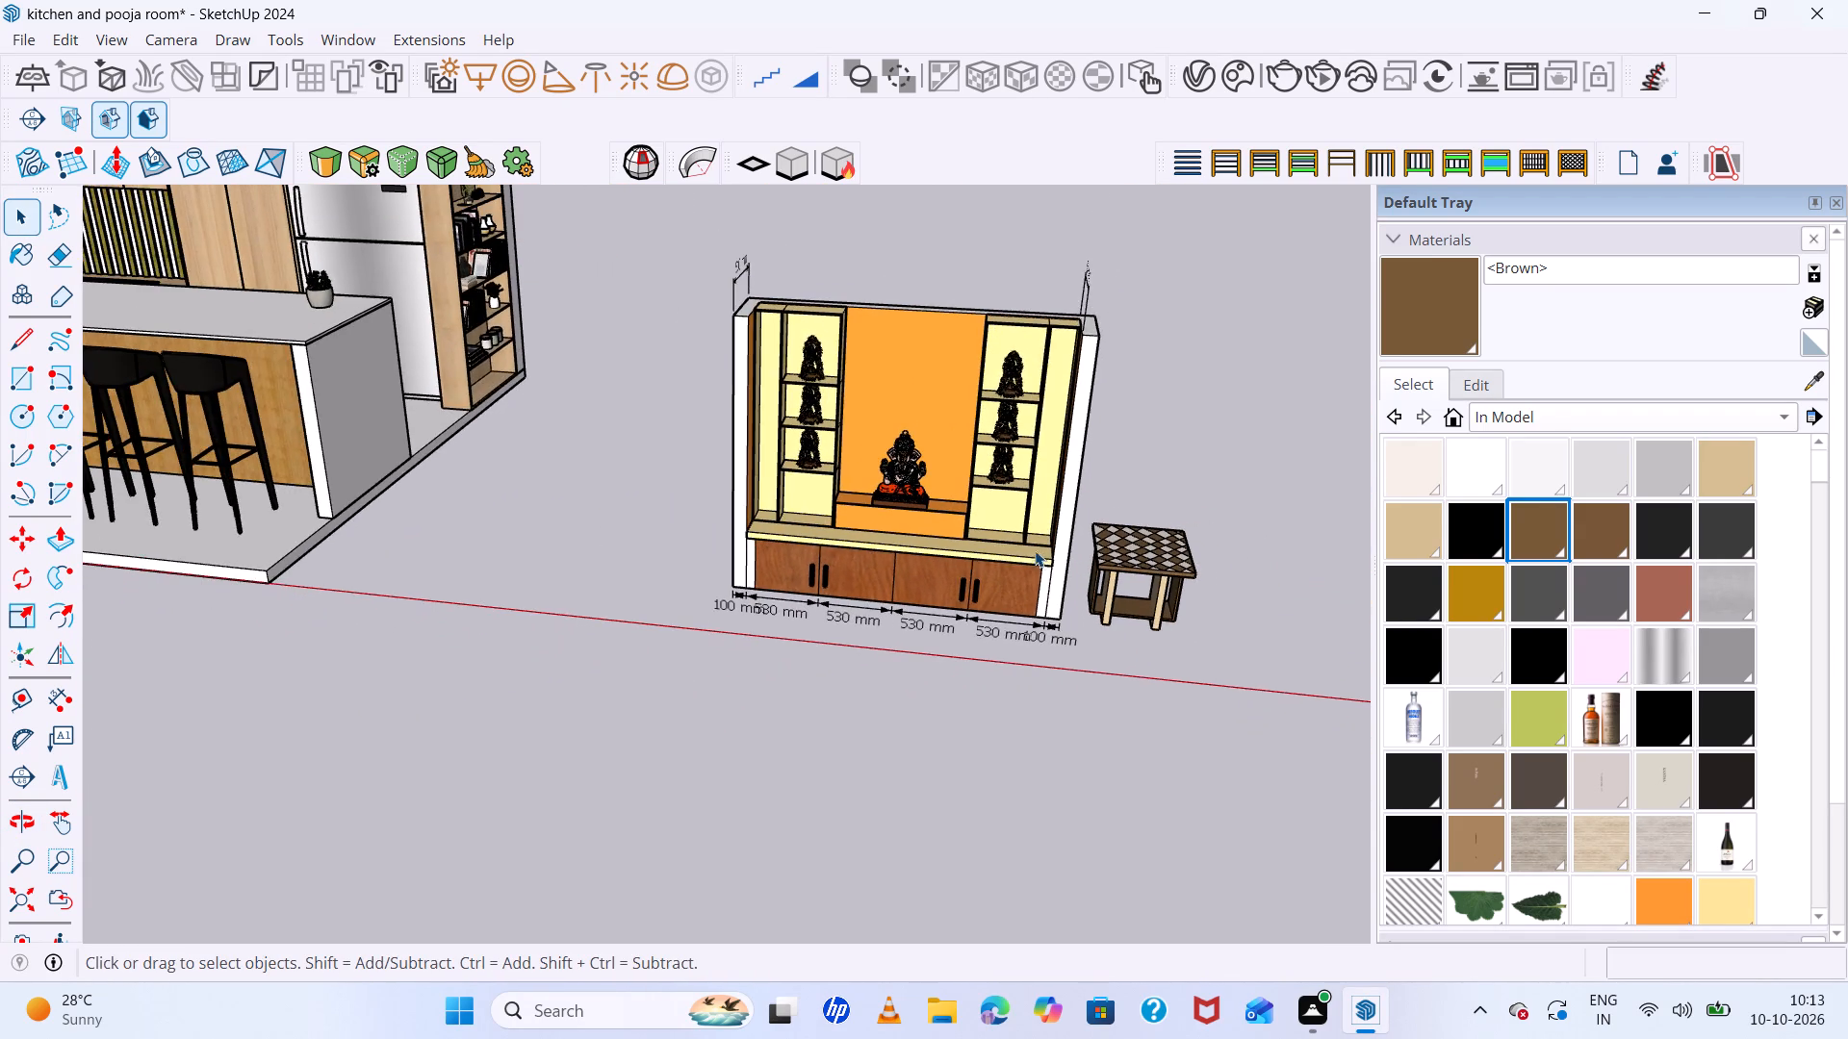
scroll(1034, 547, down, 5)
scroll(696, 484, down, 4)
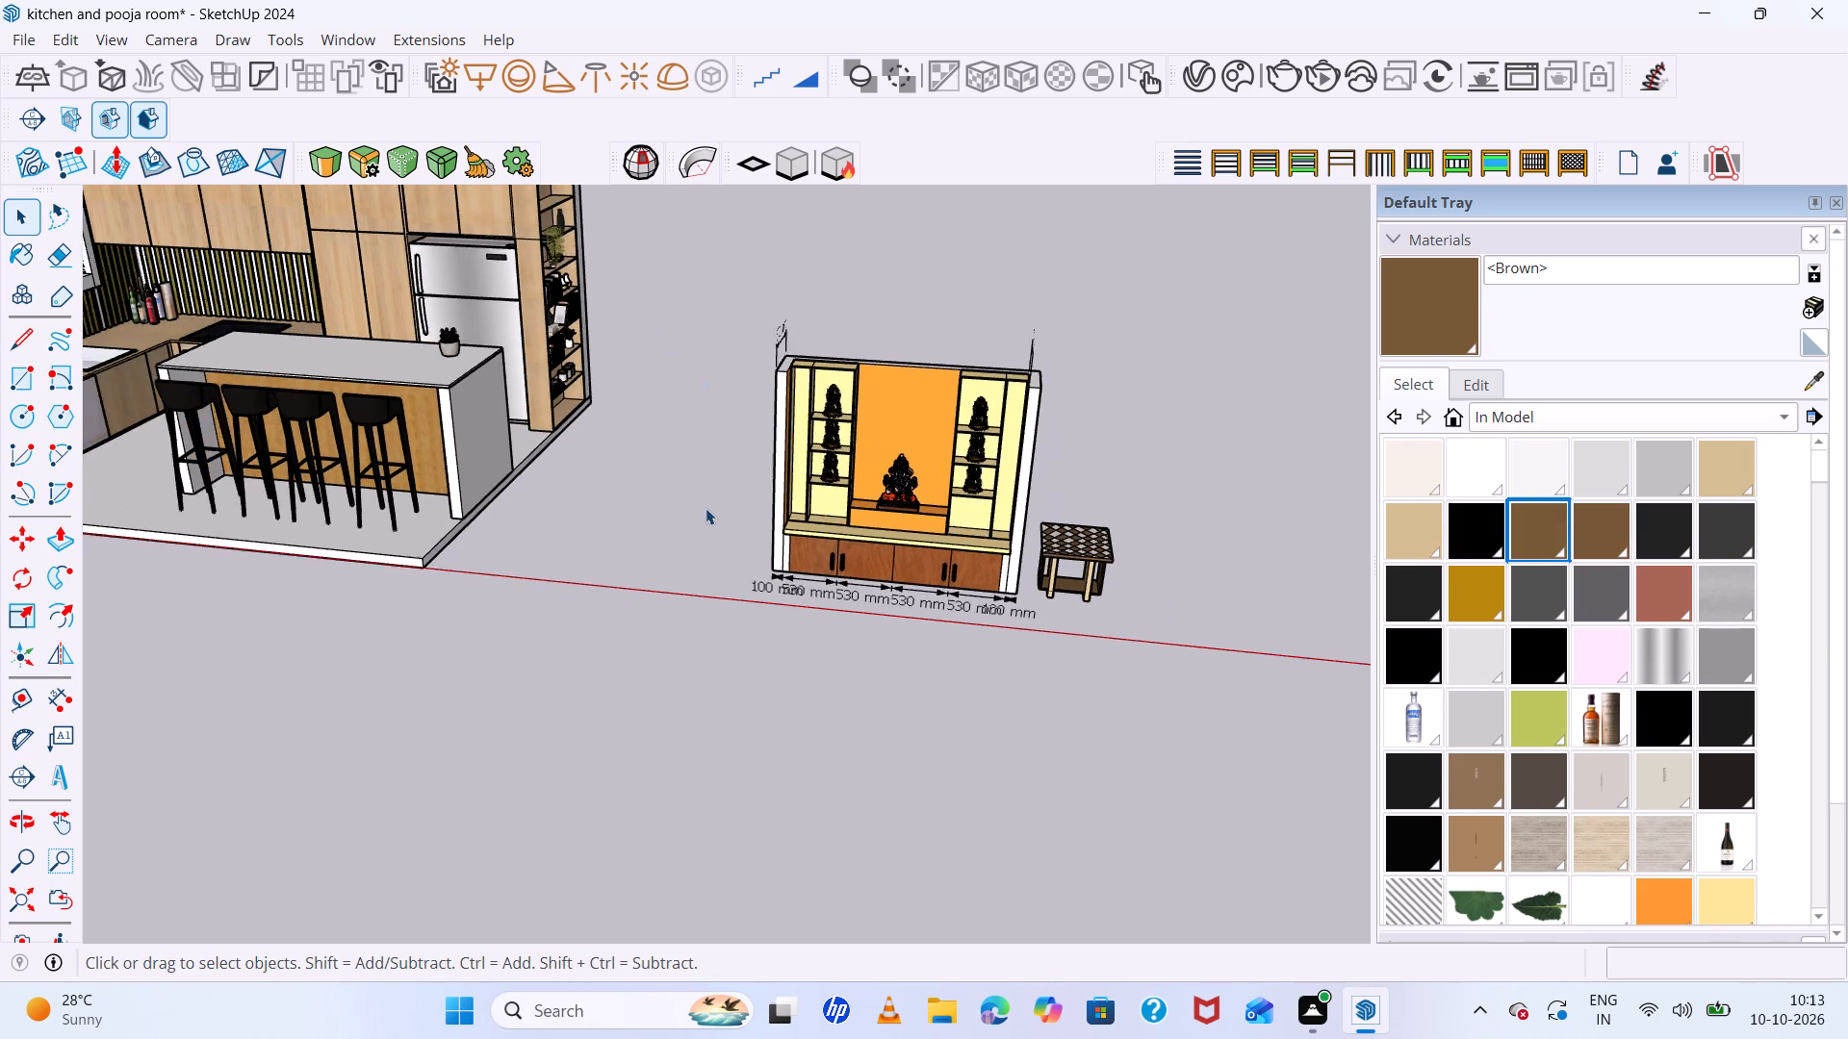
Review the kitchen's cabinets, fridge, sink counter and island with its bar stools from low, high and close-up views.
scroll(706, 508, down, 3)
scroll(257, 351, up, 12)
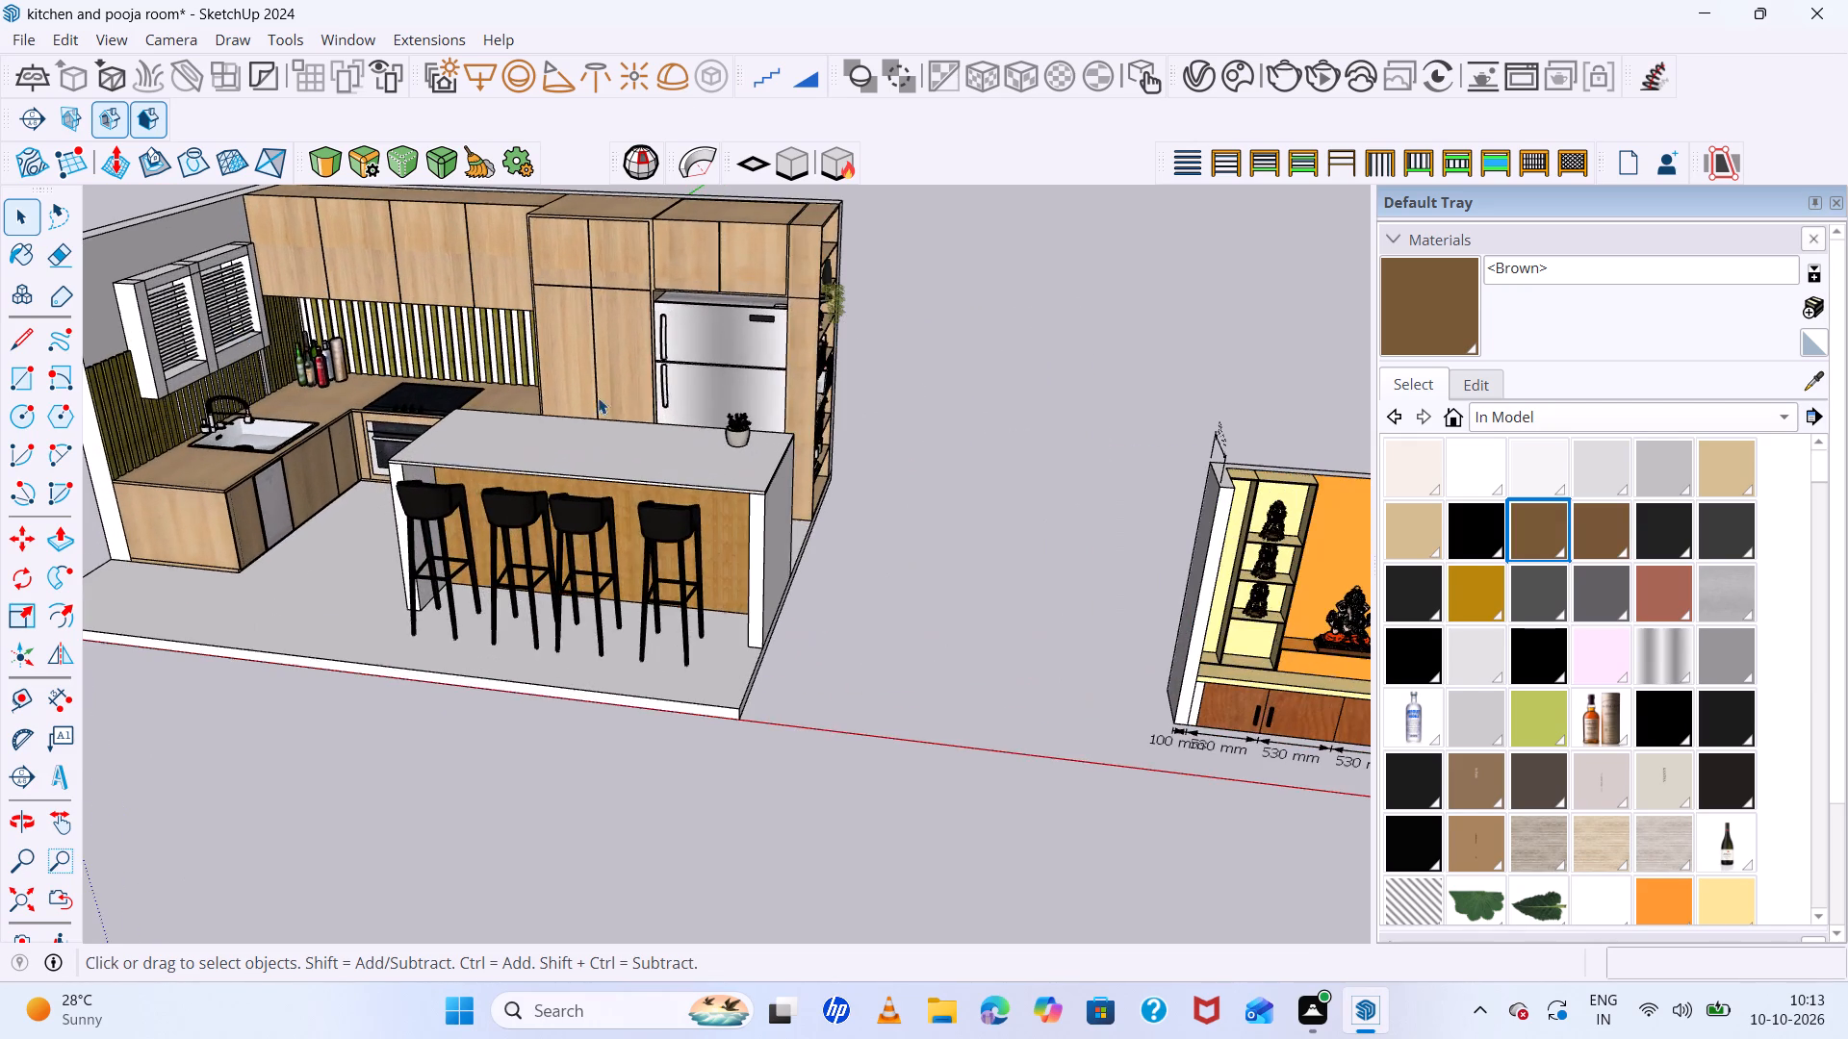
middle_drag(657, 395, 1202, 308)
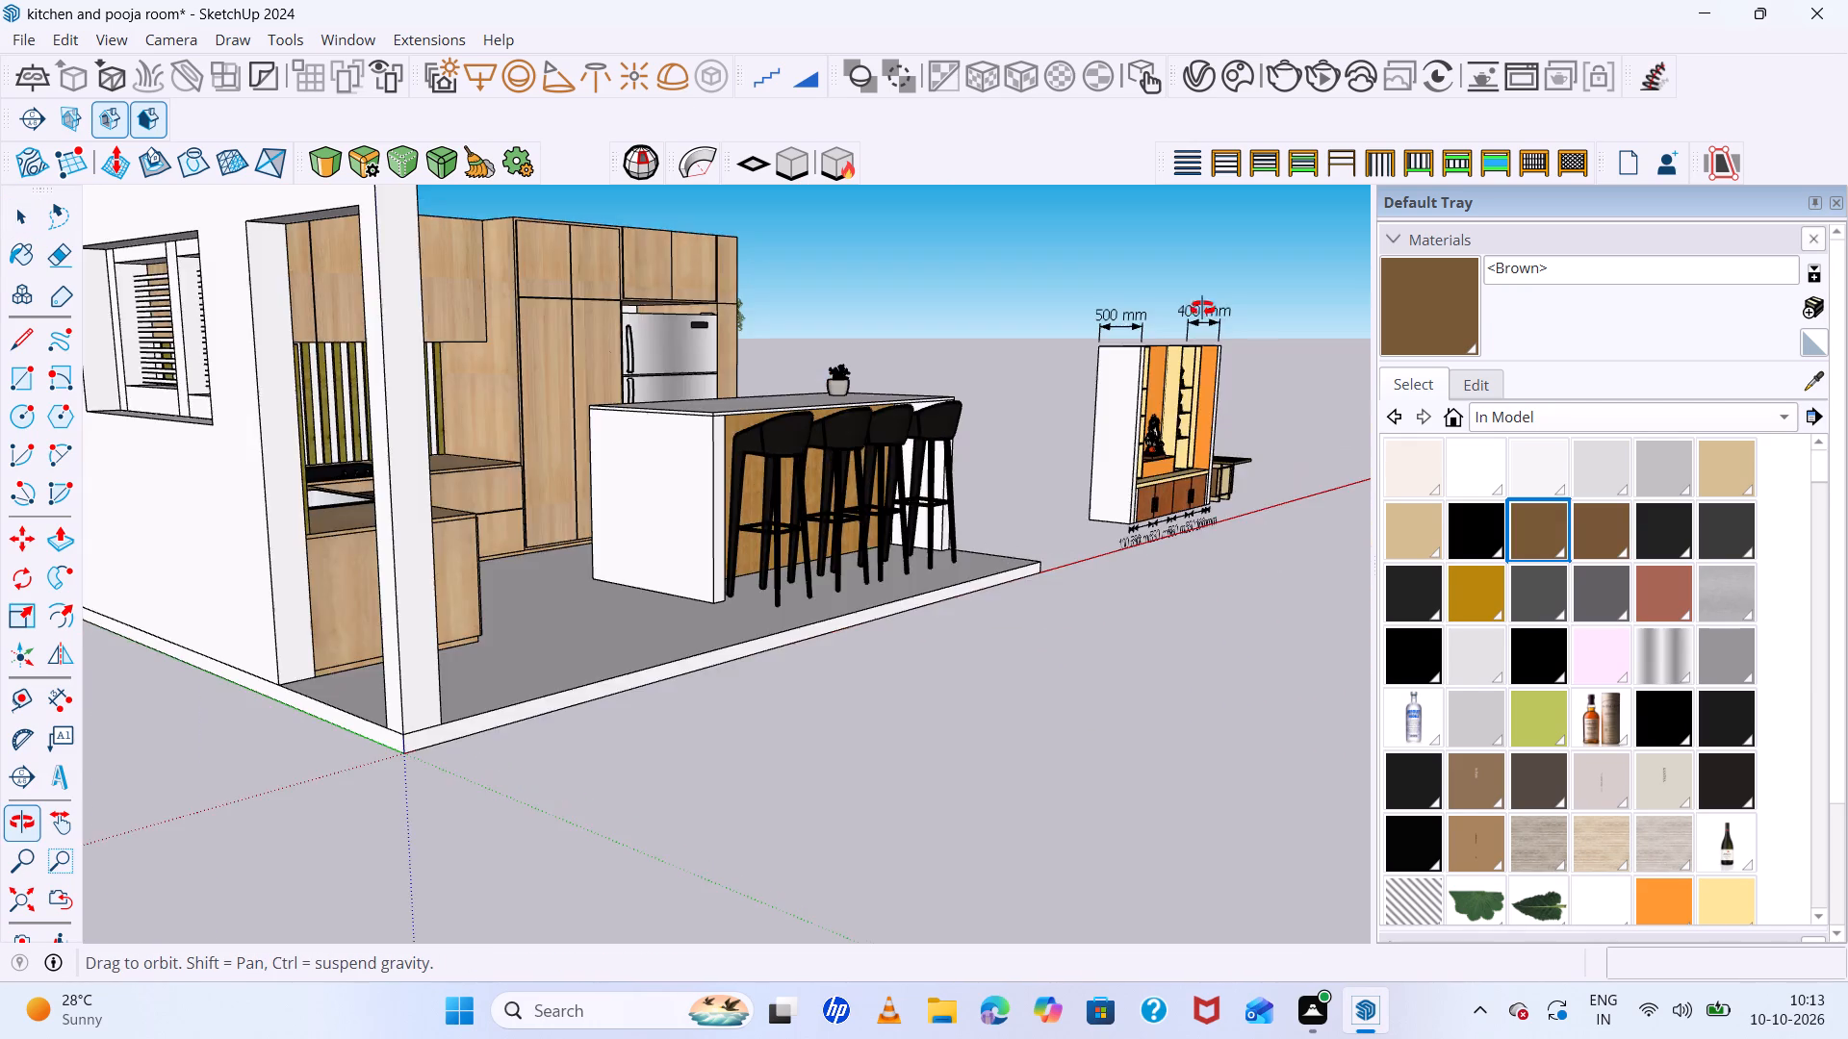
middle_drag(1202, 308, 669, 722)
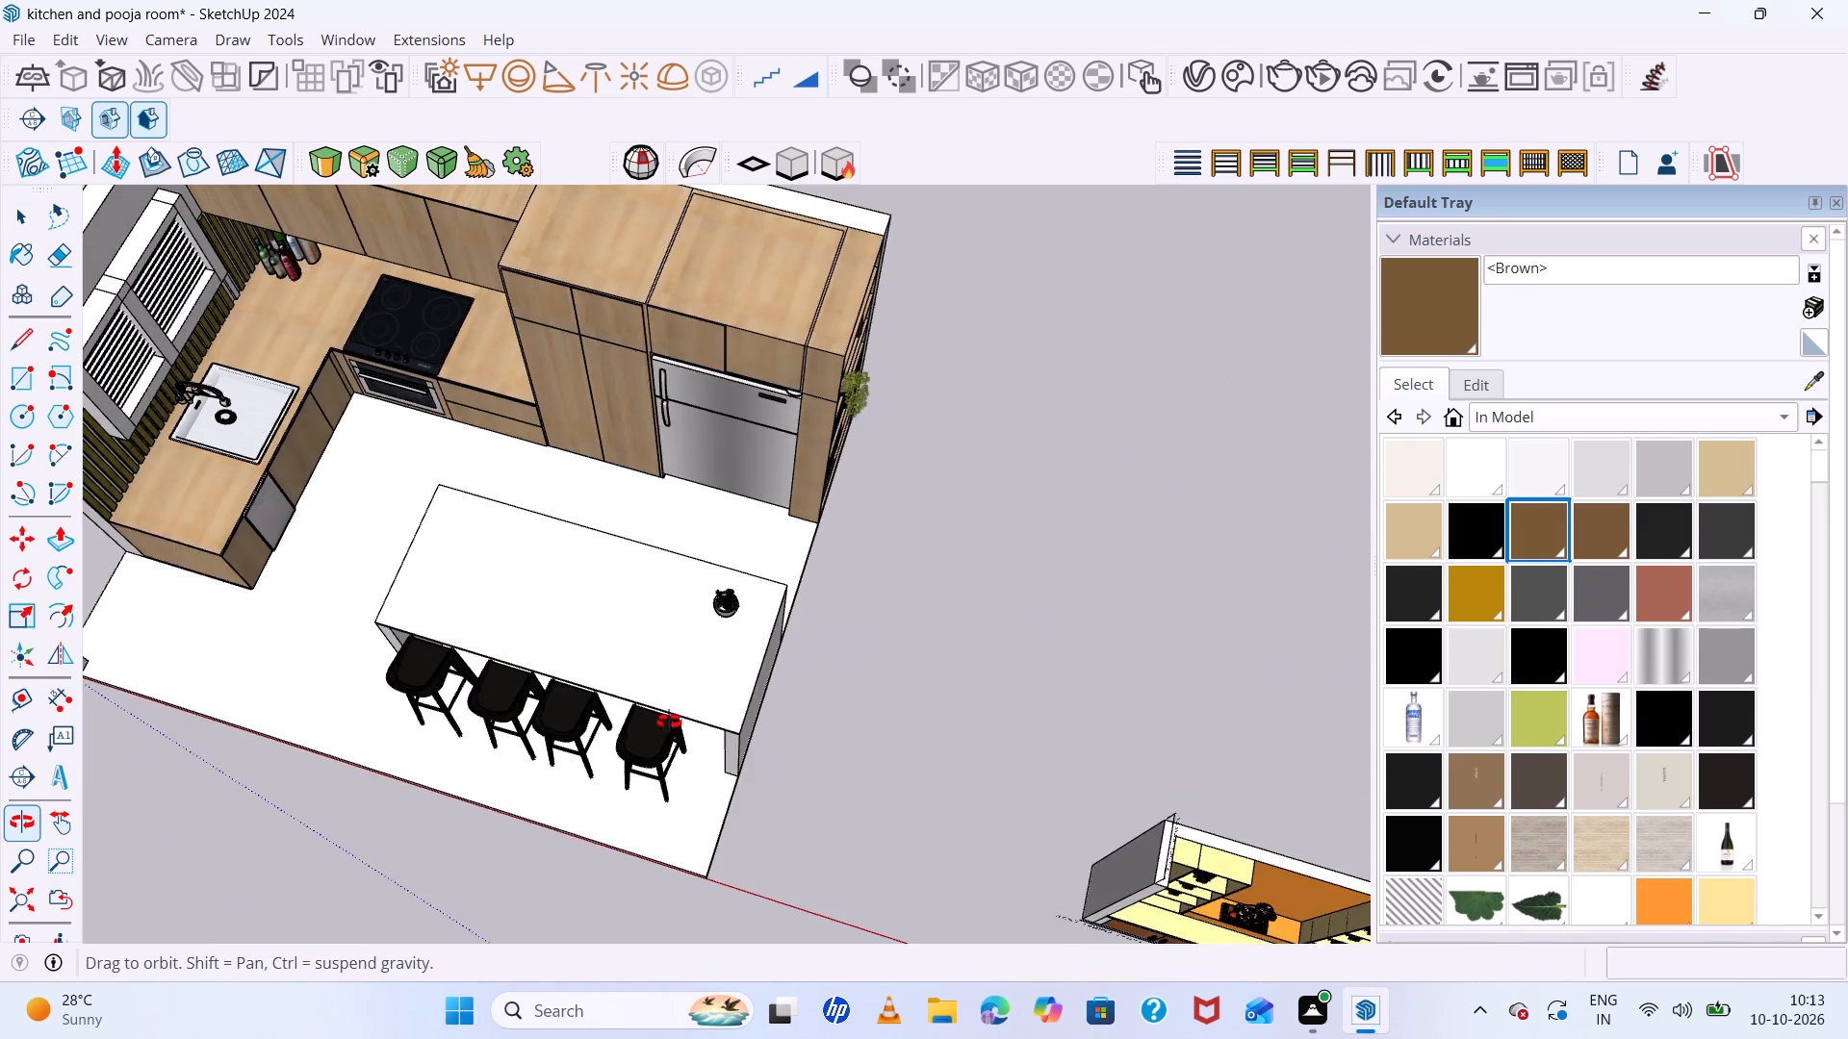
middle_drag(669, 722, 597, 449)
scroll(472, 356, down, 7)
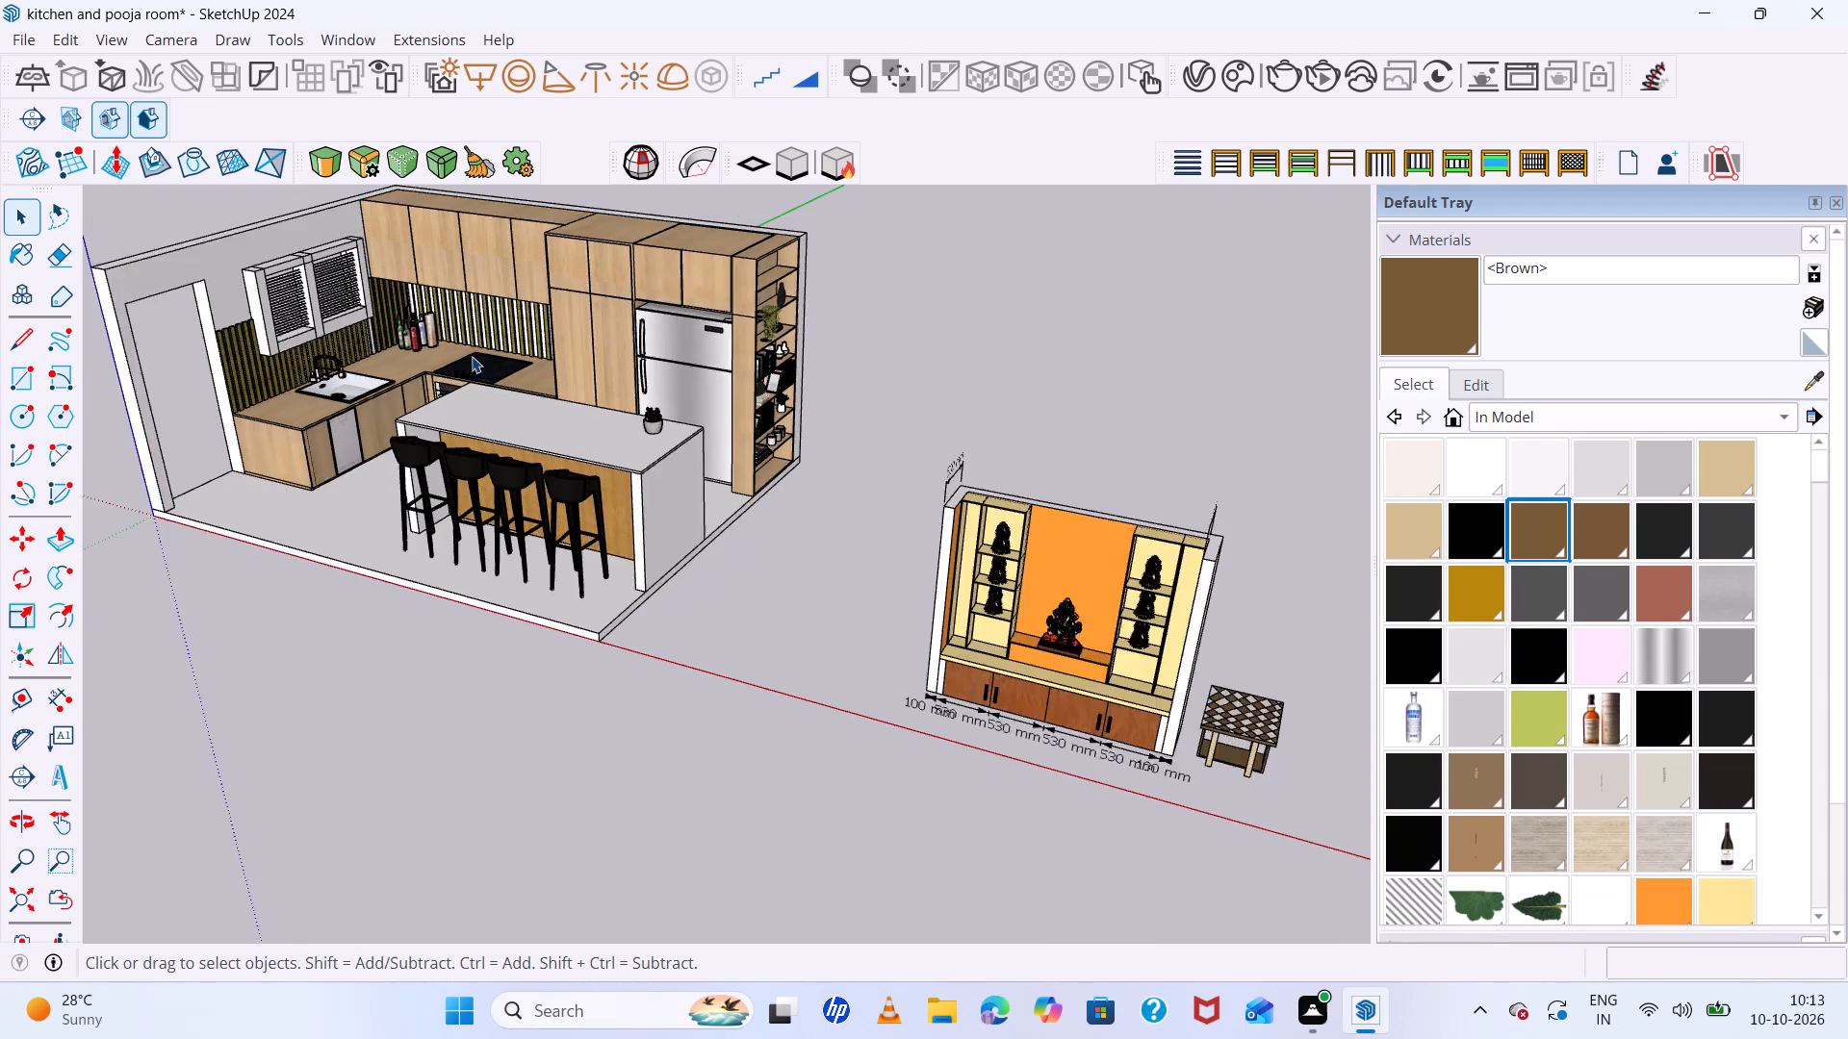
scroll(341, 224, up, 14)
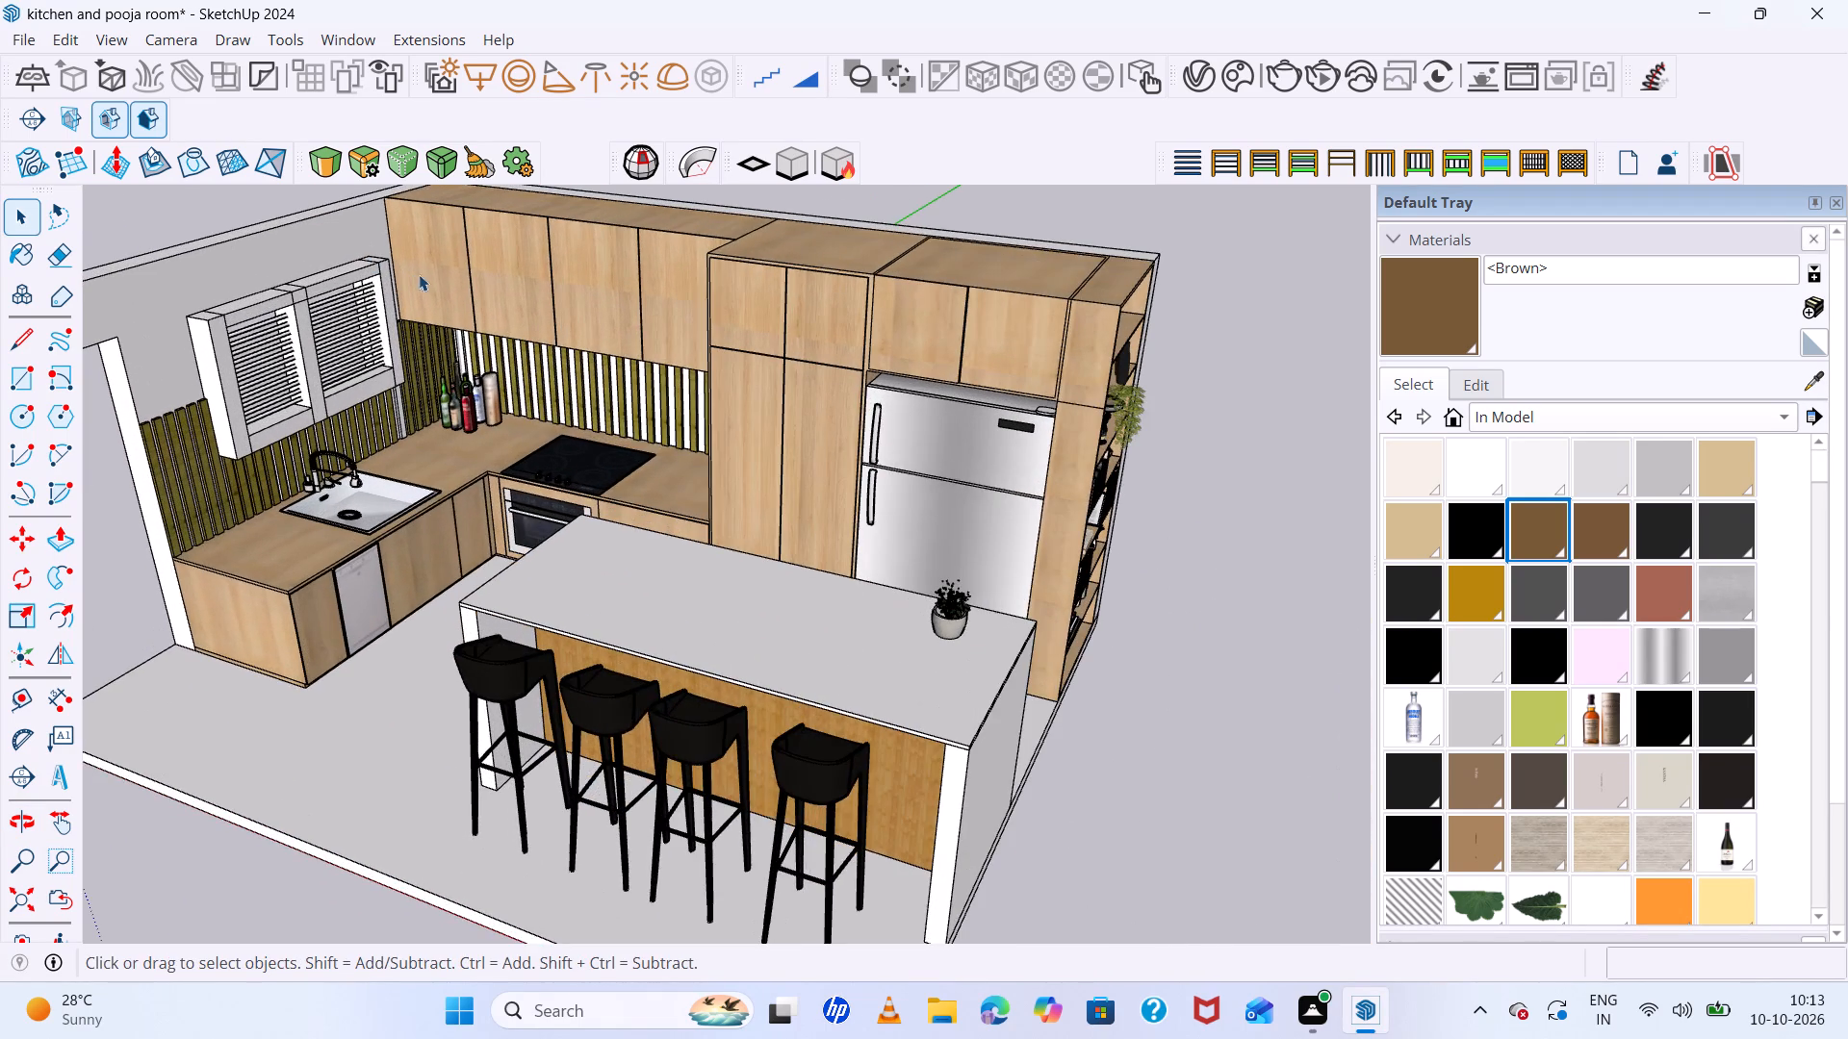
middle_drag(445, 263, 473, 241)
scroll(473, 241, up, 1)
scroll(473, 241, down, 7)
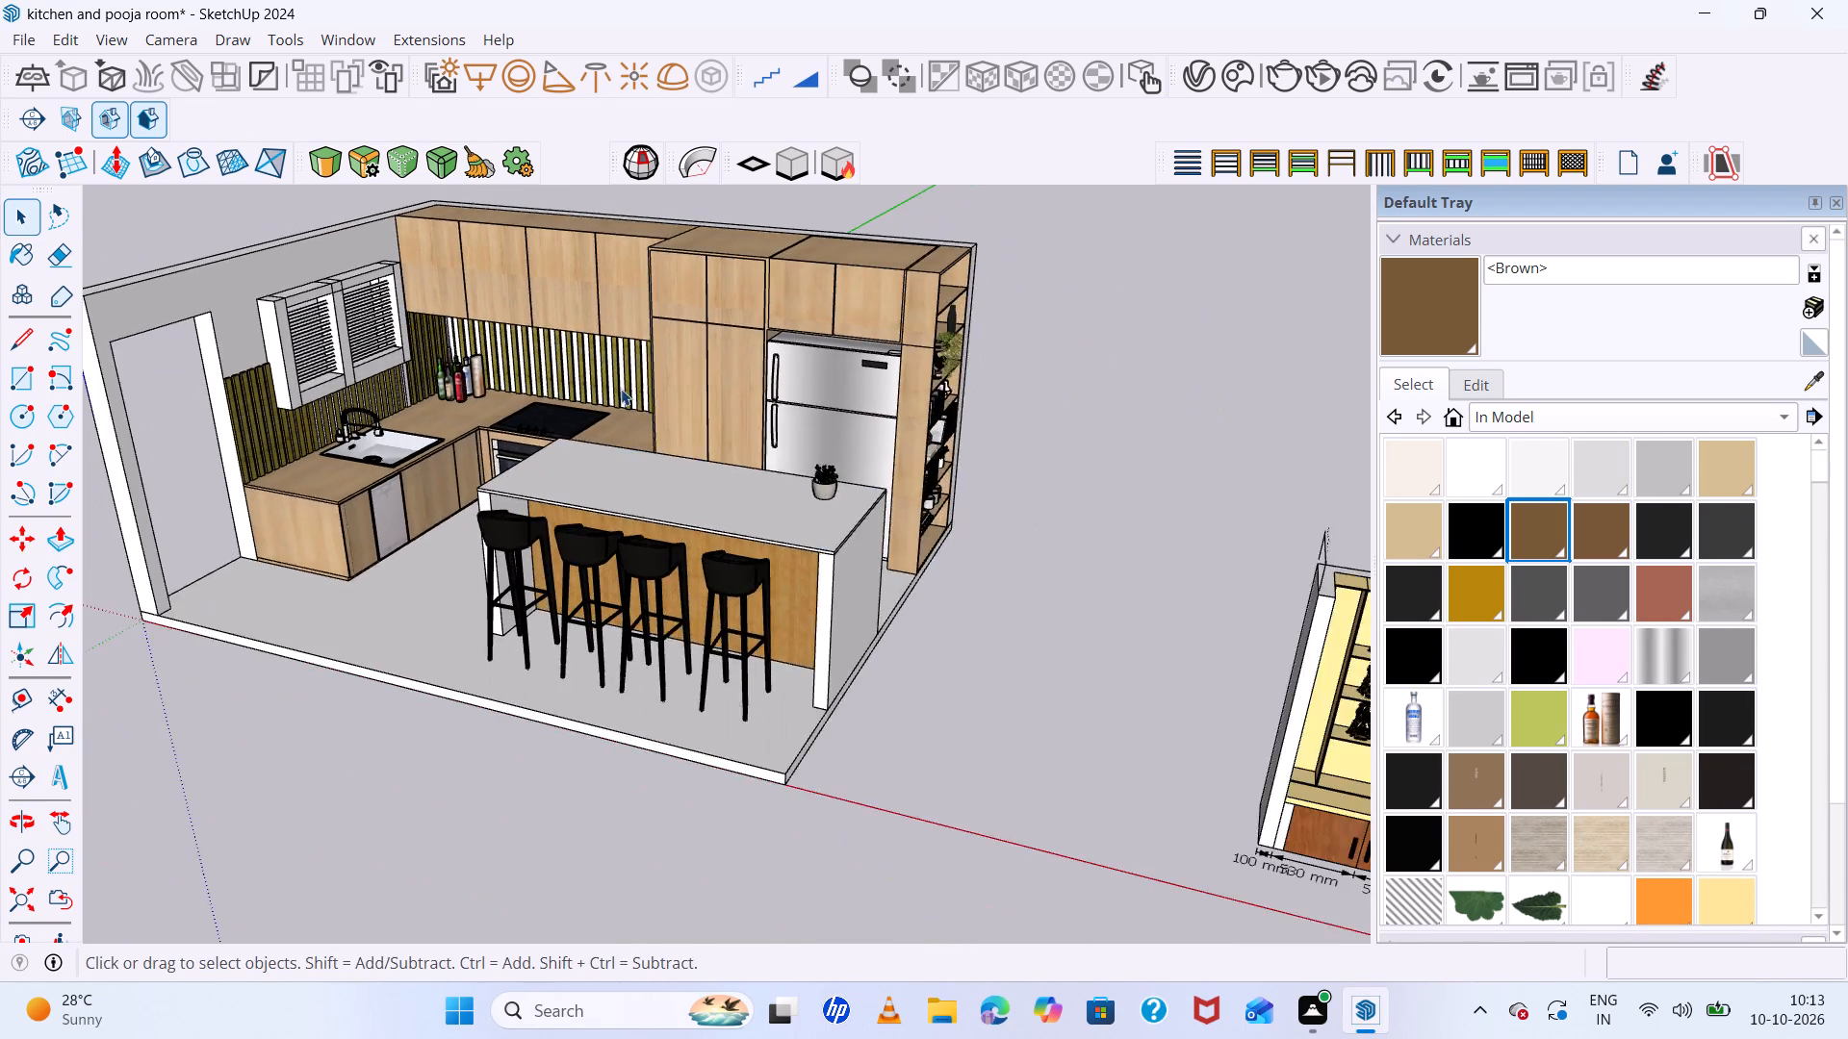
middle_drag(731, 463, 840, 491)
scroll(687, 459, up, 10)
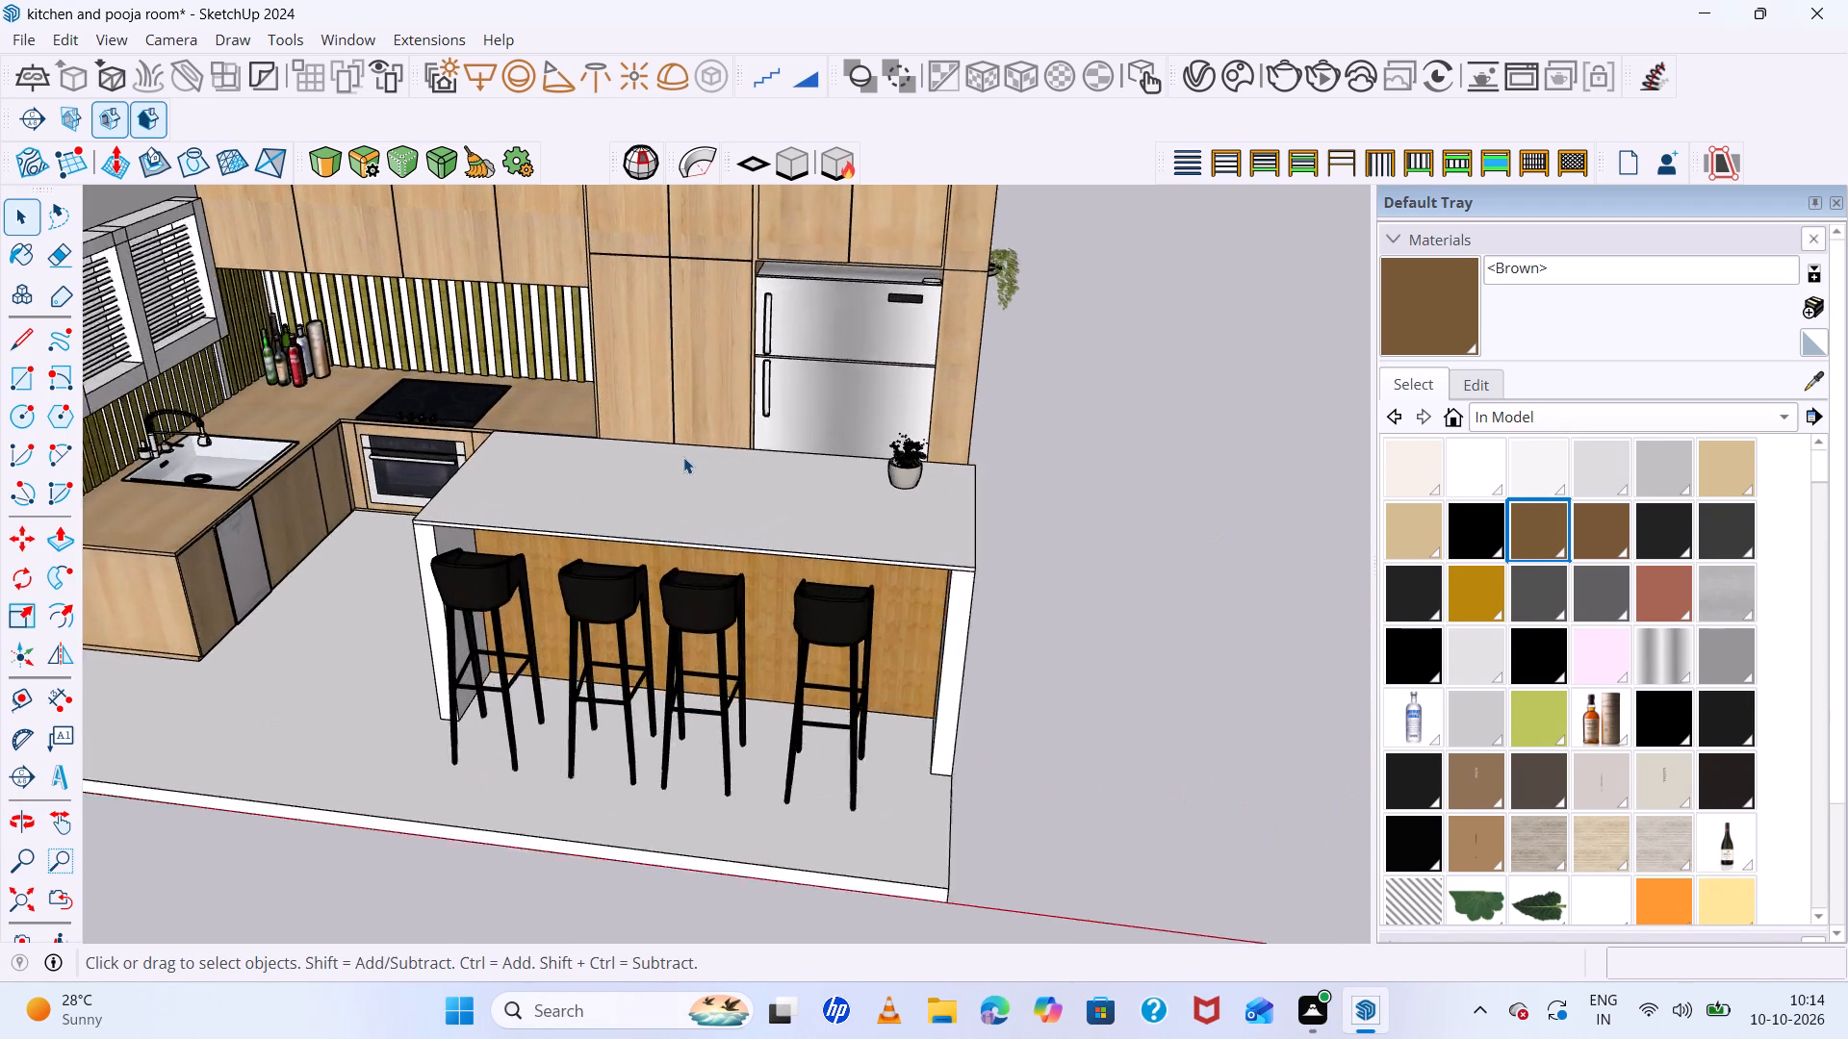
scroll(683, 457, up, 3)
scroll(683, 457, down, 13)
scroll(794, 652, up, 6)
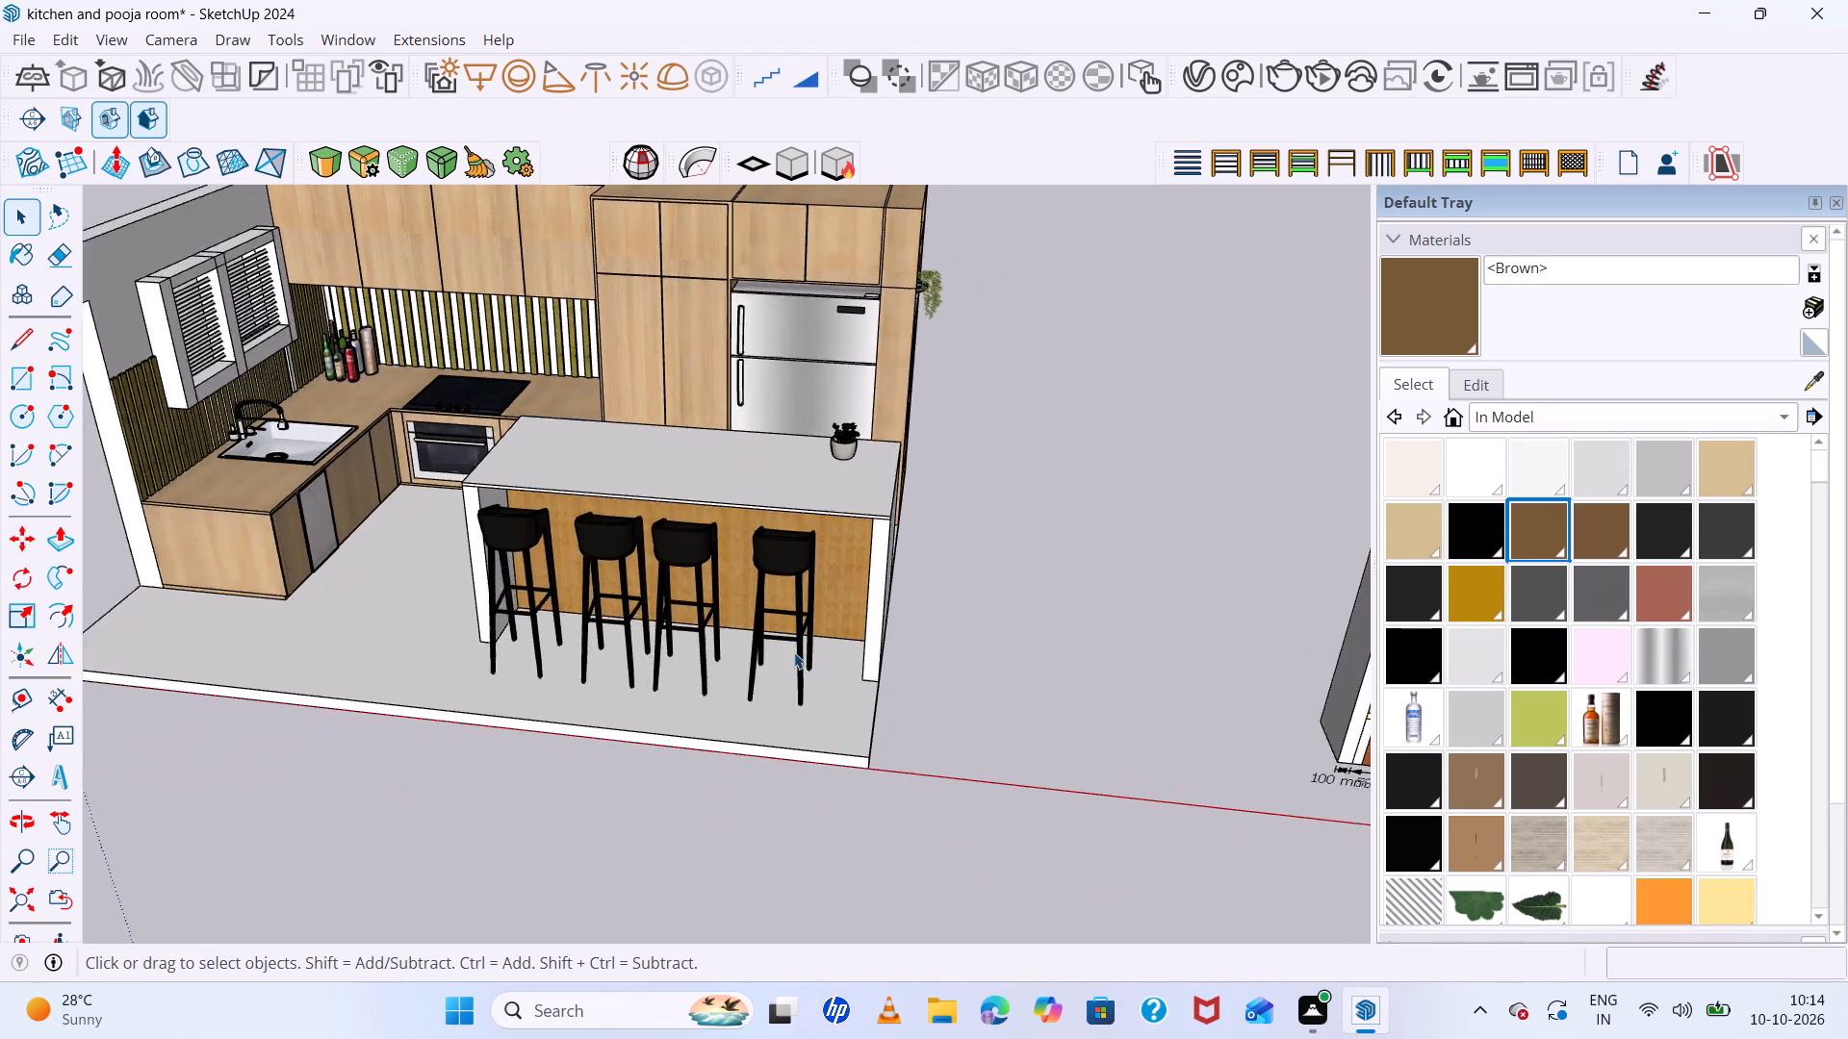
Move the pair of bar stools at the island's plant end about 135 mm along the island, away from the other pair.
click(804, 653)
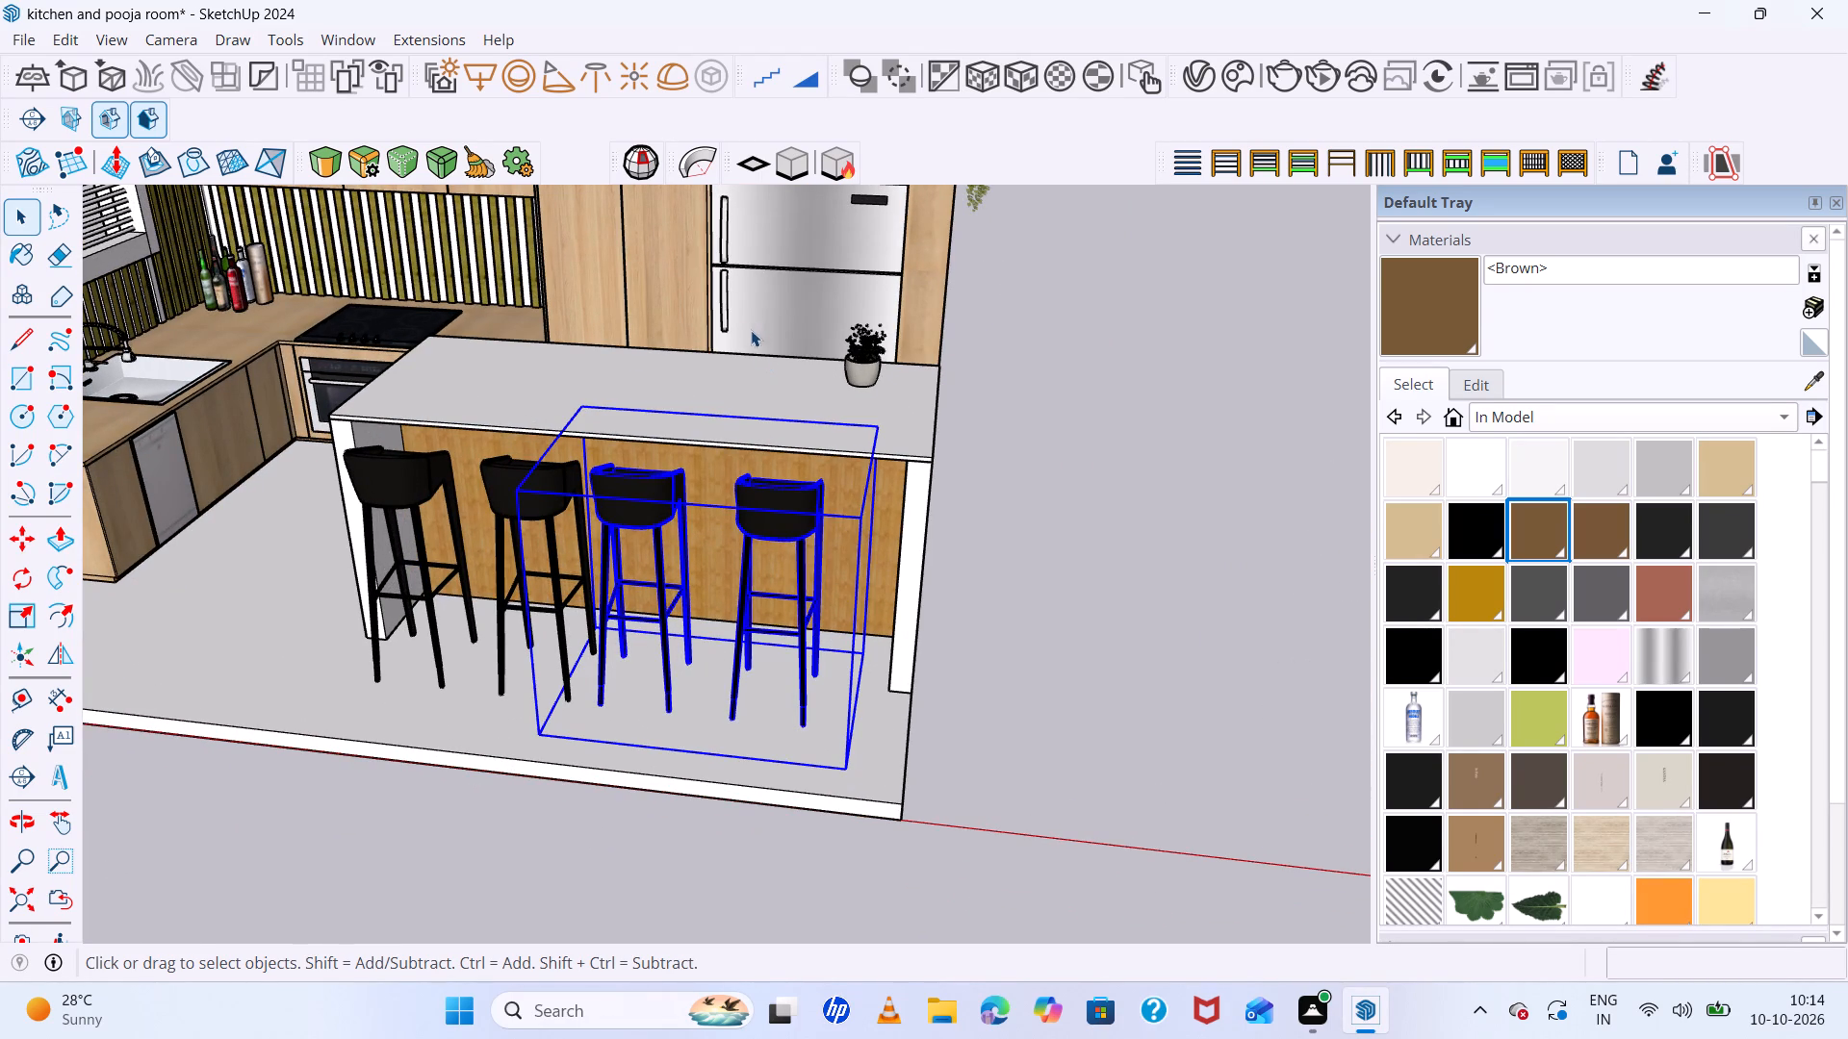
key(m)
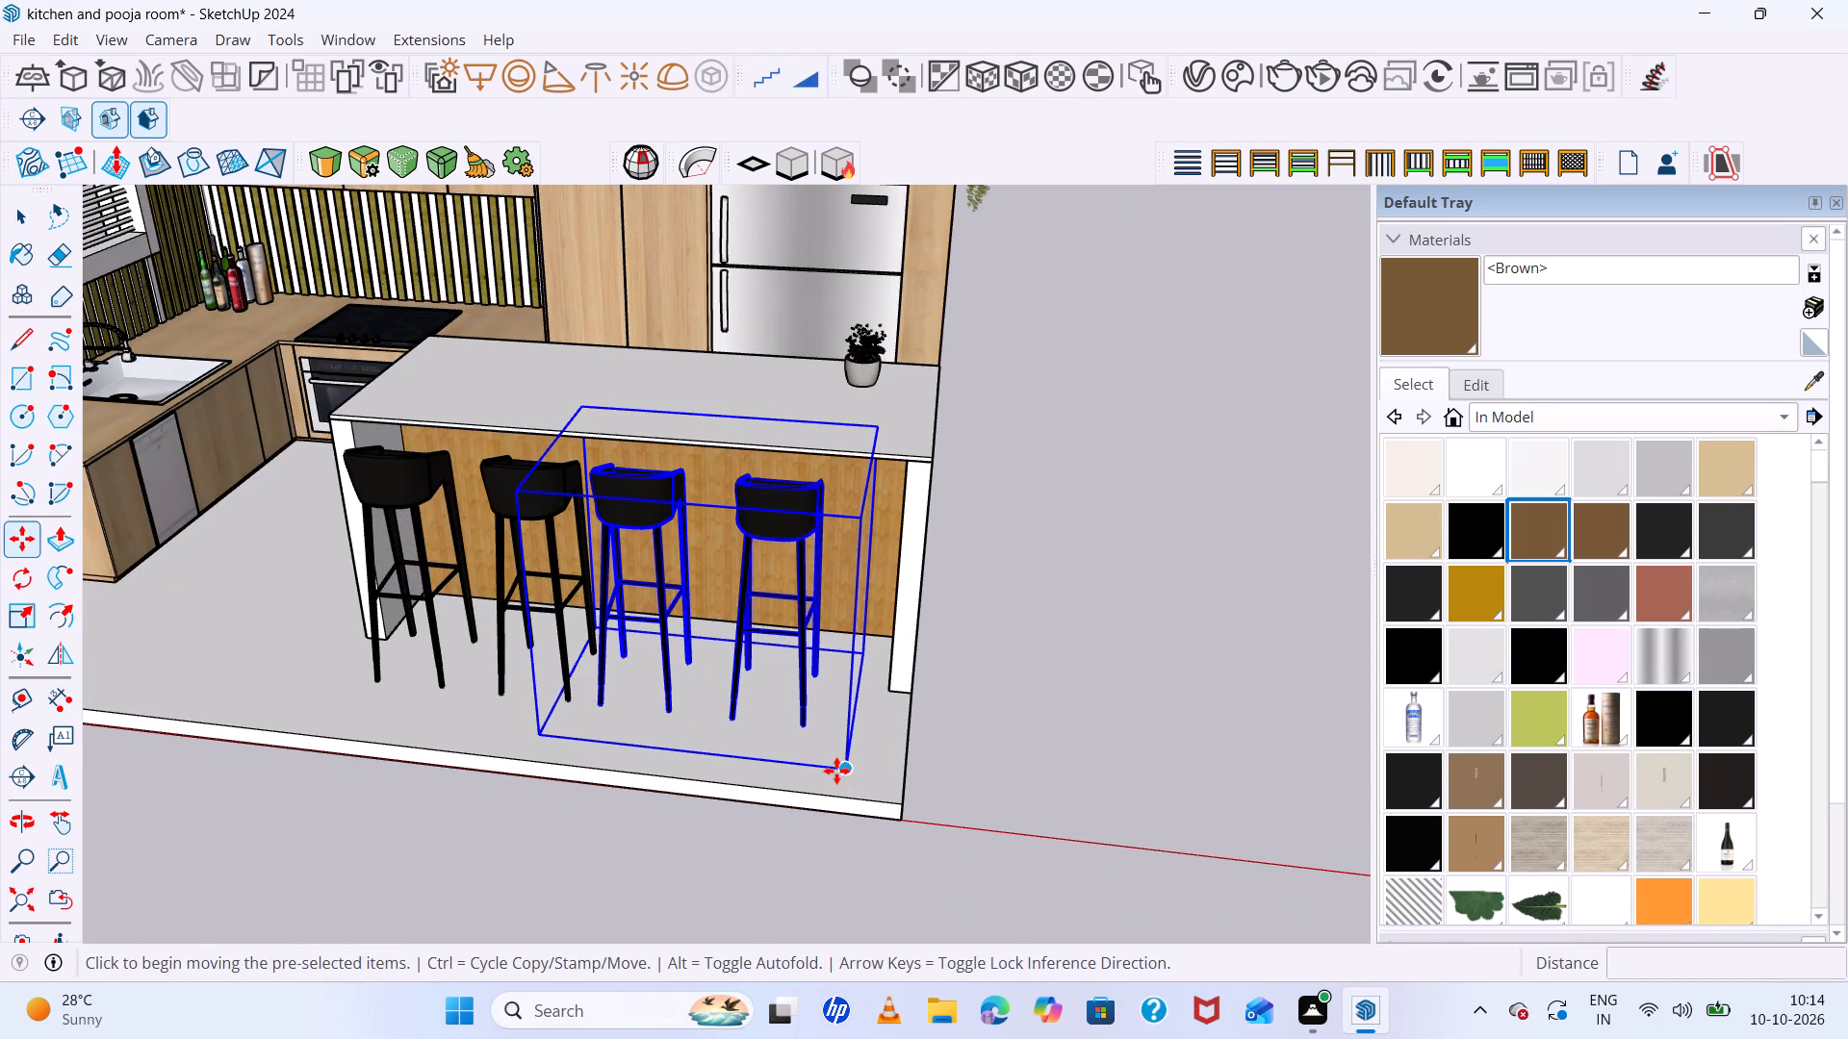
click(845, 764)
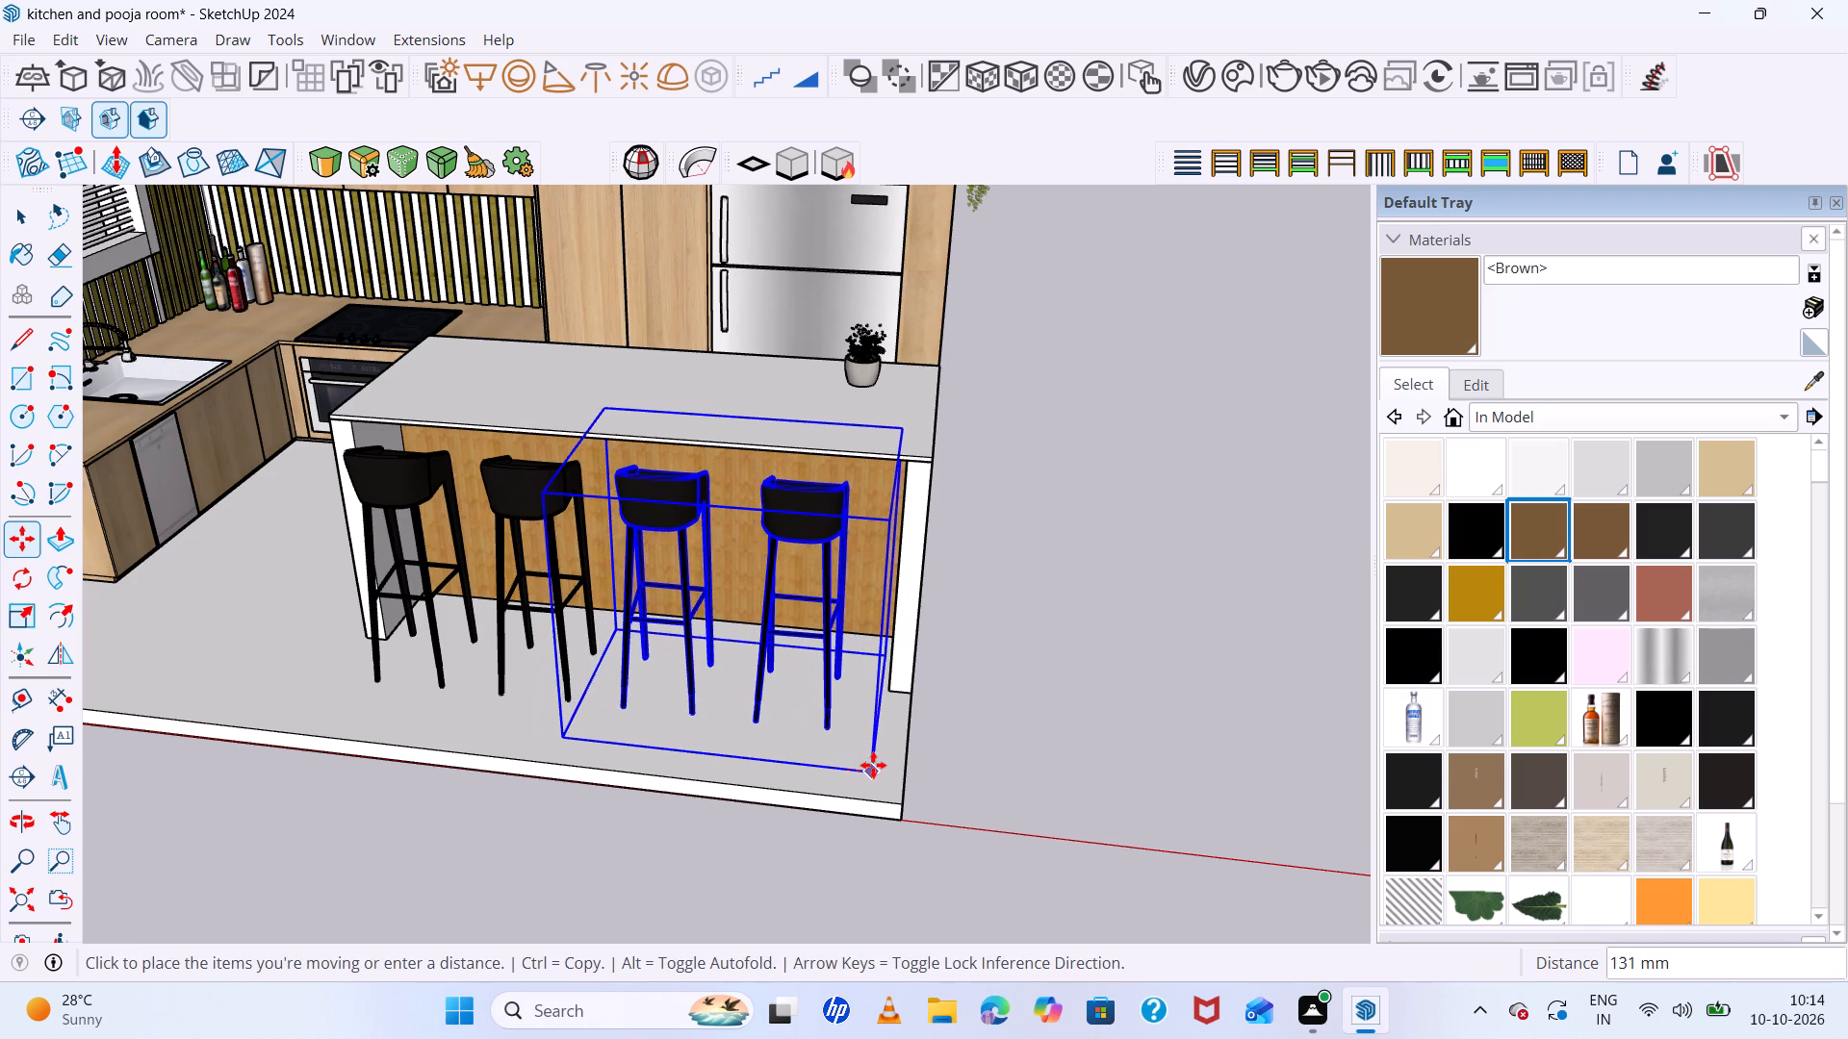
click(873, 765)
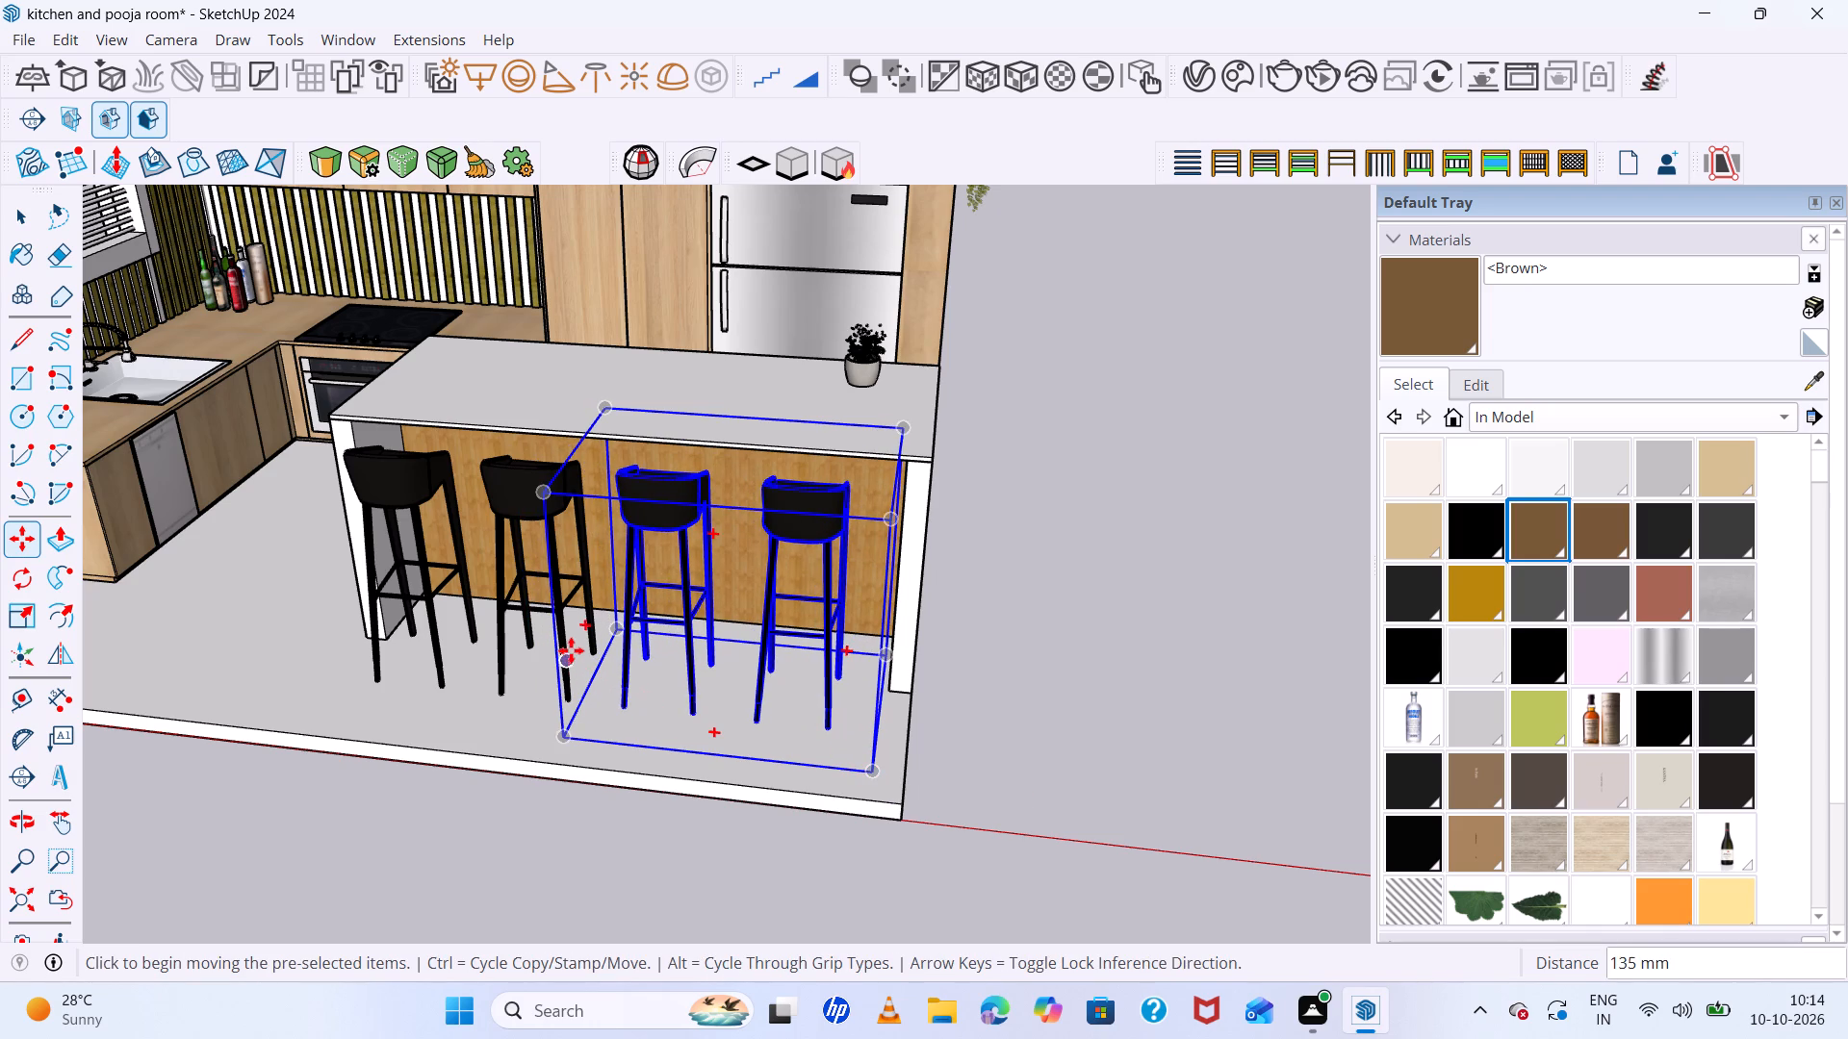
key(space)
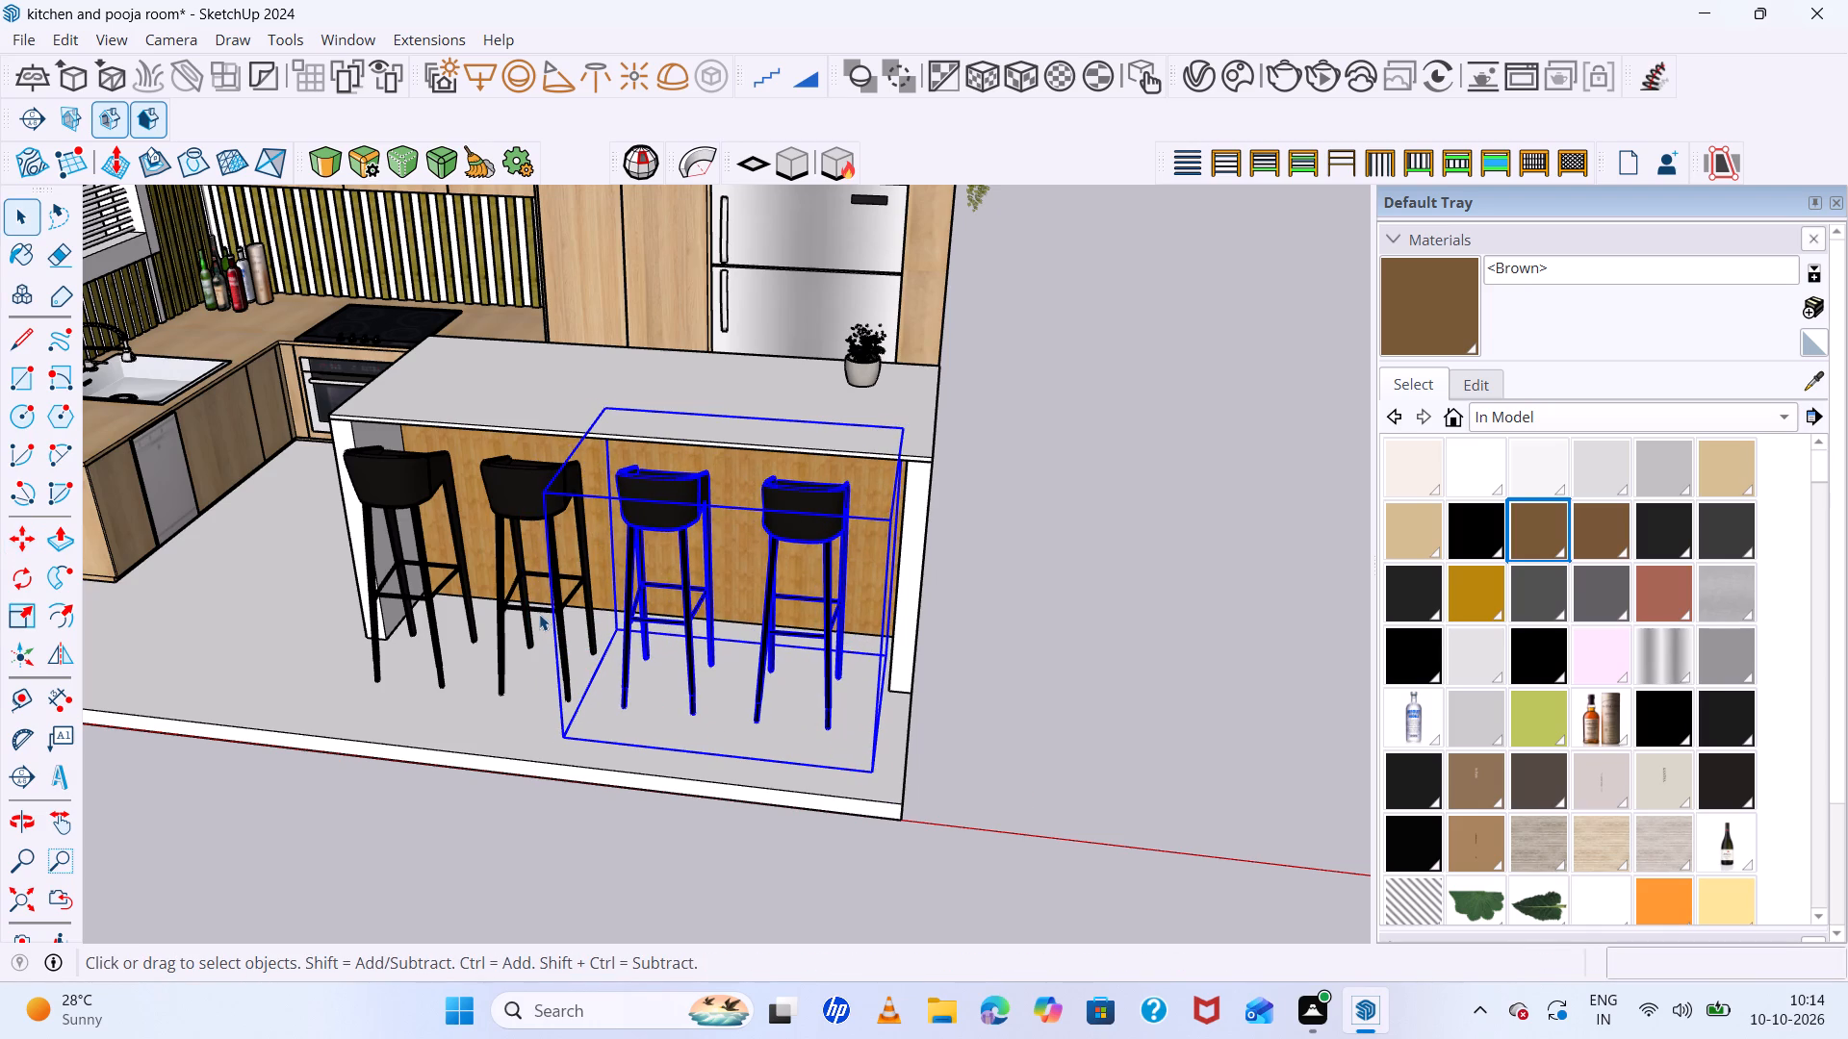
Move the pair of bar stools at the island's sink end about 187 mm, inward along the island and closer to its front.
click(539, 614)
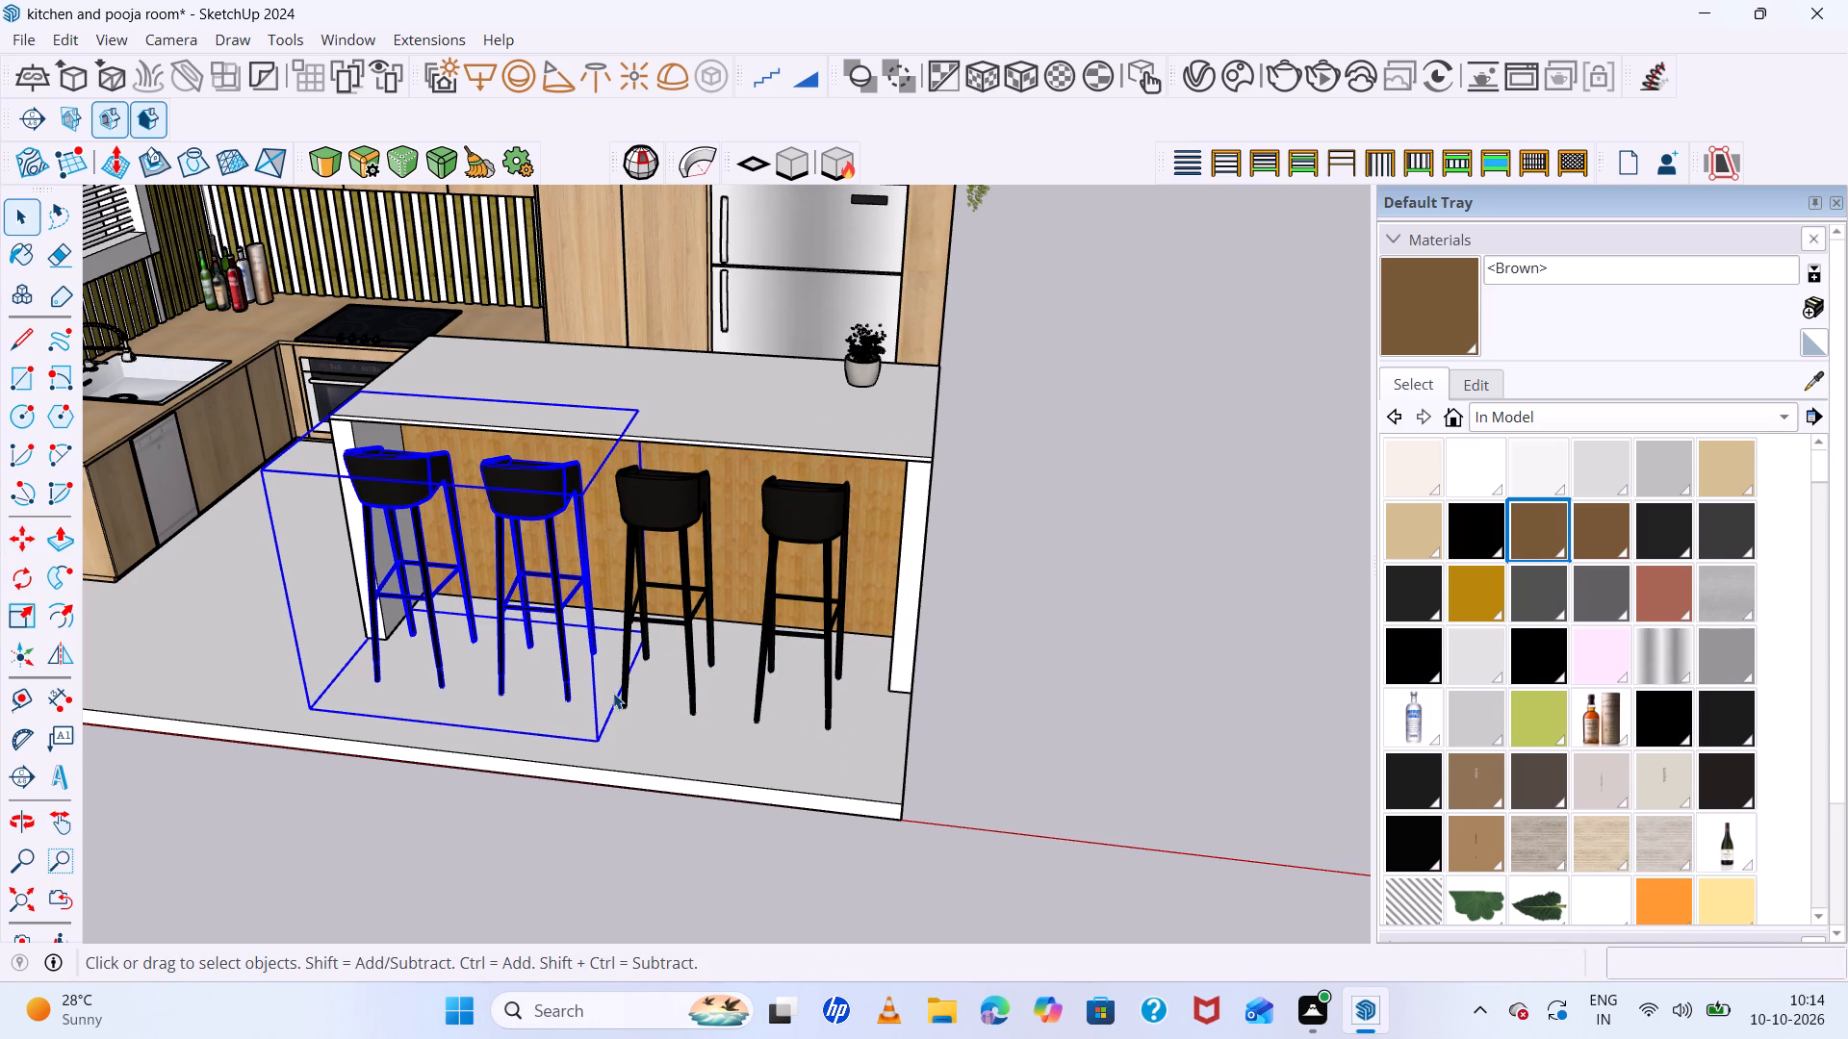
key(m)
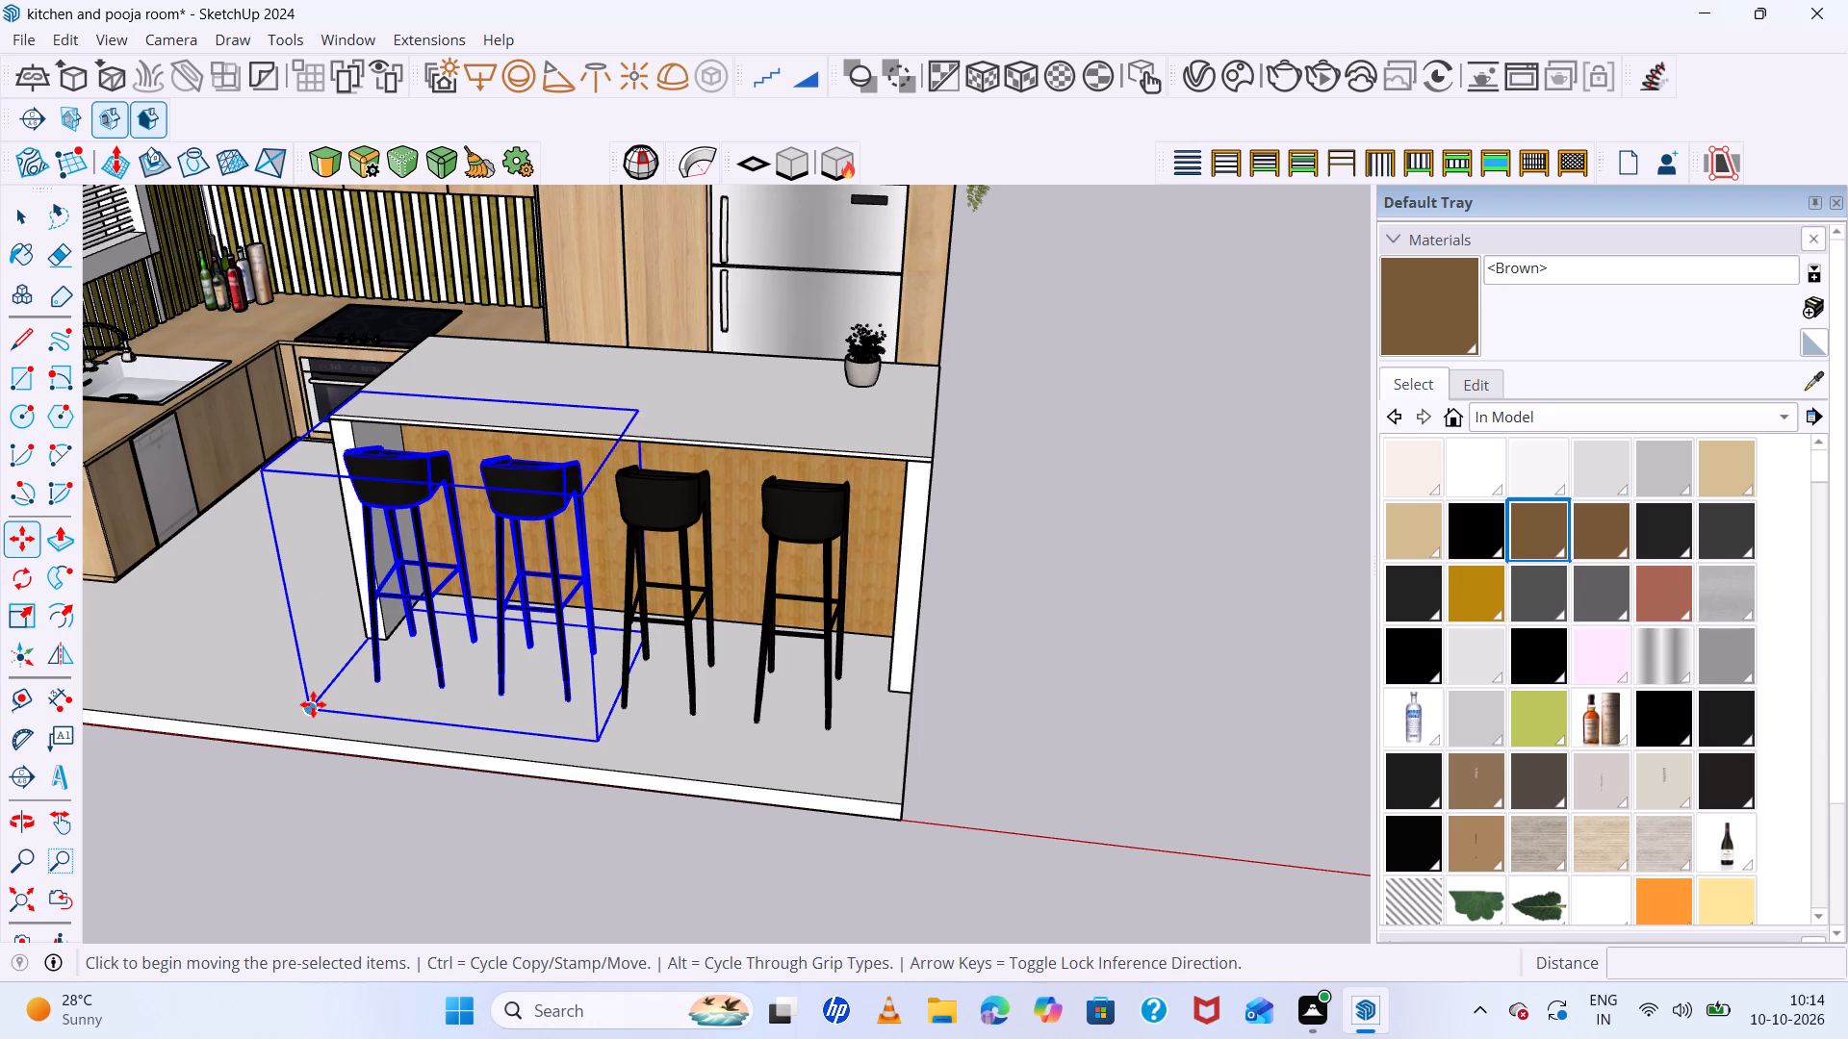
click(312, 703)
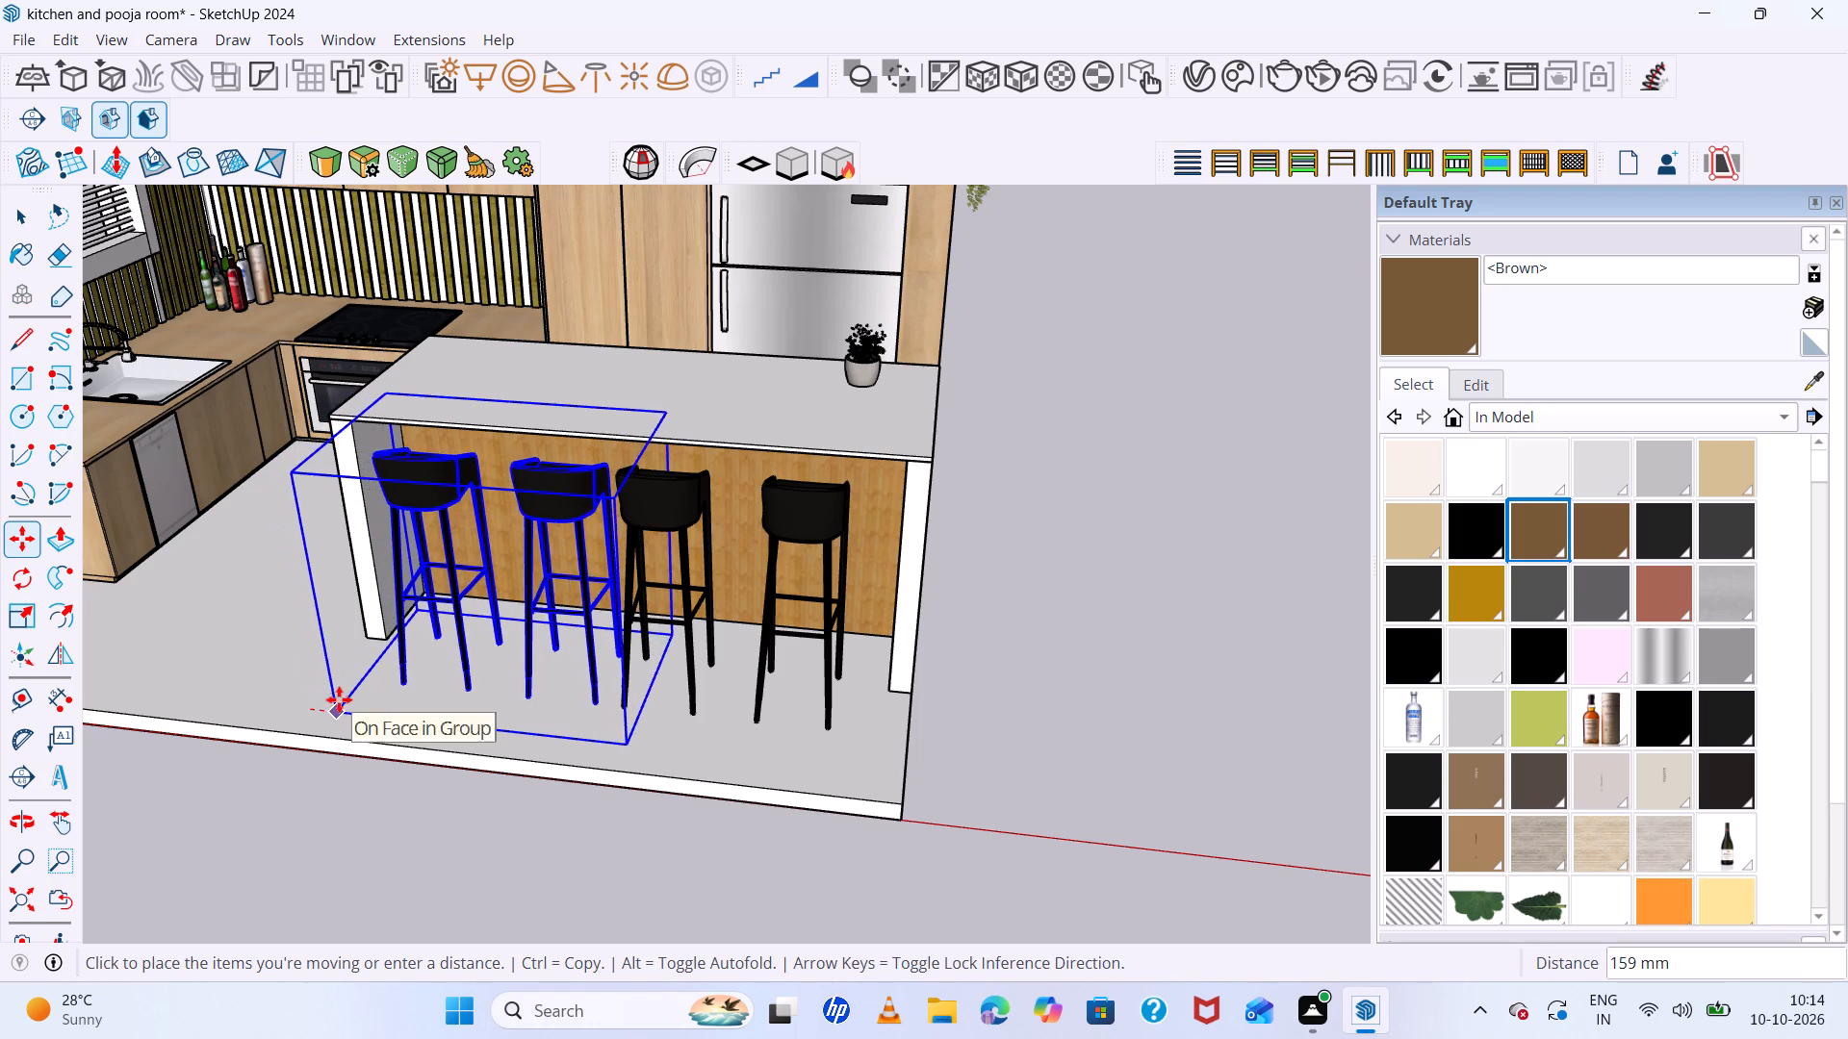
click(325, 690)
key(space)
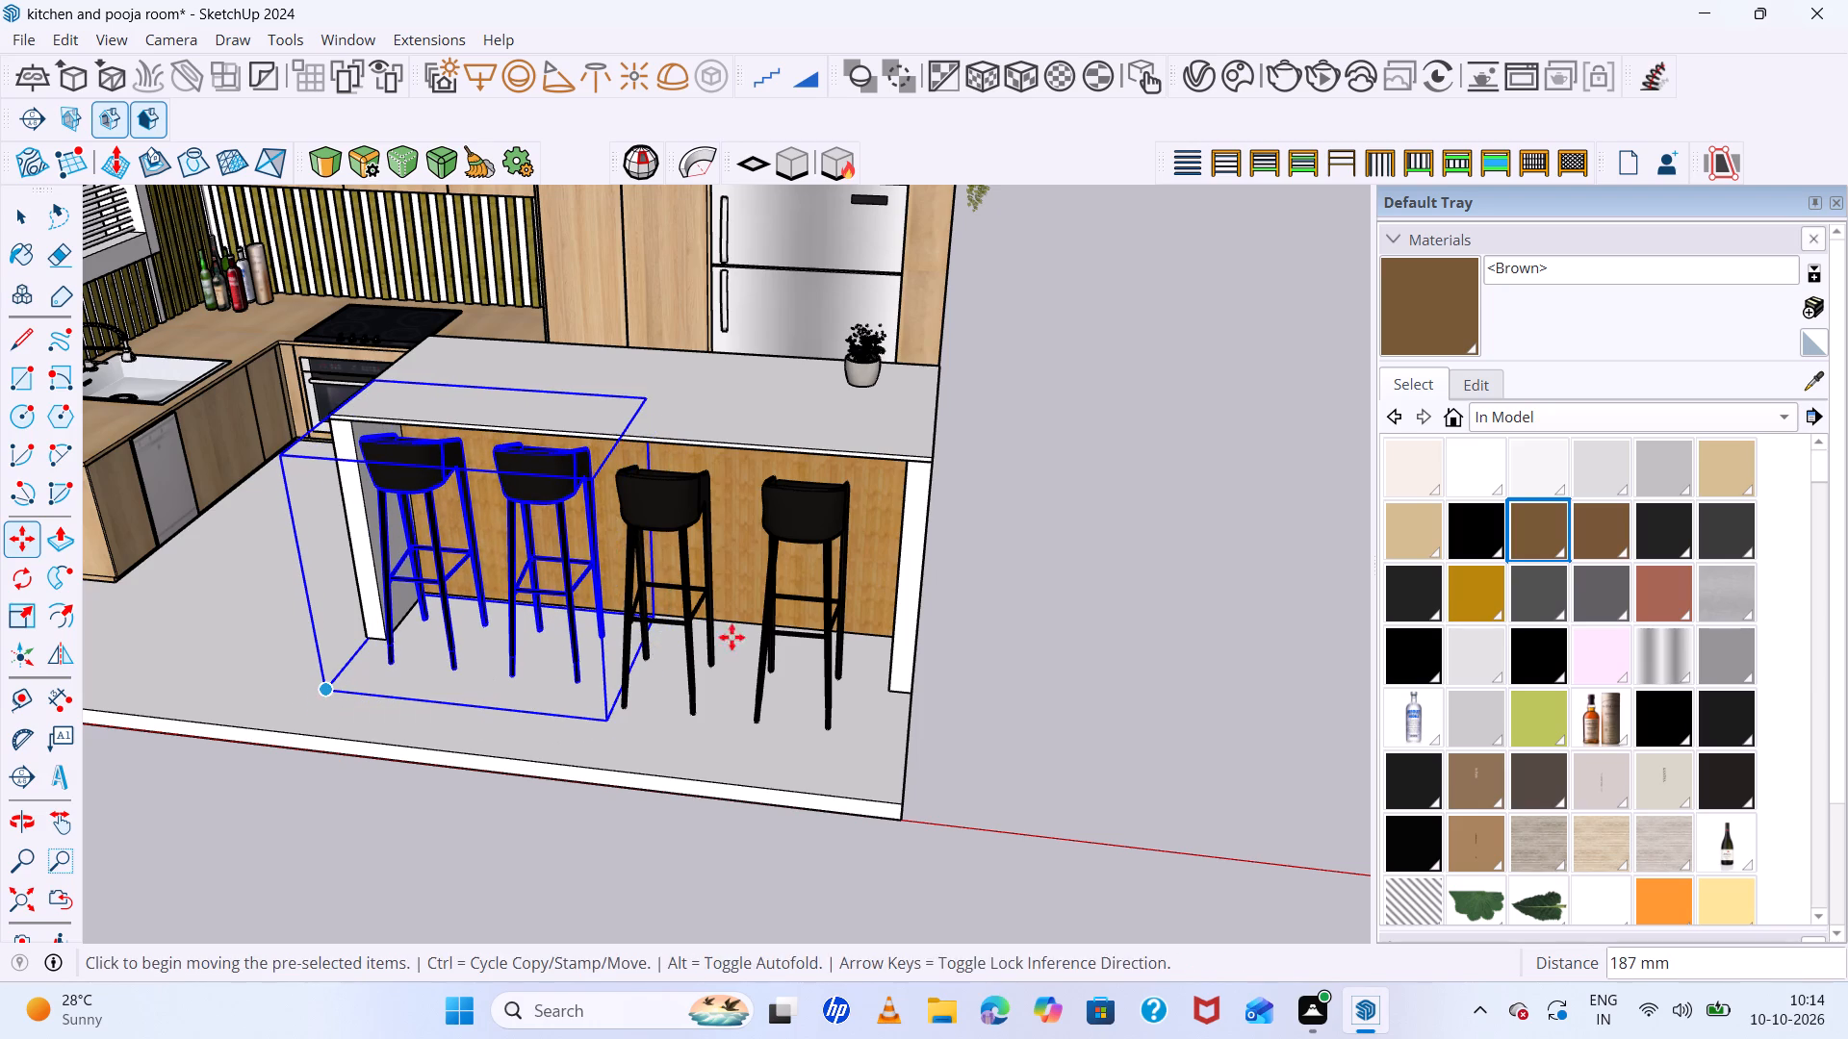
click(1034, 619)
Check the spacing and alignment of the four bar stools along the island from above and from the front.
scroll(830, 557, down, 7)
middle_drag(772, 532, 689, 732)
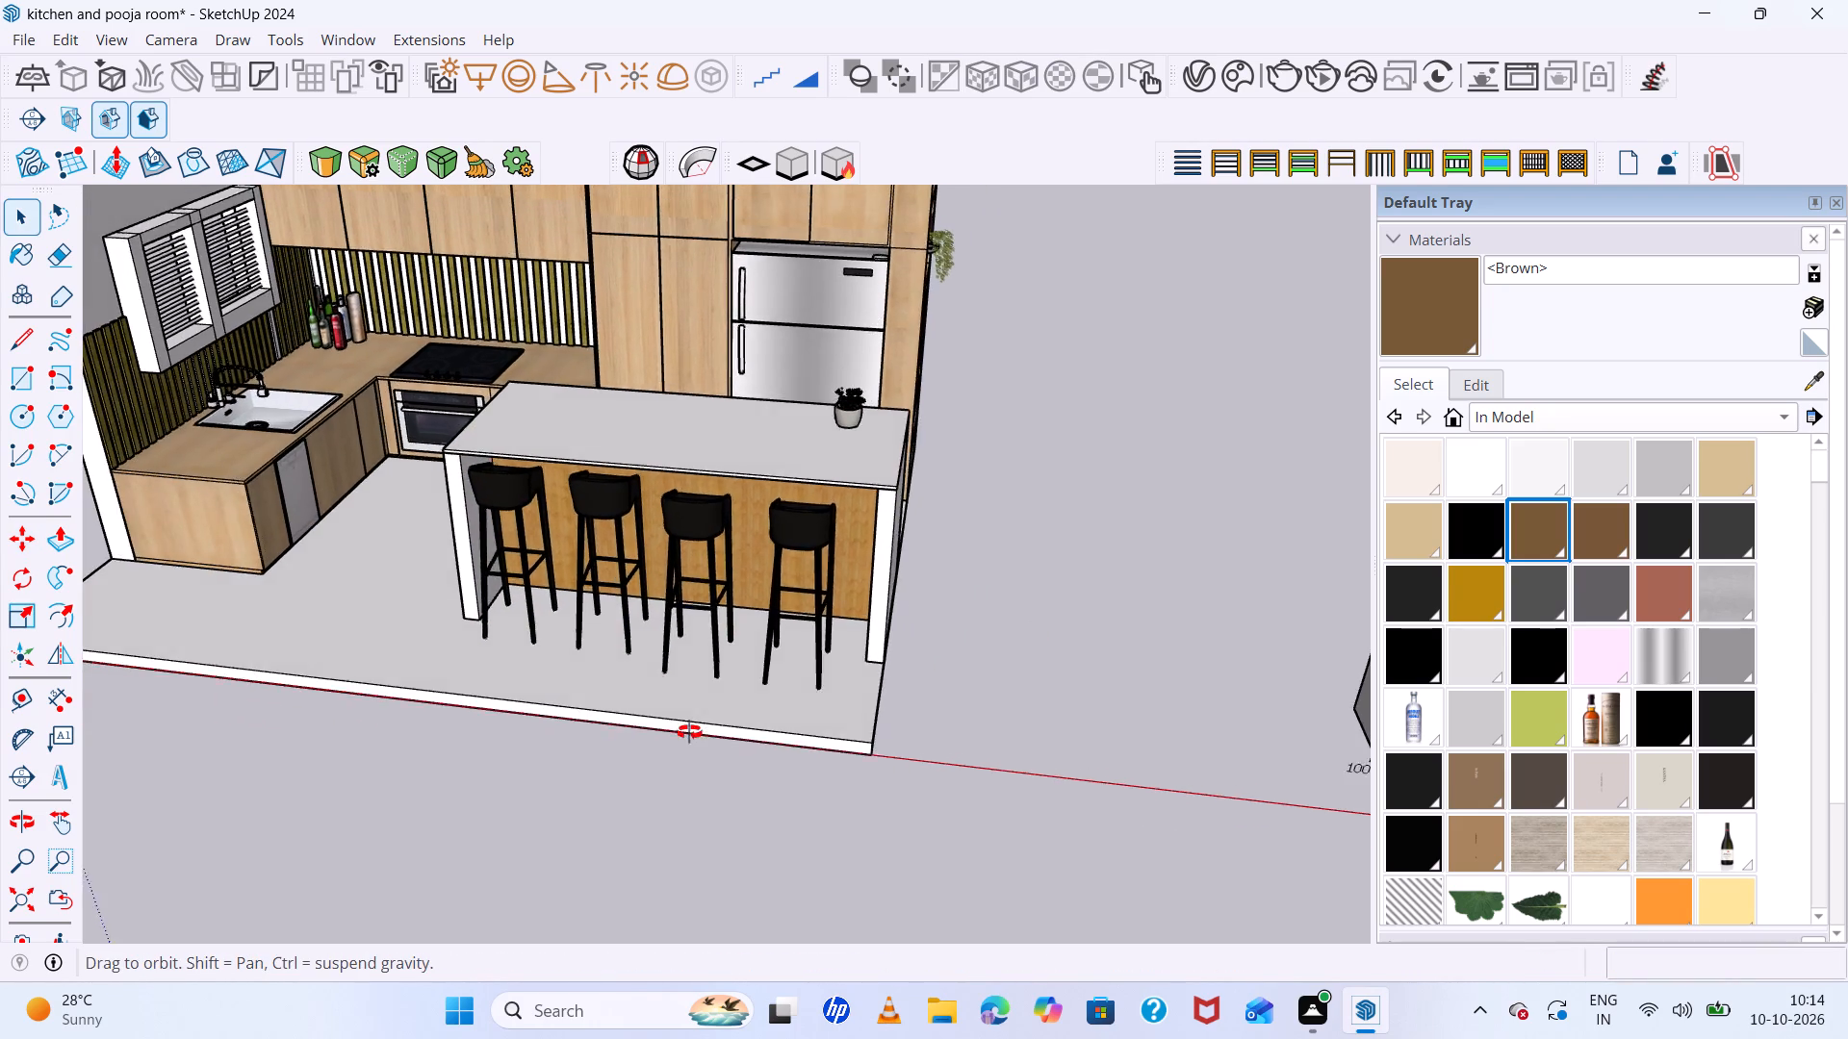
middle_drag(689, 732, 677, 746)
scroll(677, 733, up, 6)
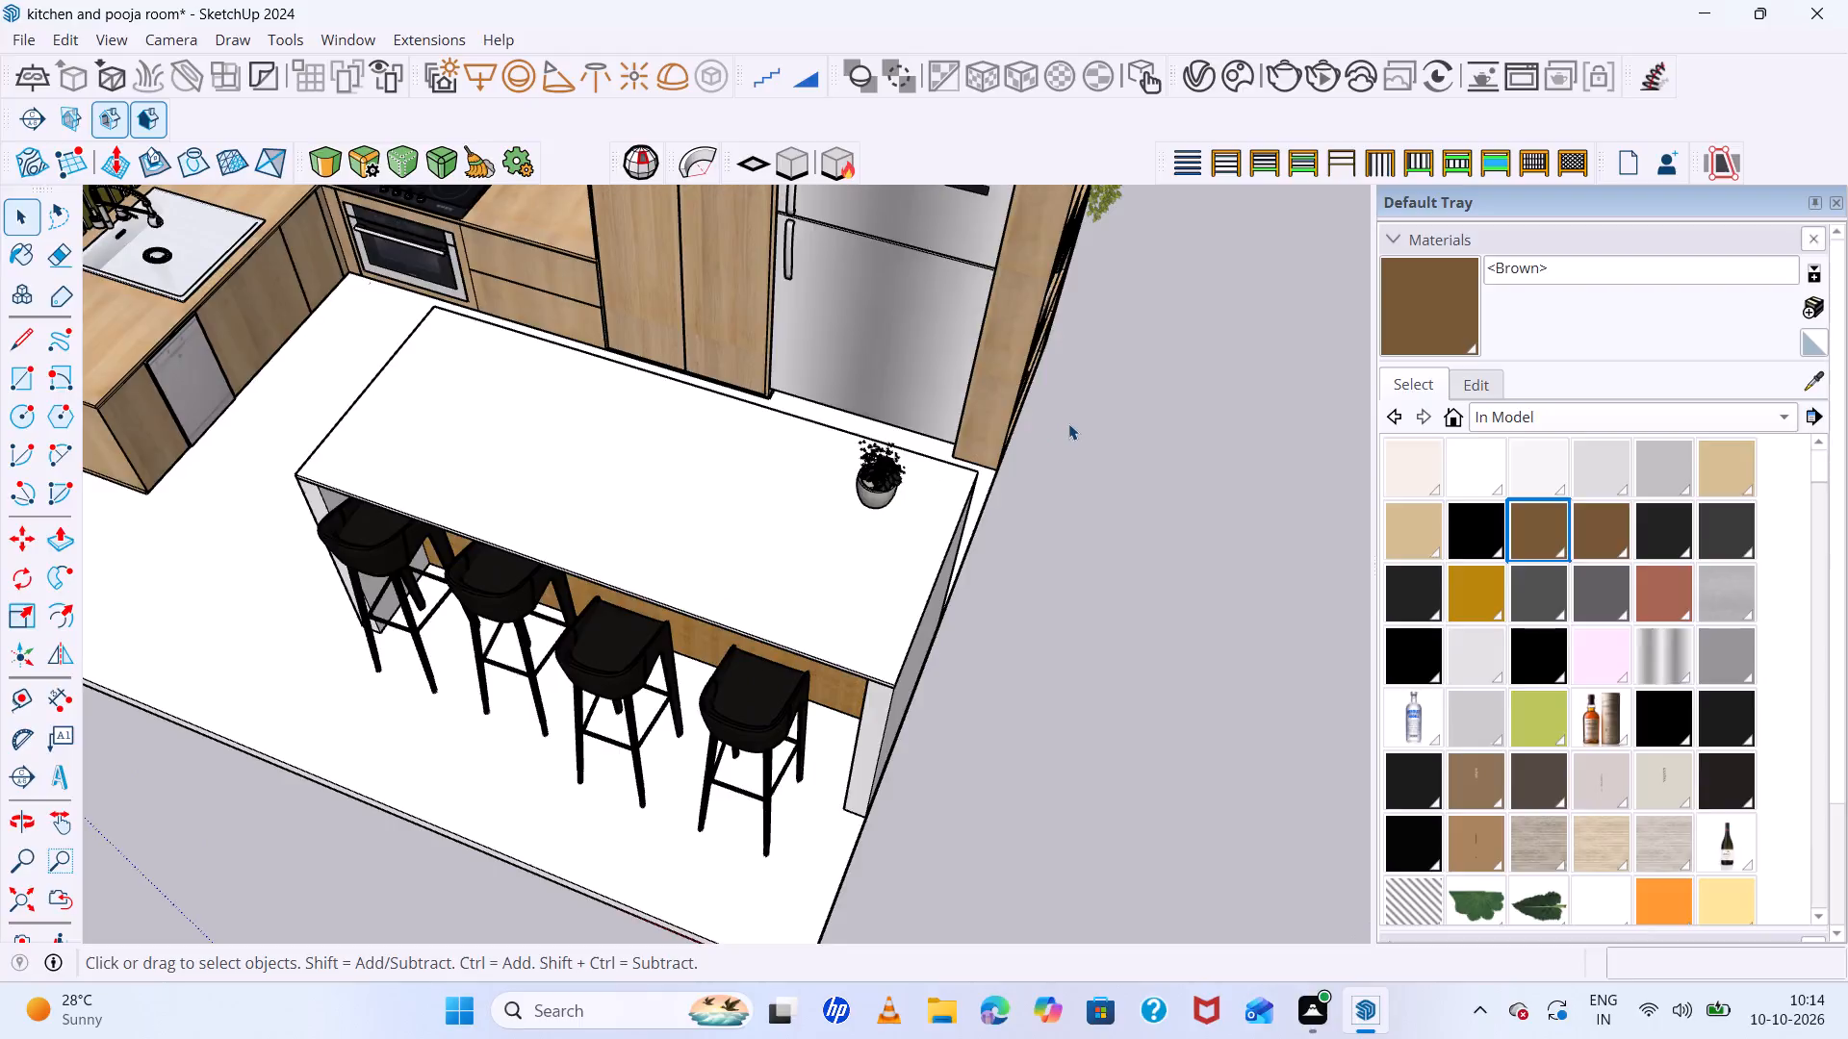
click(1070, 423)
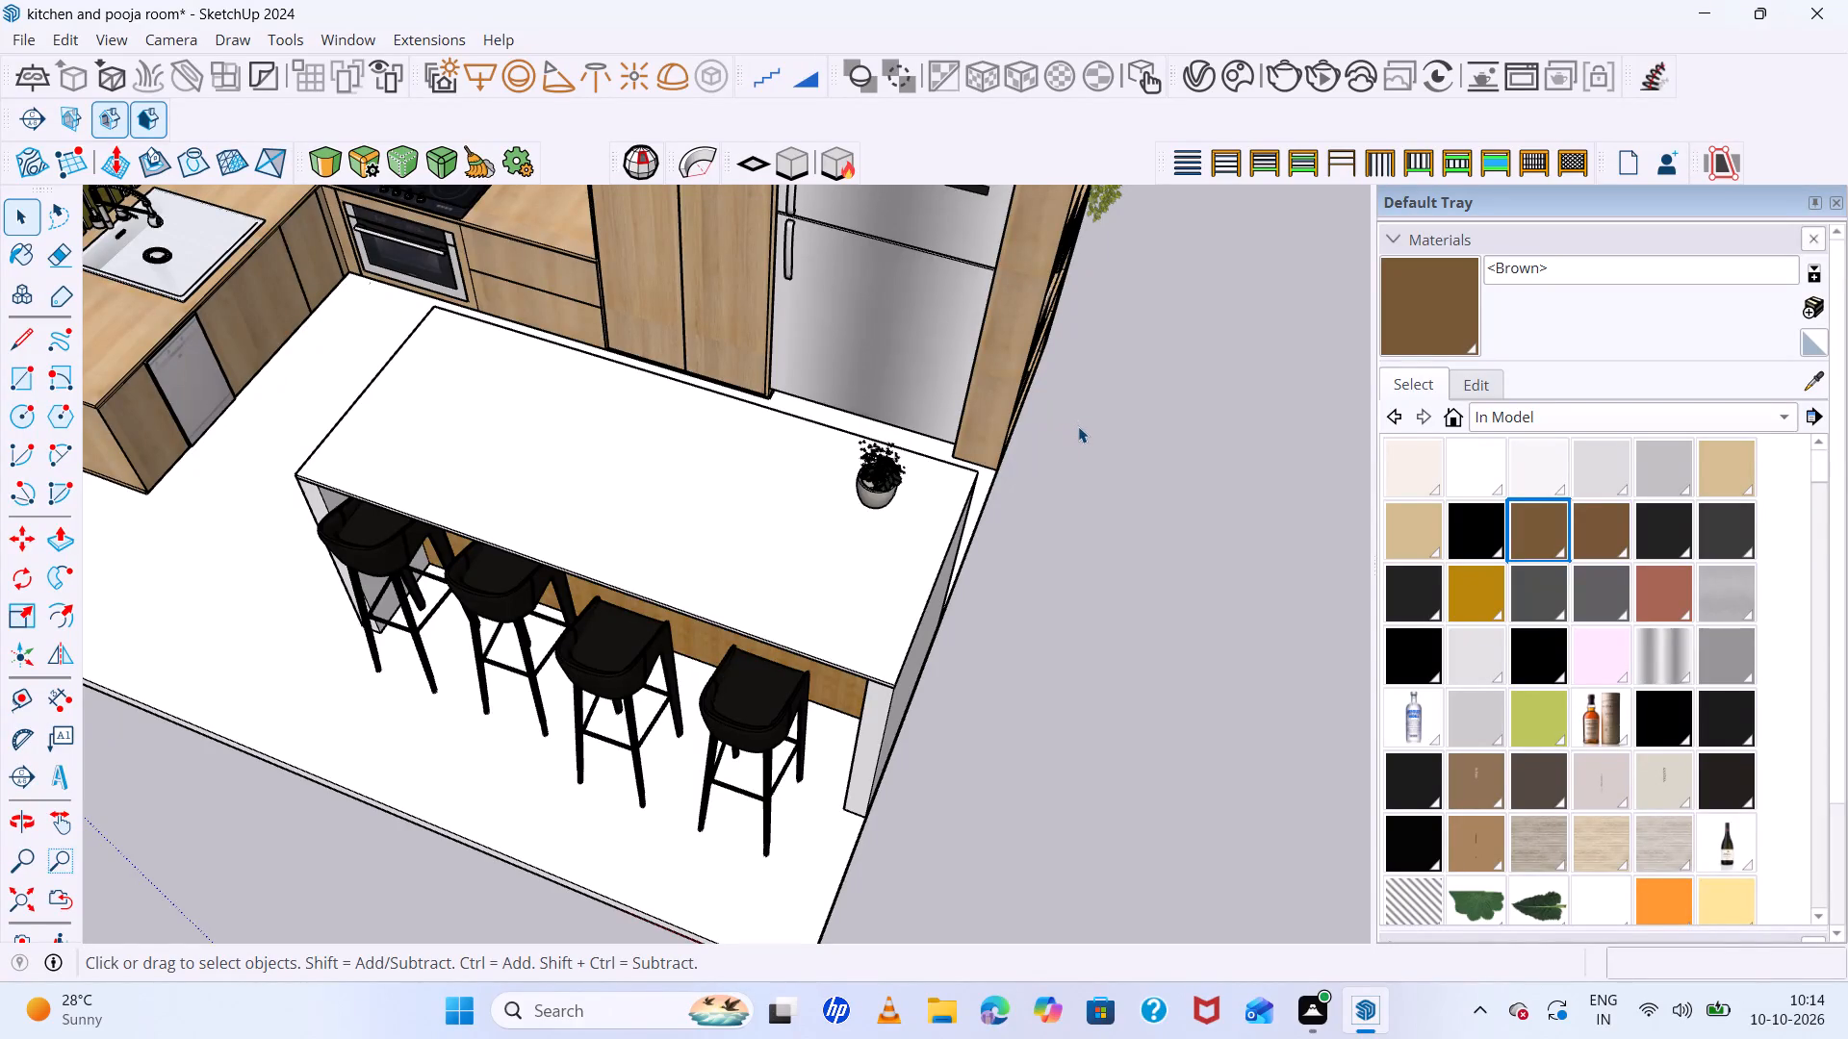
click(1123, 548)
scroll(1123, 546, down, 14)
middle_drag(1127, 550, 1119, 378)
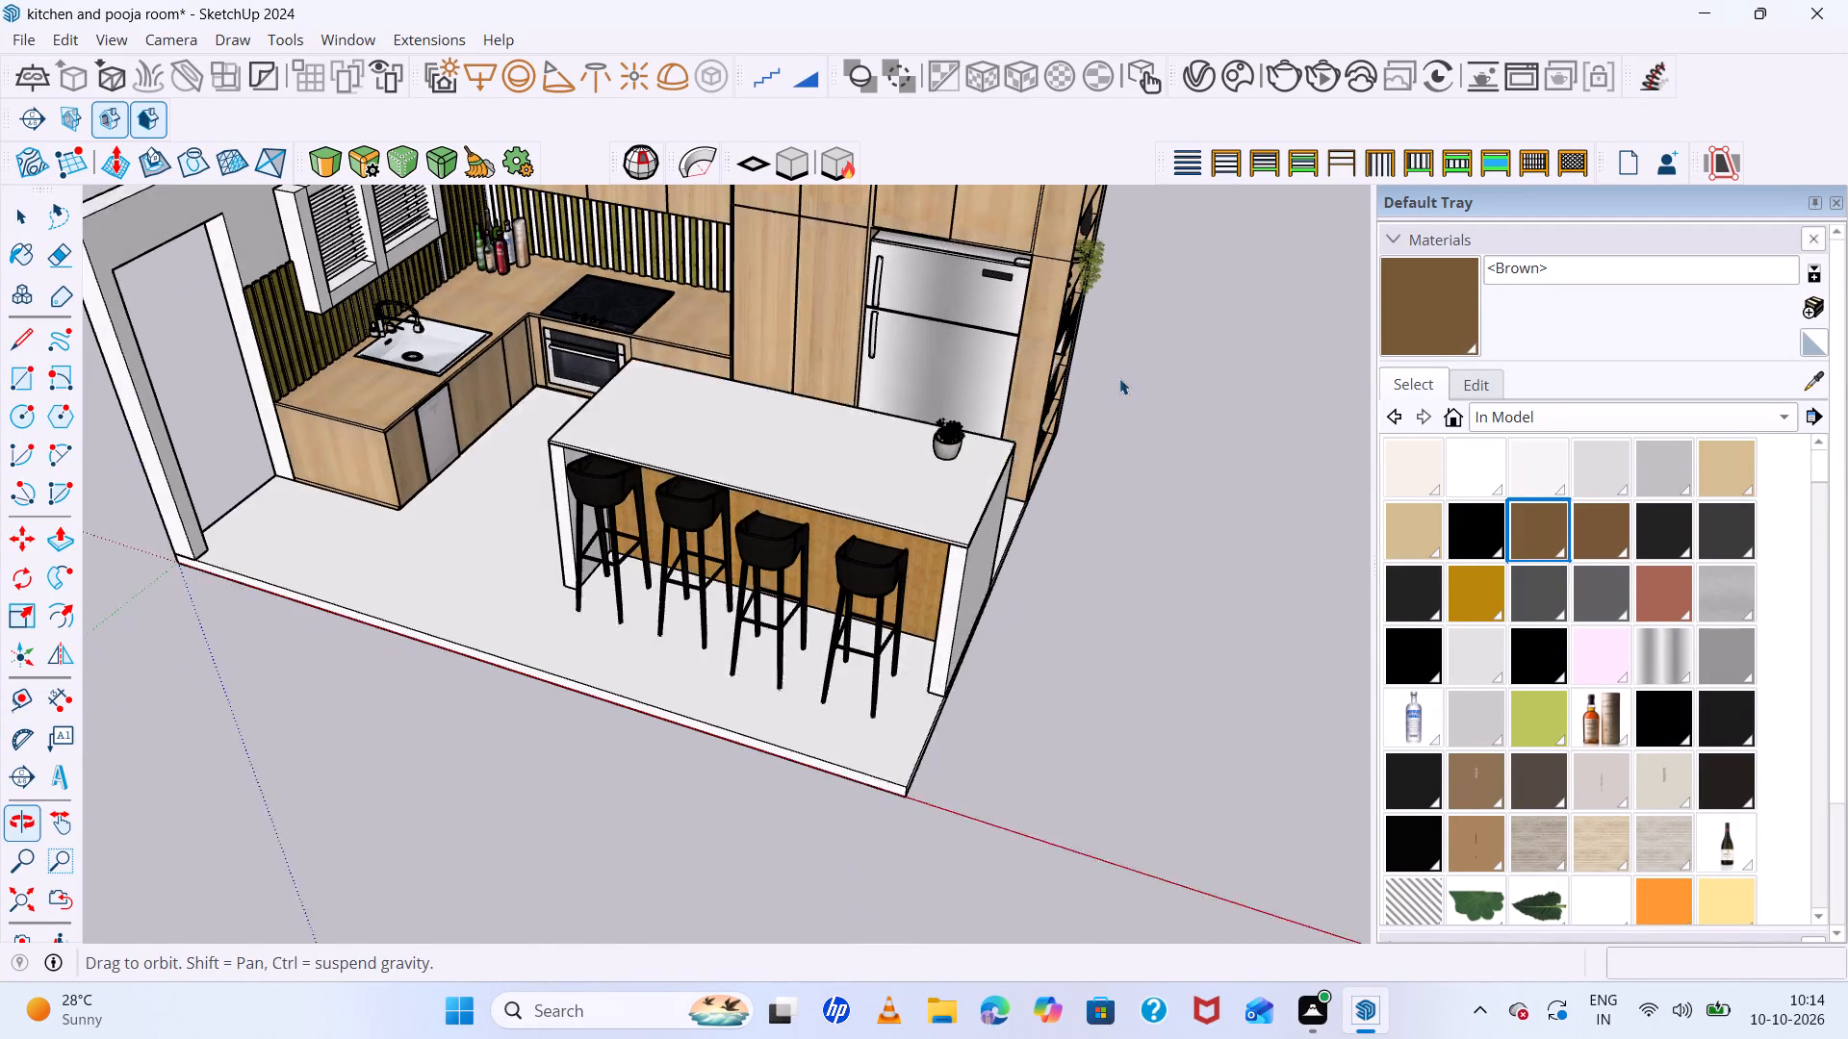
scroll(1025, 246, up, 7)
scroll(961, 360, down, 8)
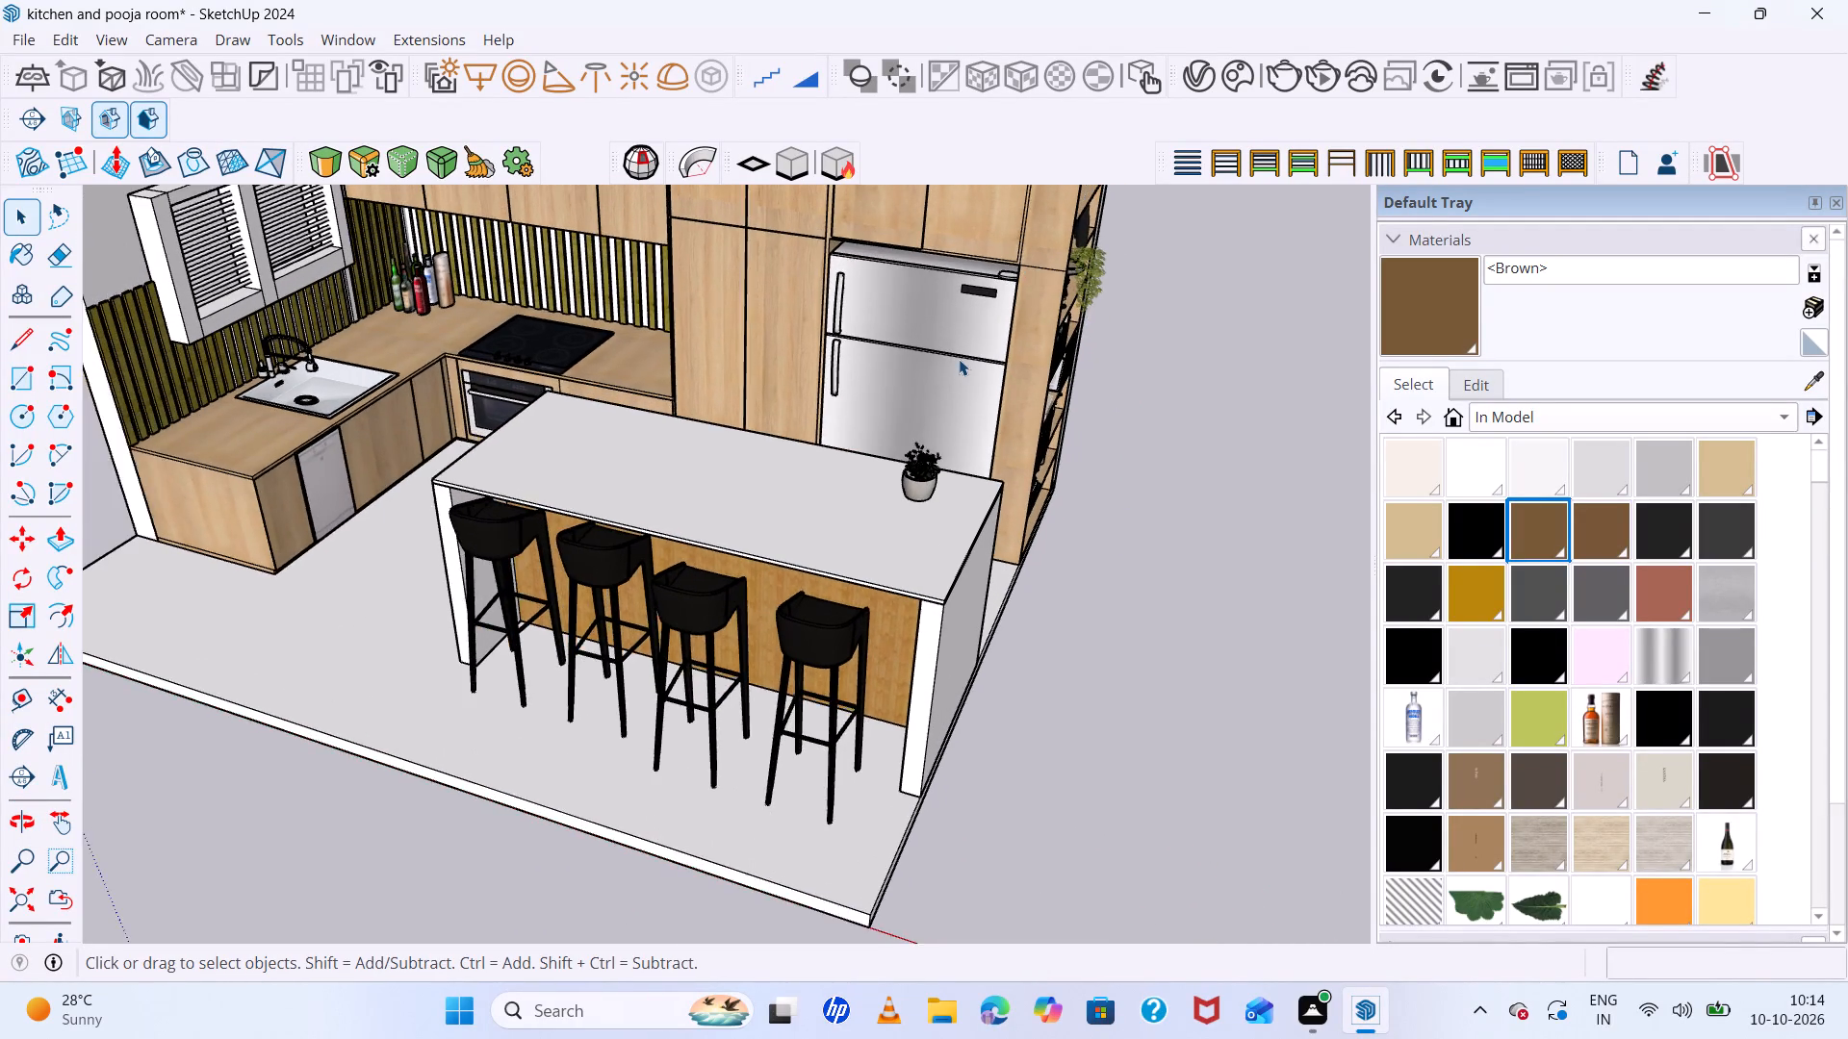
scroll(959, 359, down, 8)
scroll(959, 359, up, 6)
scroll(968, 450, up, 1)
middle_drag(968, 450, 1072, 437)
scroll(783, 535, up, 4)
middle_drag(783, 533, 1008, 426)
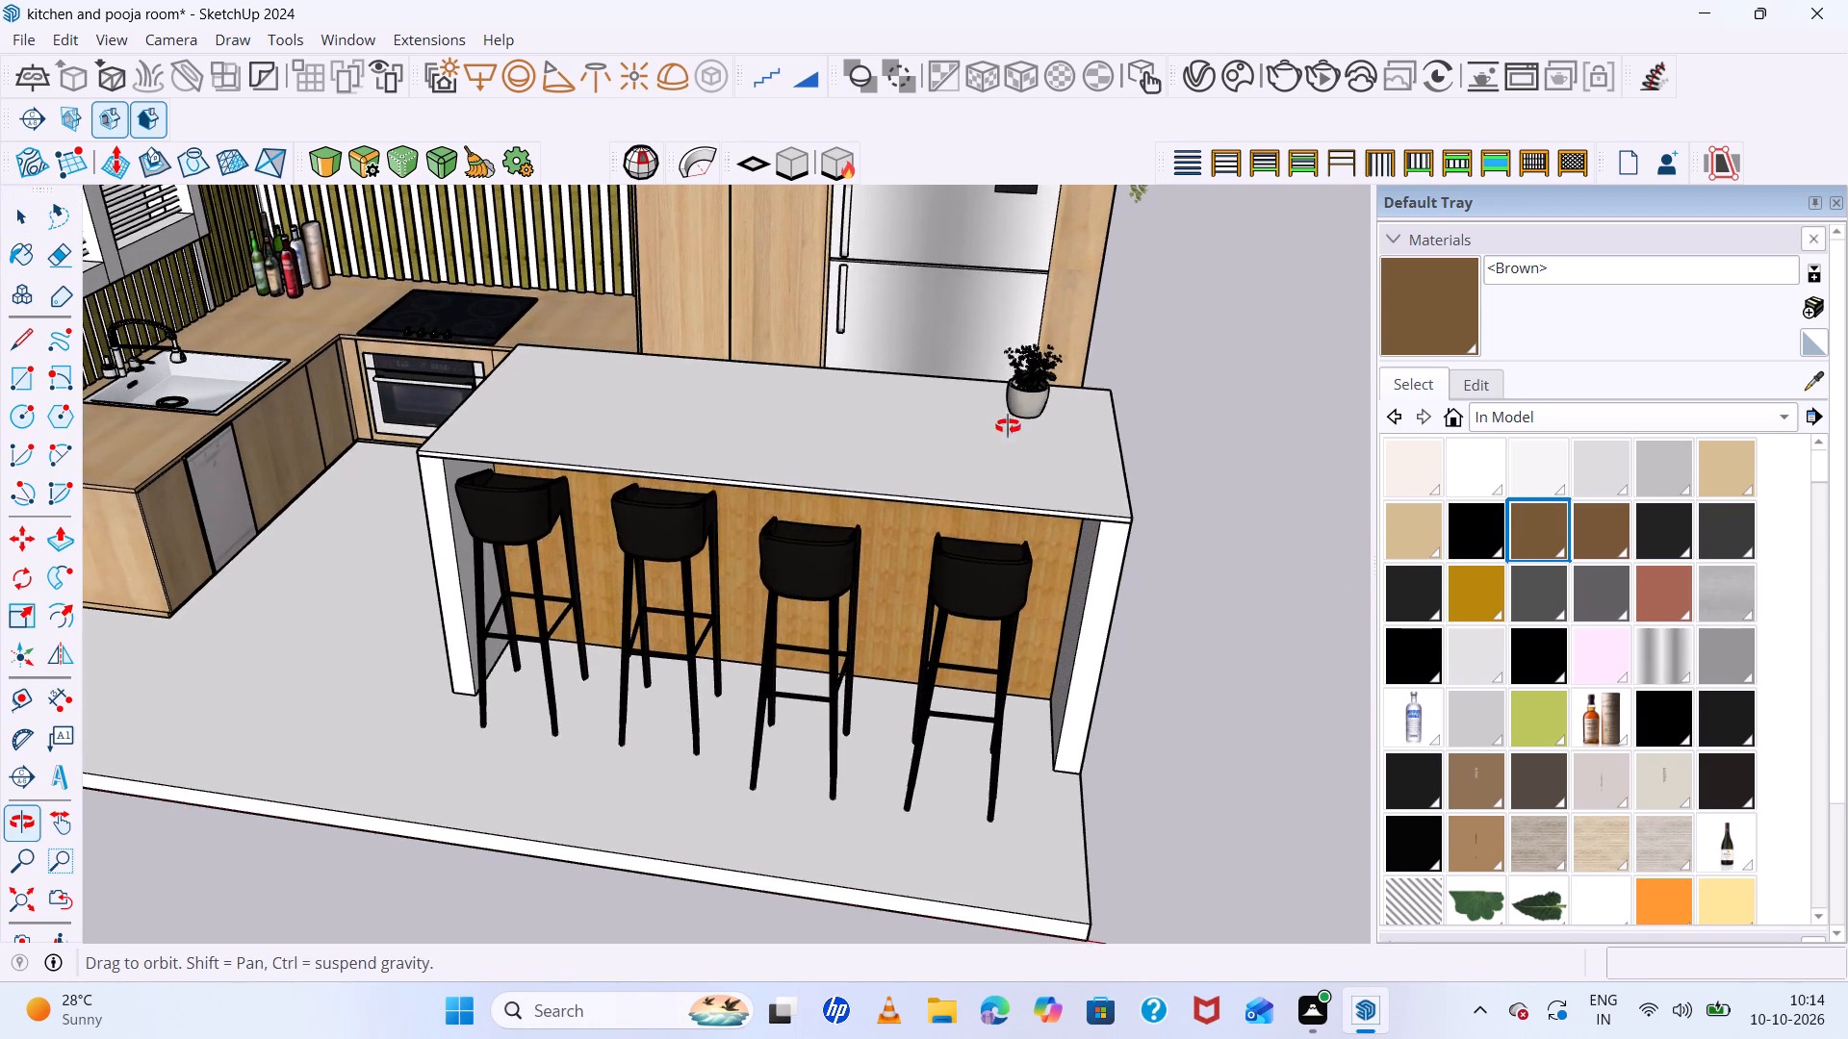
middle_drag(1008, 426, 1009, 425)
scroll(974, 517, up, 5)
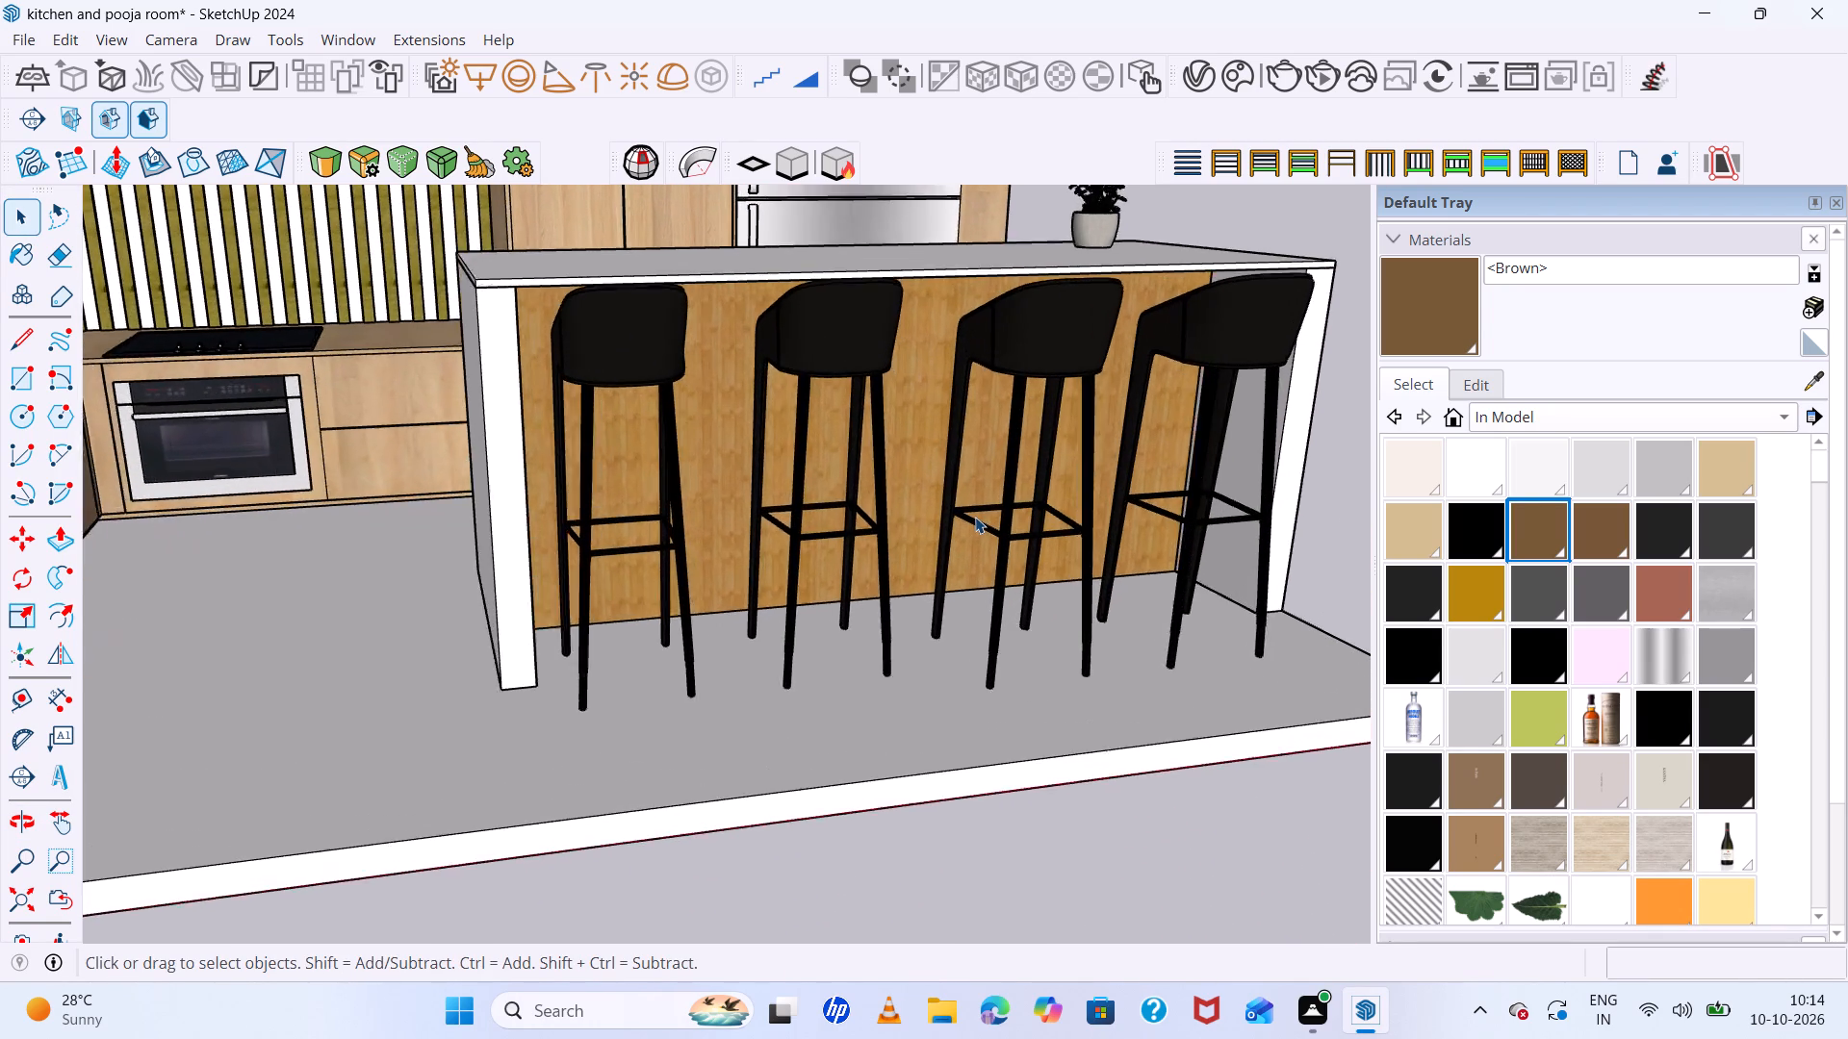
Inspect the island, open shelving, sink counter, oven and slatted backsplash from both ends of the kitchen.
scroll(975, 517, down, 6)
scroll(815, 506, down, 13)
middle_drag(947, 578, 945, 577)
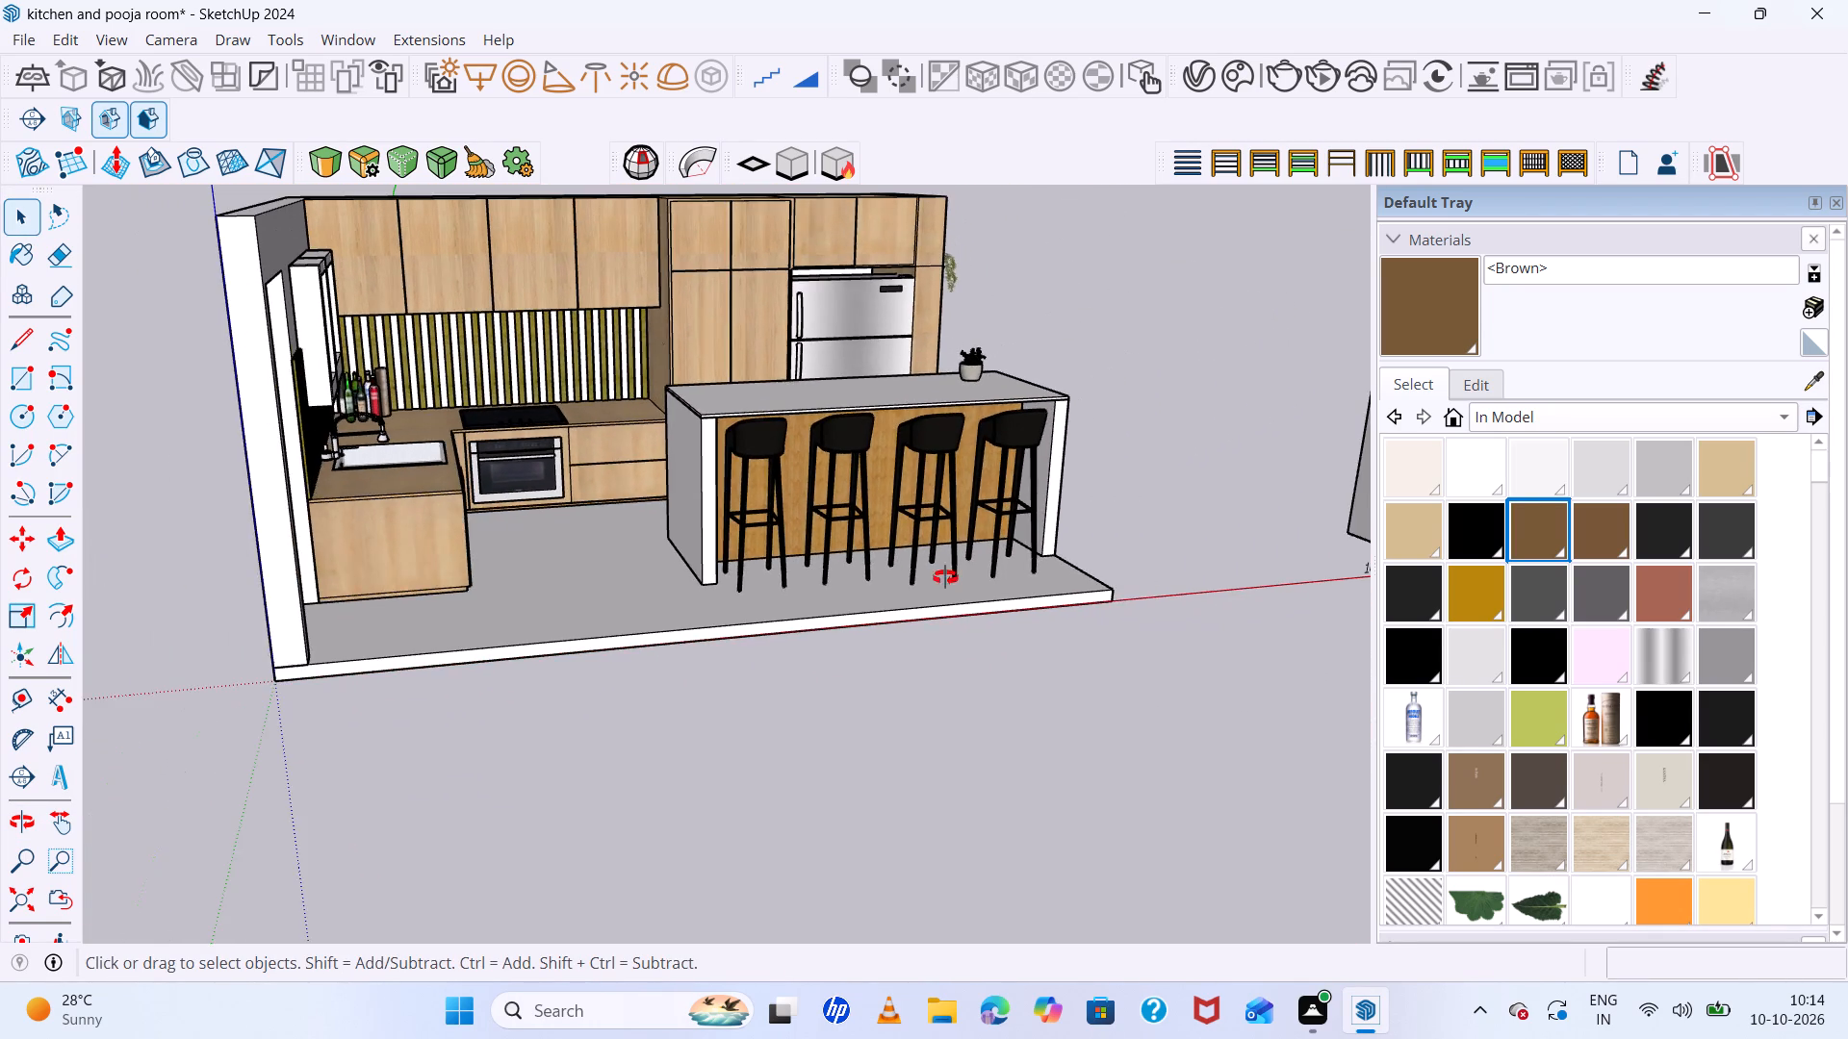
middle_drag(945, 577, 414, 662)
scroll(745, 576, down, 1)
scroll(697, 436, up, 10)
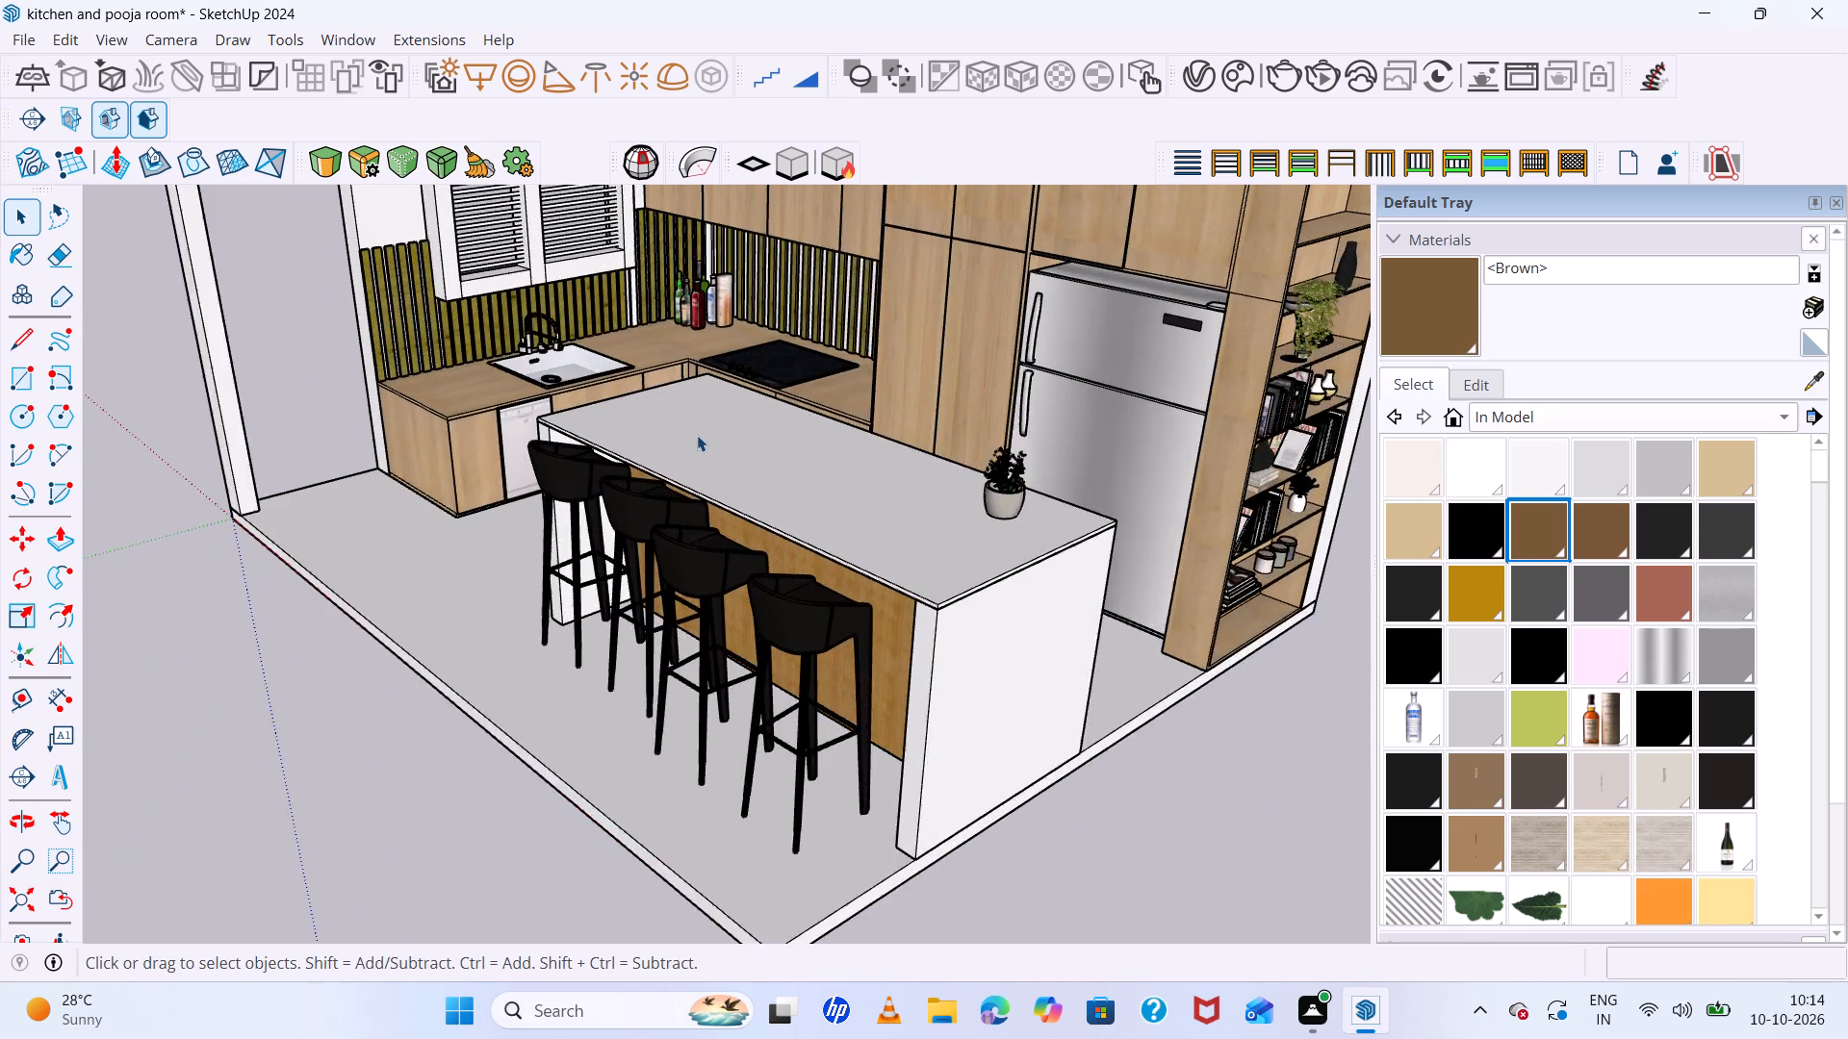
scroll(697, 435, up, 10)
middle_drag(697, 435, 884, 431)
scroll(782, 385, down, 3)
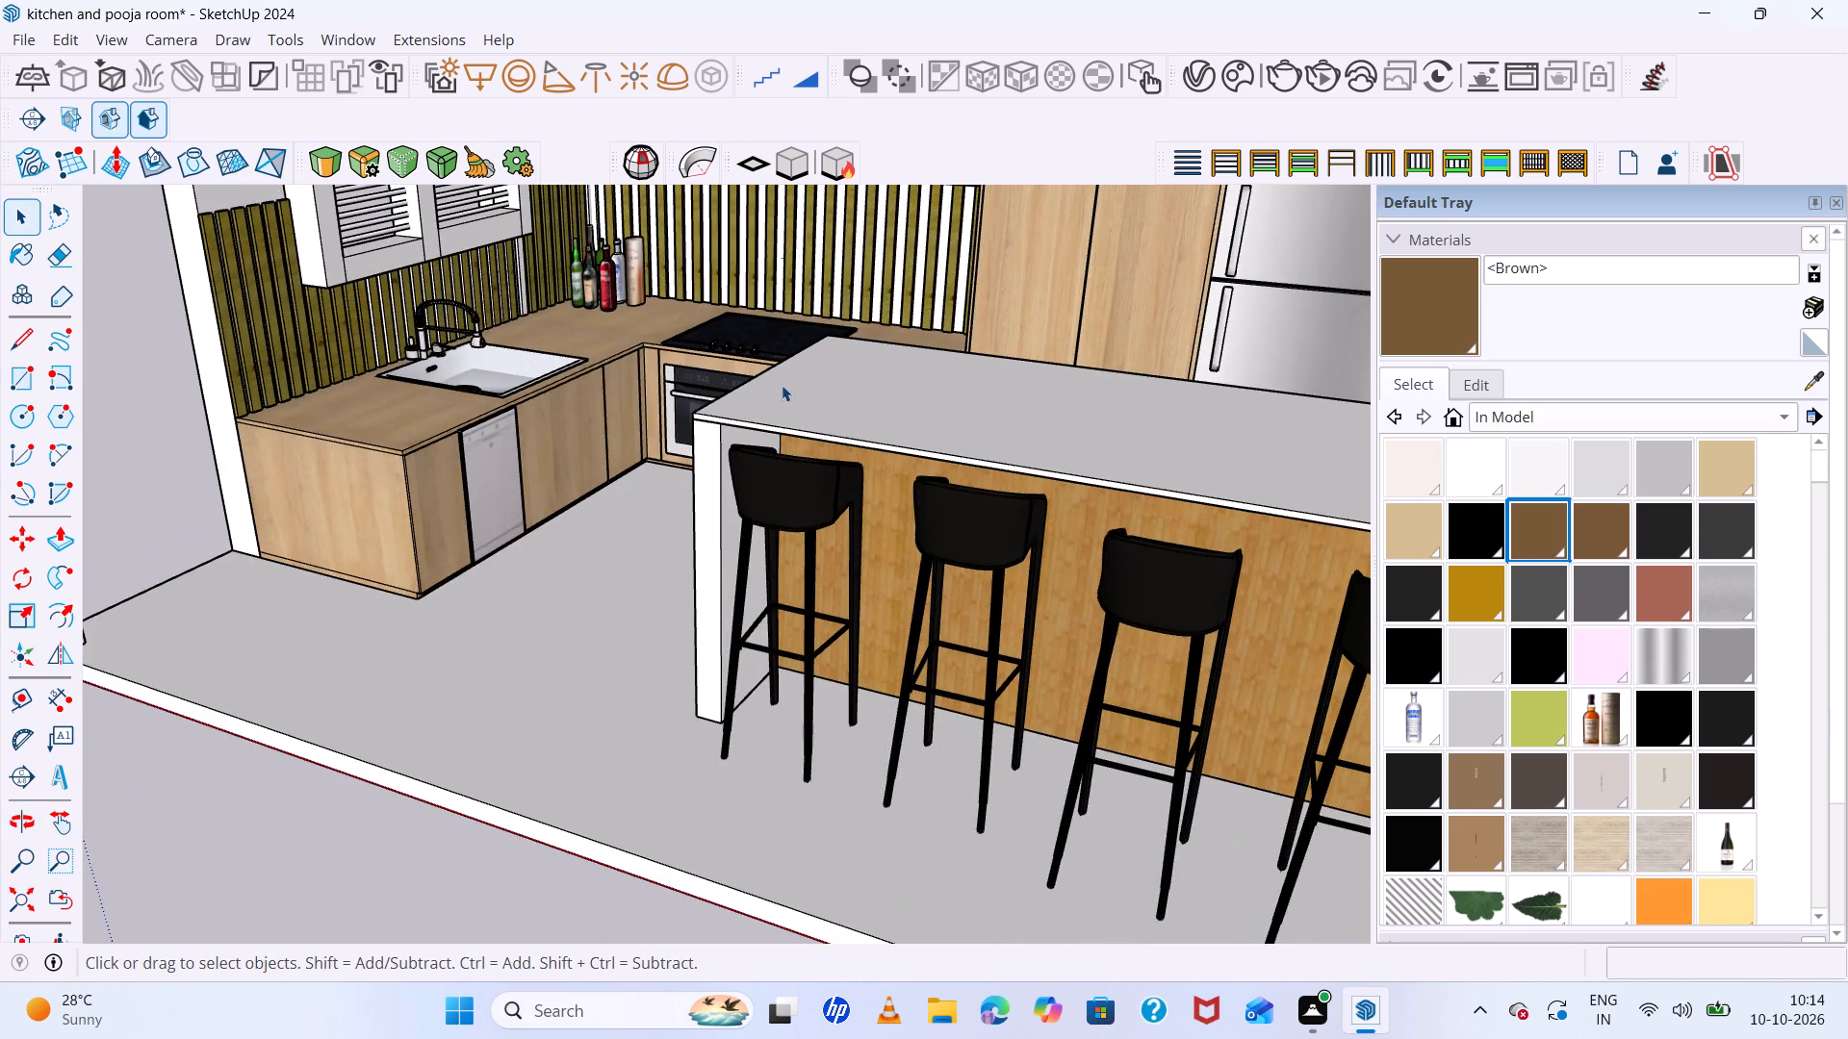
scroll(782, 385, down, 11)
scroll(781, 374, up, 14)
middle_drag(786, 367, 986, 313)
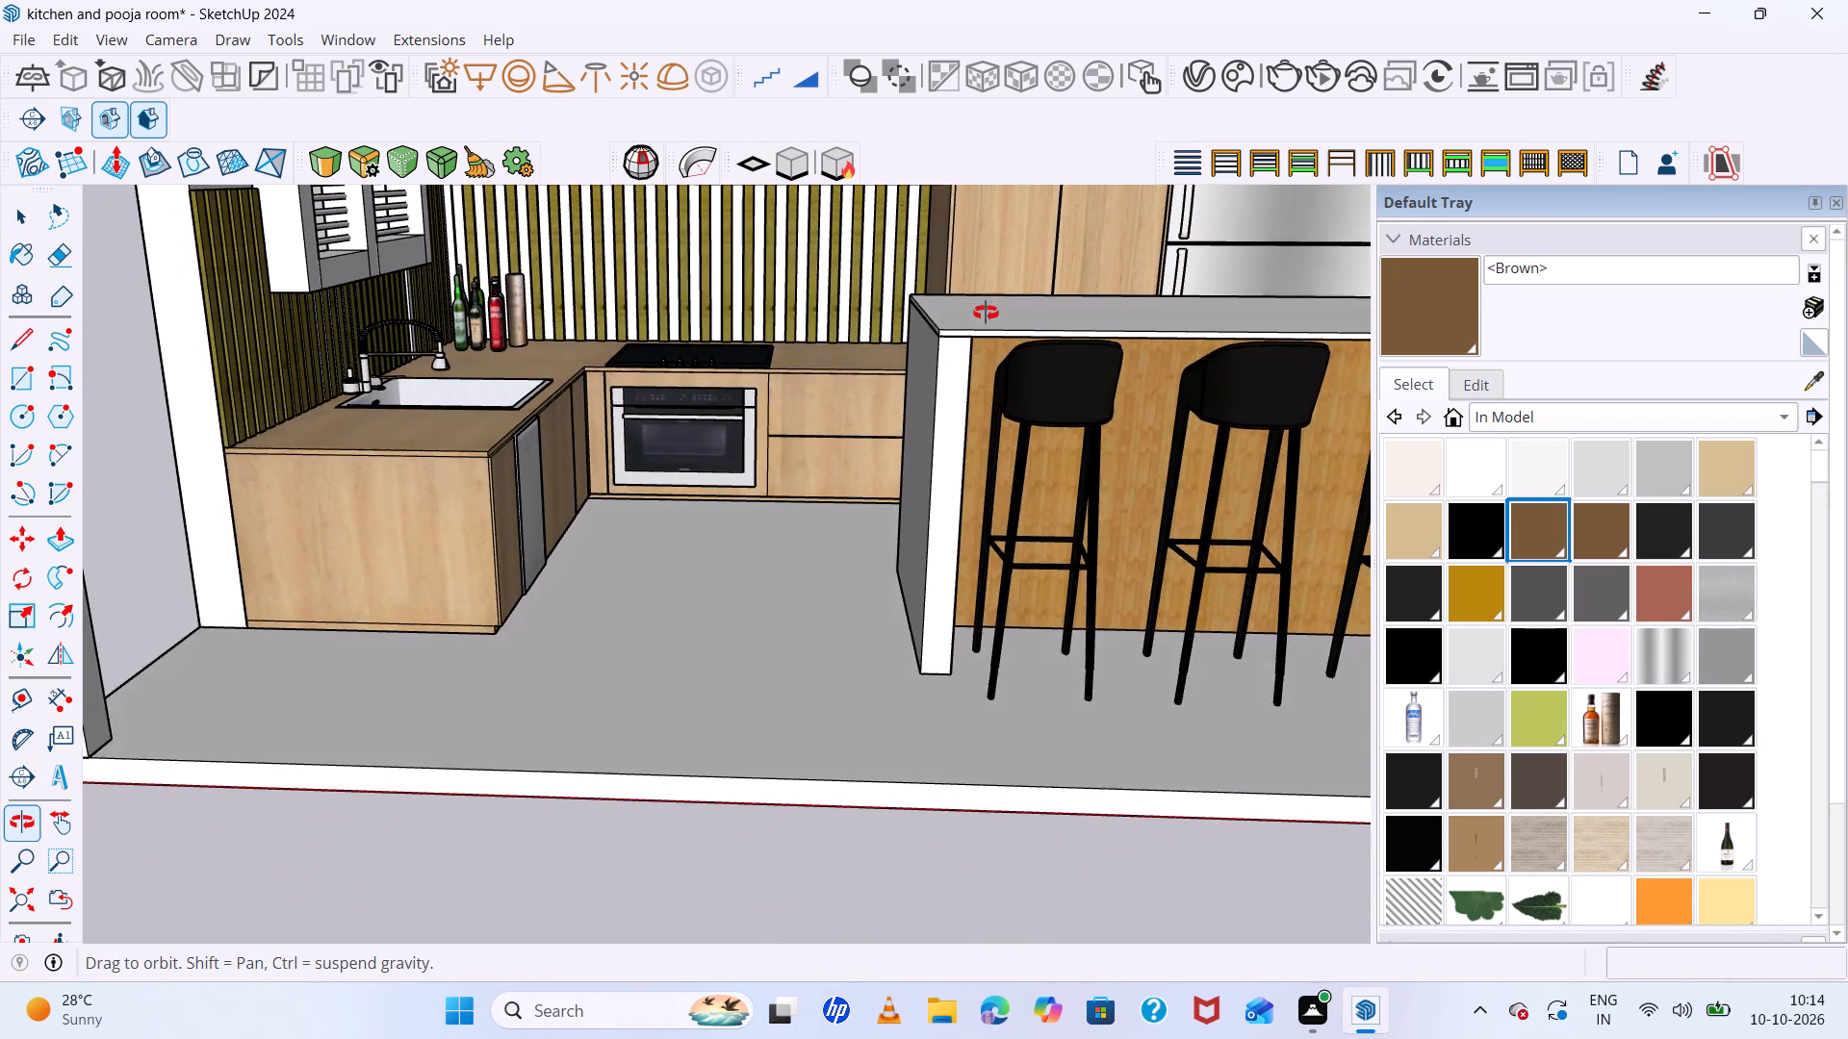
middle_drag(986, 313, 732, 321)
Review the whole kitchen from low and raised angles, together with the pooja unit and checkered-top table beside it.
scroll(731, 322, down, 14)
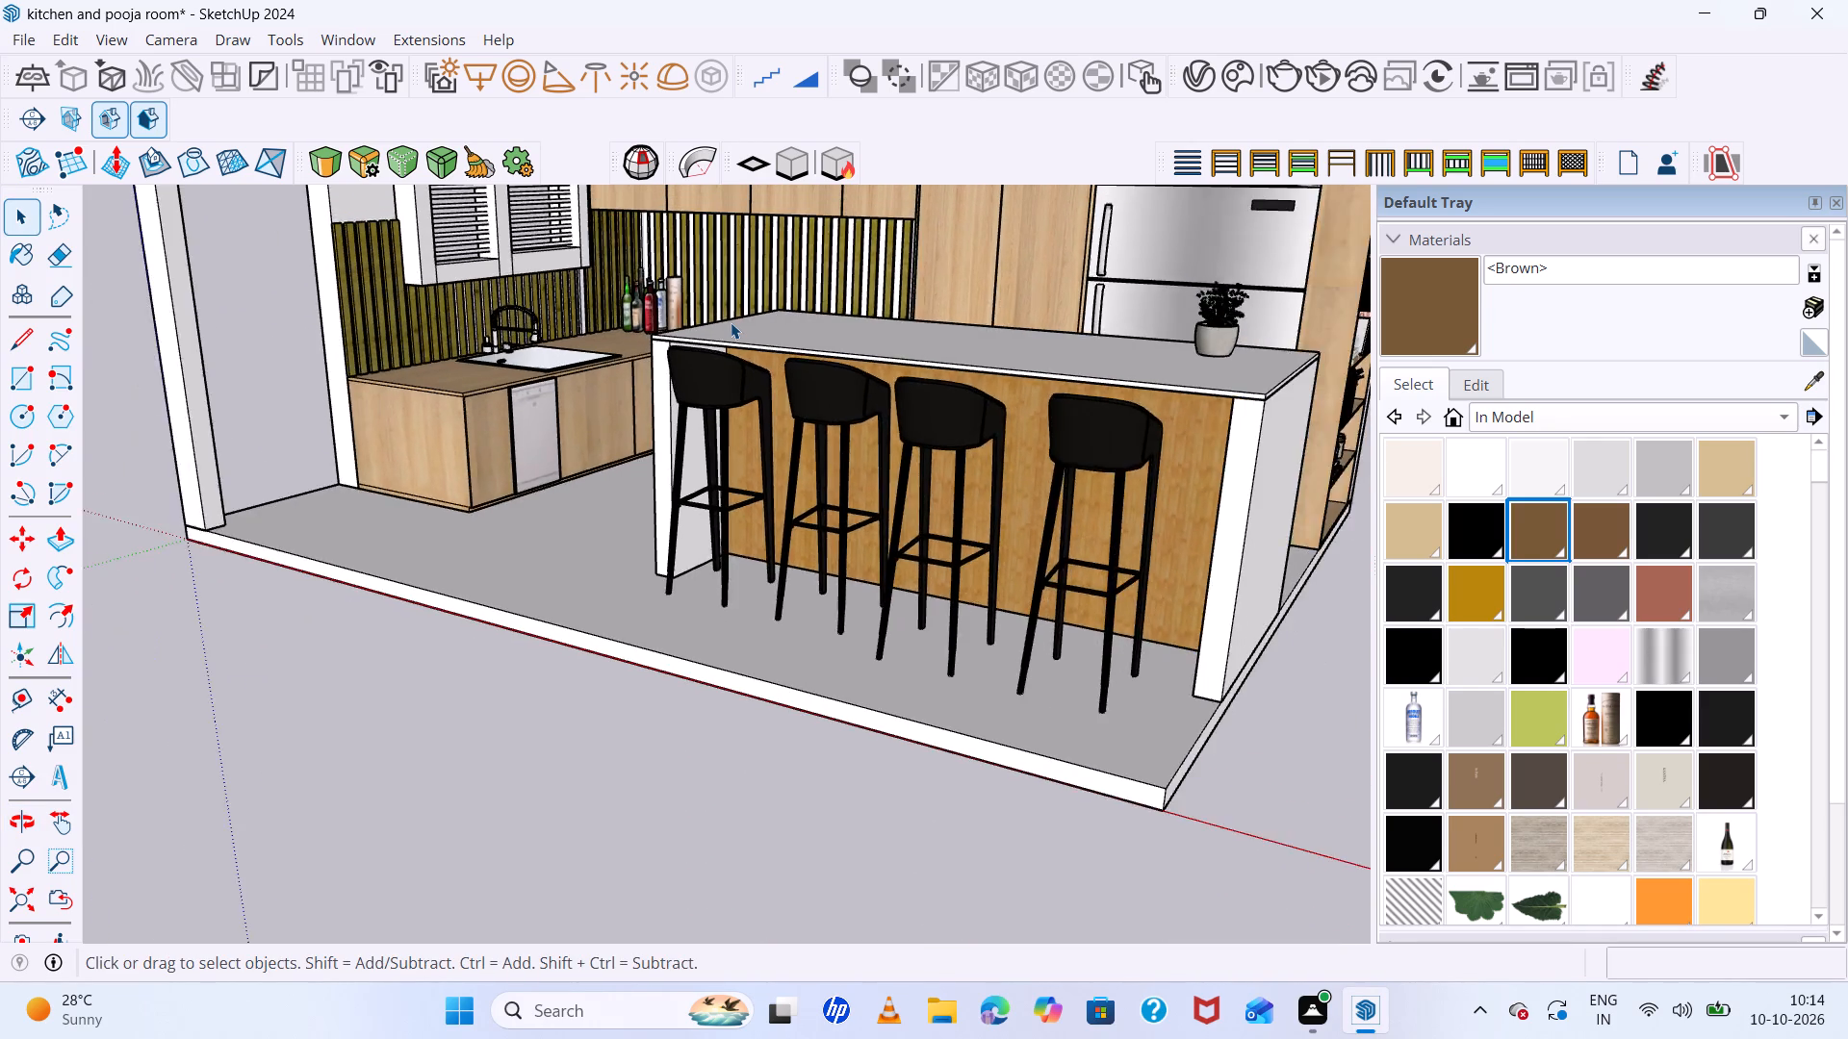
scroll(731, 322, down, 2)
scroll(817, 450, down, 13)
scroll(944, 269, up, 8)
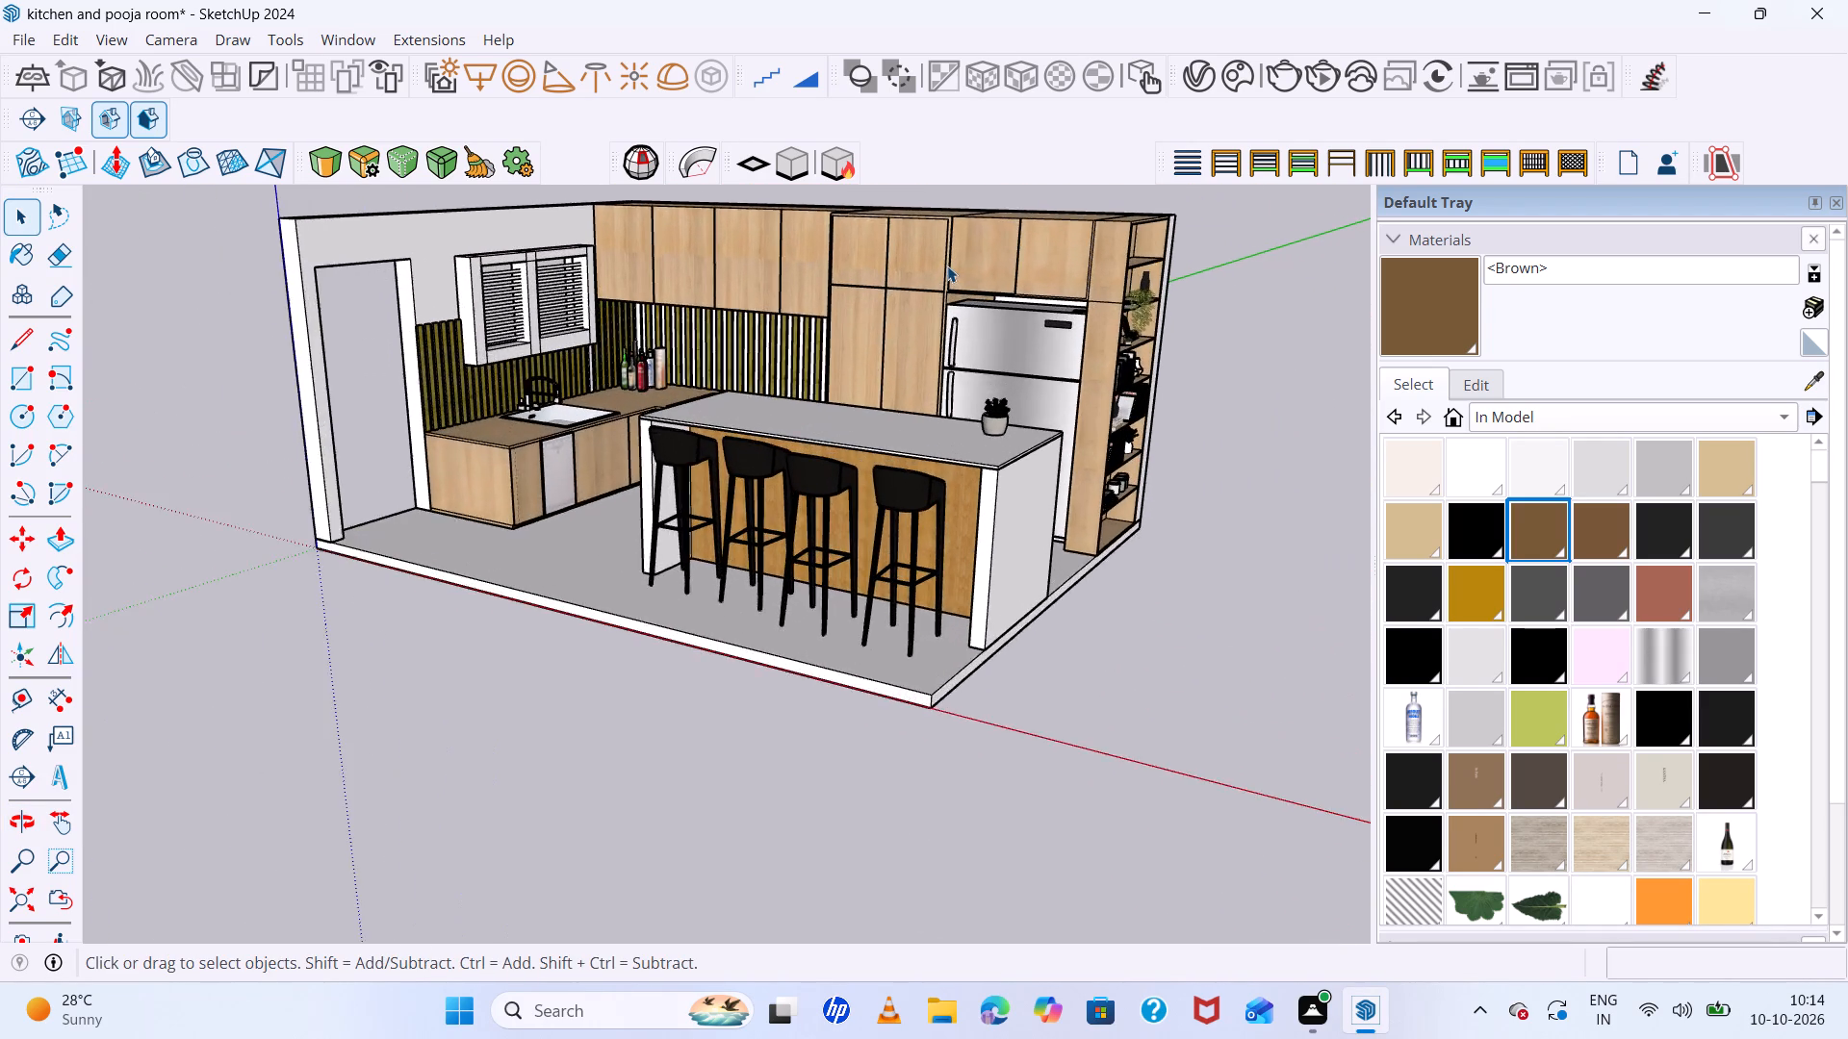
scroll(947, 266, up, 4)
middle_drag(947, 266, 1014, 252)
scroll(1014, 252, up, 6)
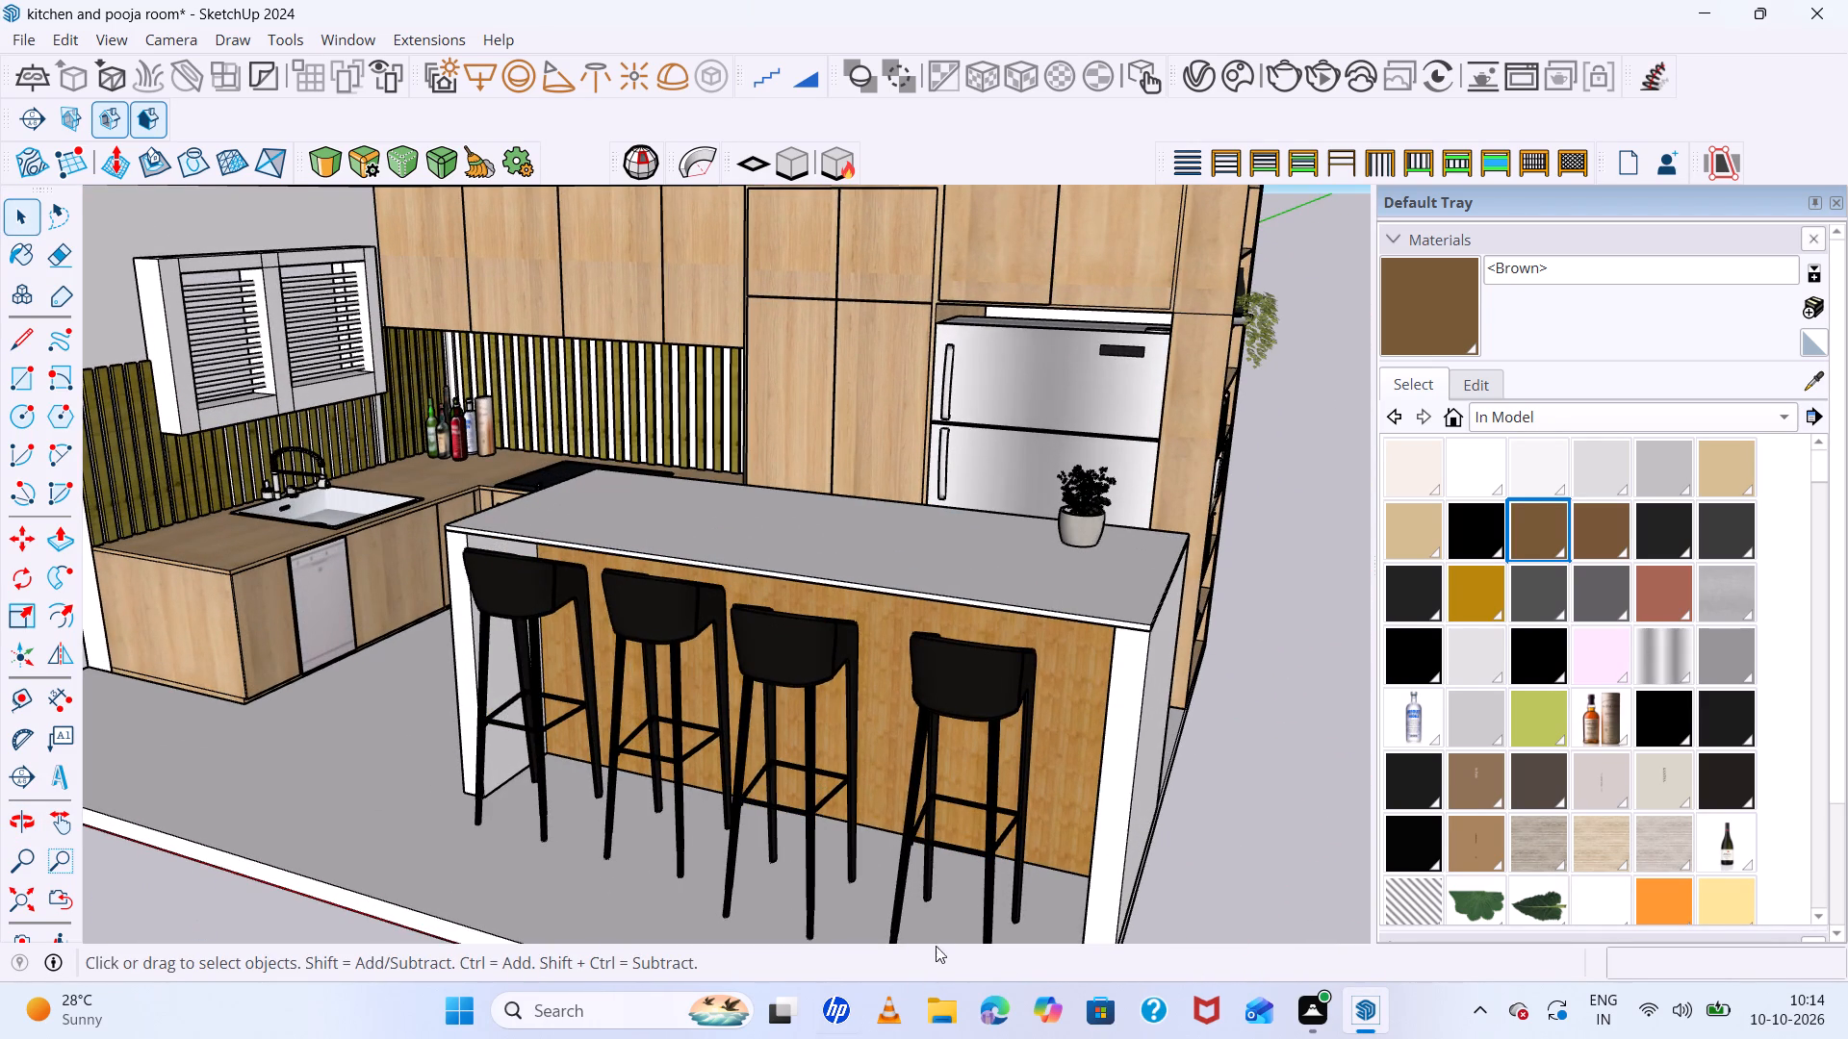
scroll(574, 548, down, 4)
middle_drag(587, 560, 607, 633)
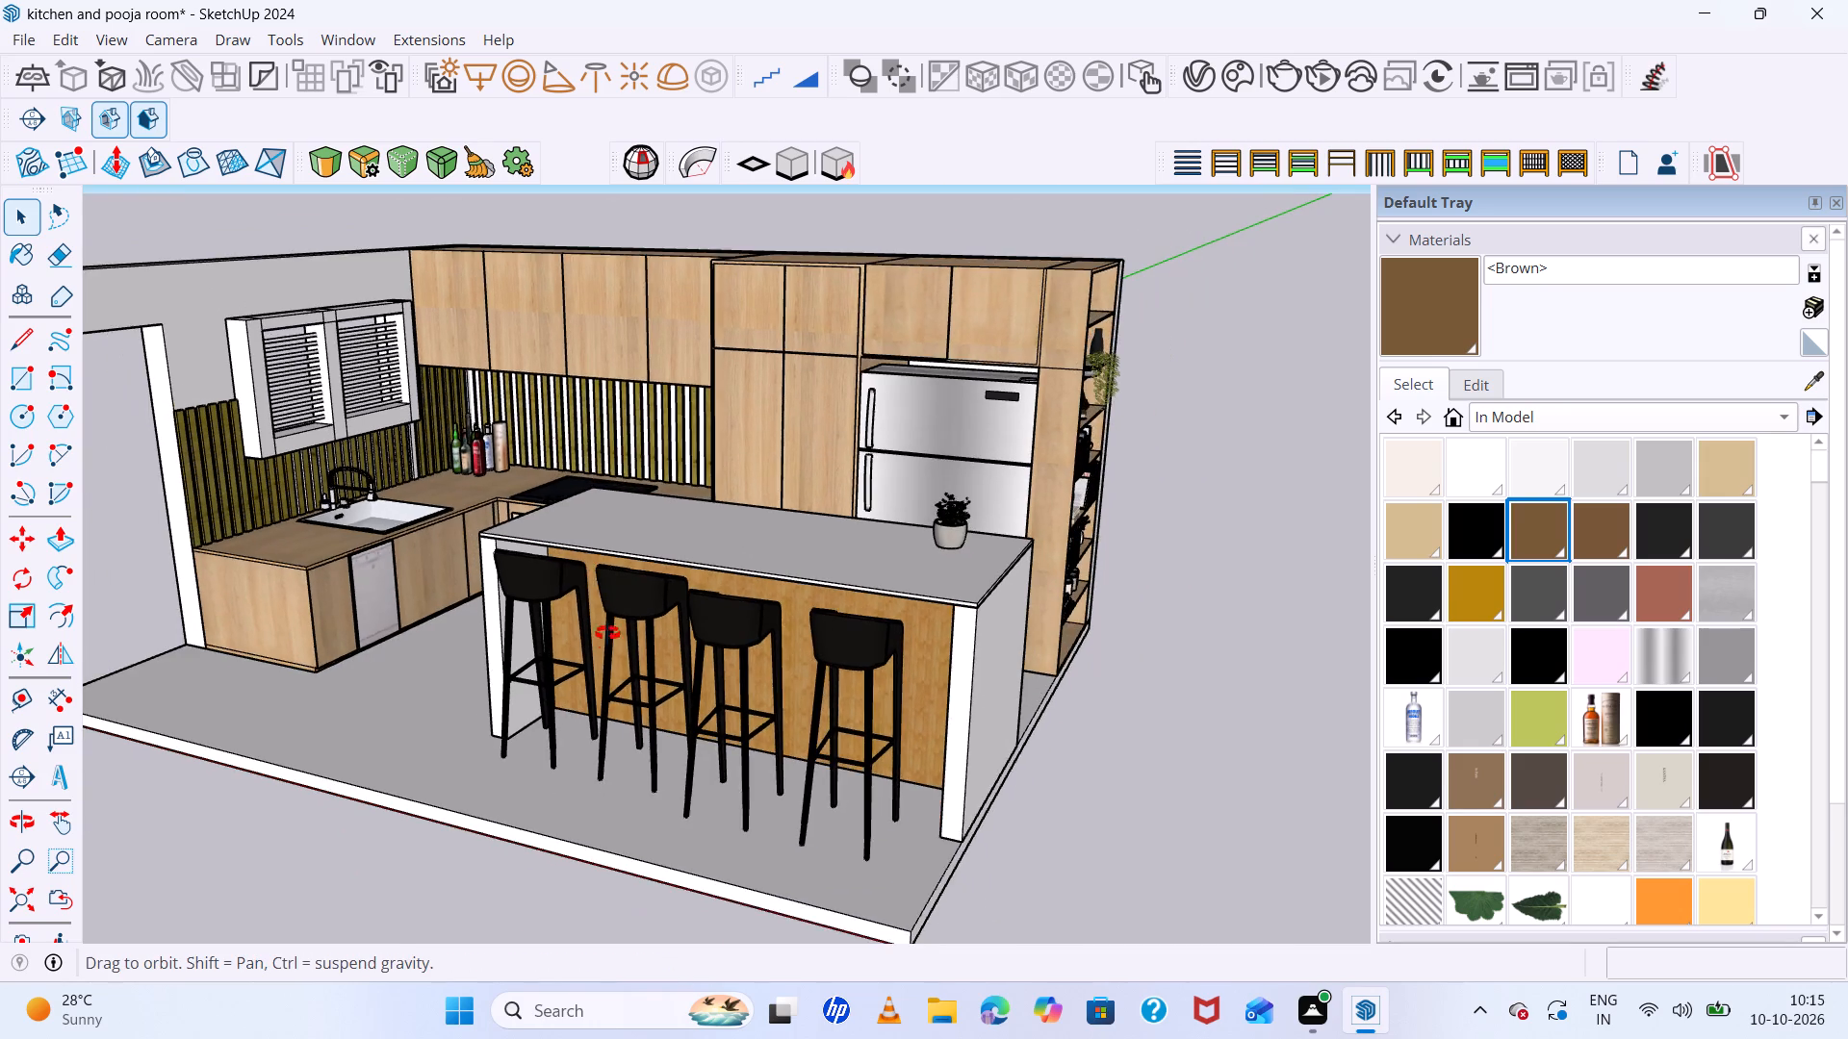
middle_drag(607, 633, 641, 752)
scroll(300, 434, down, 7)
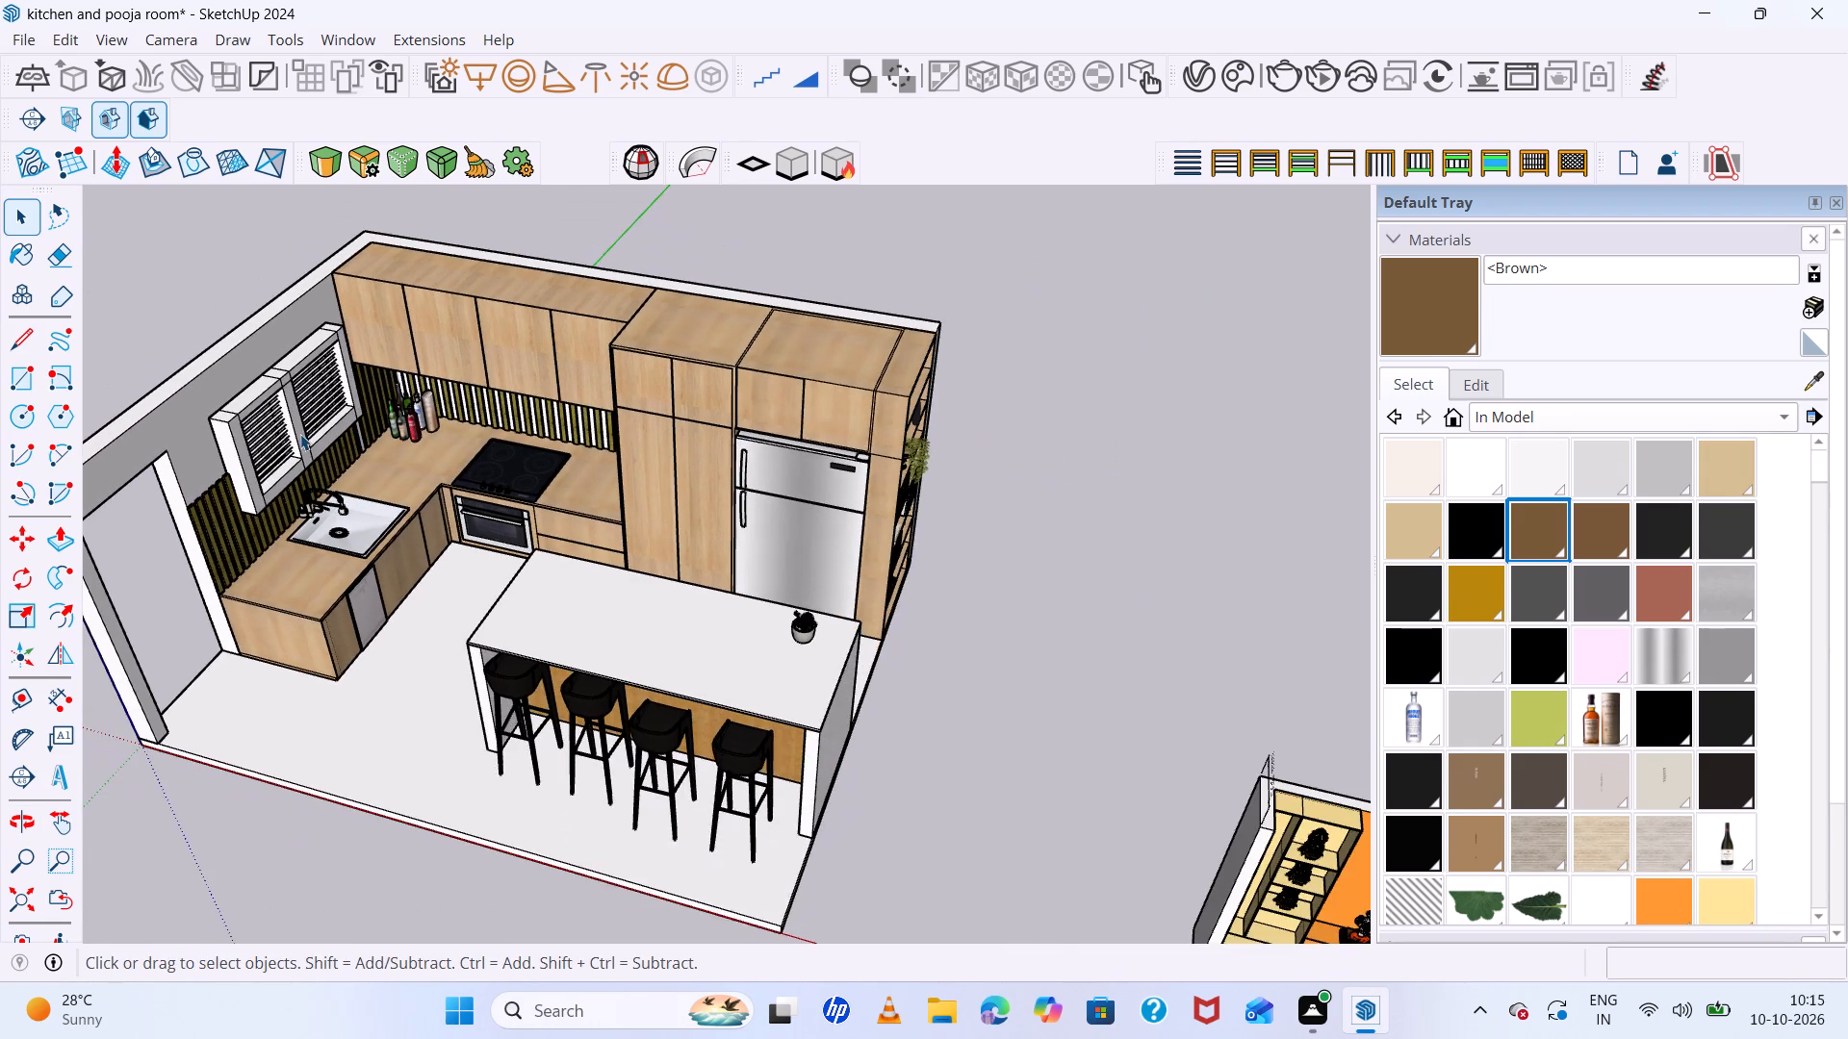
scroll(300, 434, down, 8)
scroll(1251, 867, up, 7)
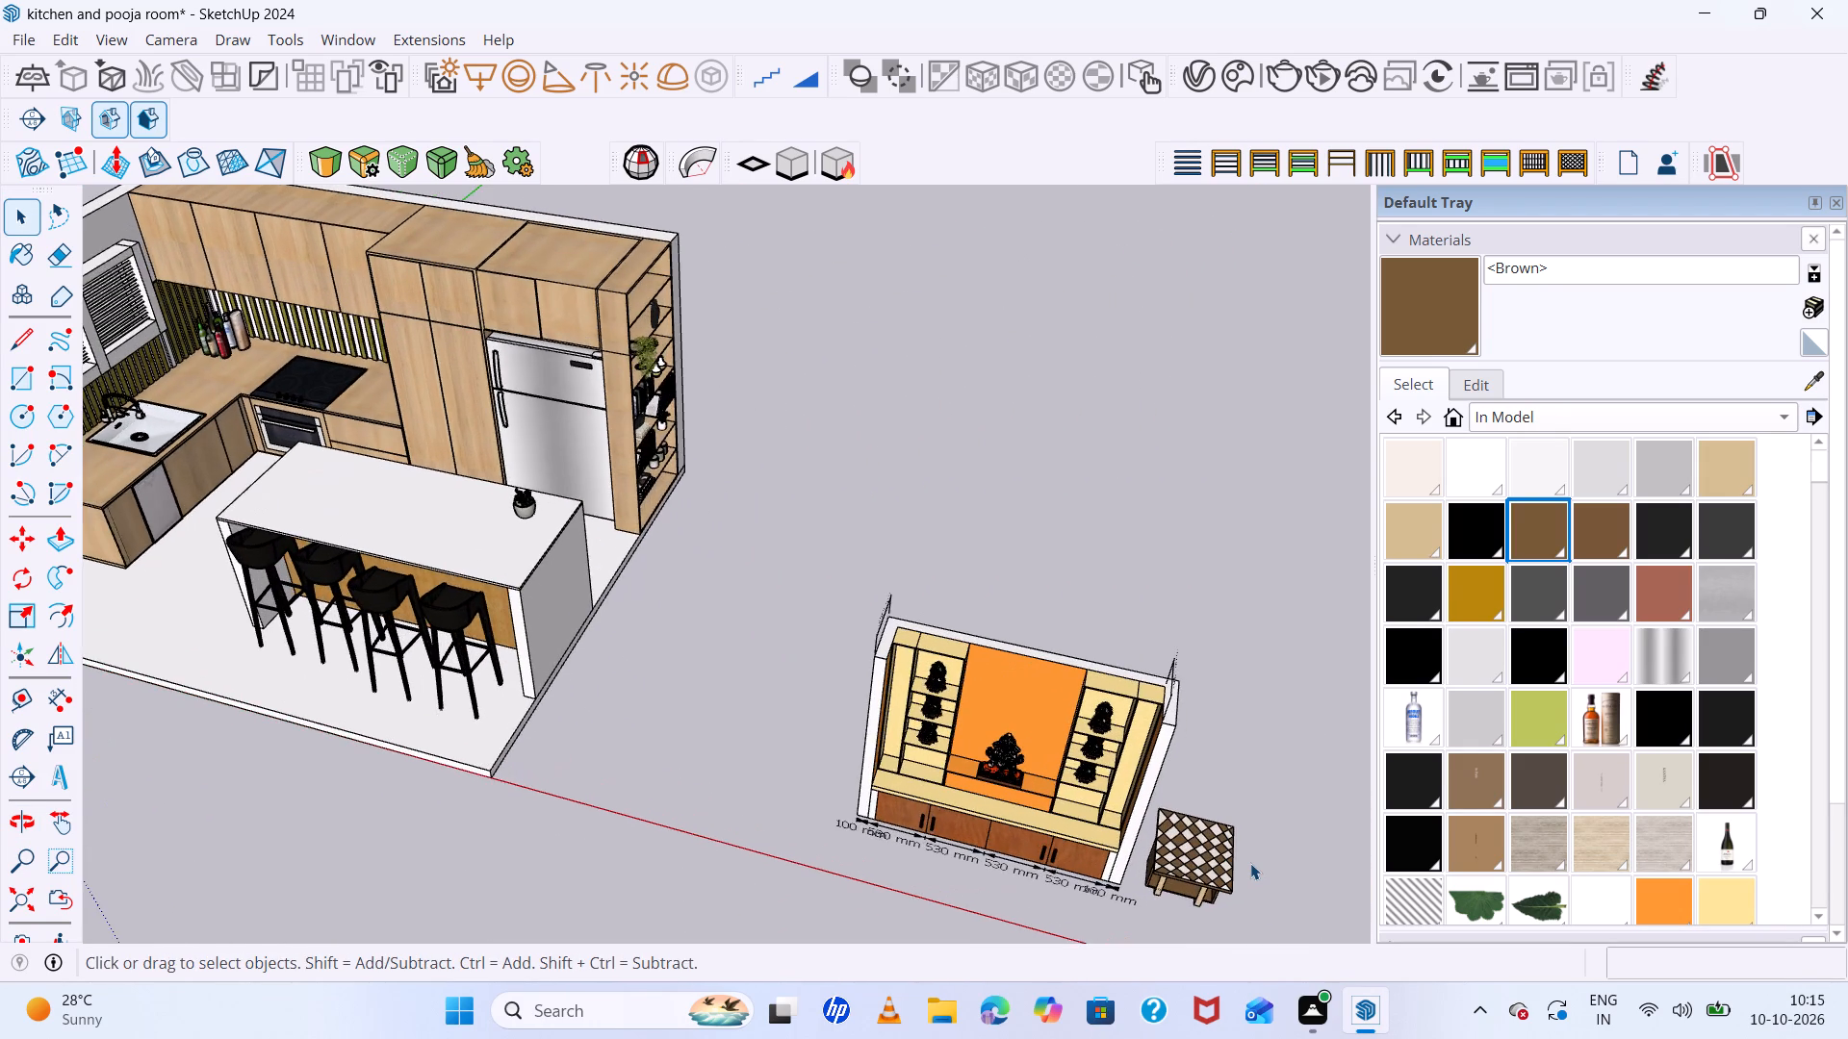
Review the kitchen together with the pooja unit and checkered-top table from raised and low angles.
scroll(1250, 863, up, 6)
scroll(577, 622, down, 8)
scroll(685, 661, down, 7)
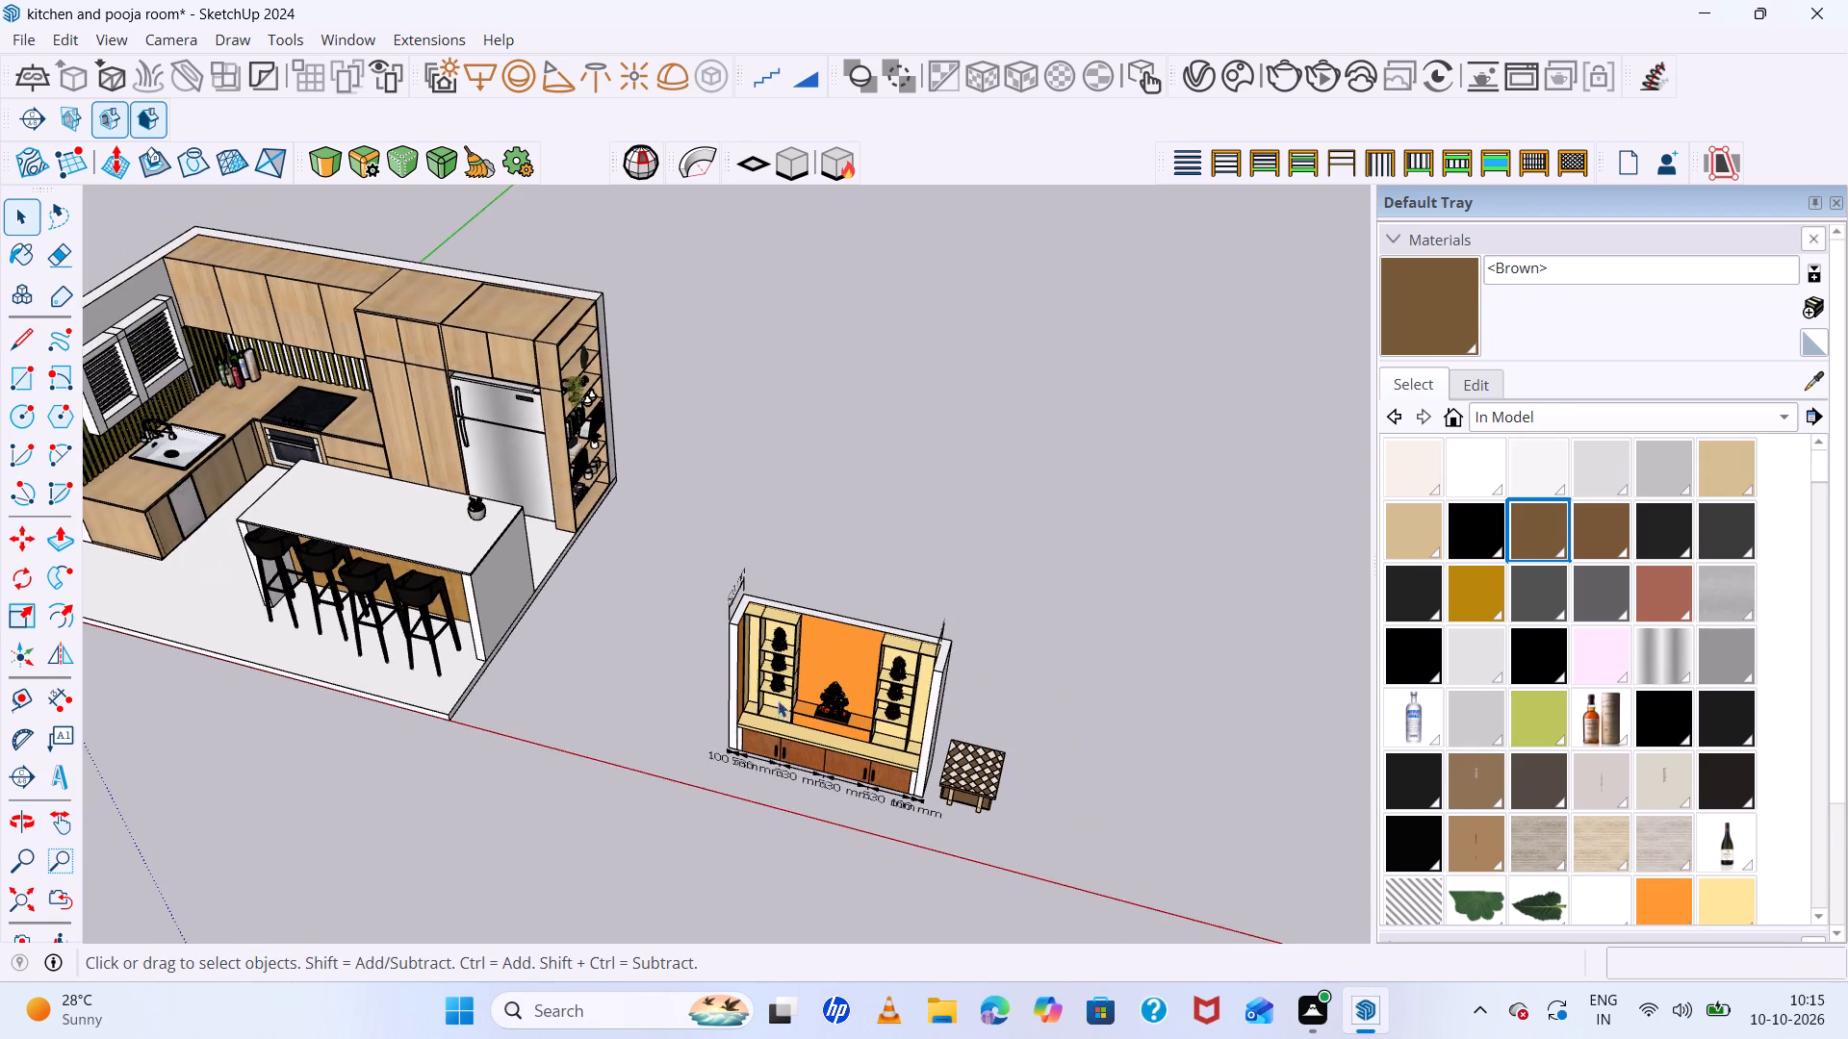
scroll(913, 755, down, 4)
middle_drag(378, 631, 352, 555)
middle_click(352, 554)
scroll(180, 459, up, 7)
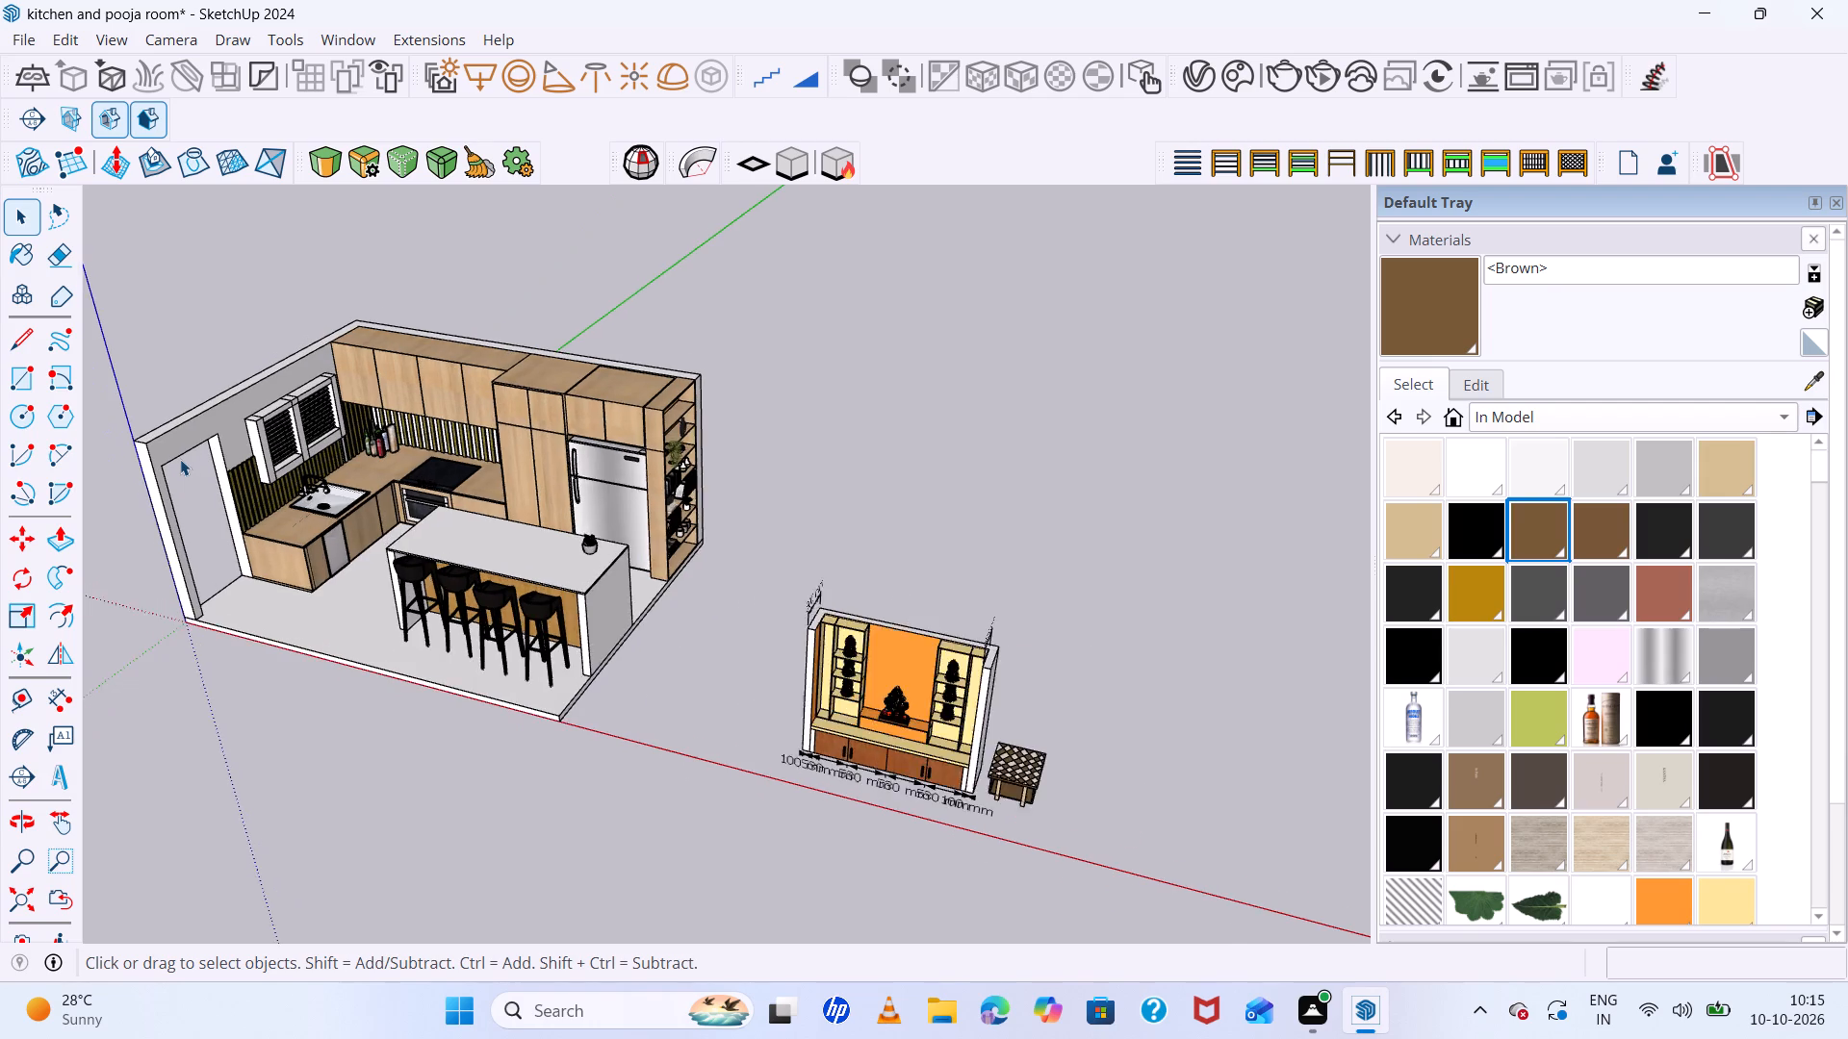
scroll(649, 648, down, 4)
scroll(800, 741, down, 3)
middle_drag(657, 819, 578, 681)
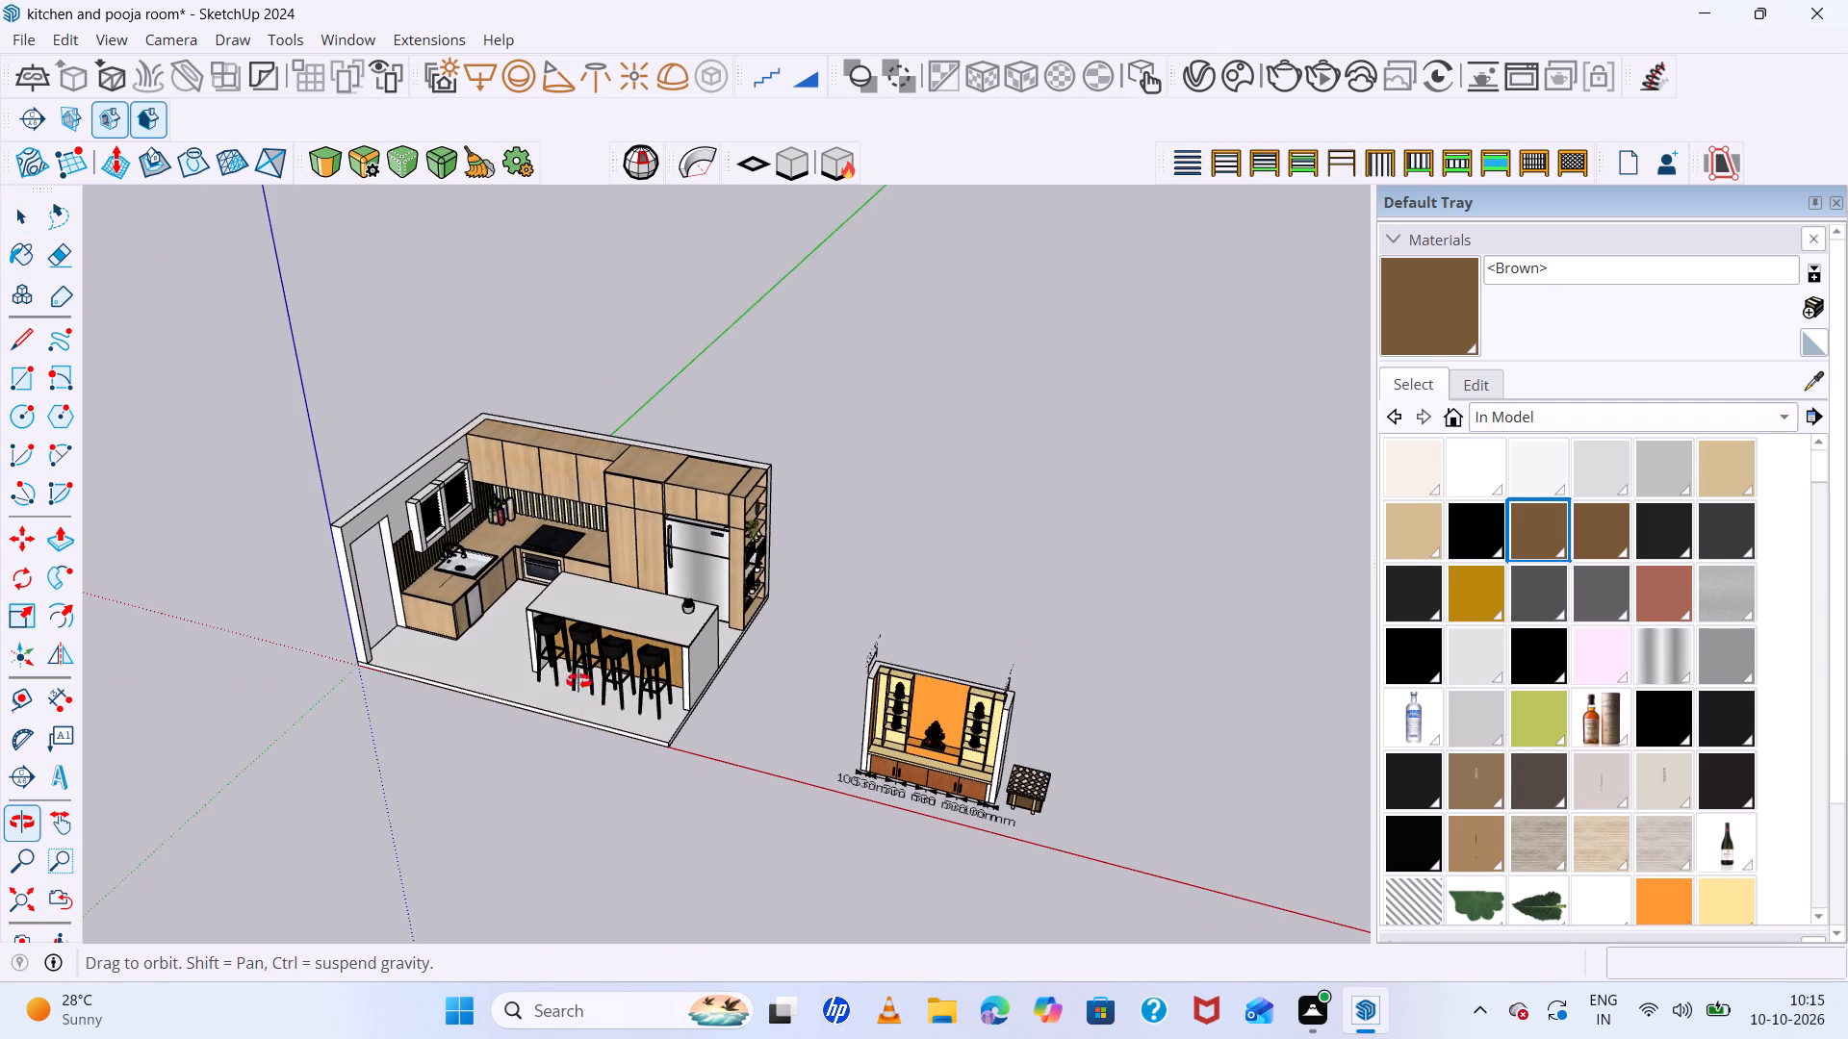
middle_drag(578, 681, 564, 610)
Inspect the kitchen from the front, examining the side wall with the doorway and window, the sink counter and the island.
scroll(410, 510, up, 8)
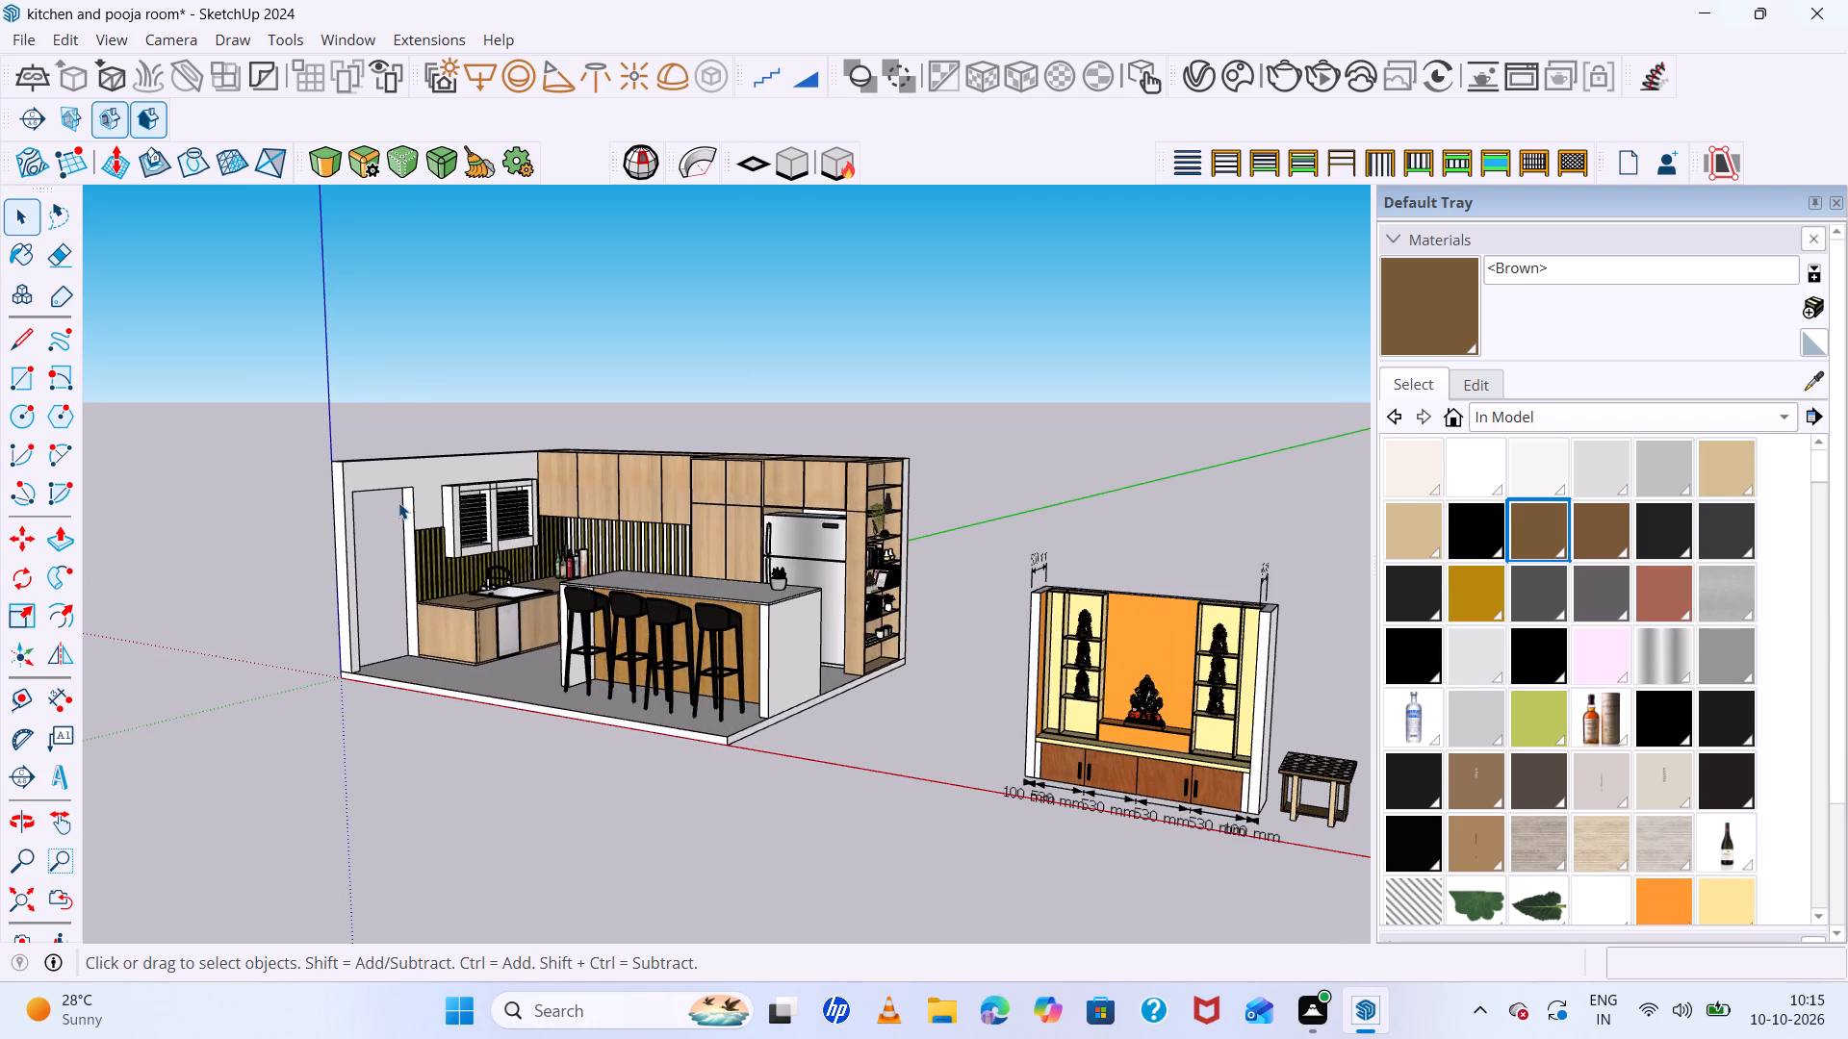
scroll(398, 502, up, 9)
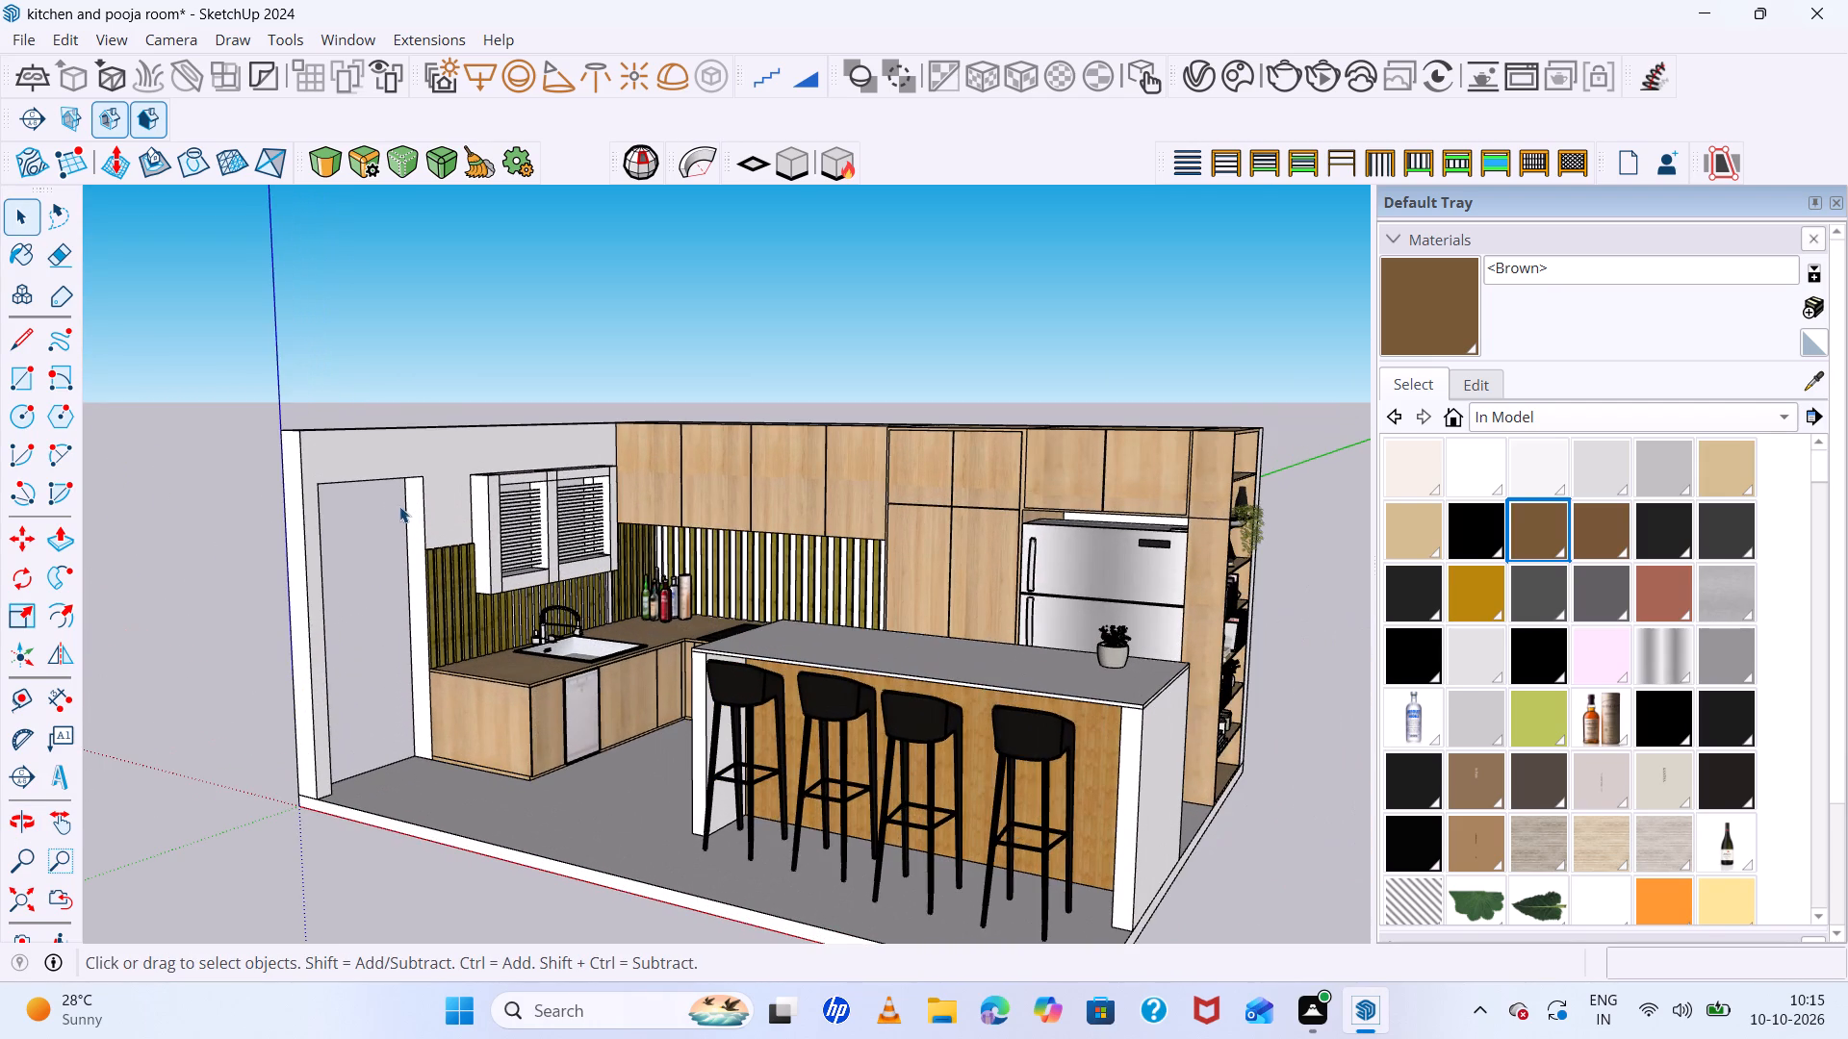
middle_drag(399, 506, 412, 538)
scroll(413, 538, down, 1)
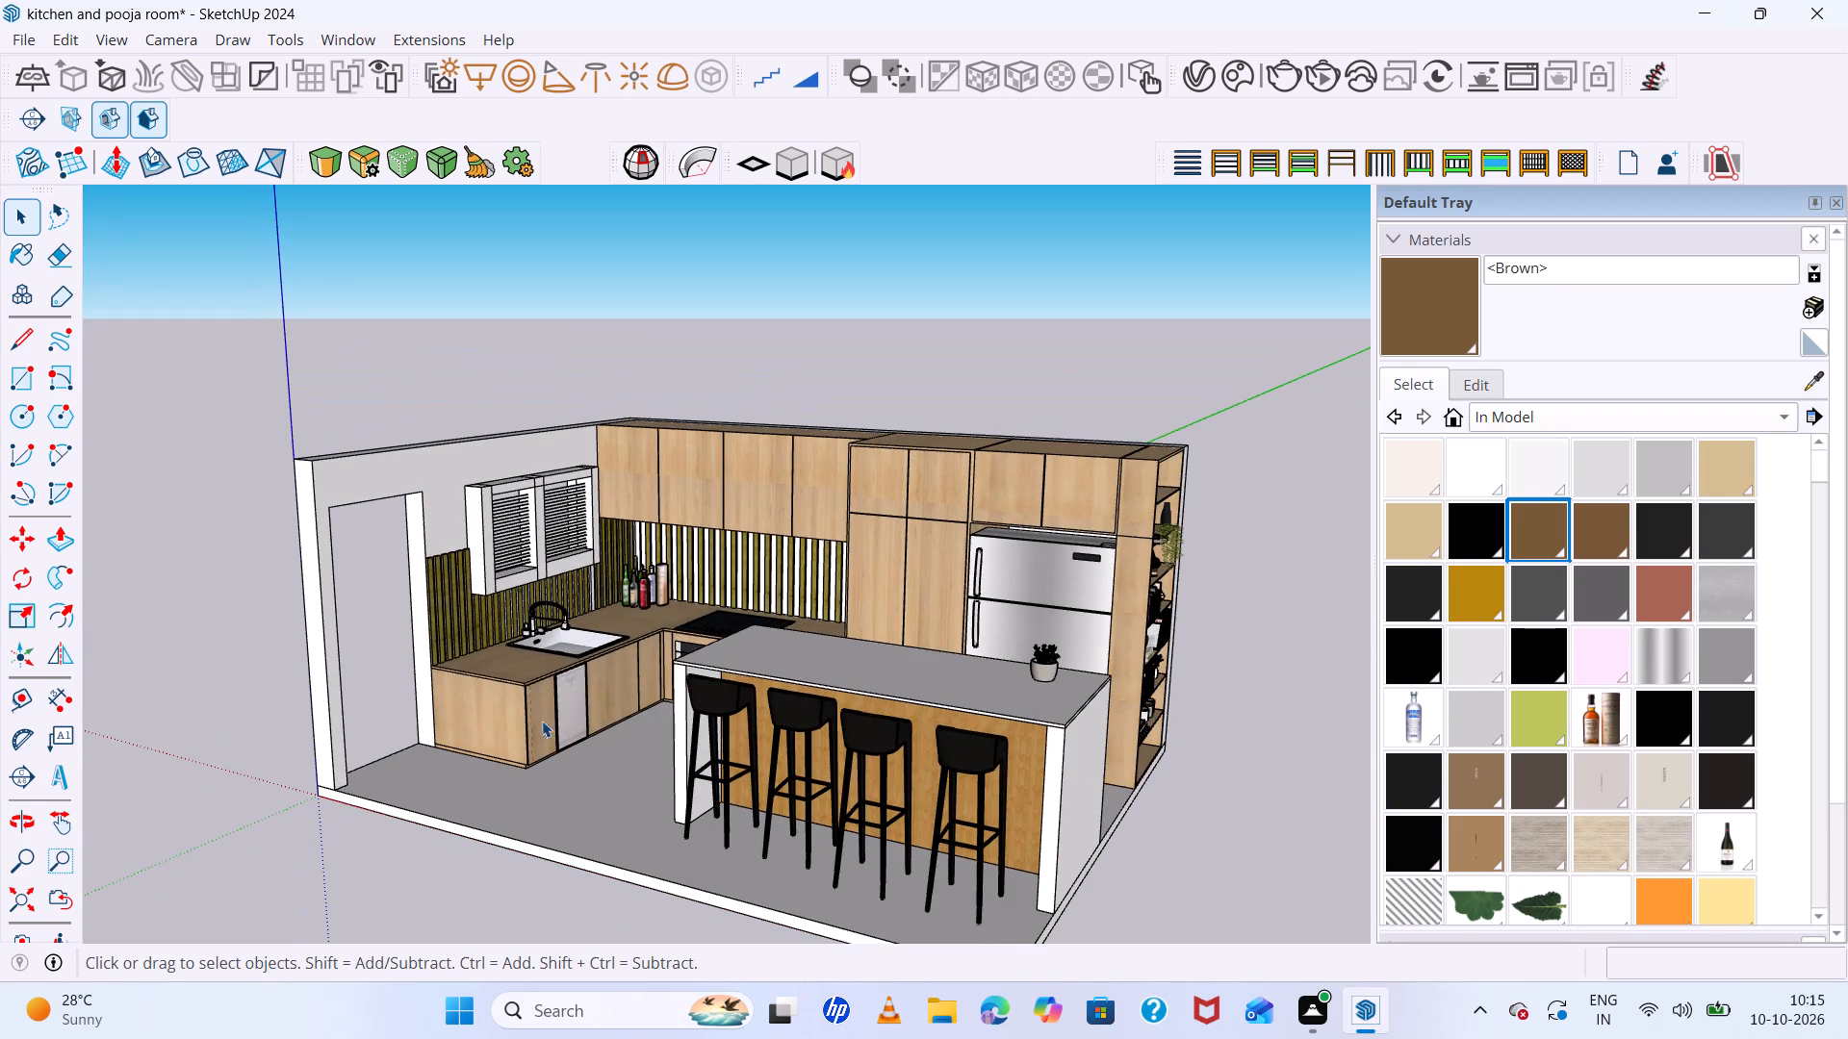
middle_drag(552, 725, 552, 695)
scroll(552, 695, up, 1)
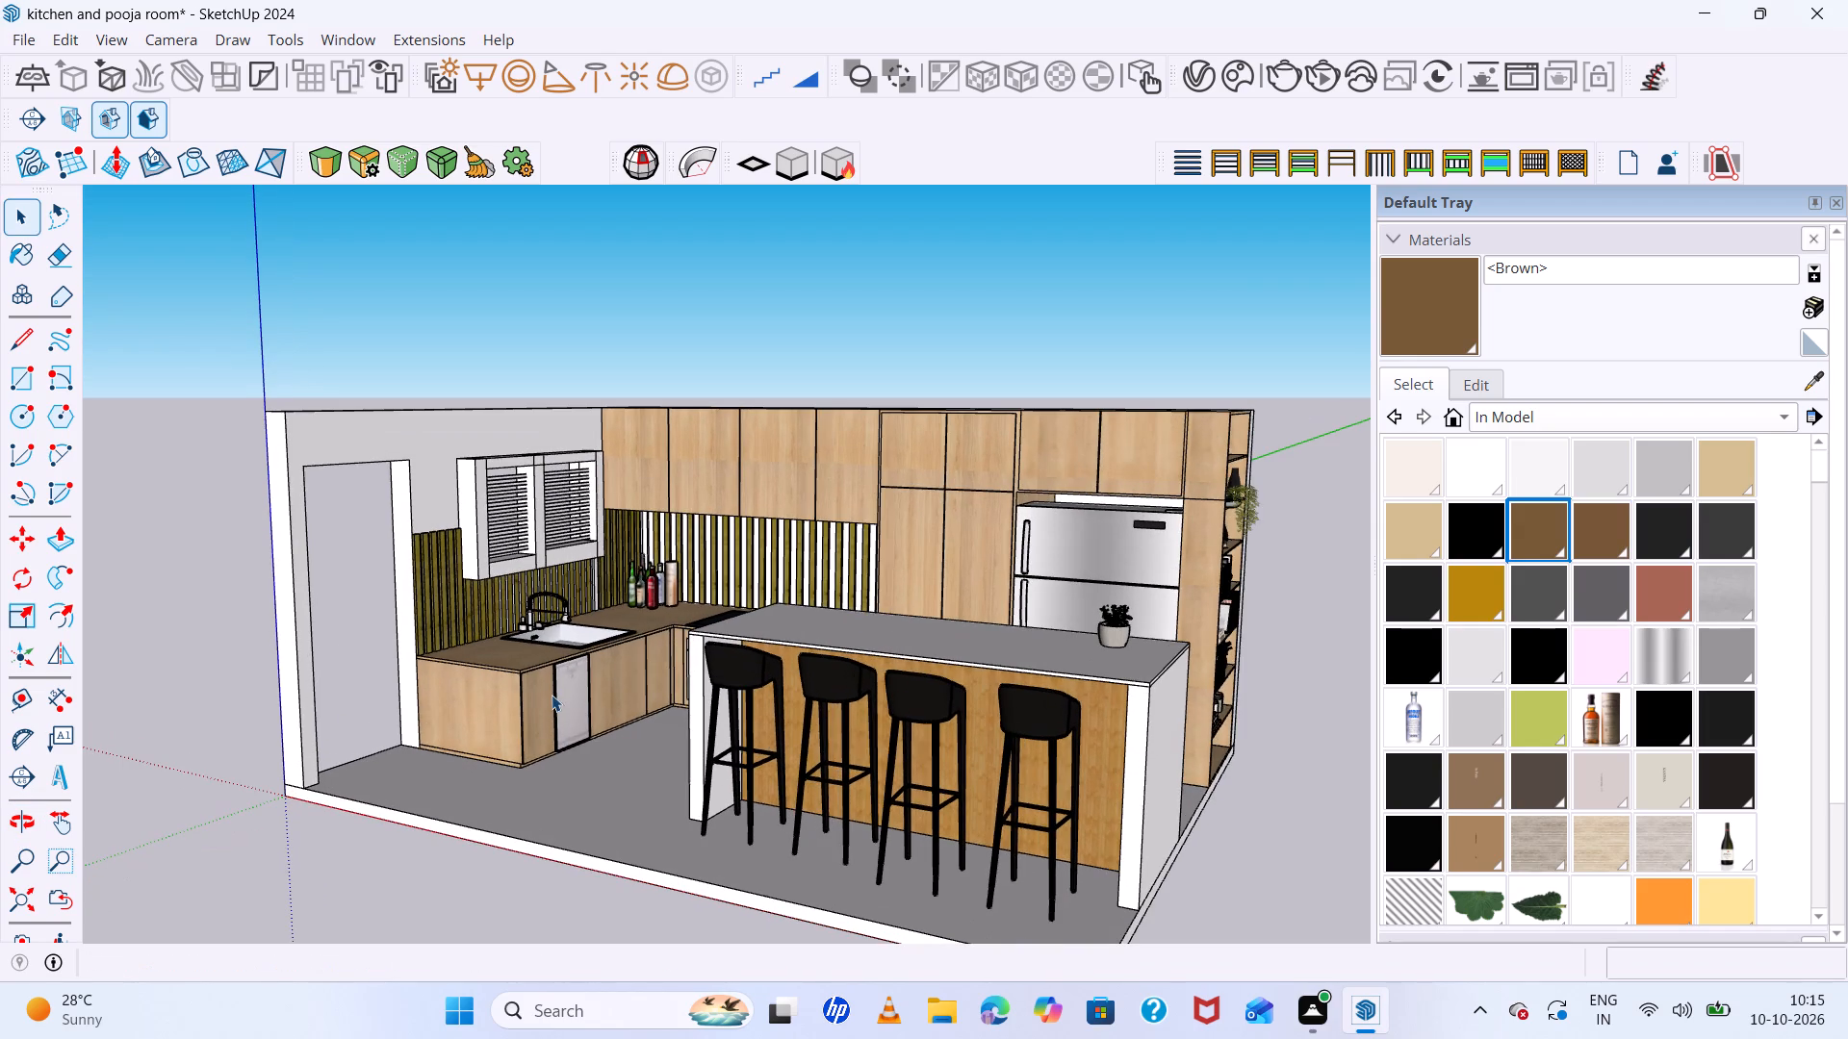
scroll(552, 695, up, 6)
scroll(558, 695, down, 2)
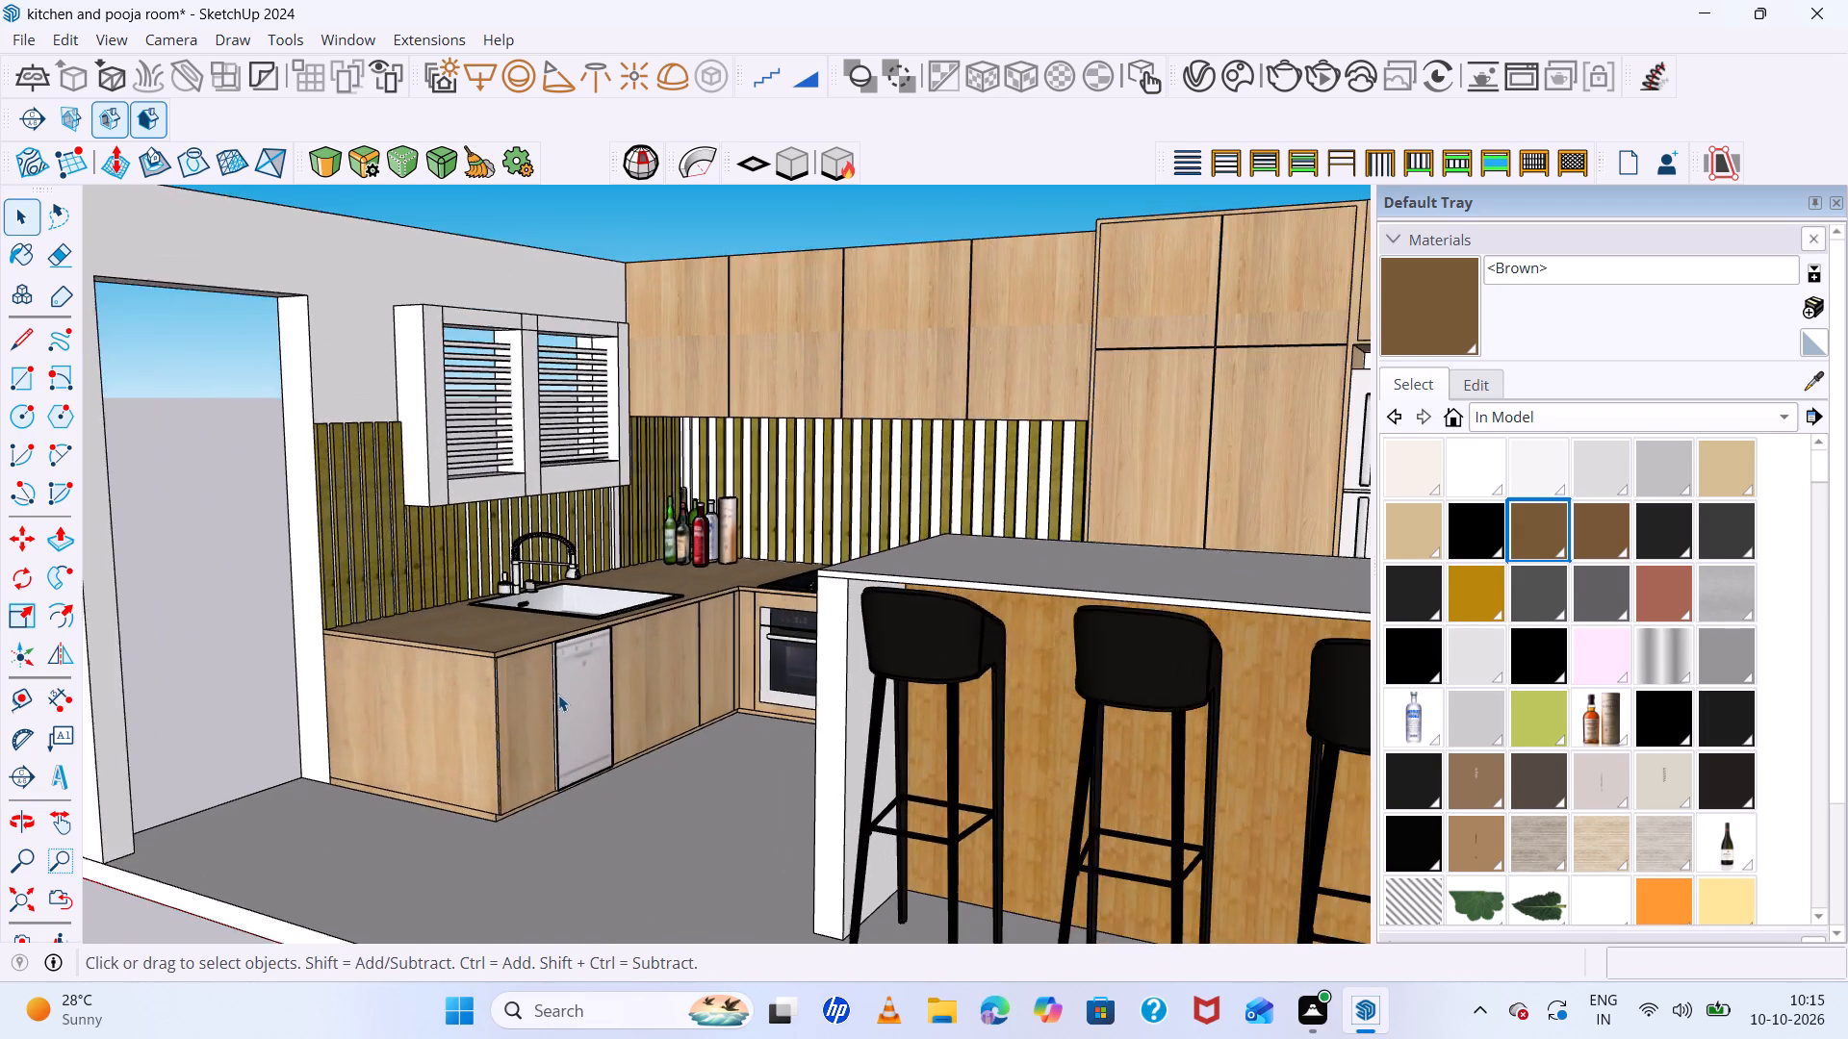
scroll(558, 695, down, 4)
middle_drag(558, 696, 559, 710)
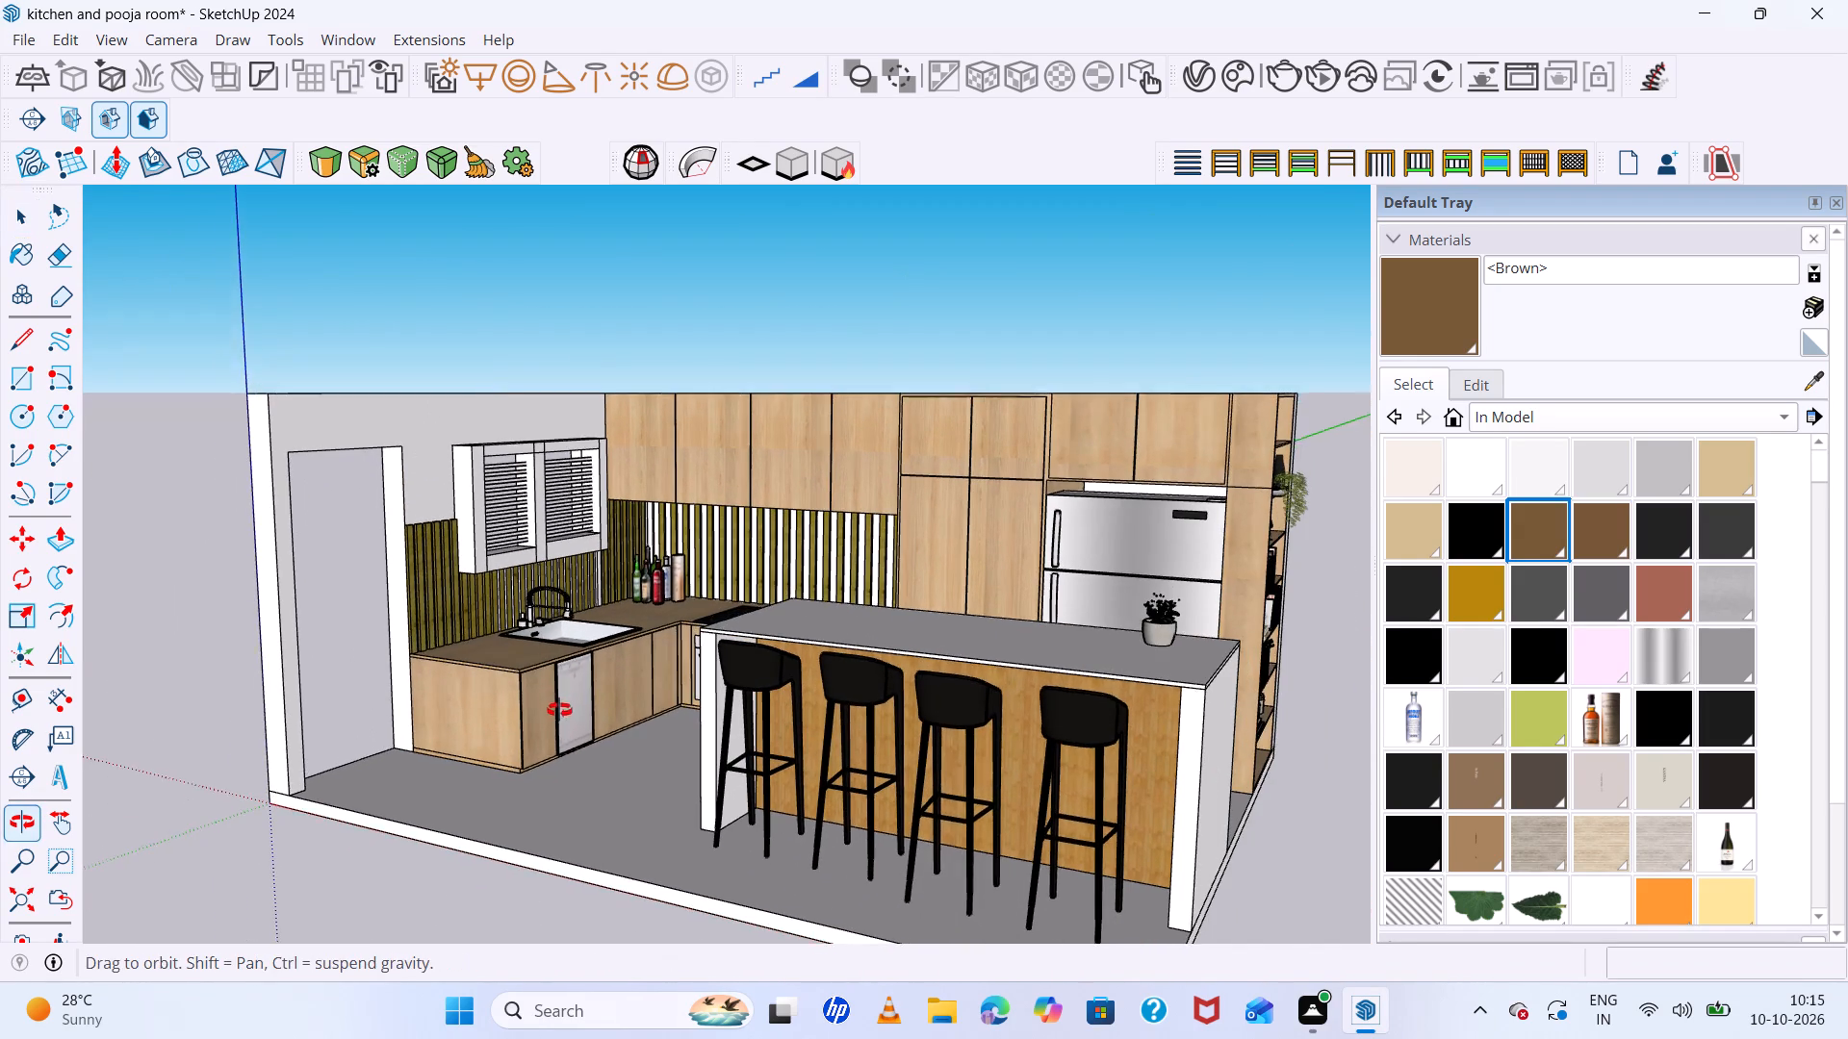
middle_drag(559, 710, 560, 725)
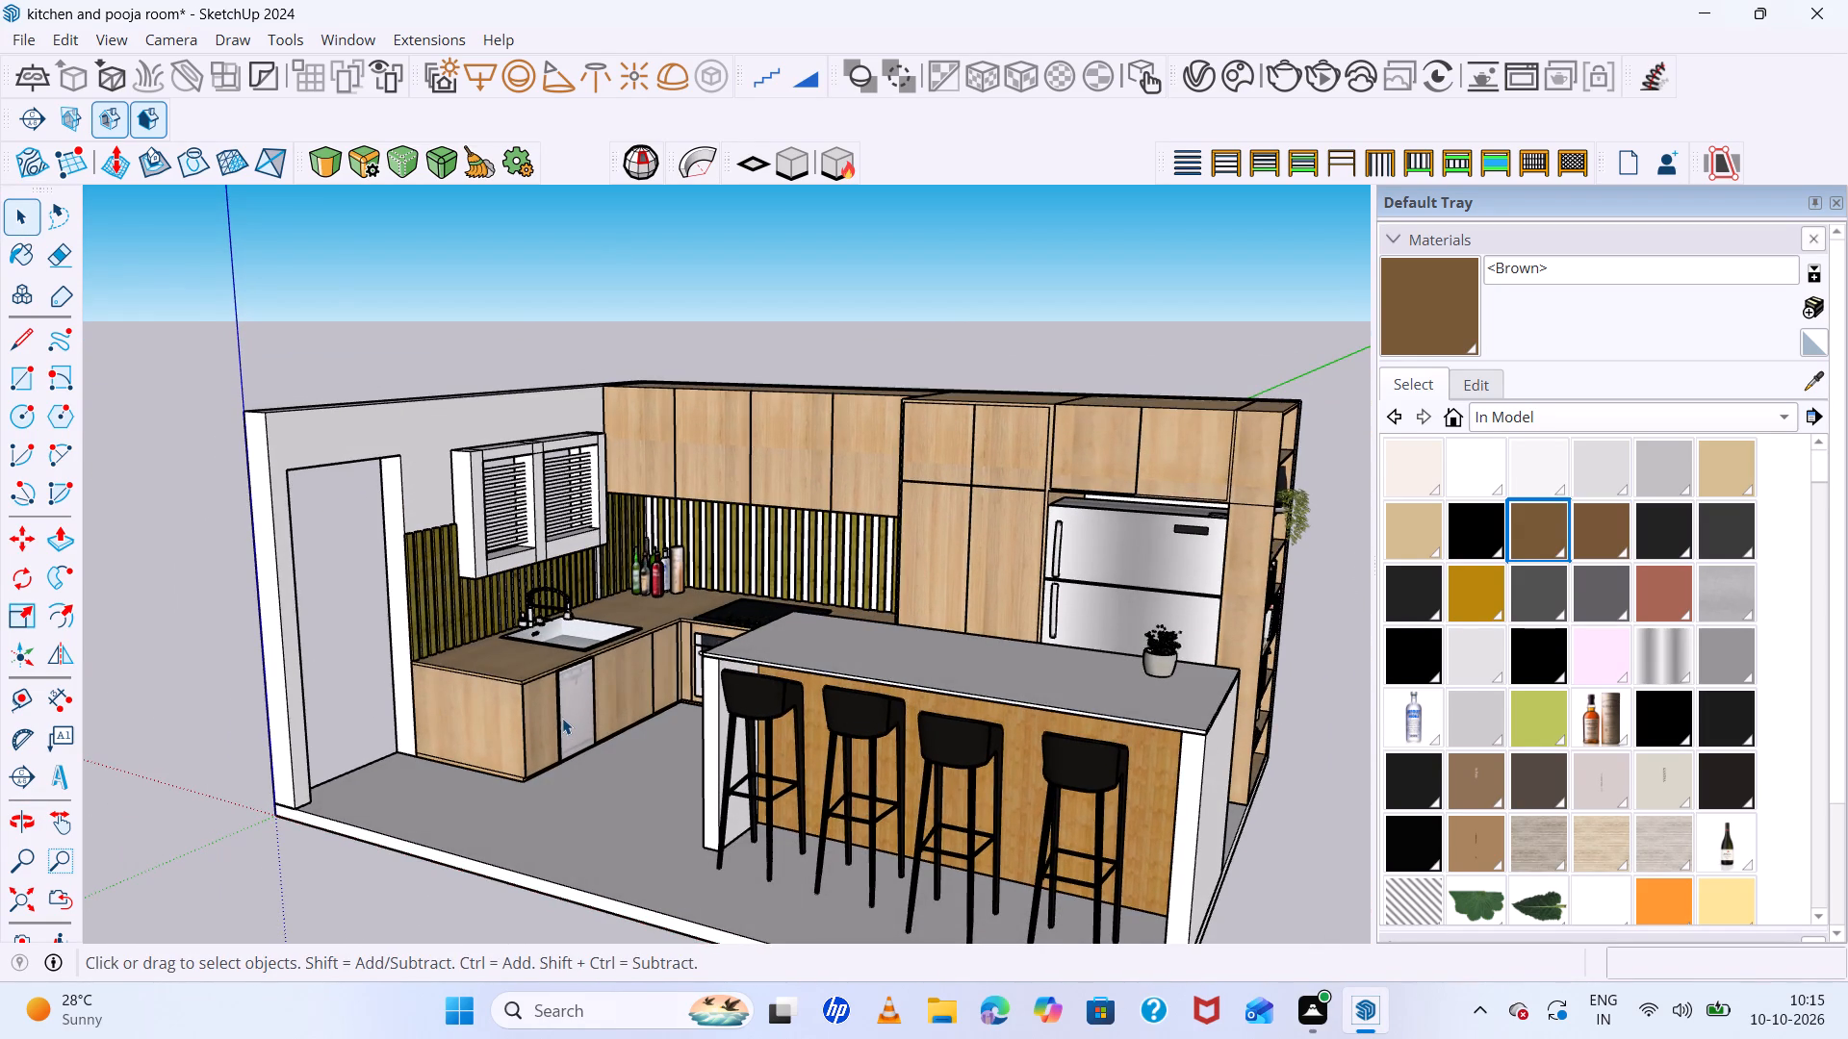
scroll(562, 718, up, 1)
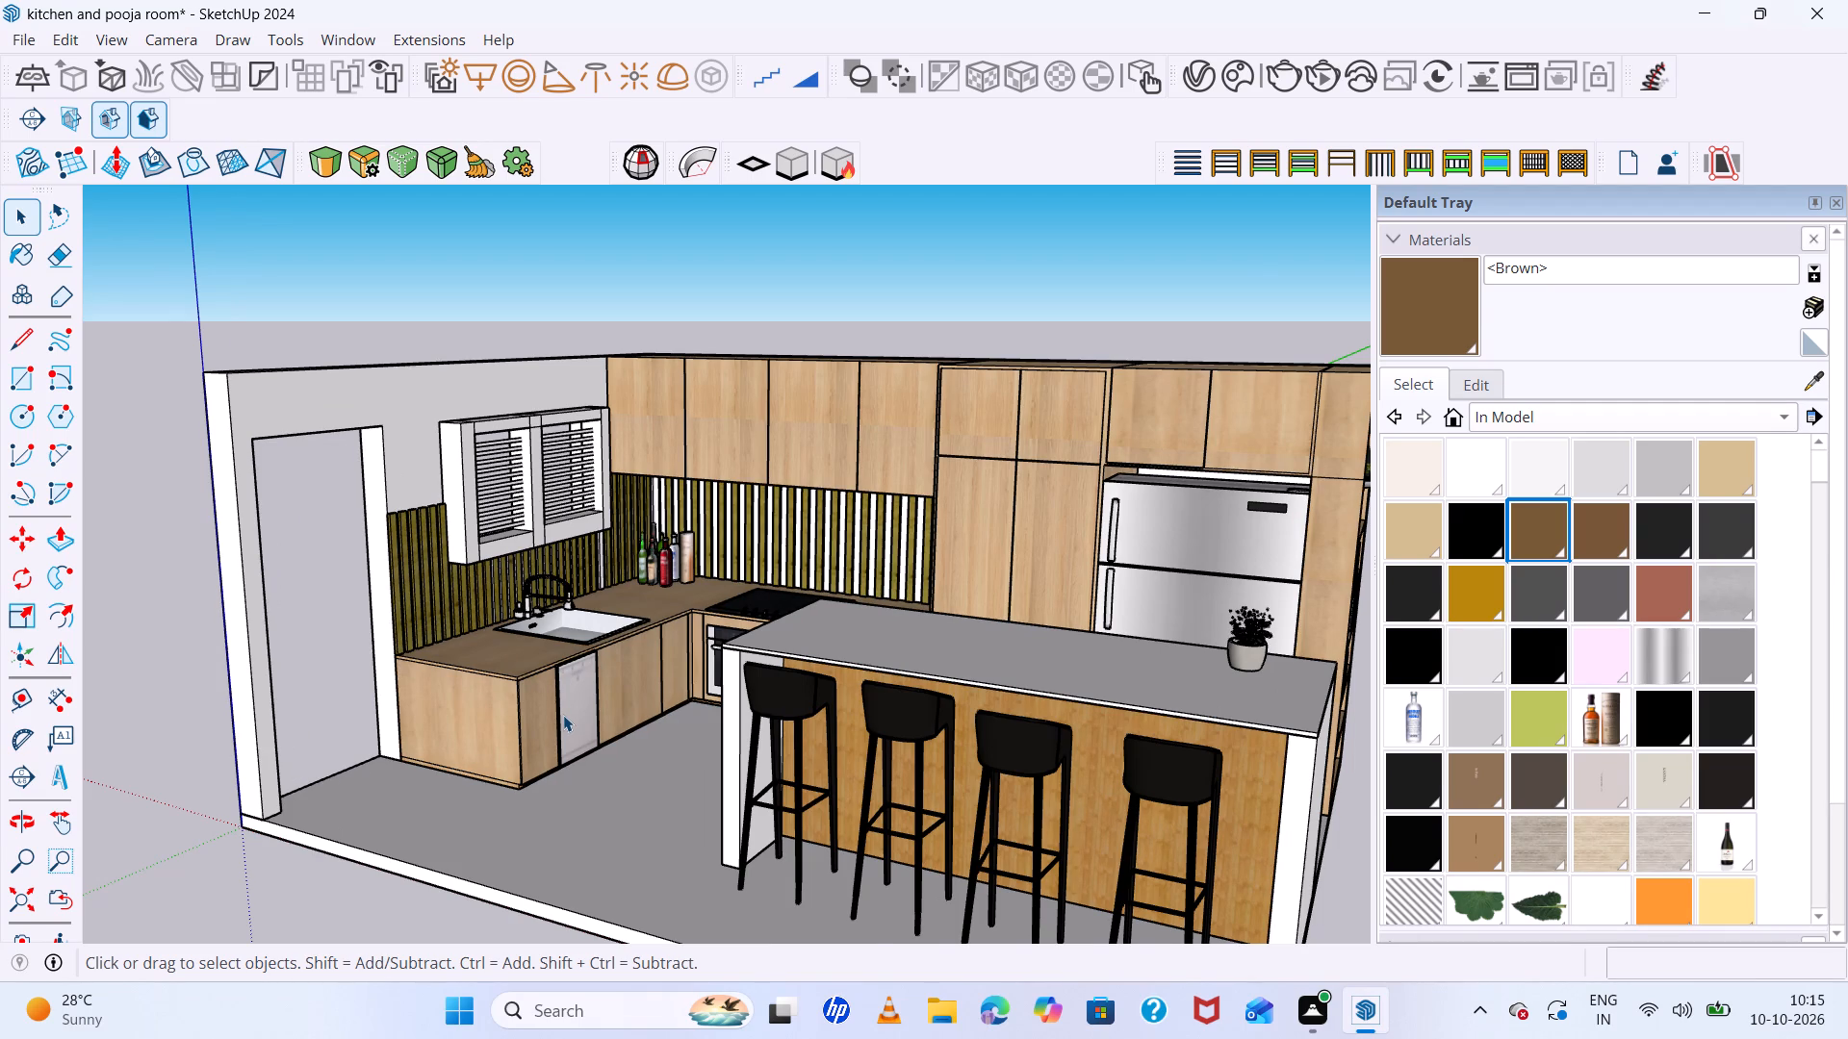
scroll(563, 715, up, 2)
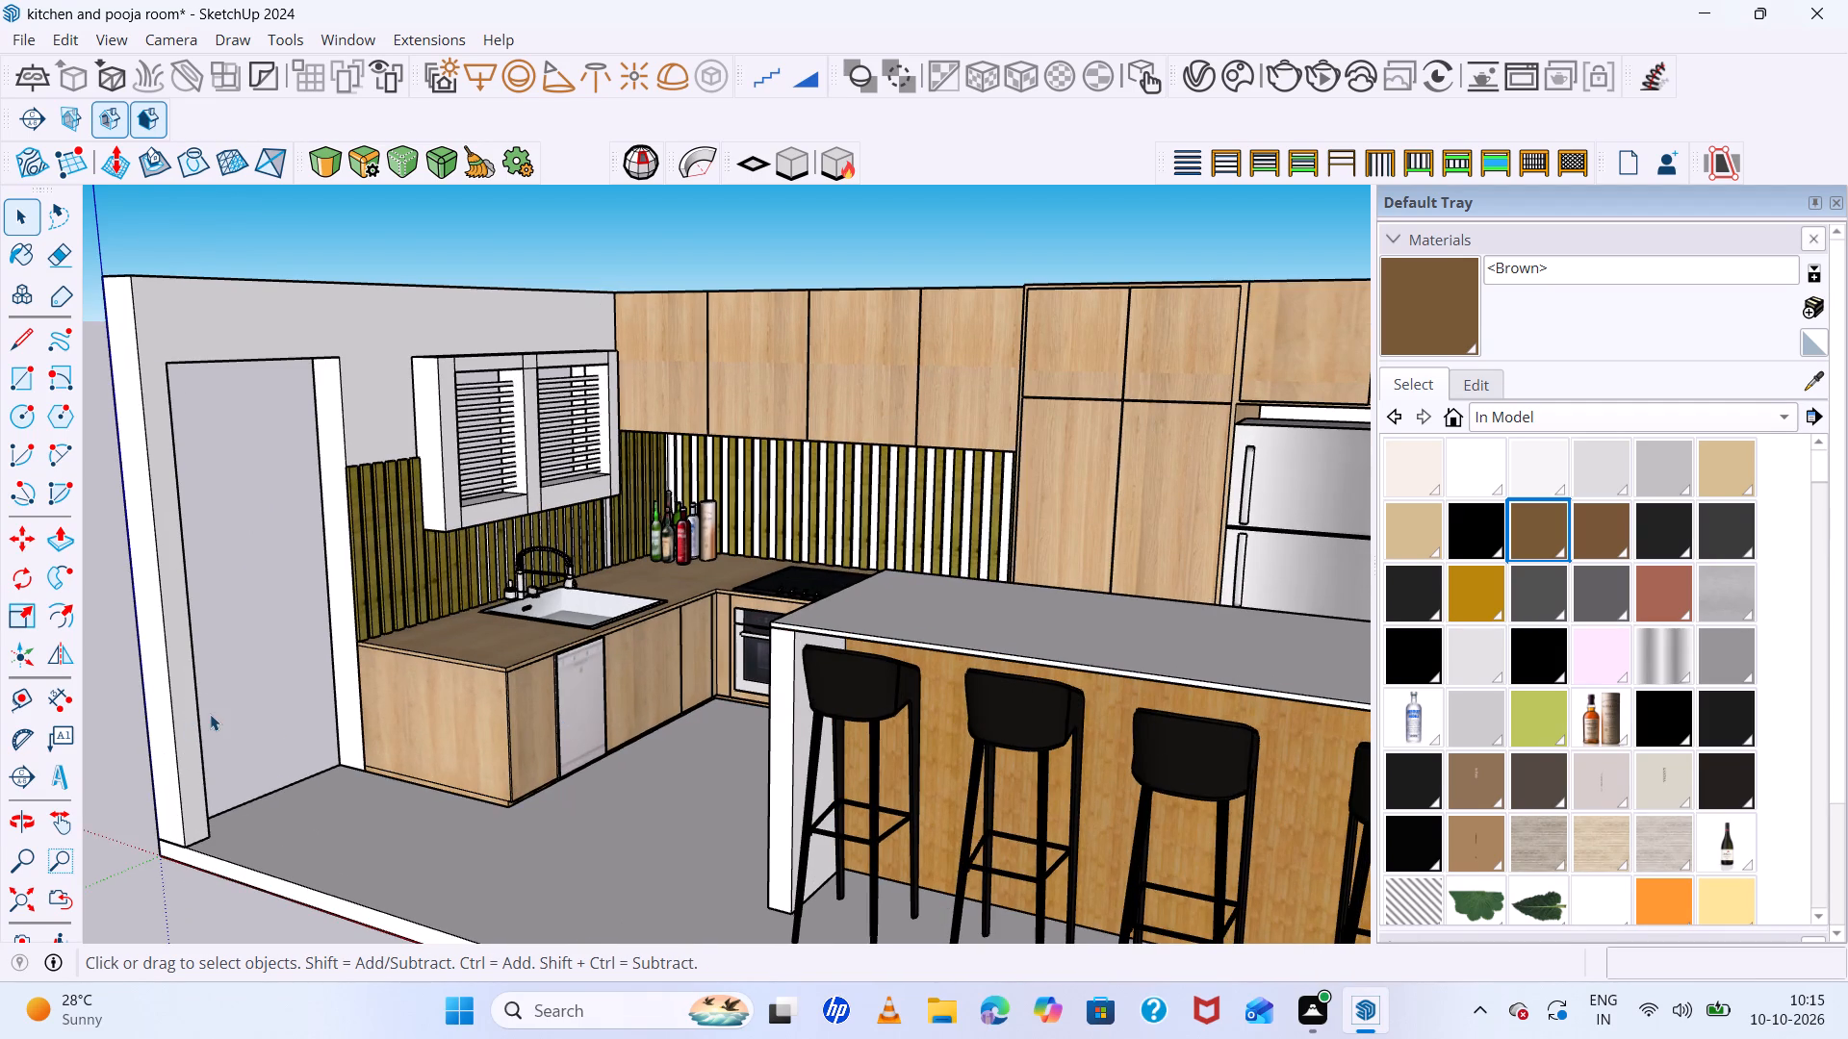
Draw a rectangle about 2614 mm by 1159 mm over the doorway opening, on the outer face of the window wall.
key(r)
middle_drag(436, 494, 426, 494)
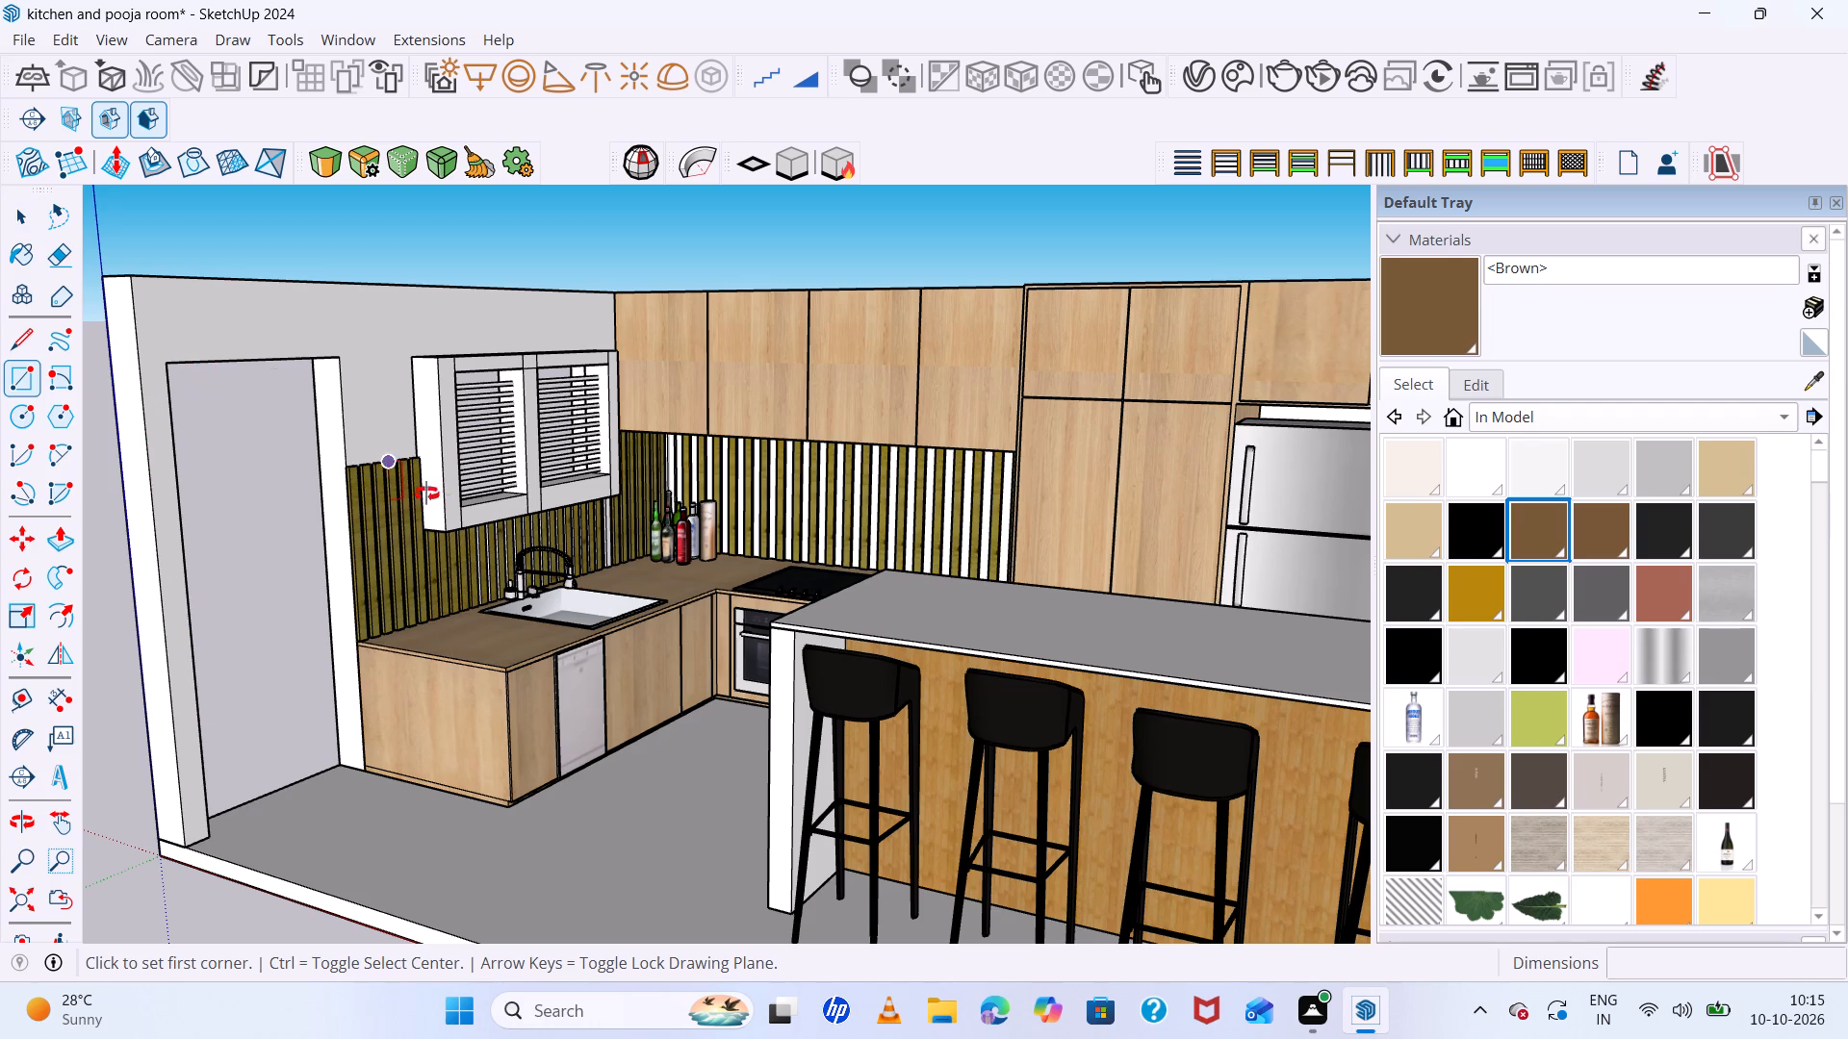
middle_drag(426, 494, 362, 512)
scroll(143, 396, up, 6)
middle_drag(308, 522, 563, 559)
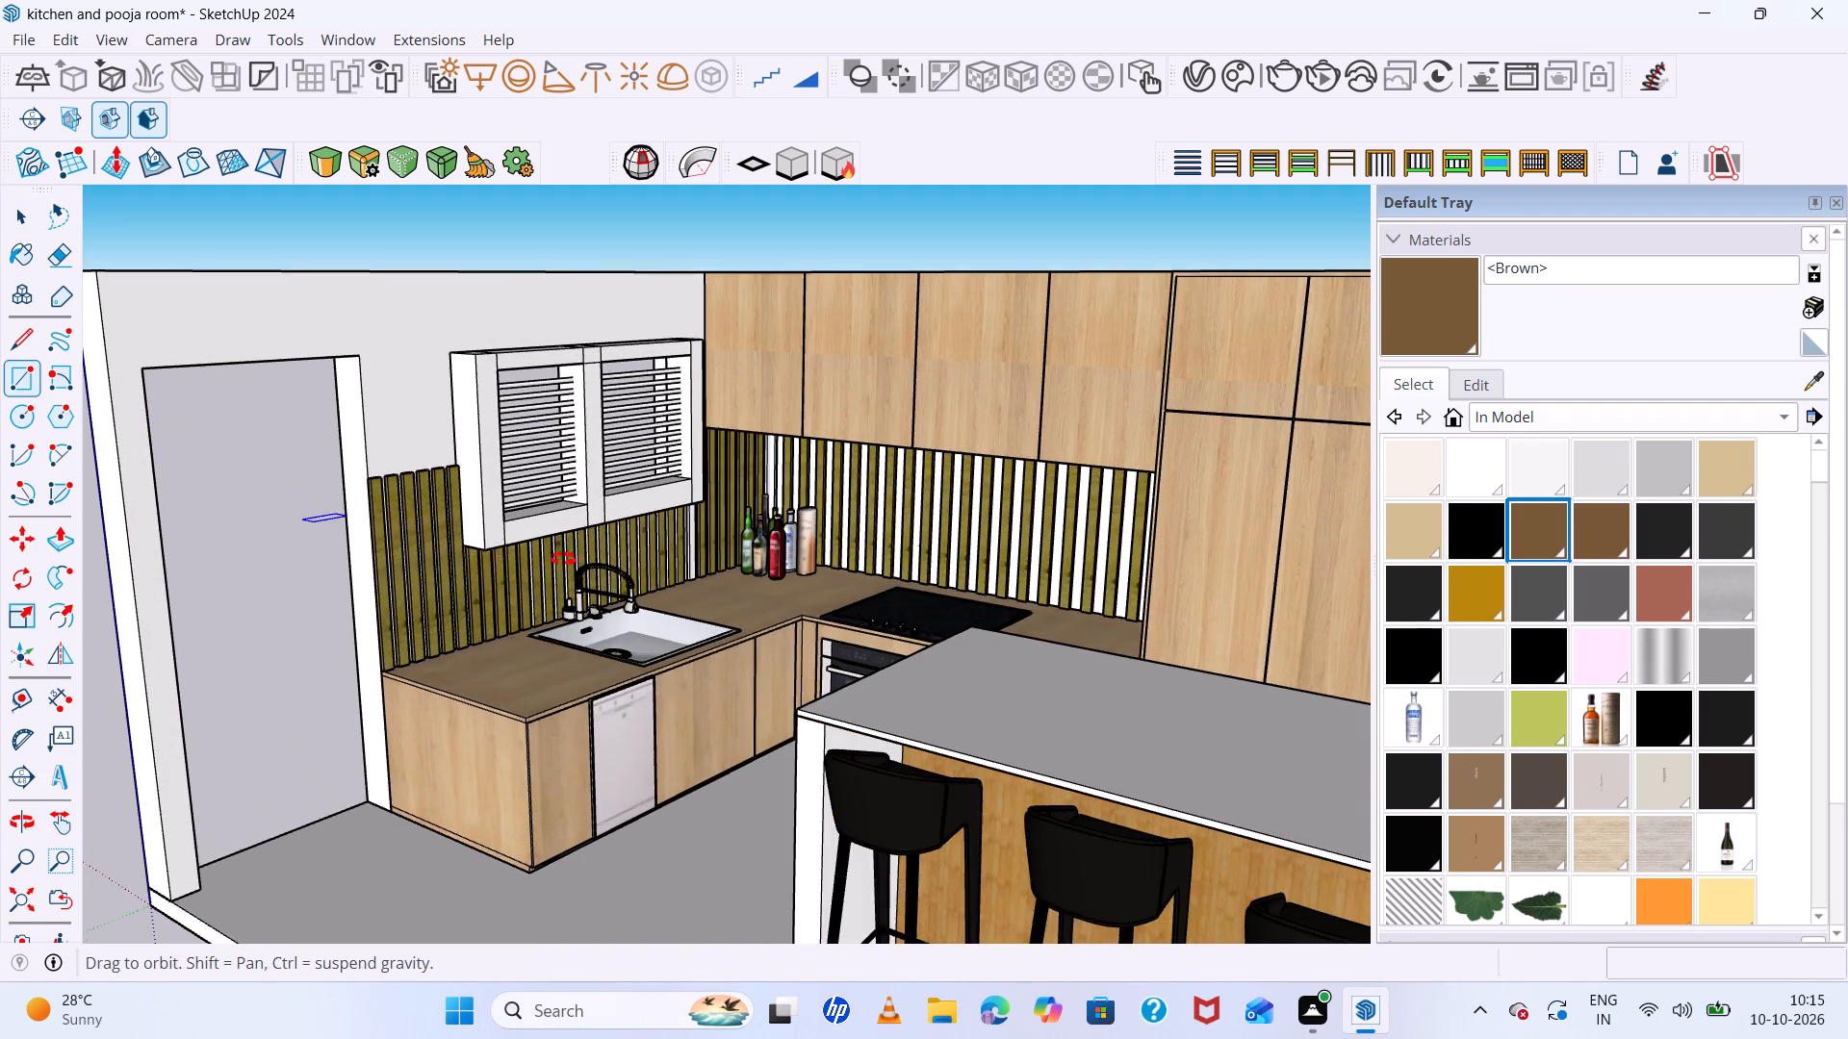
middle_drag(563, 559, 881, 560)
middle_click(881, 560)
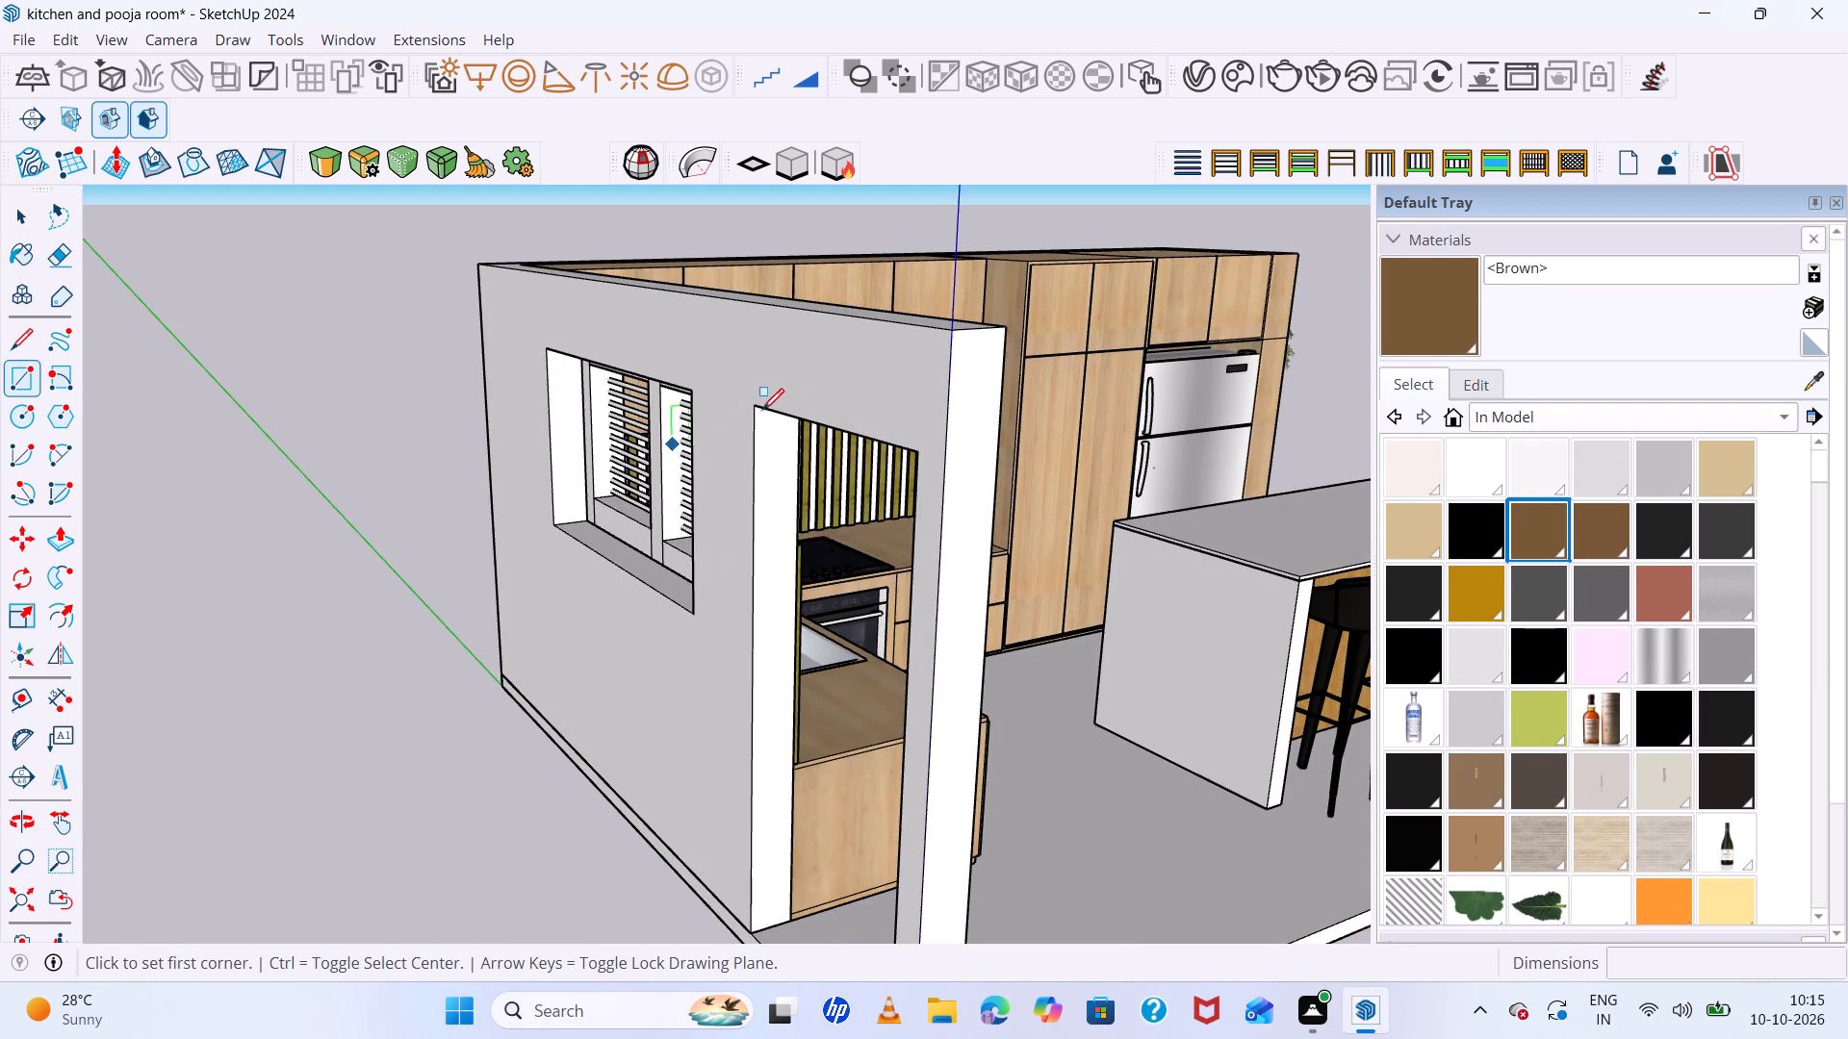
click(757, 412)
scroll(800, 491, down, 5)
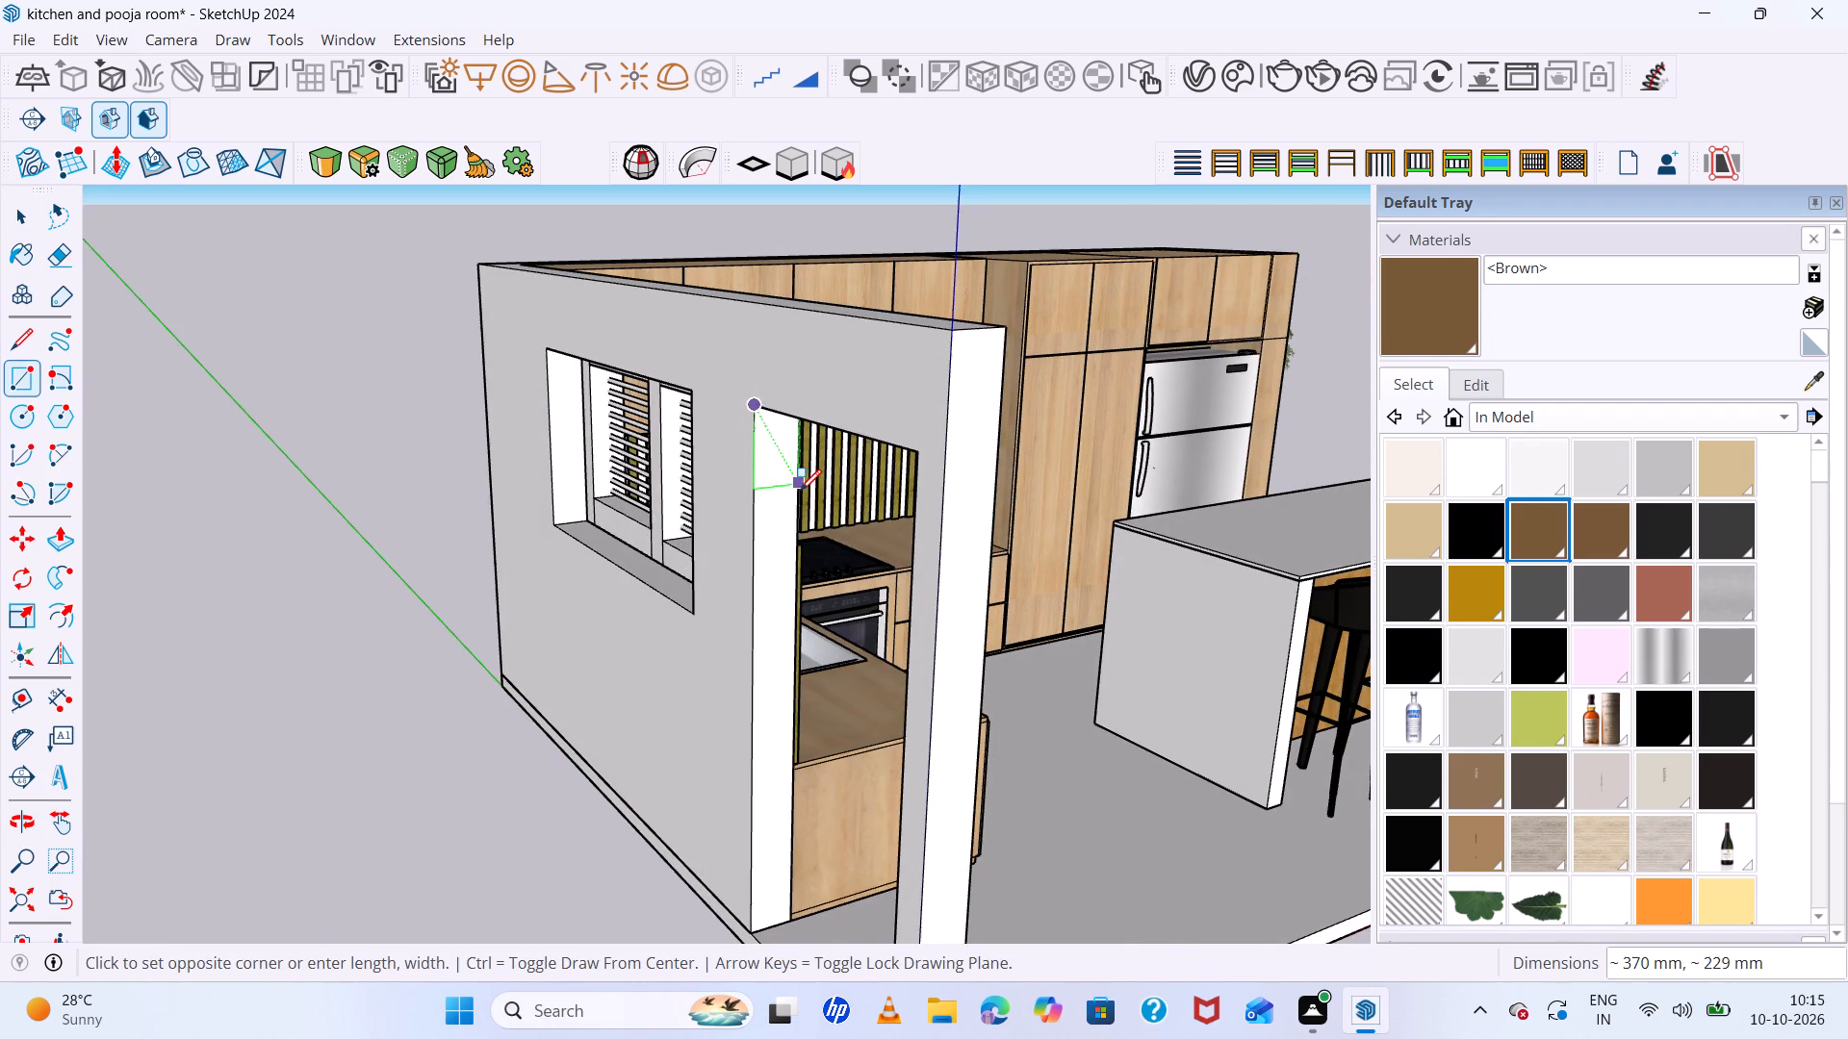
scroll(800, 491, down, 2)
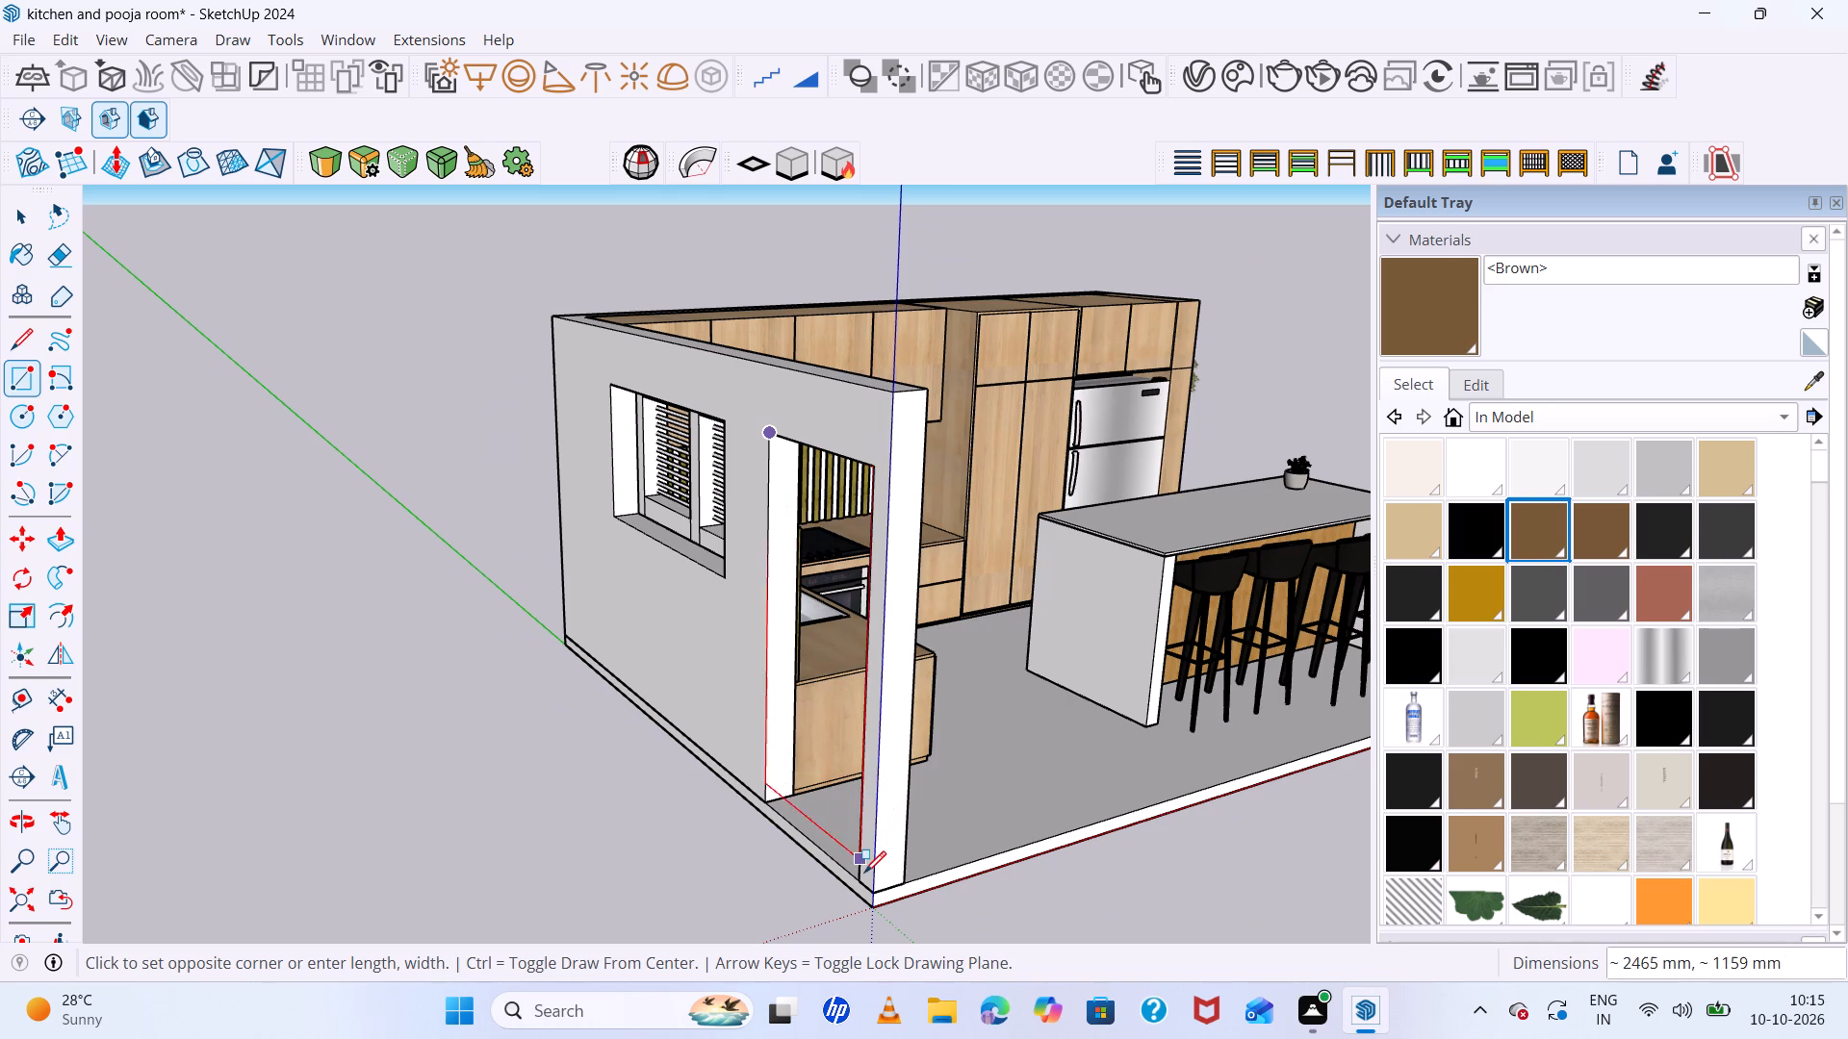
click(863, 880)
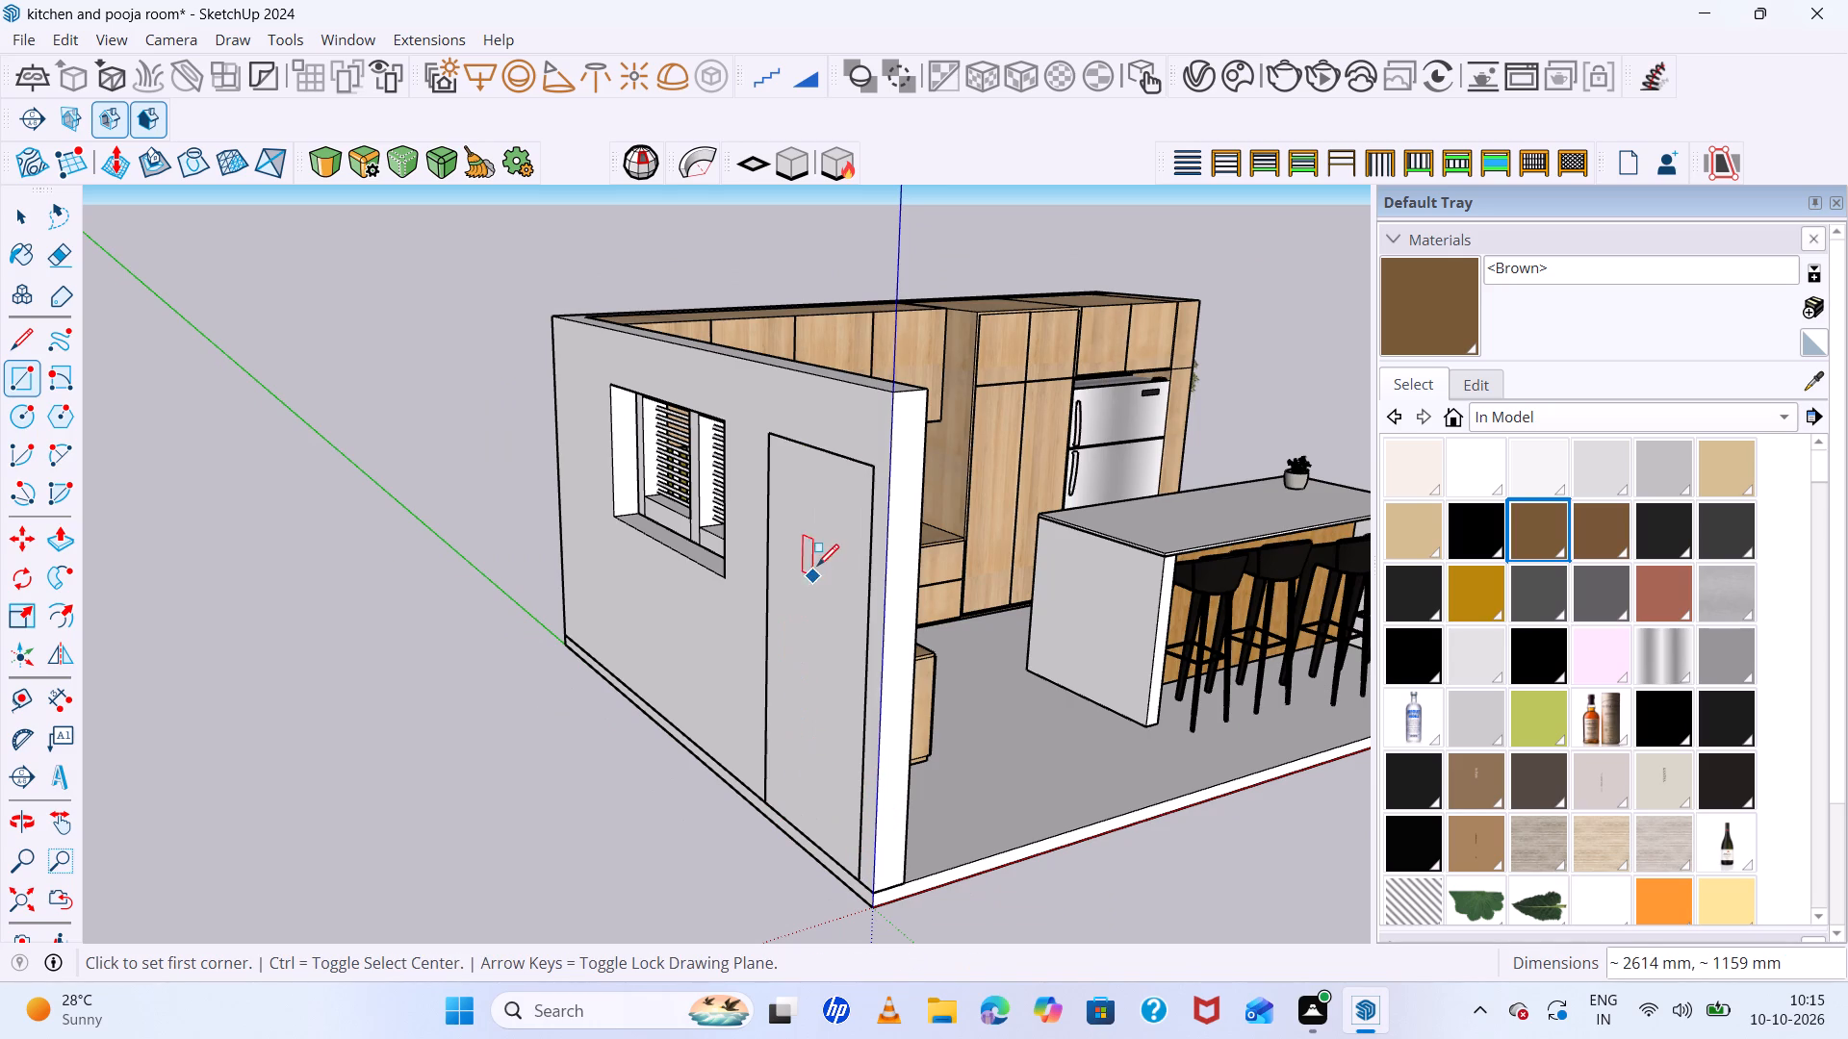
key(space)
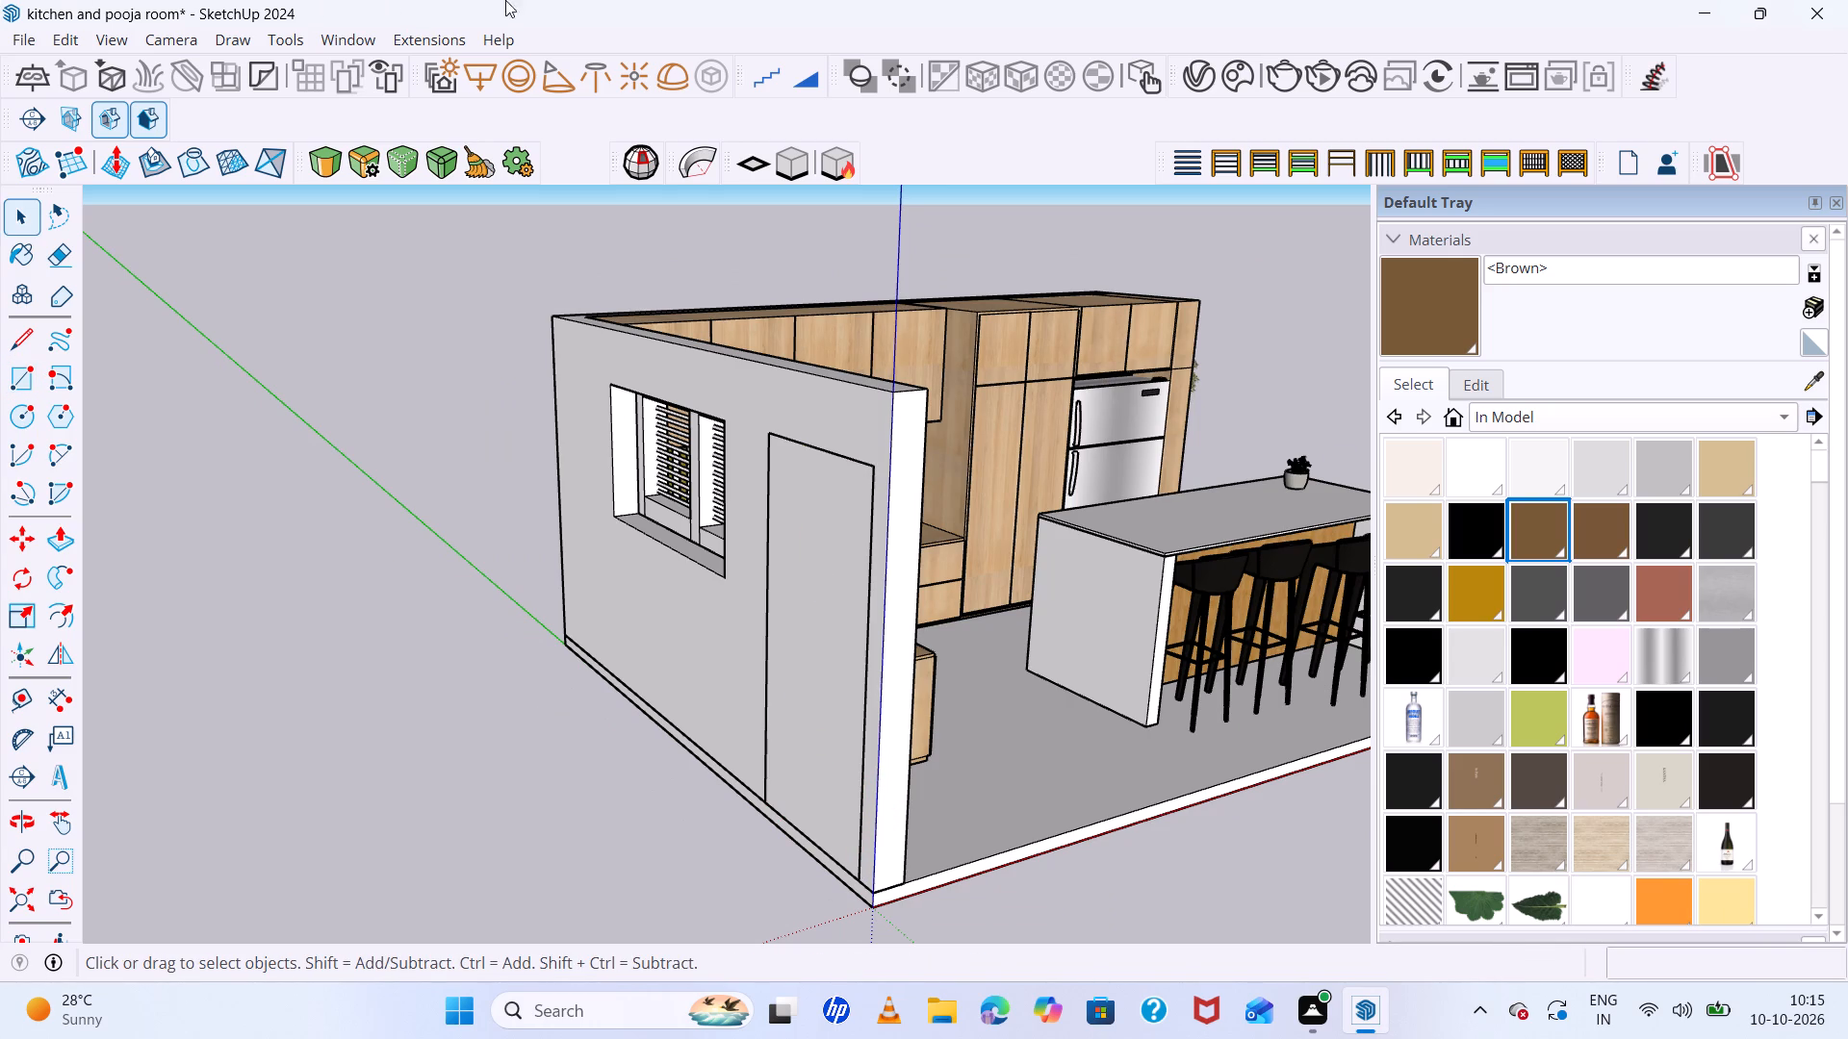
Reverse the new doorway face so its front side faces the kitchen interior.
click(845, 527)
scroll(844, 528, up, 5)
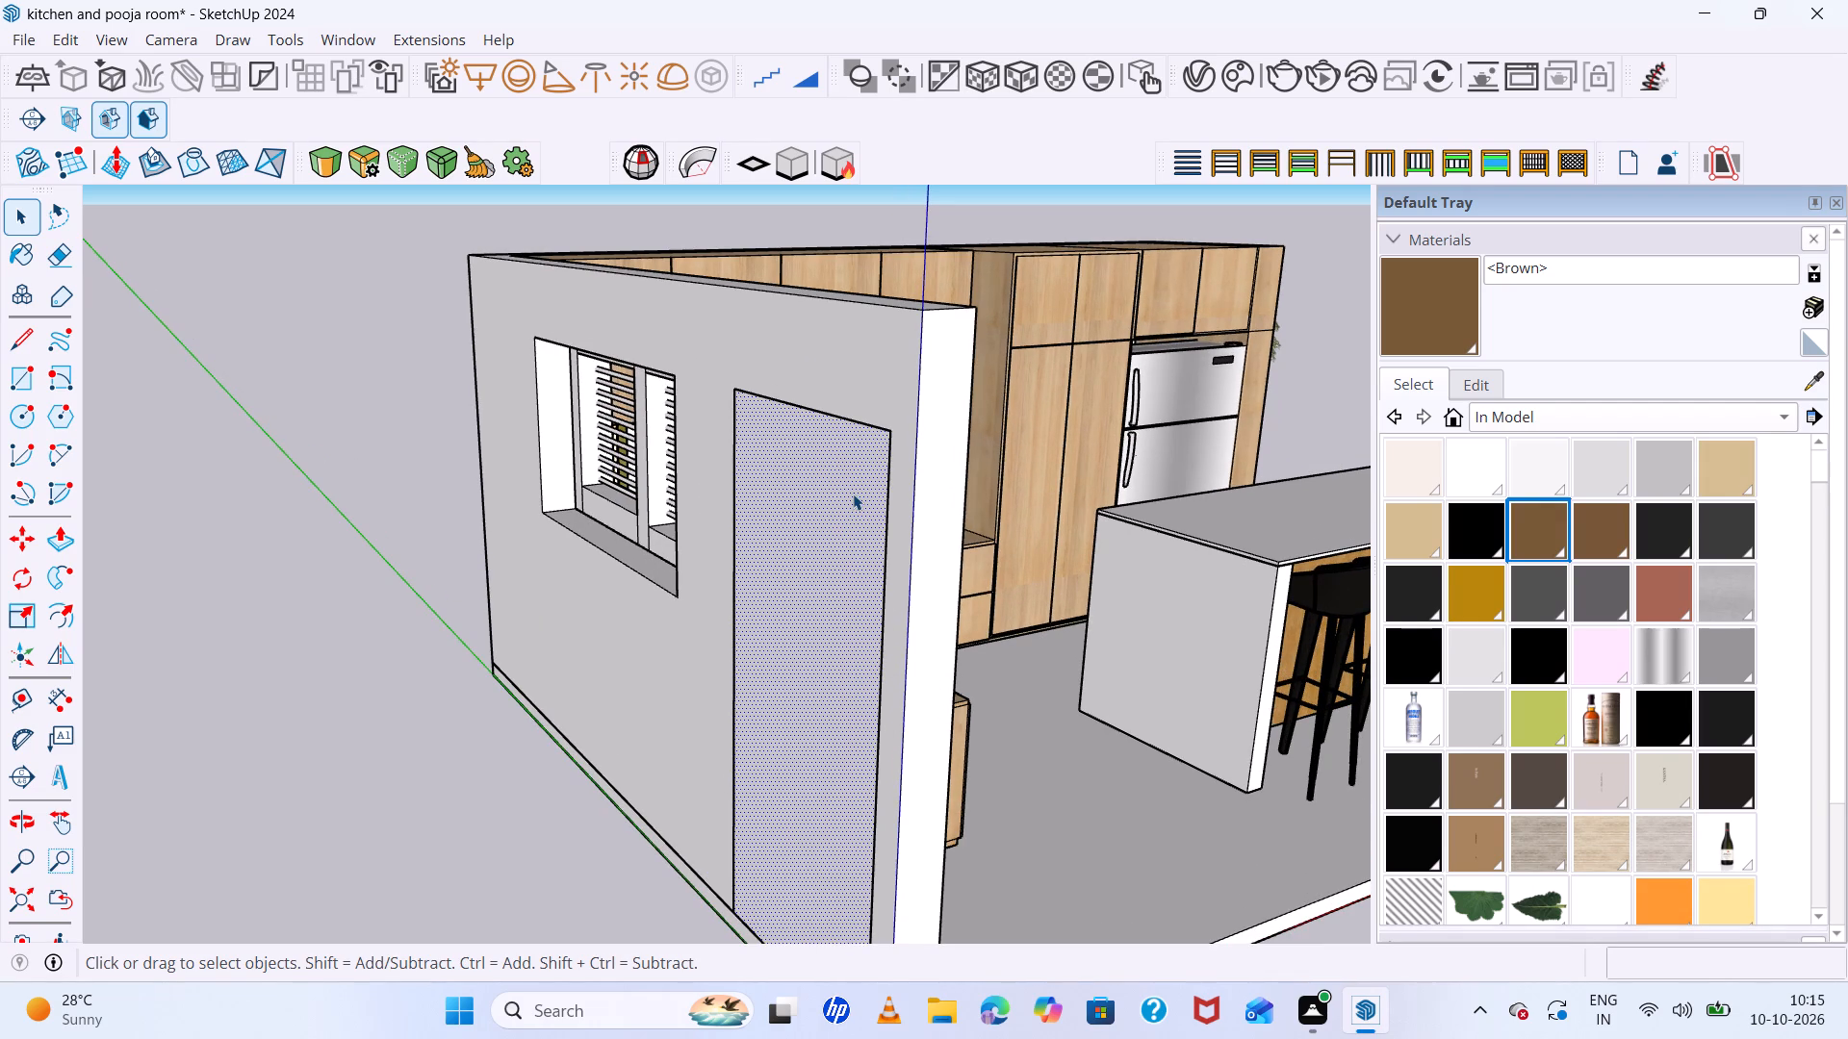
click(853, 494)
middle_drag(1058, 544, 490, 493)
middle_click(490, 493)
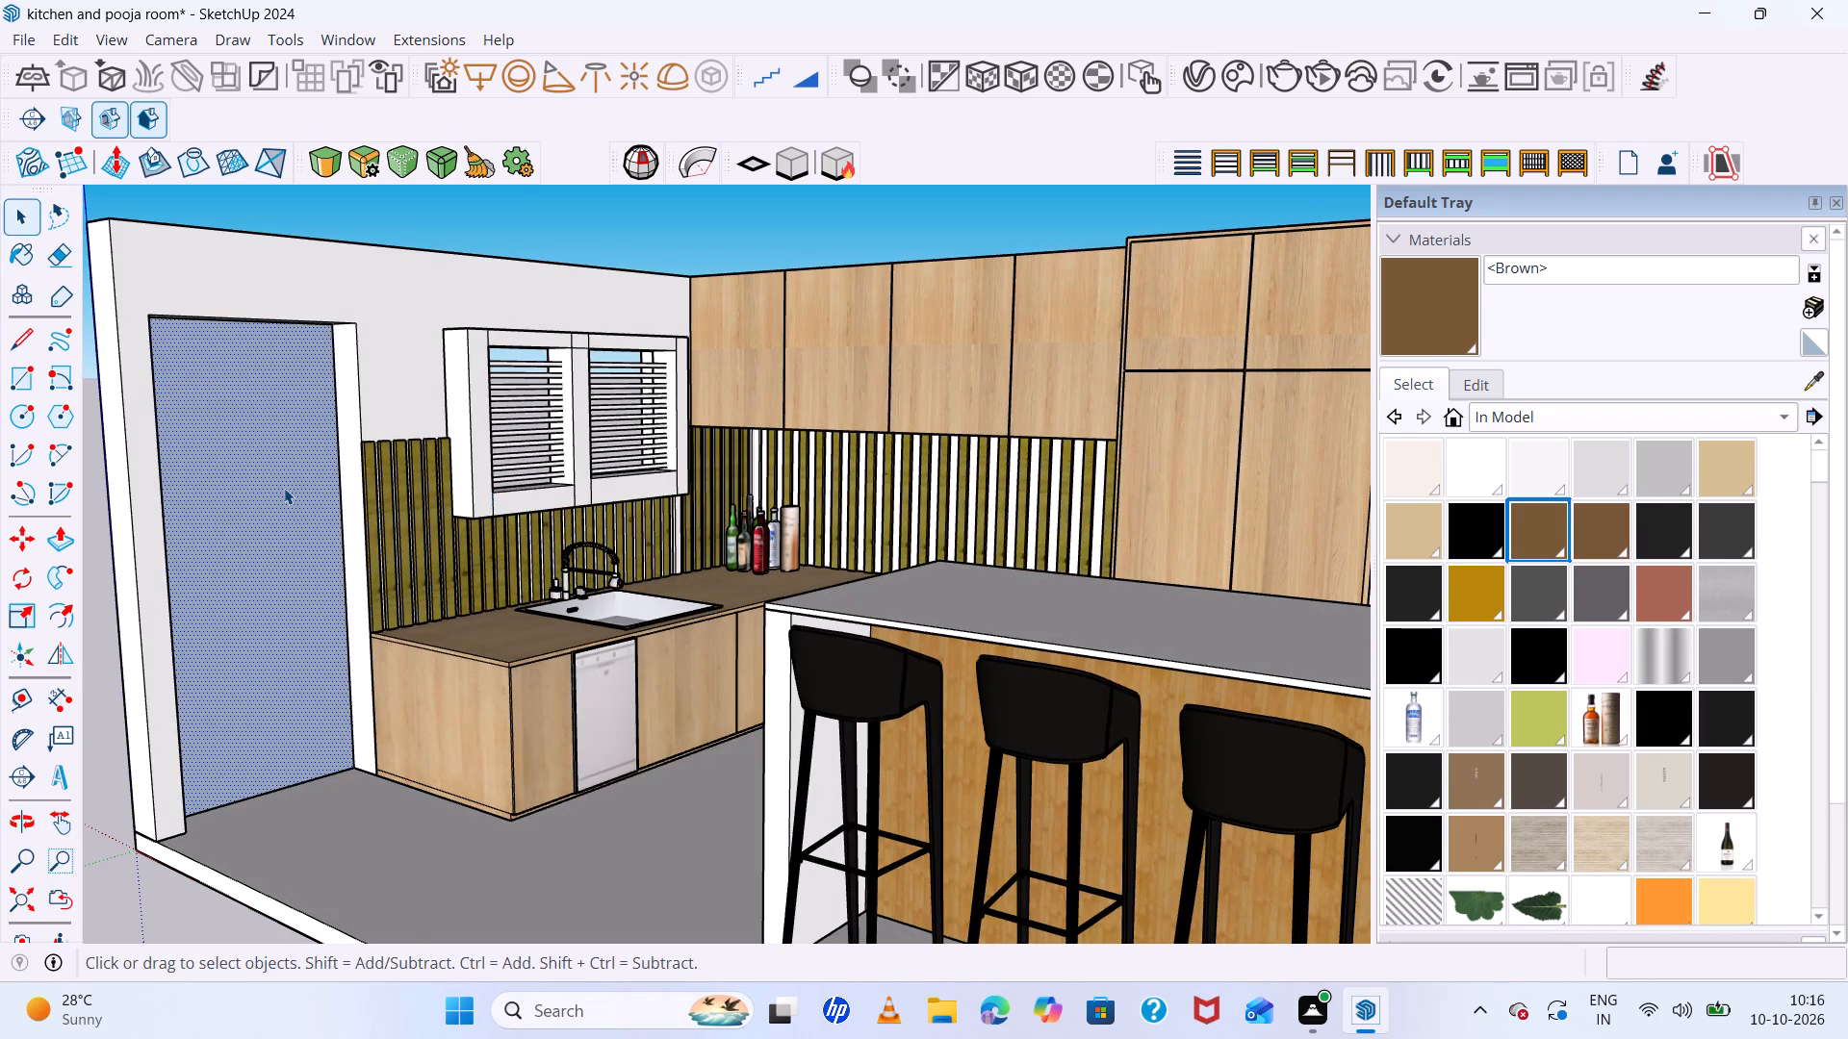
right_click(280, 488)
click(237, 500)
right_click(237, 500)
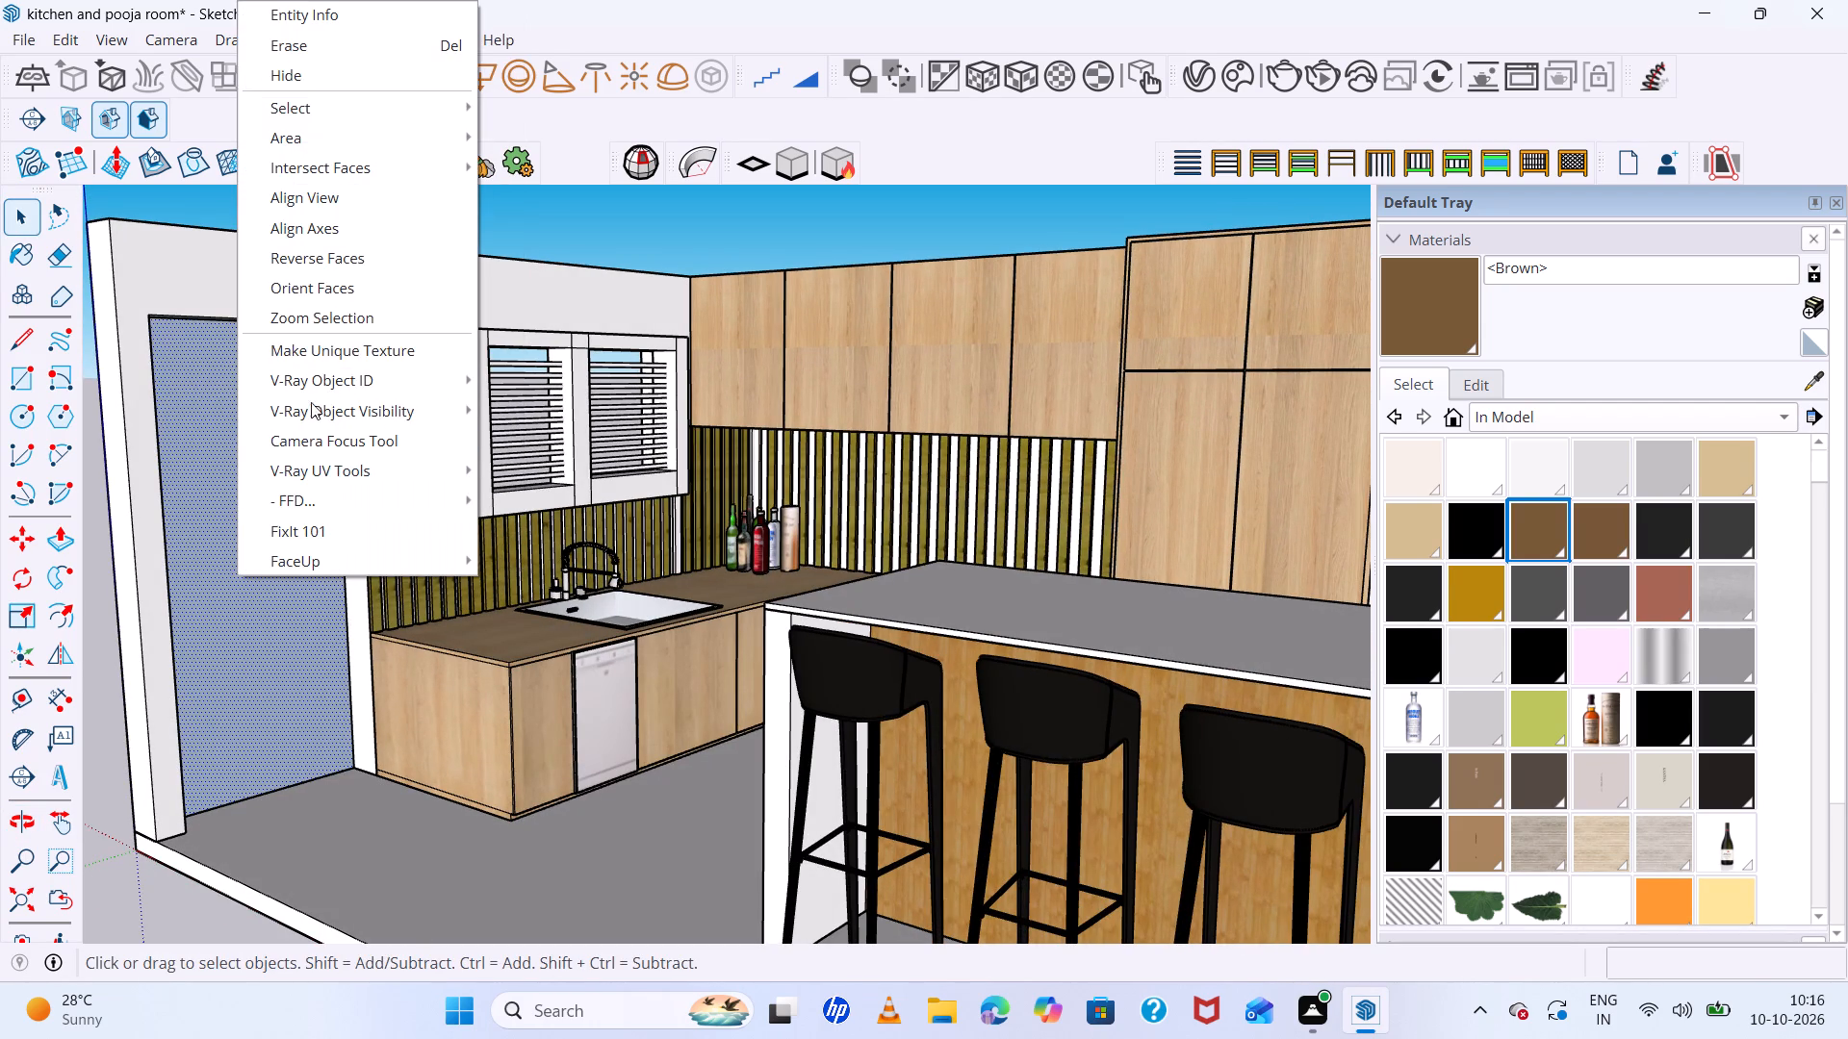
click(343, 267)
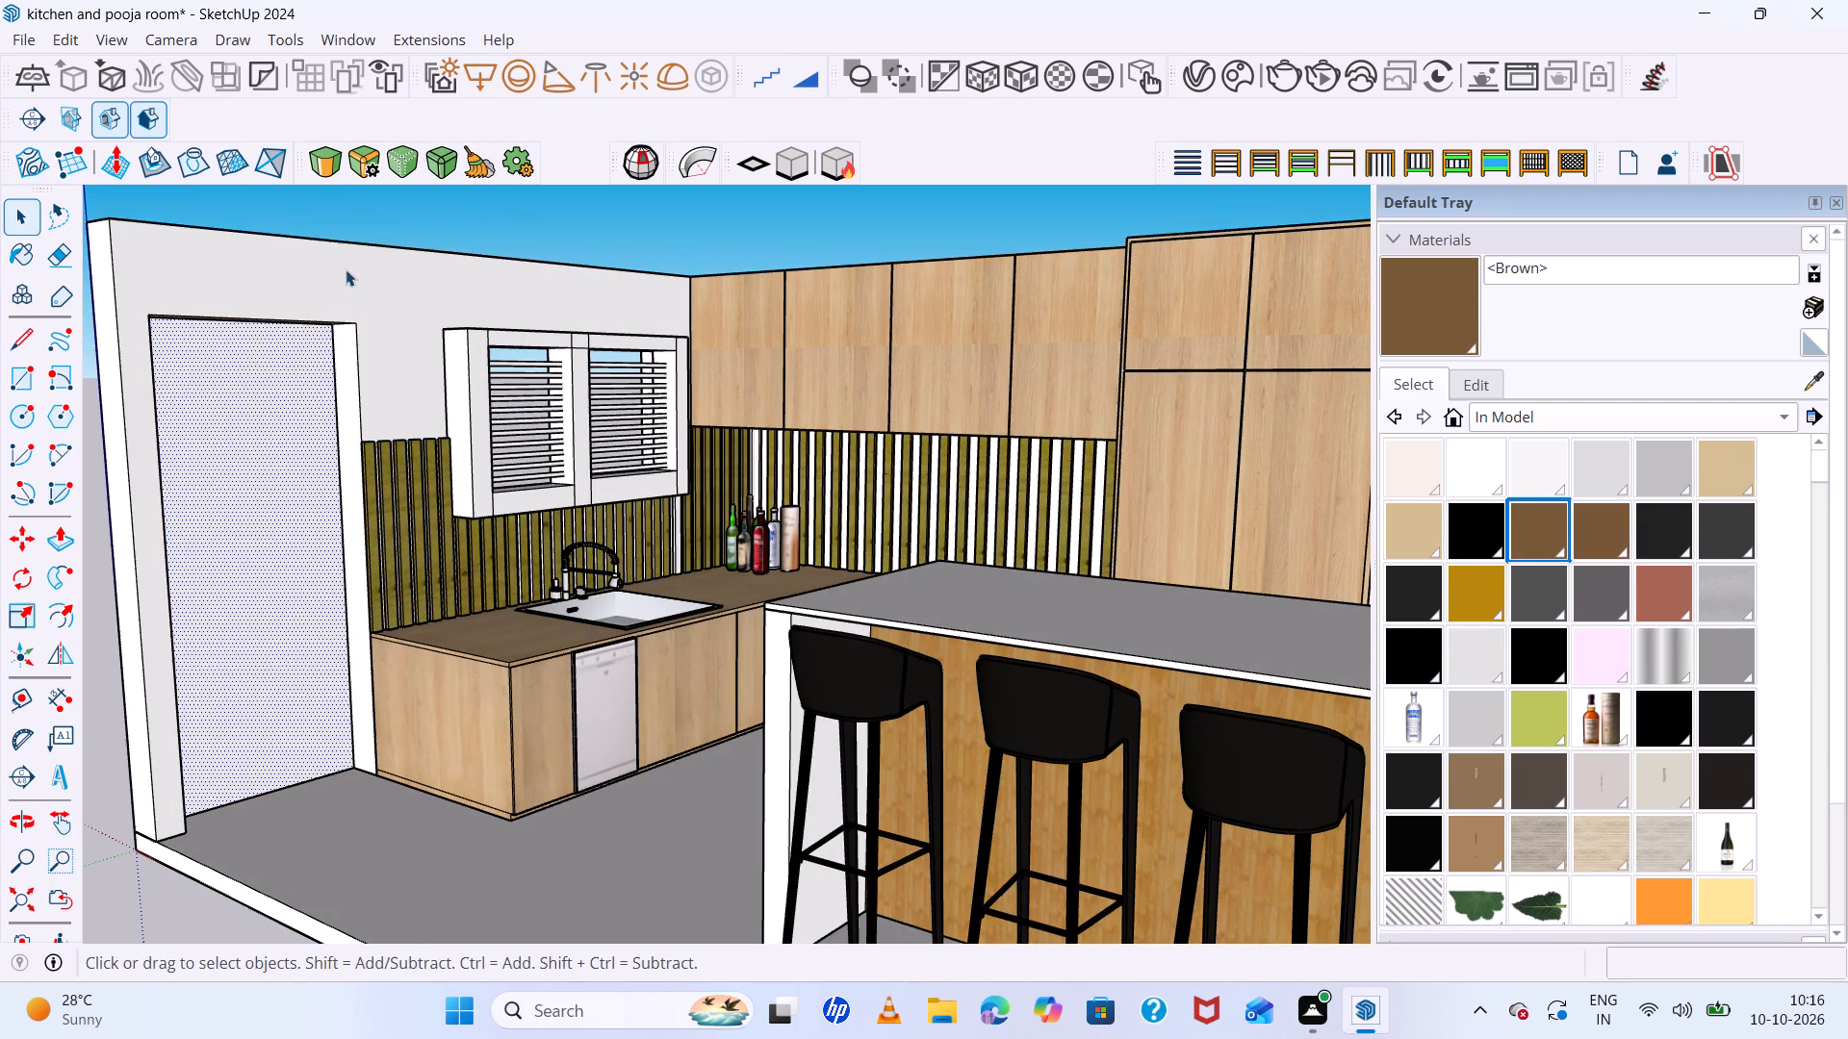
scroll(595, 436, down, 7)
middle_drag(639, 509, 652, 548)
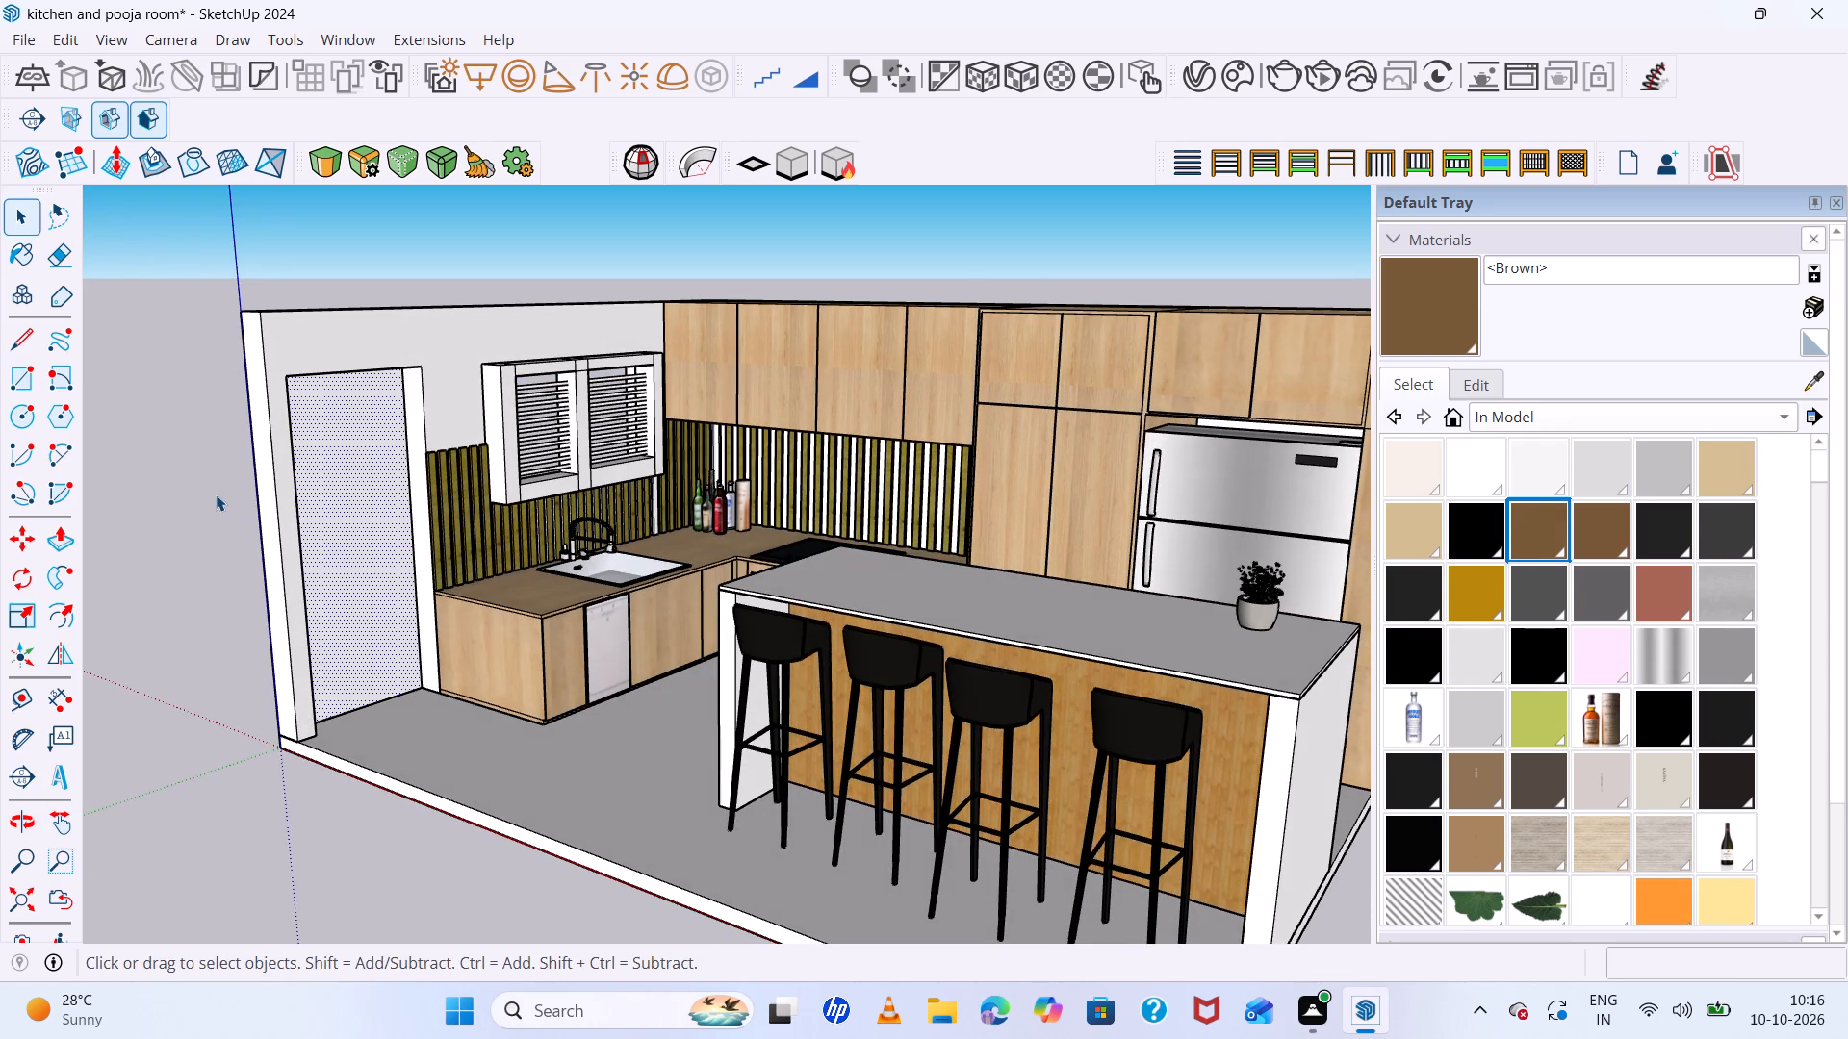
click(209, 494)
Review the whole kitchen with the closed doorway from a raised angle, including the island countertop.
scroll(484, 387, down, 6)
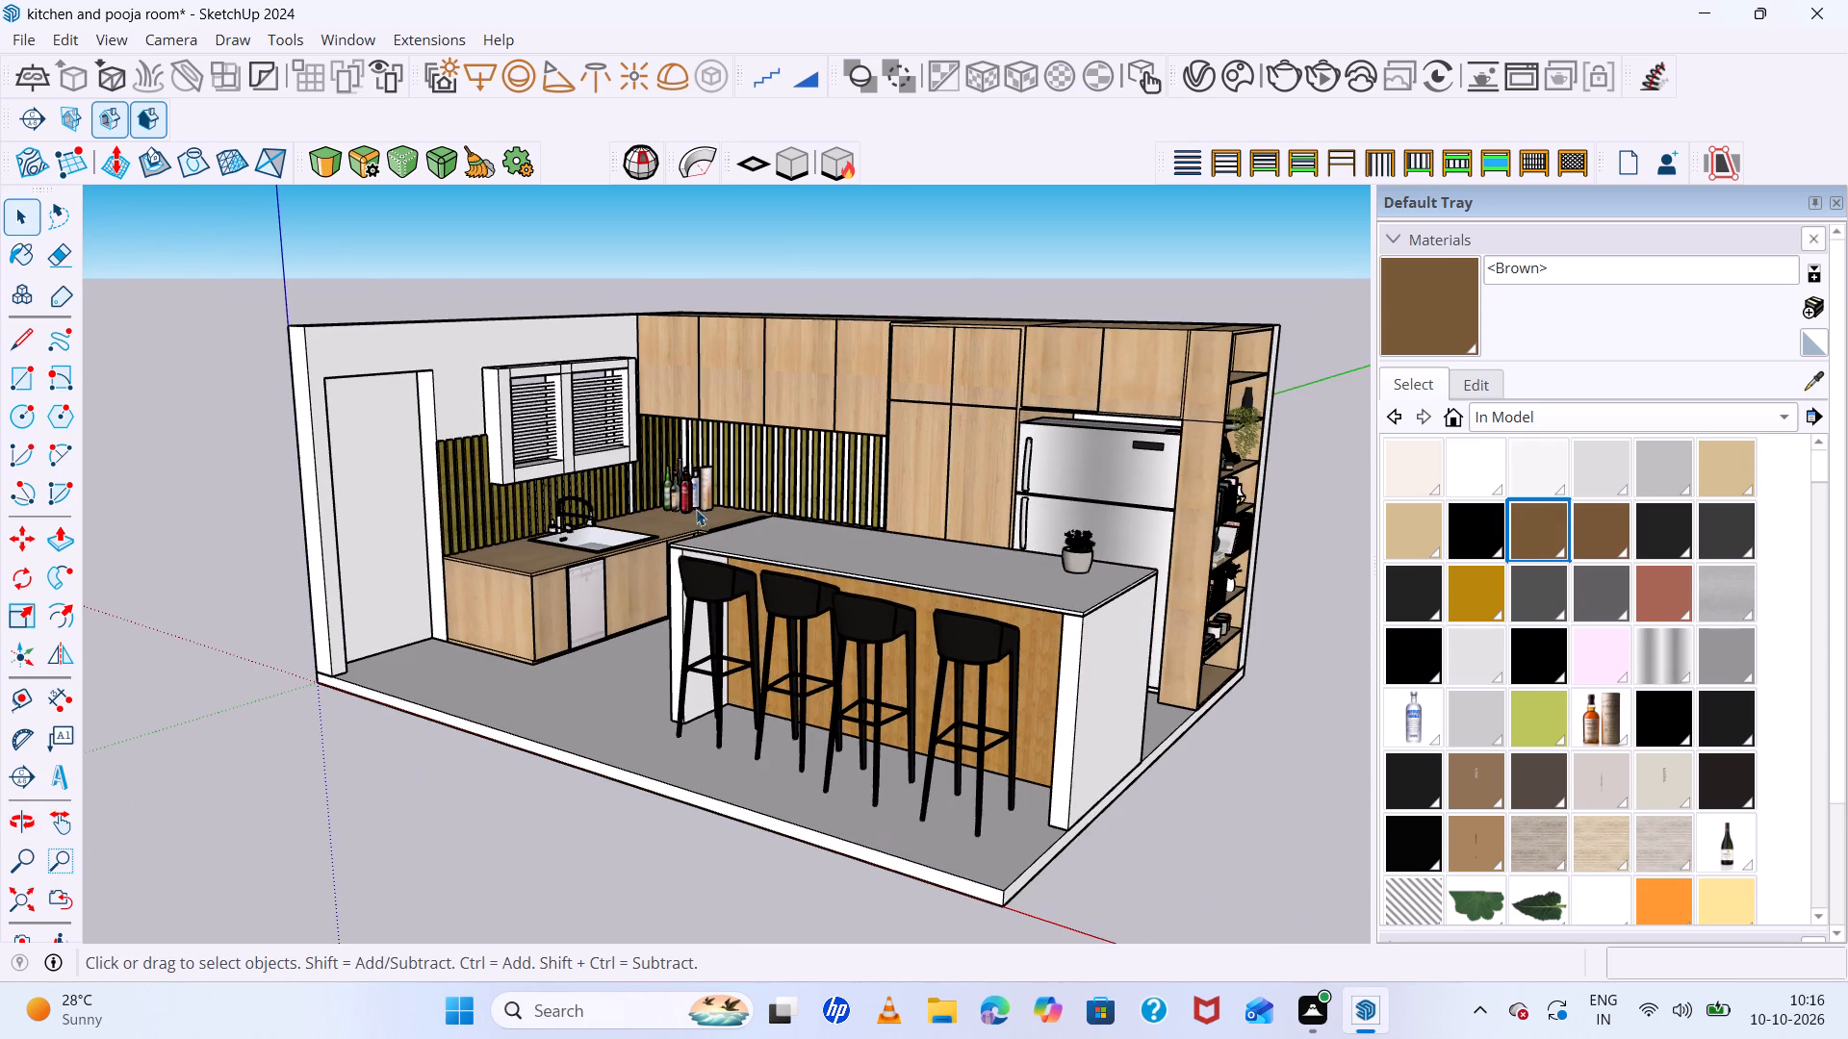
scroll(838, 558, down, 1)
middle_drag(839, 558, 860, 642)
middle_click(860, 642)
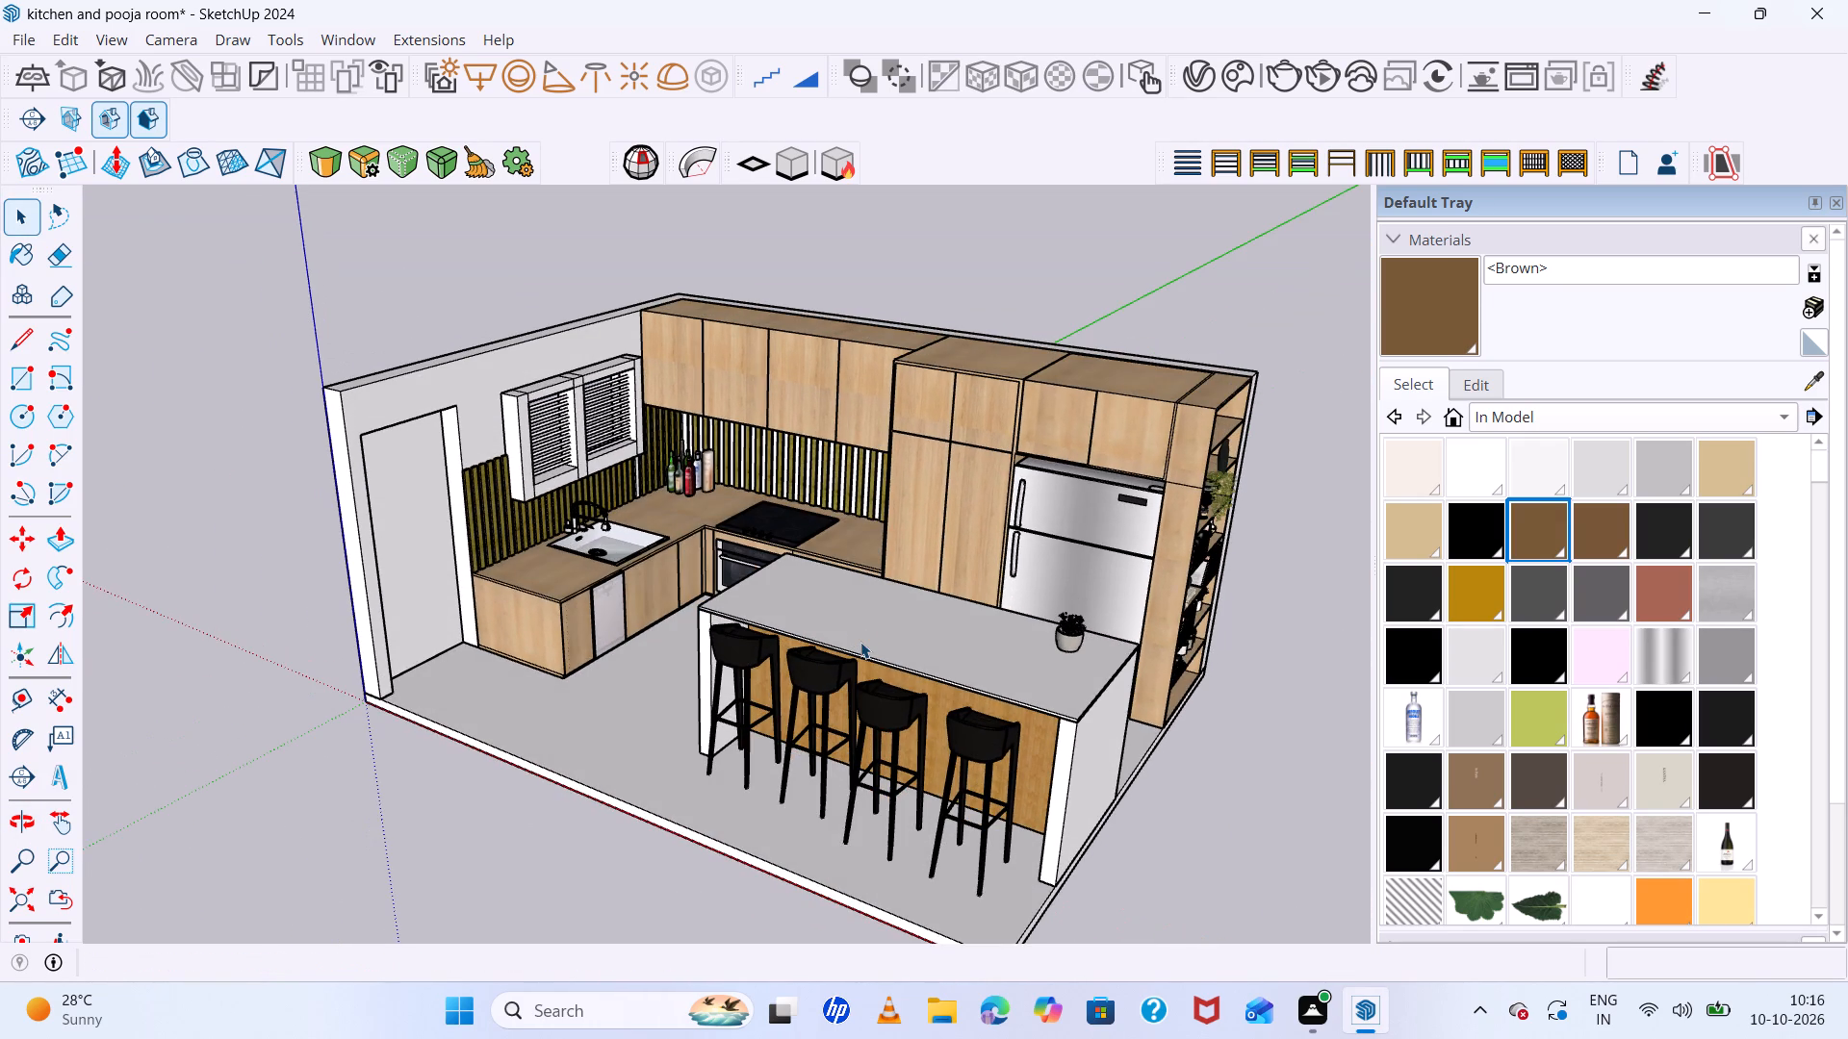
scroll(860, 642, up, 6)
click(861, 626)
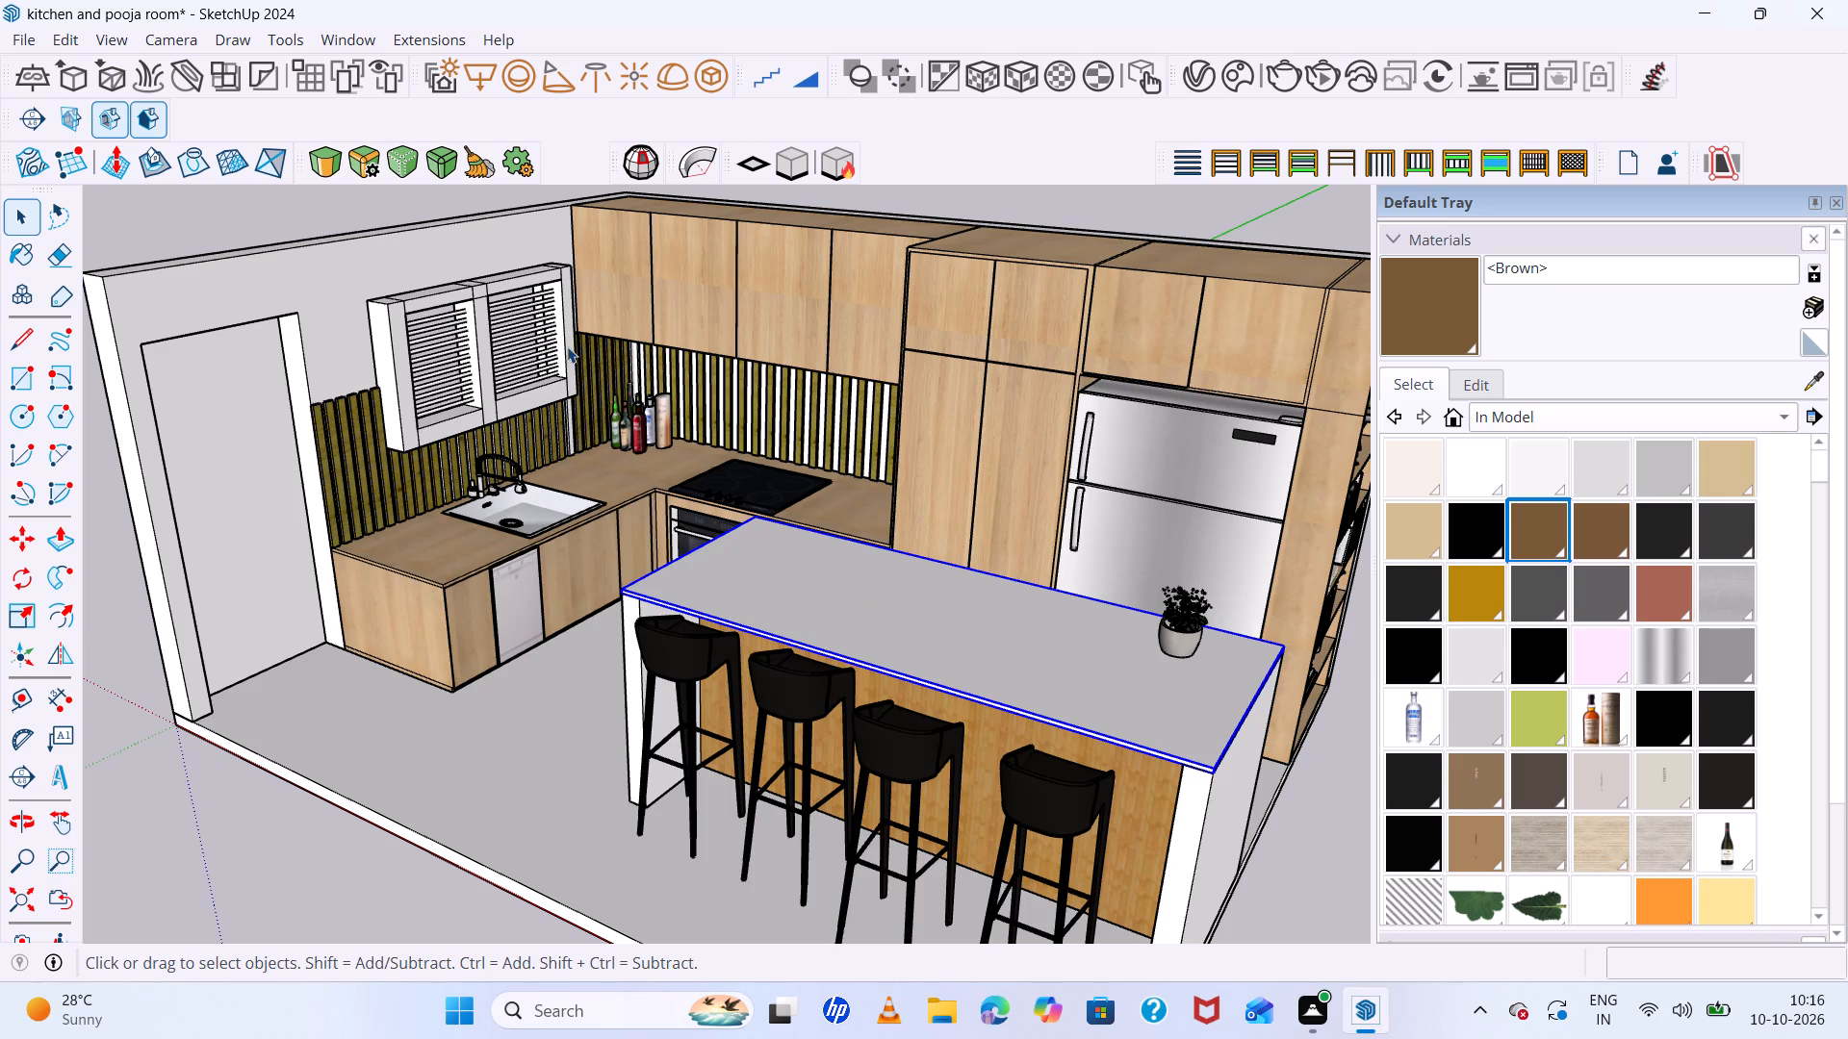
scroll(989, 437, down, 5)
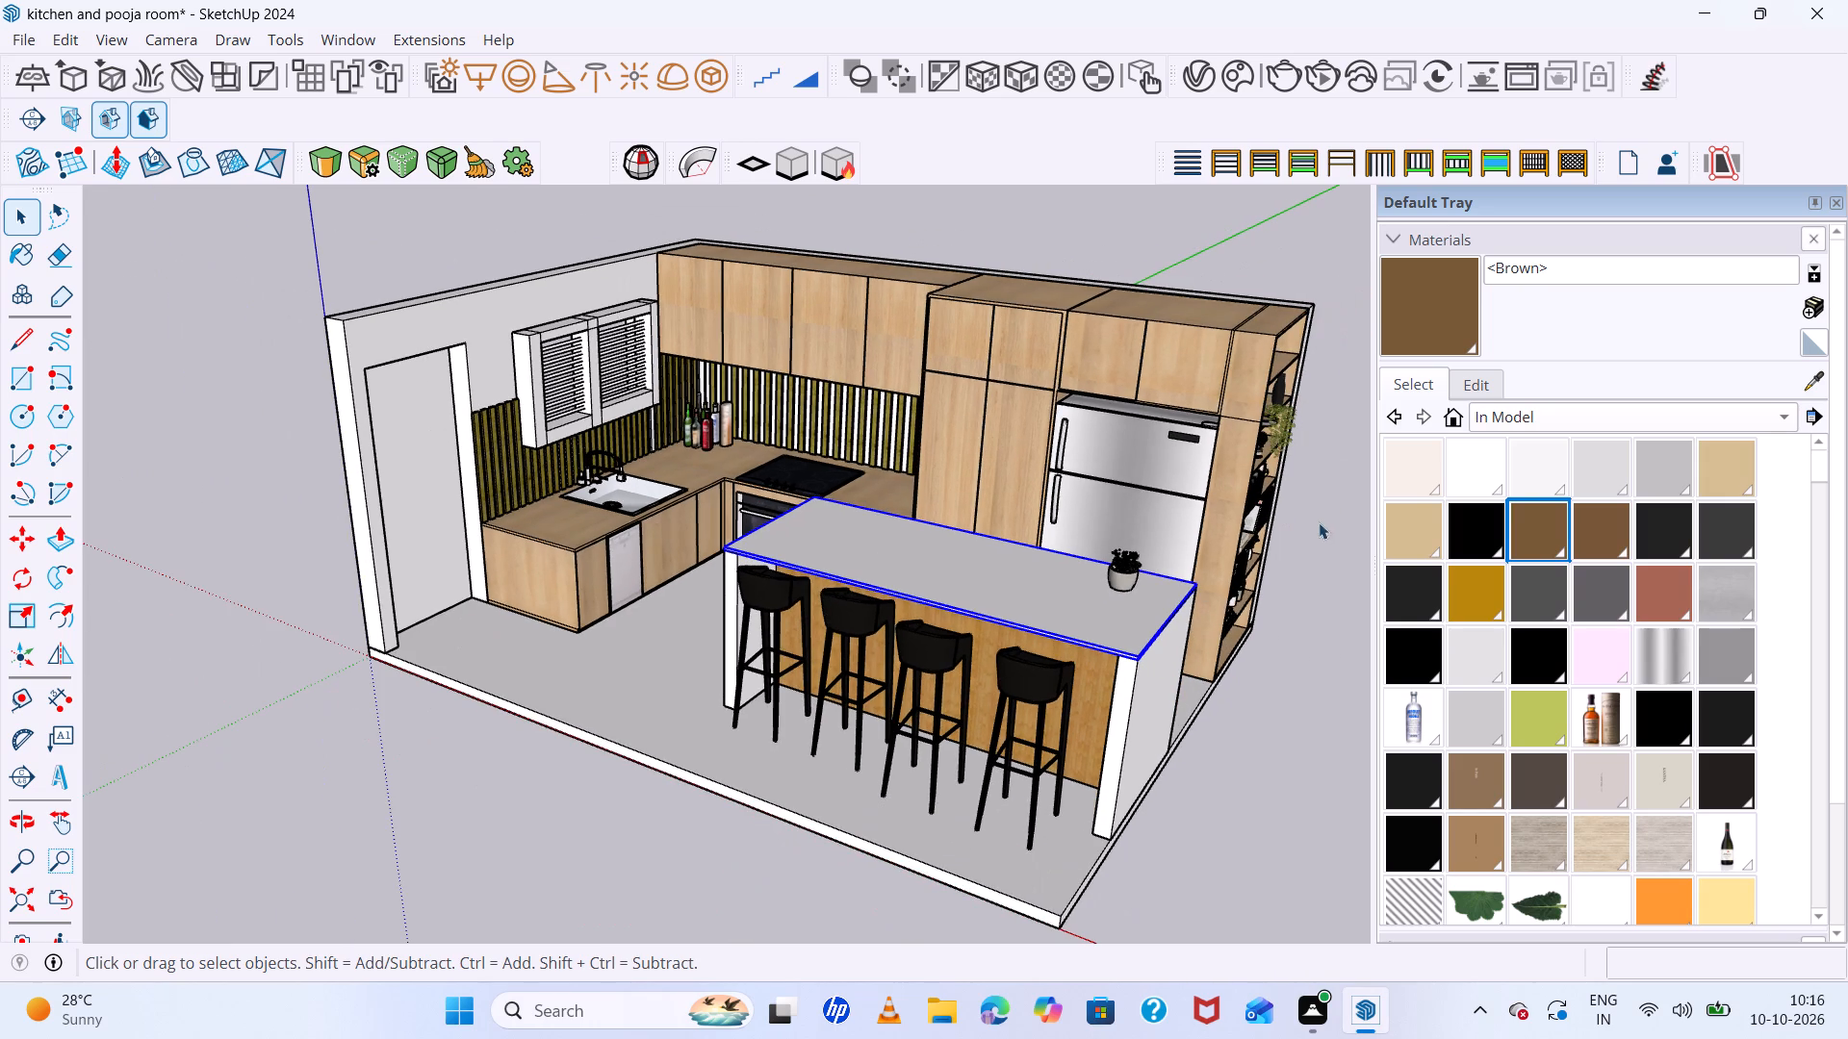
click(1303, 546)
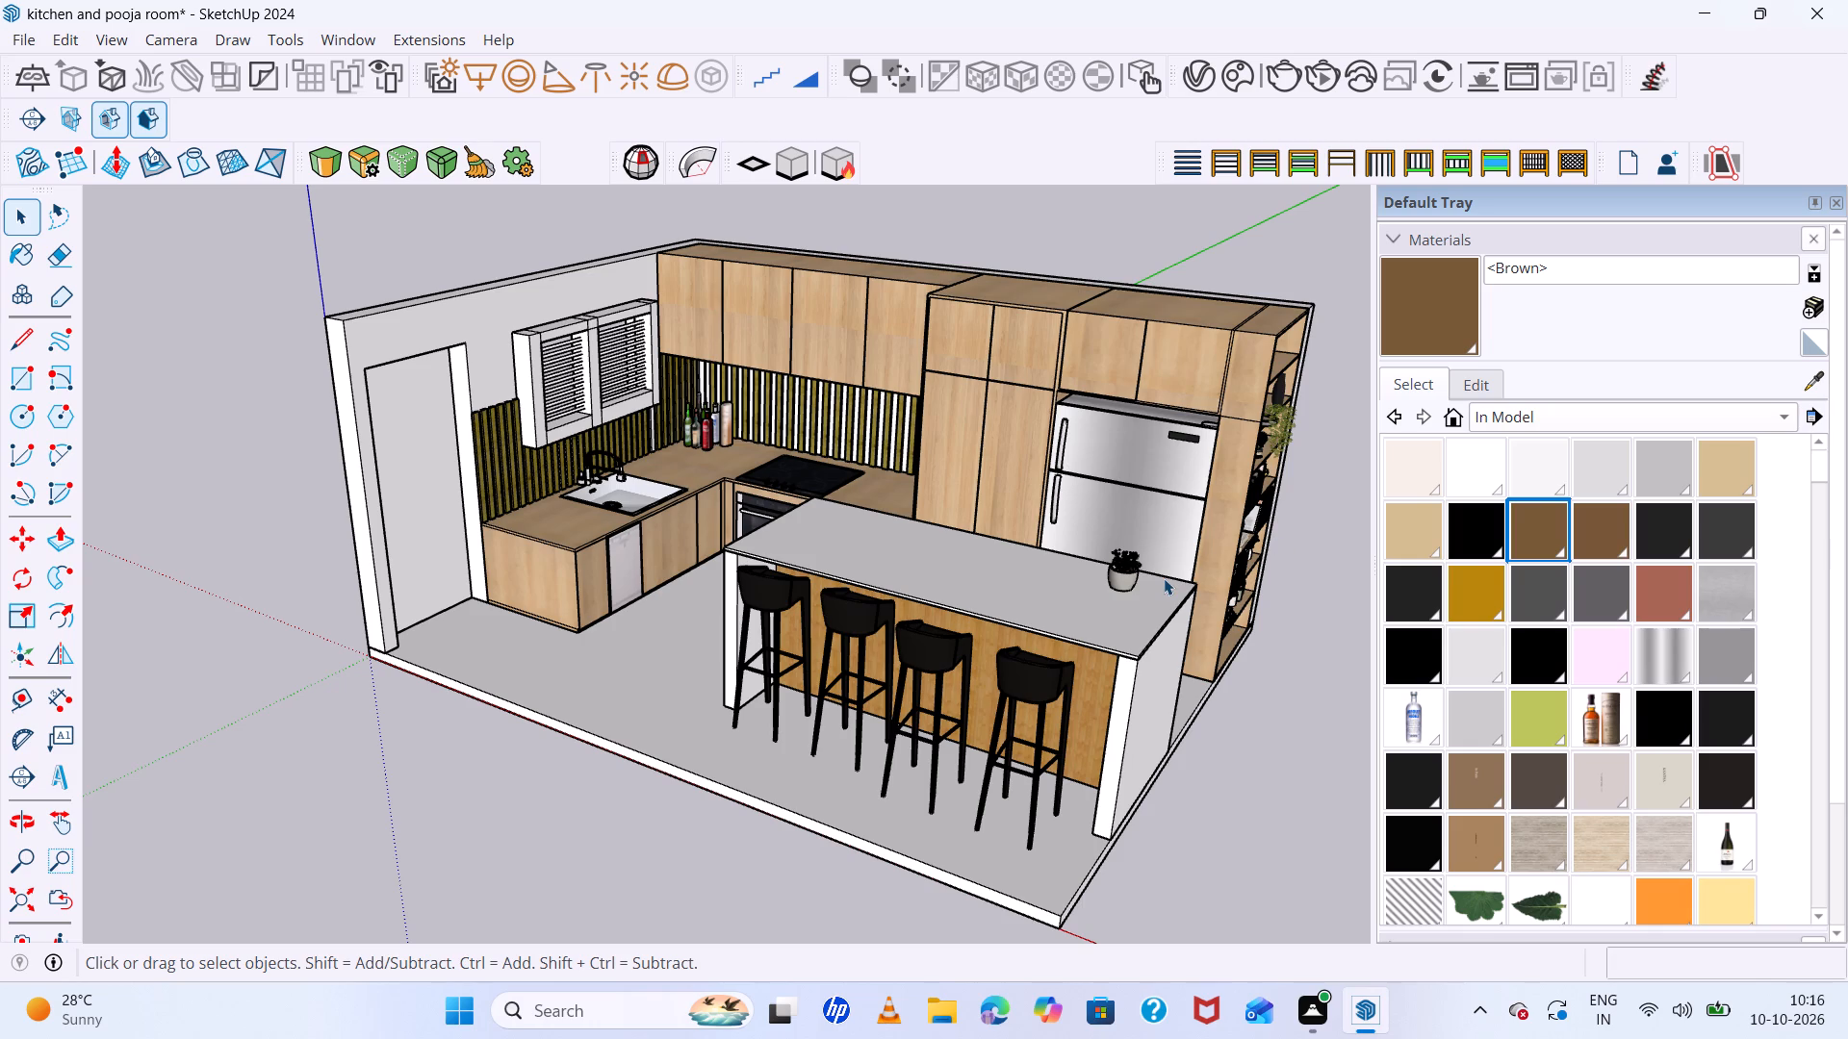
scroll(623, 462, down, 1)
Inspect the doorway wall, slatted backsplash, sink counter and oven corner up close.
scroll(456, 404, up, 12)
middle_drag(464, 396, 552, 351)
middle_click(552, 351)
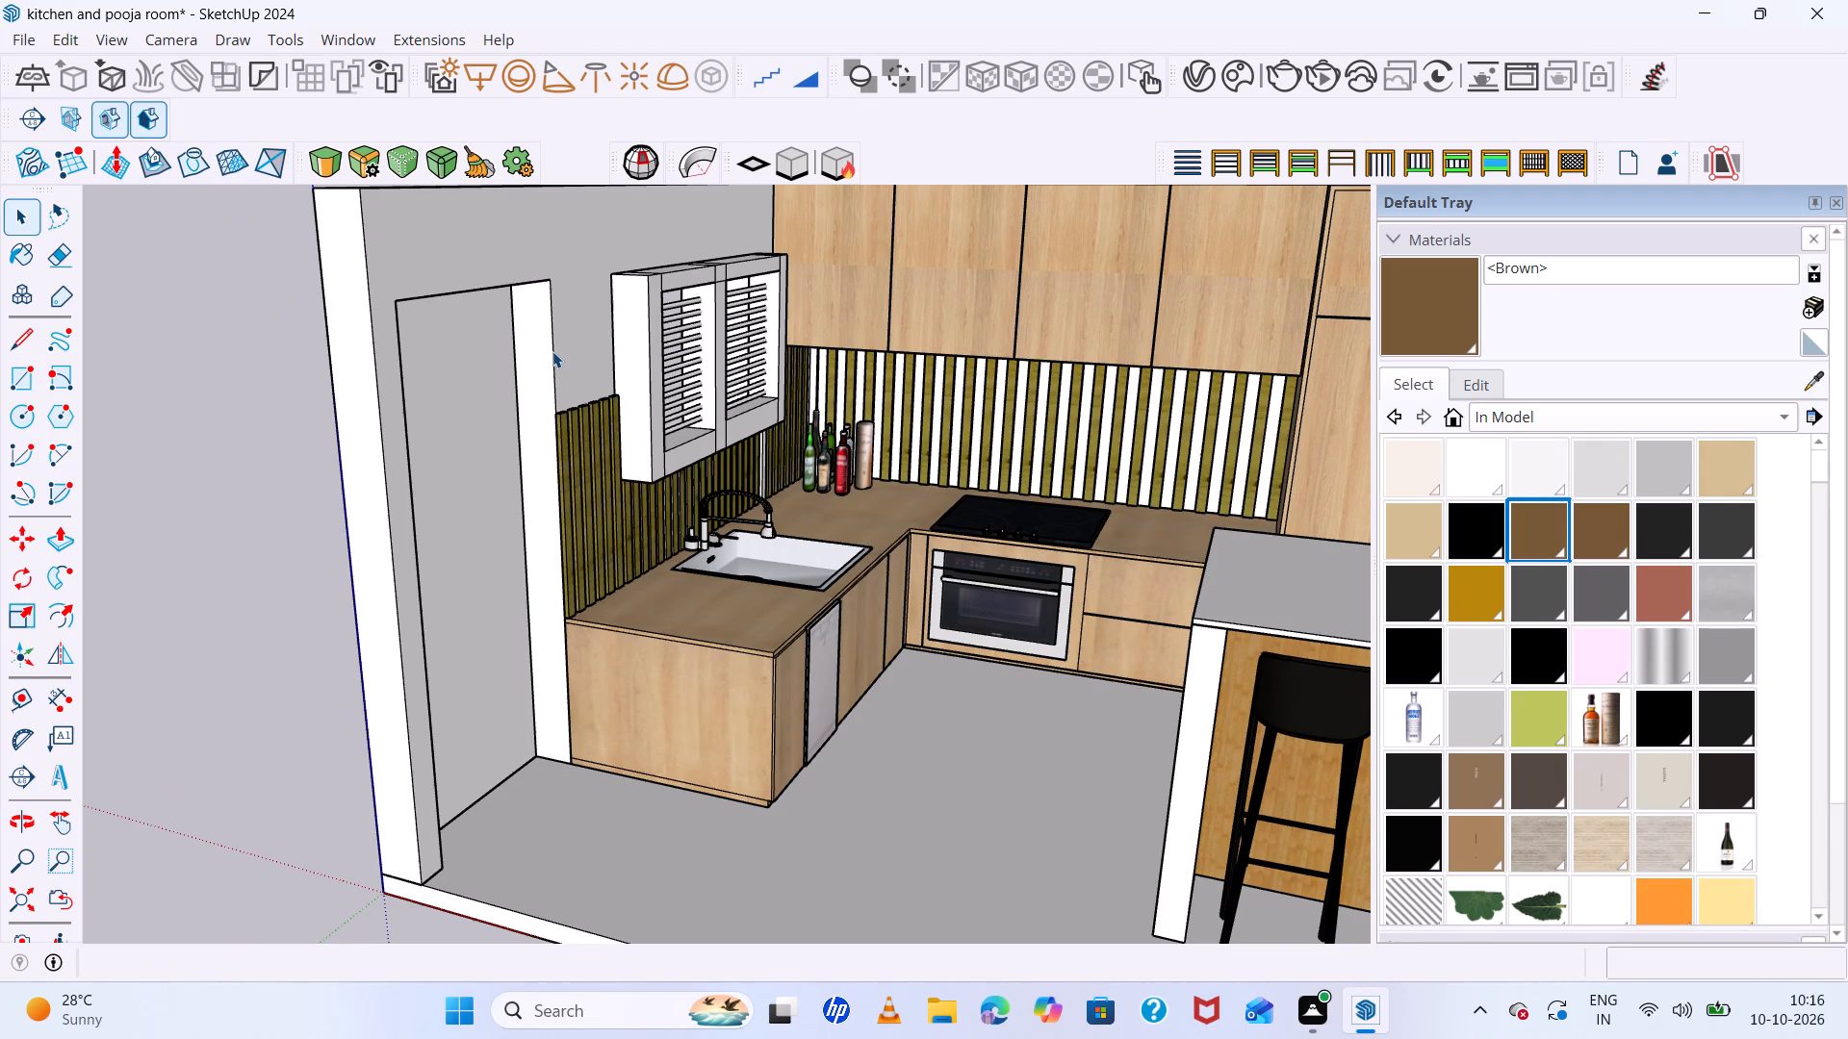
scroll(552, 351, up, 1)
scroll(552, 351, down, 12)
middle_drag(878, 480, 841, 527)
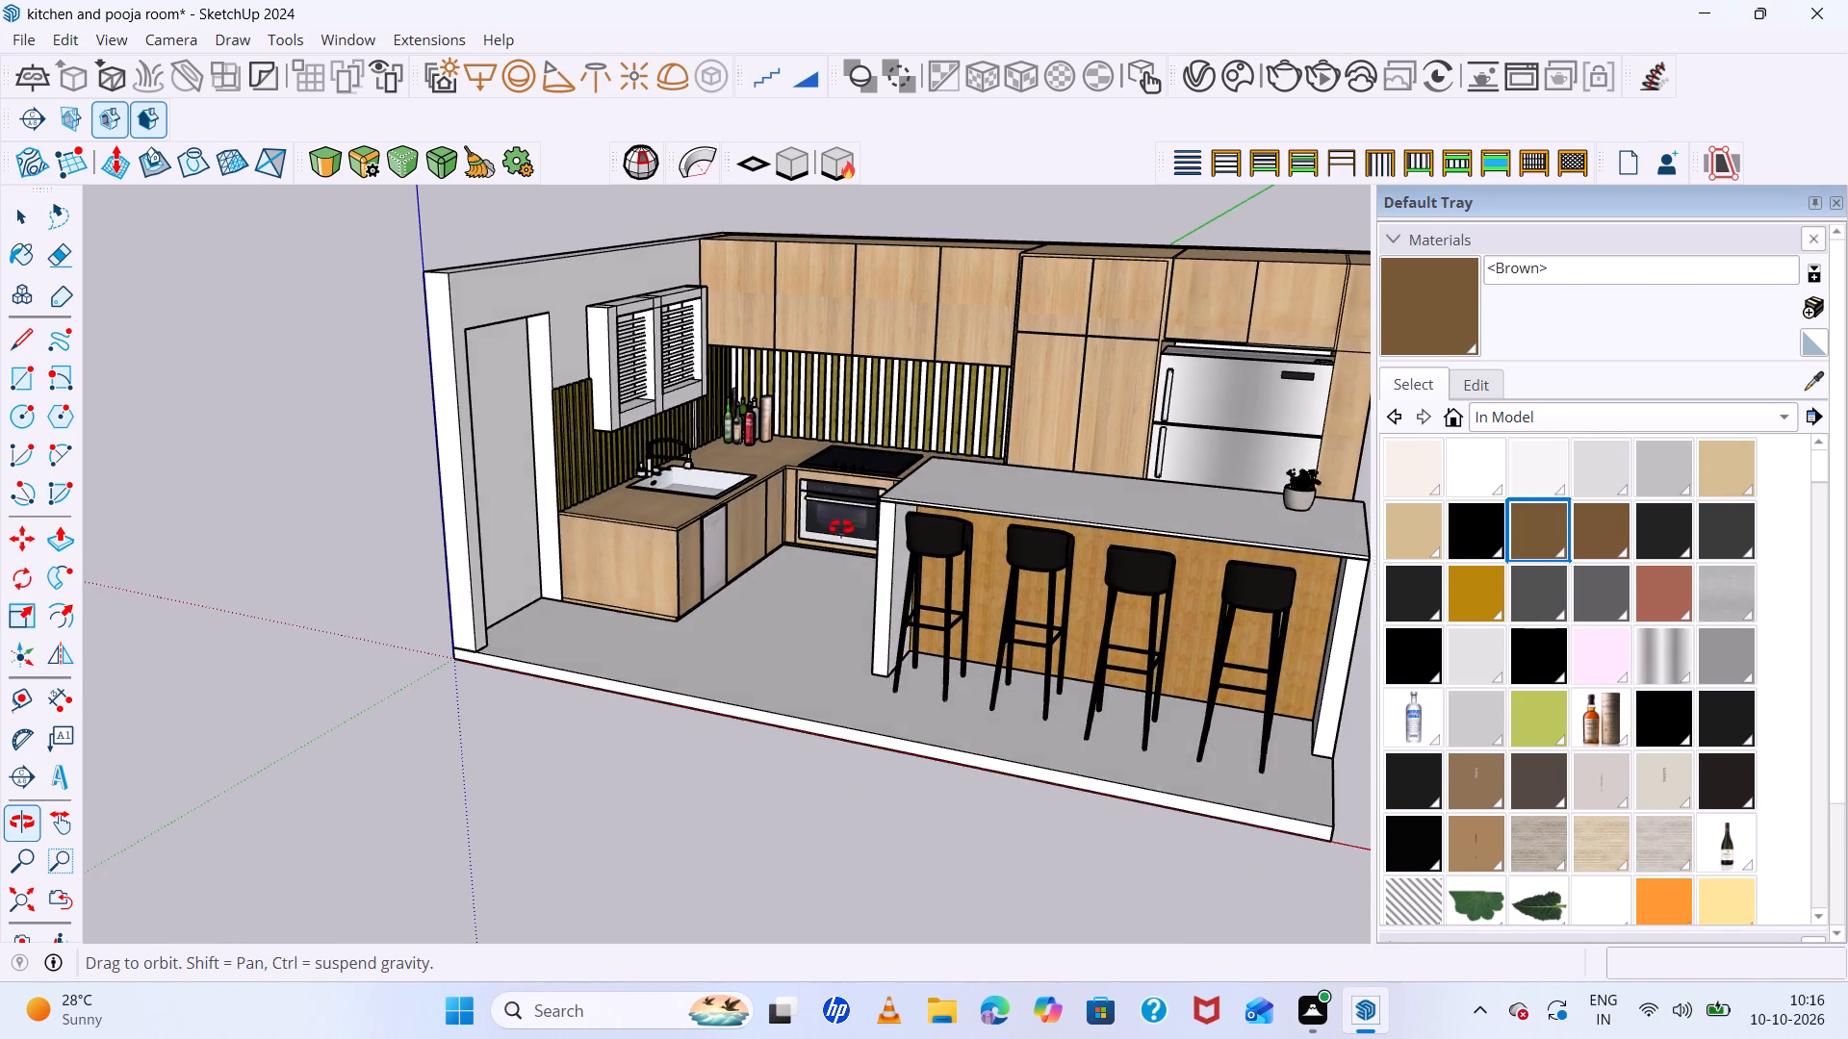
middle_drag(841, 527, 820, 569)
scroll(823, 507, up, 1)
scroll(717, 478, up, 11)
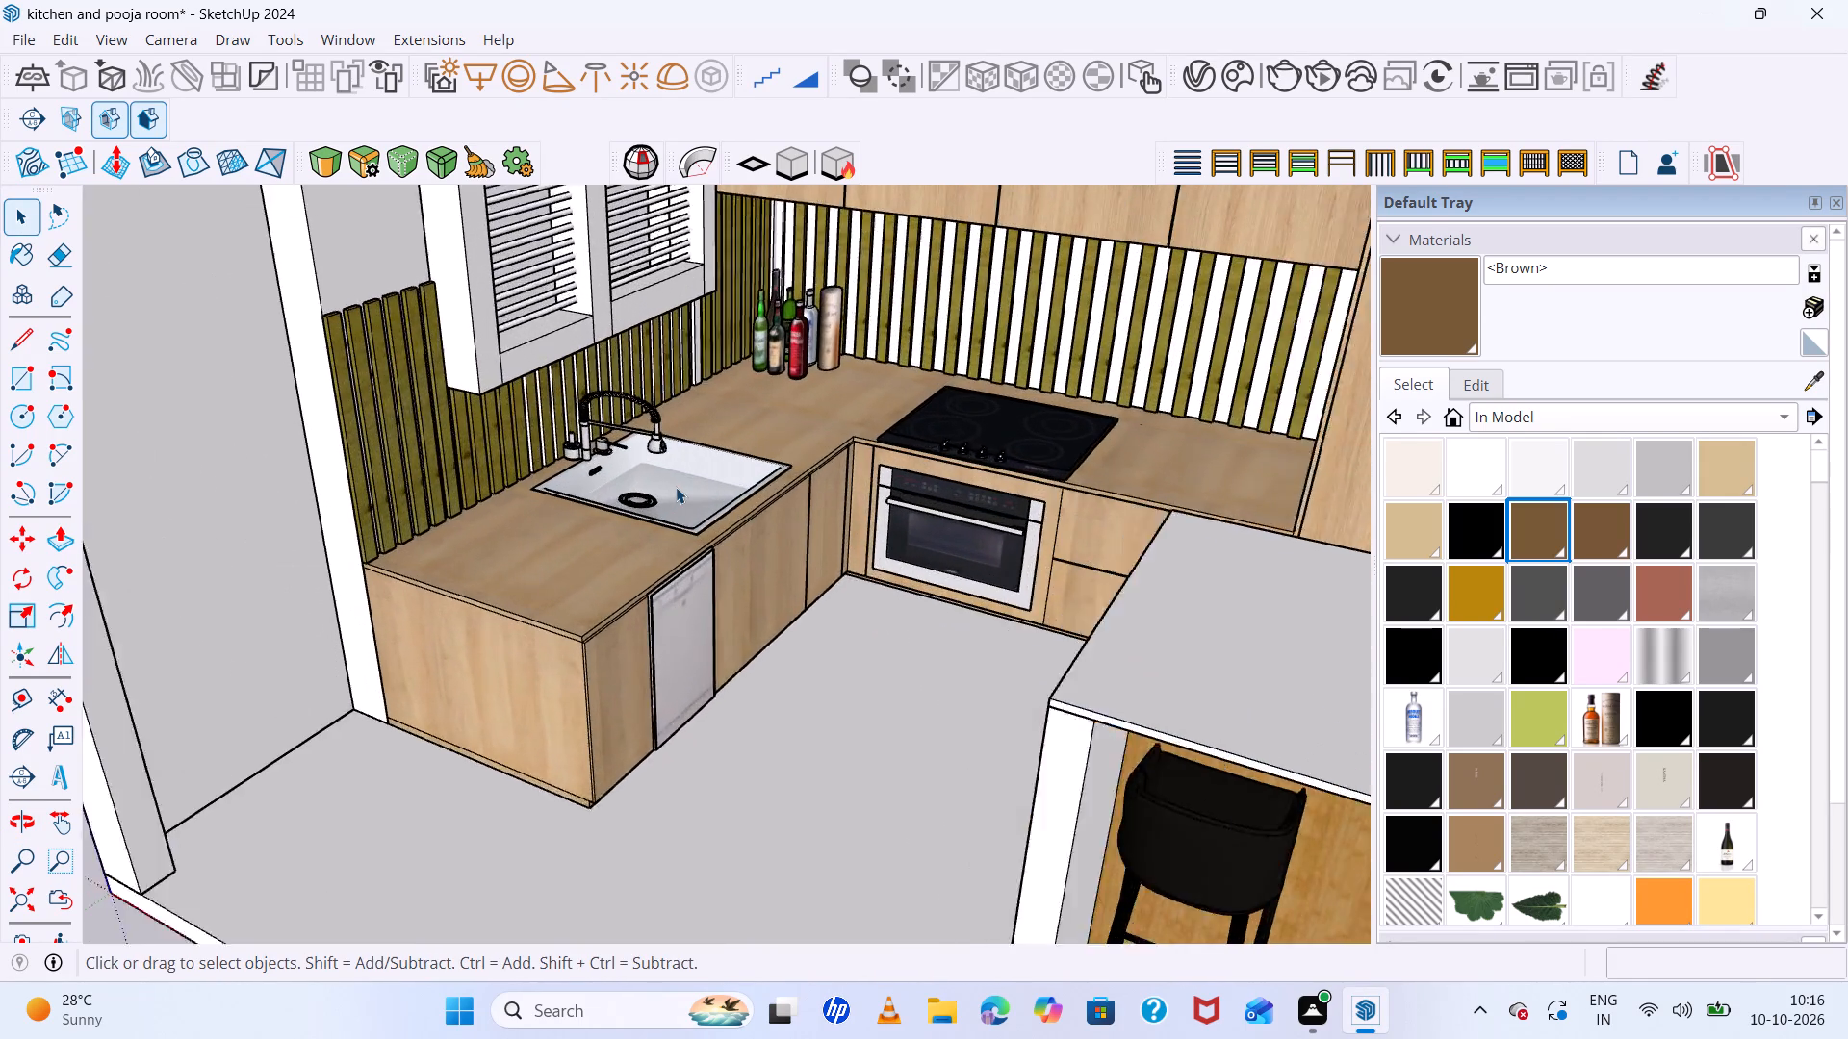
Inspect the sink on the counter up close, followed by the whole kitchen from a raised angle.
scroll(674, 487, up, 11)
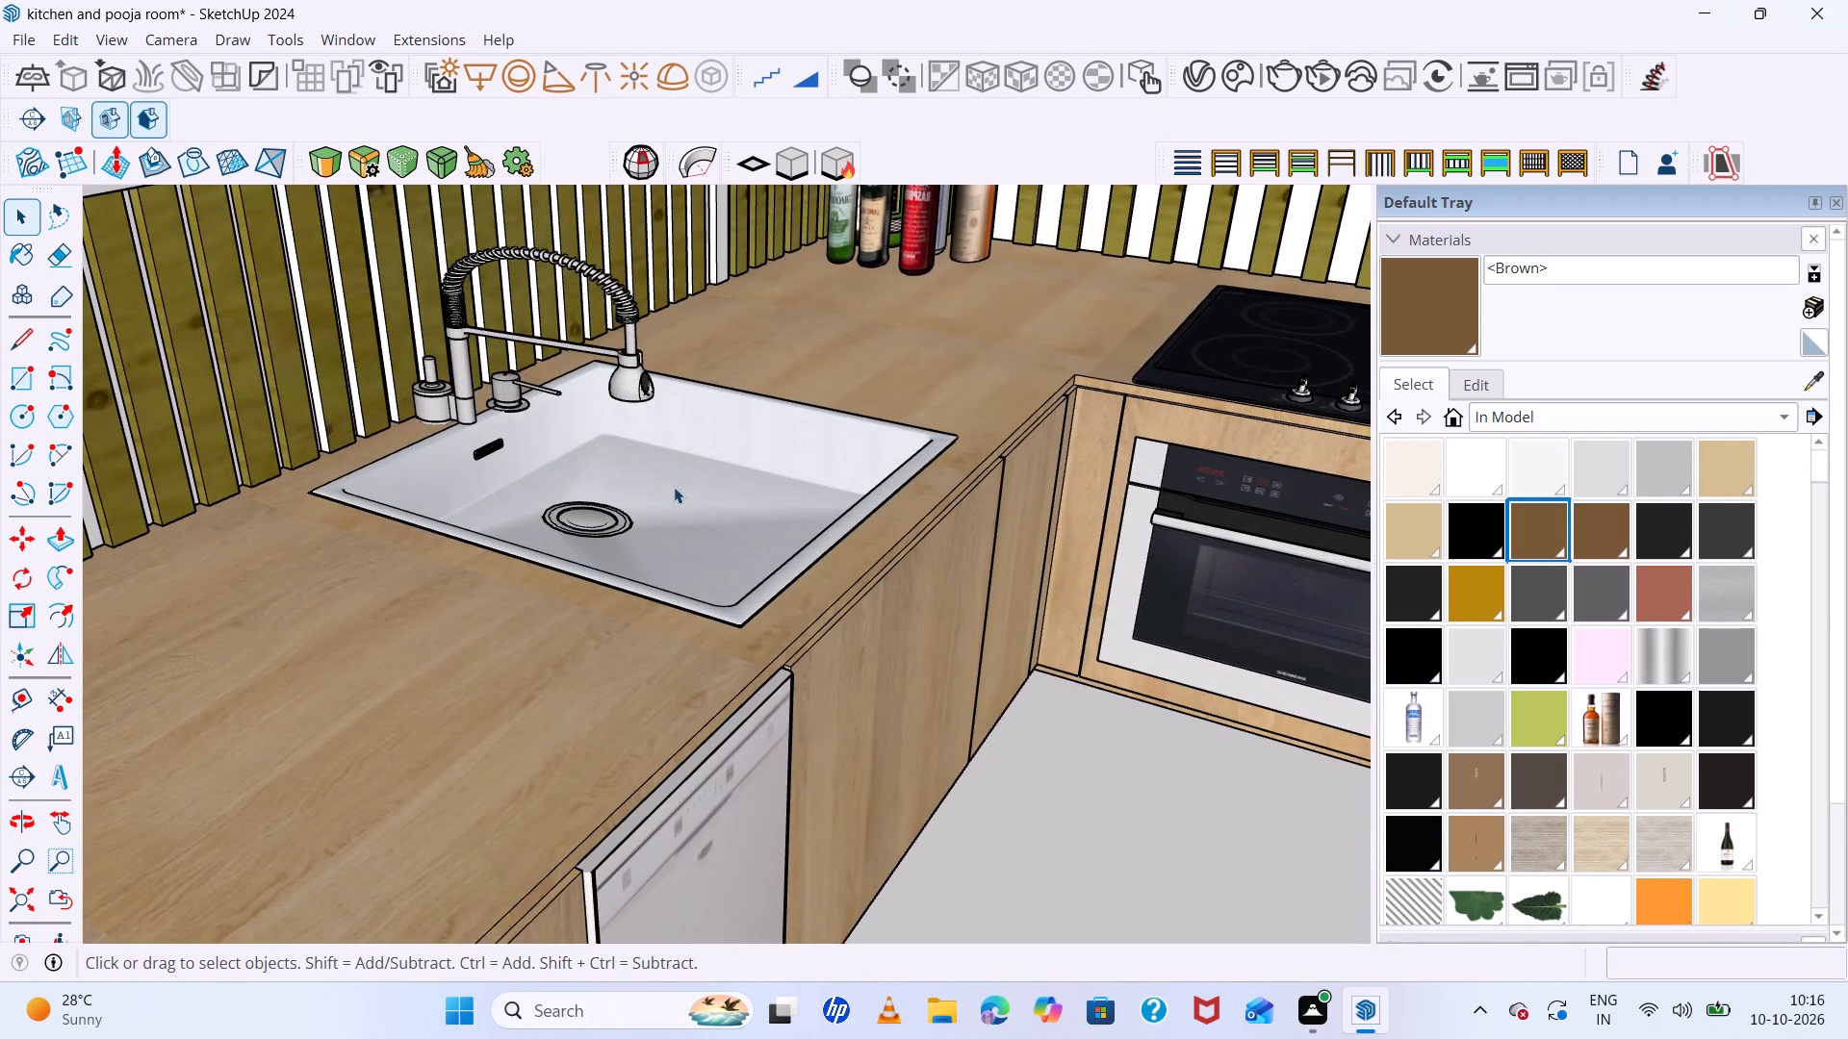
click(674, 487)
scroll(674, 487, down, 6)
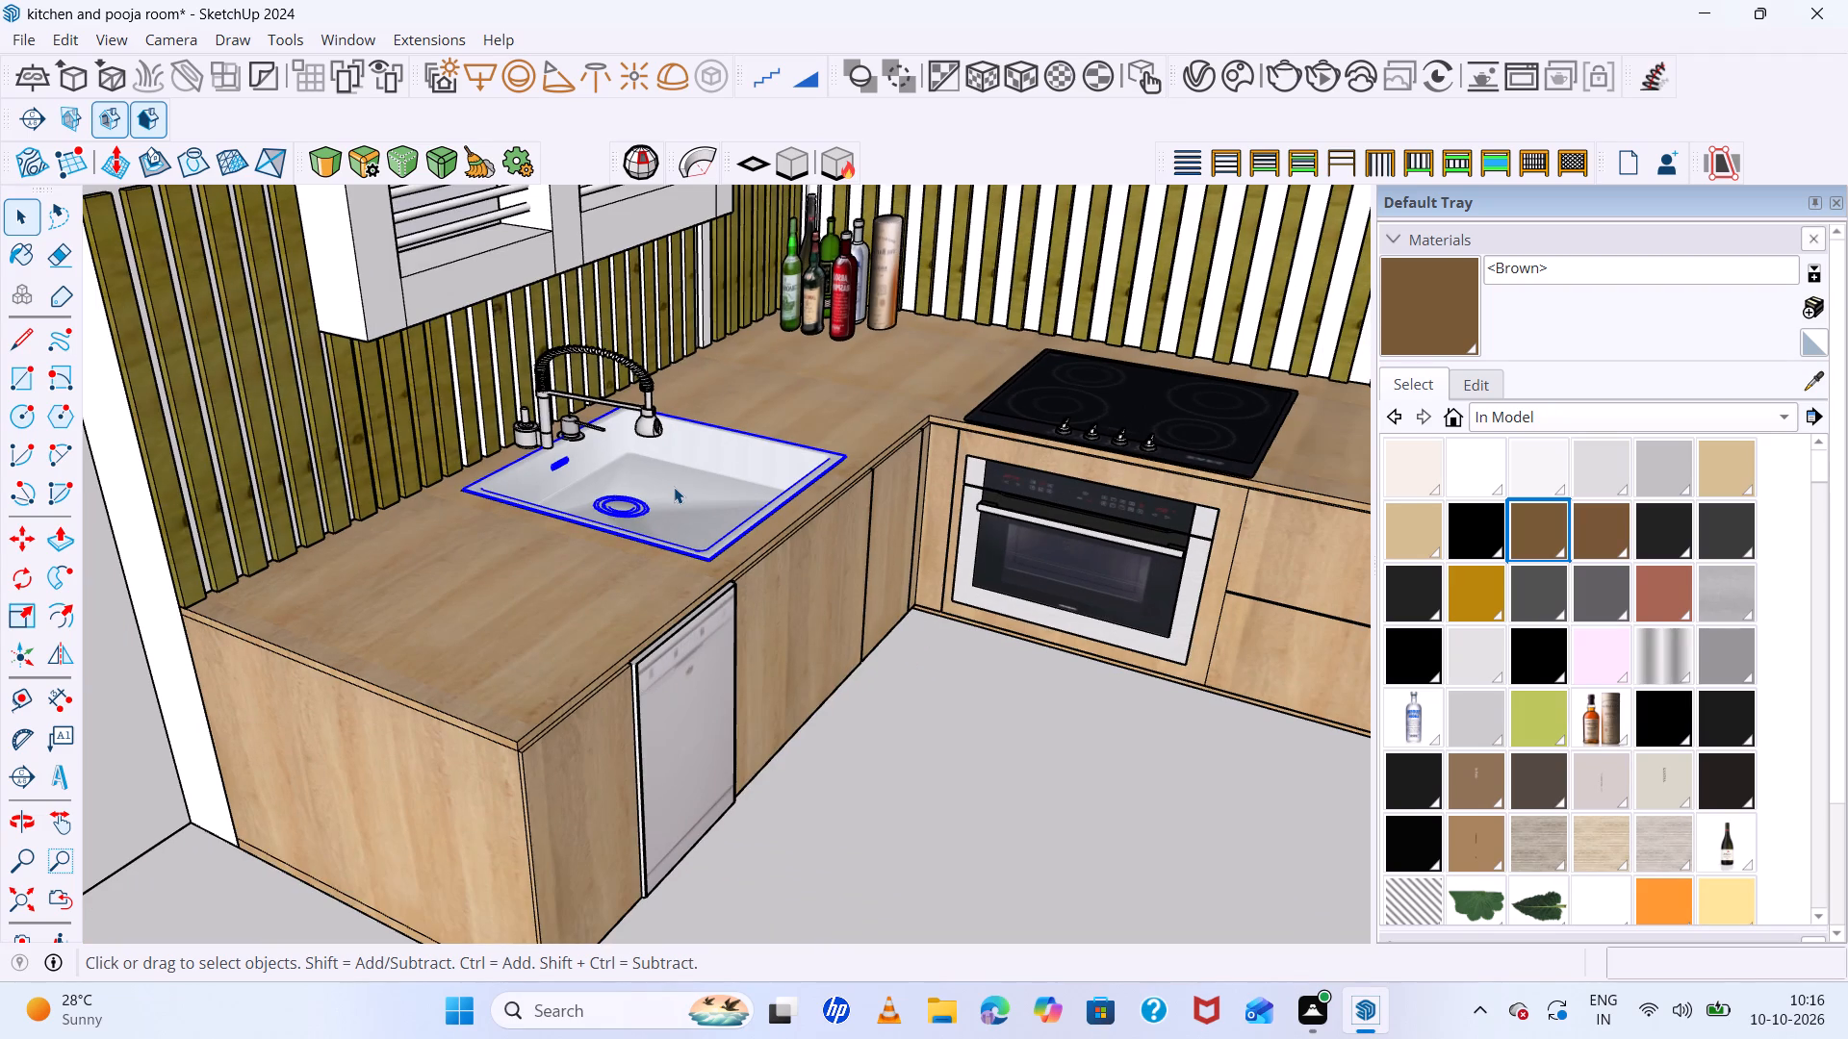
scroll(674, 487, down, 12)
scroll(844, 471, down, 6)
scroll(941, 529, down, 6)
scroll(825, 511, down, 6)
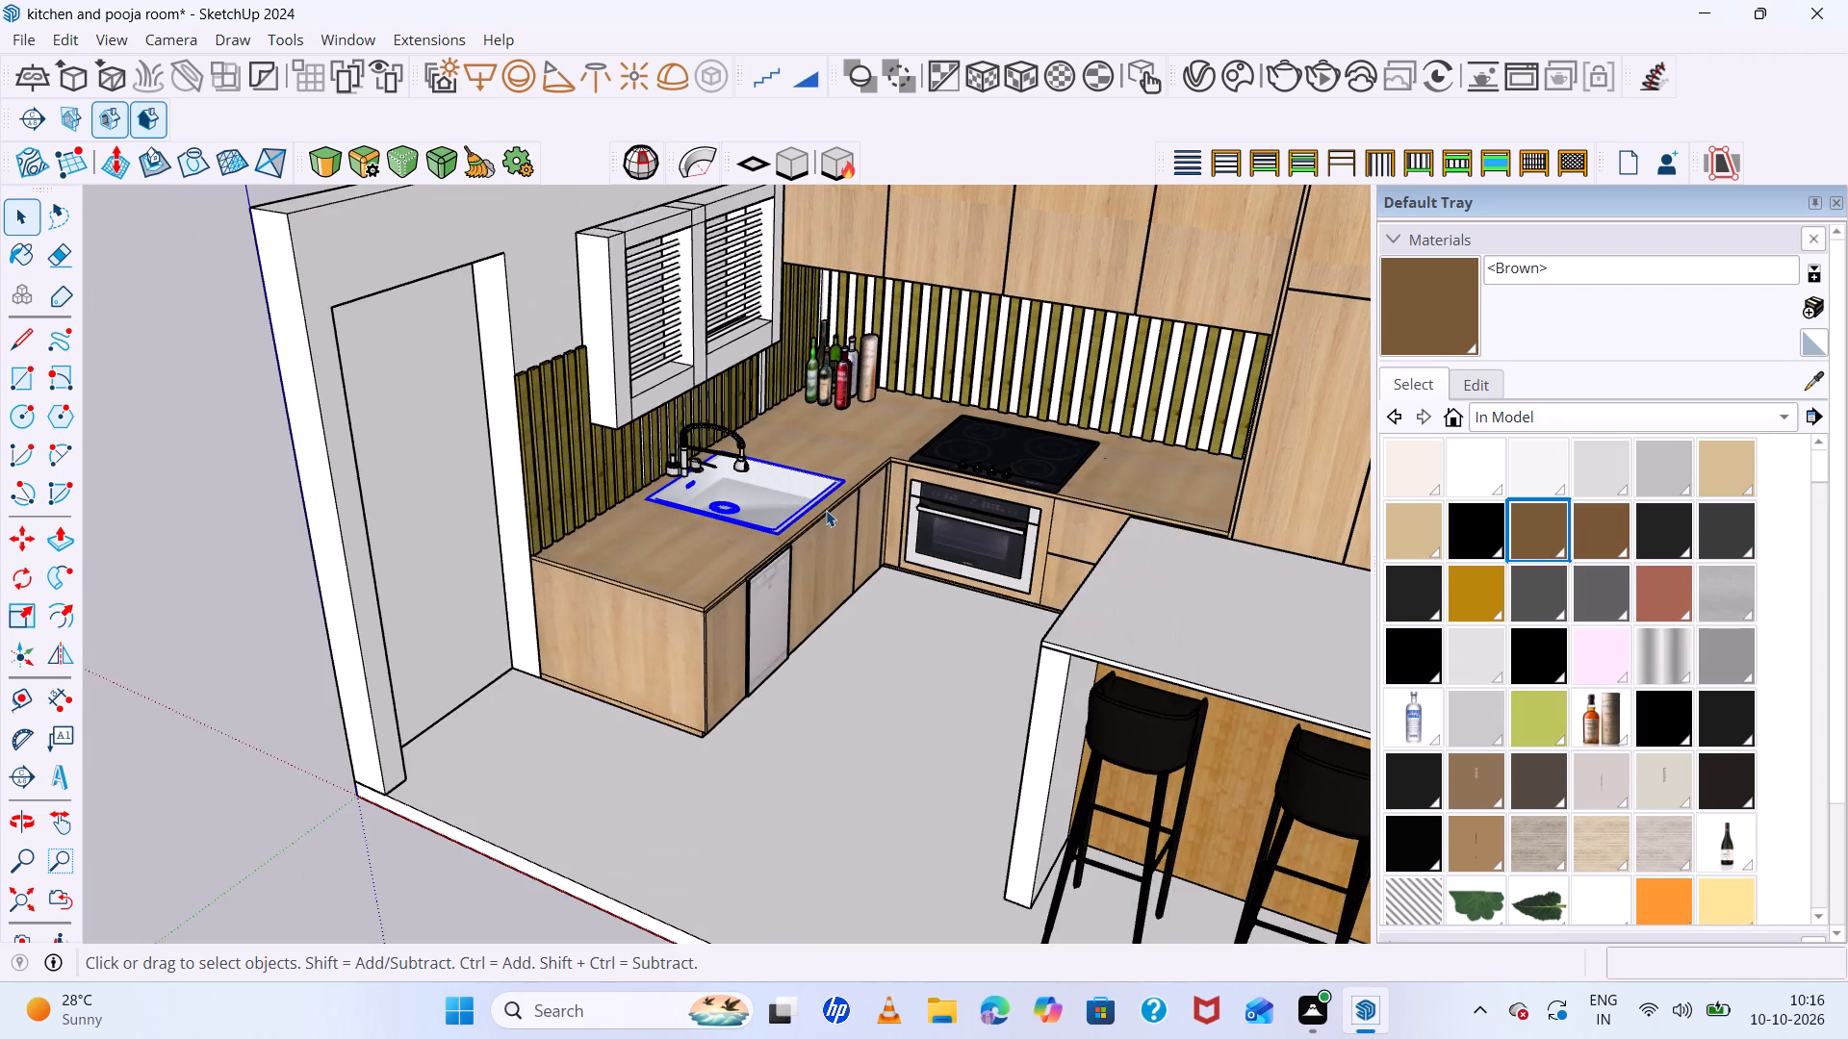
scroll(826, 510, down, 10)
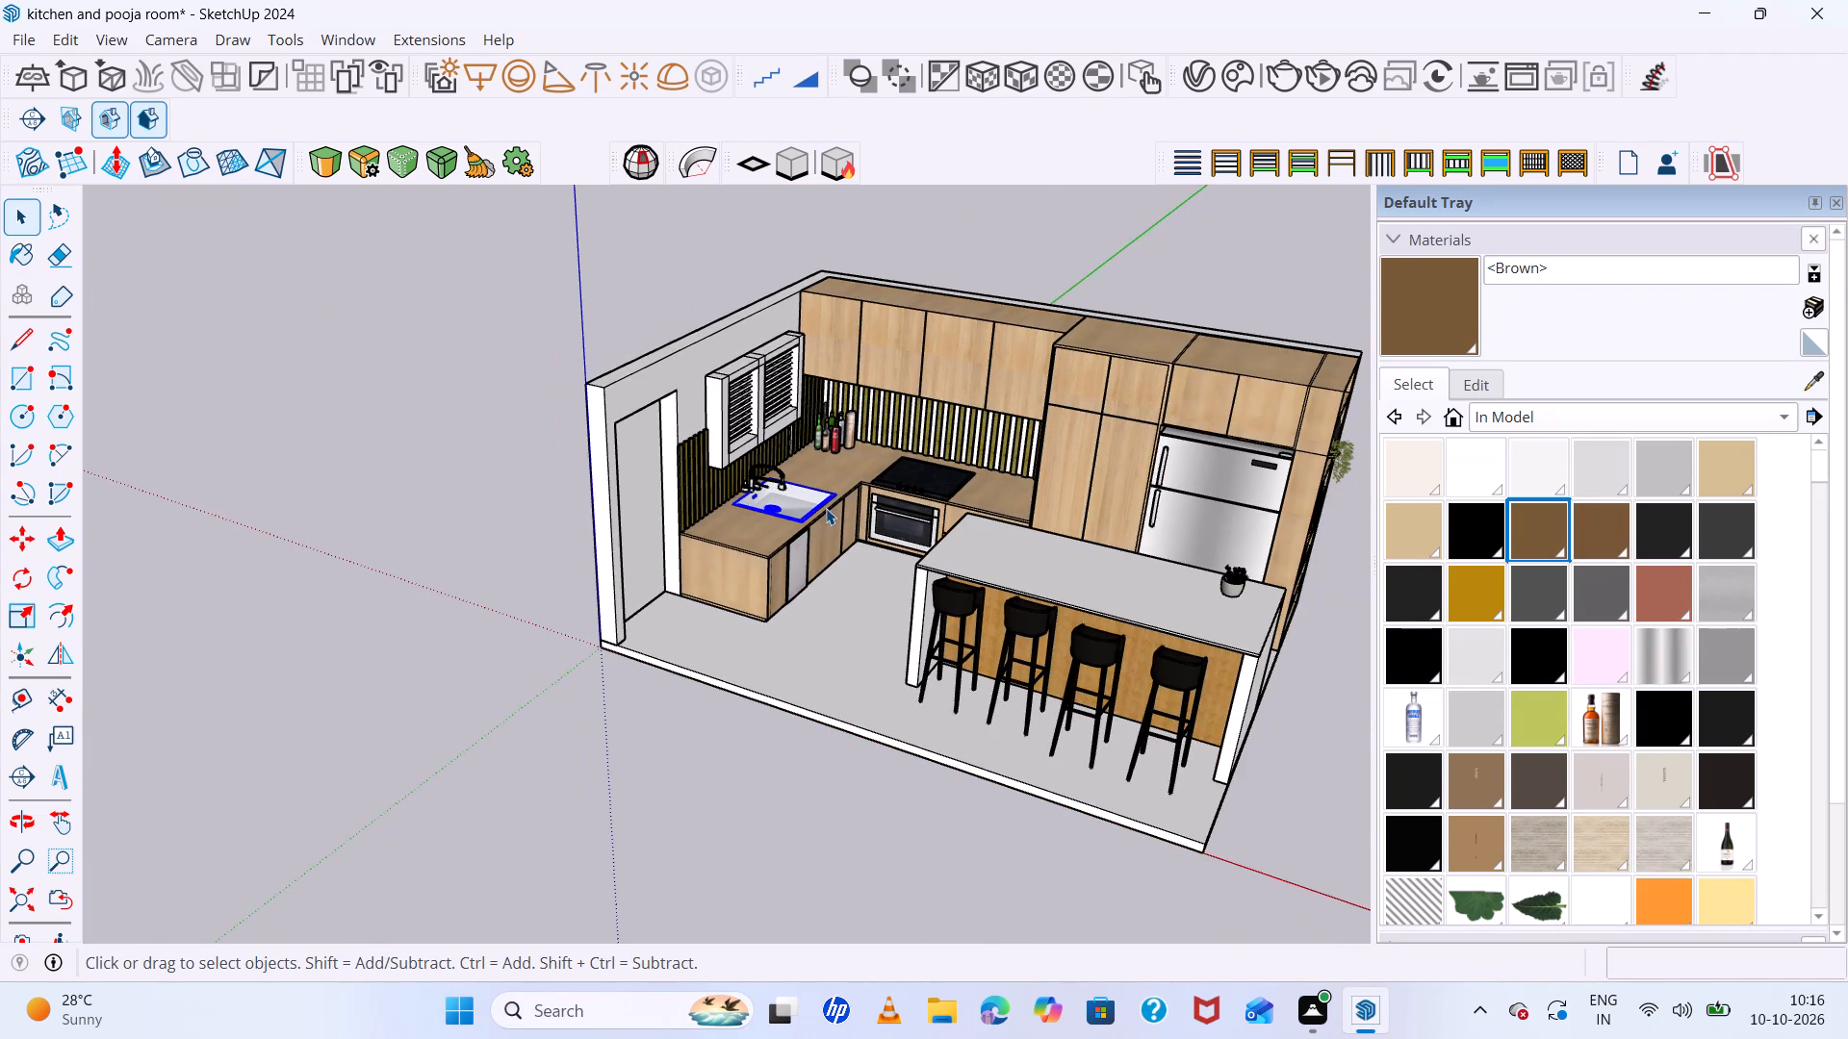
click(1270, 794)
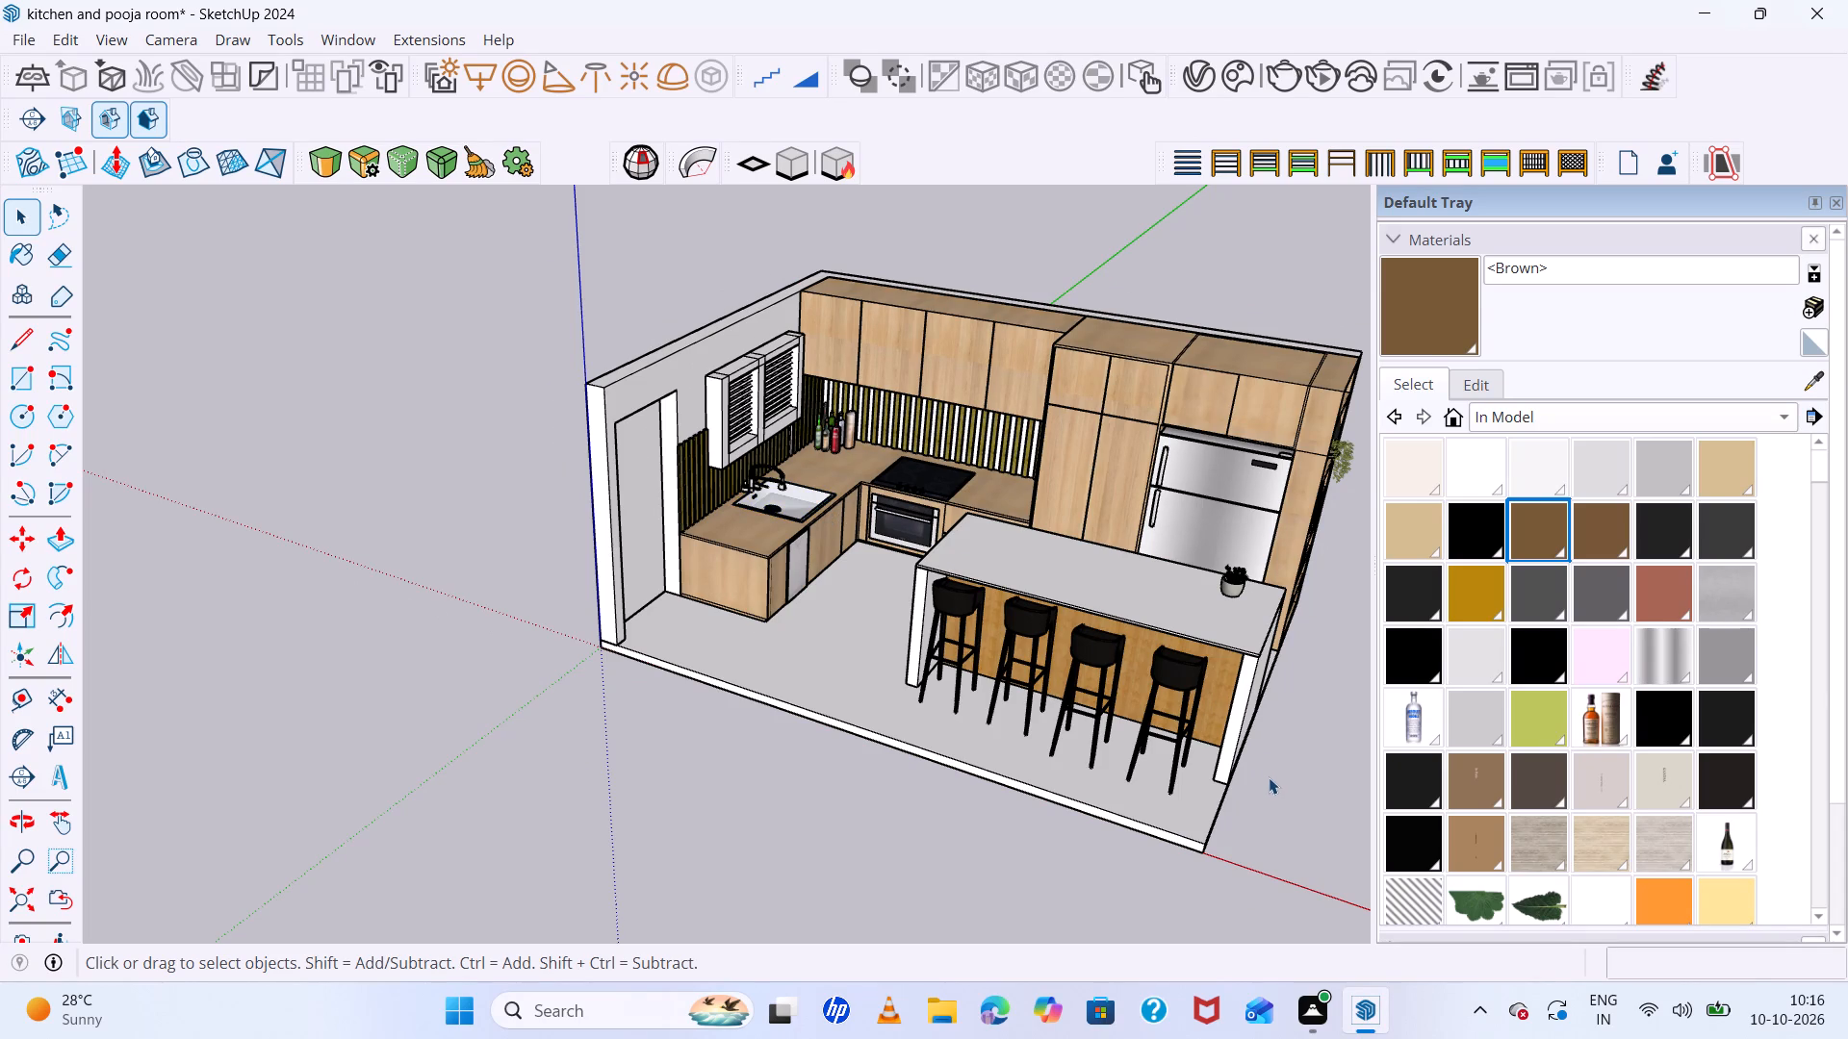
scroll(1215, 449, up, 6)
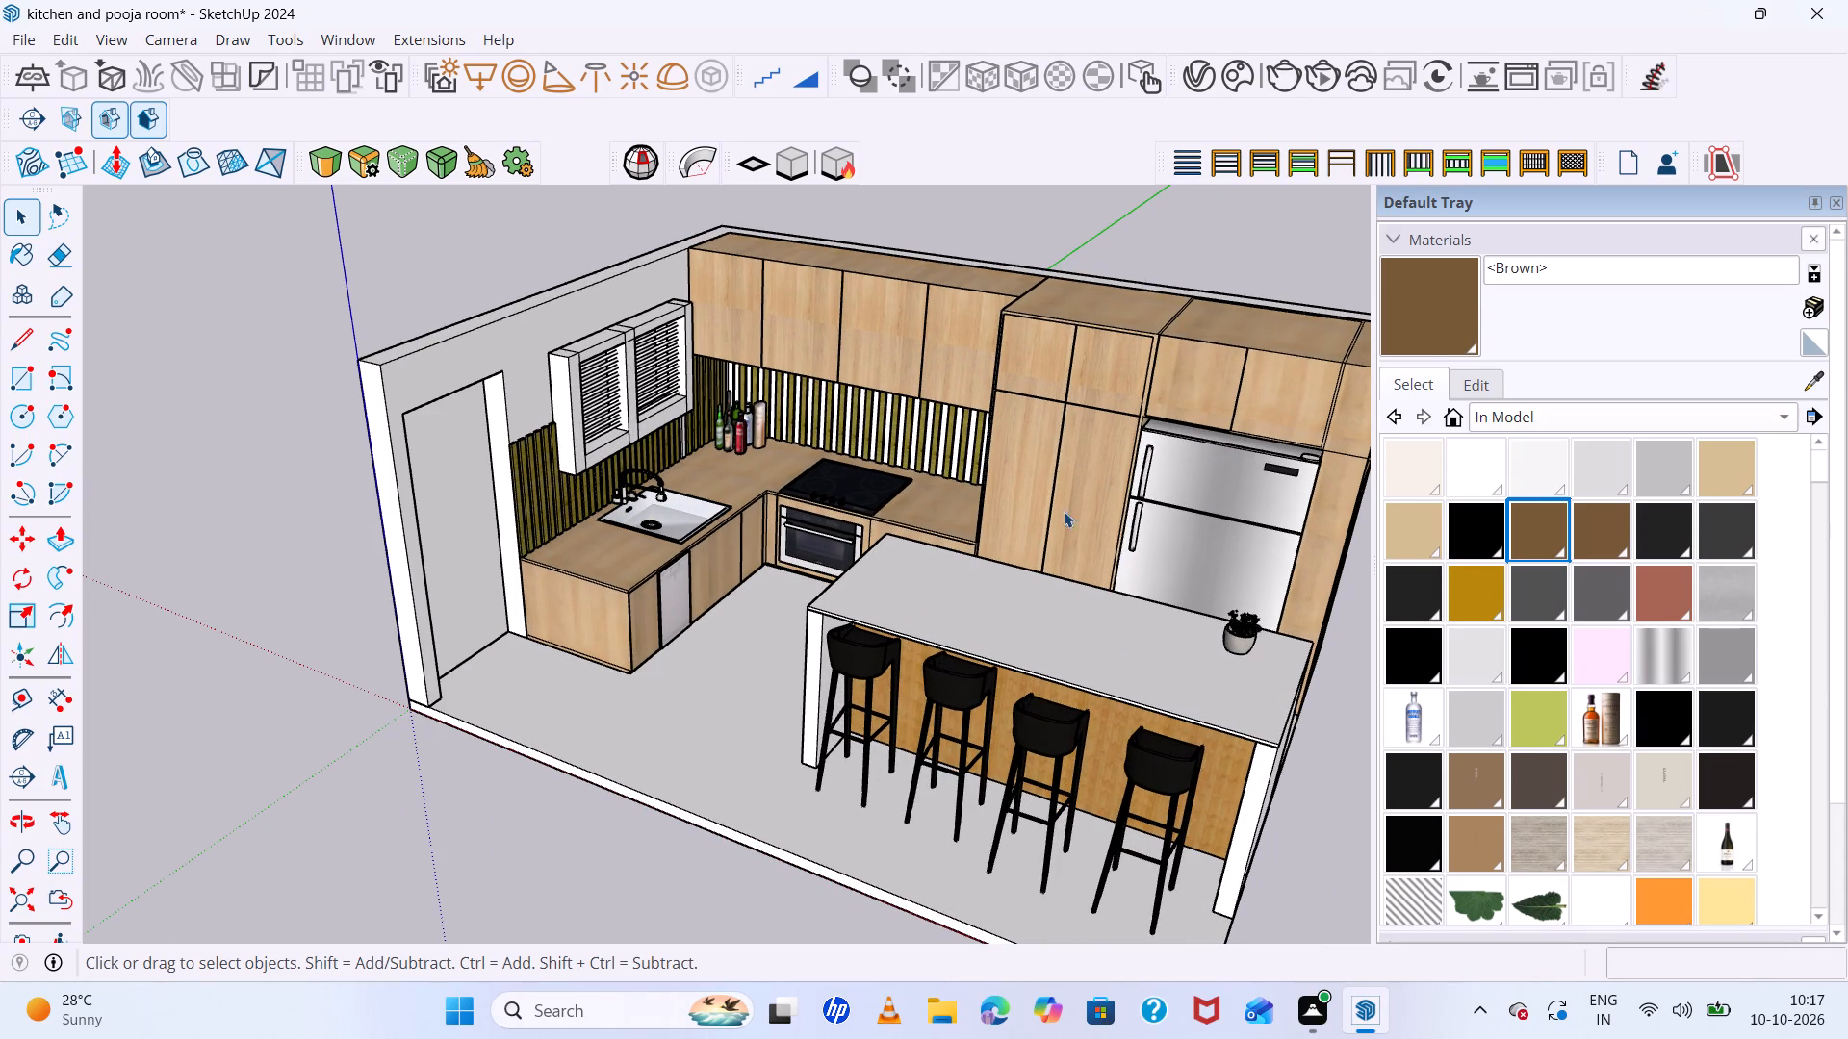
scroll(1044, 863, down, 5)
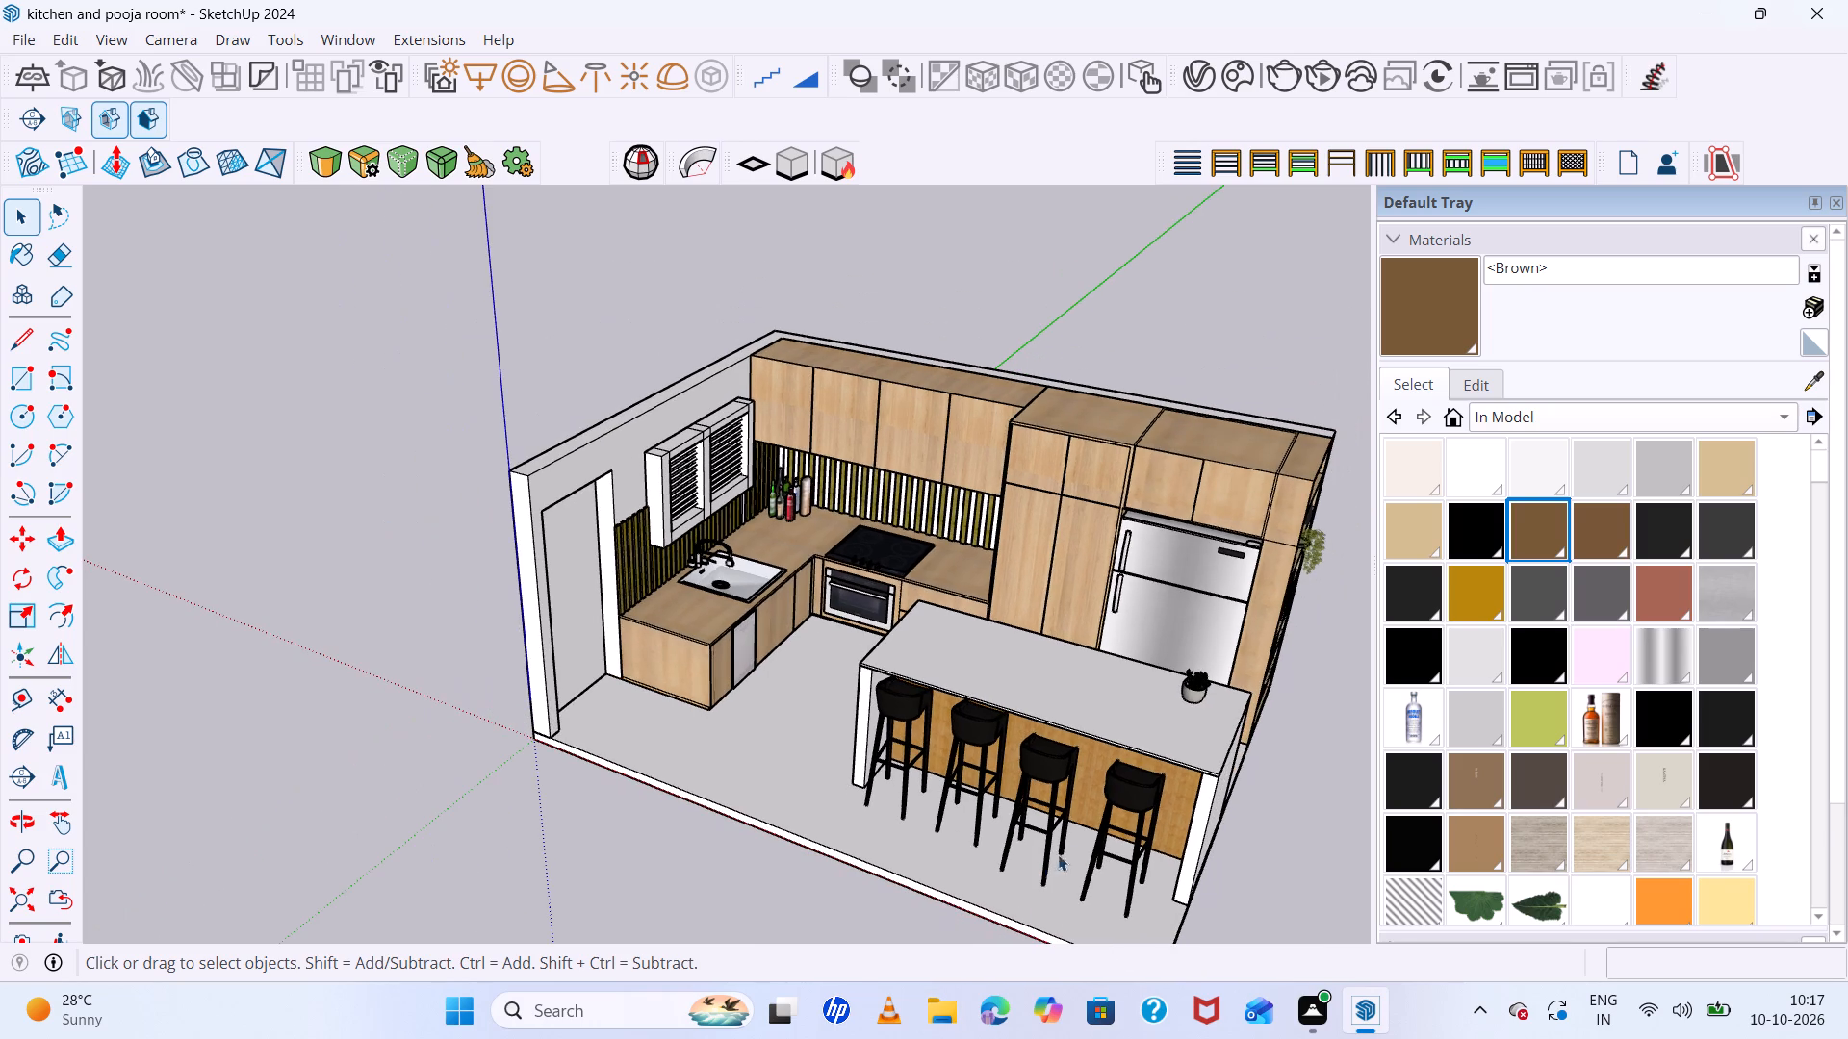
click(1244, 824)
Examine the sink's spring faucet and the slatted backsplash behind it in close detail.
scroll(740, 453, up, 8)
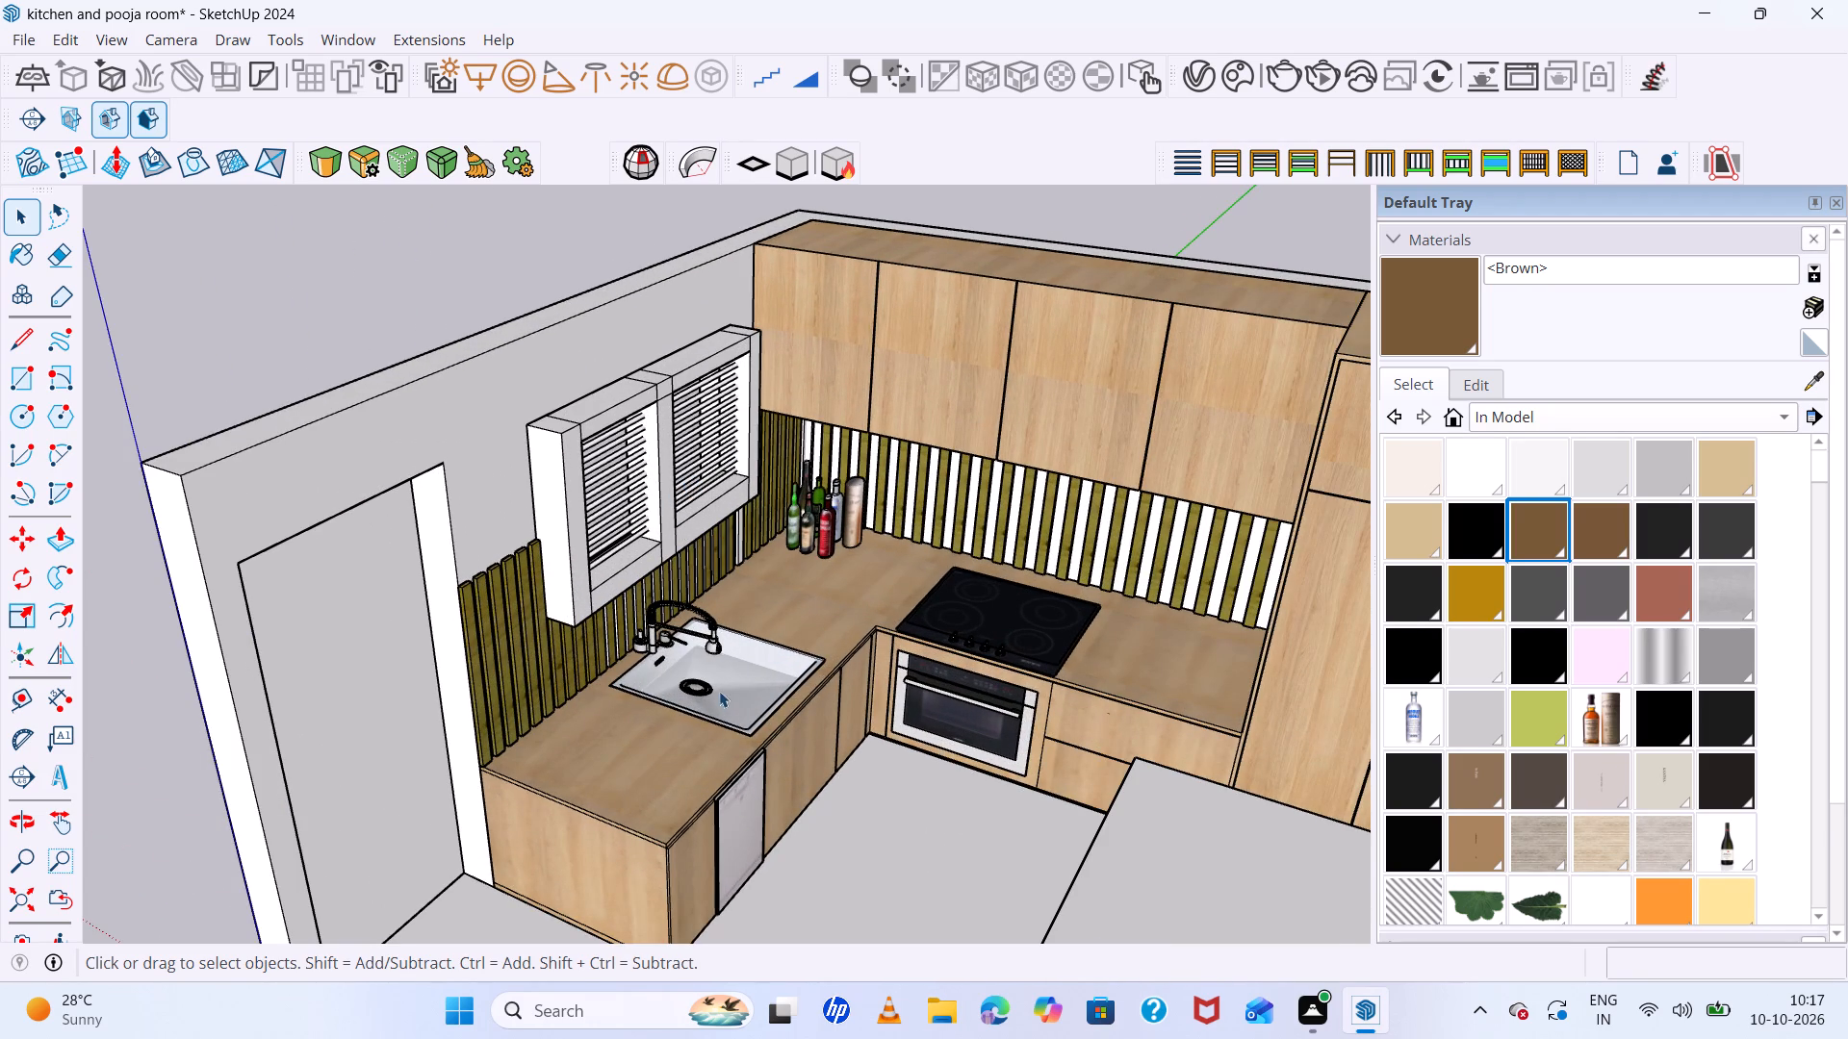
scroll(719, 689, up, 6)
scroll(594, 561, up, 12)
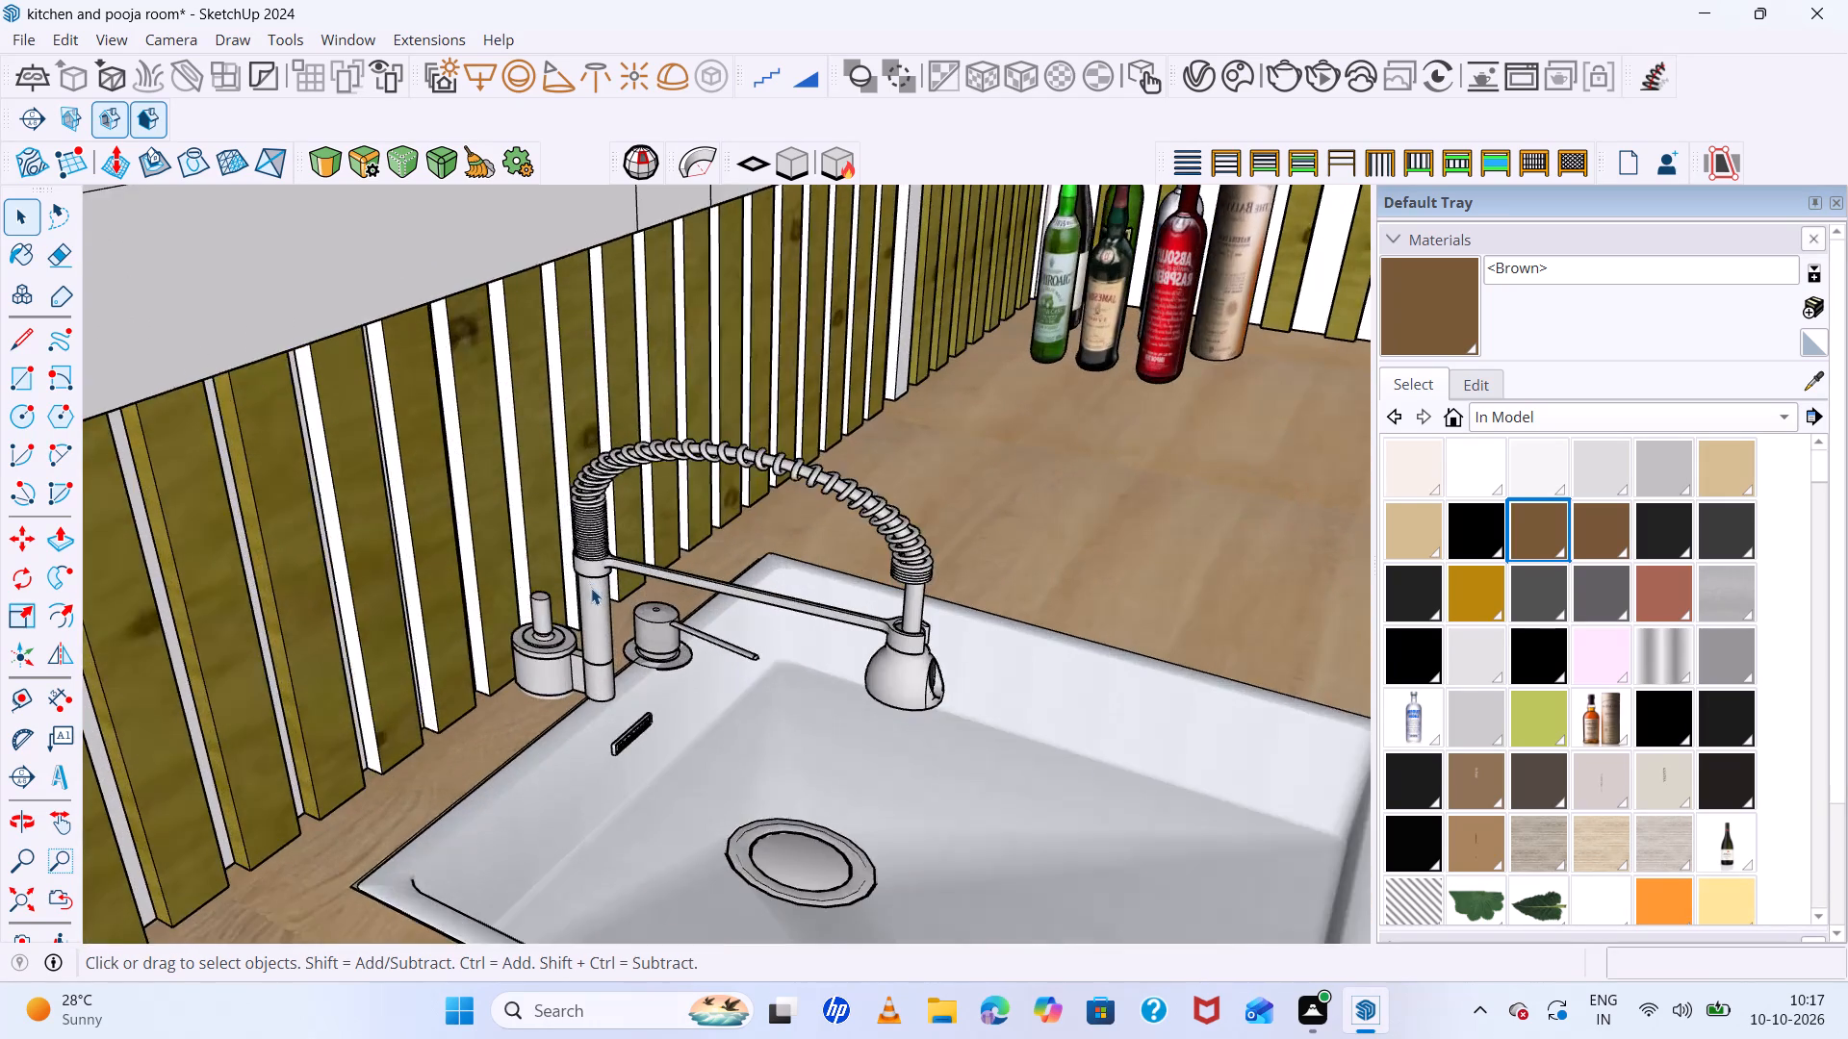
scroll(591, 588, down, 1)
scroll(597, 618, up, 12)
scroll(597, 616, down, 16)
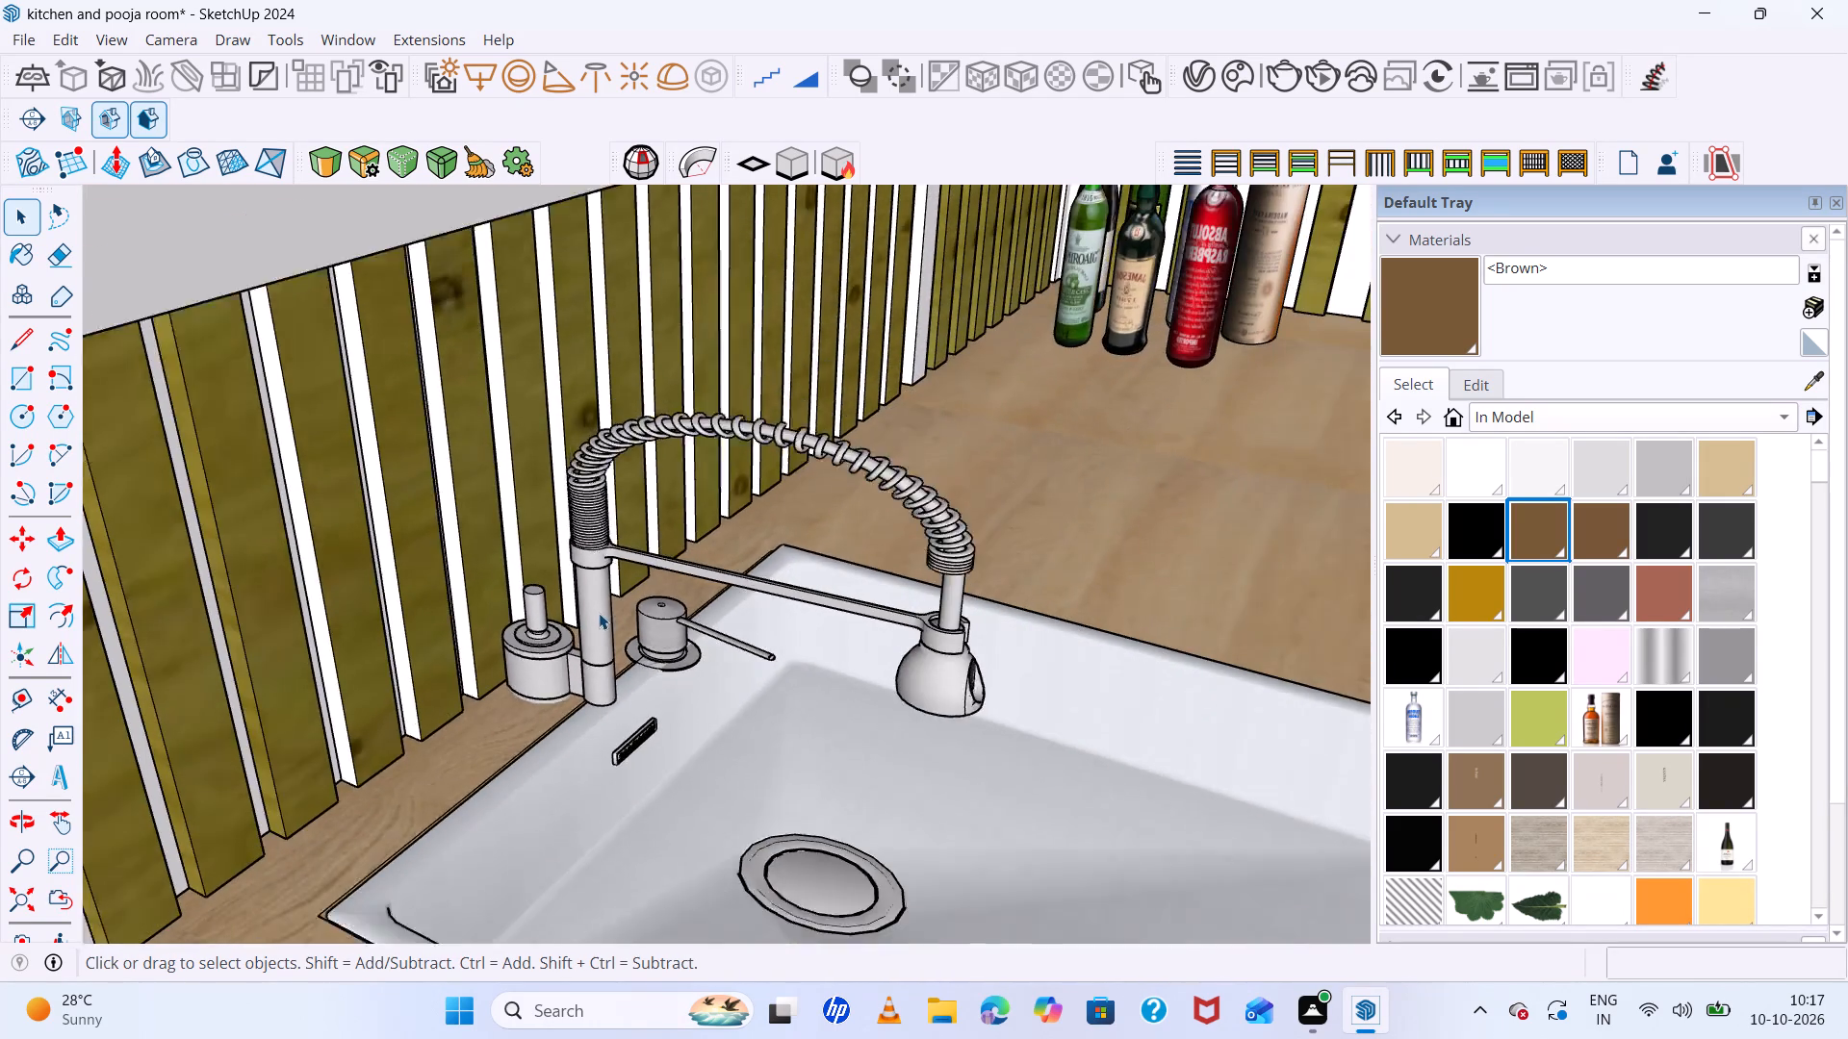
scroll(852, 488, up, 13)
scroll(842, 532, down, 8)
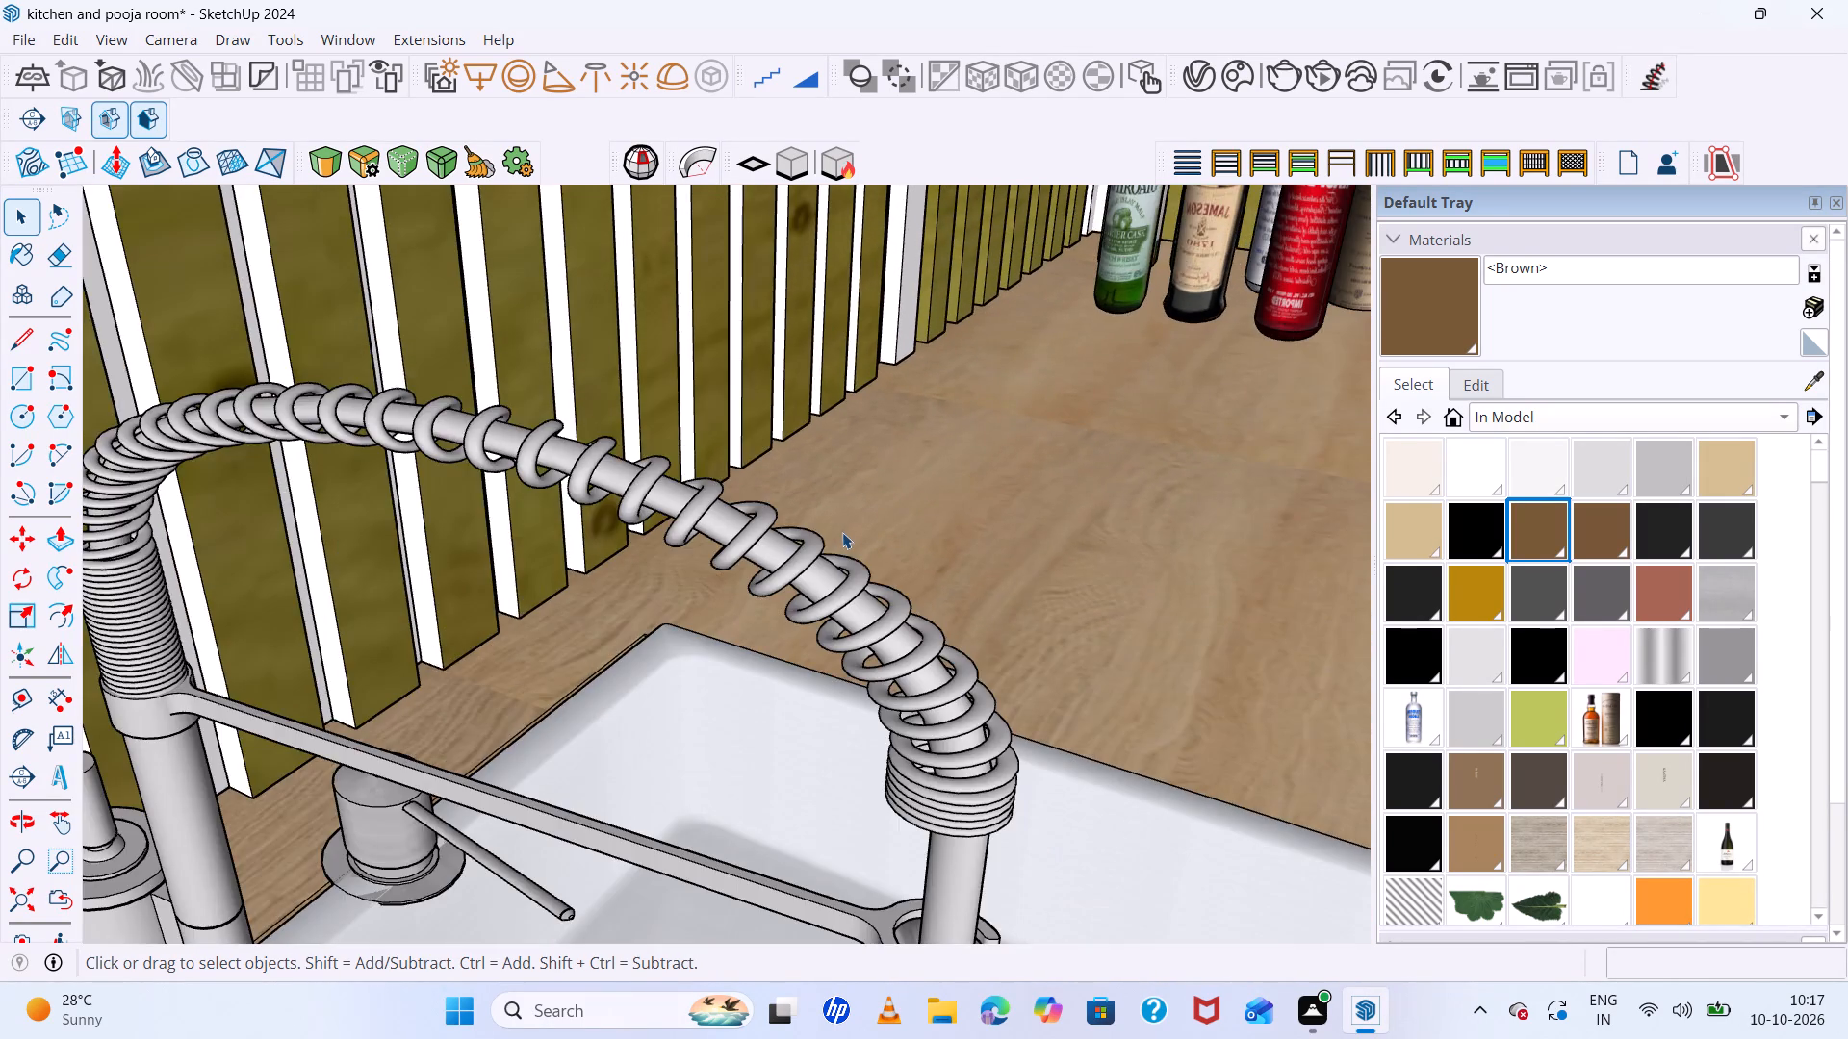
scroll(842, 532, down, 16)
scroll(848, 721, down, 8)
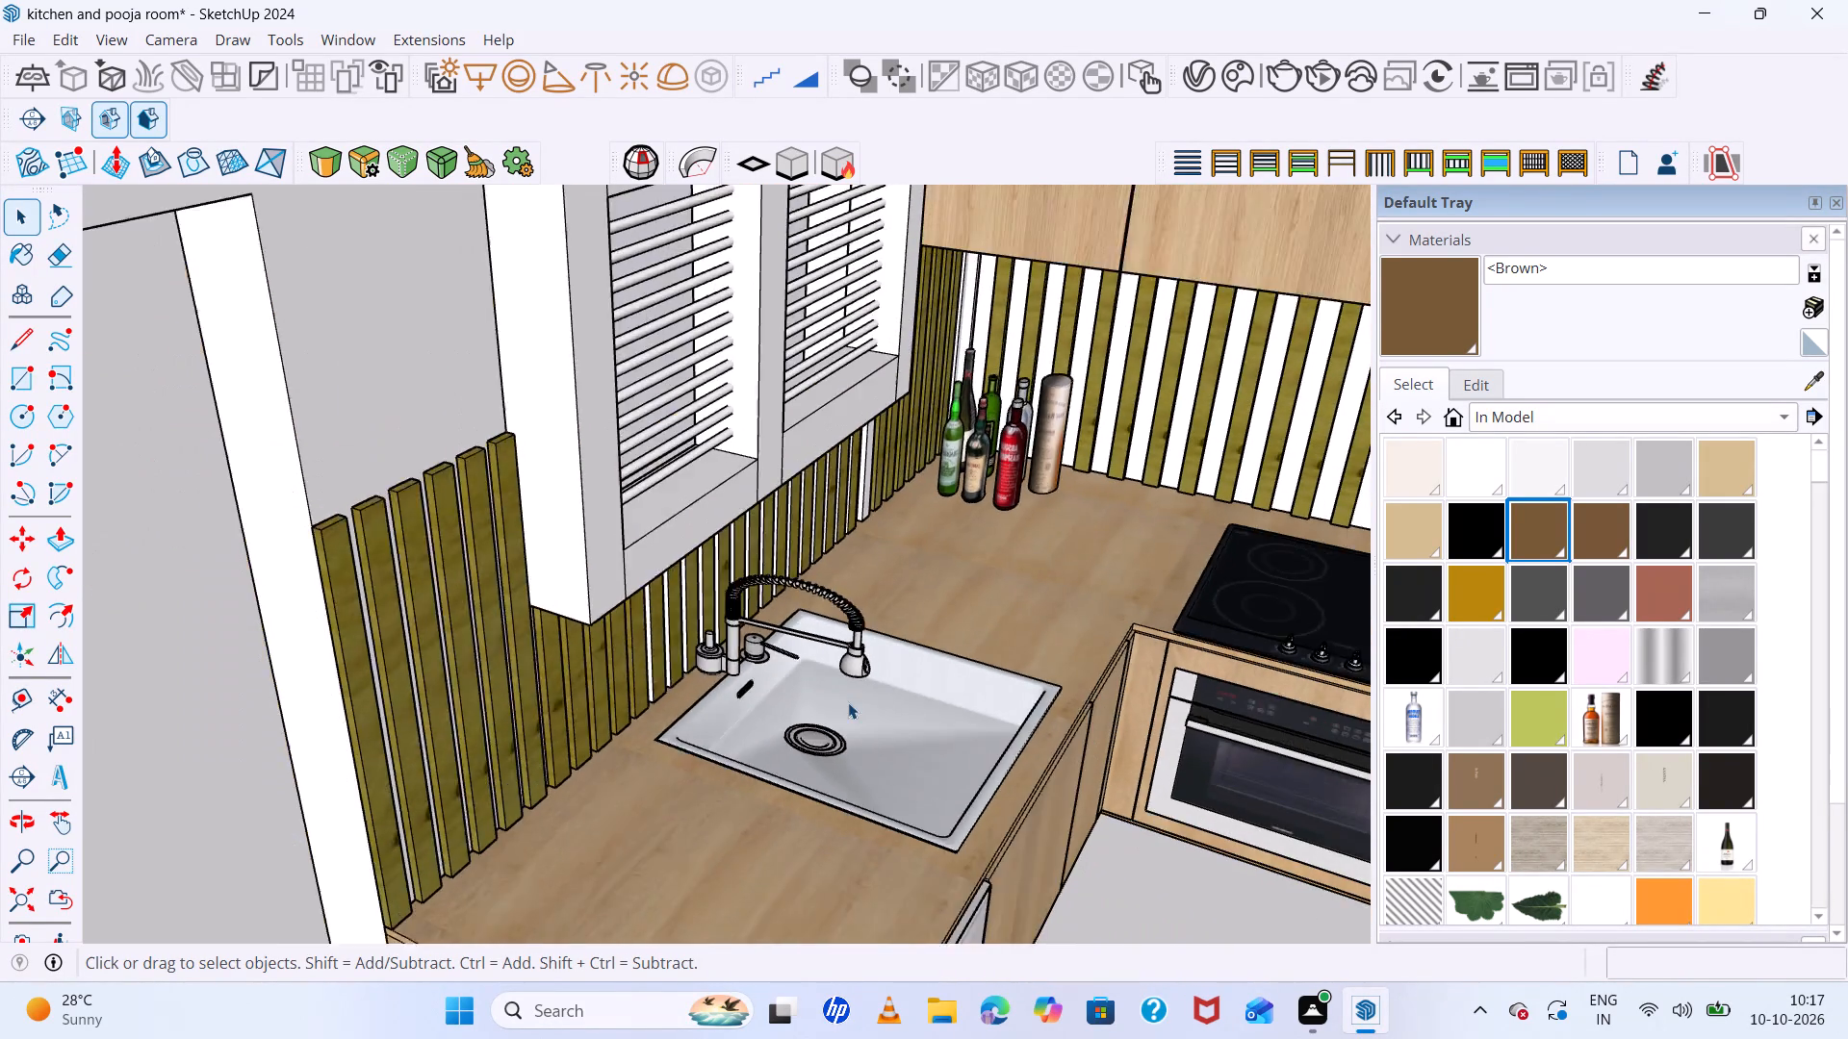
scroll(843, 694, down, 19)
scroll(821, 621, down, 10)
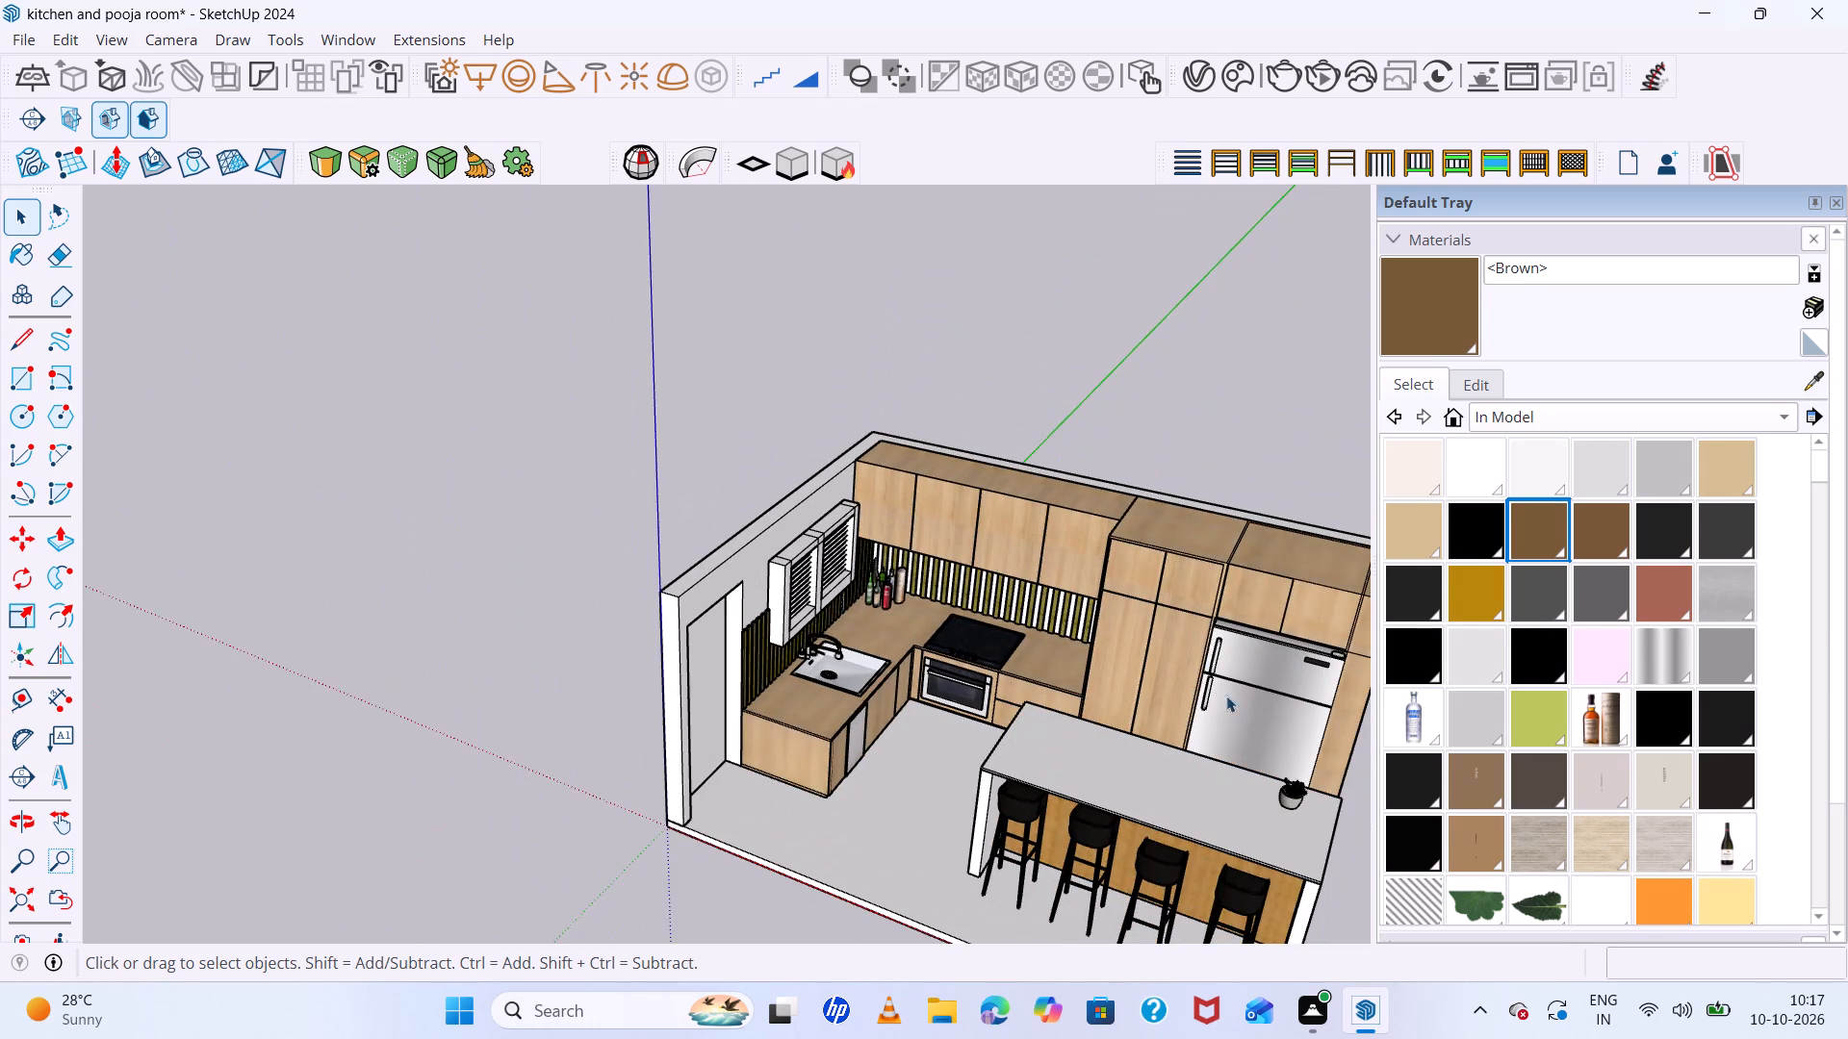
Review the kitchen at a lower angle, the pooja unit beside it, and the island countertop.
middle_drag(1226, 694, 1187, 518)
scroll(966, 519, down, 6)
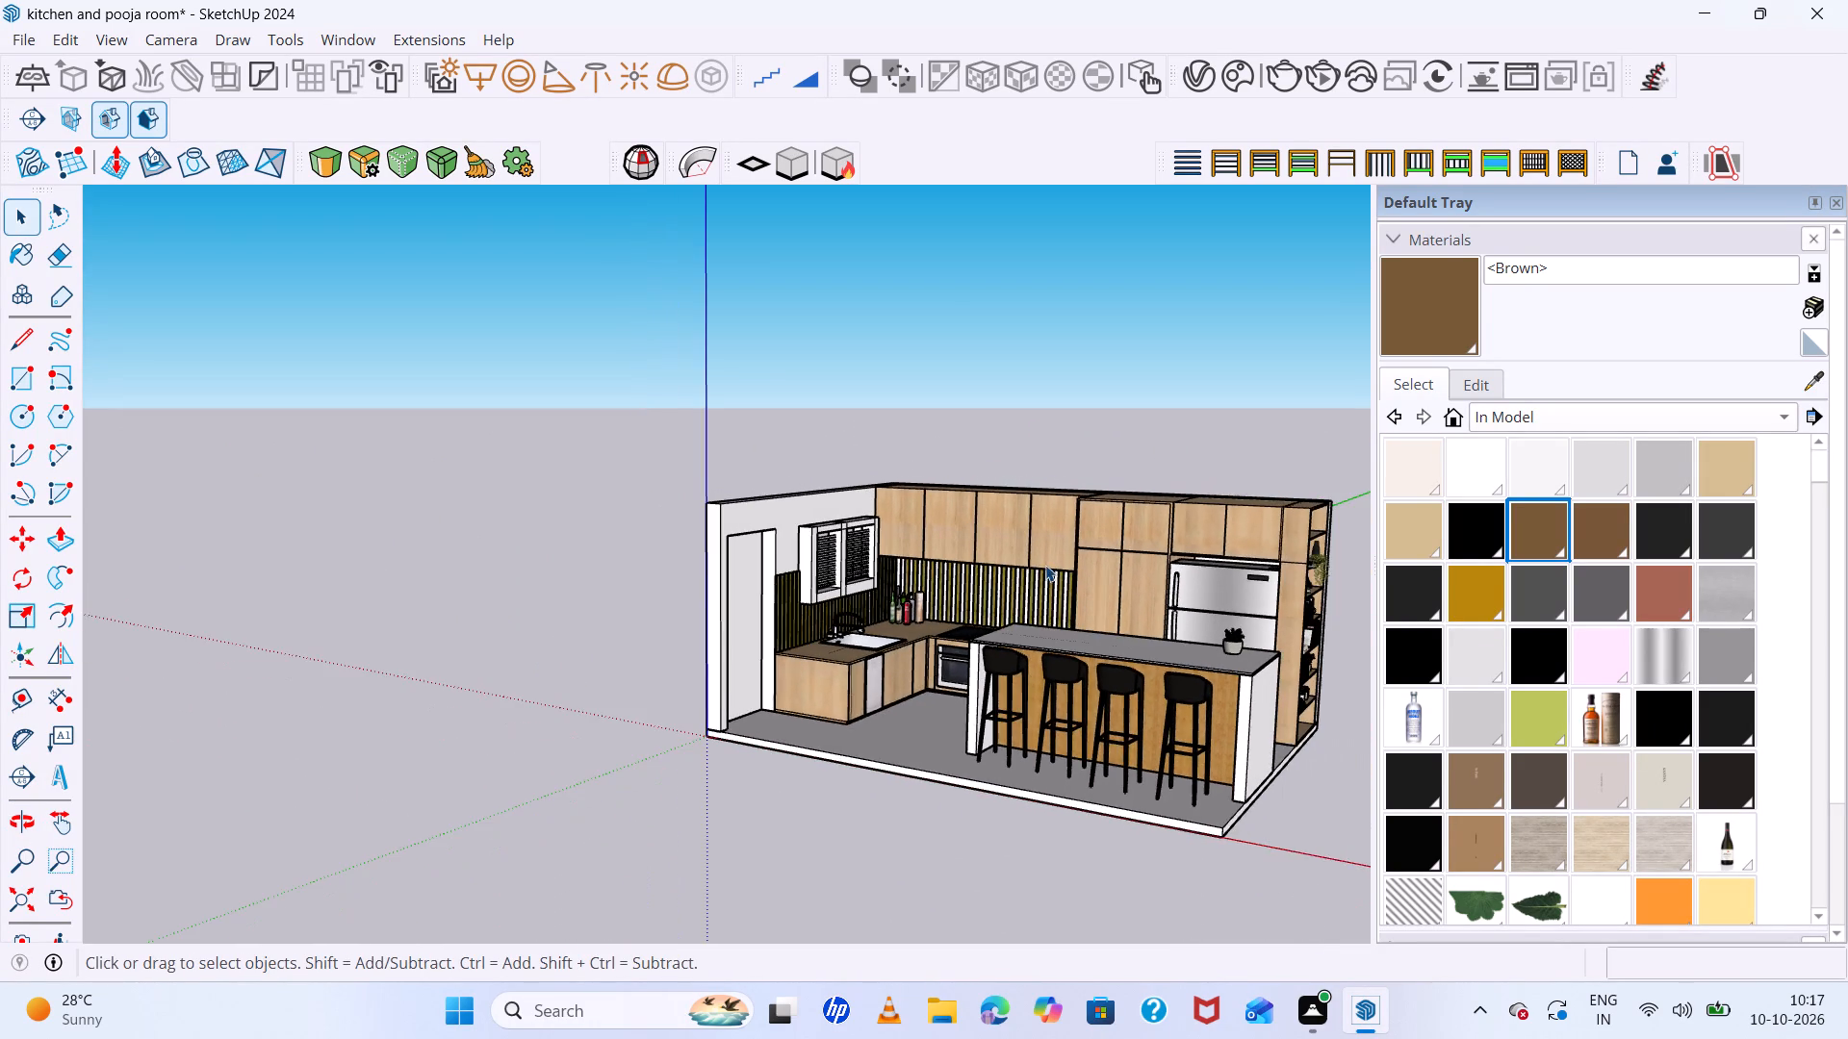
scroll(1192, 653, up, 11)
middle_drag(1200, 672, 860, 579)
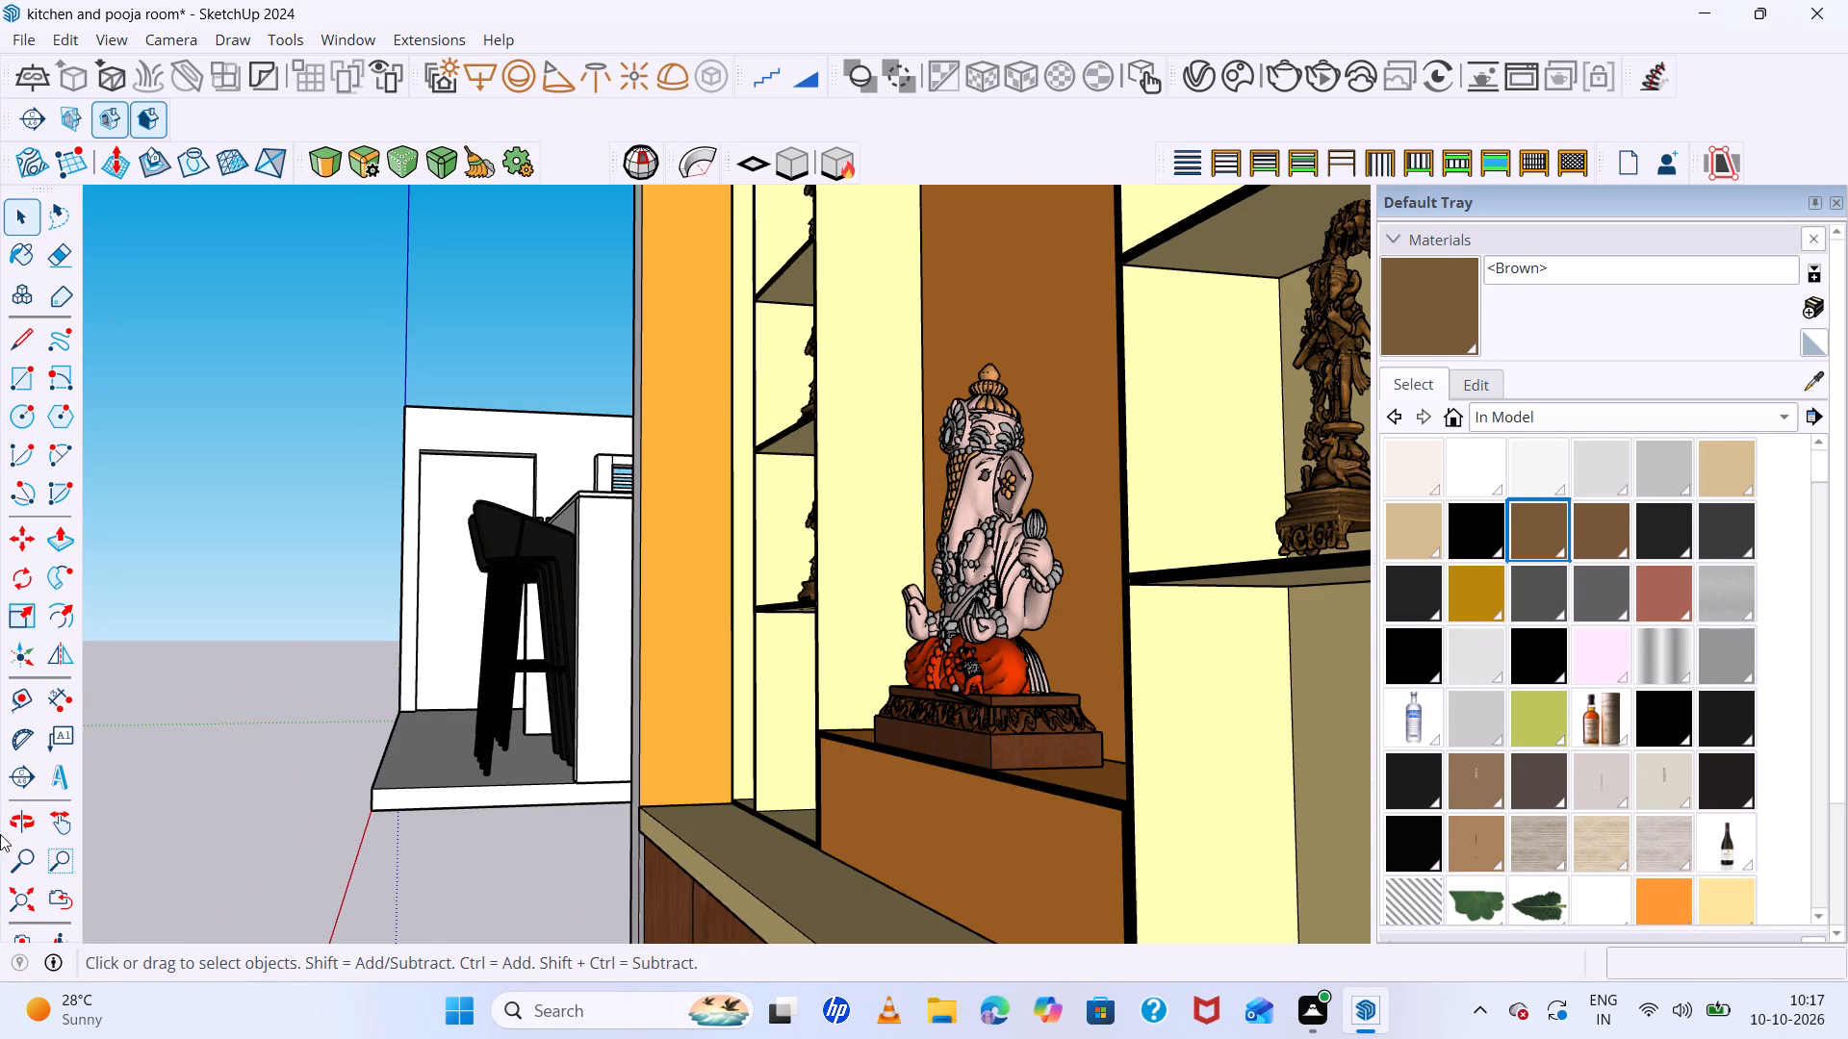
scroll(604, 570, down, 7)
middle_drag(604, 570, 879, 651)
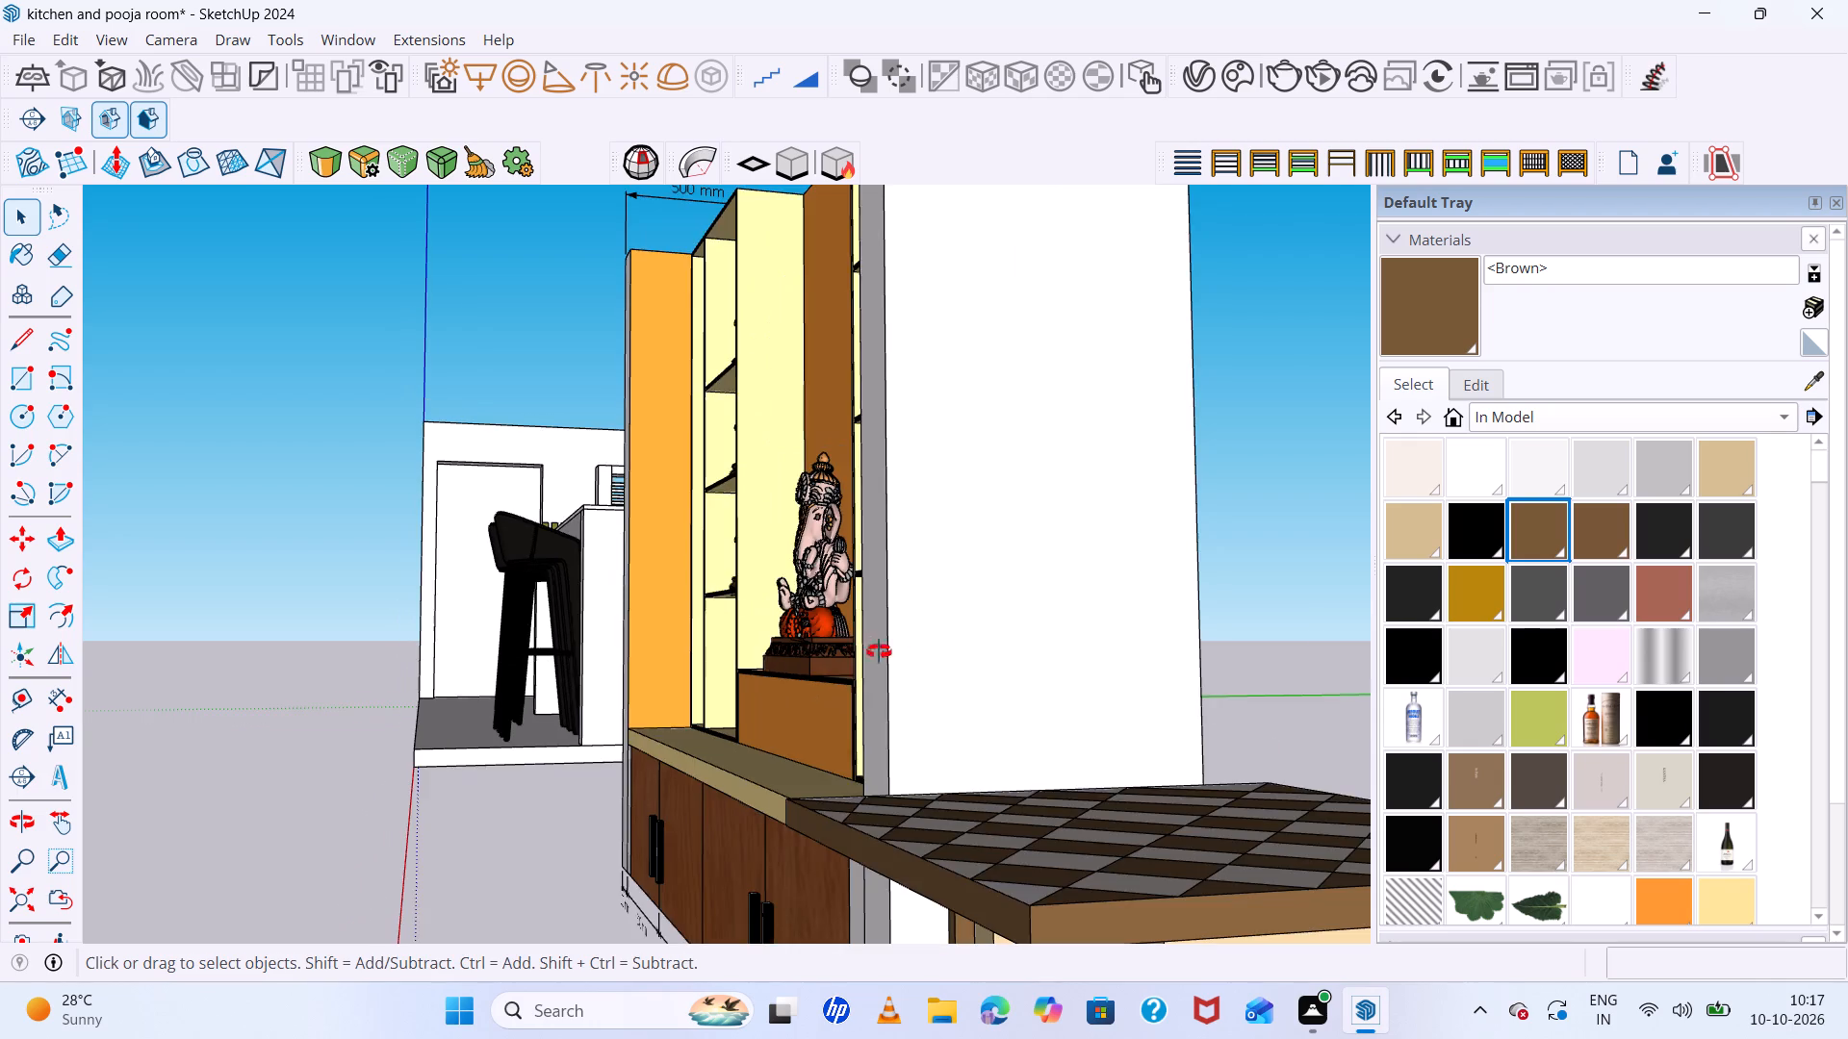
middle_drag(879, 651, 968, 674)
scroll(909, 599, up, 7)
middle_drag(907, 598, 948, 664)
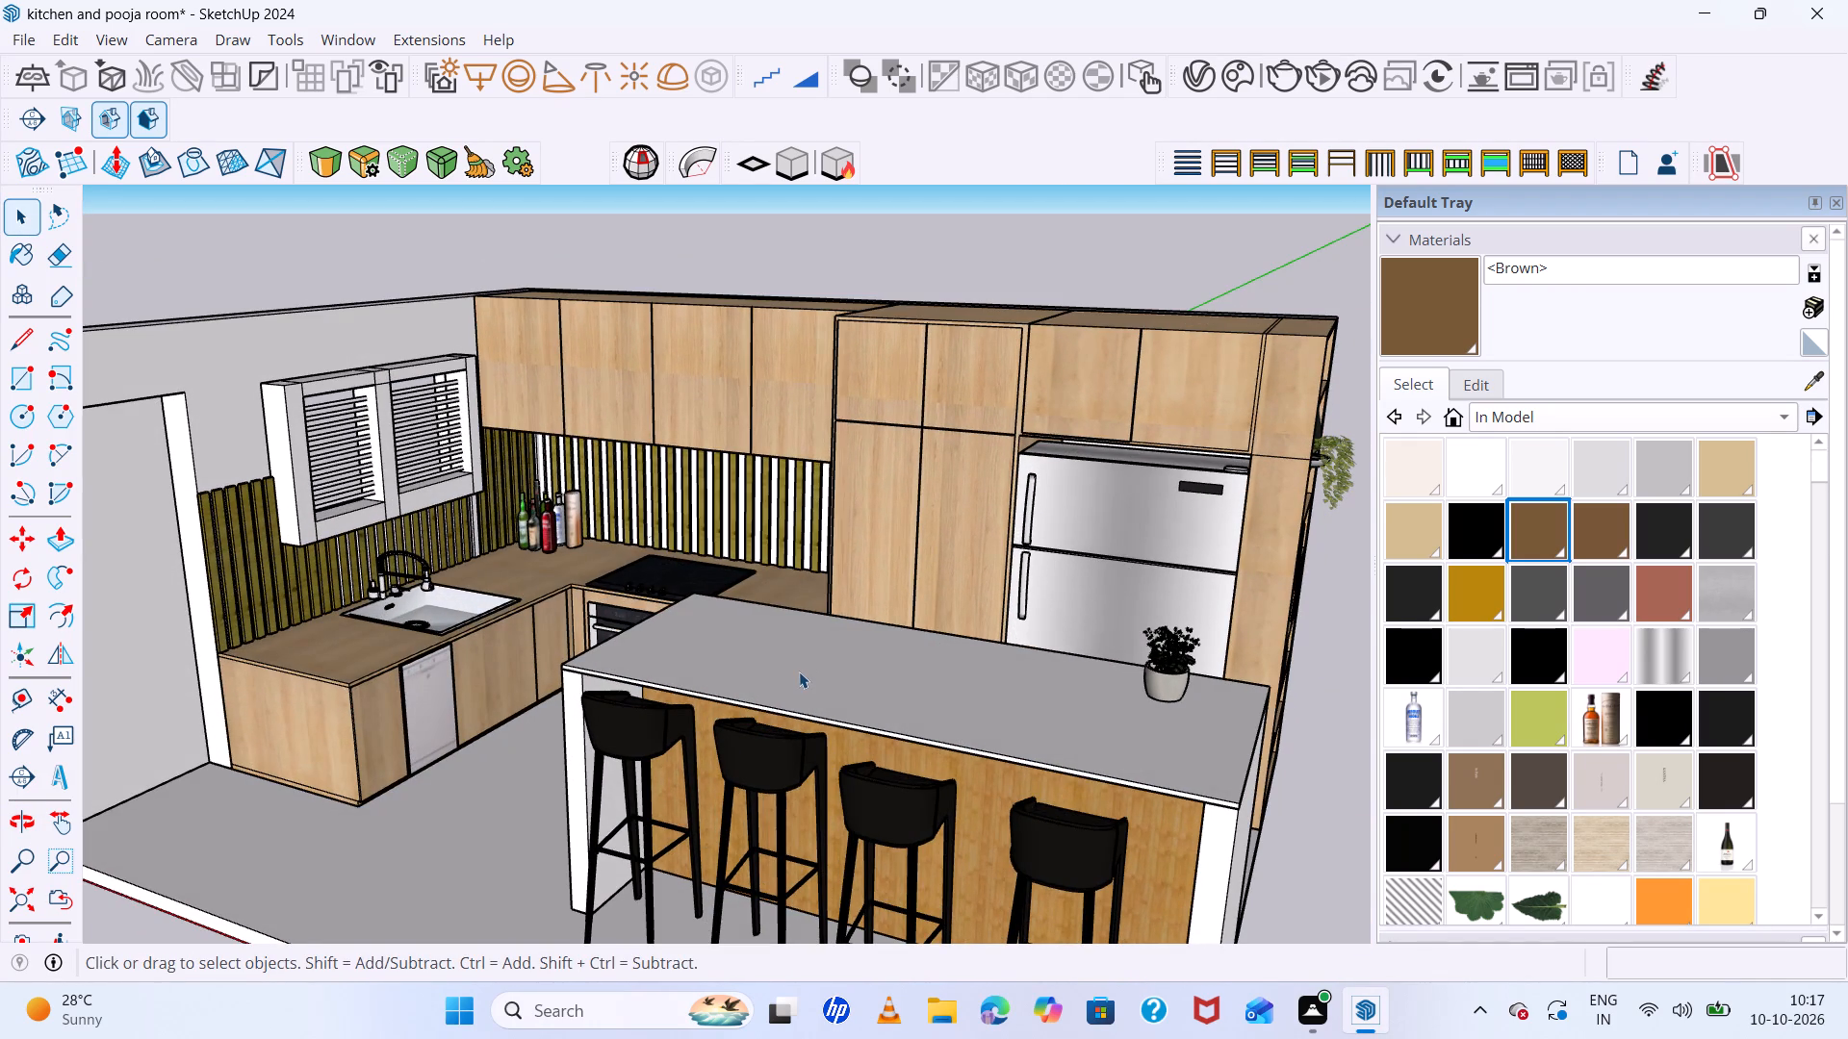
Draw a circle of about 245 mm radius on the island countertop, toward the end nearest the cooktop.
key(c)
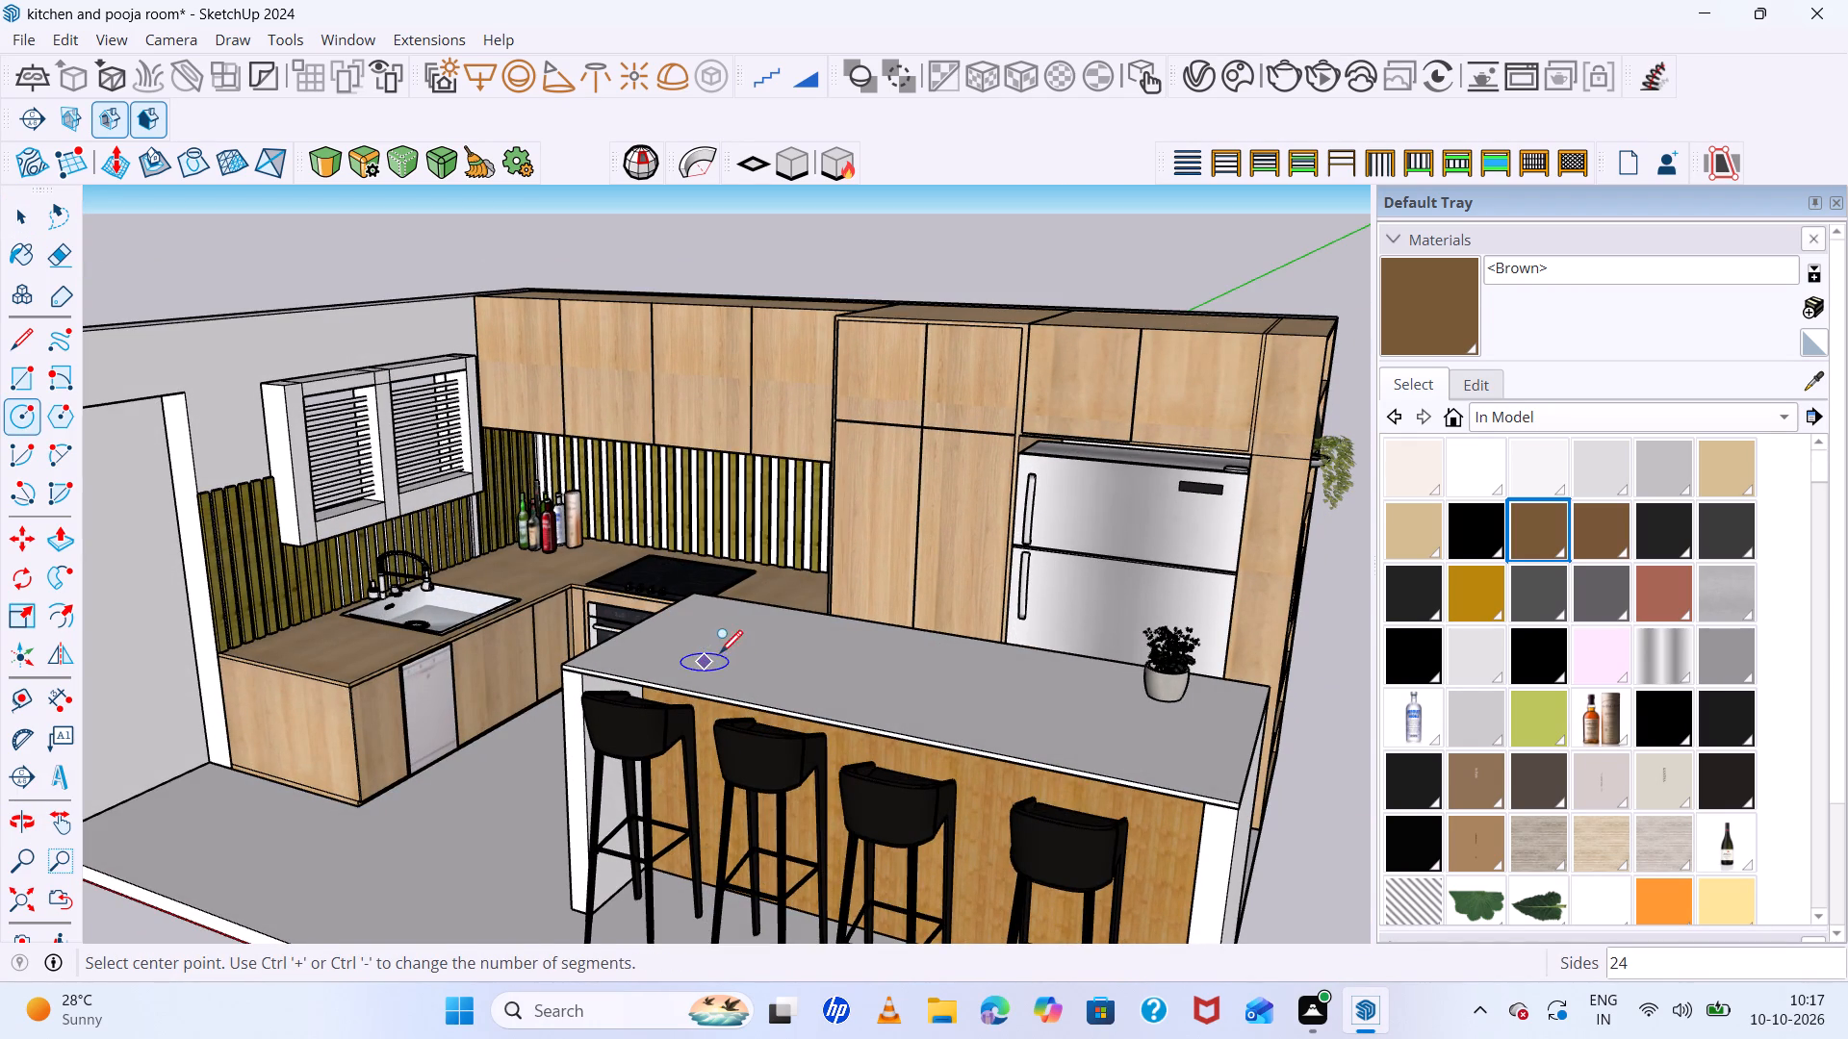
click(786, 649)
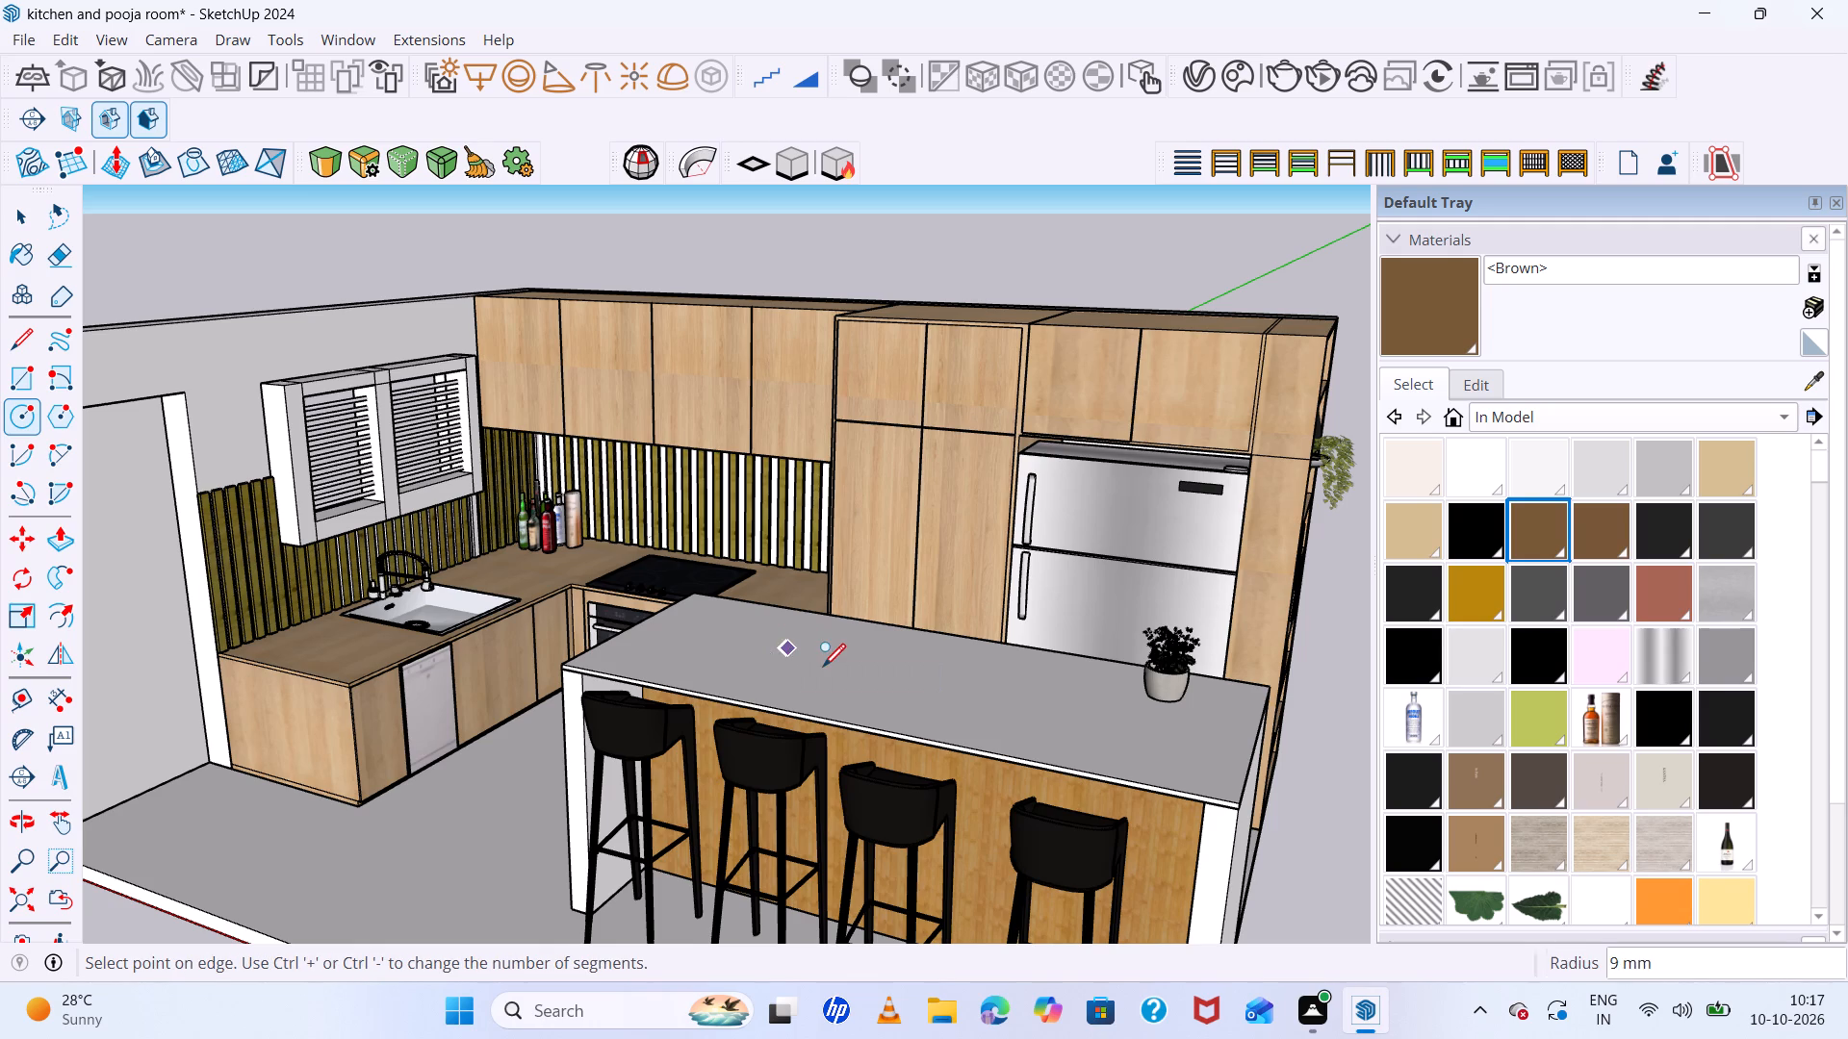
click(828, 665)
scroll(809, 652, up, 5)
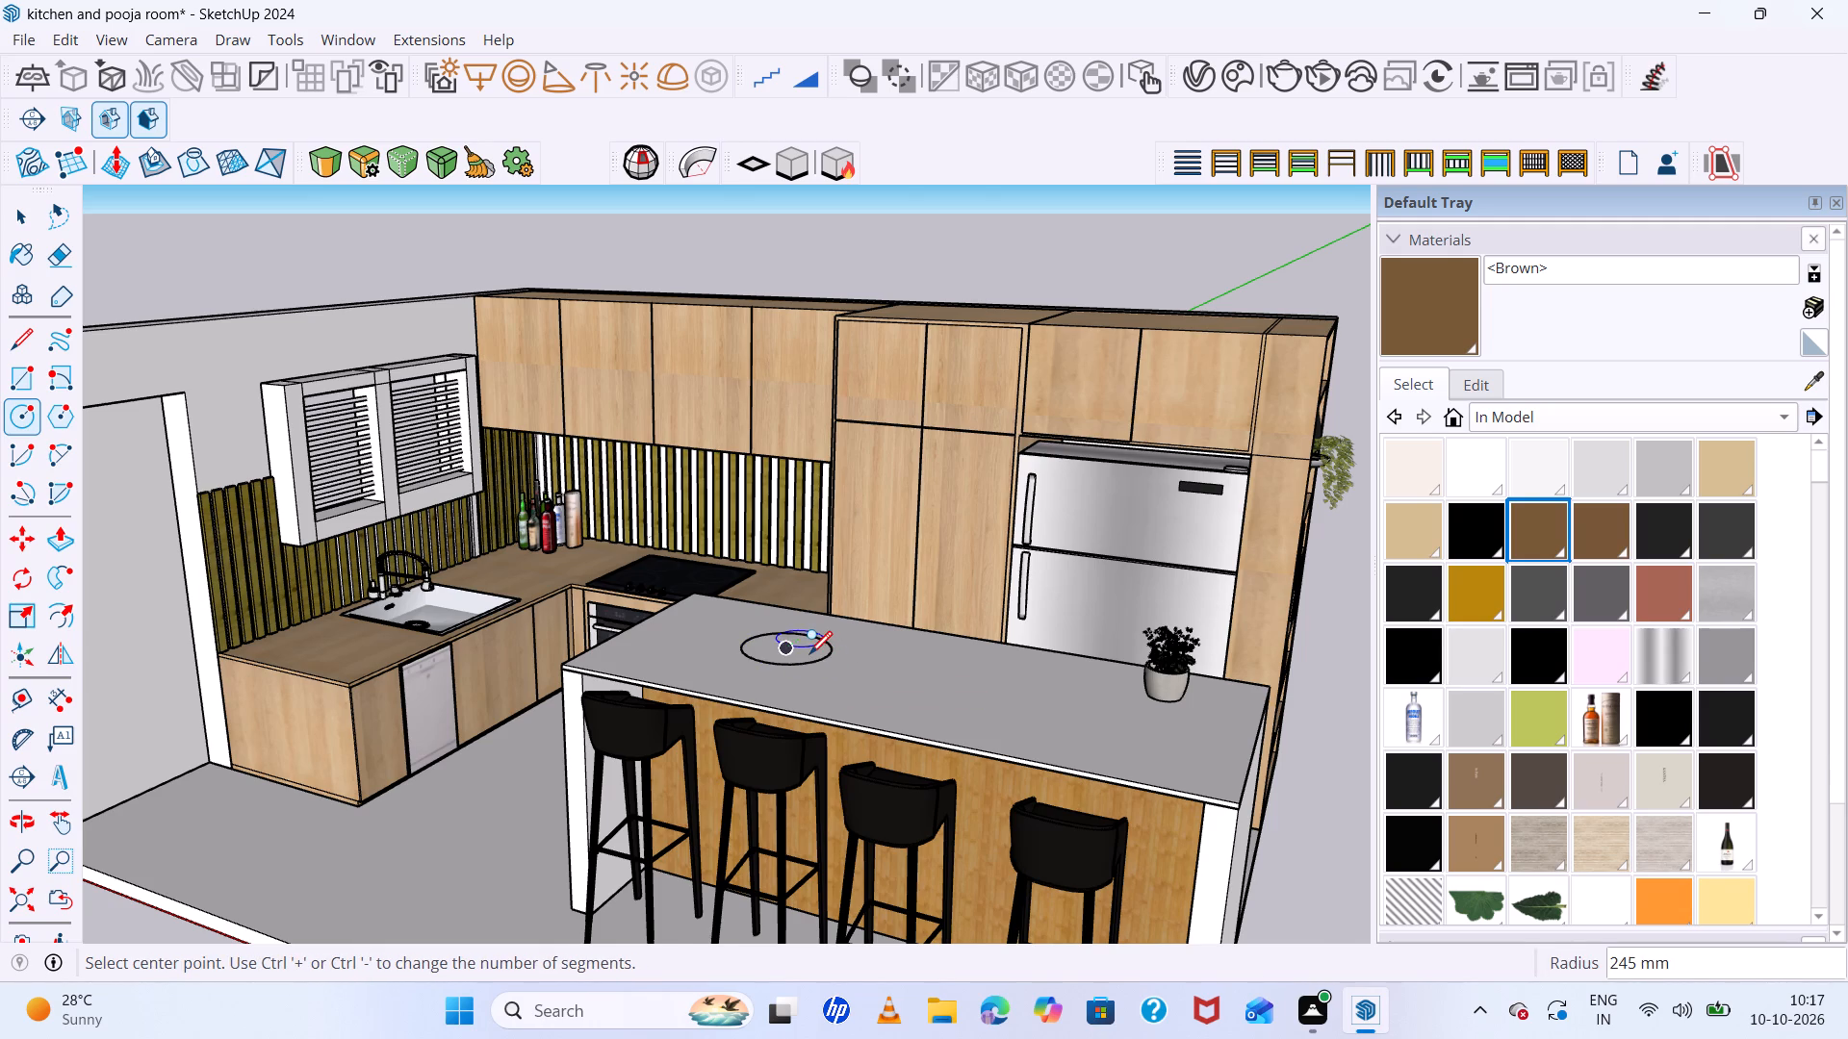
key(space)
Extrude the circle on the island countertop upward by about 23 mm to form a round disc.
click(803, 653)
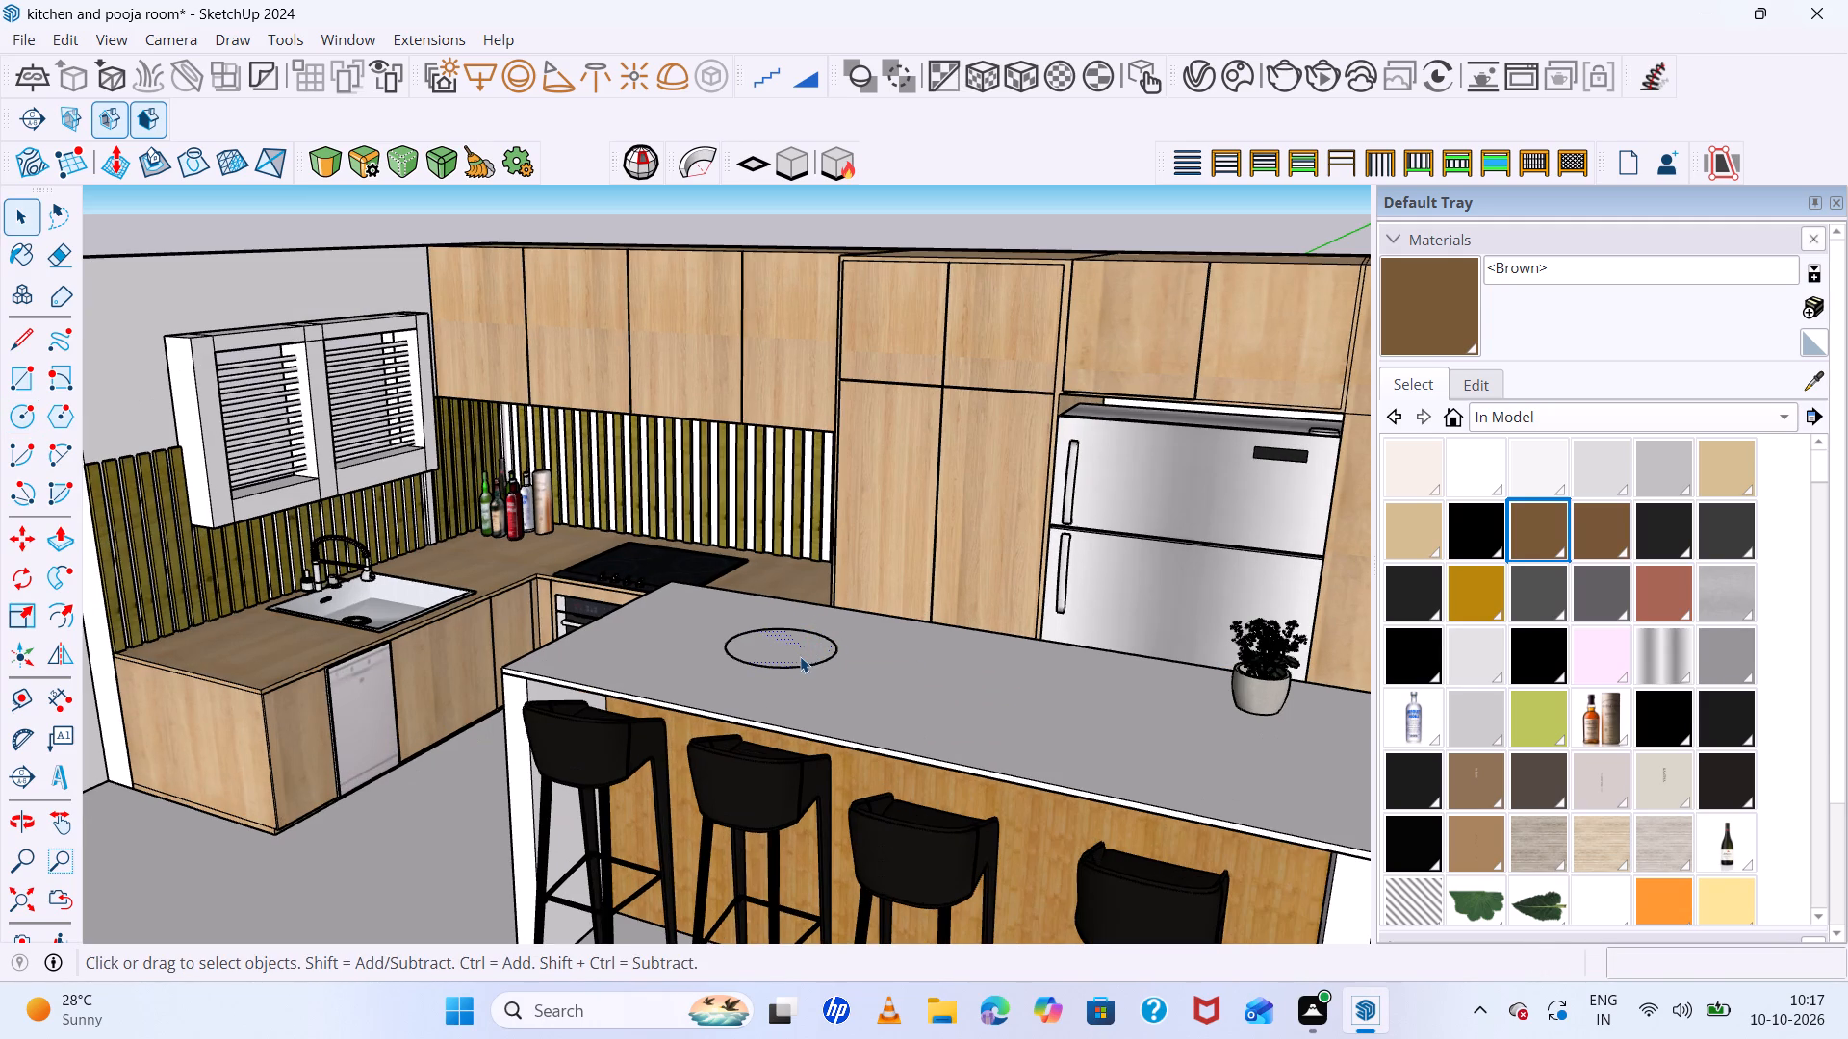
key(p)
click(800, 656)
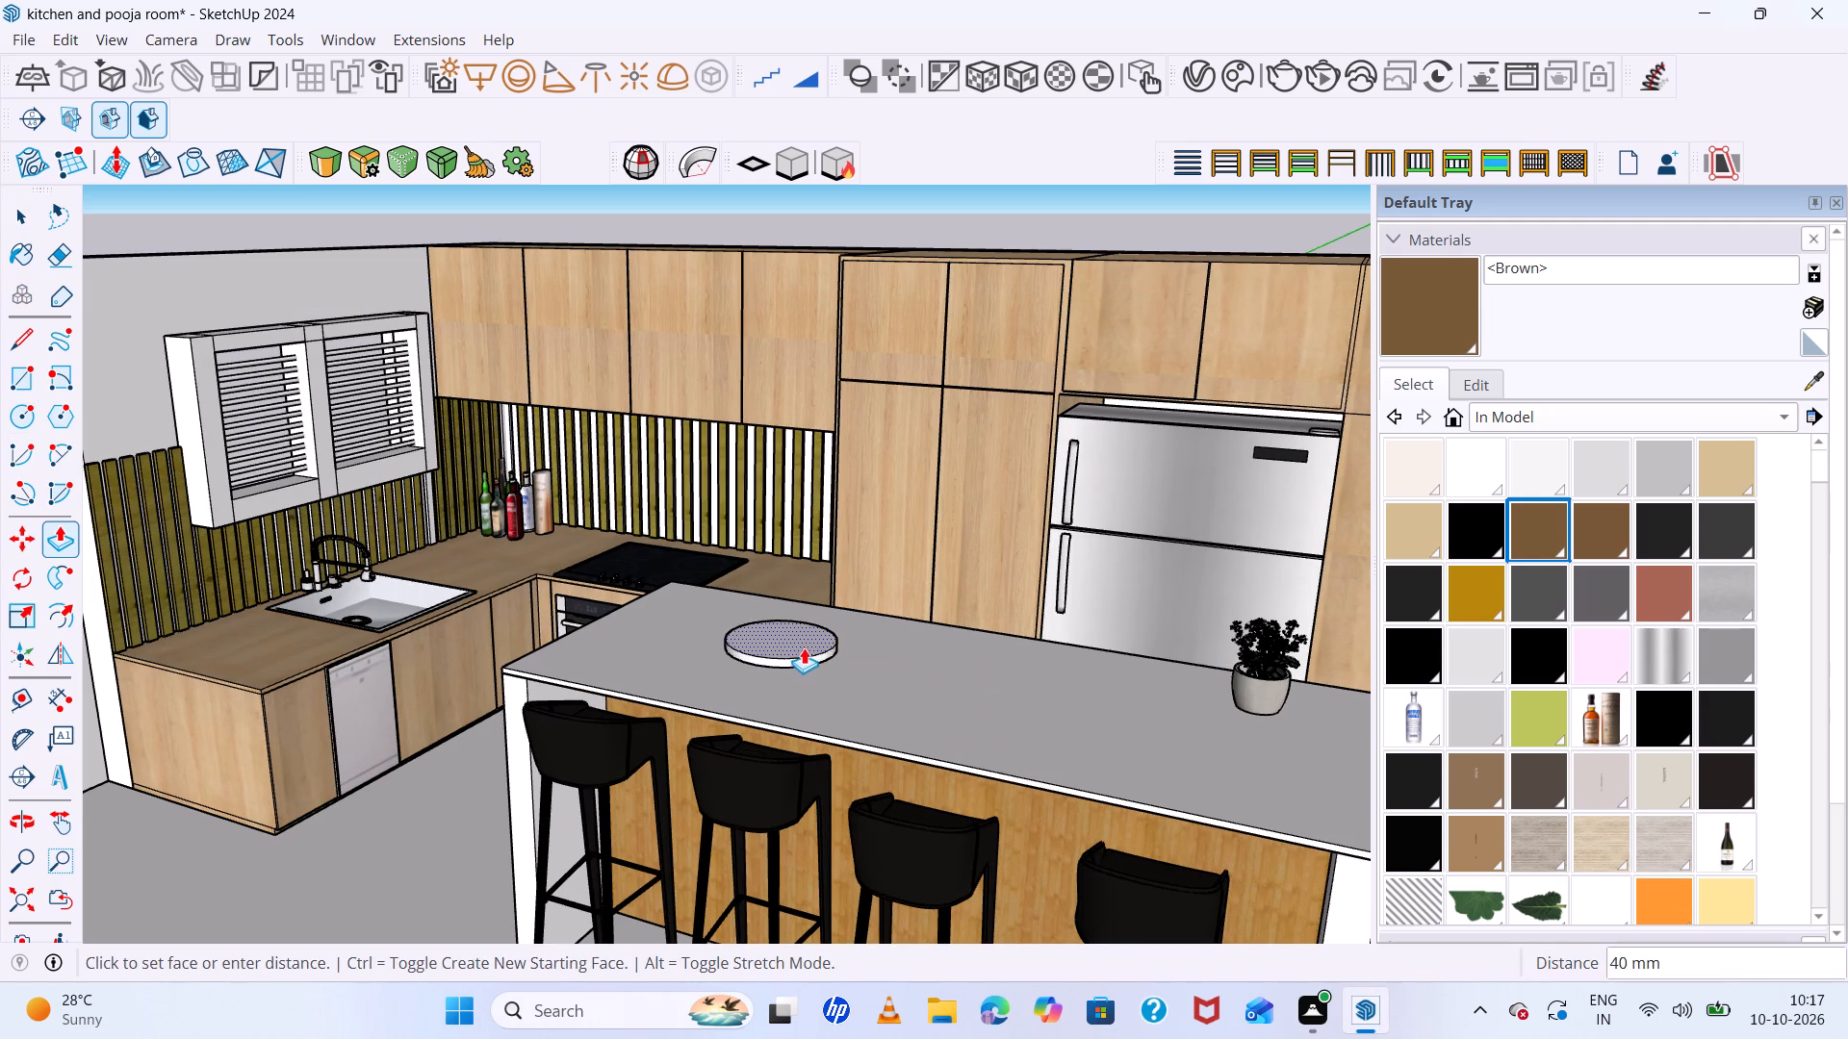
click(807, 651)
scroll(771, 634, up, 3)
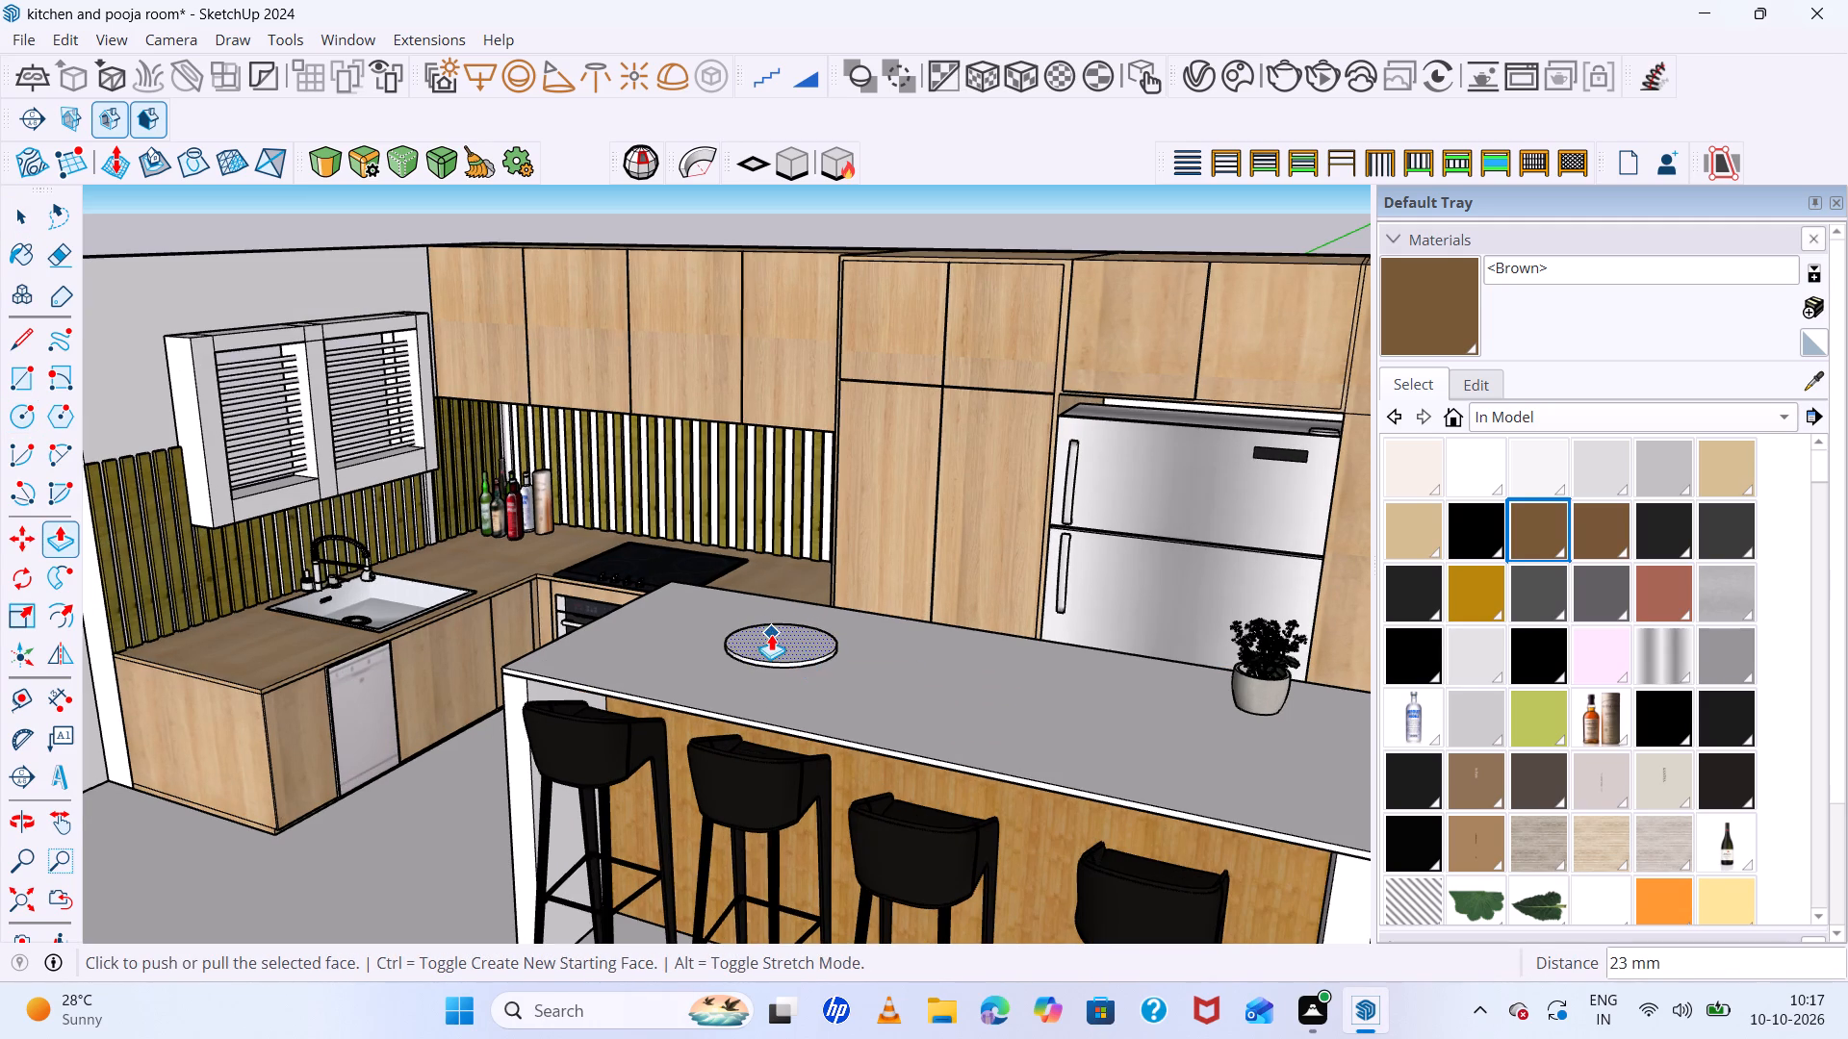
middle_drag(775, 657, 796, 748)
key(space)
Offset the disc's top edge inward by about 28 mm to form a rim.
click(824, 758)
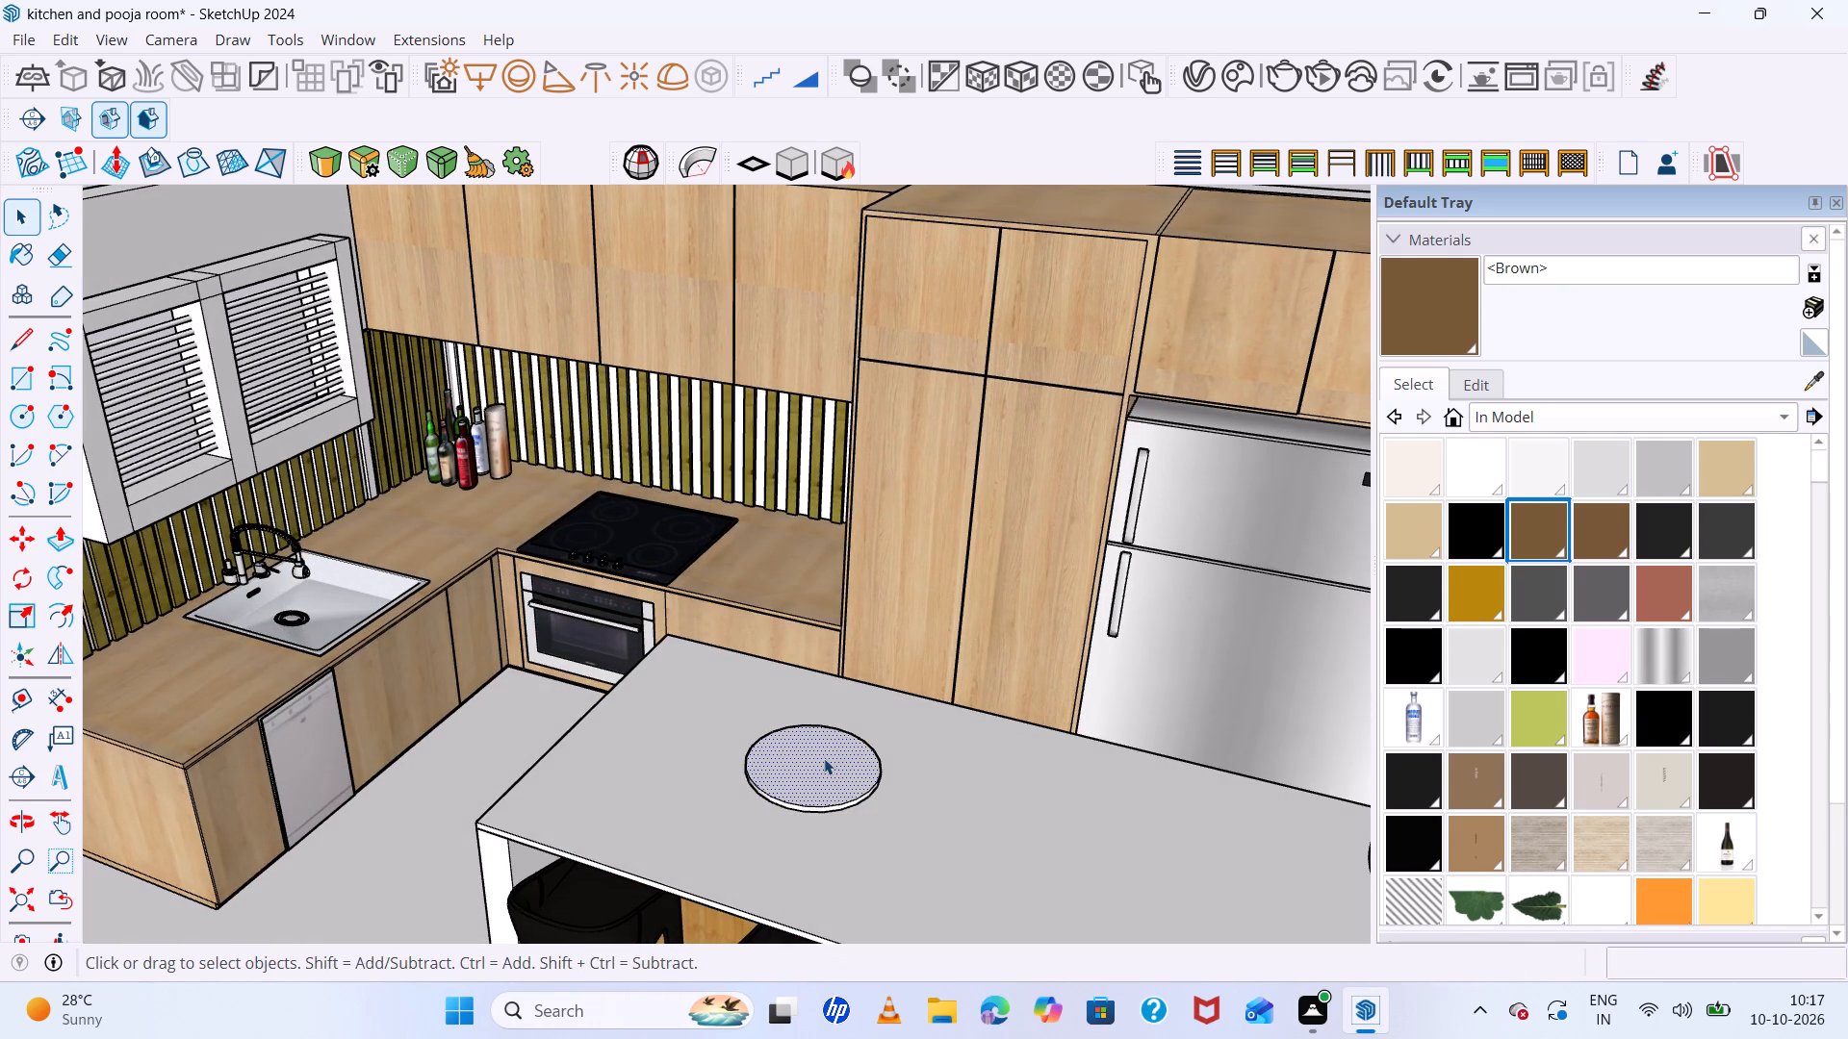
key(f)
click(767, 763)
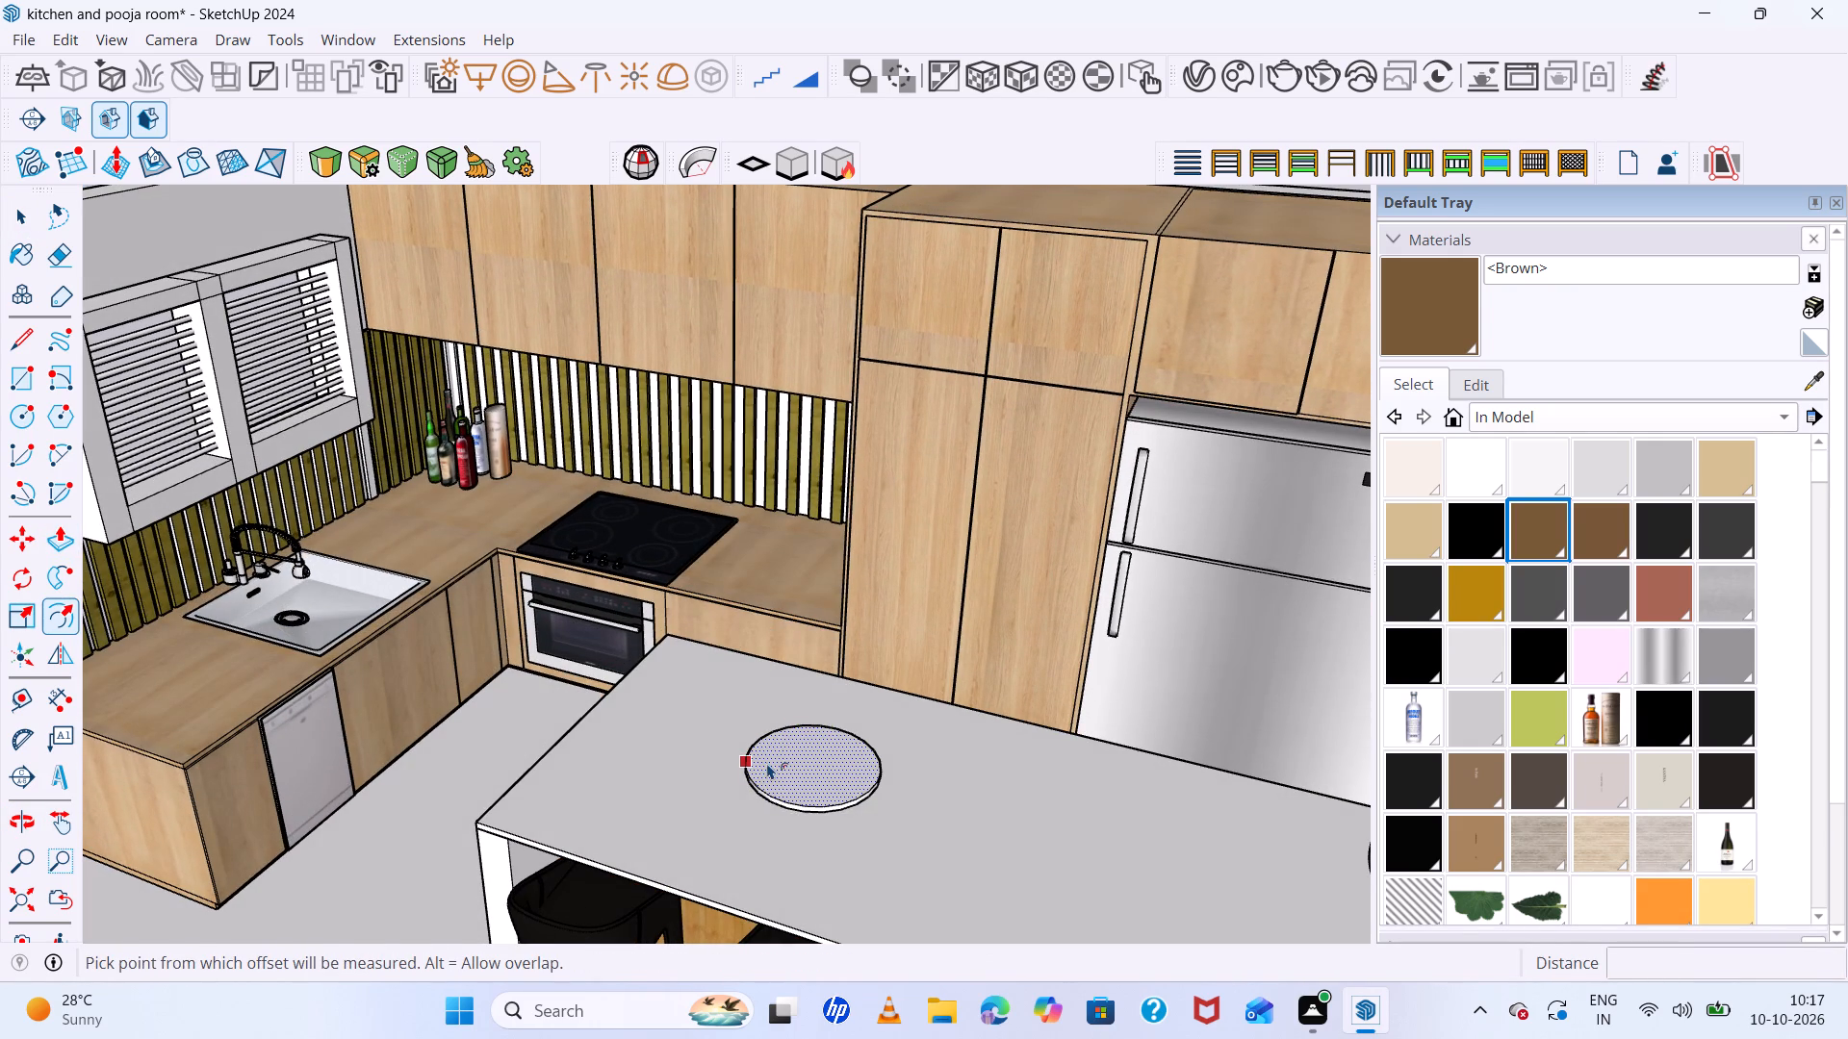
scroll(768, 766, up, 5)
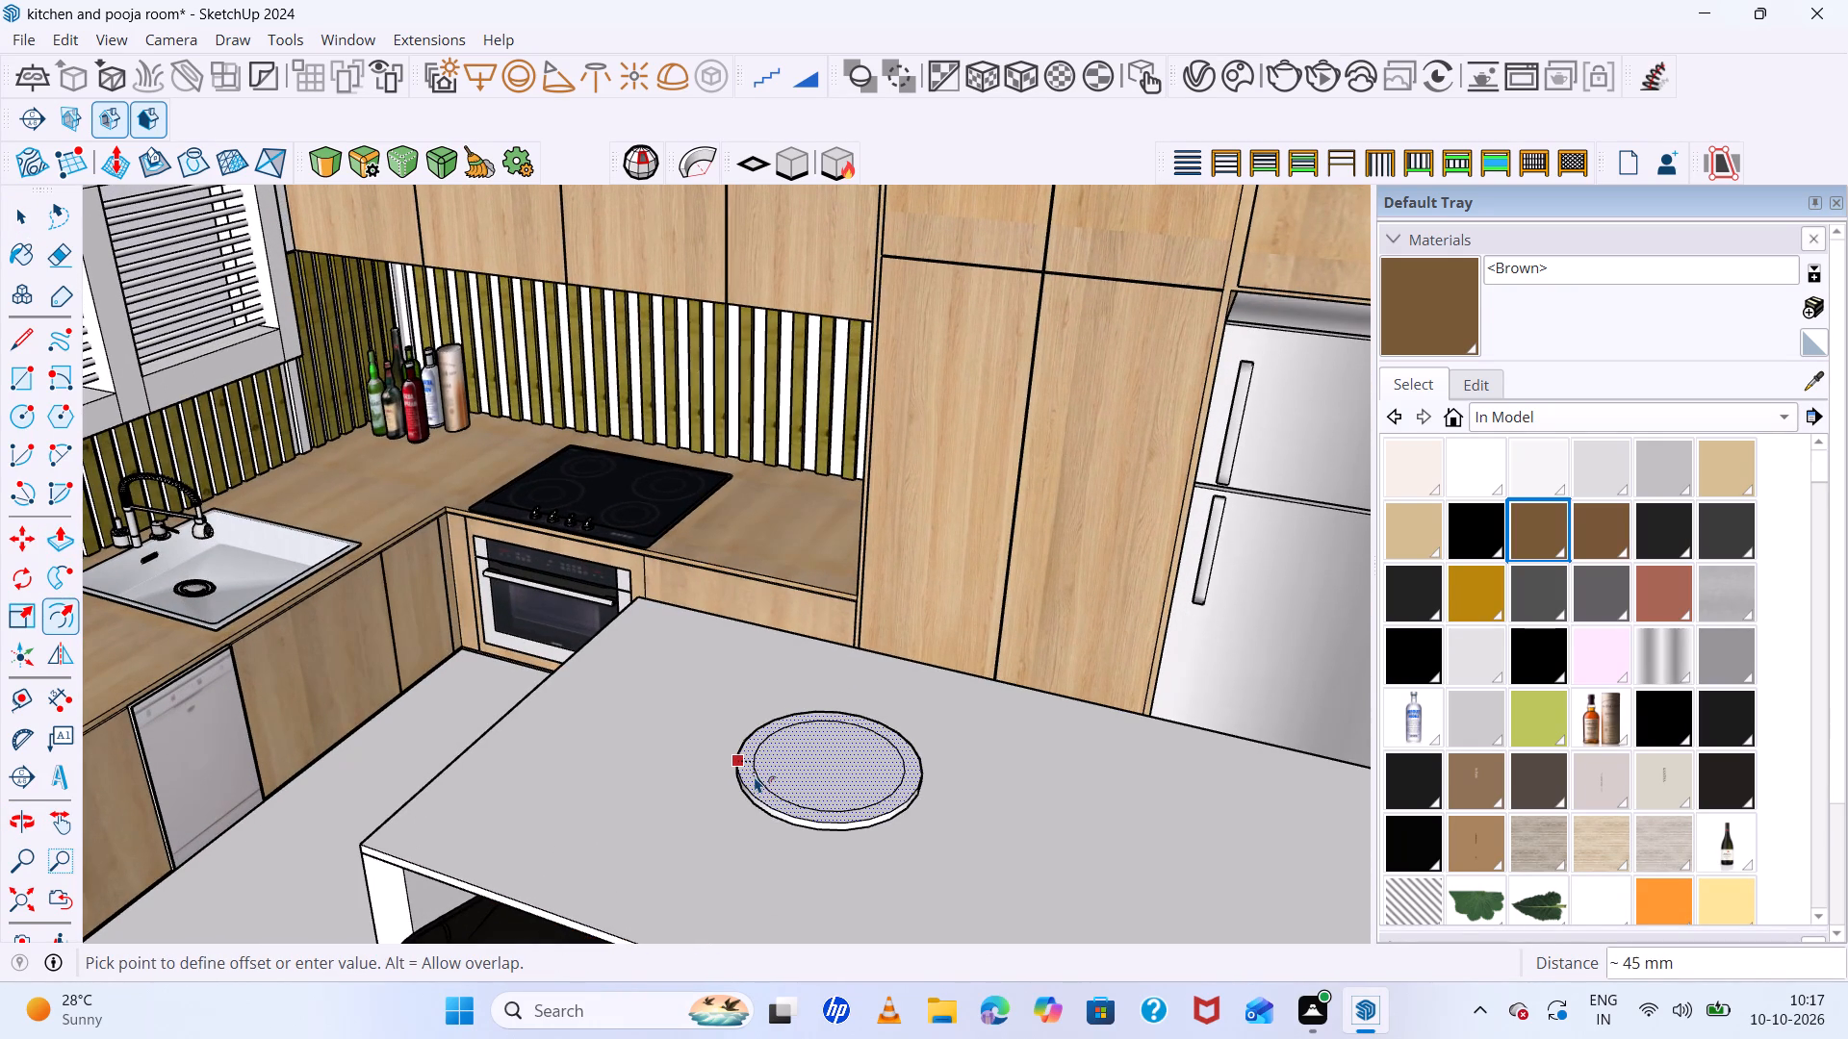
click(757, 784)
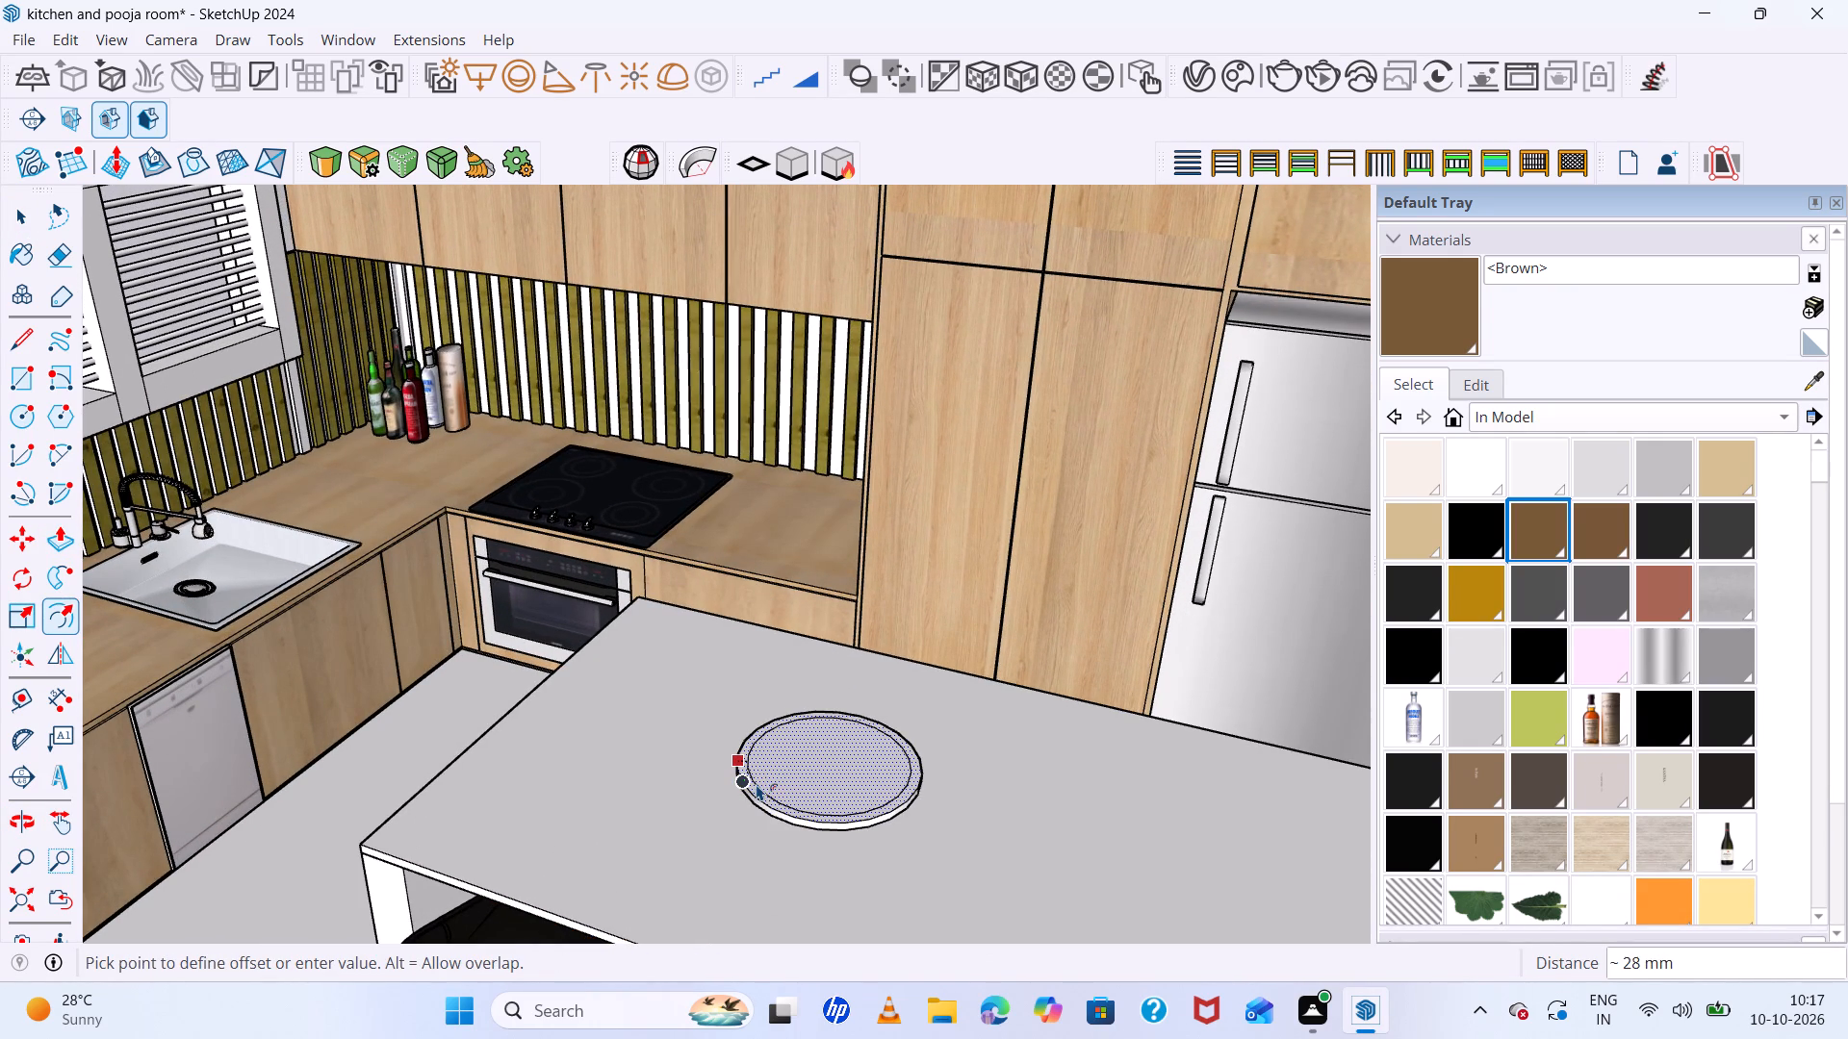
key(space)
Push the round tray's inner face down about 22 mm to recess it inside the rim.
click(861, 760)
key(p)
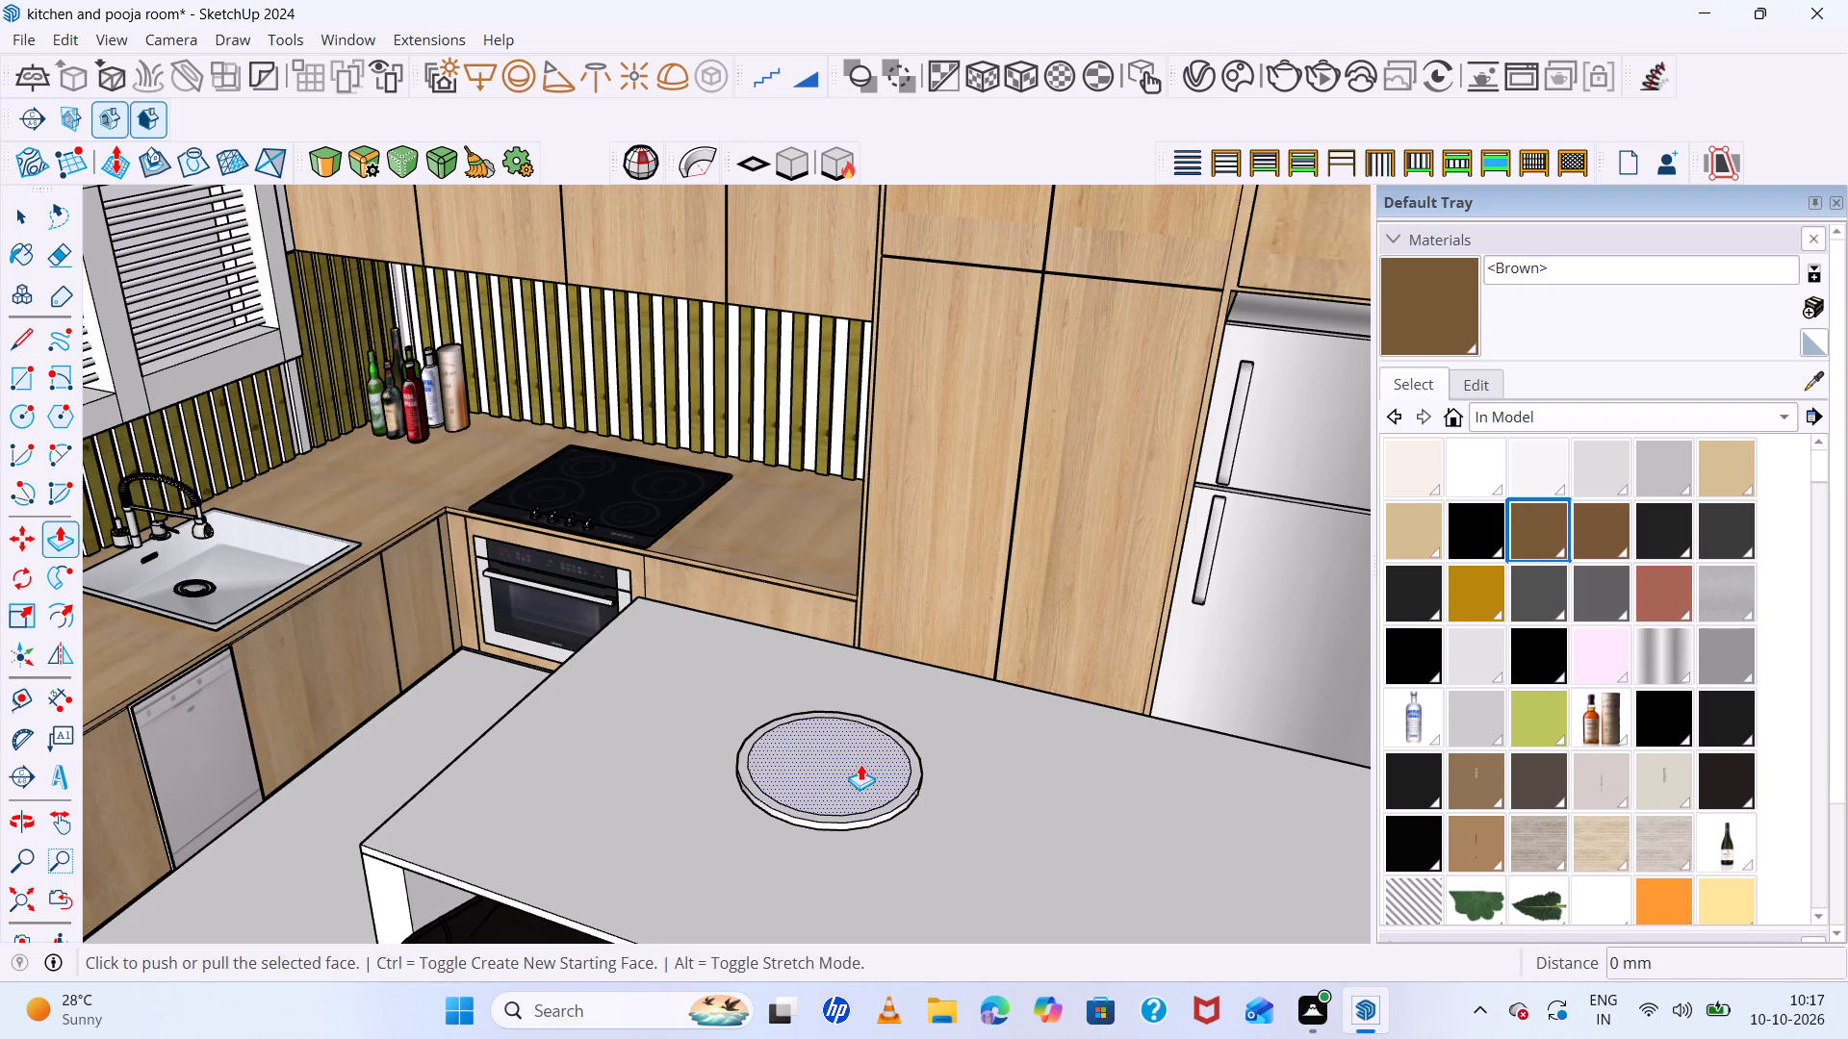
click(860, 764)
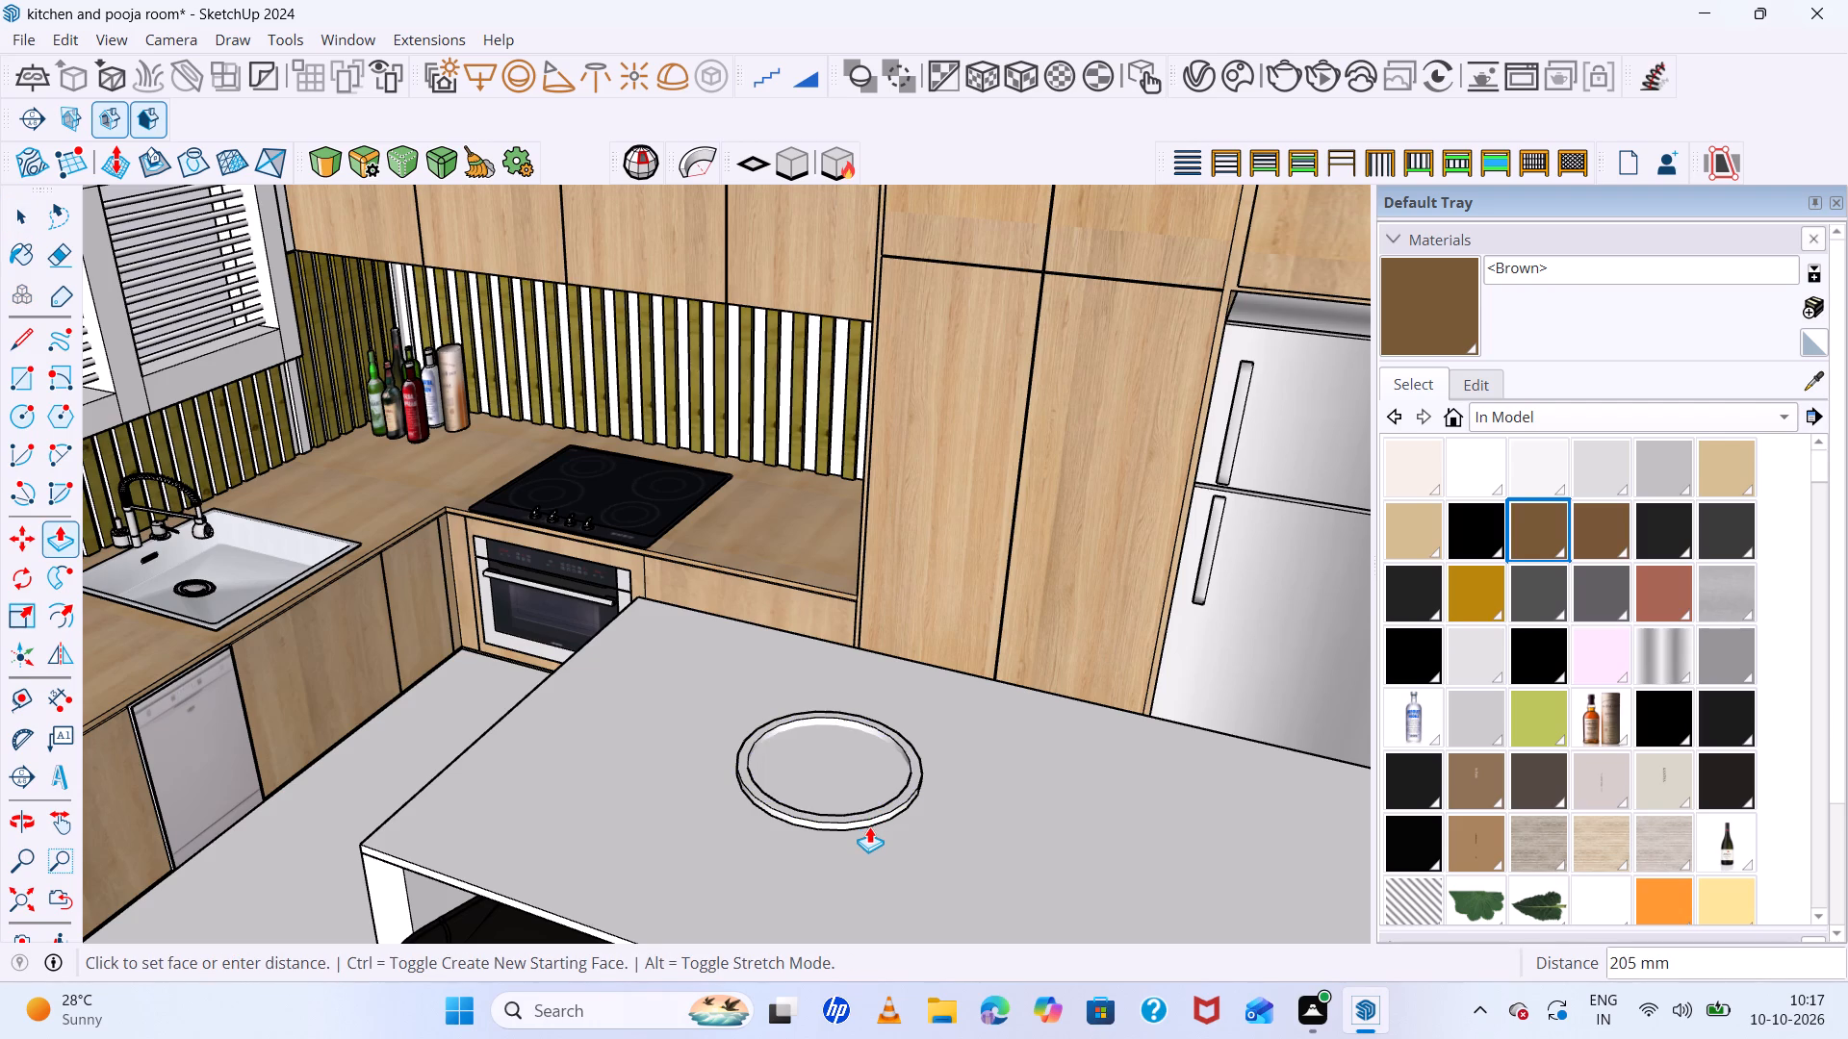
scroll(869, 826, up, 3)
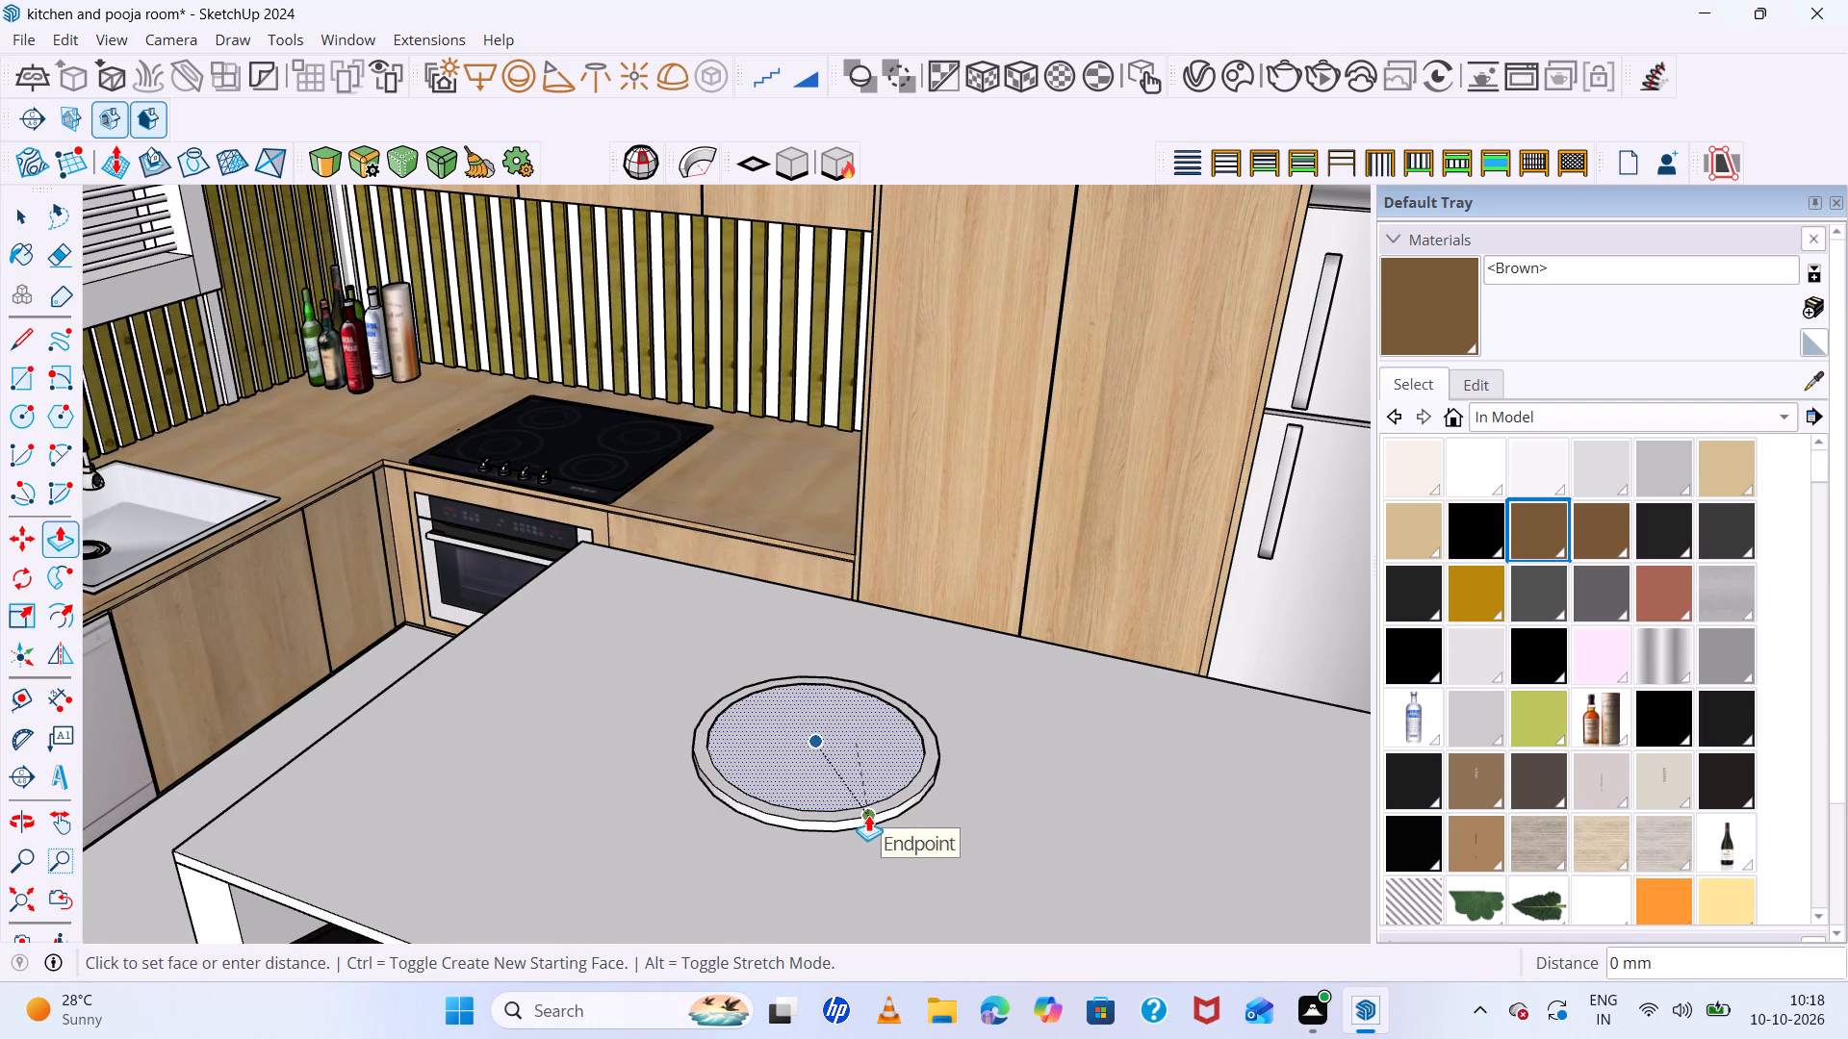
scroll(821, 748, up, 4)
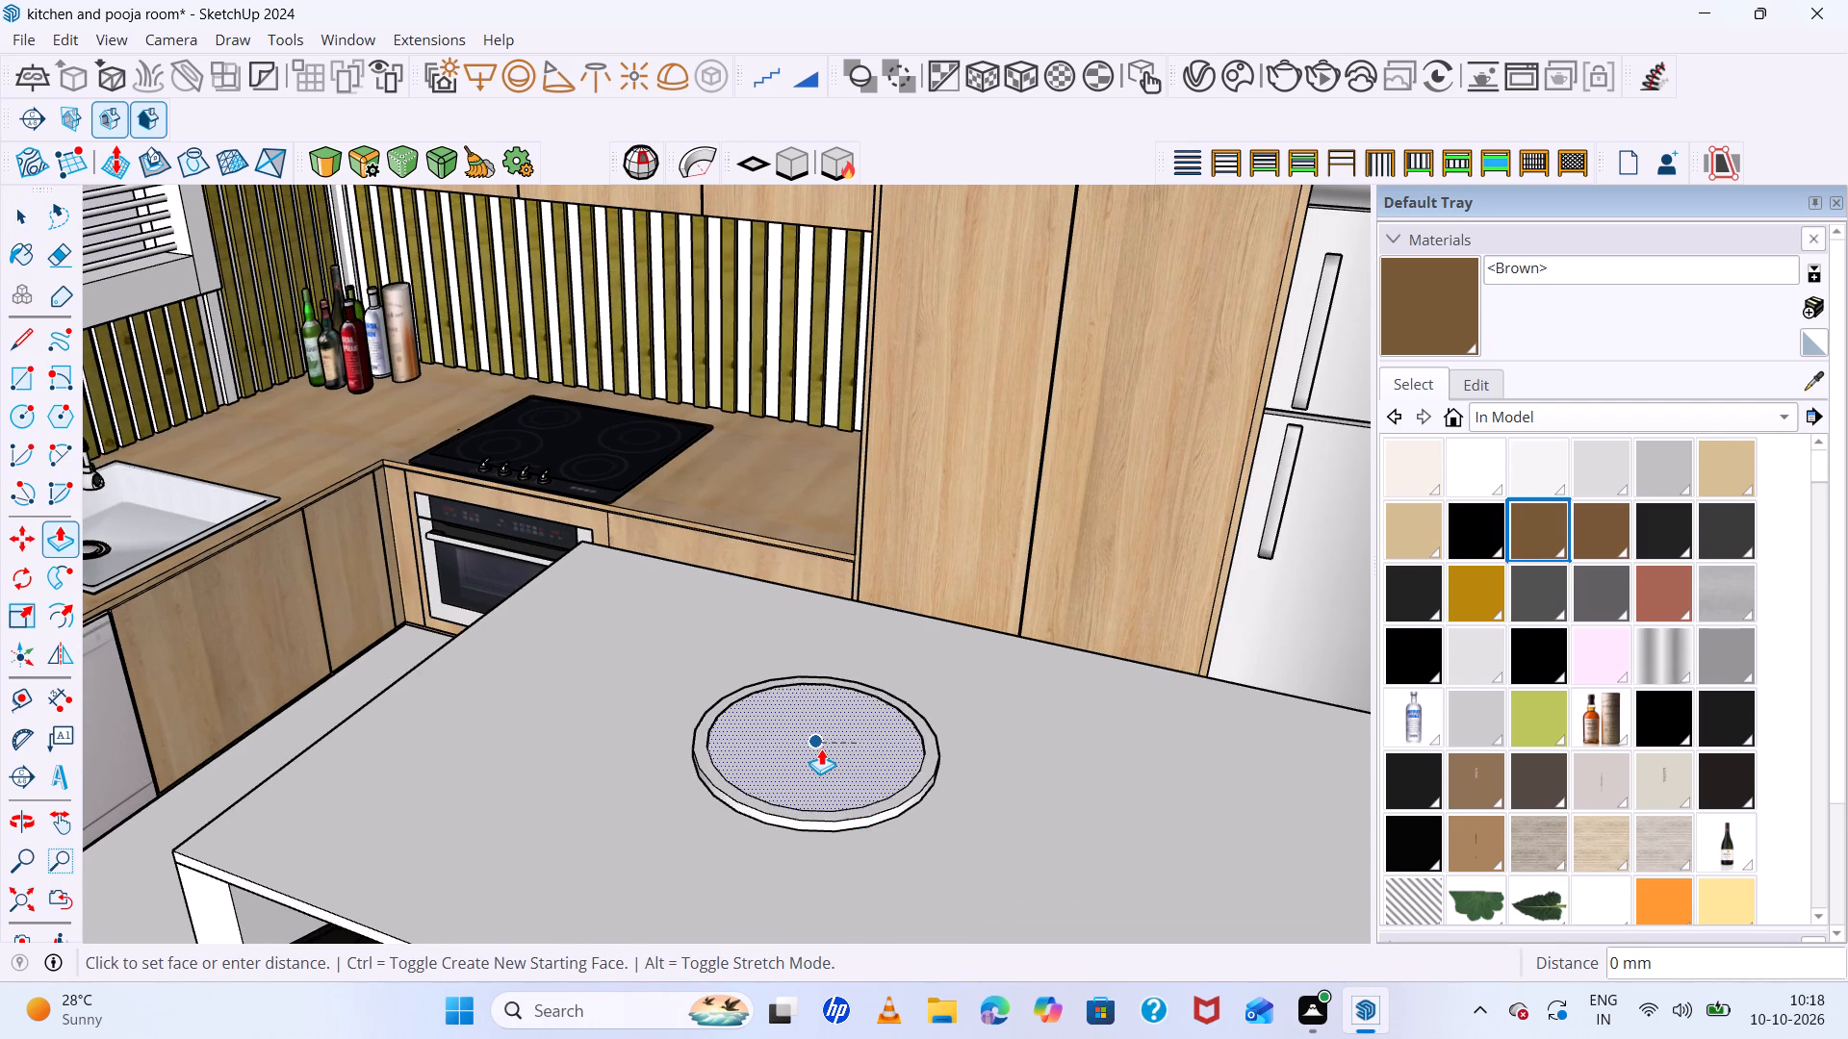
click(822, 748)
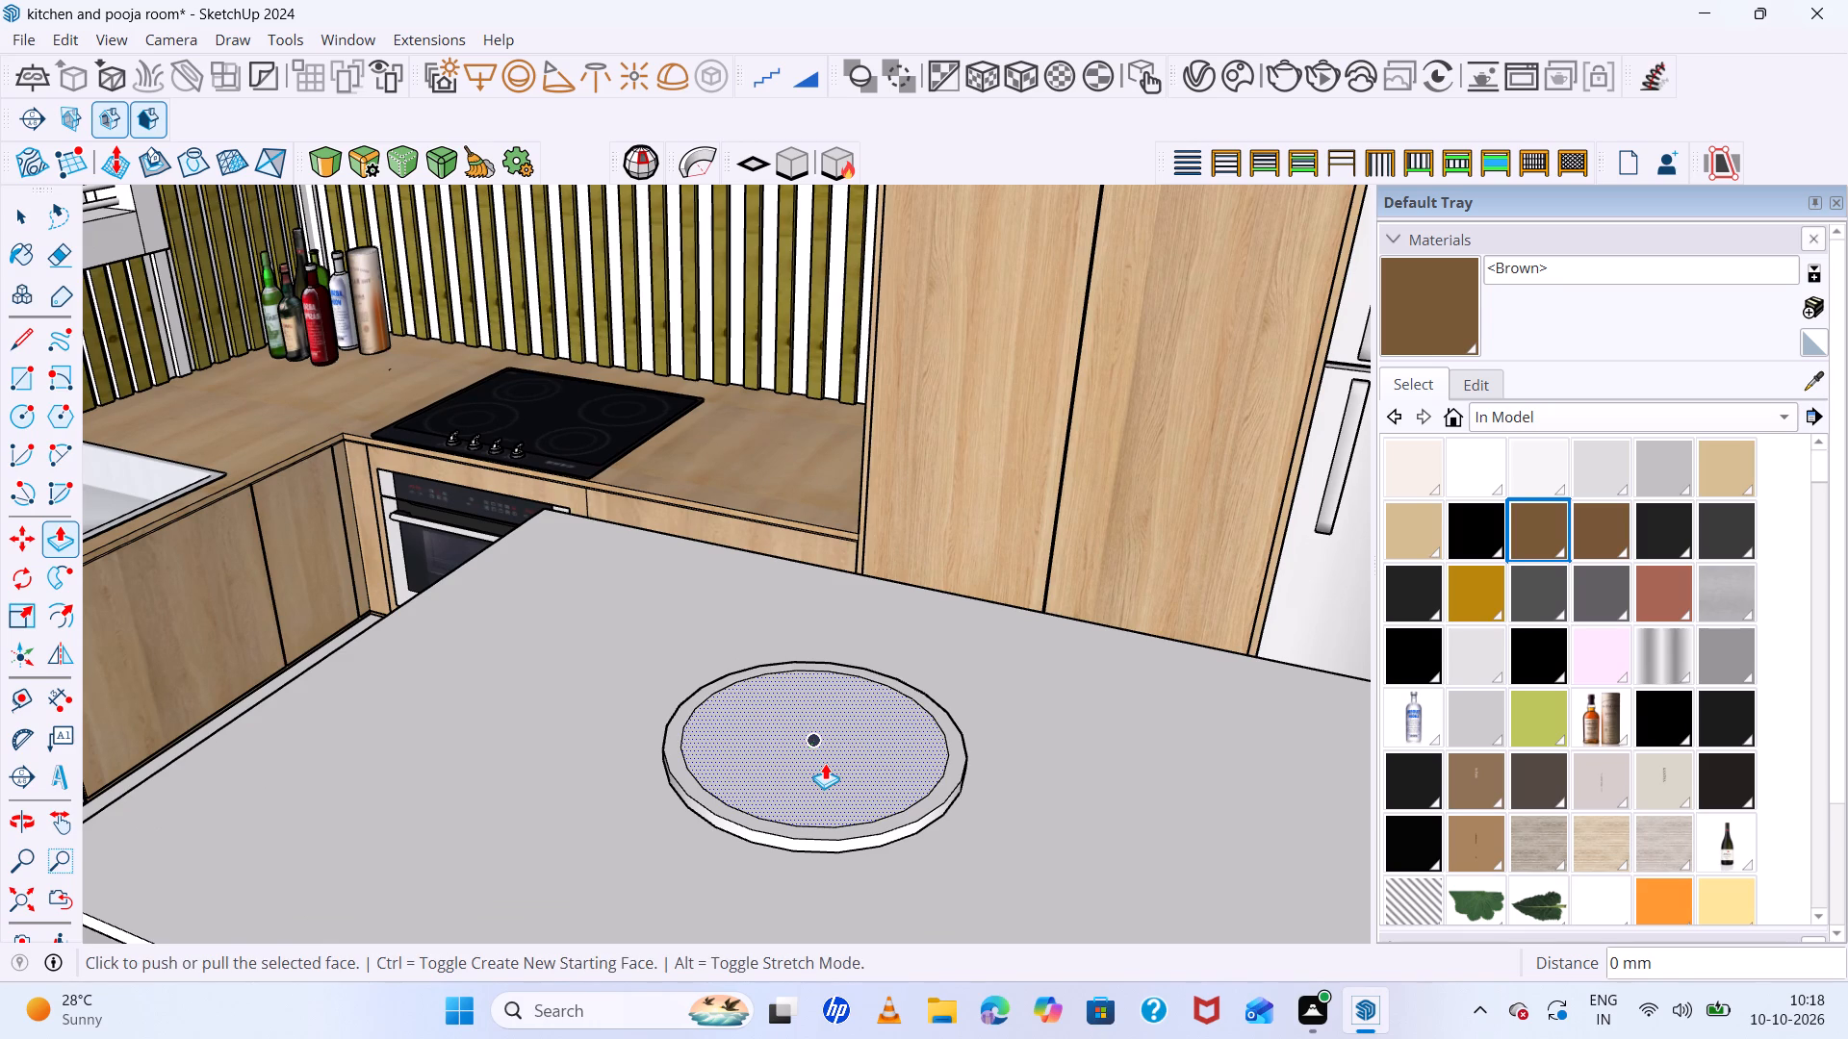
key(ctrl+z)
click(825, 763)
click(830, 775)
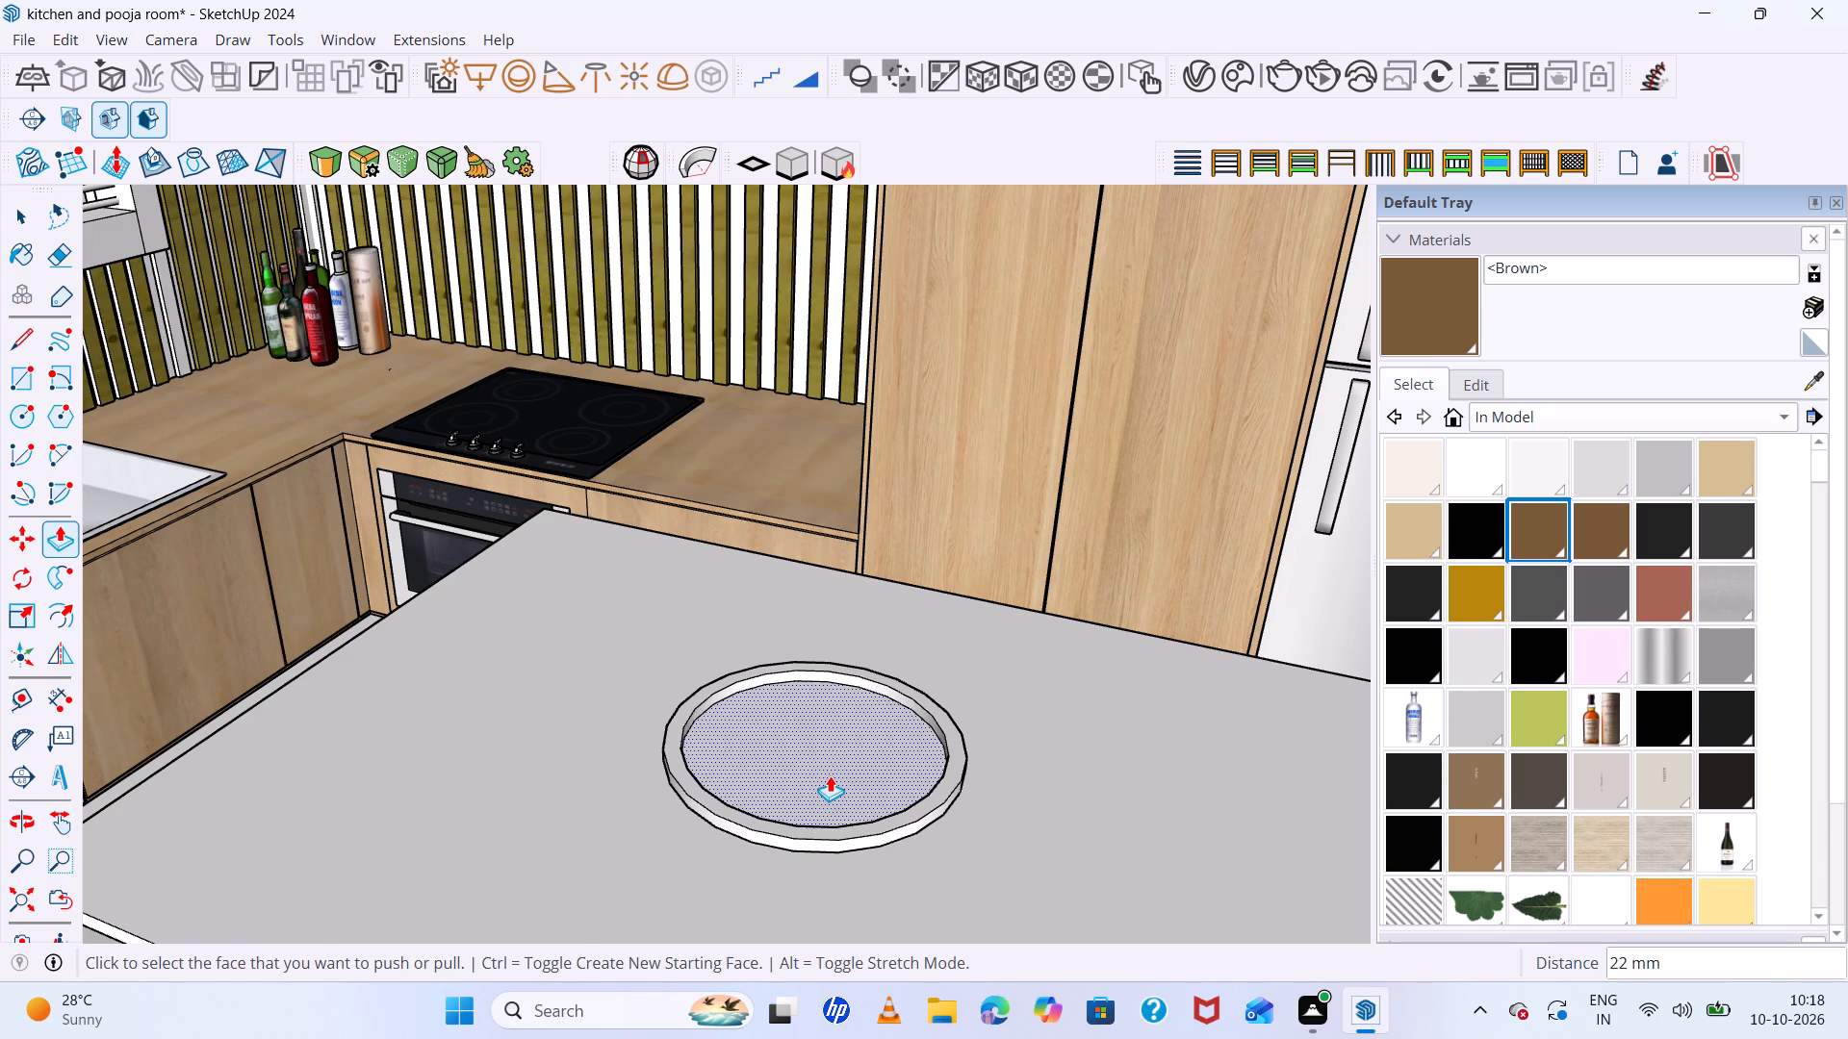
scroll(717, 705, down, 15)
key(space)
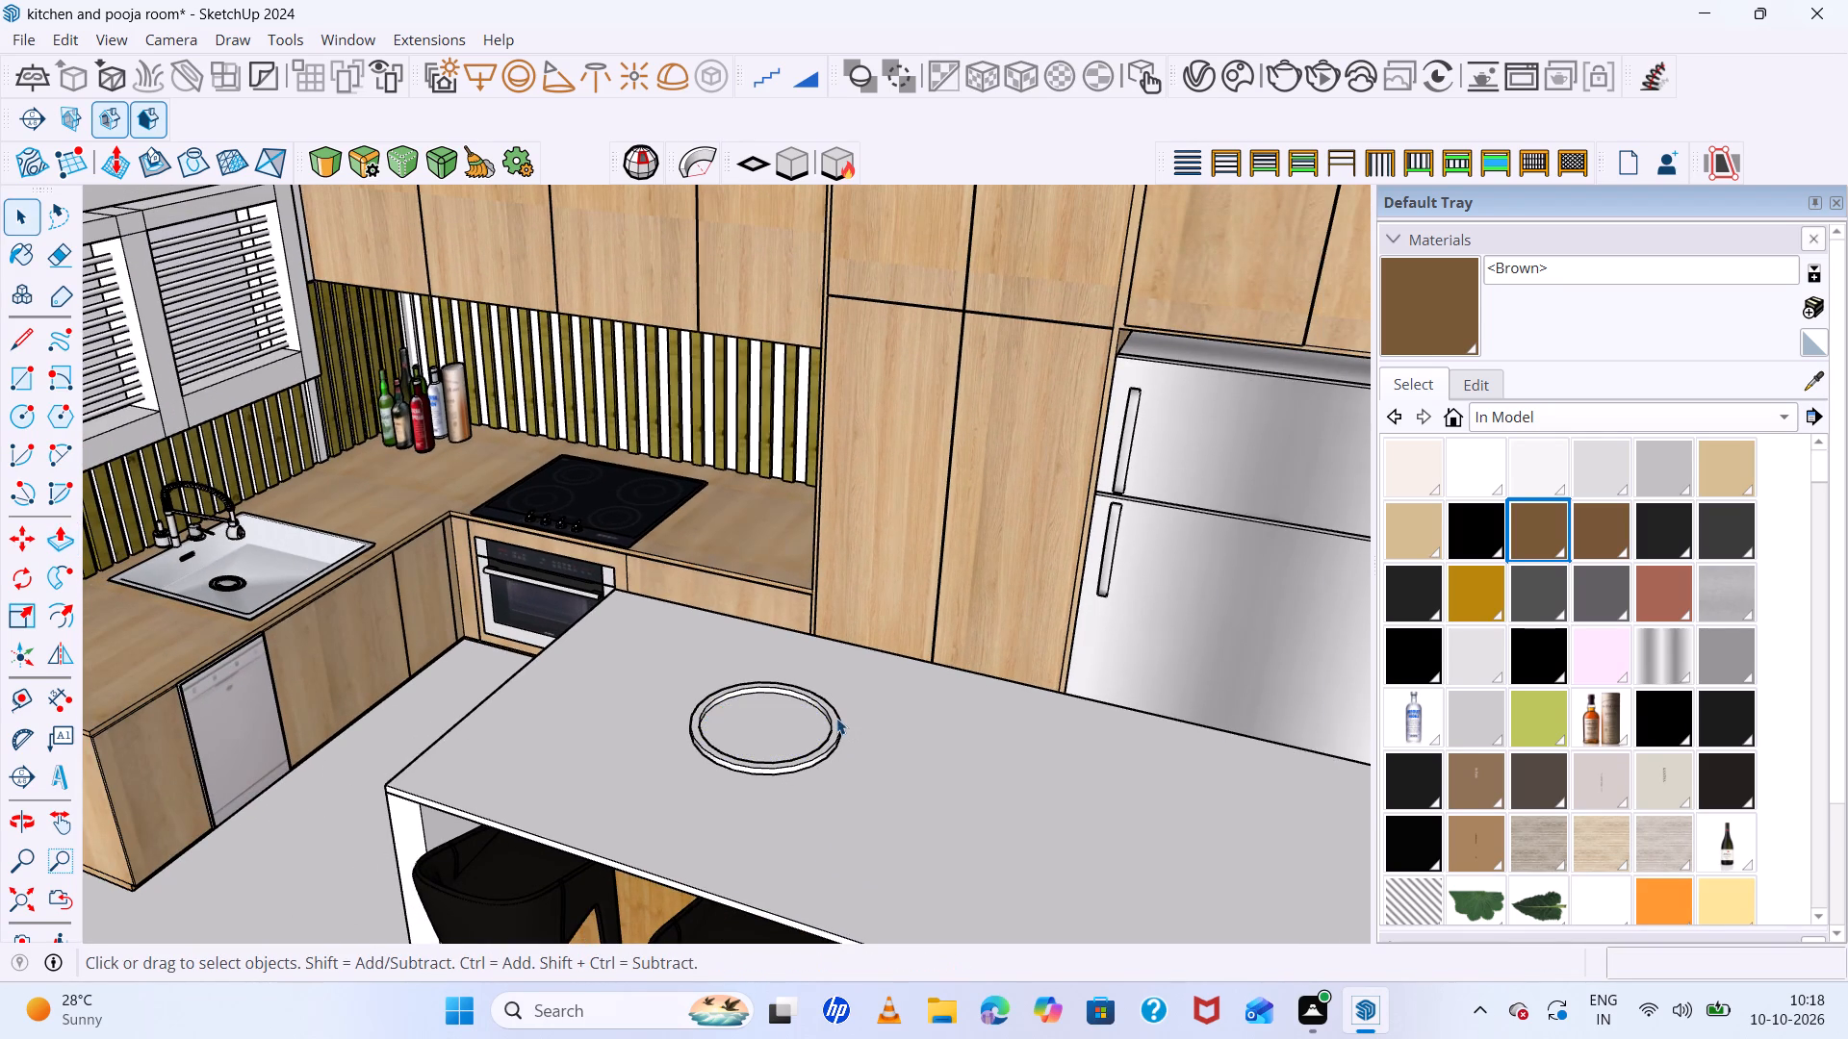
Review the round tray on the island countertop in the context of the whole kitchen.
click(269, 880)
scroll(494, 840, down, 8)
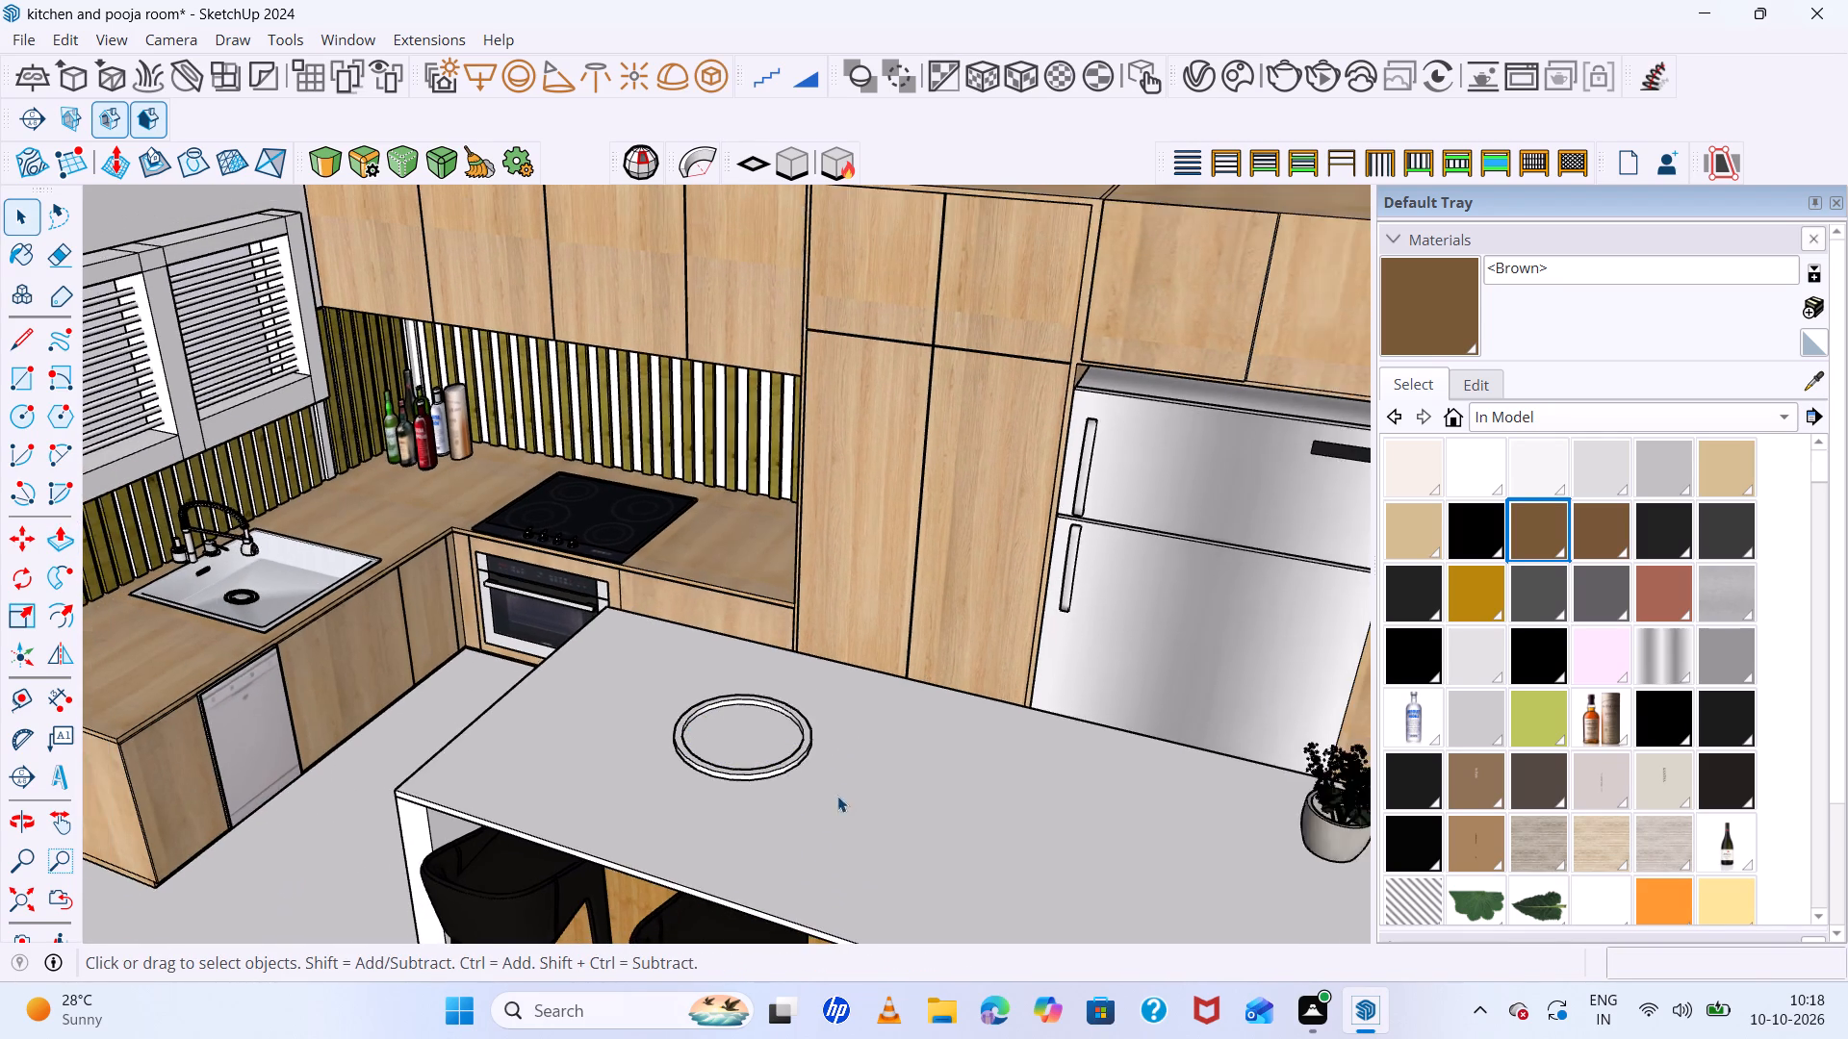
scroll(578, 670, down, 7)
scroll(698, 747, down, 7)
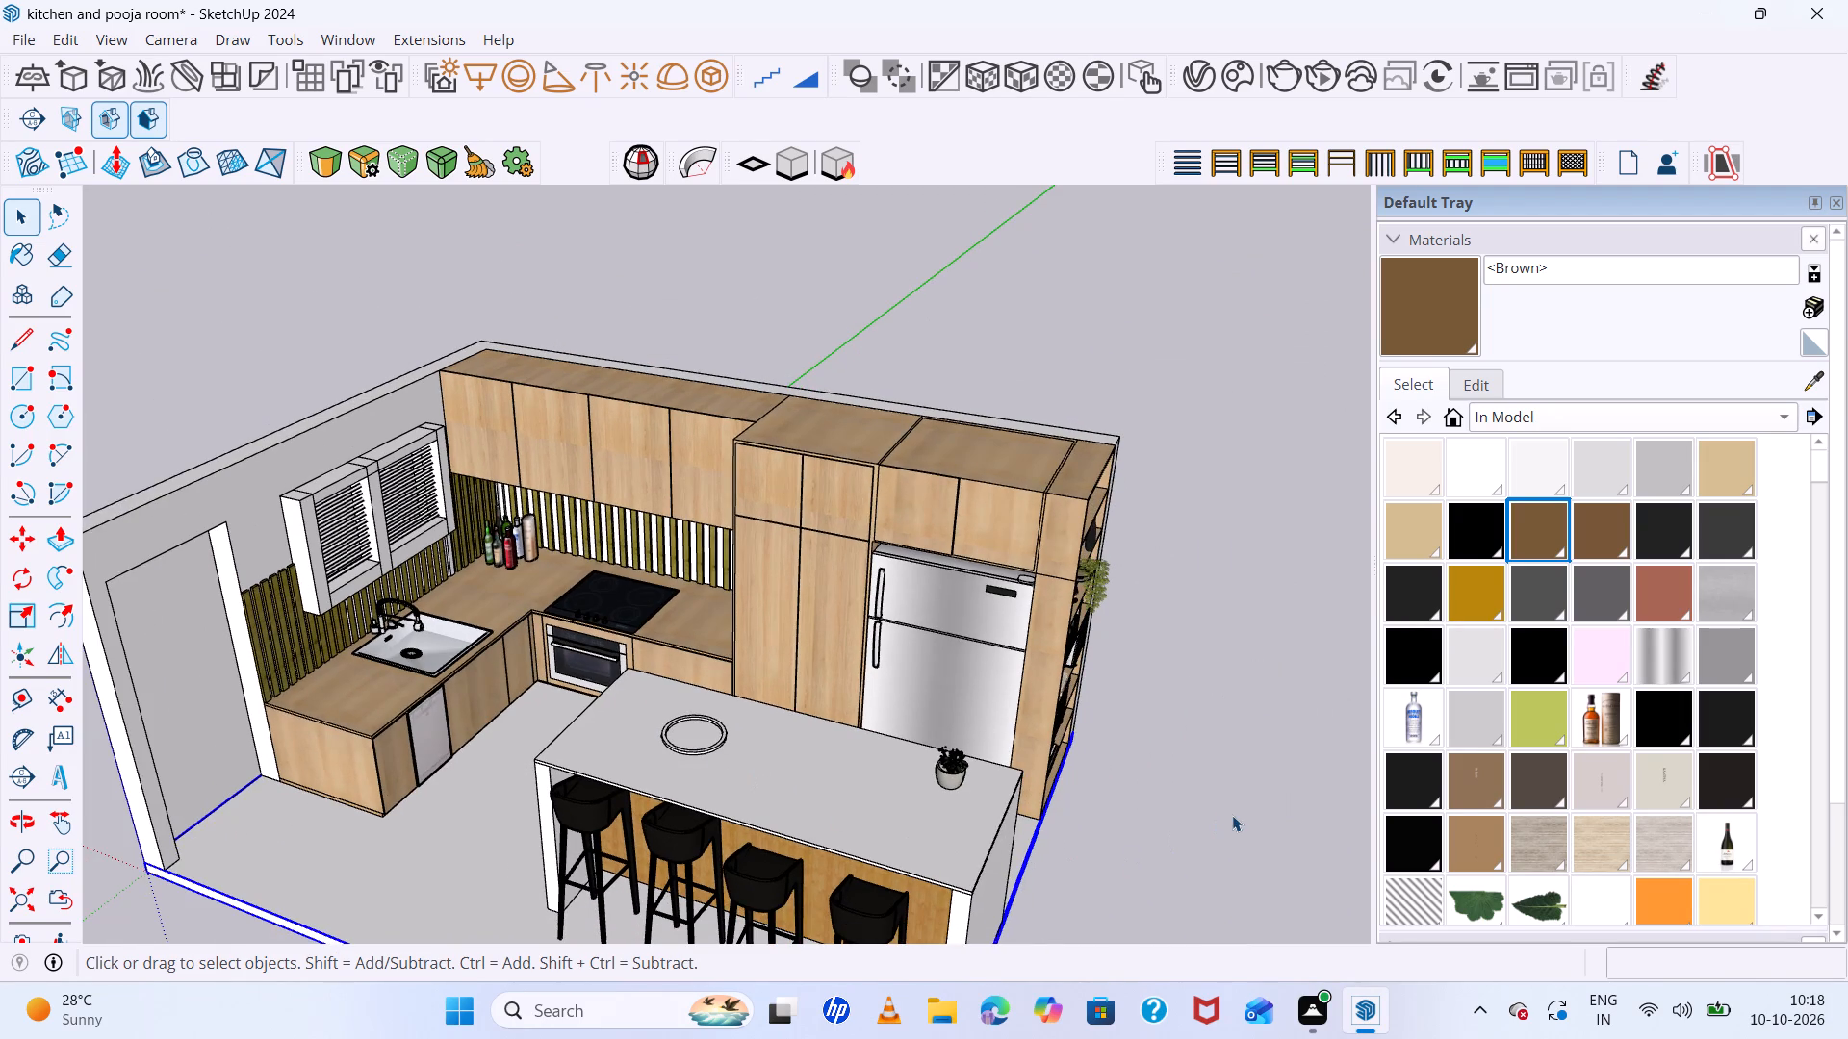
click(1232, 815)
scroll(620, 721, up, 19)
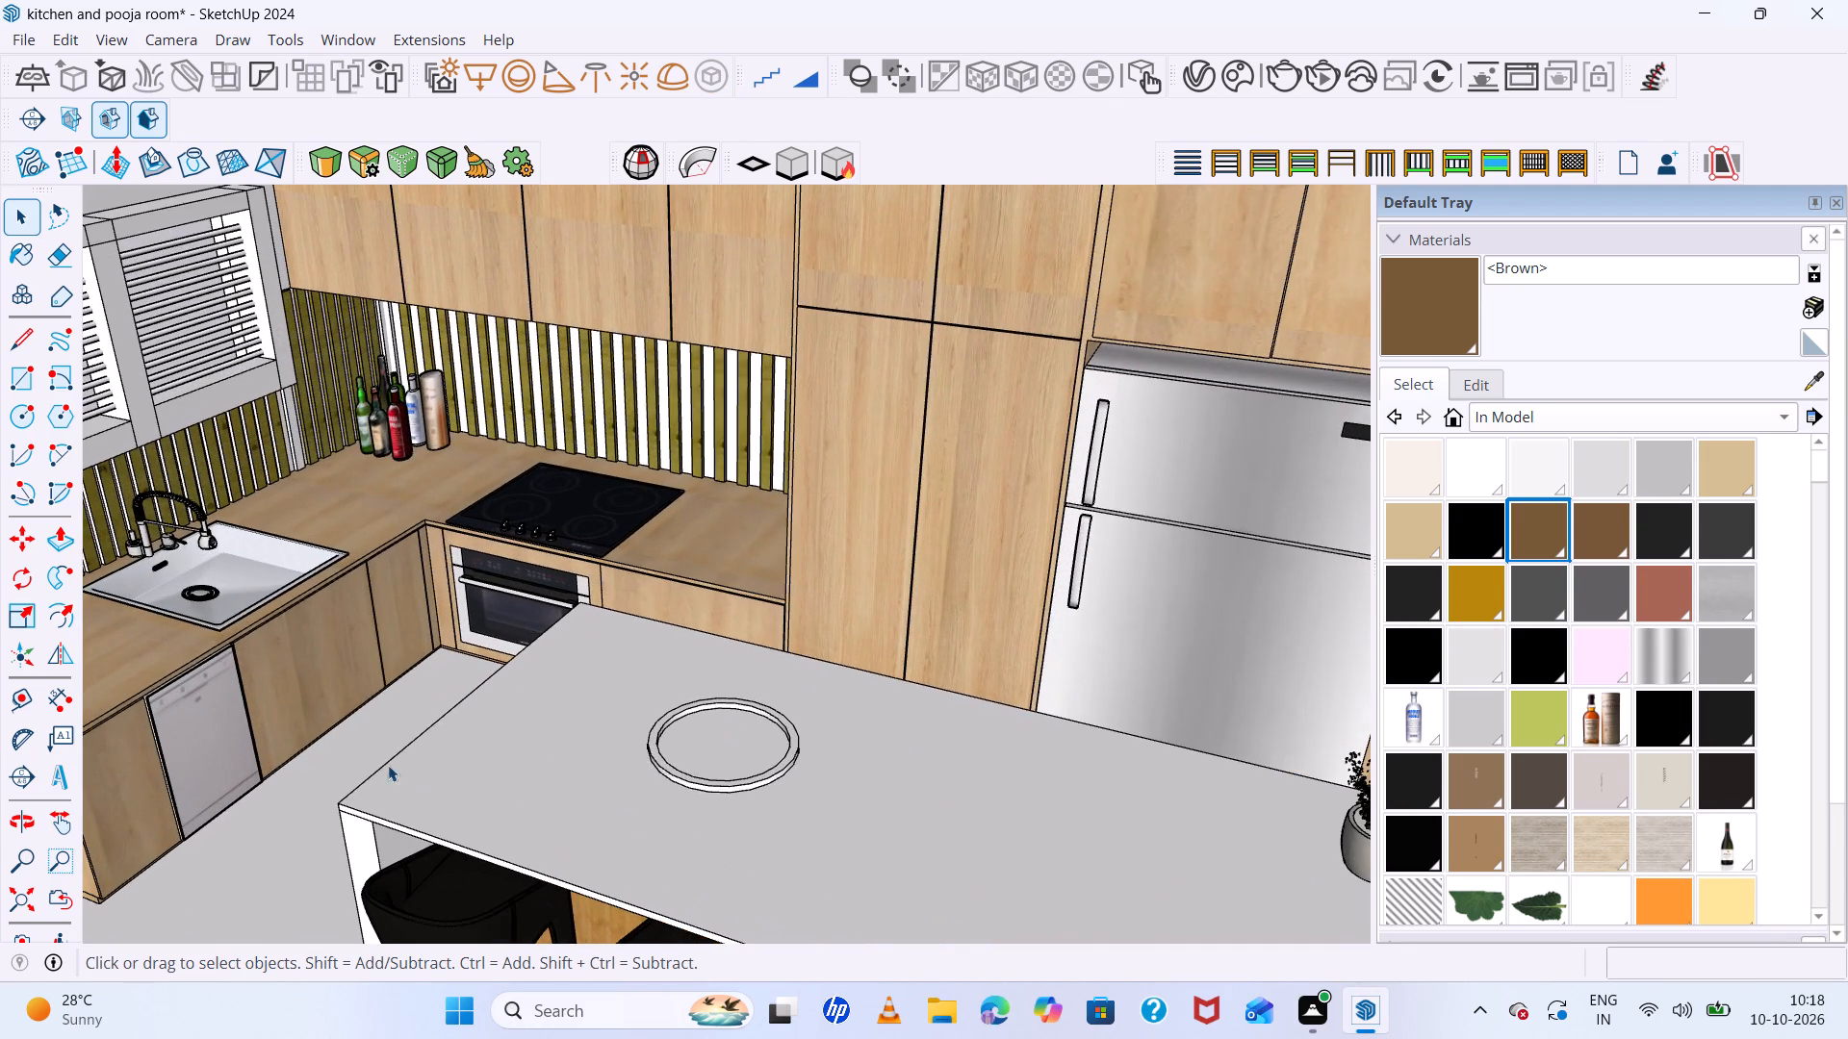
scroll(361, 736, down, 20)
scroll(361, 736, down, 9)
middle_drag(534, 831, 564, 849)
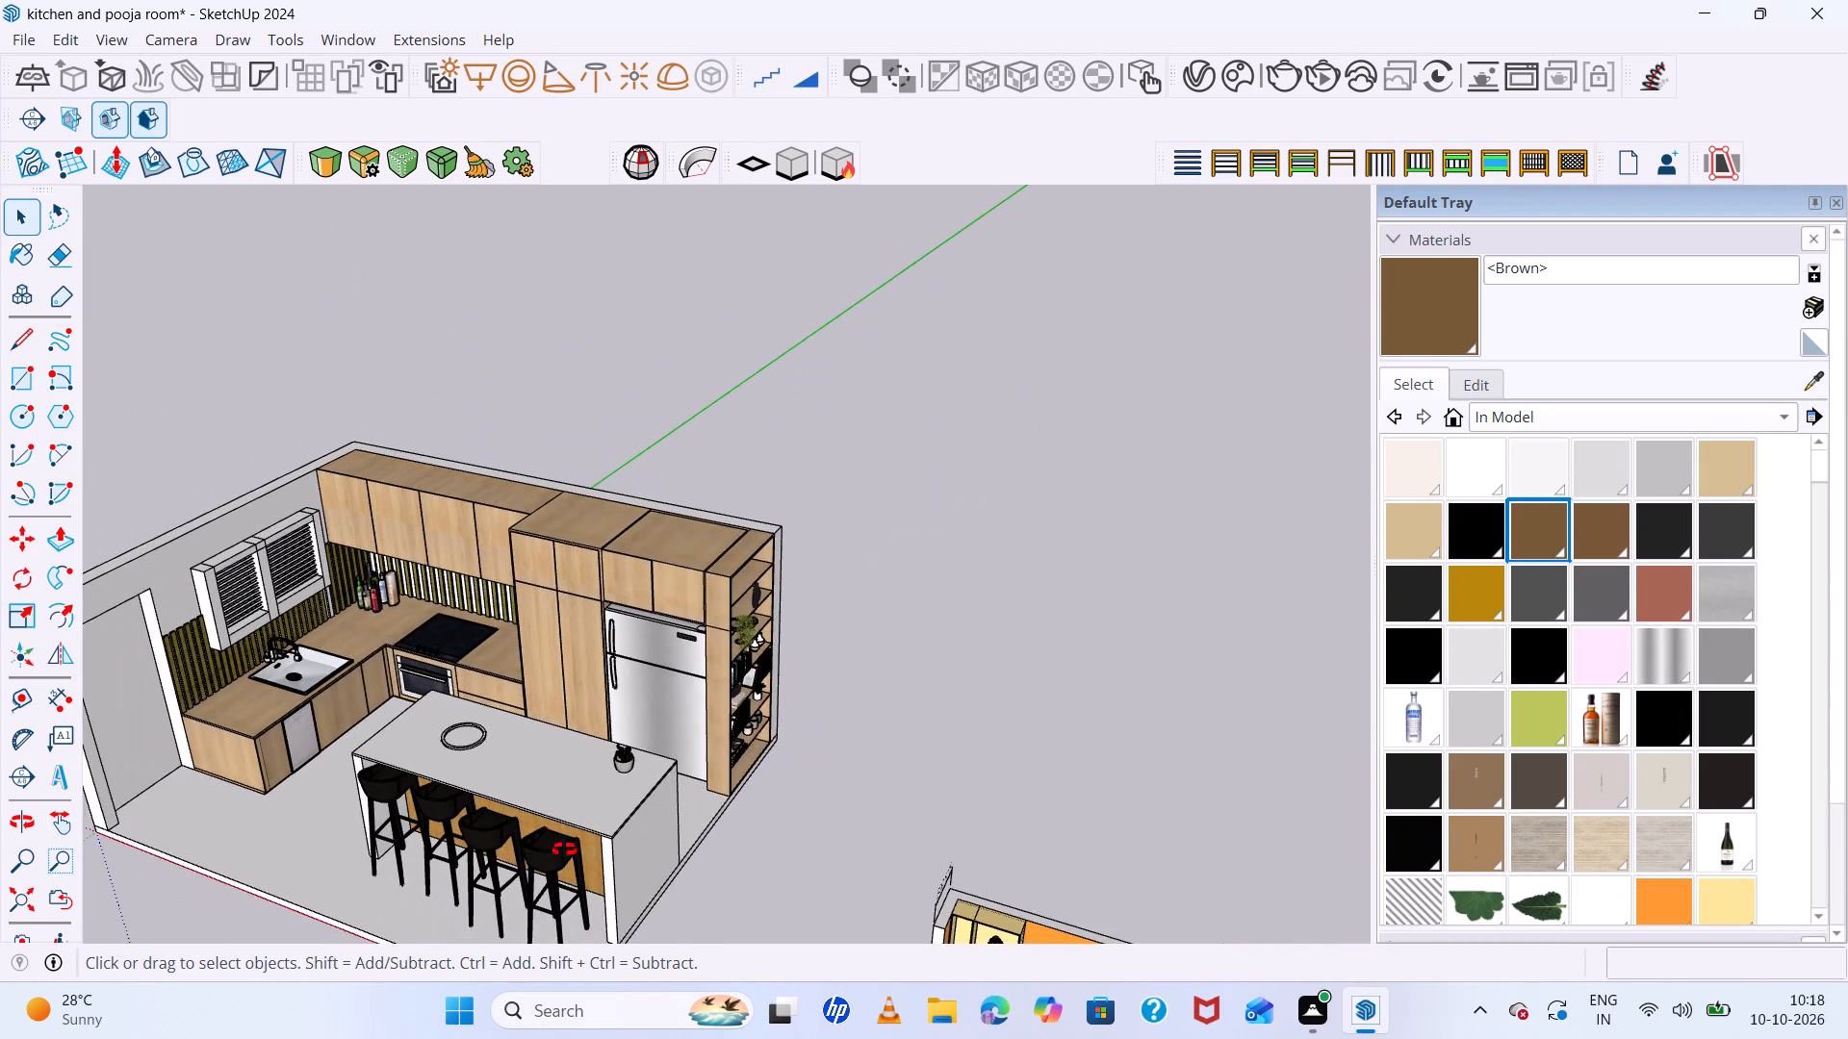
middle_drag(564, 849, 605, 871)
Delete the entire round tray from the island countertop.
scroll(551, 795, up, 20)
scroll(551, 795, up, 2)
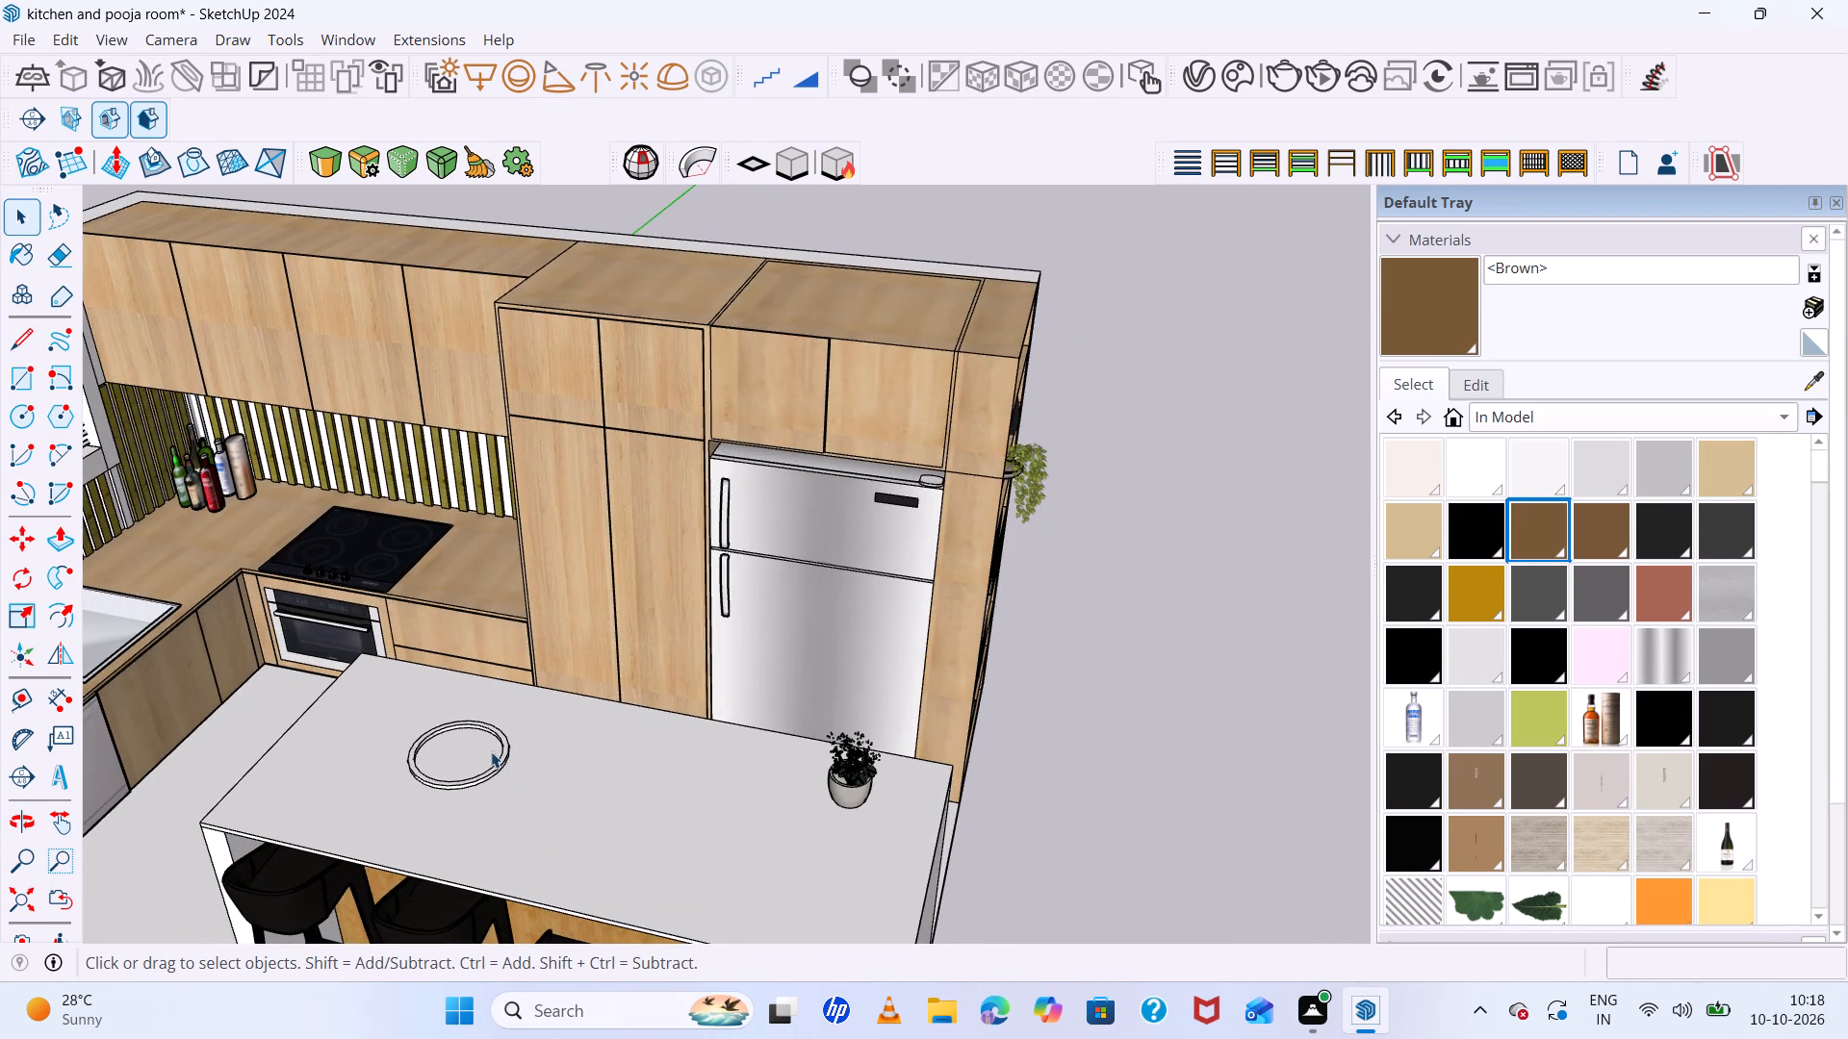
click(494, 751)
scroll(494, 751, up, 6)
double_click(494, 751)
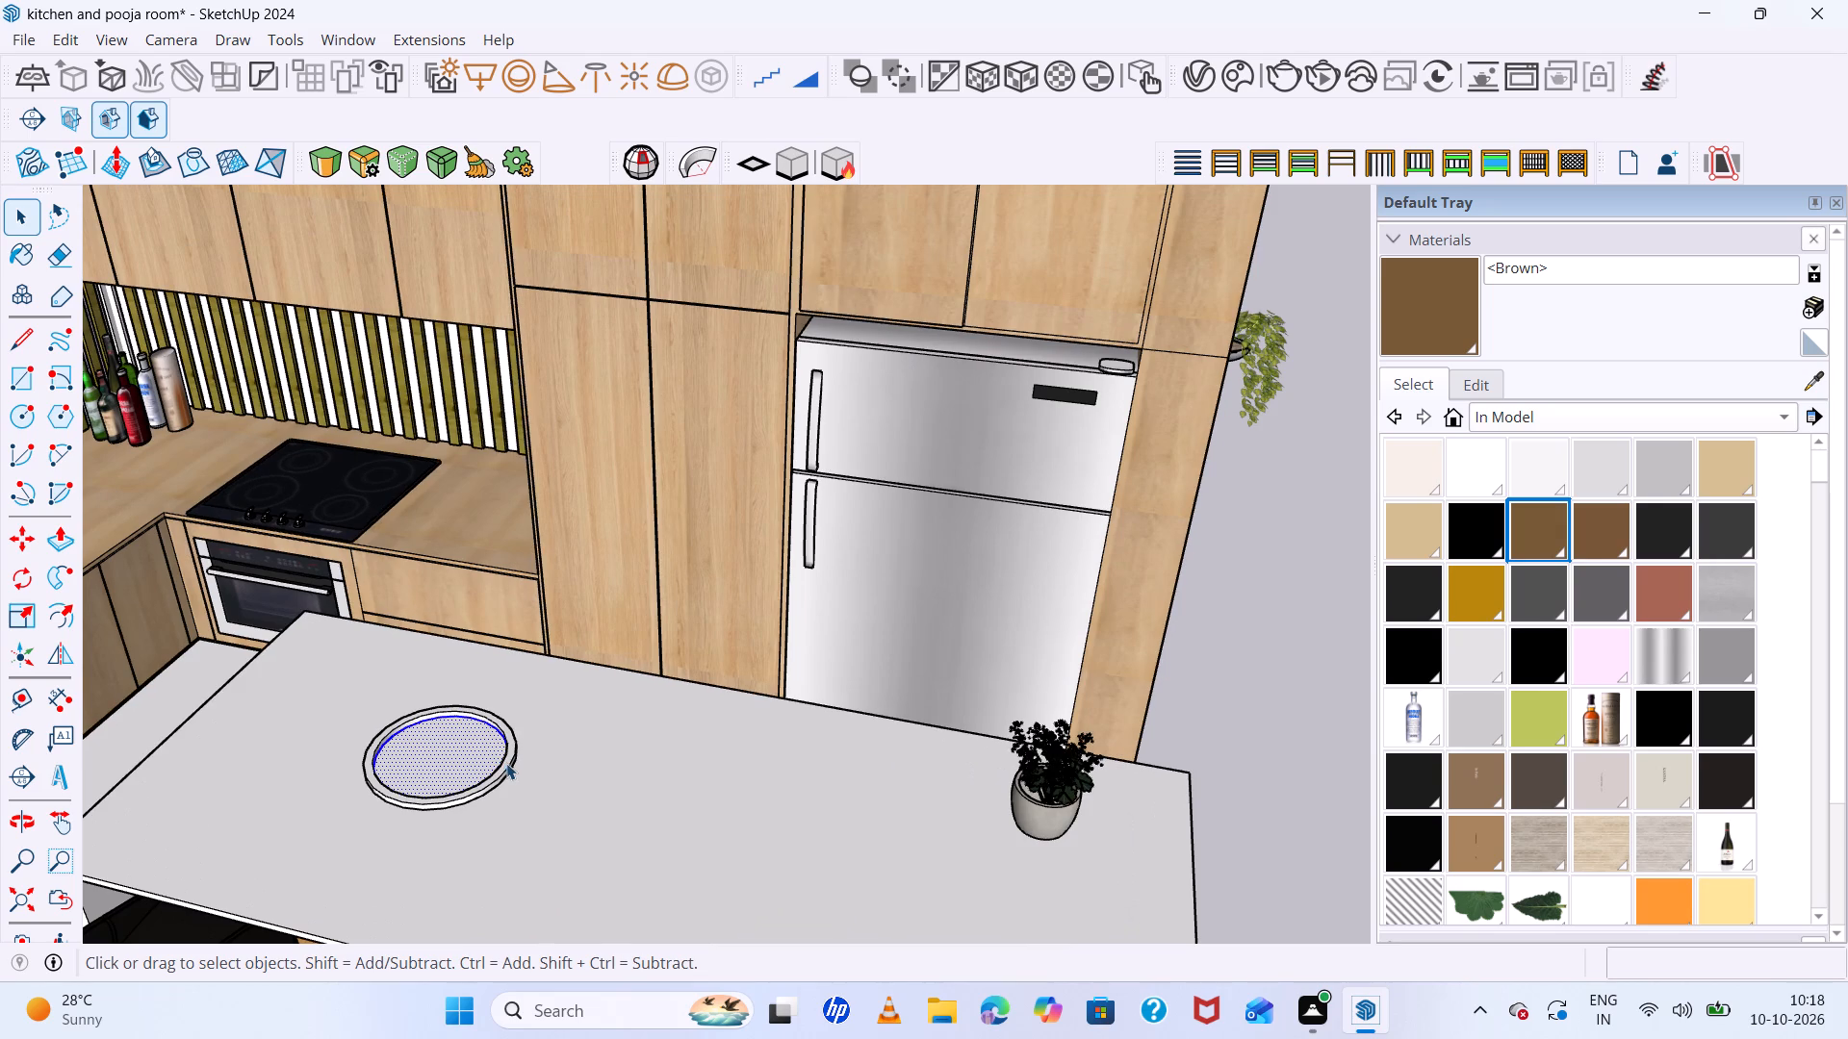
triple_click(506, 763)
click(506, 763)
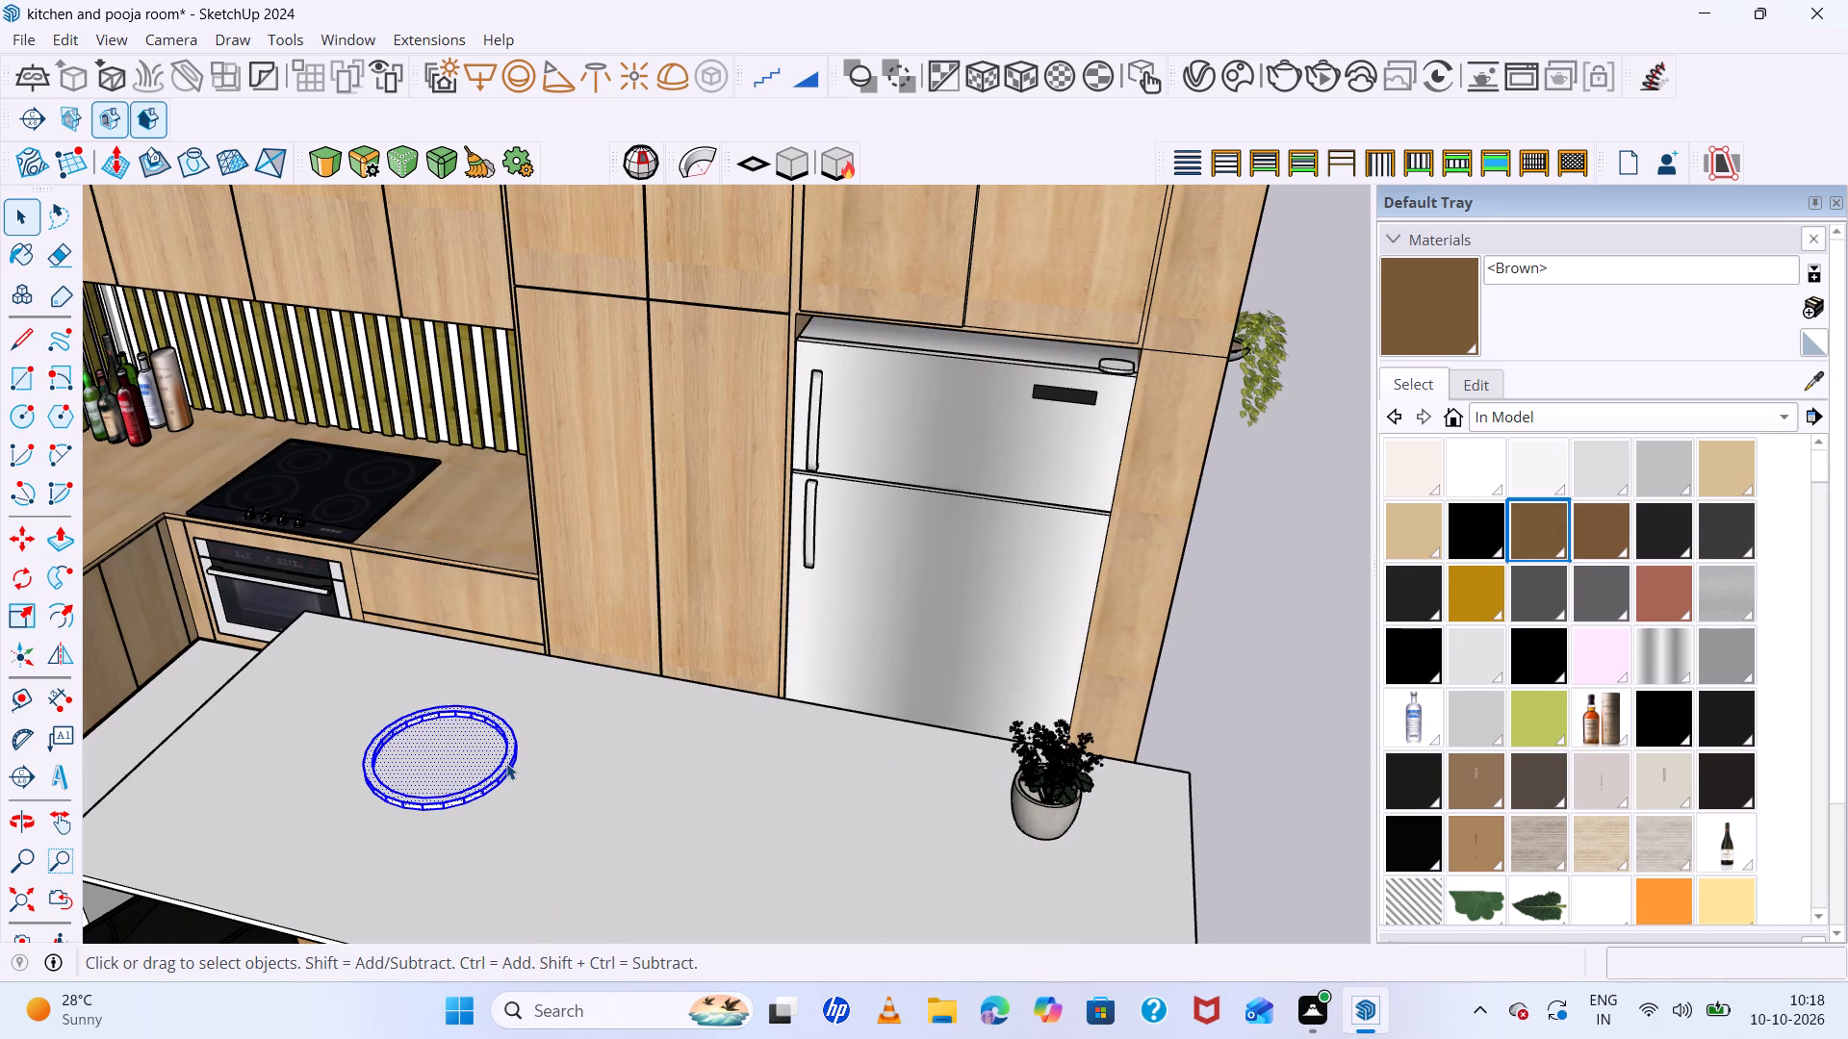
key(Delete)
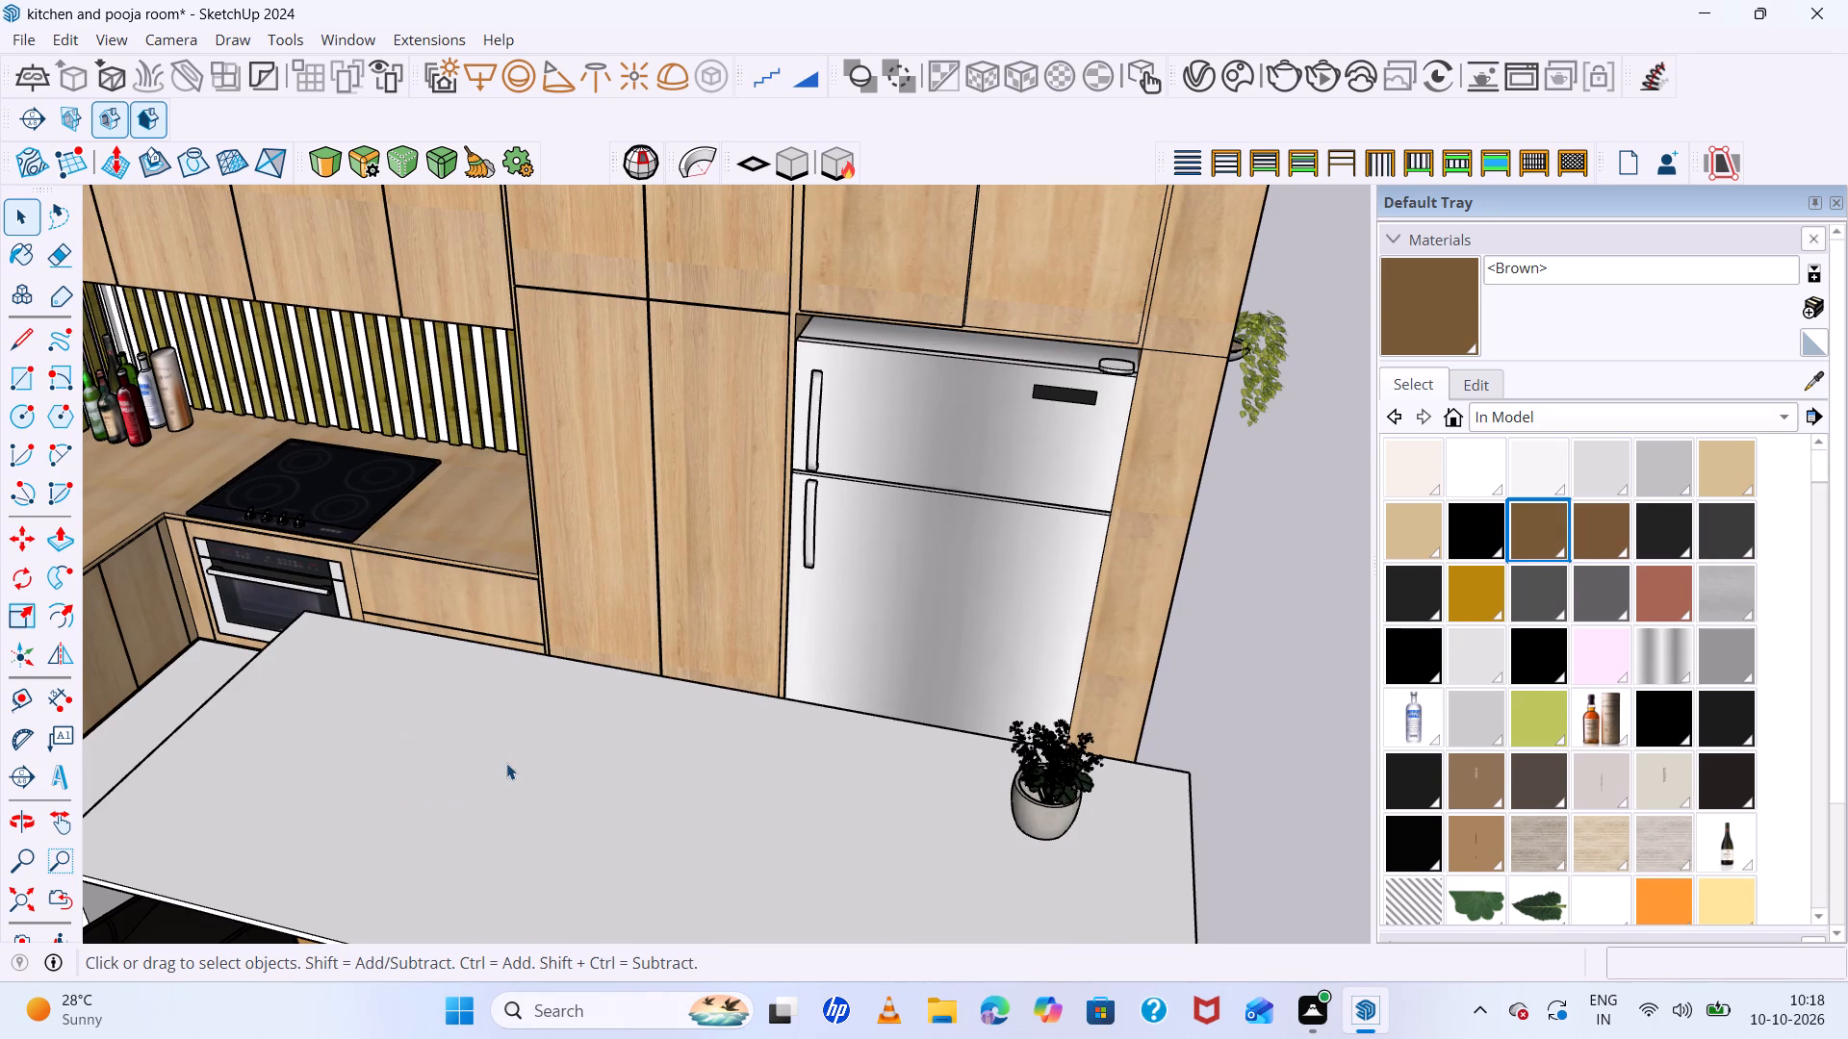
Review the kitchen layout with the cleared island countertop and the pooja unit beyond it.
scroll(673, 920, down, 8)
scroll(333, 763, down, 6)
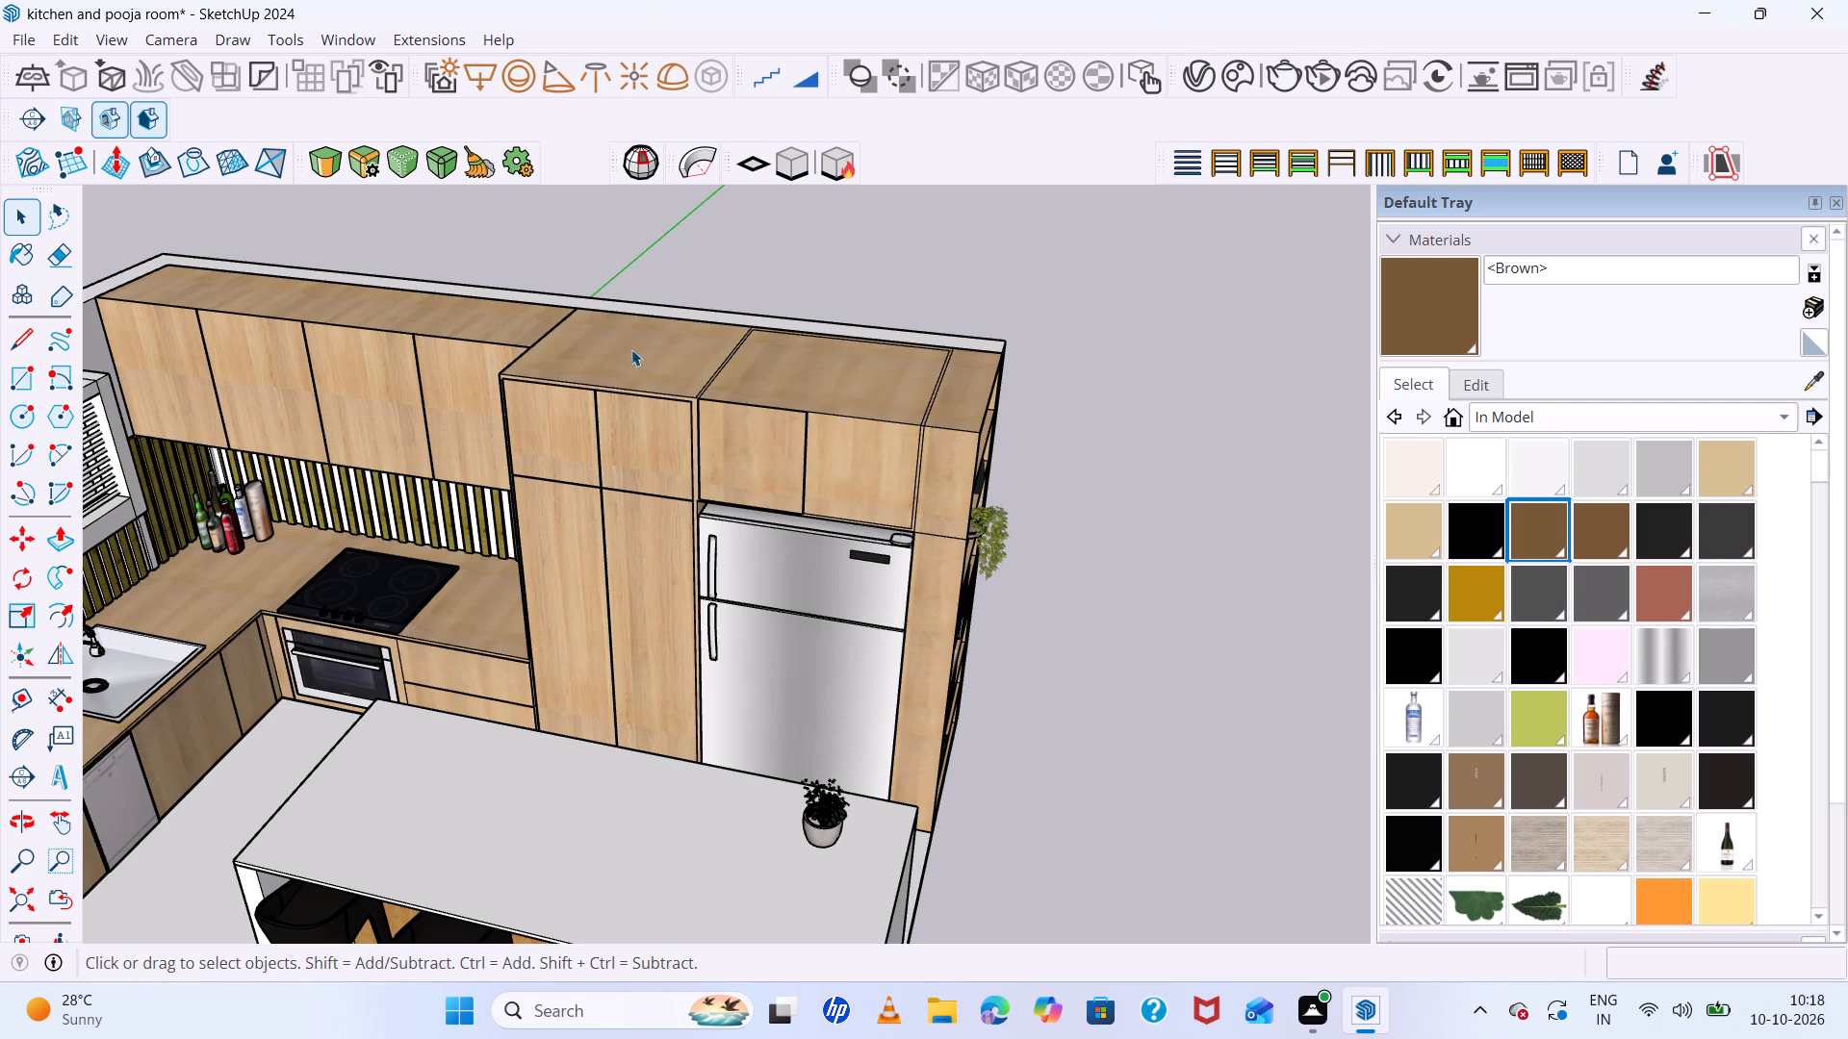
scroll(478, 594, down, 16)
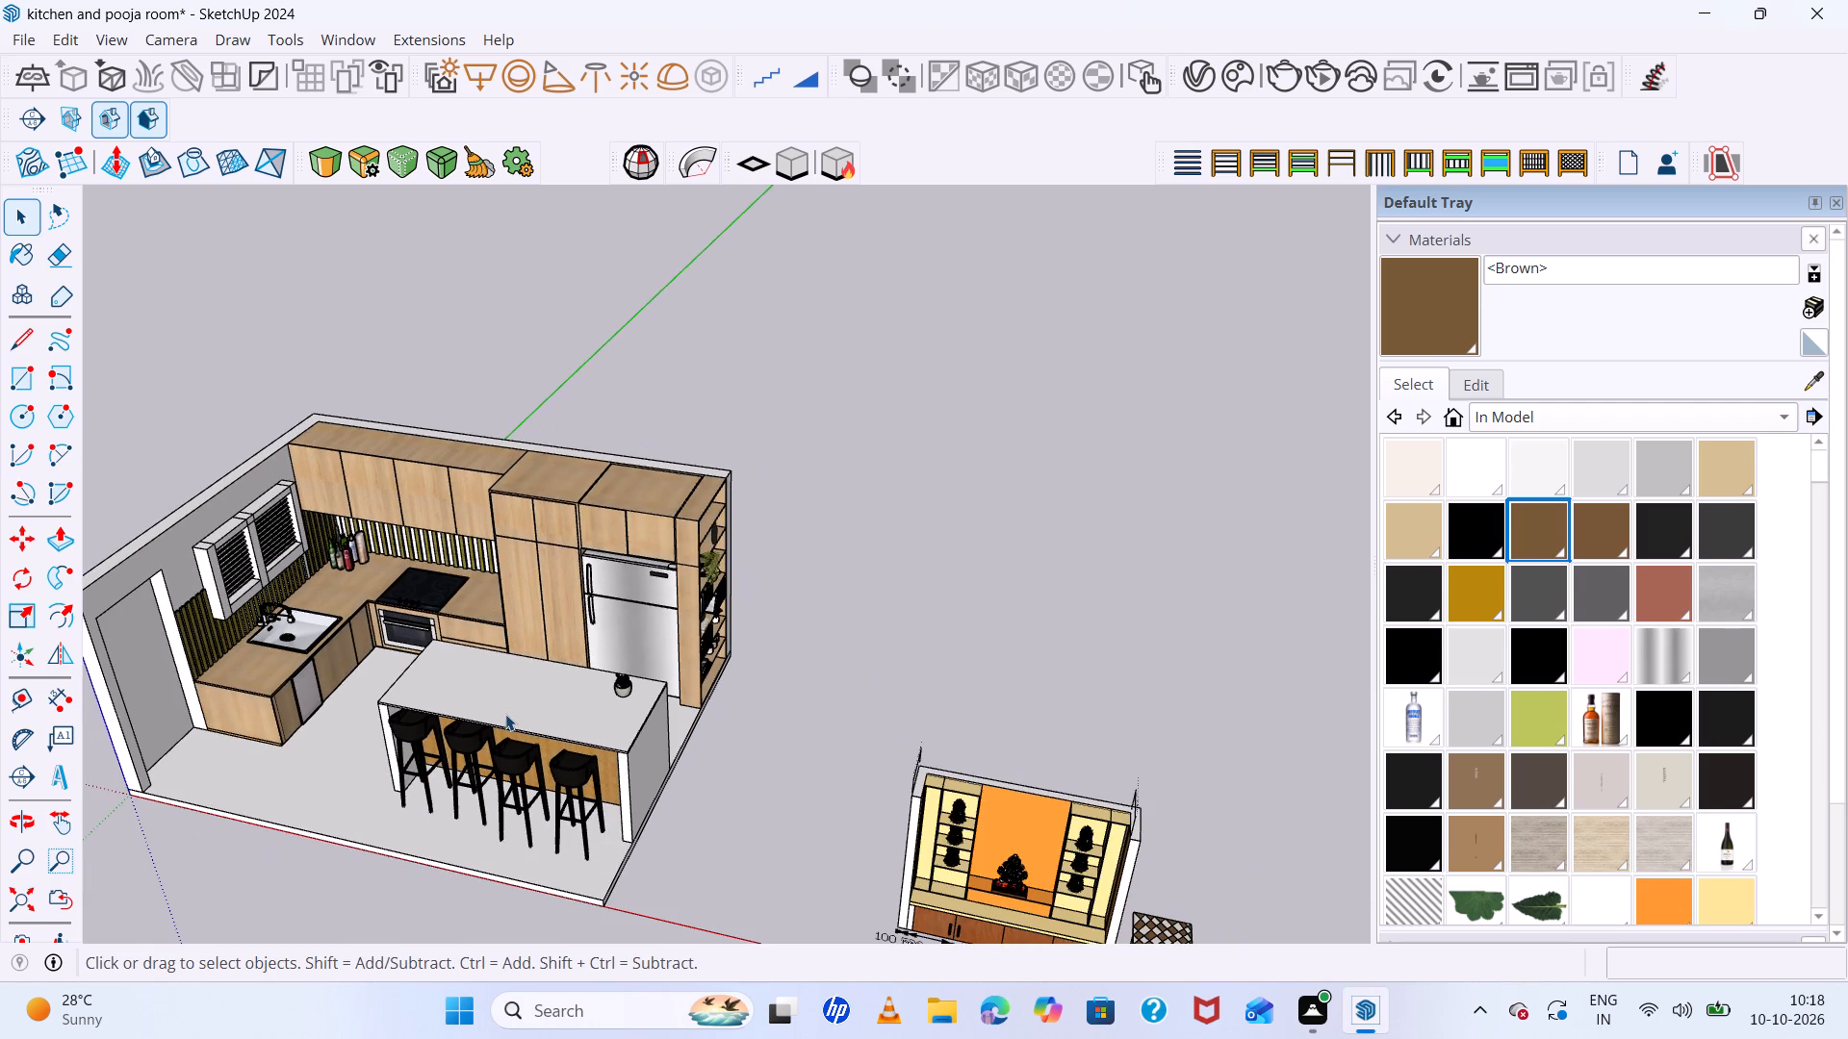
scroll(505, 712, up, 7)
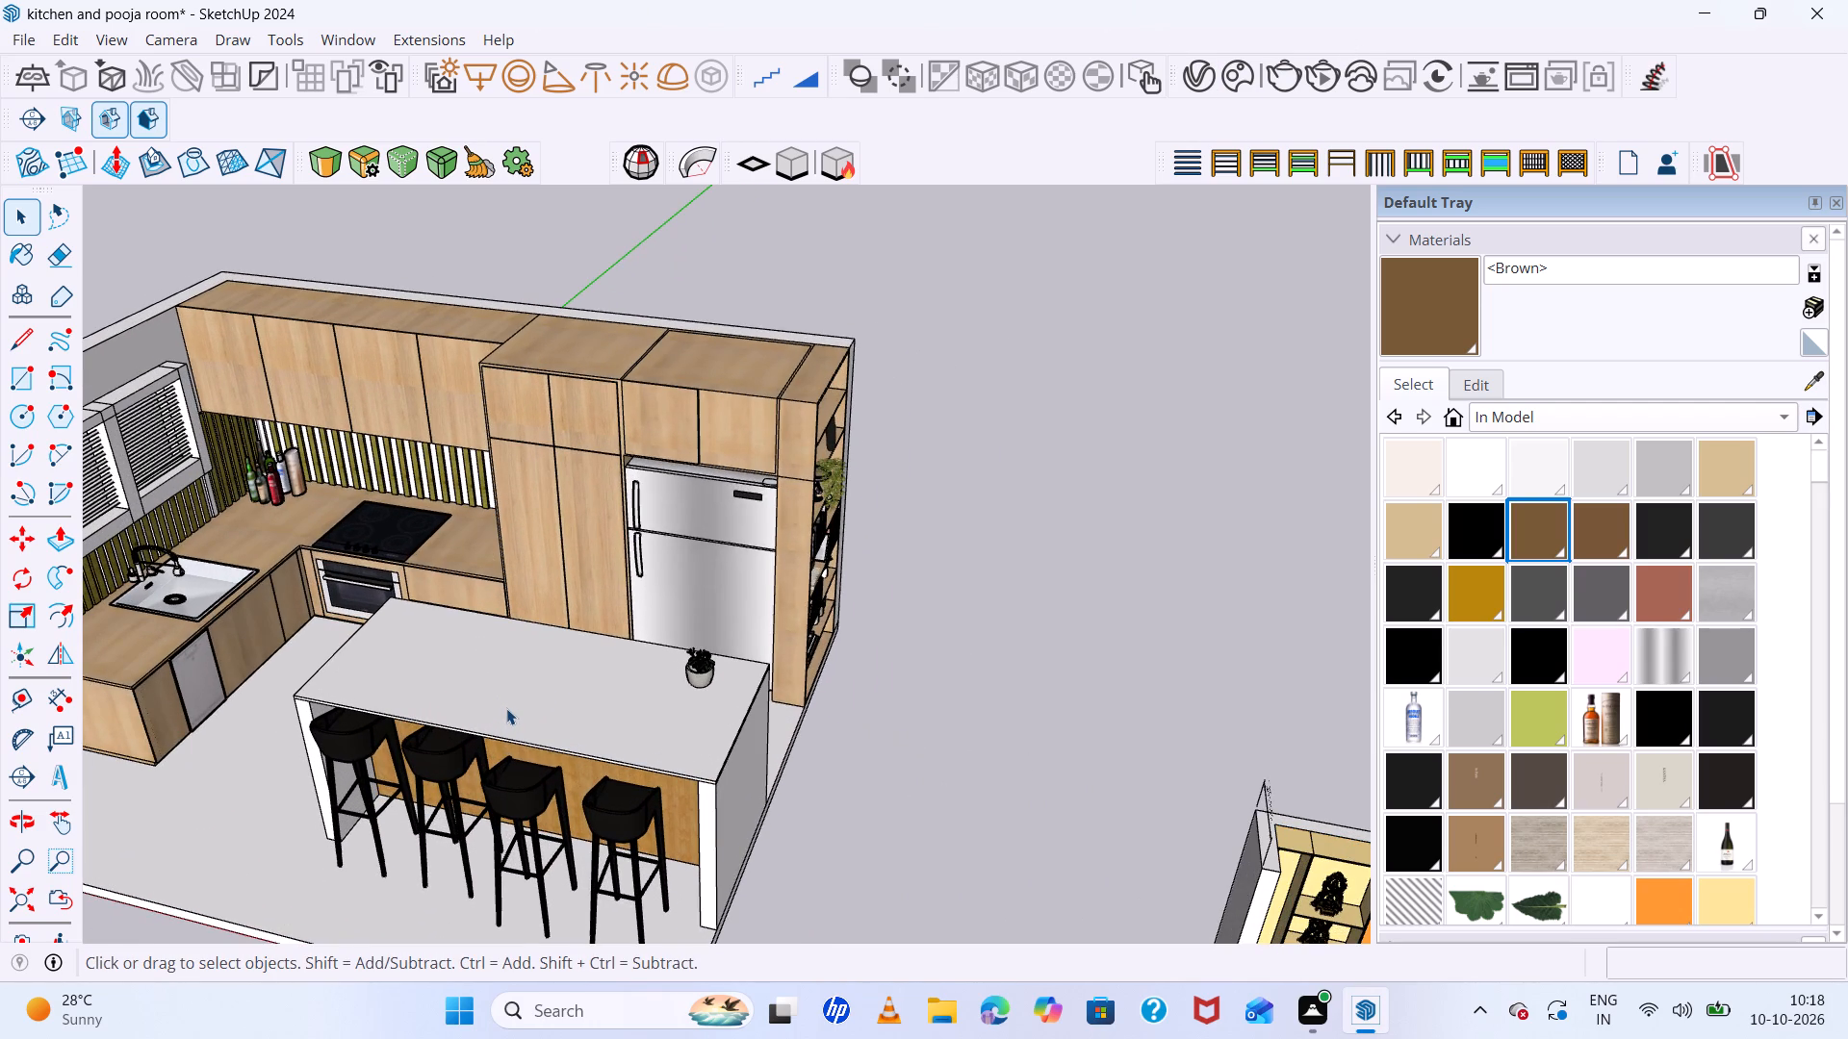
scroll(506, 707, down, 8)
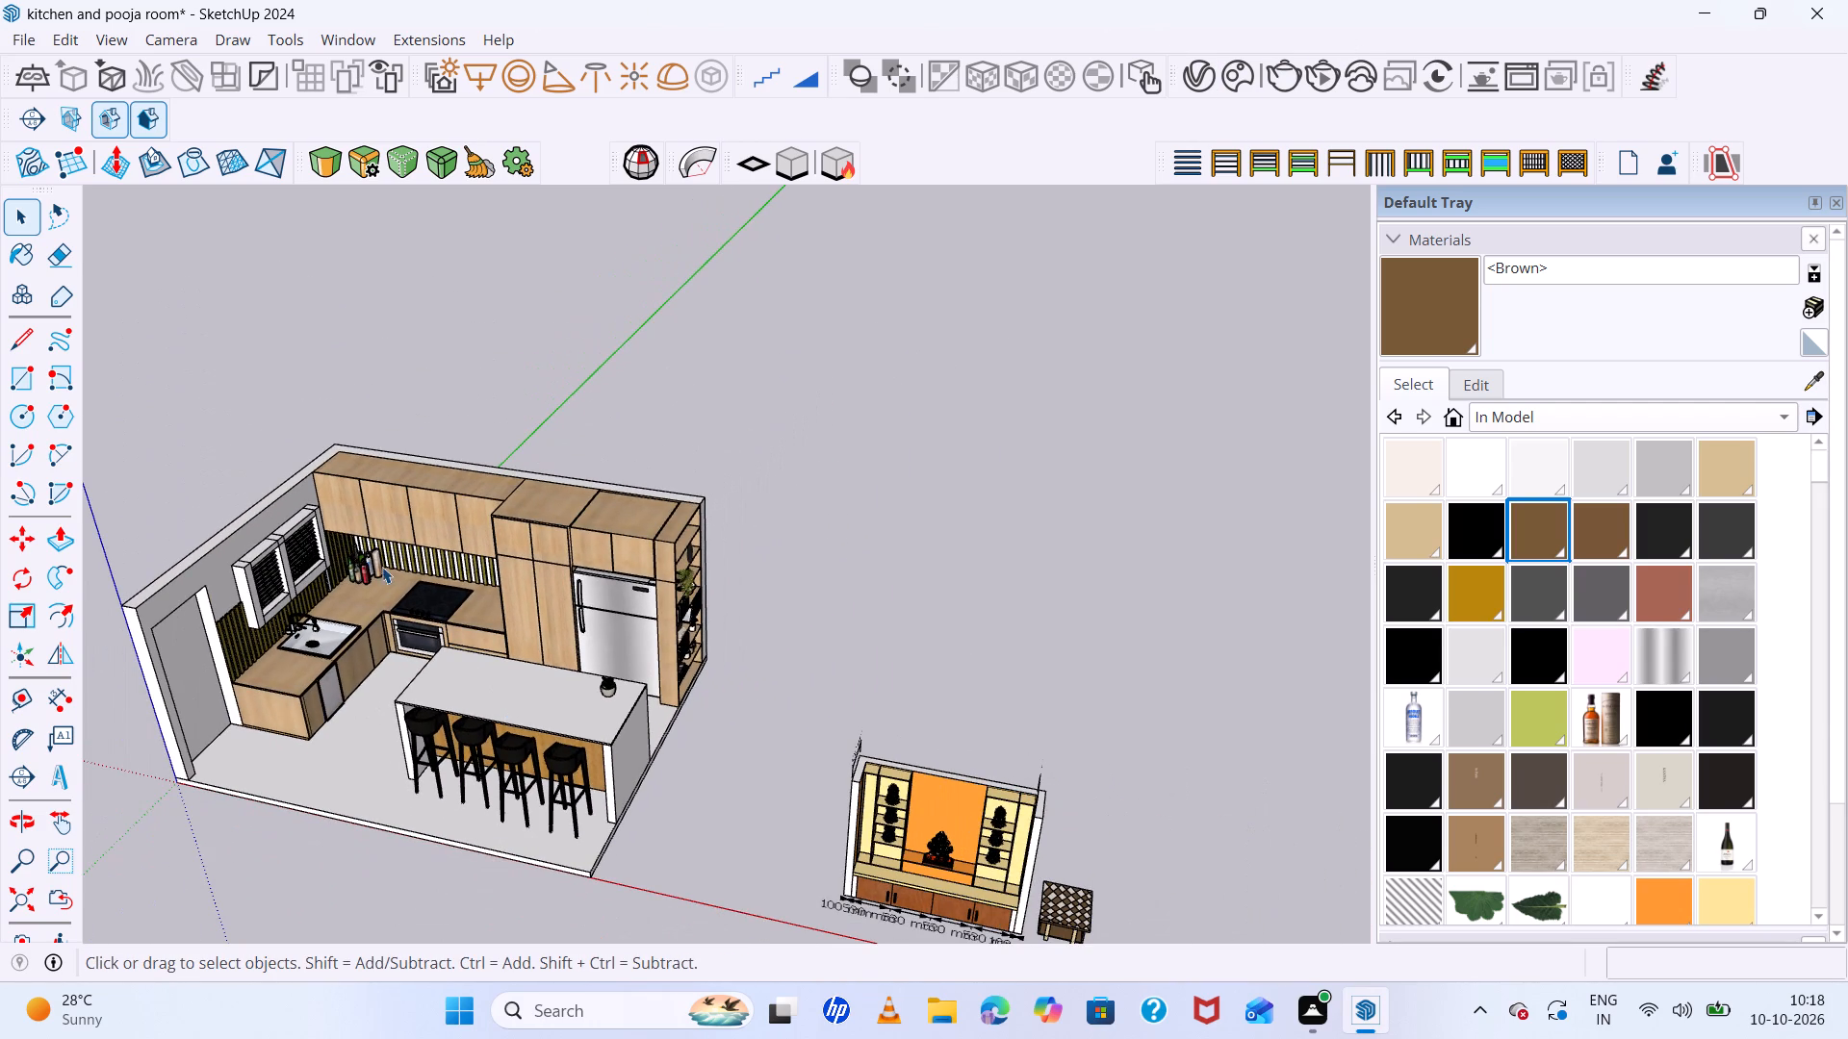
scroll(229, 559, up, 9)
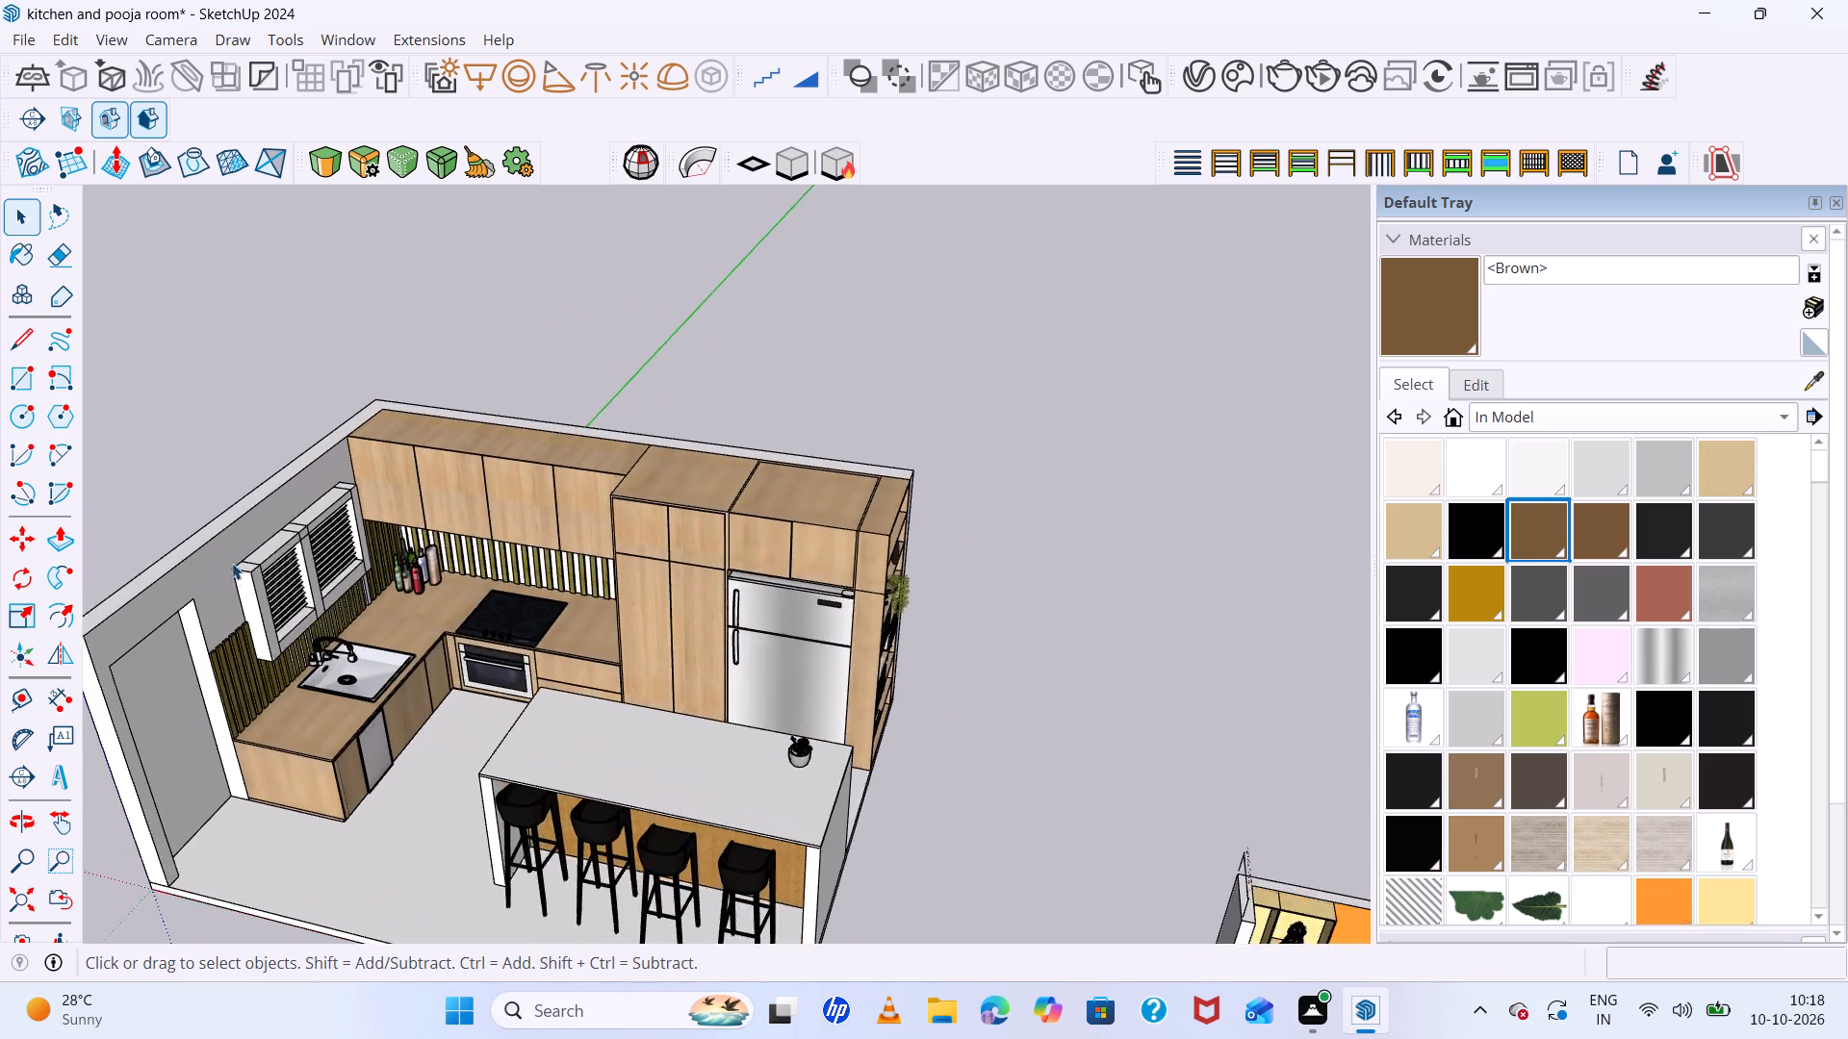
scroll(234, 570, down, 1)
Check which geometry is connected to the louvred window frame above the sink counter.
scroll(234, 570, up, 20)
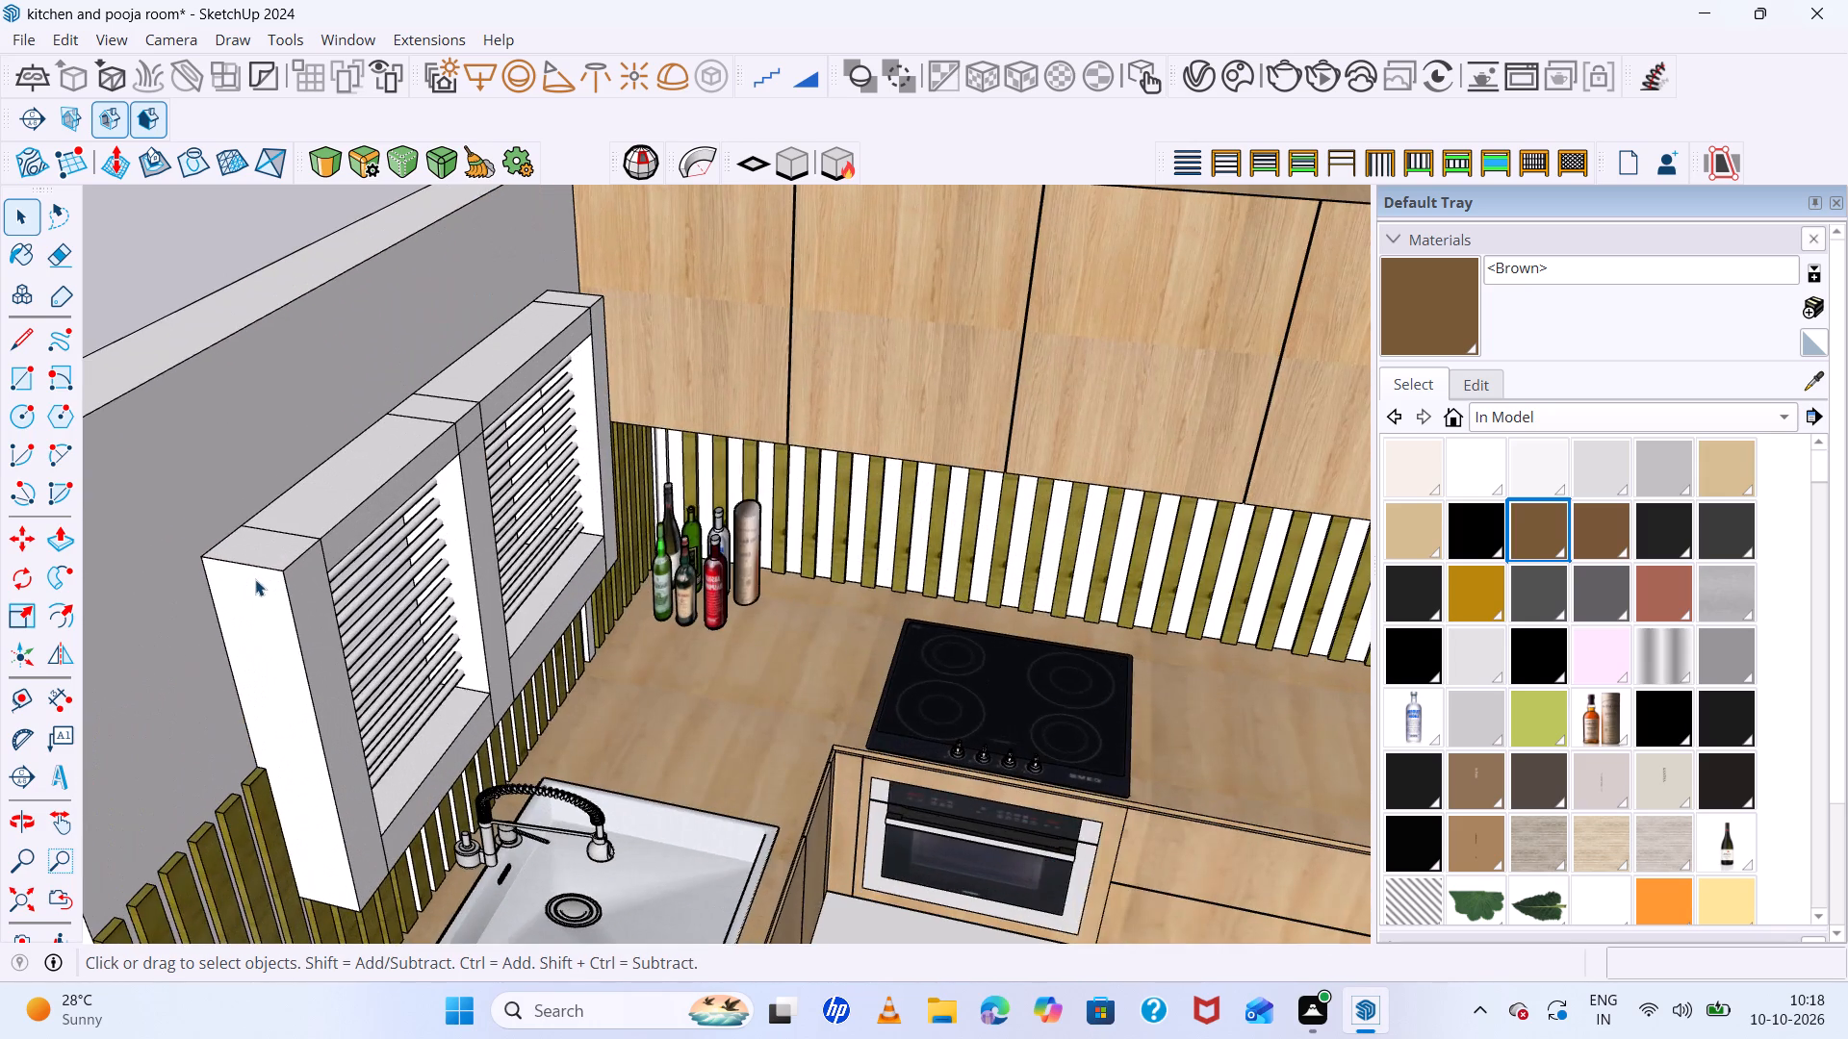
scroll(255, 579, up, 7)
click(259, 576)
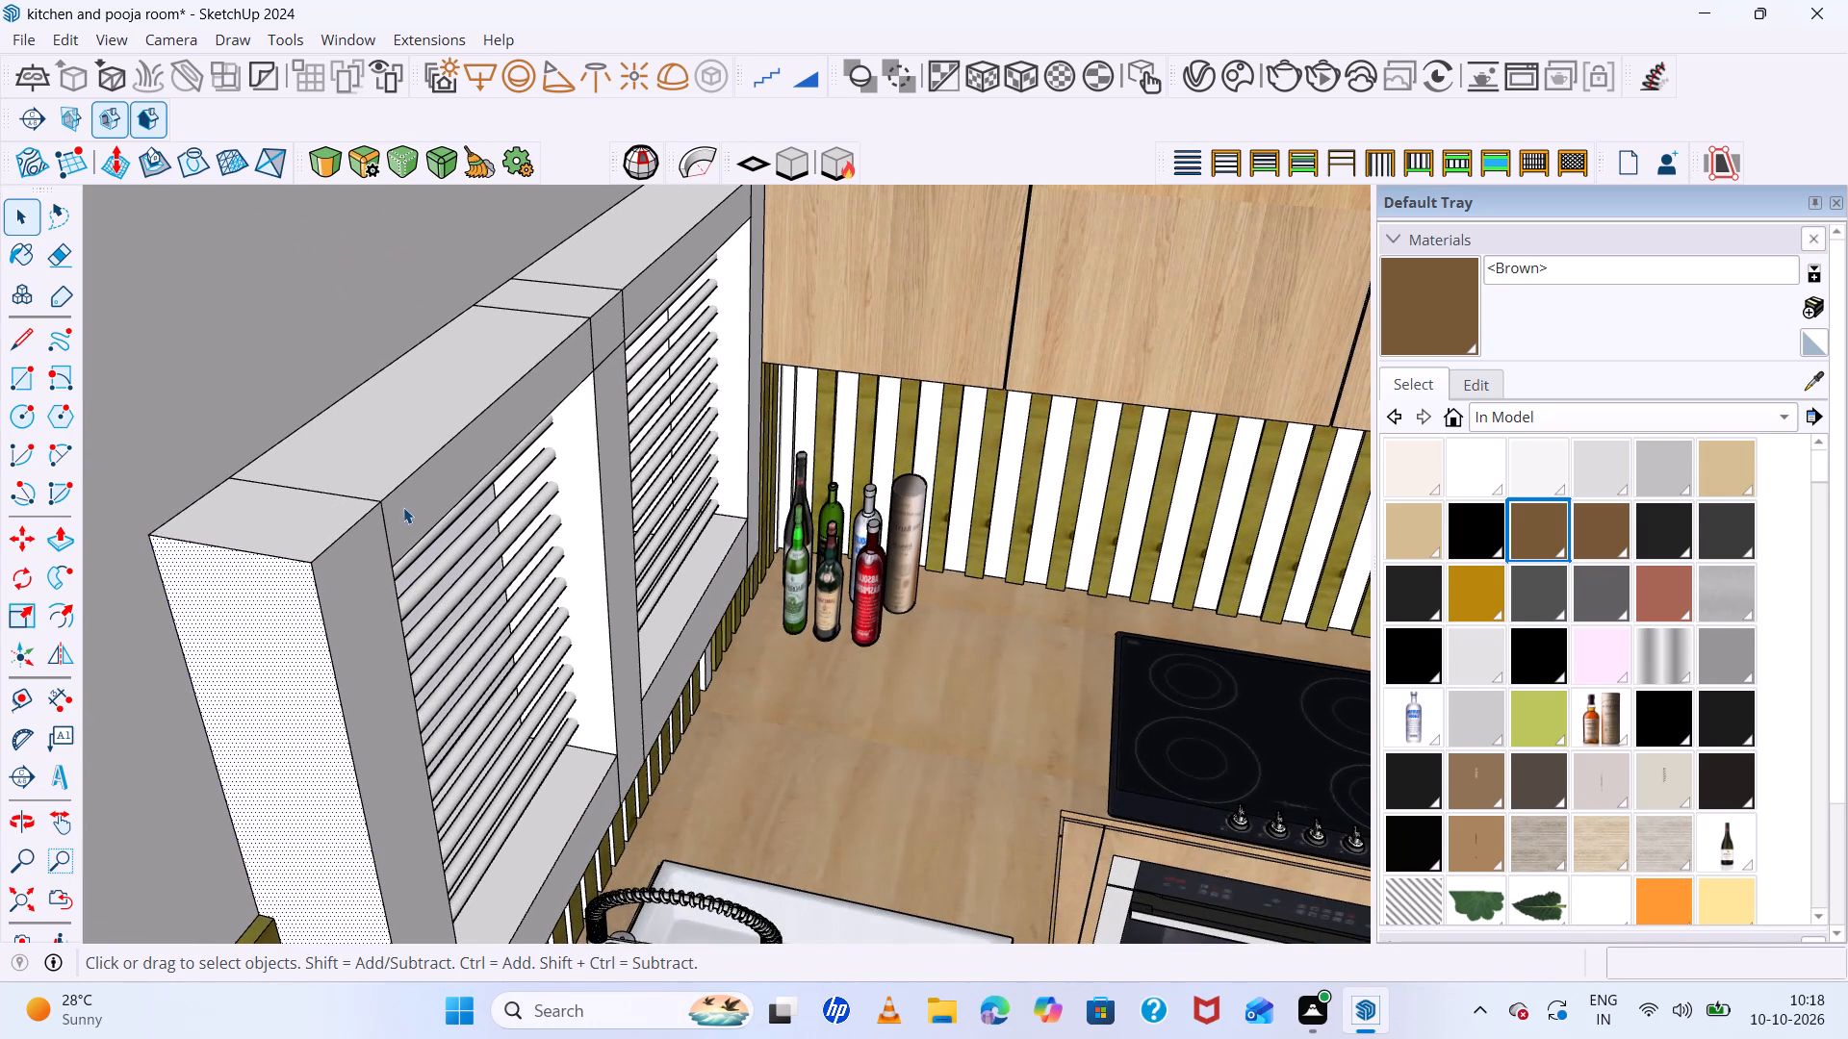
click(403, 507)
click(352, 549)
triple_click(396, 465)
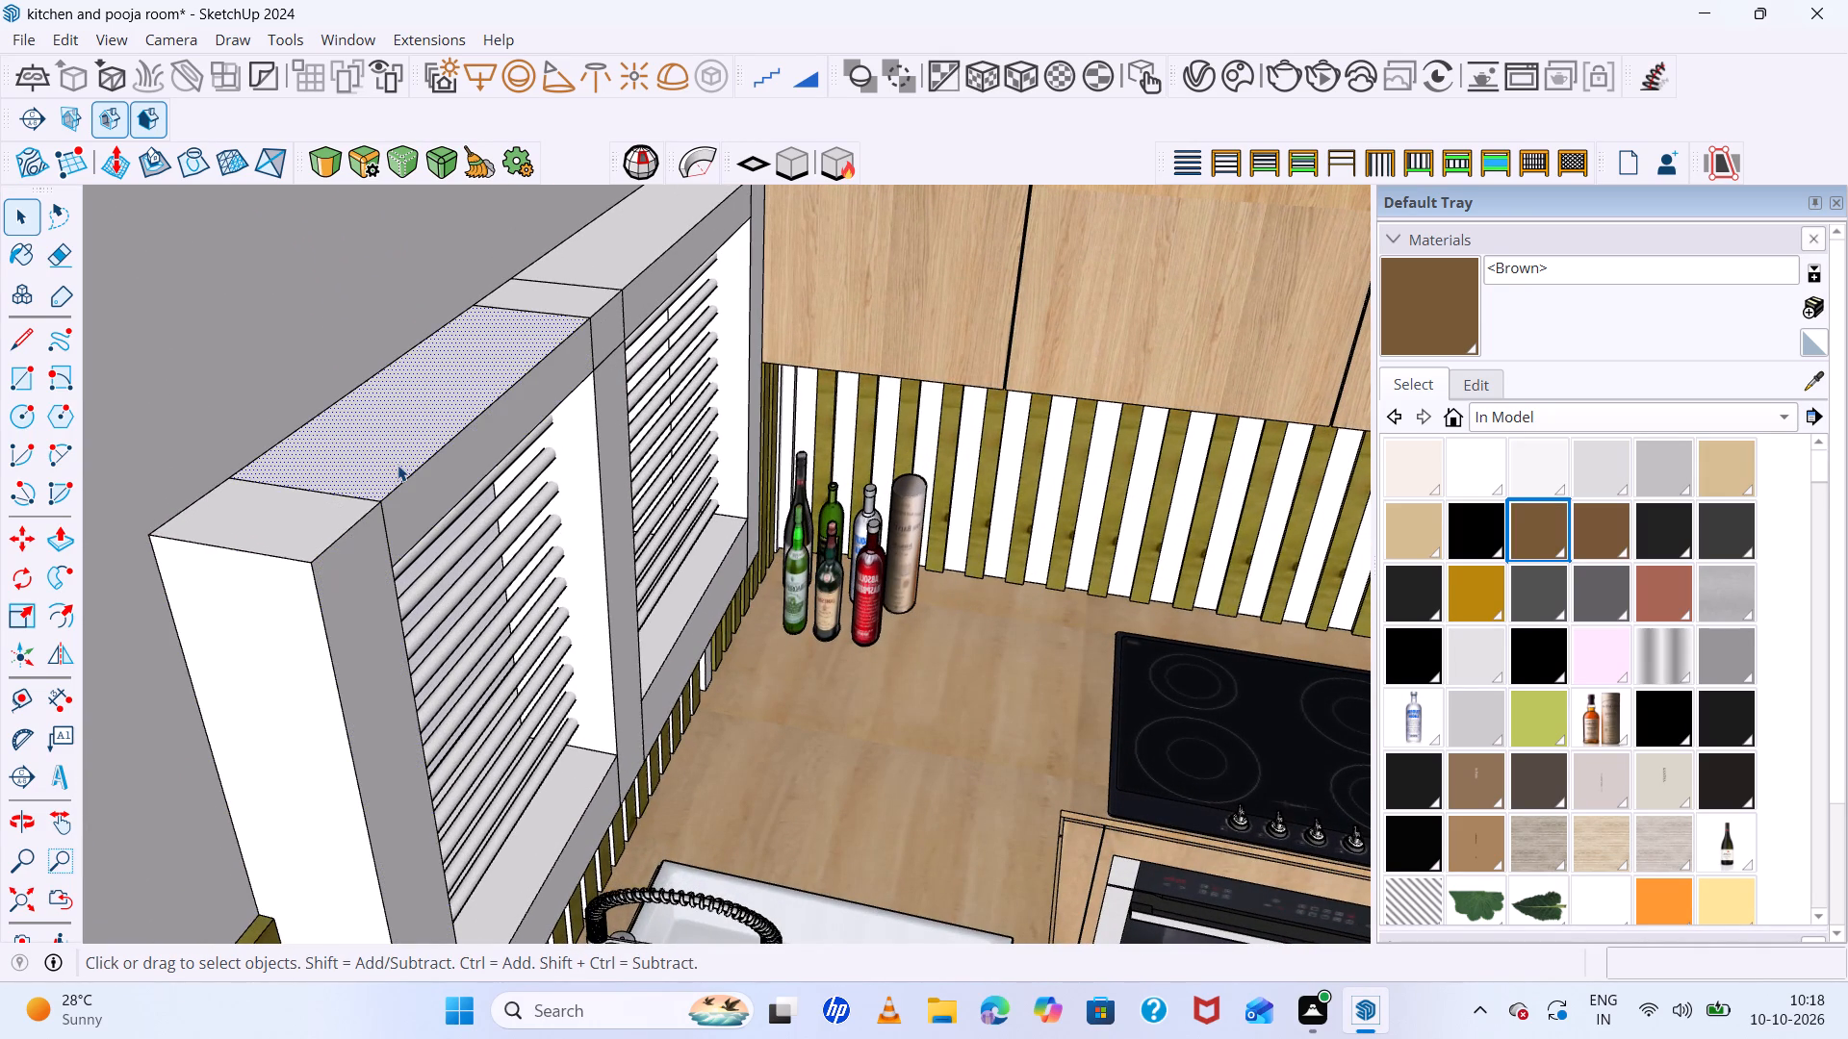
click(398, 465)
scroll(446, 492, down, 19)
scroll(493, 485, down, 10)
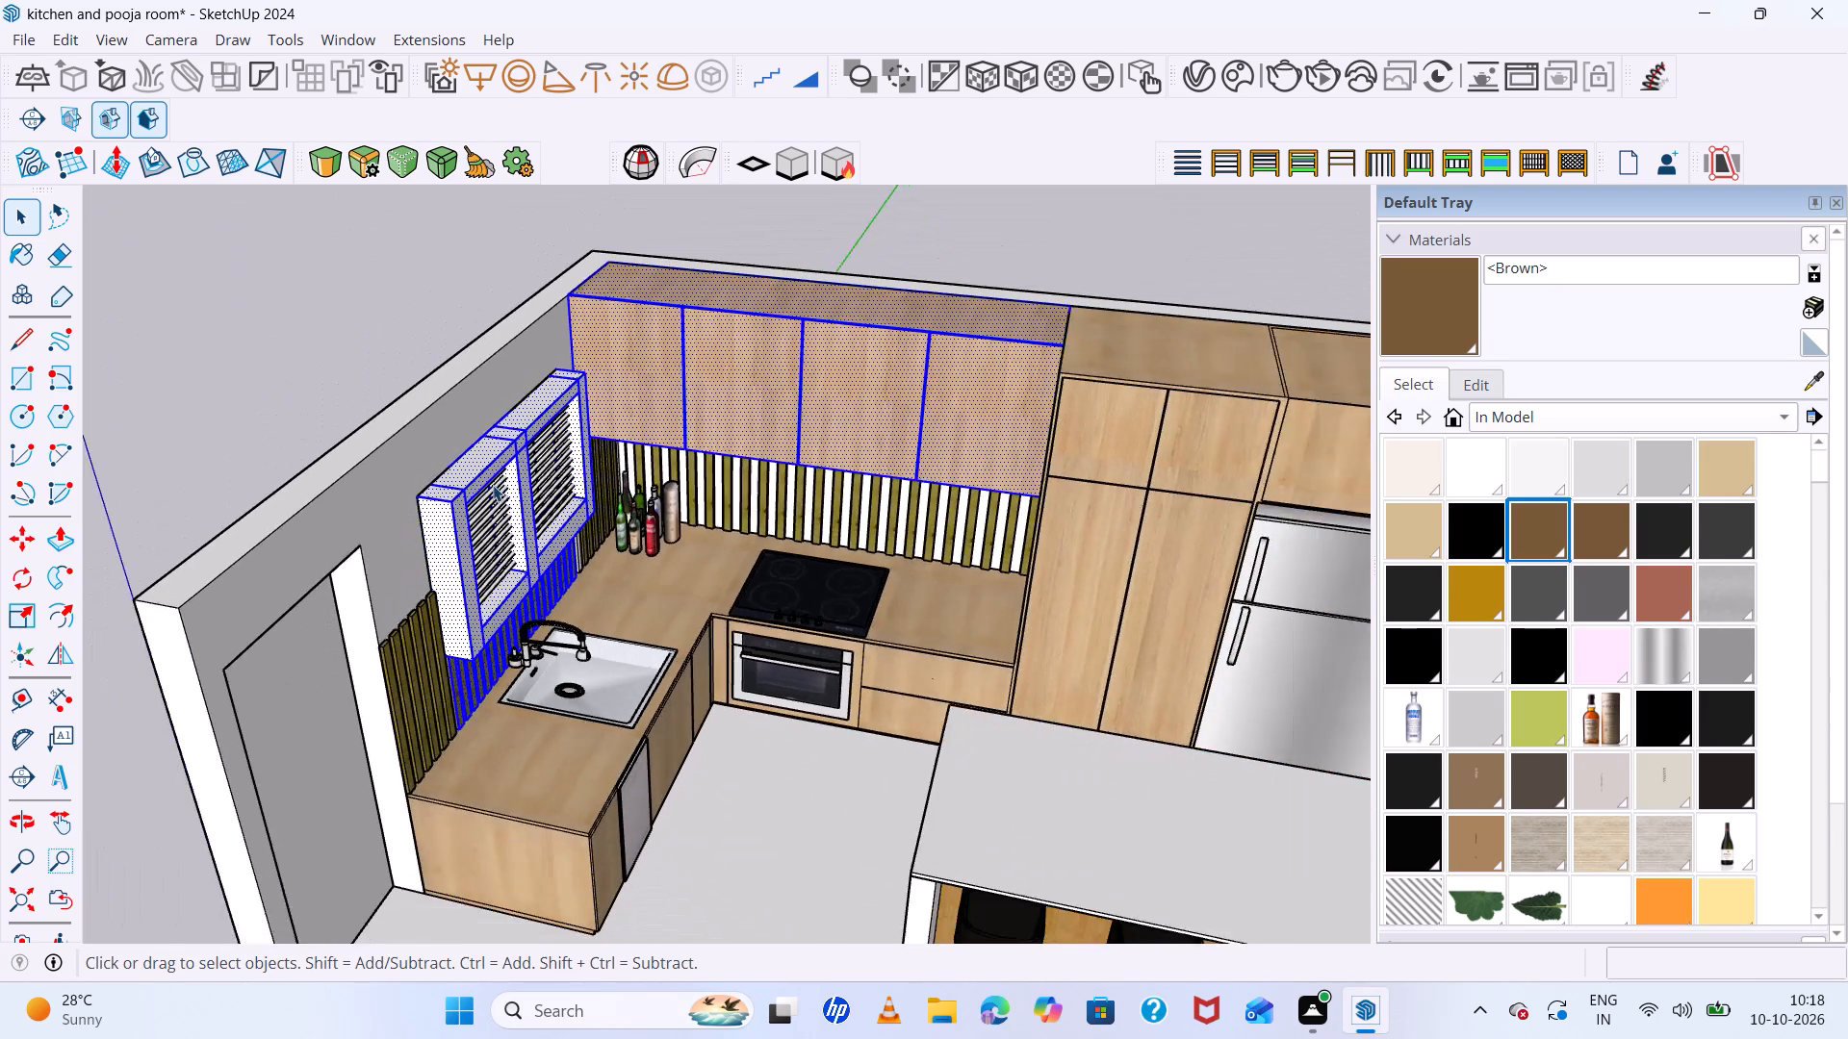
click(411, 294)
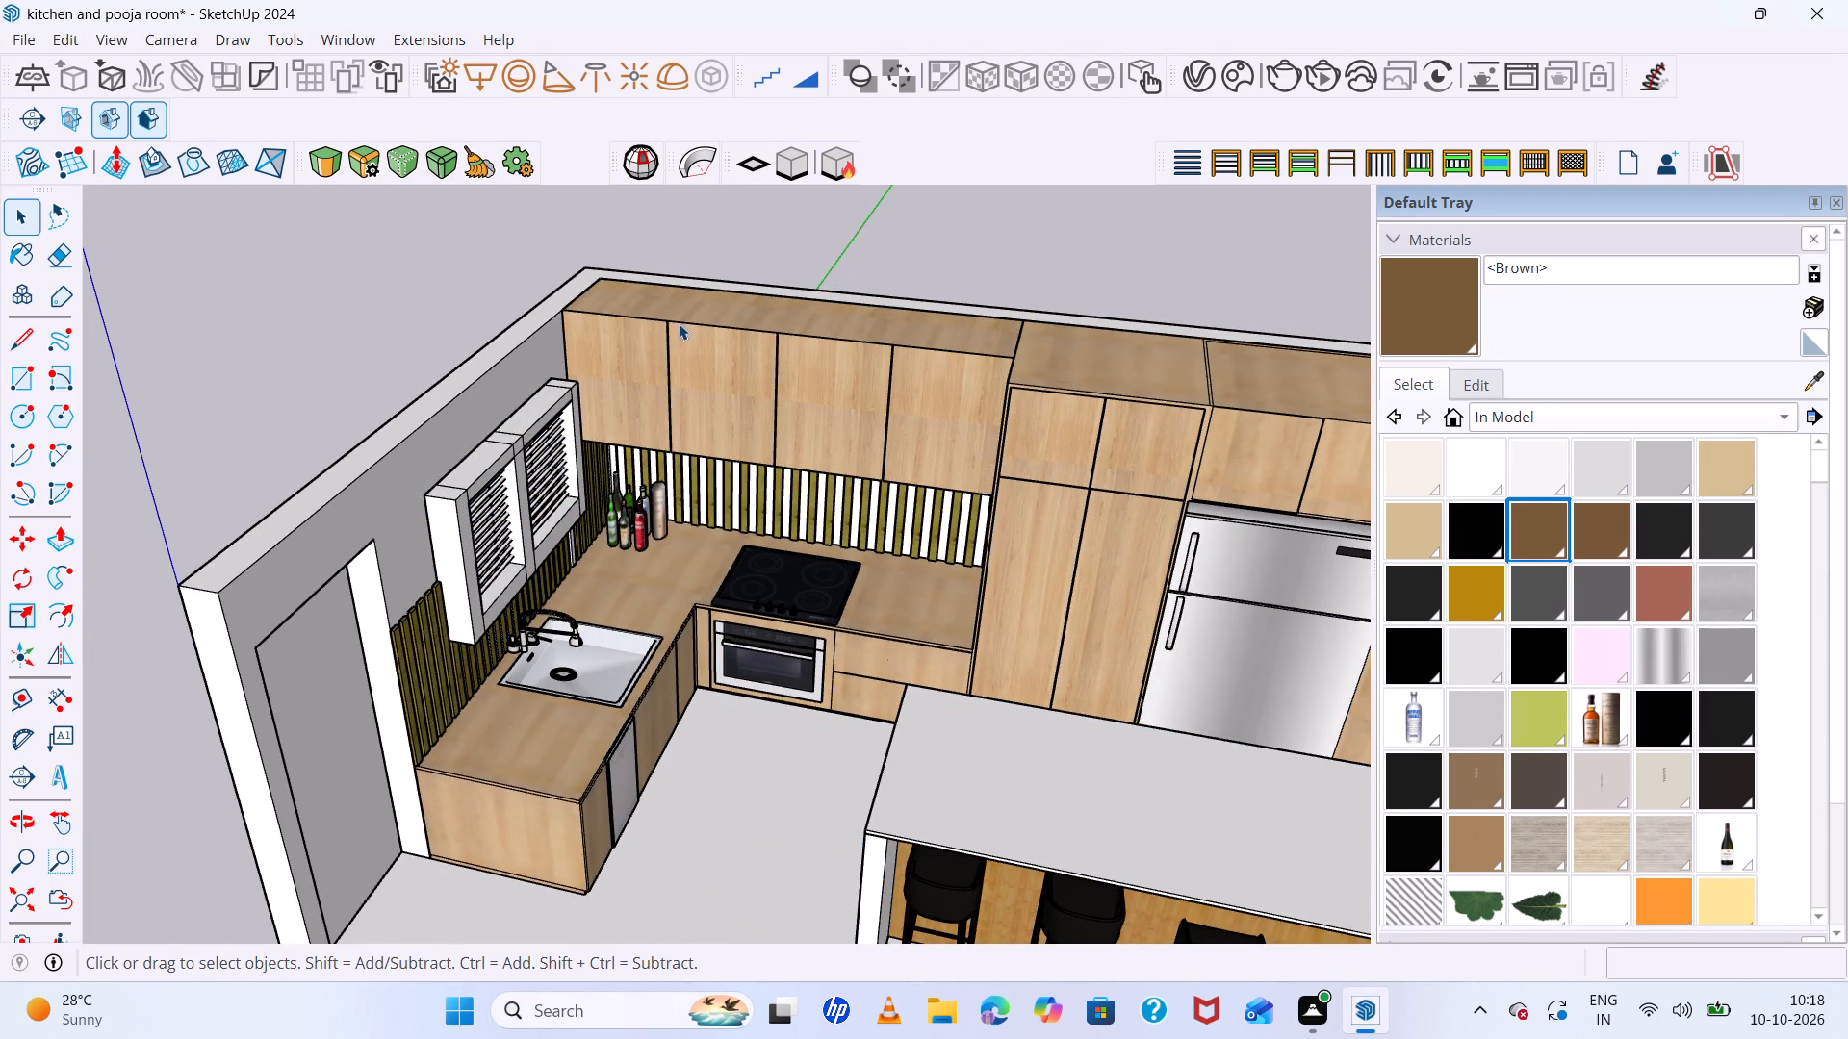
Review the overall scene, the pooja unit and the small checkered table beside it.
scroll(755, 619, down, 8)
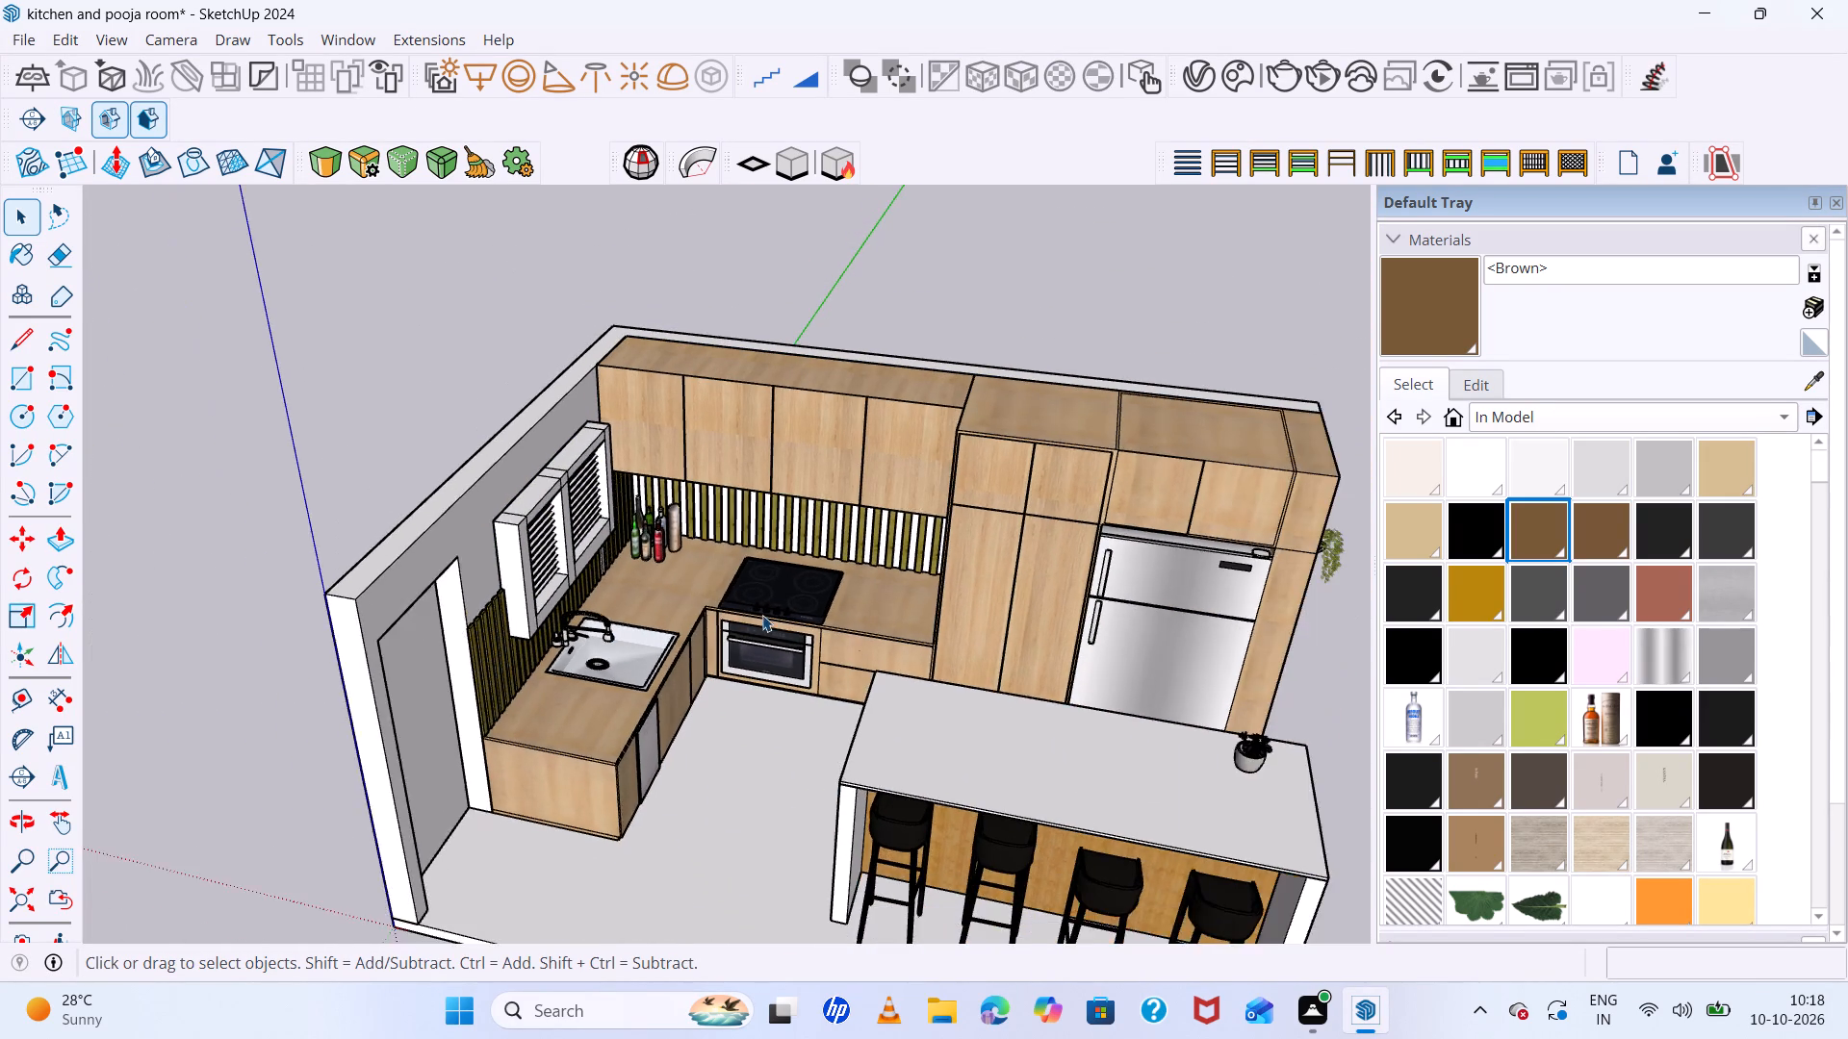
scroll(728, 546, down, 7)
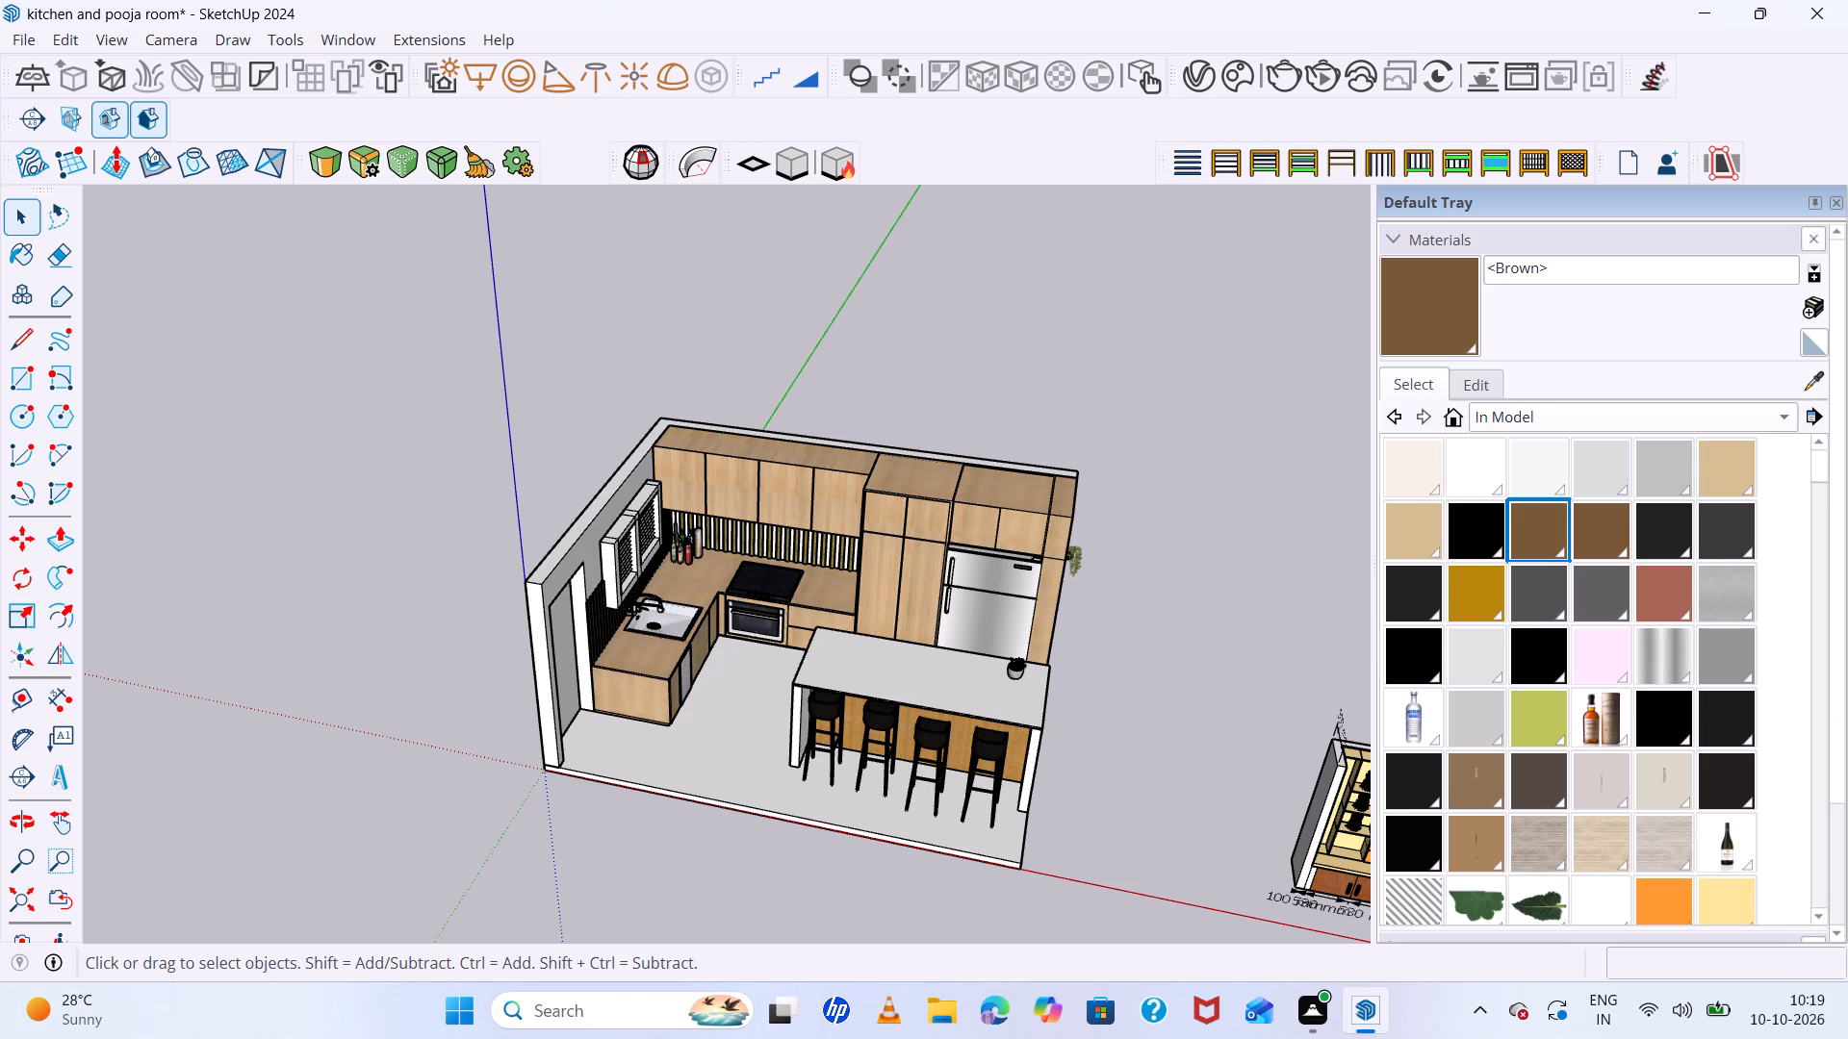
scroll(478, 966, down, 7)
scroll(300, 971, down, 1)
scroll(820, 291, down, 15)
scroll(785, 348, down, 7)
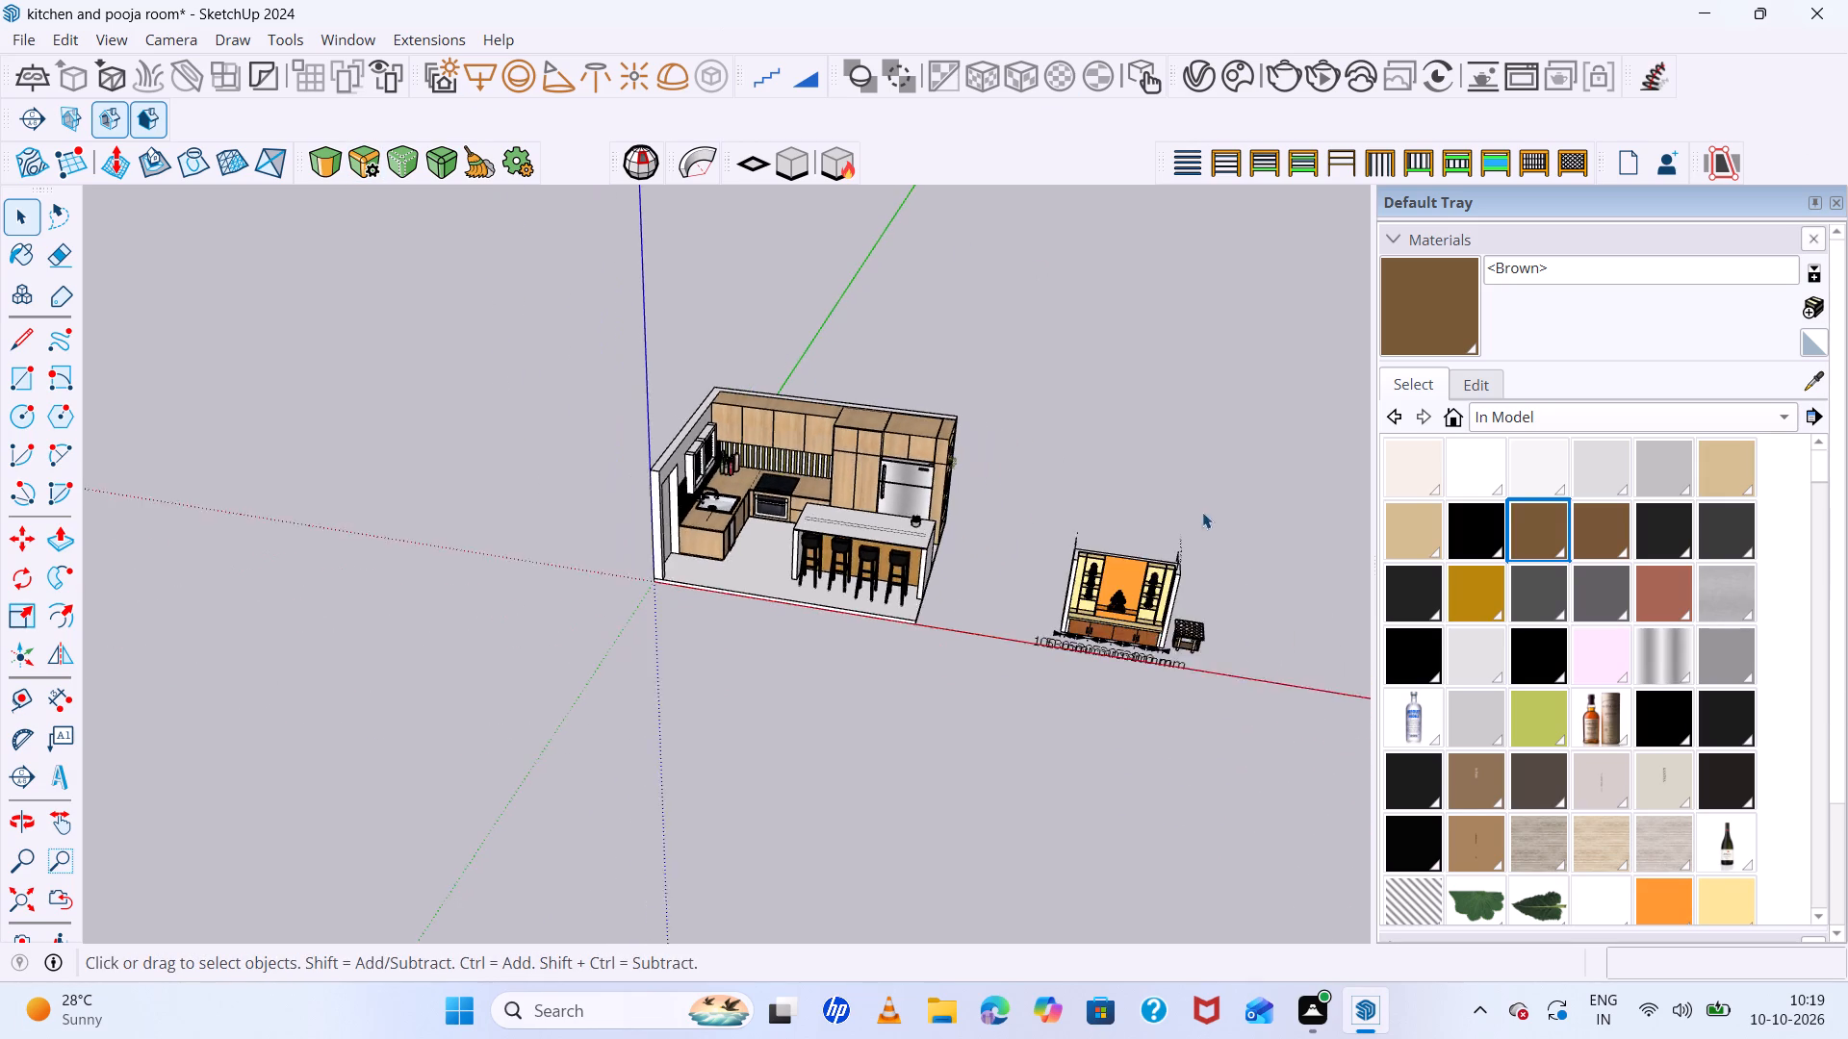
scroll(1252, 608, up, 20)
scroll(1252, 608, up, 13)
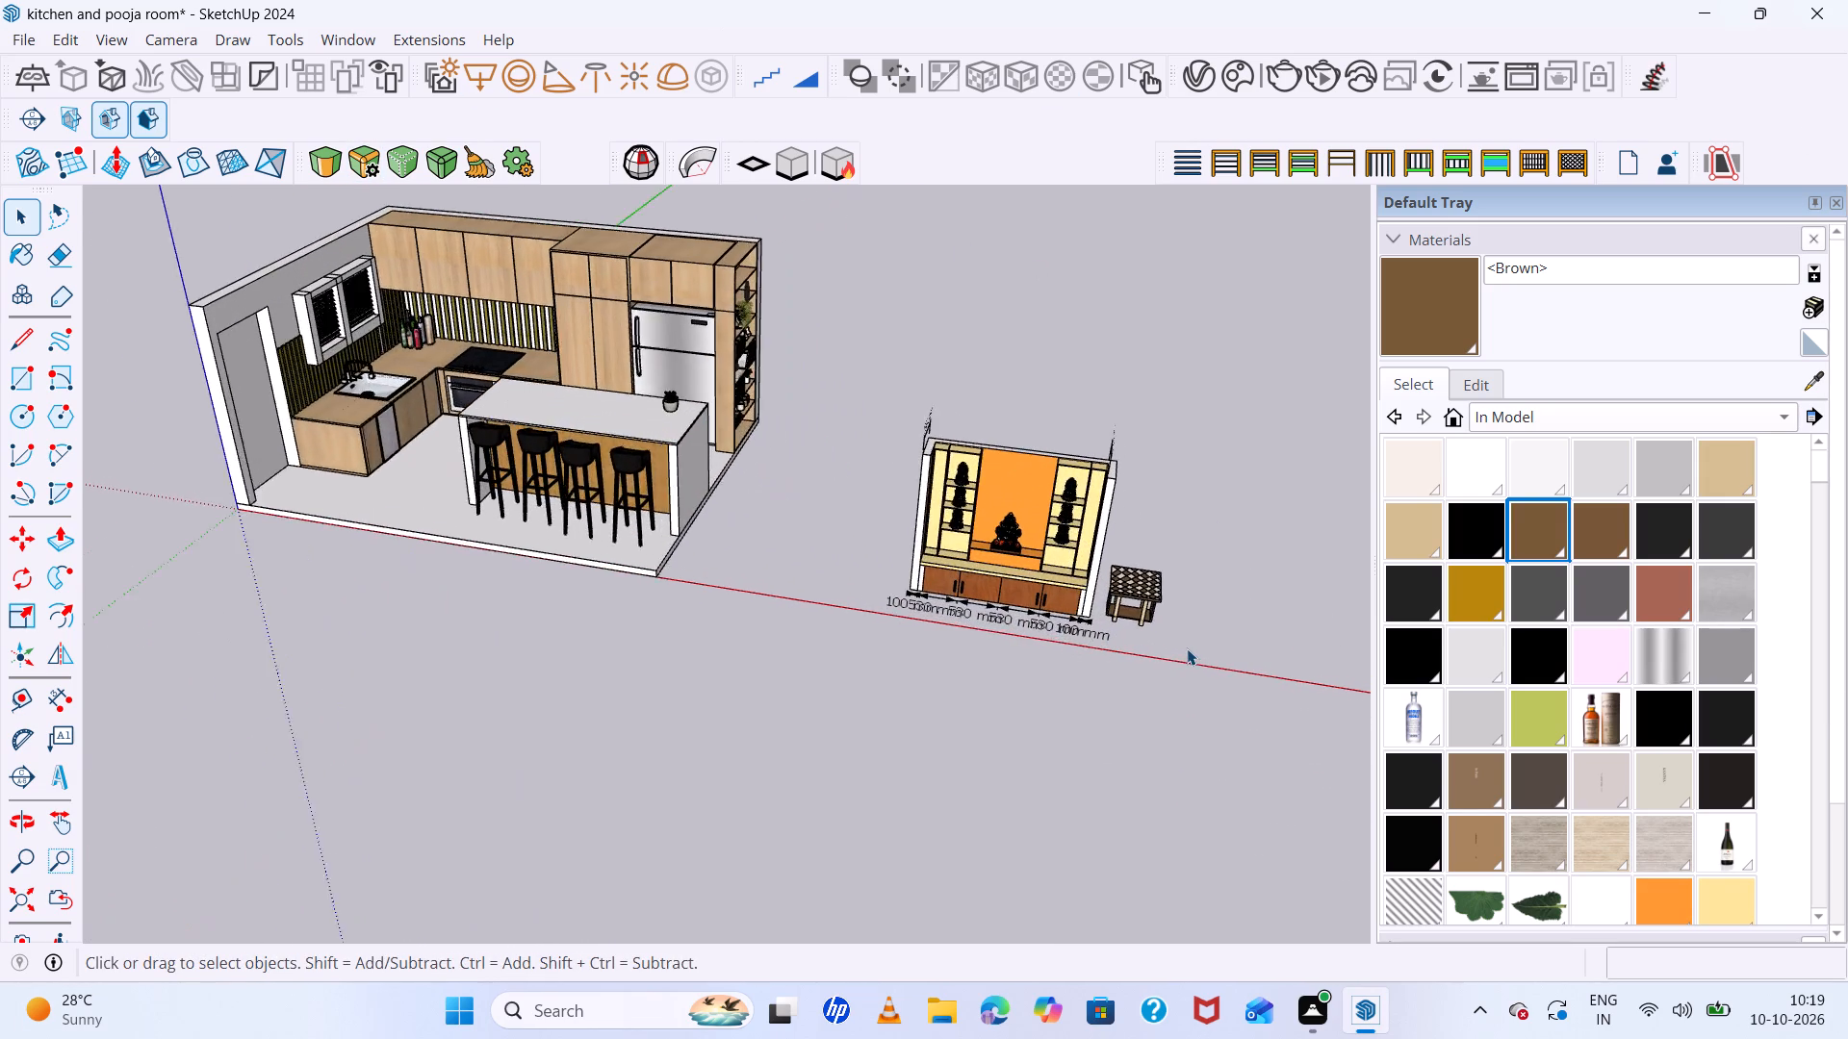
scroll(1187, 648, up, 14)
scroll(1191, 644, up, 8)
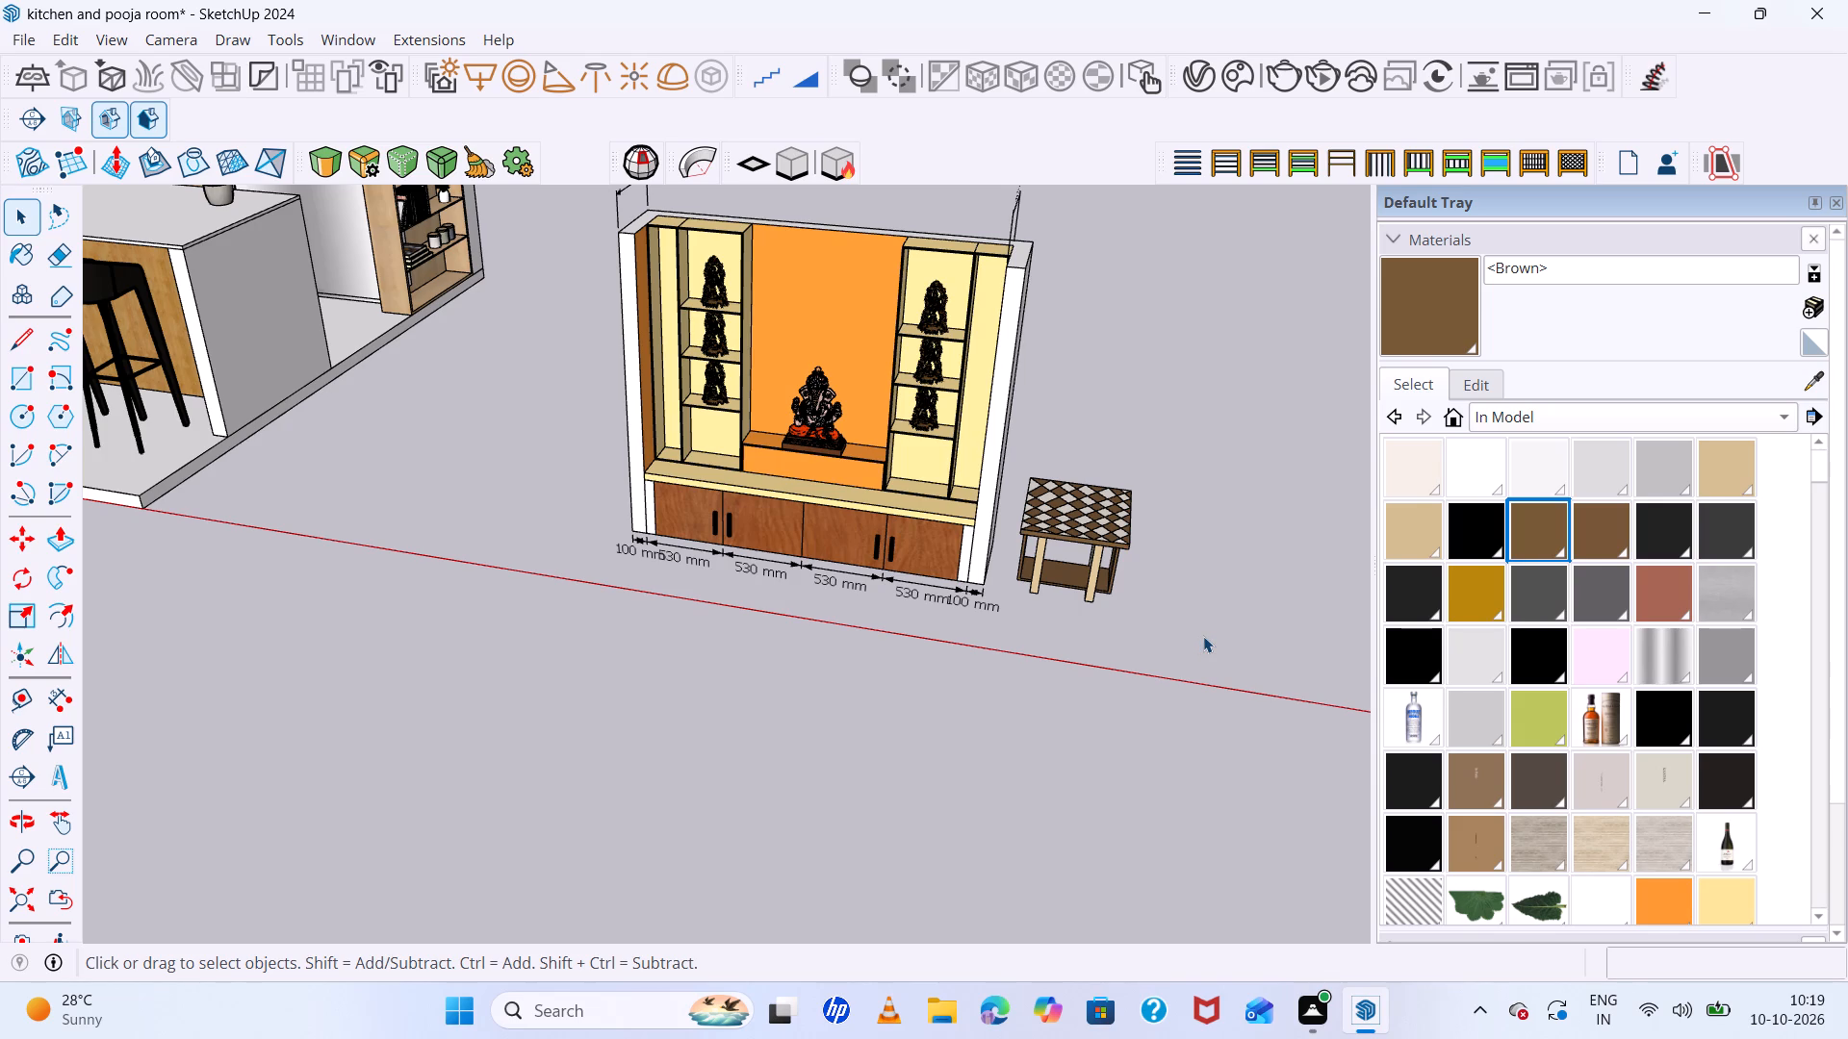
scroll(1147, 552, up, 8)
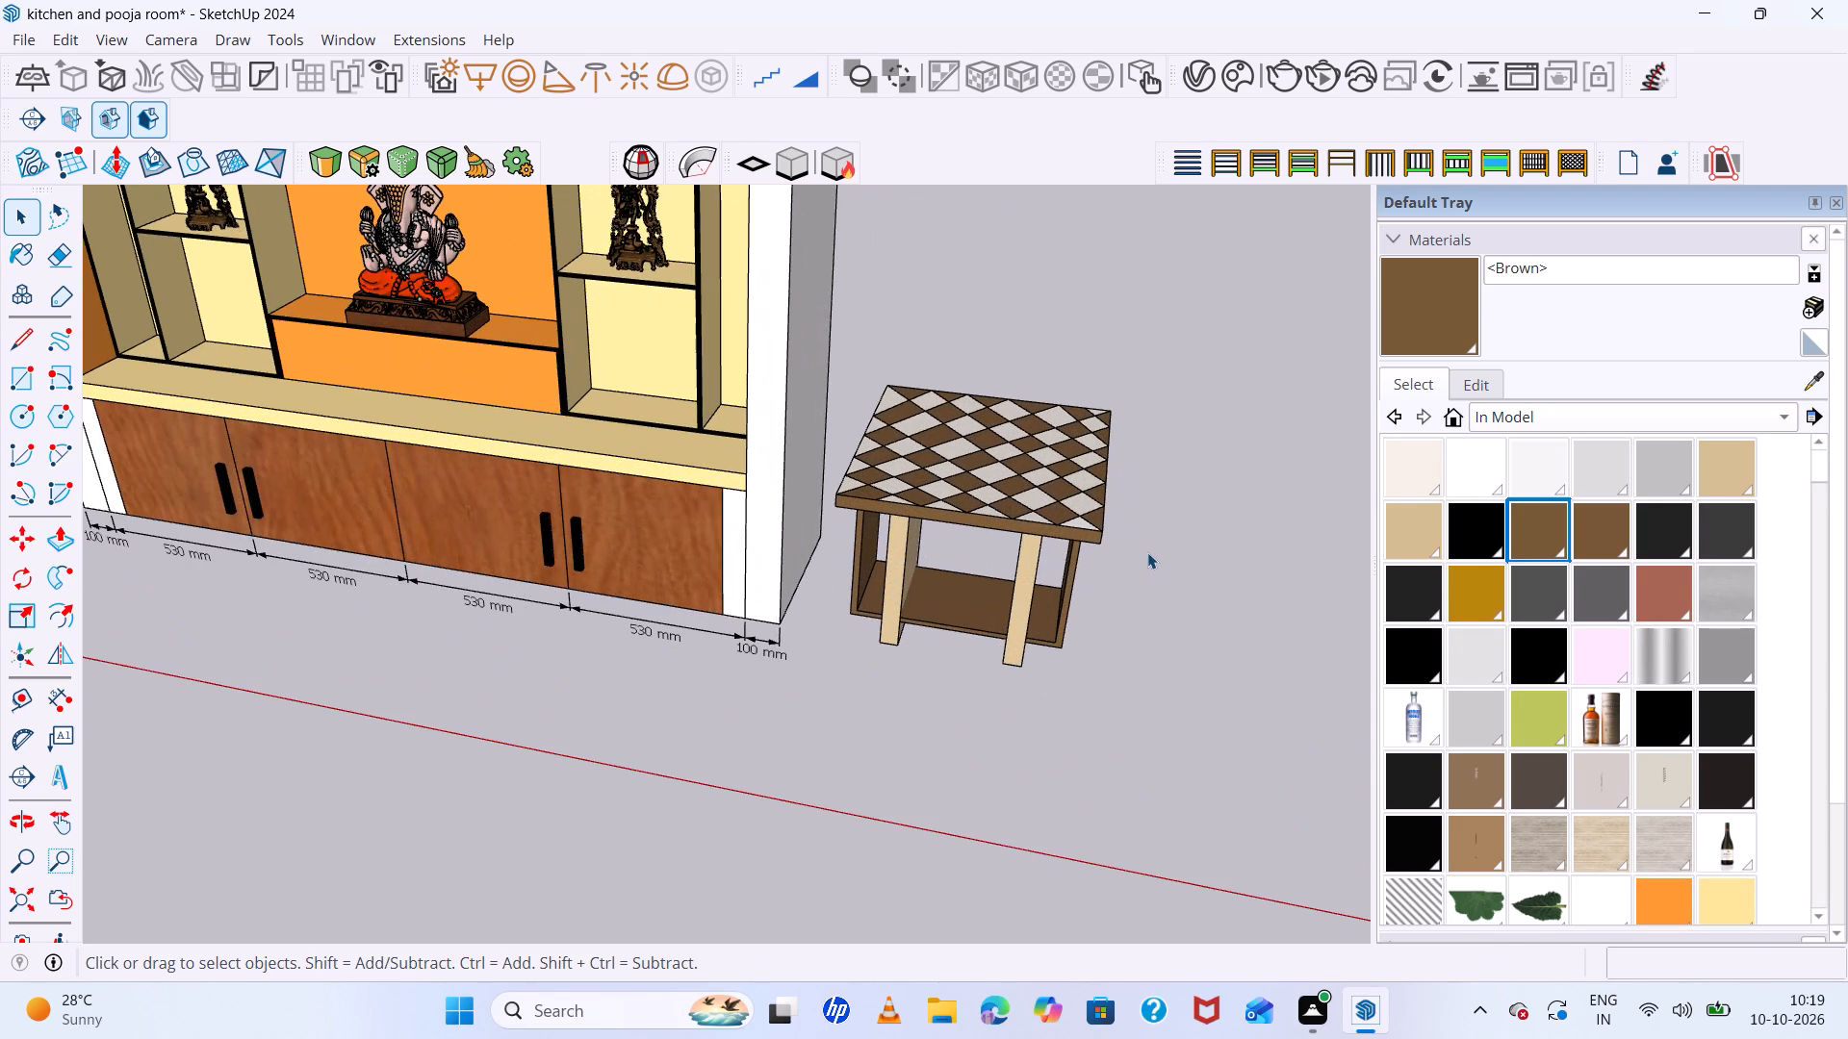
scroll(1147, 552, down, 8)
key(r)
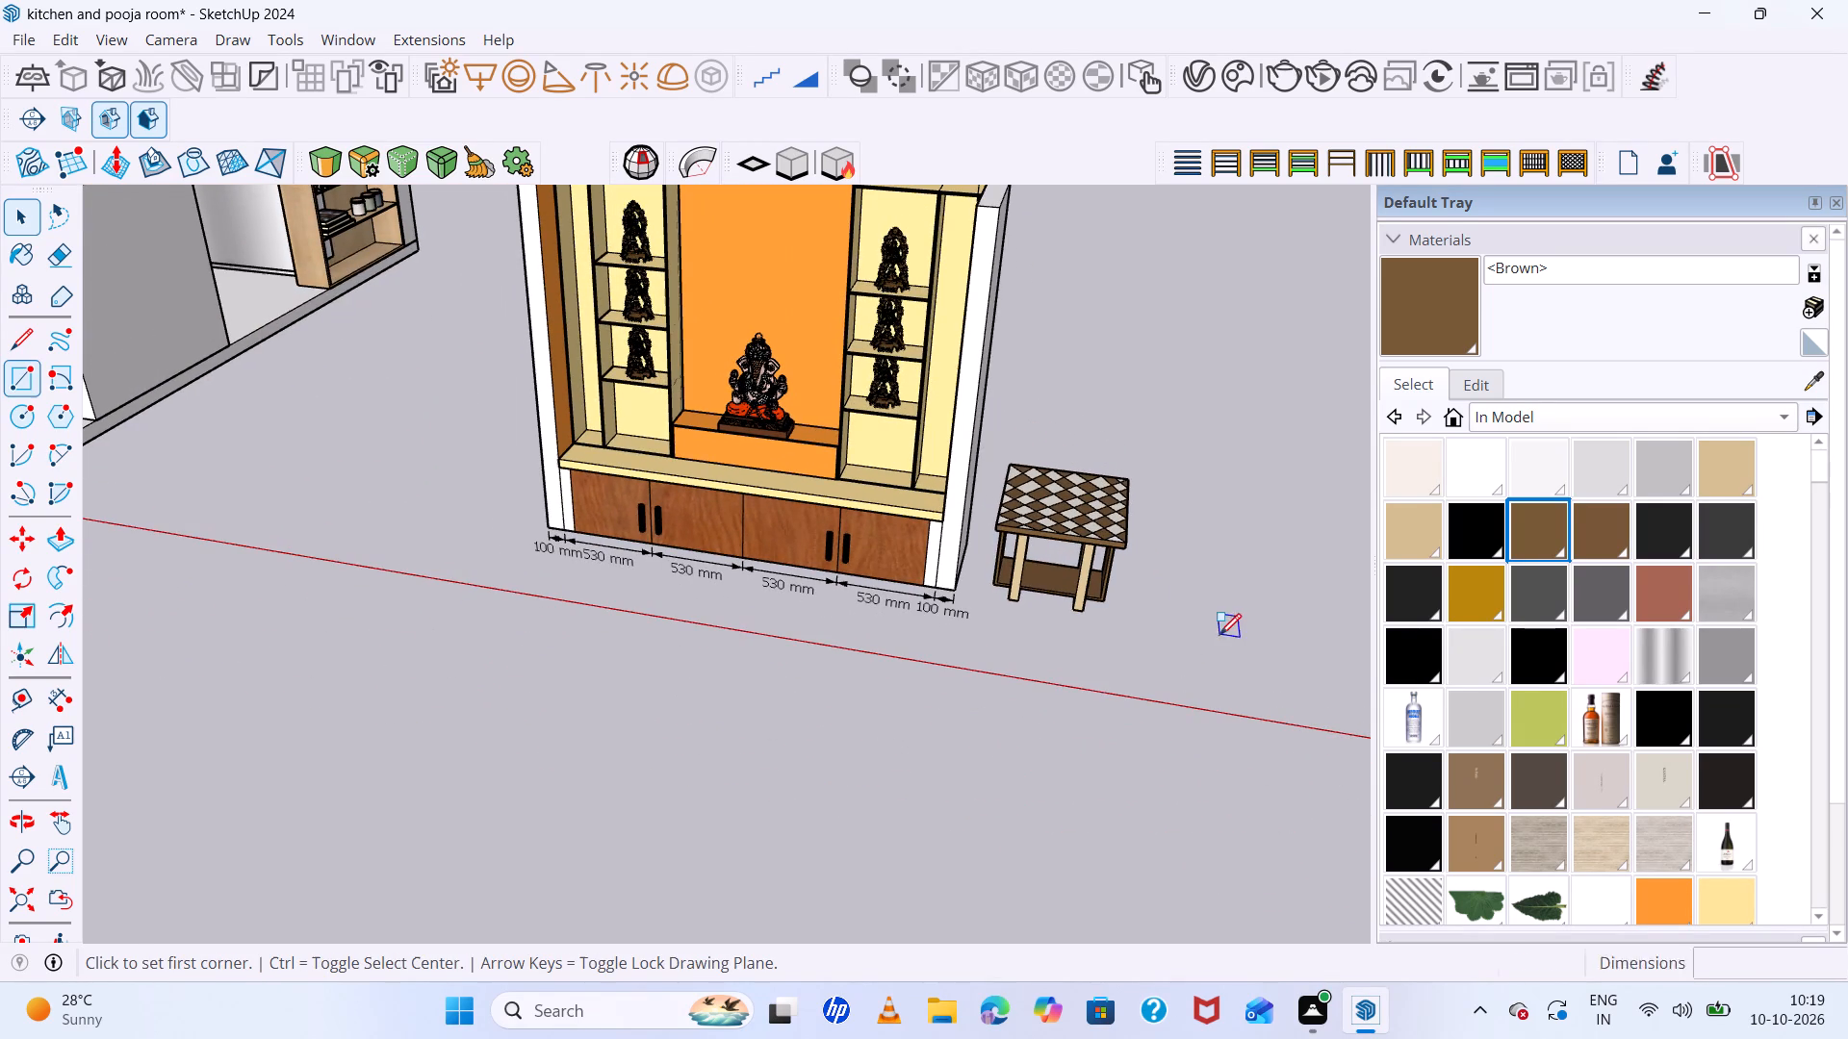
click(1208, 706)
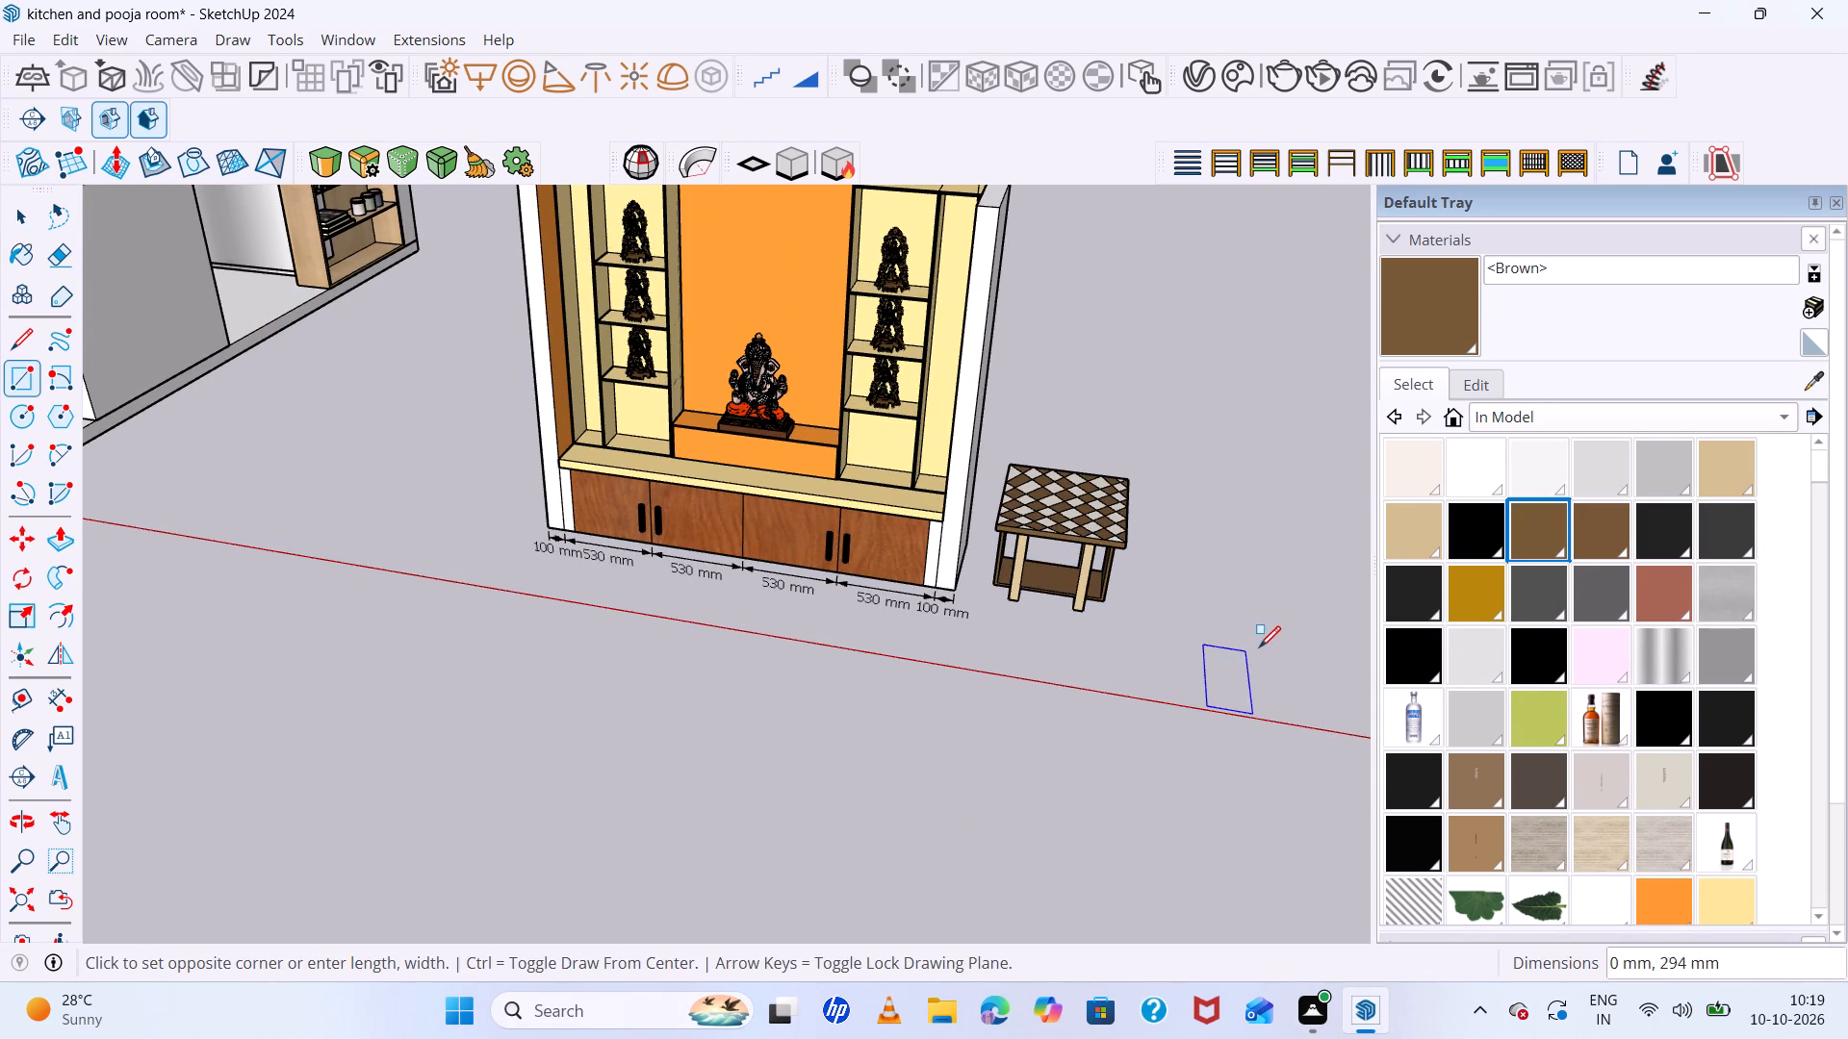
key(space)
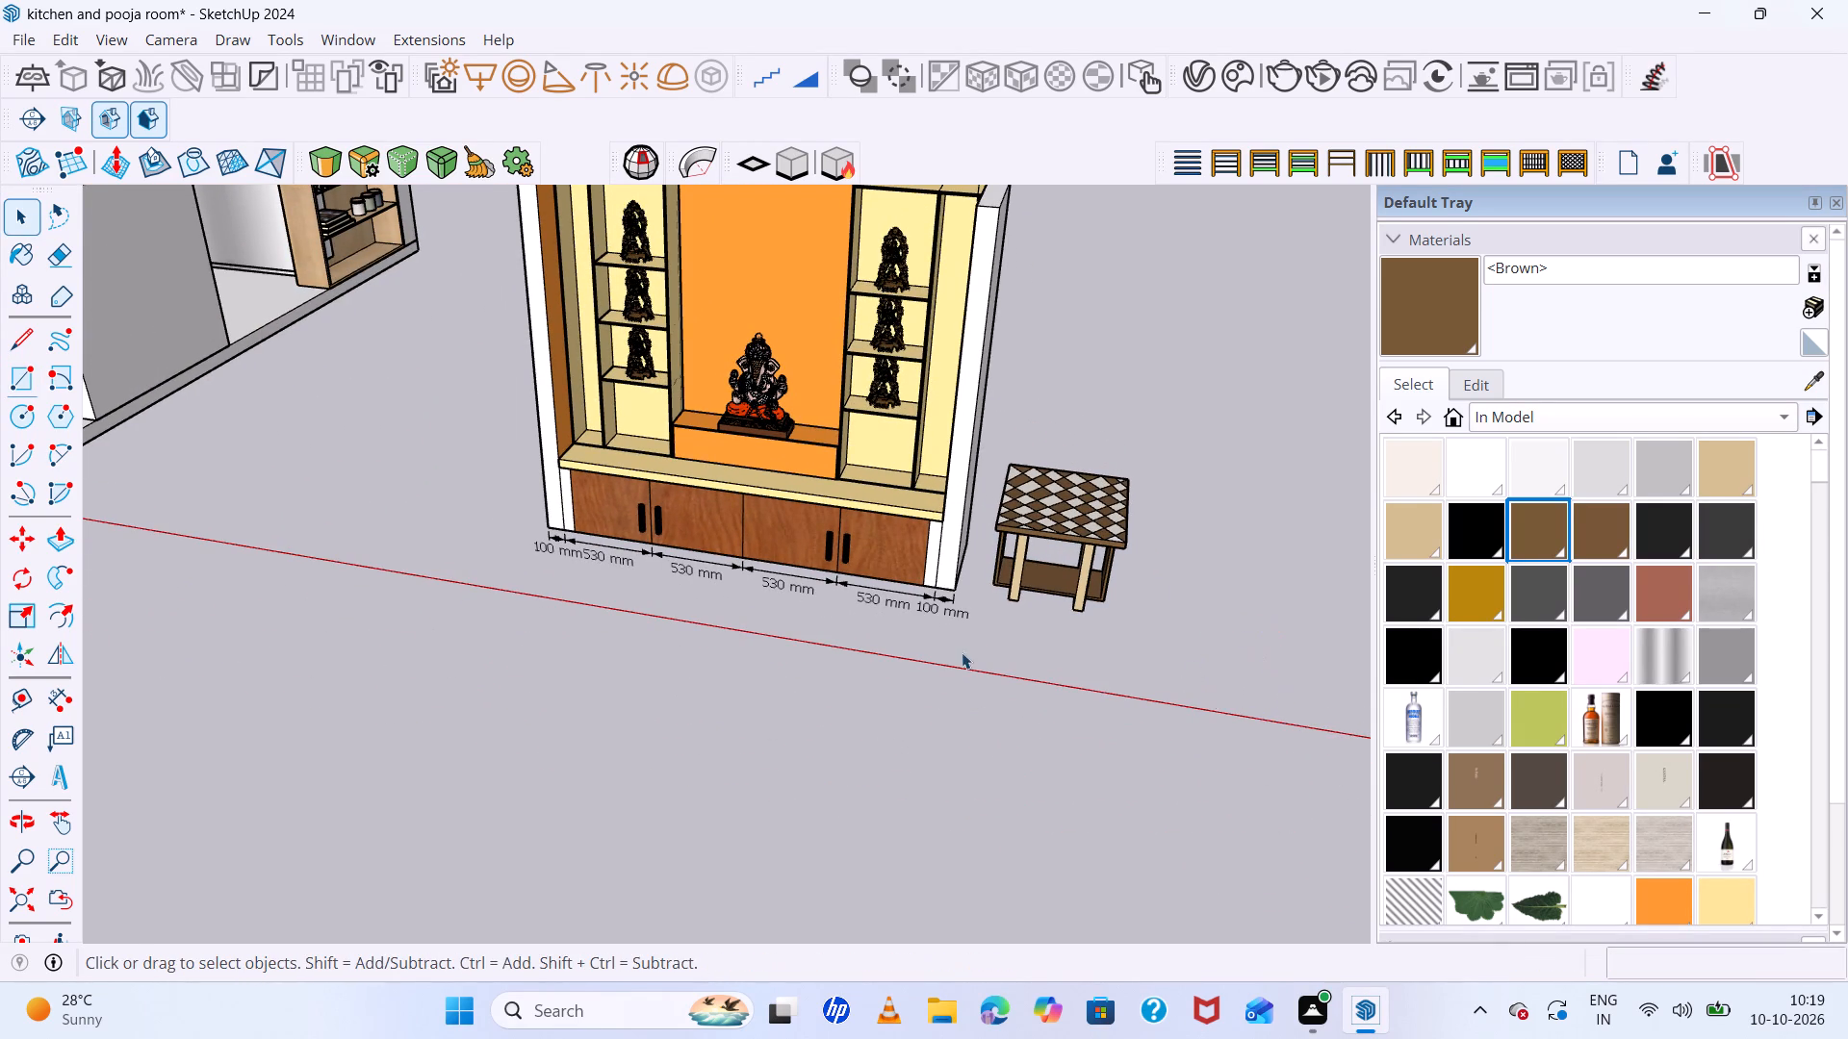
Draw a circle of about 530 mm radius on the ground beyond the checkered table.
scroll(762, 564, down, 14)
scroll(1225, 564, up, 7)
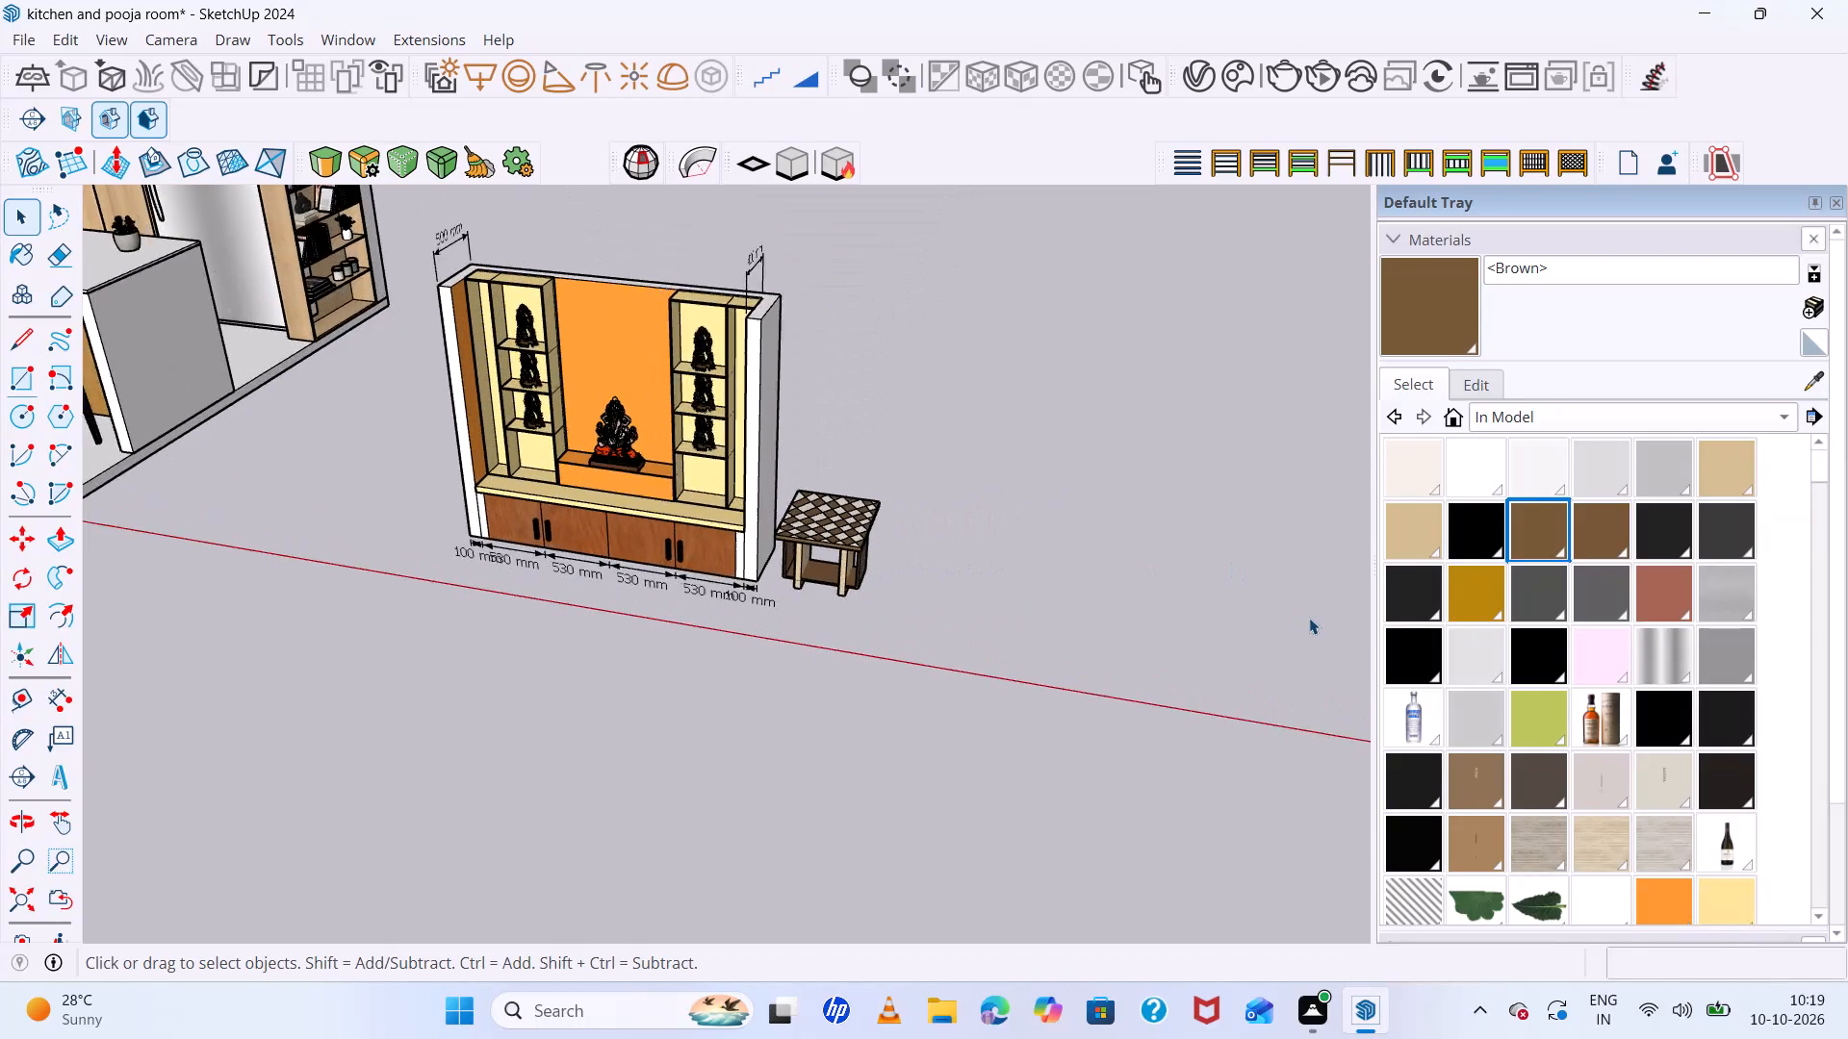
scroll(1309, 618, up, 6)
middle_drag(1311, 618, 1351, 646)
key(c)
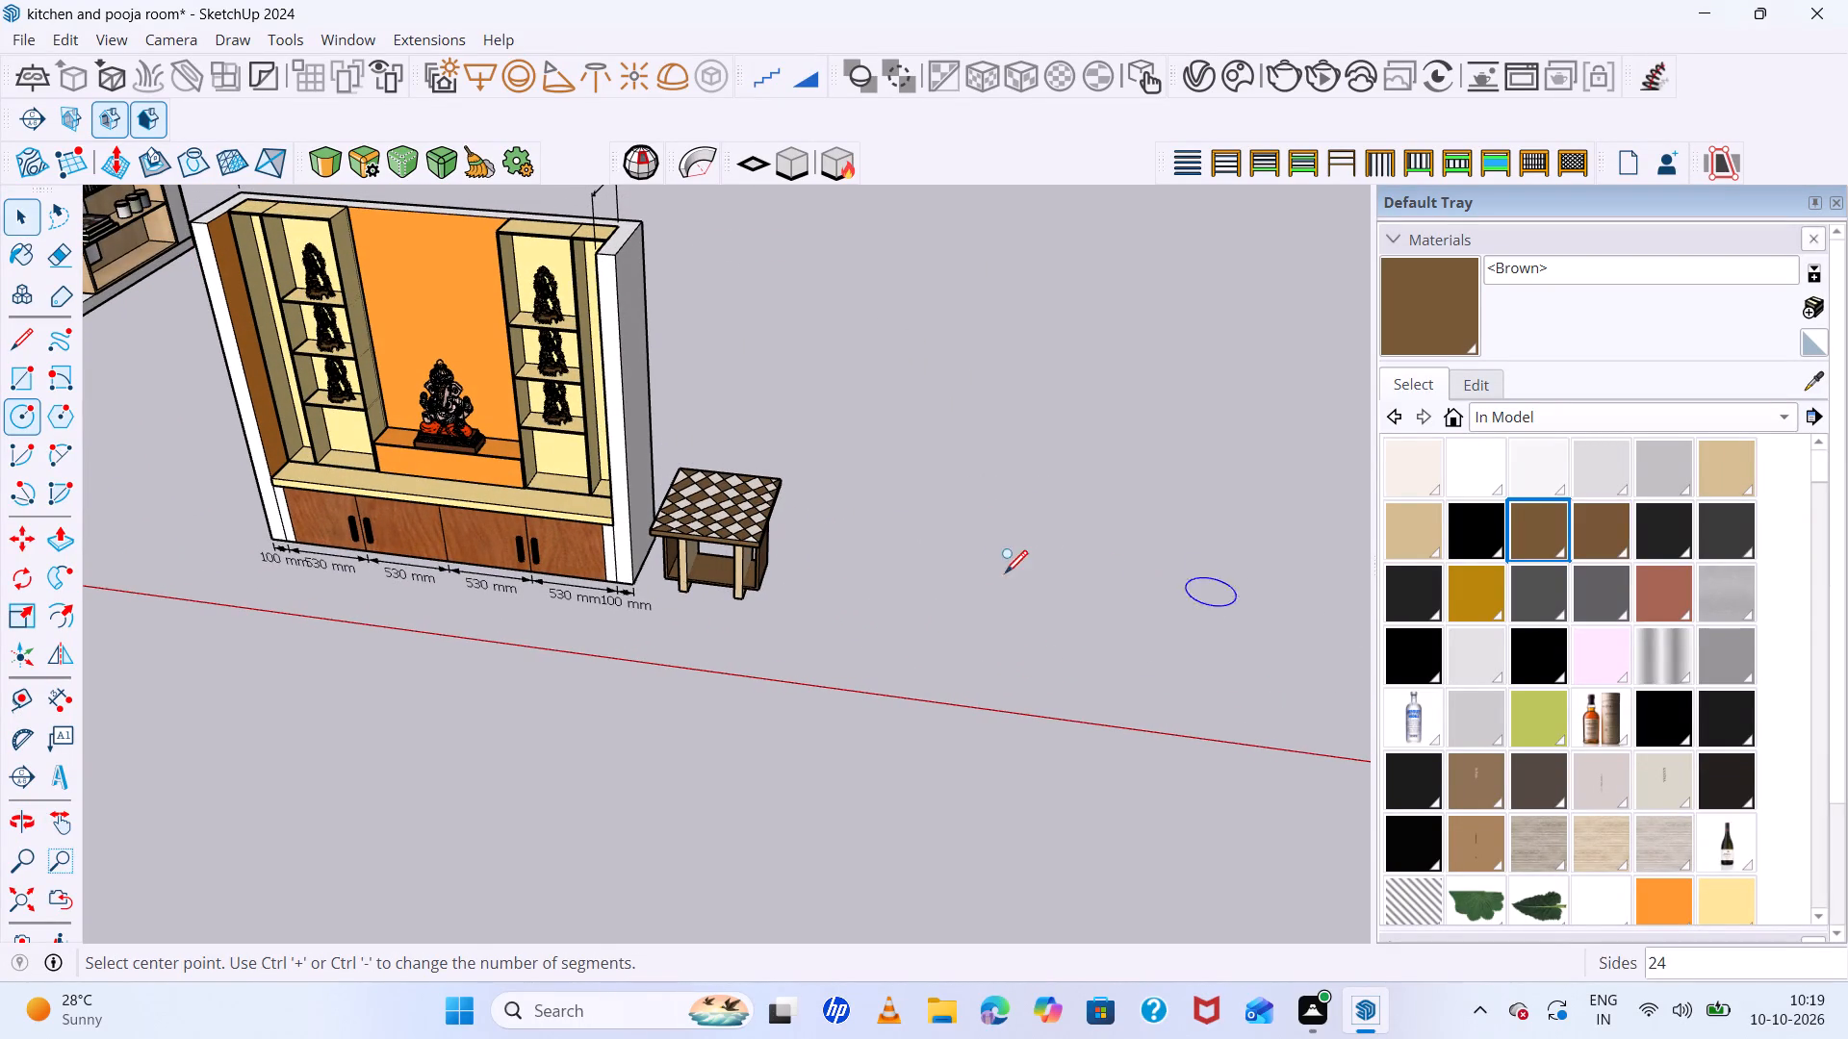
click(1060, 599)
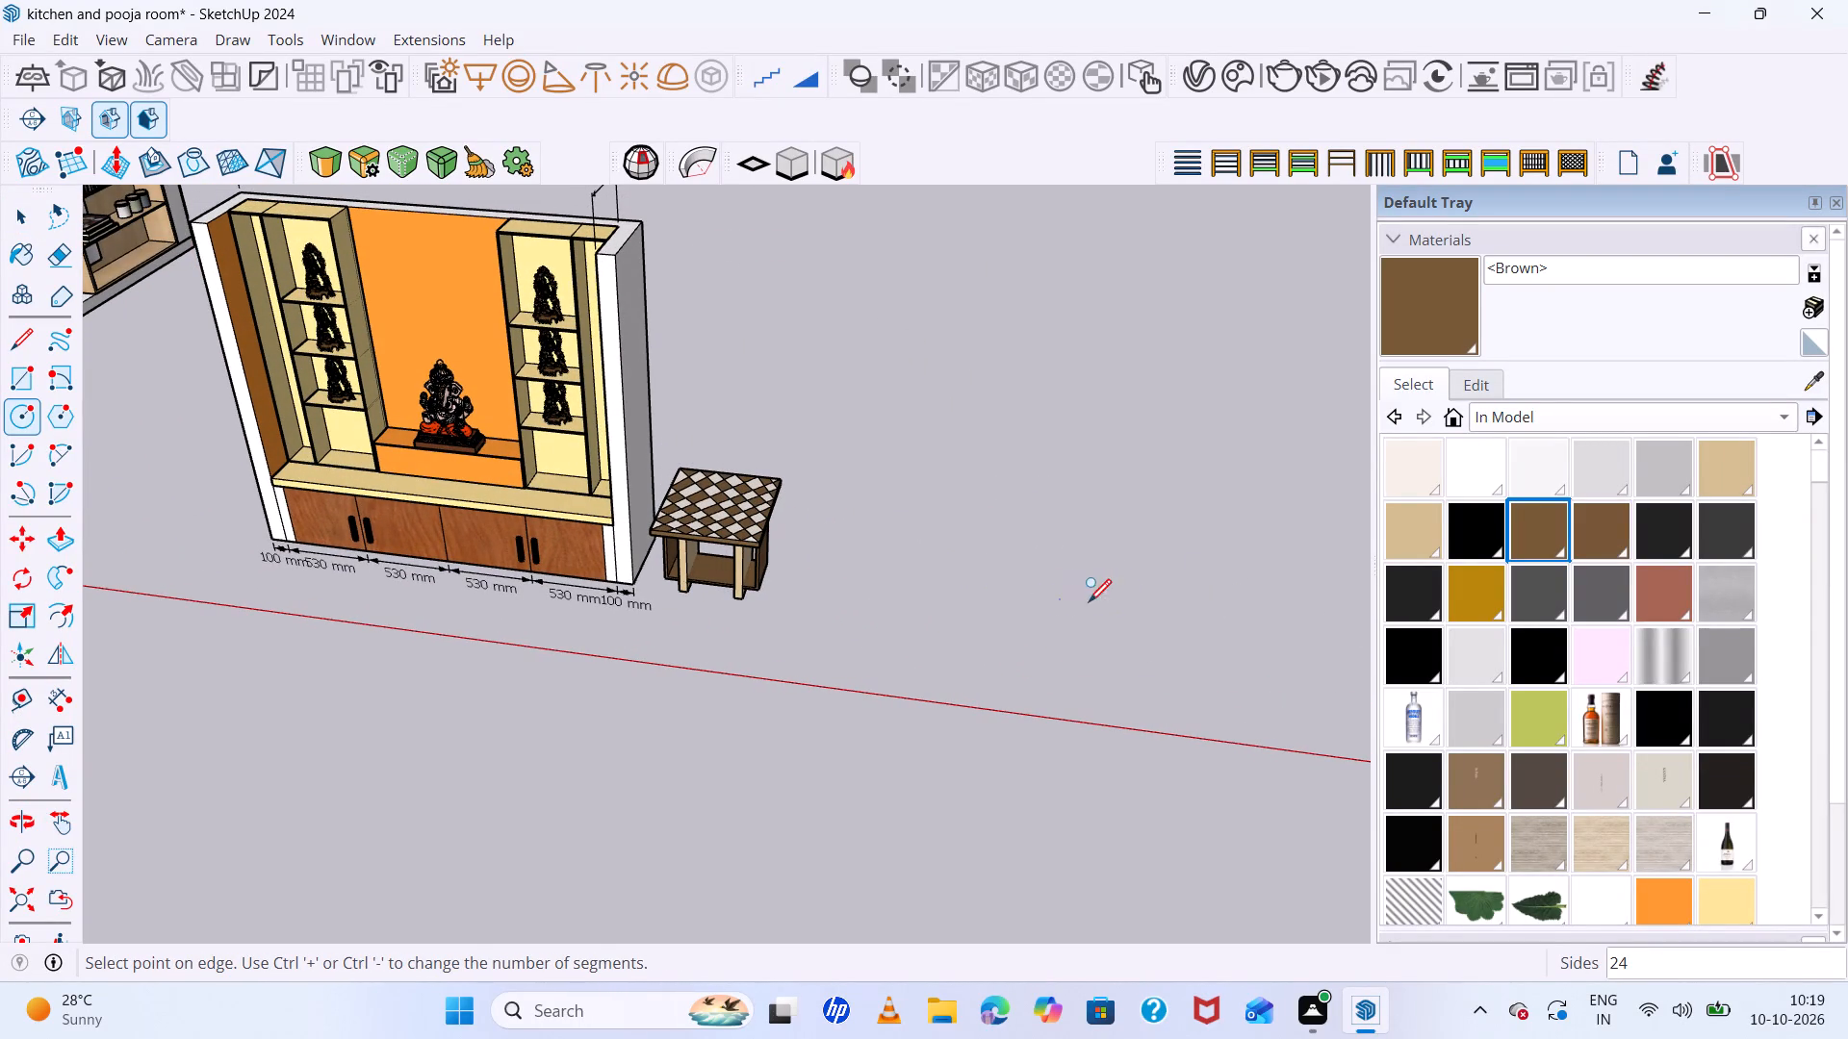
click(1152, 609)
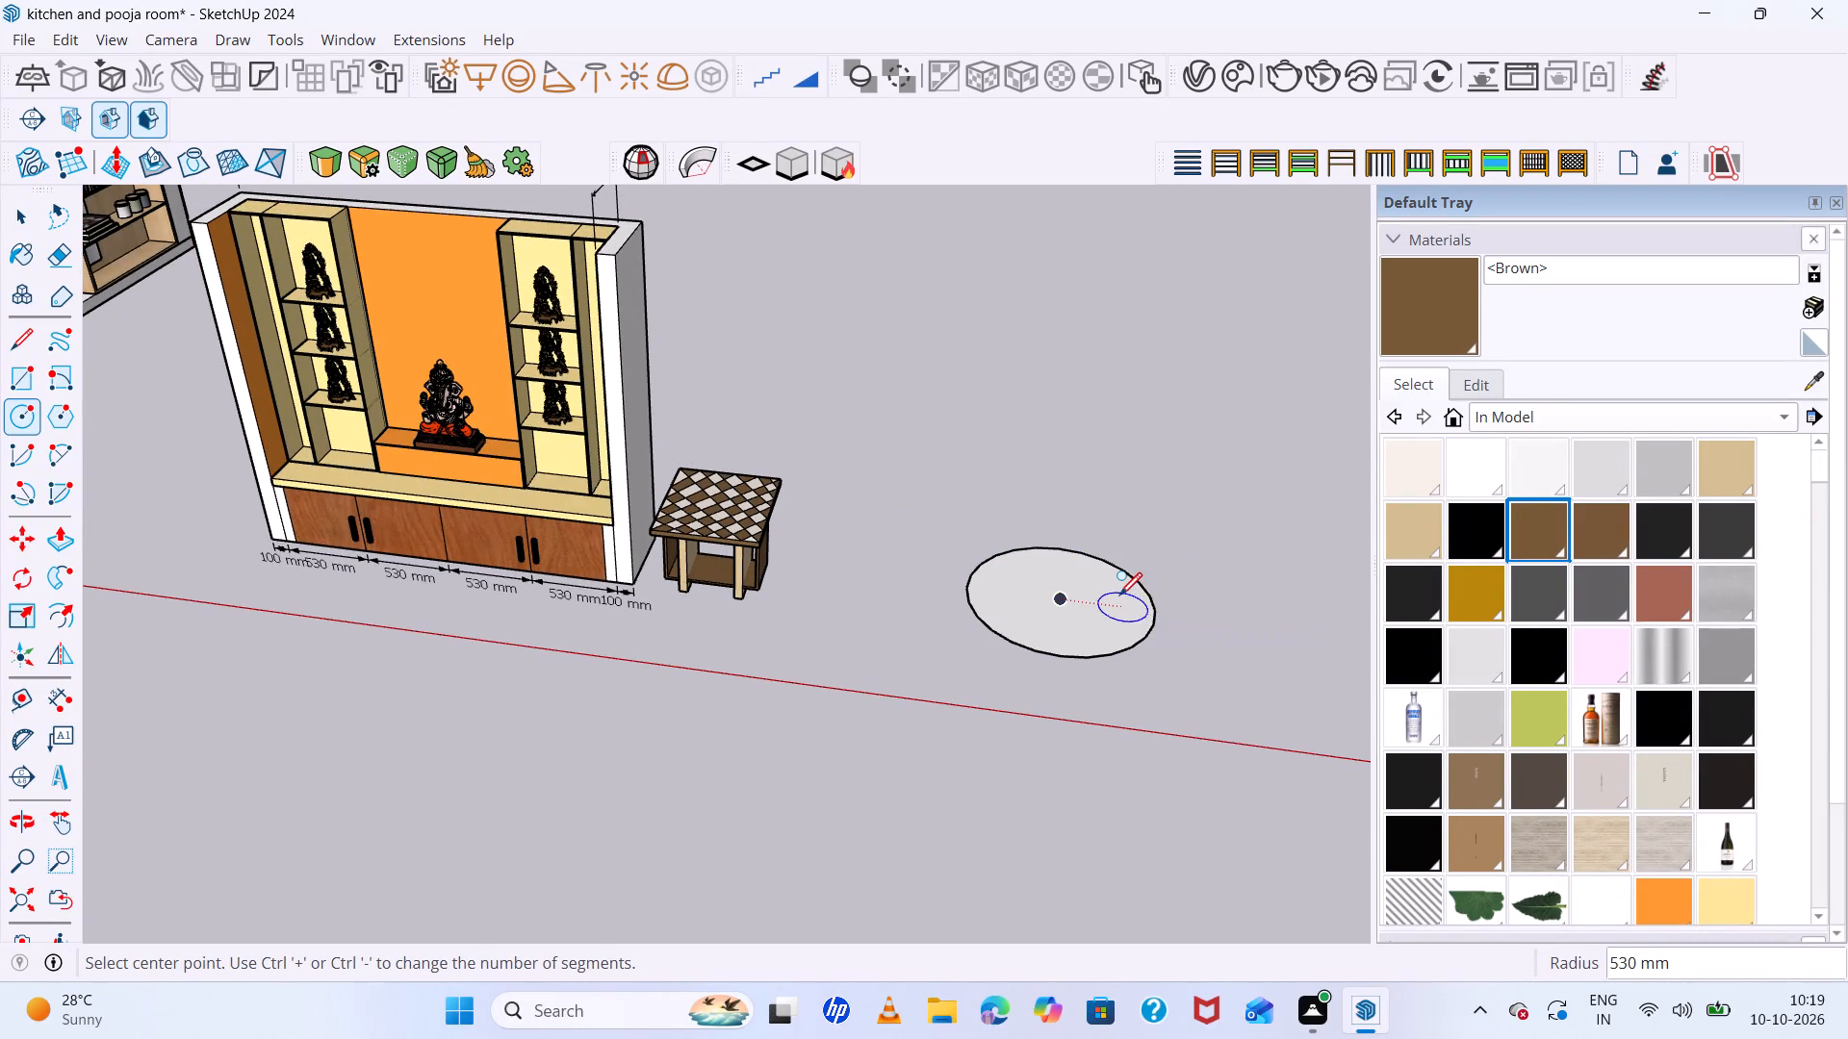
Extrude the circle upward about 170 mm into a thick disc.
key(space)
key(p)
click(1129, 603)
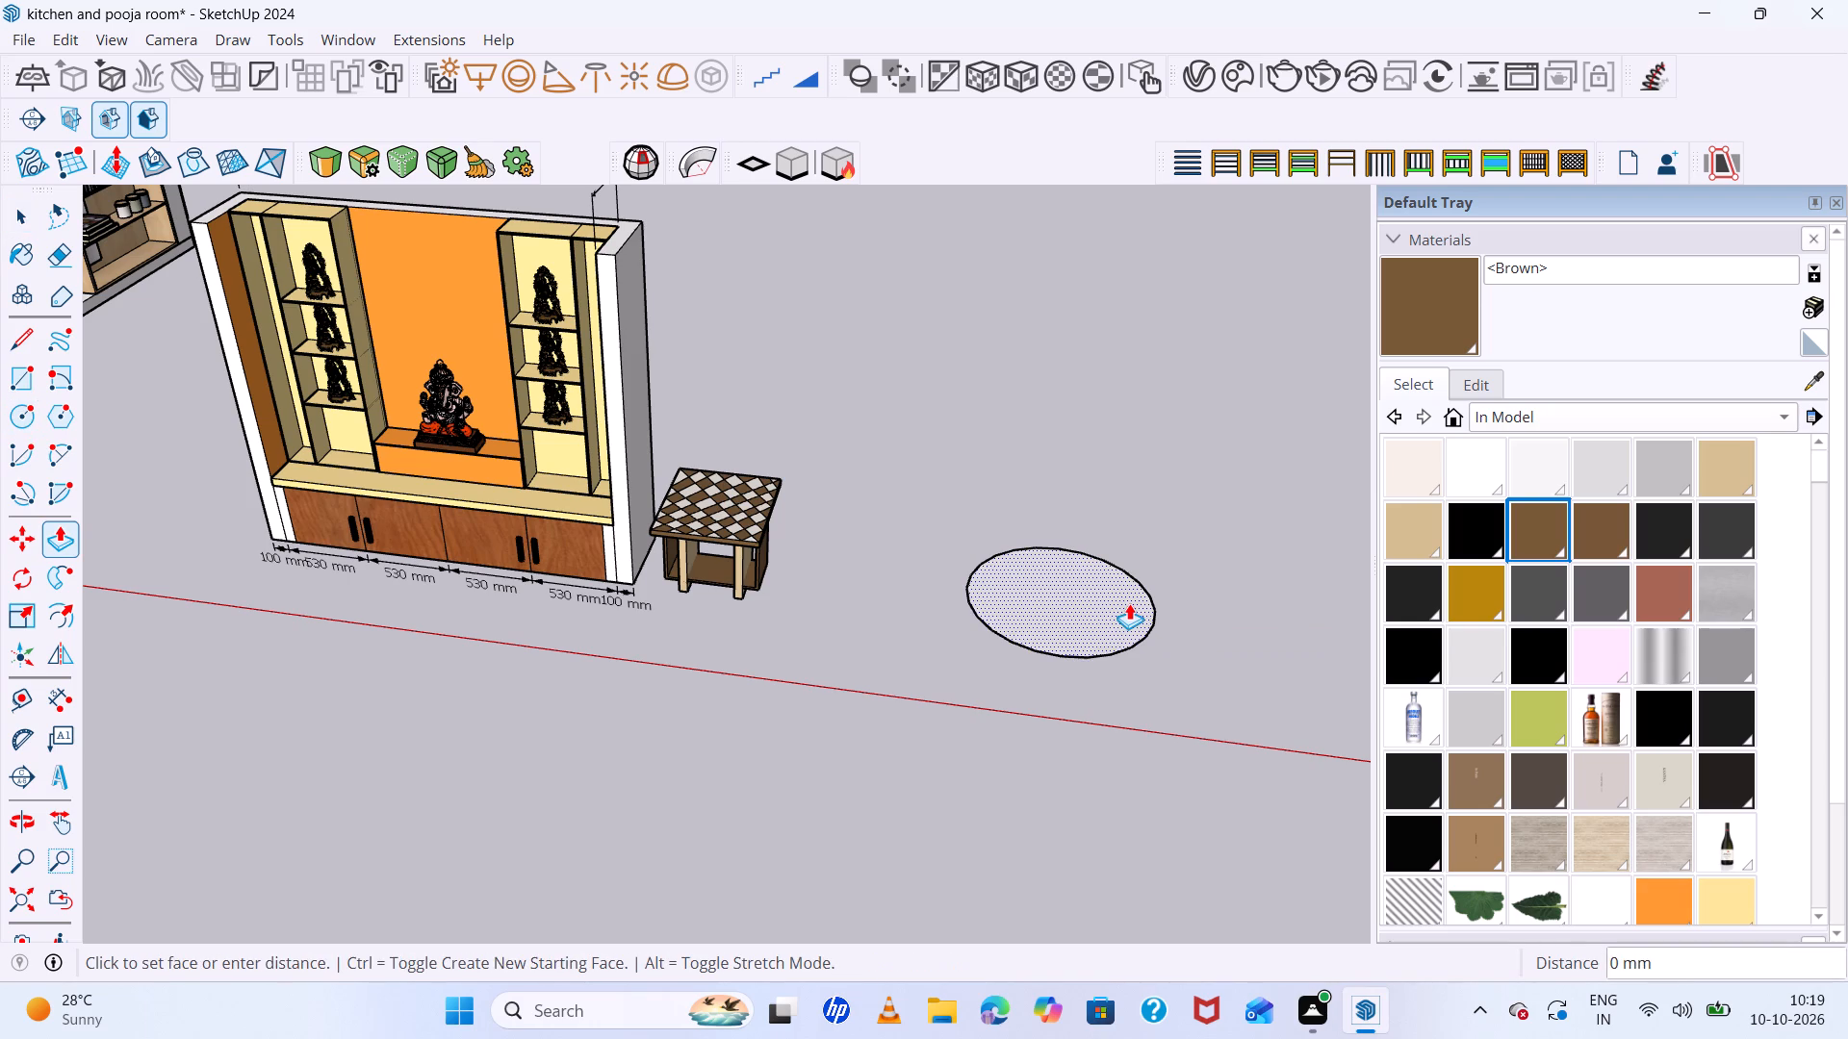
click(1136, 579)
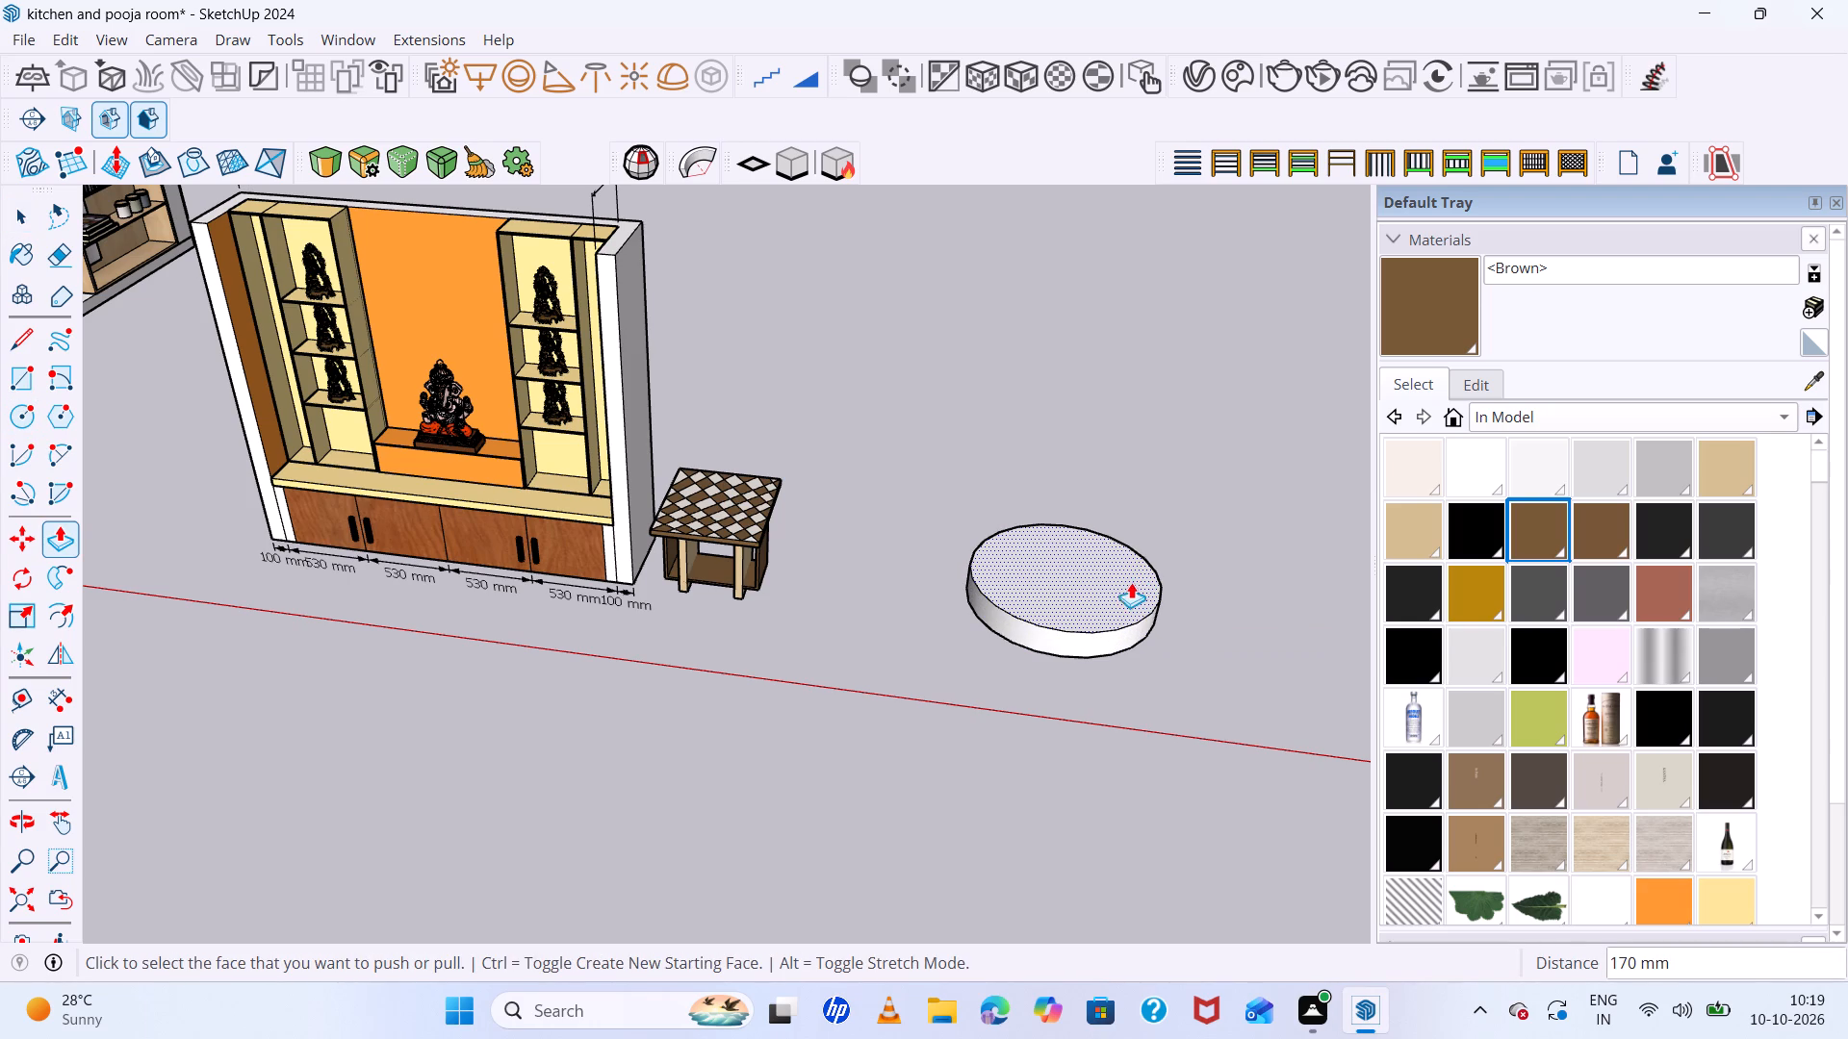
key(space)
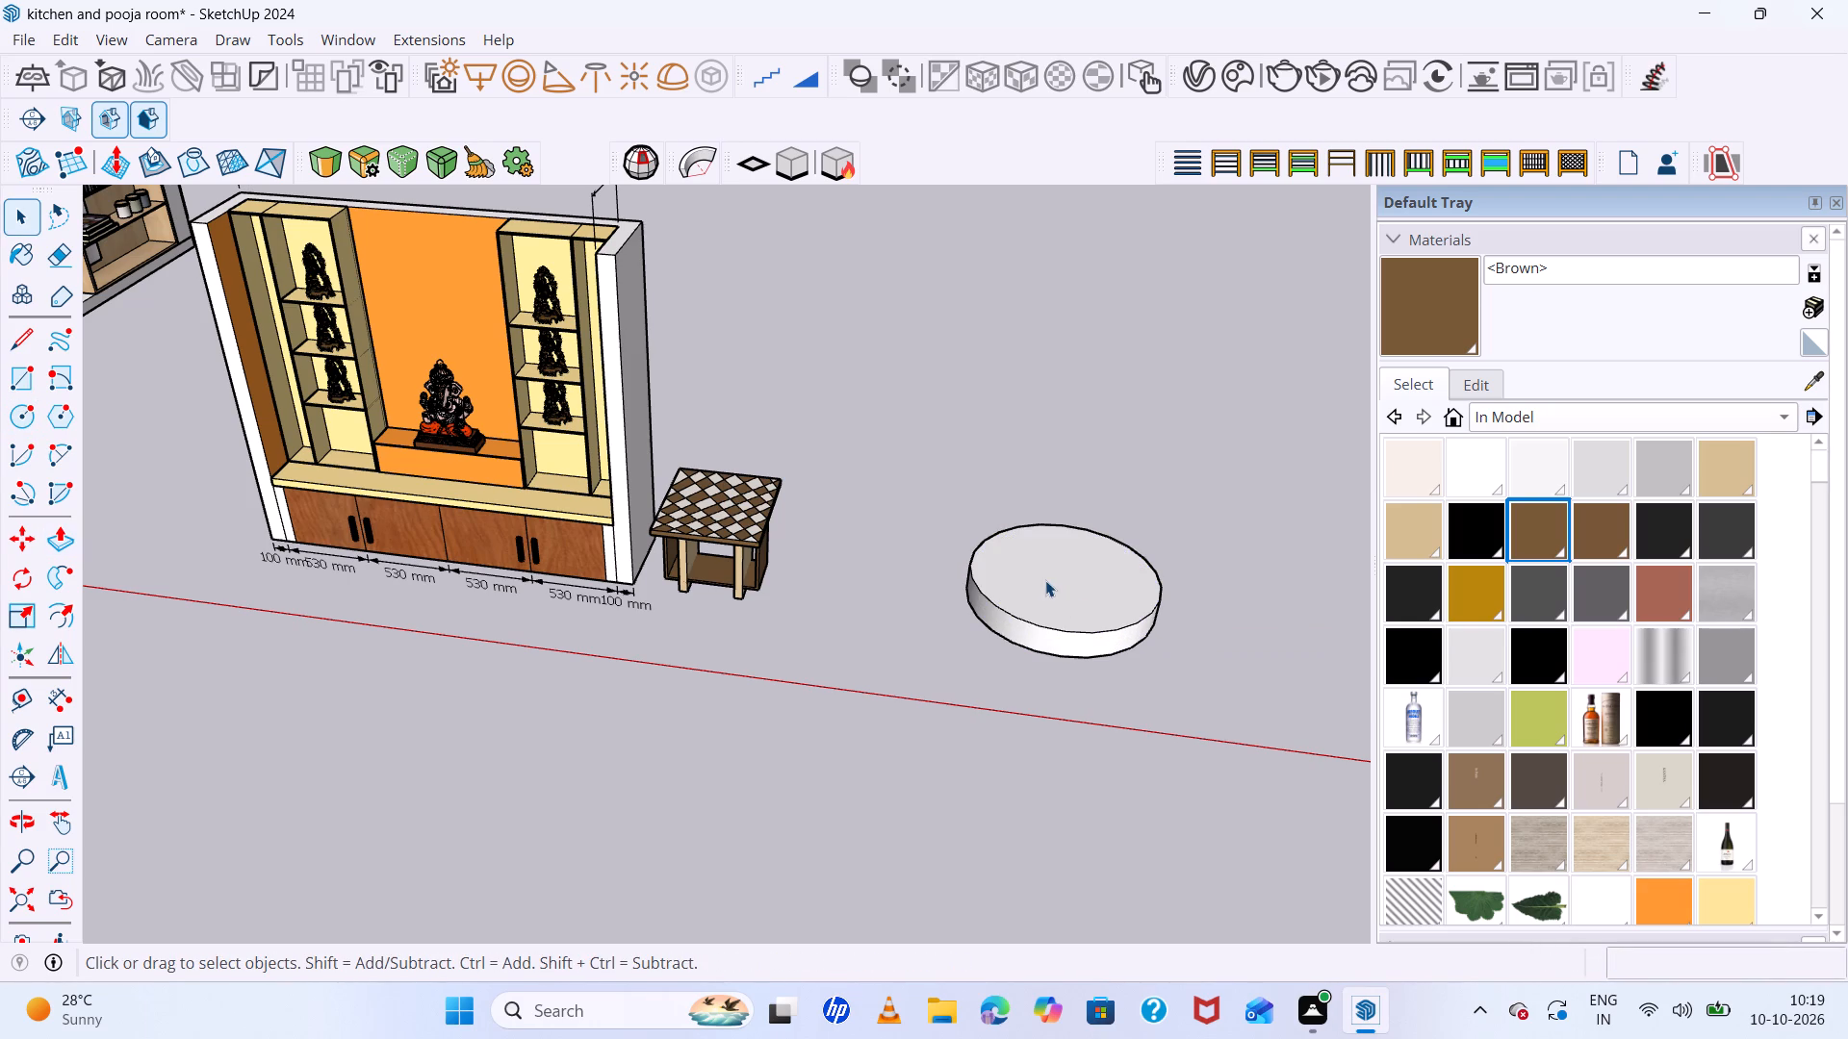
Offset the disc's top outline inward about 76 mm to mark out a rim.
click(1045, 580)
key(f)
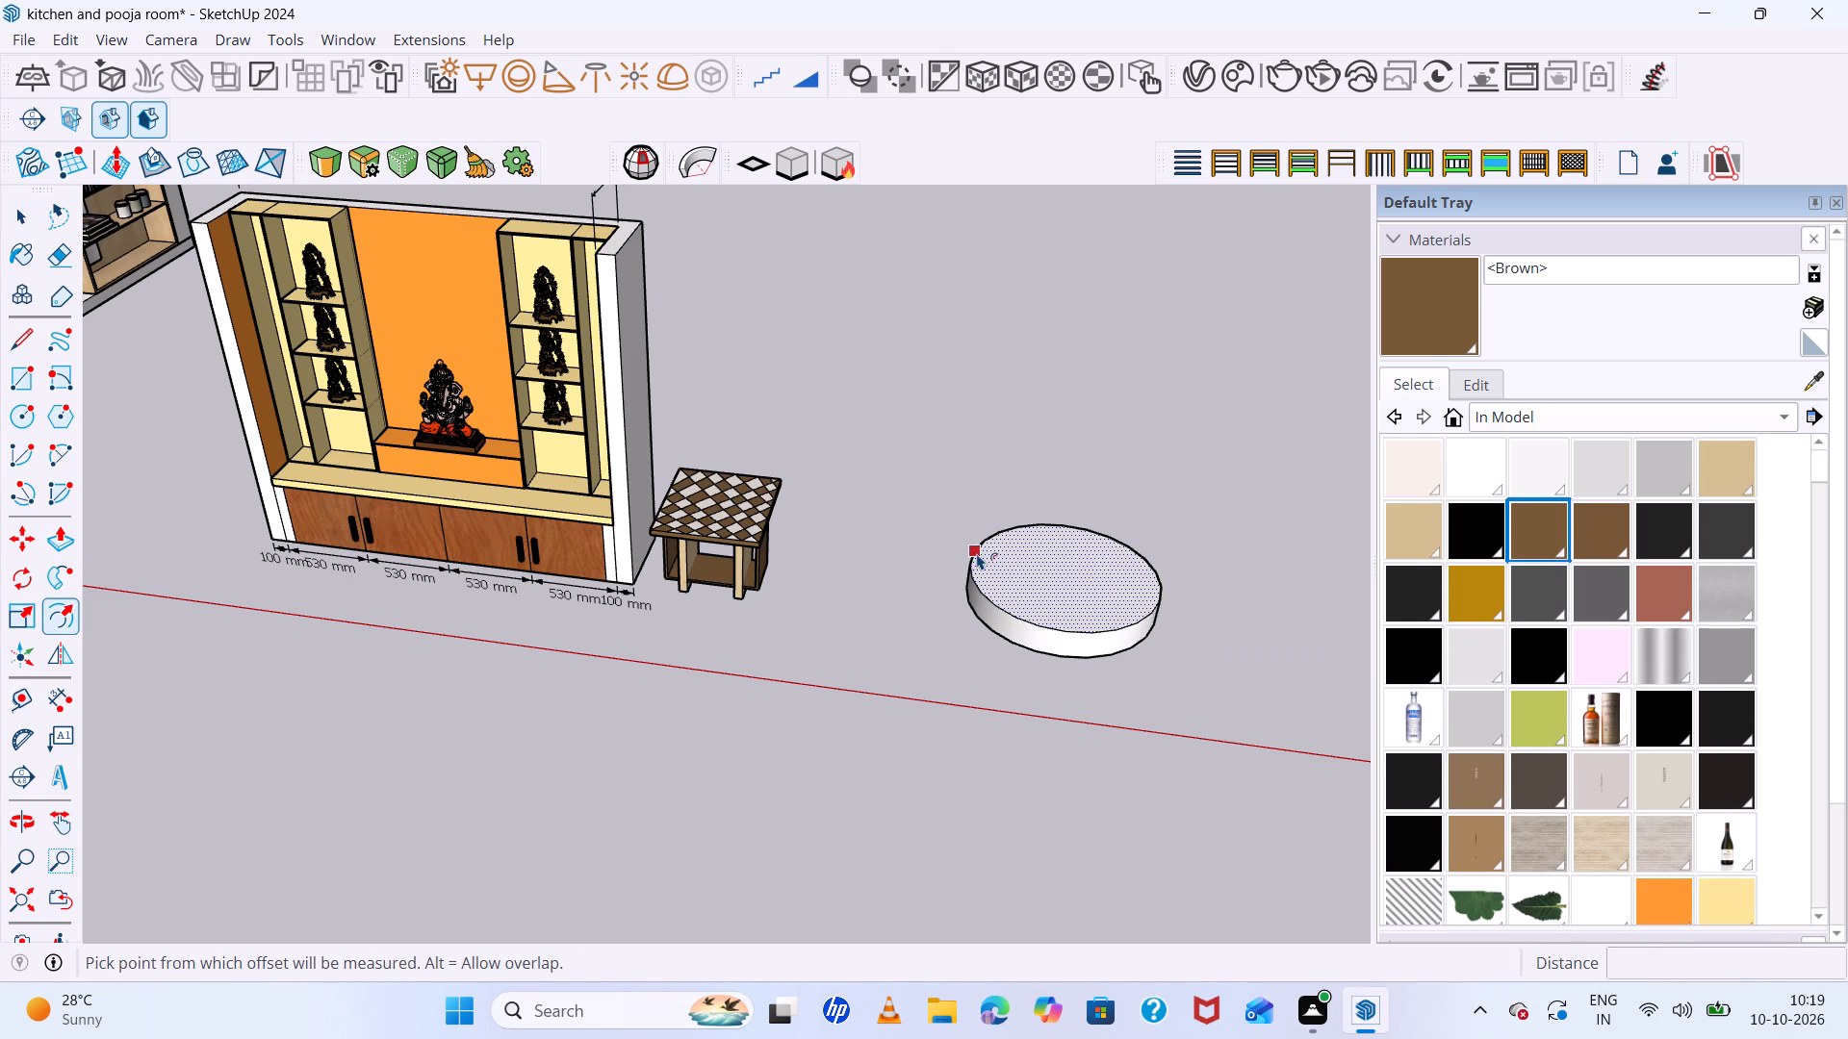
click(977, 553)
scroll(986, 553, up, 6)
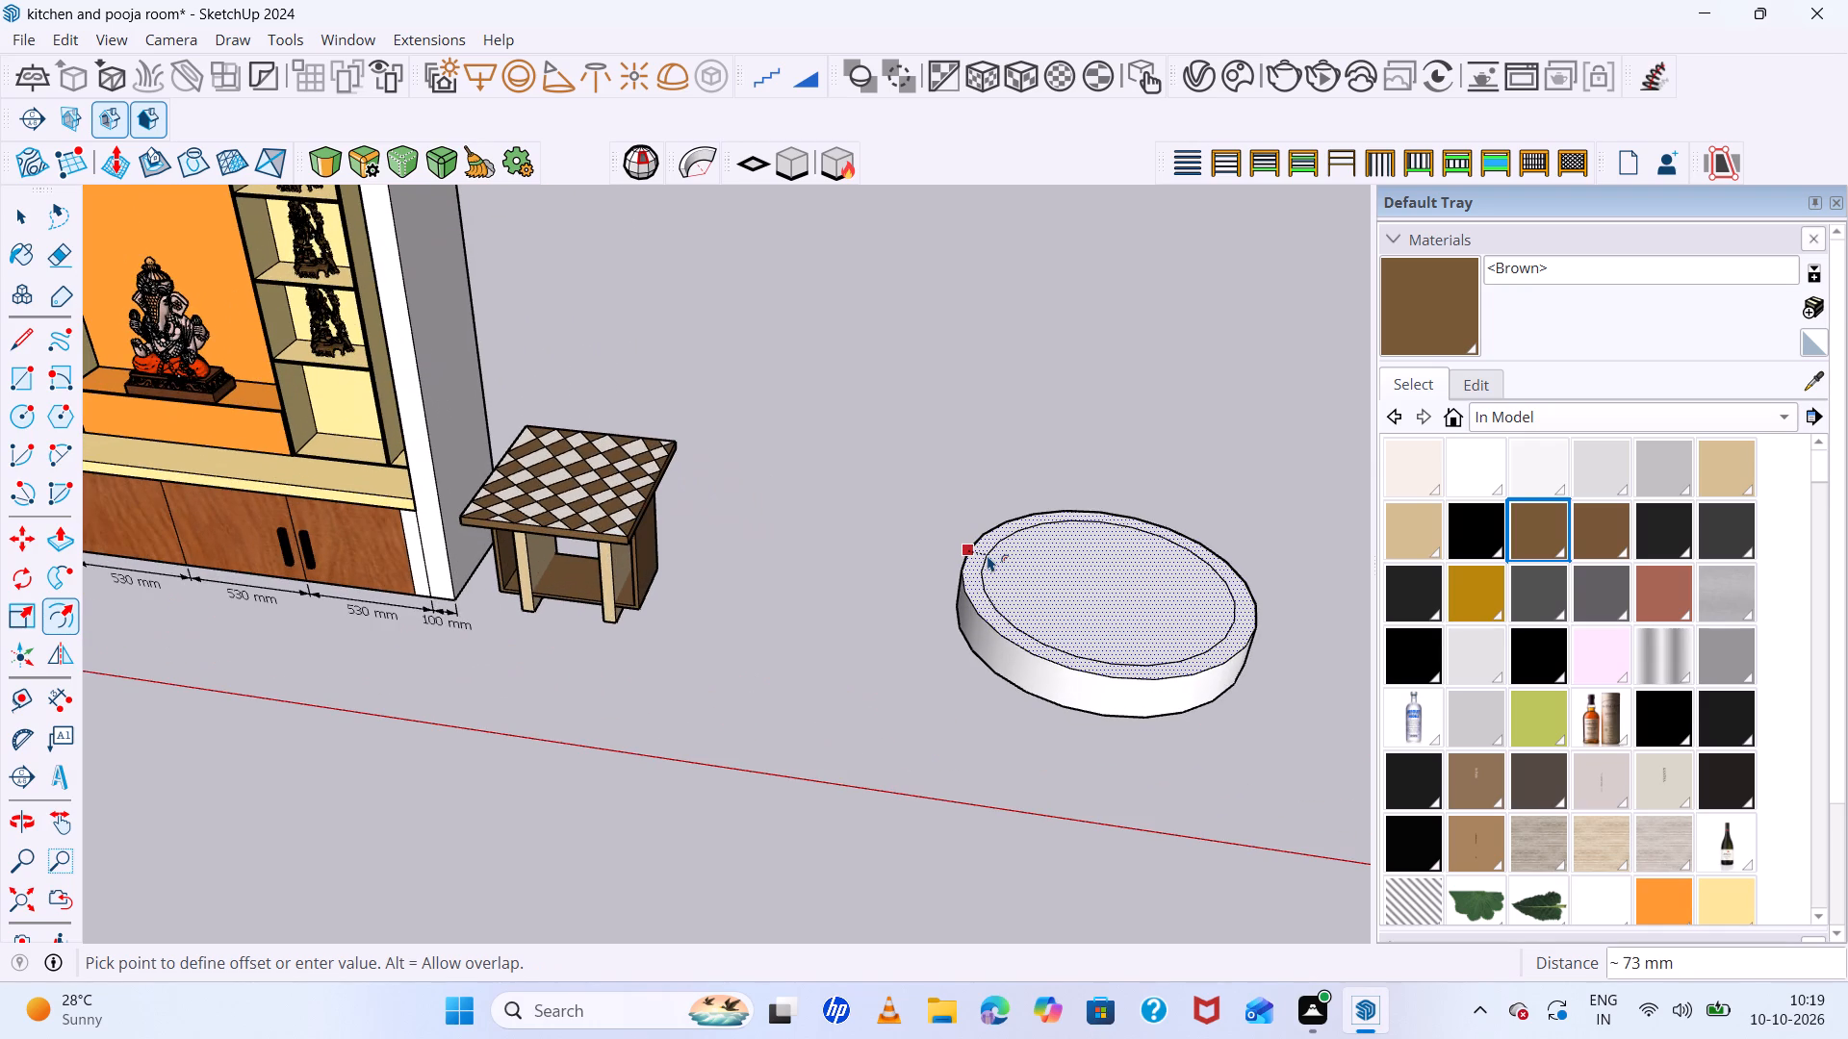
click(988, 555)
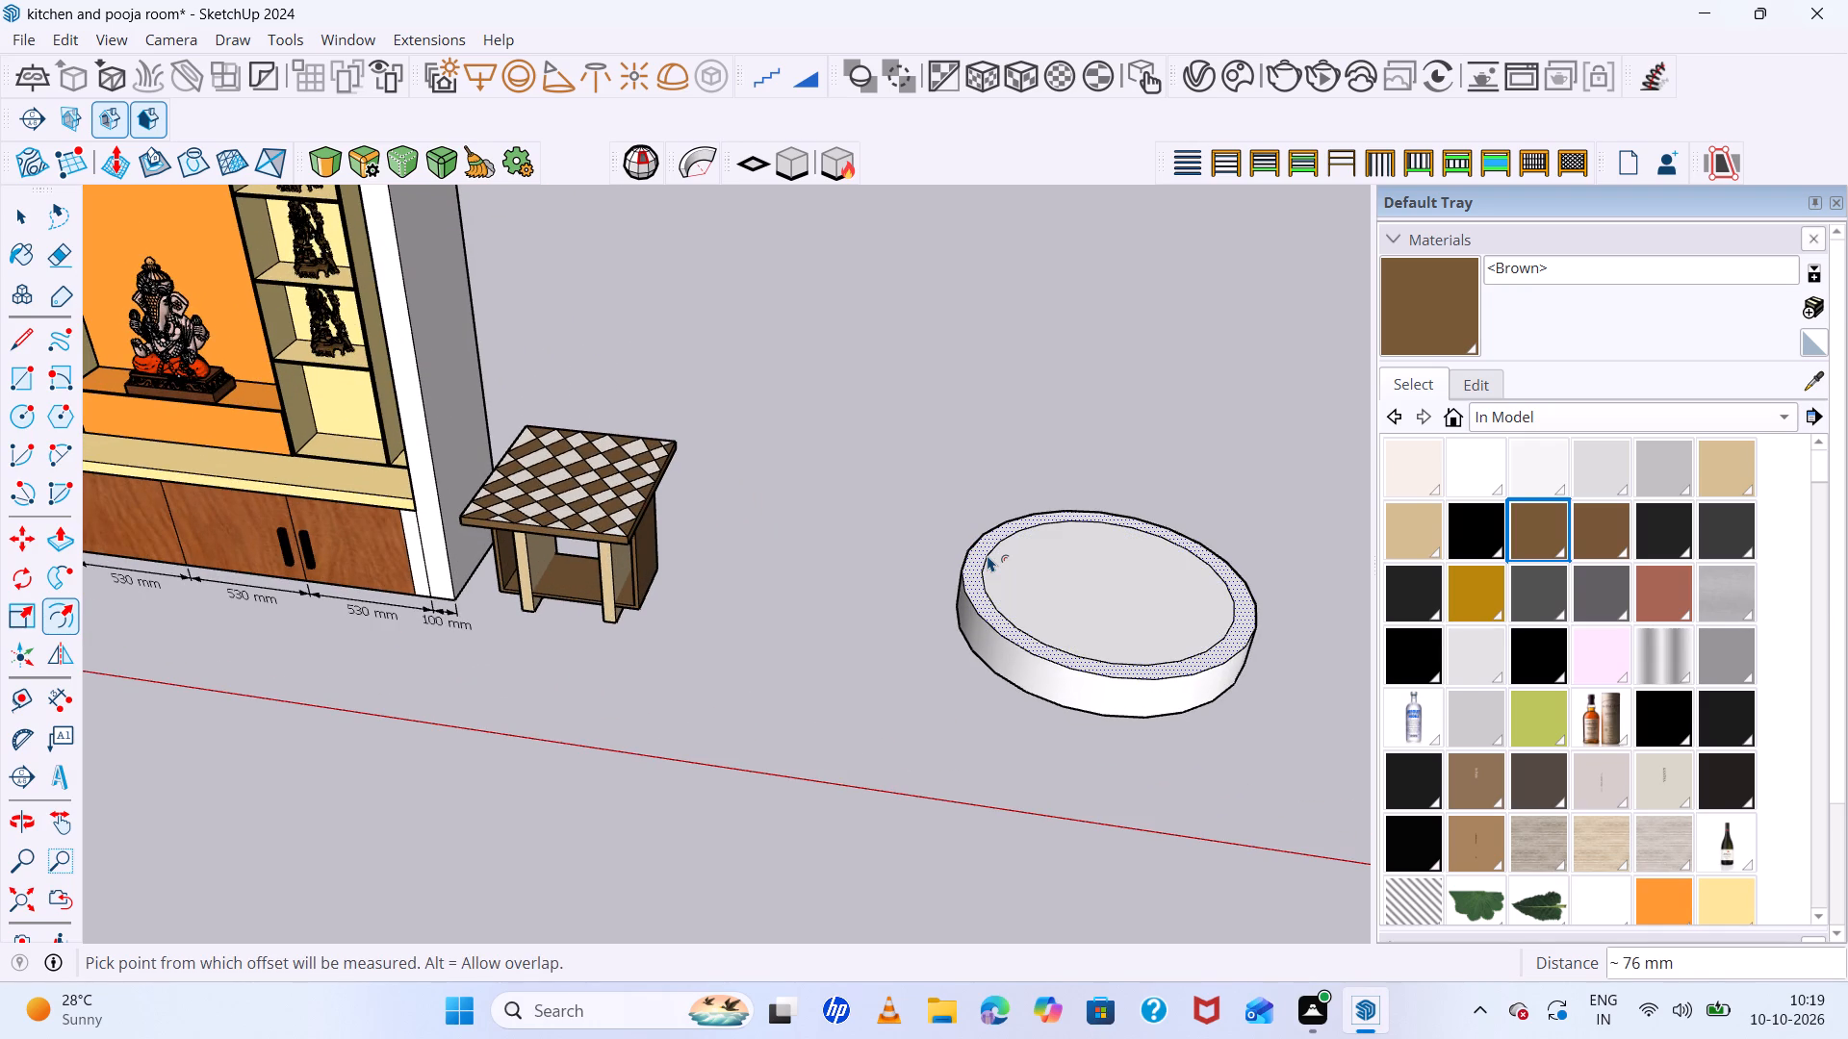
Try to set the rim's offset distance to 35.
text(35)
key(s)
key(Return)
Push the inner circular face down through the disc to leave an open ring.
key(space)
click(1118, 596)
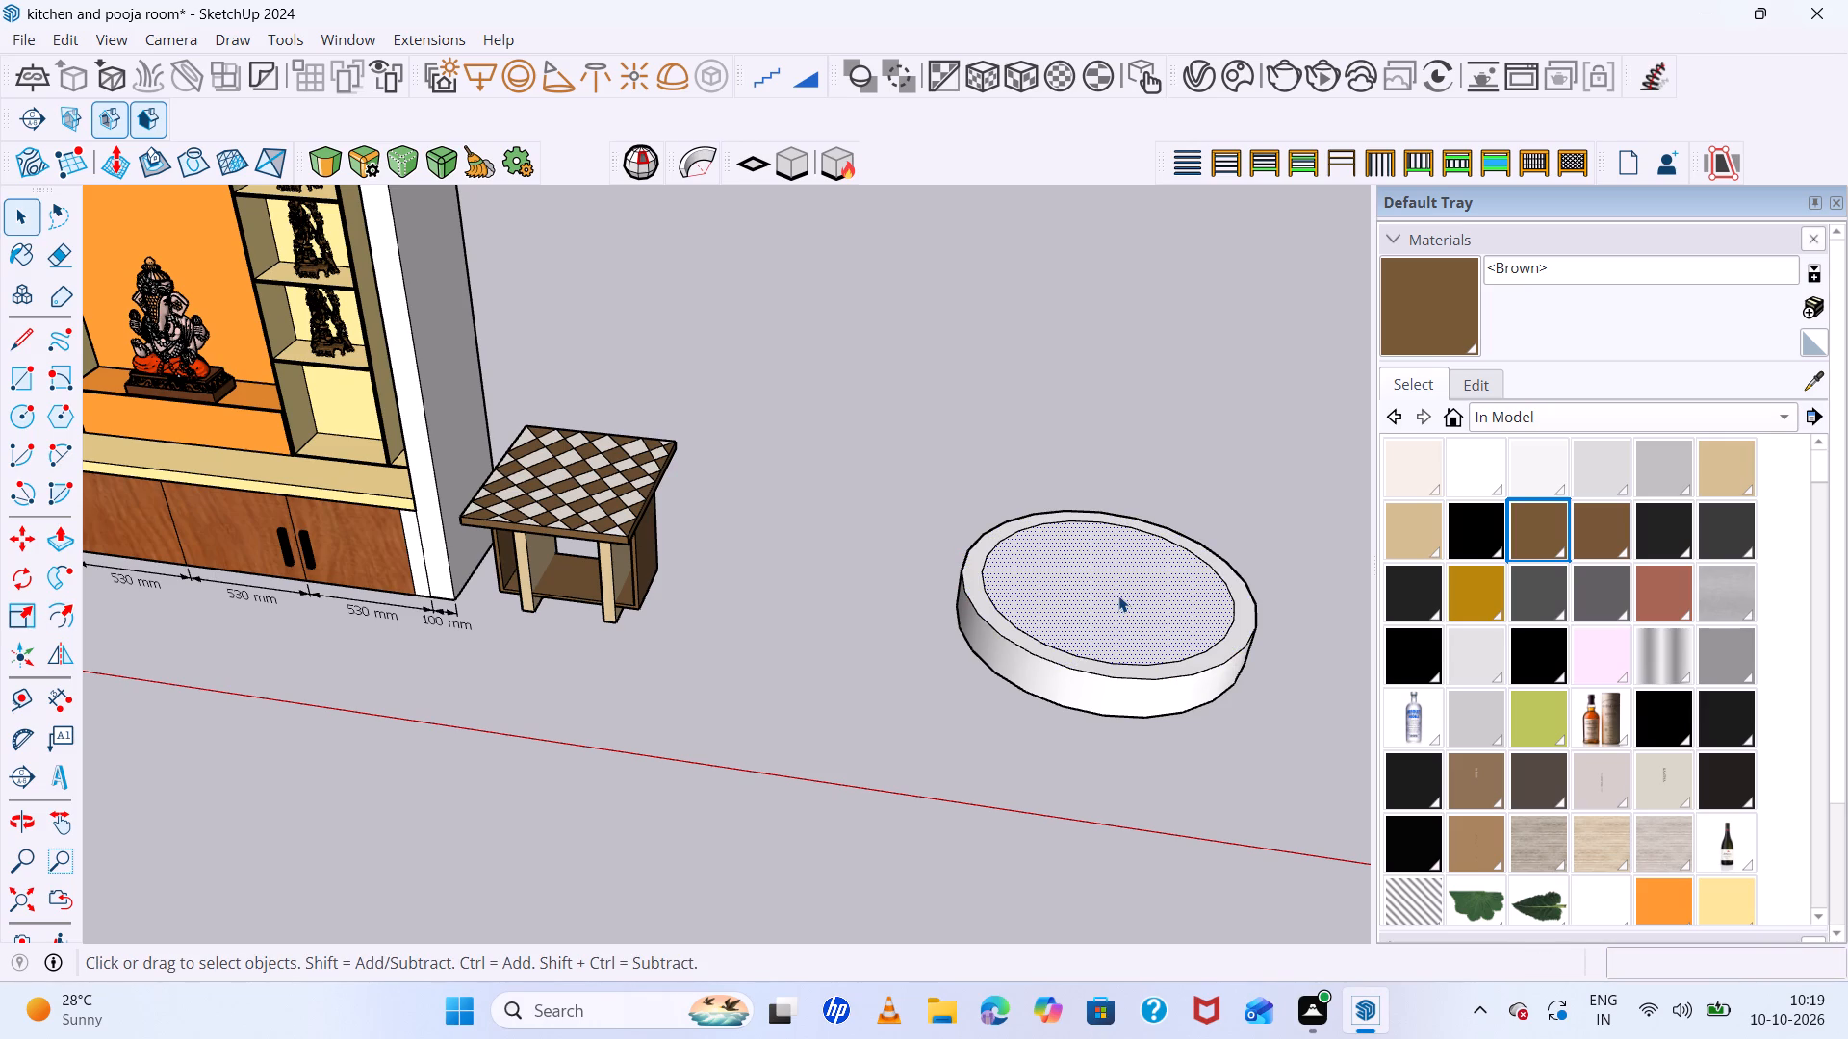
key(p)
click(1118, 596)
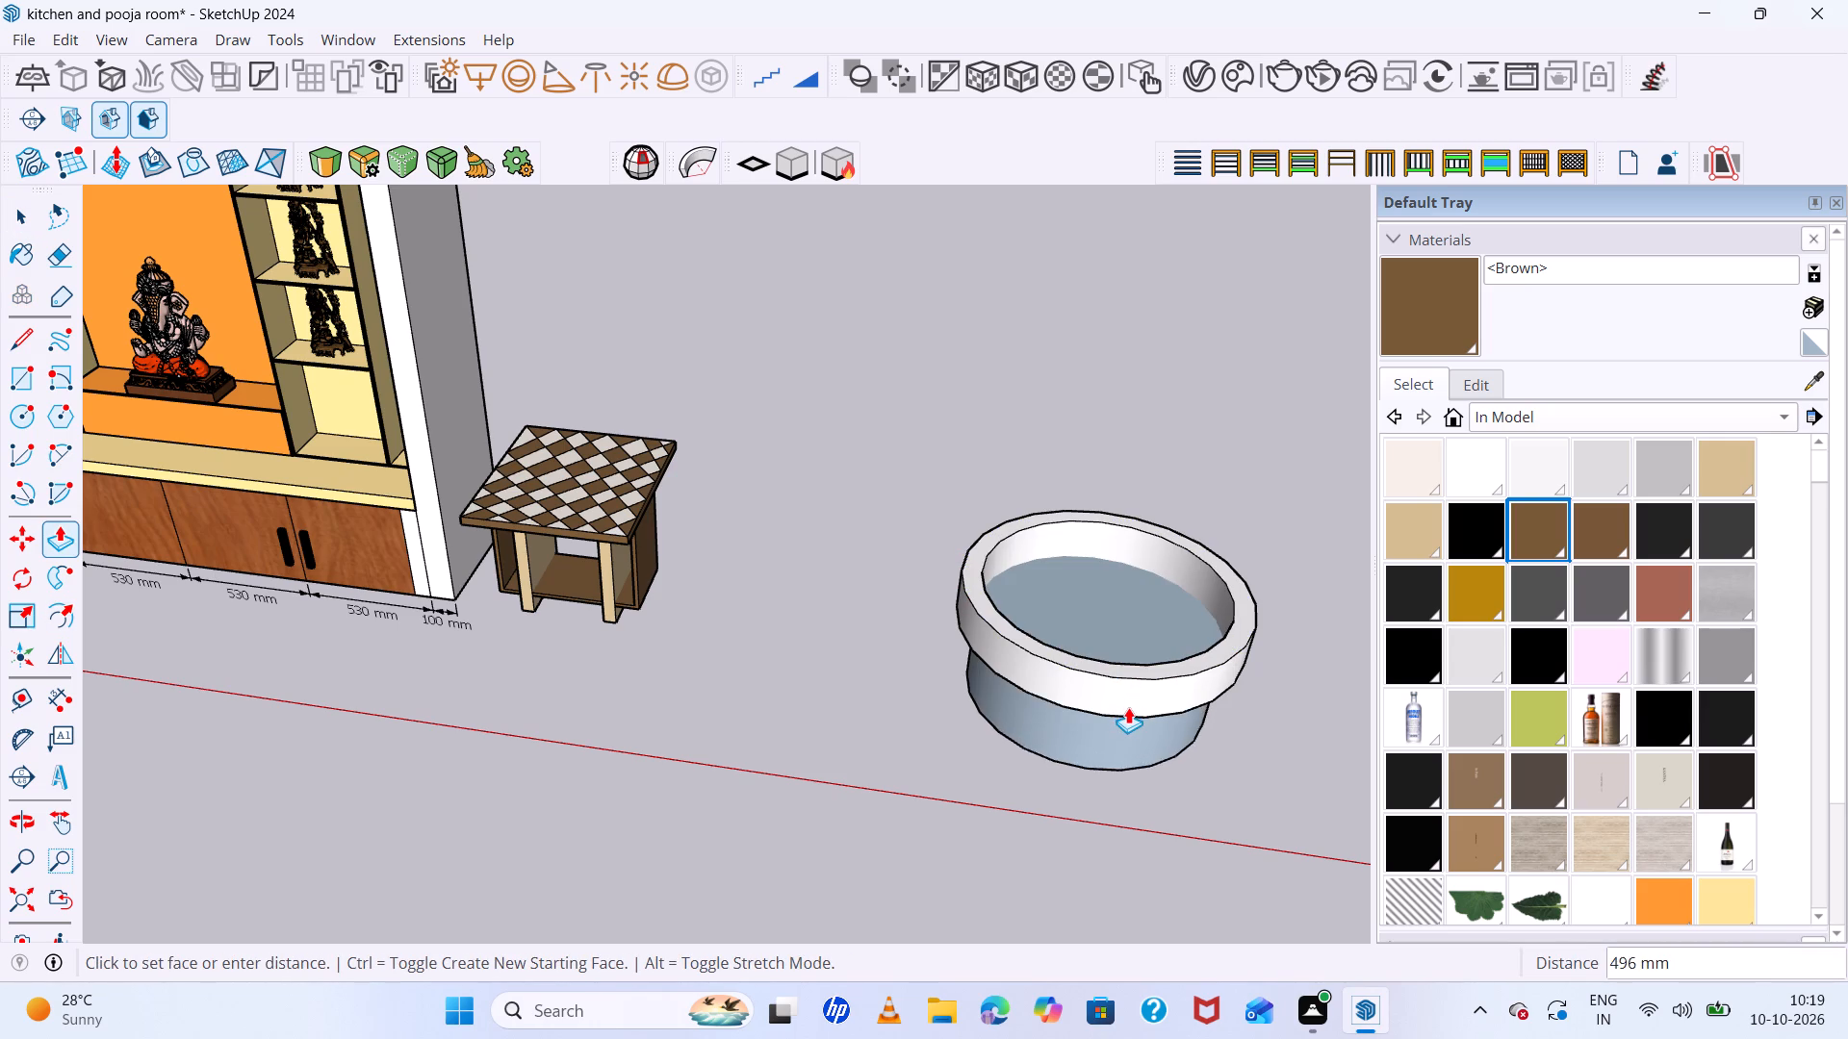
click(1131, 715)
Select the whole ring and copy it upward twice at 170 mm spacing to form a three-ring stack.
middle_drag(1132, 687, 1153, 765)
key(space)
triple_click(1234, 629)
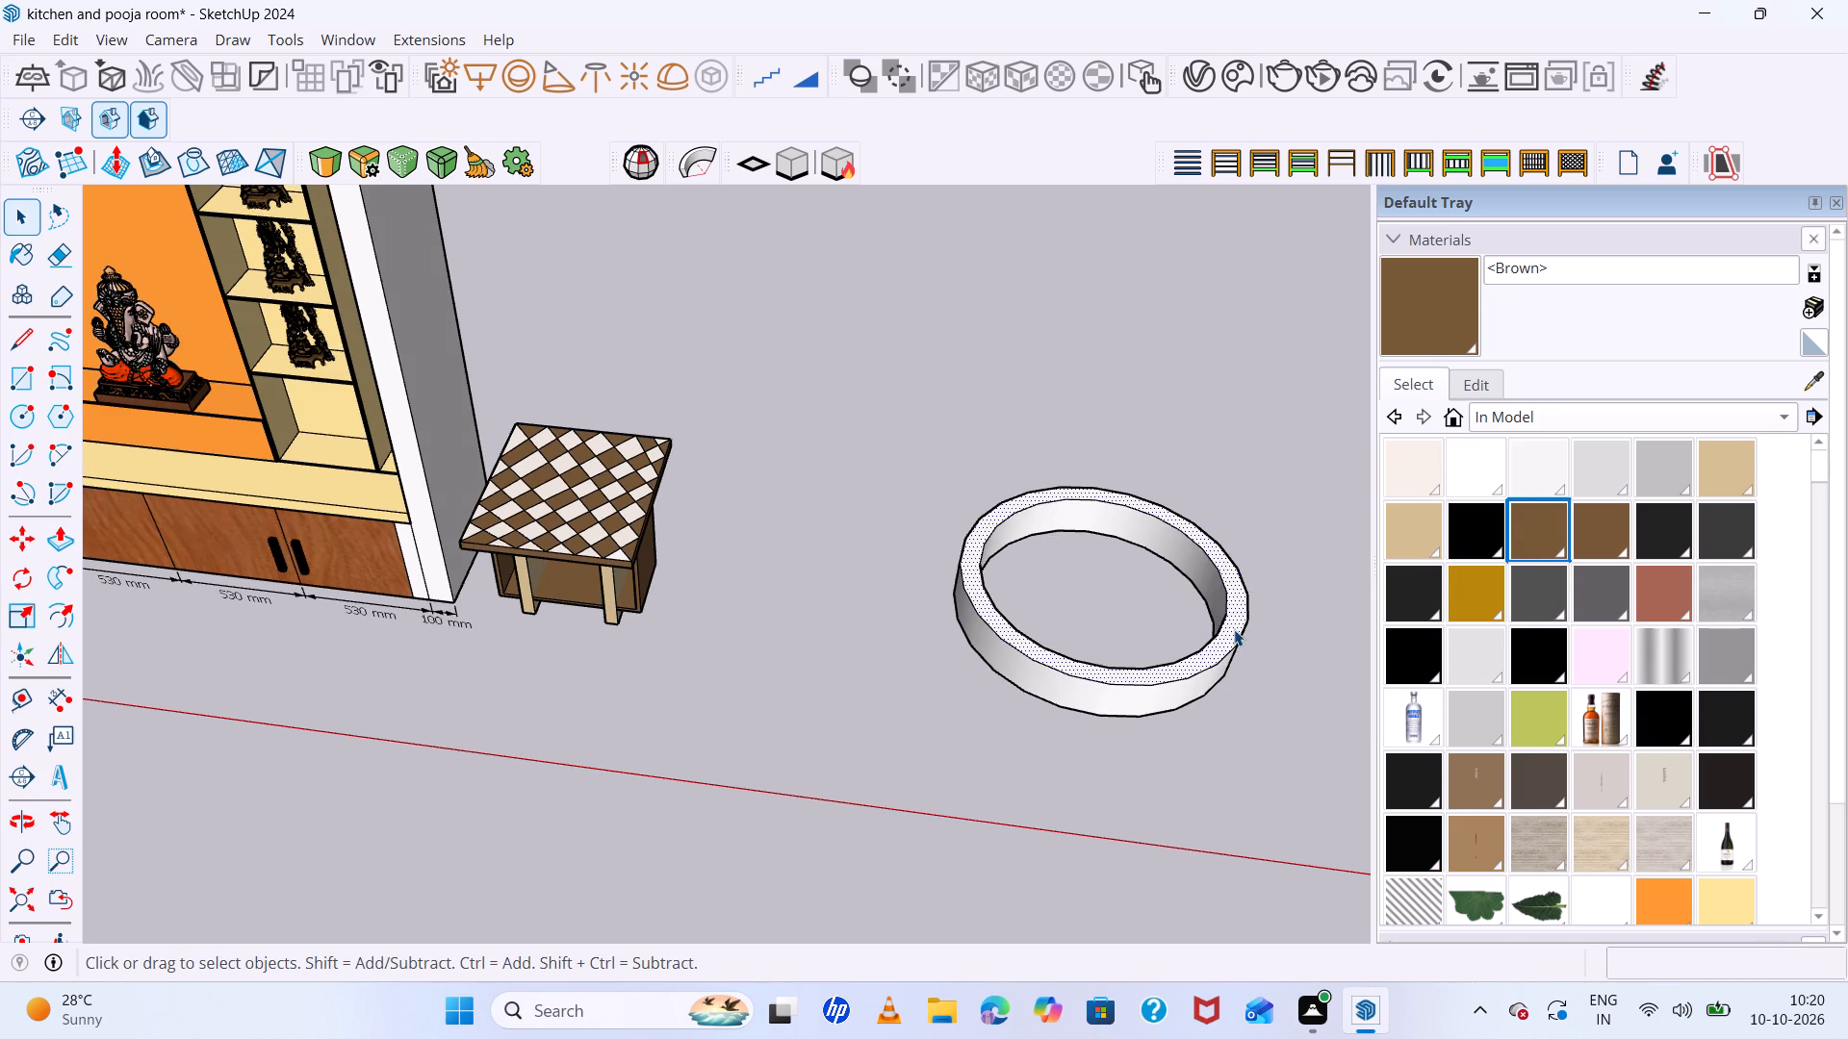
click(1234, 629)
triple_click(1233, 627)
click(1233, 627)
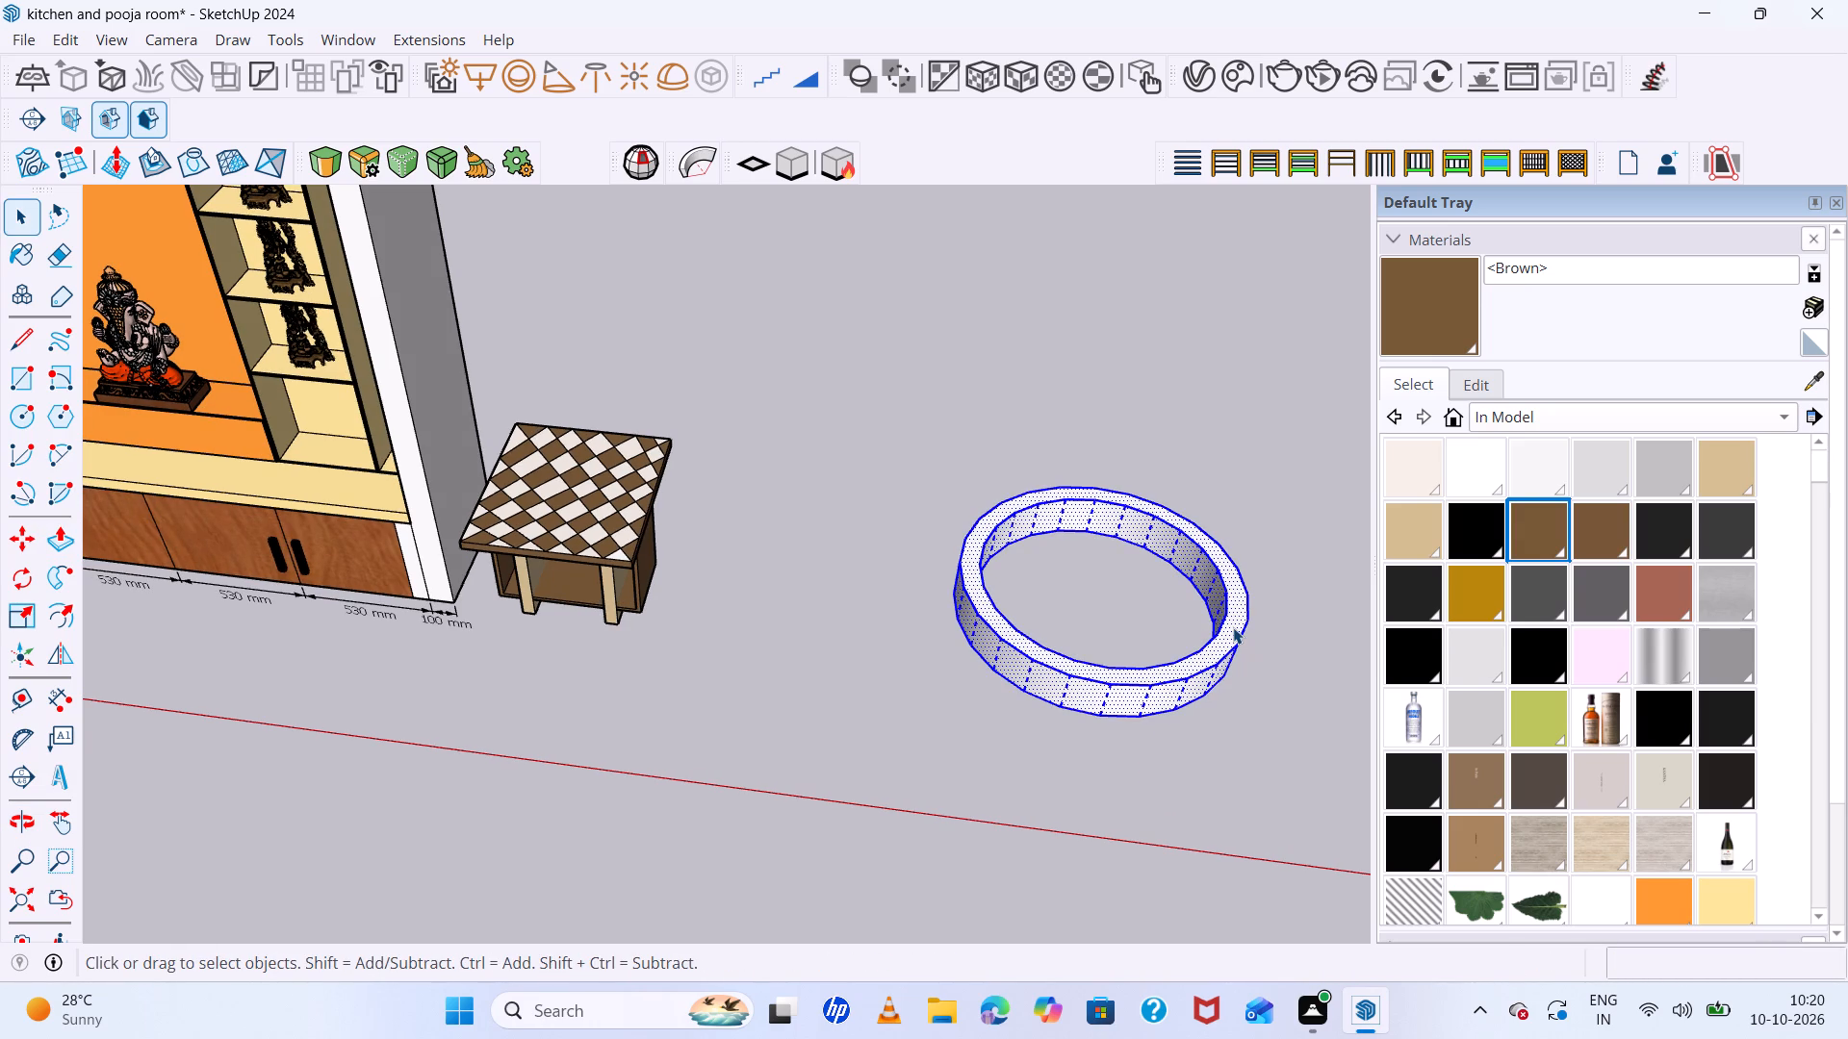
key(m)
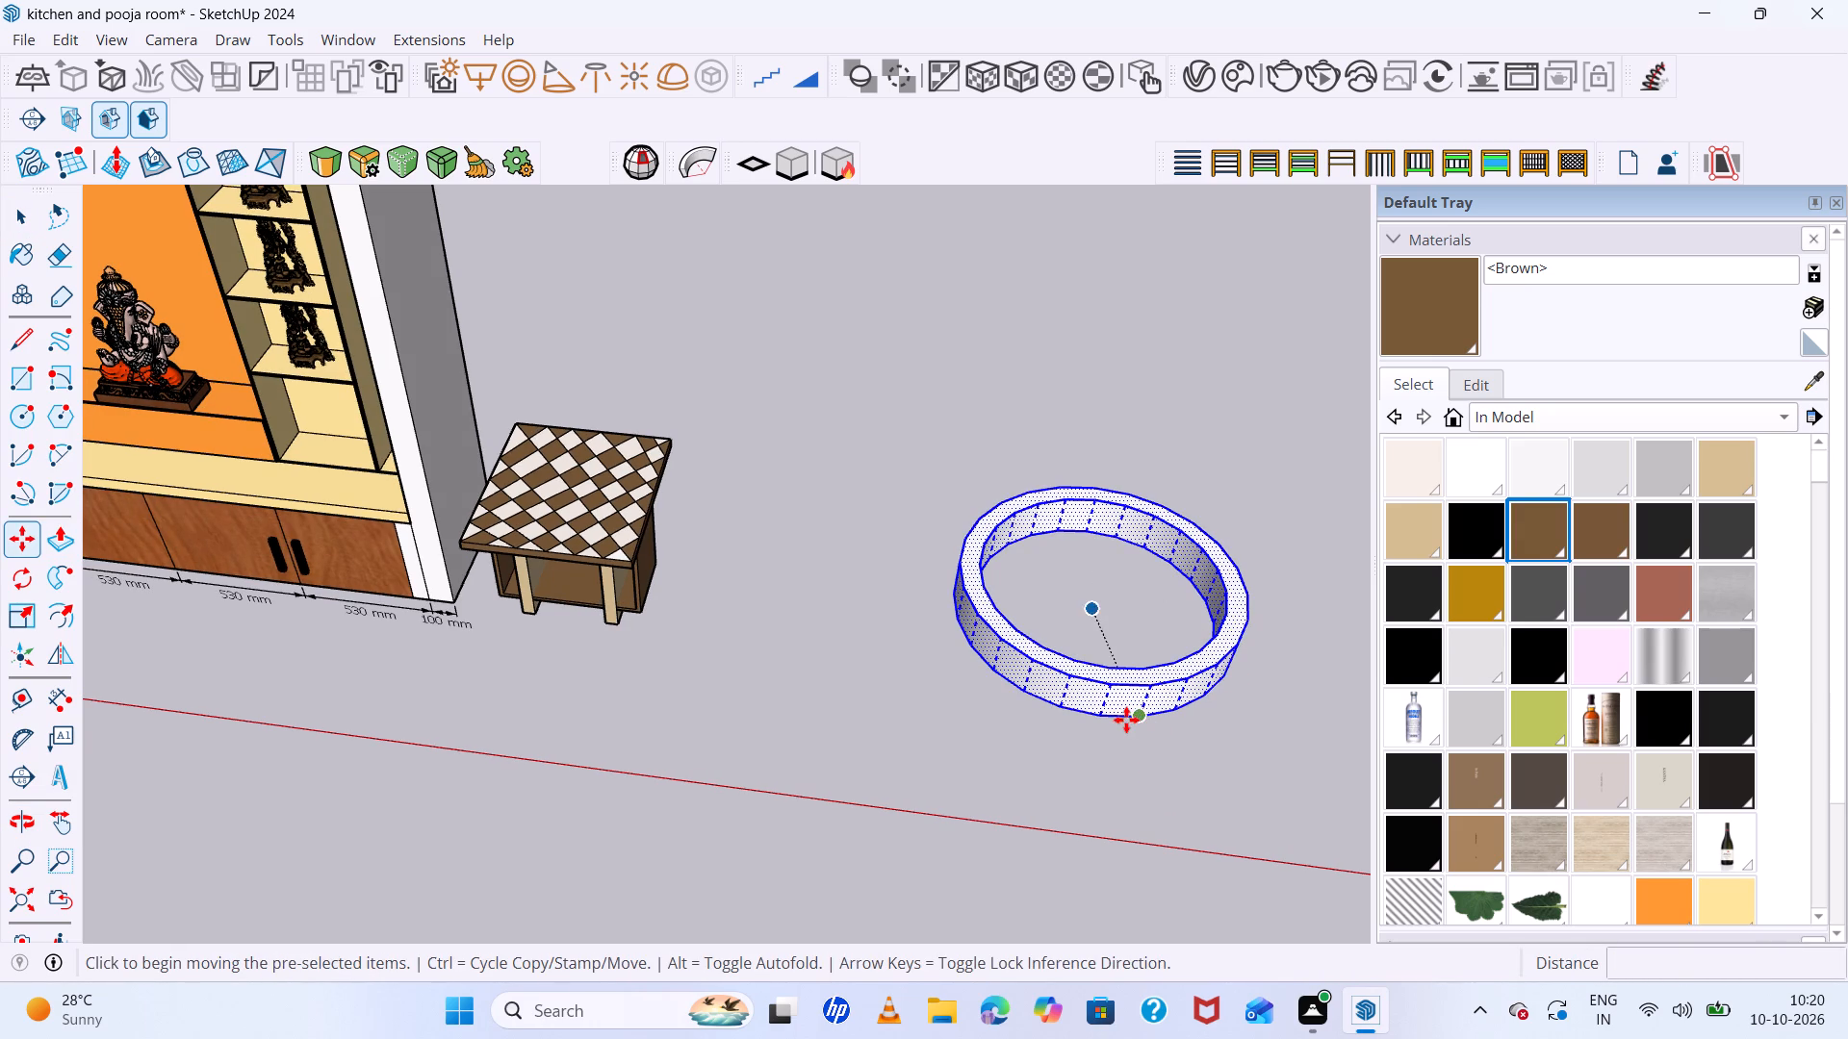
click(1126, 721)
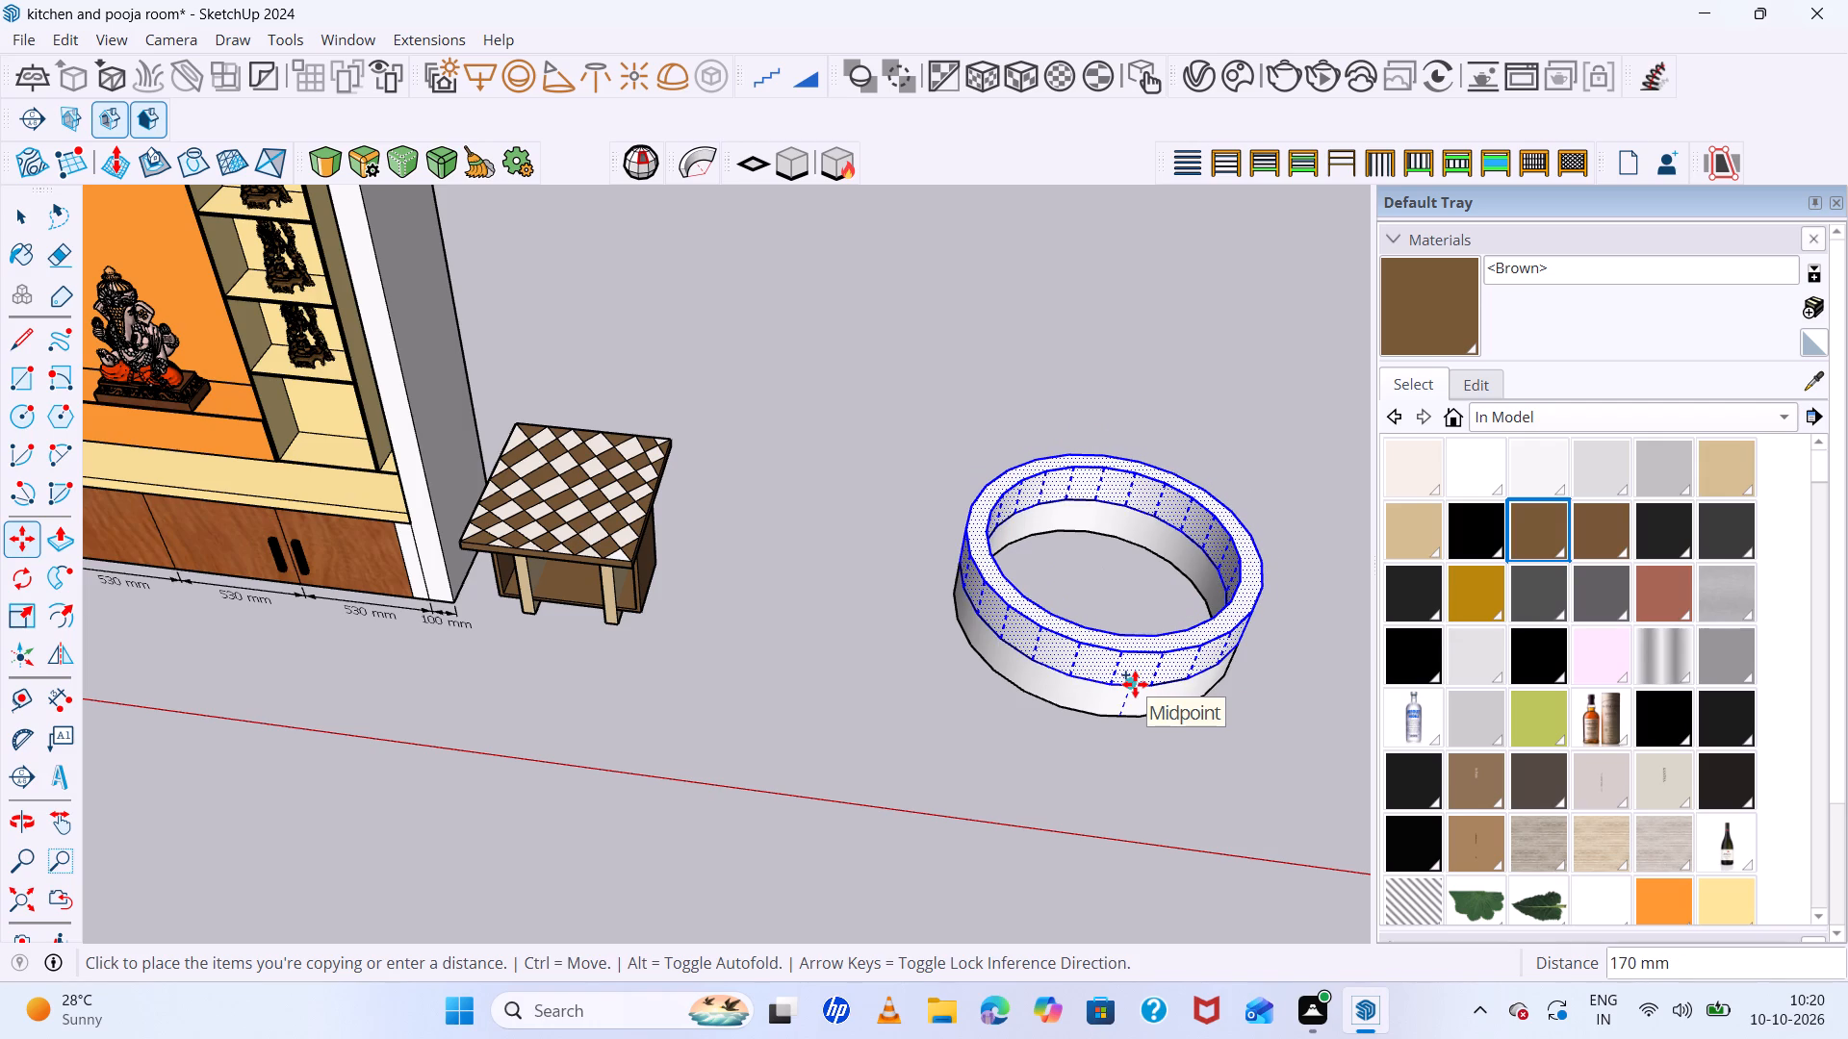
click(1133, 687)
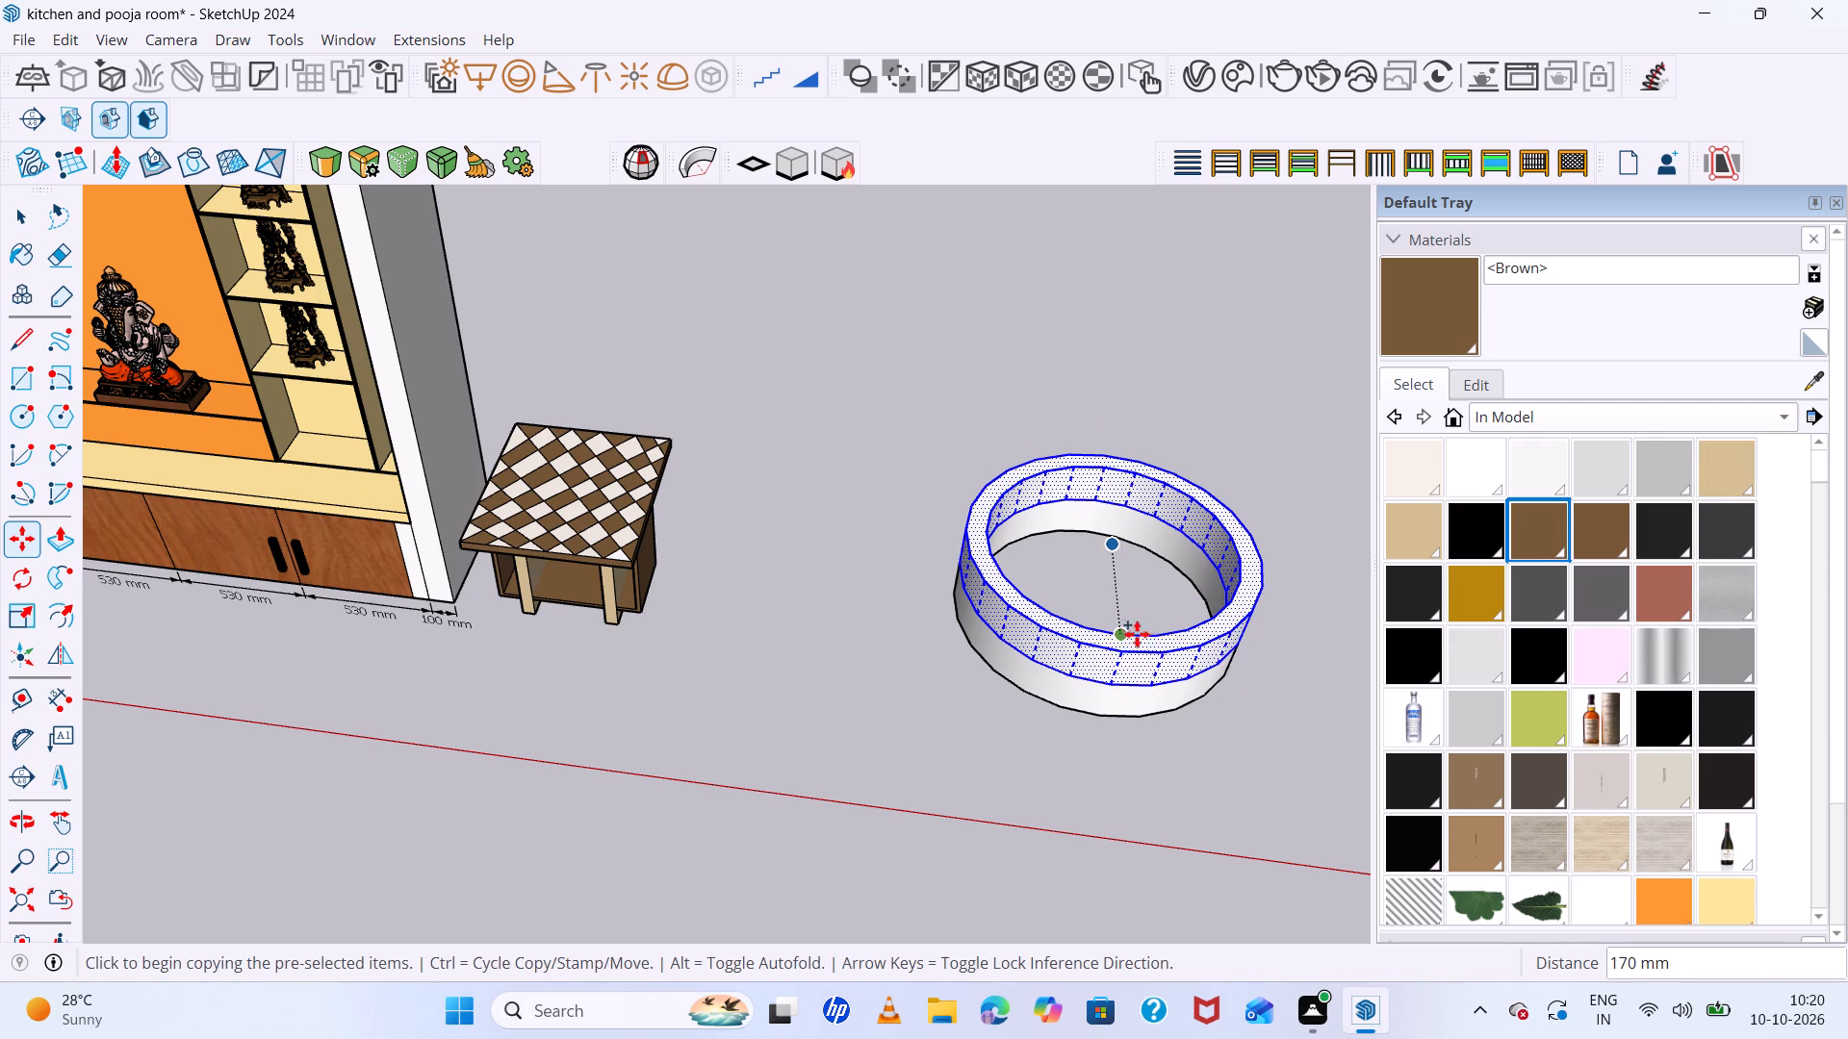
click(1144, 694)
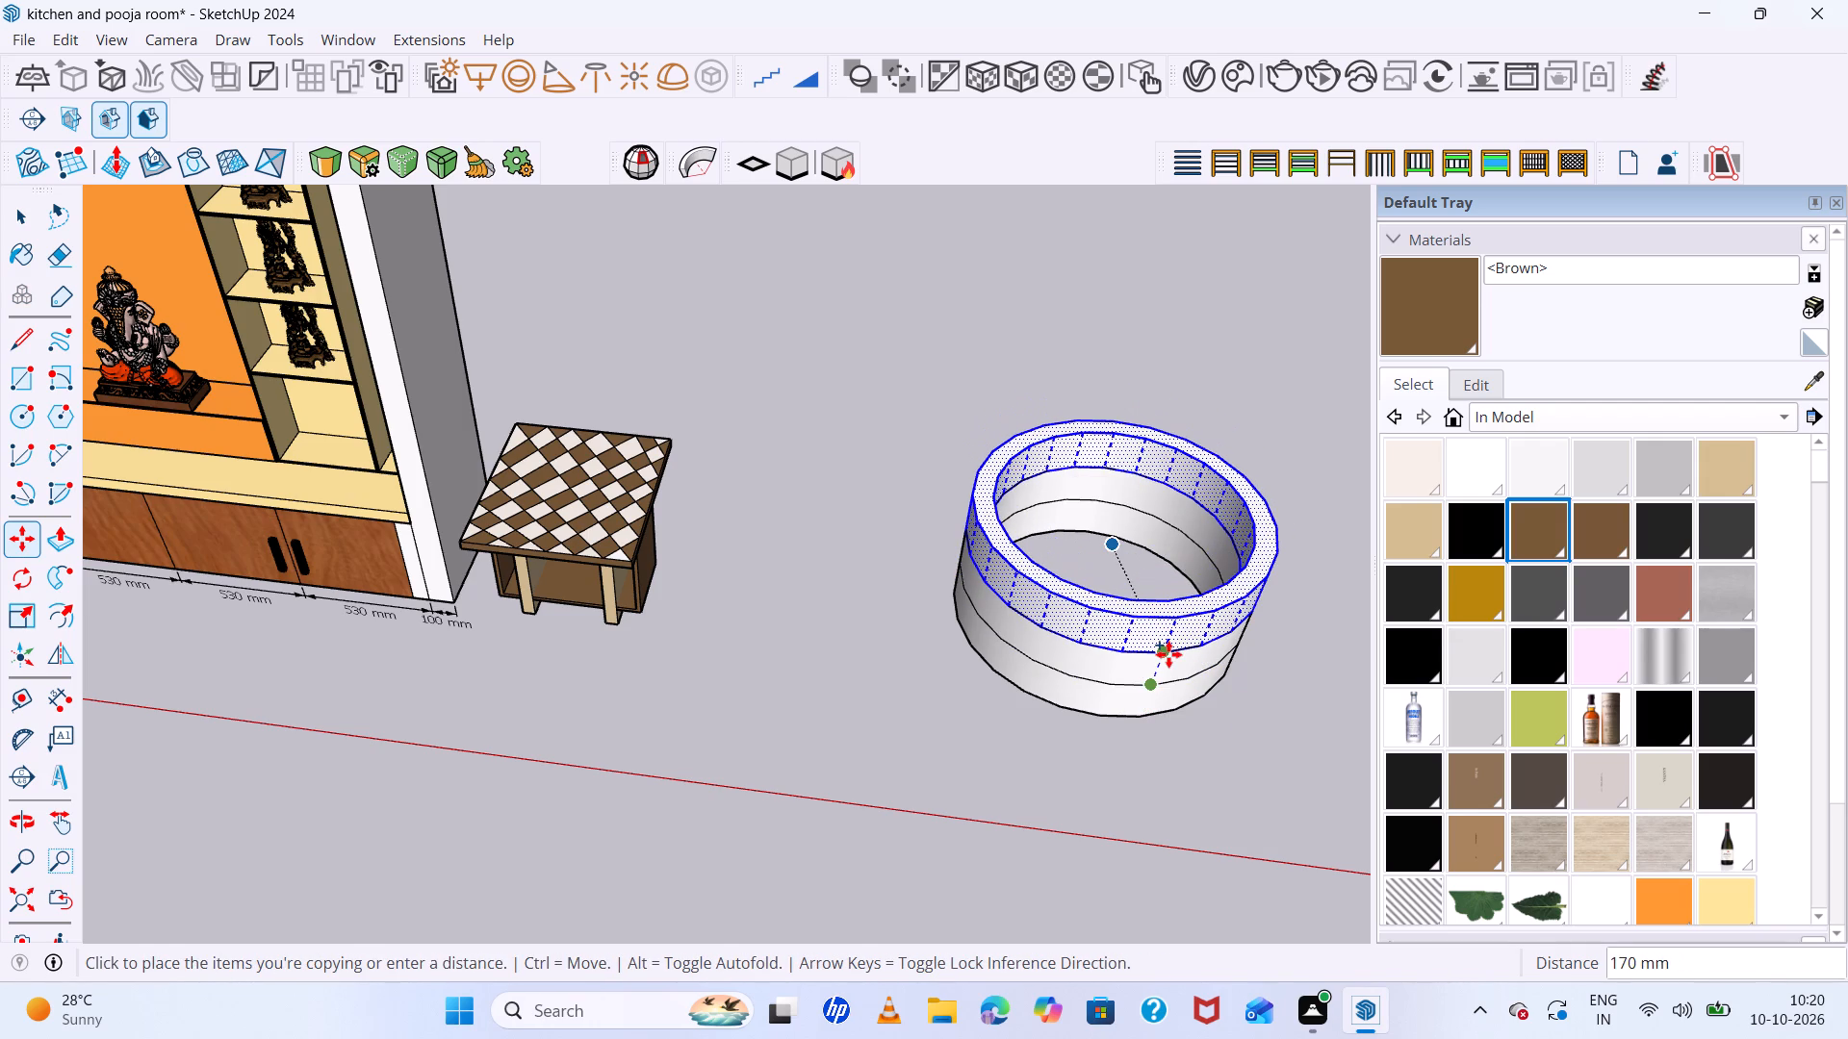
click(1168, 654)
Move the top ring straight up so the wall beneath it stretches into a taller cylinder, and clear the selection.
middle_drag(1171, 650, 1194, 484)
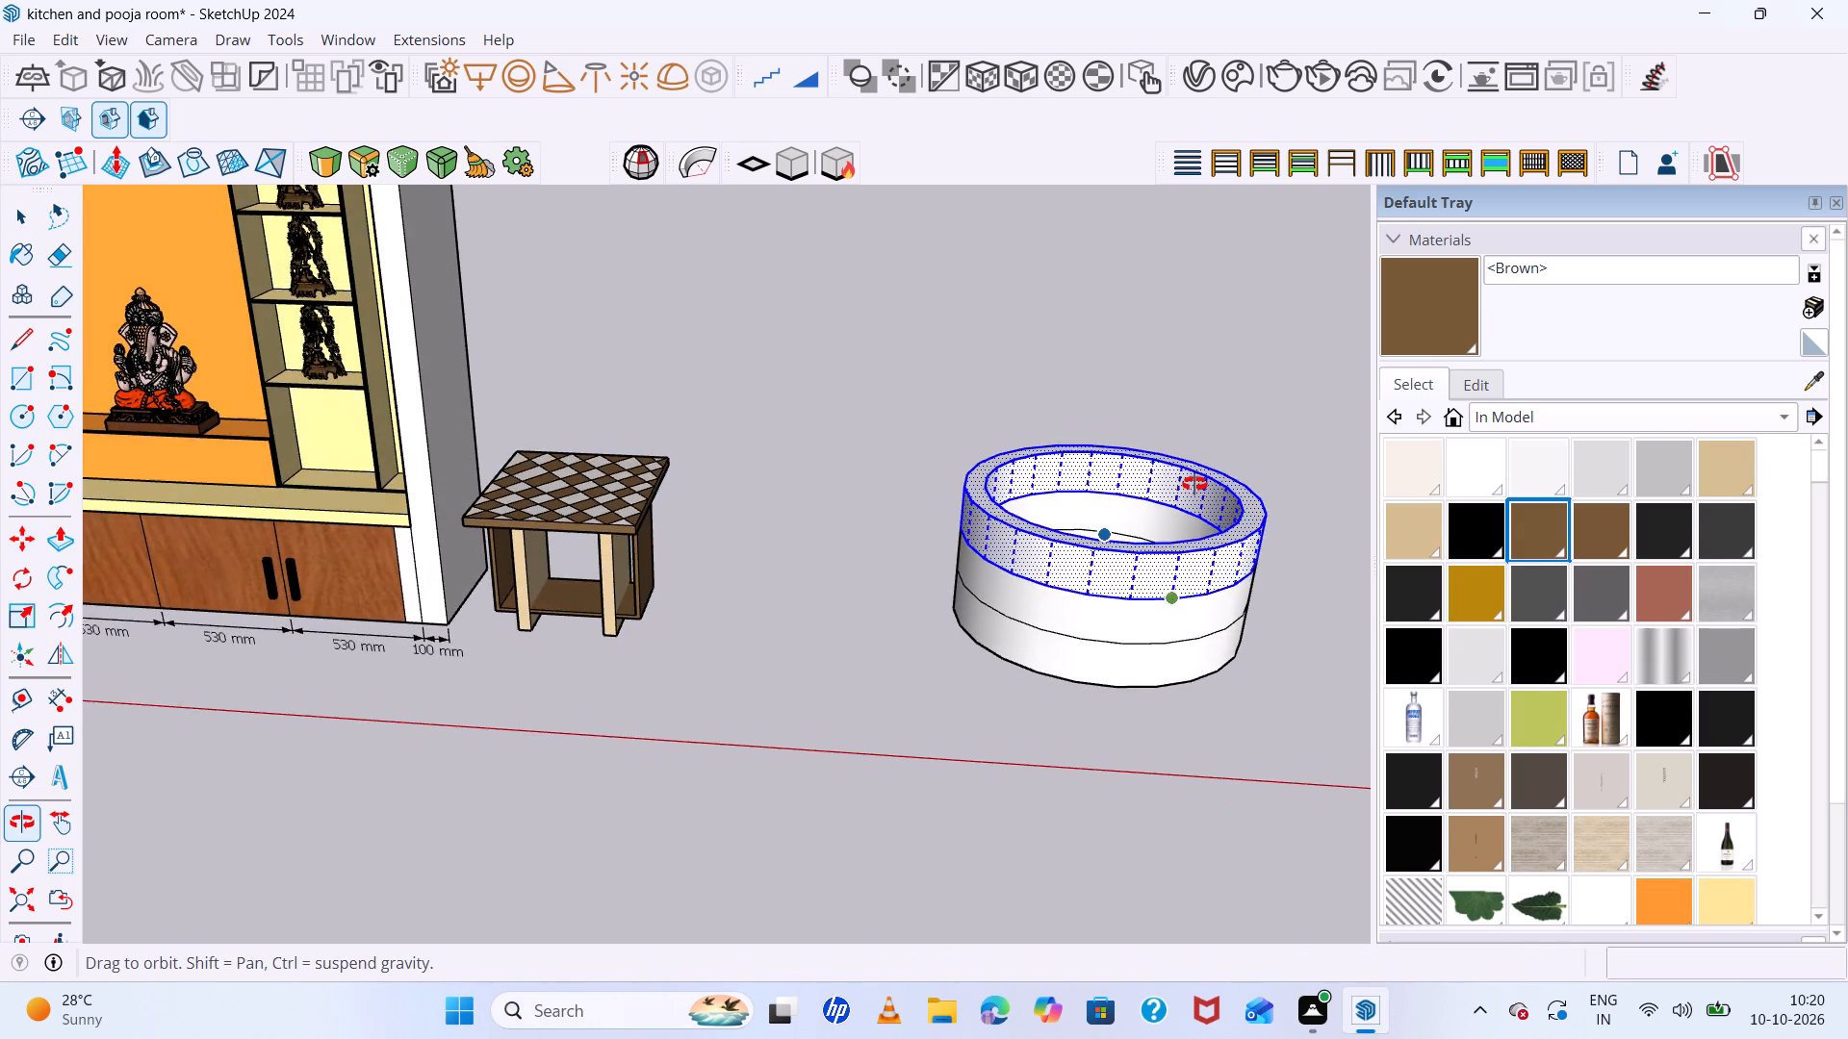
middle_drag(1194, 484, 1194, 471)
scroll(1207, 587, up, 13)
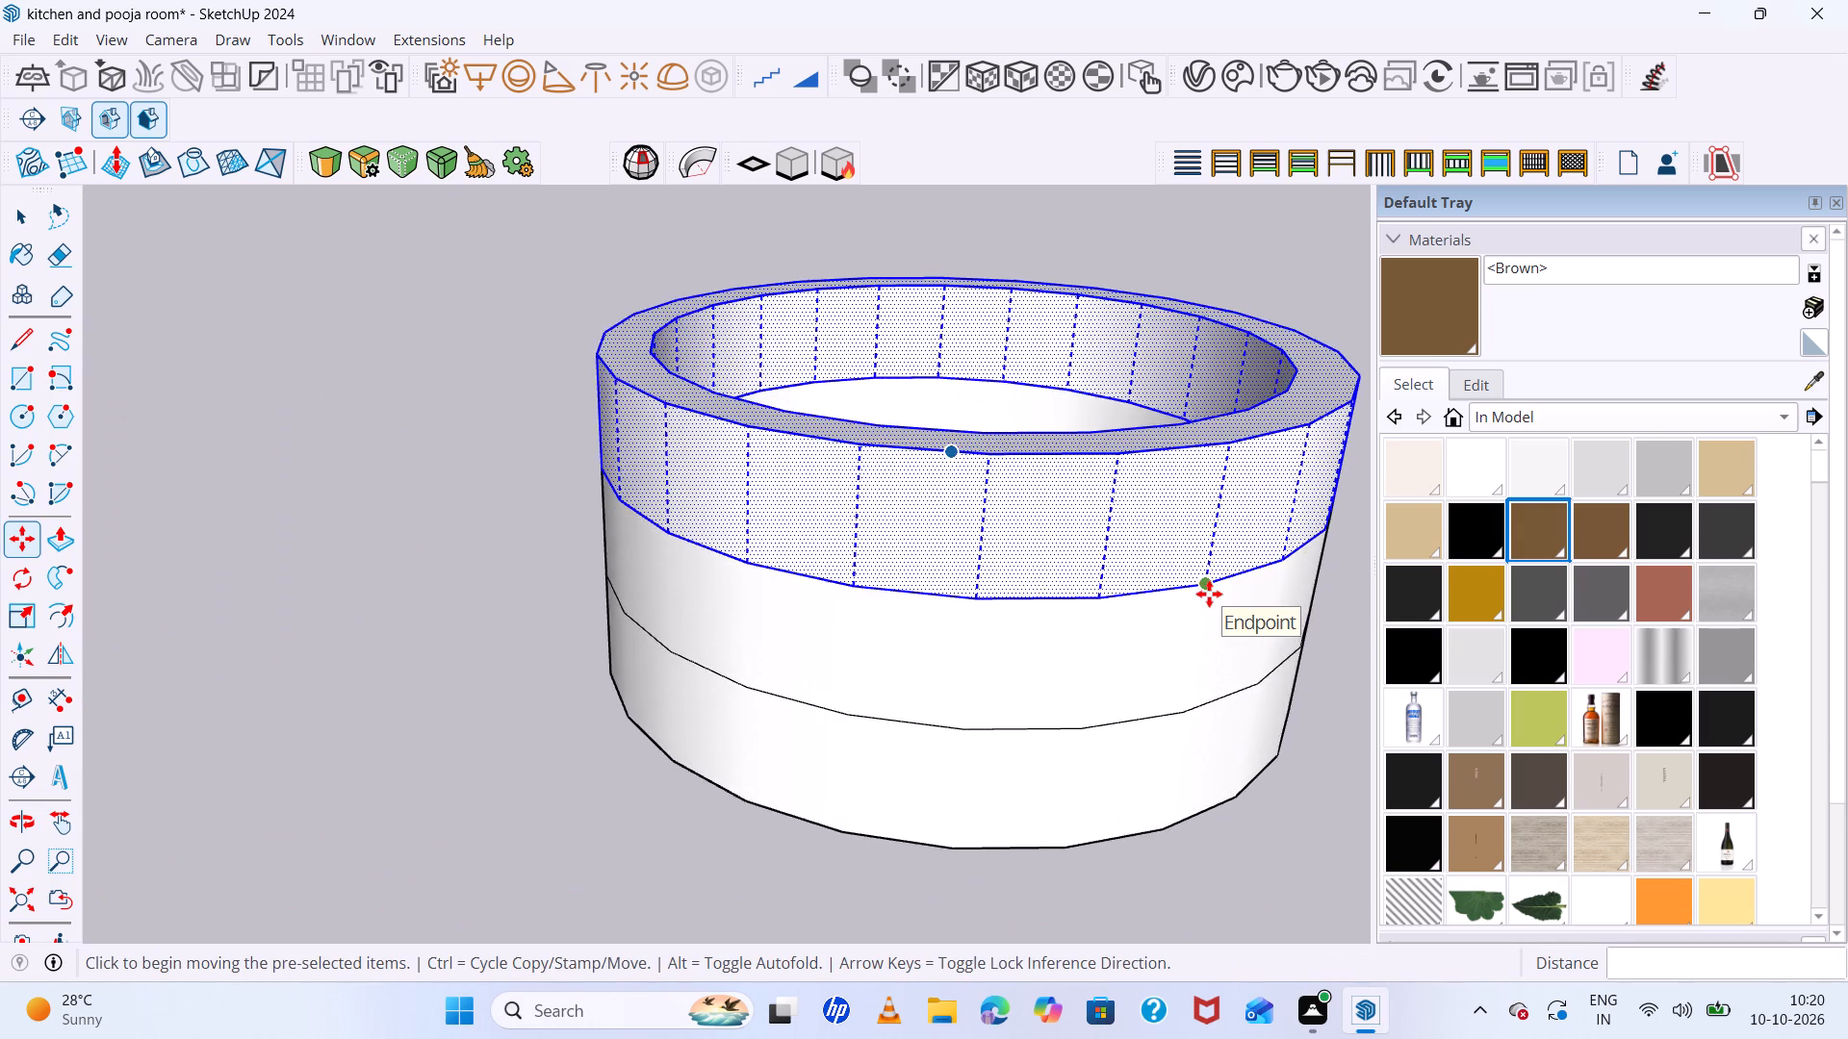
scroll(1209, 594, down, 8)
middle_drag(1215, 601, 1158, 655)
scroll(1162, 628, up, 7)
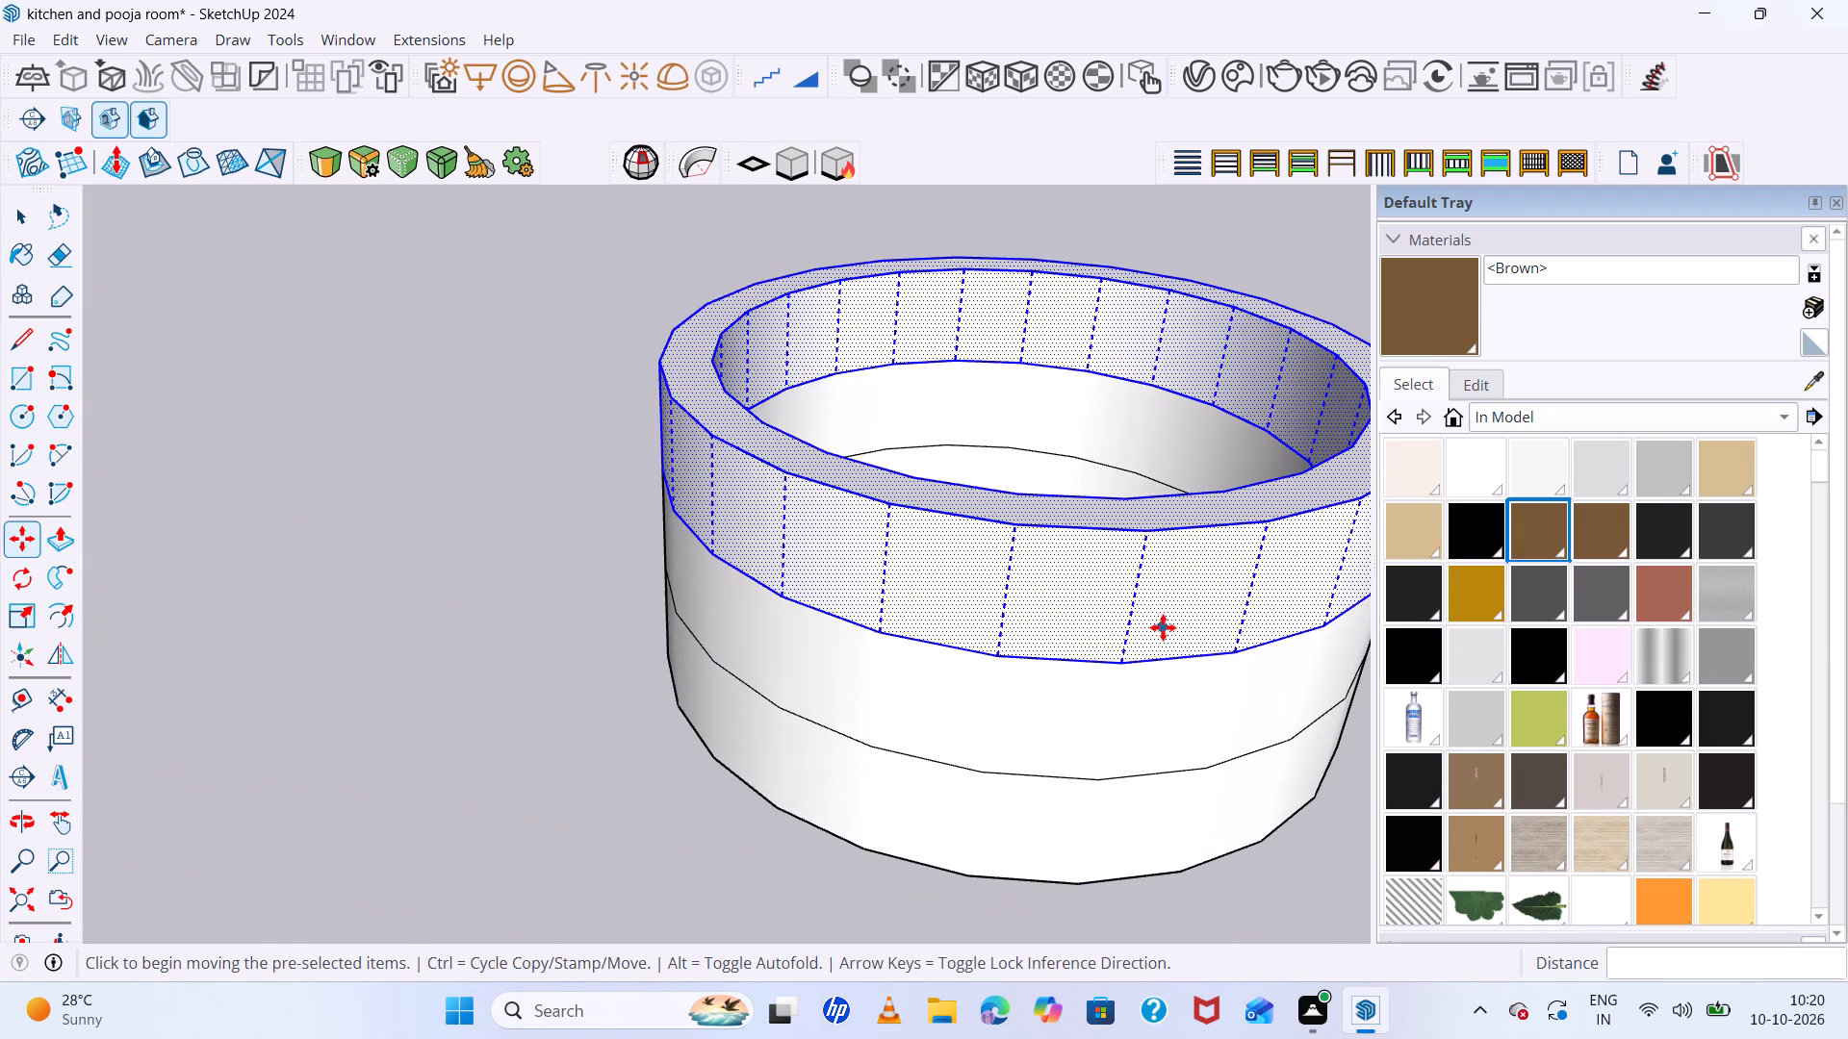
click(1121, 664)
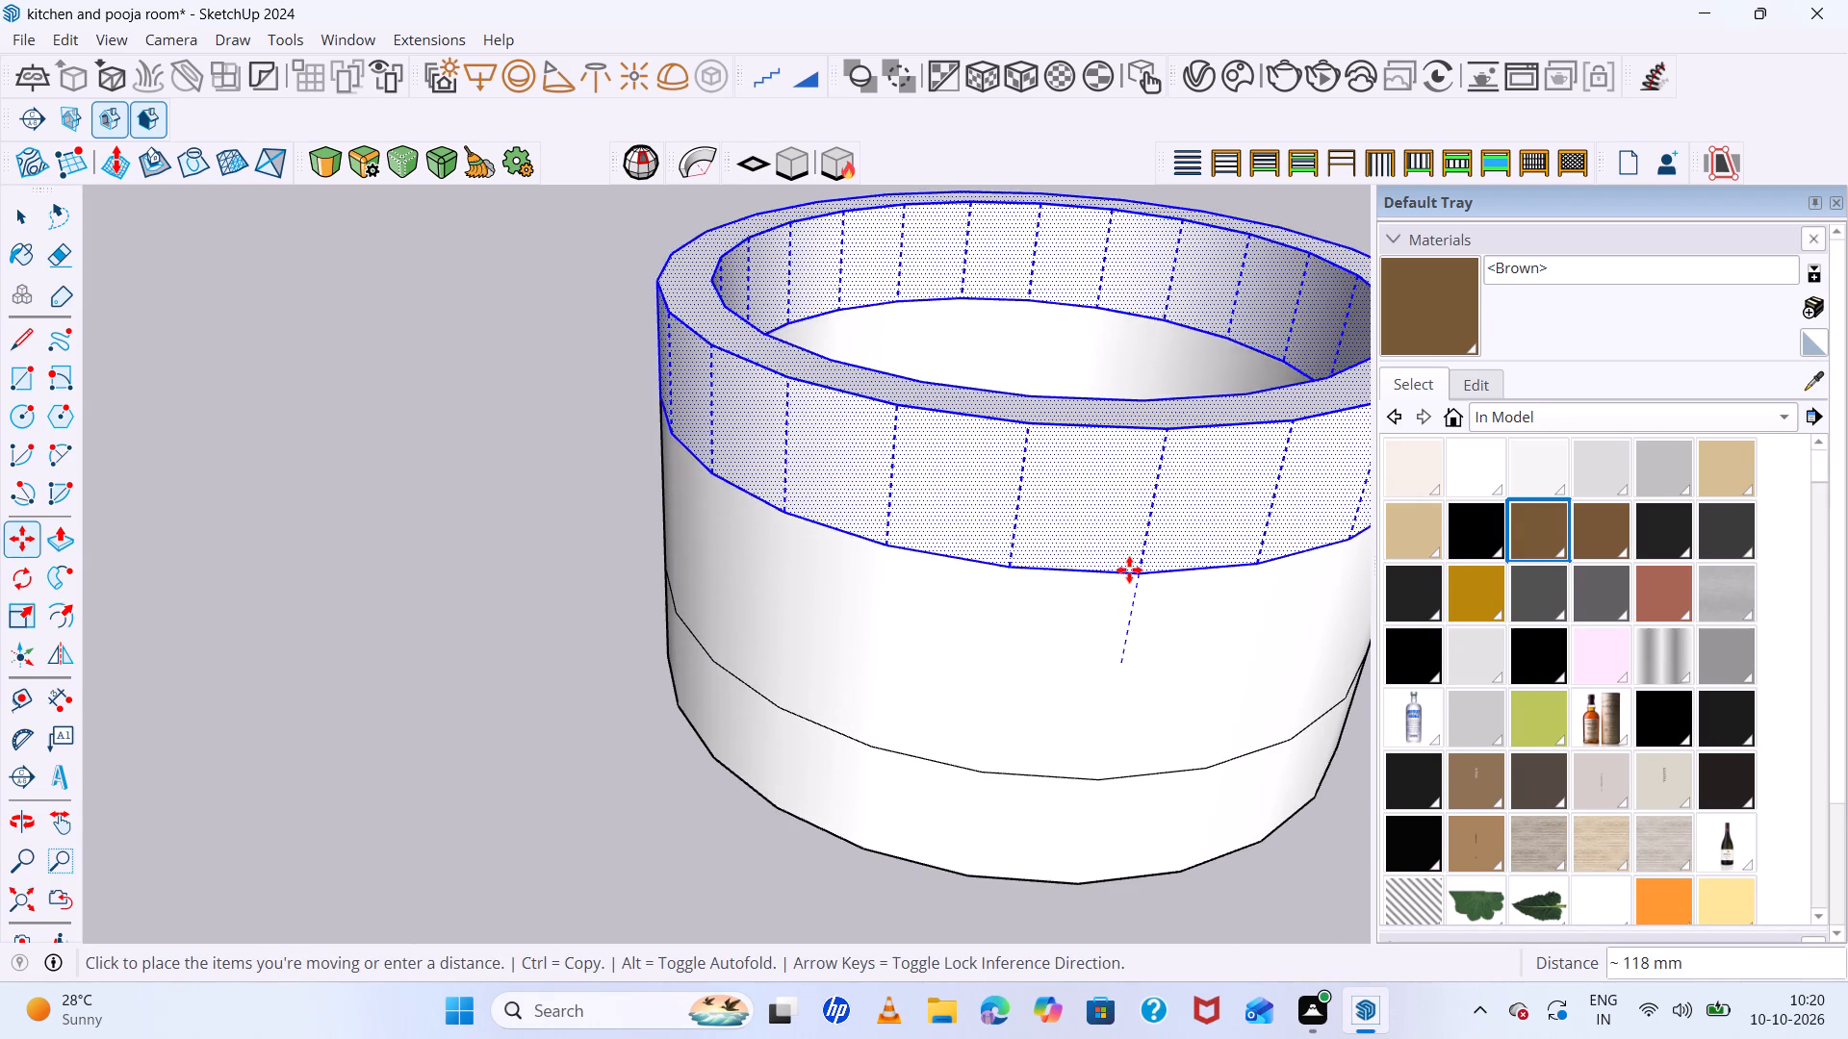
click(1162, 472)
scroll(913, 717, down, 10)
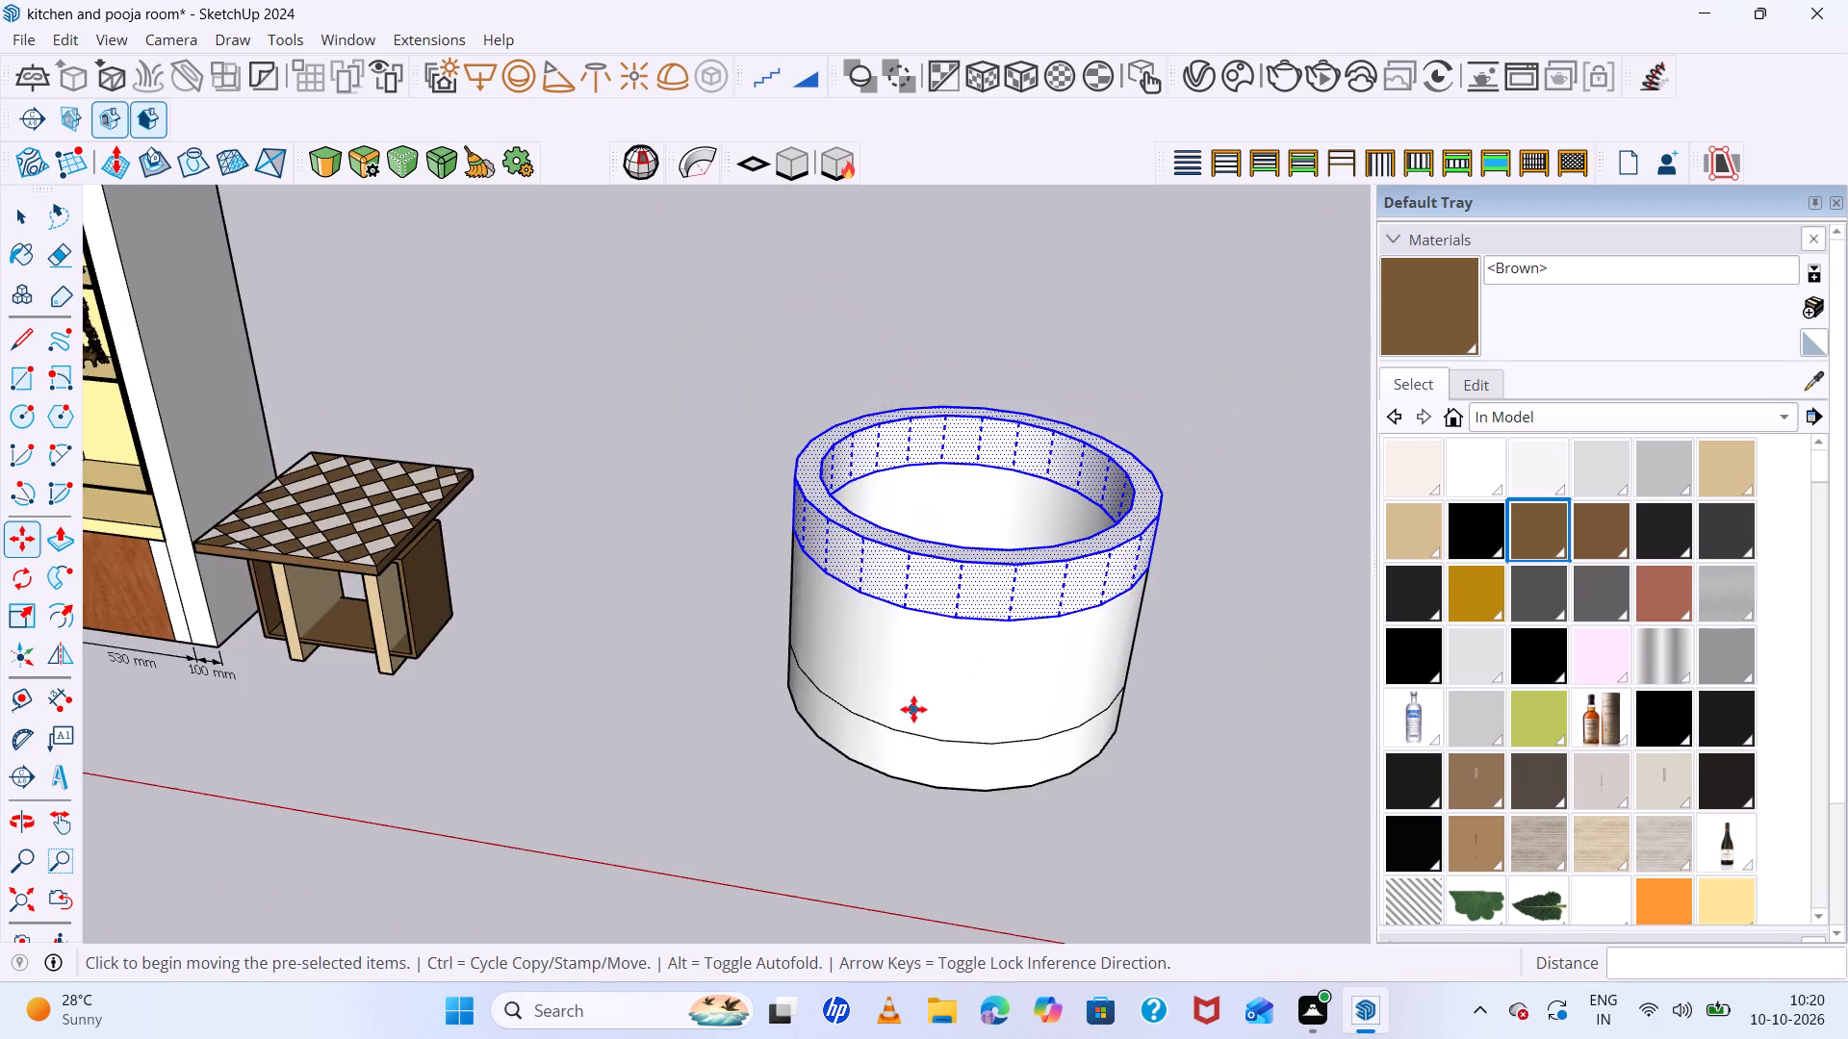
scroll(913, 709, down, 6)
middle_drag(1006, 707, 982, 836)
key(space)
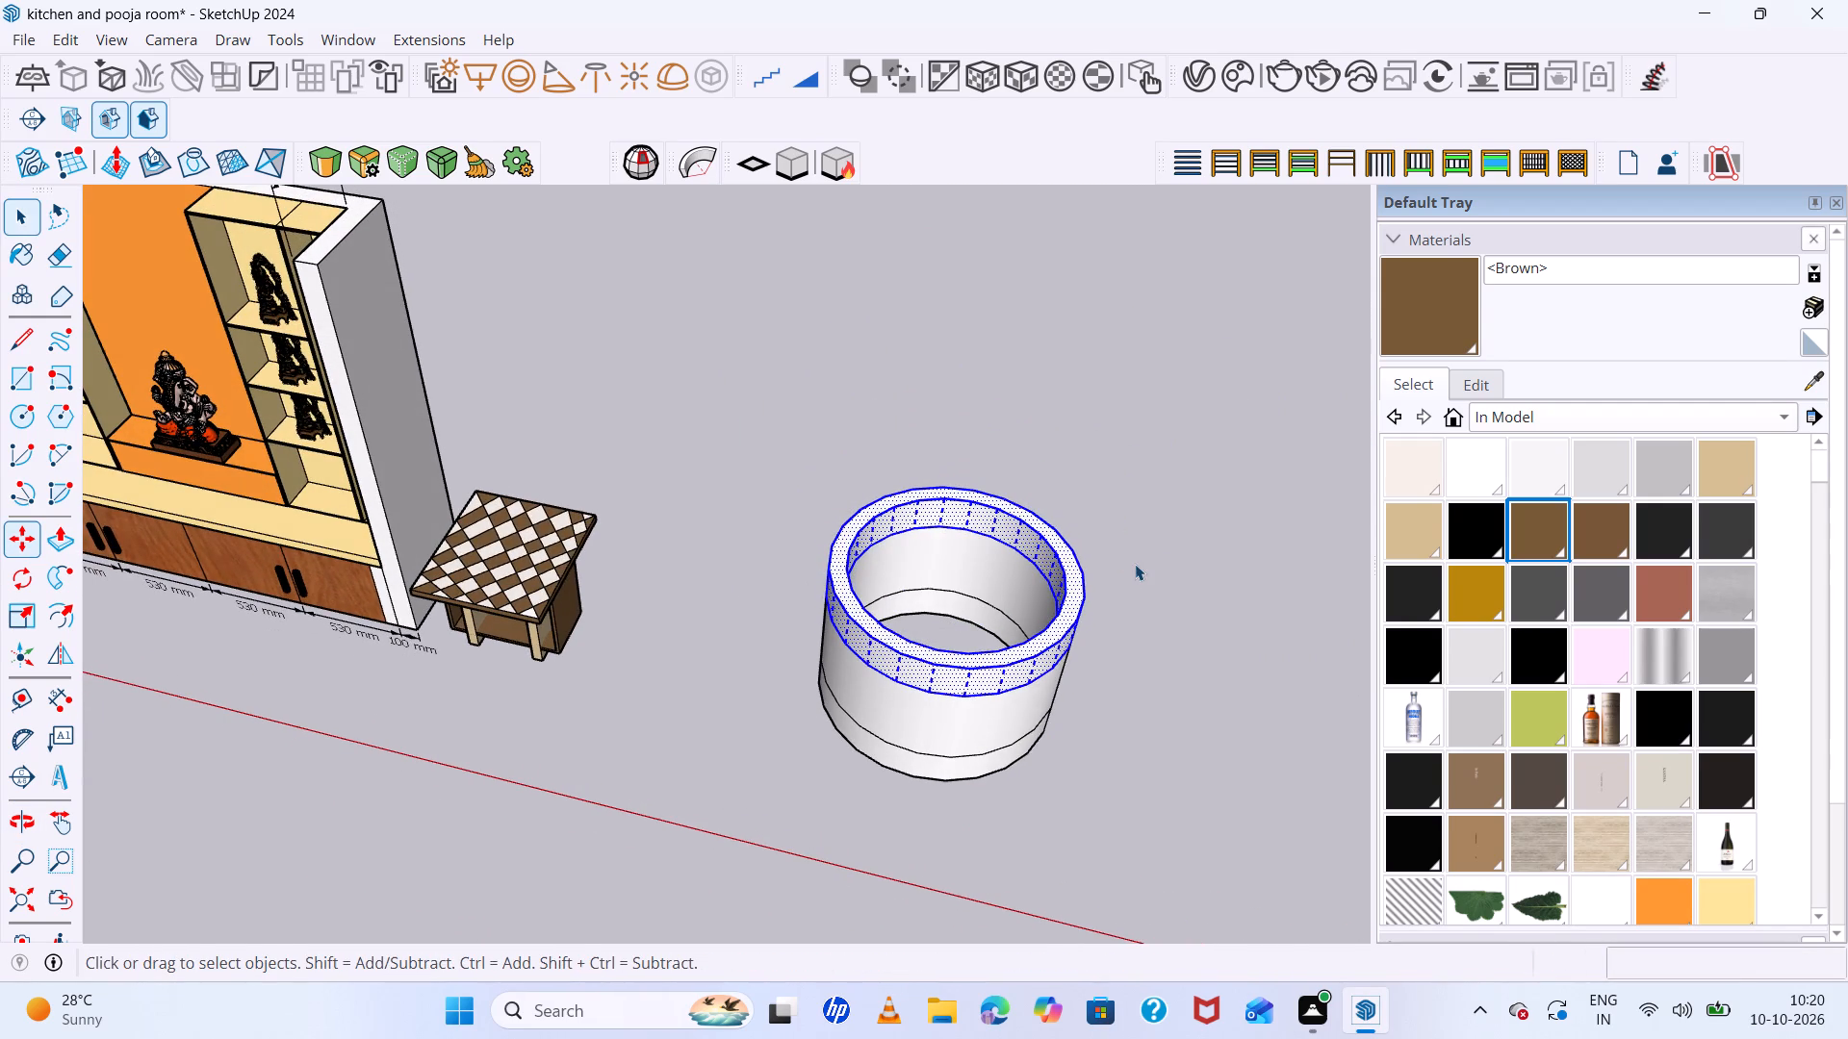
click(1135, 564)
Delete the circular seam edge on the cylinder's inner wall just below the rim.
scroll(1018, 559, up, 10)
middle_drag(1015, 568, 915, 796)
click(1028, 590)
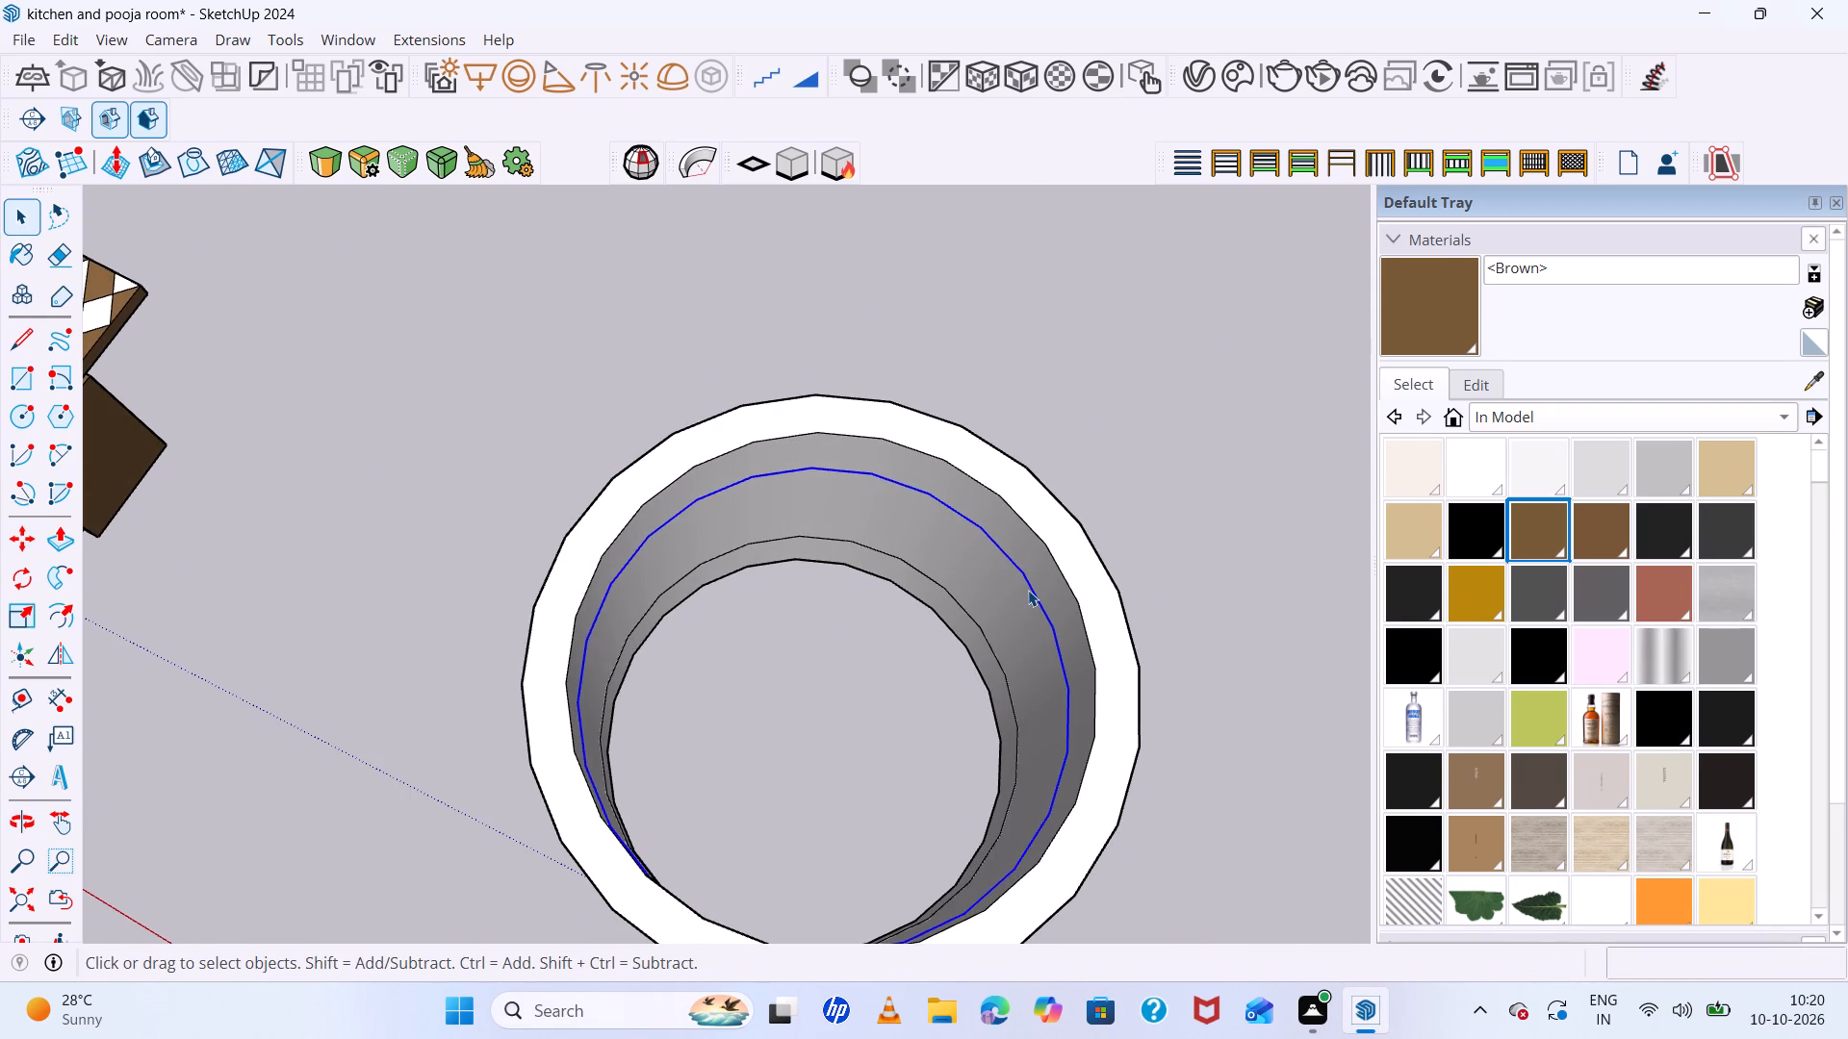
key(Delete)
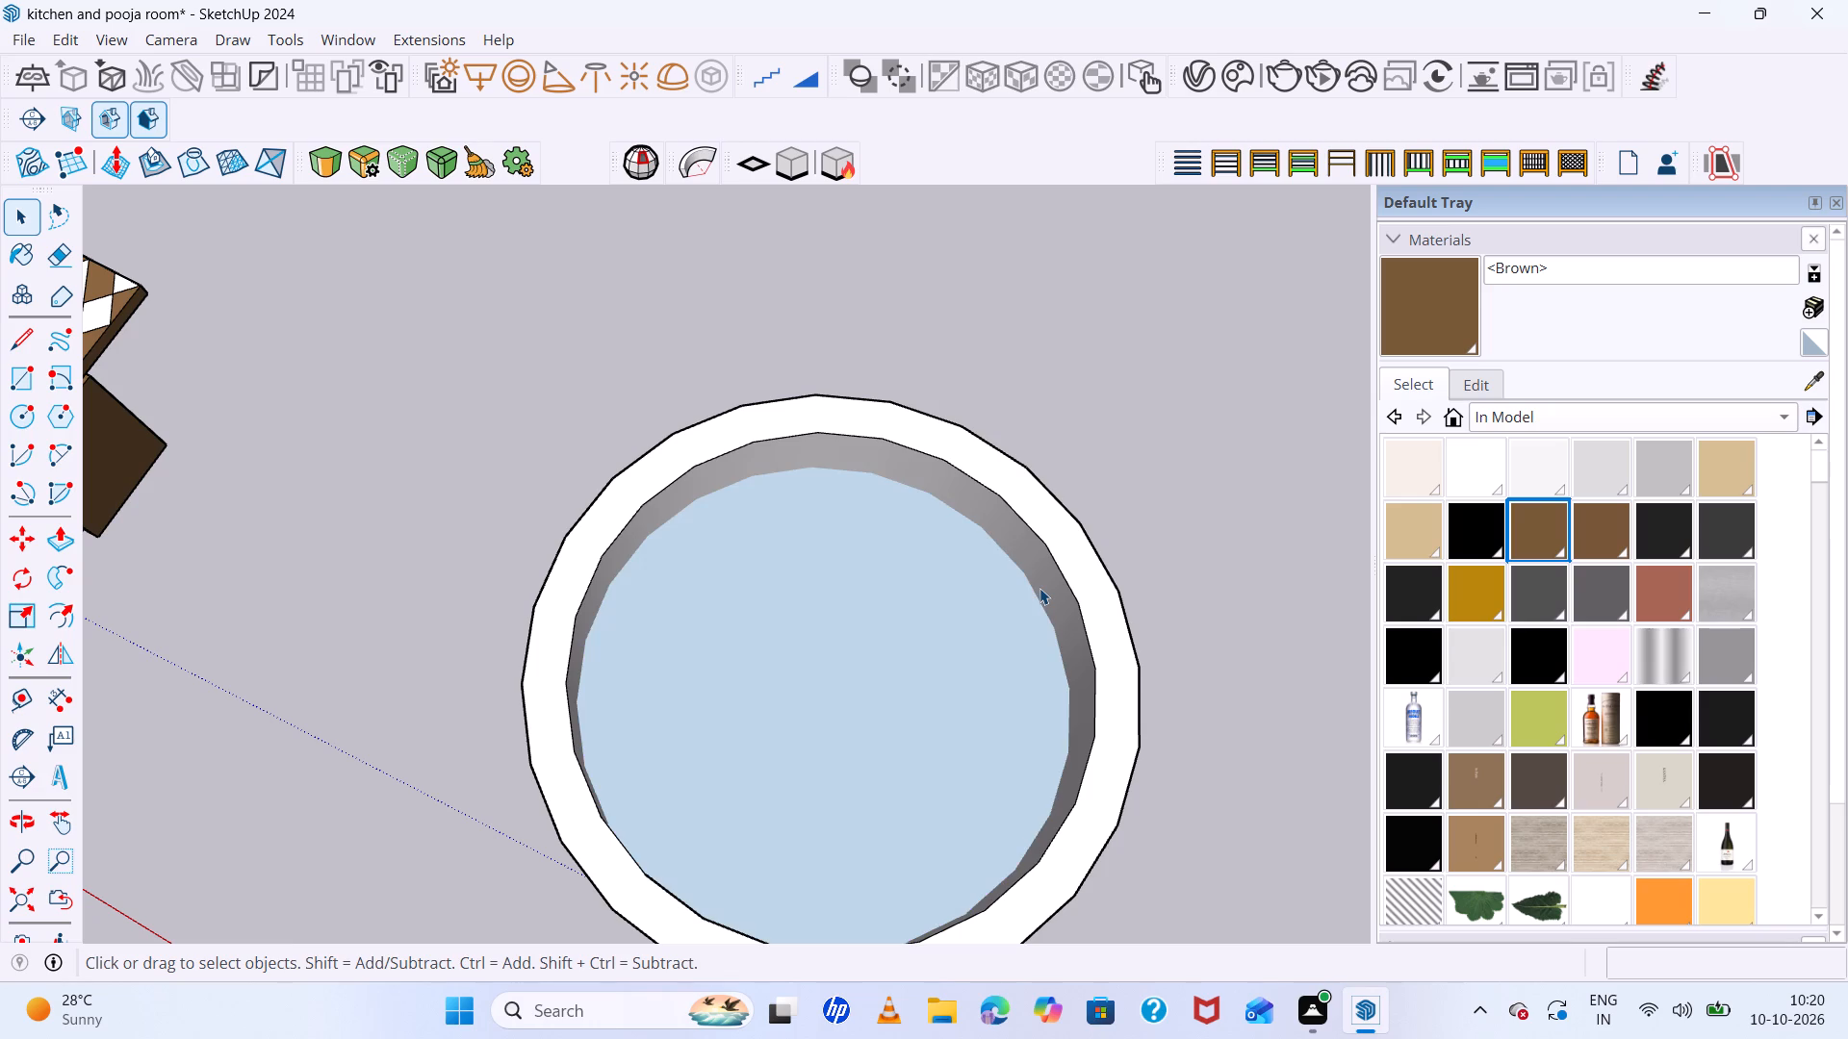
Push the circular face inside the tub down 580 mm towards the base.
scroll(867, 666, down, 5)
middle_drag(880, 681, 935, 398)
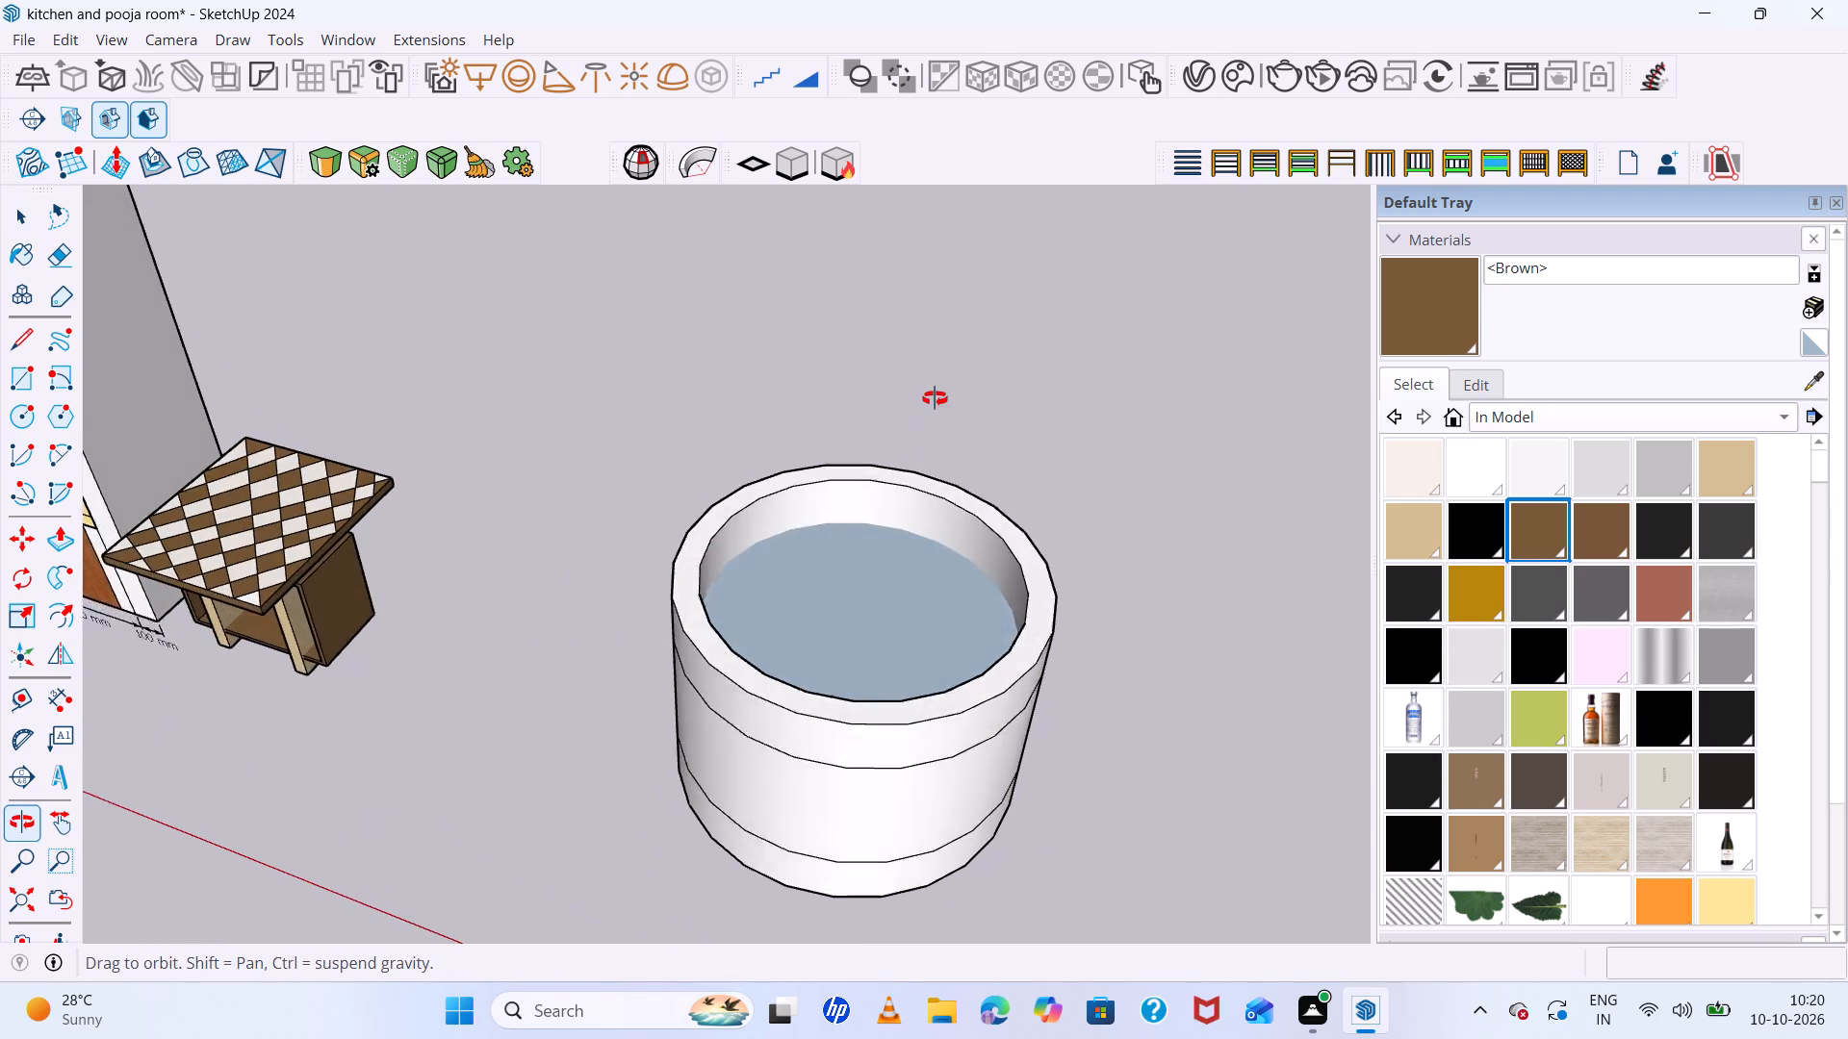
middle_drag(935, 398, 941, 370)
scroll(914, 518, up, 7)
click(880, 622)
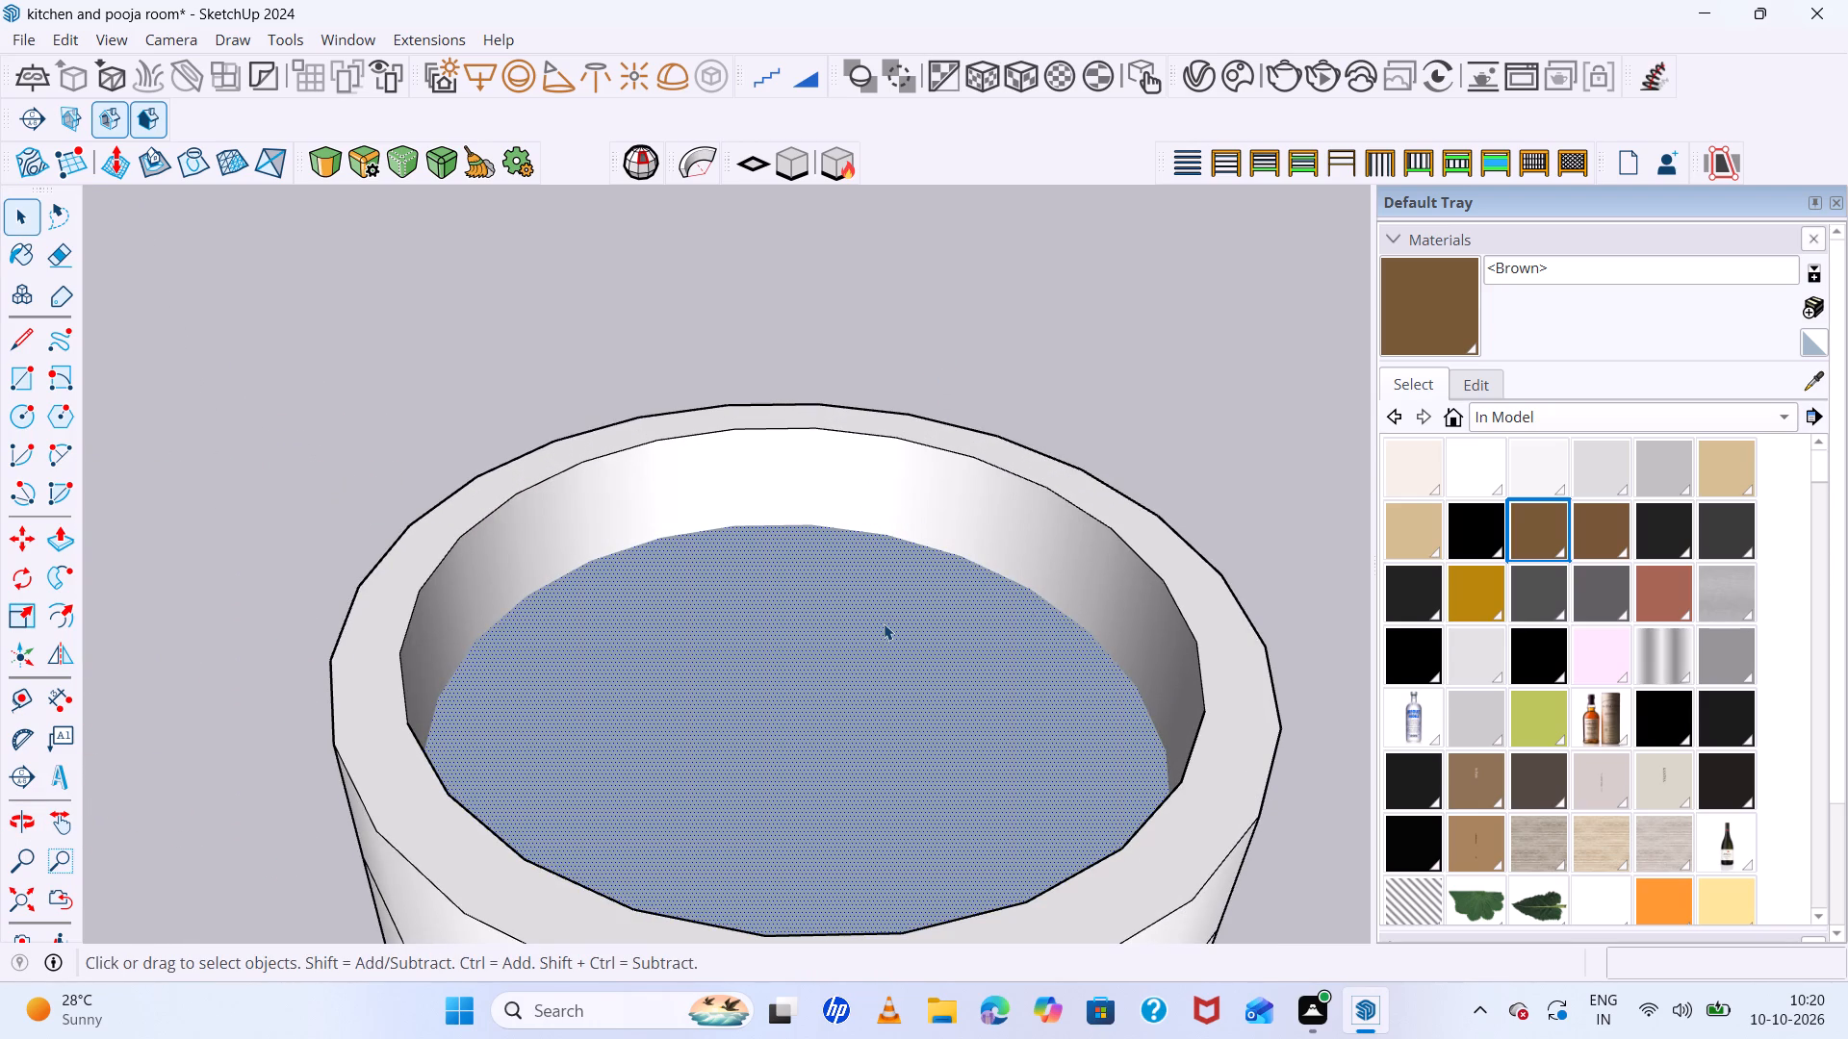
key(p)
click(886, 615)
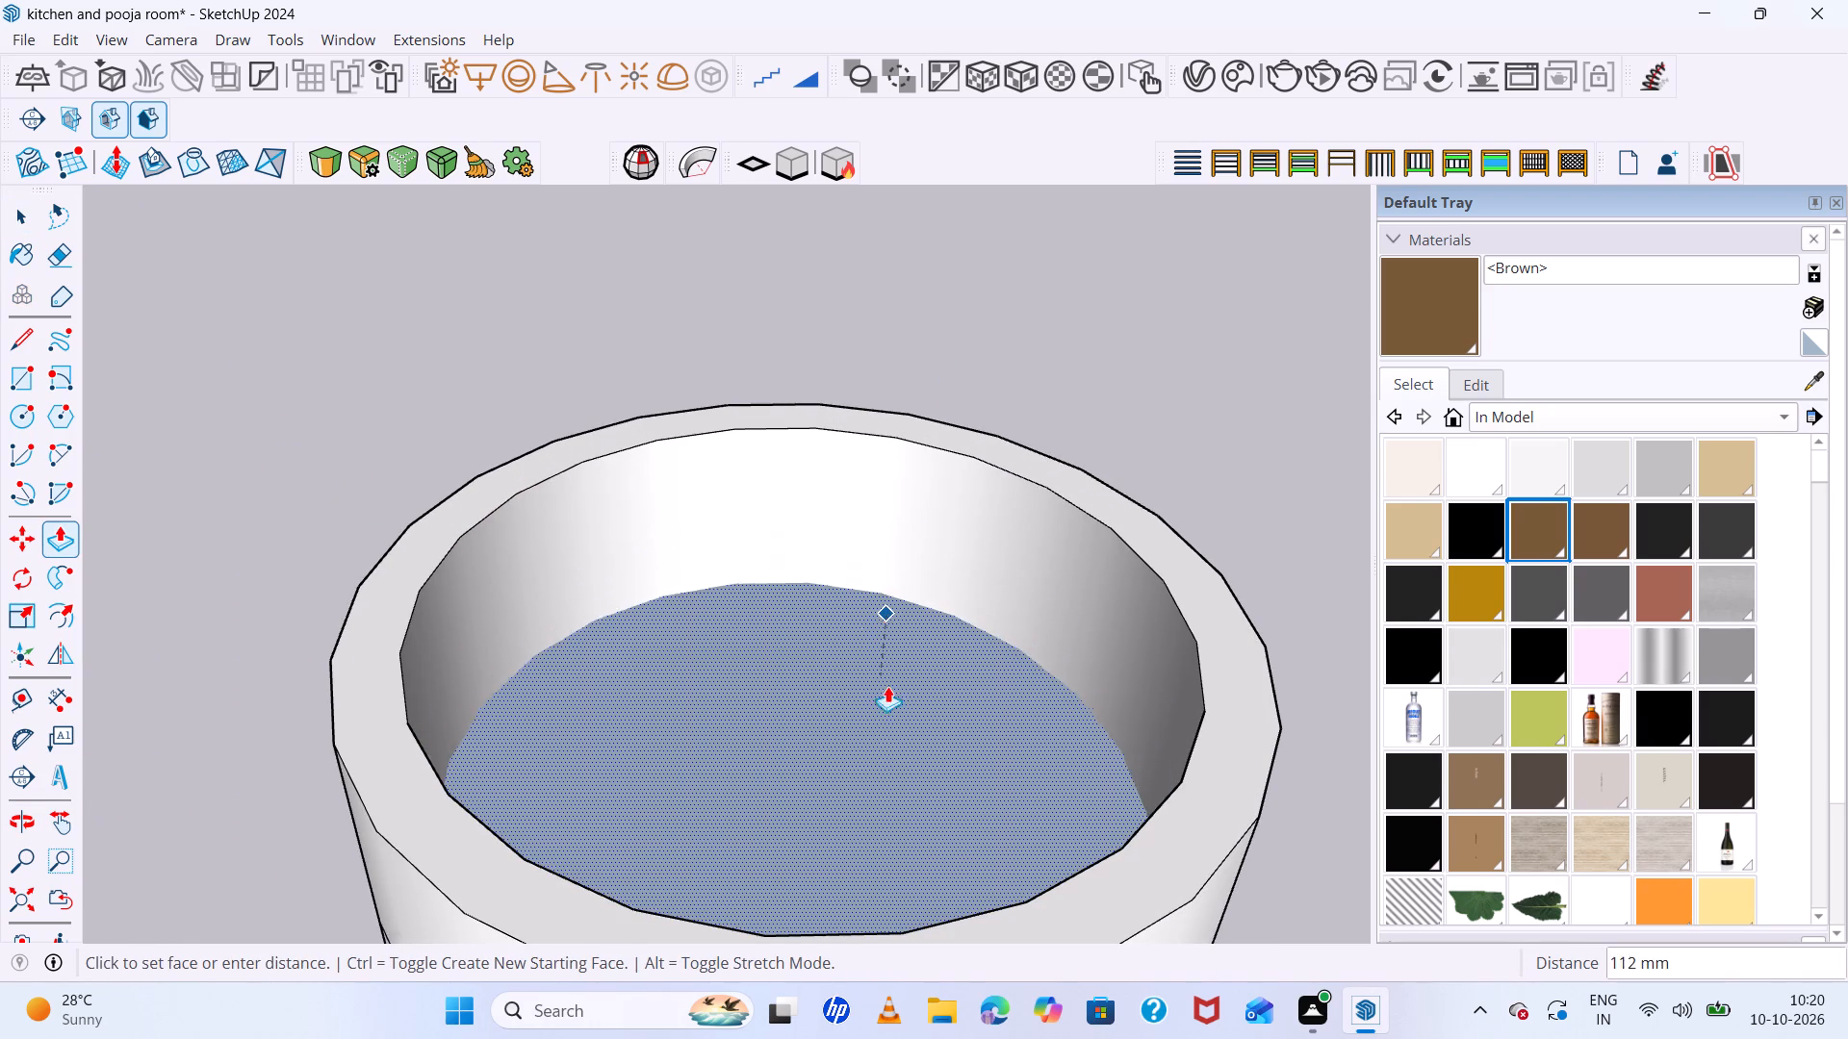
scroll(884, 796, down, 15)
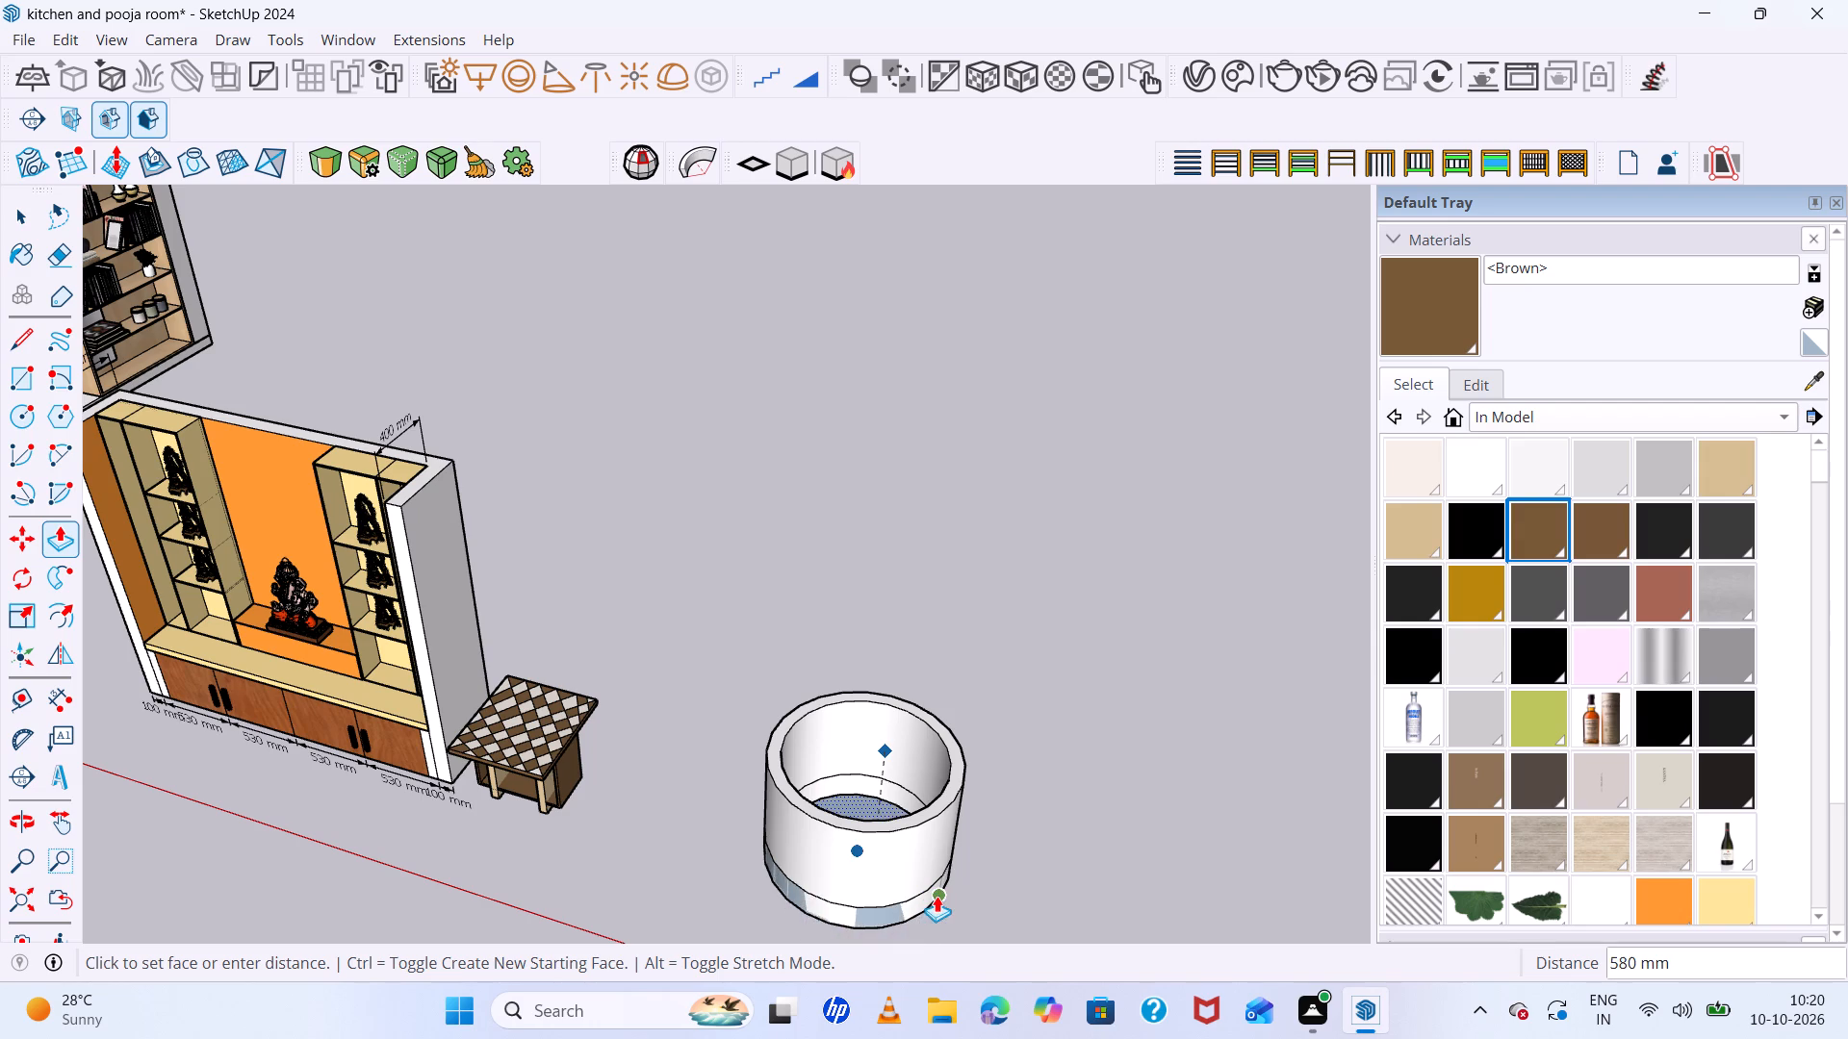
click(937, 908)
Delete the circular seam edge low on the tub's inner wall.
scroll(906, 857, up, 12)
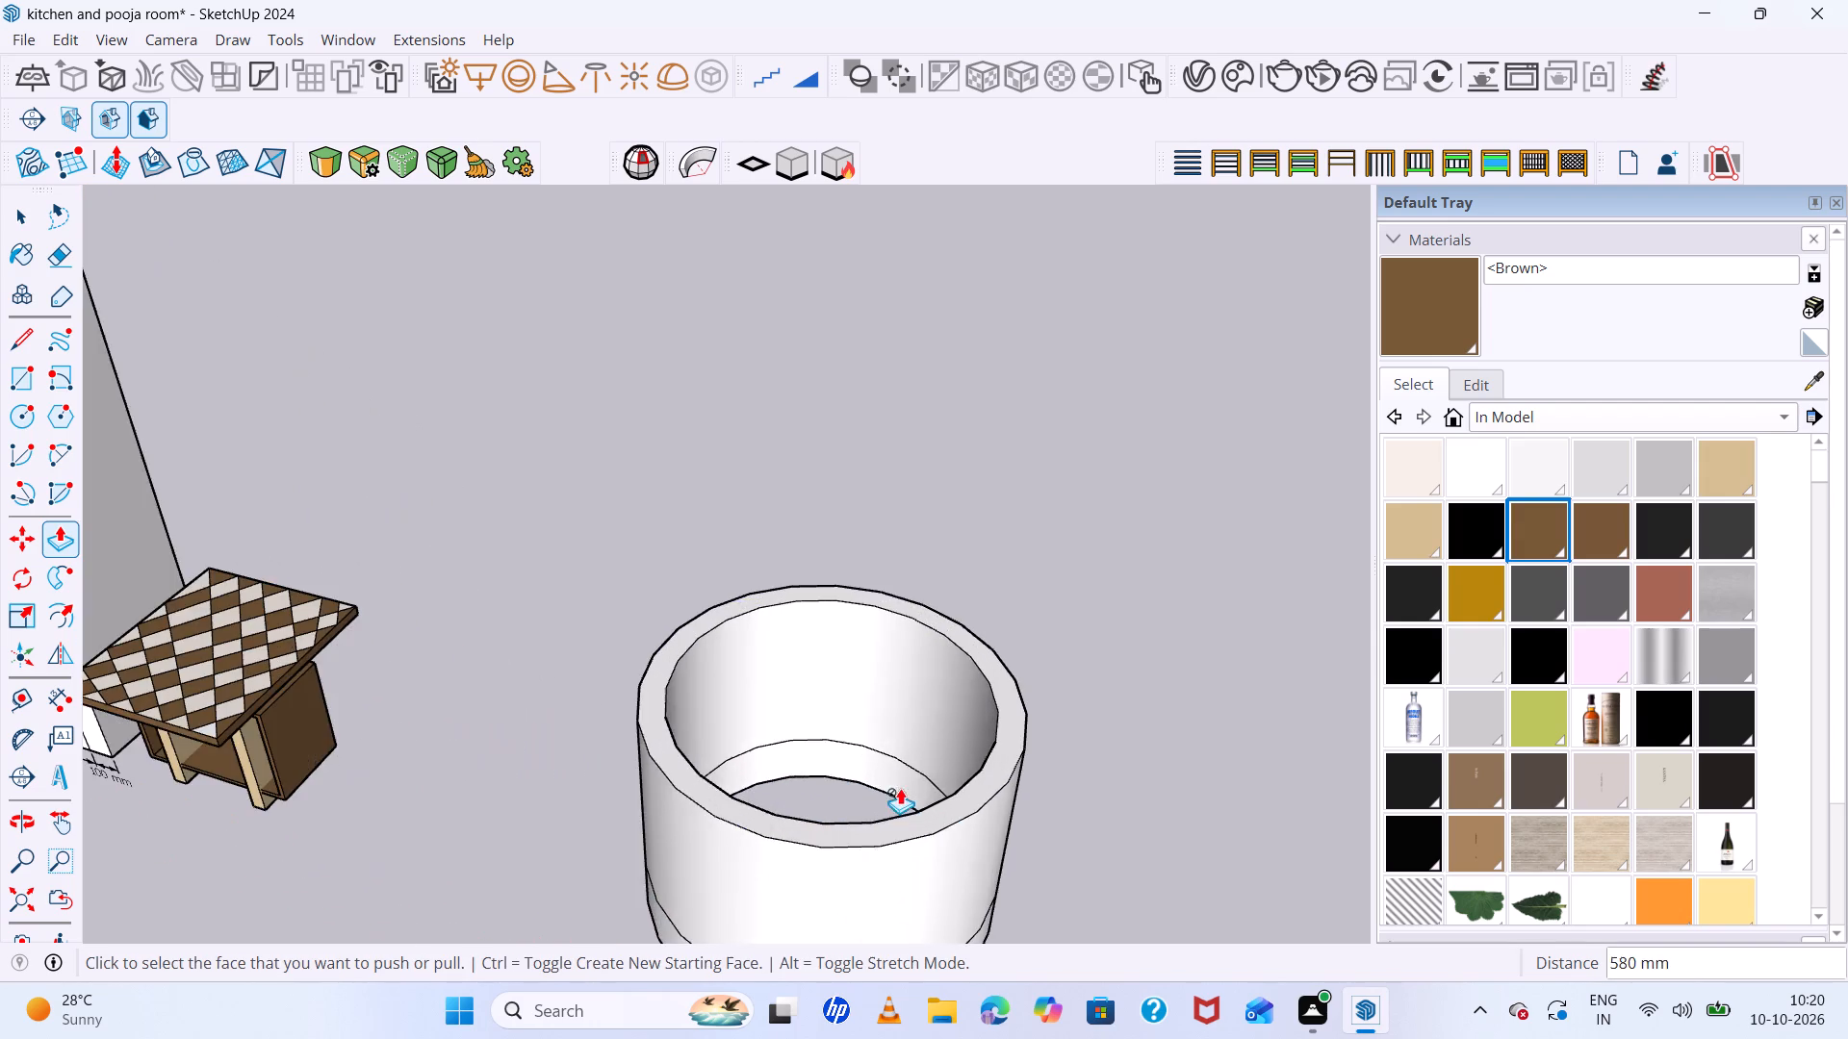
middle_drag(900, 788, 924, 914)
scroll(871, 750, up, 6)
key(space)
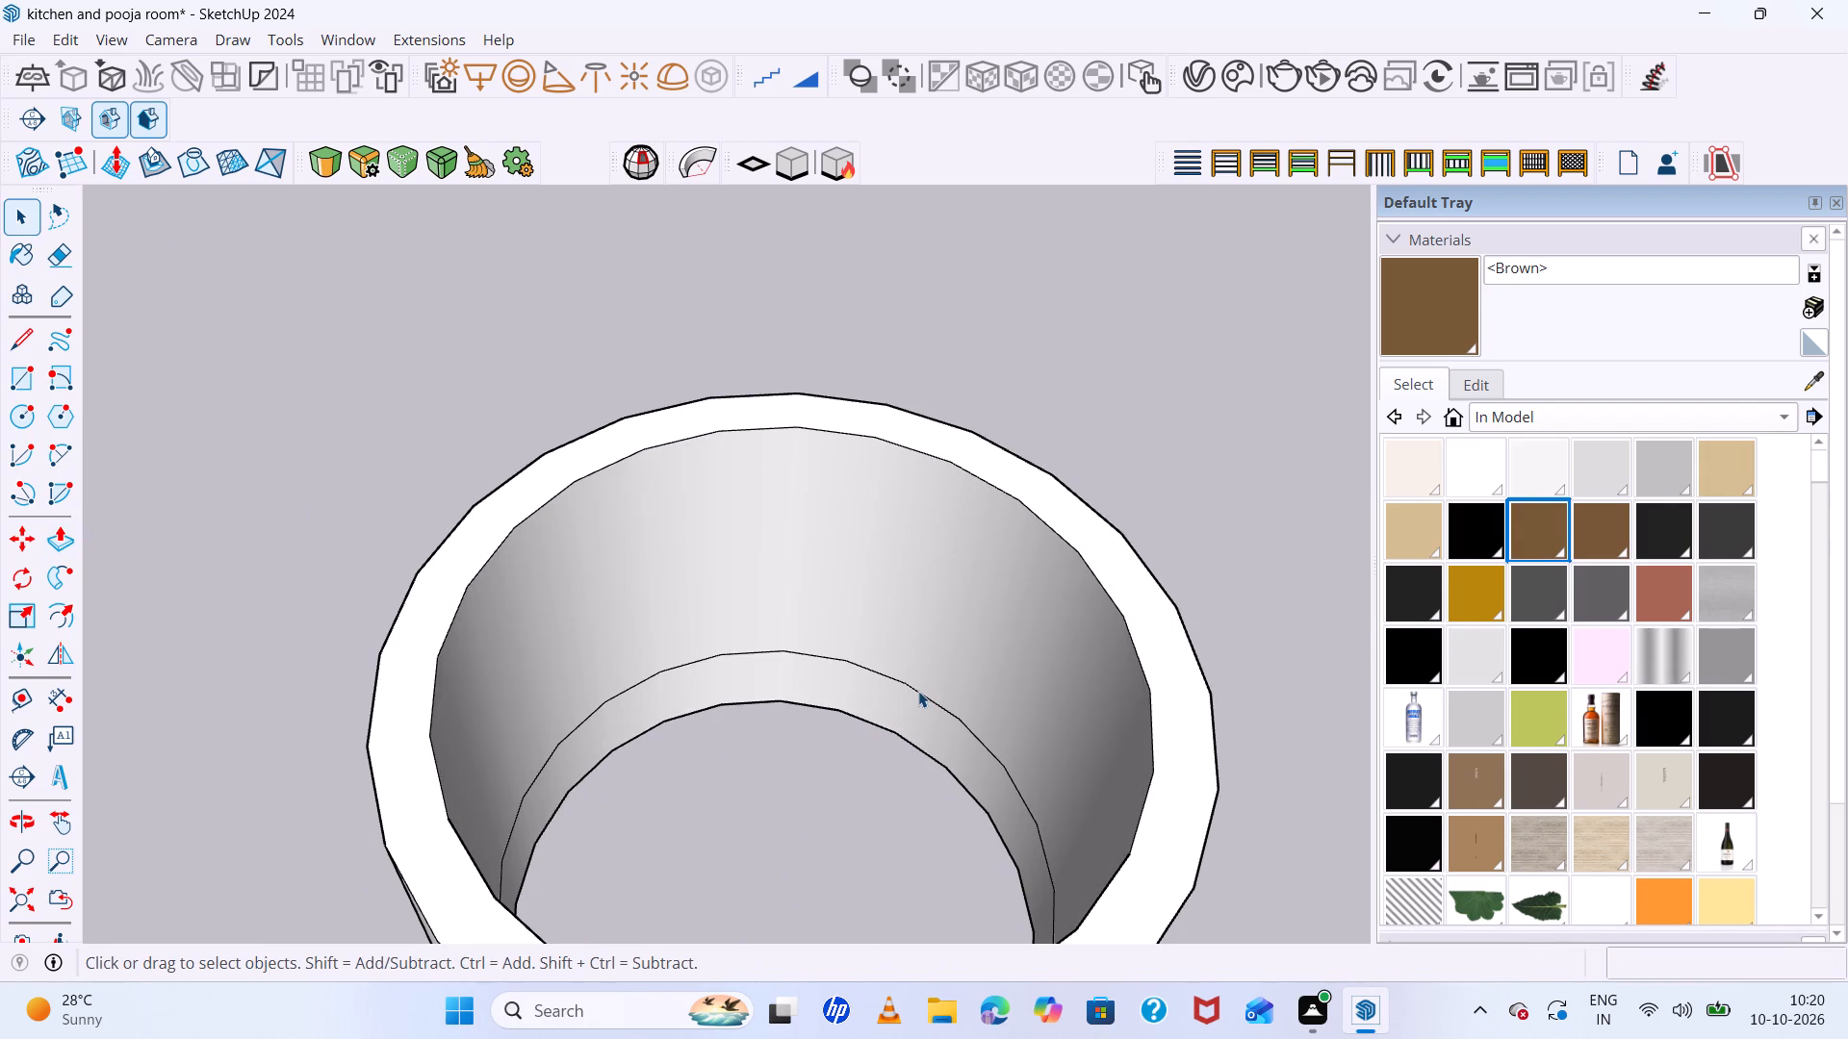
click(921, 694)
key(Delete)
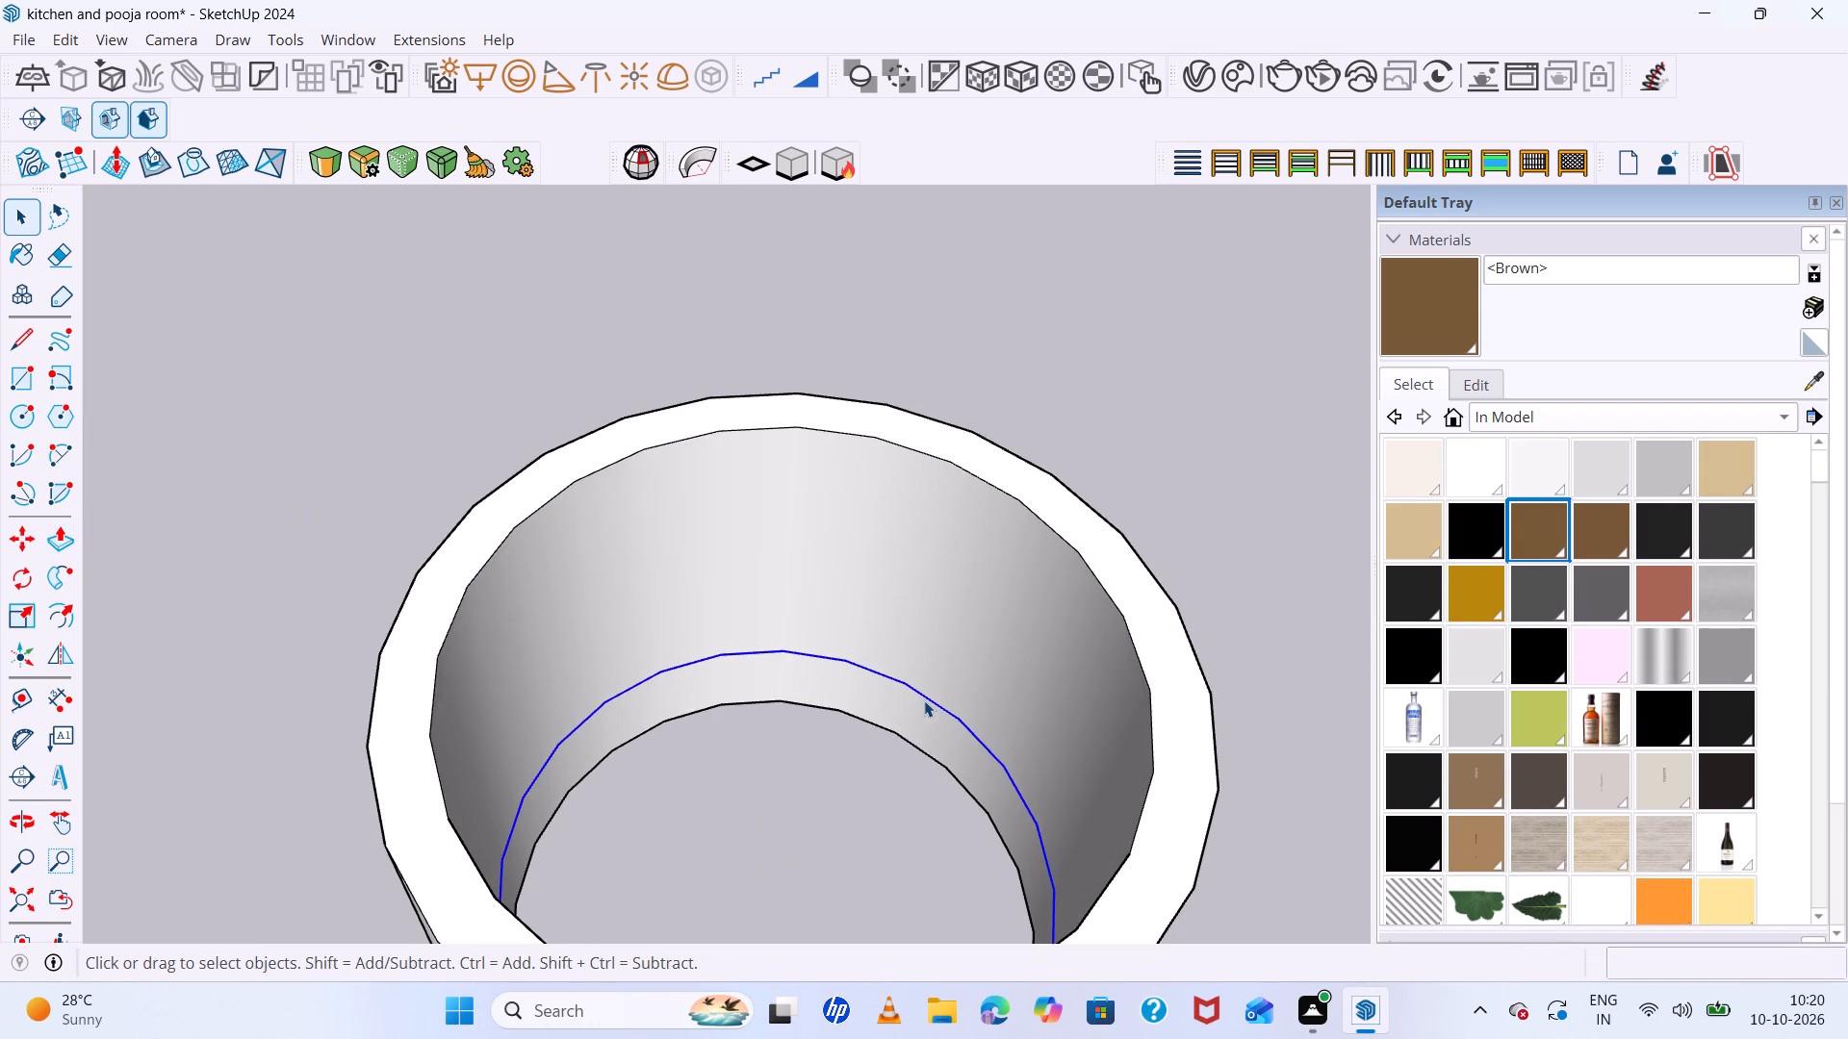
Push the inner floor face down 170 mm to the tub's bottom edge.
scroll(925, 716, down, 7)
middle_drag(925, 717, 941, 570)
scroll(941, 577, down, 1)
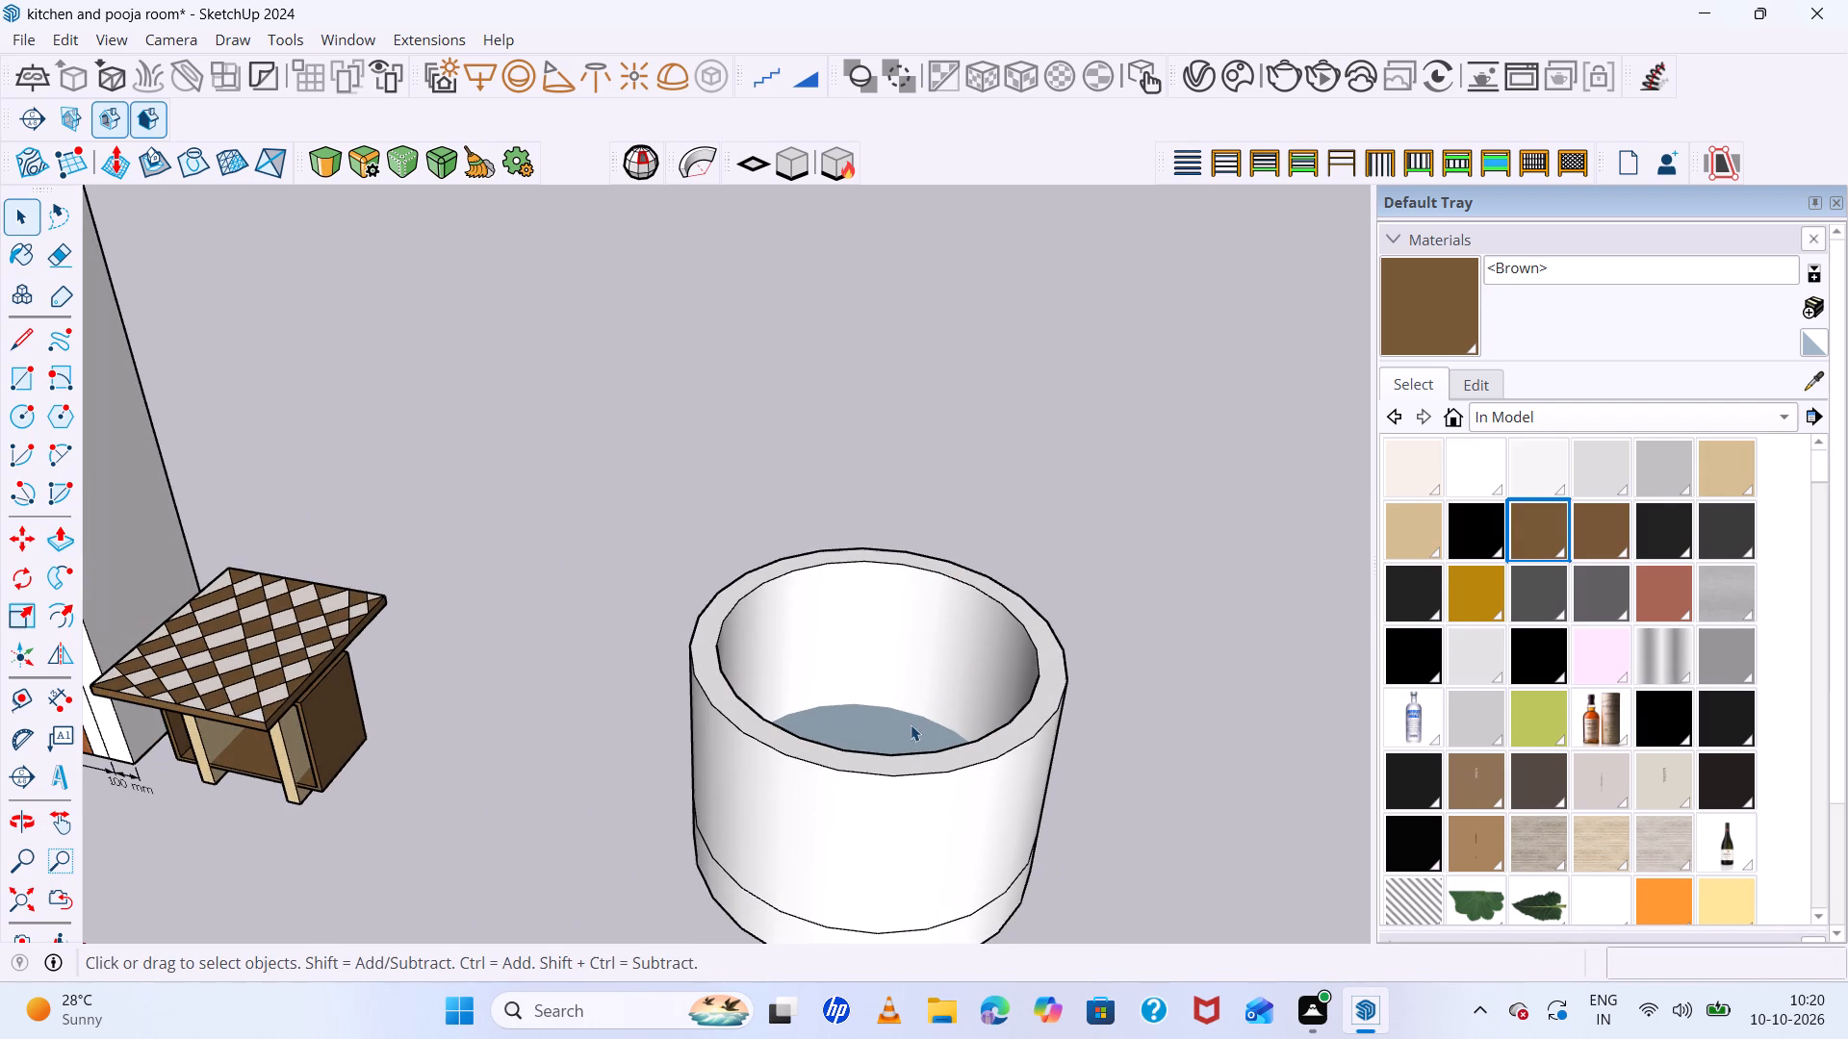
click(910, 727)
key(p)
click(912, 728)
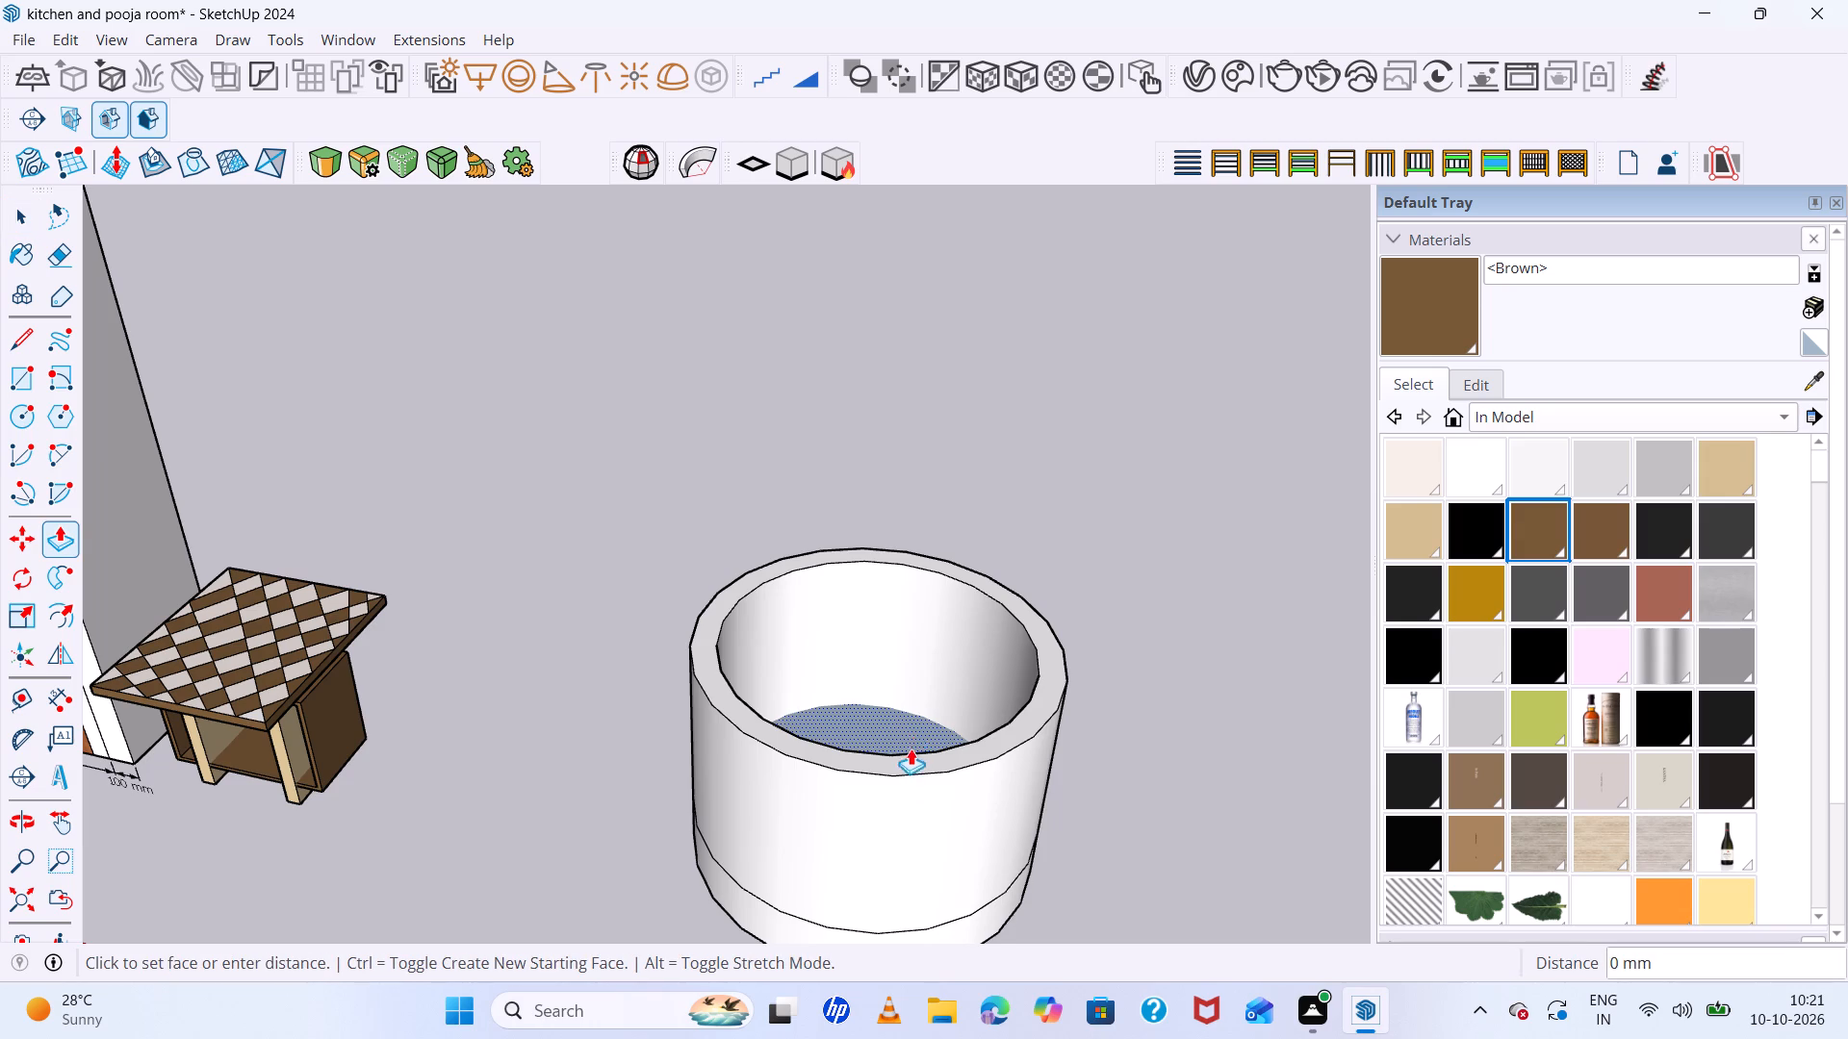
scroll(914, 779, down, 5)
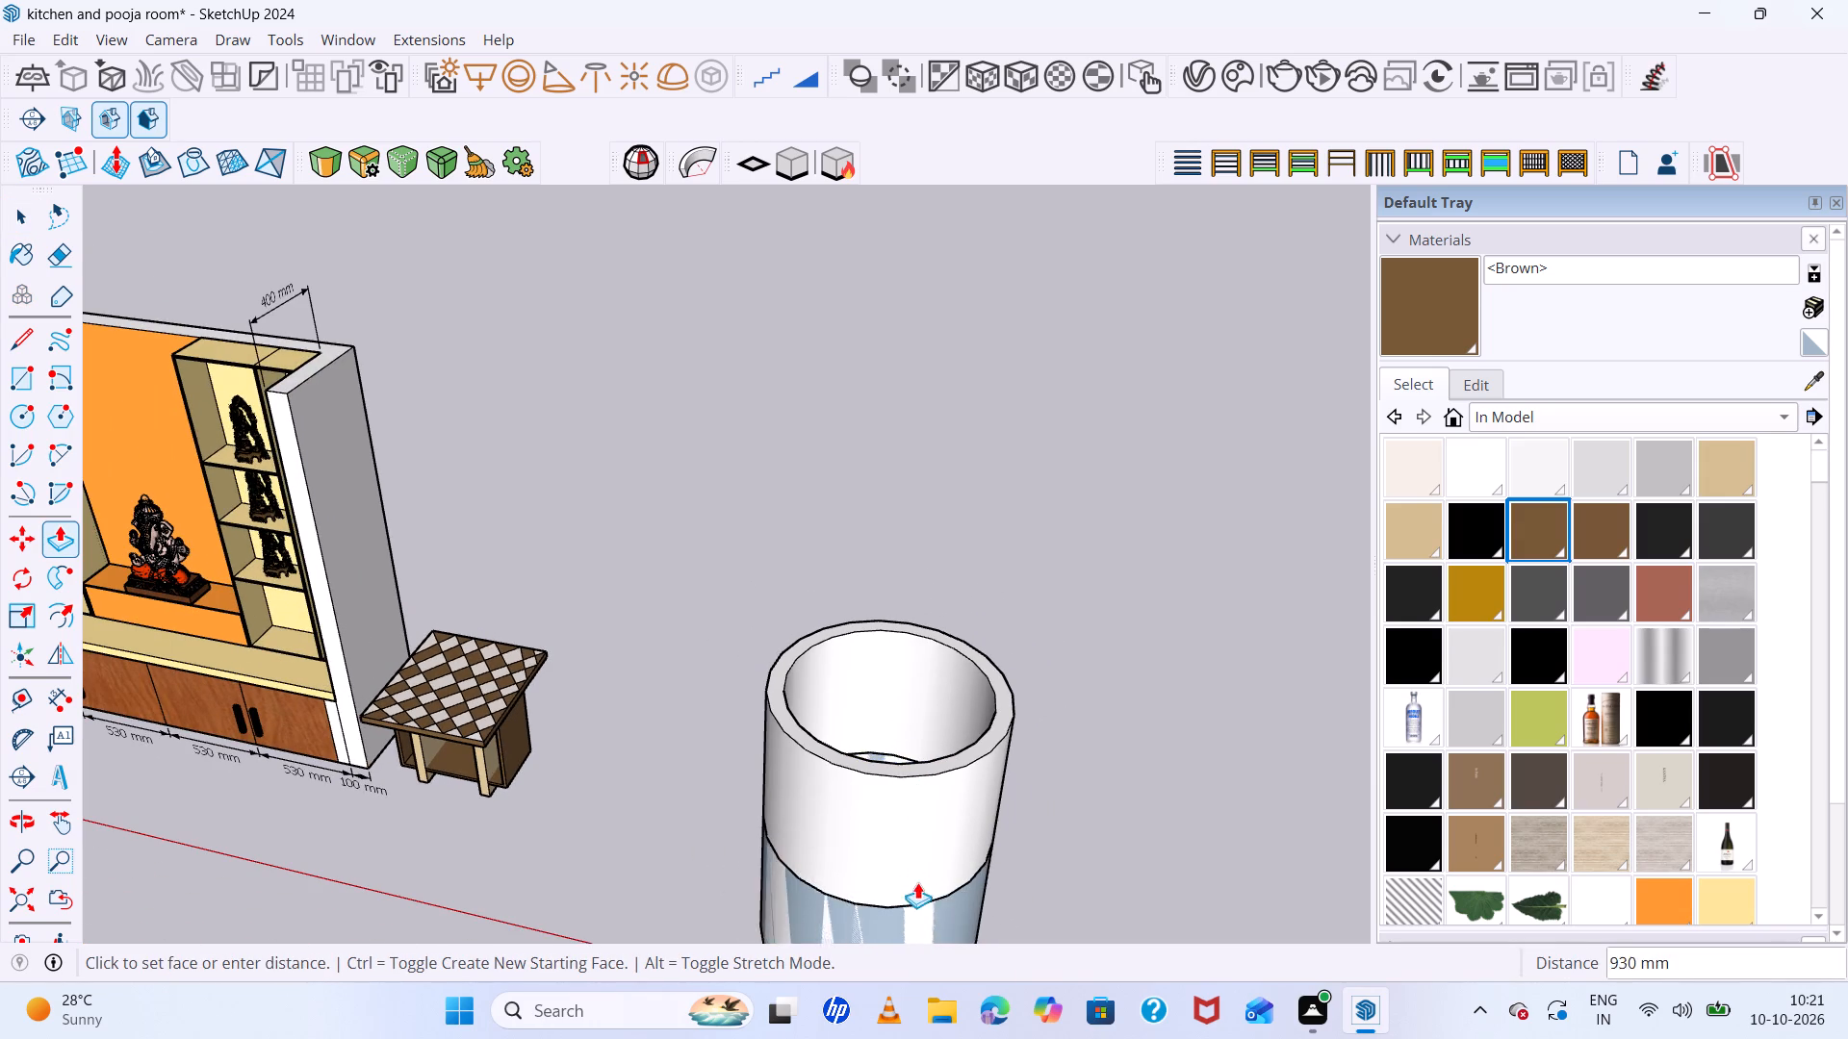
scroll(876, 747, down, 8)
scroll(900, 836, up, 6)
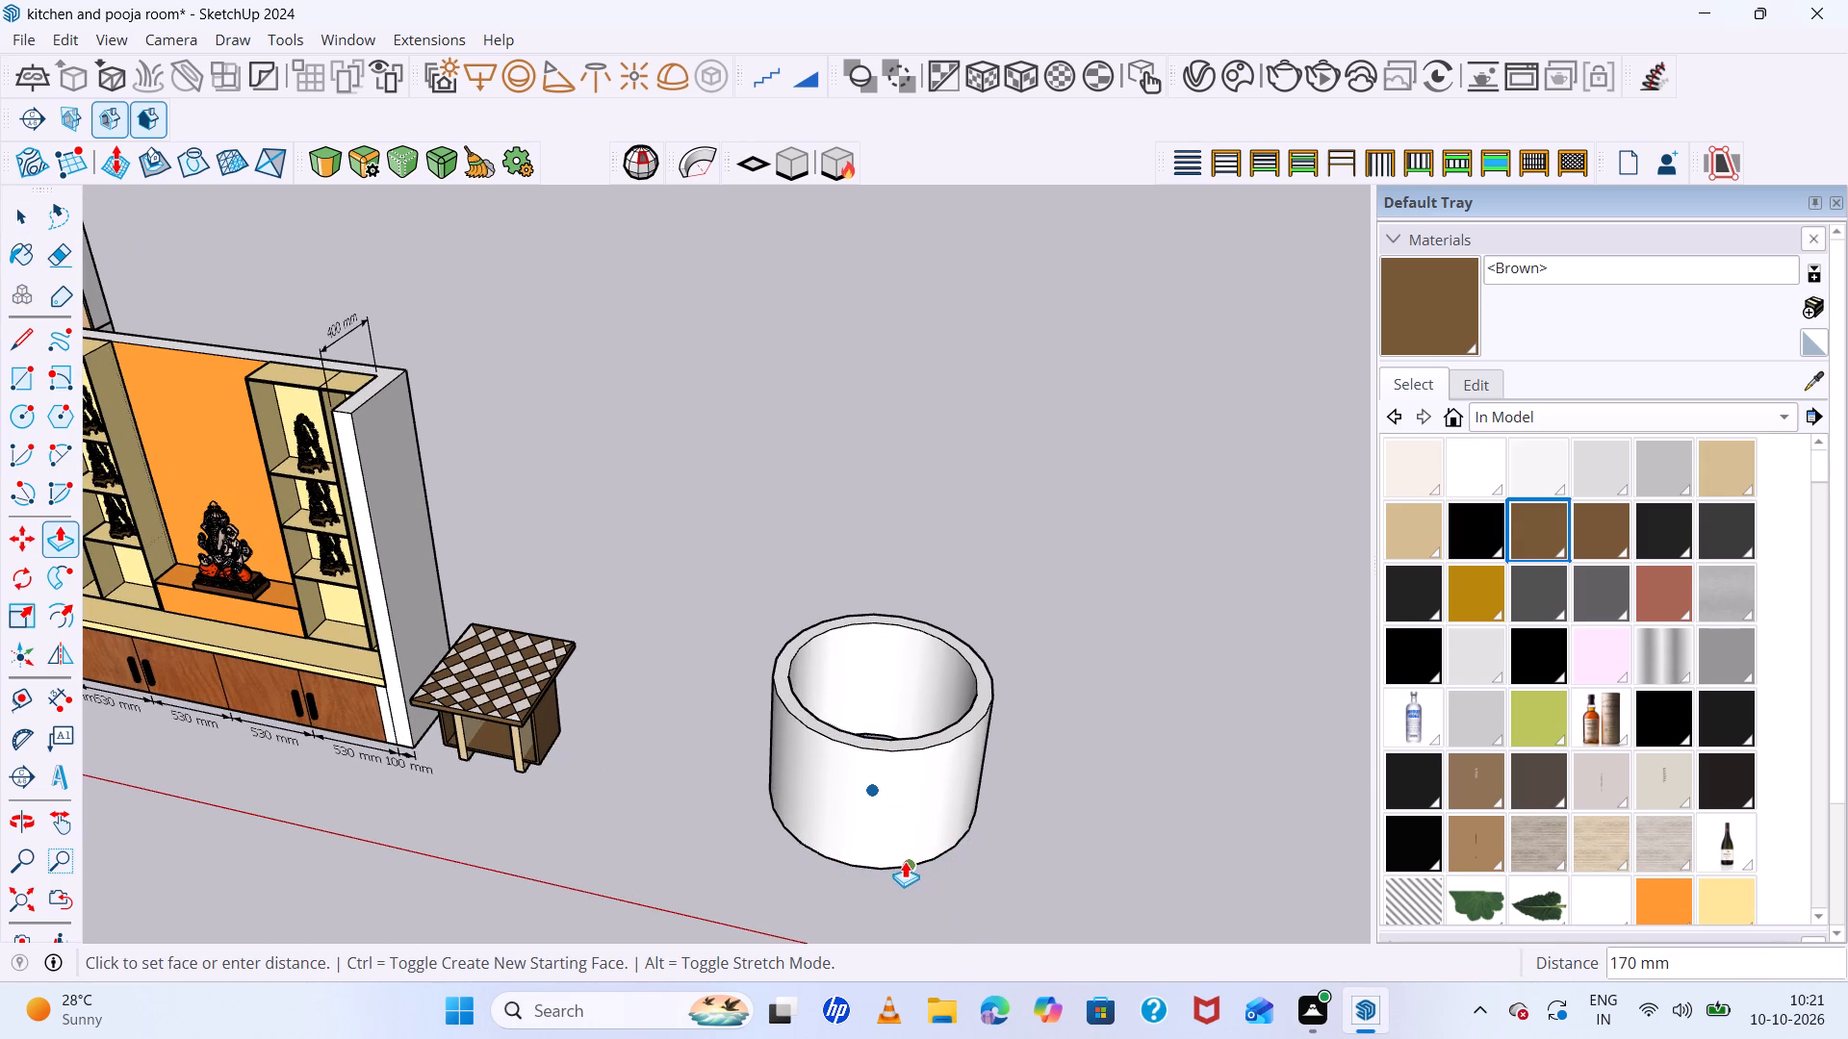
click(907, 865)
Cut the circular floor face out of the tub to leave an open cylinder.
middle_drag(883, 695, 827, 827)
scroll(876, 711, up, 8)
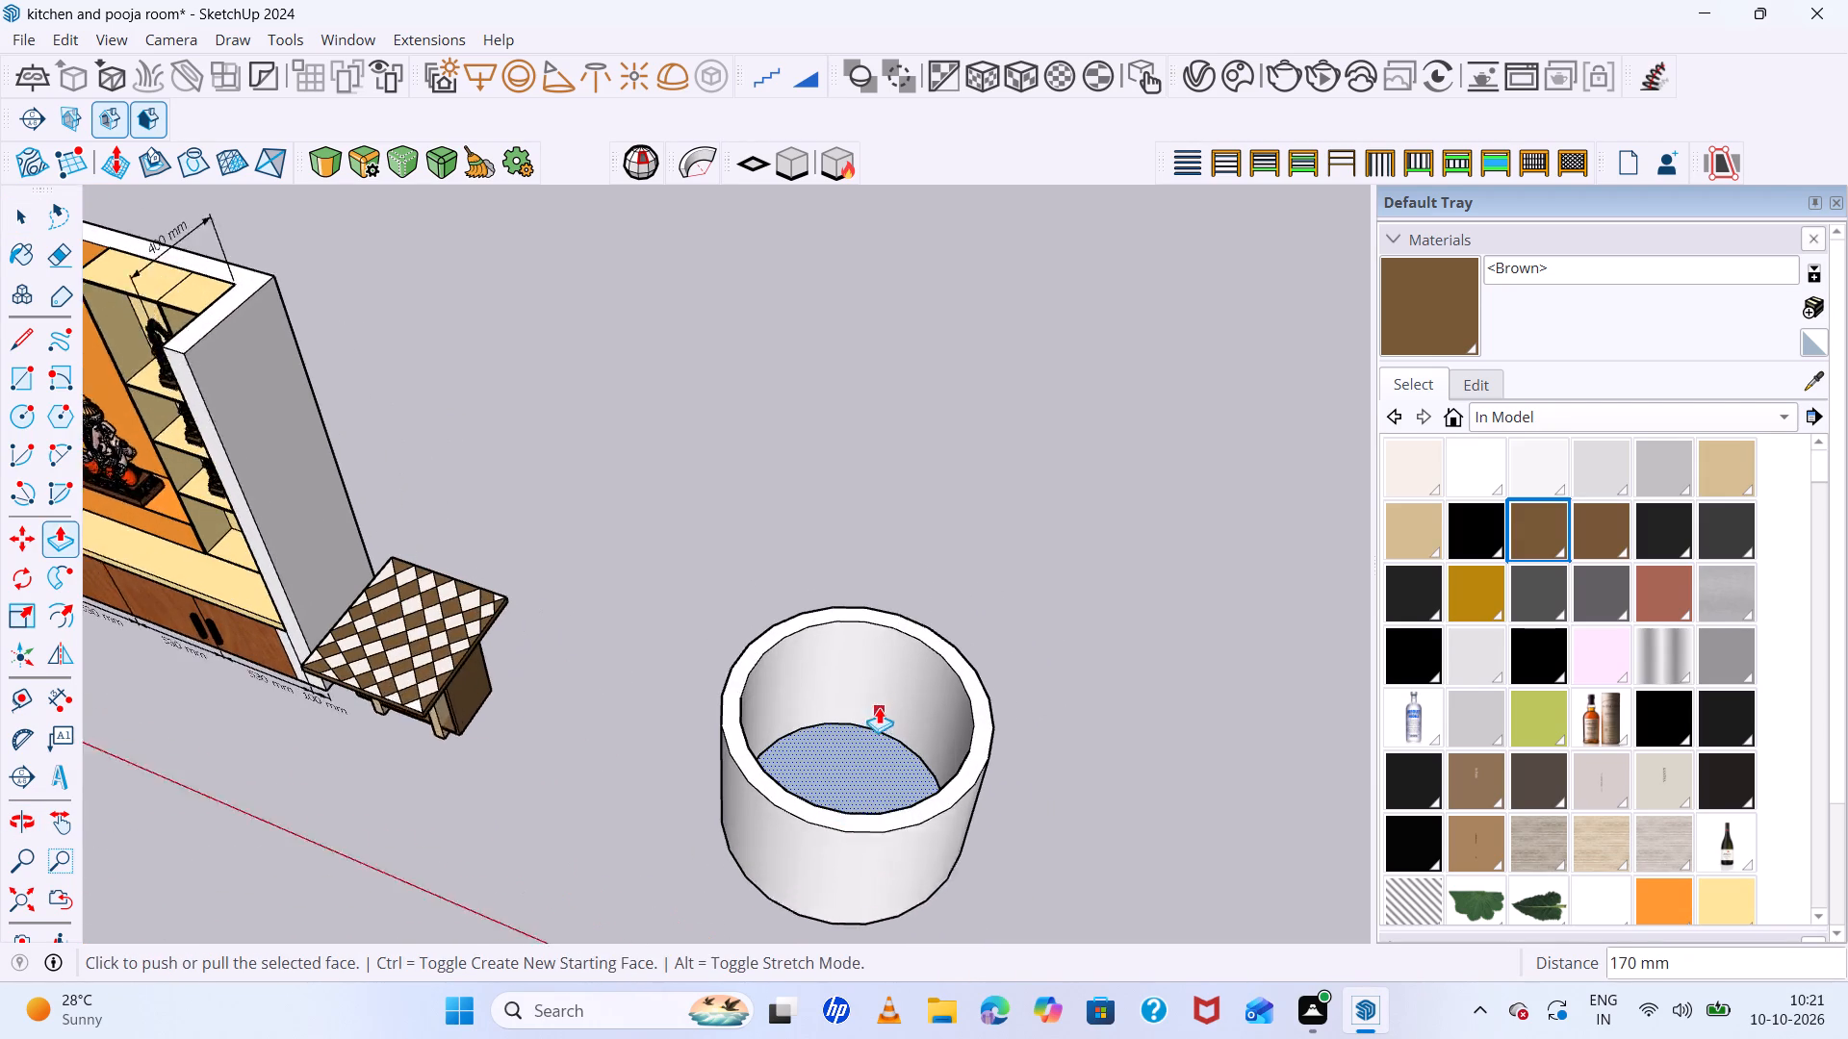
key(space)
click(865, 770)
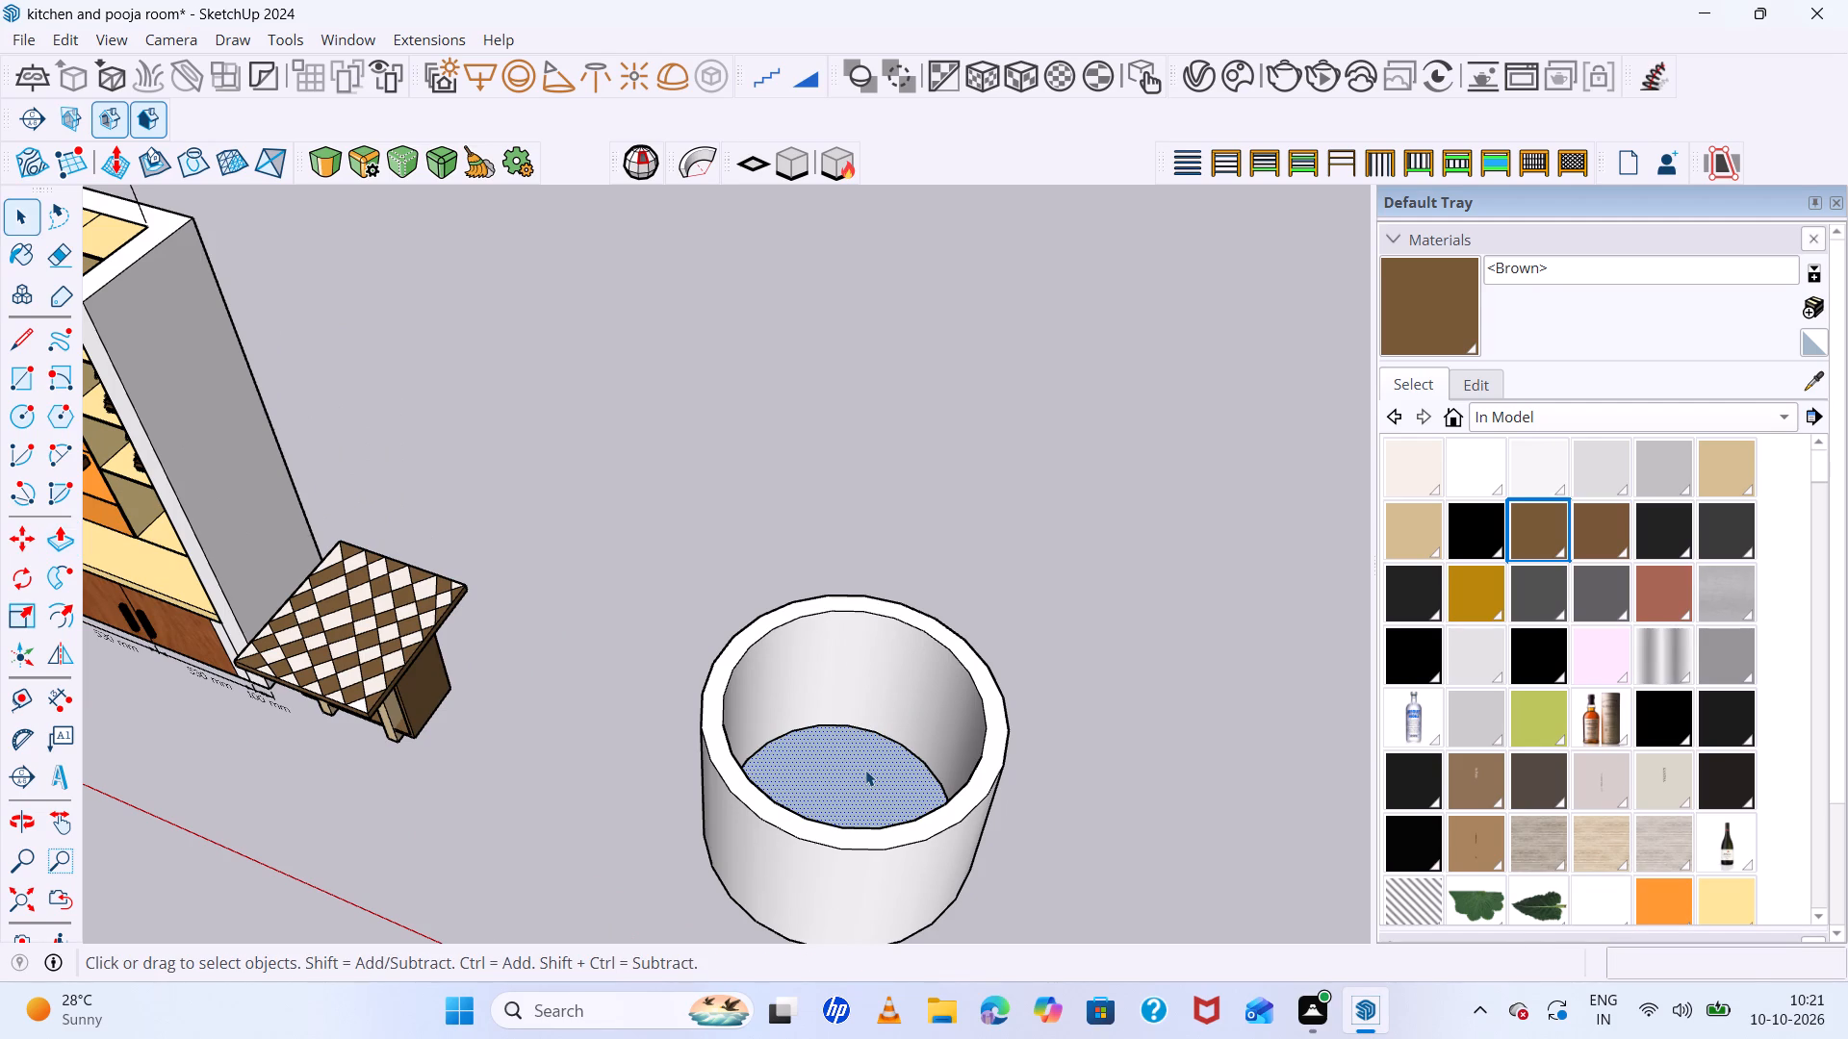
key(ctrl+x)
Draw a line about 937 mm long across the inner rim, closing the tub's top with two half faces.
middle_drag(874, 770, 1027, 568)
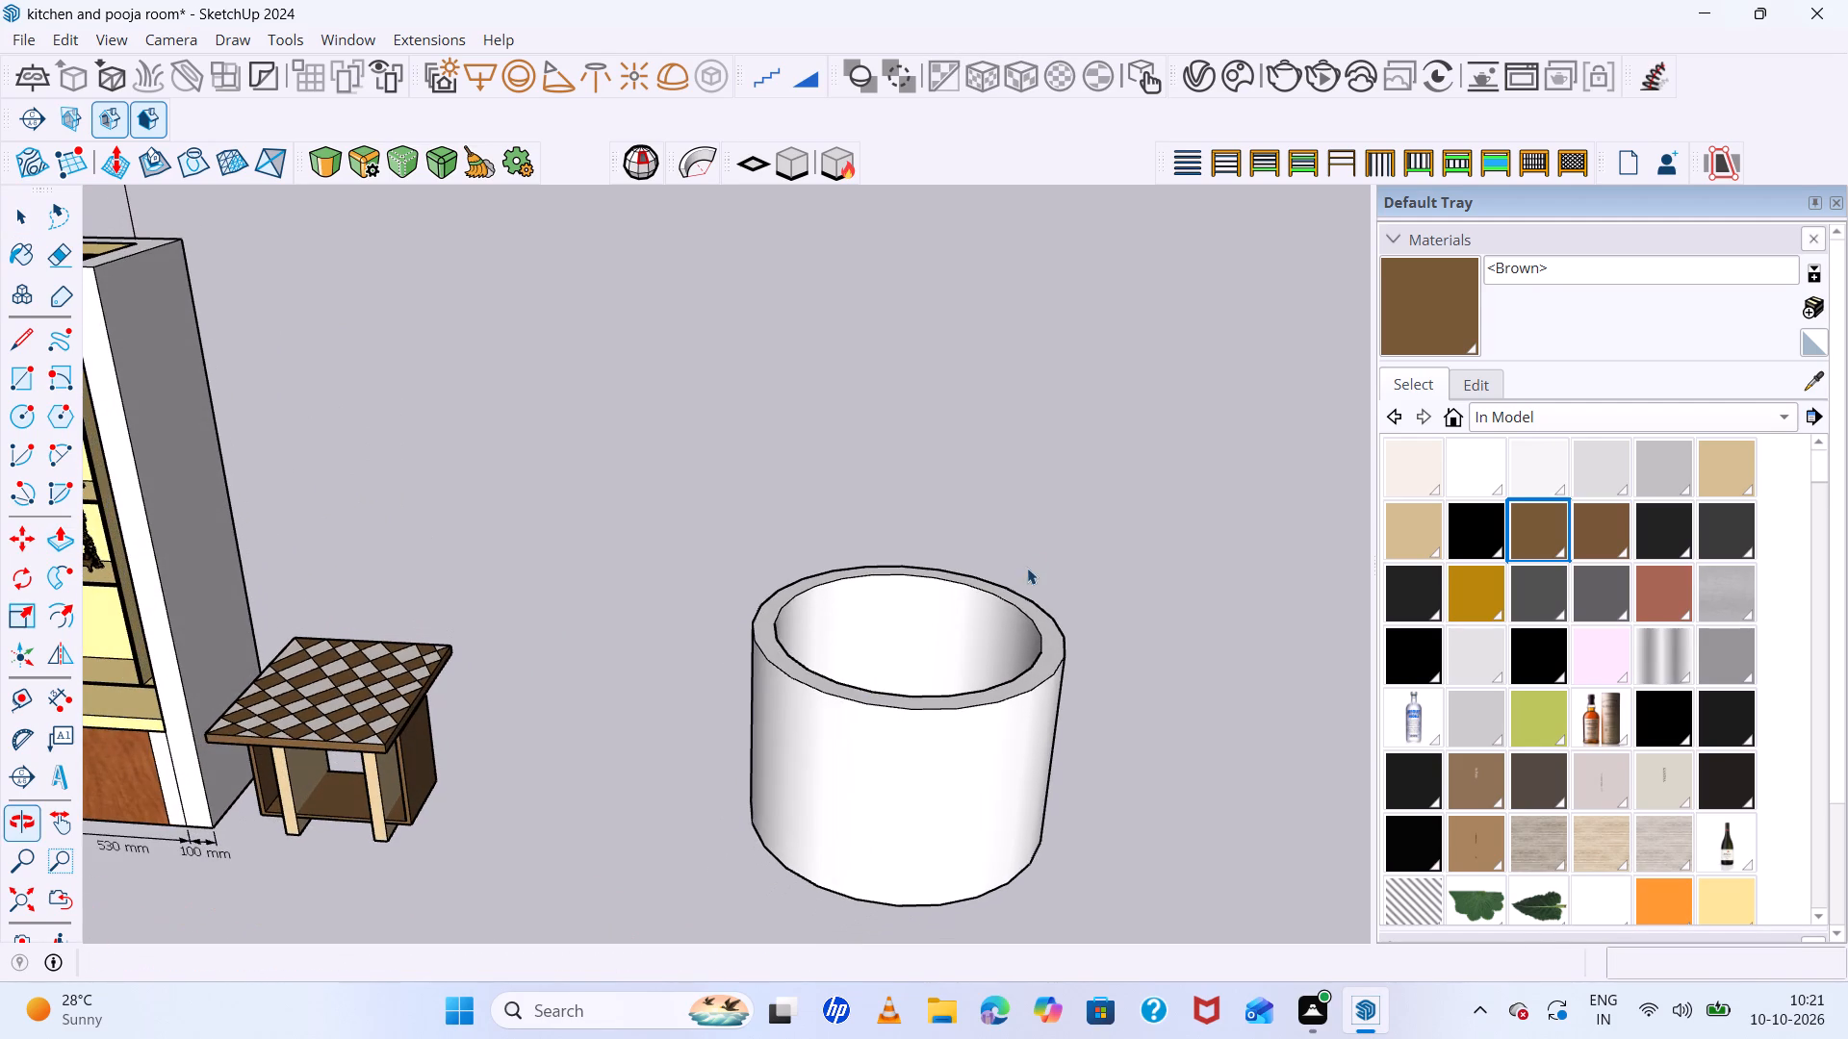
triple_click(995, 789)
click(995, 789)
triple_click(977, 785)
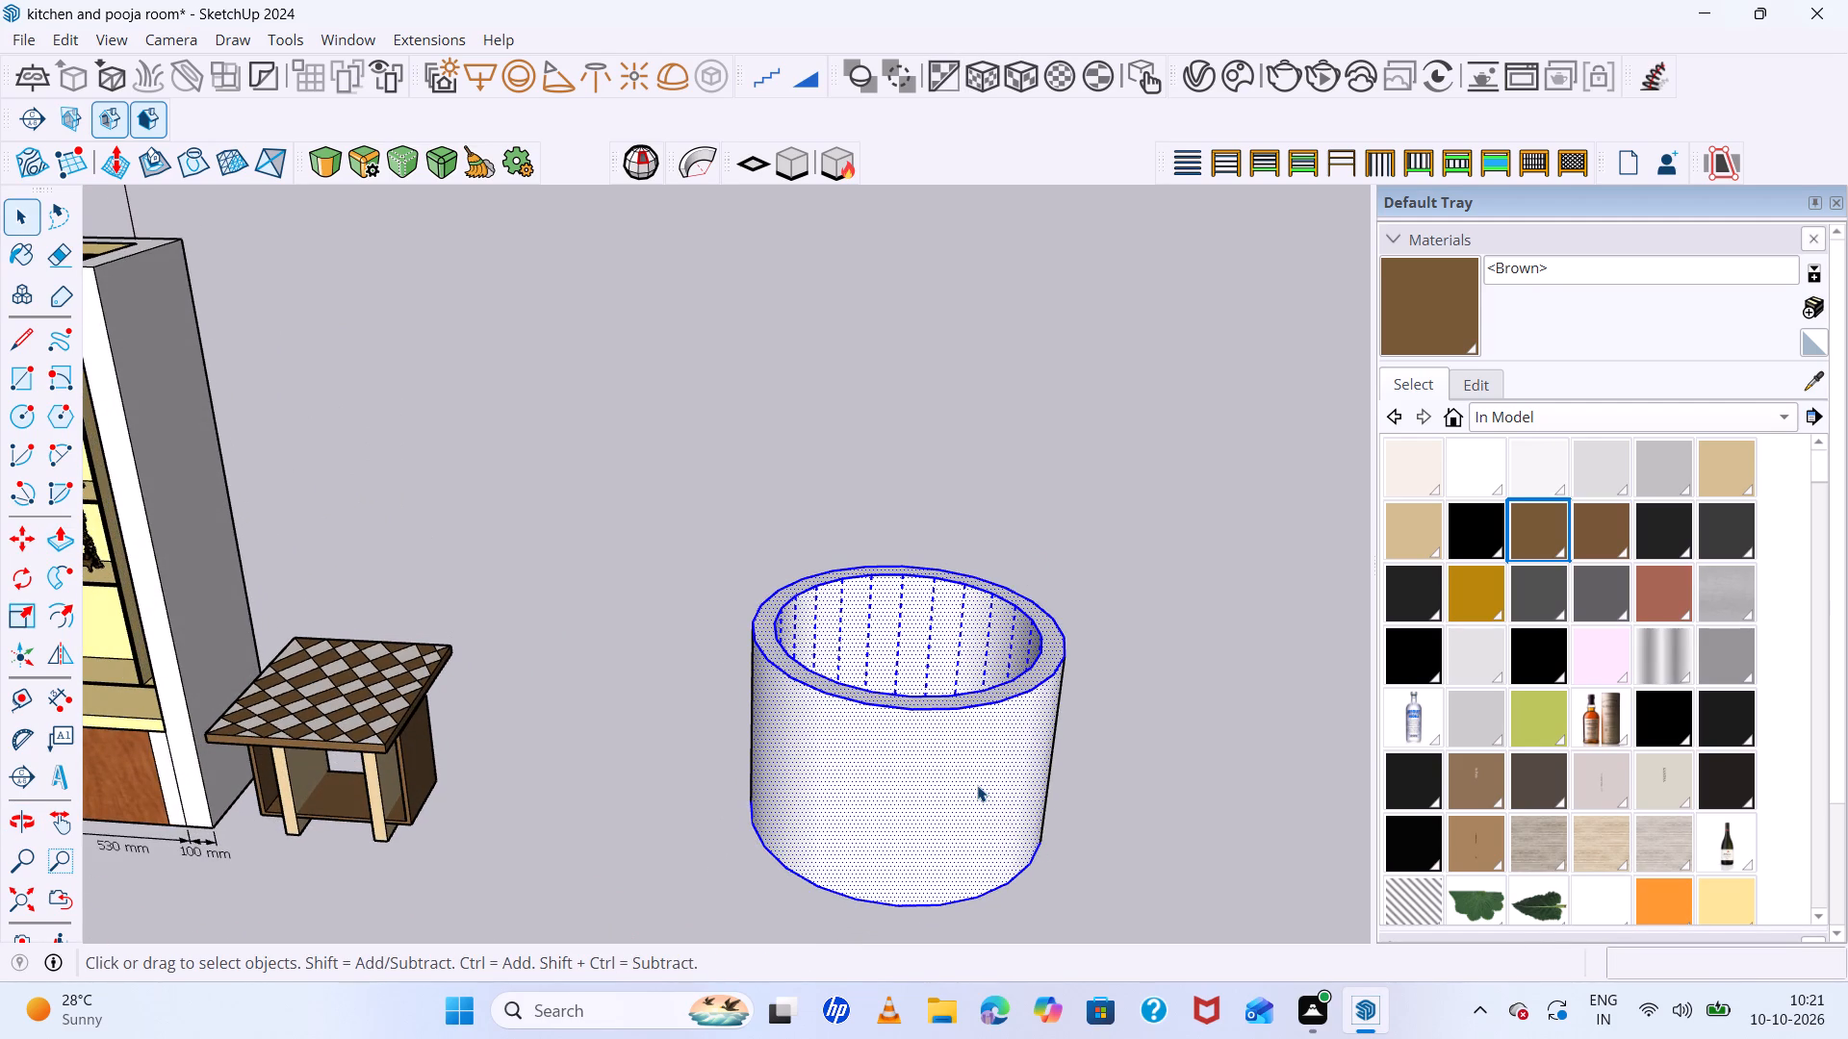
double_click(977, 785)
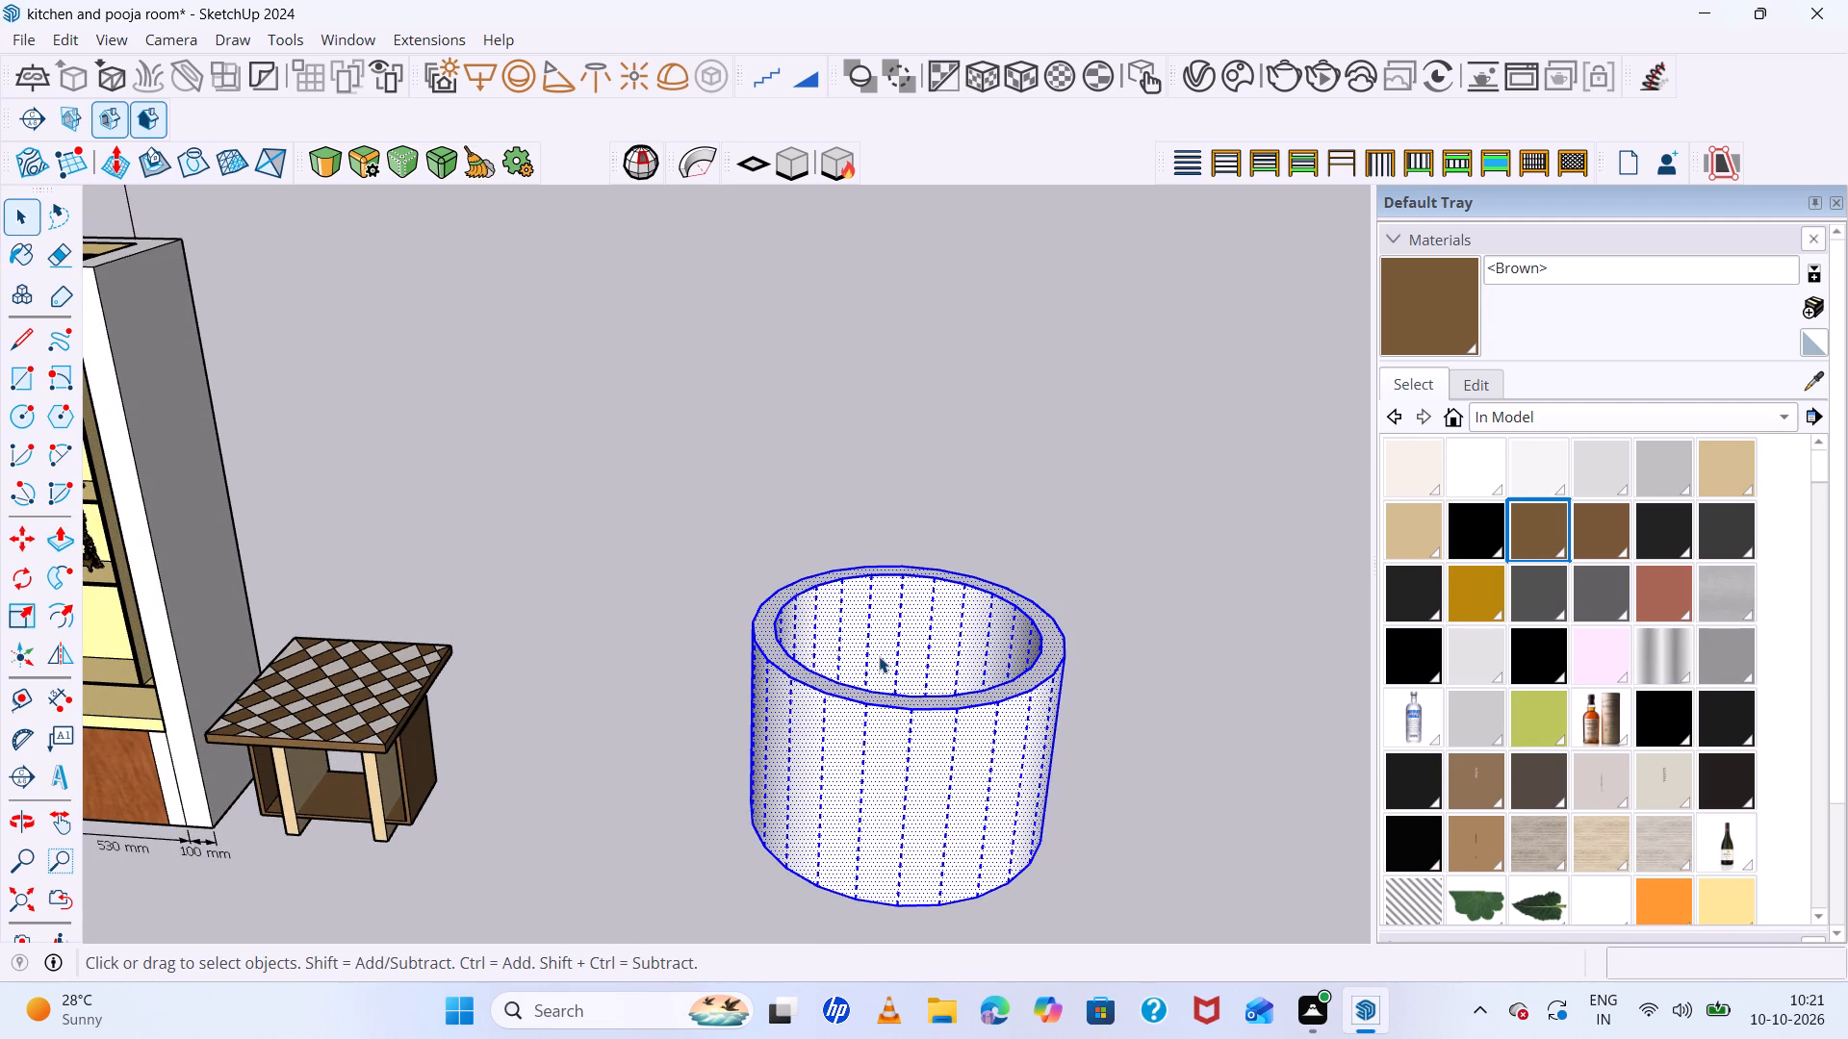
key(l)
click(1037, 622)
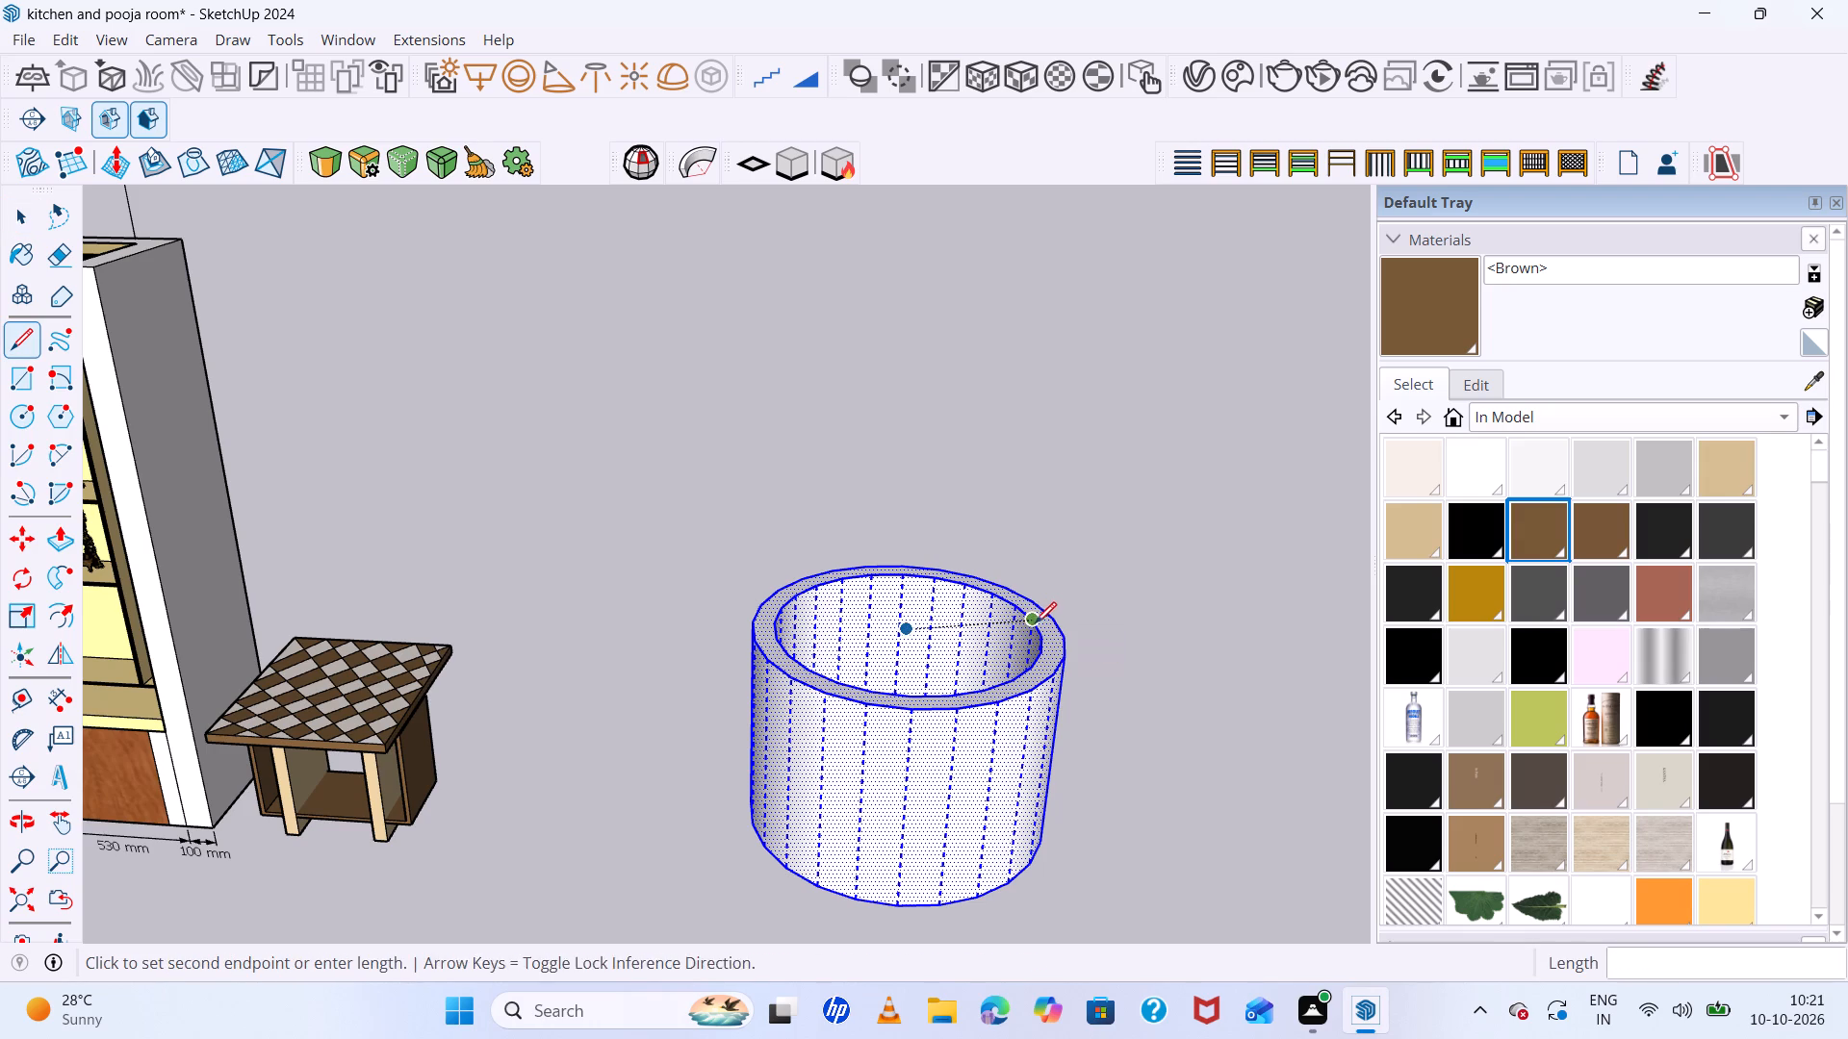
click(772, 638)
middle_drag(976, 664, 978, 816)
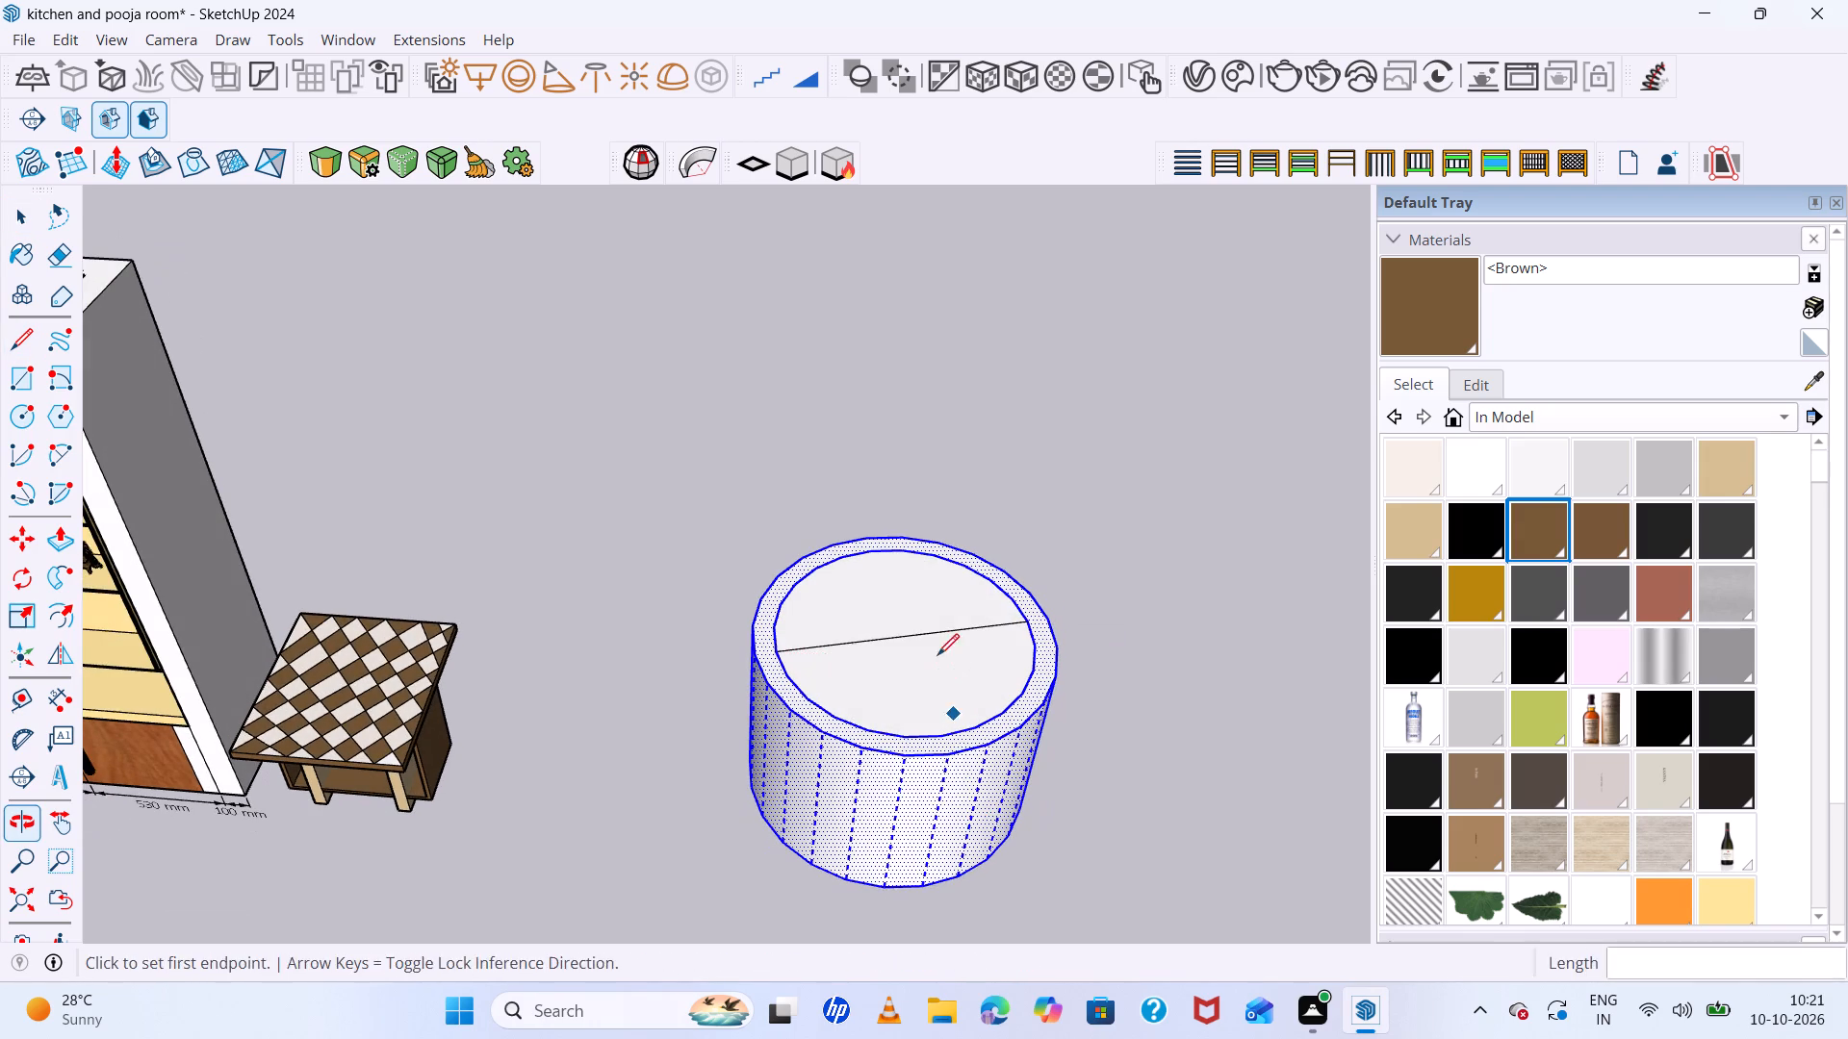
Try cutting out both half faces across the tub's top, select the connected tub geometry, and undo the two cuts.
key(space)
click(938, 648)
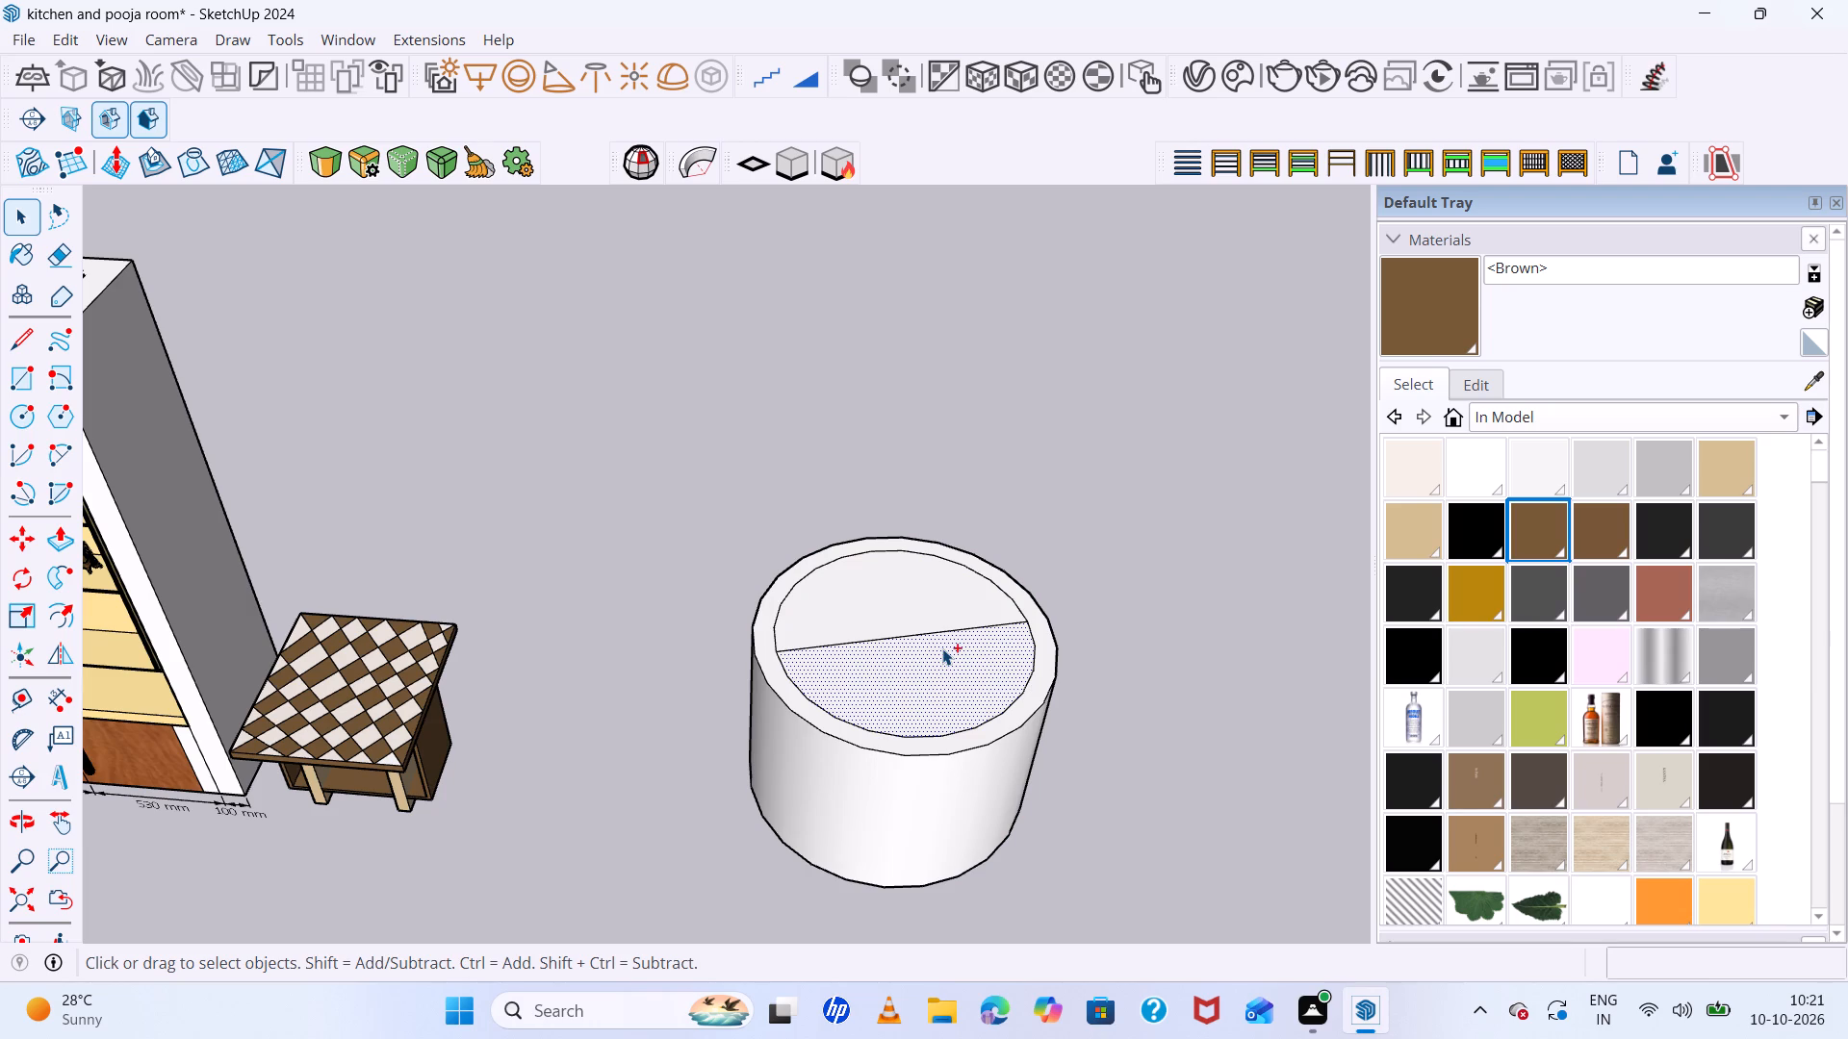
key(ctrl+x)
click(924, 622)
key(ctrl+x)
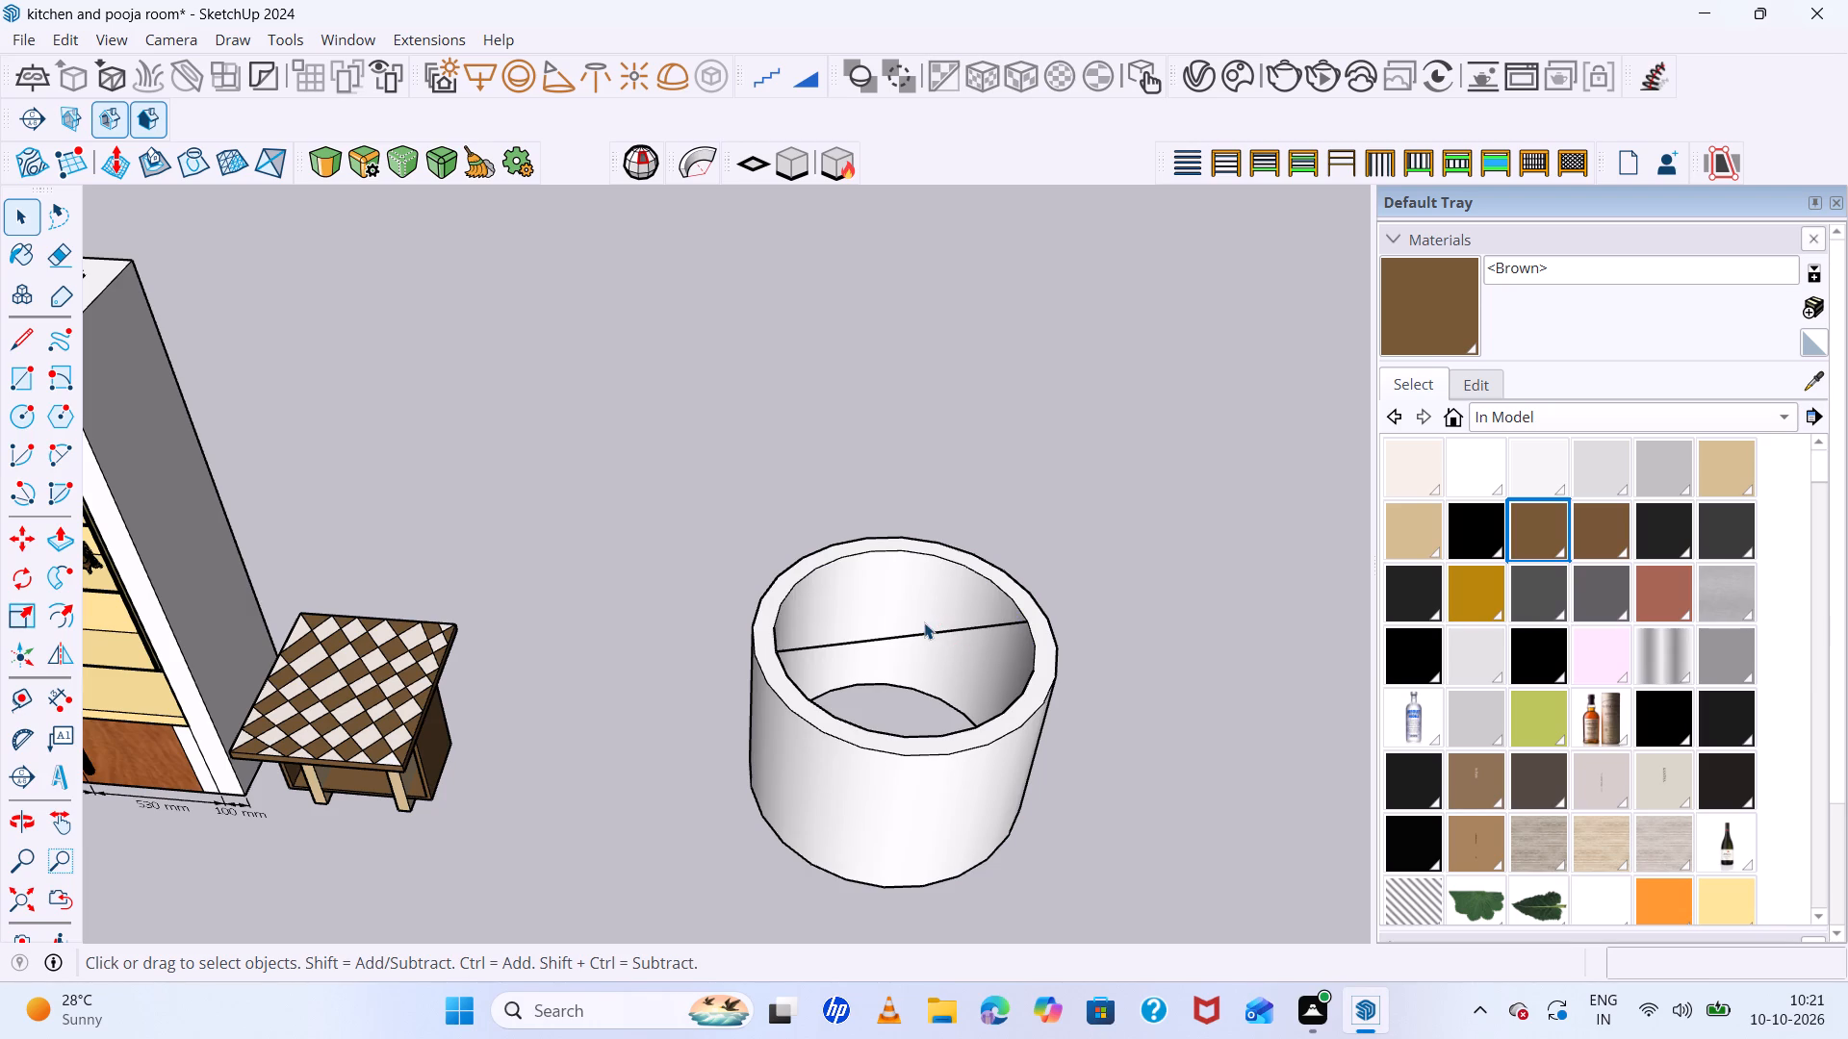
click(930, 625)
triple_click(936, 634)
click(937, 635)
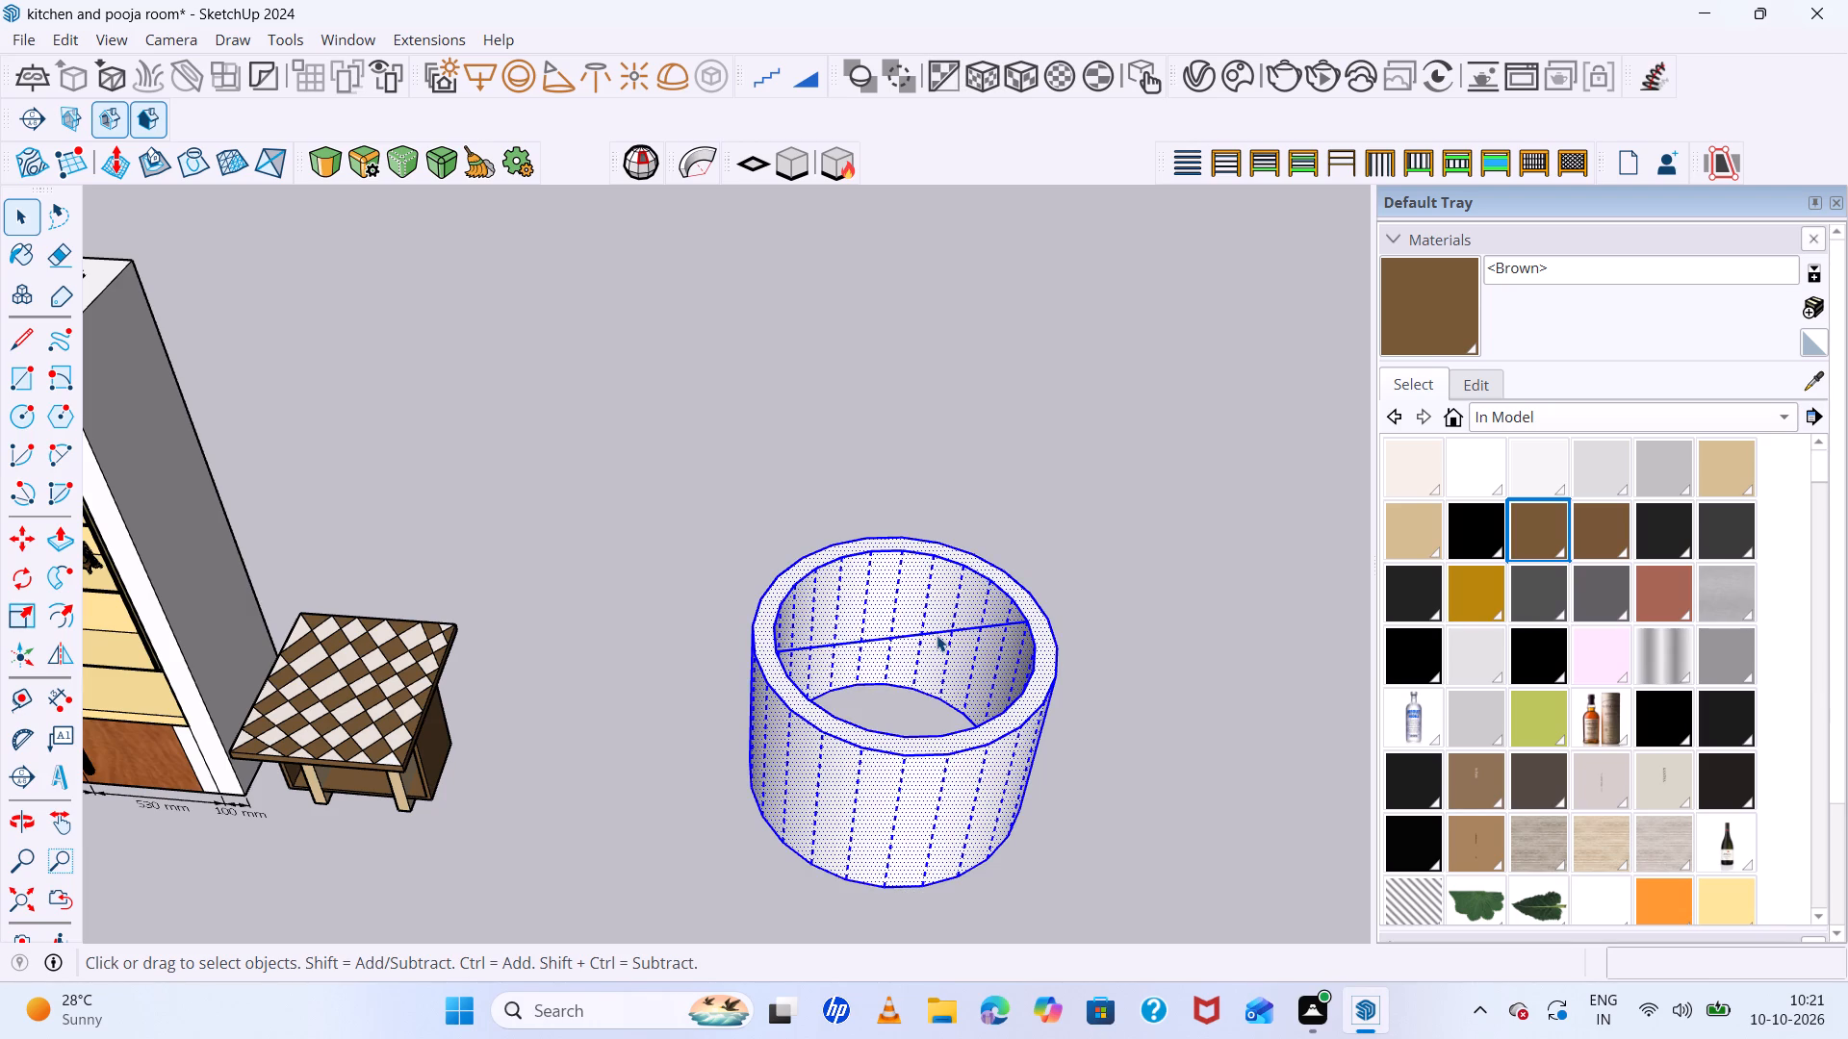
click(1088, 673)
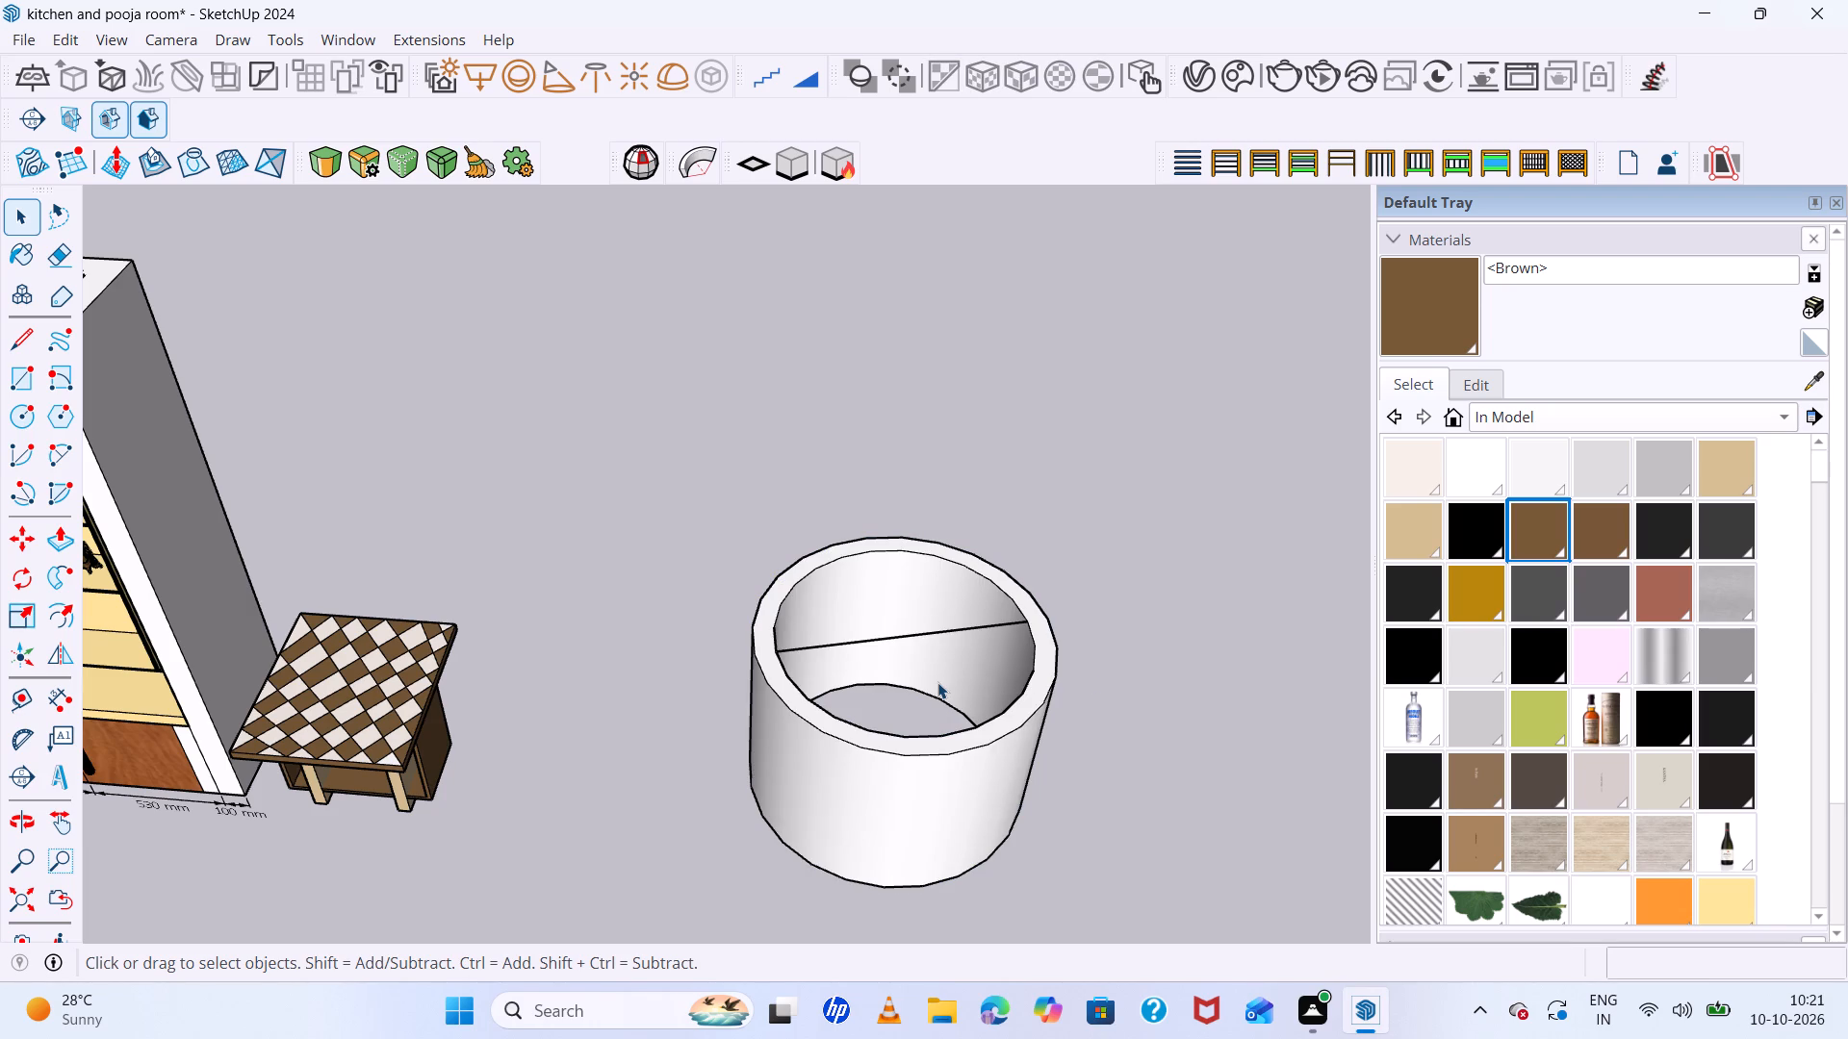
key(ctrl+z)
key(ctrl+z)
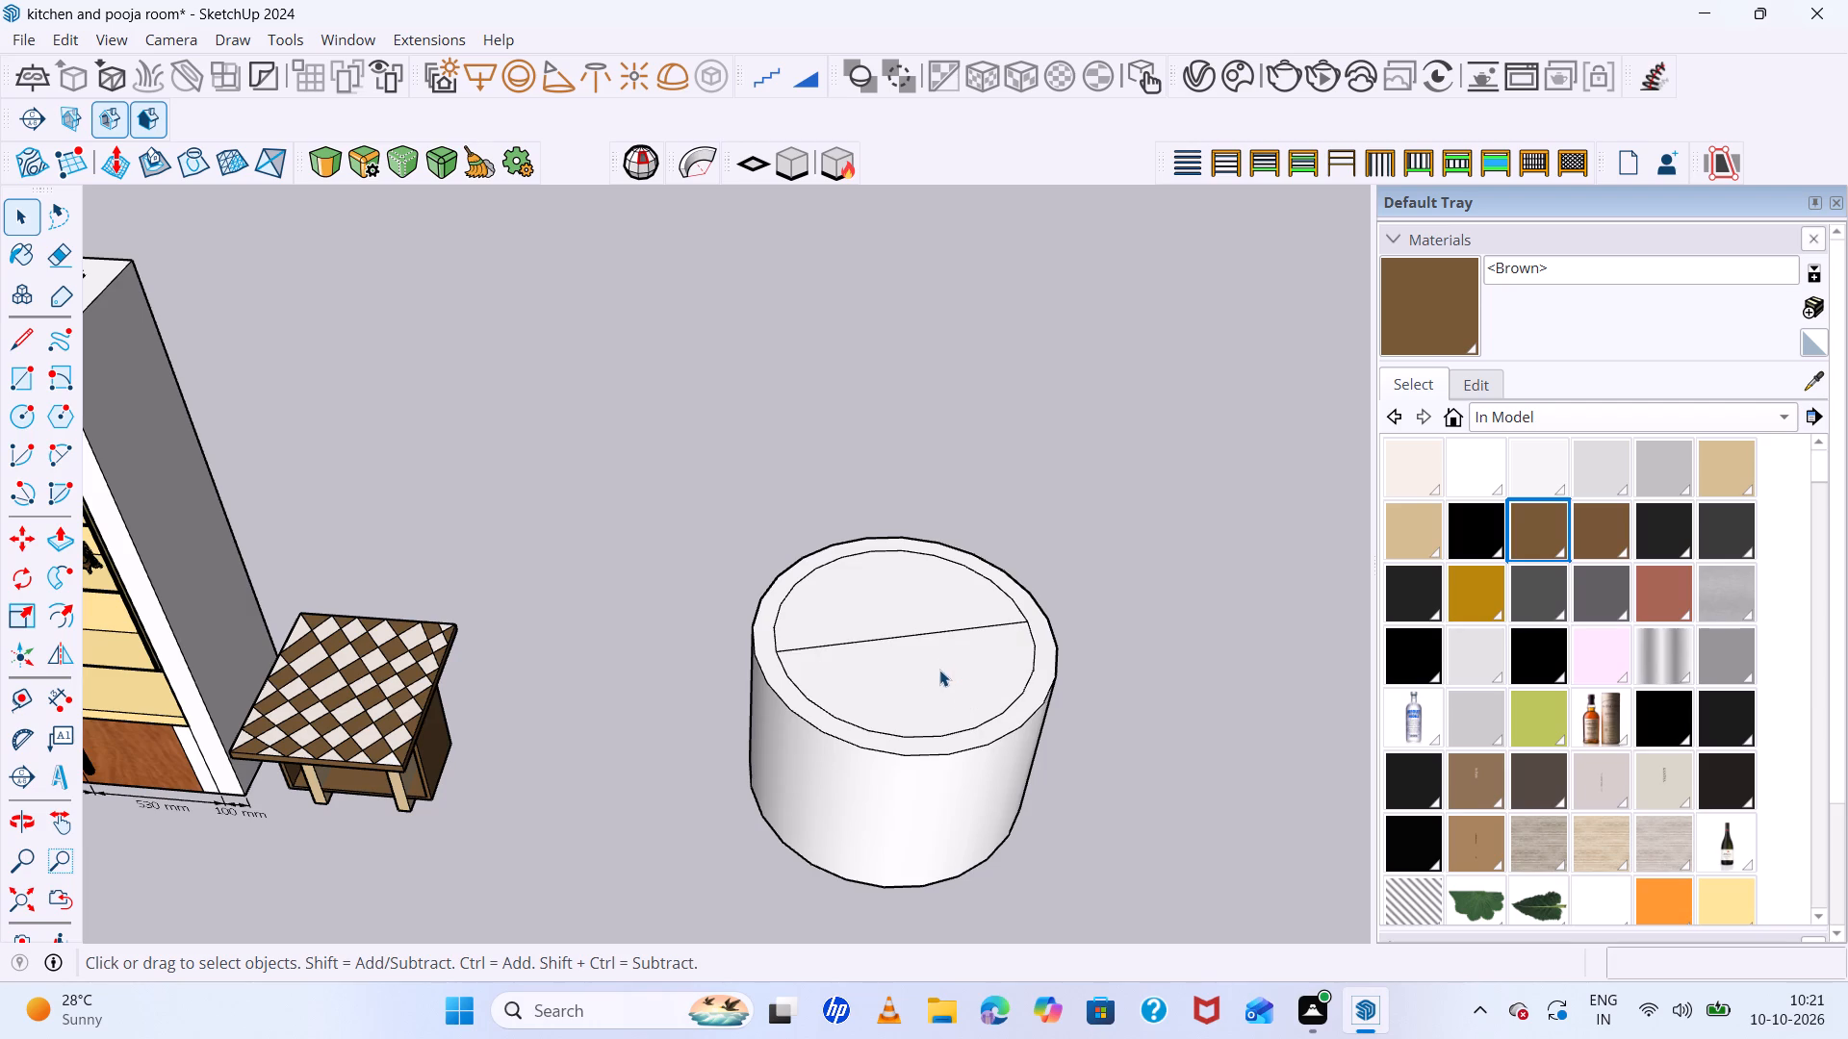
Push the first half face down 750 mm inside the tub to the base level.
click(937, 642)
key(p)
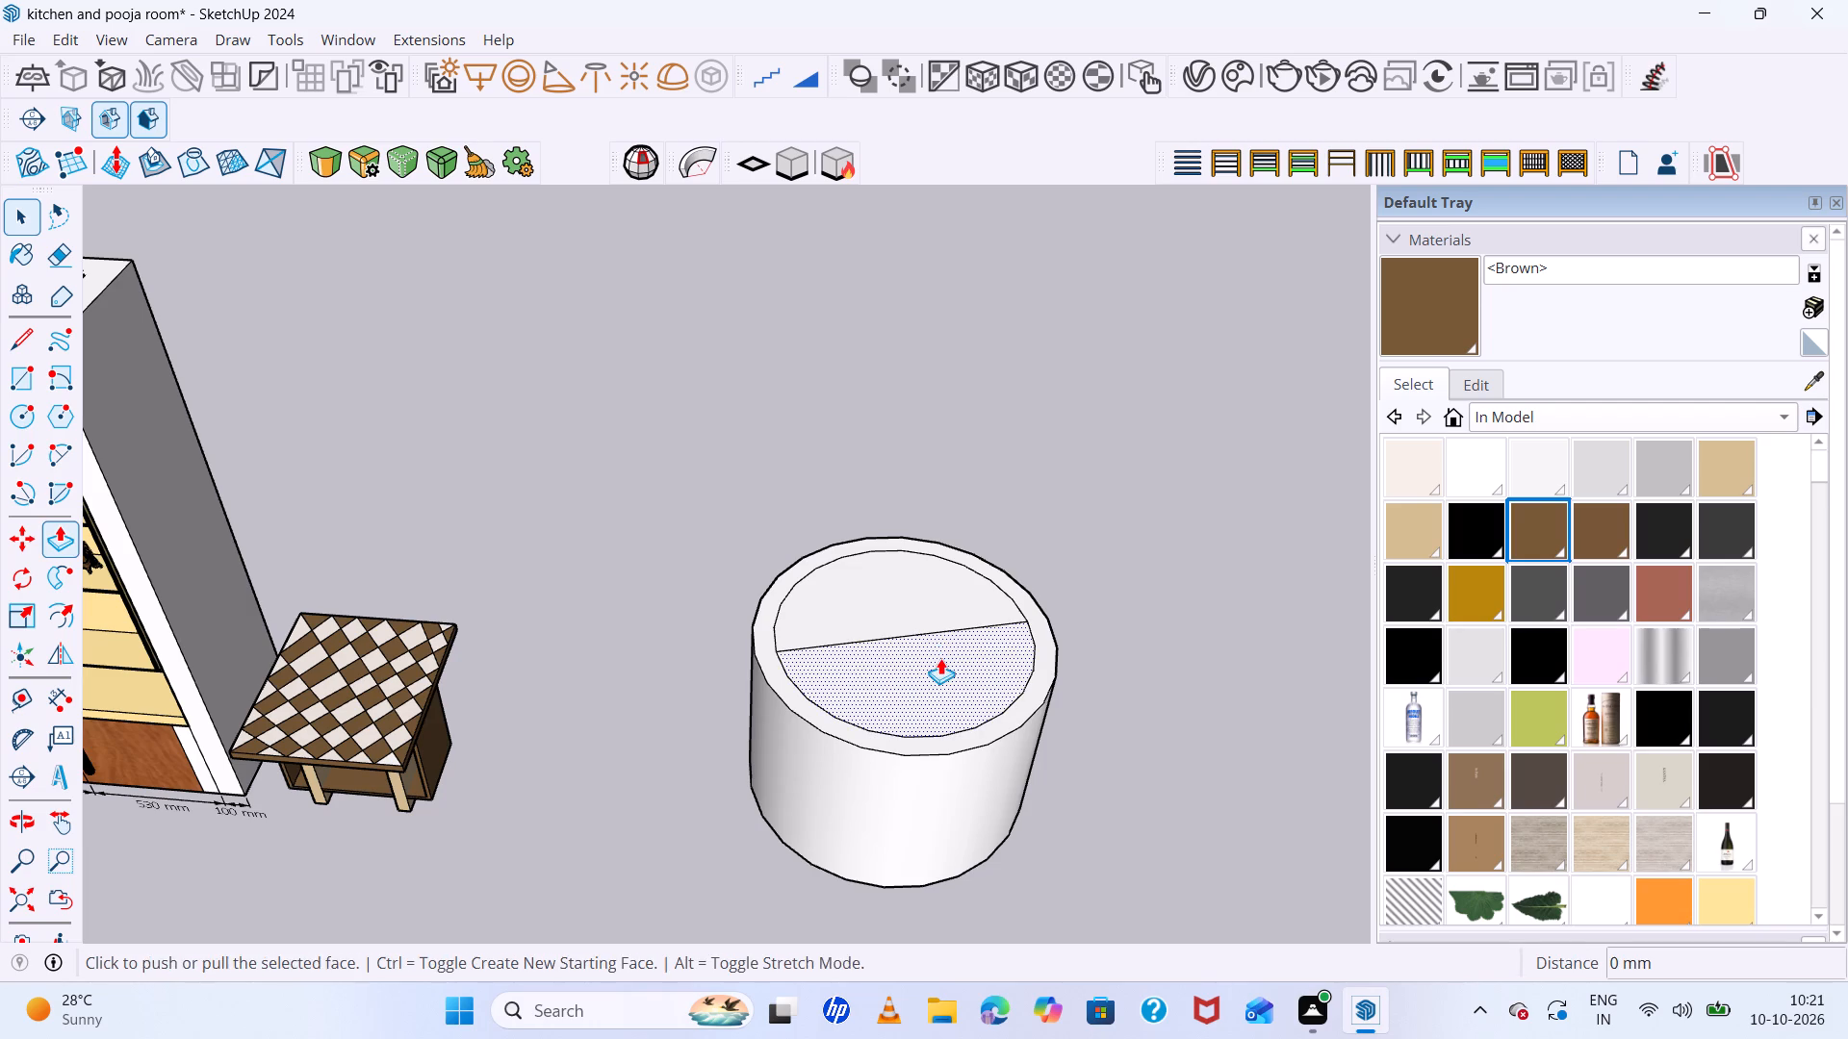
click(940, 658)
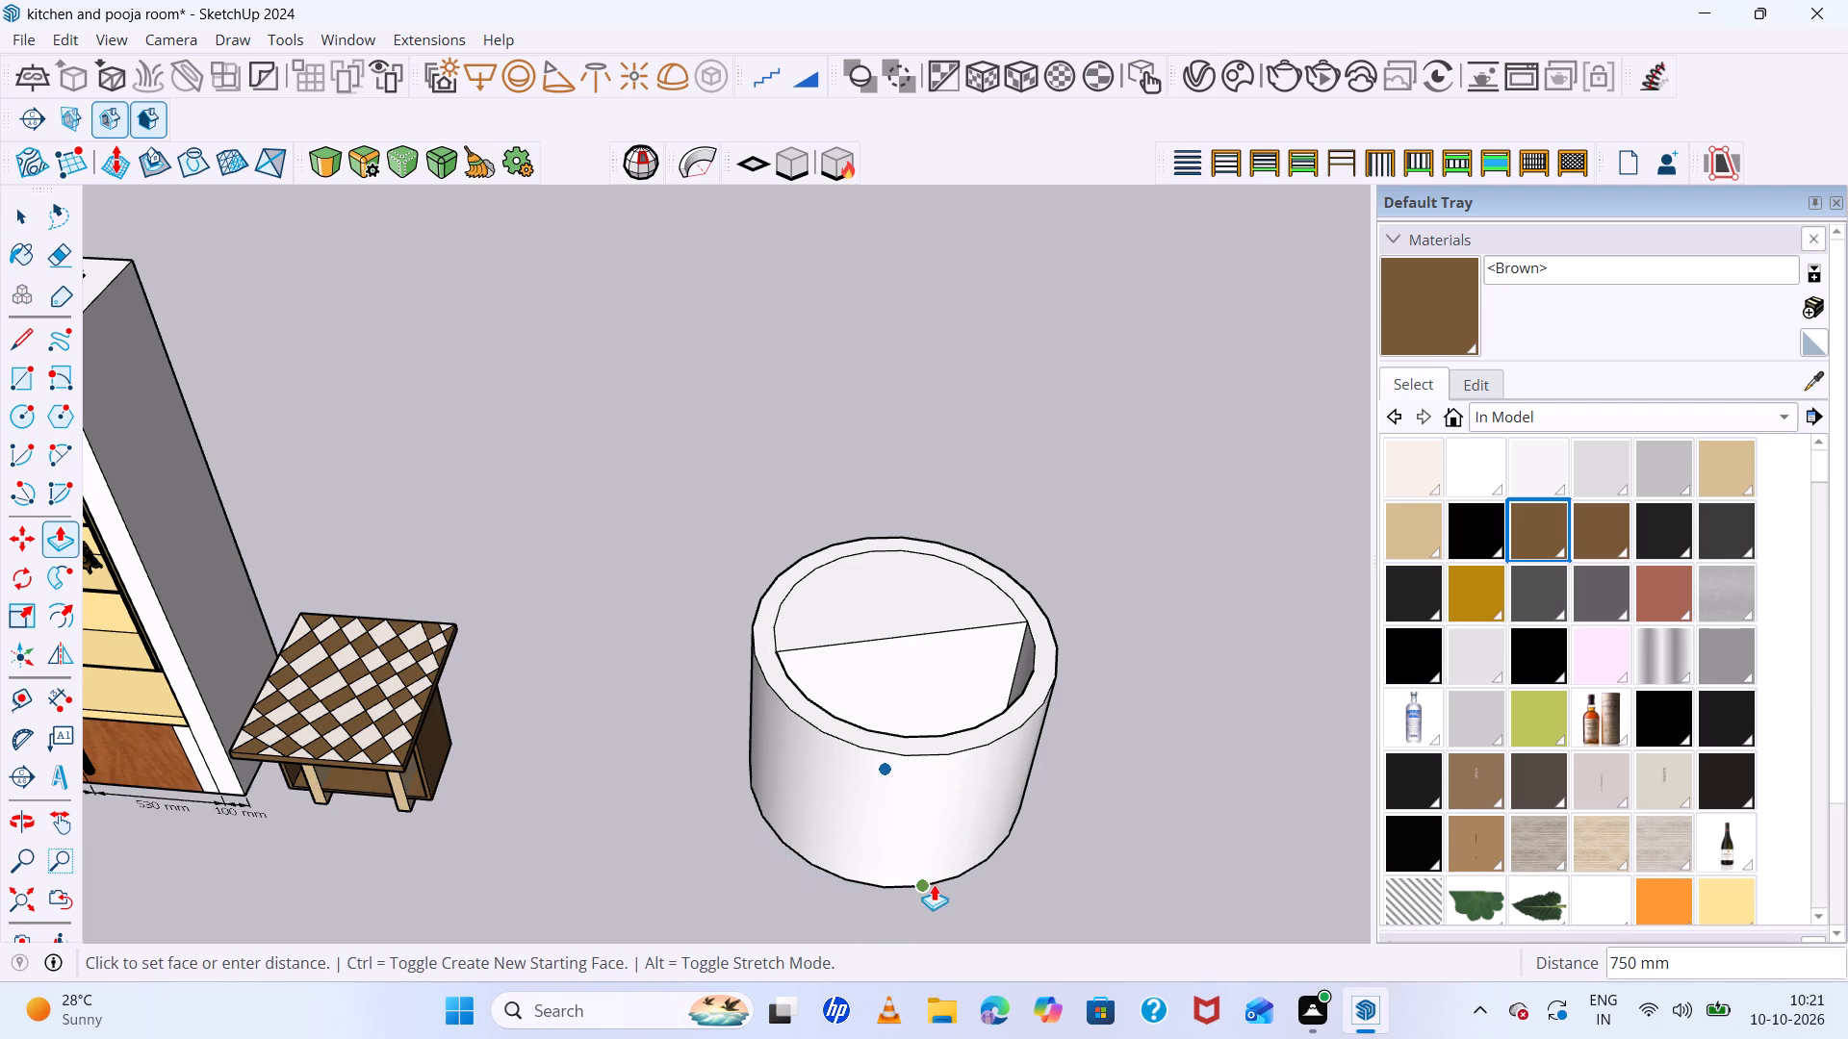
click(934, 884)
Push the remaining half face down 750 mm to the same floor level inside the tub.
scroll(922, 666, up, 1)
middle_drag(922, 668, 930, 842)
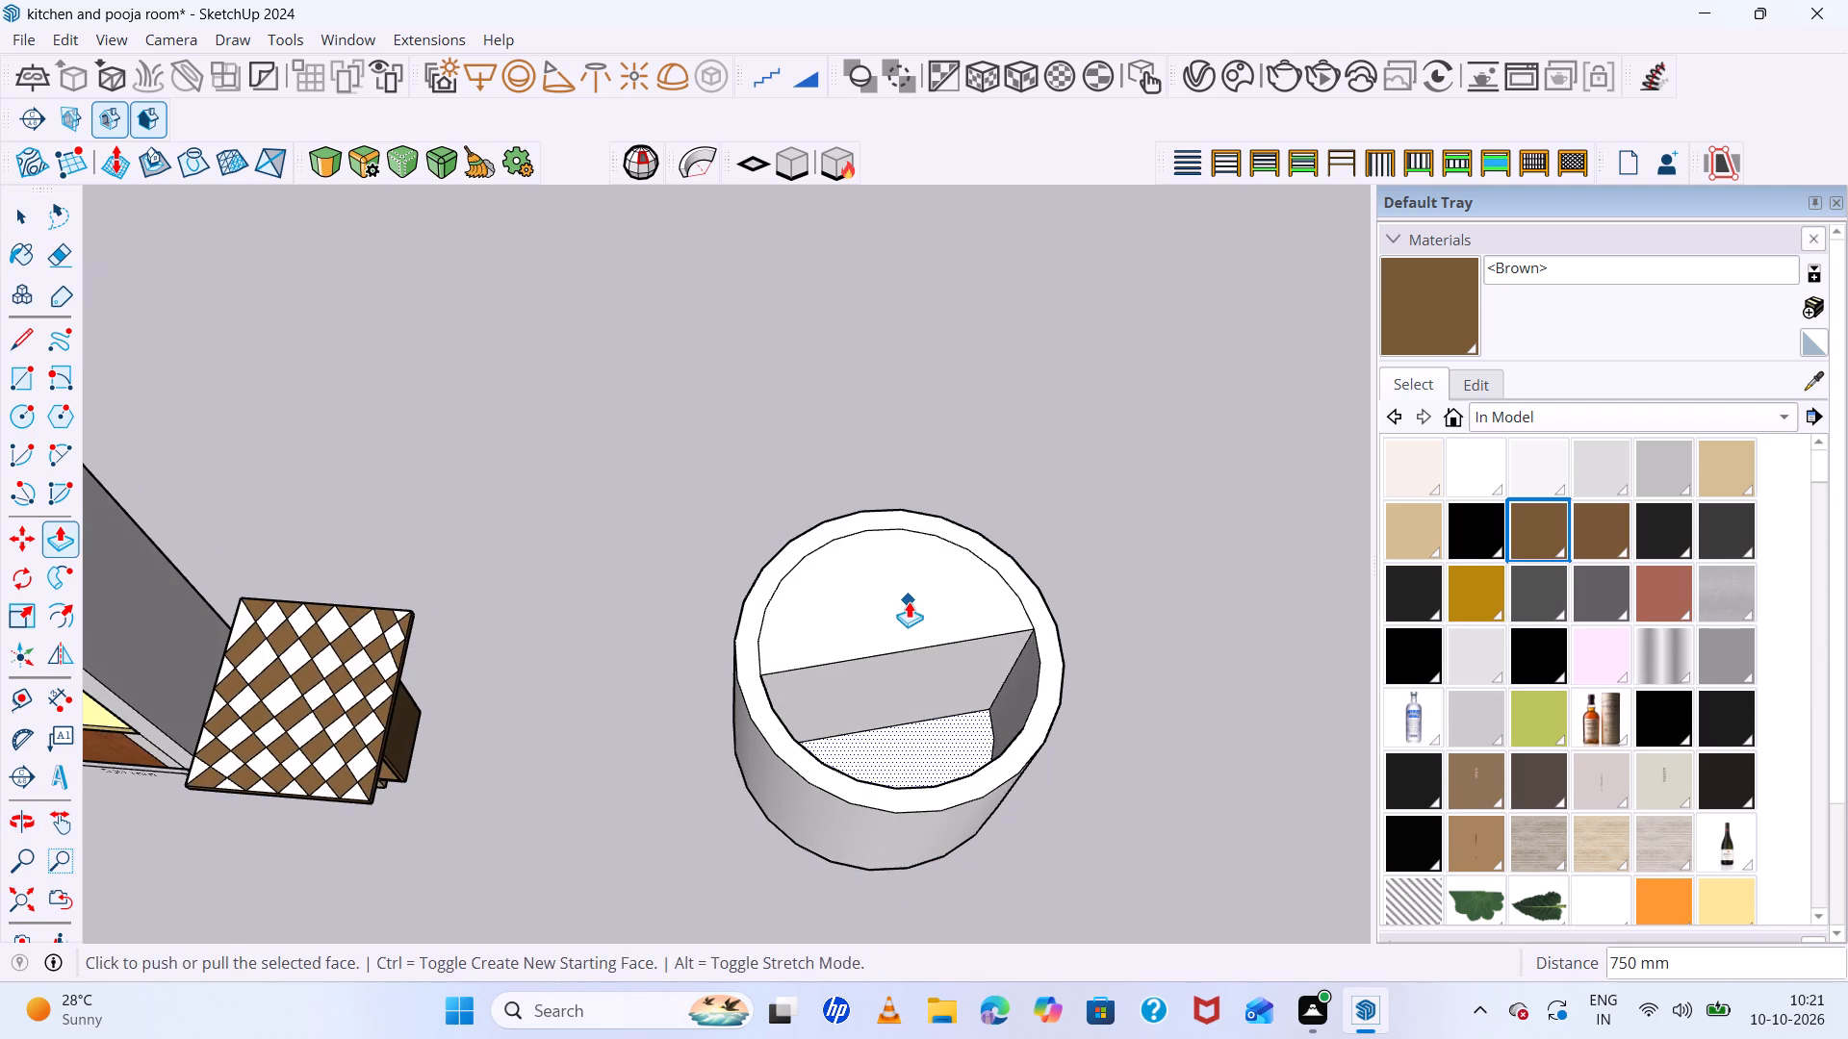
click(909, 601)
key(space)
click(892, 596)
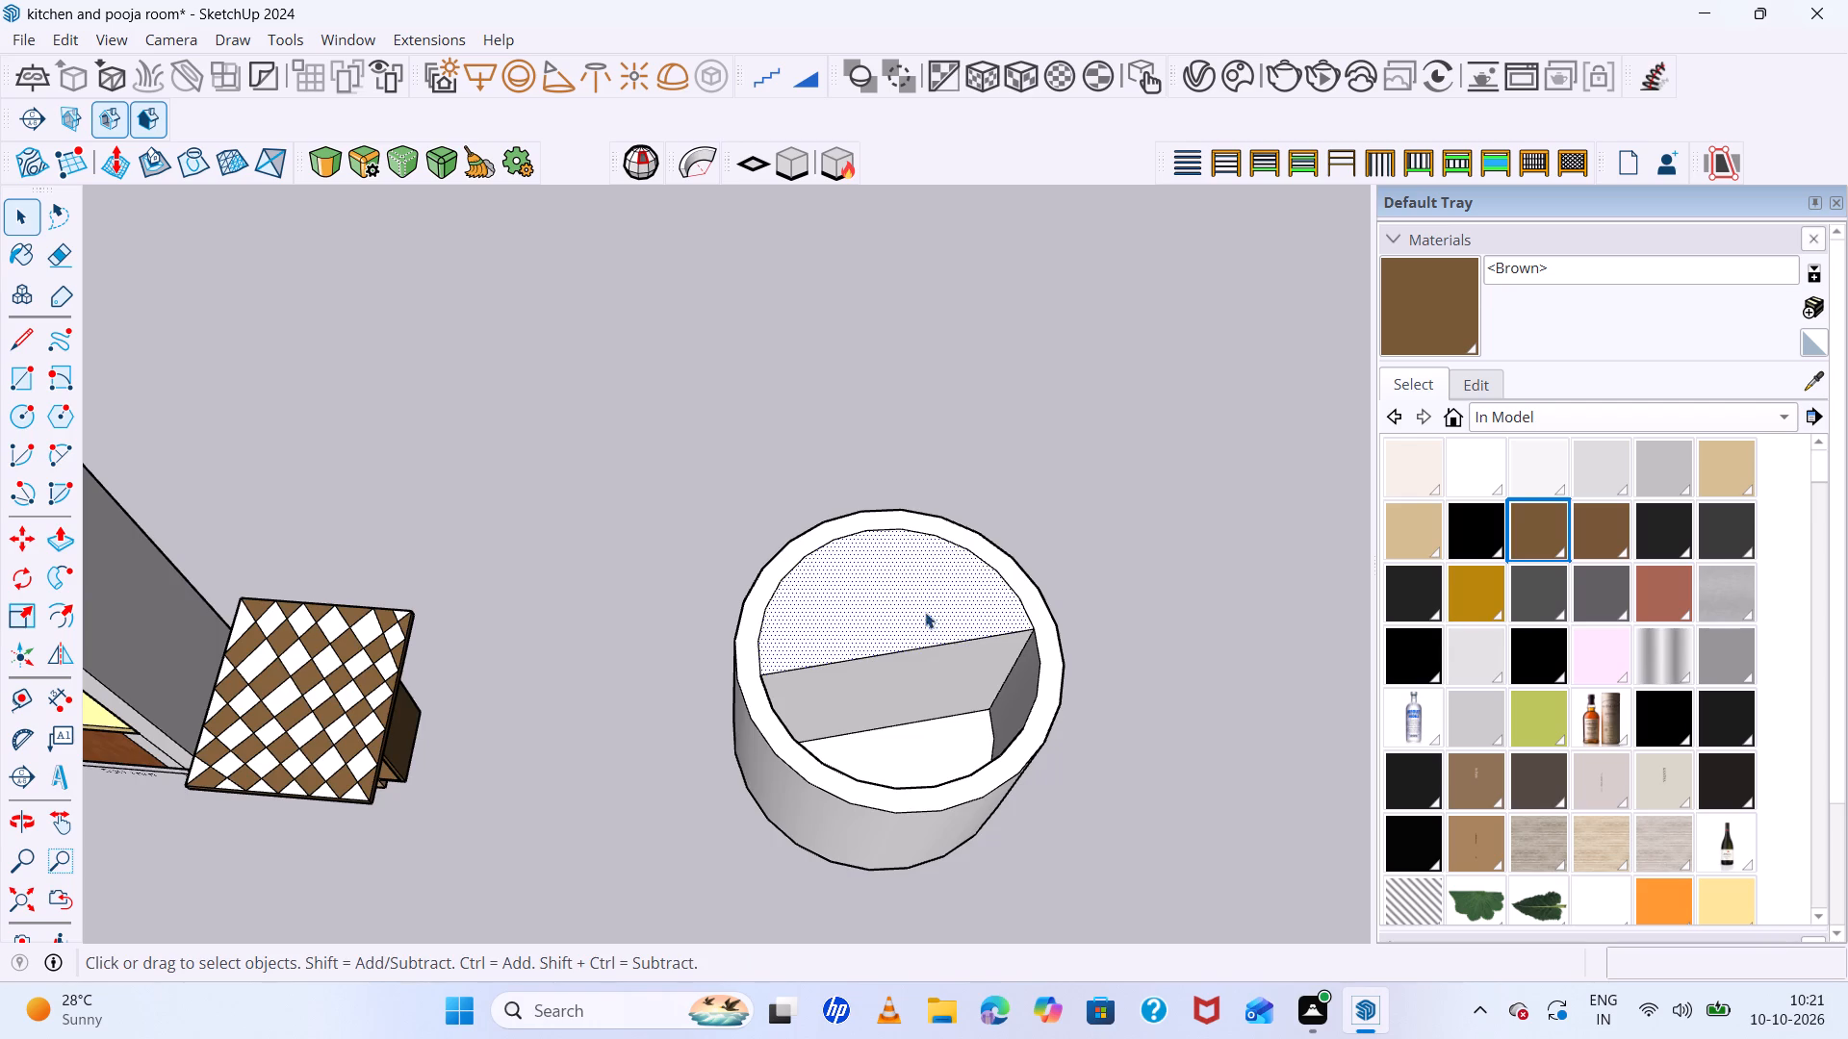
middle_drag(1019, 634, 281, 498)
scroll(587, 625, up, 5)
click(727, 673)
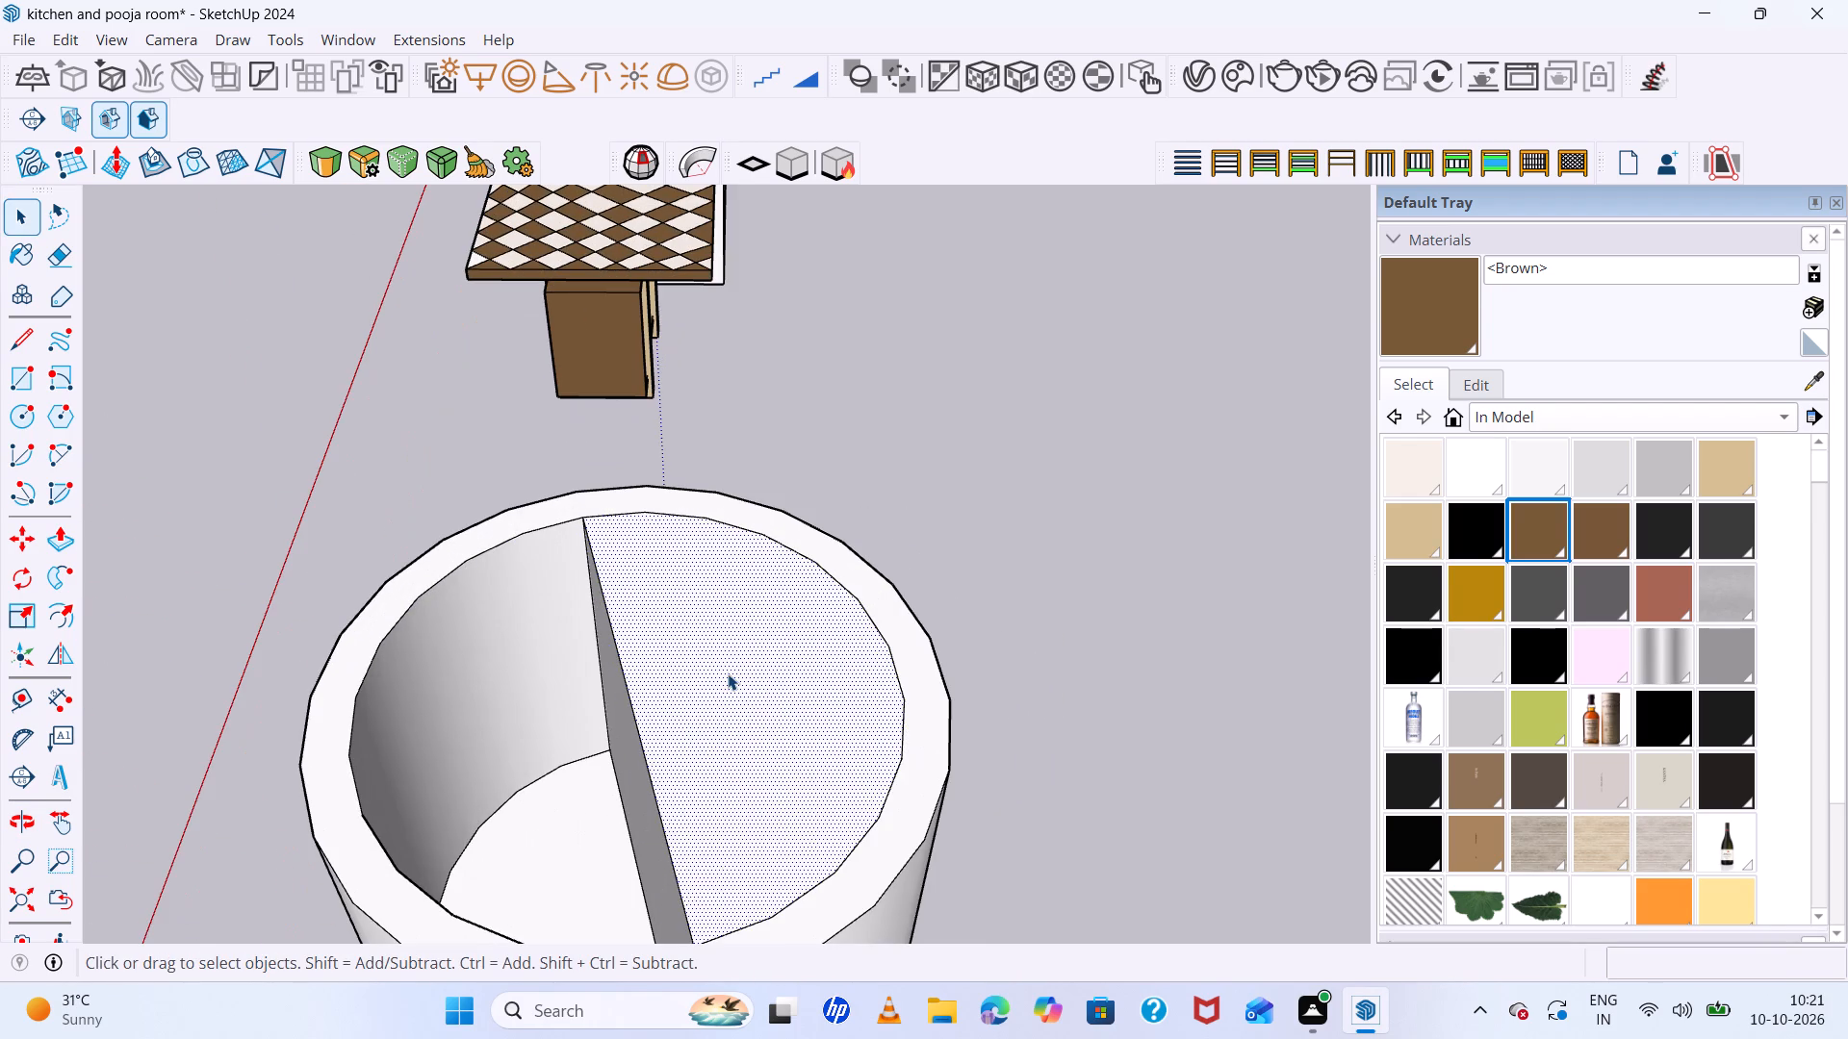
key(p)
click(729, 673)
scroll(714, 680, down, 8)
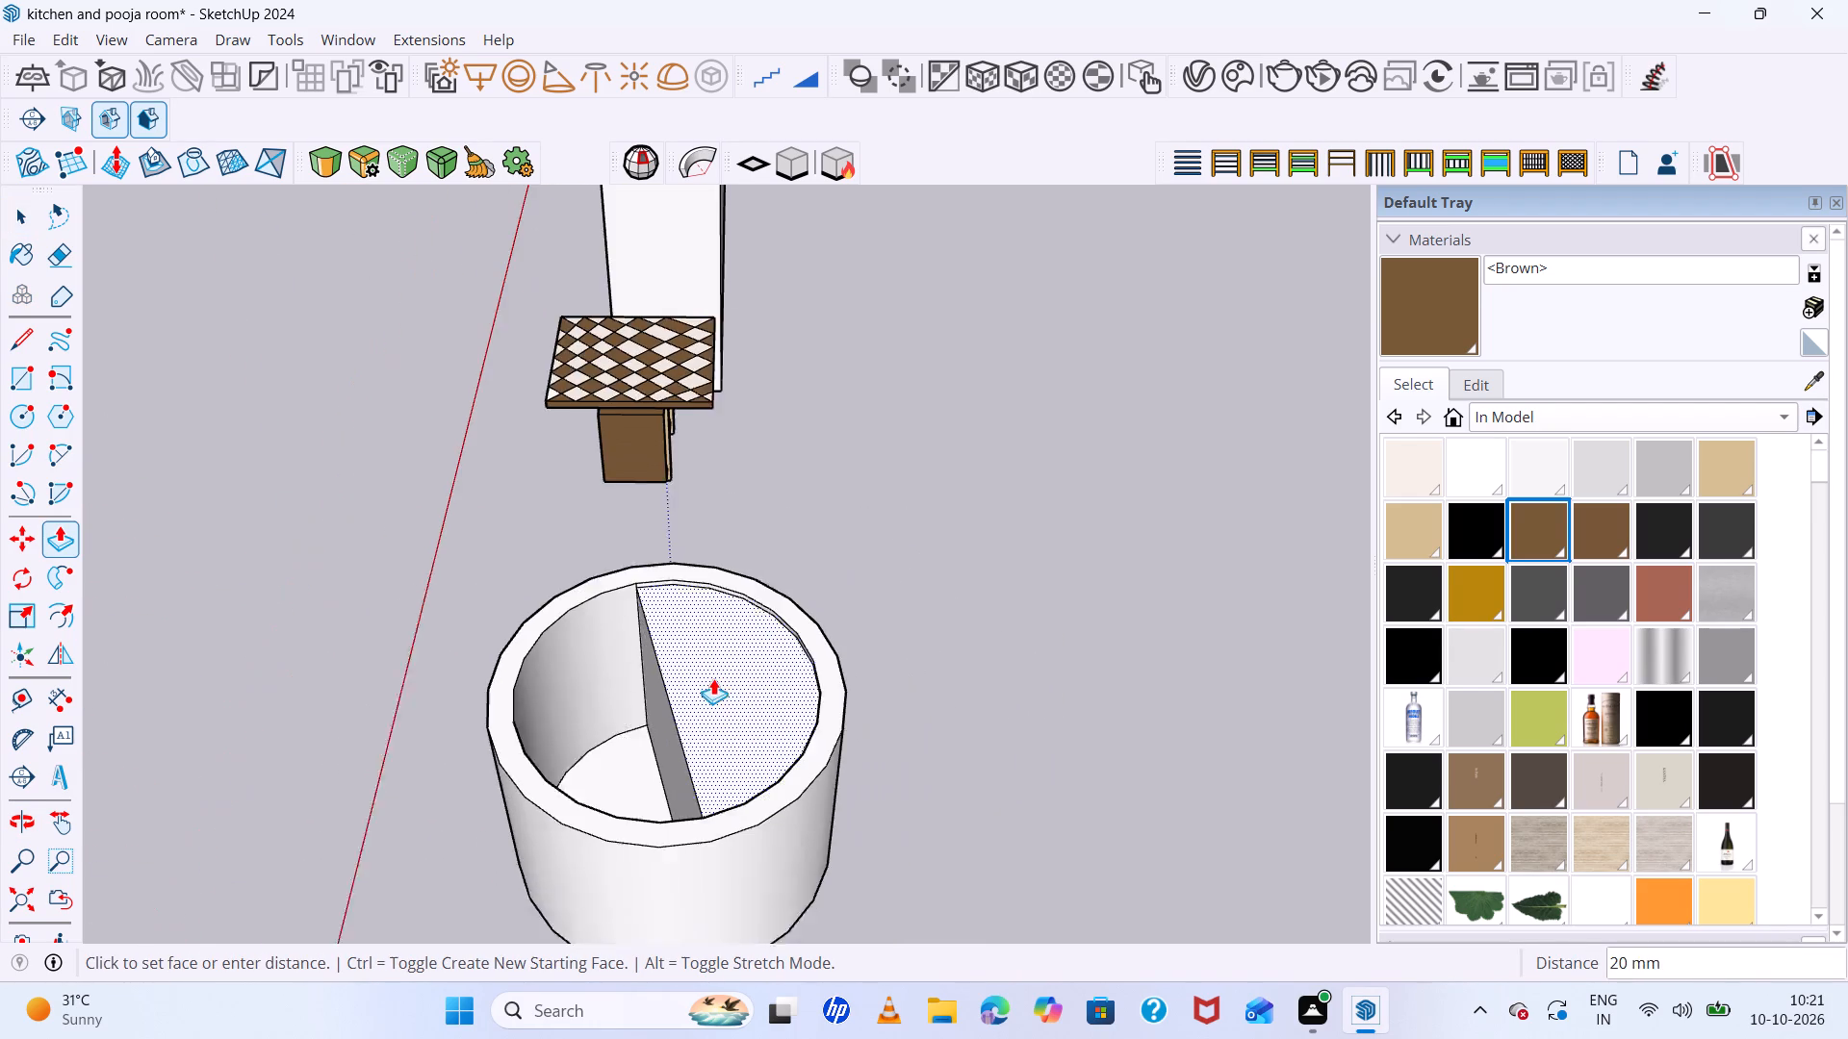
click(794, 881)
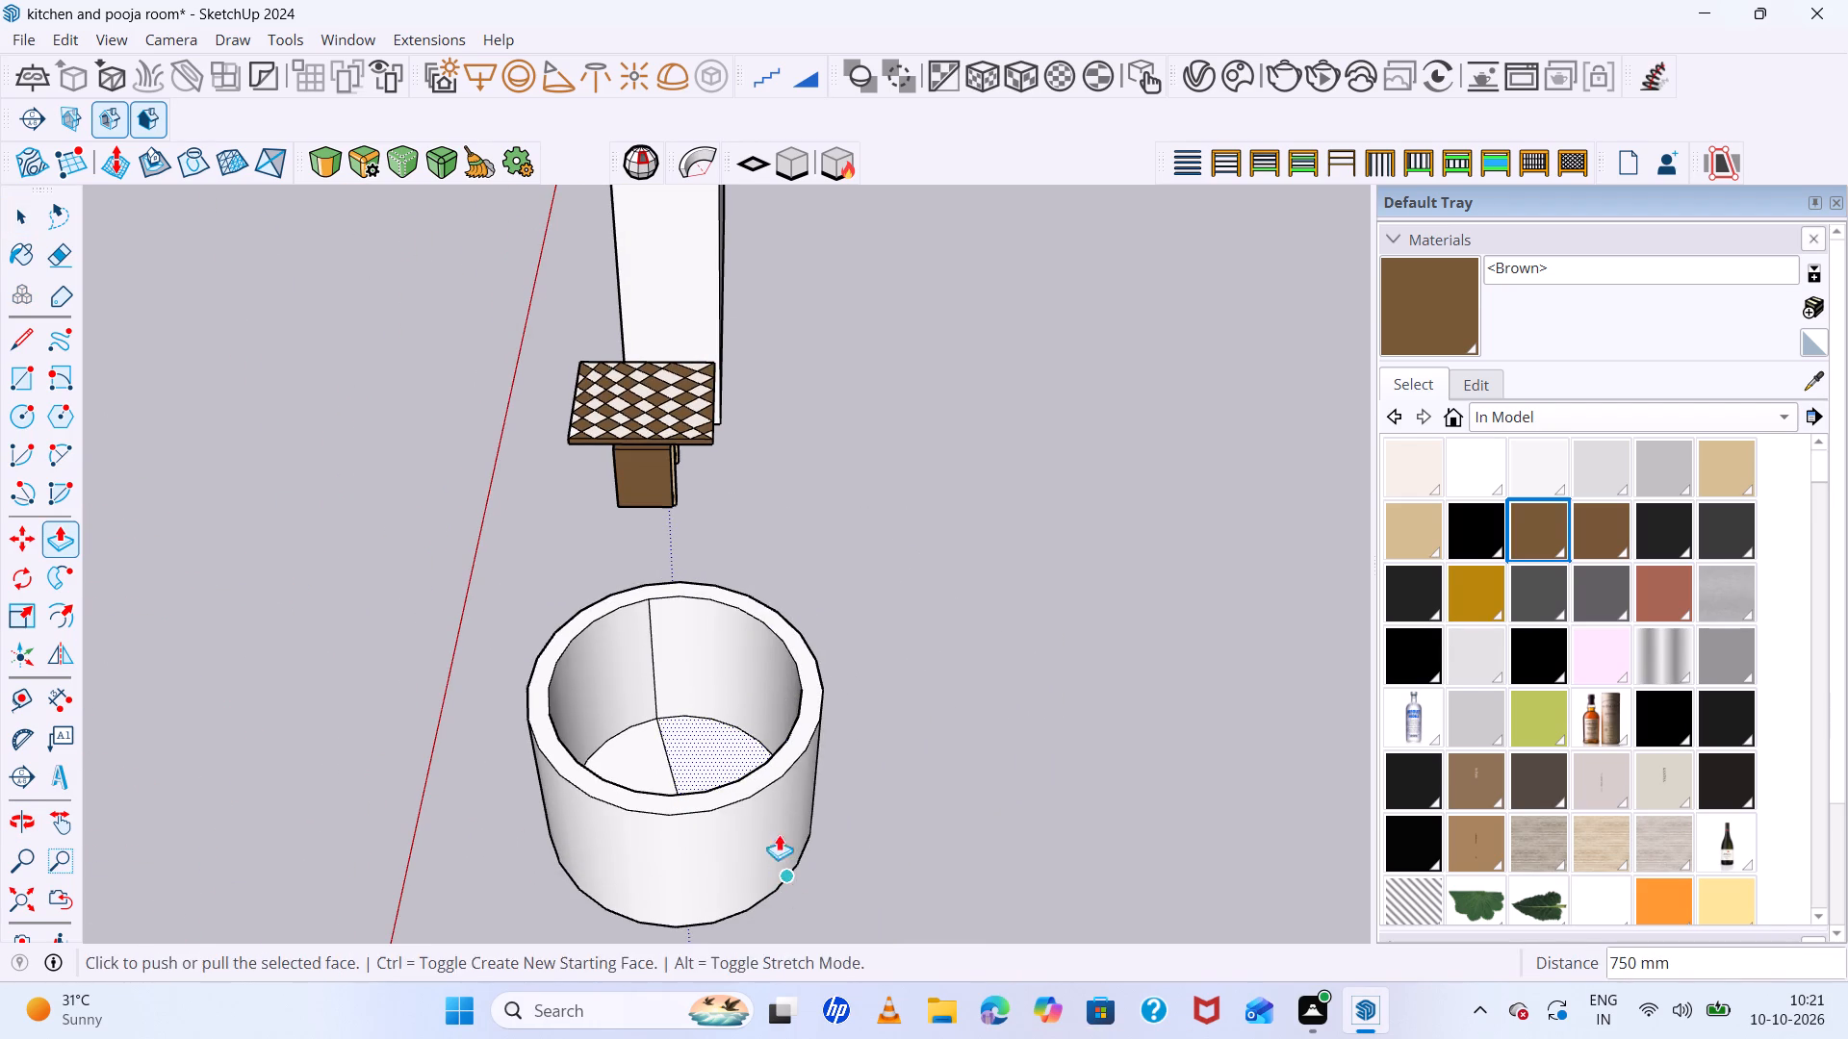
Delete the line dividing the tub's floor to merge the two halves into one face.
middle_drag(671, 722, 831, 877)
scroll(792, 768, up, 9)
scroll(779, 745, down, 8)
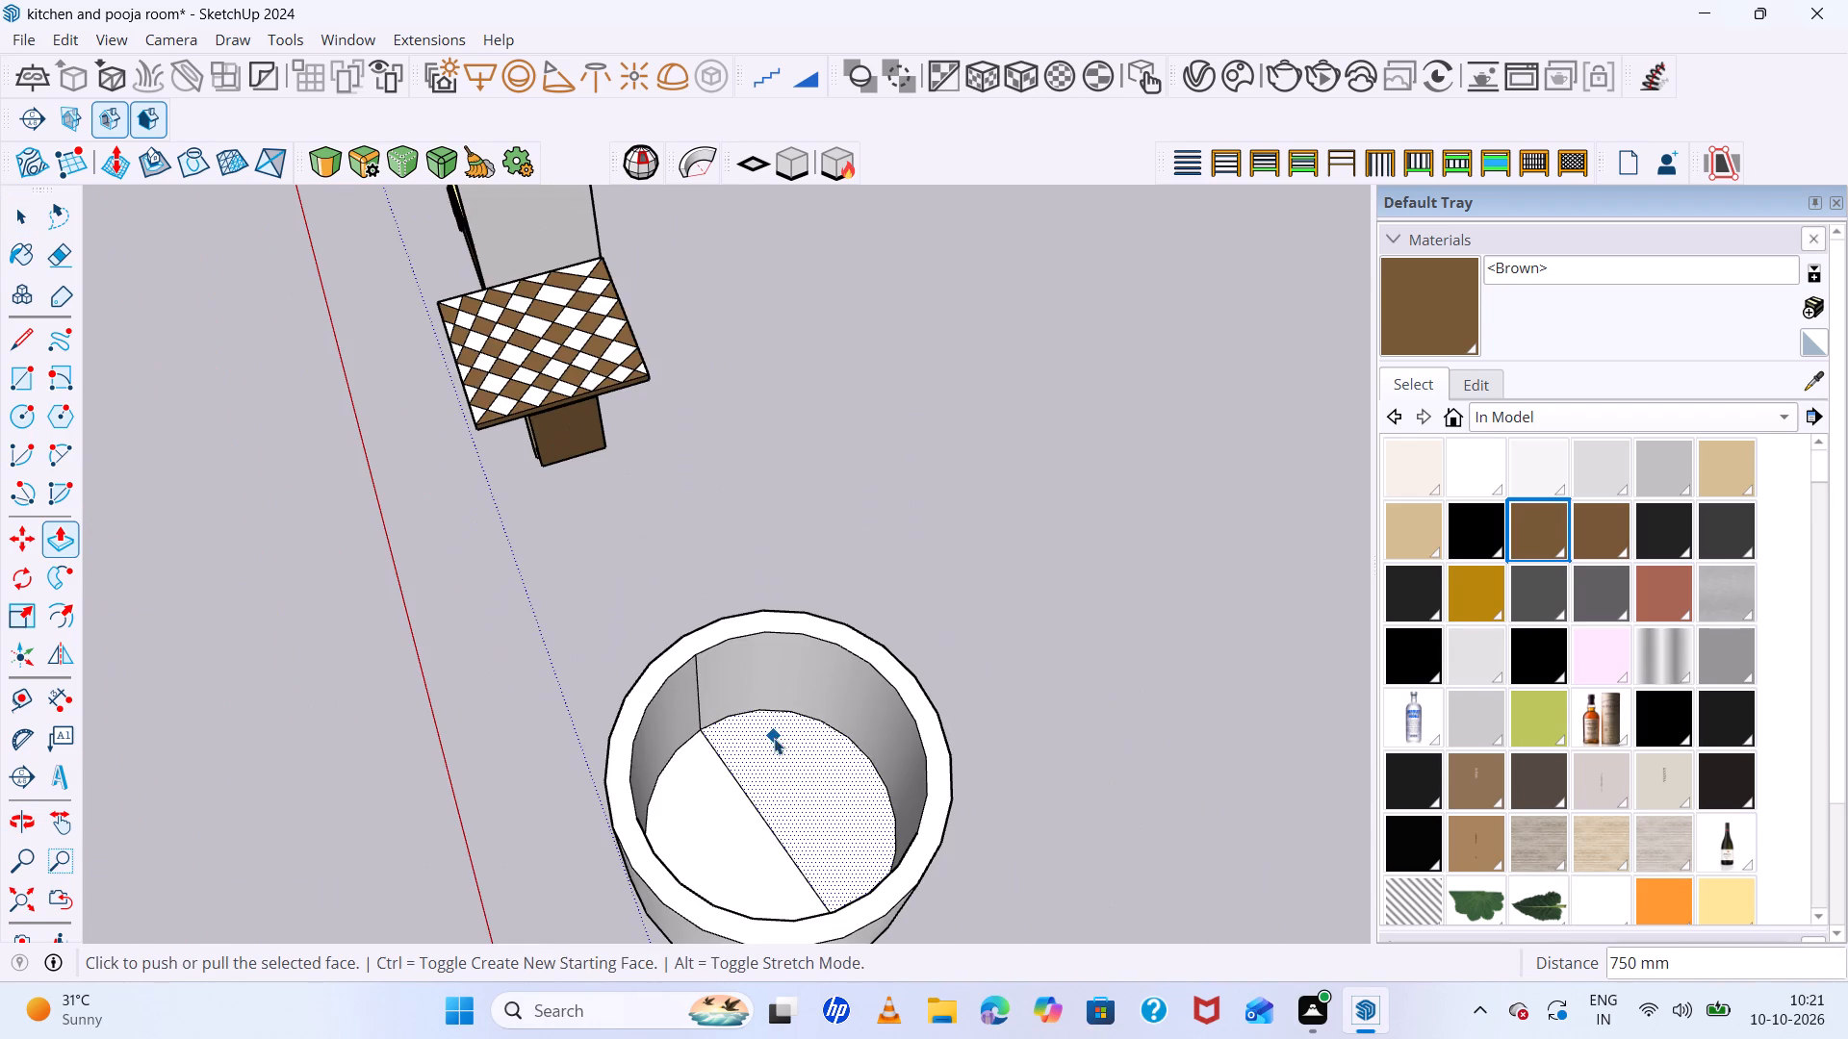
key(space)
click(769, 819)
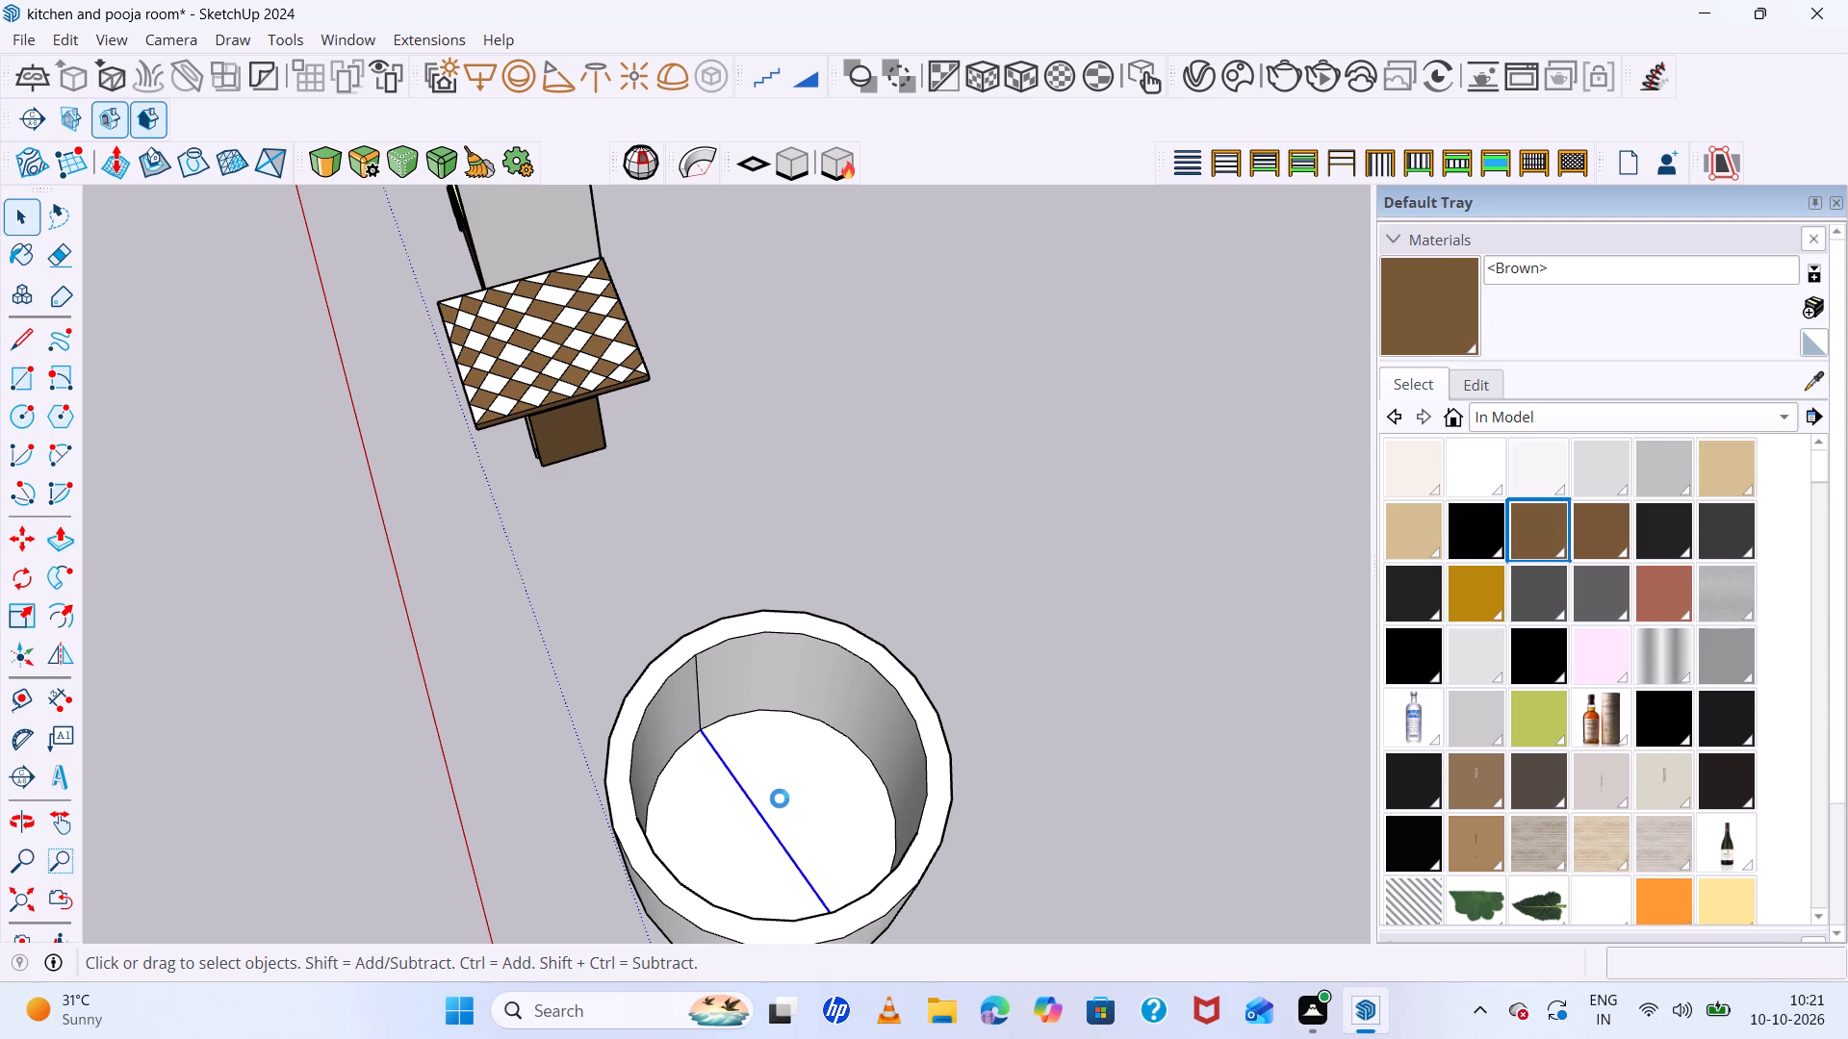
key(Delete)
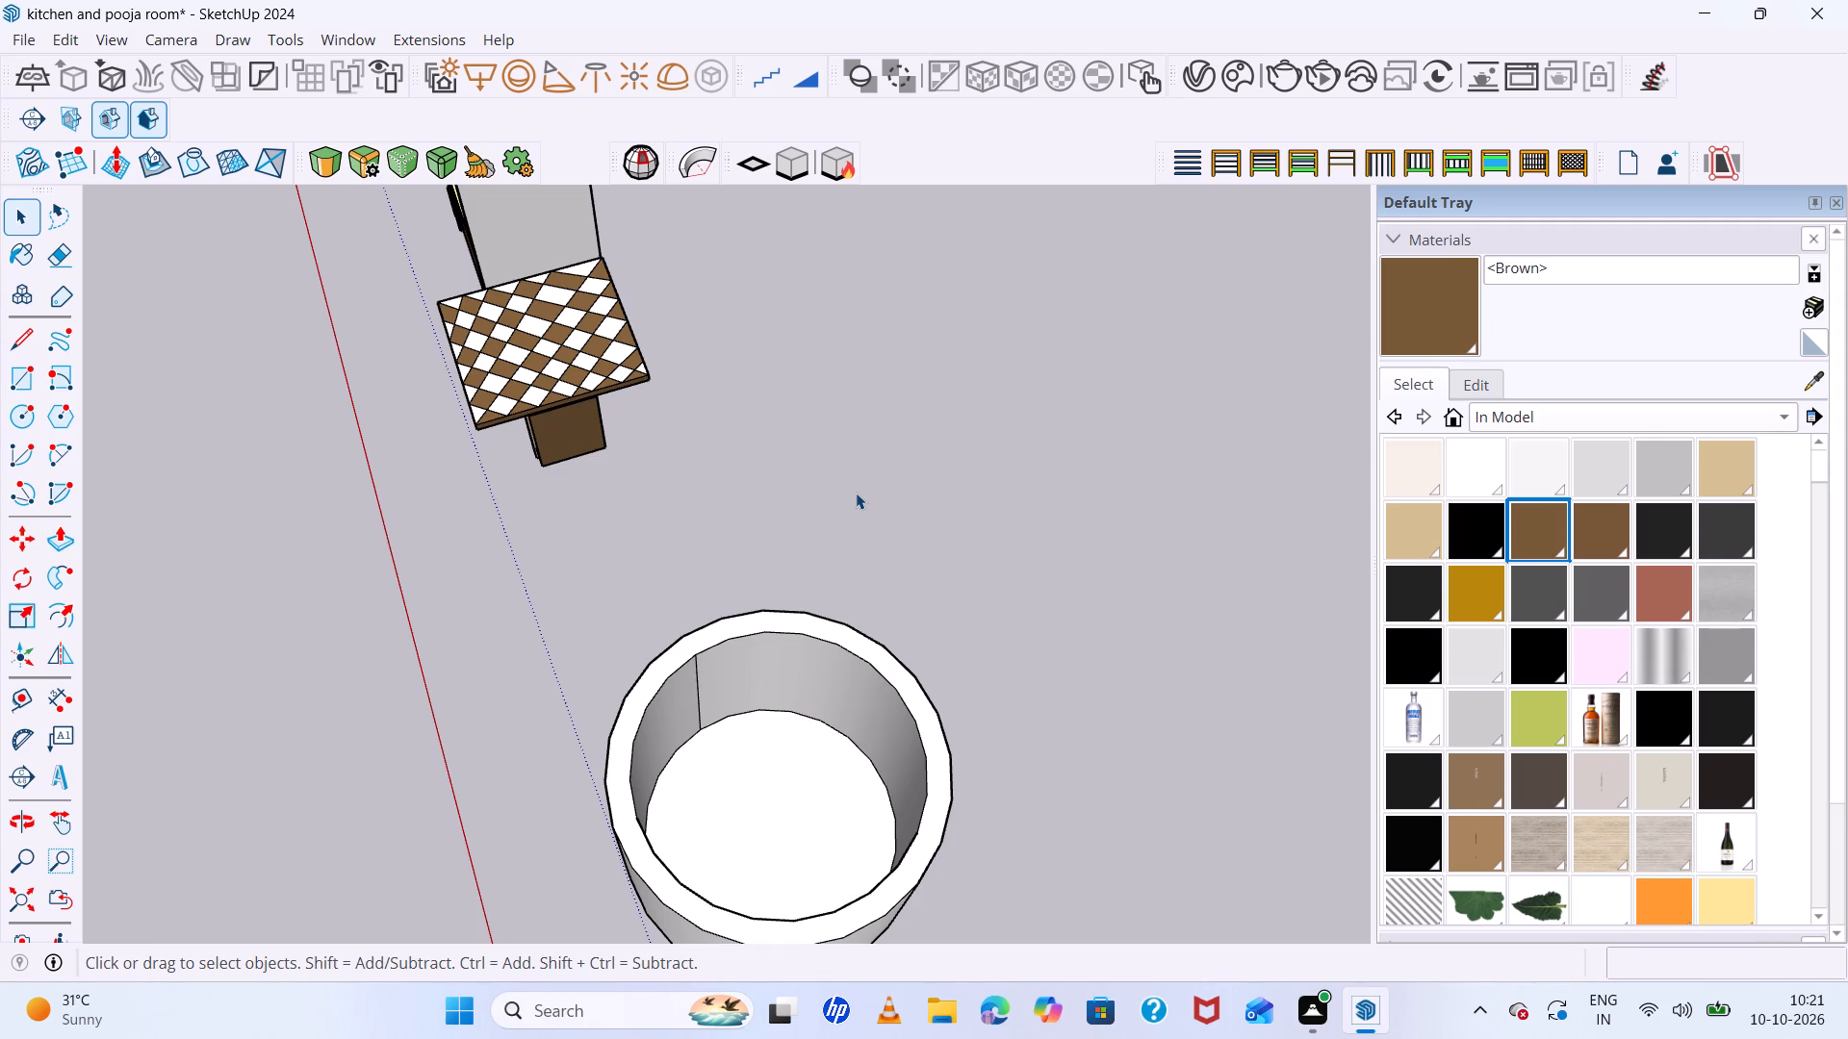
key(Delete)
Move the tub's floor face up 750 mm to the level of the rim.
click(808, 751)
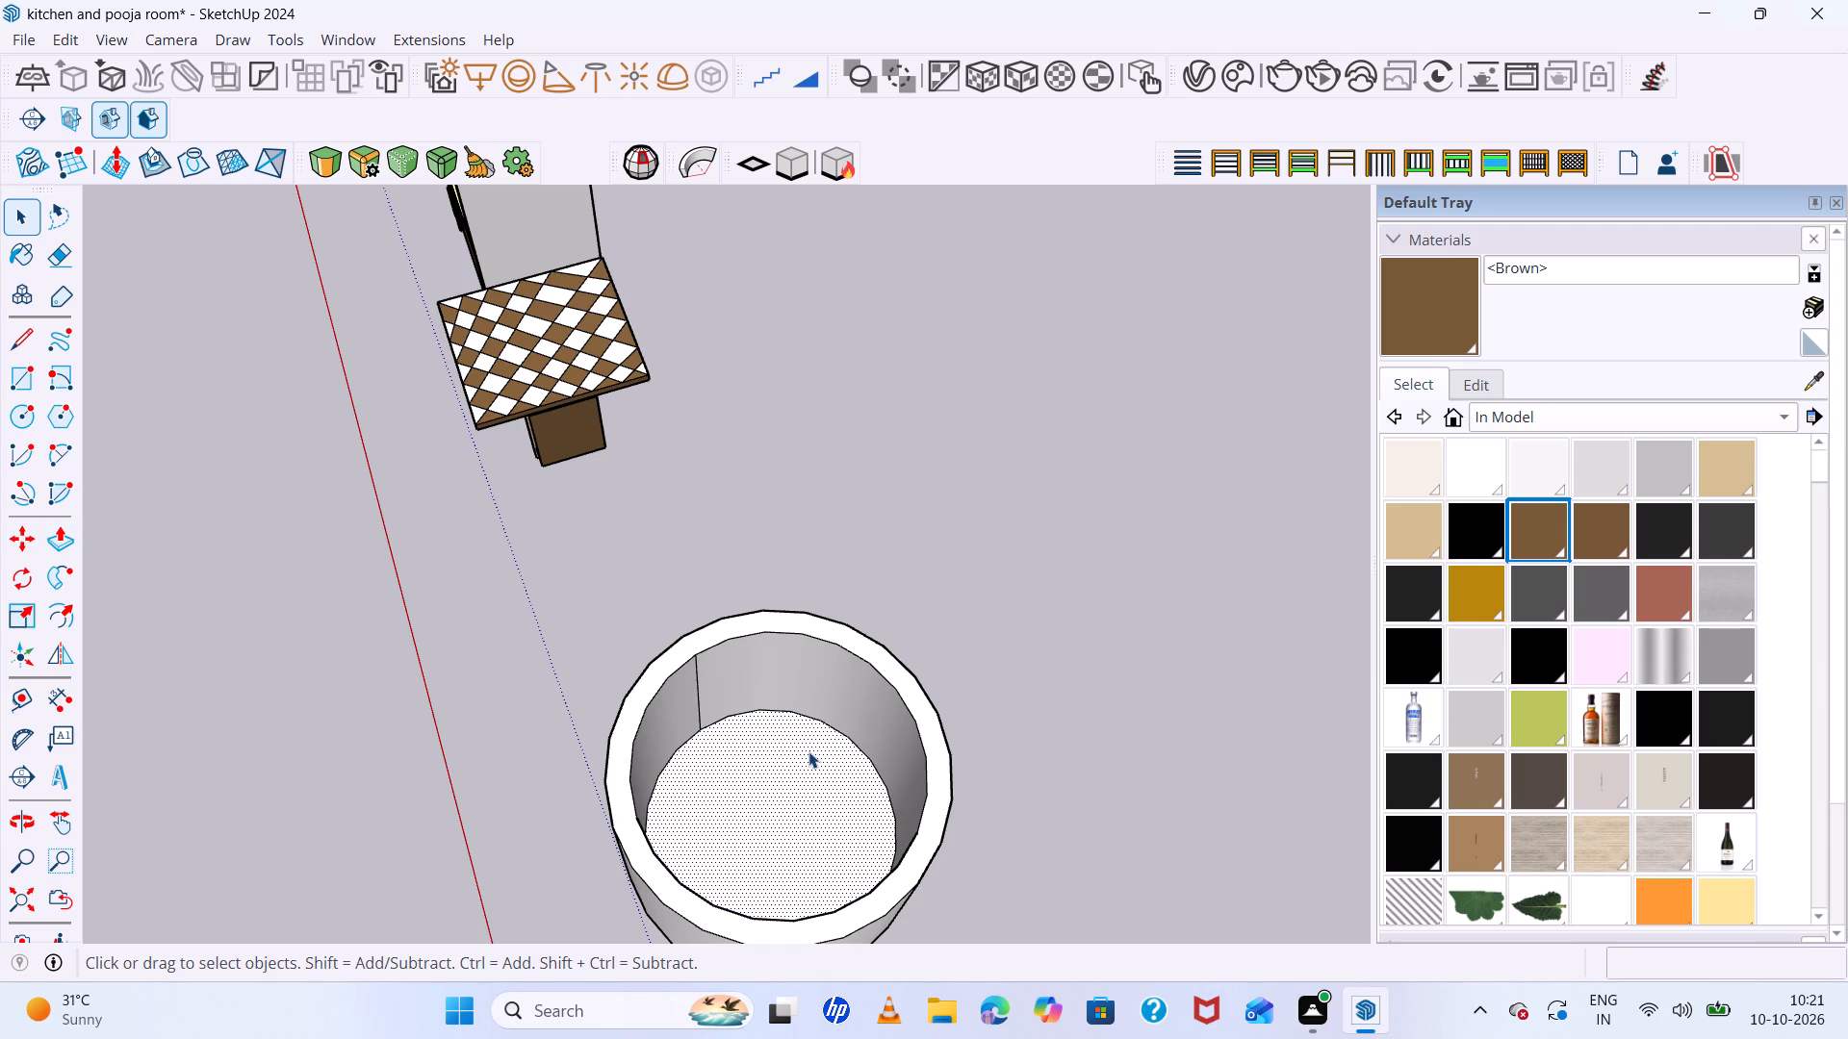
middle_drag(808, 753, 808, 745)
key(m)
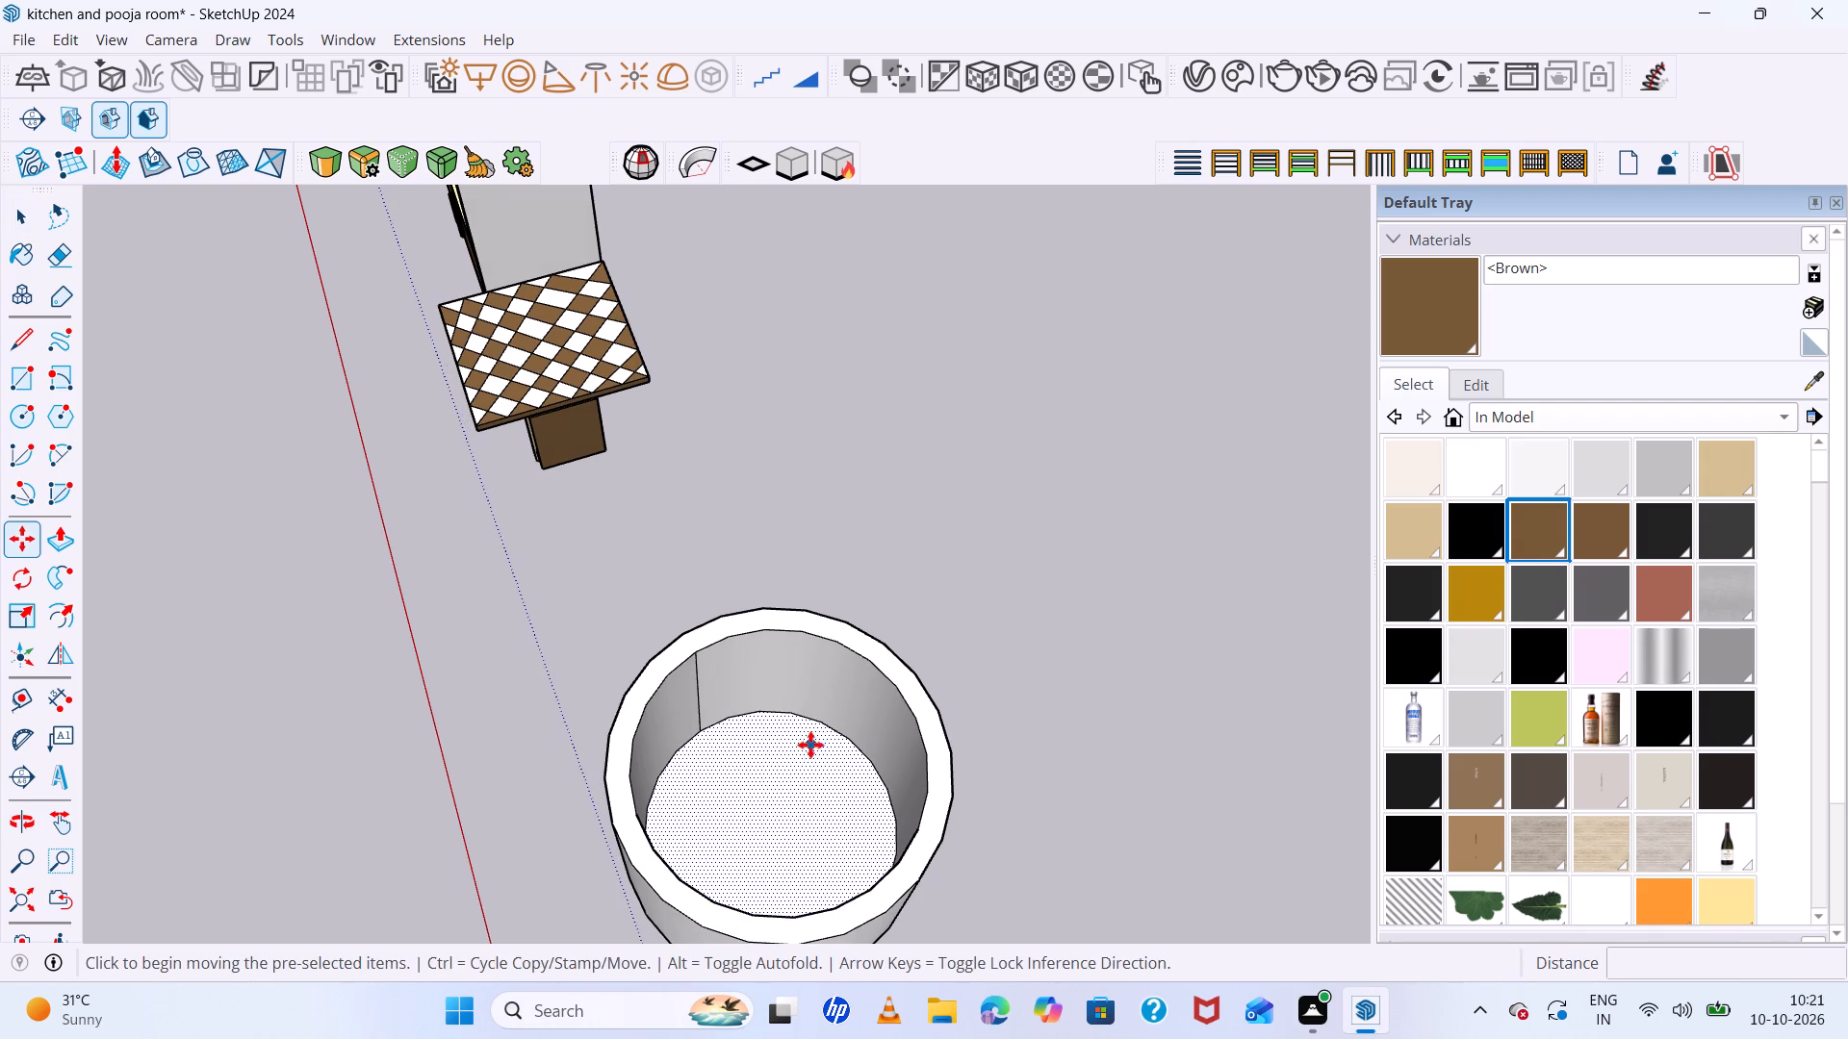
click(809, 722)
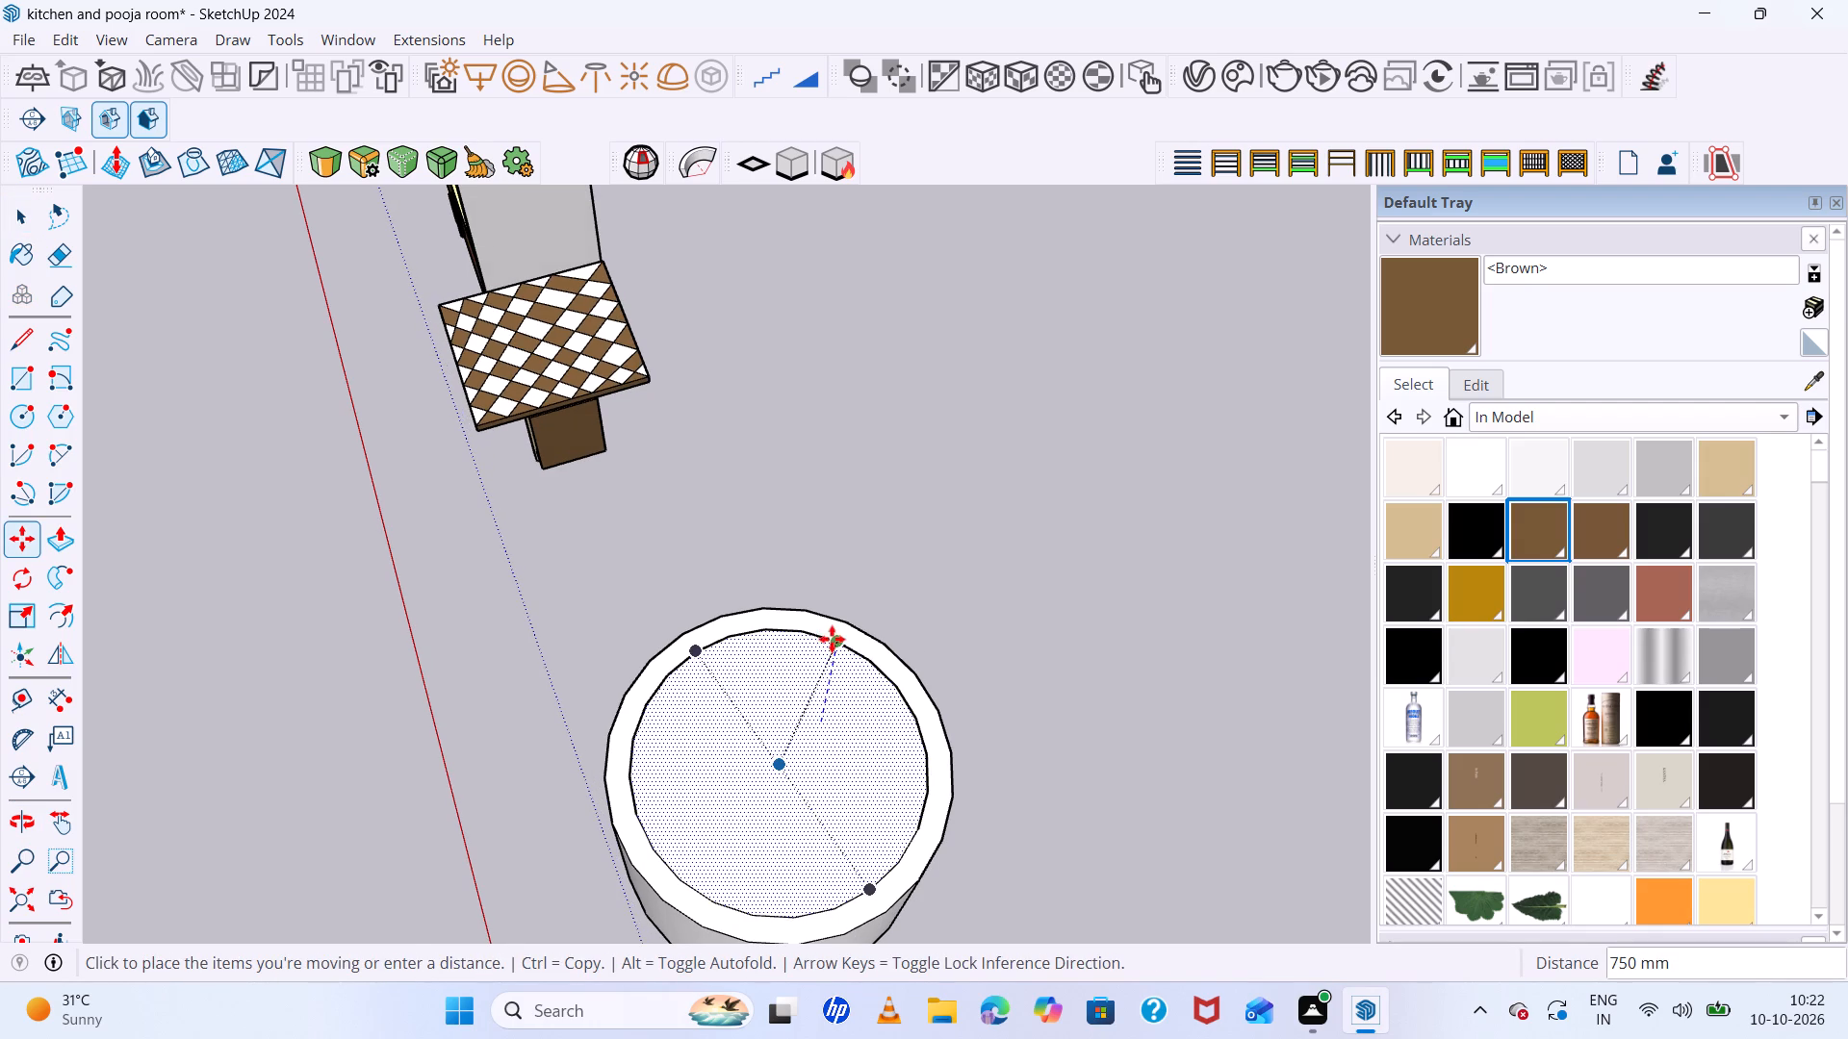
click(833, 635)
middle_drag(916, 733, 1045, 433)
middle_click(1046, 430)
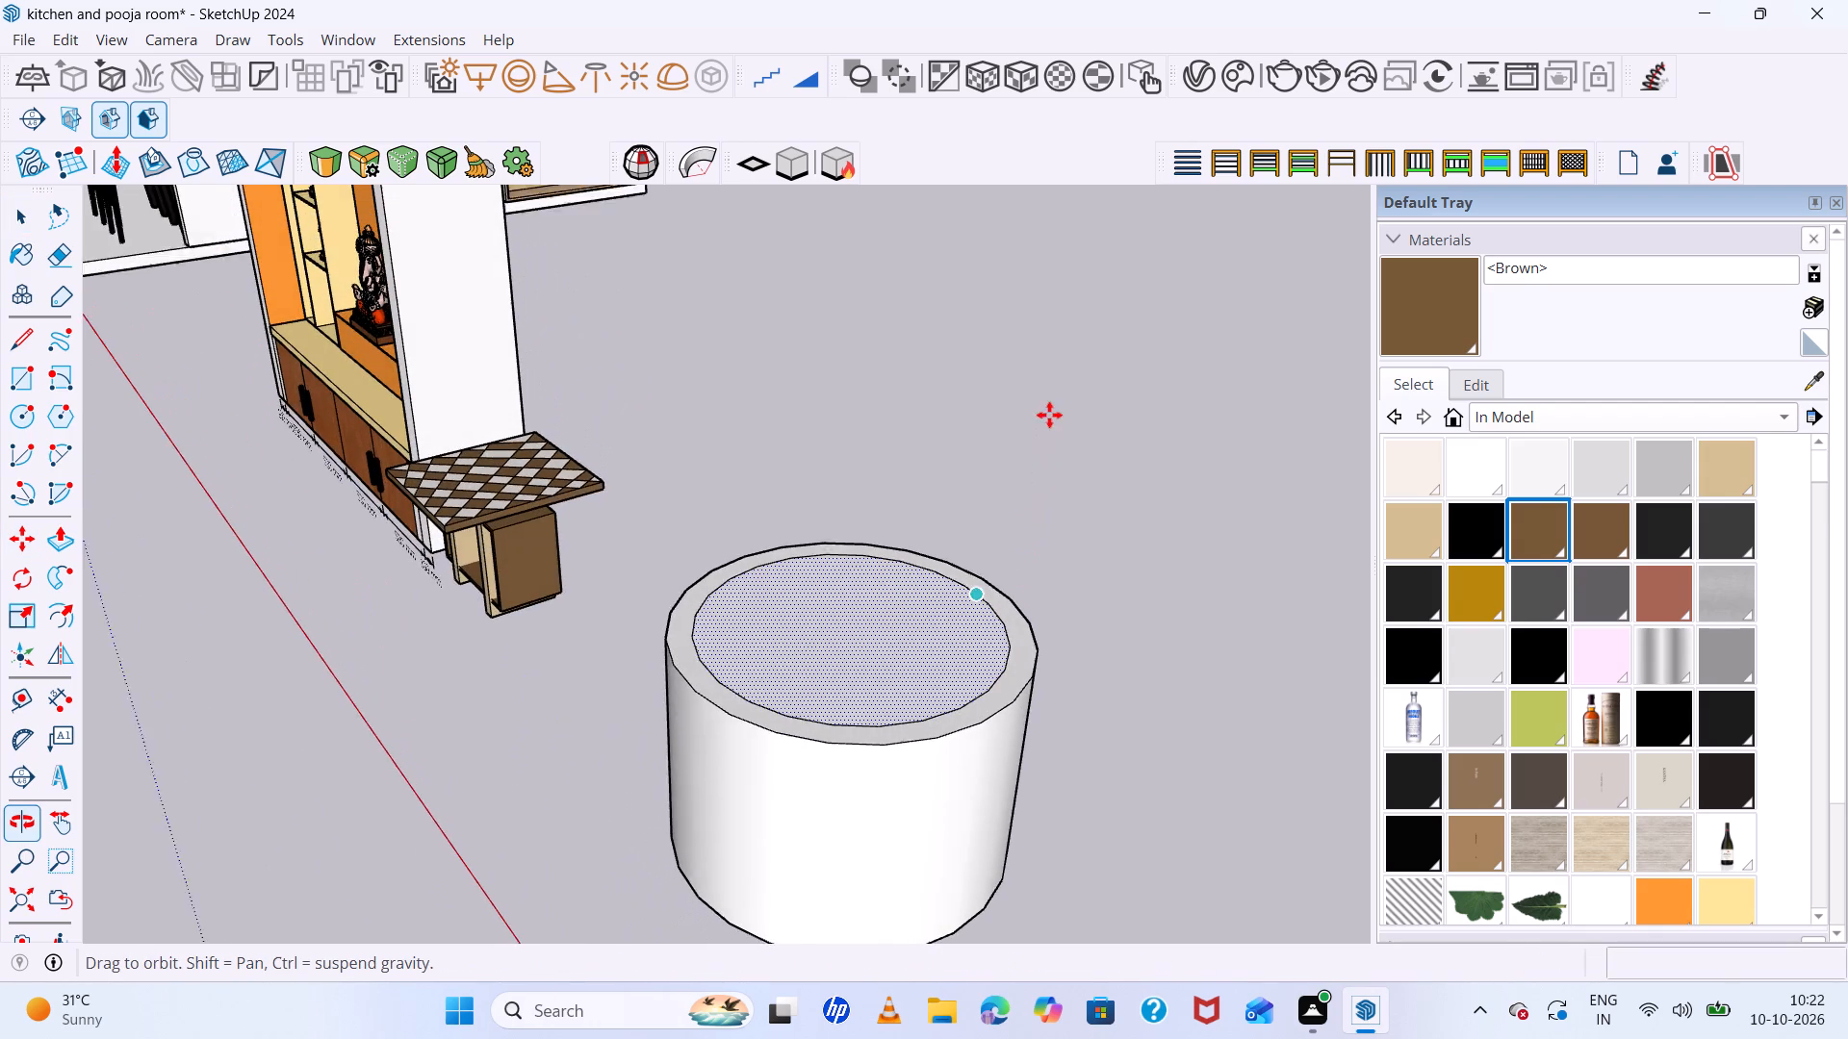
Push the inner round face back down 750 mm to the tub's base.
key(space)
click(926, 637)
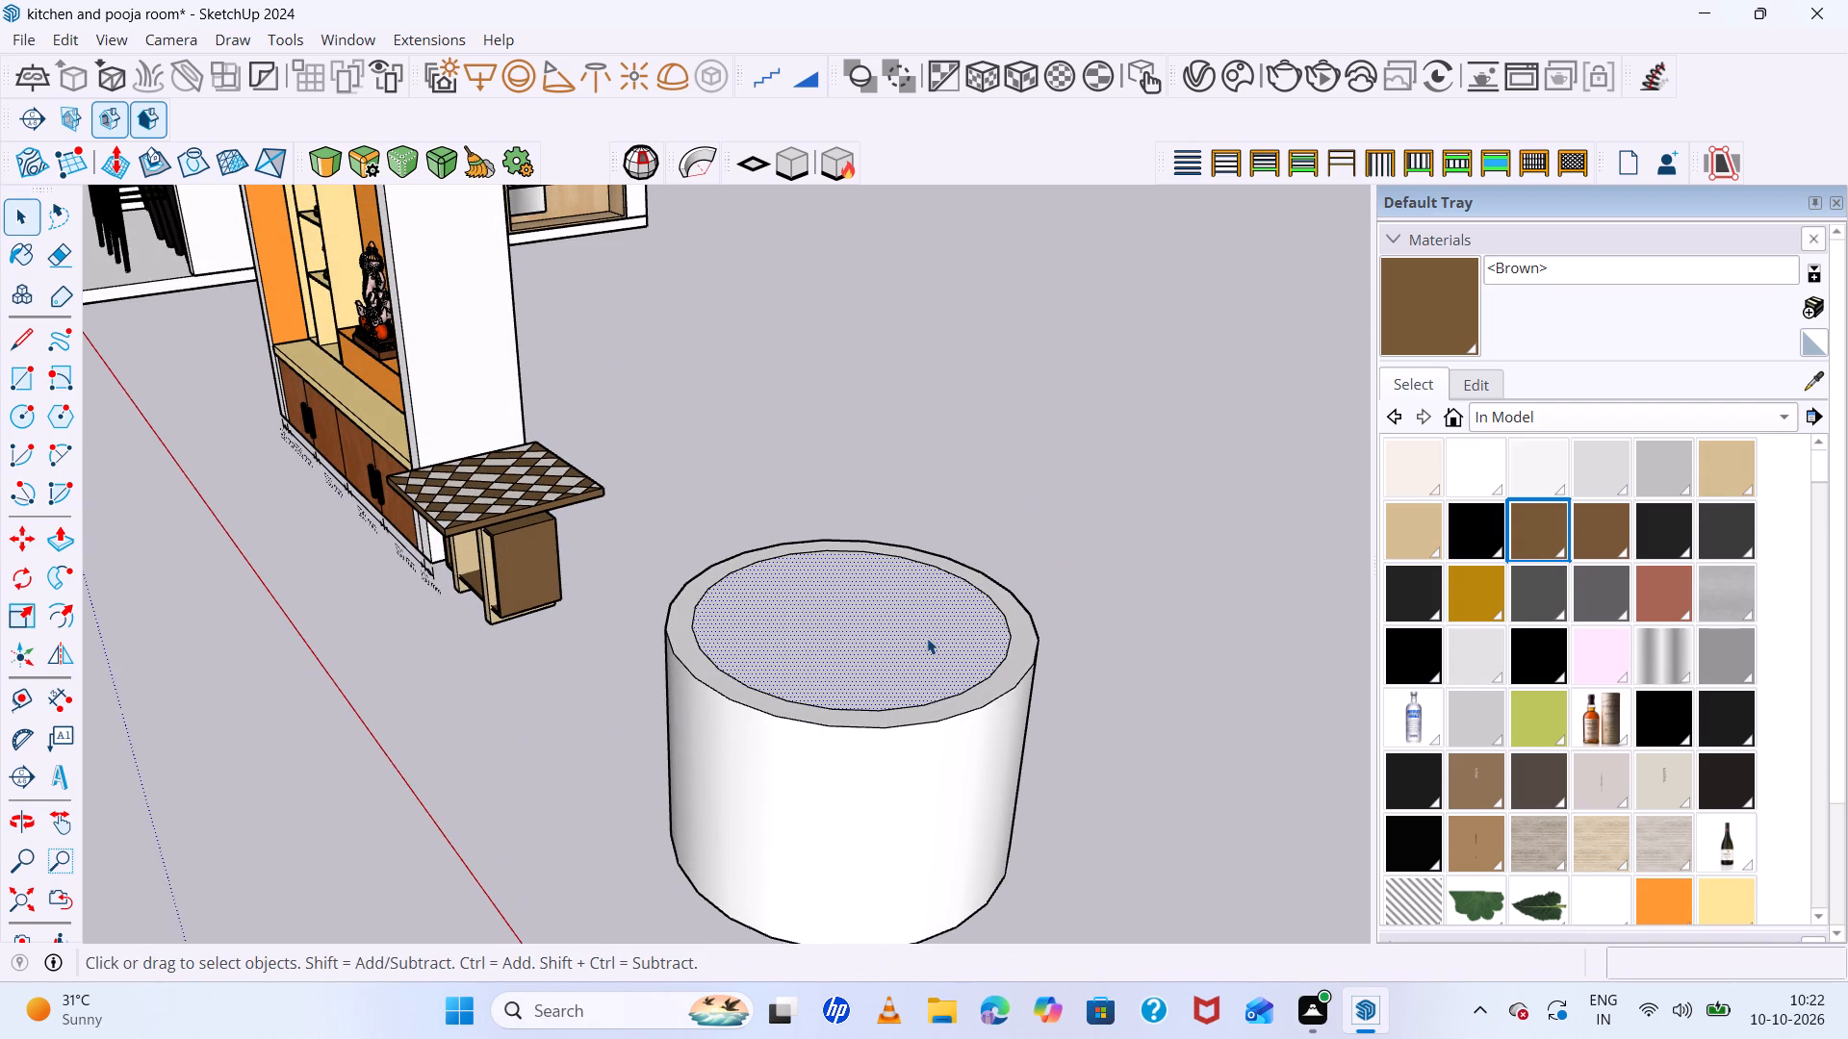
key(p)
click(927, 638)
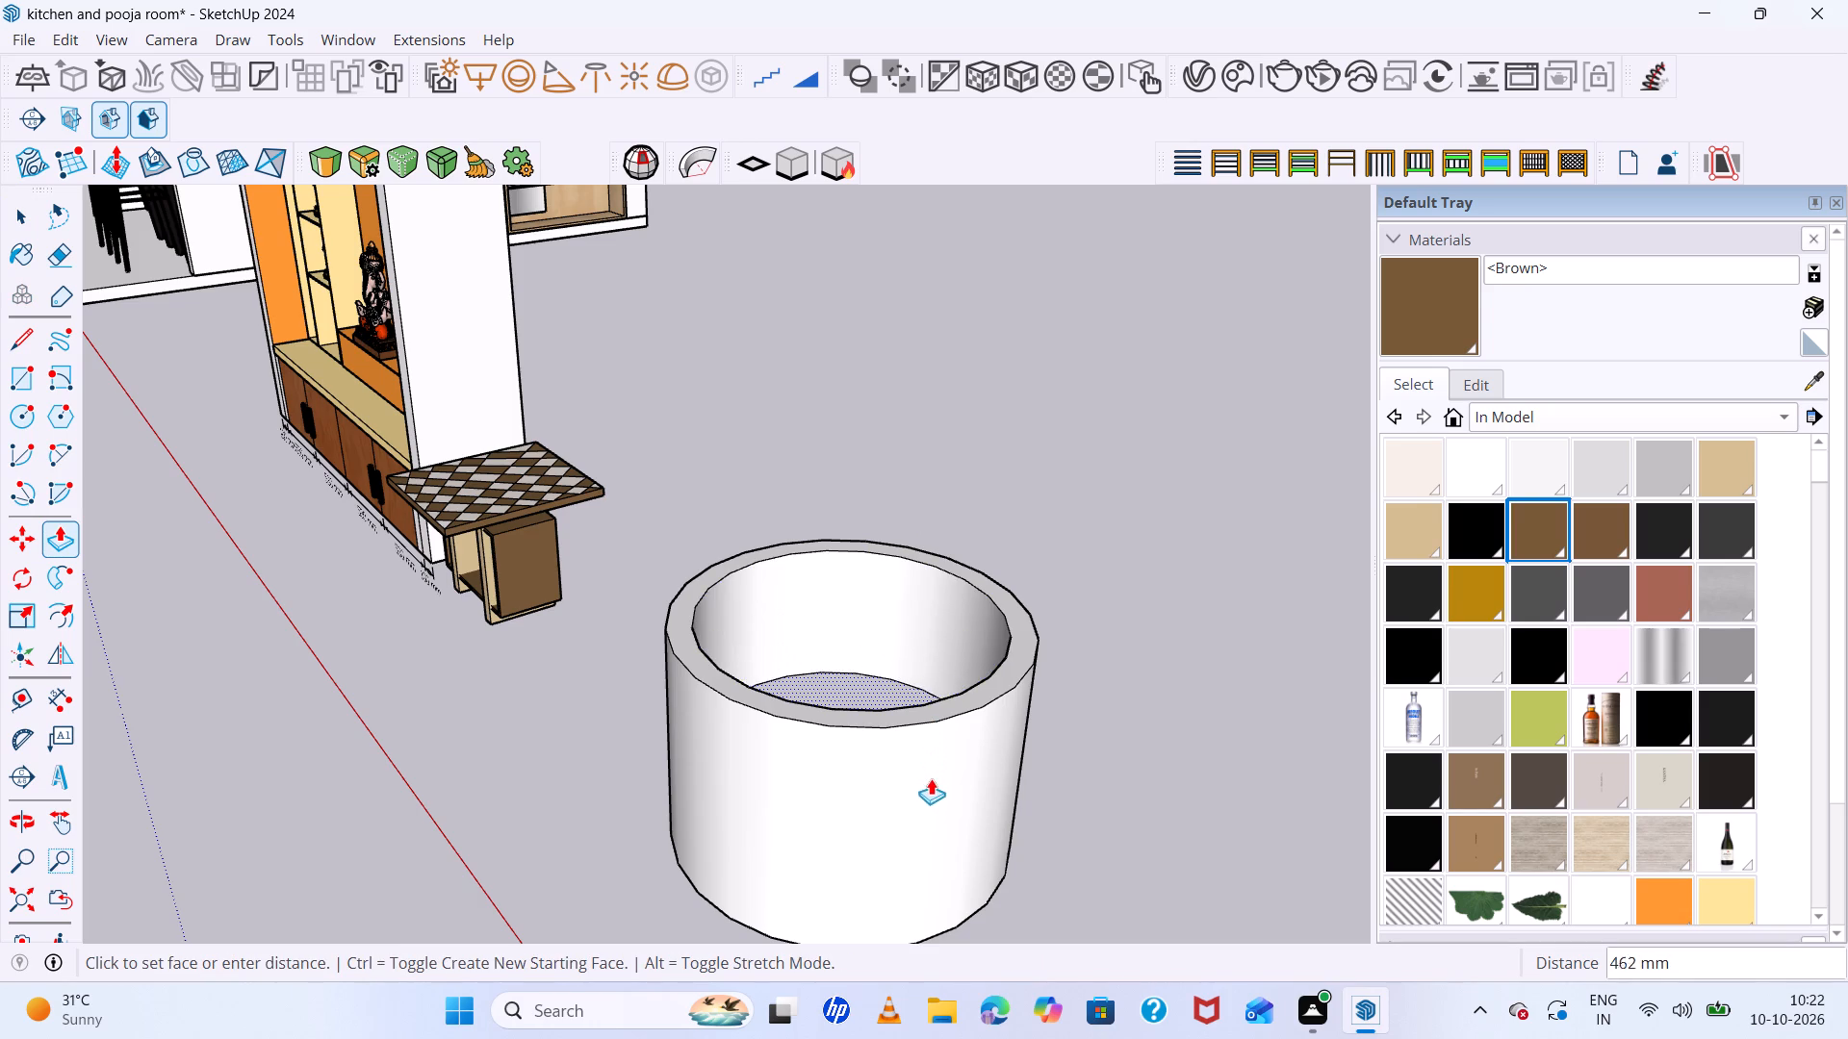
scroll(885, 630, down, 5)
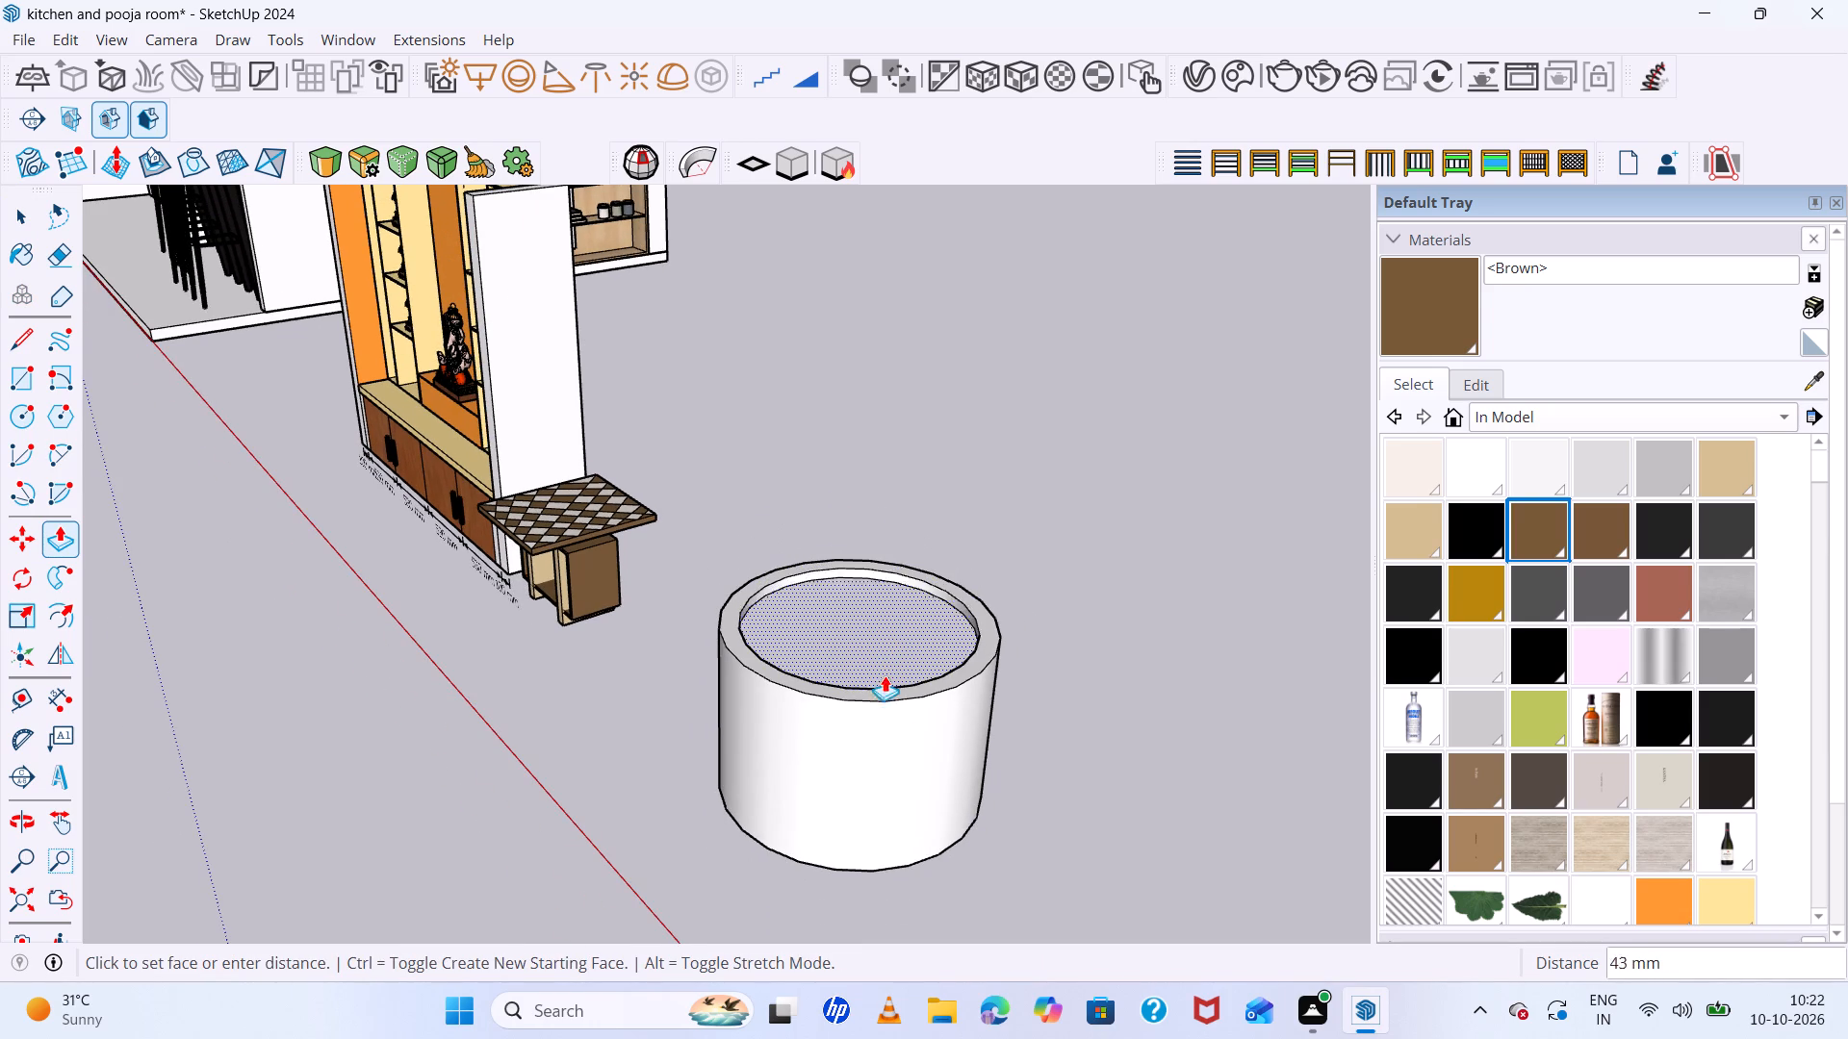
click(877, 864)
Cut out the round floor face inside the tub, leaving an open ring.
scroll(939, 574, up, 8)
scroll(939, 557, down, 5)
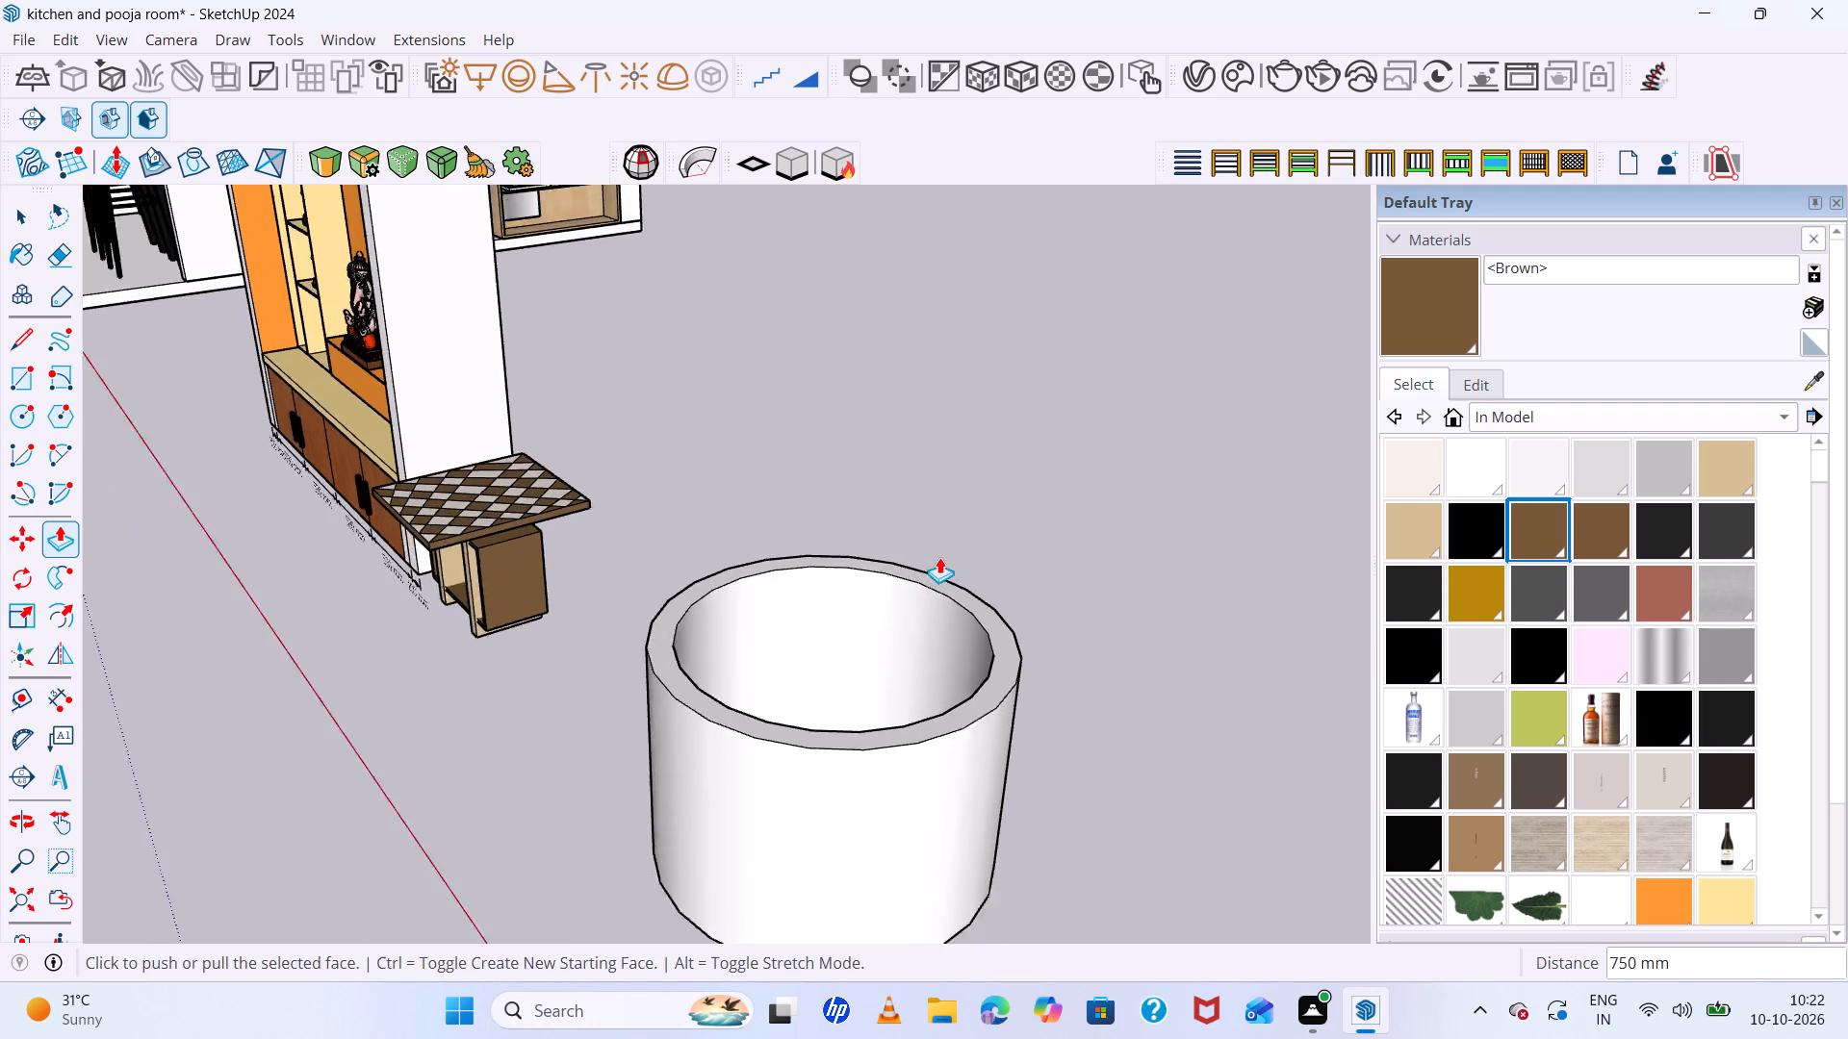
scroll(939, 557, down, 3)
middle_drag(939, 557, 936, 813)
middle_click(936, 813)
scroll(937, 792, up, 8)
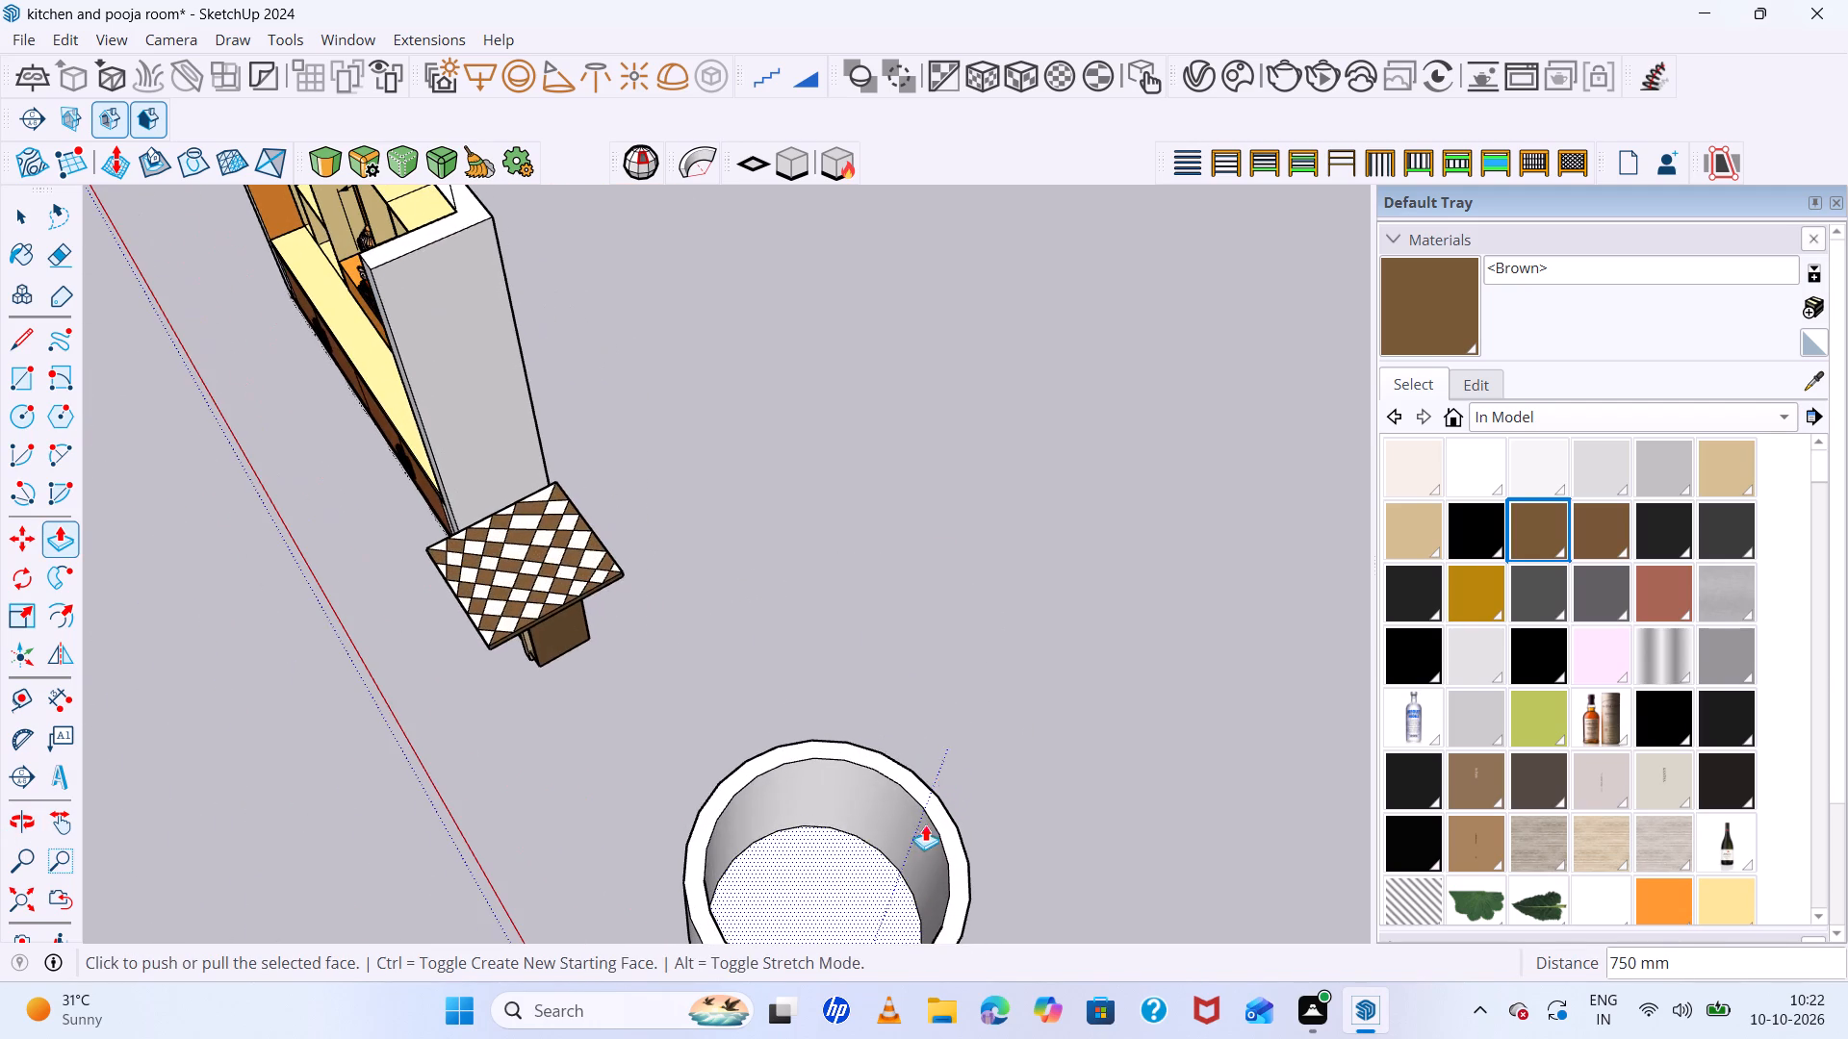
key(space)
scroll(853, 848, up, 1)
click(835, 864)
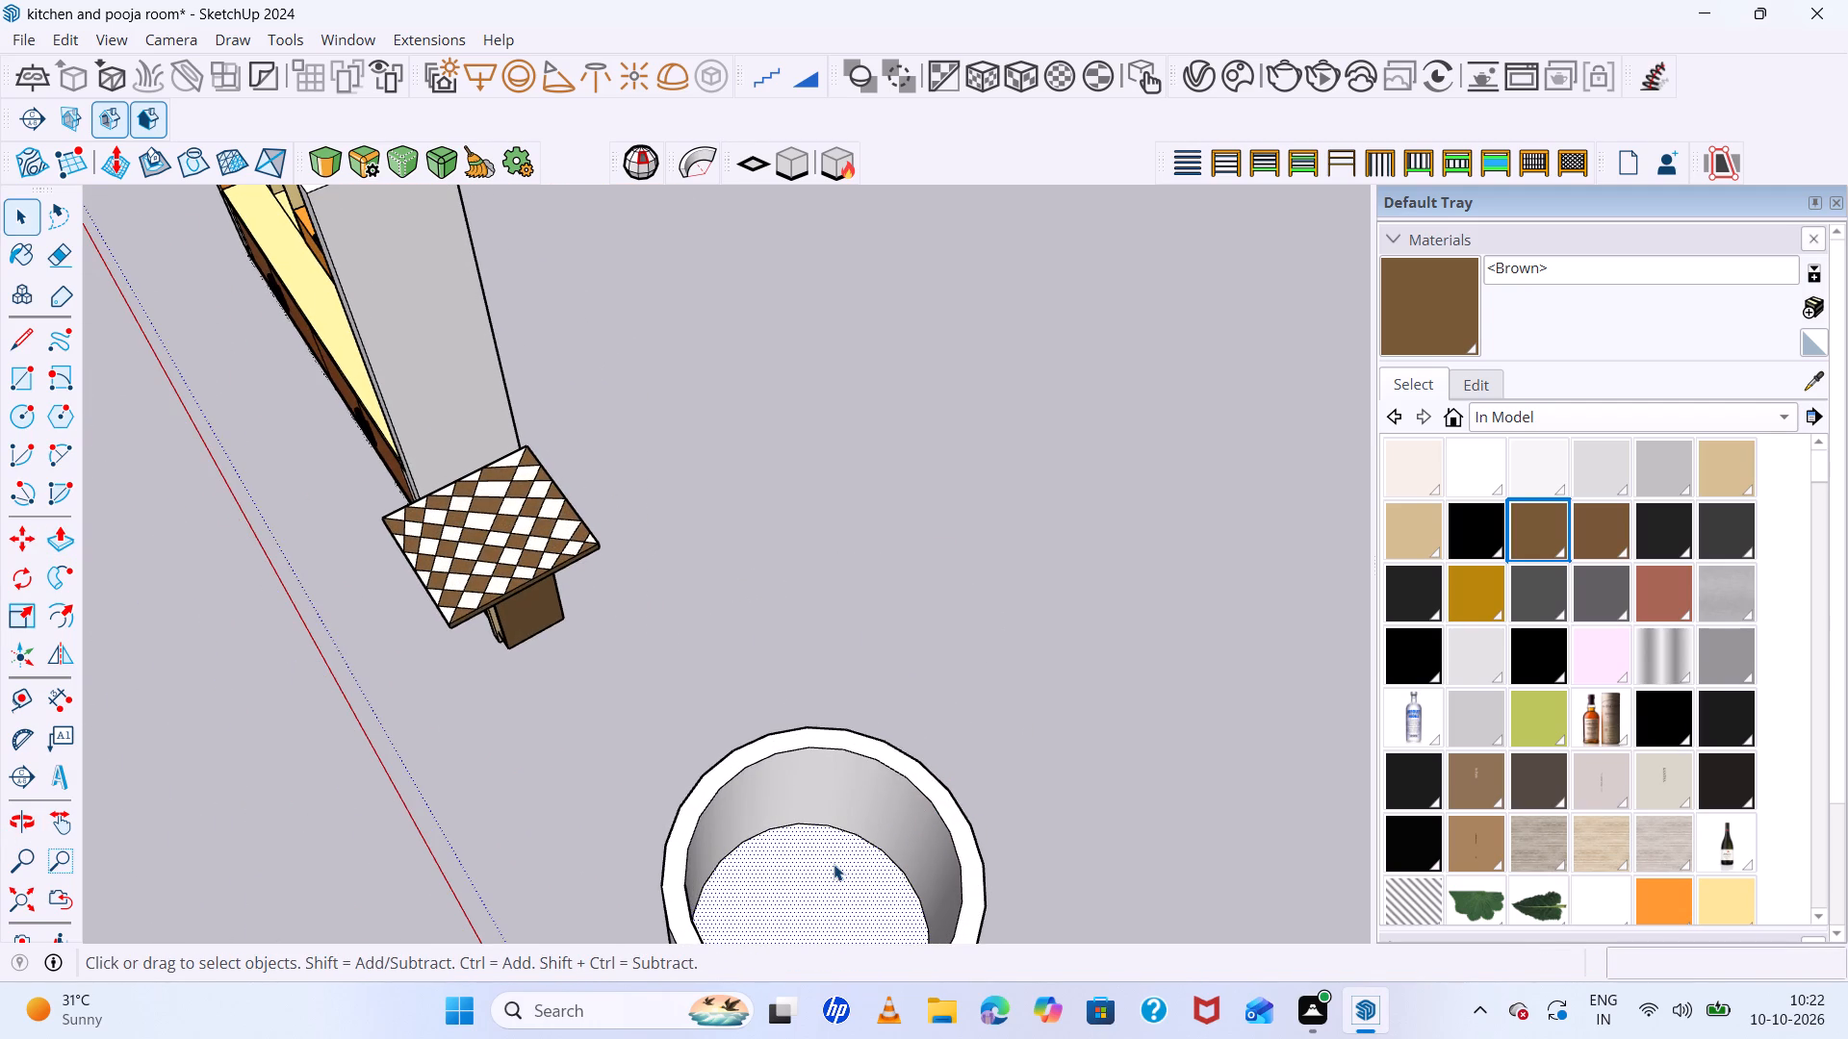
key(ctrl+x)
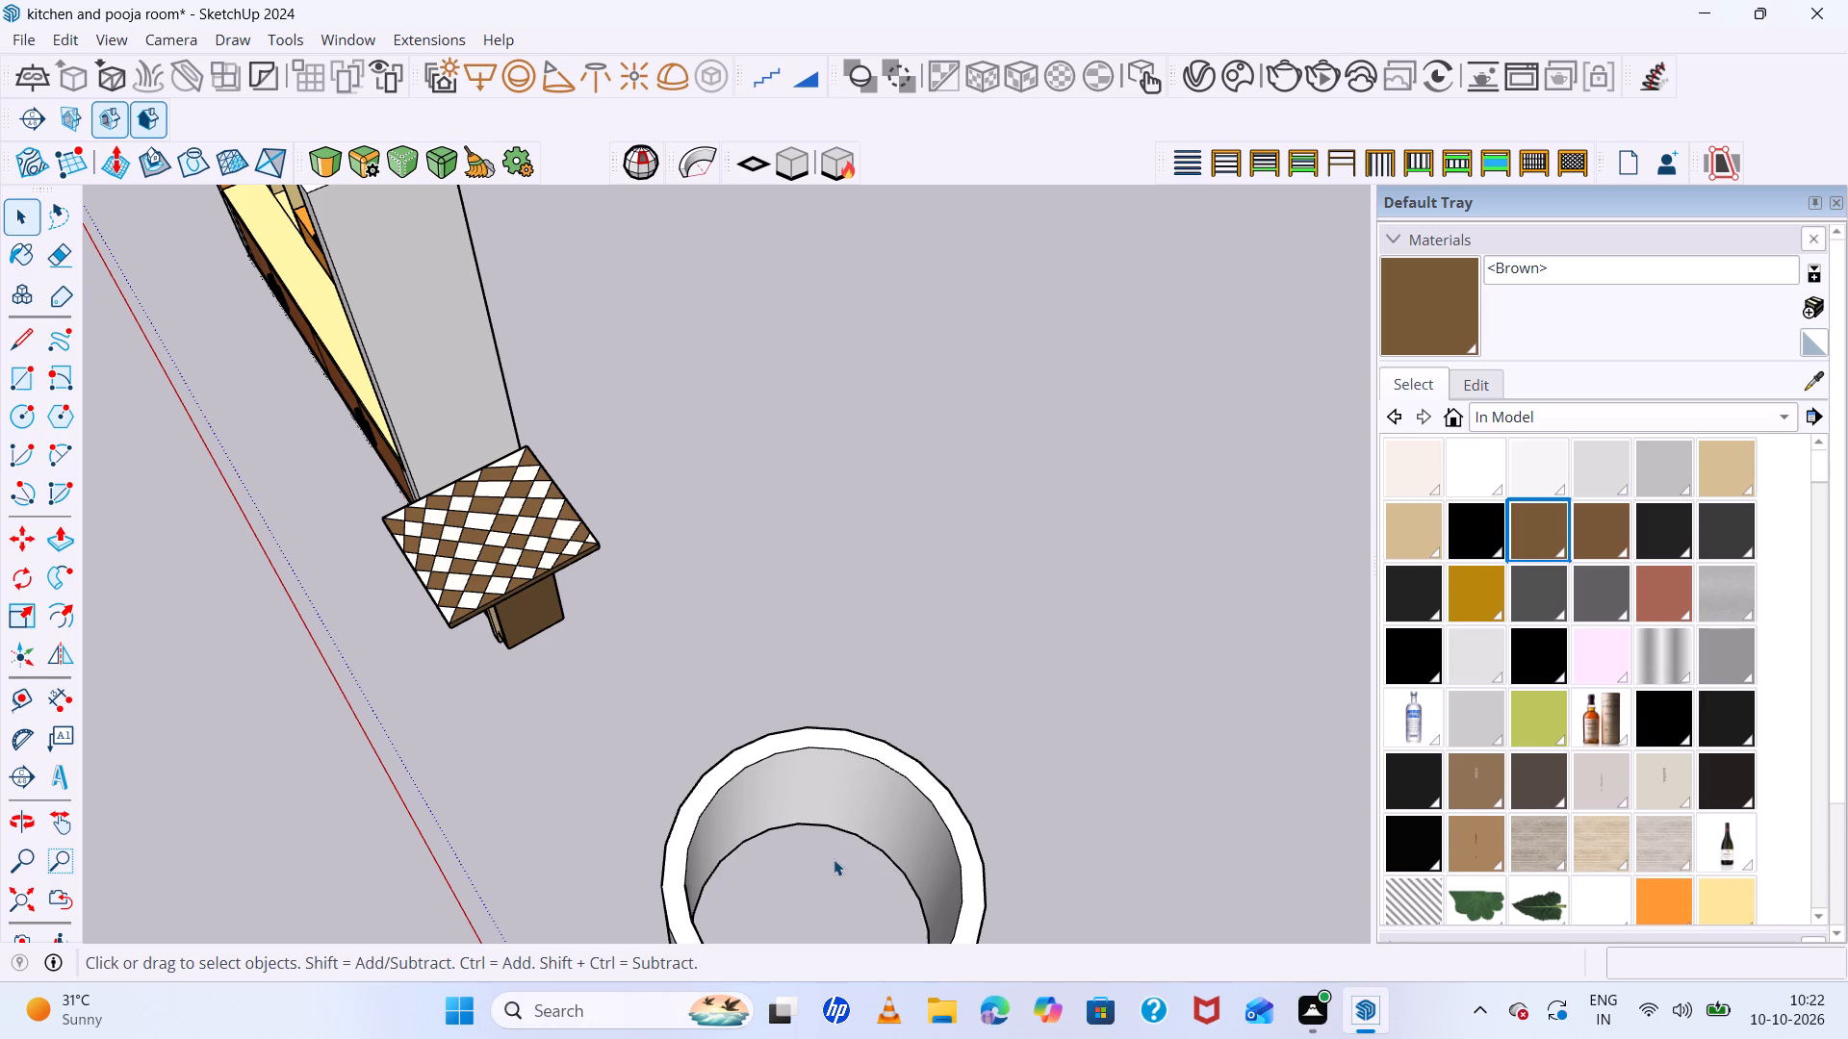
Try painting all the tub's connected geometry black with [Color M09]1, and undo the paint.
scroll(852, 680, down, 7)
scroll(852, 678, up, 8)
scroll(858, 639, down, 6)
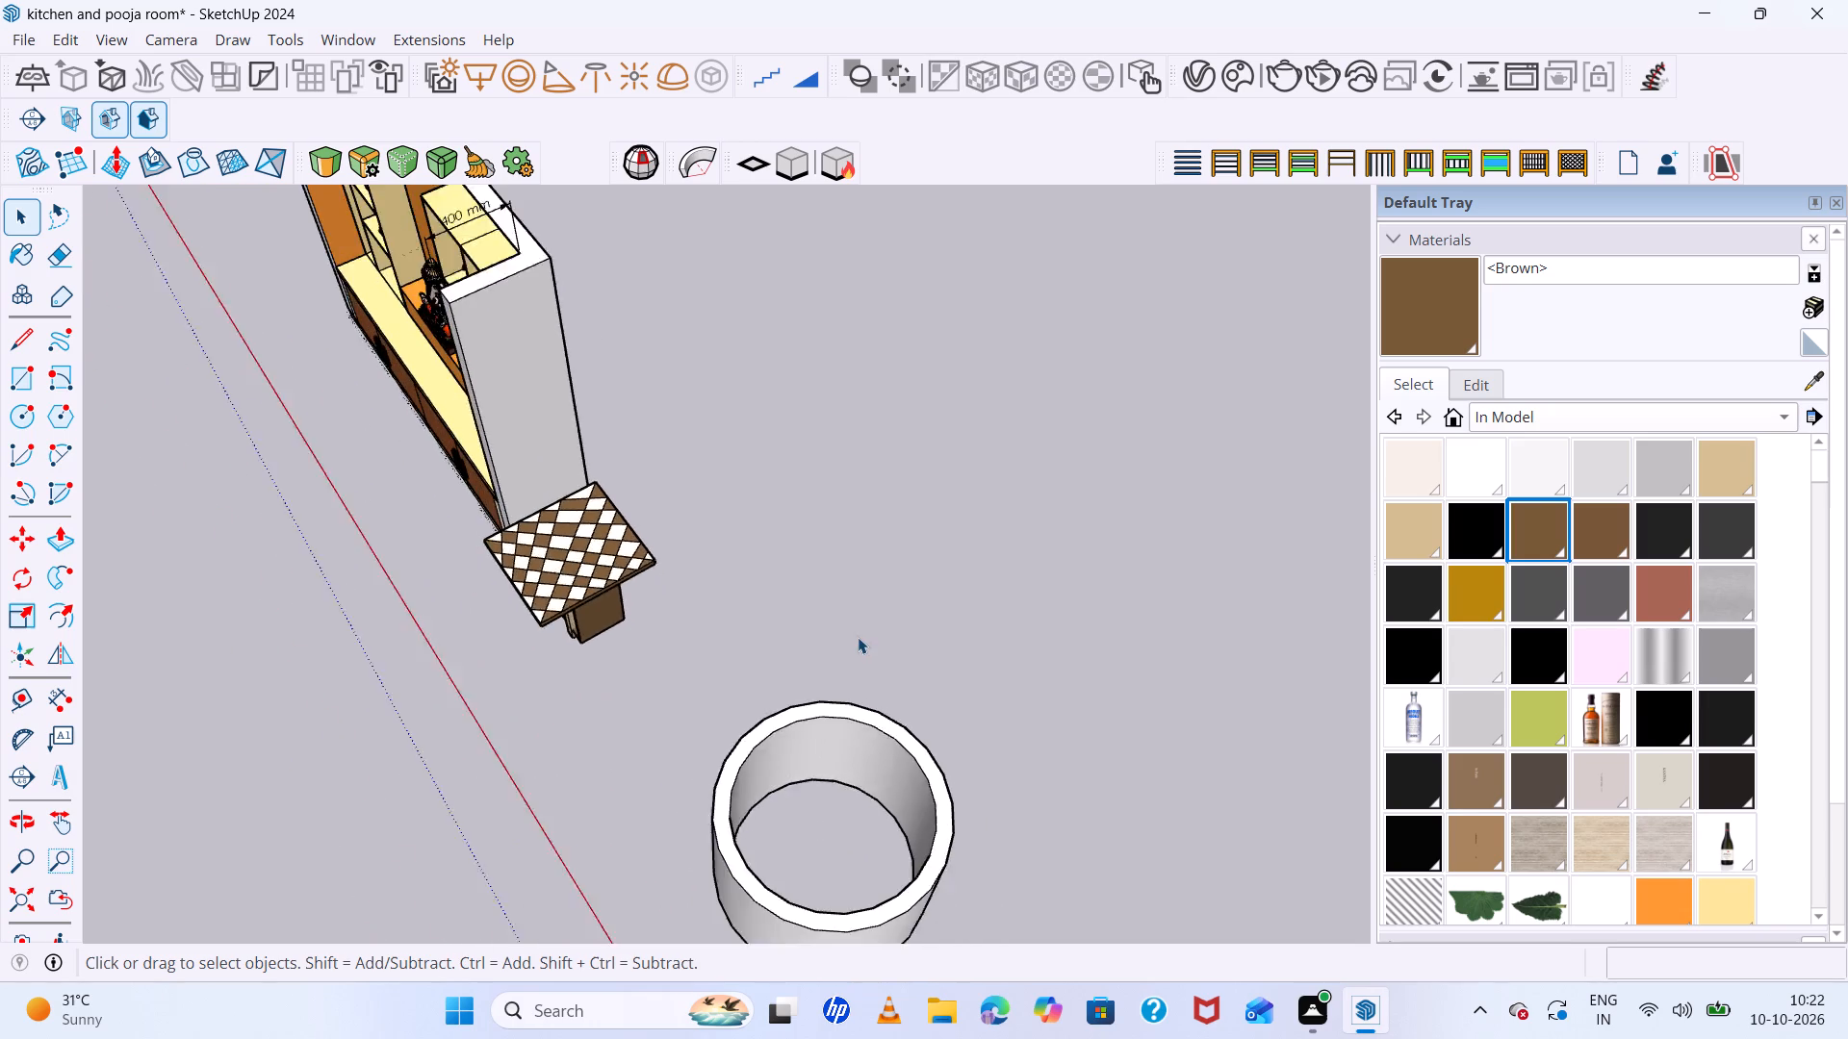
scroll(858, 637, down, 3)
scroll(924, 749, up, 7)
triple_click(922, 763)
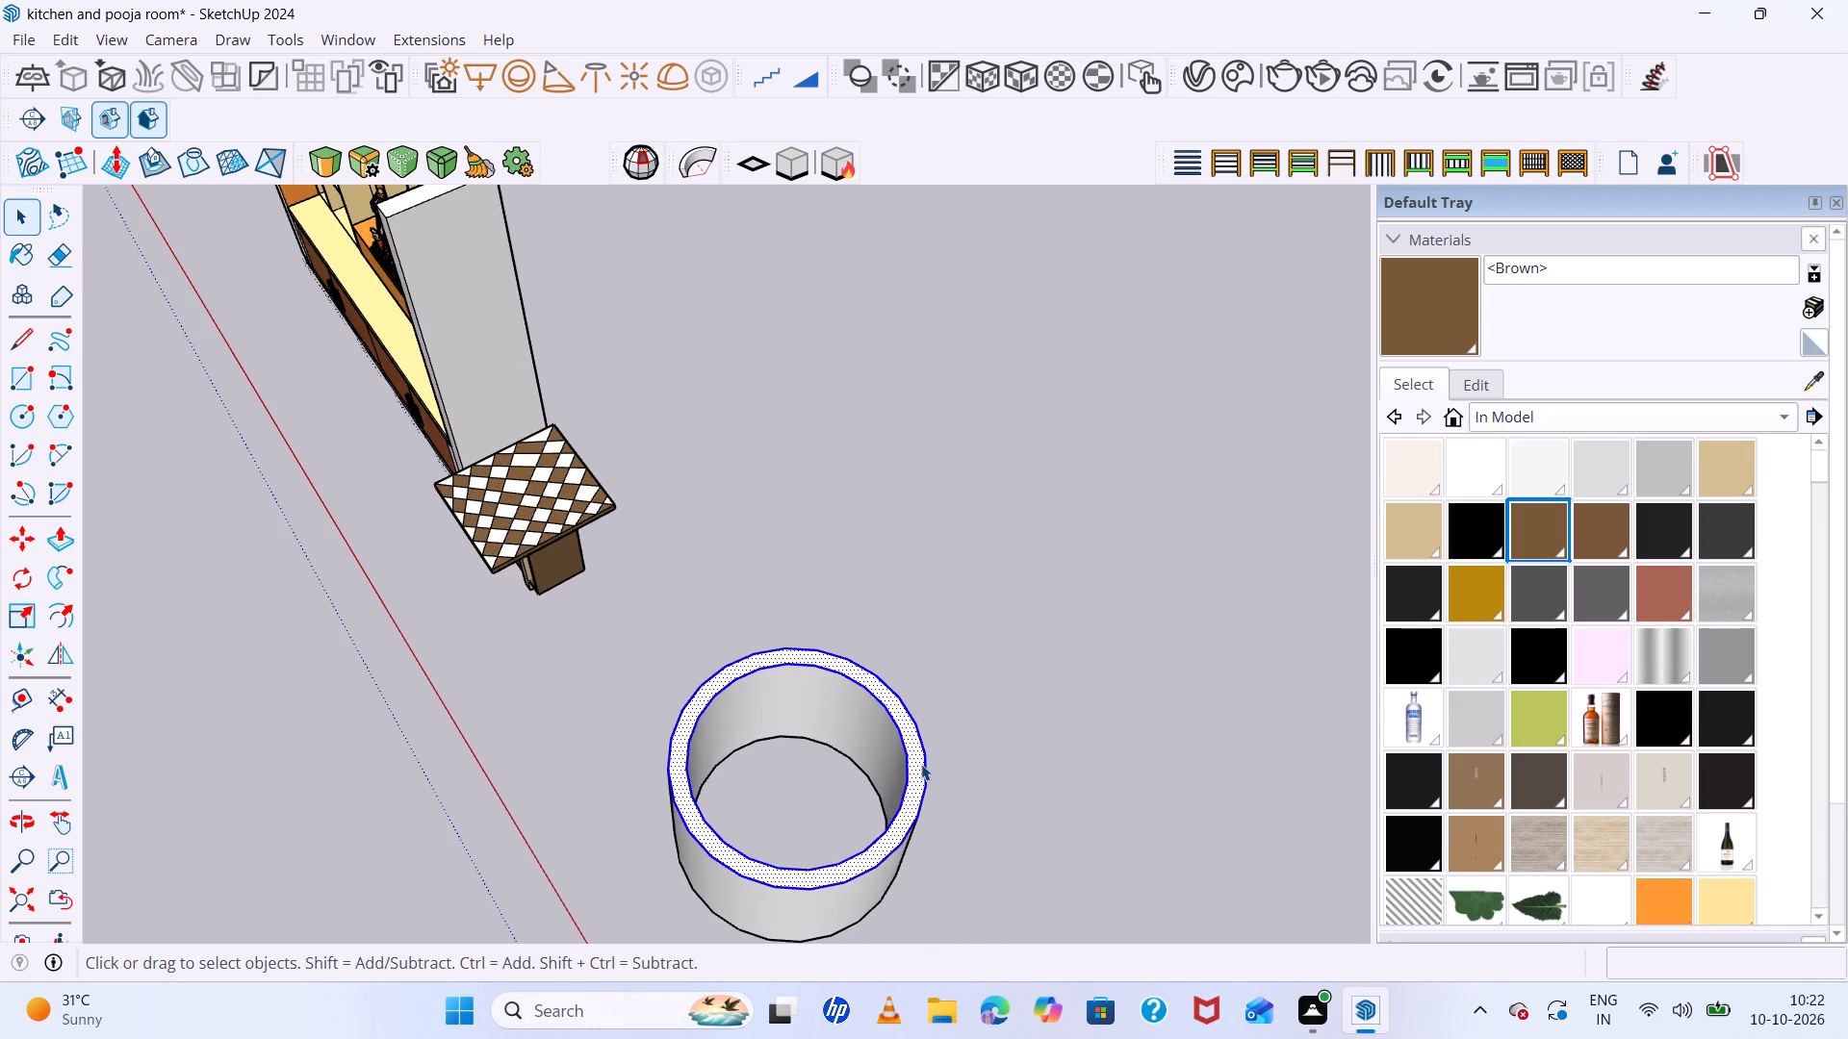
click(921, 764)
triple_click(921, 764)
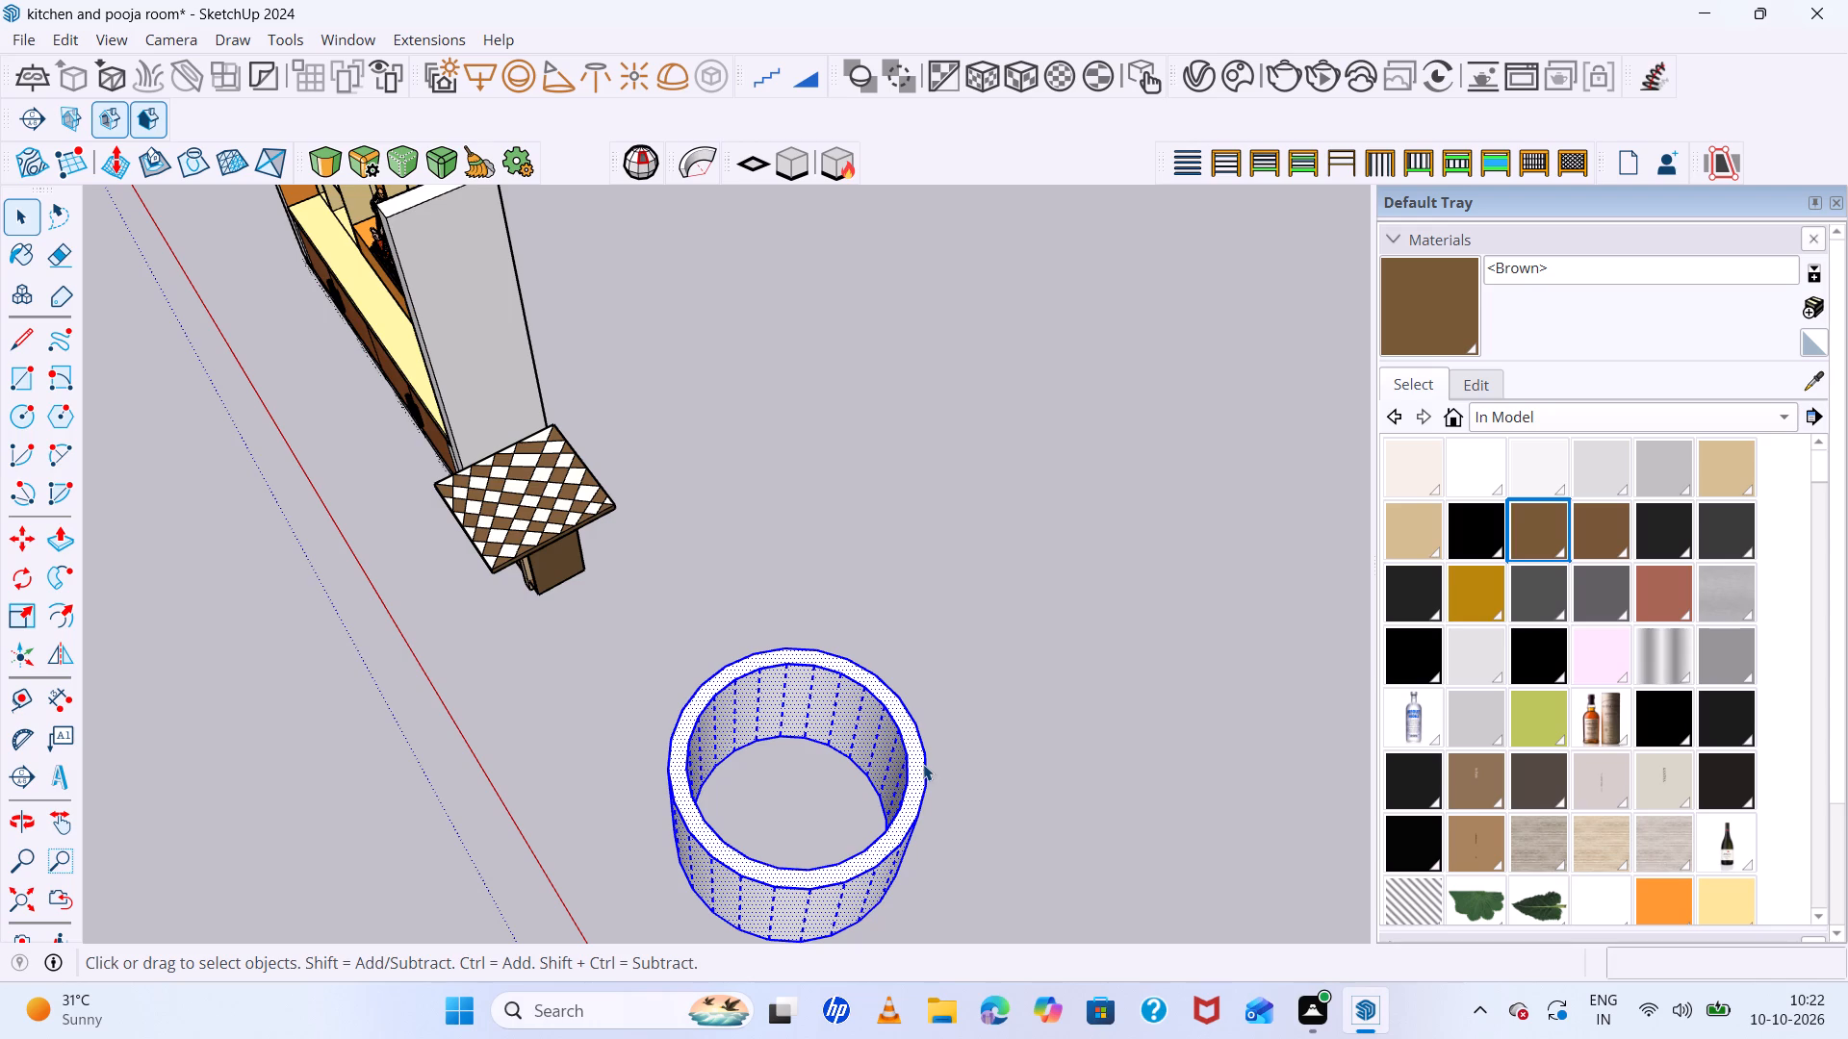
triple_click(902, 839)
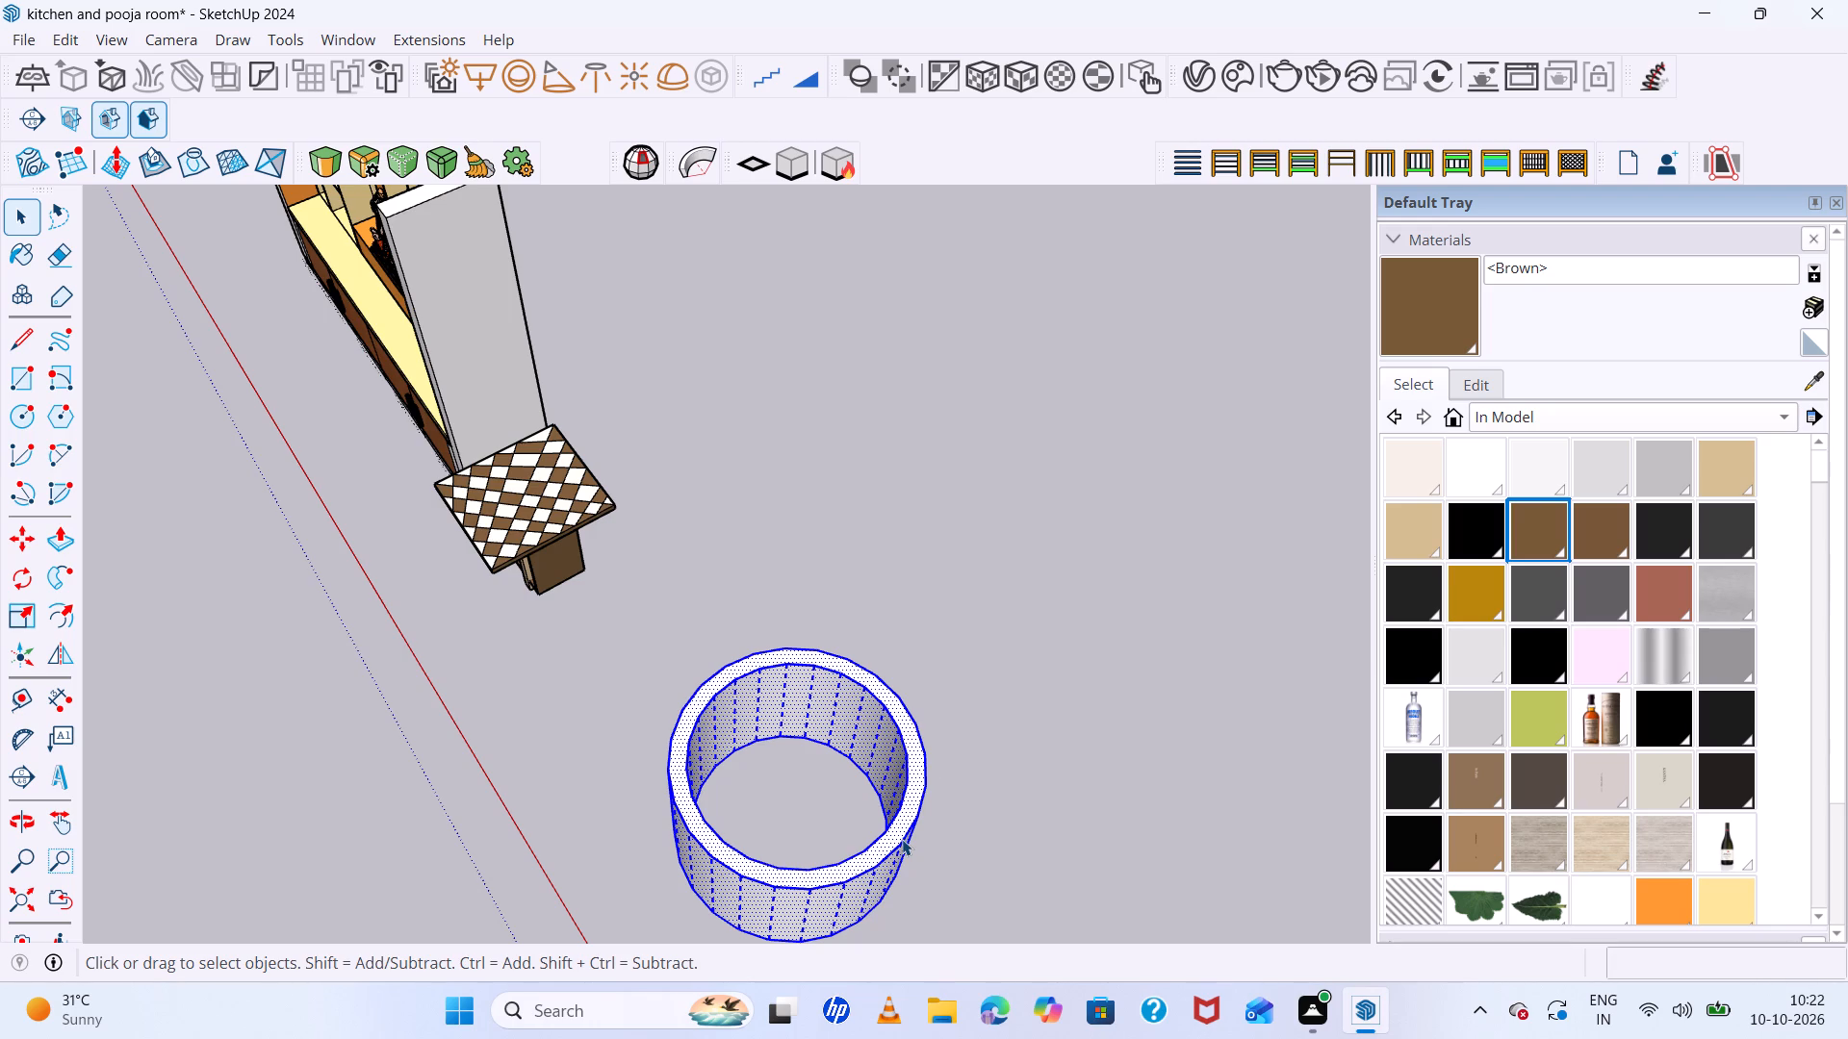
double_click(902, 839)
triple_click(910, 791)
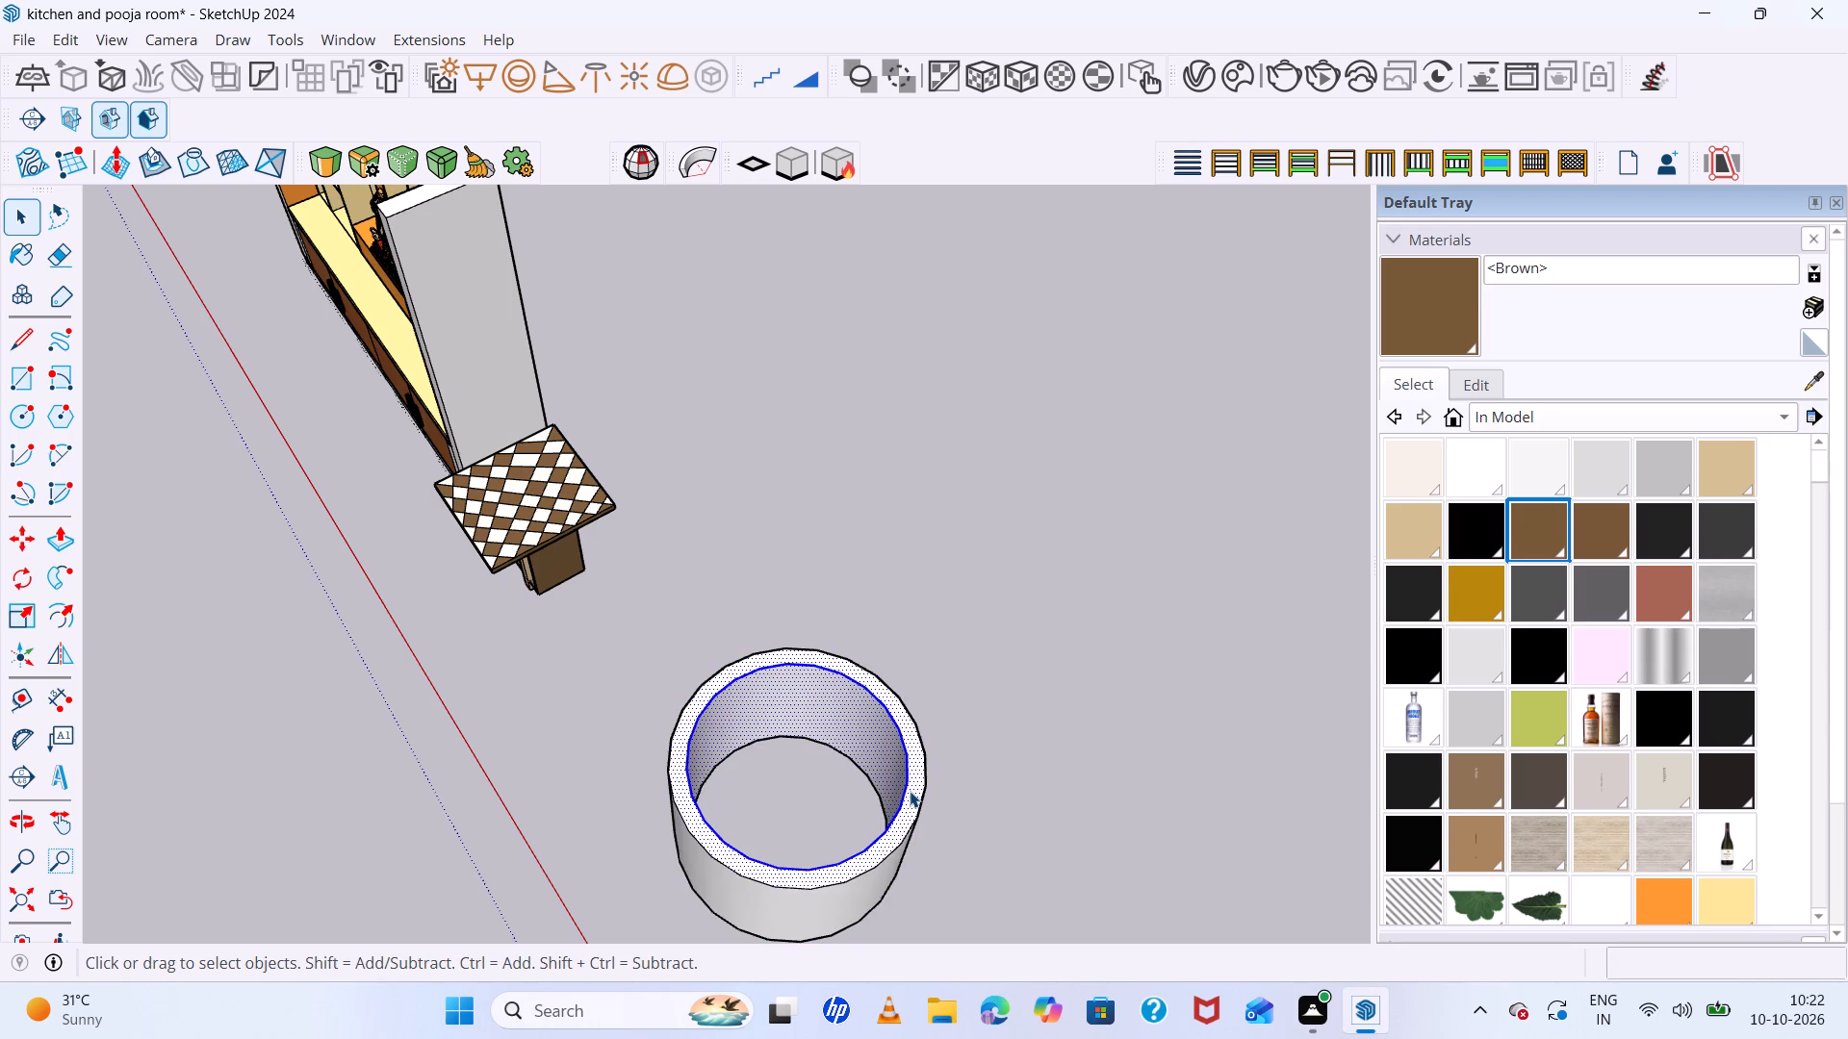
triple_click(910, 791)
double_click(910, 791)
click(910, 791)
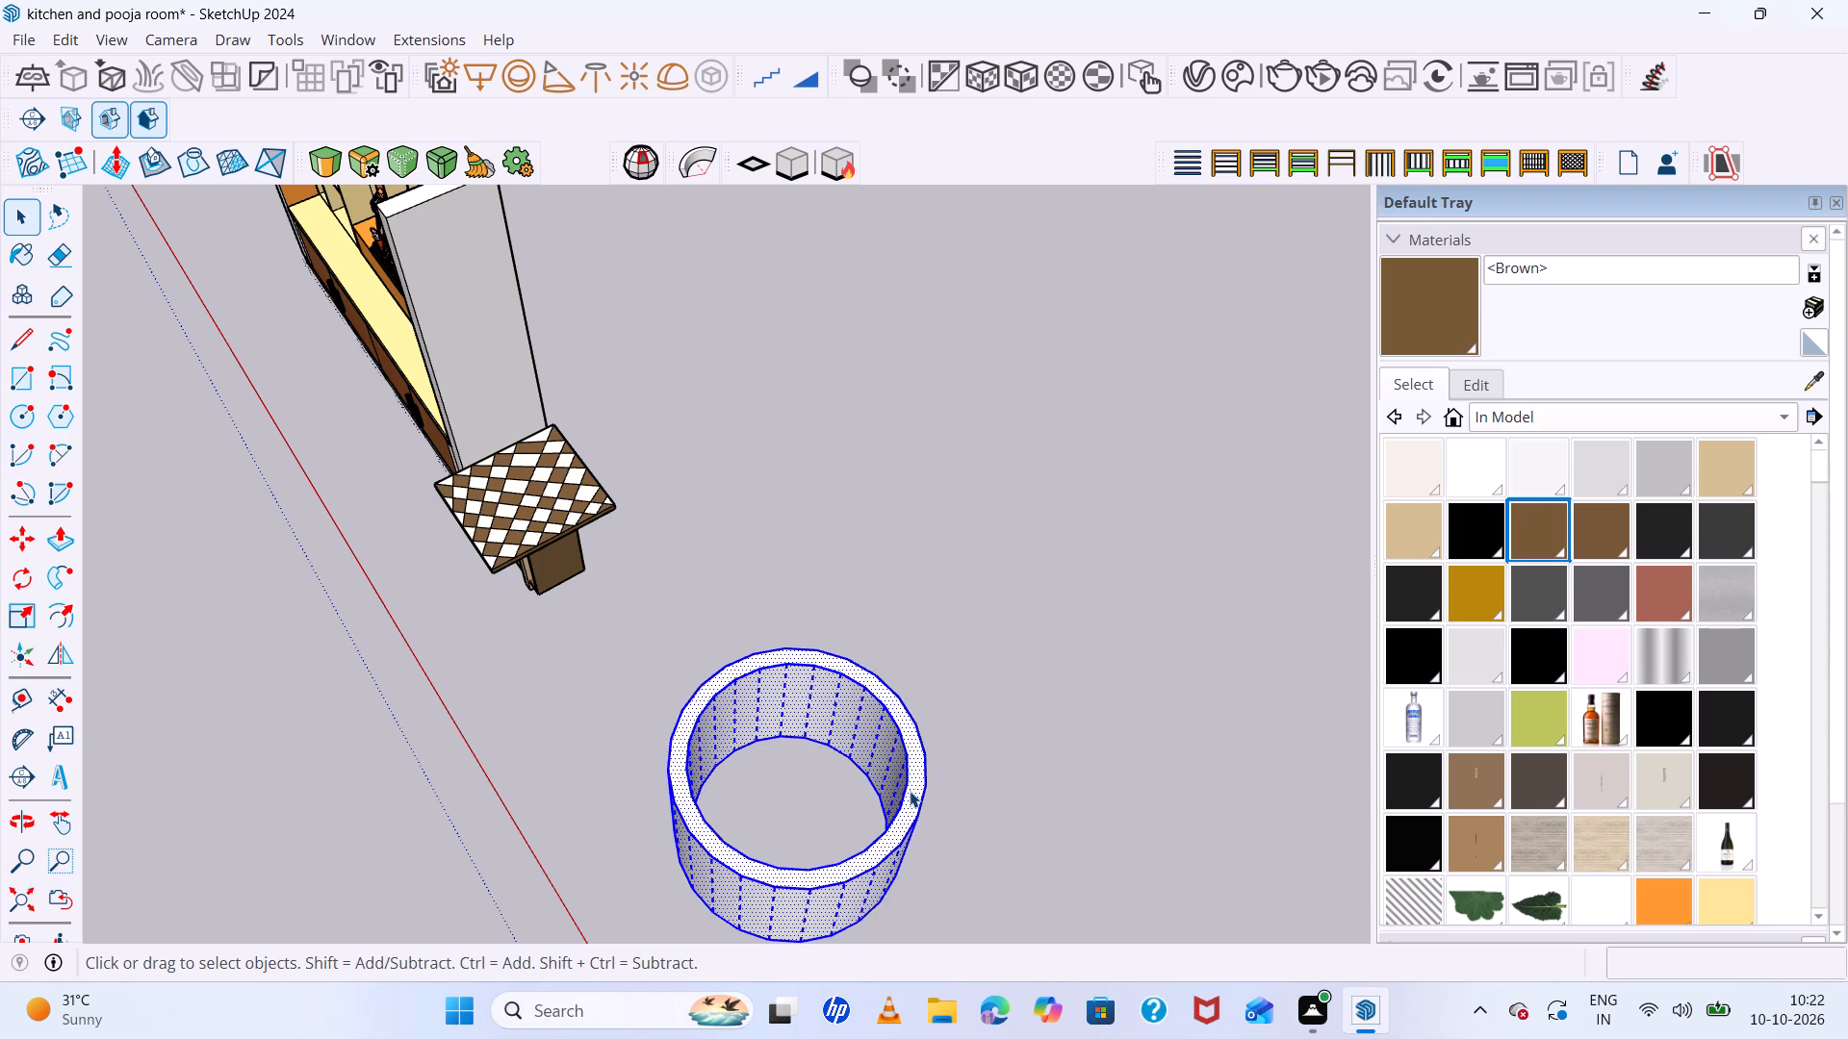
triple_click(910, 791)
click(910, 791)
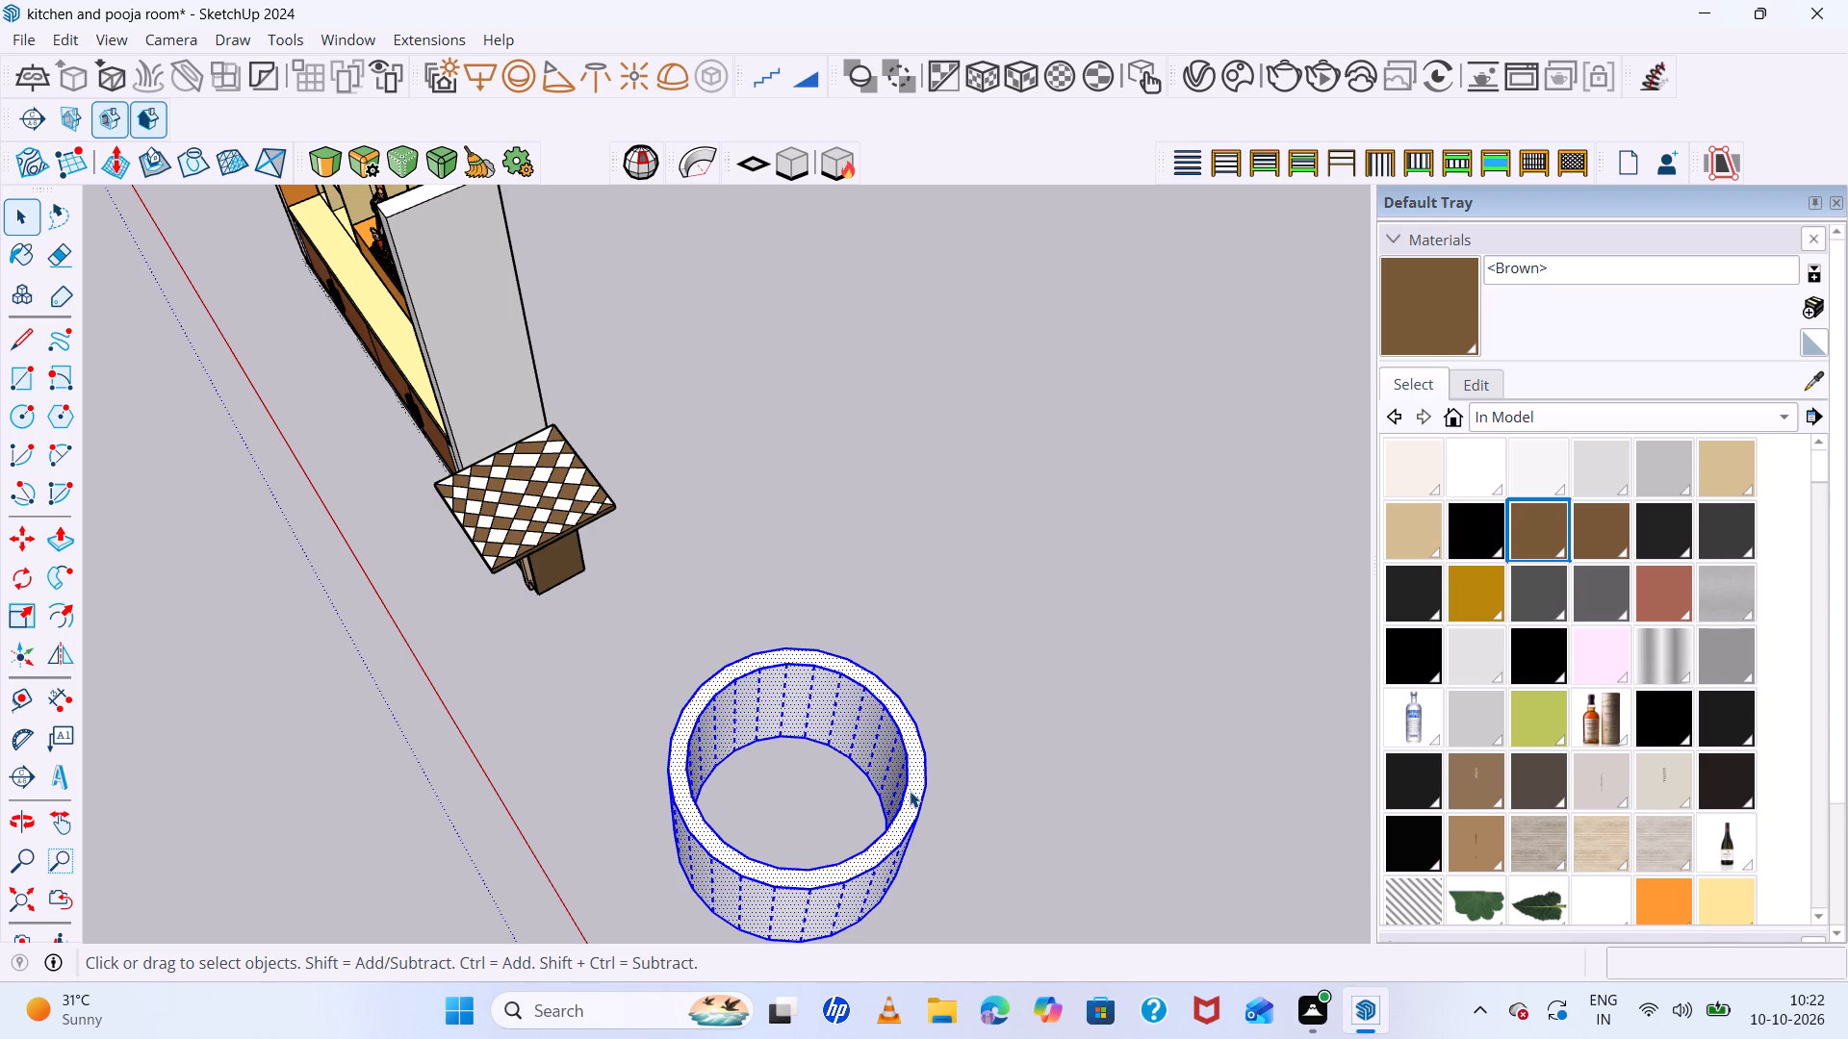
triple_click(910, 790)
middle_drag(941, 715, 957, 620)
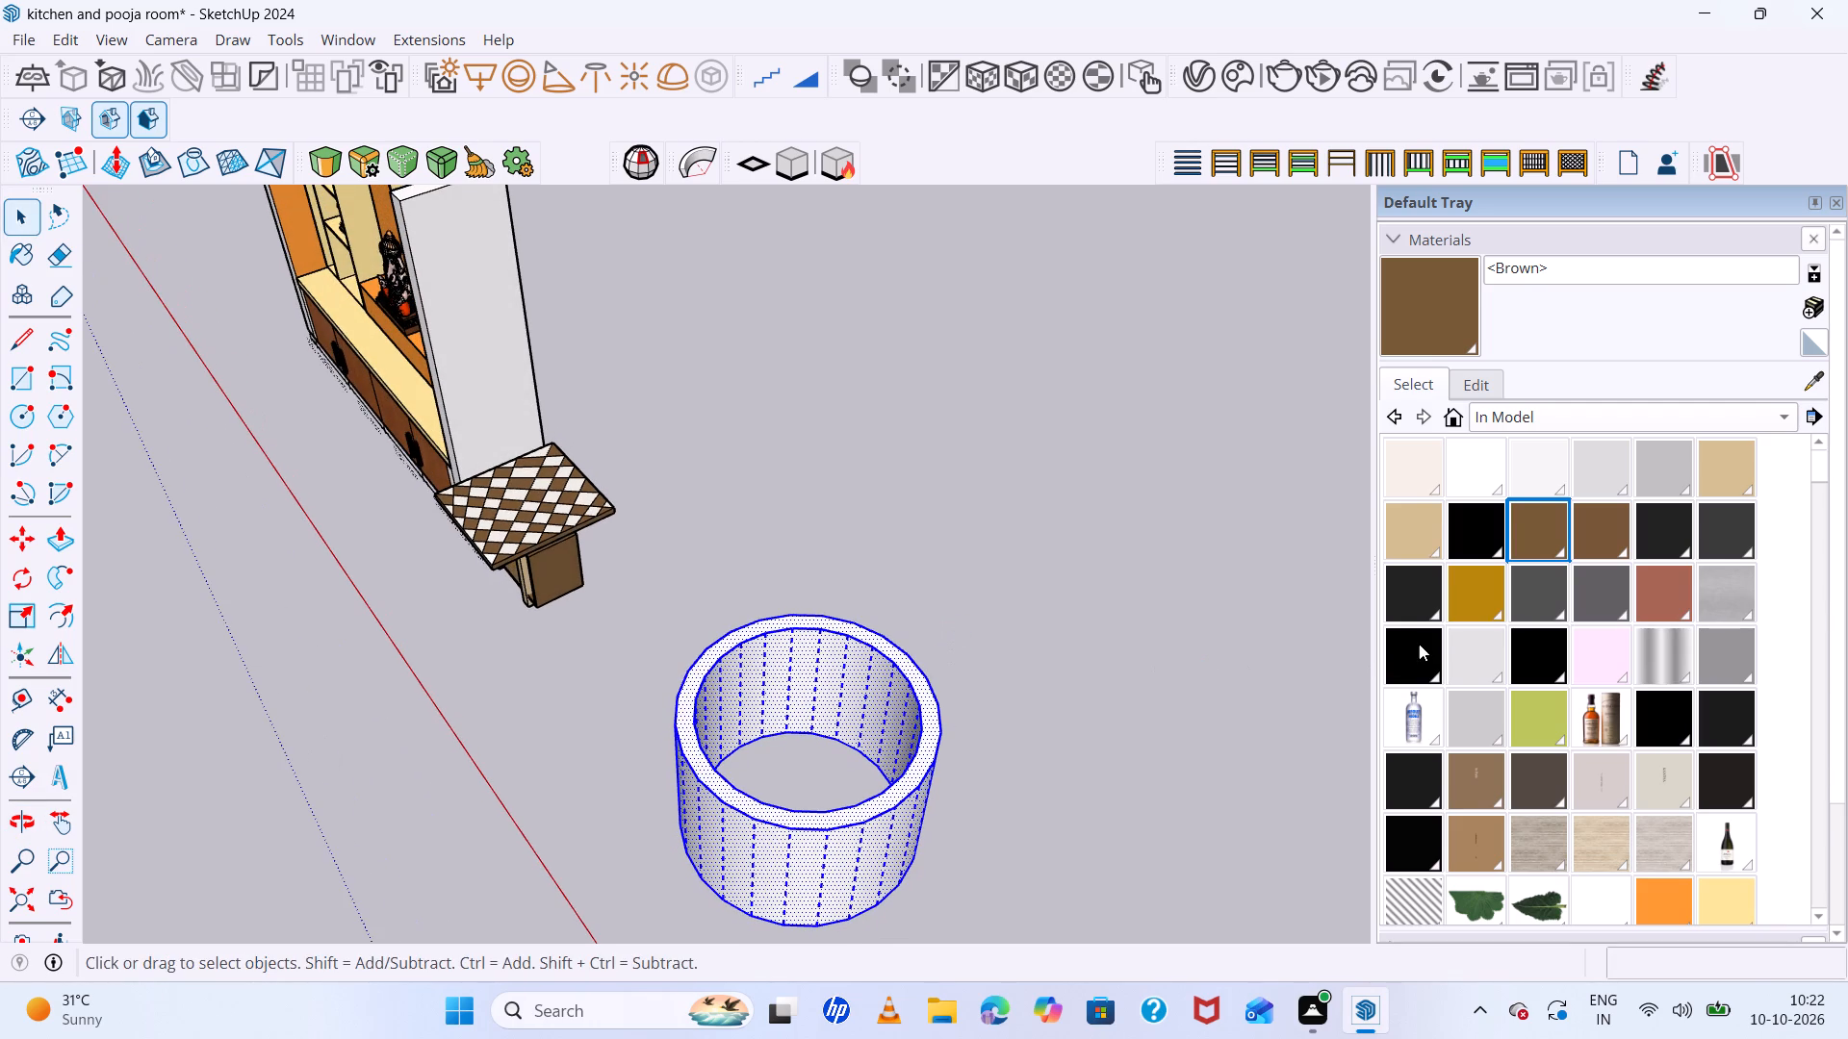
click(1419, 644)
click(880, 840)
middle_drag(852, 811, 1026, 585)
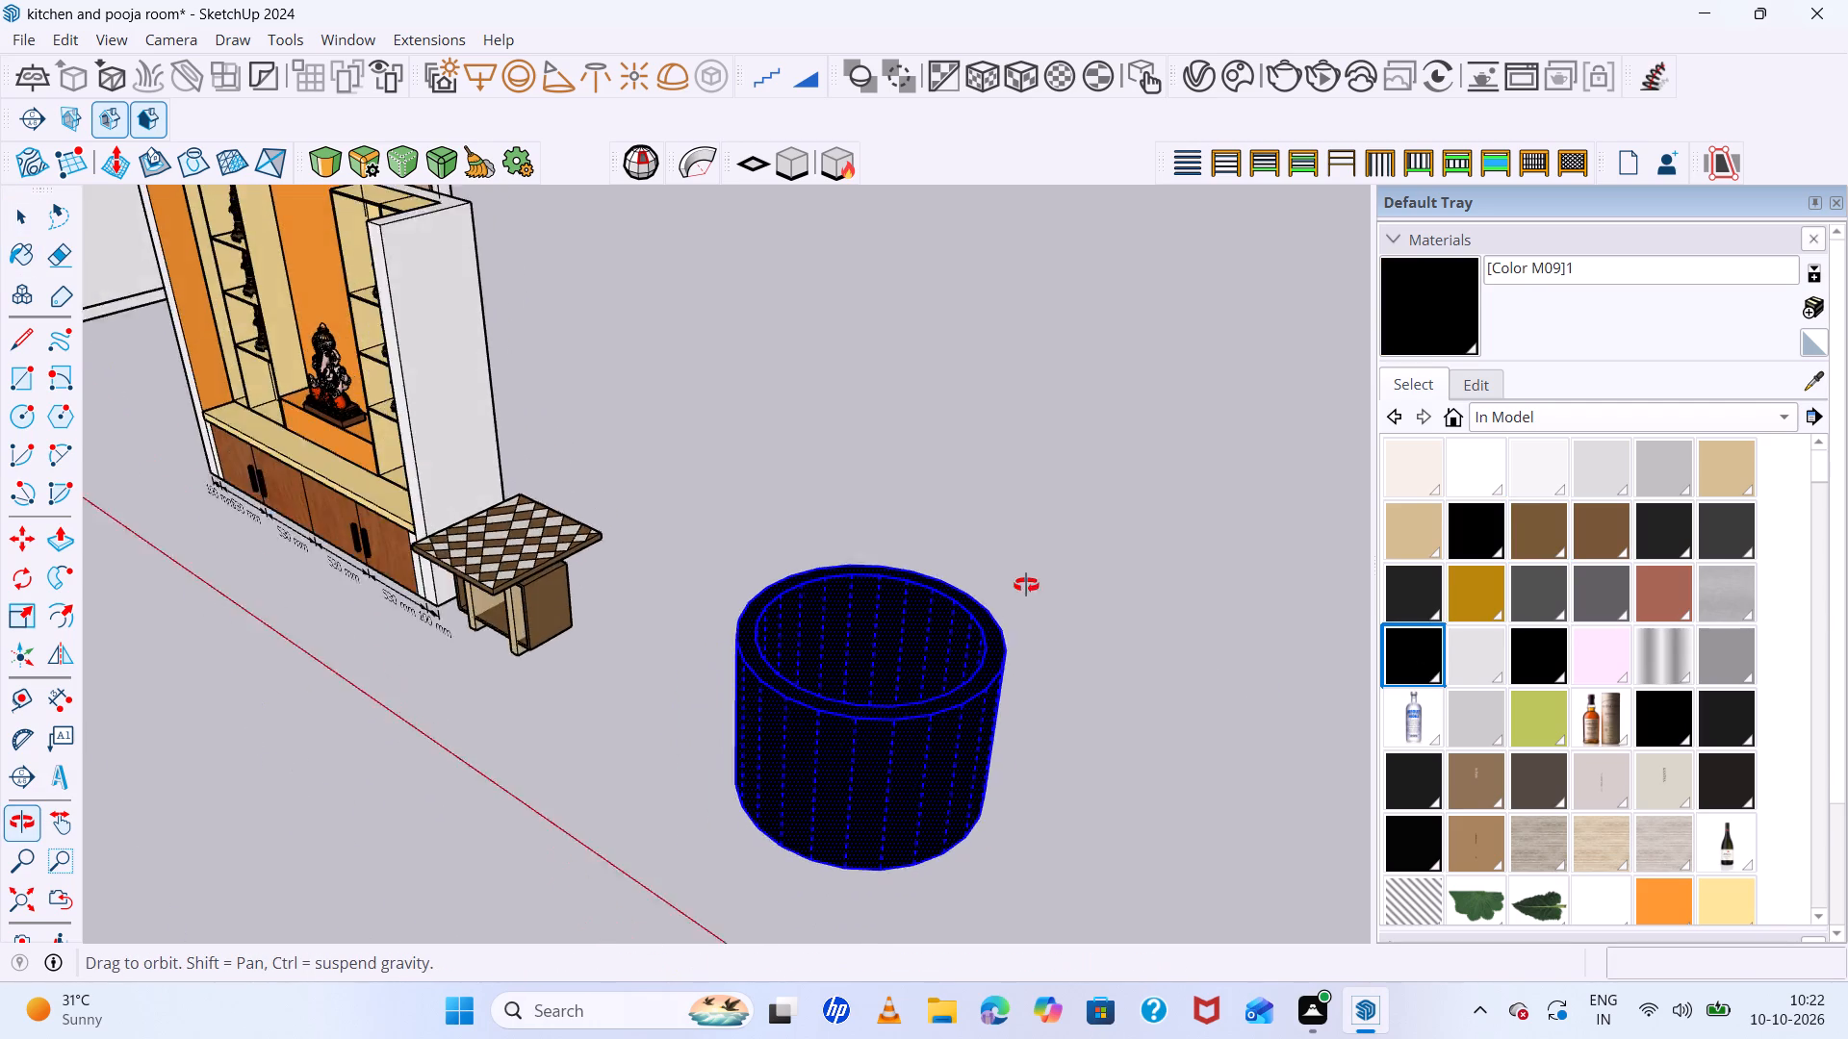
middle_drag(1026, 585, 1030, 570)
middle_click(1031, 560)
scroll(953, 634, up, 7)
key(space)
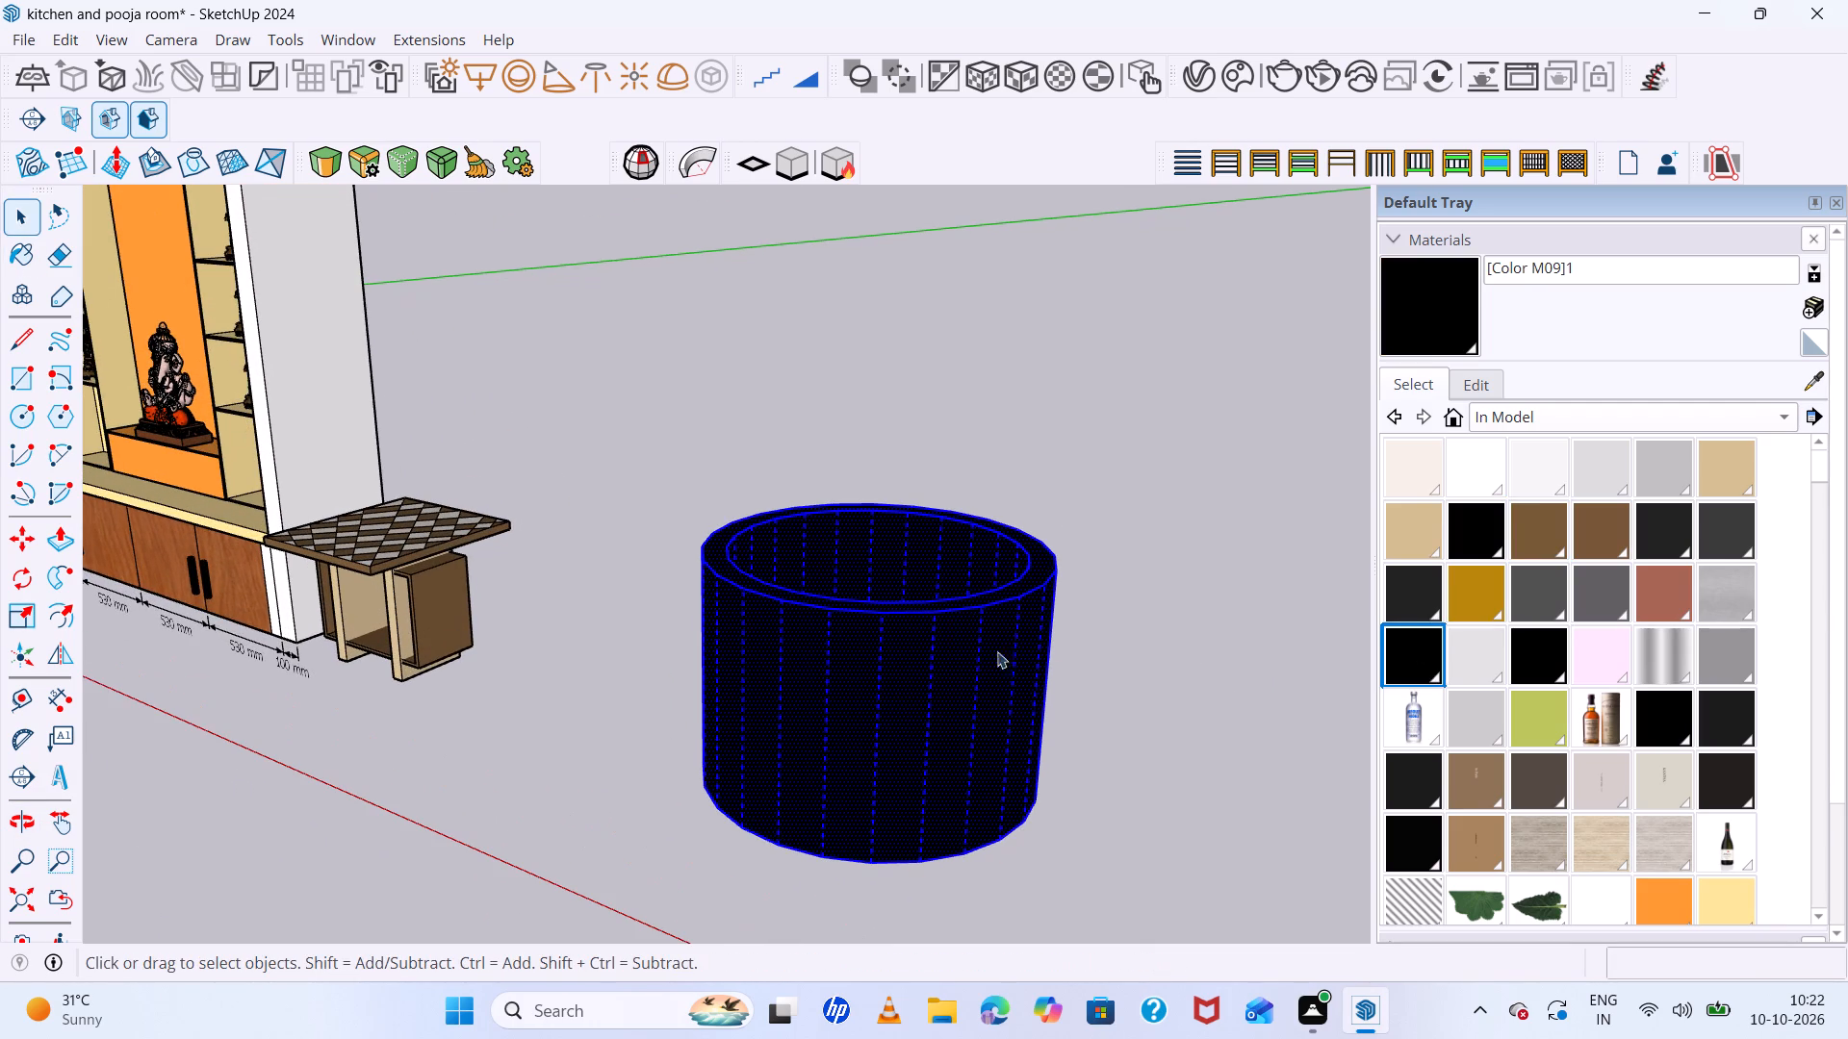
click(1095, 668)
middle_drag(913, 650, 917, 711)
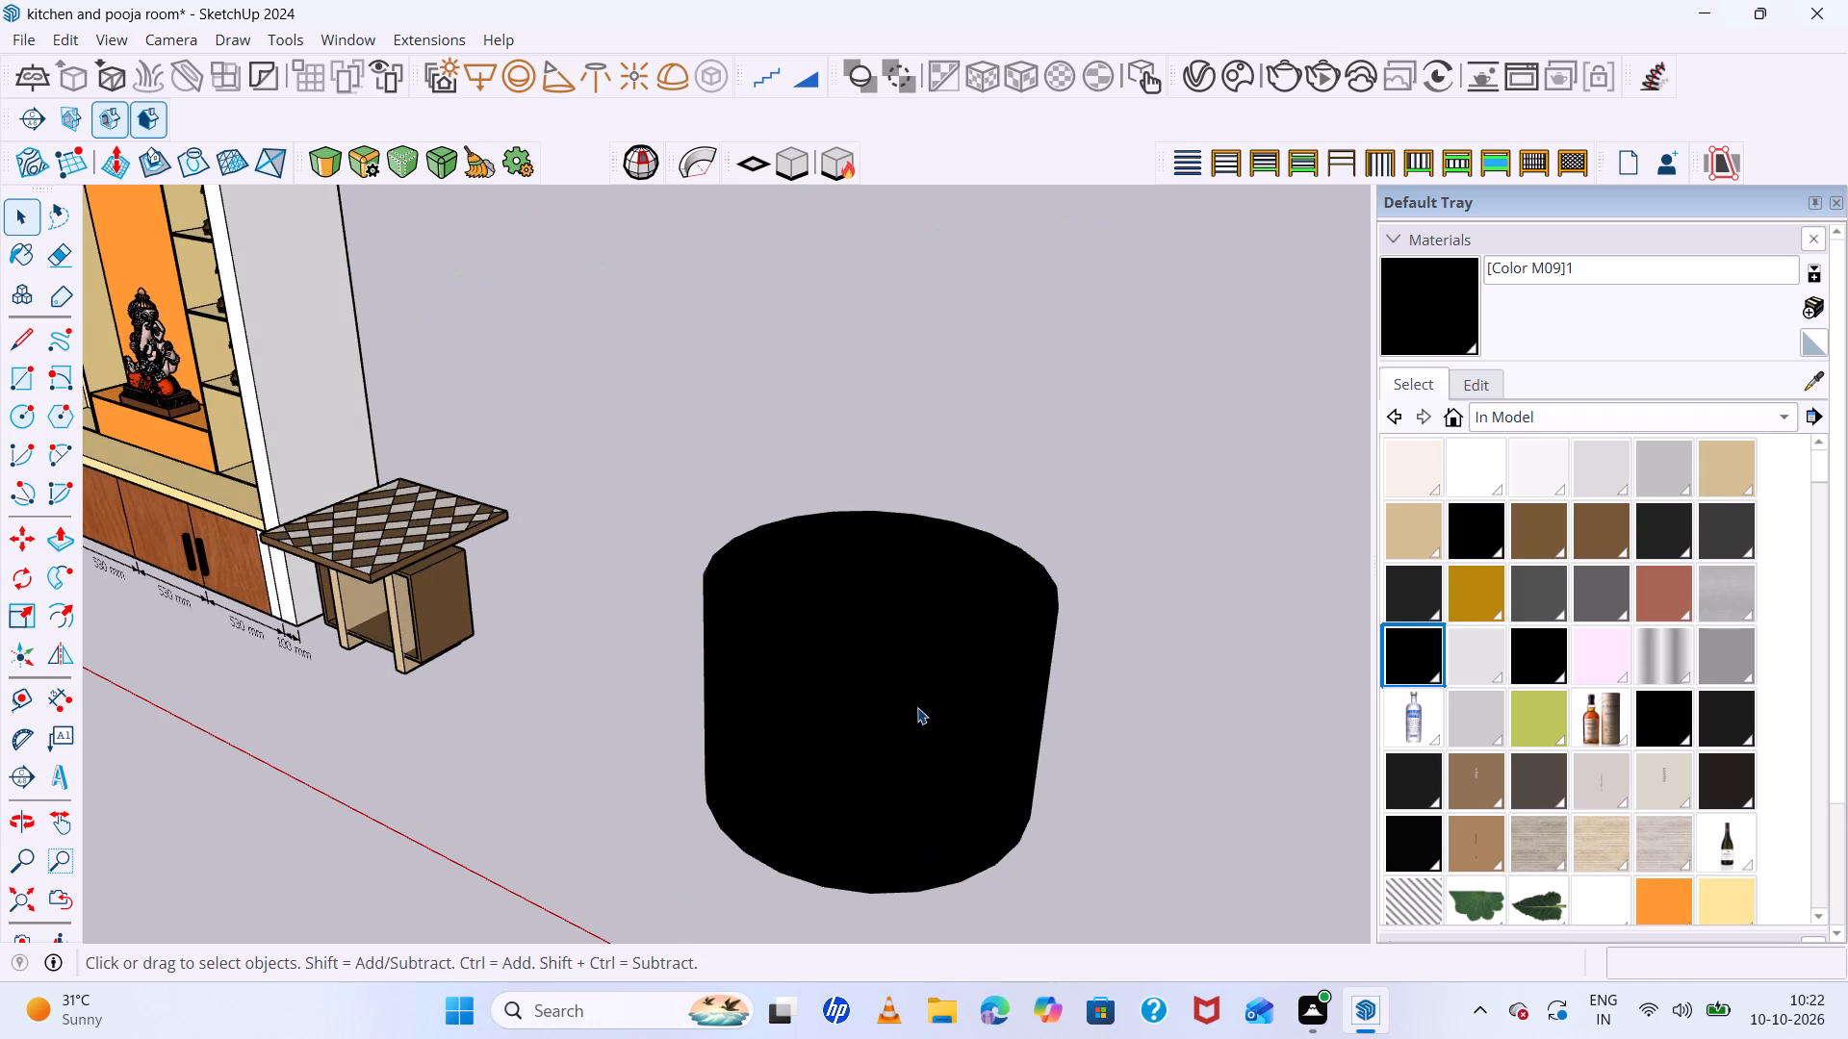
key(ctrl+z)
Paint all the tub's connected faces with the <Beige>2 material and clear the selection.
scroll(919, 703, up, 1)
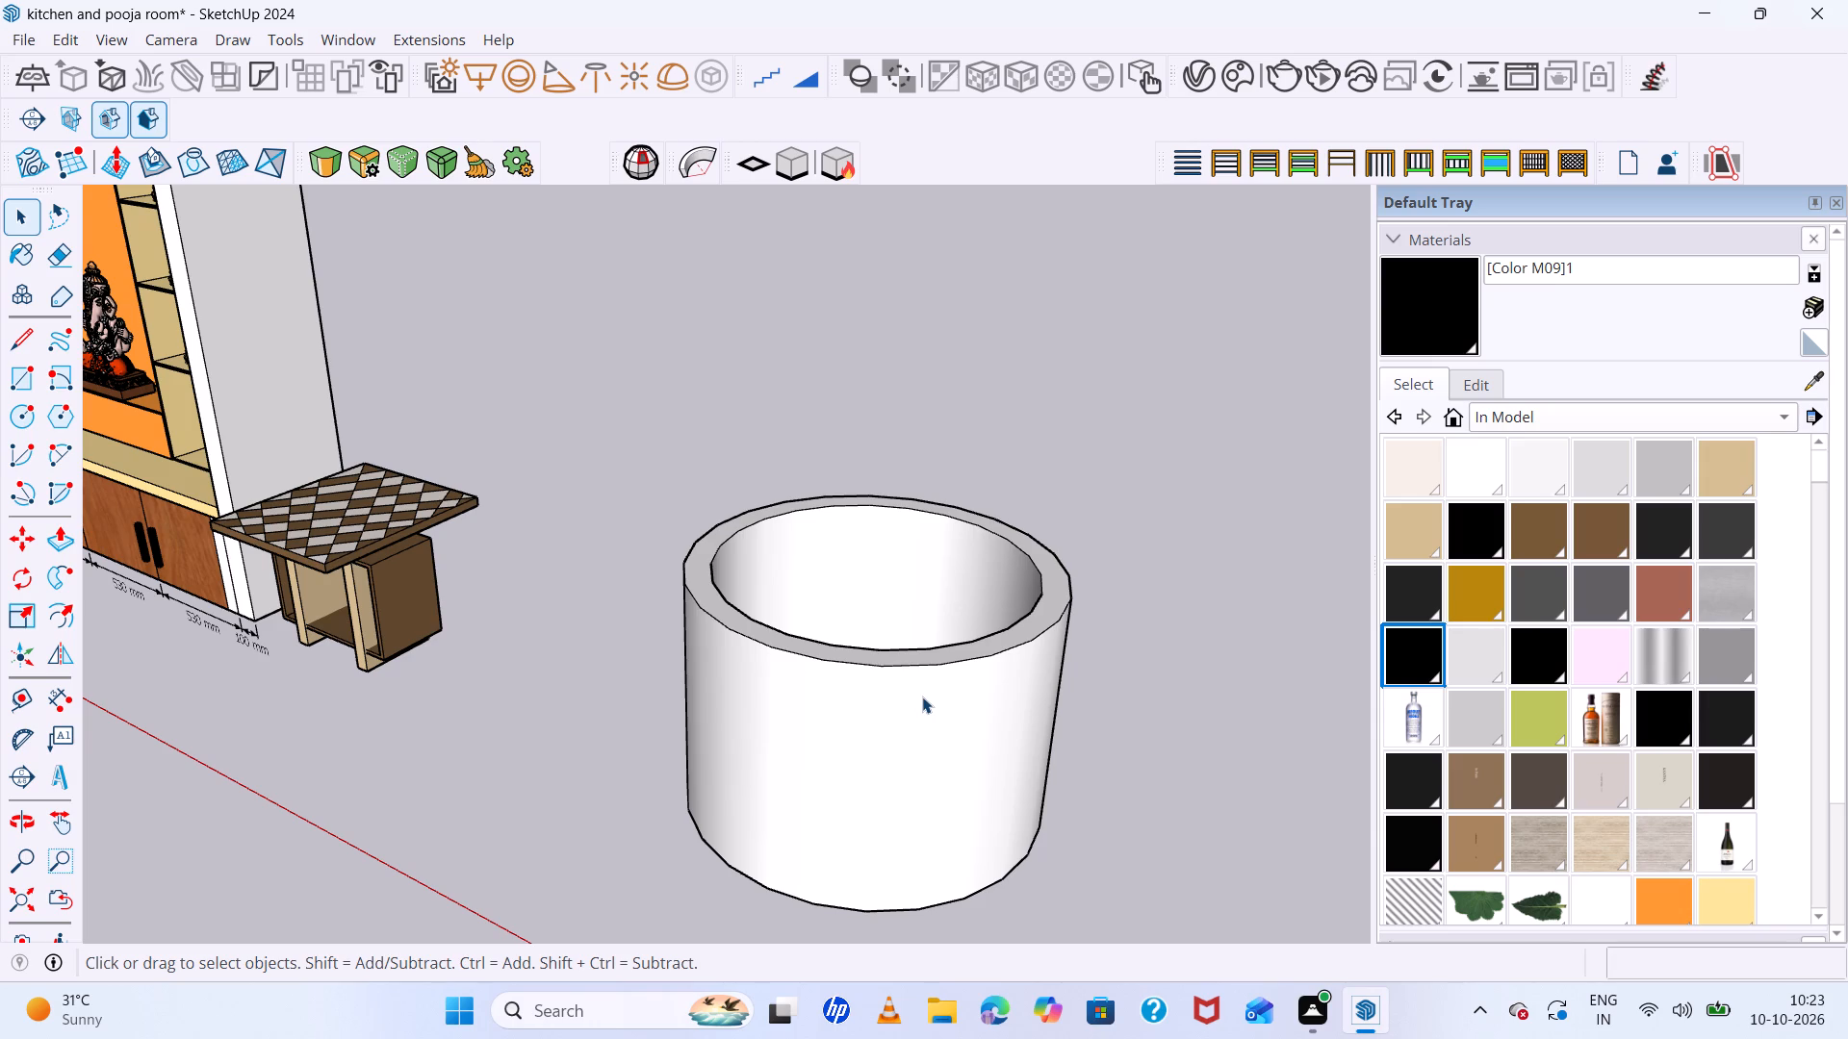
scroll(922, 697, down, 4)
click(923, 696)
triple_click(923, 696)
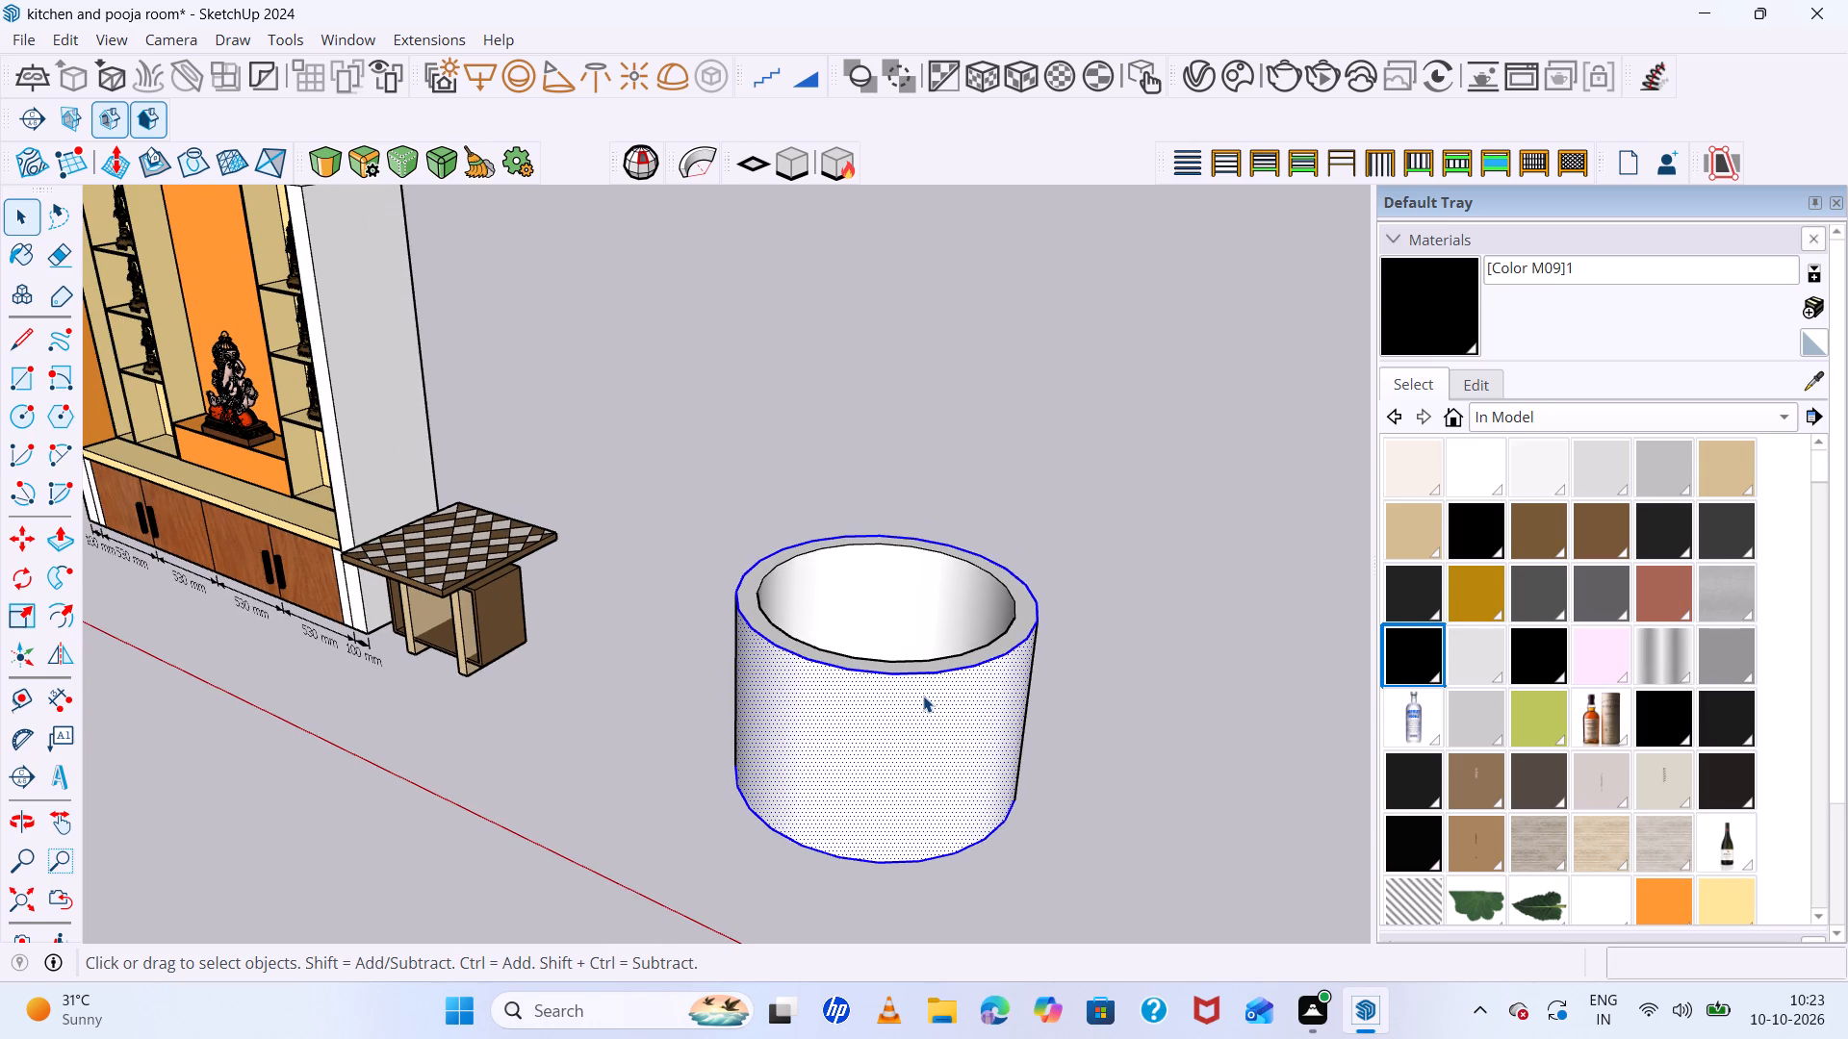
click(1415, 532)
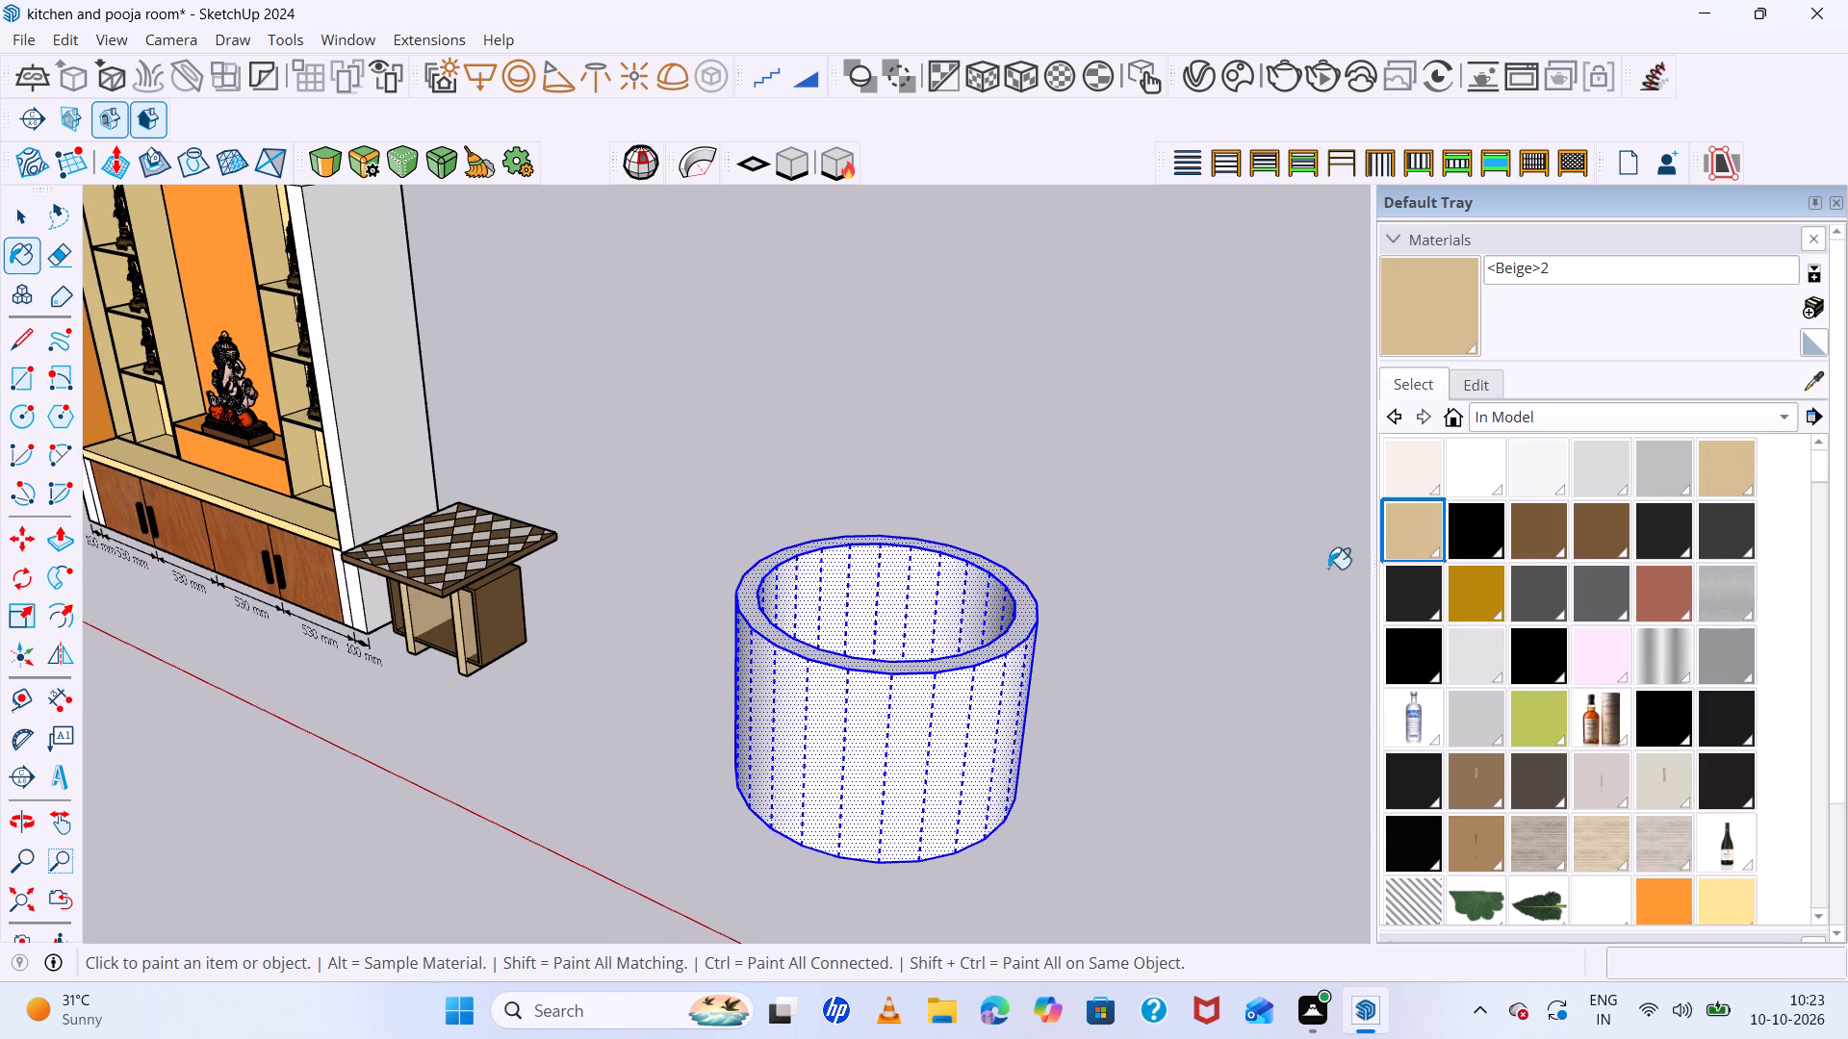
click(902, 710)
scroll(938, 666, up, 8)
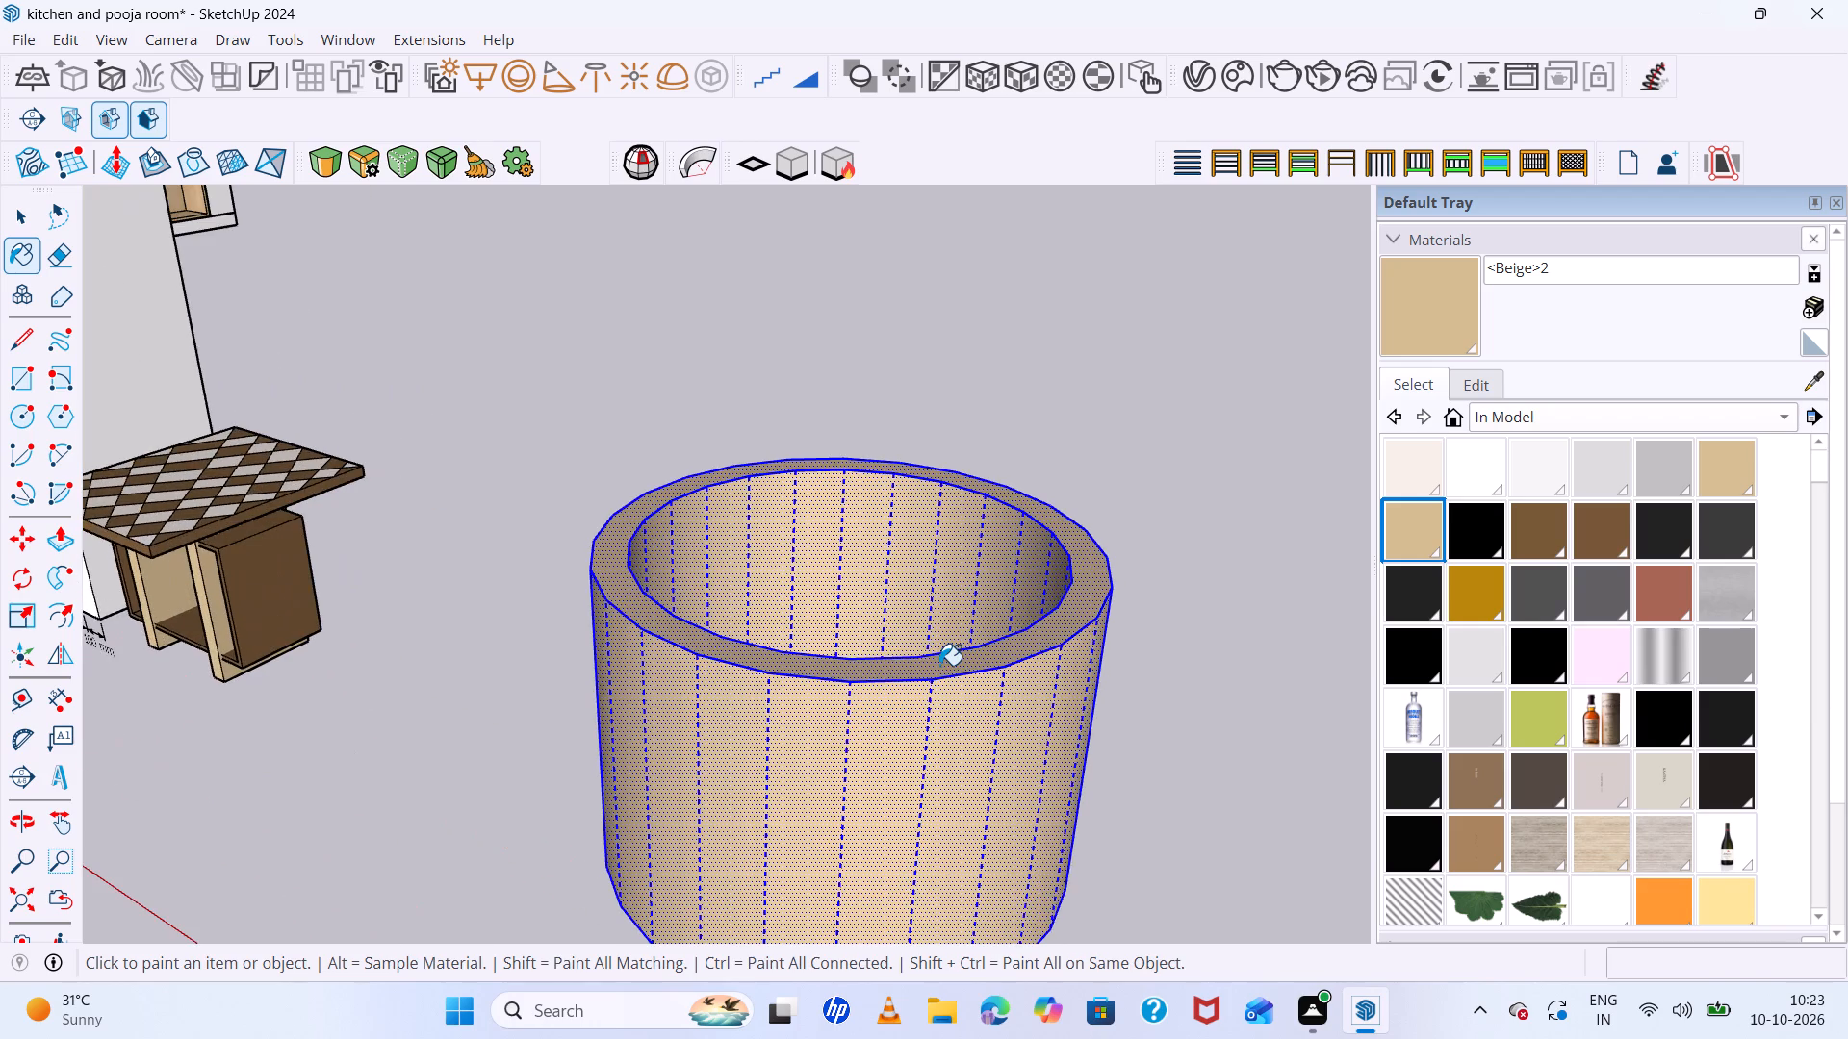
middle_drag(947, 669, 1037, 949)
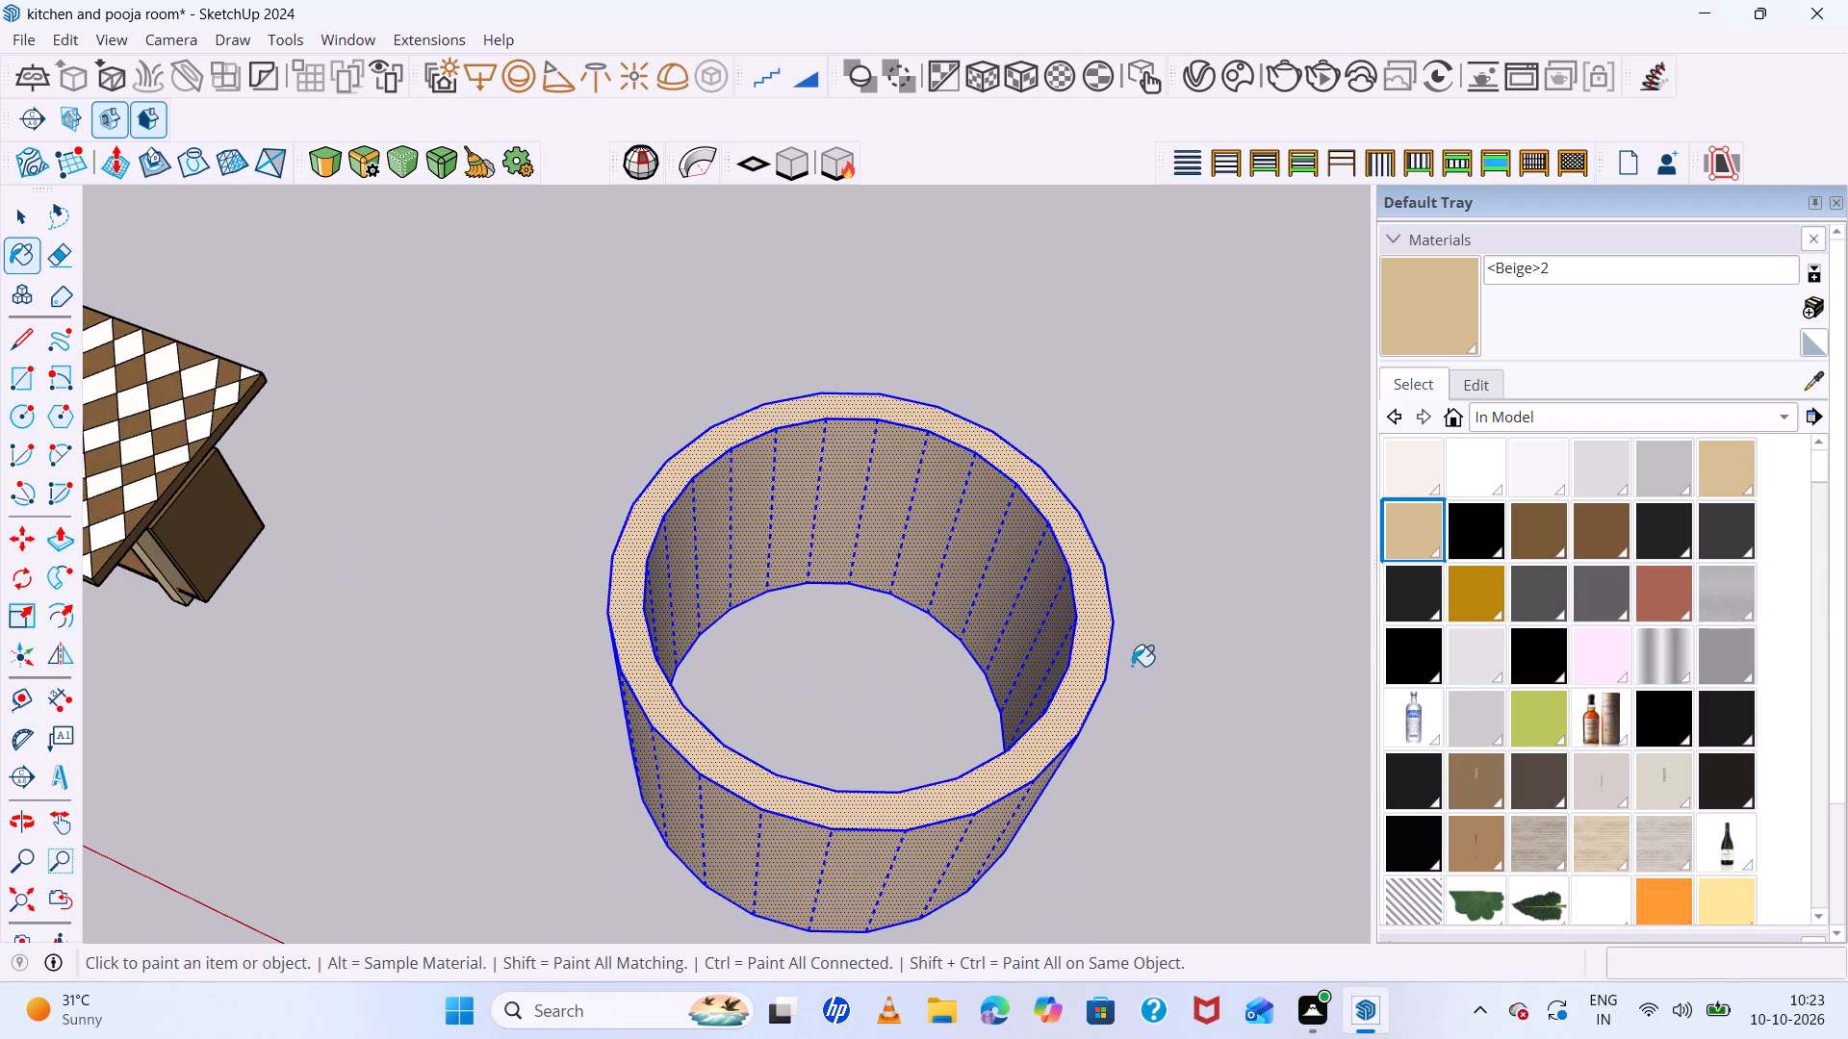
key(space)
click(1133, 658)
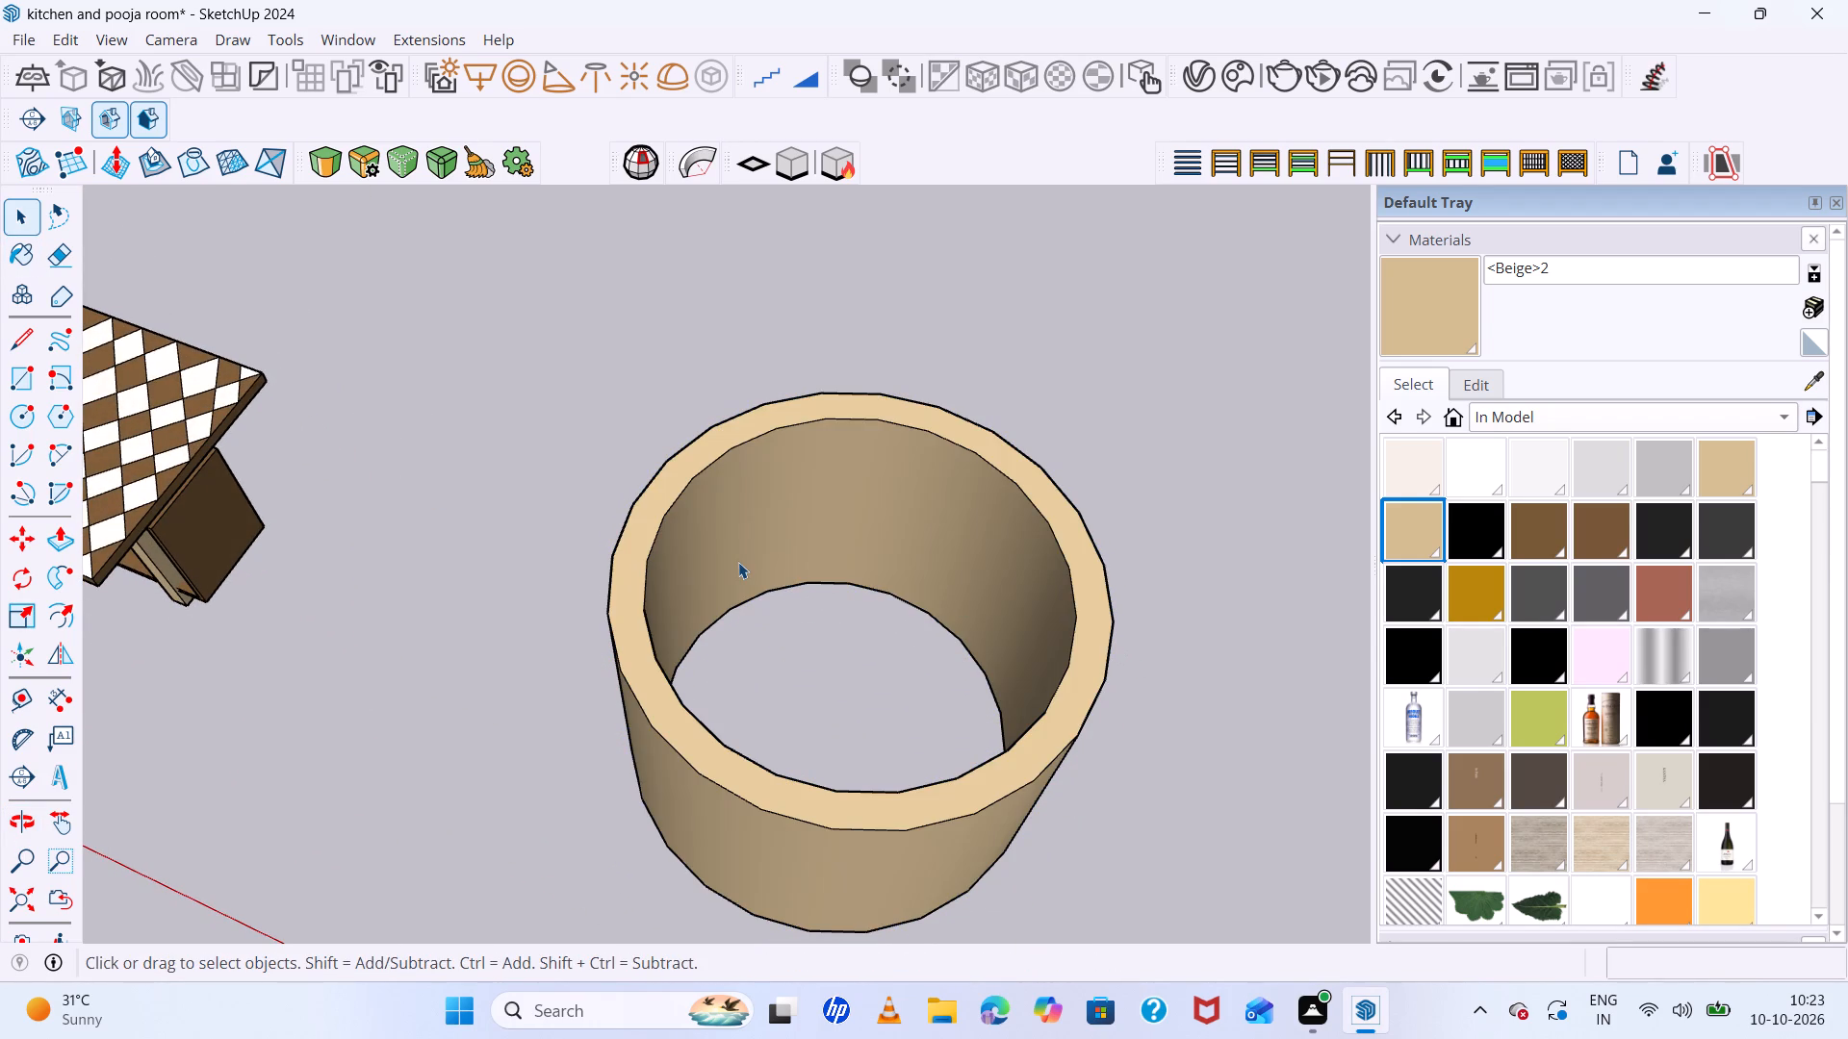
Draw a line about 909 mm long across the inner rim to close the tub's top with two half faces.
key(l)
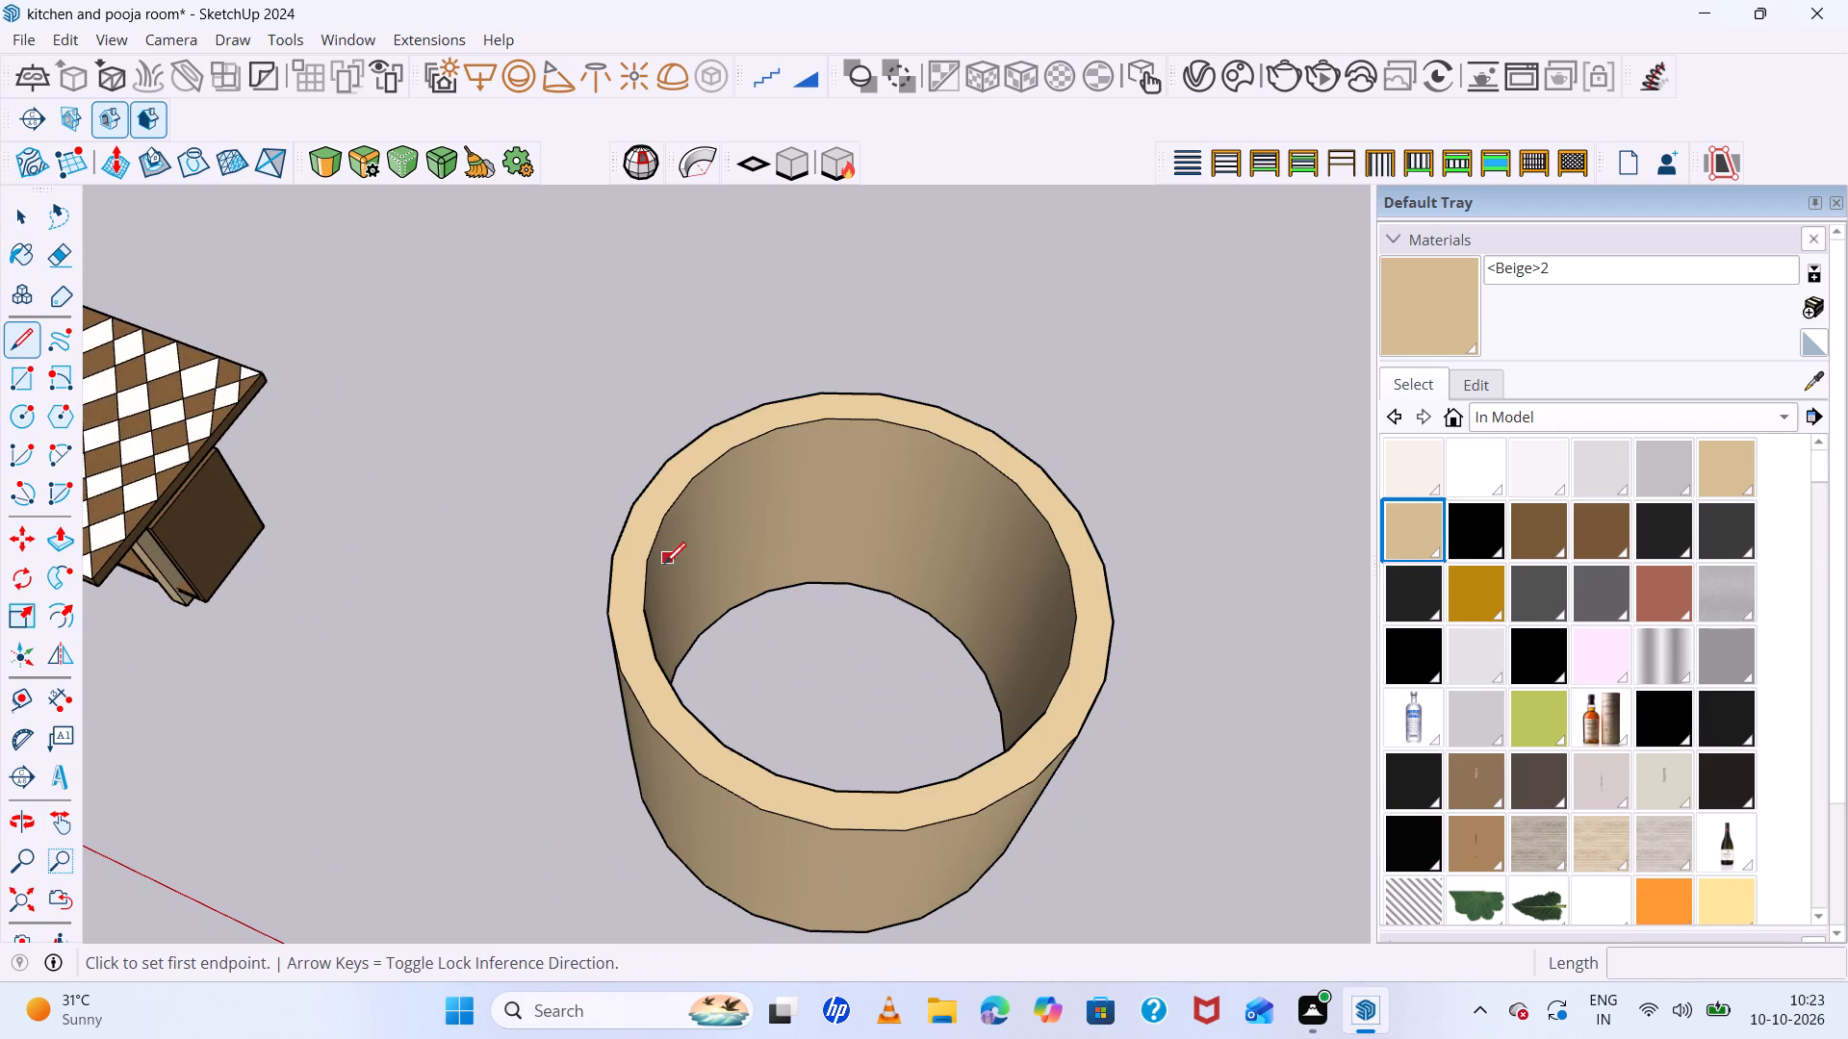
click(652, 569)
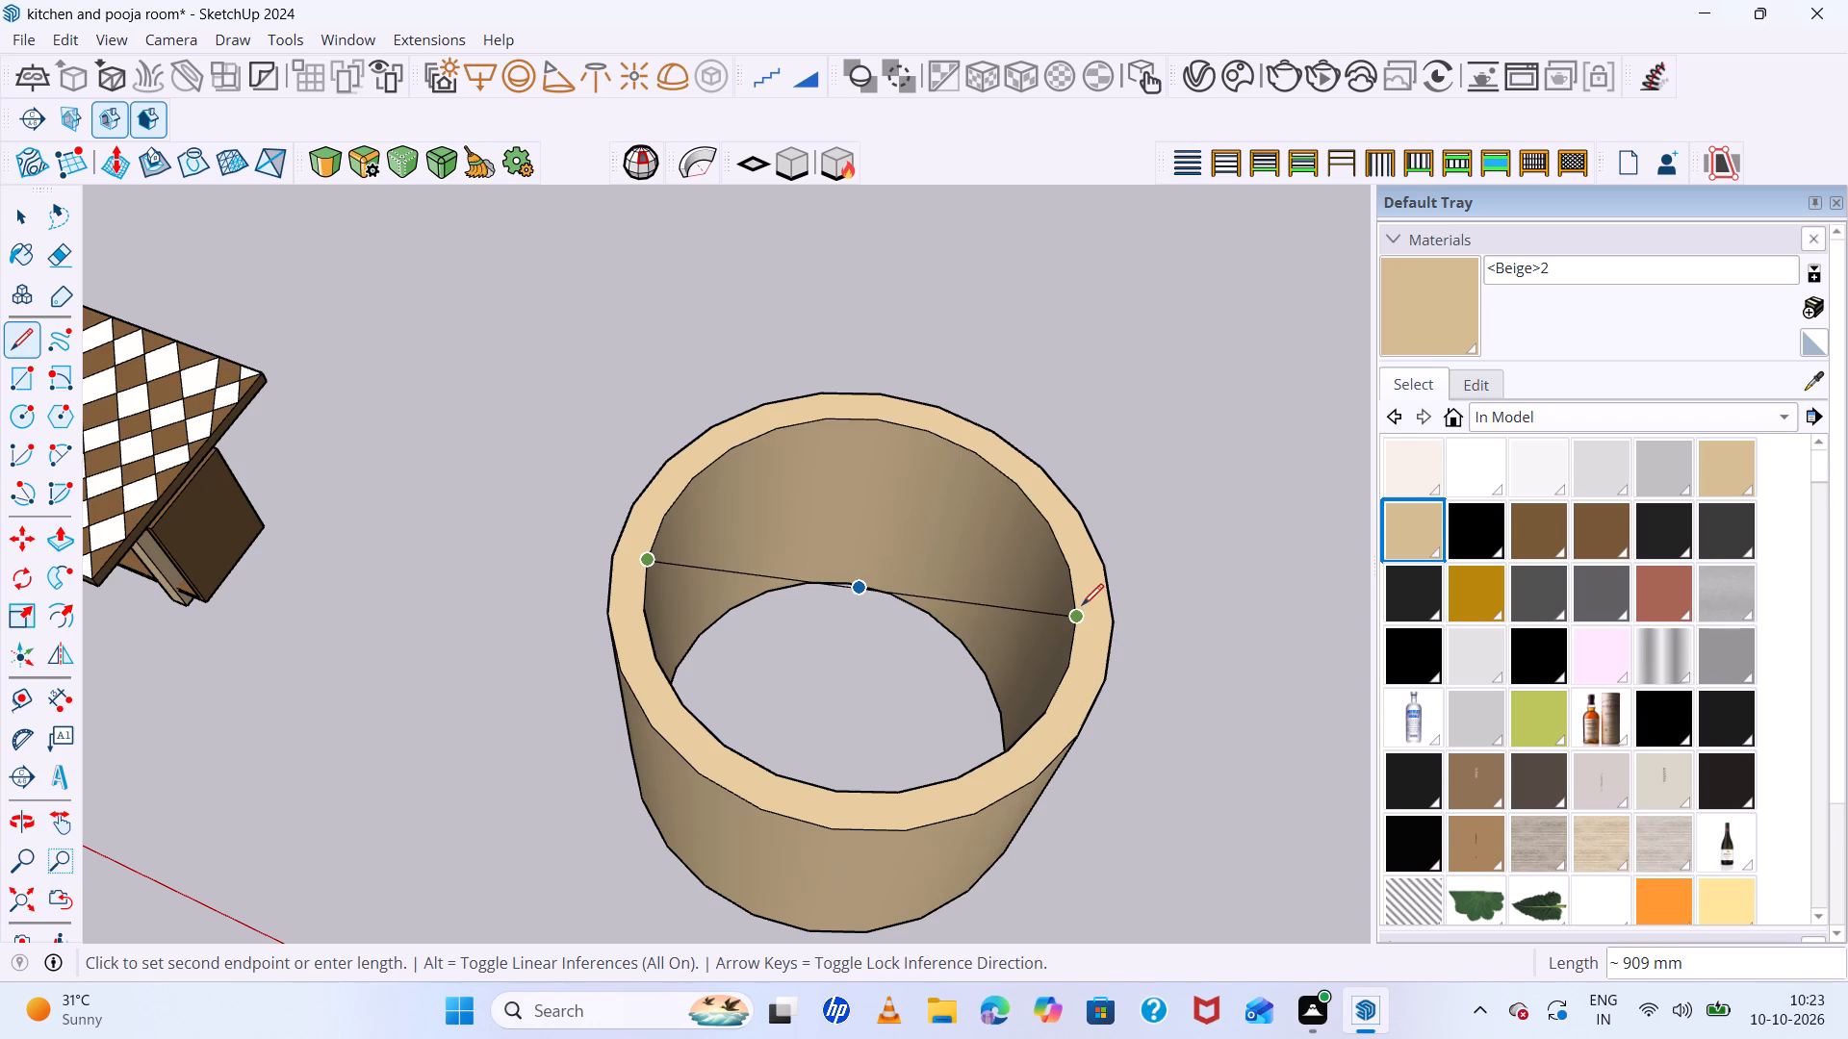
click(1082, 605)
key(space)
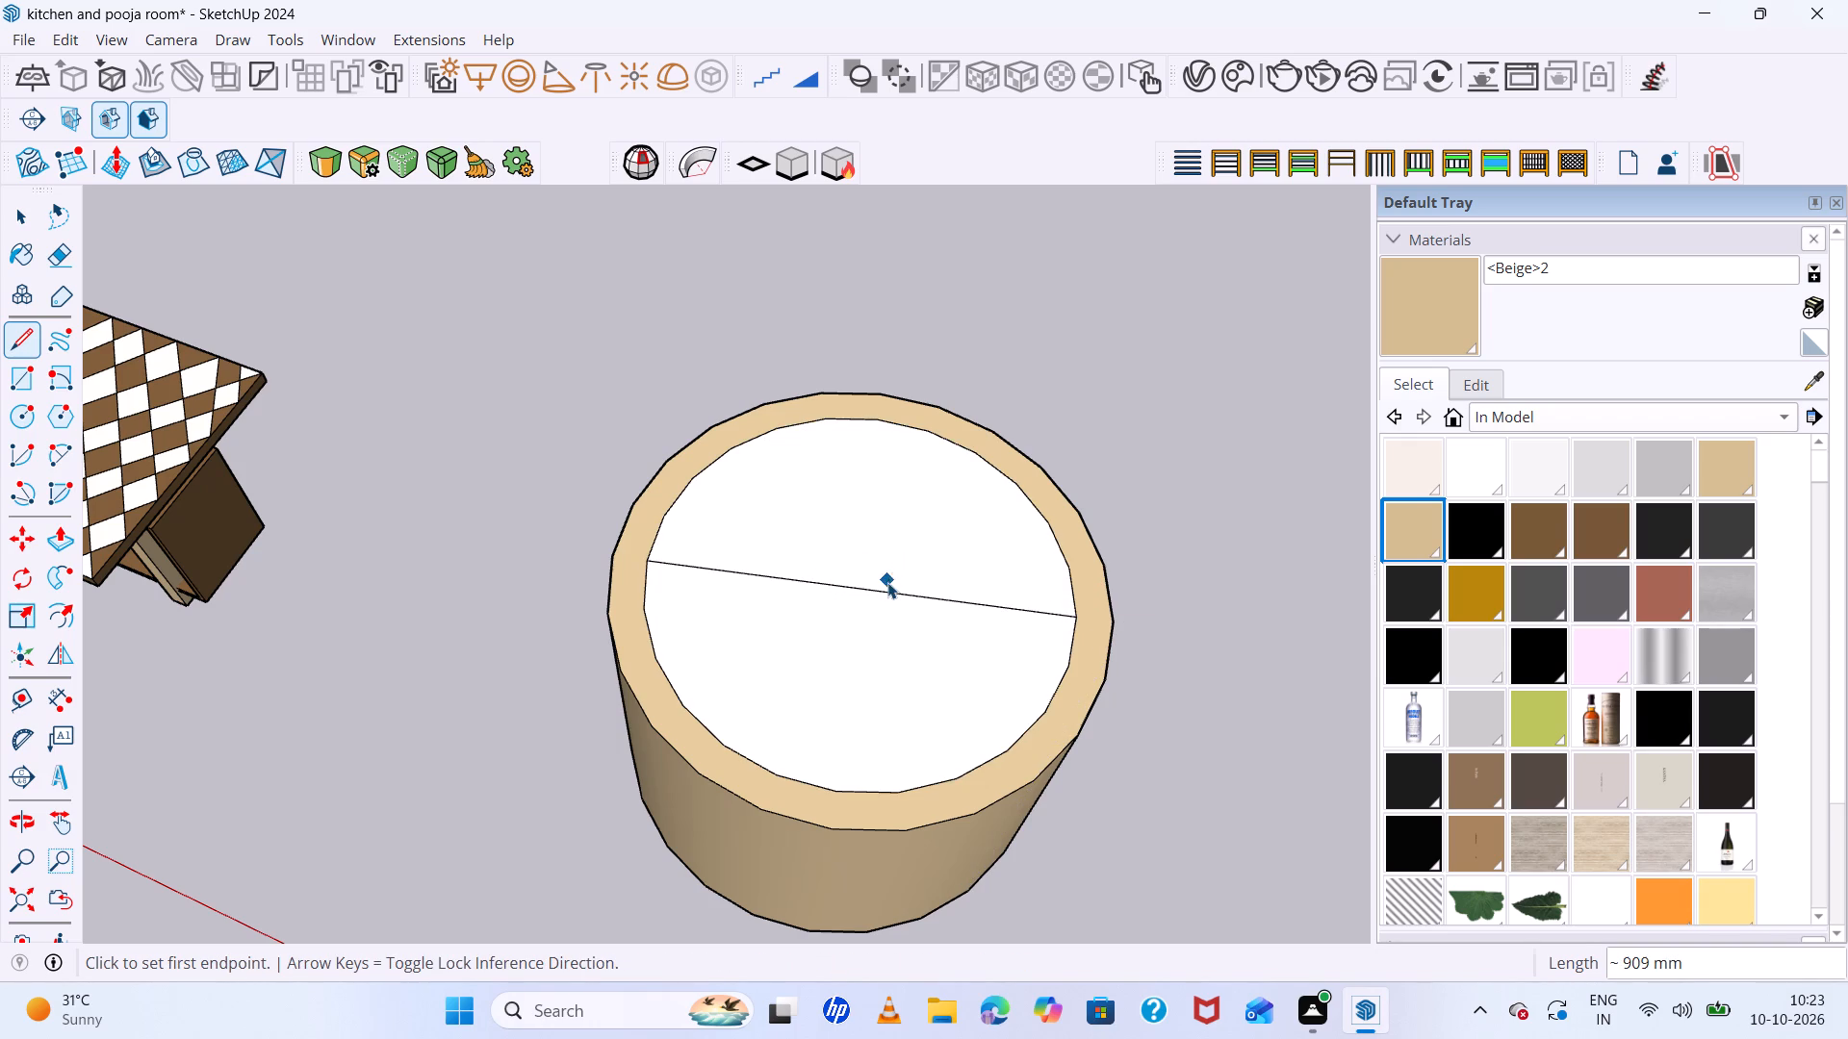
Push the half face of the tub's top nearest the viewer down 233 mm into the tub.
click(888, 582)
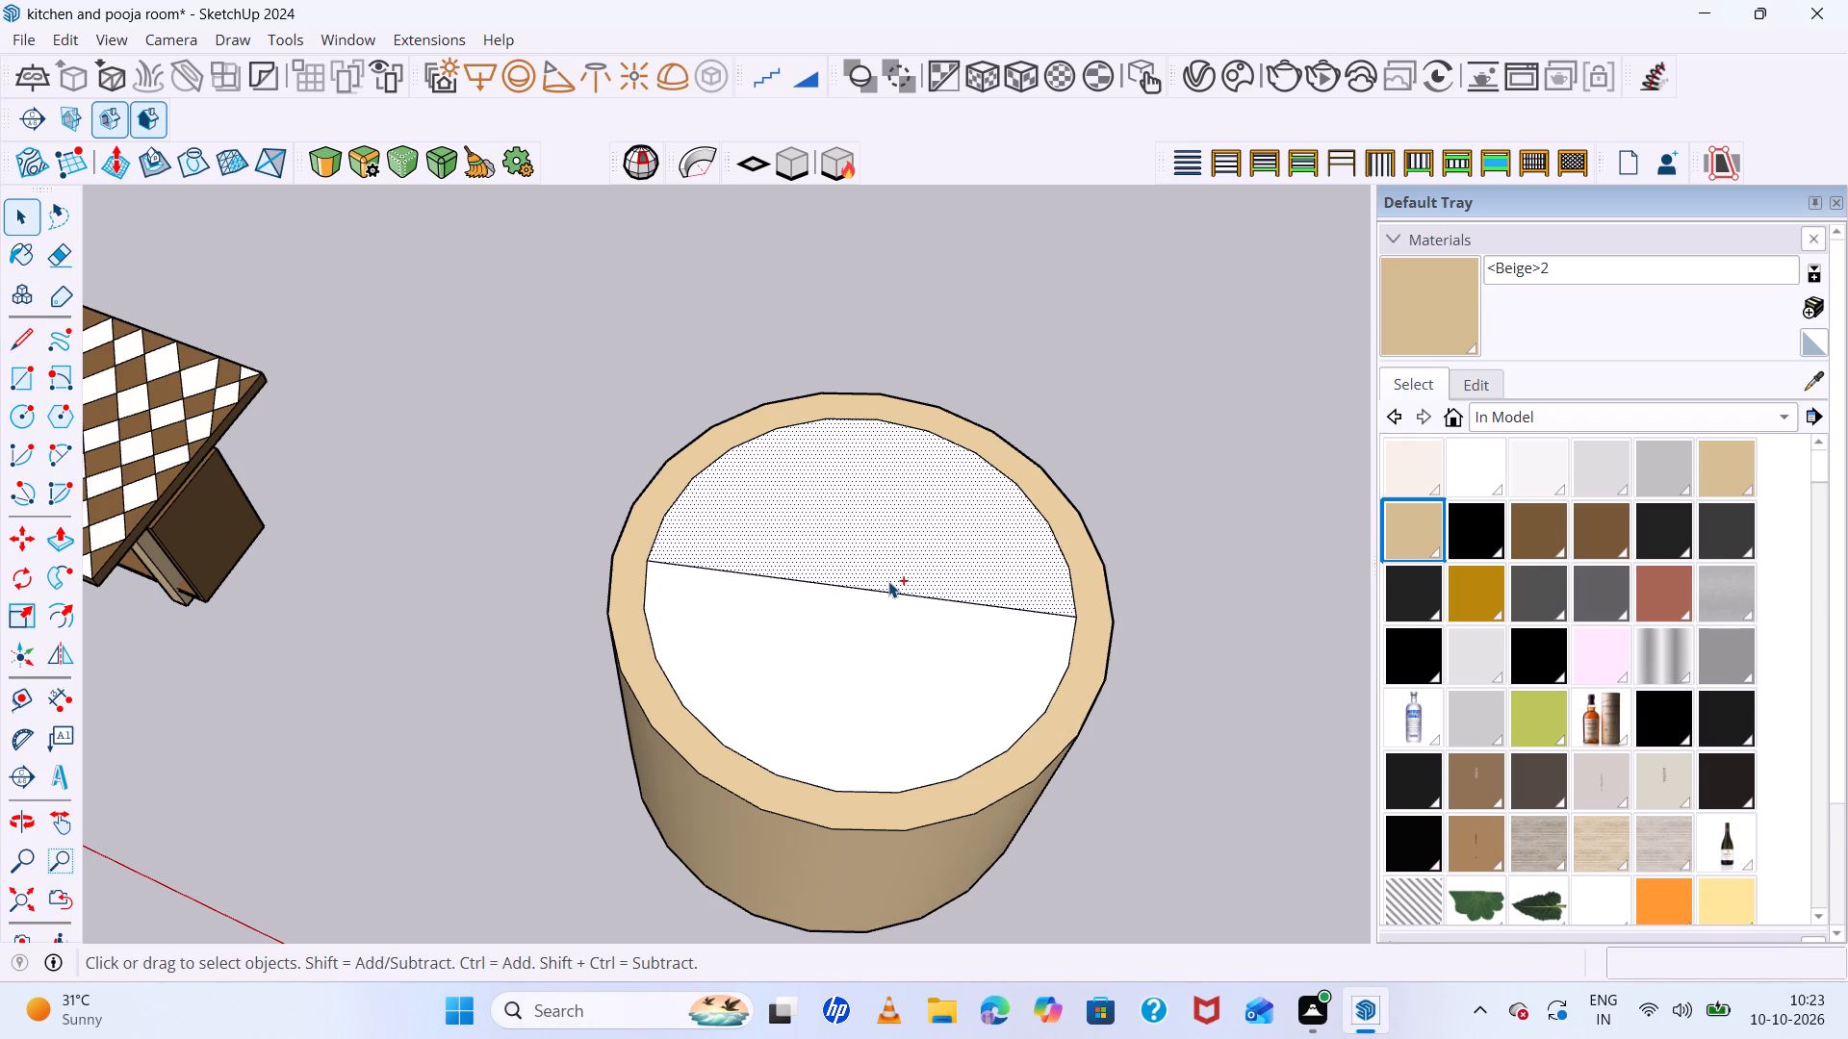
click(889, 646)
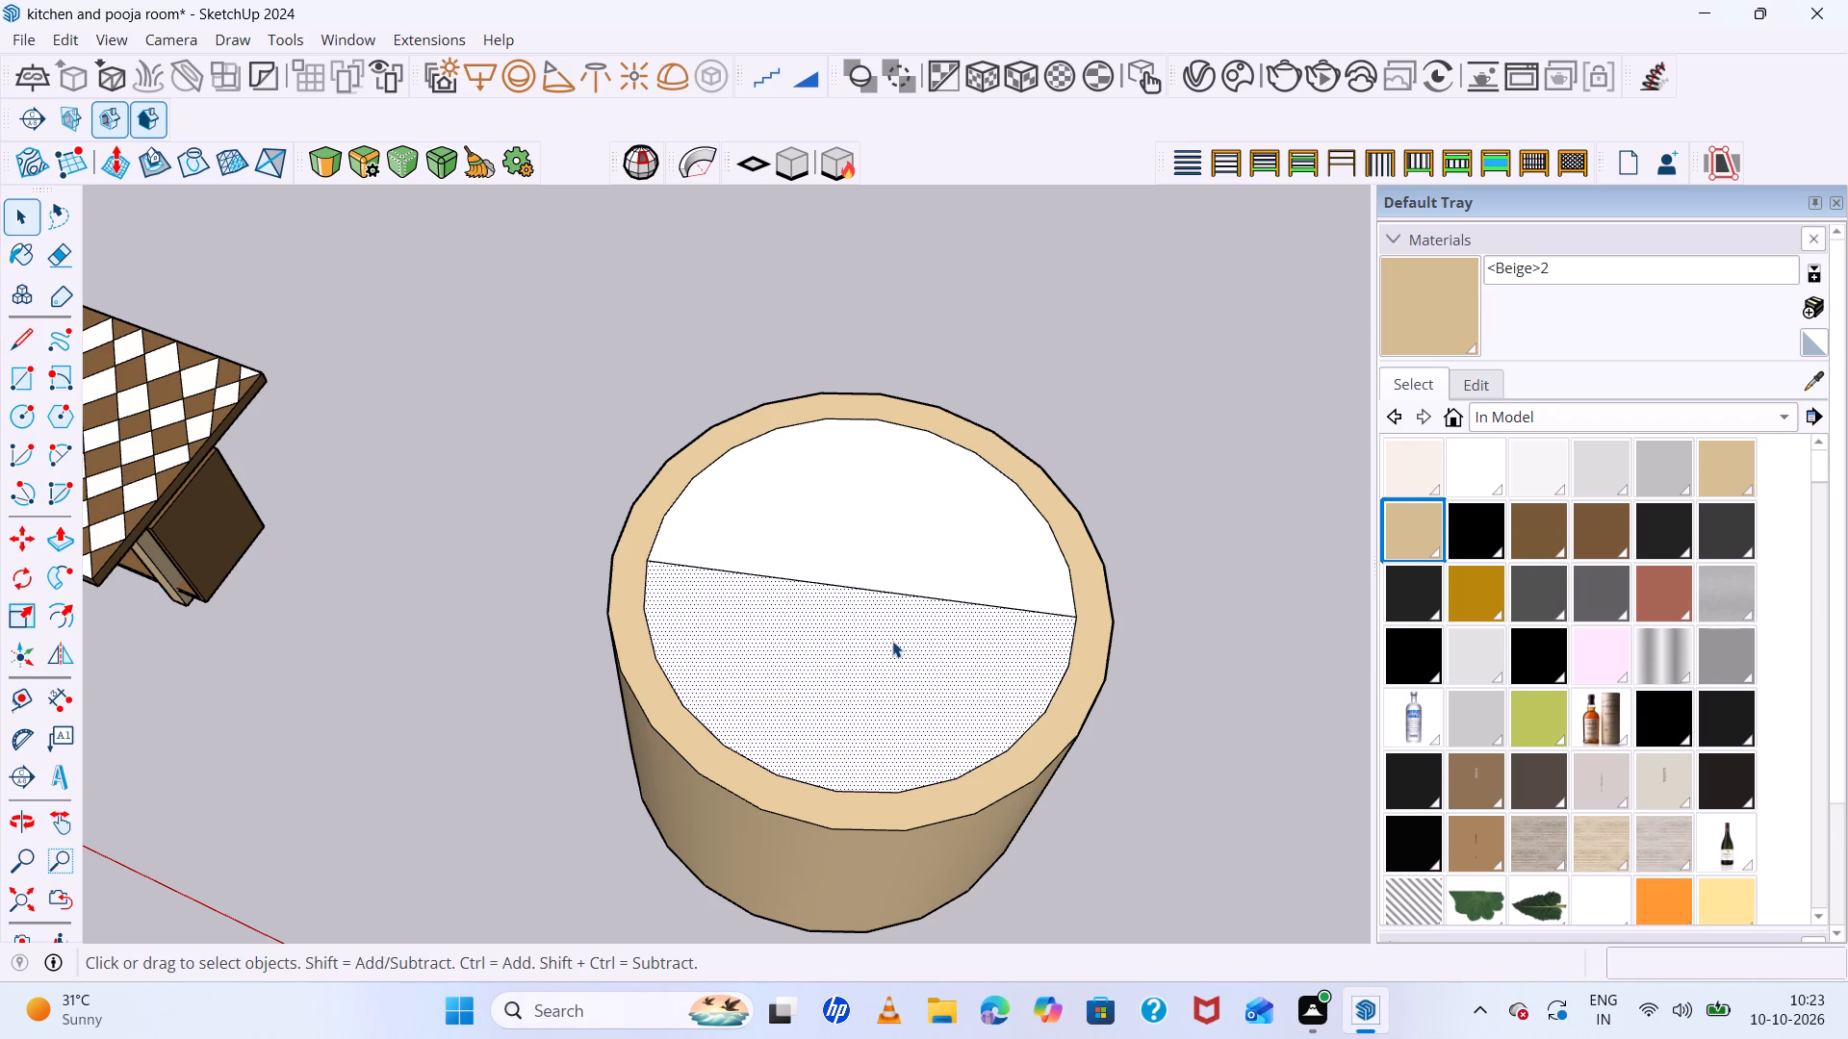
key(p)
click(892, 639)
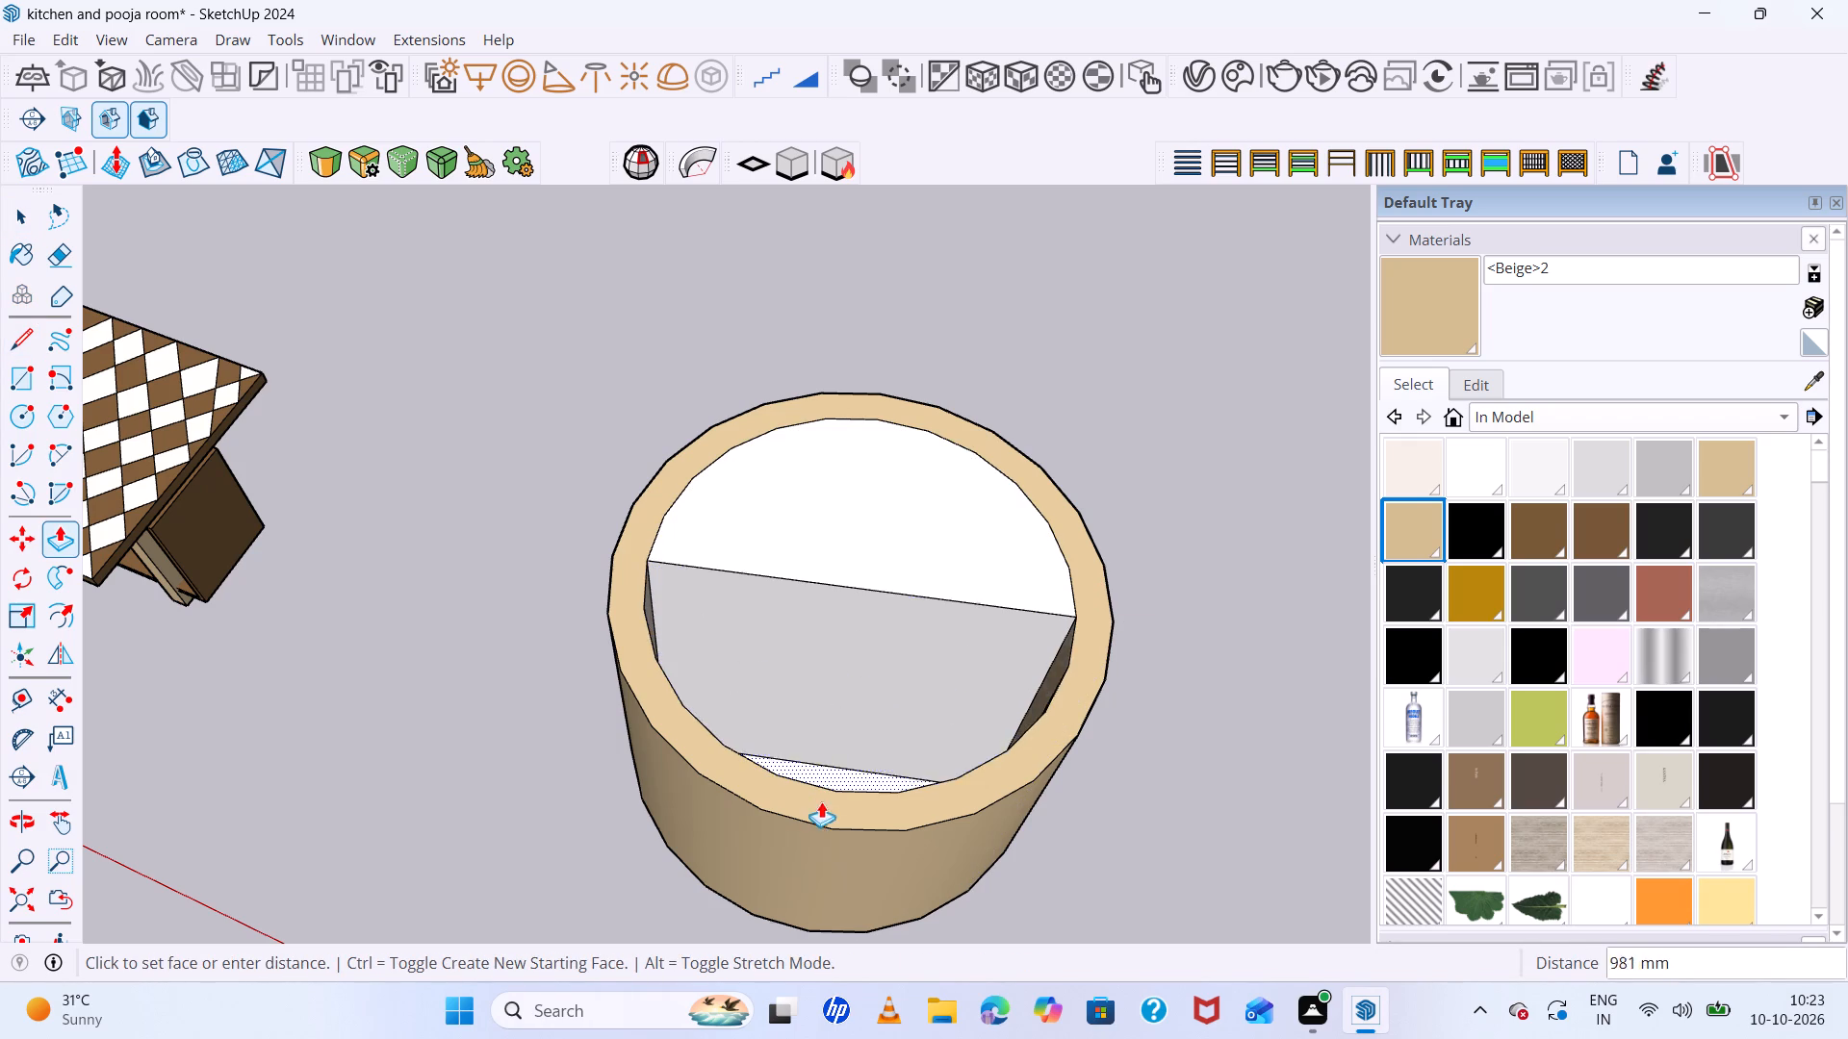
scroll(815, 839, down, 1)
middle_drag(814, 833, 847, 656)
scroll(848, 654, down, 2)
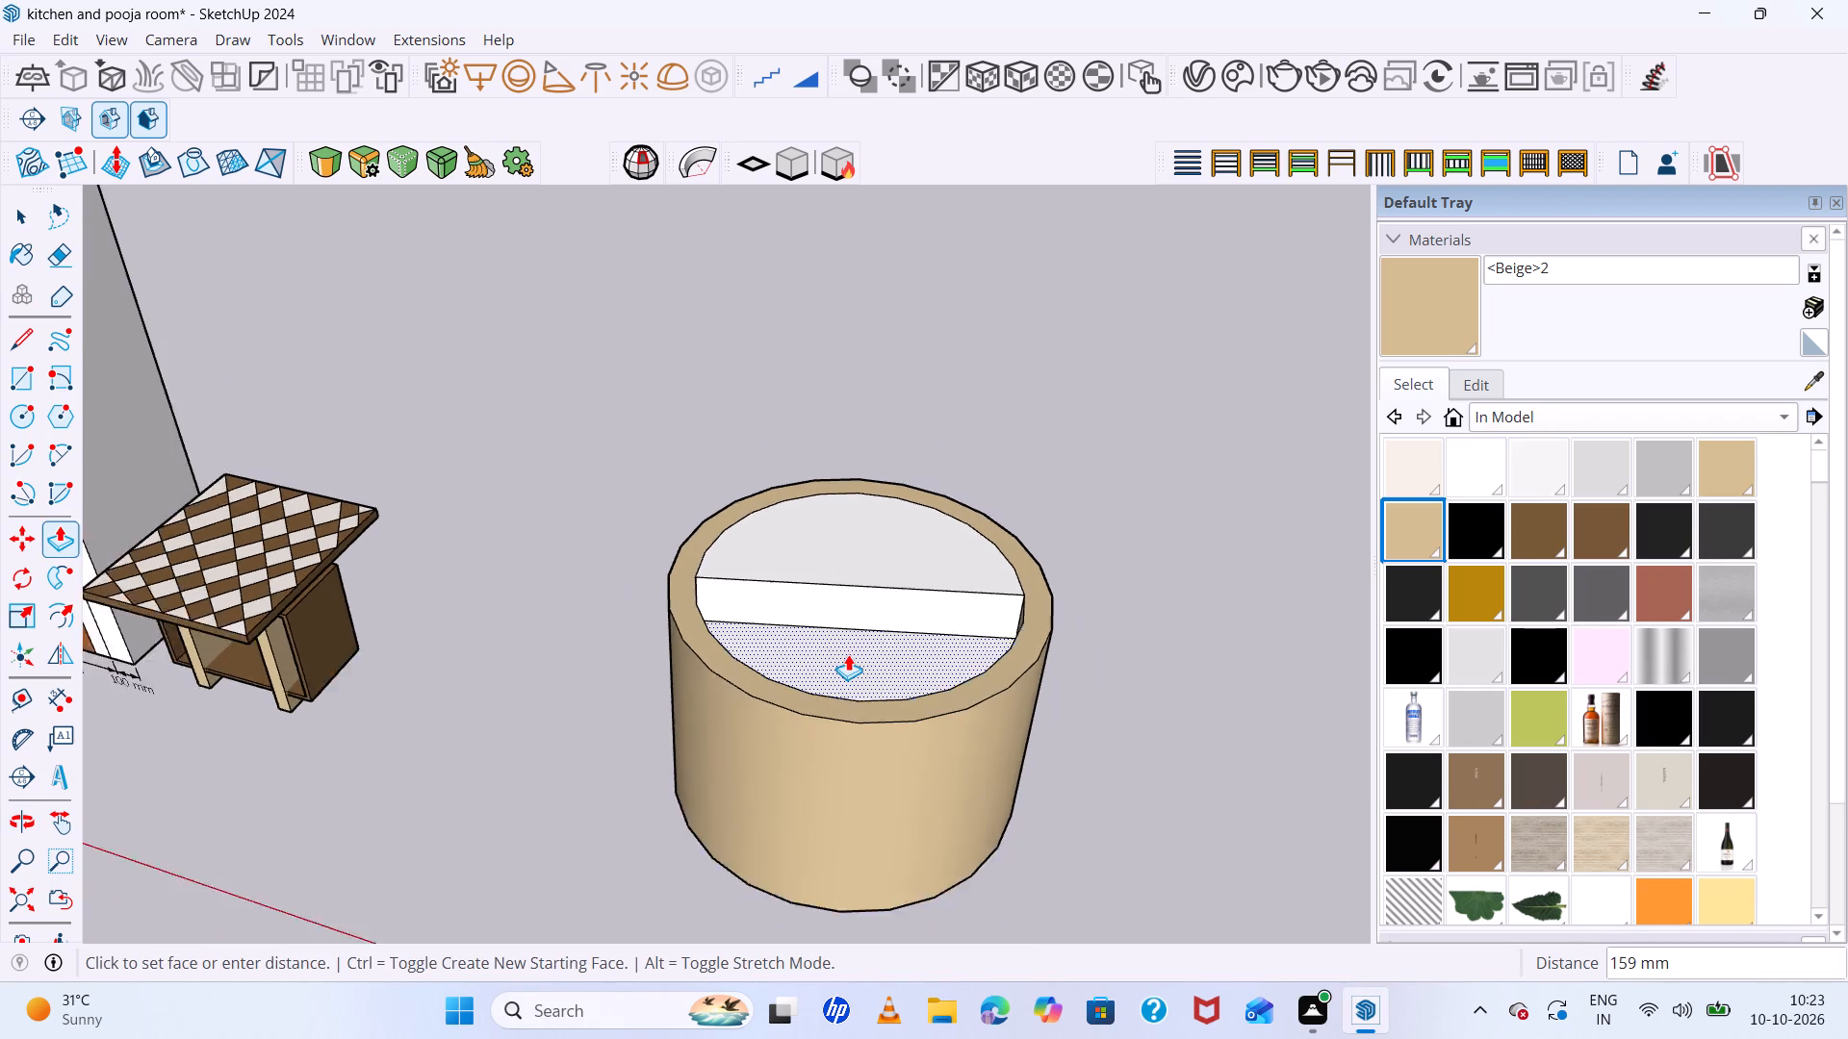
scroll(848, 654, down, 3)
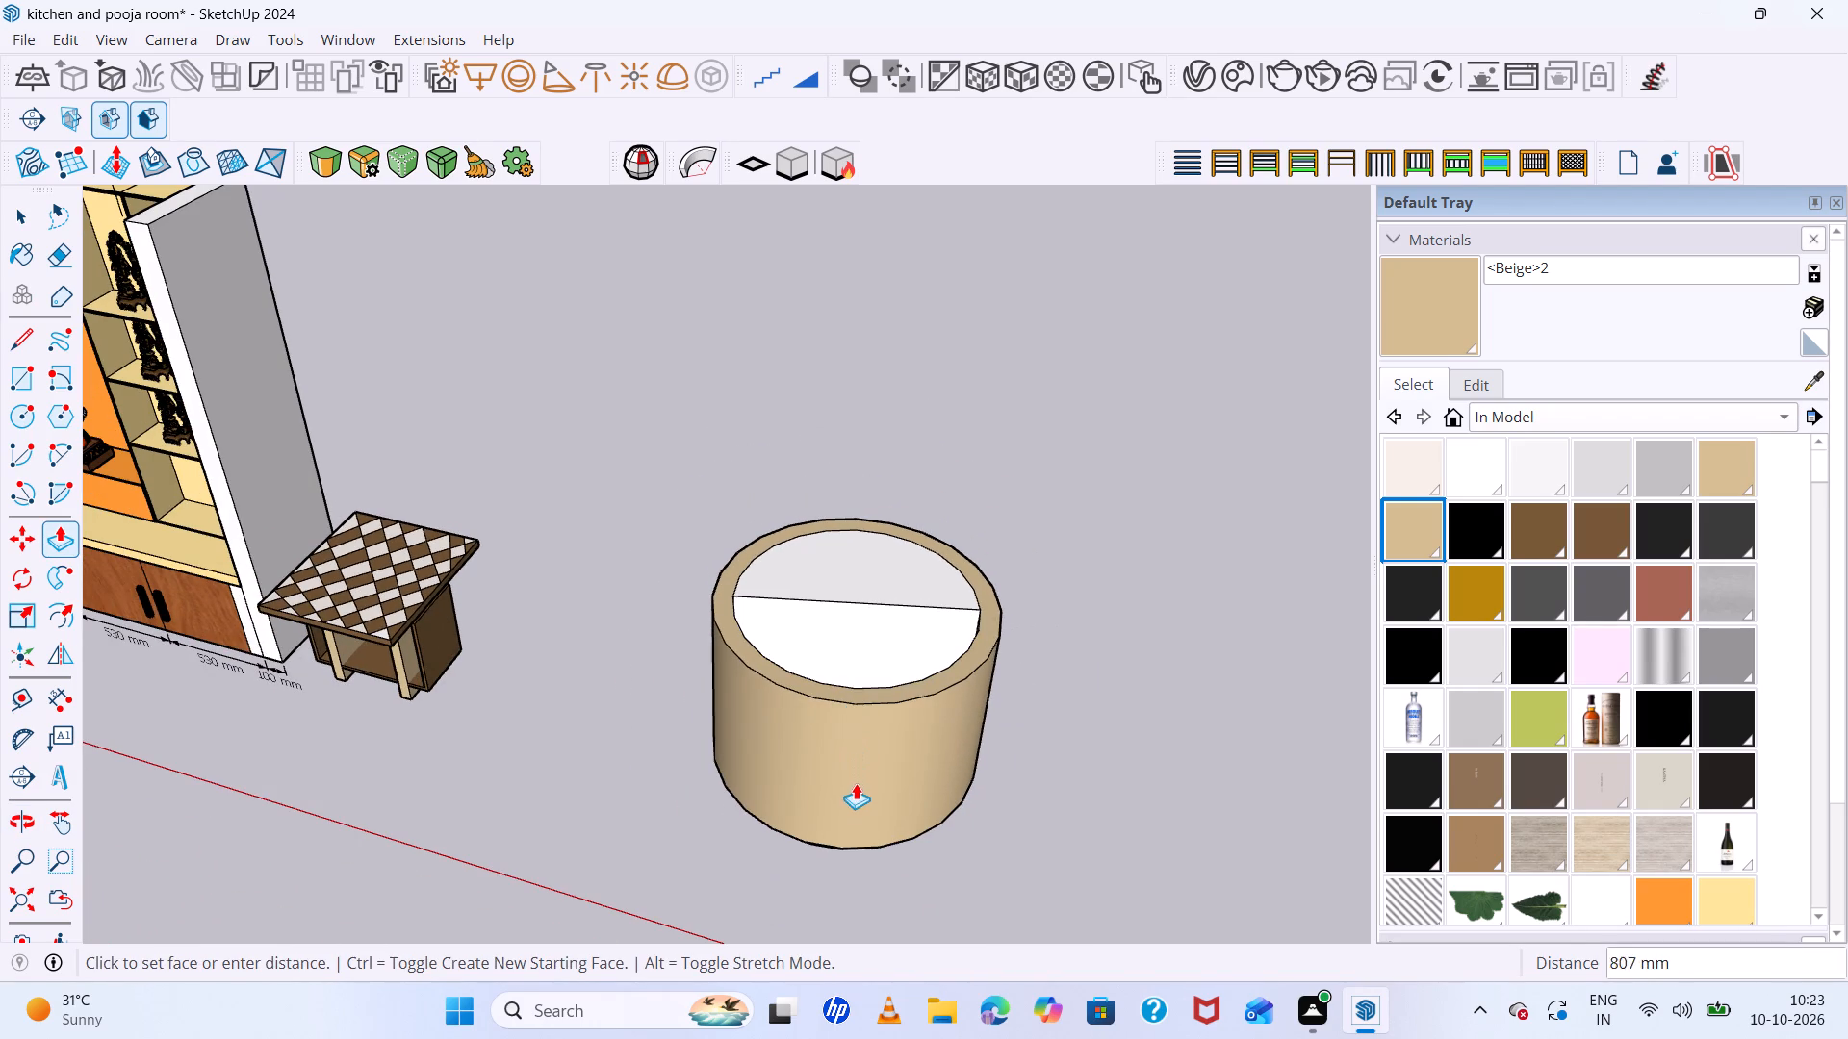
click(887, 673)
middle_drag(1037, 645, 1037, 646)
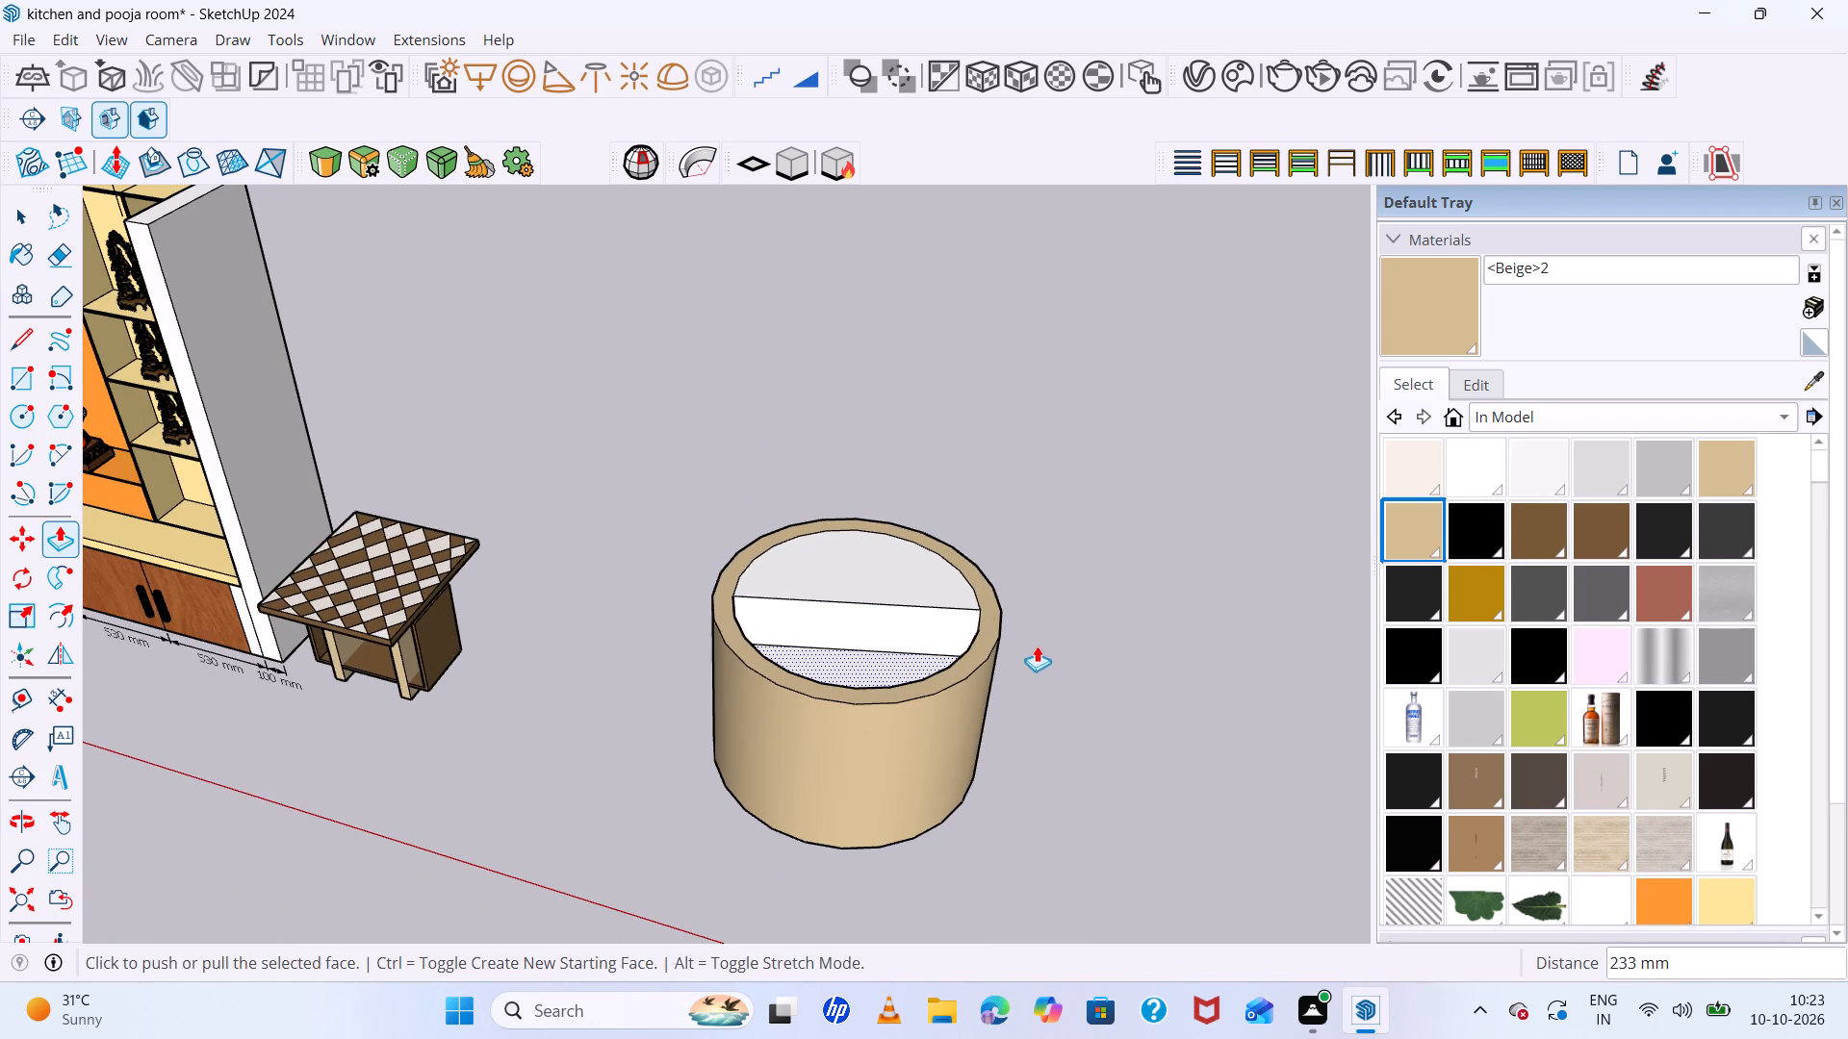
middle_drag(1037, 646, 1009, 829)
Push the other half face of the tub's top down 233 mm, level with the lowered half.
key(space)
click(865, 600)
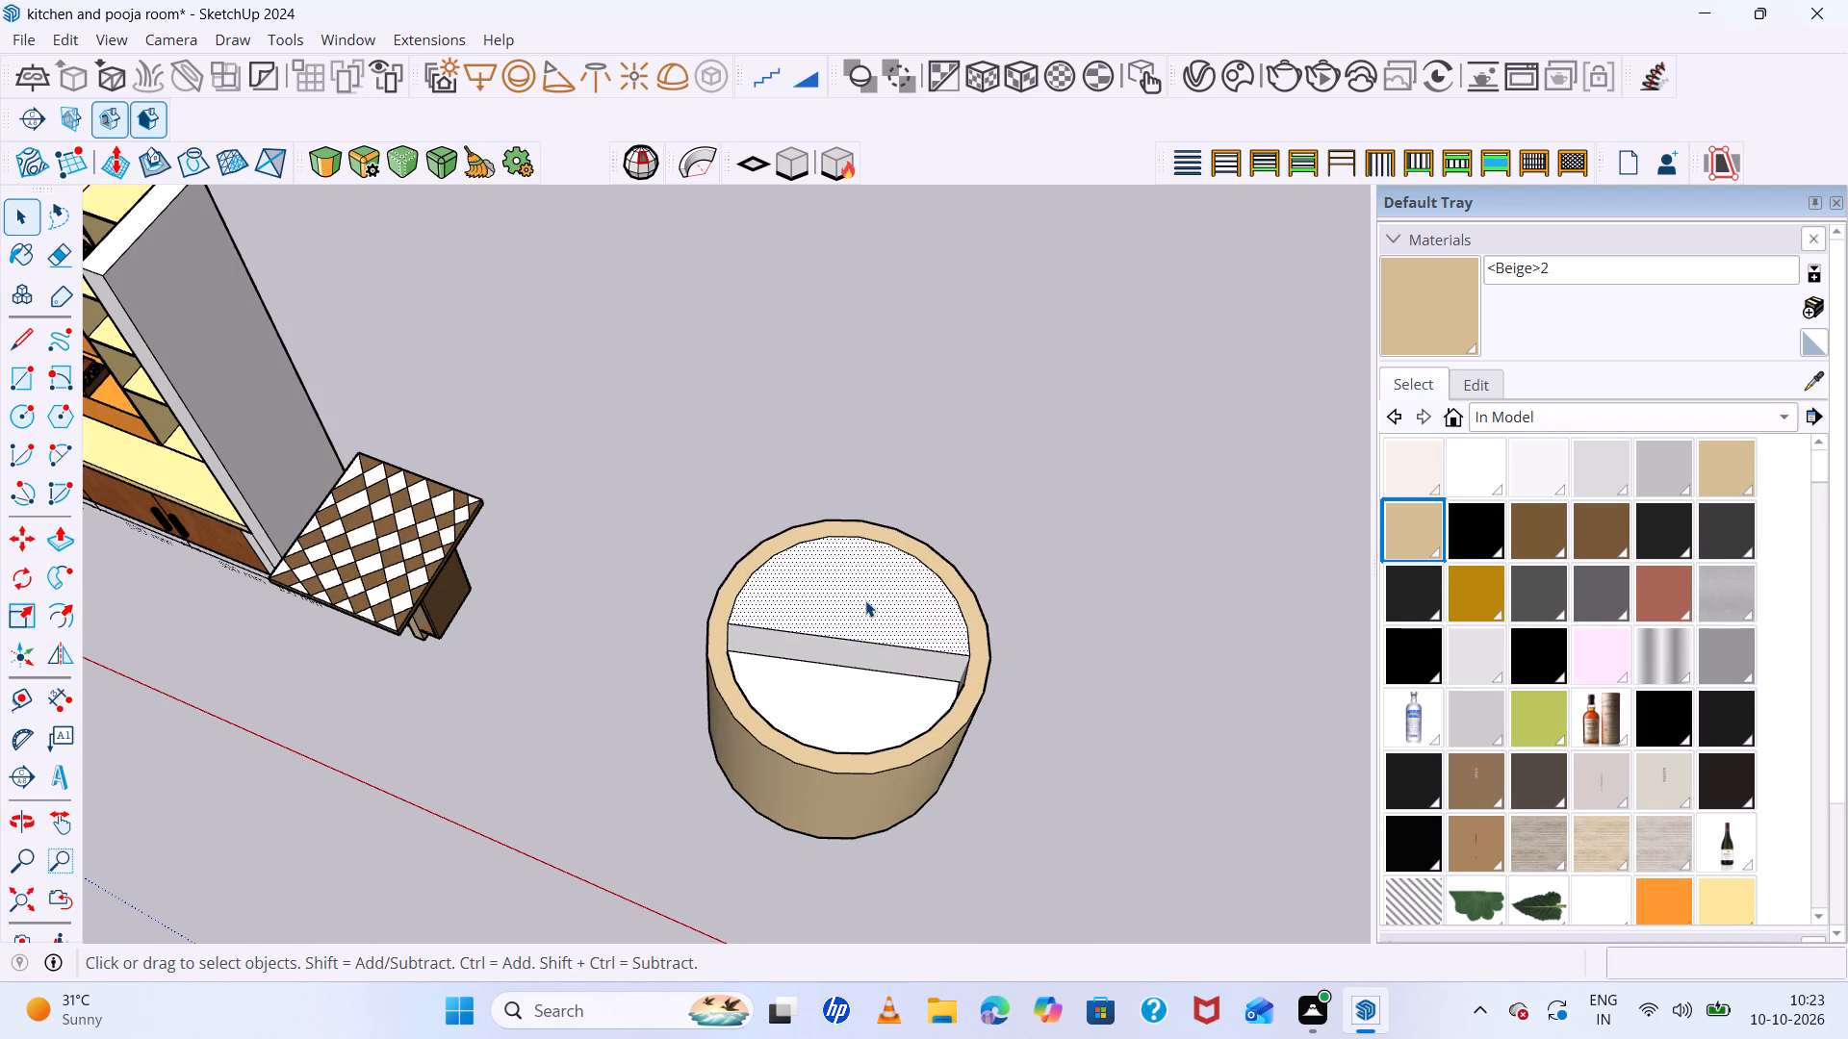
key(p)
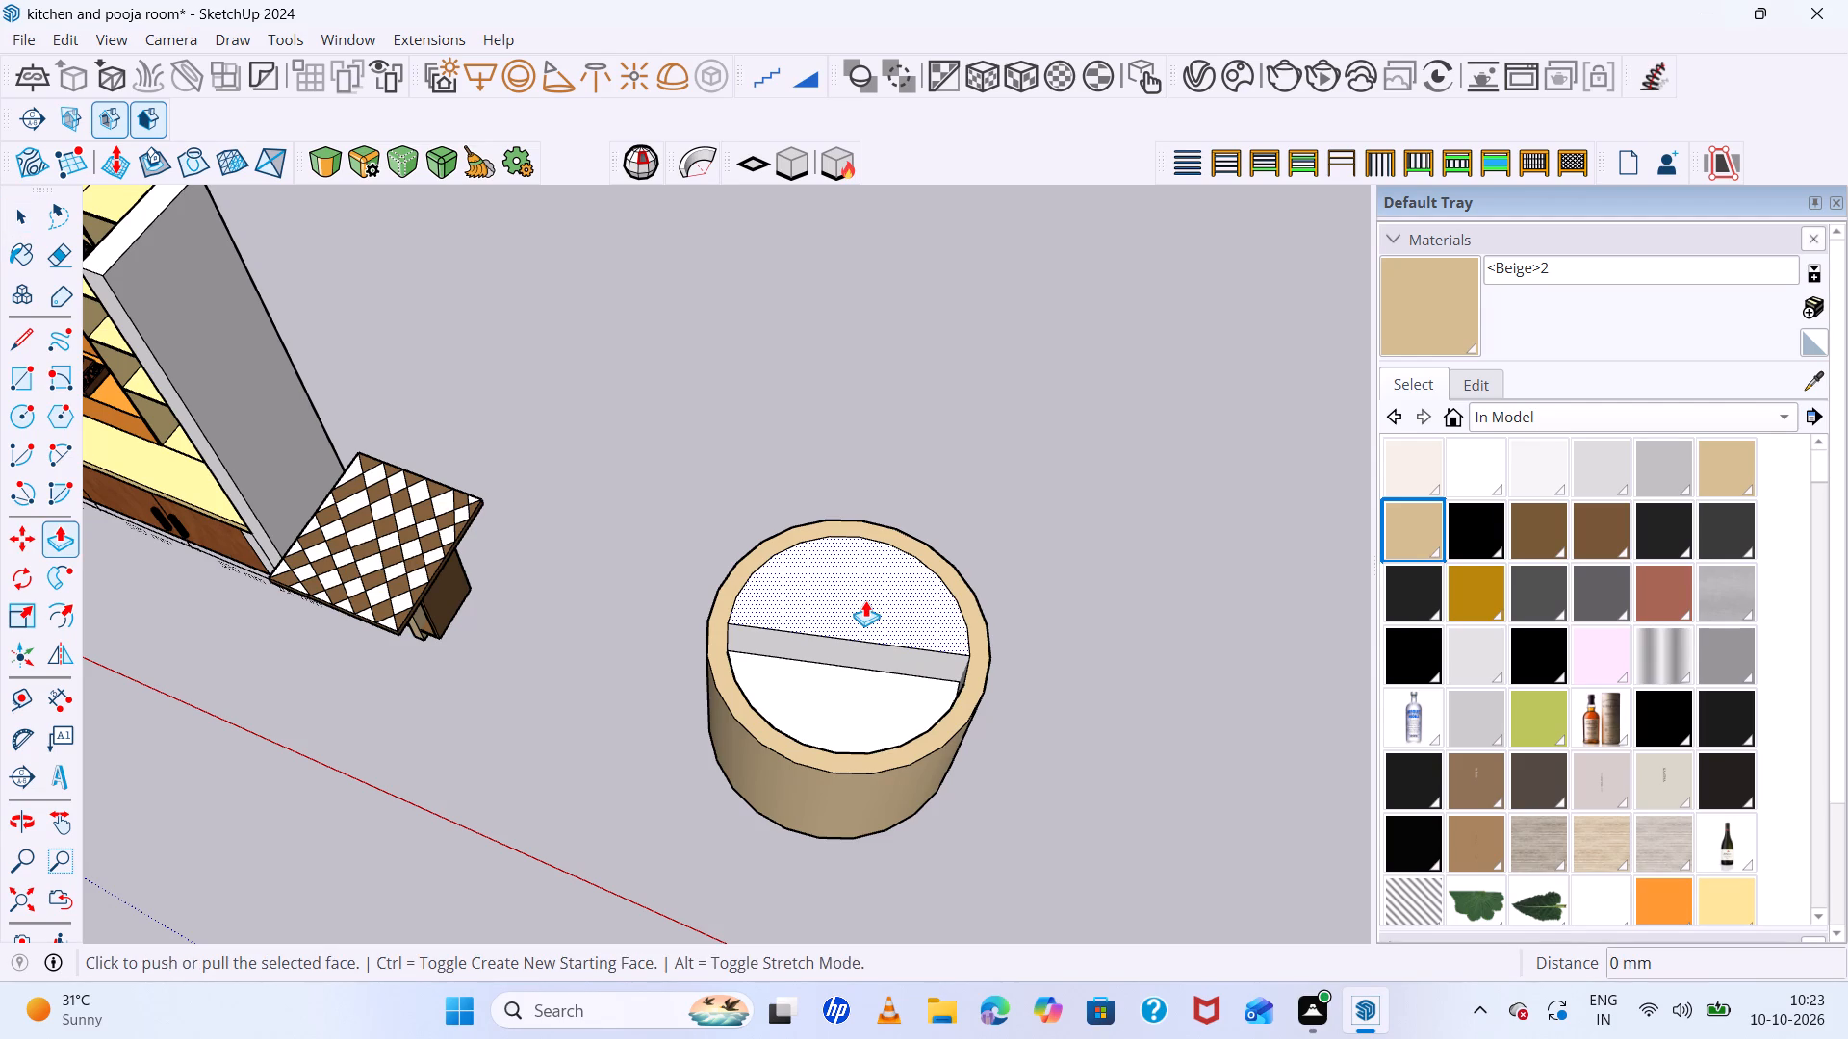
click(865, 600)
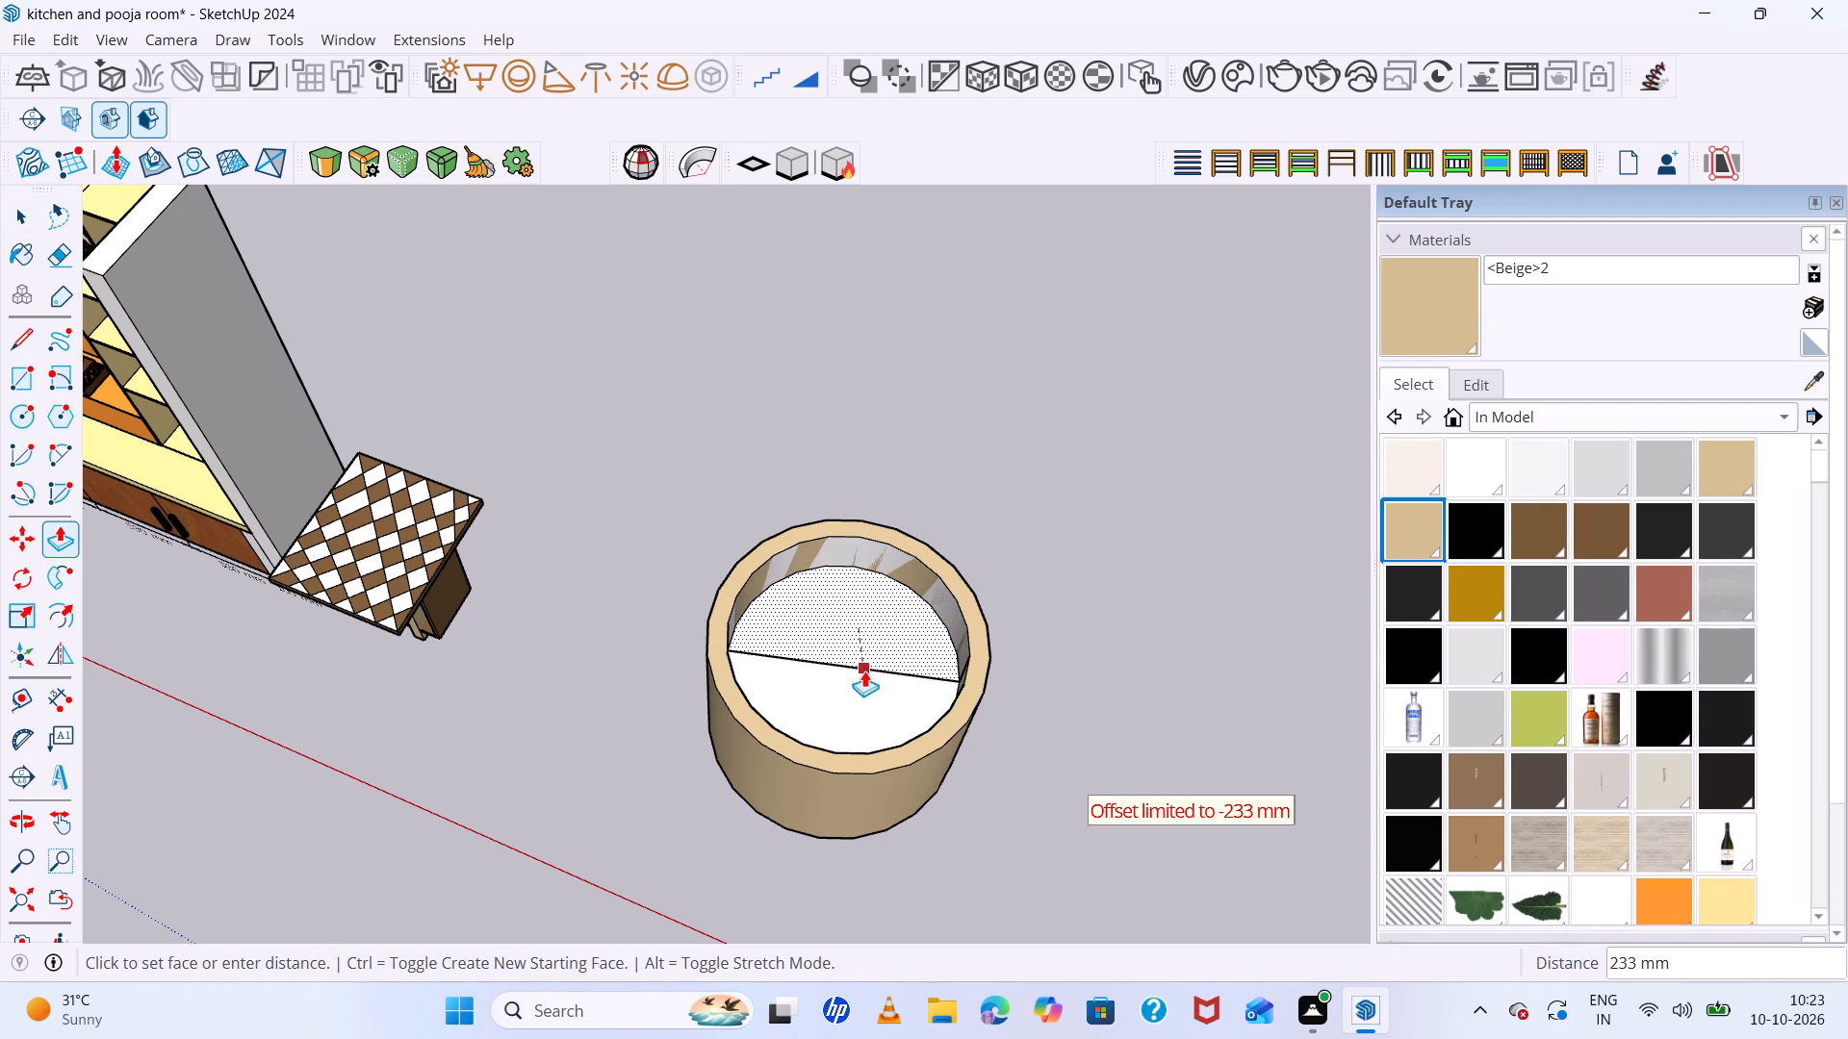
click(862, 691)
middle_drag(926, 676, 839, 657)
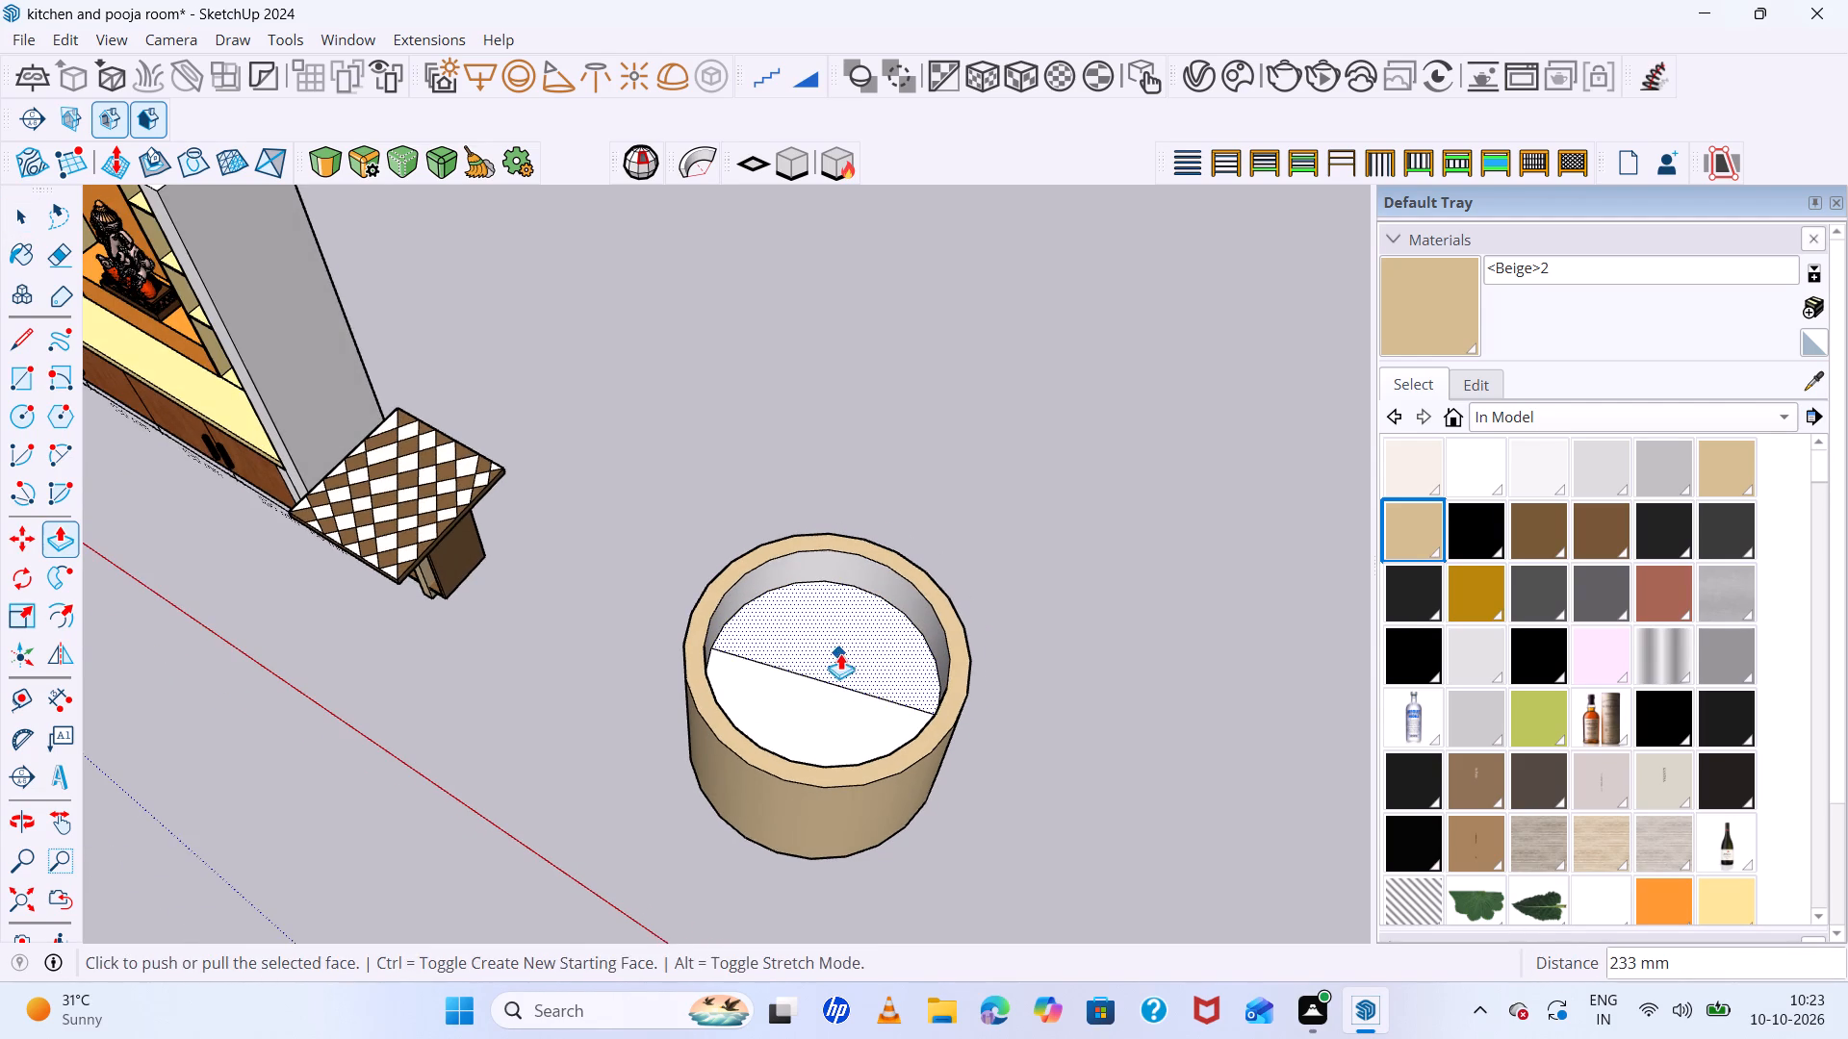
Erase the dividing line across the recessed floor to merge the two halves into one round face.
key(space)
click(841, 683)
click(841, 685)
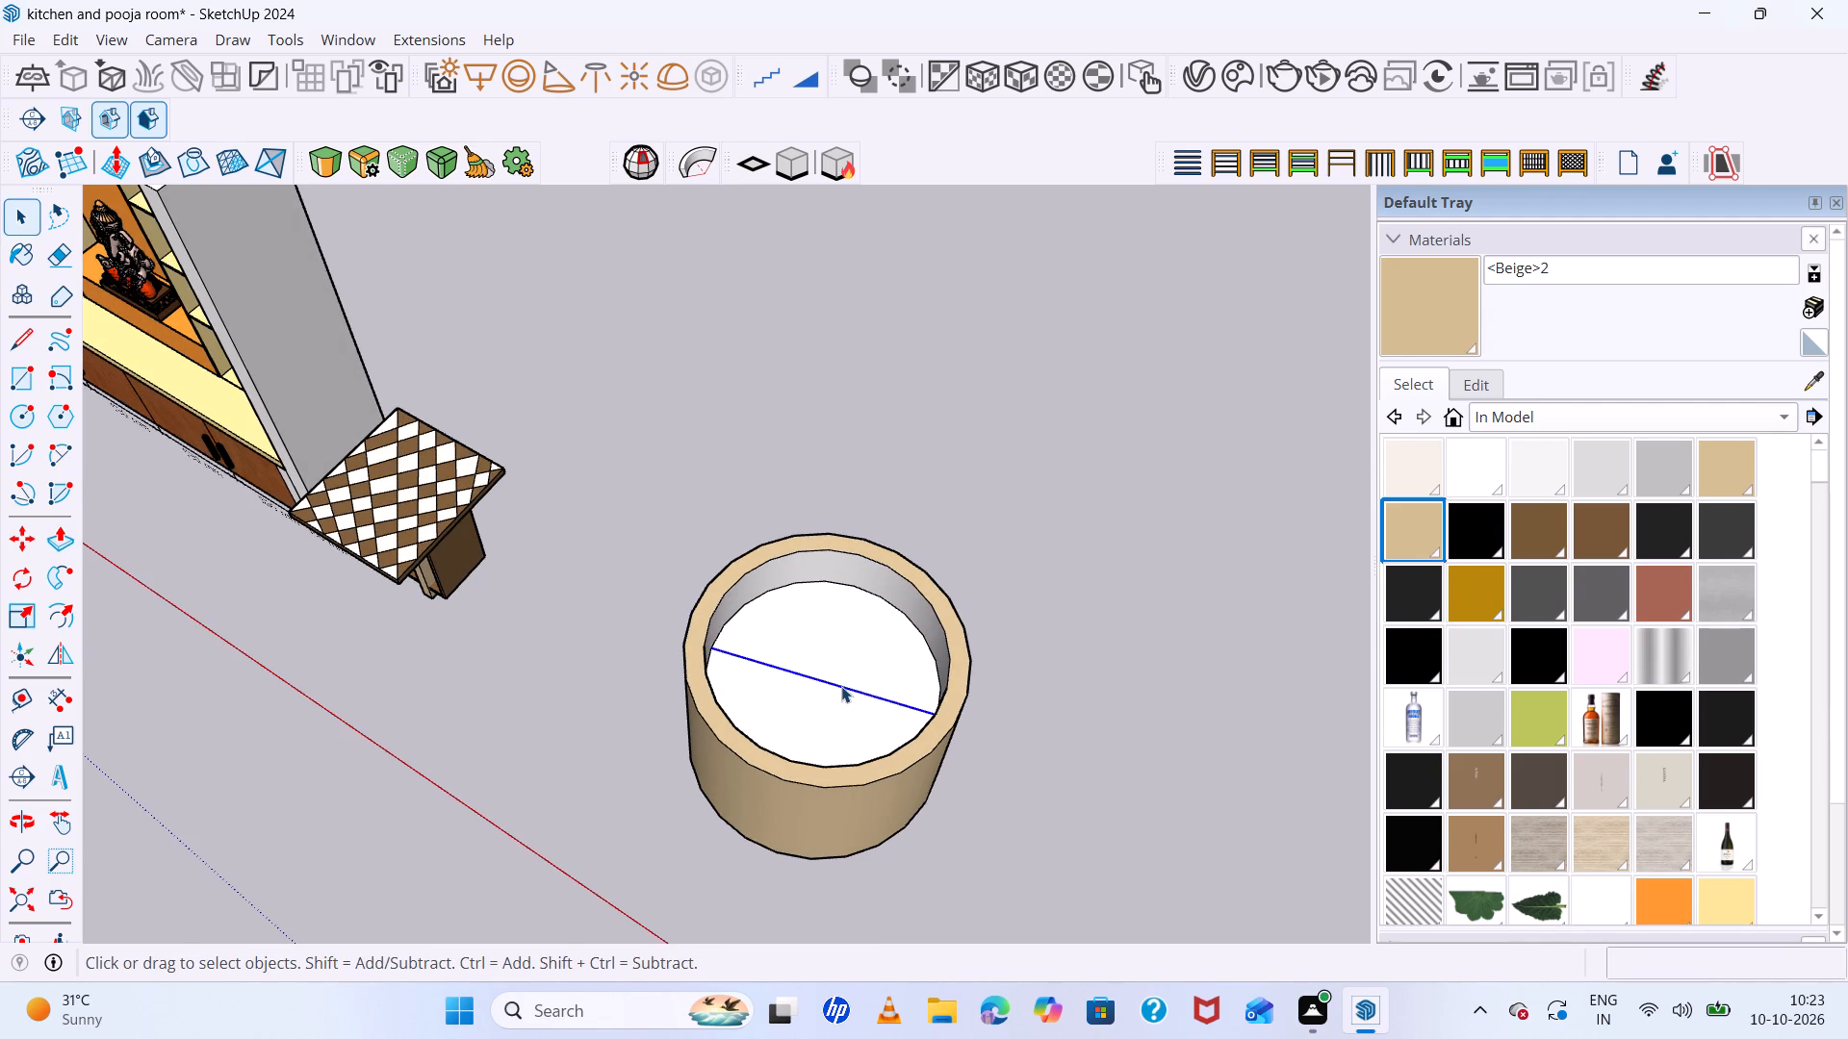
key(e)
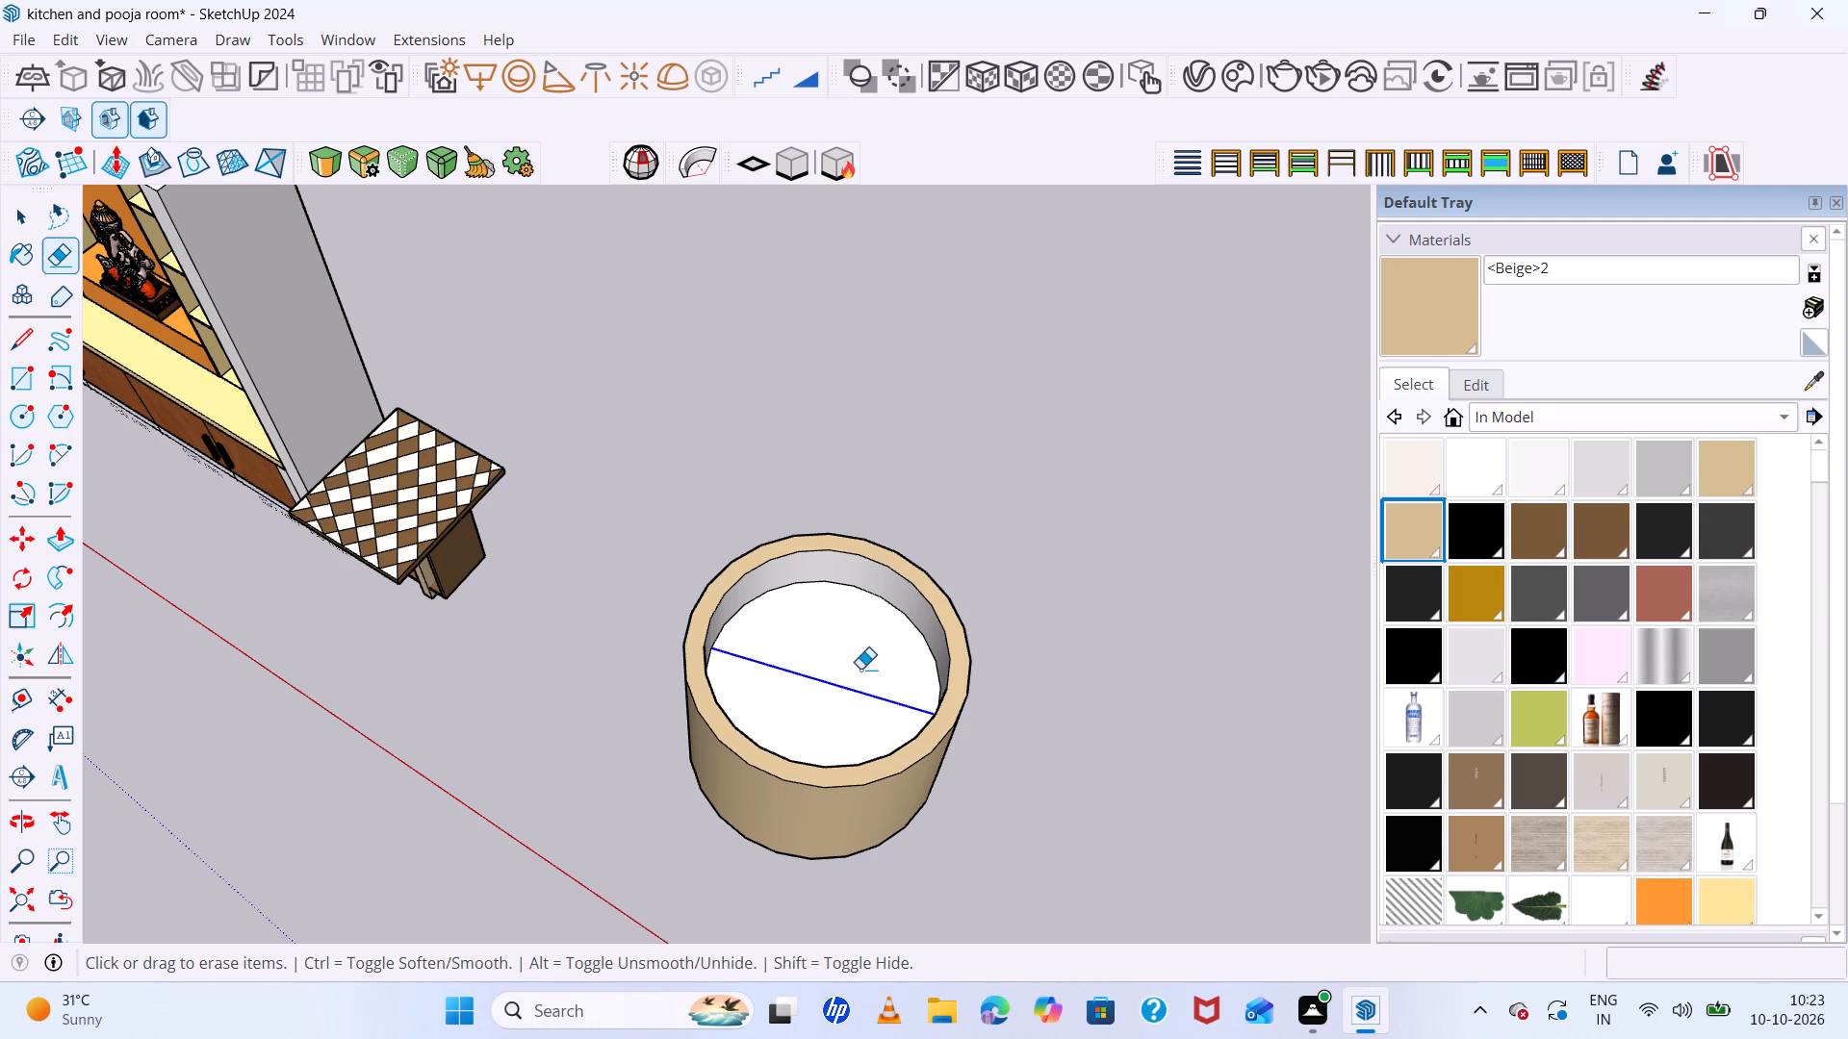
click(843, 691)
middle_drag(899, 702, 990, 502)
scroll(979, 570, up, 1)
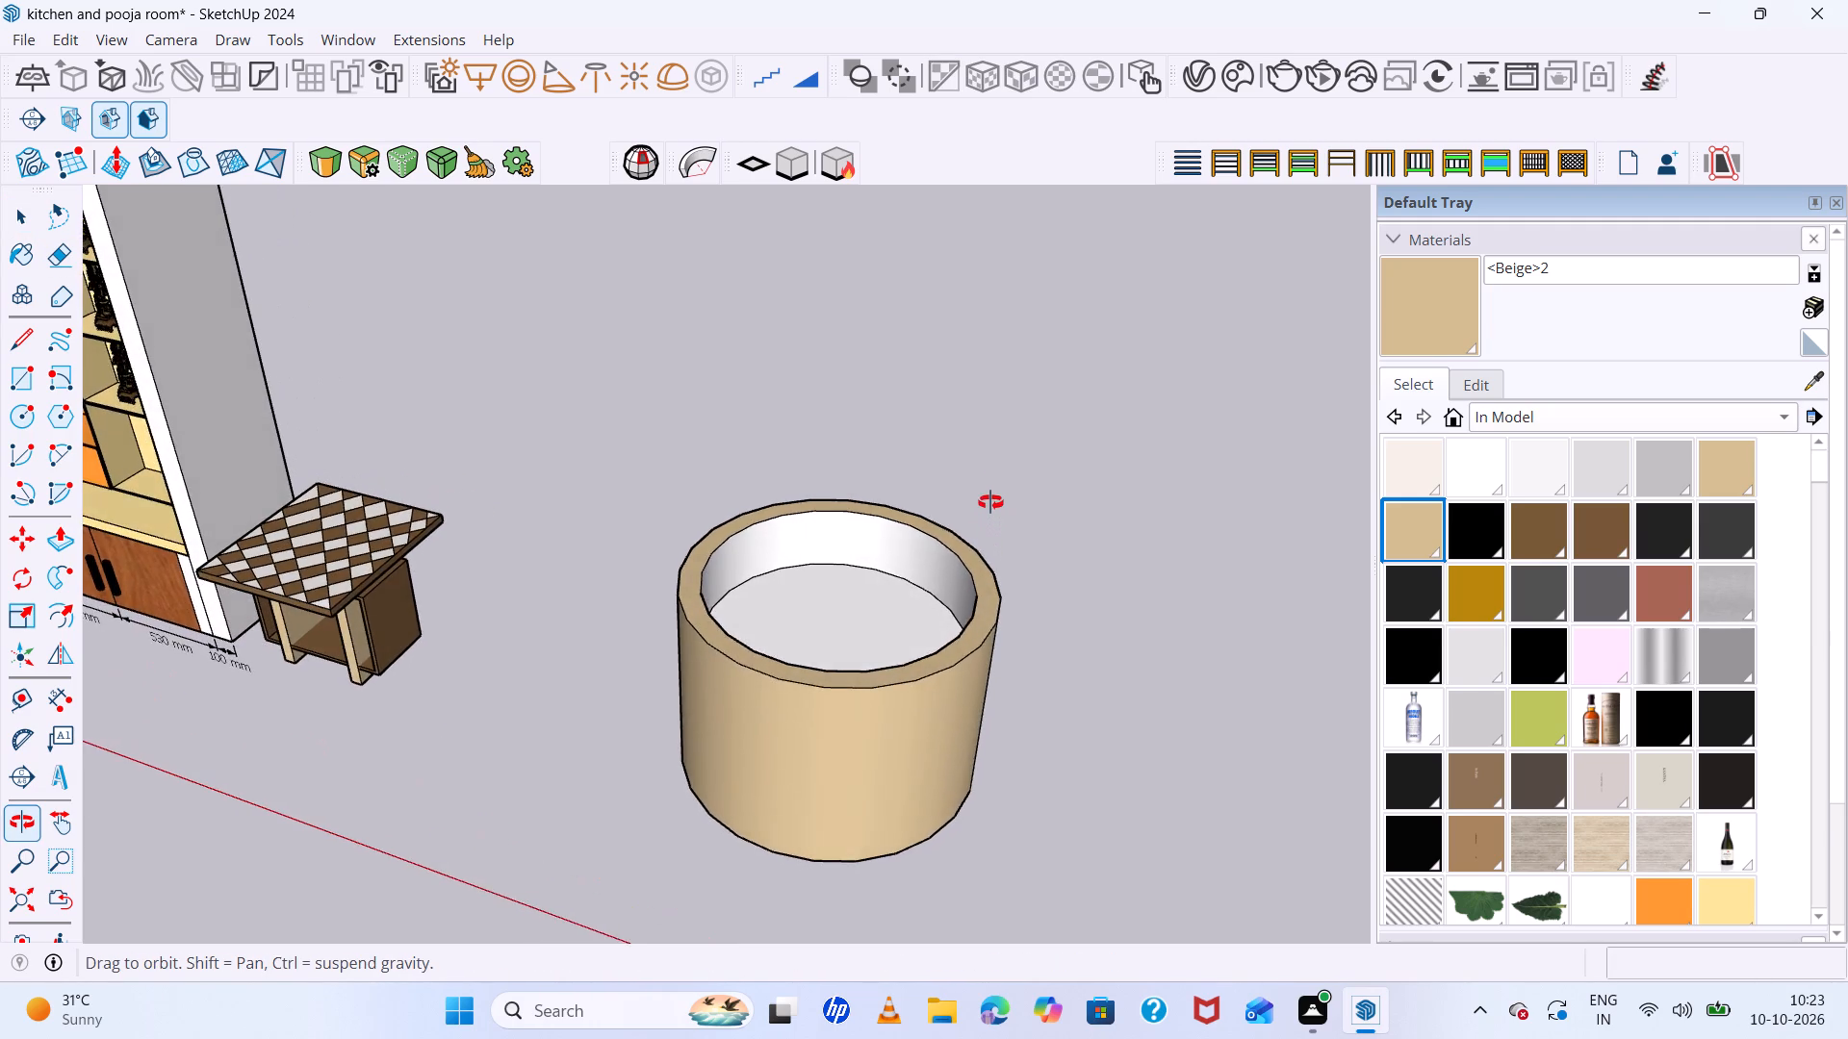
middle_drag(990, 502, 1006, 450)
Delete the entire beige round tub beyond the checkered table.
key(space)
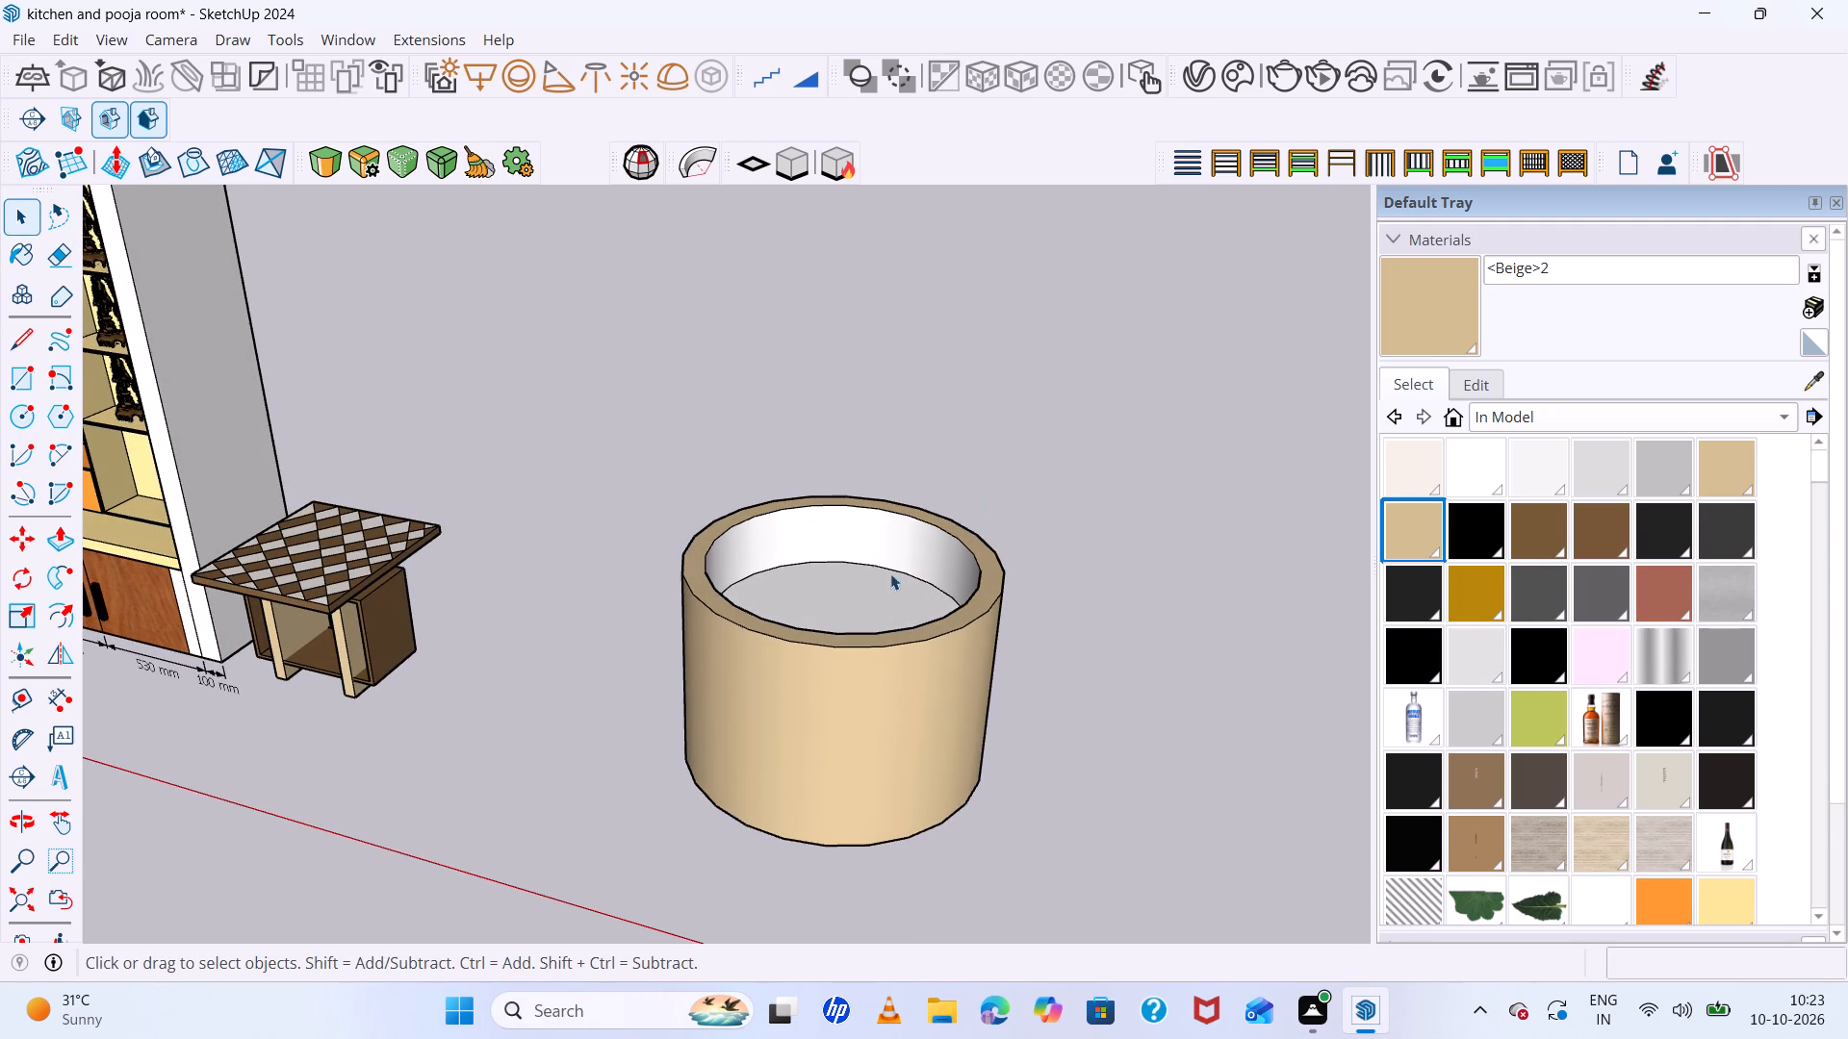
drag(1016, 508, 723, 860)
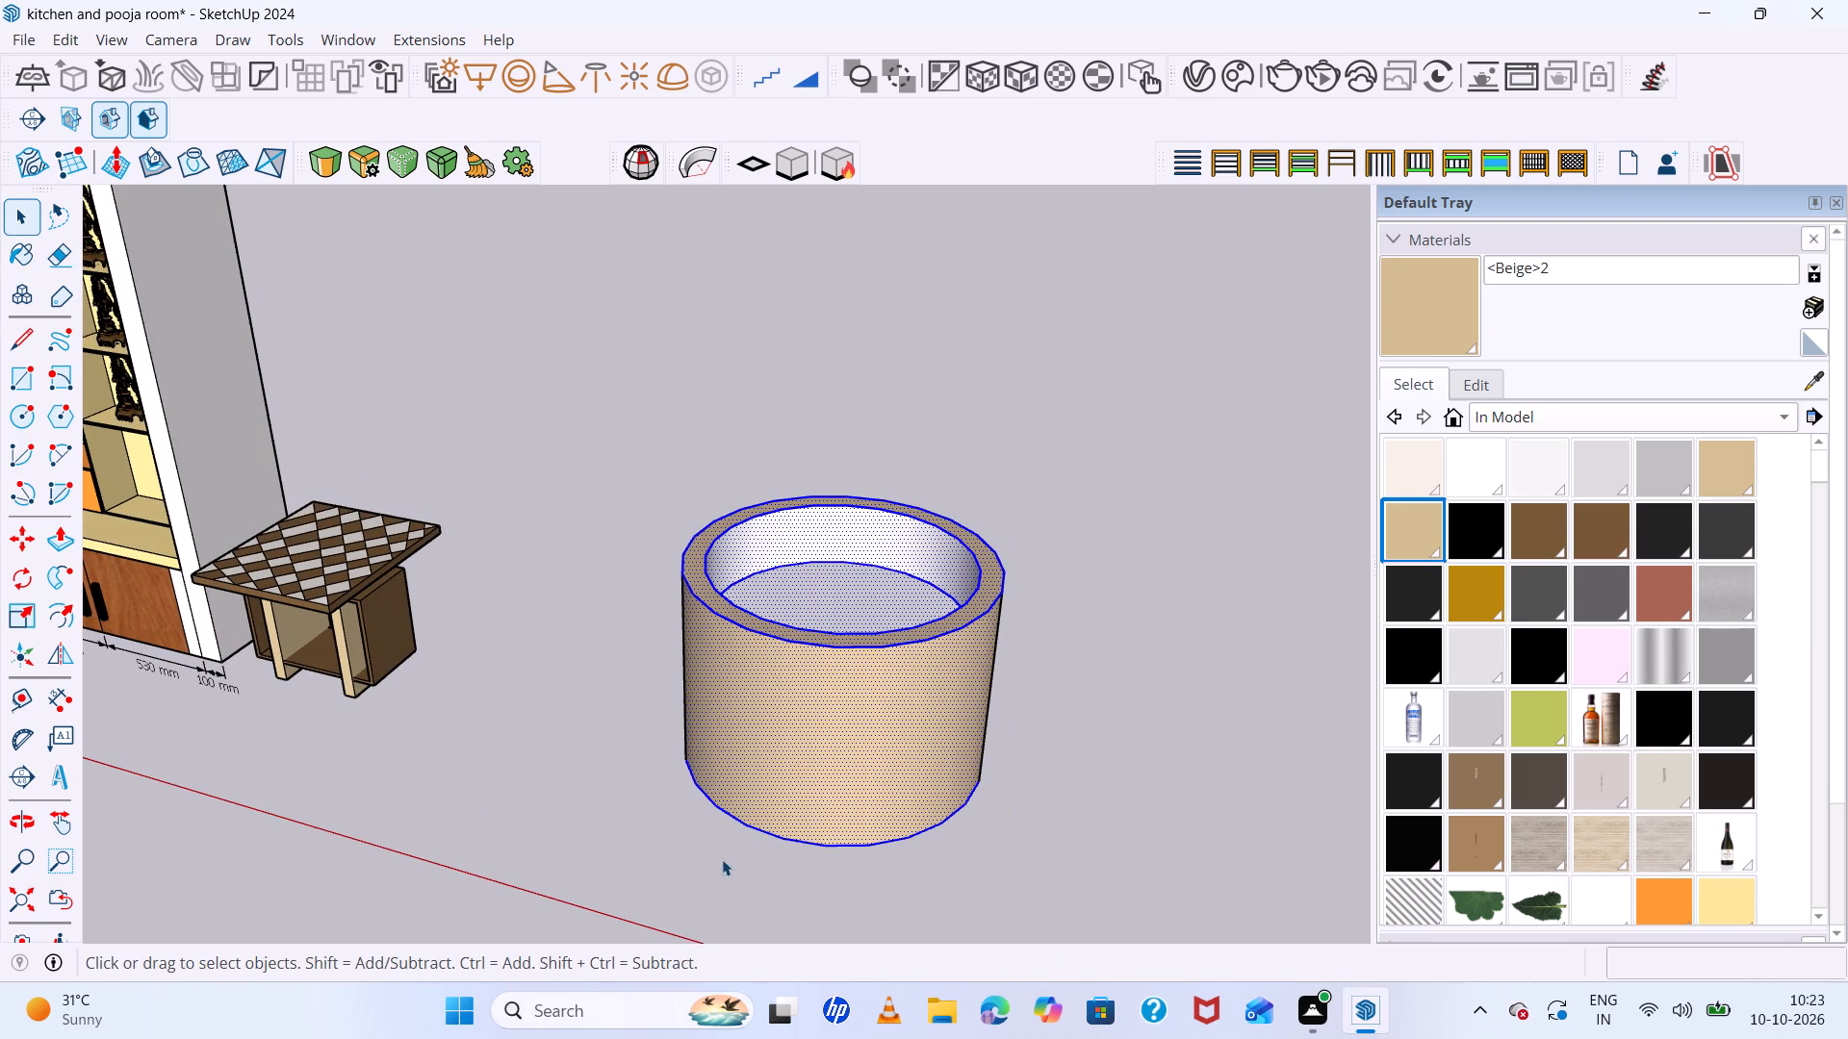
key(Delete)
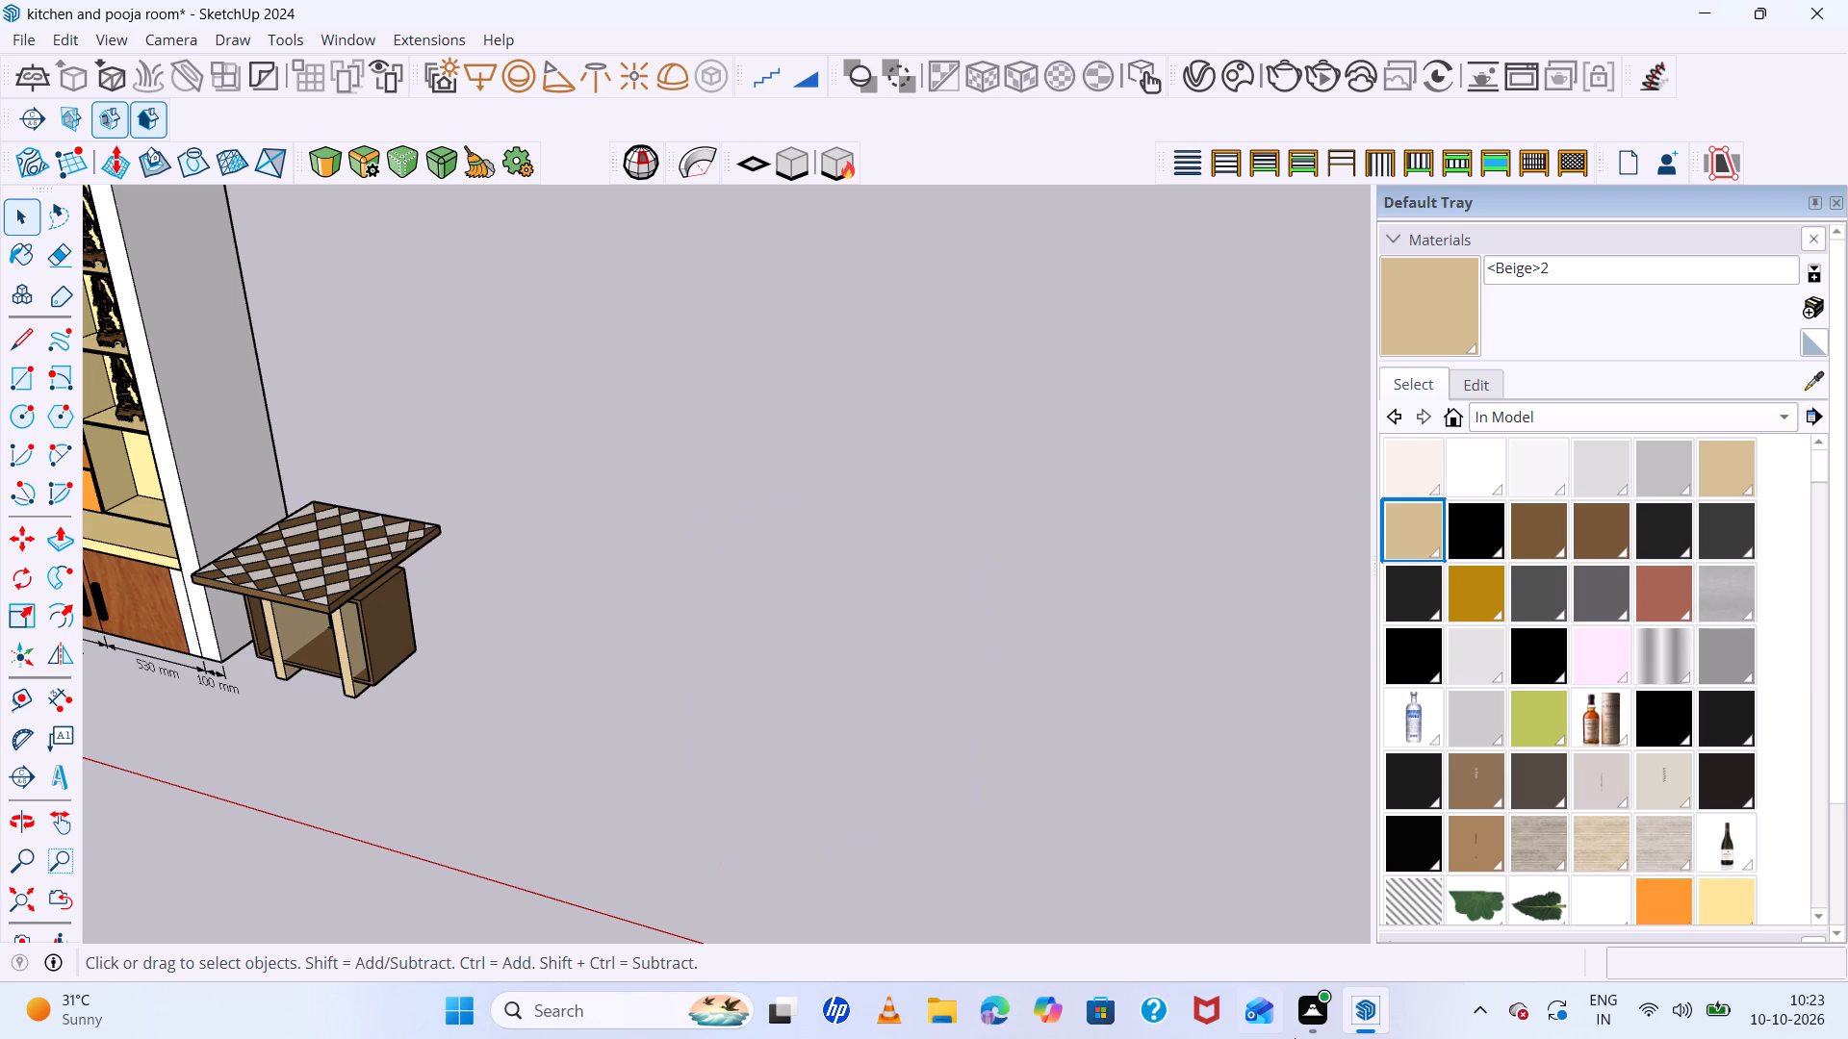
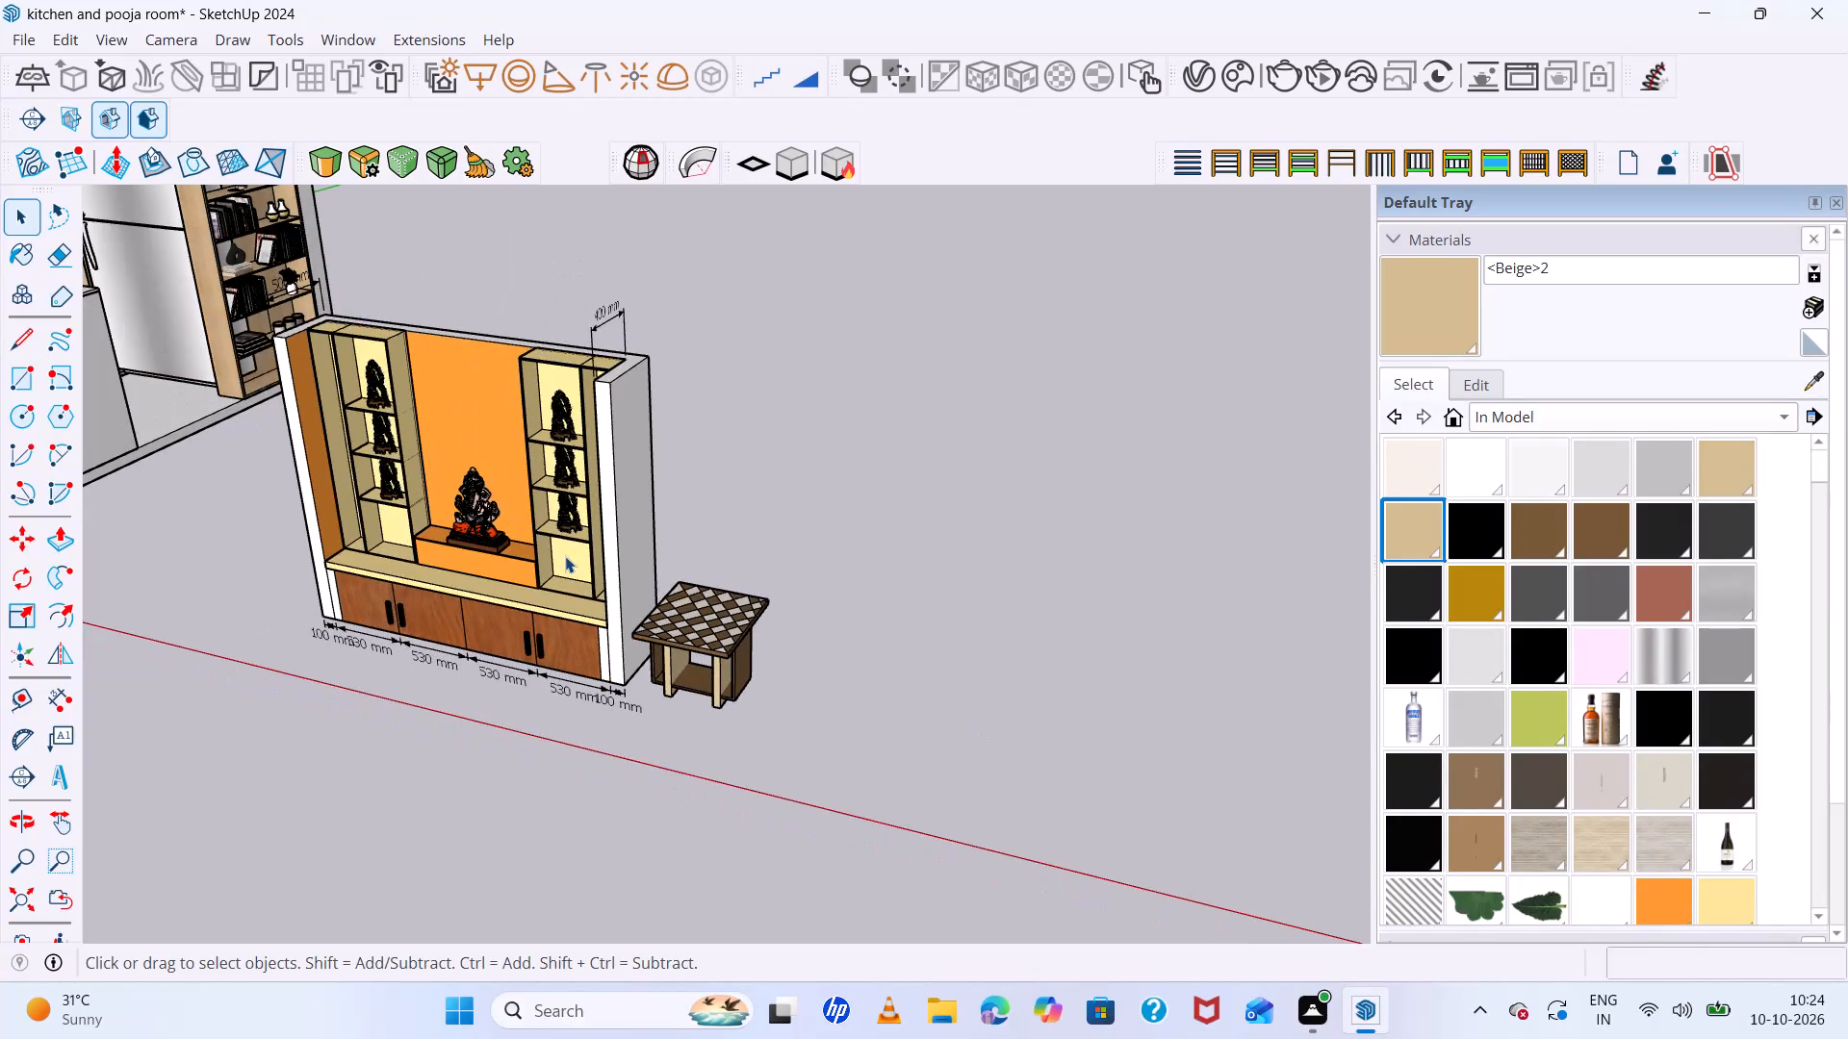
Open the table's checkered top for editing and select one of its brown squares near the edge away from the pooja unit.
scroll(566, 550, down, 8)
scroll(658, 668, down, 5)
scroll(674, 605, up, 13)
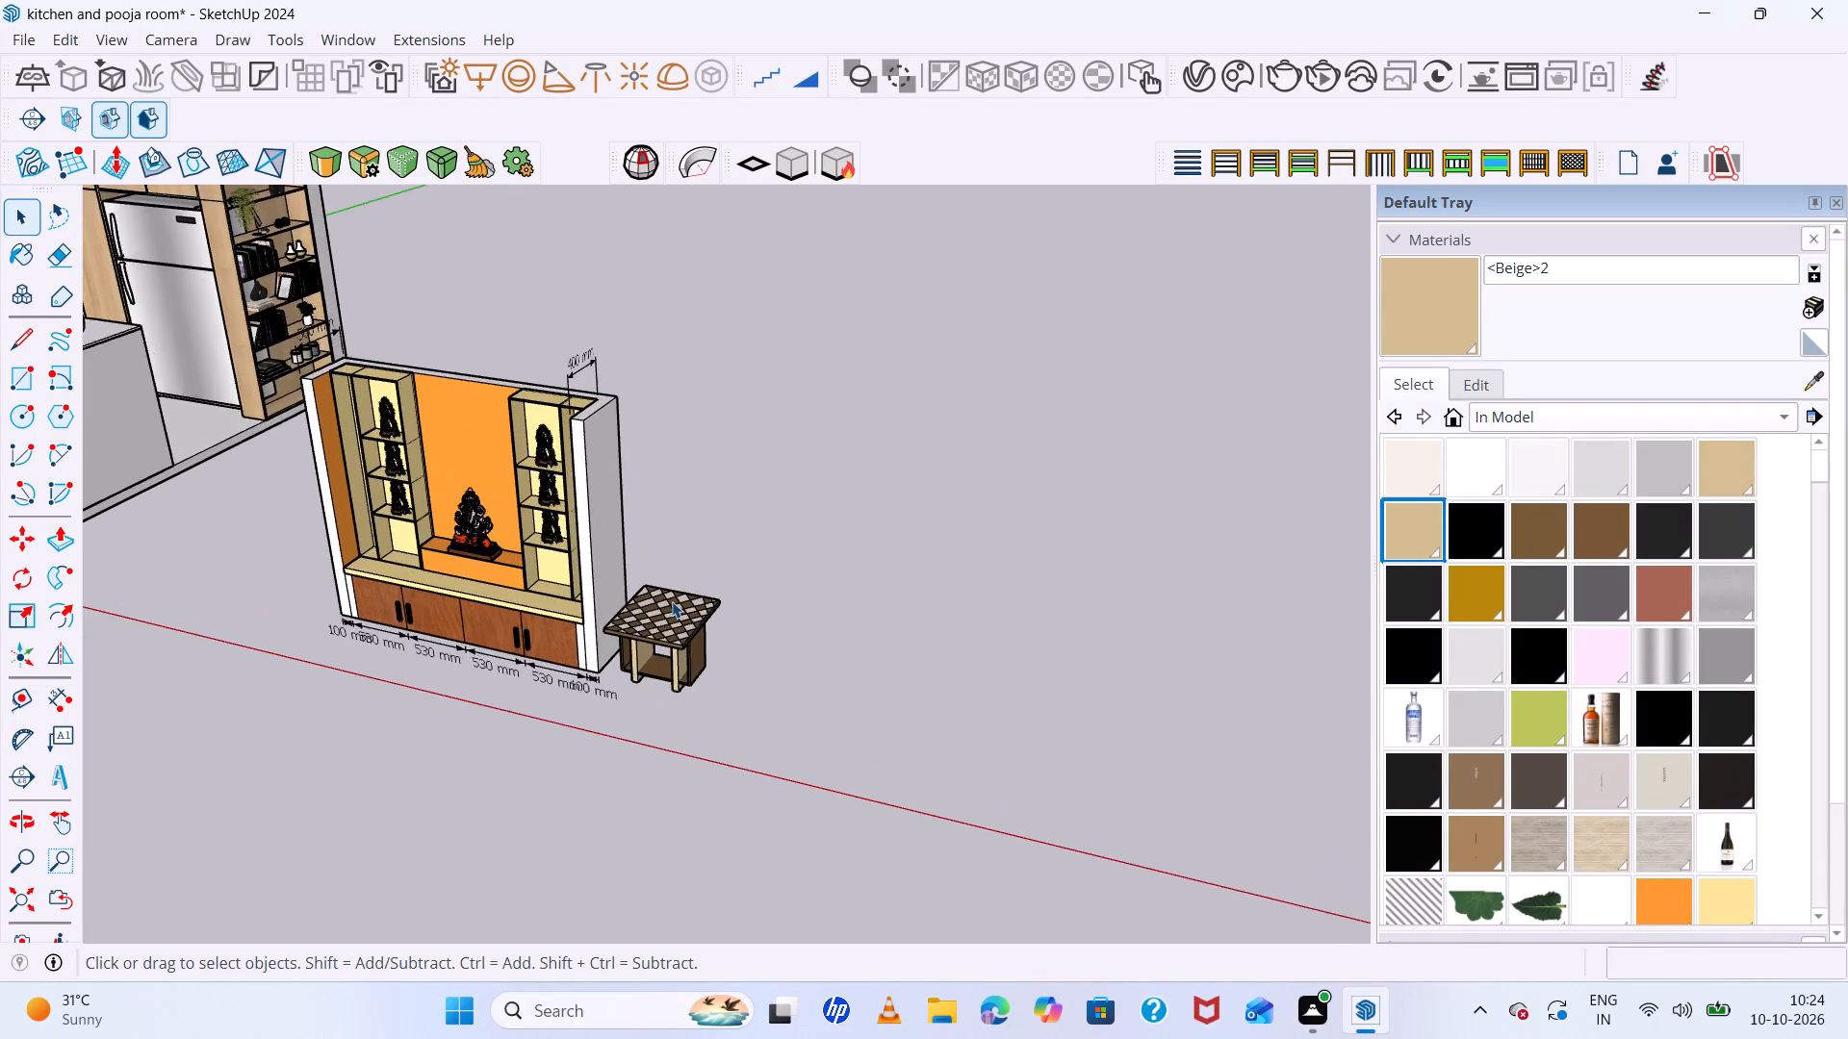
scroll(672, 601, up, 6)
triple_click(678, 611)
scroll(678, 611, up, 13)
click(678, 611)
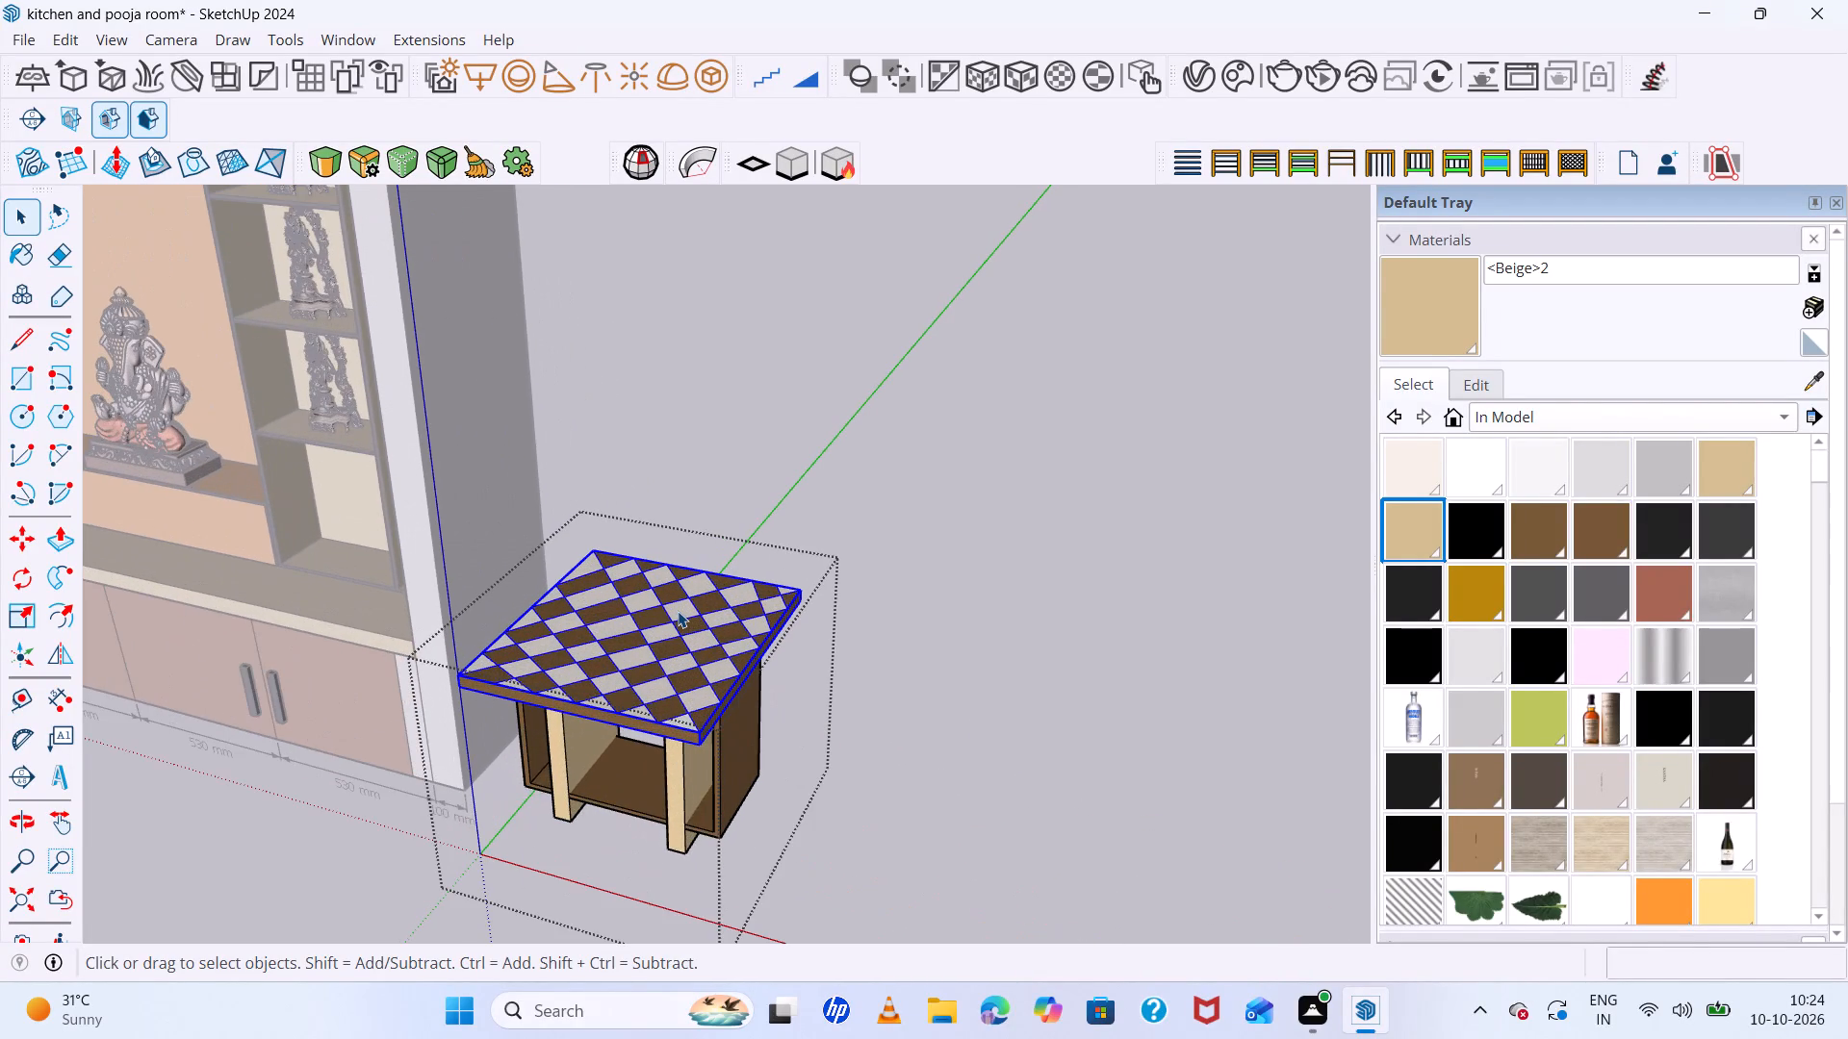
scroll(679, 611, up, 6)
click(679, 611)
triple_click(730, 632)
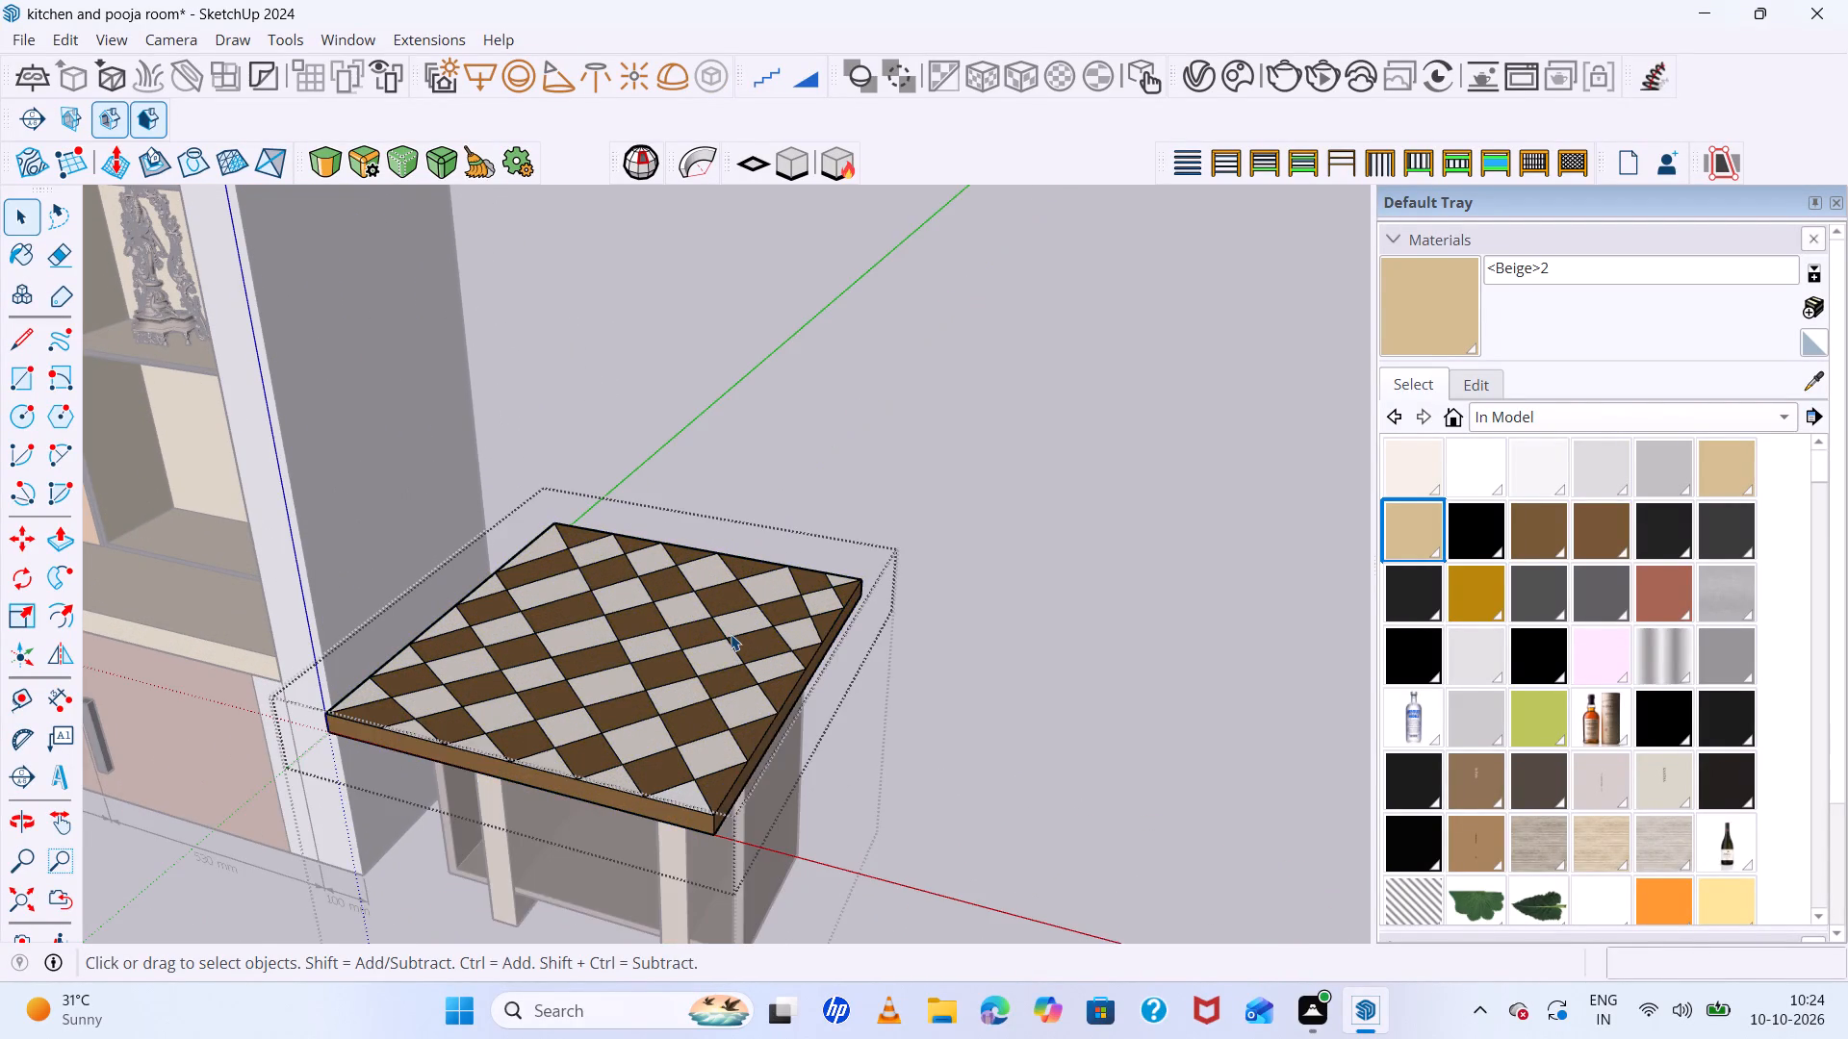
scroll(747, 650, up, 6)
click(750, 652)
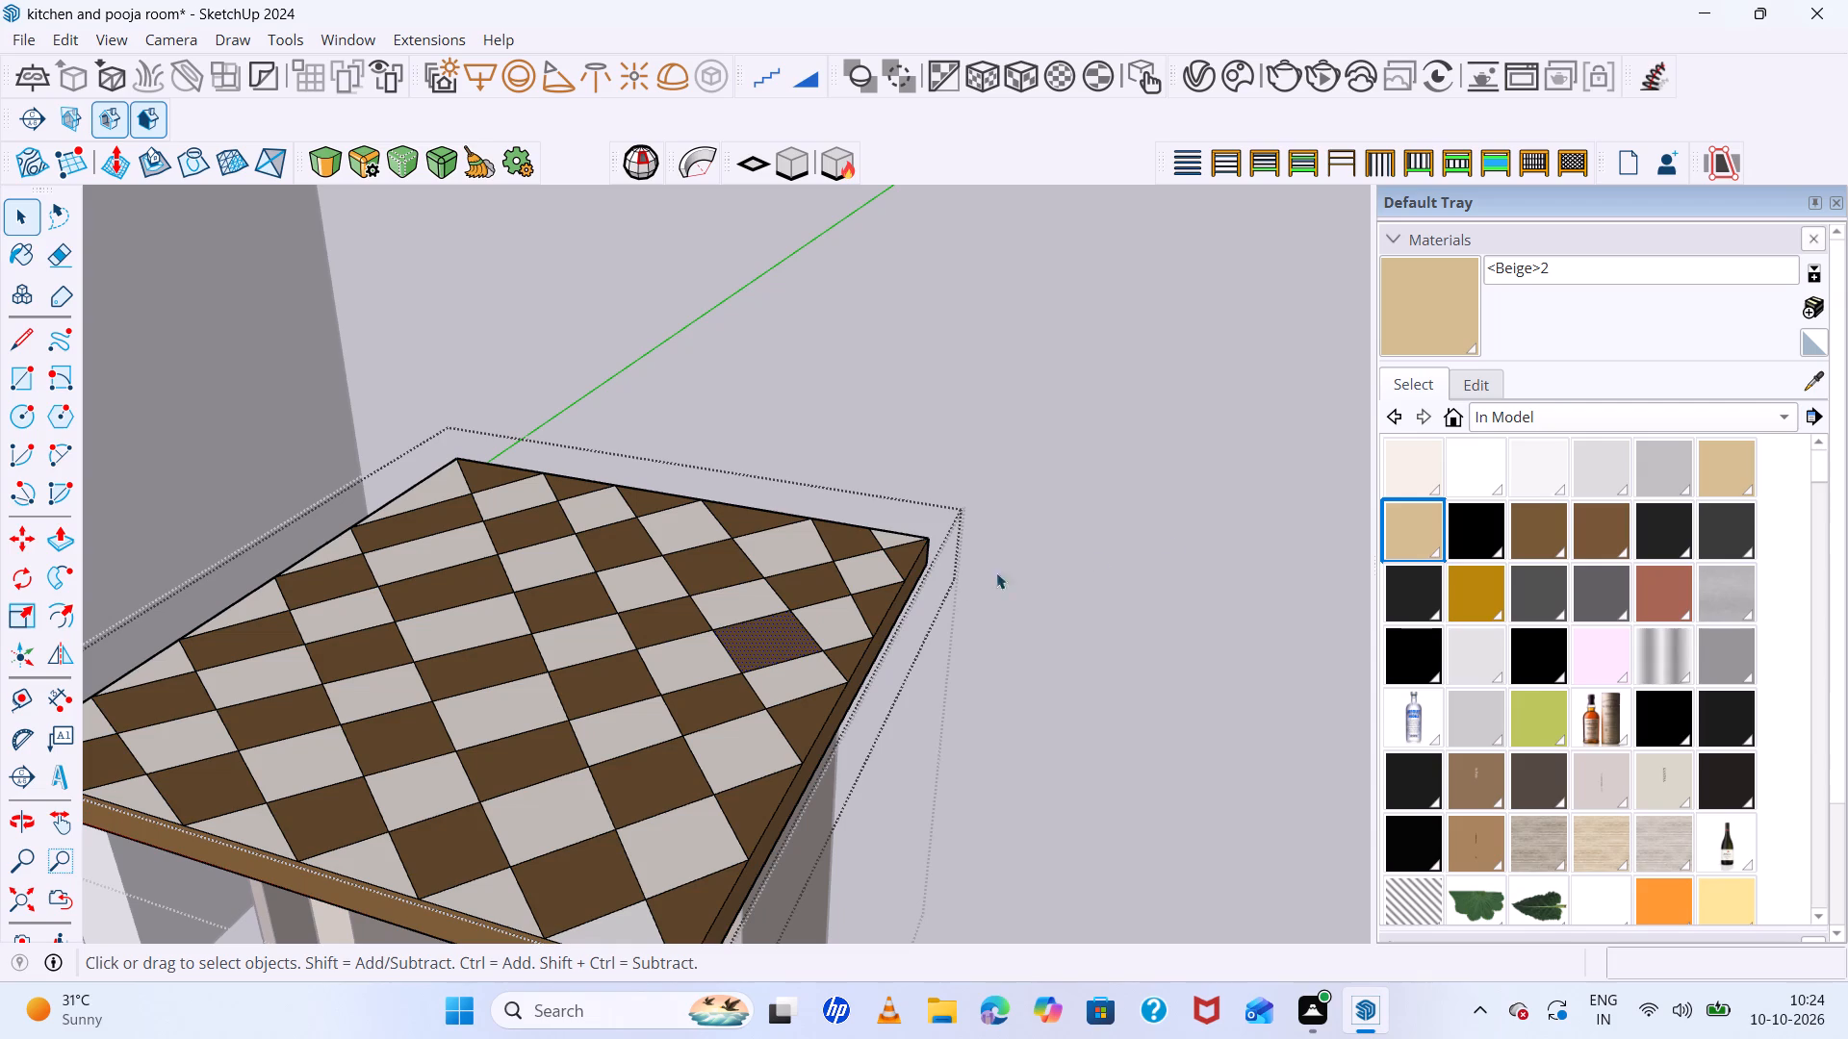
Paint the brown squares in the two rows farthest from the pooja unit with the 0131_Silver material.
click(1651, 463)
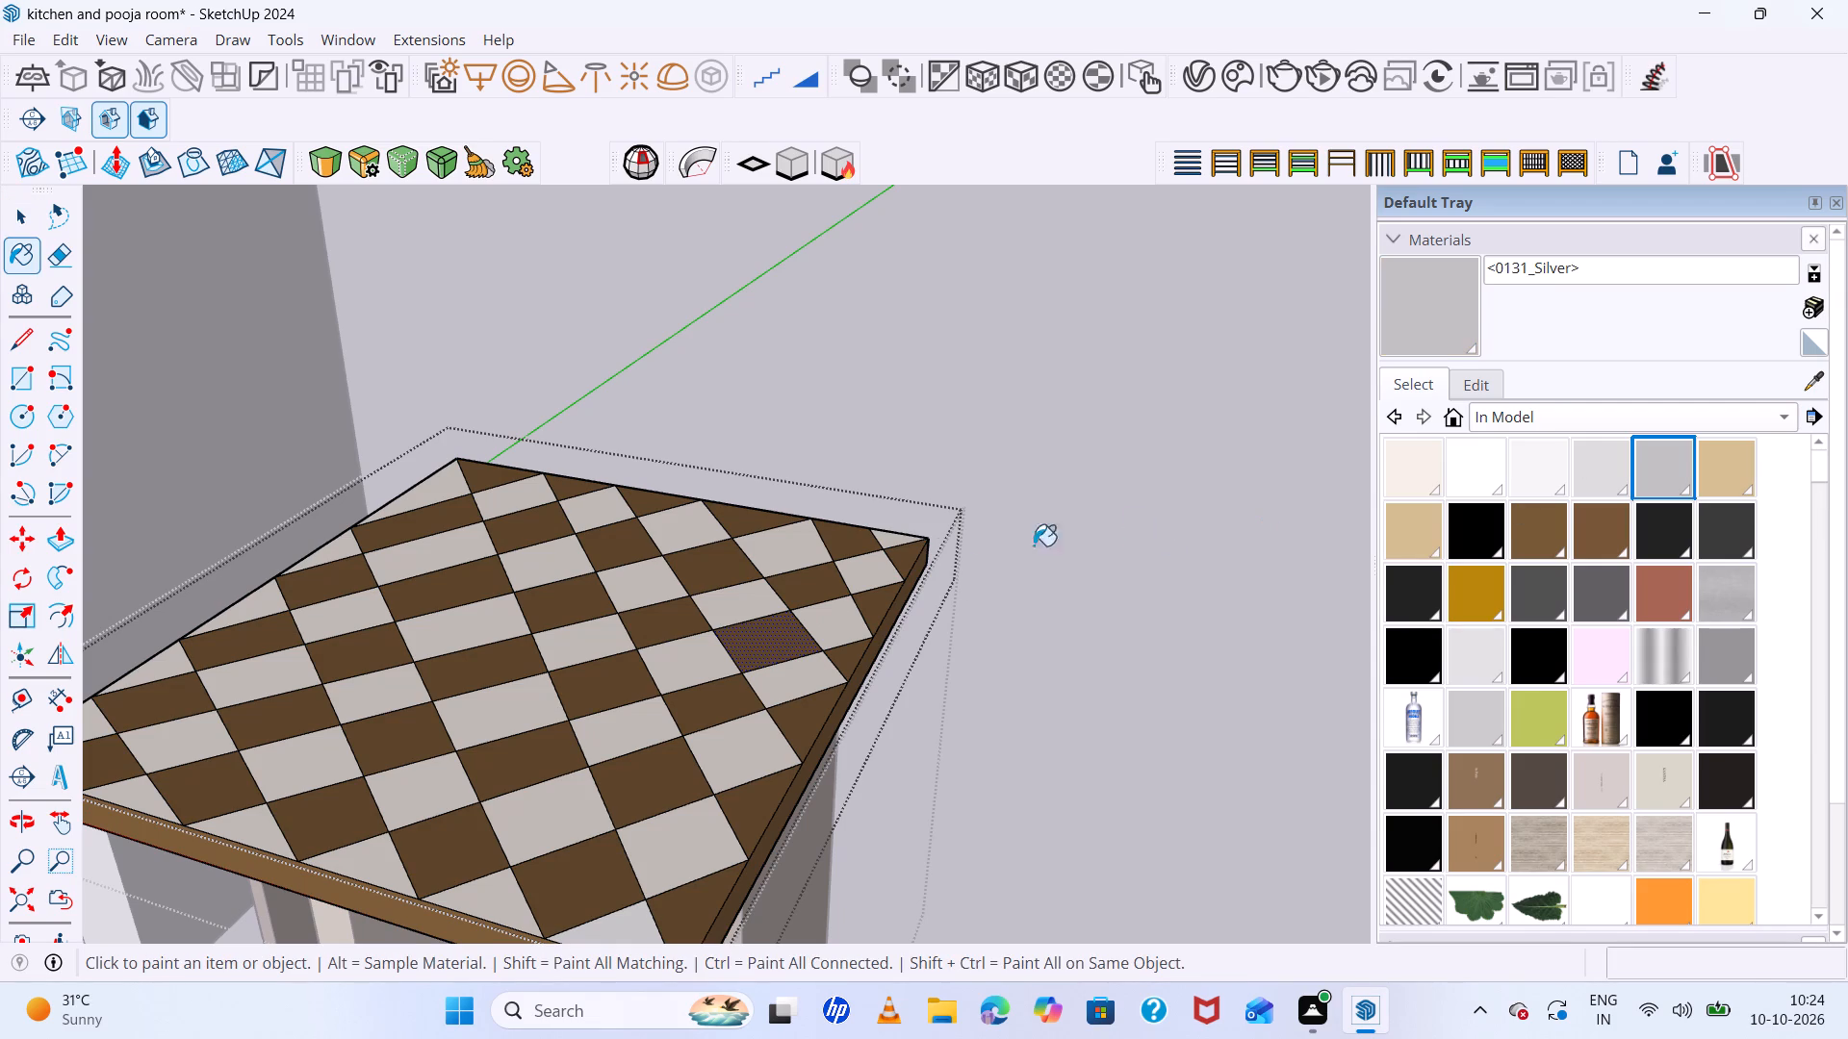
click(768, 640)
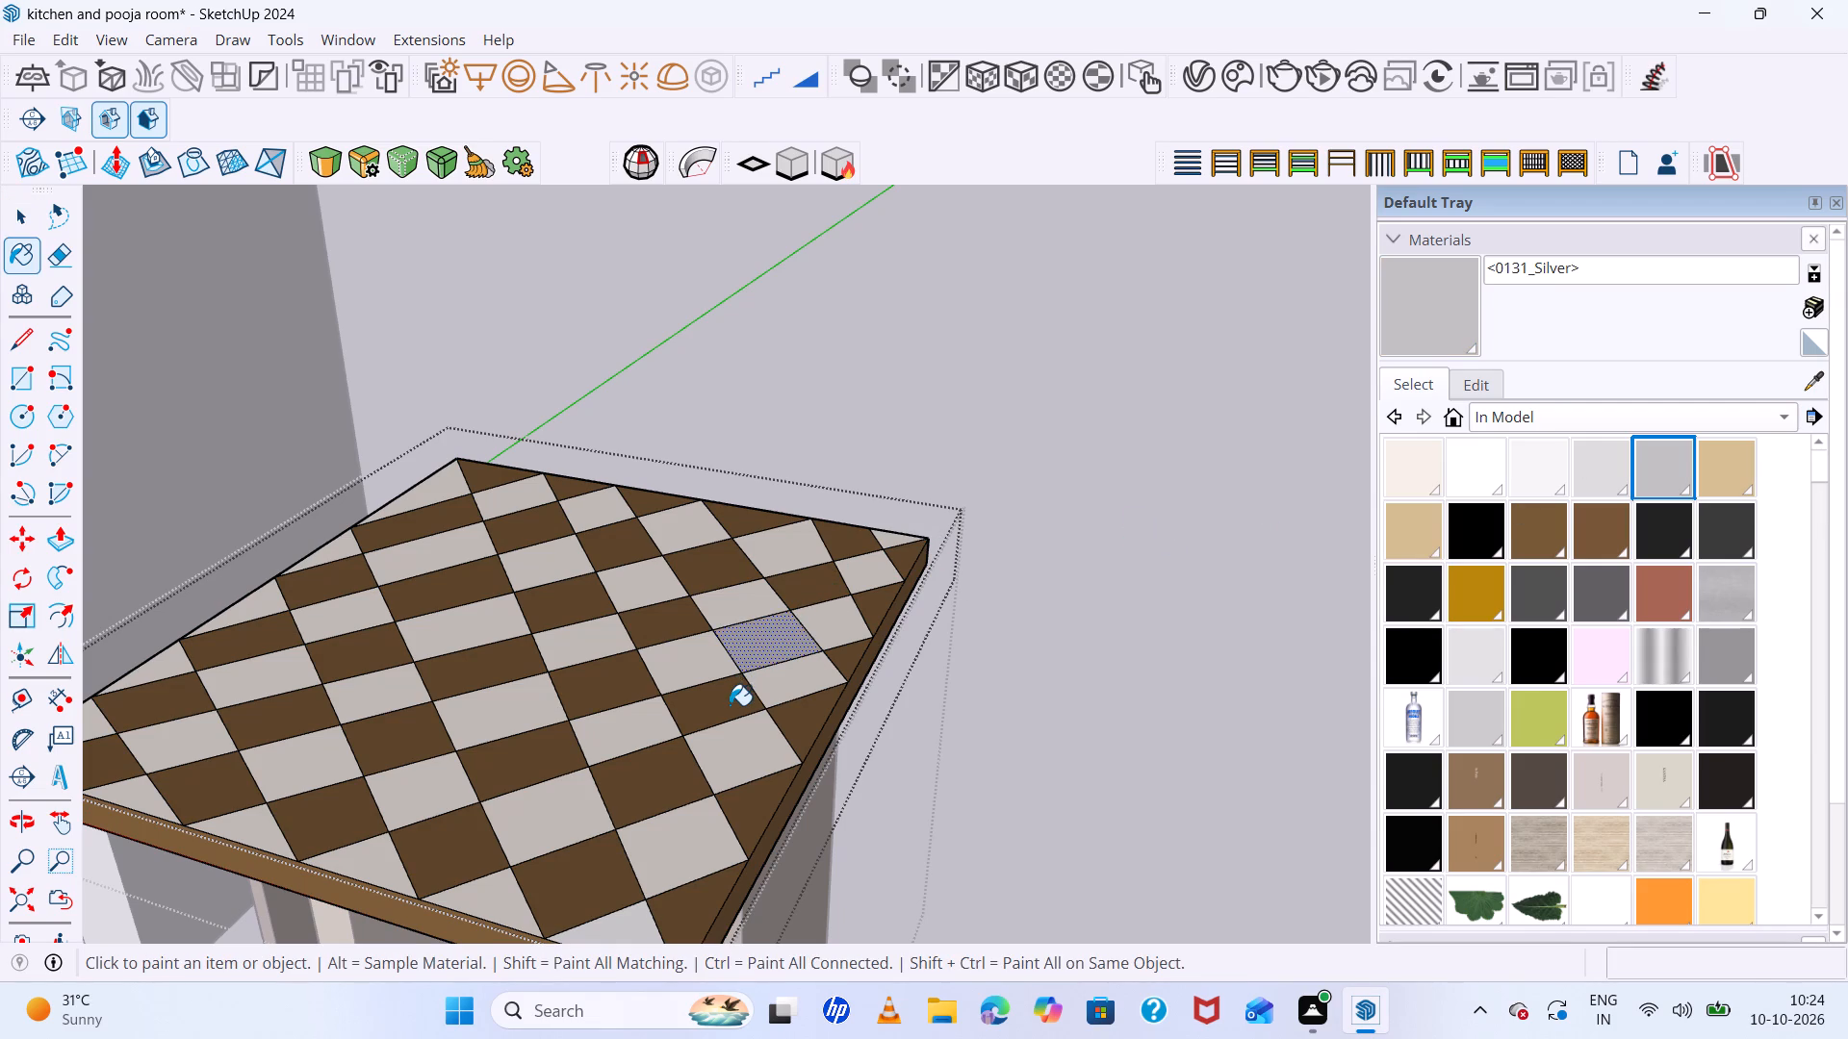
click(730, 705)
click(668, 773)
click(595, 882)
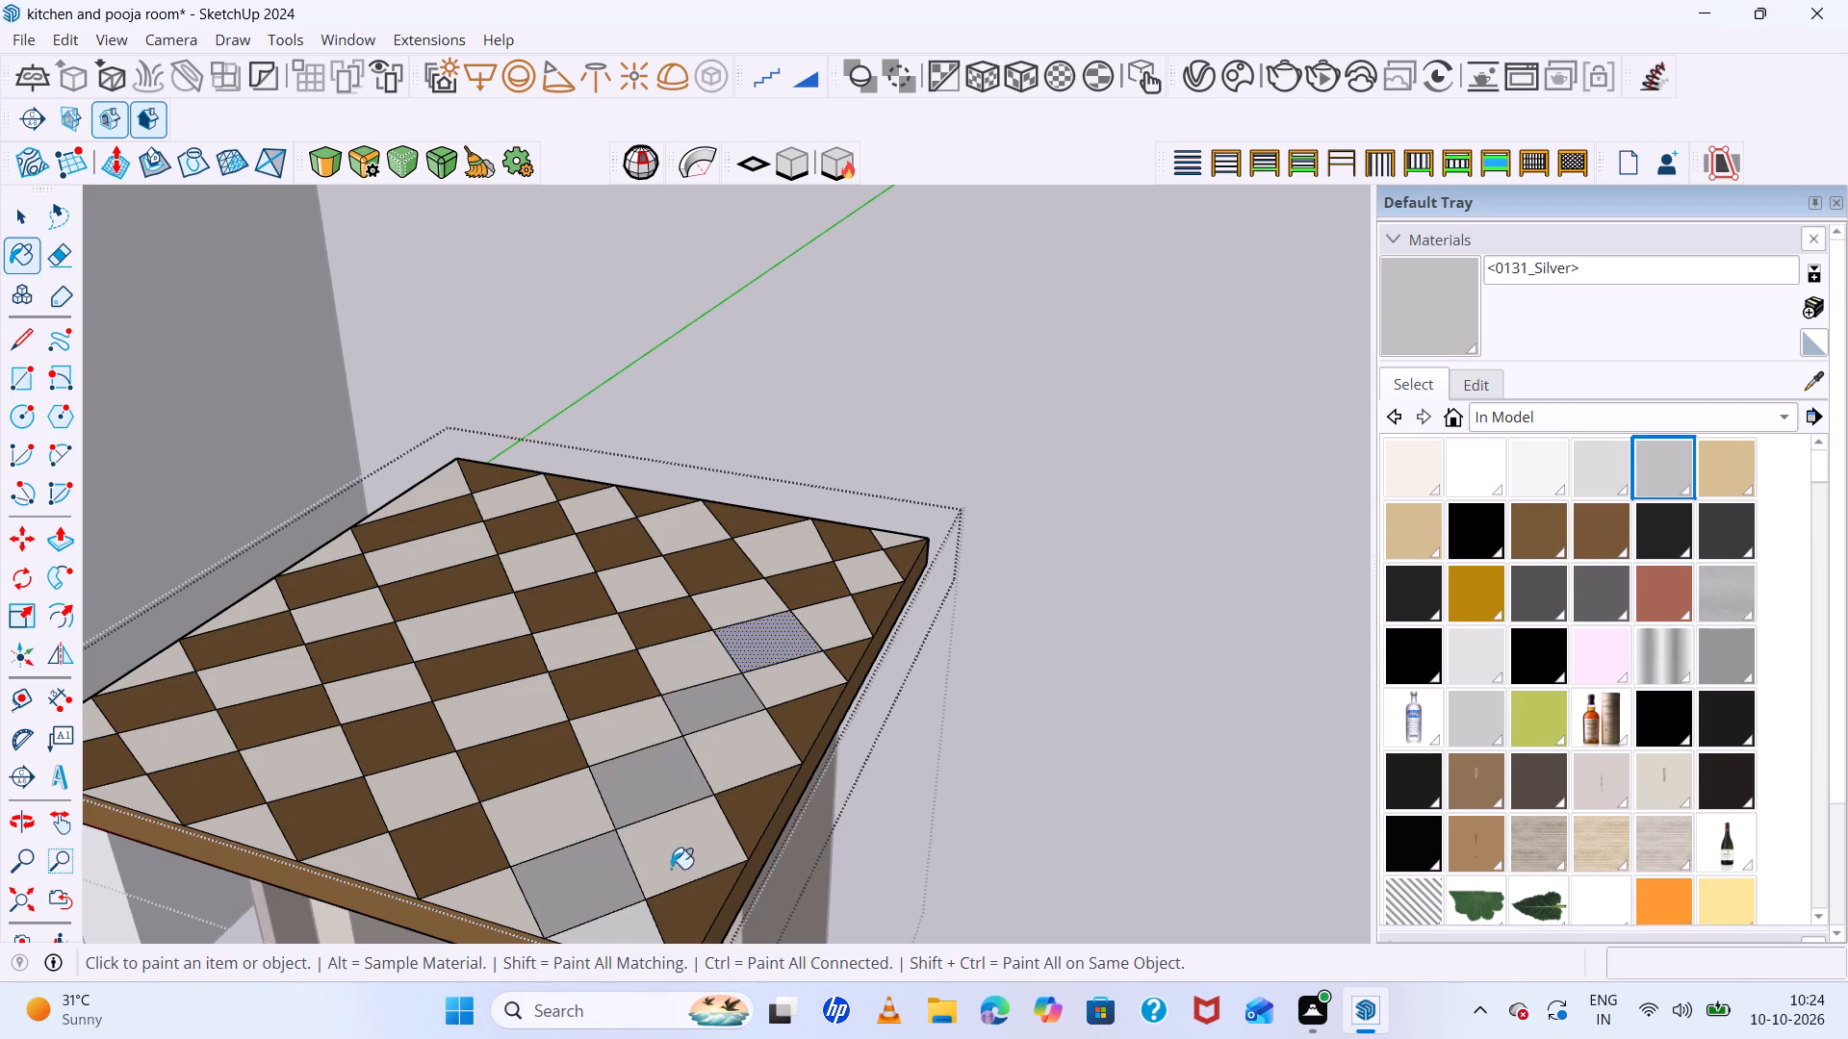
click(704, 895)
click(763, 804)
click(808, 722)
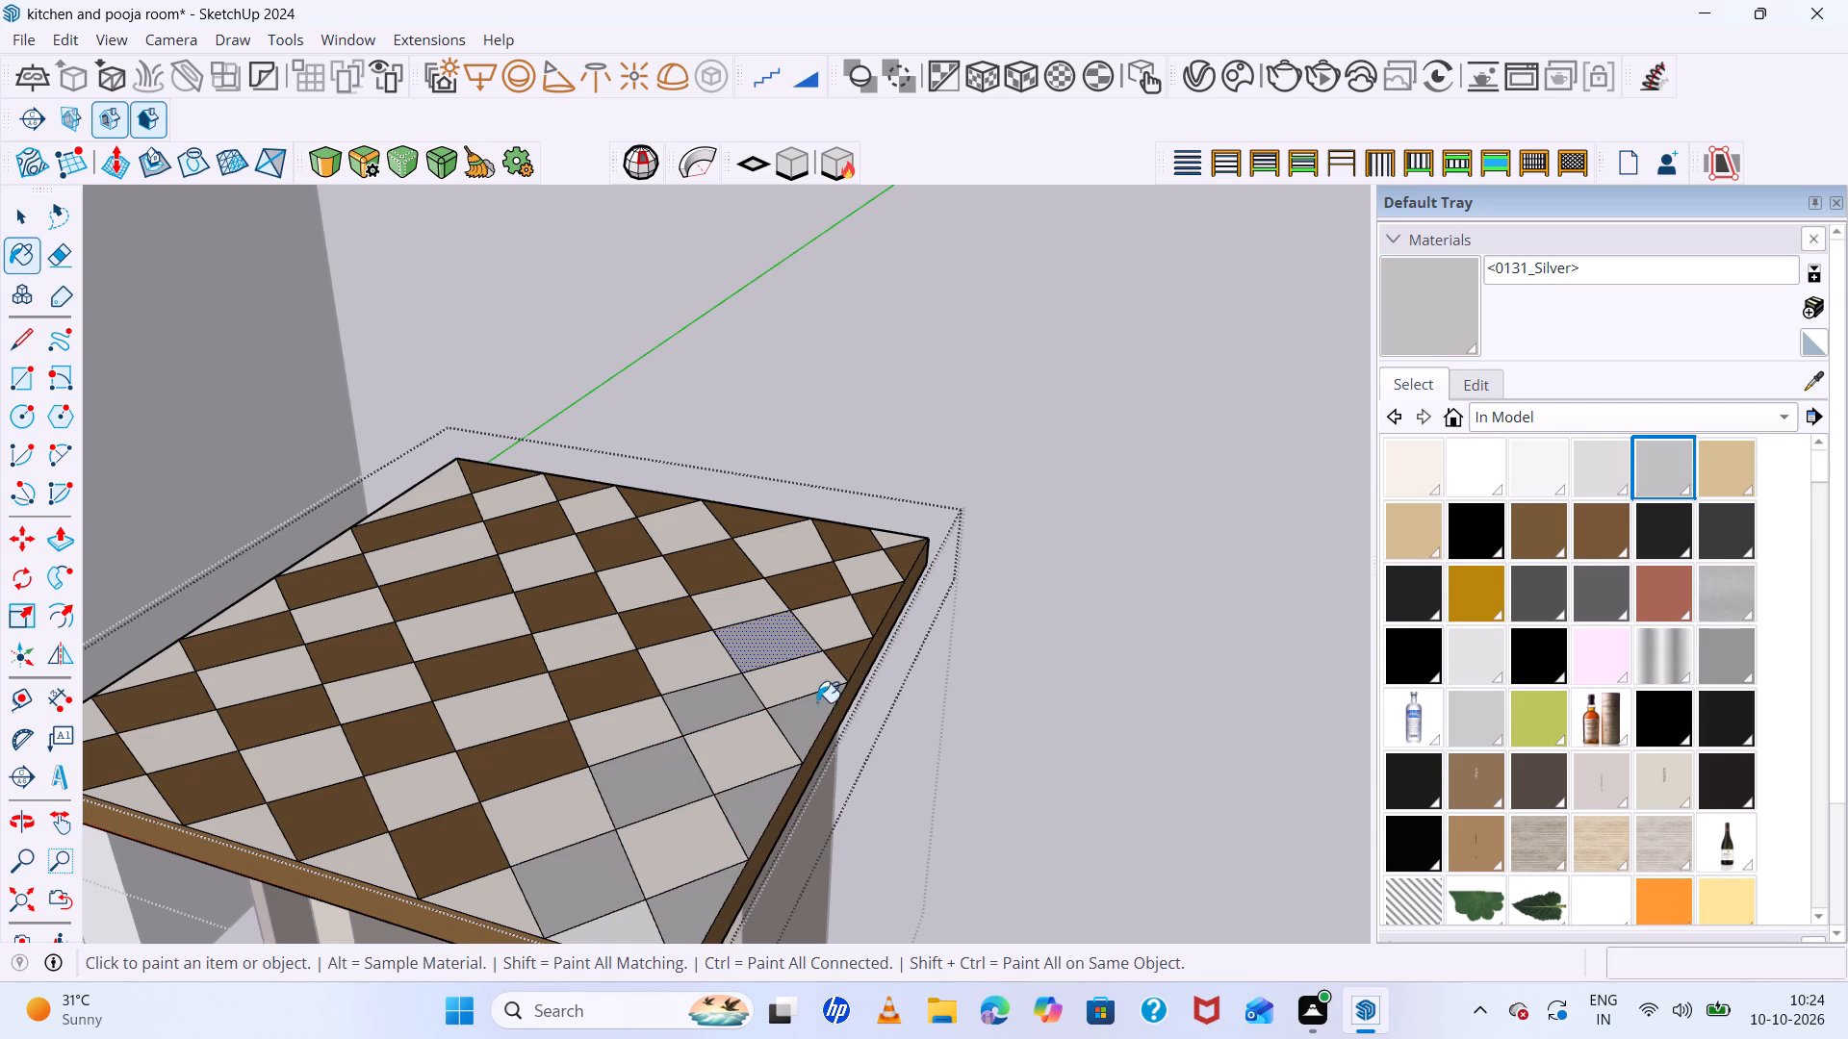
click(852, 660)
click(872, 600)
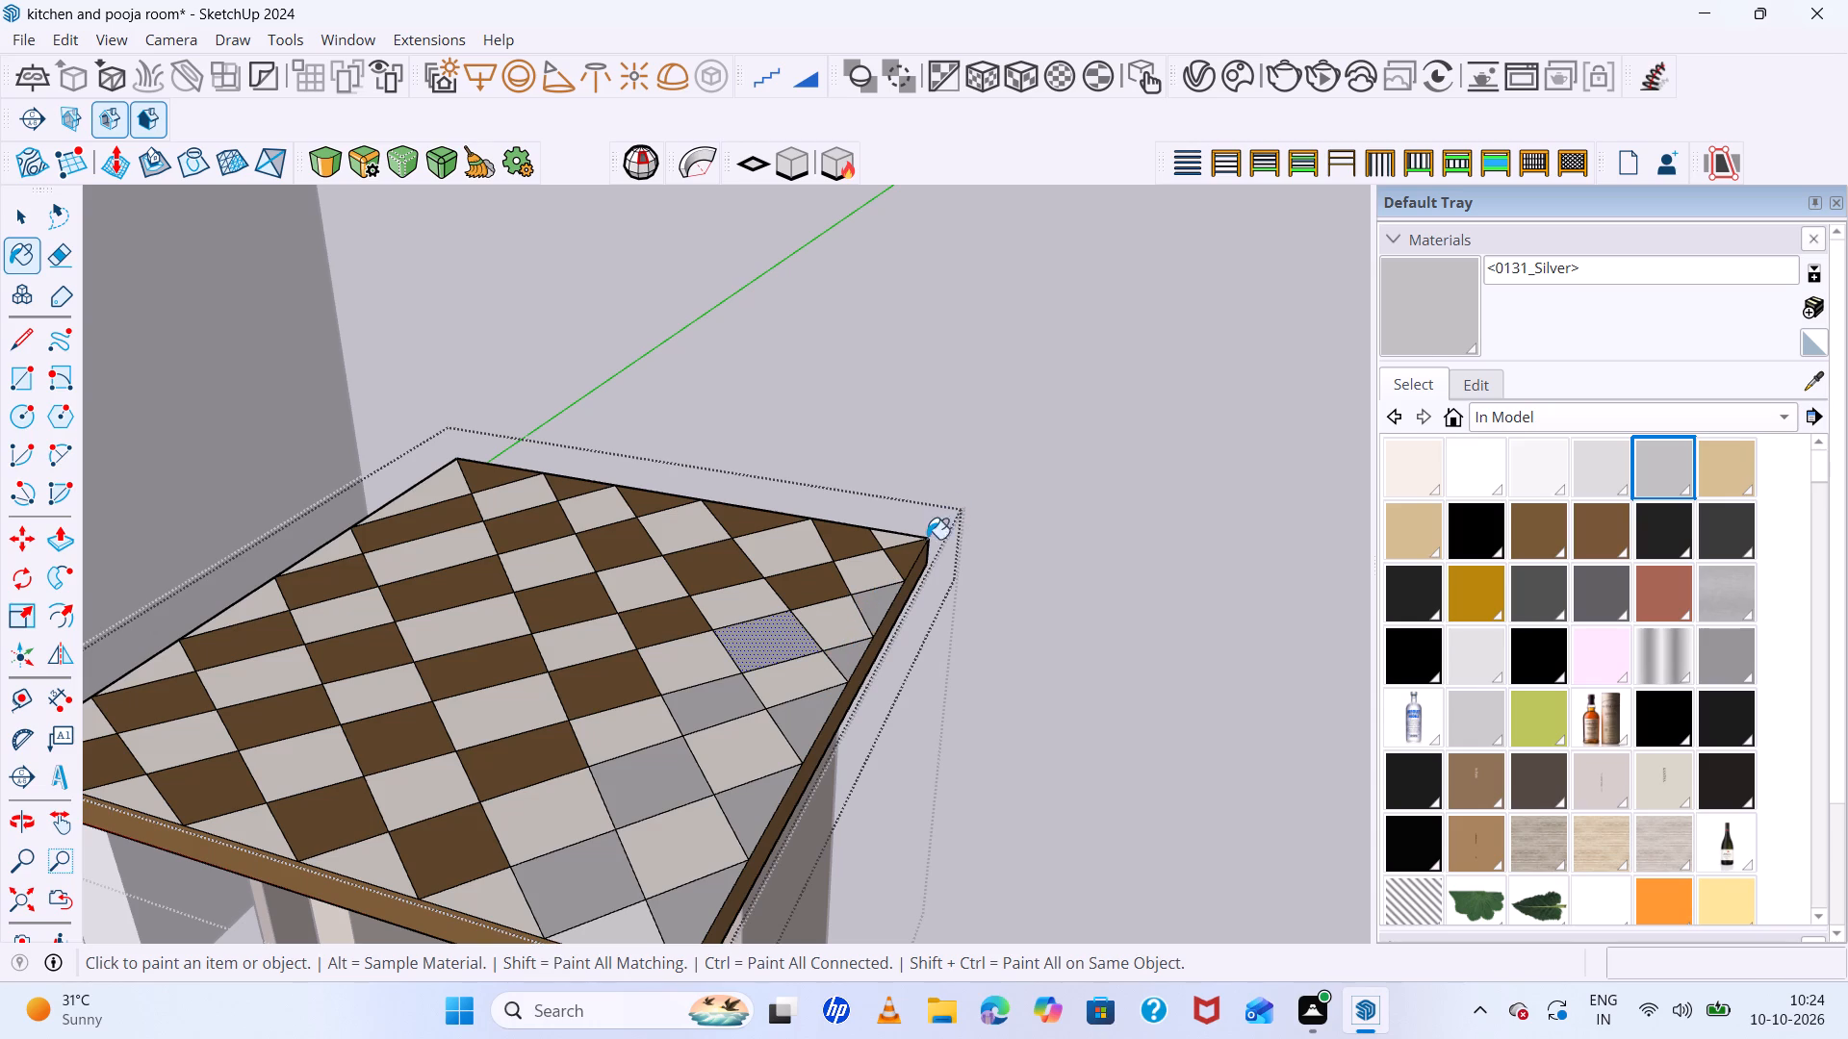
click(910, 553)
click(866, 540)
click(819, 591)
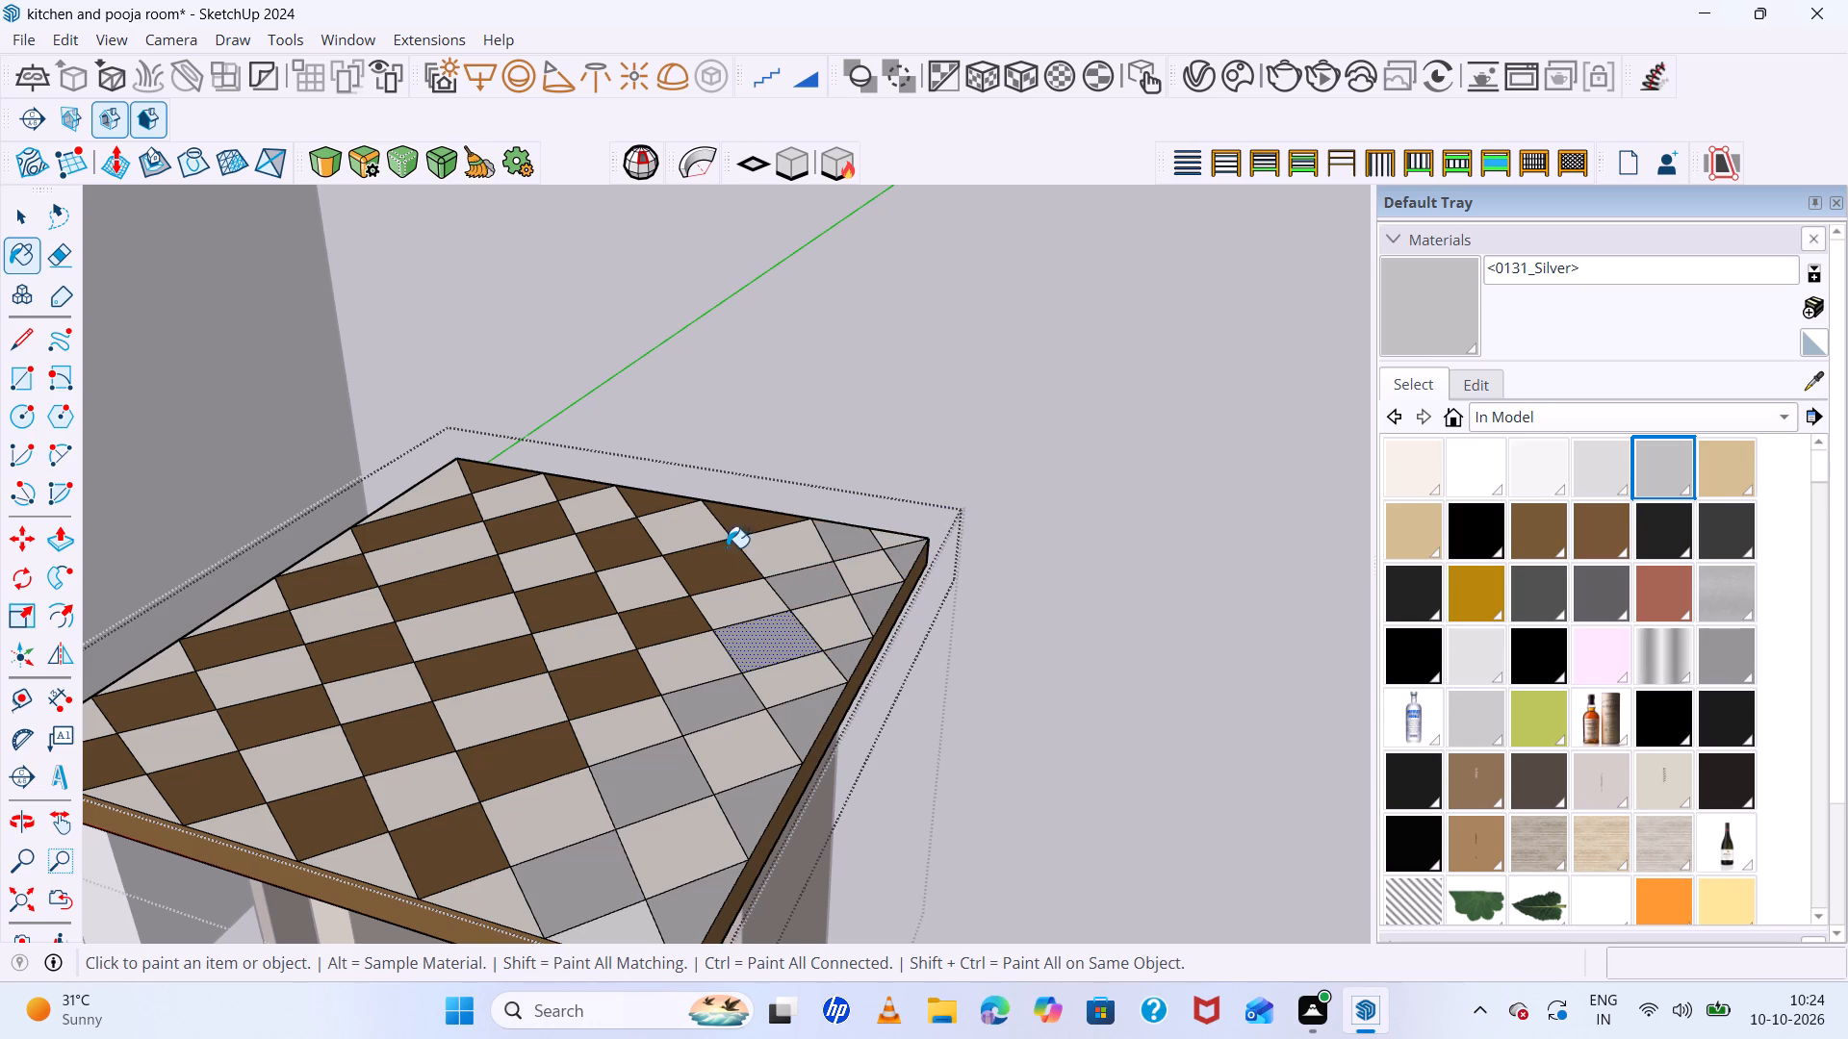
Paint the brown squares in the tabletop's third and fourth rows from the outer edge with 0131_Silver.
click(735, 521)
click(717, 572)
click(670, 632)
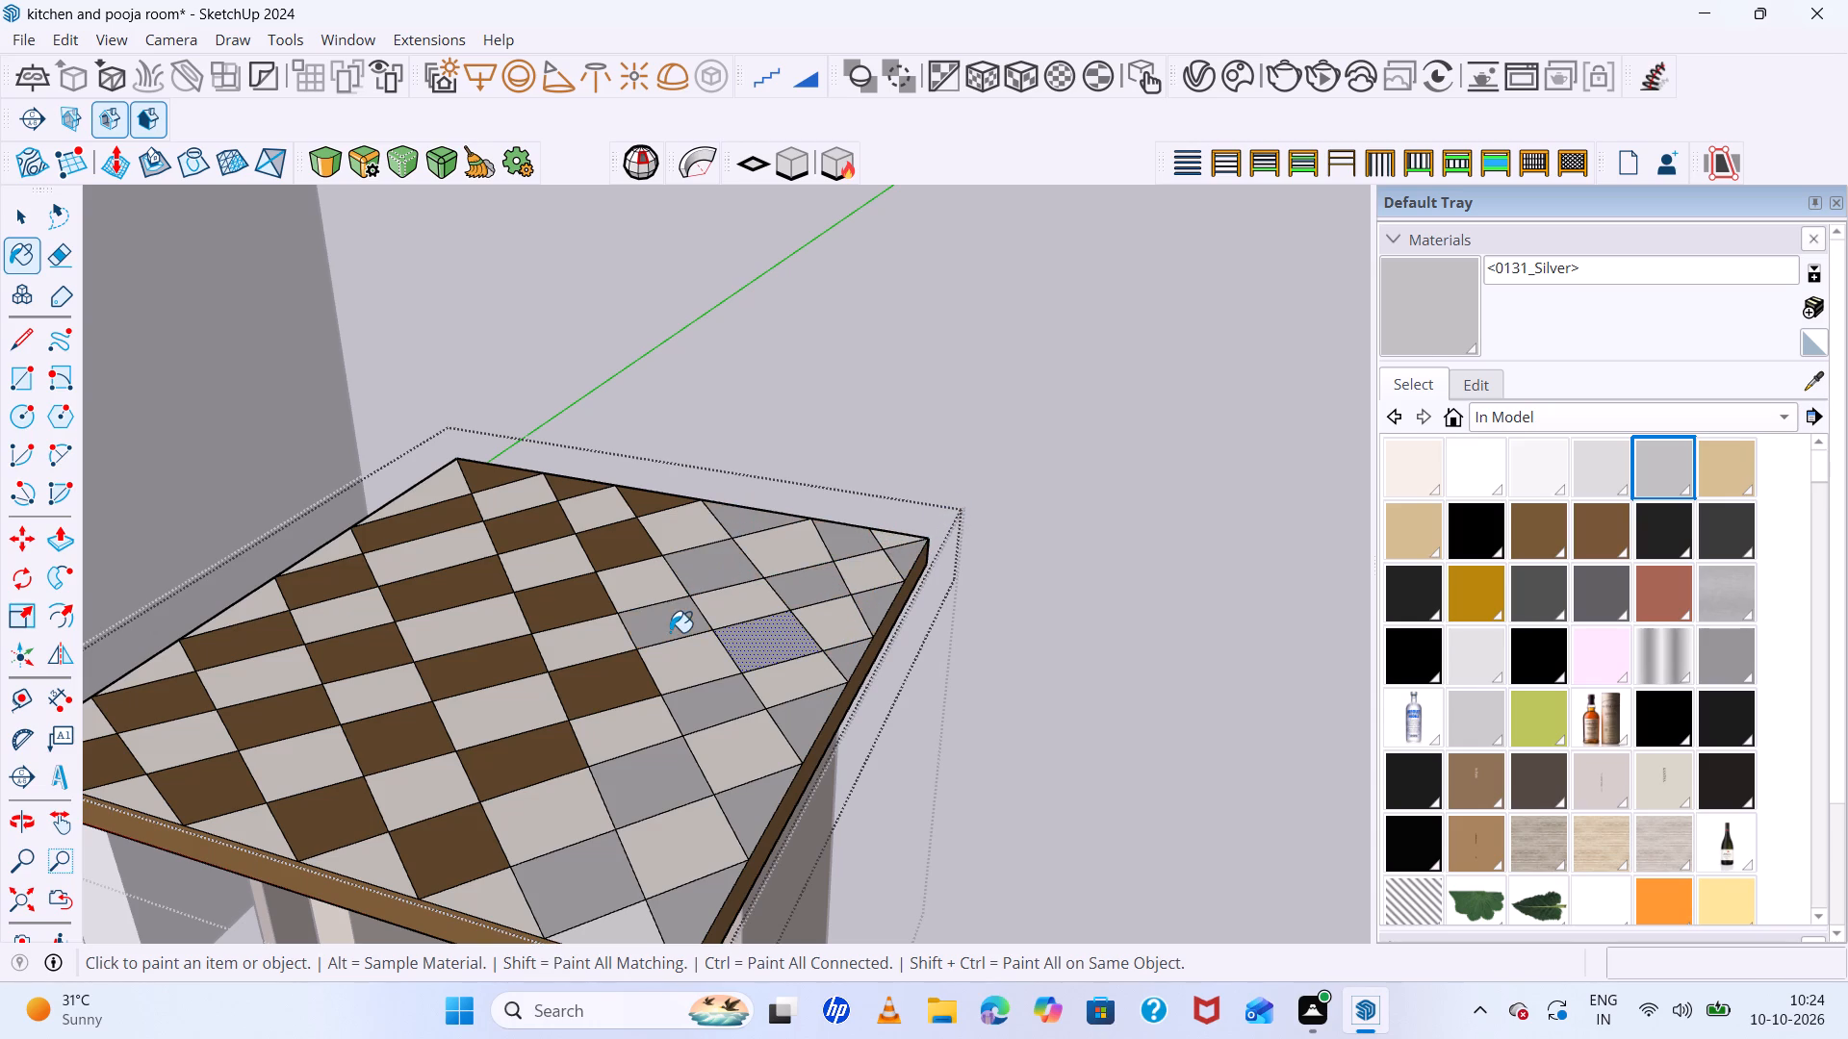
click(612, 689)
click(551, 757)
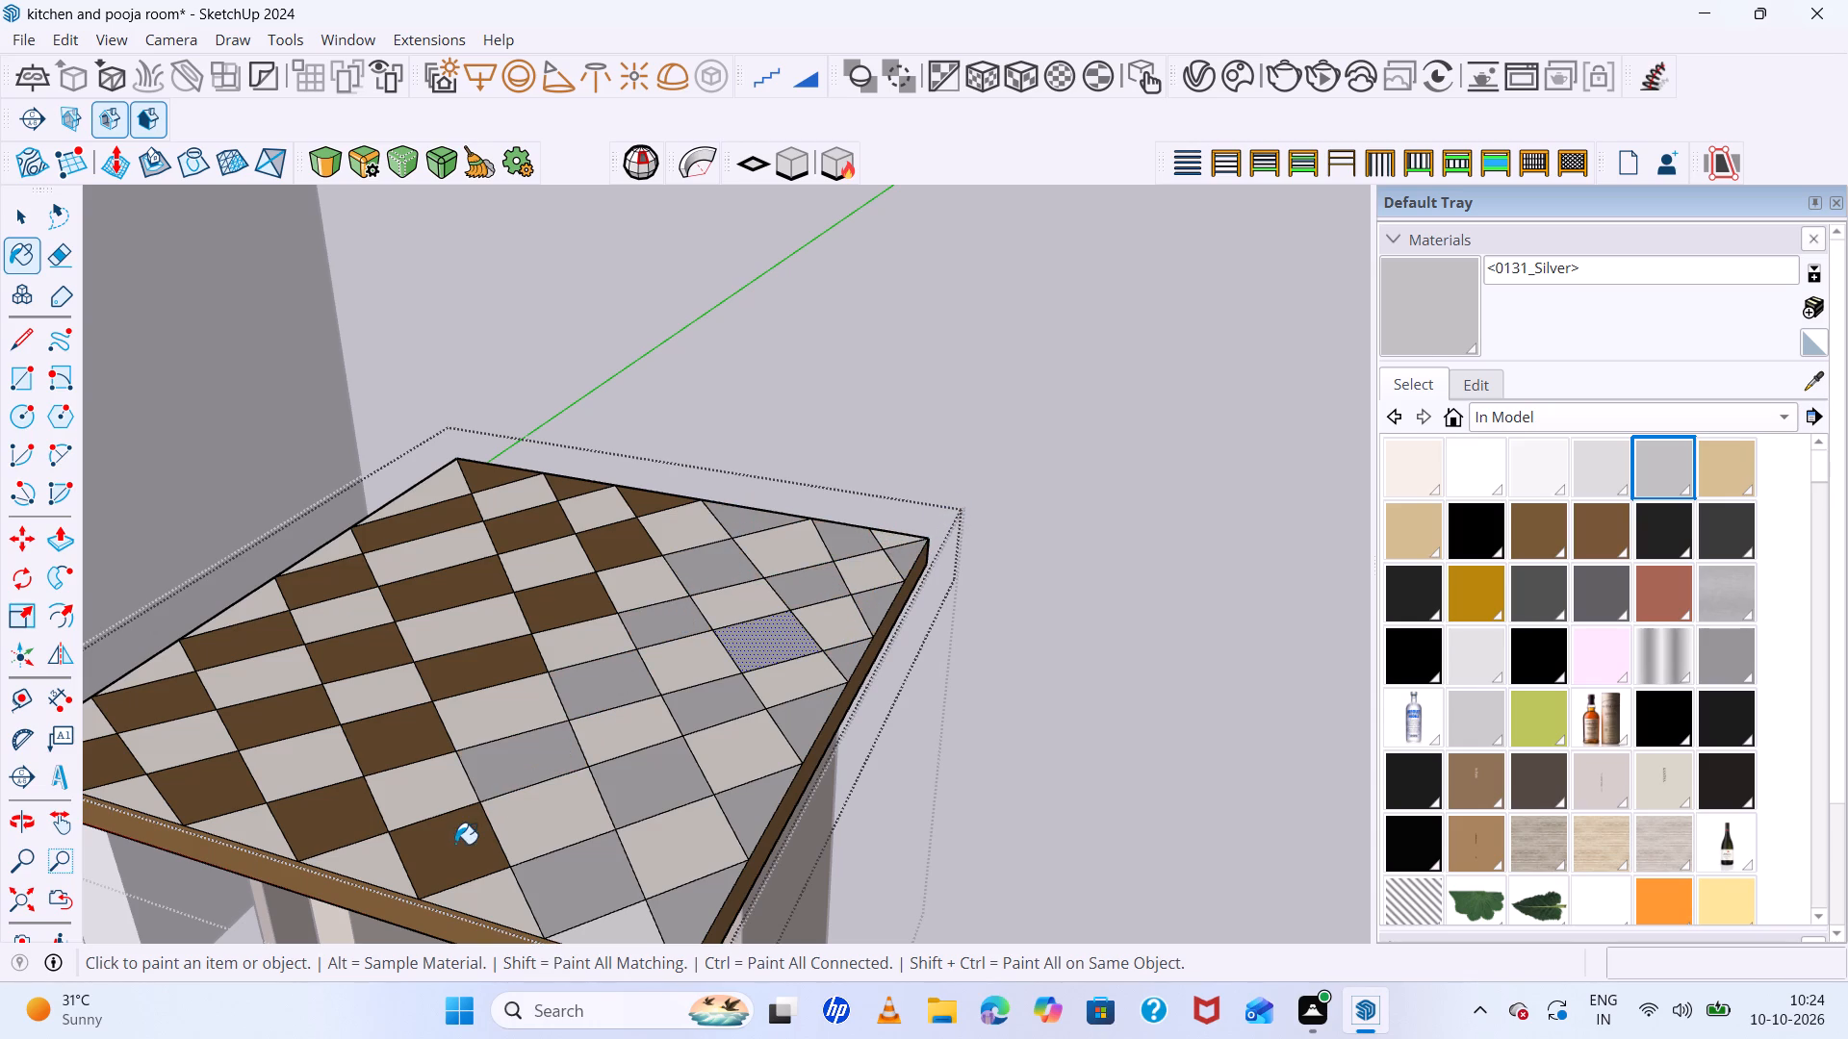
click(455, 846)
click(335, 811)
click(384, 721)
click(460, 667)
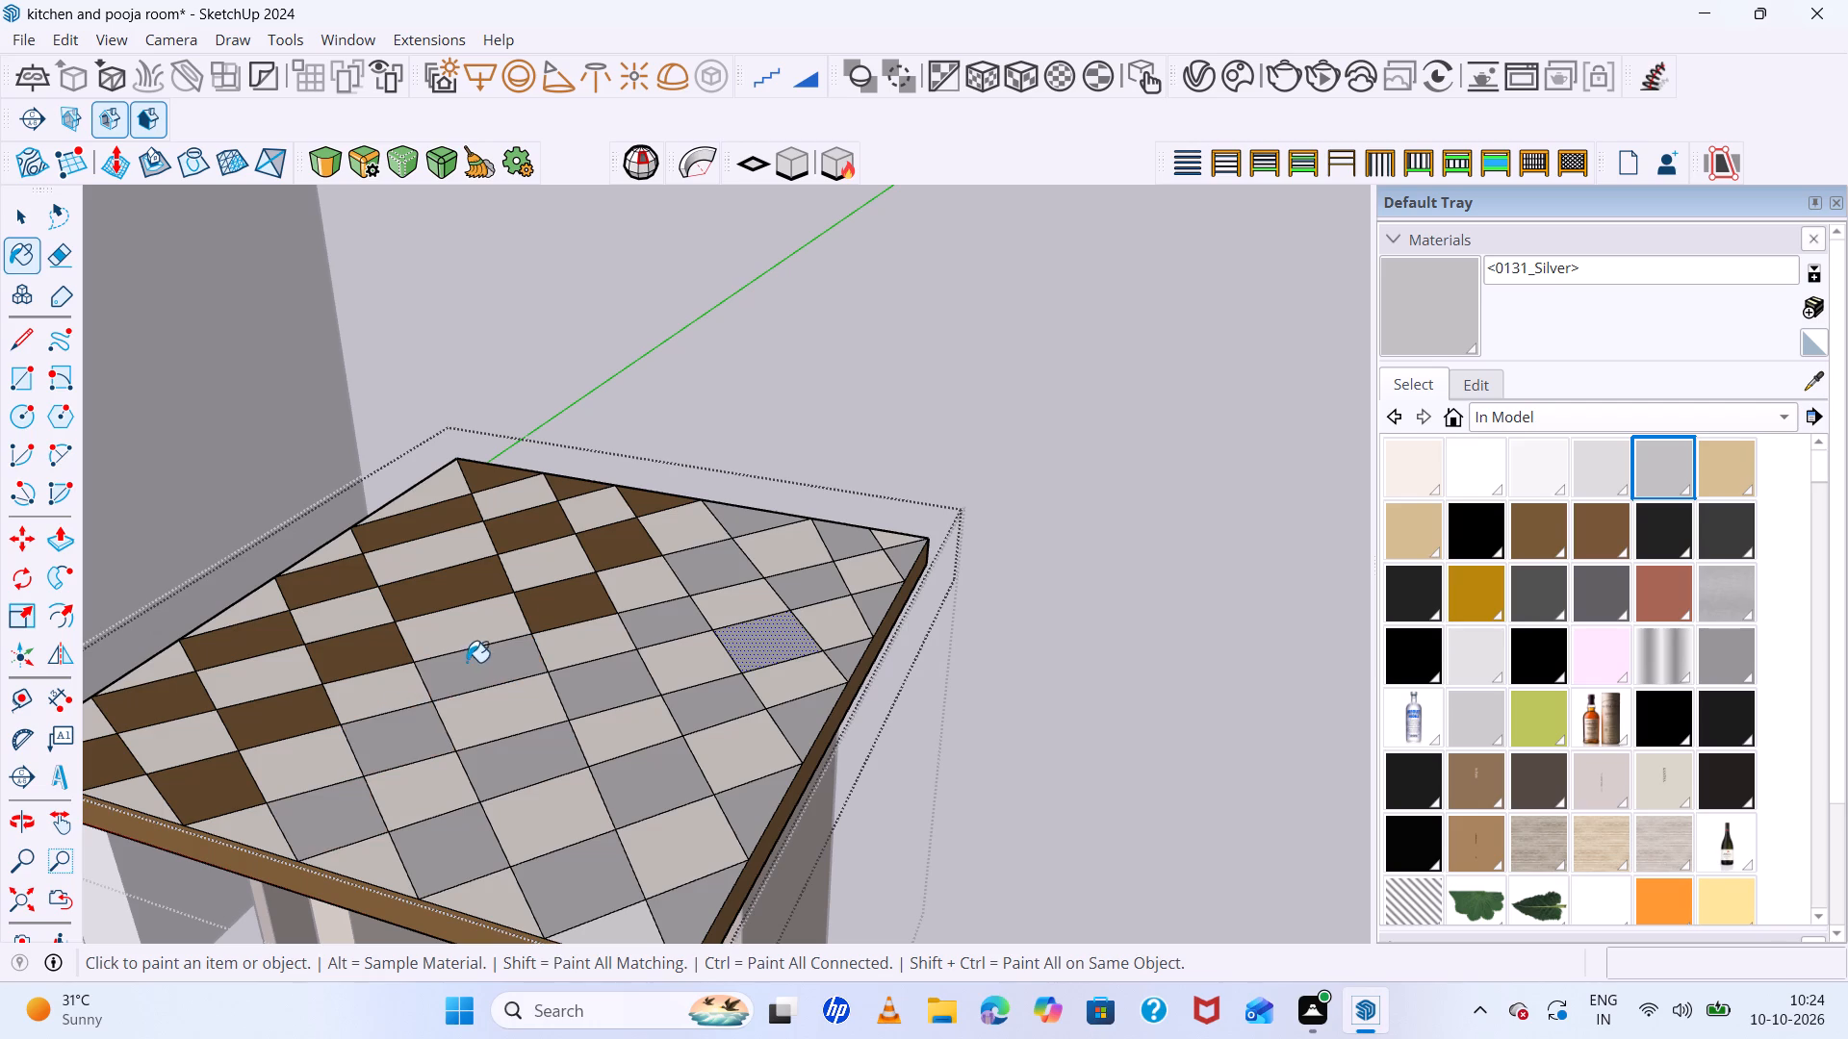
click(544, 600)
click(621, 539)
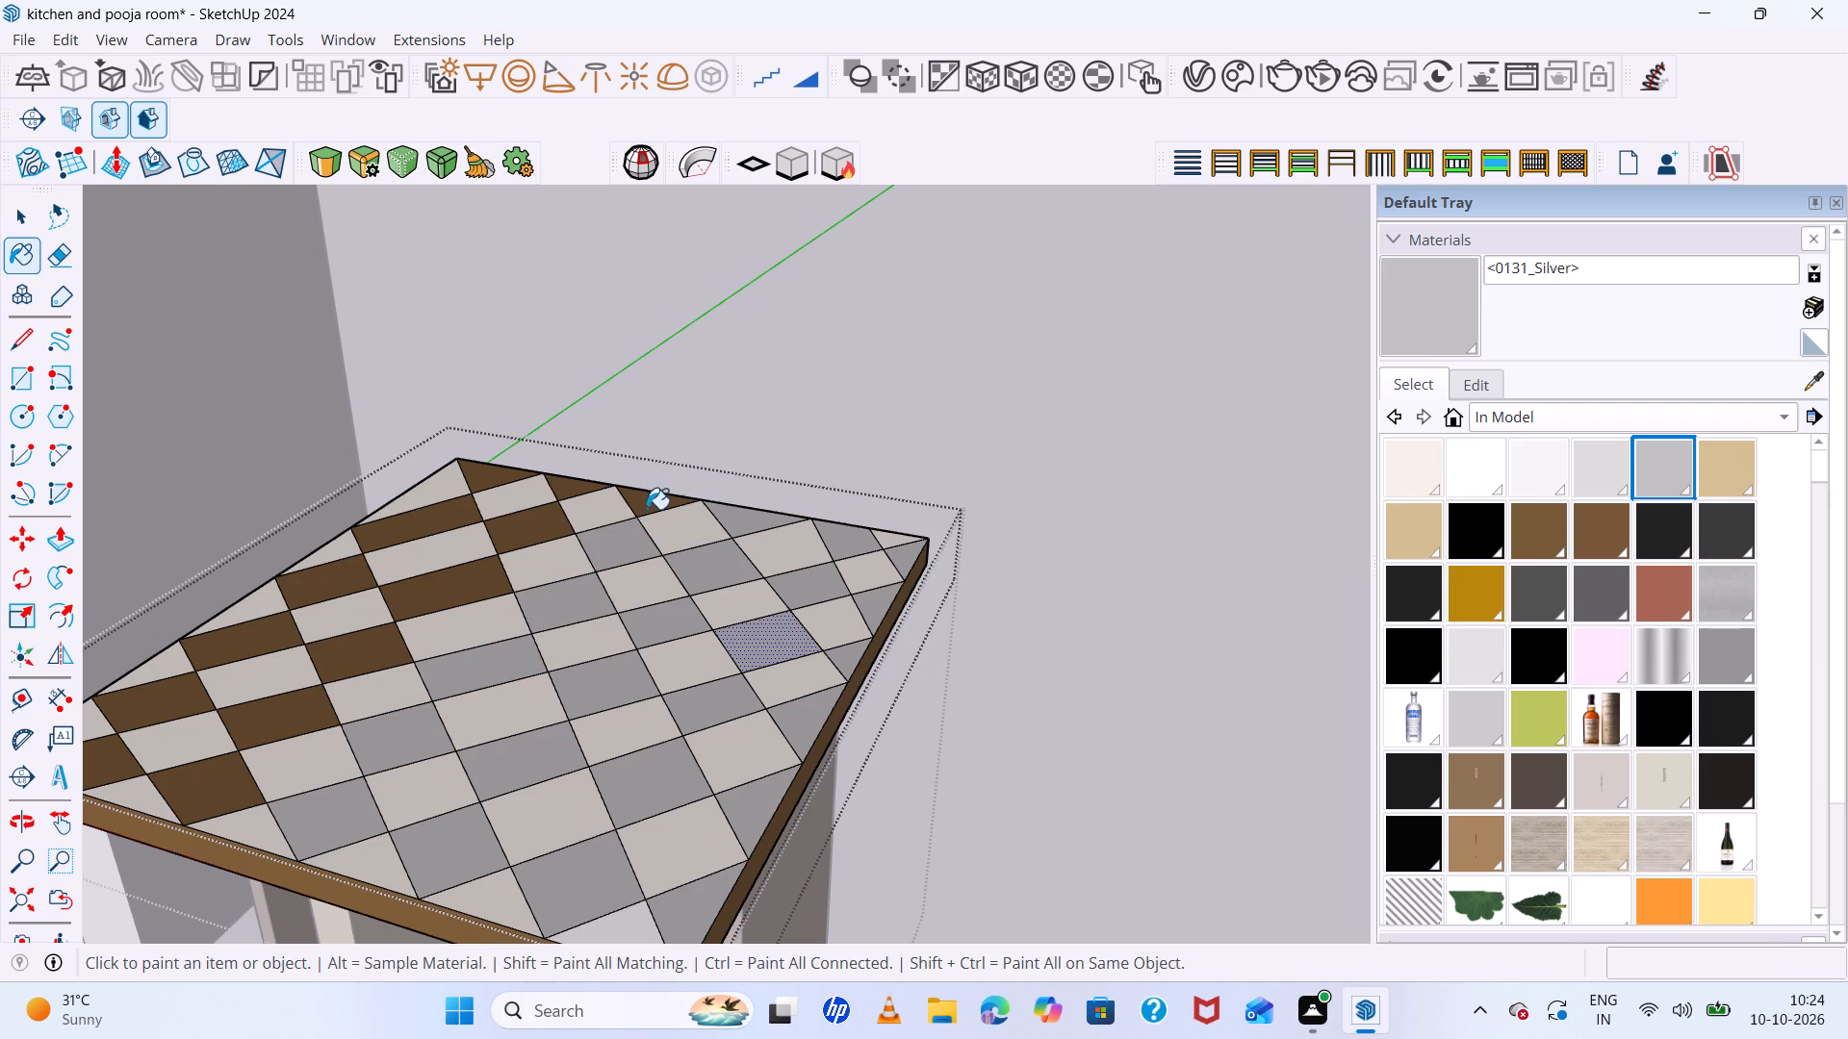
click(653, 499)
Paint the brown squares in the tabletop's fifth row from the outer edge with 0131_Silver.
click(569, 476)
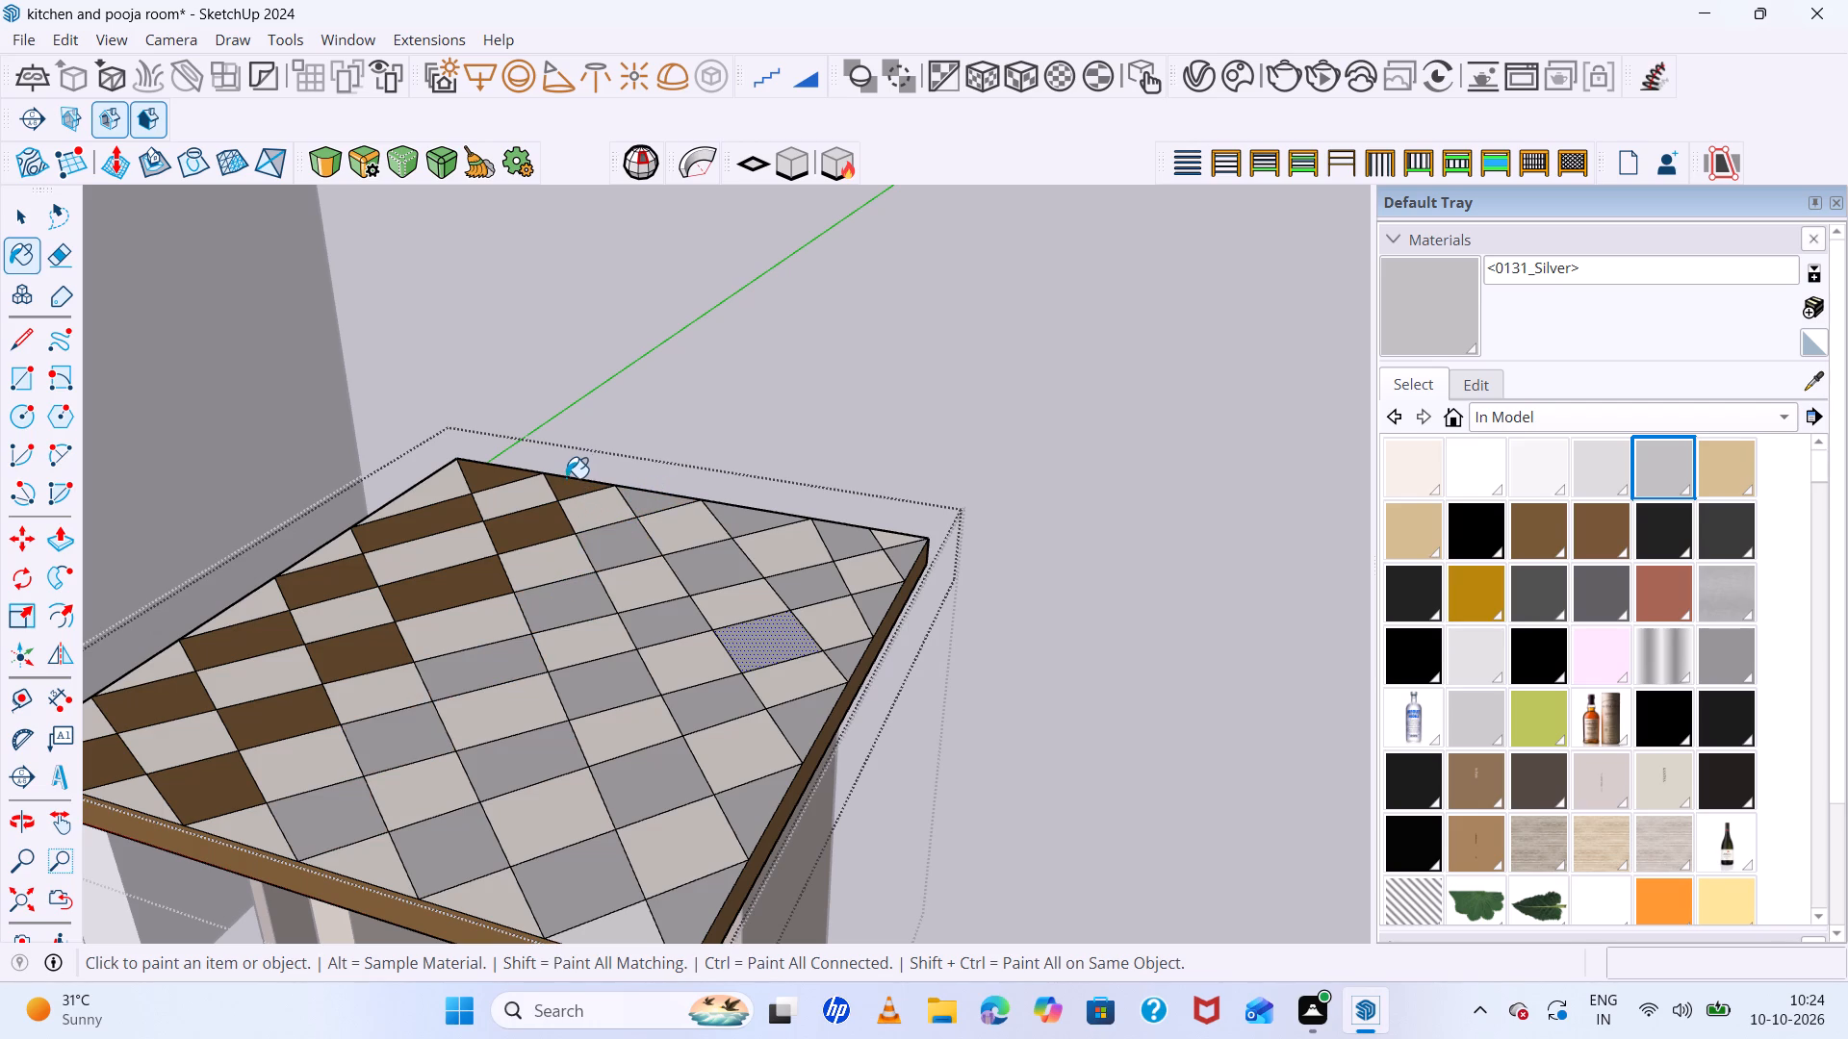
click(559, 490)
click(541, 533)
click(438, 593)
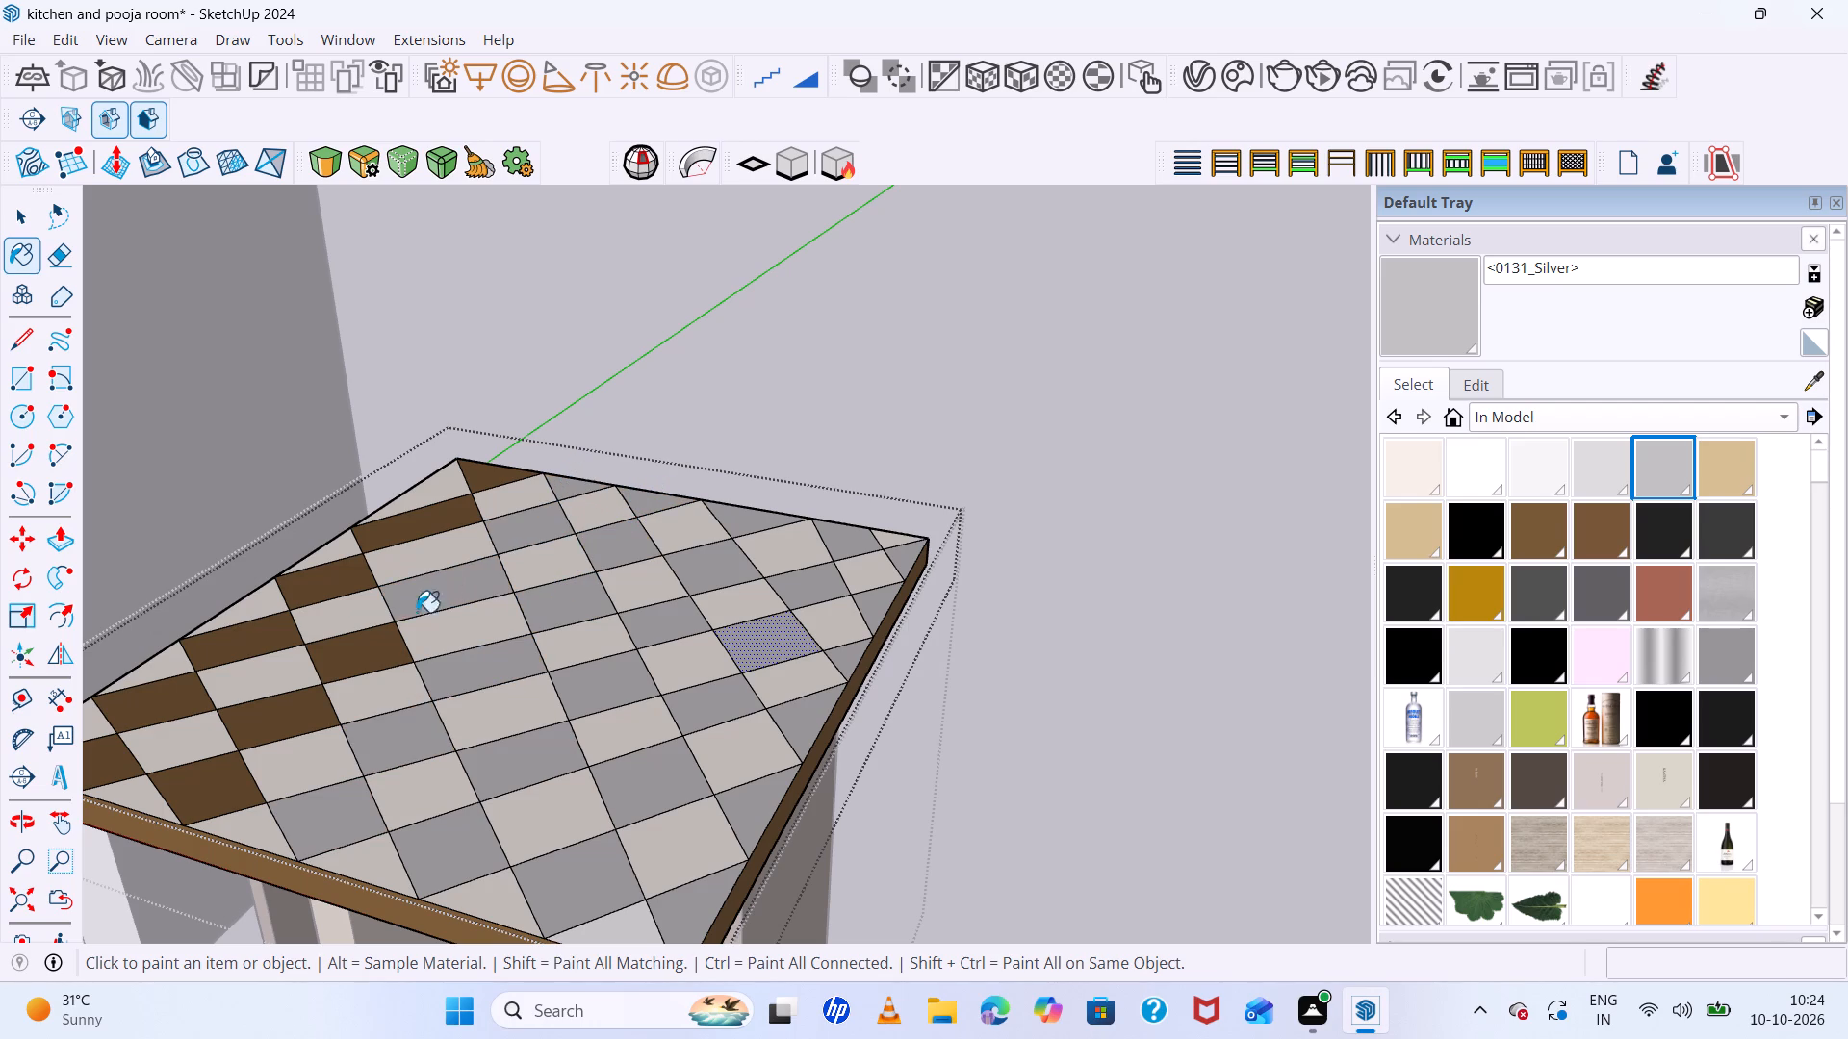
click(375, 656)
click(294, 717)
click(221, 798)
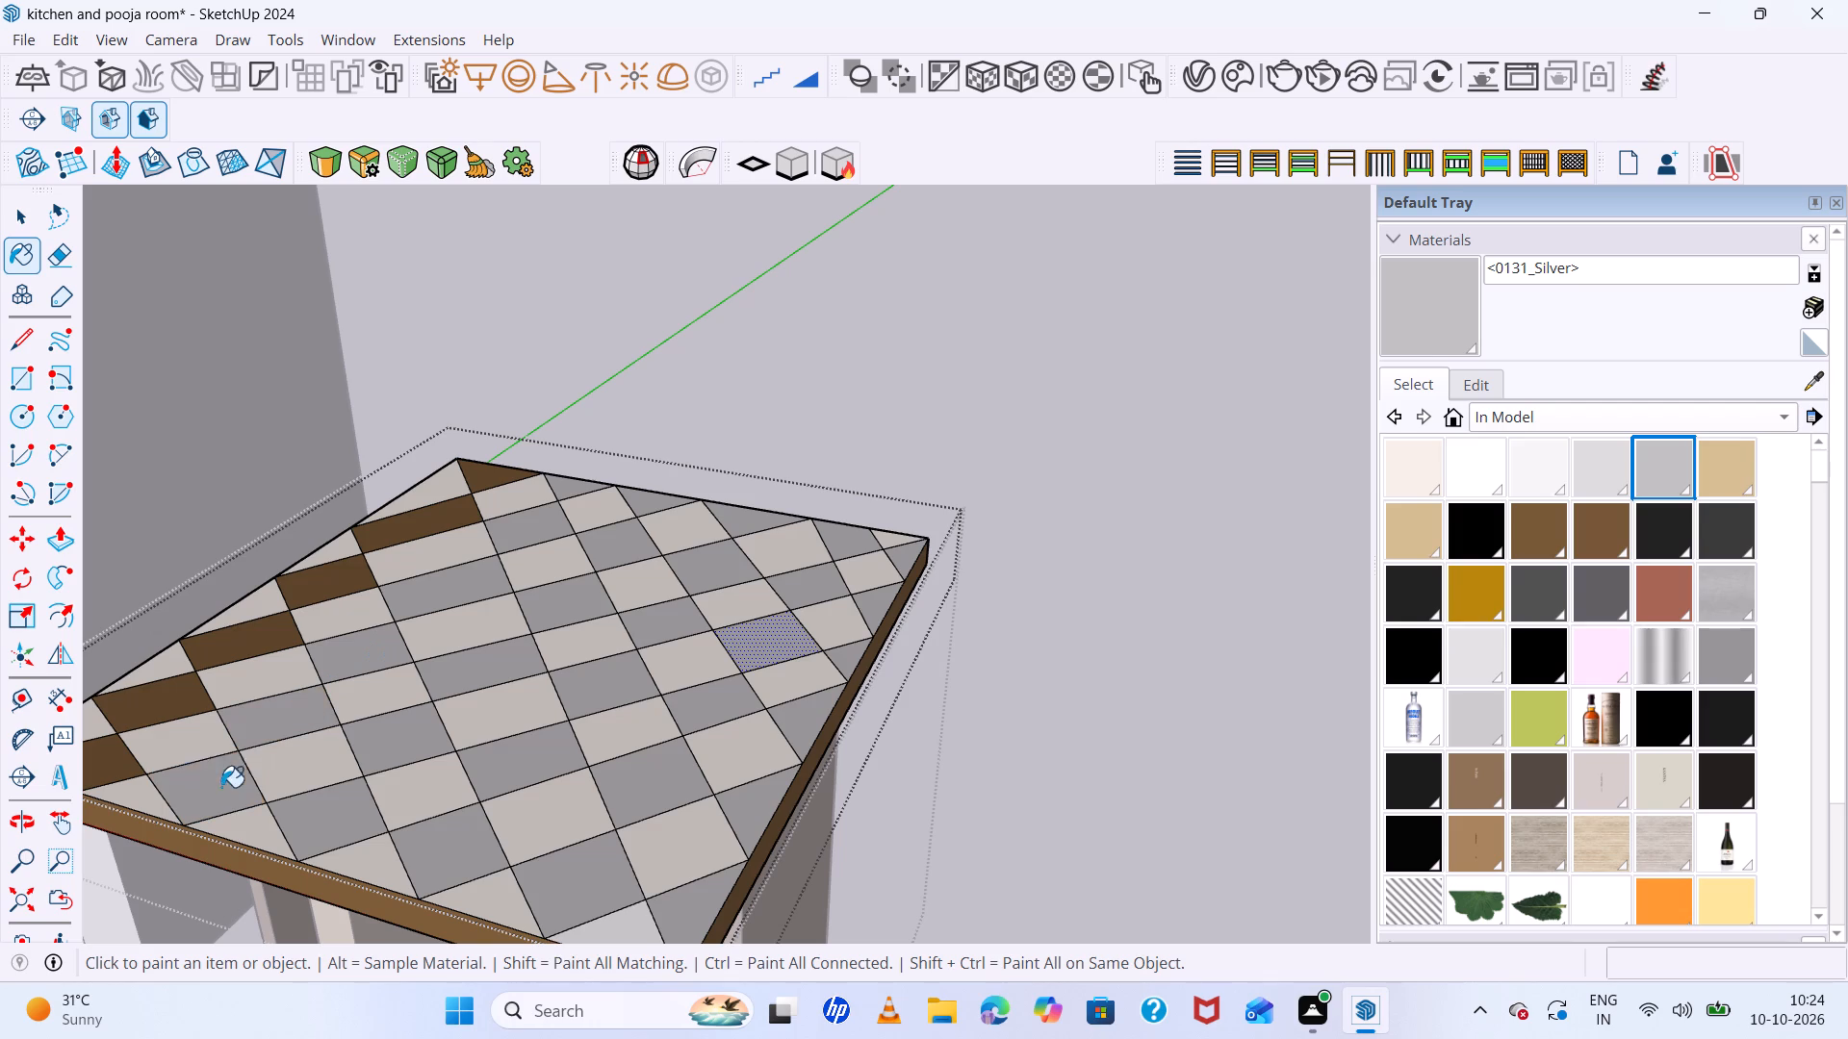
Paint the remaining brown squares along the tabletop edge beside the pooja unit with 0131_Silver.
click(99, 762)
click(167, 679)
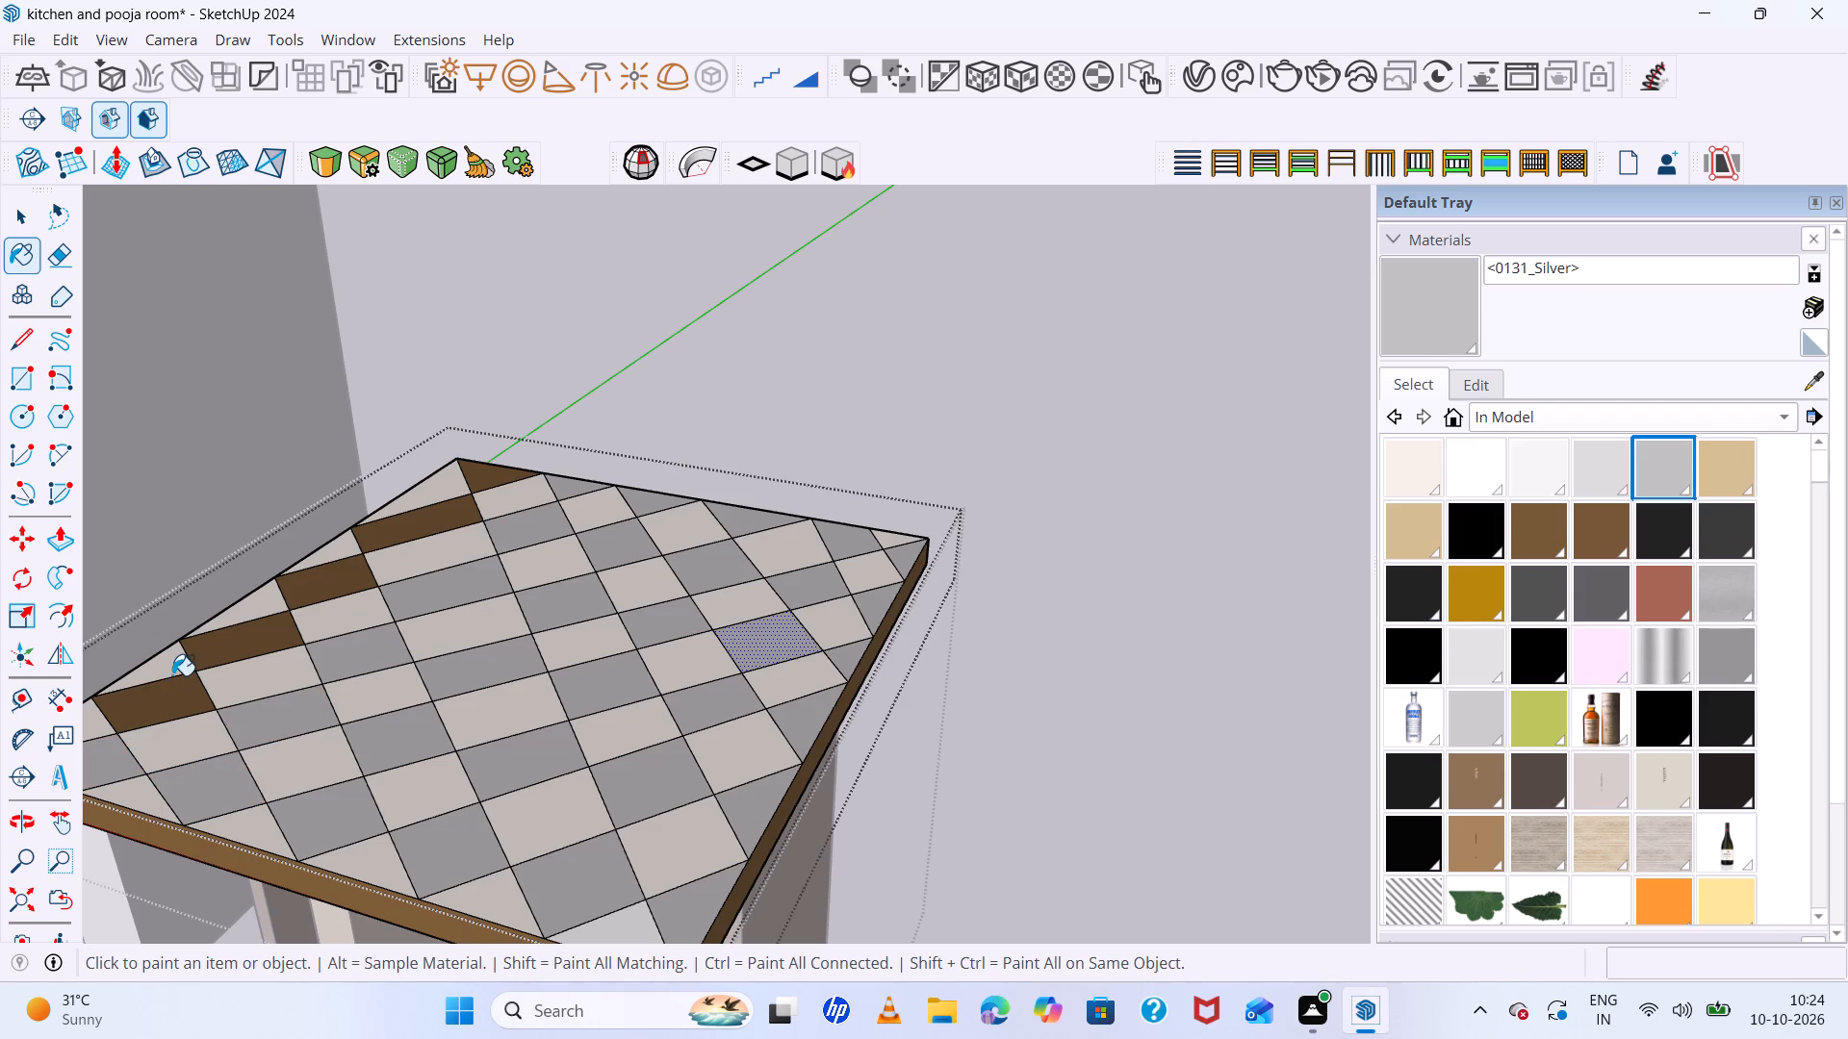
click(173, 693)
click(218, 646)
click(324, 576)
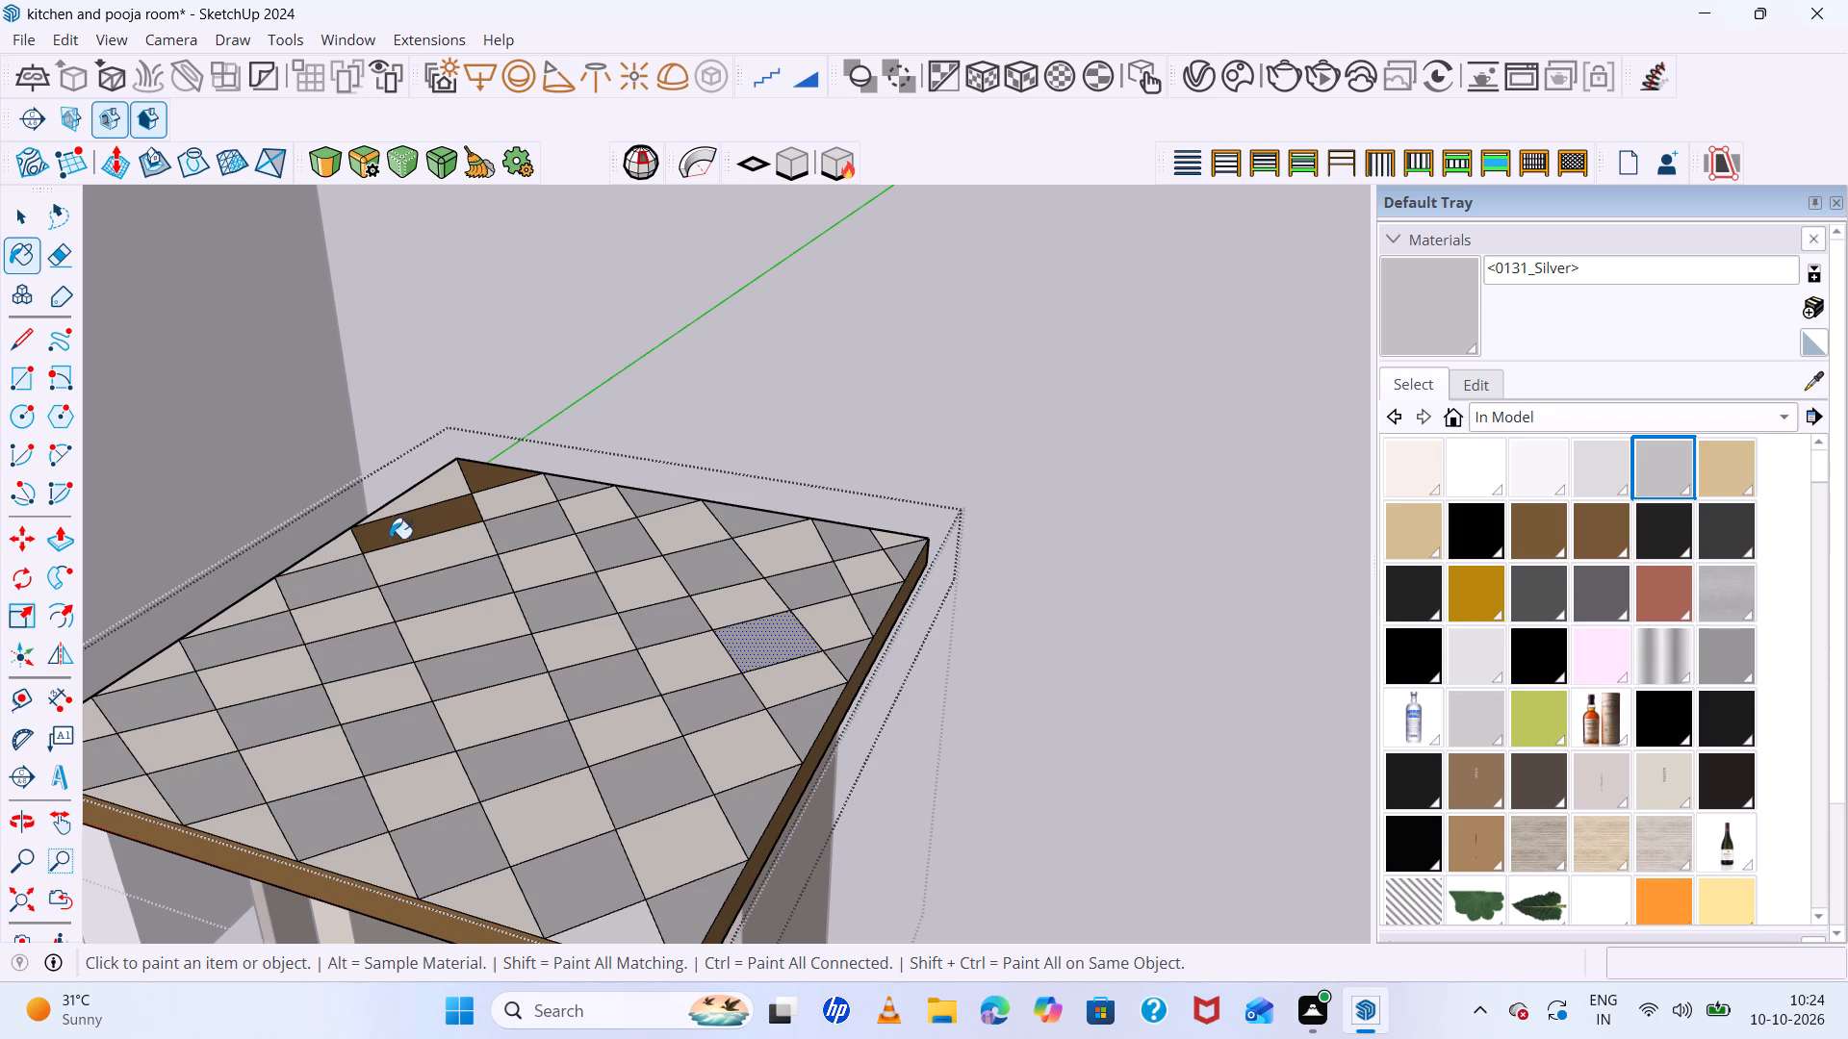
click(397, 530)
click(478, 478)
Paint the silver squares along the tabletop edge farthest from the pooja unit with the black material [Color_009]2.
scroll(645, 673, down, 4)
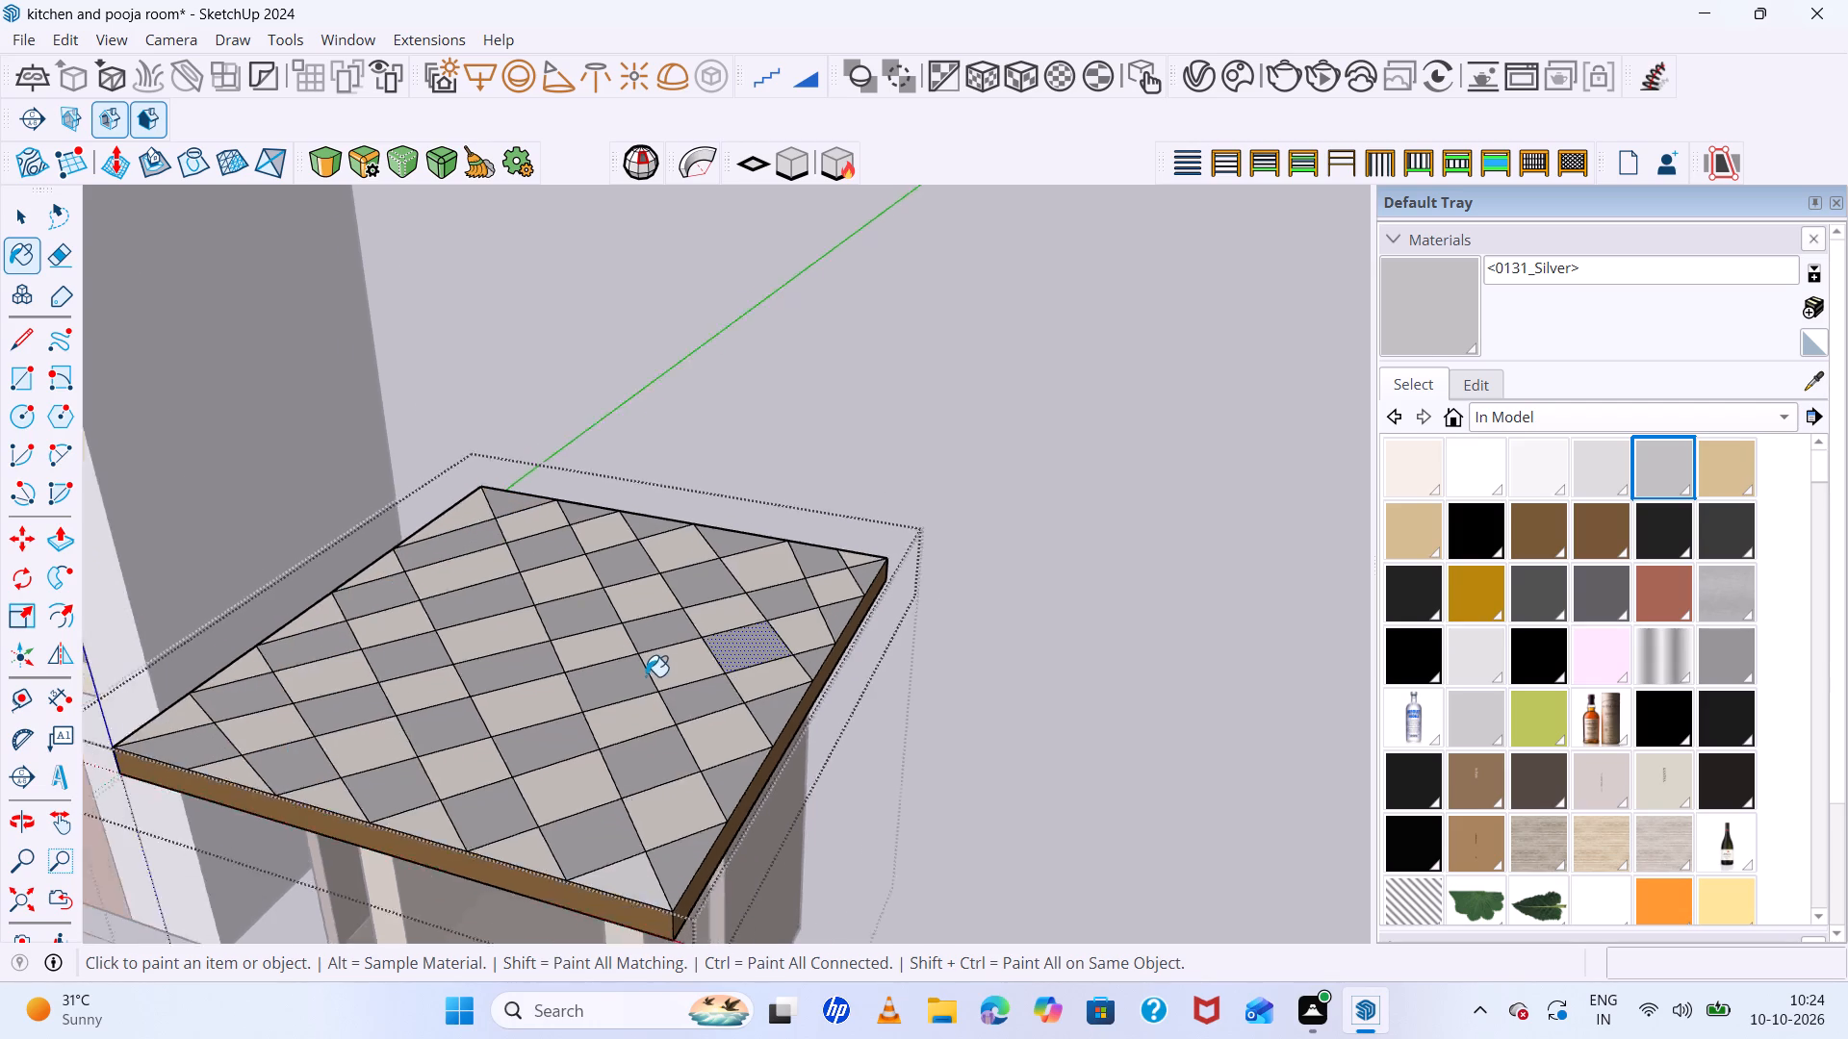
scroll(646, 676, down, 2)
middle_drag(677, 708, 745, 754)
middle_click(745, 754)
scroll(757, 733, up, 6)
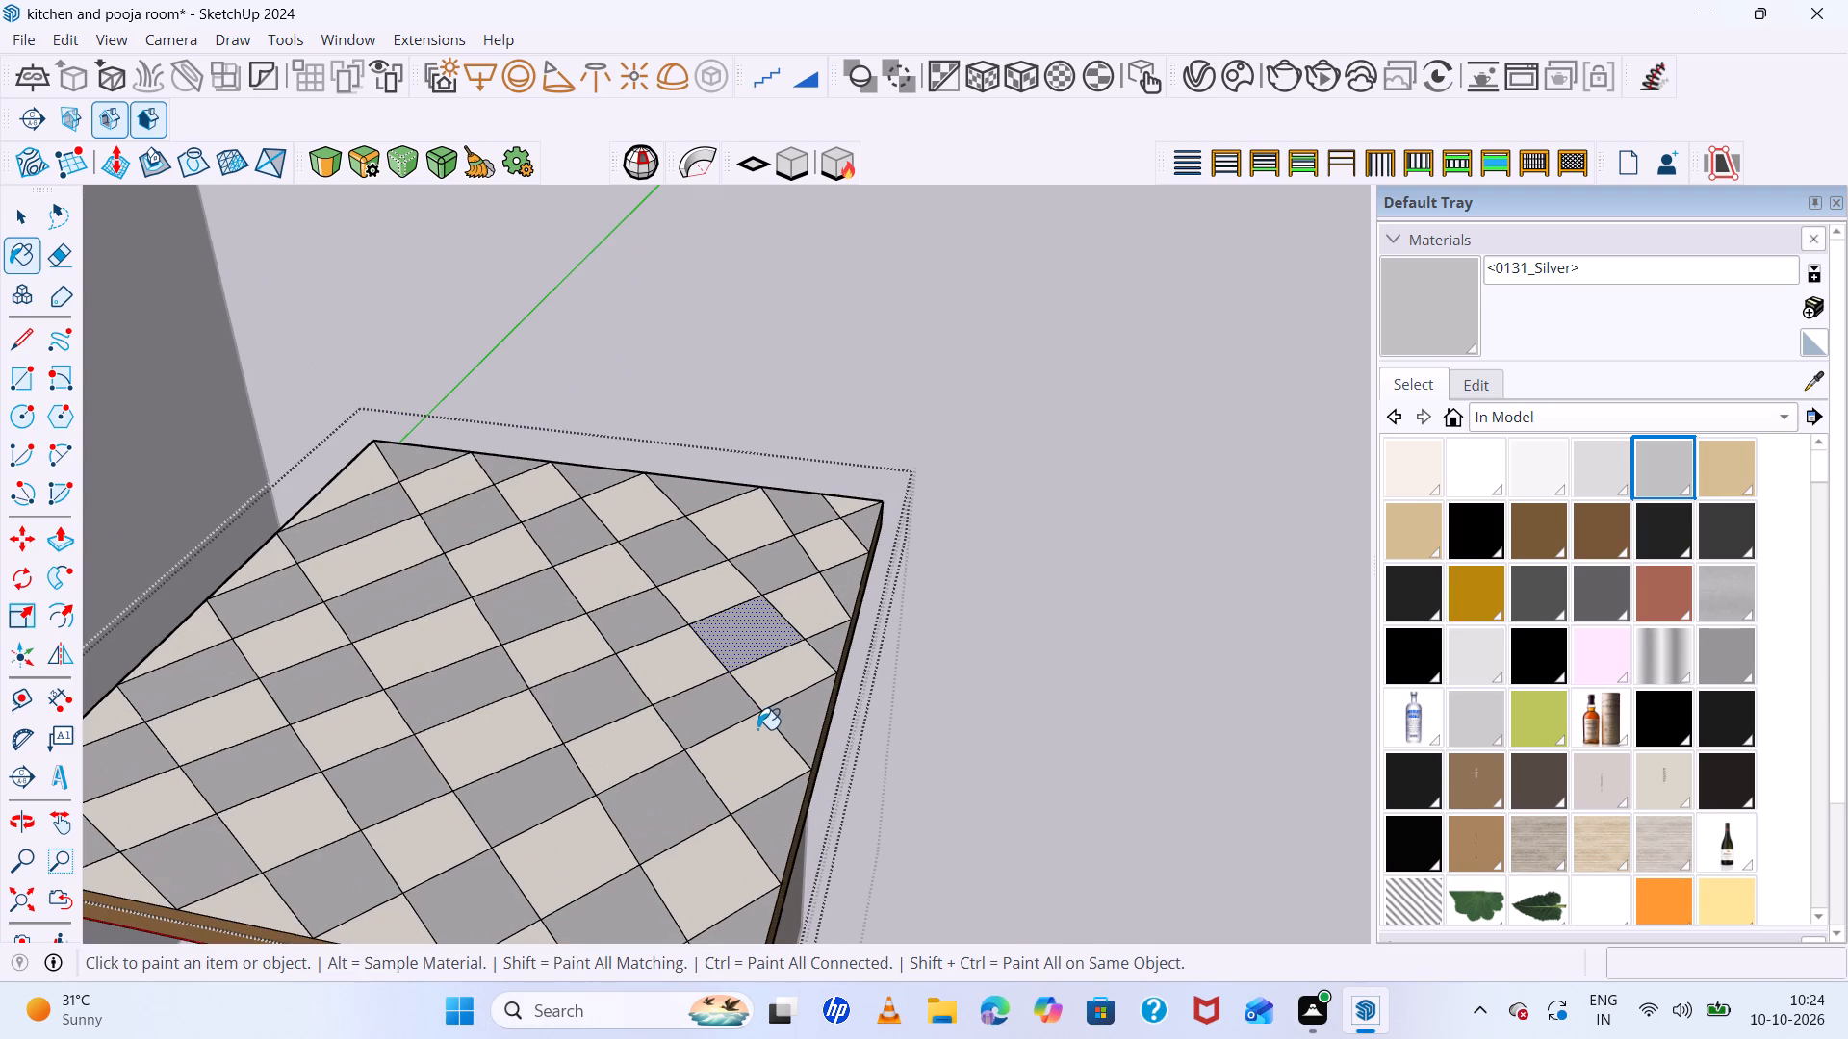
click(1542, 659)
click(864, 522)
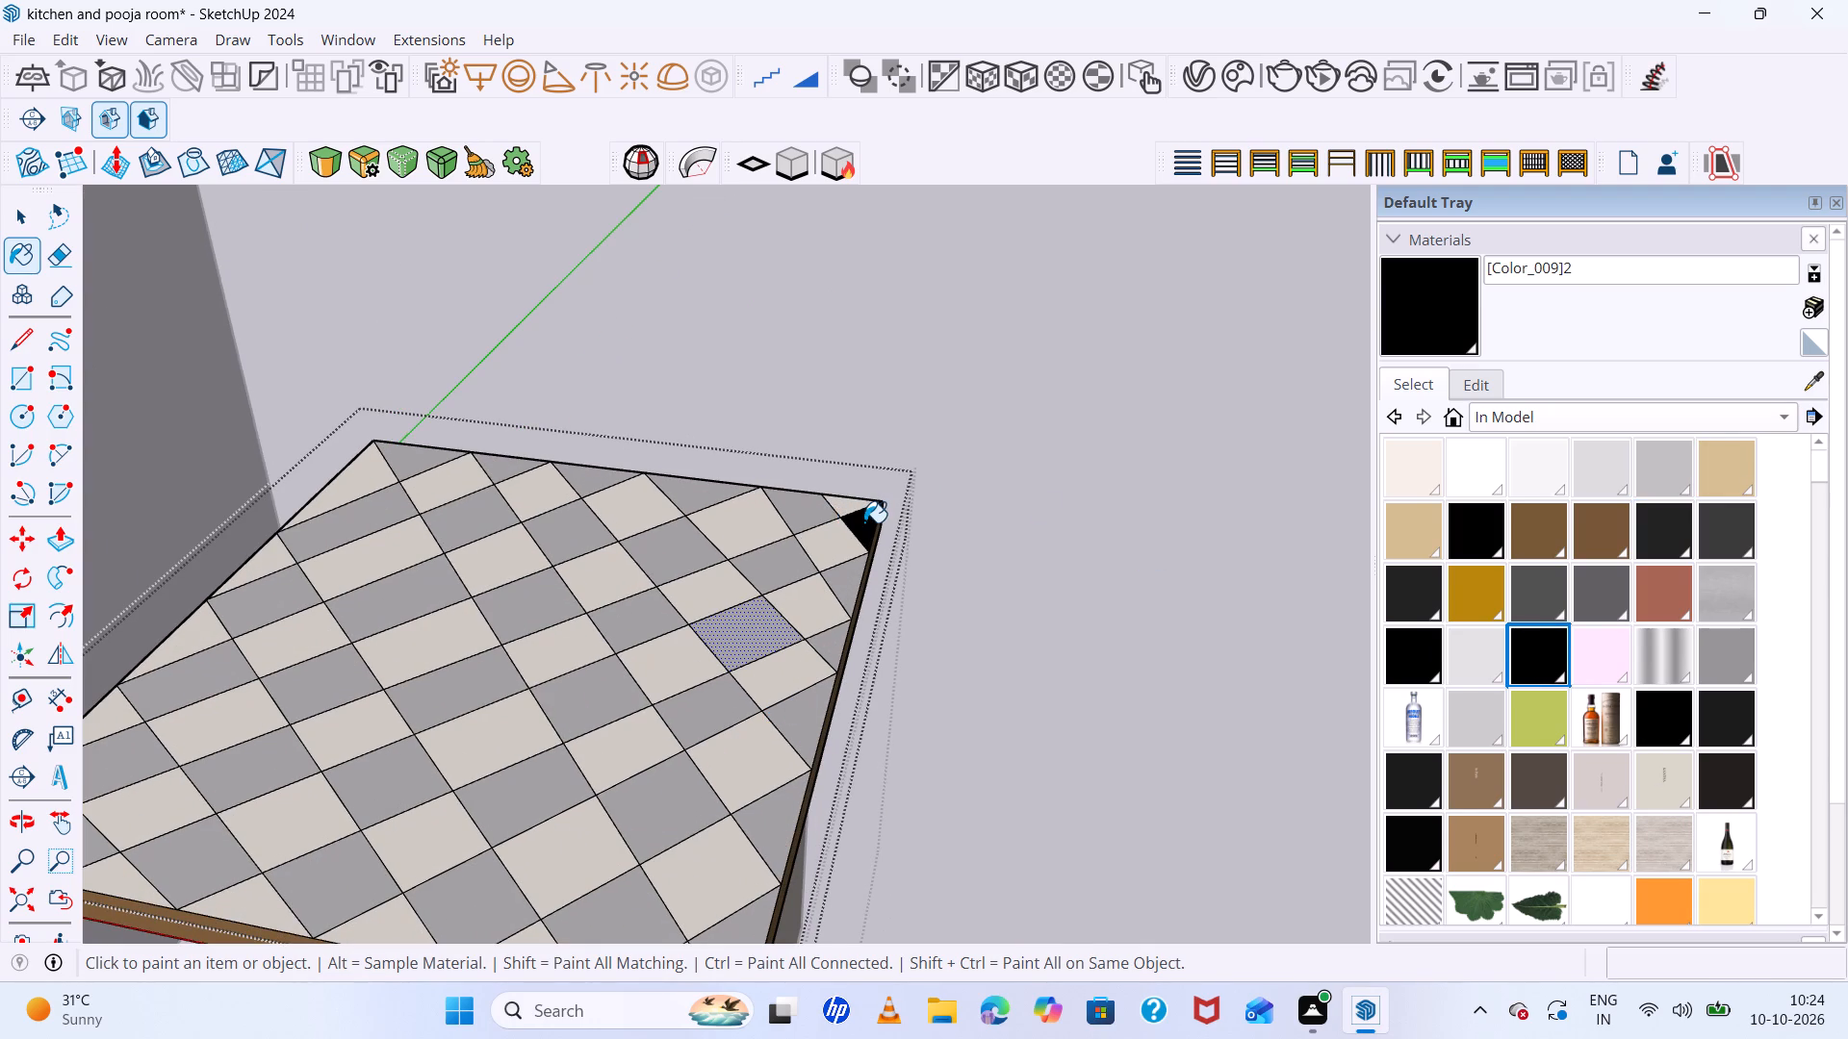
click(861, 578)
click(837, 653)
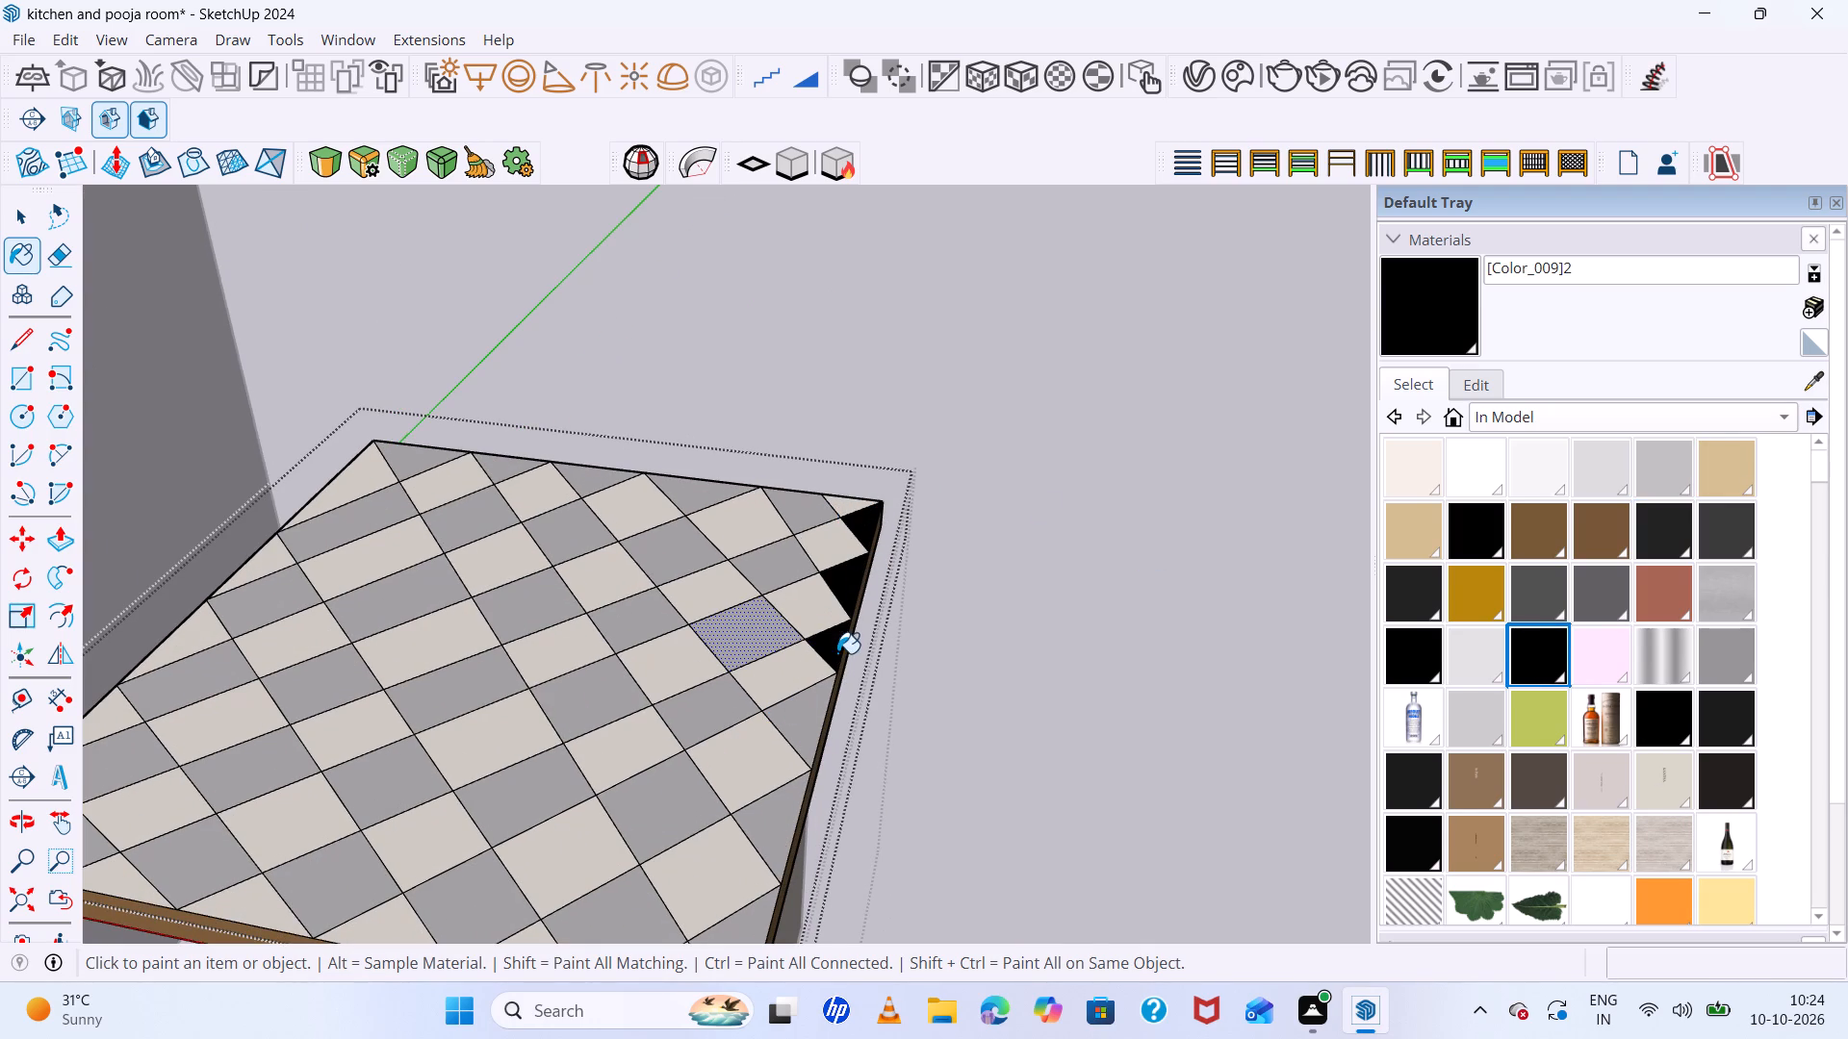
click(804, 720)
click(781, 813)
scroll(783, 765, down, 2)
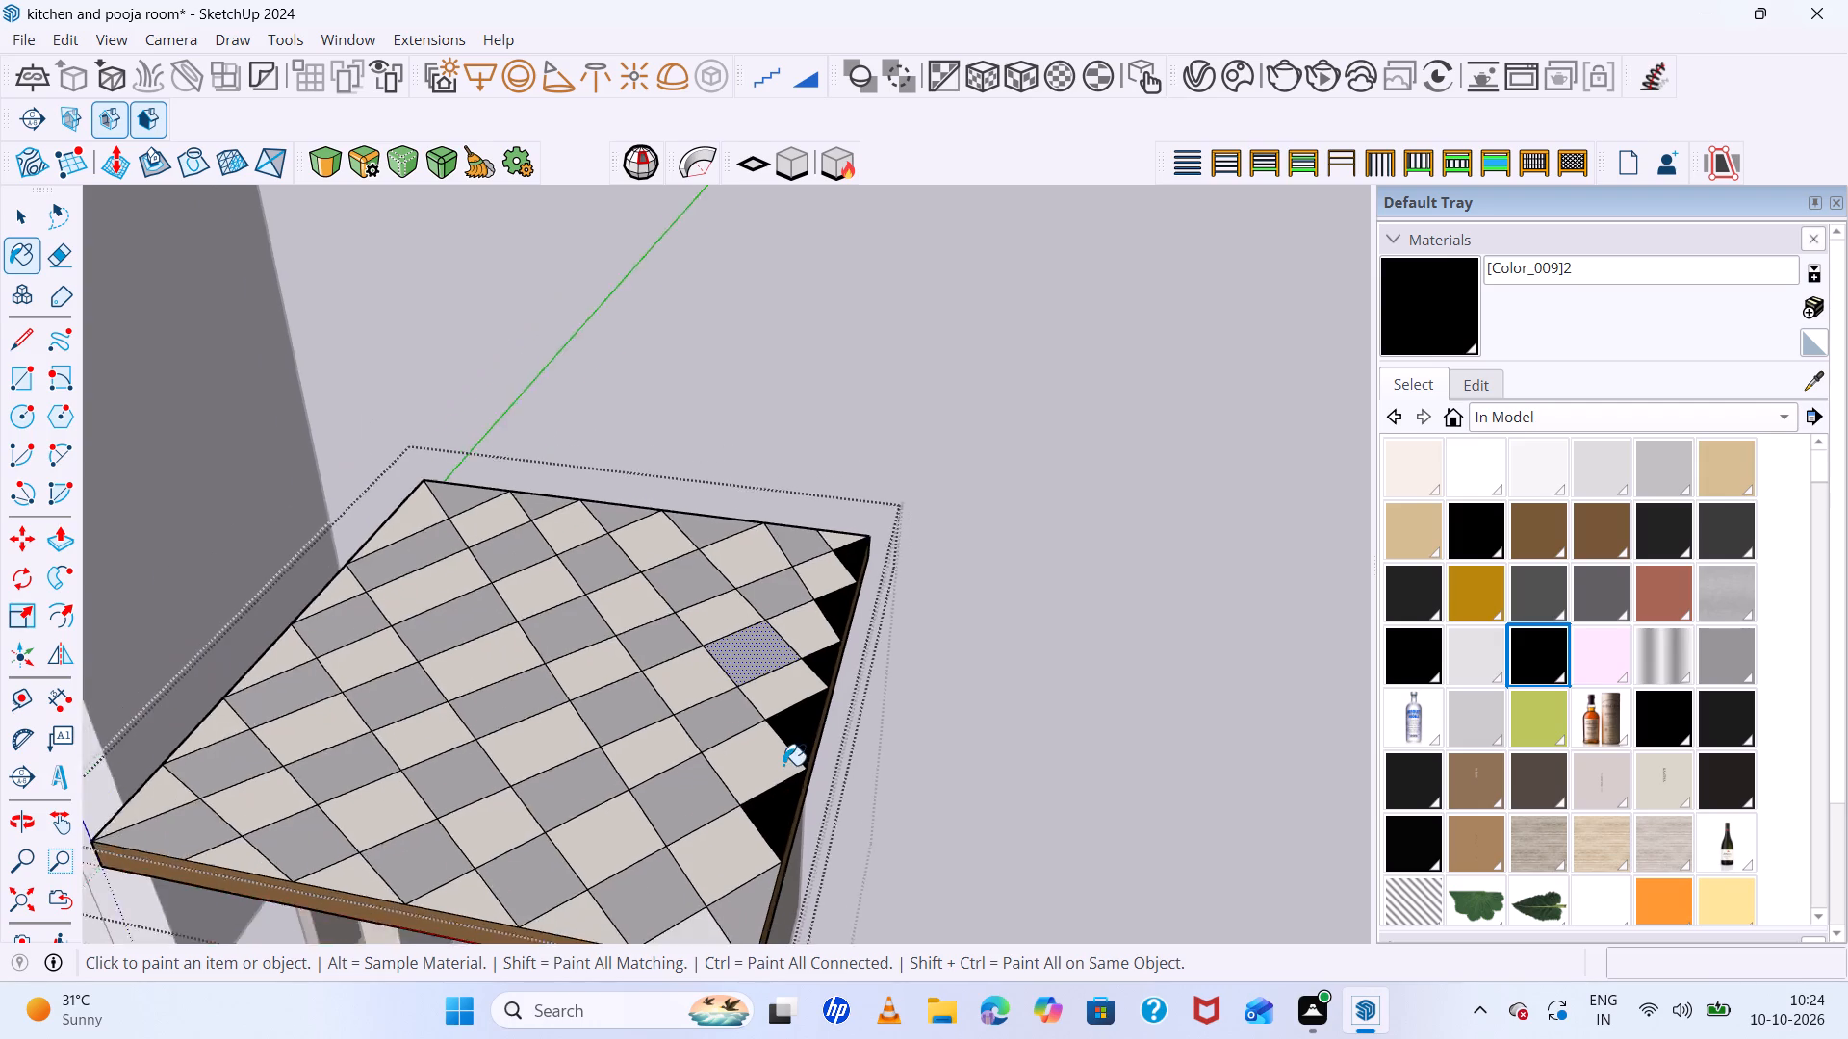
scroll(783, 765, down, 3)
scroll(772, 869, up, 5)
click(773, 869)
click(751, 866)
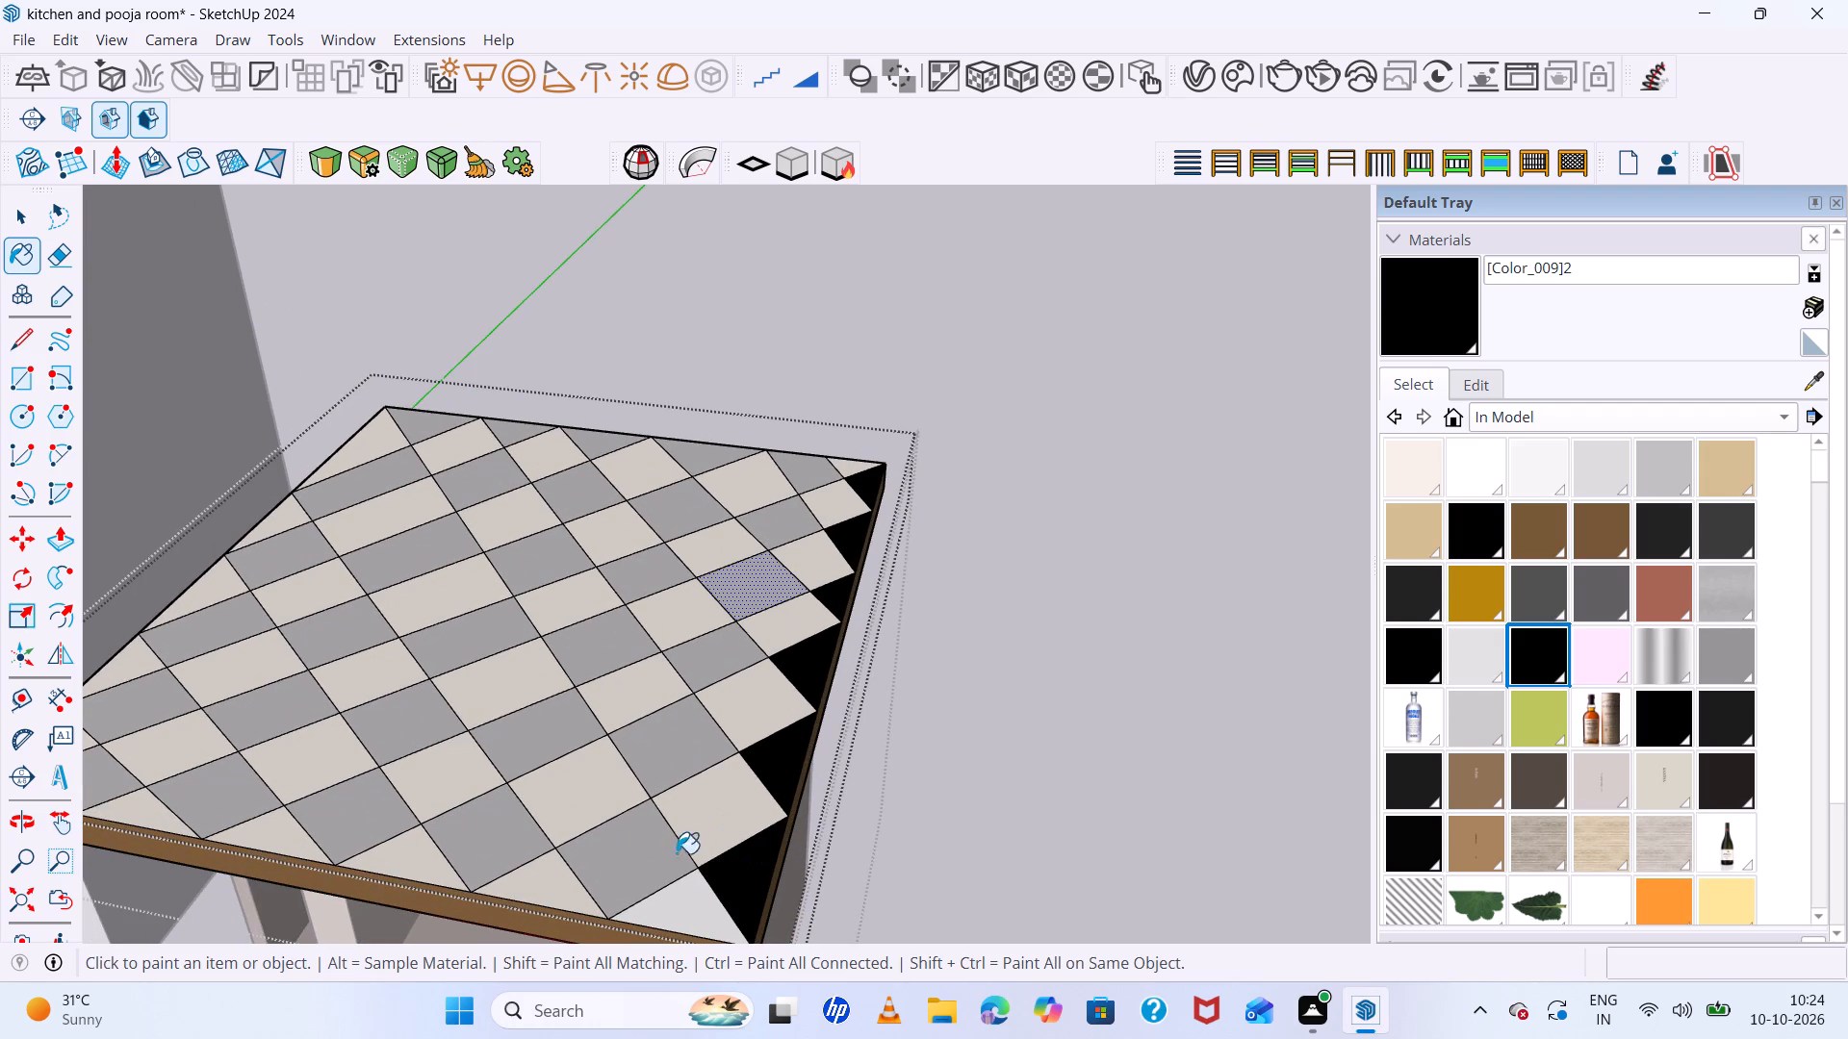
Paint the silver squares in the tabletop's second and third rows from the outer edge with black [Color_009]2.
click(642, 862)
click(665, 739)
click(704, 652)
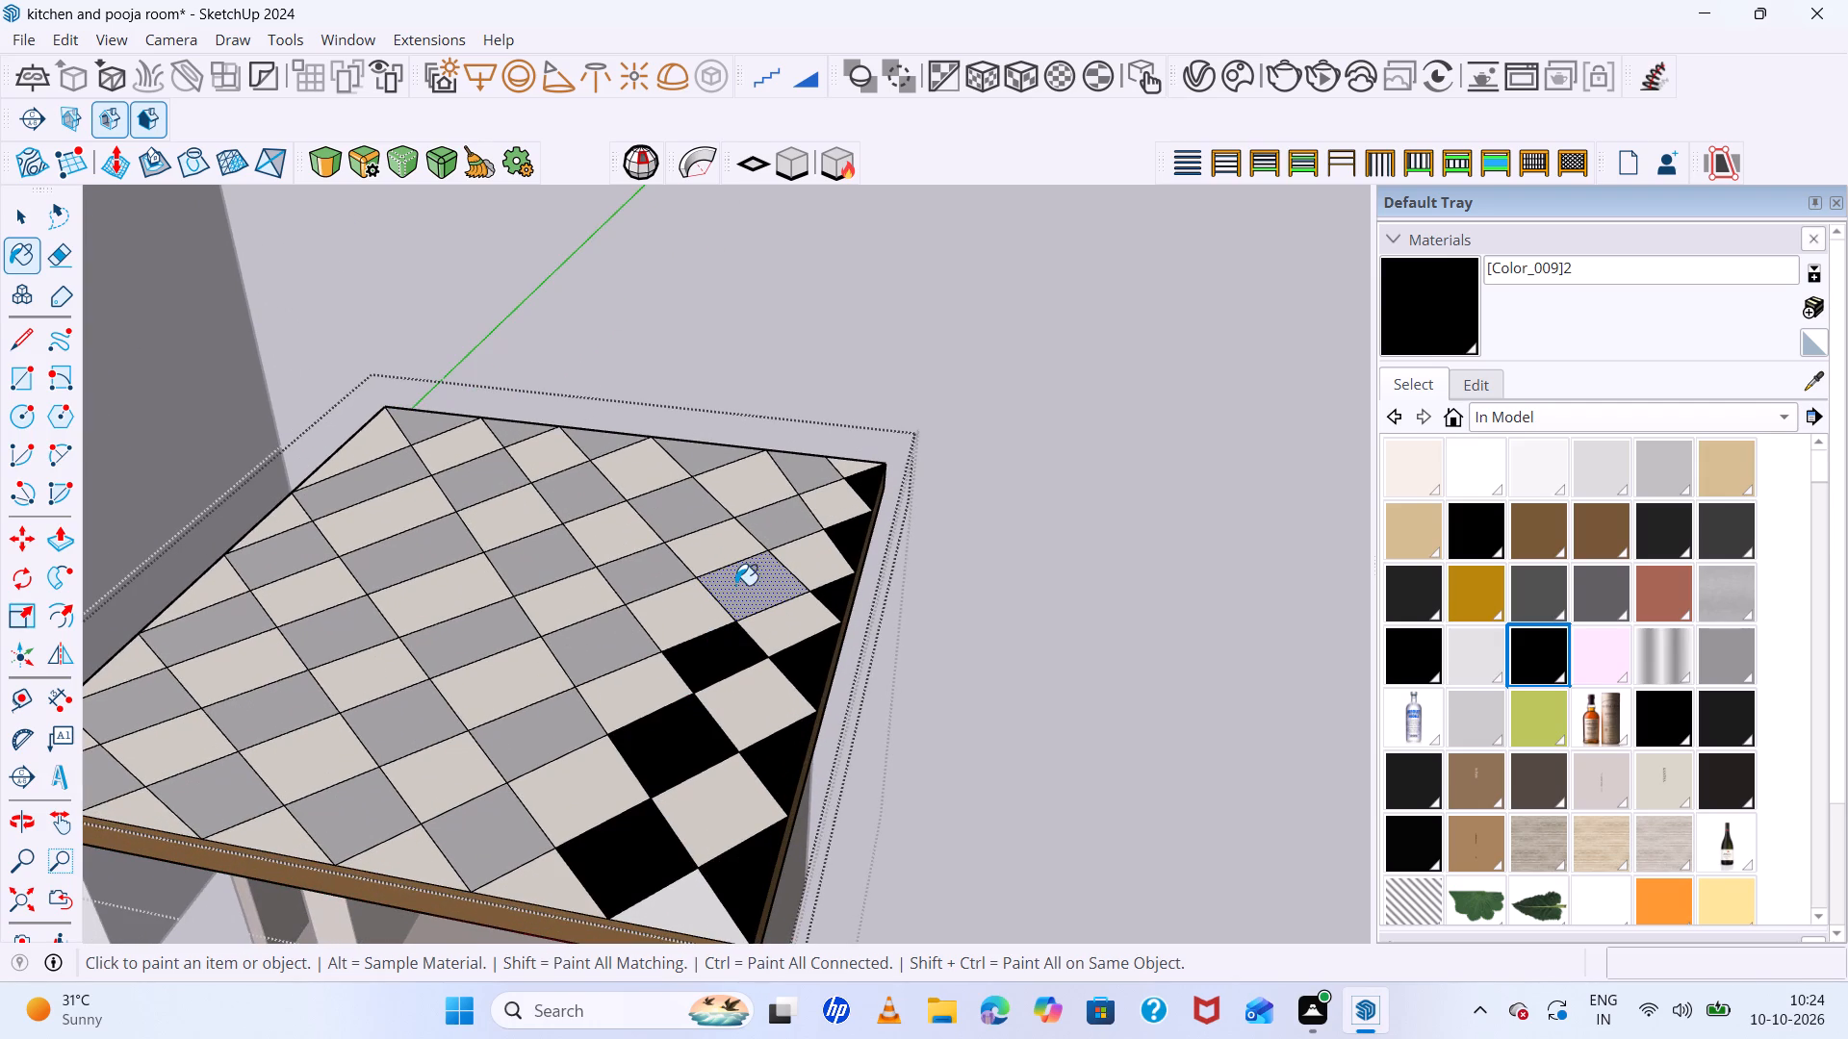
click(735, 585)
click(780, 522)
click(810, 470)
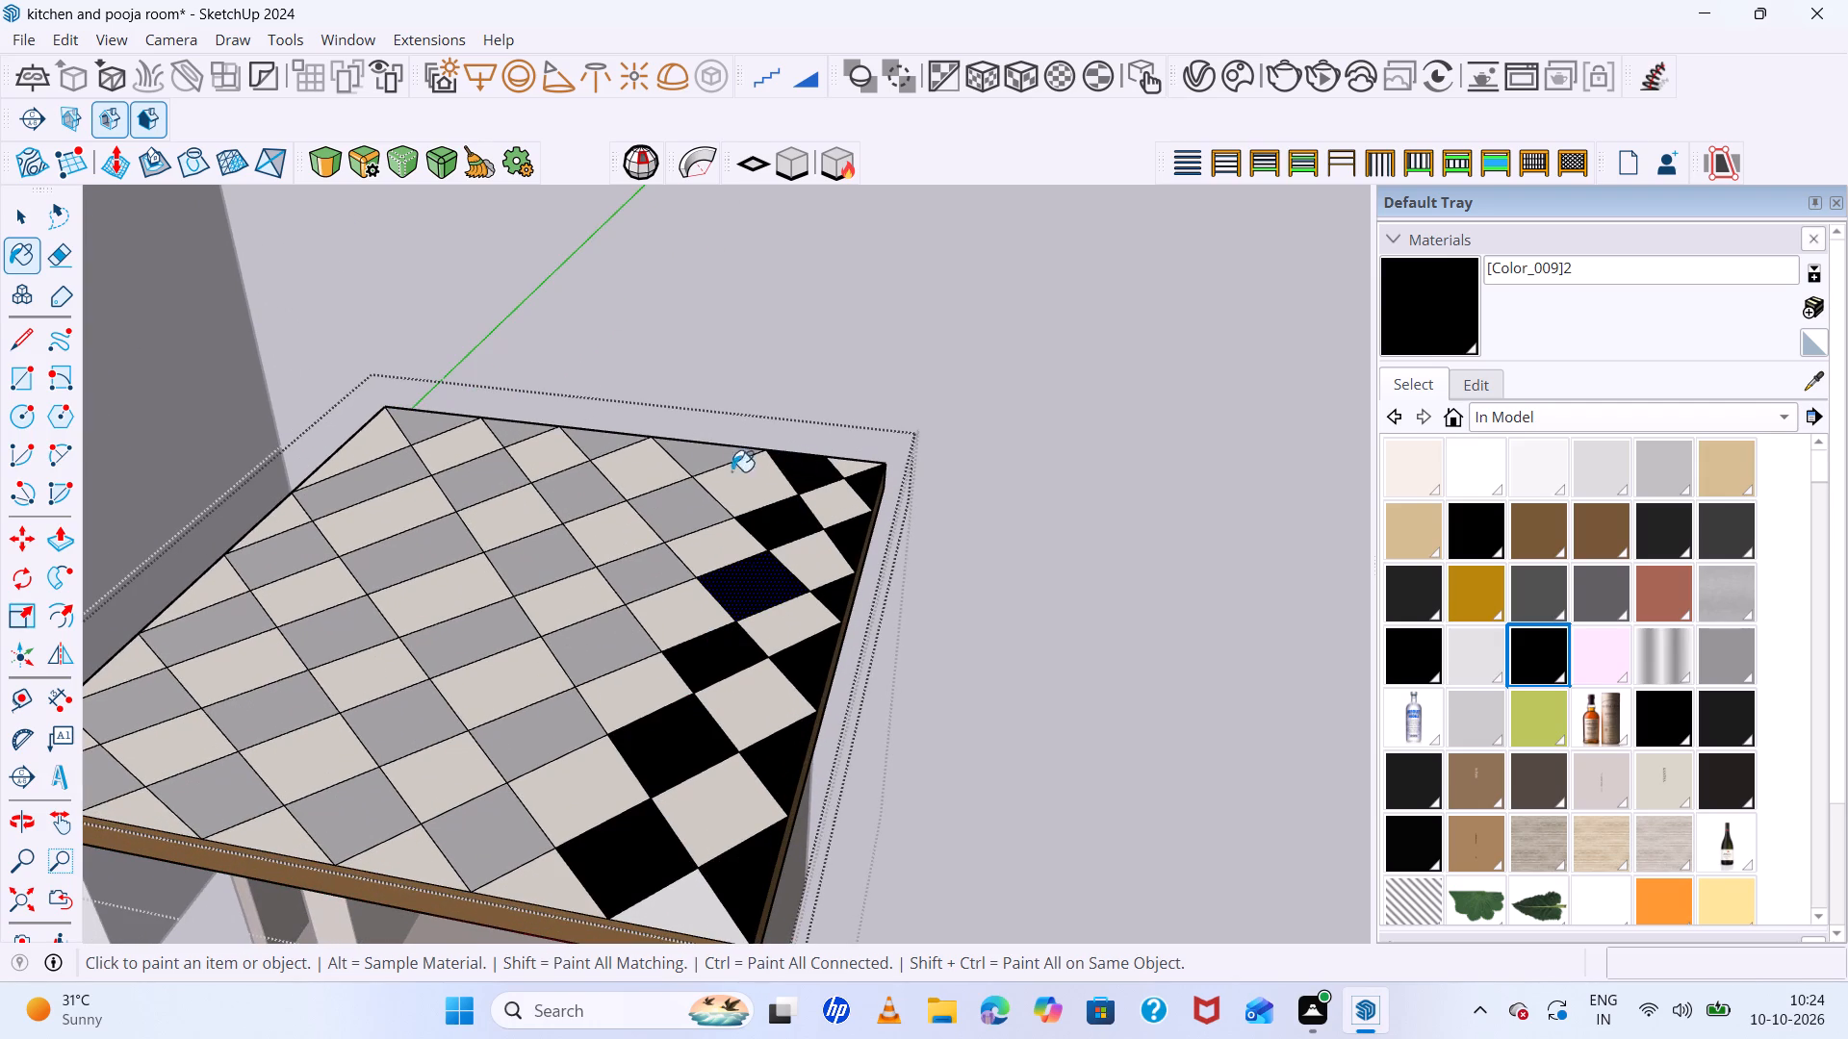
click(695, 461)
click(705, 522)
click(653, 570)
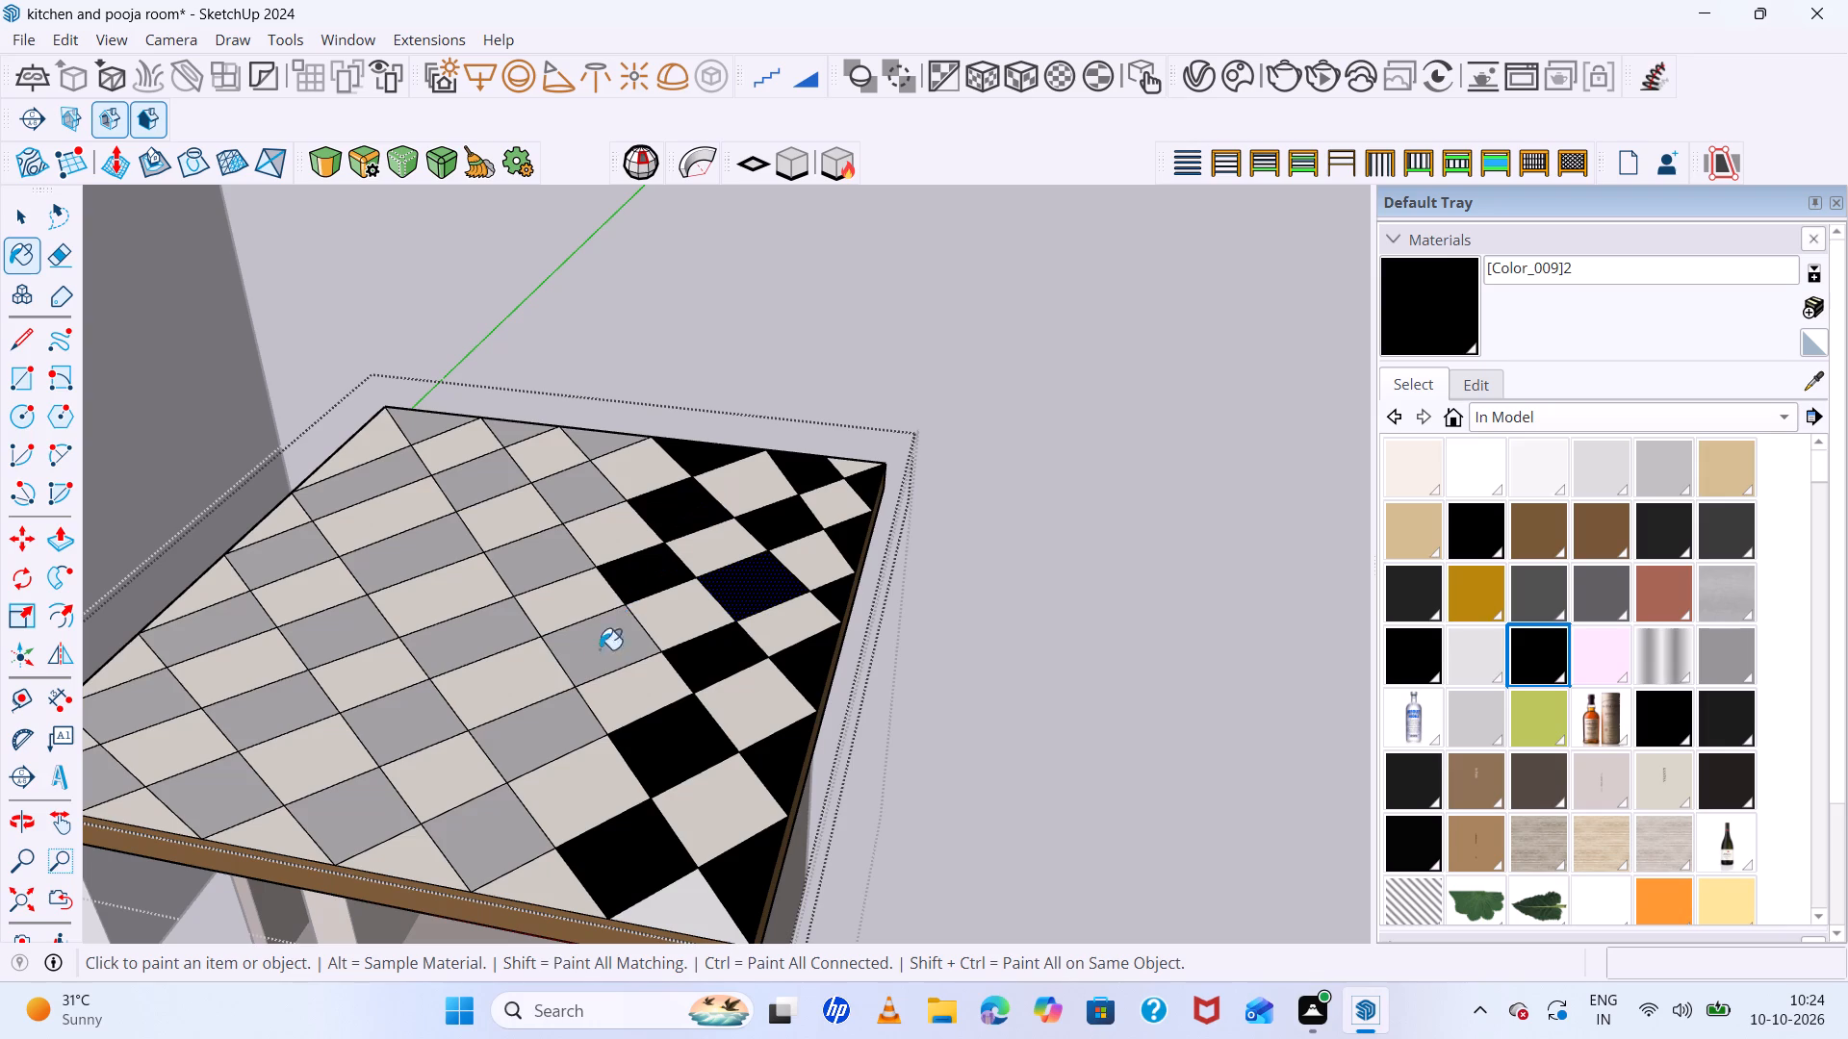
click(589, 671)
click(568, 738)
click(515, 802)
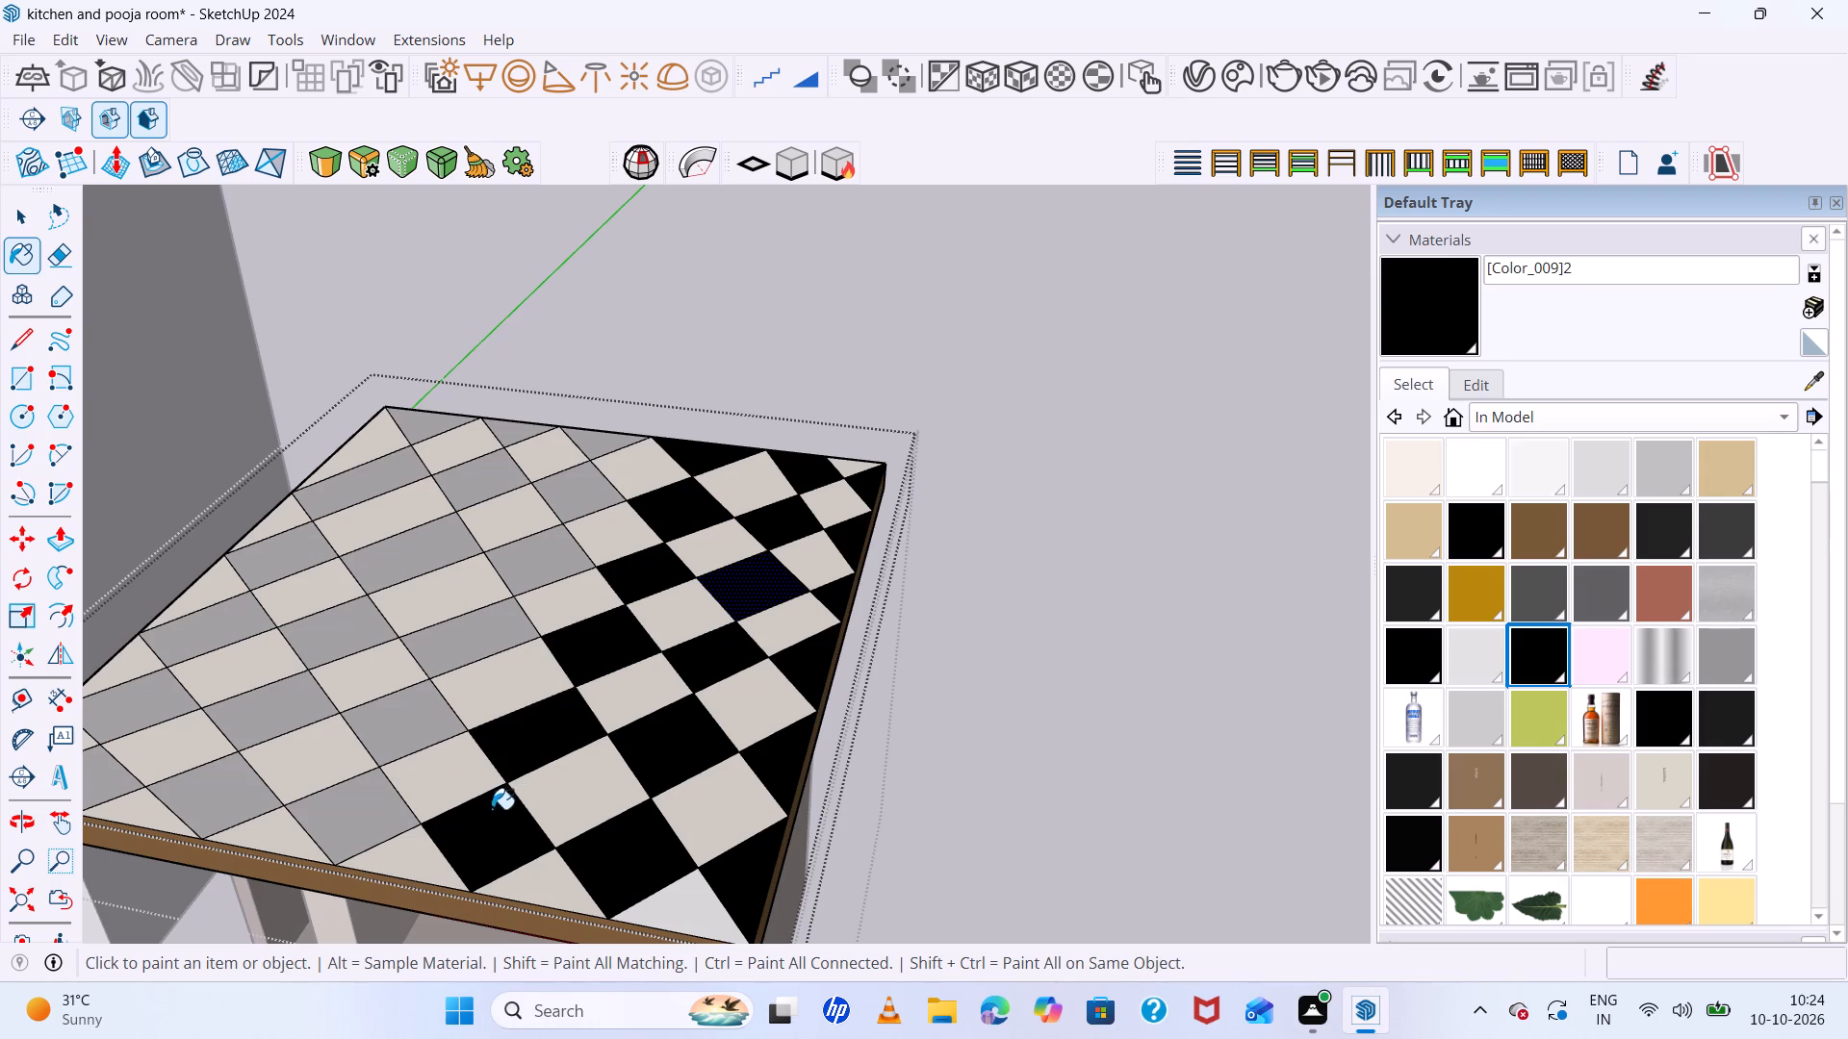
Paint the silver squares in the tabletop's fourth and fifth rows from the outer edge with black [Color_009]2.
click(358, 798)
click(403, 718)
click(452, 638)
click(535, 561)
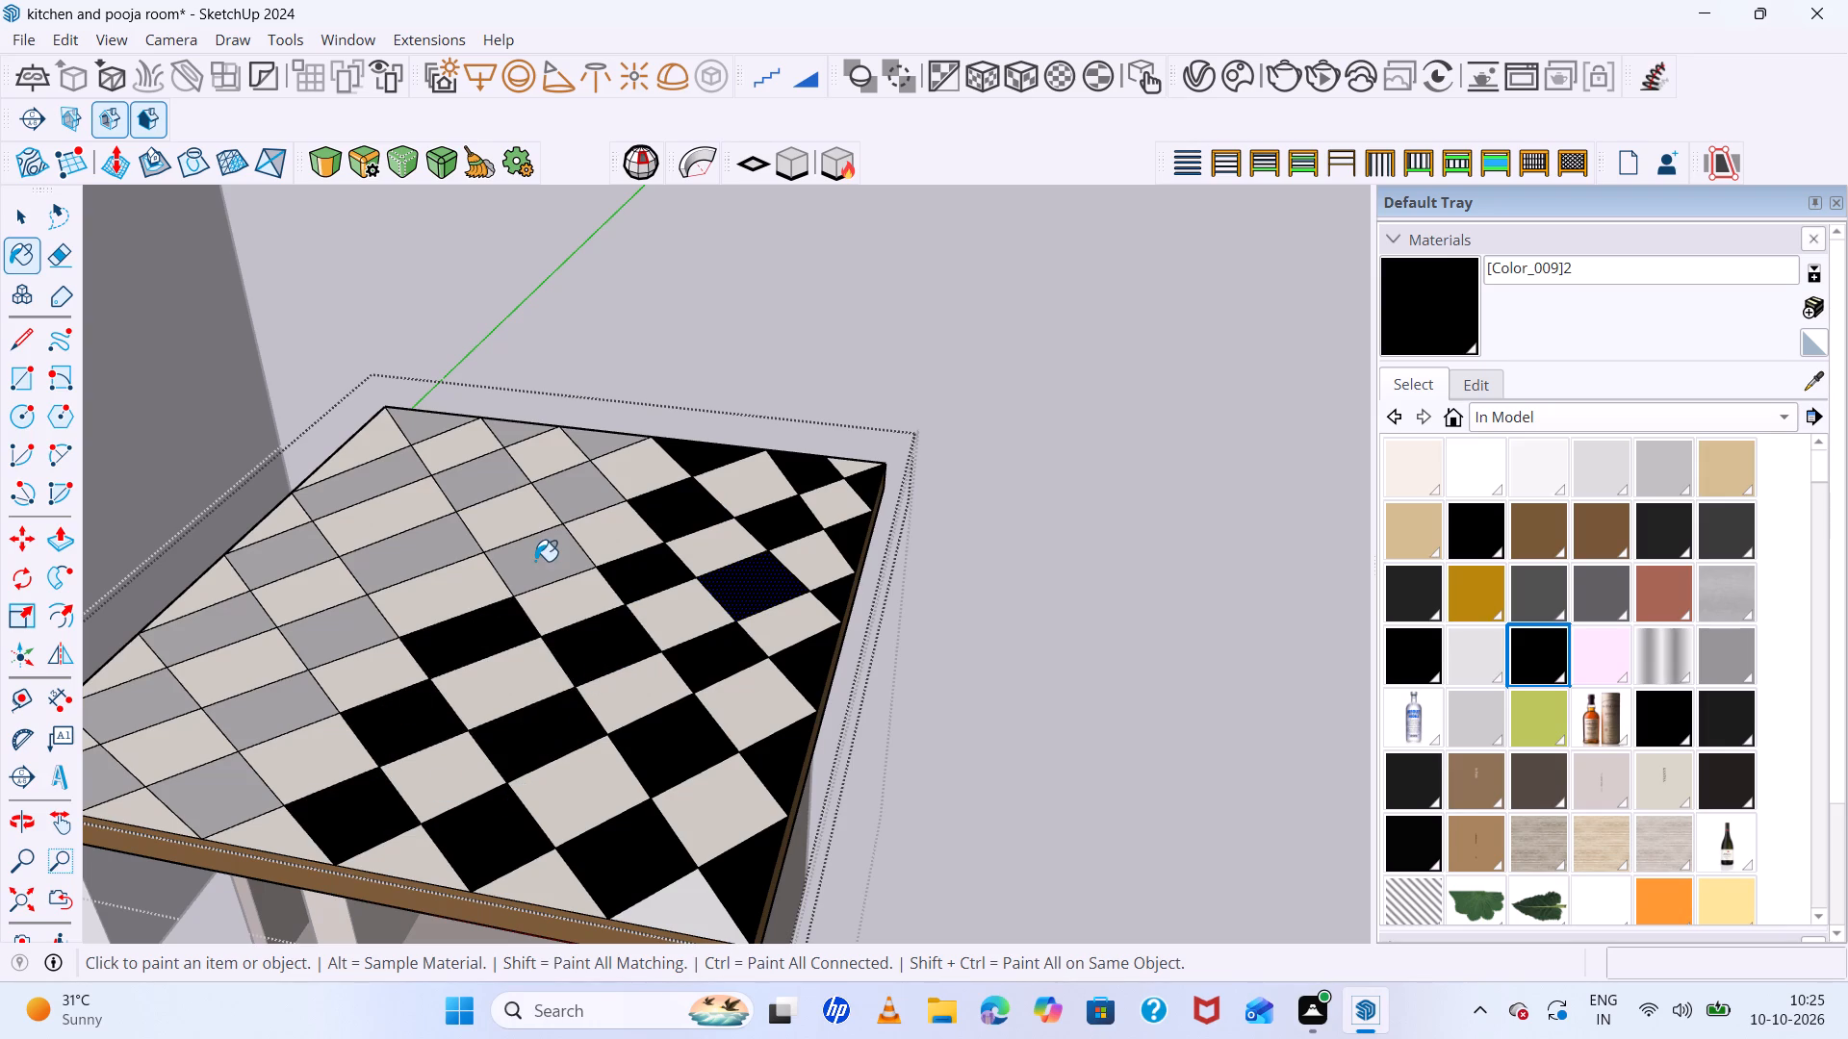
click(585, 499)
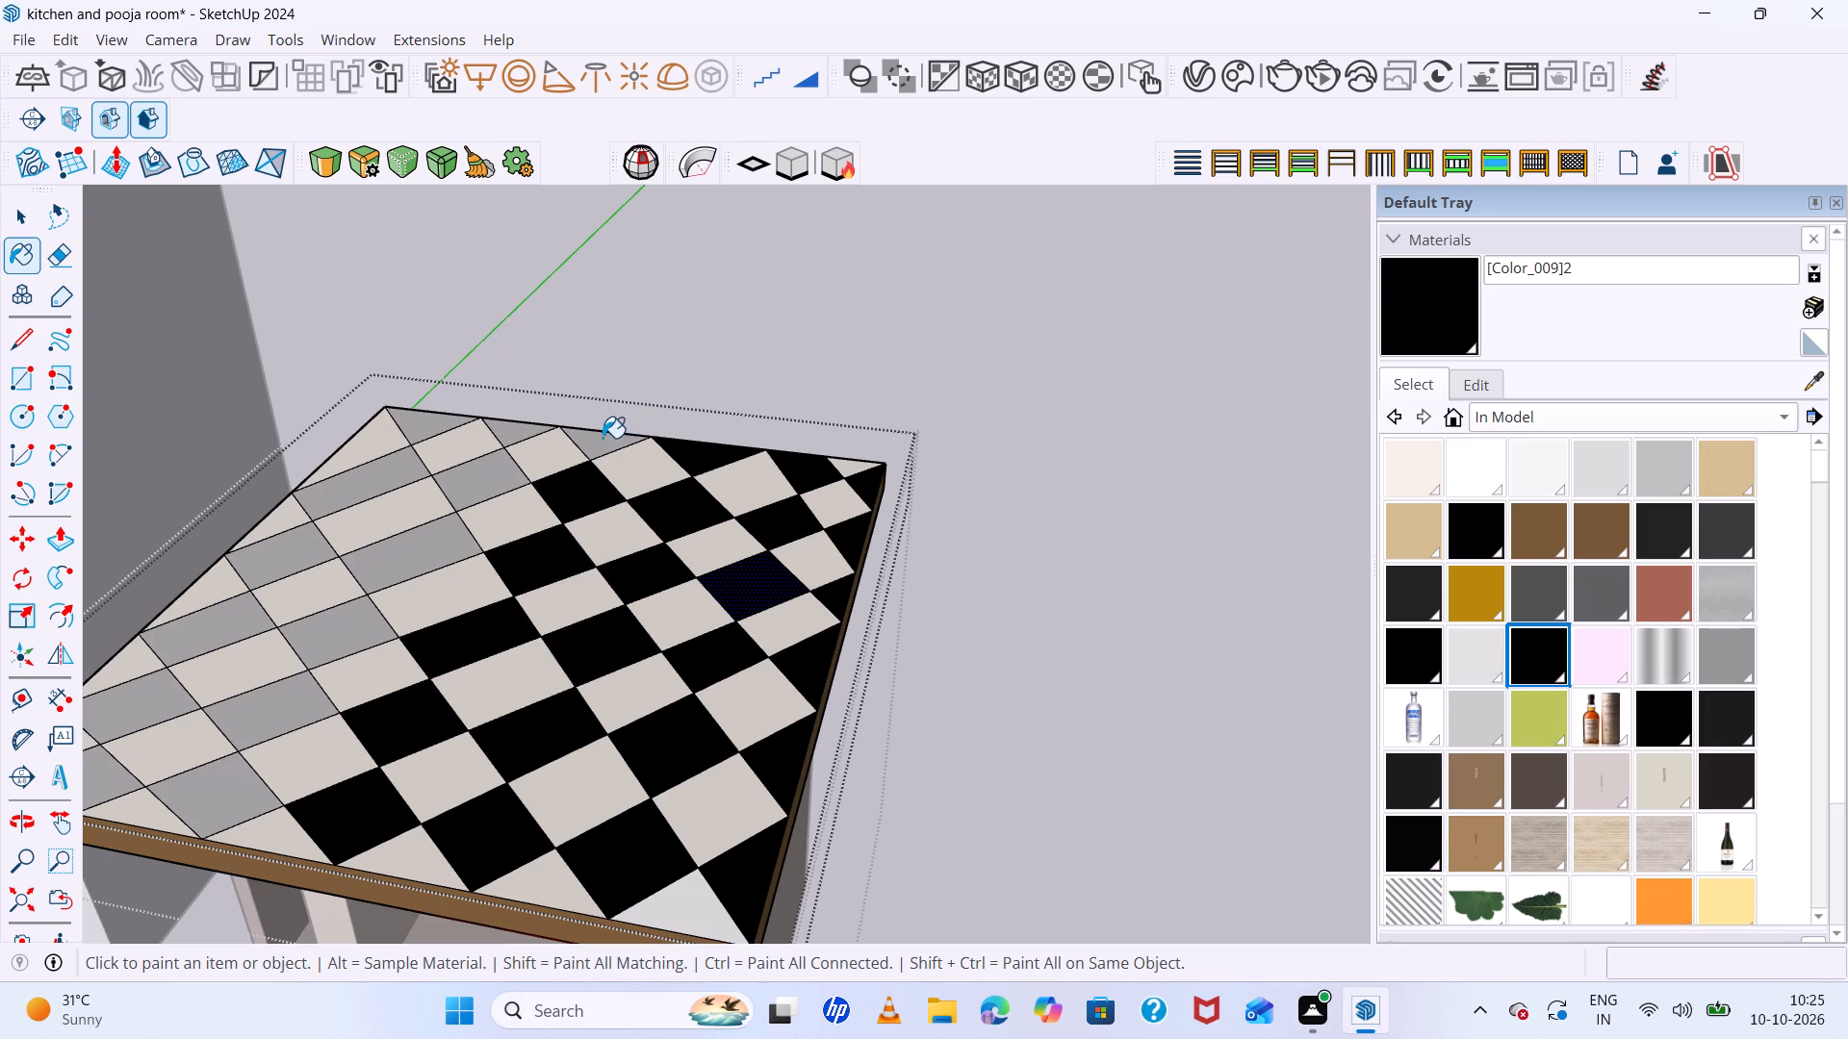
click(603, 438)
click(512, 432)
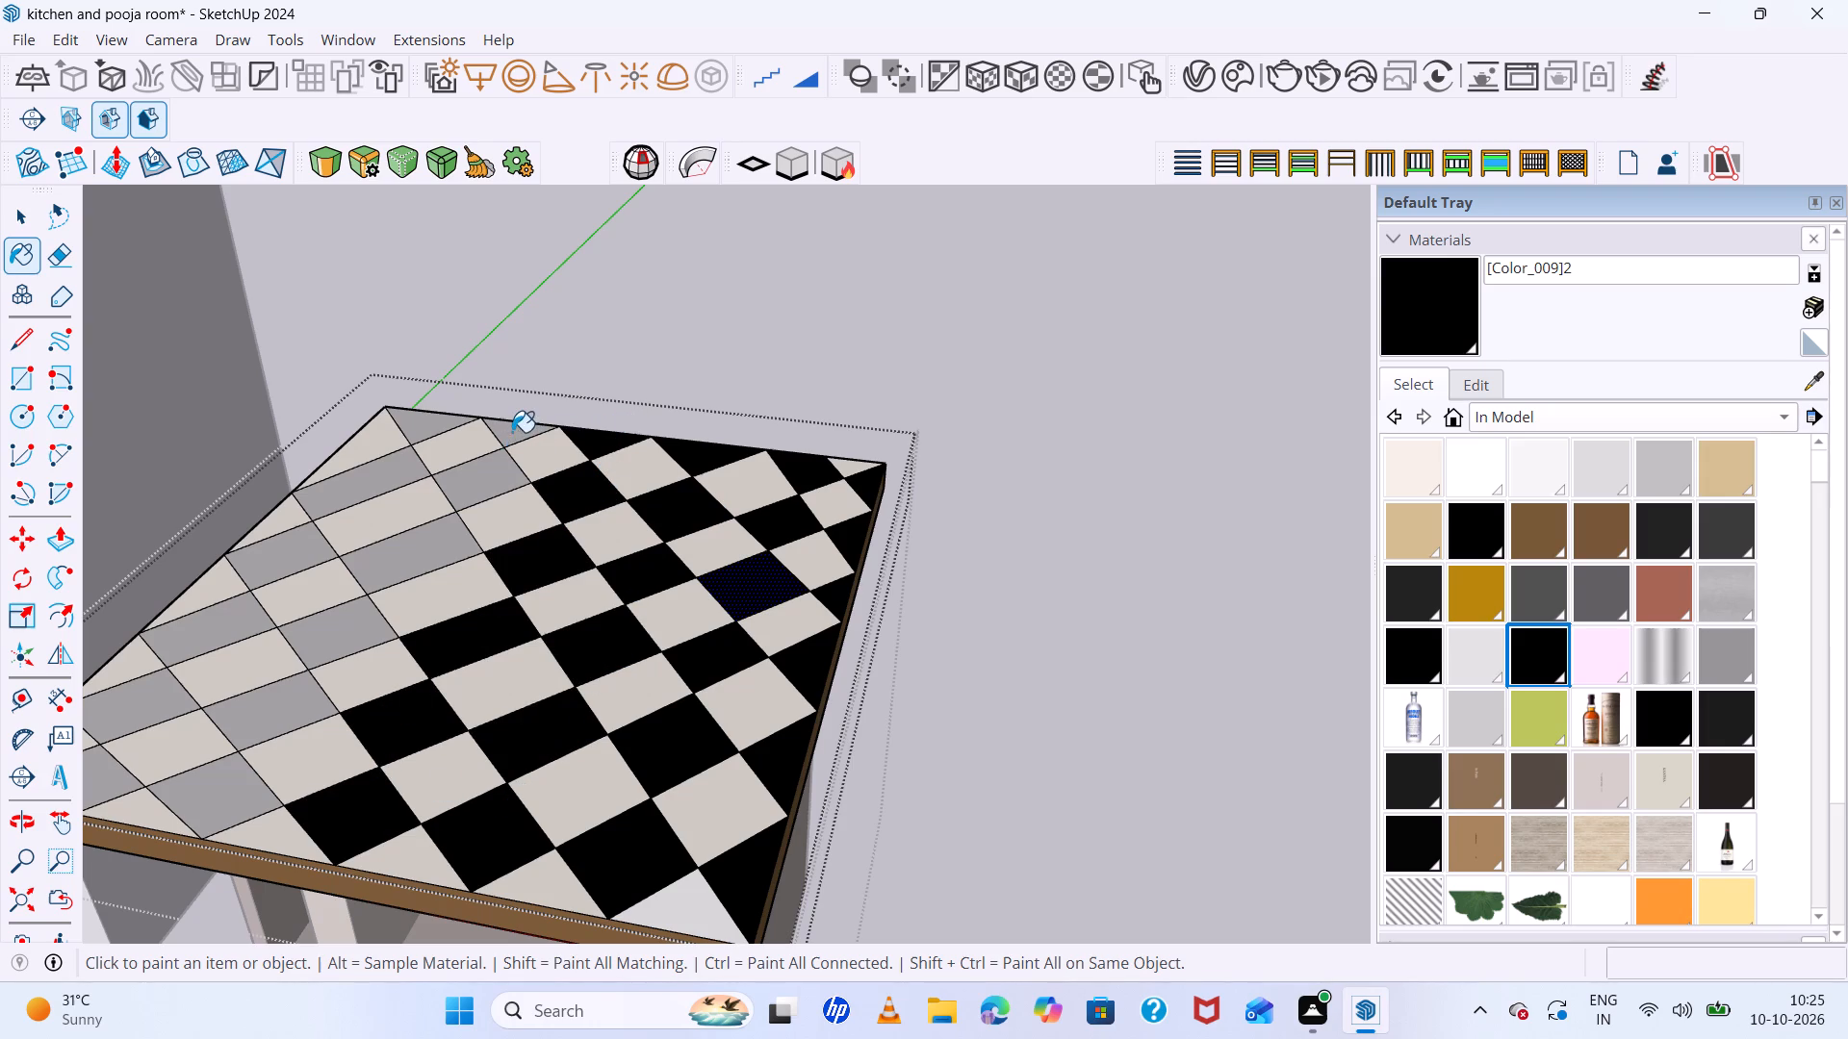
click(475, 502)
click(445, 544)
click(352, 631)
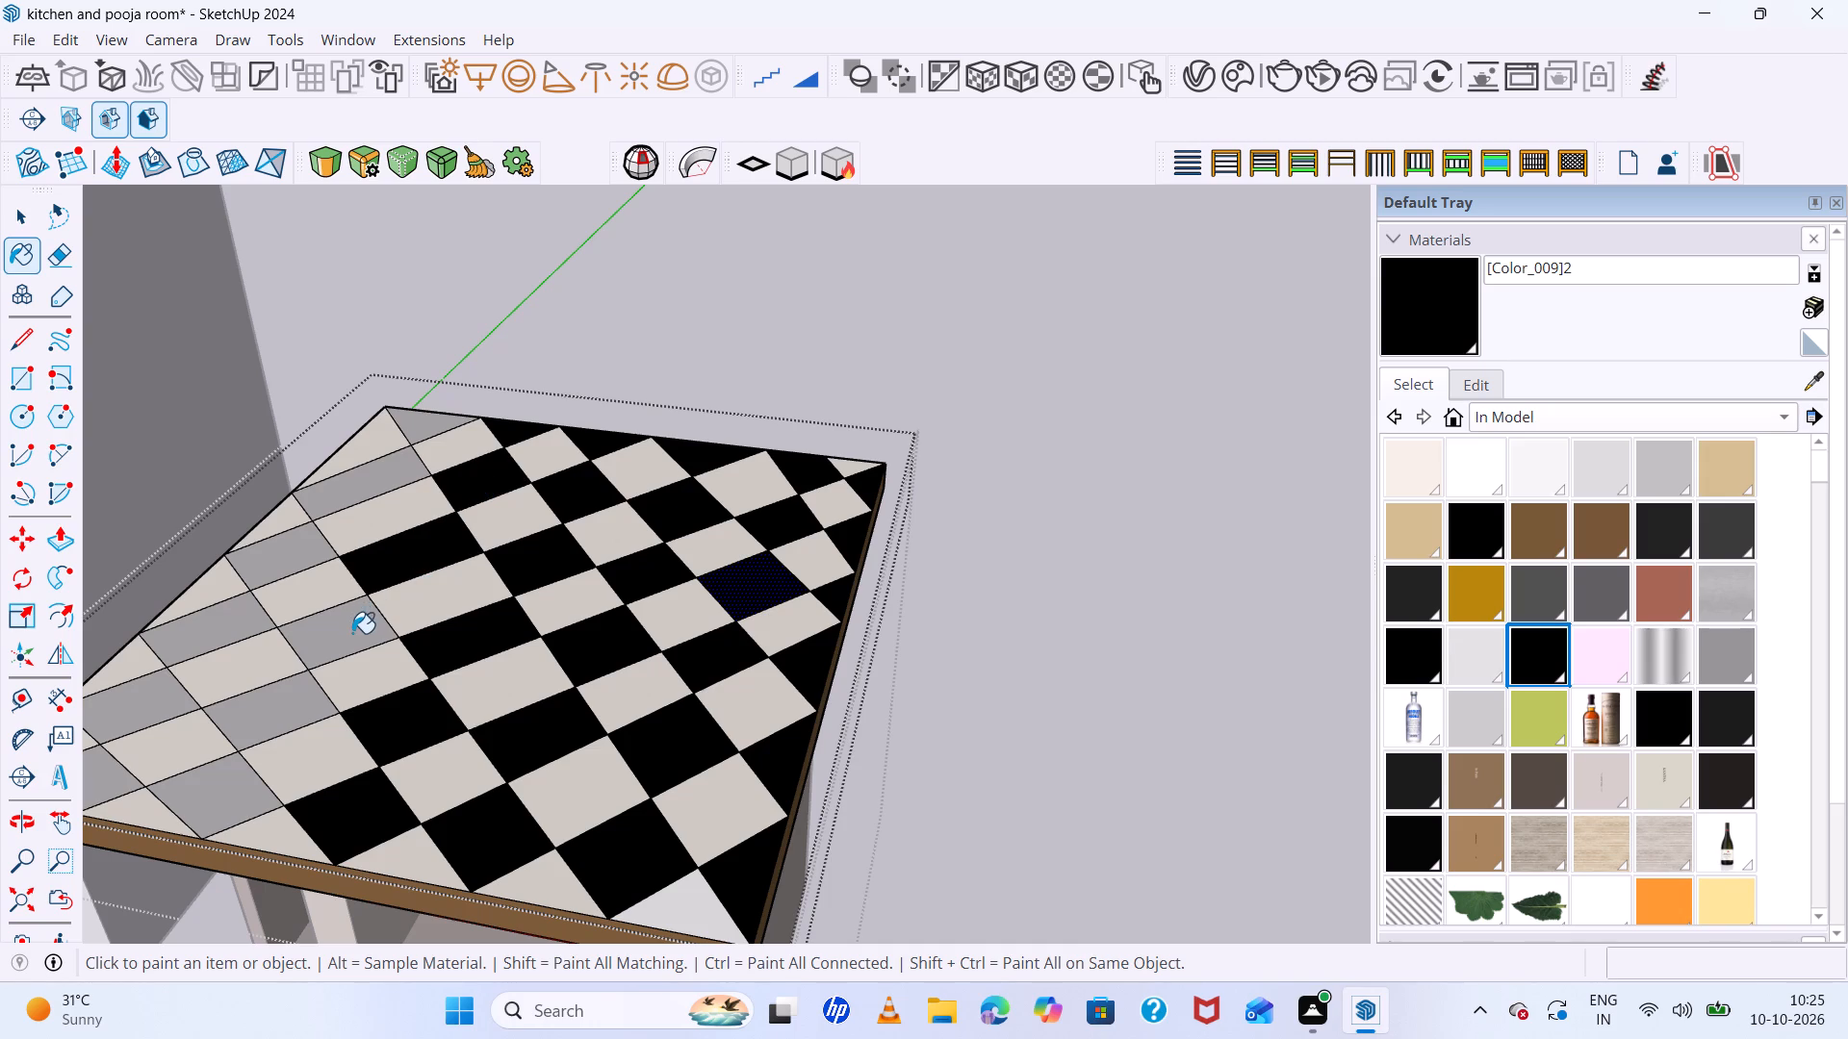
click(277, 720)
click(225, 780)
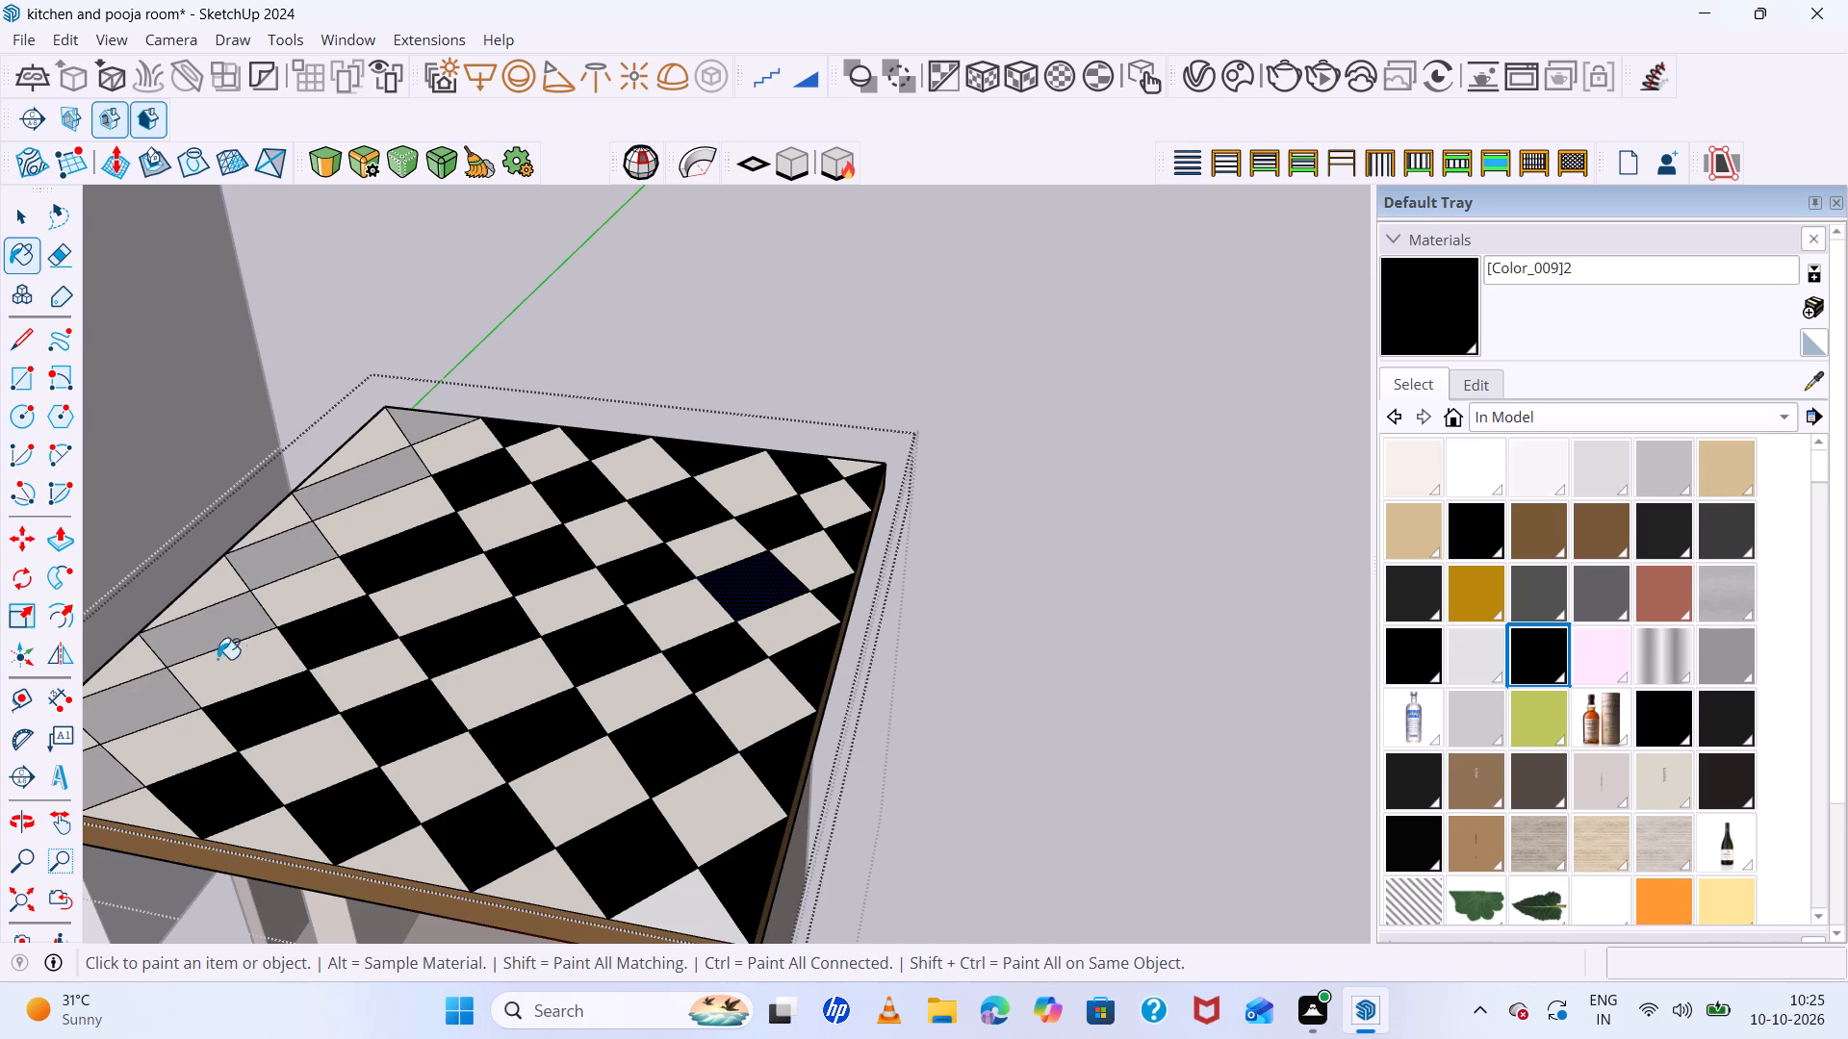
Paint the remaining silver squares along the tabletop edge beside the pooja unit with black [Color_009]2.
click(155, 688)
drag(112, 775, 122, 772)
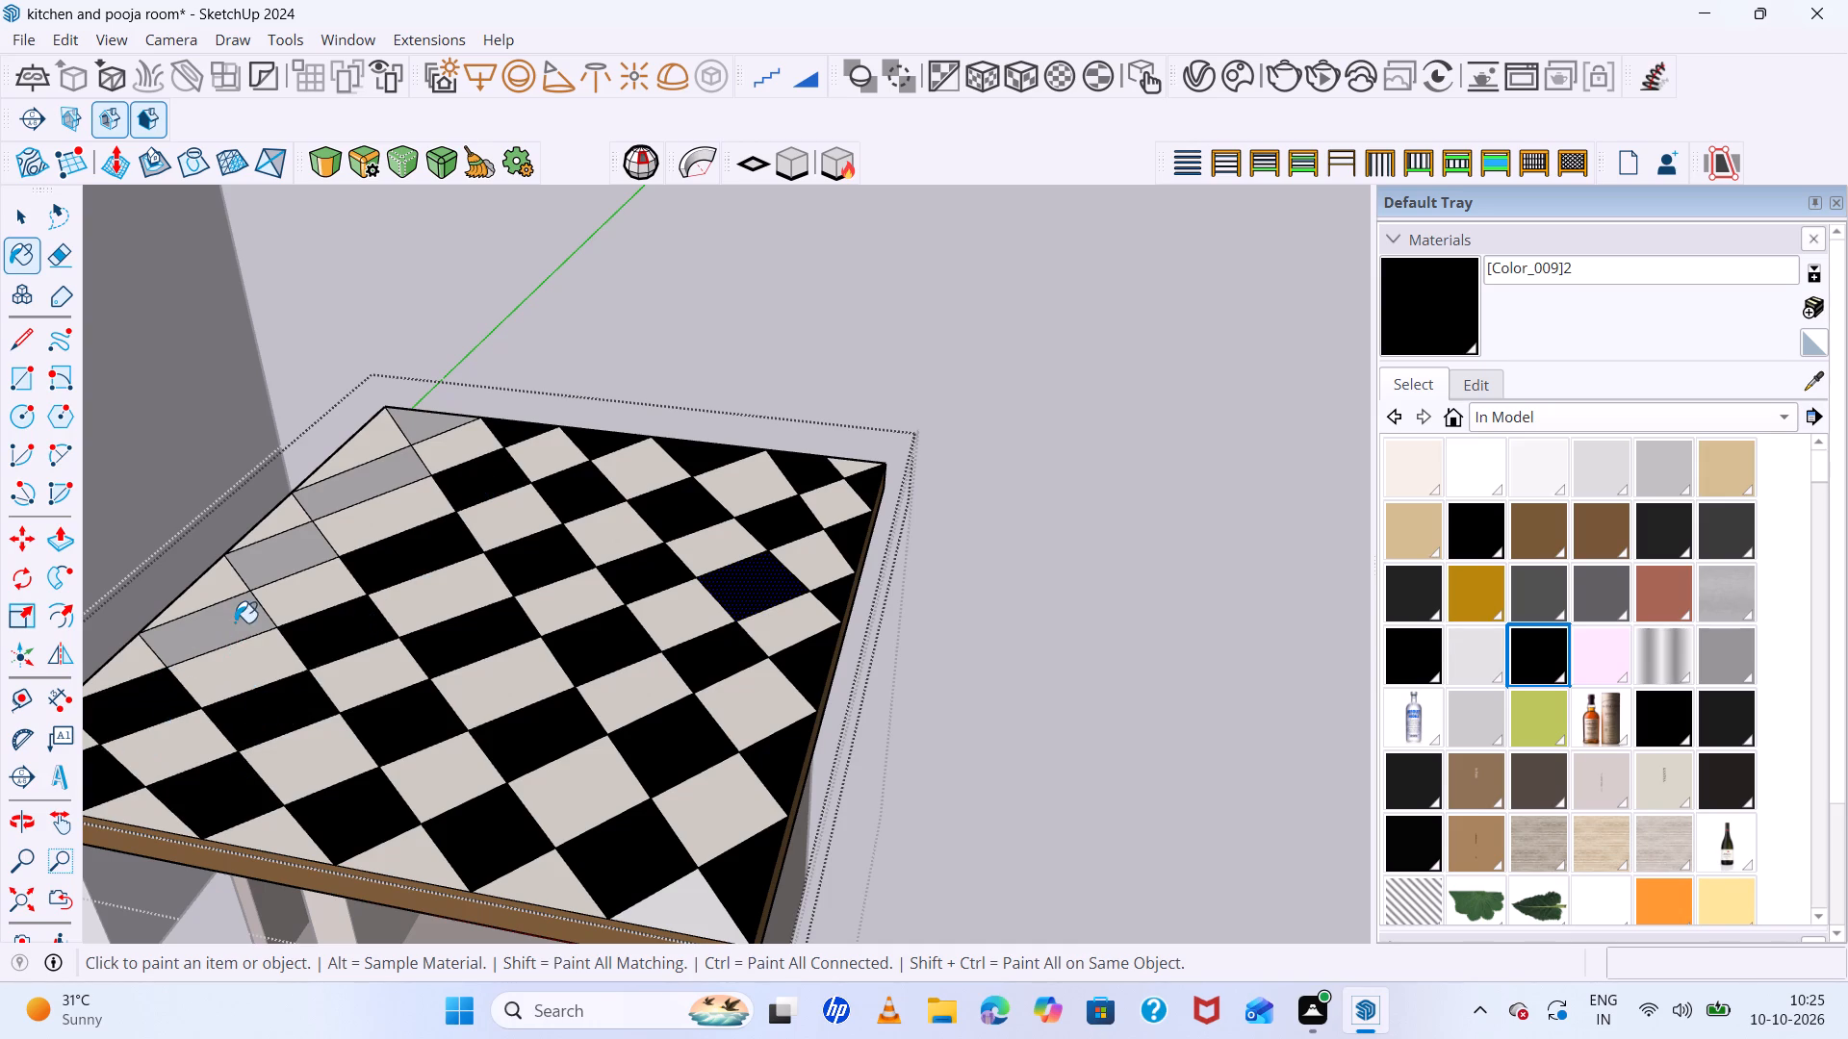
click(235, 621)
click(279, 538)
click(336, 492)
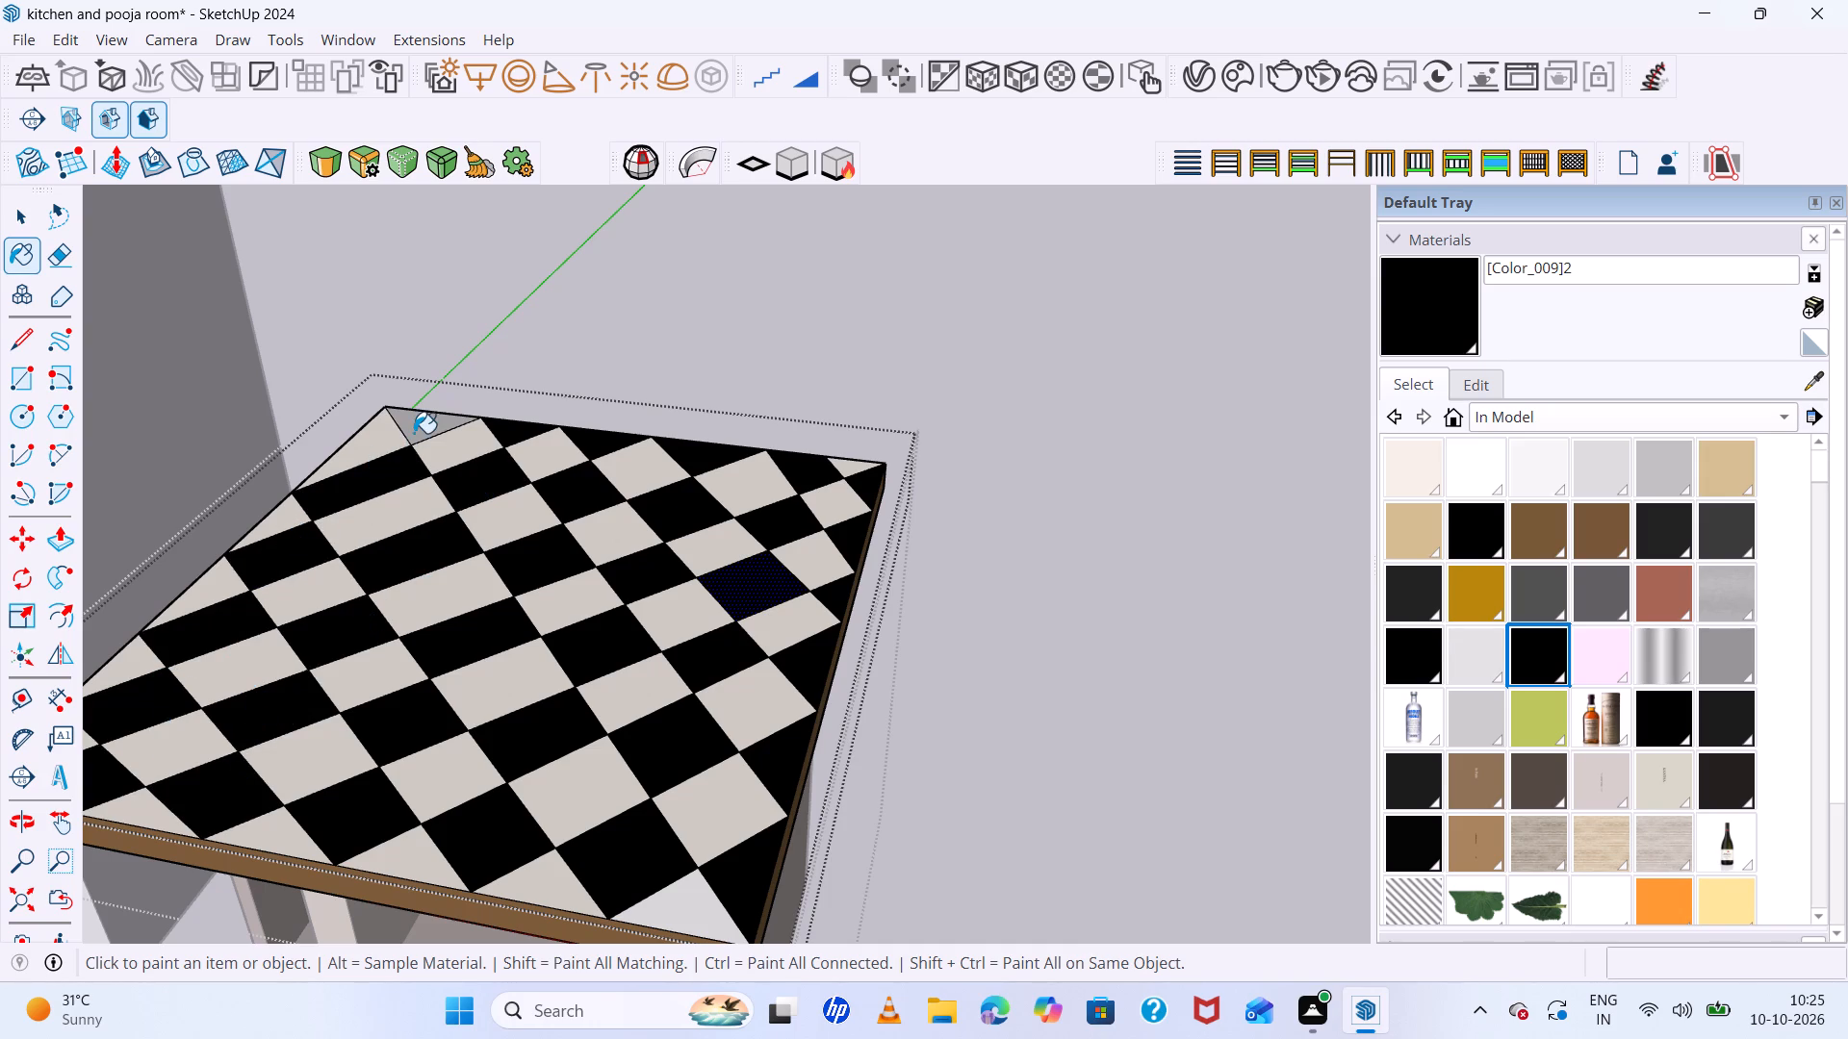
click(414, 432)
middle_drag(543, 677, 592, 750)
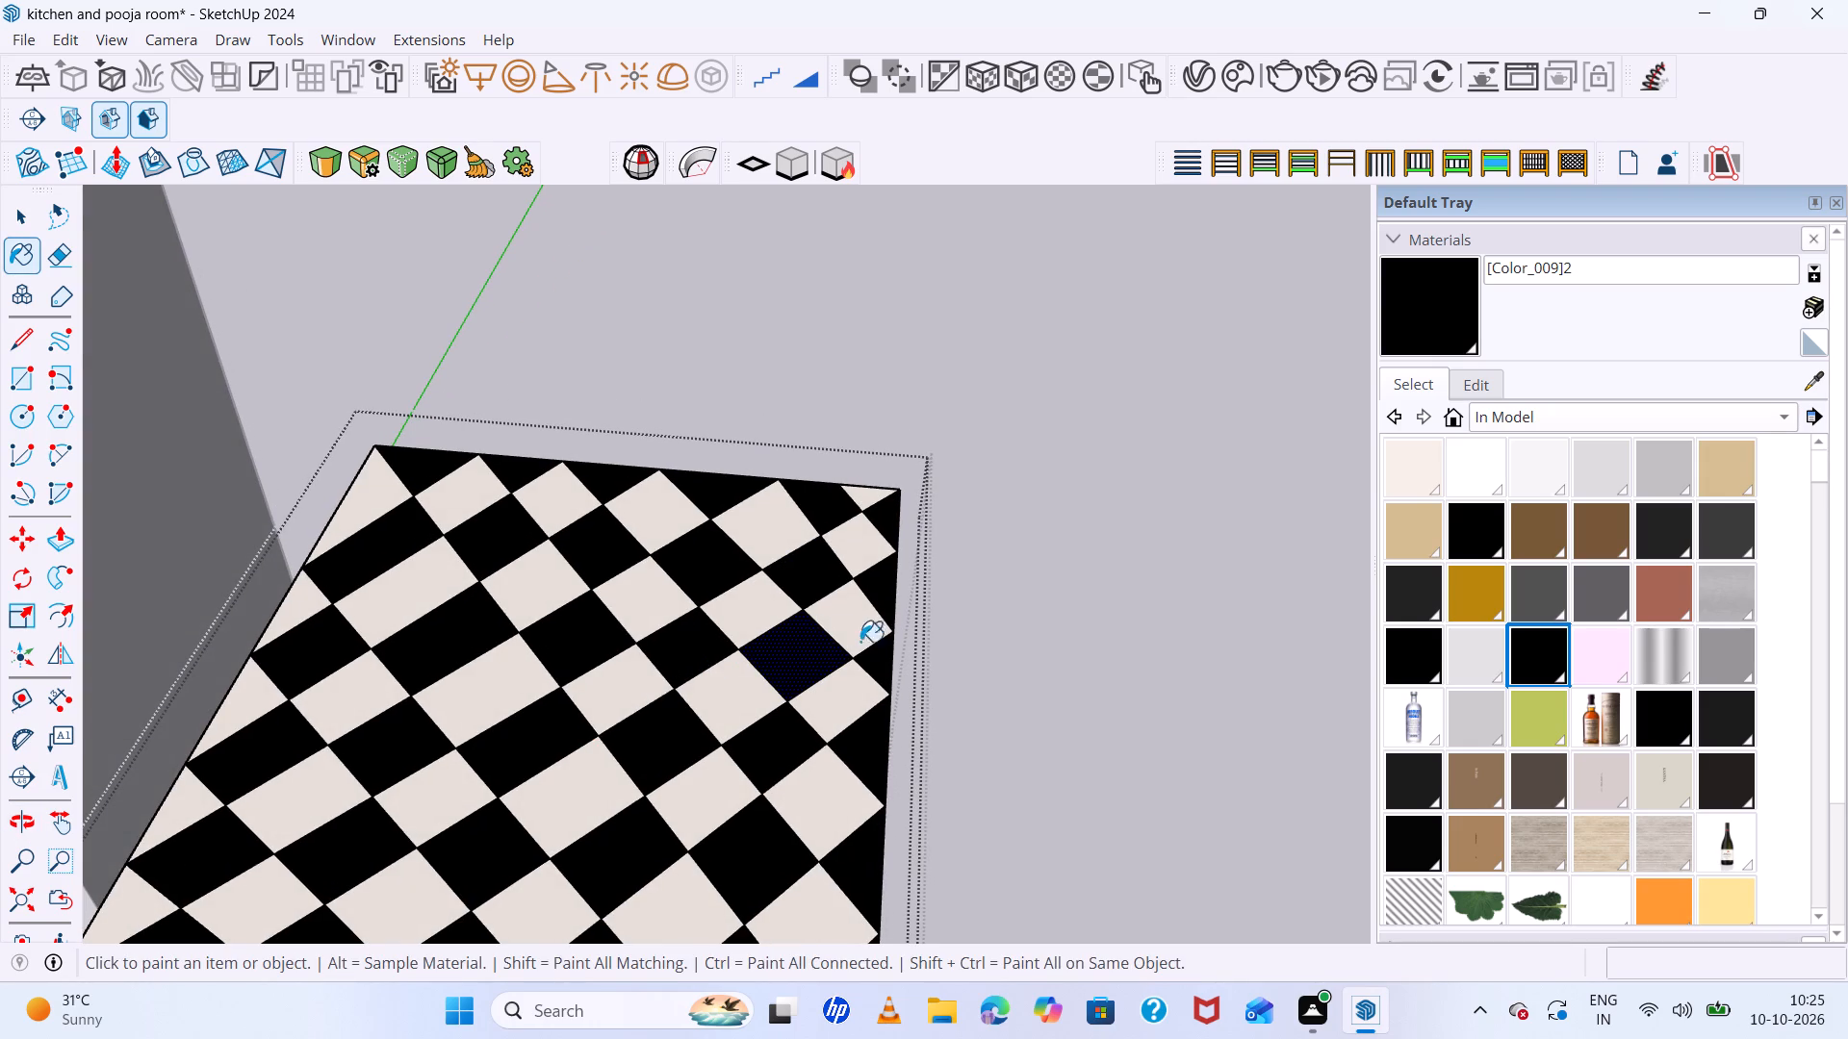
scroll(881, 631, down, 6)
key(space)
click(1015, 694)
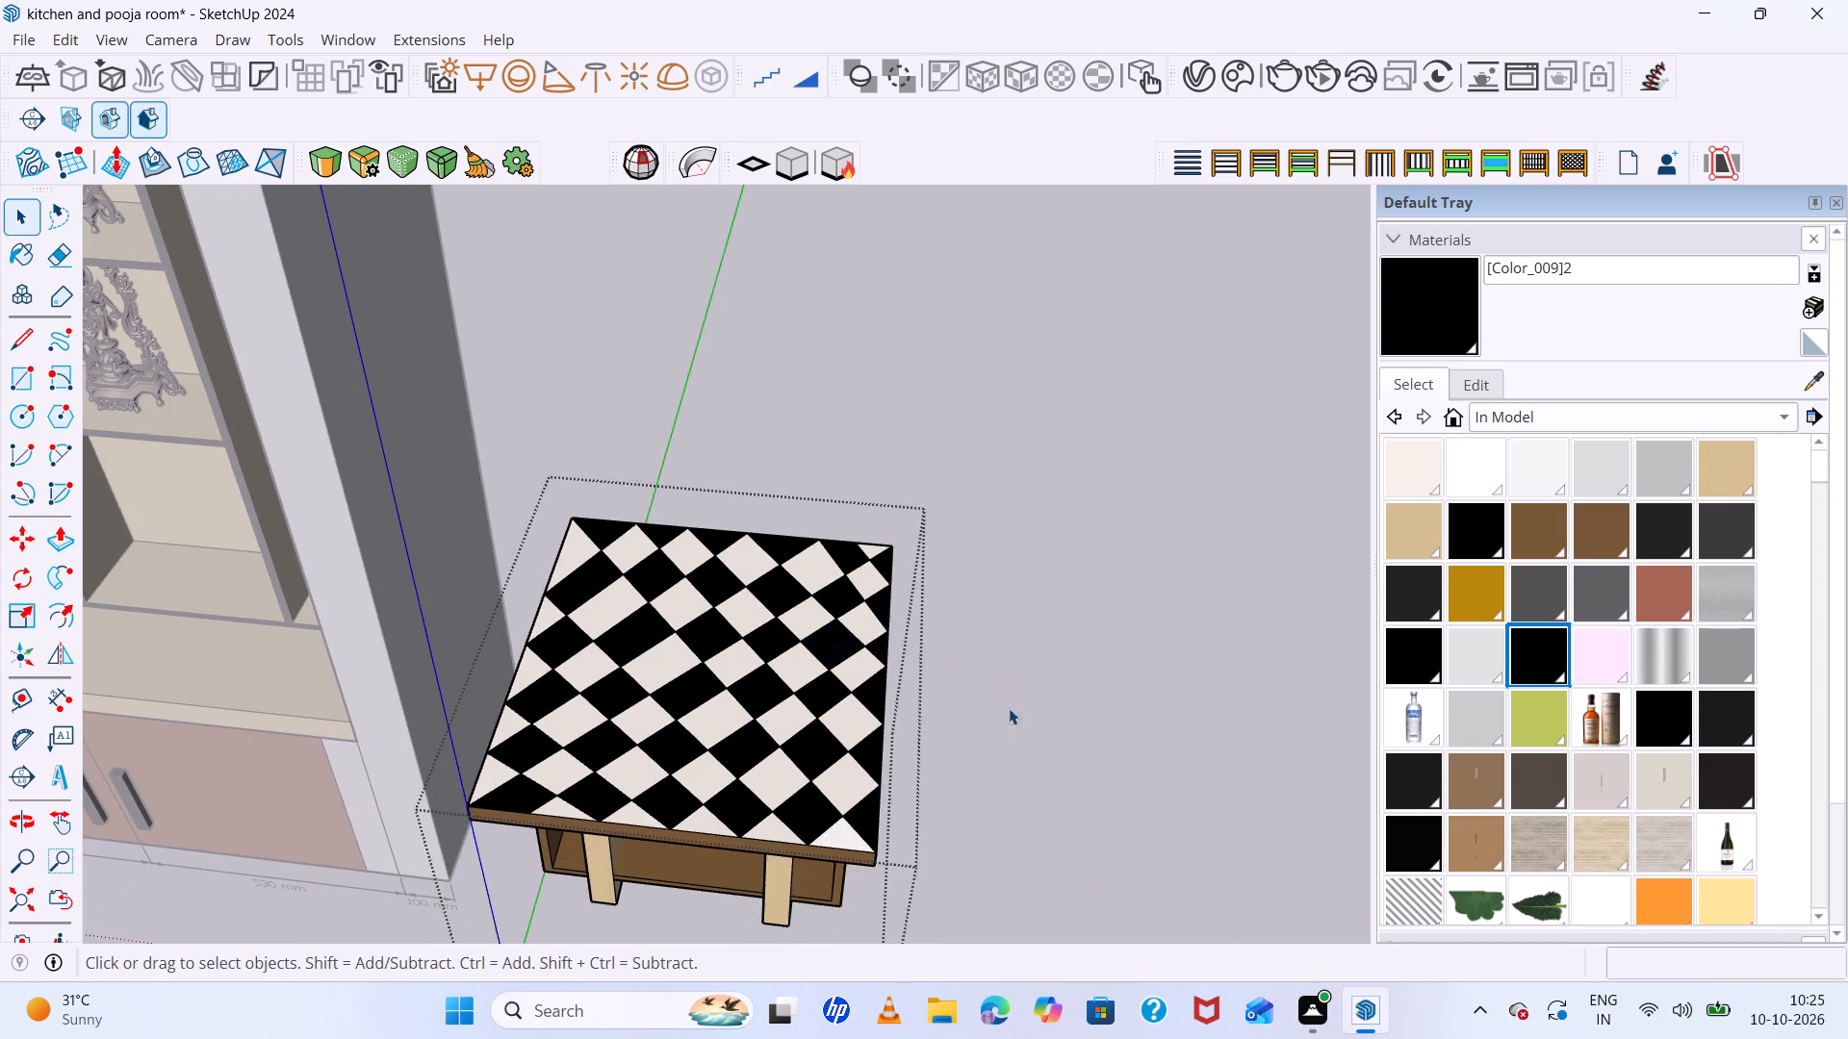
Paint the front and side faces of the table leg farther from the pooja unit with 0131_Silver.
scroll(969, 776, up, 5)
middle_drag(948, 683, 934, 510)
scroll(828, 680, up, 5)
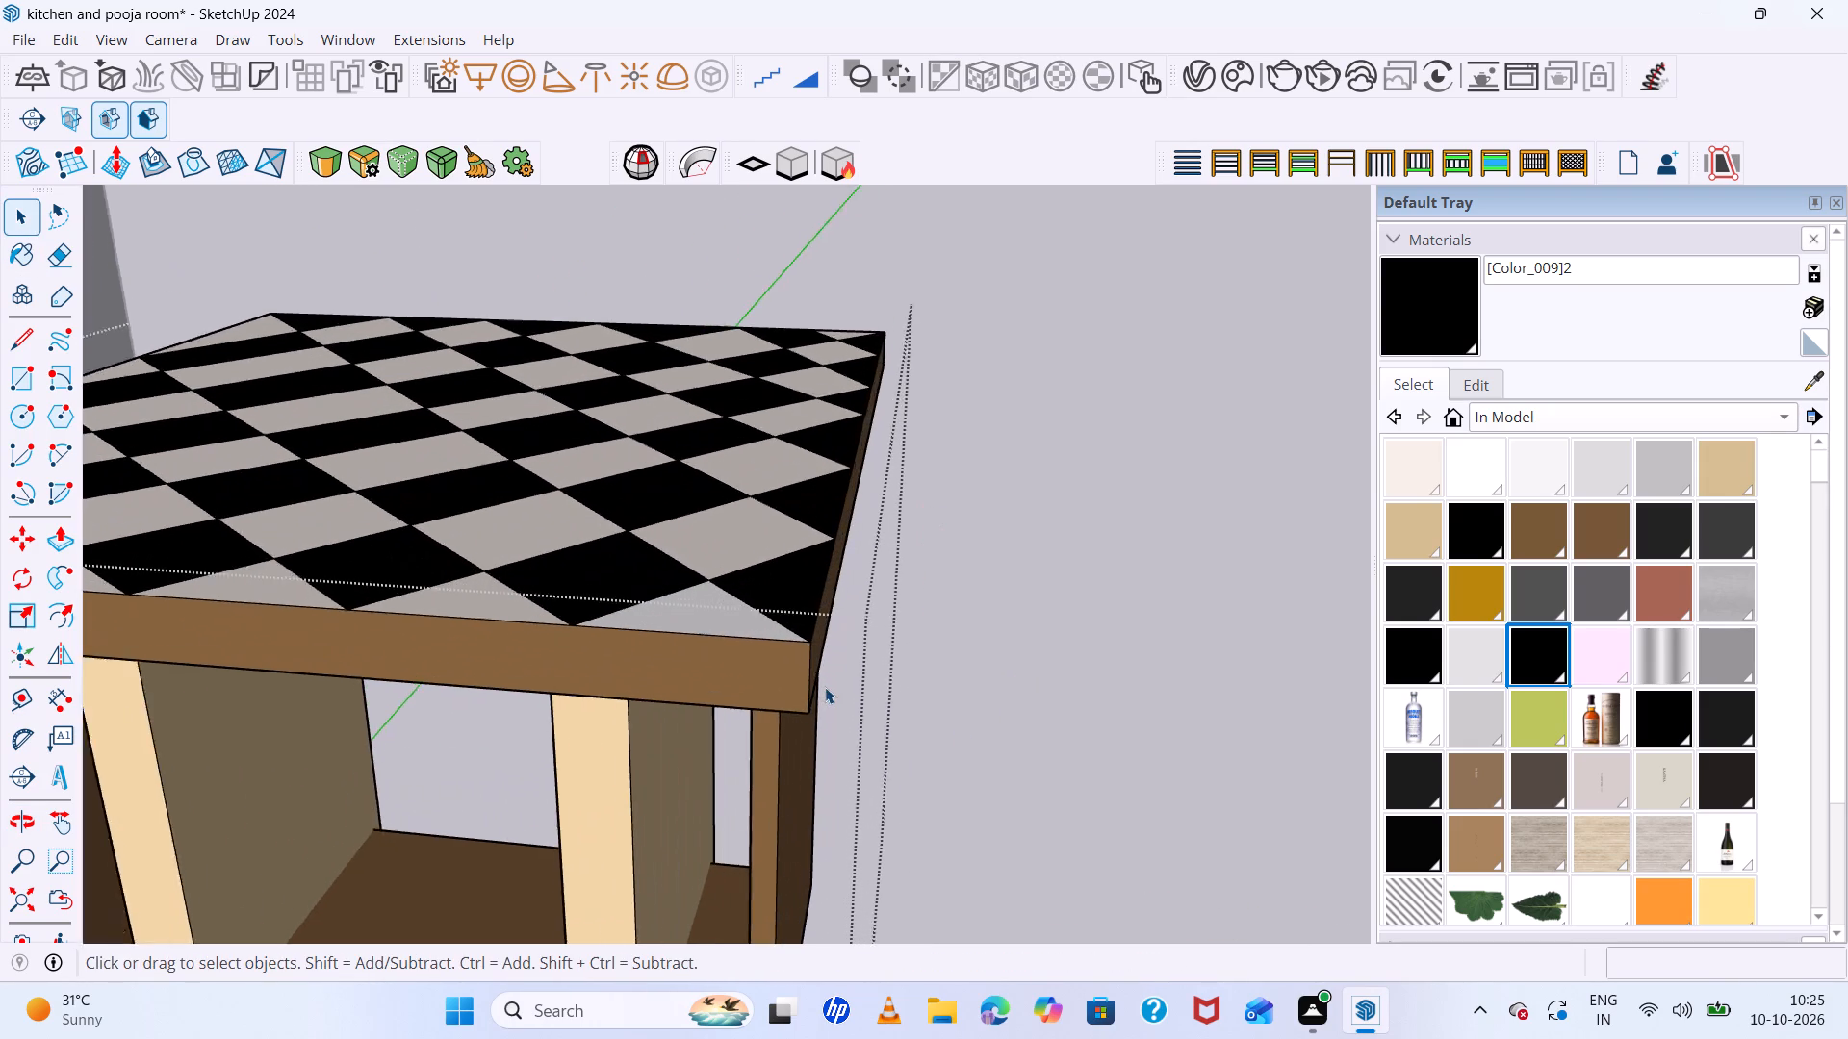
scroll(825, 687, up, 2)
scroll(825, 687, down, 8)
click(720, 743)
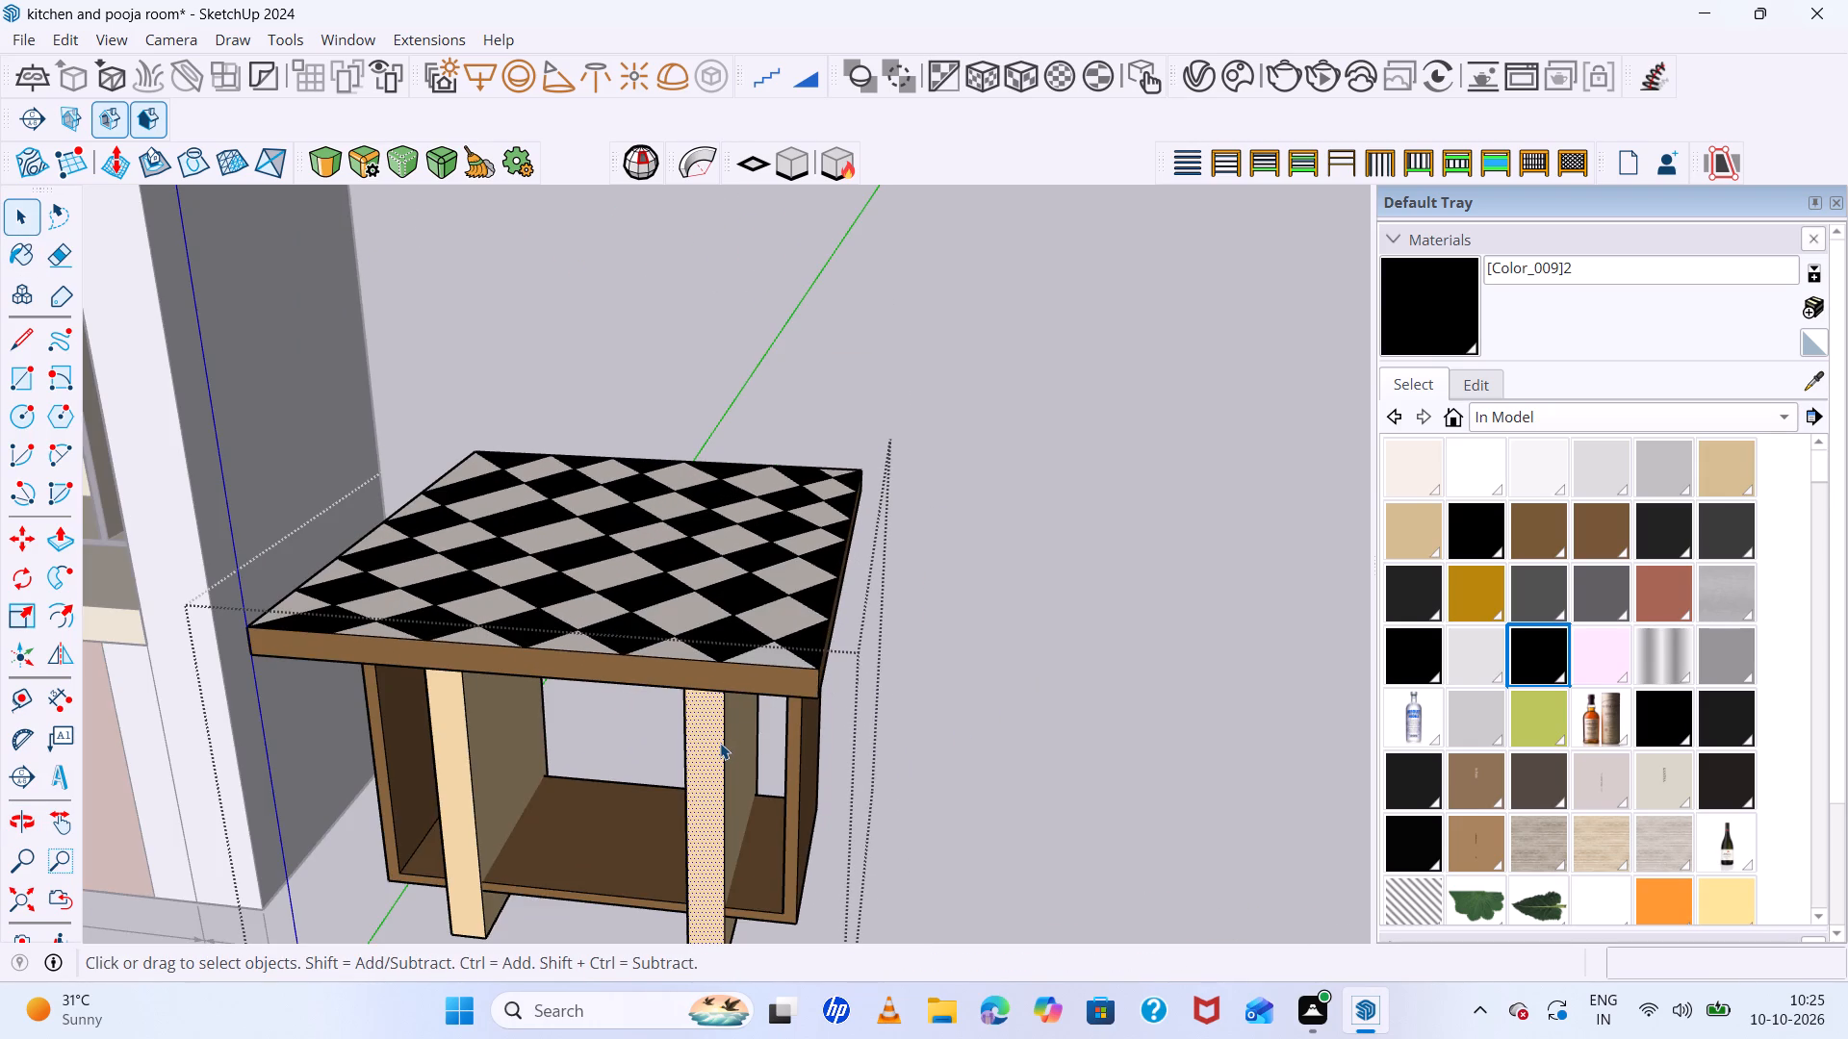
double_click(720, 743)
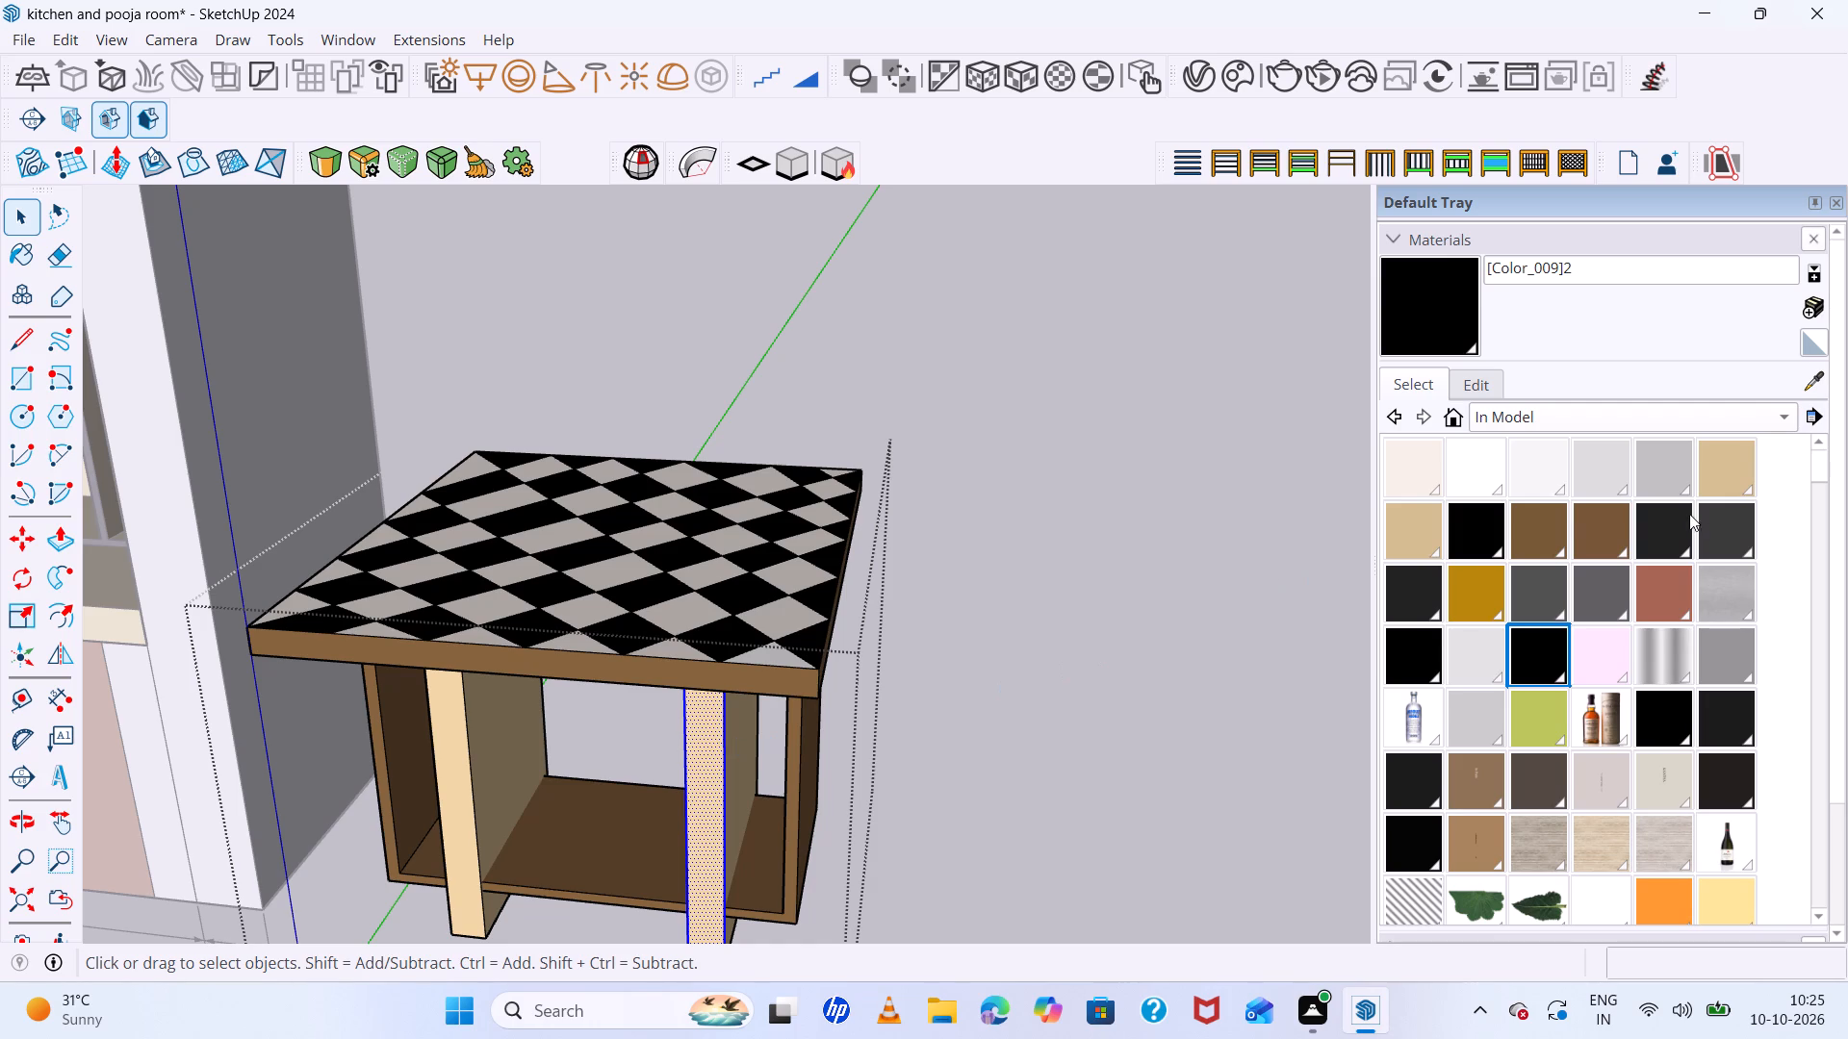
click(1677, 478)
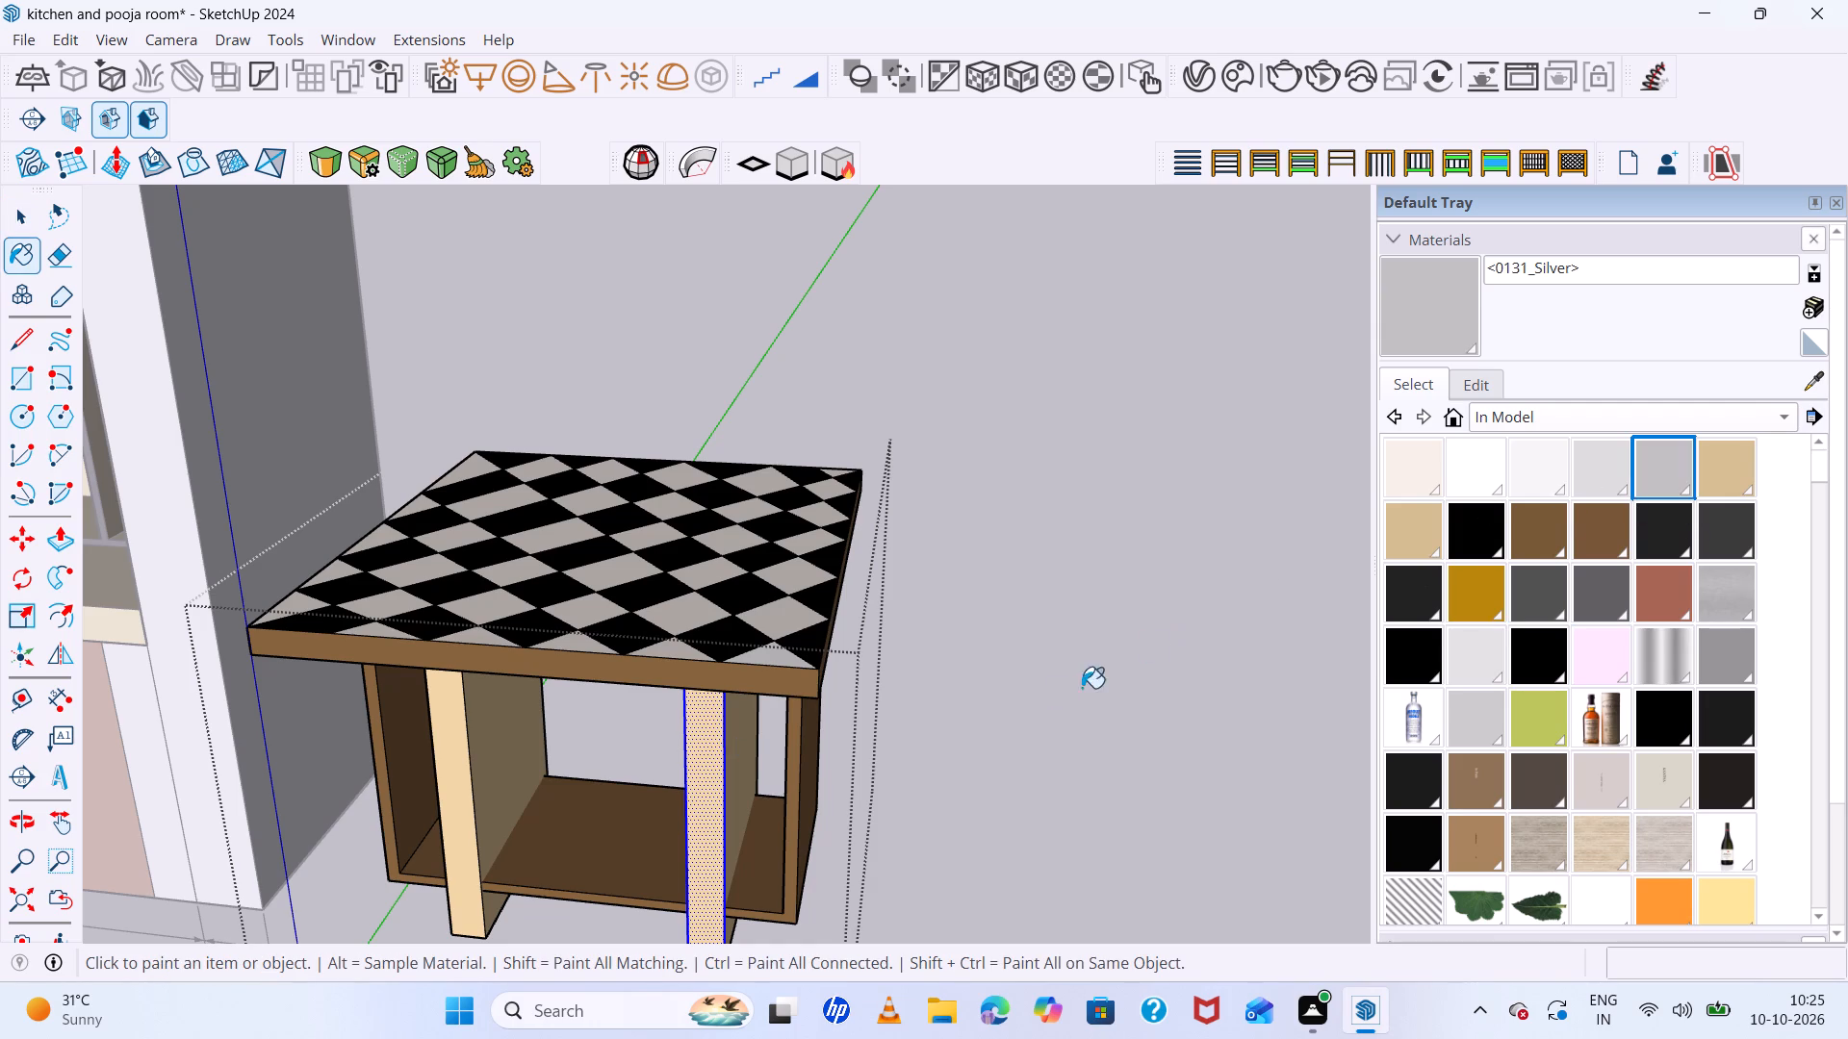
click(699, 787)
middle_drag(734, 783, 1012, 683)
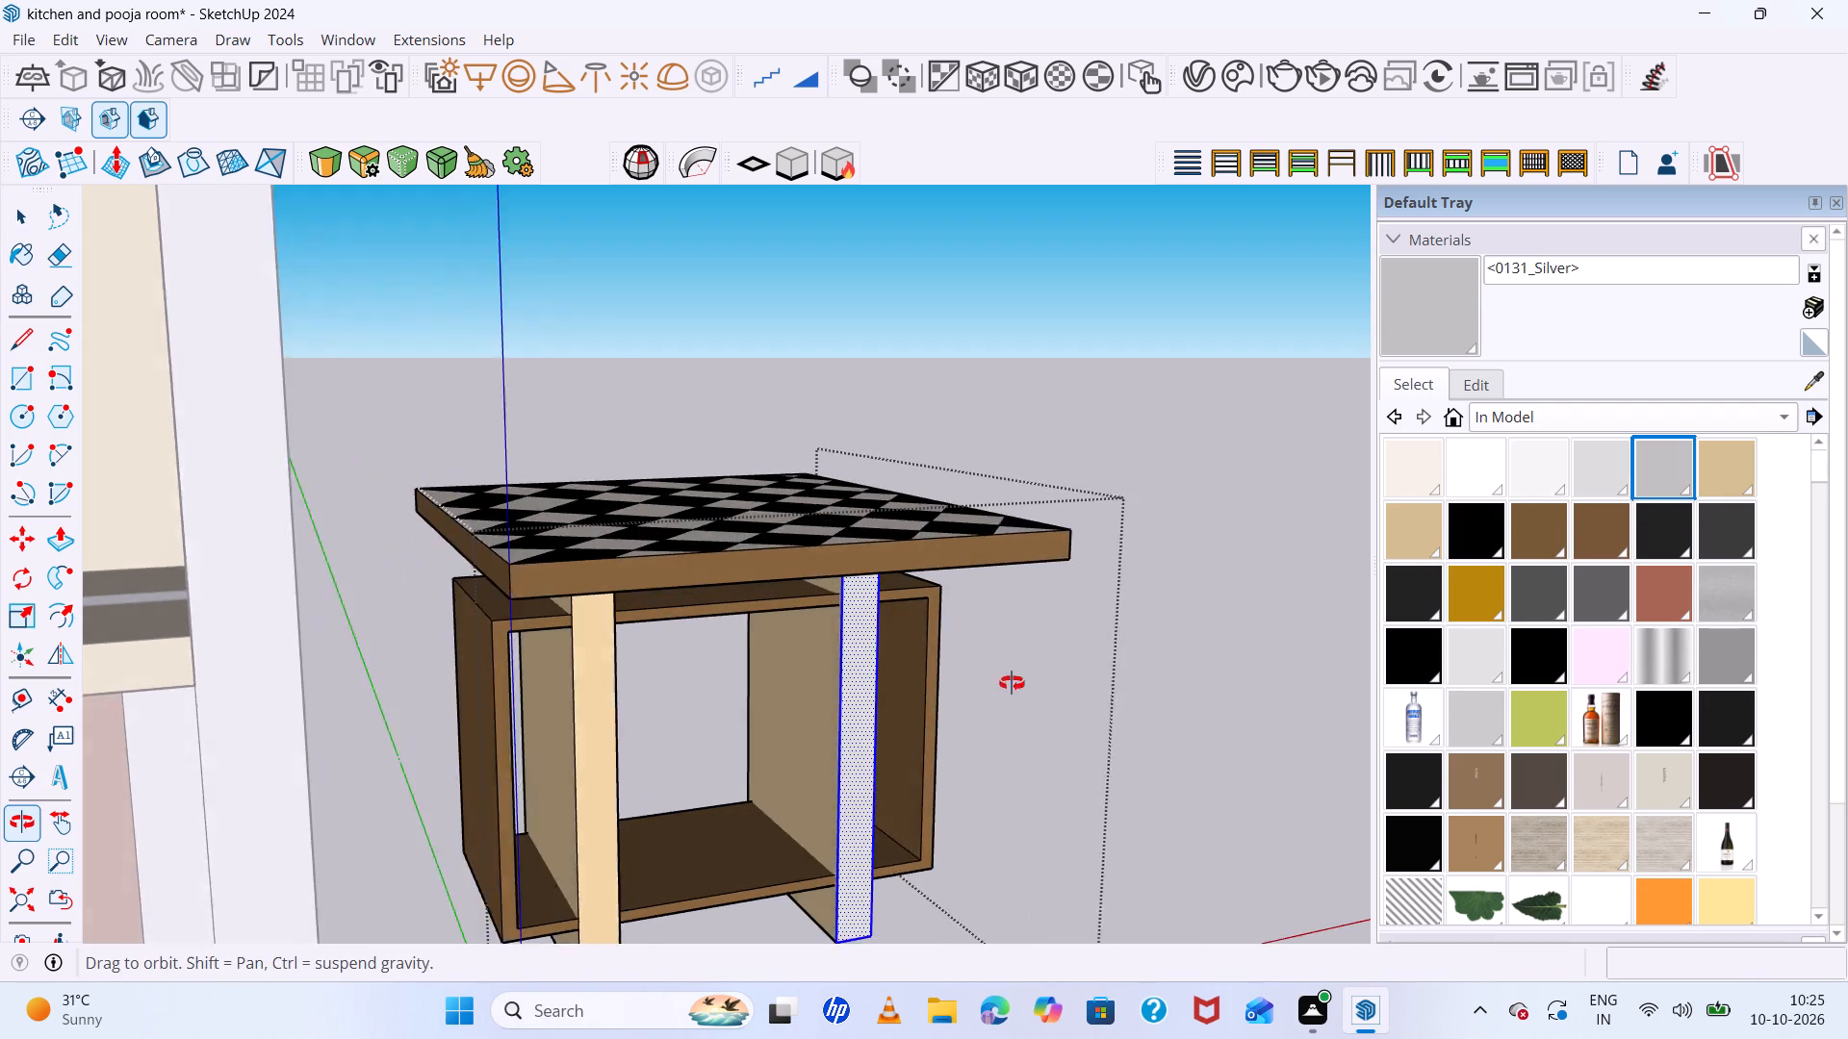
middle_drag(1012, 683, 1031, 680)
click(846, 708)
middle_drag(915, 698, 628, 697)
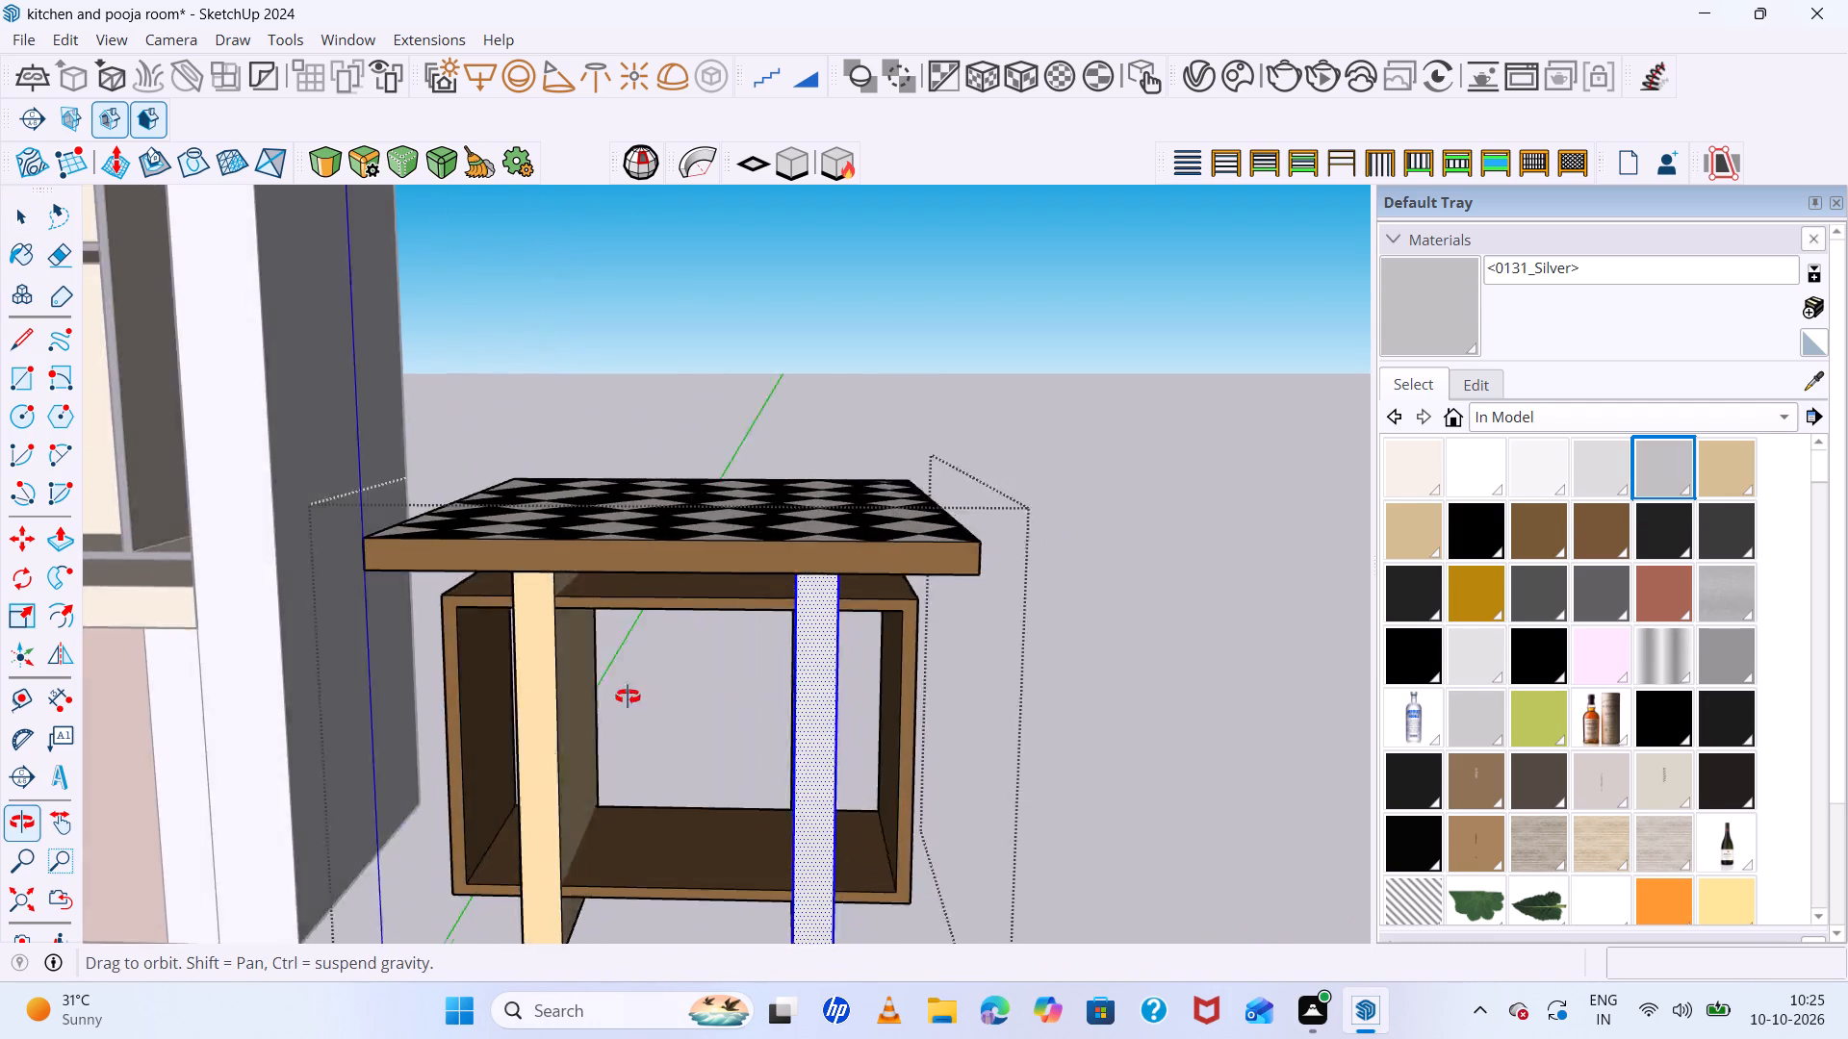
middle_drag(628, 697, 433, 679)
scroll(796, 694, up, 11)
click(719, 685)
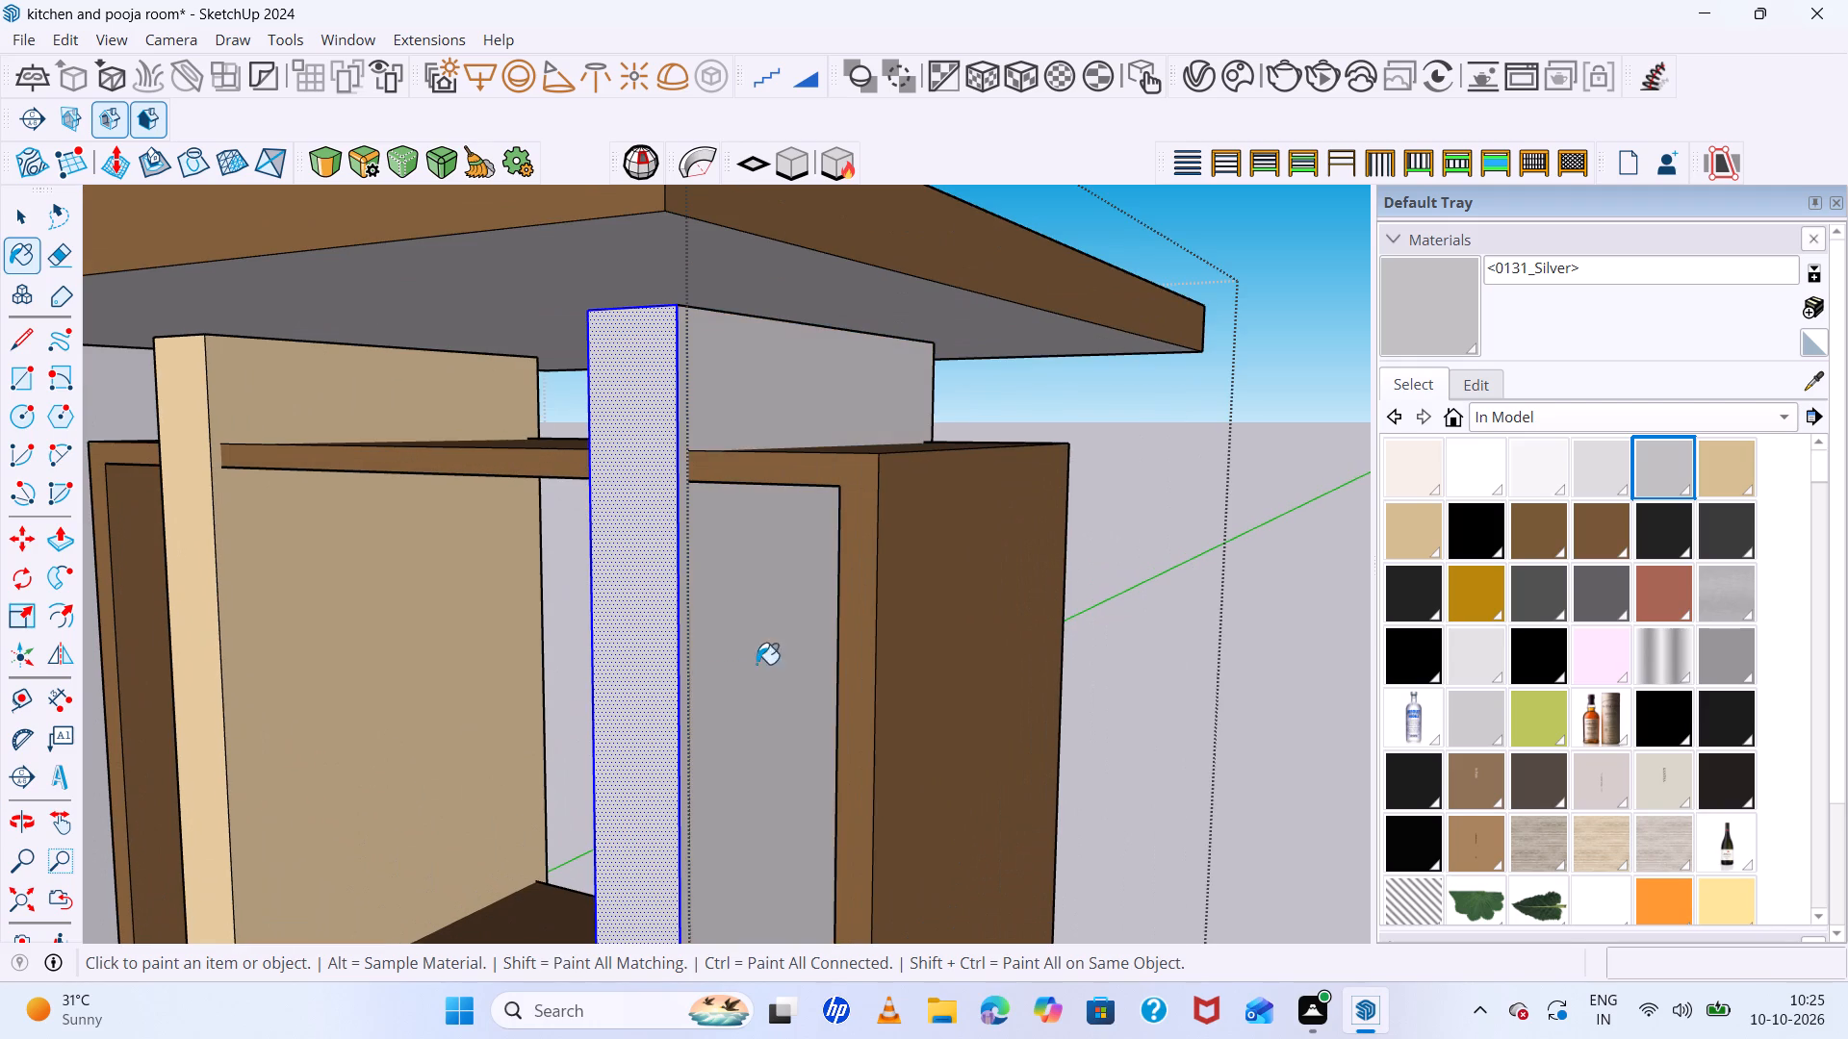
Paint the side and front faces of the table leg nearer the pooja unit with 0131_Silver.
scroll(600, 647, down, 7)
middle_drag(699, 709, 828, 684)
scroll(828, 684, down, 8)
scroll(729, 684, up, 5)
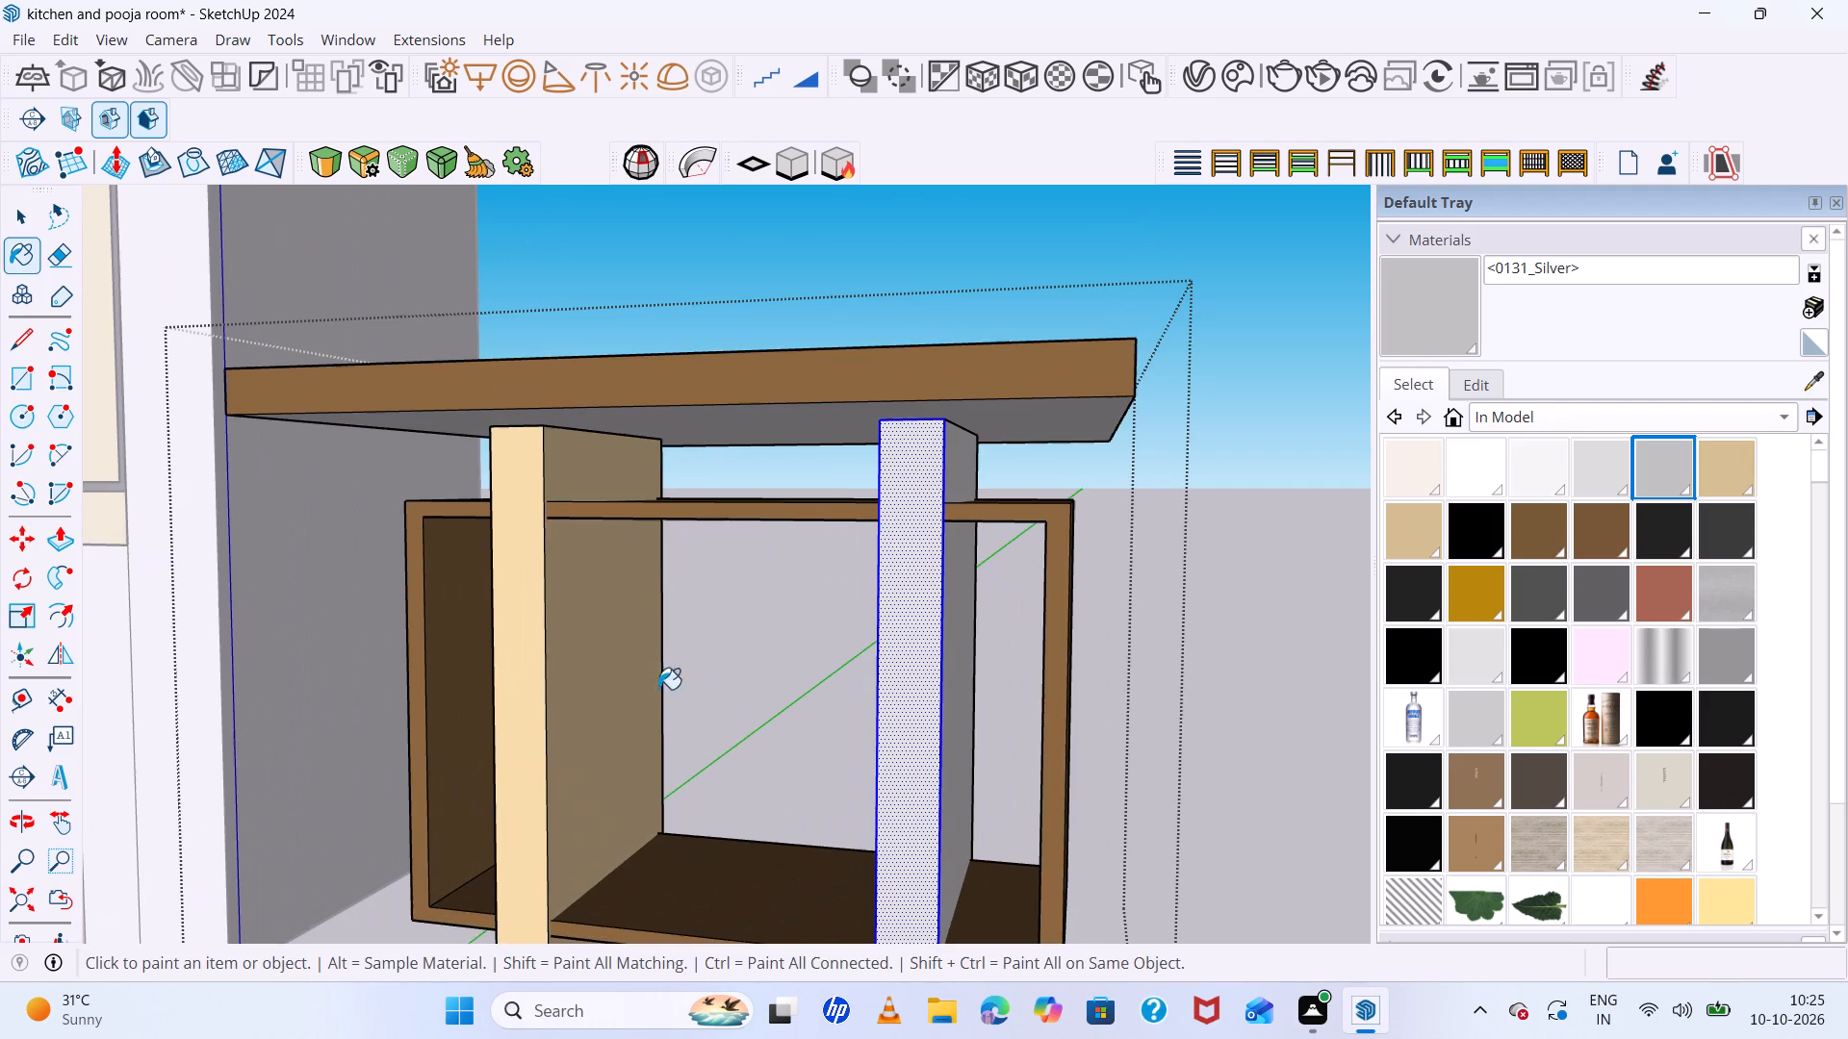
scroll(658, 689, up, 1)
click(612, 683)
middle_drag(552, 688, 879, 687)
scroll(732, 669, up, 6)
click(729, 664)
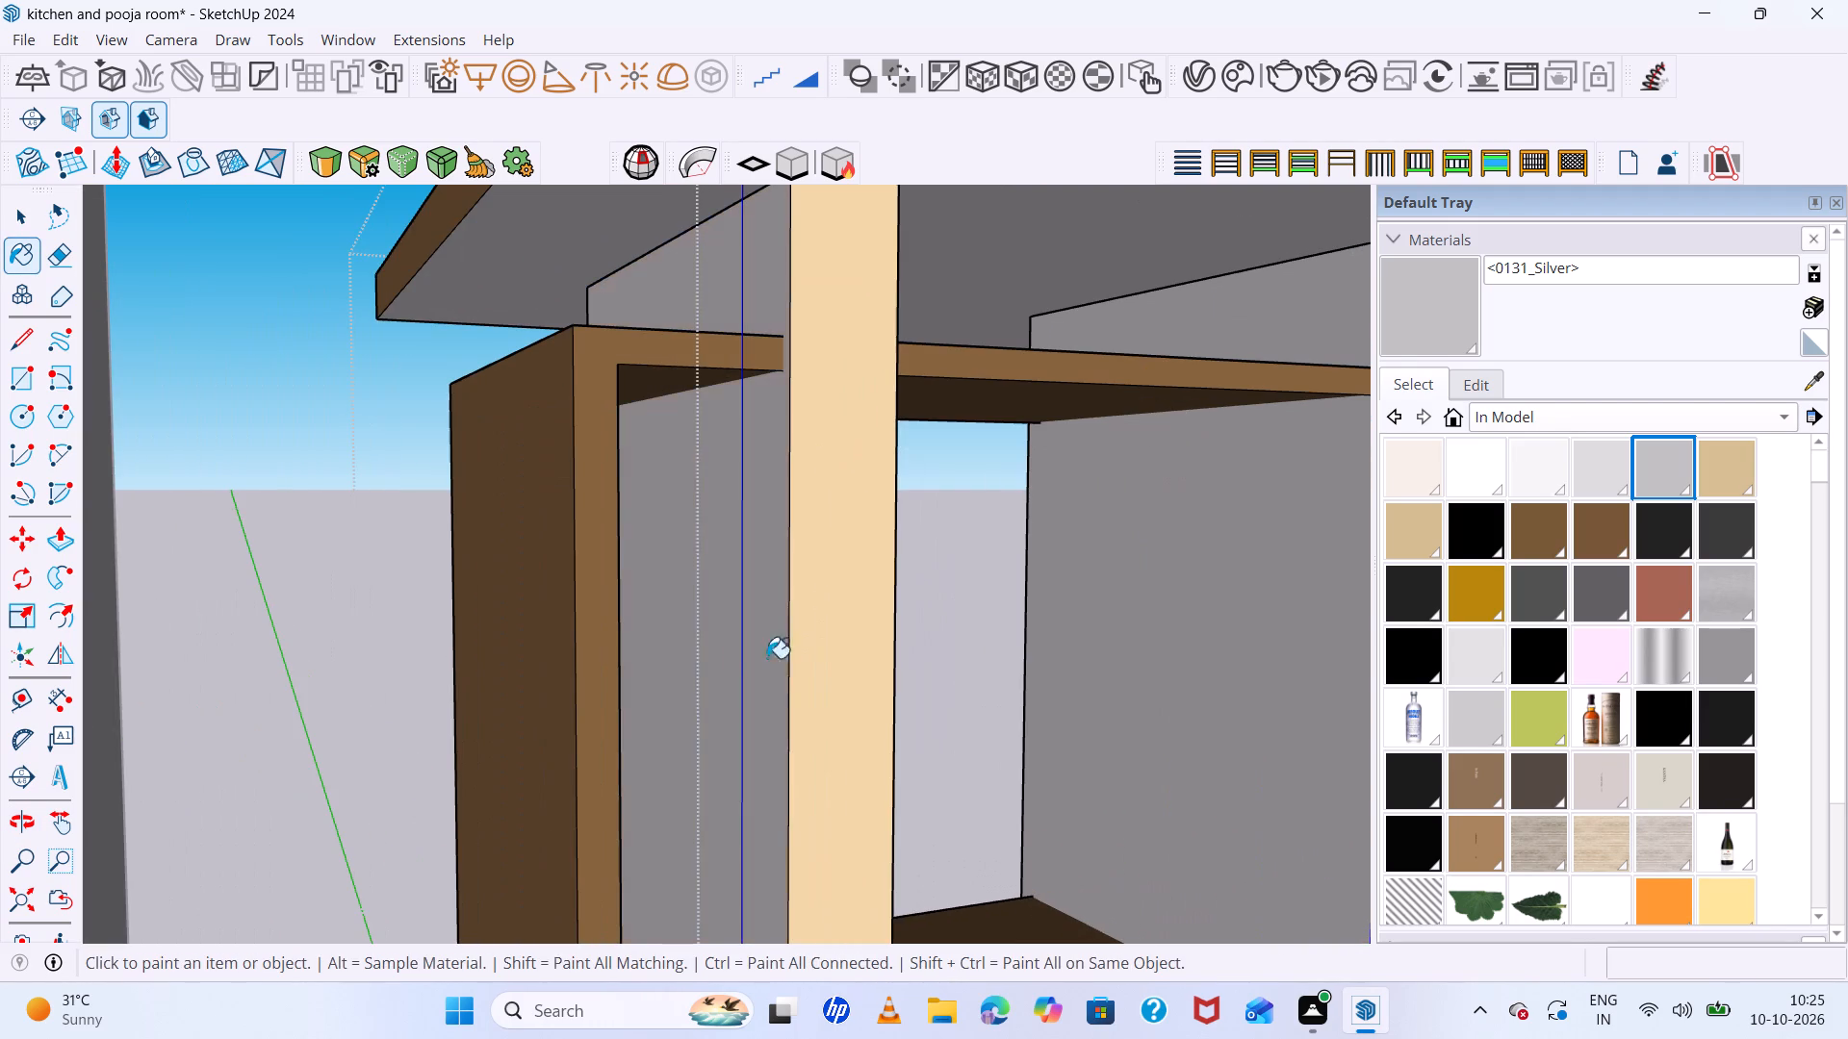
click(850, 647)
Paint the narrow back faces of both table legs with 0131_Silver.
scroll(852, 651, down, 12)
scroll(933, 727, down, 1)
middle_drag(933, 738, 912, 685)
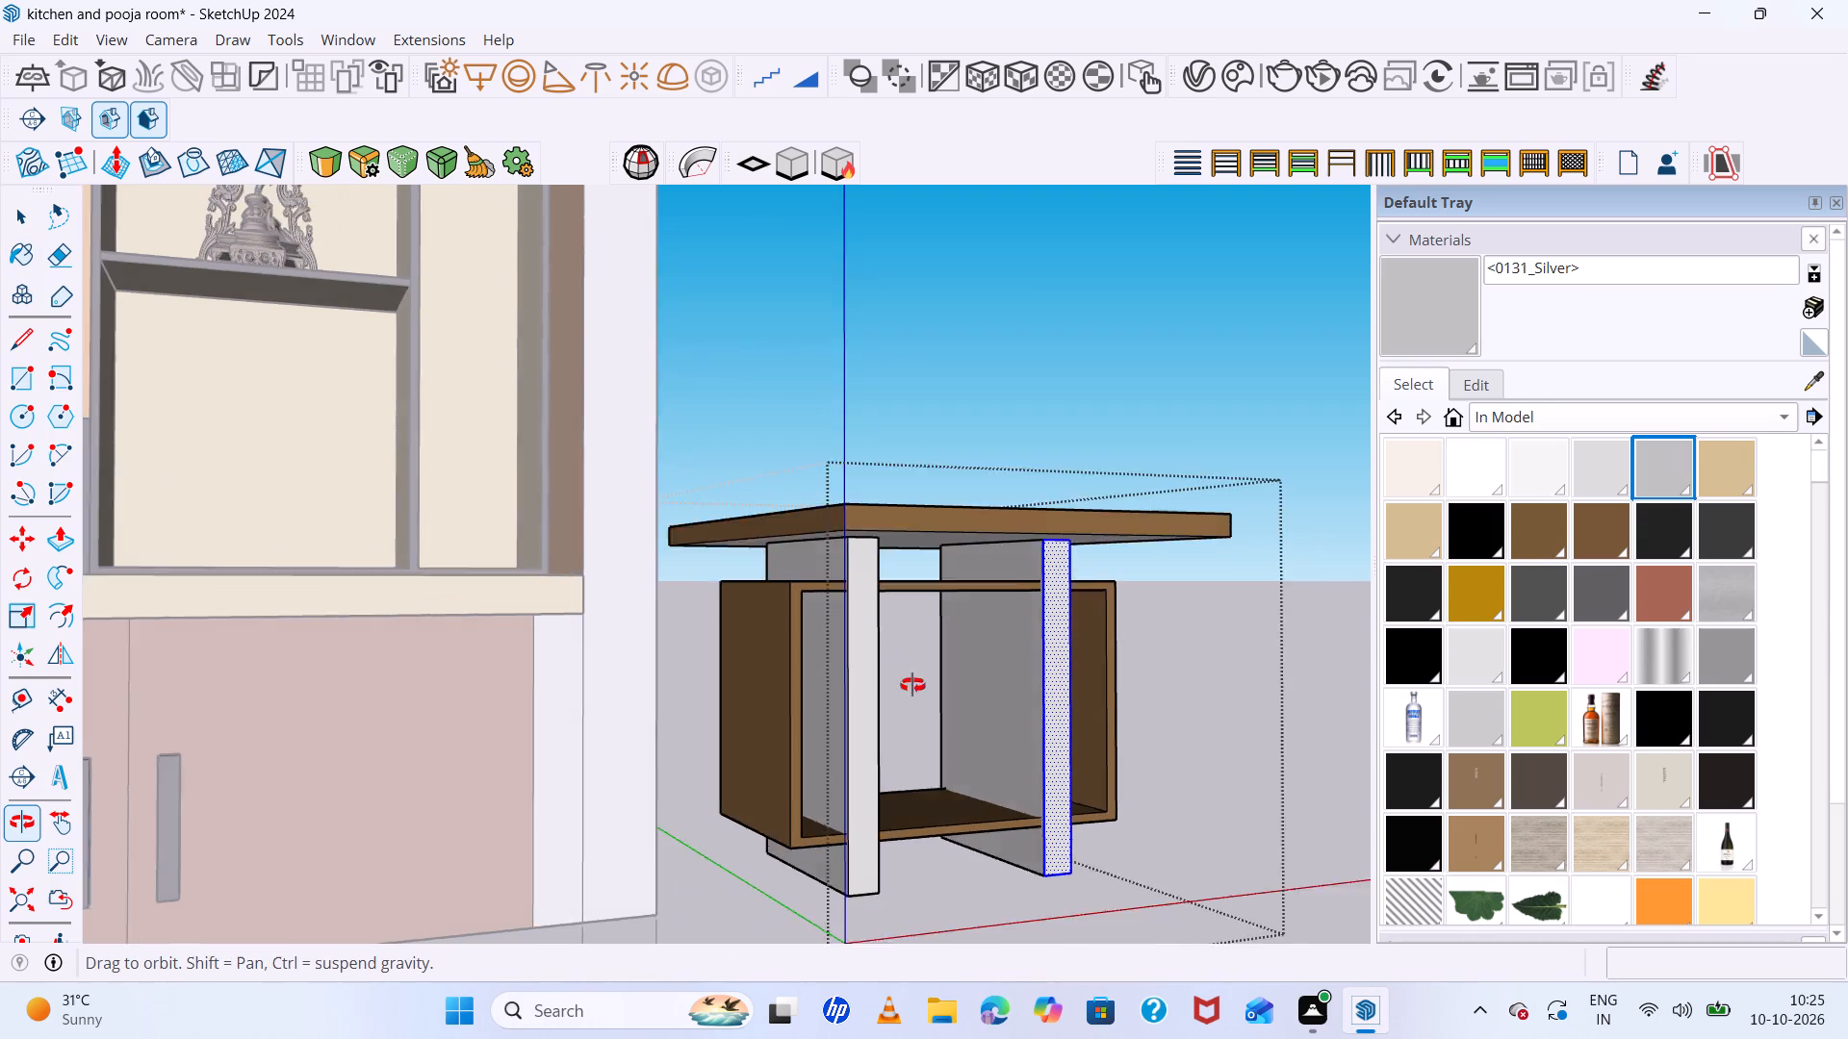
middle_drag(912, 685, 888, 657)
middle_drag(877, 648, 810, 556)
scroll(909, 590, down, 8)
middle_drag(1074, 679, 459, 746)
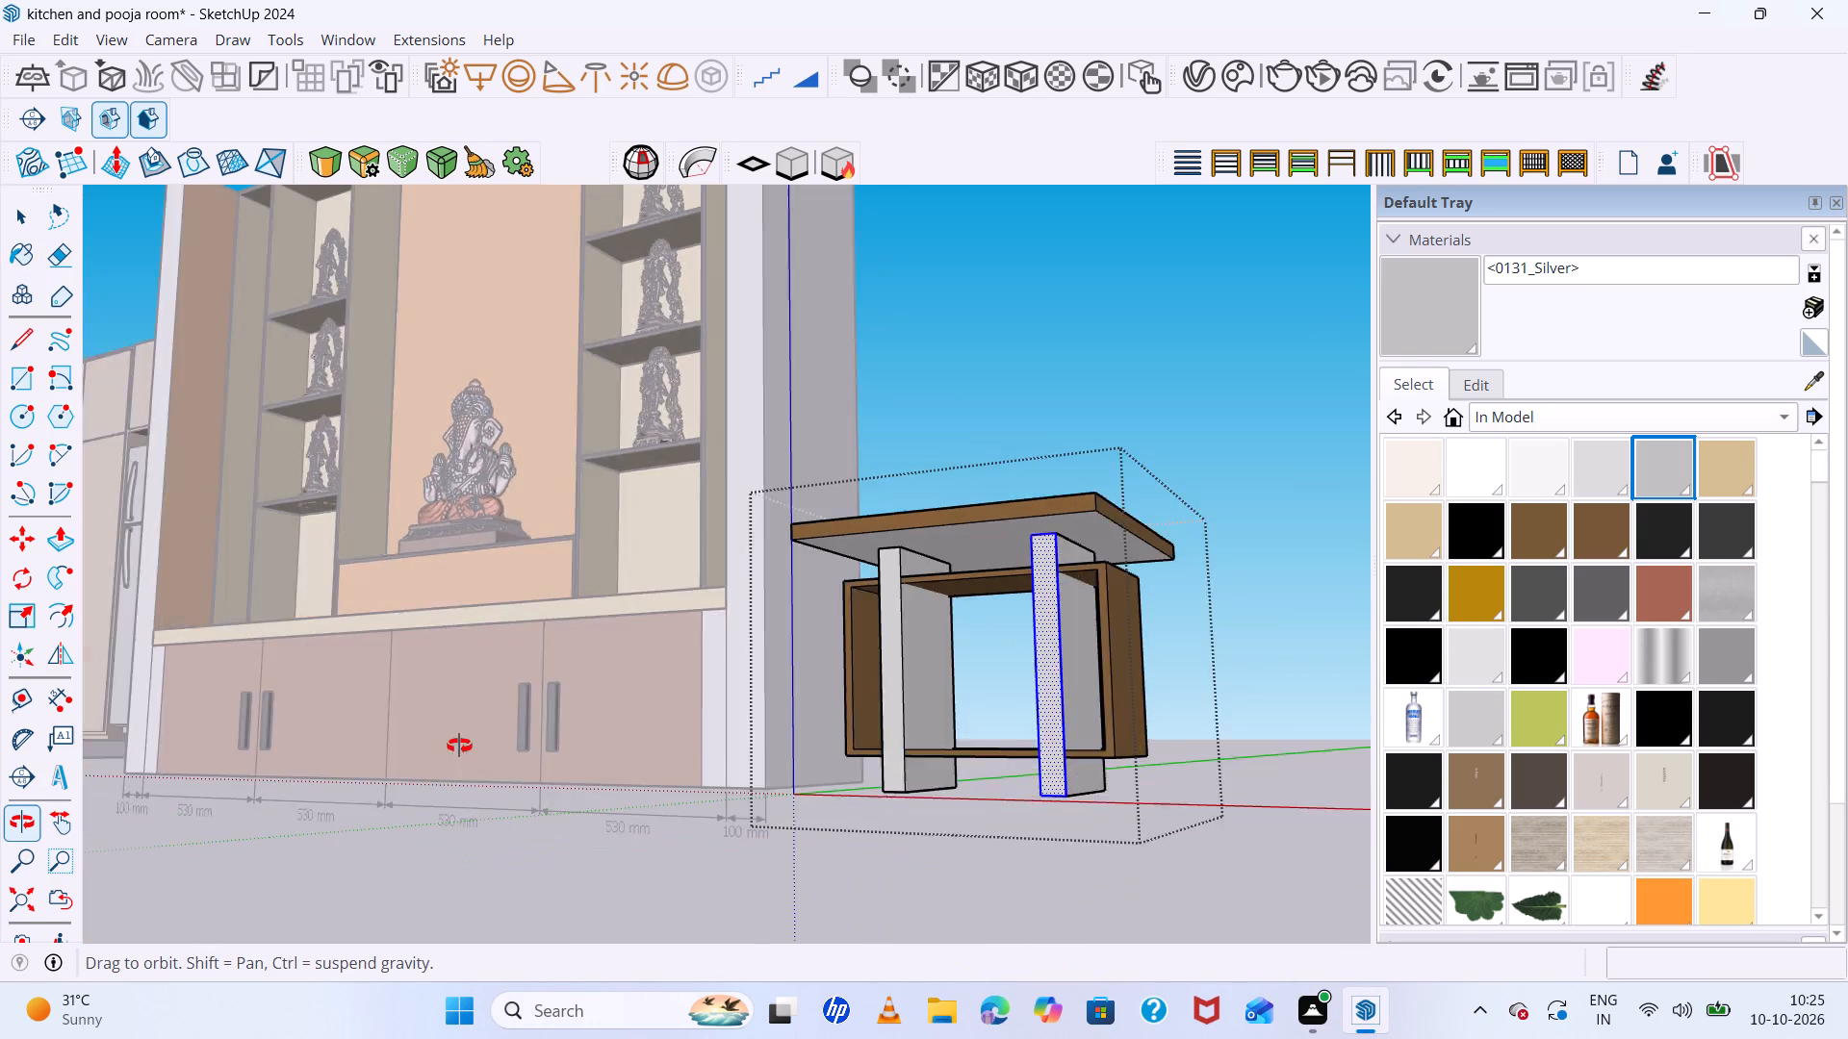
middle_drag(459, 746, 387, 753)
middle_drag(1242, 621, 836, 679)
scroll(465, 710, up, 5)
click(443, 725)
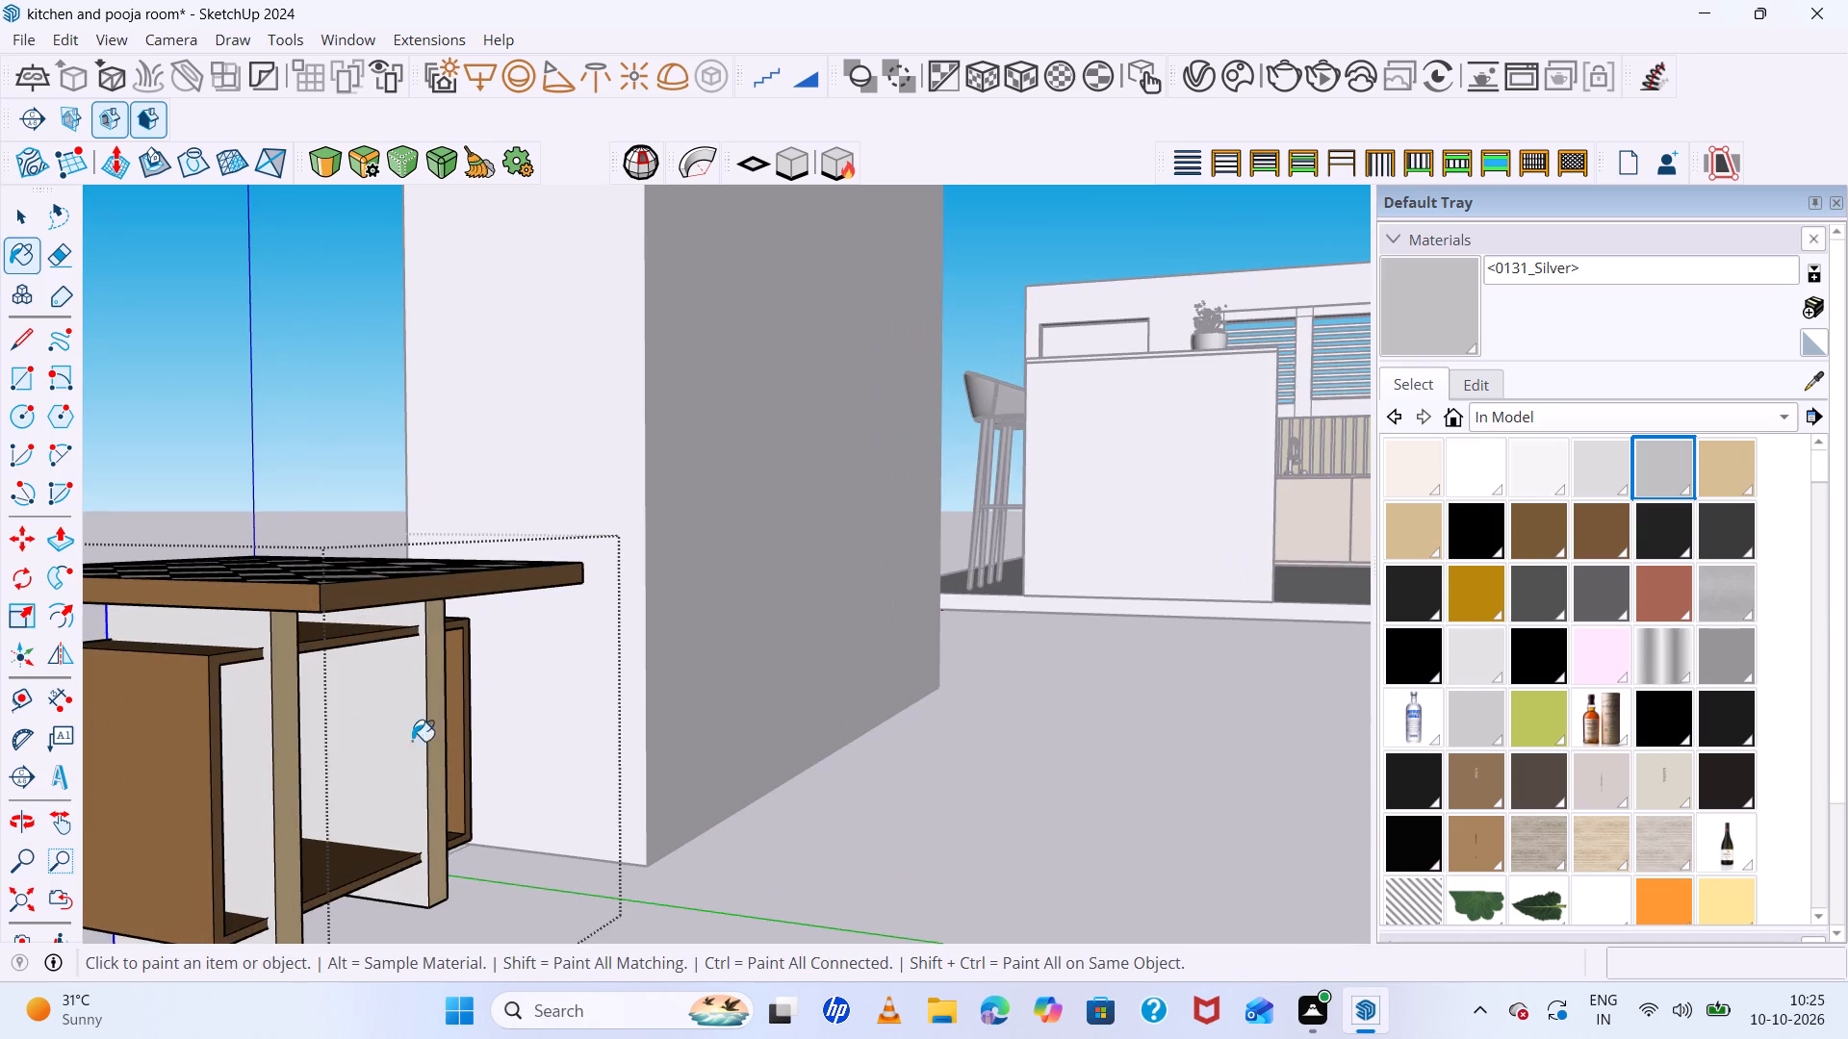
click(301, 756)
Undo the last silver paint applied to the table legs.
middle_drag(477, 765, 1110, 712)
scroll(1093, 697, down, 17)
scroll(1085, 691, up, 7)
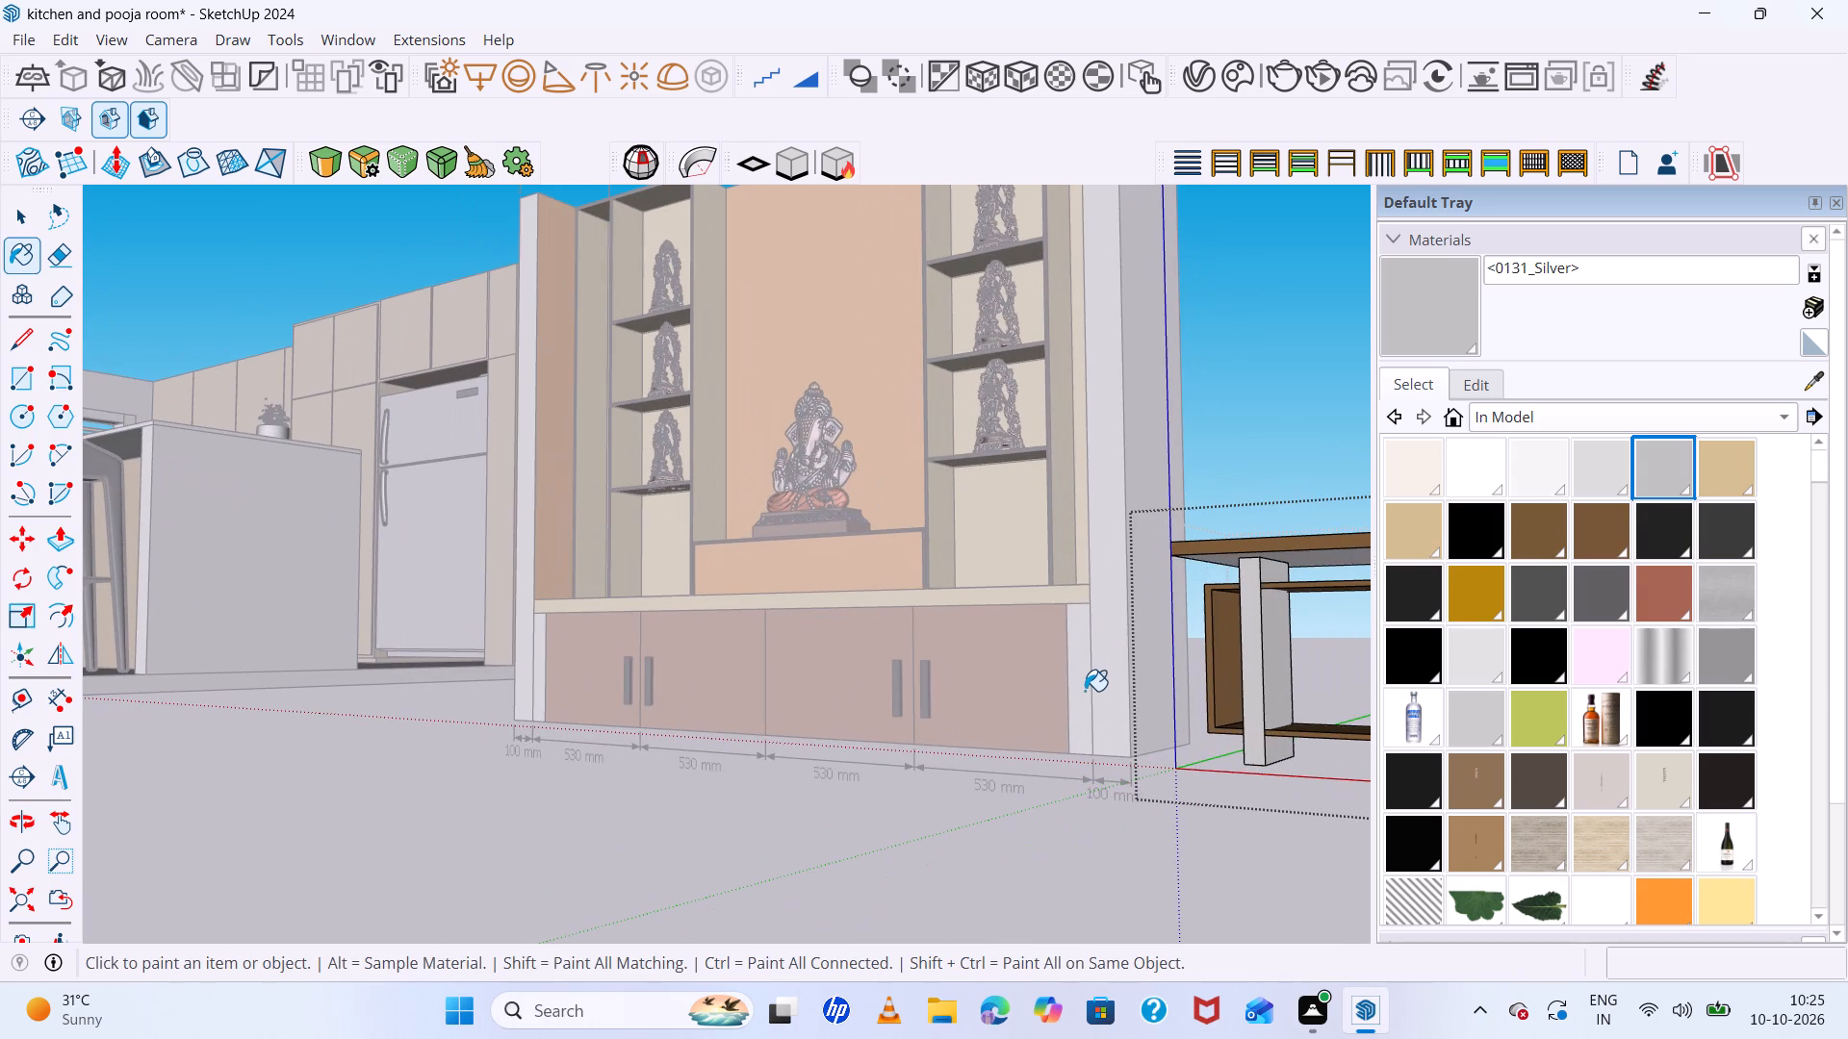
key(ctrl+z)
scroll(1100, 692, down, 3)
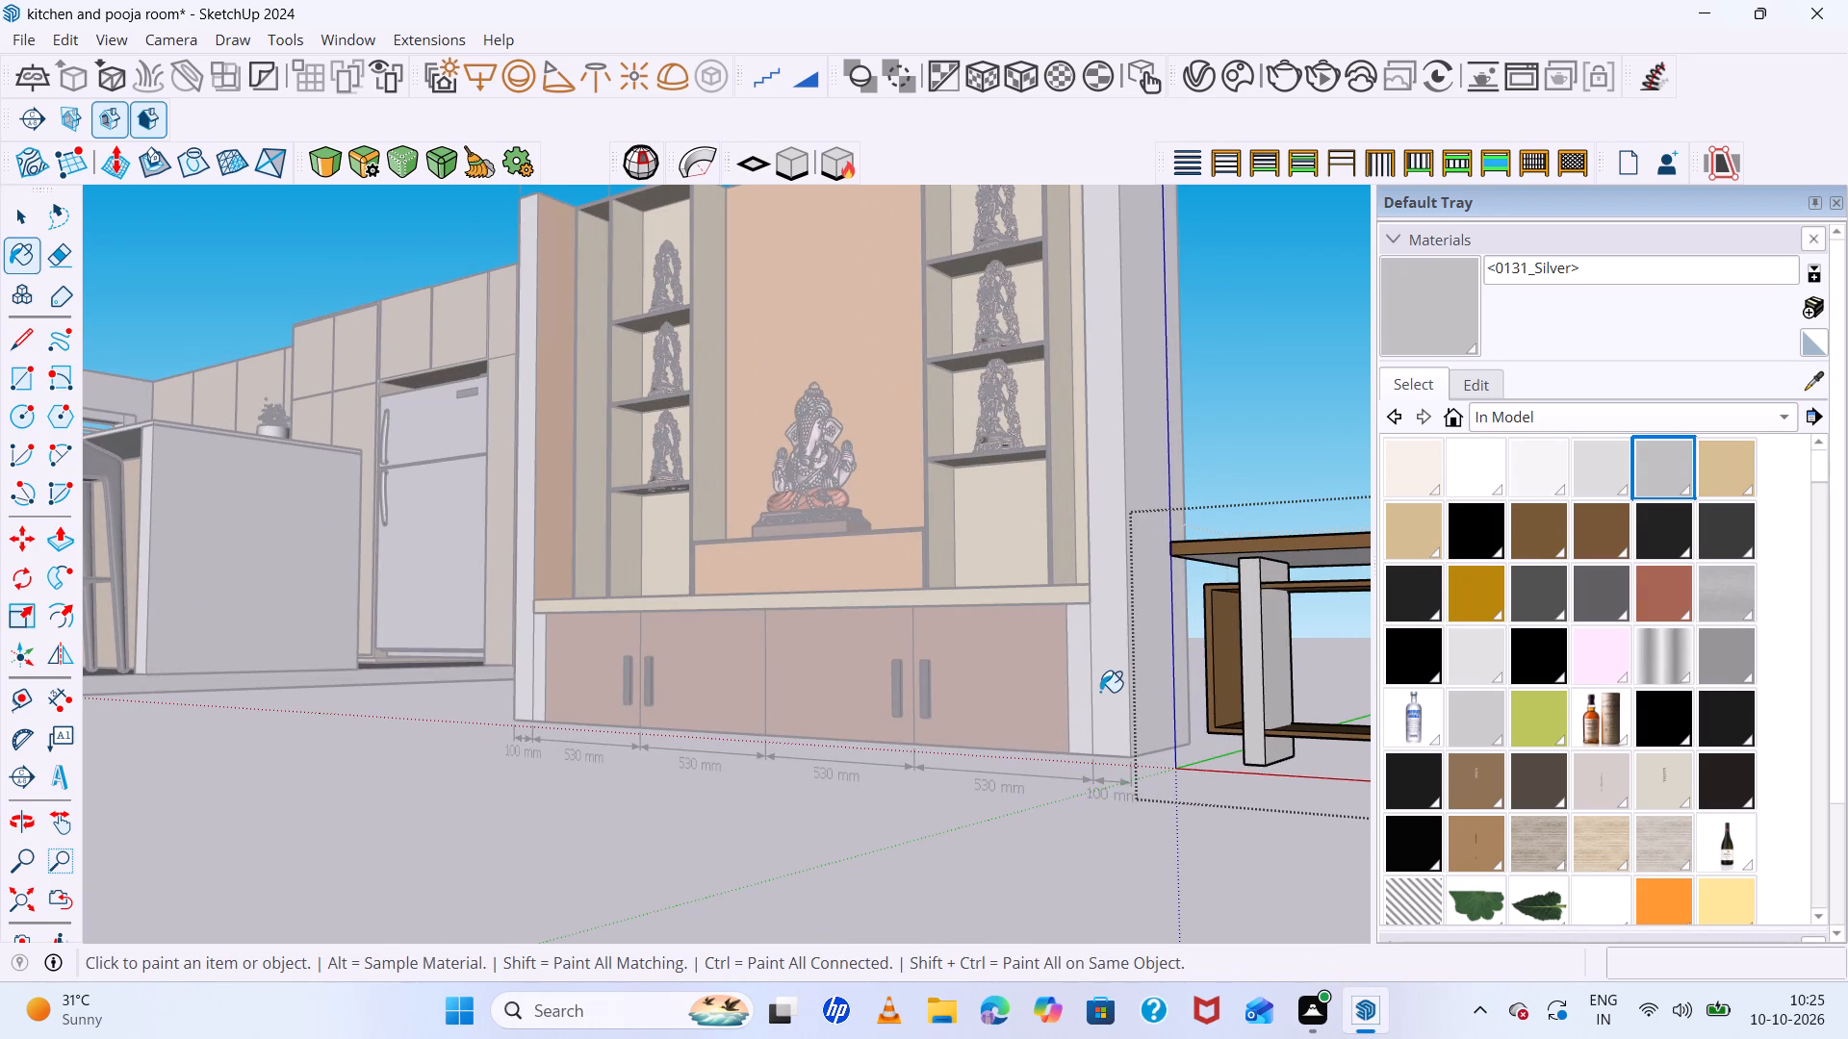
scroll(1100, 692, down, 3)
Examine the recoloured table beside the pooja unit and its checkered top up close.
key(space)
scroll(1100, 691, down, 6)
middle_drag(1133, 668, 1136, 670)
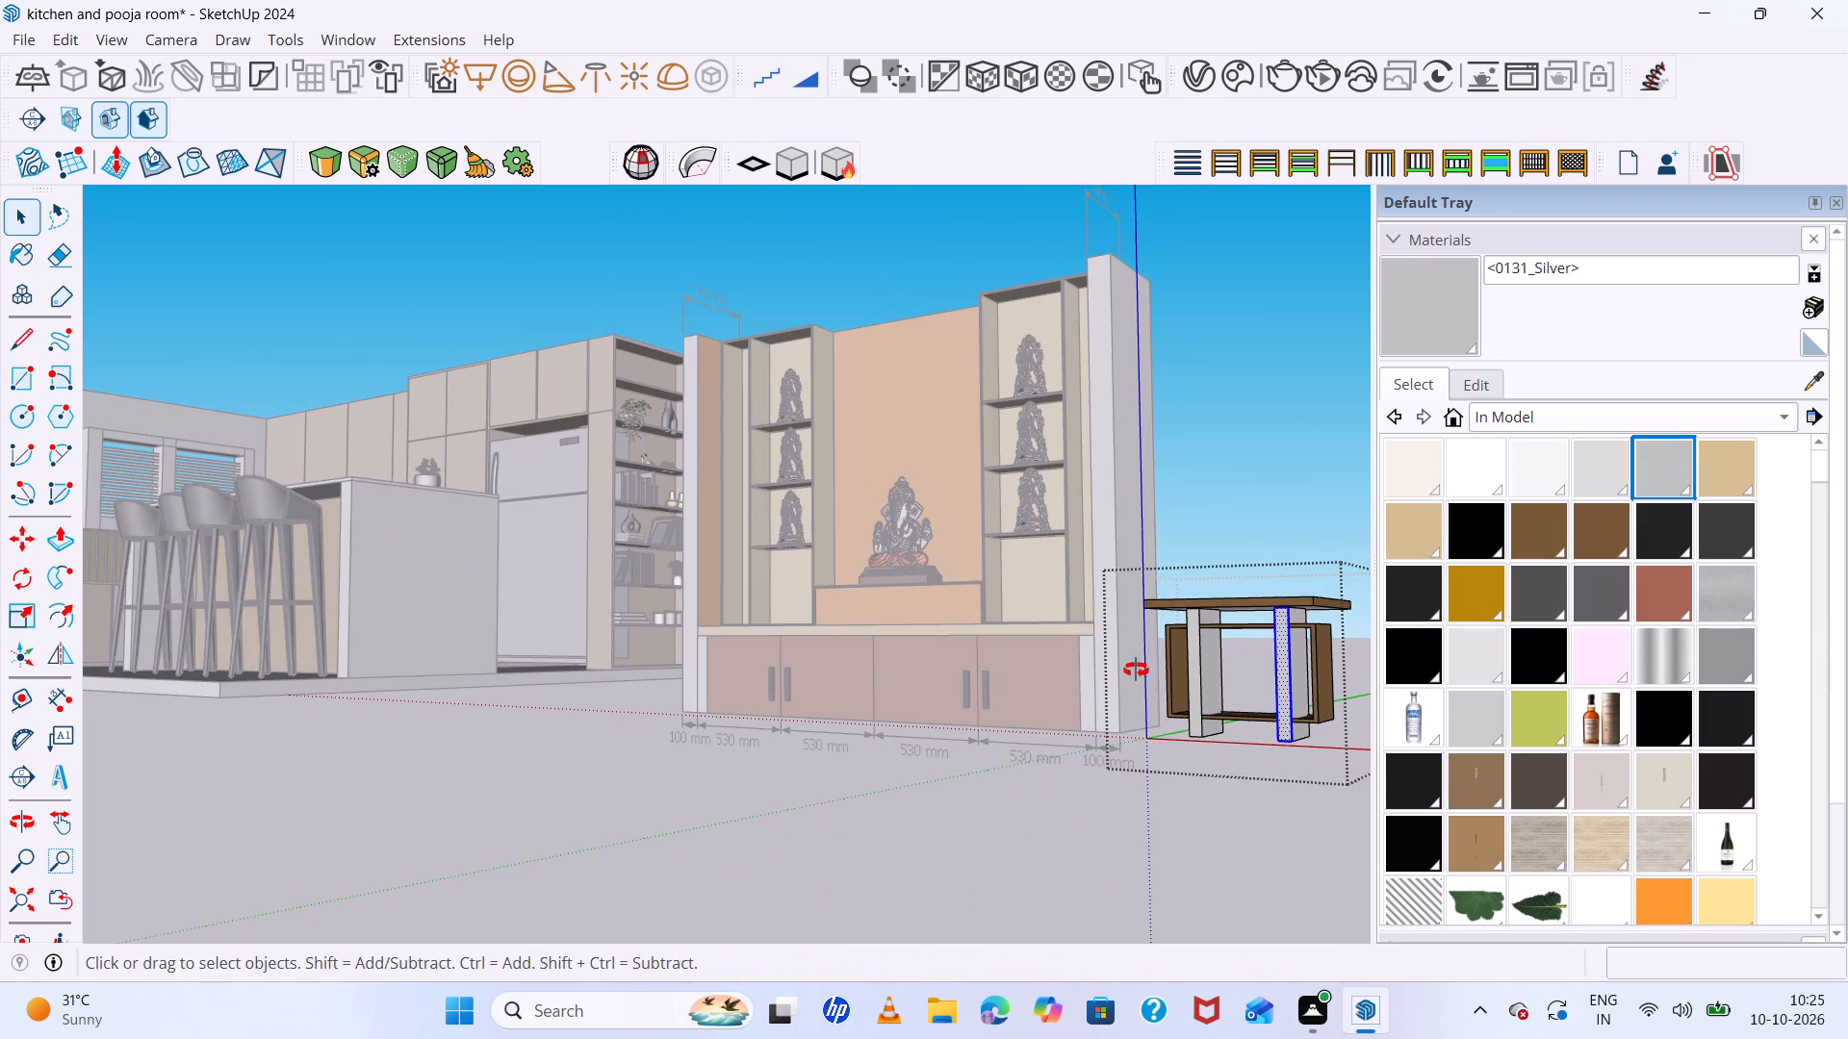
middle_drag(1136, 670, 1199, 803)
scroll(1201, 633, up, 13)
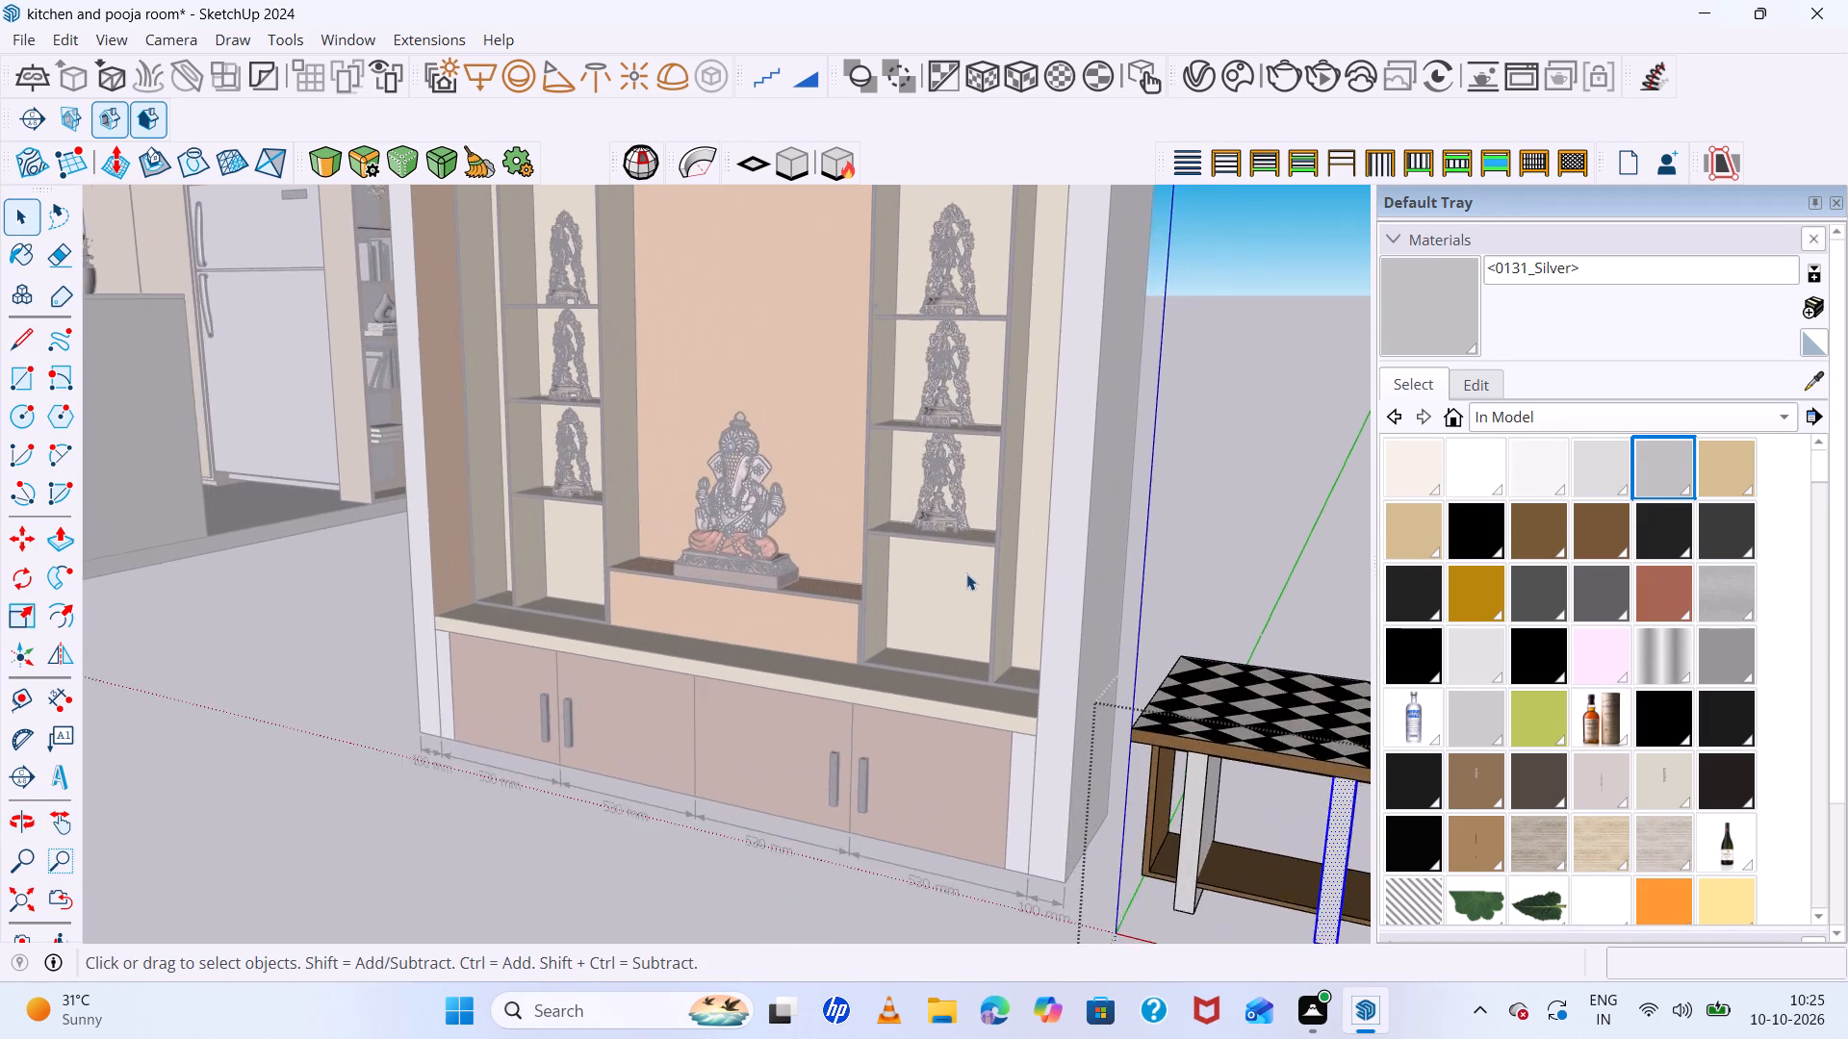
scroll(963, 572, down, 12)
middle_drag(1280, 746, 1292, 819)
click(1294, 818)
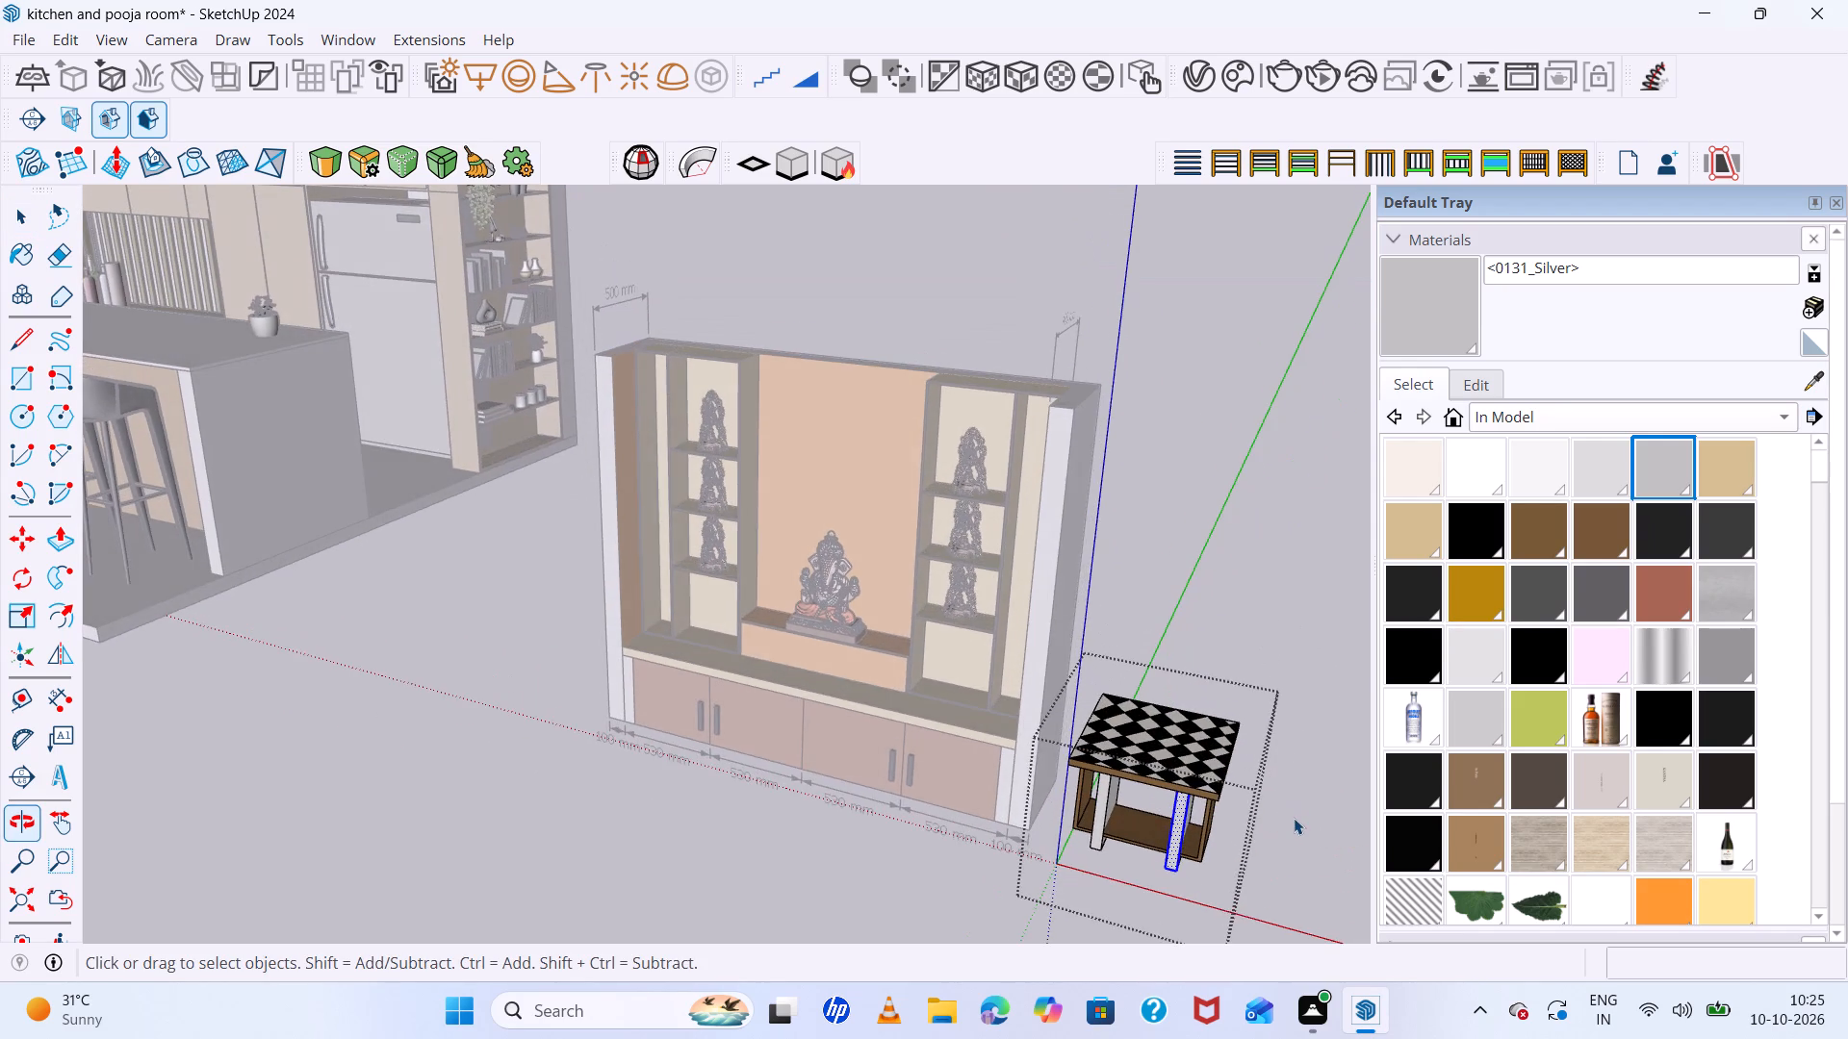
triple_click(1210, 760)
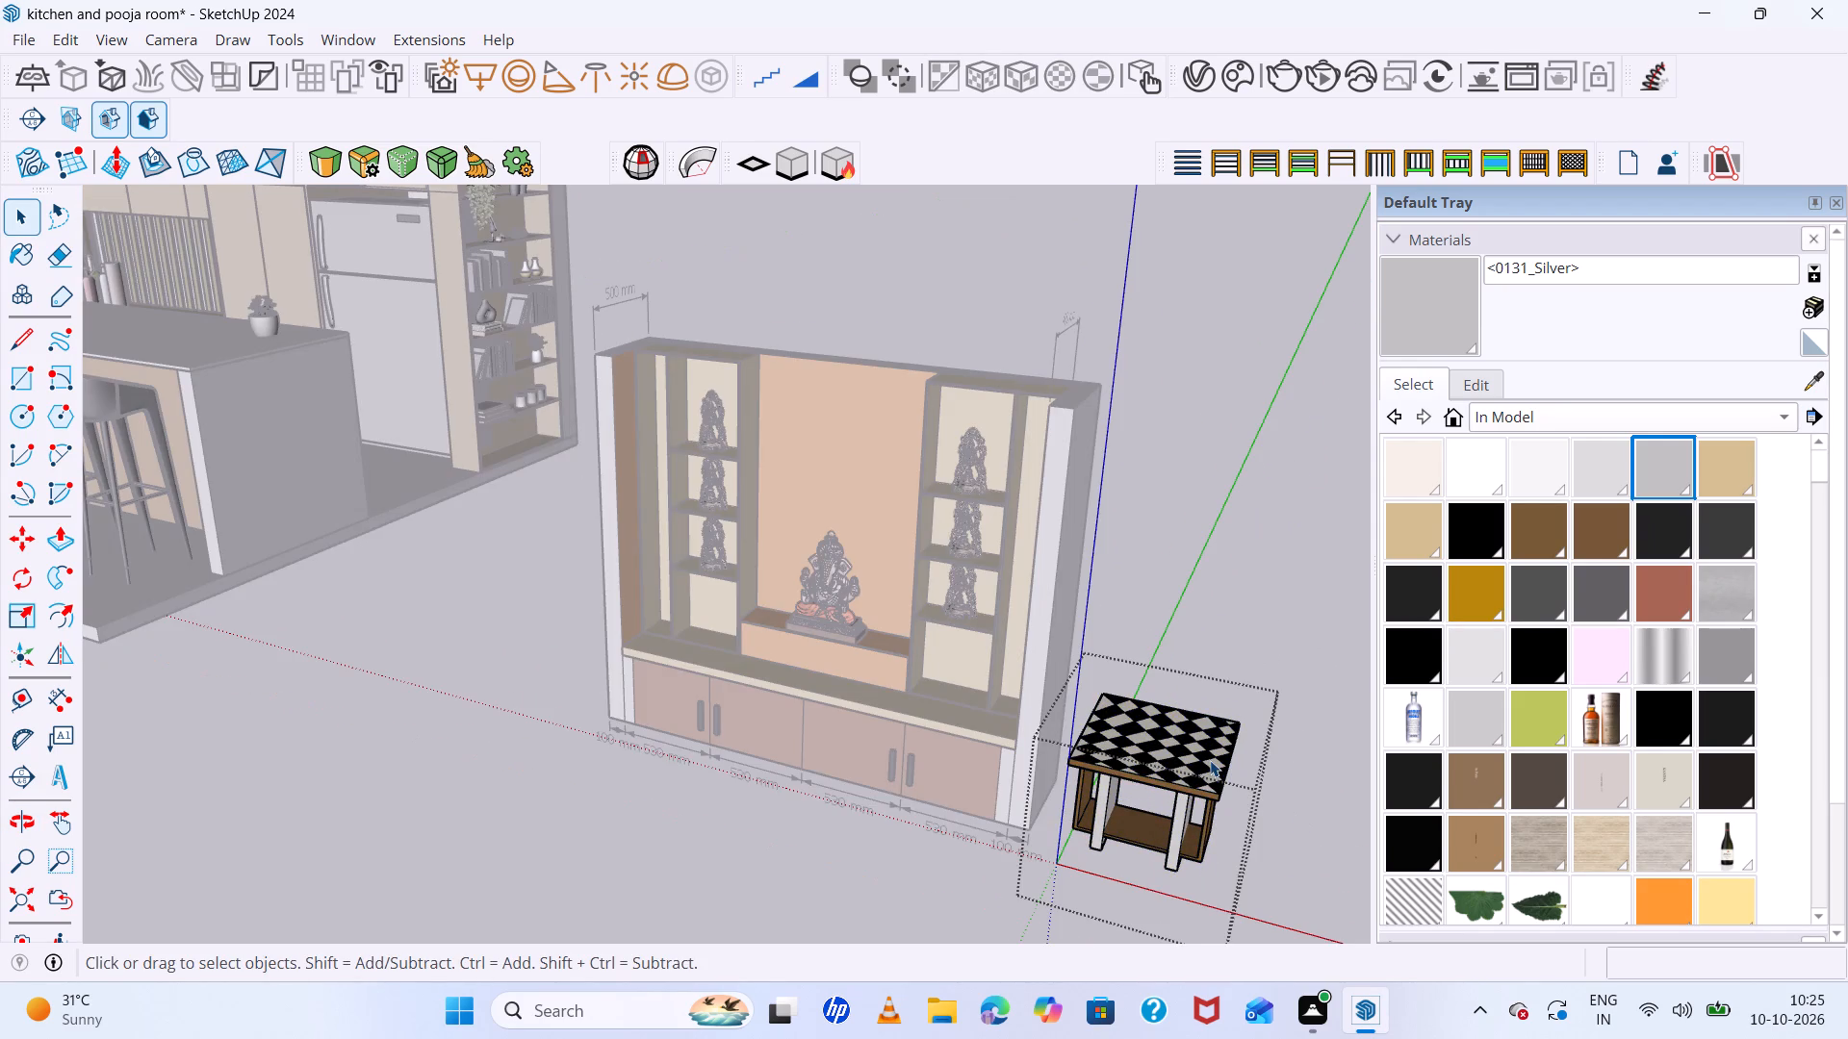
click(1283, 788)
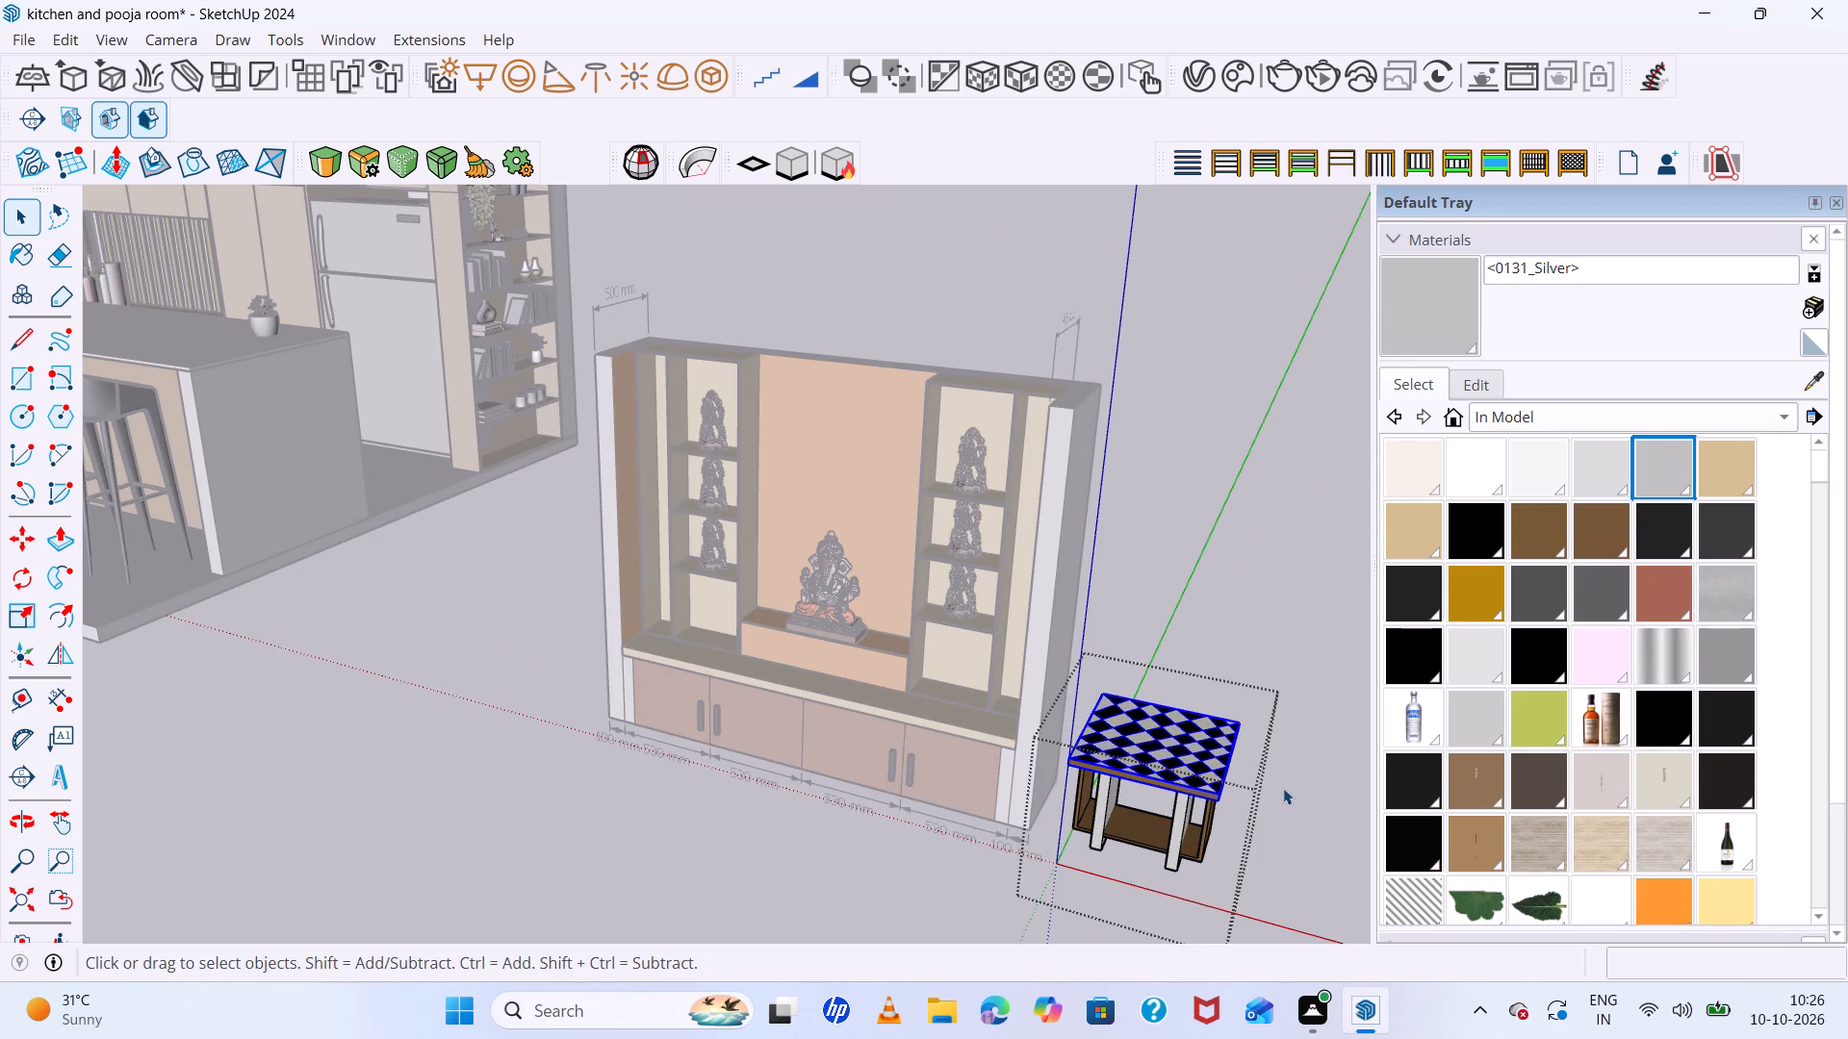
scroll(1247, 770, up, 20)
scroll(1247, 770, up, 2)
middle_drag(1164, 755, 1144, 818)
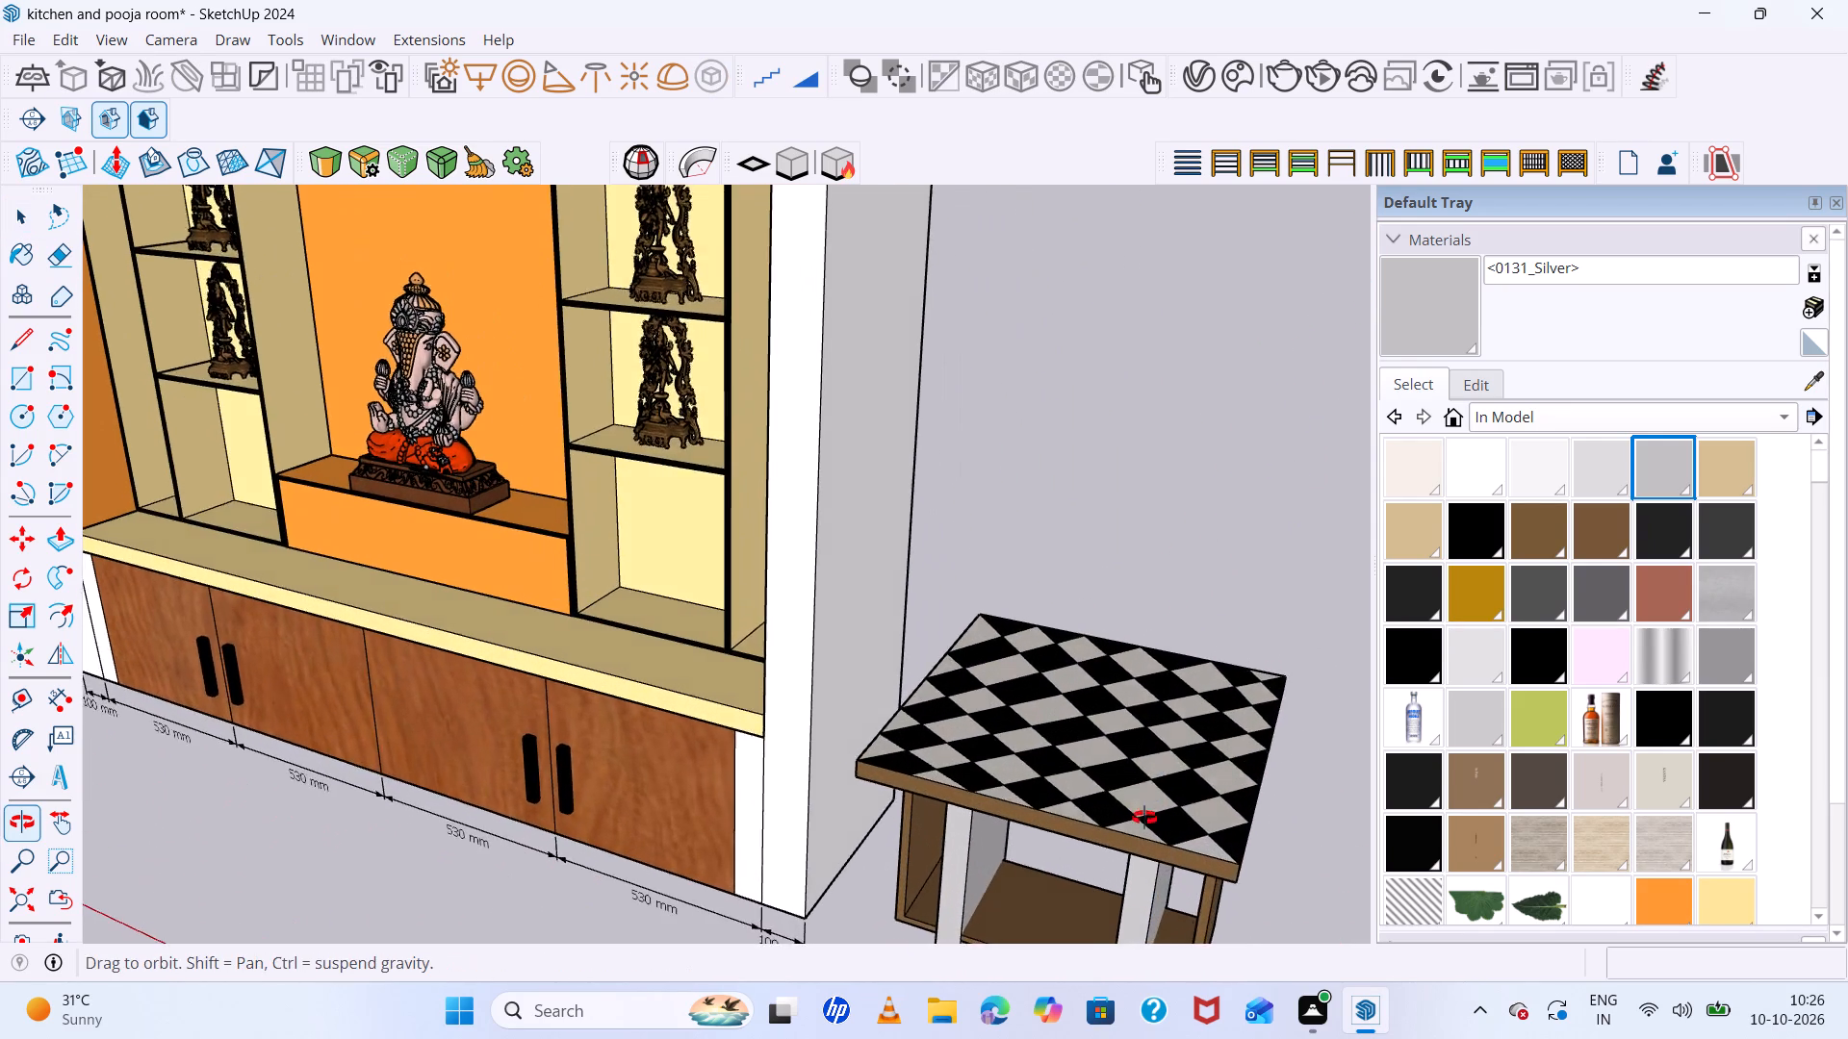
middle_drag(1144, 818, 1139, 842)
scroll(1139, 842, up, 16)
scroll(1139, 841, up, 7)
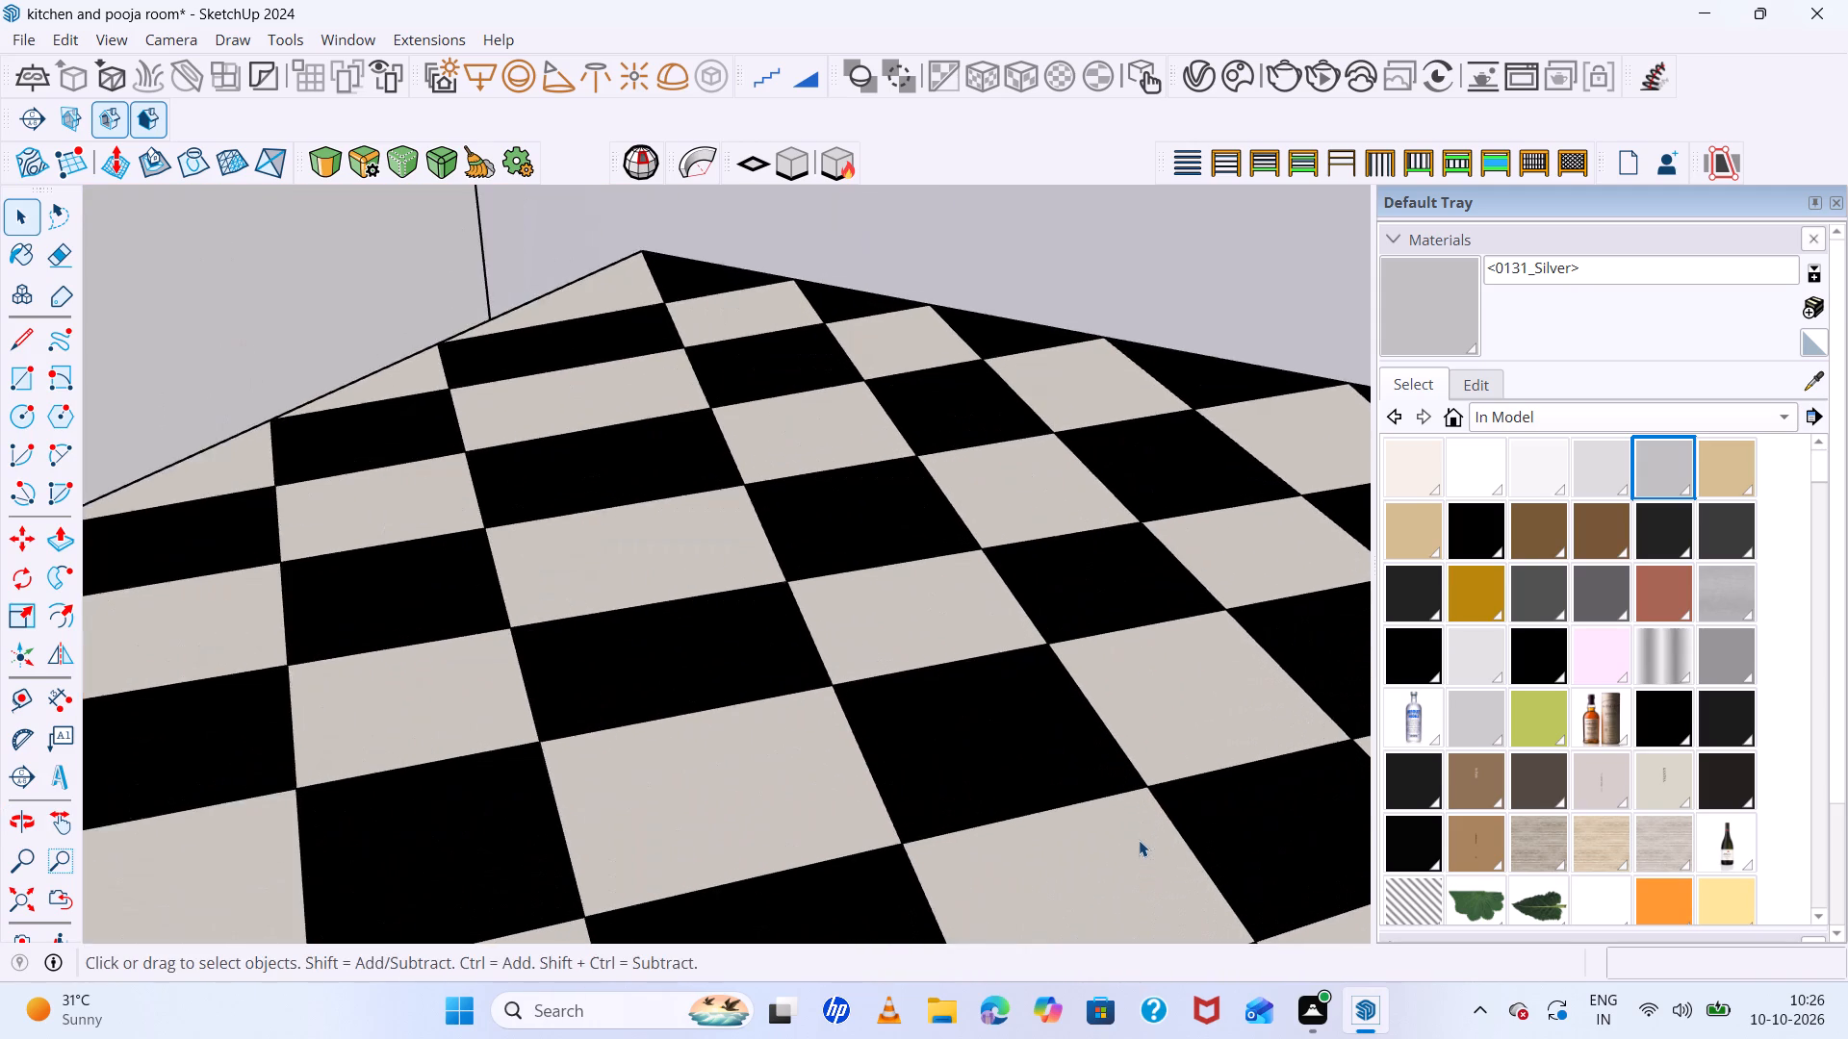
scroll(1139, 840, down, 9)
triple_click(1141, 835)
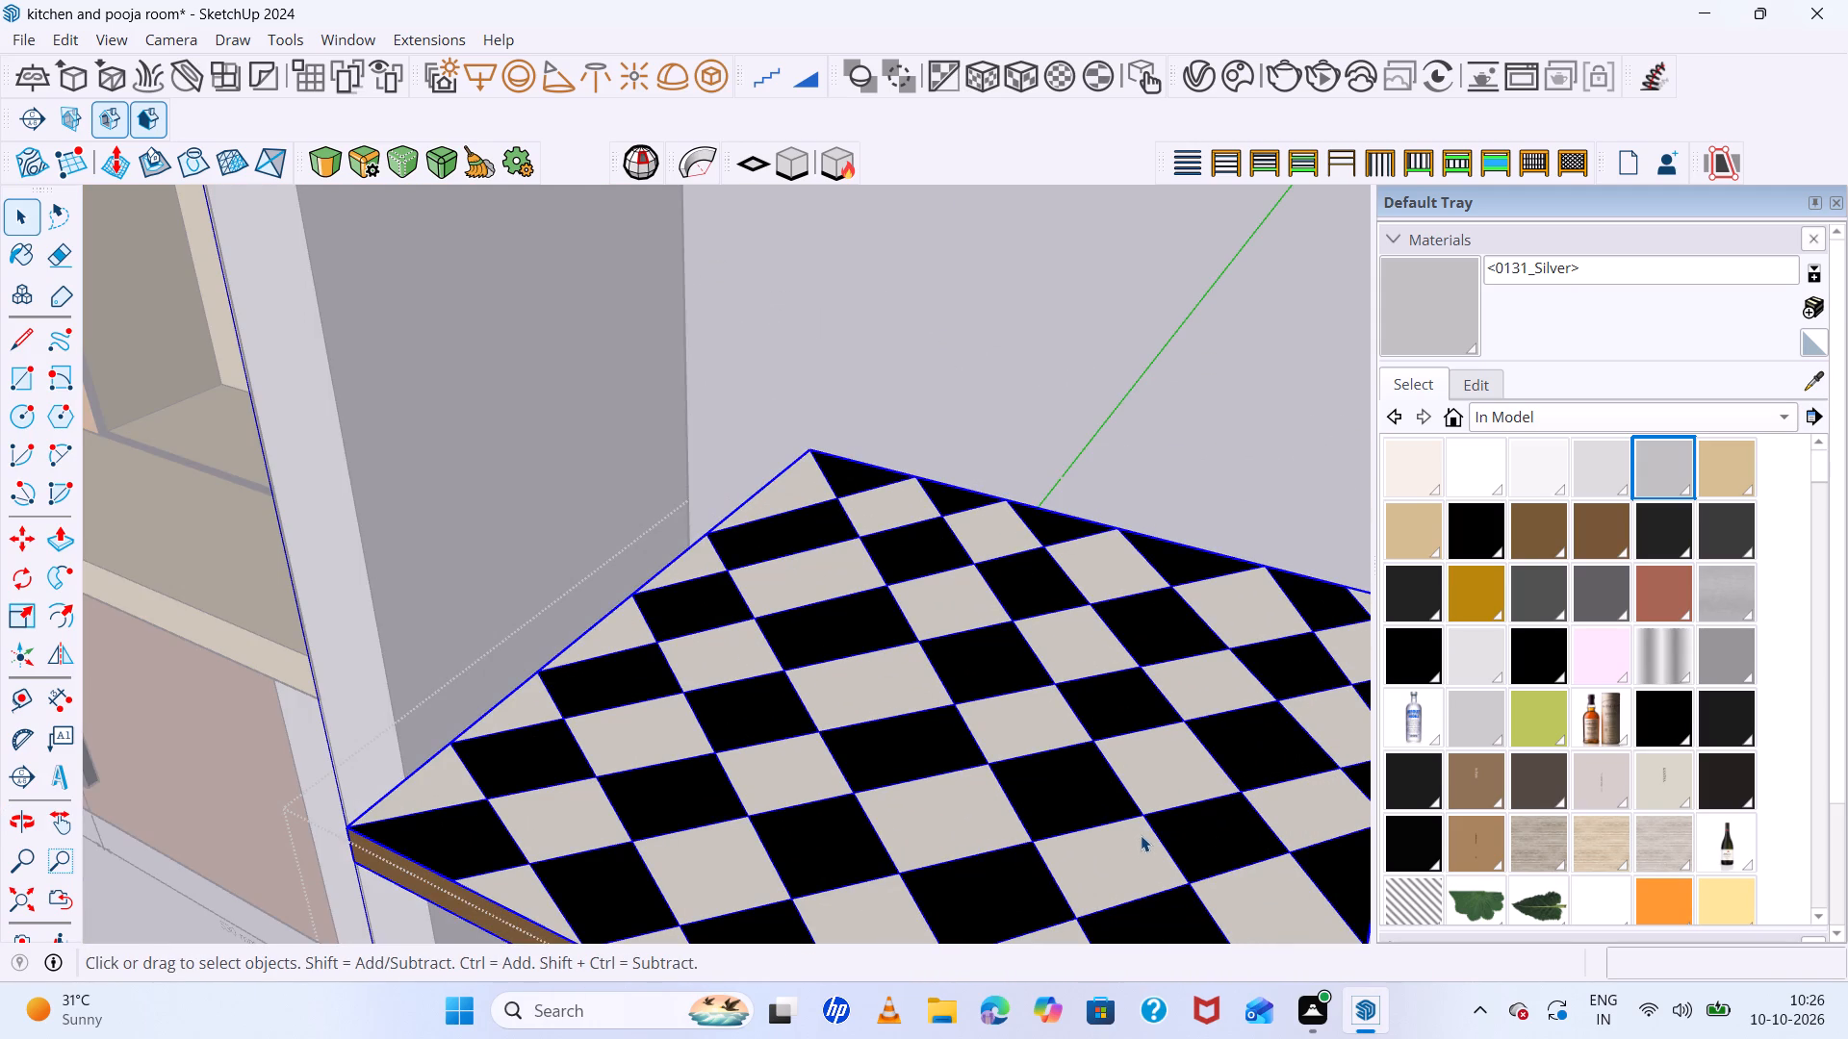
Undo the silver painting of the table legs and step back through the black recolouring of the tabletop squares.
key(ctrl+z)
key(ctrl+z)
key(ctrl+z)
key(ctrl+z)
key(ctrl+z)
key(ctrl+z)
key(ctrl+z)
key(ctrl+z)
key(ctrl+z)
key(ctrl+z)
key(ctrl+z)
key(ctrl+z)
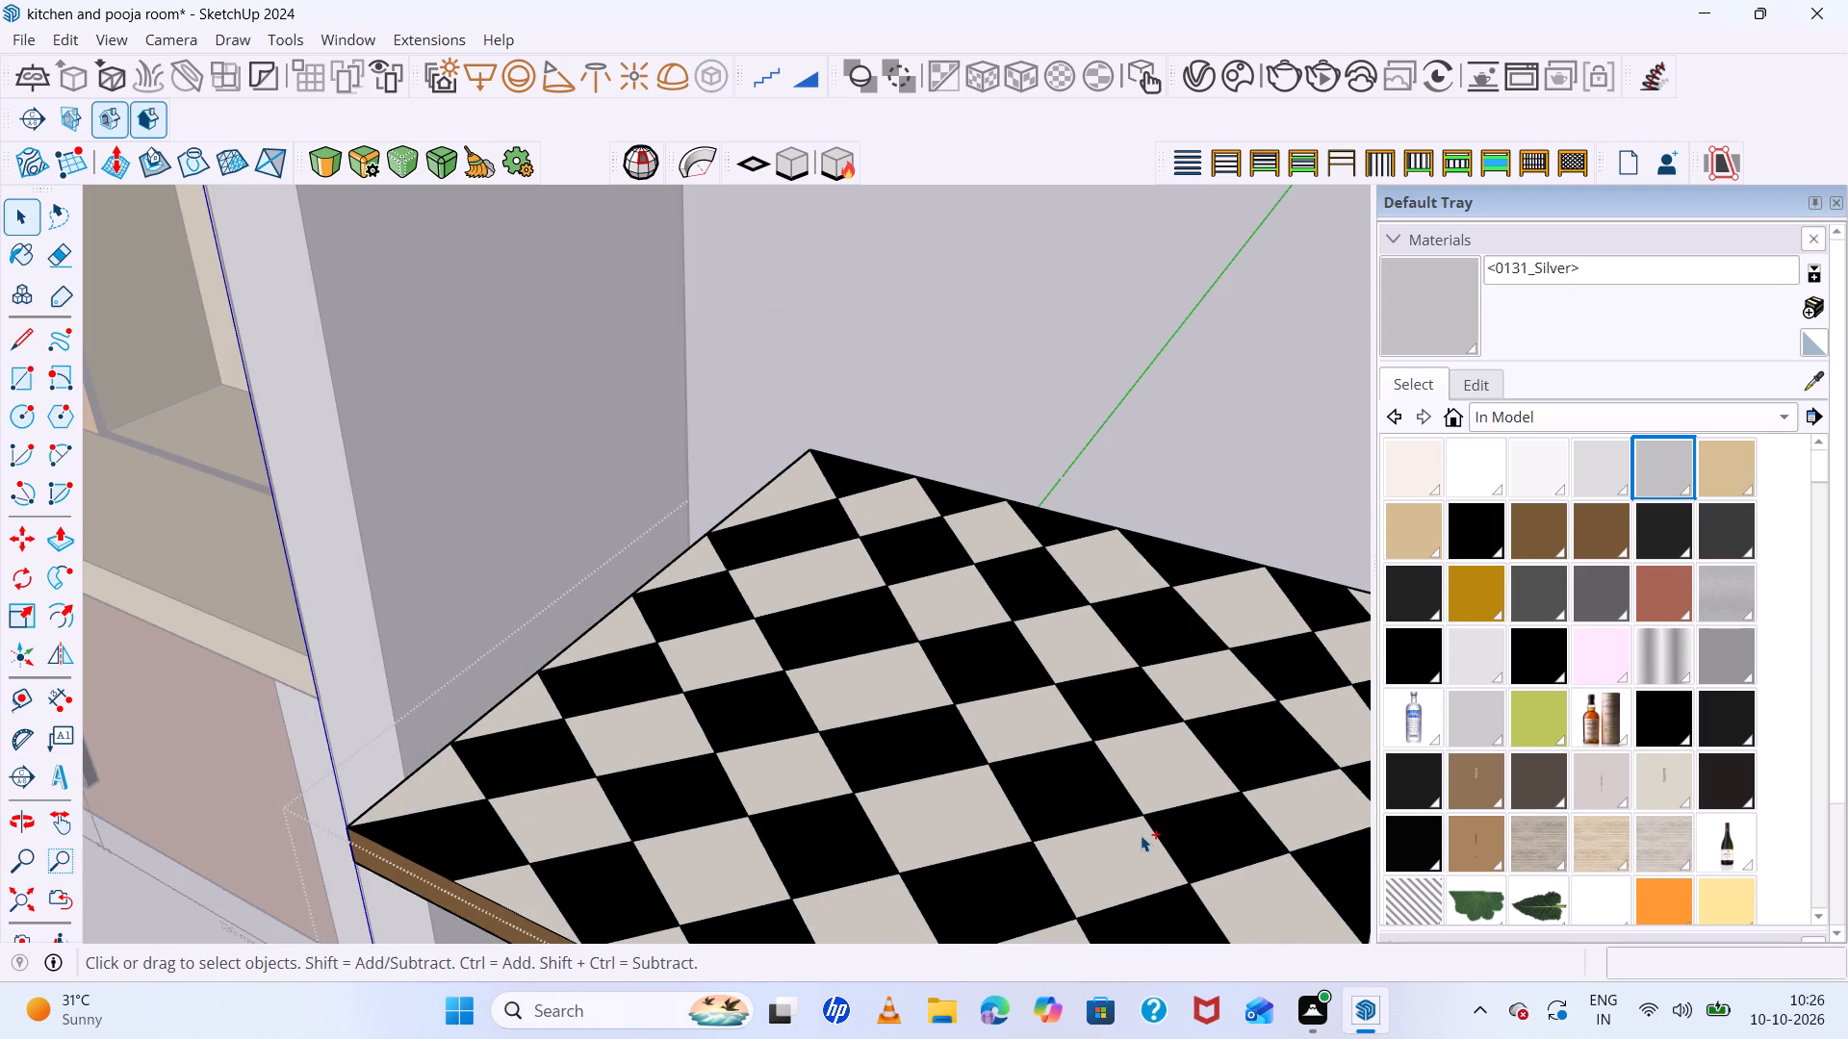
key(ctrl+z)
key(ctrl+z)
key(ctrl+z)
key(ctrl+z)
key(ctrl+z)
key(ctrl+z)
key(ctrl+z)
key(ctrl+z)
key(ctrl+z)
key(ctrl+z)
key(ctrl+z)
key(ctrl+z)
key(ctrl+z)
key(ctrl+z)
key(ctrl+z)
key(ctrl+z)
key(ctrl+z)
key(ctrl+z)
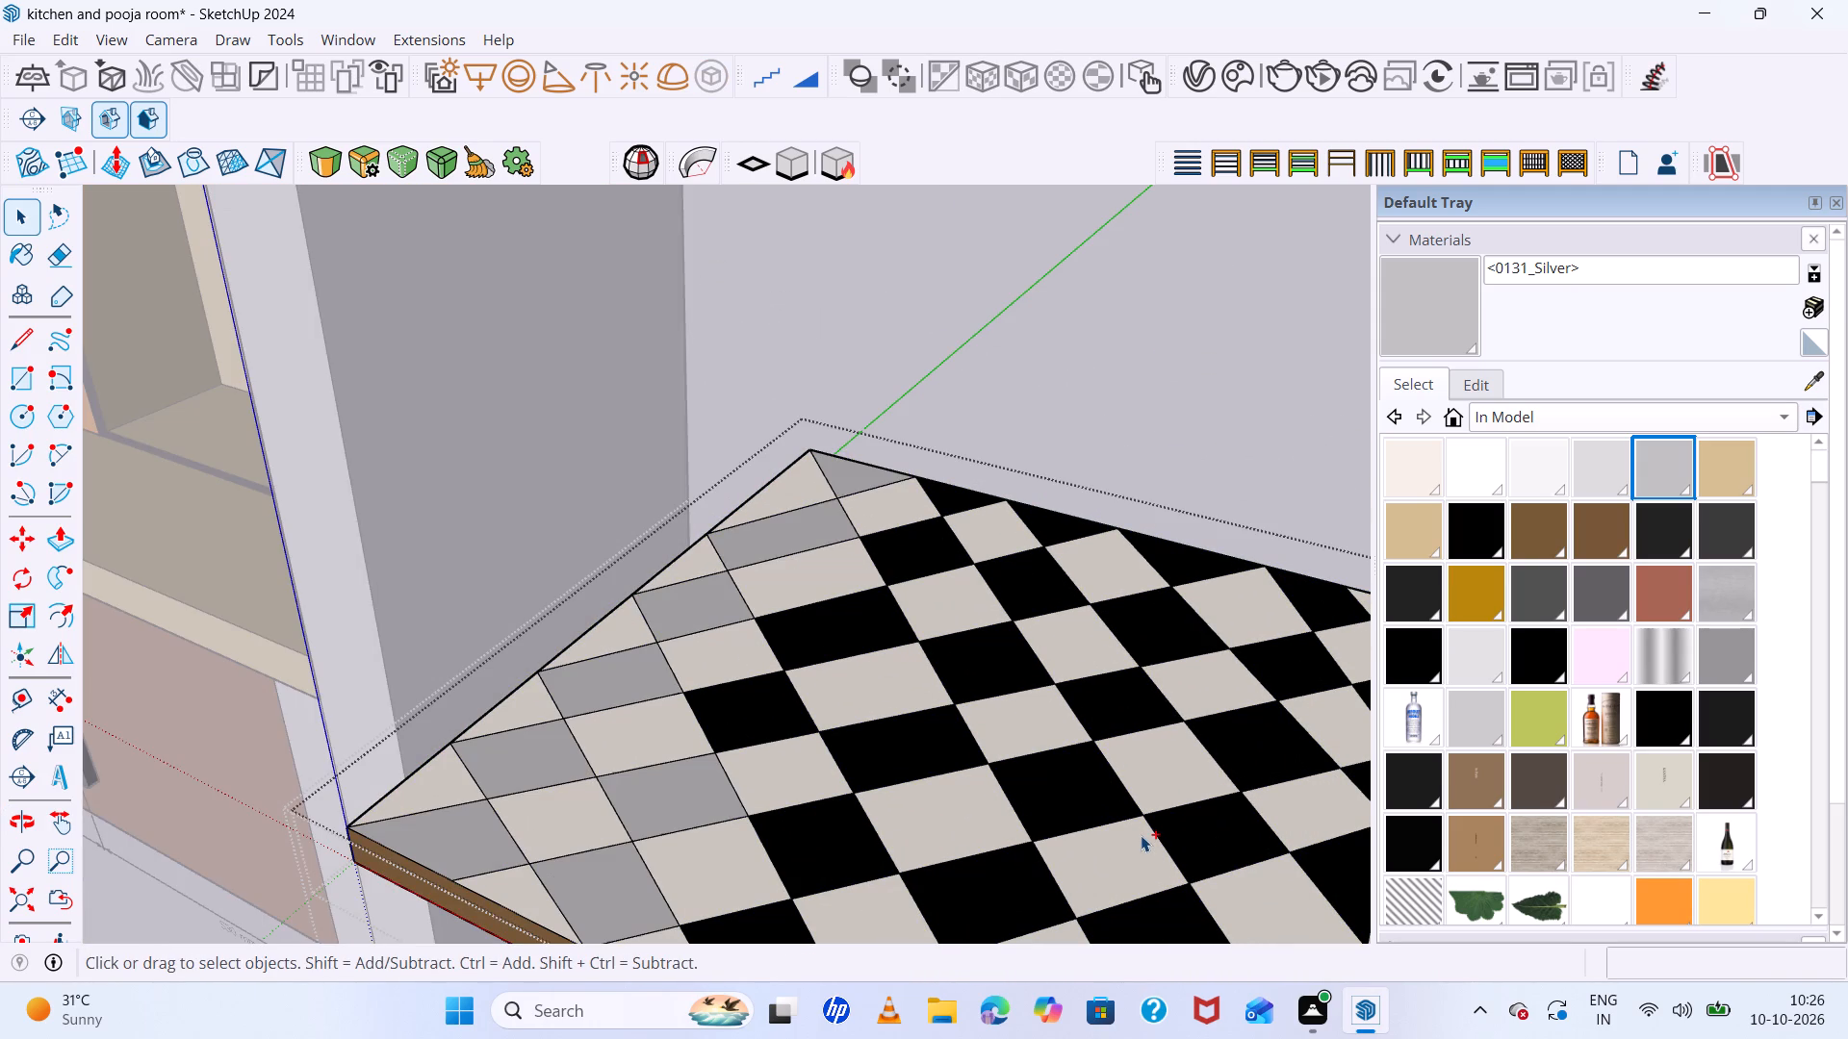
key(ctrl+z)
key(ctrl+z)
key(ctrl+z)
key(ctrl+z)
key(ctrl+z)
key(ctrl+z)
key(ctrl+z)
key(ctrl+z)
key(ctrl+z)
key(ctrl+z)
key(ctrl+z)
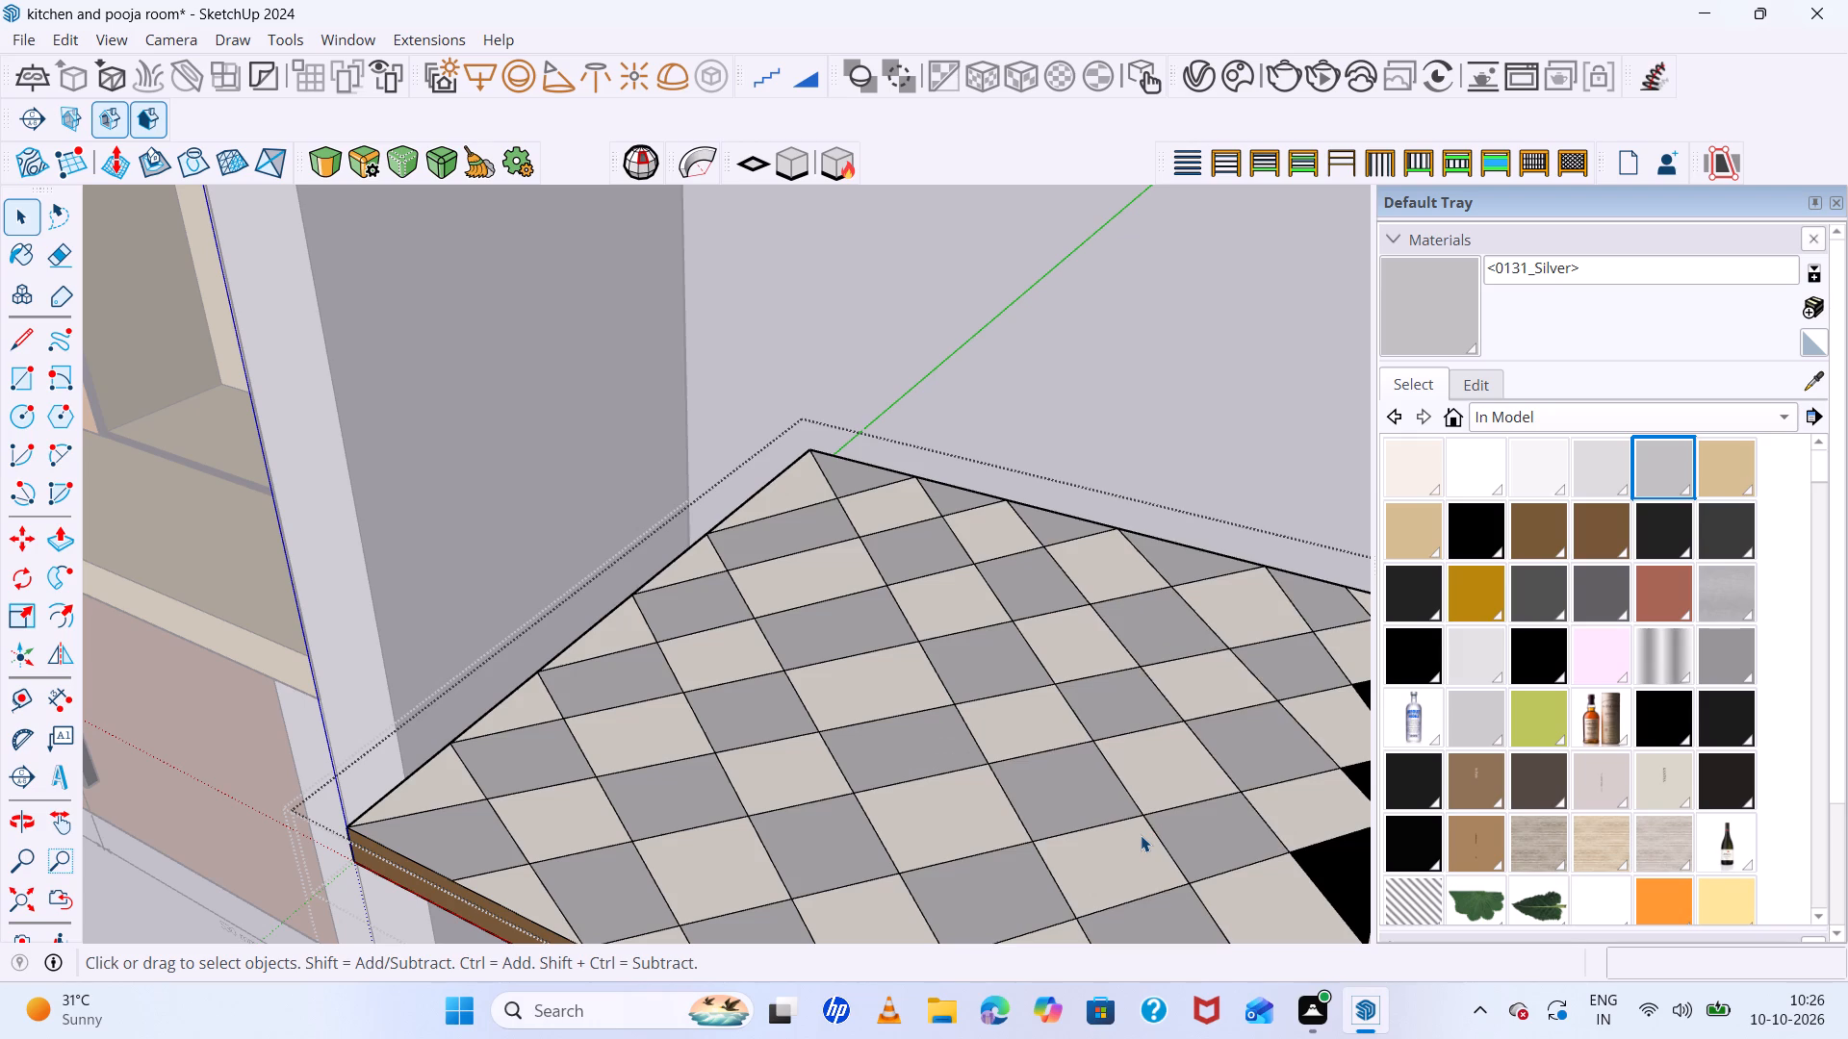
Undo the remaining black and silver recolouring of the tabletop until all its dark squares are brown again.
key(ctrl+z)
key(ctrl+z)
key(ctrl+z)
key(ctrl+z)
key(ctrl+z)
key(ctrl+z)
key(ctrl+z)
key(ctrl+z)
key(ctrl+z)
key(ctrl+z)
key(ctrl+z)
key(ctrl+z)
key(ctrl+z)
key(ctrl+z)
key(ctrl+z)
key(ctrl+z)
key(ctrl+z)
key(ctrl+z)
key(ctrl+z)
key(ctrl+z)
key(ctrl+z)
key(ctrl+z)
key(ctrl+z)
key(ctrl+z)
key(ctrl+z)
key(ctrl+z)
key(ctrl+z)
key(ctrl+z)
key(ctrl+z)
key(ctrl+z)
key(ctrl+z)
key(ctrl+z)
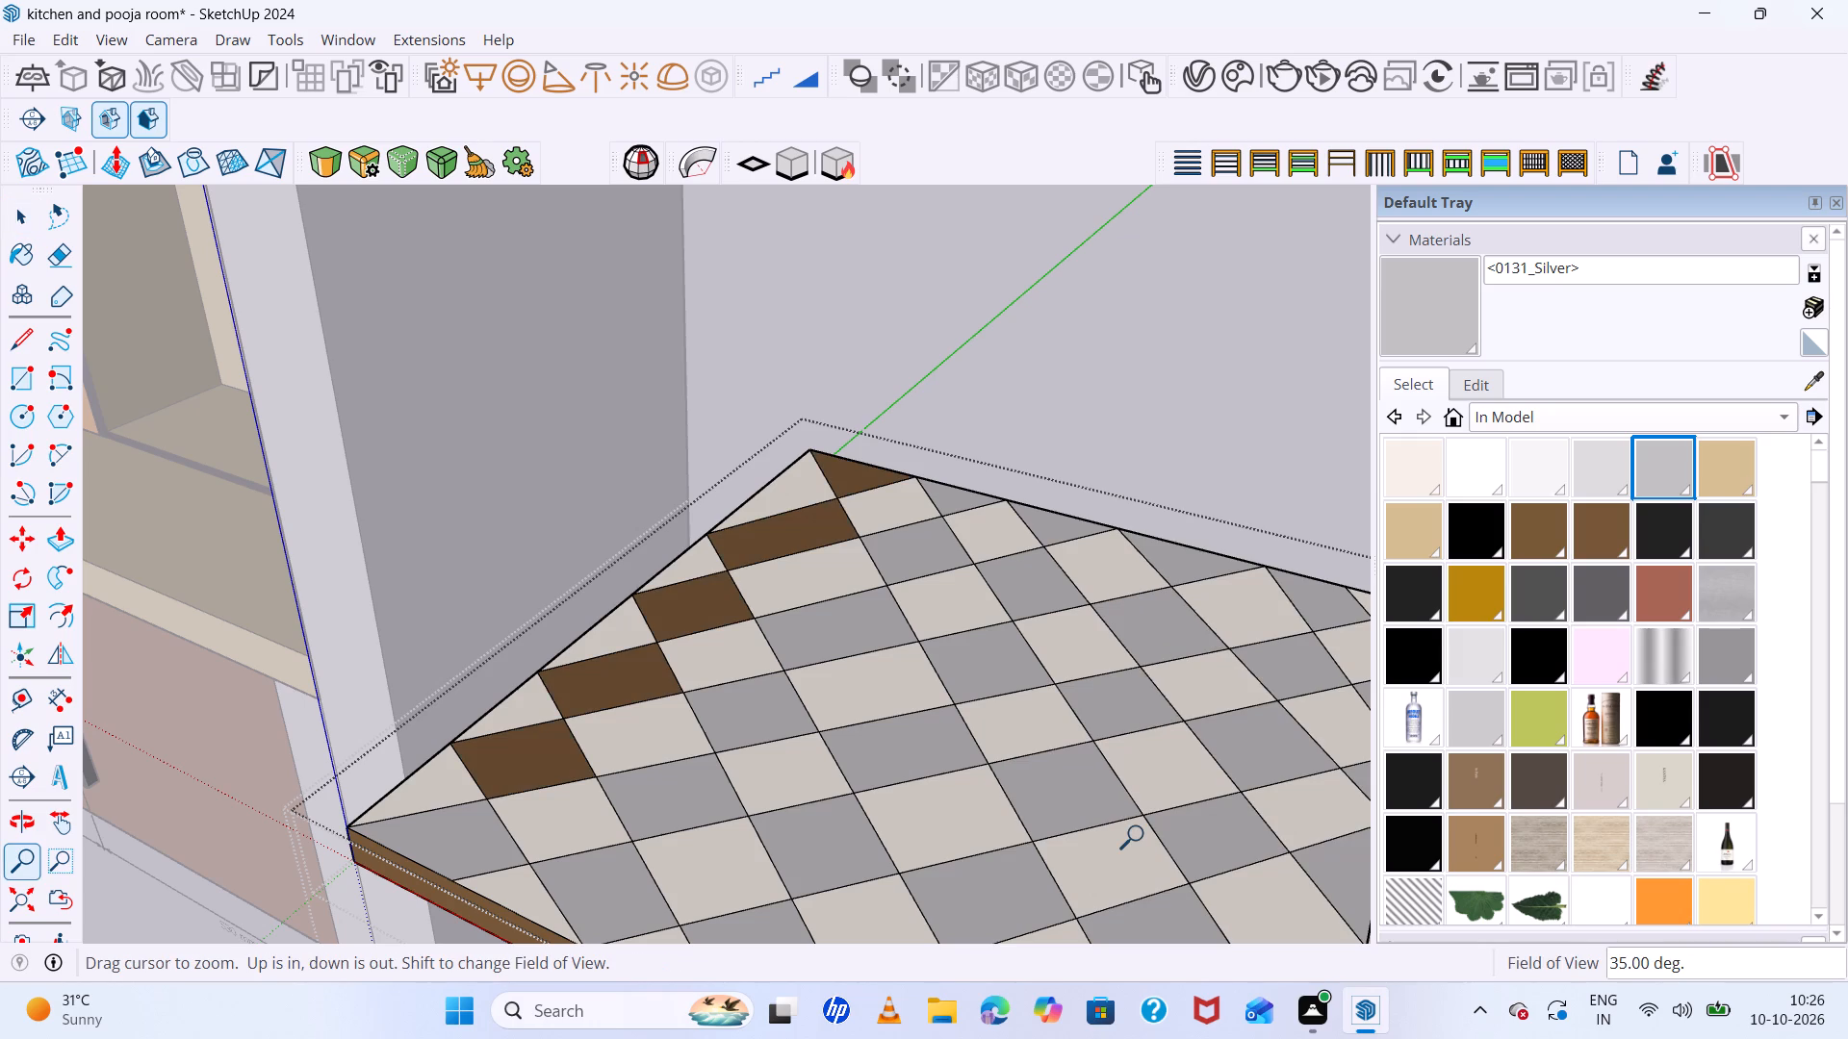
scroll(1026, 743, down, 7)
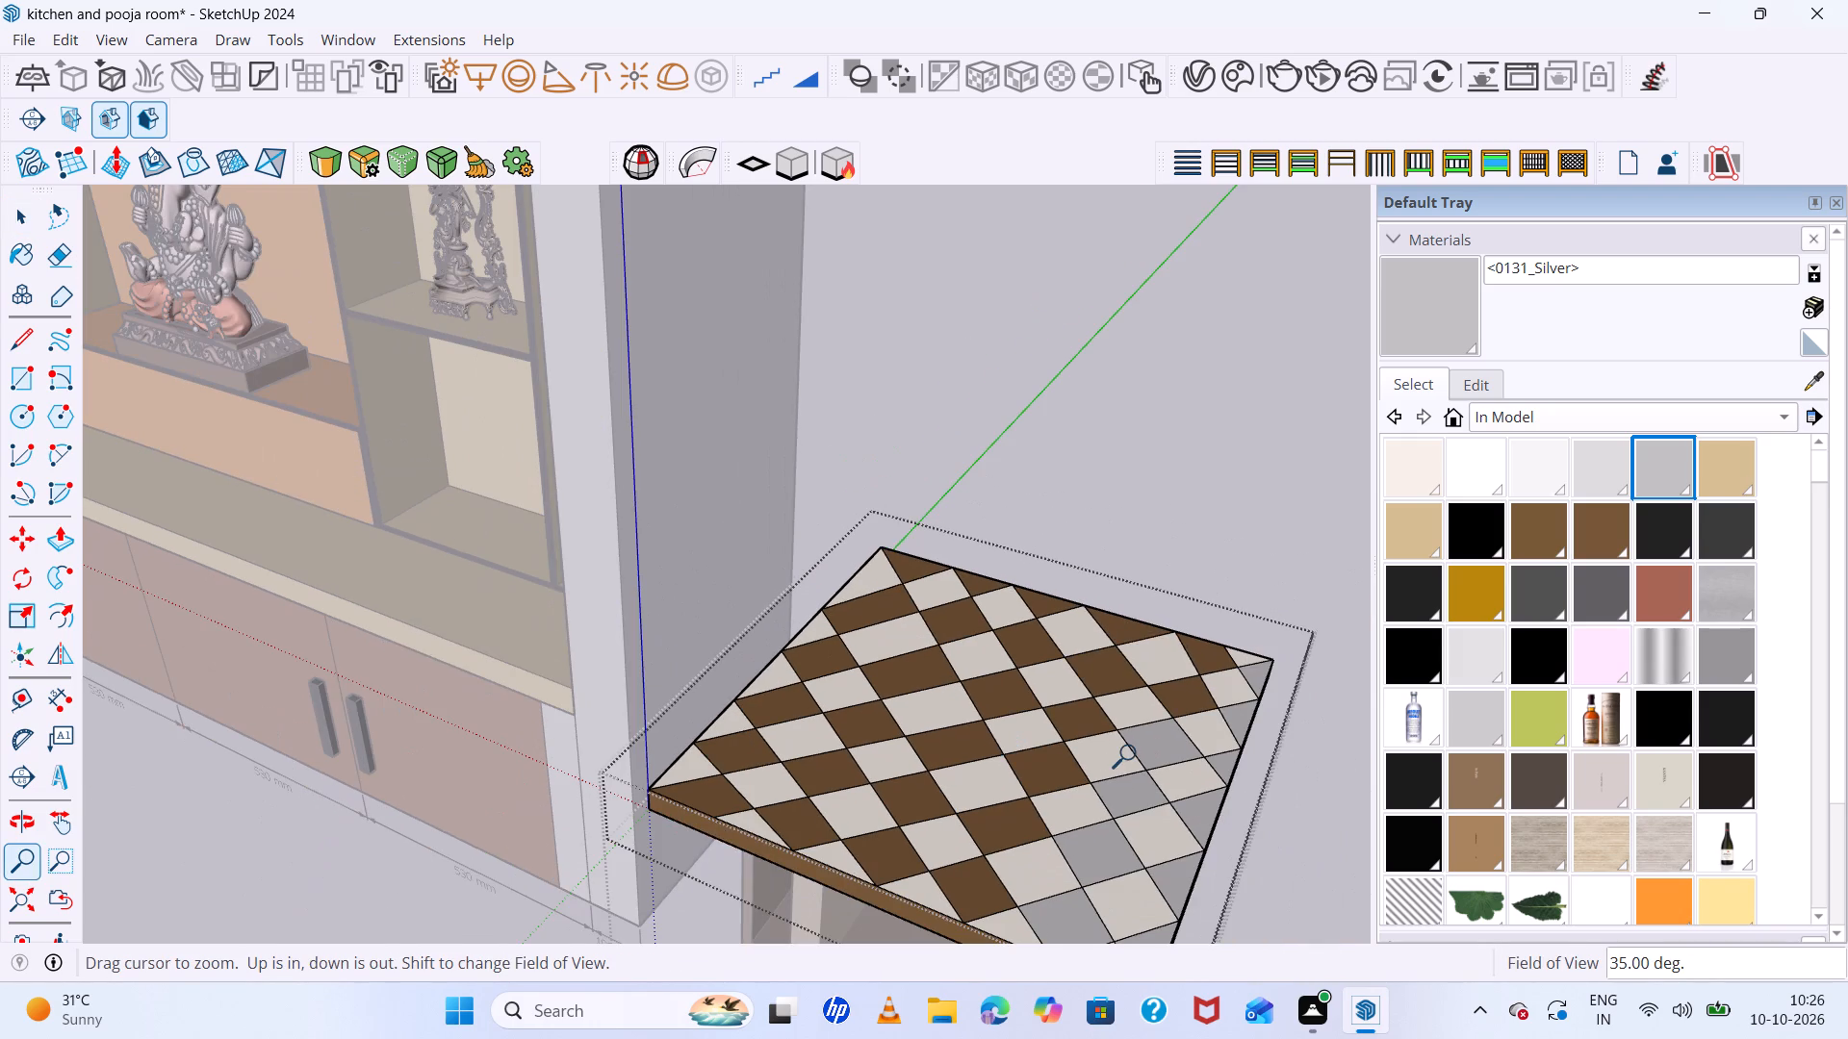
key(ctrl+z)
key(ctrl+z)
key(ctrl+z)
key(ctrl+z)
key(ctrl+z)
key(ctrl+z)
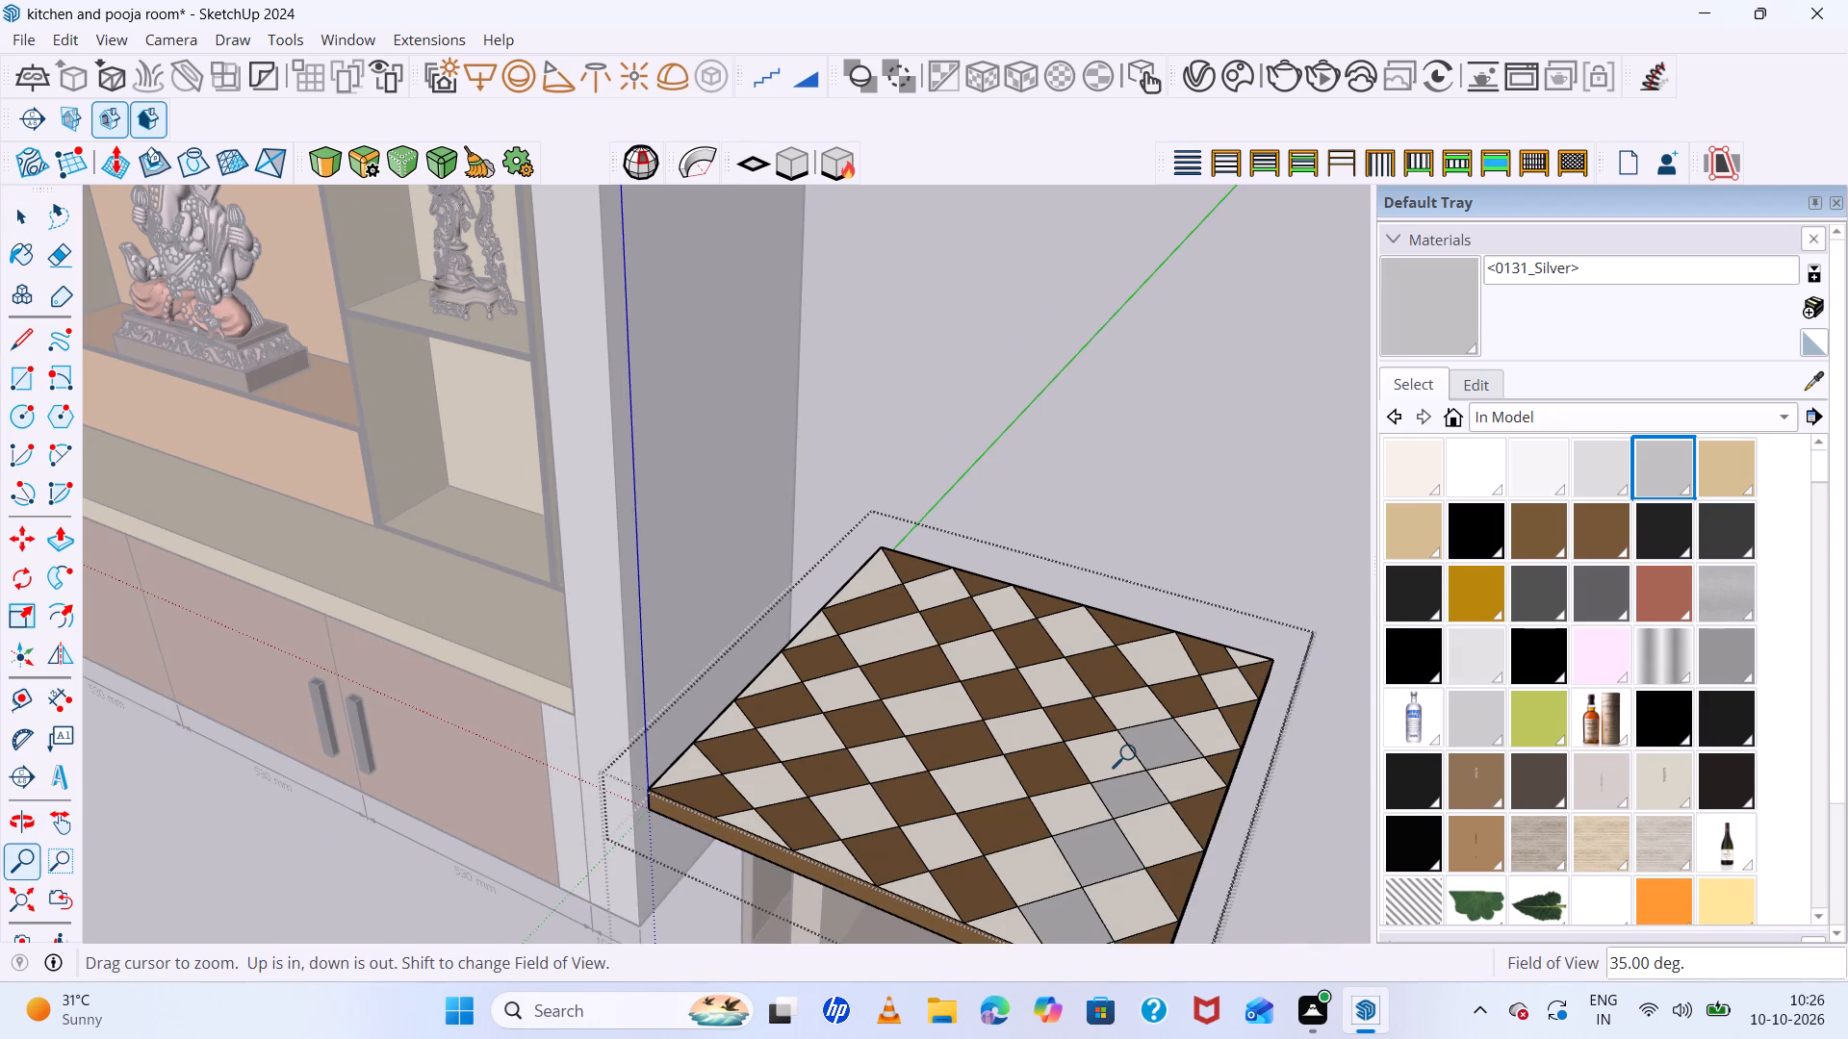
key(ctrl+z)
key(ctrl+z)
key(ctrl+z)
key(ctrl+z)
key(space)
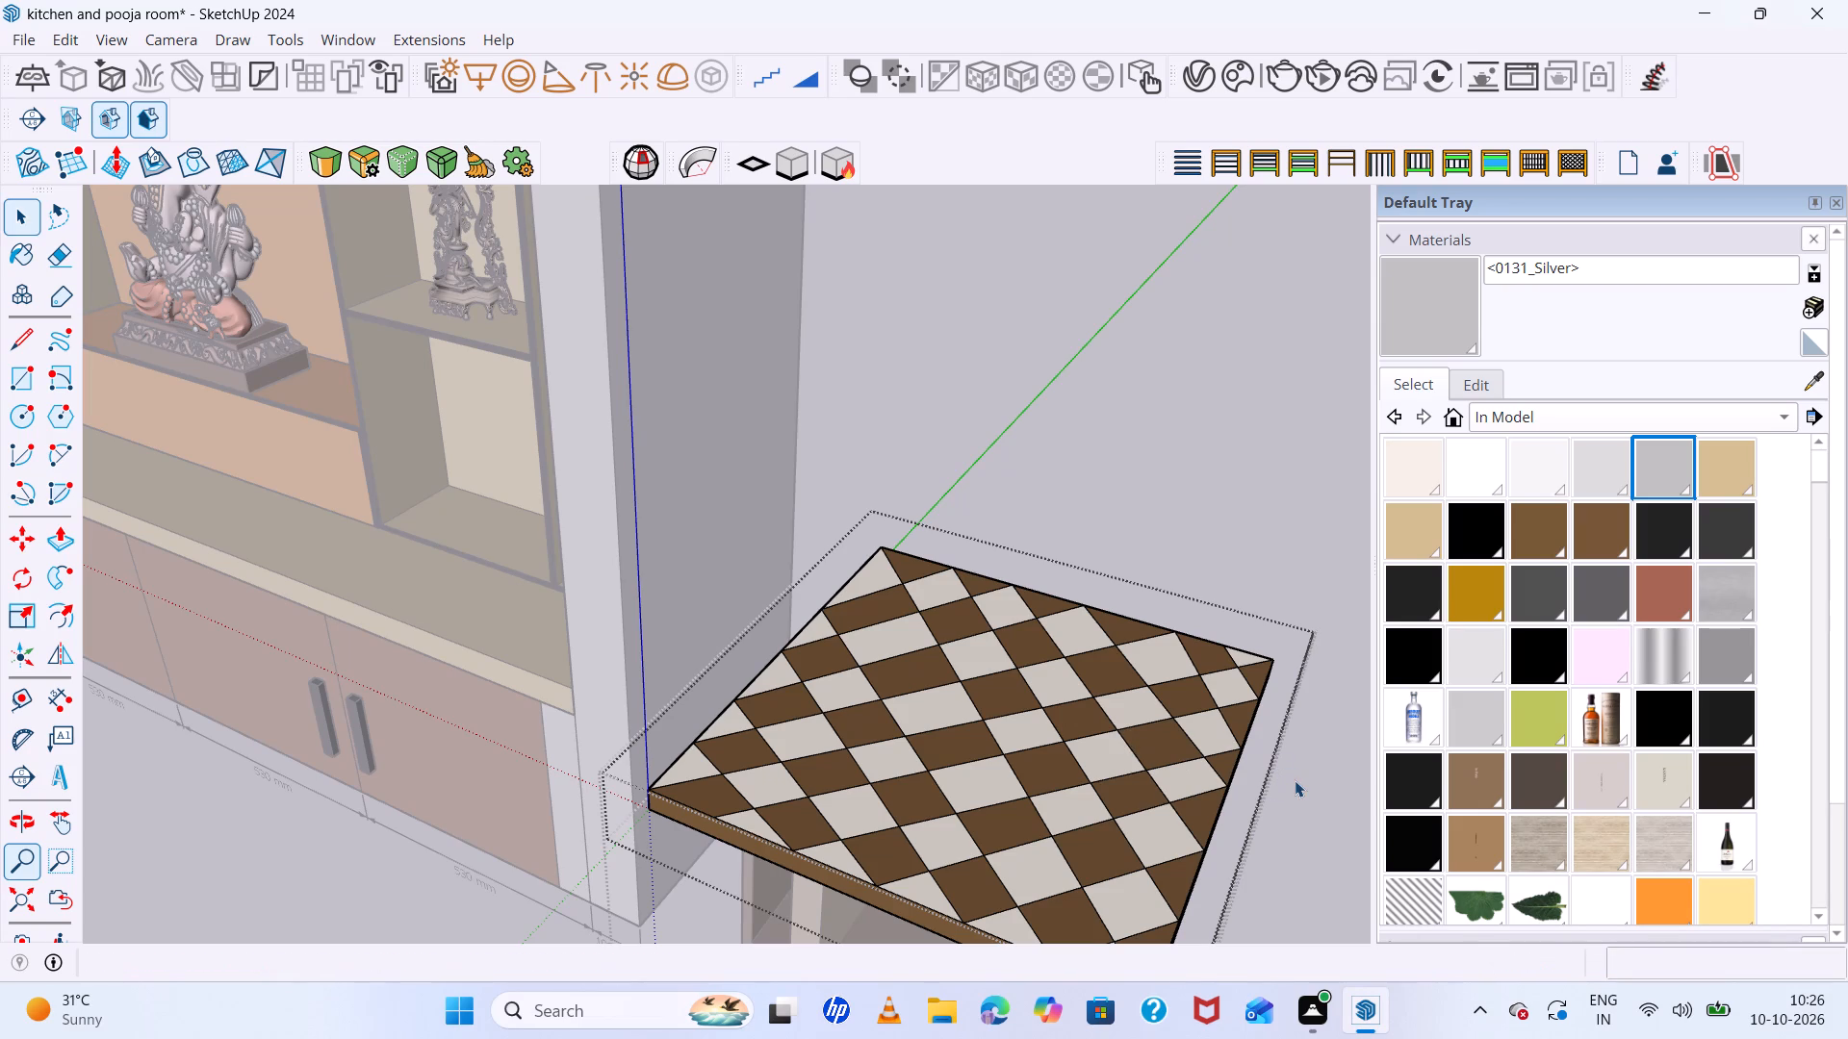
Leave the table's group and examine the brown checkered table beside the pooja unit from several angles.
key(space)
click(1312, 798)
scroll(1085, 713, down, 8)
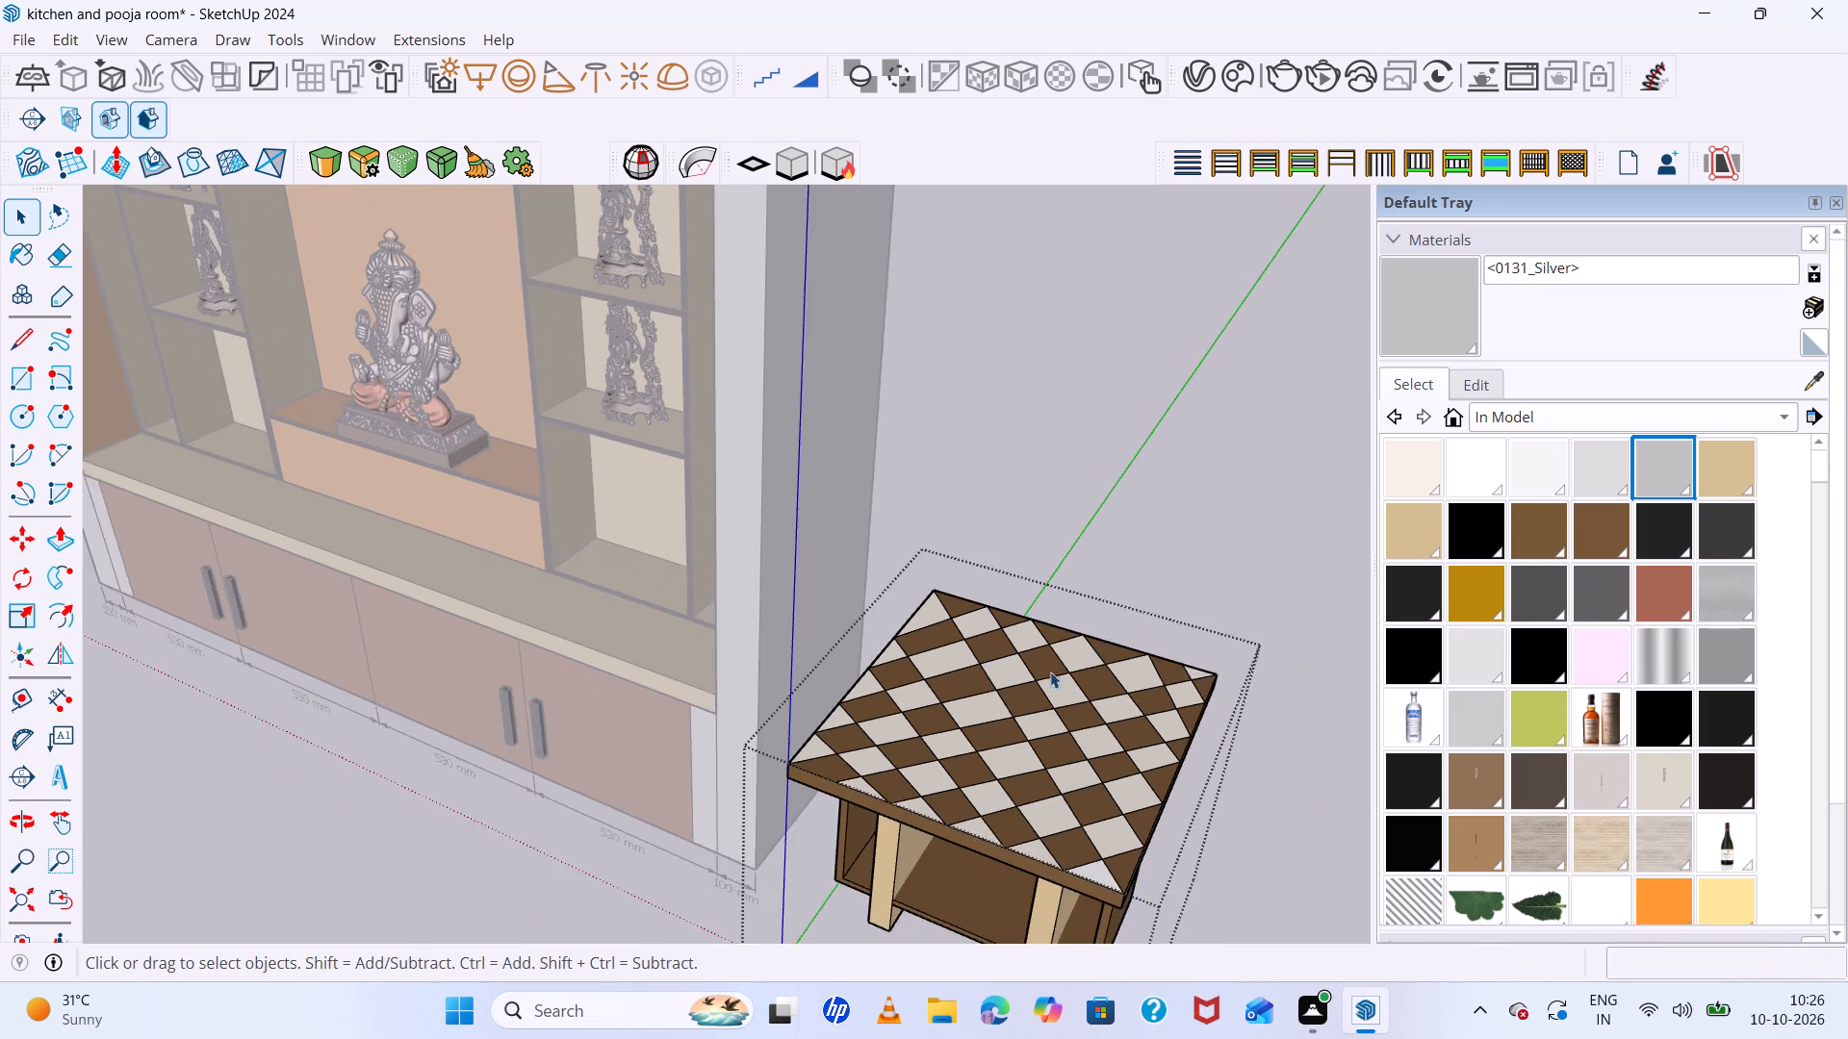
scroll(1047, 671, down, 8)
click(1213, 695)
scroll(1223, 830, up, 9)
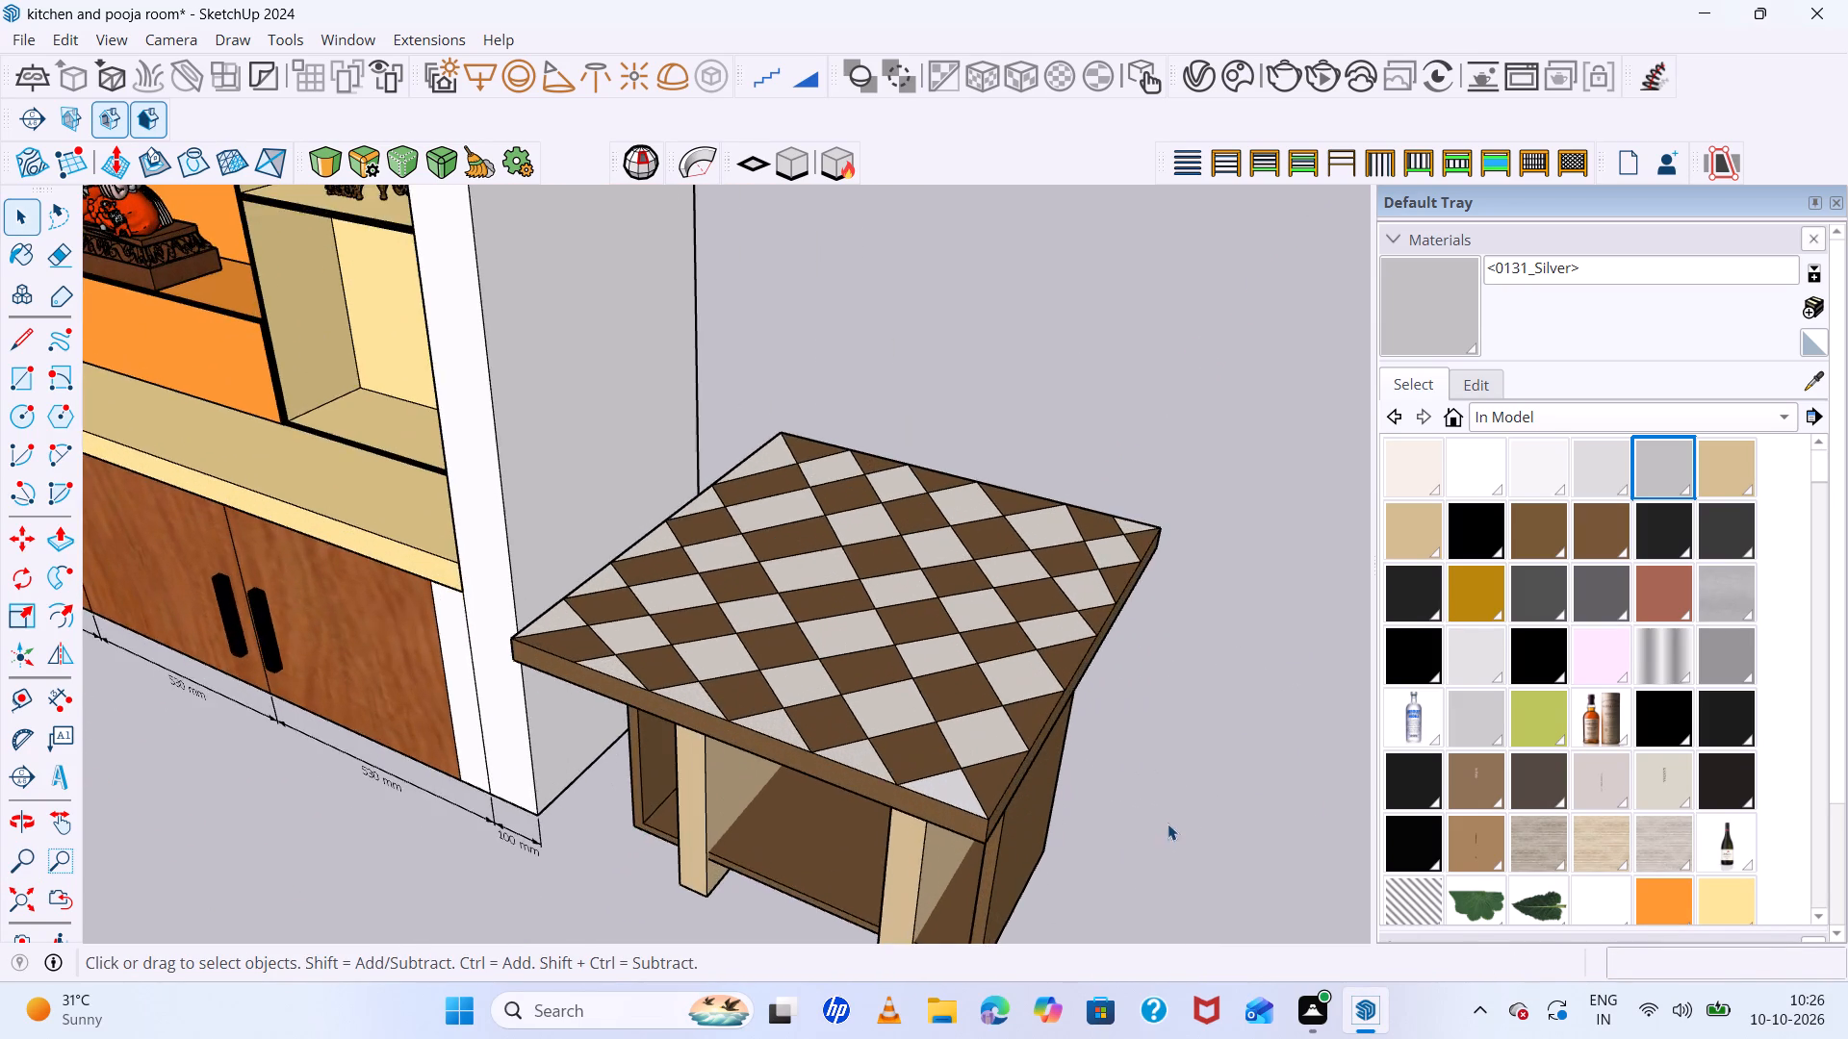
middle_drag(1169, 813, 1225, 594)
scroll(1072, 588, down, 19)
scroll(1126, 647, up, 4)
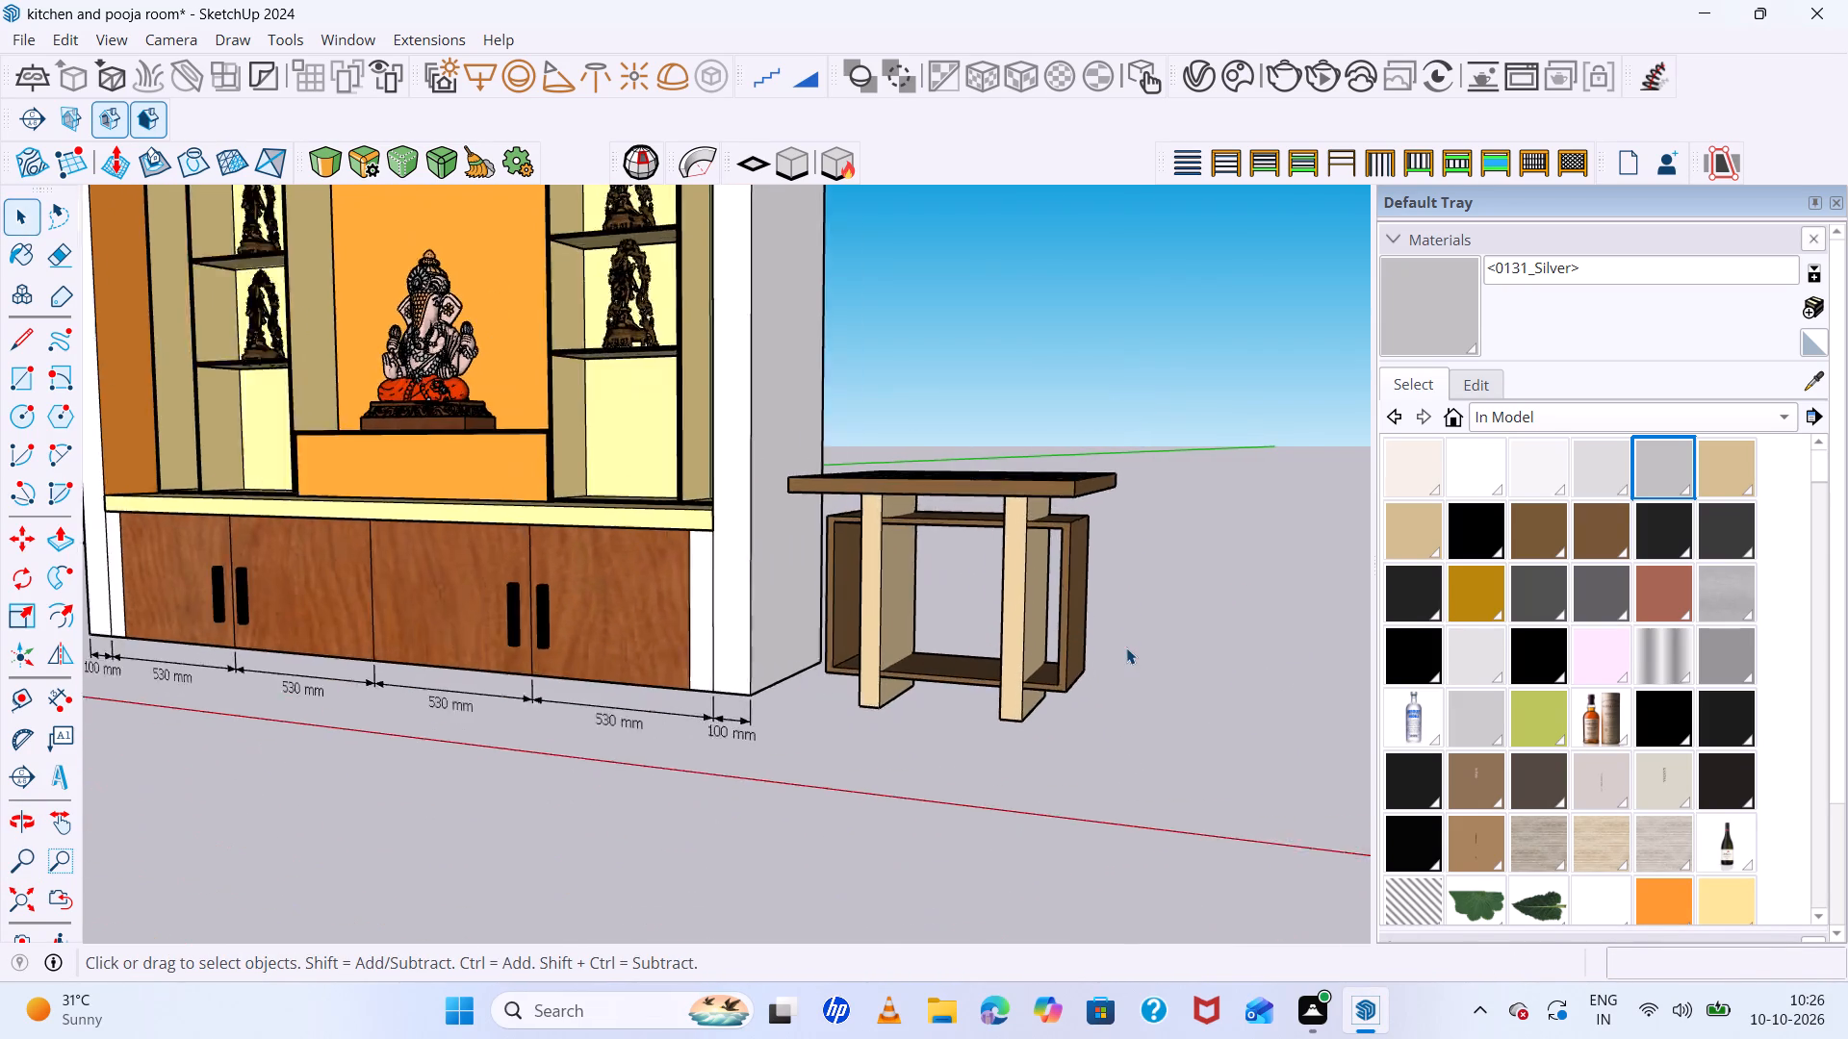
scroll(1126, 647, up, 3)
scroll(890, 628, down, 16)
middle_drag(740, 627, 941, 767)
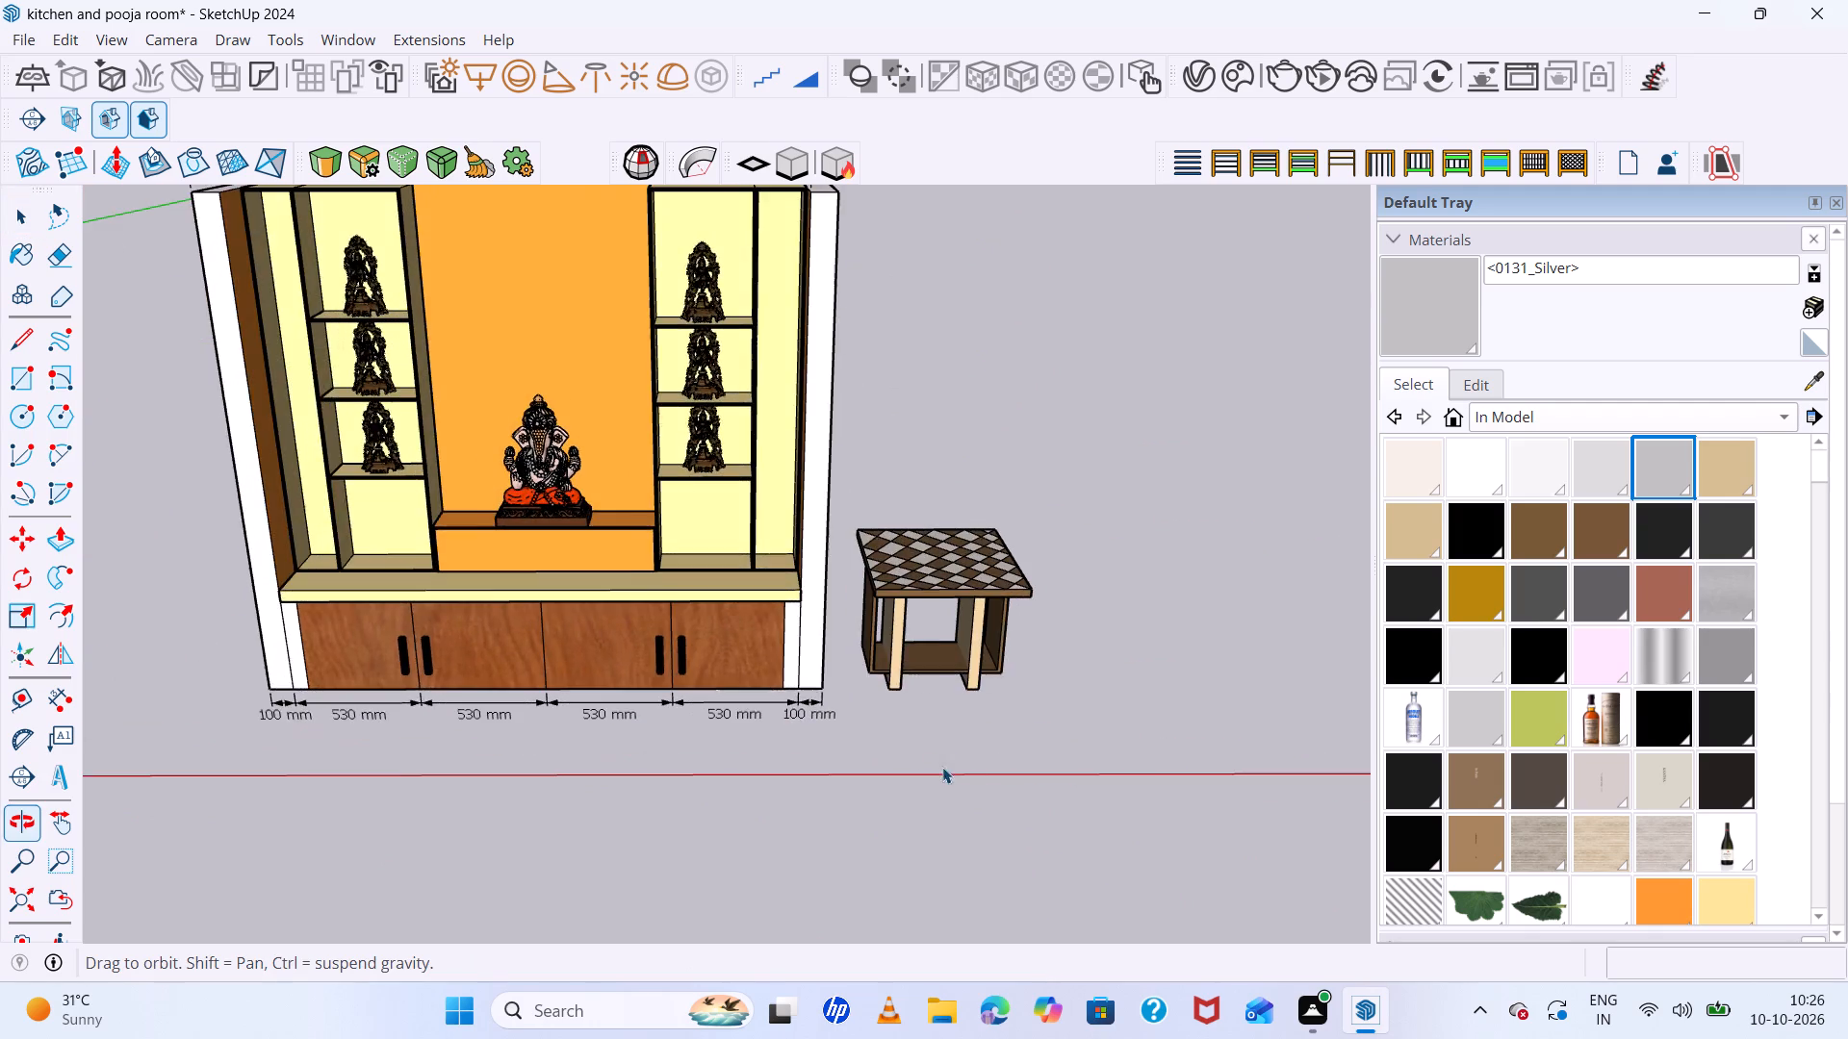
Draw a circle of about 84 mm radius on the ground in open space near the small table.
scroll(1152, 749, up, 15)
key(c)
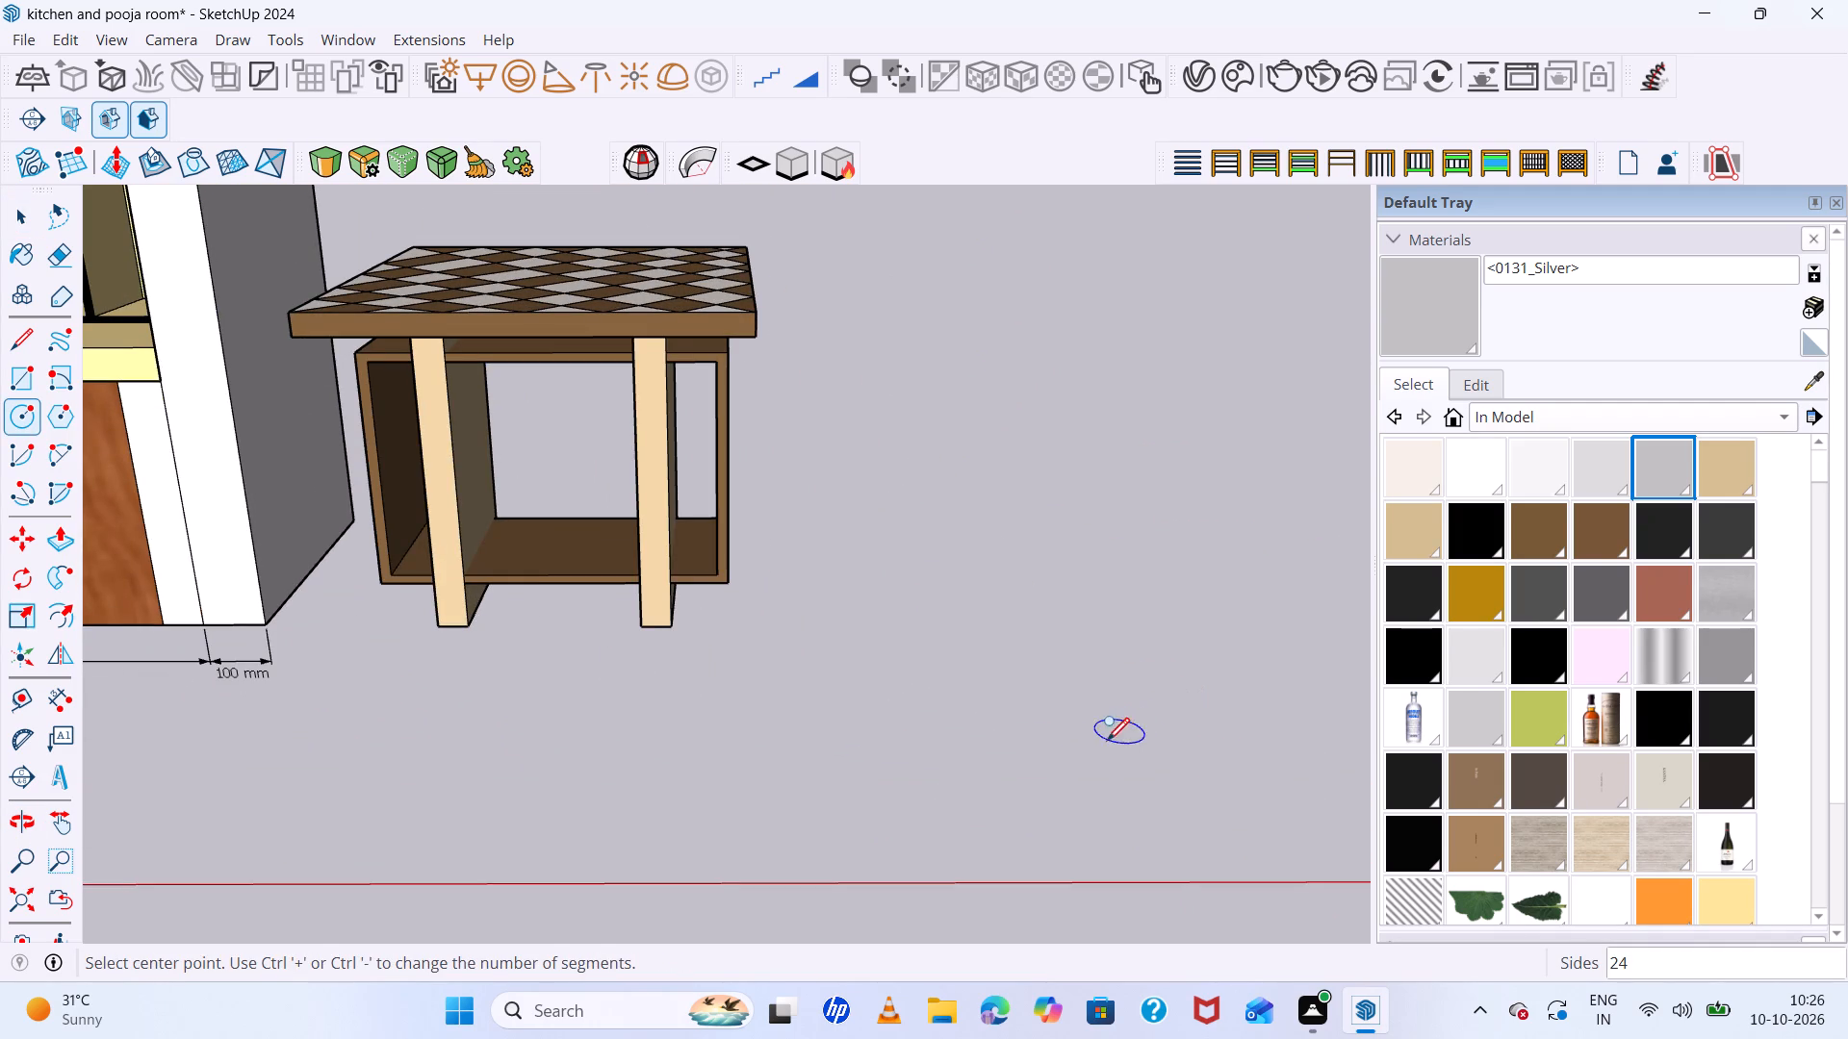
click(1084, 748)
click(1147, 748)
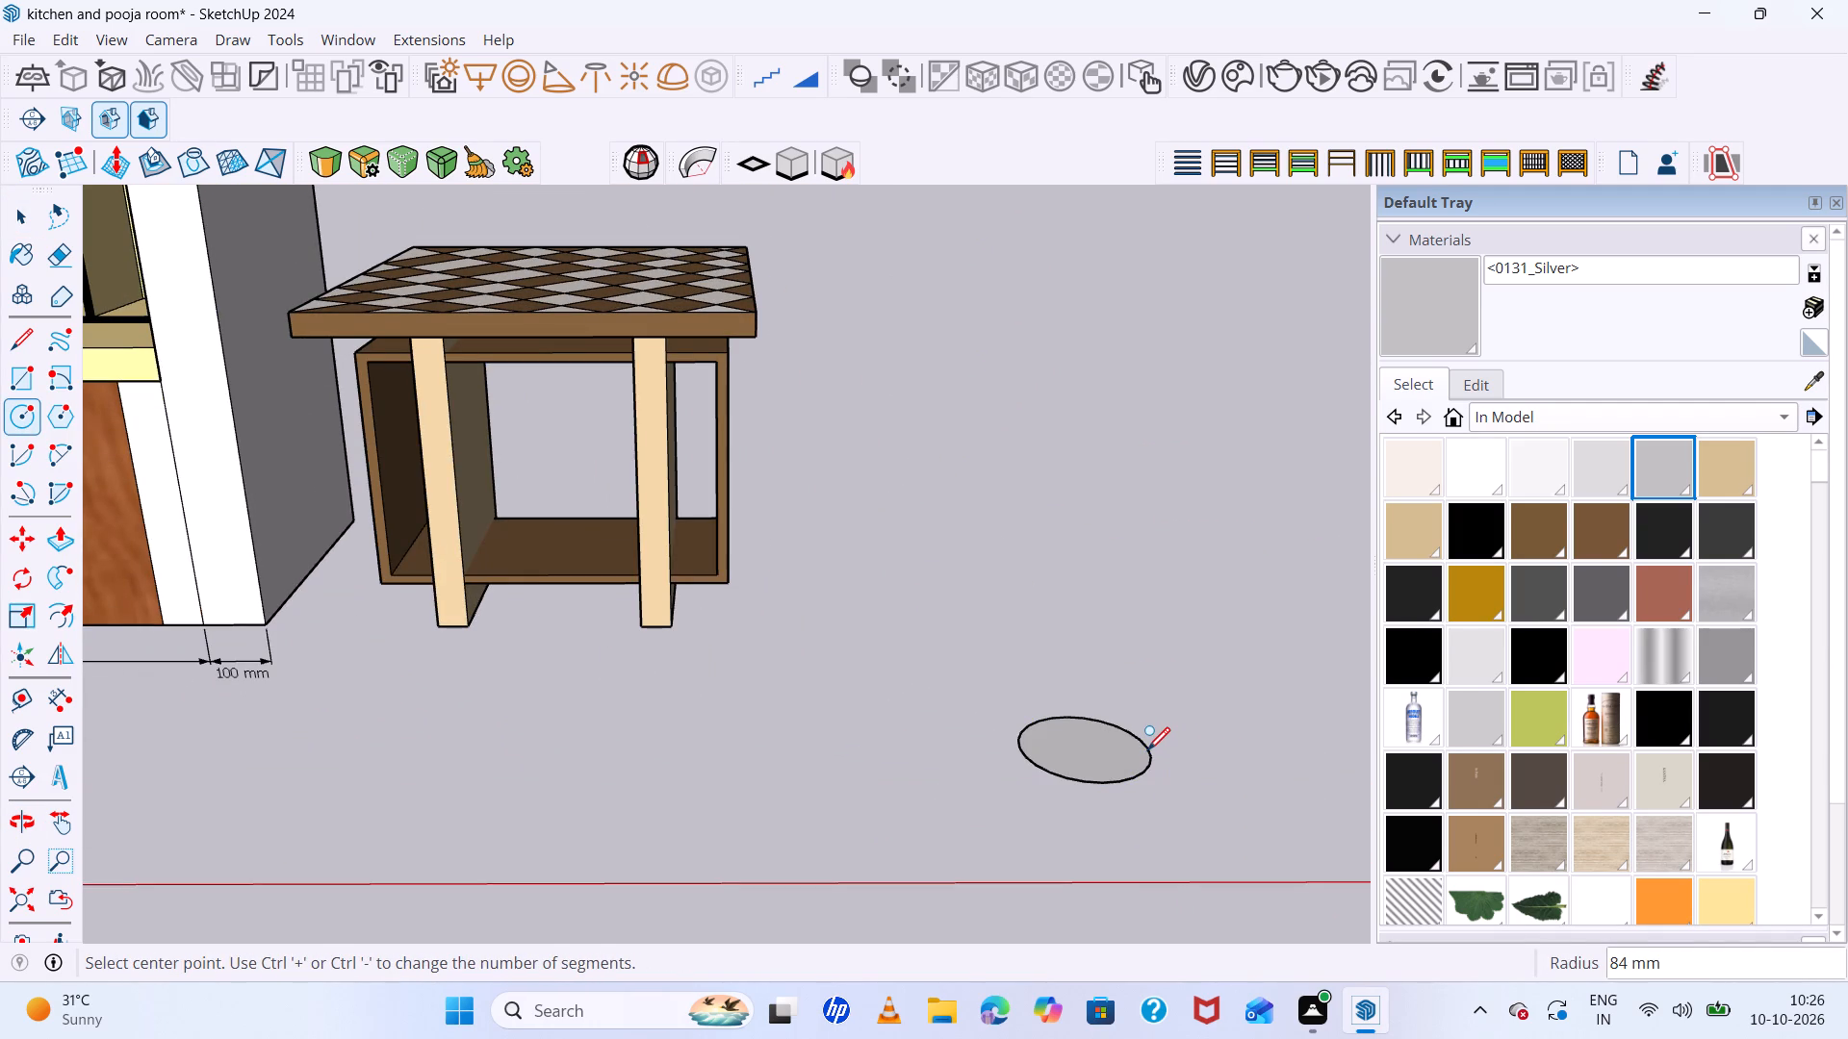
Draw a vertical line about 196 mm high from the circle's edge and close it with an arc bulging outward about 57 mm.
key(l)
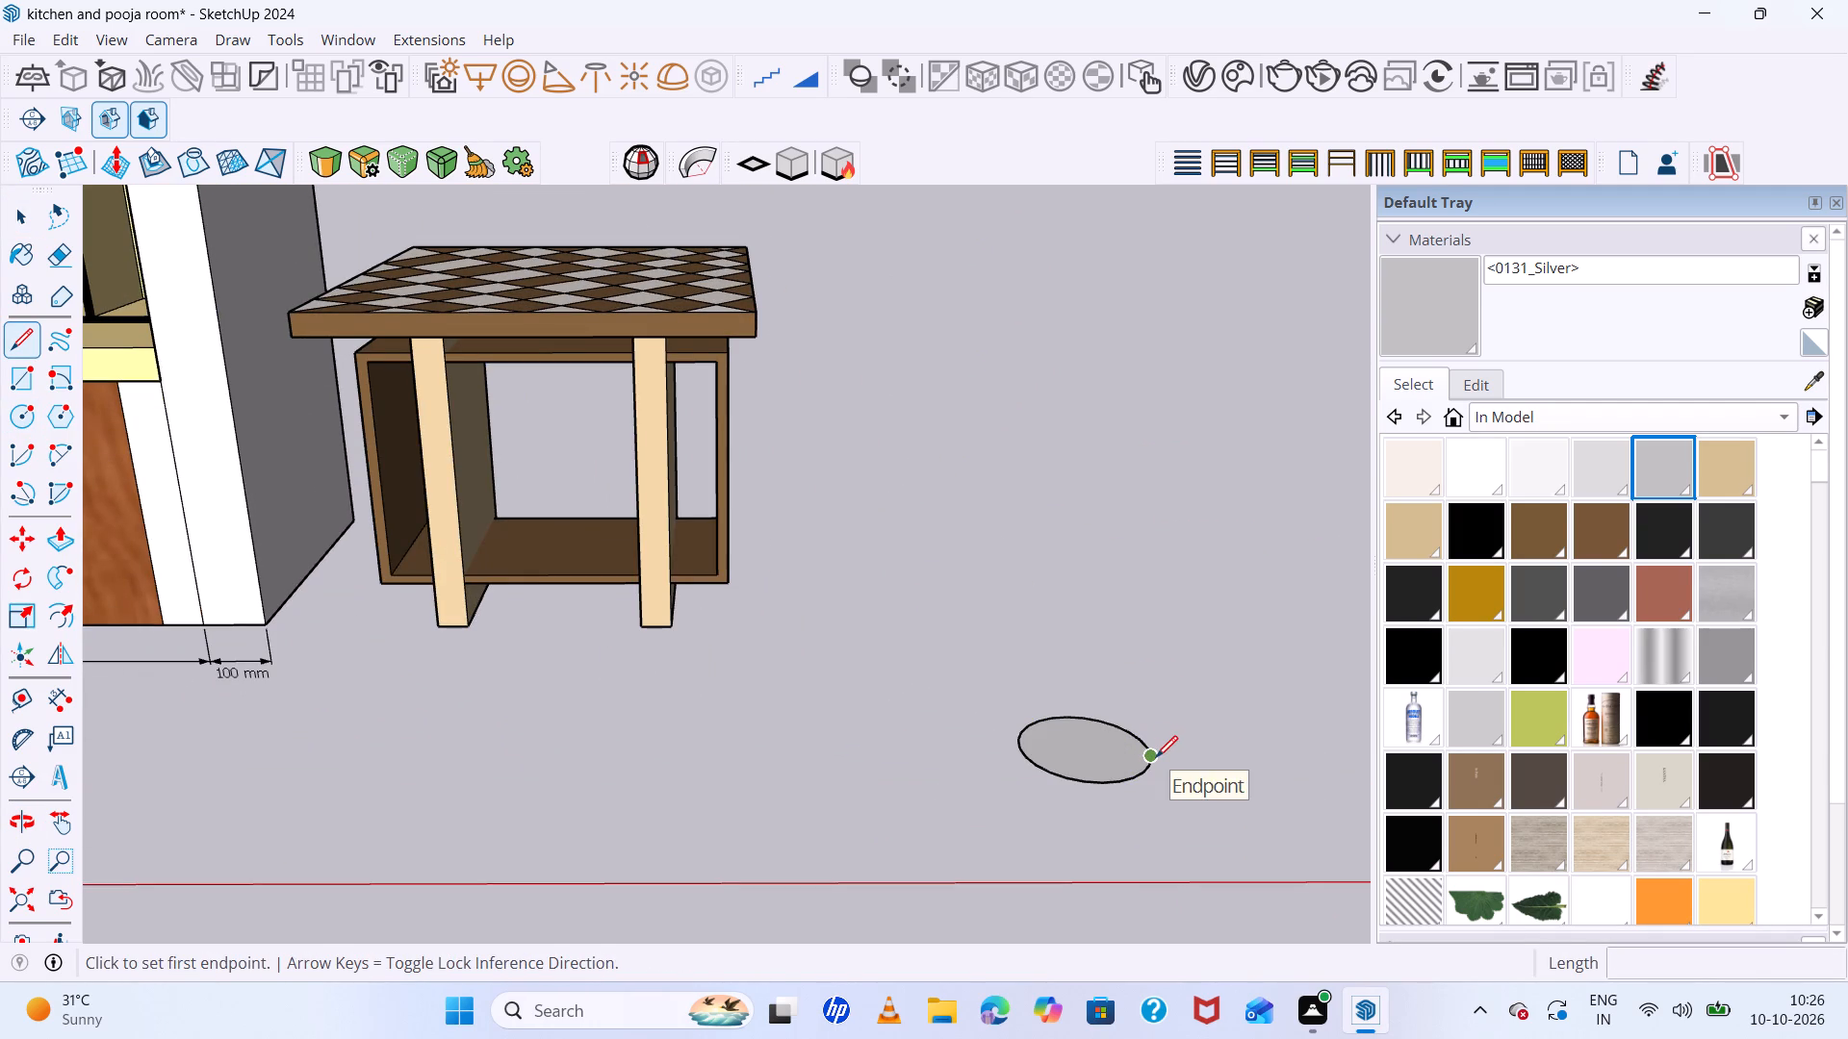
click(1156, 757)
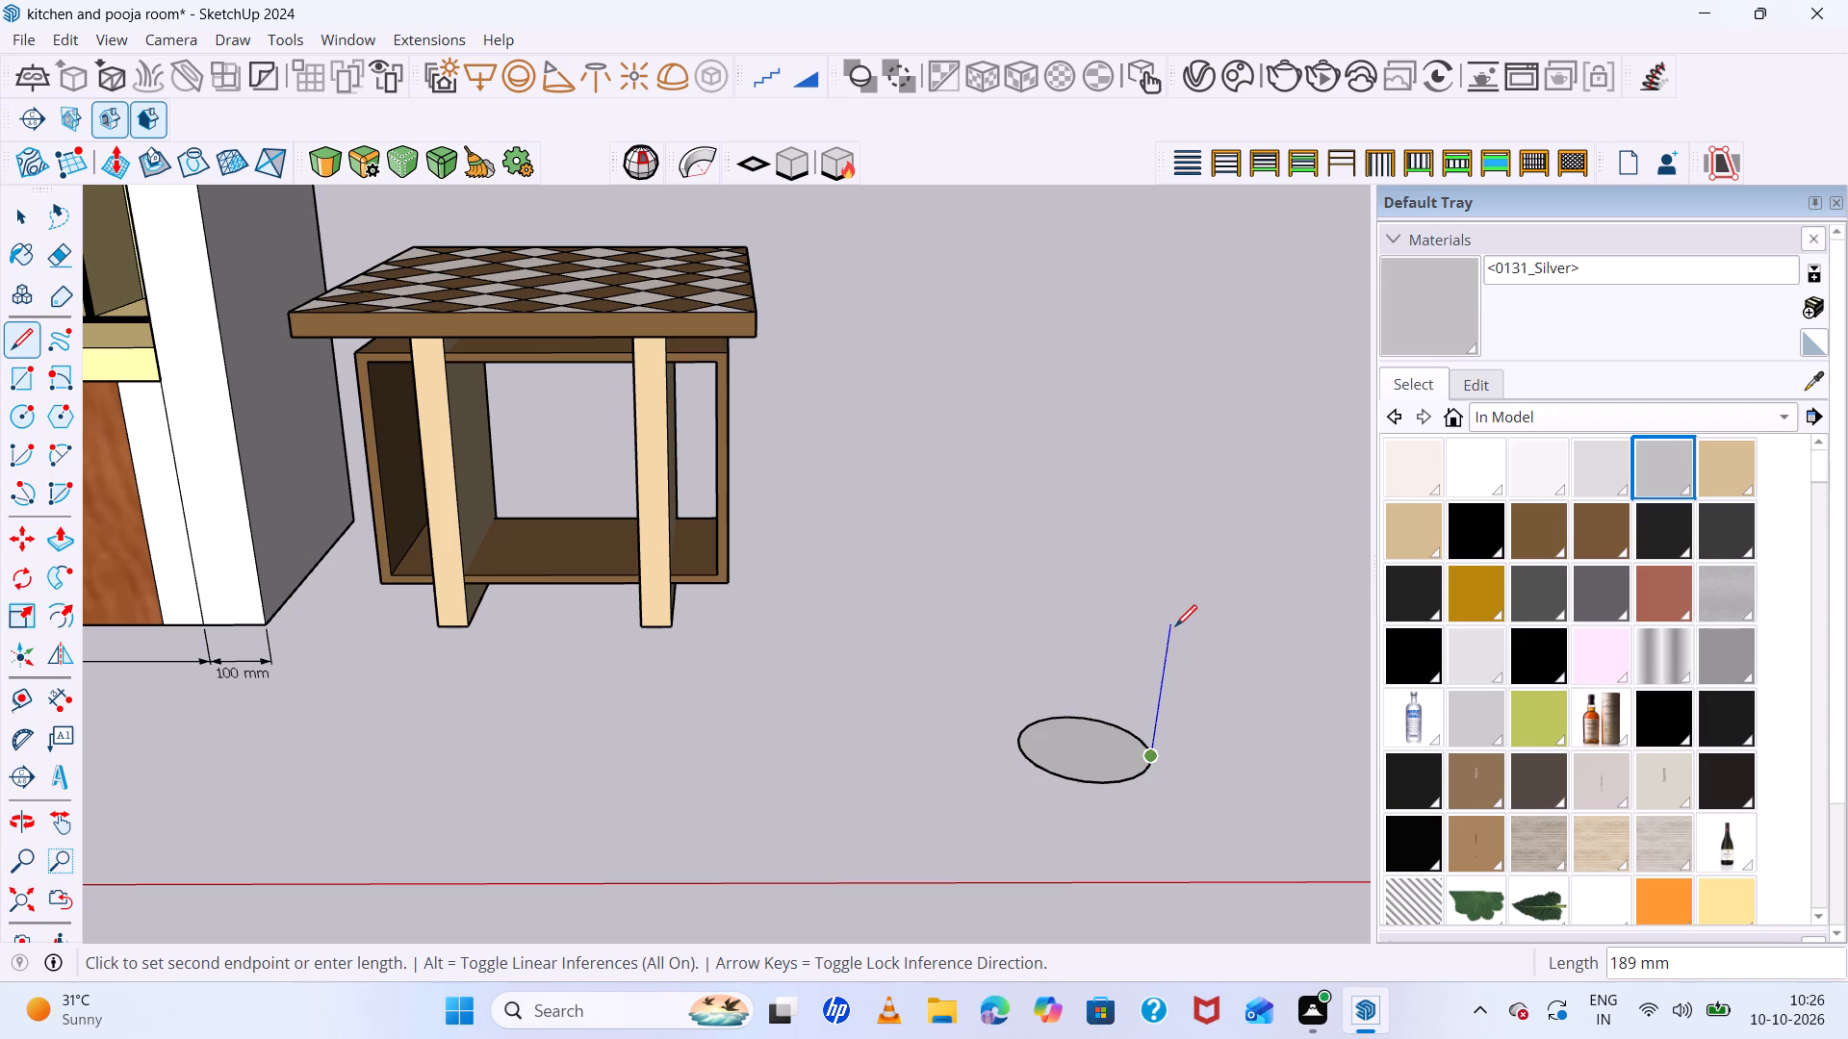
click(1176, 621)
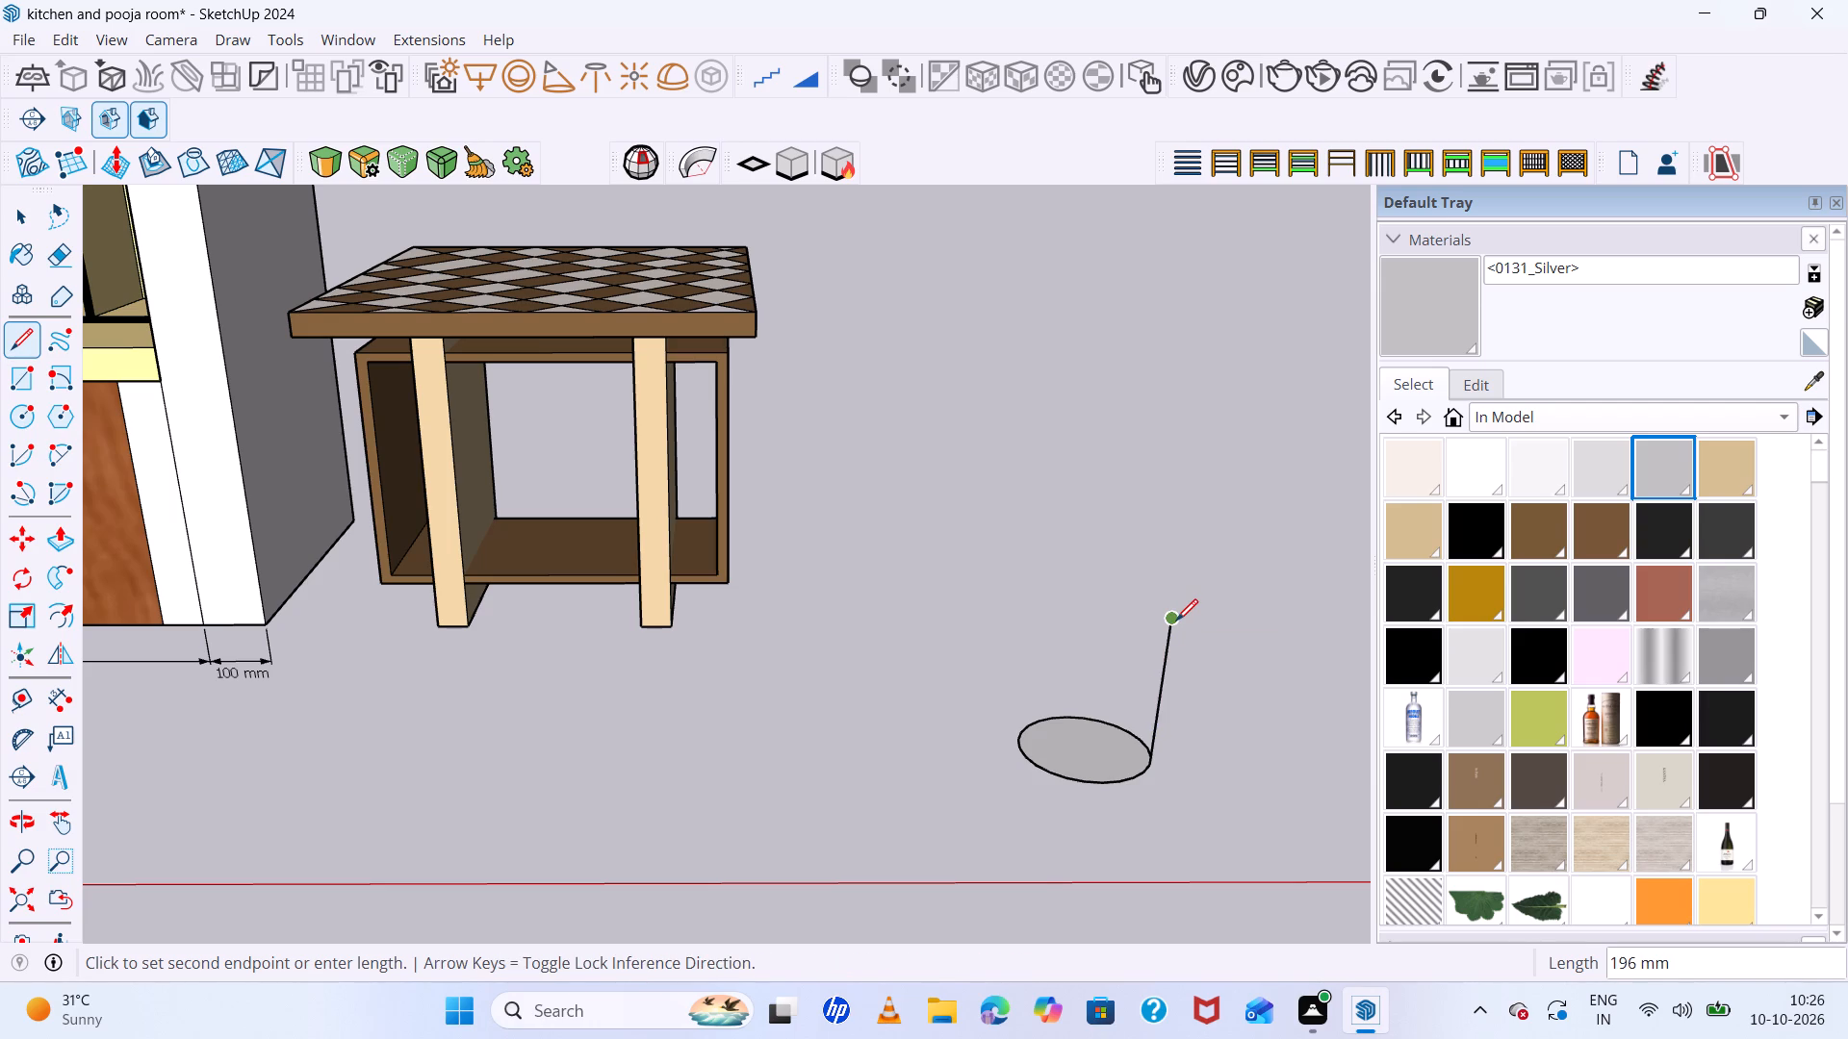
key(a)
click(1176, 621)
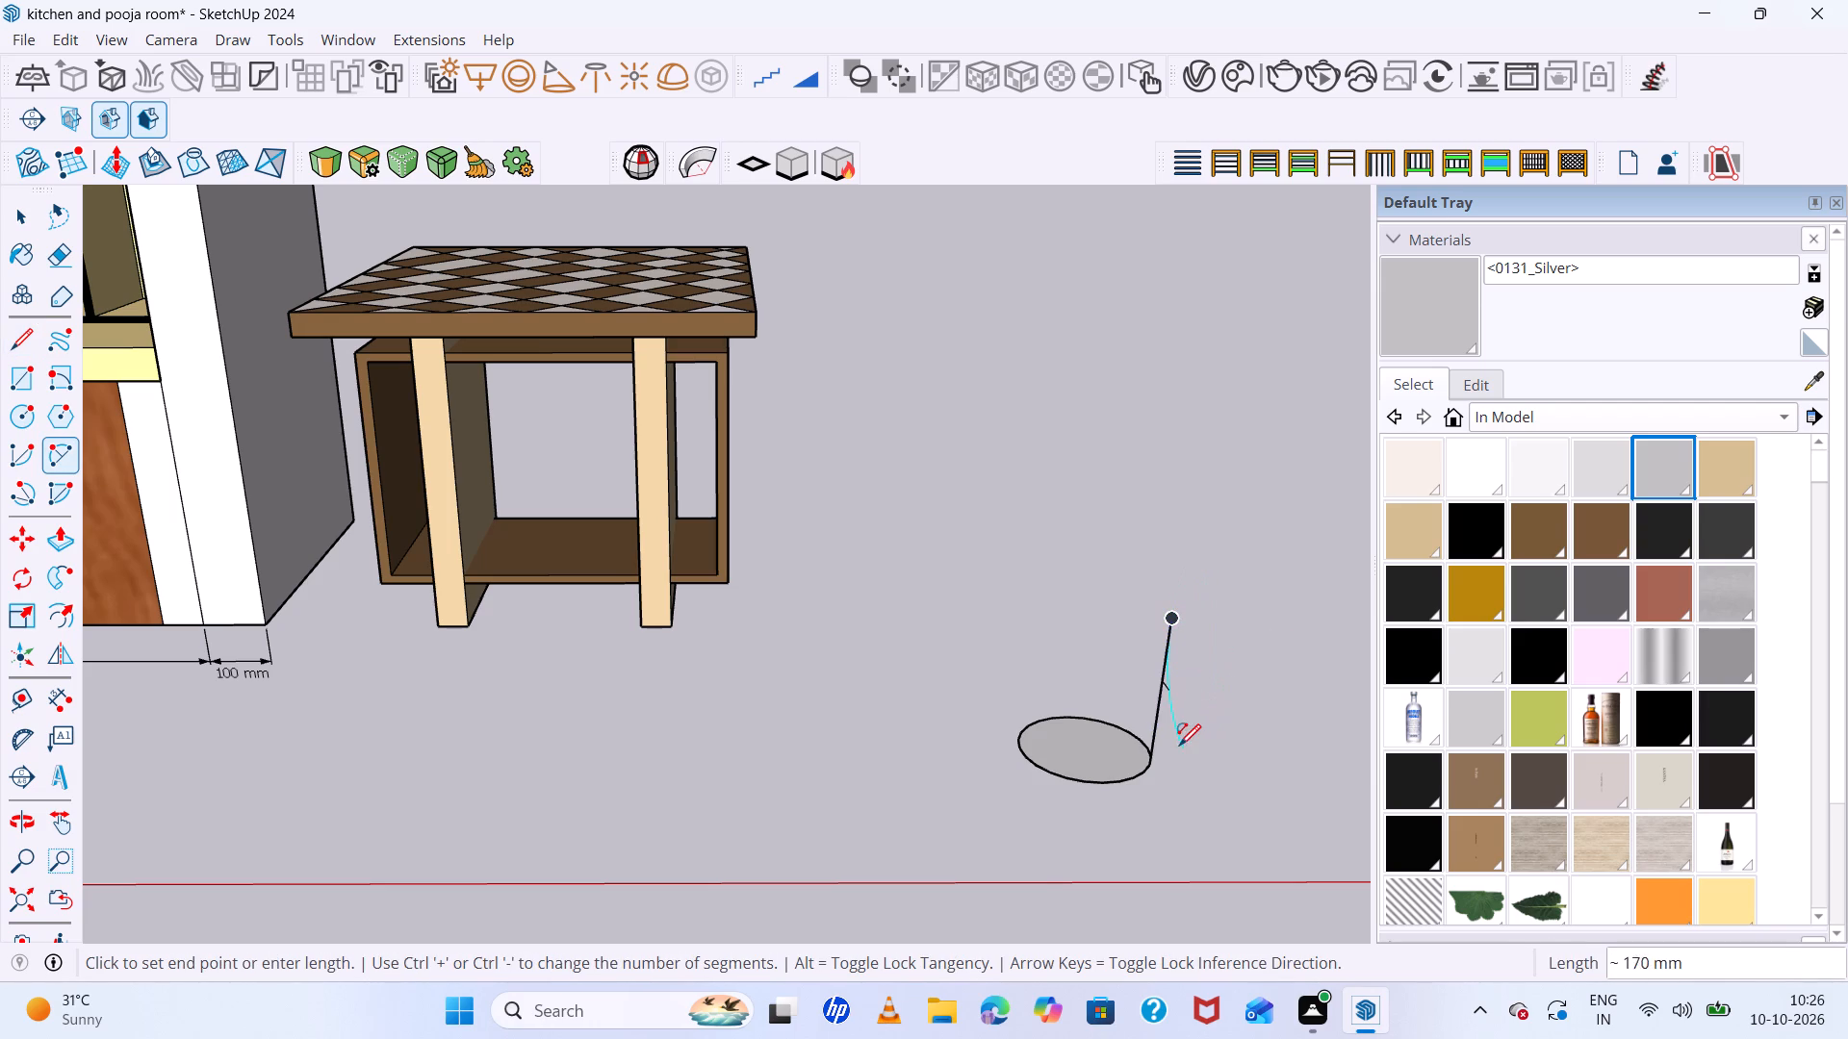
click(1158, 755)
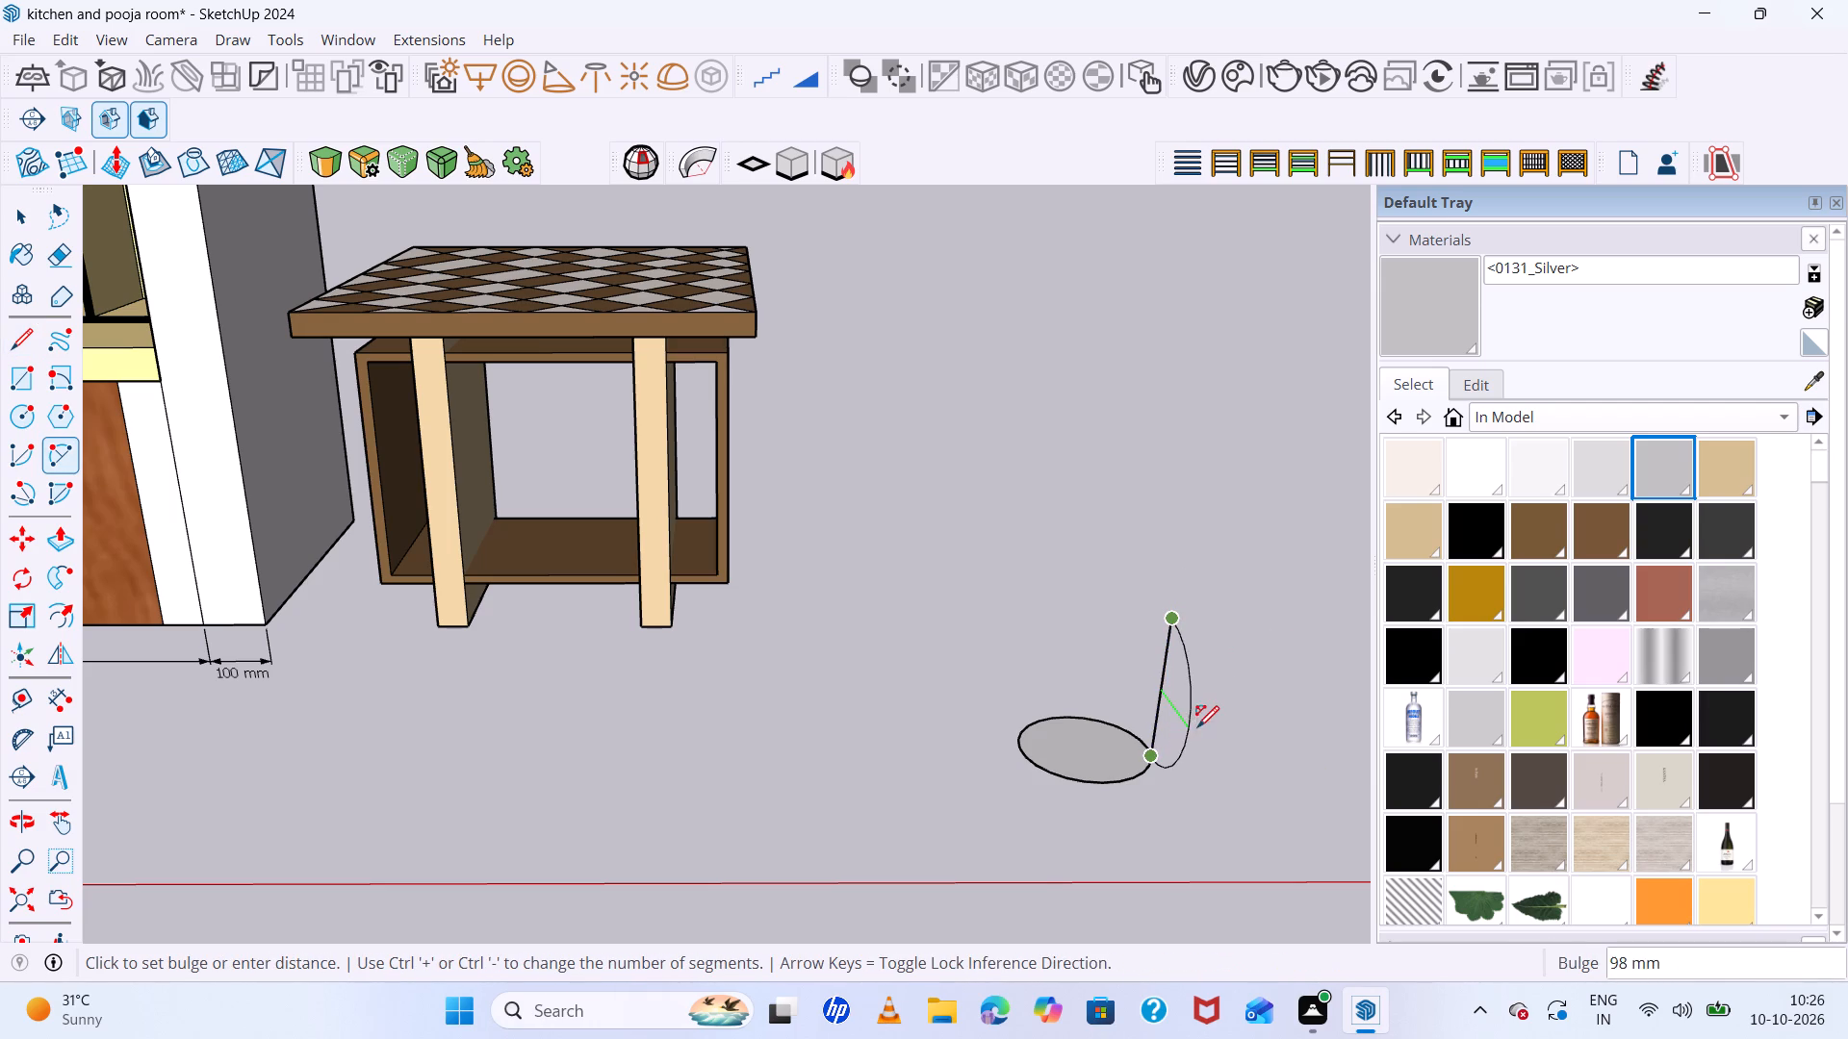
click(1207, 700)
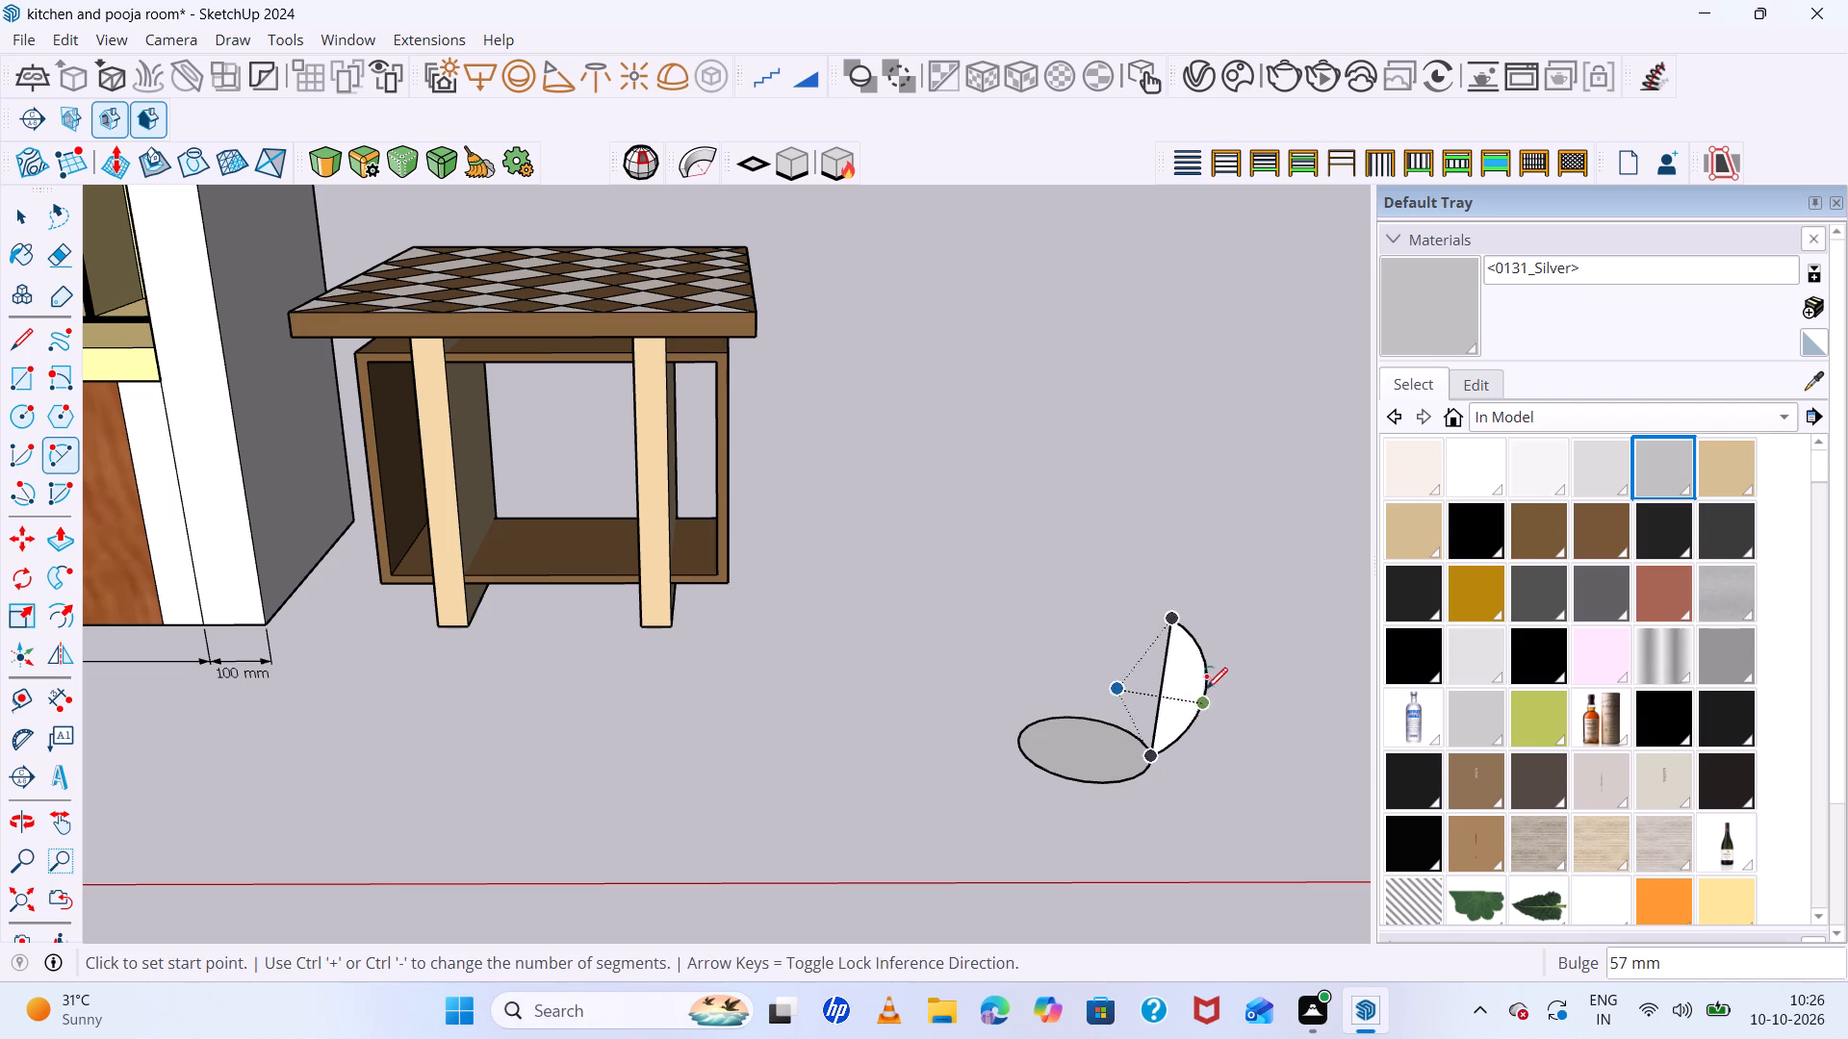
key(space)
click(1194, 685)
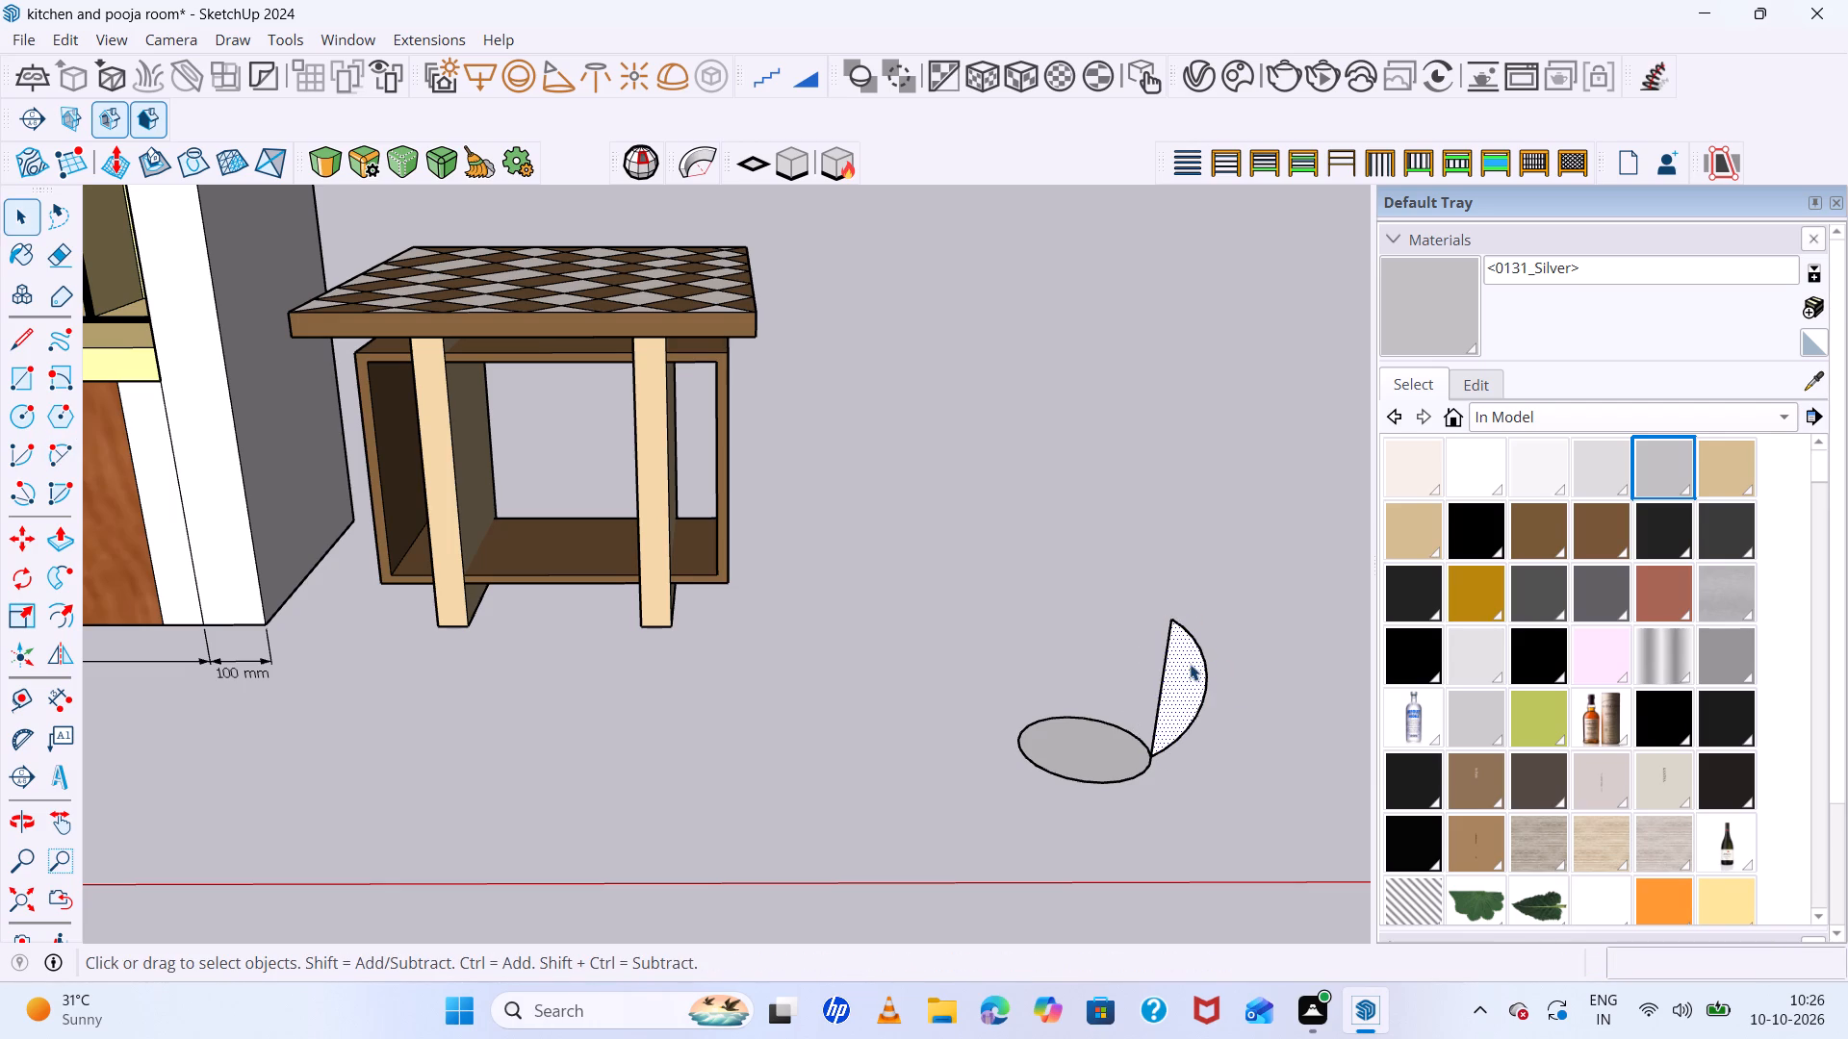
Add a rim about 36 mm wide at the top of the curved profile and erase the arc segment crossing it.
scroll(1190, 655, up, 12)
key(l)
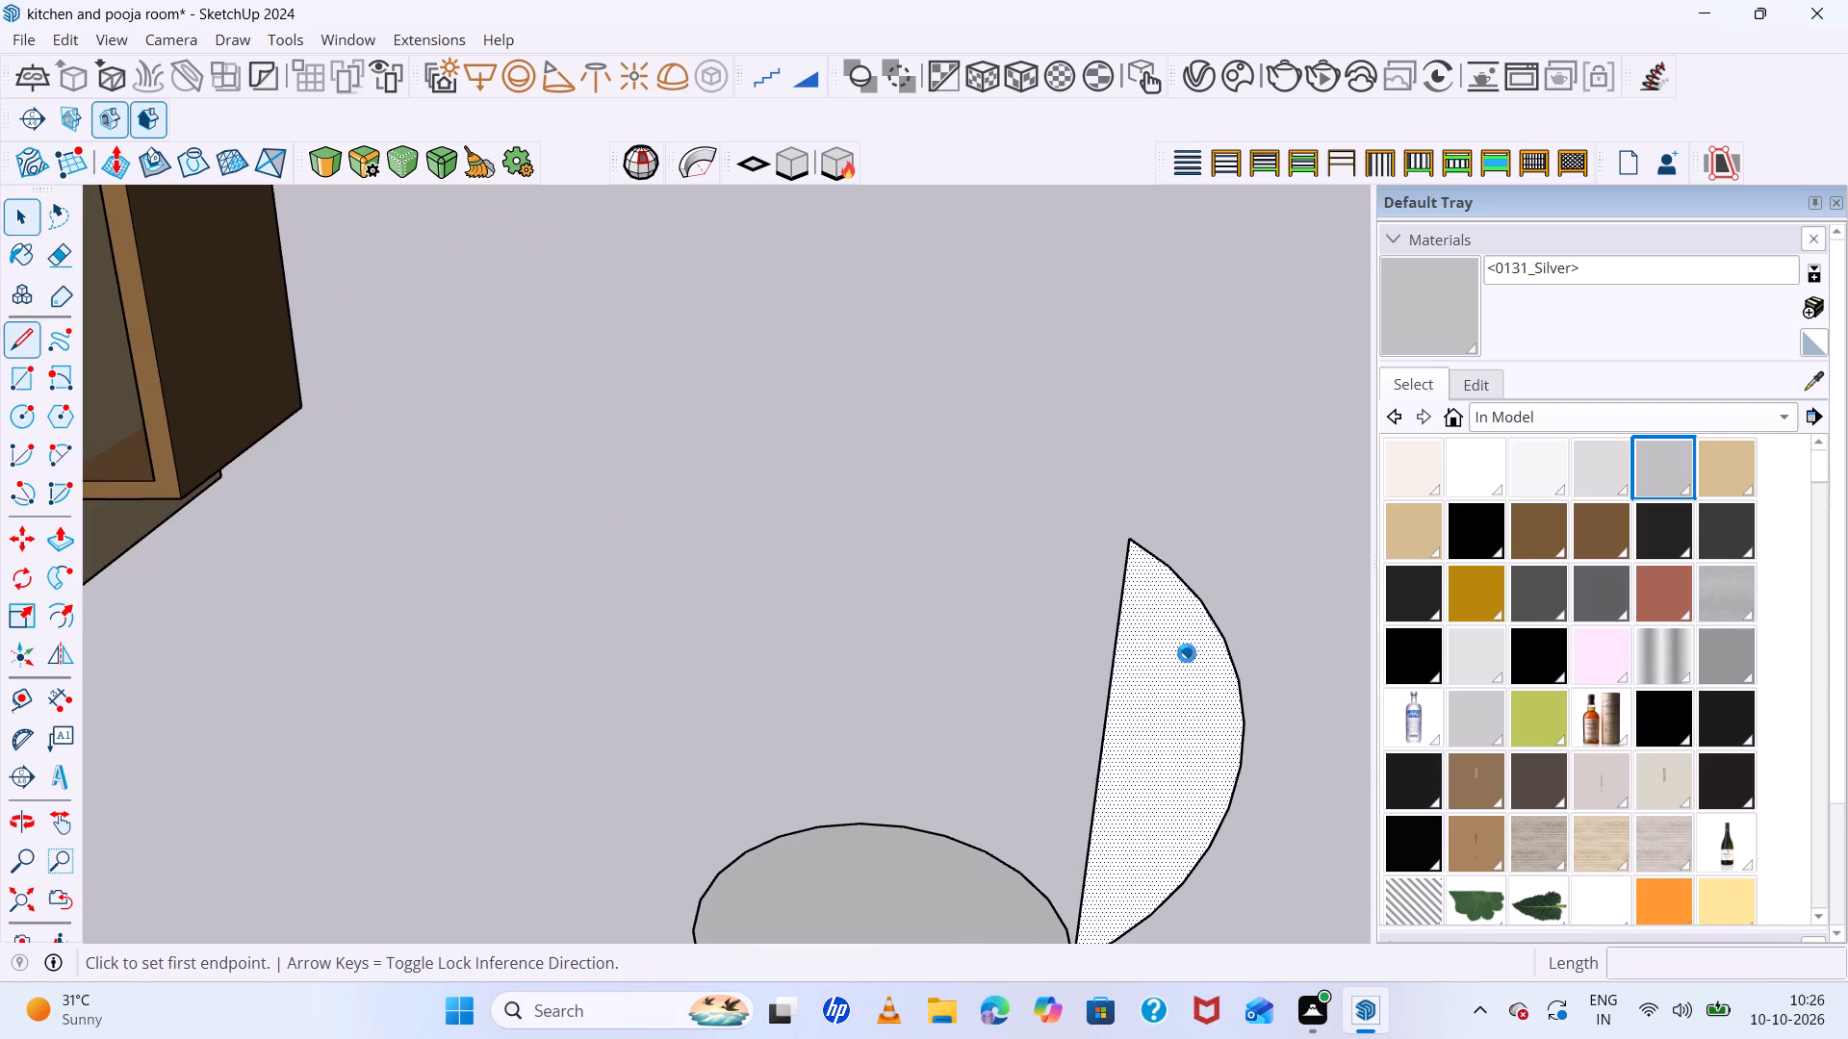
click(1128, 541)
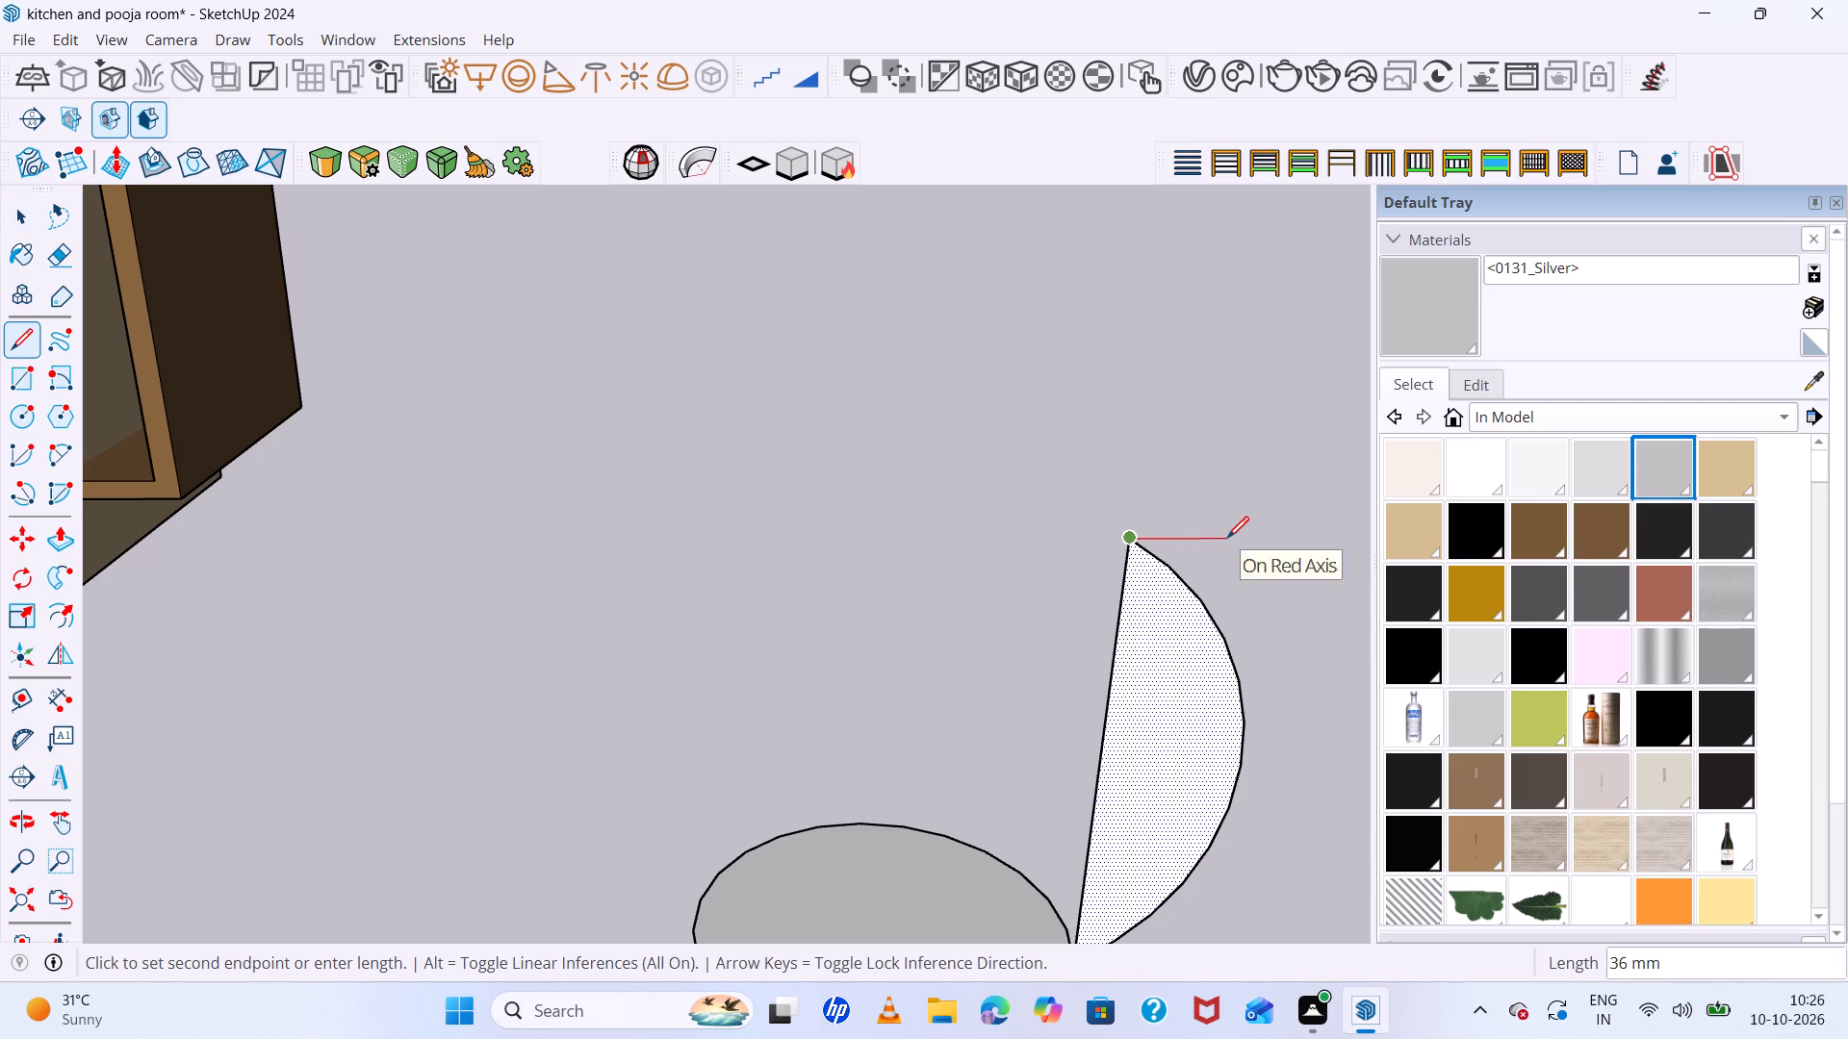
click(1227, 538)
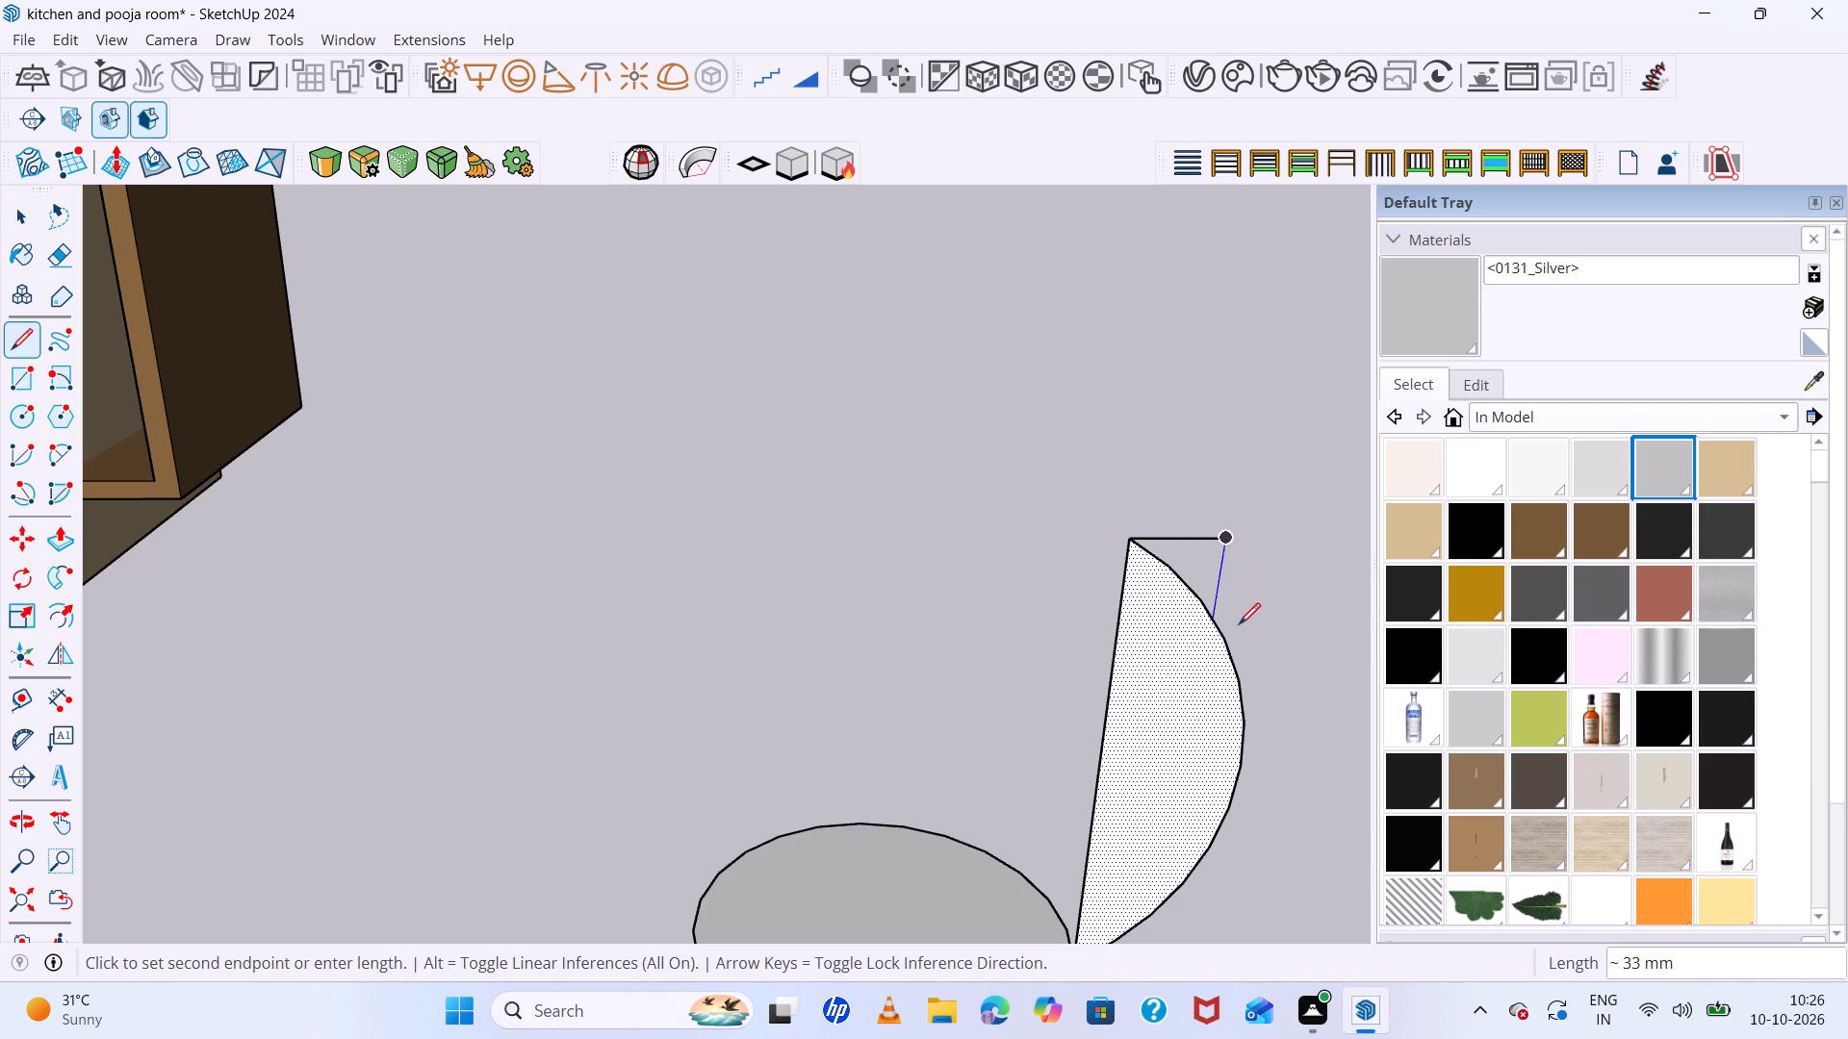
click(1240, 628)
key(space)
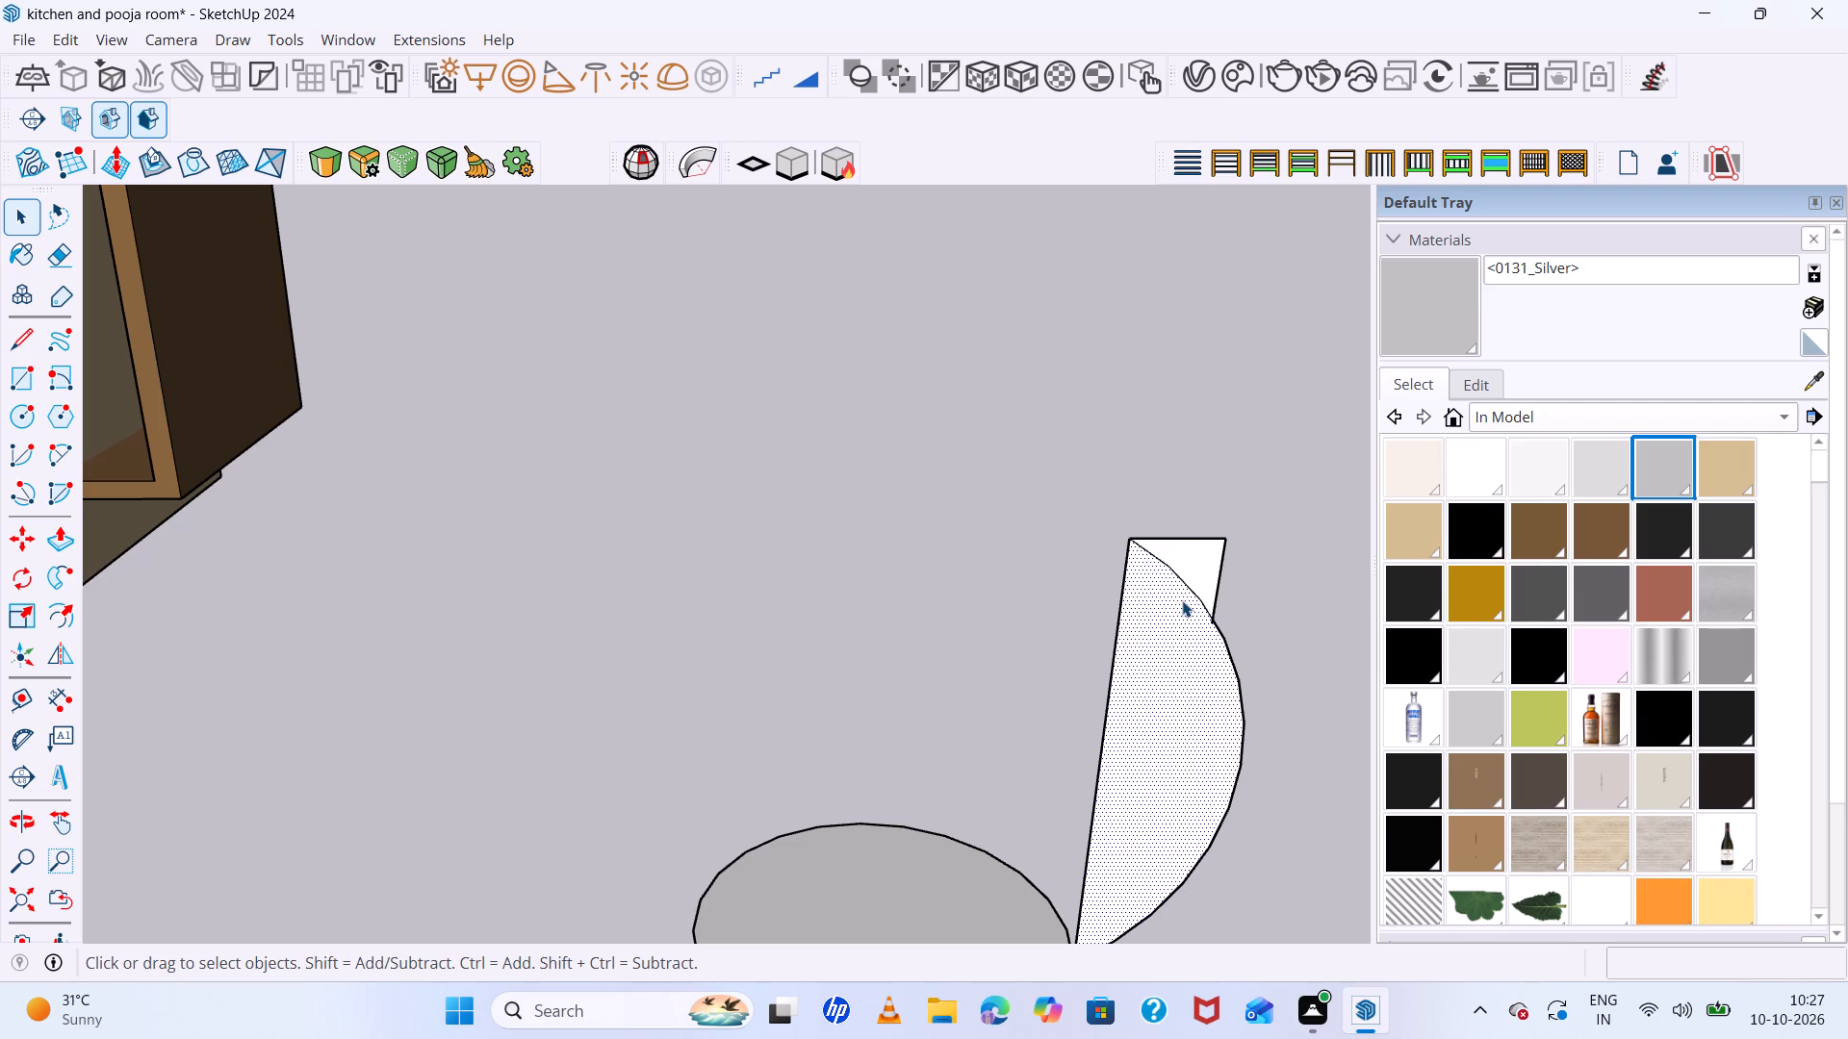
key(e)
click(1190, 596)
scroll(1189, 597, down, 7)
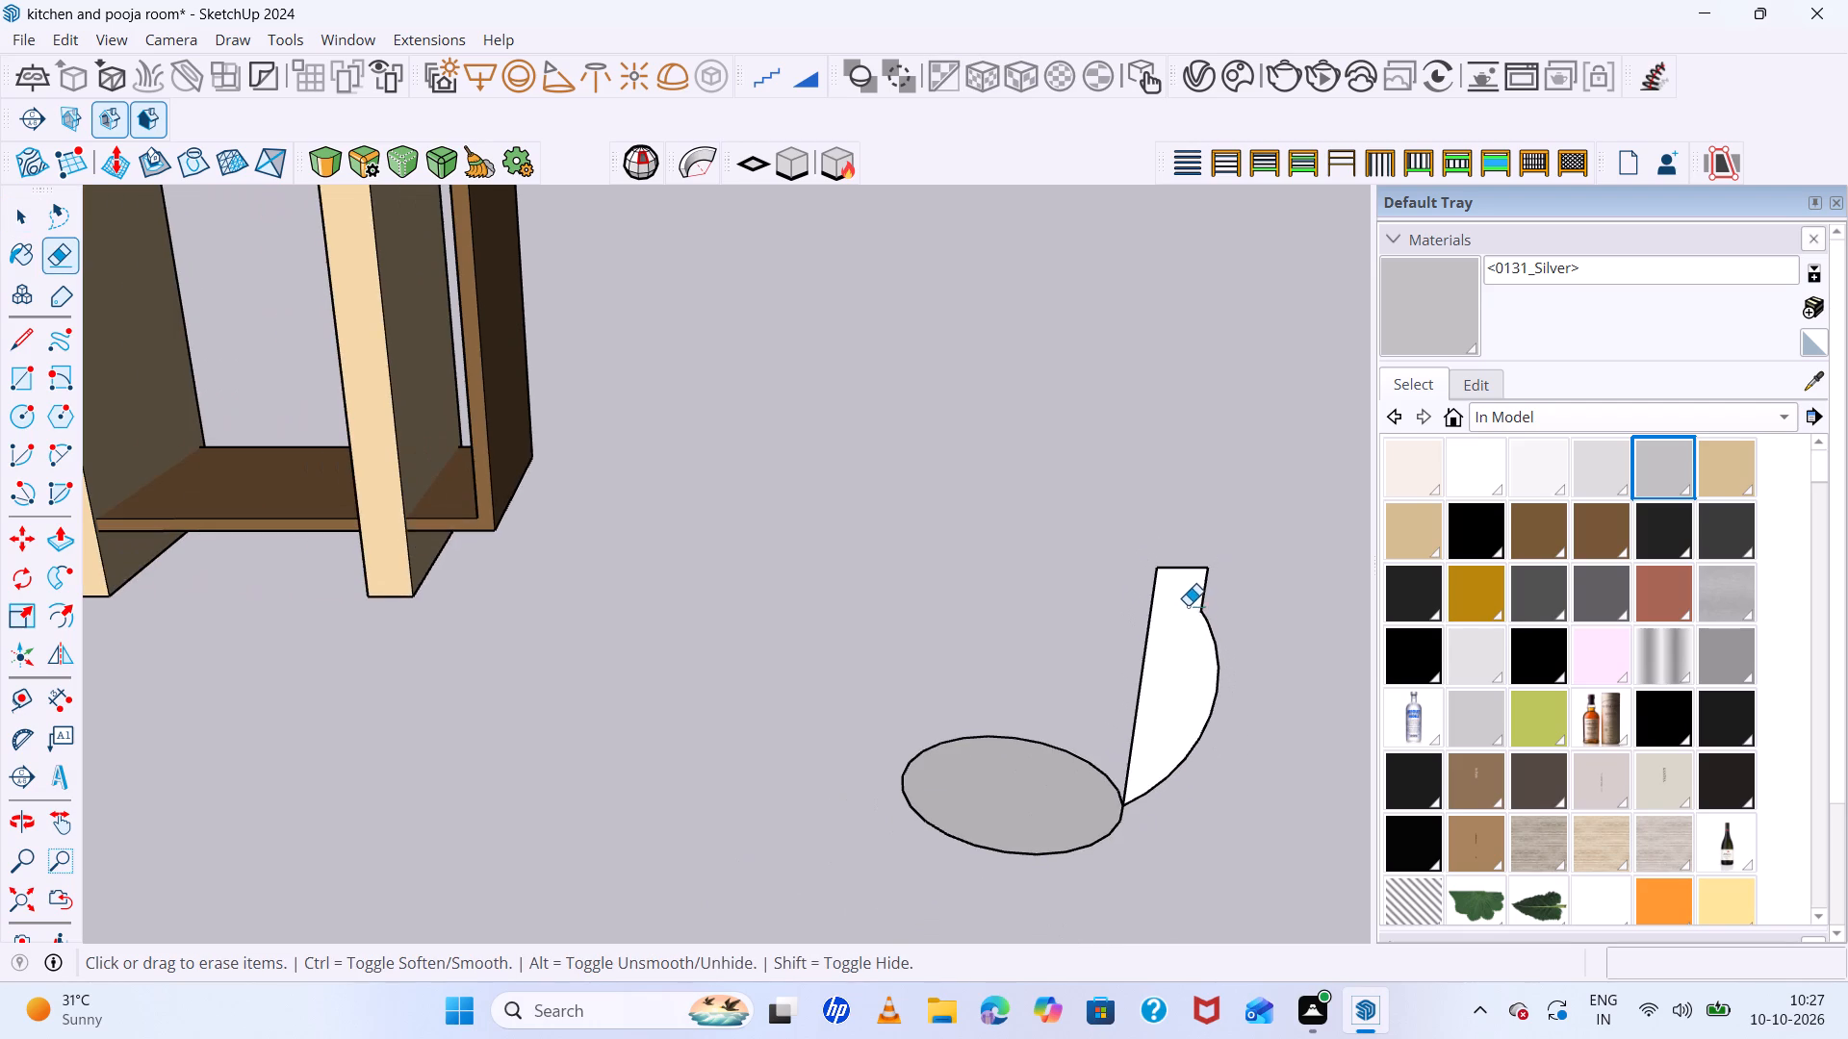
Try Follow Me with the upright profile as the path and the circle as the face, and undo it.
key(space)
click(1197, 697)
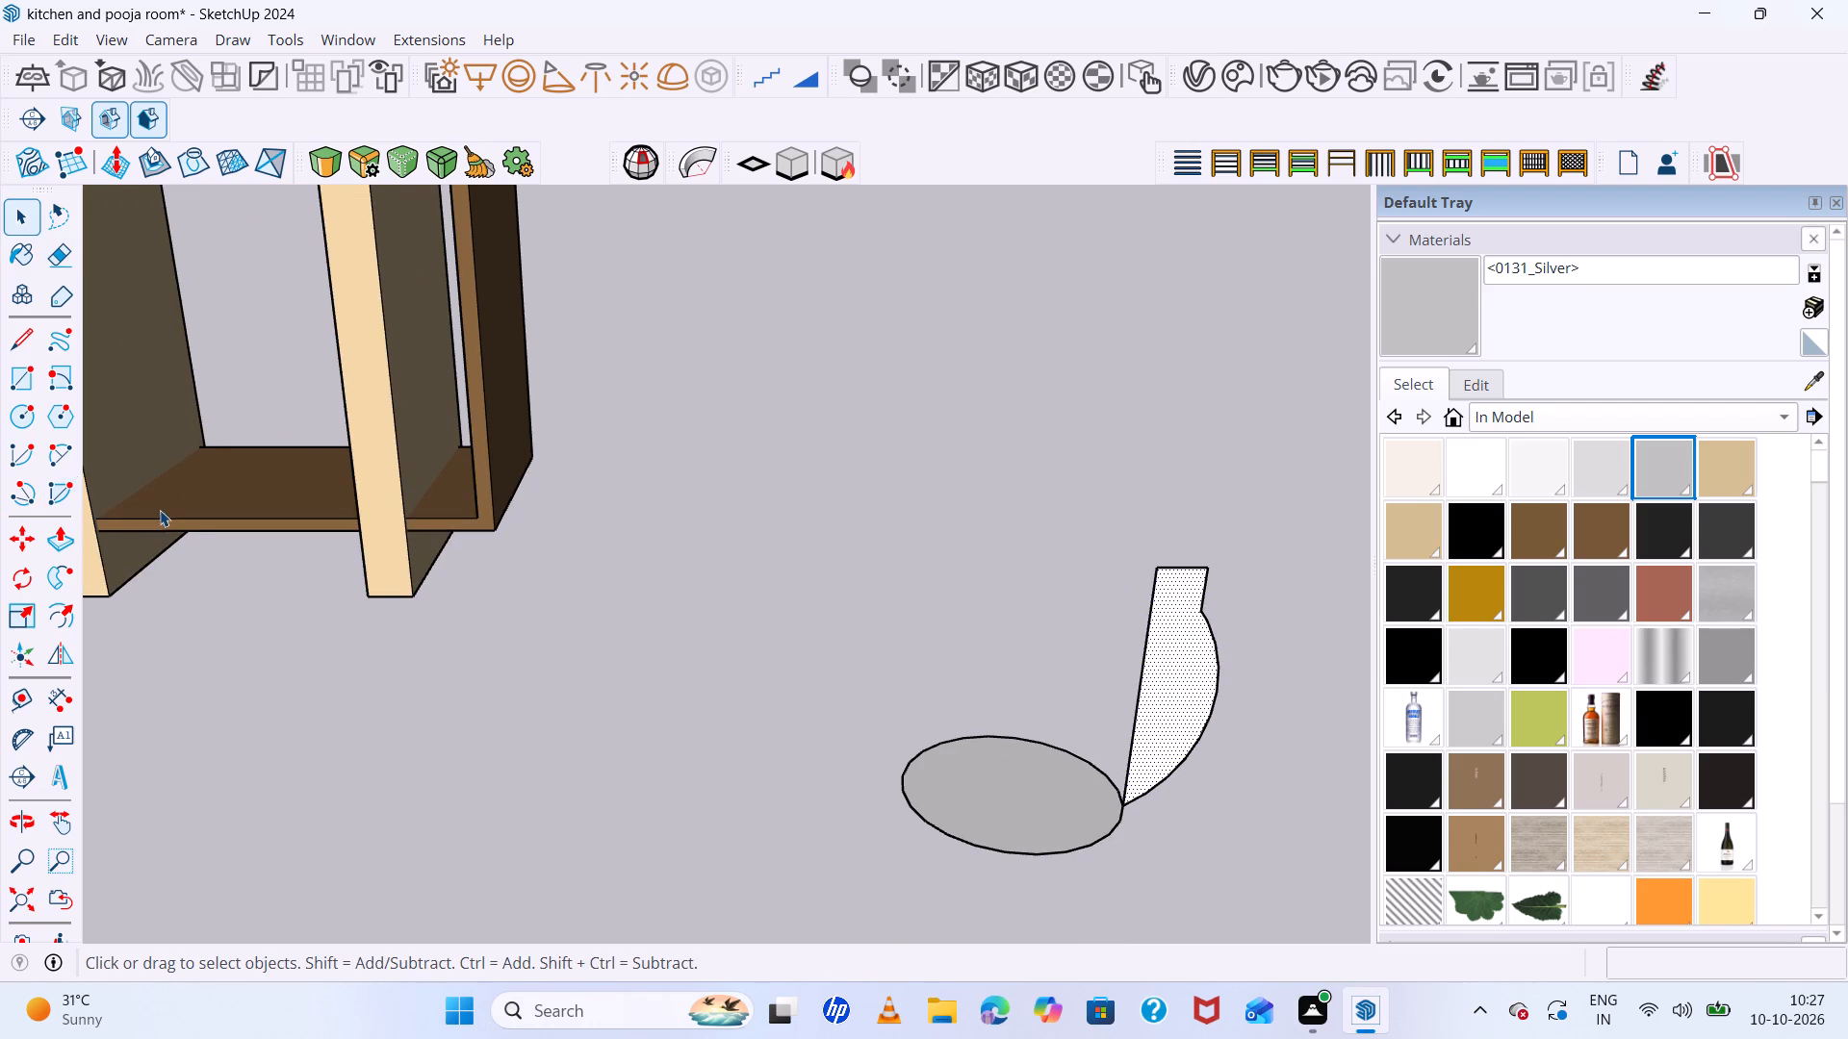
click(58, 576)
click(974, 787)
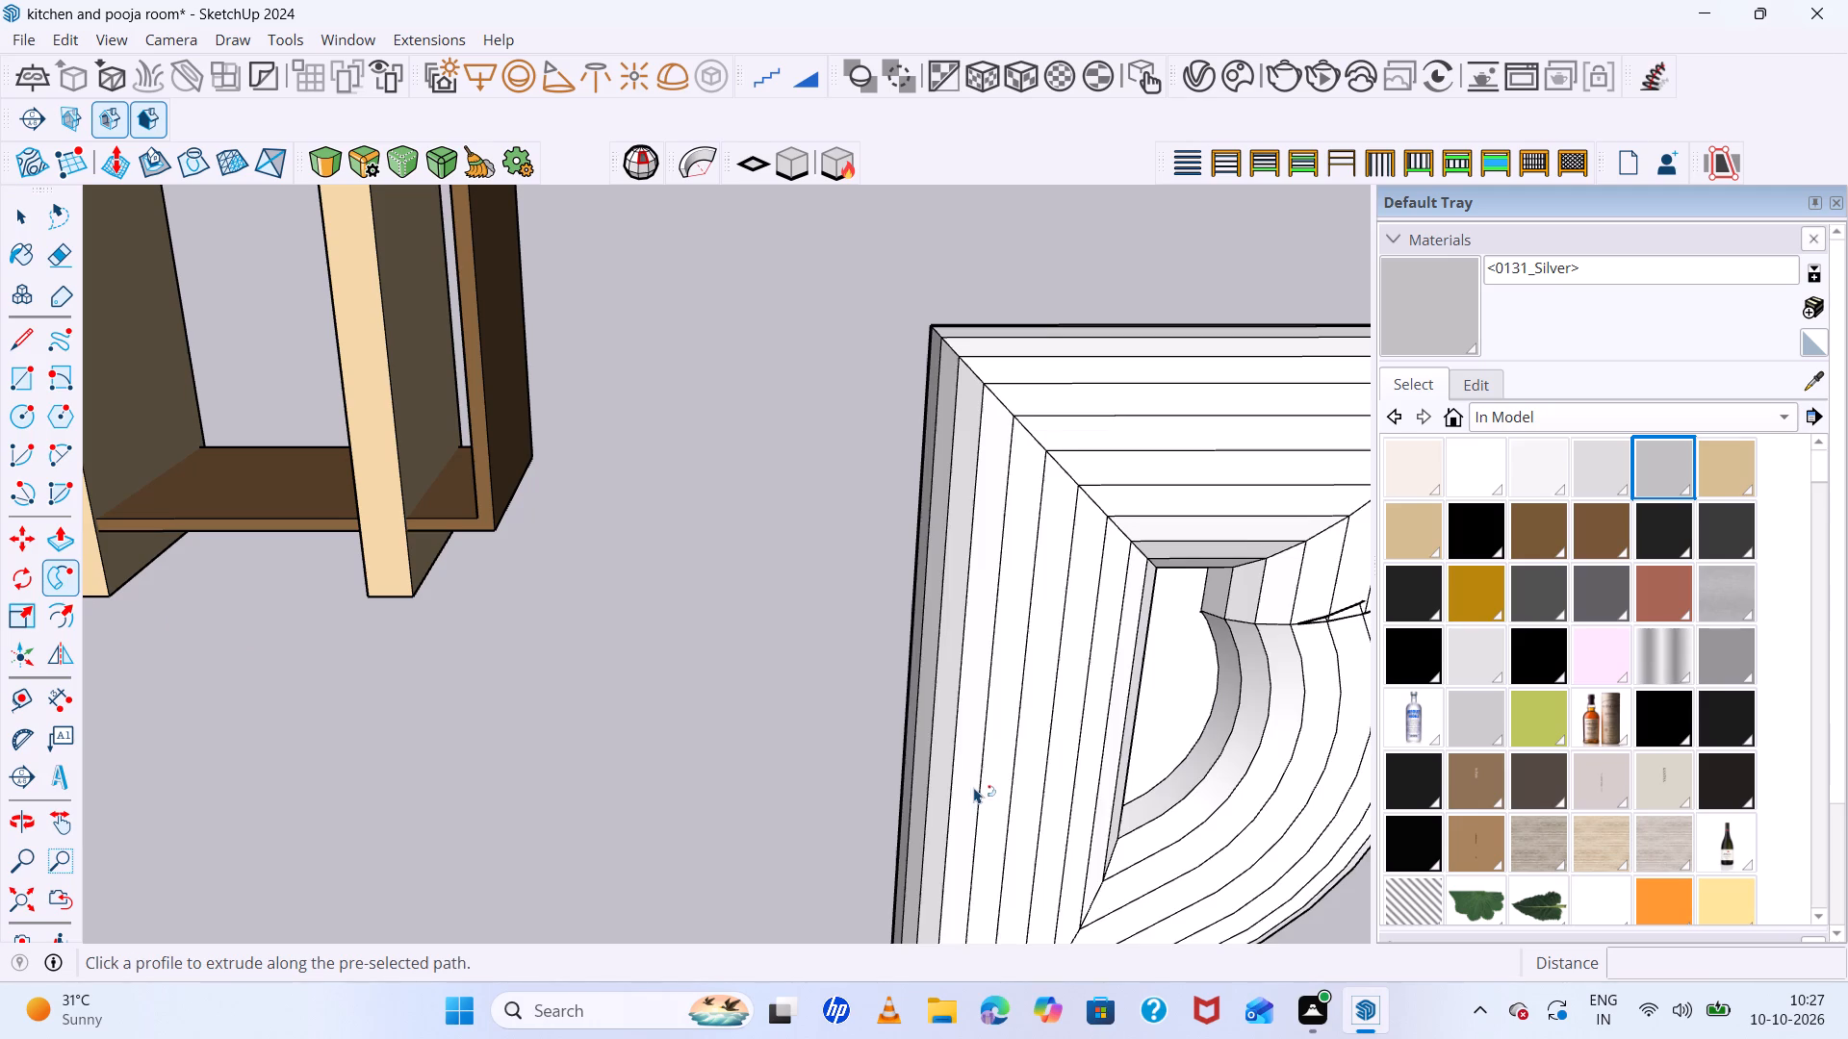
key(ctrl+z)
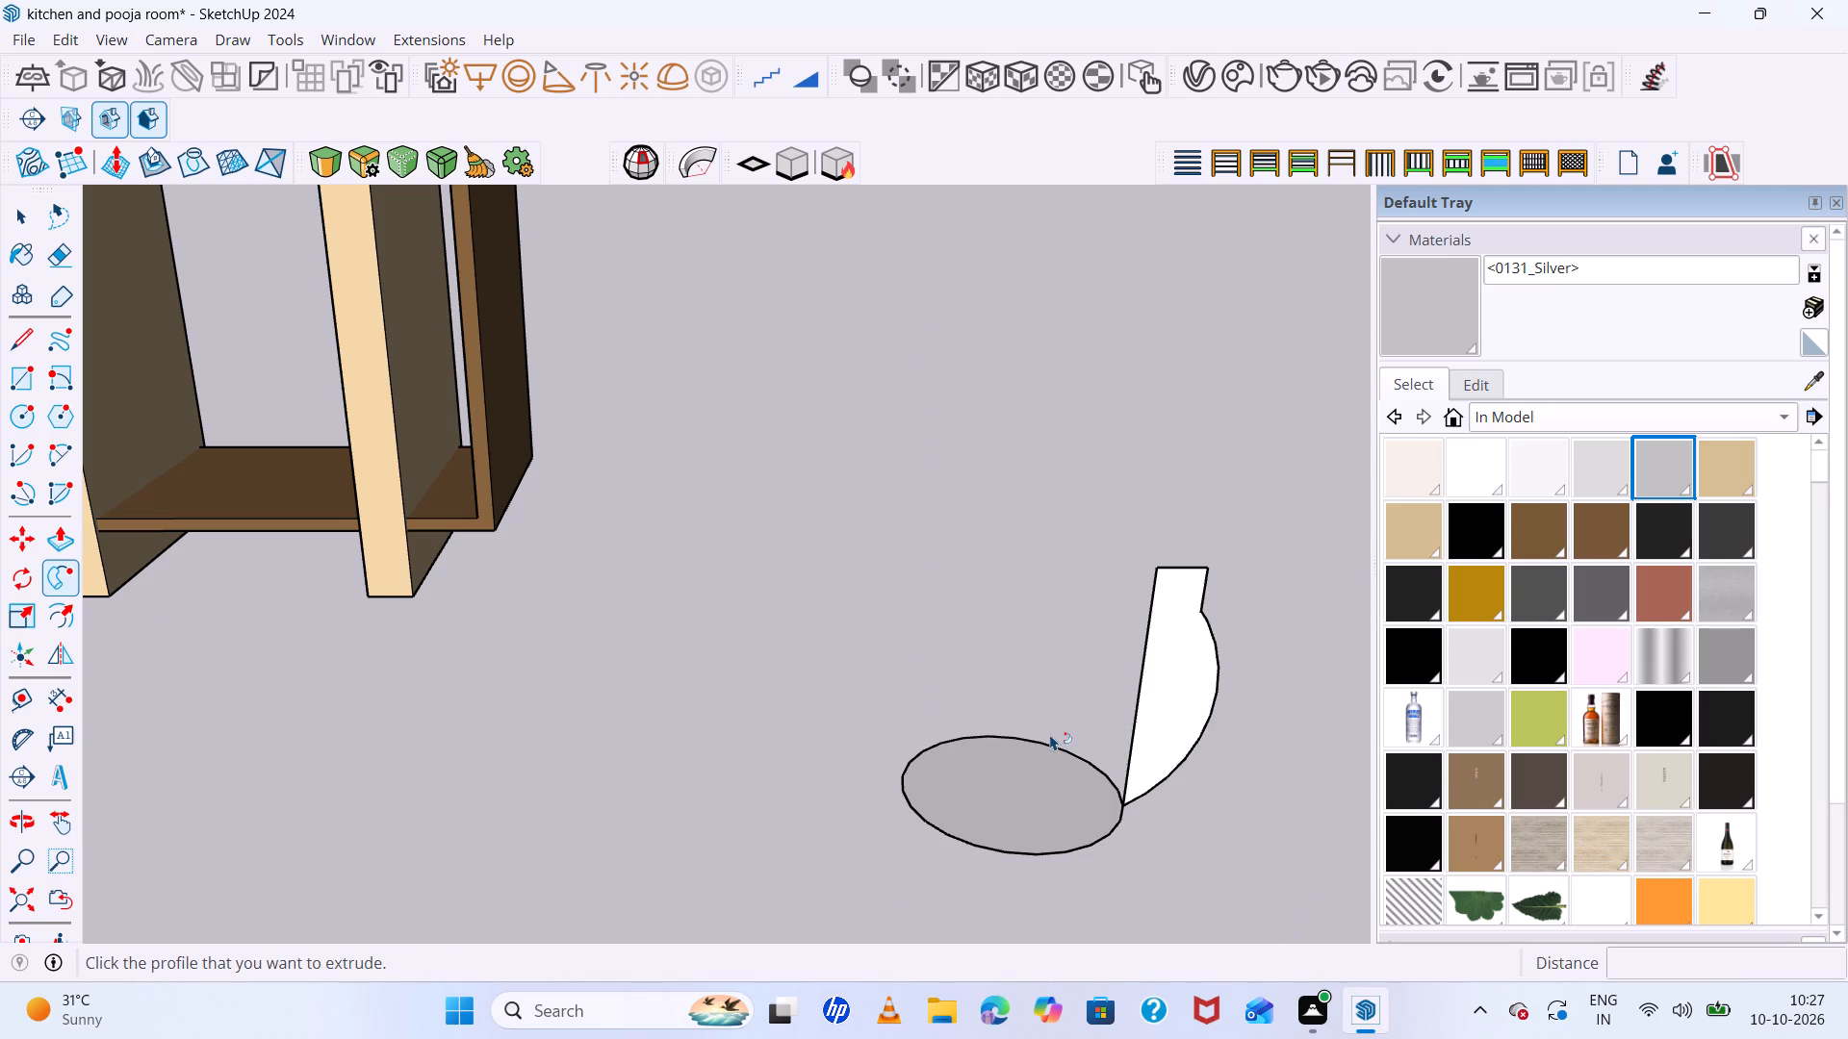
Sweep the upright rimmed profile around the circle with Follow Me to form a round pot.
key(space)
click(1080, 788)
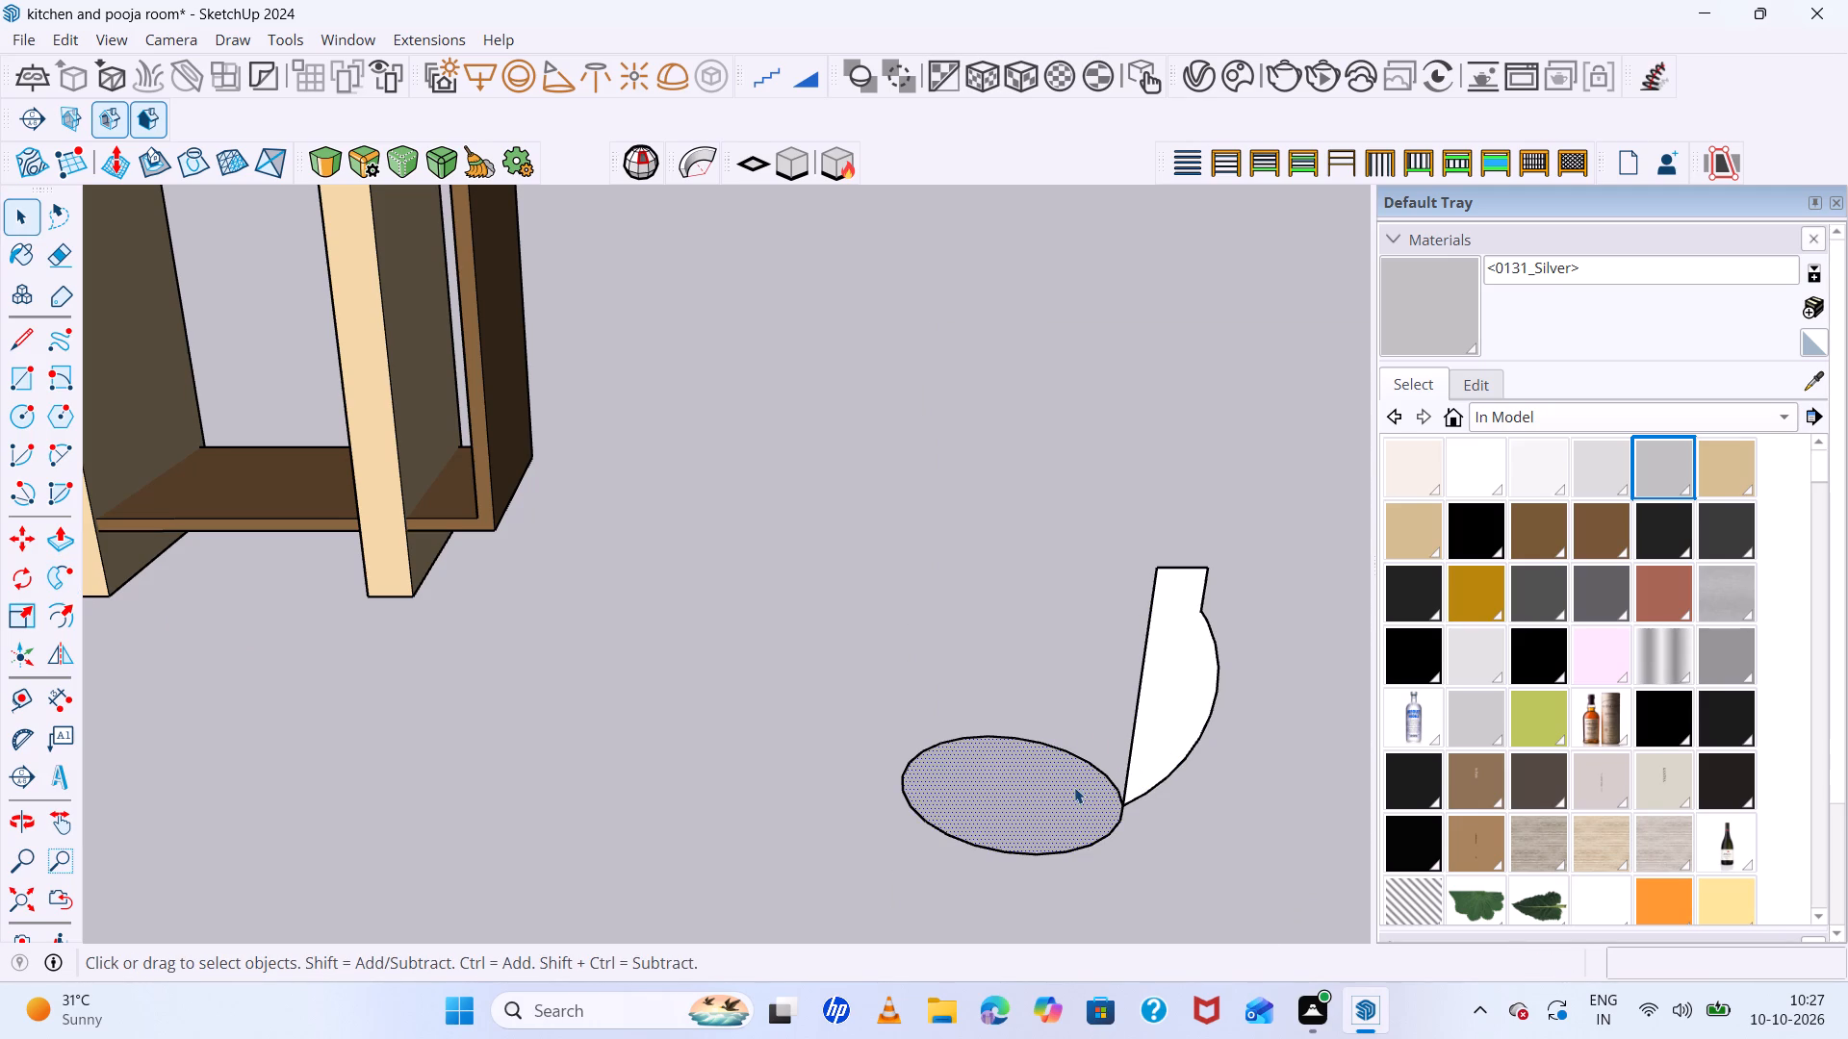
click(63, 587)
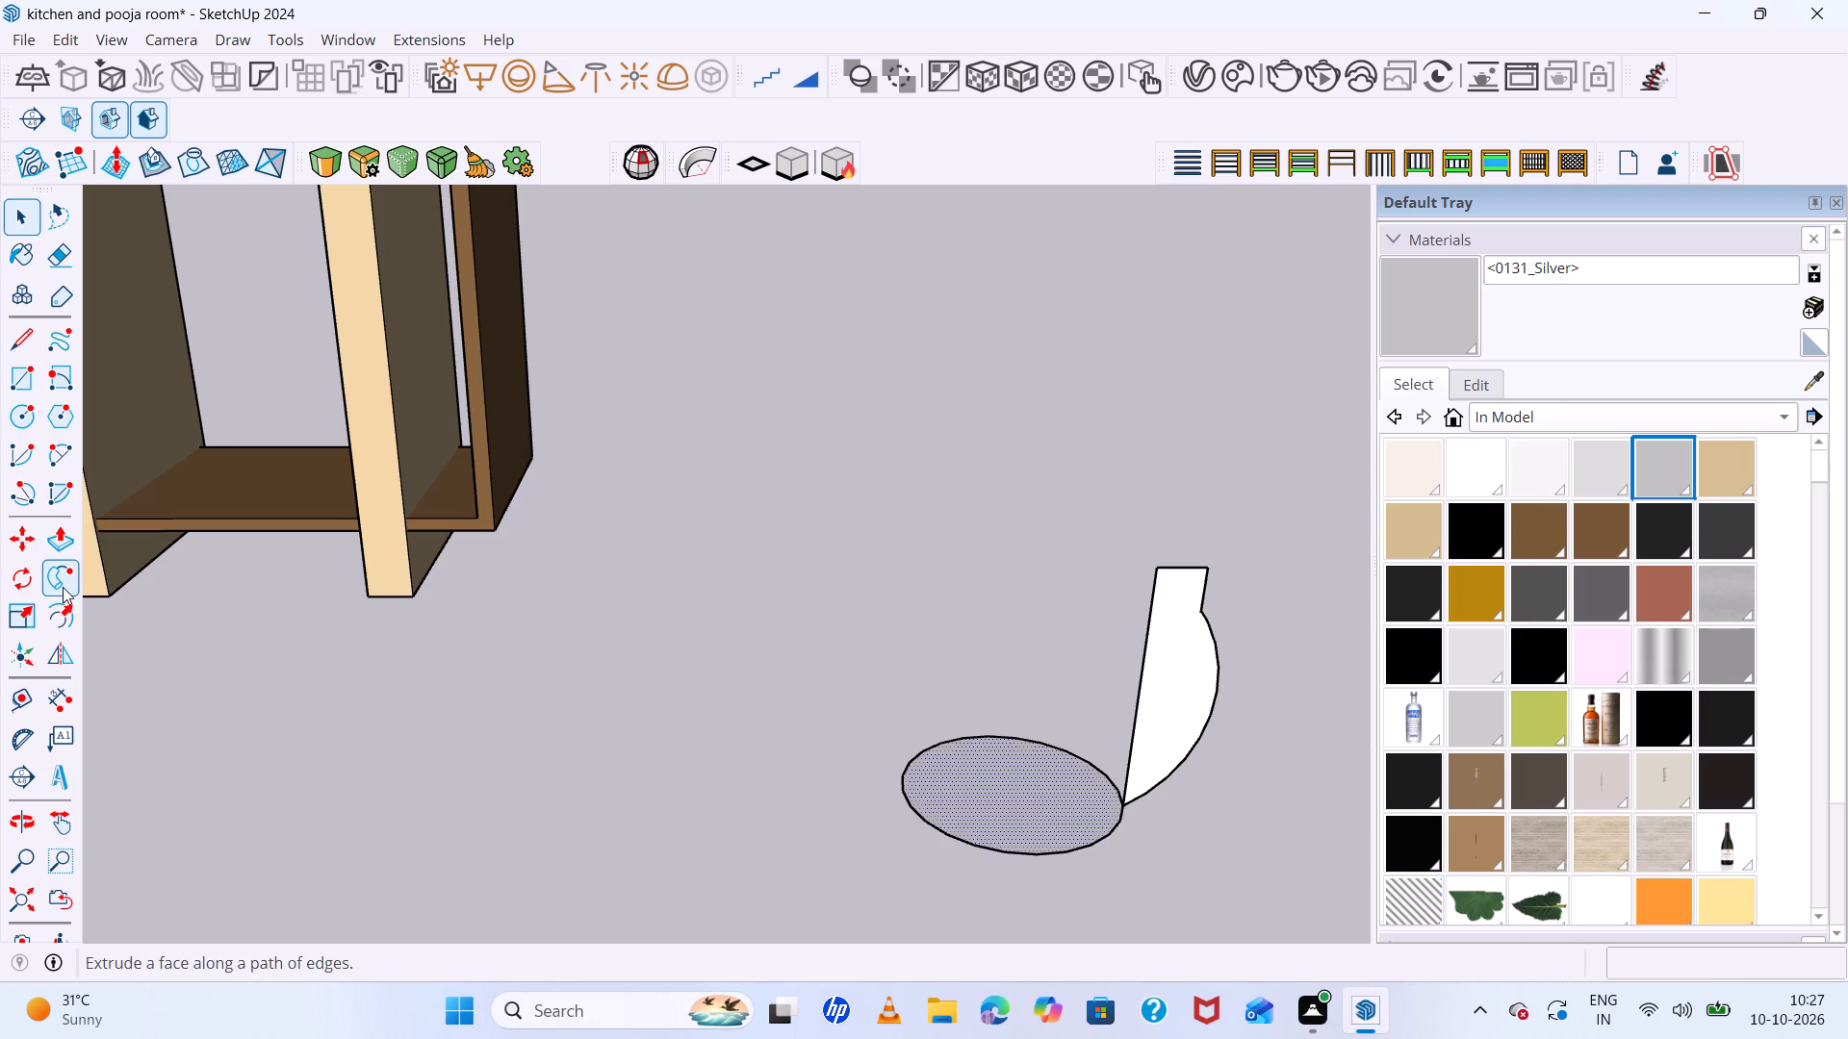
click(1181, 638)
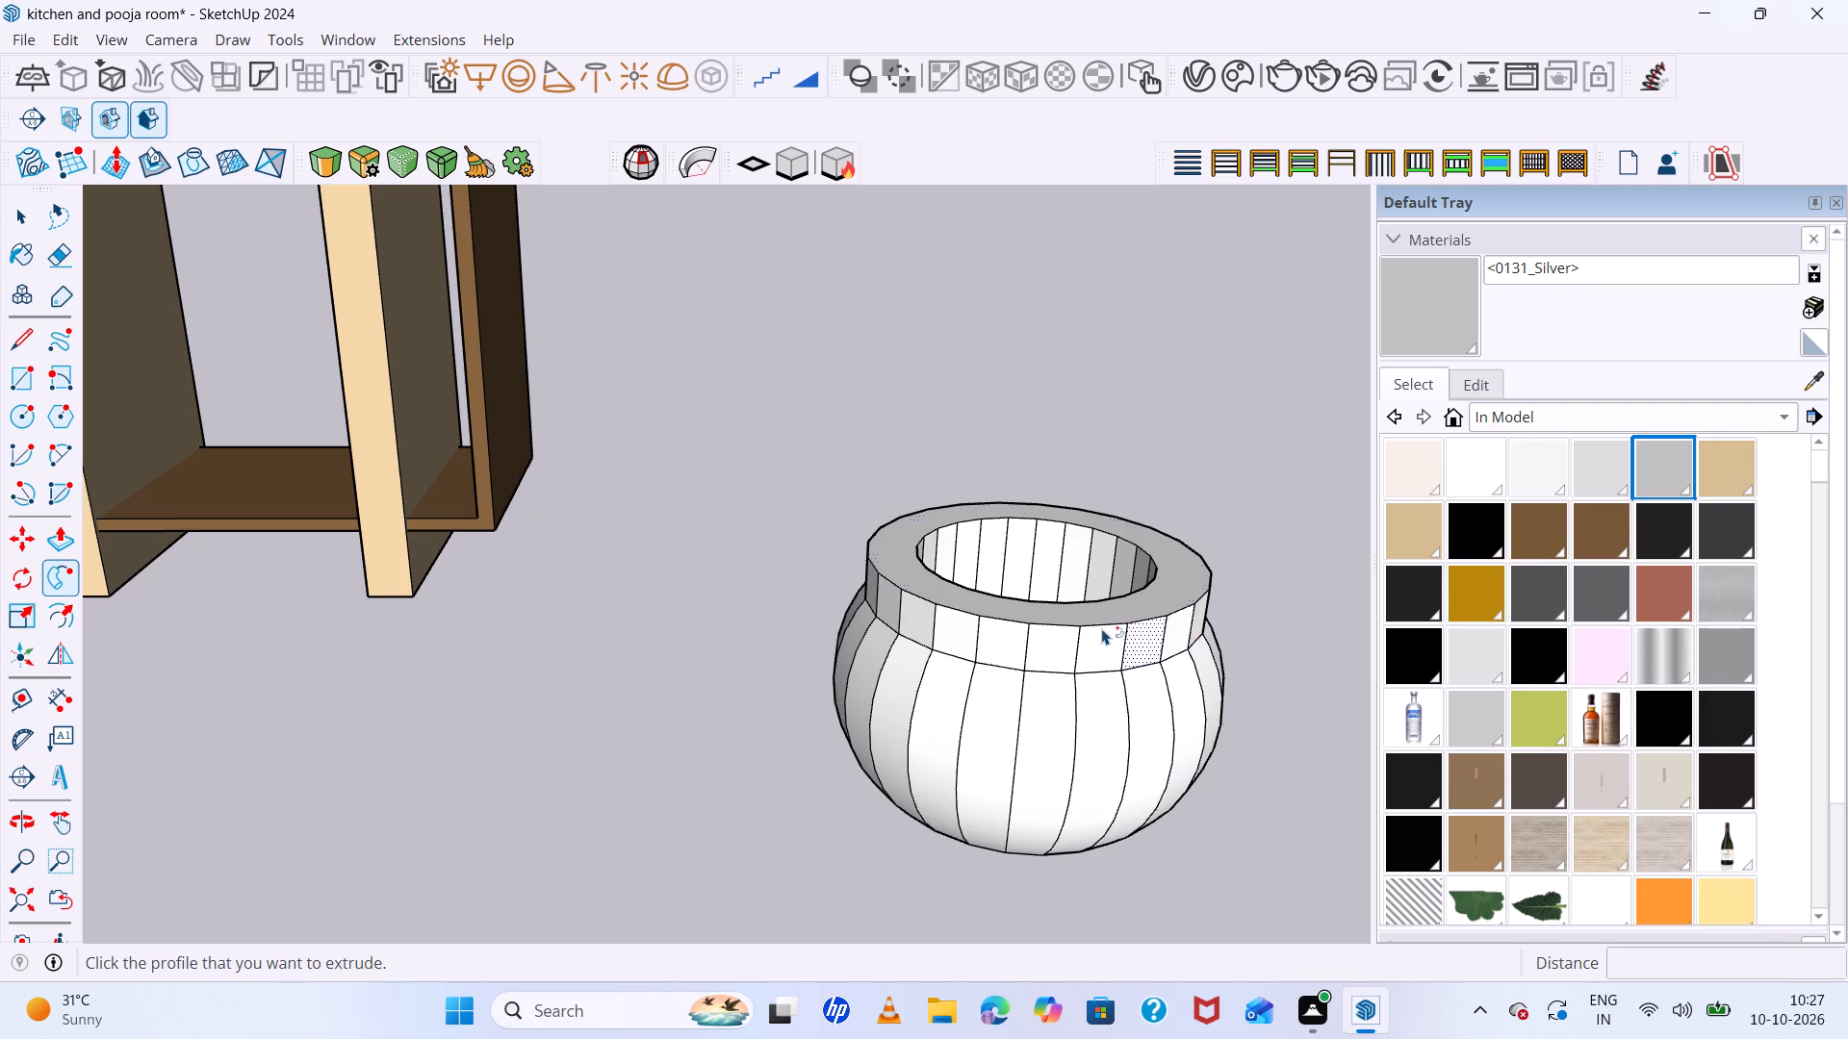
scroll(999, 615, down, 5)
middle_drag(1051, 642, 1076, 798)
scroll(1051, 642, down, 1)
key(space)
scroll(1094, 697, up, 7)
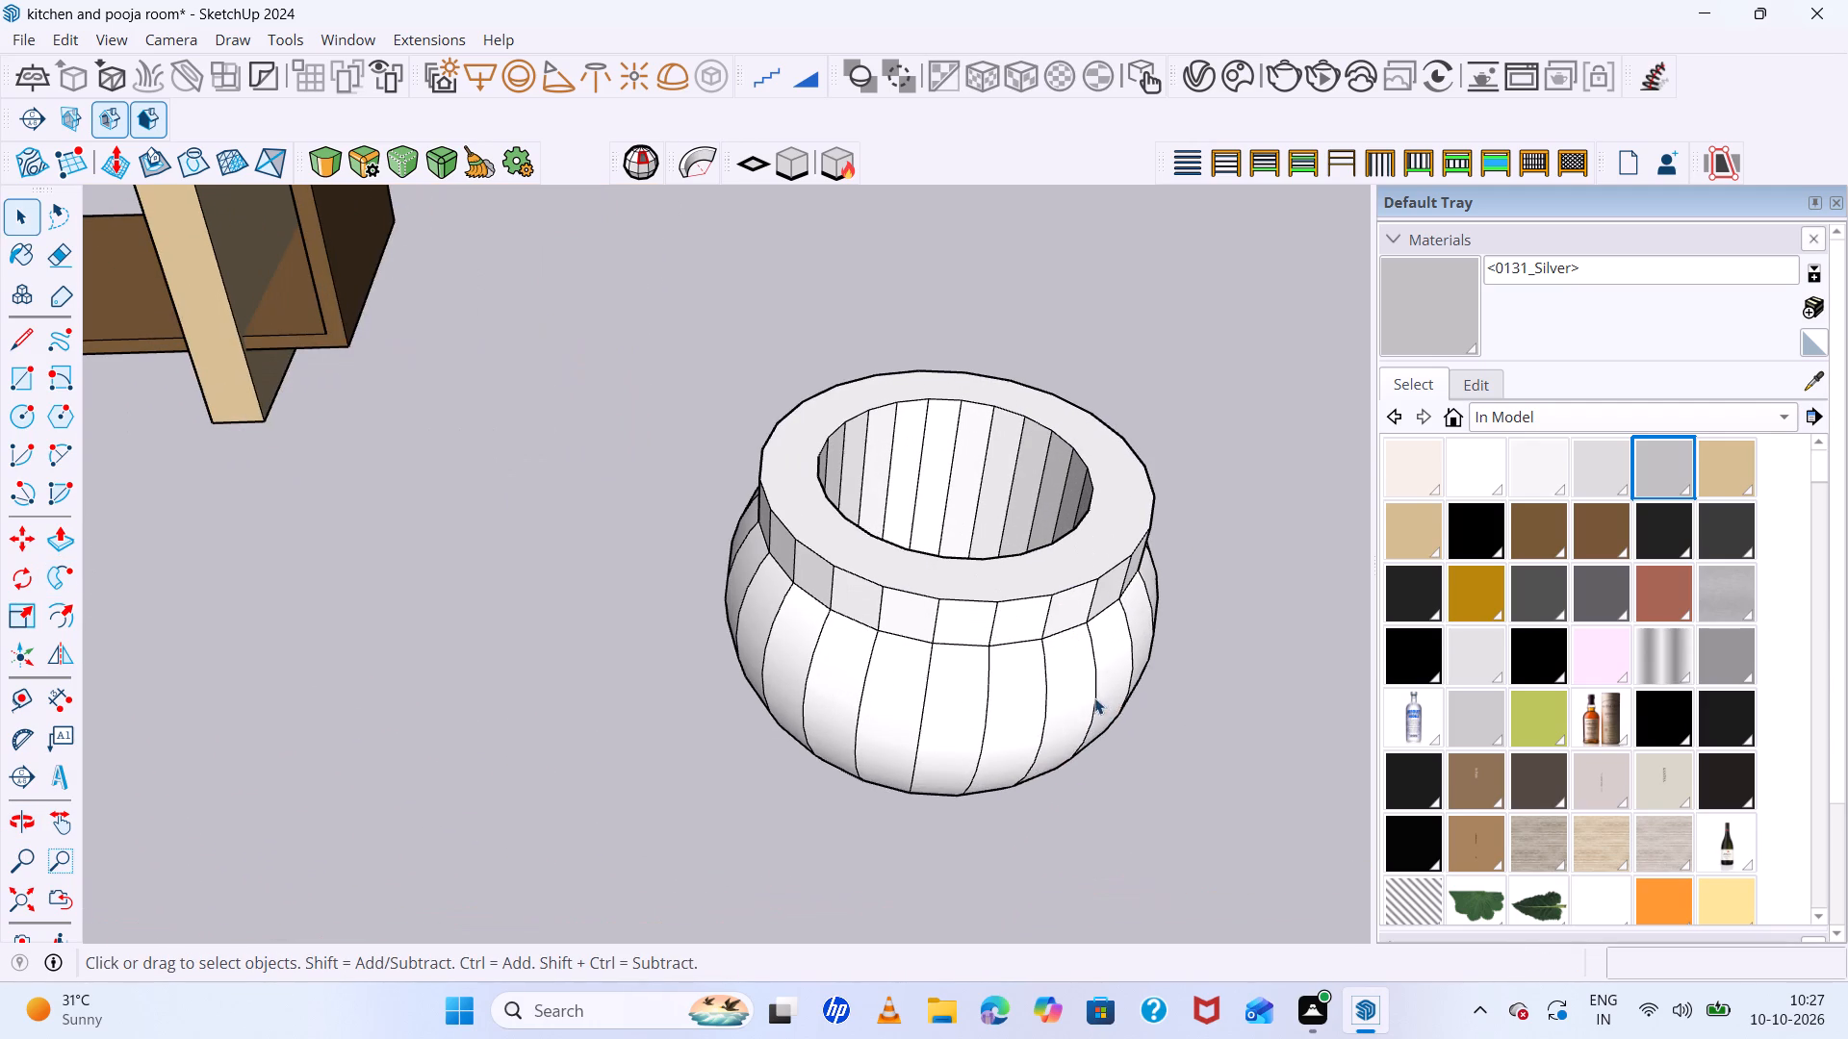
Select the pot's entire geometry and apply Soften/Smooth Edges to it.
click(1085, 683)
scroll(1085, 683, up, 3)
triple_click(1085, 678)
click(1085, 678)
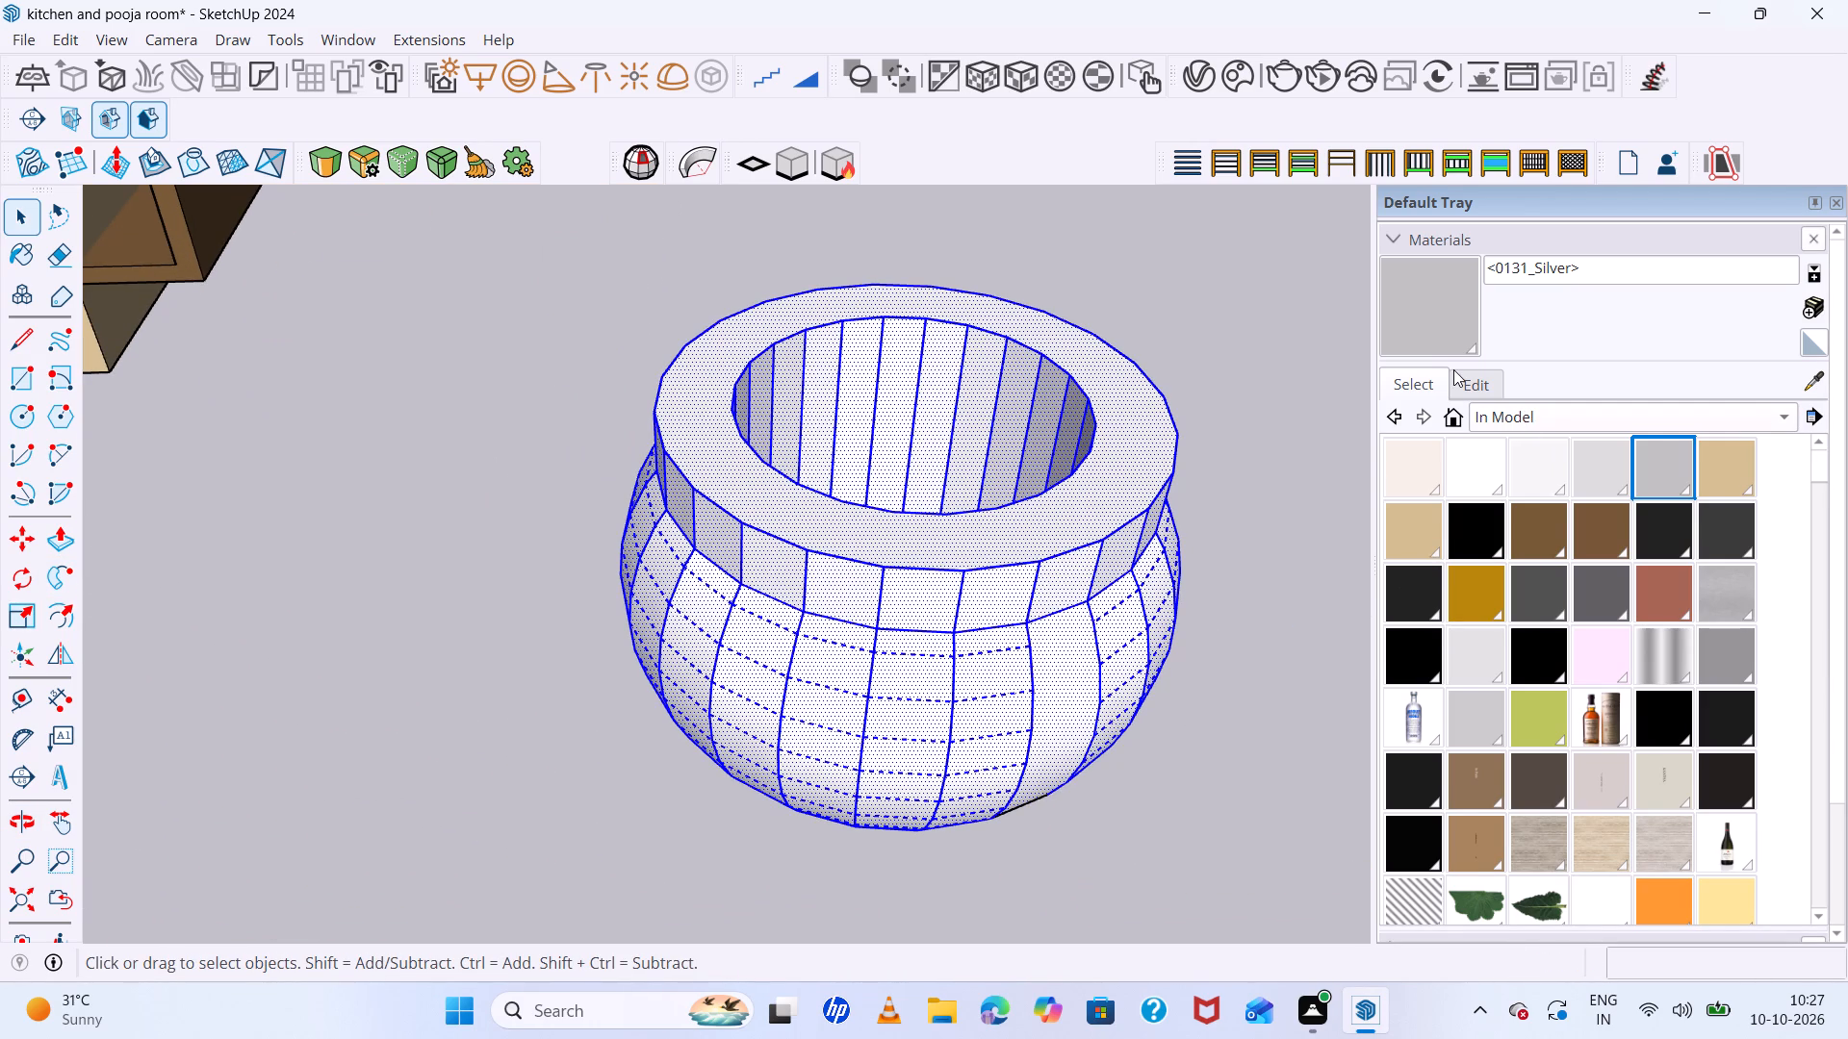
click(1067, 640)
right_click(1067, 635)
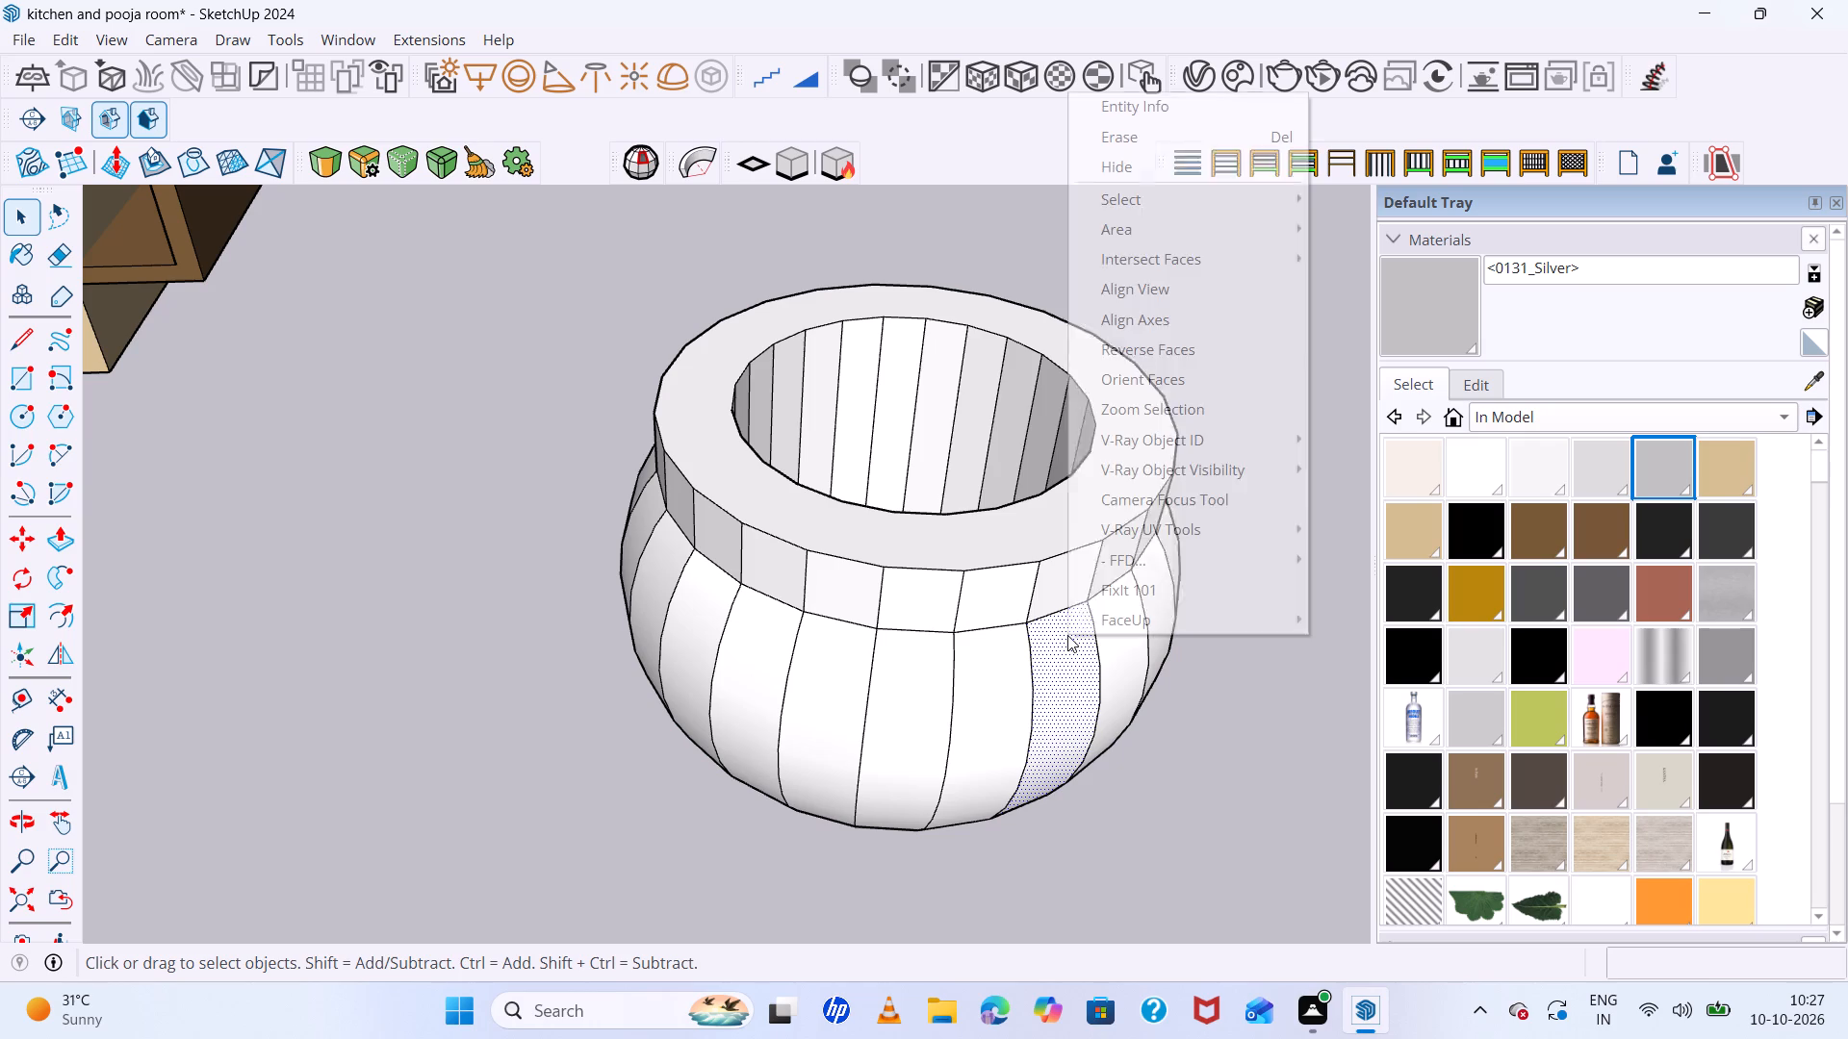
triple_click(1030, 655)
click(1031, 654)
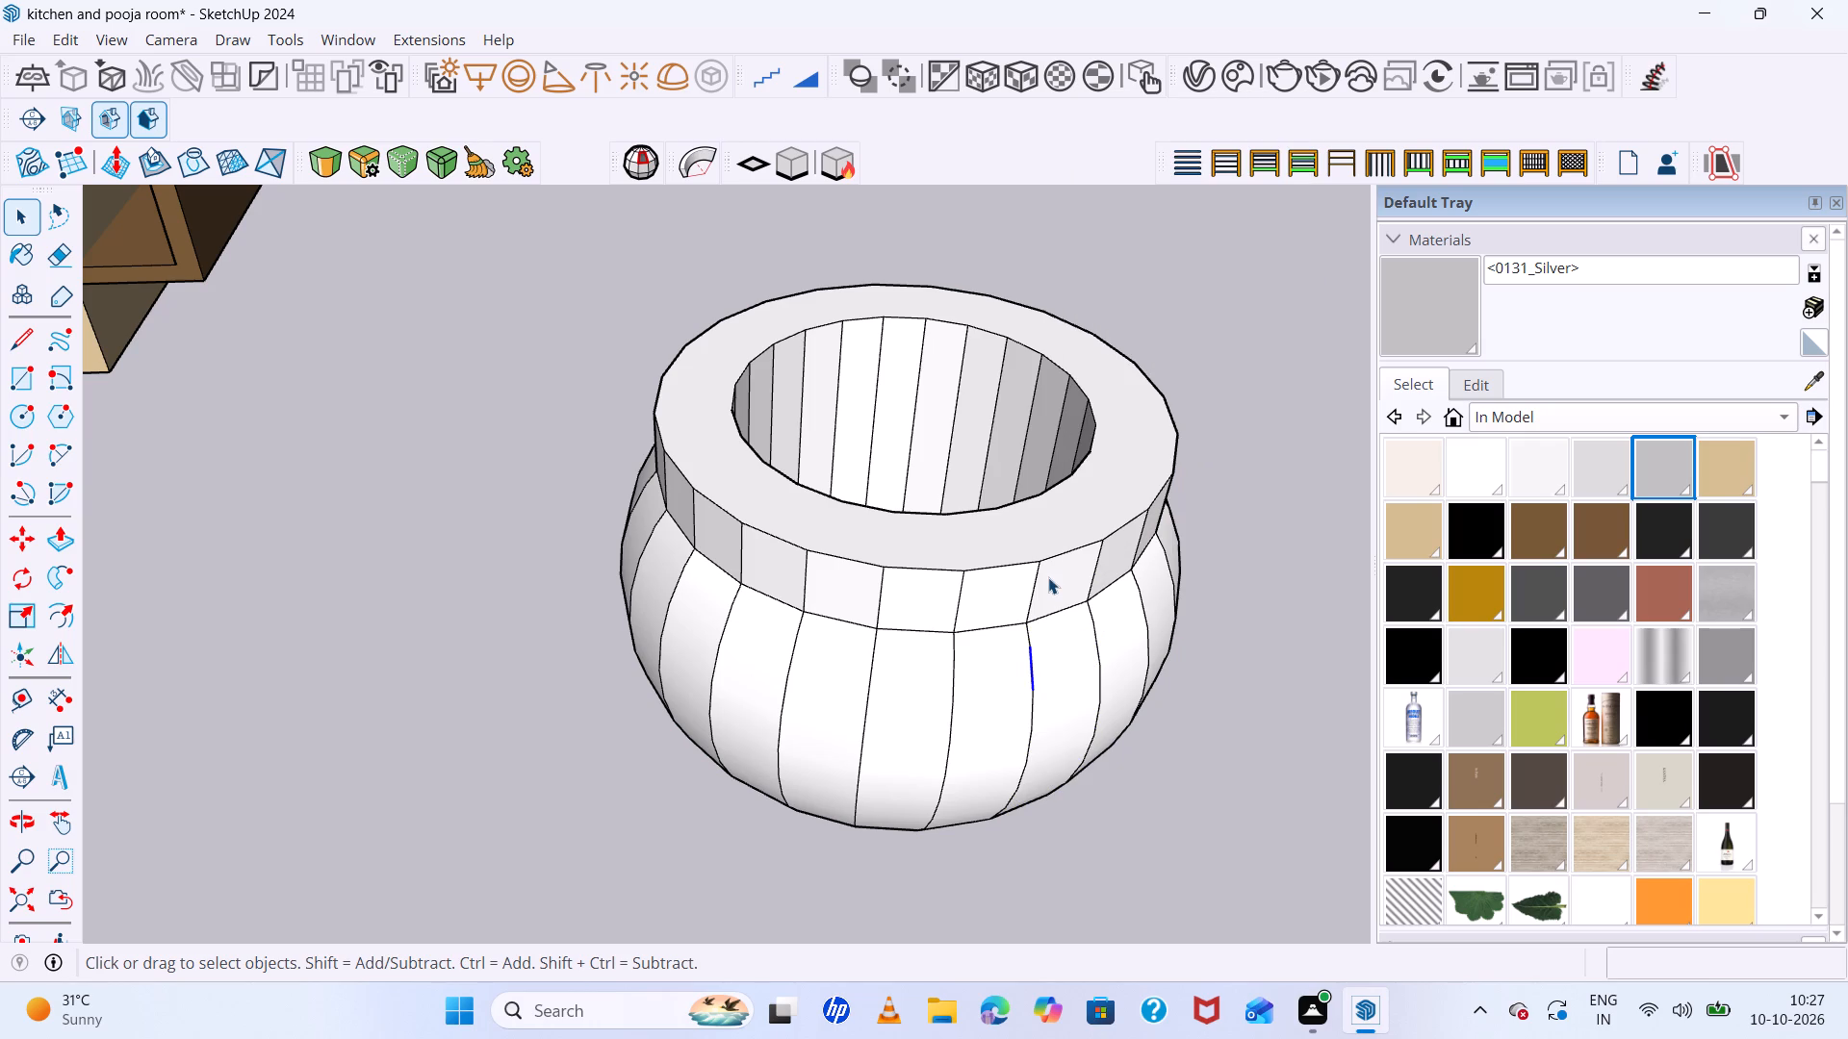
triple_click(1048, 576)
click(1048, 576)
right_click(1048, 575)
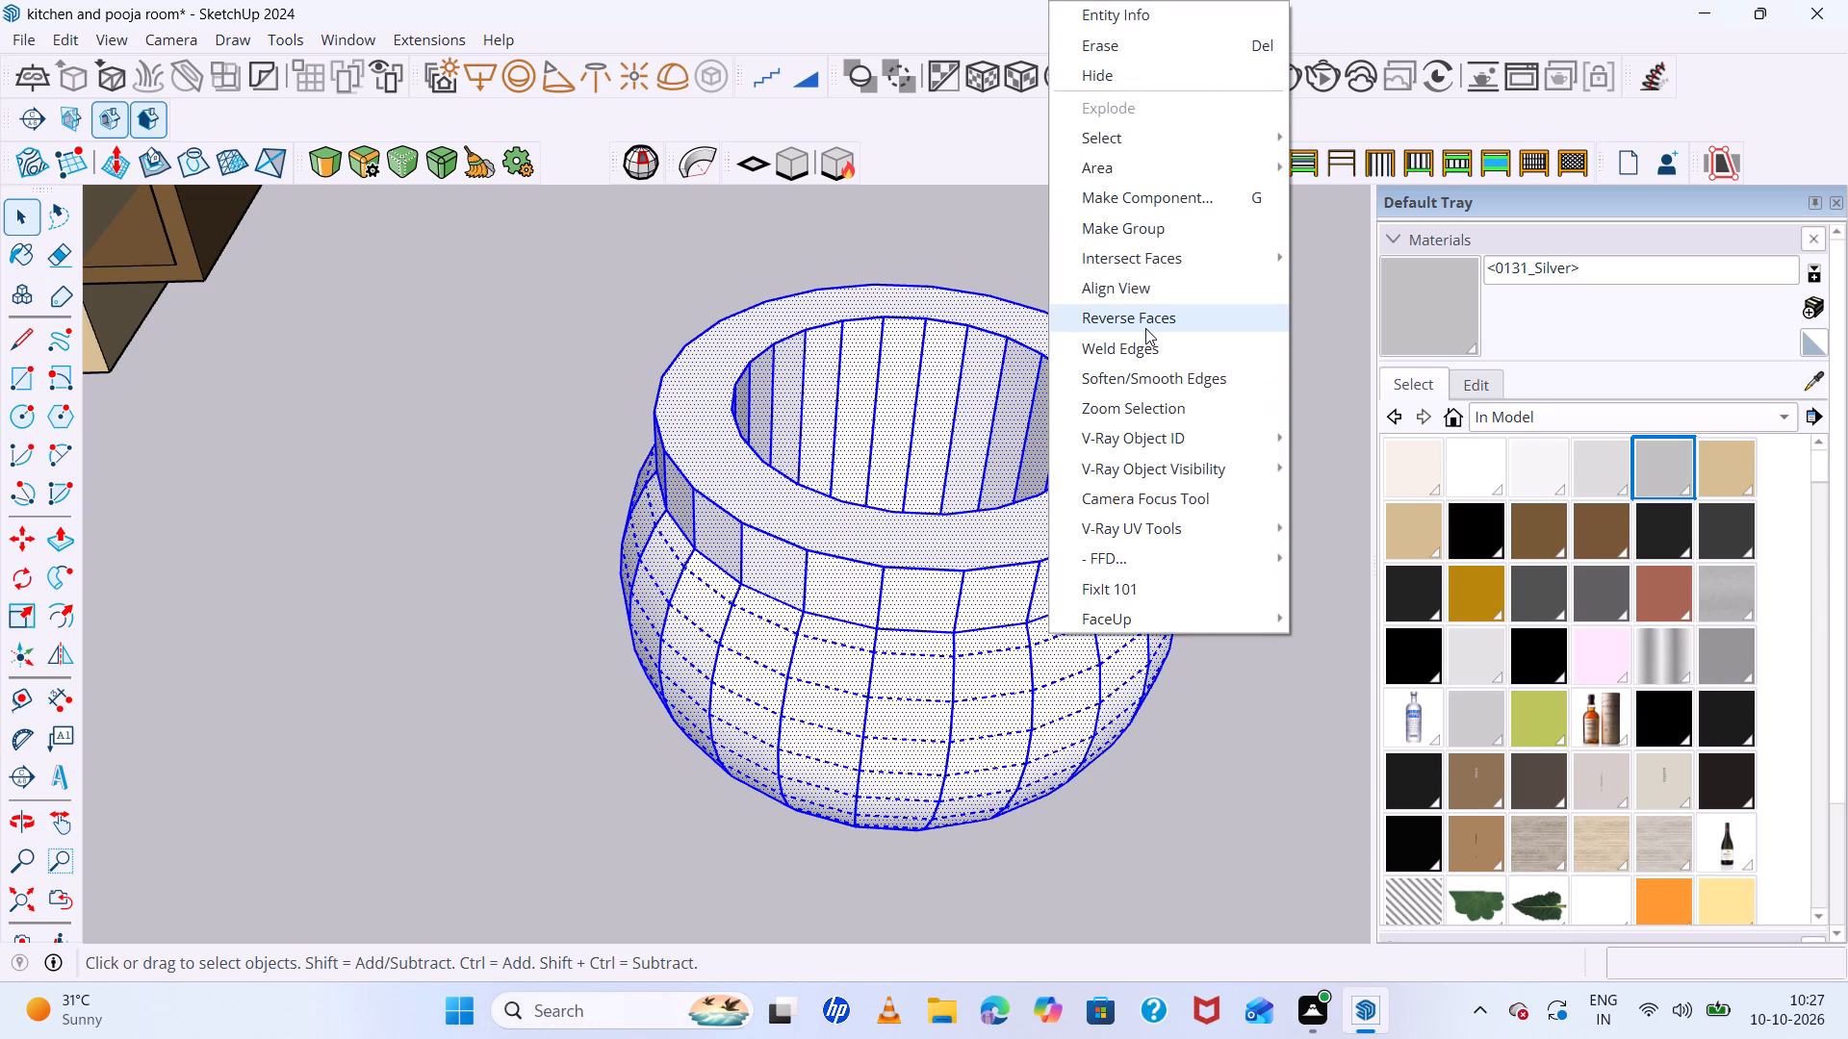
click(1168, 377)
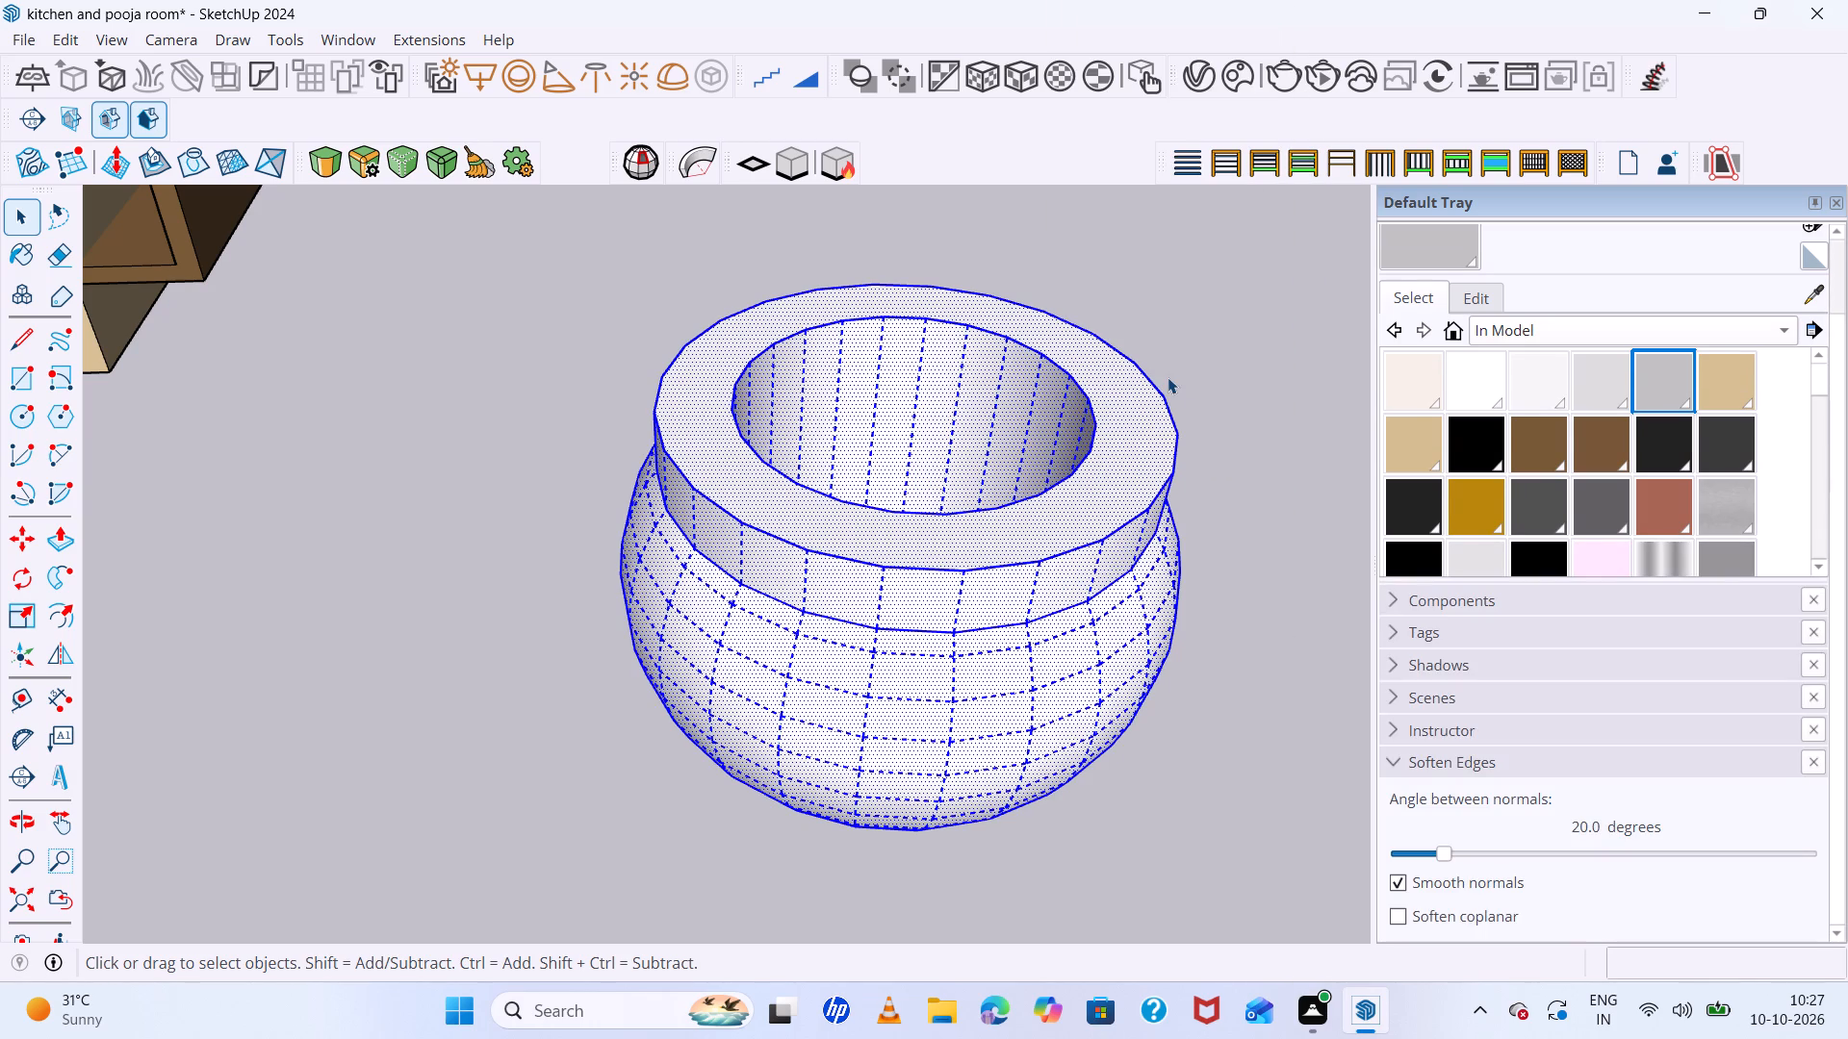
Set the pot's softening angle between normals to 26.9 degrees, with smooth normals and soften coplanar enabled.
drag(1445, 858, 1579, 845)
drag(1579, 845, 1454, 879)
click(1454, 879)
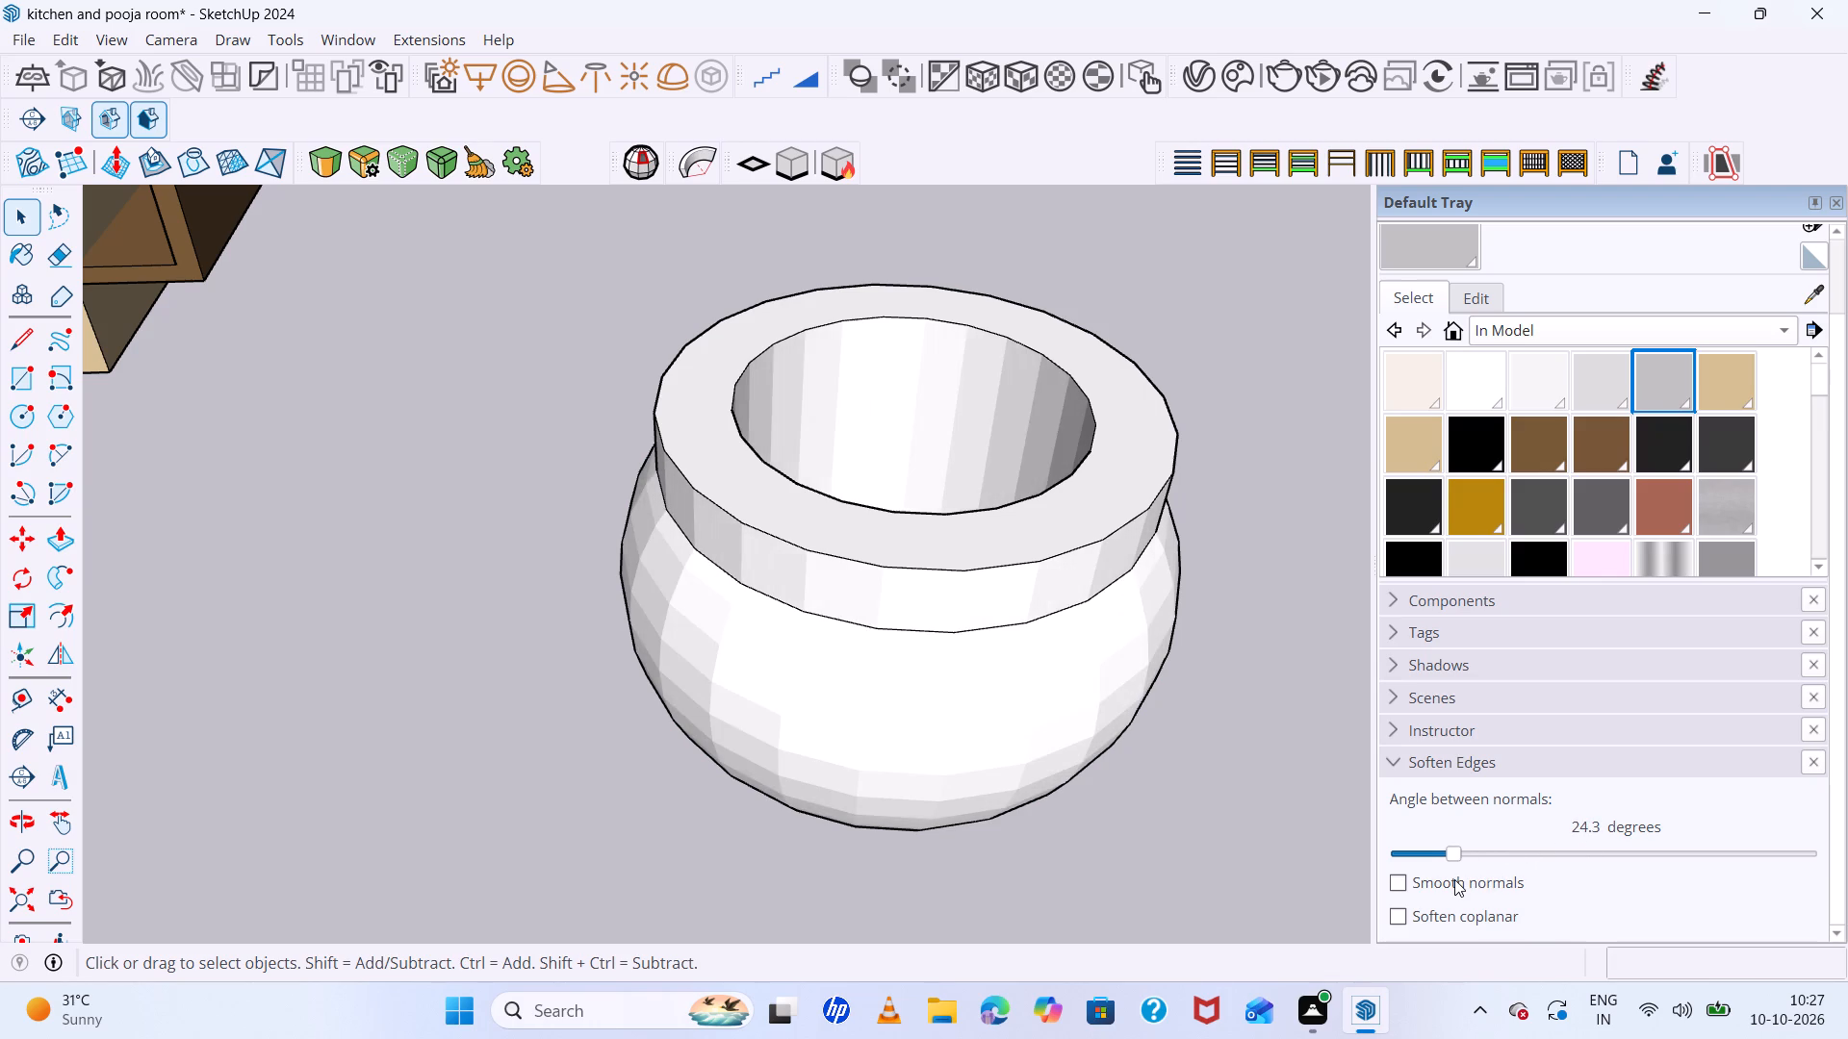
click(1451, 857)
click(1457, 858)
click(1401, 890)
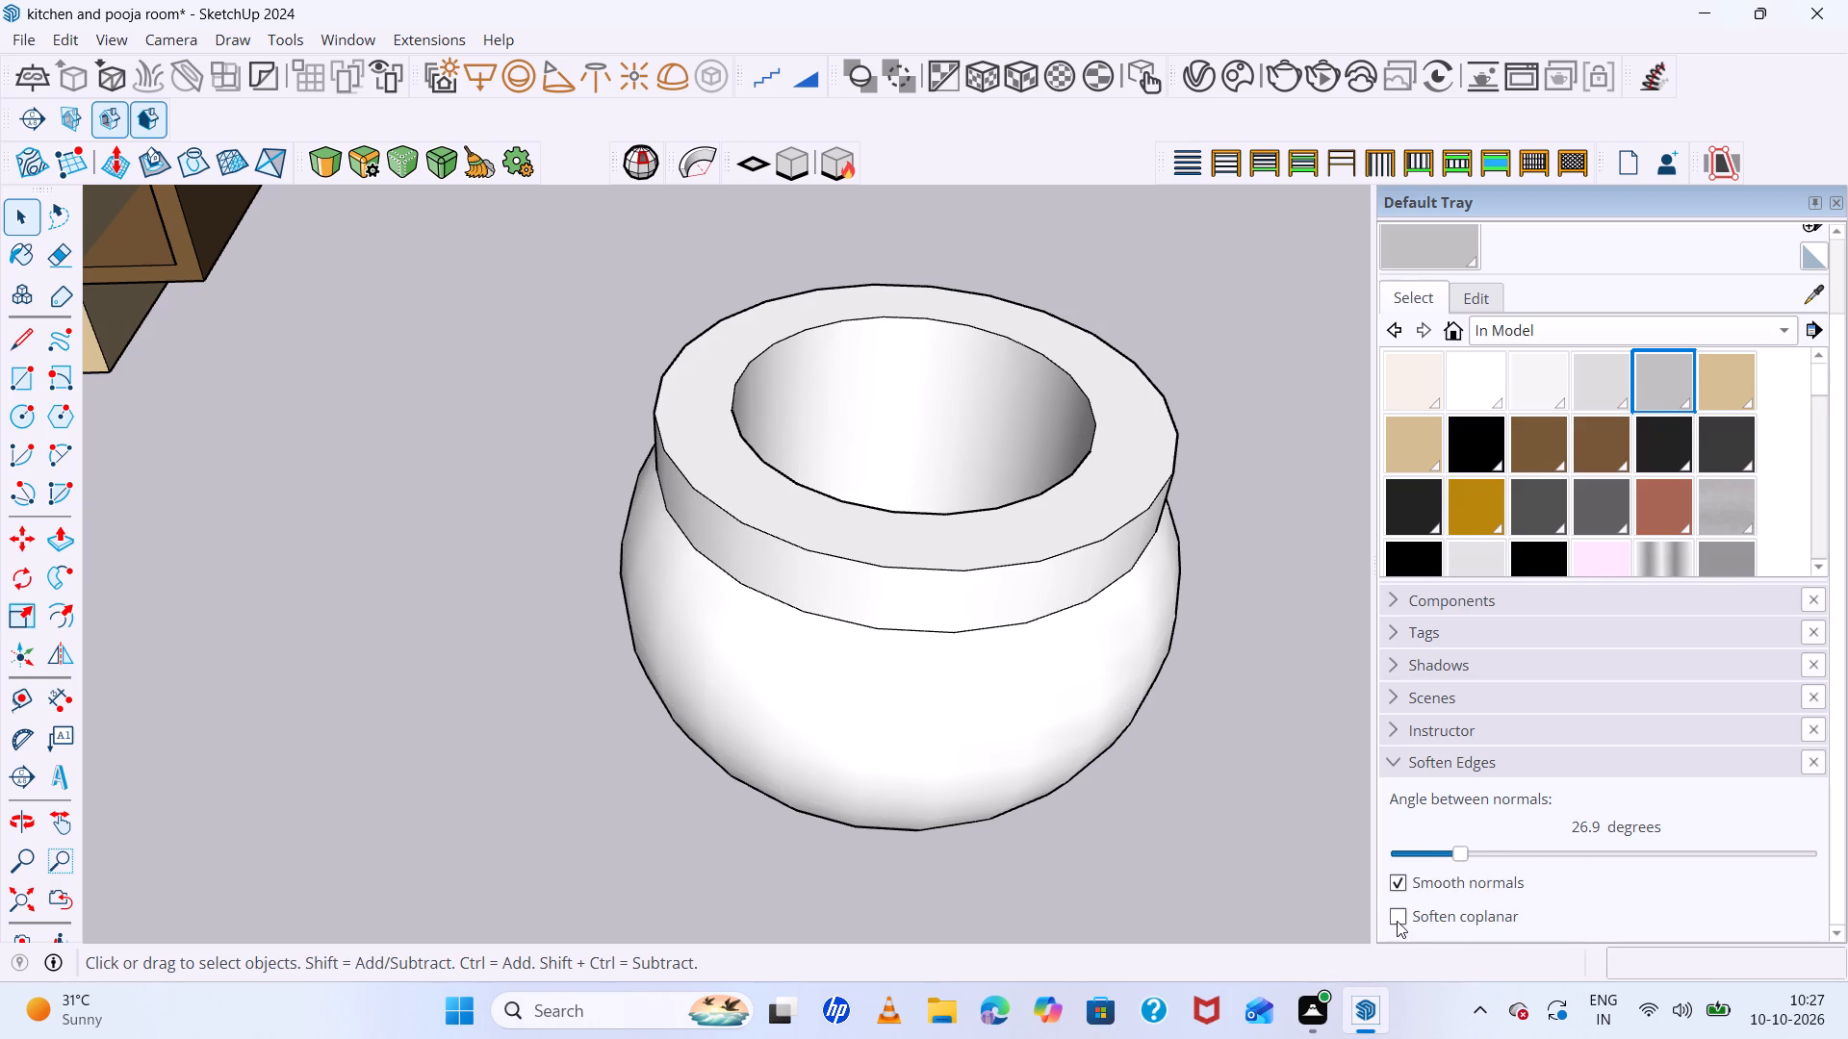
click(1397, 920)
click(1267, 615)
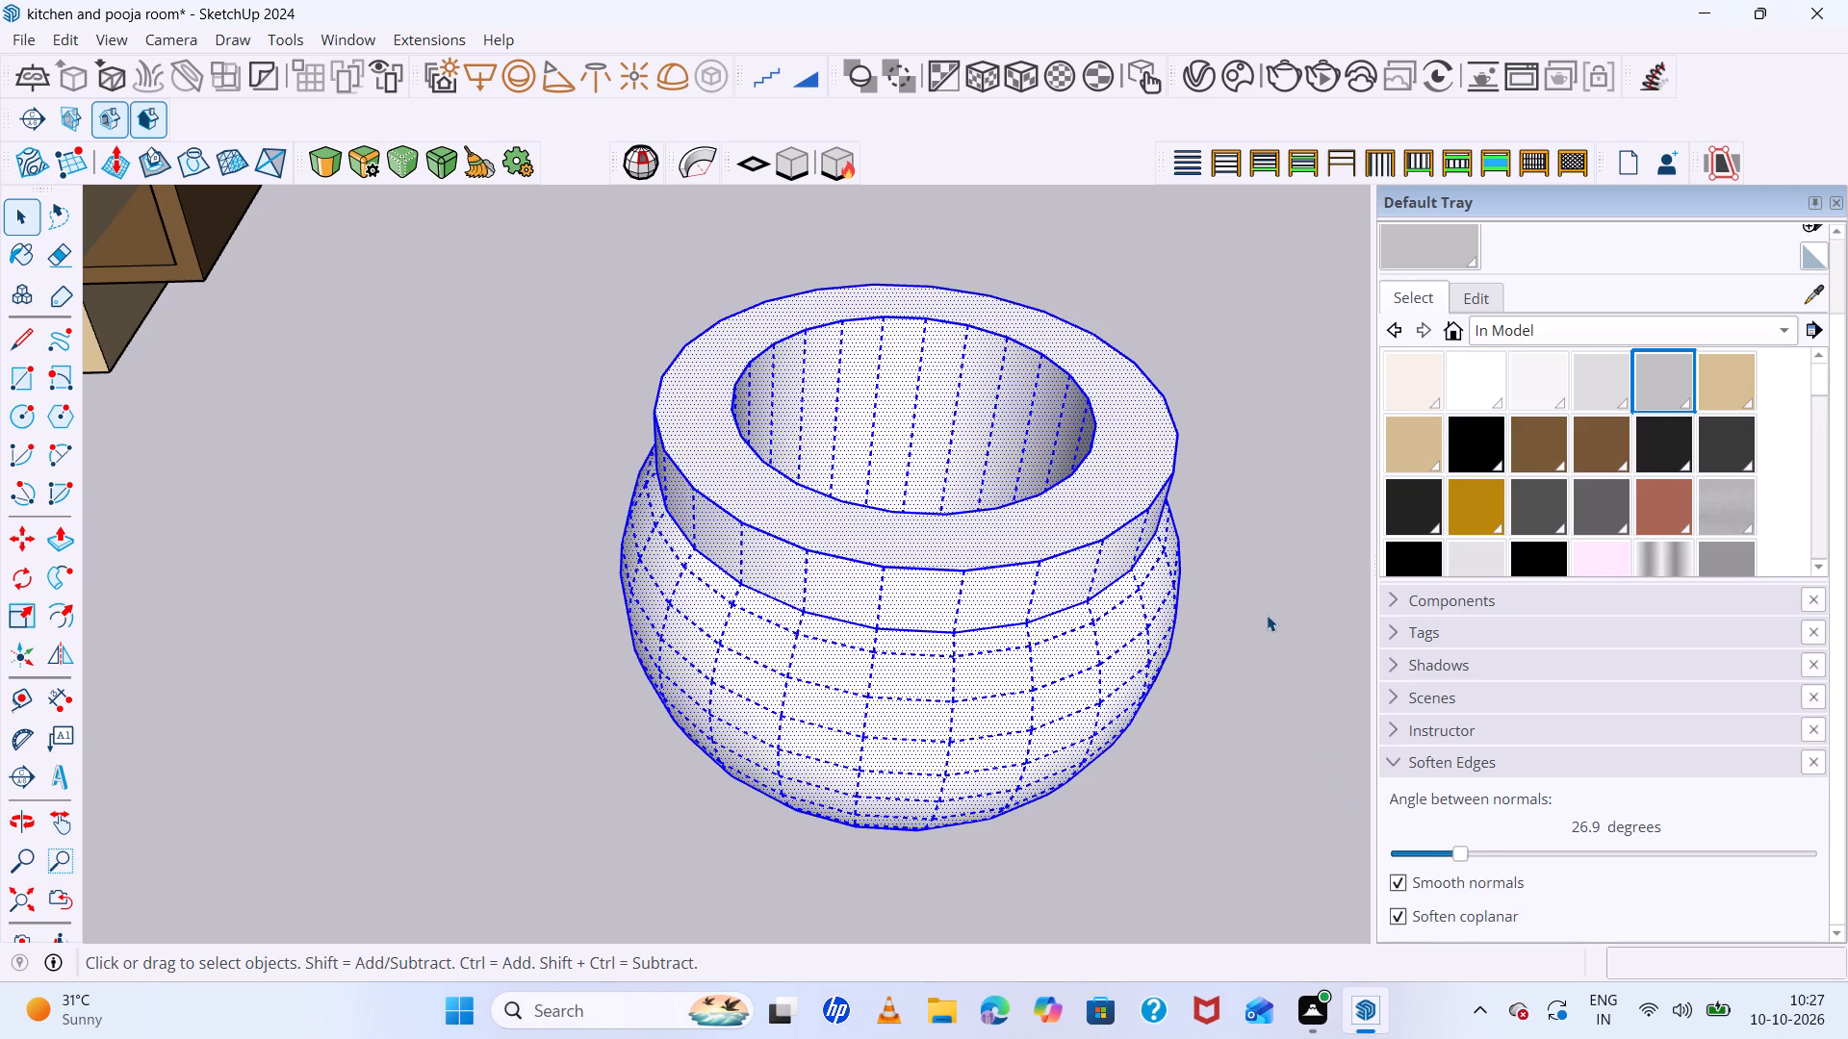
key(space)
scroll(1267, 612, down, 9)
middle_drag(1267, 596, 1274, 459)
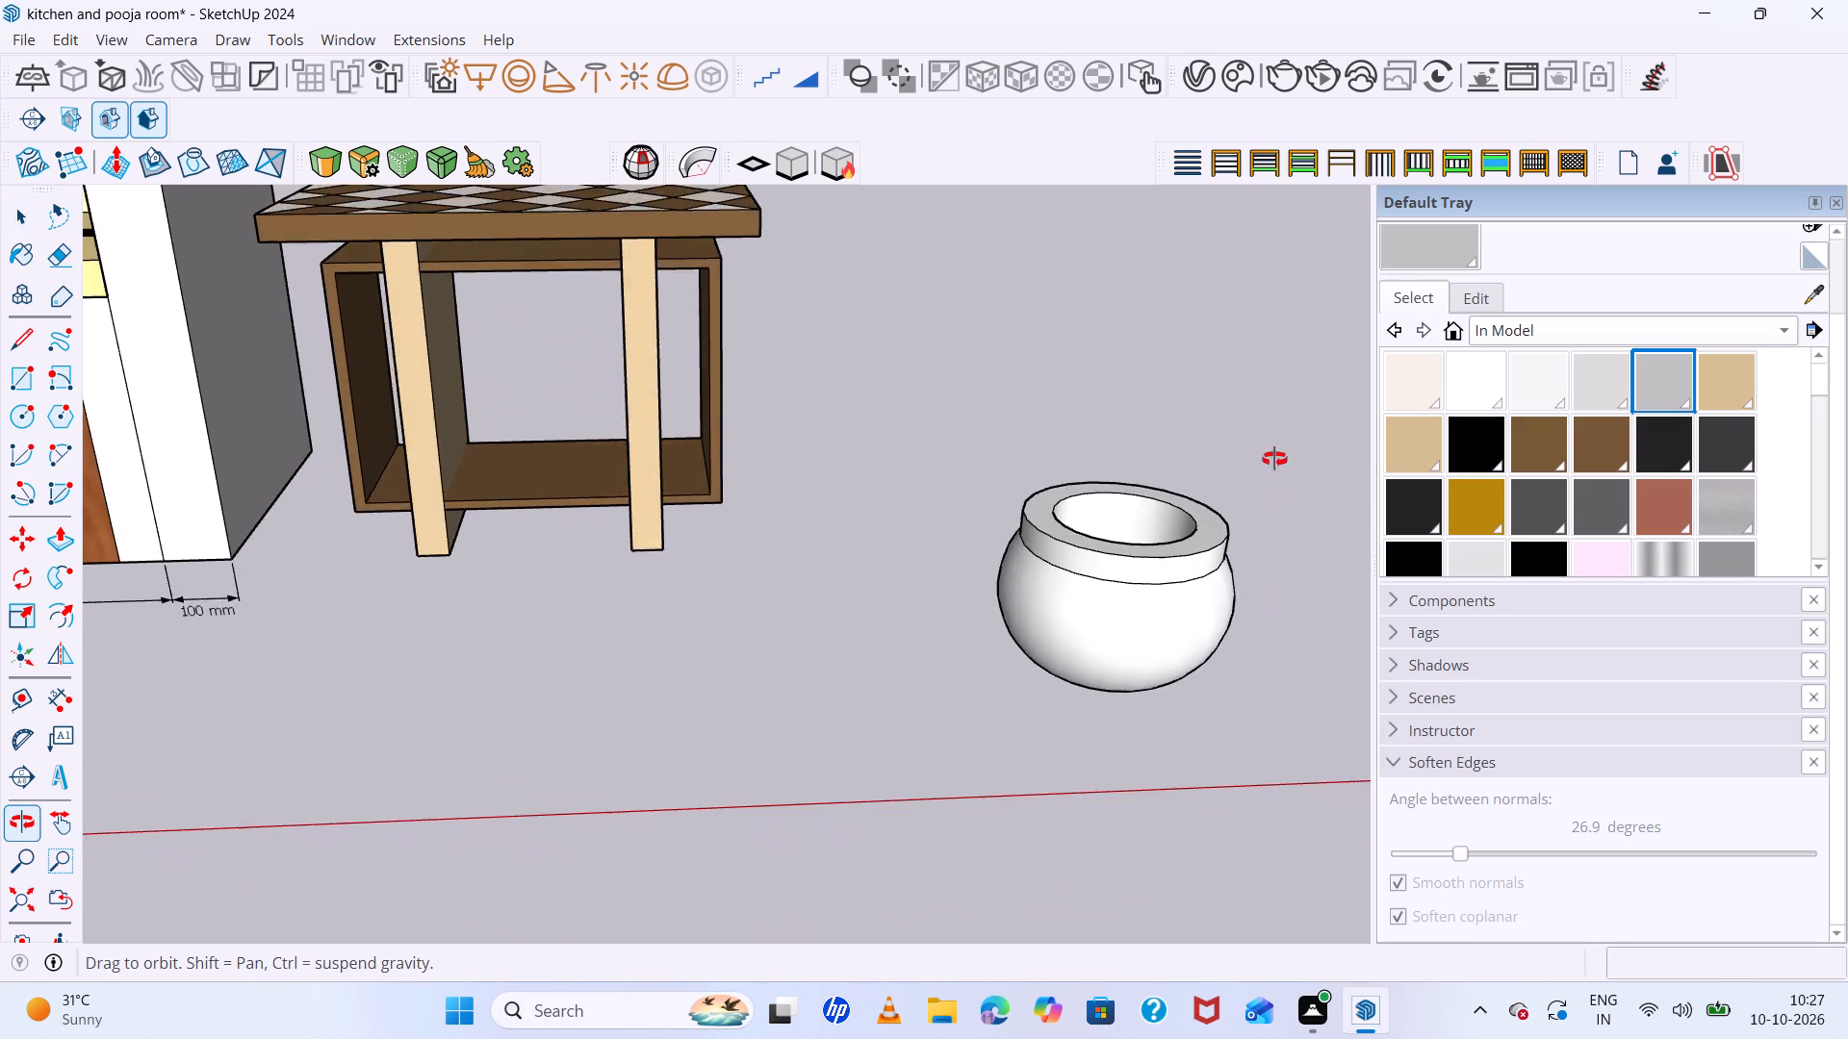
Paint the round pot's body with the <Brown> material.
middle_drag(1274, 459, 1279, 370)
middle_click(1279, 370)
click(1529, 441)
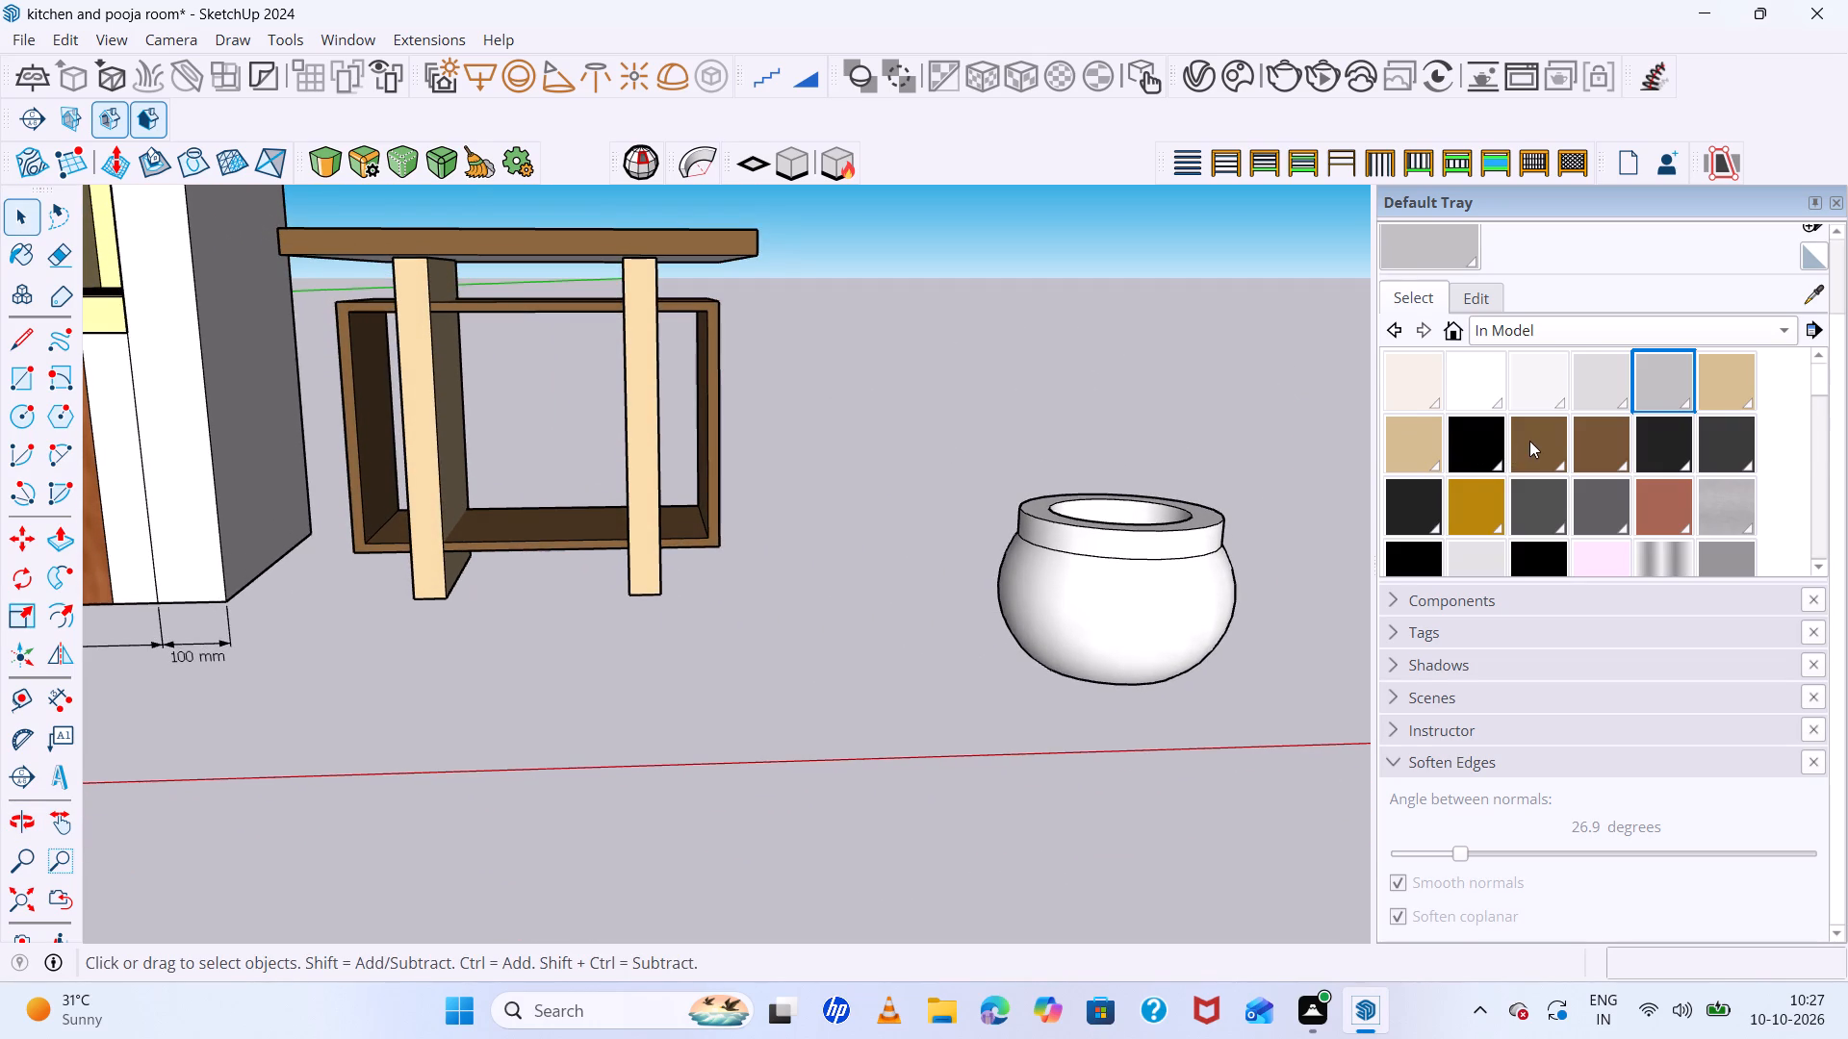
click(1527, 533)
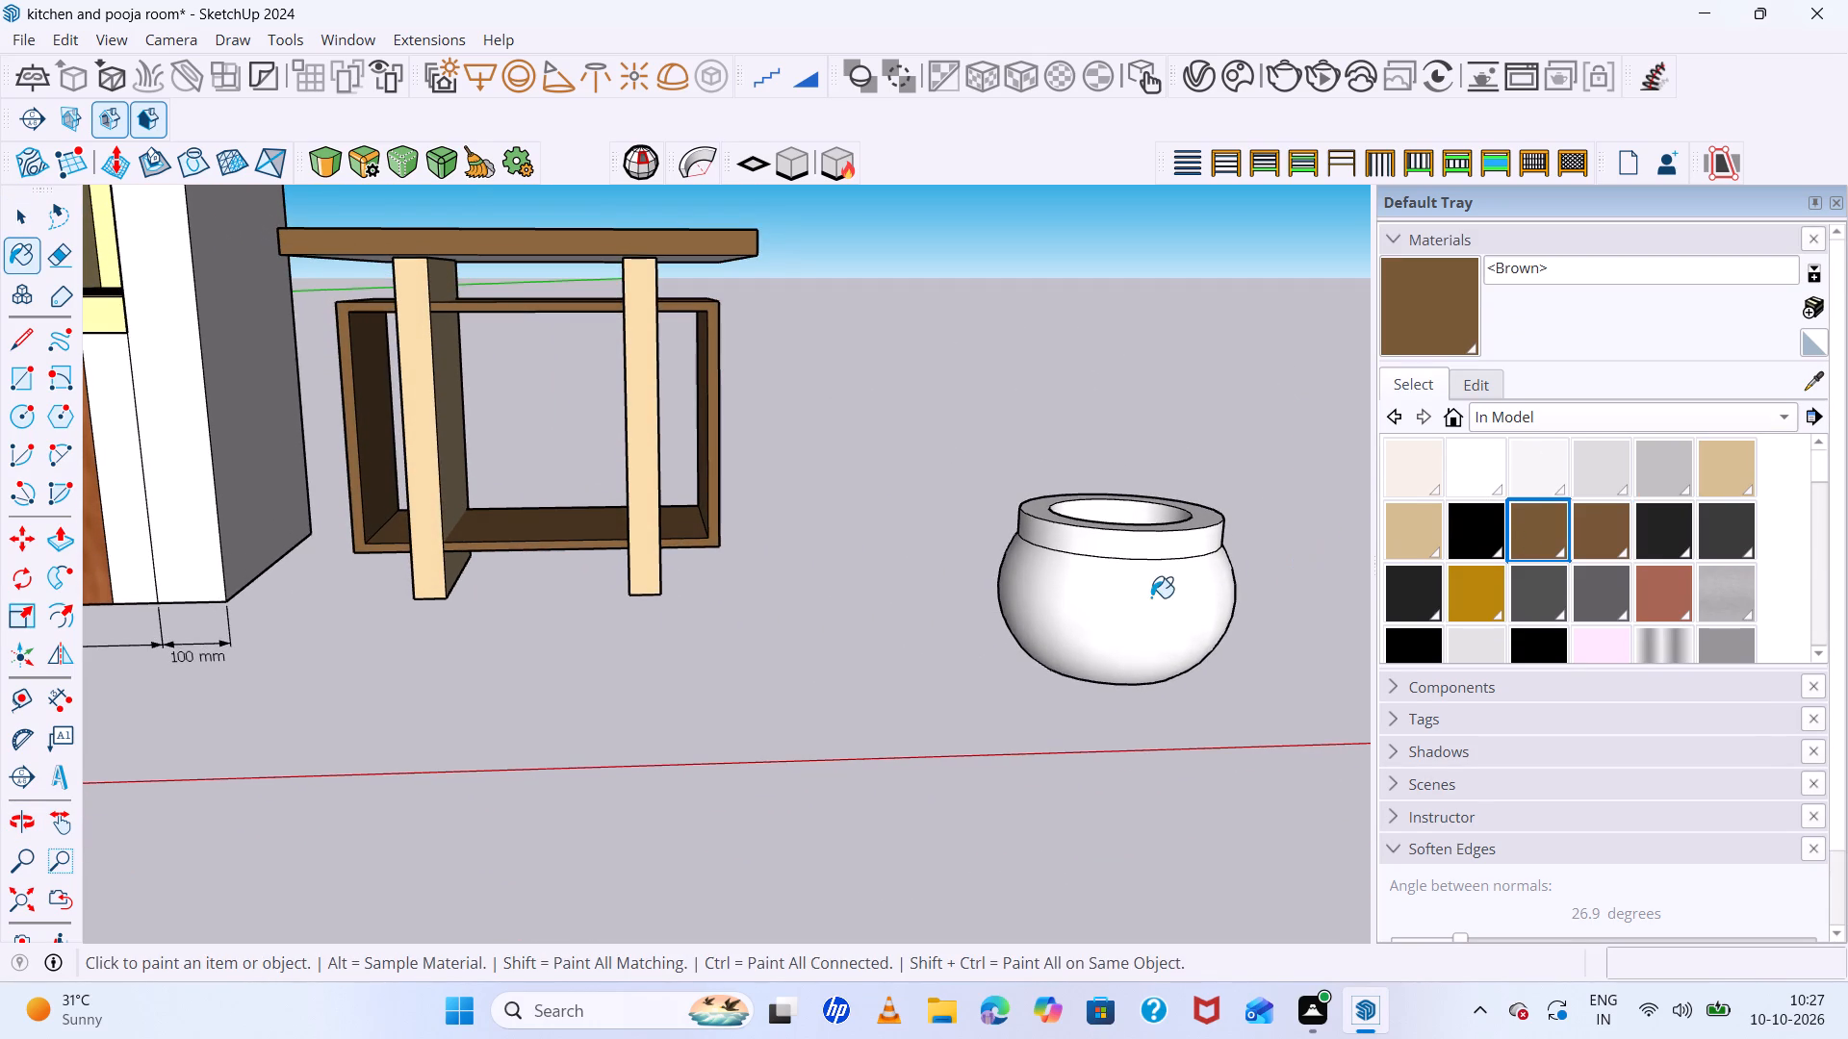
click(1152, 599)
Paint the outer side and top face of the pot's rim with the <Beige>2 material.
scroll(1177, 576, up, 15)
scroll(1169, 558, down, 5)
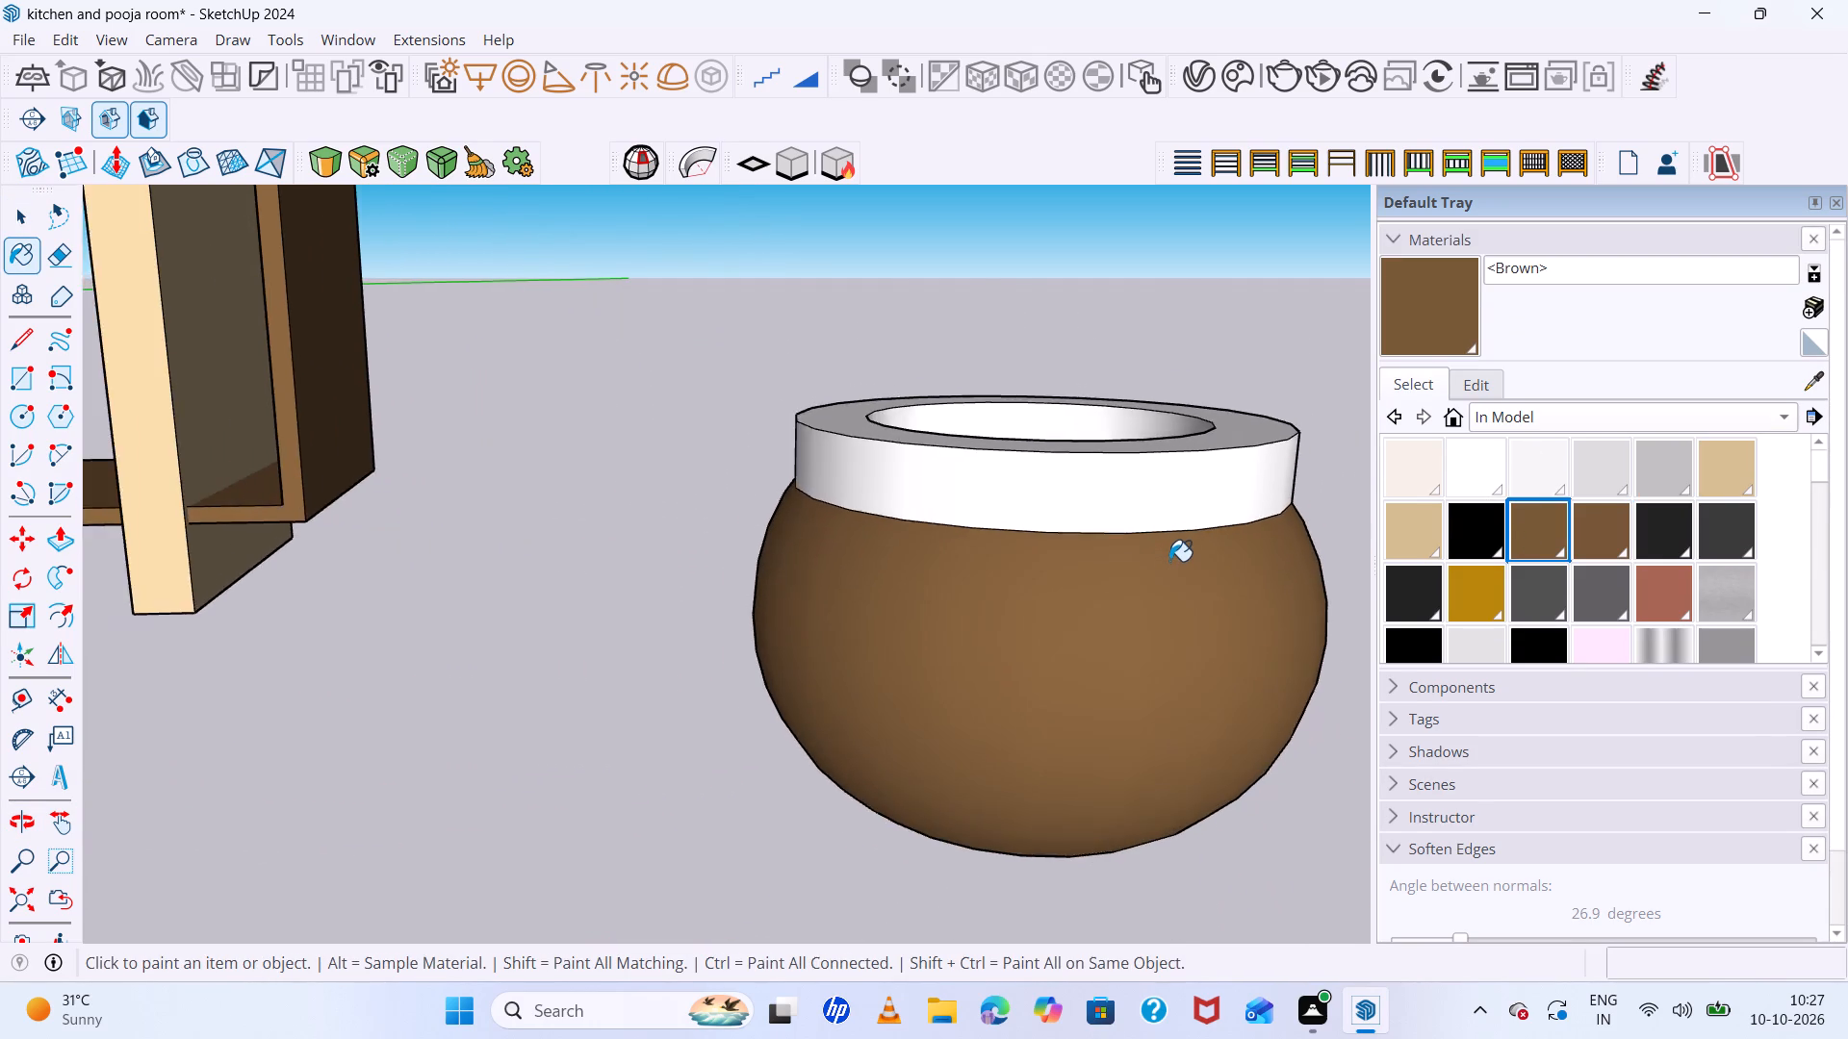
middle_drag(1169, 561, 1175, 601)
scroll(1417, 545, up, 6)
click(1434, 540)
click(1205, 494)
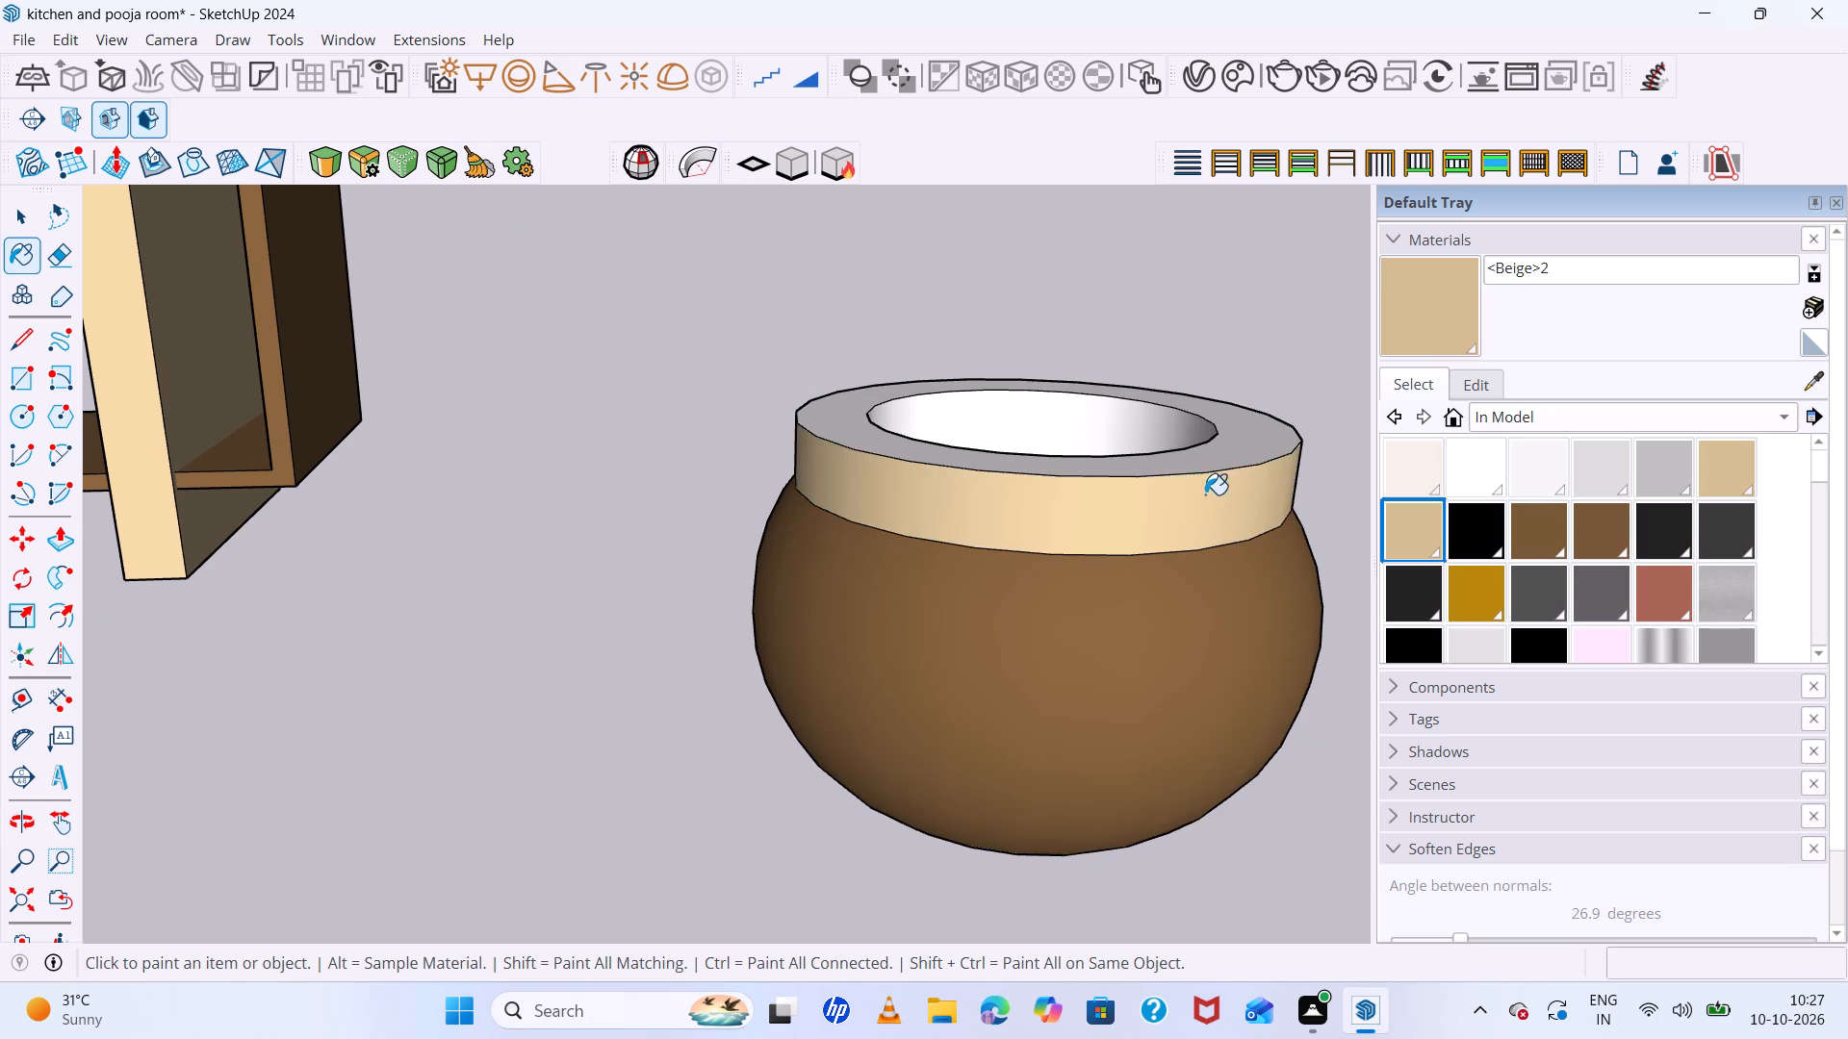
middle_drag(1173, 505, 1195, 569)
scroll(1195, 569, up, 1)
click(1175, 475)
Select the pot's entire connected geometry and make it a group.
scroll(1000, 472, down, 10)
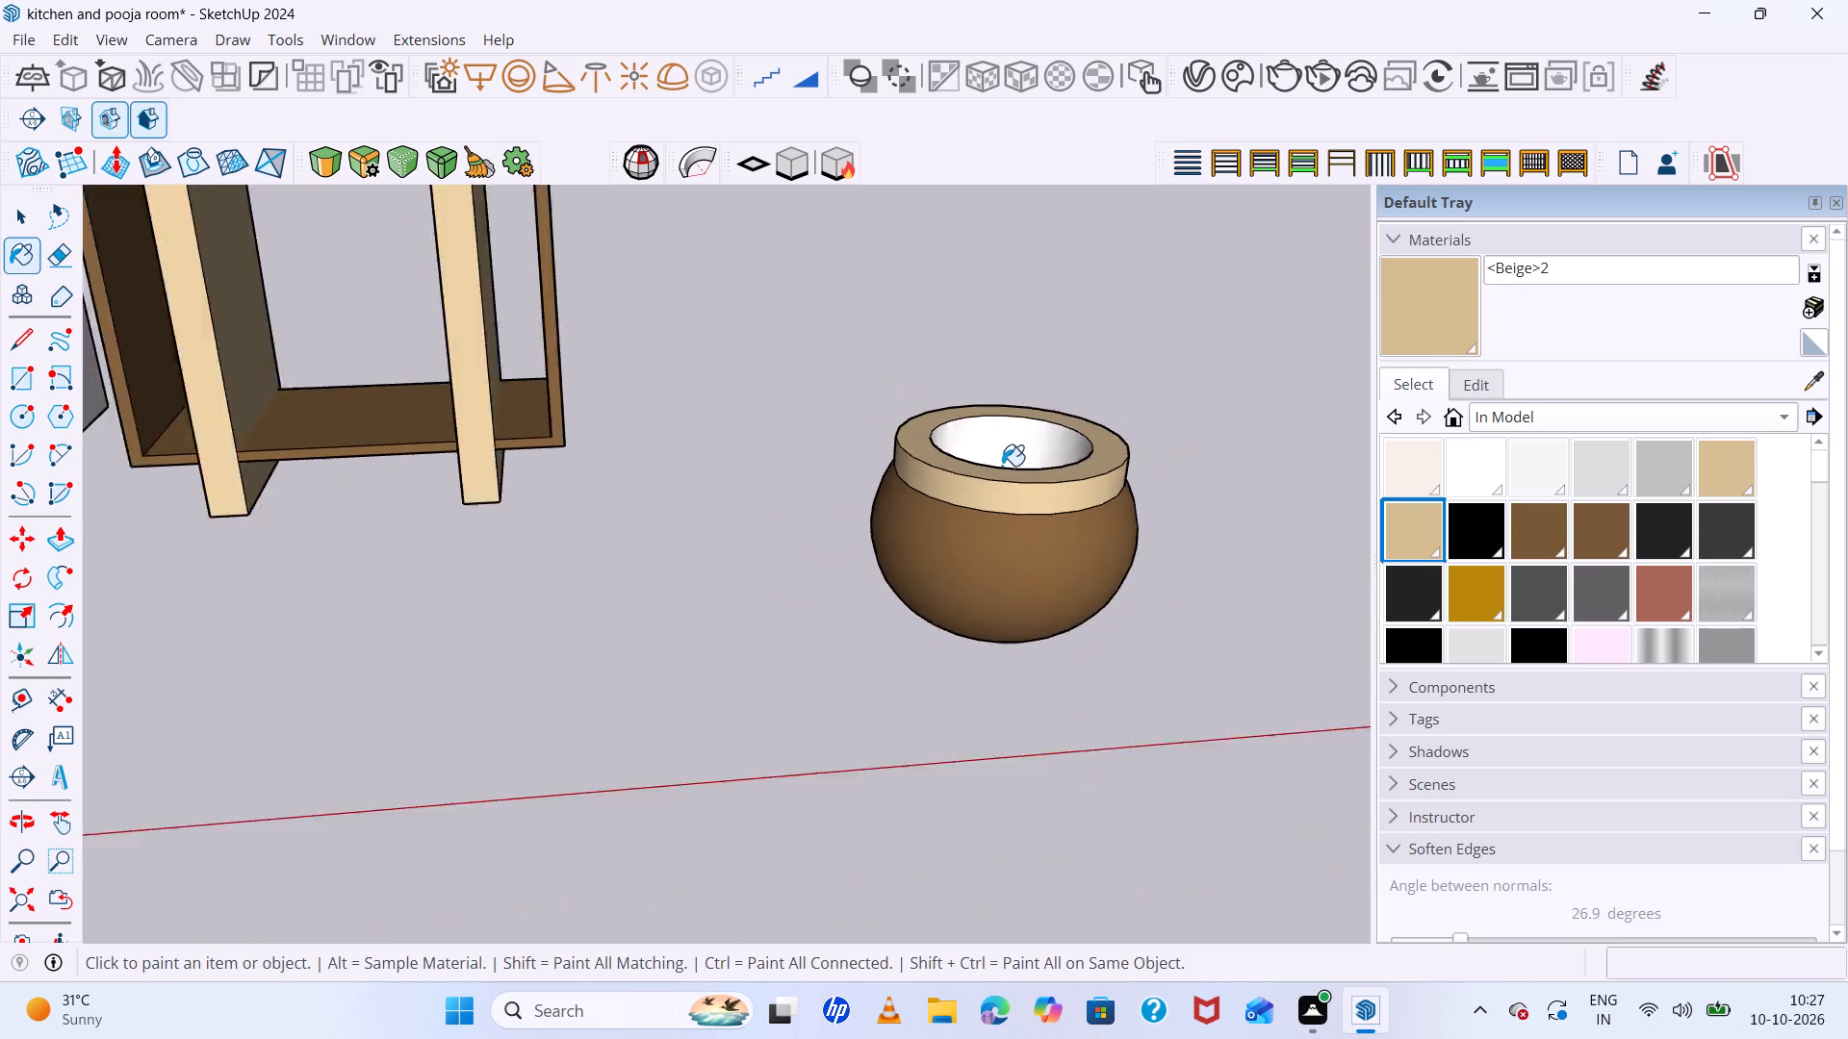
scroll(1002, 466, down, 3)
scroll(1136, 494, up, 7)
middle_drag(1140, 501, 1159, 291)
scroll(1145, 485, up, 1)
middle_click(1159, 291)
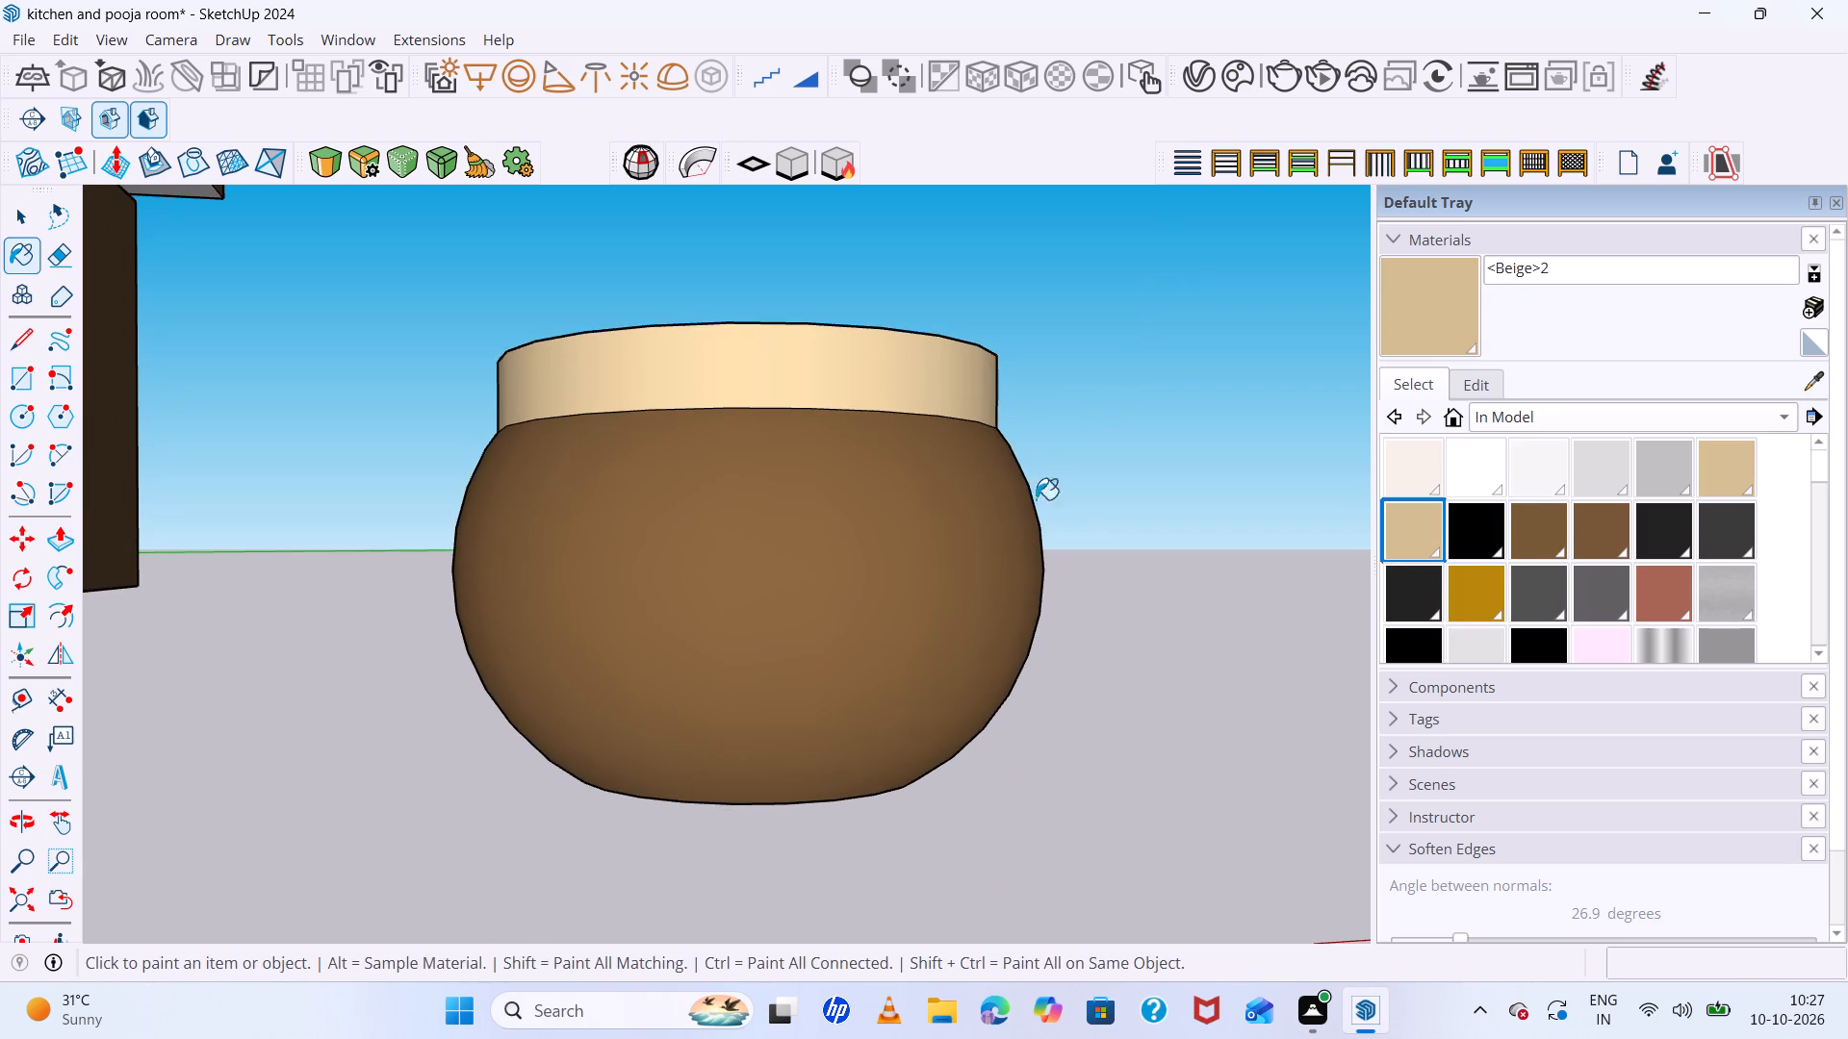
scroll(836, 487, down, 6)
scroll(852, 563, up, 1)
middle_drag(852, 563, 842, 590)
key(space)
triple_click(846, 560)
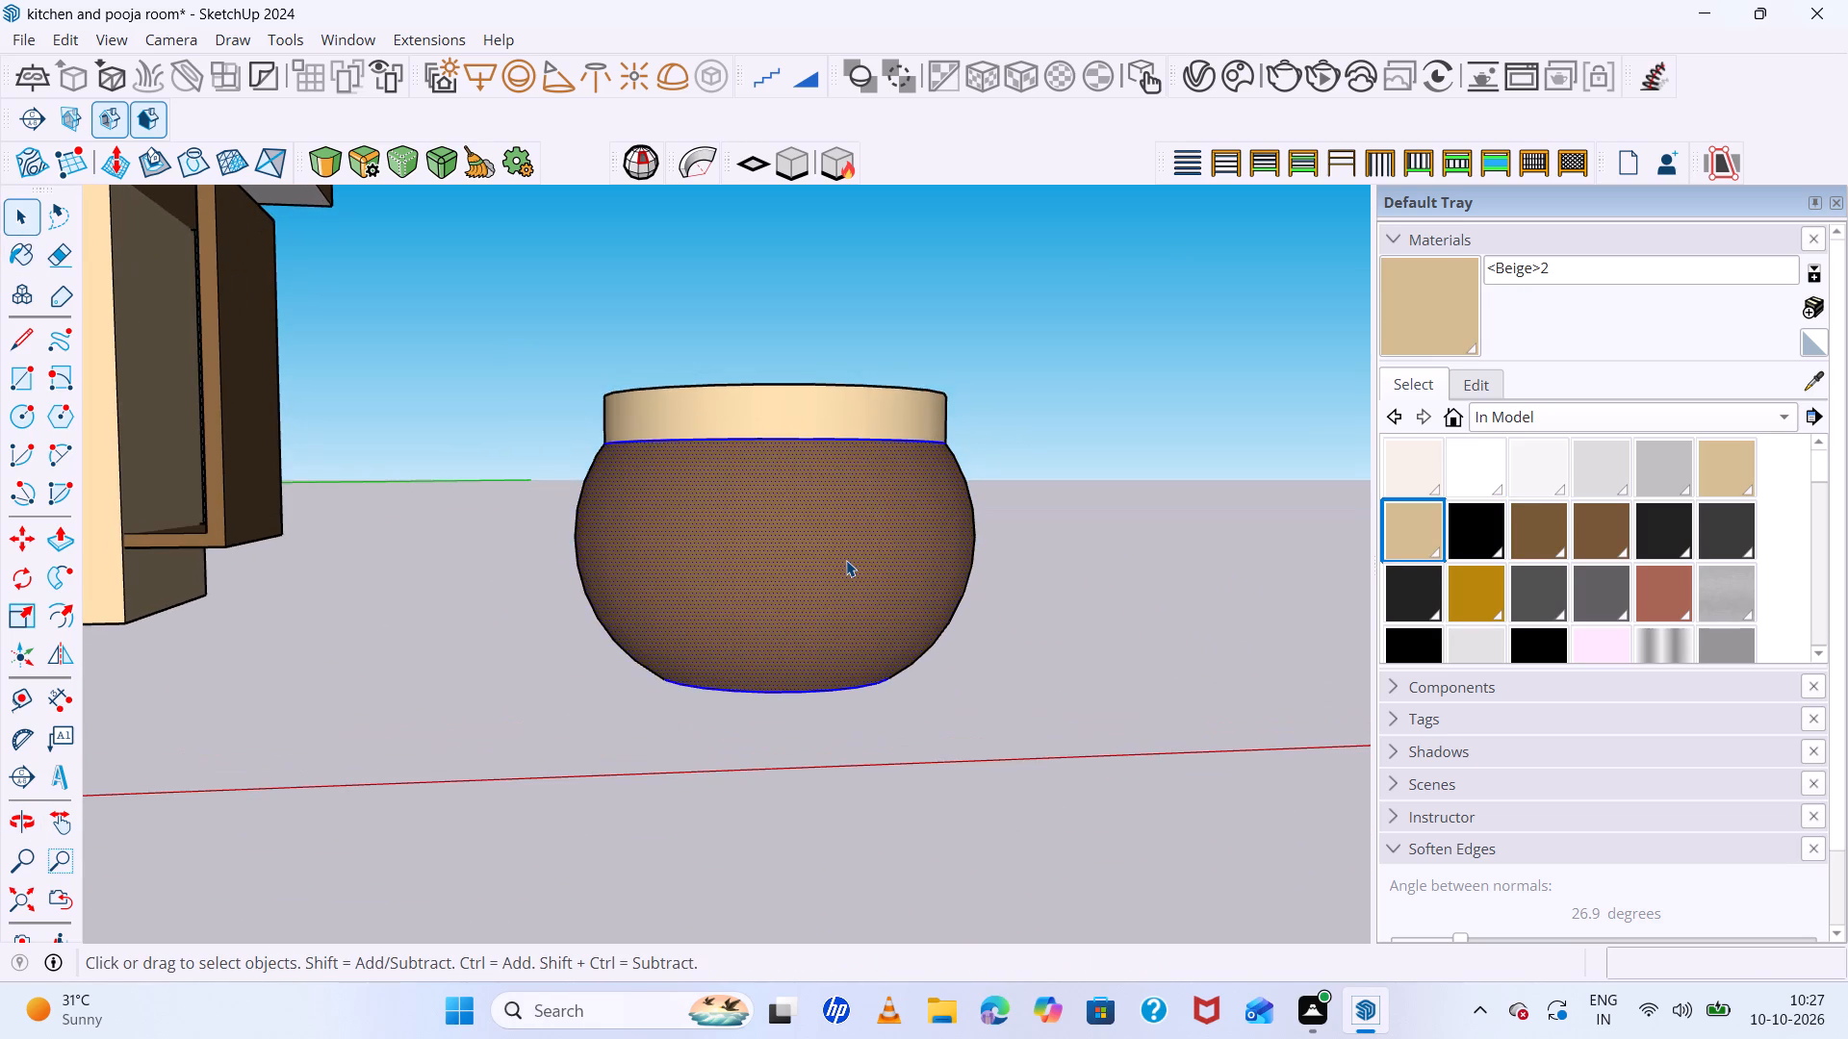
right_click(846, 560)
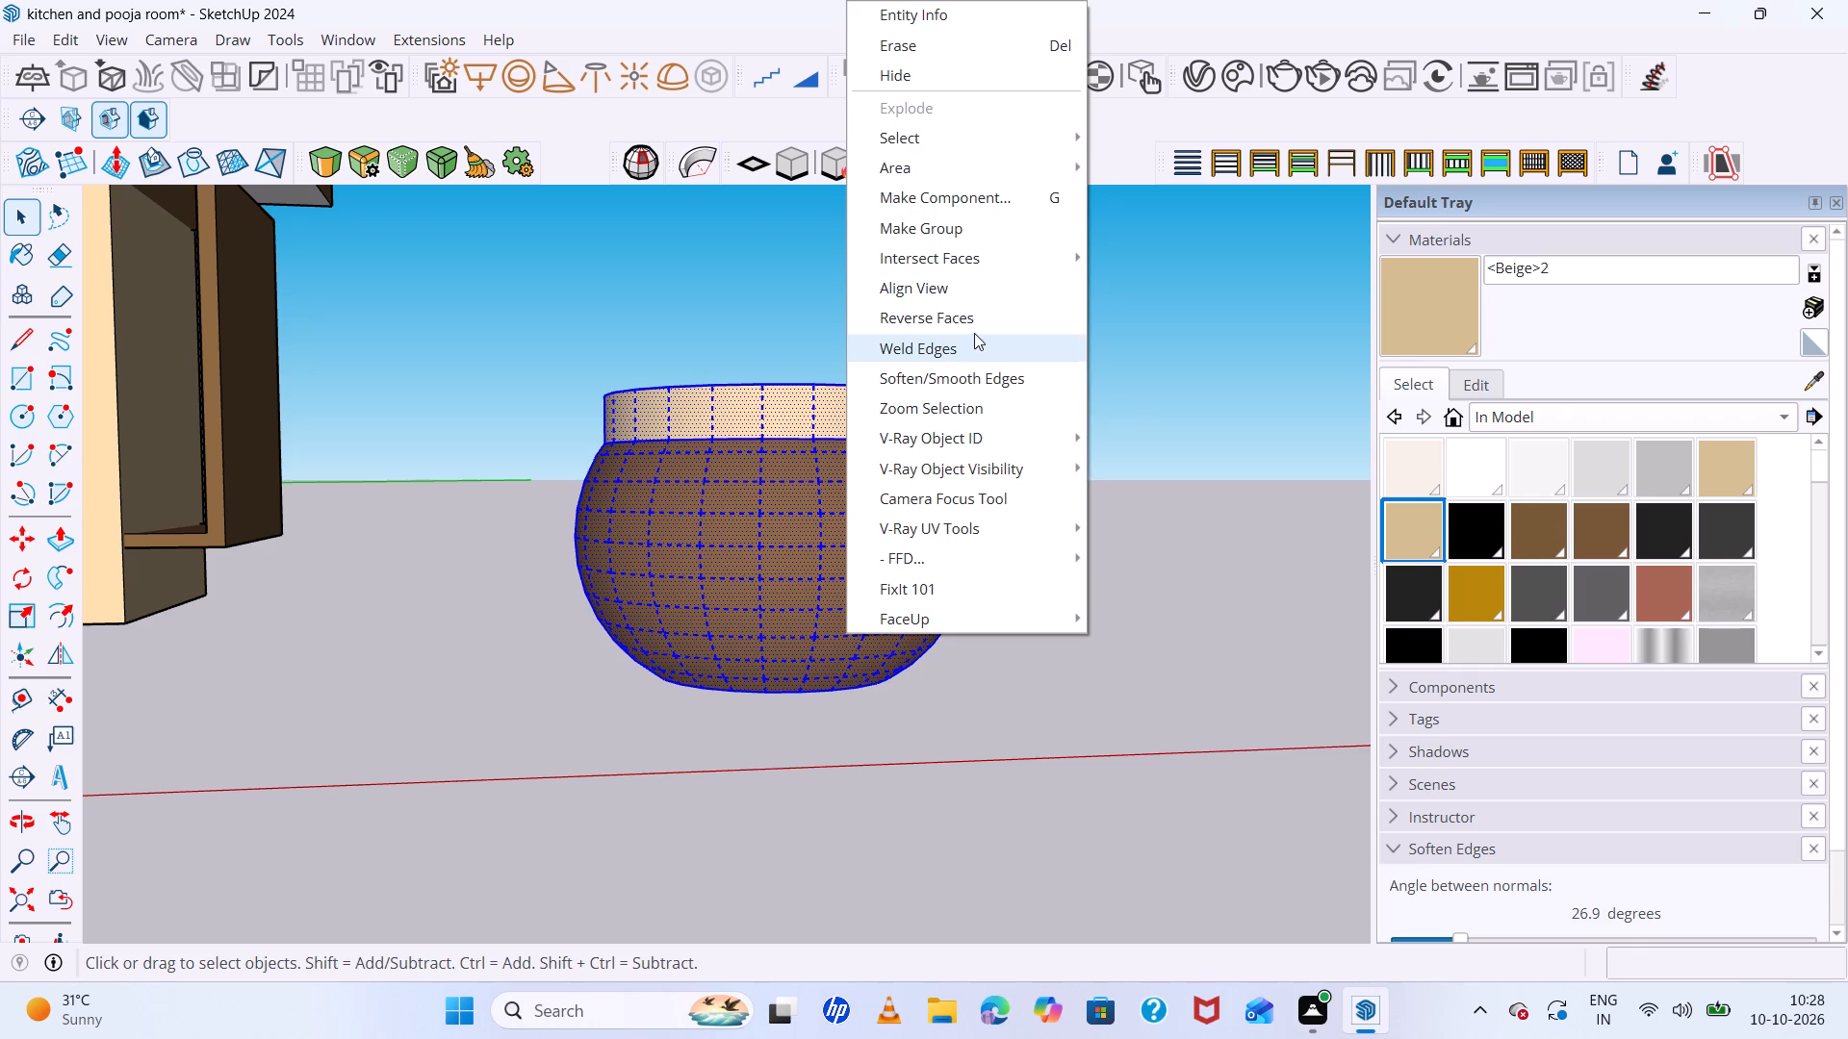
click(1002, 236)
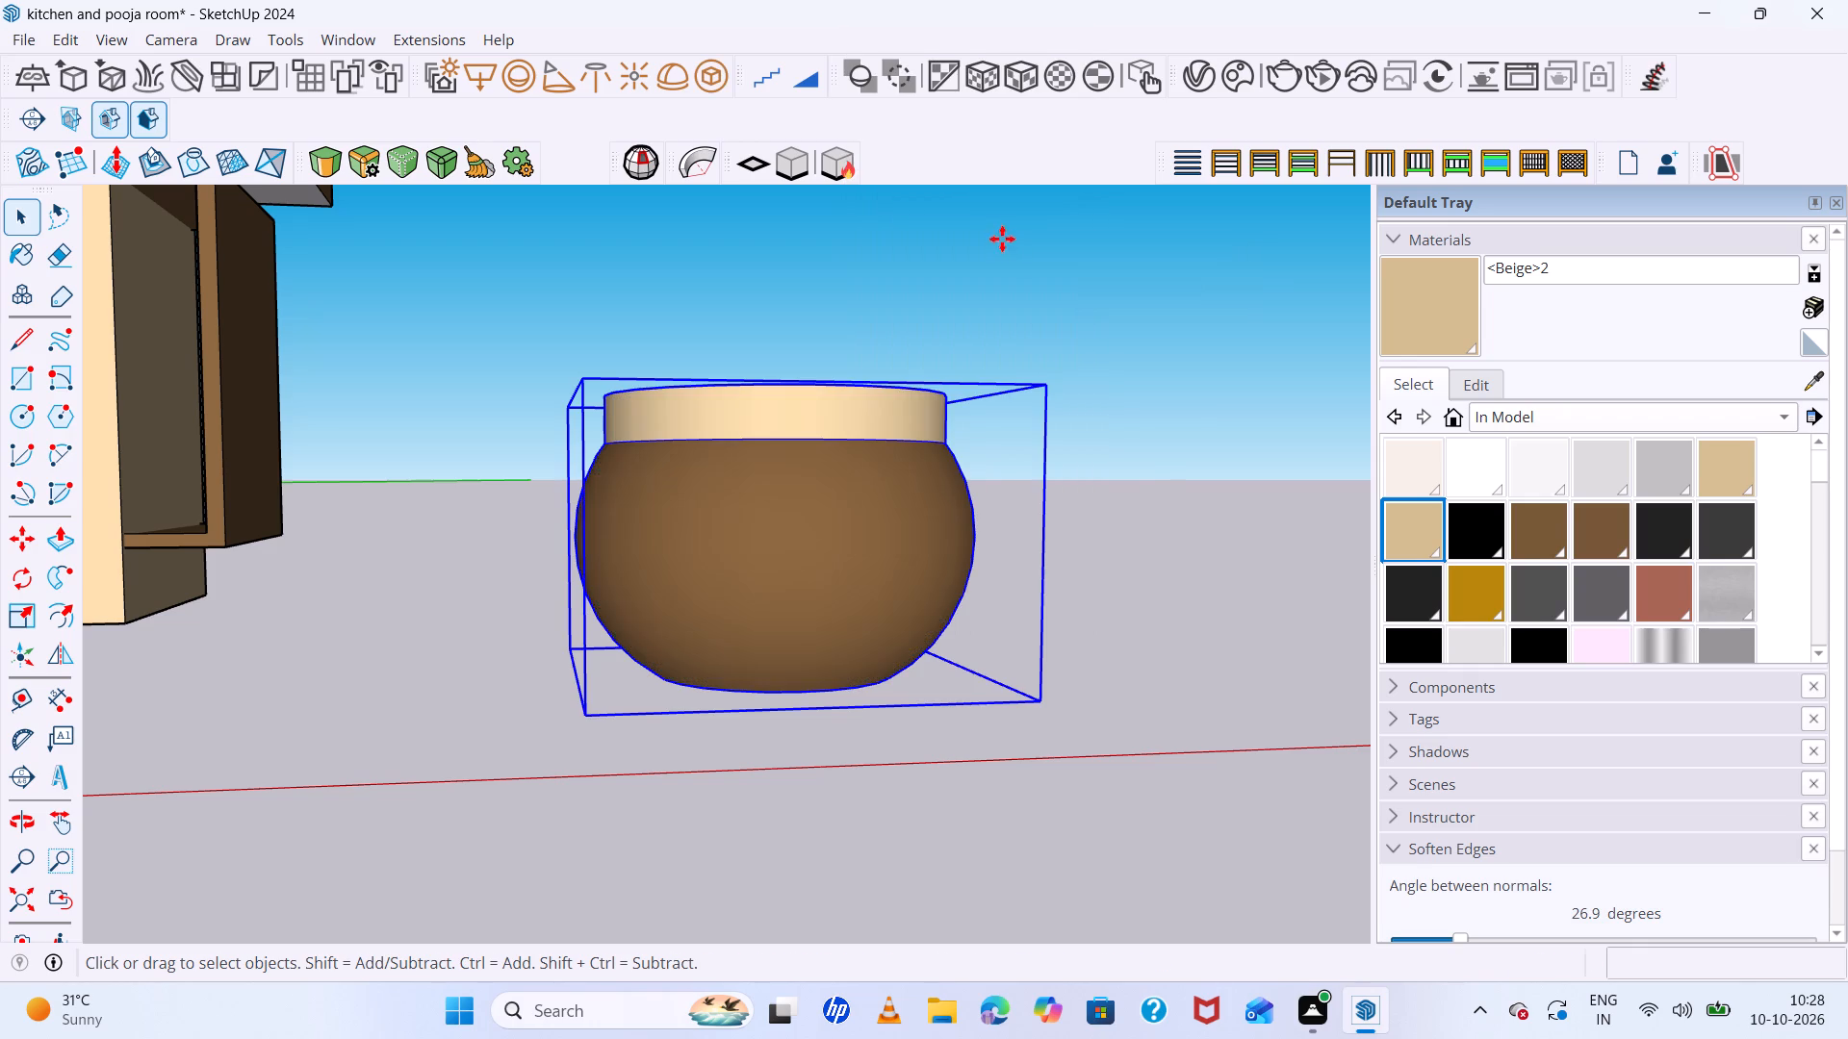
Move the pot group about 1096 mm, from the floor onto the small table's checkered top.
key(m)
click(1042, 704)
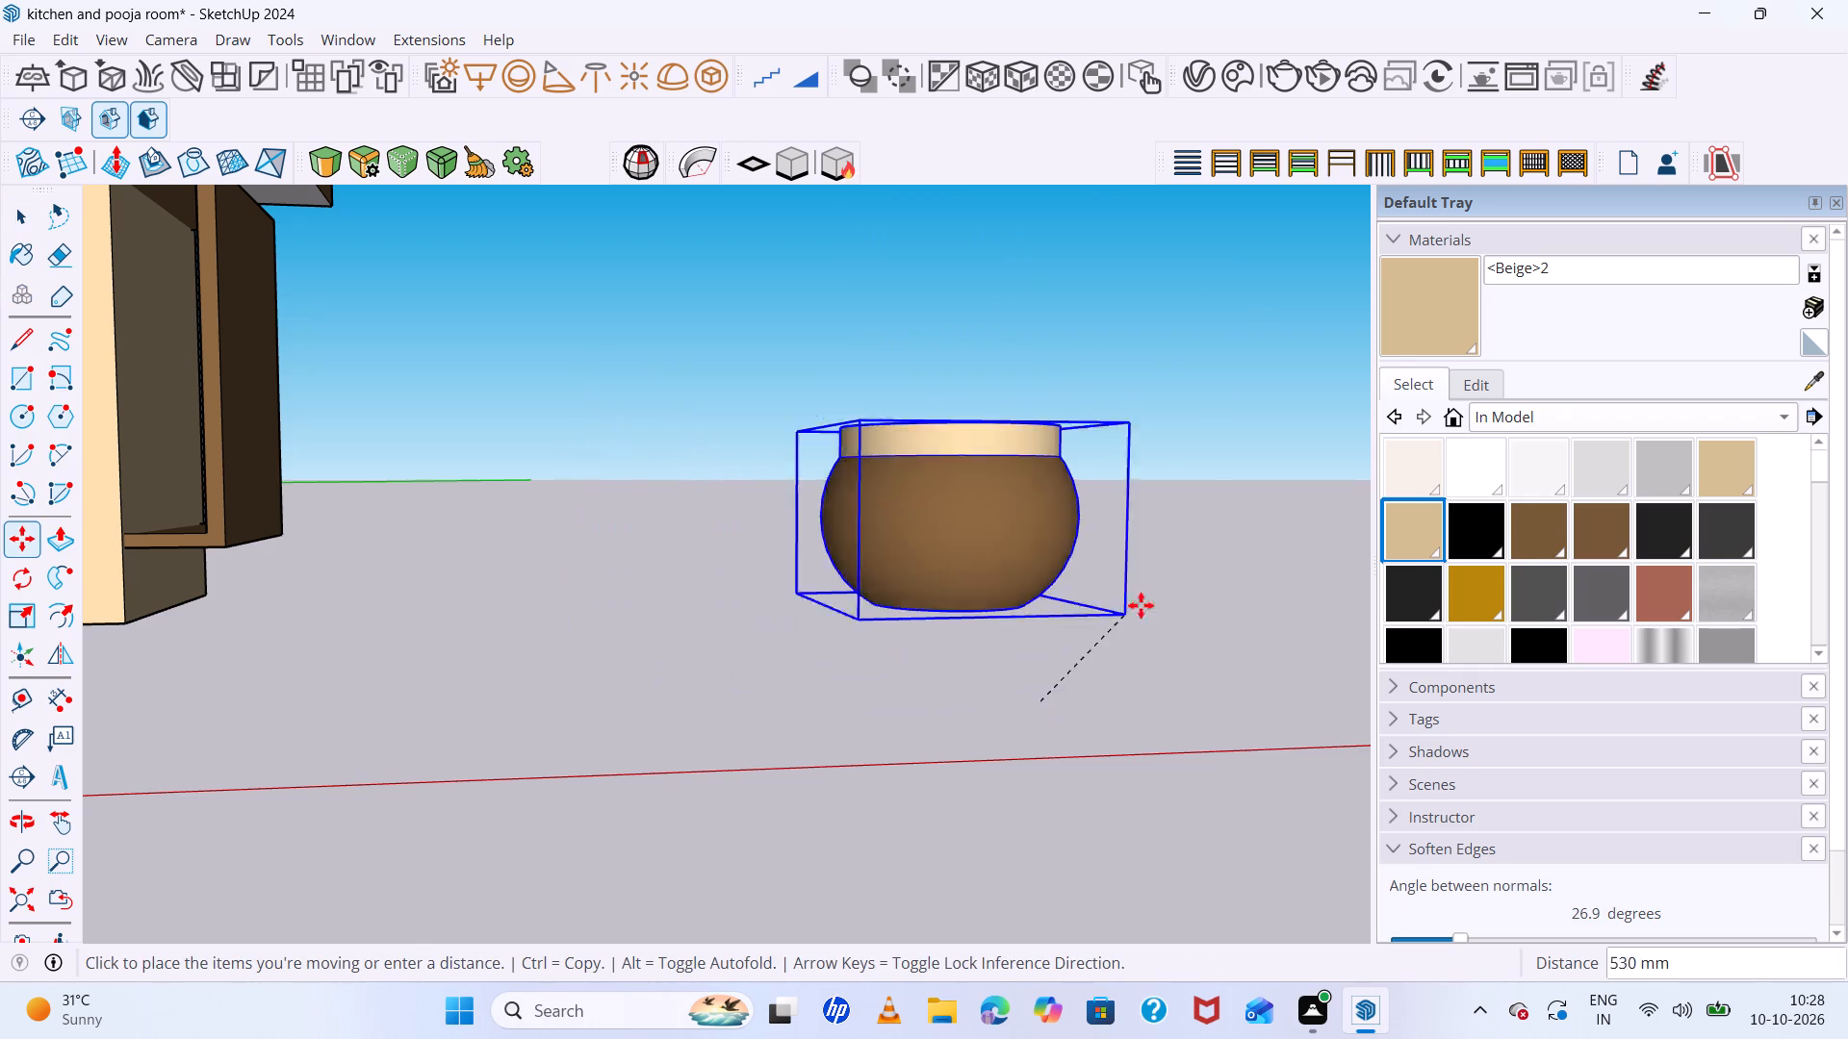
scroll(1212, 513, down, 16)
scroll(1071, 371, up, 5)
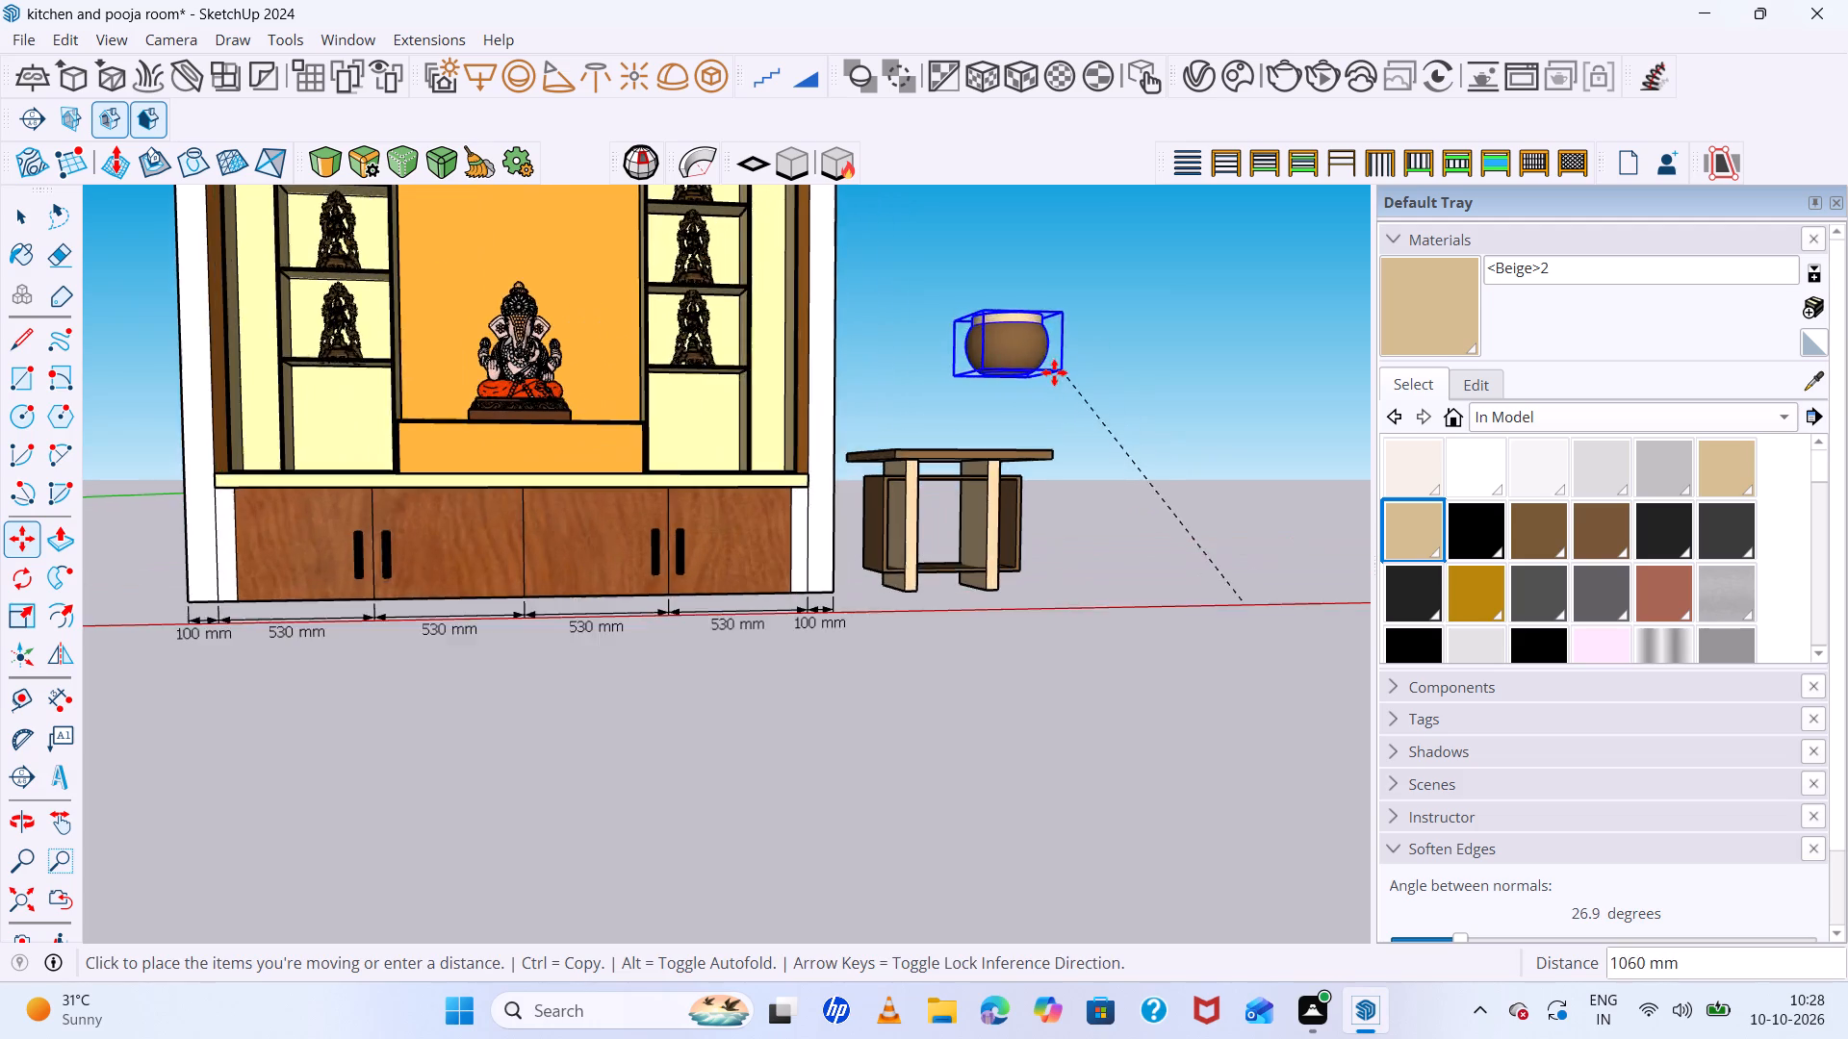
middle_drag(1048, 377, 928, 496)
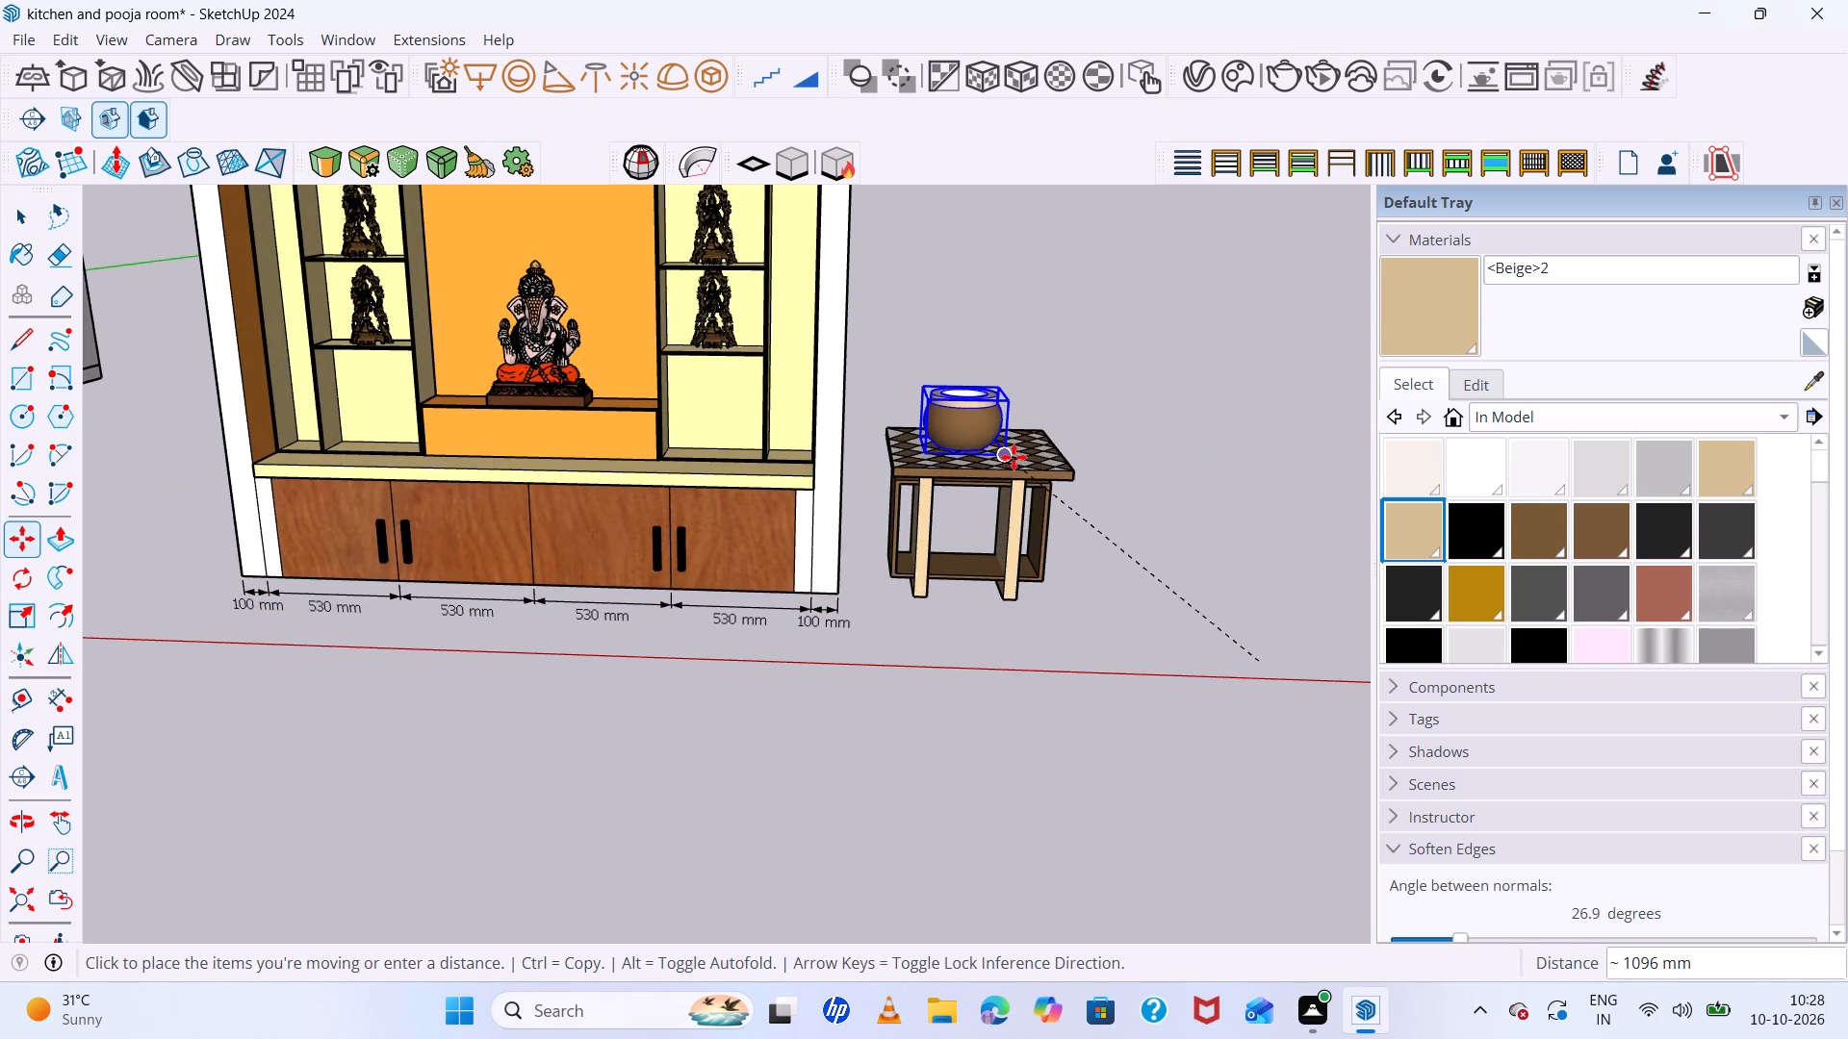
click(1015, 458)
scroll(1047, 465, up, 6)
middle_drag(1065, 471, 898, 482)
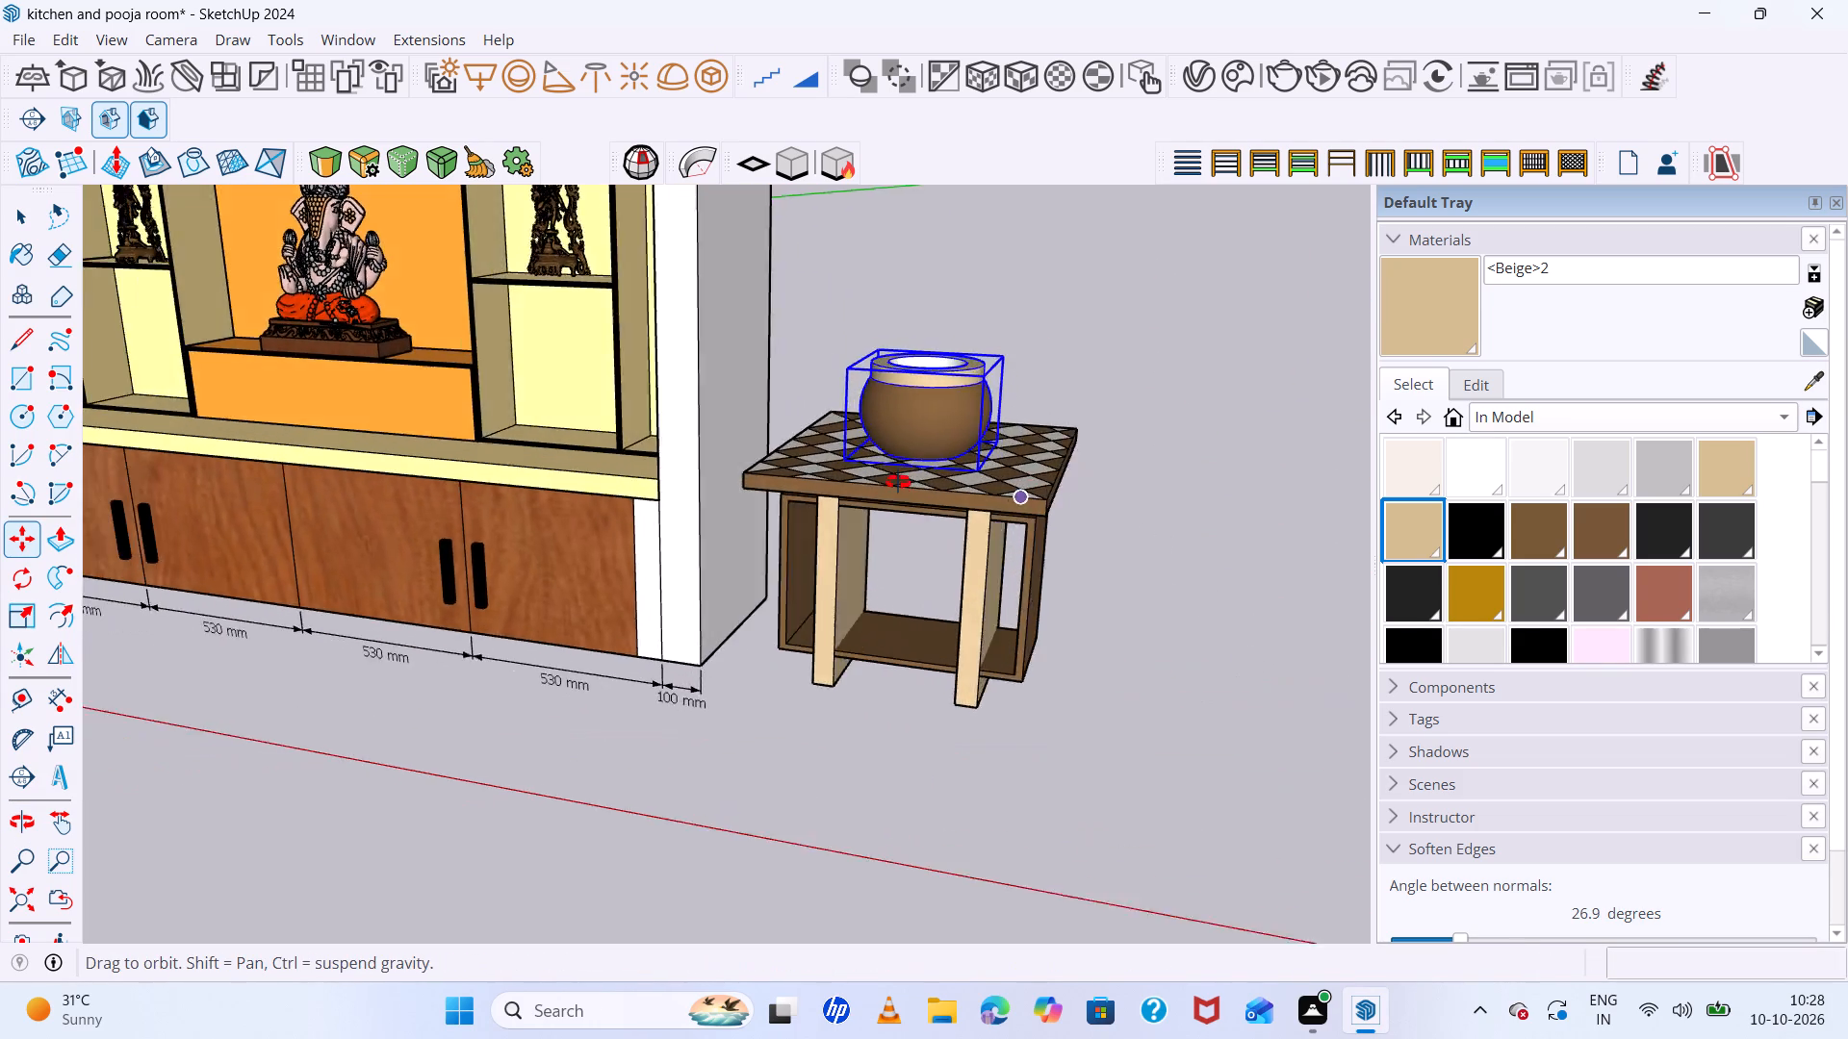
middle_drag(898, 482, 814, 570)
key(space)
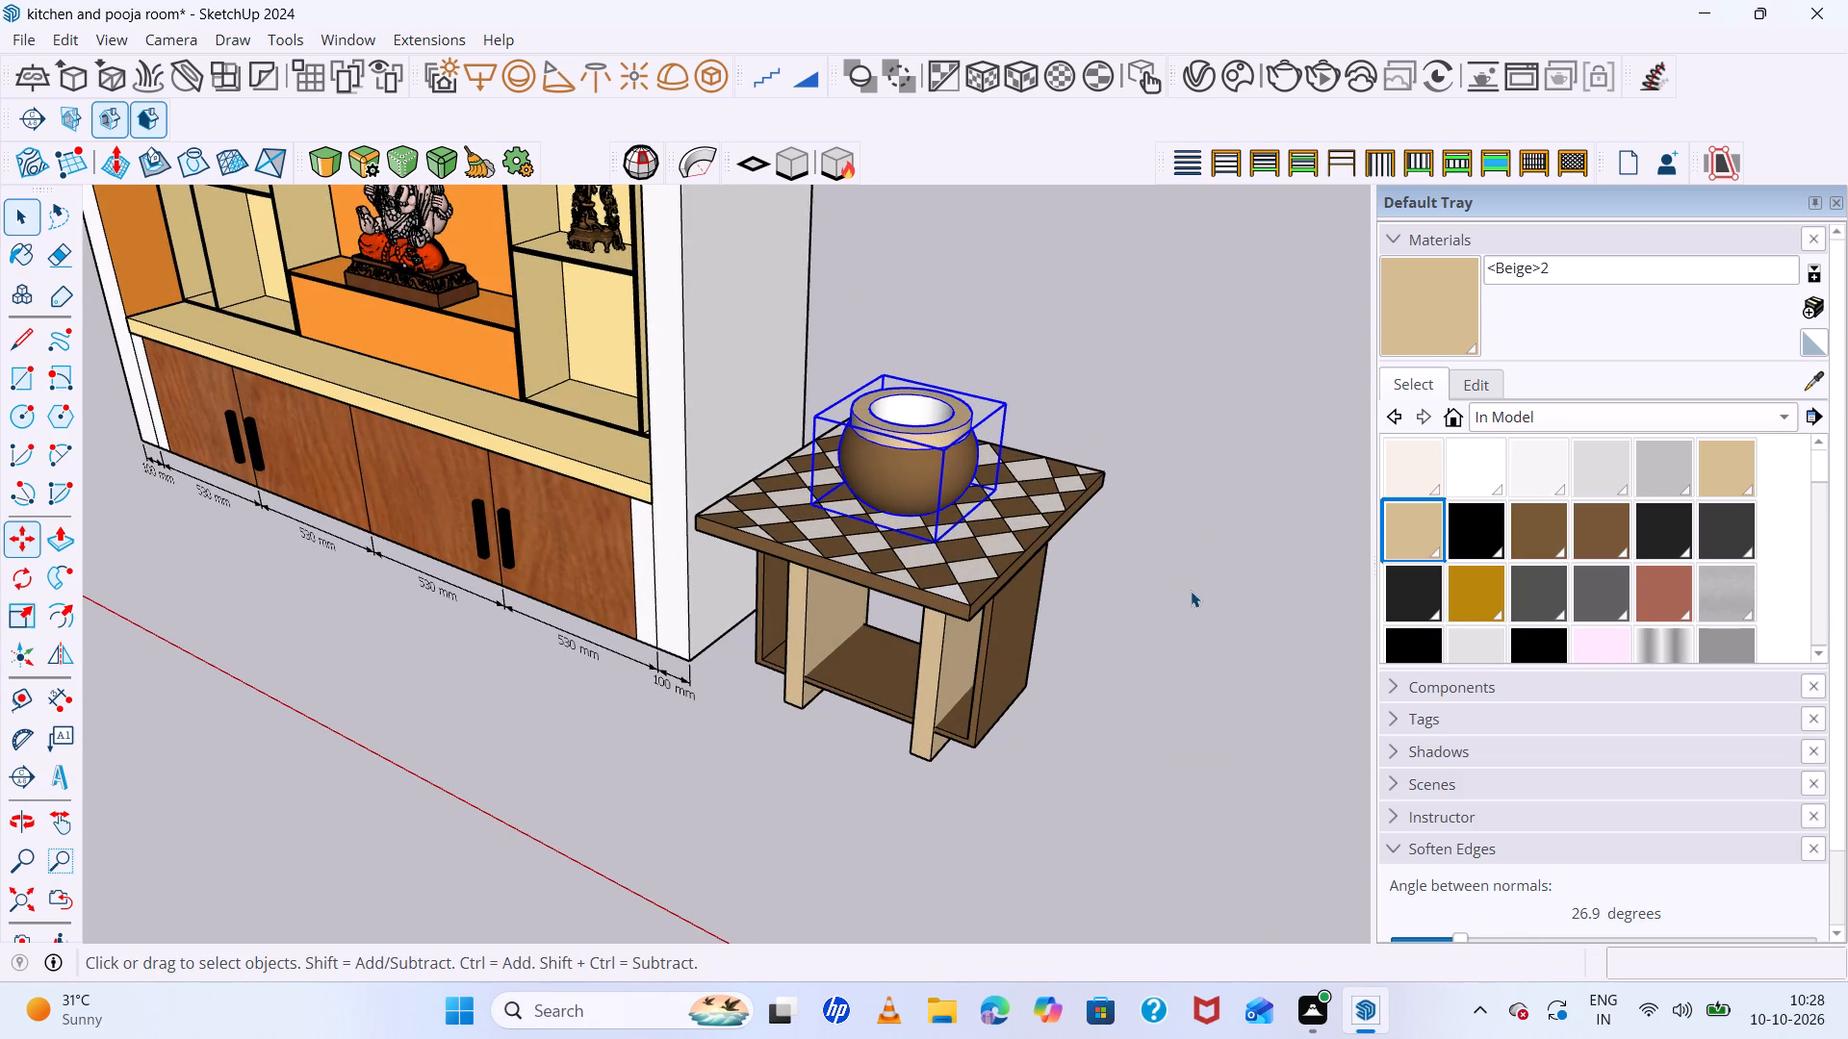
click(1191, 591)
Delete the pot group from the small table's top.
scroll(994, 488, up, 10)
middle_drag(984, 472, 1116, 350)
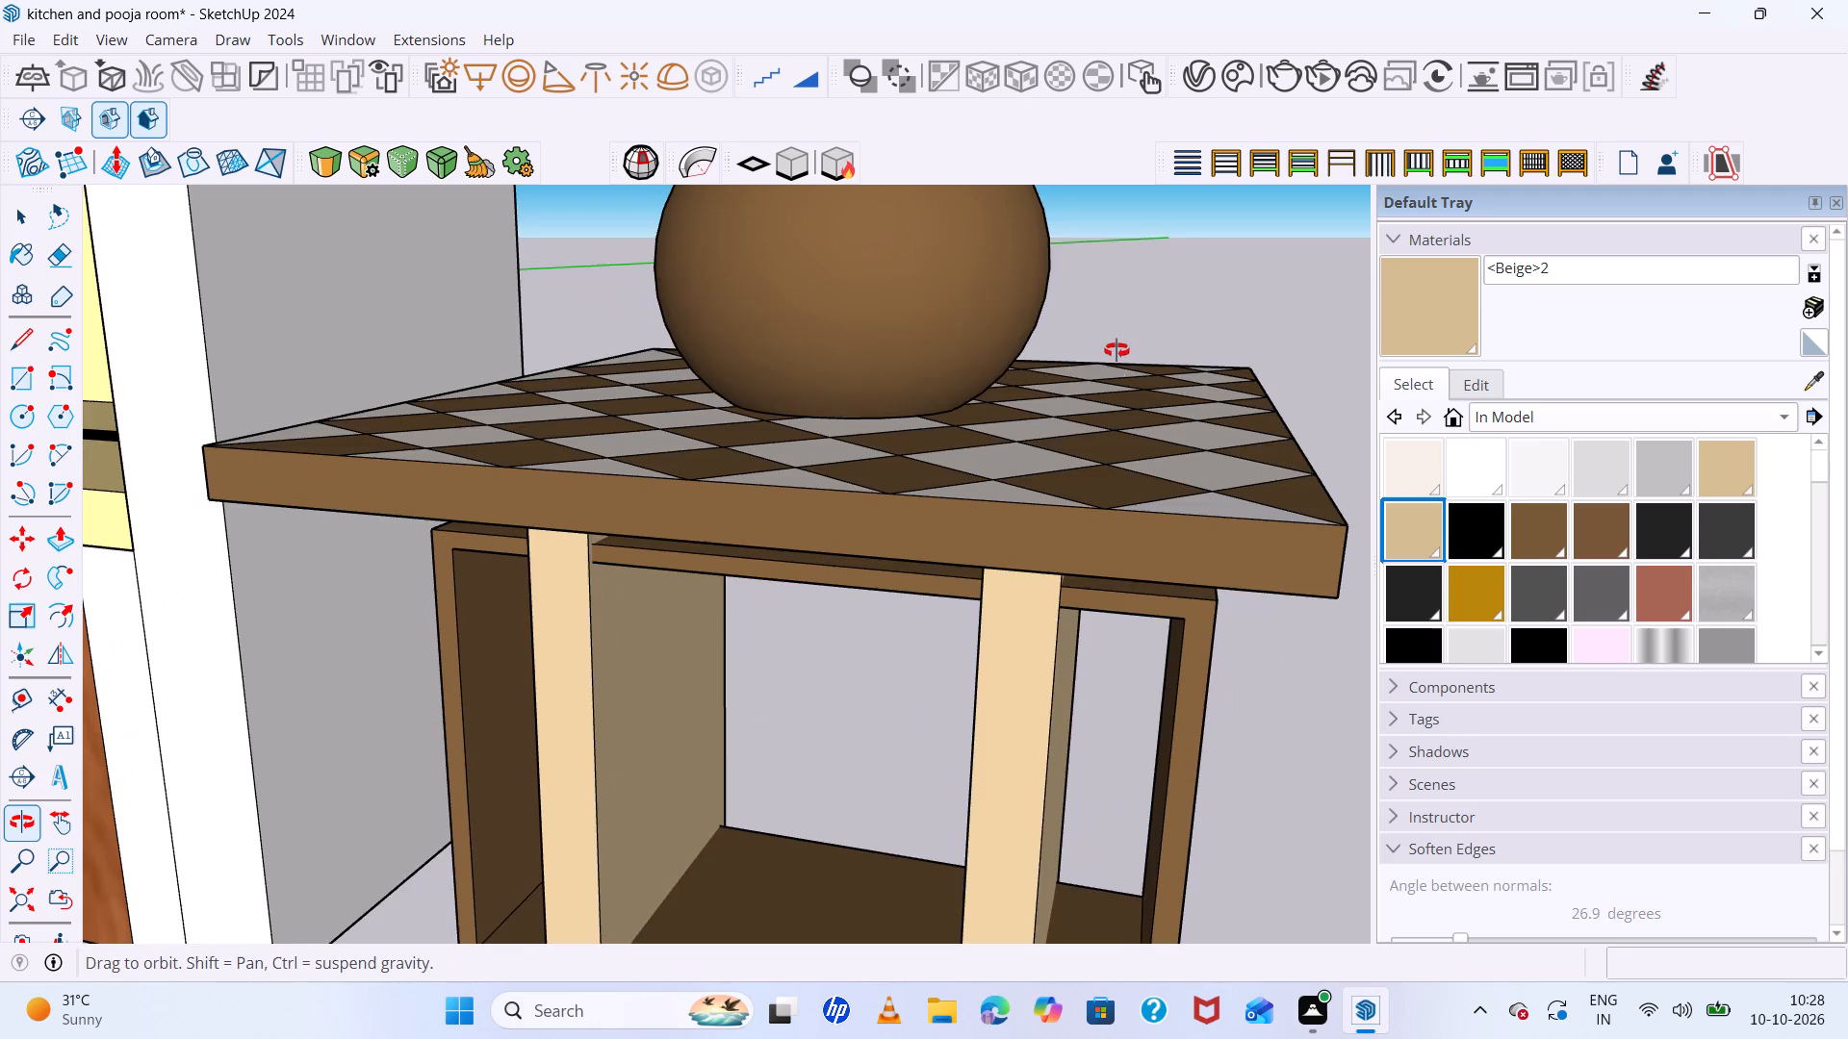
middle_drag(1116, 350, 1116, 357)
scroll(1079, 425, up, 1)
scroll(1068, 452, down, 13)
scroll(1121, 510, up, 6)
click(945, 292)
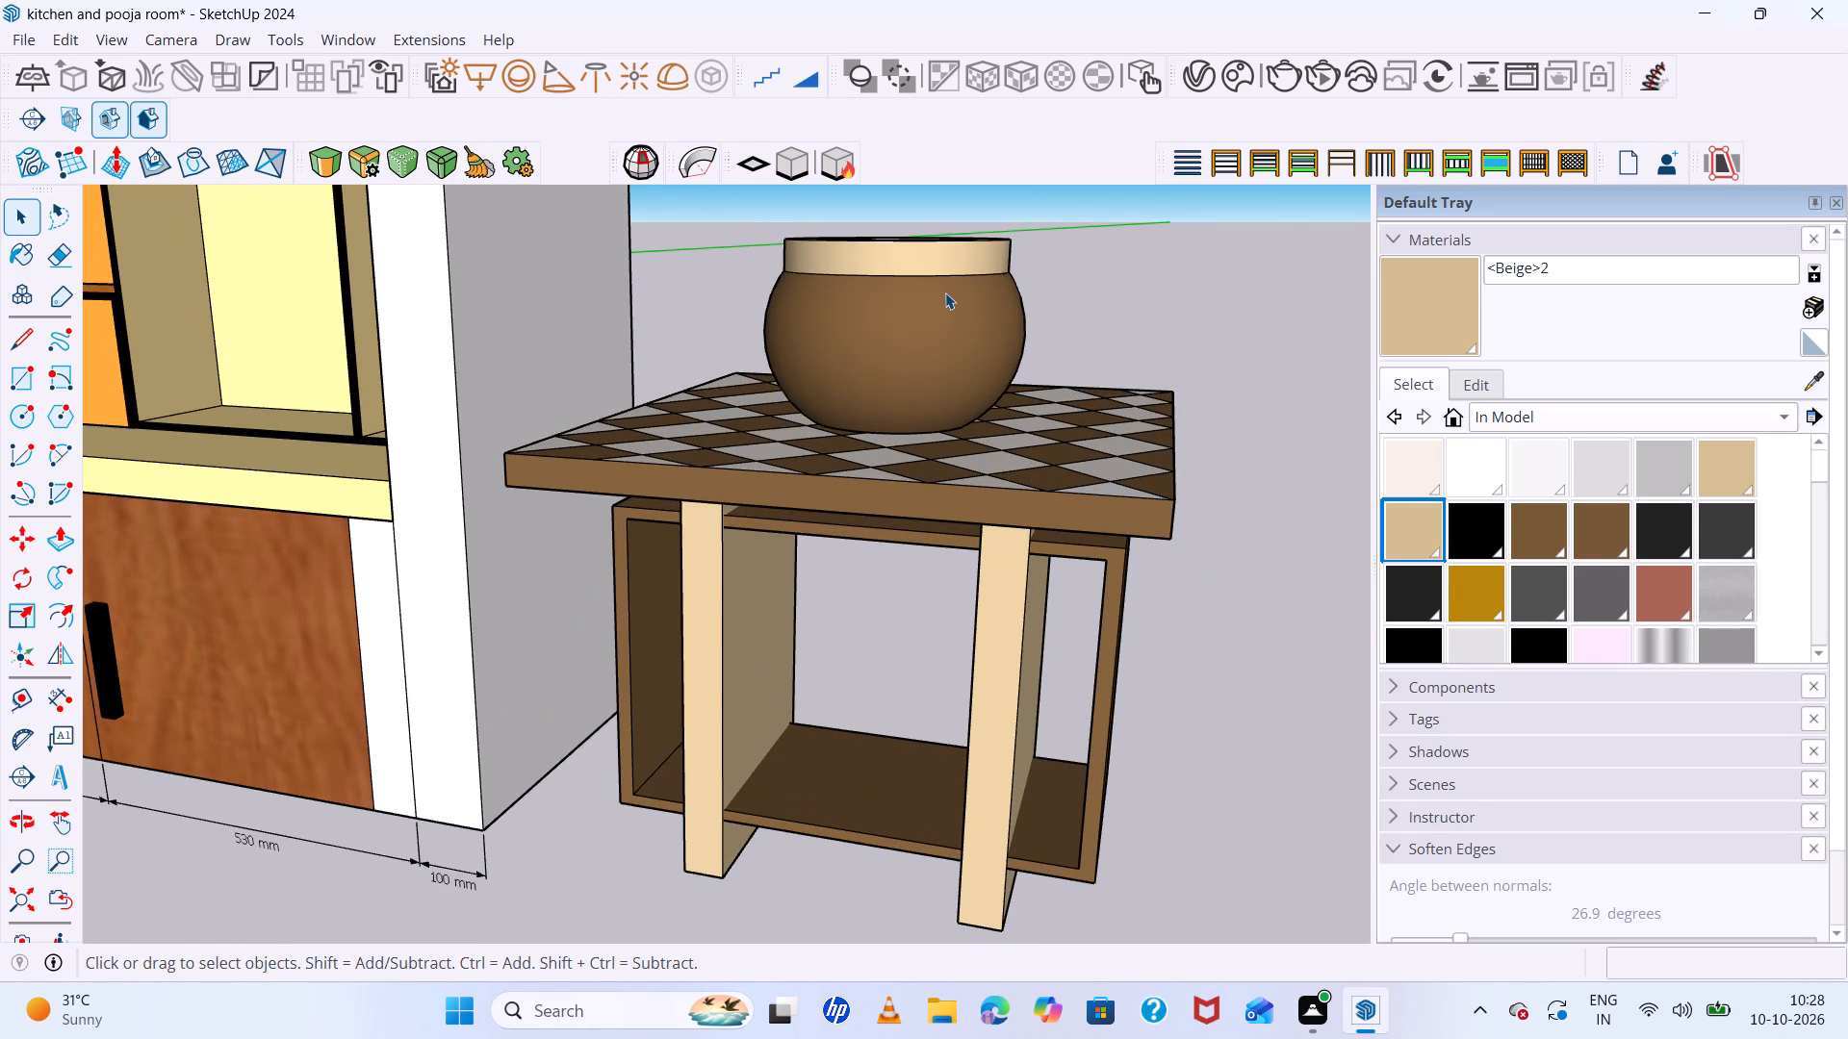
key(Delete)
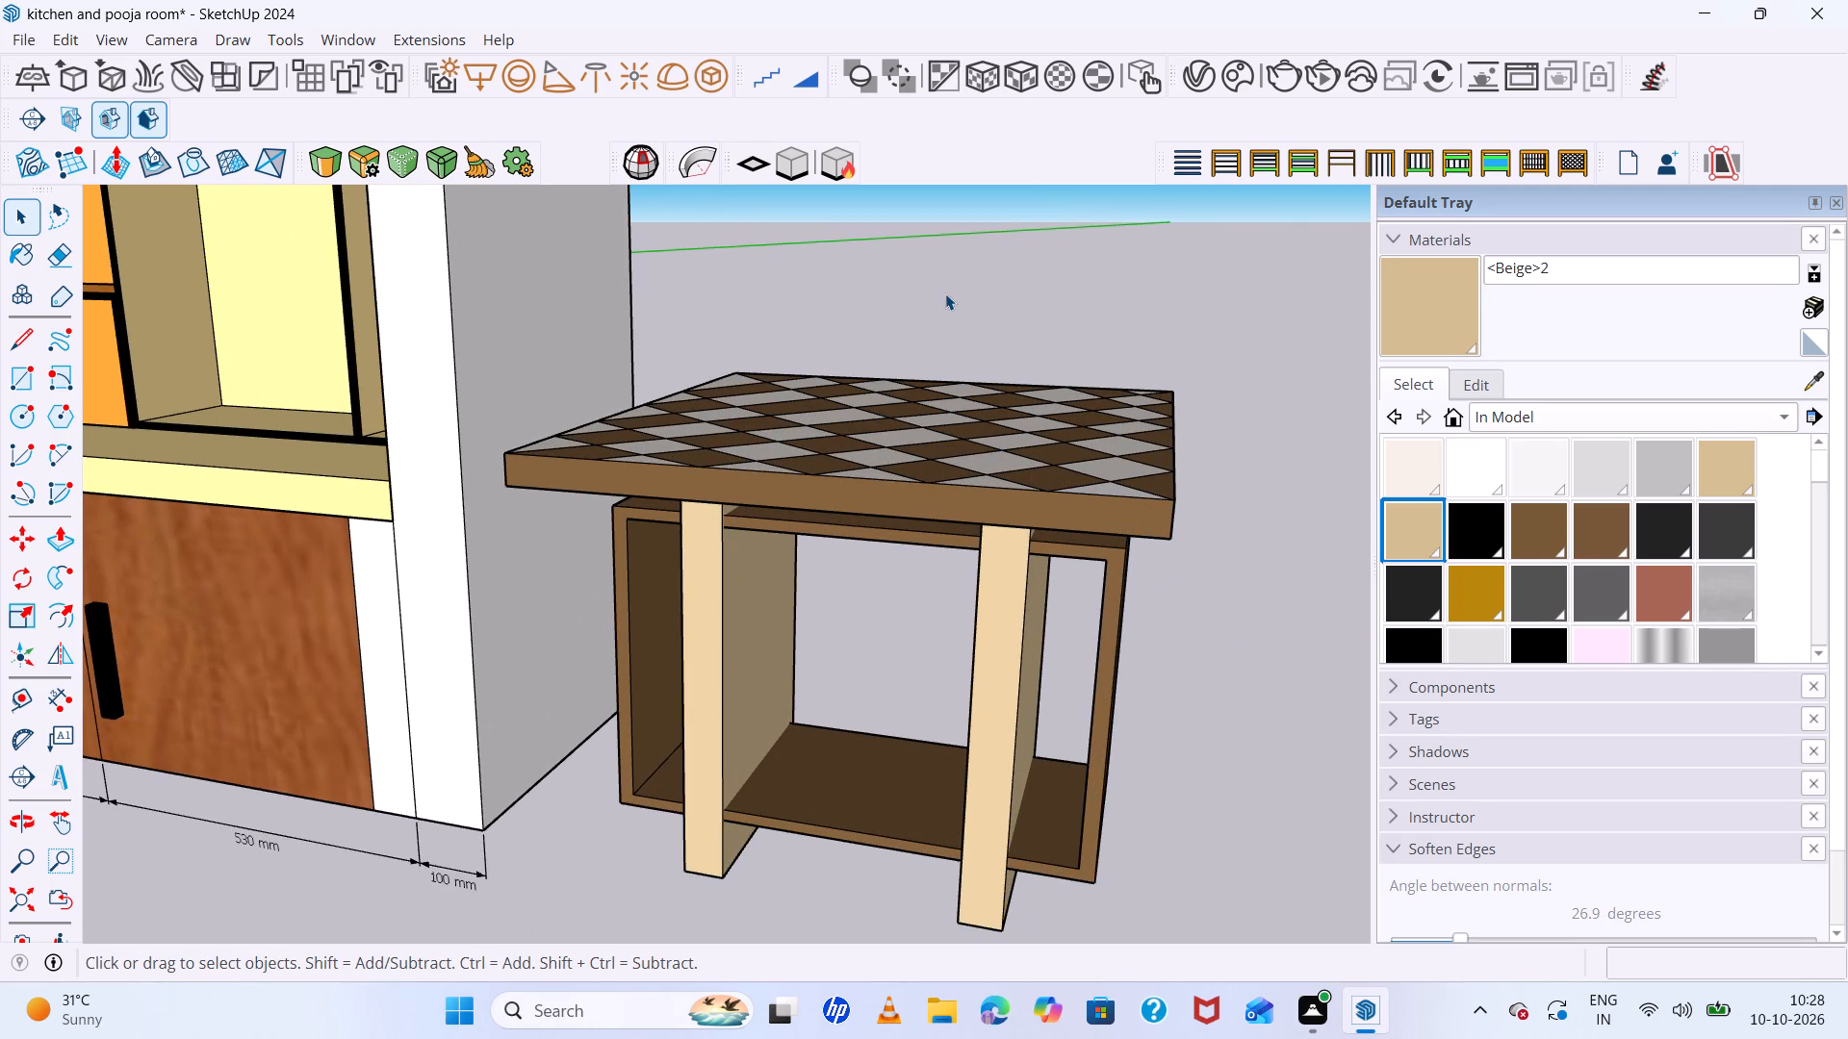
Draw a circle of about 99 mm radius on the open floor beside the small table.
scroll(950, 666, down, 5)
scroll(826, 584, down, 13)
scroll(971, 535, up, 1)
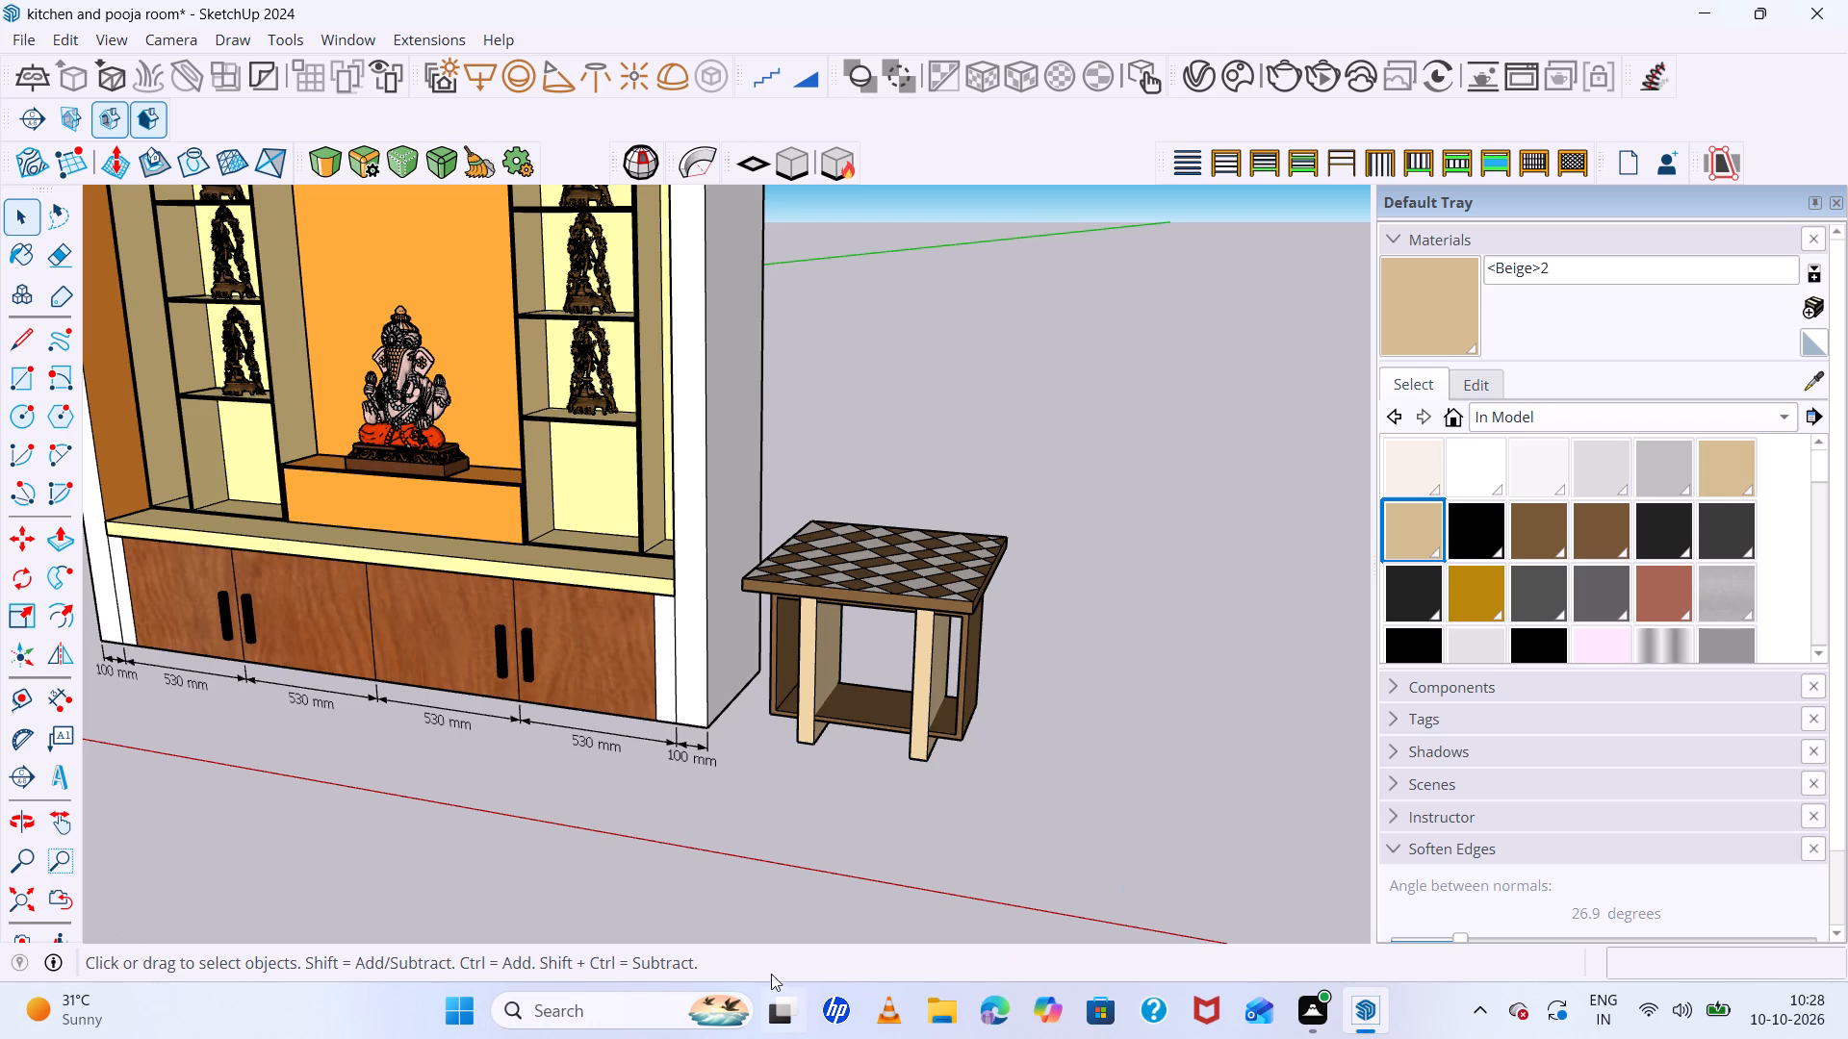
scroll(866, 856, down, 7)
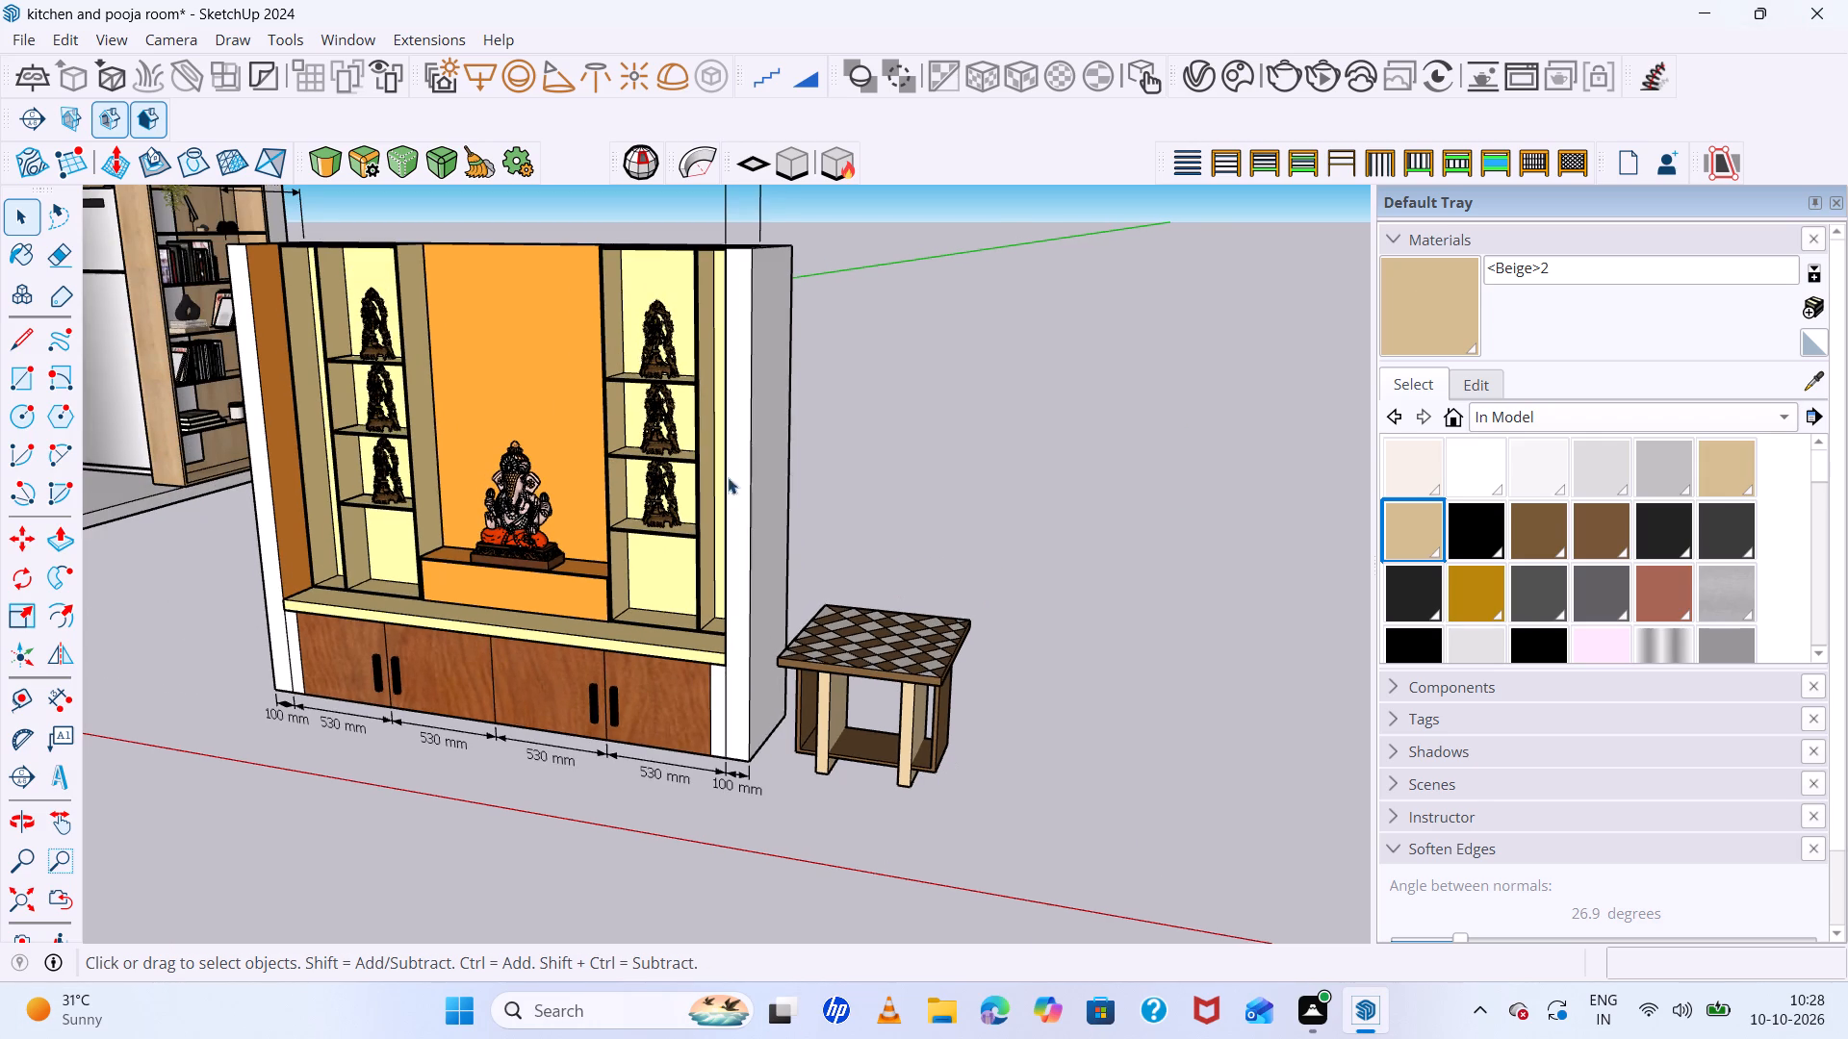
scroll(547, 408, down, 6)
scroll(730, 589, up, 4)
scroll(839, 747, up, 4)
scroll(655, 596, down, 7)
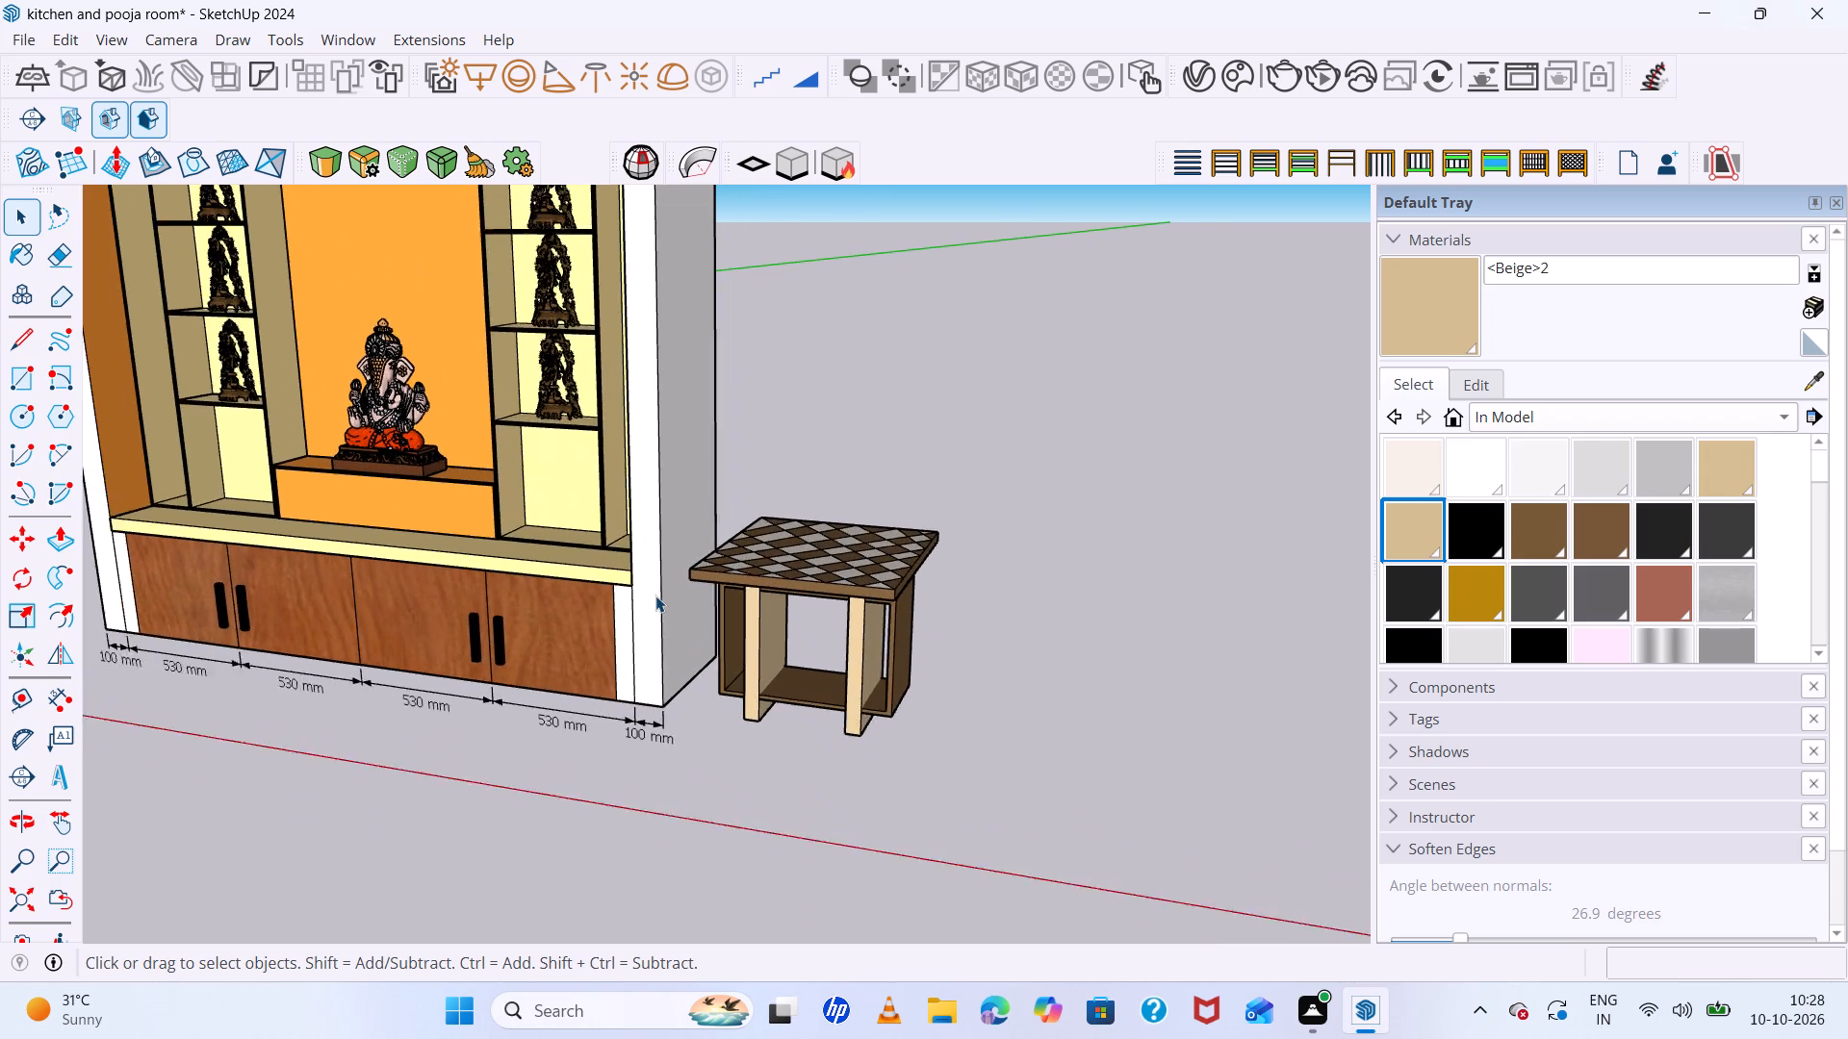
scroll(655, 596, down, 6)
middle_drag(872, 719, 902, 772)
scroll(873, 720, down, 1)
scroll(1003, 804, up, 6)
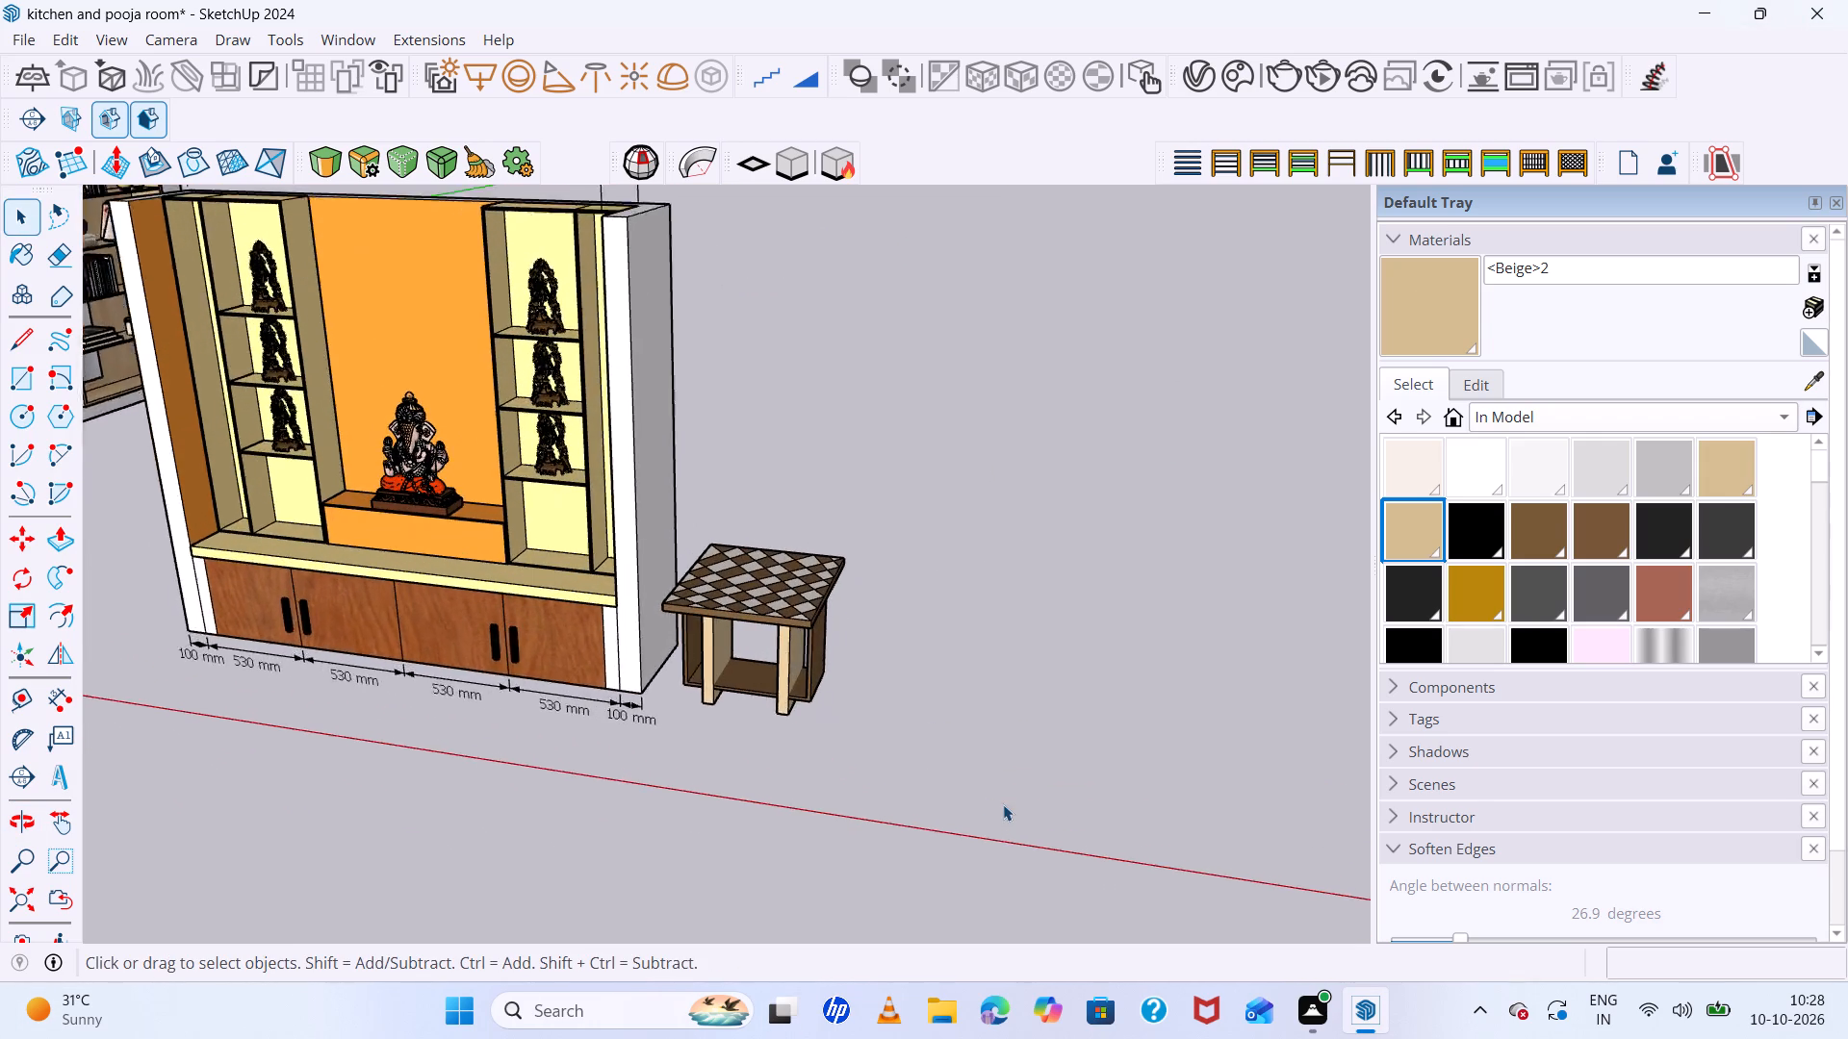
key(c)
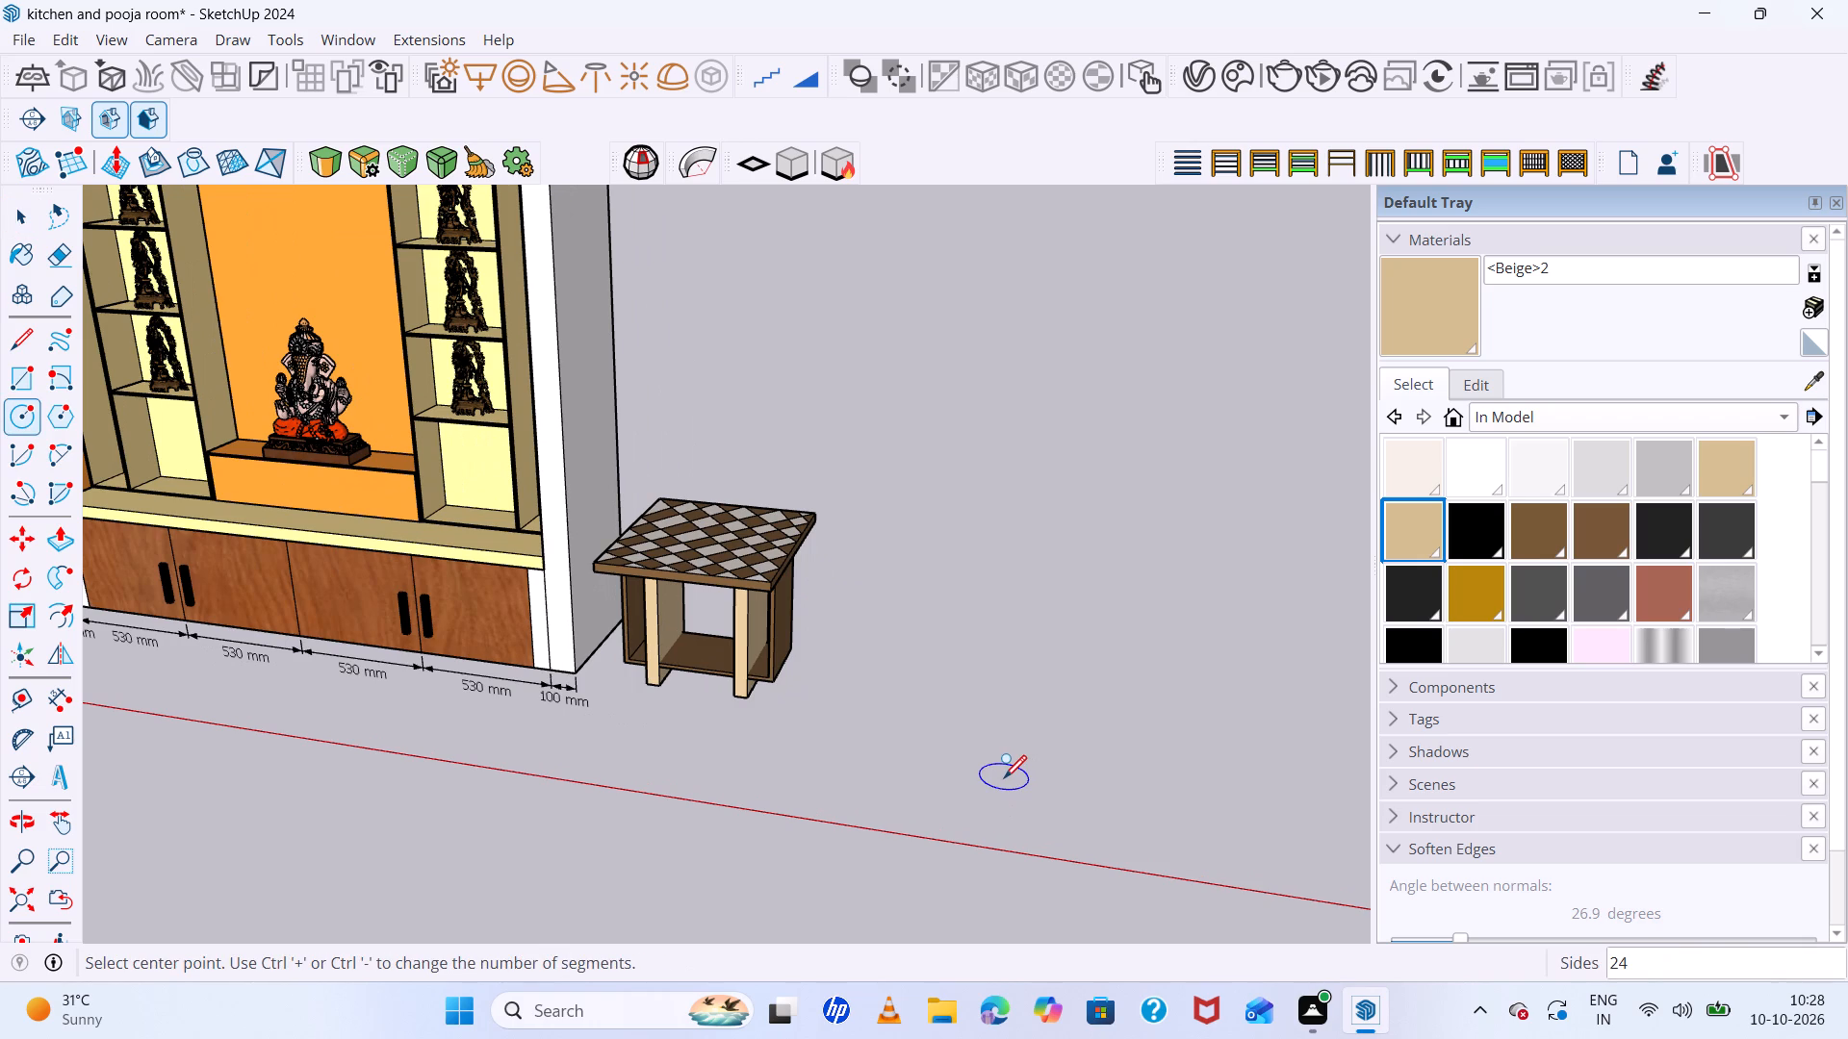
click(1004, 776)
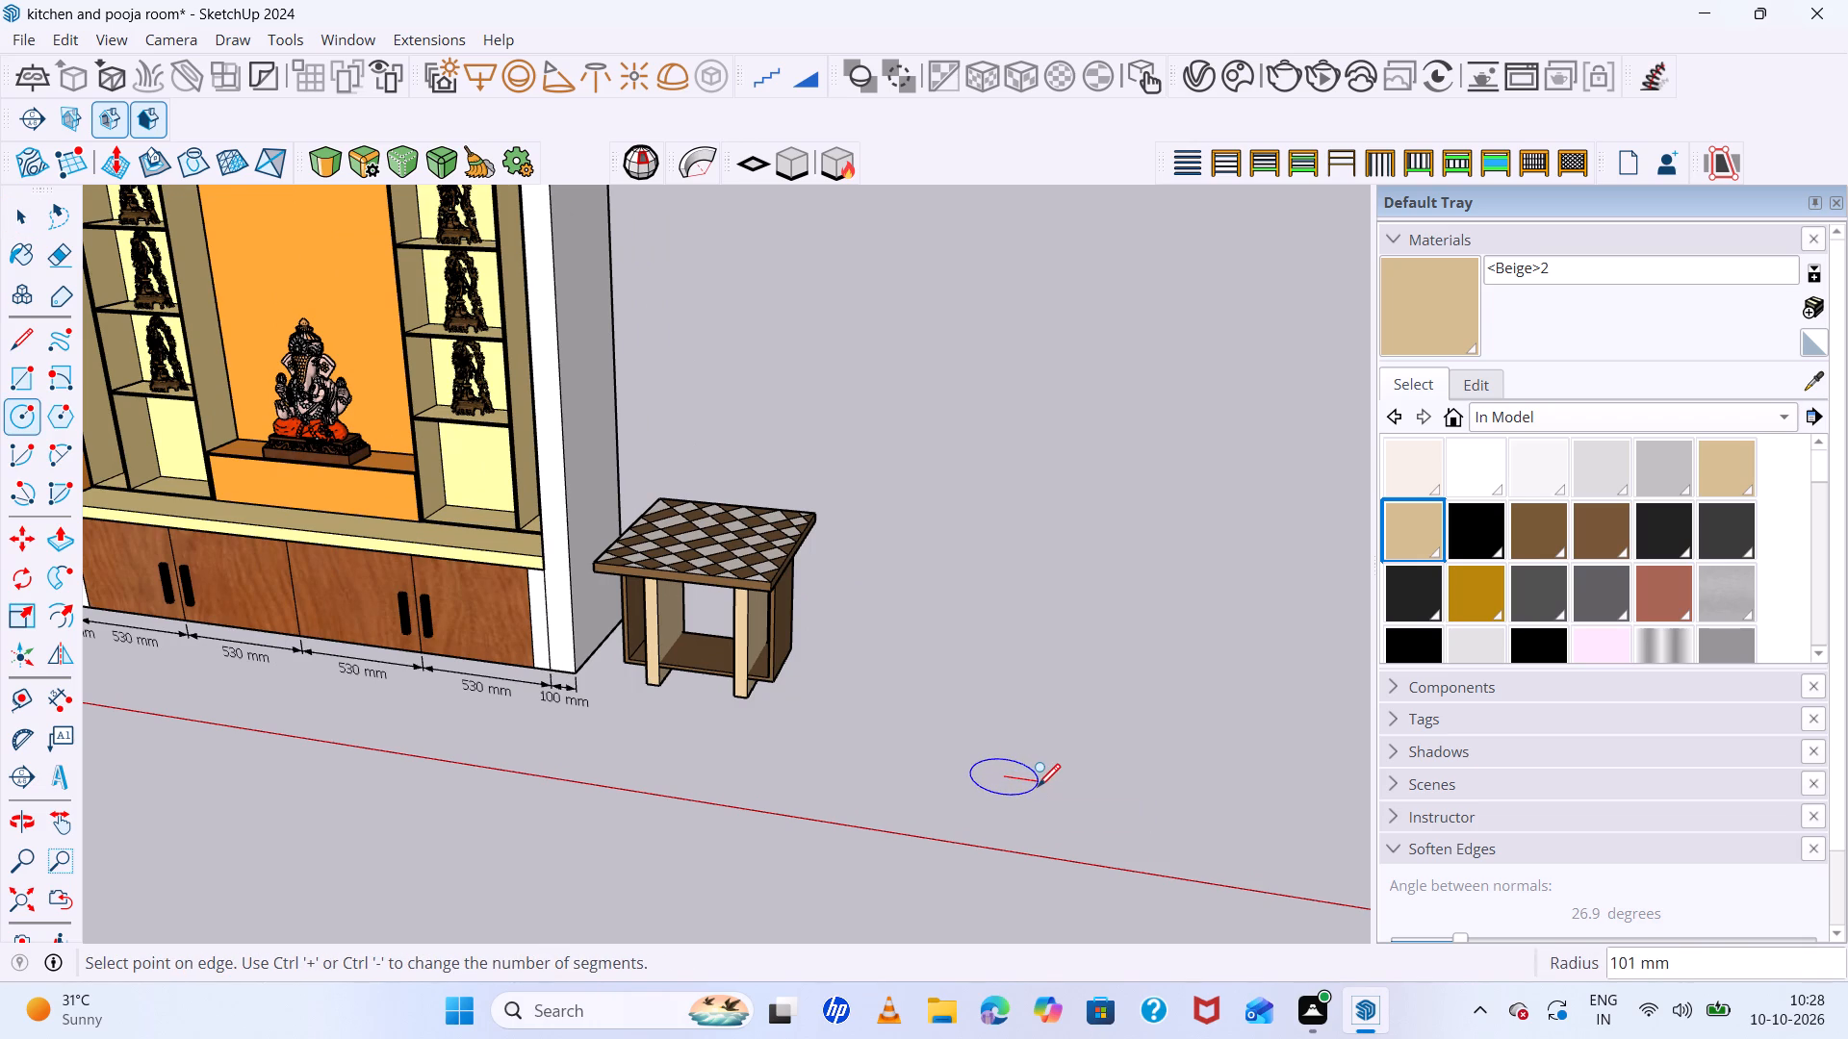
click(1037, 778)
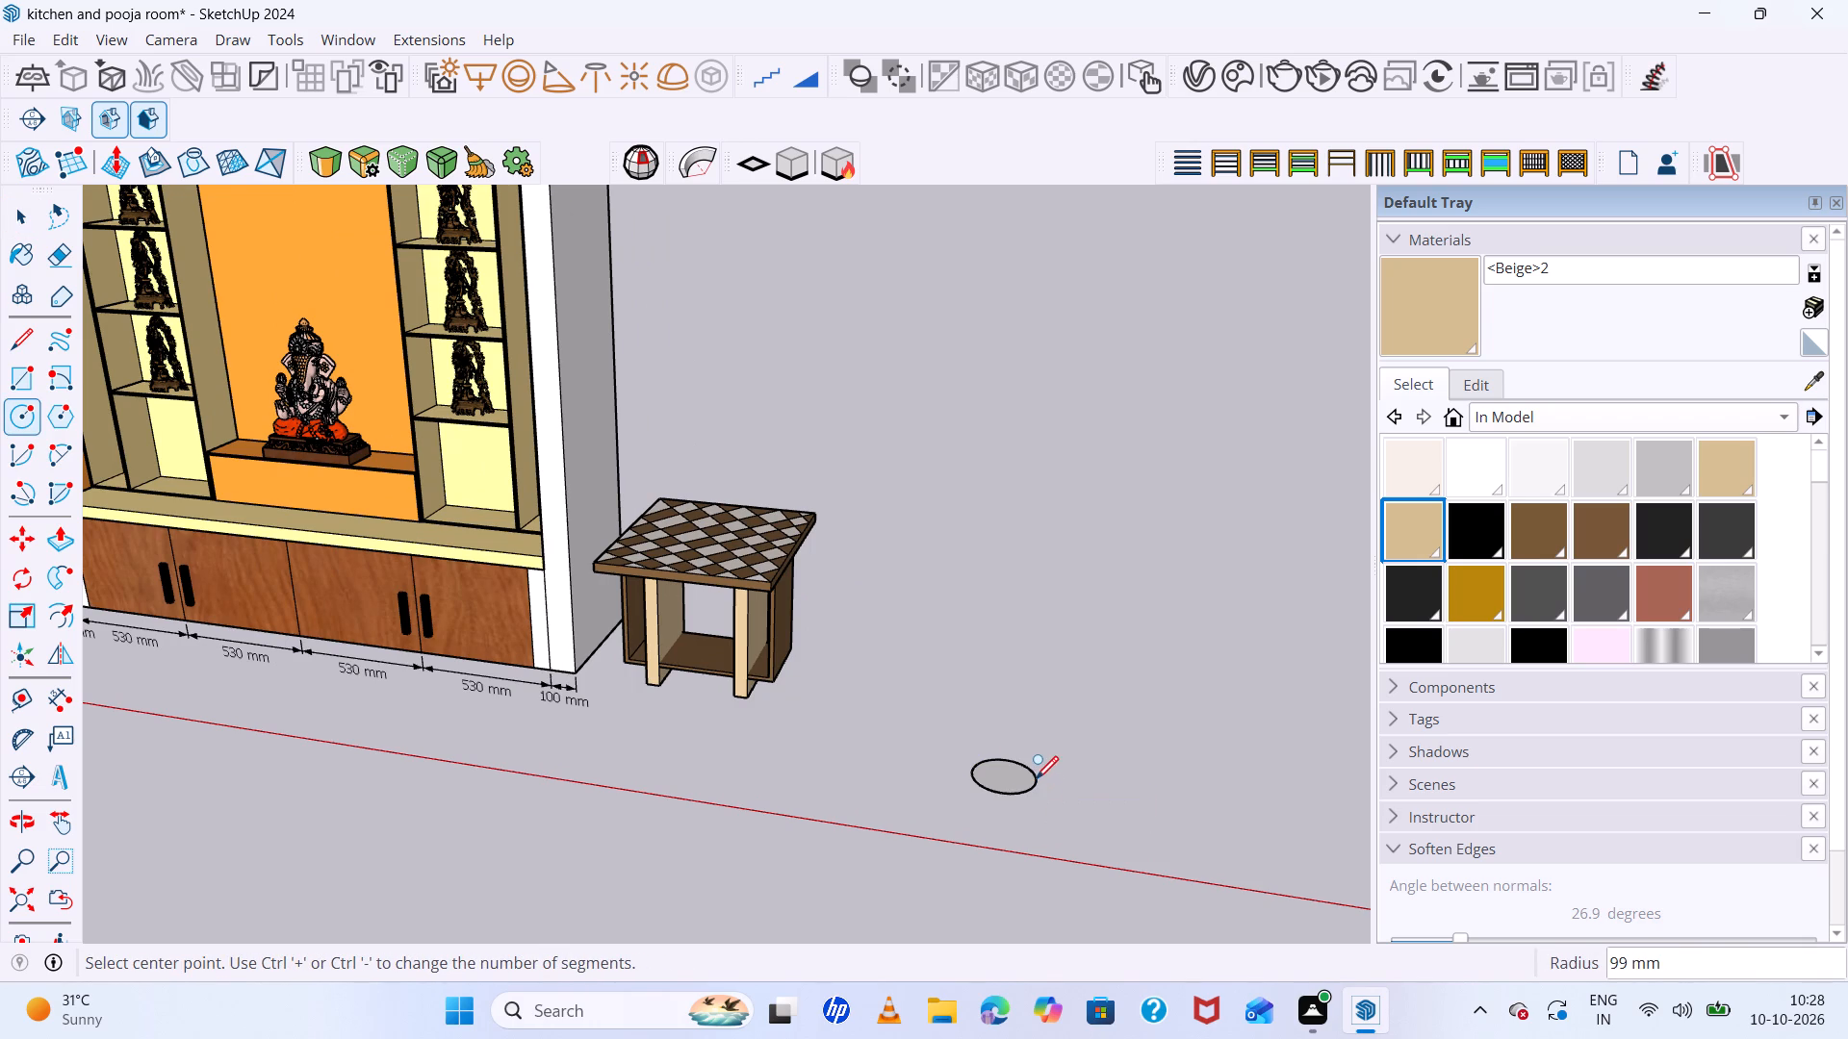
Draw a vertical line up from the circle's edge and close it with an arc bulging outward about 108 mm.
key(l)
click(1032, 785)
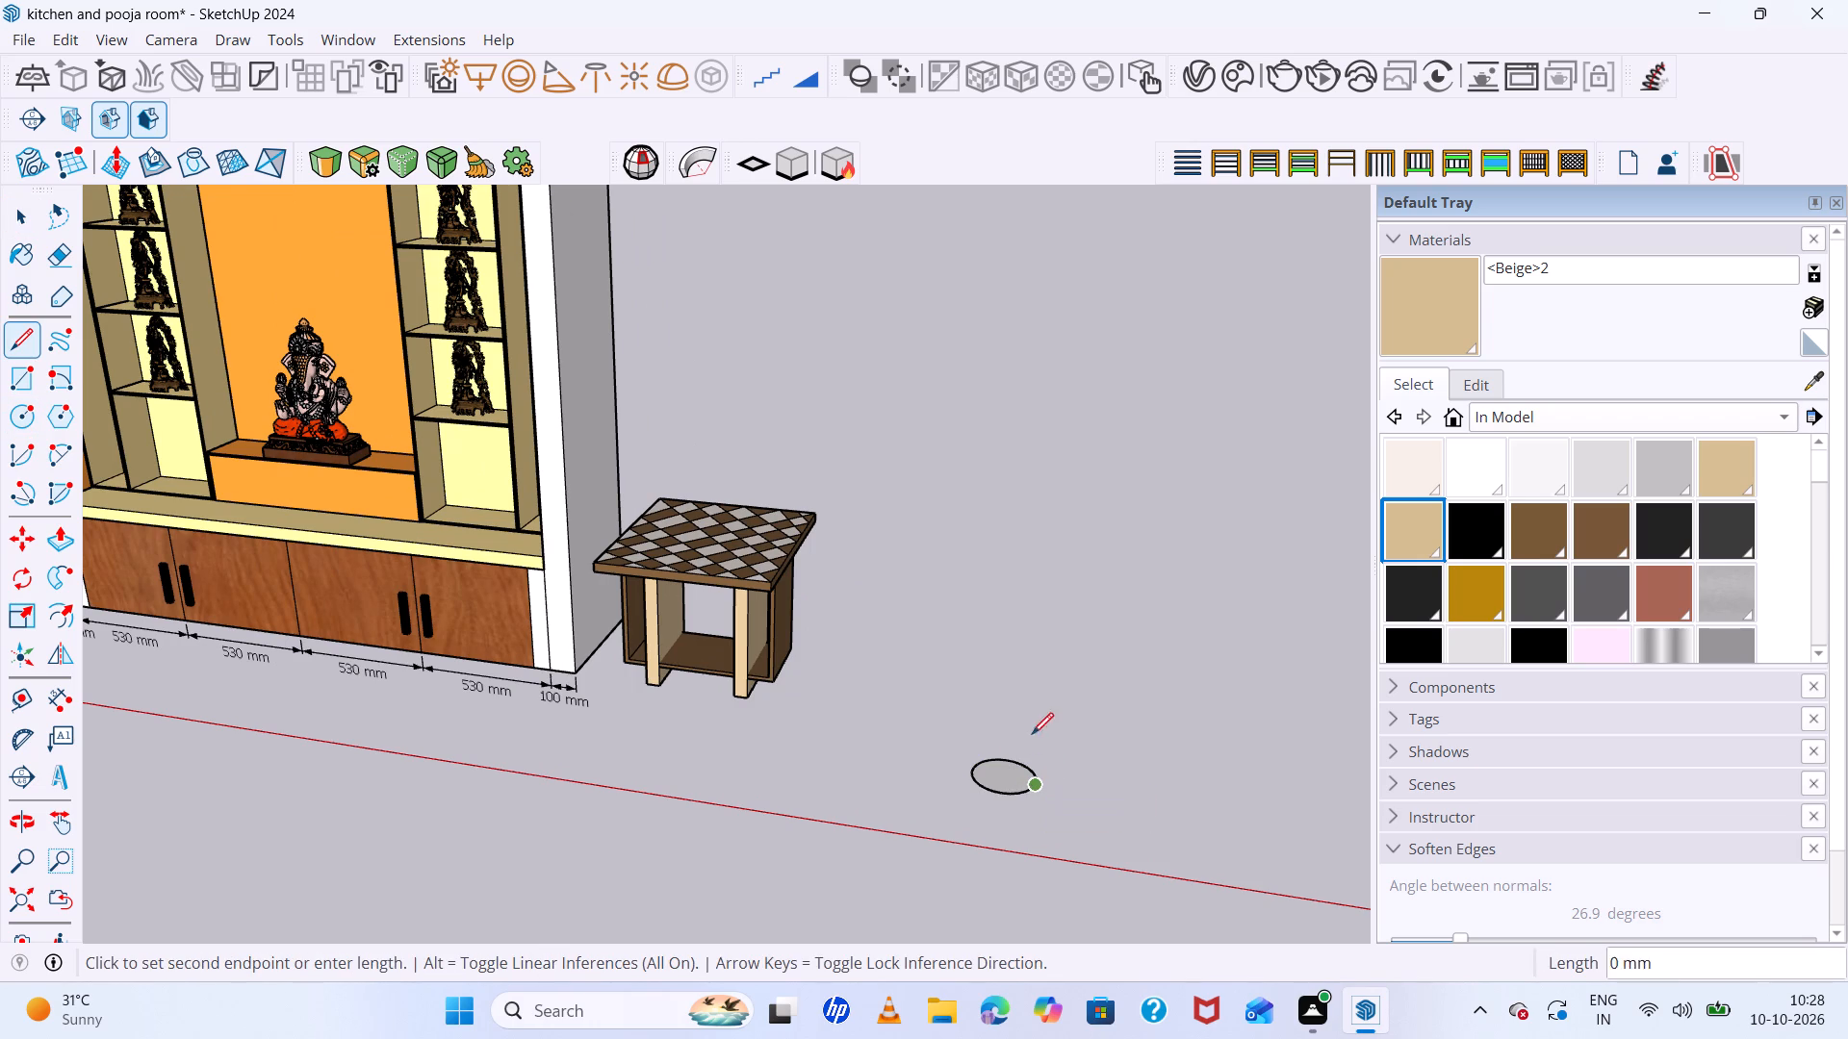
click(1051, 668)
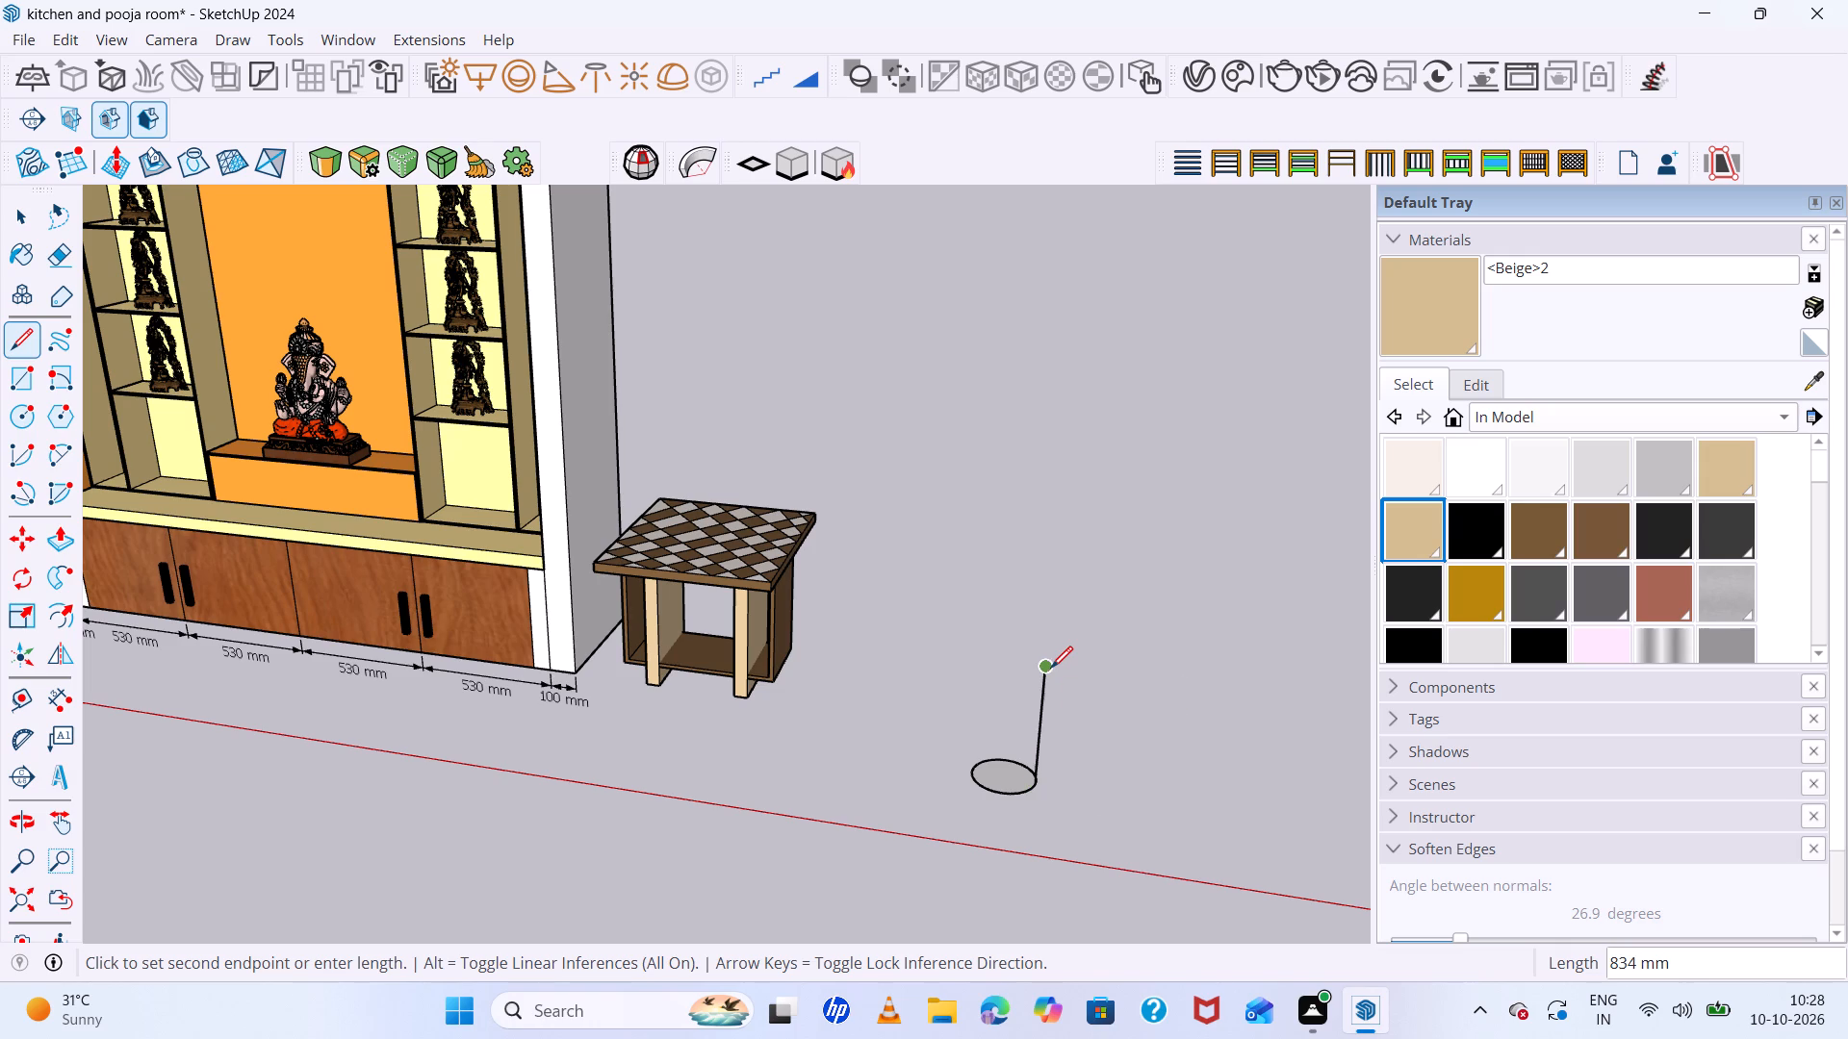
key(a)
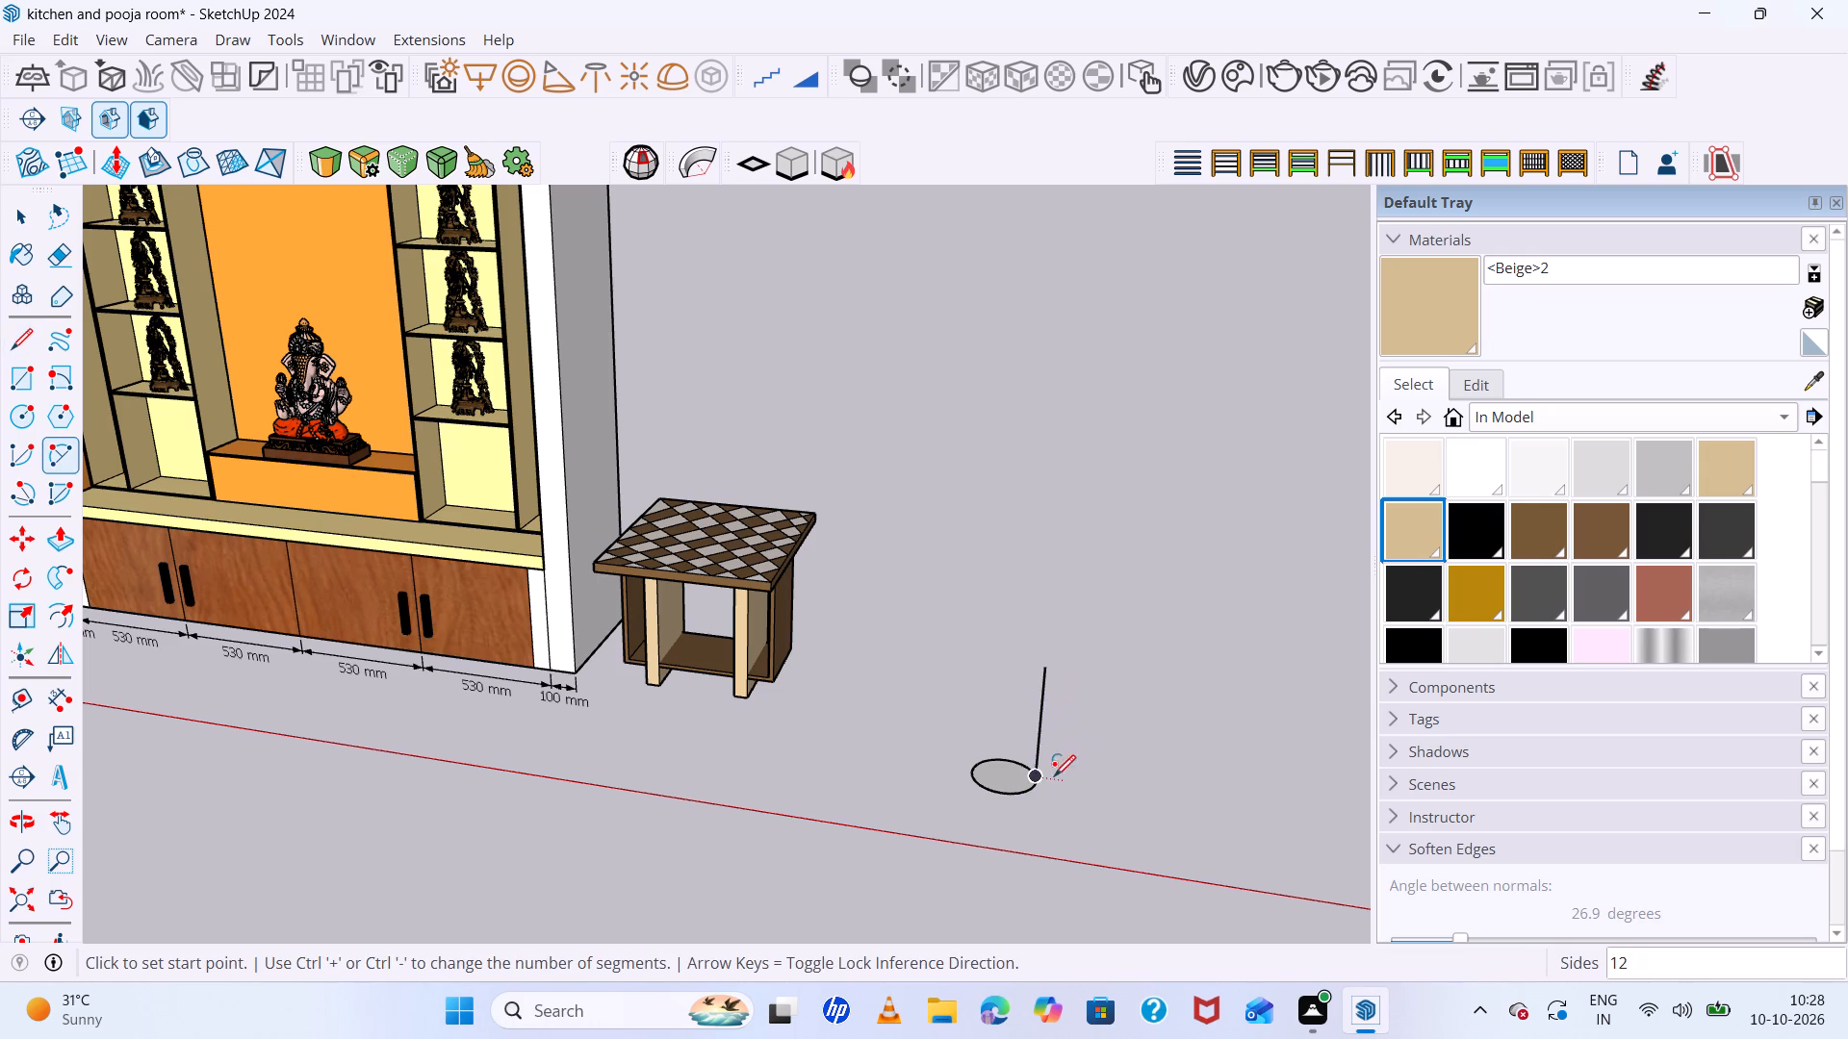
click(1038, 777)
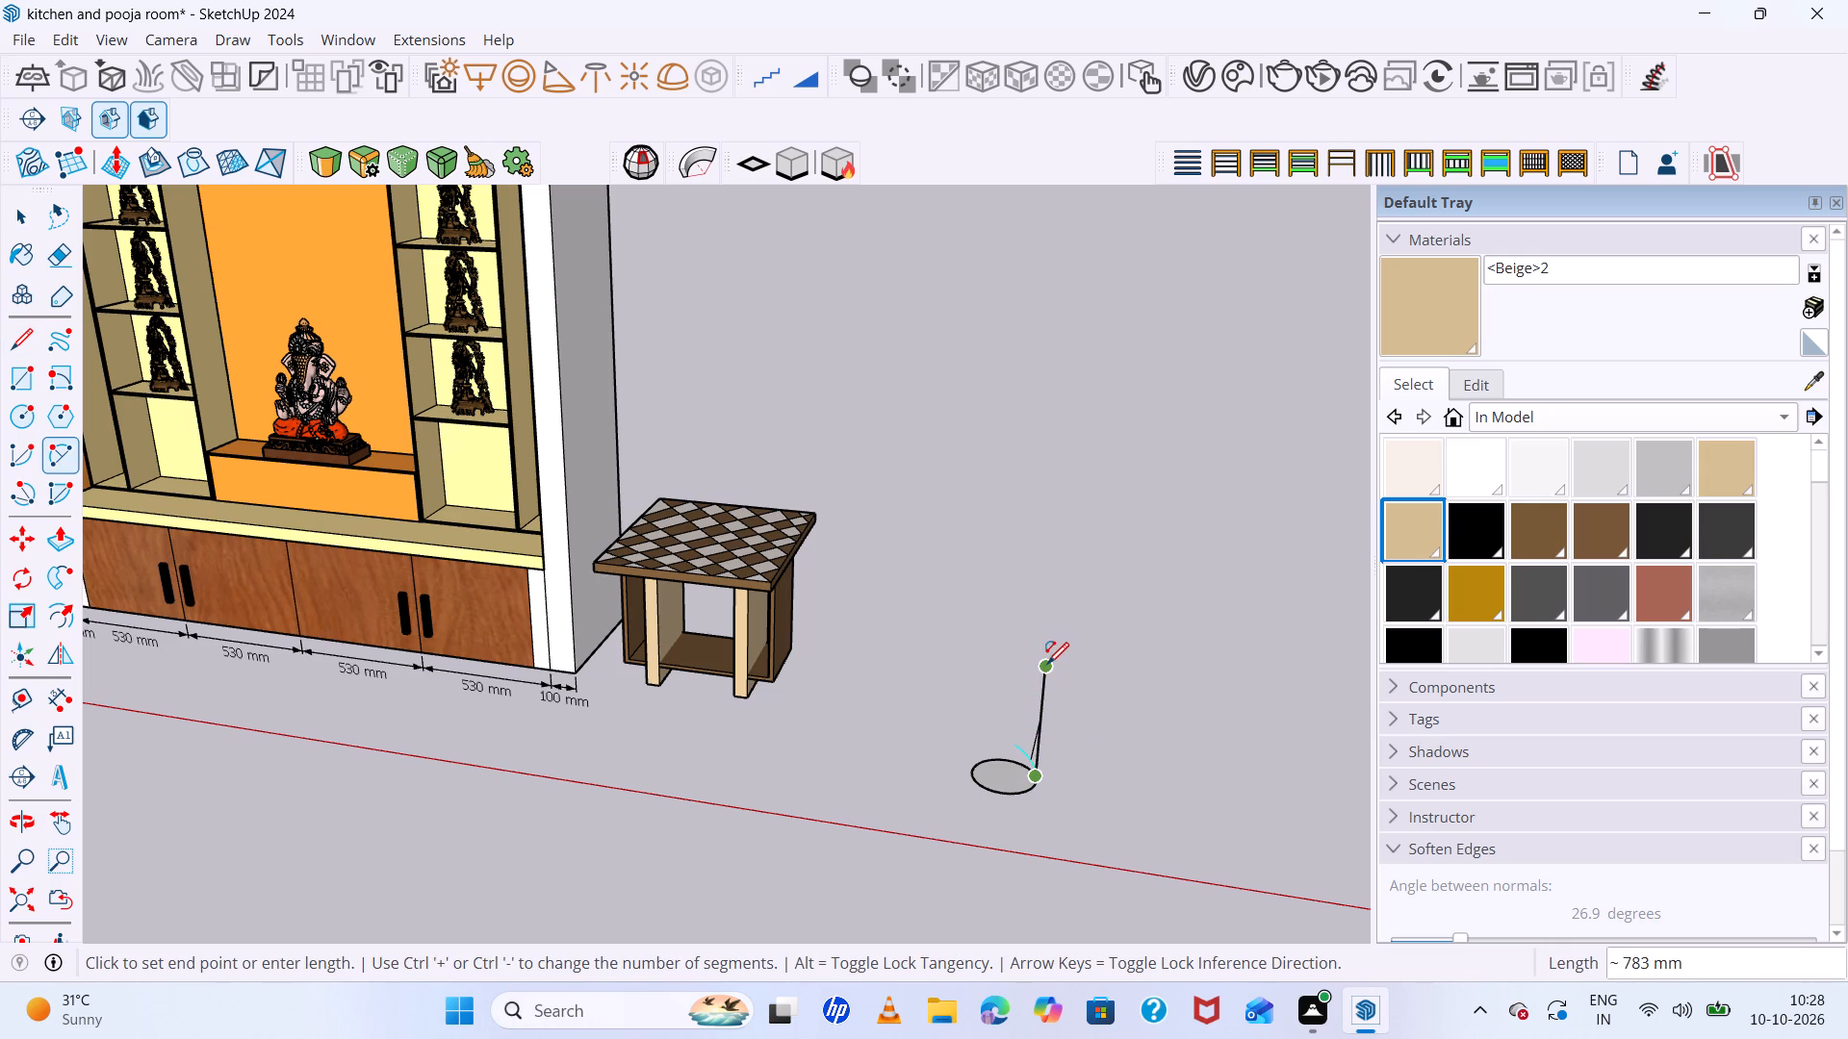
click(1047, 664)
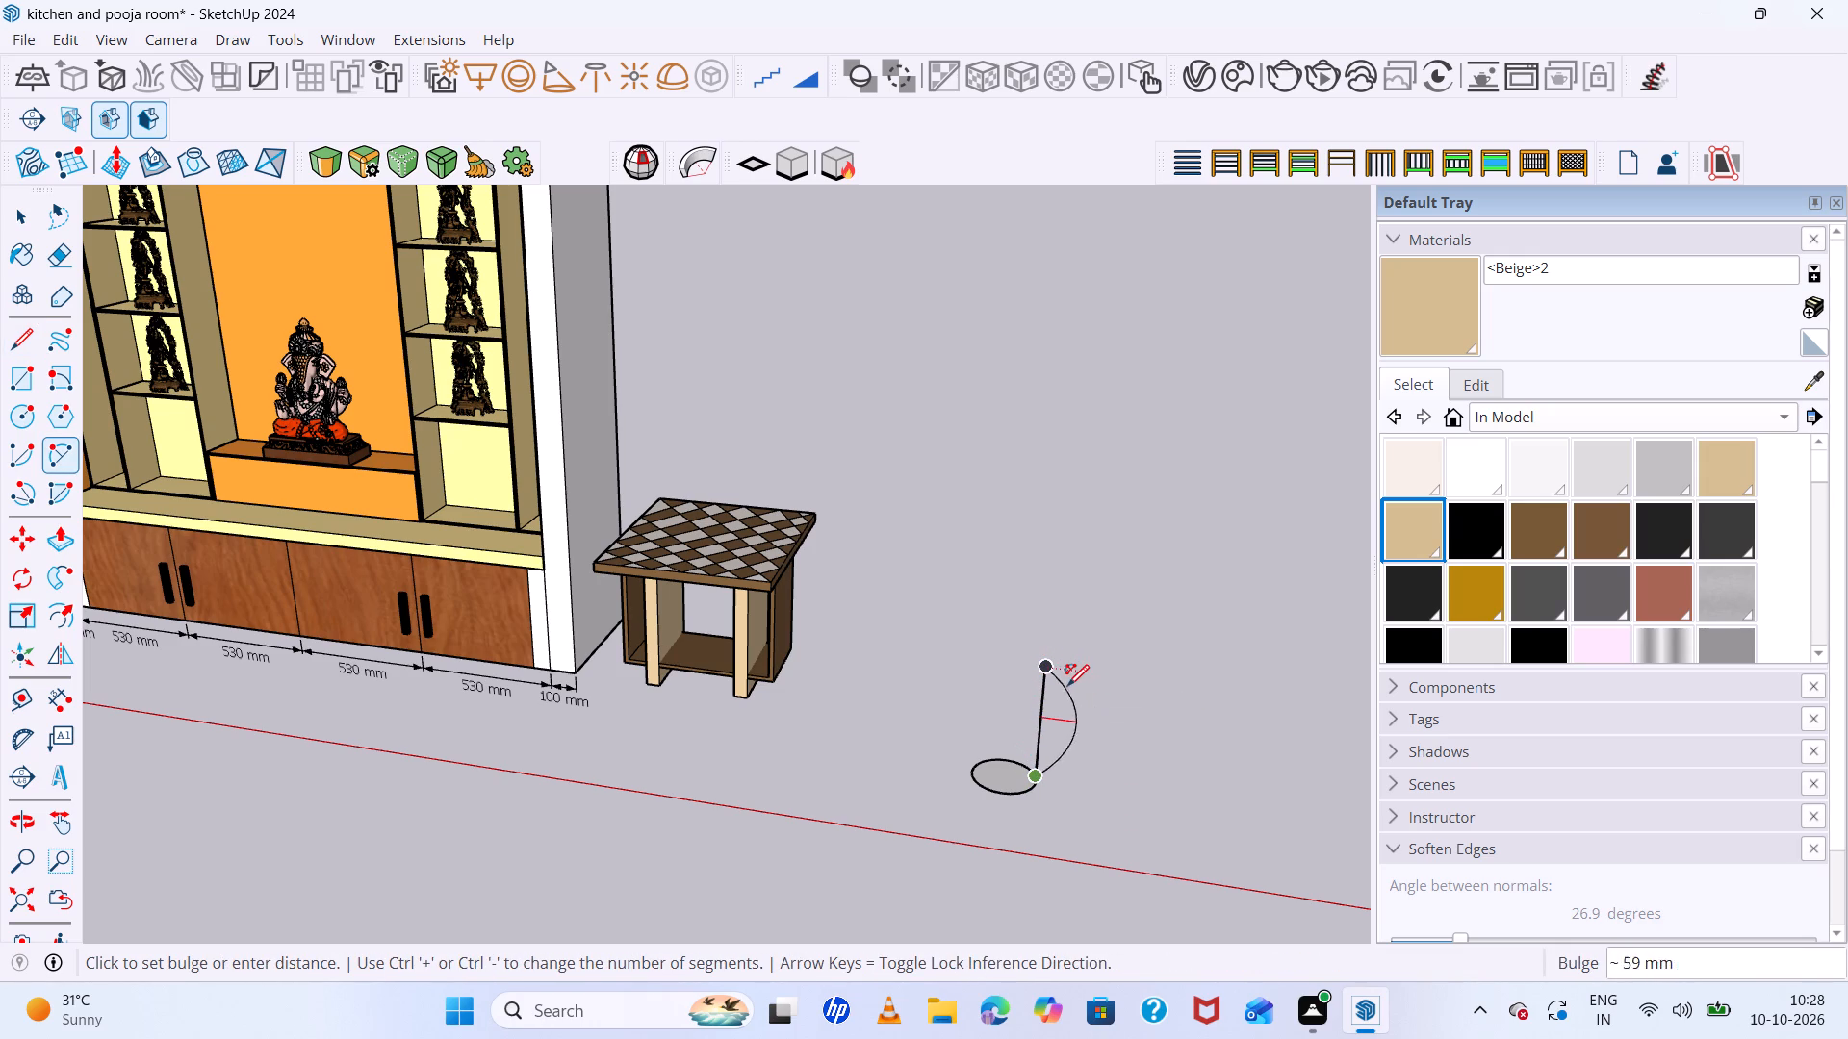
scroll(1067, 686, up, 6)
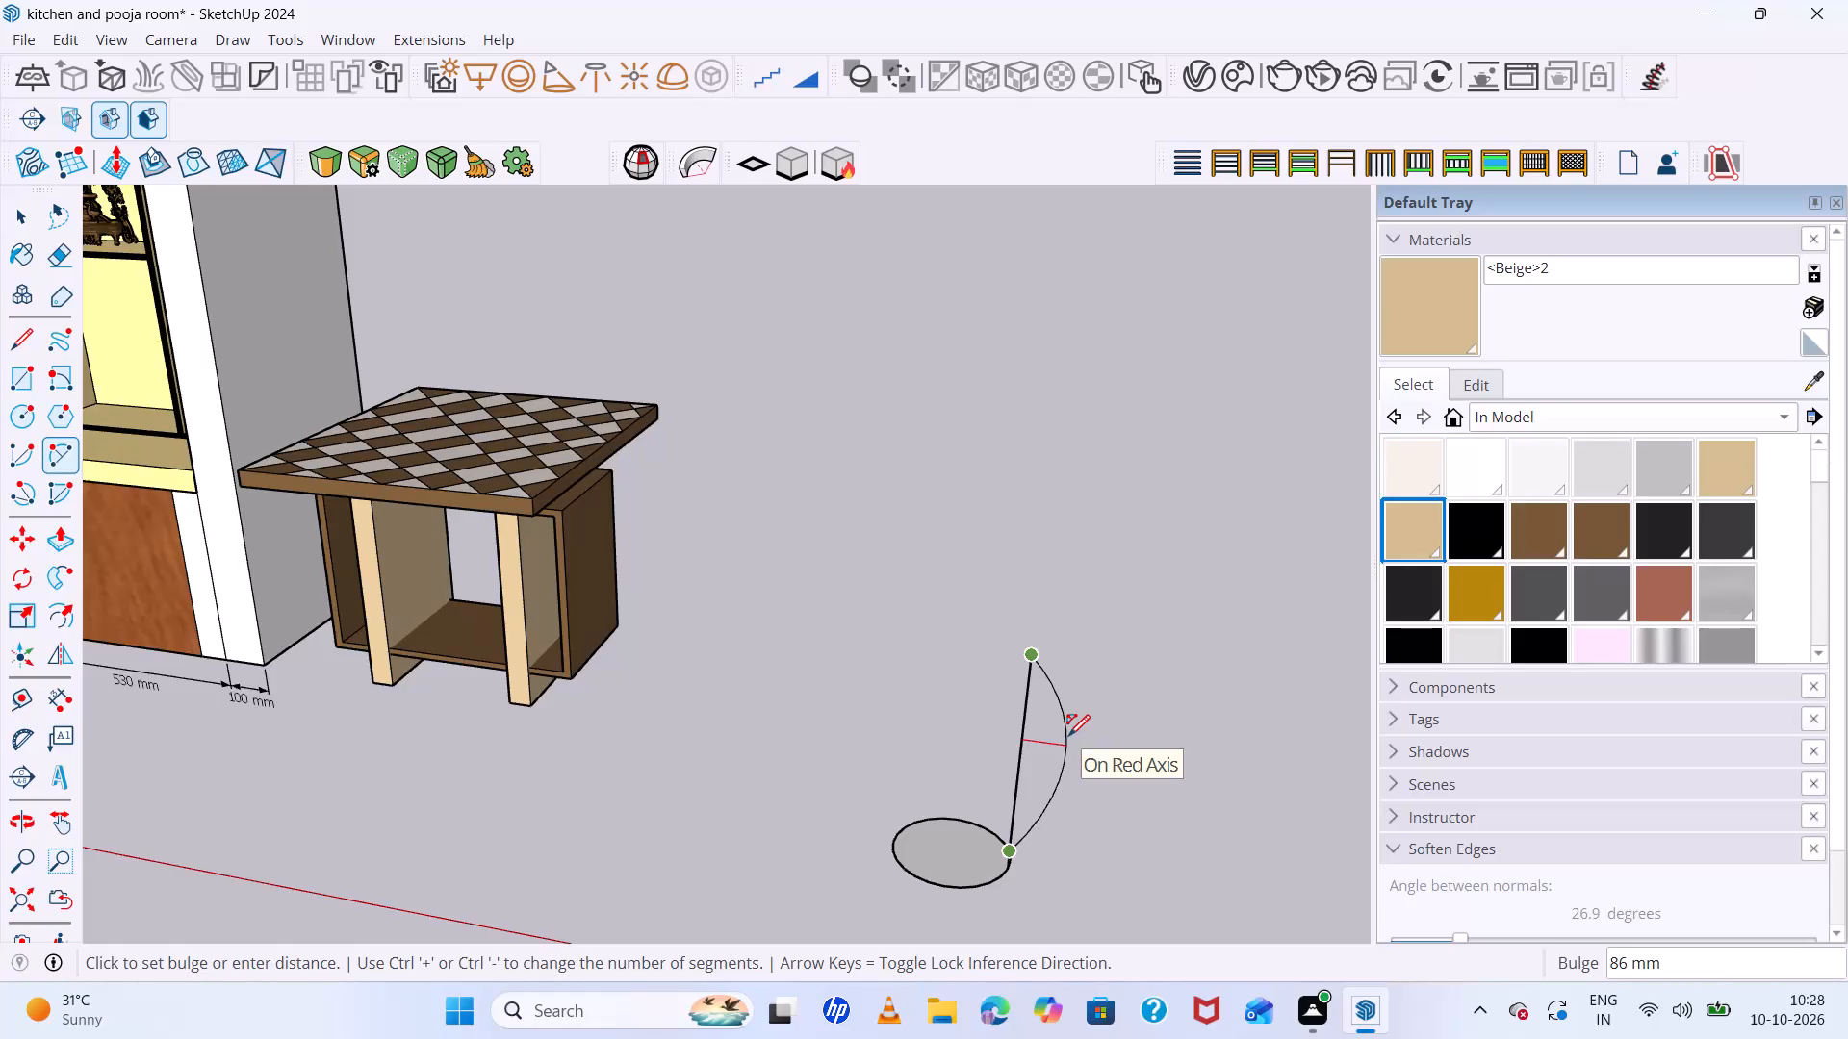
click(1079, 738)
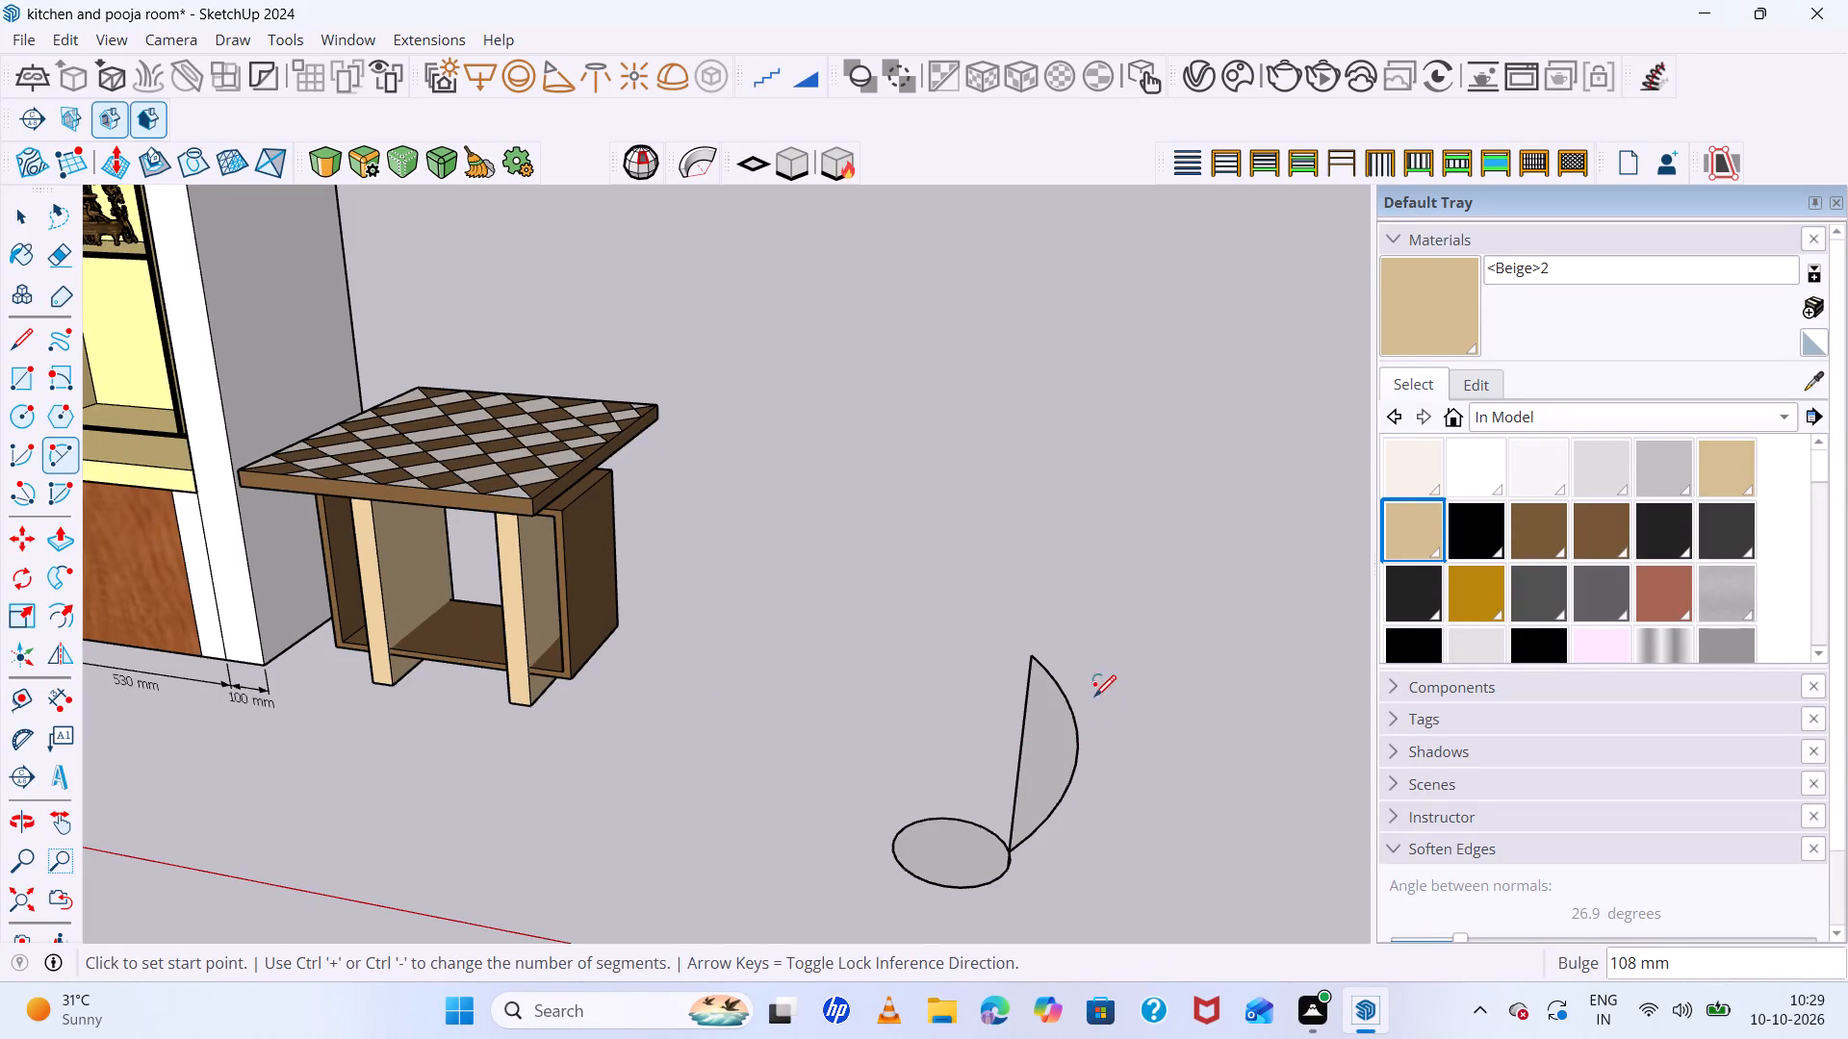
key(space)
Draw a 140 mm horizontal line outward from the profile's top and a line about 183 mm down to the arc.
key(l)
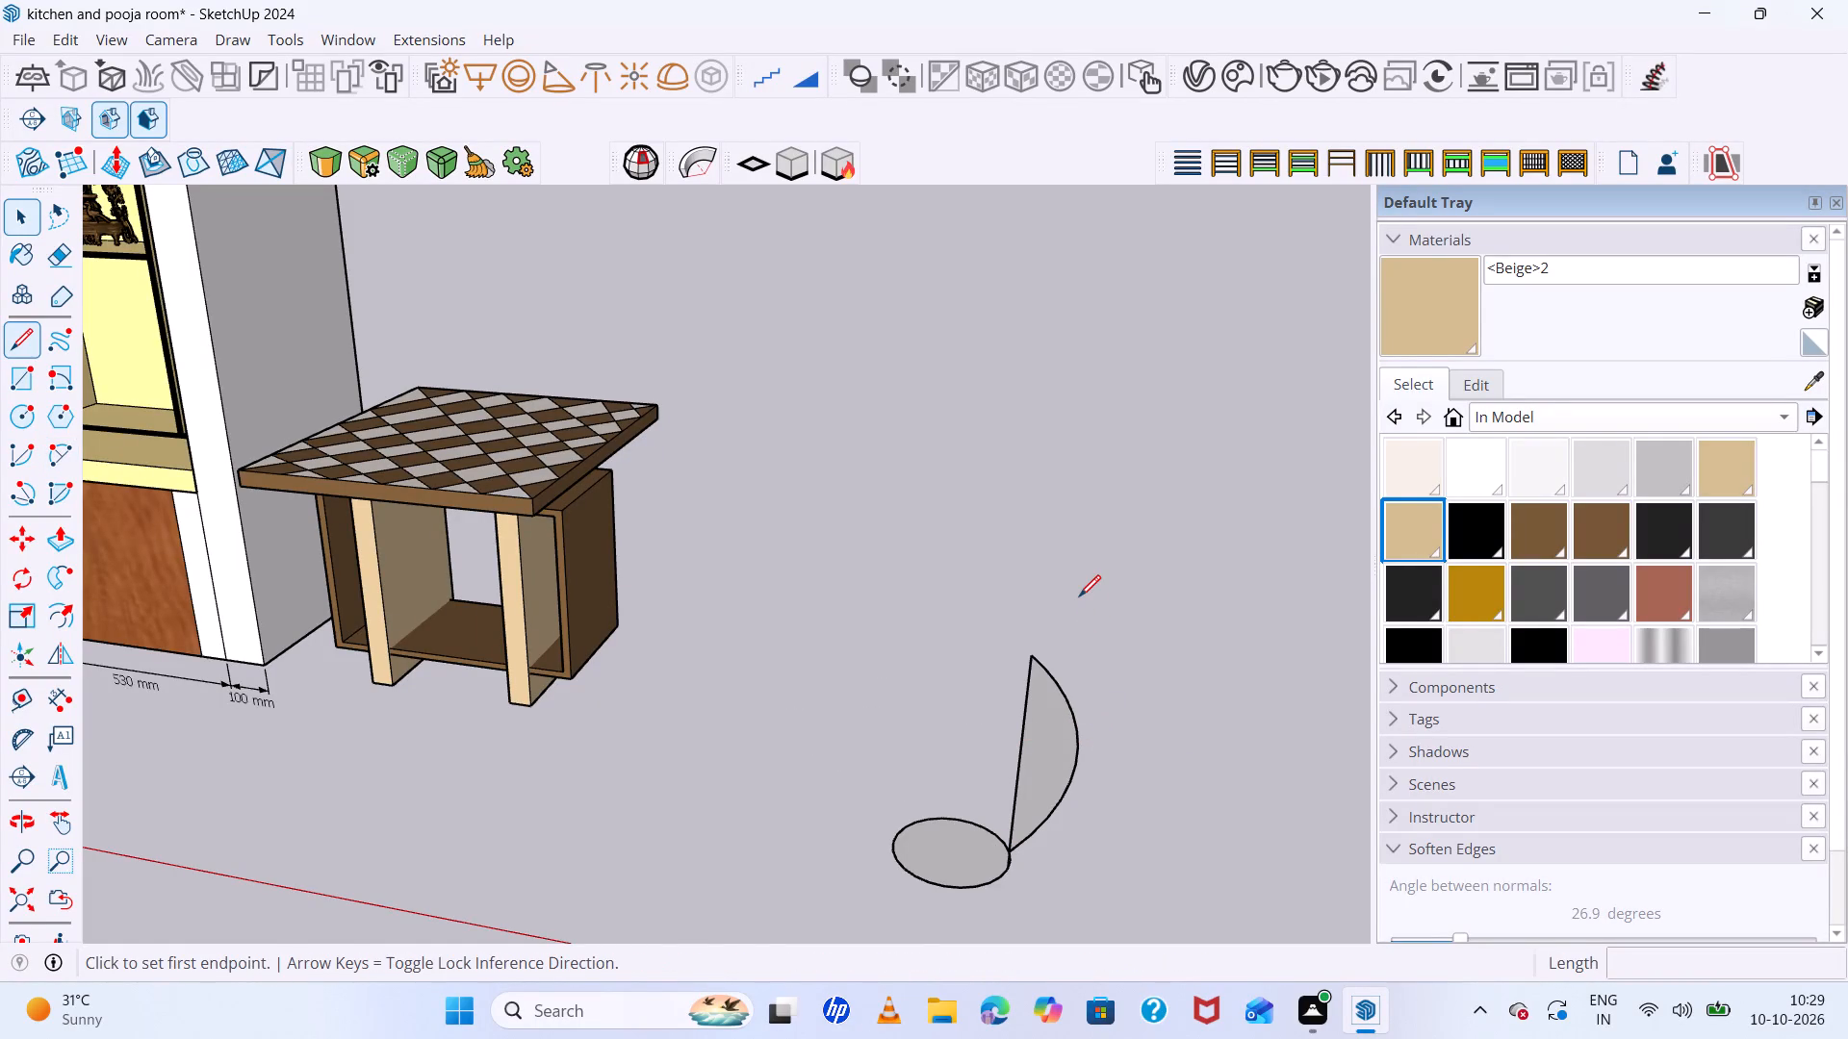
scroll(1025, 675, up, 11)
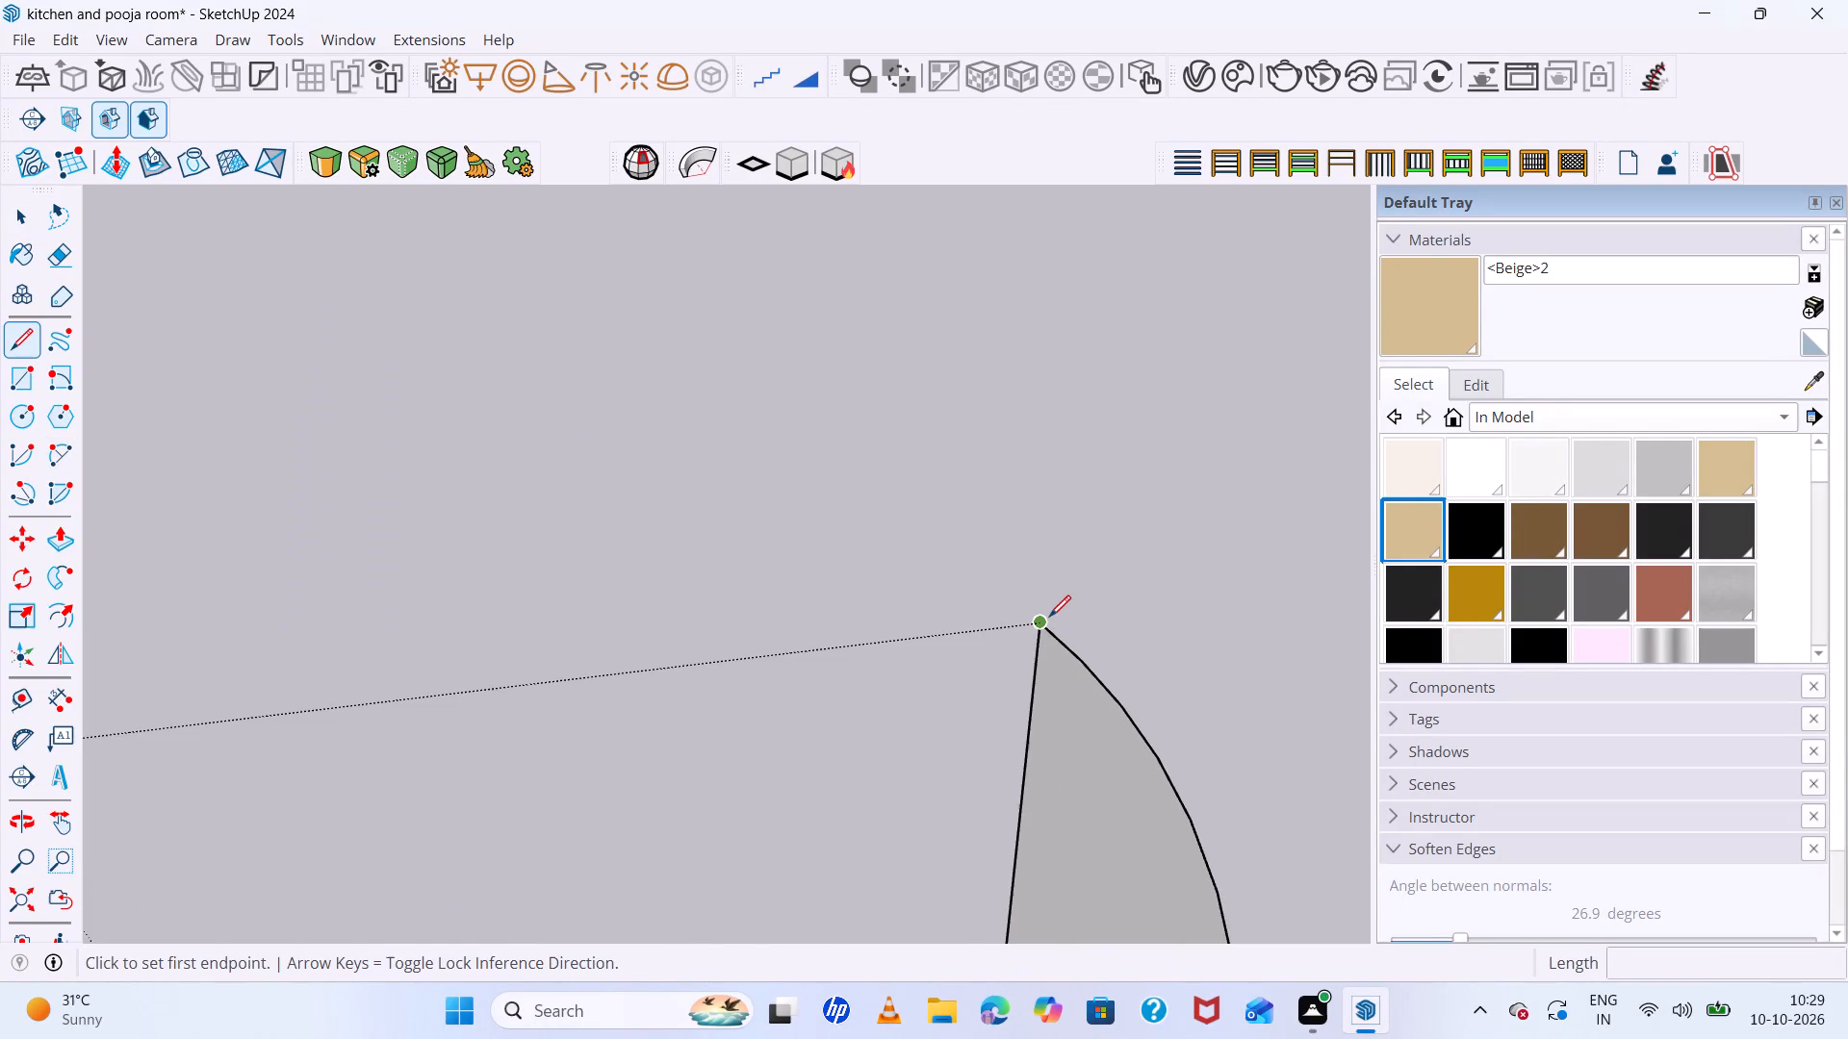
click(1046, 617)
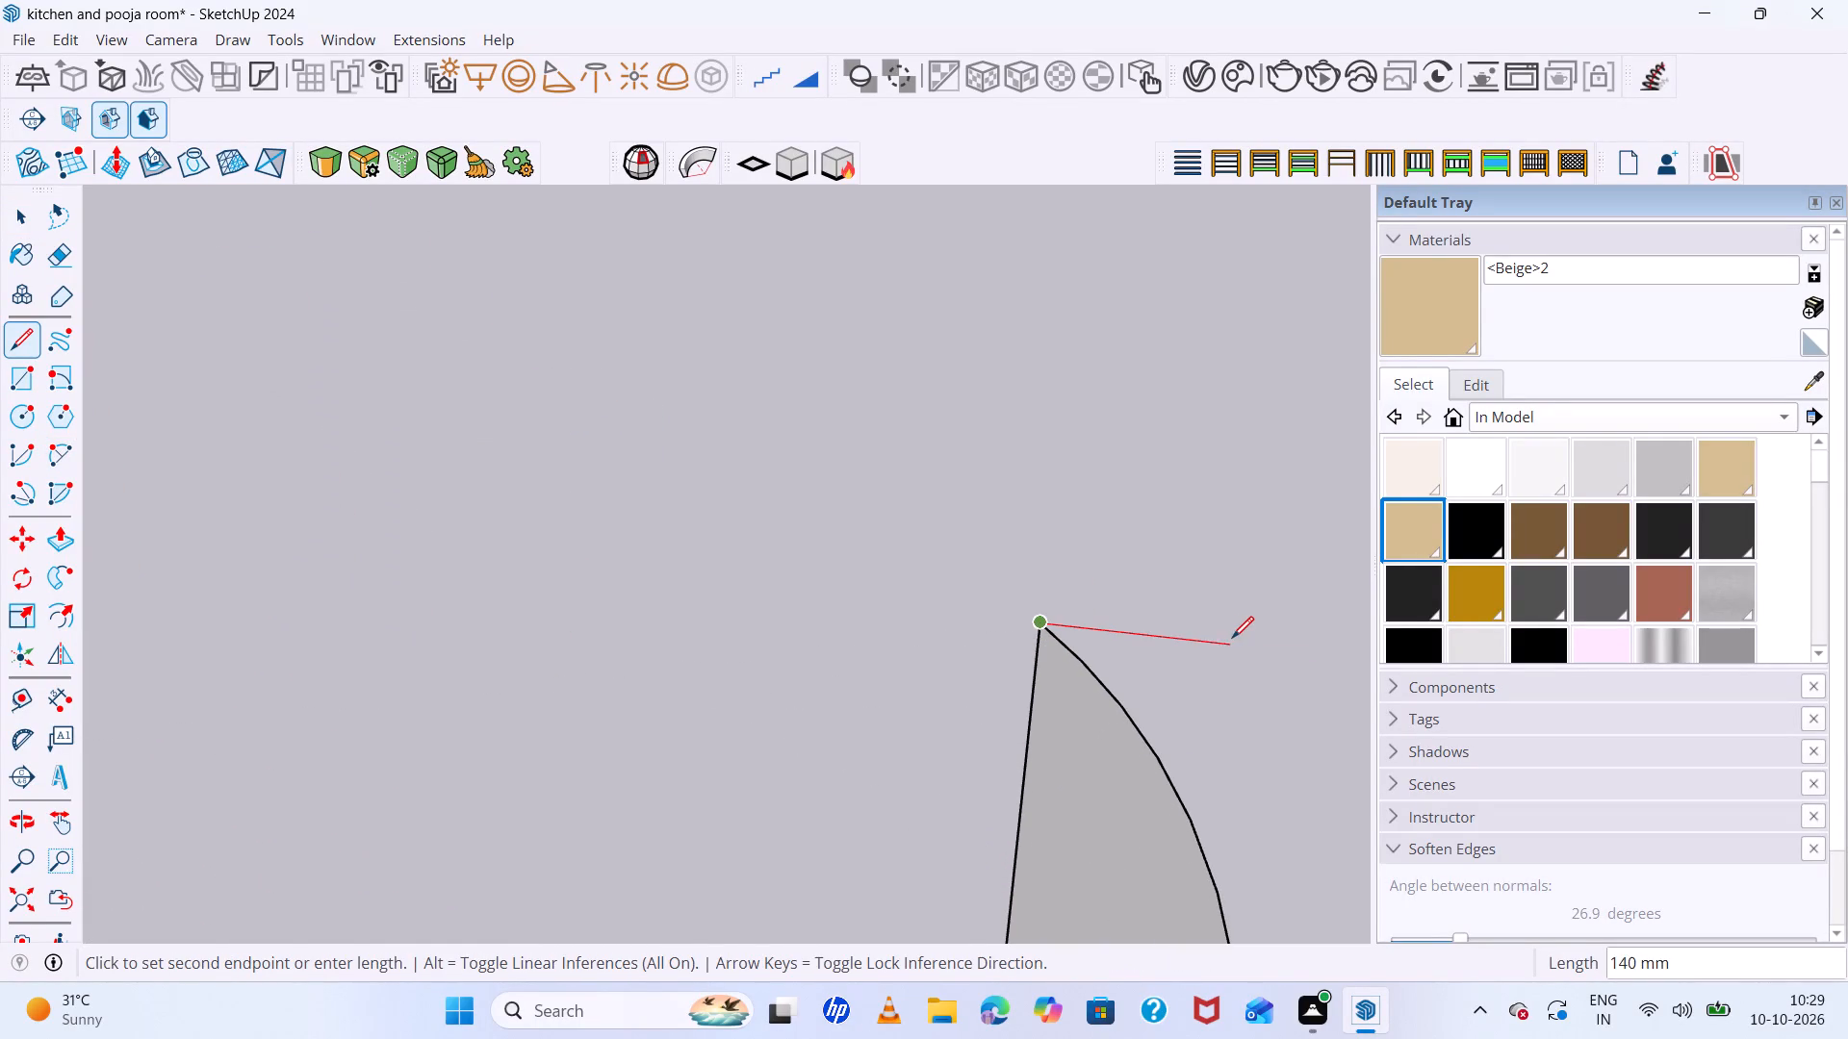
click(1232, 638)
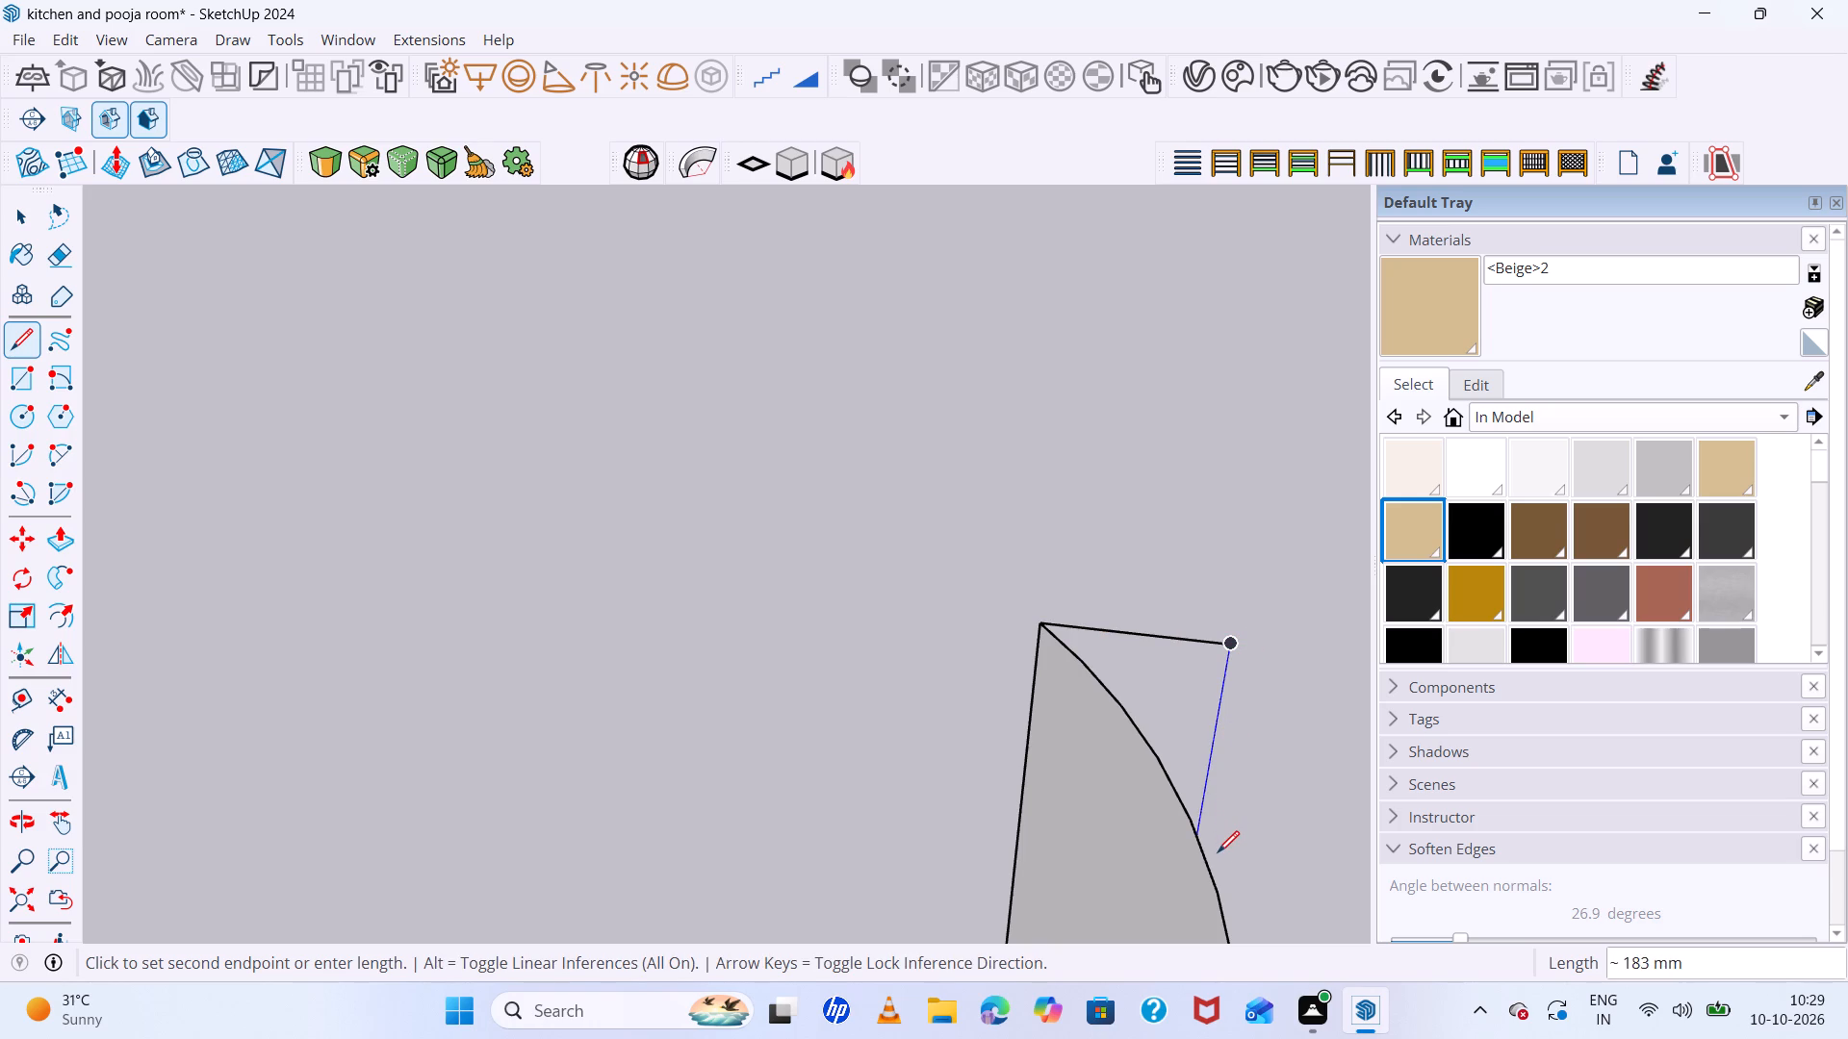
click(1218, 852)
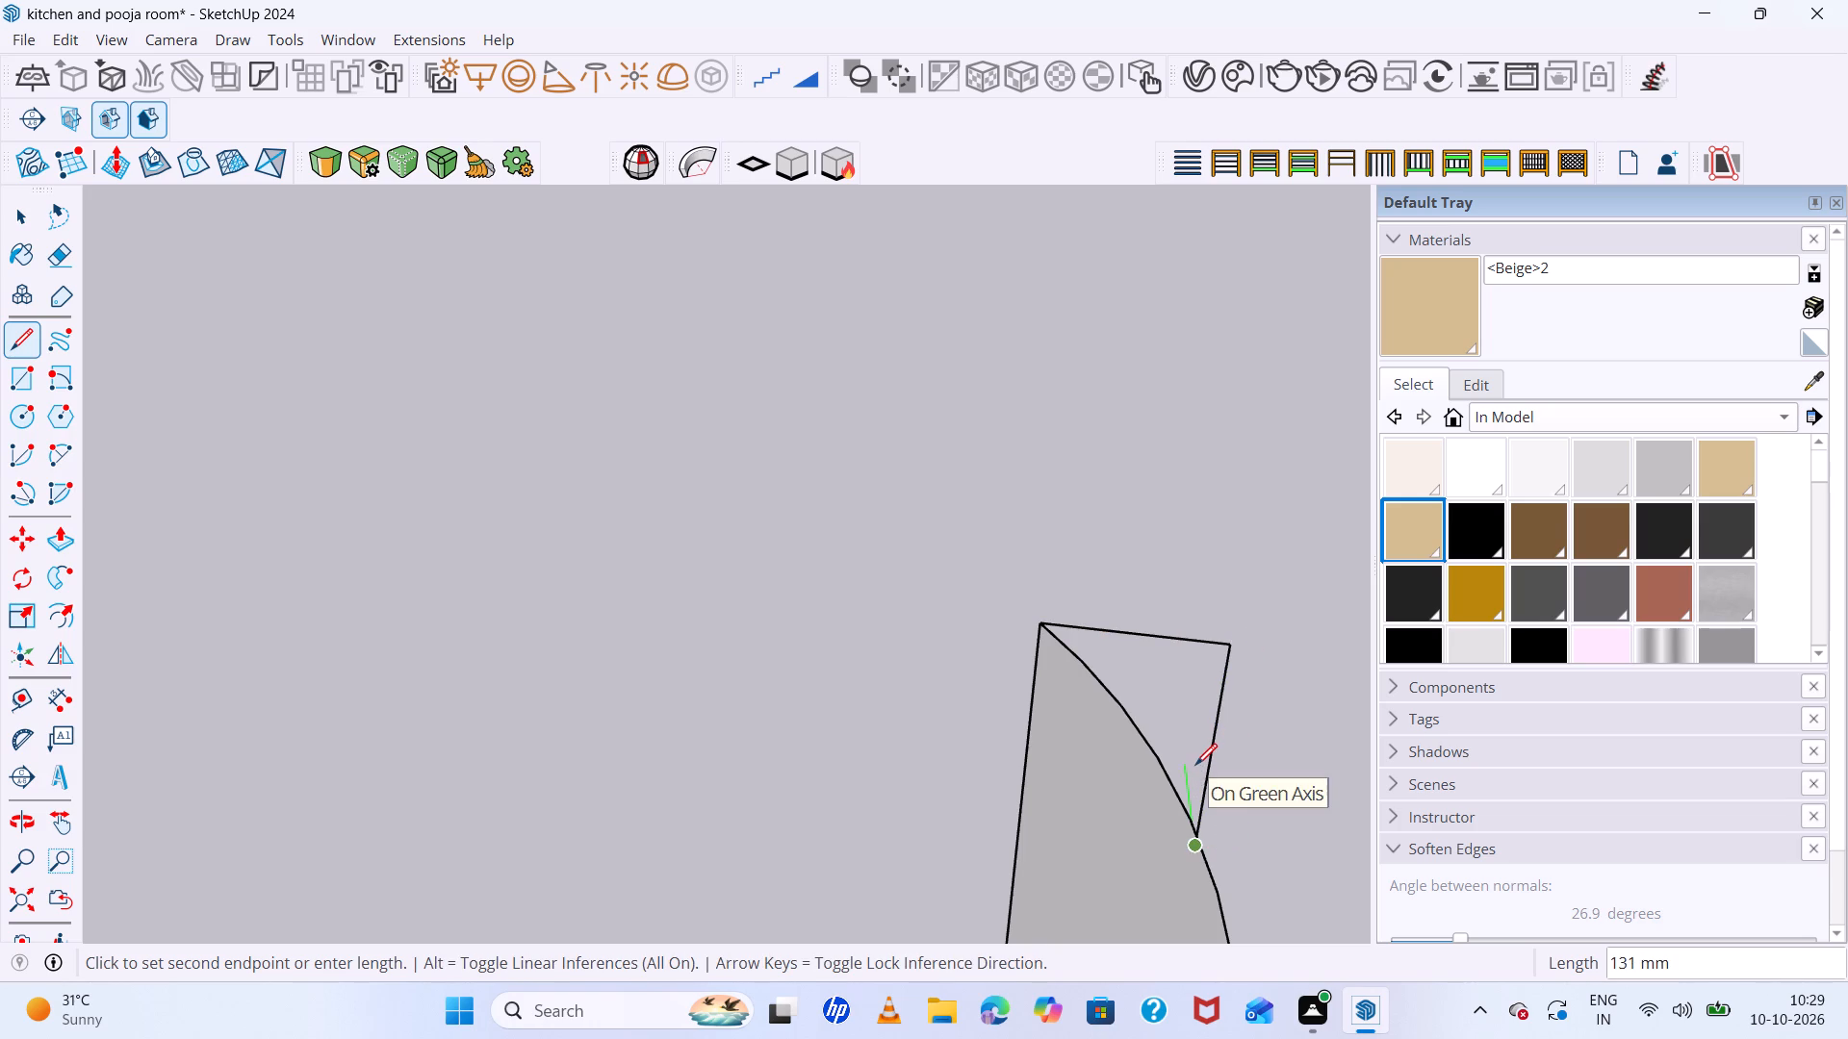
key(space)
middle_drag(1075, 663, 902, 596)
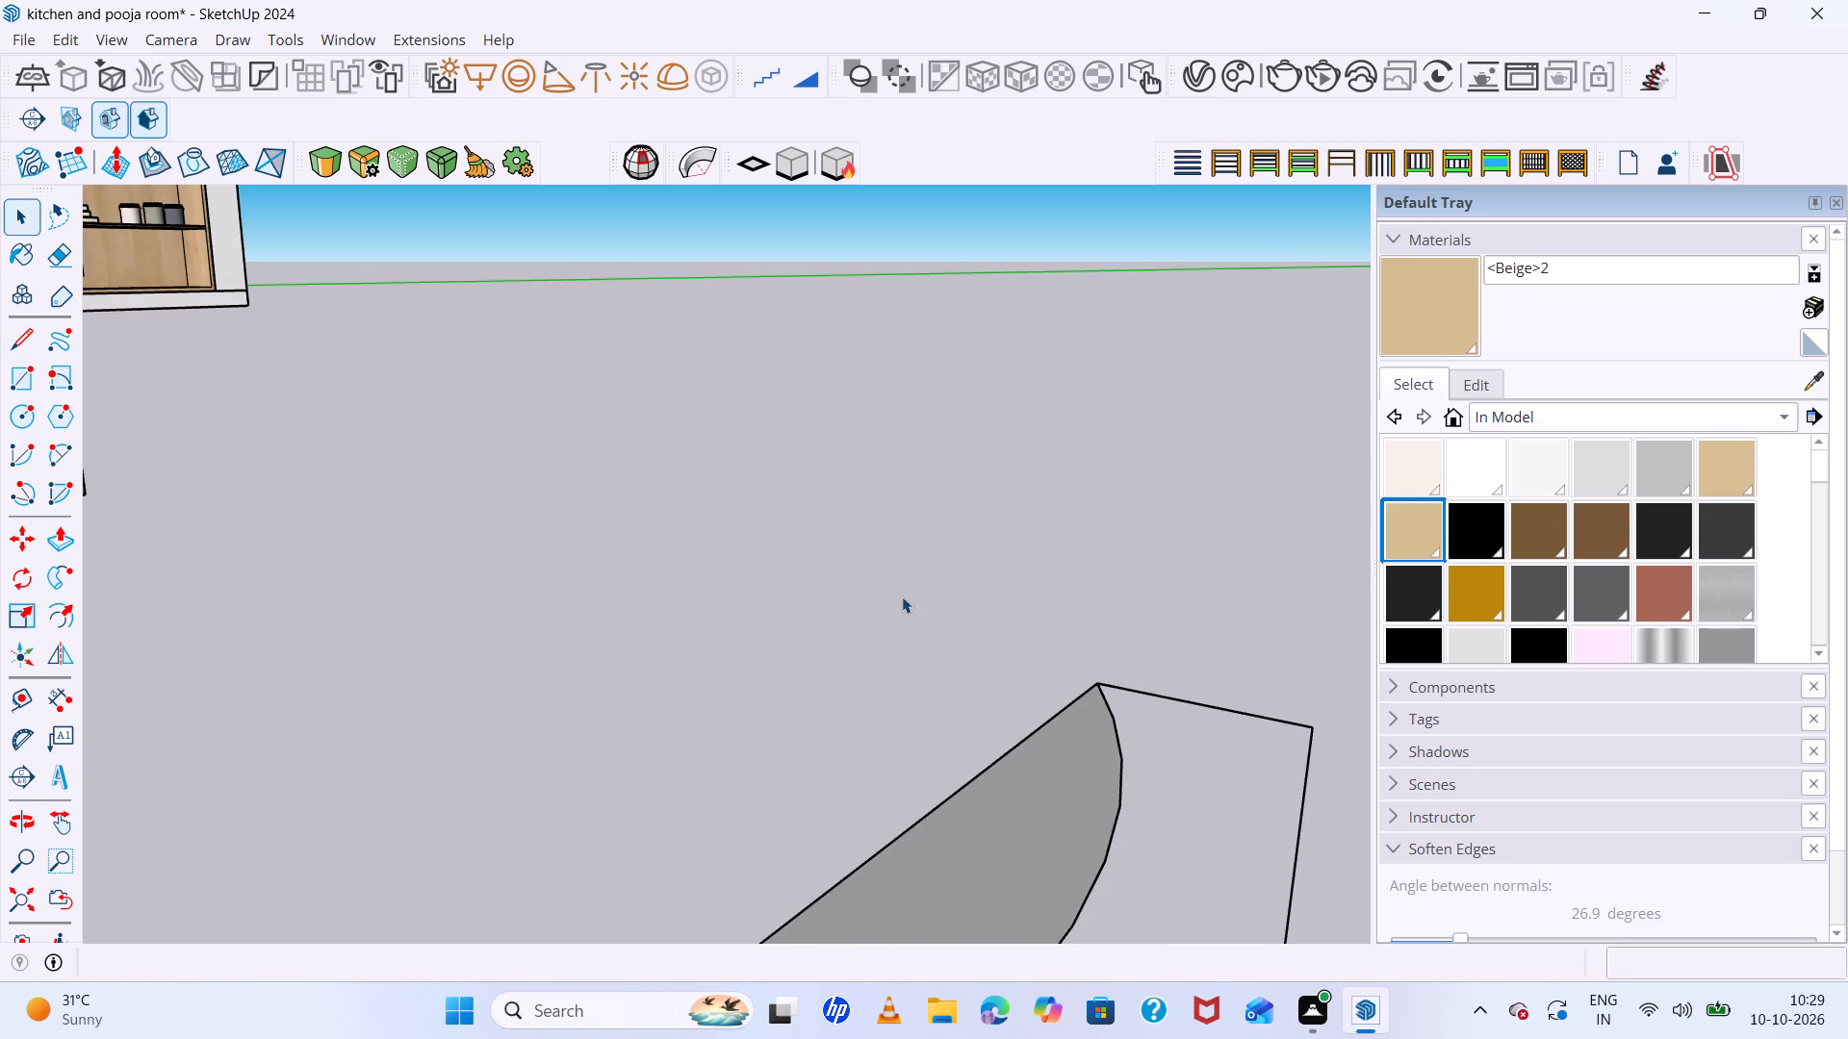
Undo the added lines, the bulging arc and the vertical line, back to the bare circle.
key(ctrl+z)
key(ctrl+z)
key(ctrl+z)
scroll(945, 628, down, 2)
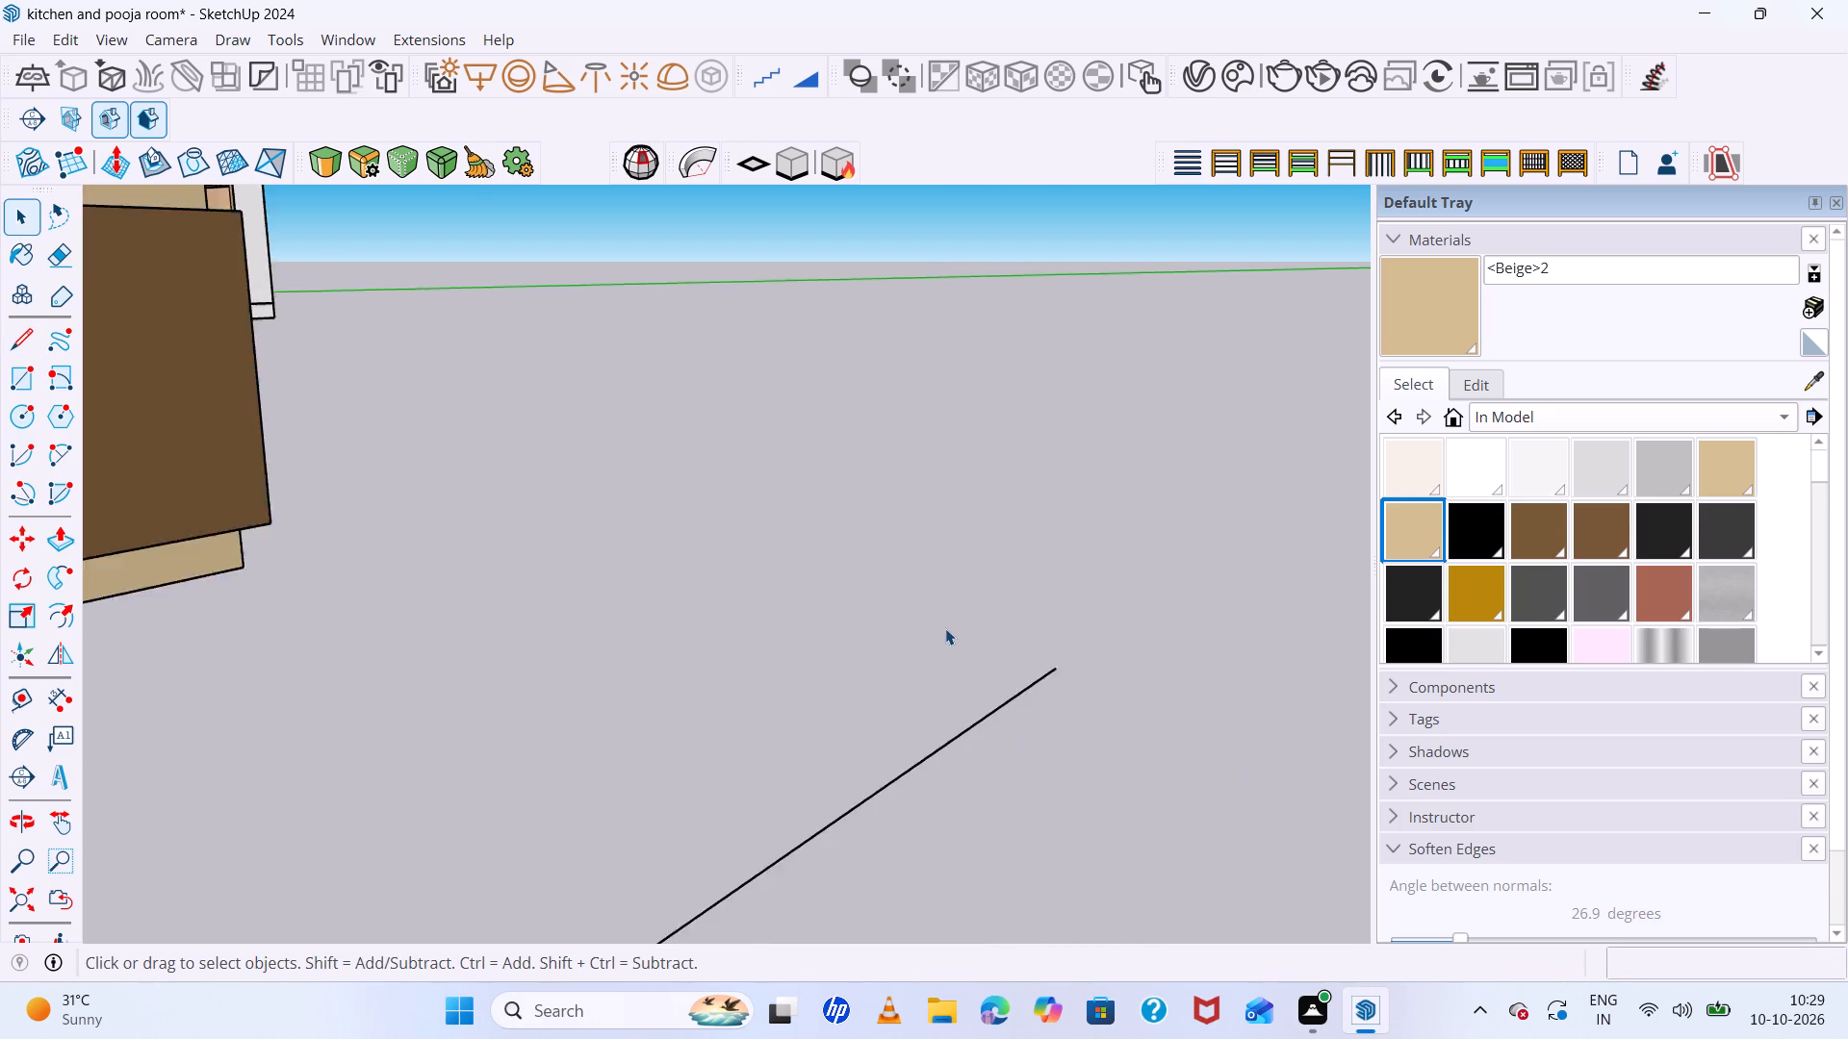
scroll(945, 628, down, 14)
key(ctrl+z)
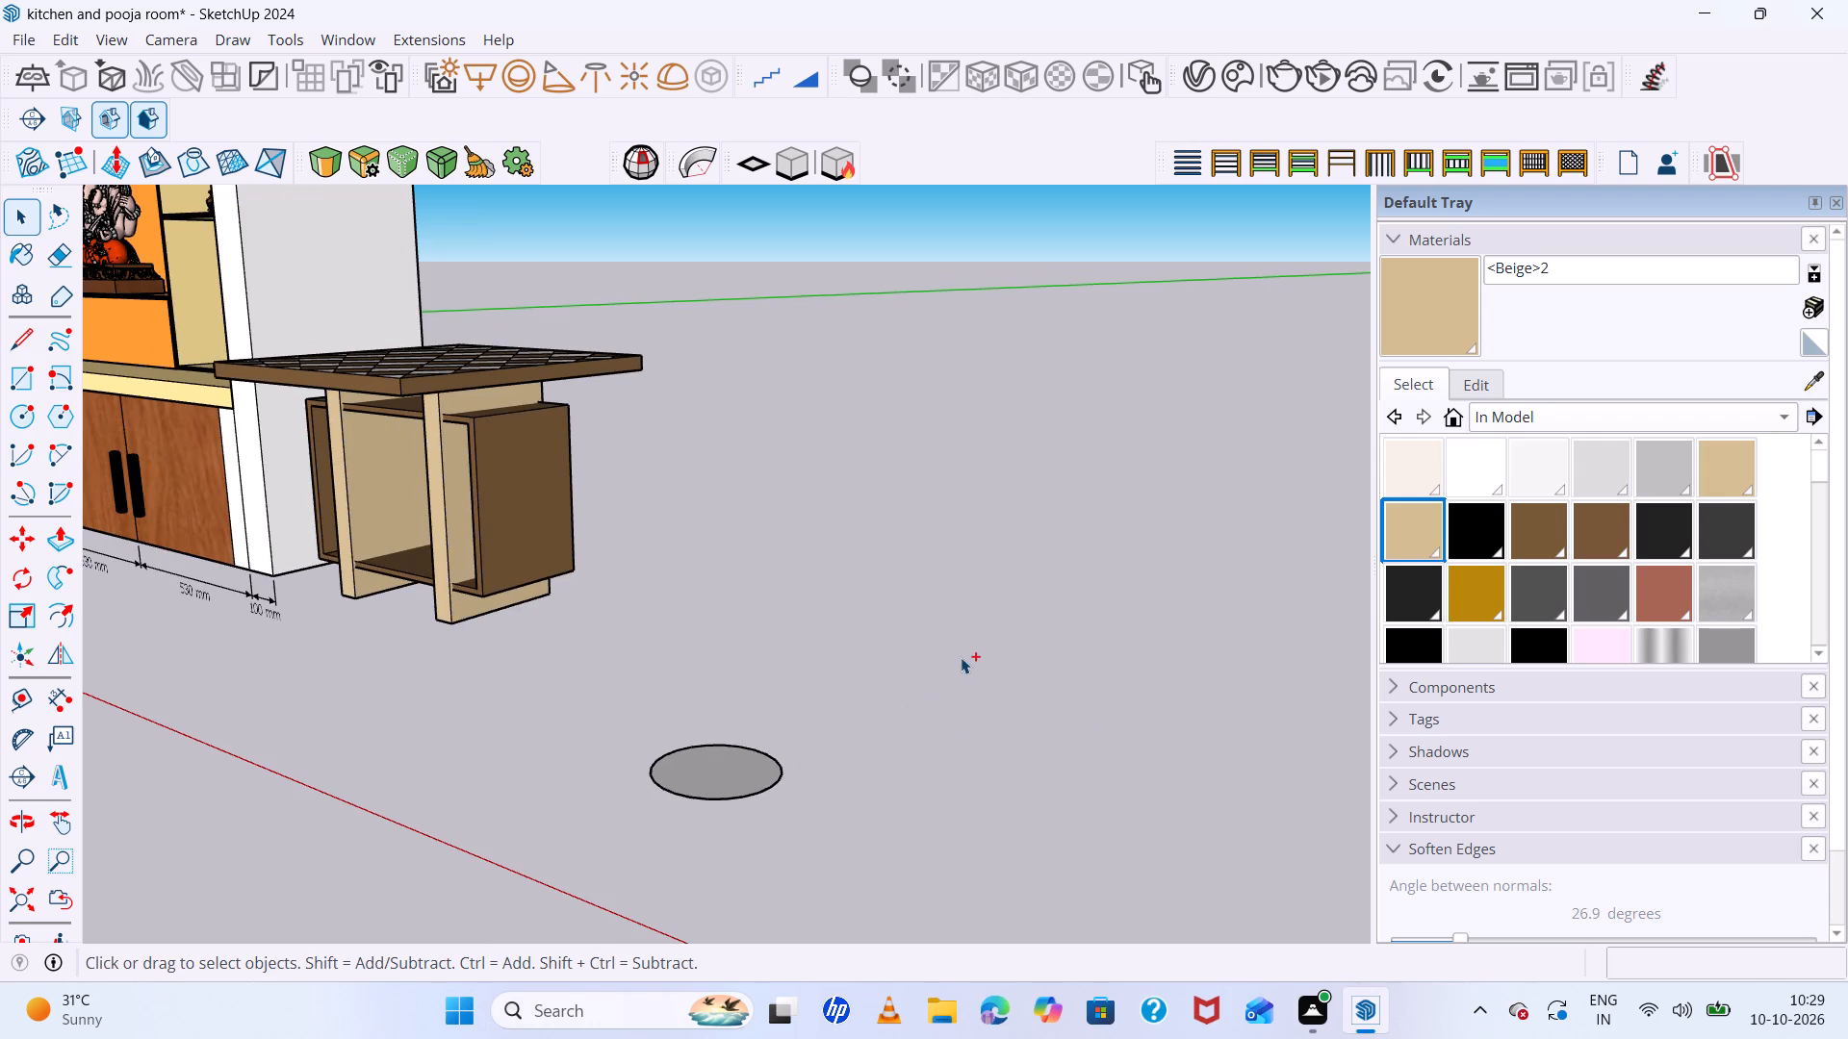
Draw a vertical line about 356 mm up from the circle's edge and an arc bulging about 73 mm along its lower part.
key(l)
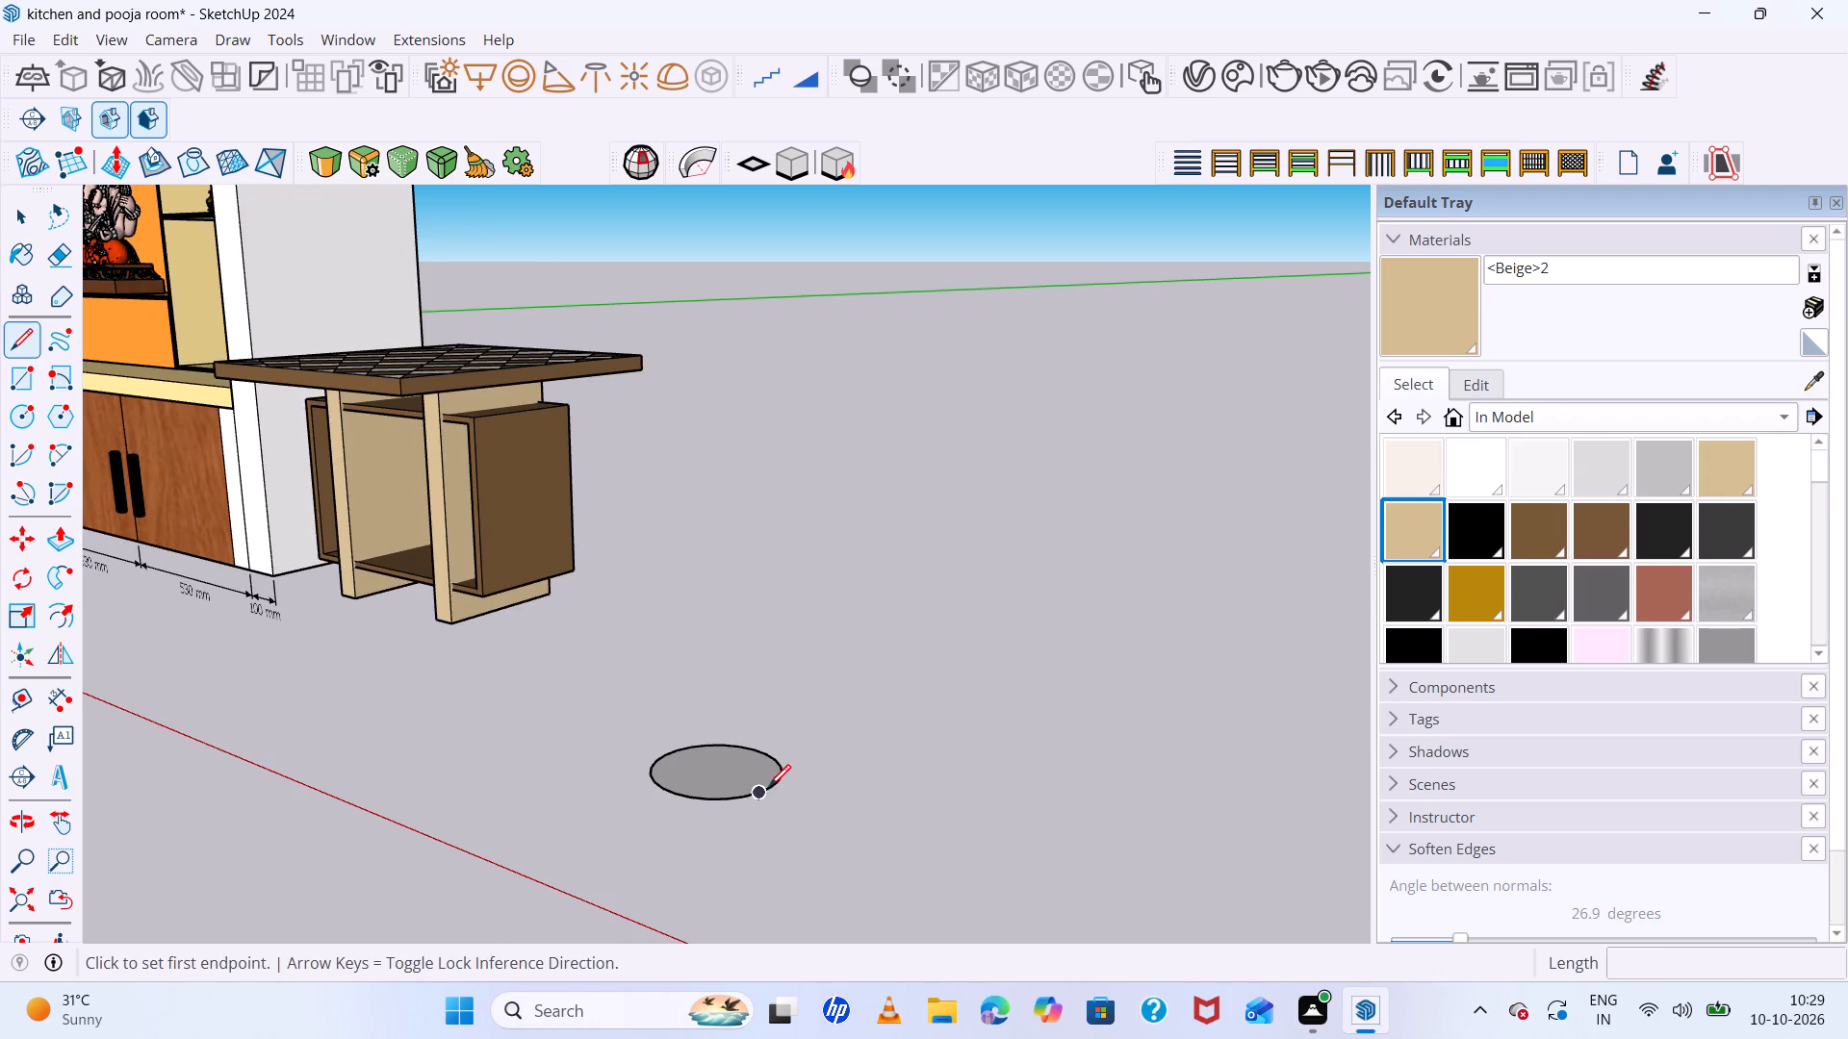
click(758, 791)
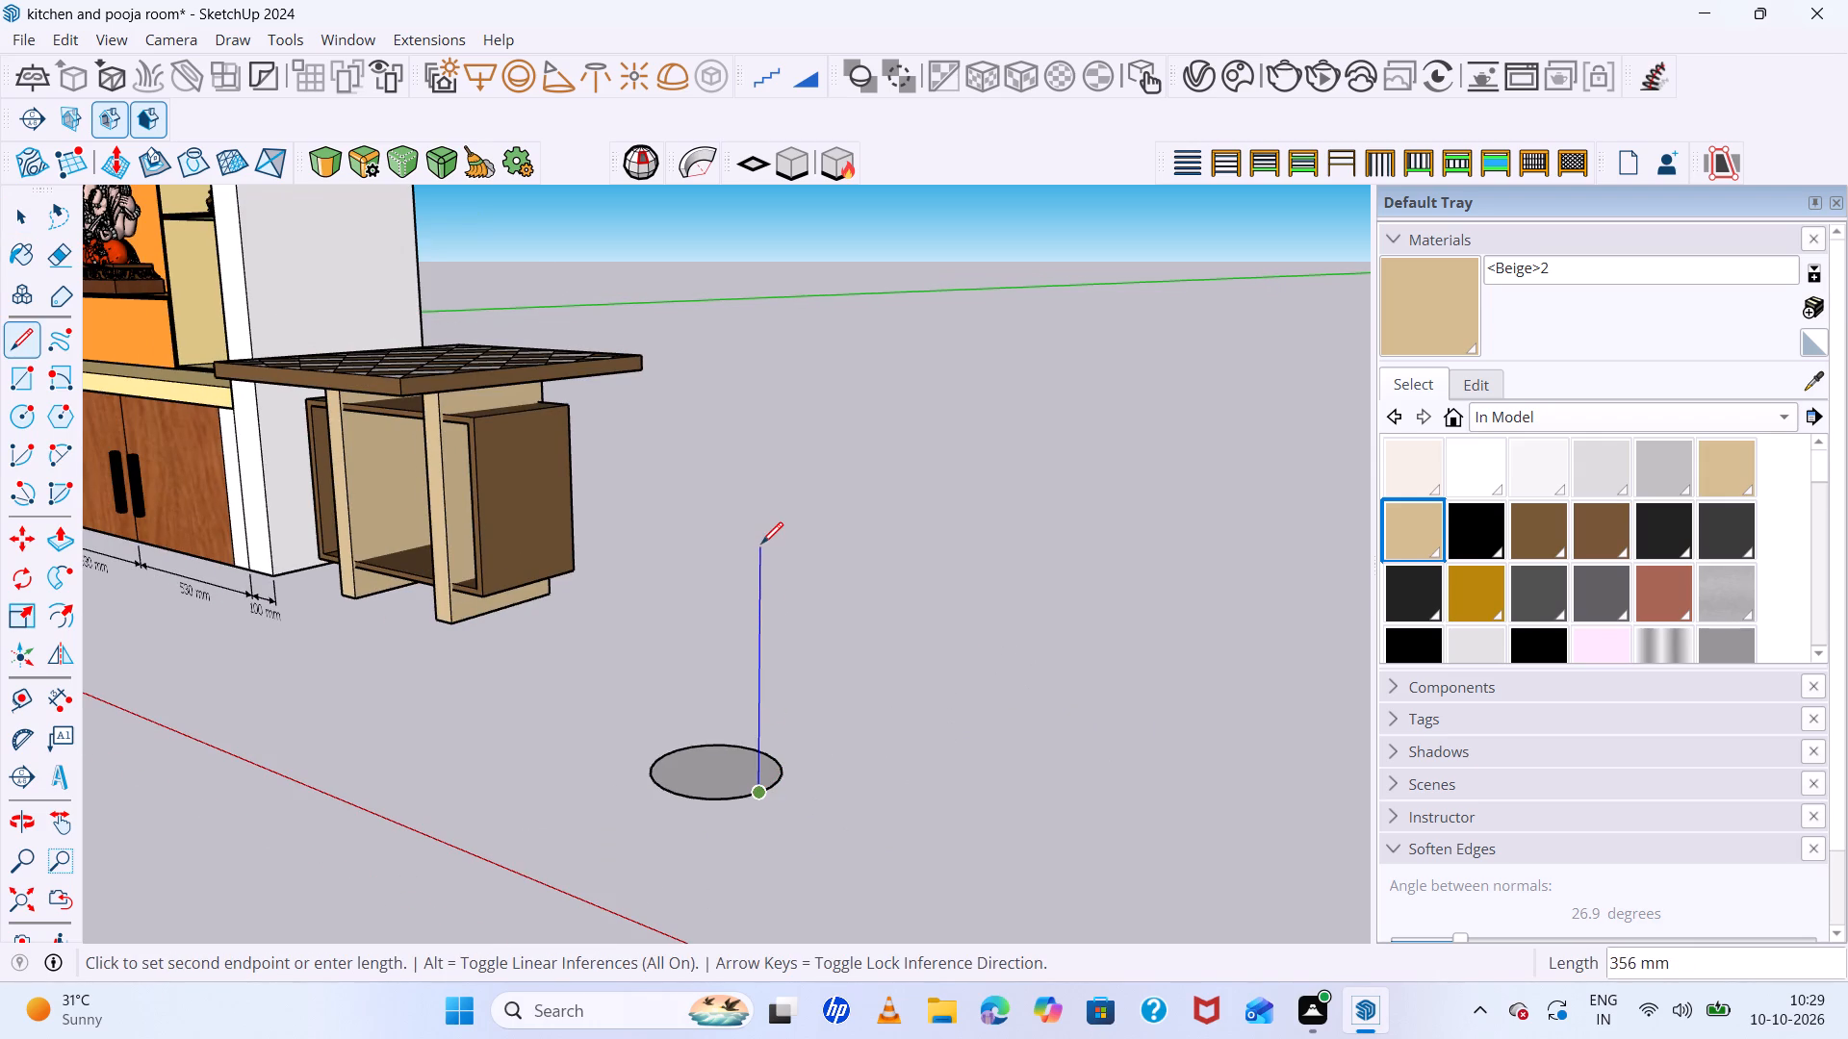
click(761, 544)
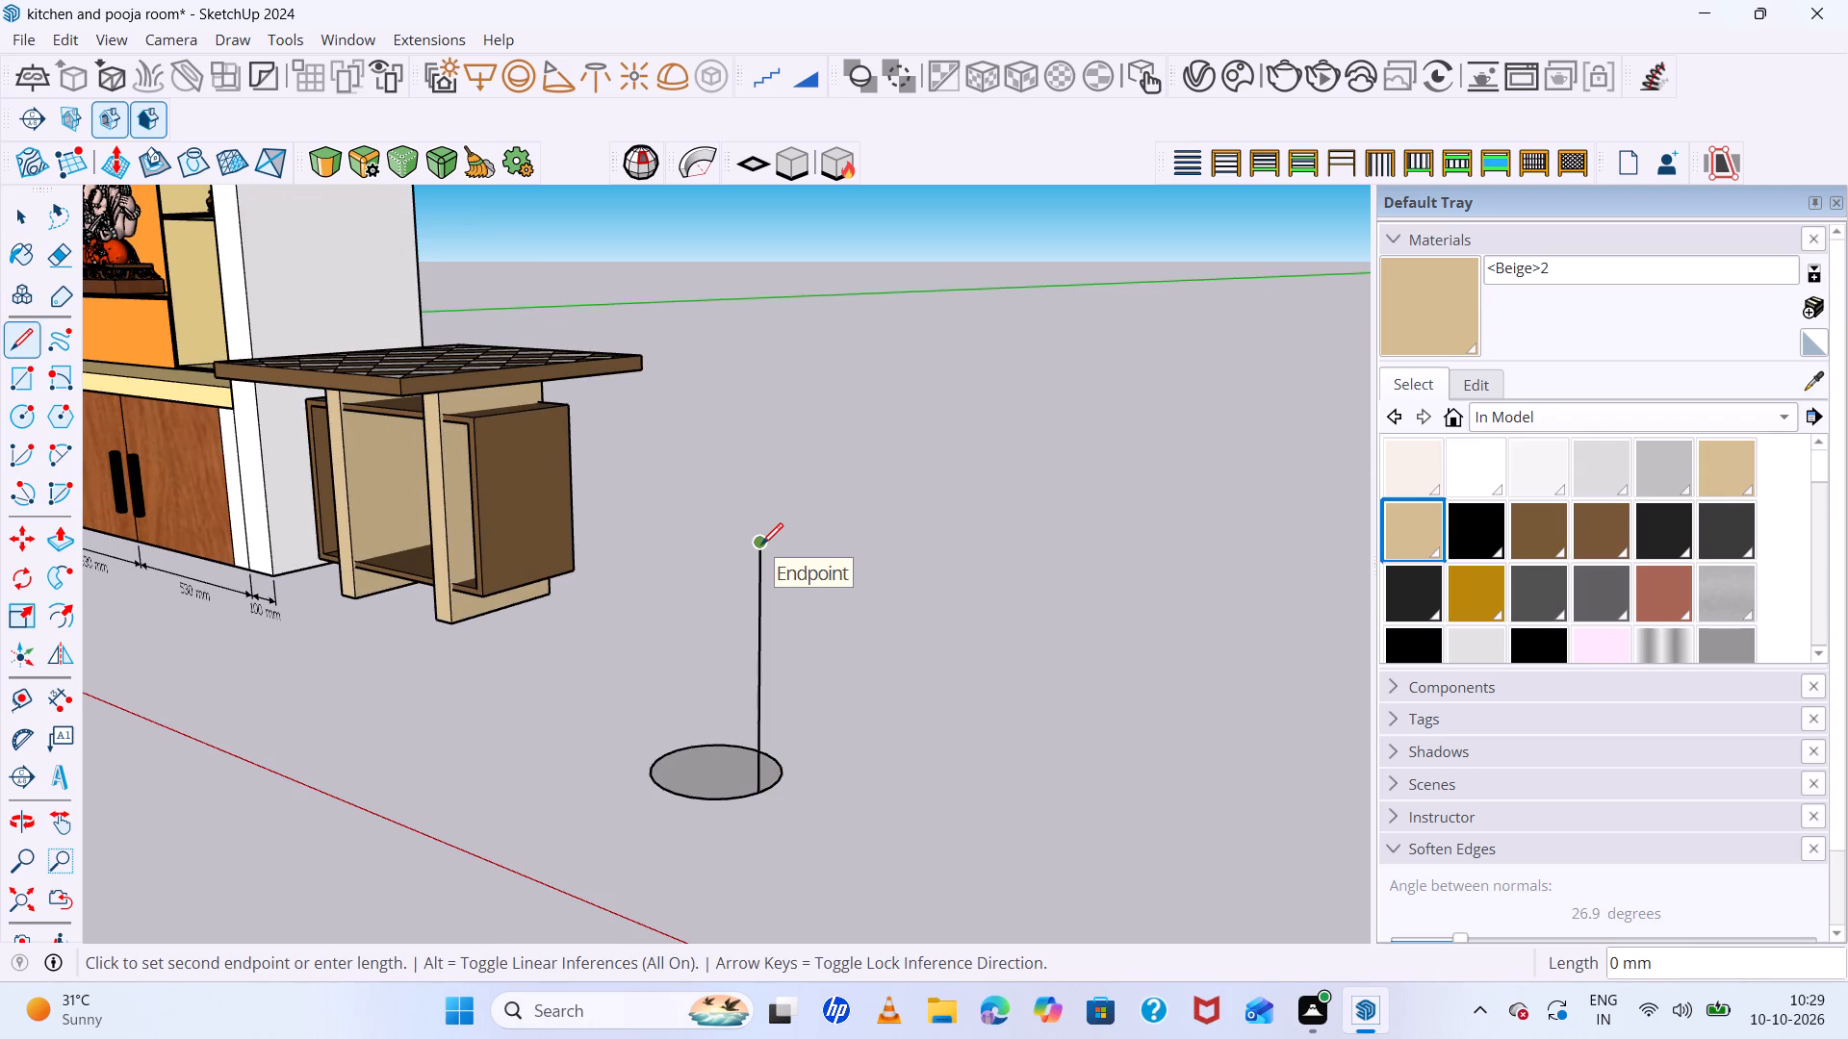
key(a)
click(763, 642)
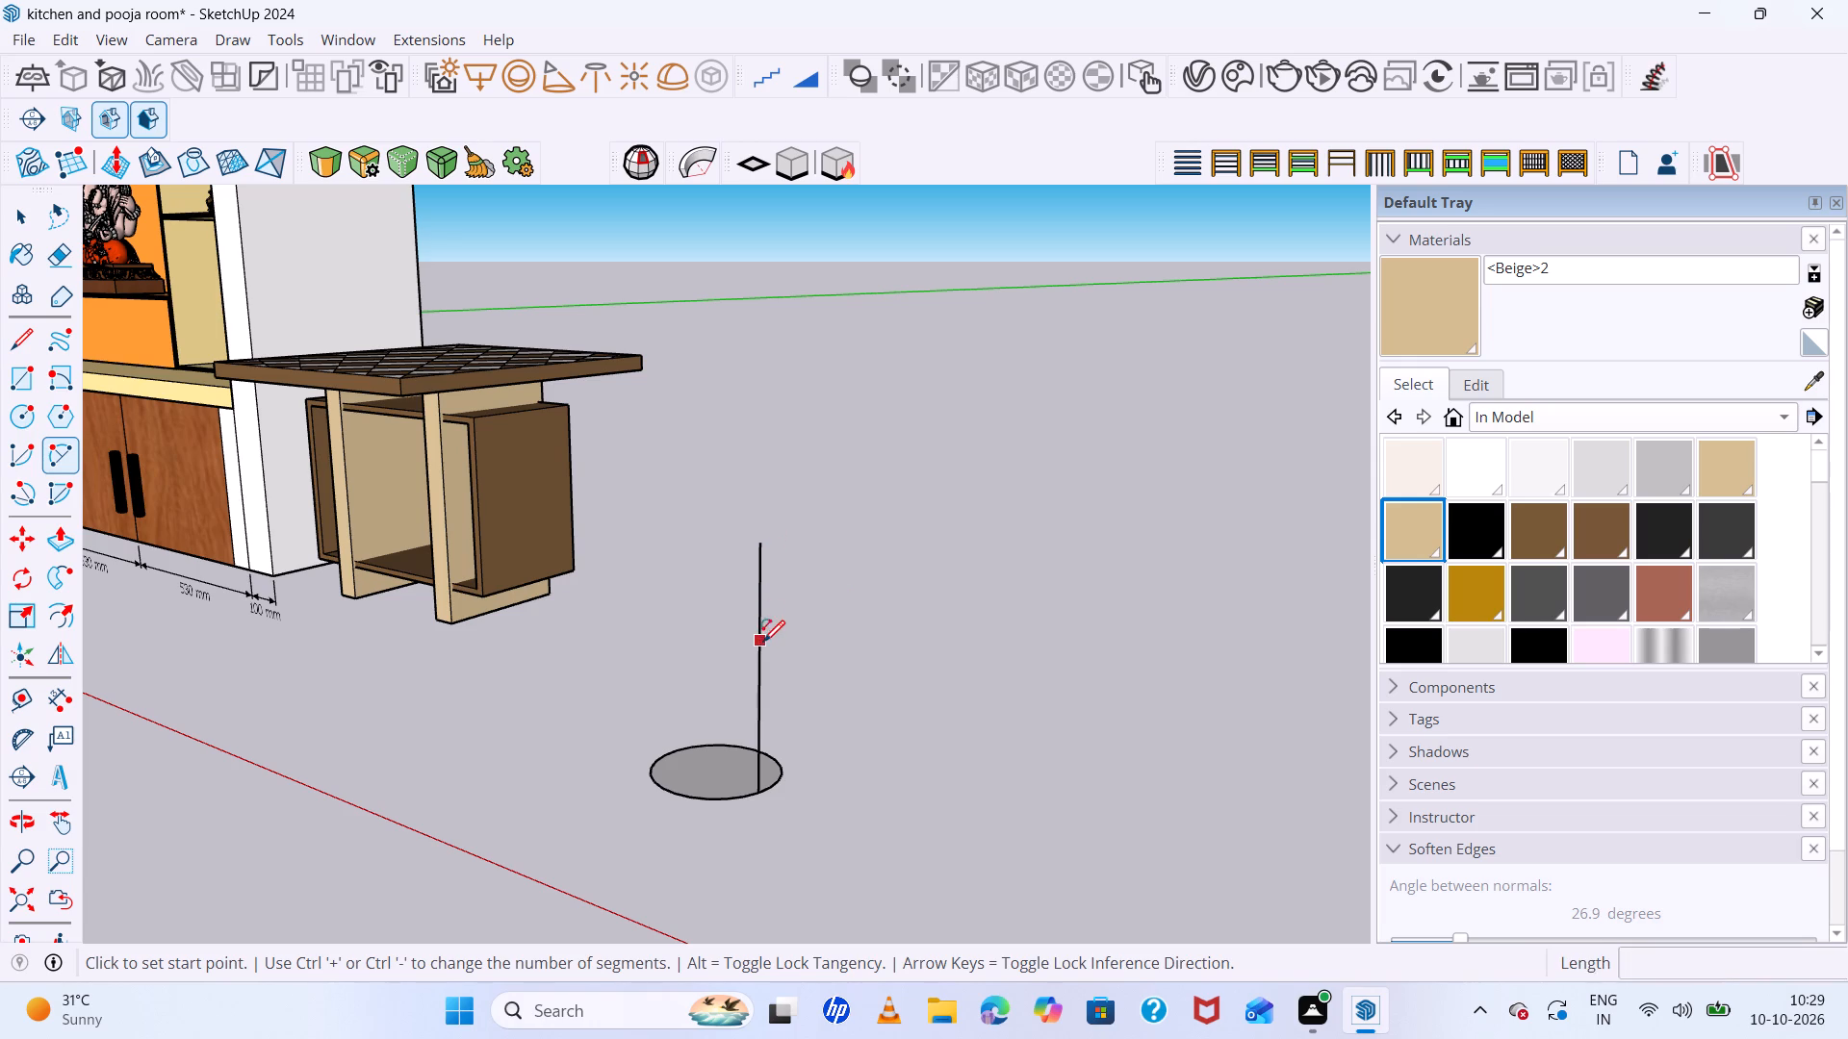
click(759, 794)
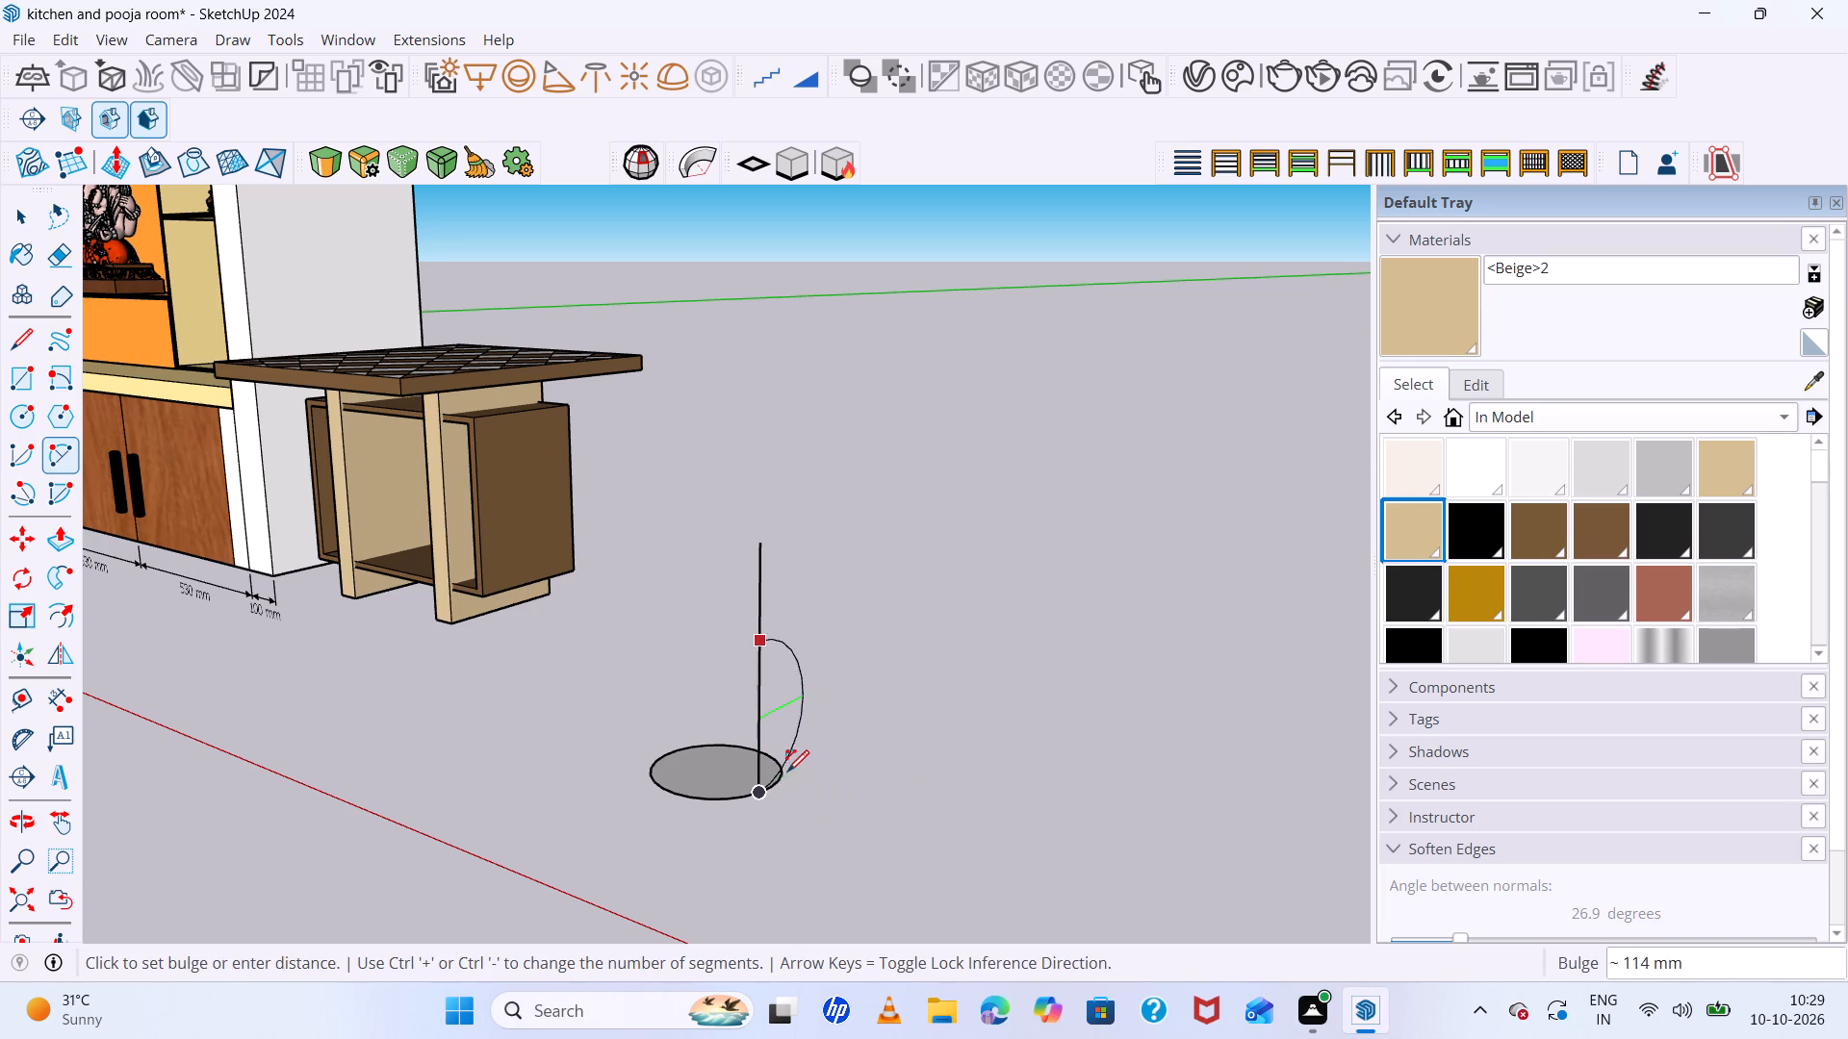
click(802, 806)
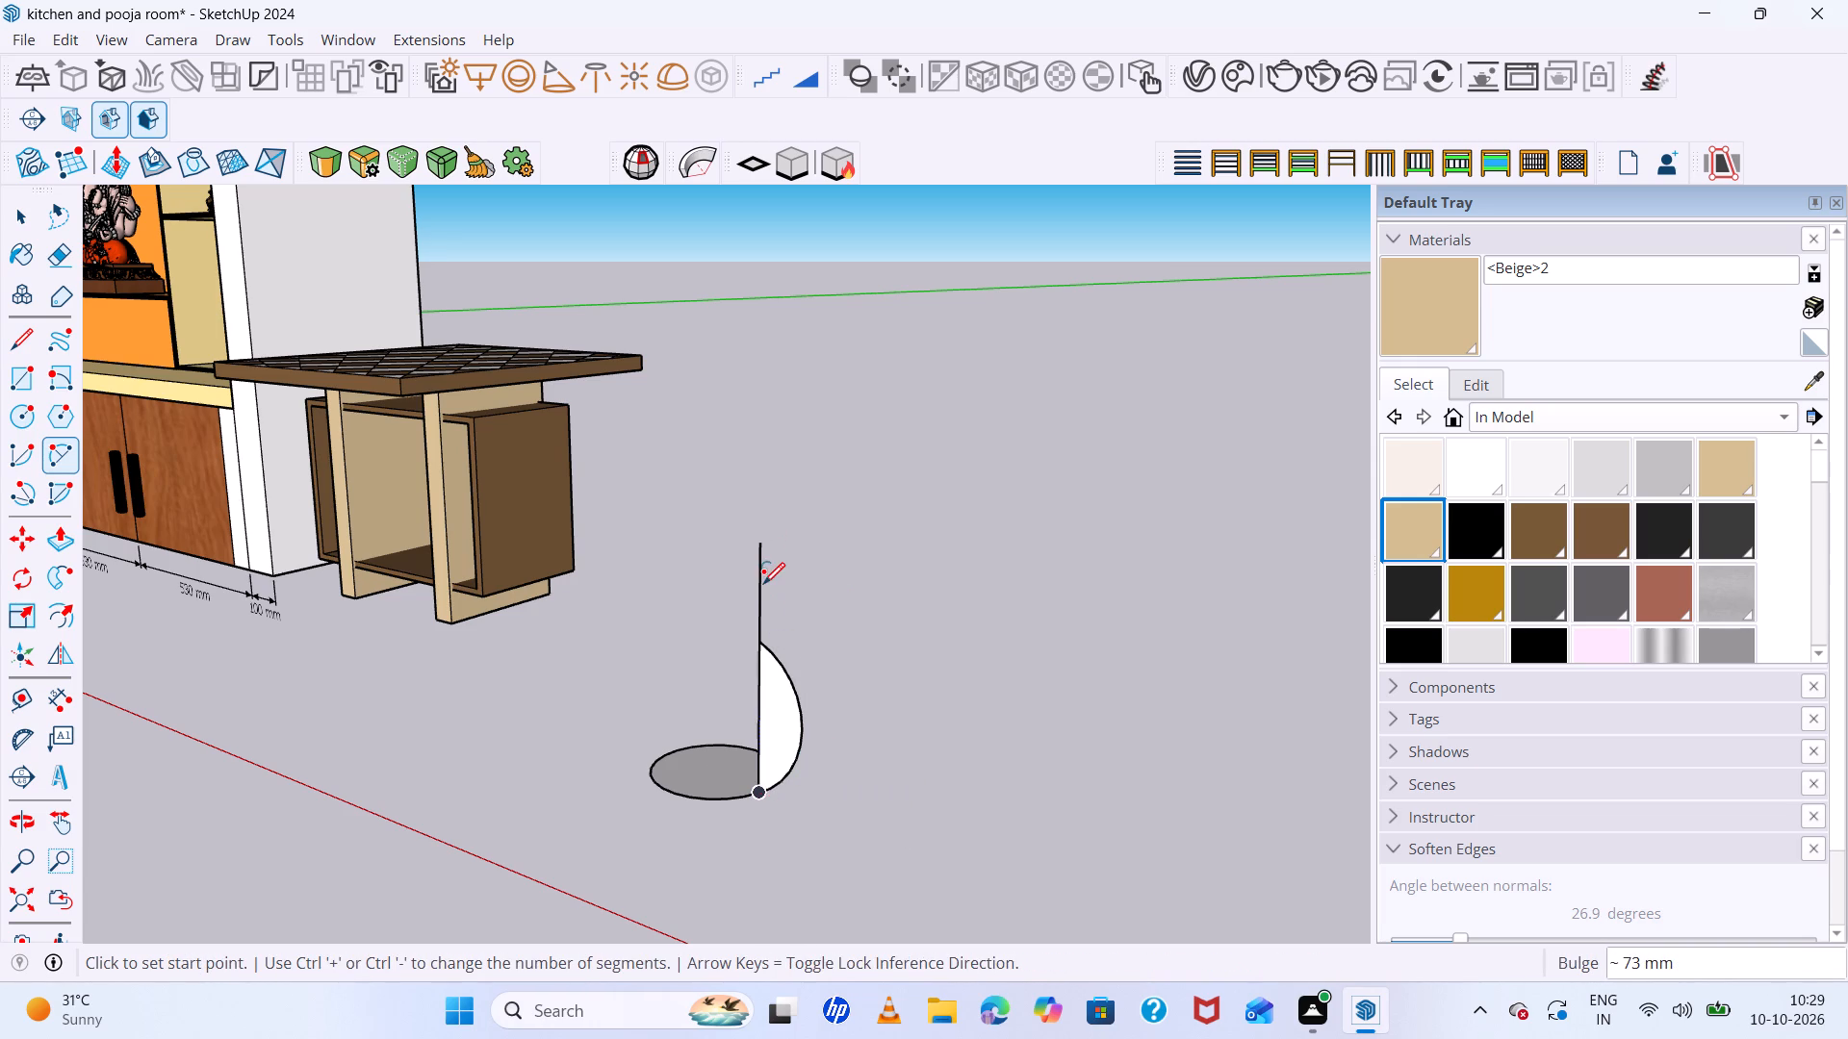
Draw a smaller arc above the lower one on the vertical line, spanning about 94 mm and bulging outward about 49 mm.
click(763, 574)
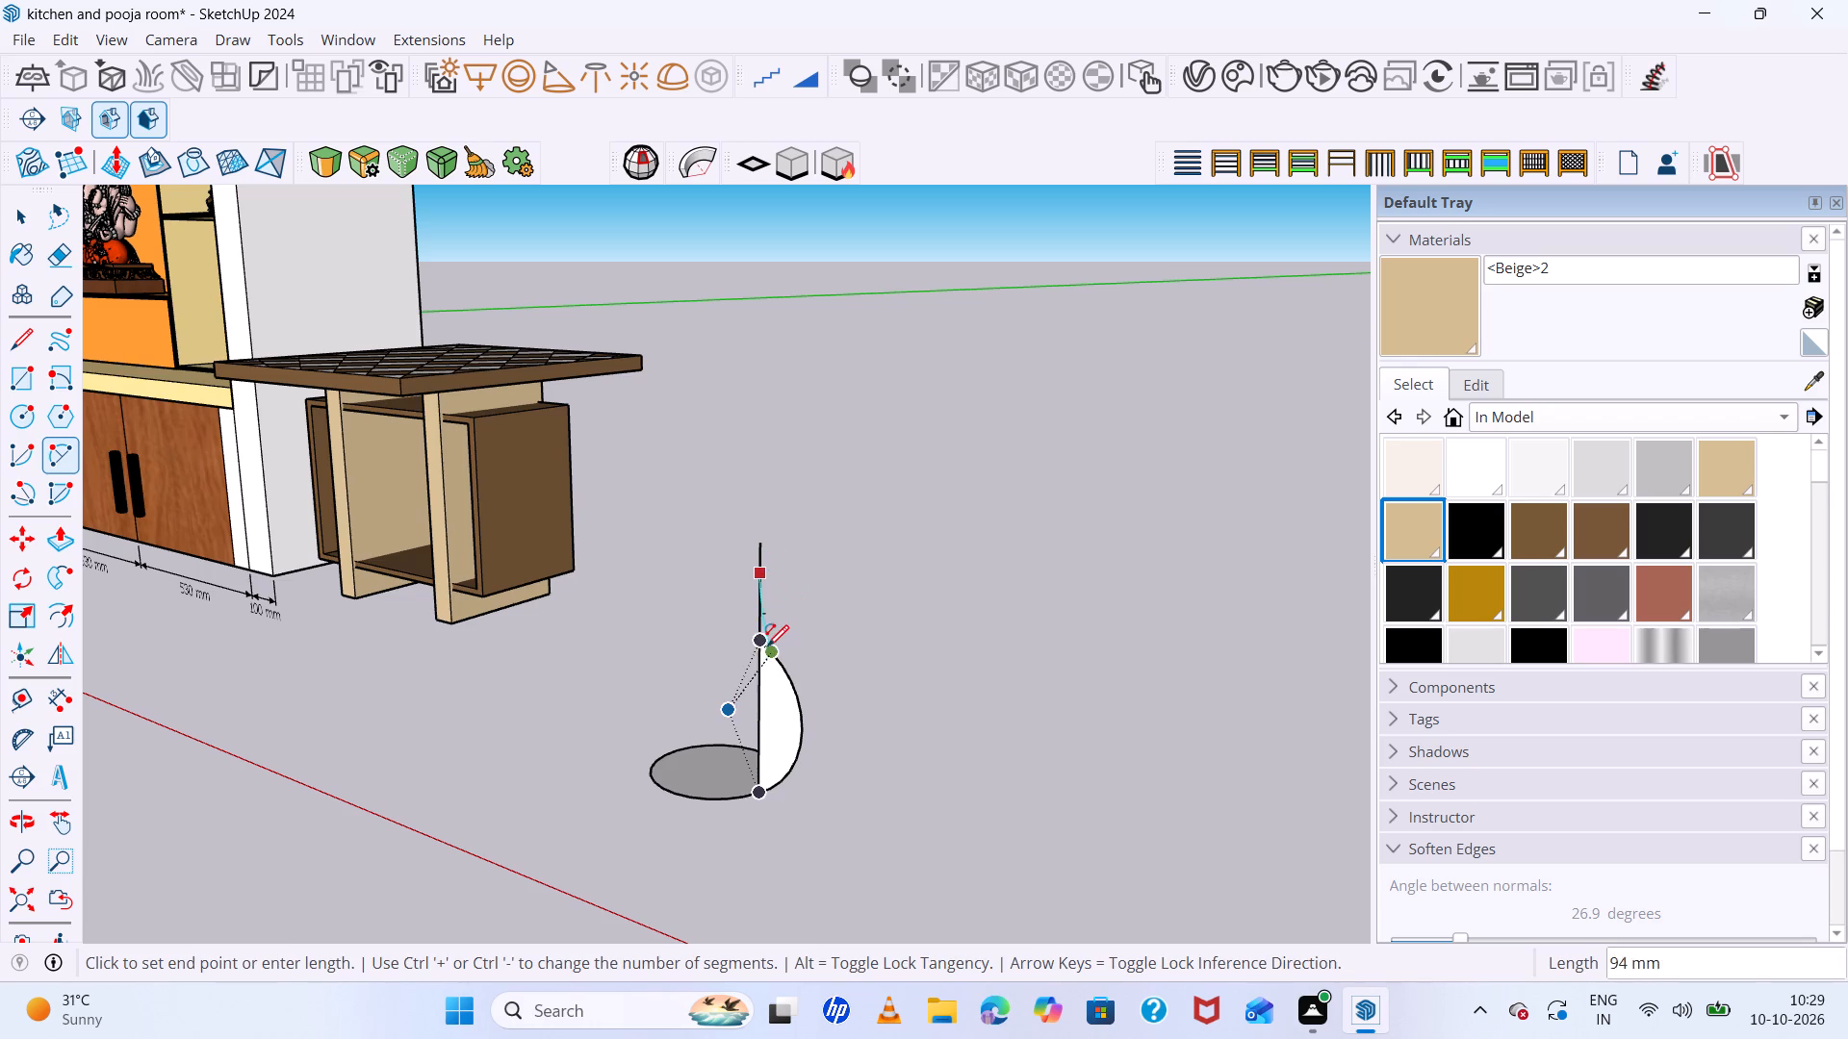
click(760, 647)
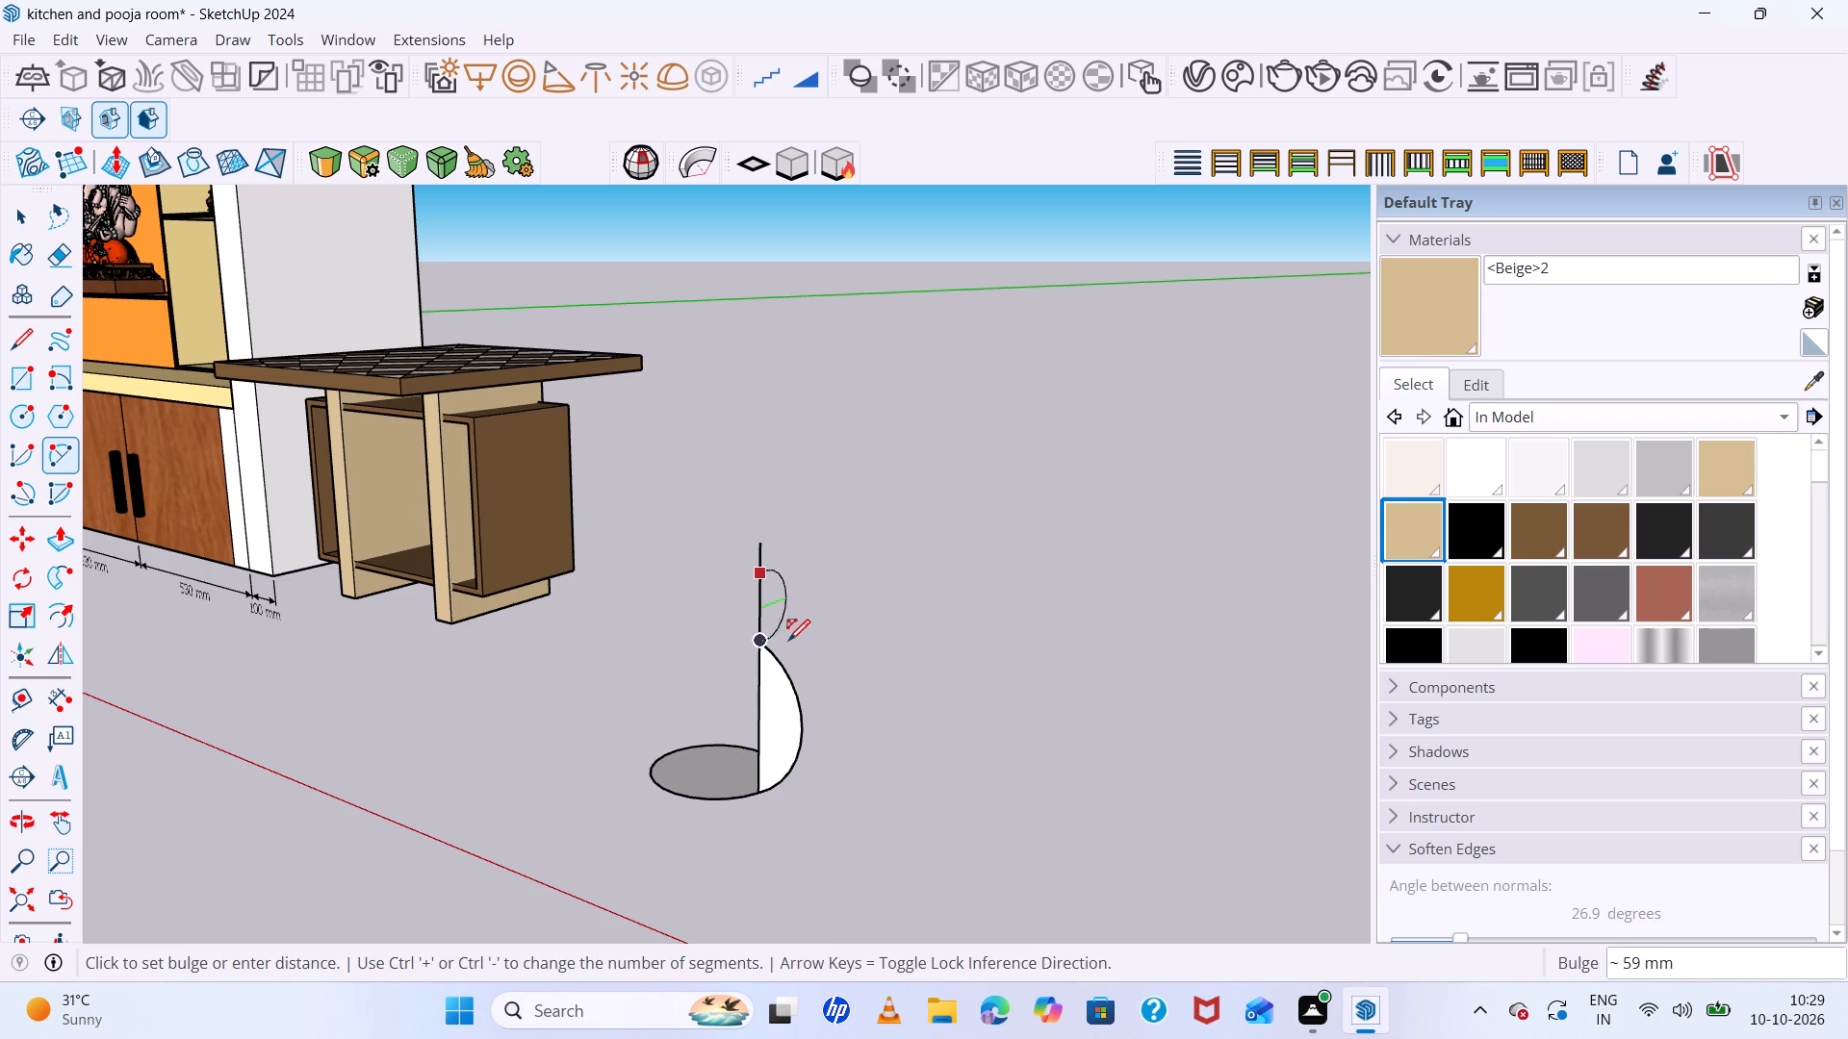
middle_drag(780, 642, 944, 674)
scroll(891, 653, down, 5)
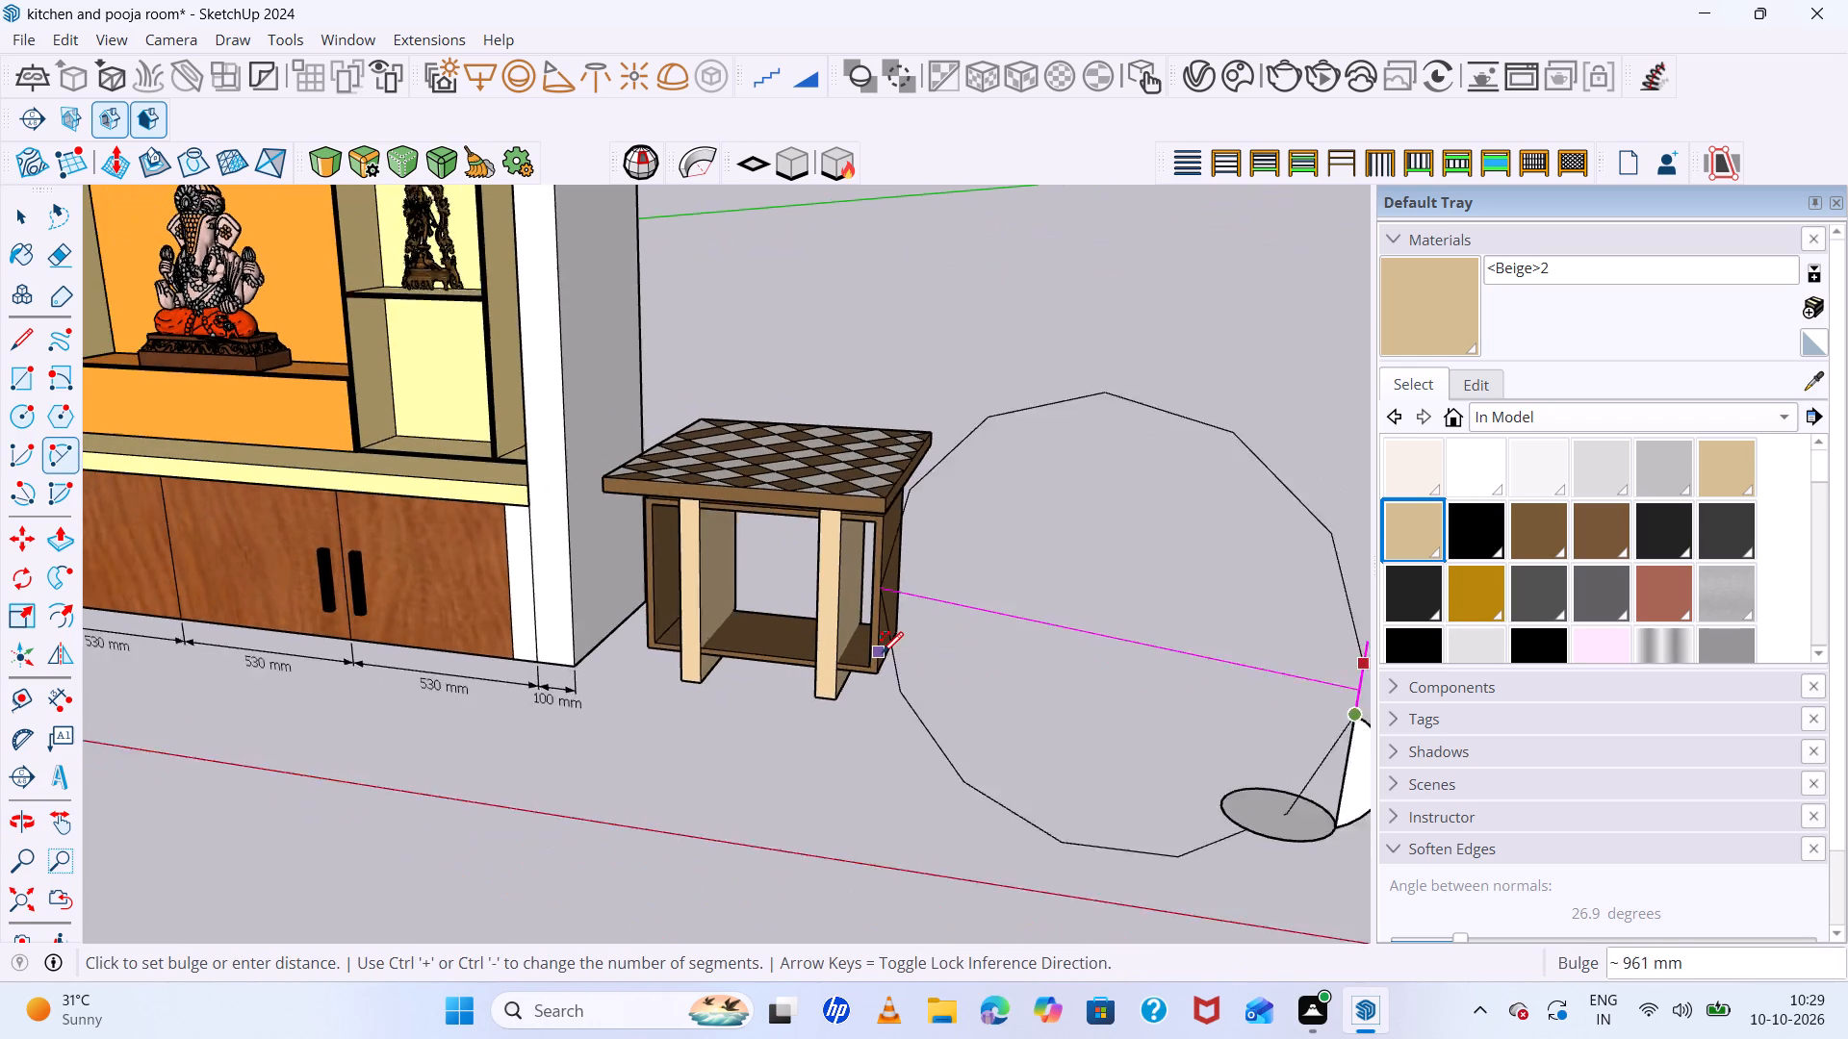
scroll(882, 653, down, 7)
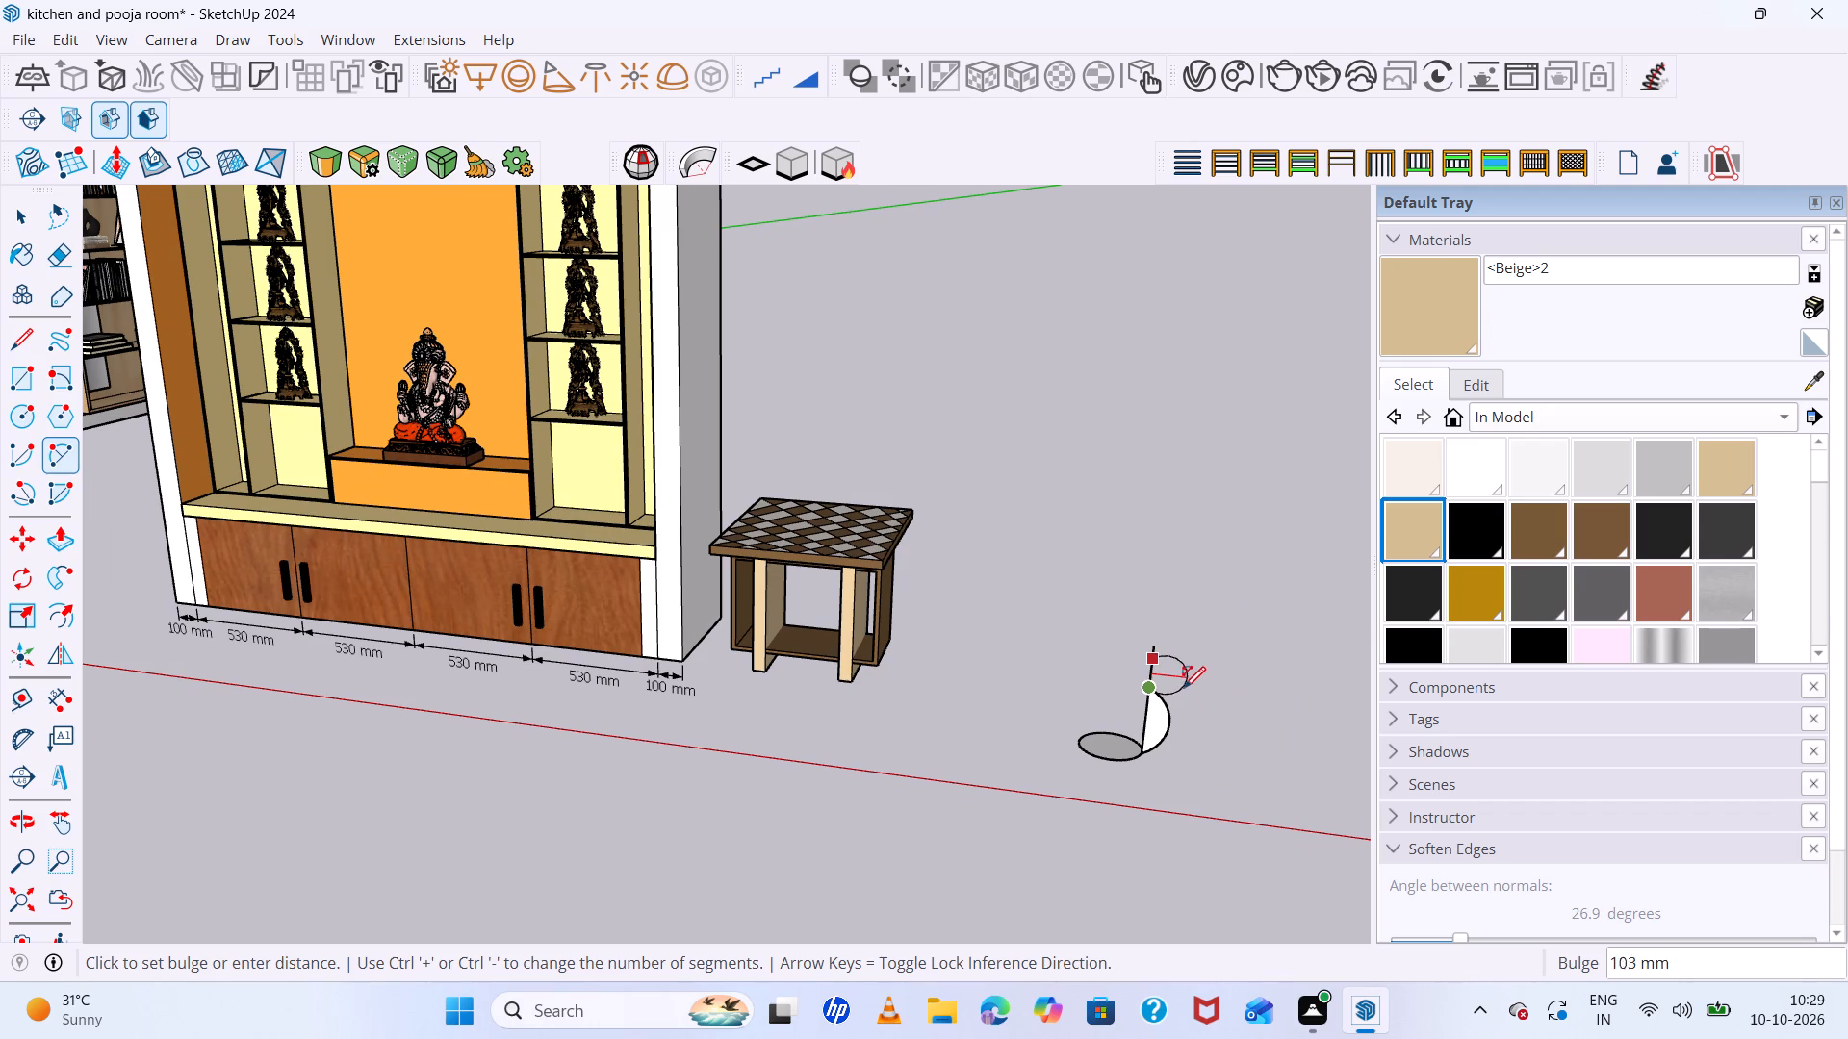
click(1172, 688)
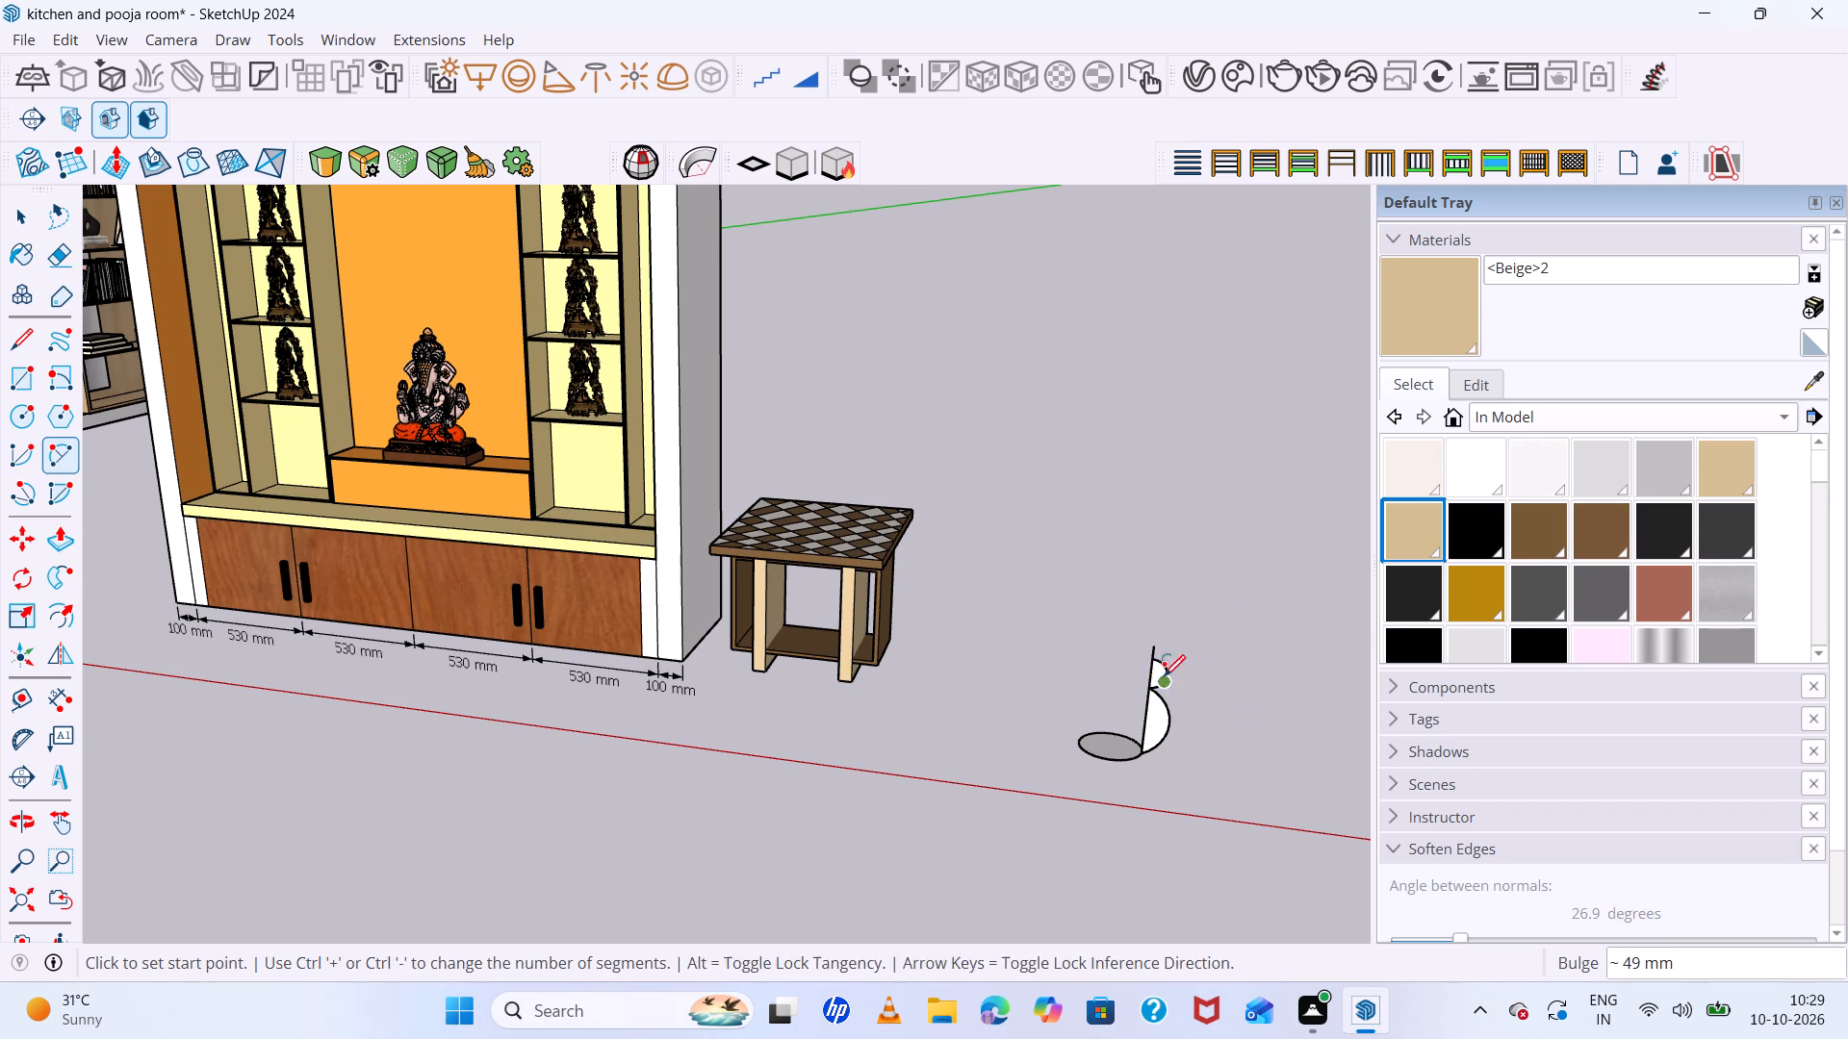
key(space)
Close a neck above the upper arc with a short top line and a slanted side about 51 mm long, erasing the dividing arc edge.
scroll(1164, 676, up, 16)
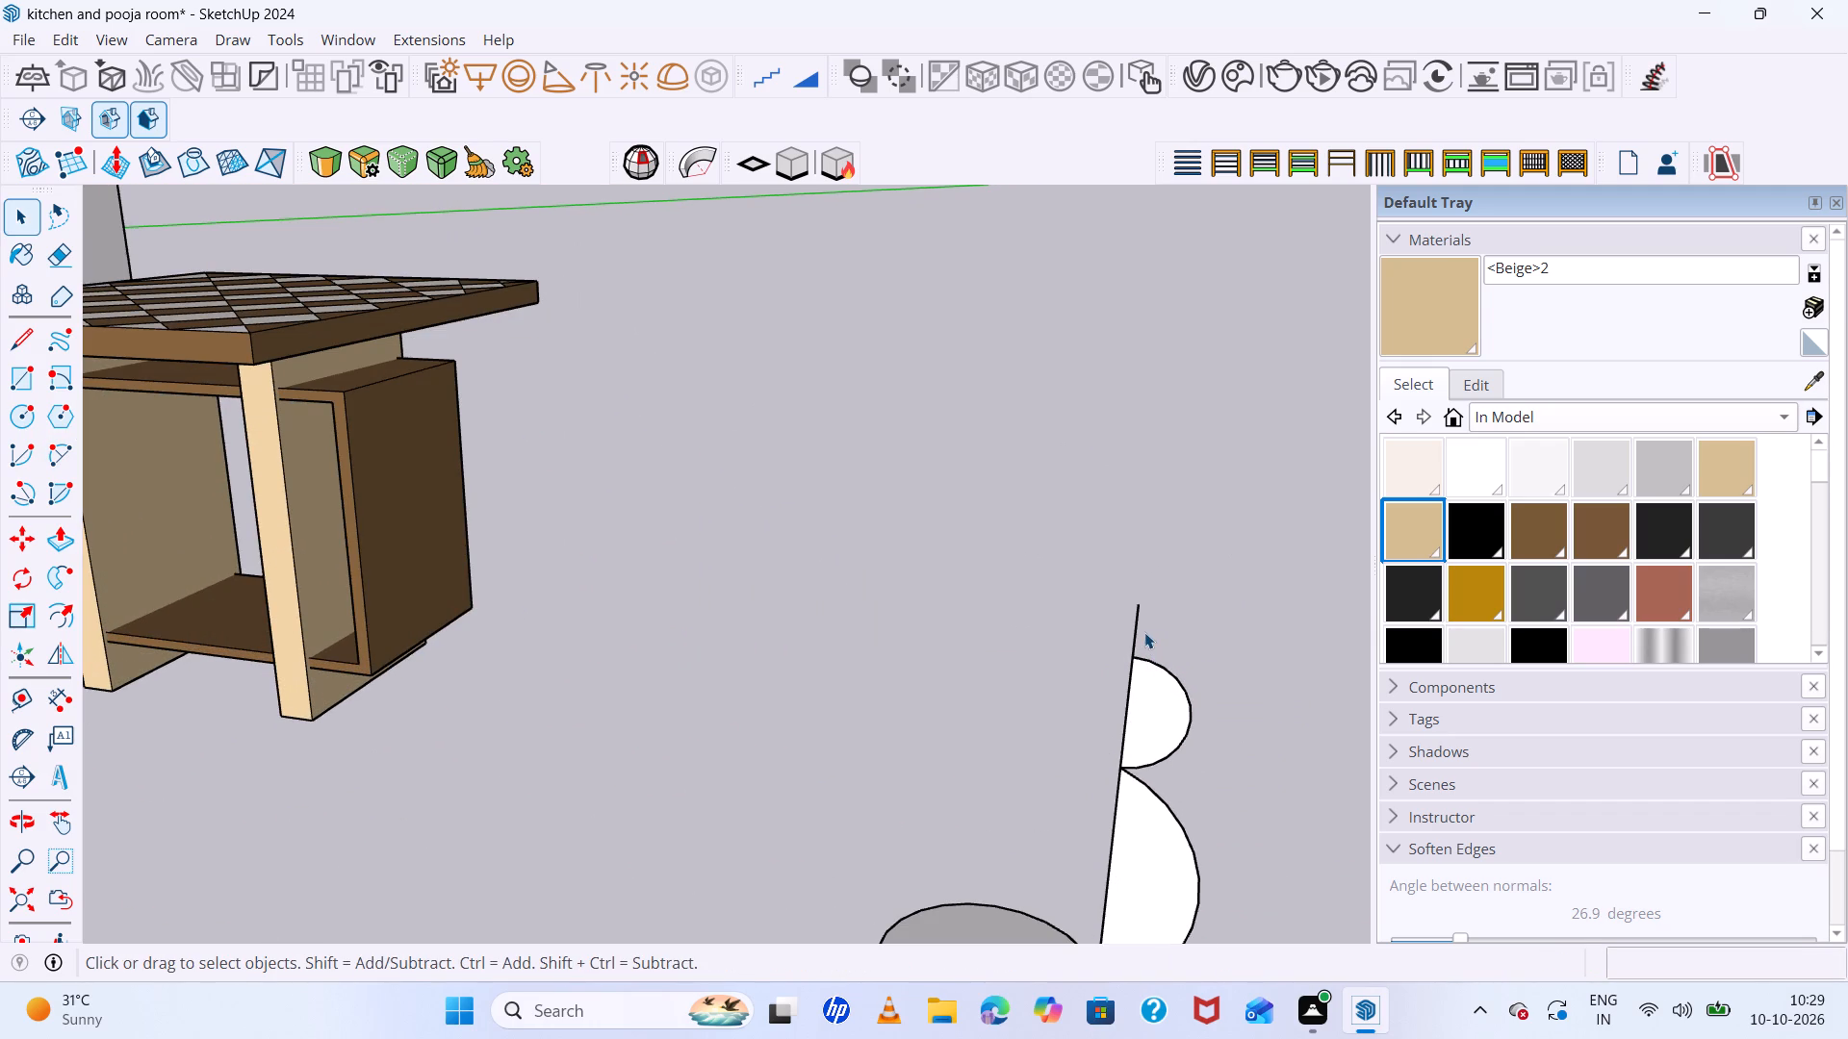
key(l)
click(1137, 611)
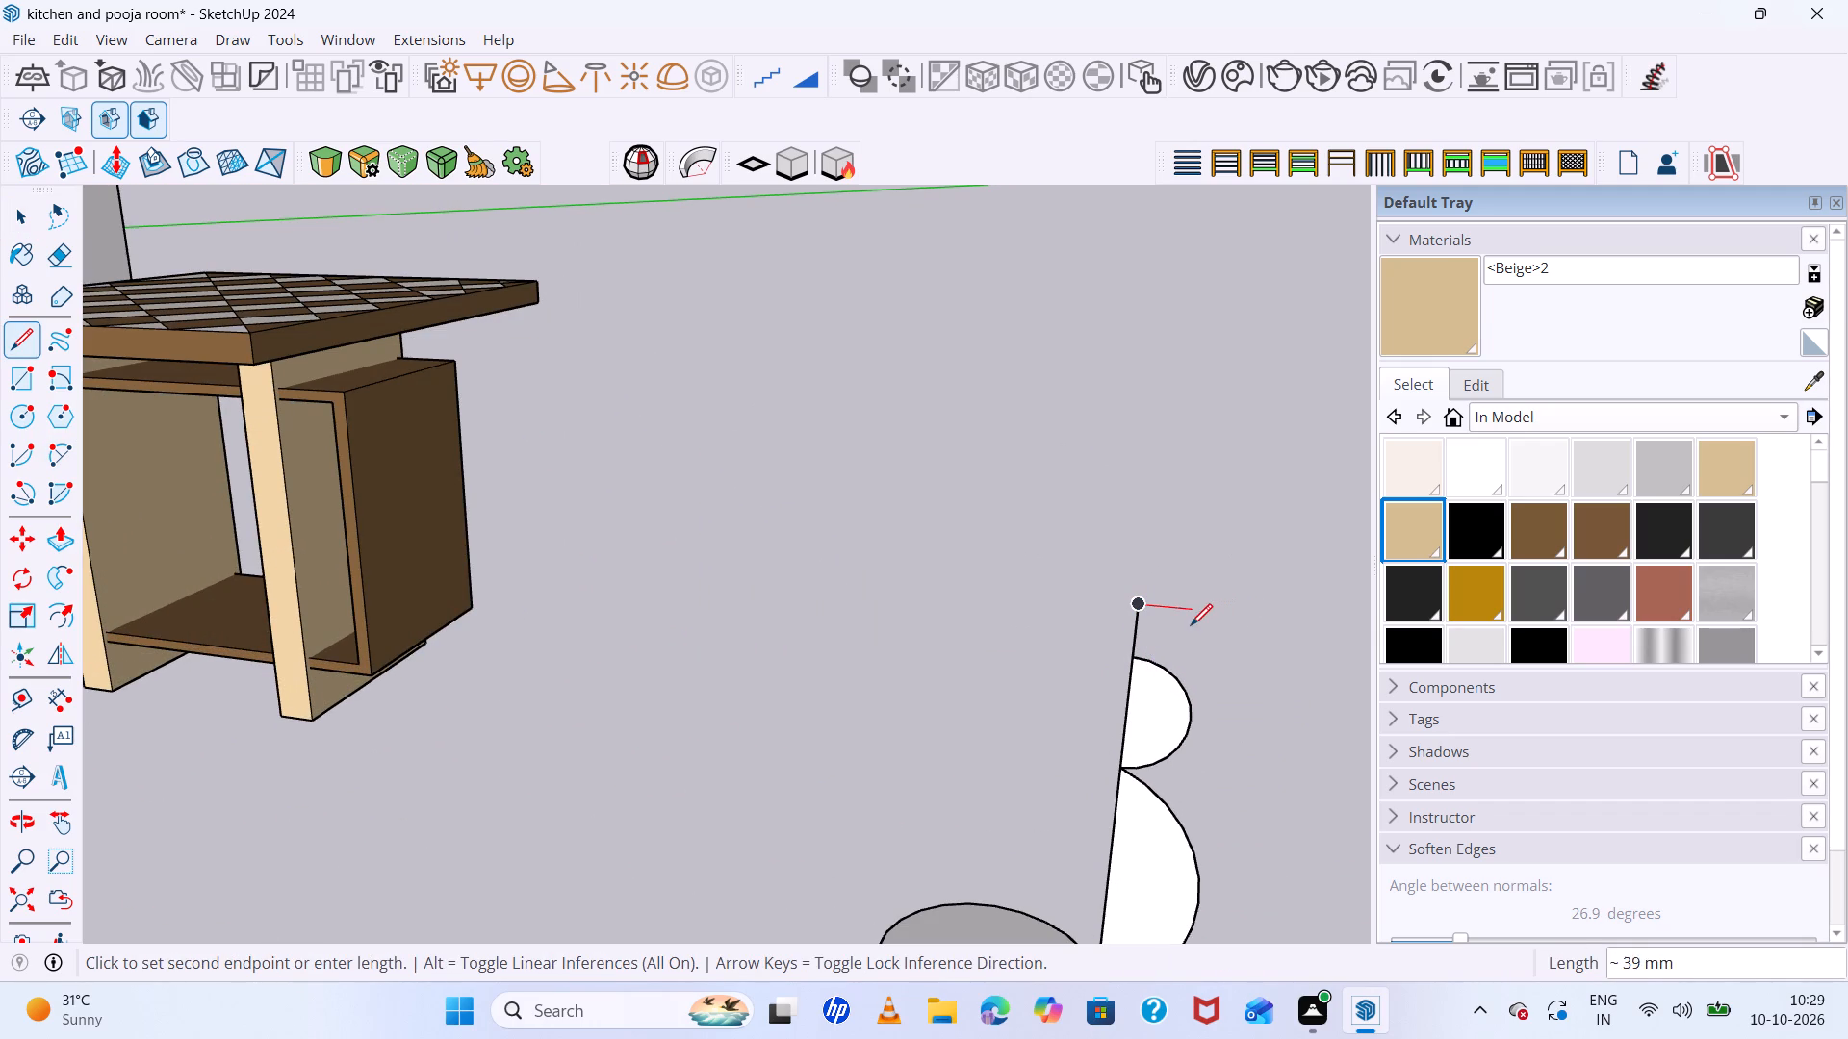
click(1179, 624)
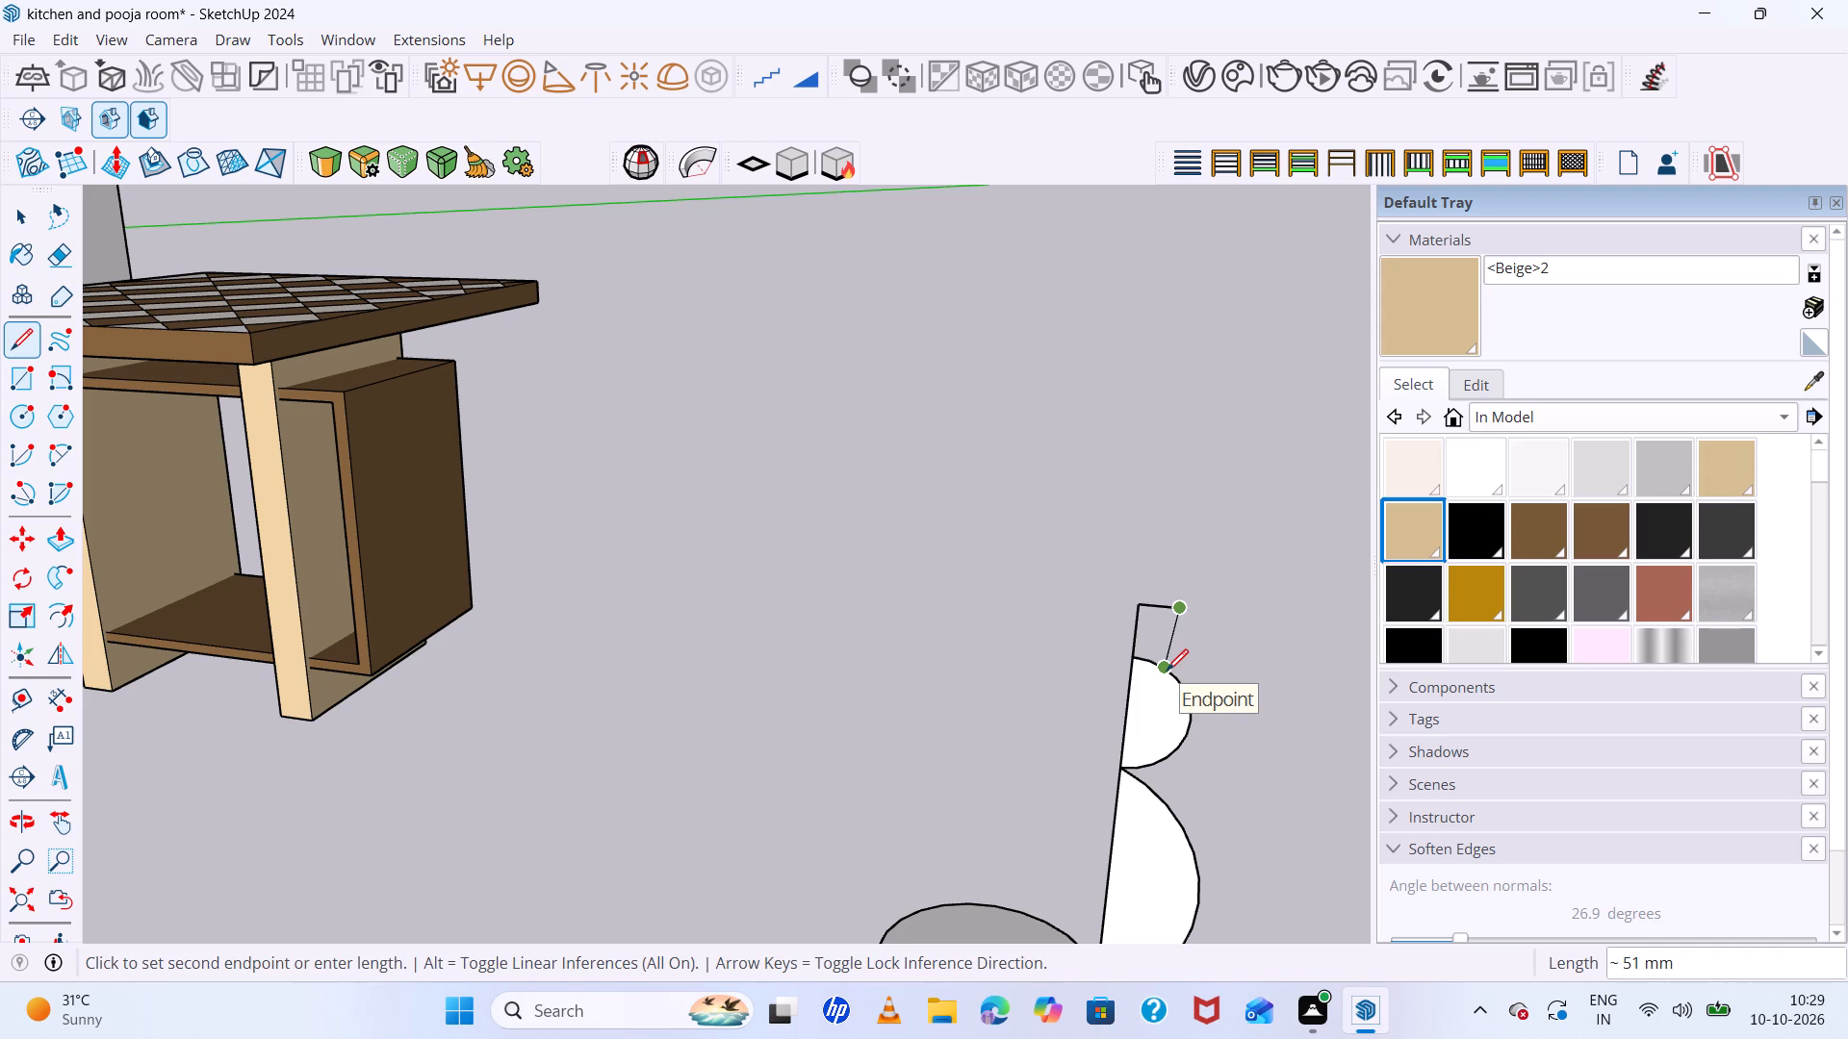
click(1167, 671)
scroll(1138, 642, up, 5)
key(e)
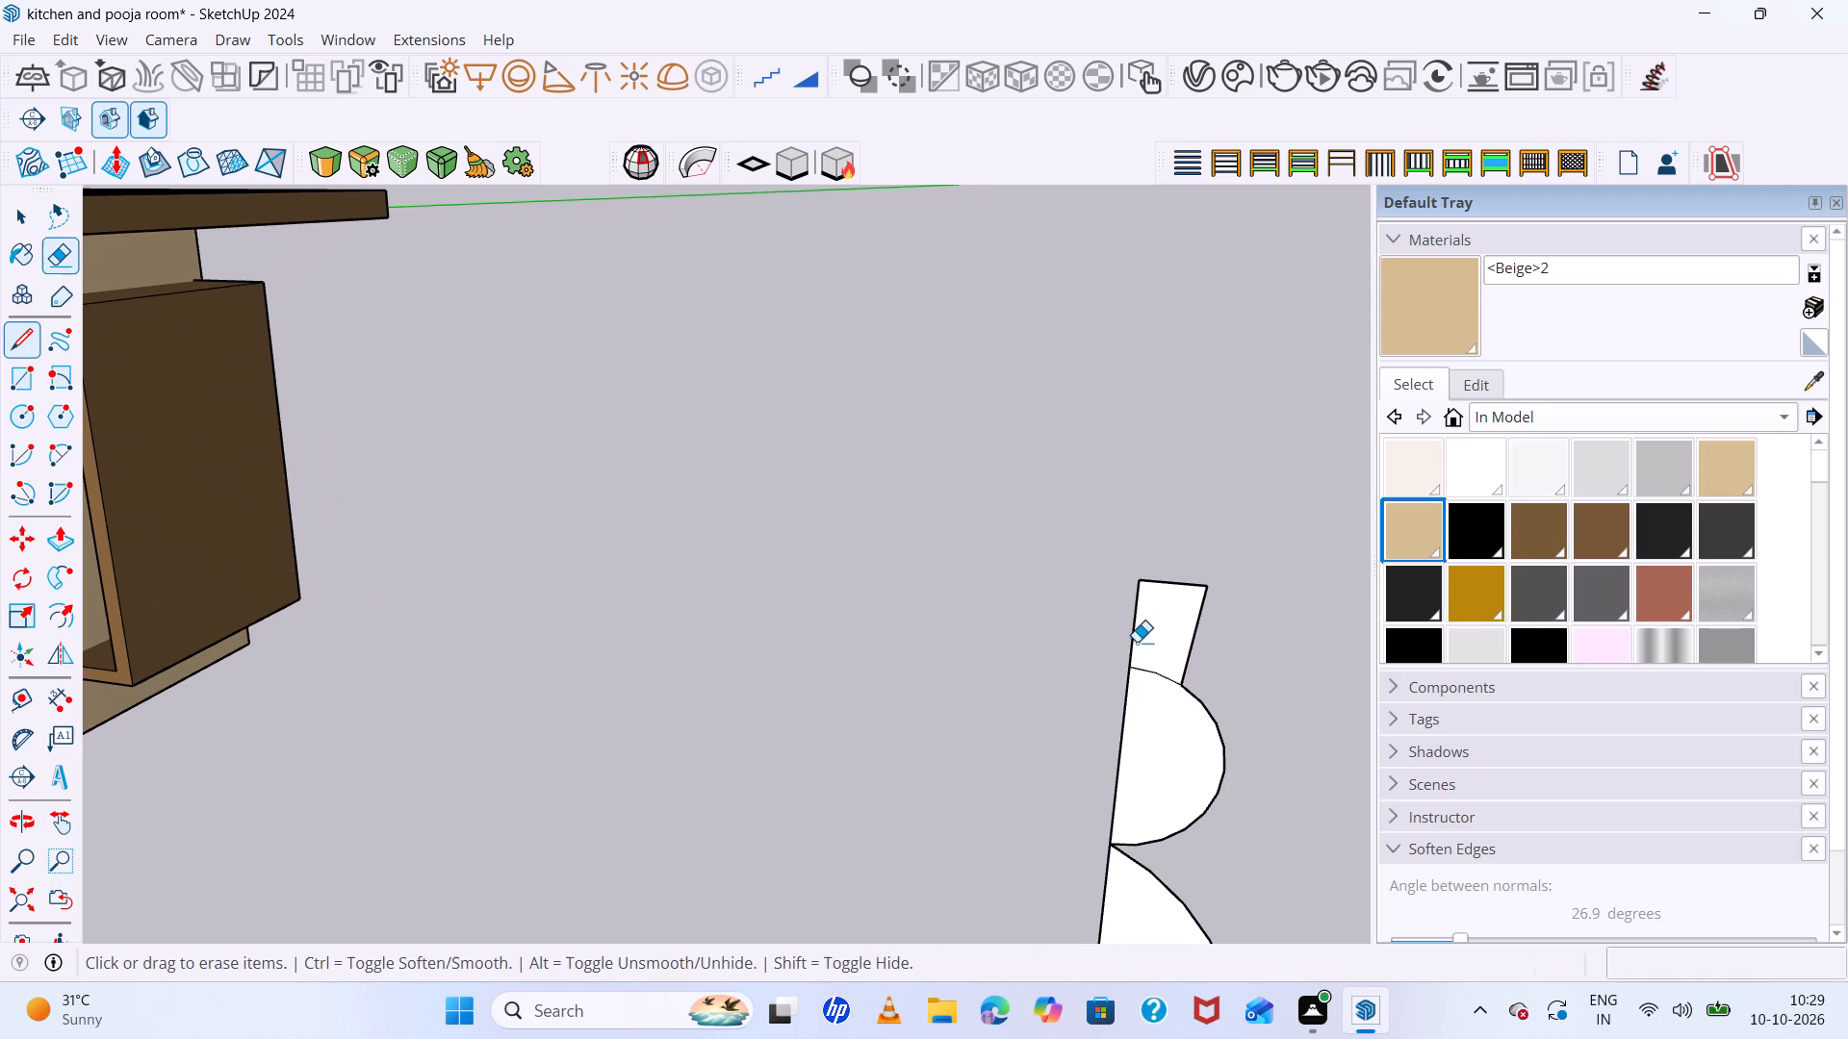
click(1157, 676)
Bridge the upper and lower arcs with a short vertical line near their junction and erase the edges dividing the profile.
scroll(1131, 855, up, 5)
scroll(1103, 735, down, 7)
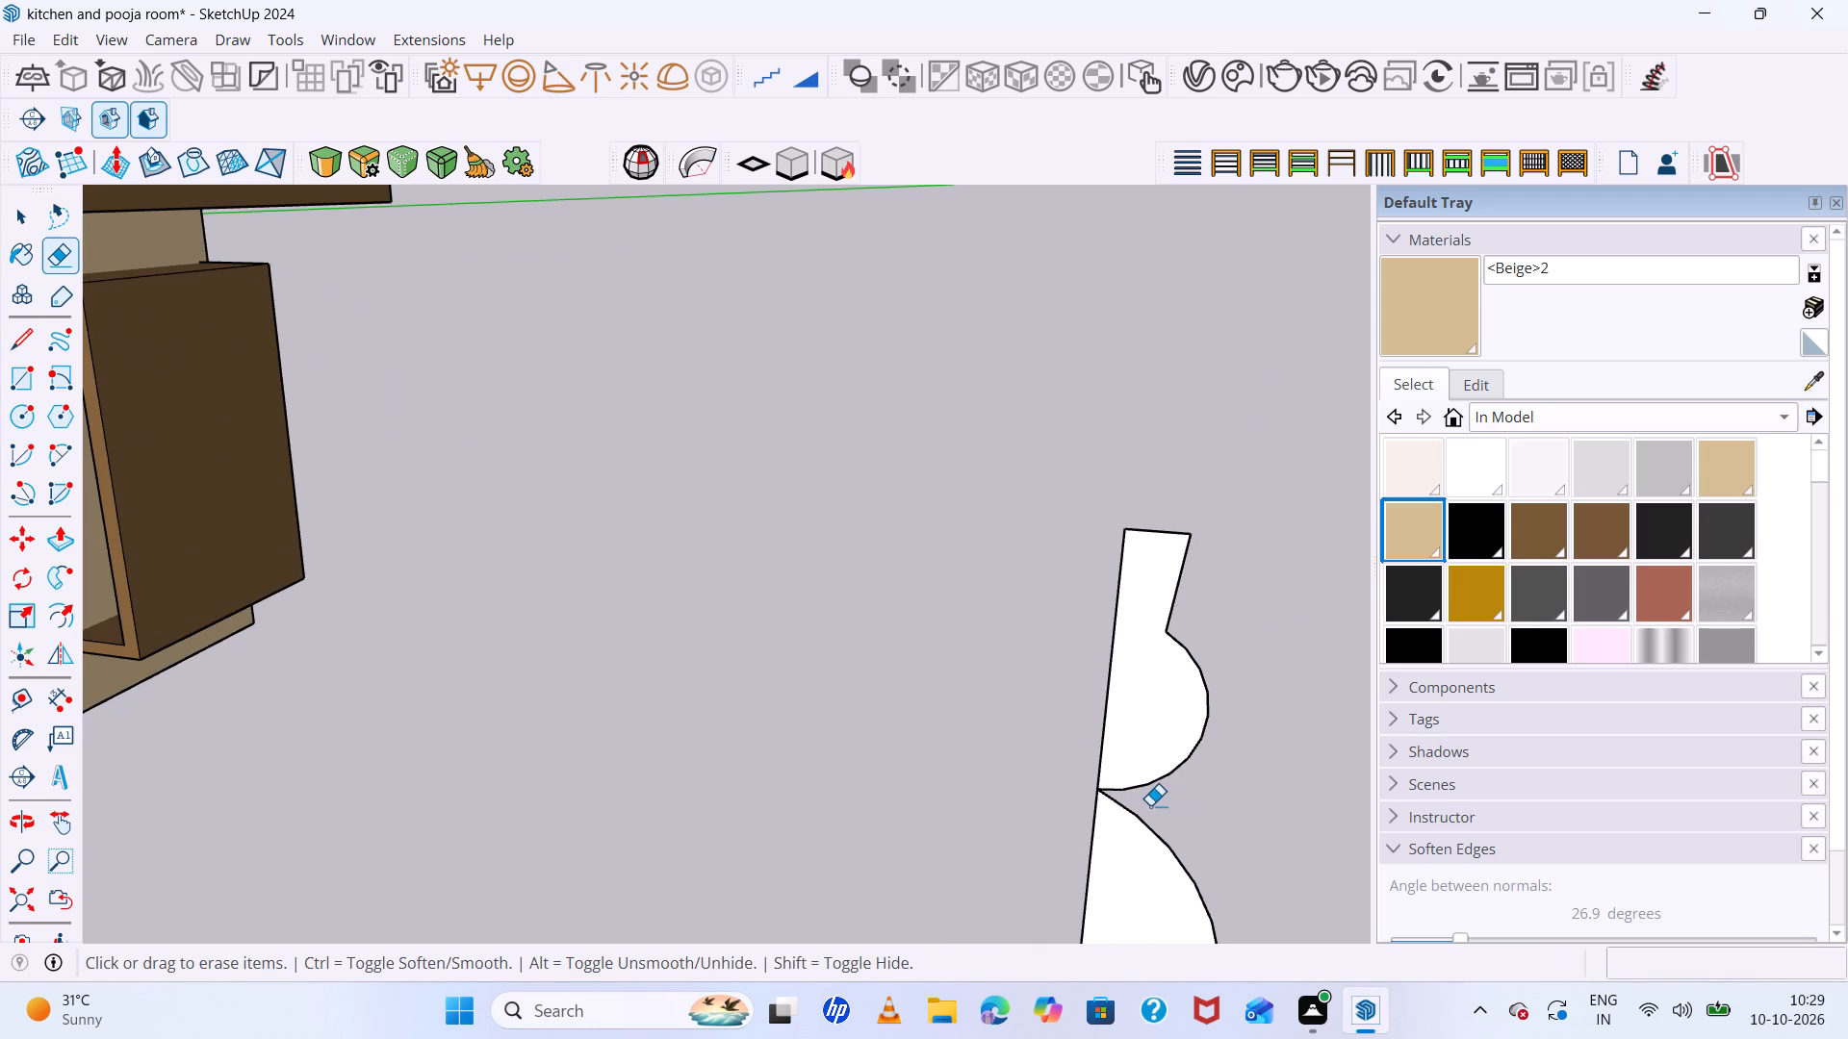
key(l)
scroll(1128, 797, up, 5)
click(1116, 777)
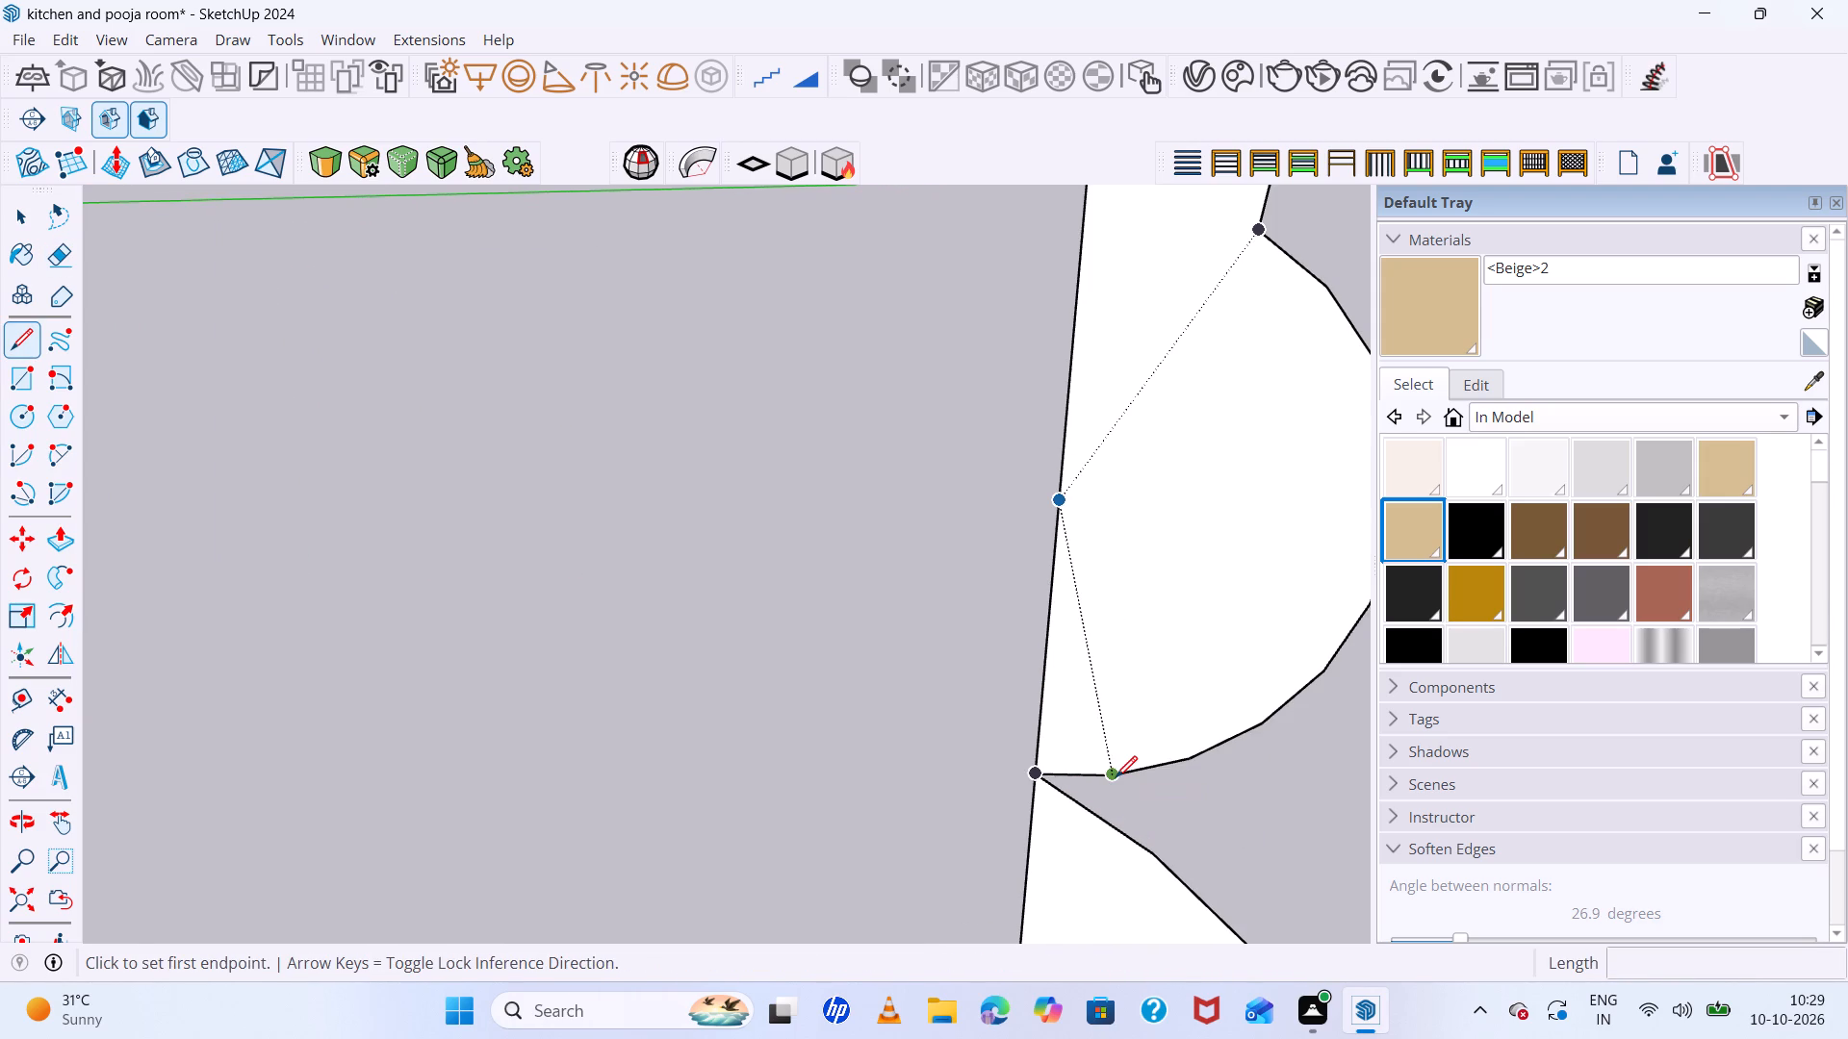
click(1094, 831)
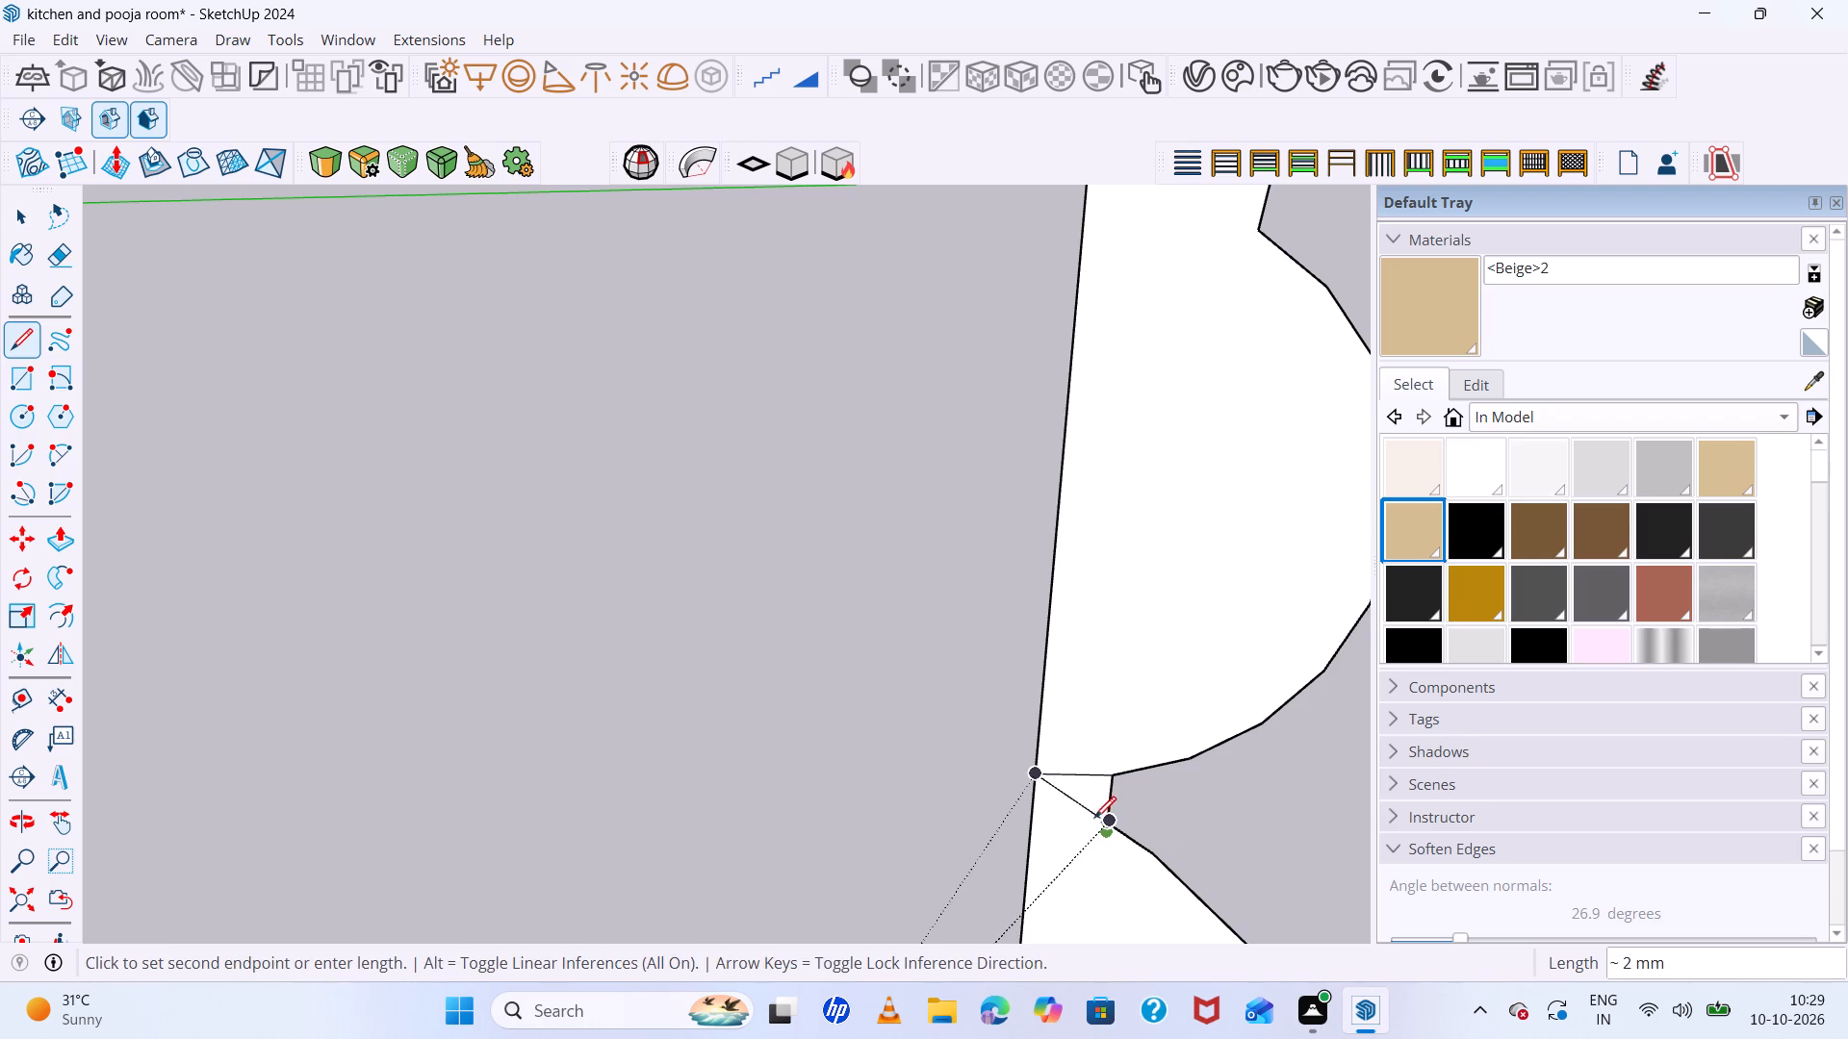
key(e)
click(1085, 782)
click(1078, 780)
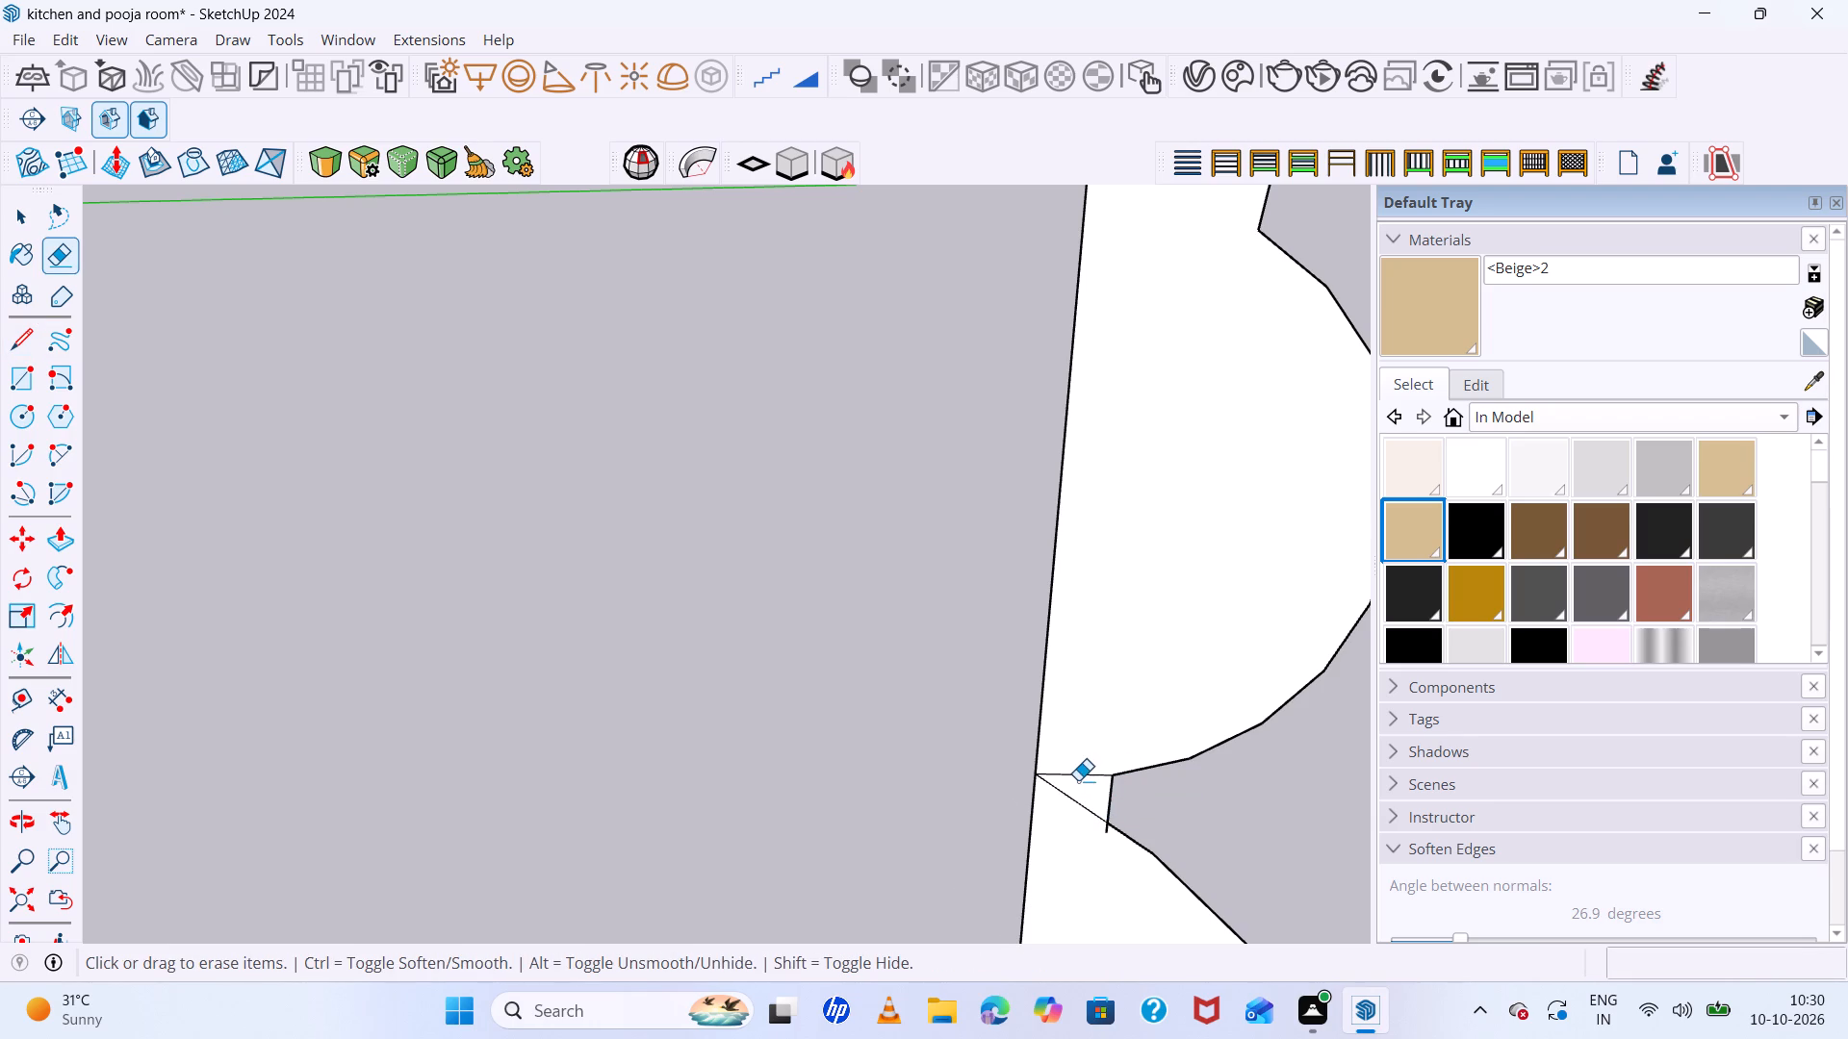
click(1073, 774)
click(1070, 799)
Erase the leftover line end that overshoots into the profile at the waist between the two arcs.
scroll(1069, 799, down, 3)
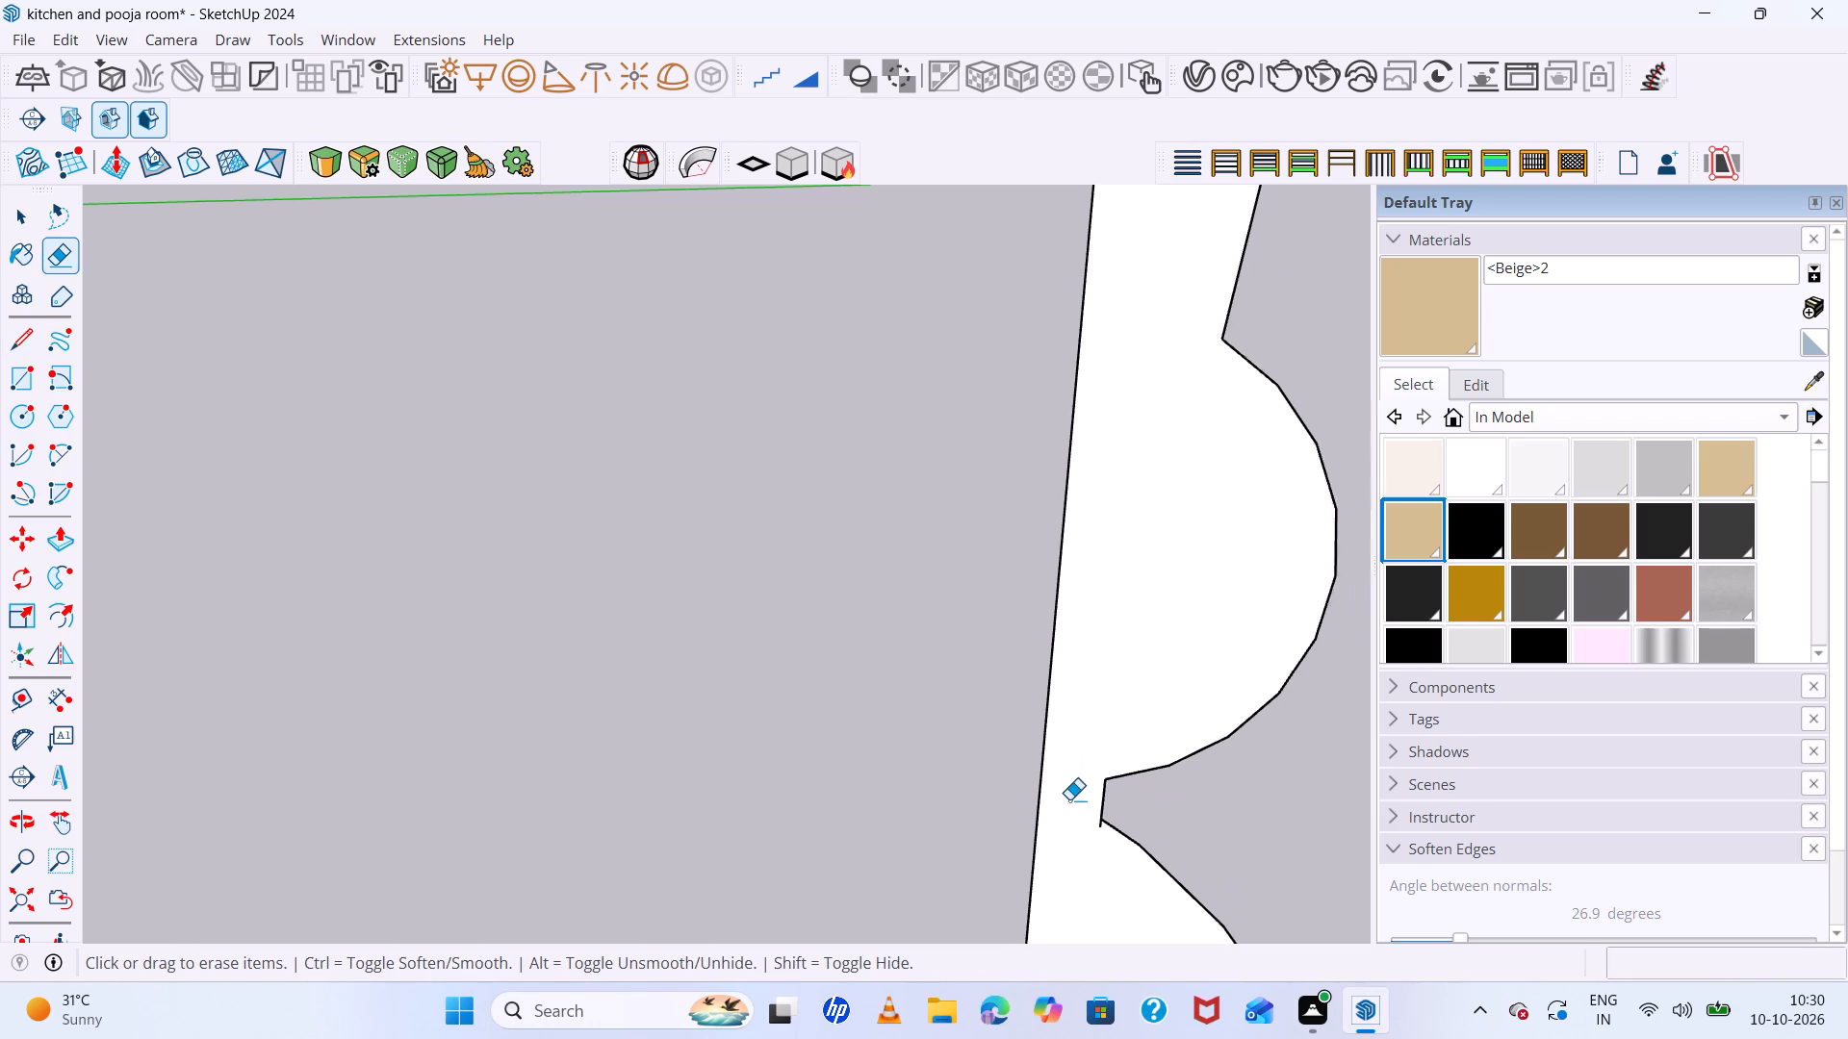
scroll(1069, 799, down, 2)
scroll(1072, 824, up, 14)
scroll(1116, 807, up, 11)
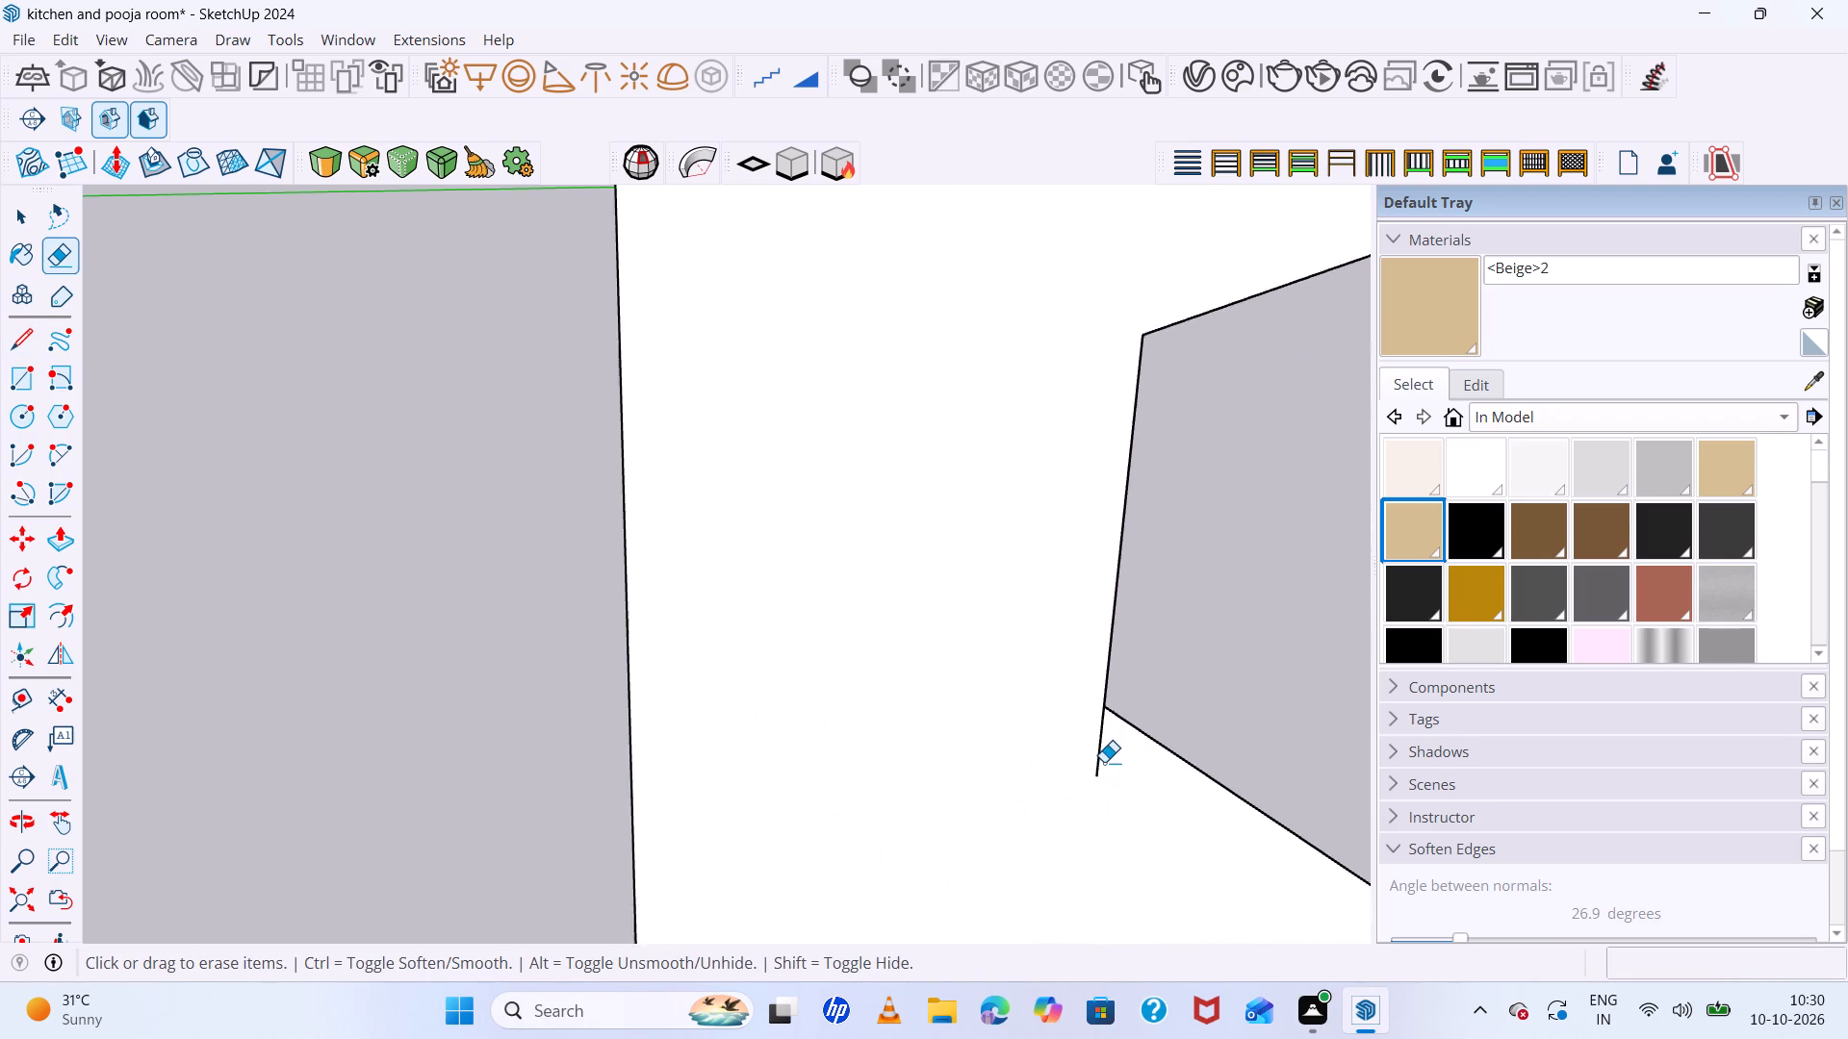
scroll(1104, 762, up, 2)
click(1104, 762)
click(1094, 745)
click(1105, 744)
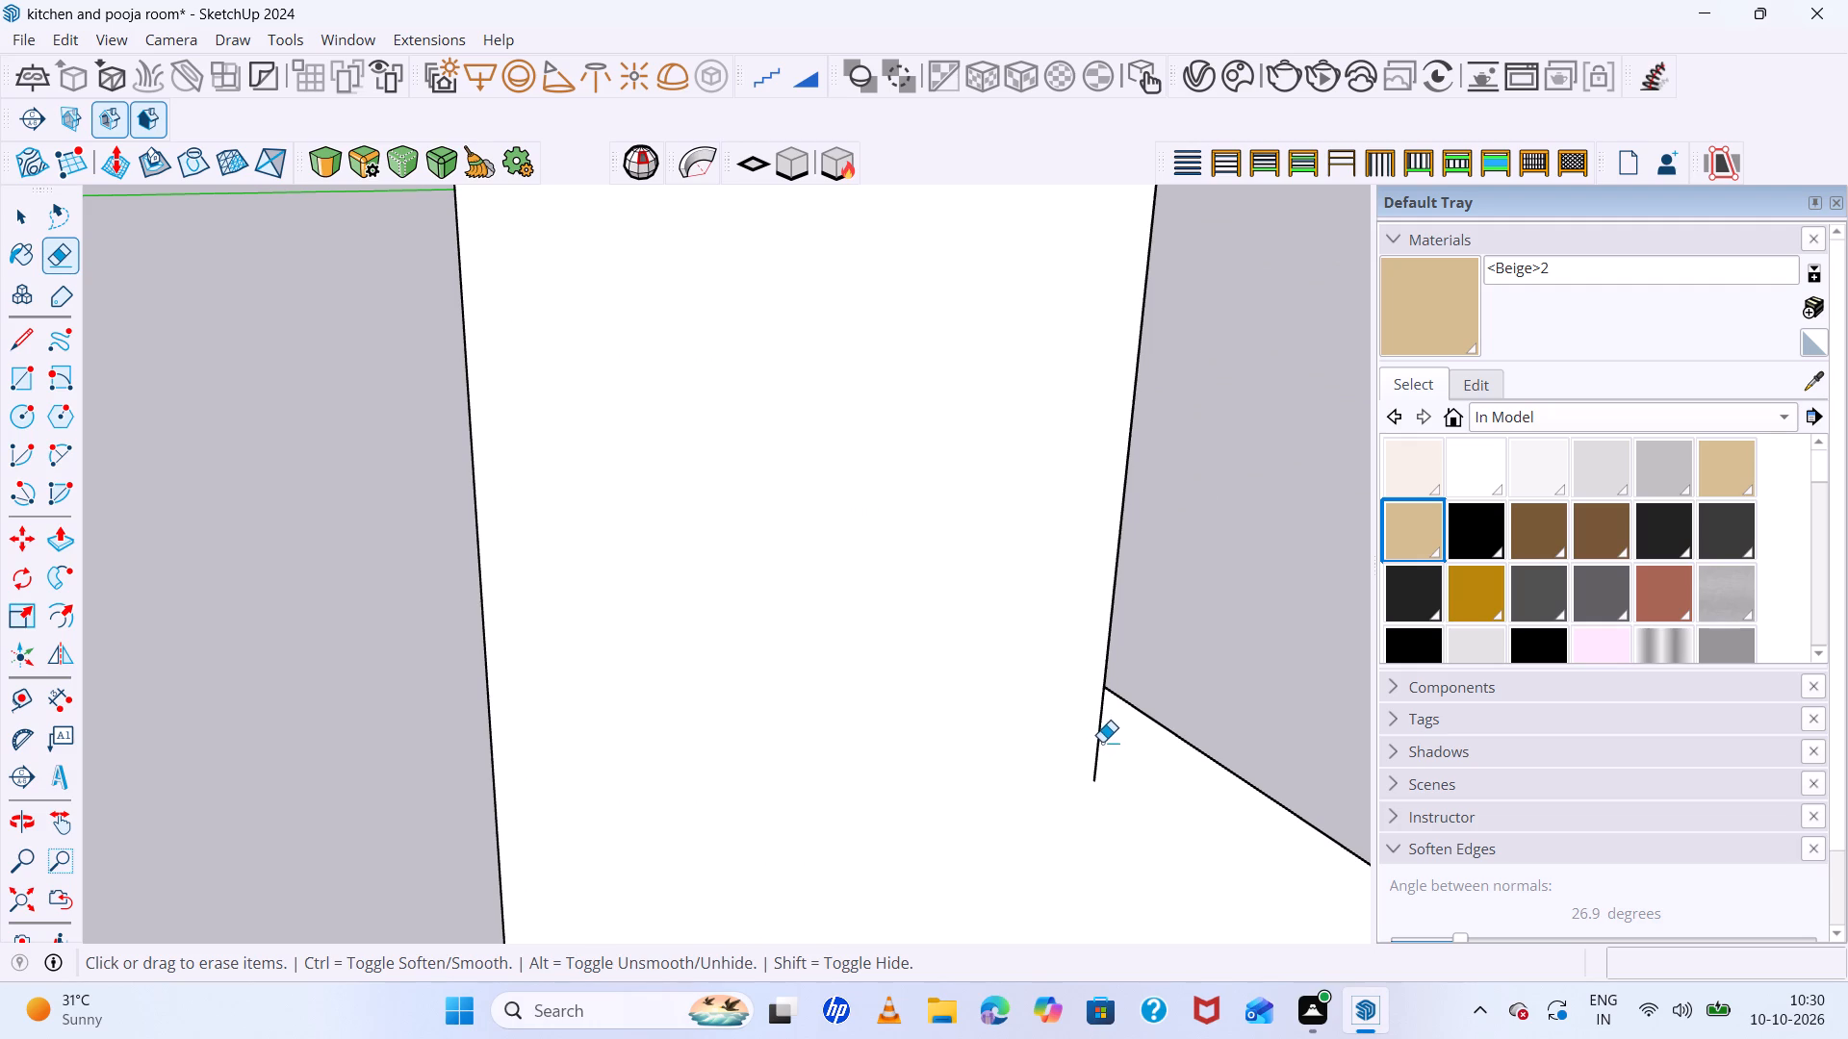
click(1098, 741)
Sweep the double-bulge profile around the circle with Follow Me to form the round pot.
scroll(897, 753, down, 20)
scroll(897, 753, down, 8)
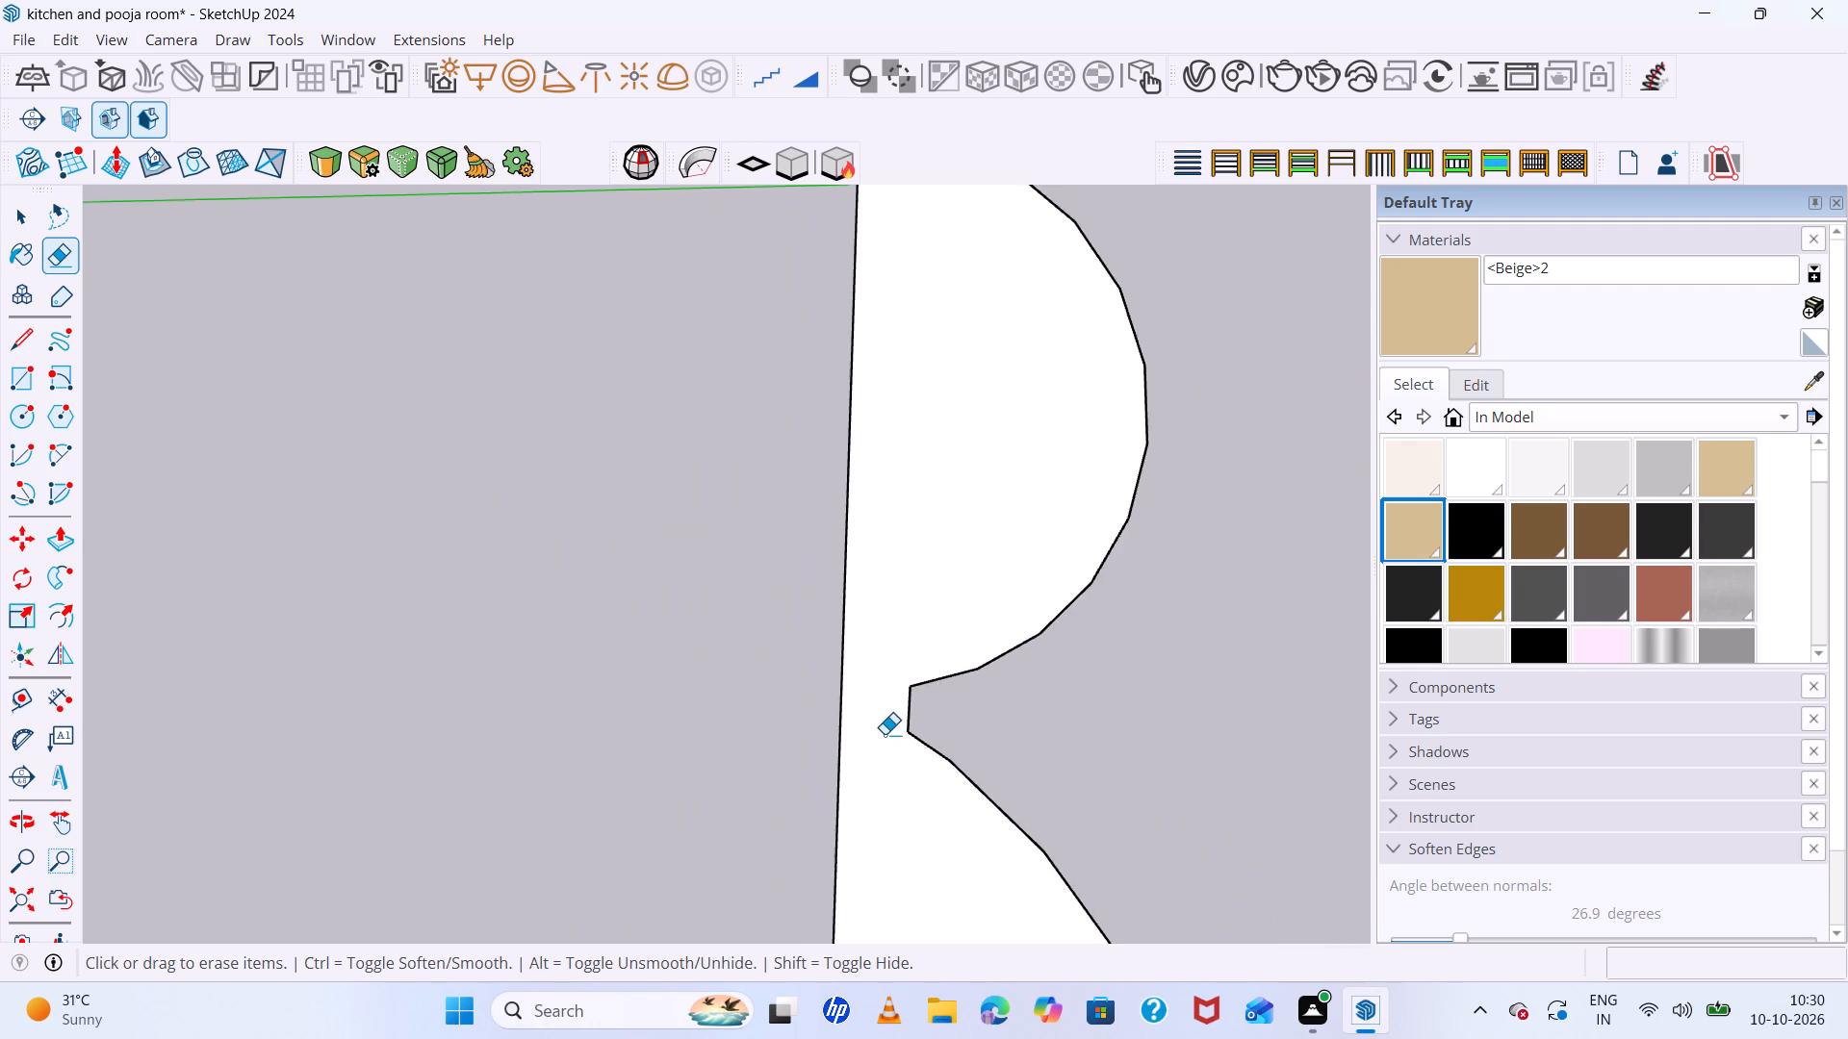
scroll(885, 734, down, 20)
scroll(895, 802, up, 7)
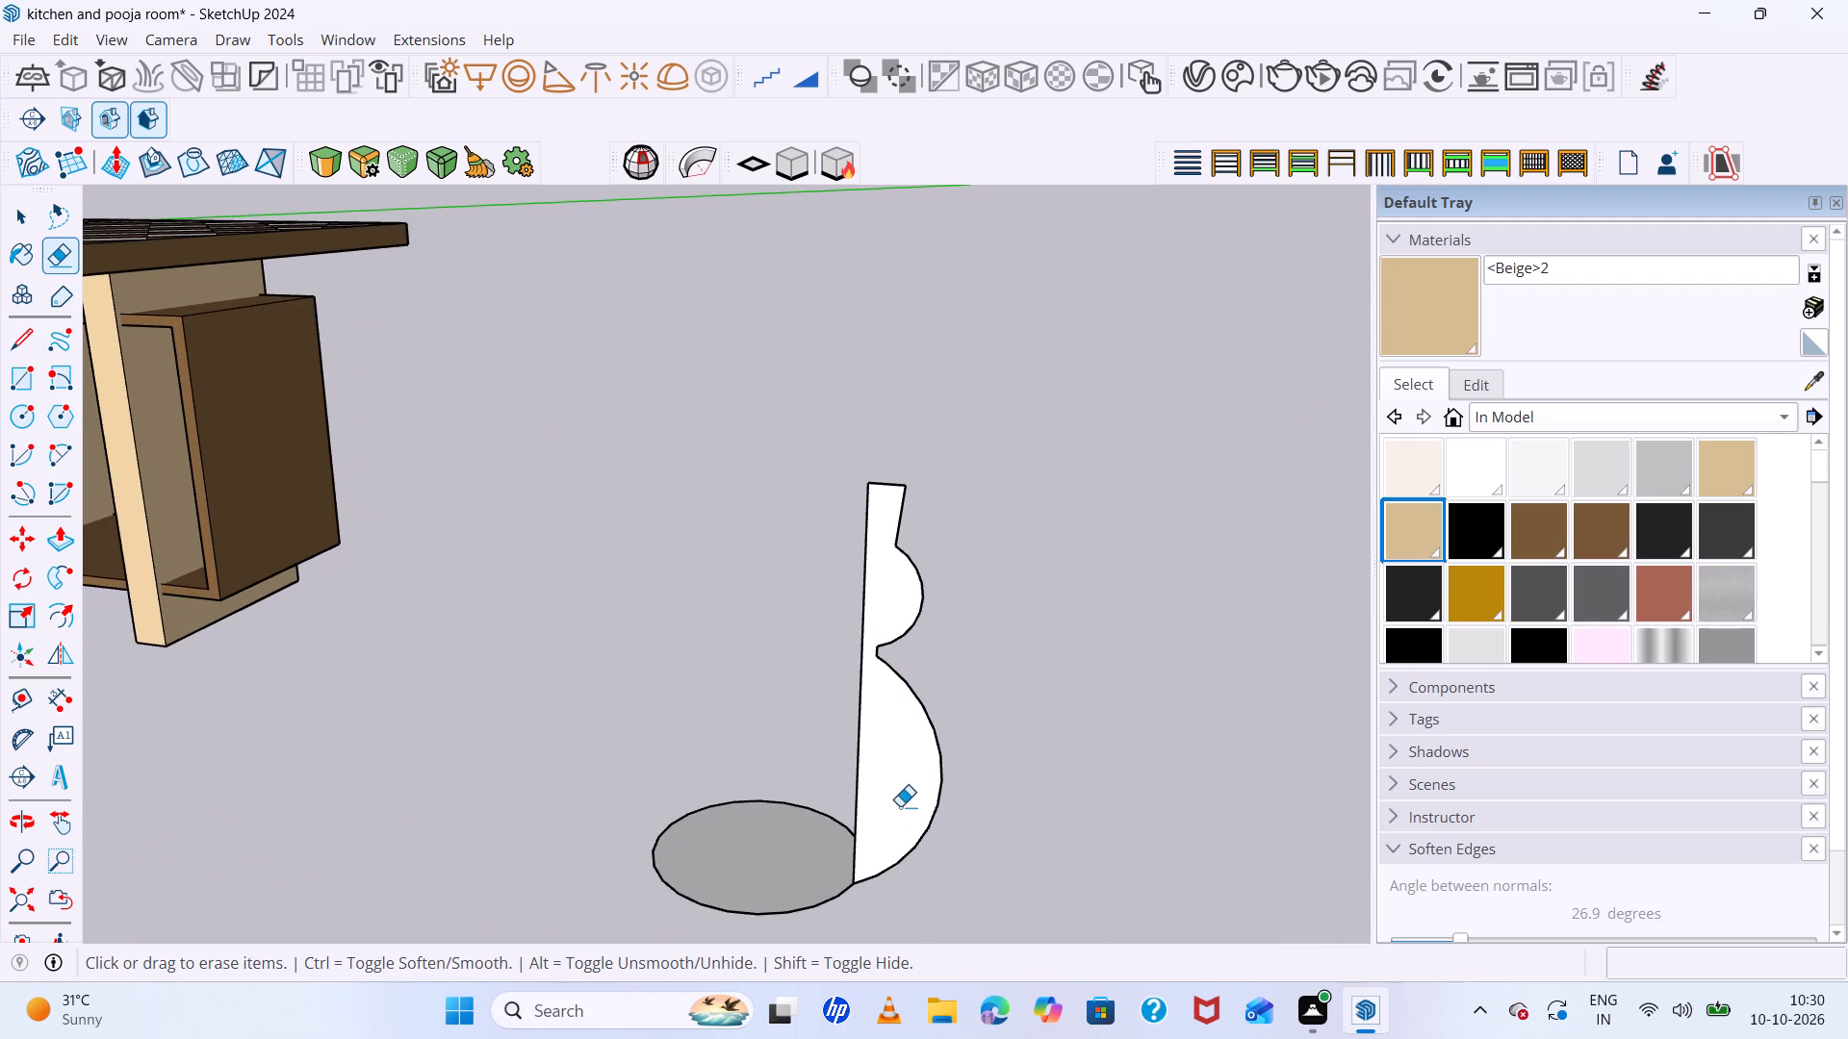
key(space)
click(777, 867)
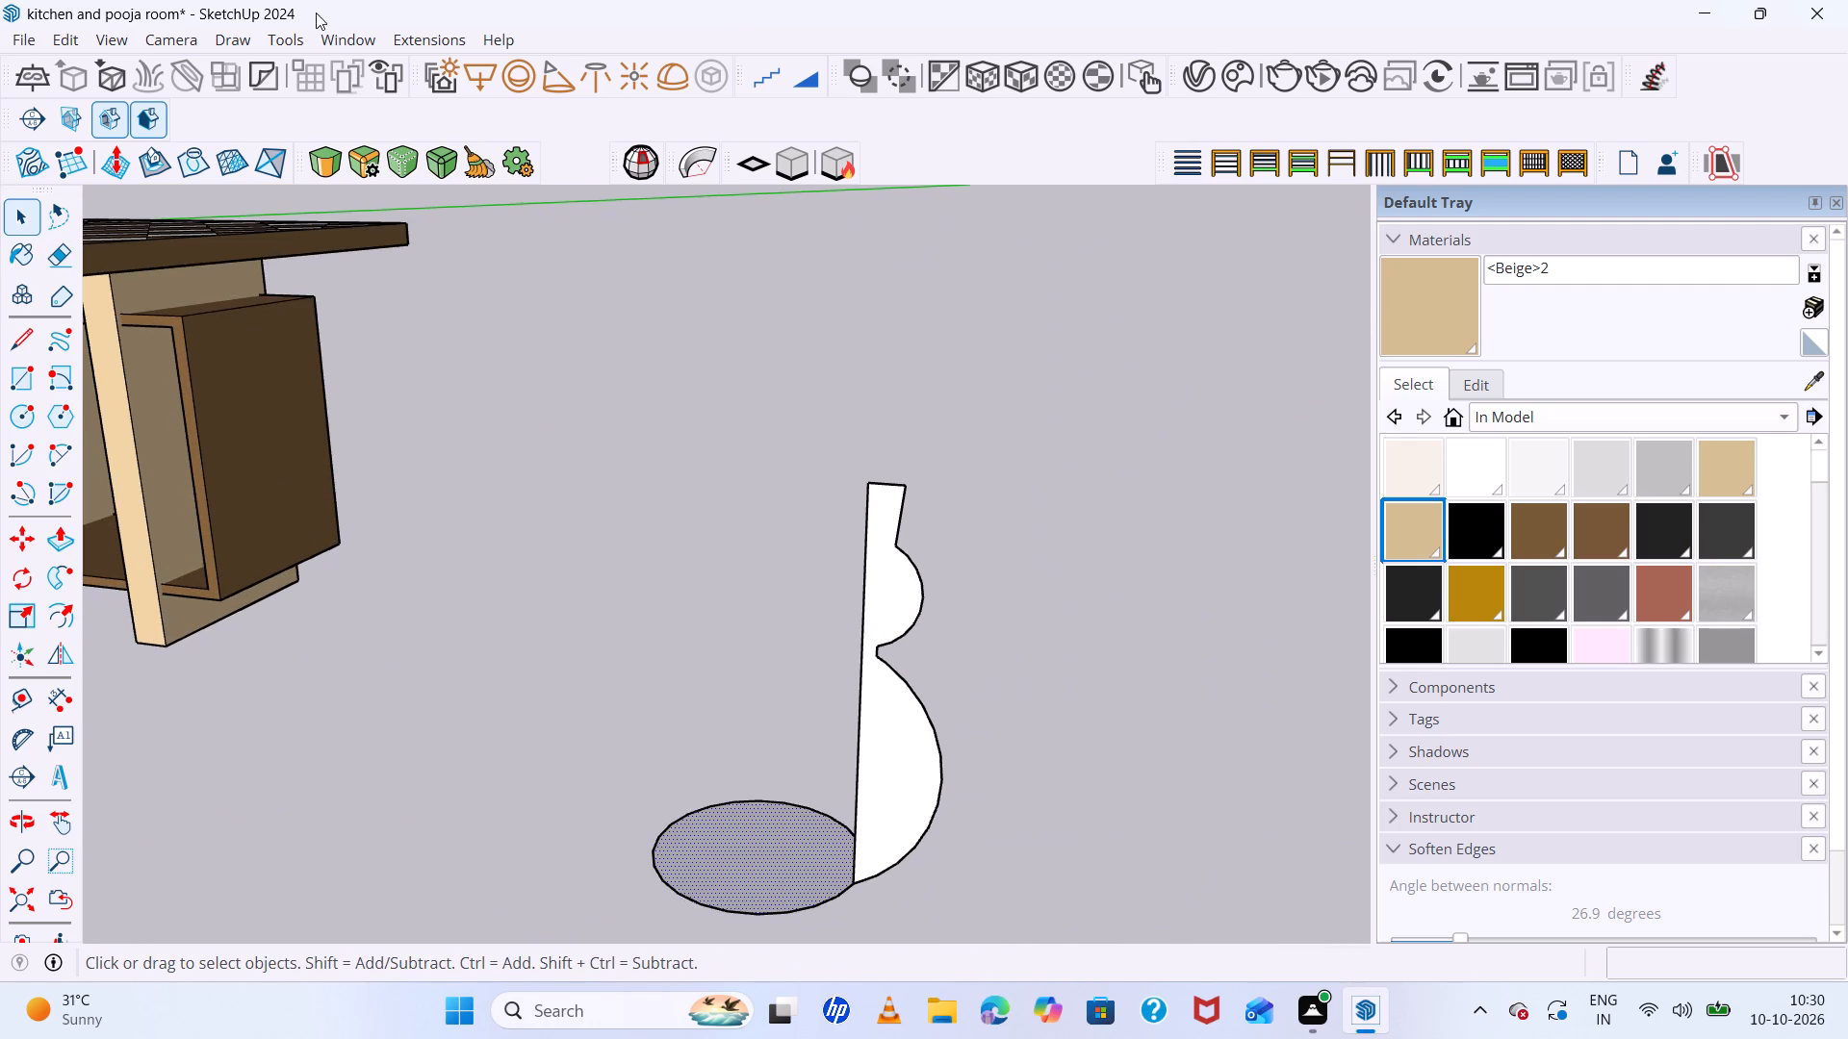
click(72, 575)
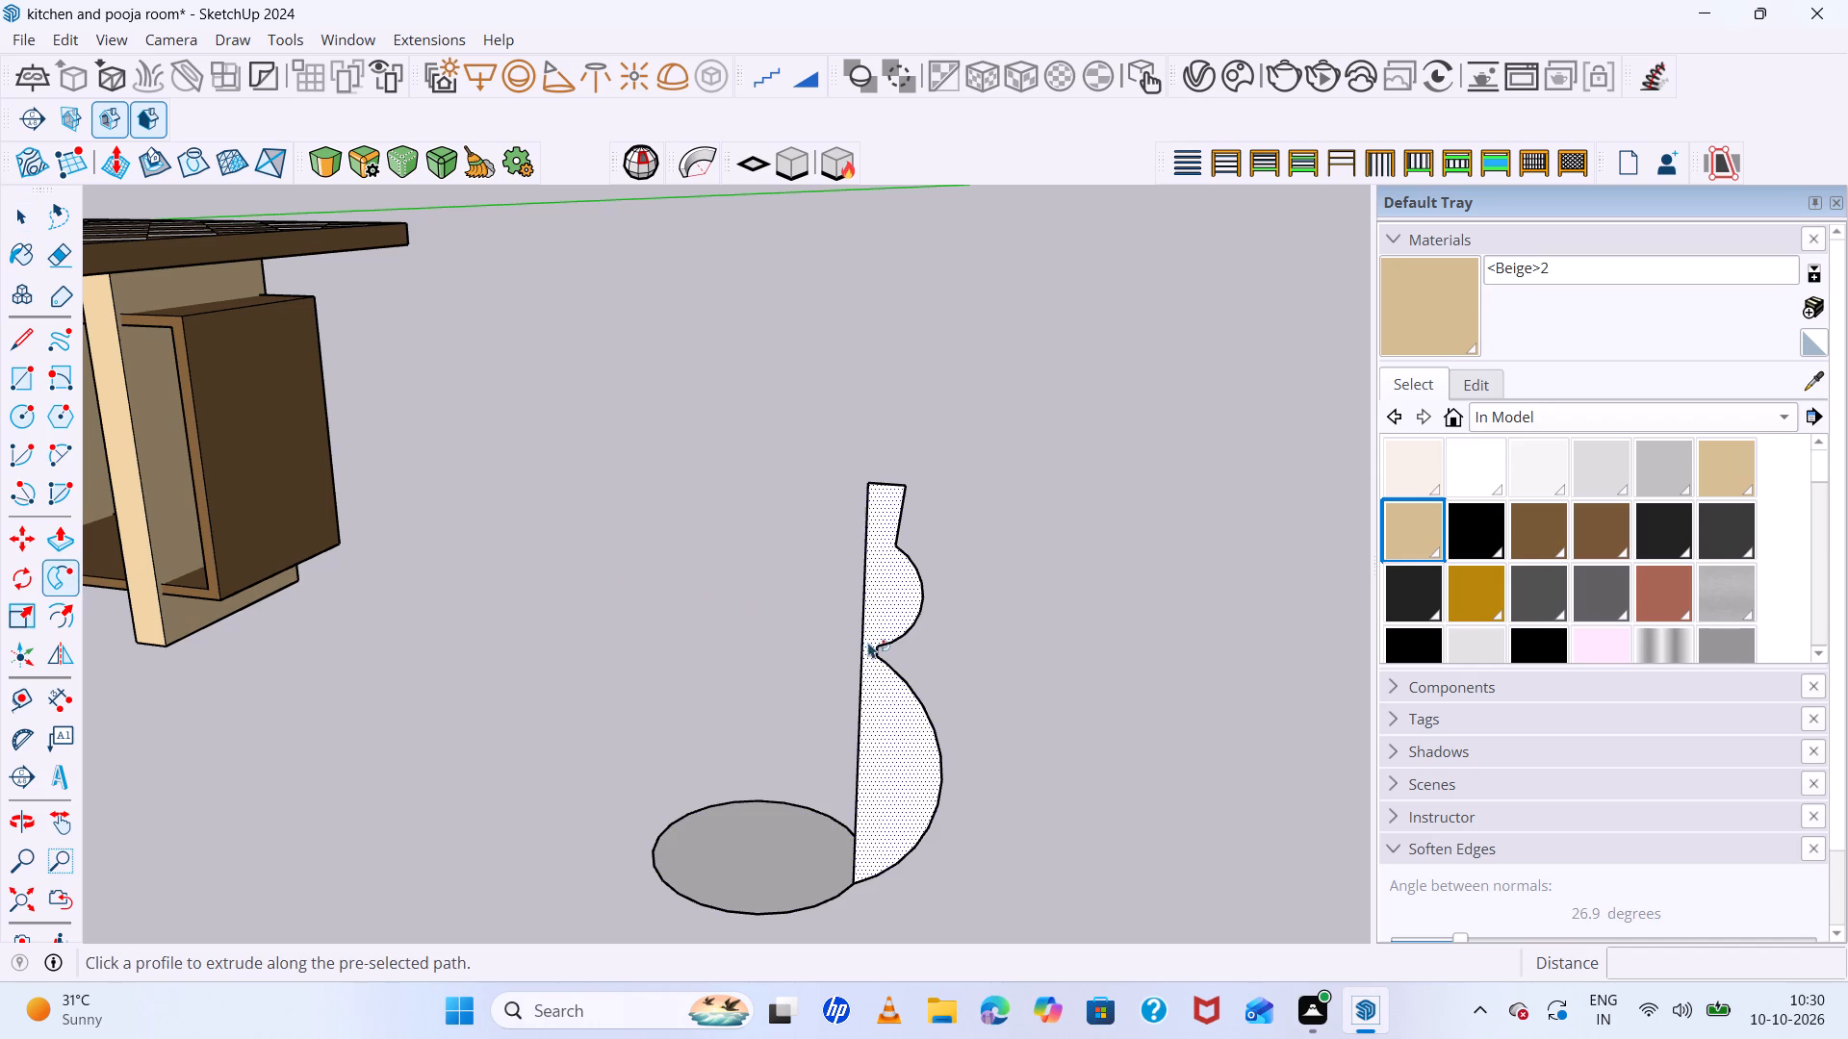
click(868, 665)
scroll(738, 576, down, 15)
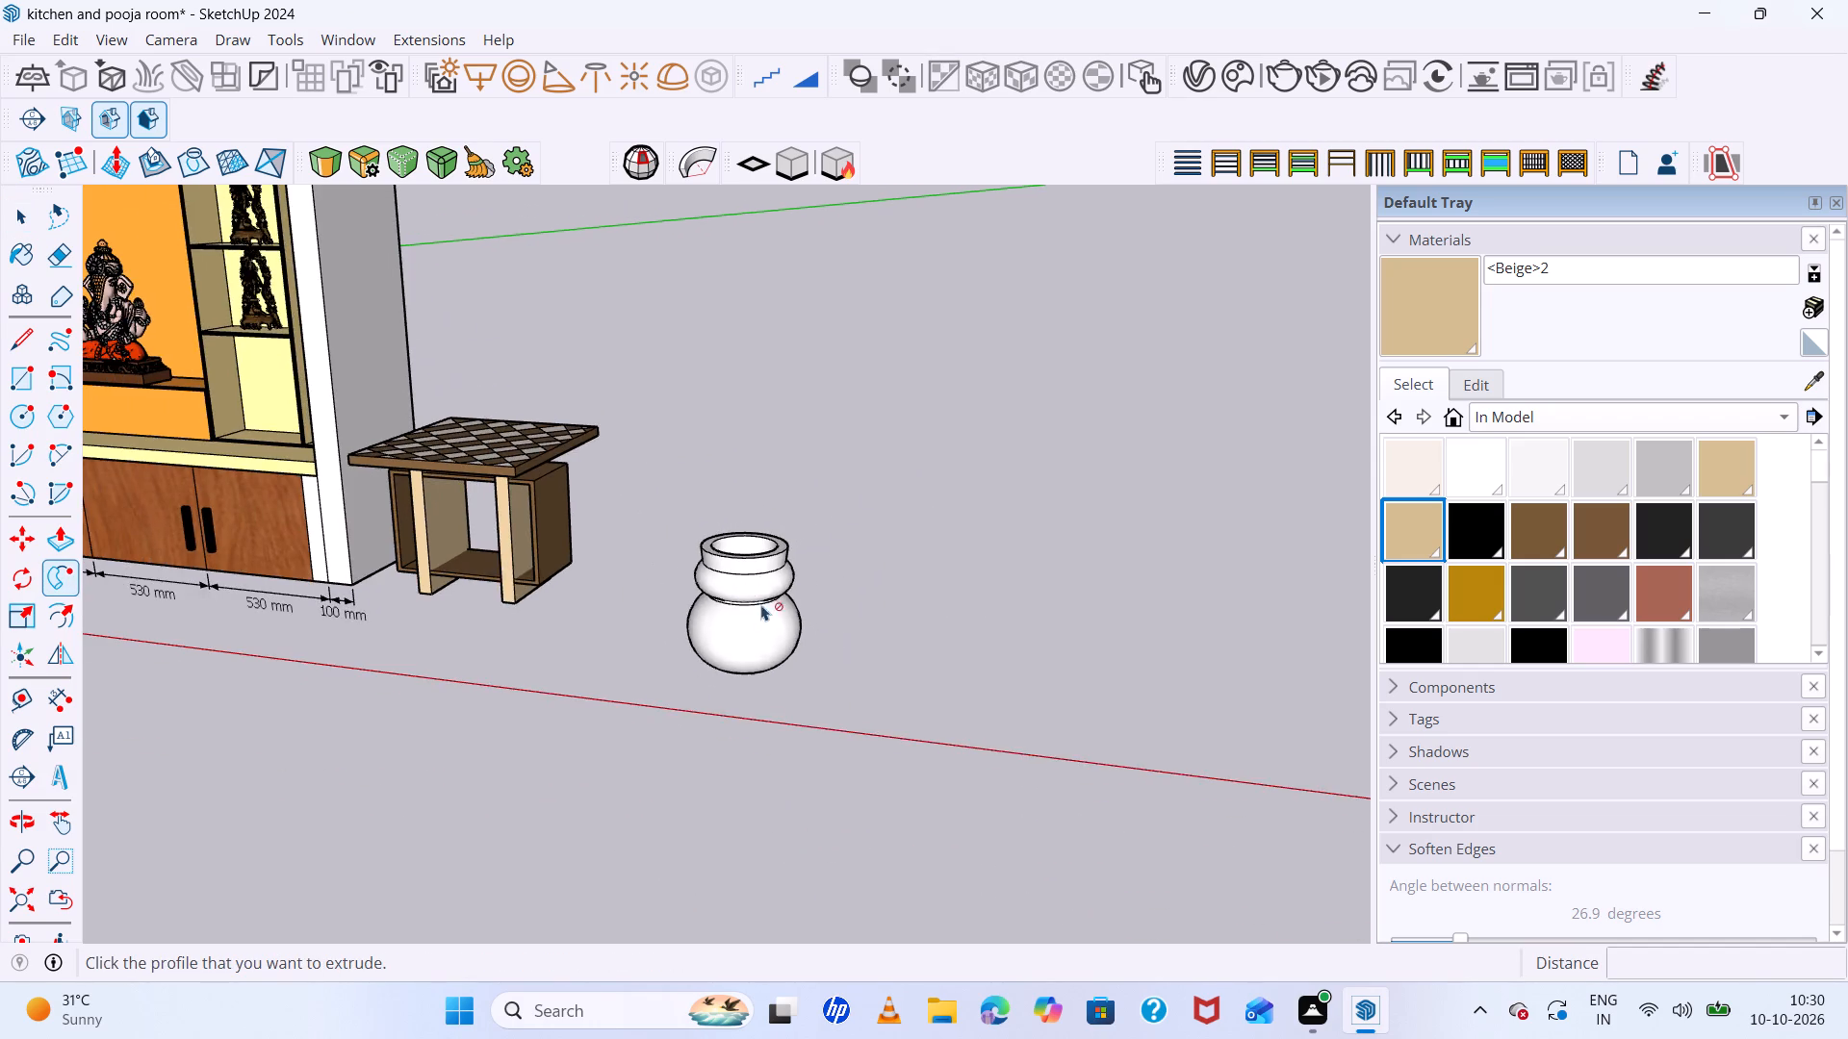
middle_drag(764, 613, 811, 921)
middle_drag(811, 921, 806, 891)
scroll(759, 646, up, 3)
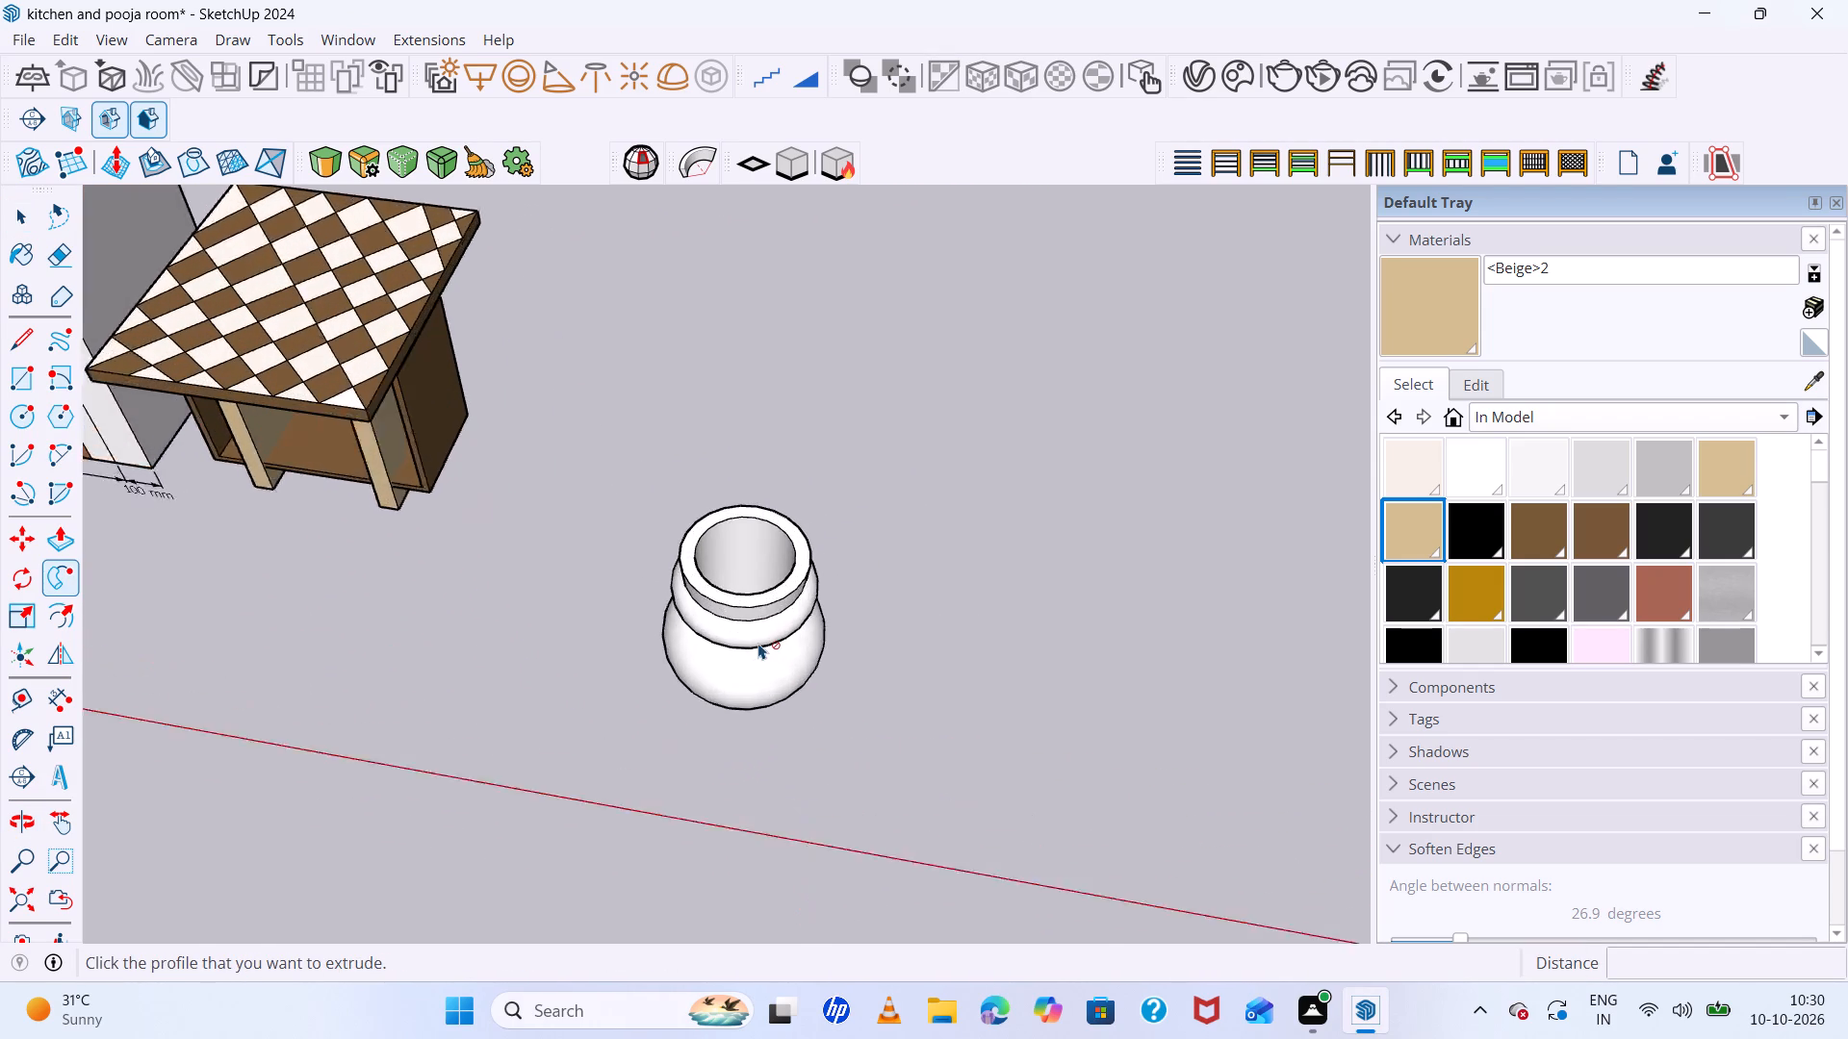
scroll(758, 643, up, 3)
click(758, 643)
Scale the whole pot by 0.54, 1.25 in green and blue and by about 0.61, 1.00 in red and blue.
key(space)
click(781, 680)
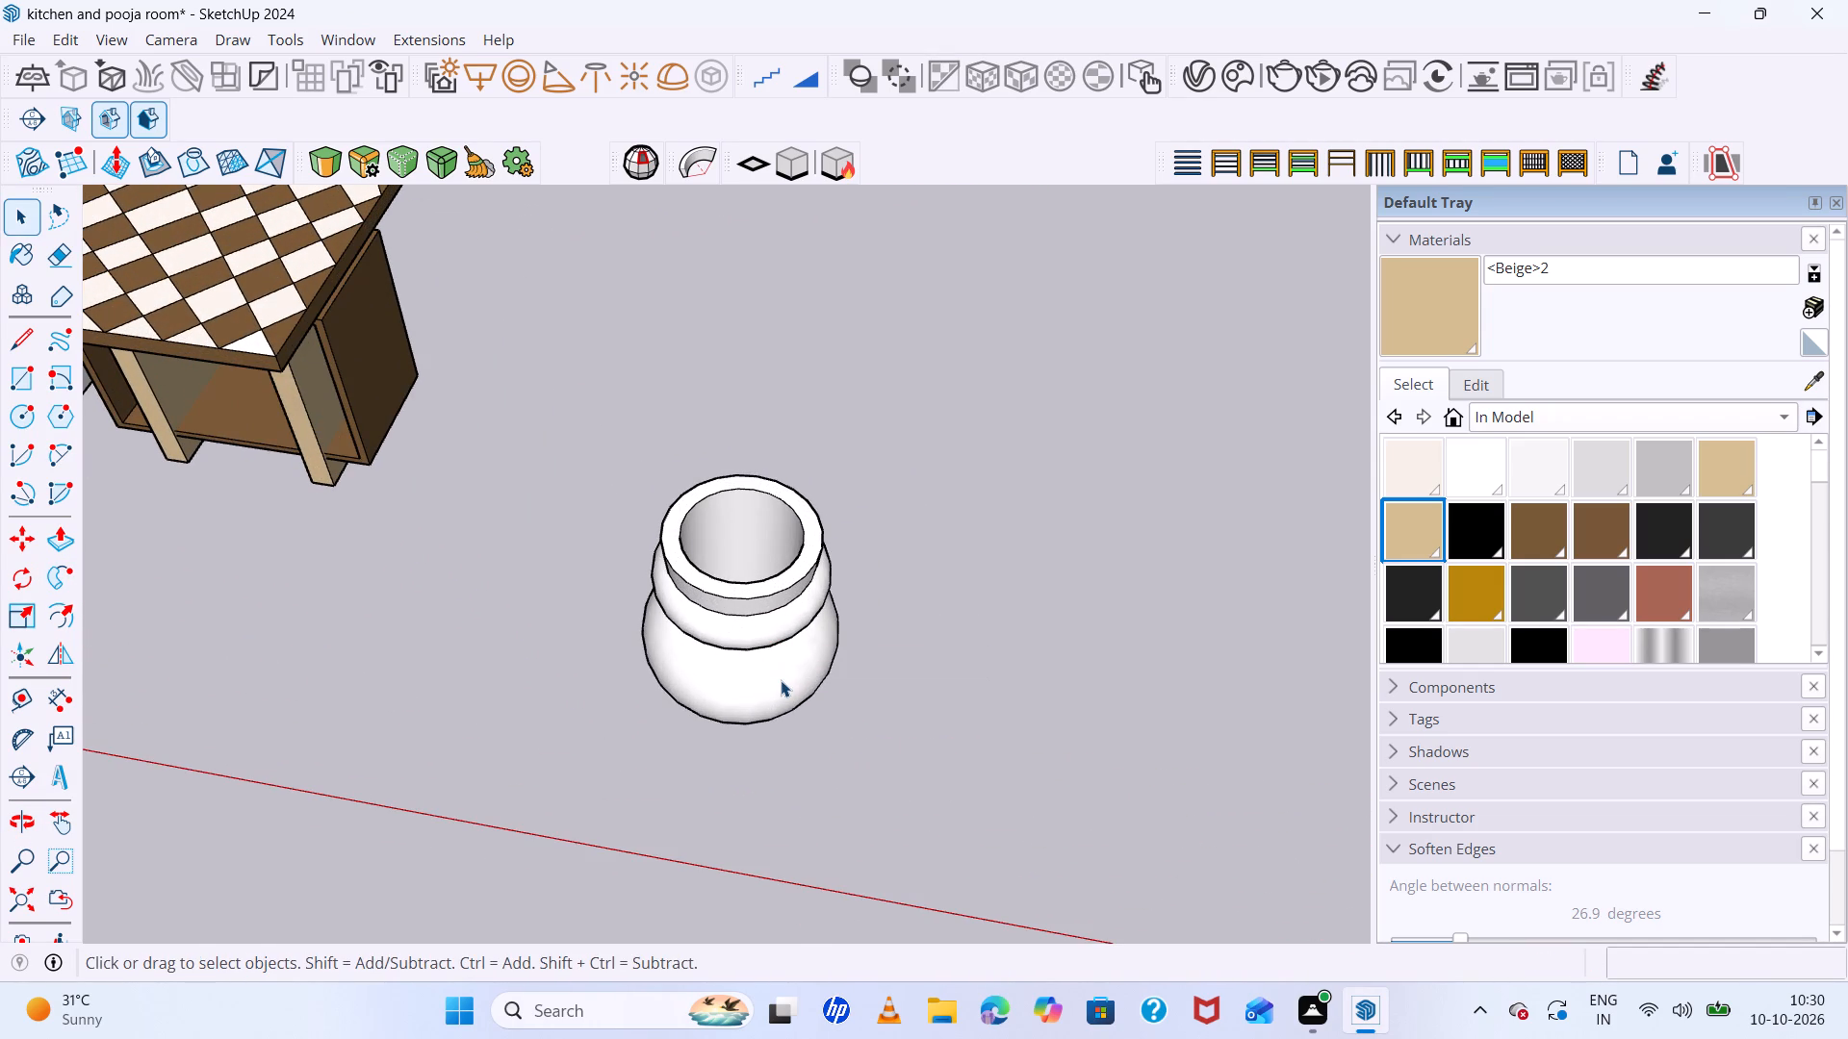
triple_click(781, 680)
click(781, 680)
double_click(781, 680)
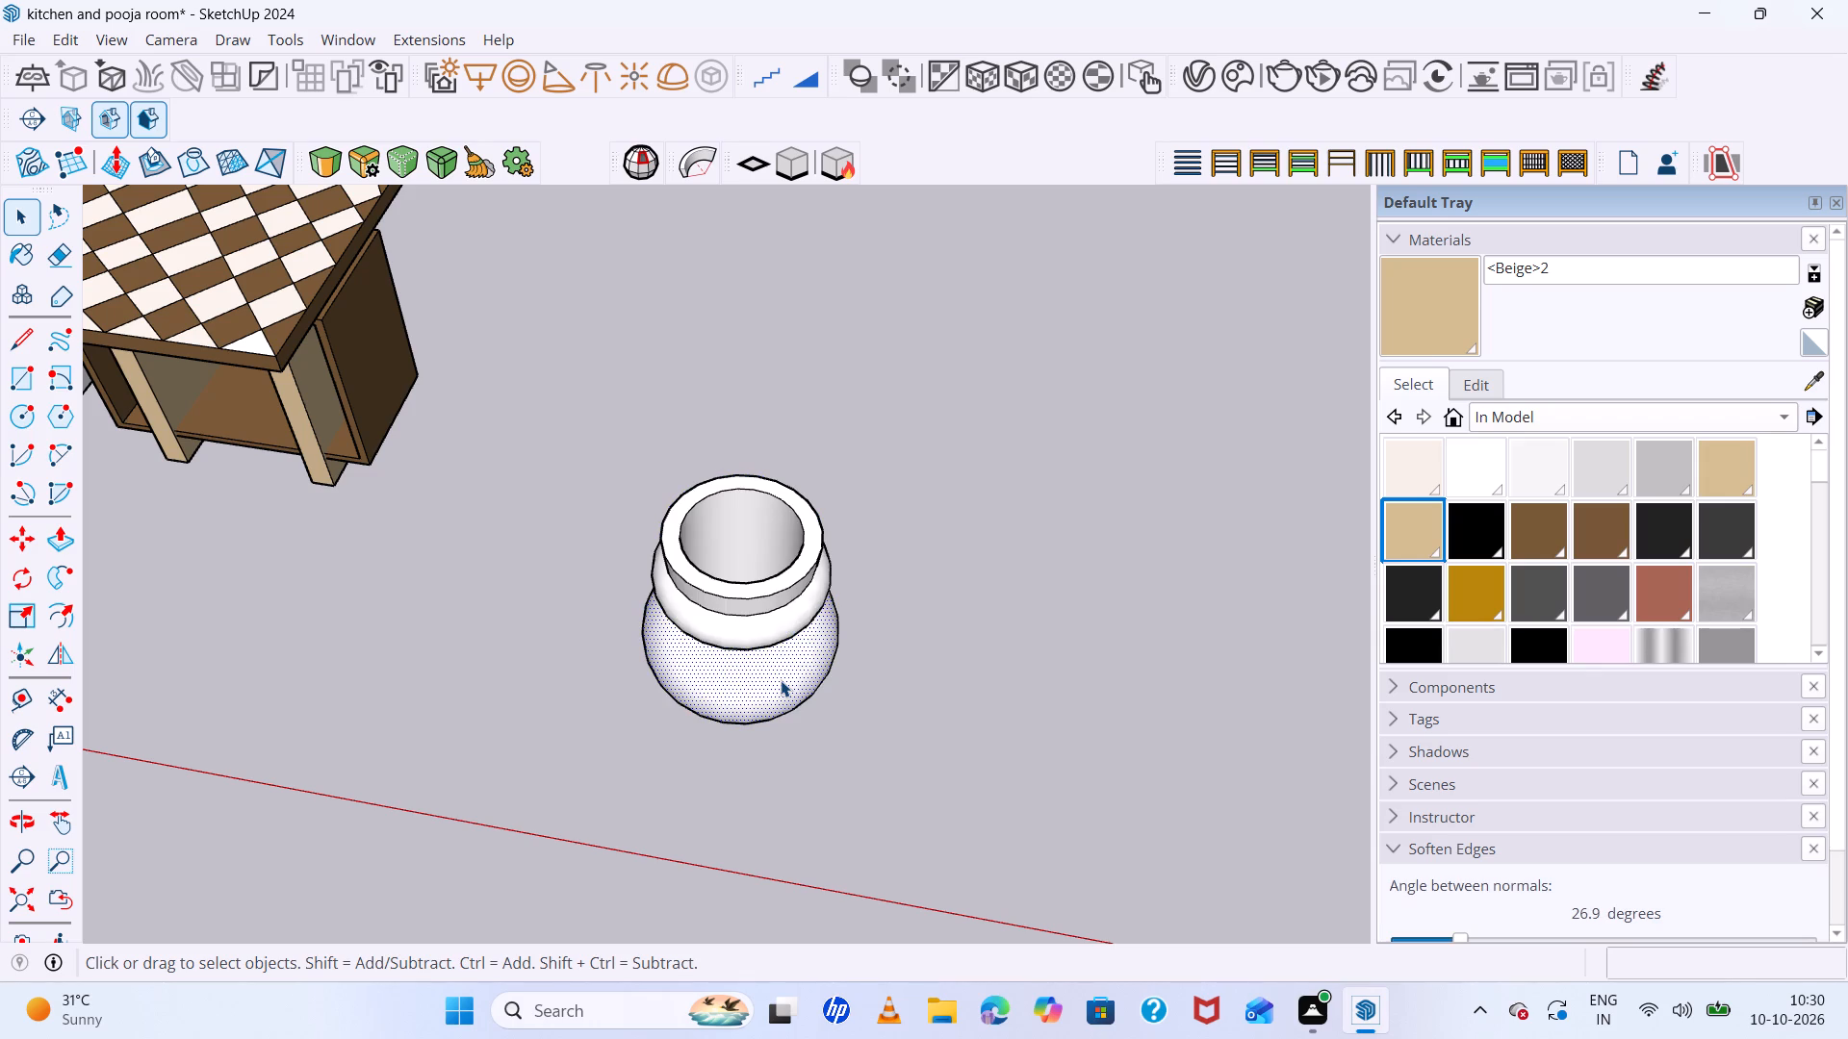
click(781, 680)
key(s)
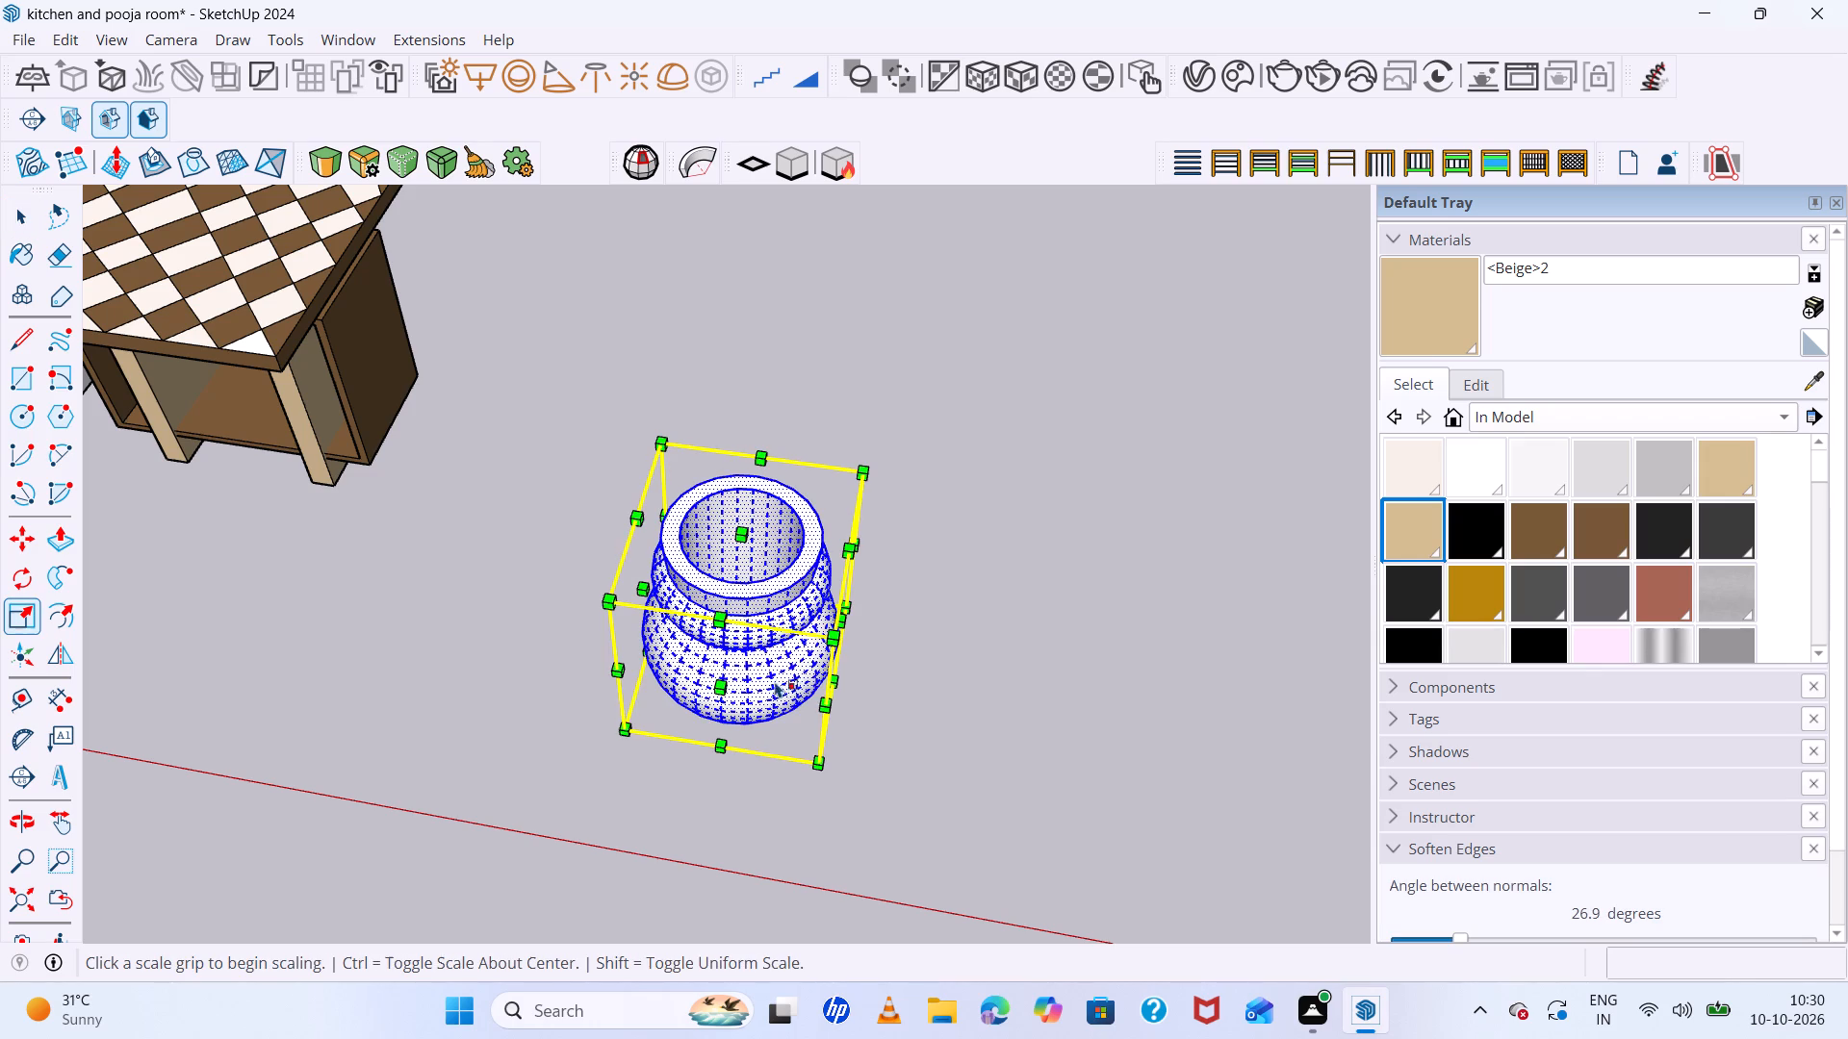
click(758, 454)
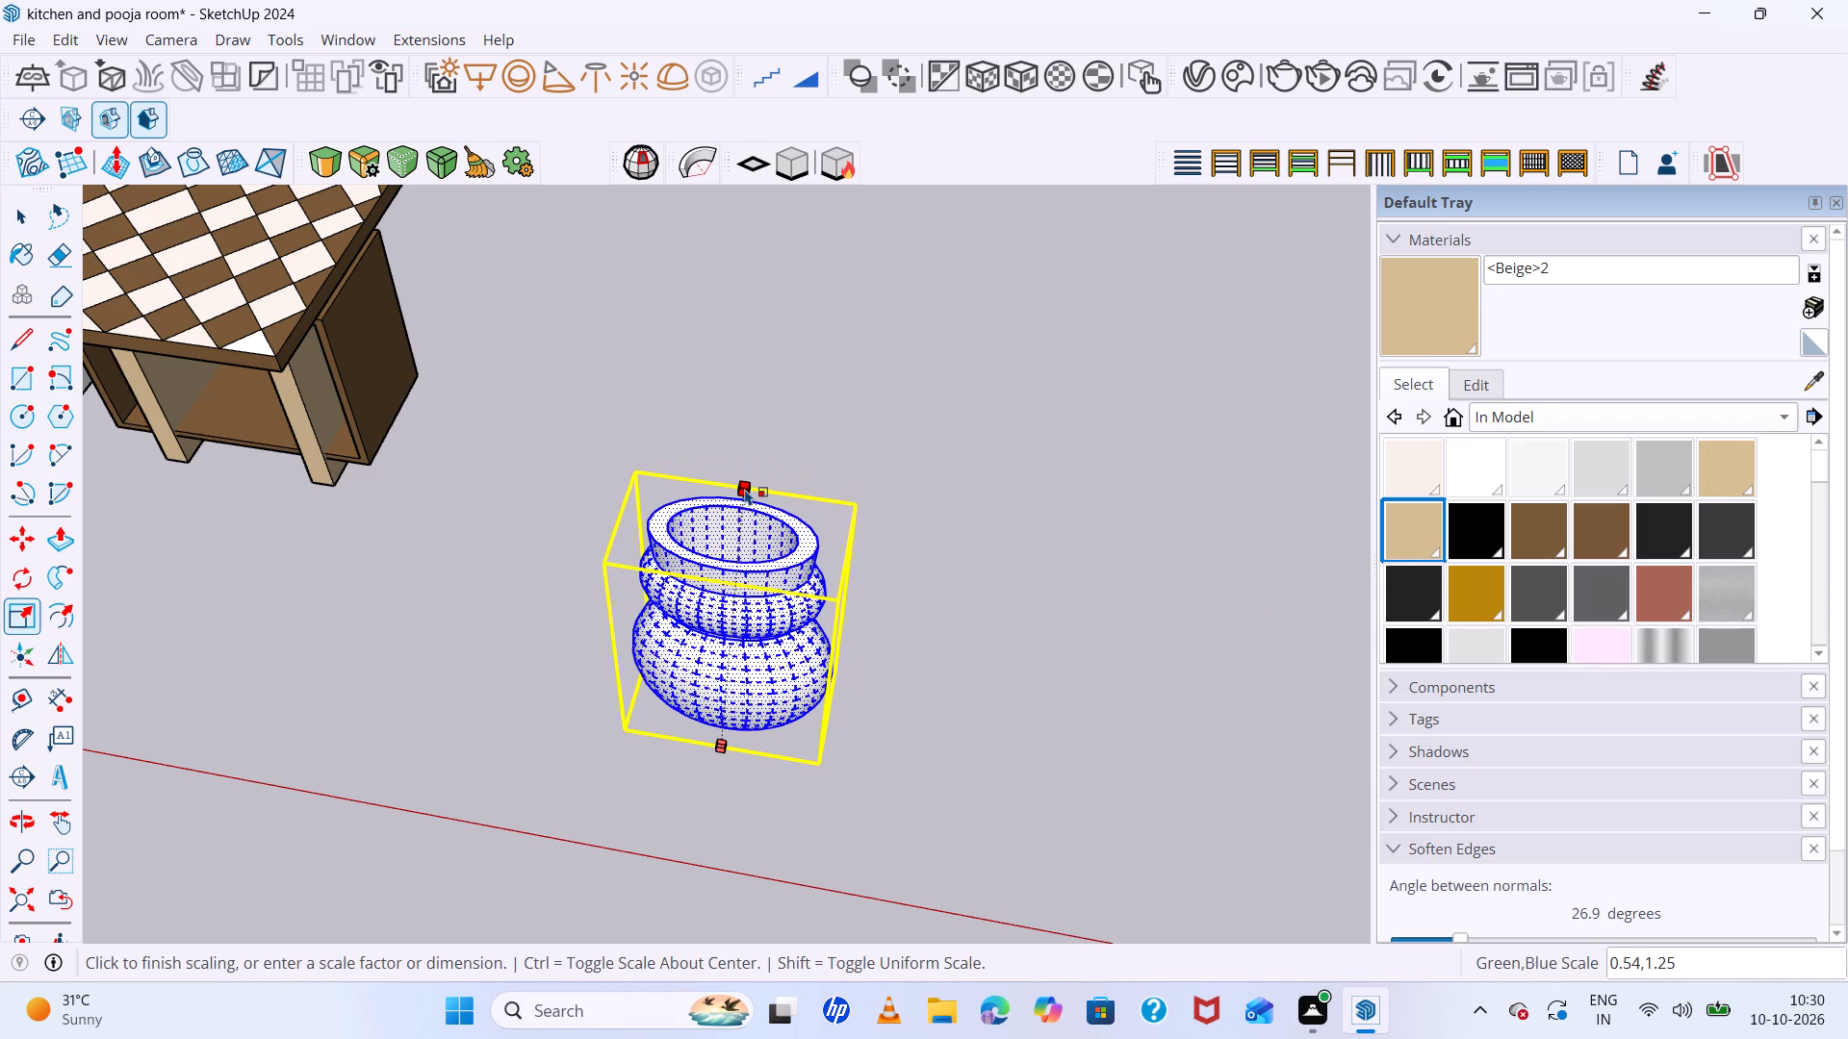
click(745, 489)
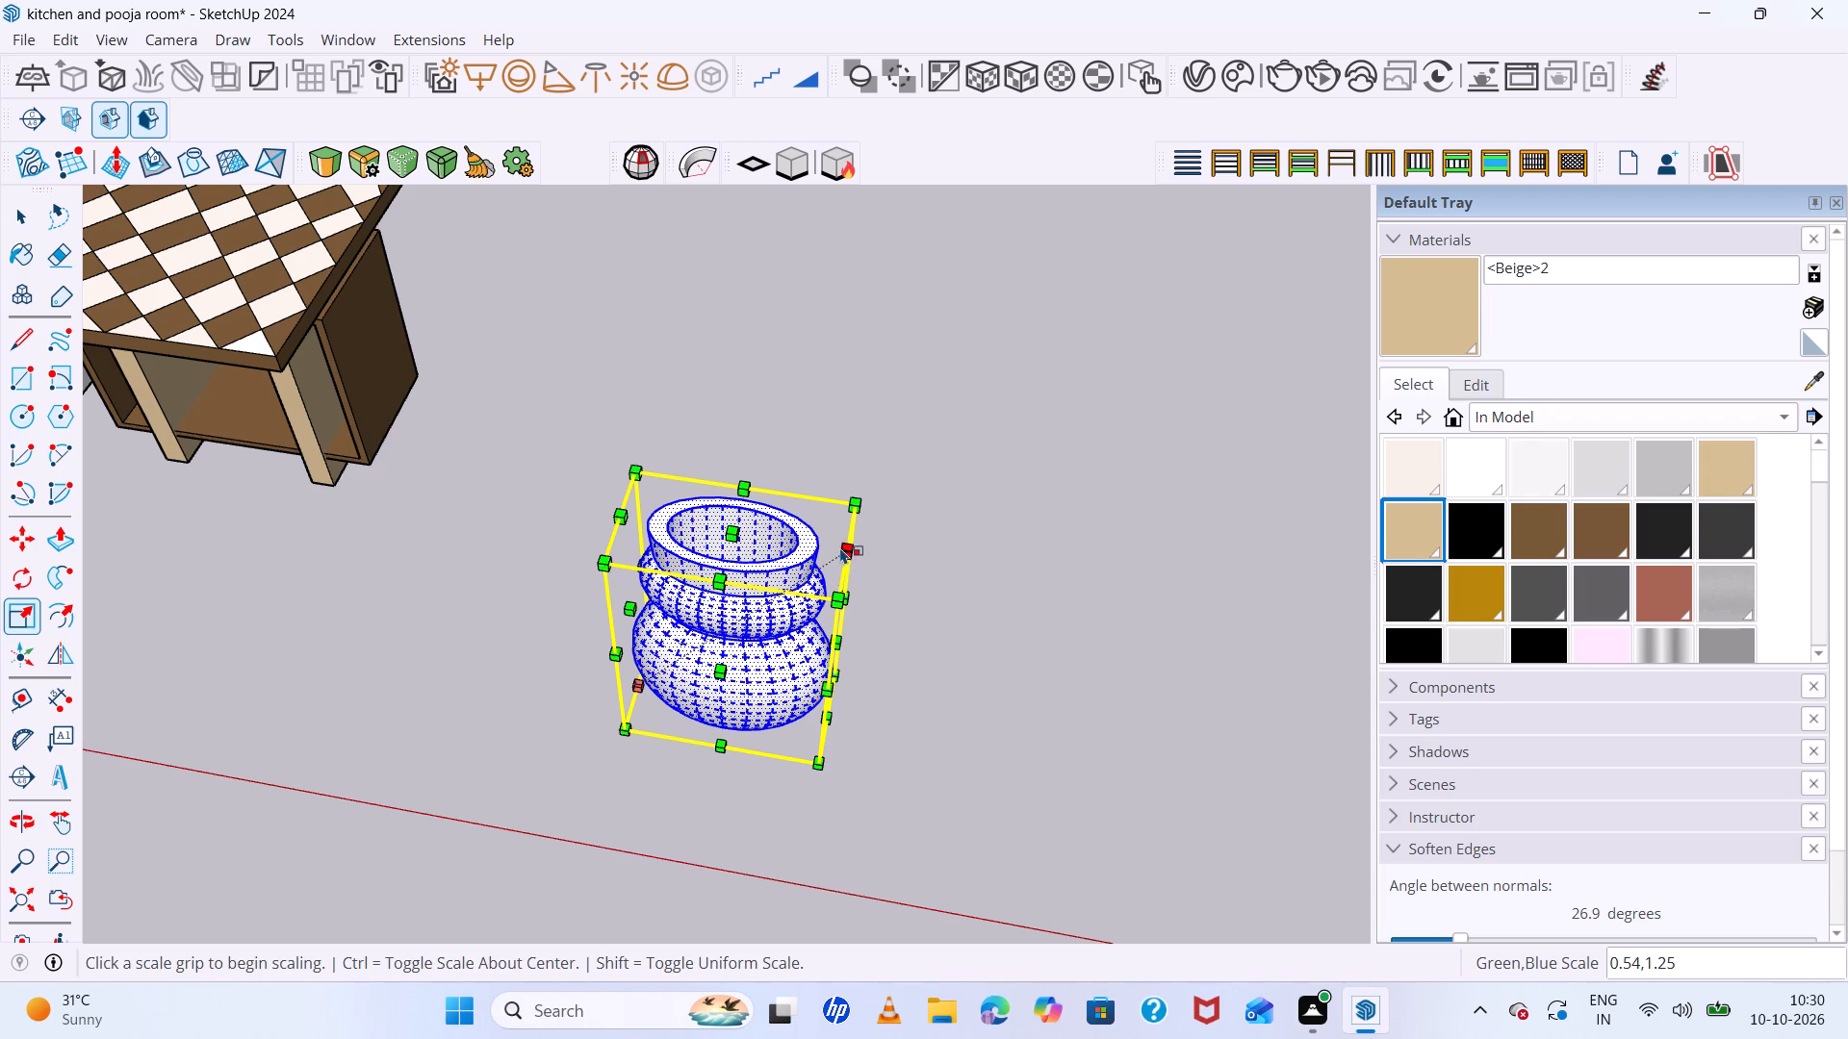
click(841, 547)
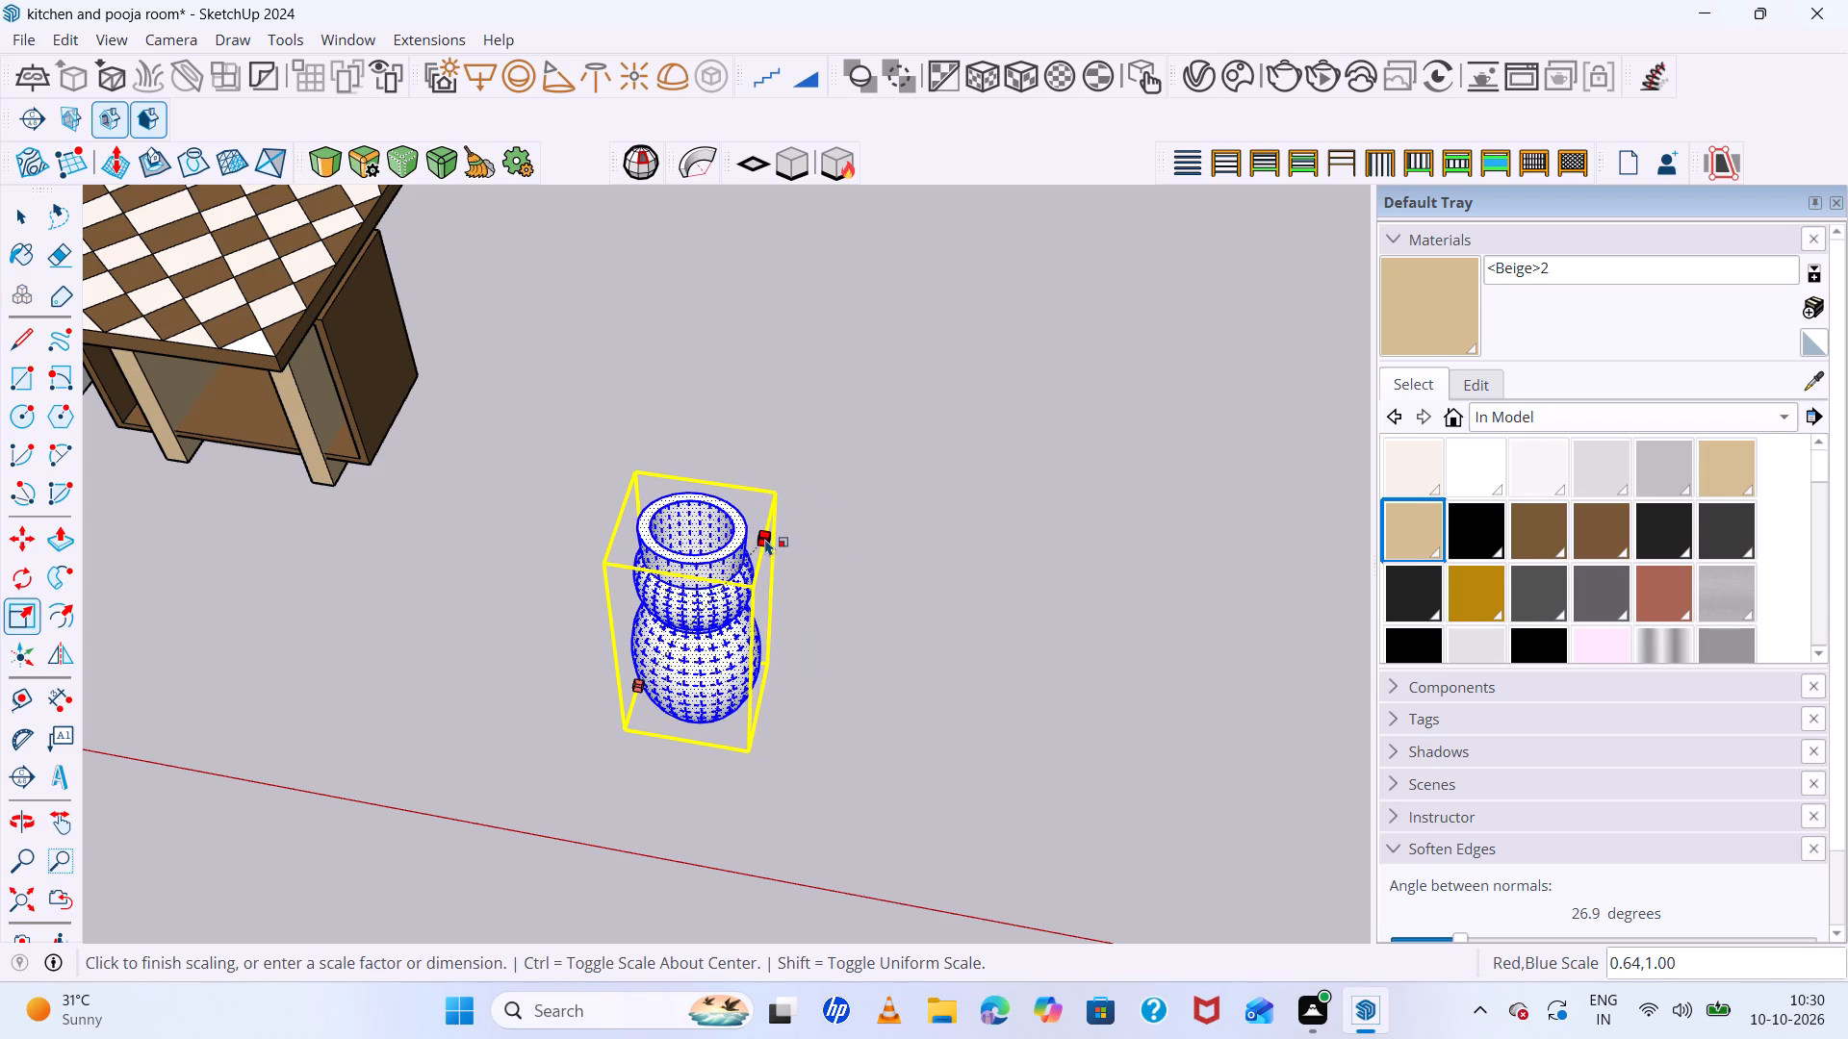
click(757, 539)
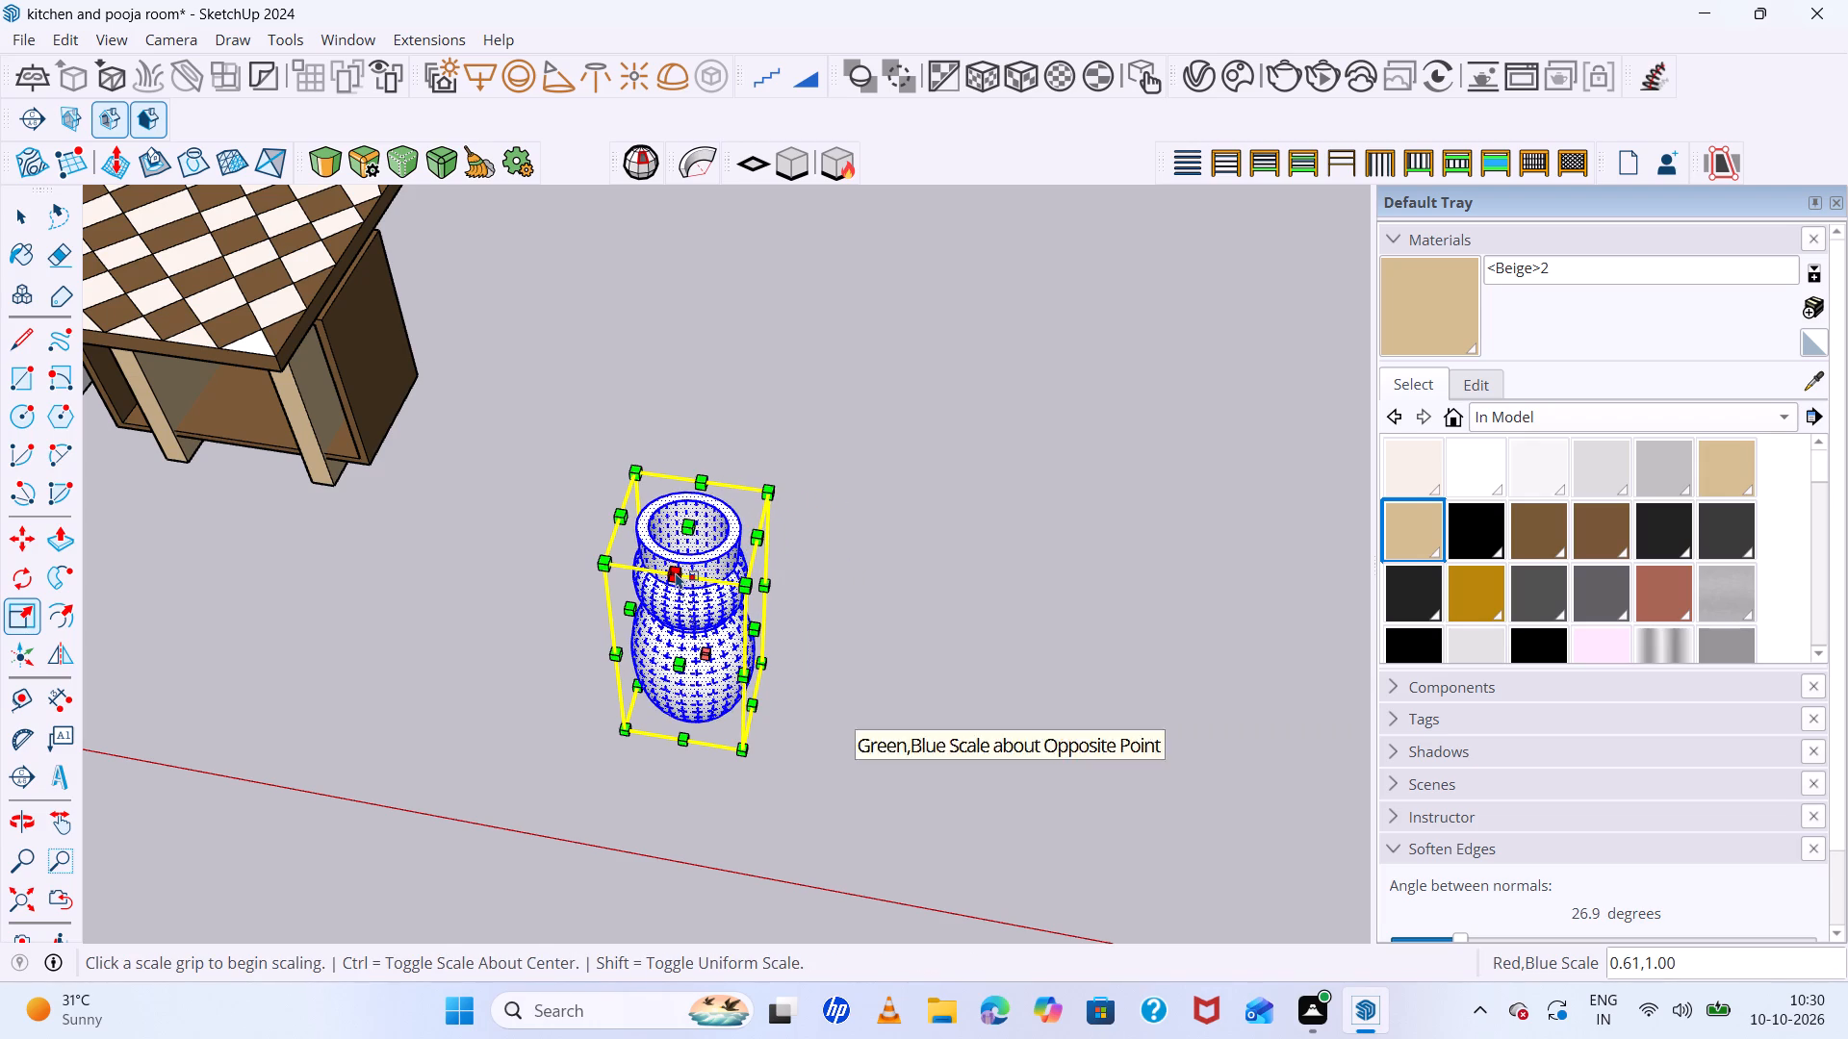
Refine the pot's proportions: green-blue 1.00, 0.88, red width about 0.79, green-blue 1.00, 1.16, and blue height about 0.74.
click(676, 572)
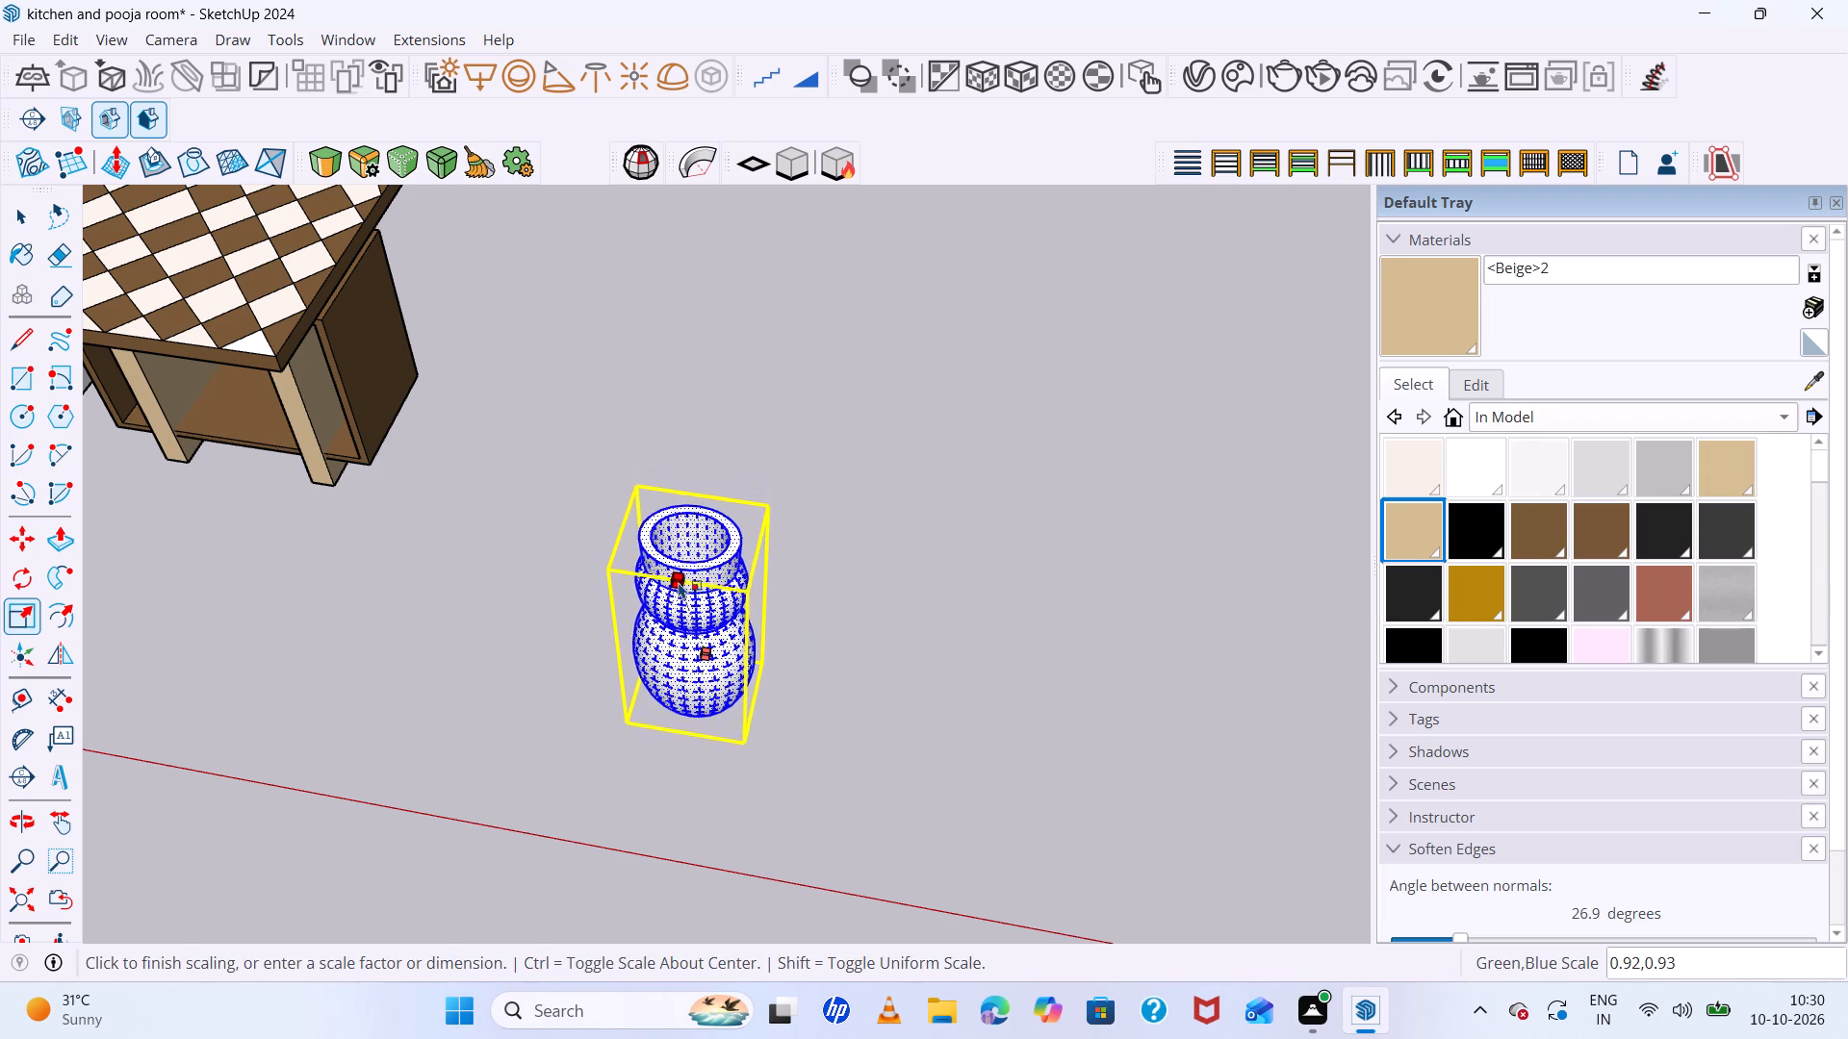
click(679, 591)
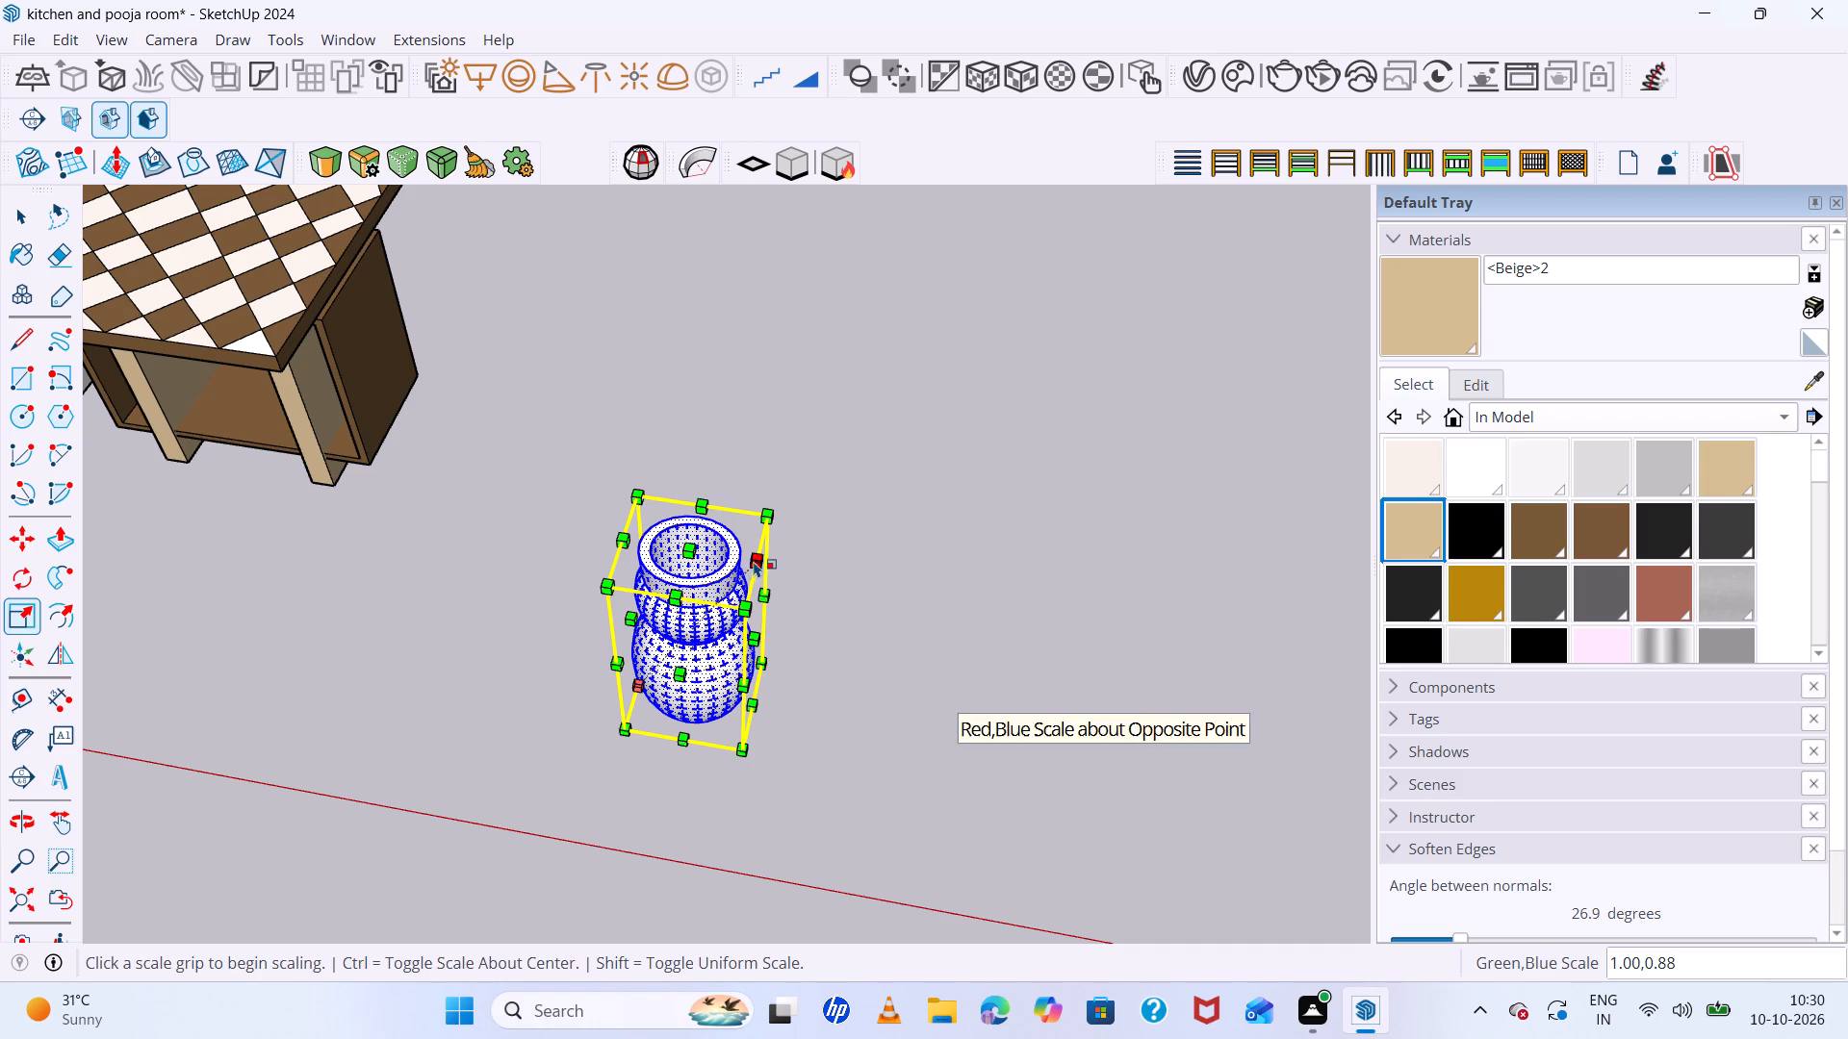
click(757, 559)
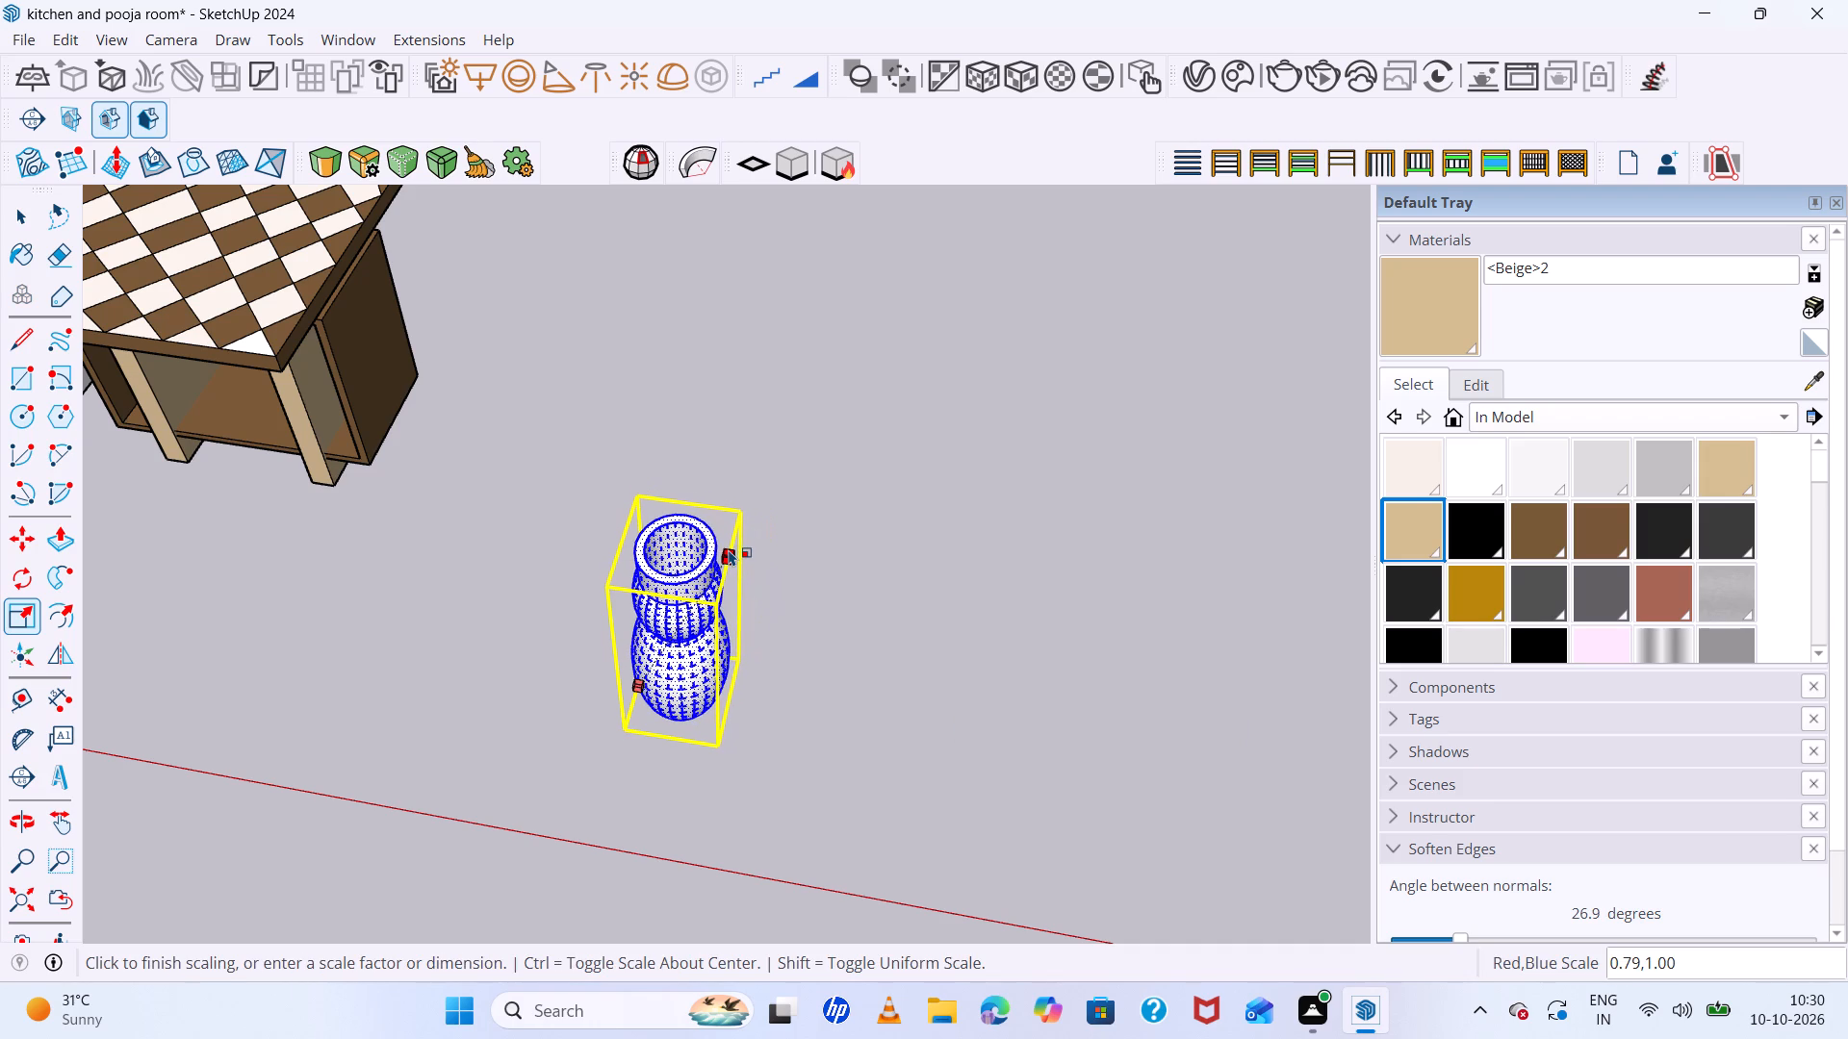
click(729, 549)
click(653, 593)
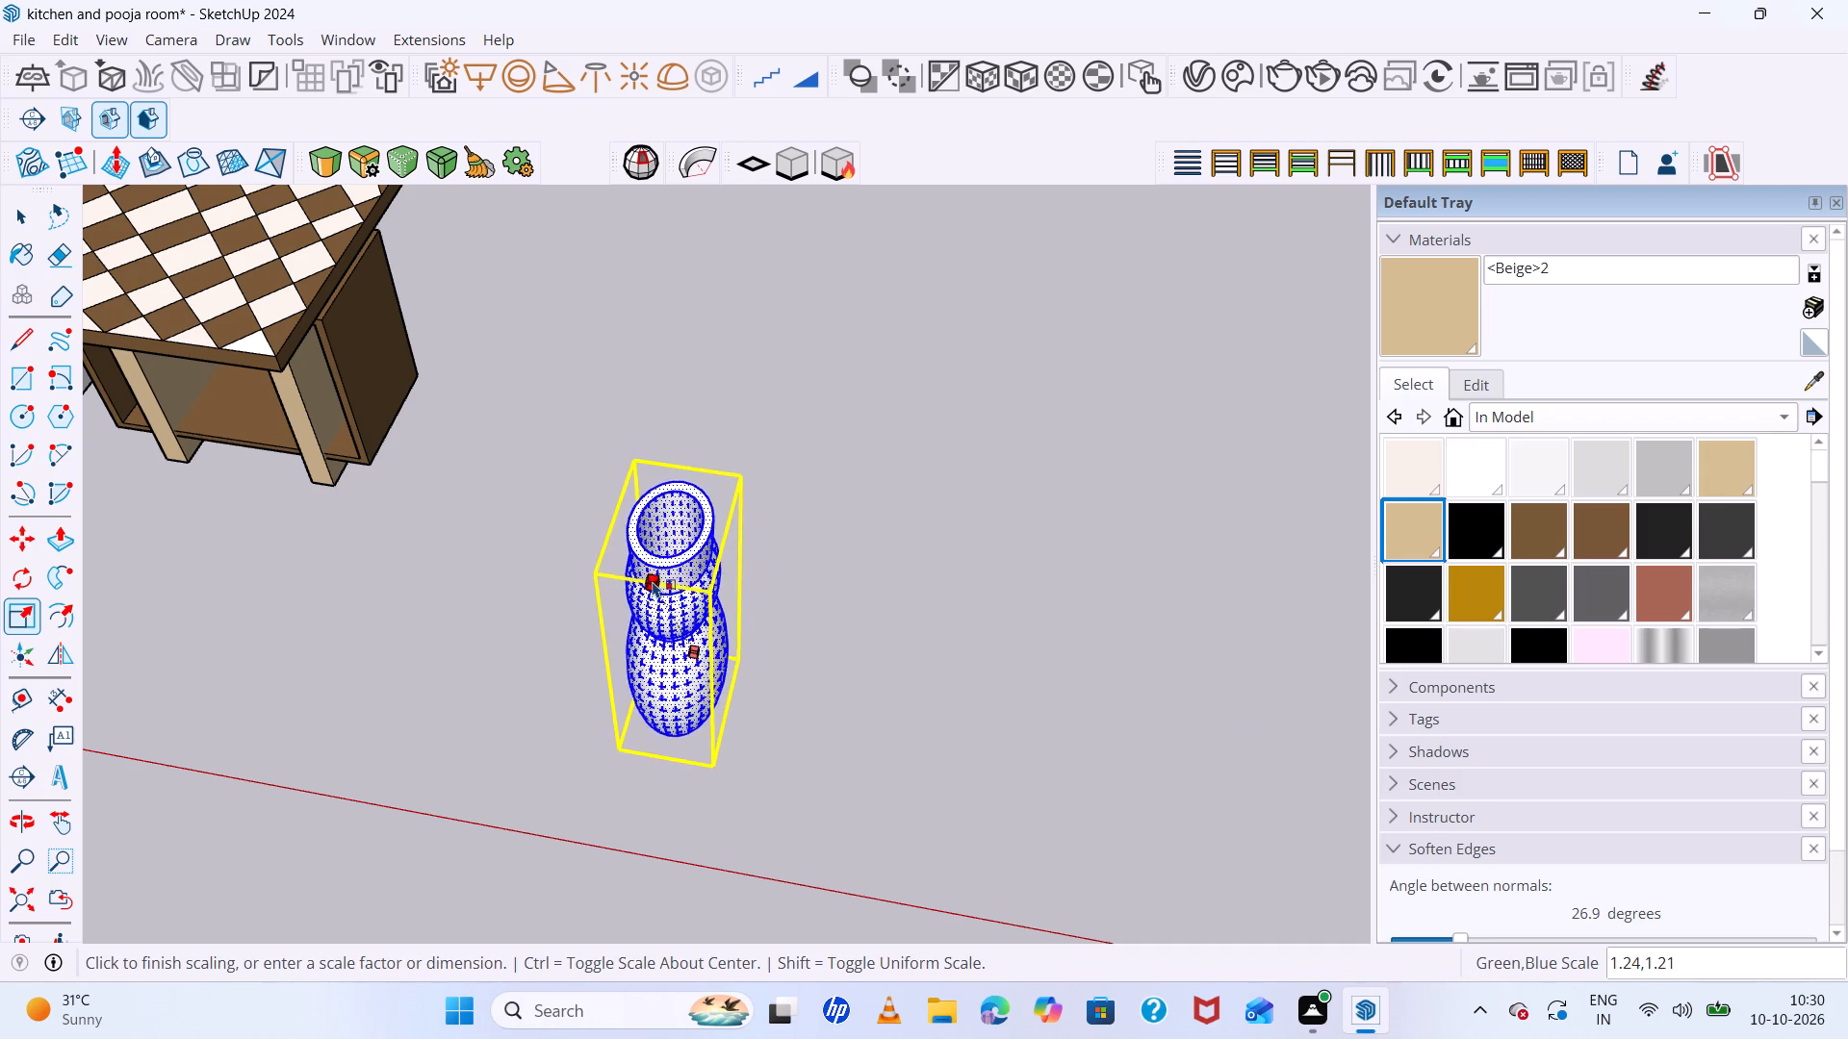
click(662, 560)
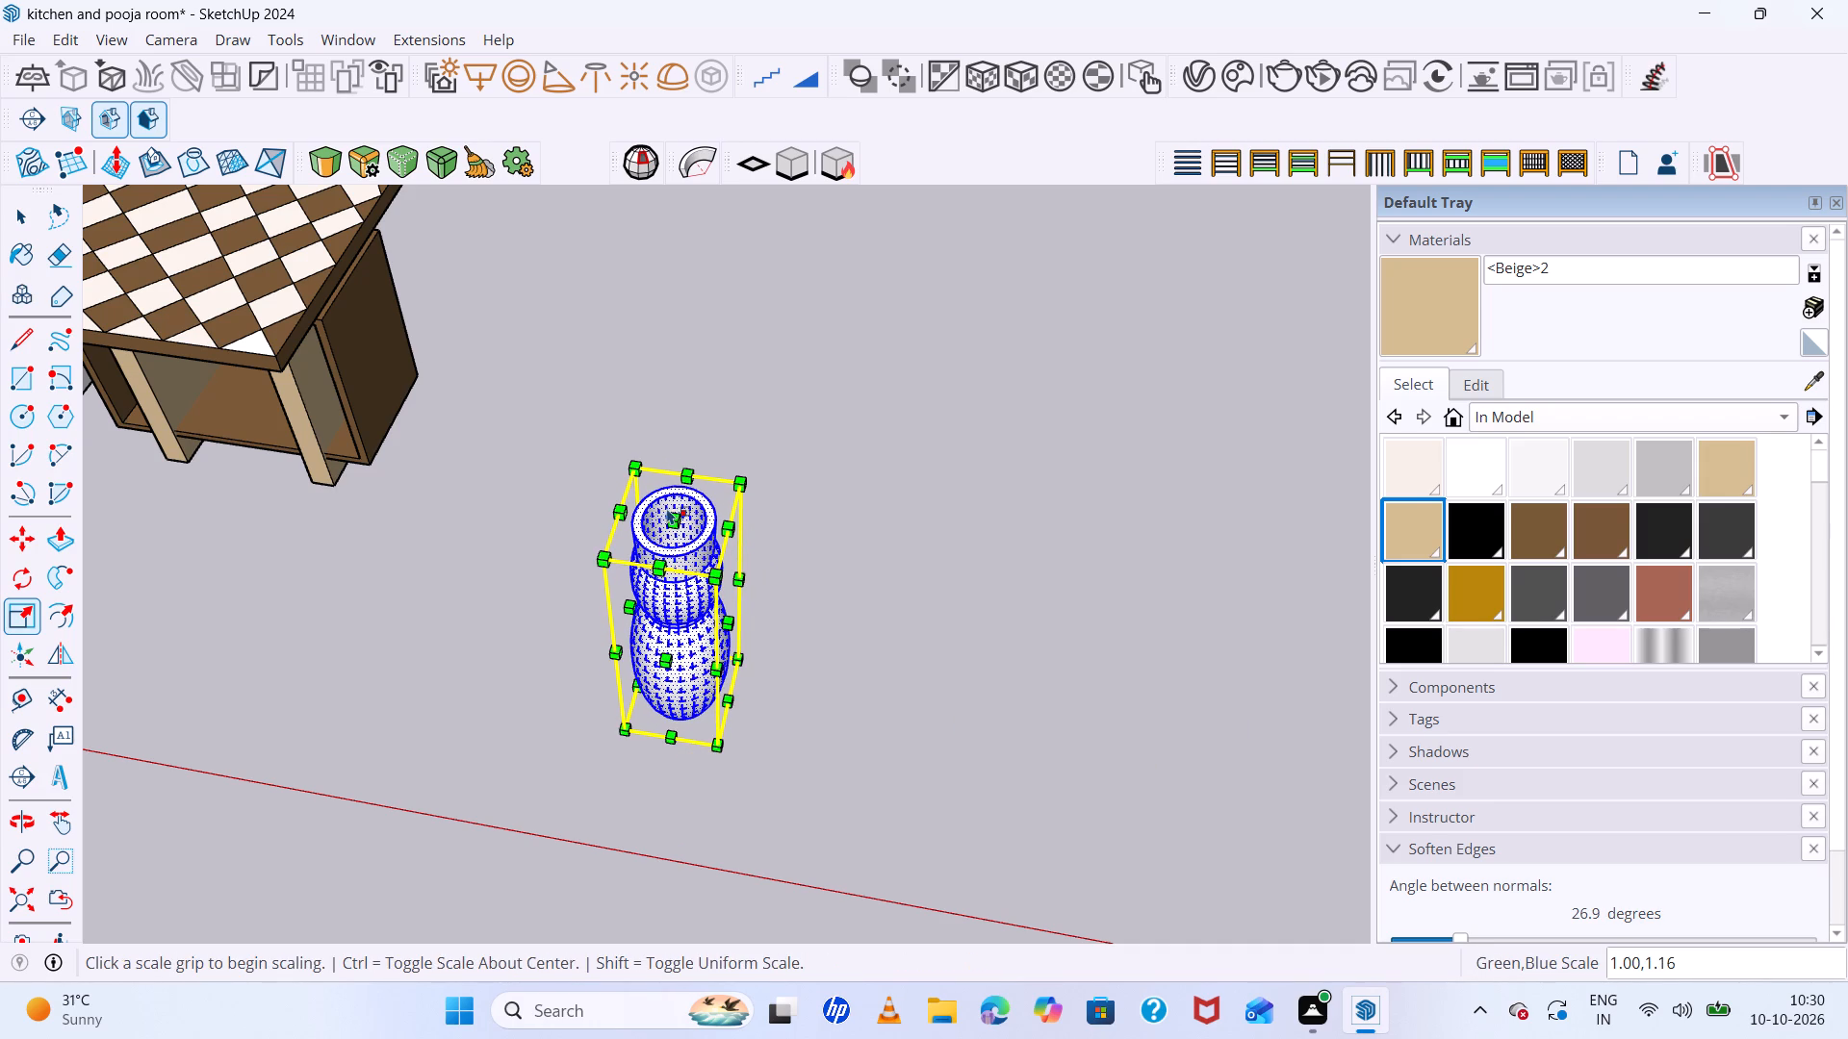
click(674, 516)
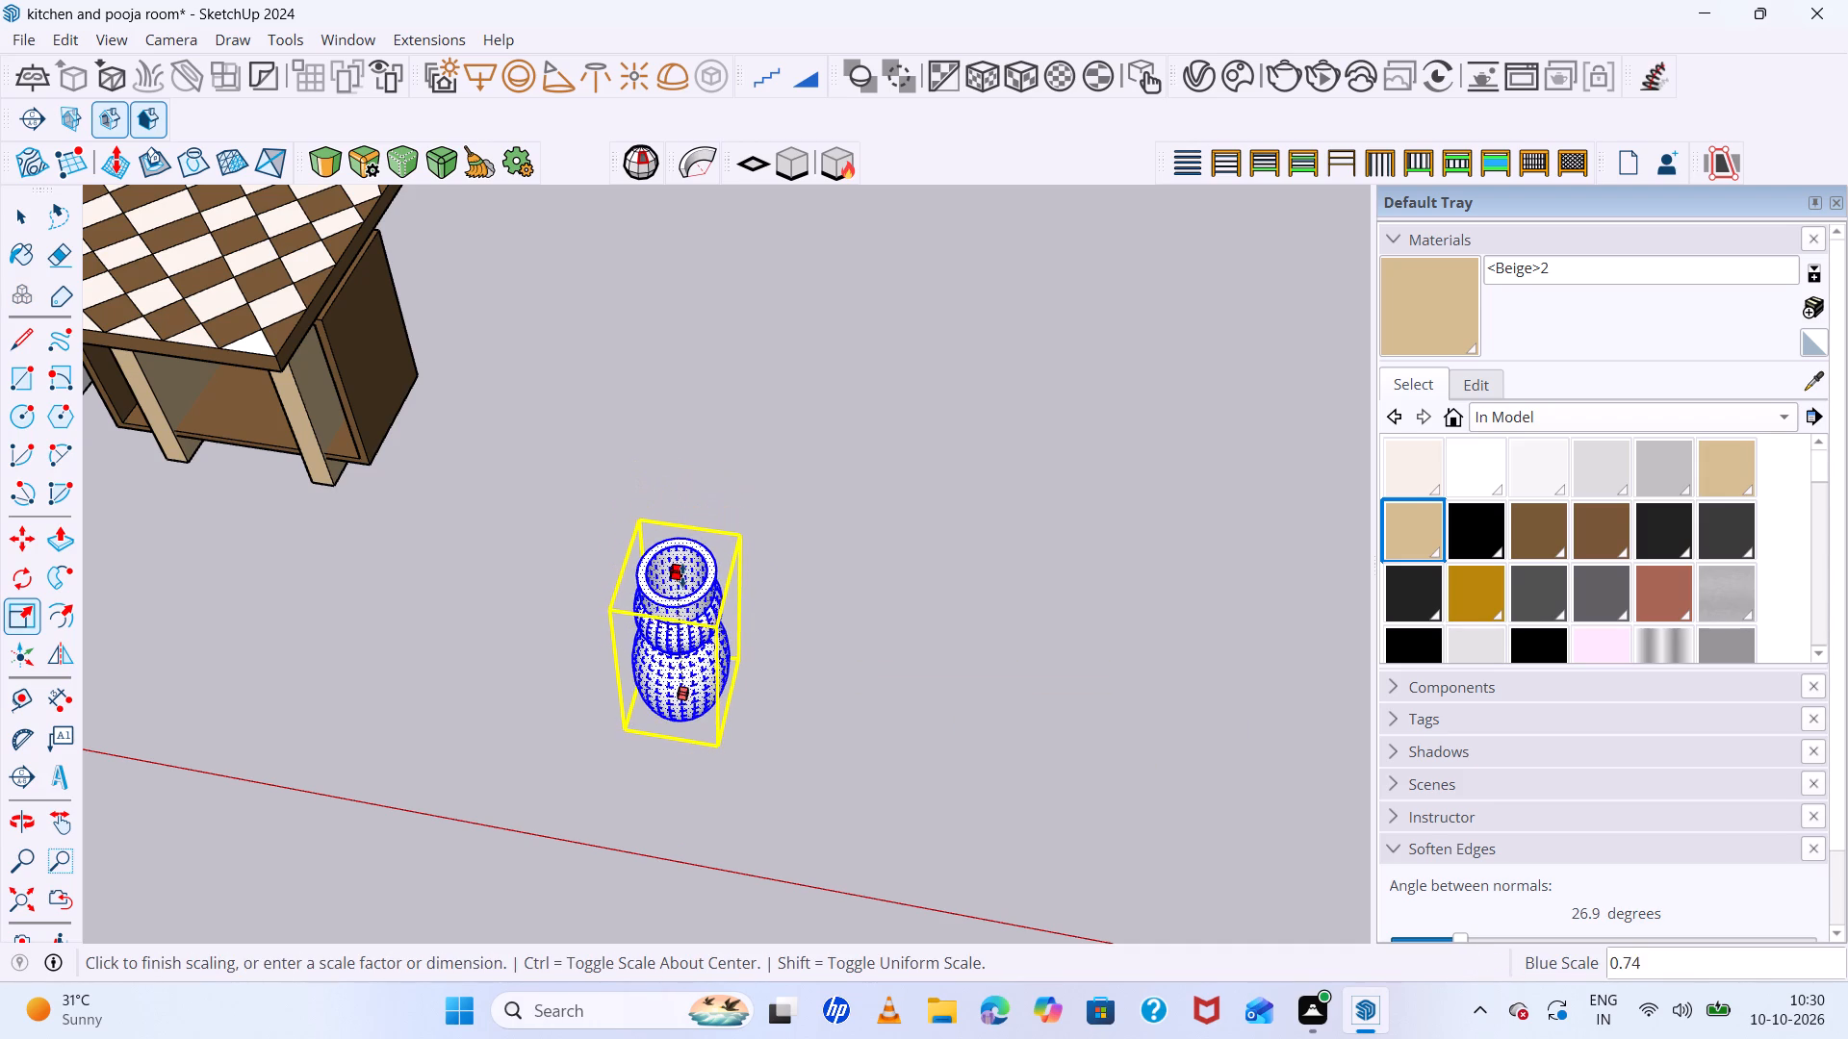
click(683, 580)
Shrink the pot further by scaling about 0.66 in blue, 0.71 in green and 0.75 in red.
middle_drag(713, 625, 728, 346)
middle_click(728, 346)
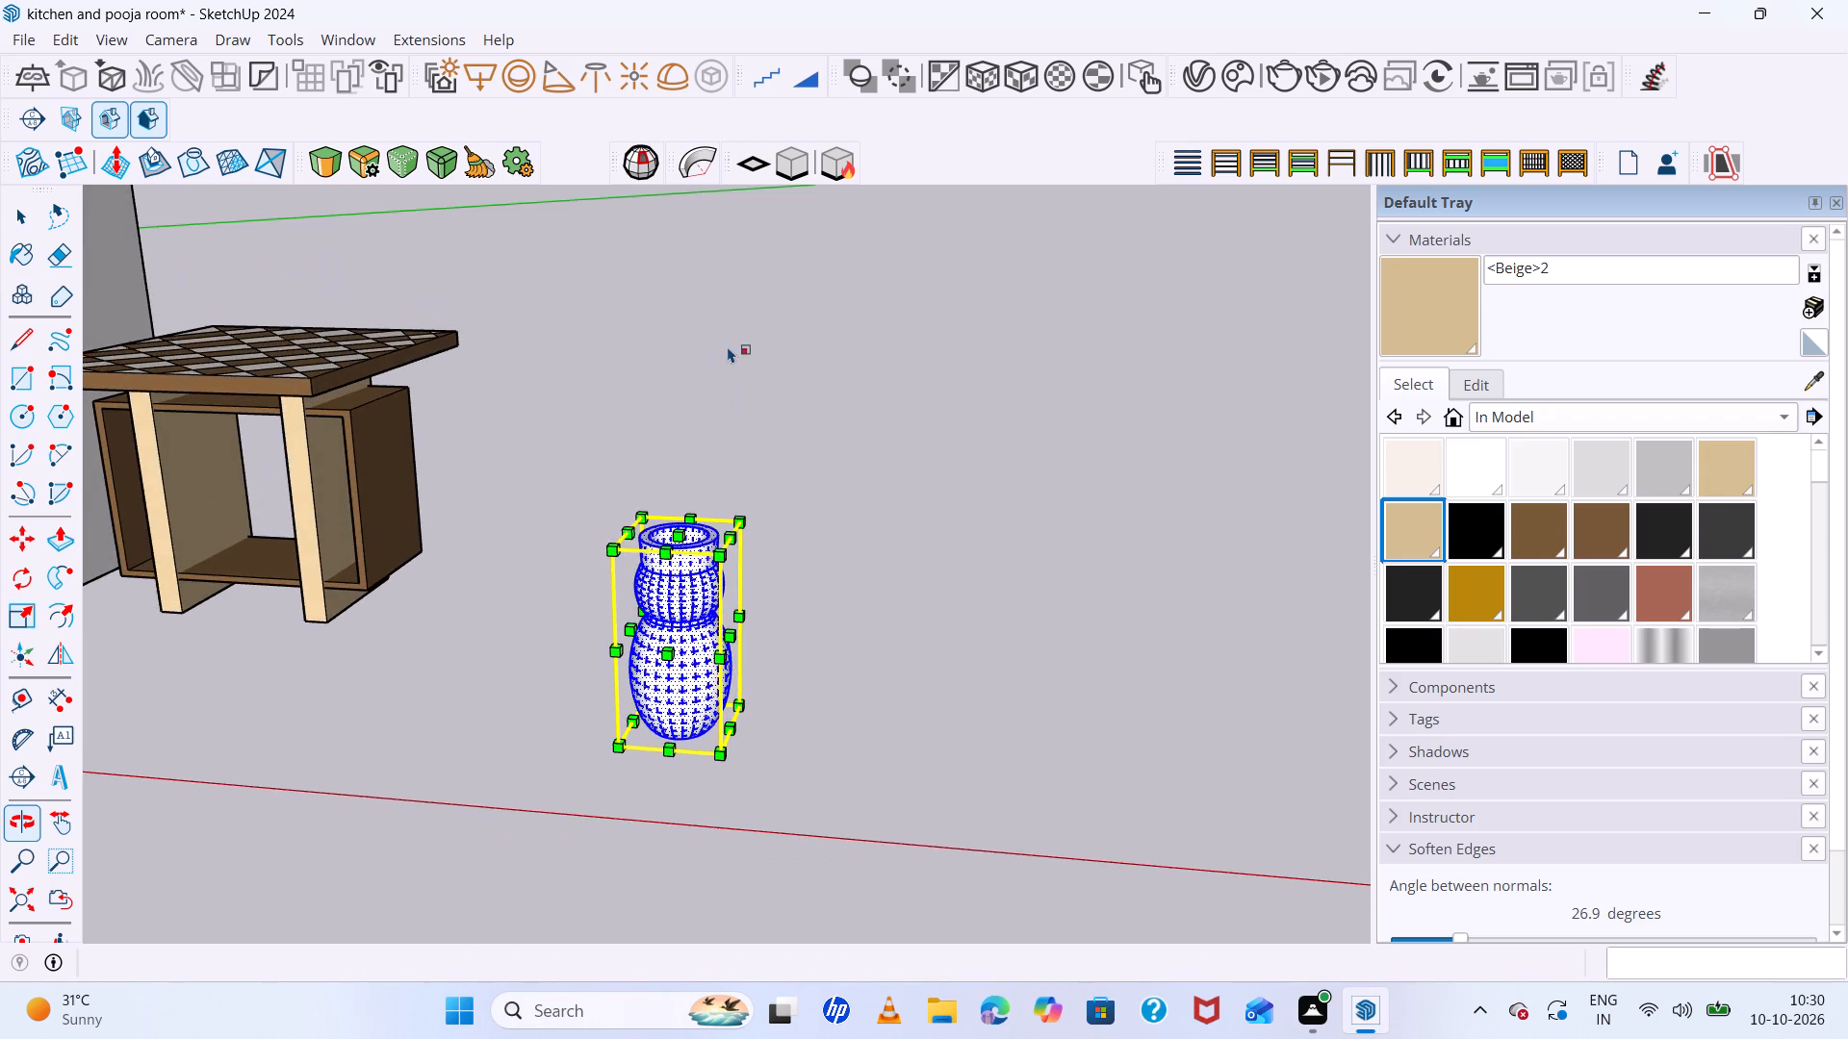
scroll(674, 652, up, 7)
scroll(674, 652, down, 6)
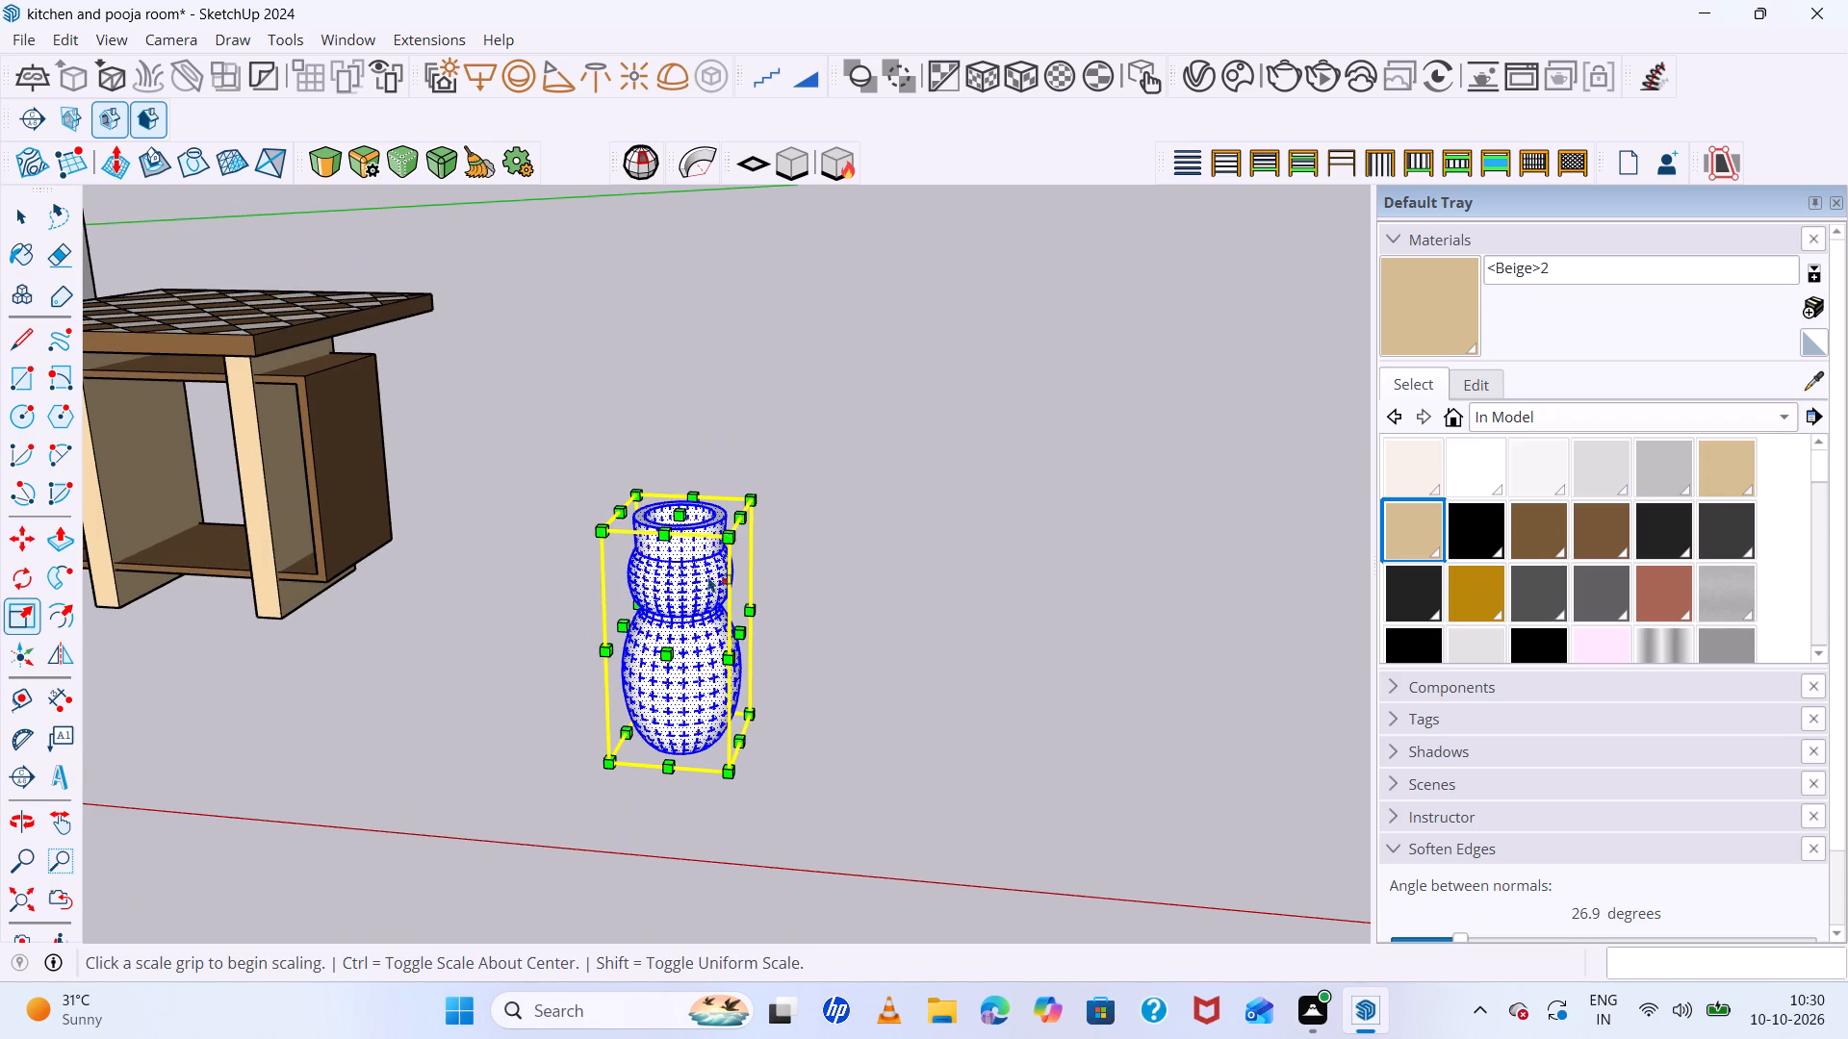
click(684, 510)
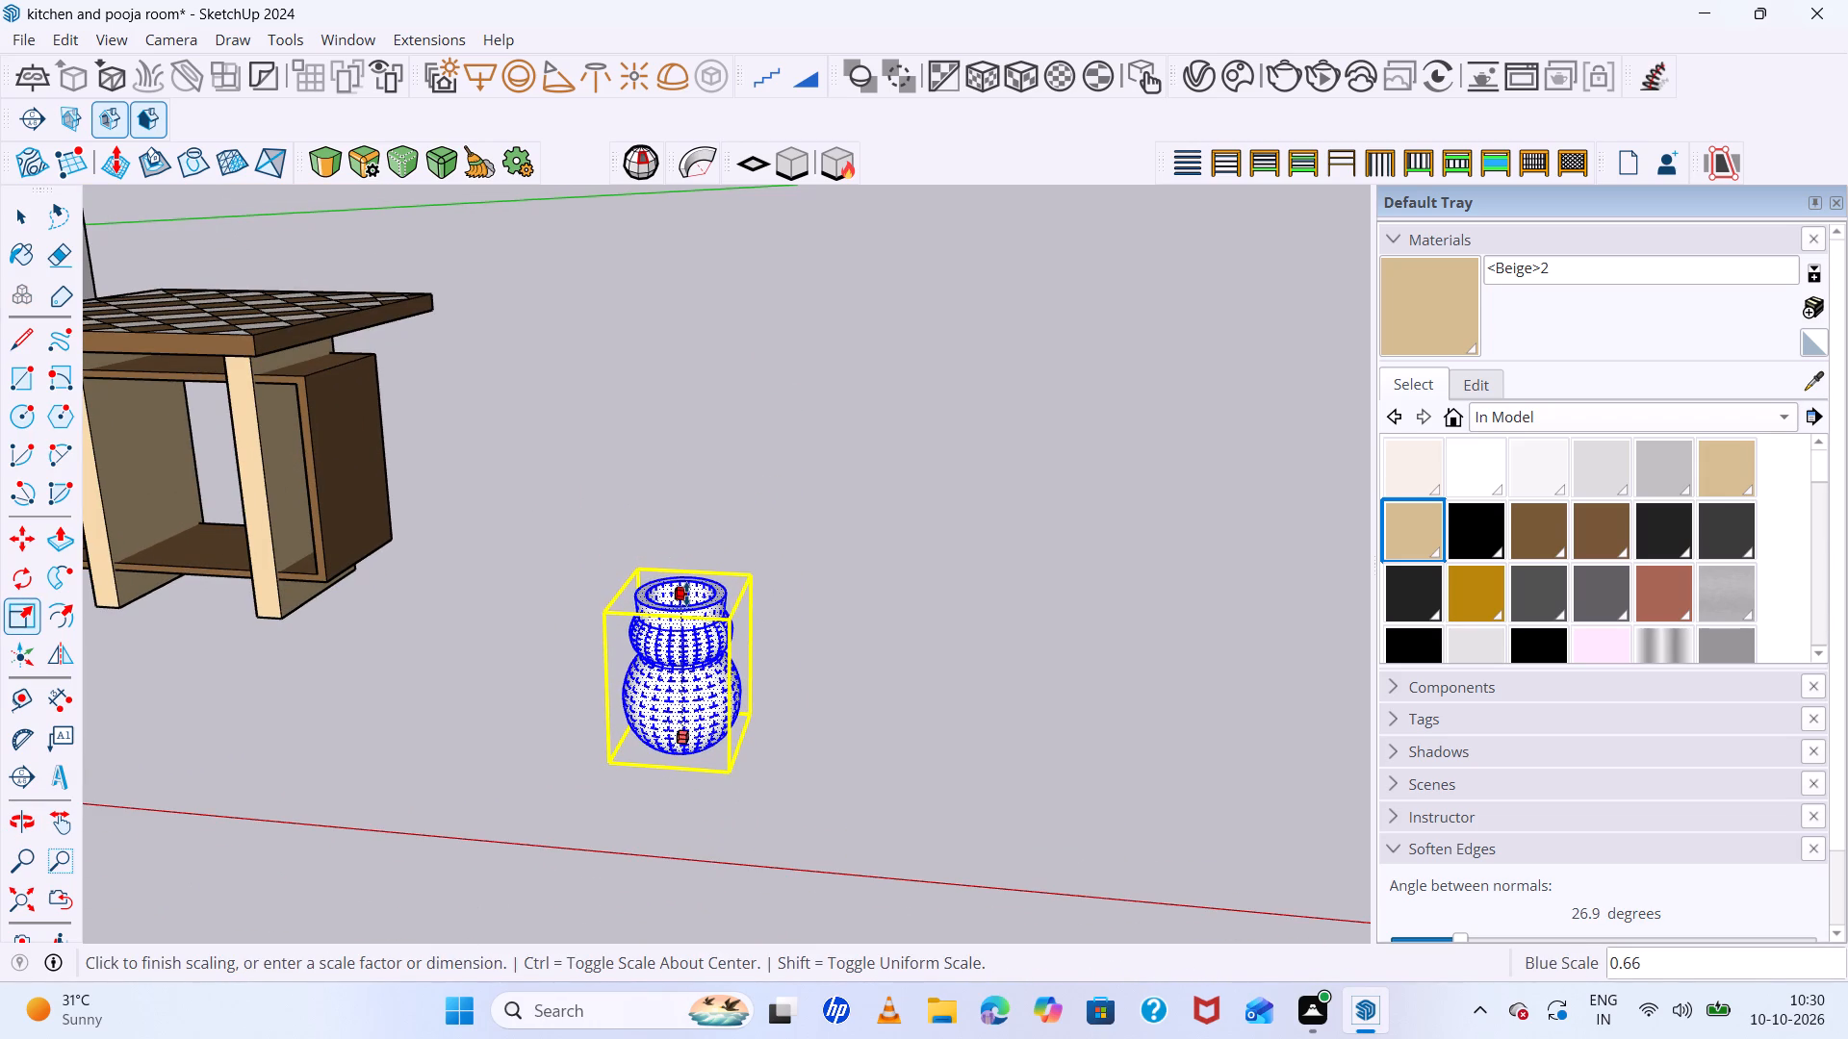
click(686, 594)
click(671, 693)
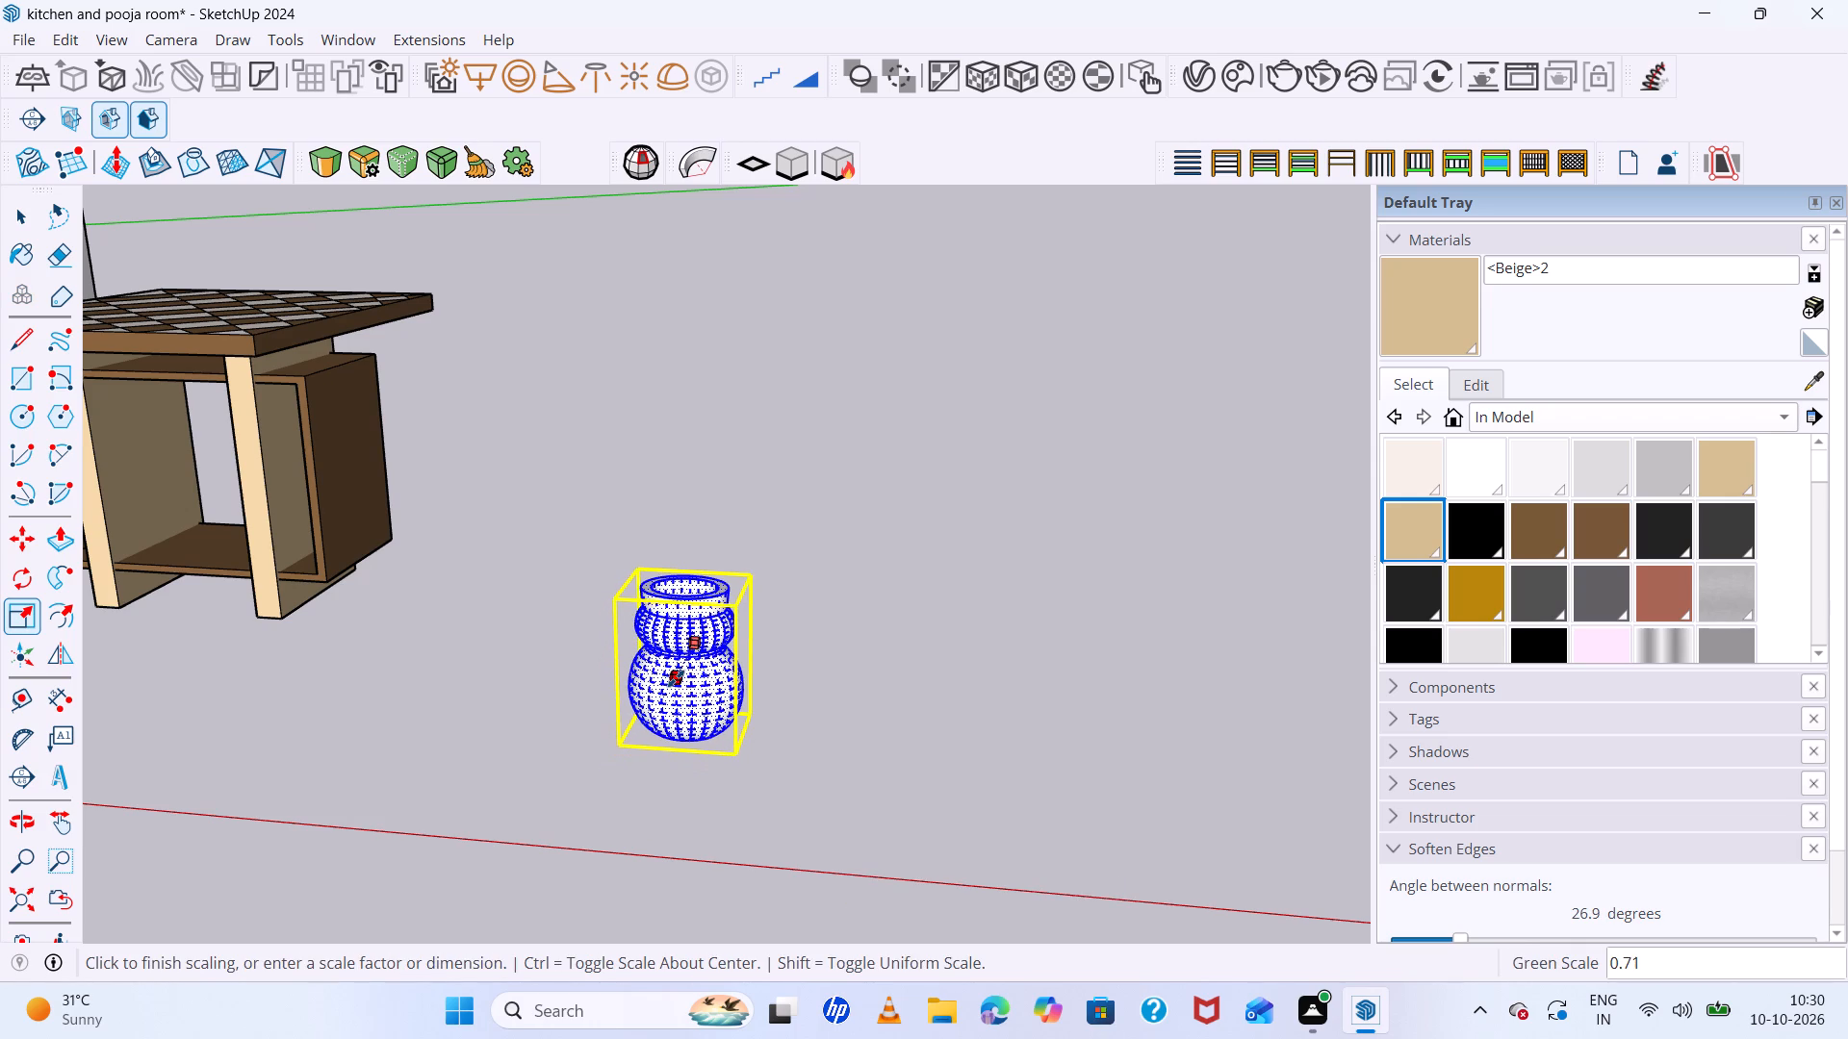
click(676, 678)
click(735, 656)
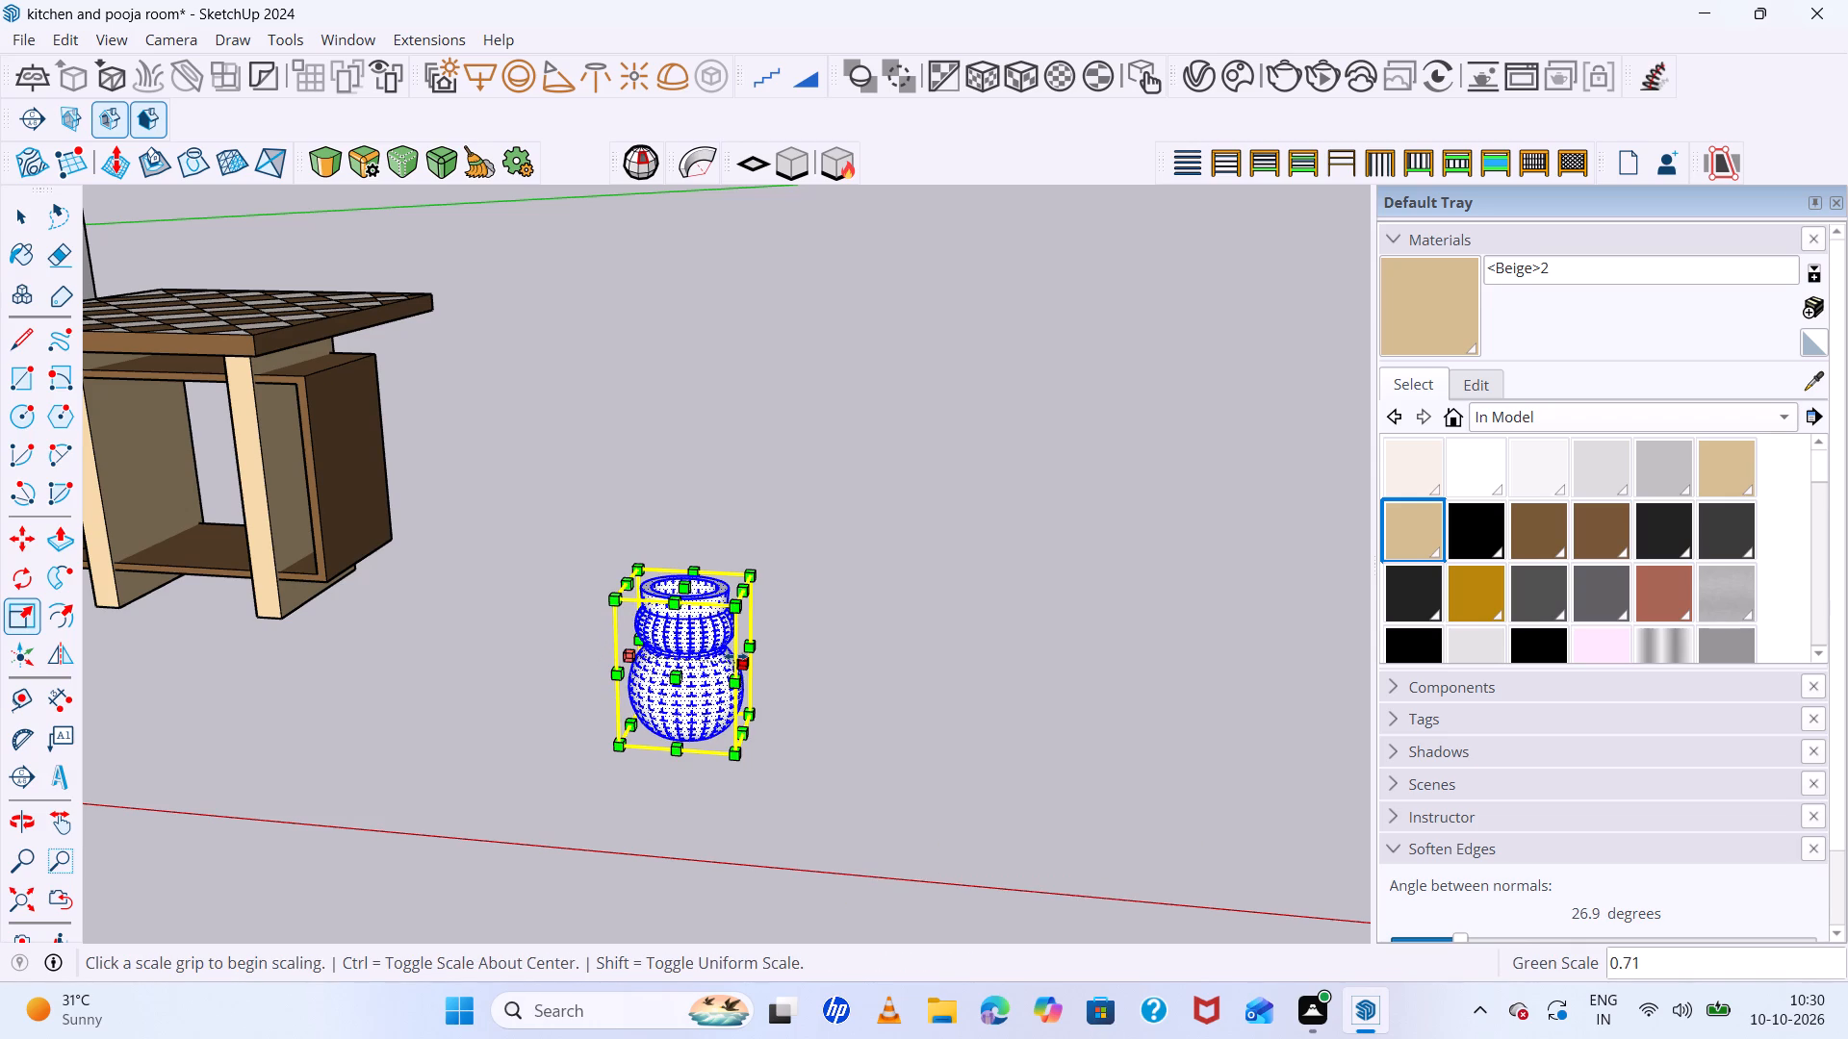
click(716, 655)
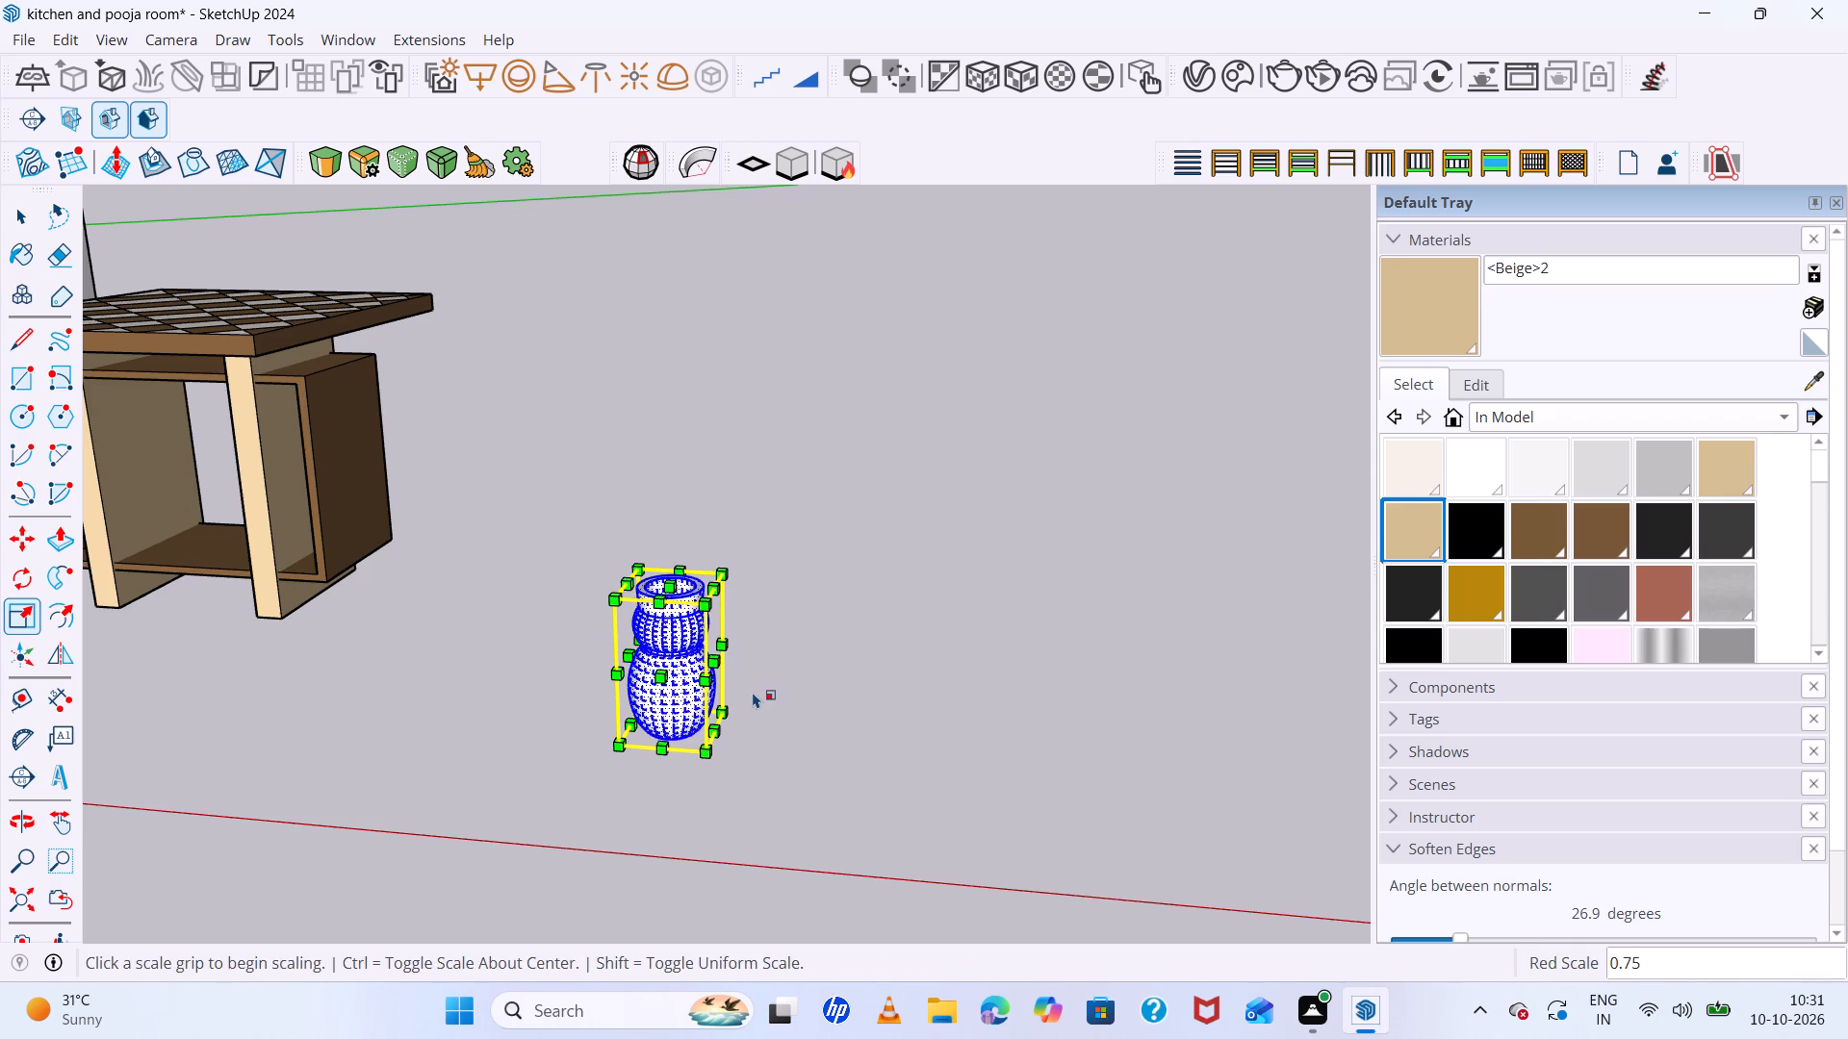
key(space)
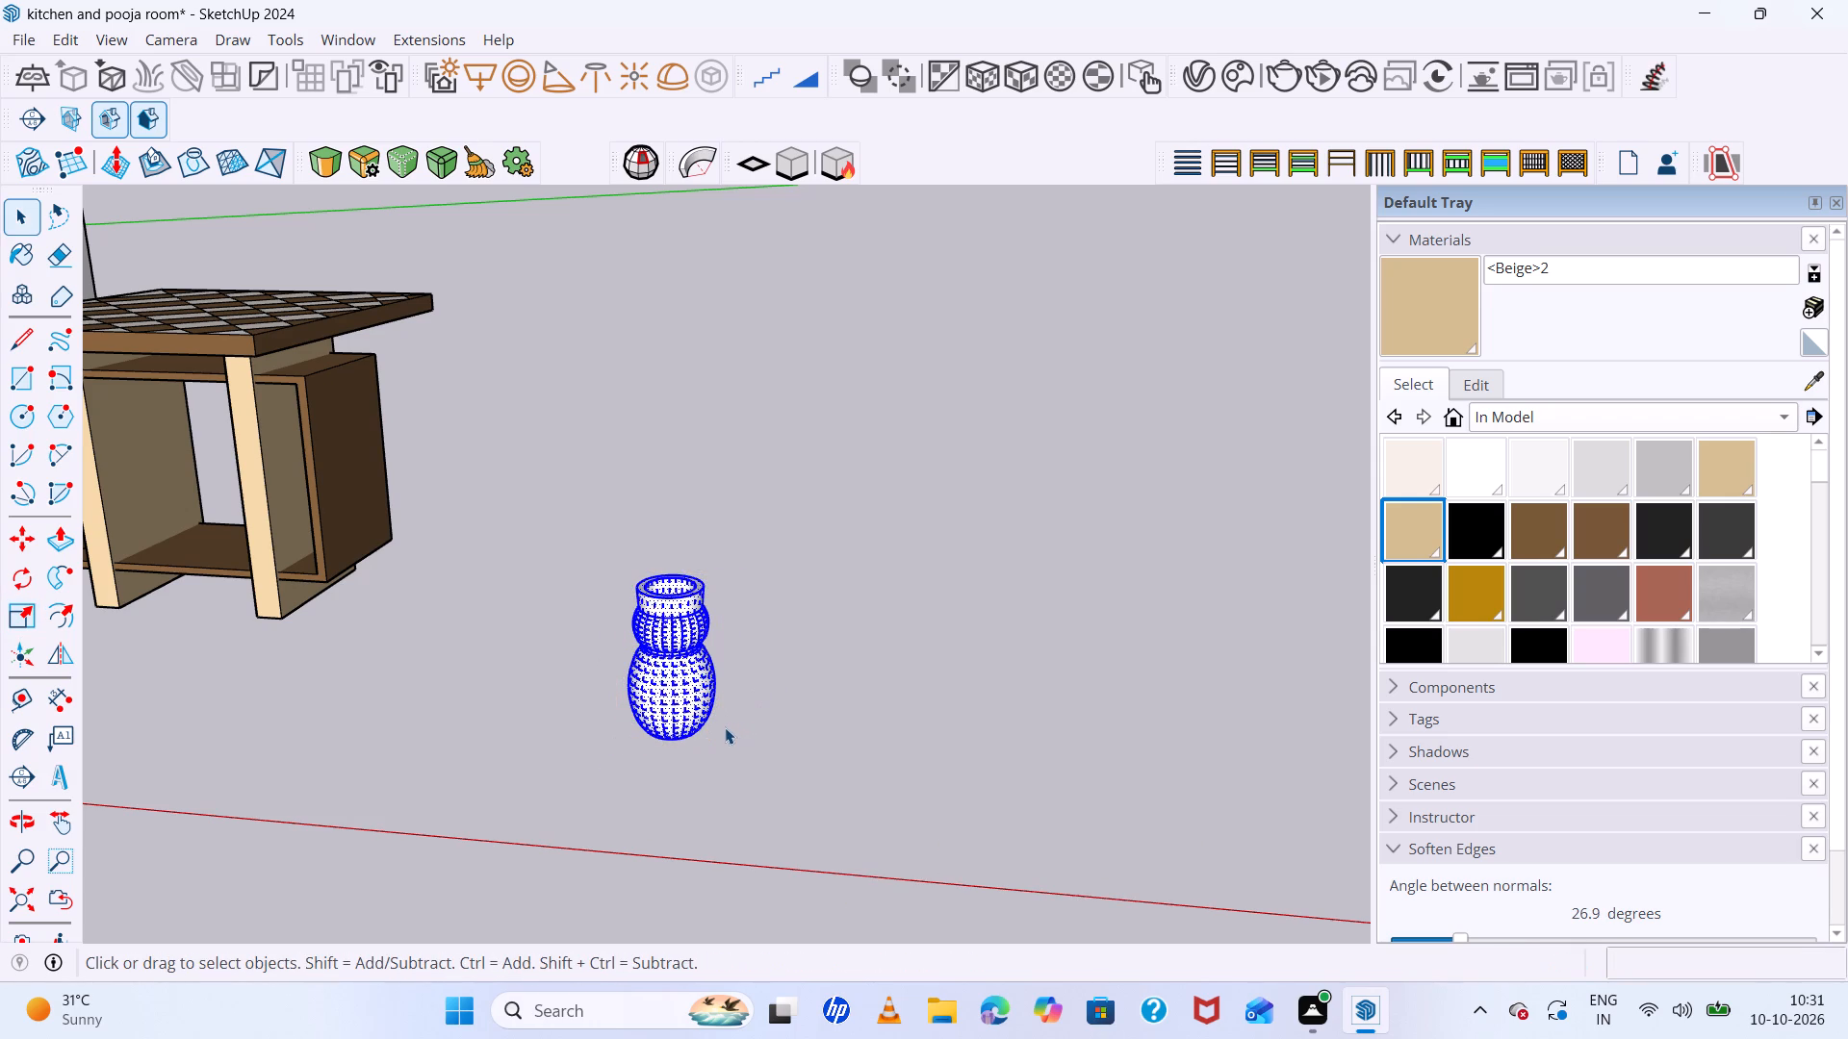
Make the scaled pot geometry a group.
right_click(657, 698)
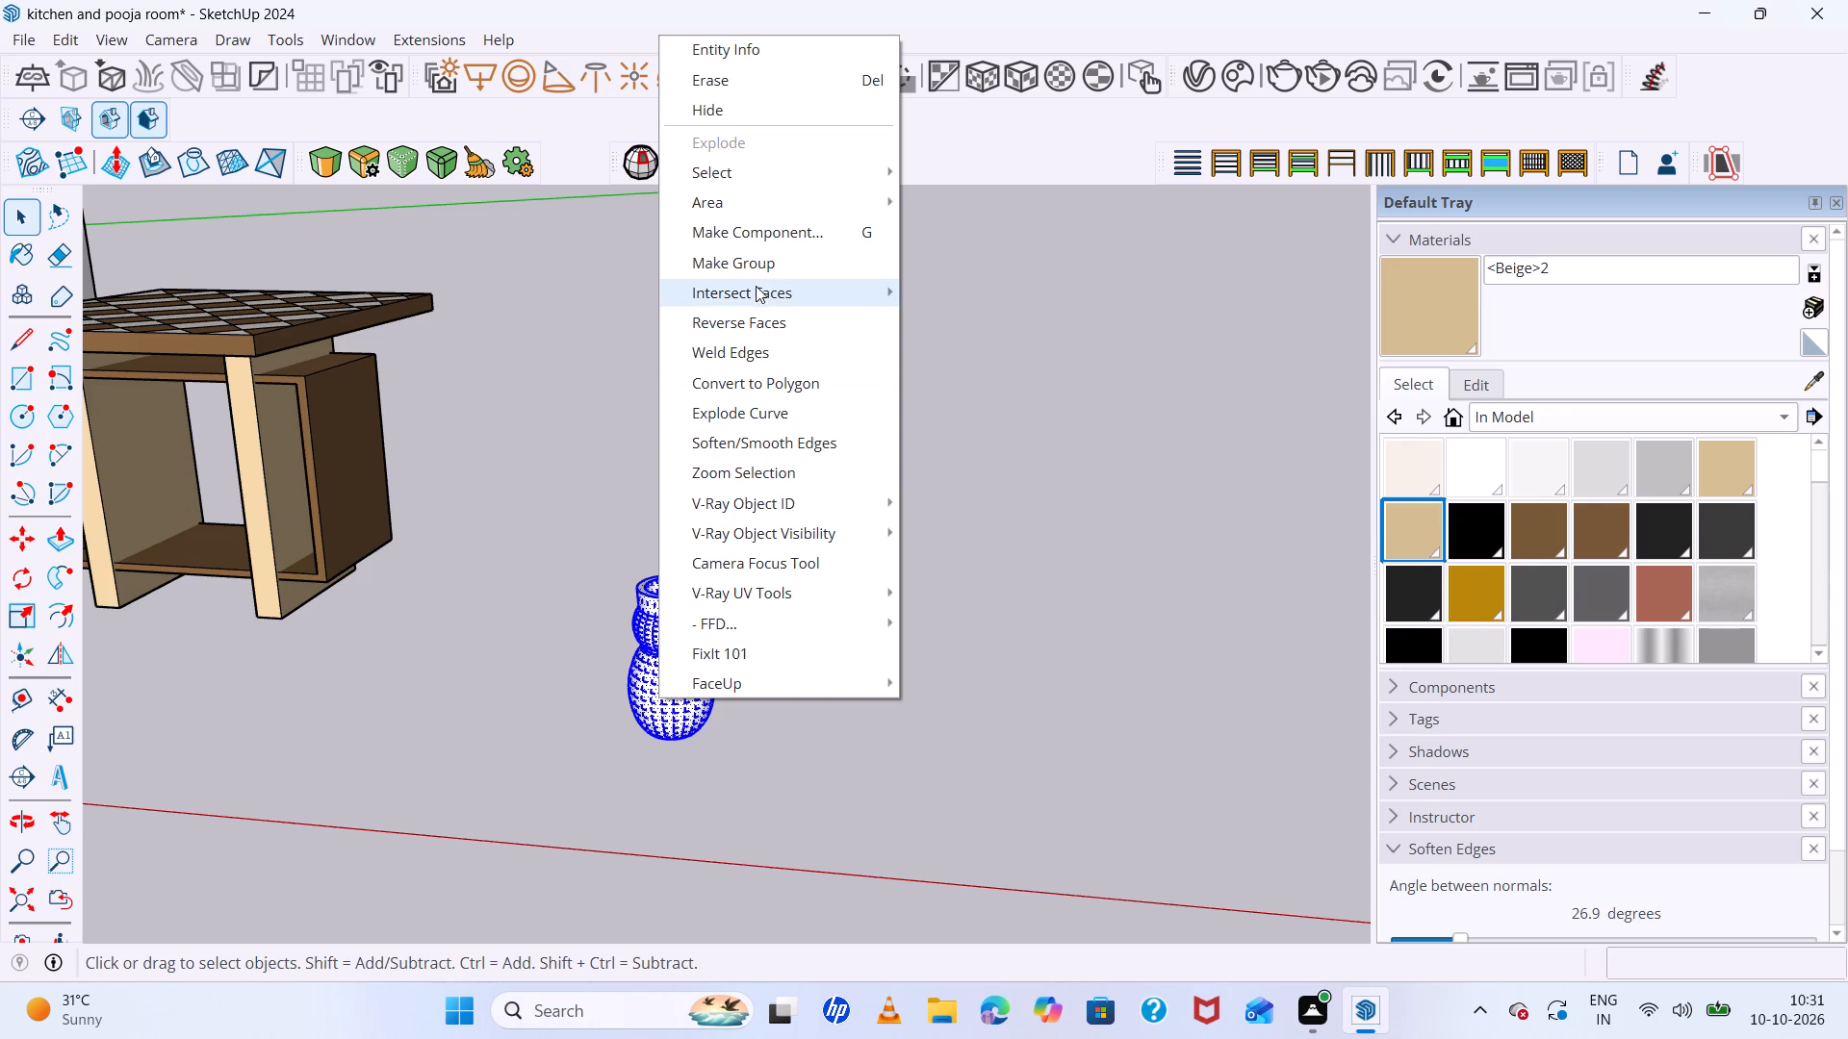
click(758, 266)
Move the pot group by its bottom corner onto the small checkered table, near the wall beside it.
key(m)
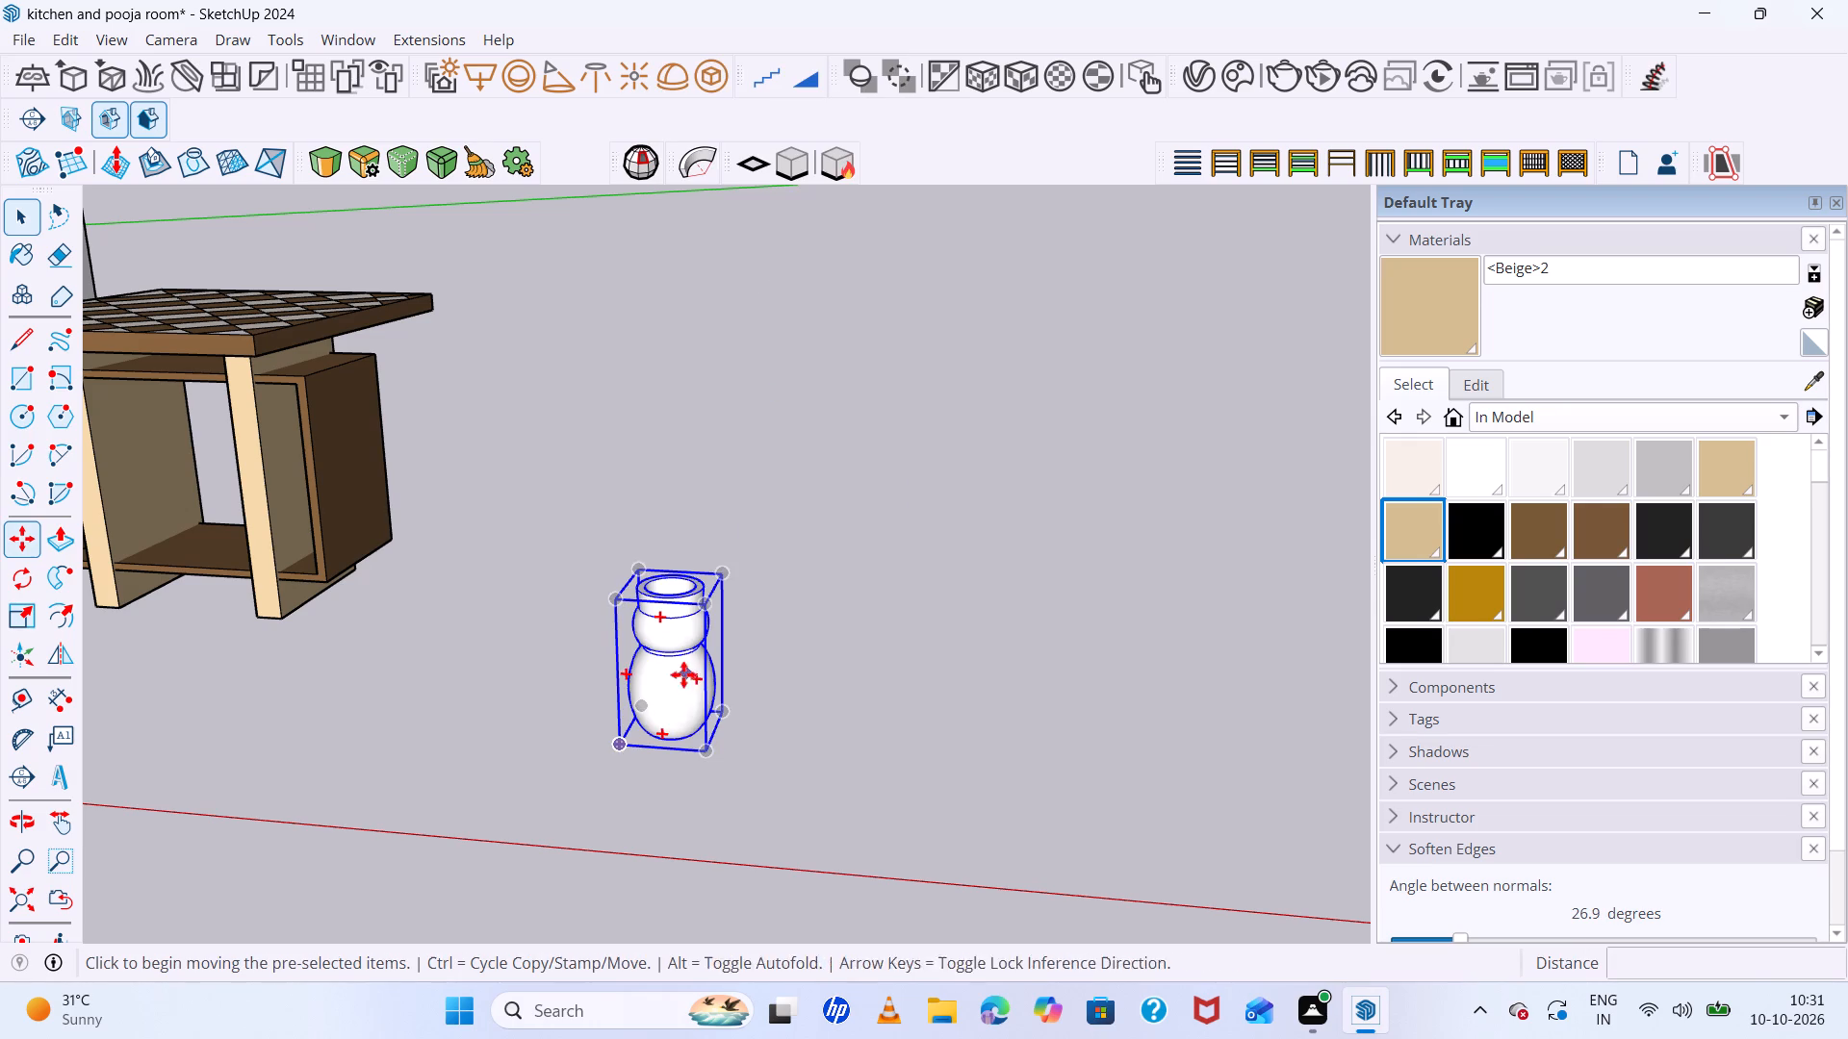
click(709, 755)
scroll(722, 642, down, 11)
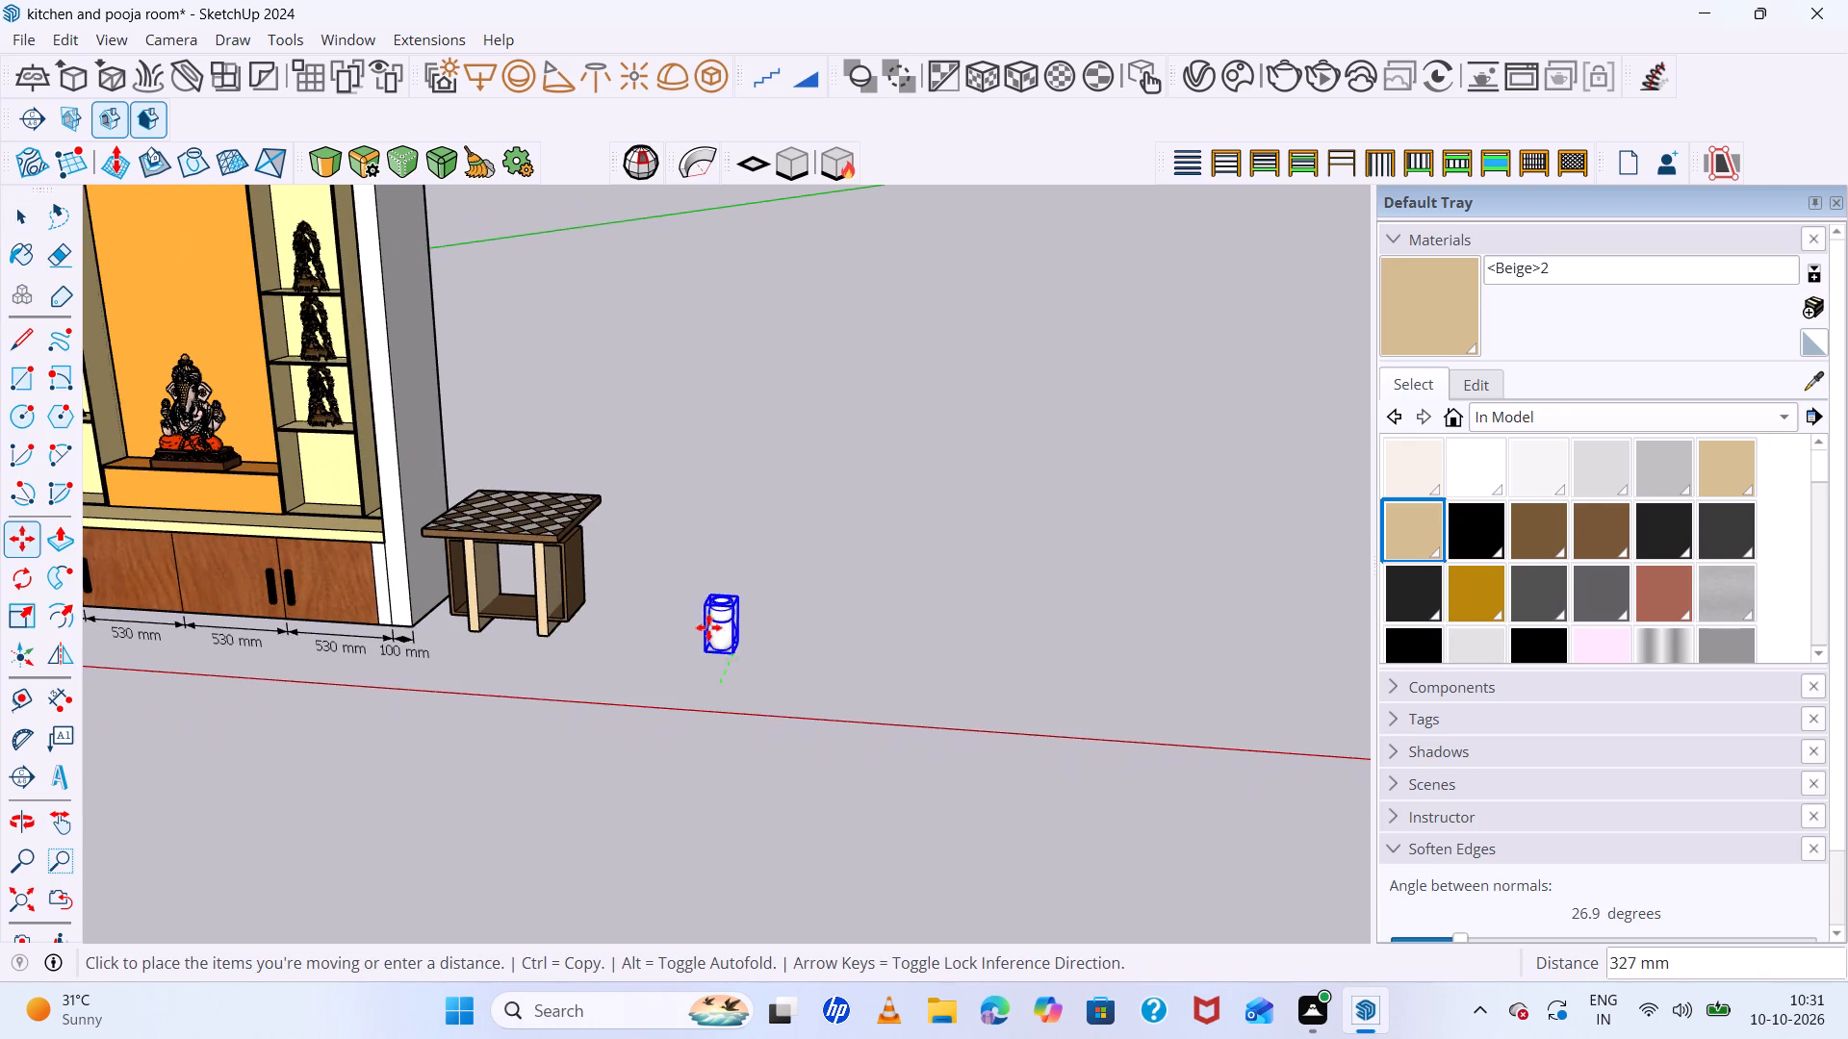
scroll(552, 501, up, 6)
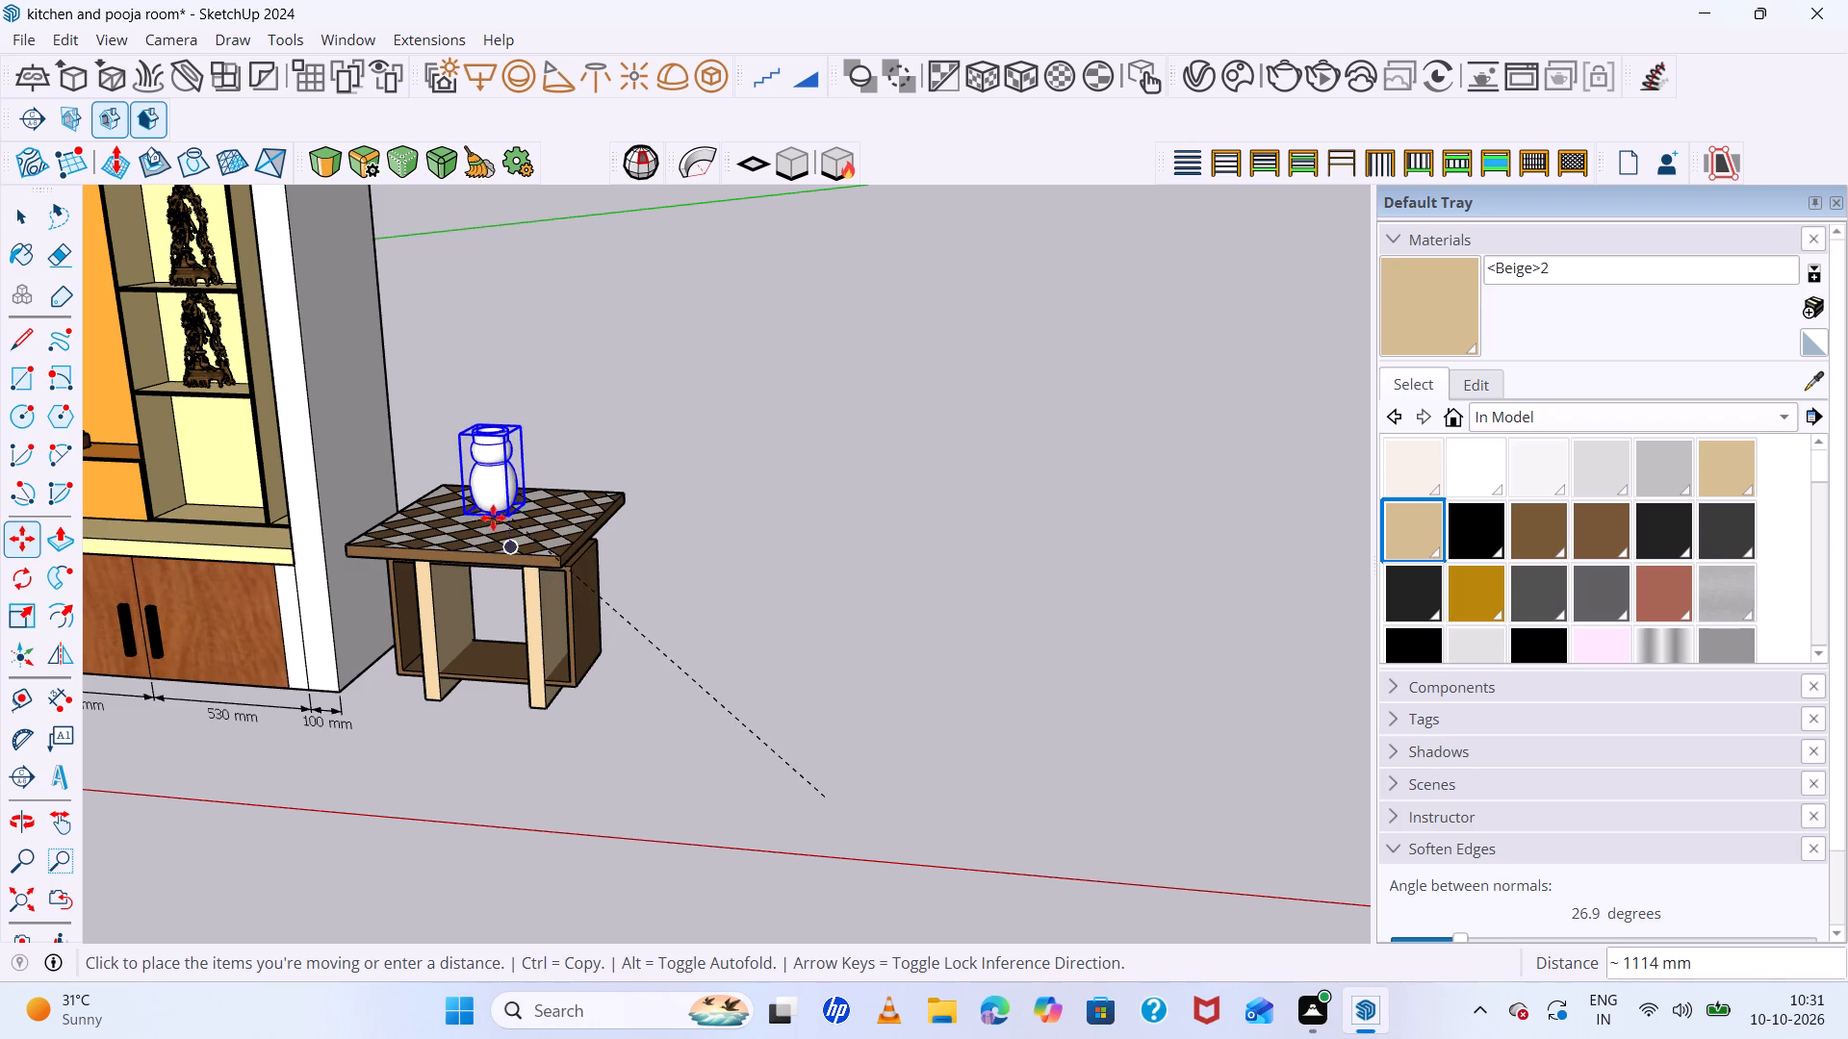
click(435, 525)
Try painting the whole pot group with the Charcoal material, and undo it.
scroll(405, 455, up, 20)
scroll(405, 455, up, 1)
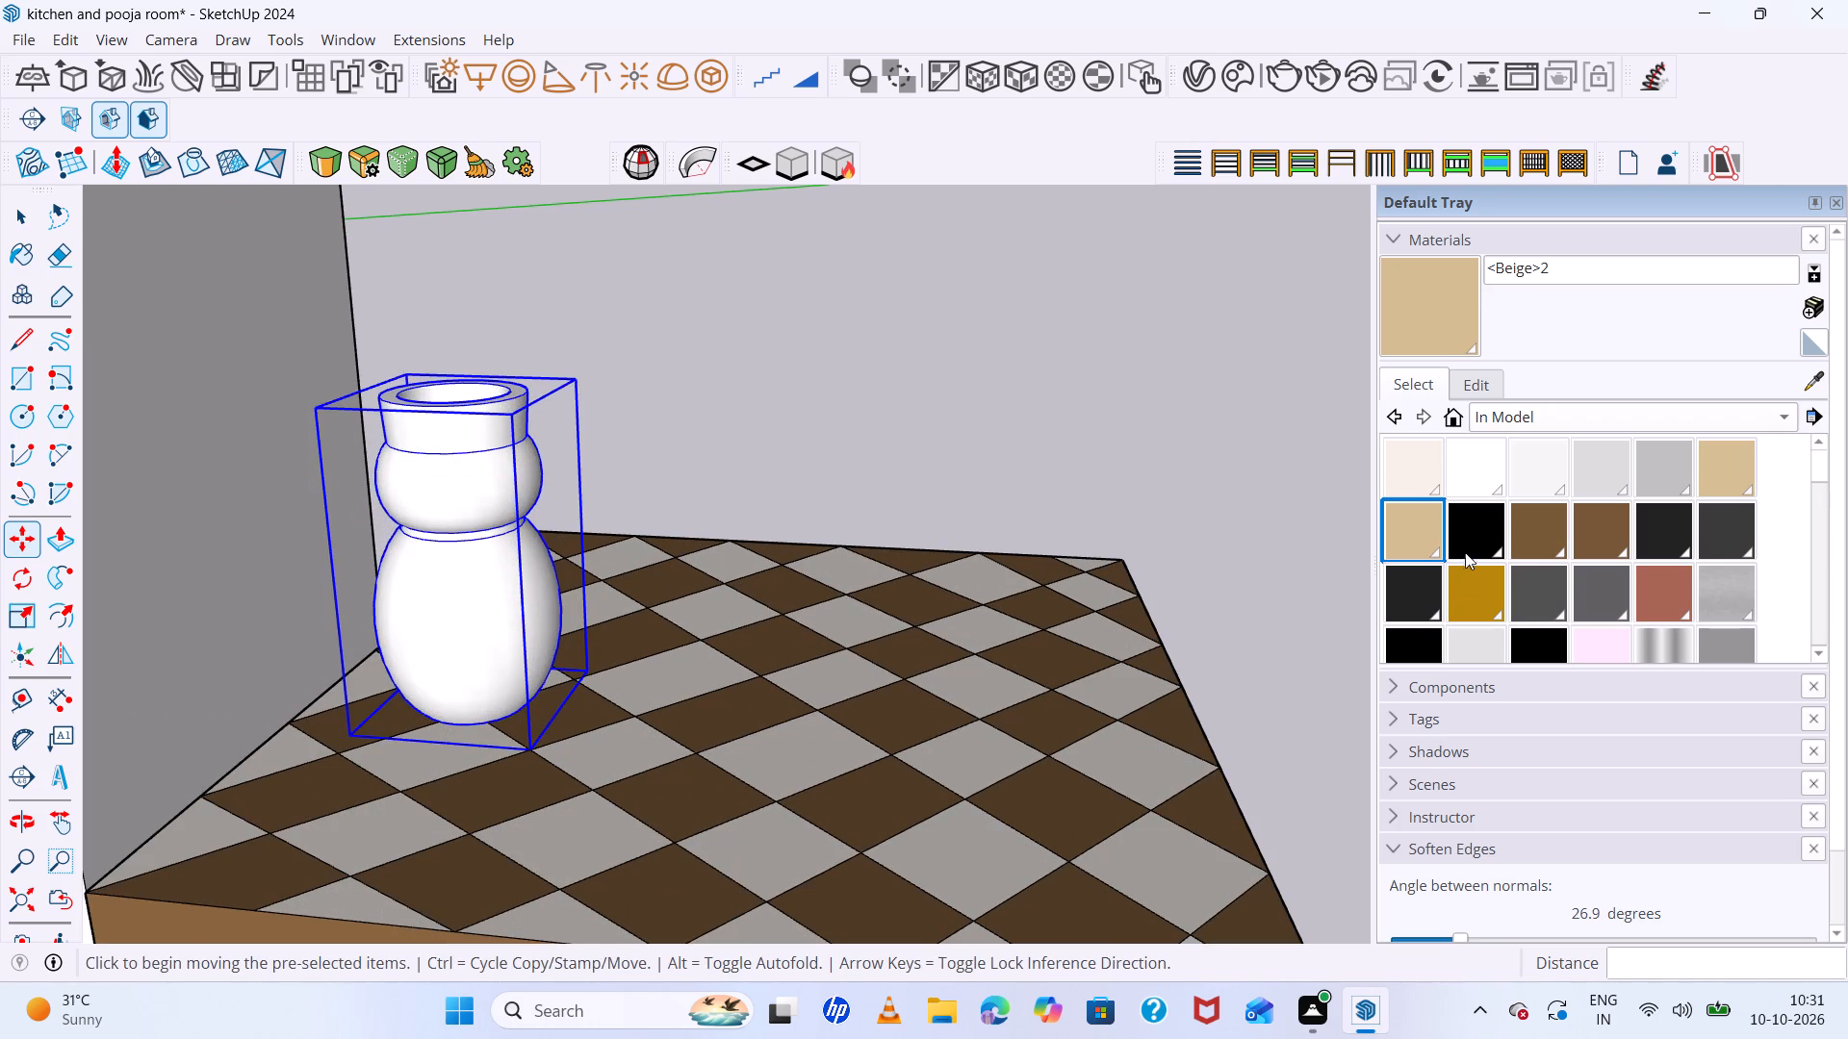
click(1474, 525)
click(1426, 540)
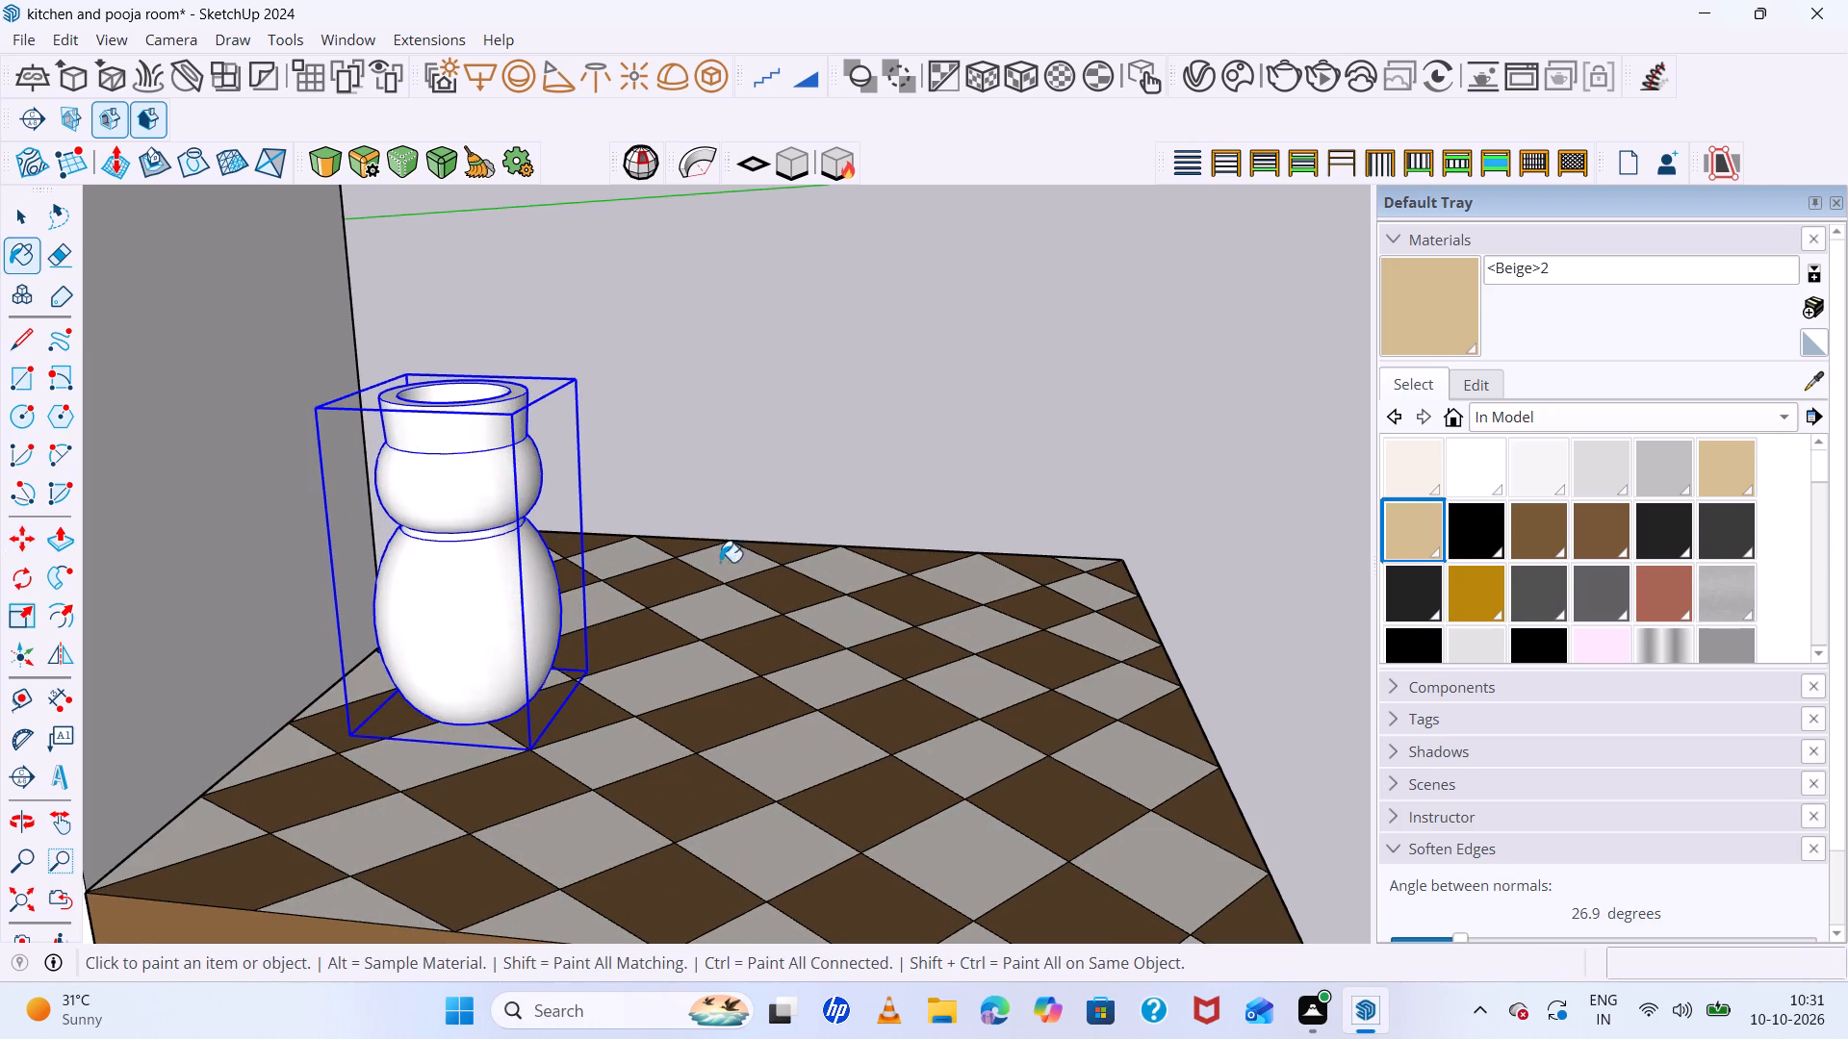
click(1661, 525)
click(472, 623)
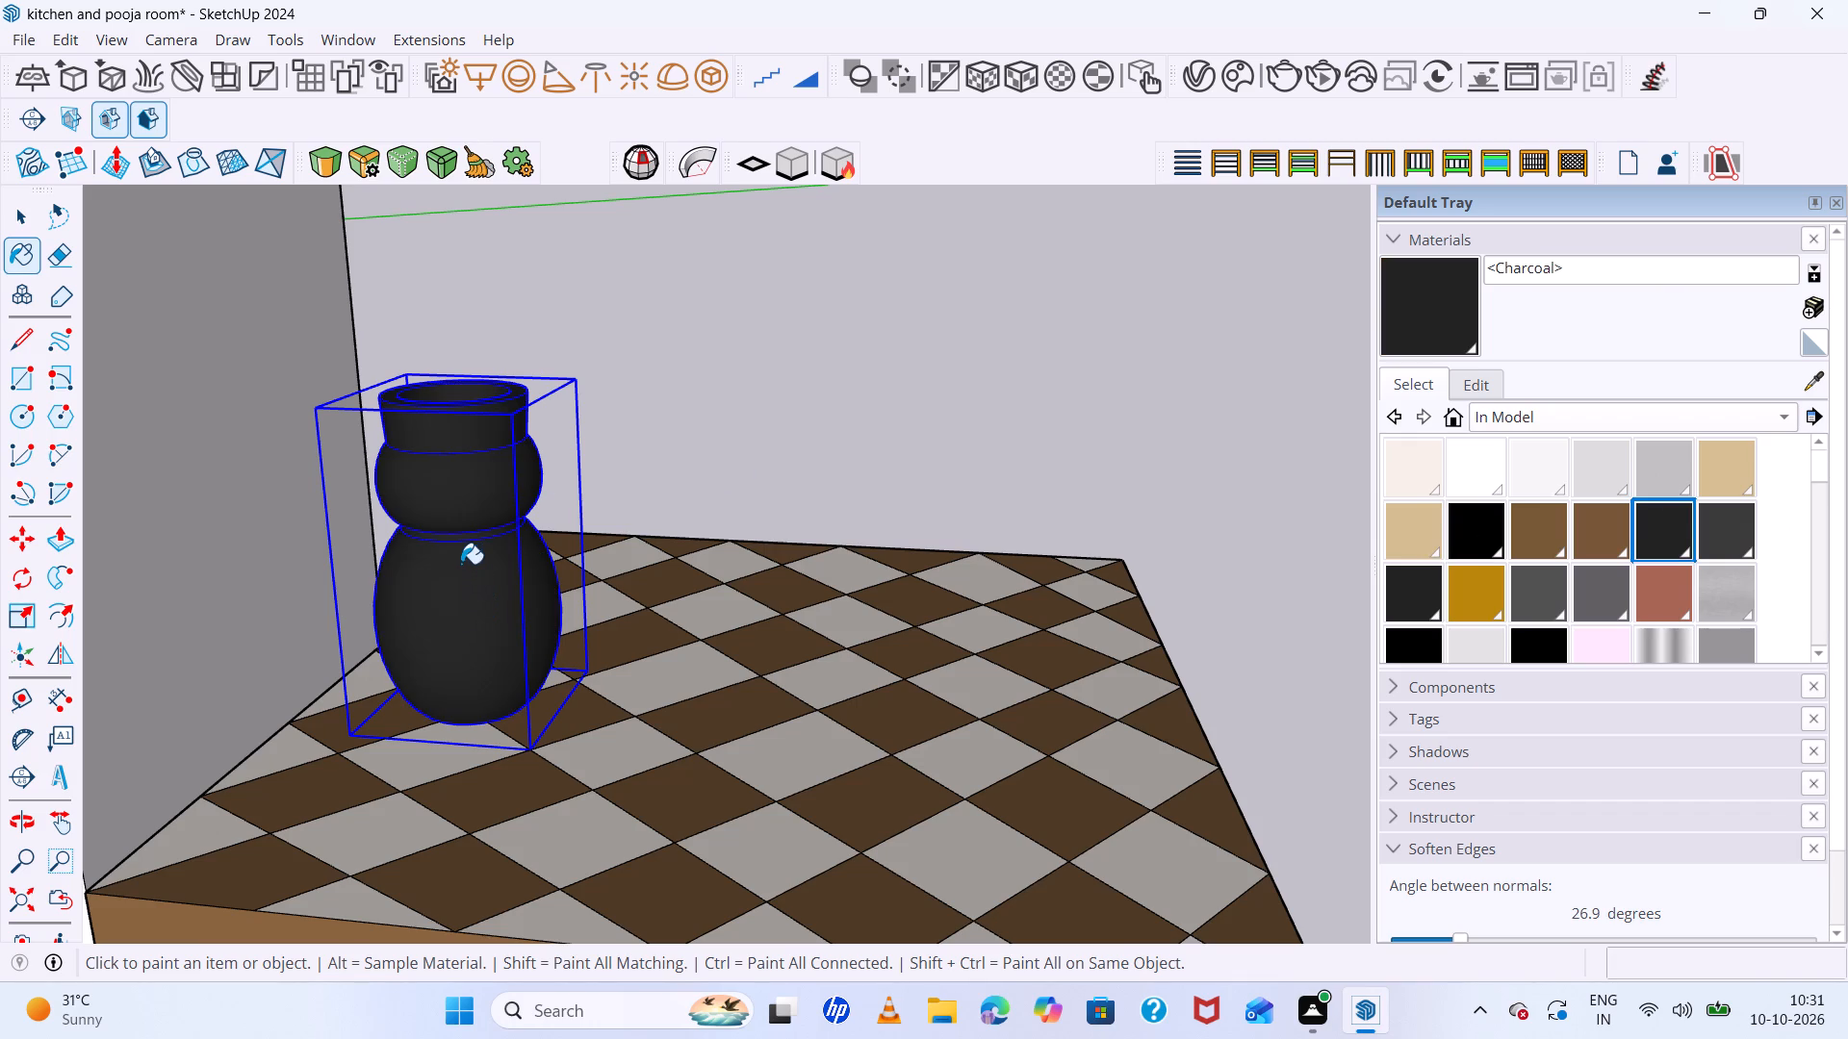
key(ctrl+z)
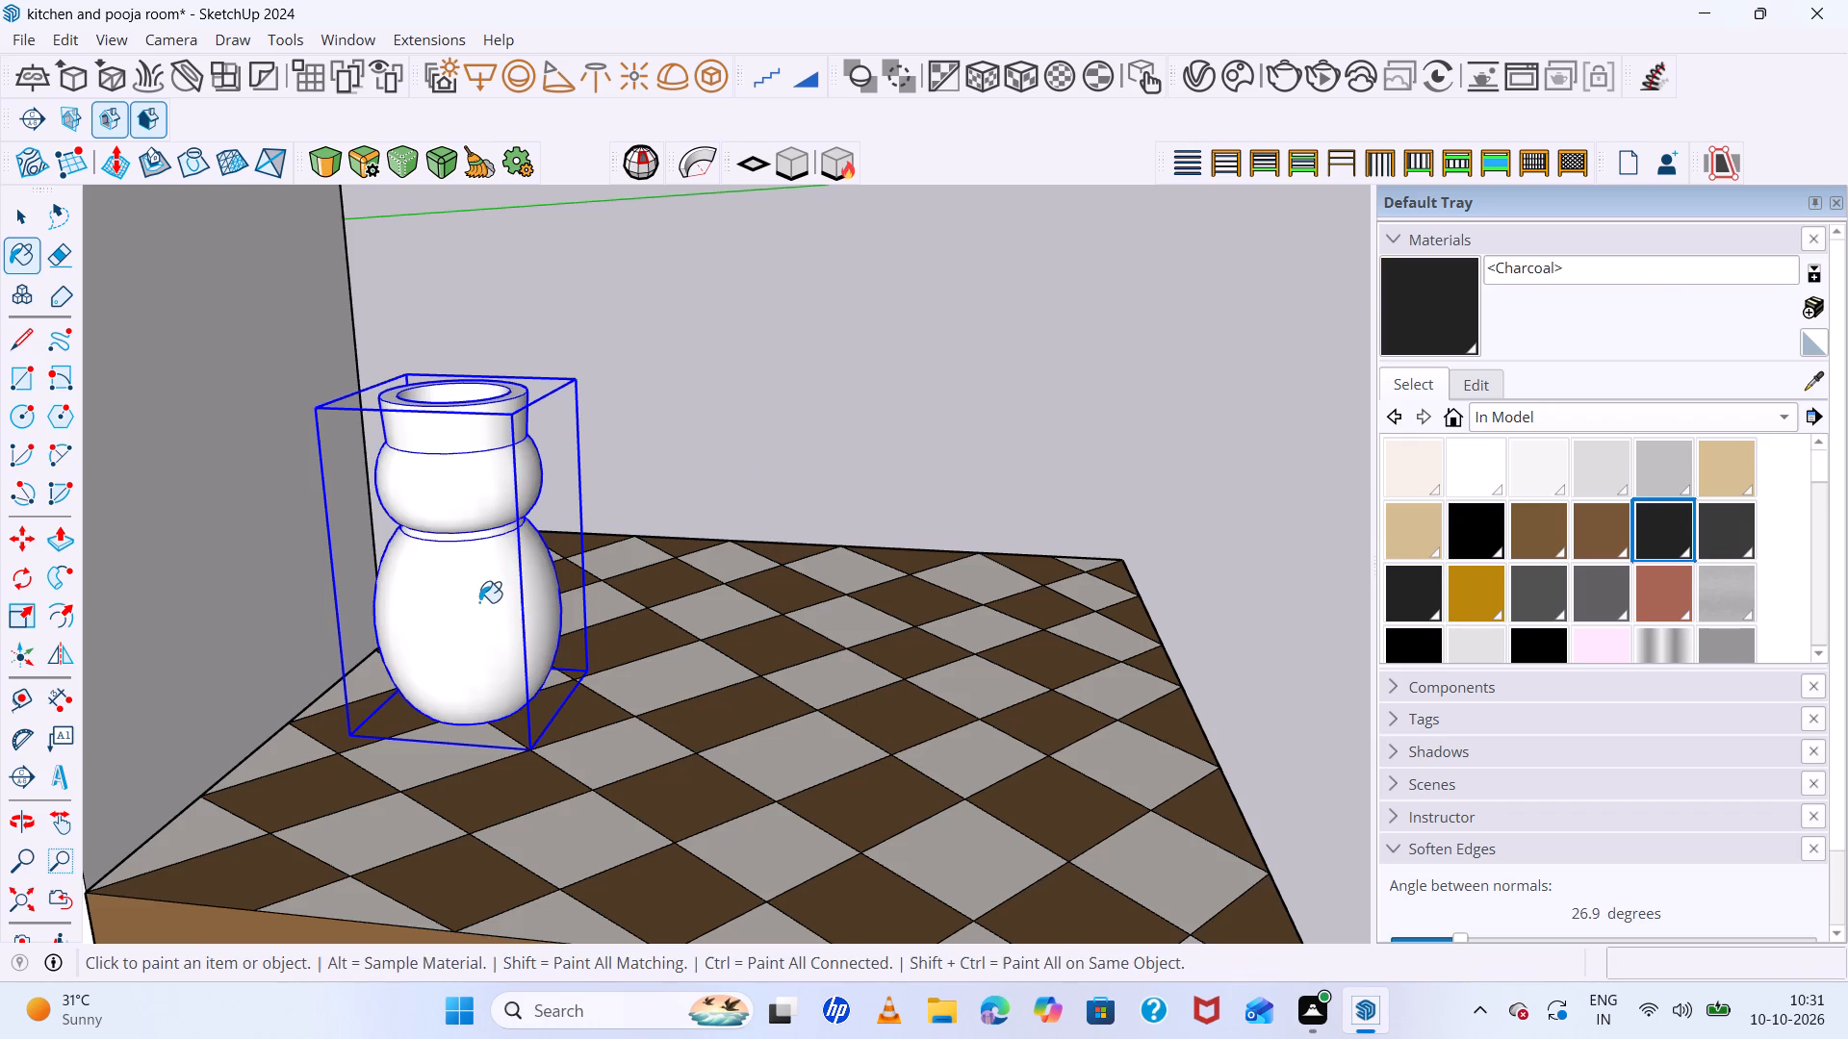
Inside the pot group, paint the lower and upper bulges with the <Brown> material.
key(space)
triple_click(494, 629)
scroll(494, 630, up, 5)
double_click(494, 630)
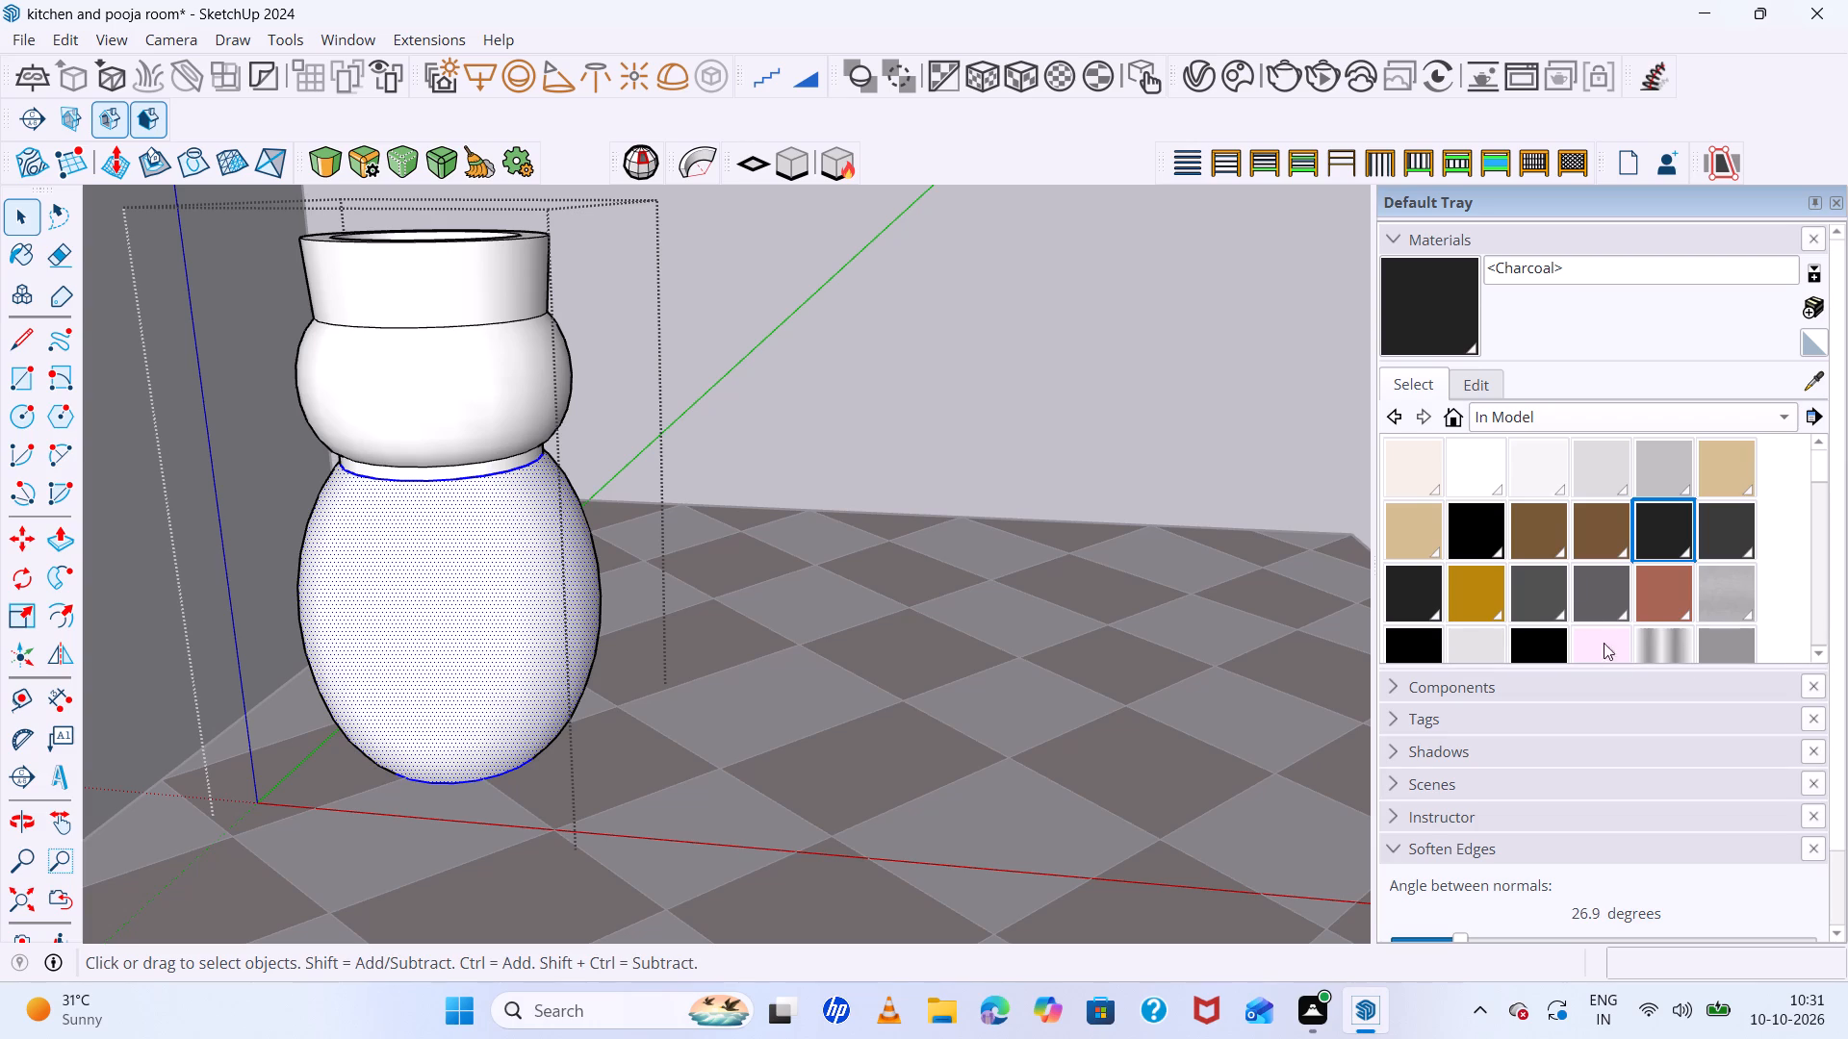
click(1547, 535)
click(480, 610)
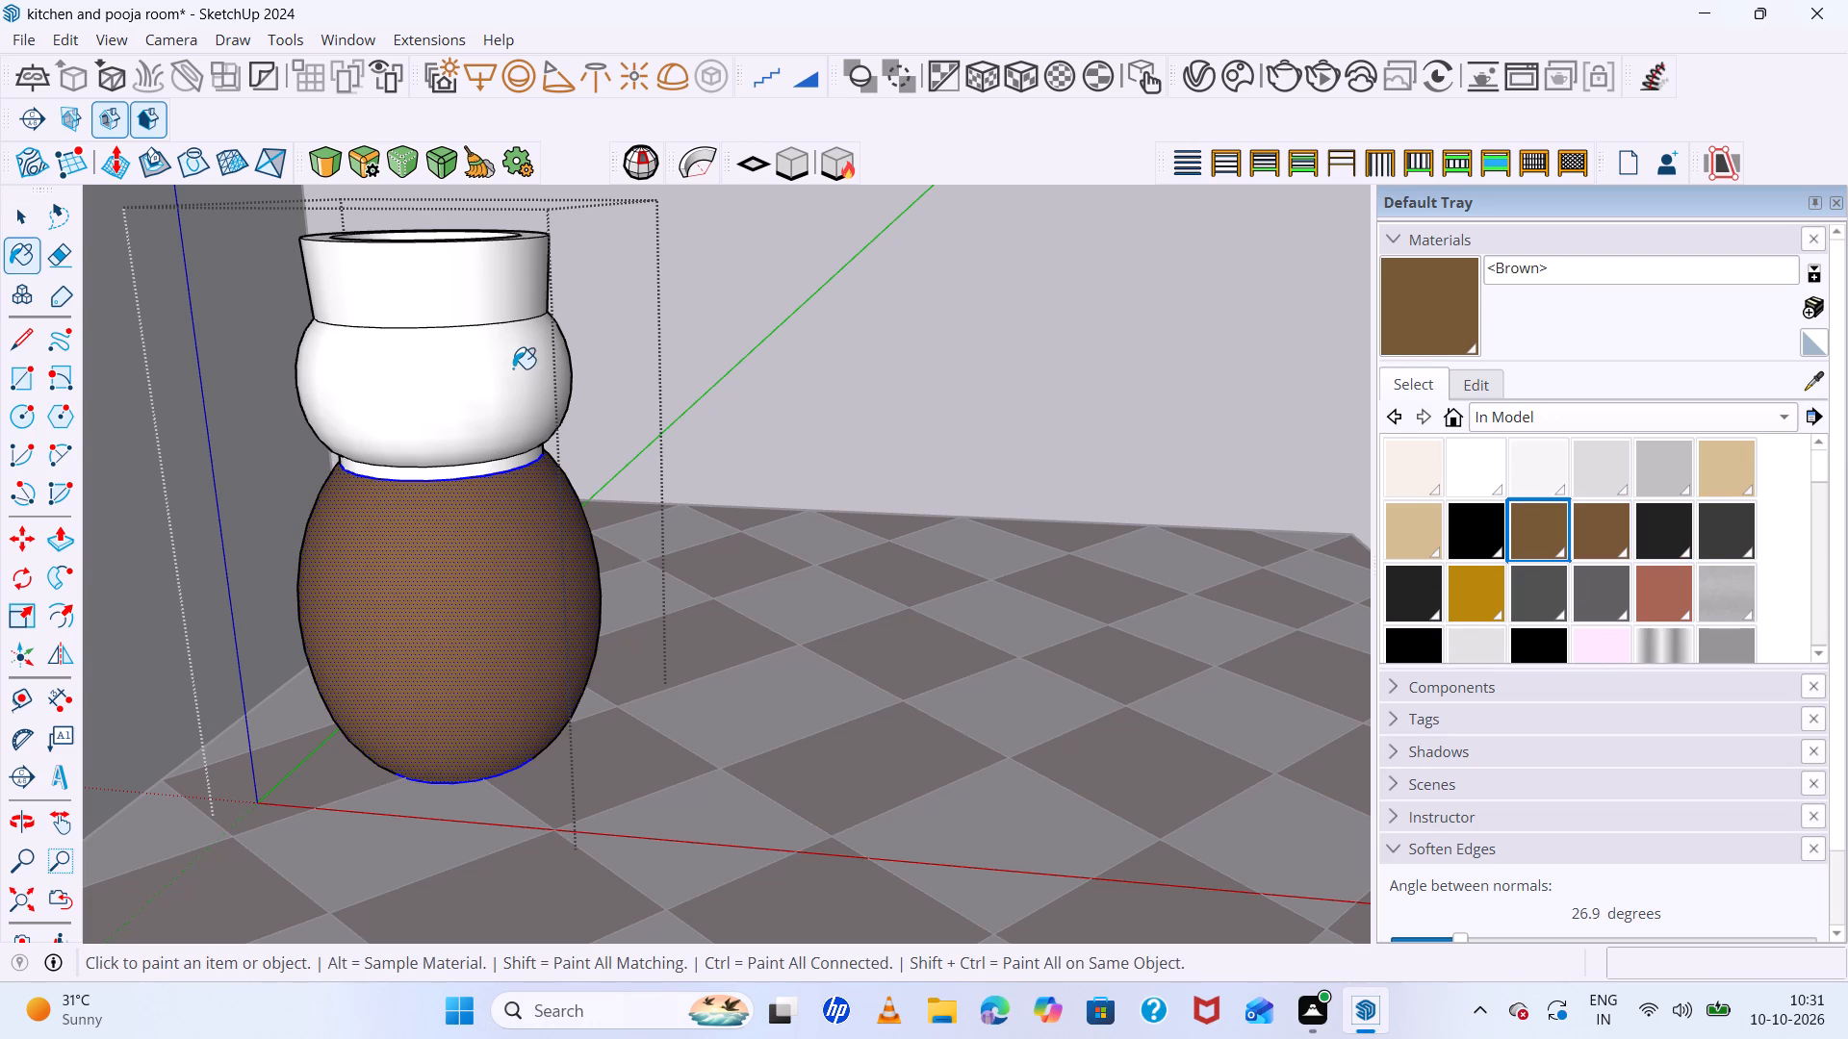
click(513, 368)
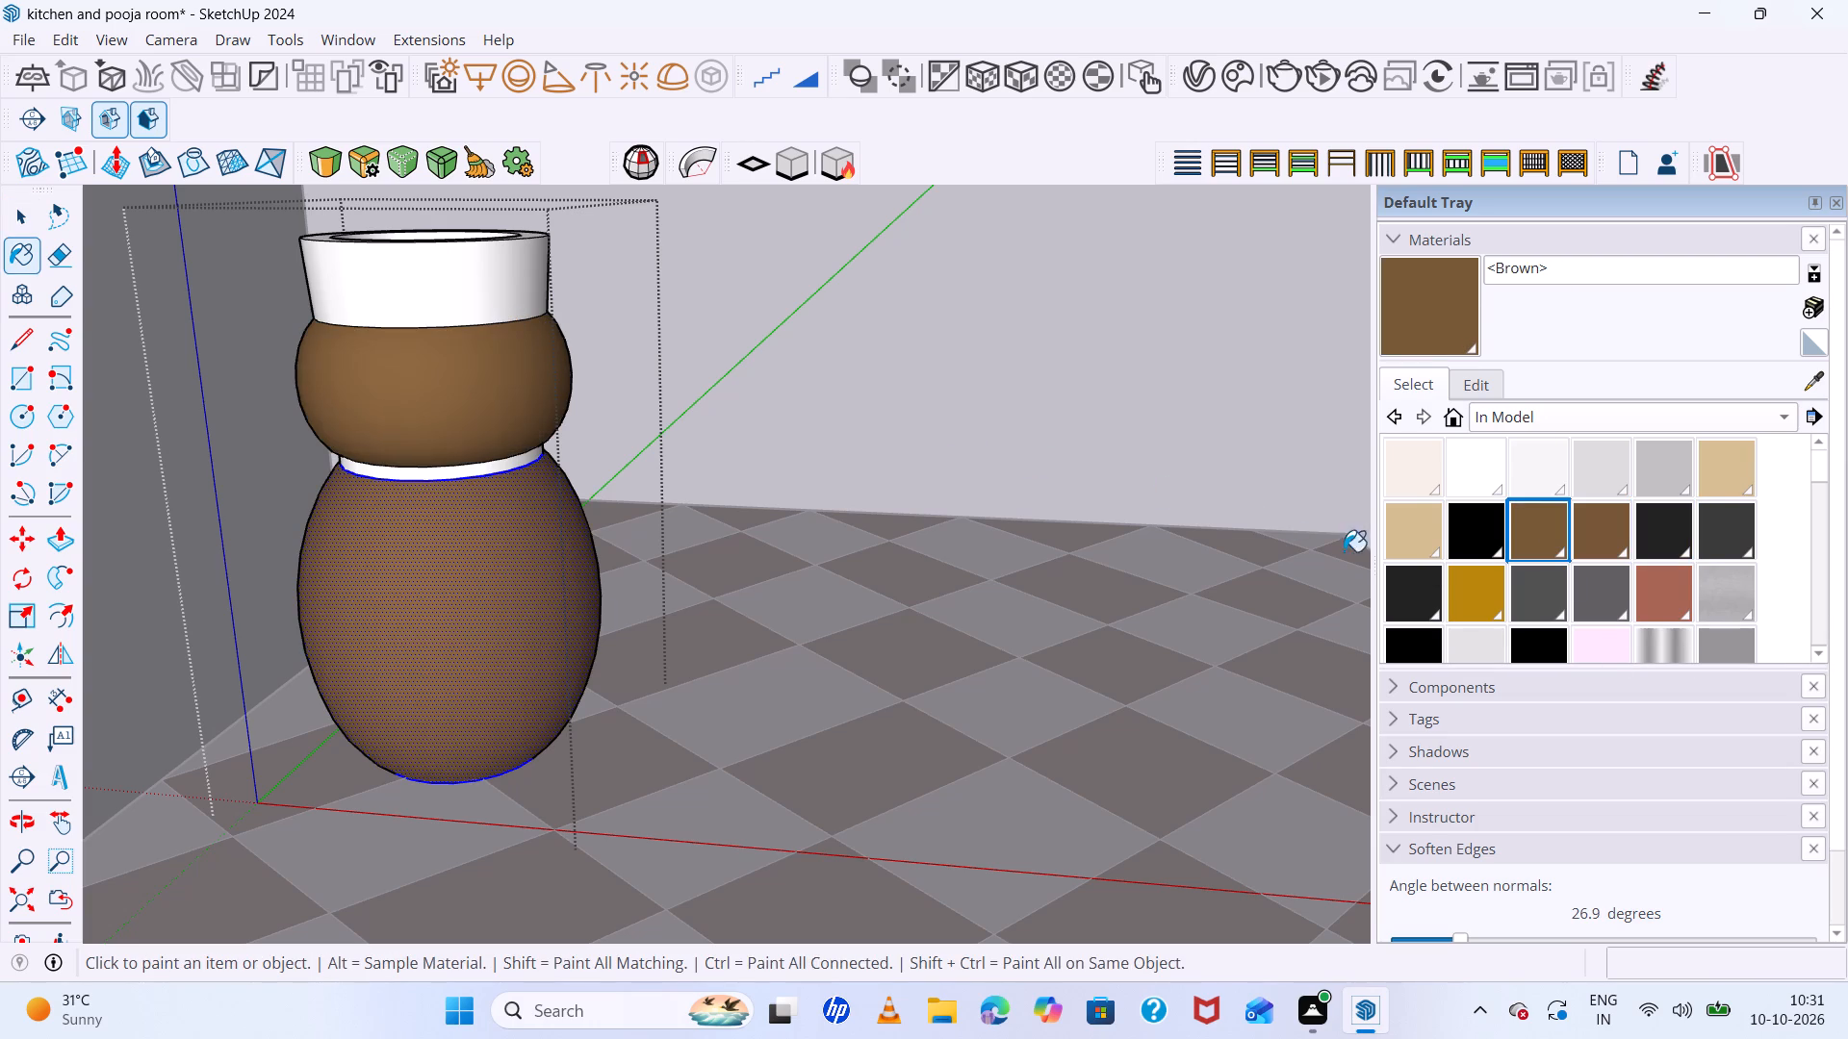
Paint the narrow band between the bulges, the pot's outer neck and its top rim with the <Beige>2 material.
click(1424, 530)
scroll(522, 435, up, 5)
scroll(466, 525, up, 5)
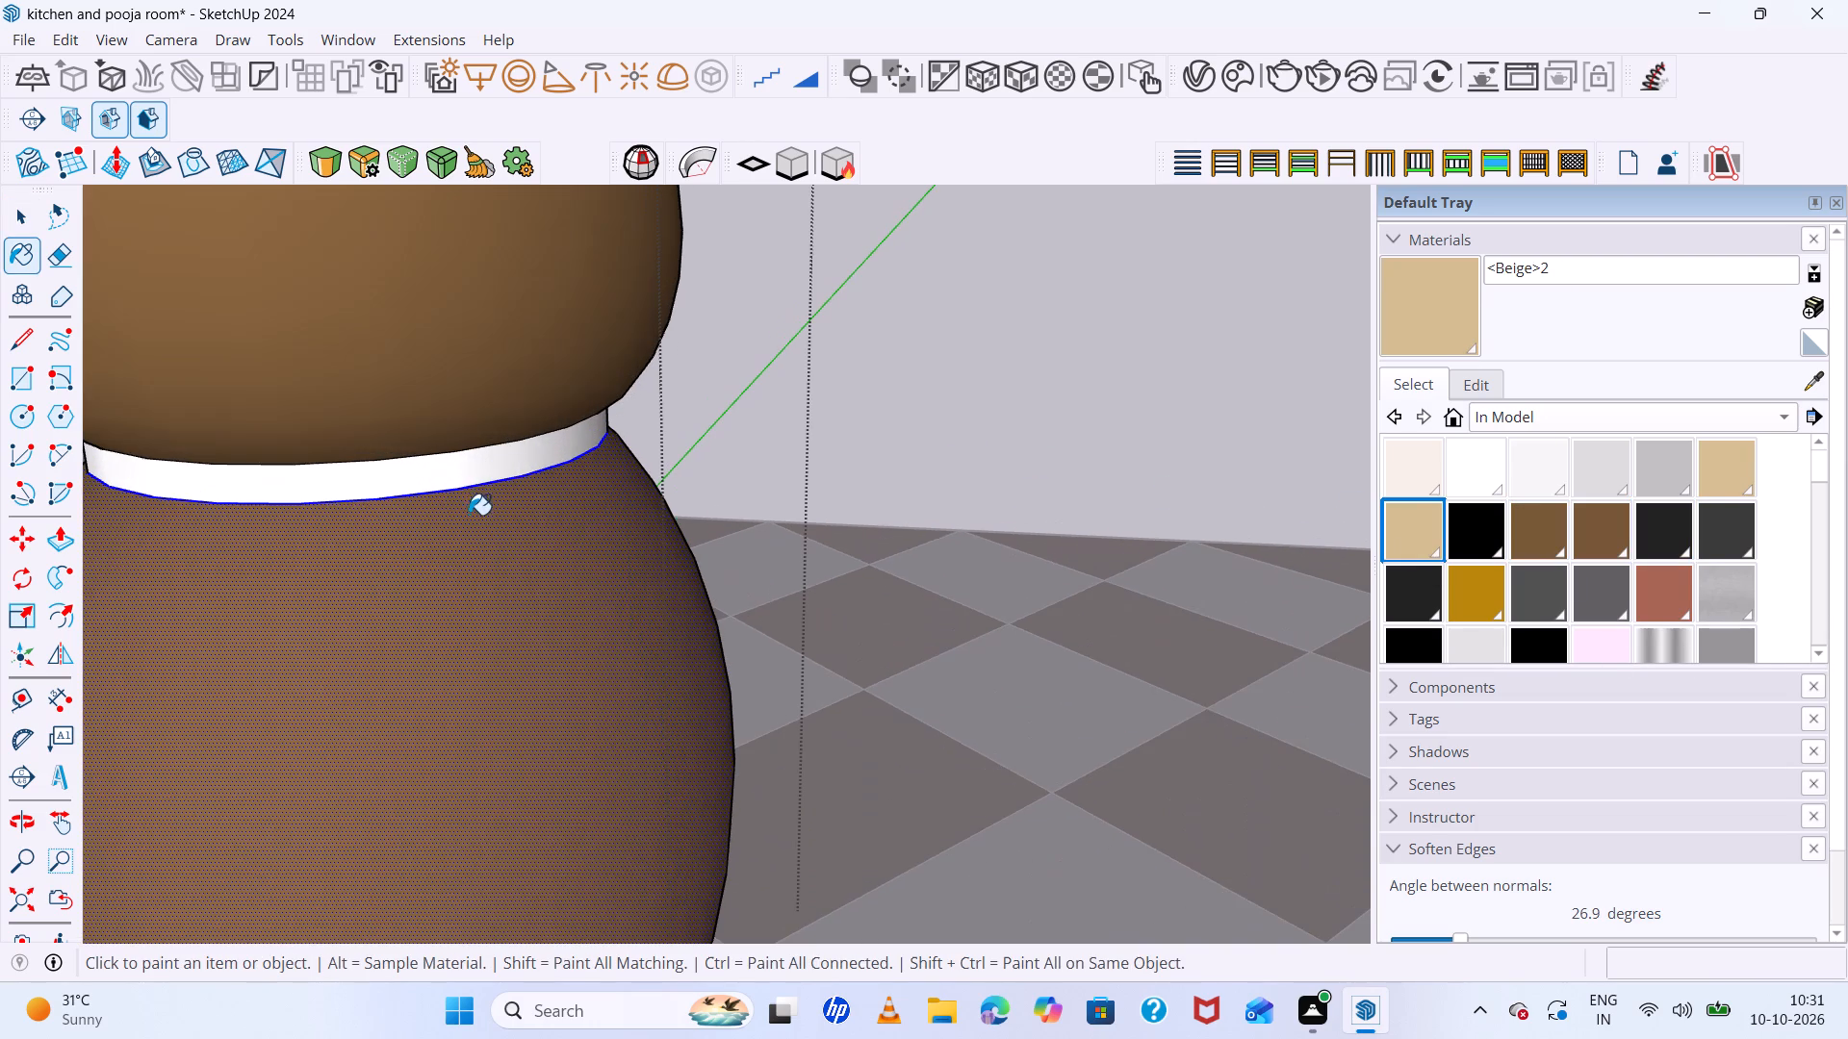
click(473, 482)
scroll(587, 628, down, 12)
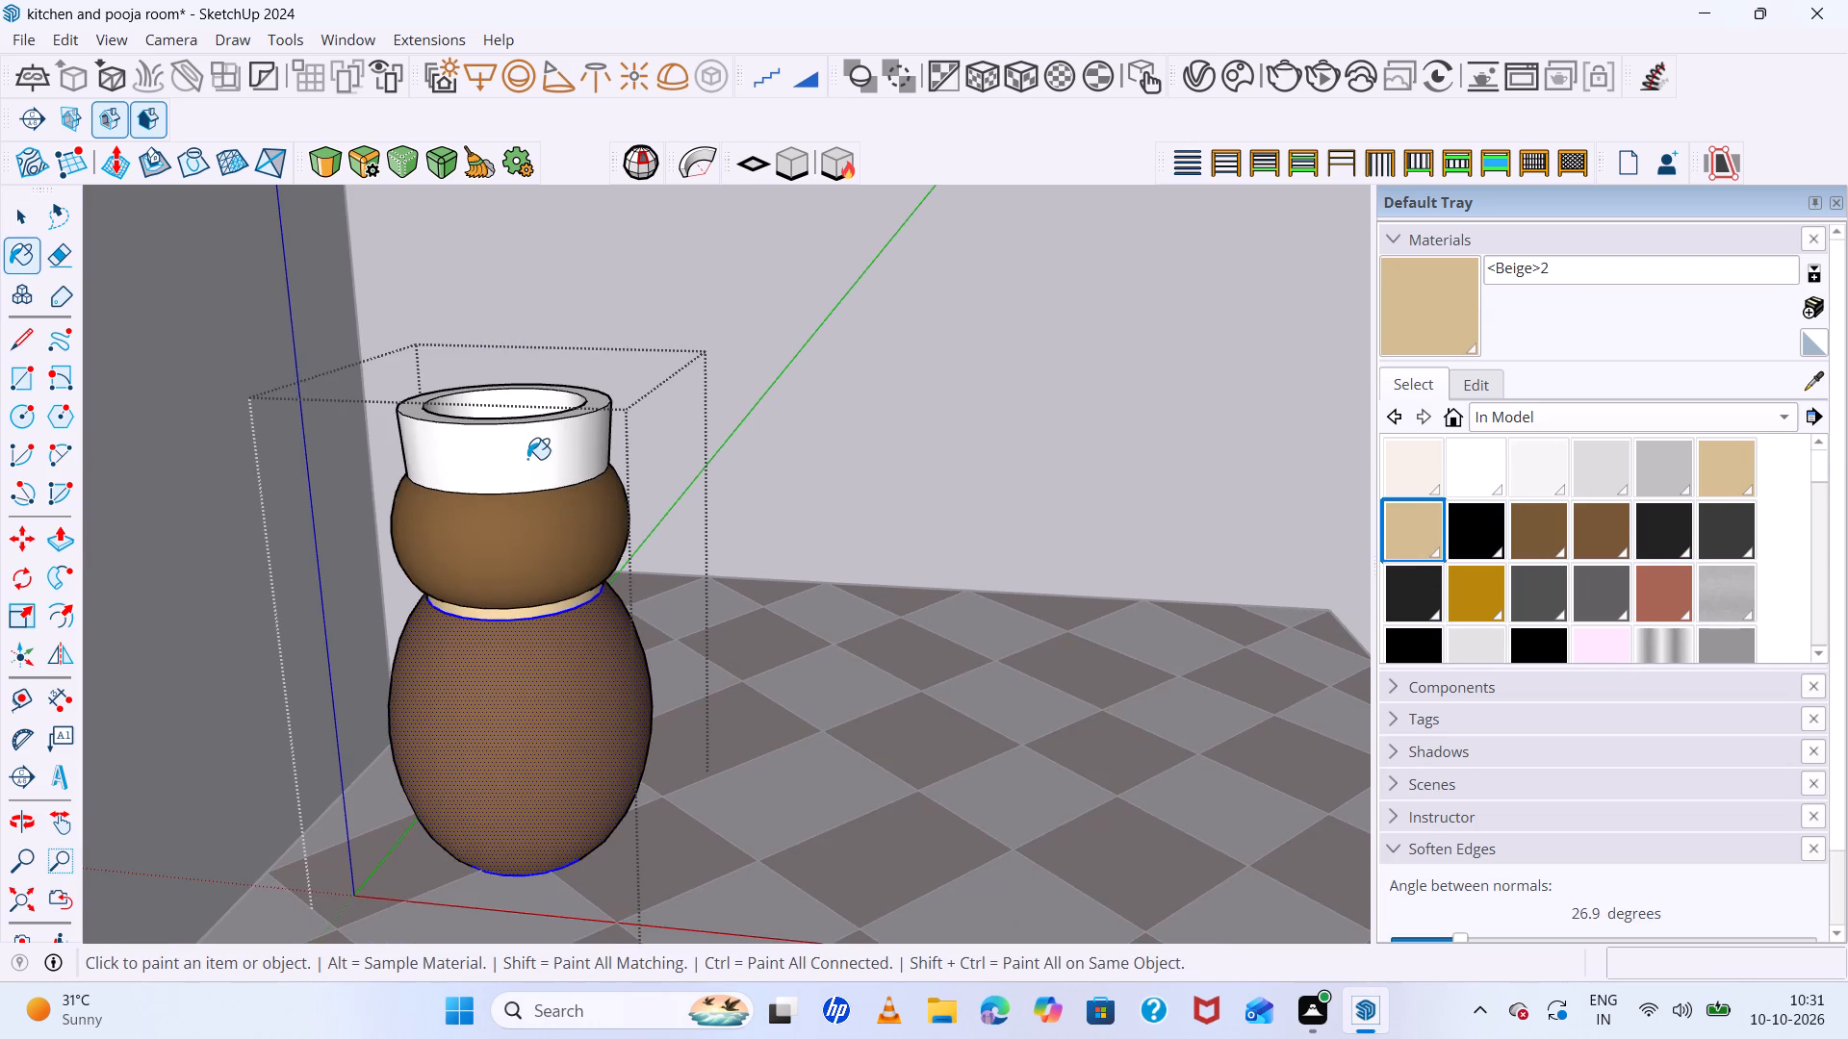
click(527, 459)
middle_drag(507, 424, 518, 551)
scroll(541, 465, up, 4)
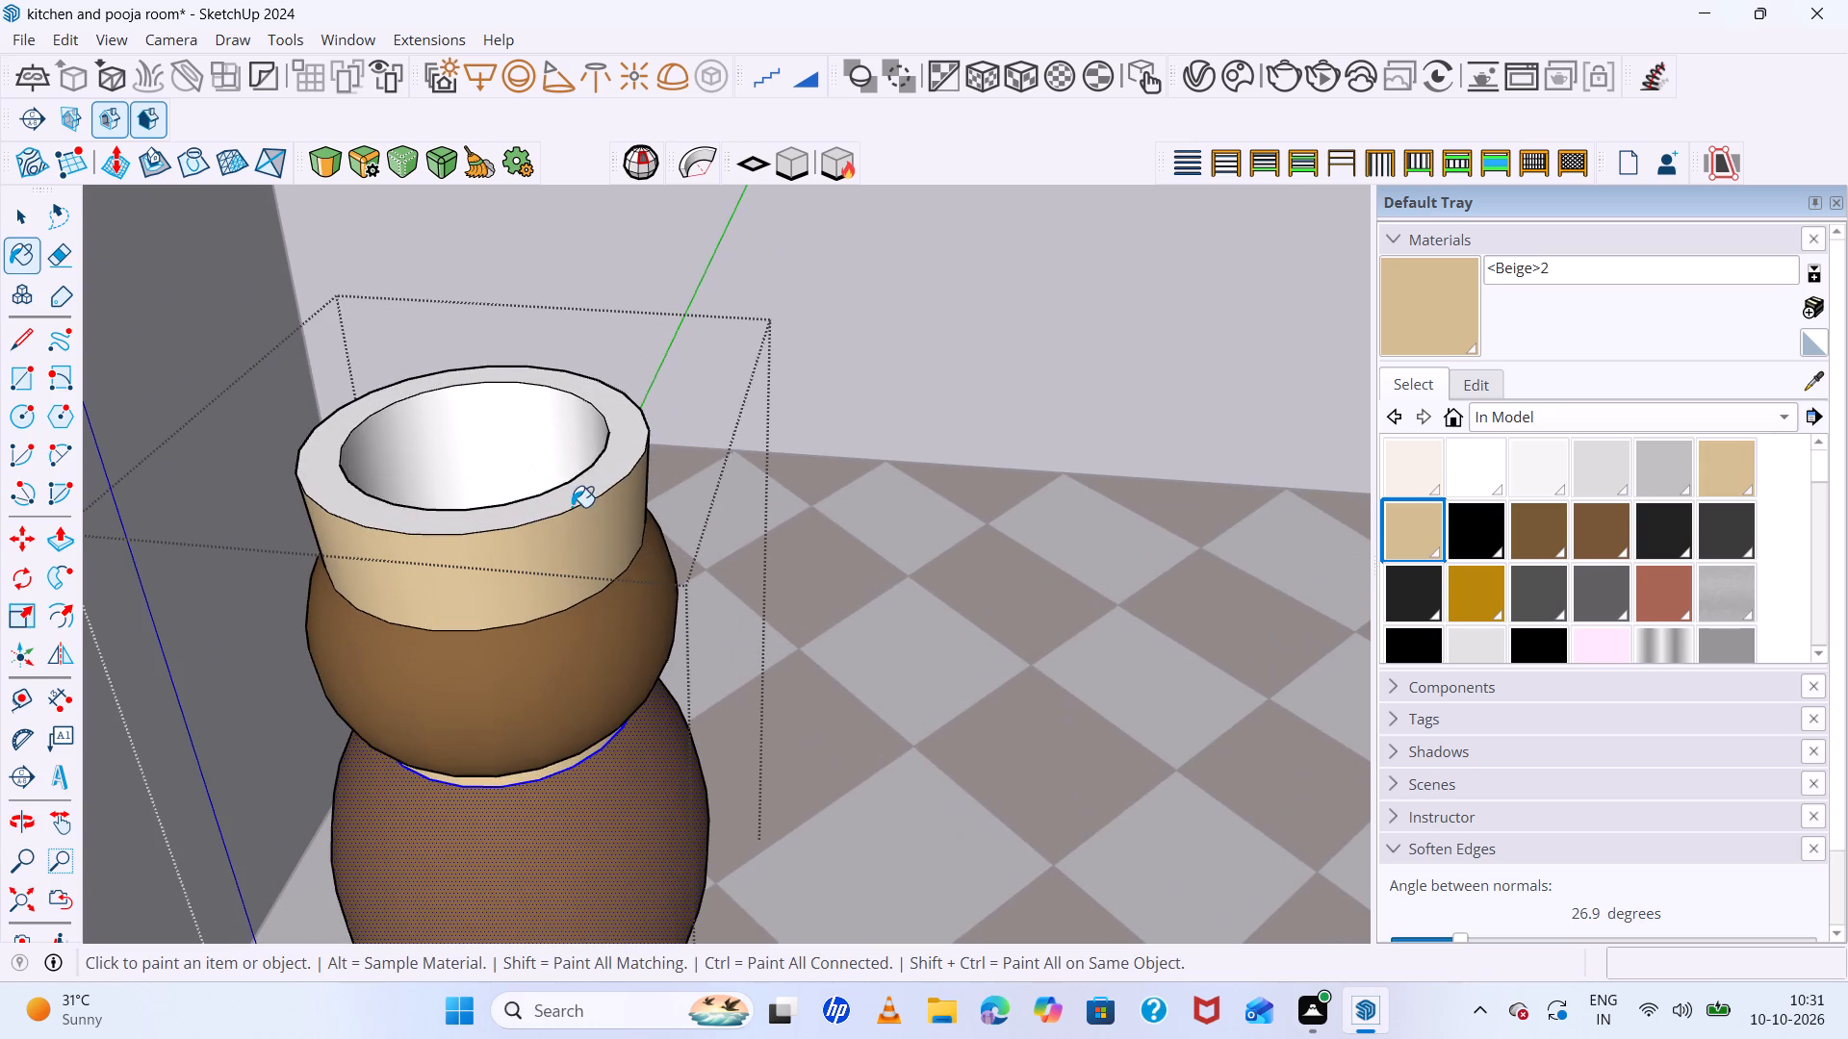
click(576, 493)
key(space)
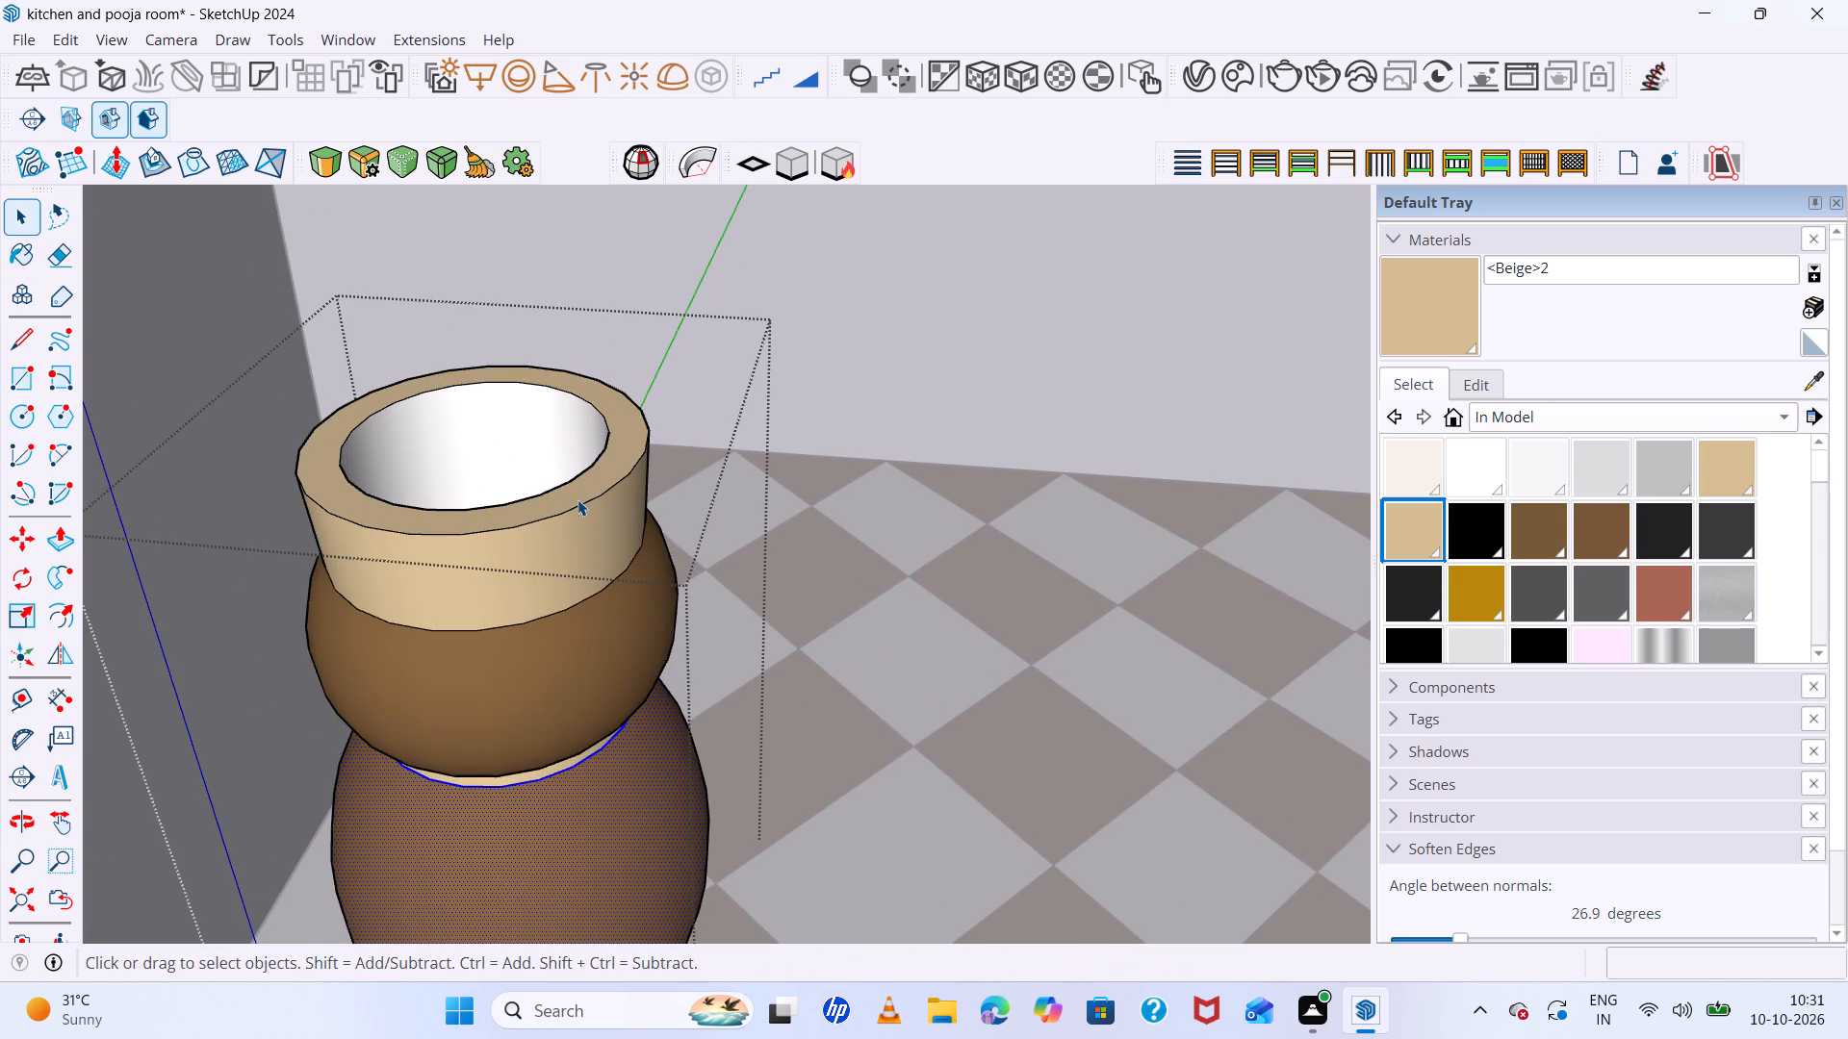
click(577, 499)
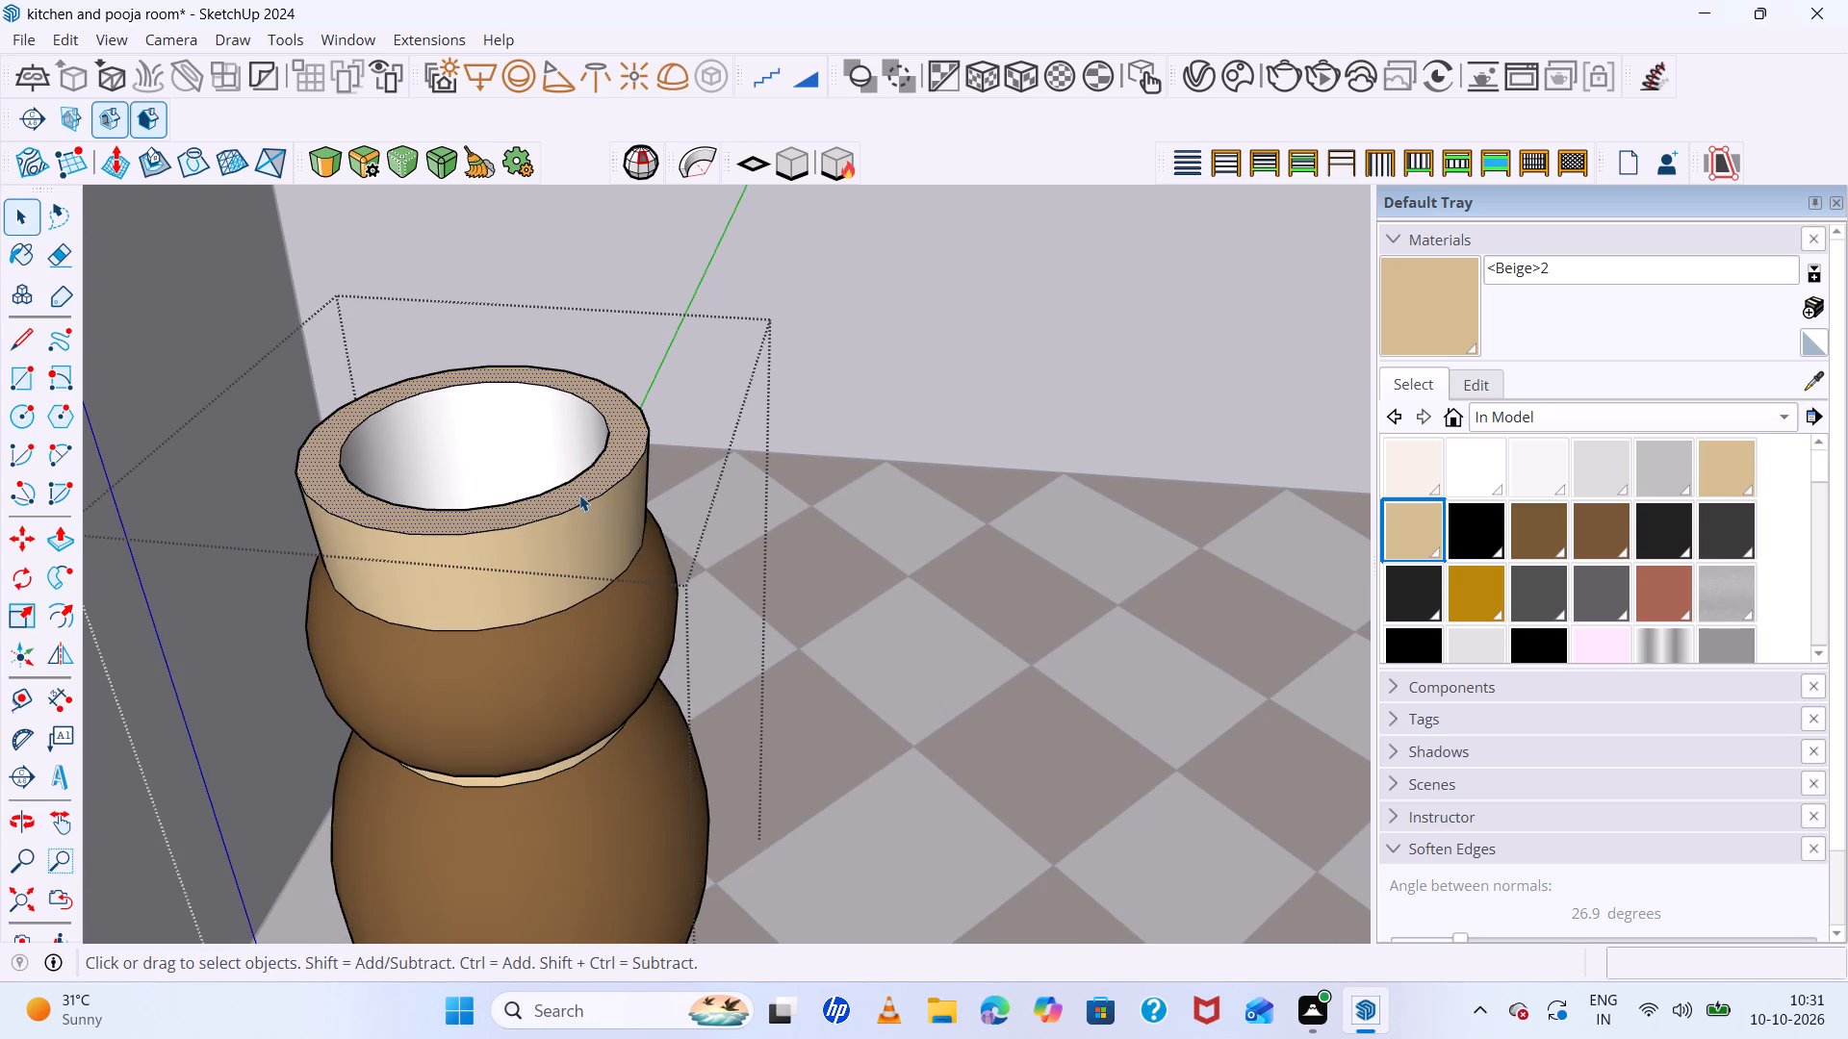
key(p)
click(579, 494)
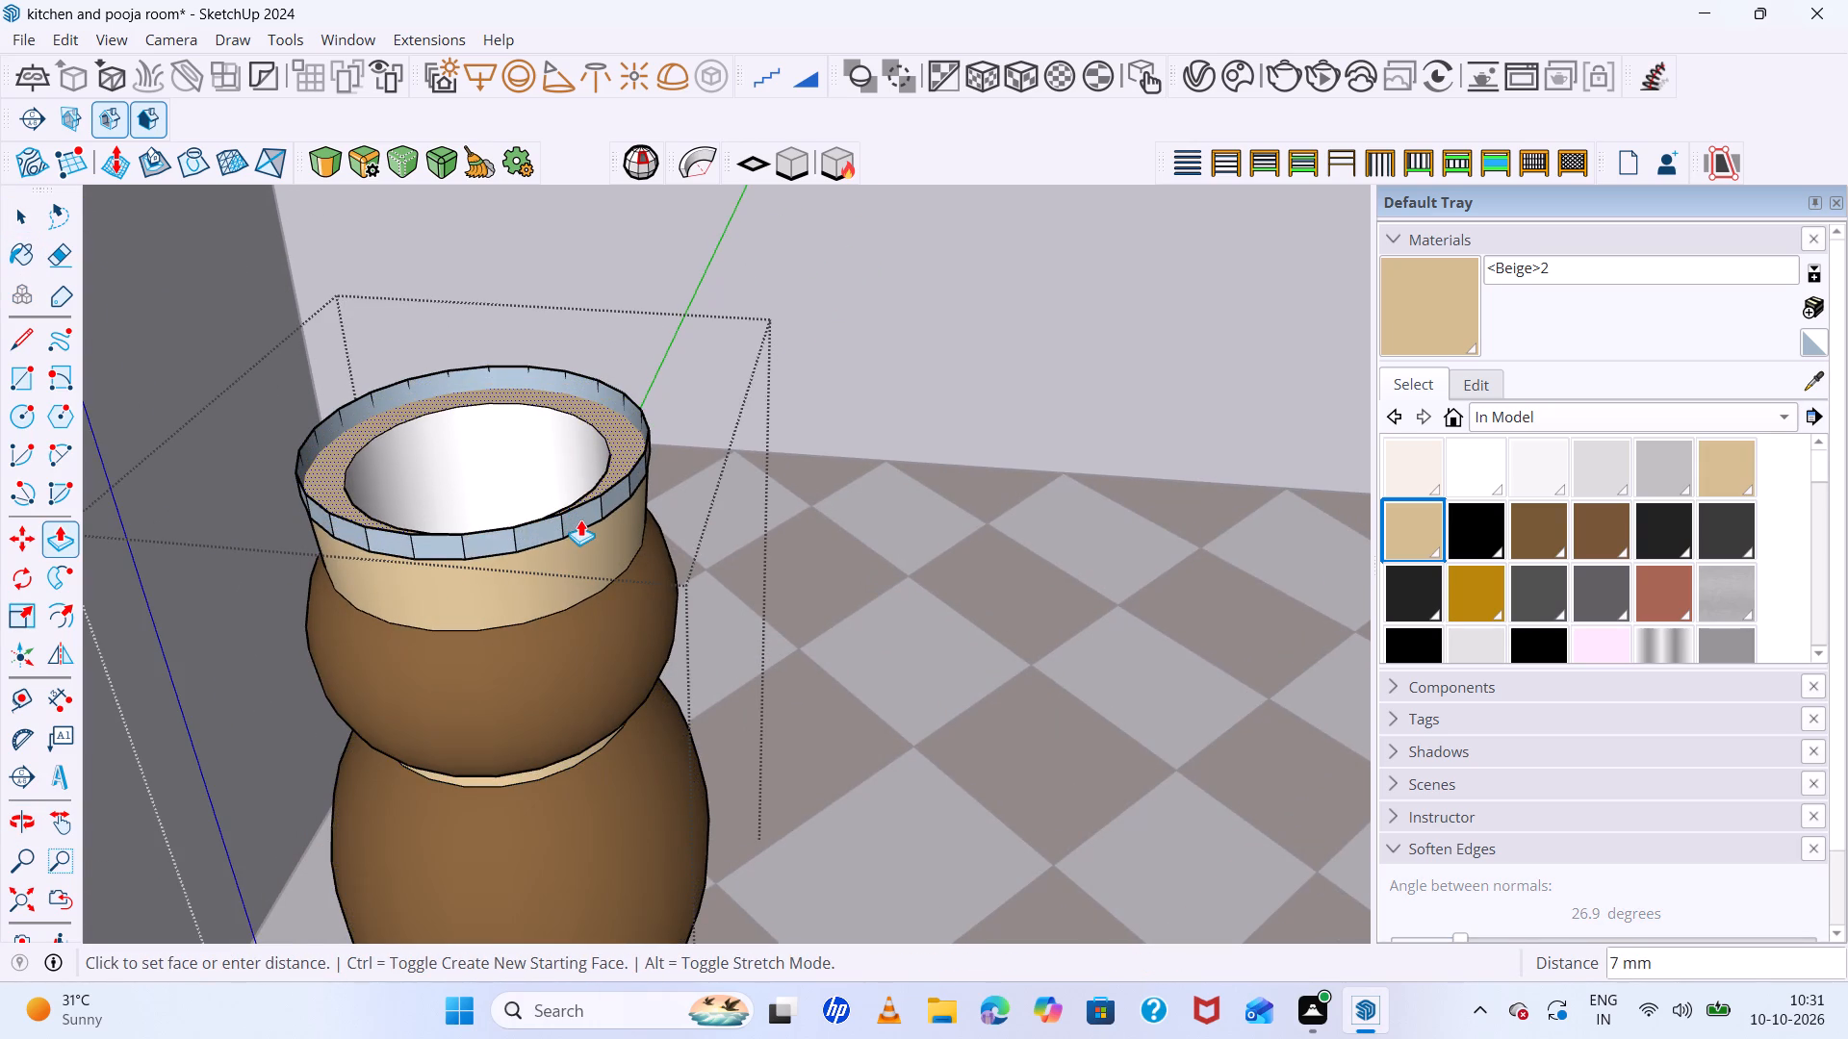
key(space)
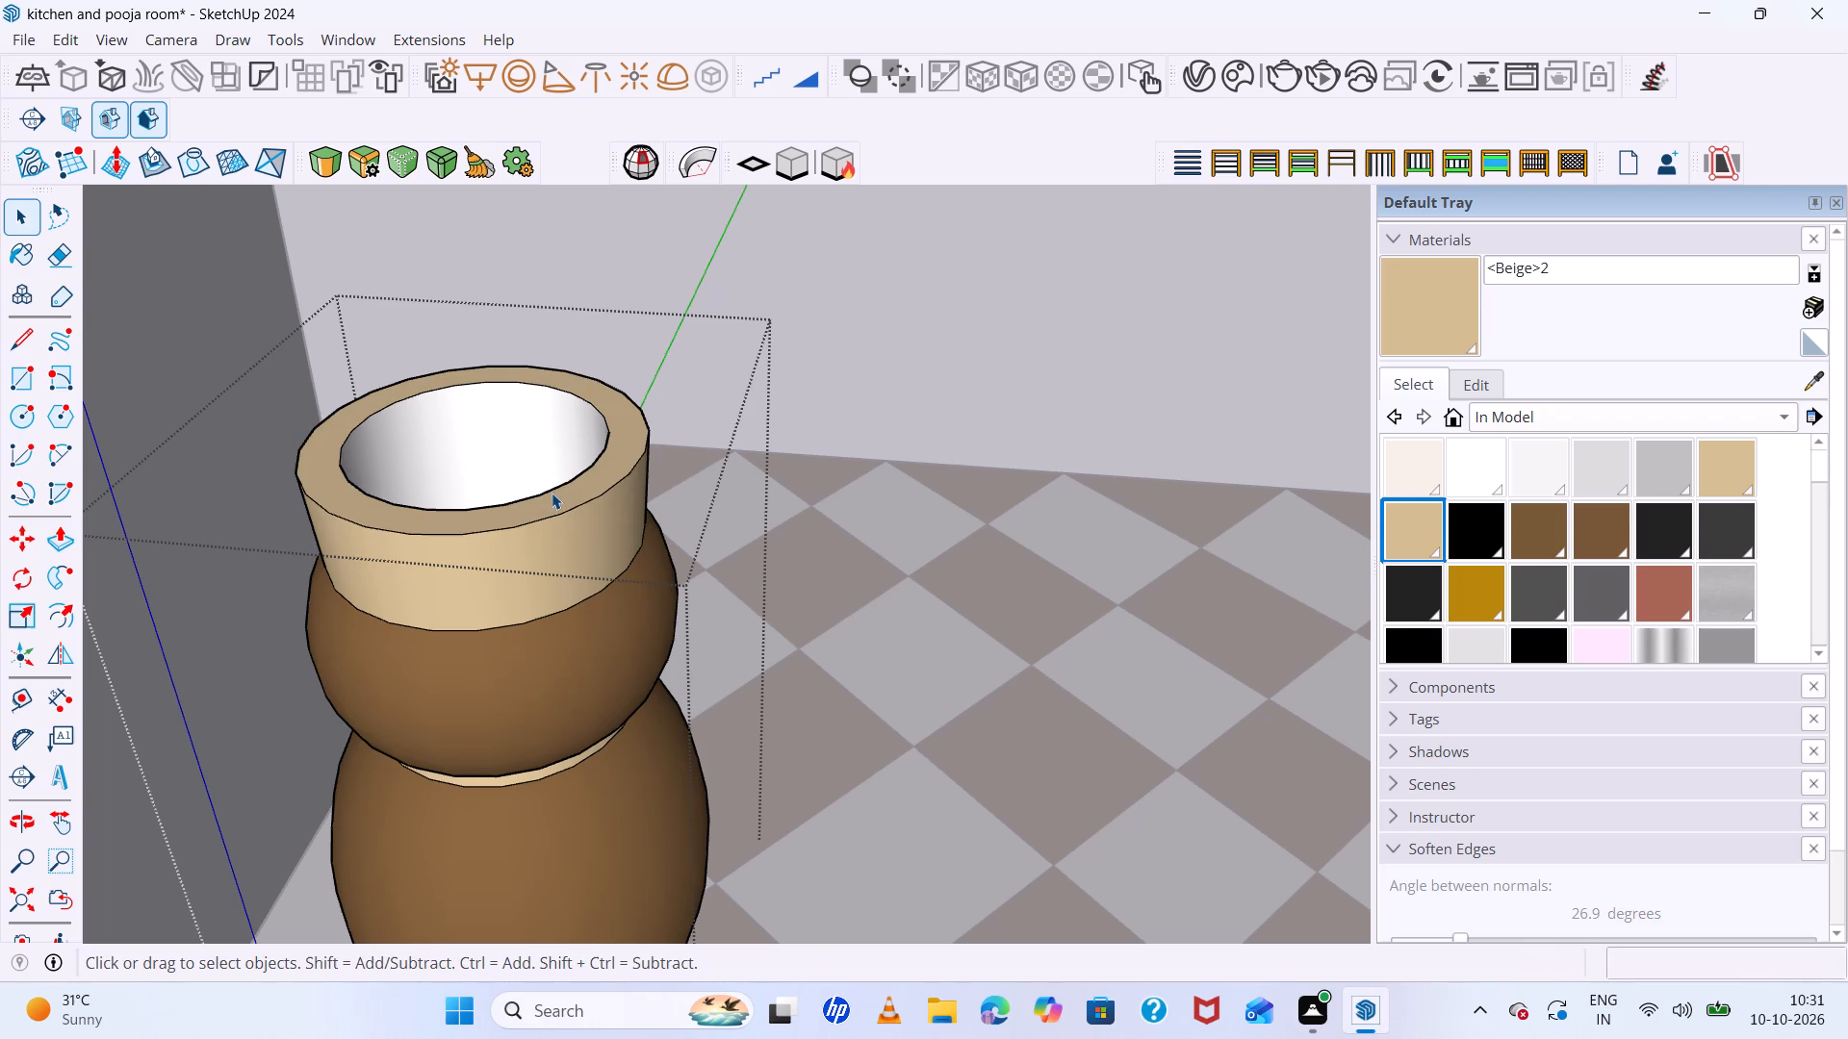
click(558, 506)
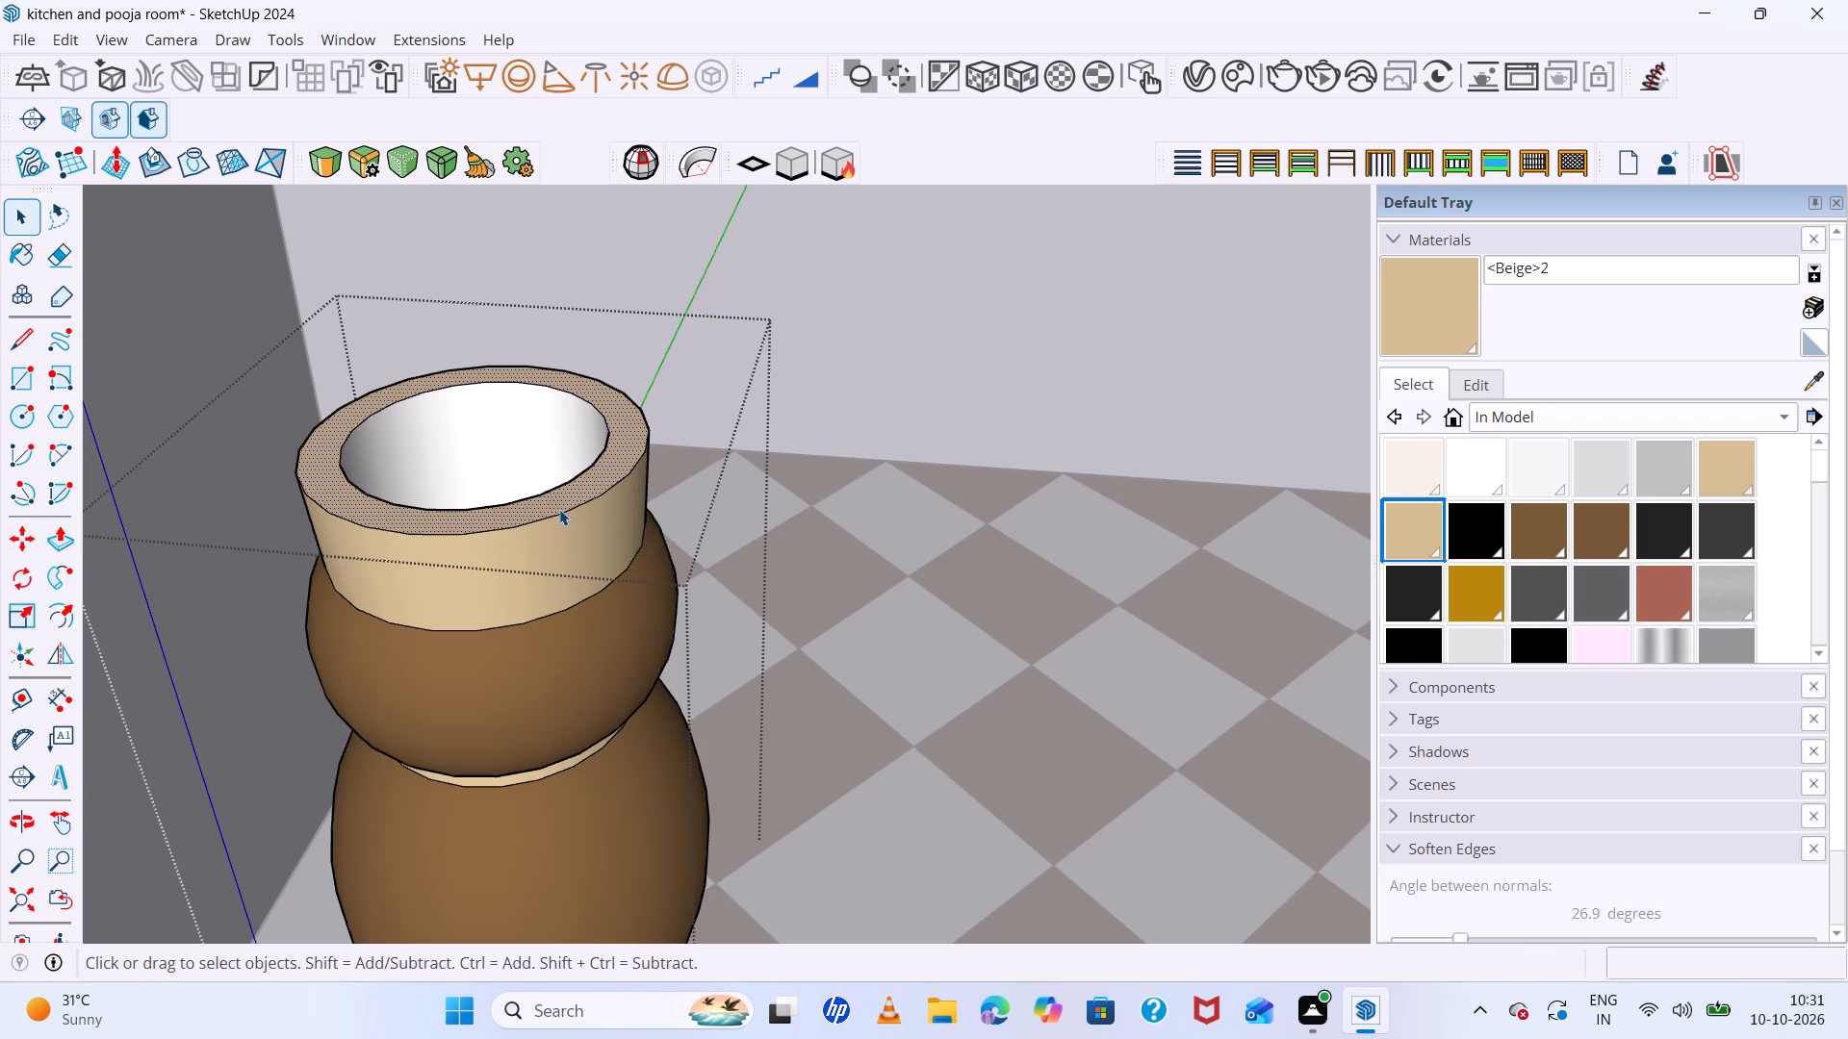
Finish editing the pot group and return to the whole model.
scroll(559, 525, down, 13)
click(1102, 537)
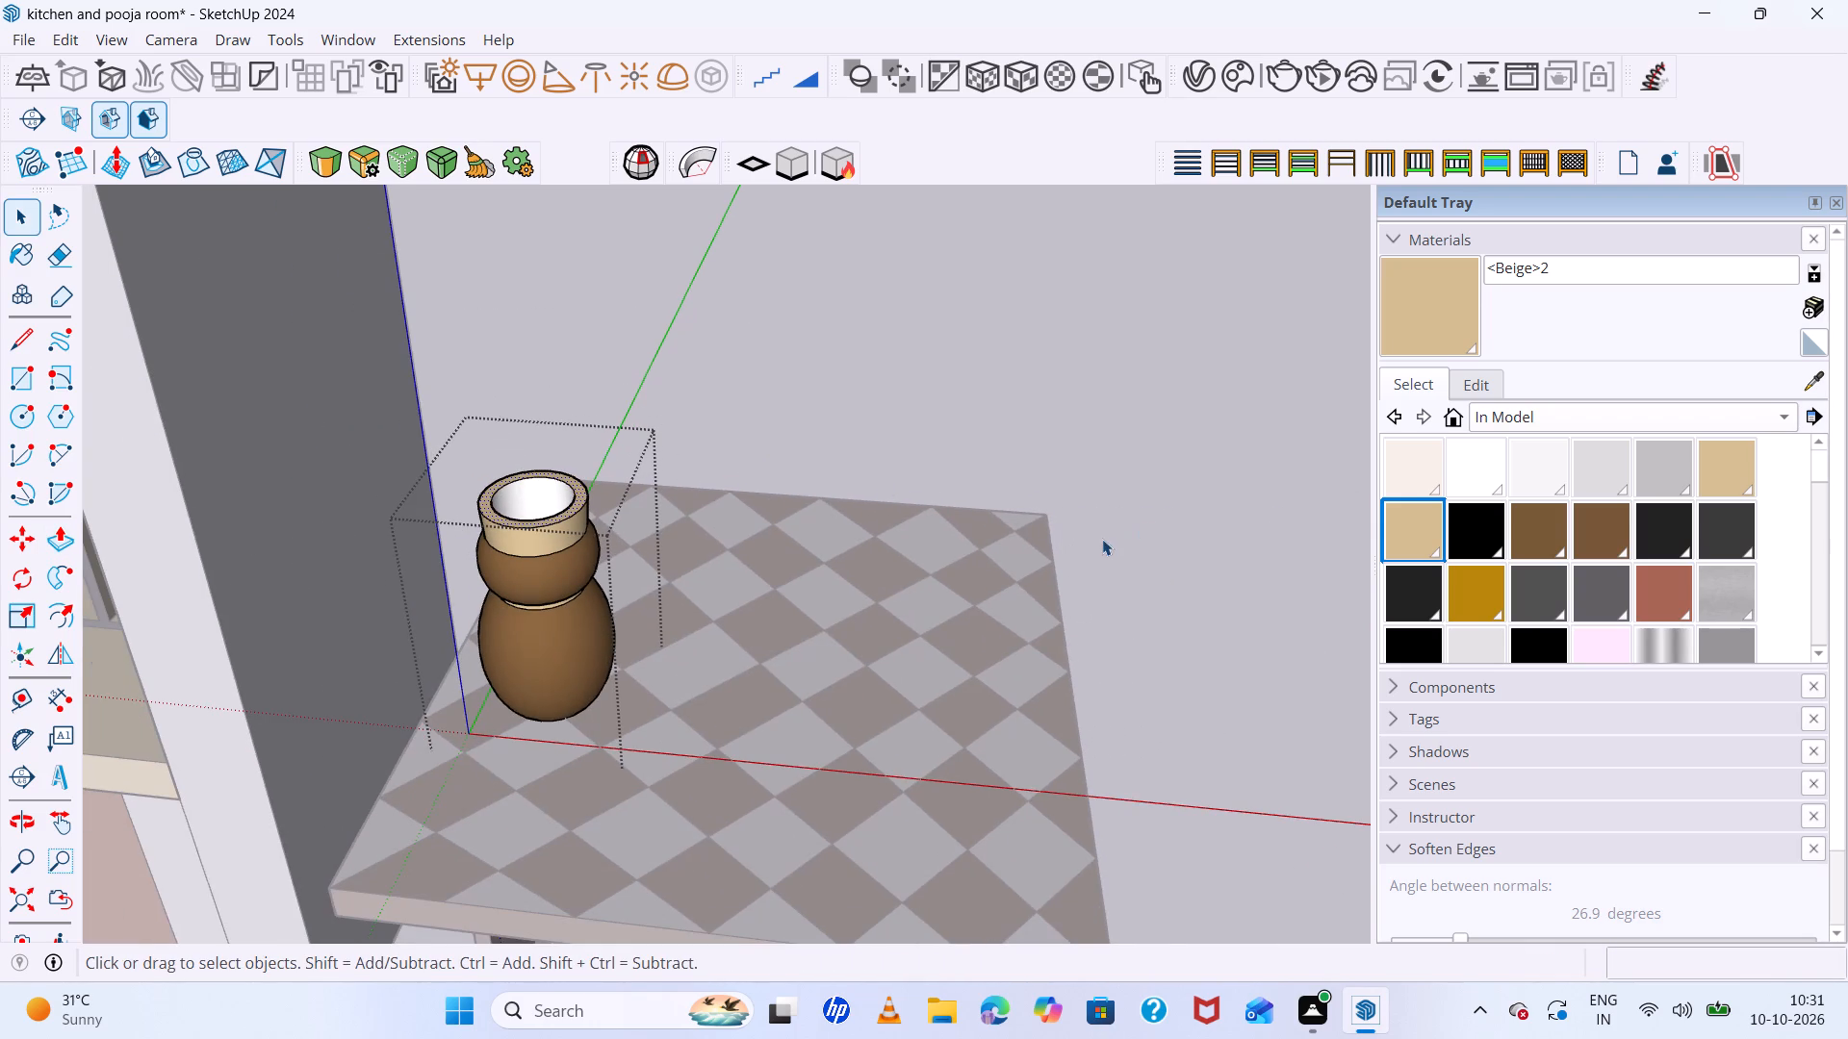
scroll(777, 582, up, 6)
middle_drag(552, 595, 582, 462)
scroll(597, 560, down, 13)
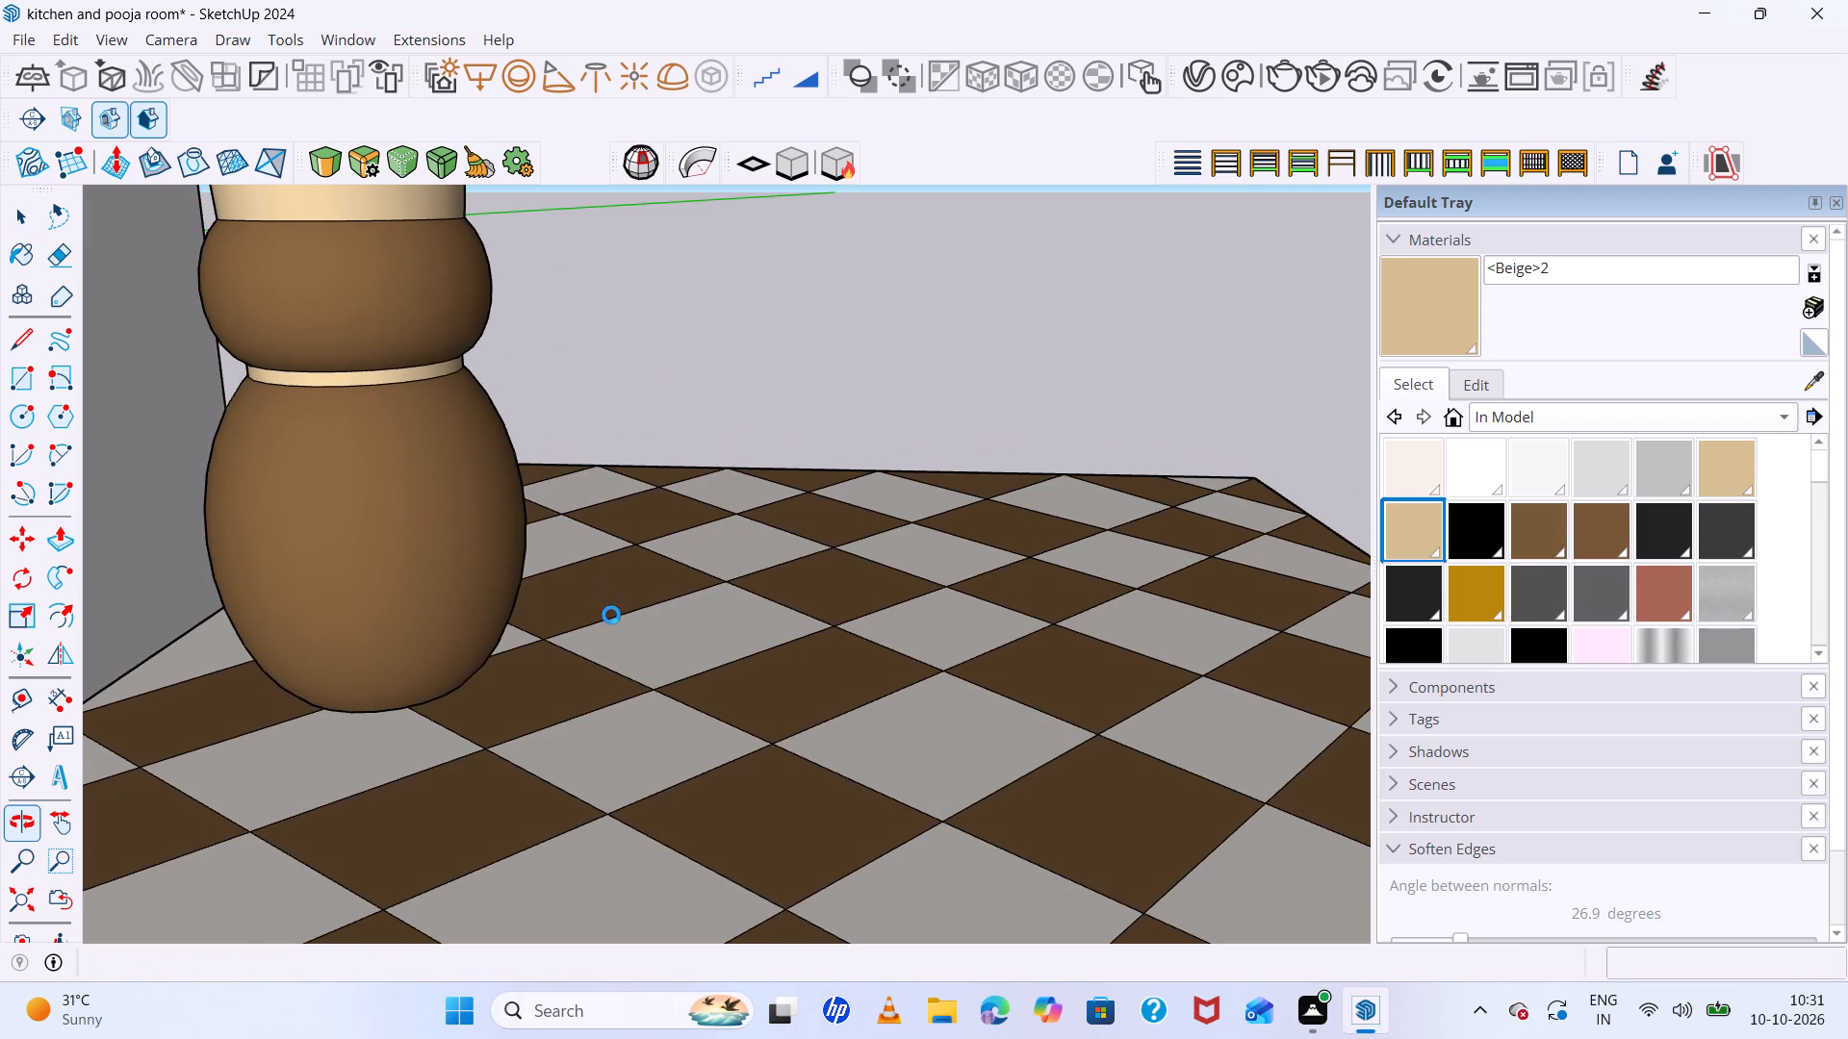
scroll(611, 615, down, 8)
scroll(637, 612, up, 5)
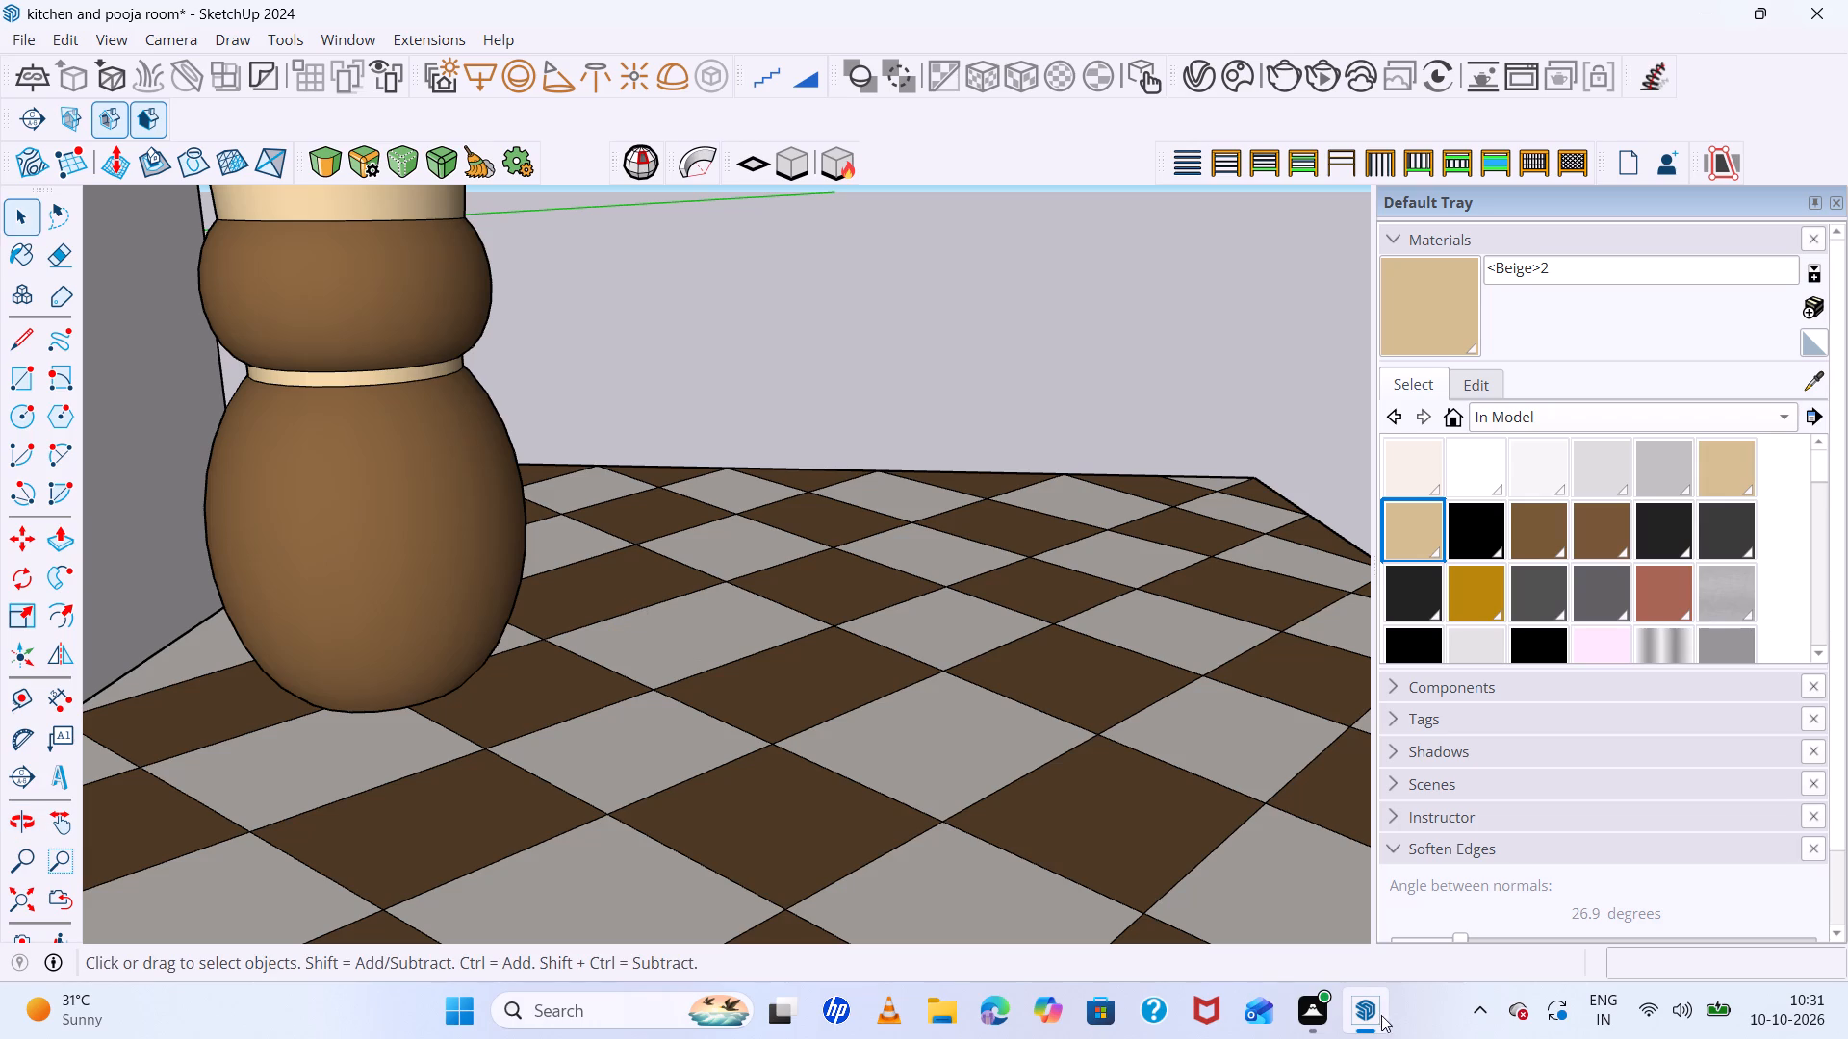
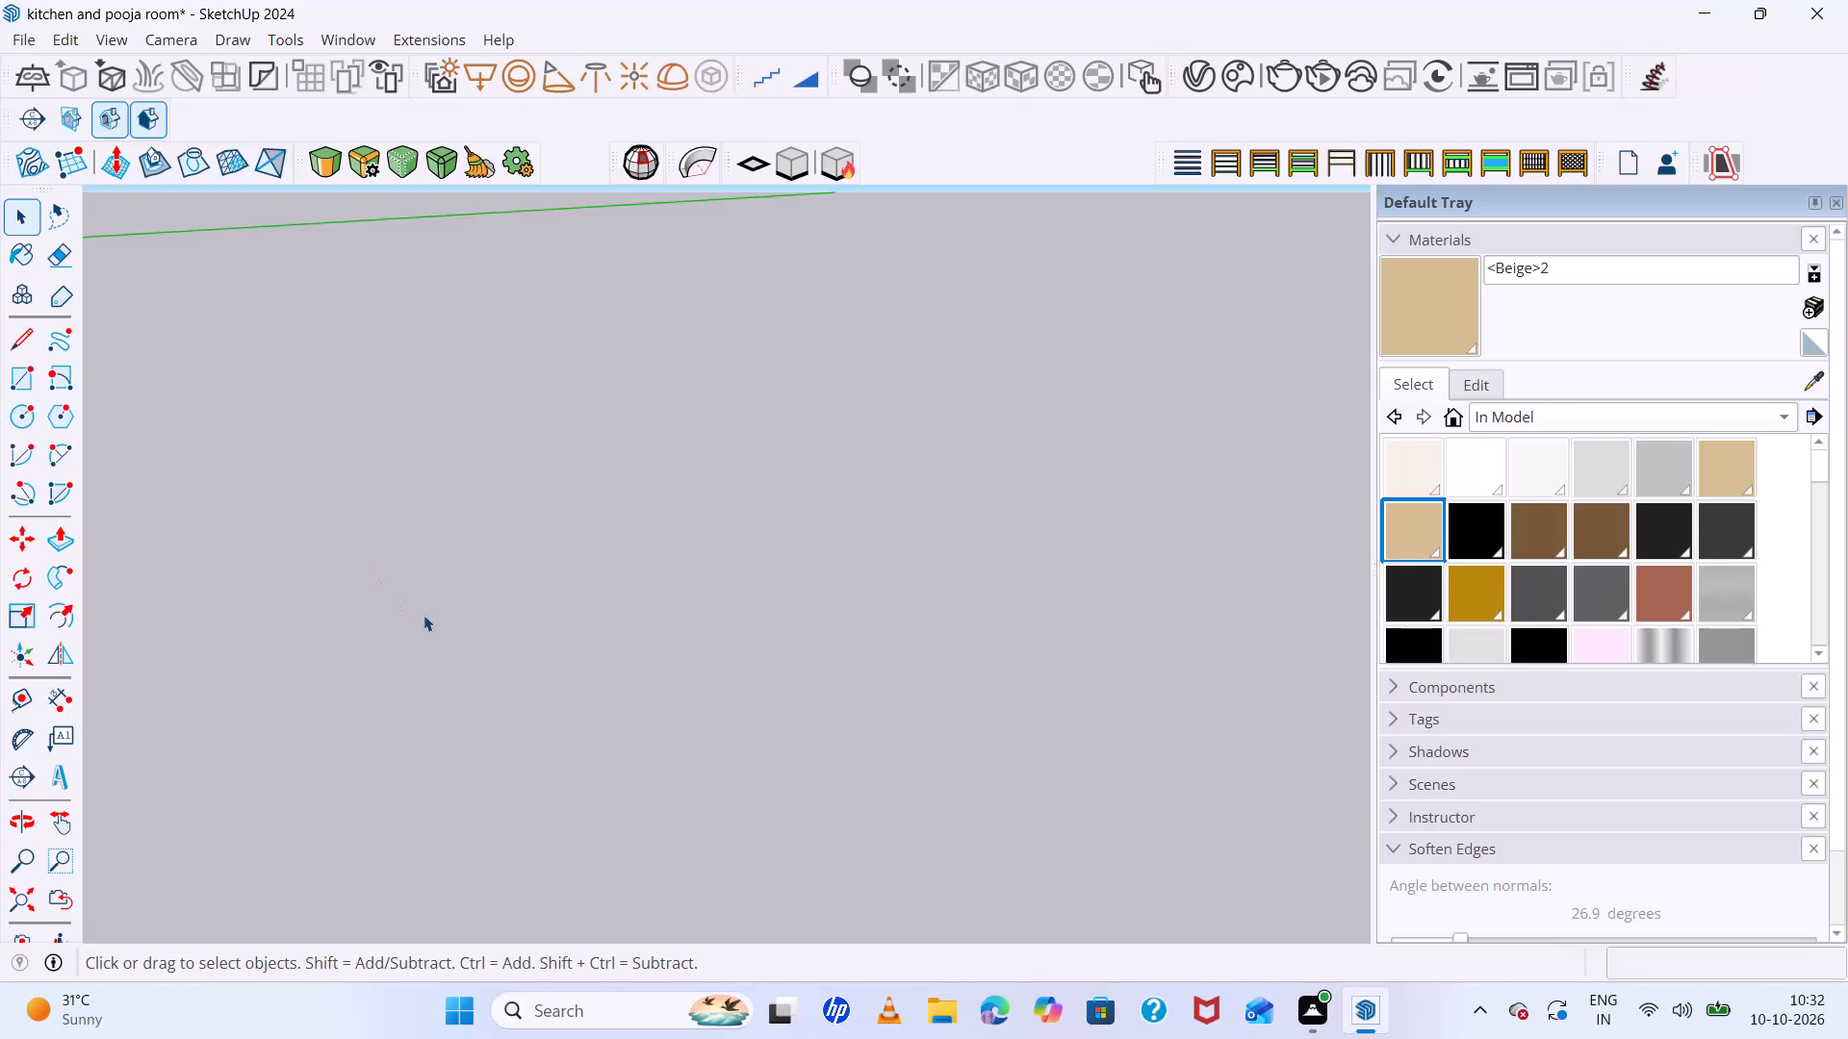
Move the vase from the side table into the empty bottom compartment of the pooja unit's right-hand shelves.
scroll(423, 615, down, 7)
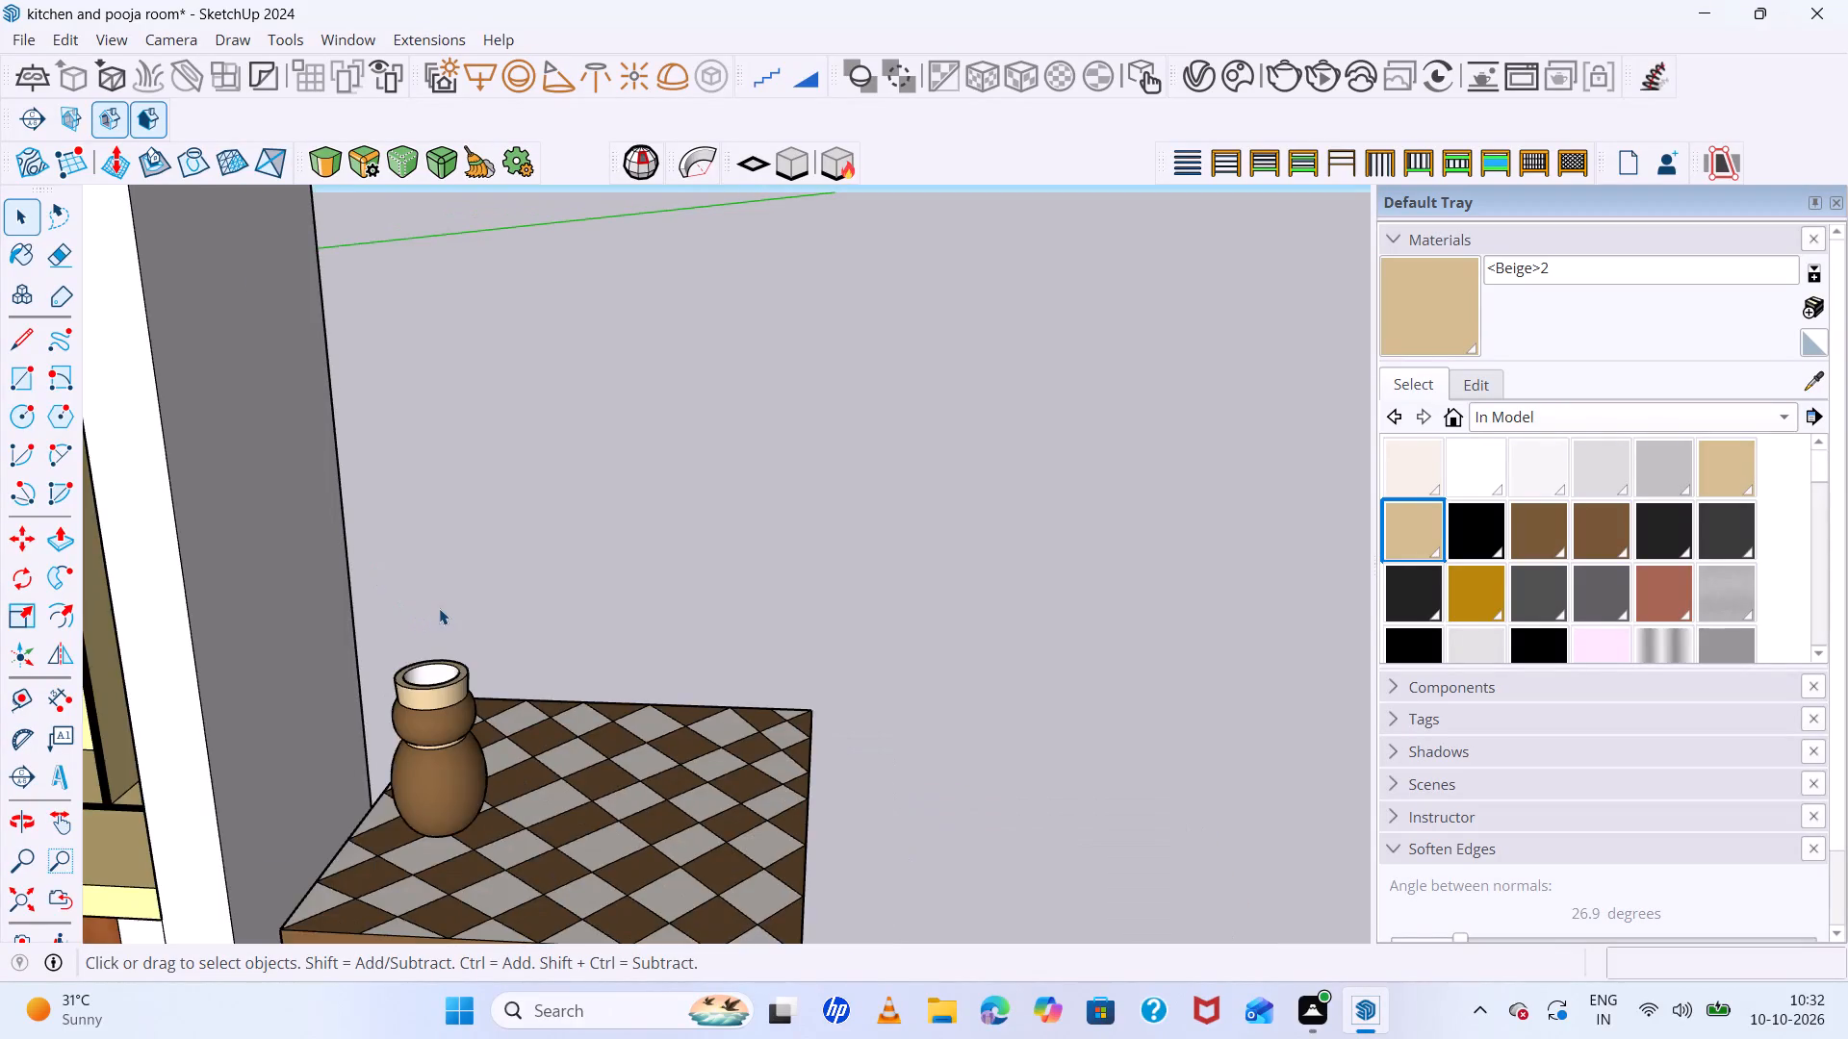
scroll(439, 608, down, 8)
middle_drag(523, 754, 666, 631)
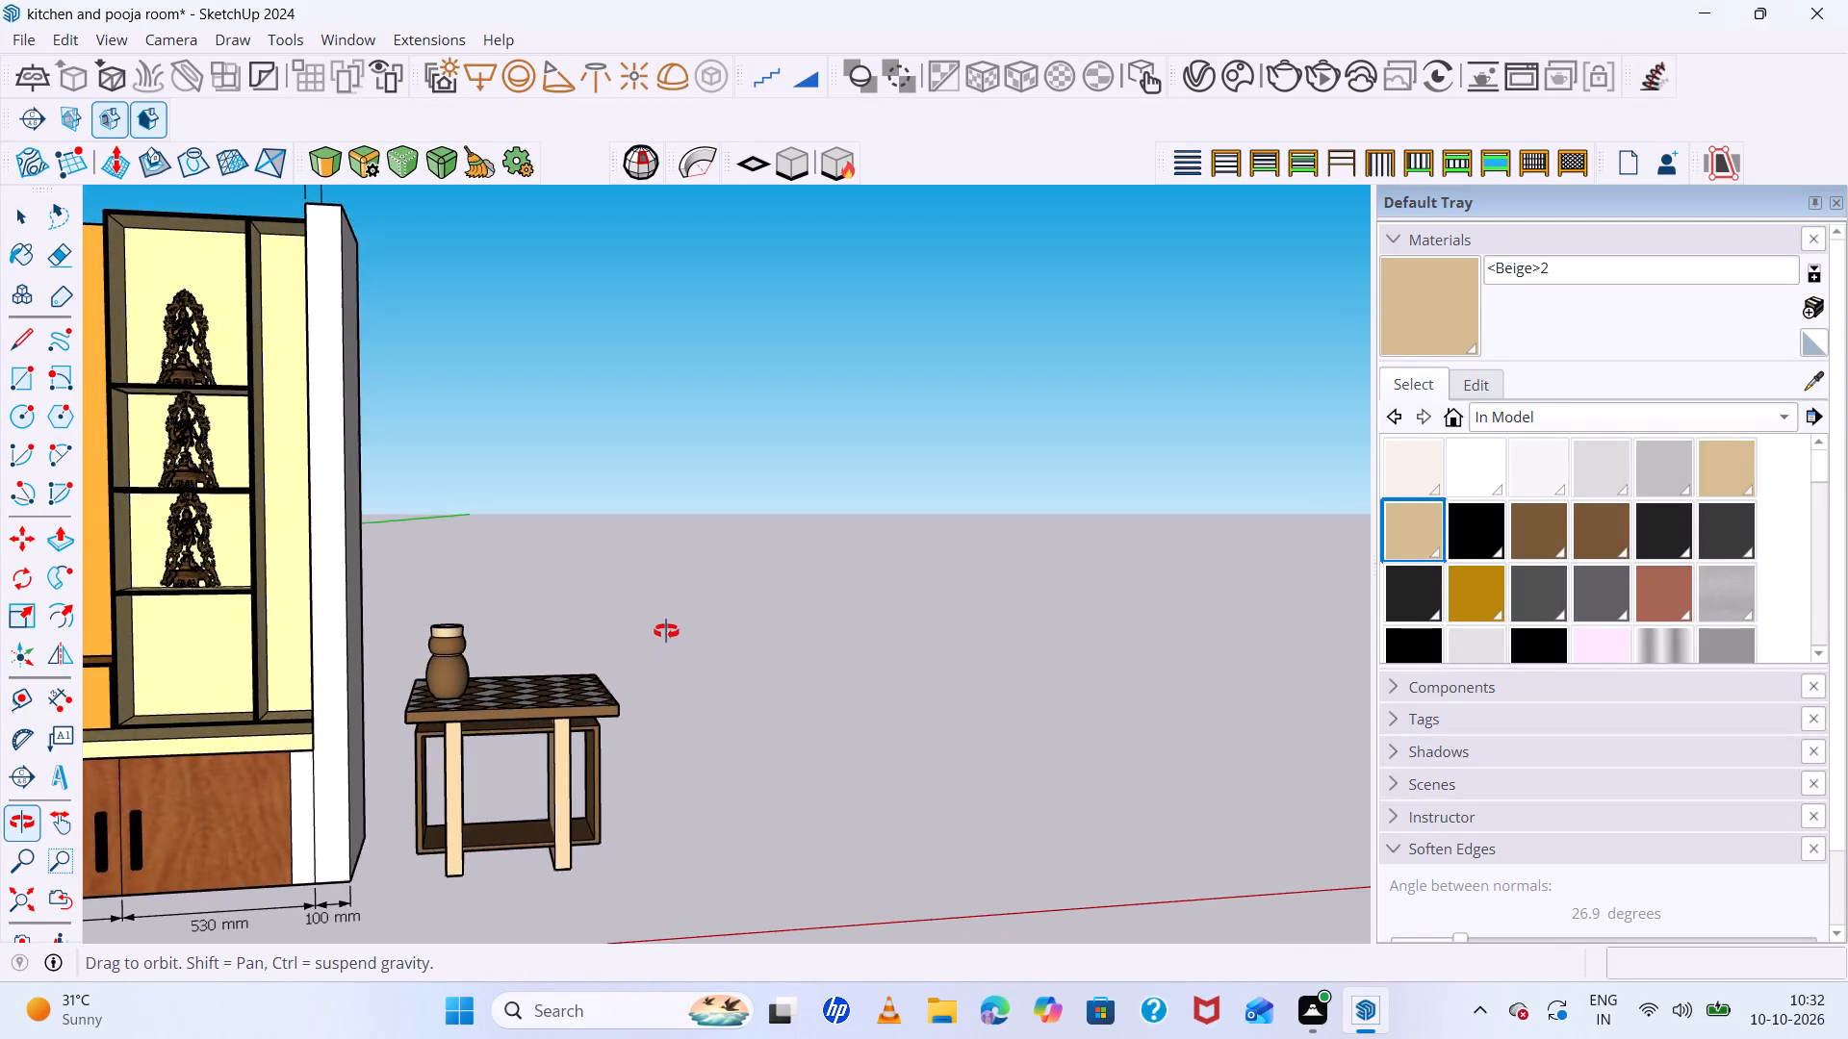
middle_drag(666, 631, 554, 598)
scroll(558, 598, down, 6)
scroll(495, 621, up, 5)
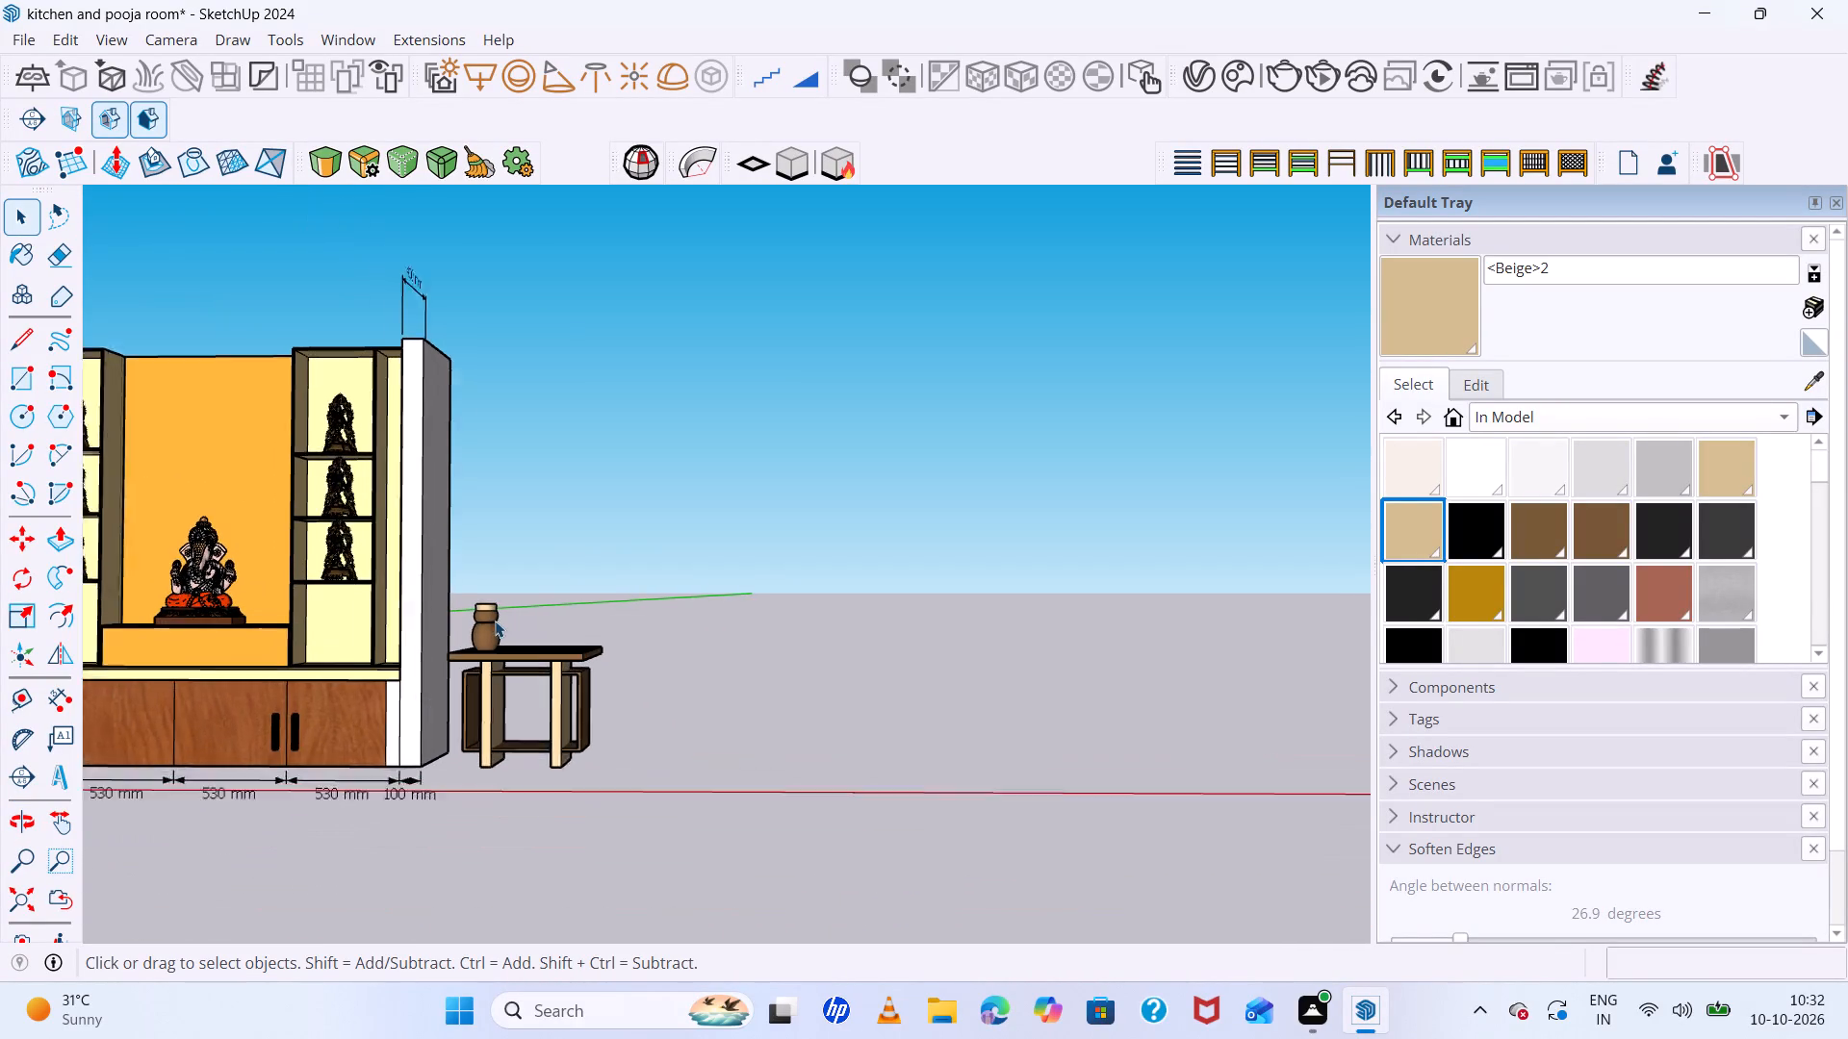
click(495, 621)
key(m)
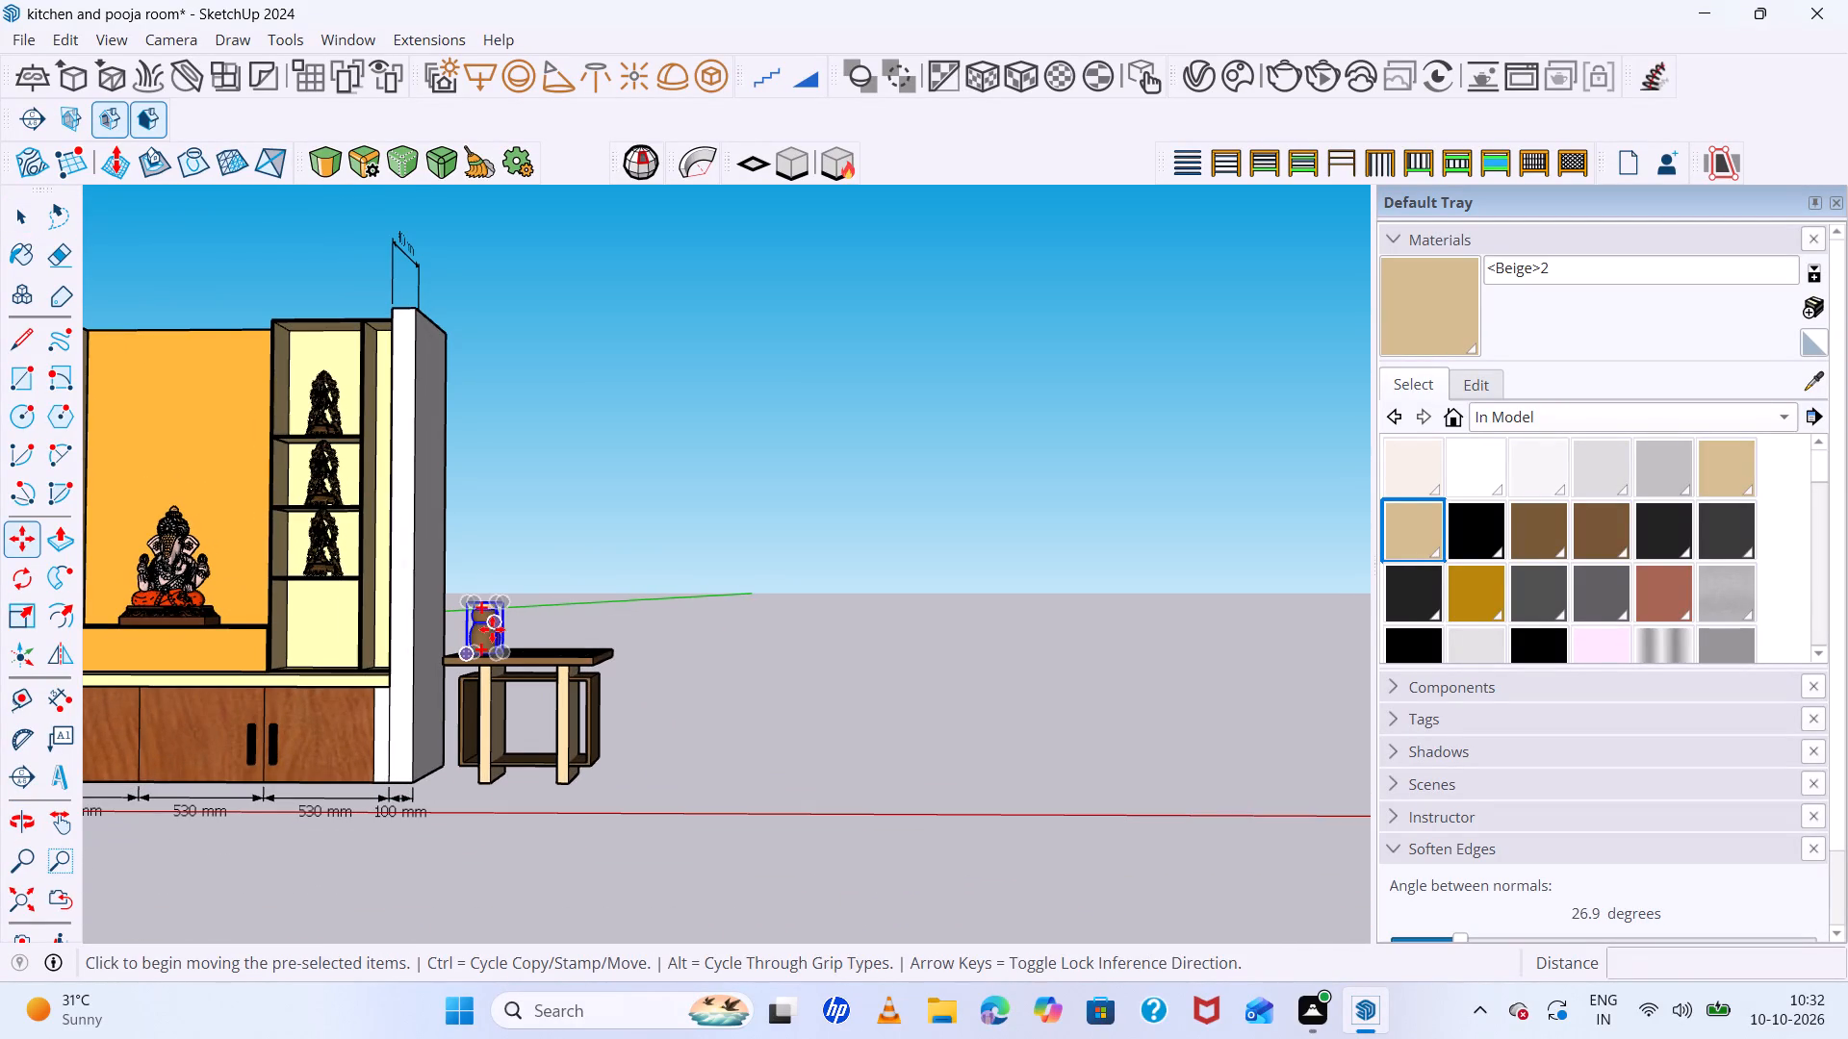
click(492, 629)
scroll(331, 640, up, 11)
middle_drag(330, 647, 320, 804)
scroll(310, 735, up, 5)
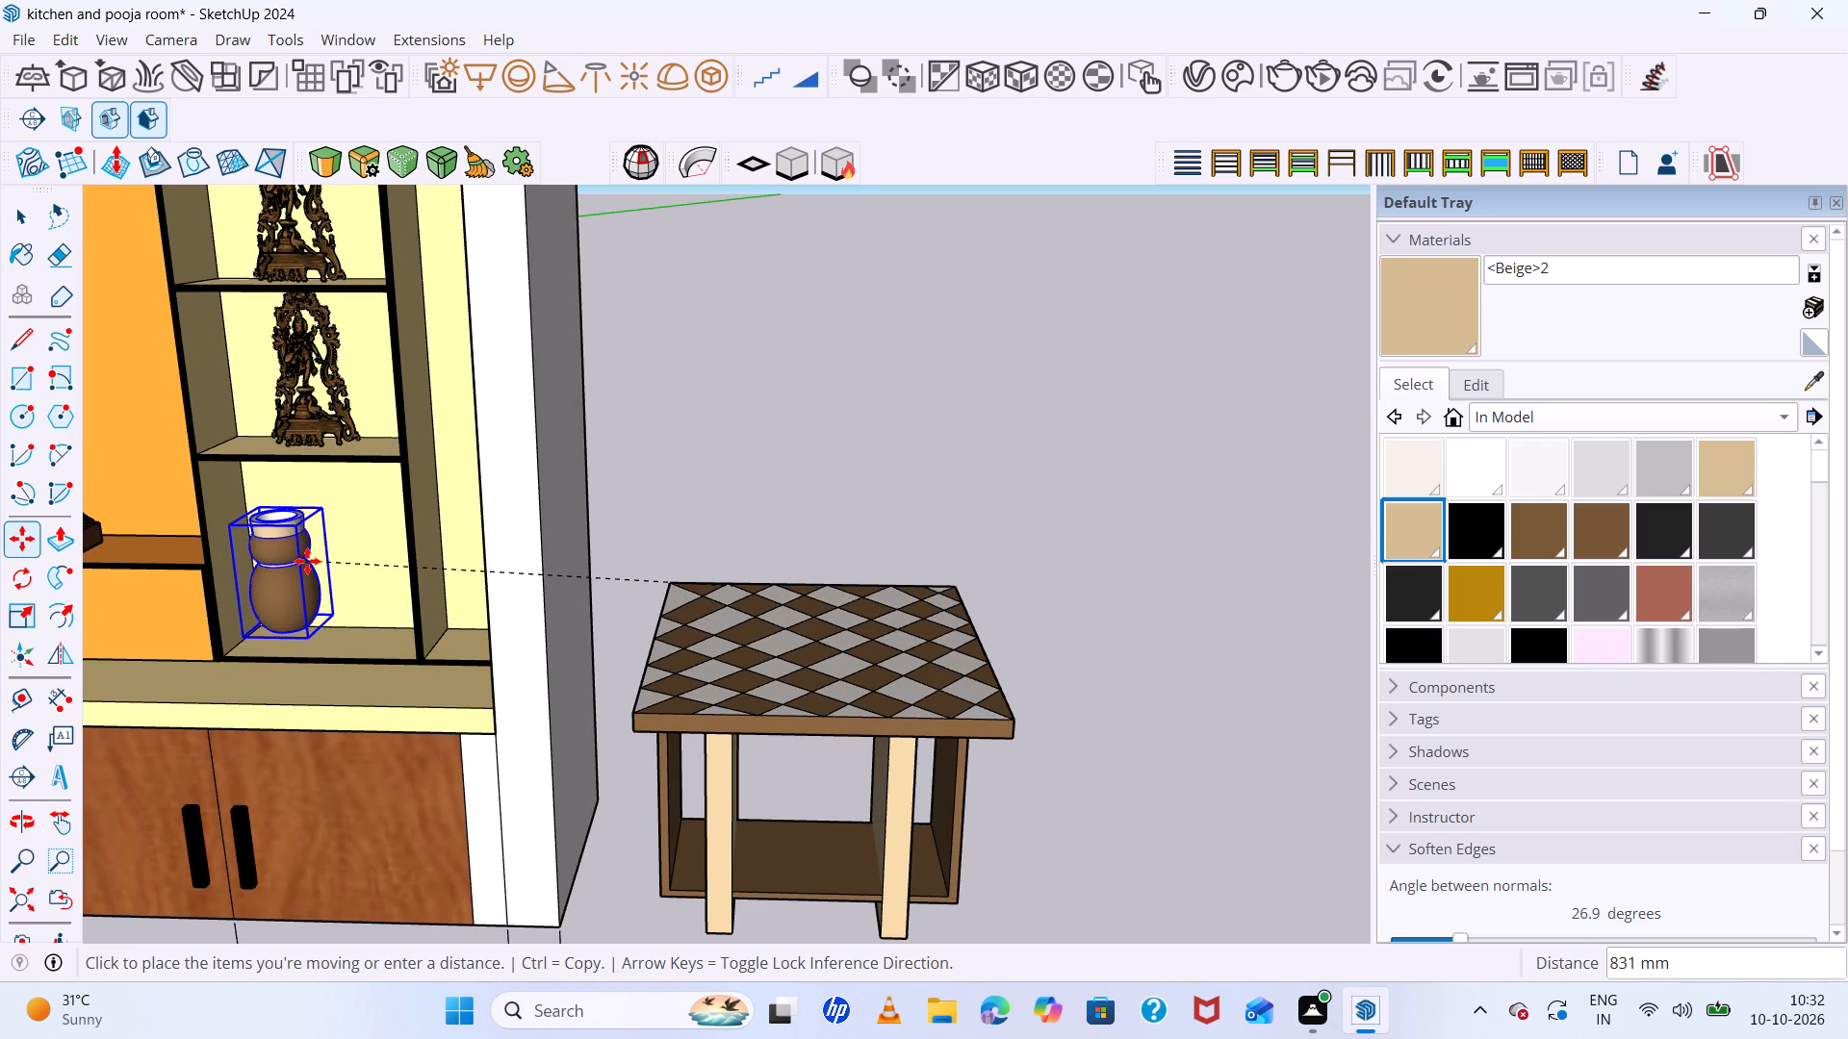
click(302, 568)
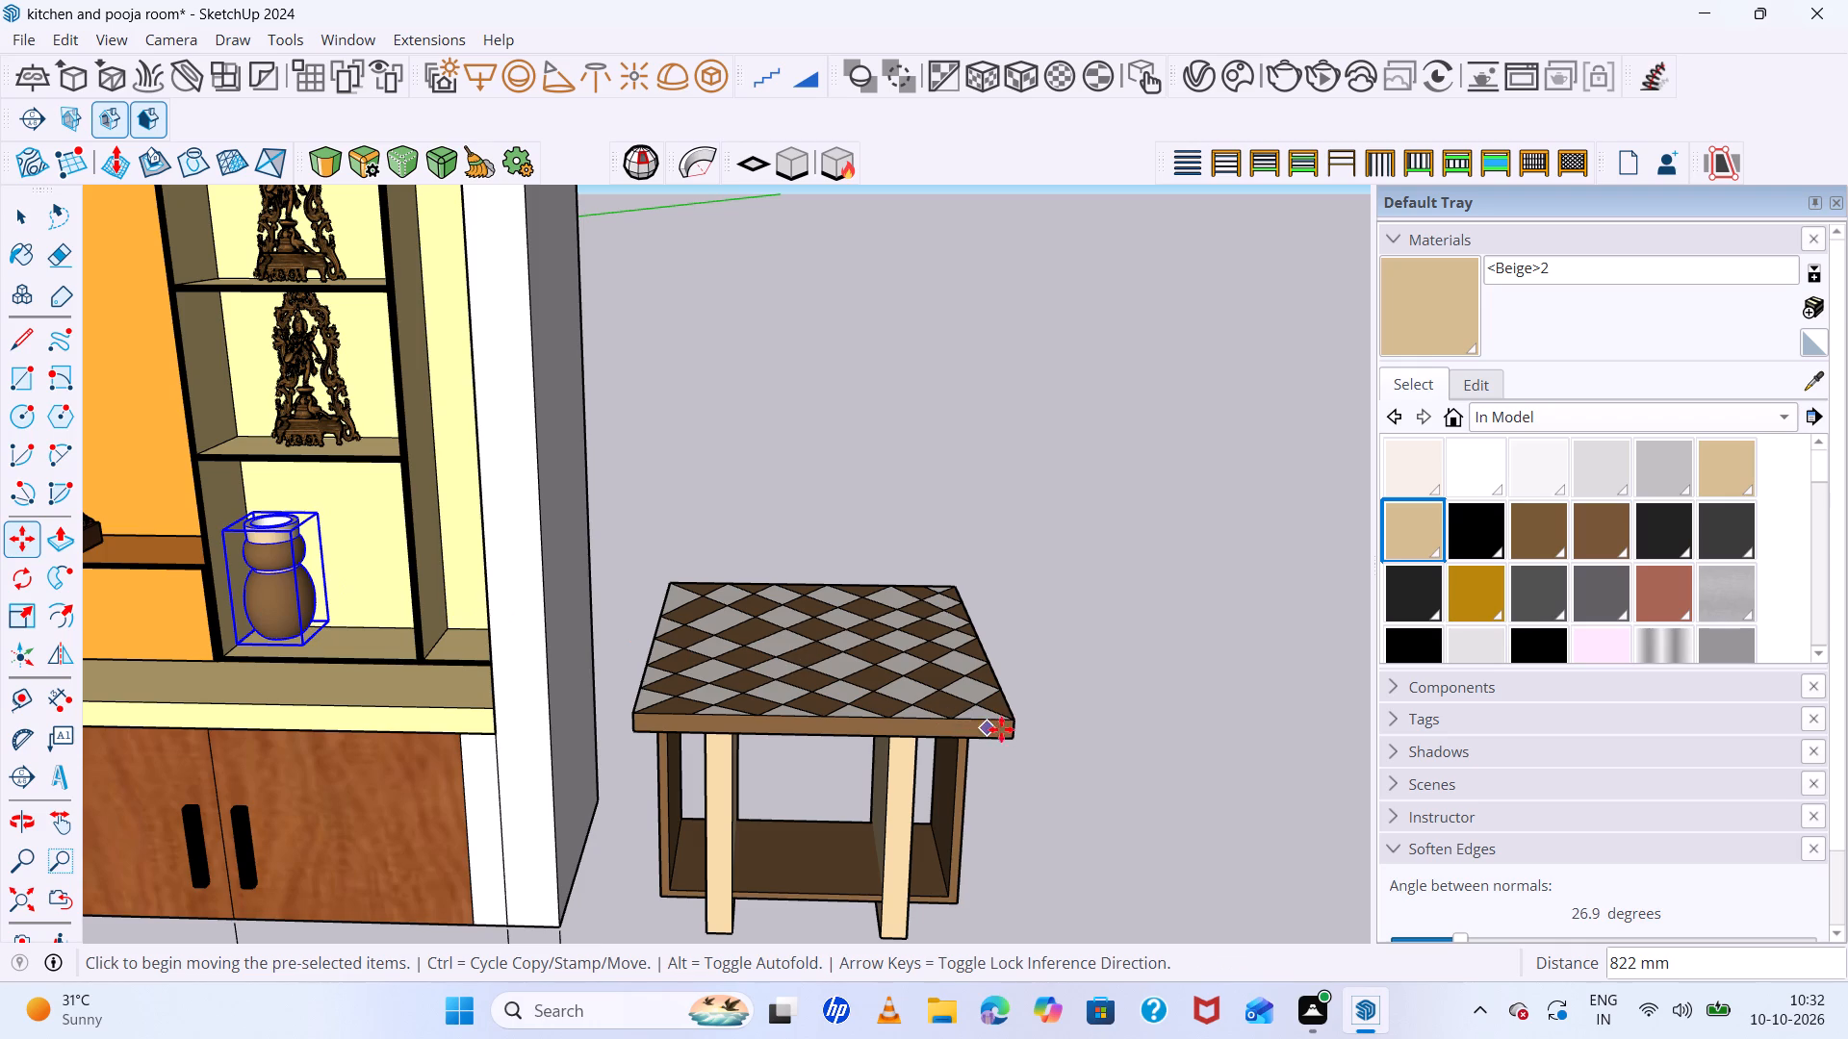
key(space)
click(1094, 742)
Reposition the vase within the compartment so its bottom front corner sits on the compartment floor's front edge.
scroll(992, 731, down, 7)
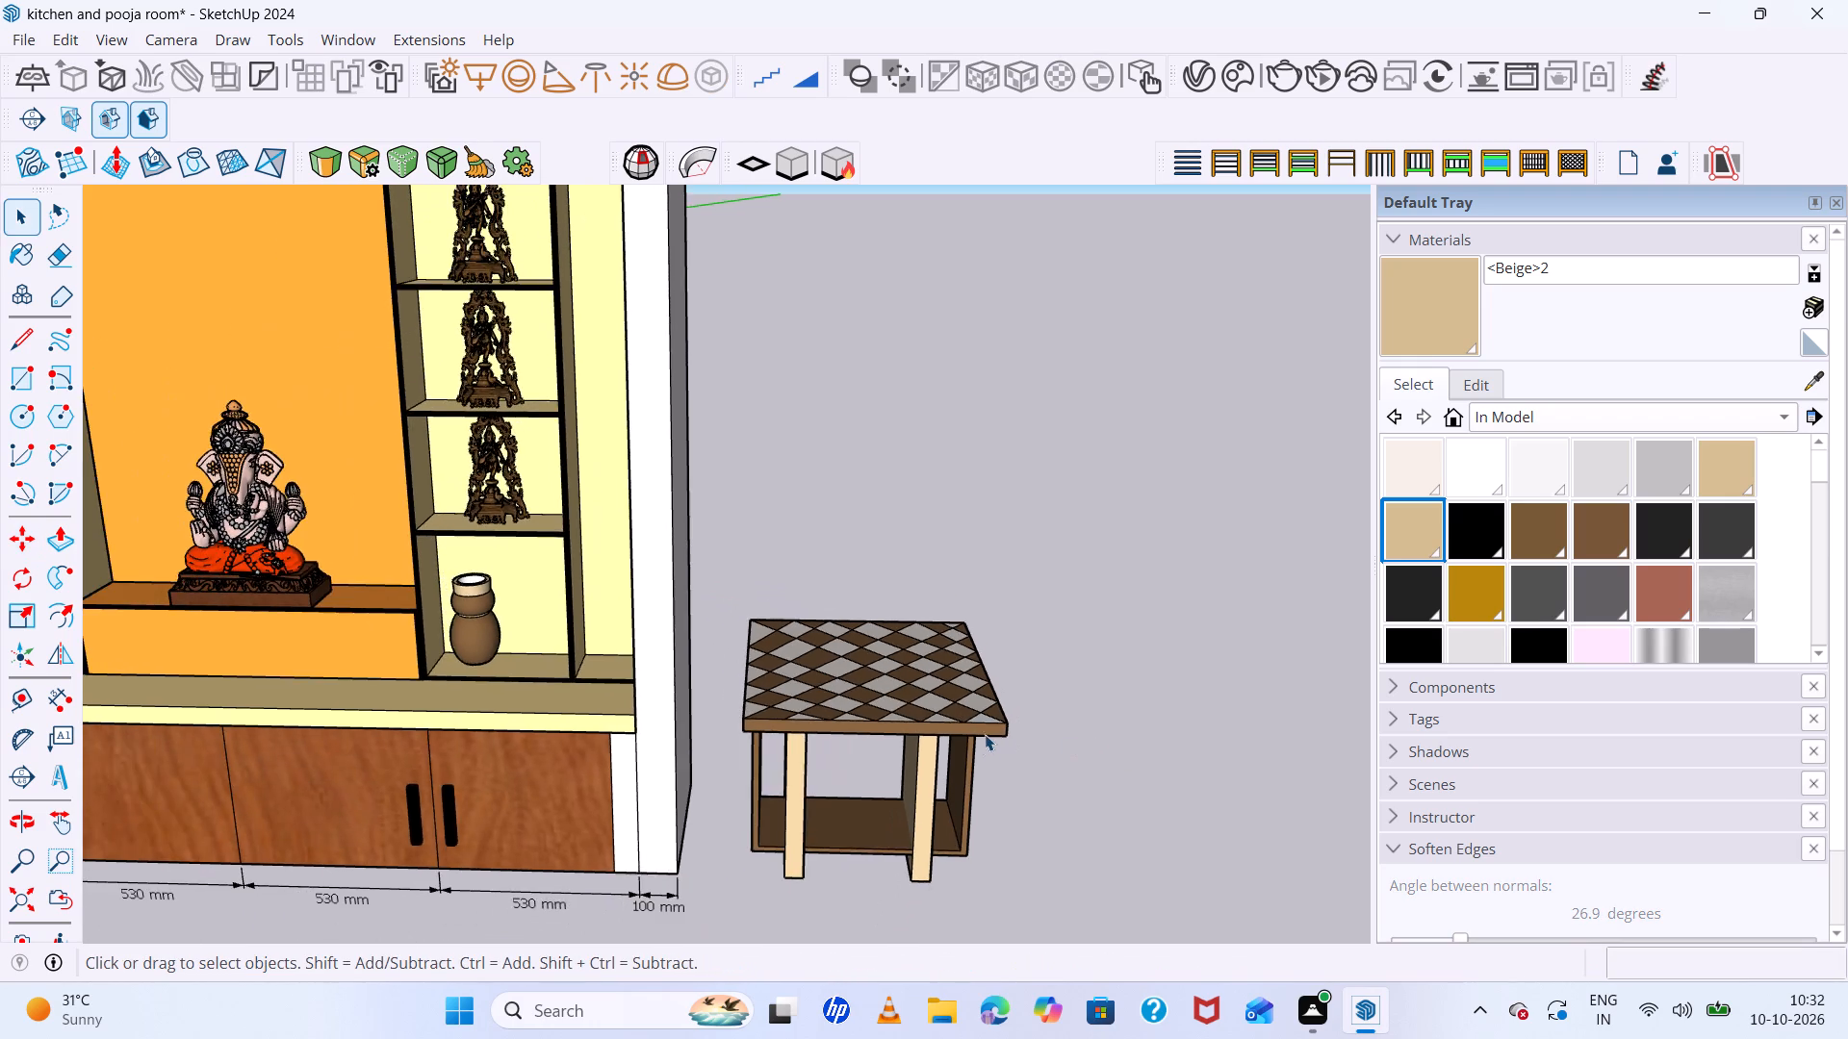
scroll(982, 745, down, 7)
middle_drag(978, 821, 985, 697)
scroll(1091, 769, down, 7)
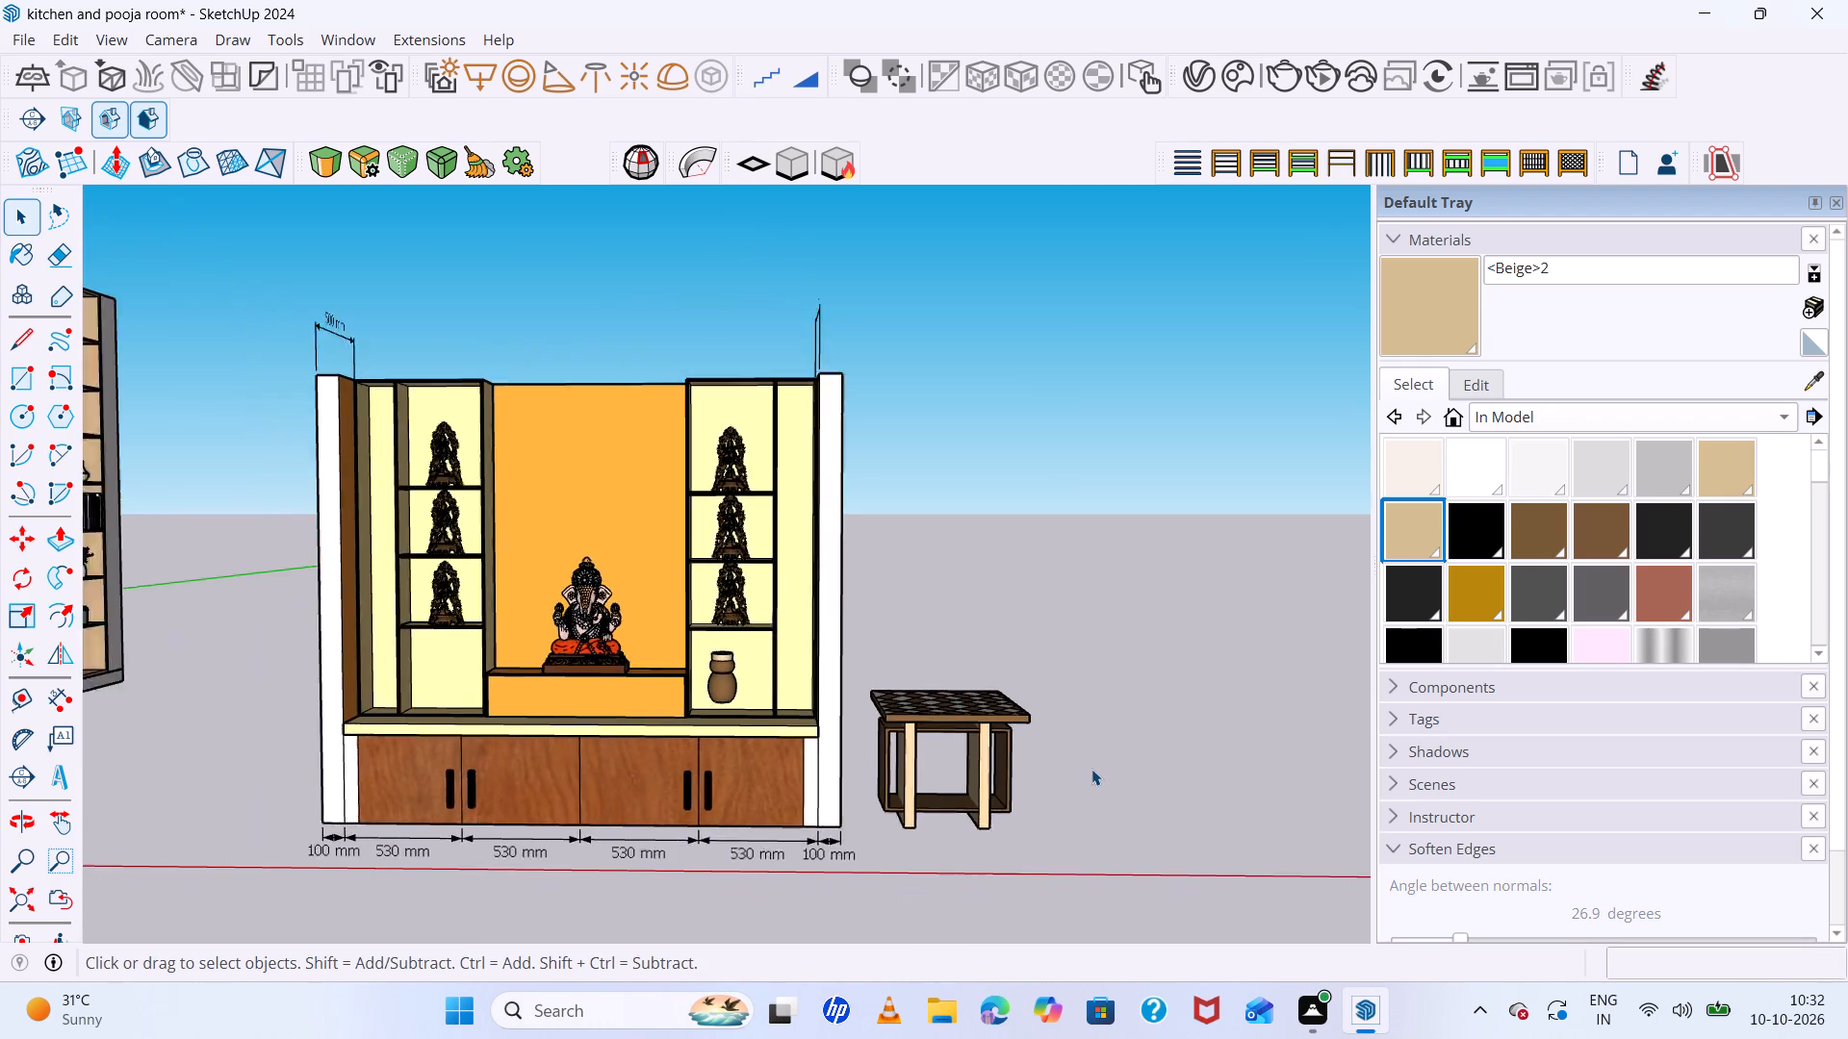
scroll(859, 705, up, 17)
middle_drag(740, 699, 696, 804)
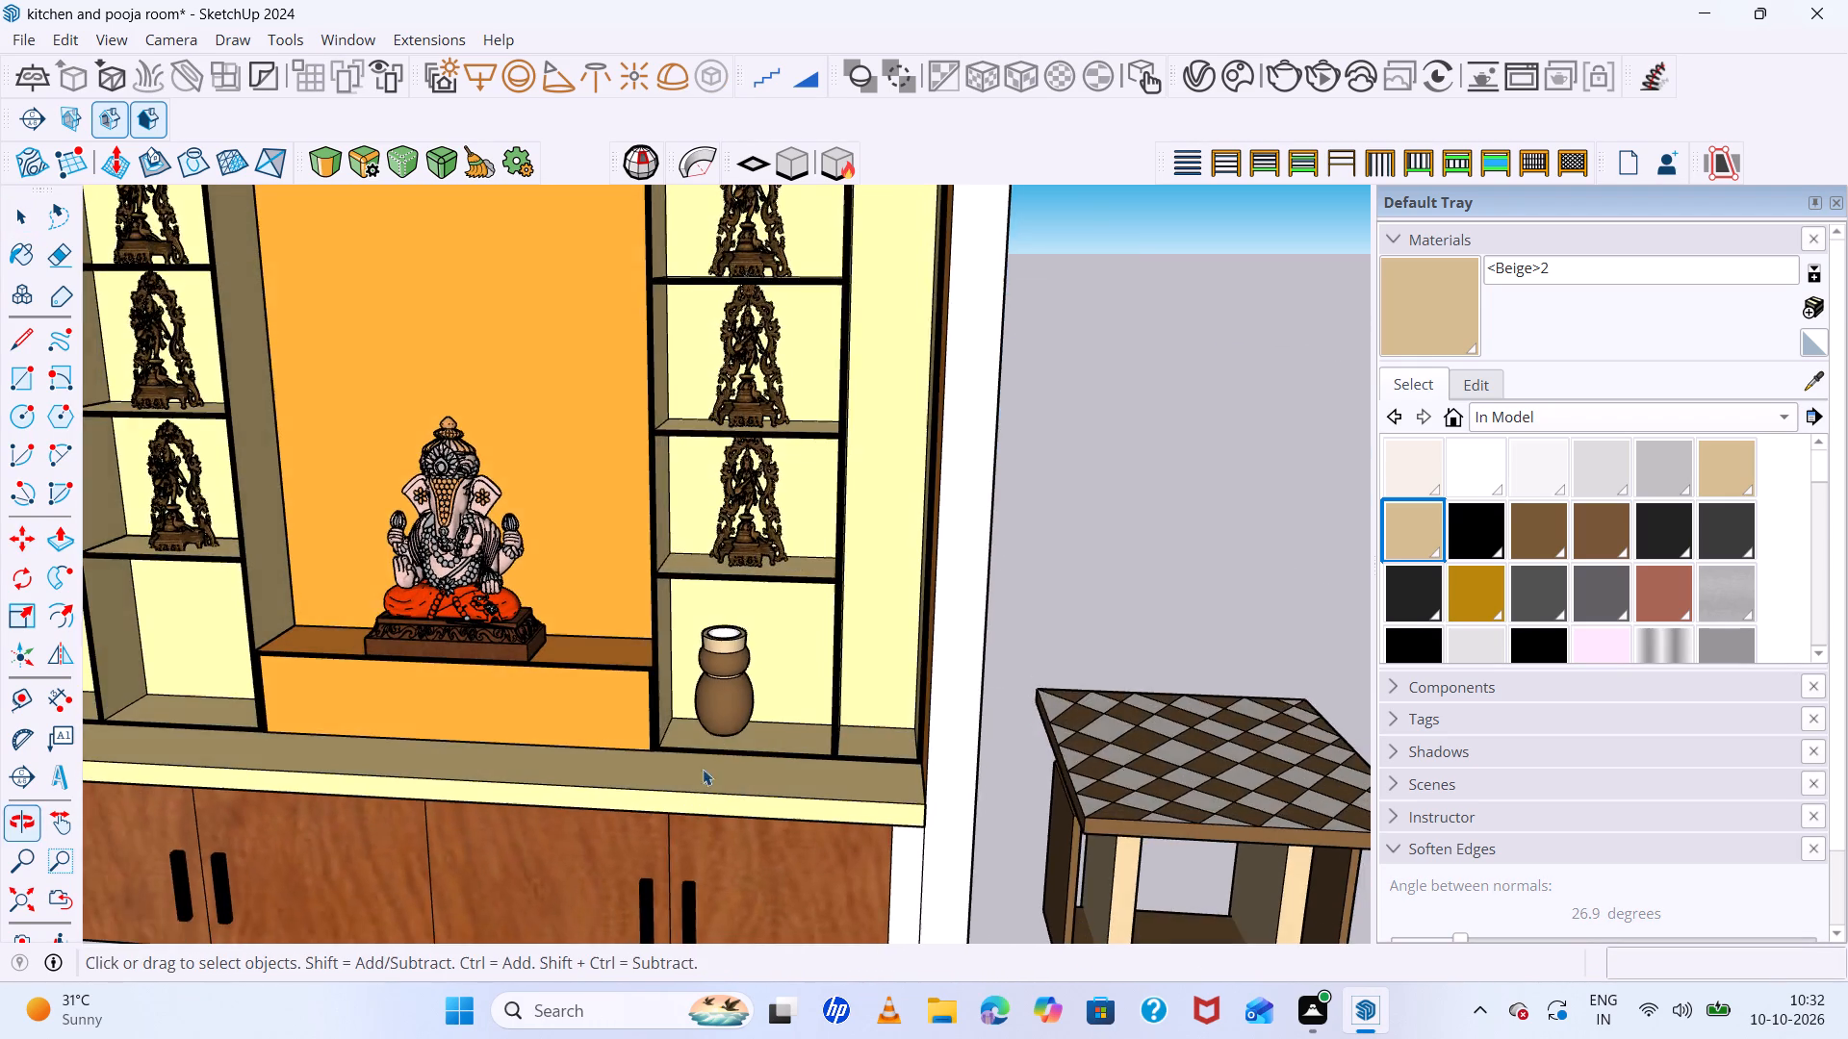
scroll(722, 694, up, 5)
click(722, 694)
key(m)
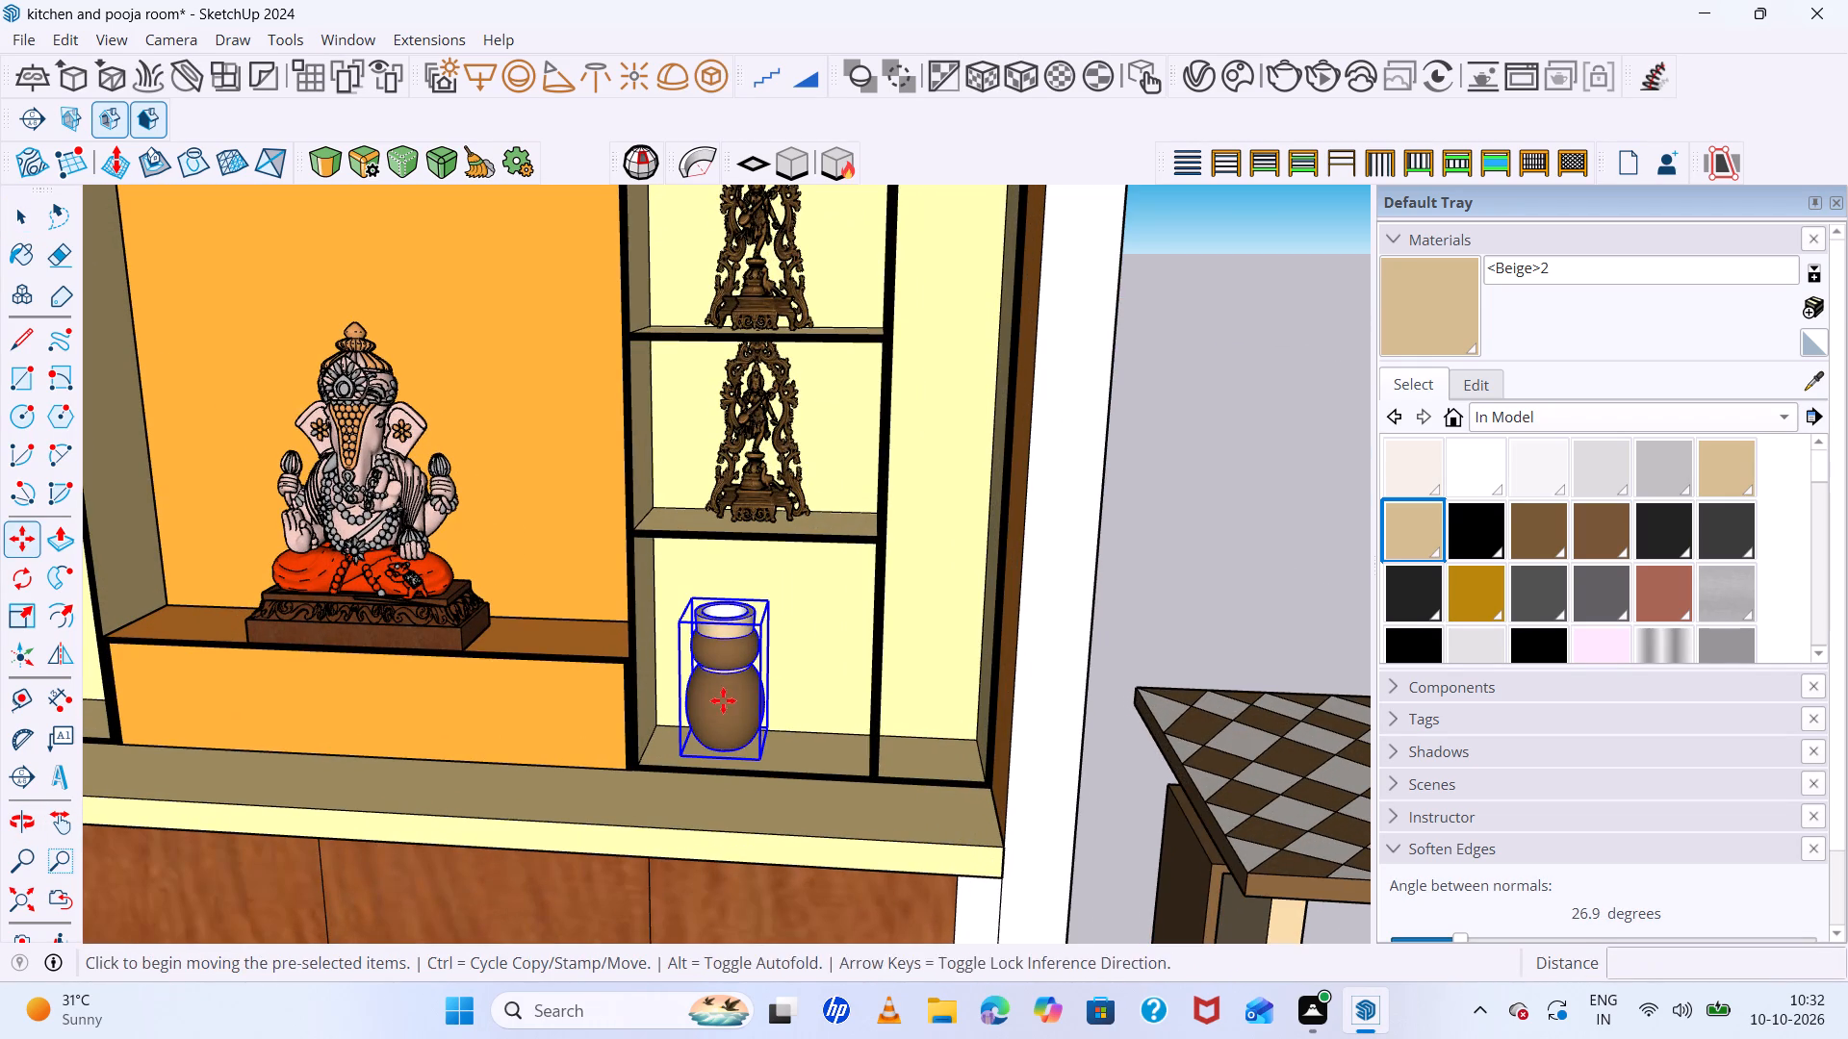
click(754, 767)
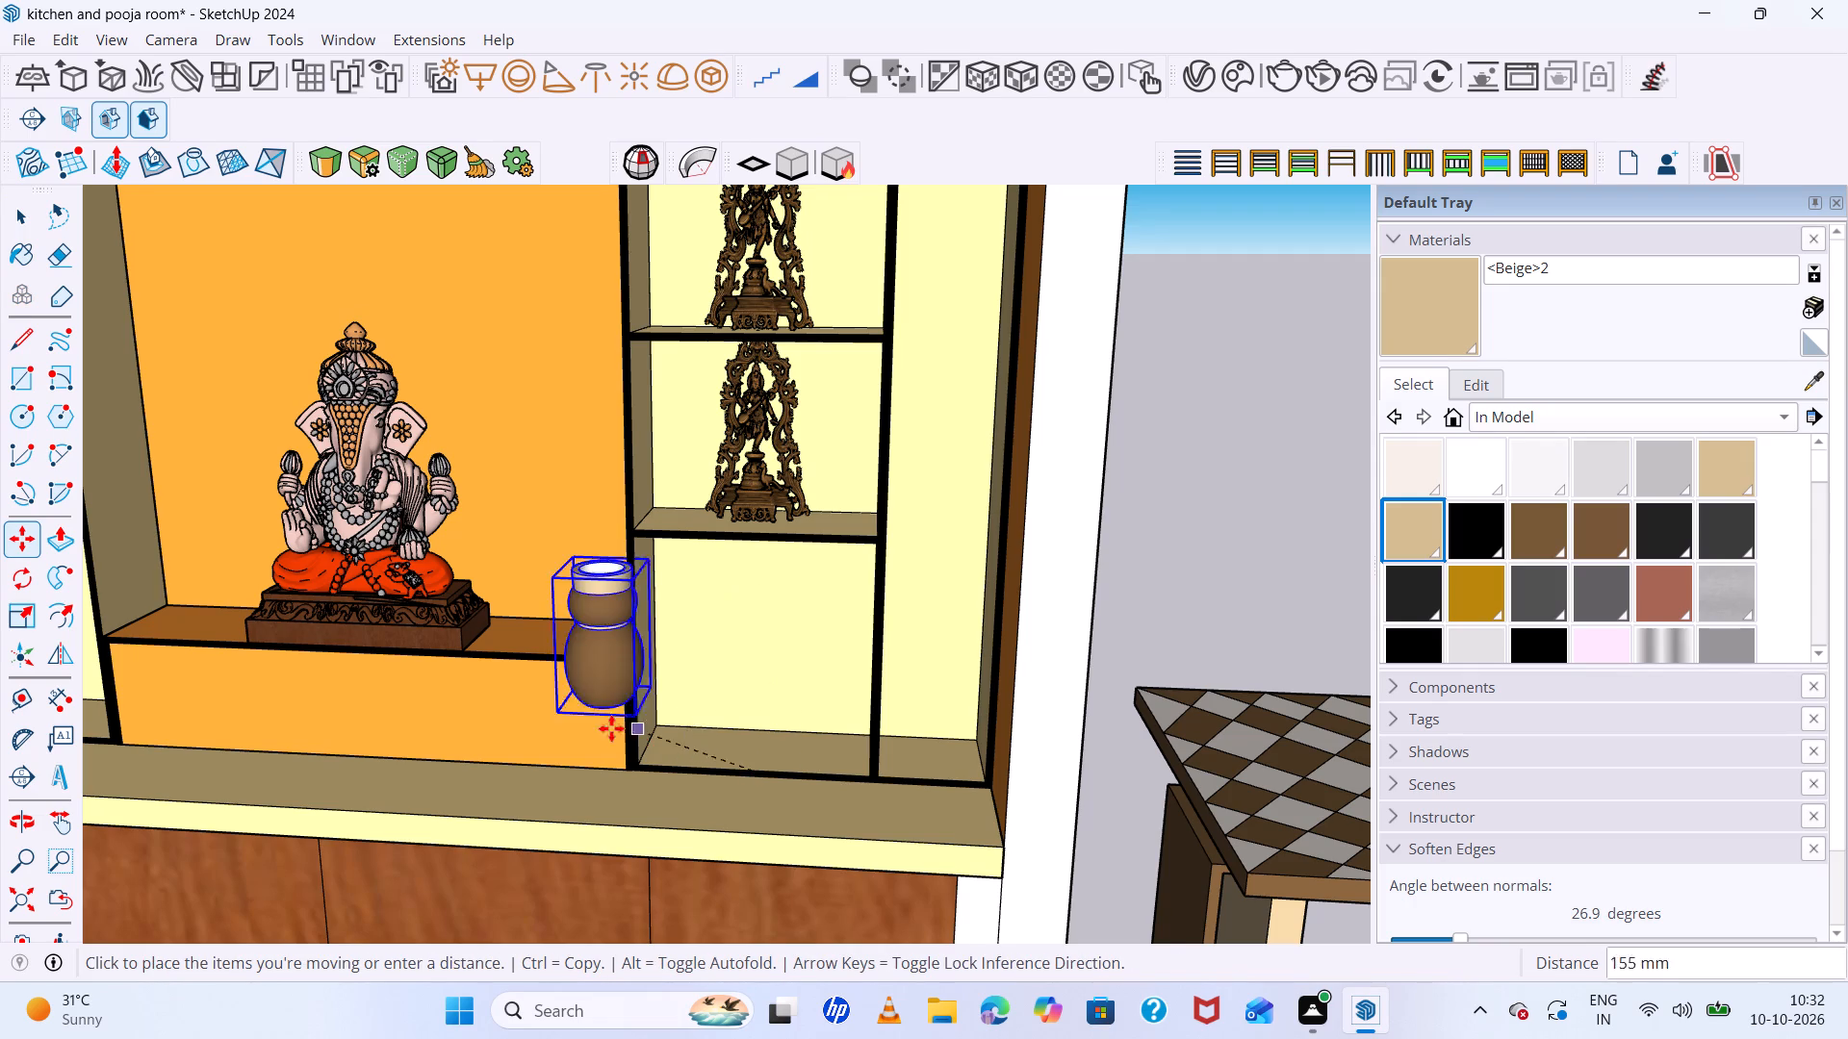
scroll(713, 762, up, 15)
middle_drag(713, 767, 725, 727)
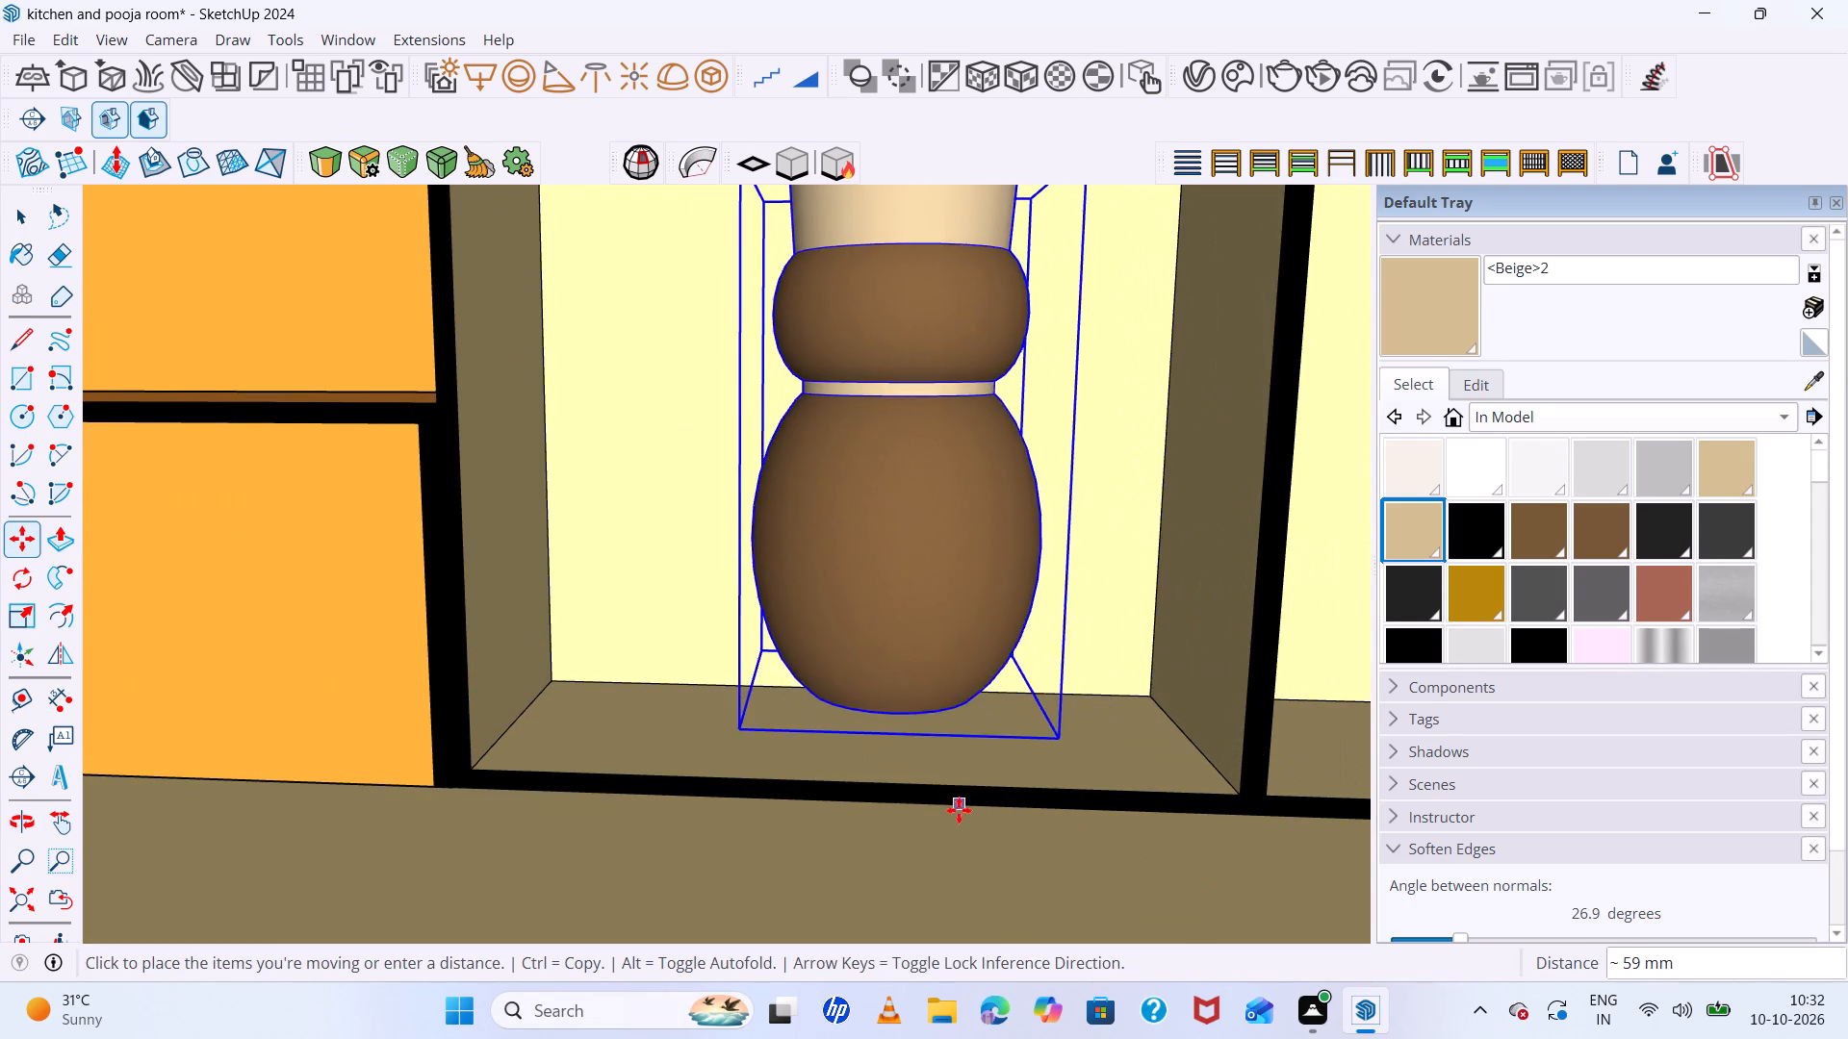
click(915, 799)
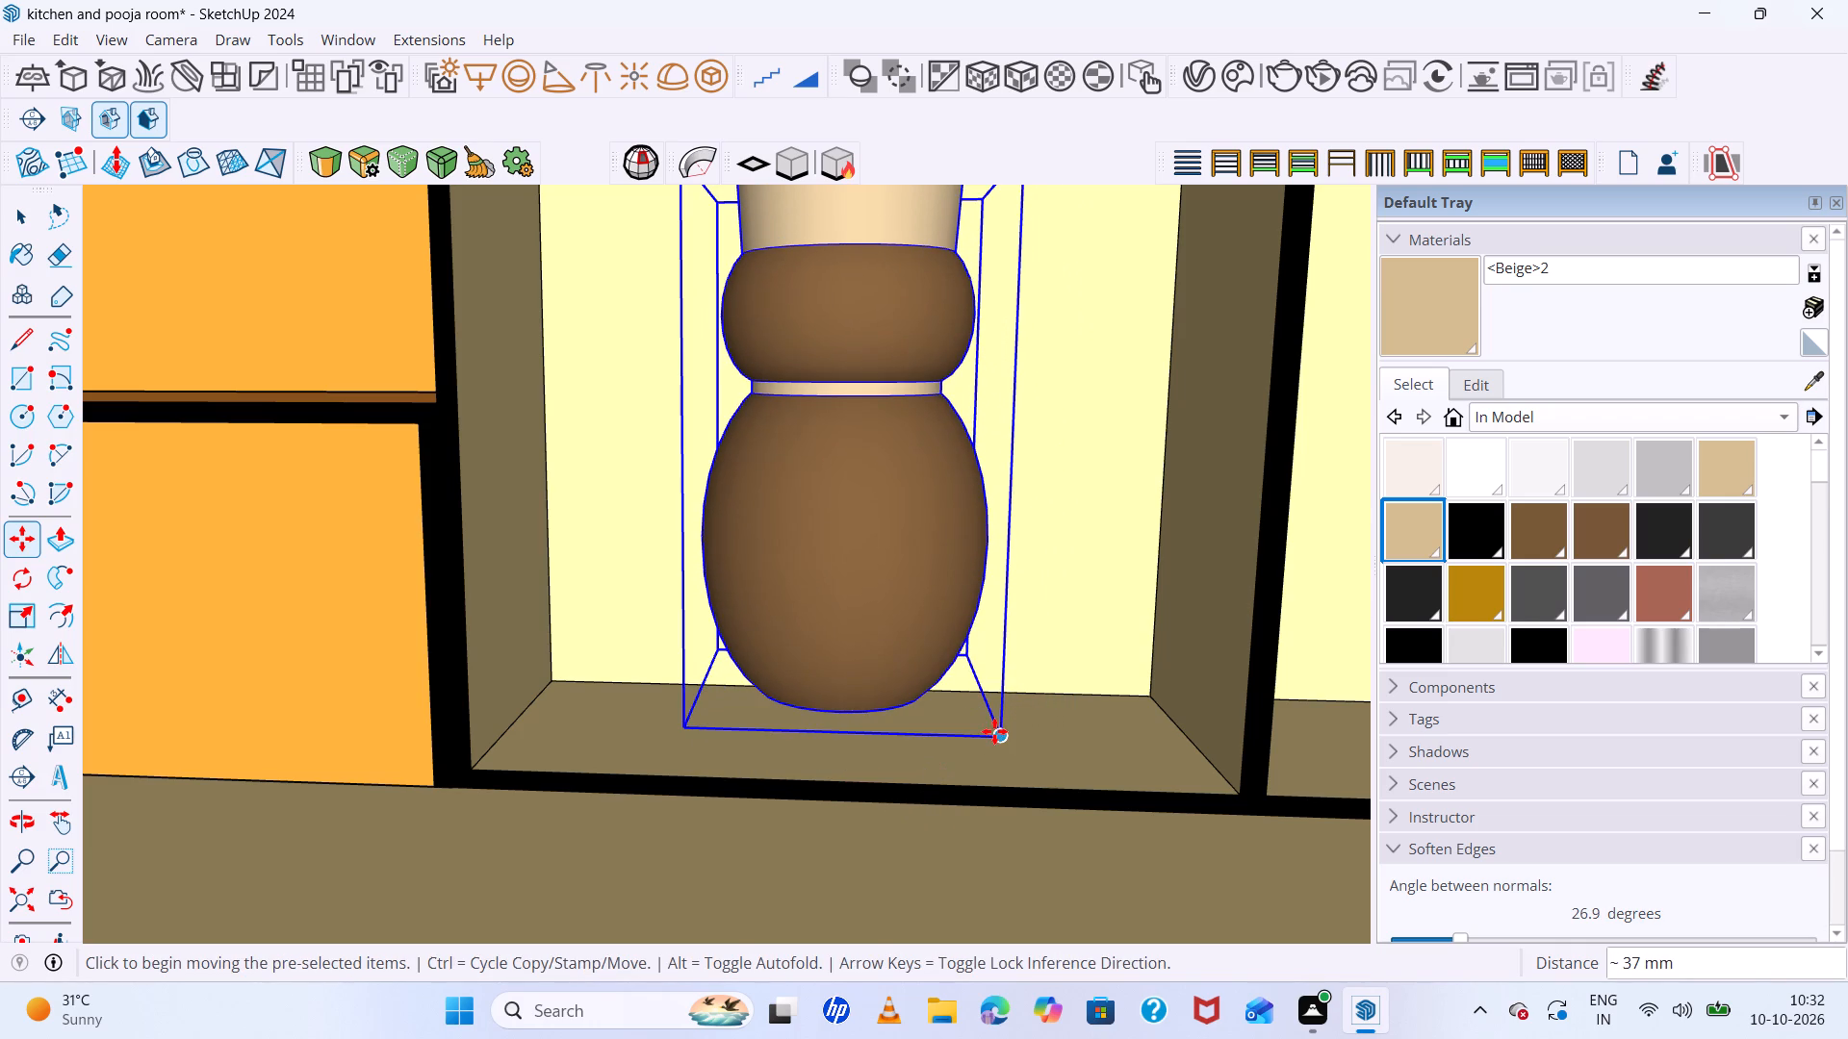
click(994, 731)
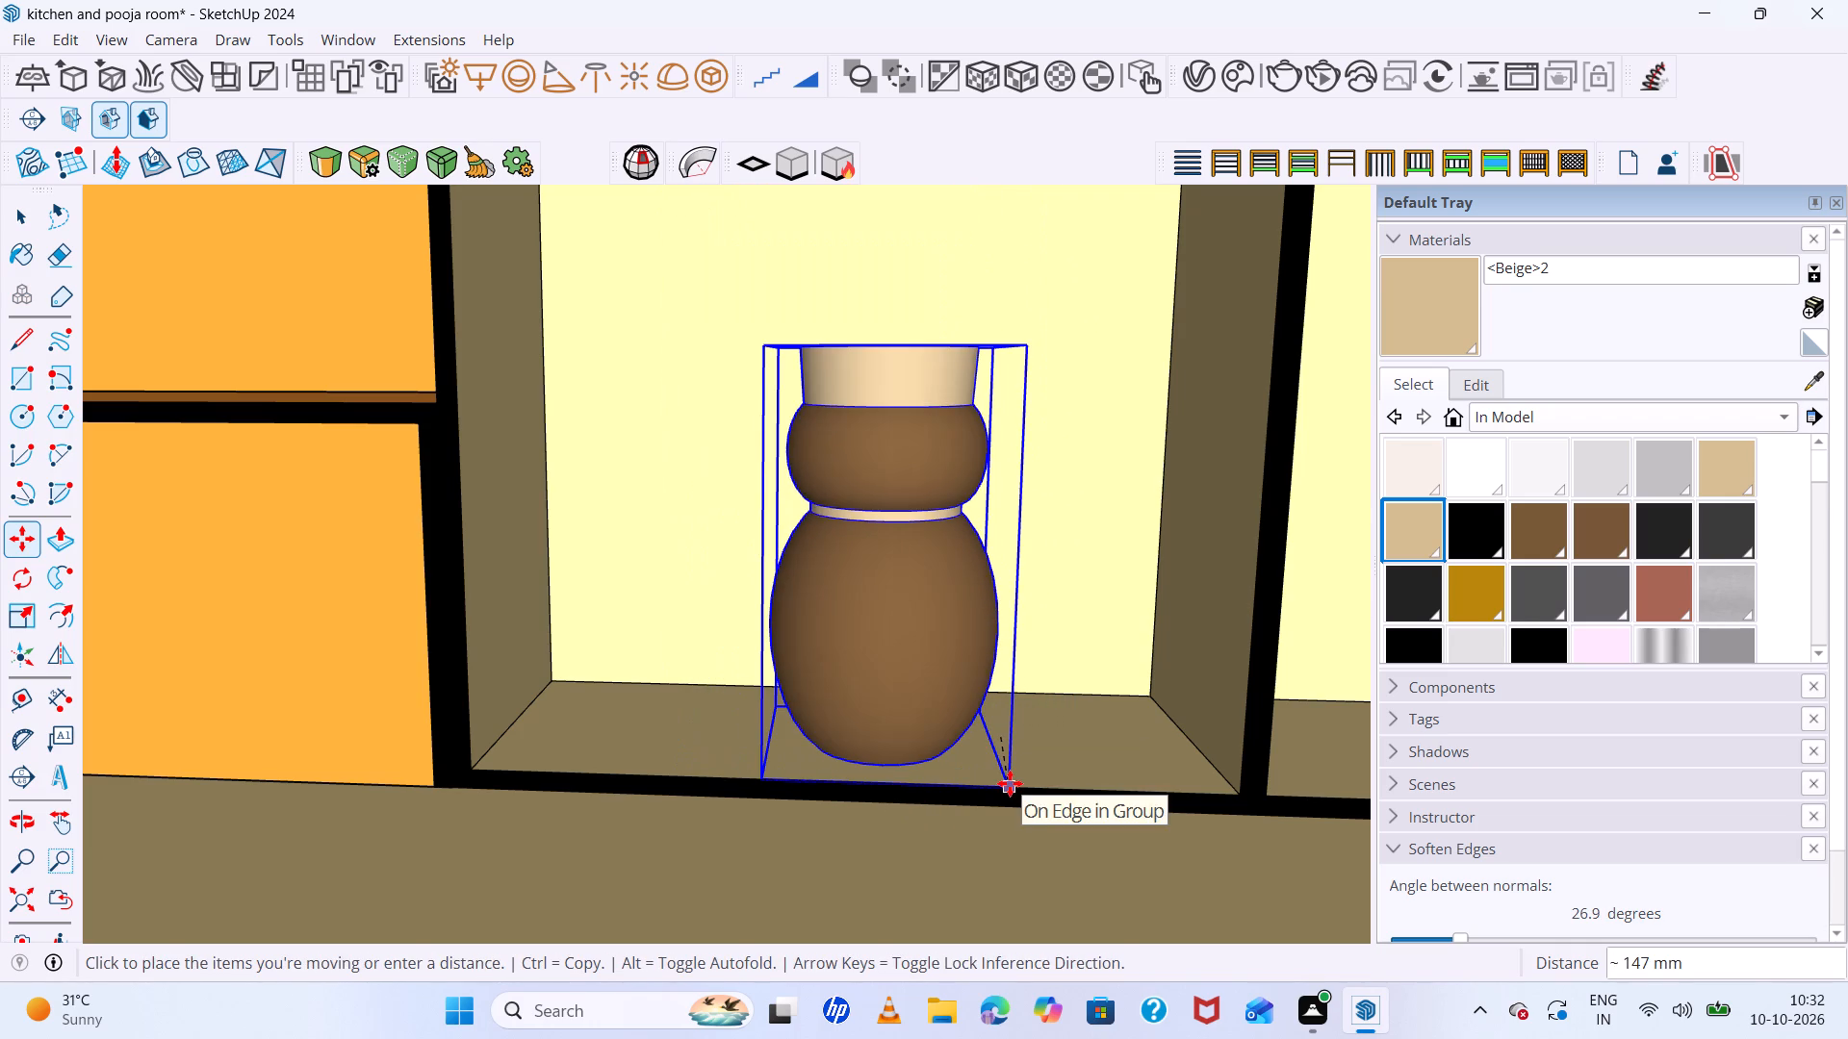
click(1010, 783)
Slide the vase about 103 mm along the compartment's front edge toward the side nearest the Ganesha statue.
scroll(783, 581, down, 14)
scroll(833, 646, up, 10)
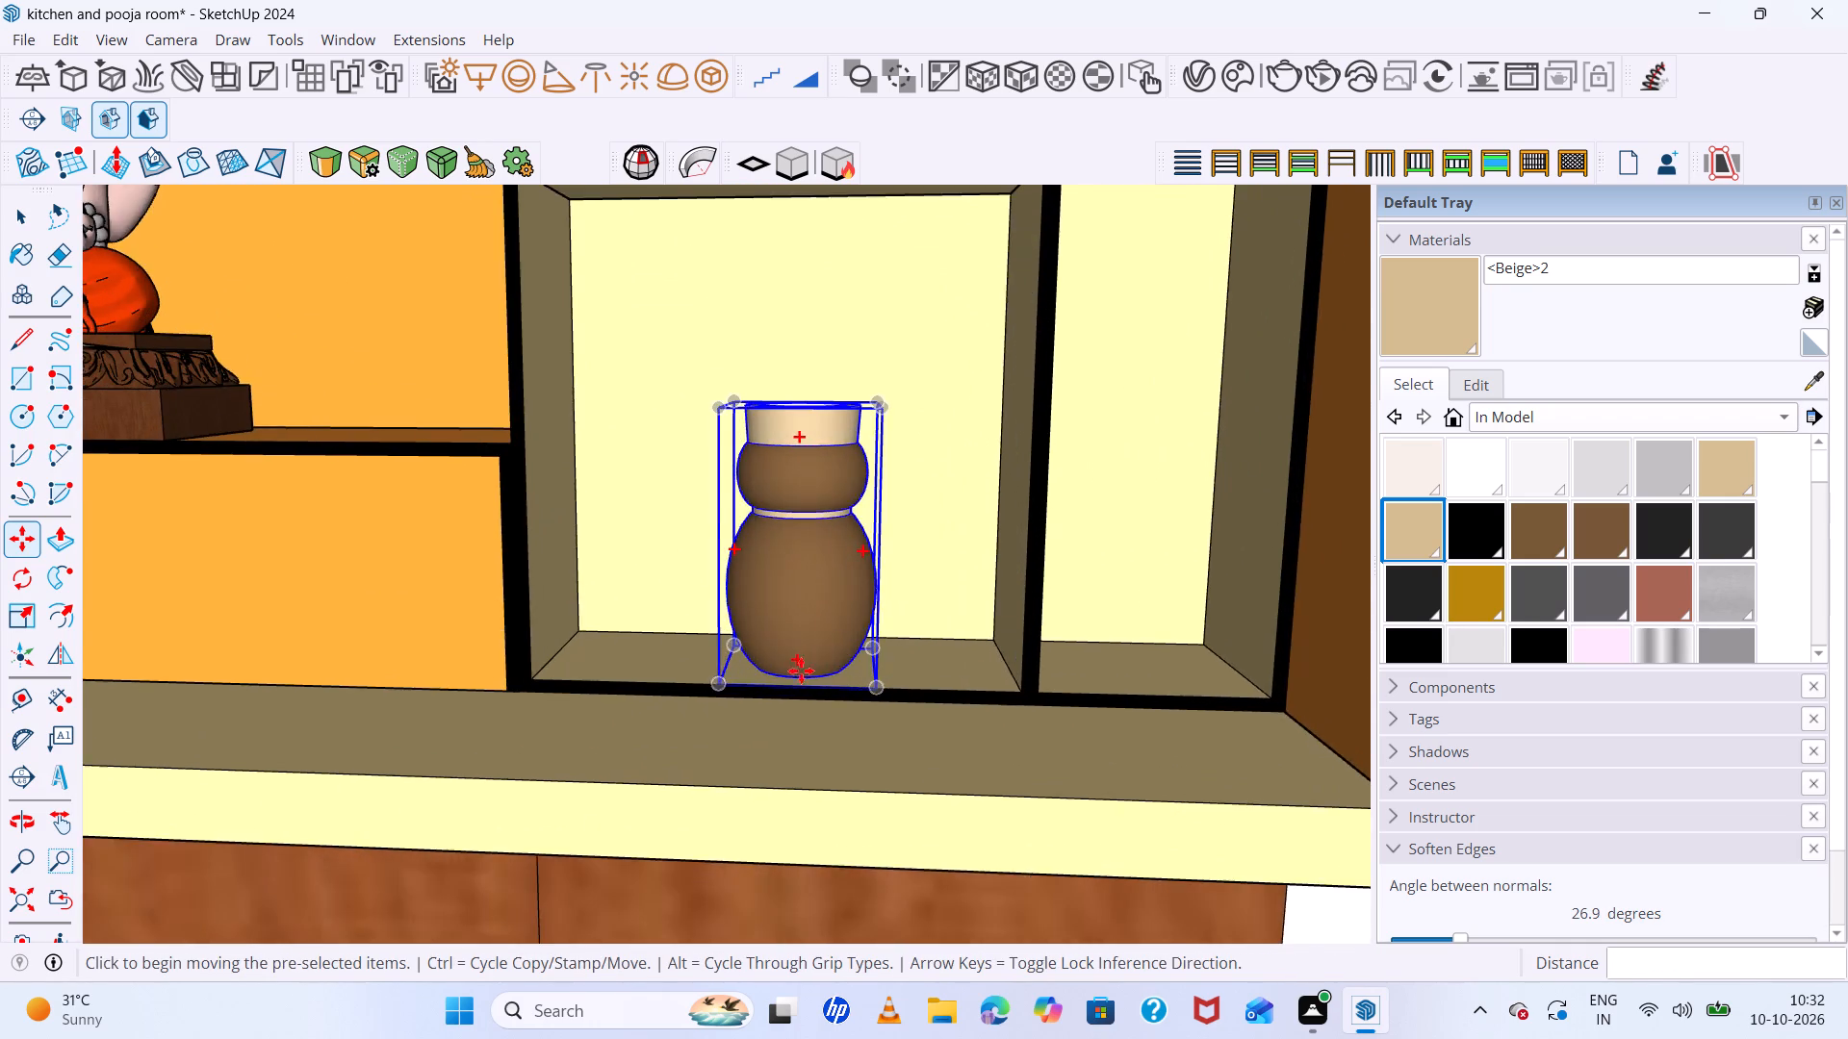
scroll(801, 671, up, 9)
click(568, 708)
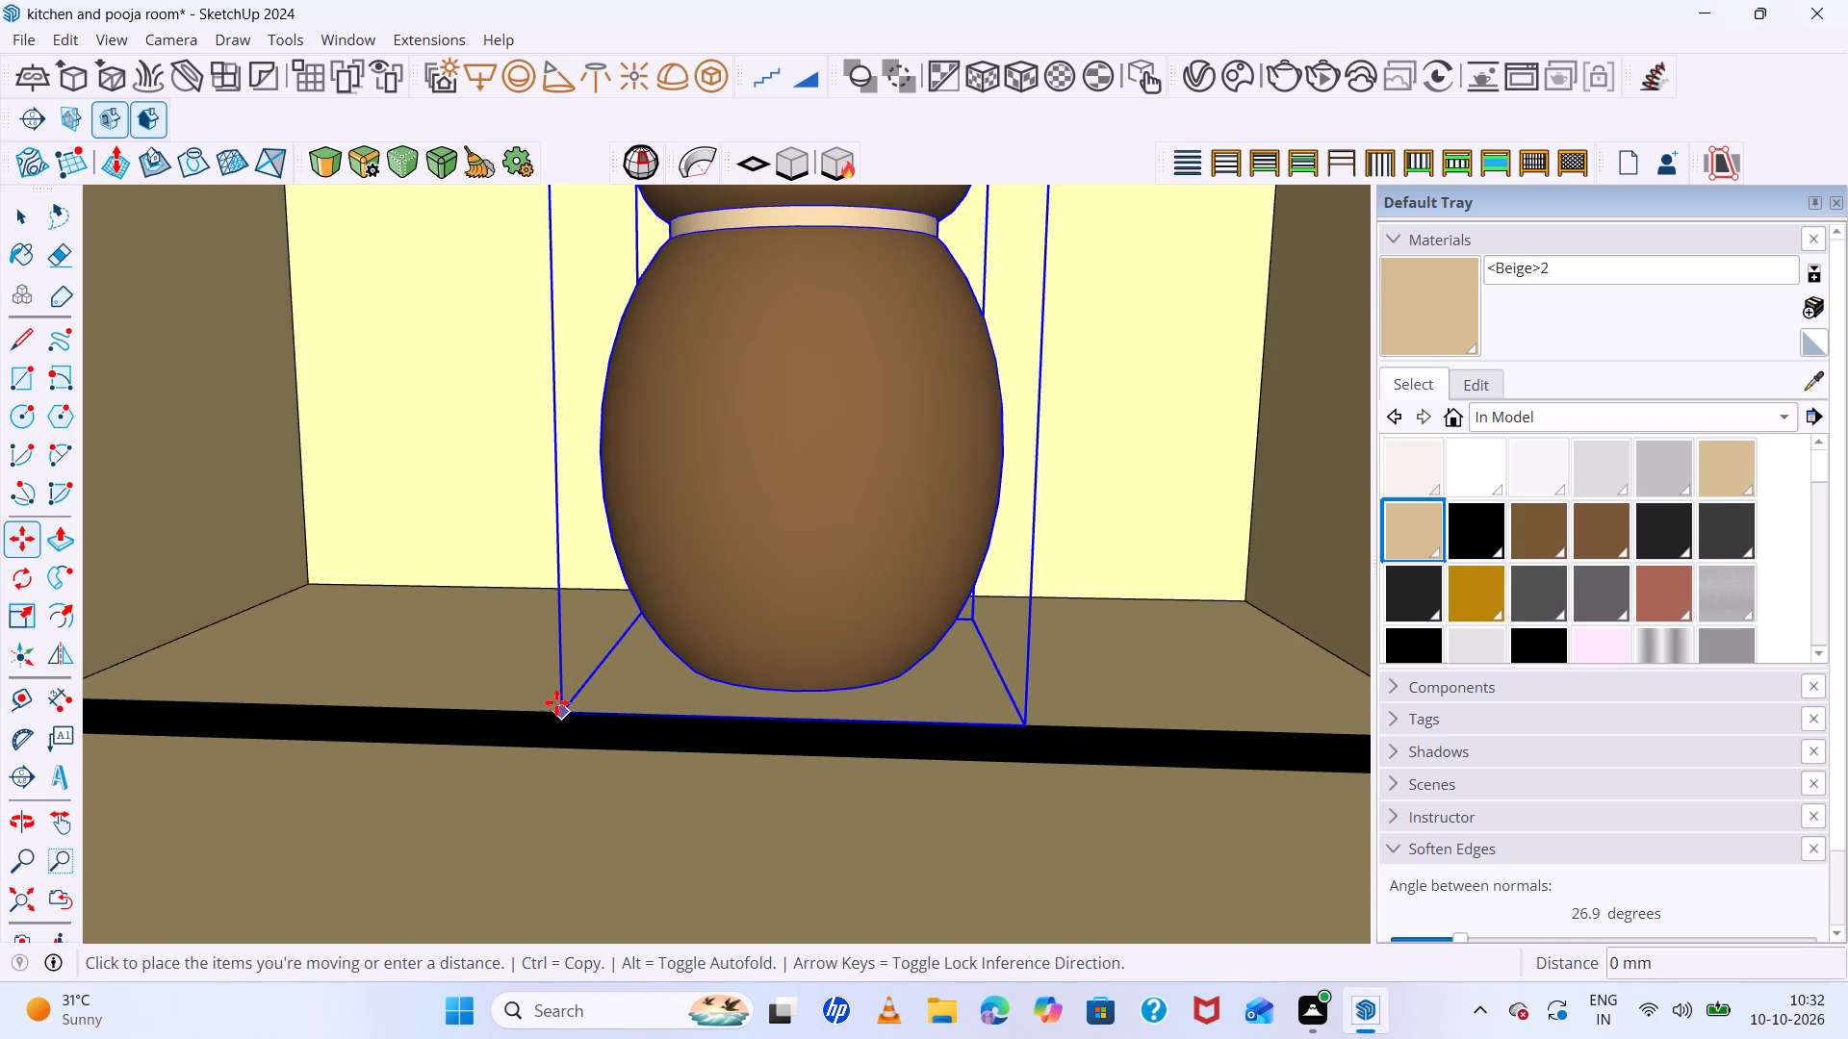
click(202, 697)
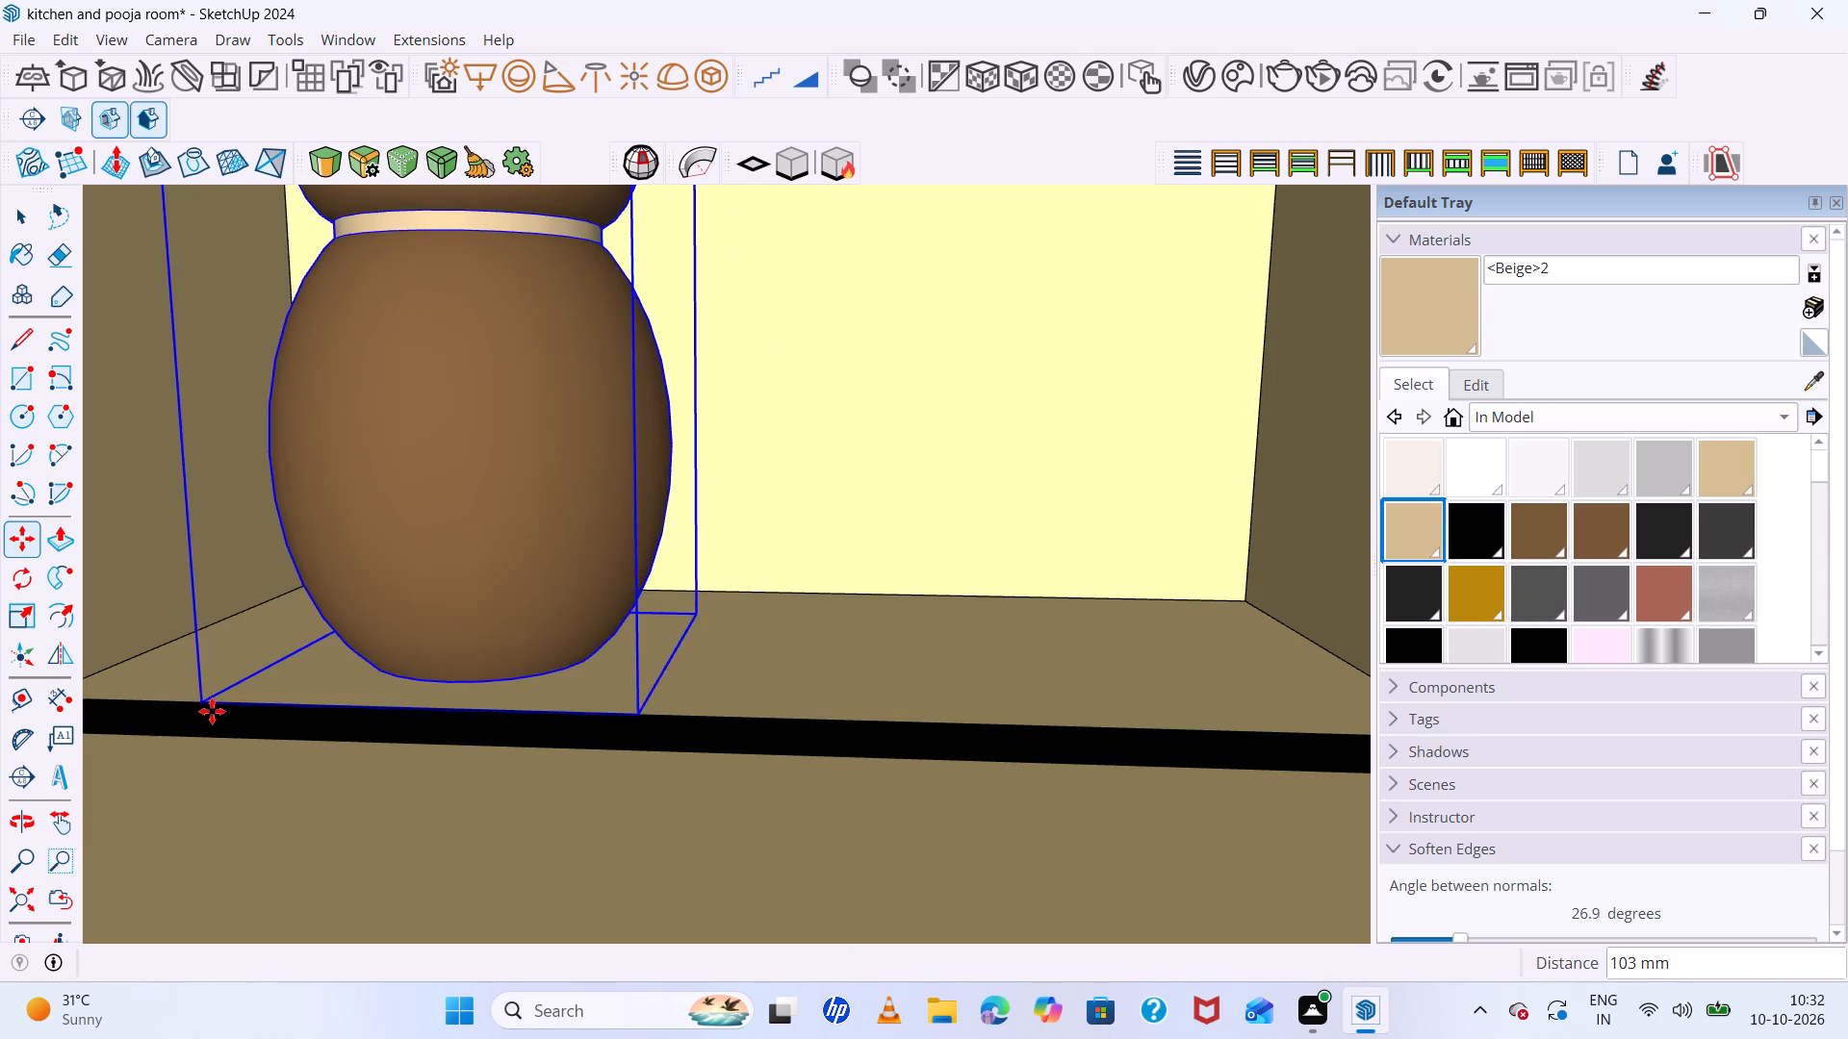
scroll(311, 765, down, 20)
scroll(311, 765, down, 5)
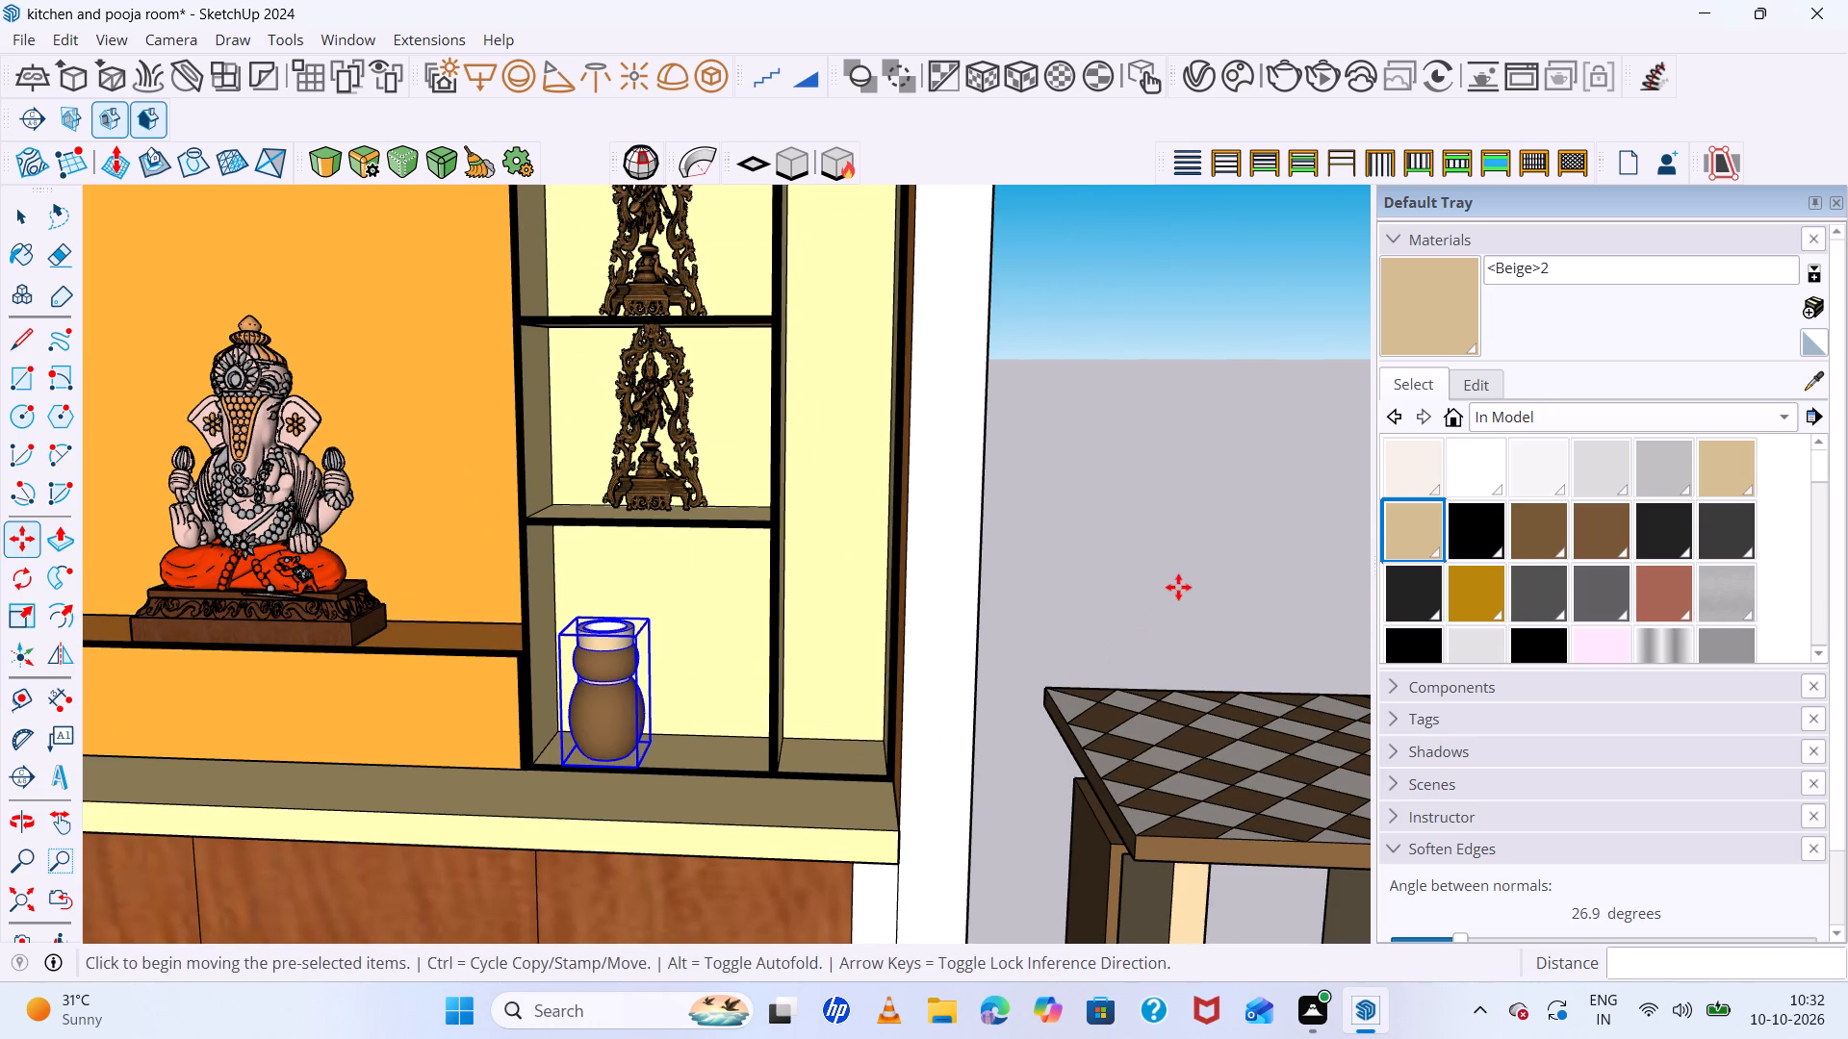
key(space)
click(1174, 585)
Move the vase about 40 mm back from the front edge into the compartment.
scroll(168, 707, up, 1)
scroll(253, 740, down, 20)
scroll(253, 740, down, 4)
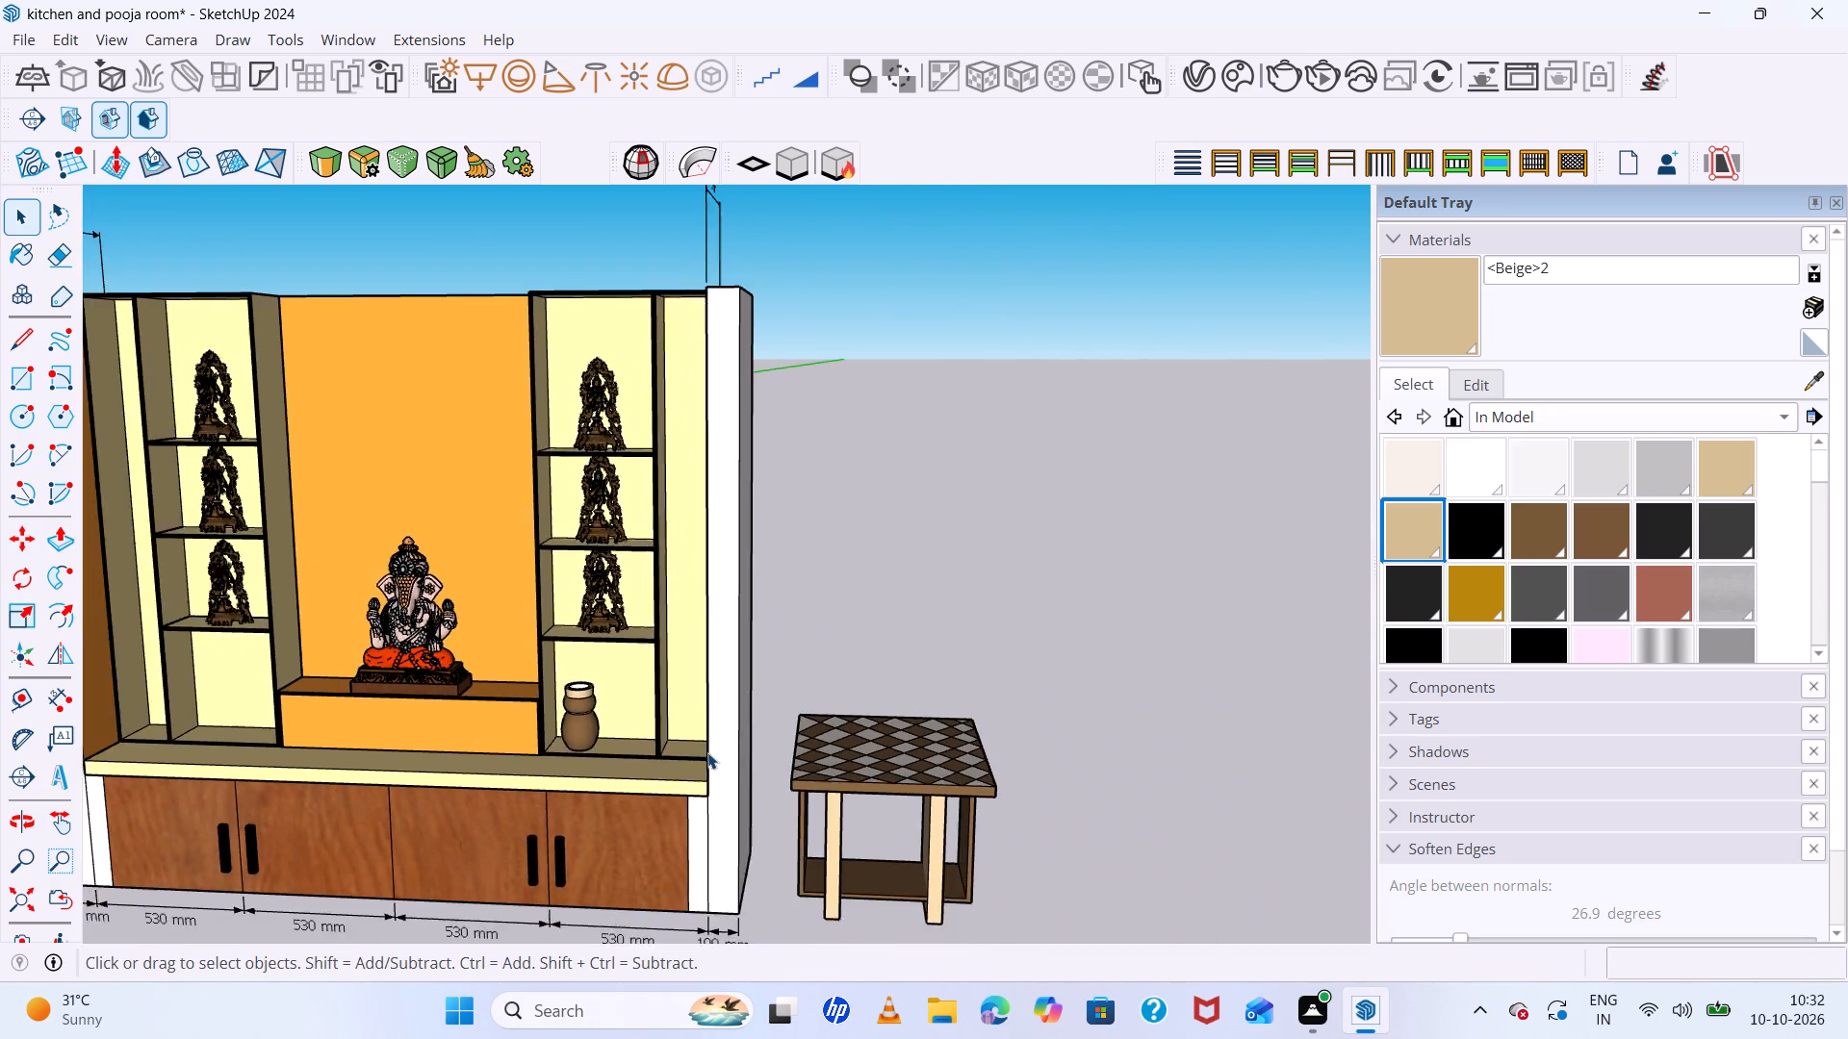
scroll(708, 752, up, 7)
scroll(711, 751, down, 8)
scroll(547, 694, up, 8)
middle_drag(609, 707, 562, 770)
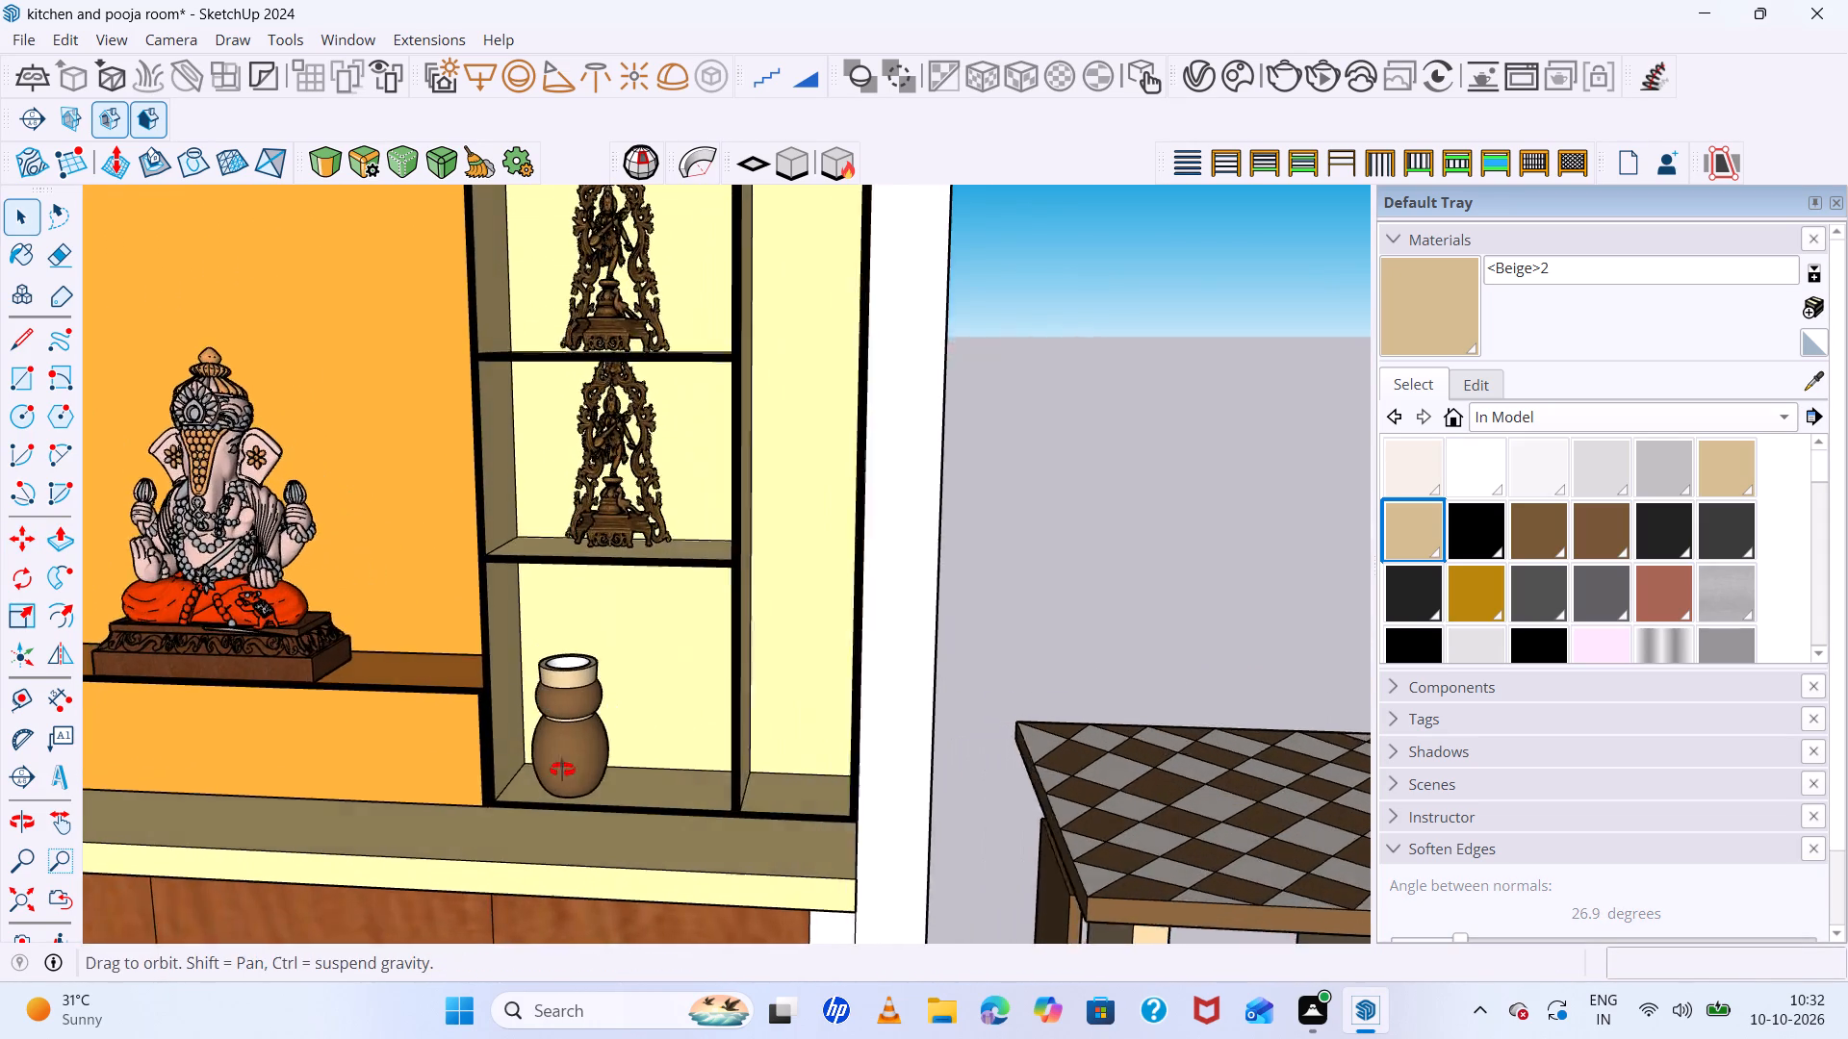
middle_drag(562, 770, 525, 841)
scroll(590, 694, up, 6)
click(590, 694)
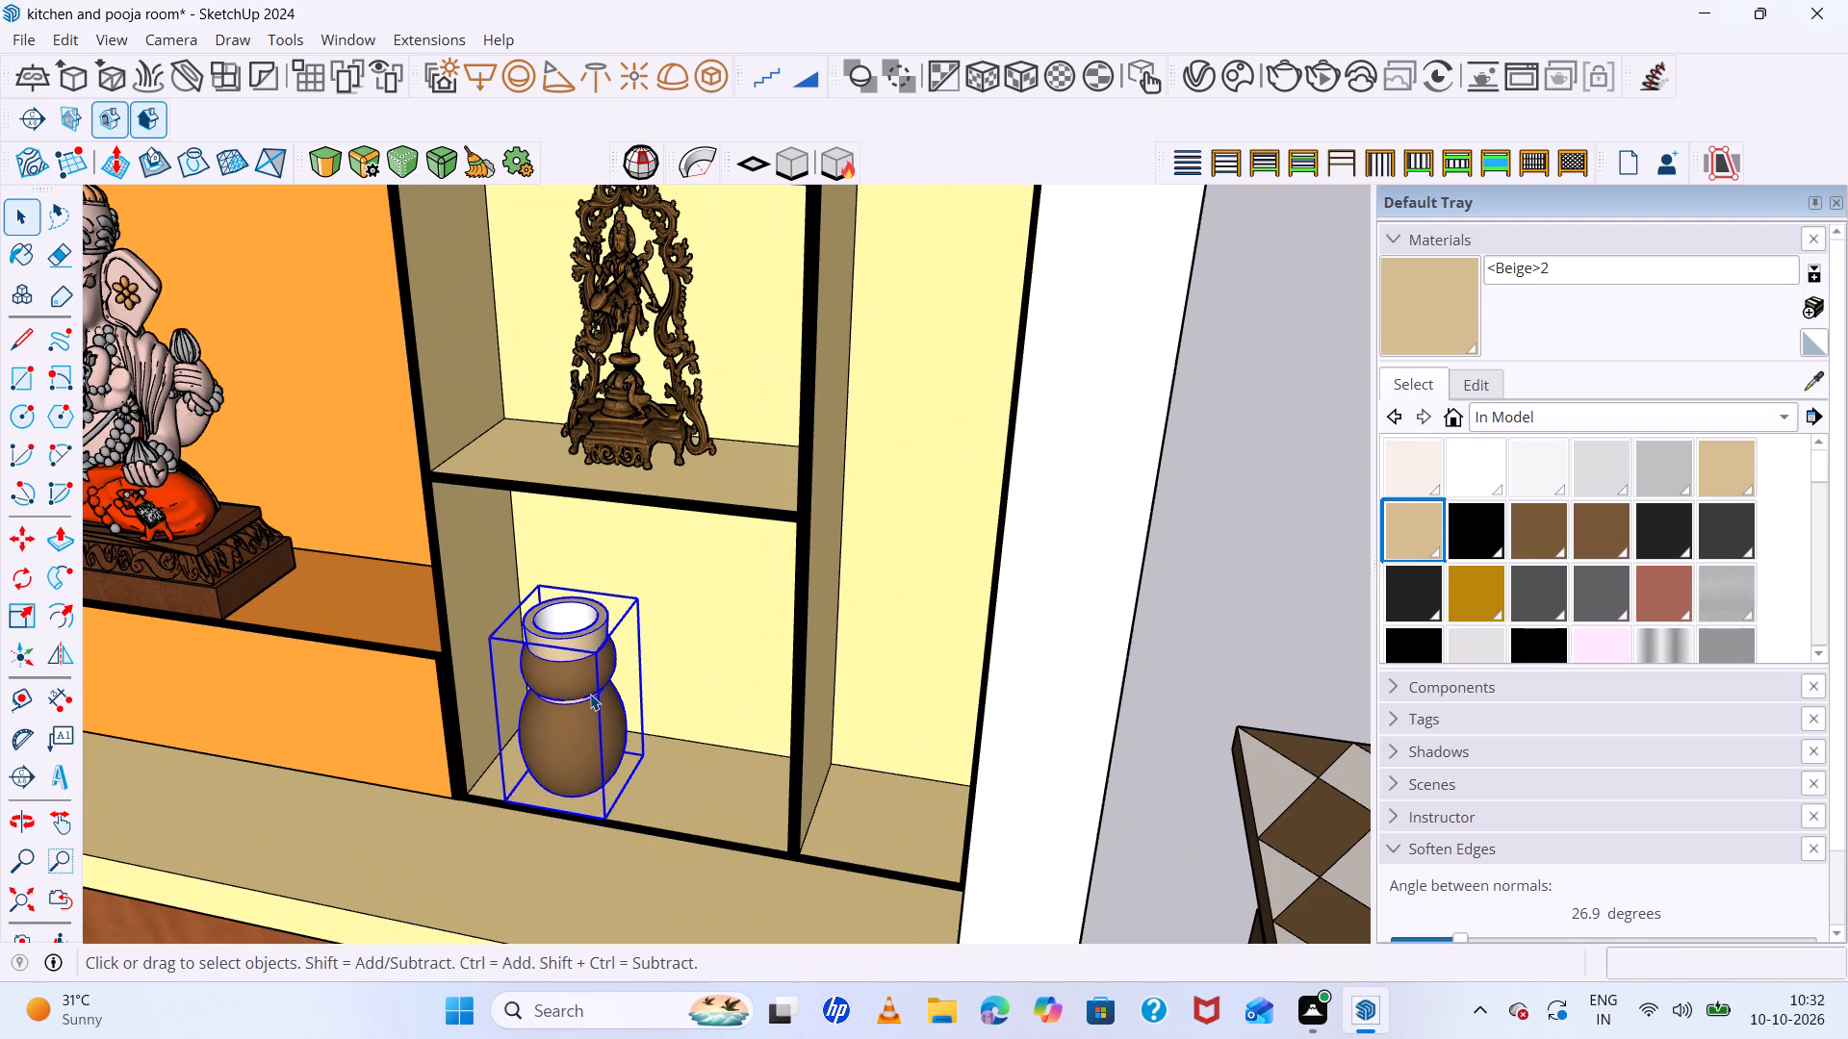
key(m)
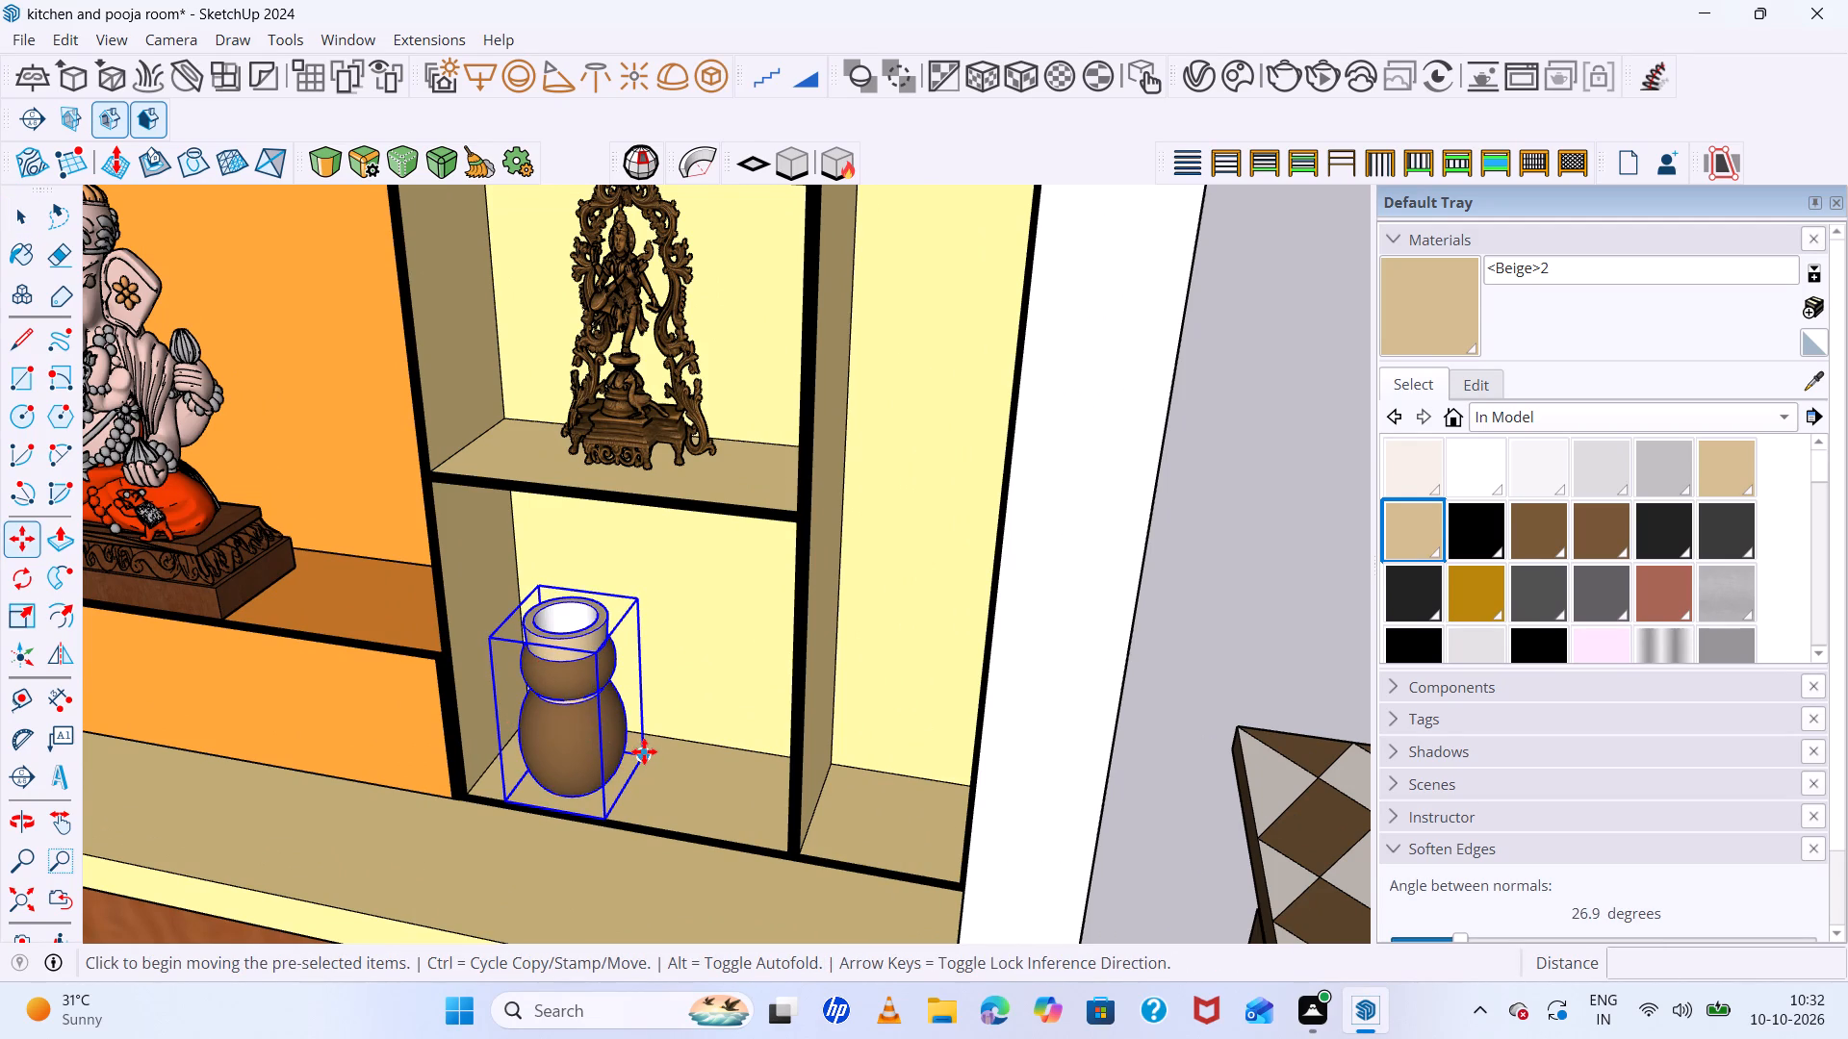
click(644, 751)
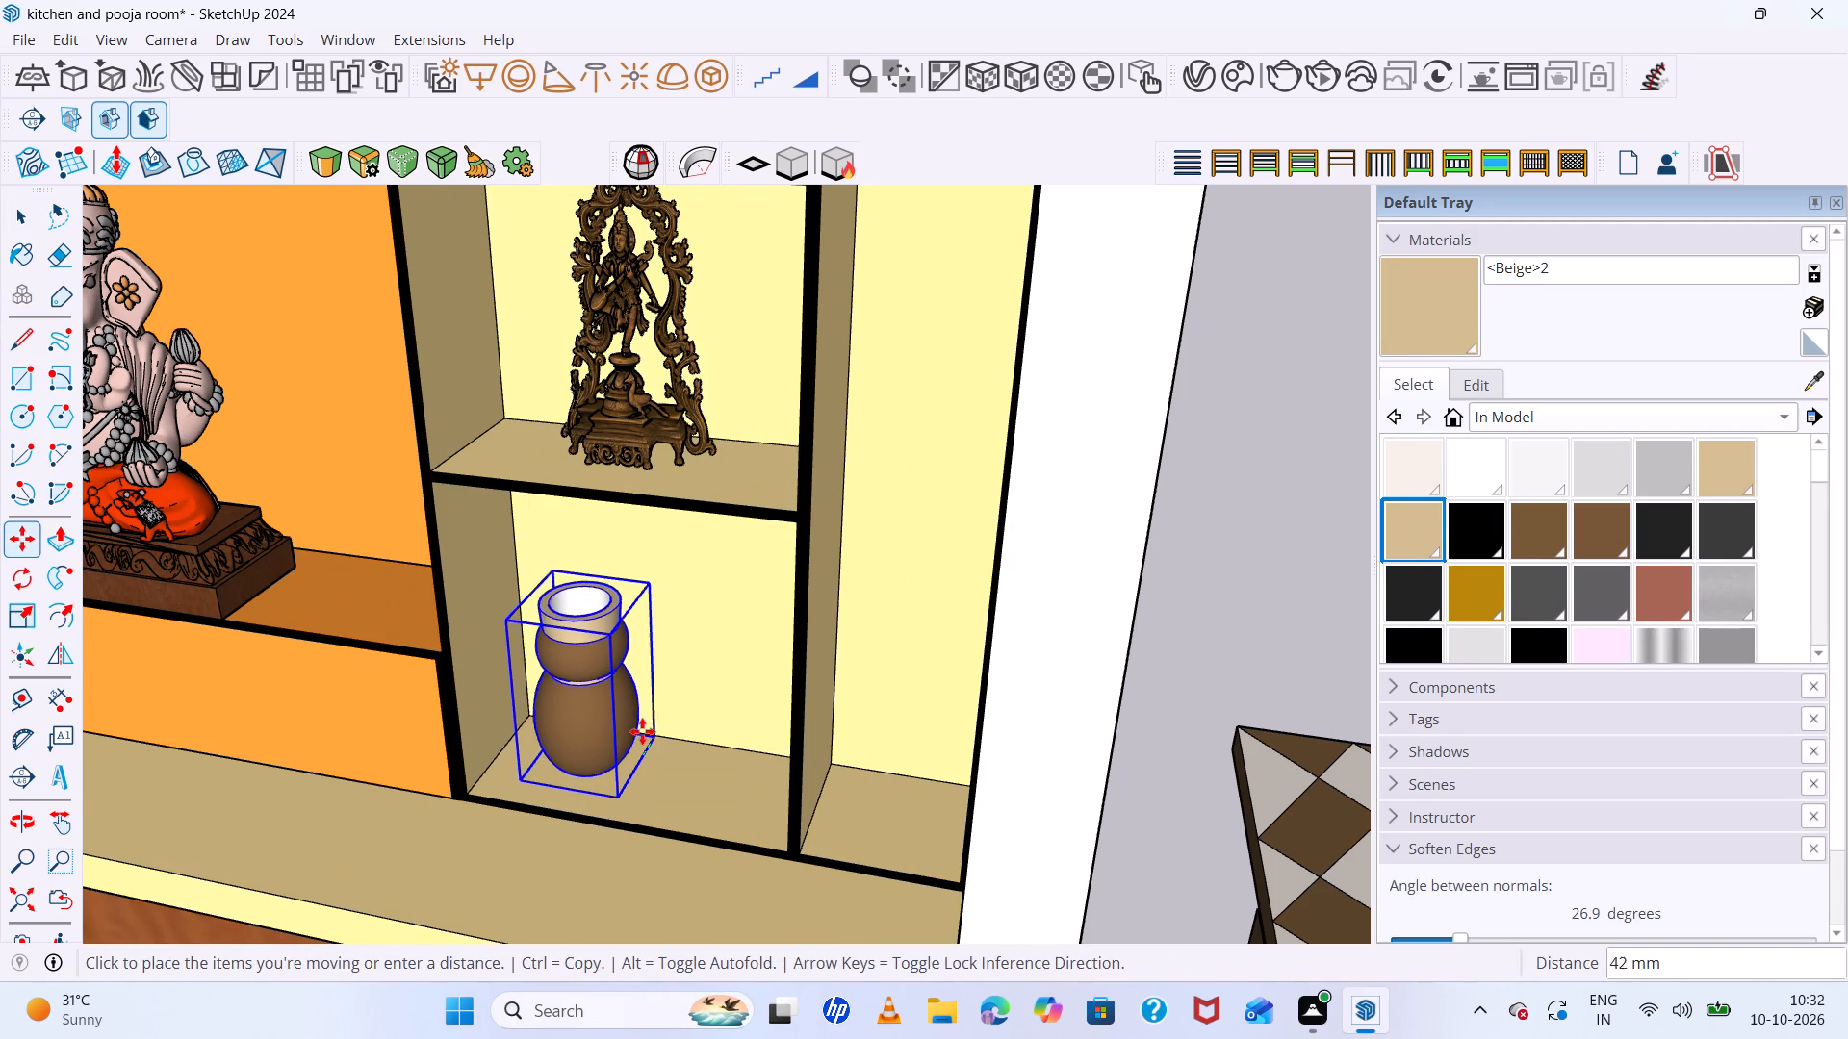
click(641, 734)
key(space)
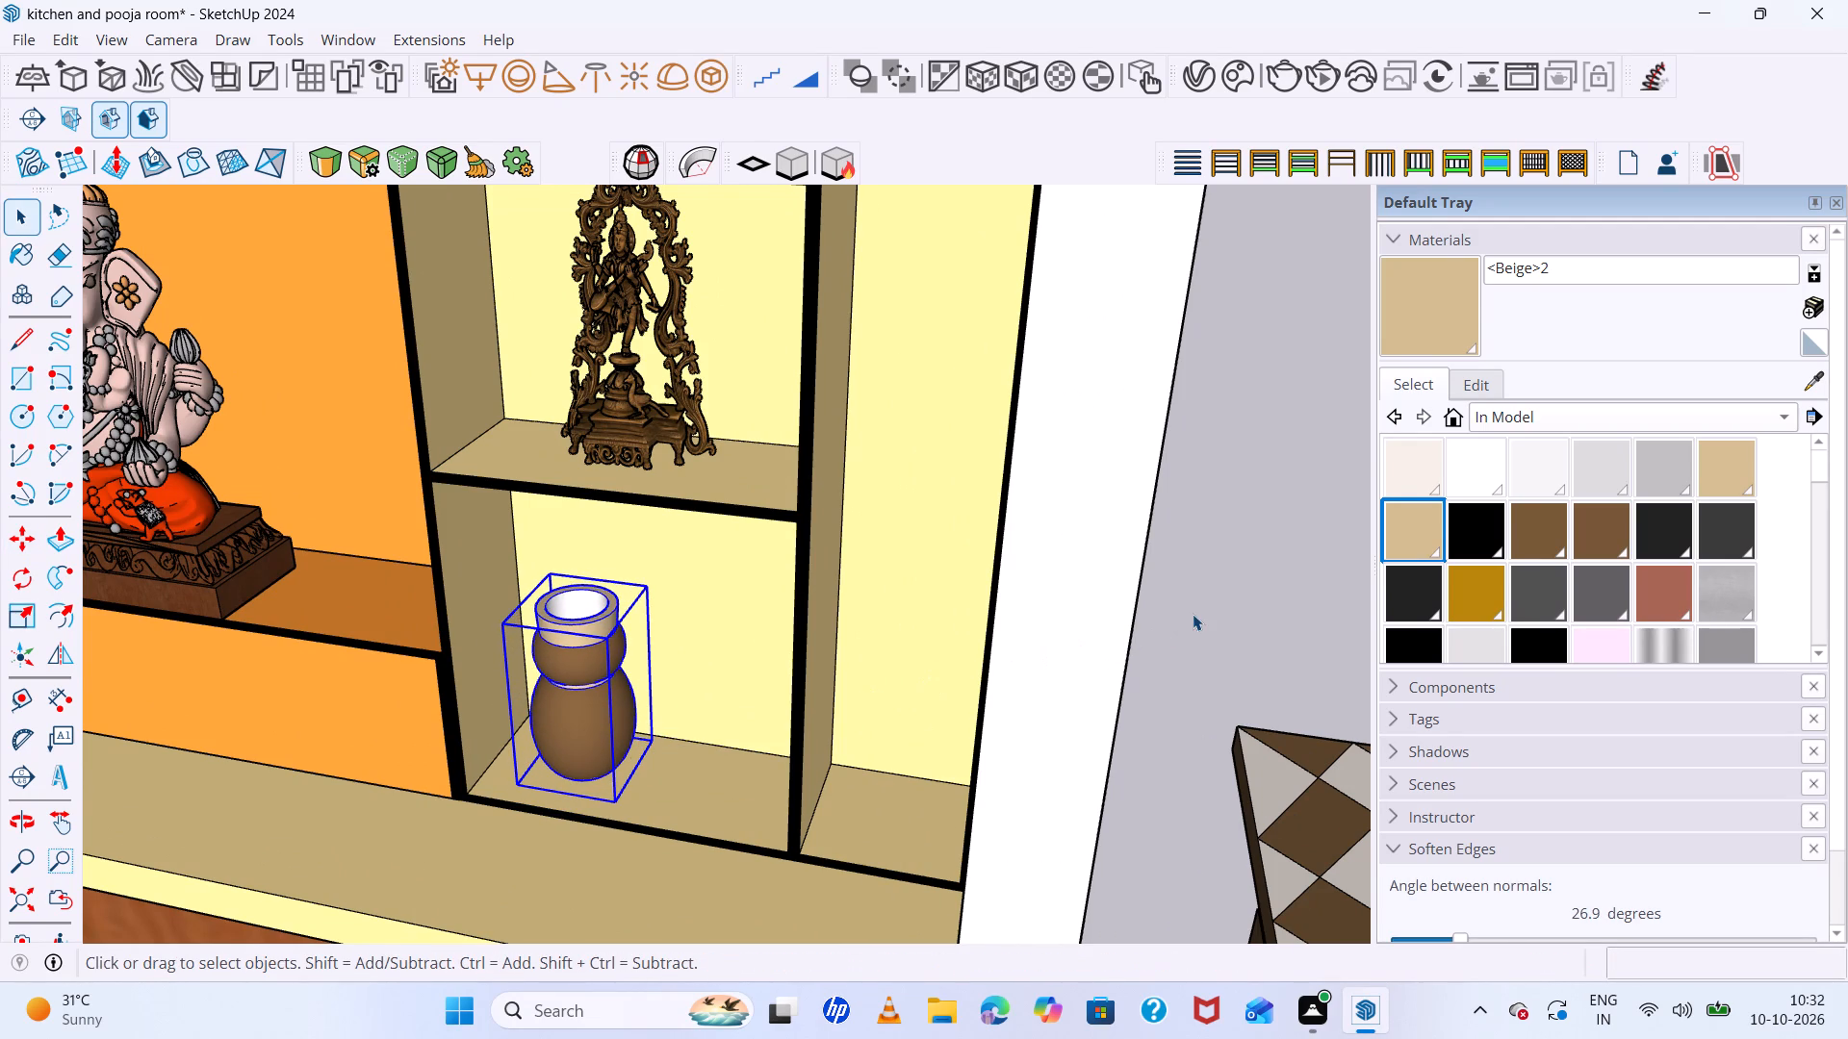
click(1193, 614)
Open the side table's top for editing and Push/Pull its edge face on the pooja unit side slightly outward.
scroll(662, 606, down, 14)
scroll(580, 645, down, 15)
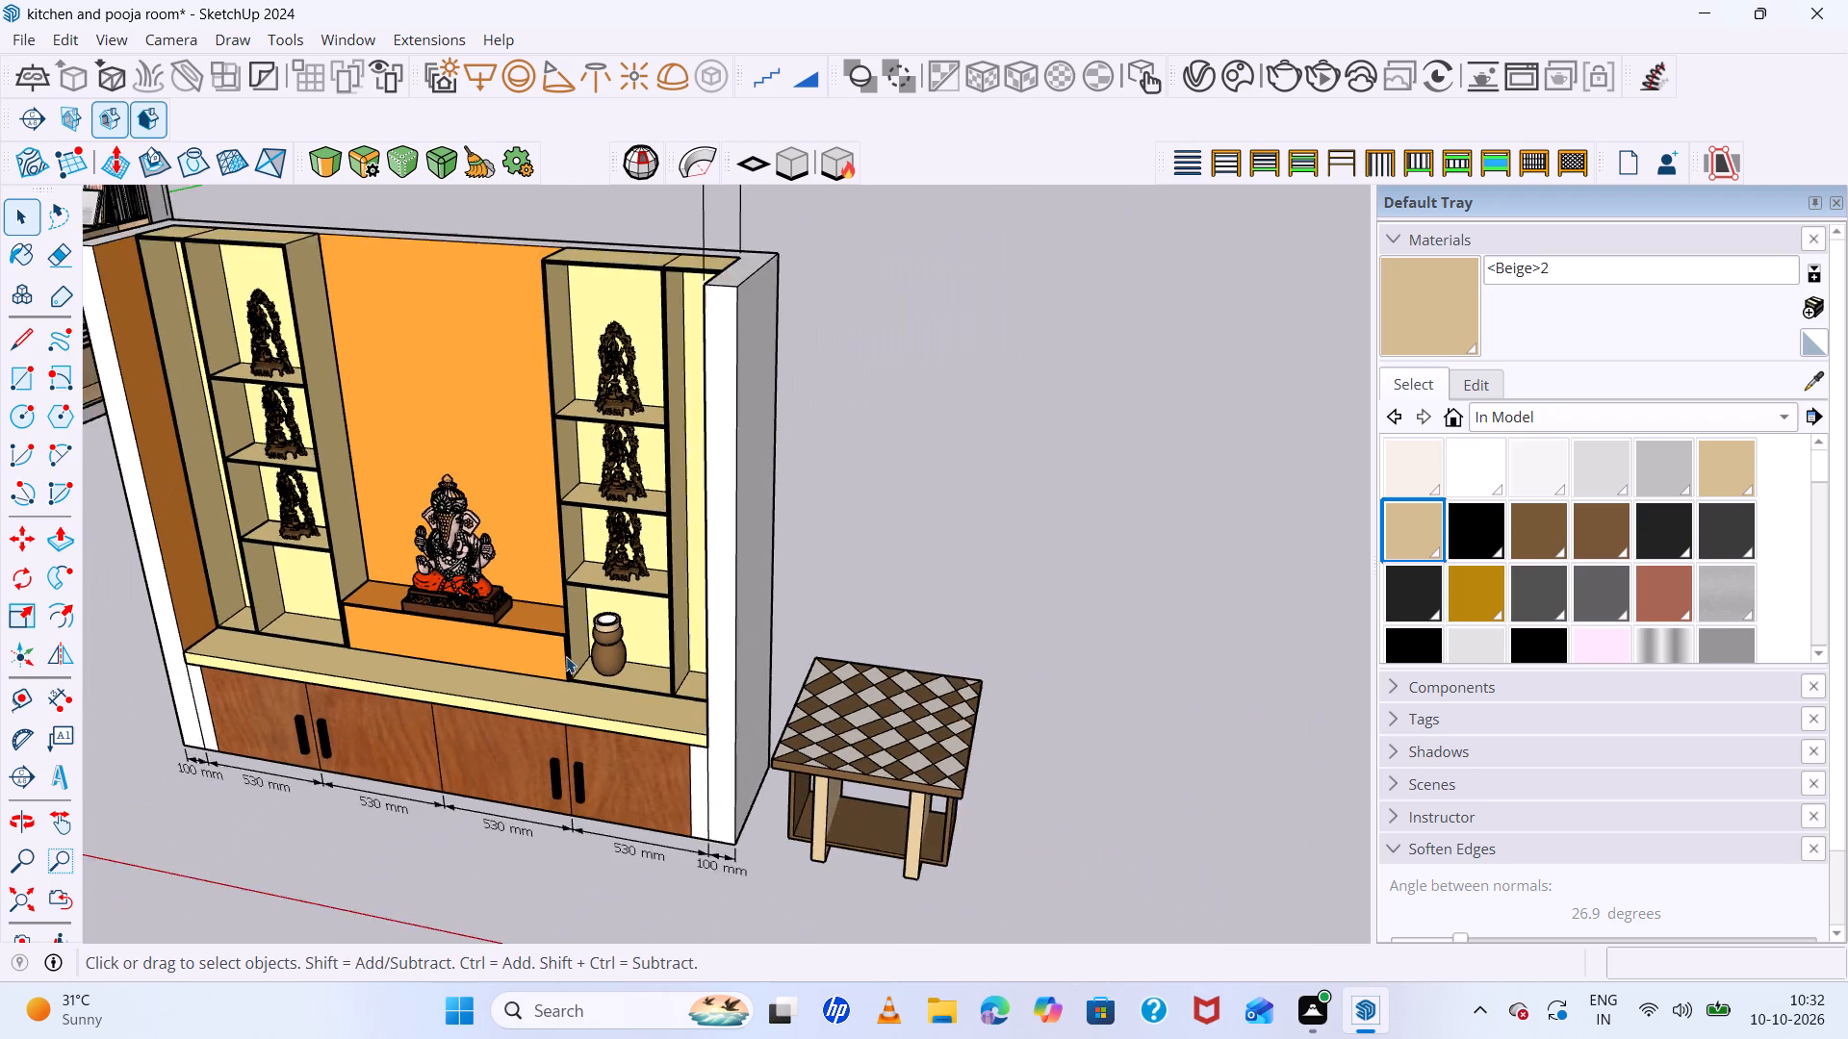
middle_drag(642, 746, 764, 624)
scroll(762, 665, up, 6)
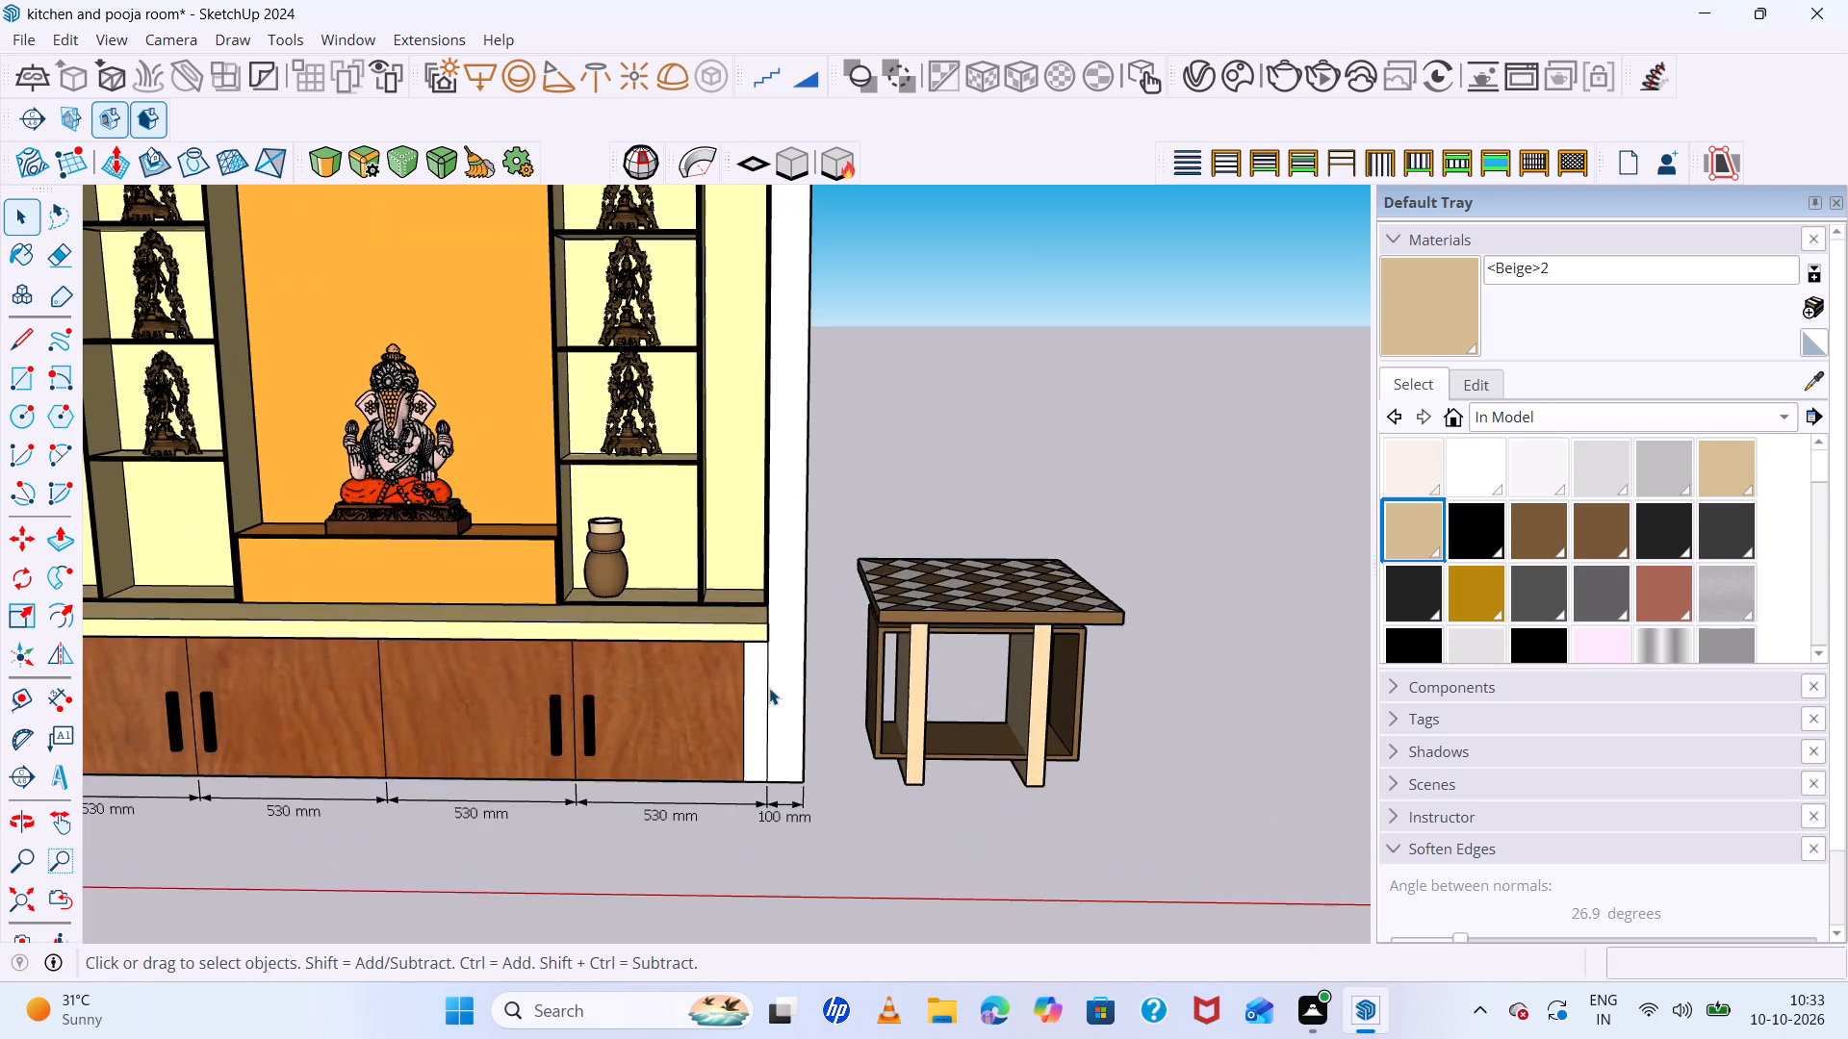
scroll(769, 691, down, 11)
scroll(1004, 731, up, 5)
middle_drag(988, 672, 942, 411)
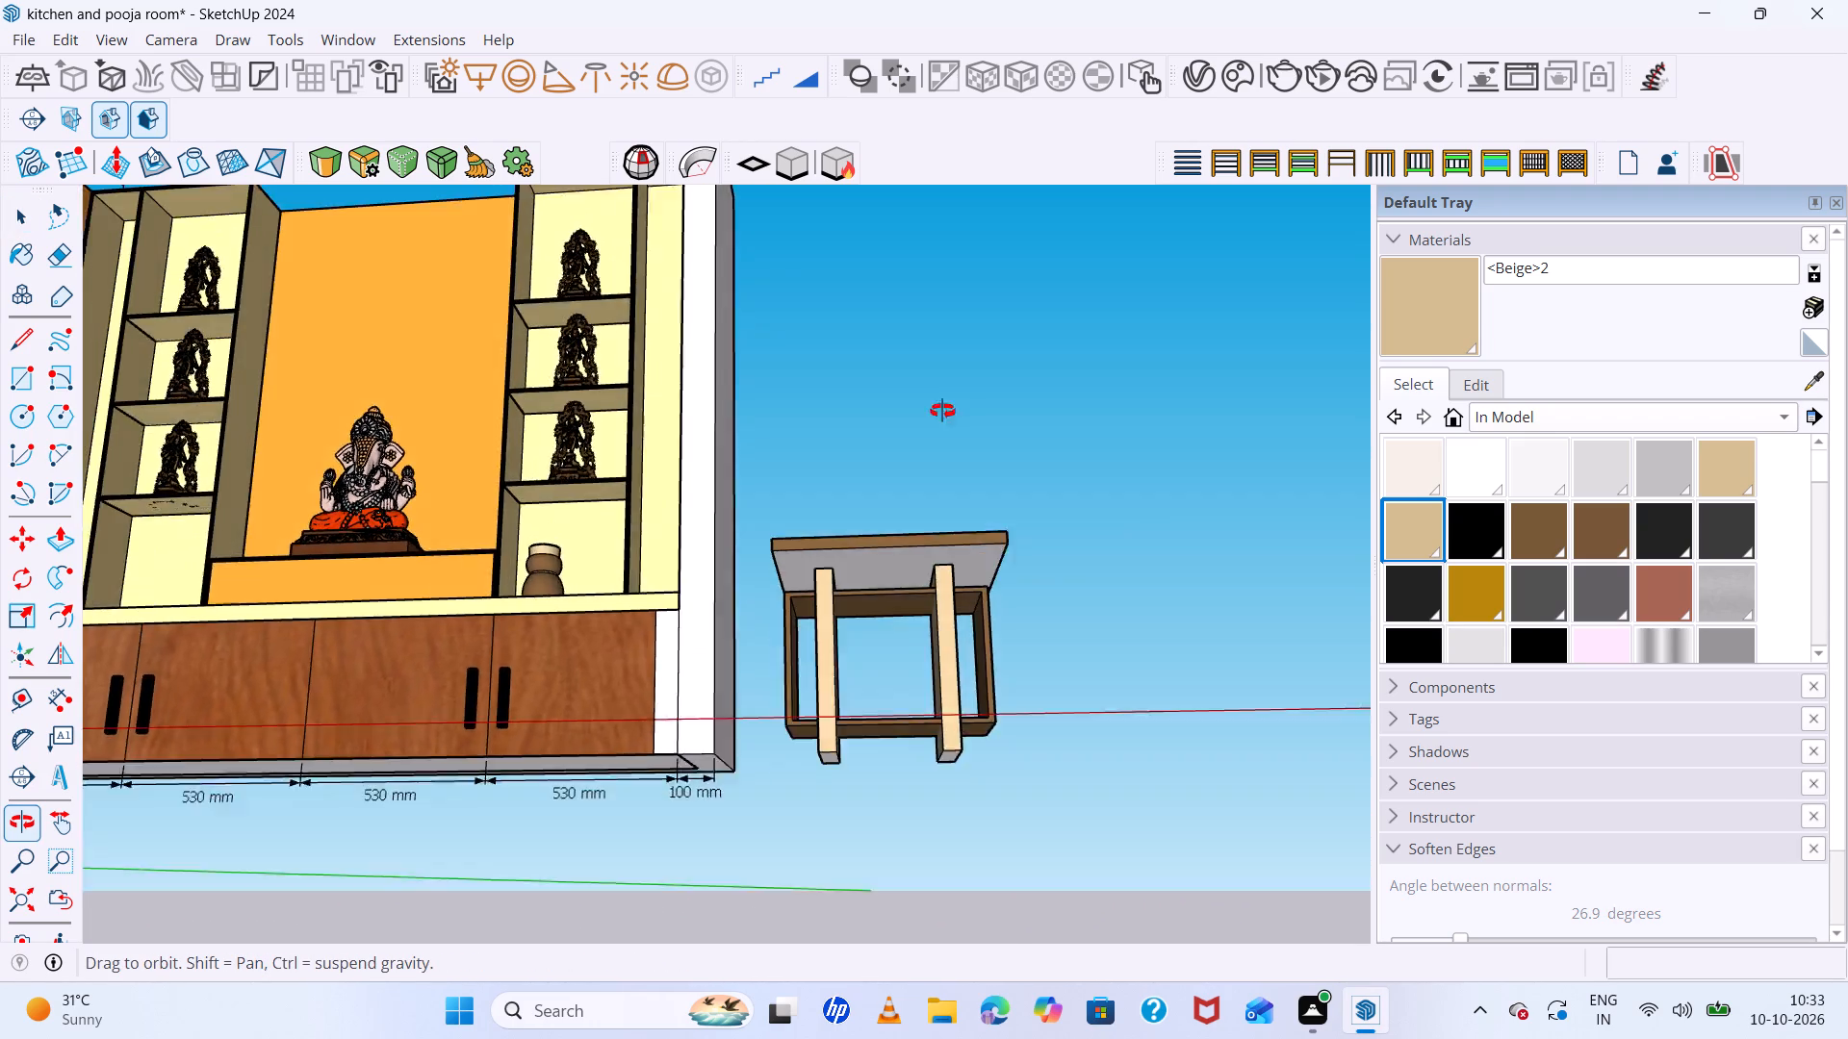
middle_drag(942, 411, 941, 375)
middle_click(941, 375)
middle_click(941, 375)
scroll(853, 580, up, 7)
scroll(664, 698, down, 8)
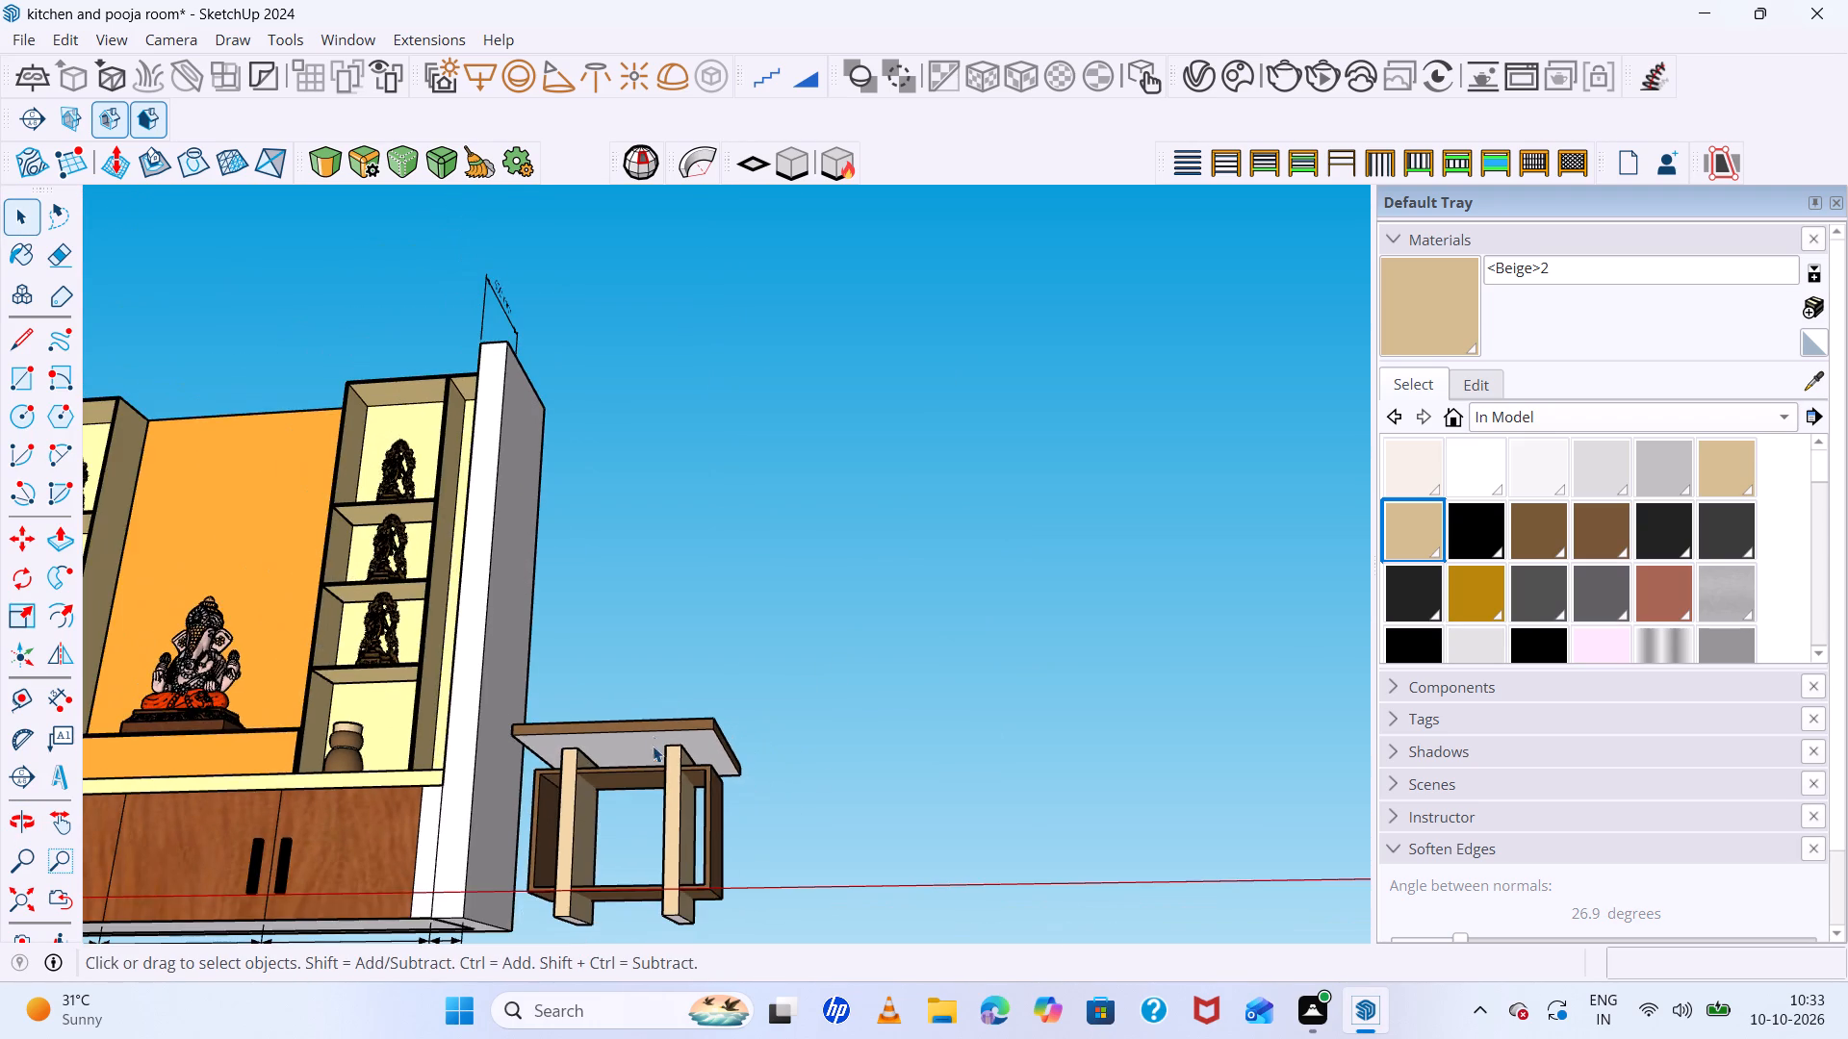
middle_drag(653, 753, 1076, 755)
scroll(617, 709, up, 3)
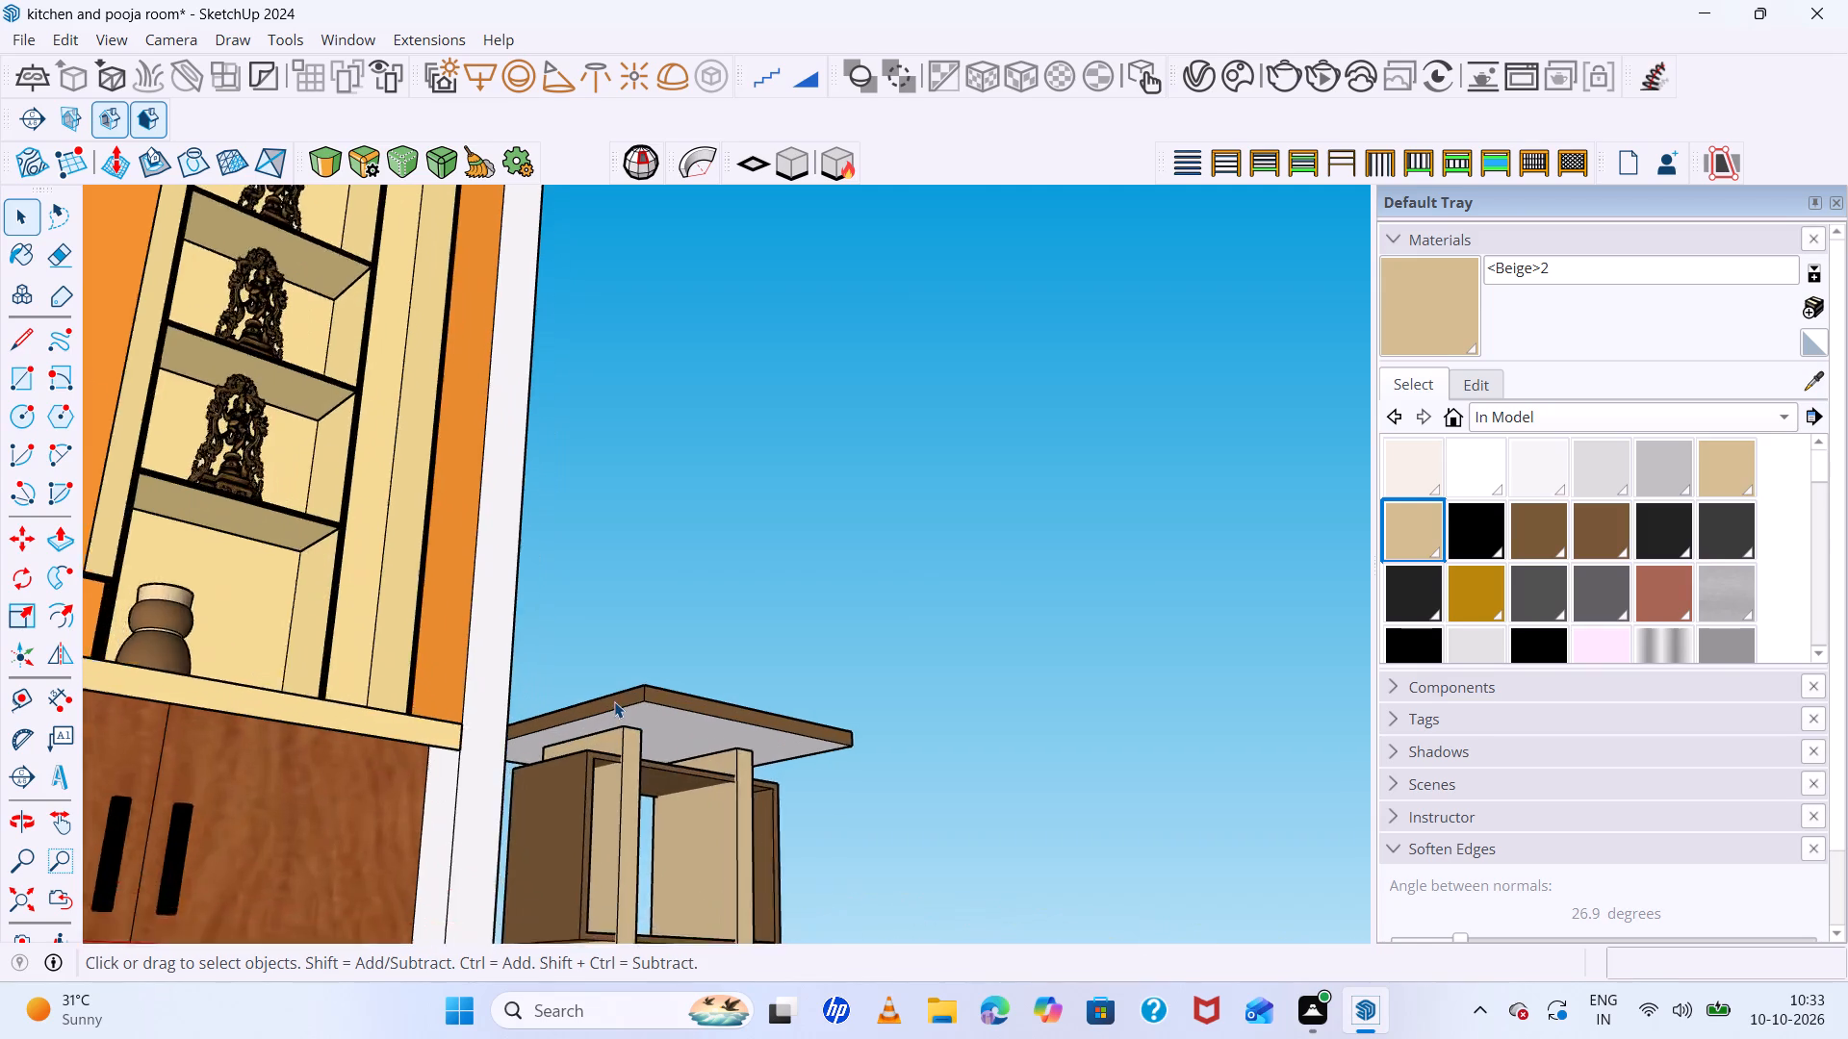
scroll(614, 701, up, 8)
double_click(613, 702)
scroll(613, 704, up, 3)
click(613, 704)
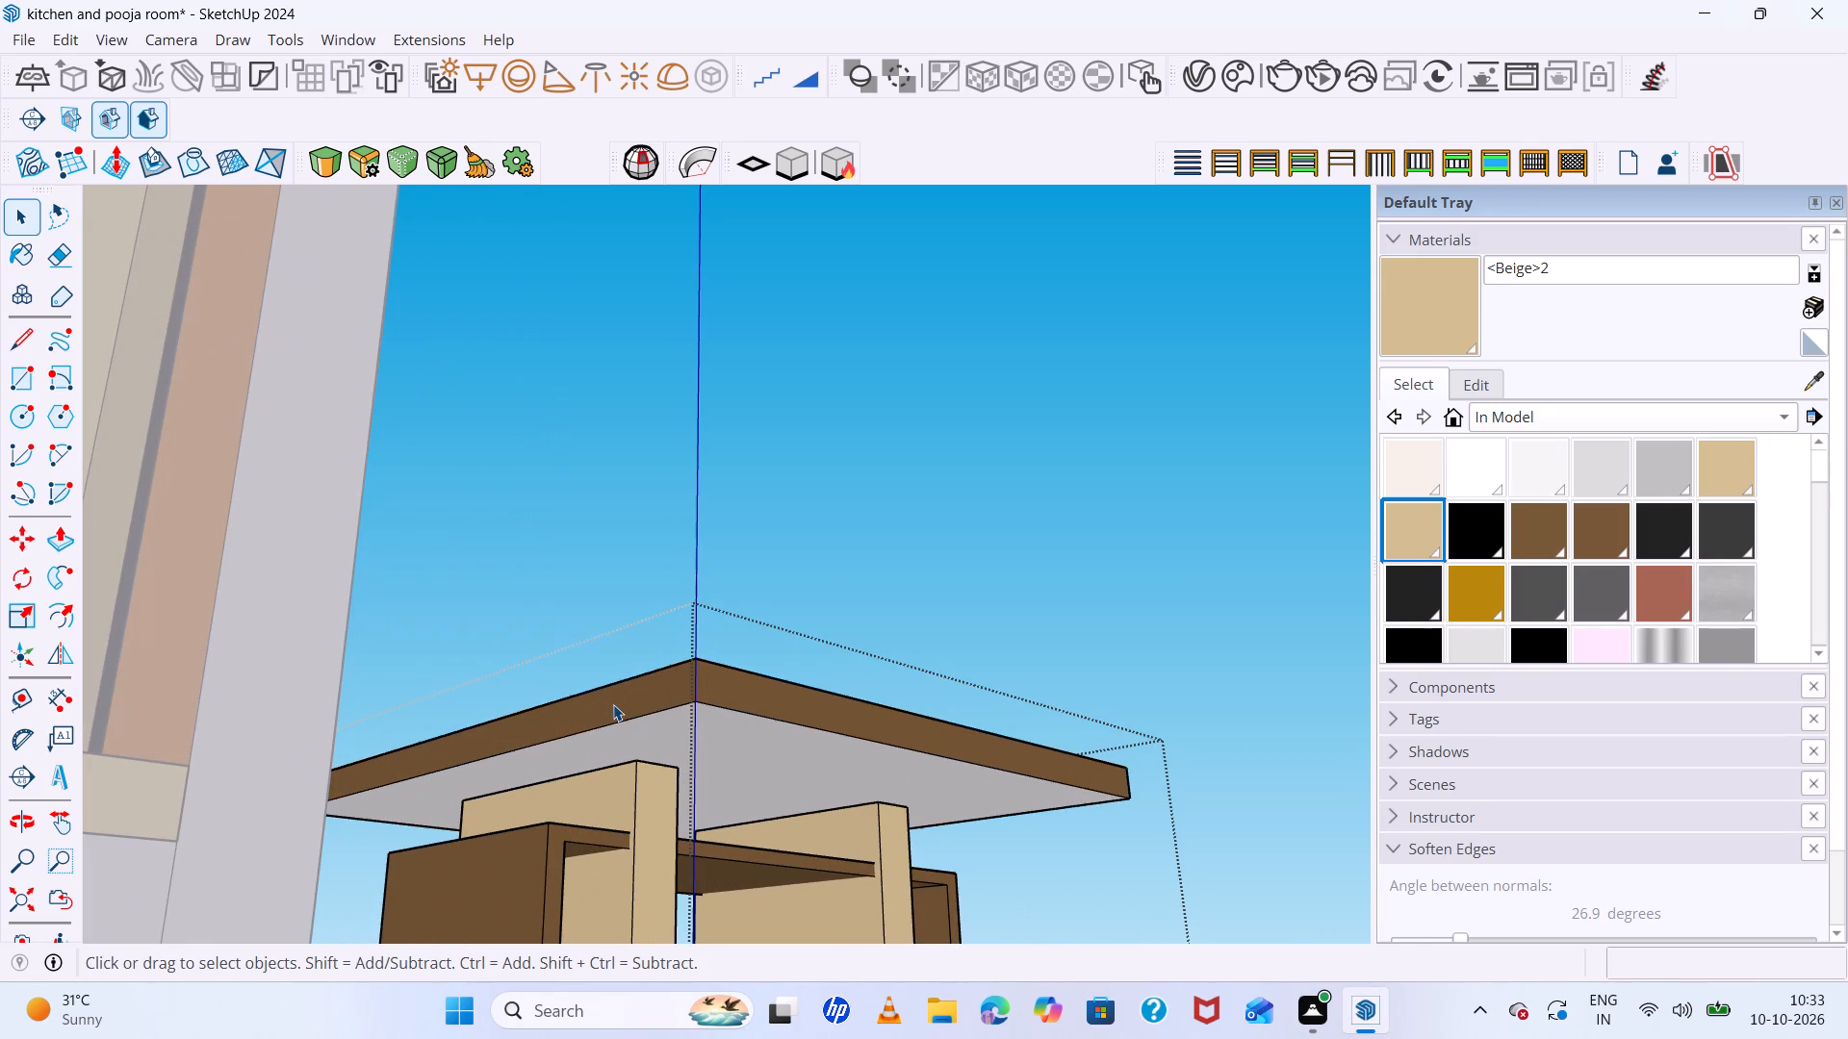
double_click(613, 704)
scroll(613, 704, up, 6)
click(614, 704)
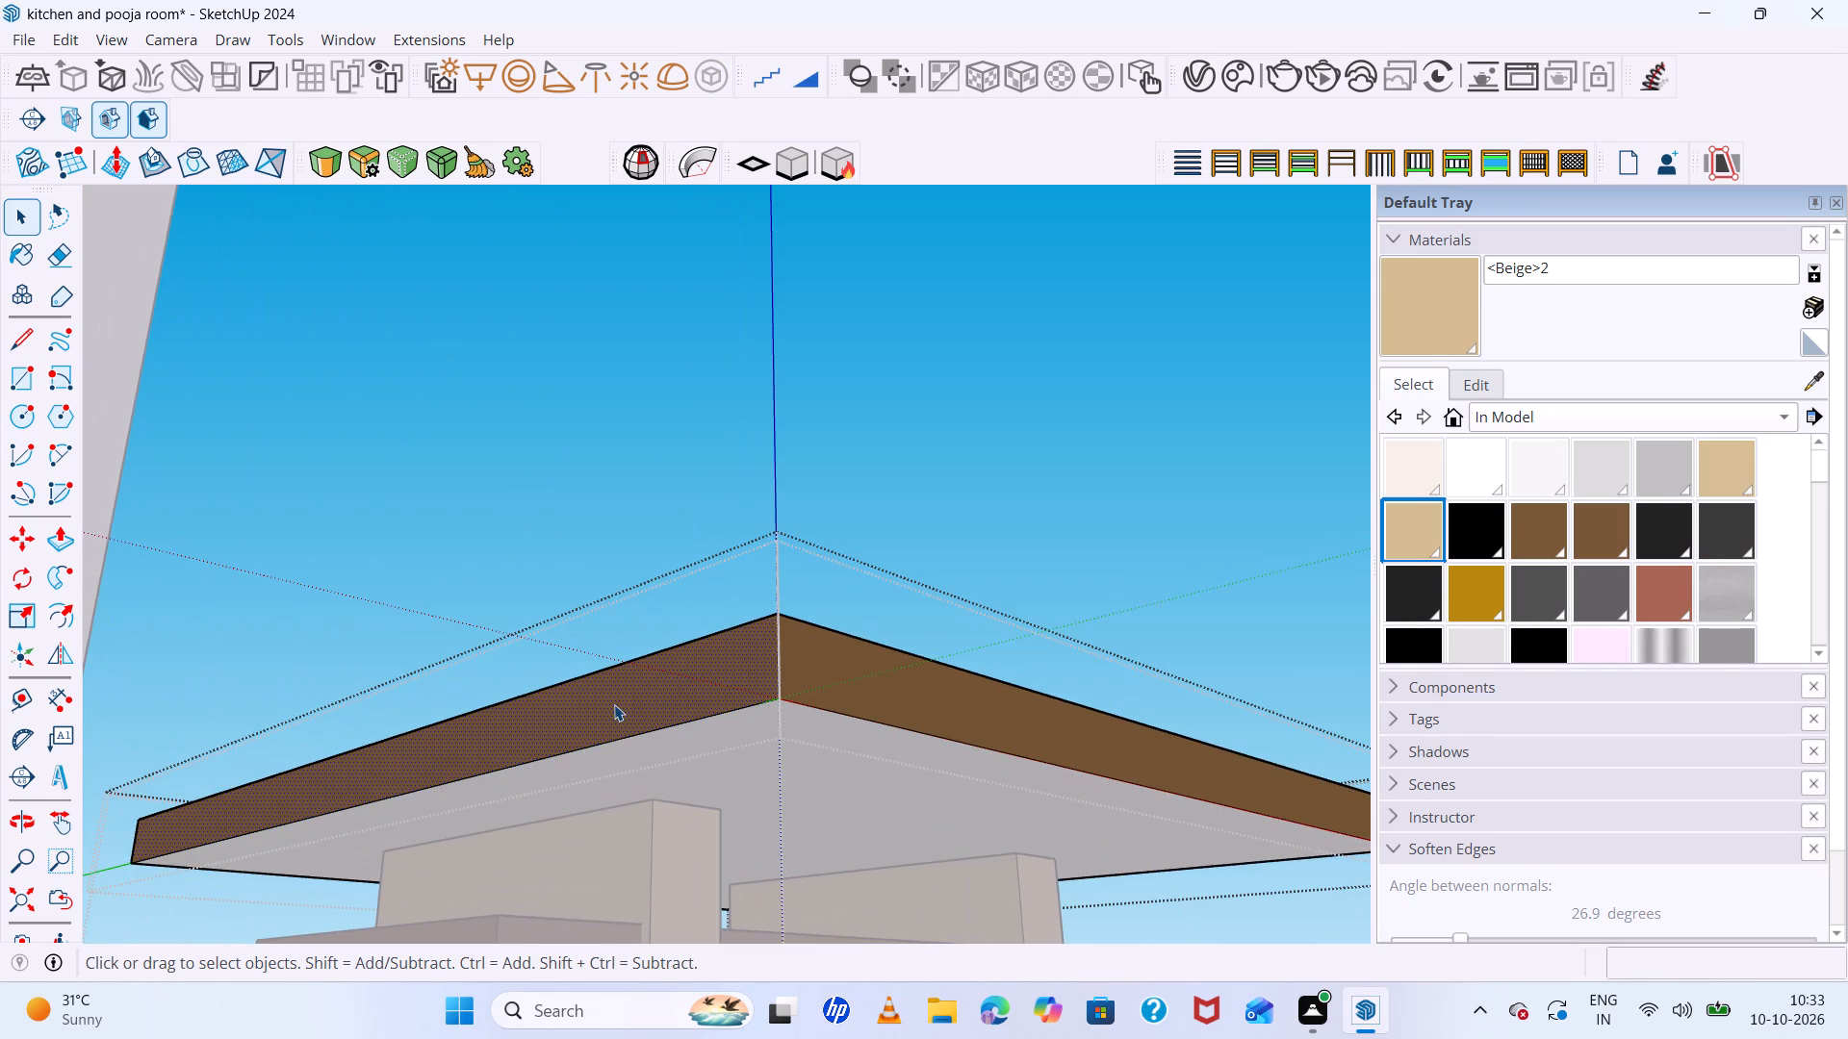
key(p)
click(614, 705)
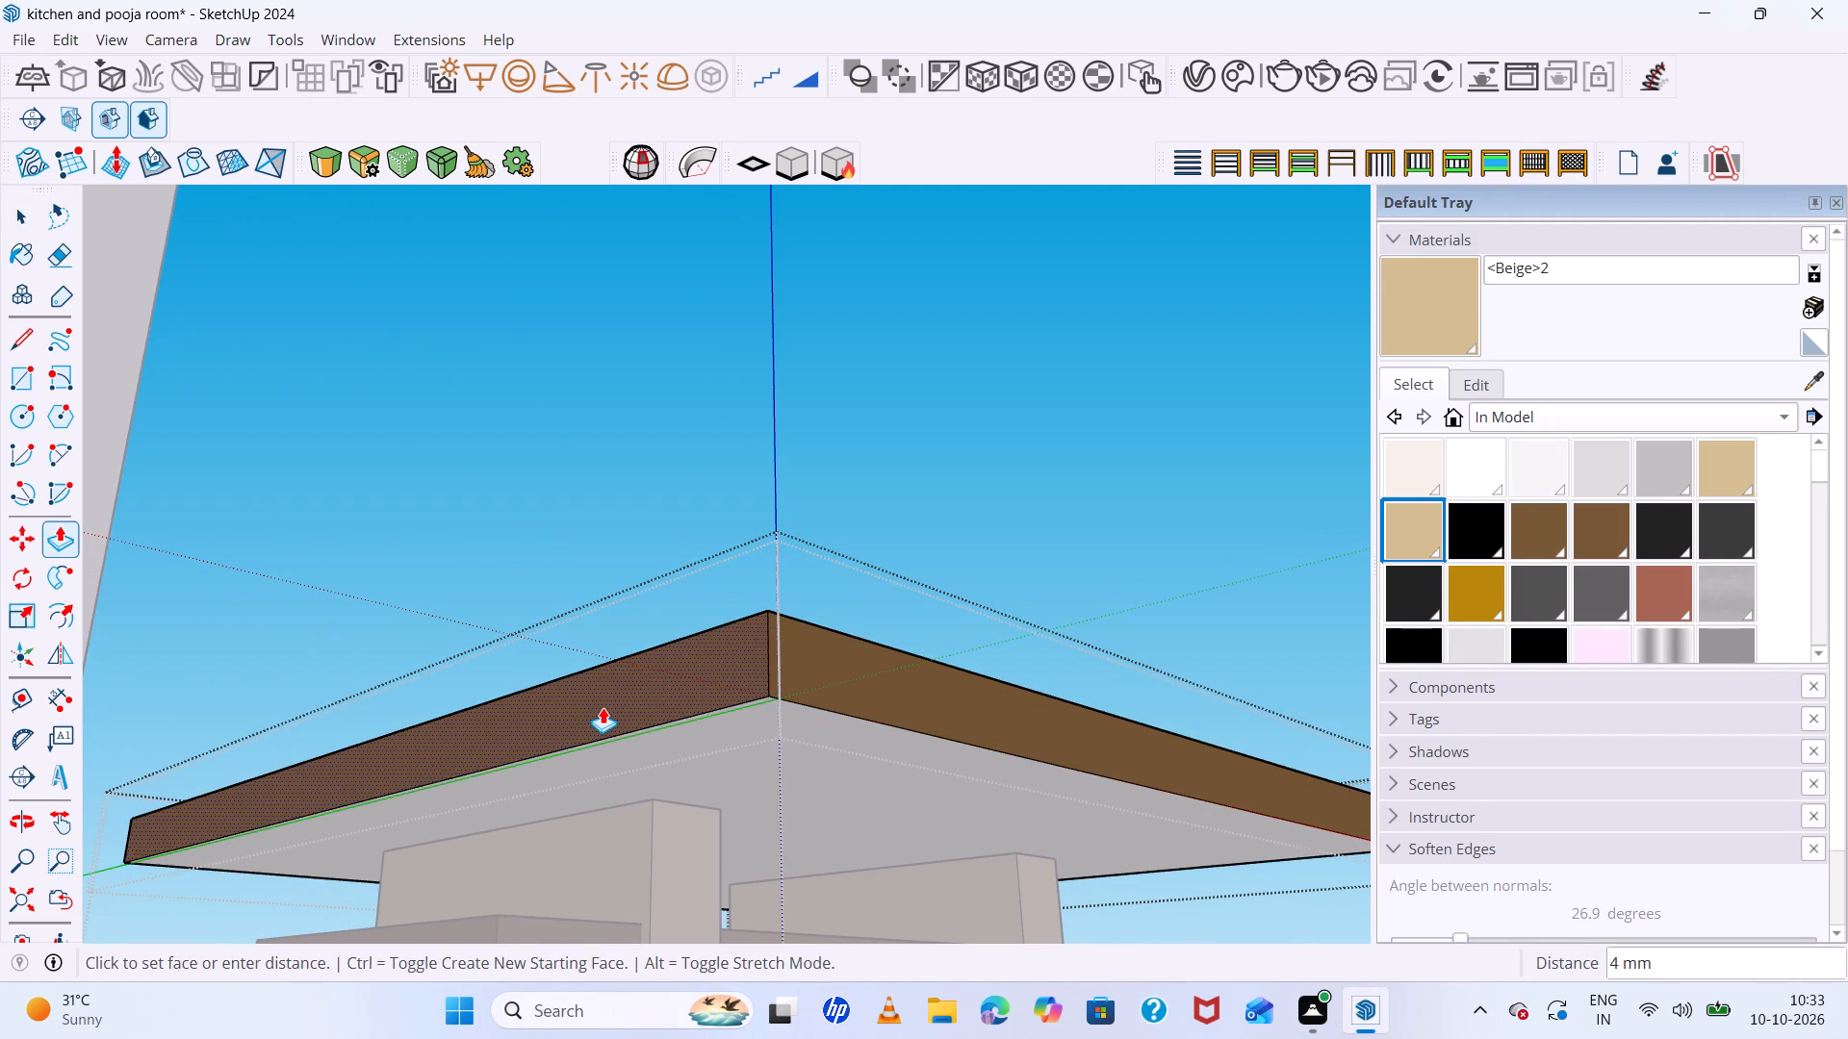
click(593, 708)
scroll(563, 683, down, 6)
middle_drag(572, 753, 502, 1038)
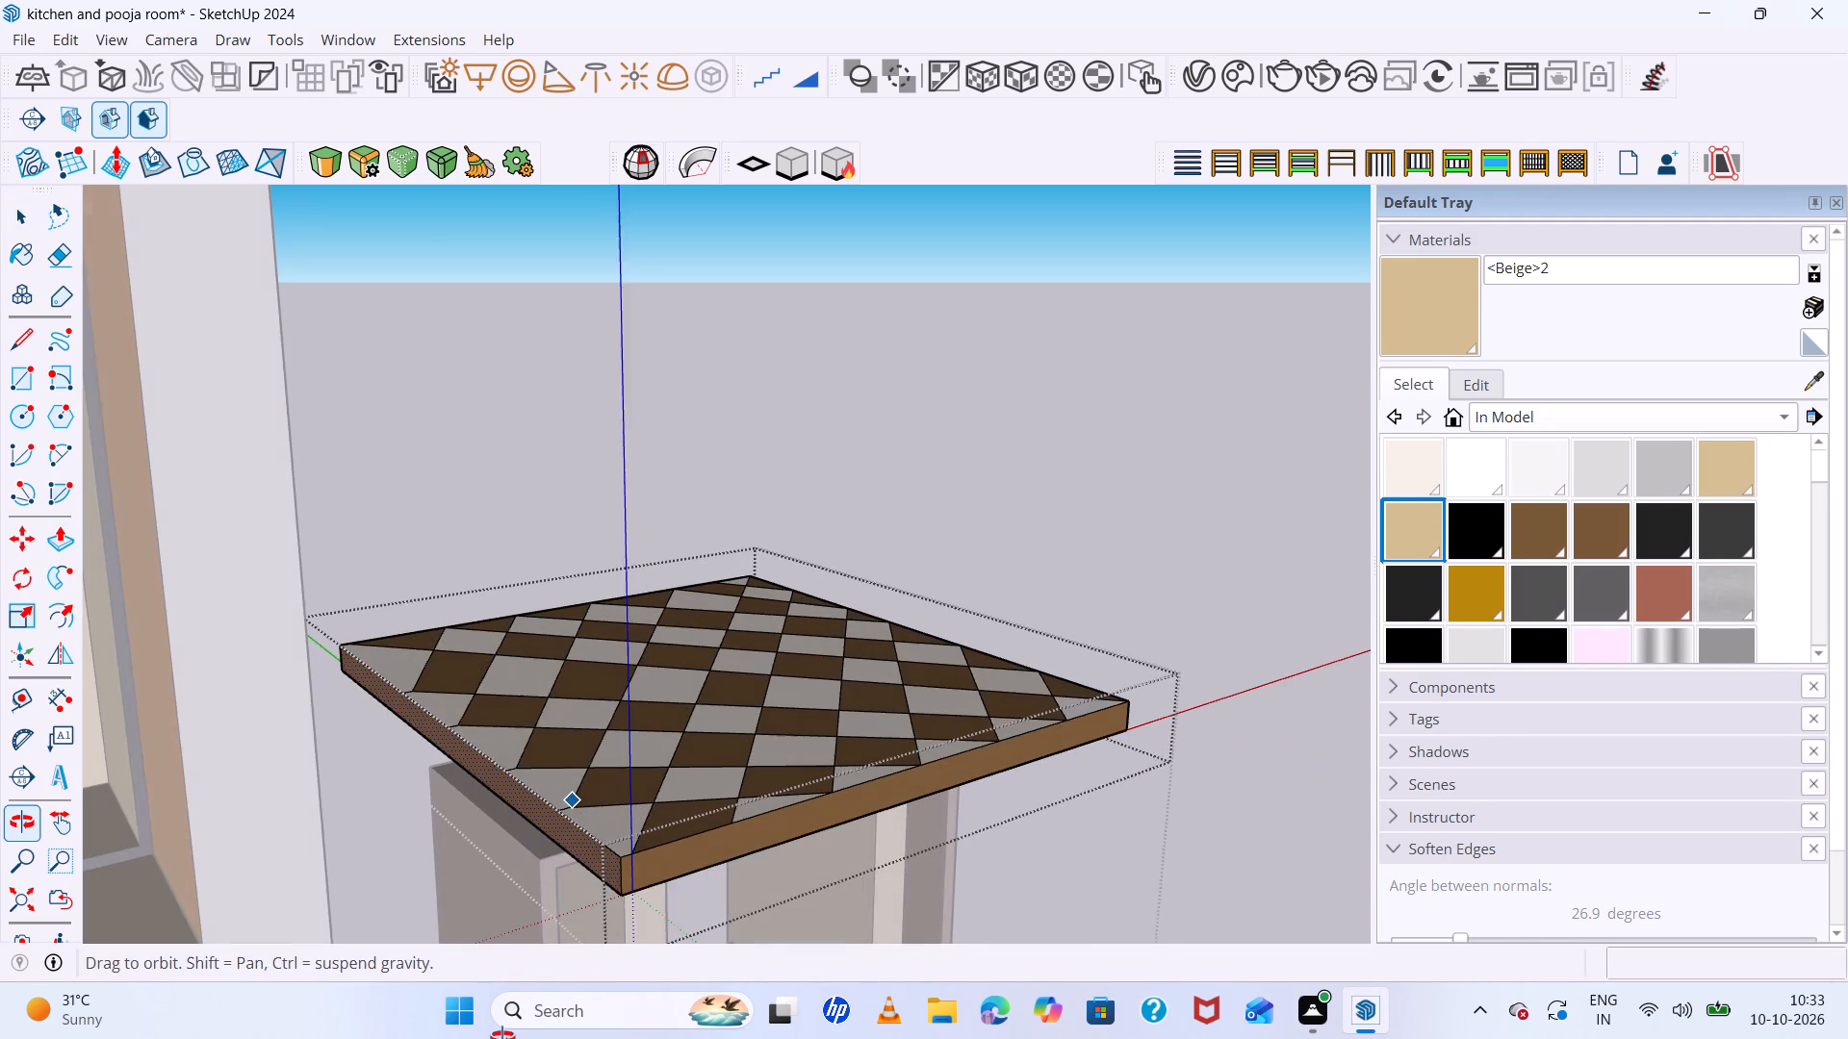
middle_drag(502, 1038, 499, 1038)
key(space)
click(968, 517)
scroll(969, 516, up, 4)
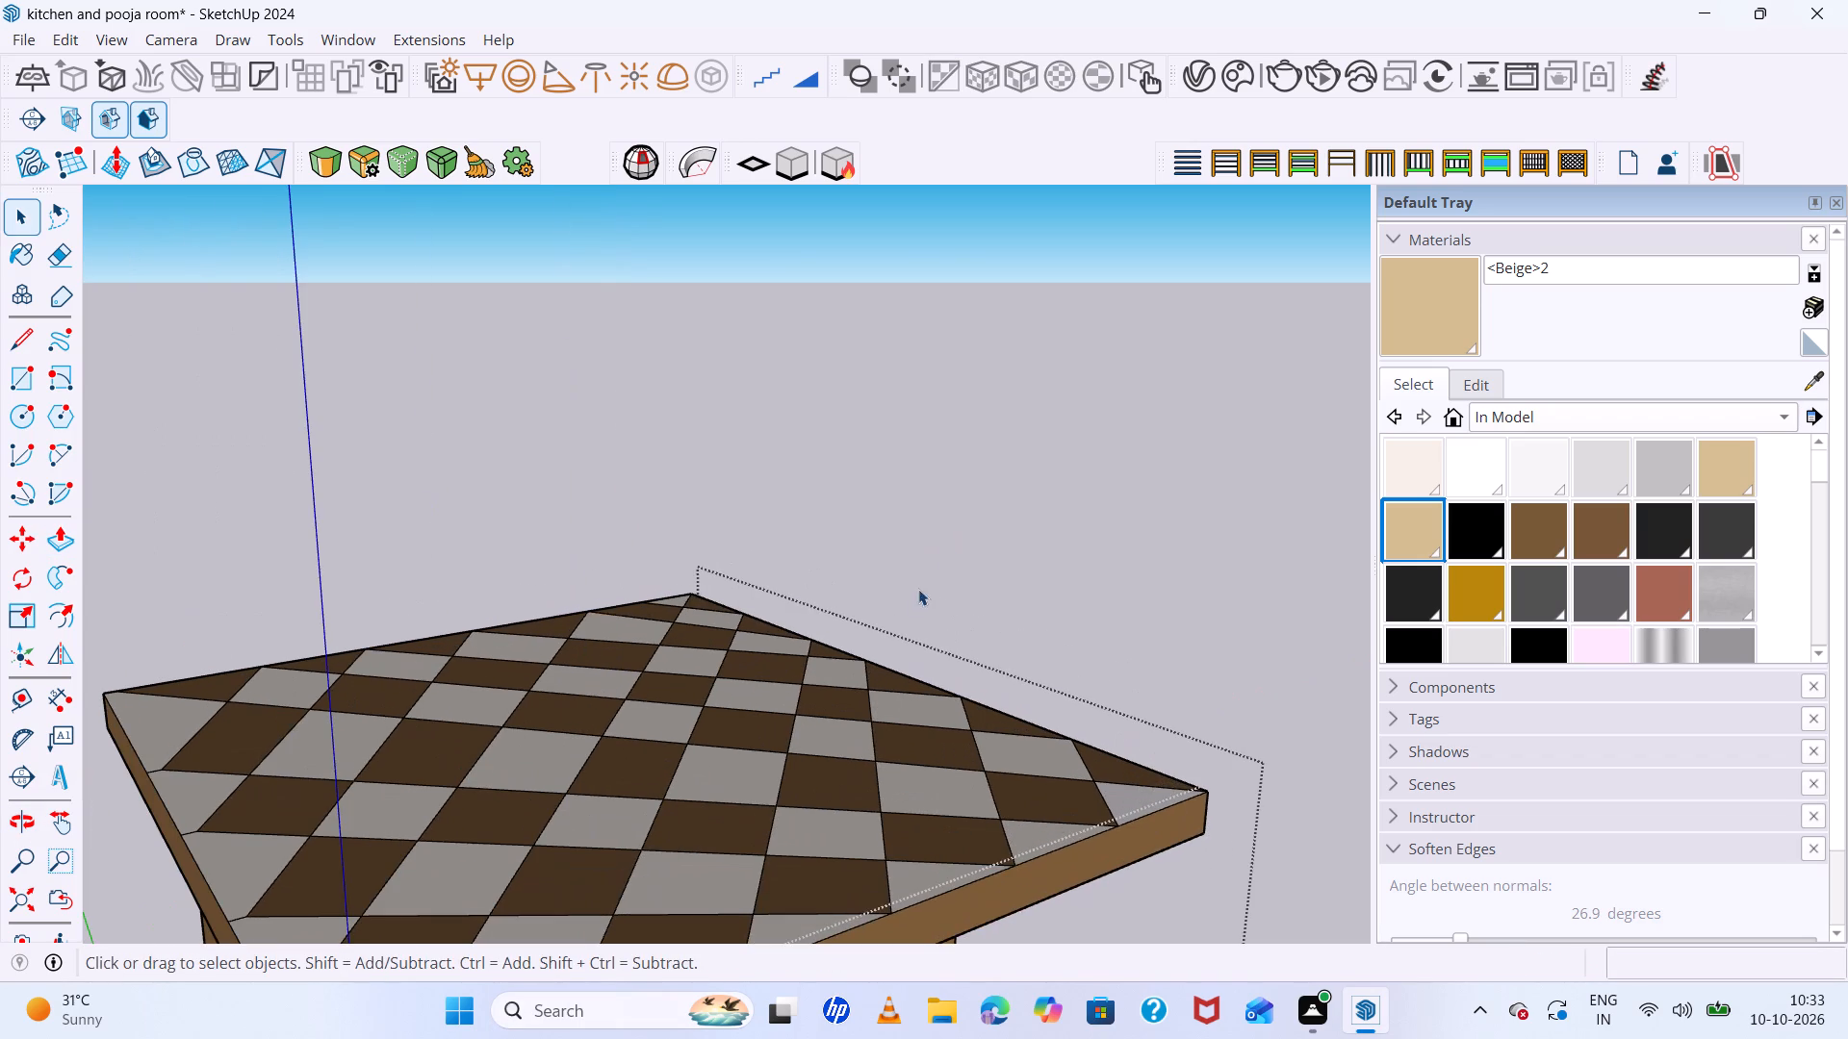
scroll(428, 743, down, 6)
middle_drag(423, 849, 420, 750)
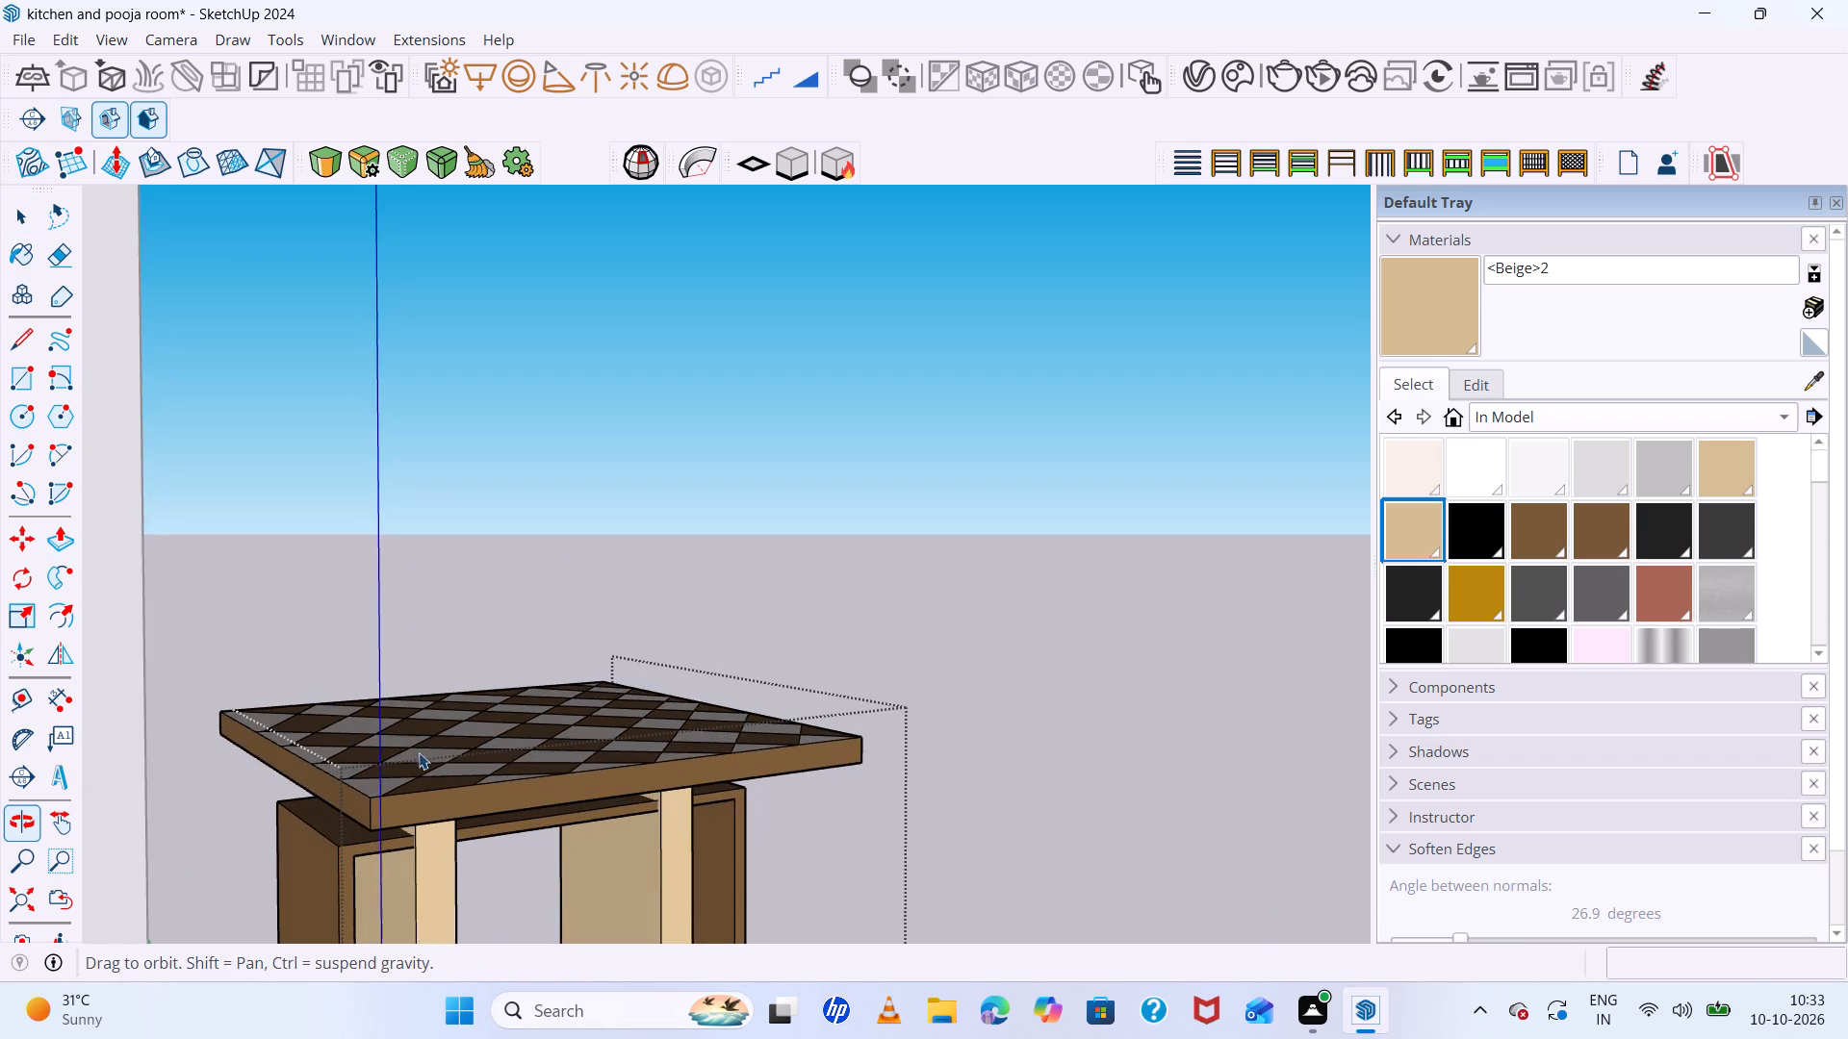
Undo the recent Push/Pull edits to the side table's checkered top and leave its editing context.
scroll(362, 804, up, 6)
click(361, 806)
double_click(361, 807)
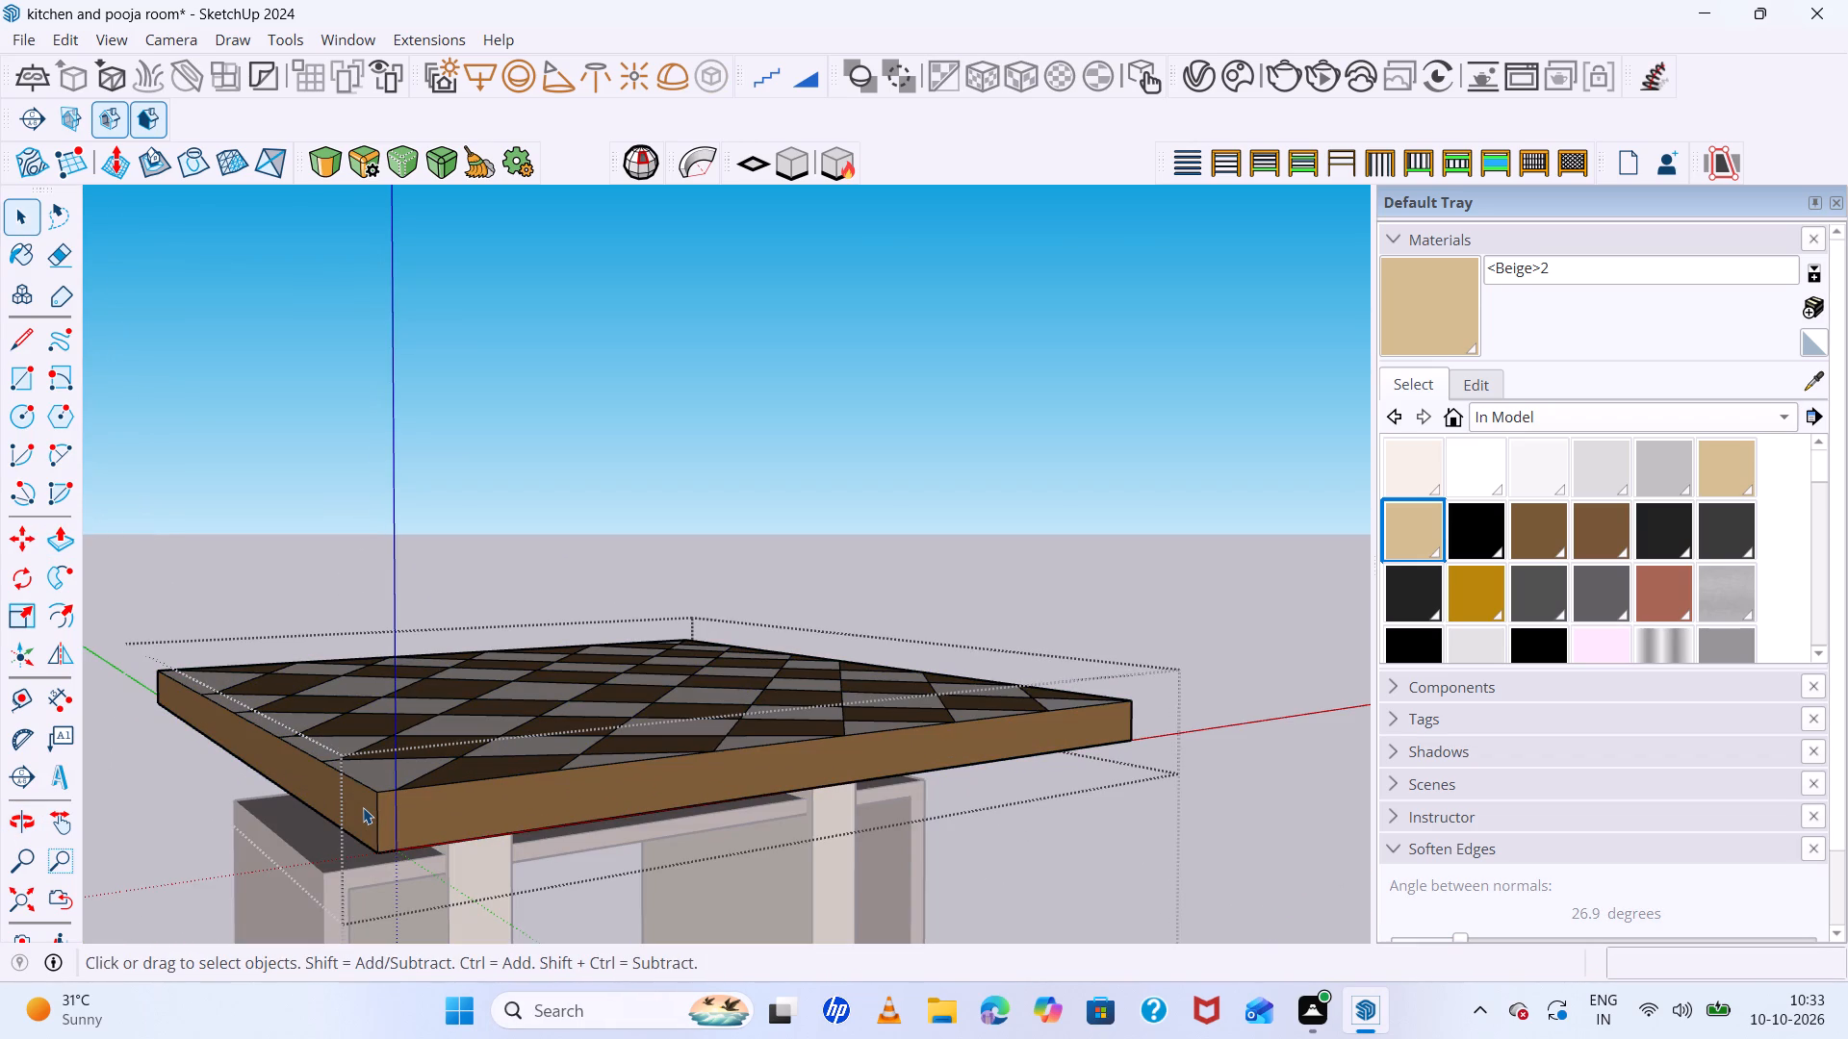
key(ctrl+z)
key(ctrl+z)
scroll(363, 807, up, 5)
scroll(363, 807, down, 3)
middle_drag(363, 808, 334, 858)
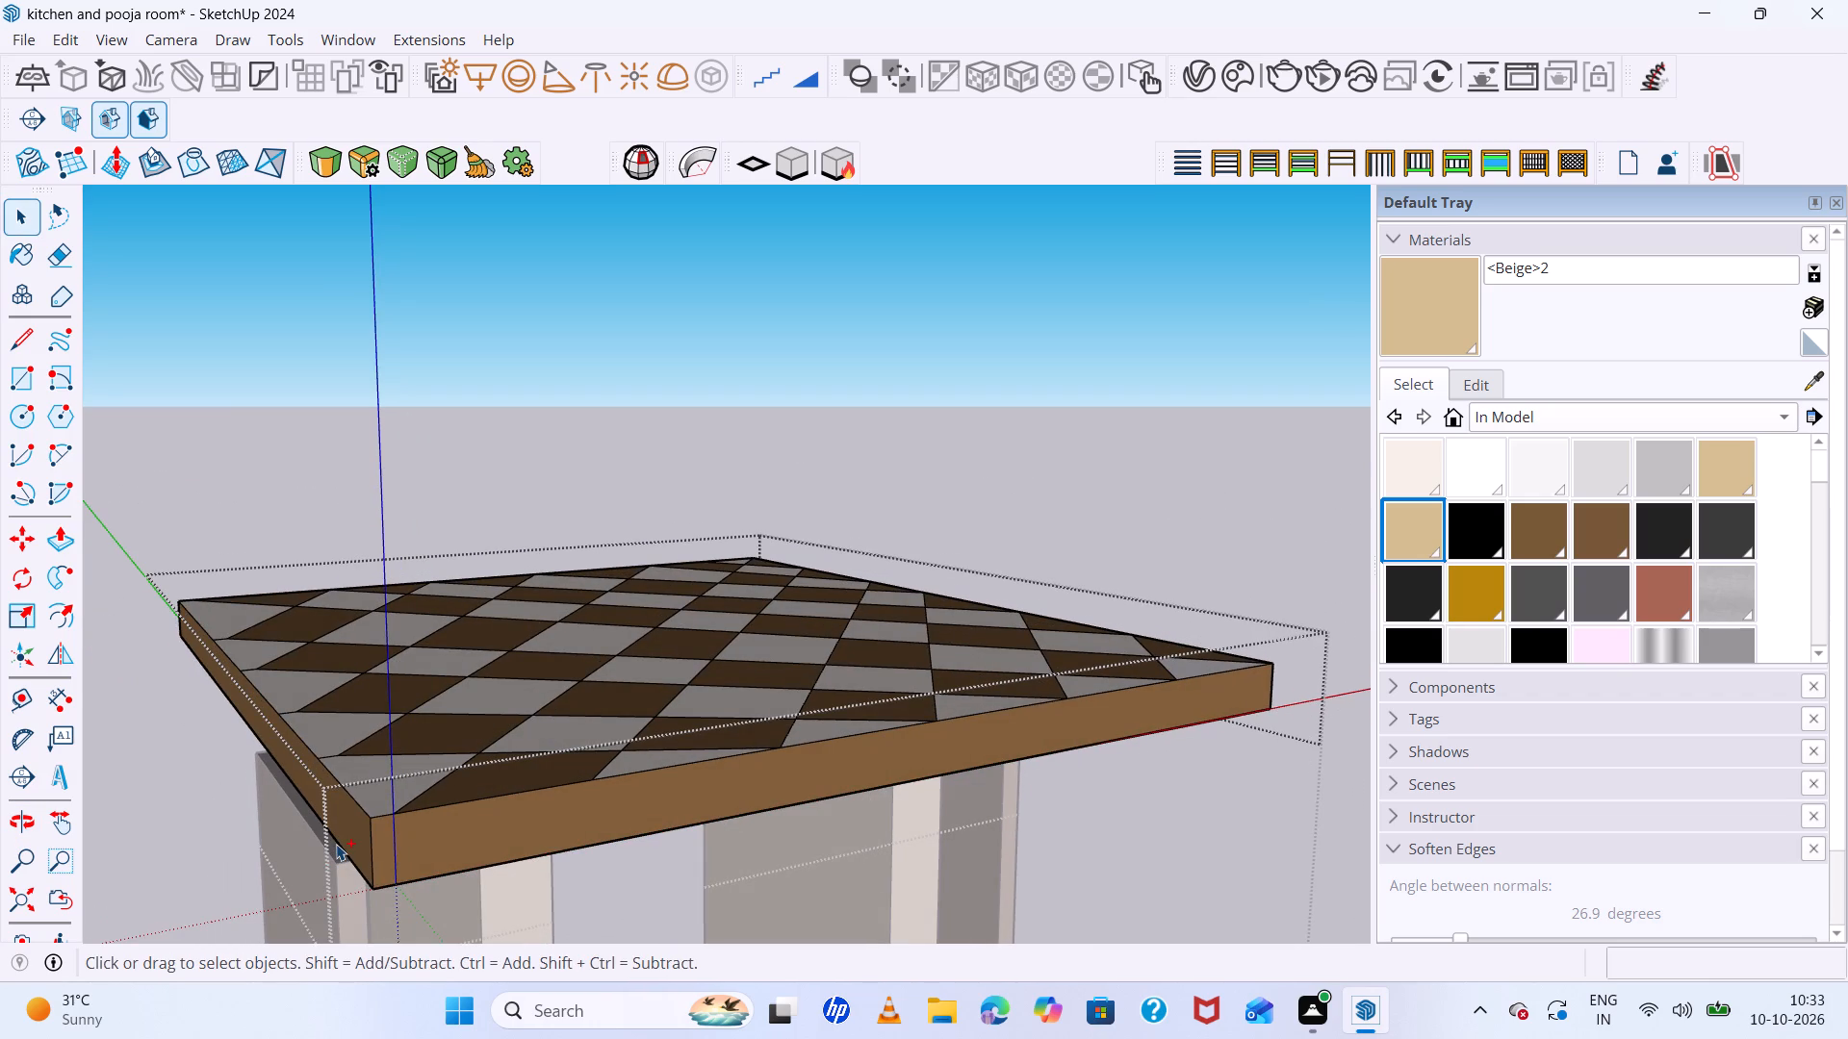
key(ctrl+z)
key(ctrl+z)
scroll(422, 782, down, 8)
key(space)
click(987, 658)
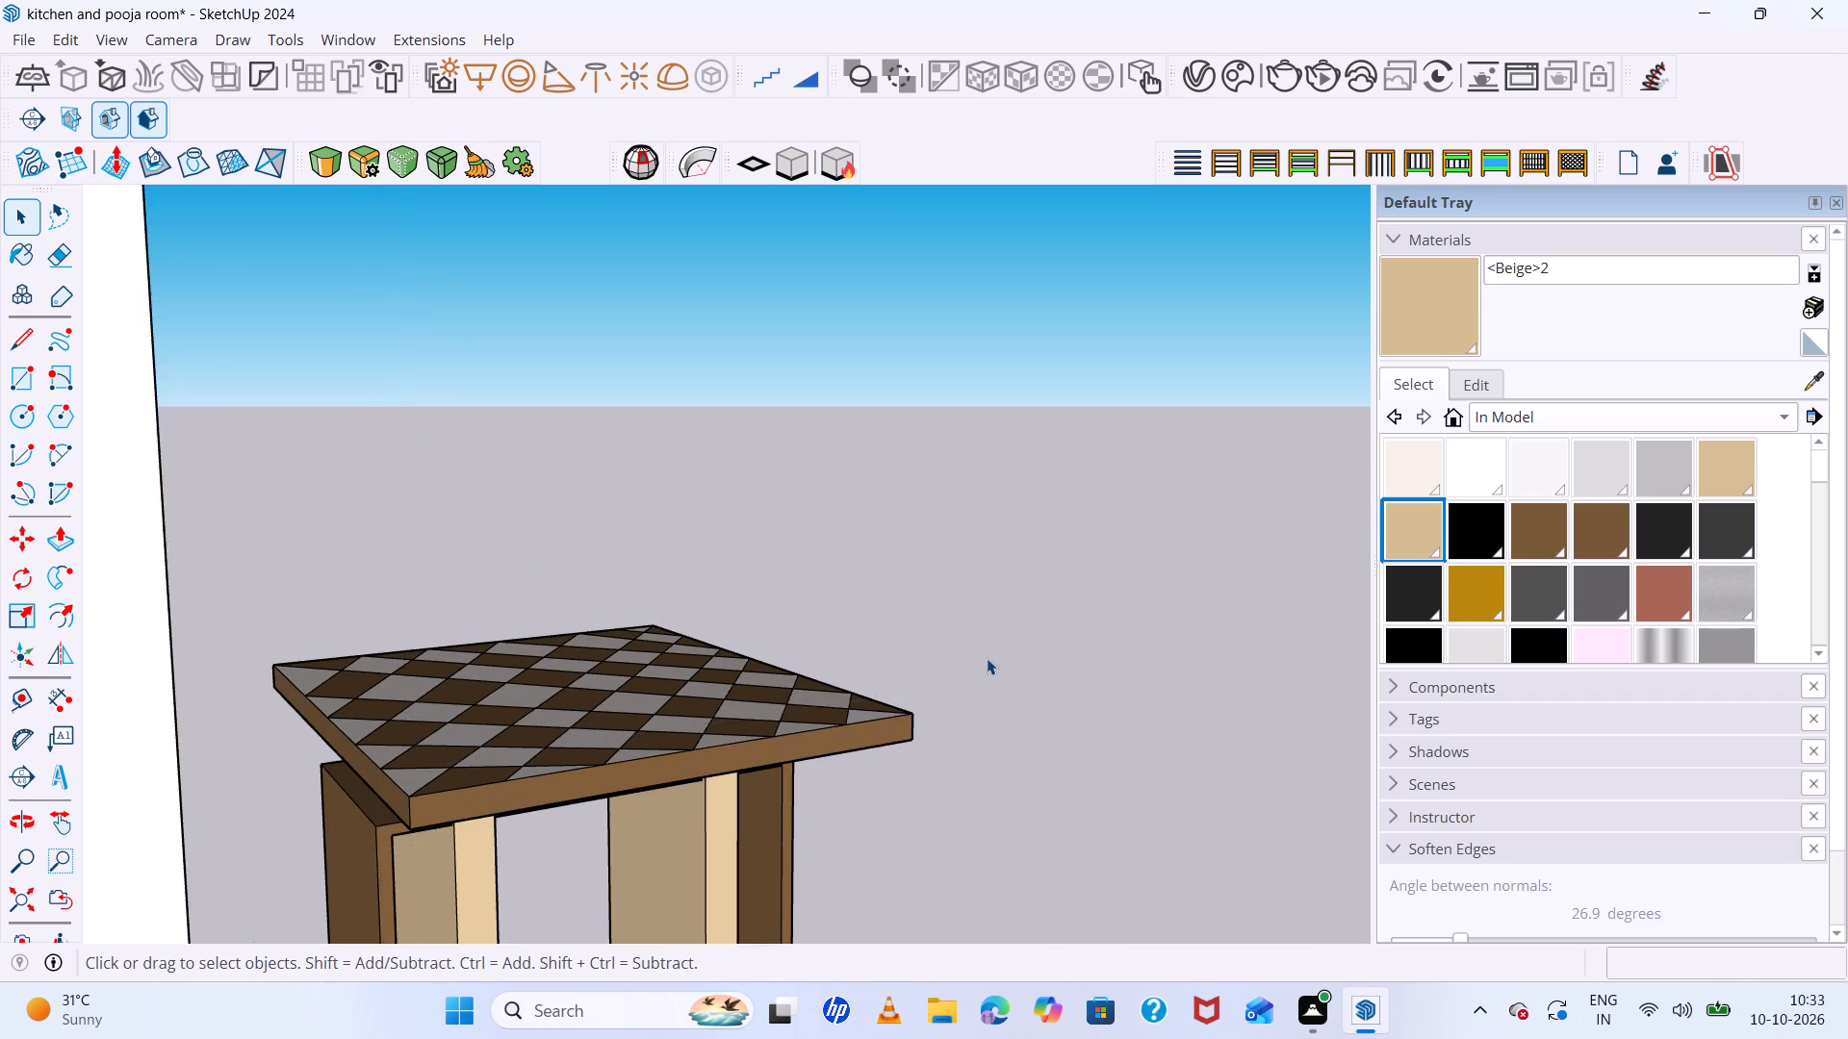
Examine the side table beside the pooja unit from below and from the front, checking the overall arrangement.
scroll(756, 663, down, 14)
scroll(797, 730, up, 6)
middle_drag(781, 738, 521, 542)
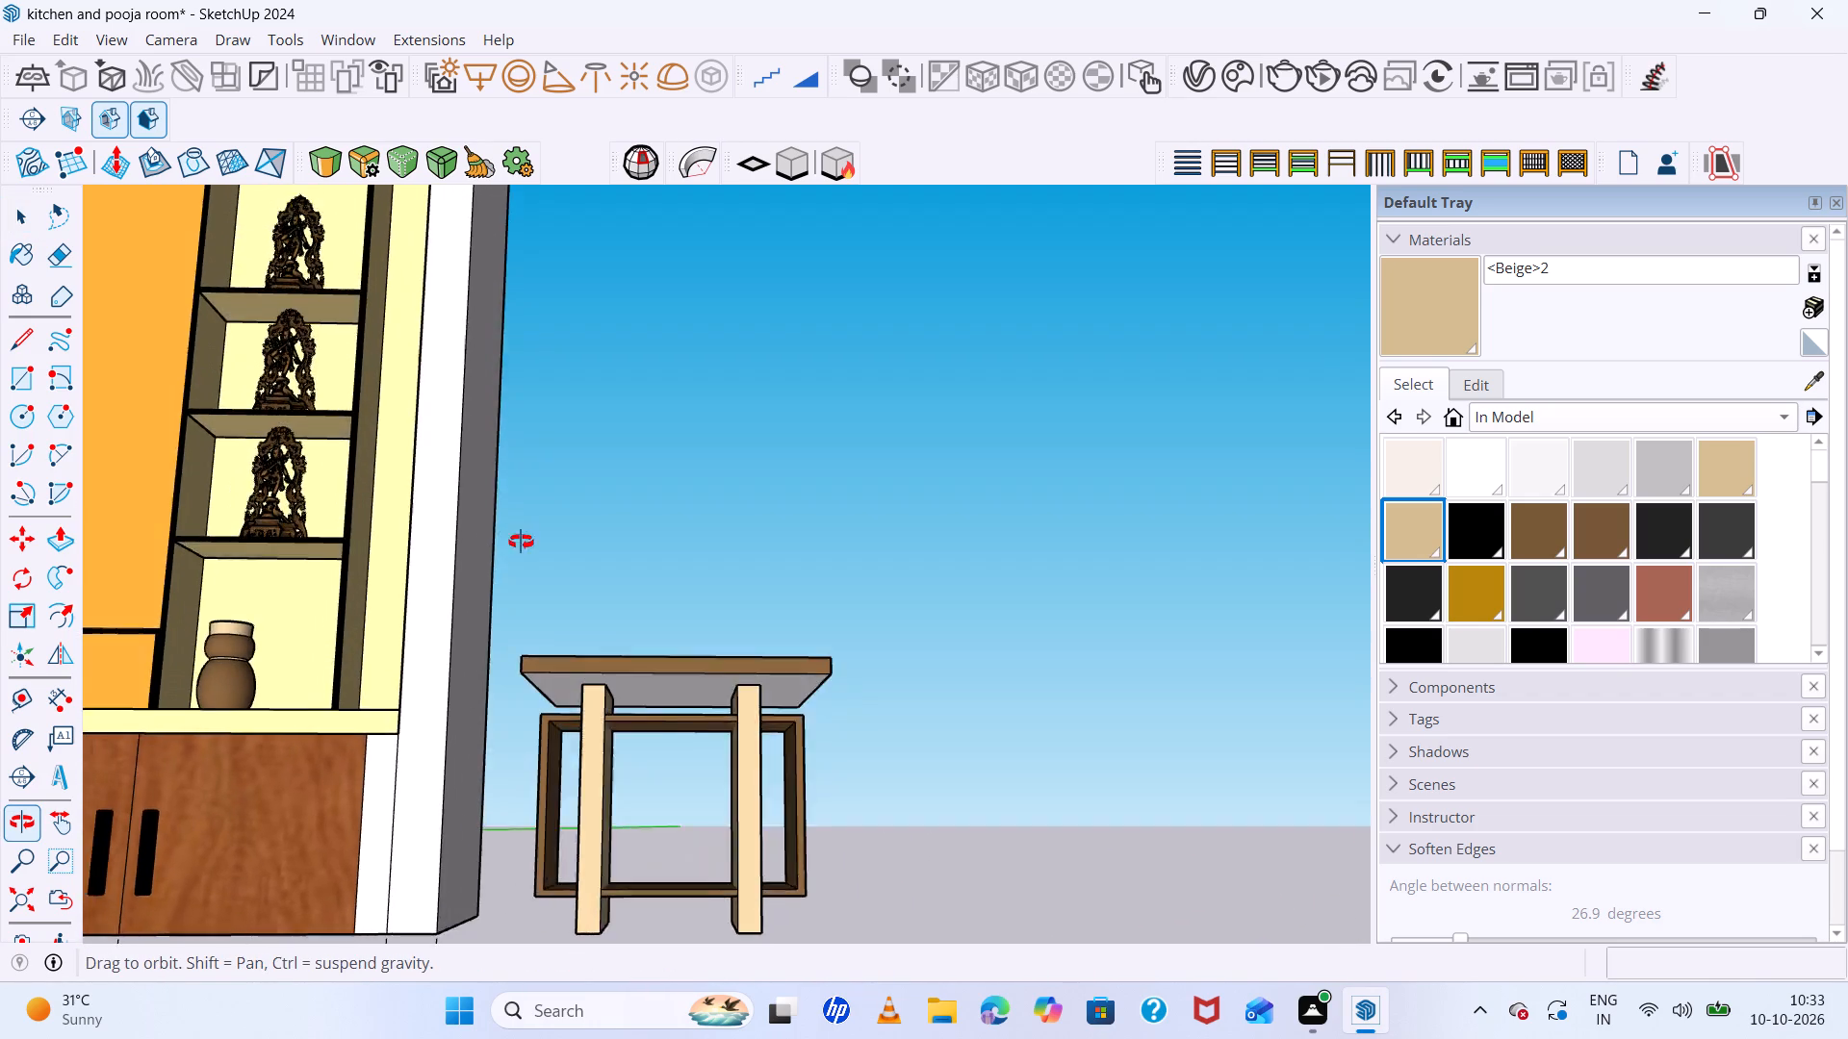
middle_drag(521, 542, 514, 530)
scroll(701, 753, up, 6)
scroll(705, 754, down, 16)
scroll(706, 748, down, 7)
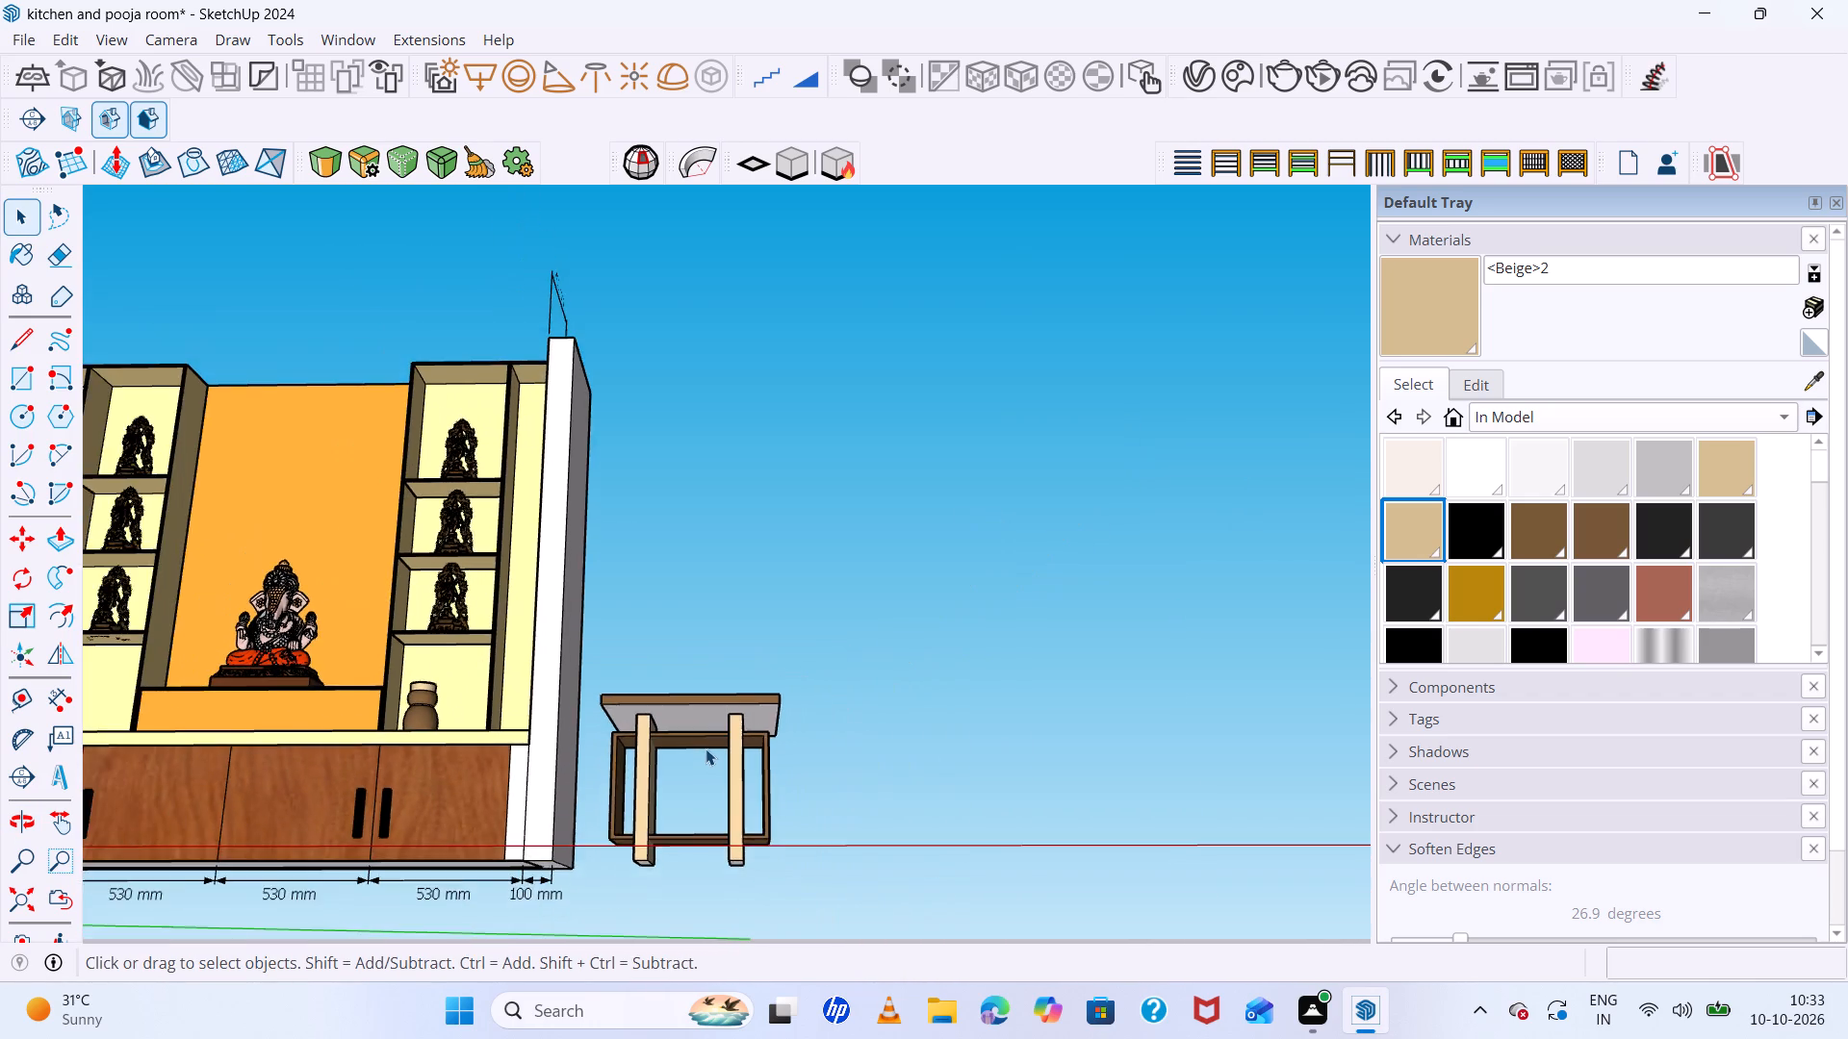
middle_drag(707, 752, 797, 959)
scroll(832, 697, down, 14)
middle_drag(840, 717, 708, 757)
scroll(410, 597, up, 11)
middle_drag(404, 588, 436, 518)
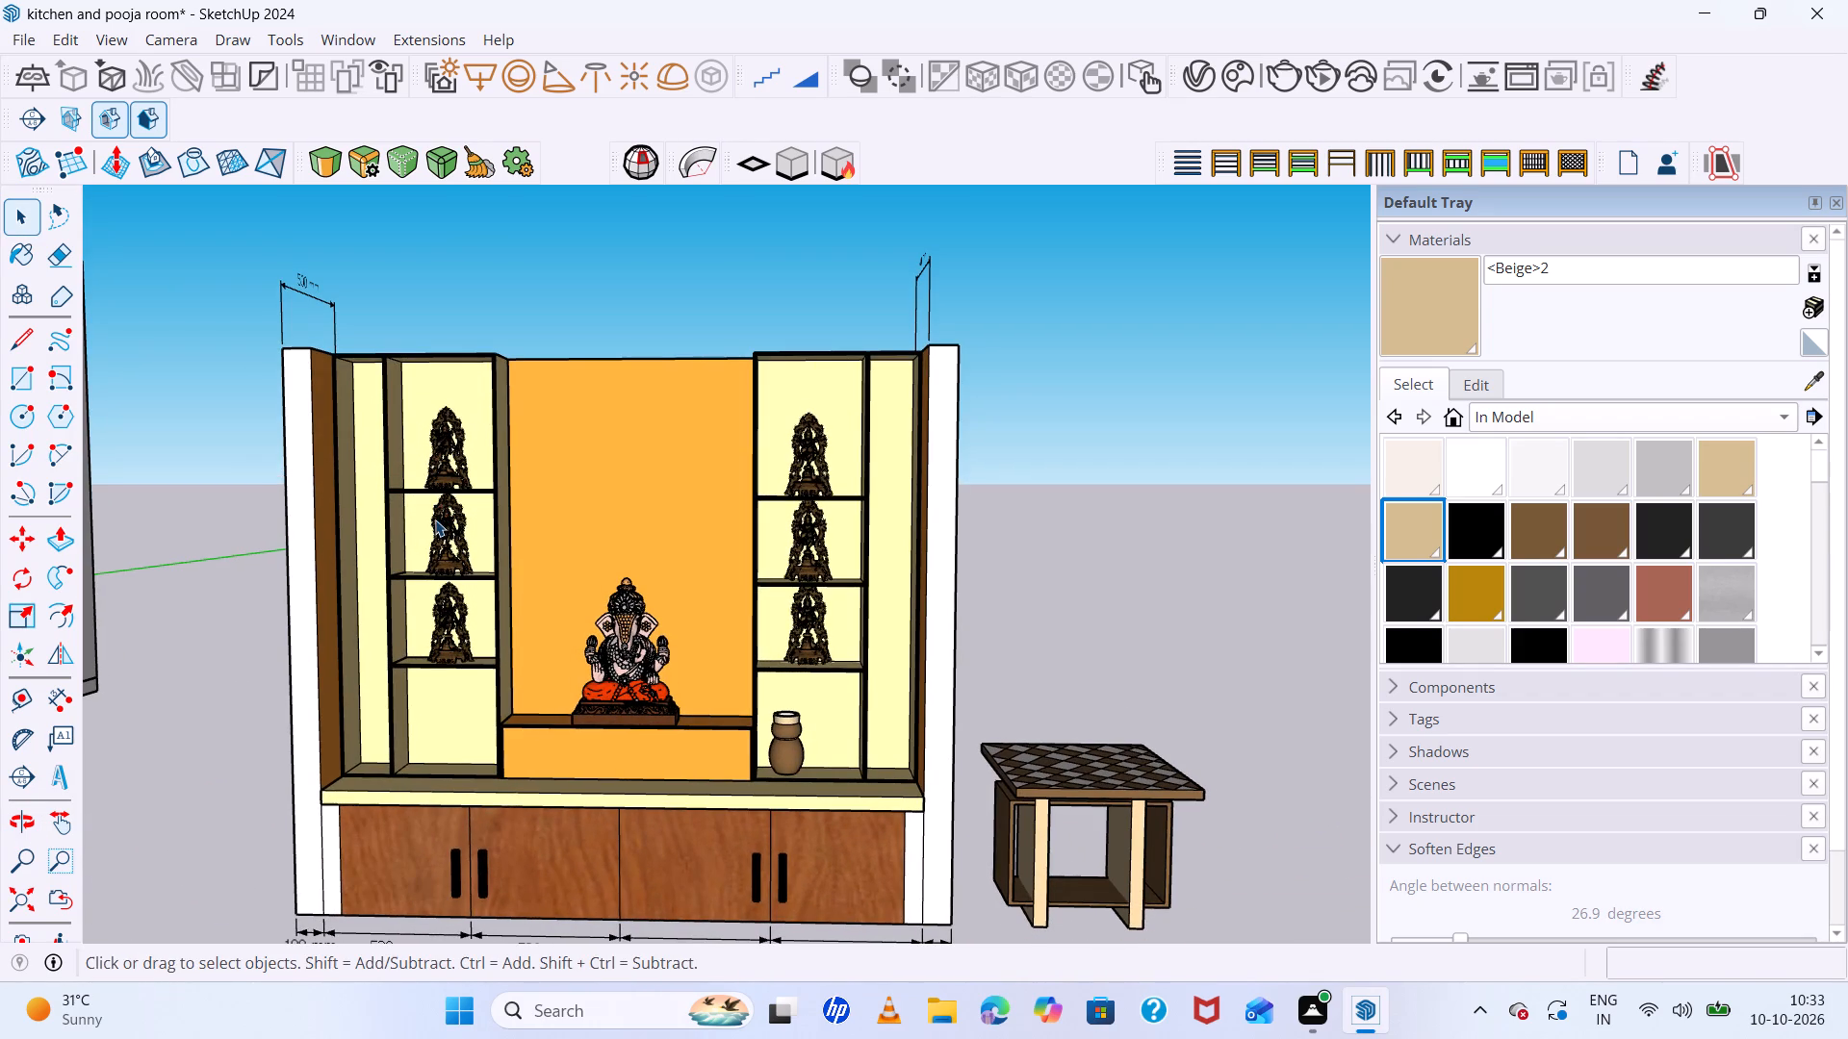
Save the kitchen and pooja room model.
key(ctrl+s)
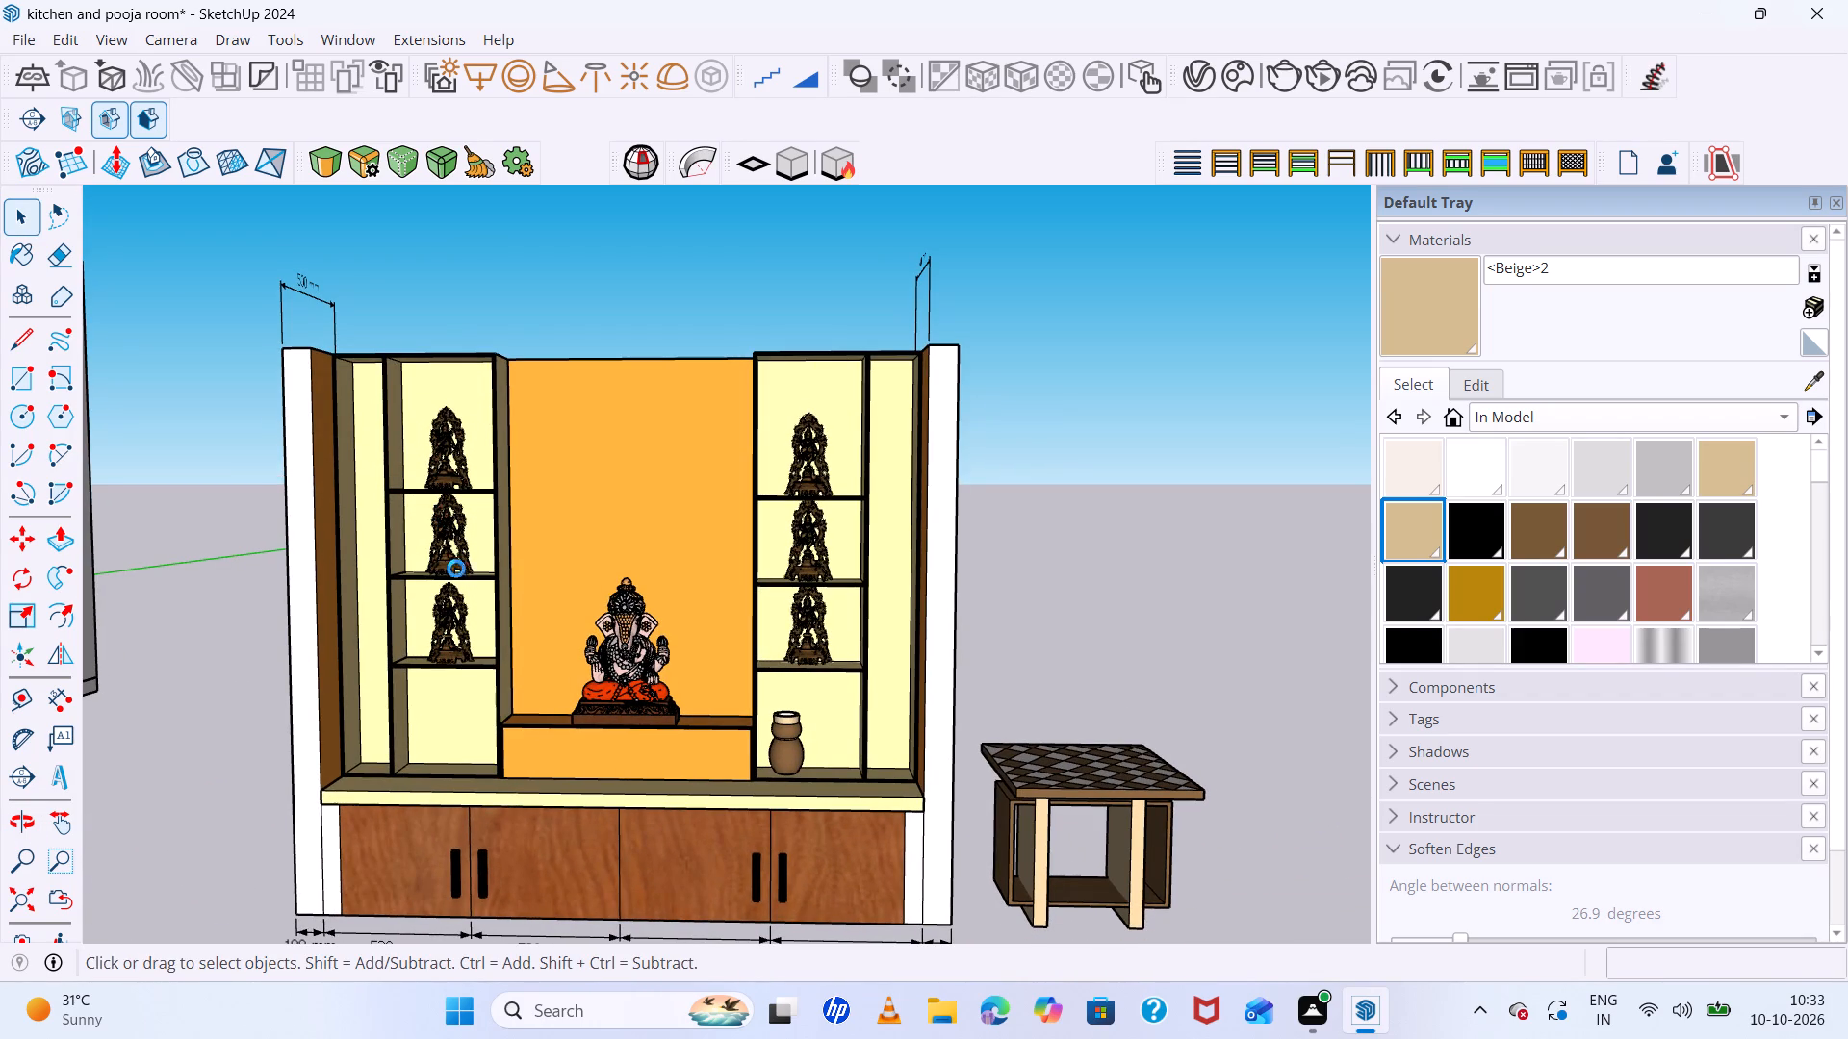